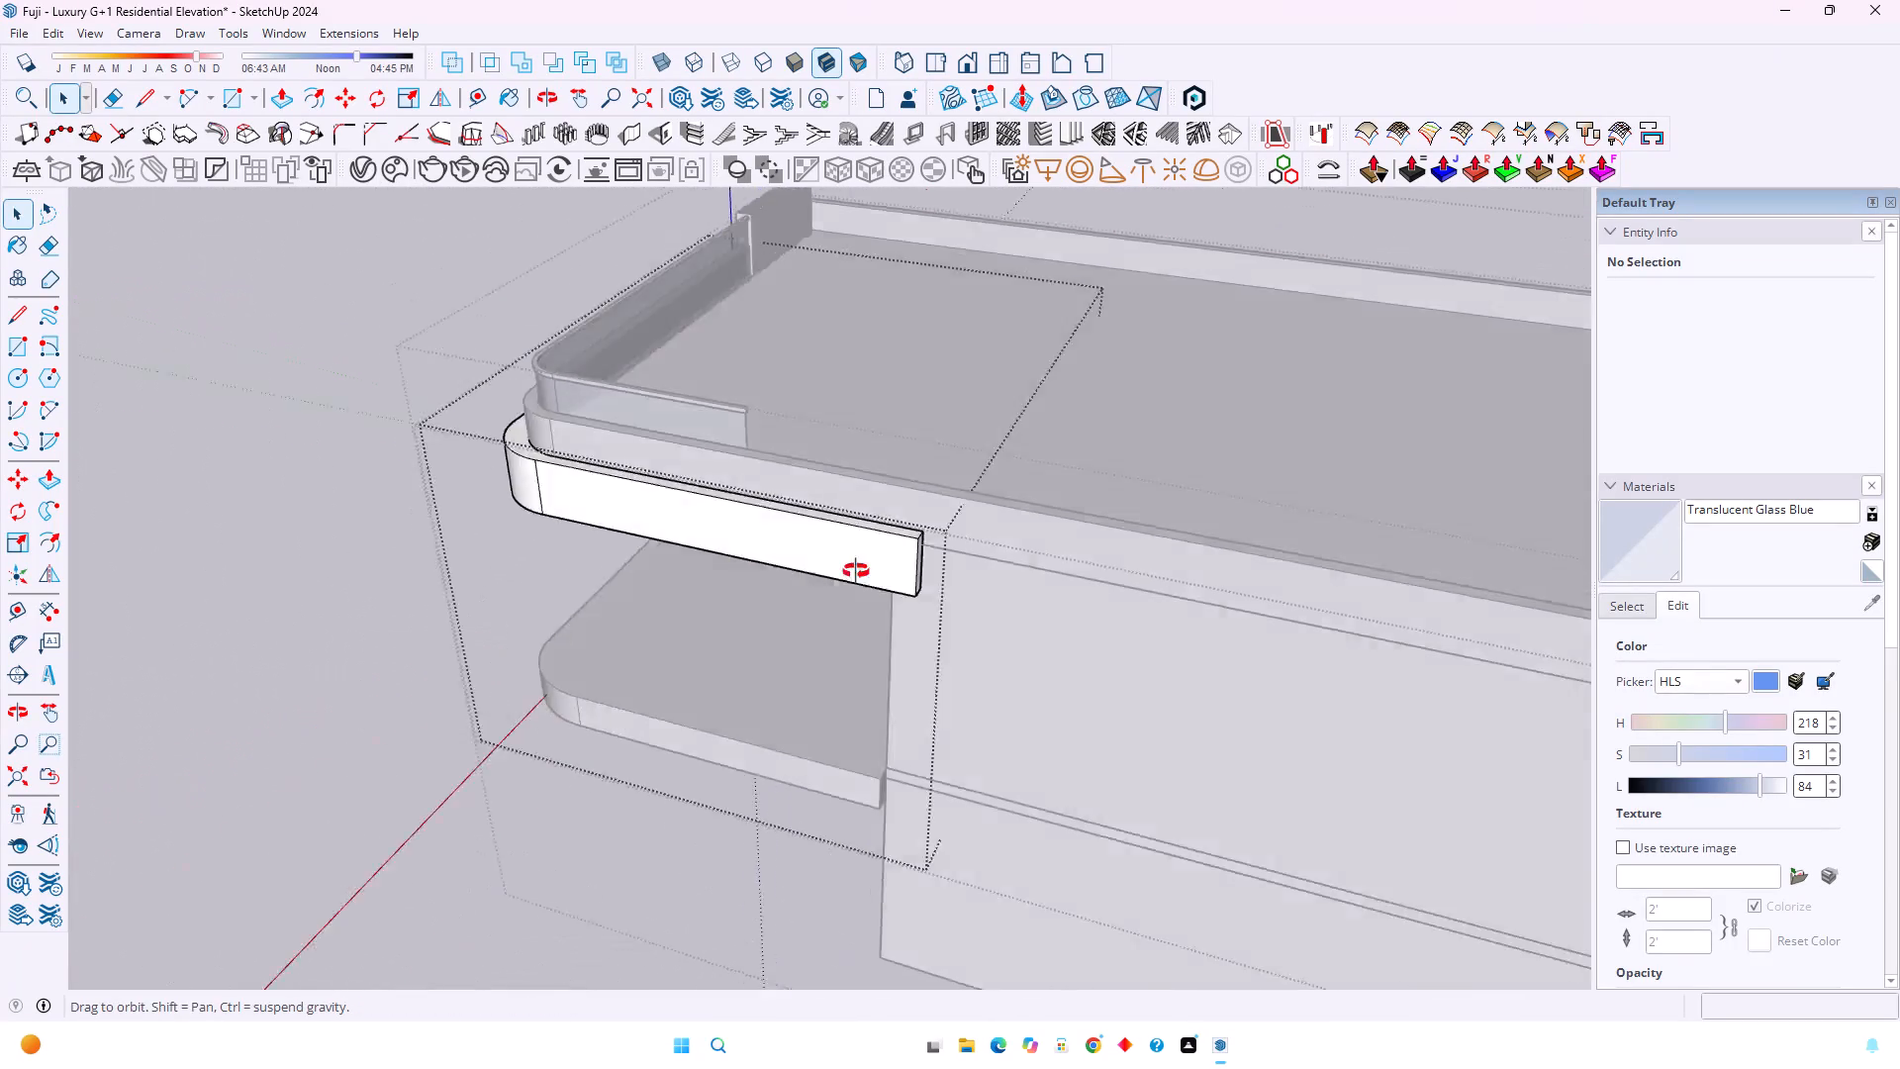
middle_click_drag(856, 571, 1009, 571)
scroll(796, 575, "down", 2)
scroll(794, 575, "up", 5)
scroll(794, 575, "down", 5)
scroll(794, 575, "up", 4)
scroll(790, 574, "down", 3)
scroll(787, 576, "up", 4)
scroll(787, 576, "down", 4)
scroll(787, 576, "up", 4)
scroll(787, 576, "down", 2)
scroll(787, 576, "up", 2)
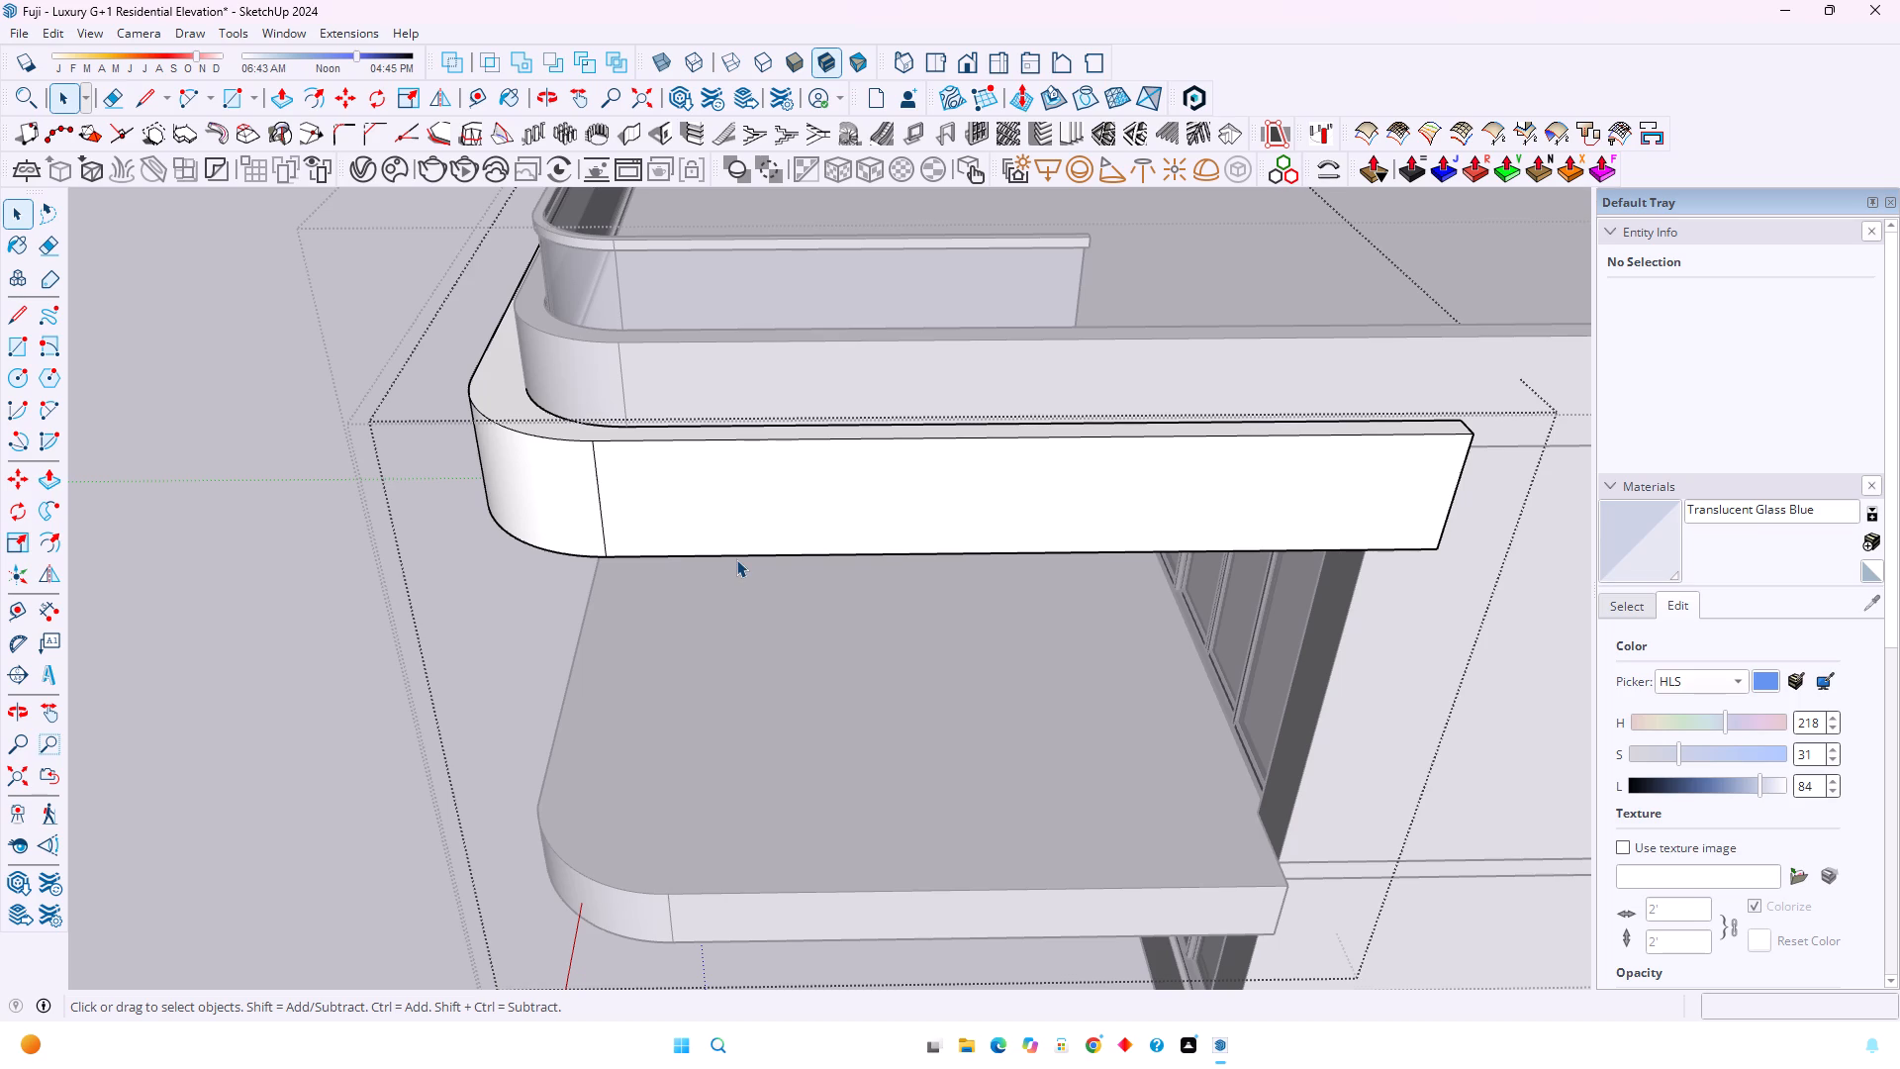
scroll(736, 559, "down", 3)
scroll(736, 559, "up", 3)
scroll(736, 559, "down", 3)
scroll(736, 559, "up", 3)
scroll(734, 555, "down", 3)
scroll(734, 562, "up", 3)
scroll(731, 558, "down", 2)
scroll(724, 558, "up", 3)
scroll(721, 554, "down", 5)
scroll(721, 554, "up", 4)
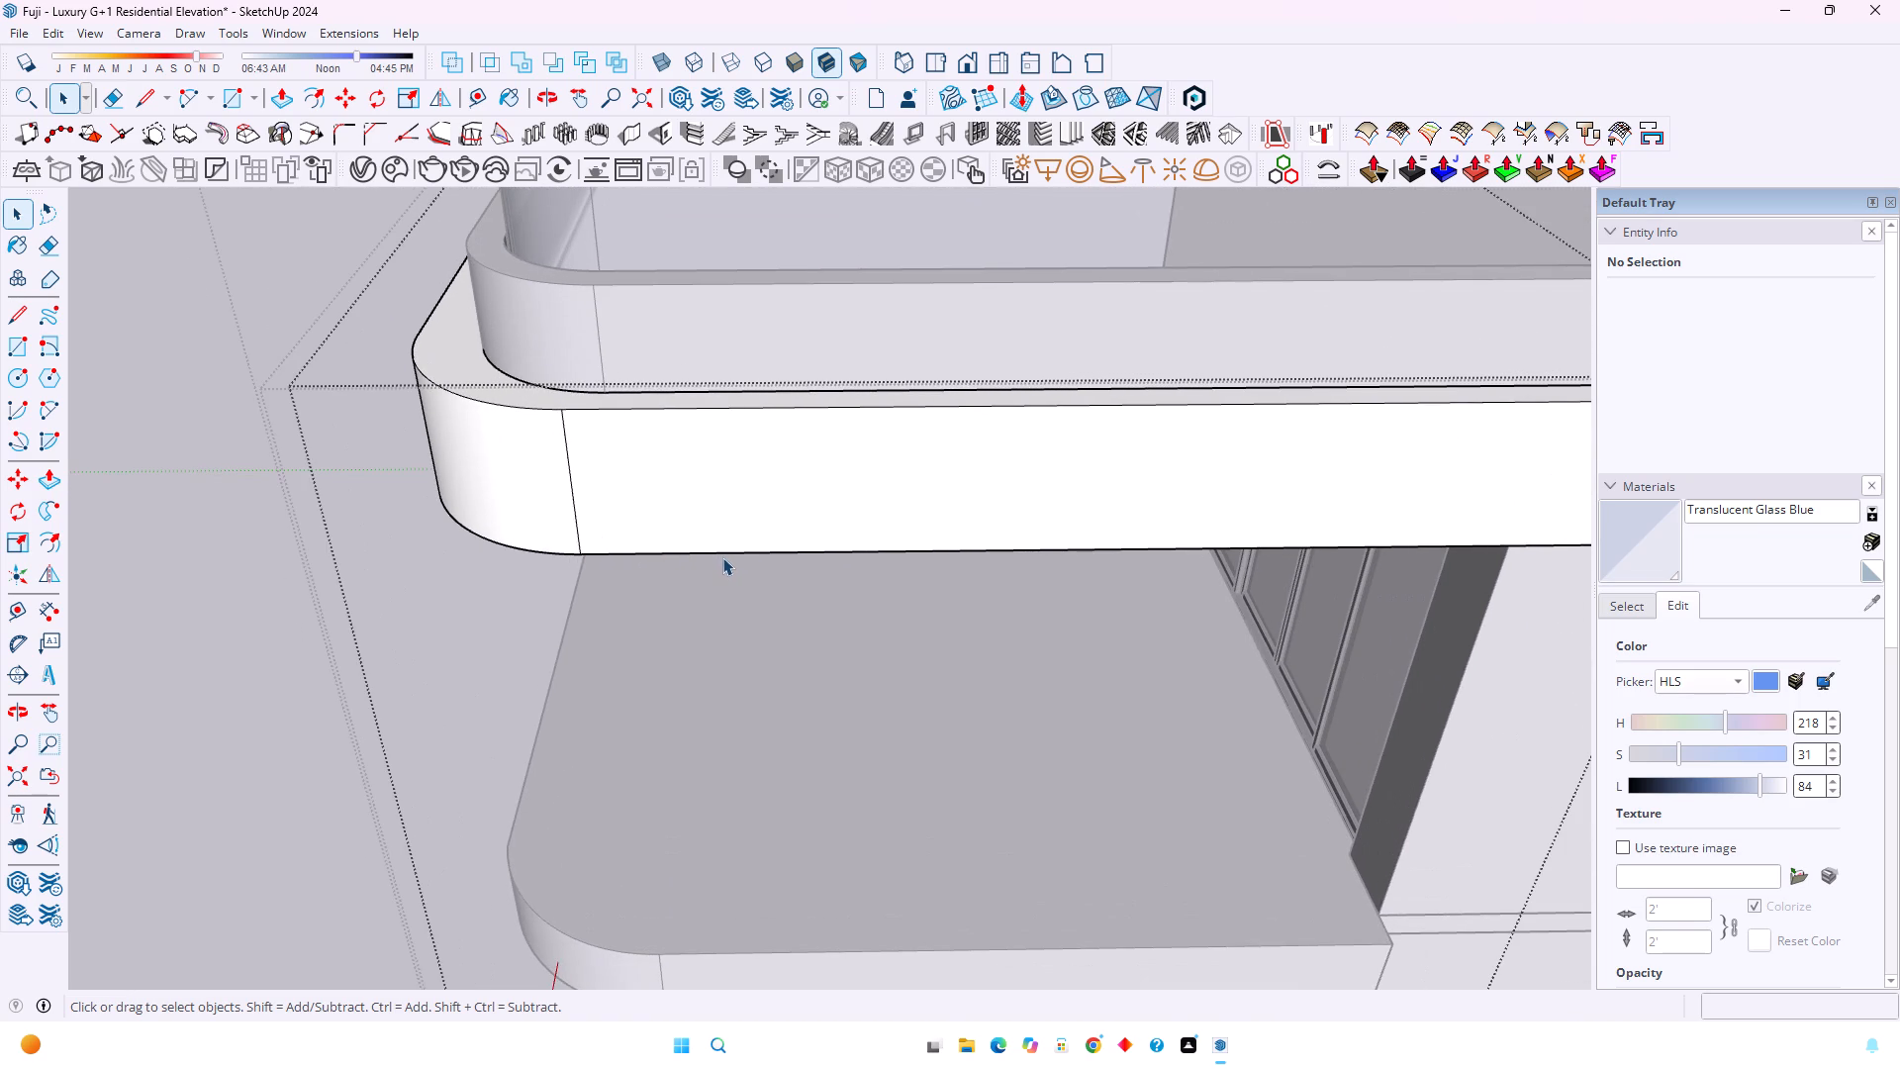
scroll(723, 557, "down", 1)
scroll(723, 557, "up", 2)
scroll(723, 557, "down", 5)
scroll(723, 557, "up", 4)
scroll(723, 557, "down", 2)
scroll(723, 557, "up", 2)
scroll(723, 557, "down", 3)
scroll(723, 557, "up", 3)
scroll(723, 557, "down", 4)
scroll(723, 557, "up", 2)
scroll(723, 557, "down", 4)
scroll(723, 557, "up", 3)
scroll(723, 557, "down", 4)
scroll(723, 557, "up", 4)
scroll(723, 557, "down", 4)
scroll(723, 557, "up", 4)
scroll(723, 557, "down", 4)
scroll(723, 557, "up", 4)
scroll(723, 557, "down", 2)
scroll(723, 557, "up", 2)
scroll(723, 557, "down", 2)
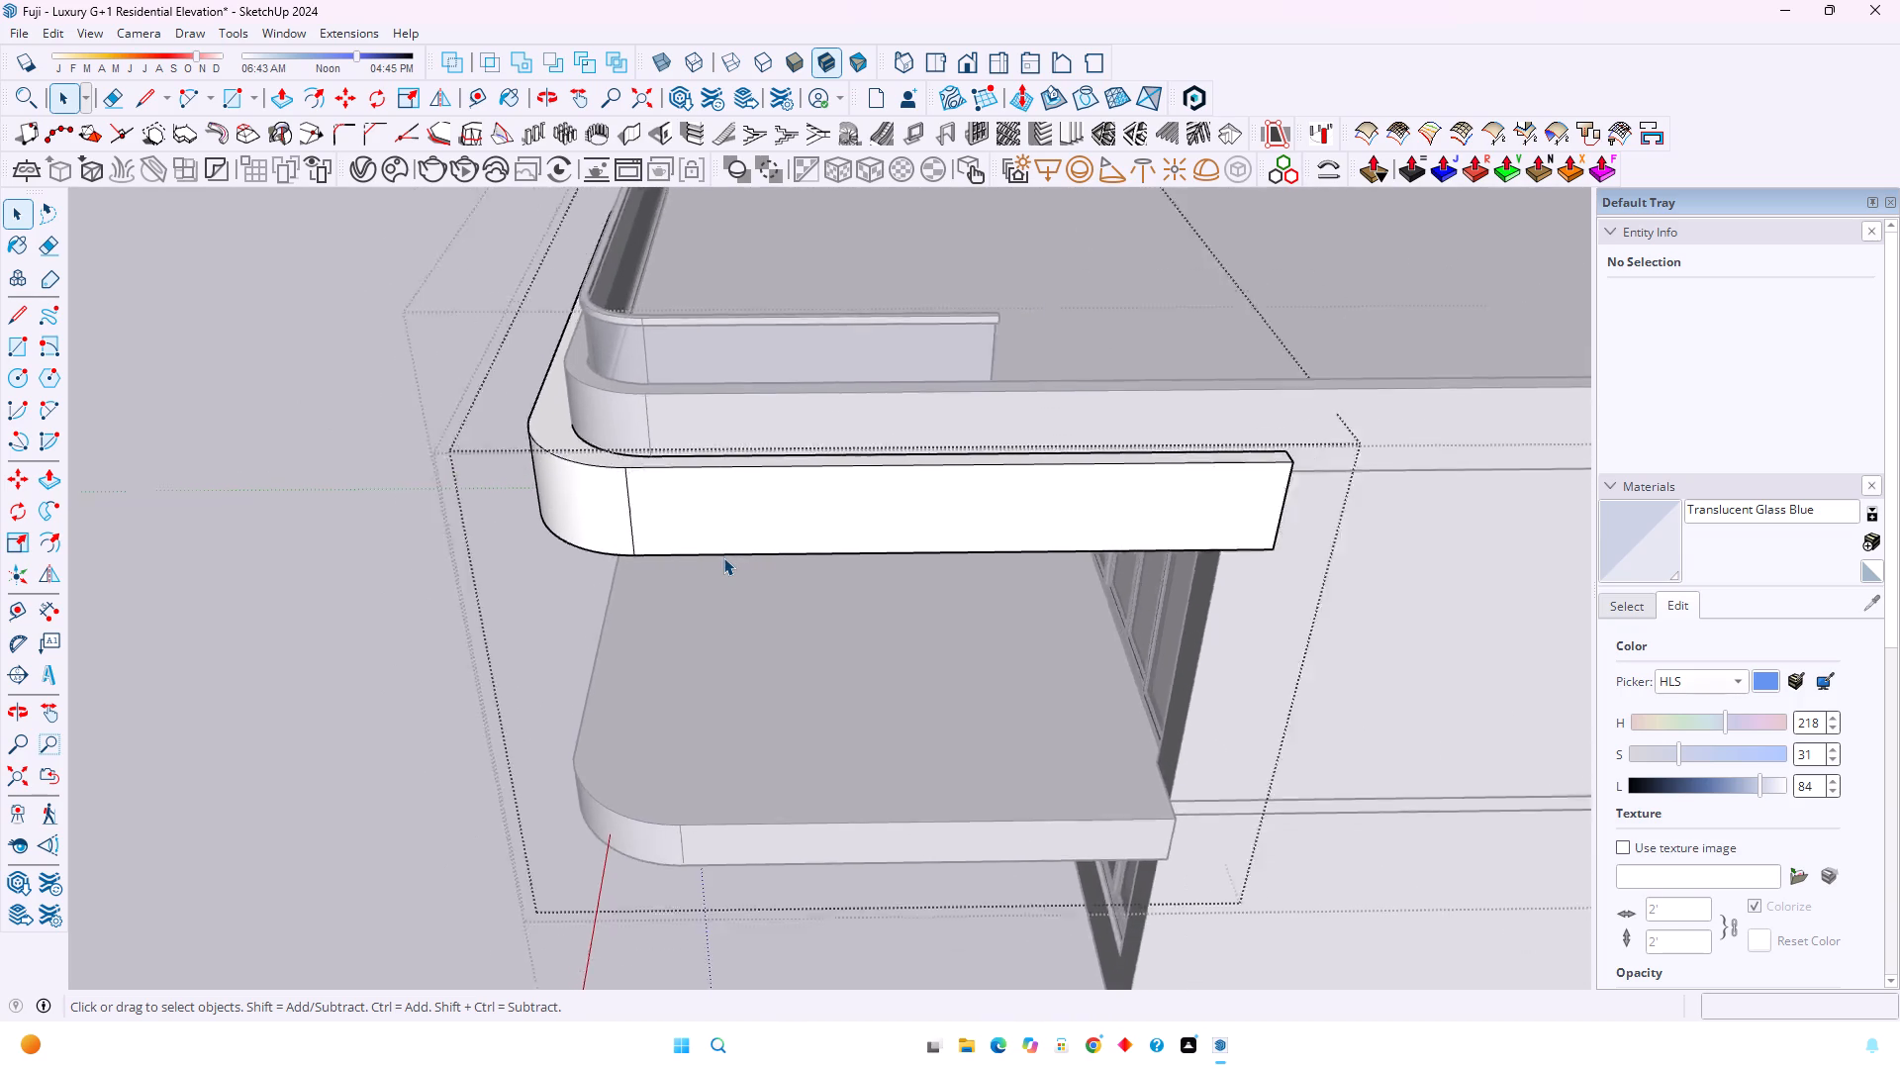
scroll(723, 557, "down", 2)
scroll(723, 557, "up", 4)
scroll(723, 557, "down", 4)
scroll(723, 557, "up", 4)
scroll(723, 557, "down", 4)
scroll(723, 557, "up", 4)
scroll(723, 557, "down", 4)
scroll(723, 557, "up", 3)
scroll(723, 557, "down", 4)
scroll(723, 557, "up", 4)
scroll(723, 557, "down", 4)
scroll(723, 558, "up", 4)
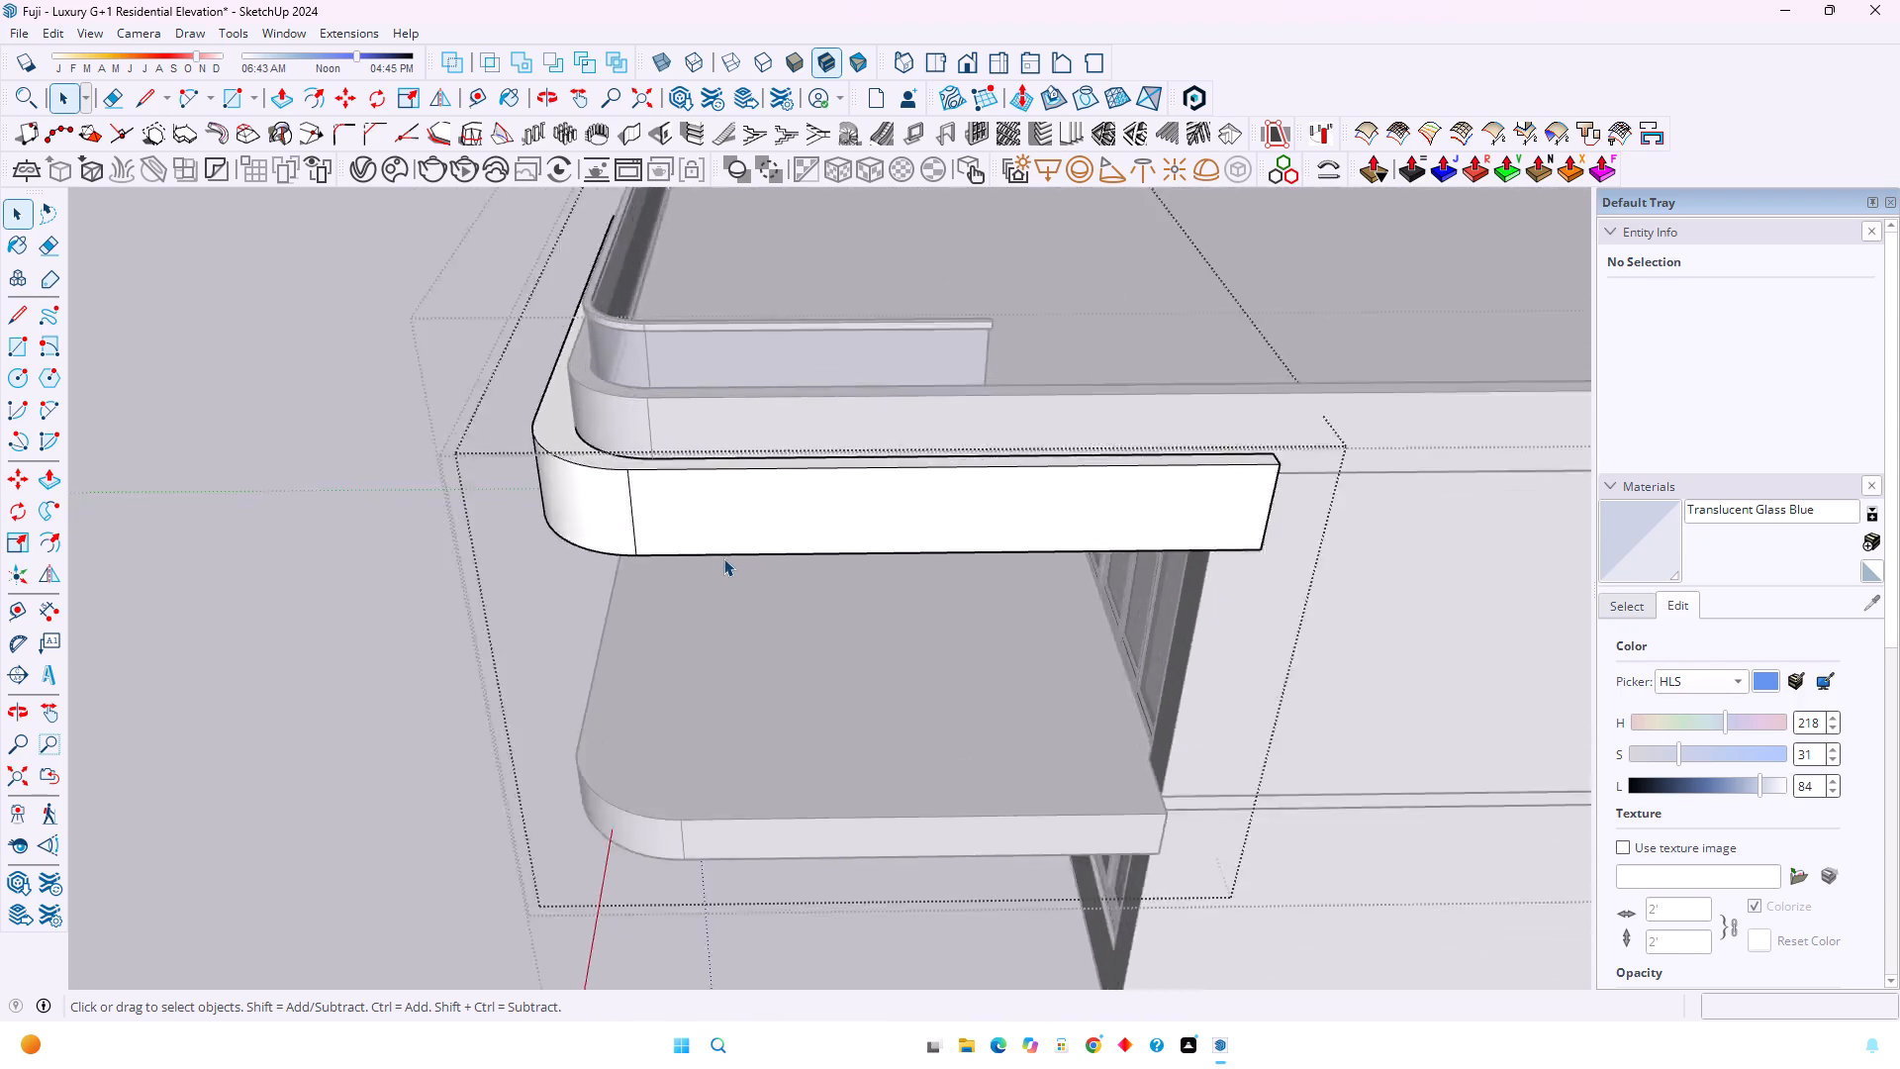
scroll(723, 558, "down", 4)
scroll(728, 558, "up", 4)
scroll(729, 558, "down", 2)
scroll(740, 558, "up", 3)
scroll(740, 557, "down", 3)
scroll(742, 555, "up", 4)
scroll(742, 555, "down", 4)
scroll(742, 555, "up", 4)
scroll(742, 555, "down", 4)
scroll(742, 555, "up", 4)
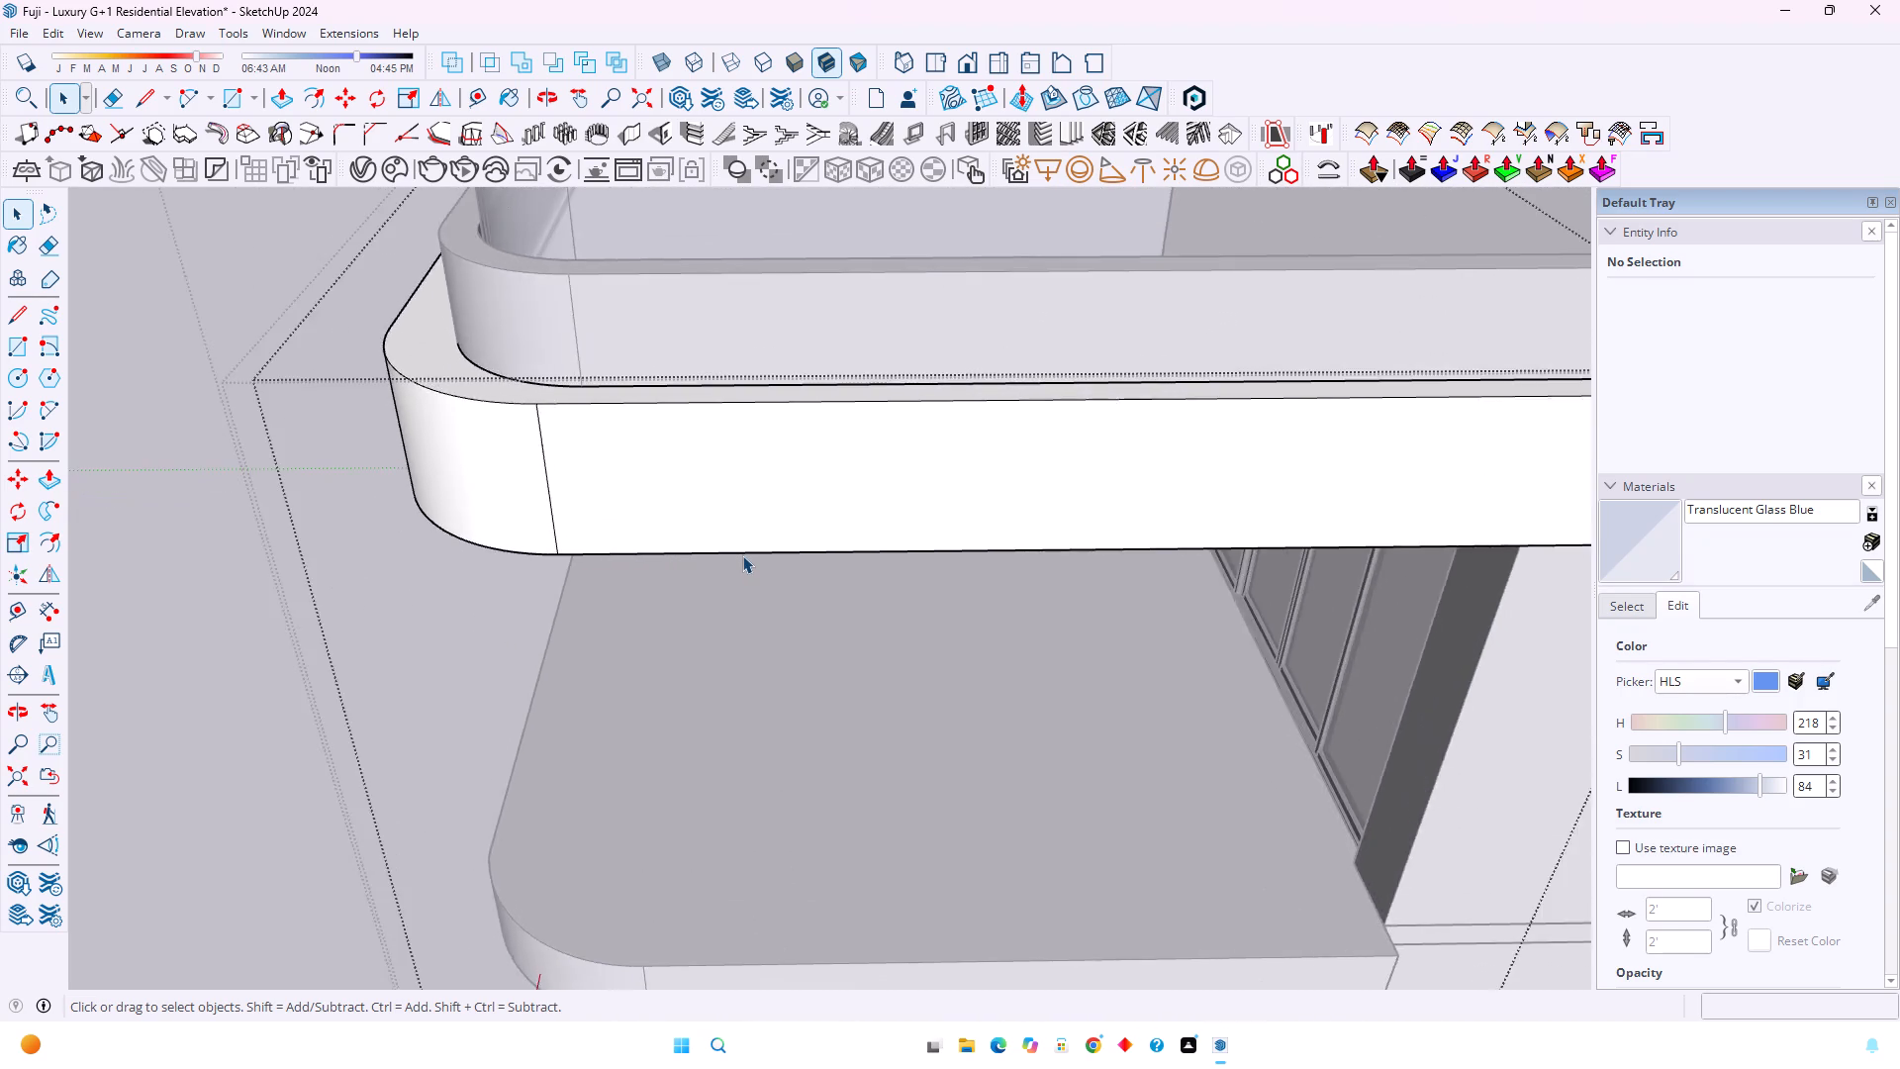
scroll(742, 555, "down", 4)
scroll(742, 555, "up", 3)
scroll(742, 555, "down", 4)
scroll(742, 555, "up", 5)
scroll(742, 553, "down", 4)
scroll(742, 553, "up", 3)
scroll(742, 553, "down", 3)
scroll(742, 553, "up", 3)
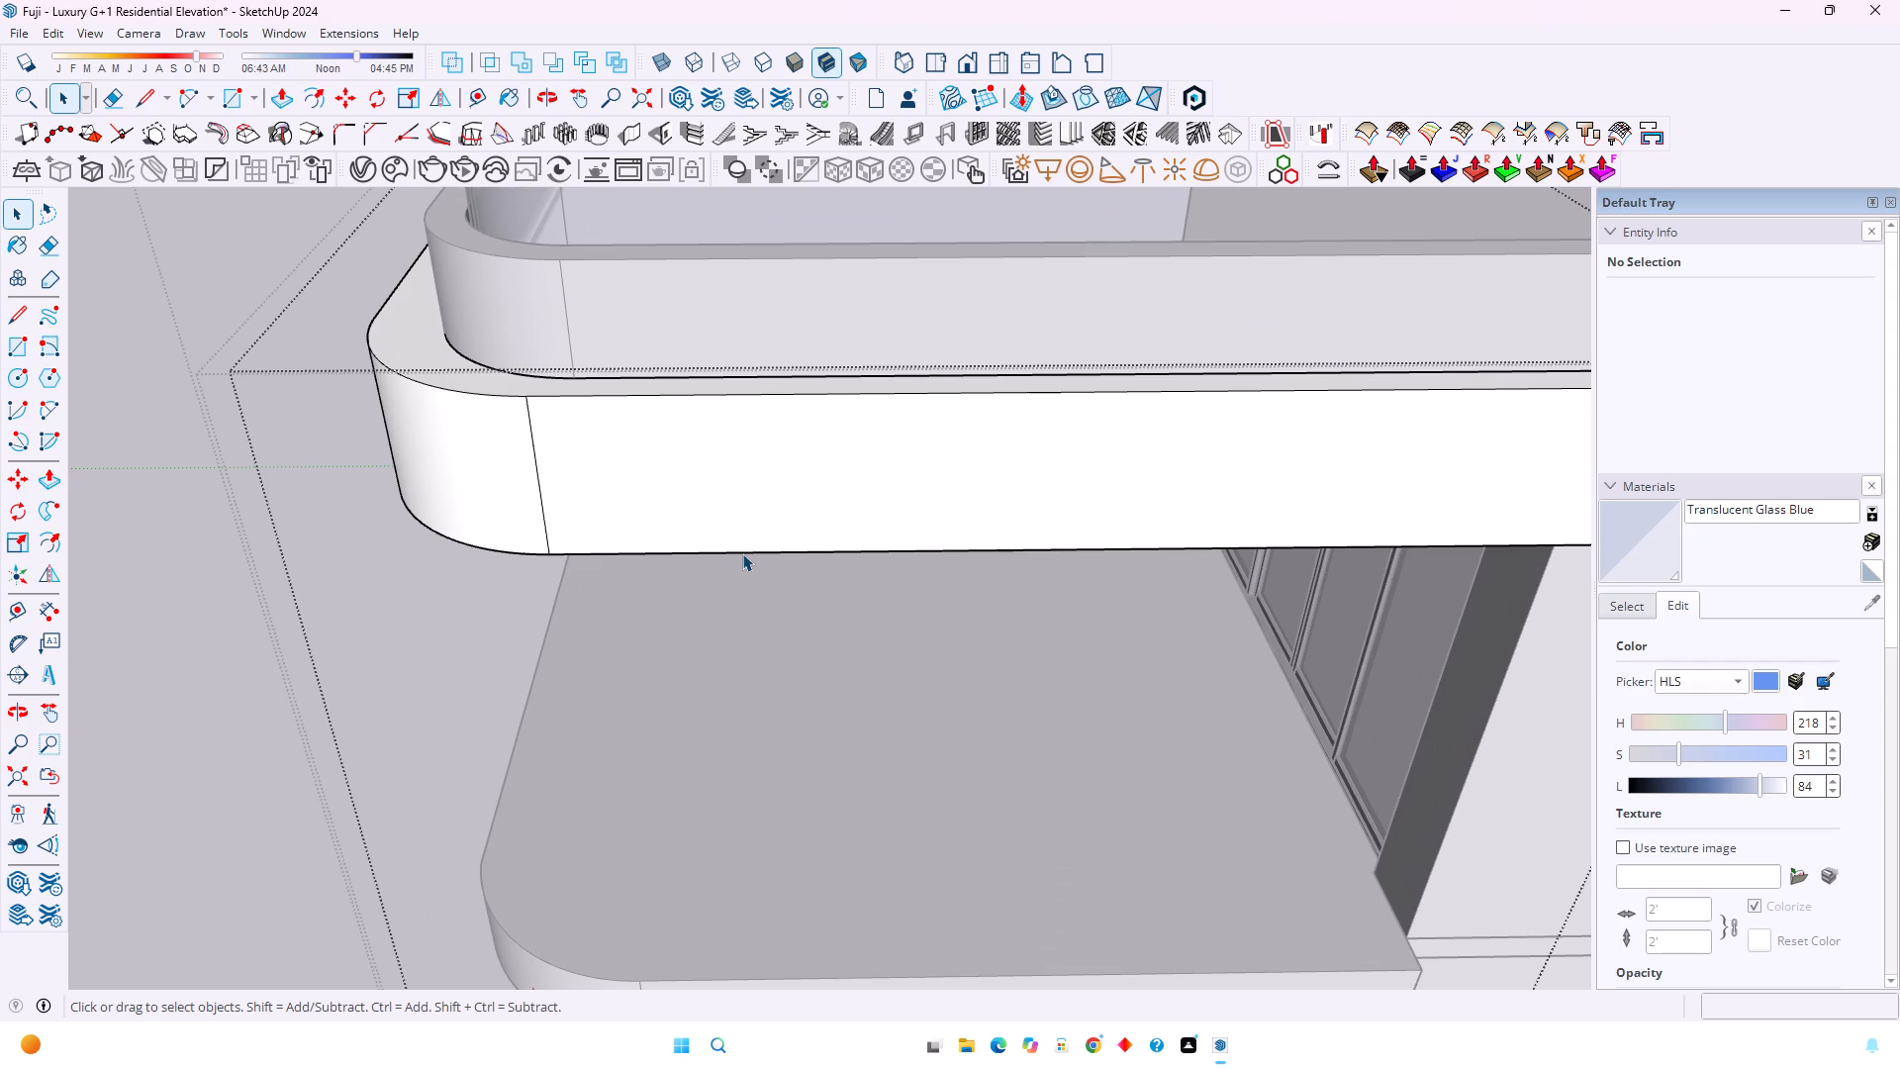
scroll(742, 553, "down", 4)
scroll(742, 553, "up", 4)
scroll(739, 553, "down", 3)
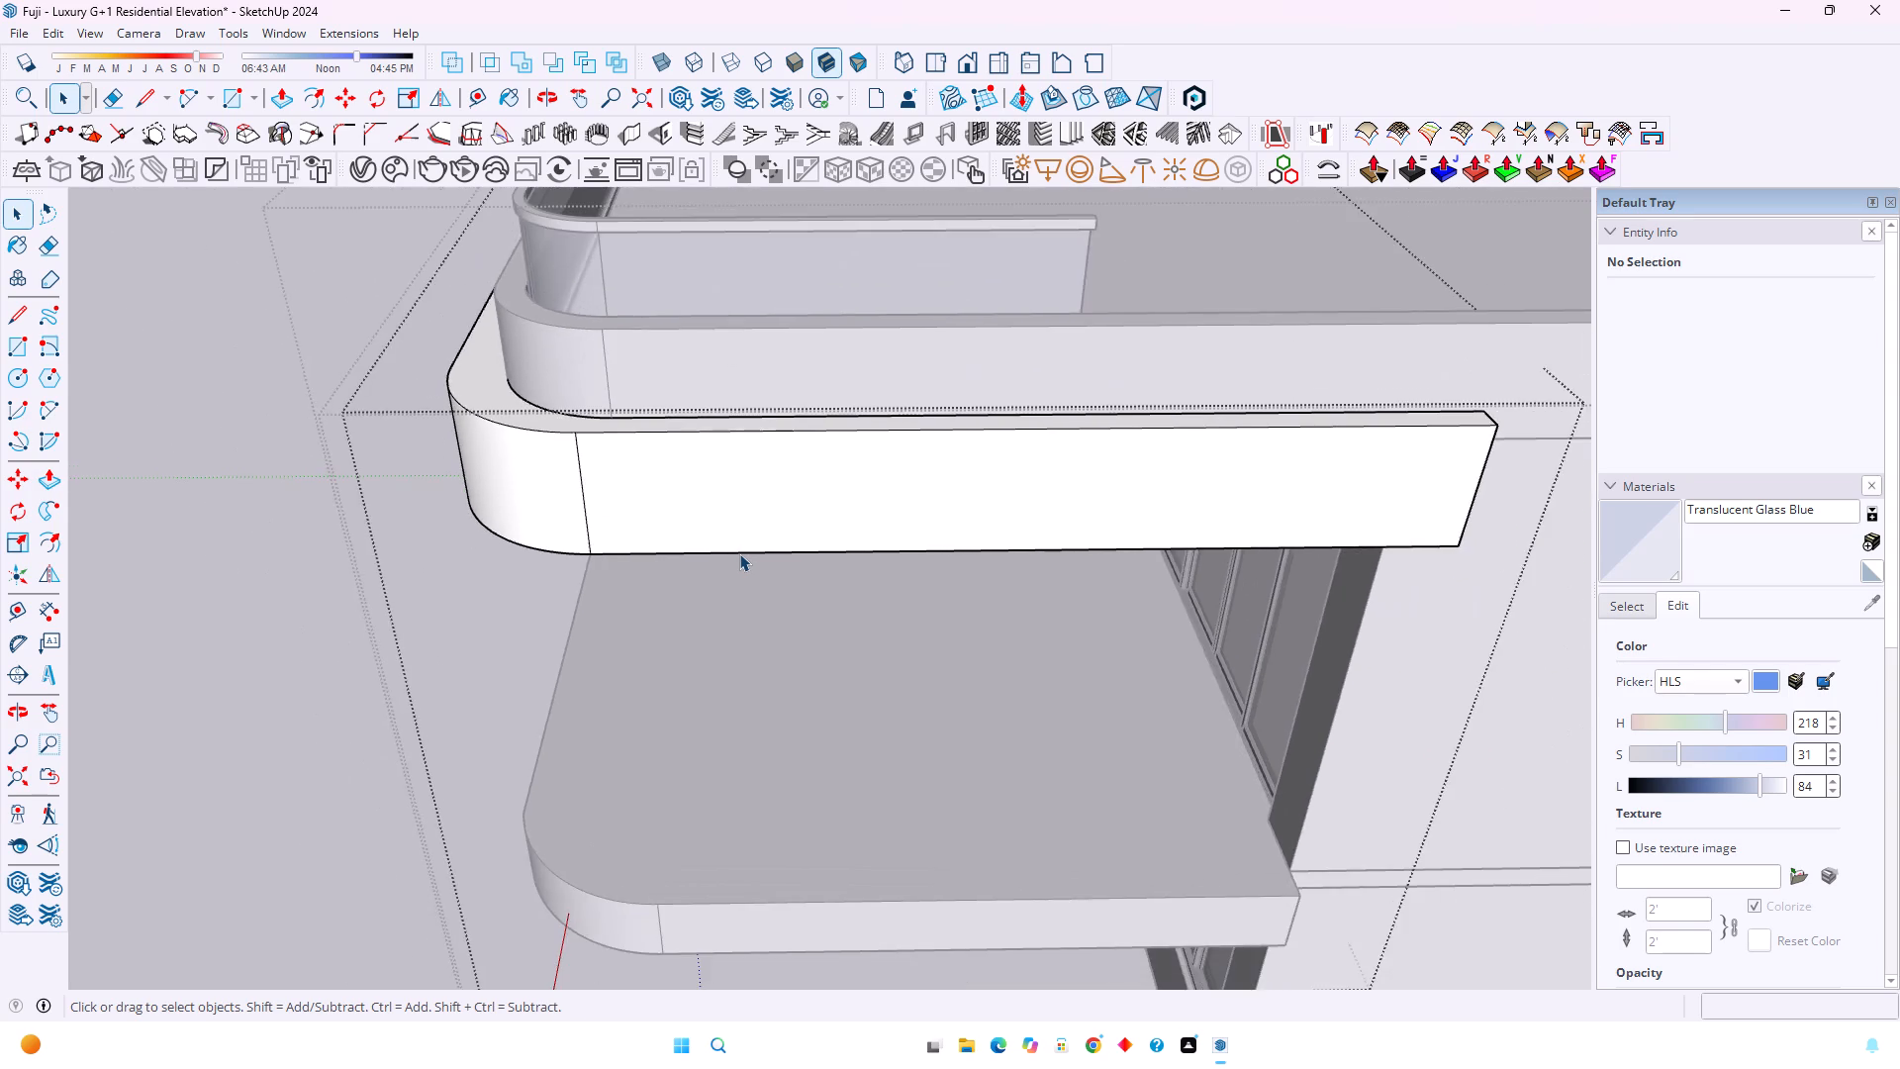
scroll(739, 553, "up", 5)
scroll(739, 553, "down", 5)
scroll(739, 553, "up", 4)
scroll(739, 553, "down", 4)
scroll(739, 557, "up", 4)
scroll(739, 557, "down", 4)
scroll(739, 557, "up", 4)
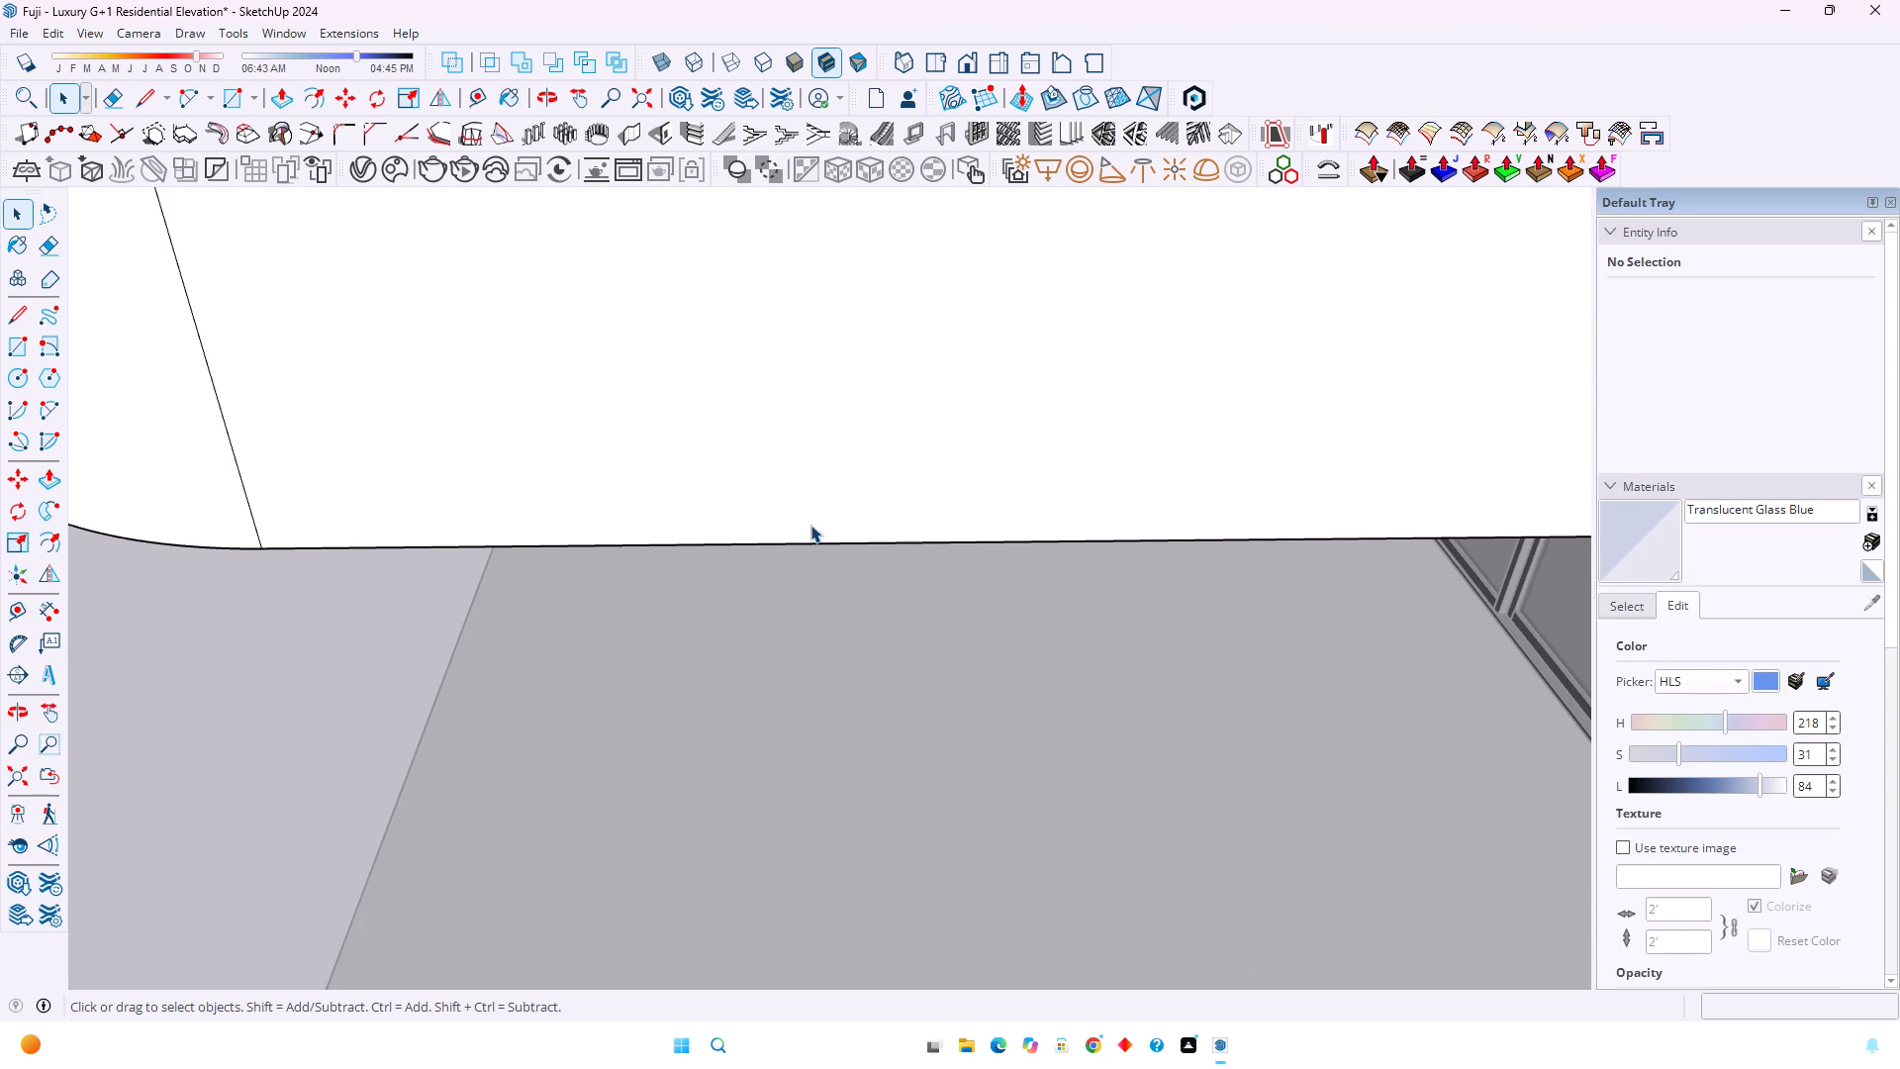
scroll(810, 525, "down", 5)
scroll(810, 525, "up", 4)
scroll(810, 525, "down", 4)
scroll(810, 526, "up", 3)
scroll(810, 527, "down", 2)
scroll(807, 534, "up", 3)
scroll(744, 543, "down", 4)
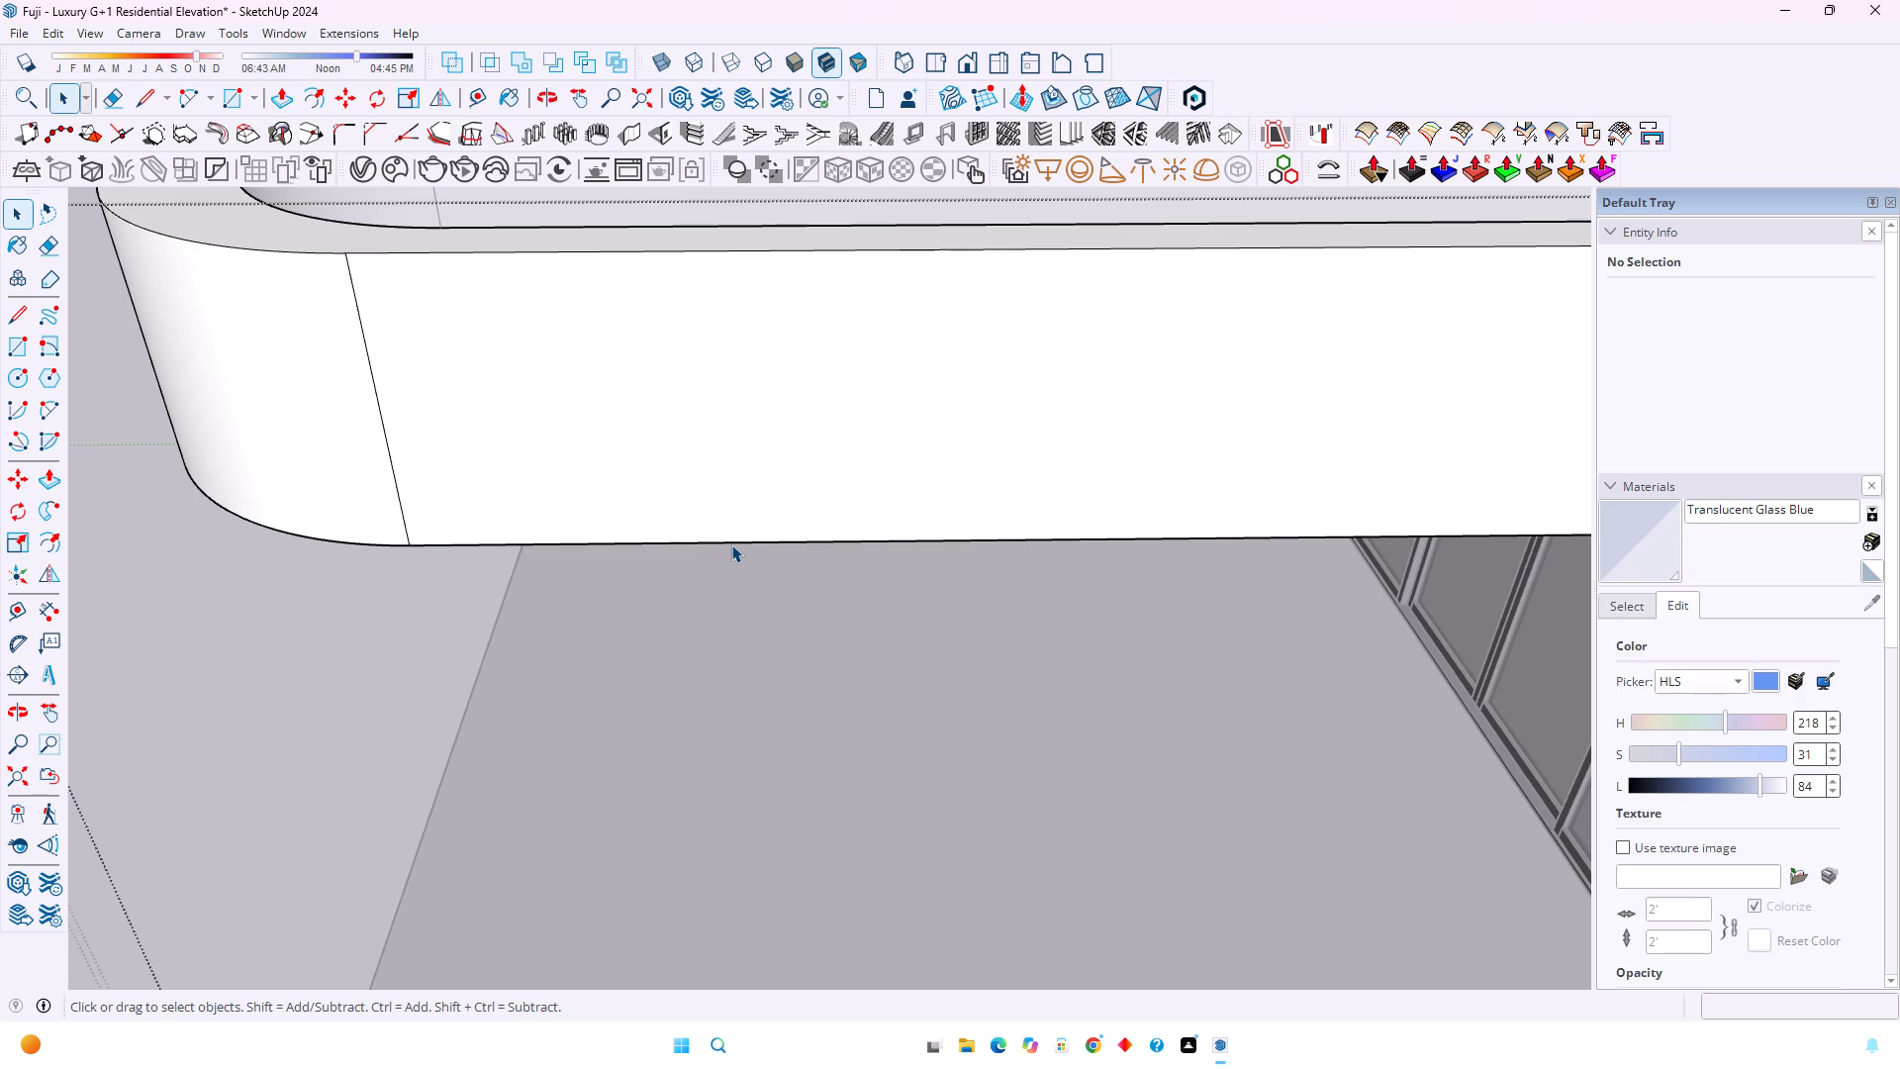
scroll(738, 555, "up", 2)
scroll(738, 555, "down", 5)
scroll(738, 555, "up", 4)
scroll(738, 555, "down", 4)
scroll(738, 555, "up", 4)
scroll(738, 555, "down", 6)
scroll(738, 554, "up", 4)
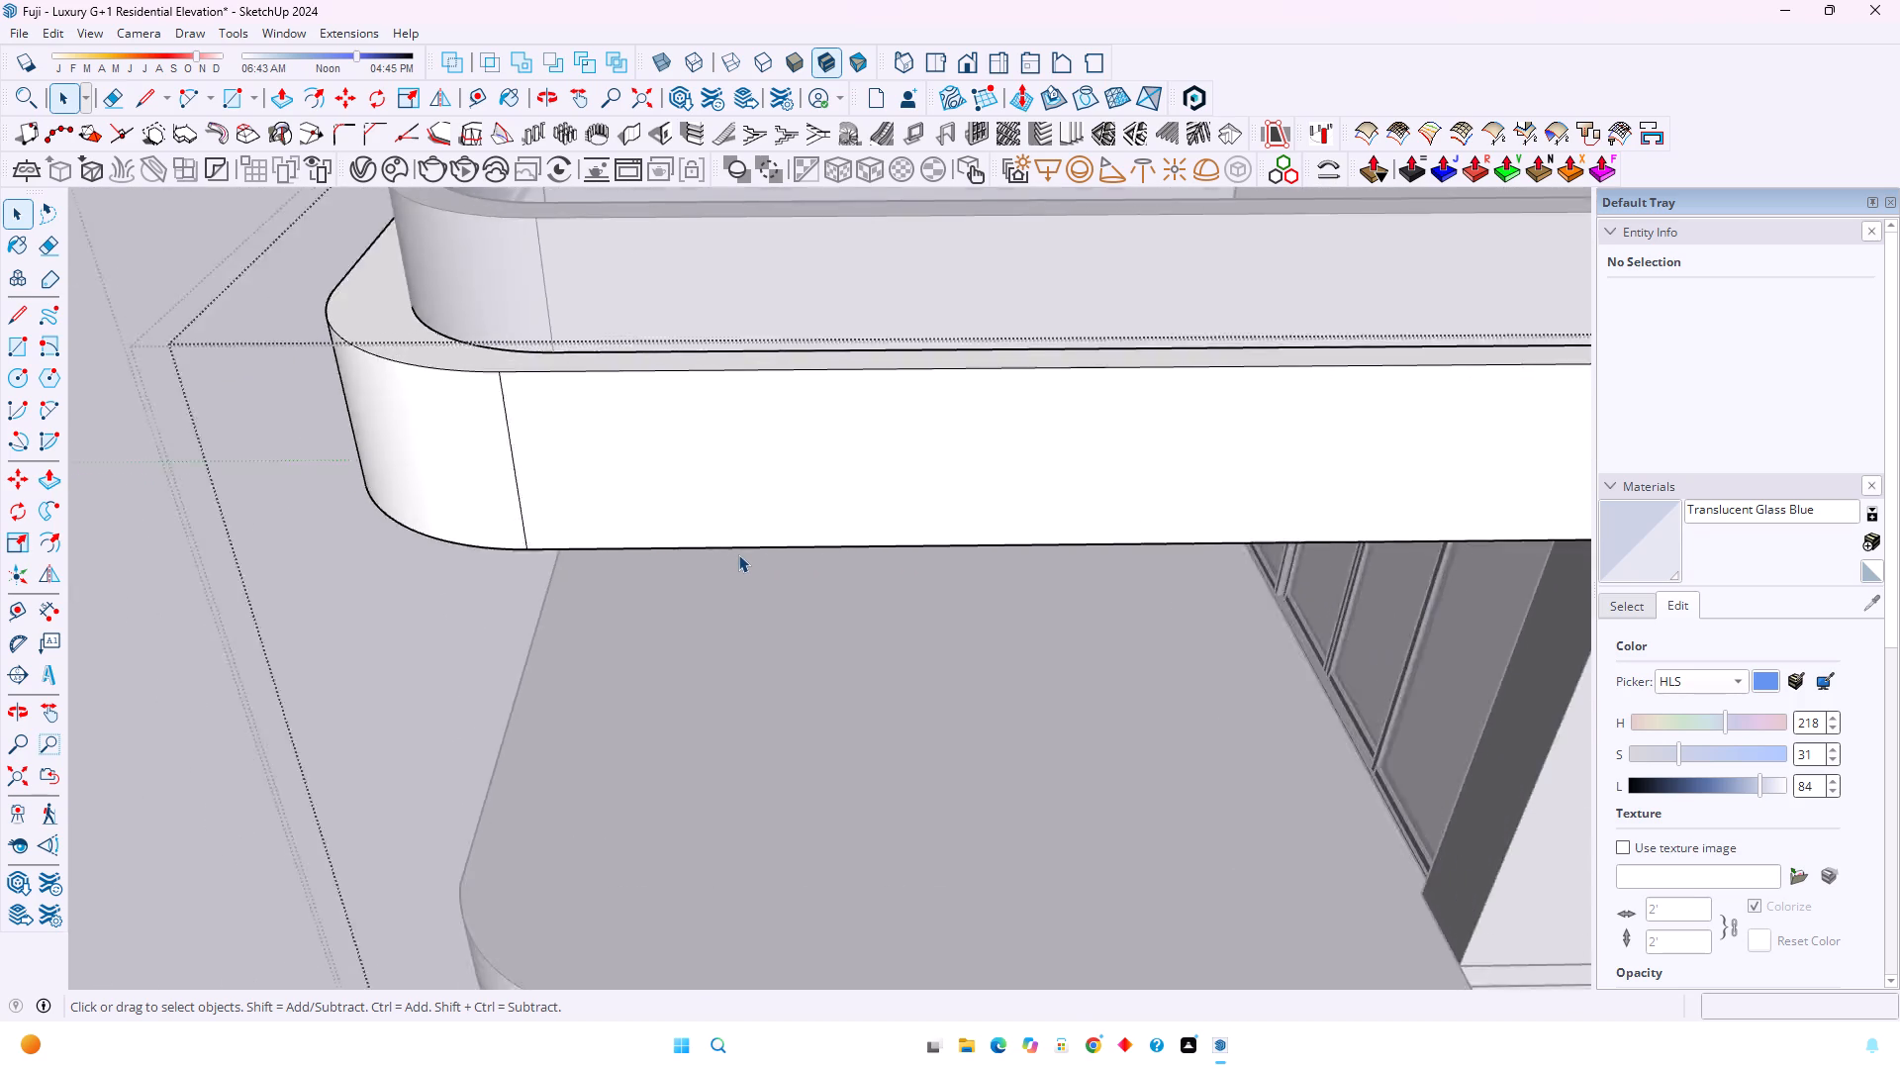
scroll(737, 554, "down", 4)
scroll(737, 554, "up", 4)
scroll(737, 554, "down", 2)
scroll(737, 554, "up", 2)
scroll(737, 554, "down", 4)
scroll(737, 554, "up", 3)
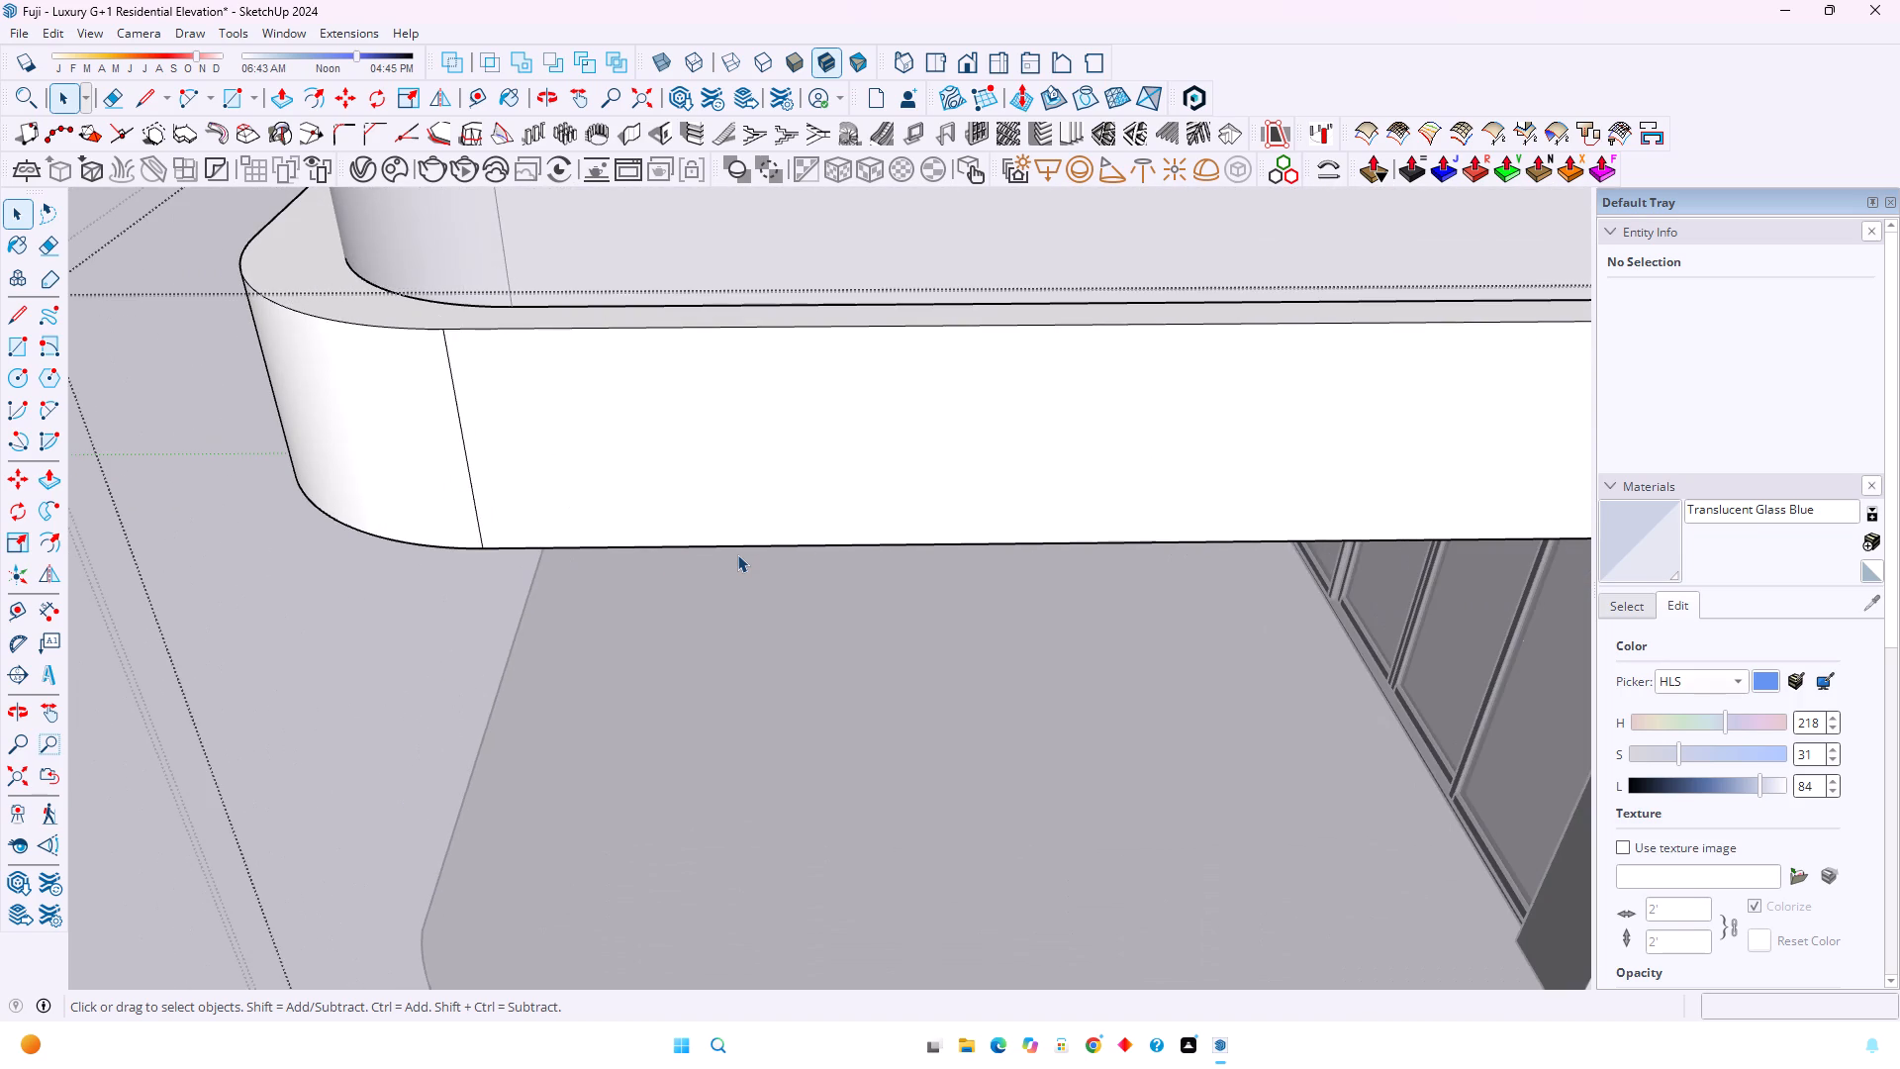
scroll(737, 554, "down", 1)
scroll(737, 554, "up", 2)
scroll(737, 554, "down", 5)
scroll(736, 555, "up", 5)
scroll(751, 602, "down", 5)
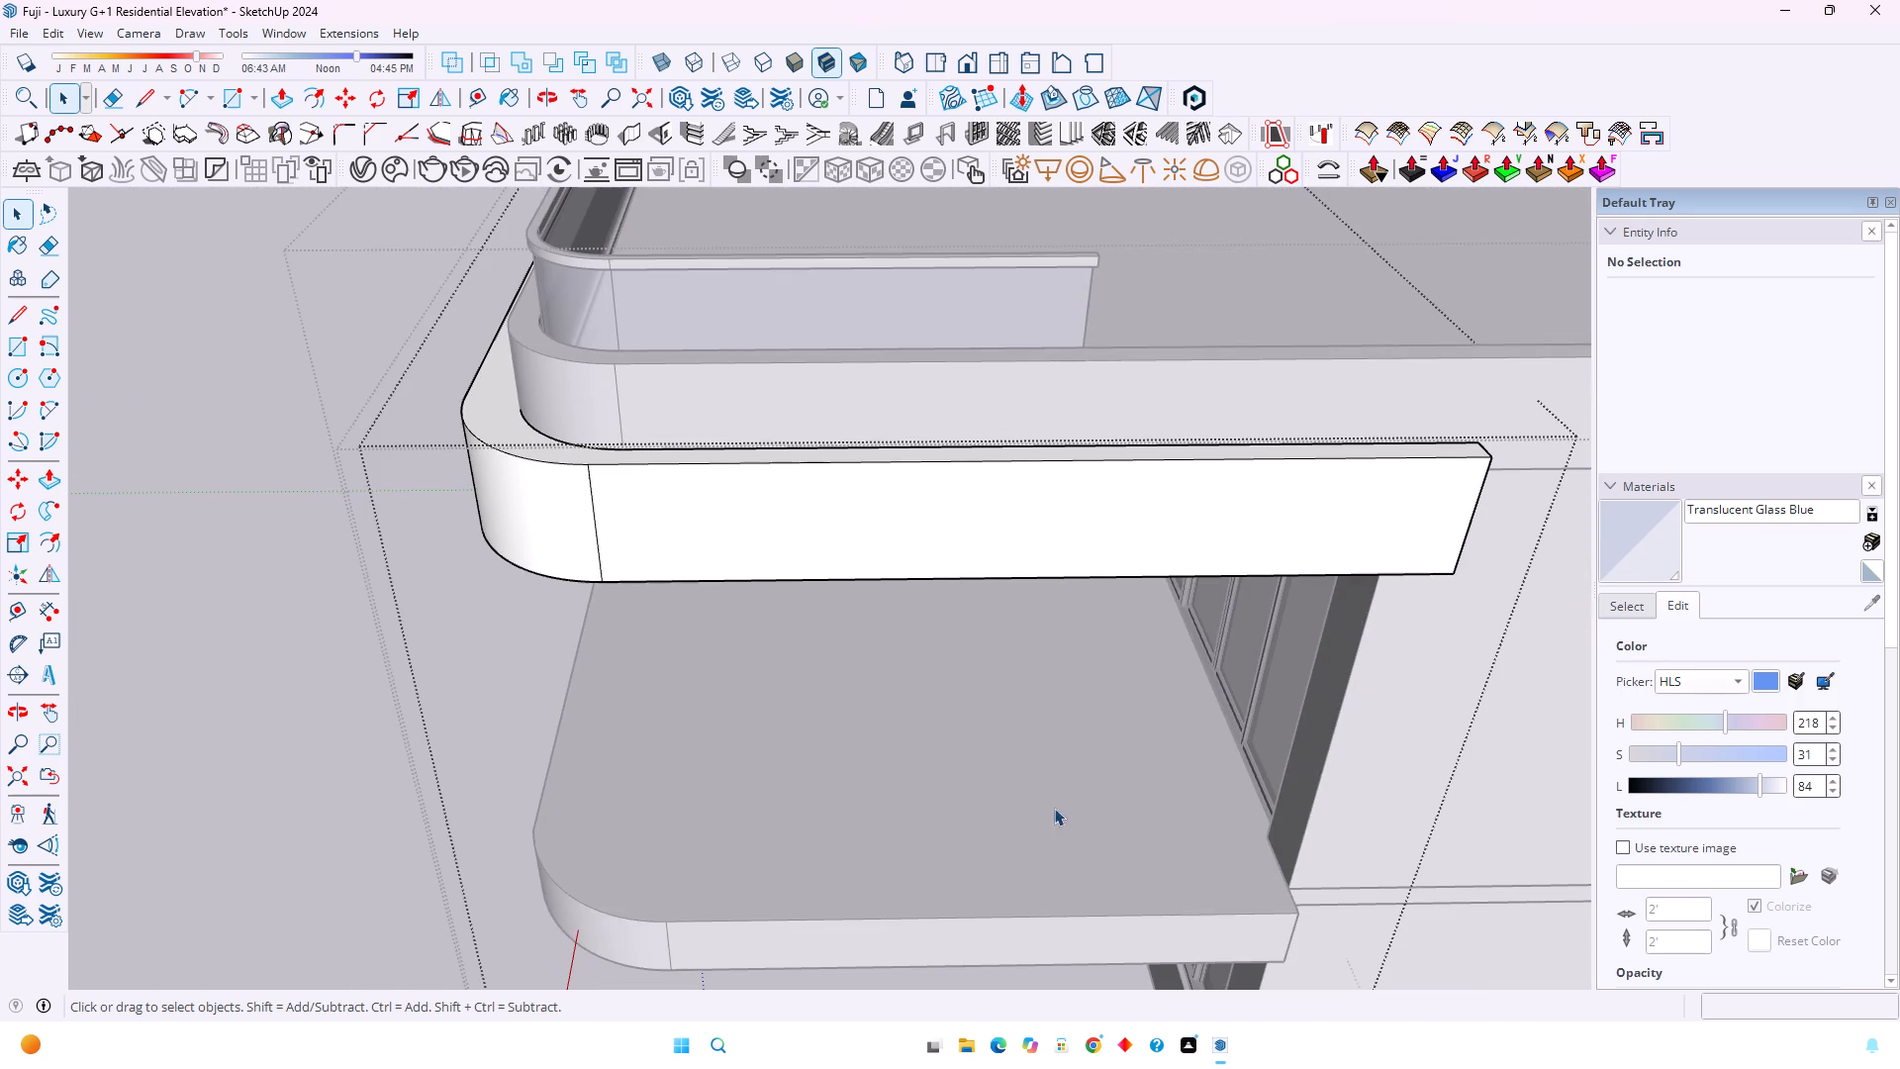
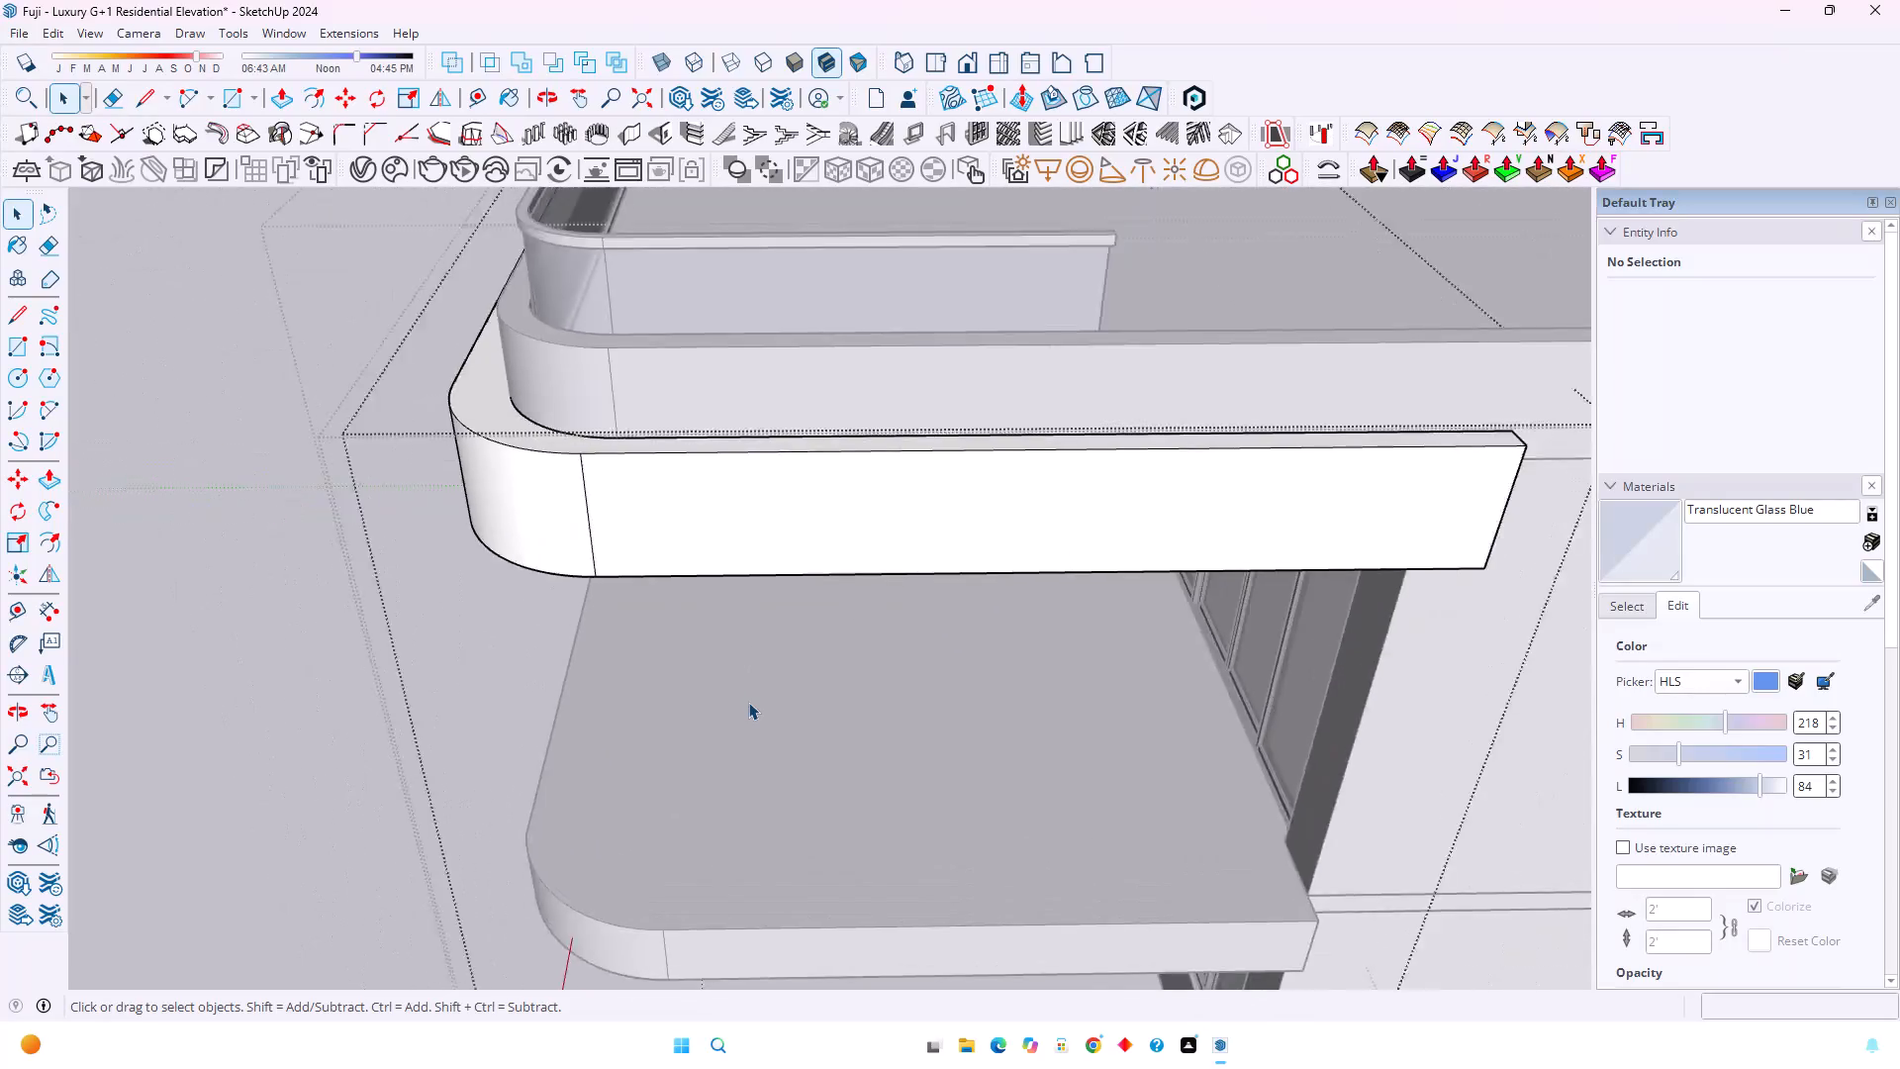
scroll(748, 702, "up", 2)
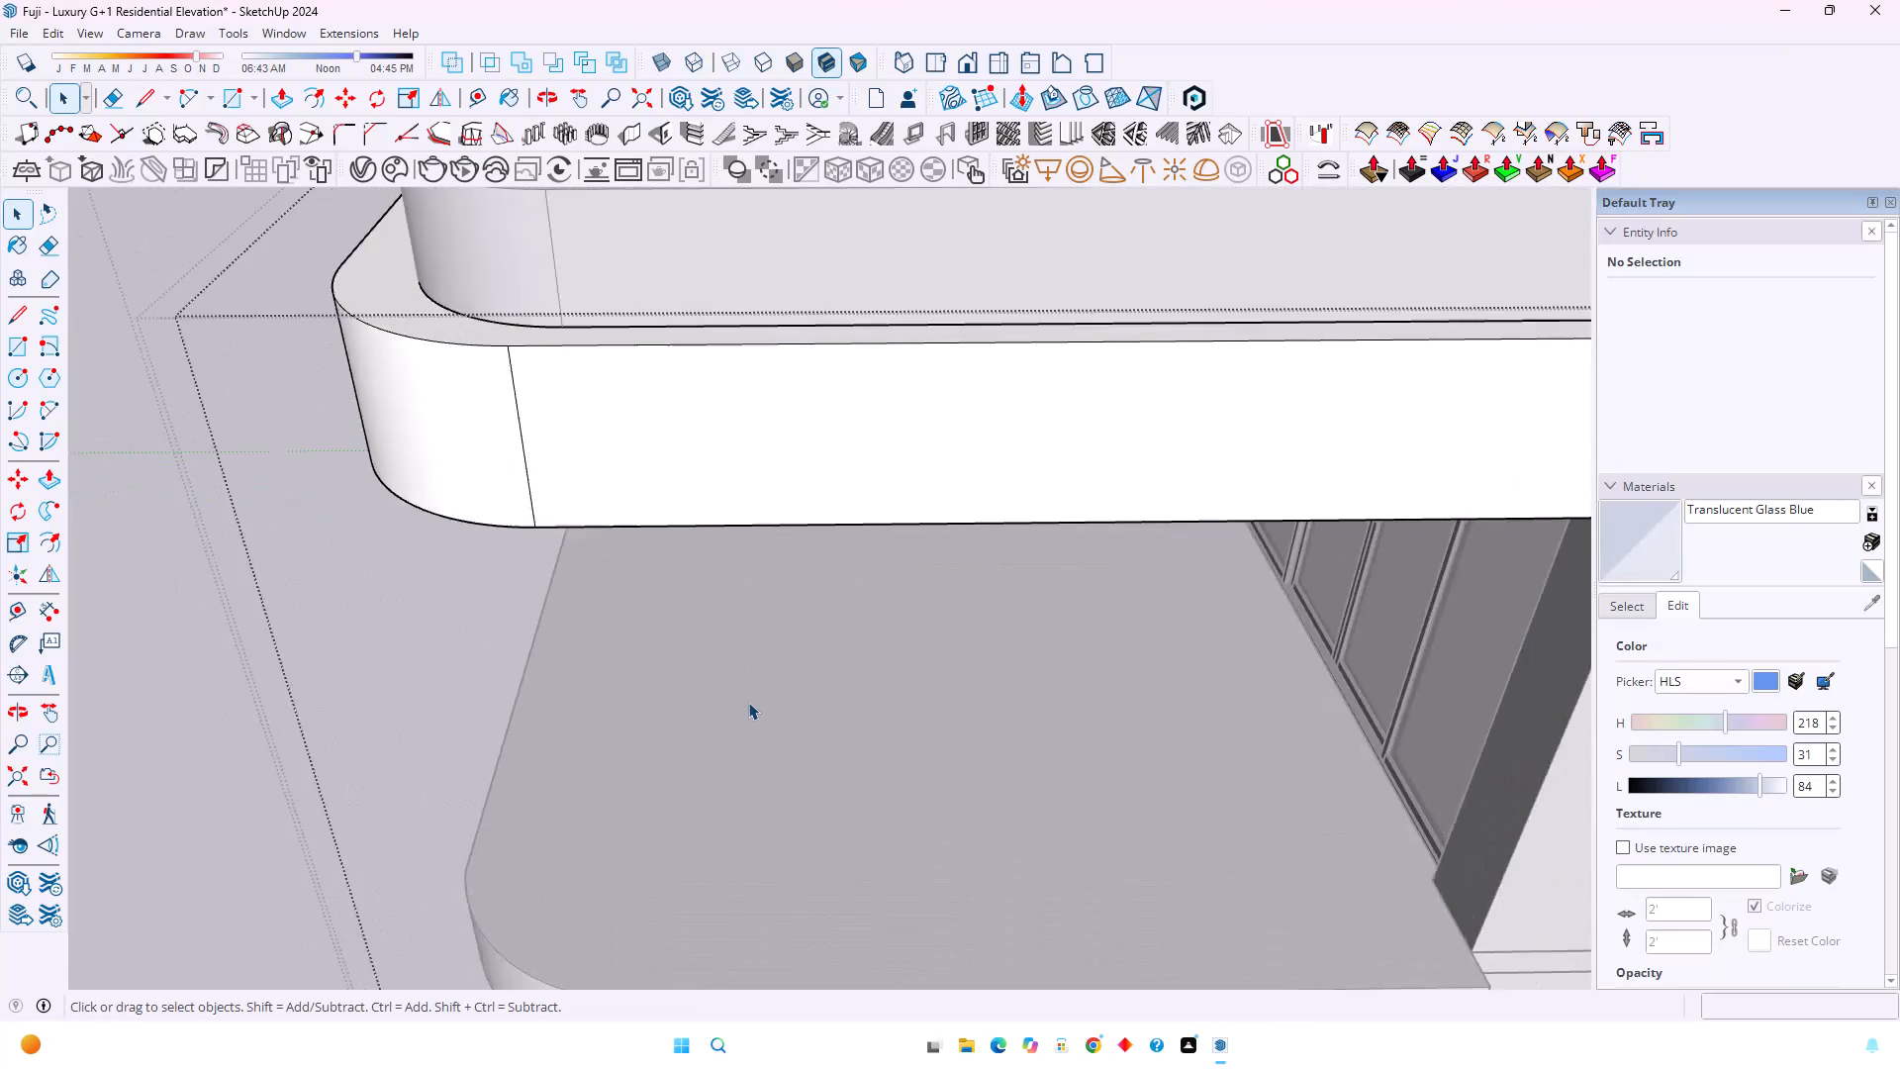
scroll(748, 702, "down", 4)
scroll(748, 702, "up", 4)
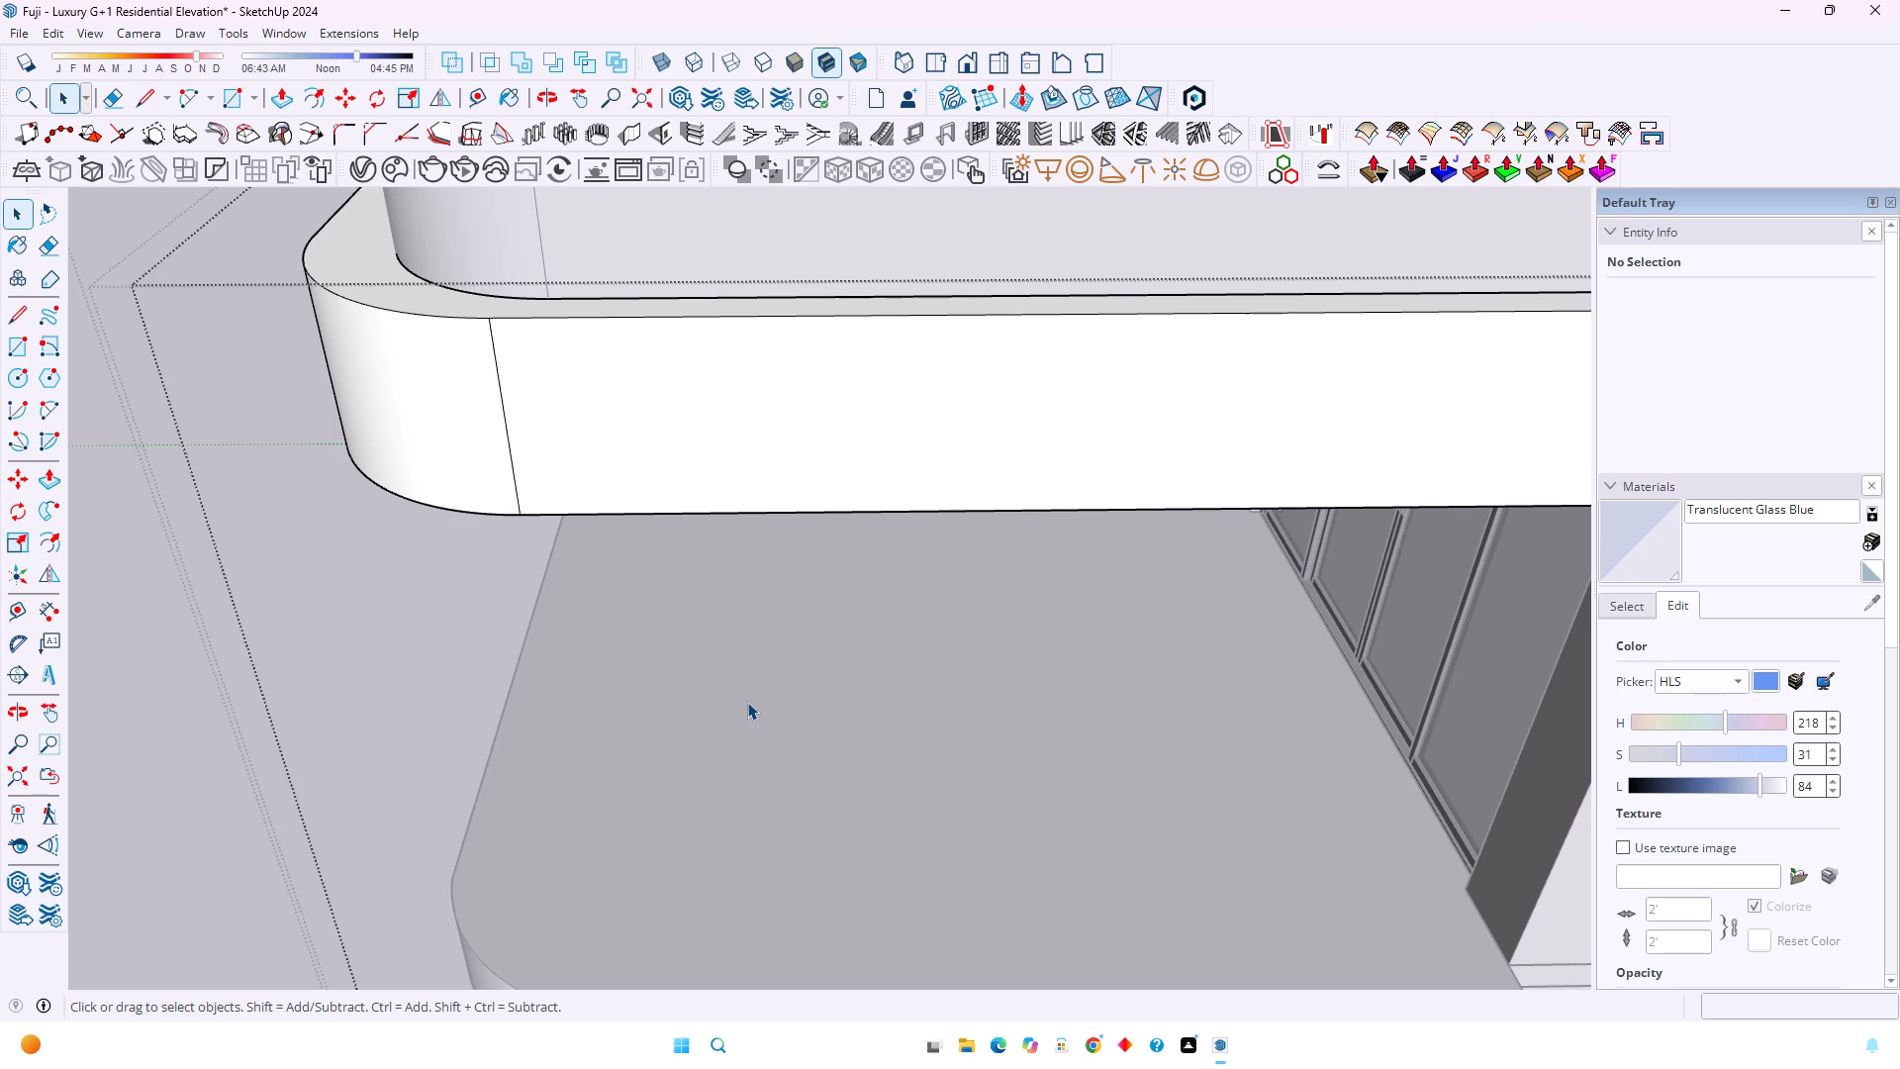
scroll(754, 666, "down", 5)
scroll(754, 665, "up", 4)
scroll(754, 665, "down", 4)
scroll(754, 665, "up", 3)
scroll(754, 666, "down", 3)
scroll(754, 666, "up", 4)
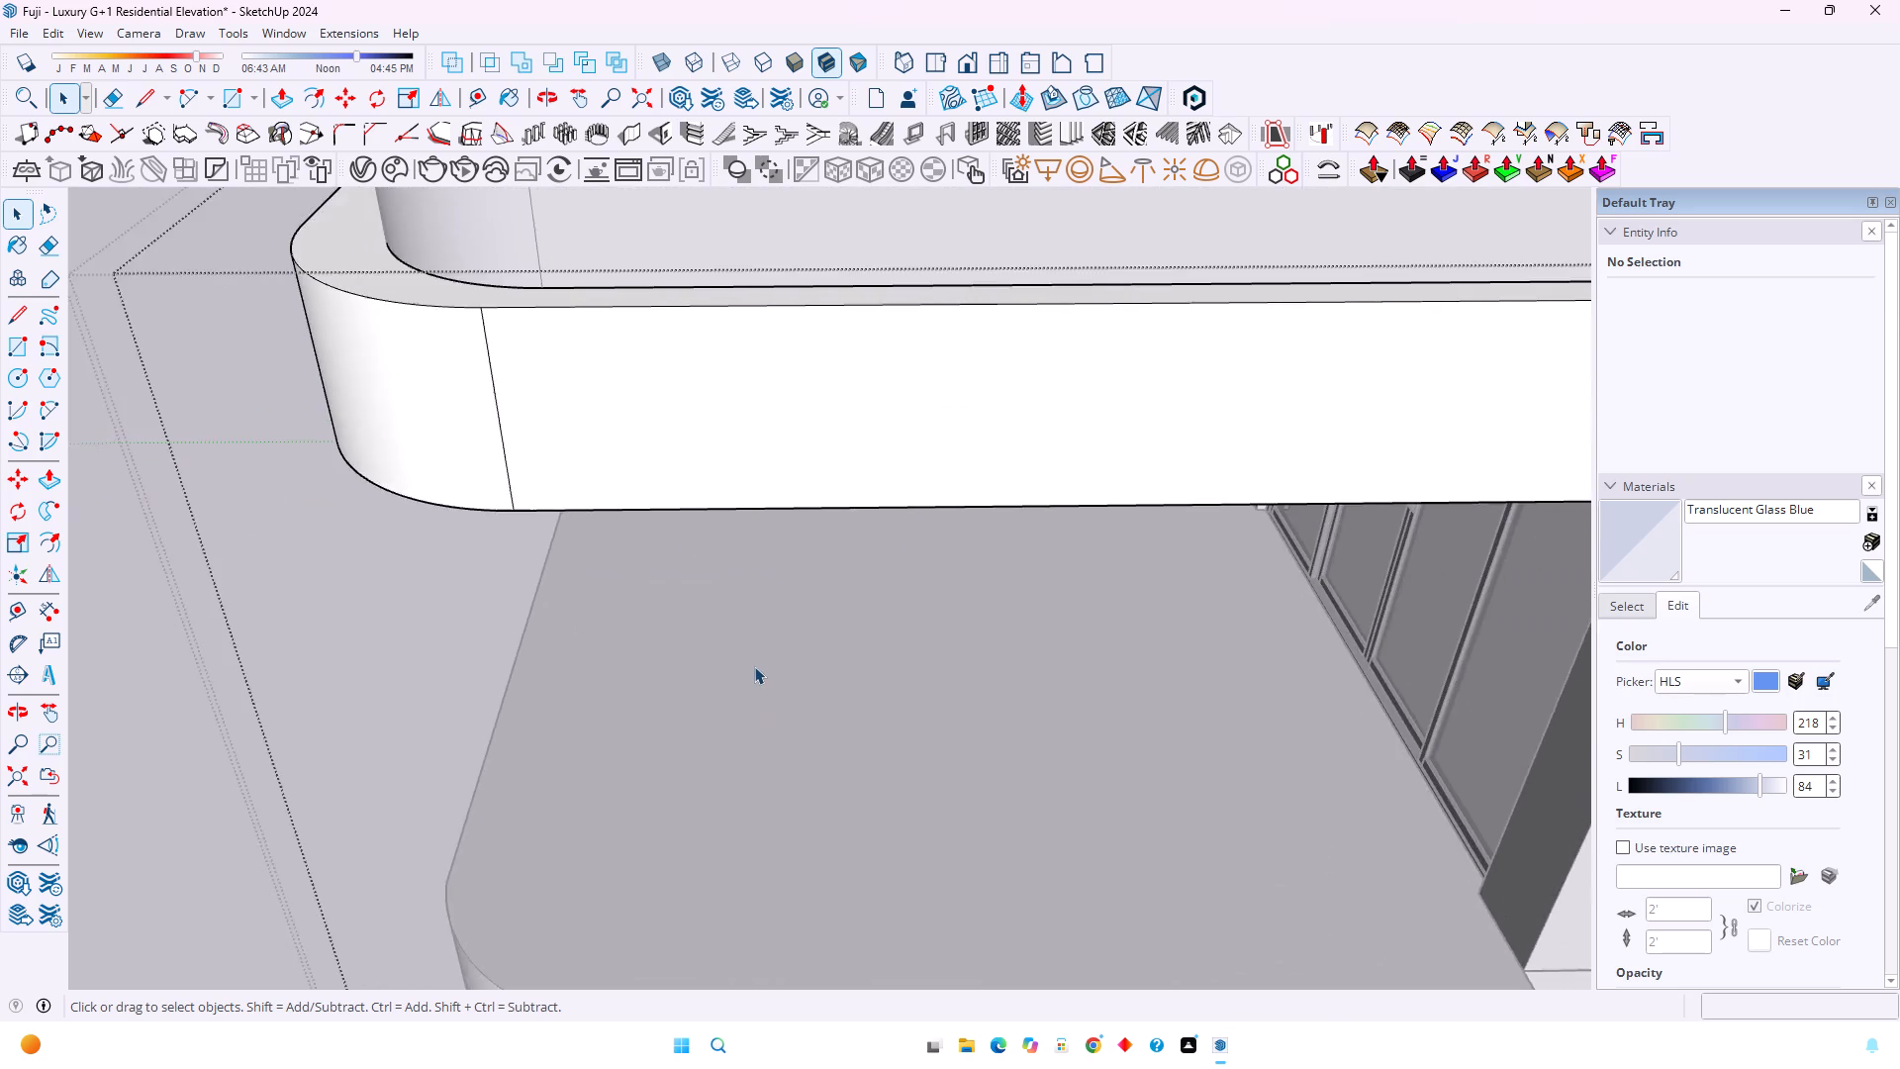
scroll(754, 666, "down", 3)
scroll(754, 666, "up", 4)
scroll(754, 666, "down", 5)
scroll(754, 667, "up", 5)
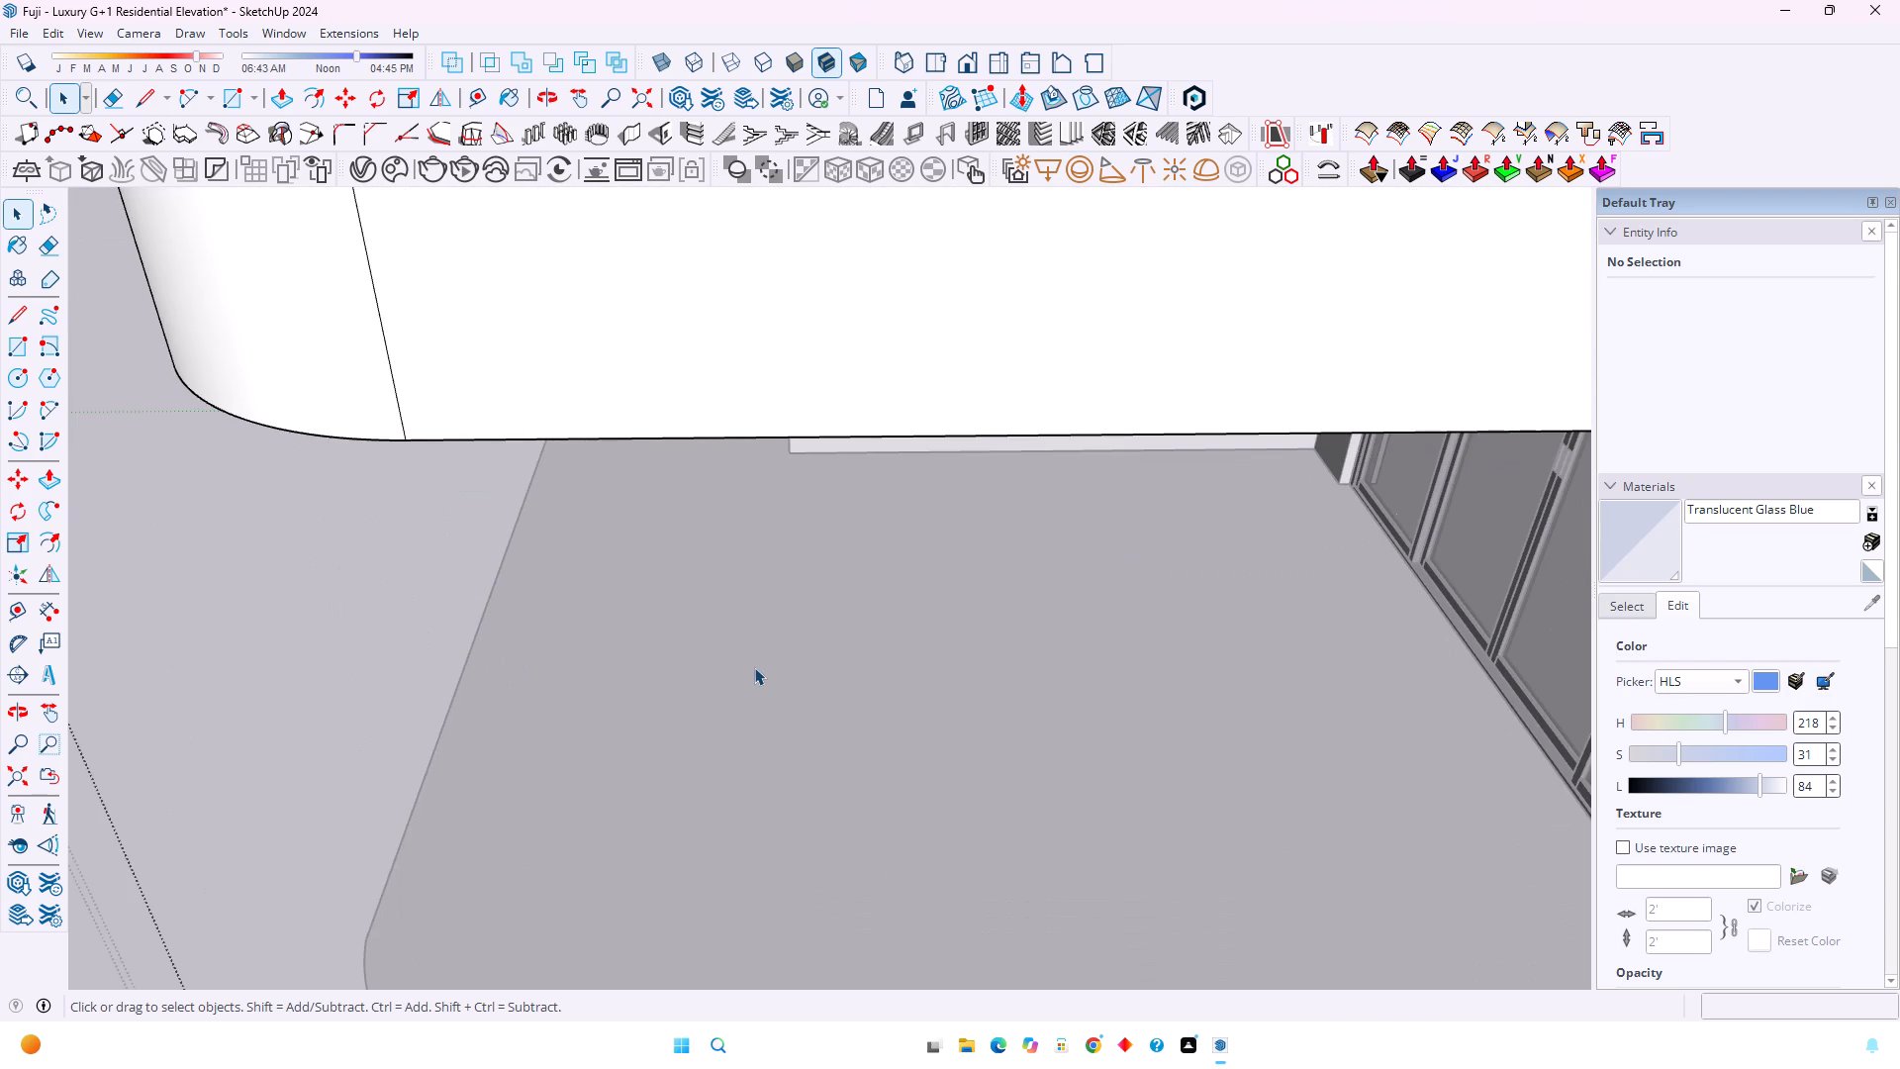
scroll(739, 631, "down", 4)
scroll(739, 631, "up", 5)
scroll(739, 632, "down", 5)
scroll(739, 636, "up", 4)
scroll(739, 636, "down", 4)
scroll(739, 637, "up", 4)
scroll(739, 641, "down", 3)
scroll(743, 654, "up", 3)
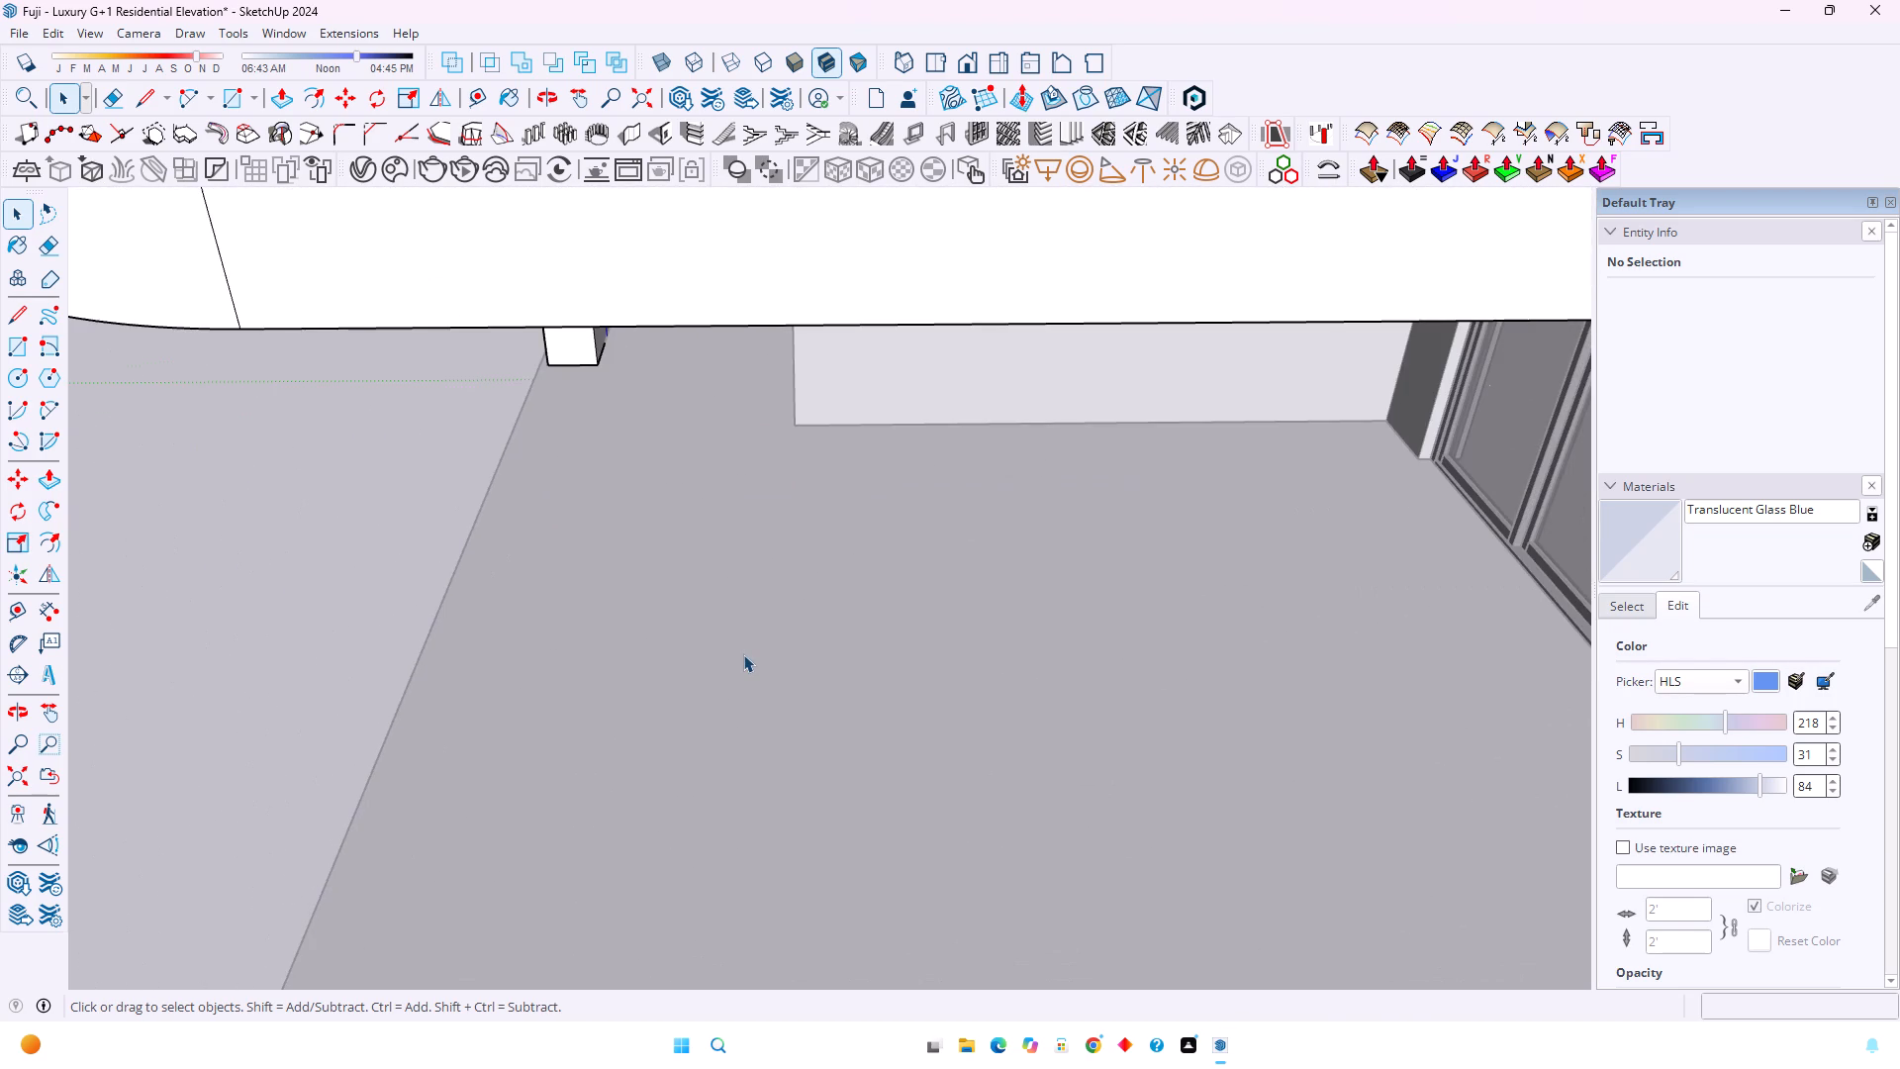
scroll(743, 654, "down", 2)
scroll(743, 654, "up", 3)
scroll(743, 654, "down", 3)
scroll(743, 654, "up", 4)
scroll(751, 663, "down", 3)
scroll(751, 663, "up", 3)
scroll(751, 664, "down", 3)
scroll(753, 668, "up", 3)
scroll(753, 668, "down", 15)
Place a guide 6" above the bottom edge of the beam's free end face.
middle_click_drag(806, 667, 607, 581)
middle_click_drag(607, 581, 469, 538)
middle_click(467, 537)
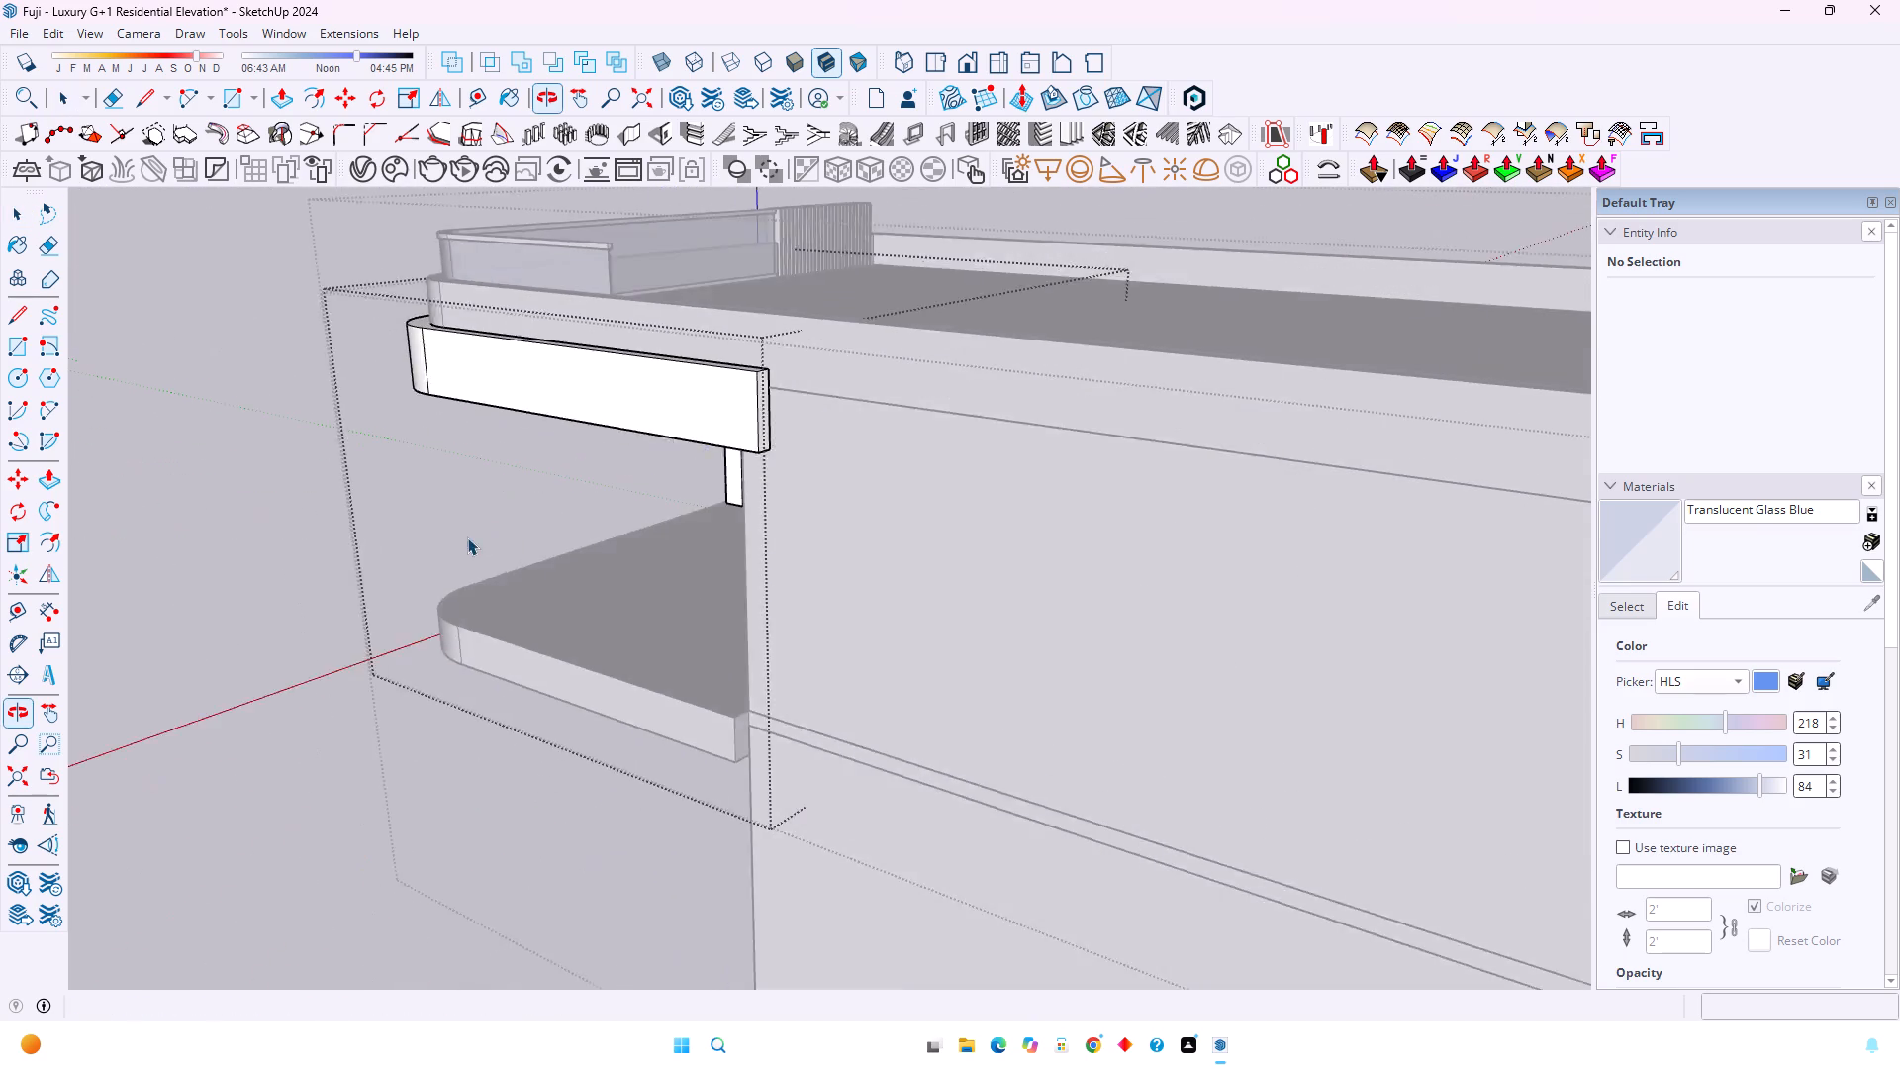
middle_click(467, 537)
scroll(1319, 624, "up", 10)
middle_click_drag(1271, 442, 1081, 437)
middle_click(1079, 437)
middle_click(1078, 437)
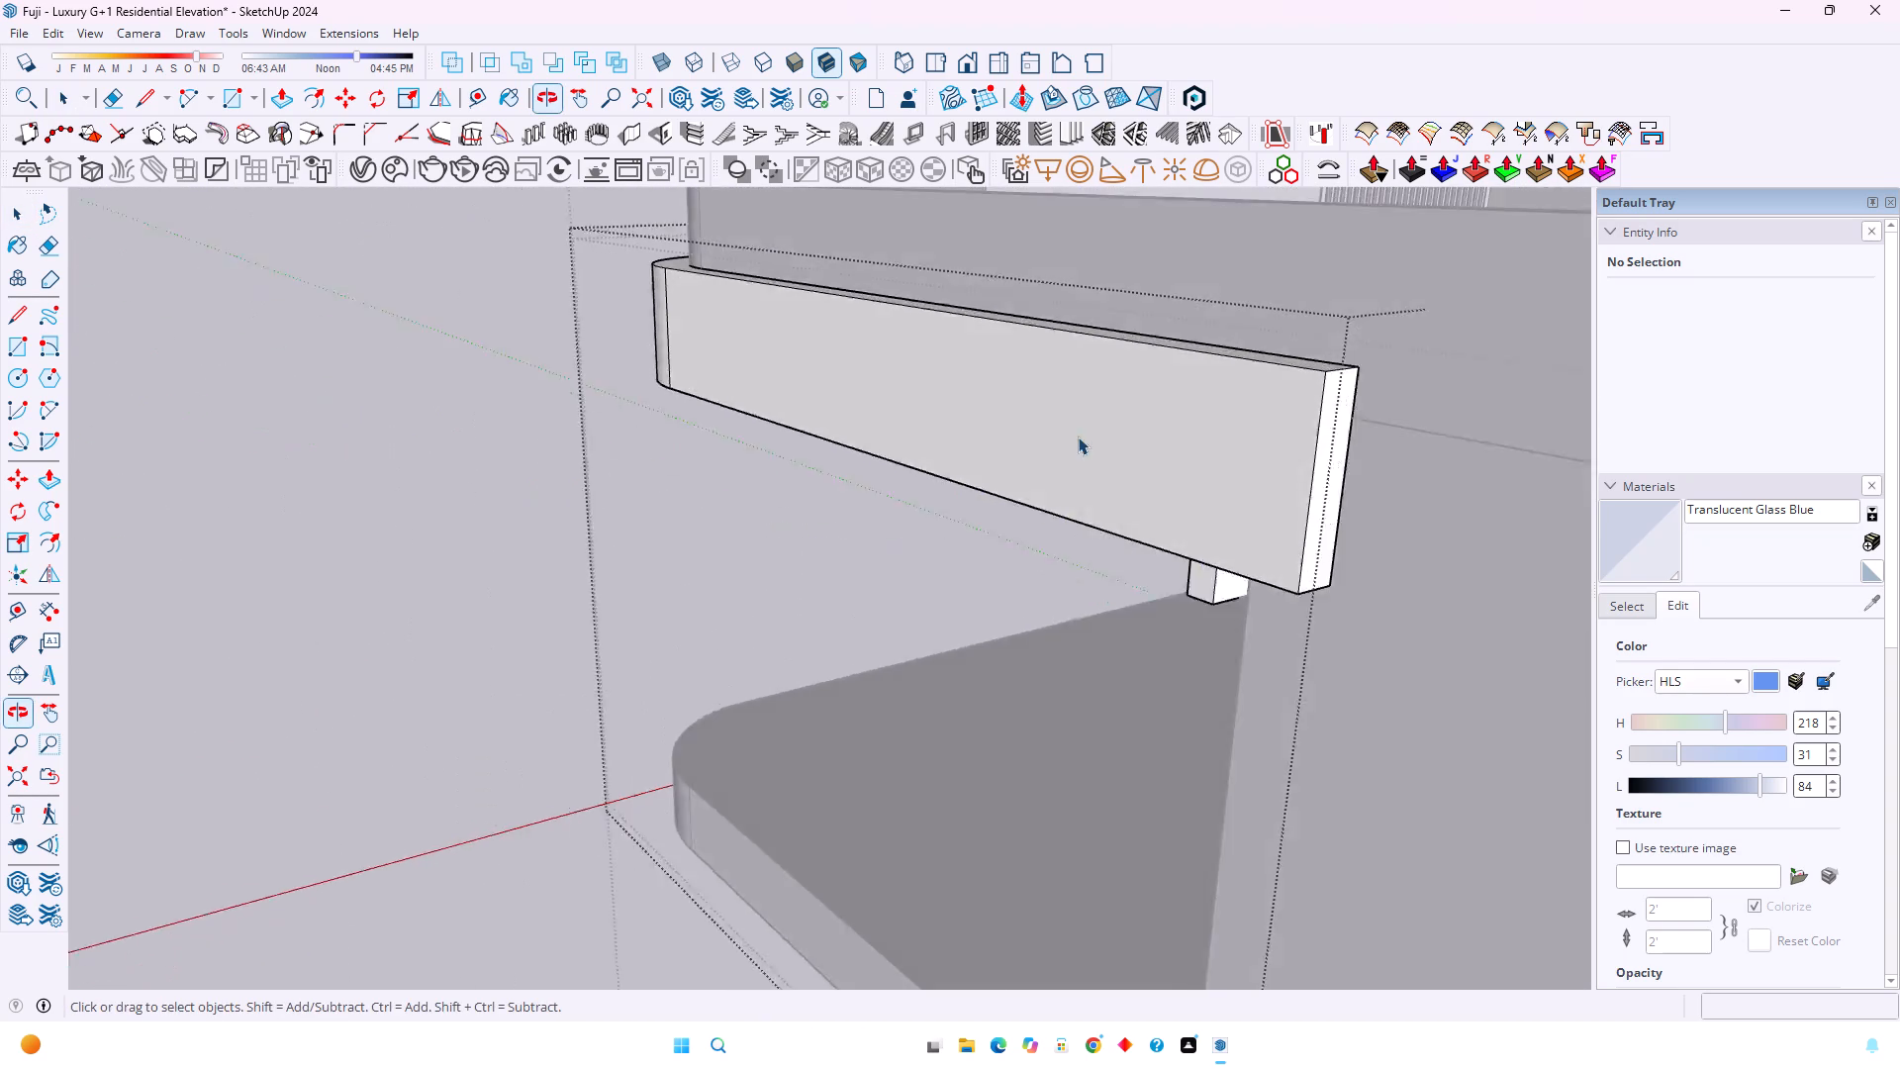
middle_click_drag(1106, 514, 896, 455, "shift")
middle_click(895, 454, "shift")
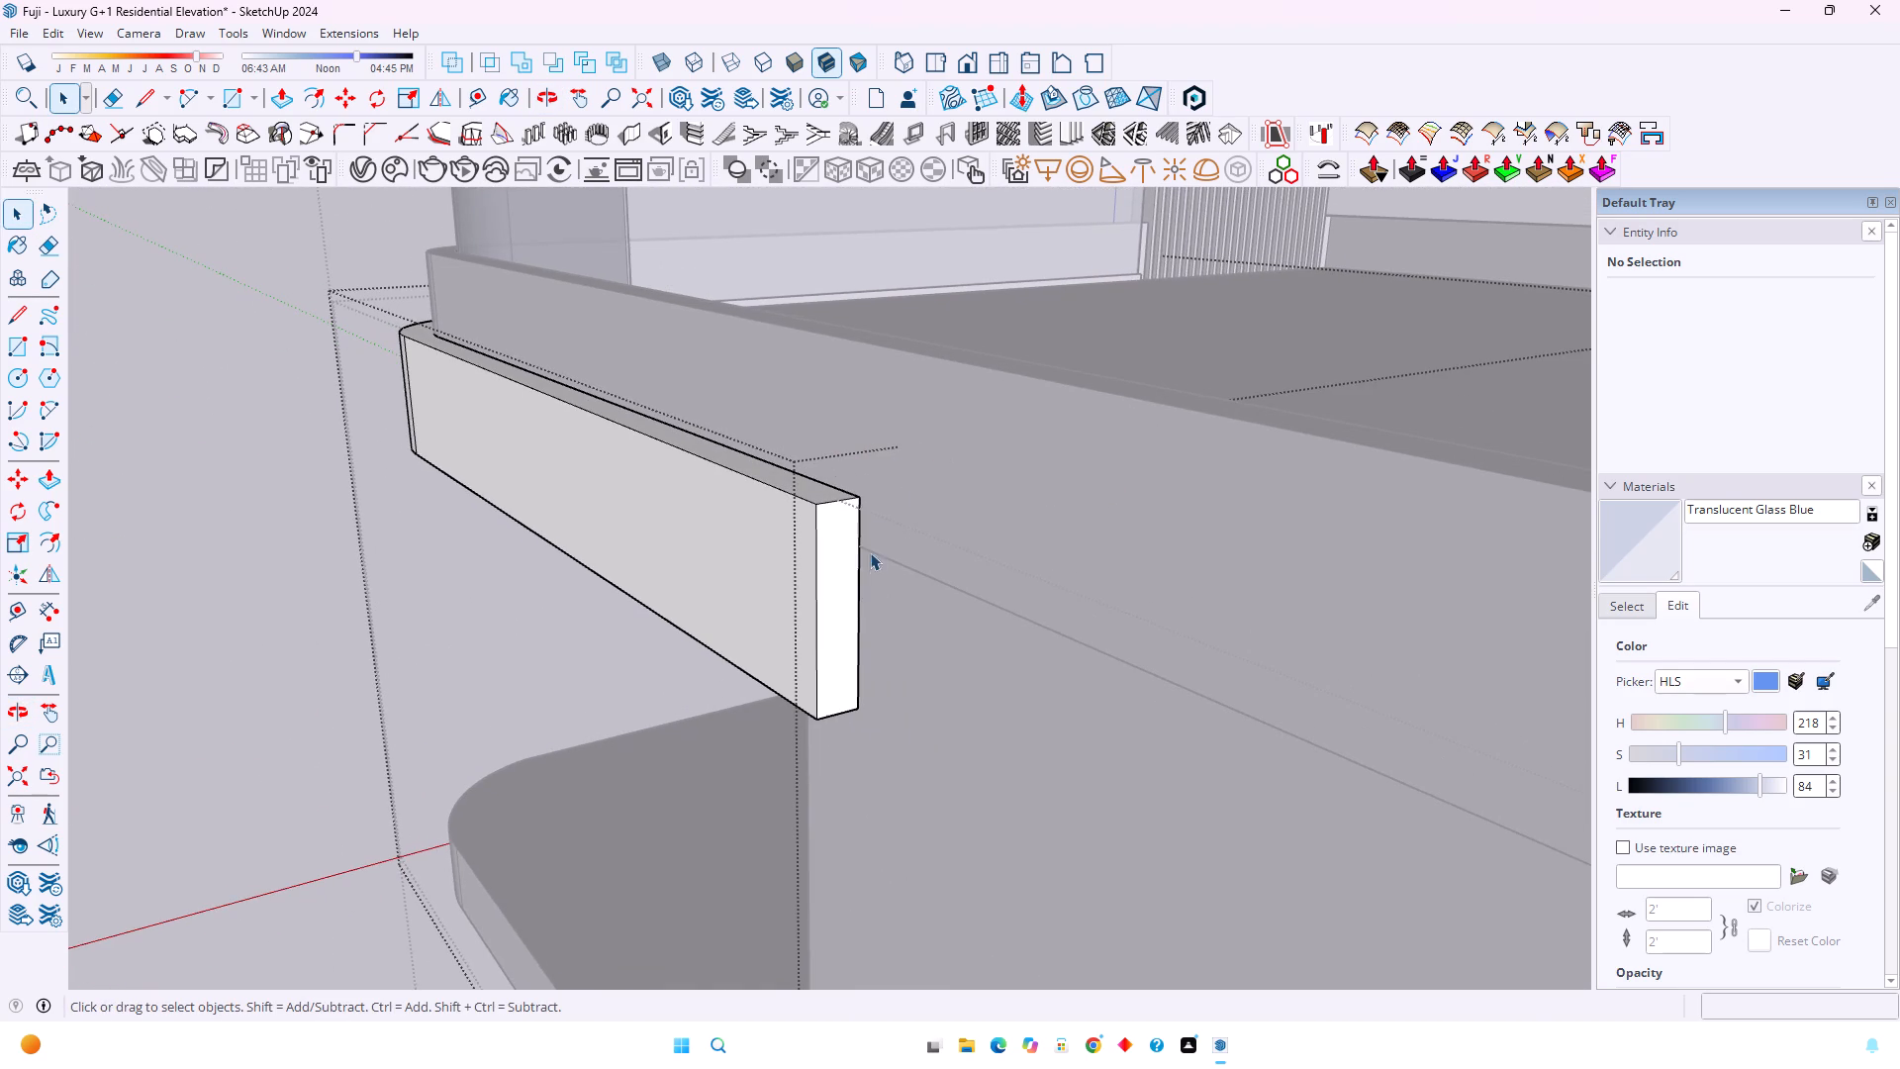
scroll(869, 557, "up", 4)
scroll(784, 822, "up", 5)
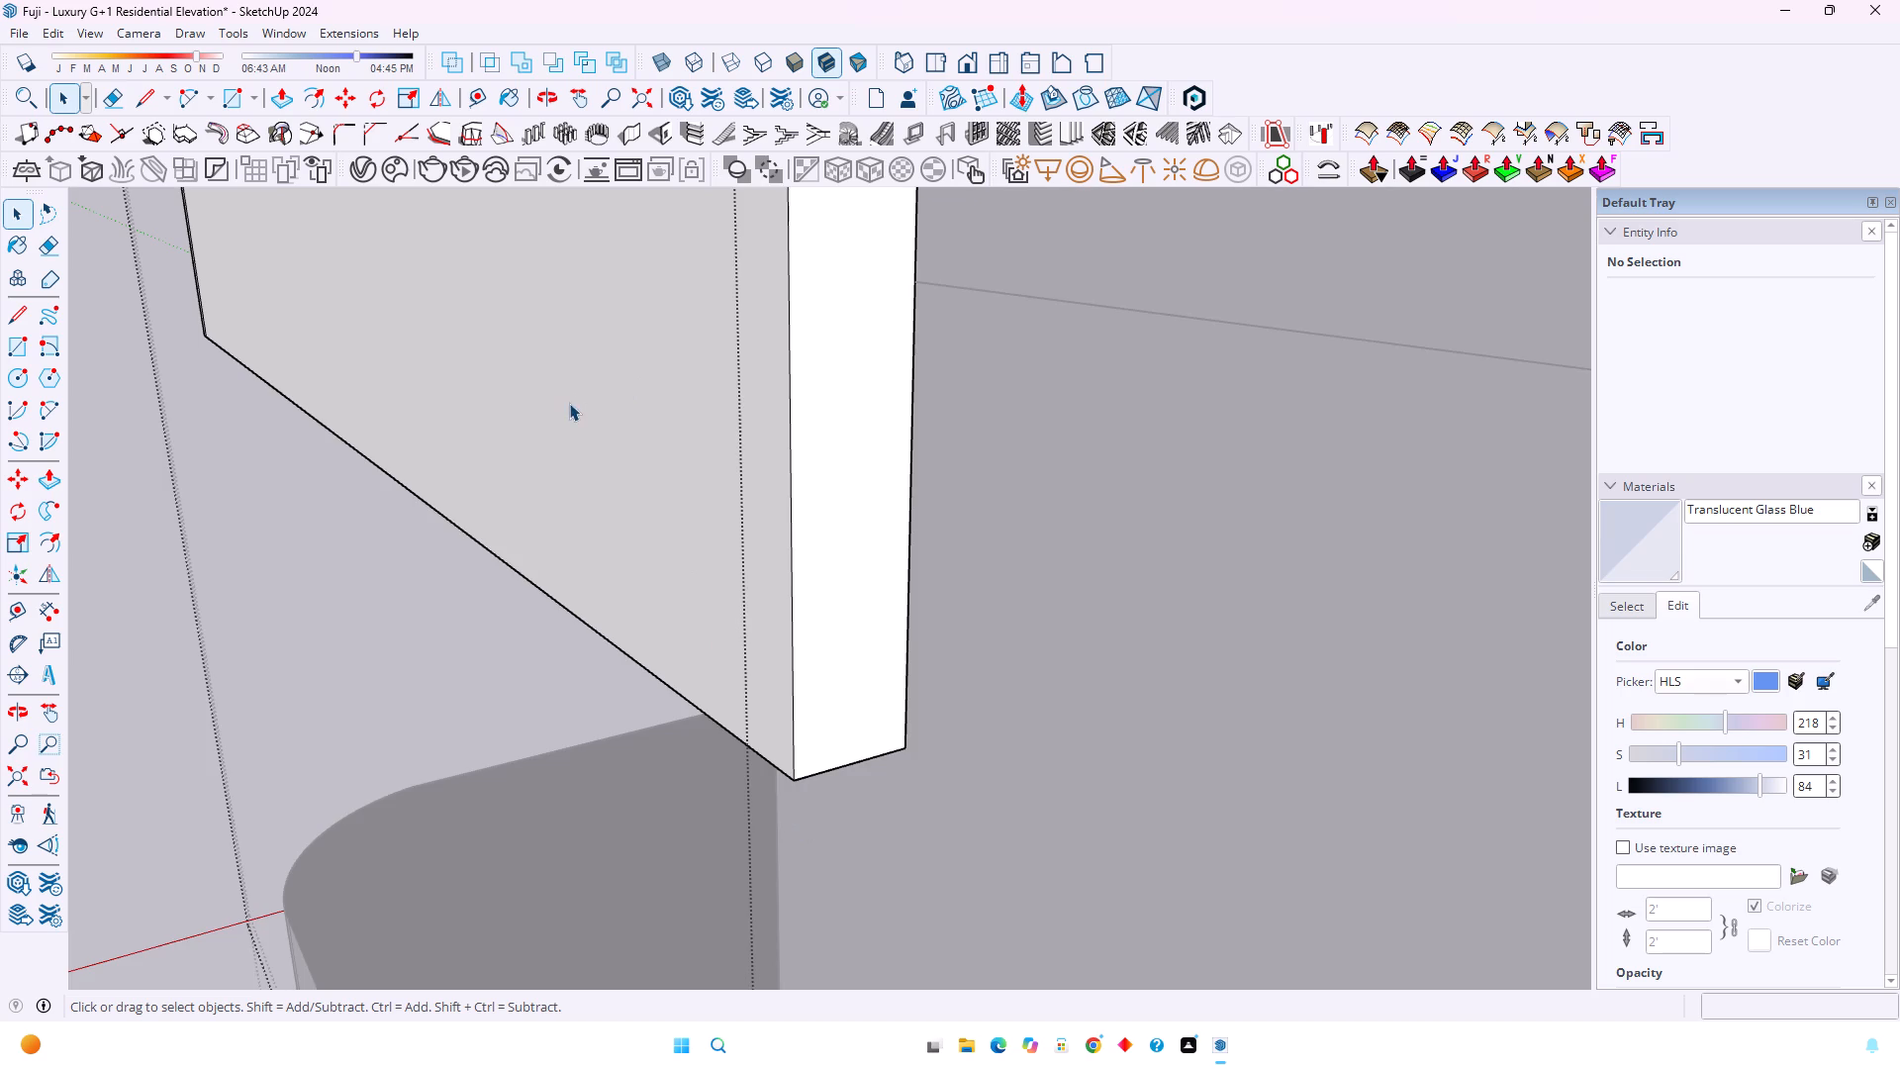
scroll(571, 408, "down", 2)
left_click(468, 93)
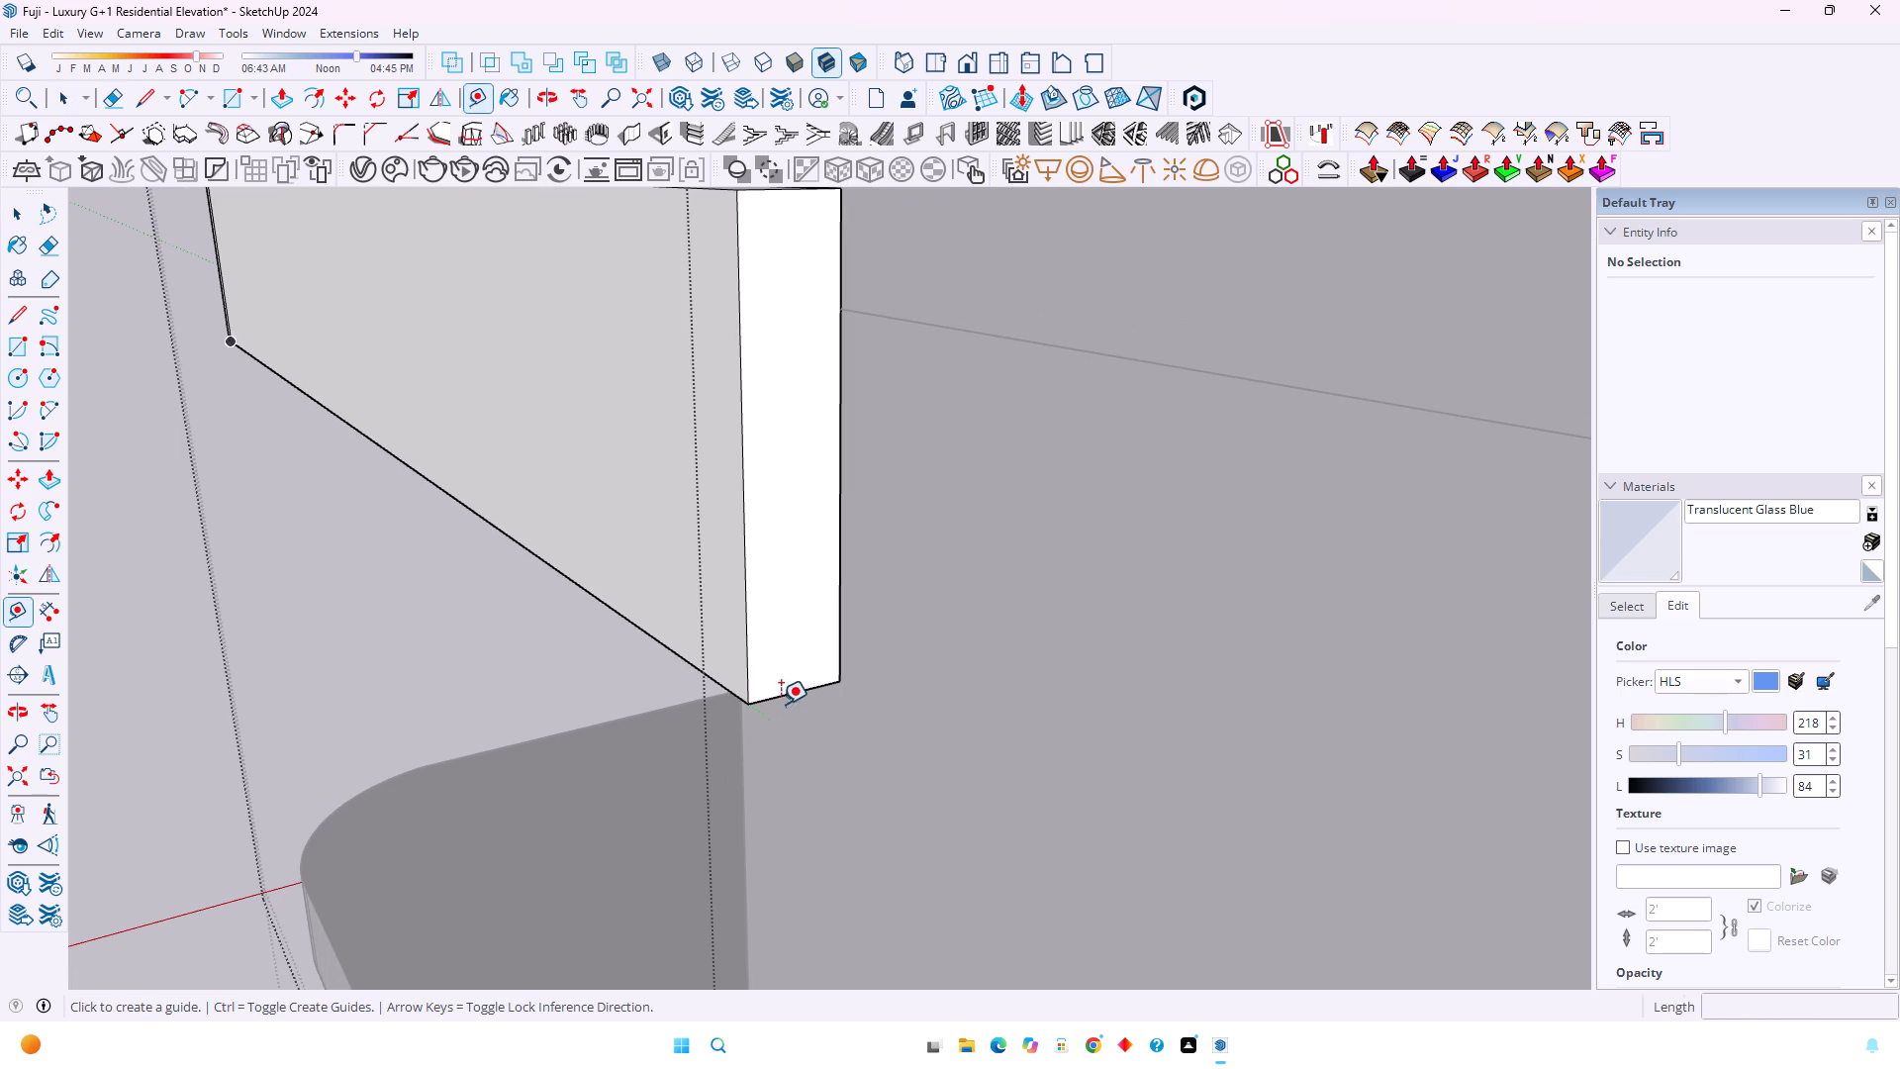
left_click(788, 692)
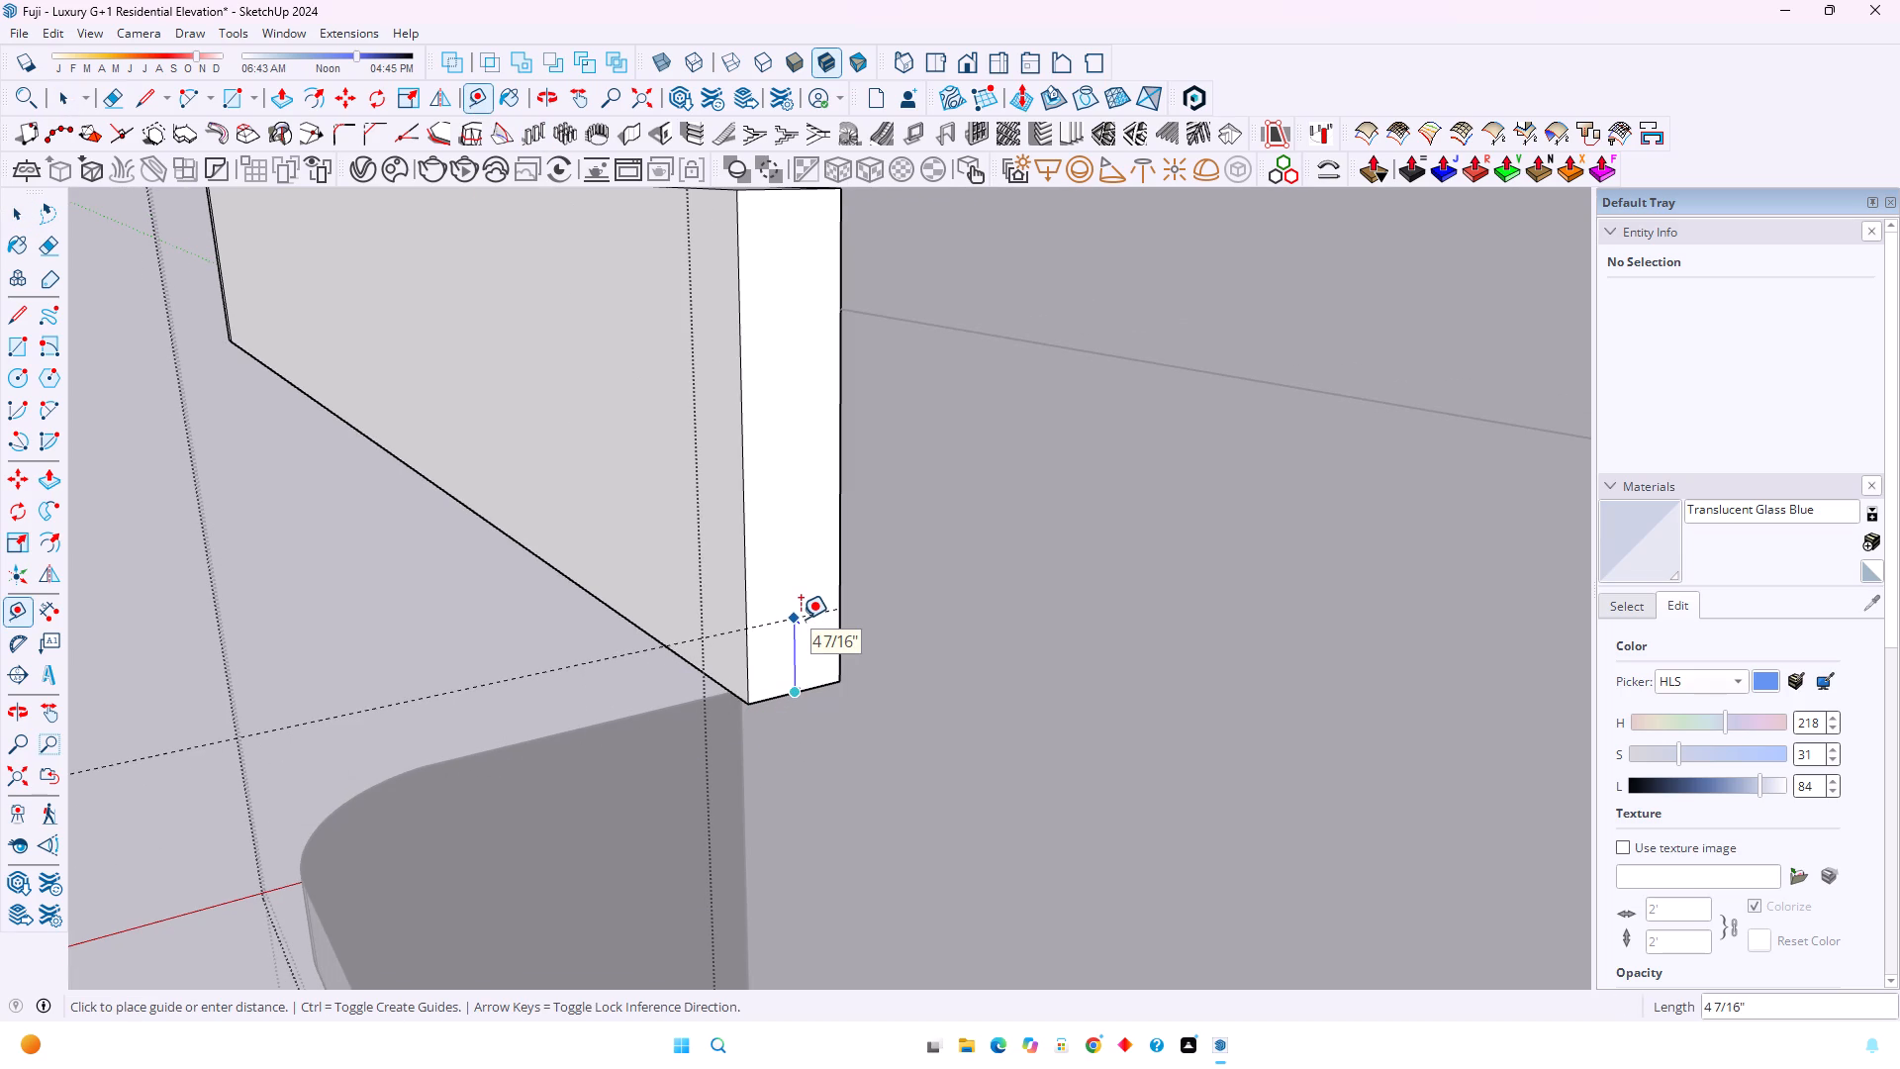
key("6")
key("Return")
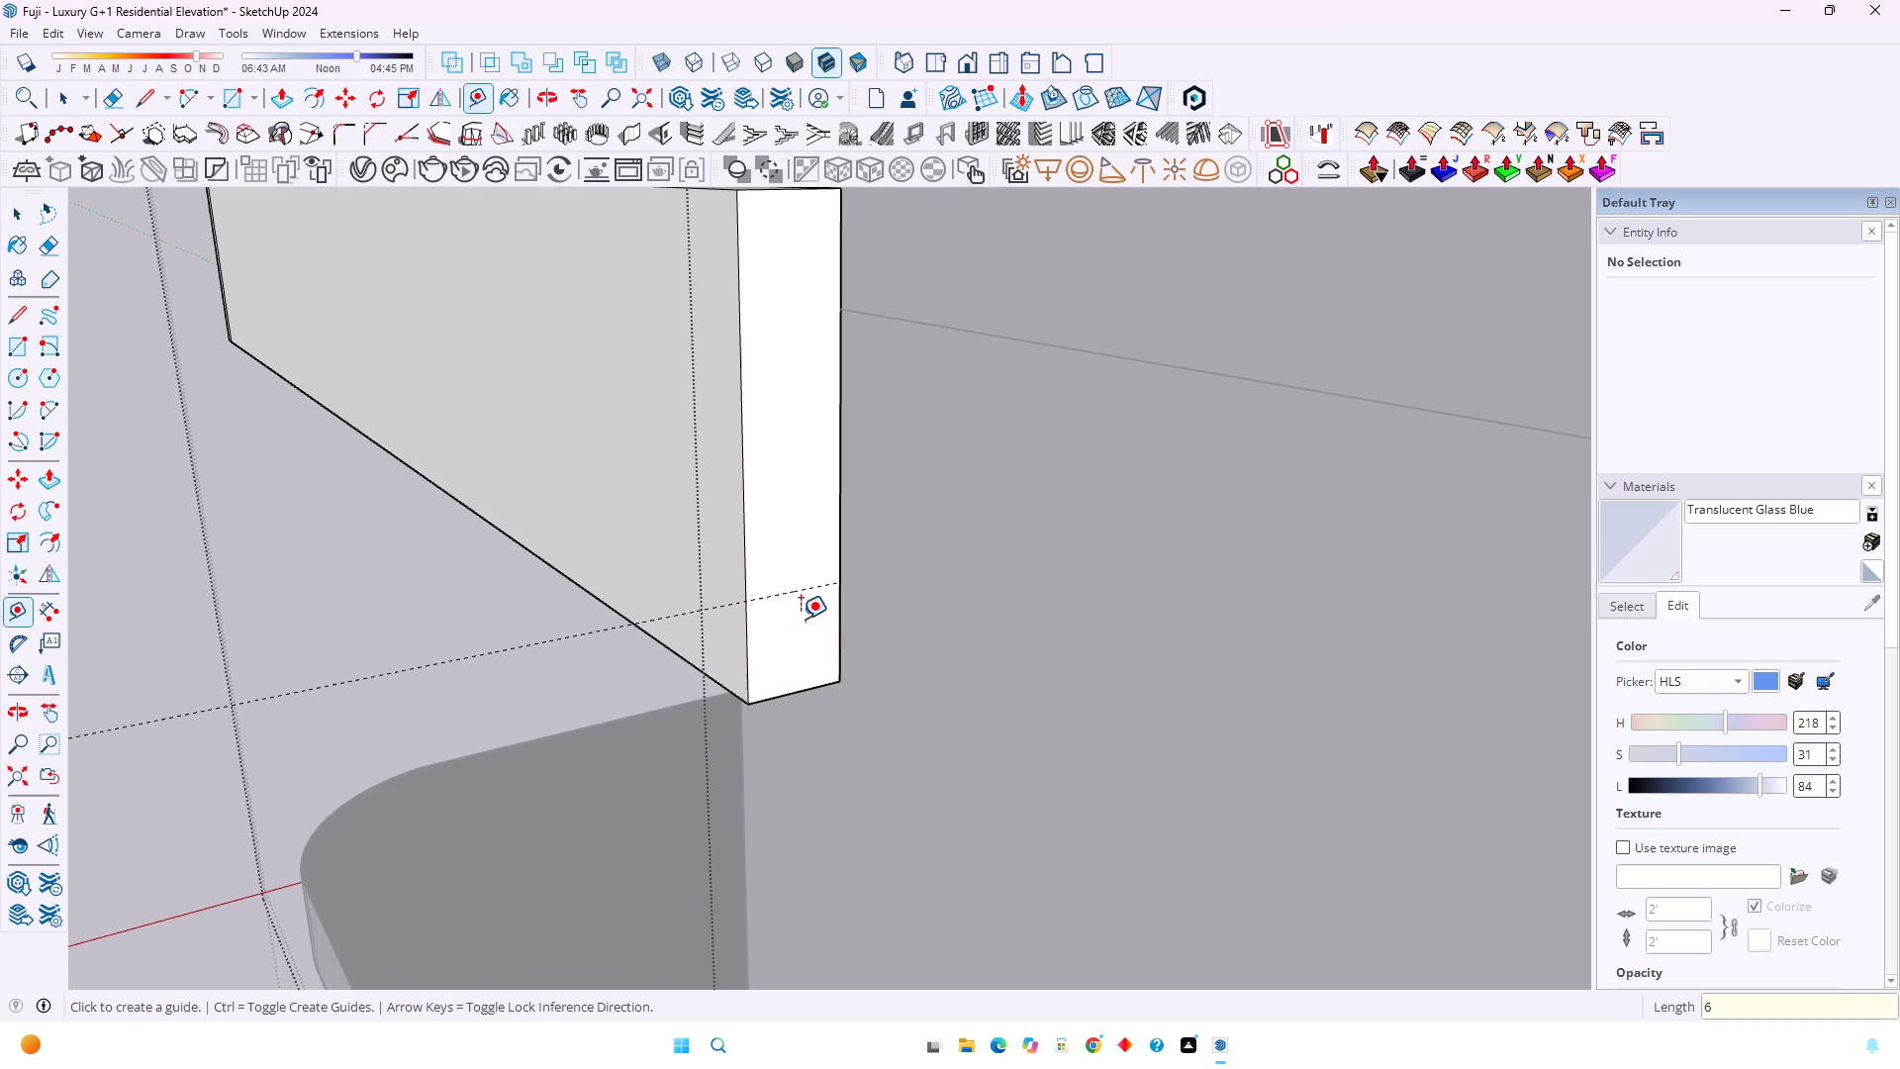
Draw a small profile 1" wide and 1.5" high on the beam's end face, from the guide at the outer edge.
key("l")
left_click(749, 603)
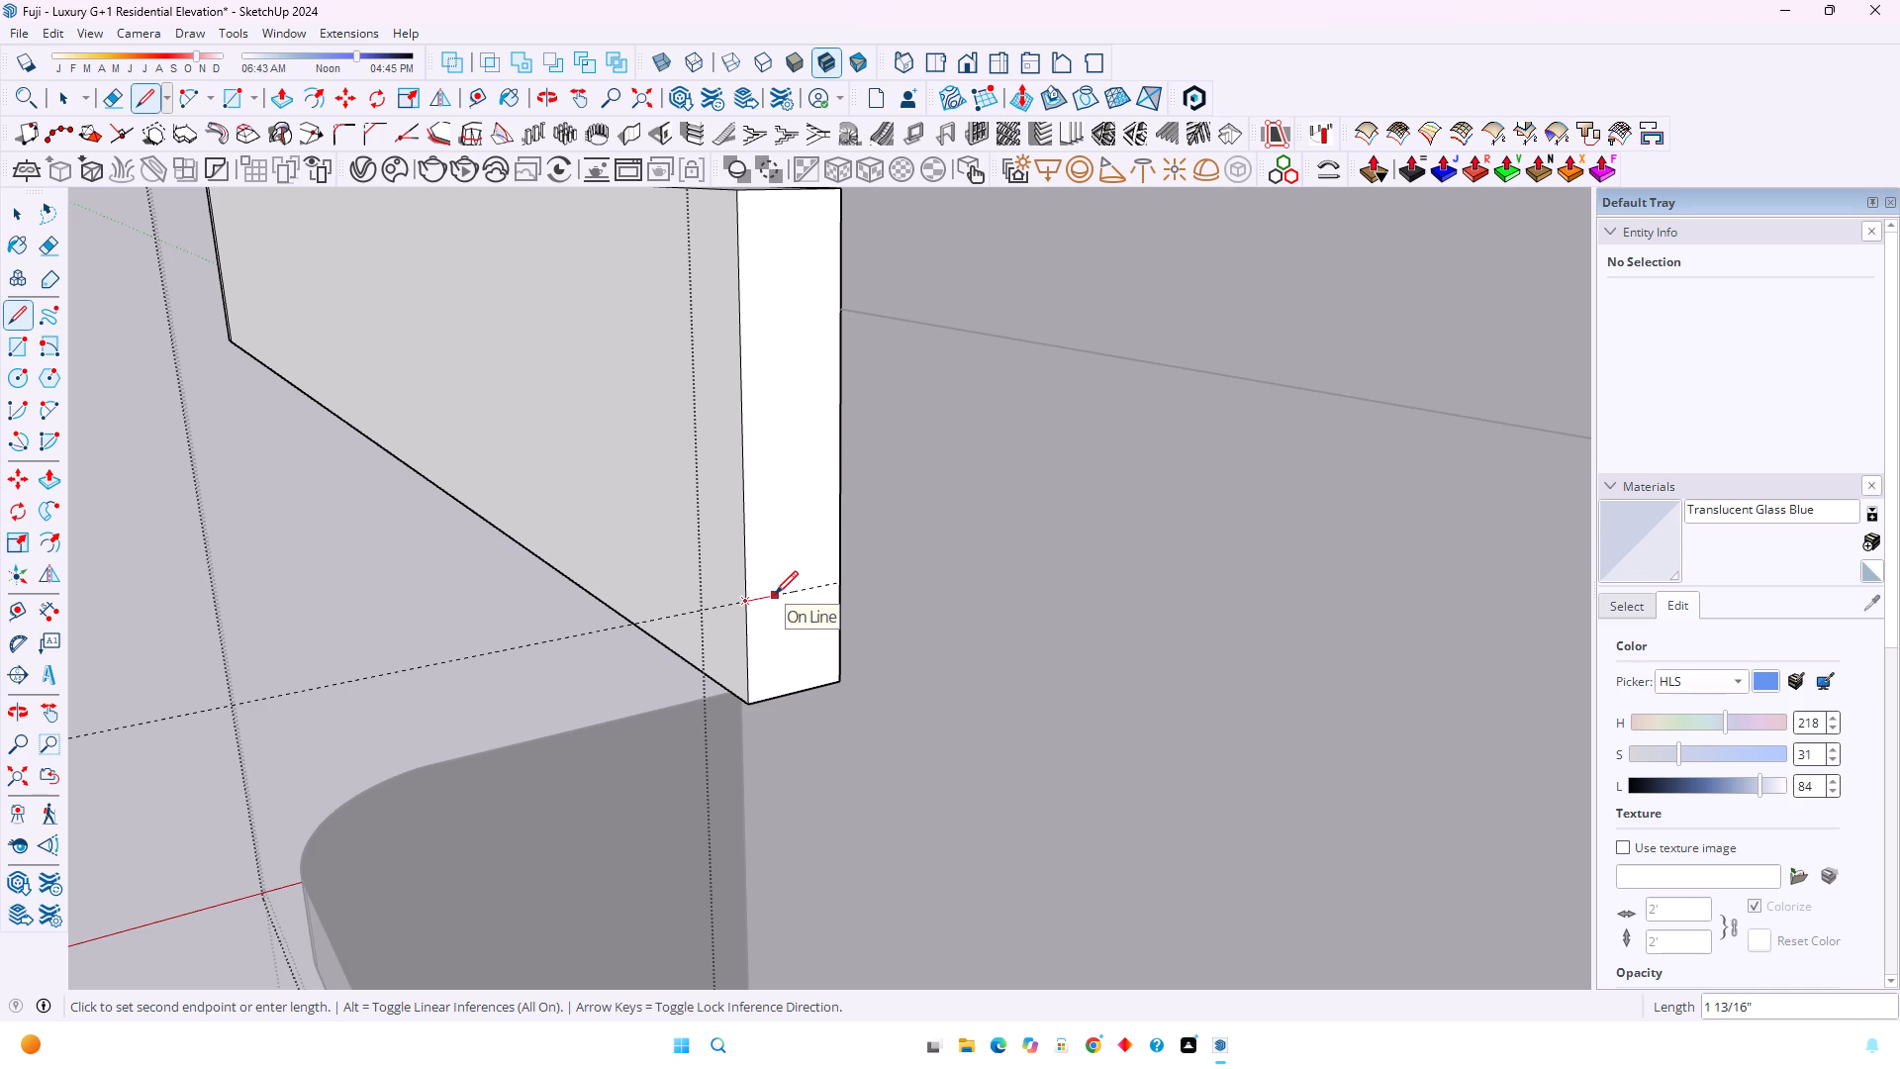
key("1")
key("Return")
type("1.5")
key("Return")
left_click(751, 576)
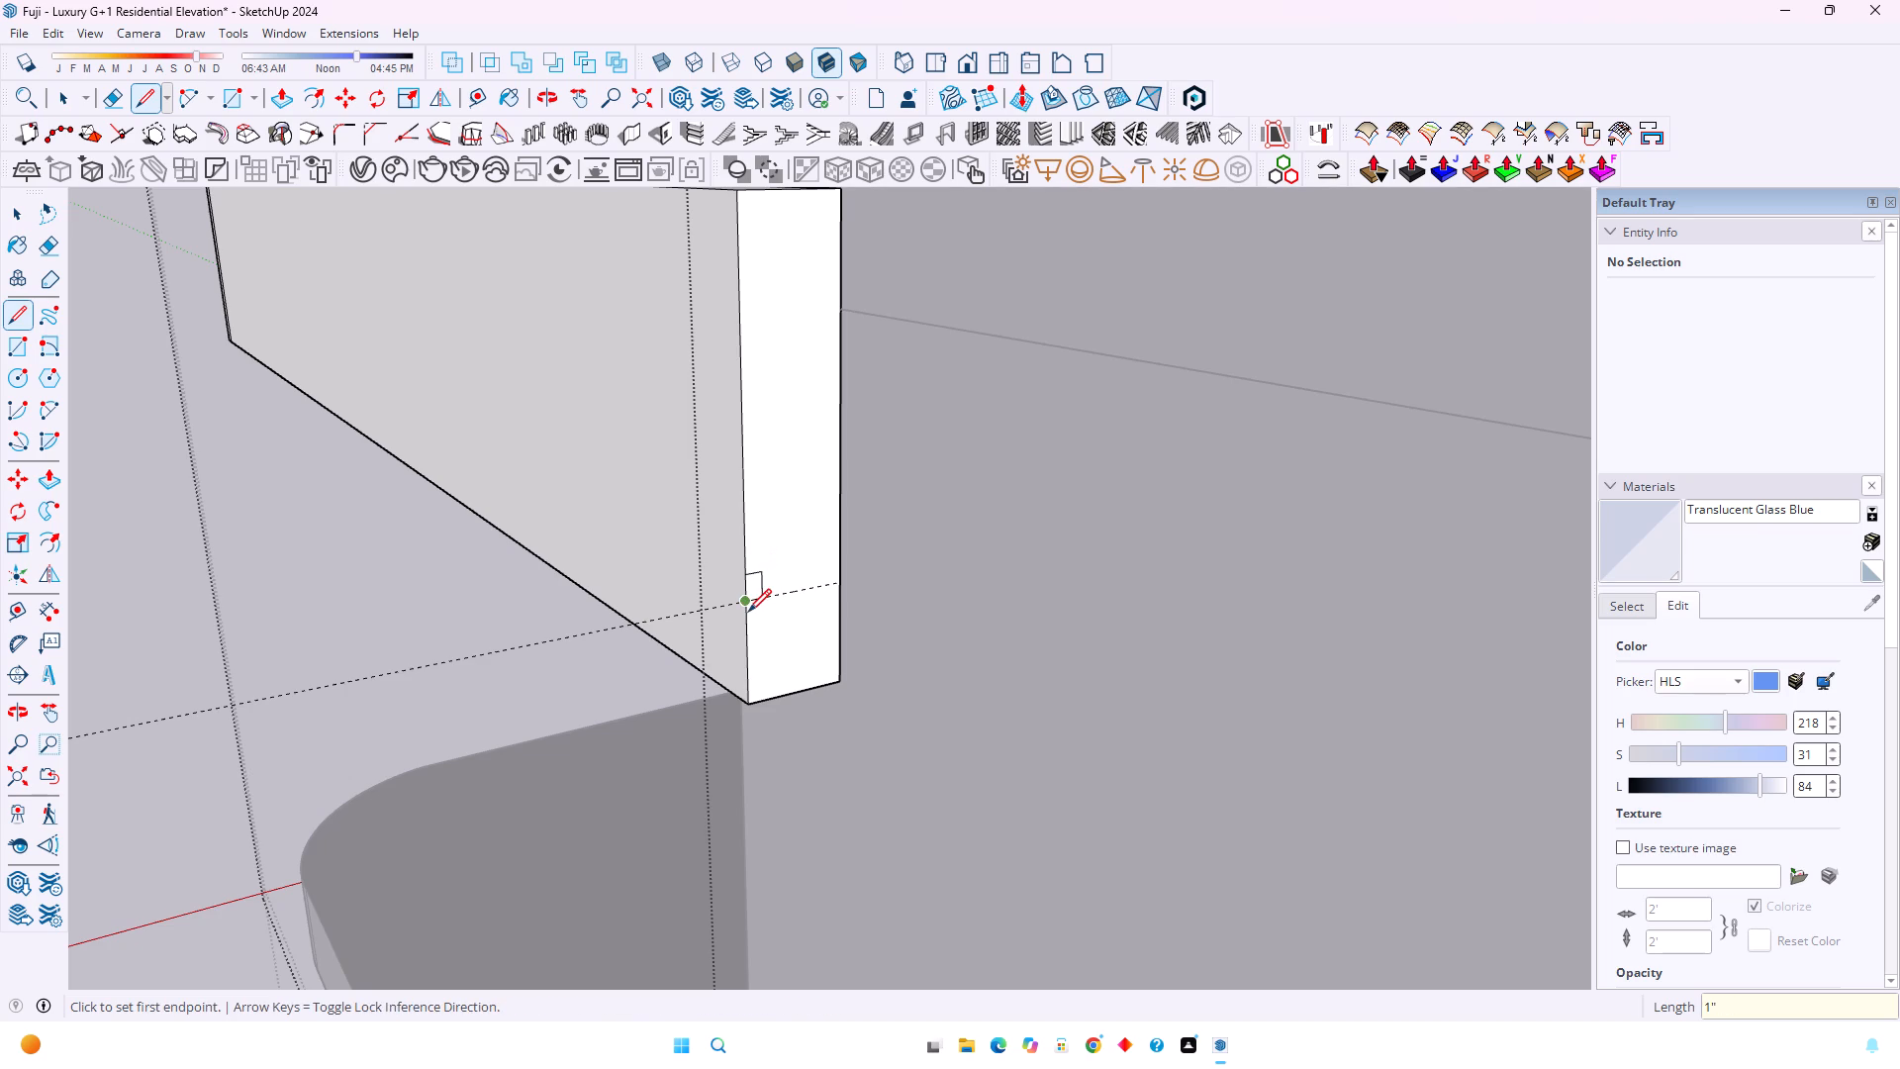
key("space")
Select the frame's outer lower edges as one path through the rounded corner, arch and upright's inner edge, excluding all faces.
left_click(656, 640)
scroll(656, 639, "down", 4)
middle_click_drag(539, 668, 1059, 719)
middle_click_drag(1079, 719, 1096, 719)
scroll(1106, 708, "down", 16)
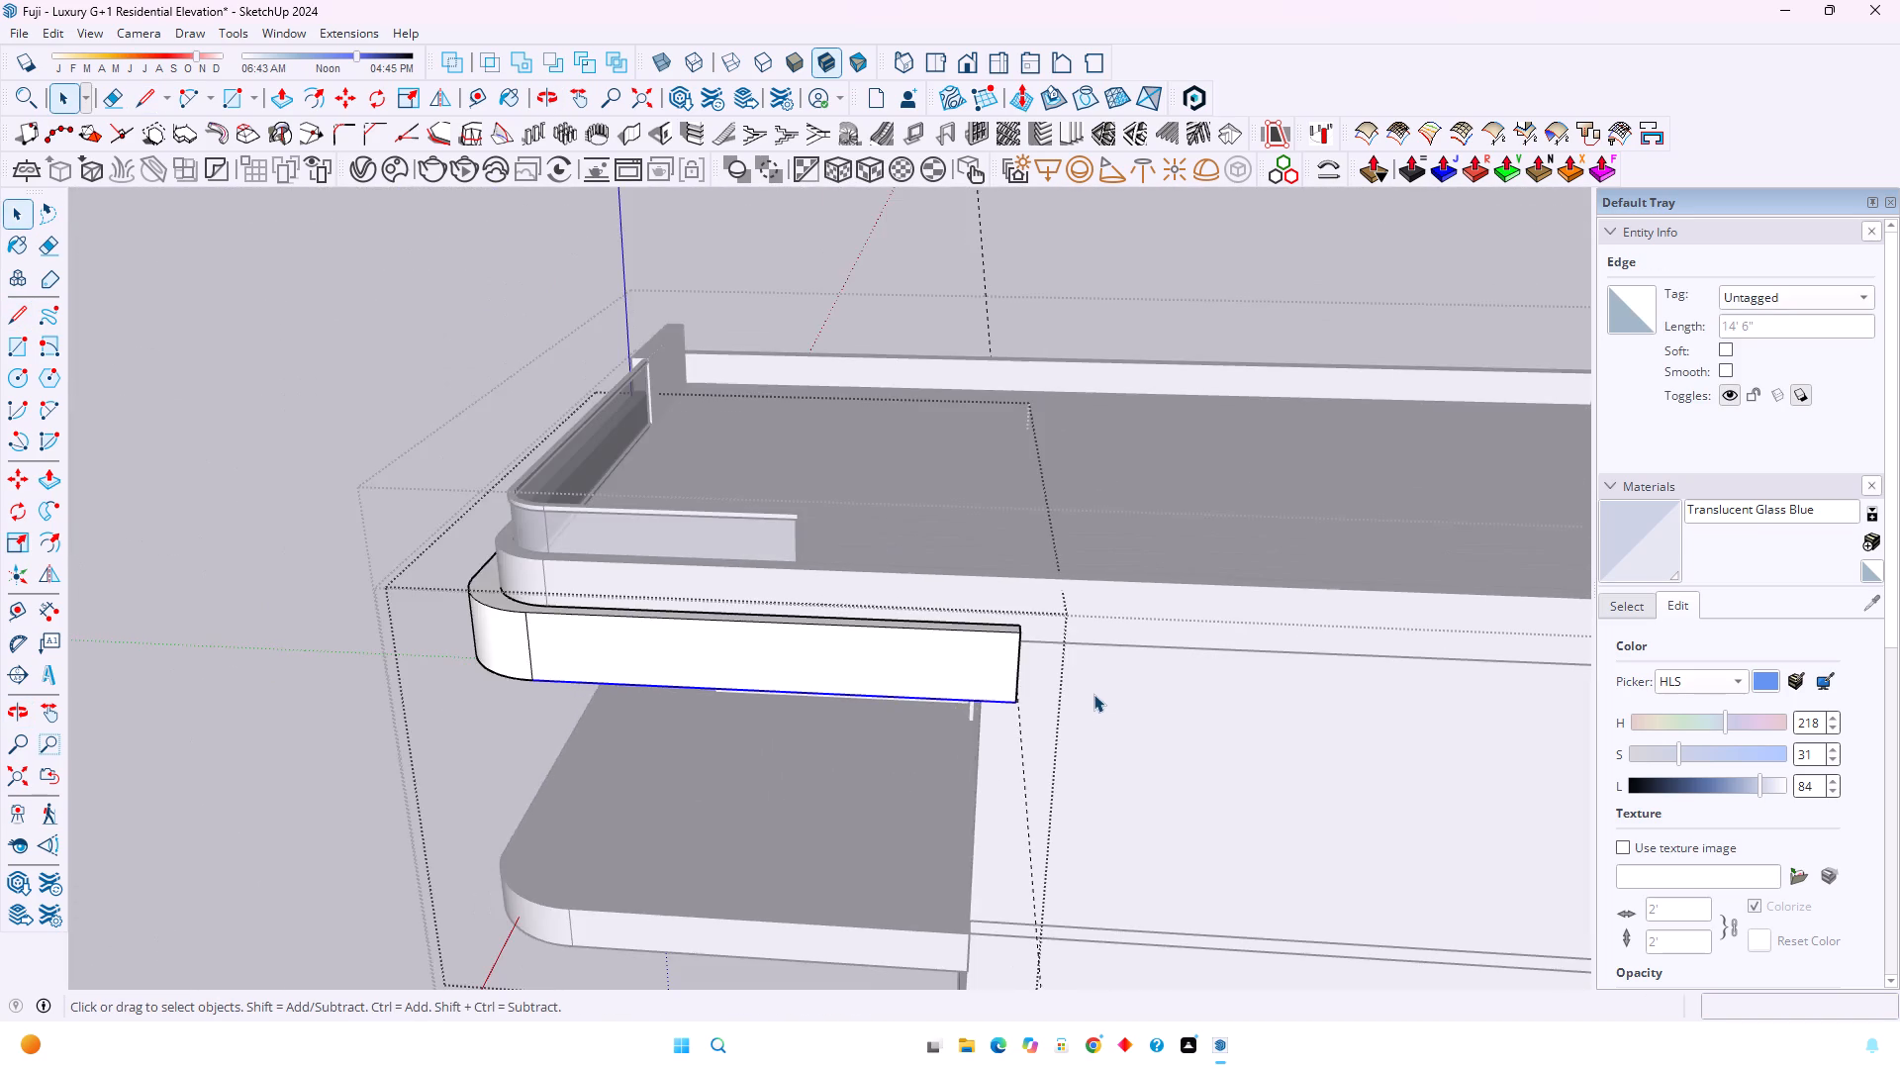
middle_click_drag(462, 662, 867, 695)
middle_click(867, 695)
scroll(1089, 724, "up", 7)
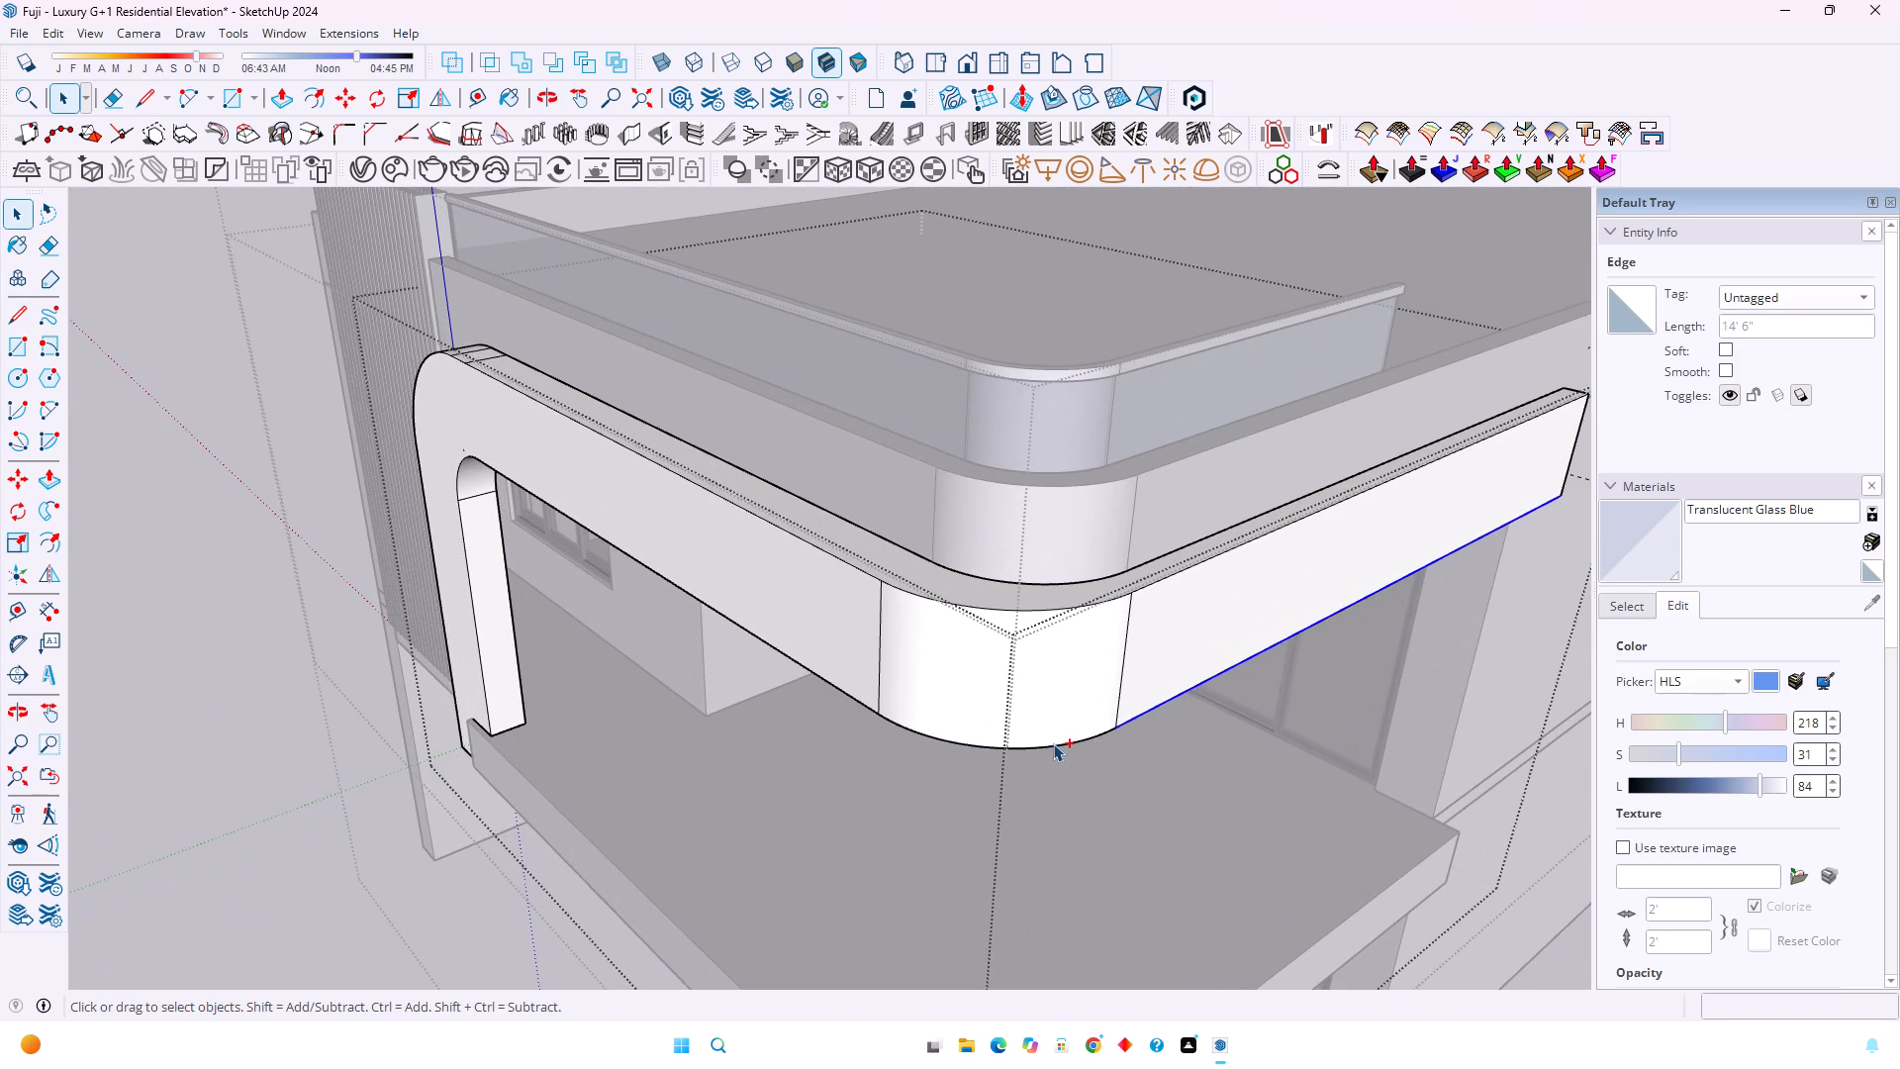
left_click(1053, 743, "ctrl")
left_click(962, 742, "ctrl")
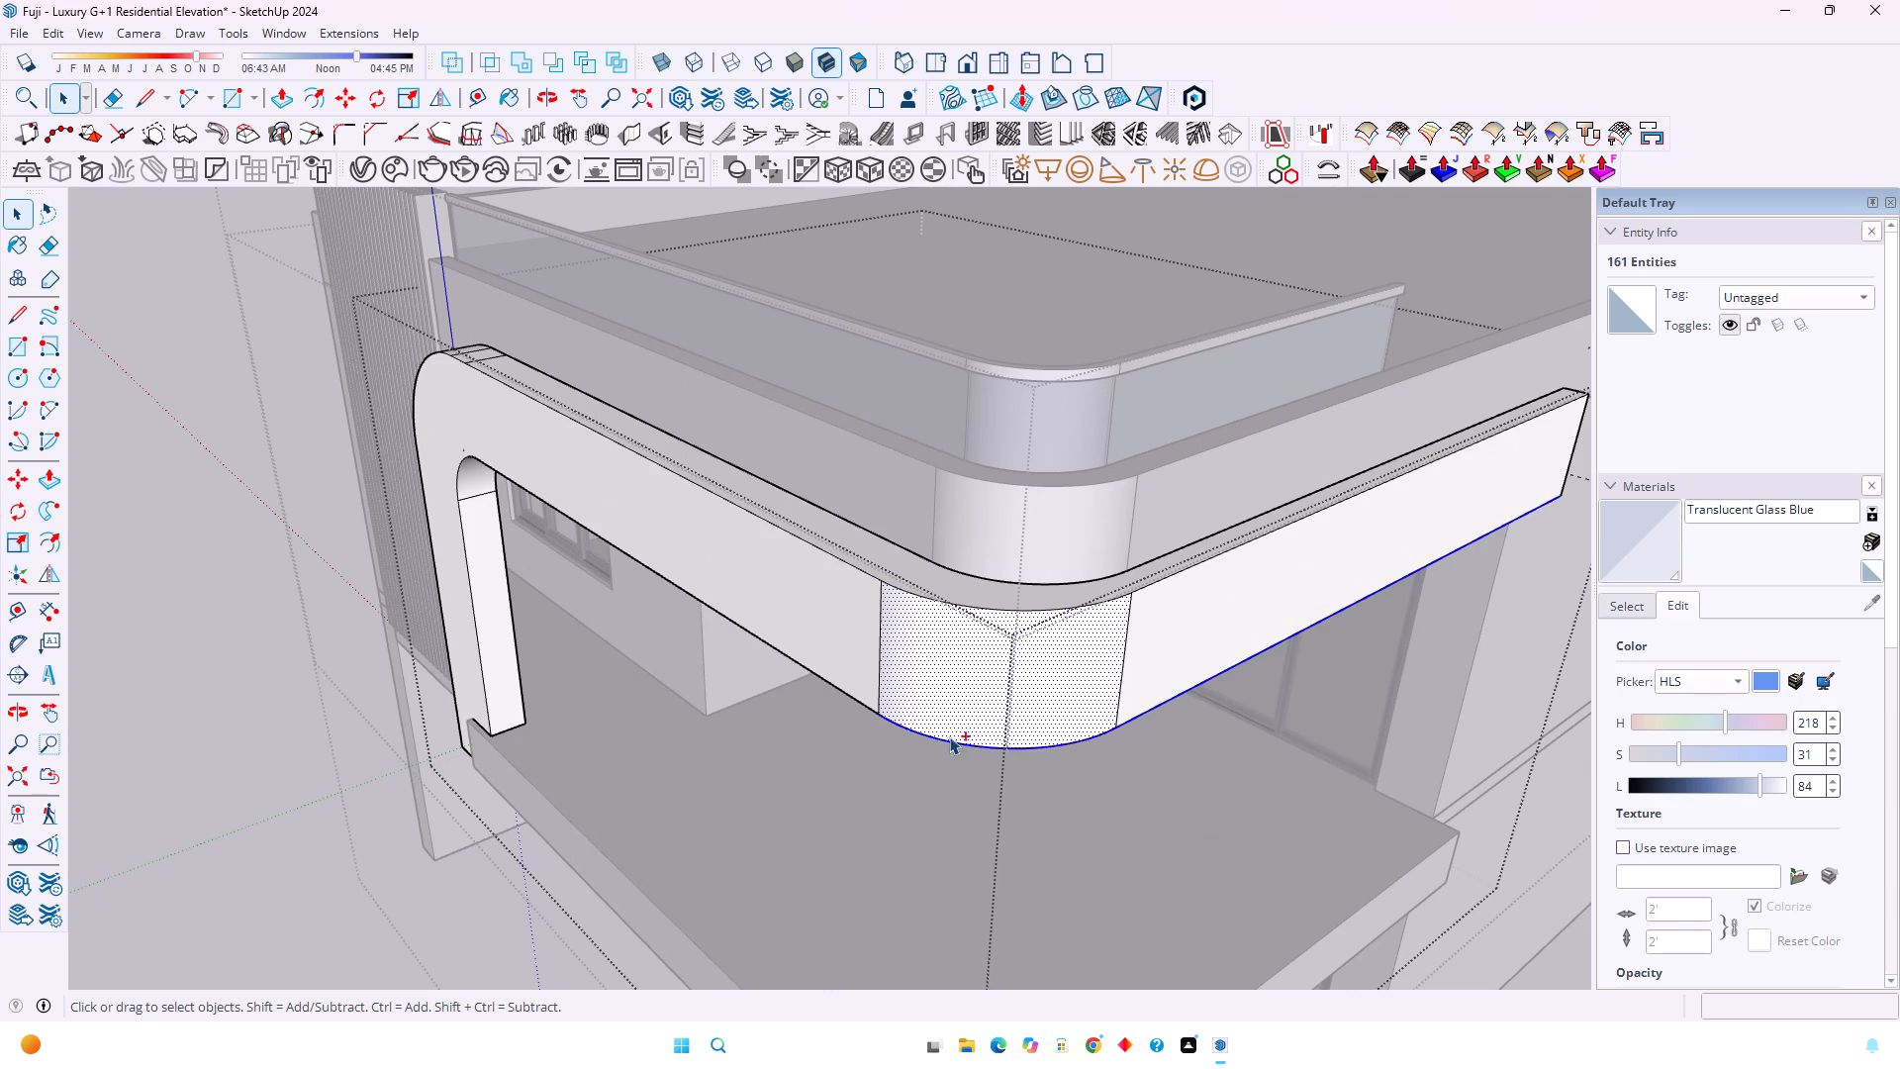
left_click(840, 687, "ctrl")
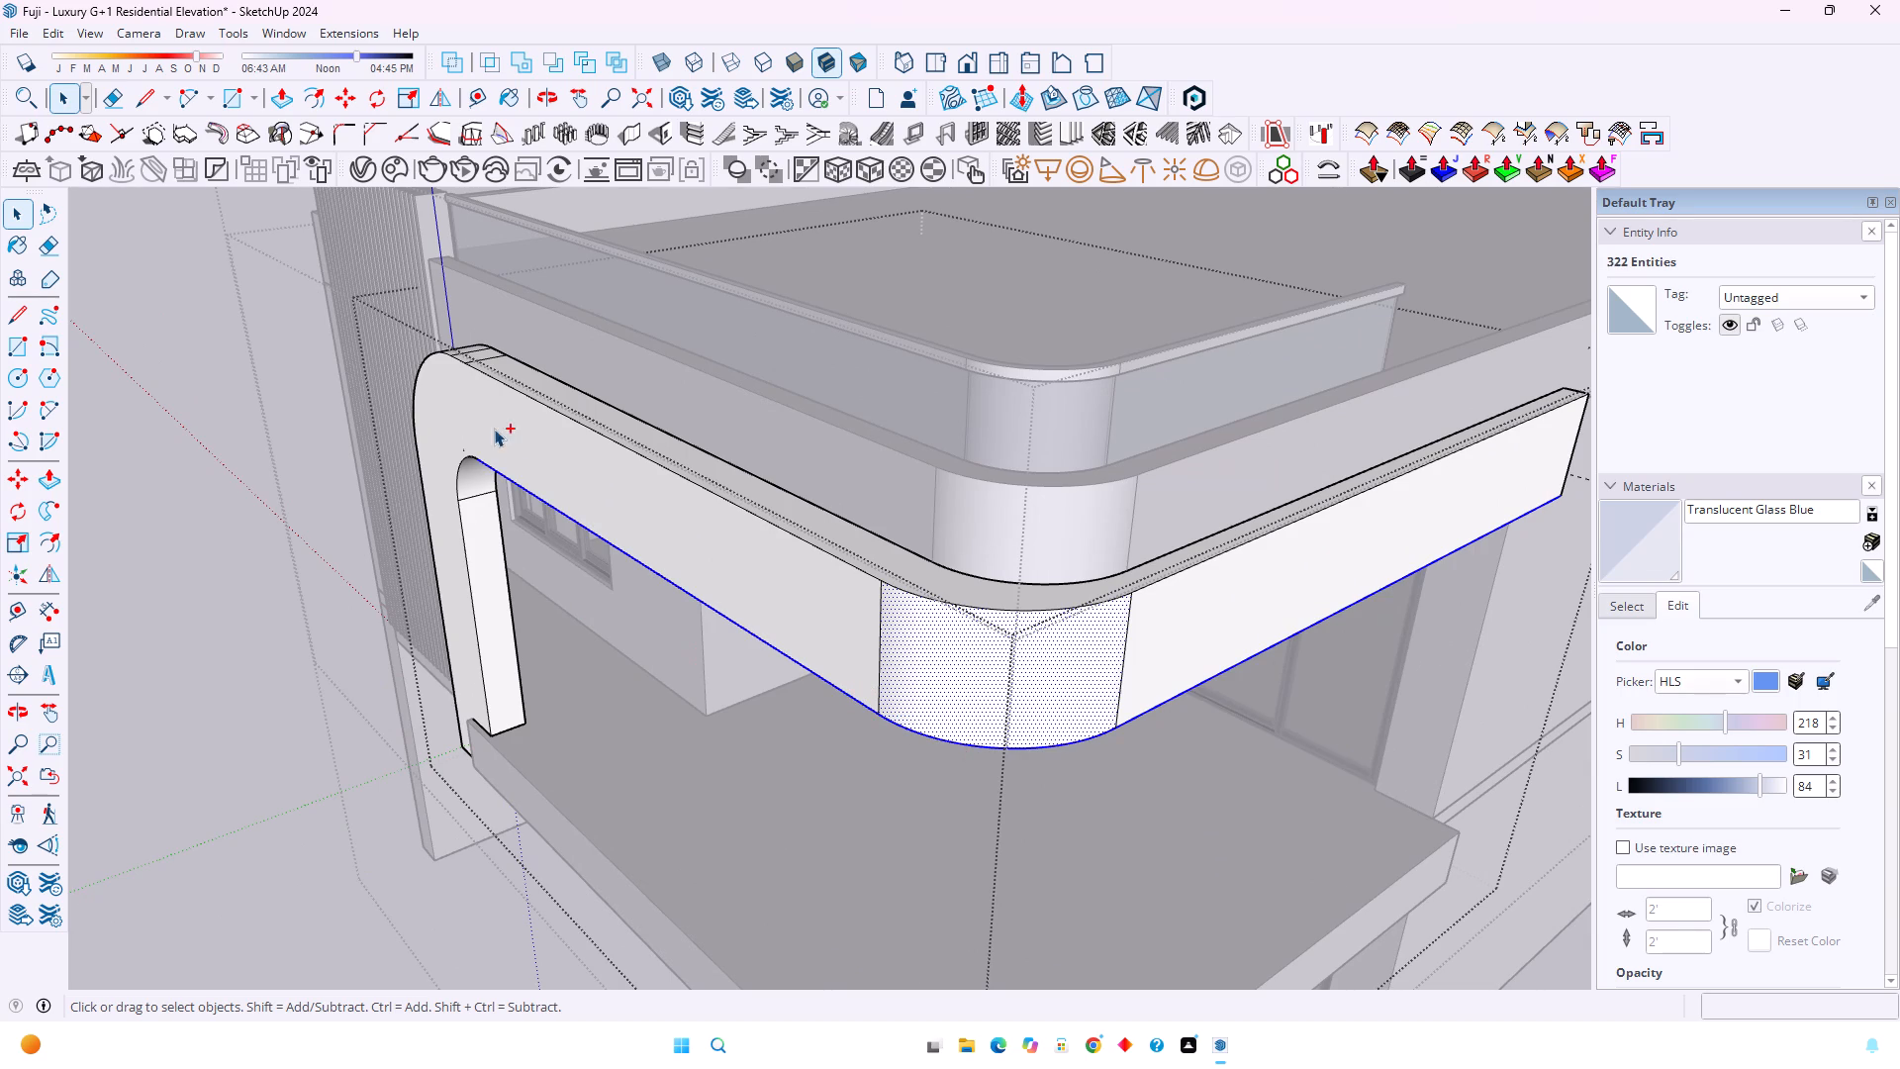
left_click(459, 464, "ctrl")
scroll(452, 463, "up", 11, "ctrl")
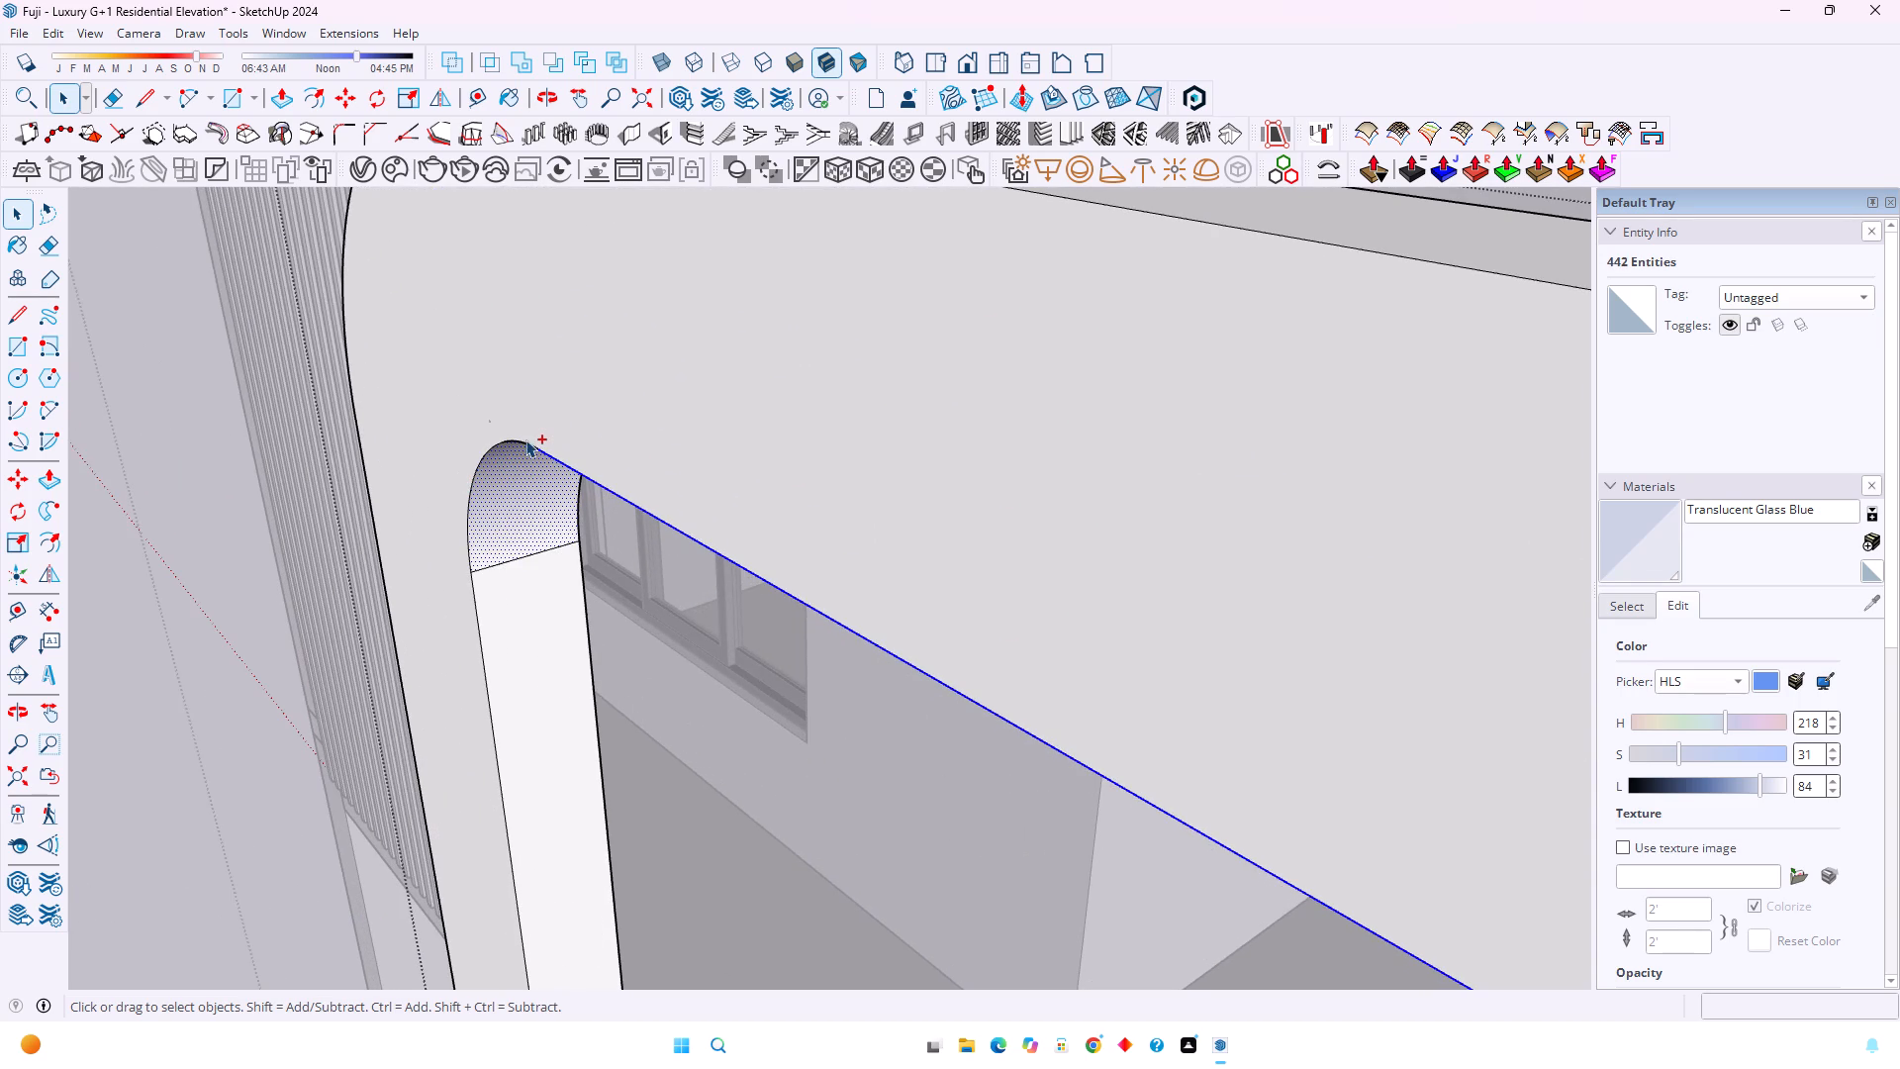
left_click(530, 444, "ctrl")
left_click(522, 449, "ctrl")
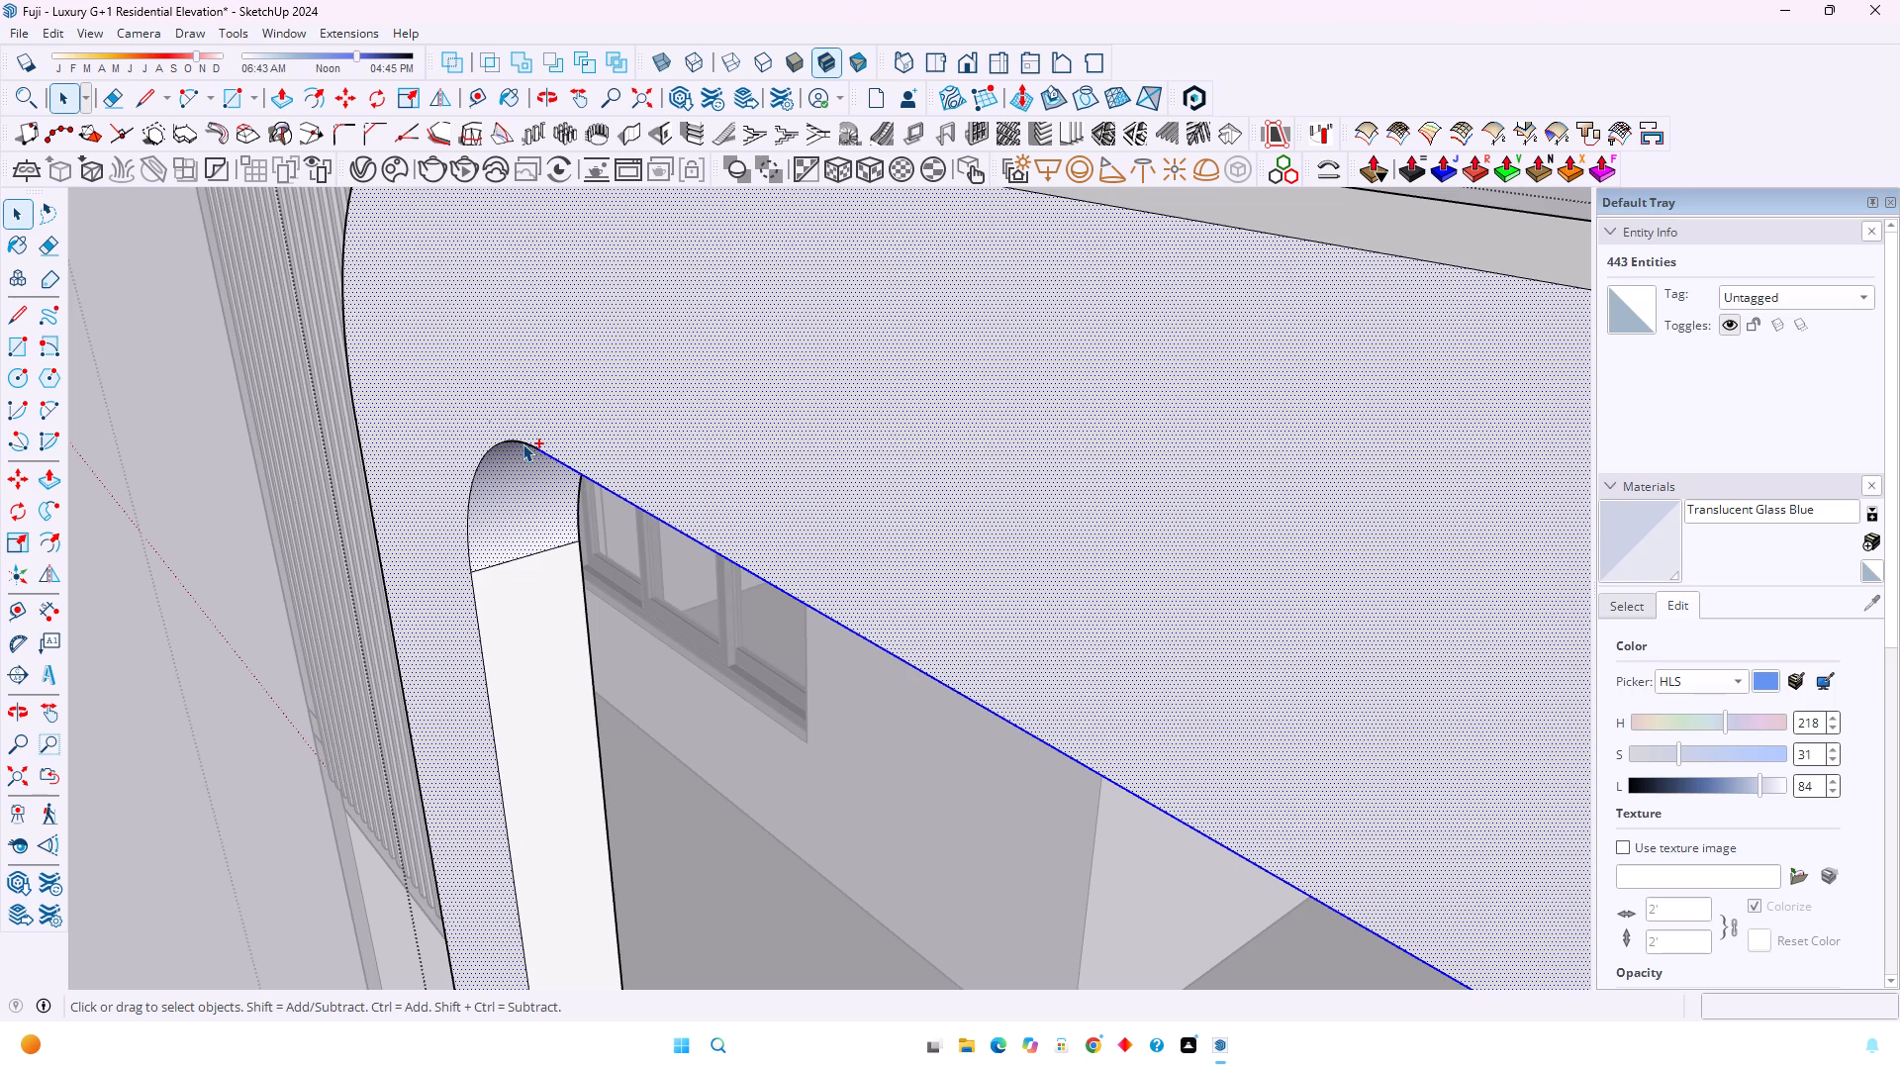
left_click(522, 443, "ctrl")
left_click(468, 491, "ctrl")
left_click(484, 666, "ctrl")
right_click(484, 666)
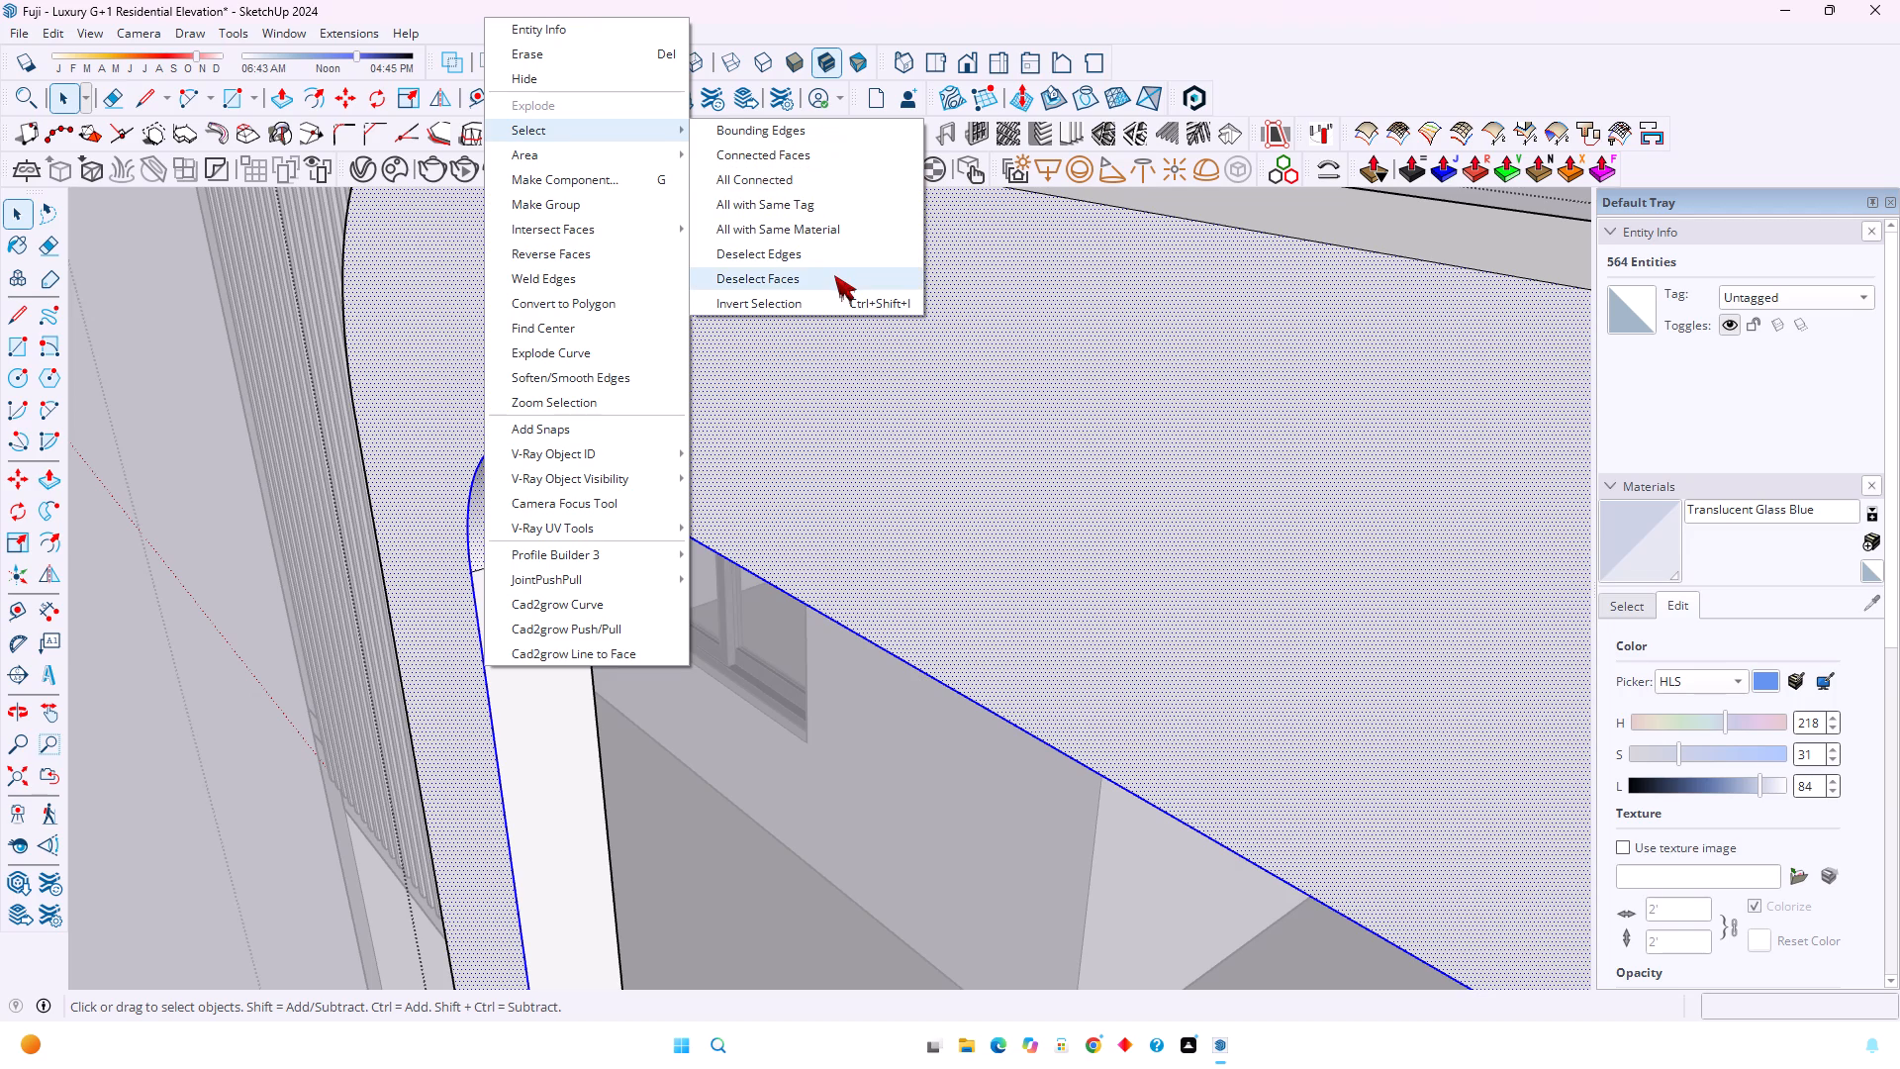
left_click(830, 275)
Run Follow Me on the small end-face profile along the selected edge path to cut a groove around the frame.
scroll(686, 515, "down", 1)
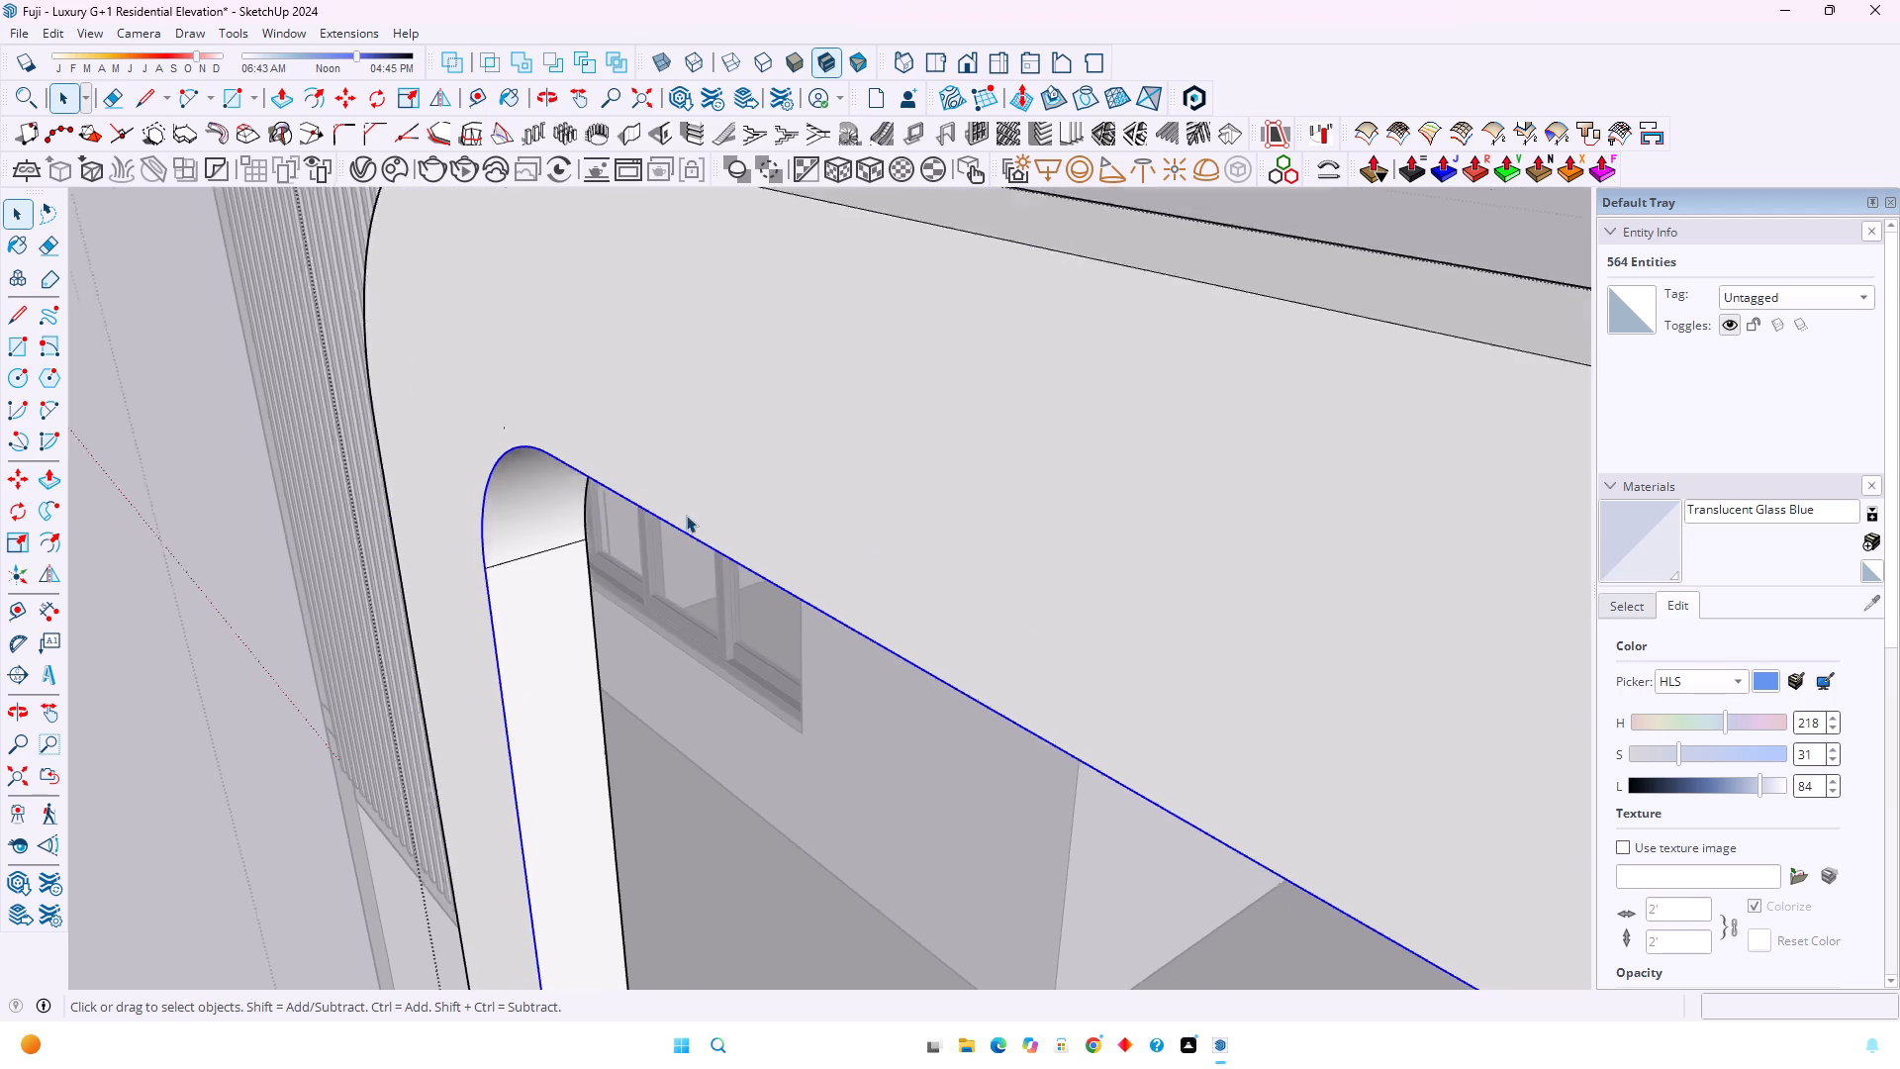
scroll(686, 515, "down", 12)
middle_click_drag(602, 662, 569, 571)
scroll(564, 540, "down", 7)
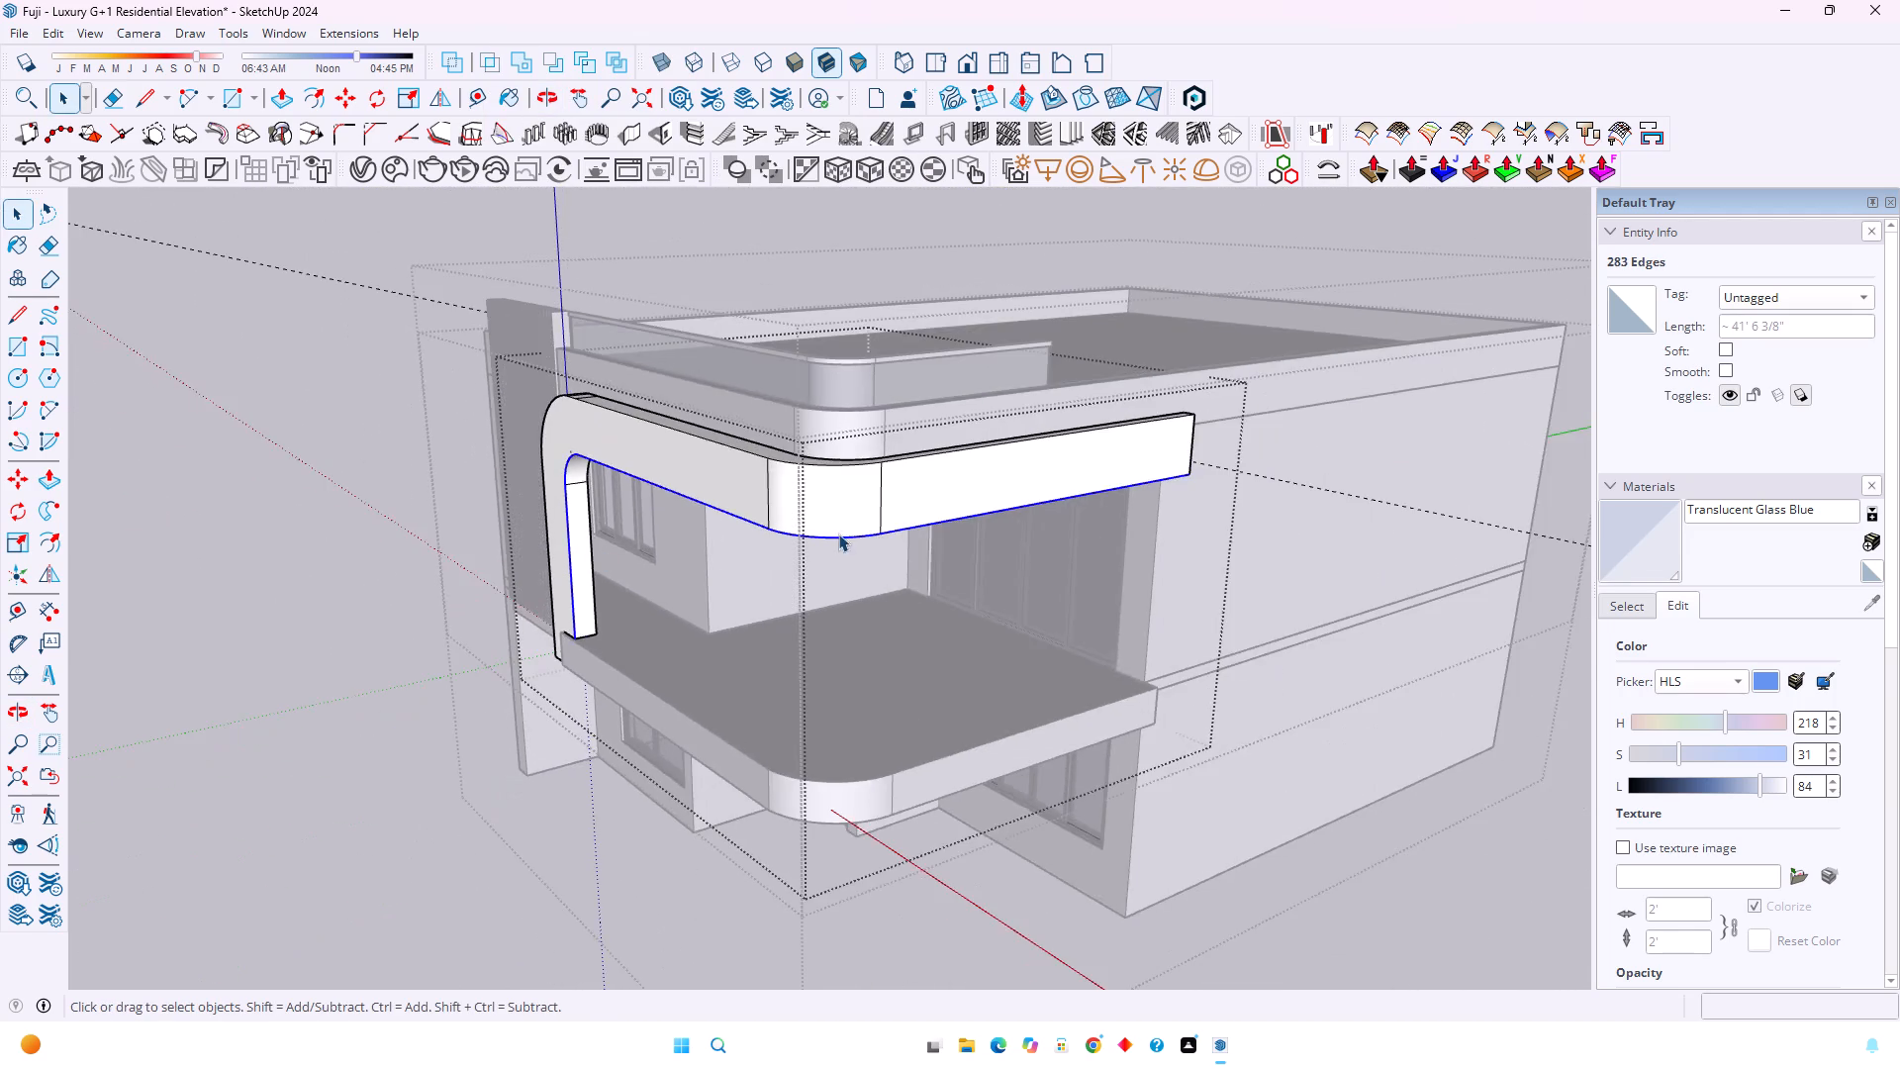
middle_click_drag(838, 533, 375, 533)
middle_click_drag(351, 533, 316, 533)
middle_click_drag(262, 533, 245, 533)
middle_click(217, 533)
scroll(878, 493, "up", 12)
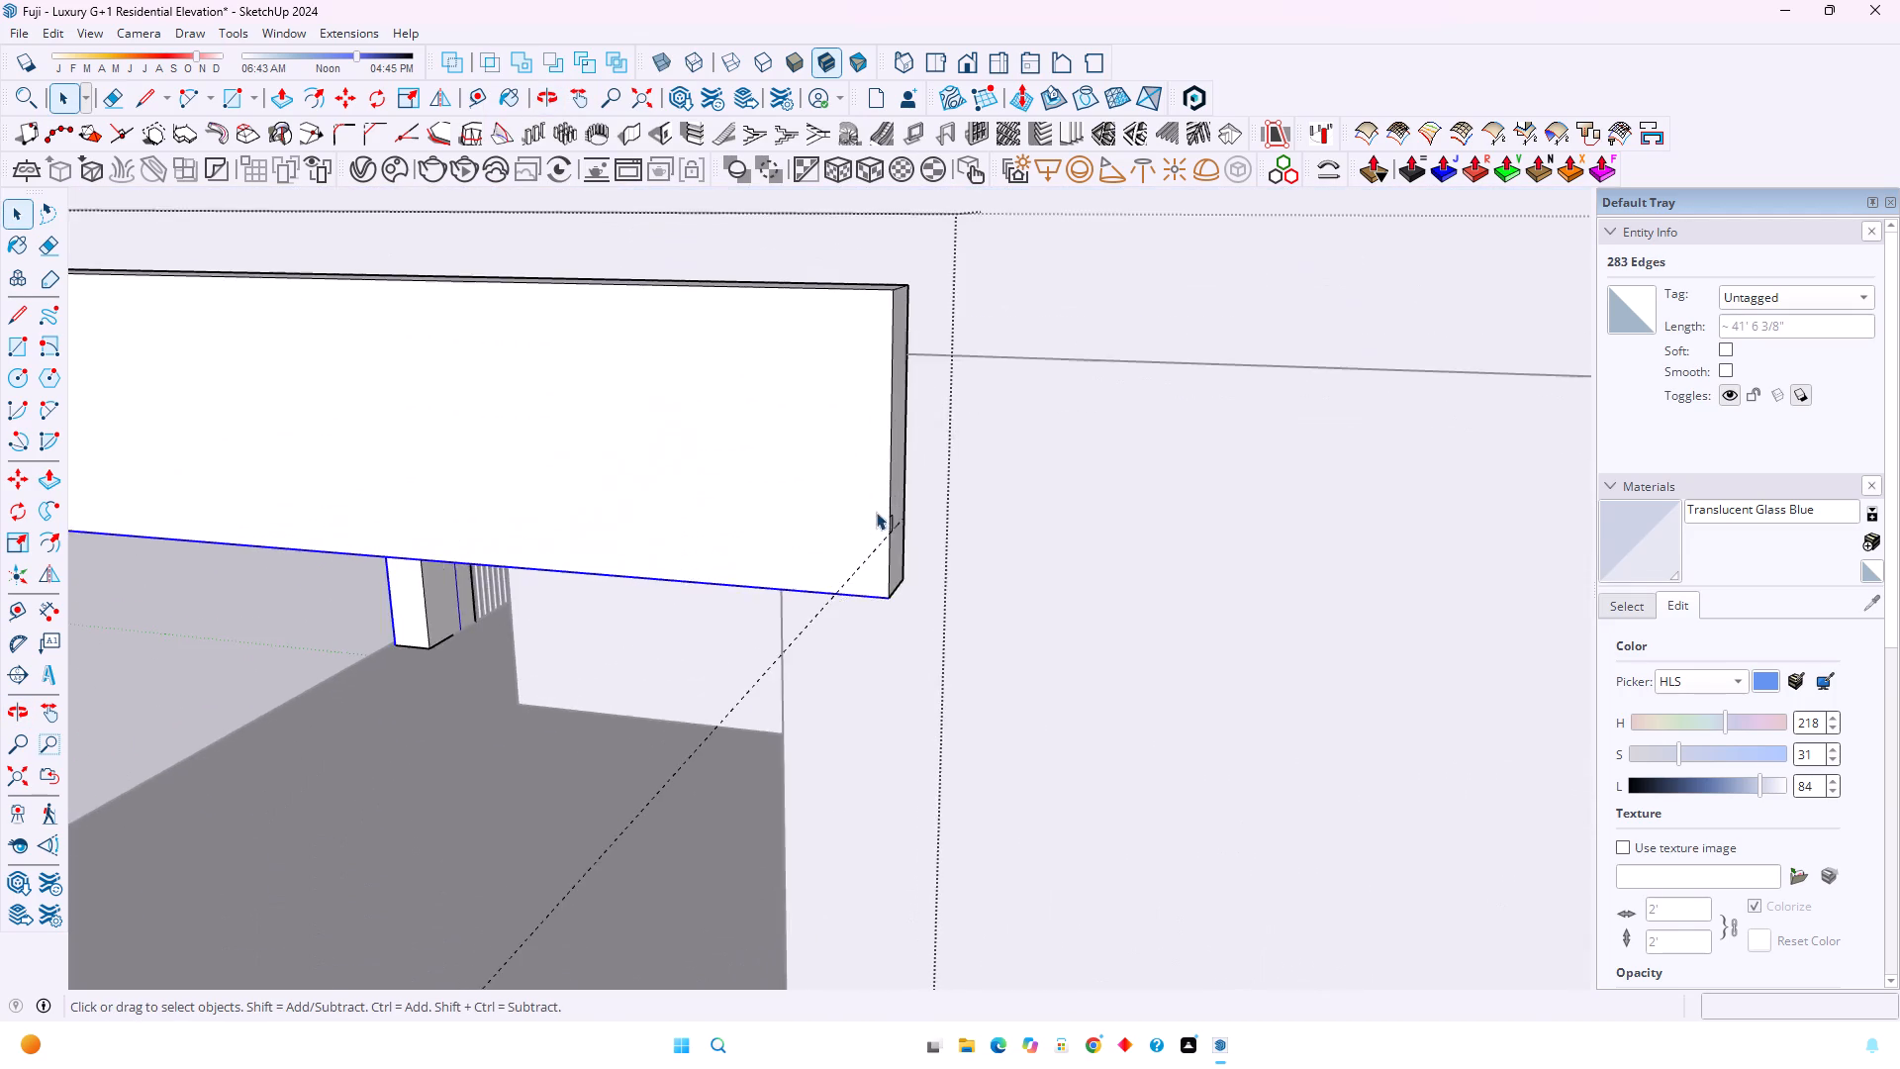
scroll(876, 512, "up", 10)
middle_click_drag(879, 532, 600, 545)
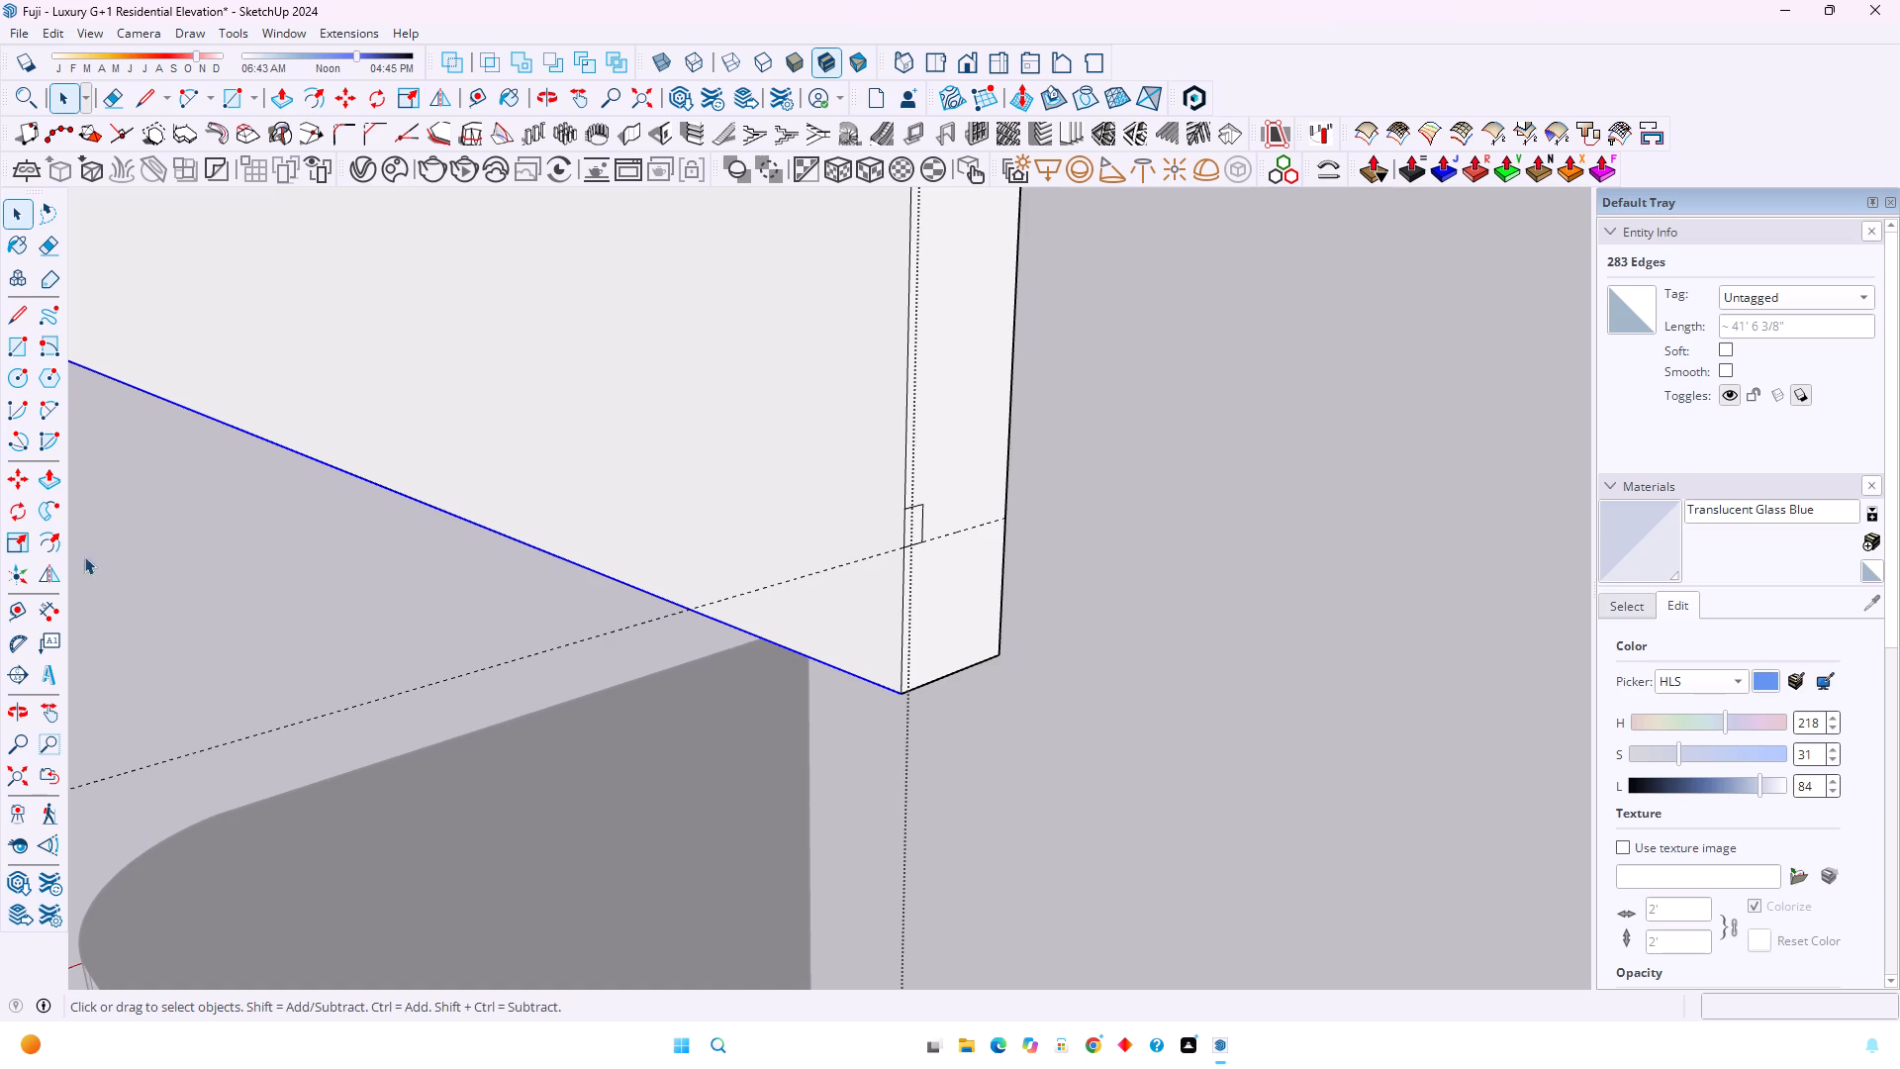
left_click(44, 510)
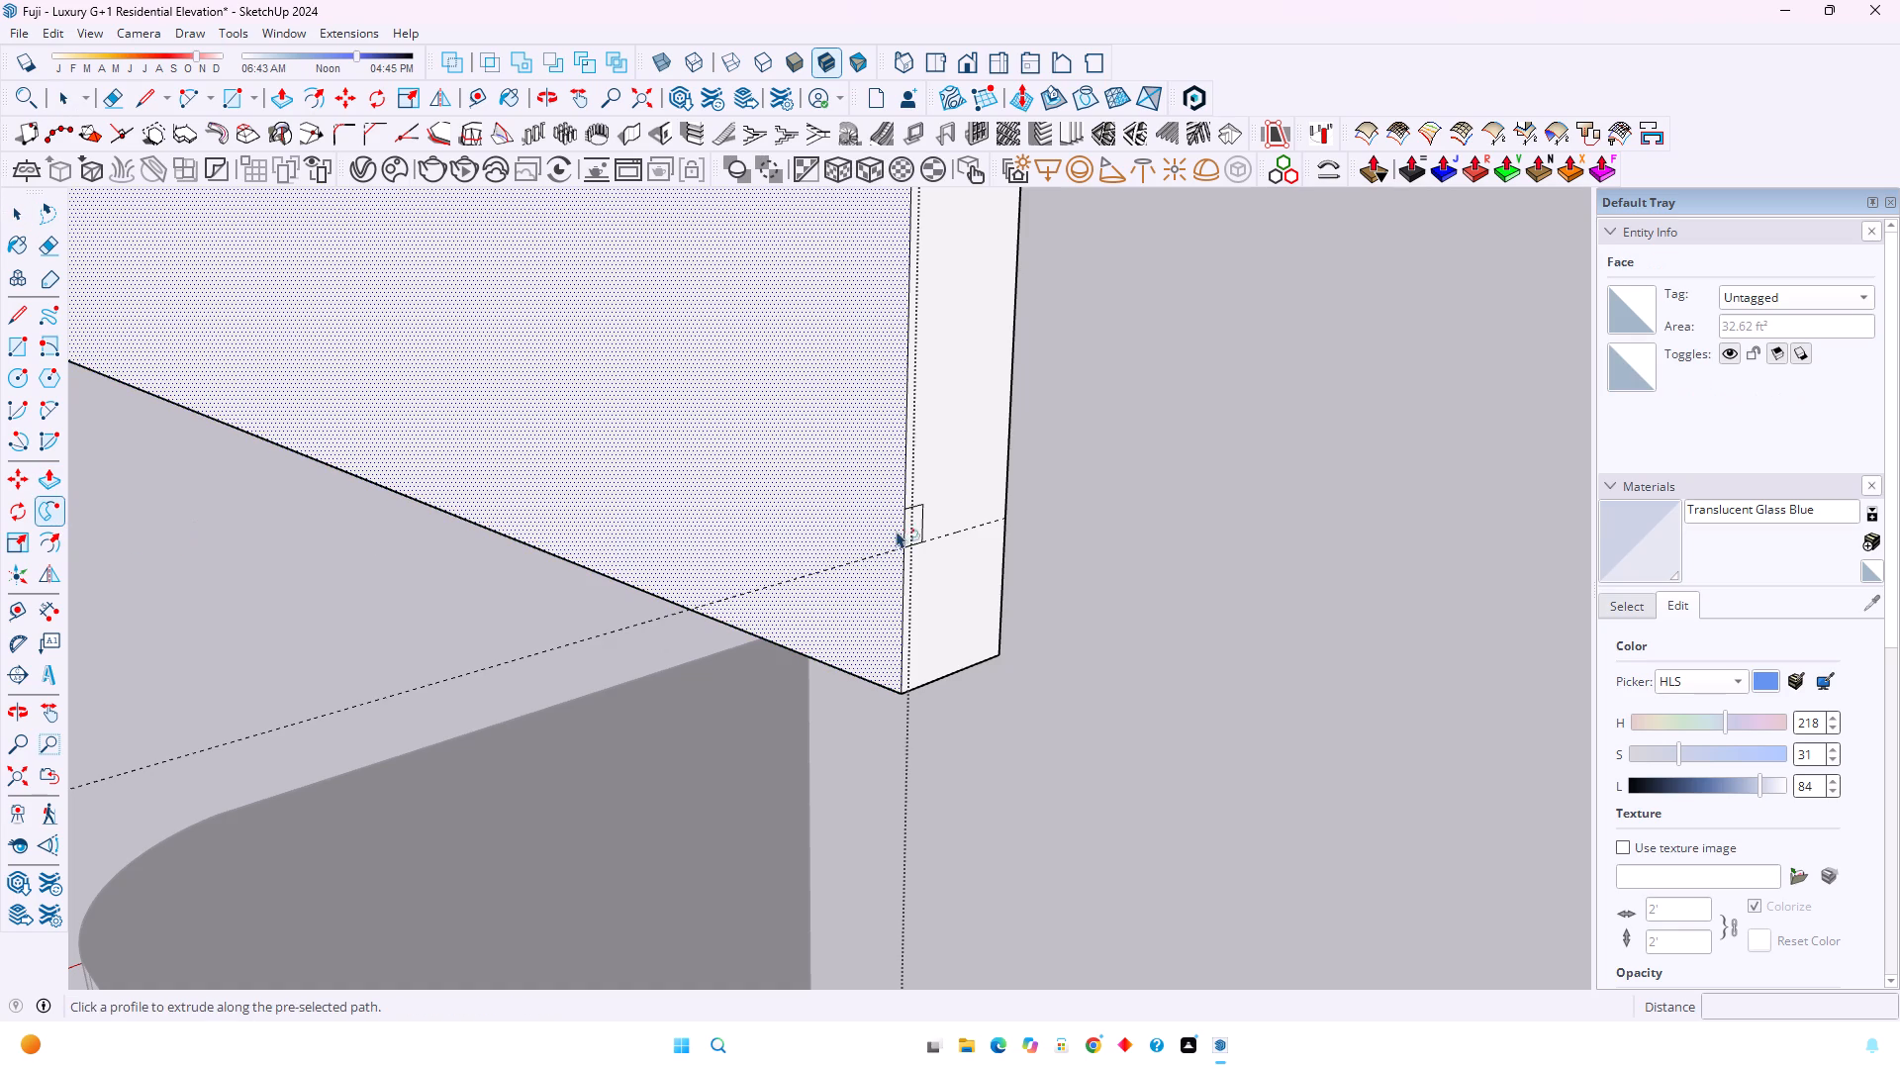
left_click(918, 531)
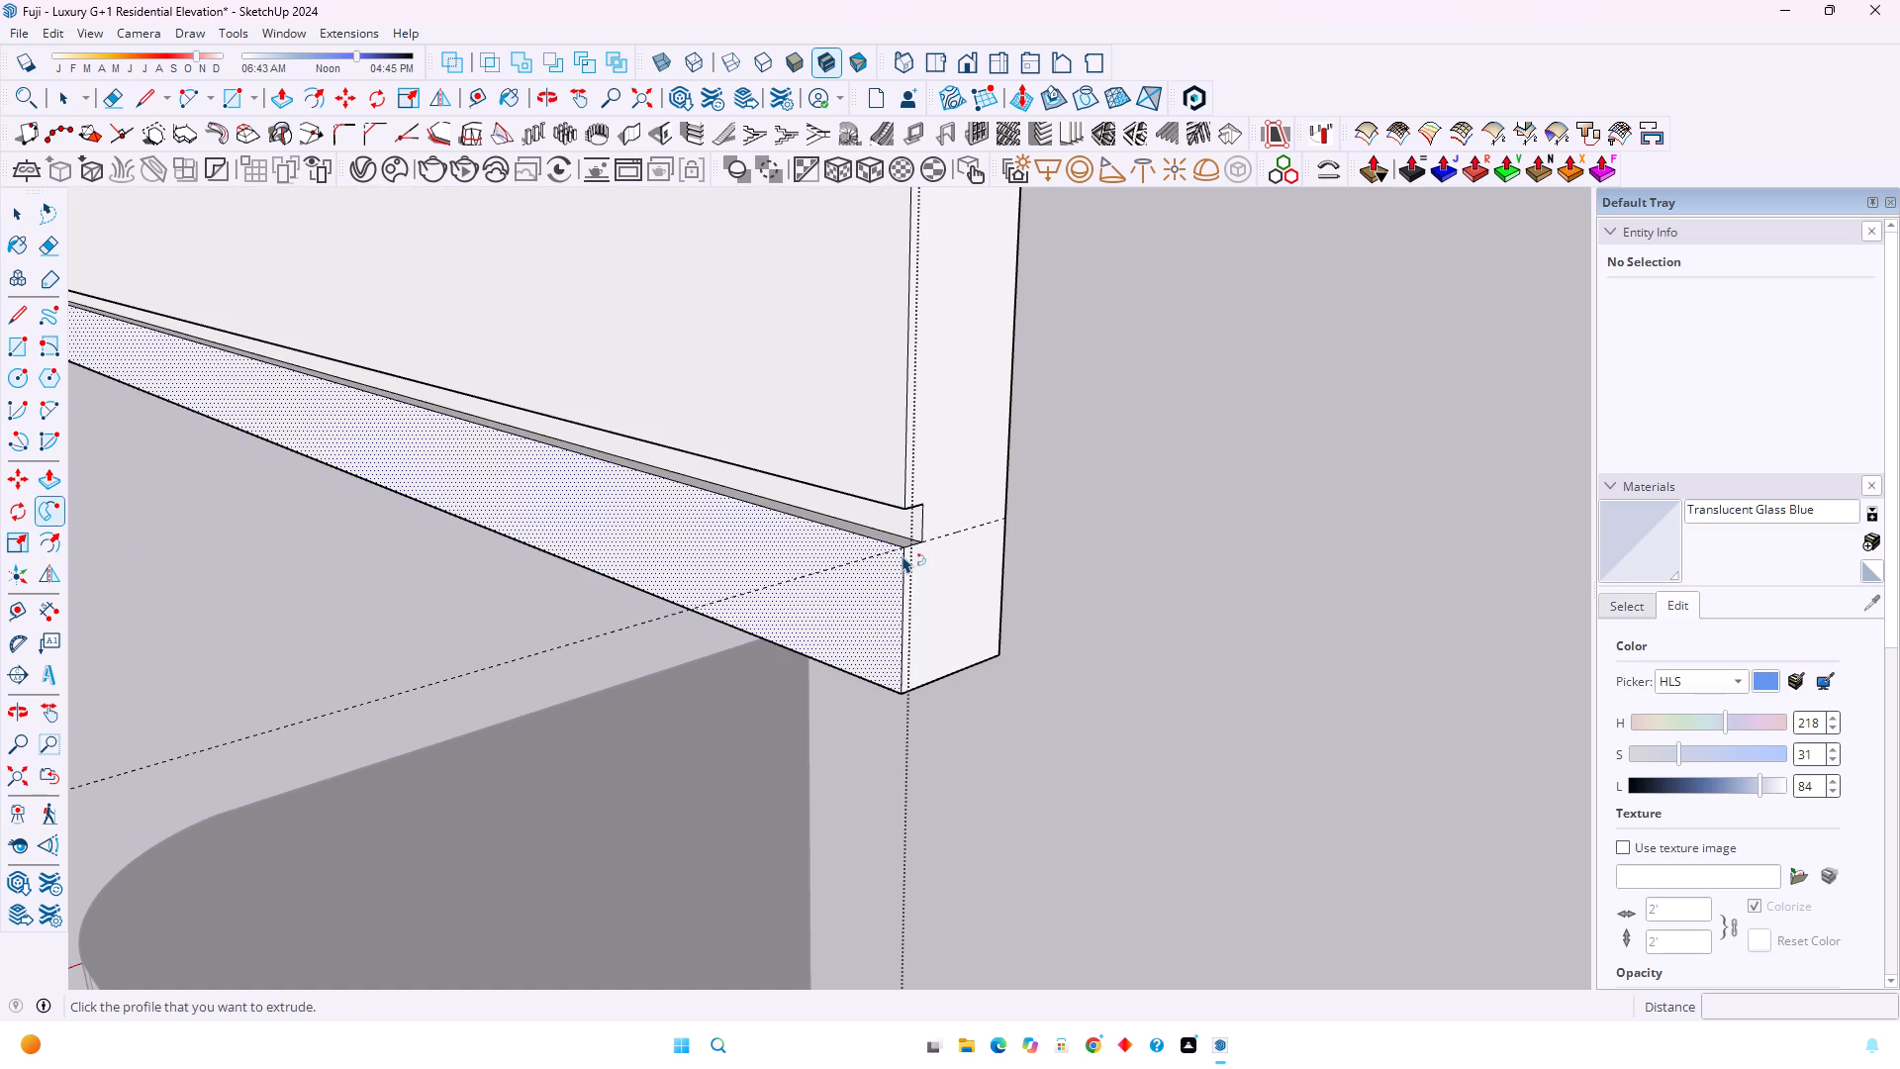
scroll(901, 556, "down", 2)
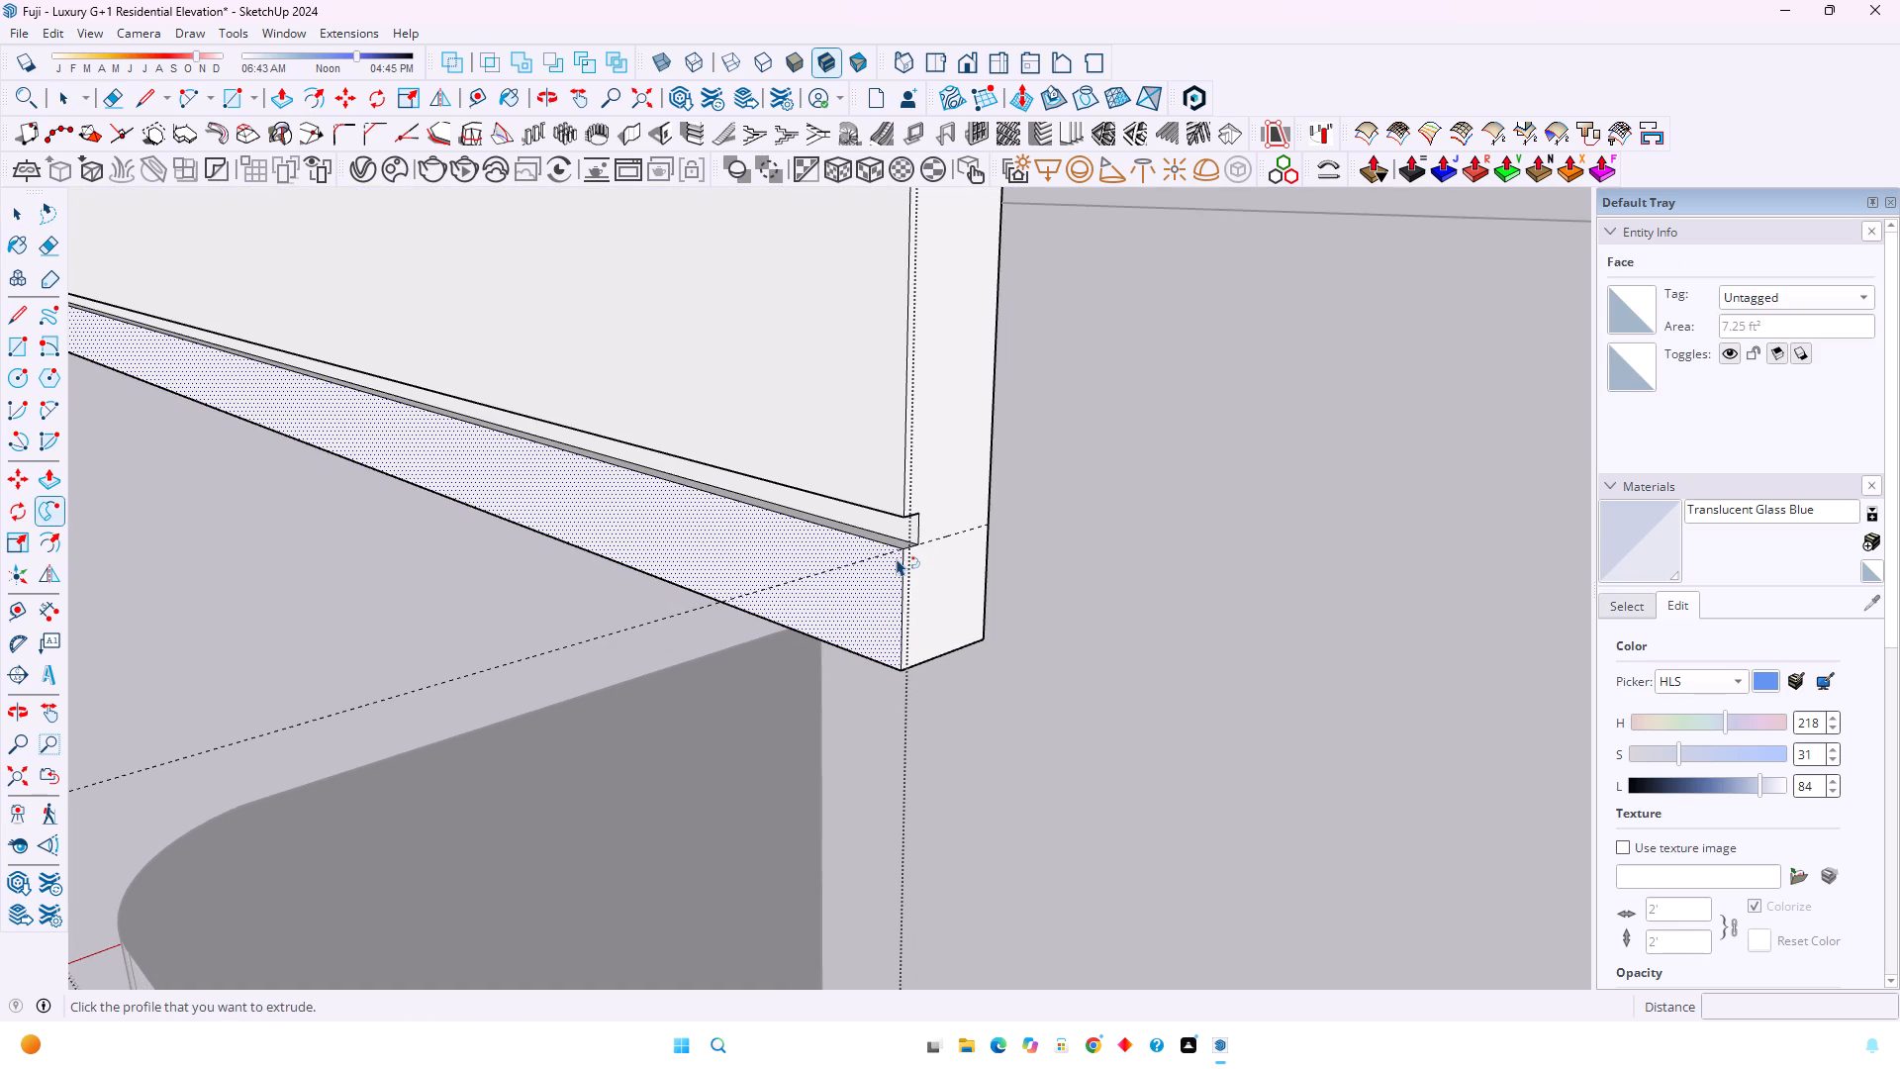
scroll(858, 554, "down", 4)
scroll(858, 554, "up", 3)
scroll(858, 554, "down", 4)
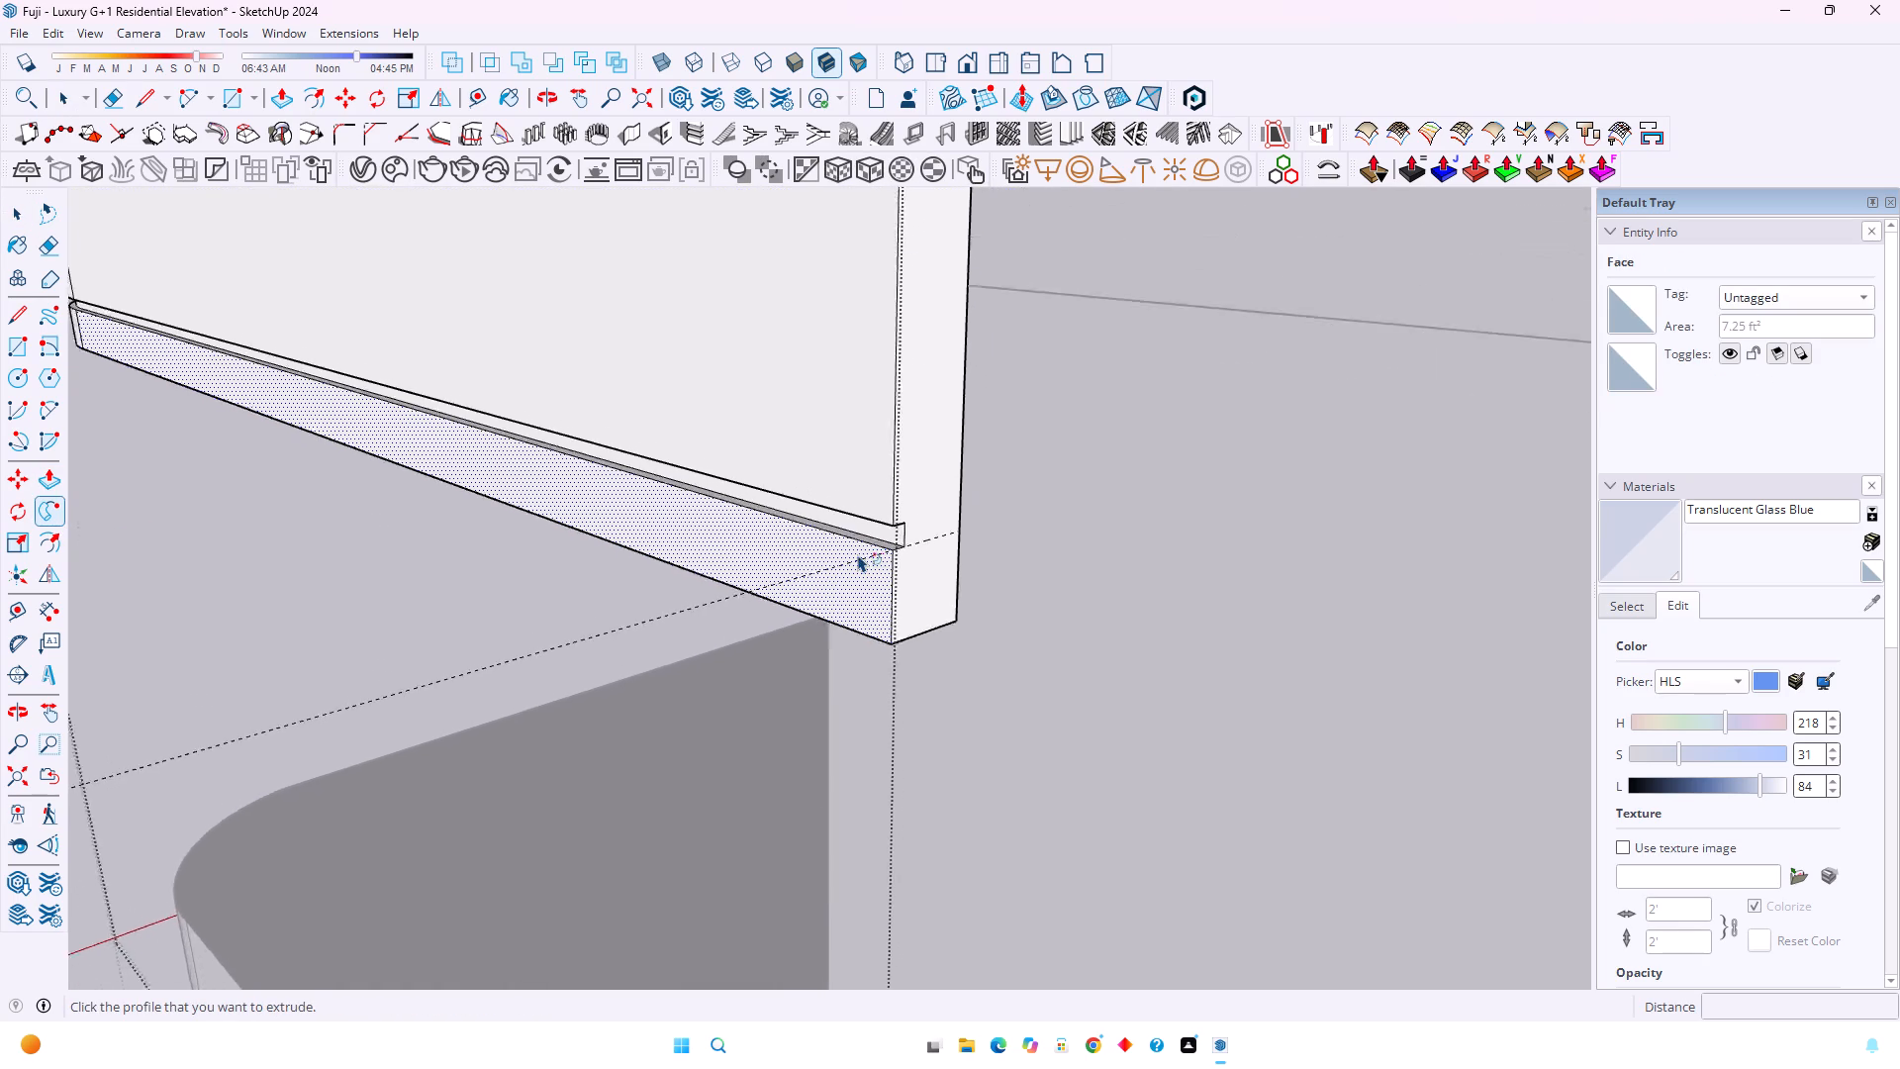
scroll(858, 554, "up", 4)
scroll(858, 554, "down", 4)
key("space")
Copy the groove's continuous back surface 21' along the red axis, clear of the building.
scroll(857, 554, "up", 4)
left_click(863, 518)
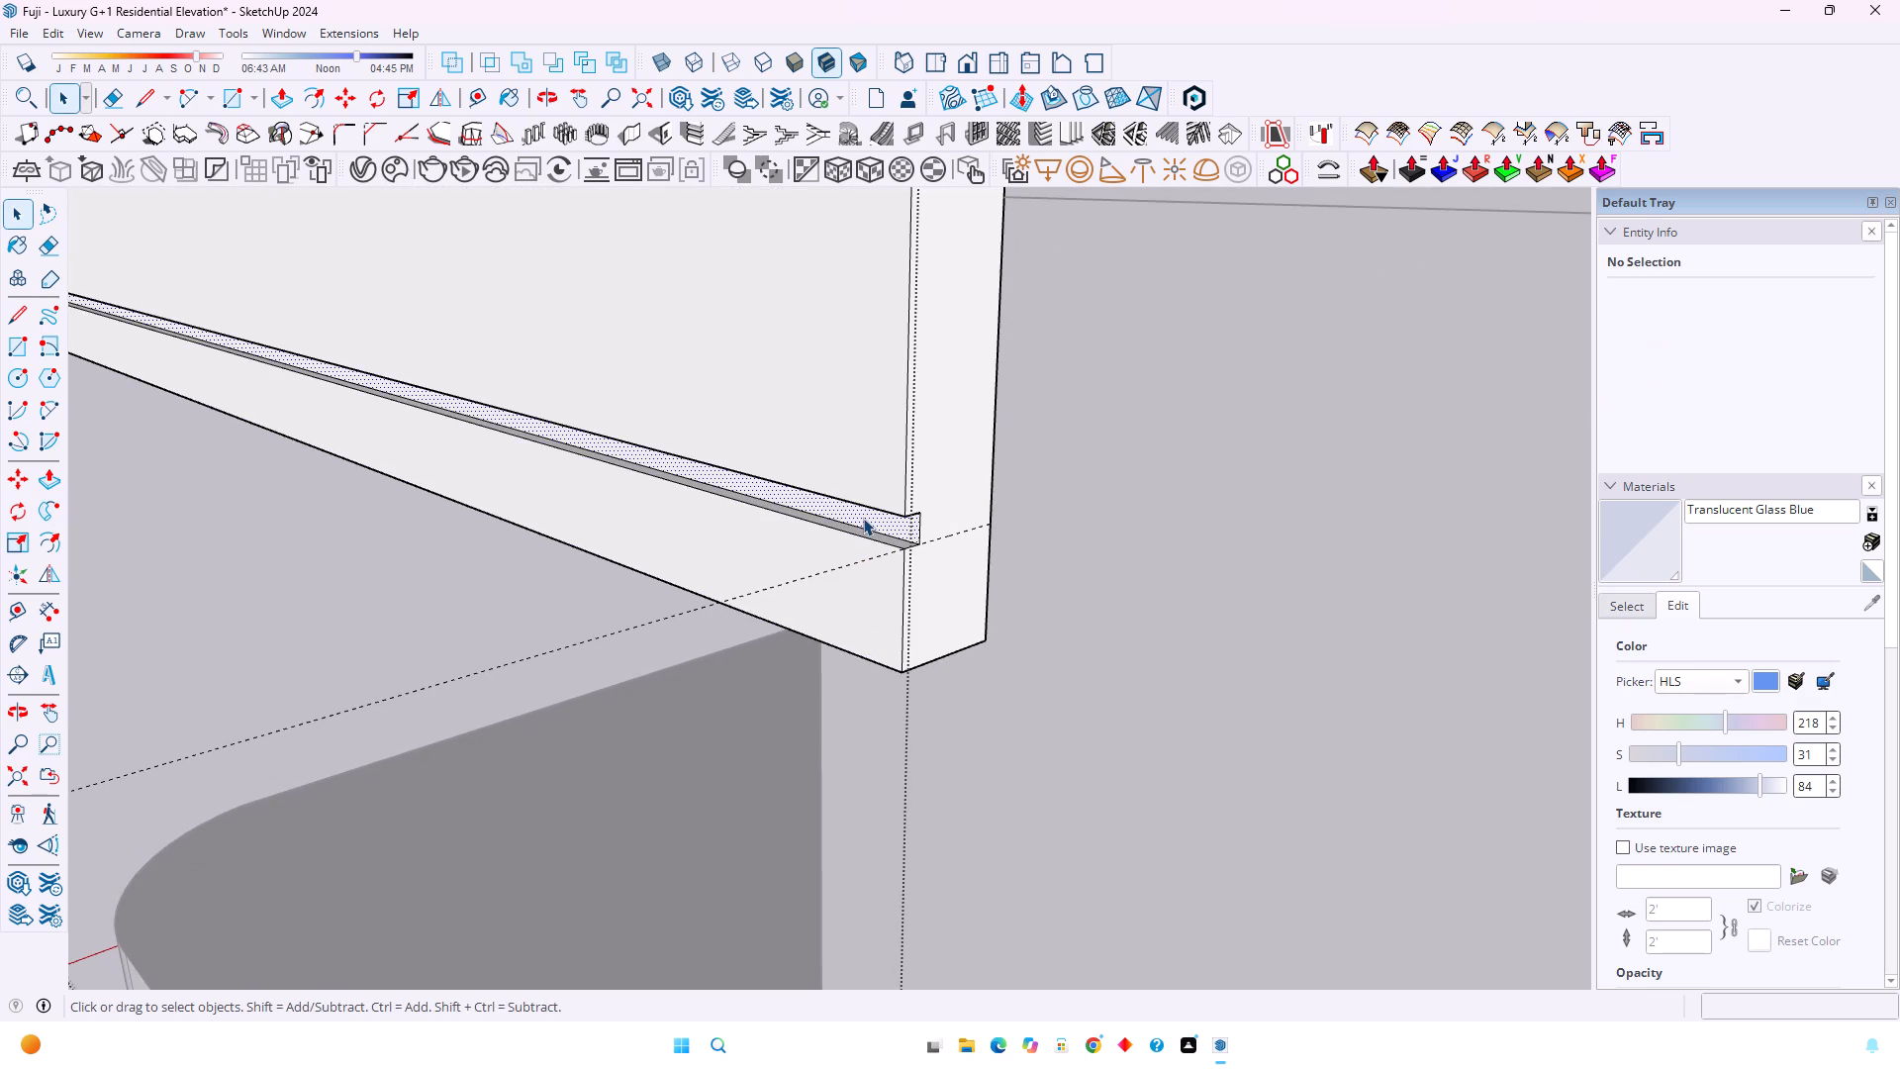
scroll(863, 518, "down", 12)
scroll(292, 350, "up", 11)
middle_click_drag(297, 347, 320, 352)
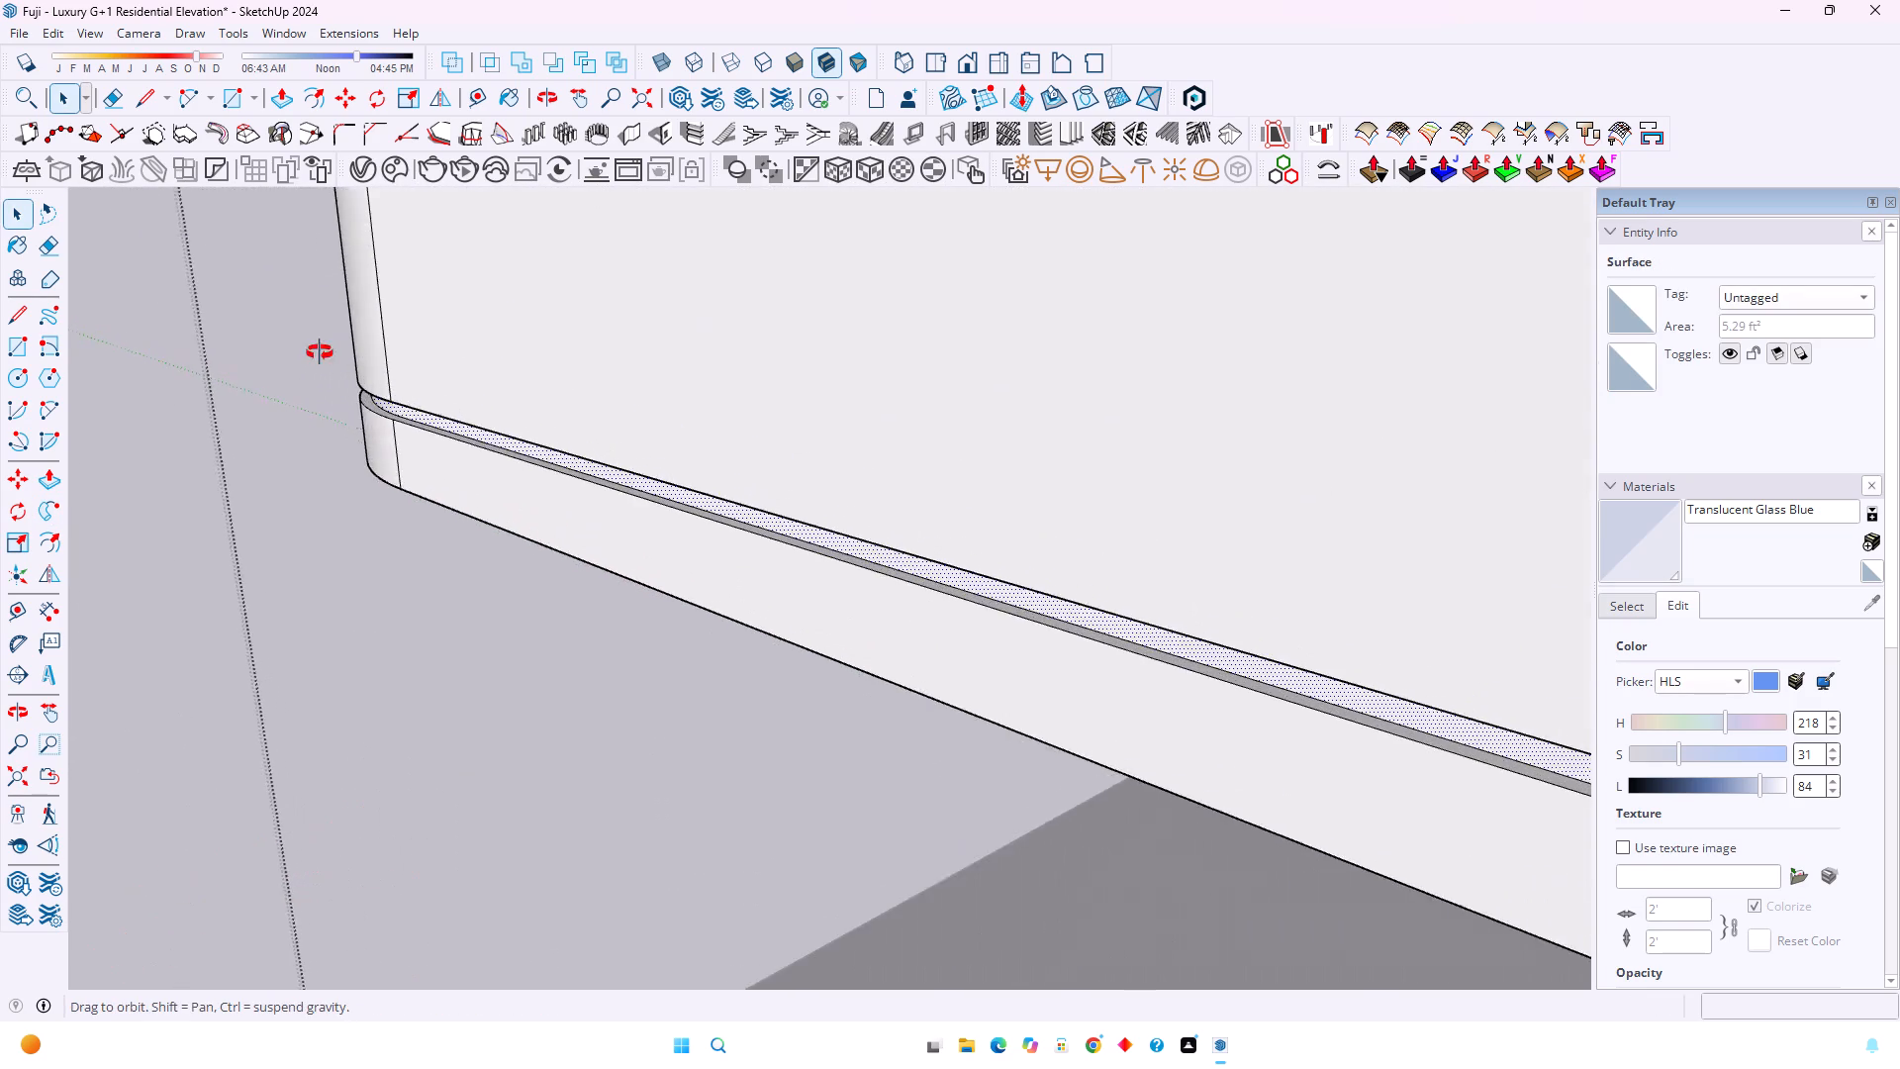
middle_click_drag(320, 352, 537, 352)
scroll(549, 350, "down", 8)
middle_click_drag(292, 345, 881, 327)
scroll(901, 322, "down", 5)
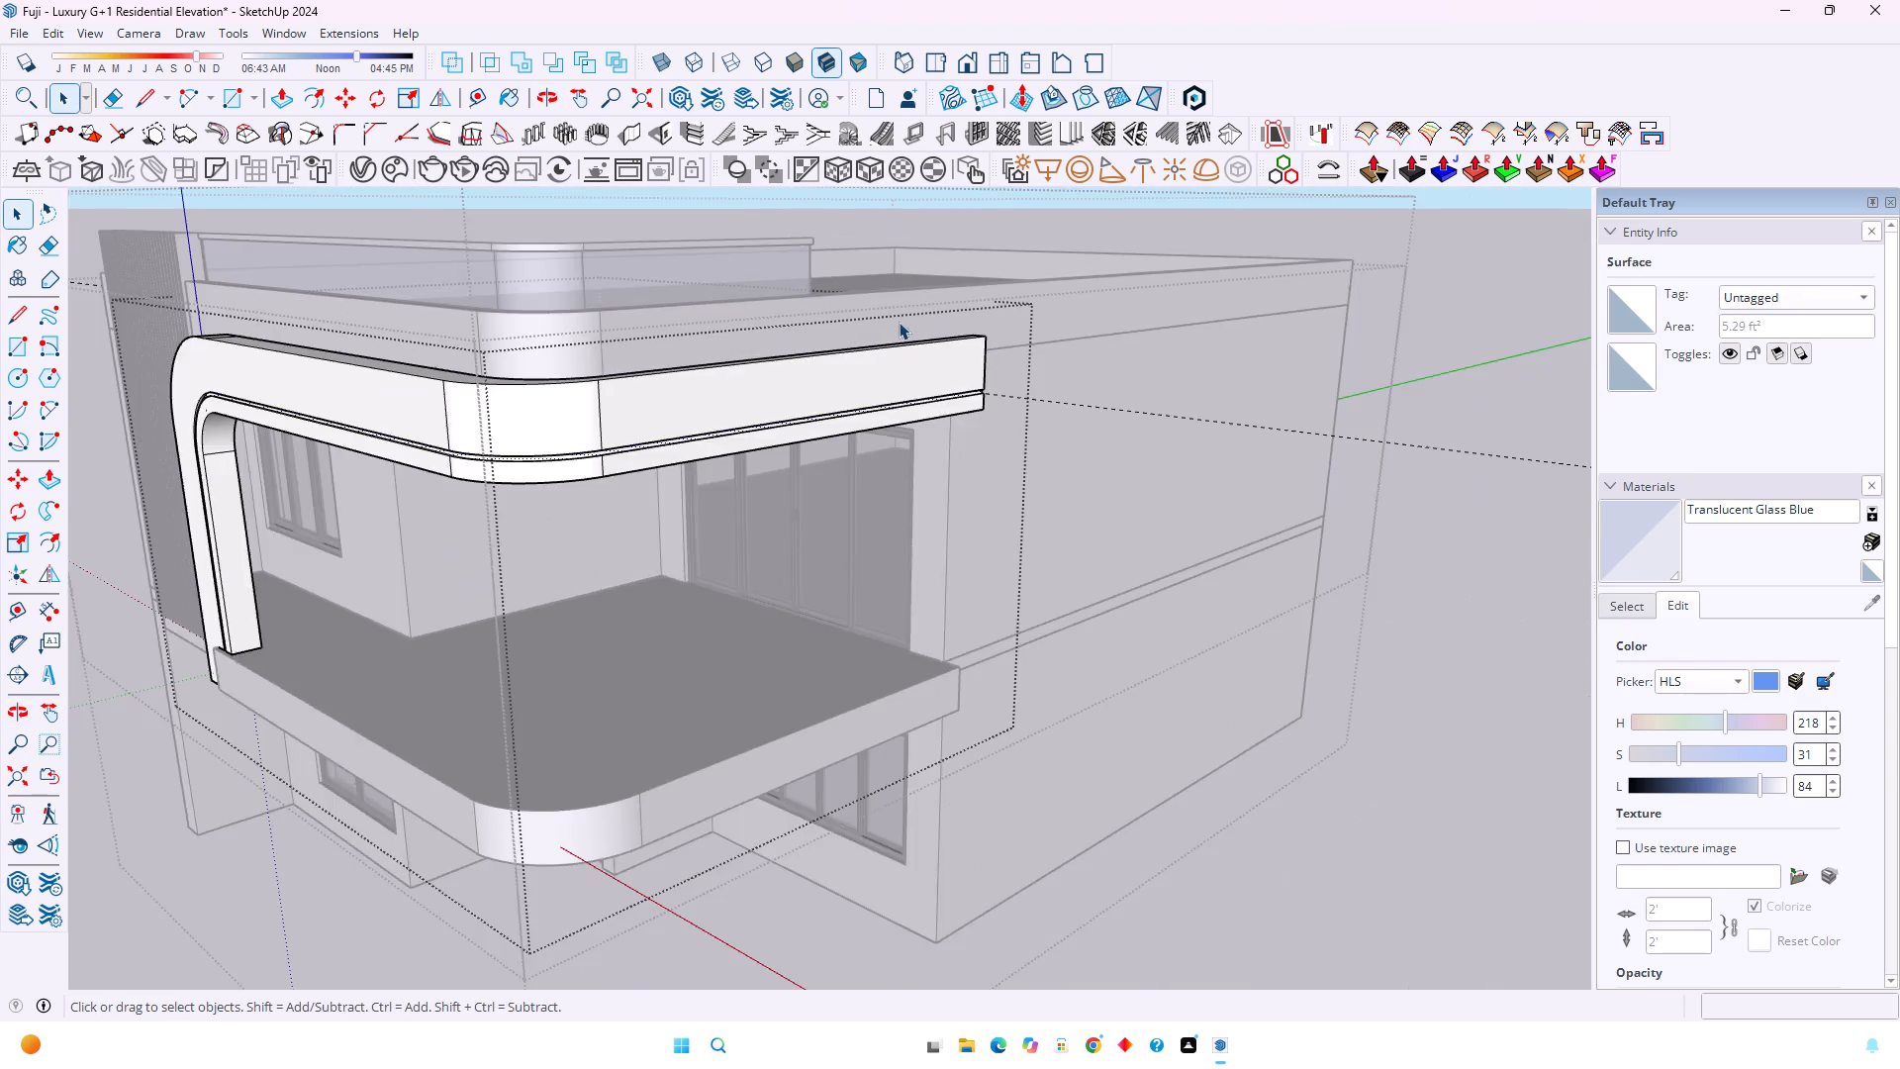
scroll(899, 322, "down", 5)
scroll(395, 348, "up", 17)
middle_click_drag(405, 385, 548, 368)
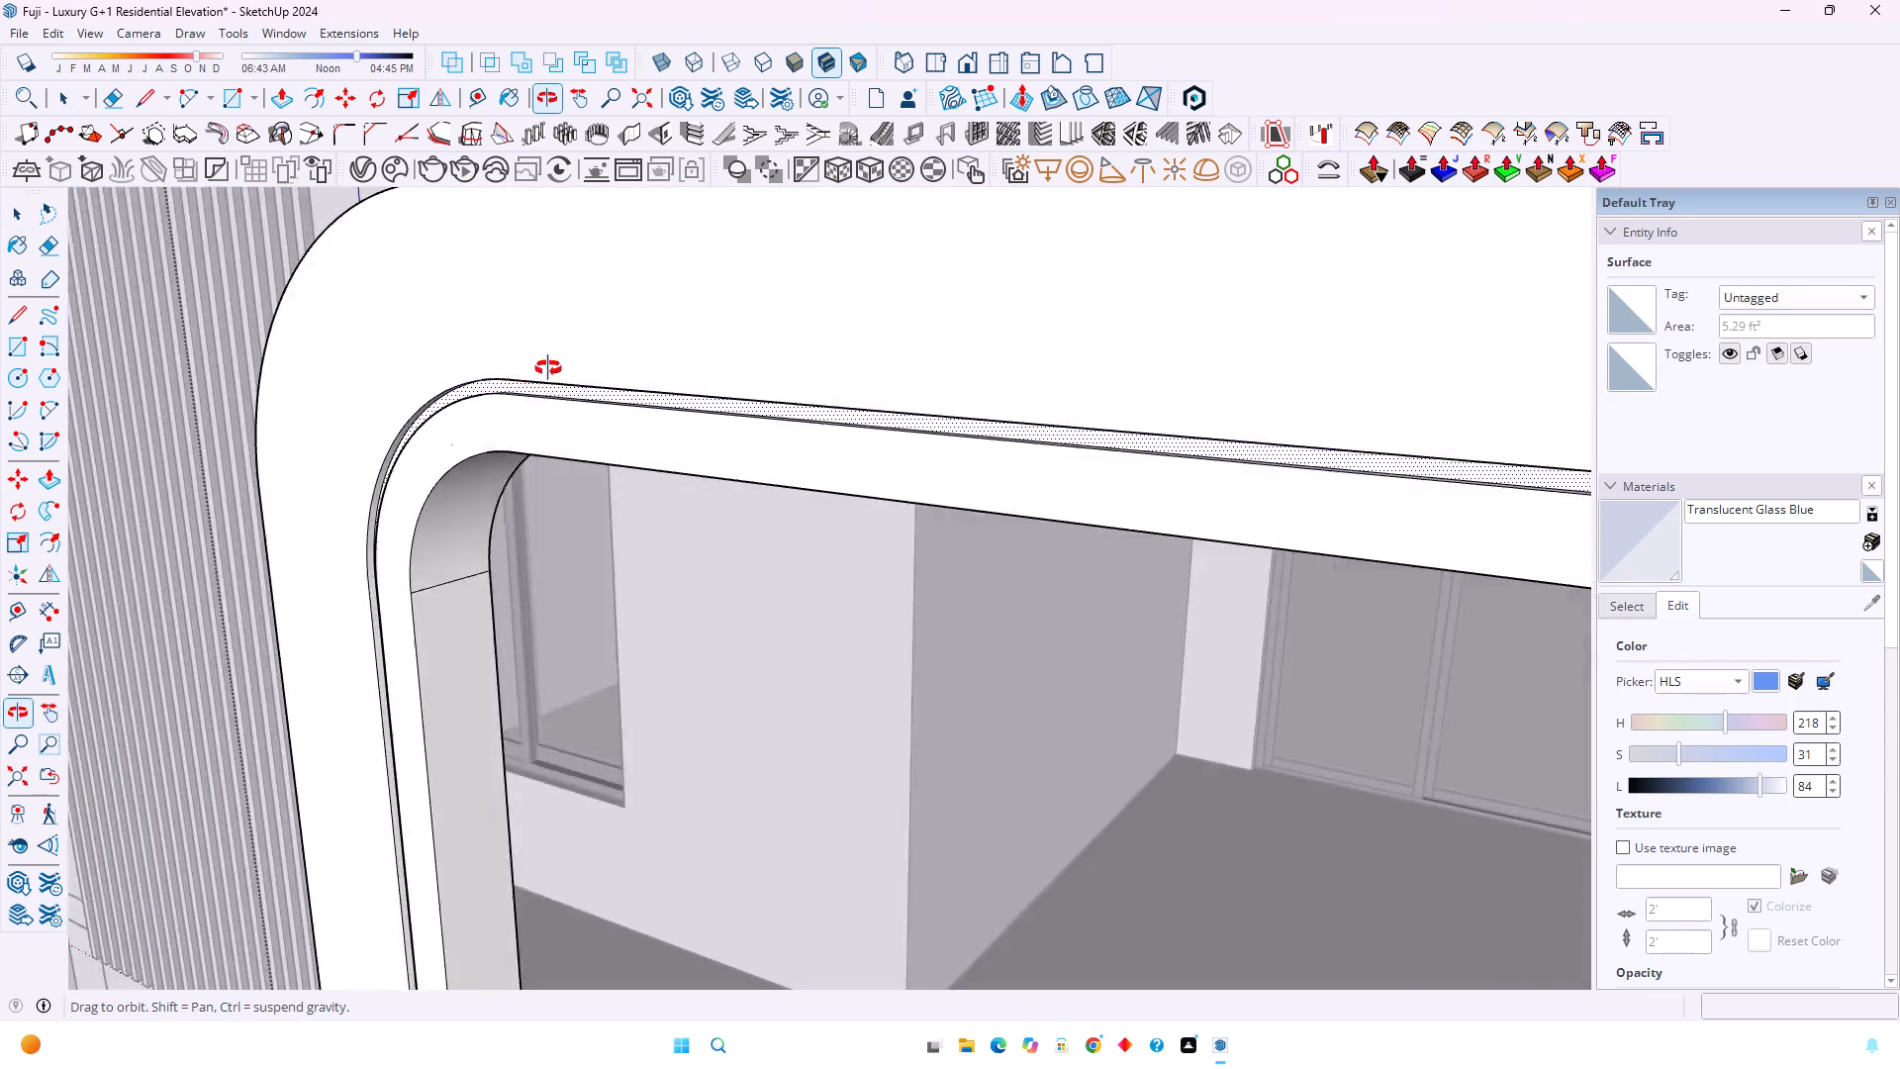
middle_click_drag(548, 368, 603, 358)
key("m")
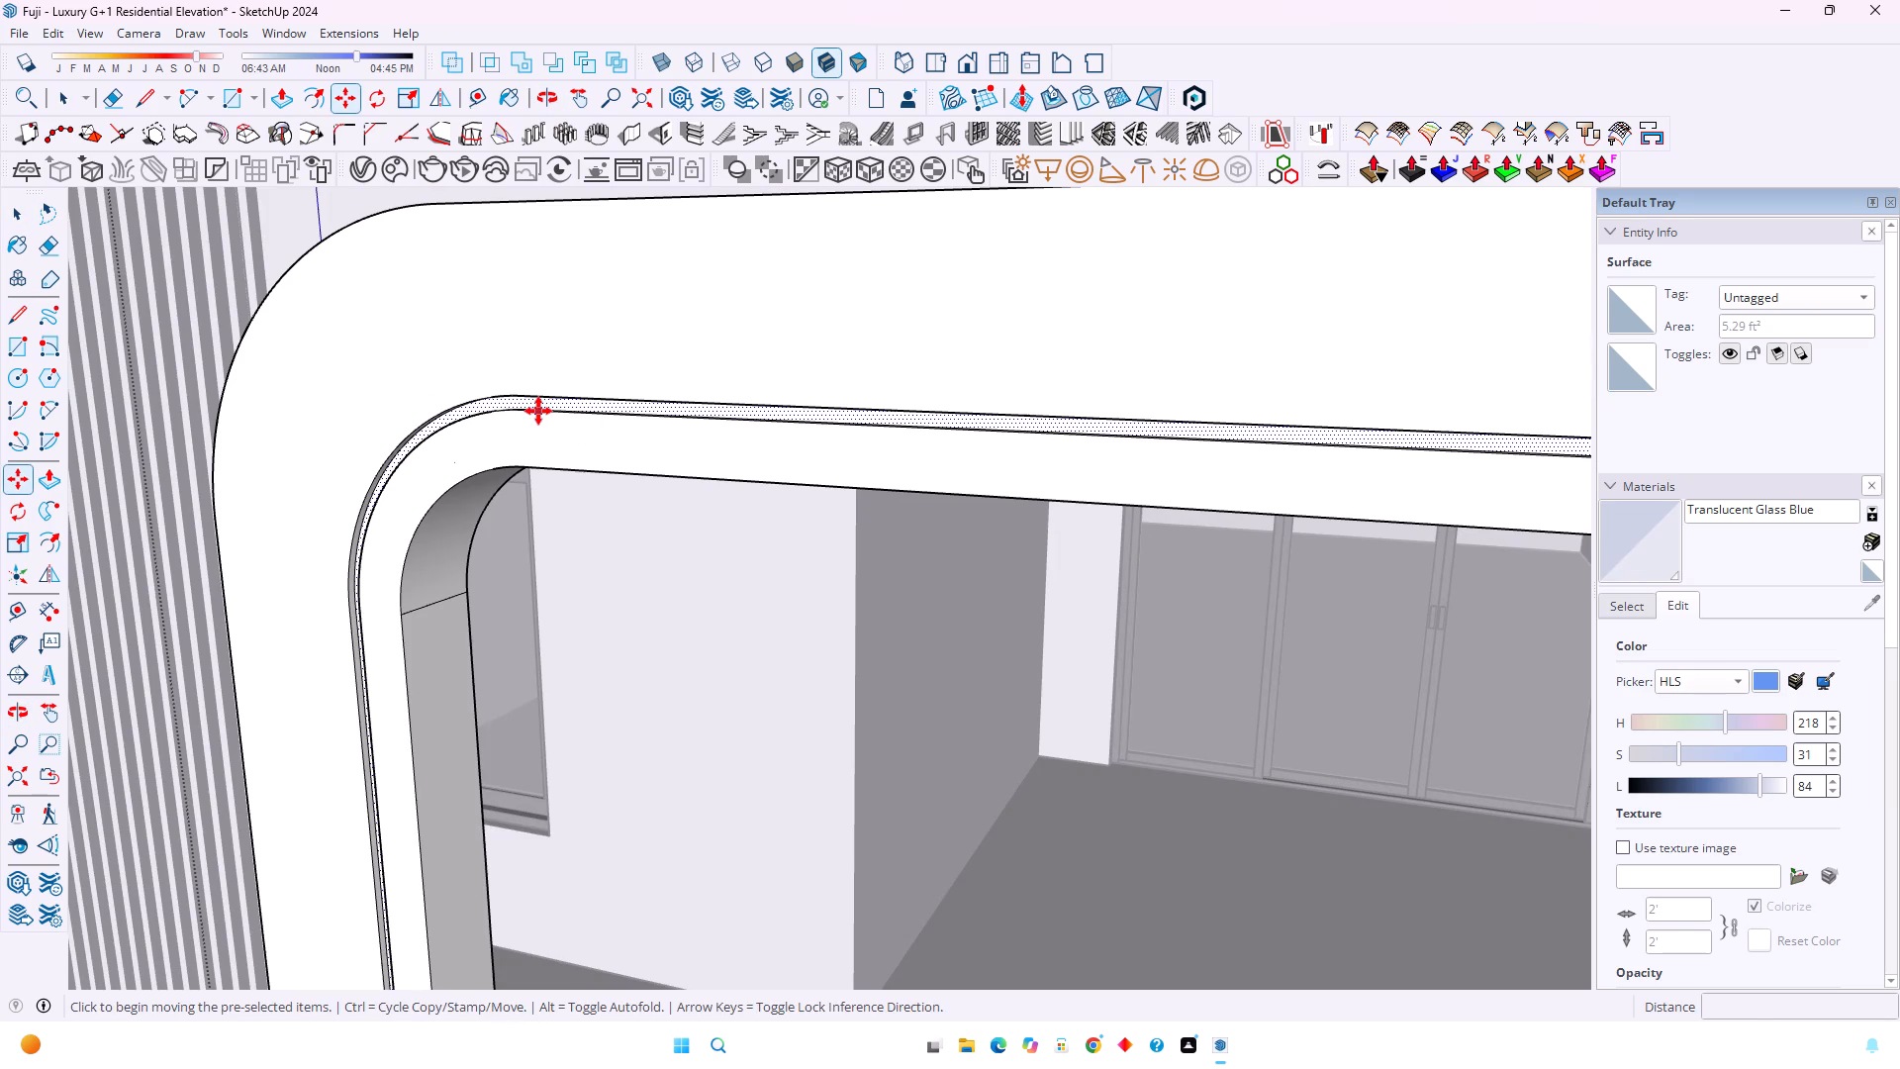
left_click(538, 411)
scroll(831, 453, "down", 12)
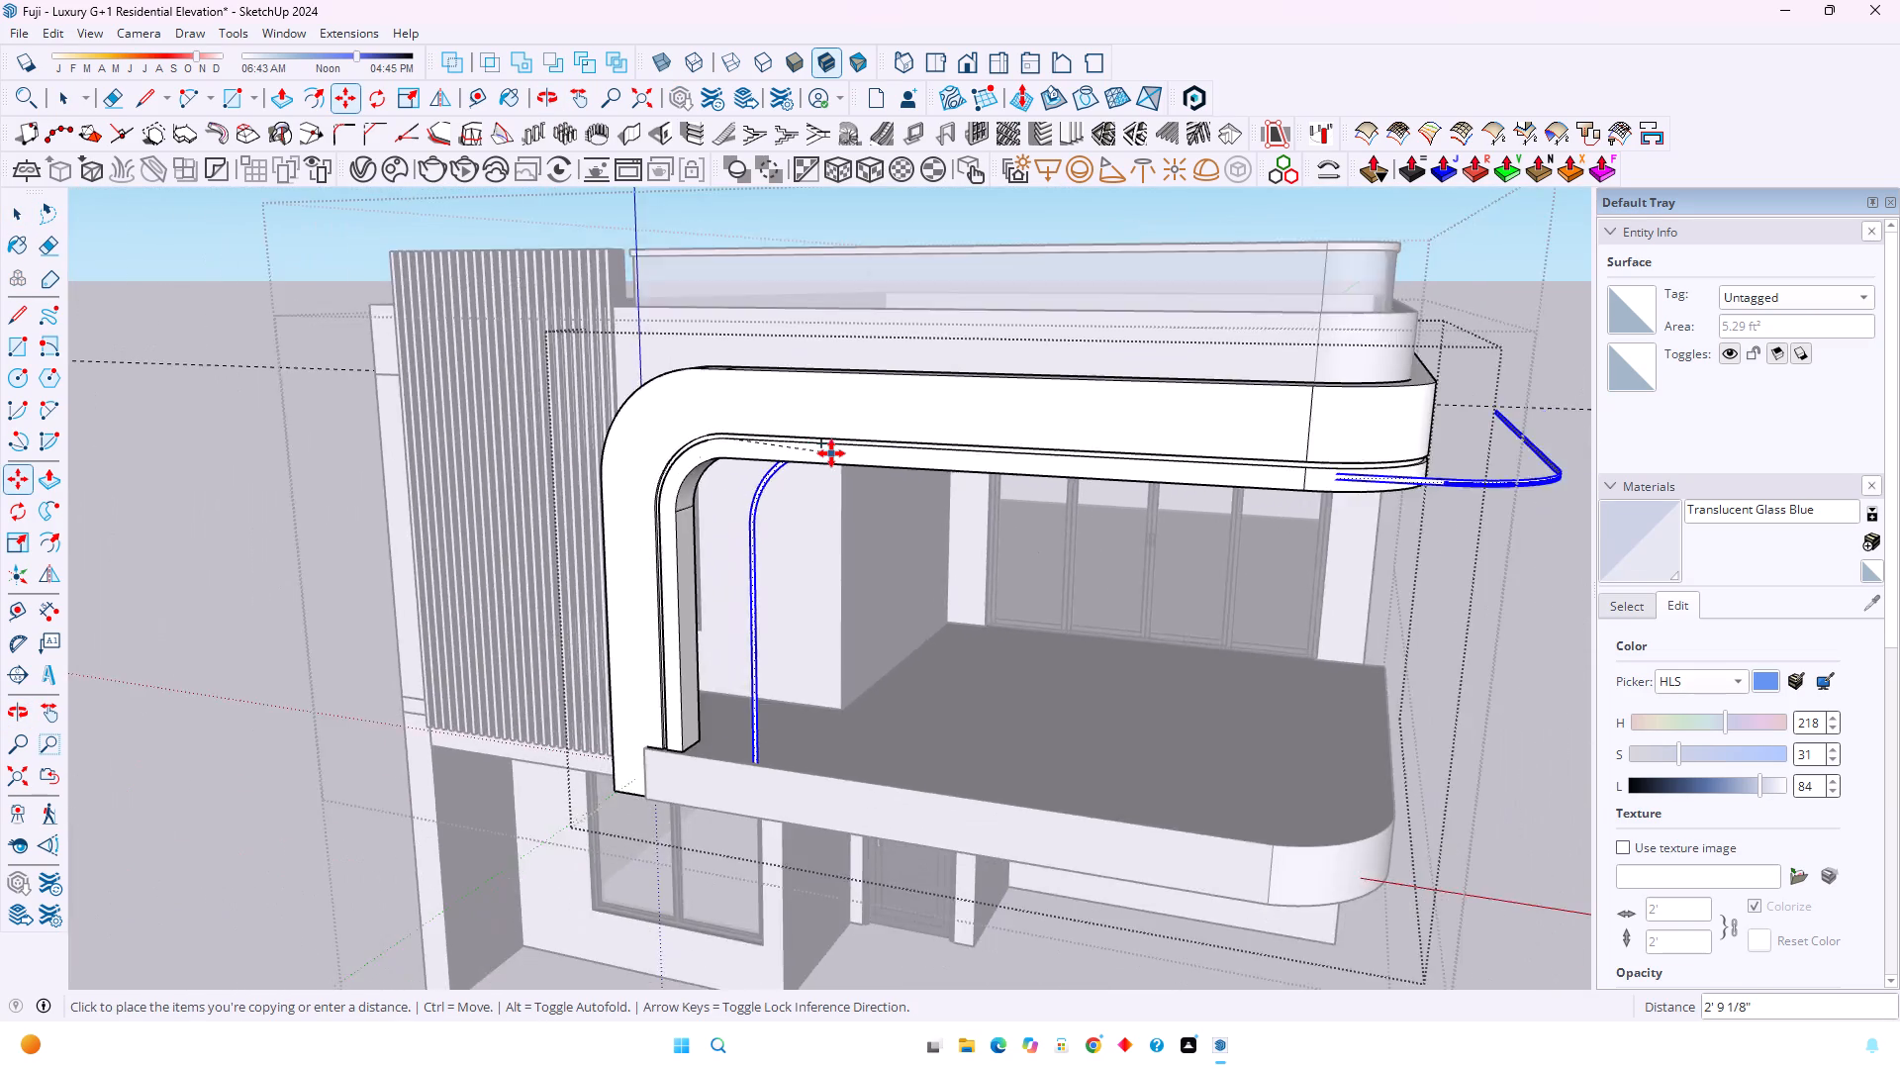
scroll(831, 453, "down", 4)
key("Right")
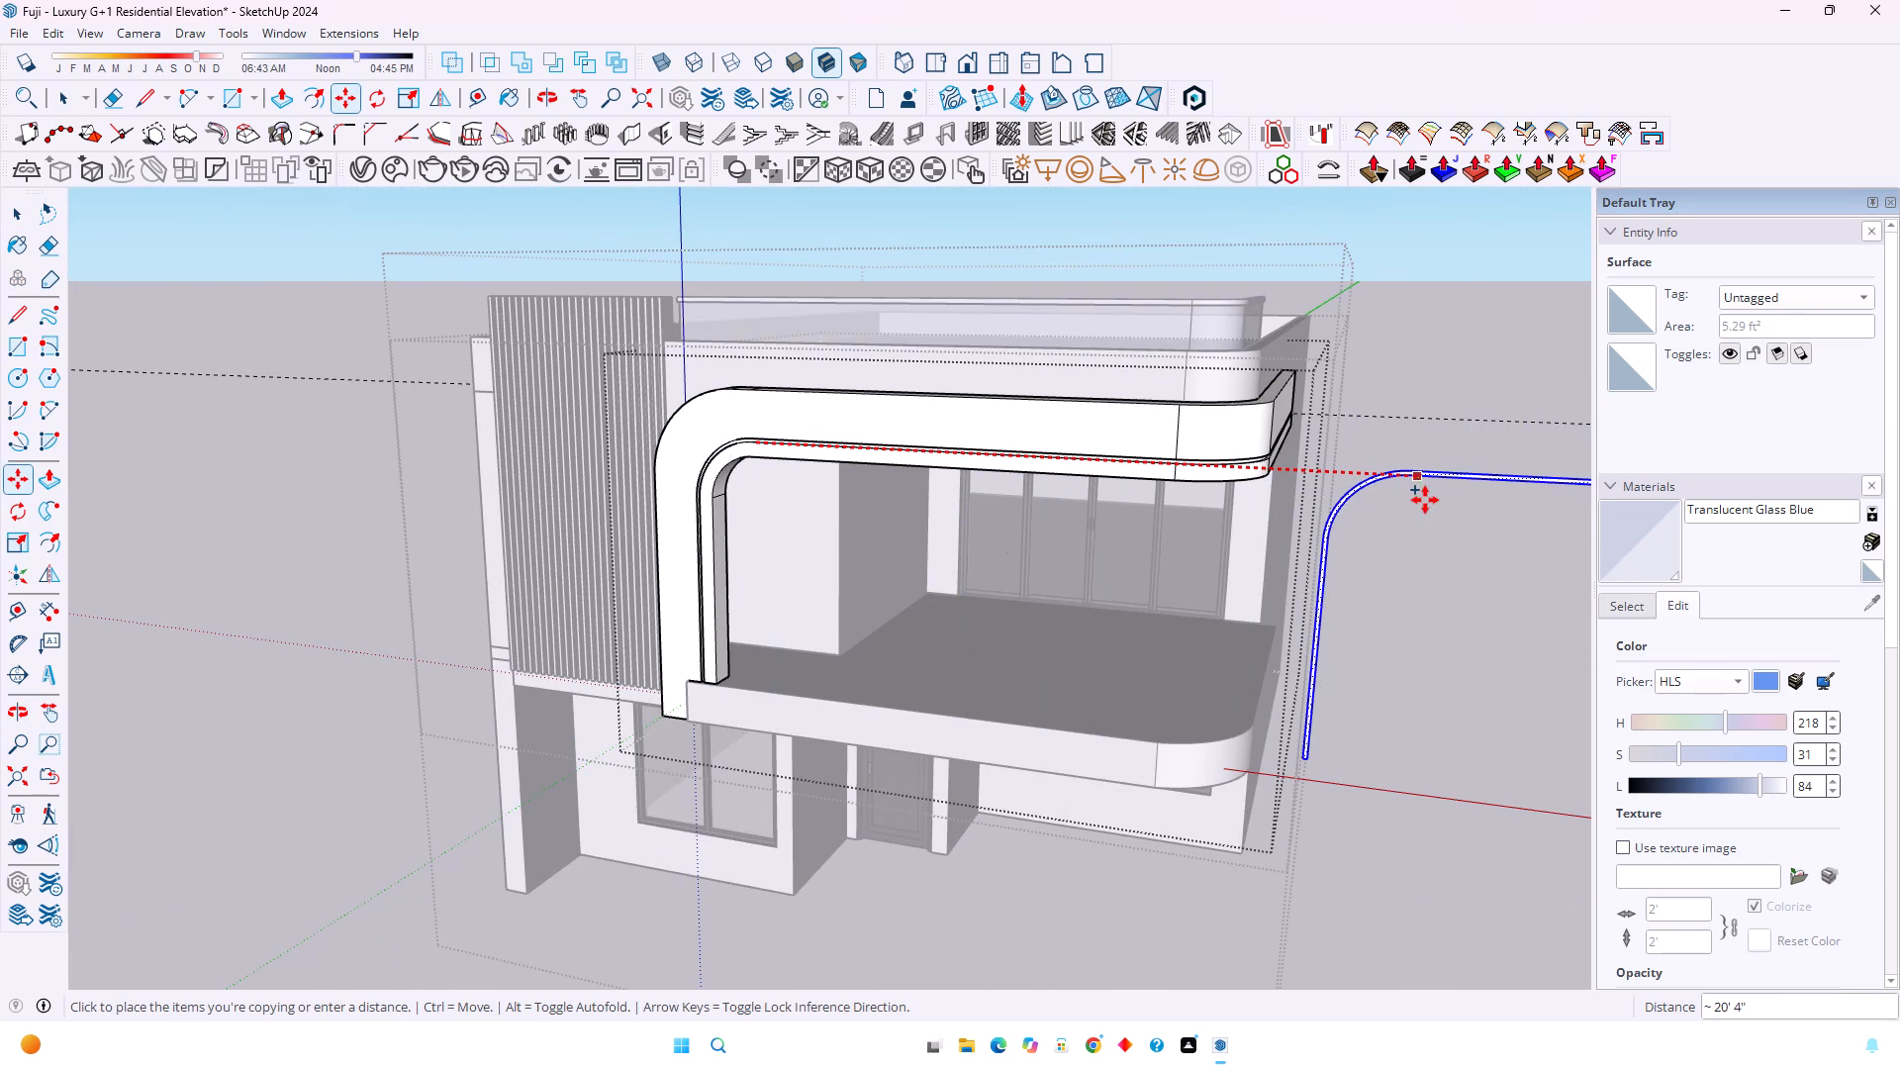
key("2")
key("1")
key("apostrophe")
key("Return")
Make the copied strip surface into a group.
scroll(1472, 467, "up", 4)
scroll(1343, 506, "up", 2)
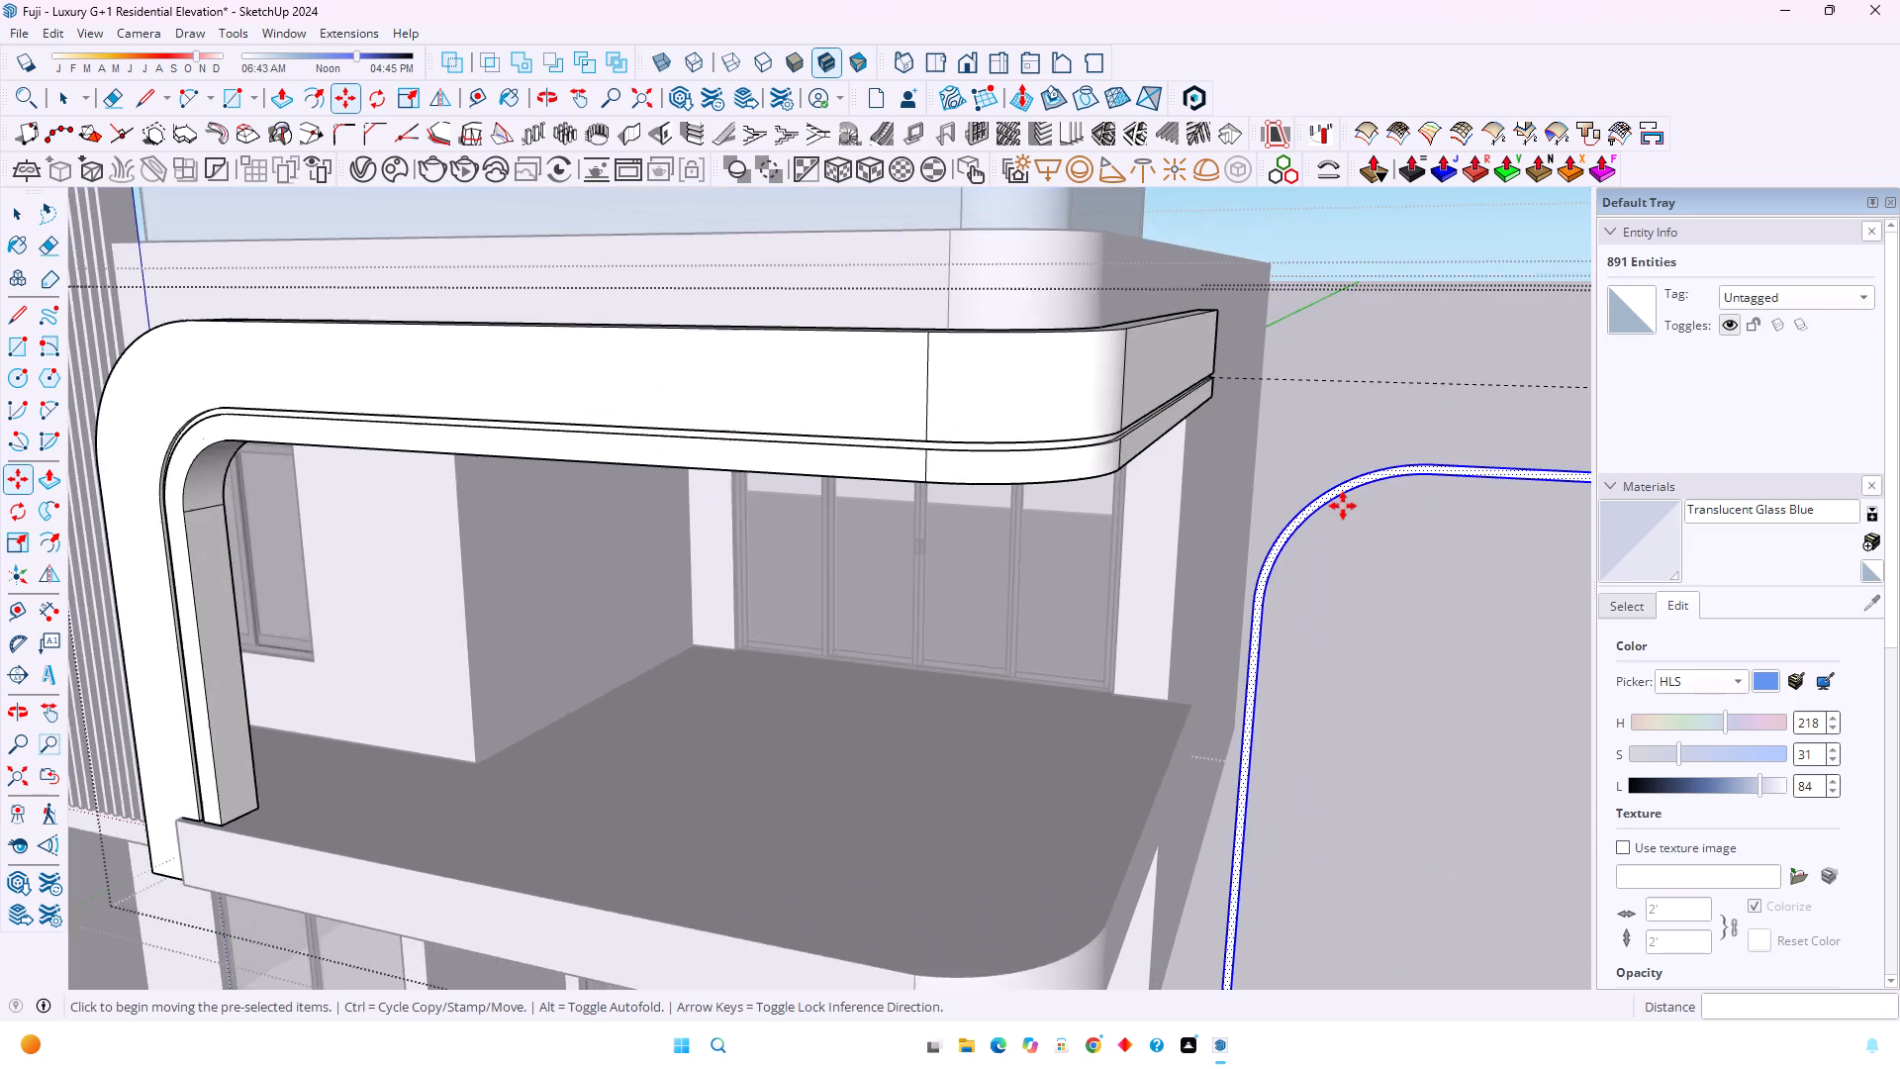
scroll(1338, 502, "up", 2)
right_click(1332, 493)
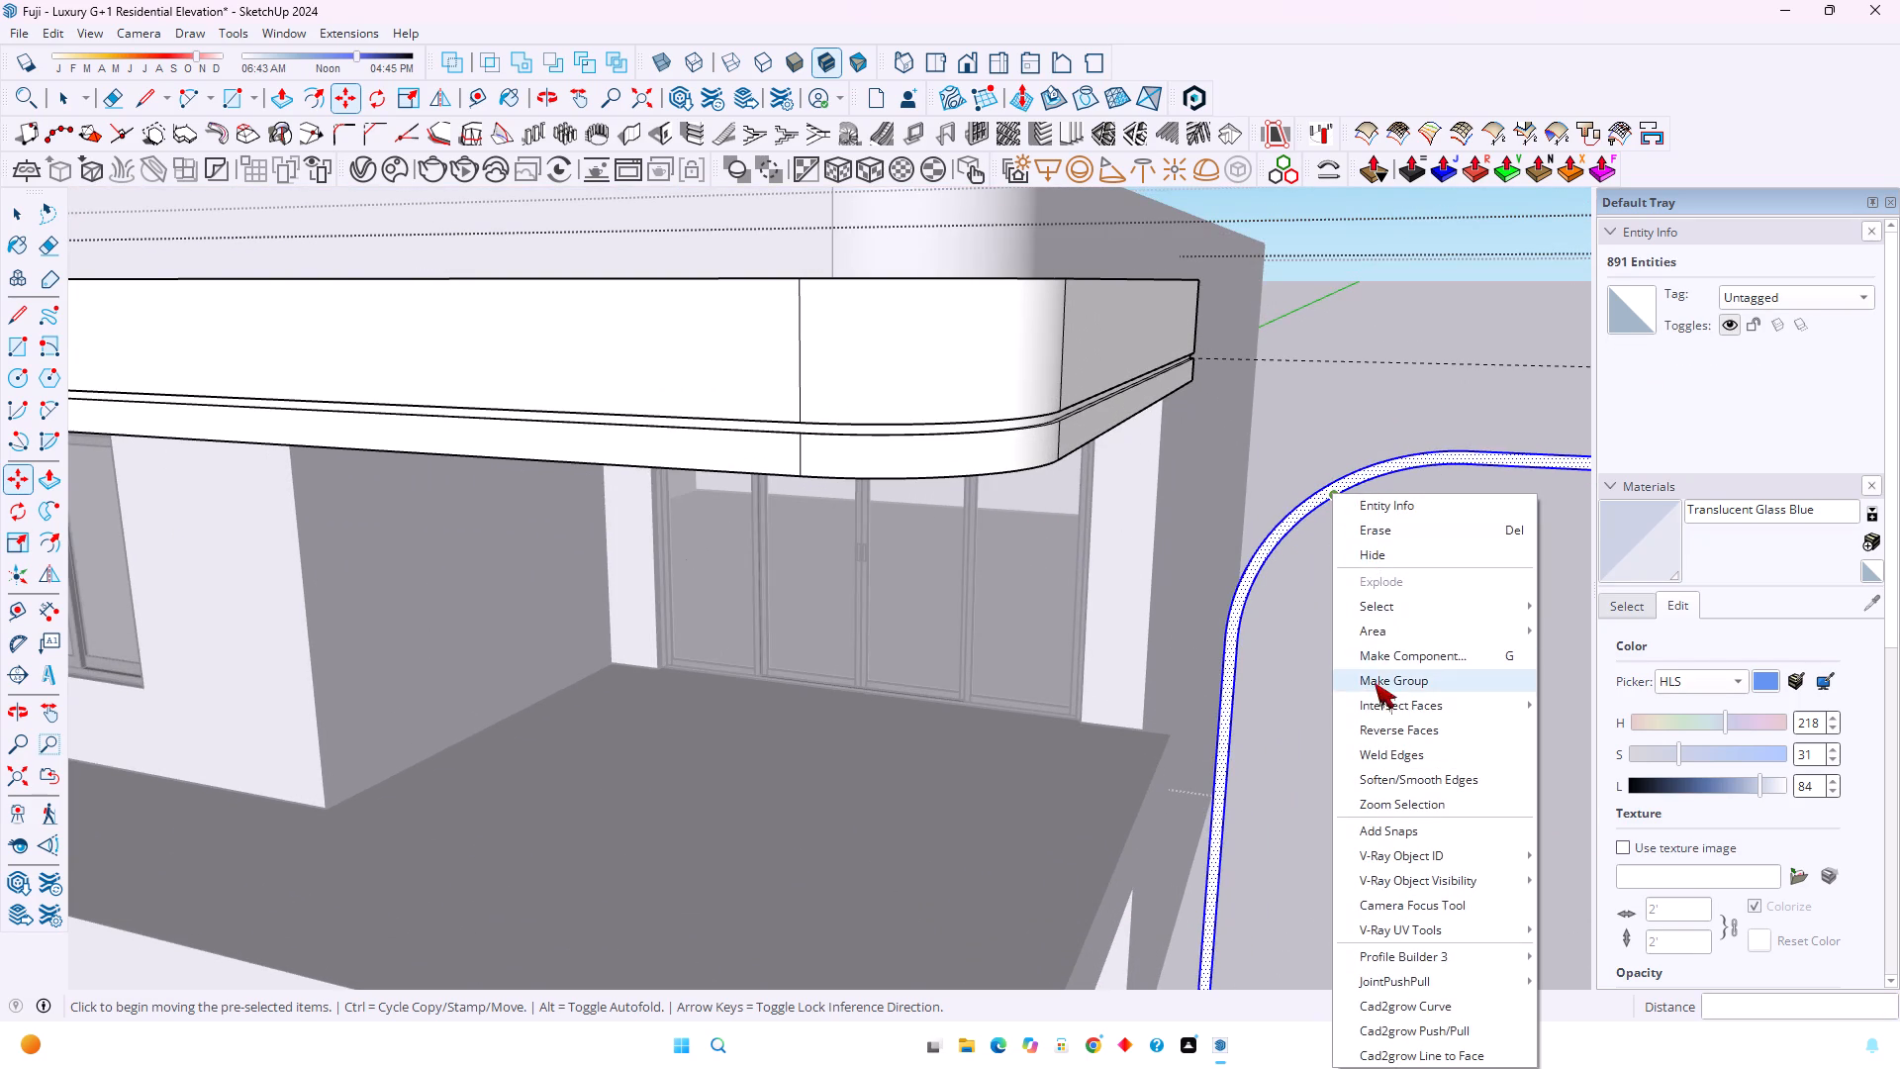
left_click(1376, 684)
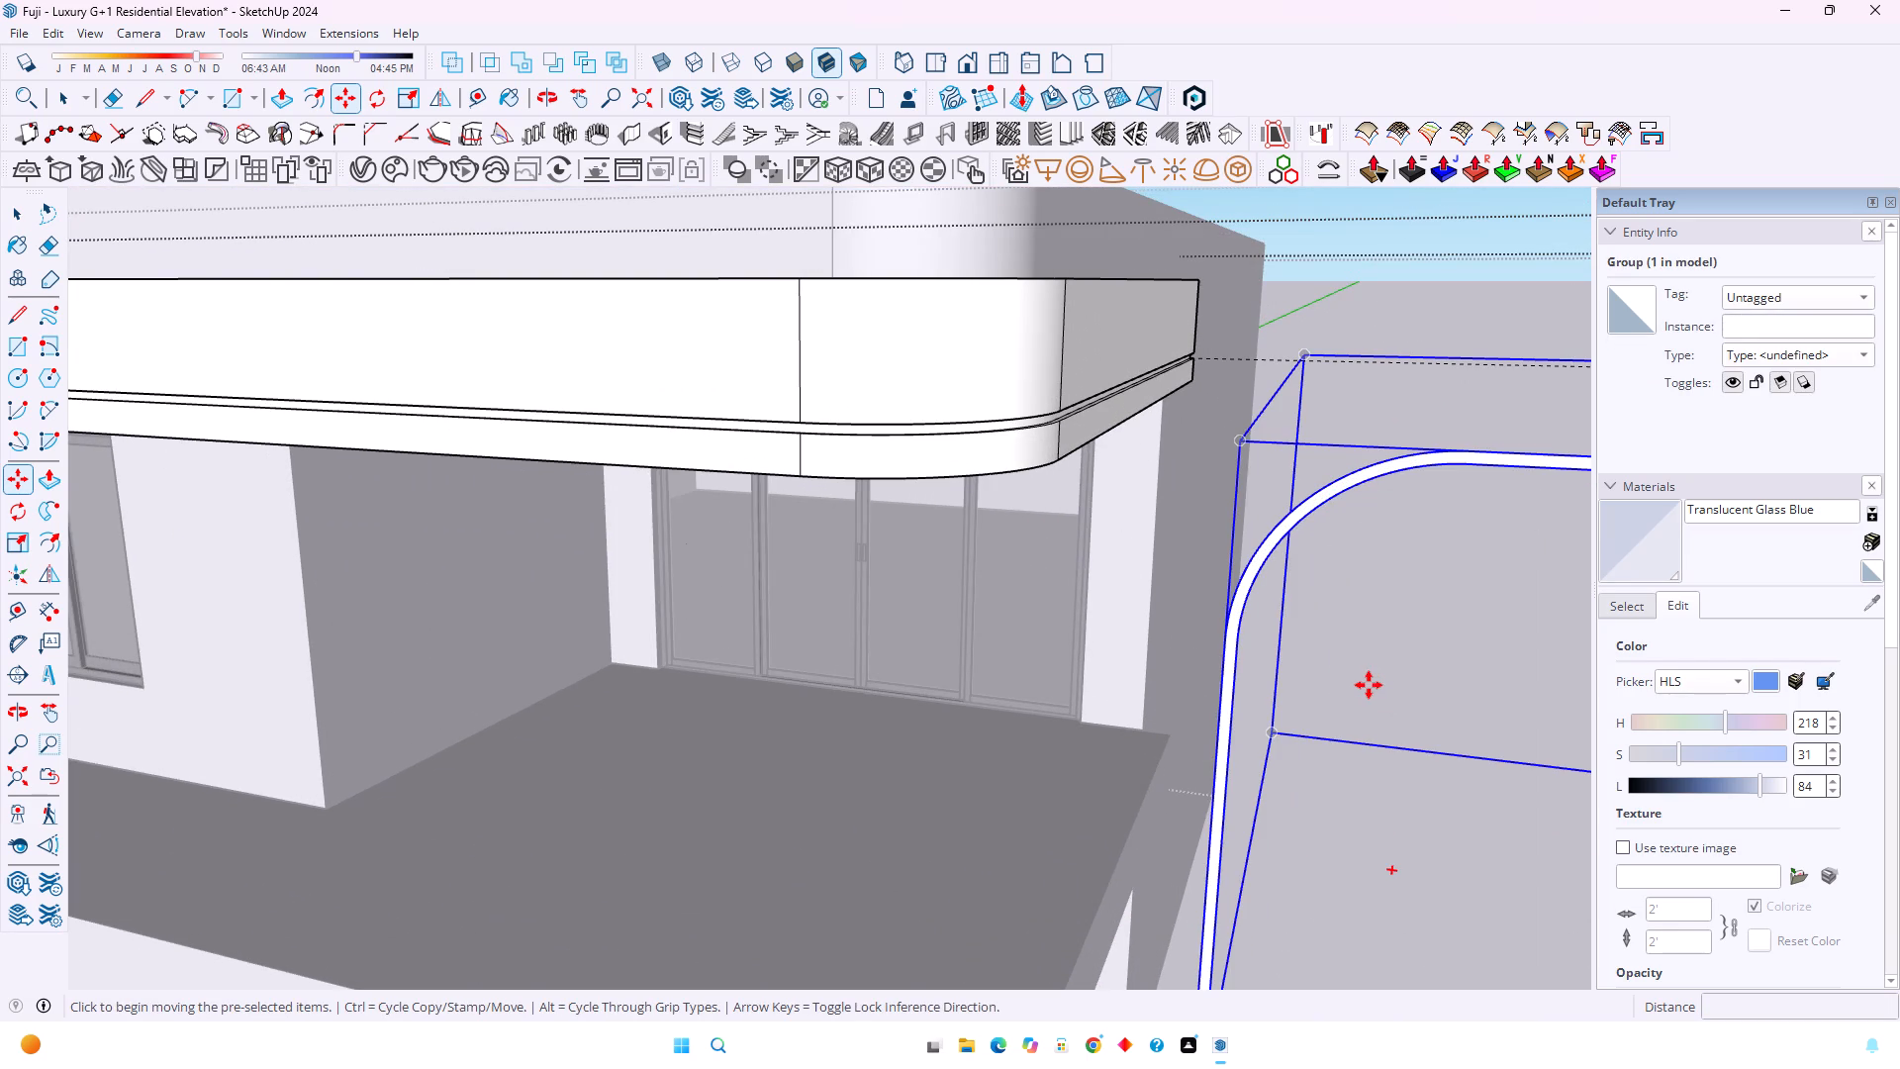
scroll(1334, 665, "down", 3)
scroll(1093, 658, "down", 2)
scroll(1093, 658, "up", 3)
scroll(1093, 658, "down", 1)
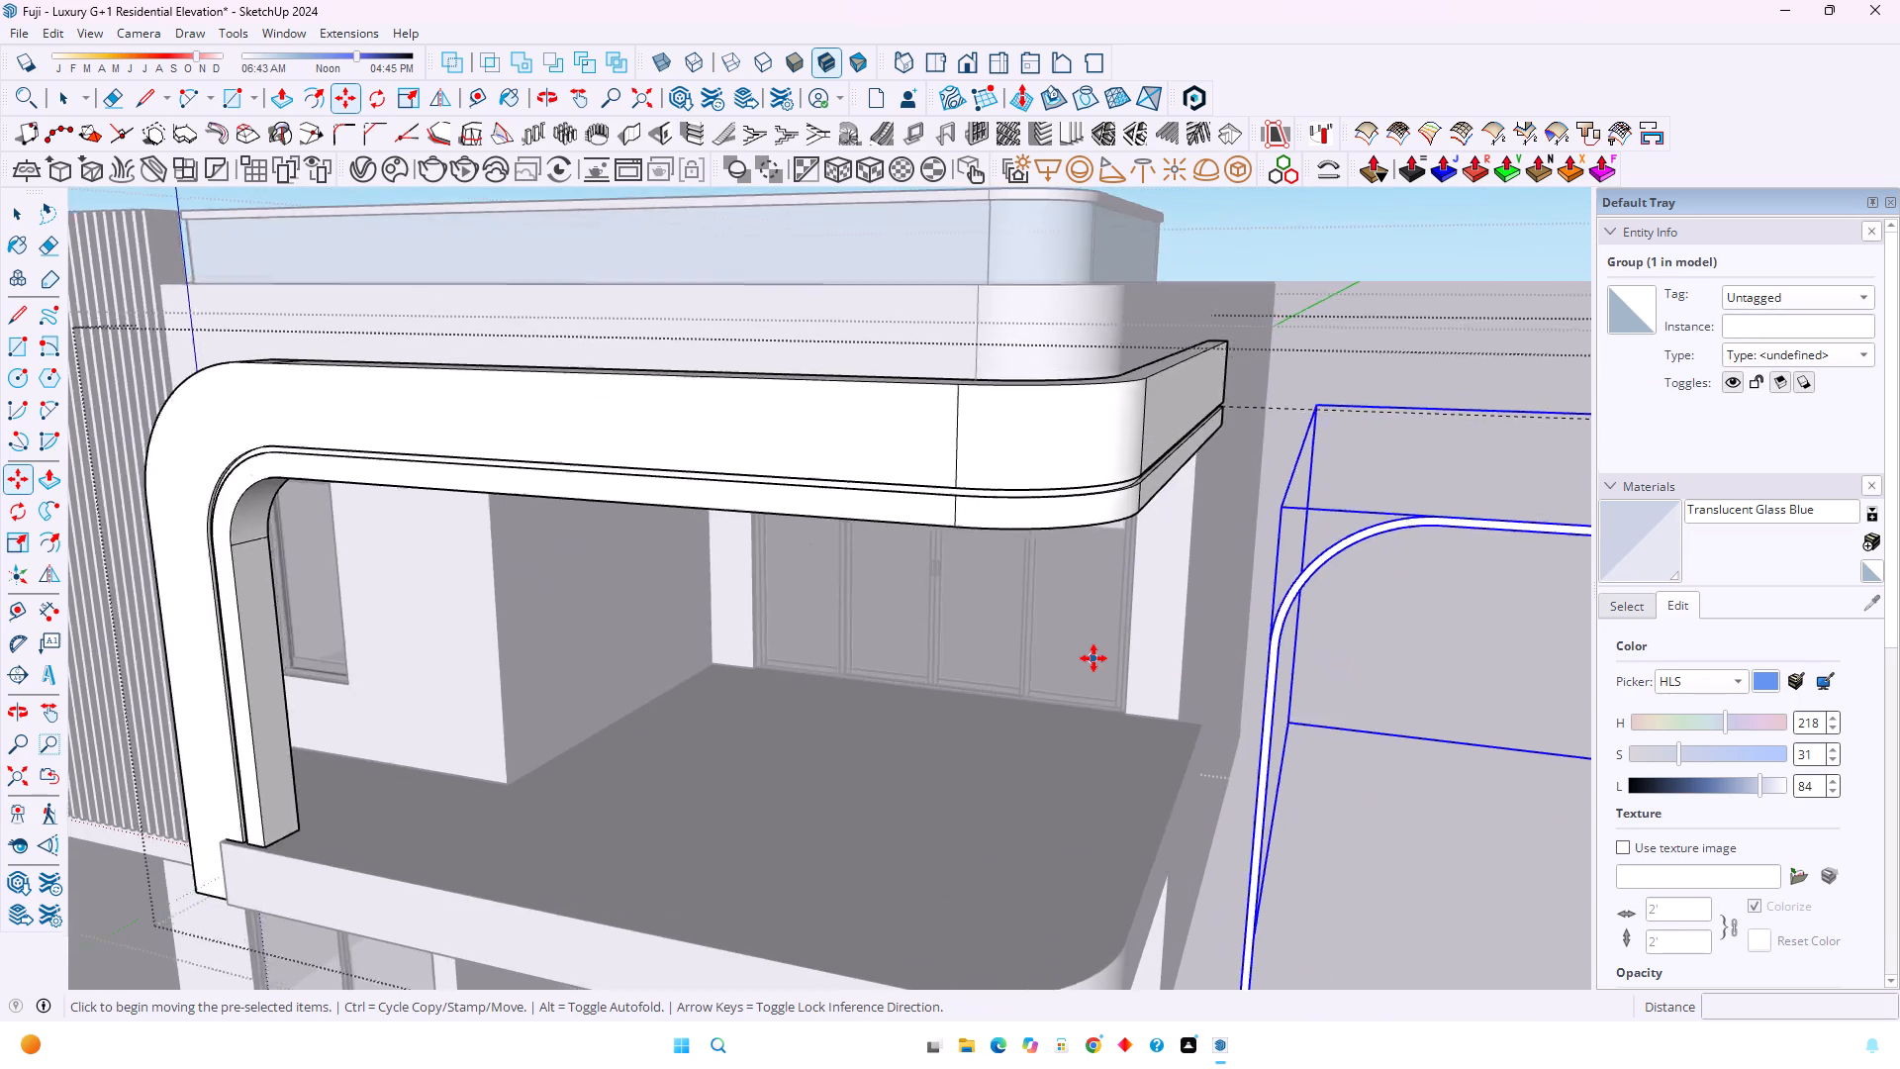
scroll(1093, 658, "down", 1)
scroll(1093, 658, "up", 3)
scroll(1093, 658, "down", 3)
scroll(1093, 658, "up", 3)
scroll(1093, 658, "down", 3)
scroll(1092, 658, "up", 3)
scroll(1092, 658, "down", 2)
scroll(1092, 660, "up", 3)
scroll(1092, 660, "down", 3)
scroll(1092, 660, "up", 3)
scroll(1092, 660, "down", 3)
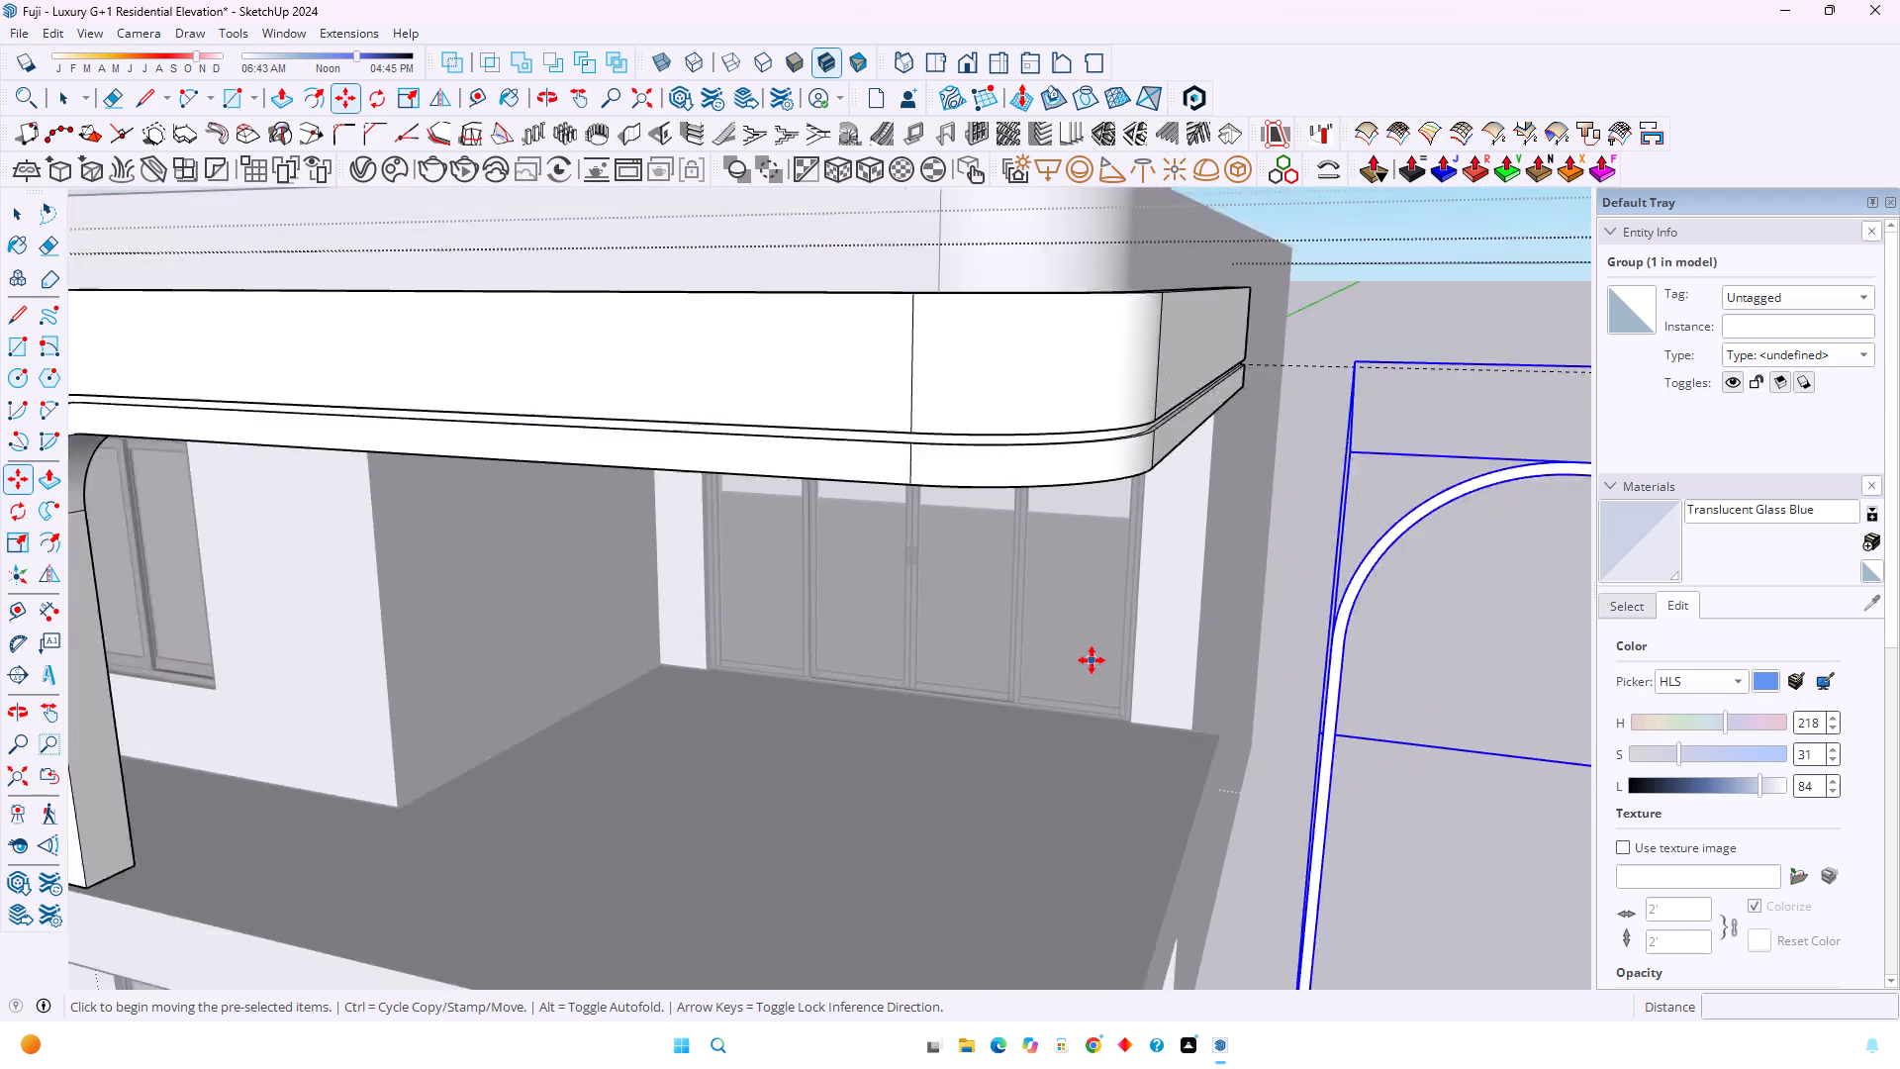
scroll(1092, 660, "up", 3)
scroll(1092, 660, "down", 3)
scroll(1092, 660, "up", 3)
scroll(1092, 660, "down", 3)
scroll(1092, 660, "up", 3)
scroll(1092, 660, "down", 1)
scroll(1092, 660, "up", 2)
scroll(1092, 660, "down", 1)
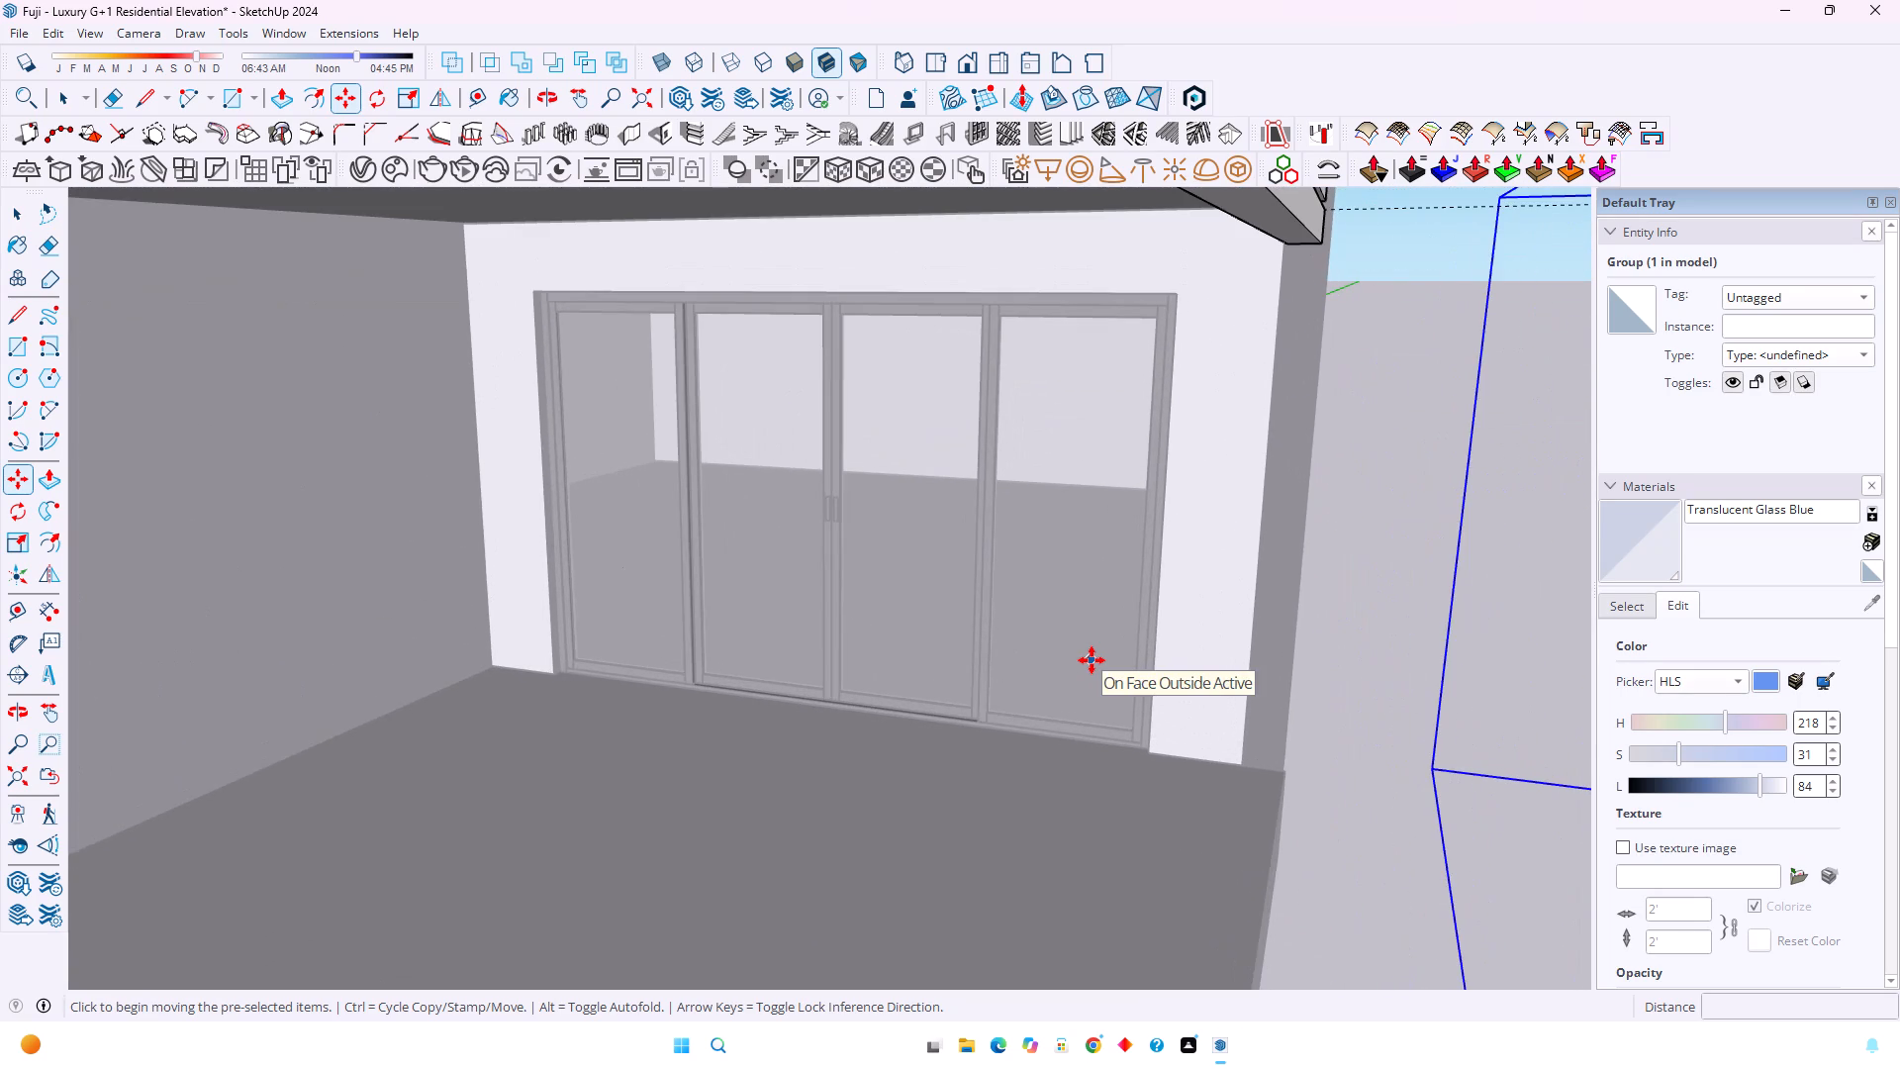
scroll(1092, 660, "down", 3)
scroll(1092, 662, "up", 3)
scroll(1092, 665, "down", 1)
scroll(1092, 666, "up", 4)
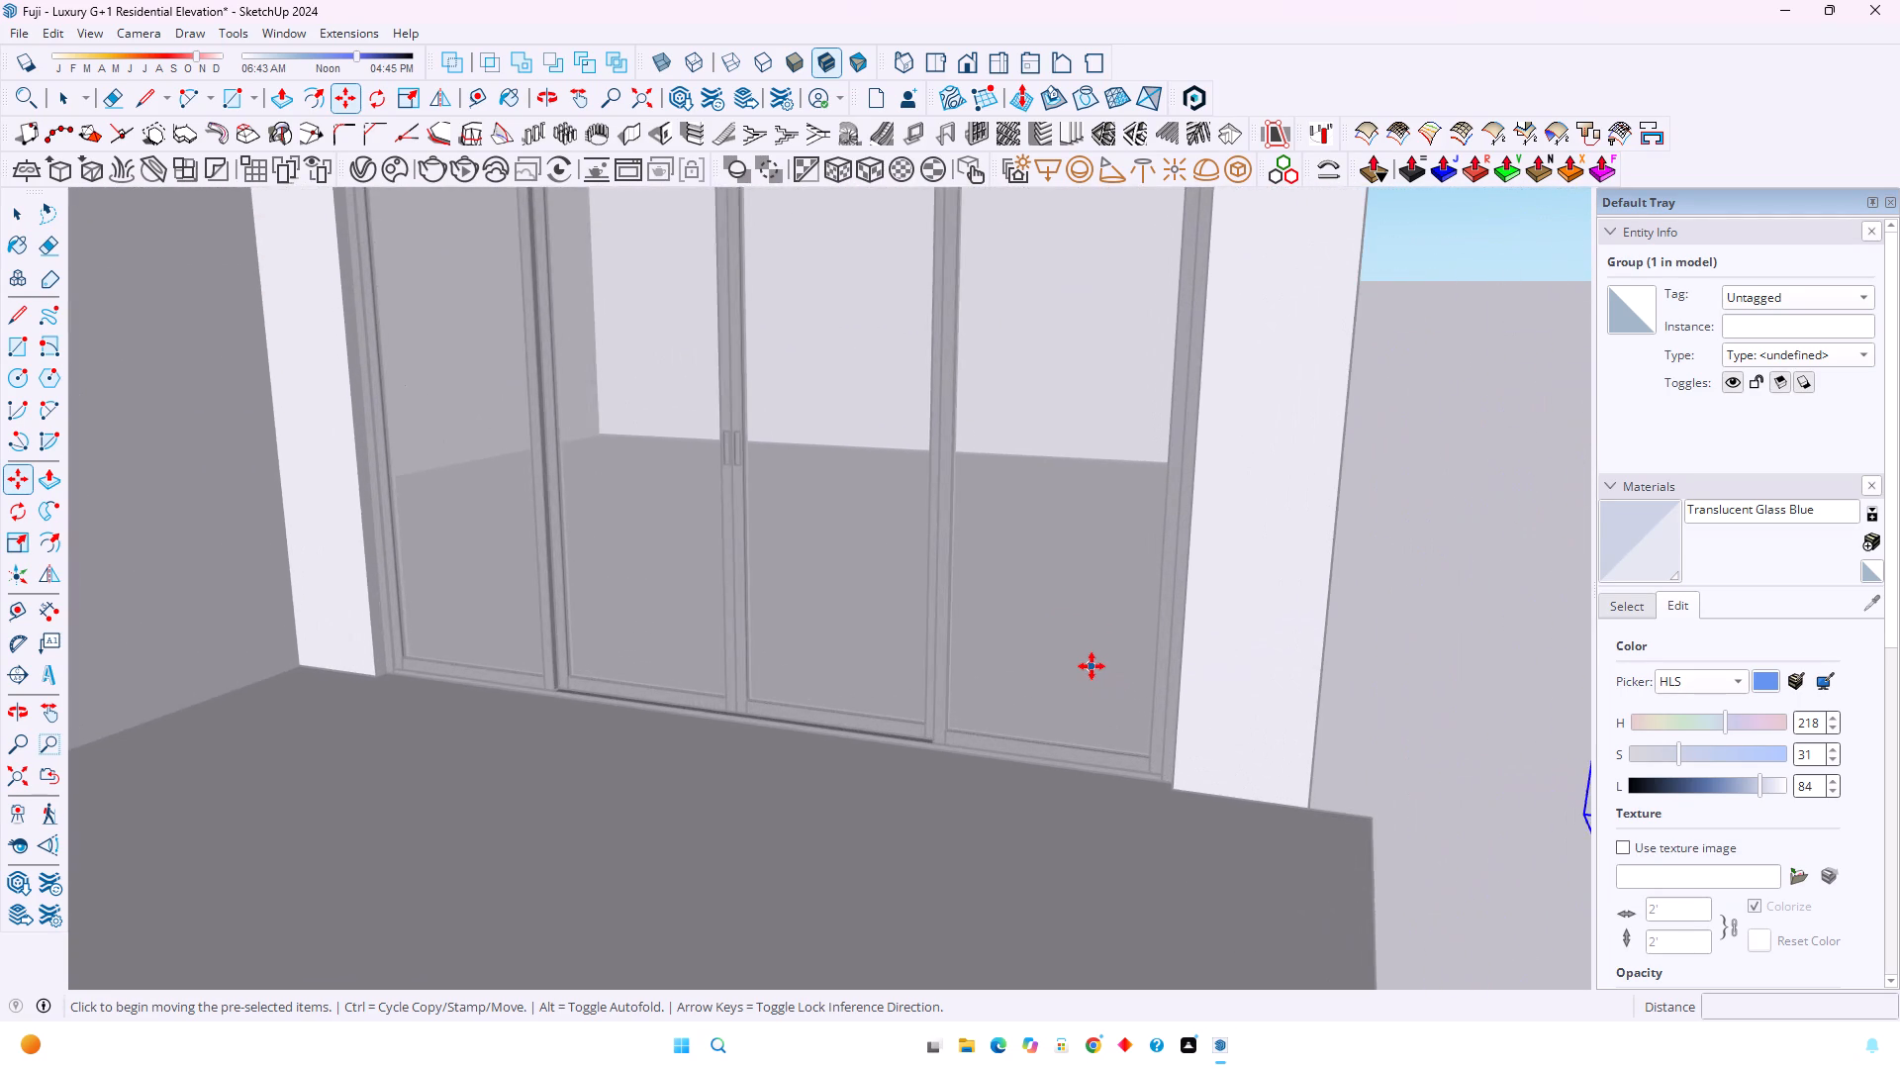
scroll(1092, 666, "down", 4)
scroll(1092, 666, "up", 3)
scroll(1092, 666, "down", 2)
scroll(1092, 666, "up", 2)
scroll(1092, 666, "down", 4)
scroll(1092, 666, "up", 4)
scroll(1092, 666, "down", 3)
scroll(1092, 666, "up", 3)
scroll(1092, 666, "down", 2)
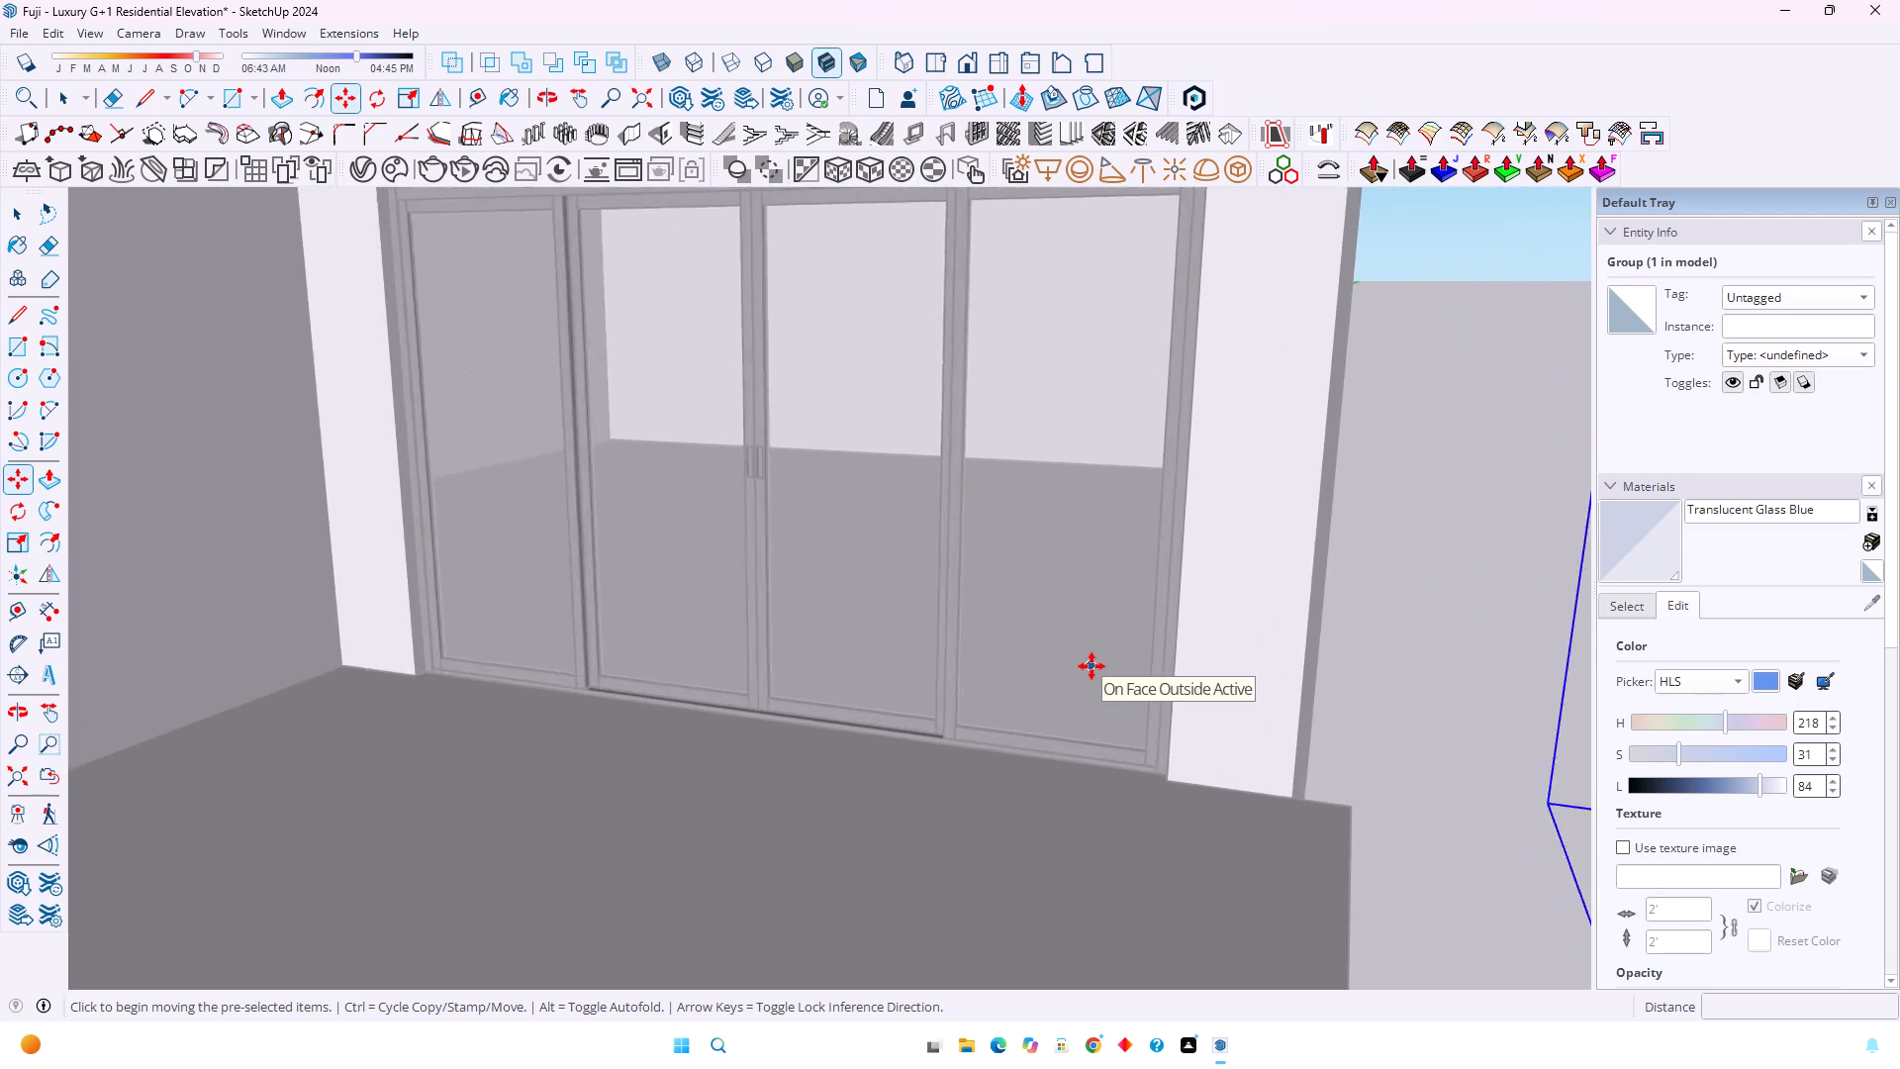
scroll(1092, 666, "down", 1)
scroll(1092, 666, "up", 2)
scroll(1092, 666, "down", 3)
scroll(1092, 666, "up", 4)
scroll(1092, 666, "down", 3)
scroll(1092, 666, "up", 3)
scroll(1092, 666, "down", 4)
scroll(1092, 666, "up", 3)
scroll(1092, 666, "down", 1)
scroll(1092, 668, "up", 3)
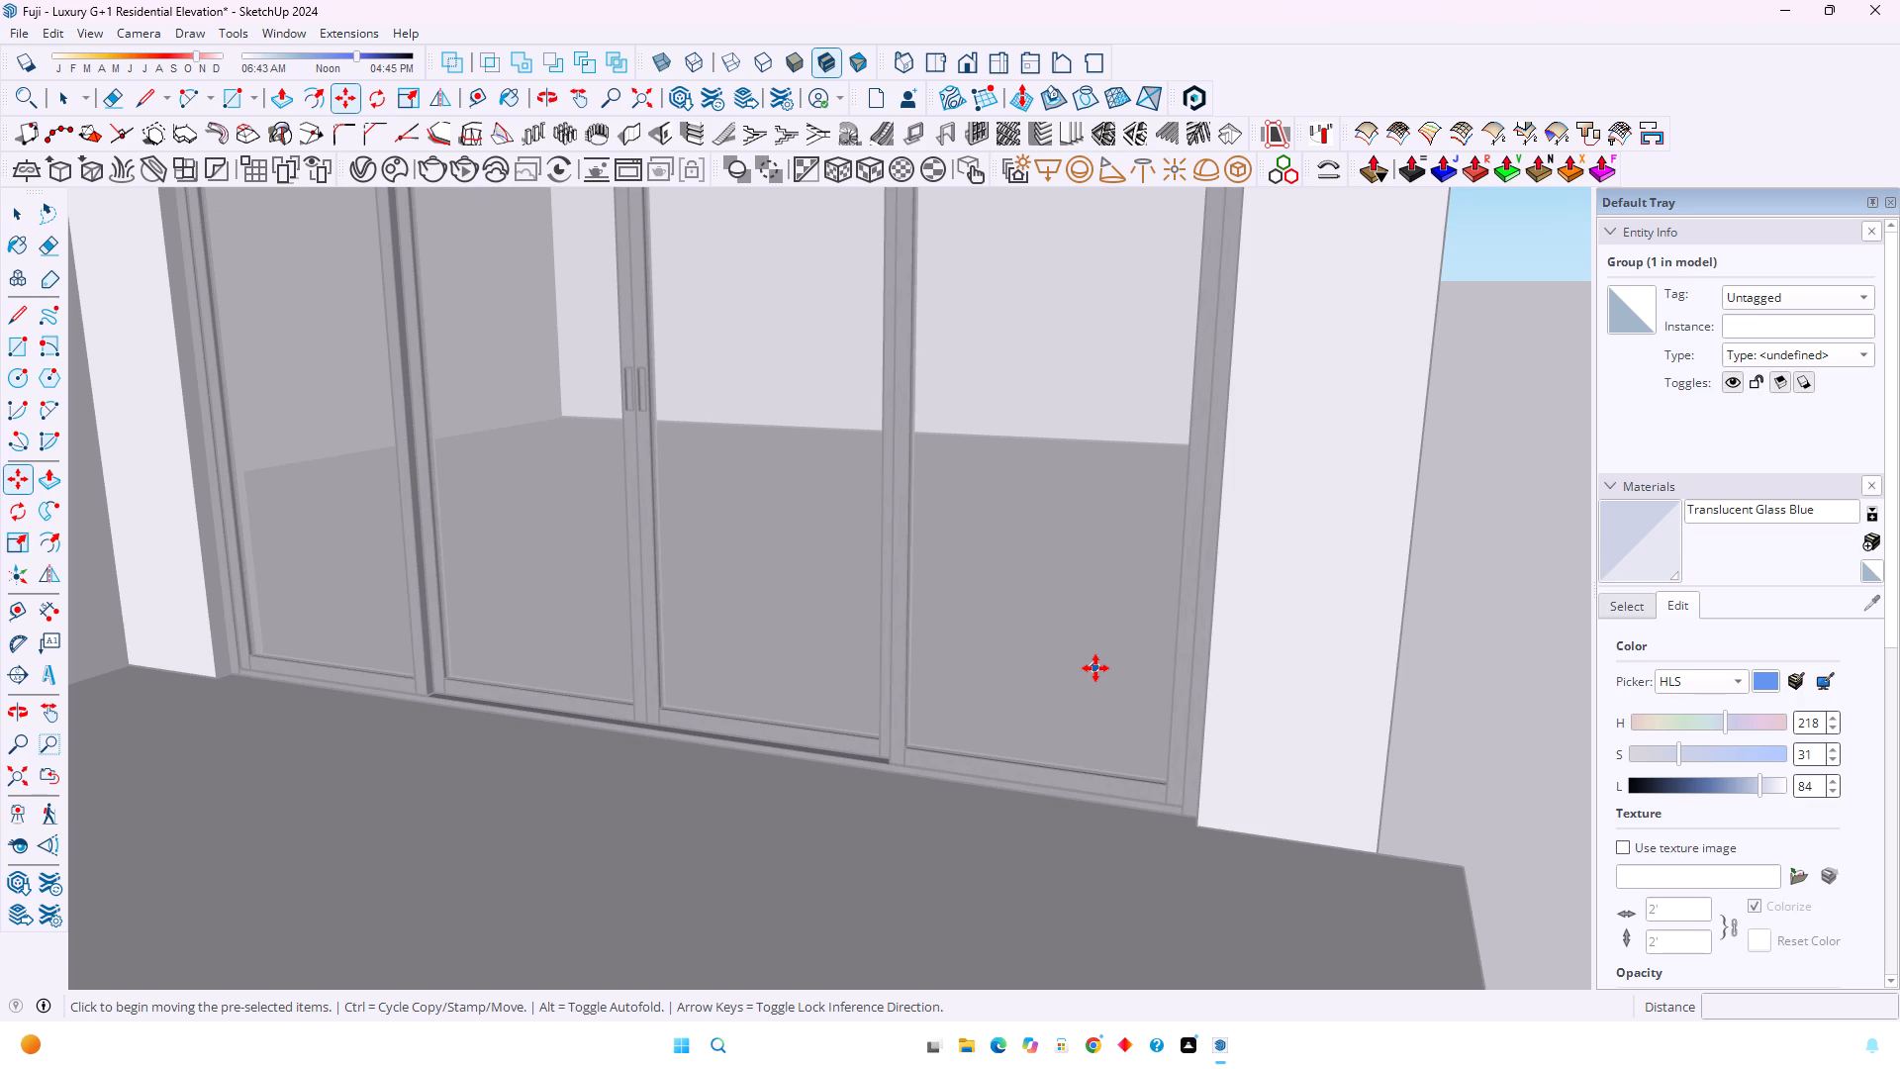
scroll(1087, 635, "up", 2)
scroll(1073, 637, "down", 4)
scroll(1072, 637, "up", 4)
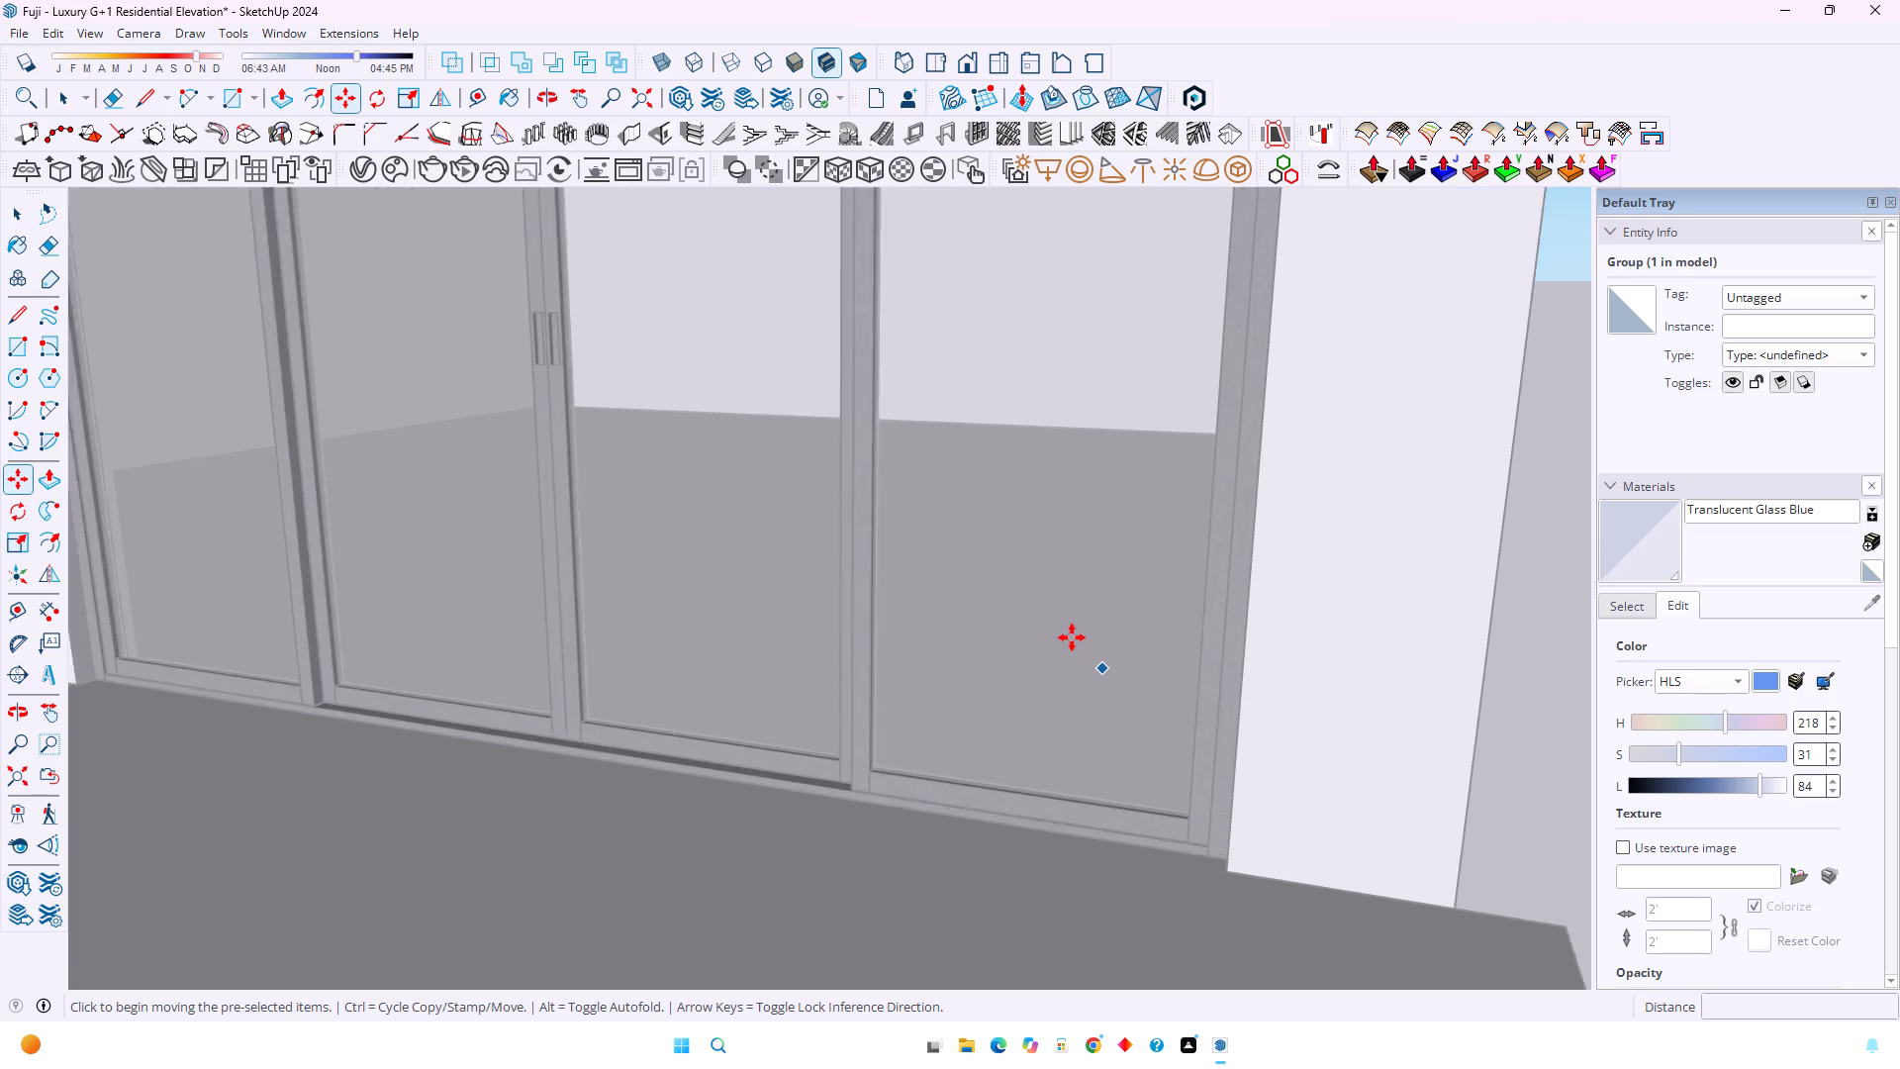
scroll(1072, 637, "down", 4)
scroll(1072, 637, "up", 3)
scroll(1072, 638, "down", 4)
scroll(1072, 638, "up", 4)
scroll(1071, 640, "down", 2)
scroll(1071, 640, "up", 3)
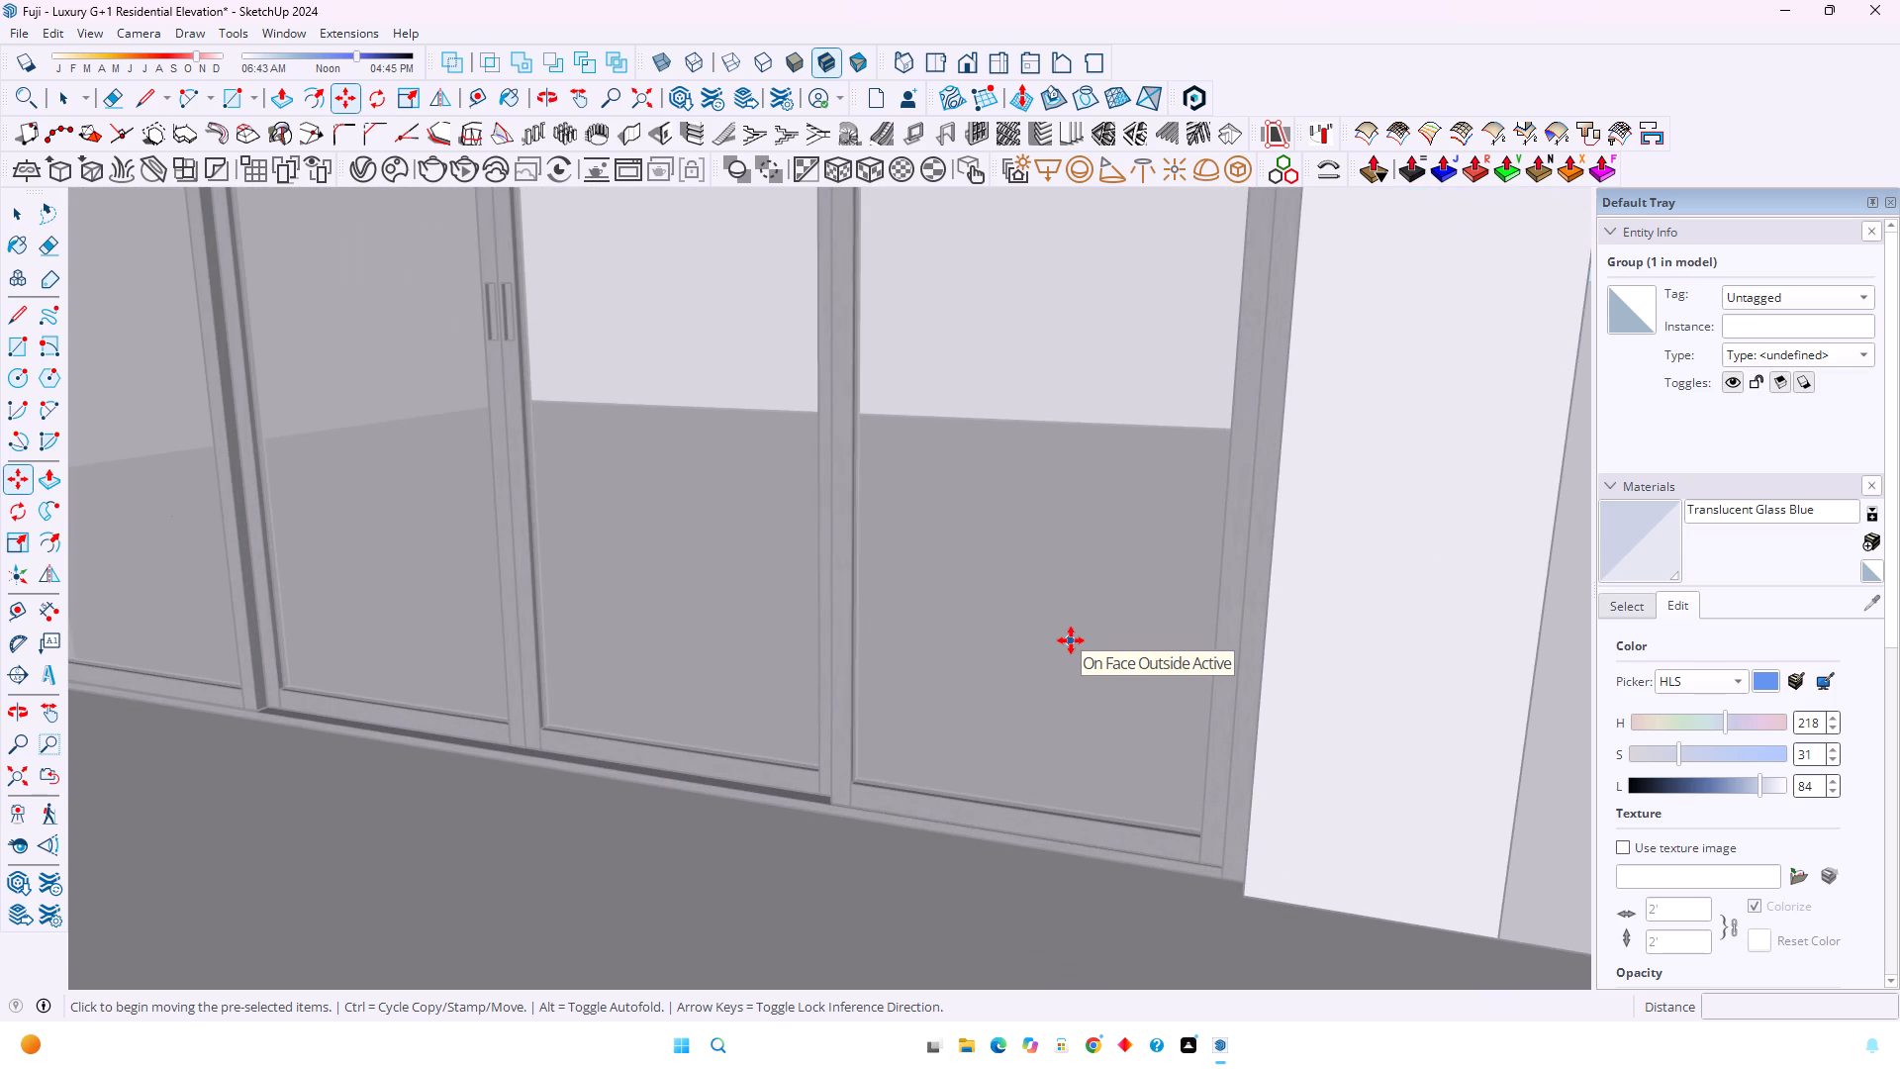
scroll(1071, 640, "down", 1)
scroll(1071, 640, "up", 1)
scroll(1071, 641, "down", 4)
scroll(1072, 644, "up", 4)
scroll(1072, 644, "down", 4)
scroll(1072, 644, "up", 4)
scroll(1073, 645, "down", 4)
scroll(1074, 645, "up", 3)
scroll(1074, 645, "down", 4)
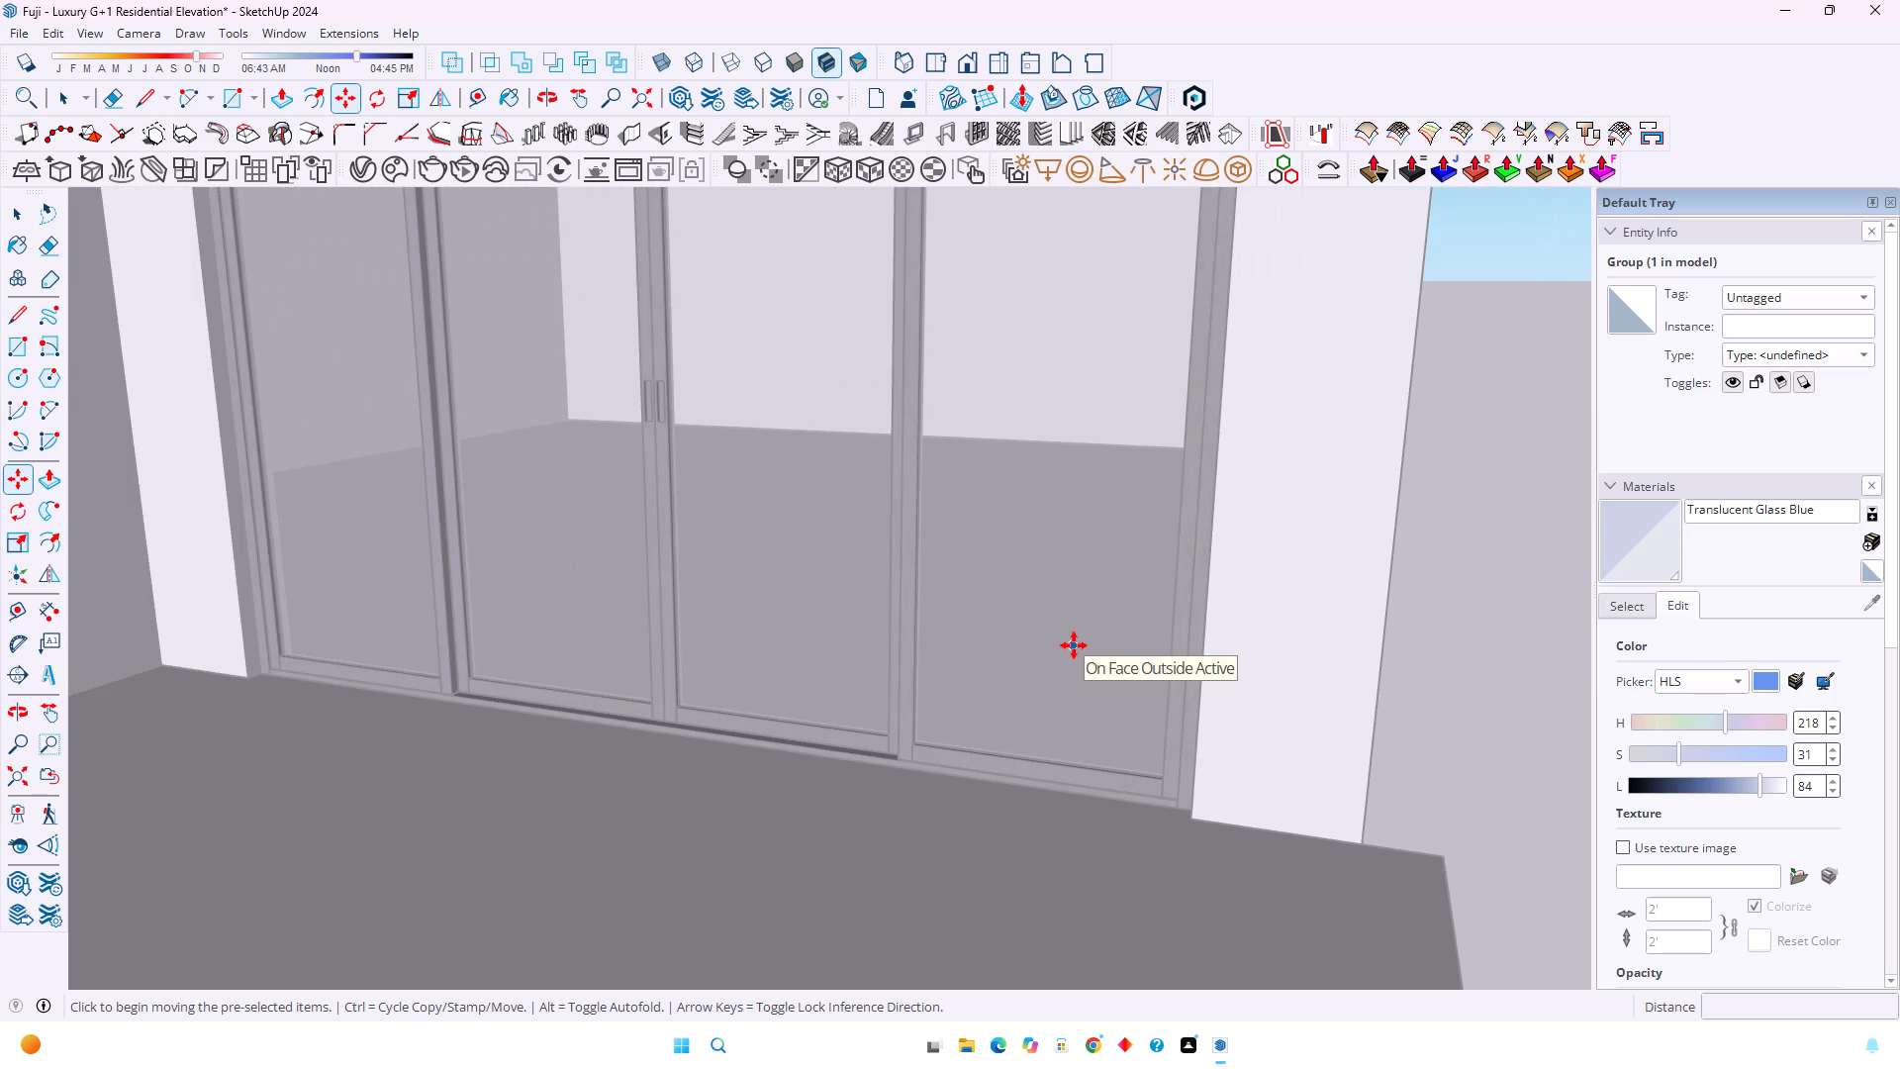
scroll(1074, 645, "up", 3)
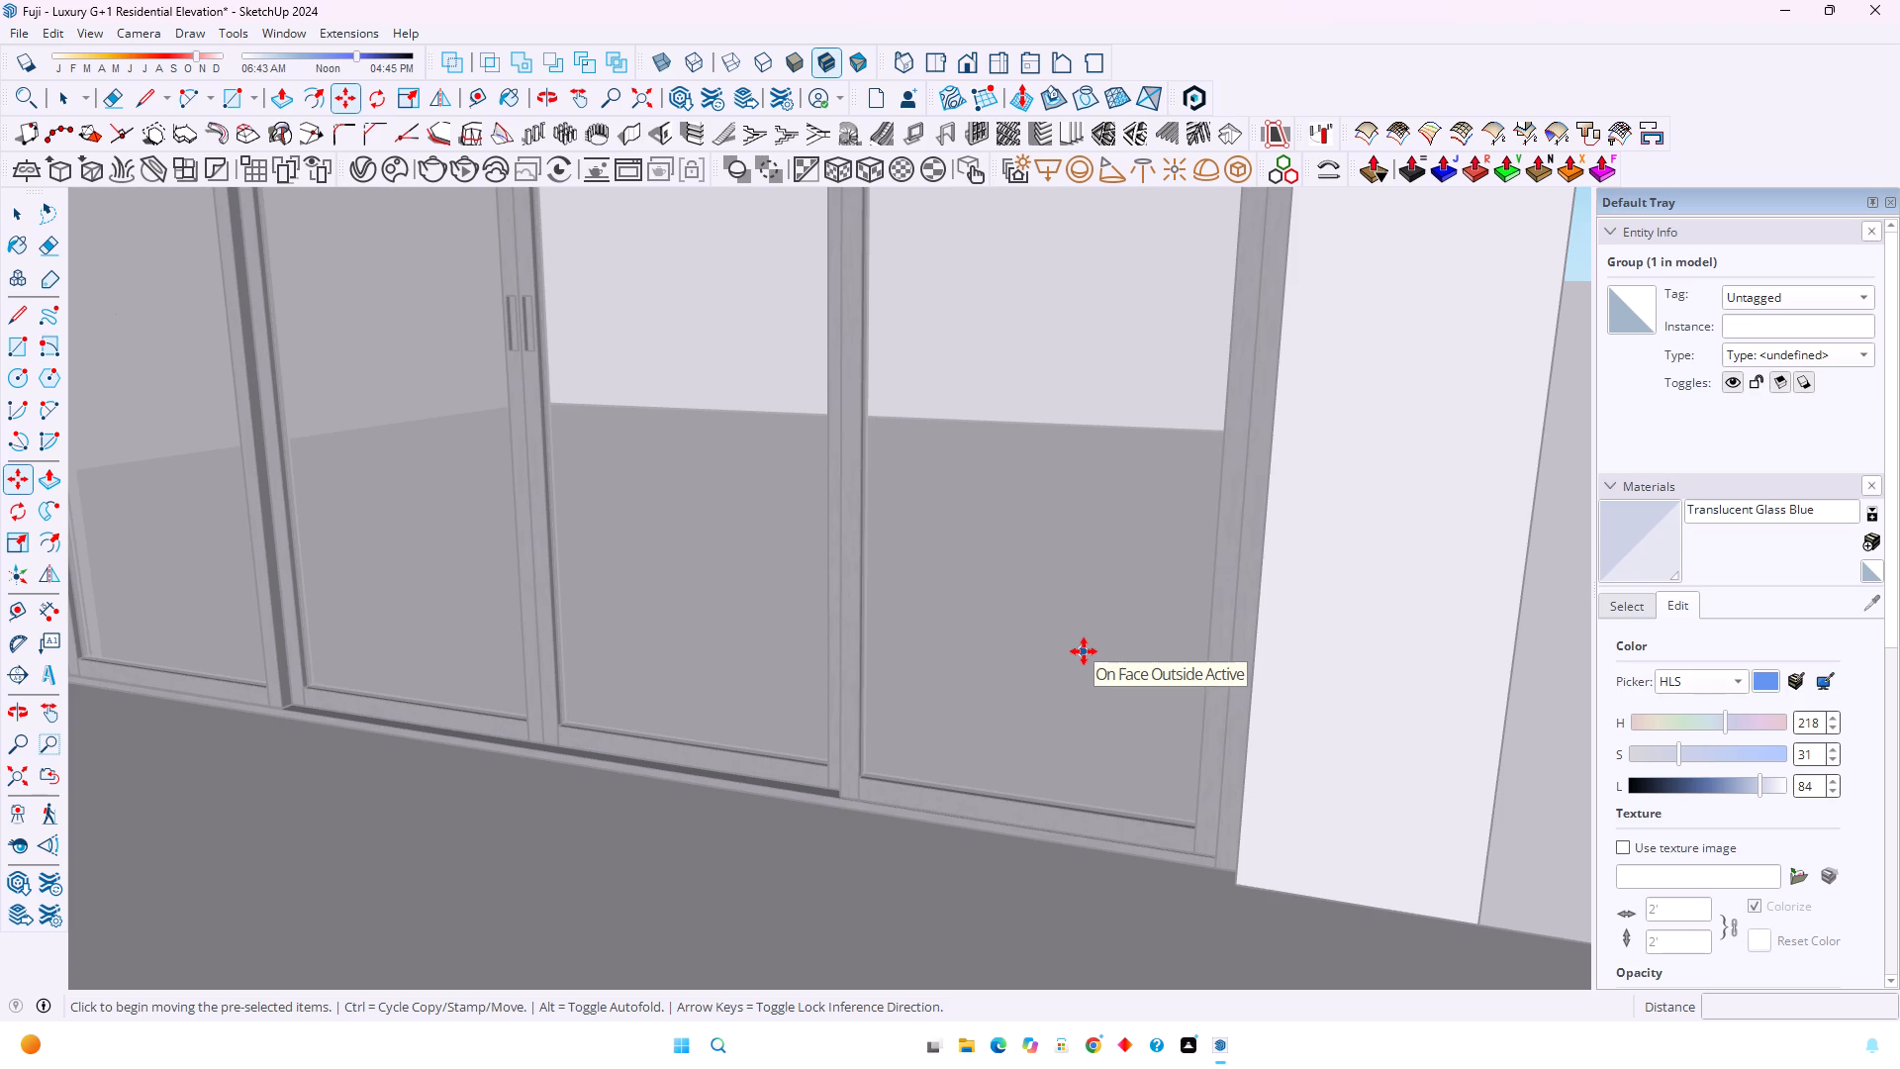
Open the copied strip's group for editing.
key("space")
scroll(795, 627, "down", 6)
scroll(795, 627, "up", 1)
scroll(795, 627, "down", 4)
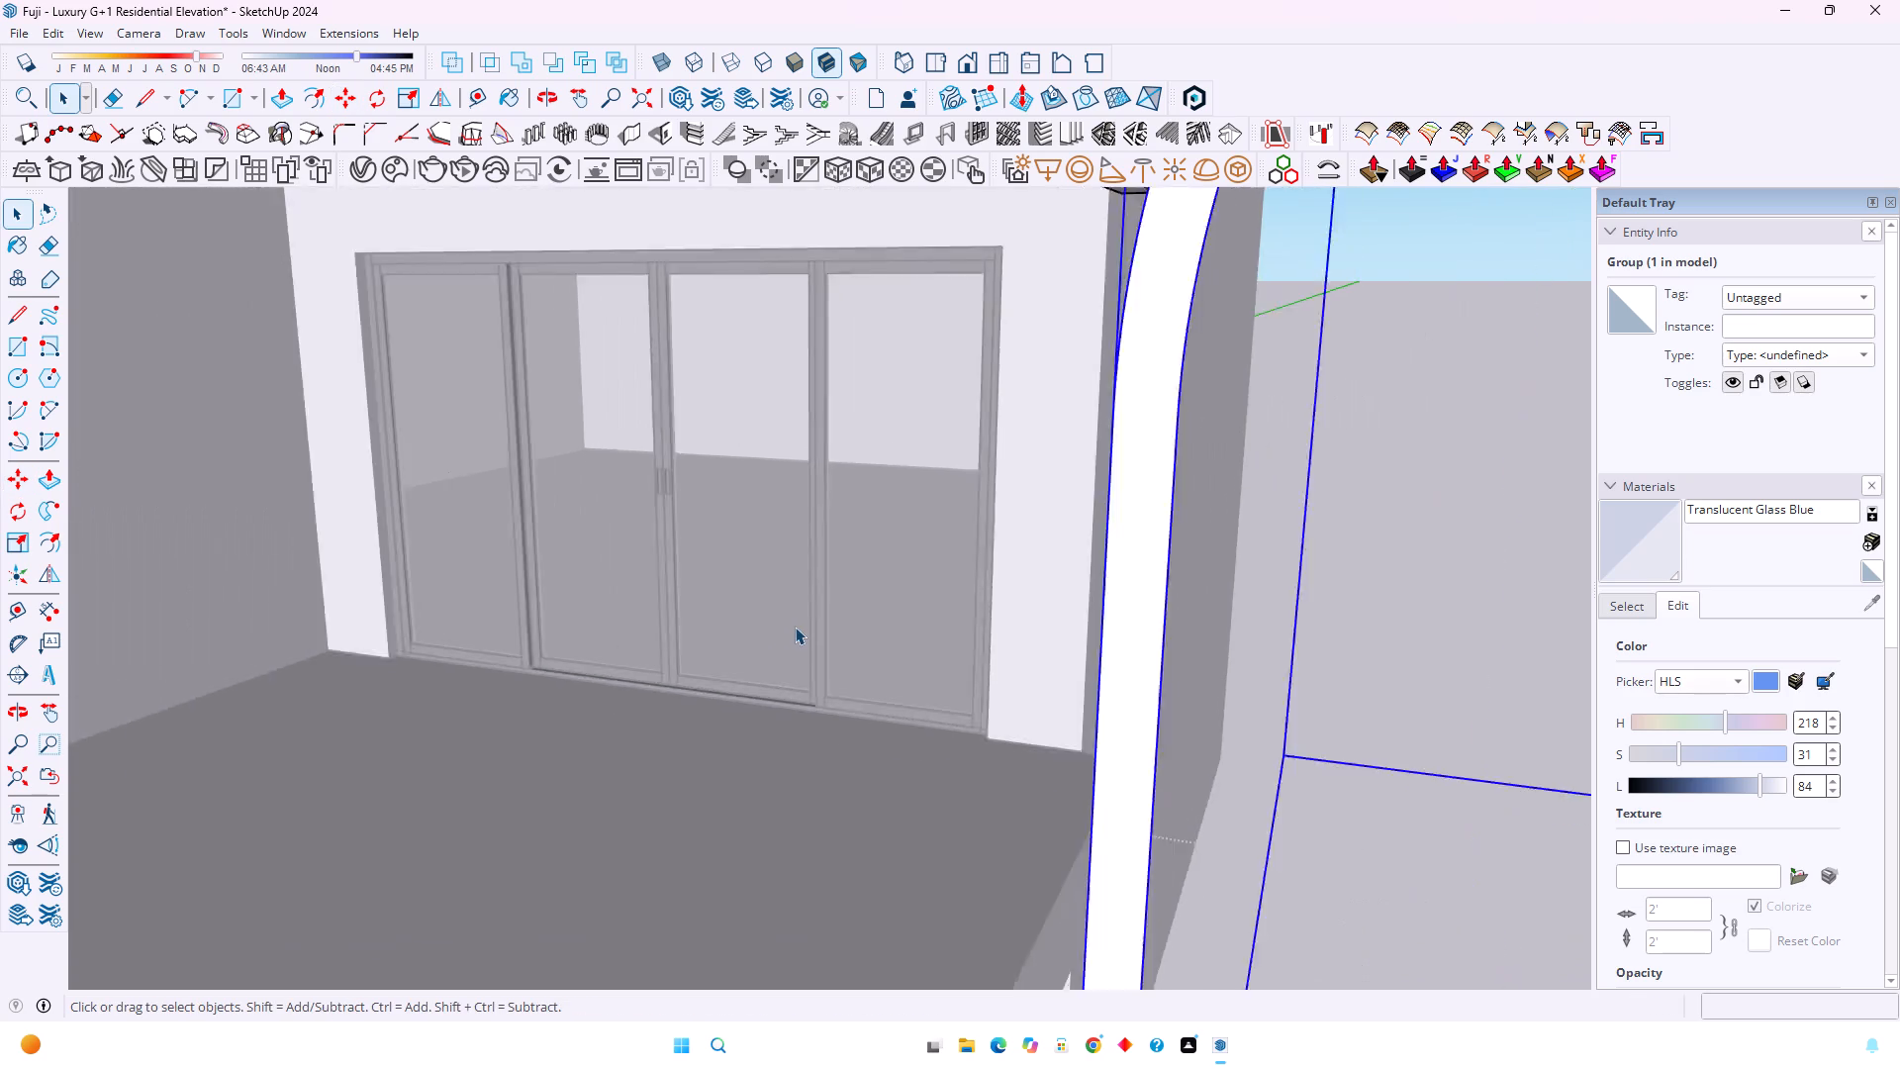
scroll(795, 627, "up", 1)
scroll(793, 627, "down", 9)
double_click(992, 538)
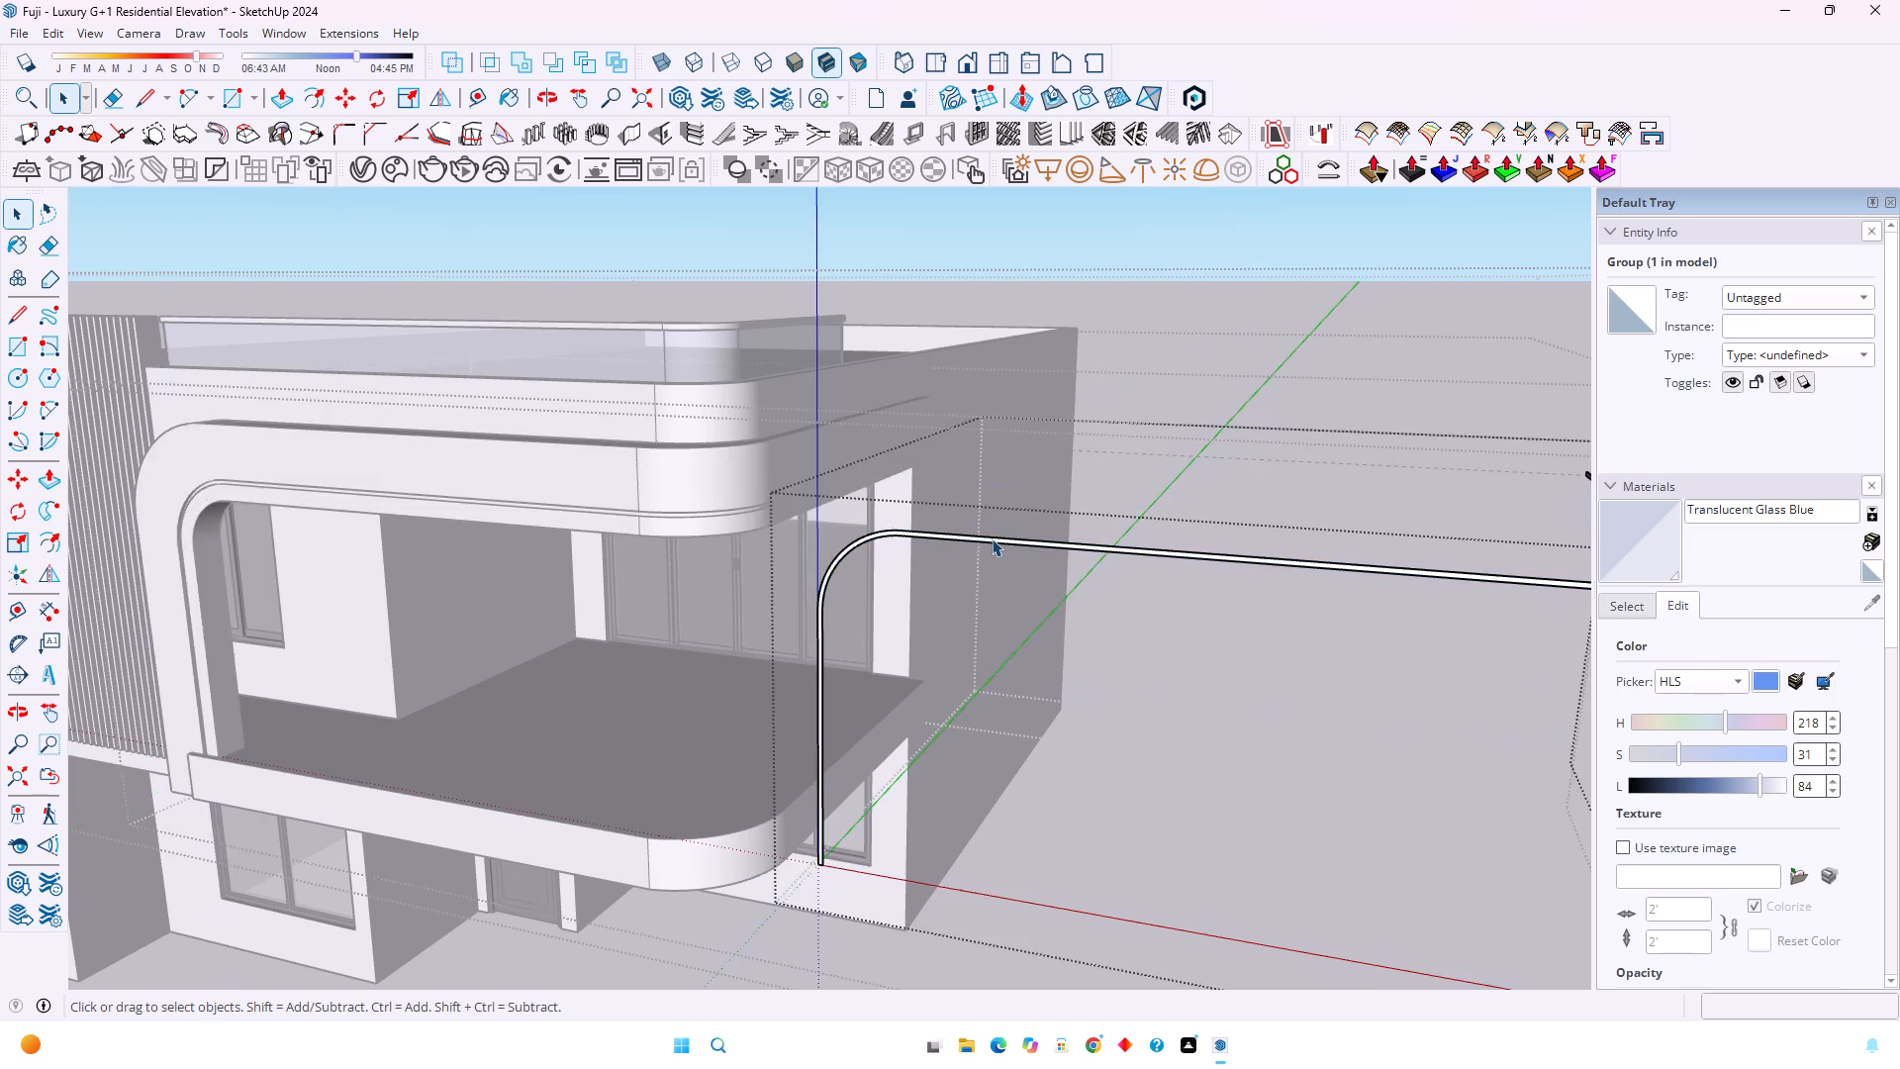
Select all edges of the strip's rounded corner between its two long straight runs and weld them.
scroll(992, 538, "up", 4)
middle_click_drag(992, 542, 1061, 618)
scroll(1062, 621, "down", 4)
middle_click(820, 634)
middle_click_drag(825, 640, 1104, 747)
middle_click(1104, 747)
middle_click(1105, 747)
scroll(833, 643, "down", 2)
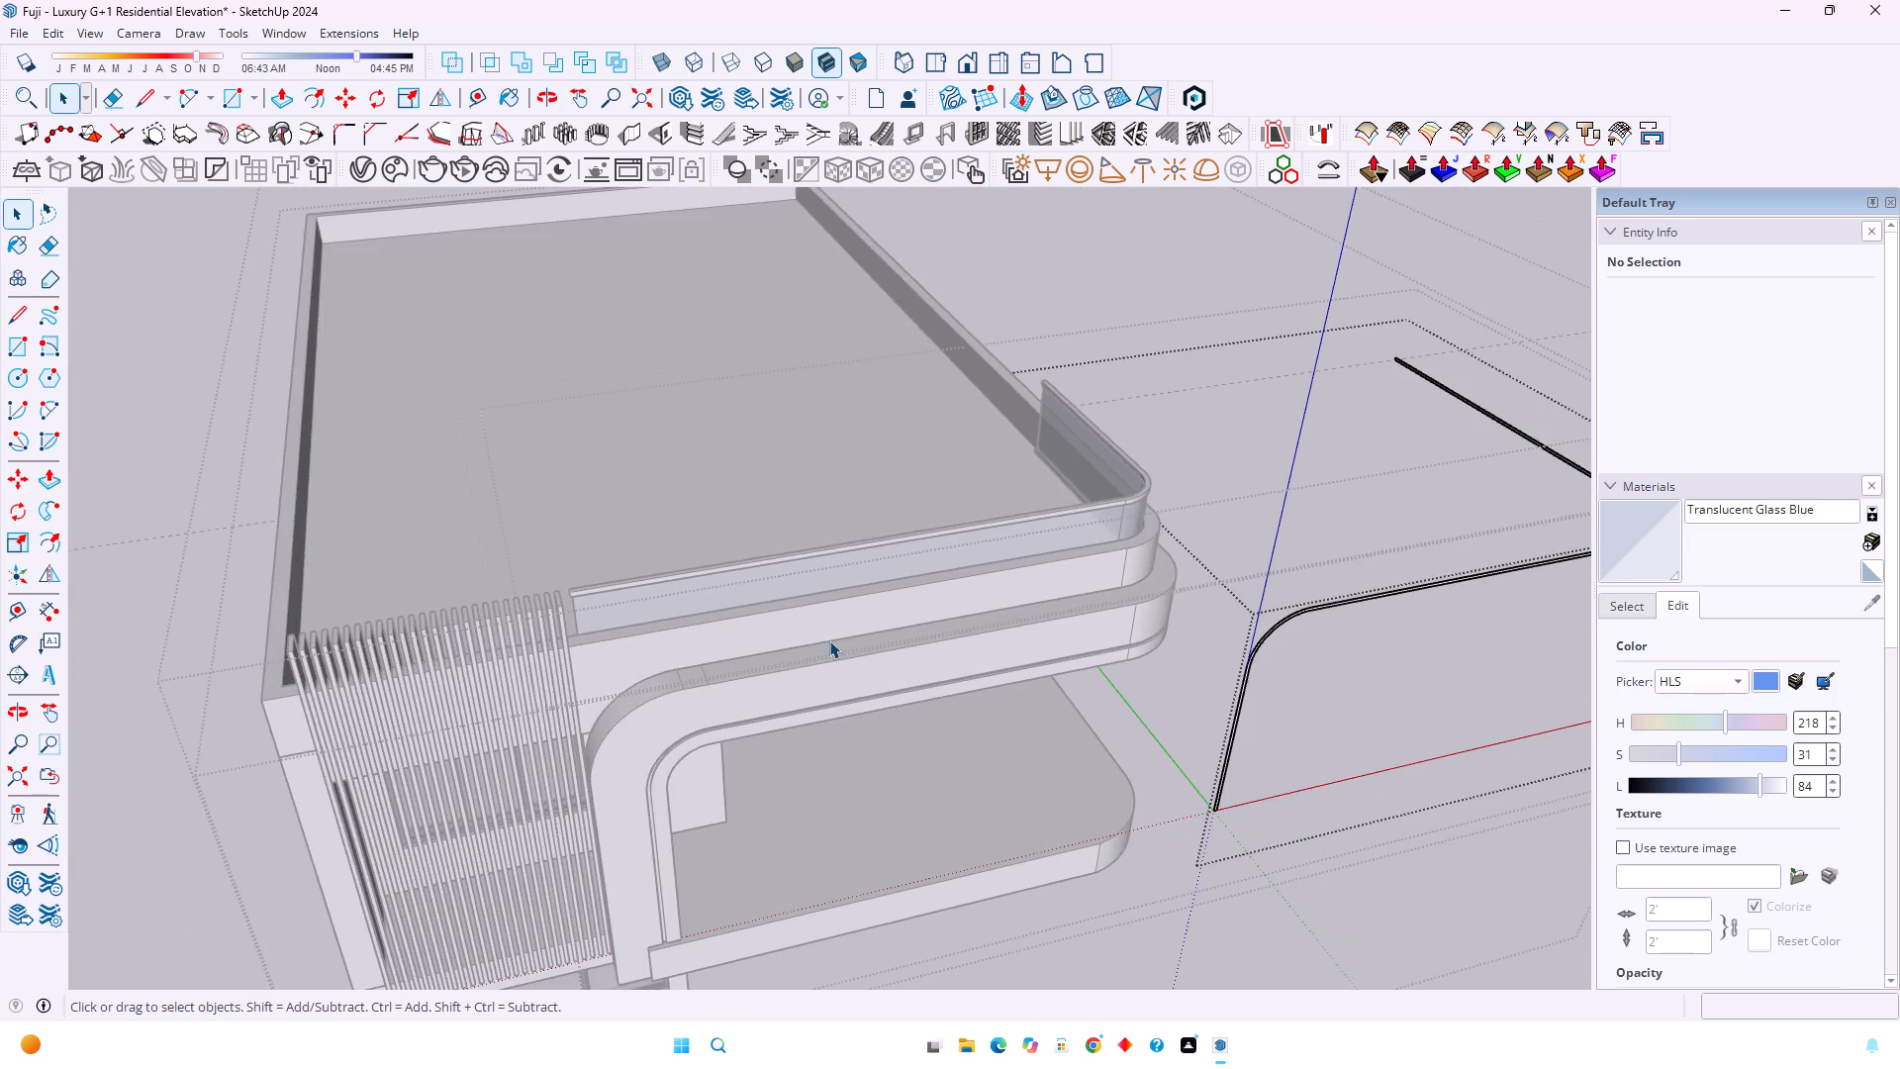
middle_click_drag(1024, 633, 421, 534, "shift")
middle_click(421, 534, "shift")
scroll(994, 515, "up", 4)
scroll(1122, 479, "up", 3)
middle_click_drag(1122, 479, 861, 582)
middle_click_drag(861, 582, 821, 598)
middle_click(819, 598)
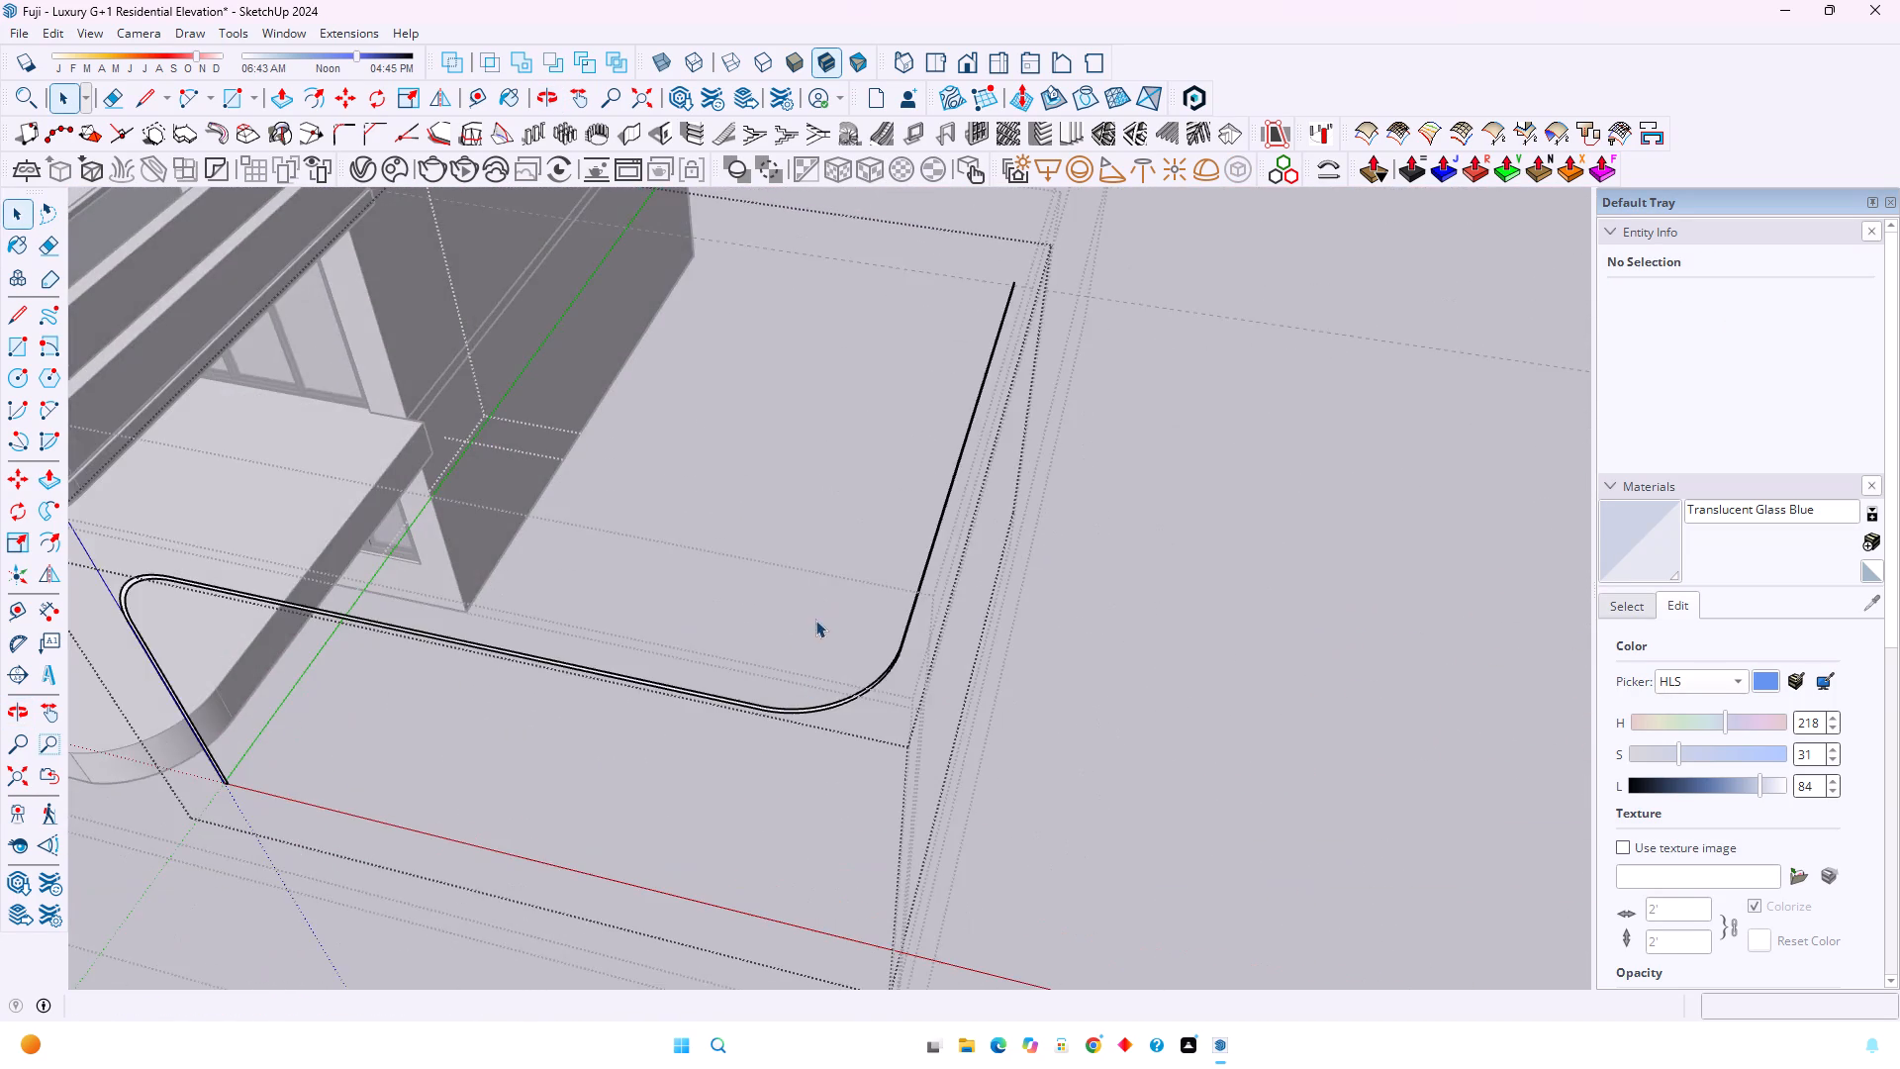
scroll(779, 750, "up", 4)
scroll(851, 669, "up", 4)
left_click(862, 684)
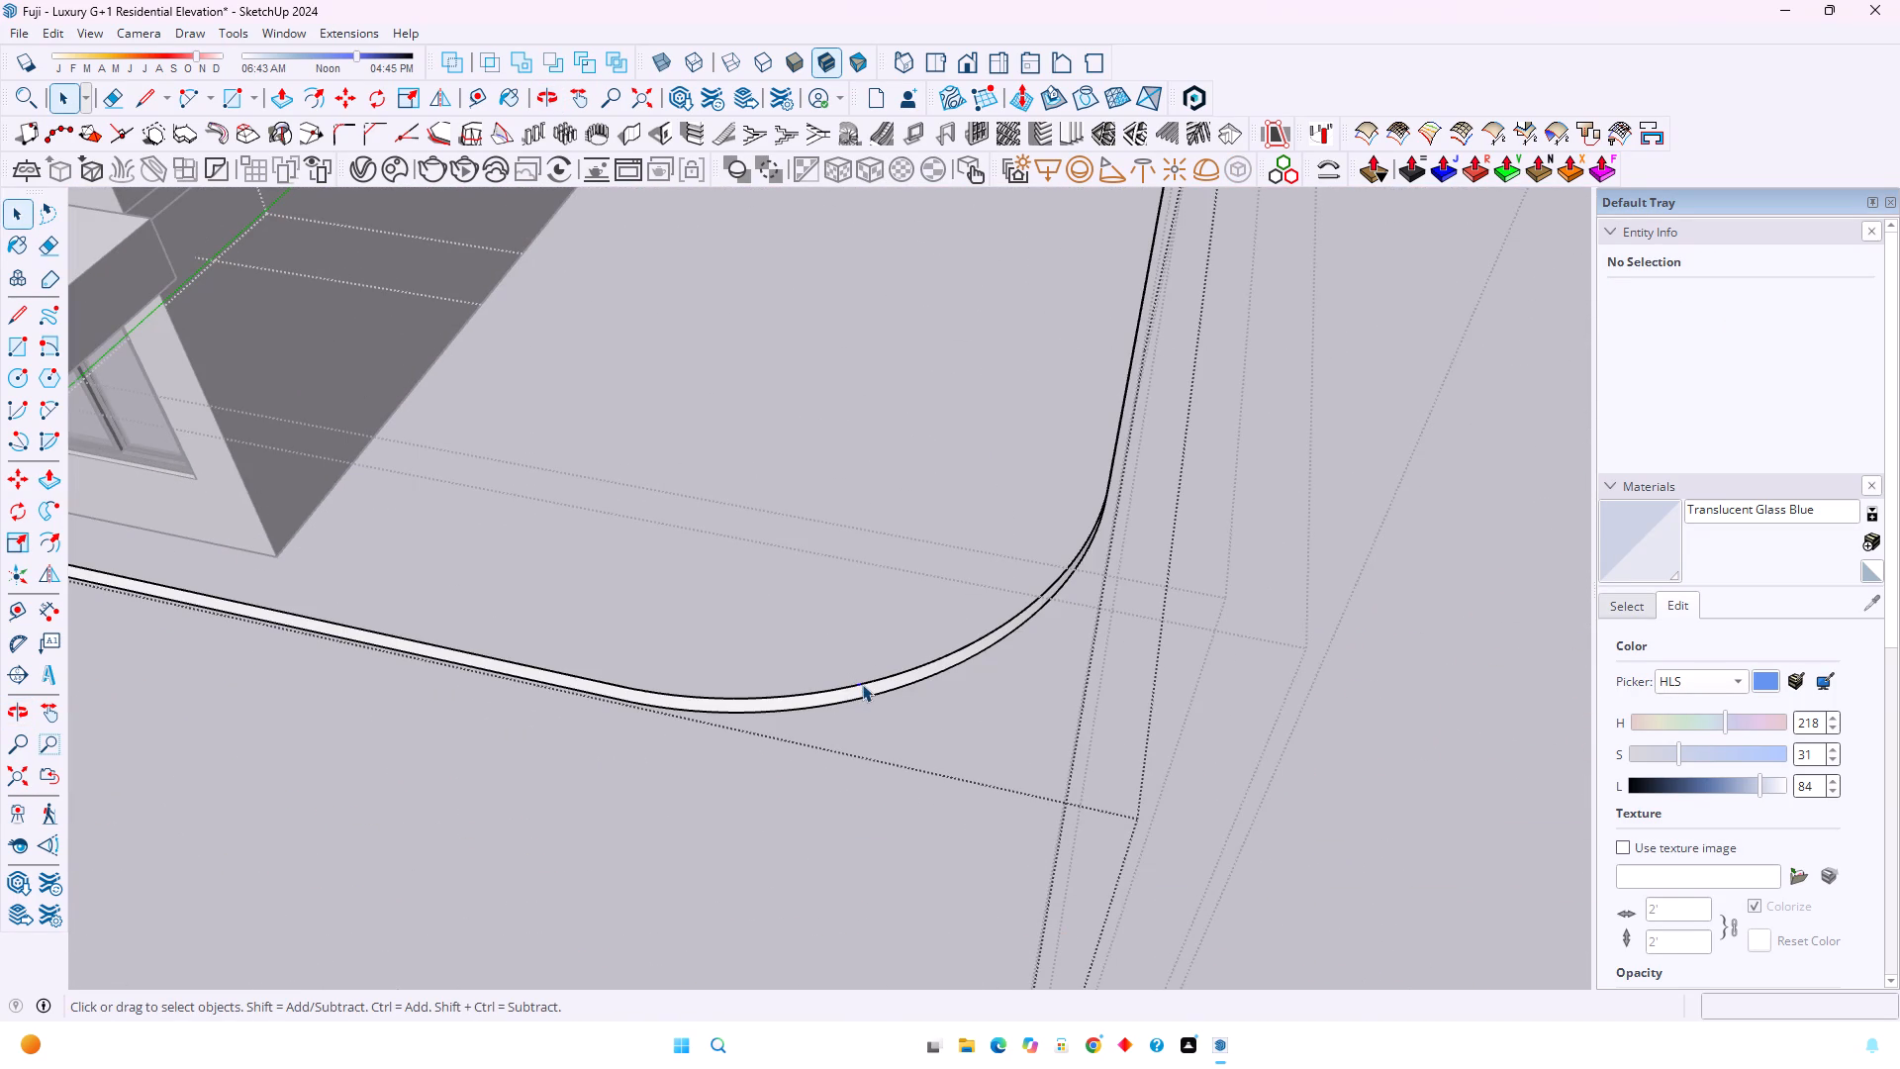
double_click(862, 684)
scroll(859, 673, "down", 3)
left_click_drag(592, 495, 713, 578)
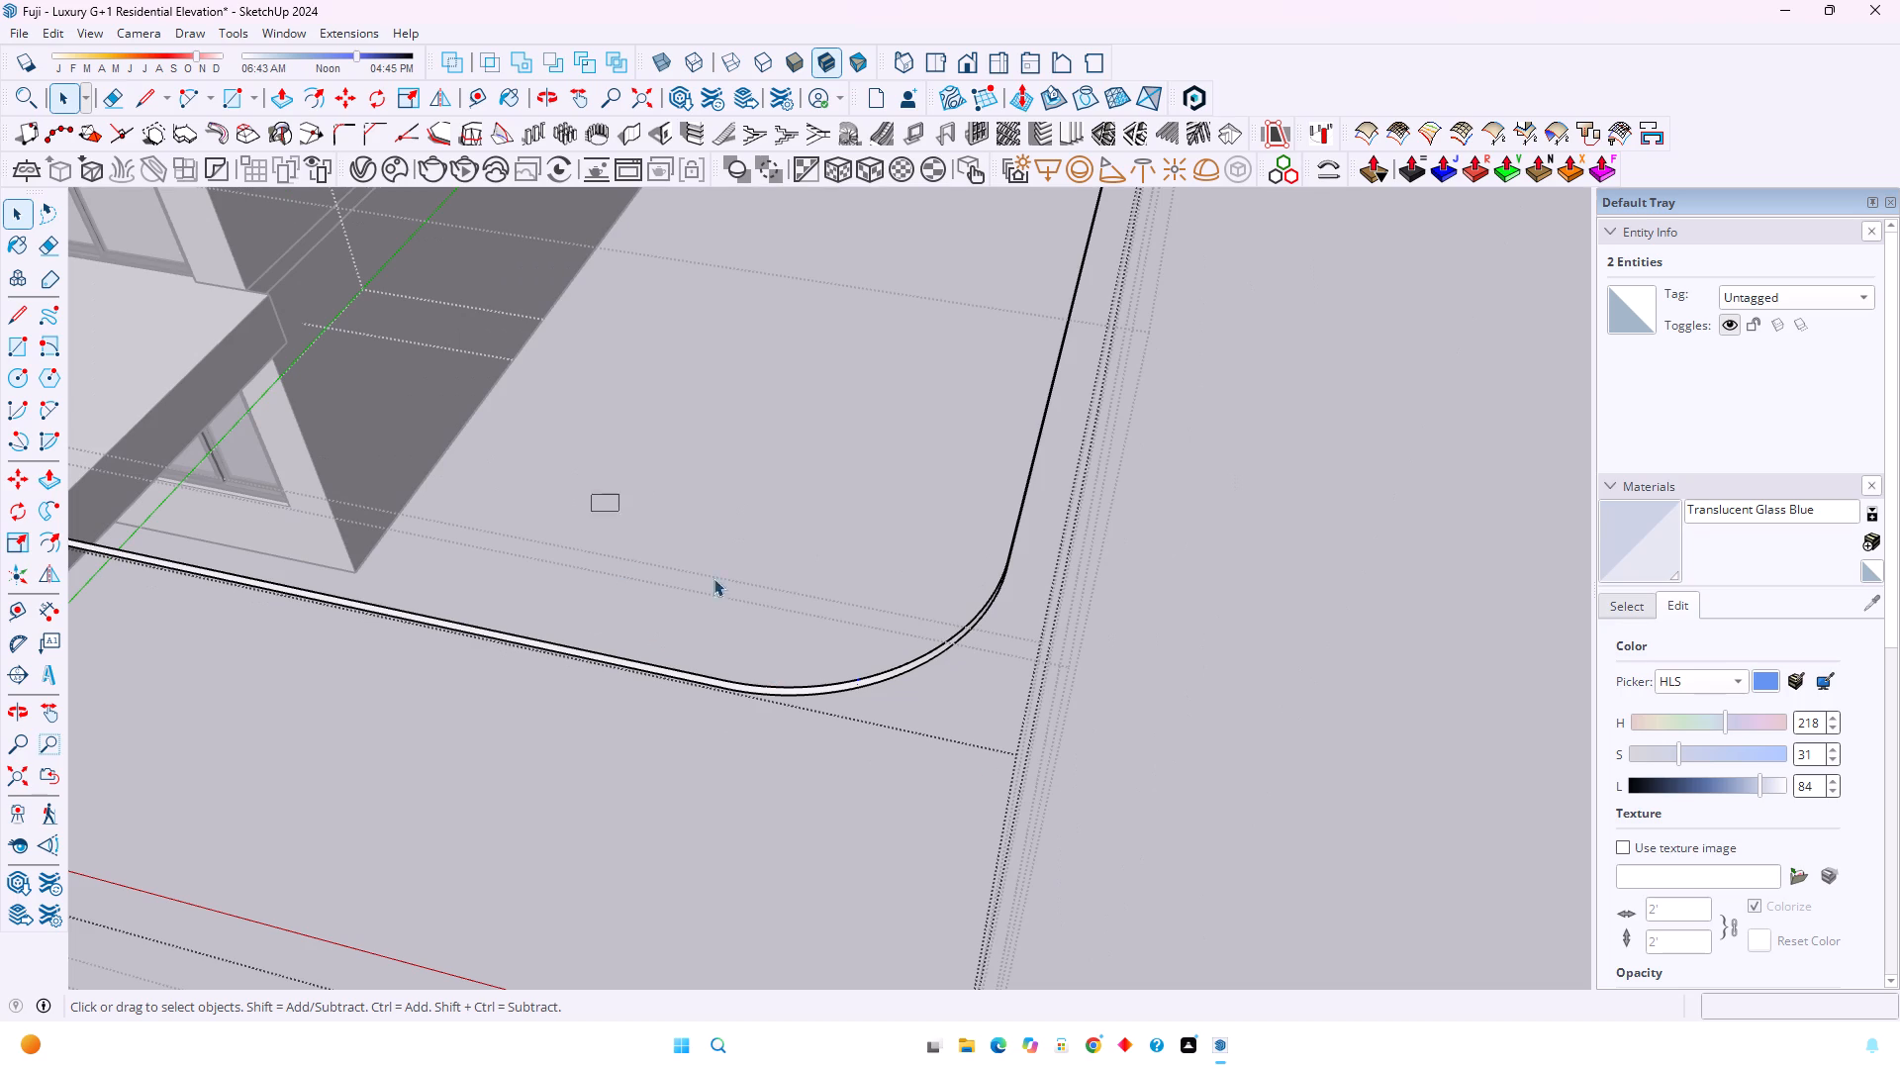
left_click_drag(713, 578, 1107, 824)
scroll(746, 684, "up", 4)
middle_click_drag(917, 735, 853, 714)
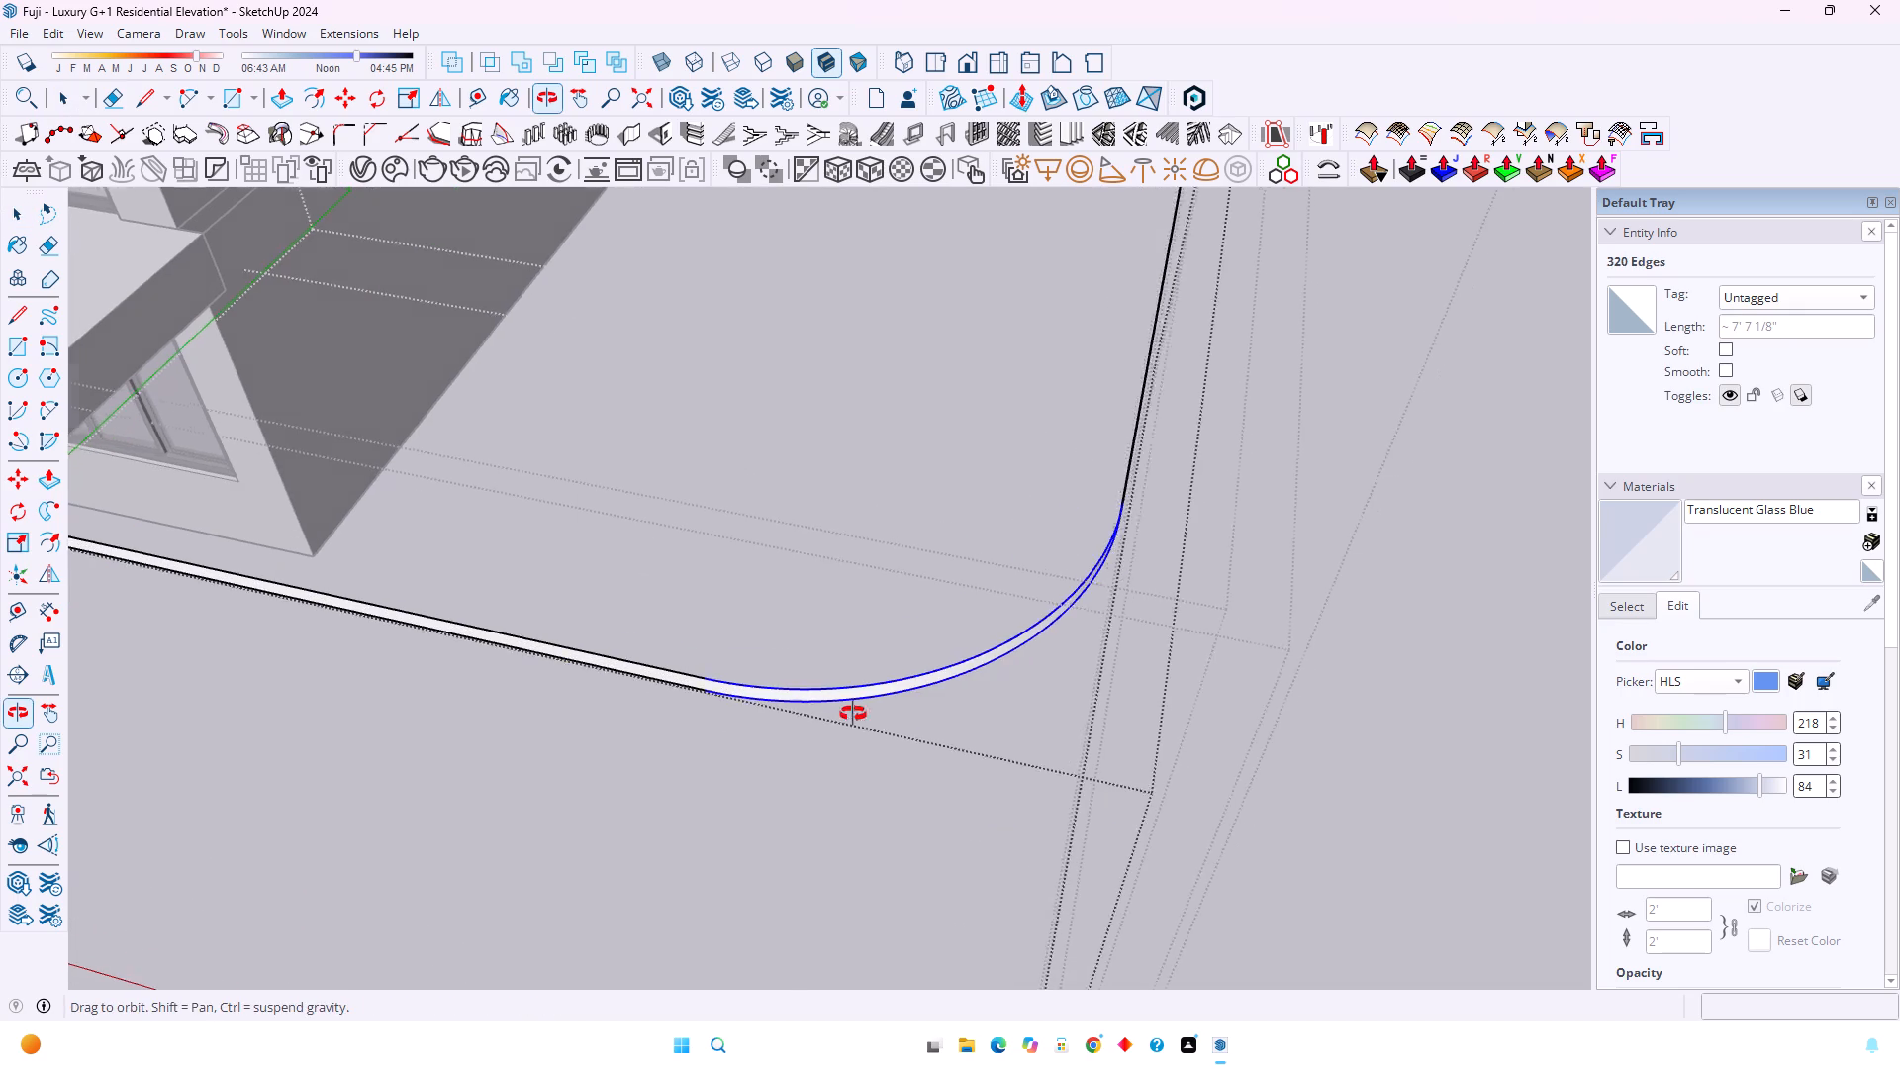
middle_click_drag(853, 714, 786, 694)
middle_click(787, 694)
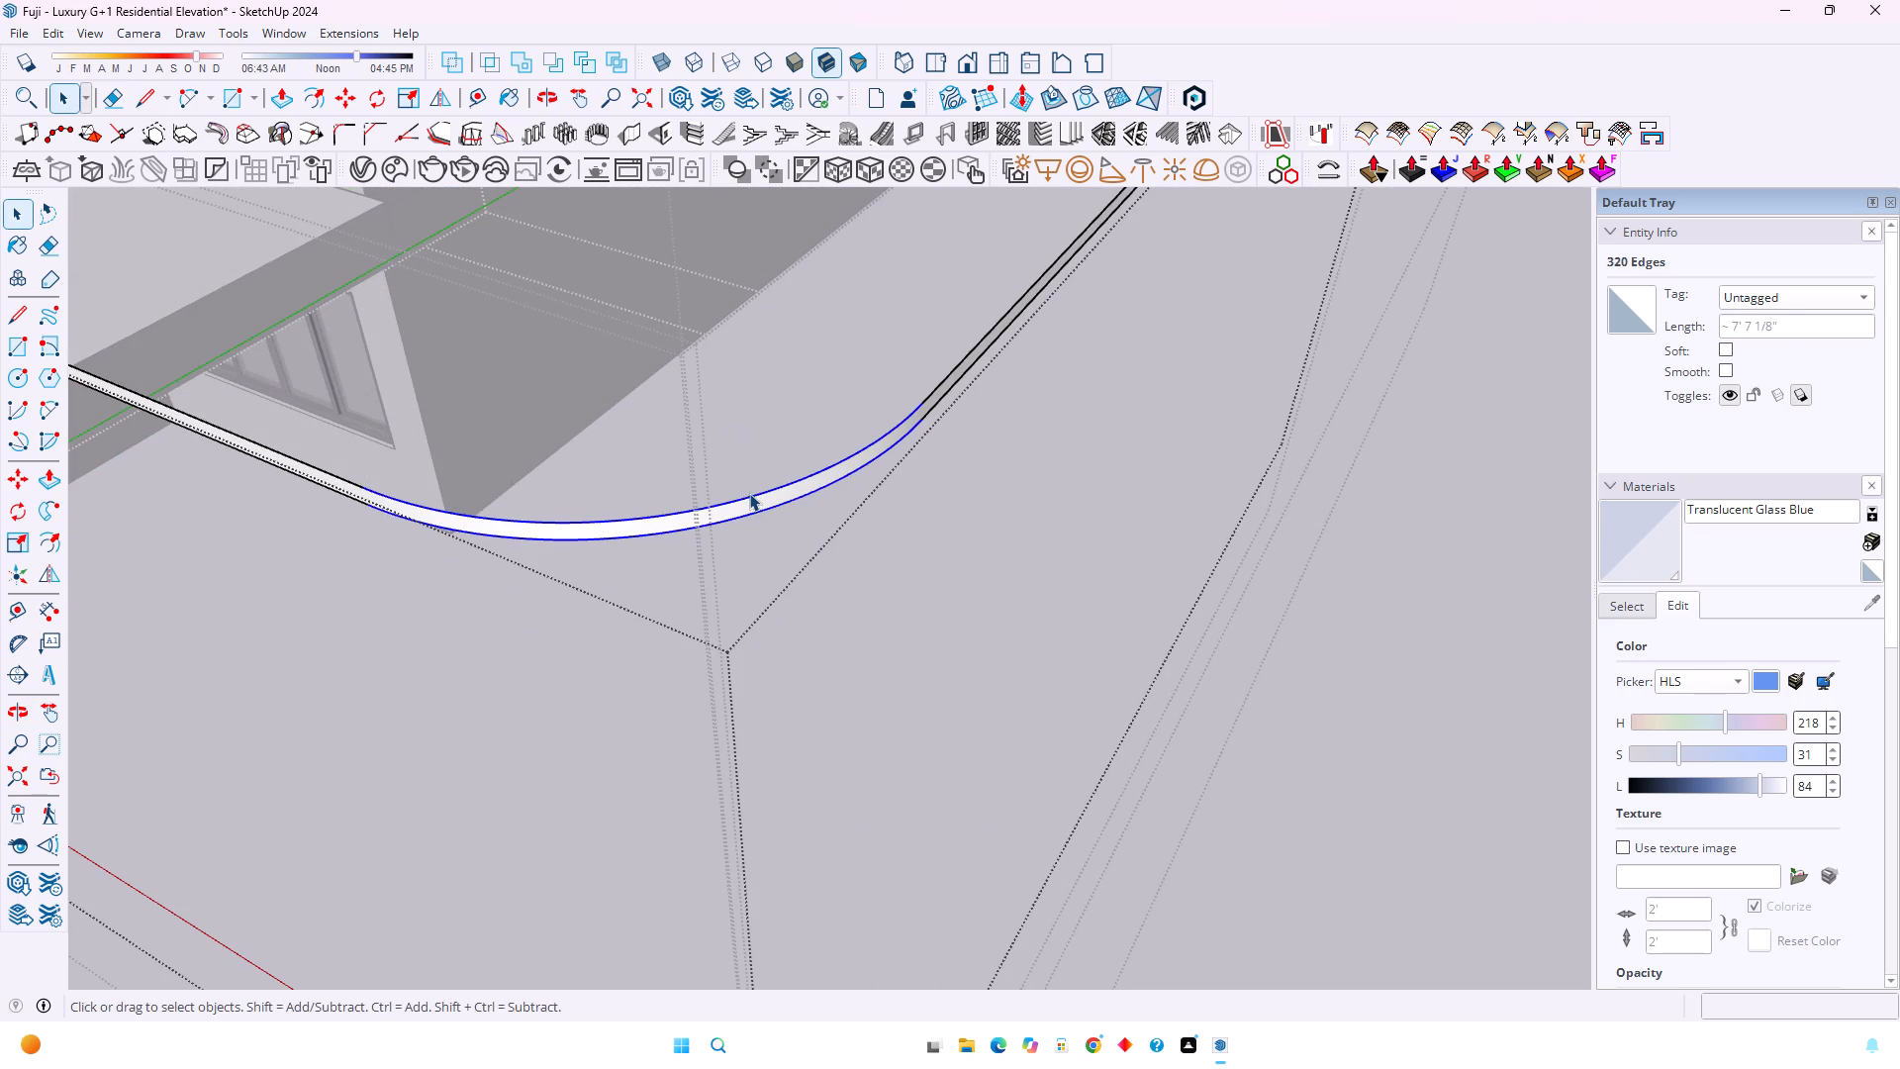
right_click(752, 495)
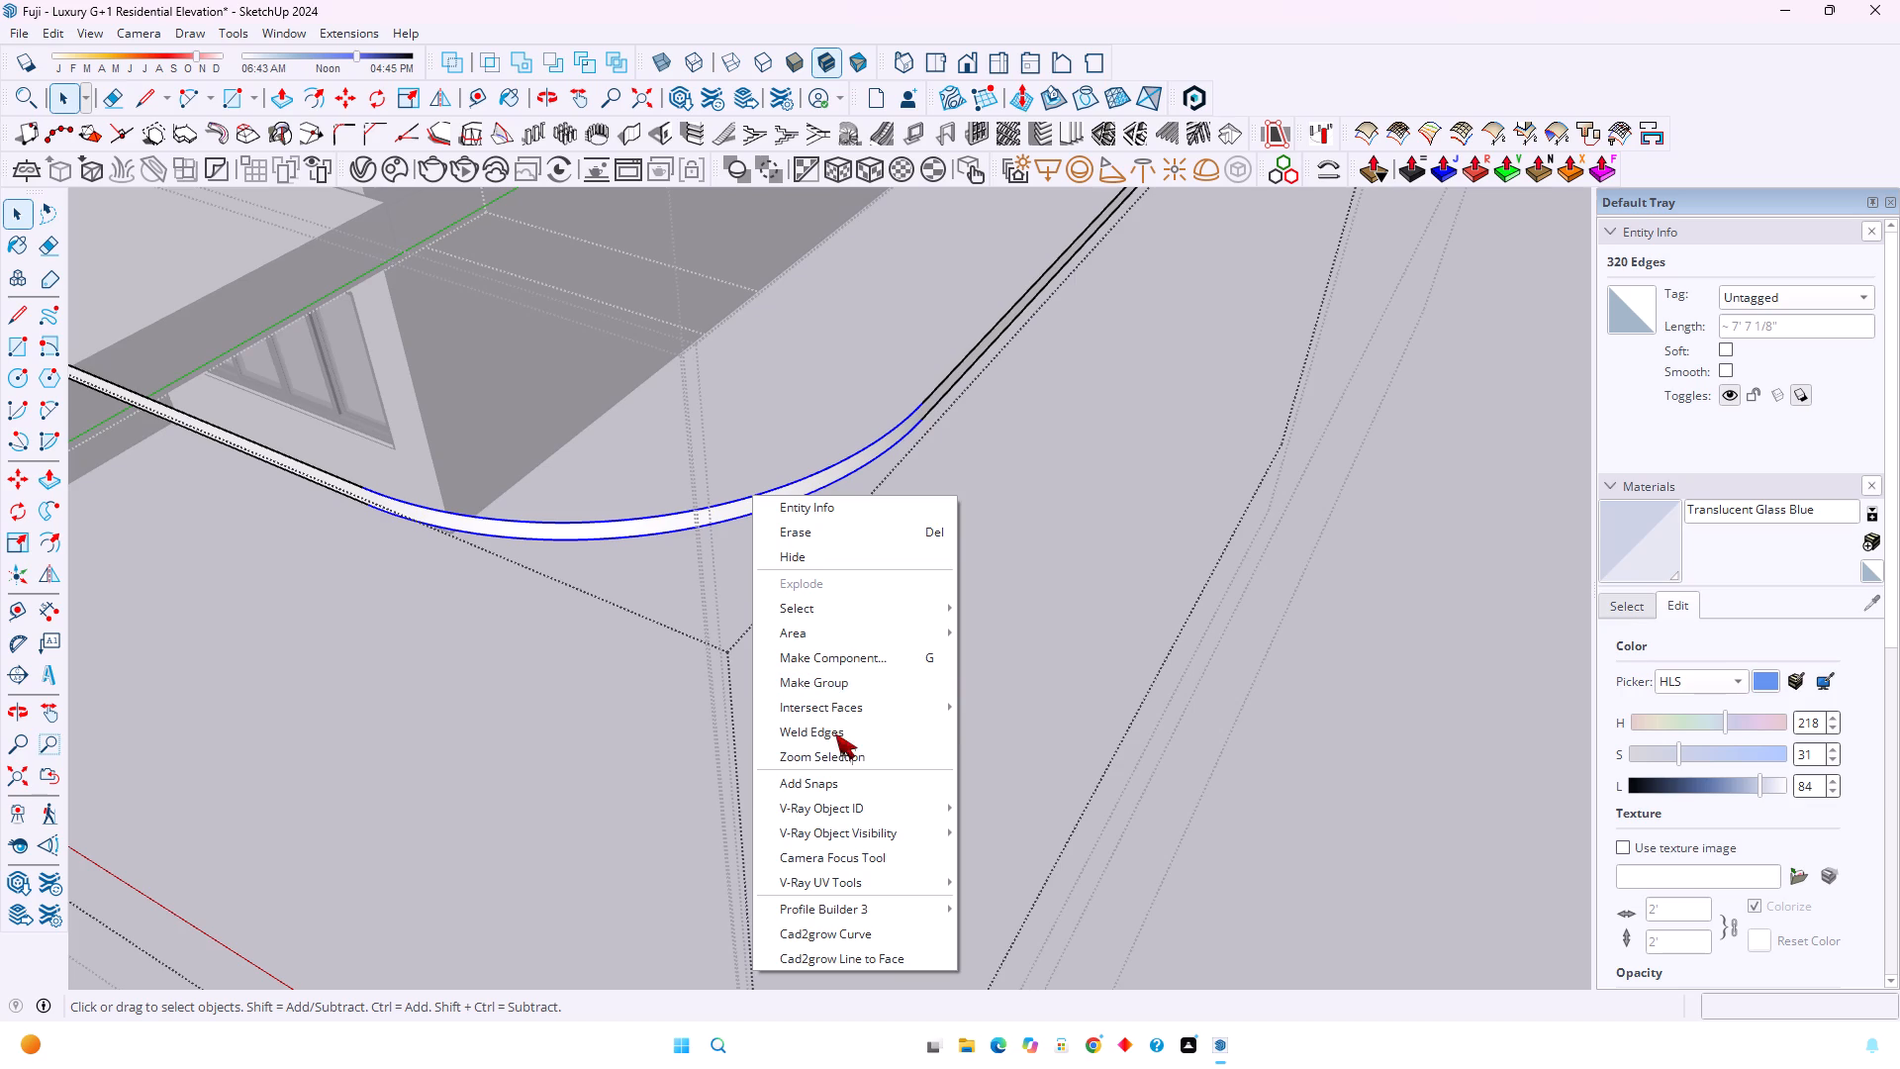
left_click(835, 733)
Select all edges of the strip's arch above the upright and weld them.
scroll(859, 690, "down", 10)
middle_click_drag(515, 719, 857, 787, "shift")
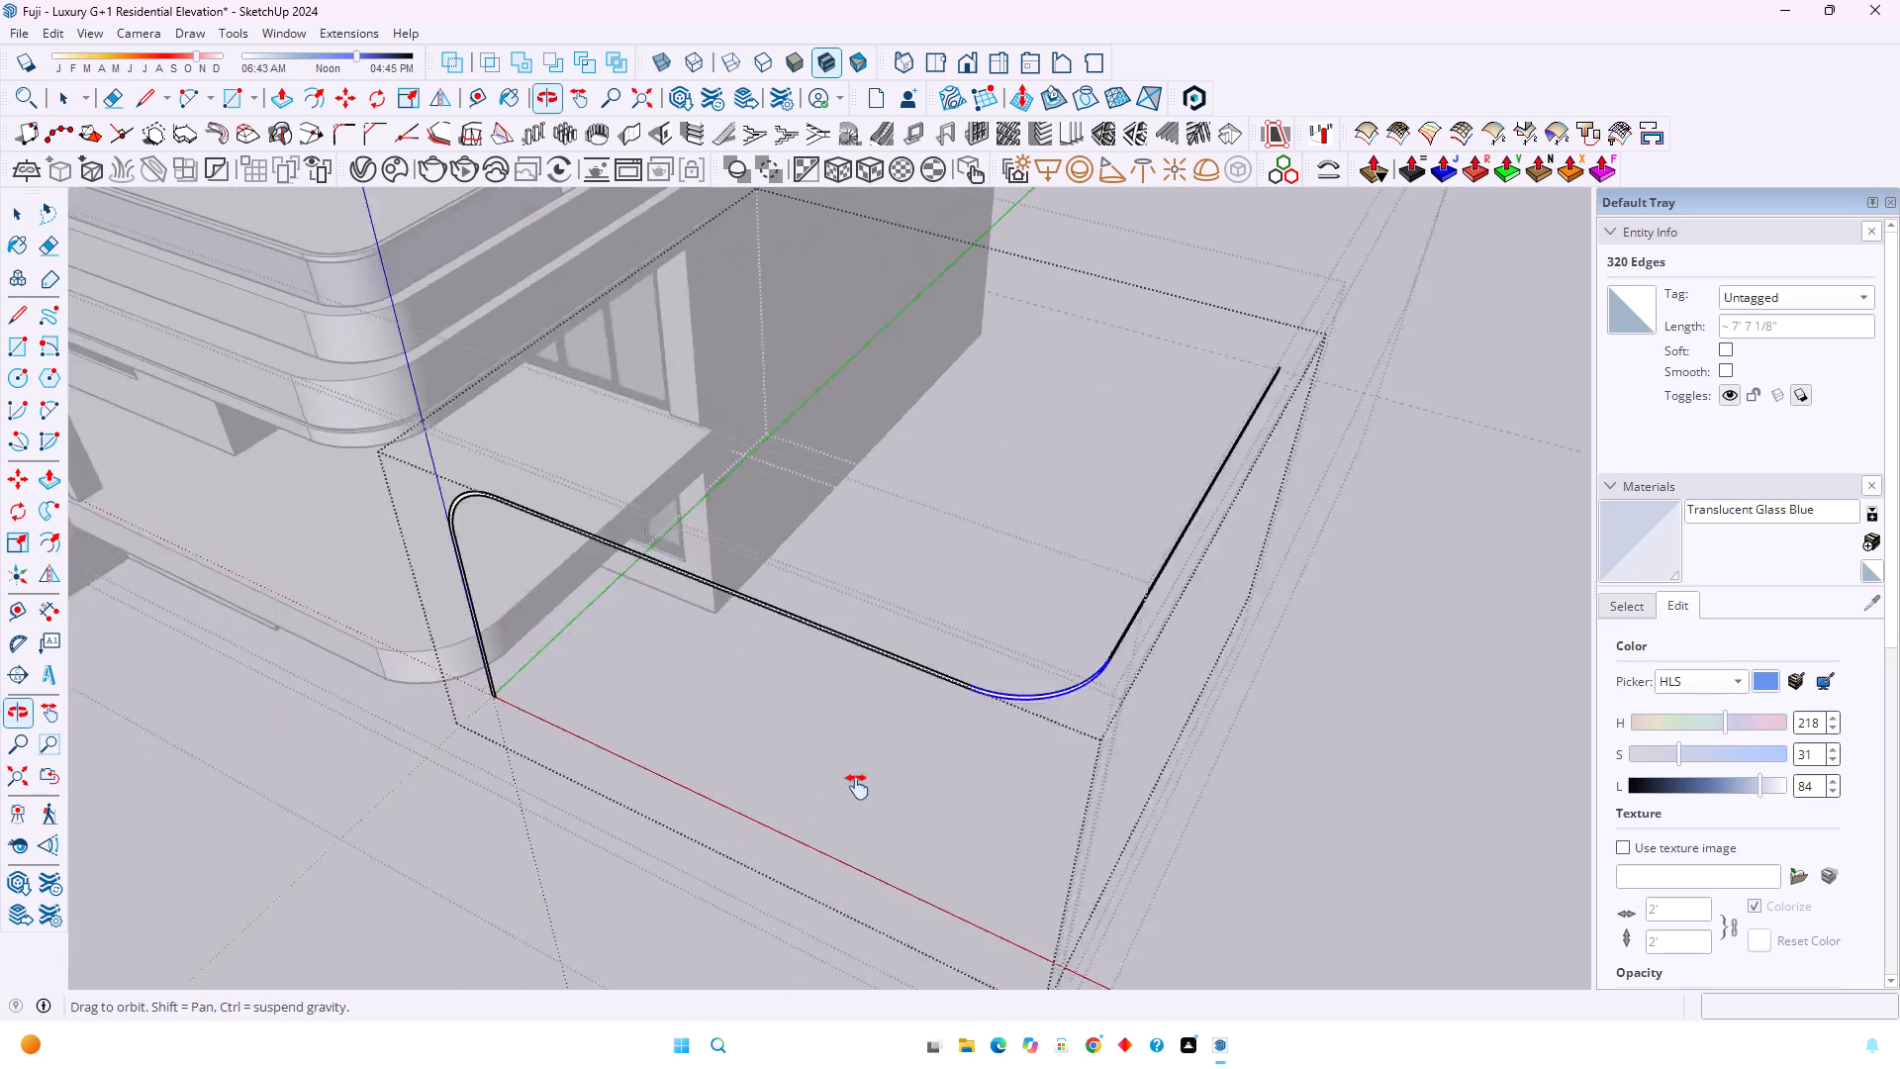
middle_click_drag(857, 787, 1114, 865, "shift")
middle_click(1119, 866, "shift")
left_click_drag(722, 553, 887, 683)
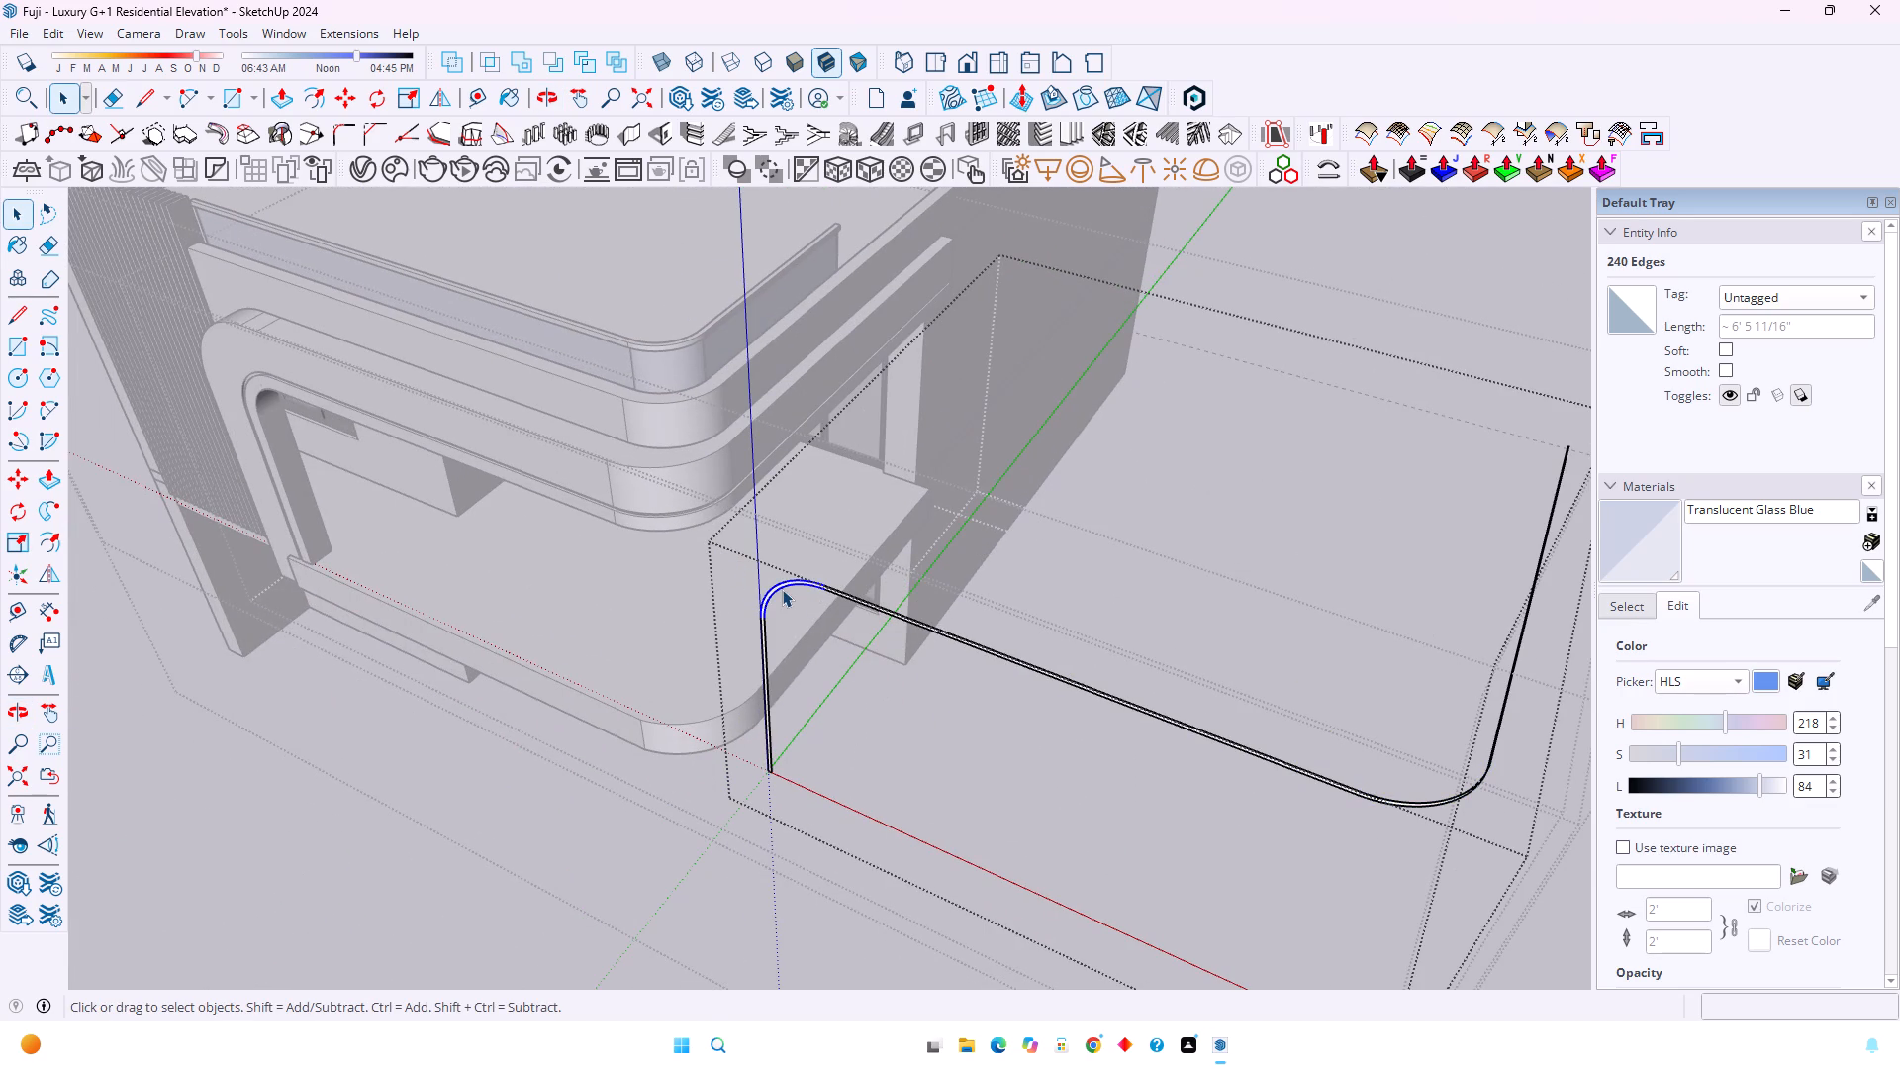
scroll(782, 589, "up", 3)
right_click(774, 590)
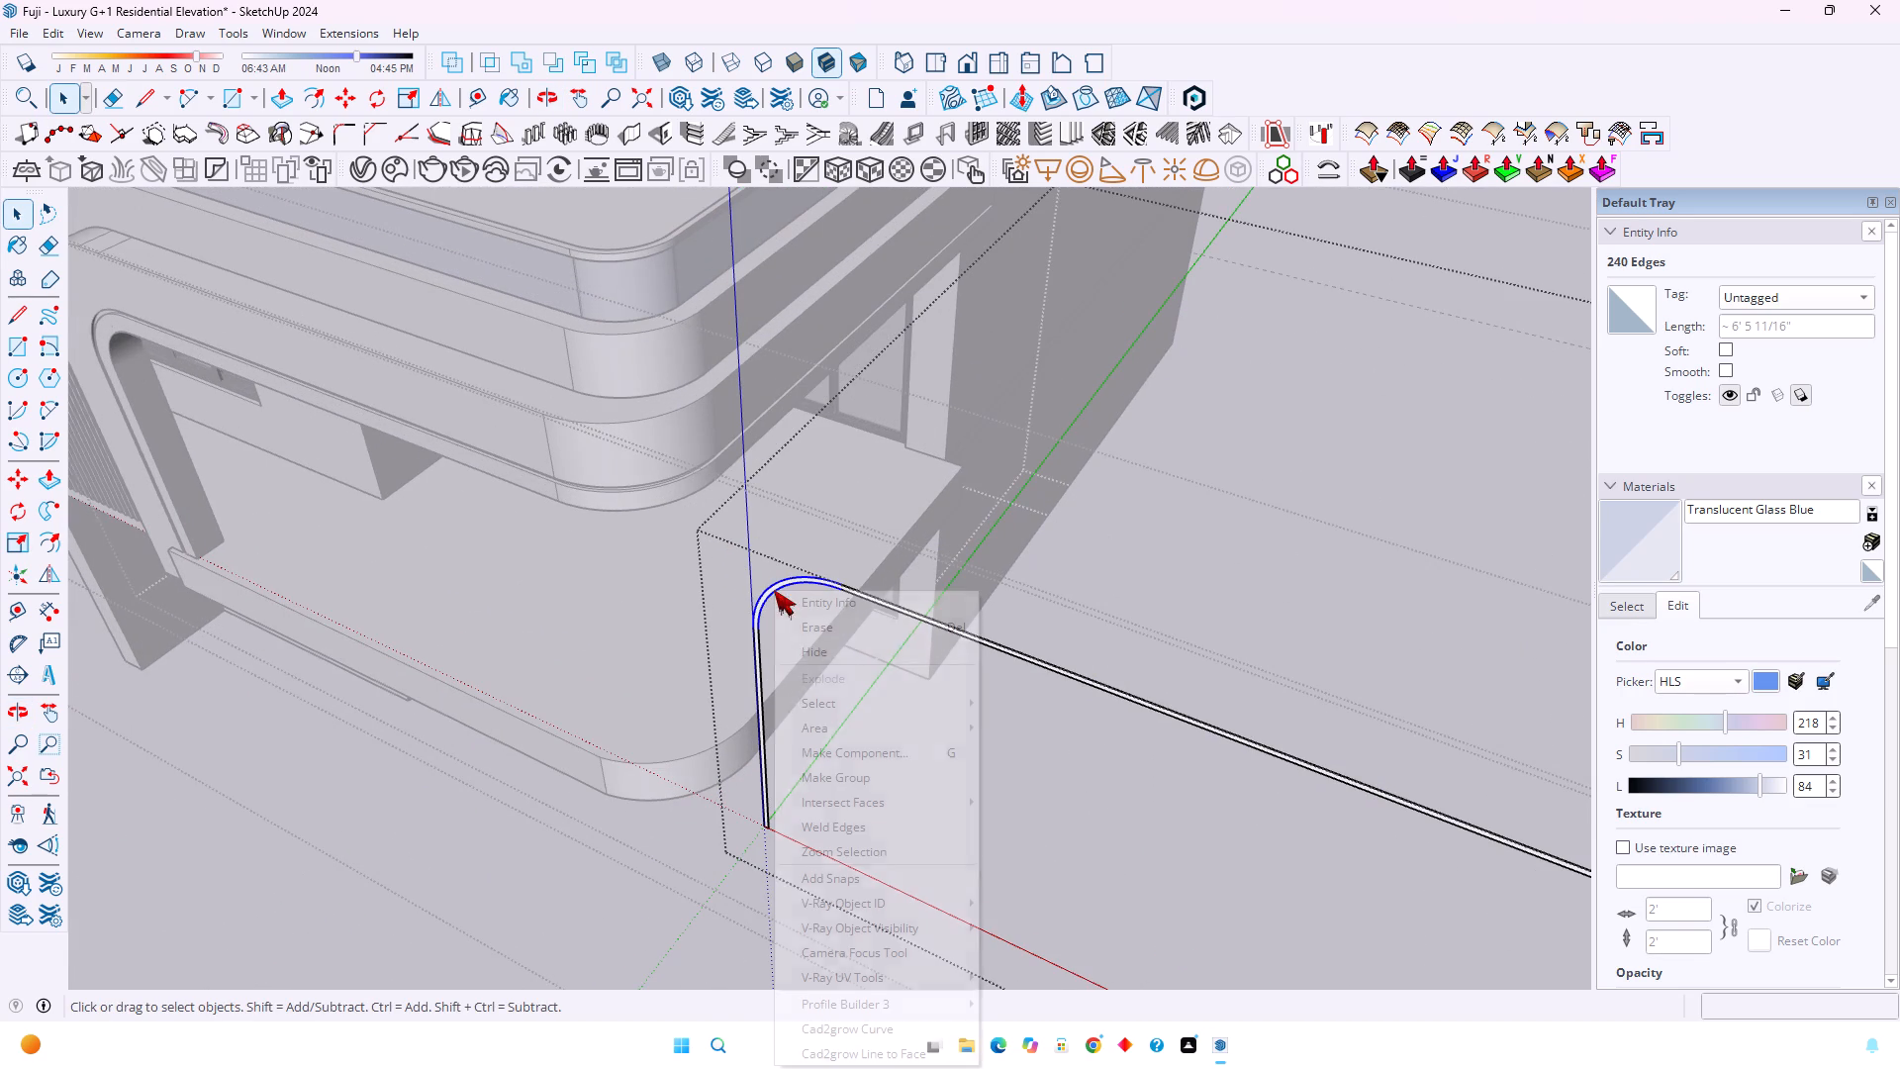
left_click(856, 823)
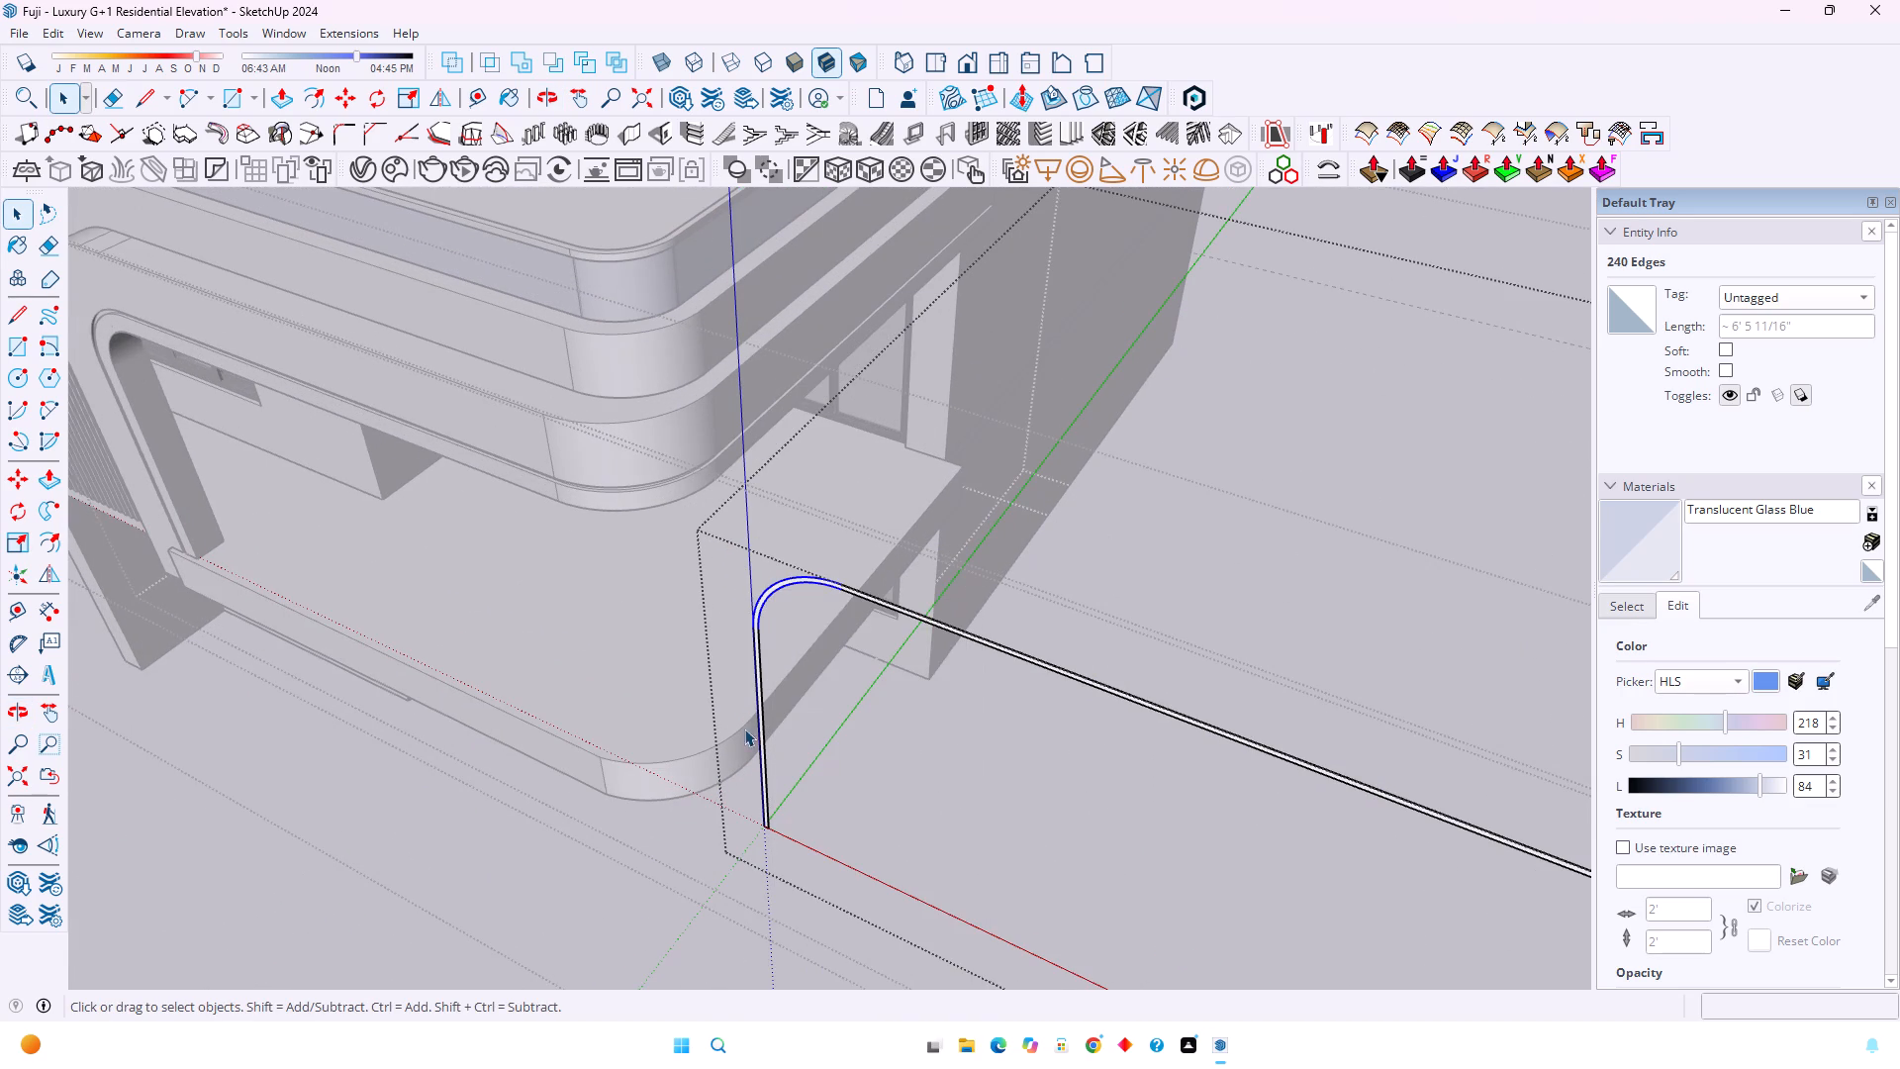
scroll(792, 589, "up", 4)
scroll(720, 646, "up", 6)
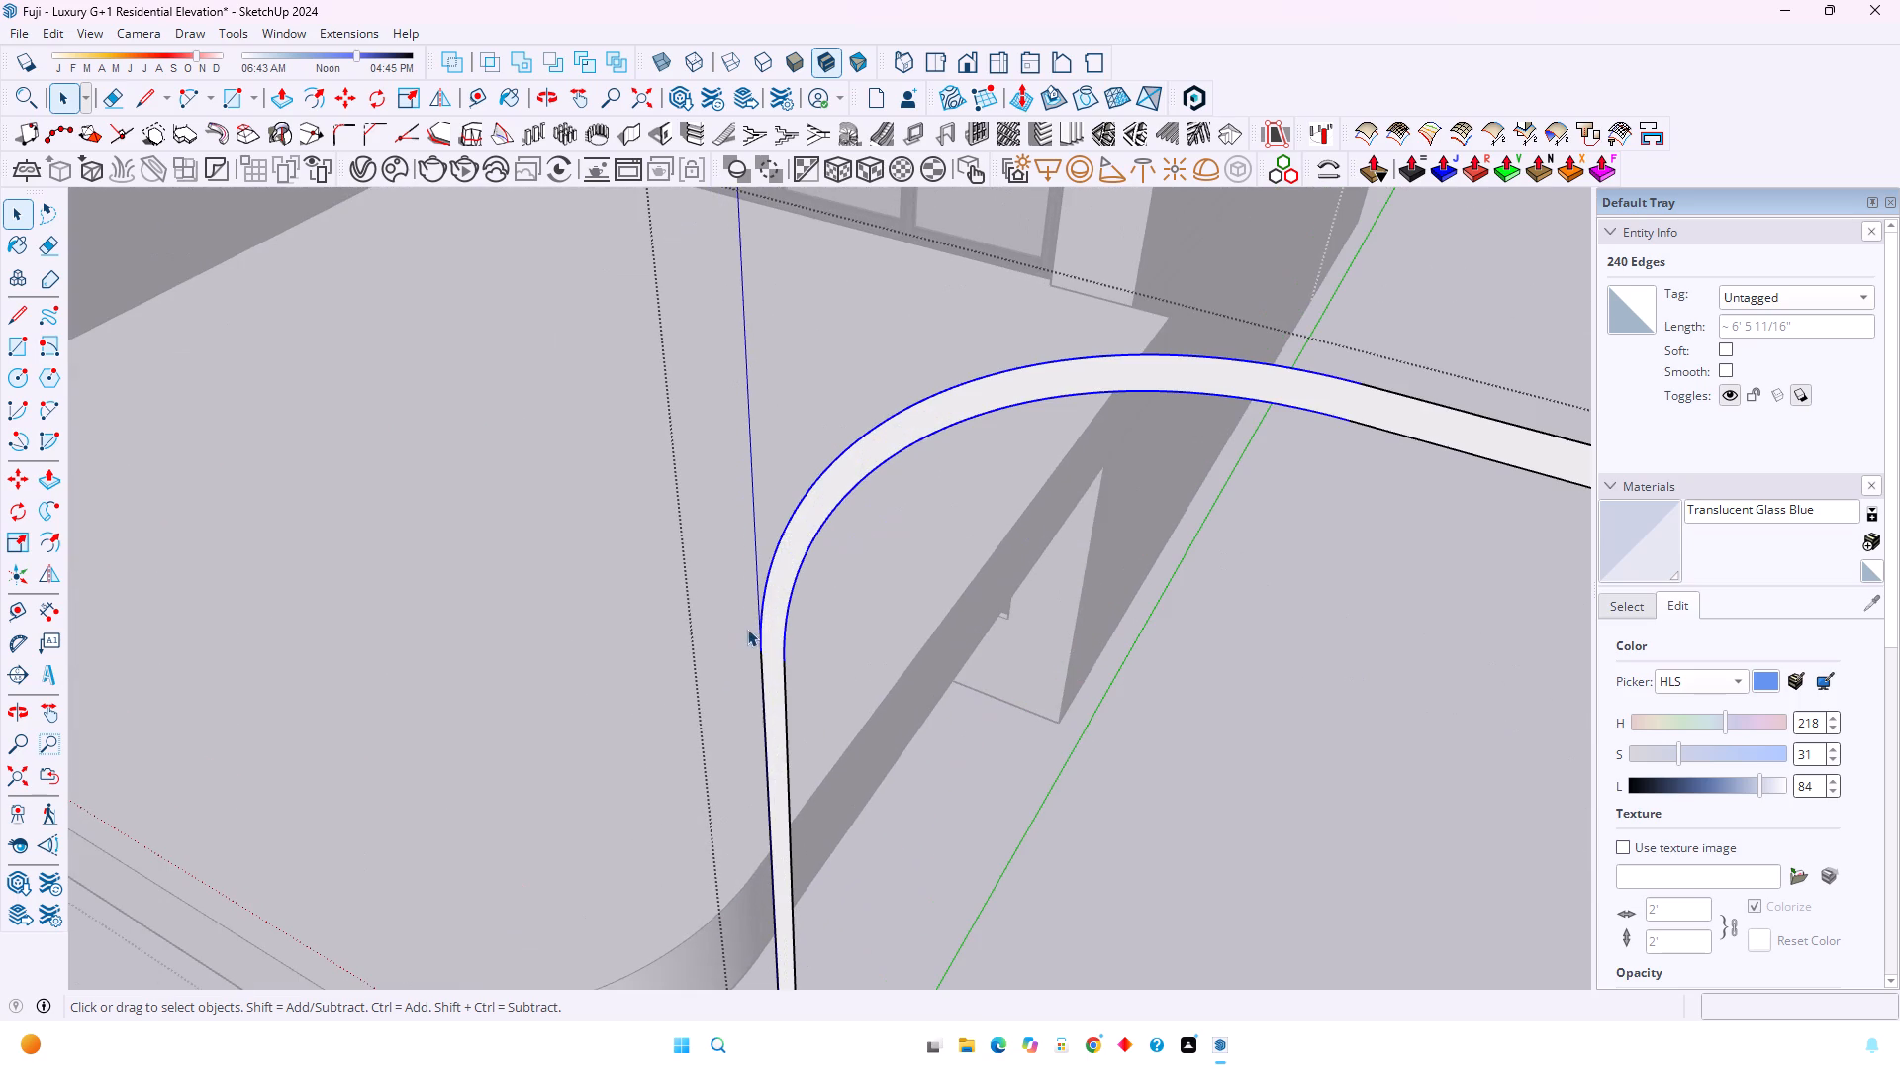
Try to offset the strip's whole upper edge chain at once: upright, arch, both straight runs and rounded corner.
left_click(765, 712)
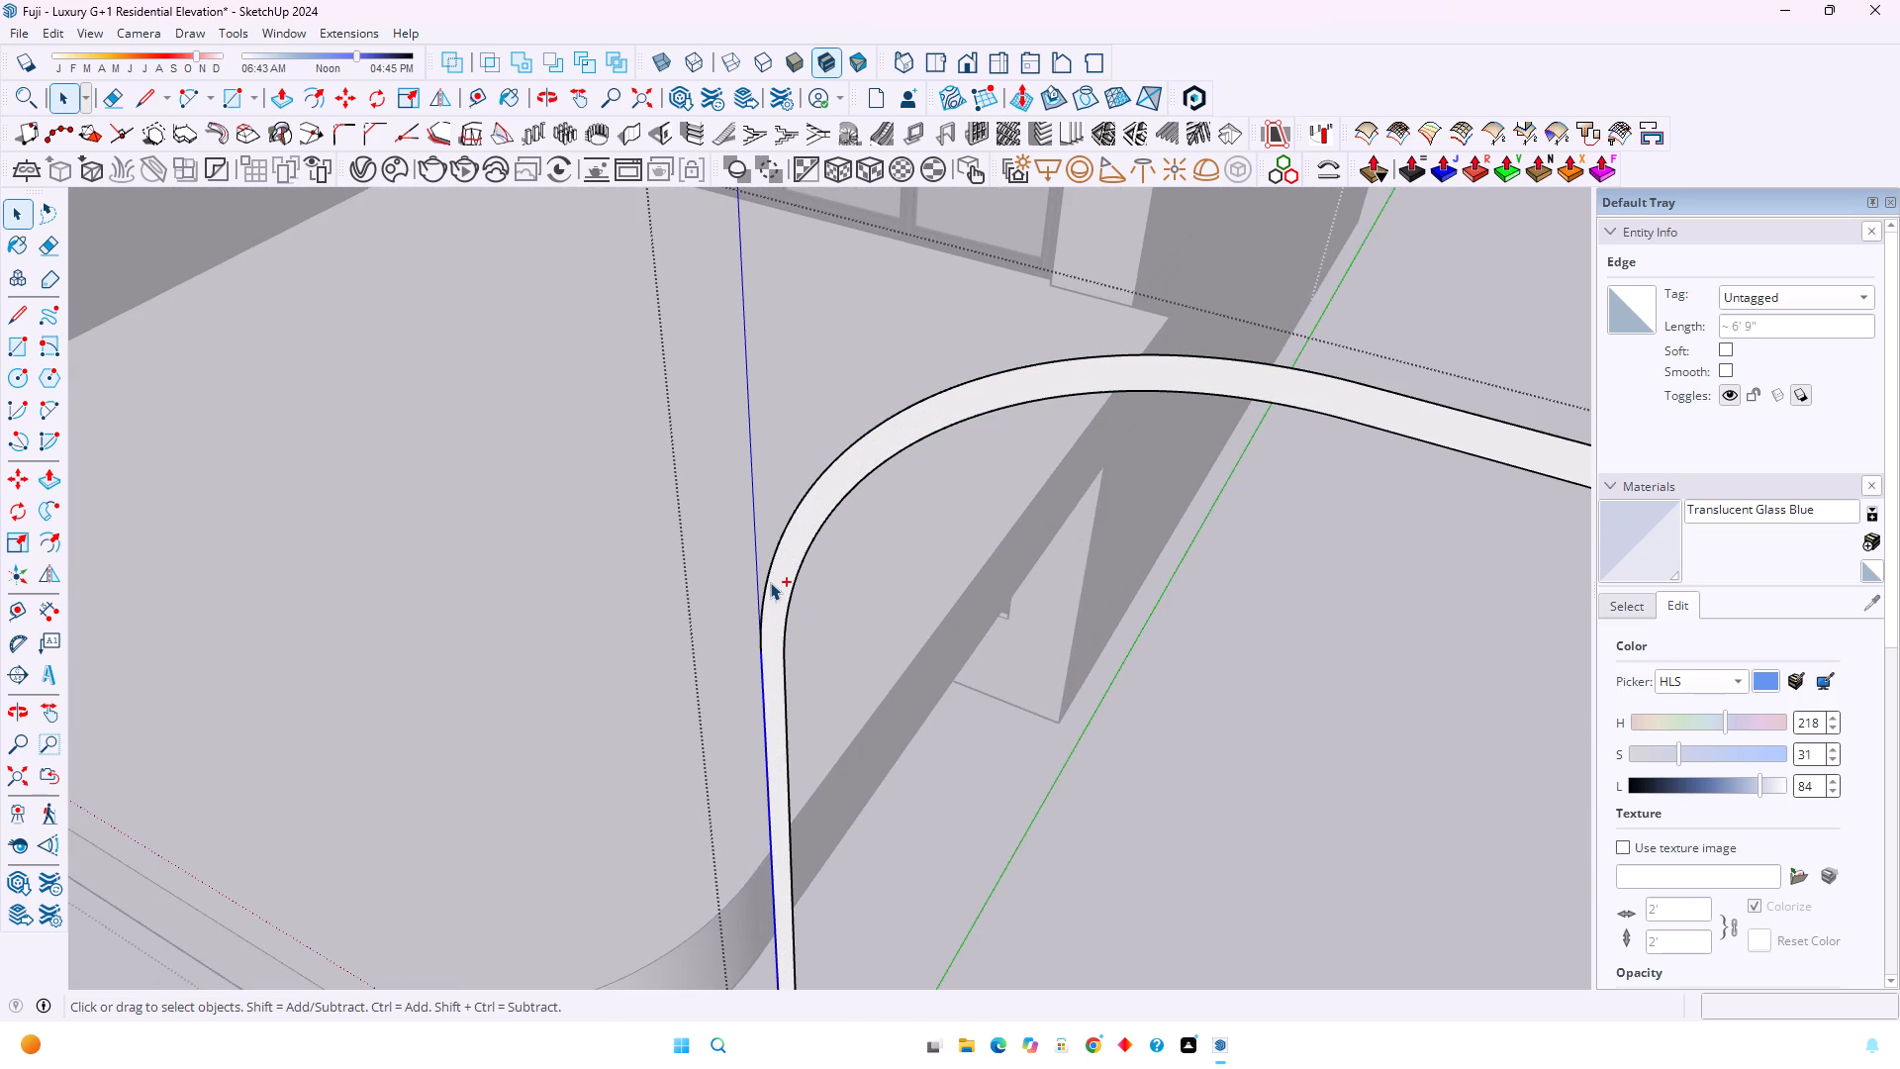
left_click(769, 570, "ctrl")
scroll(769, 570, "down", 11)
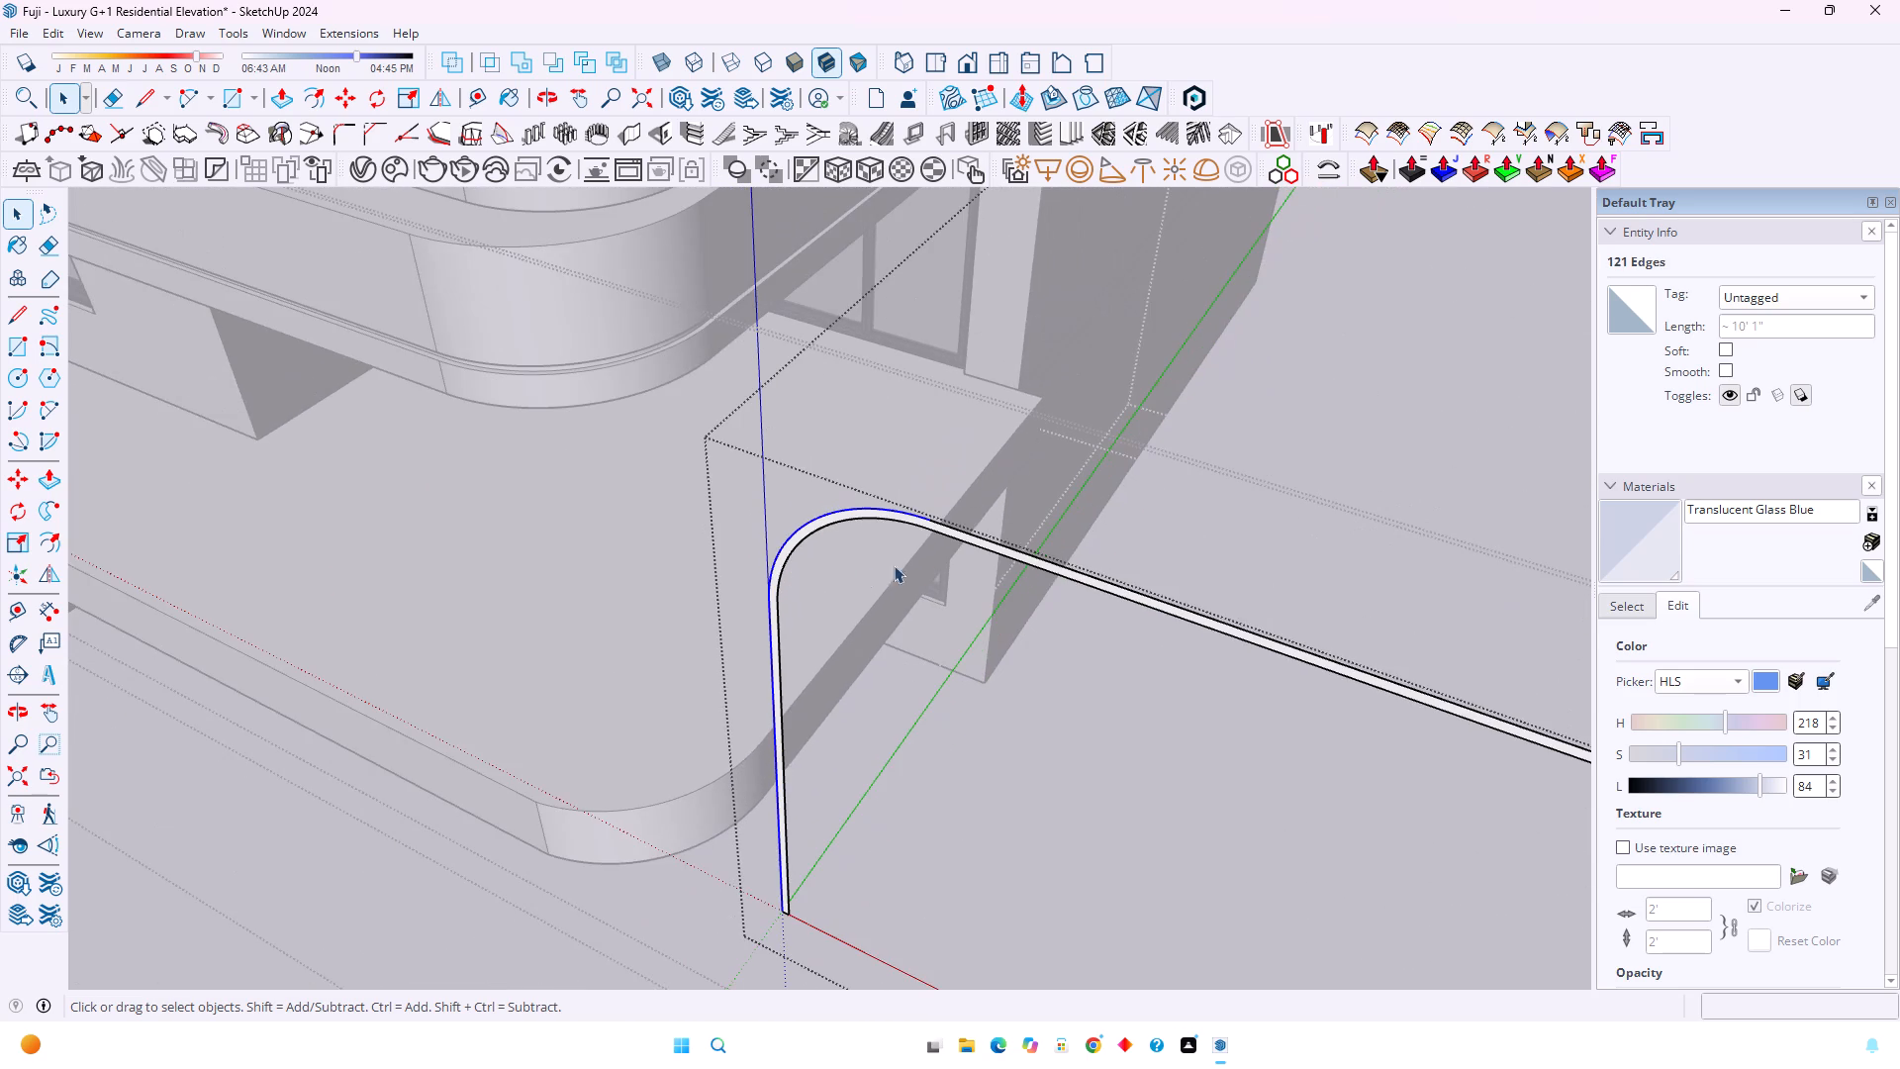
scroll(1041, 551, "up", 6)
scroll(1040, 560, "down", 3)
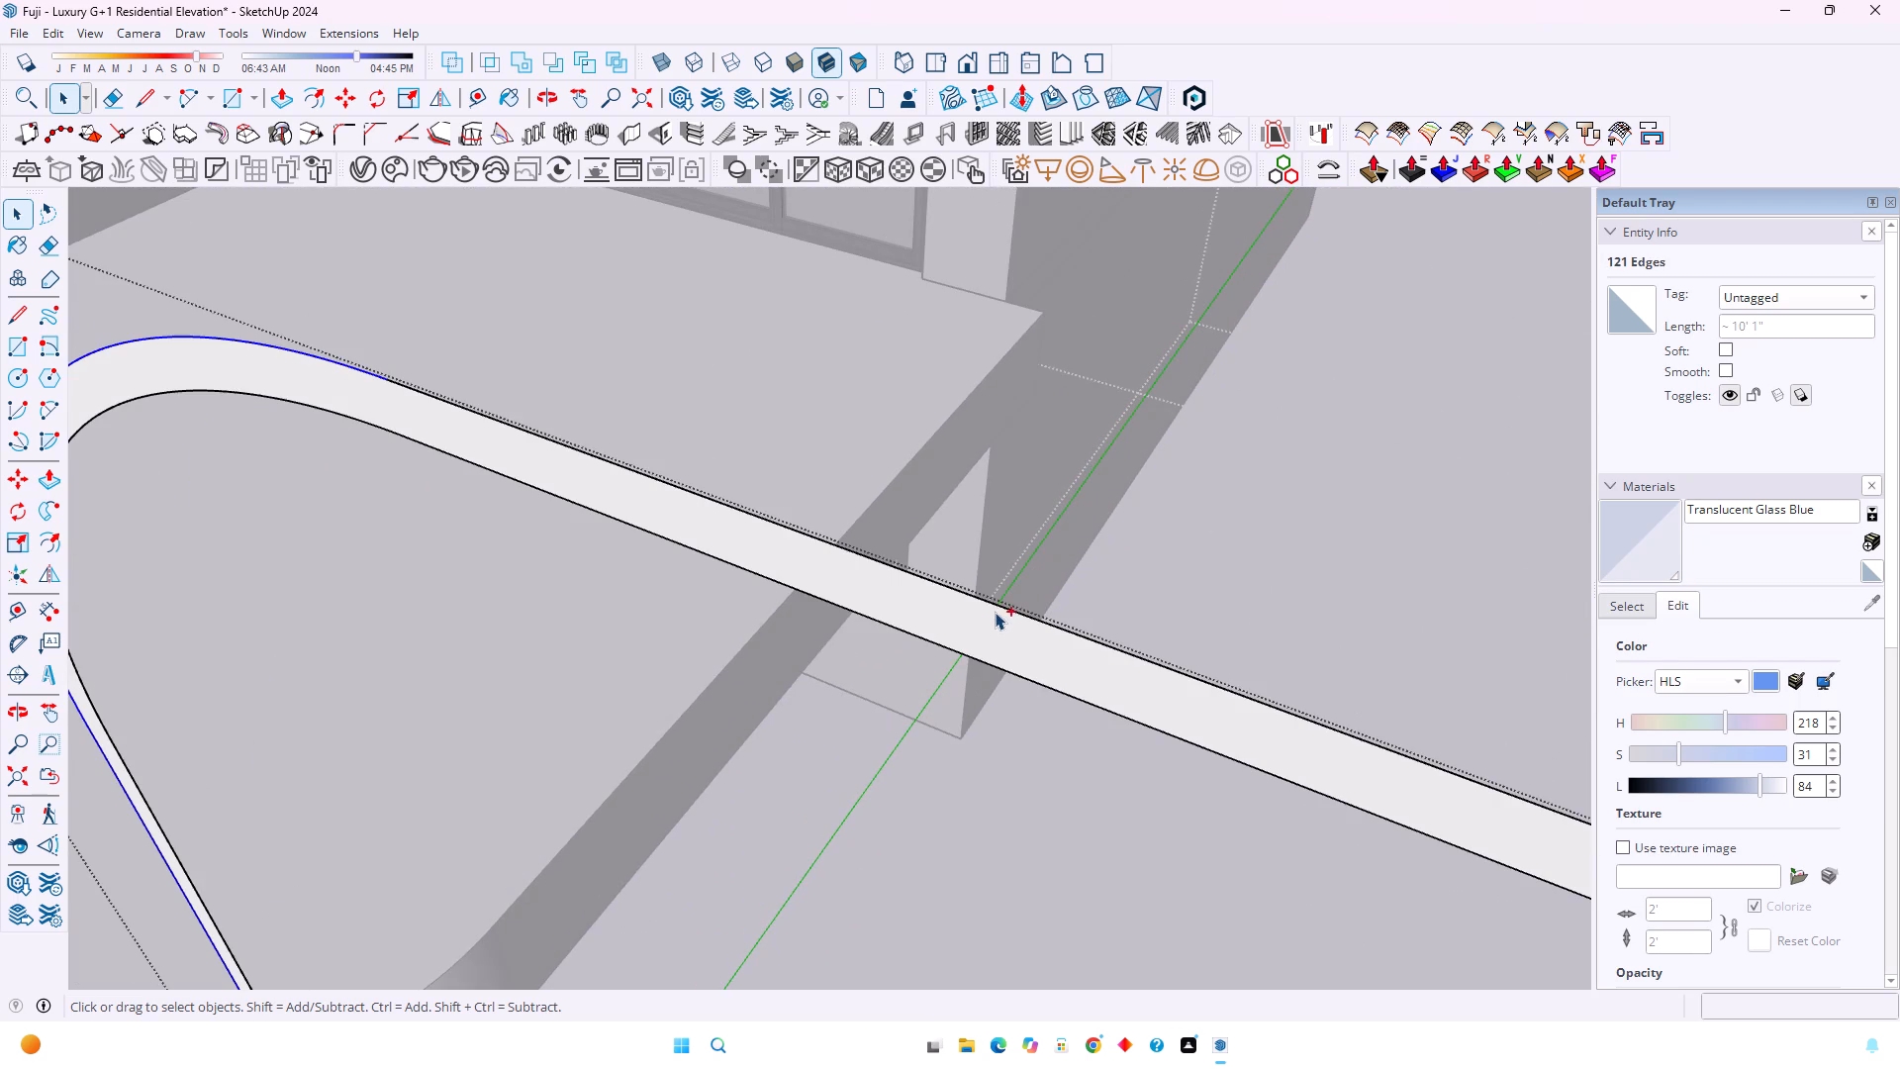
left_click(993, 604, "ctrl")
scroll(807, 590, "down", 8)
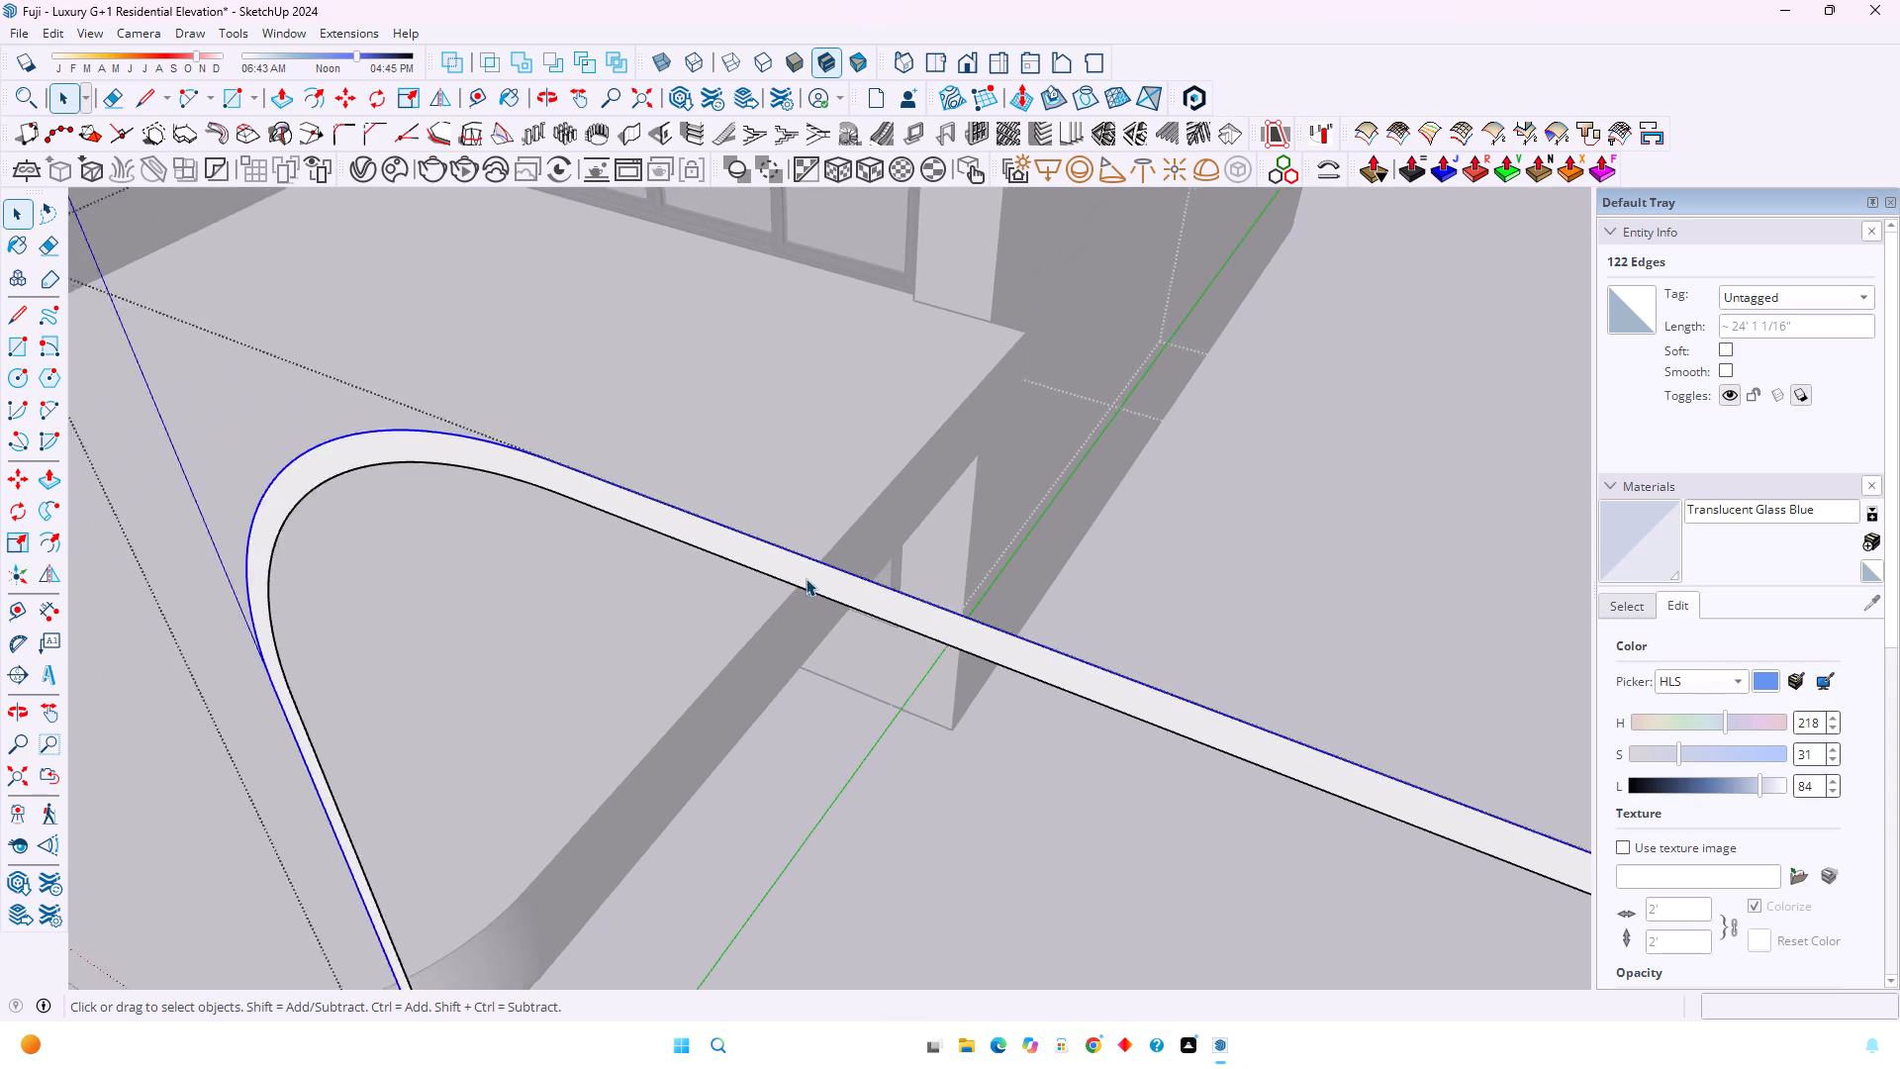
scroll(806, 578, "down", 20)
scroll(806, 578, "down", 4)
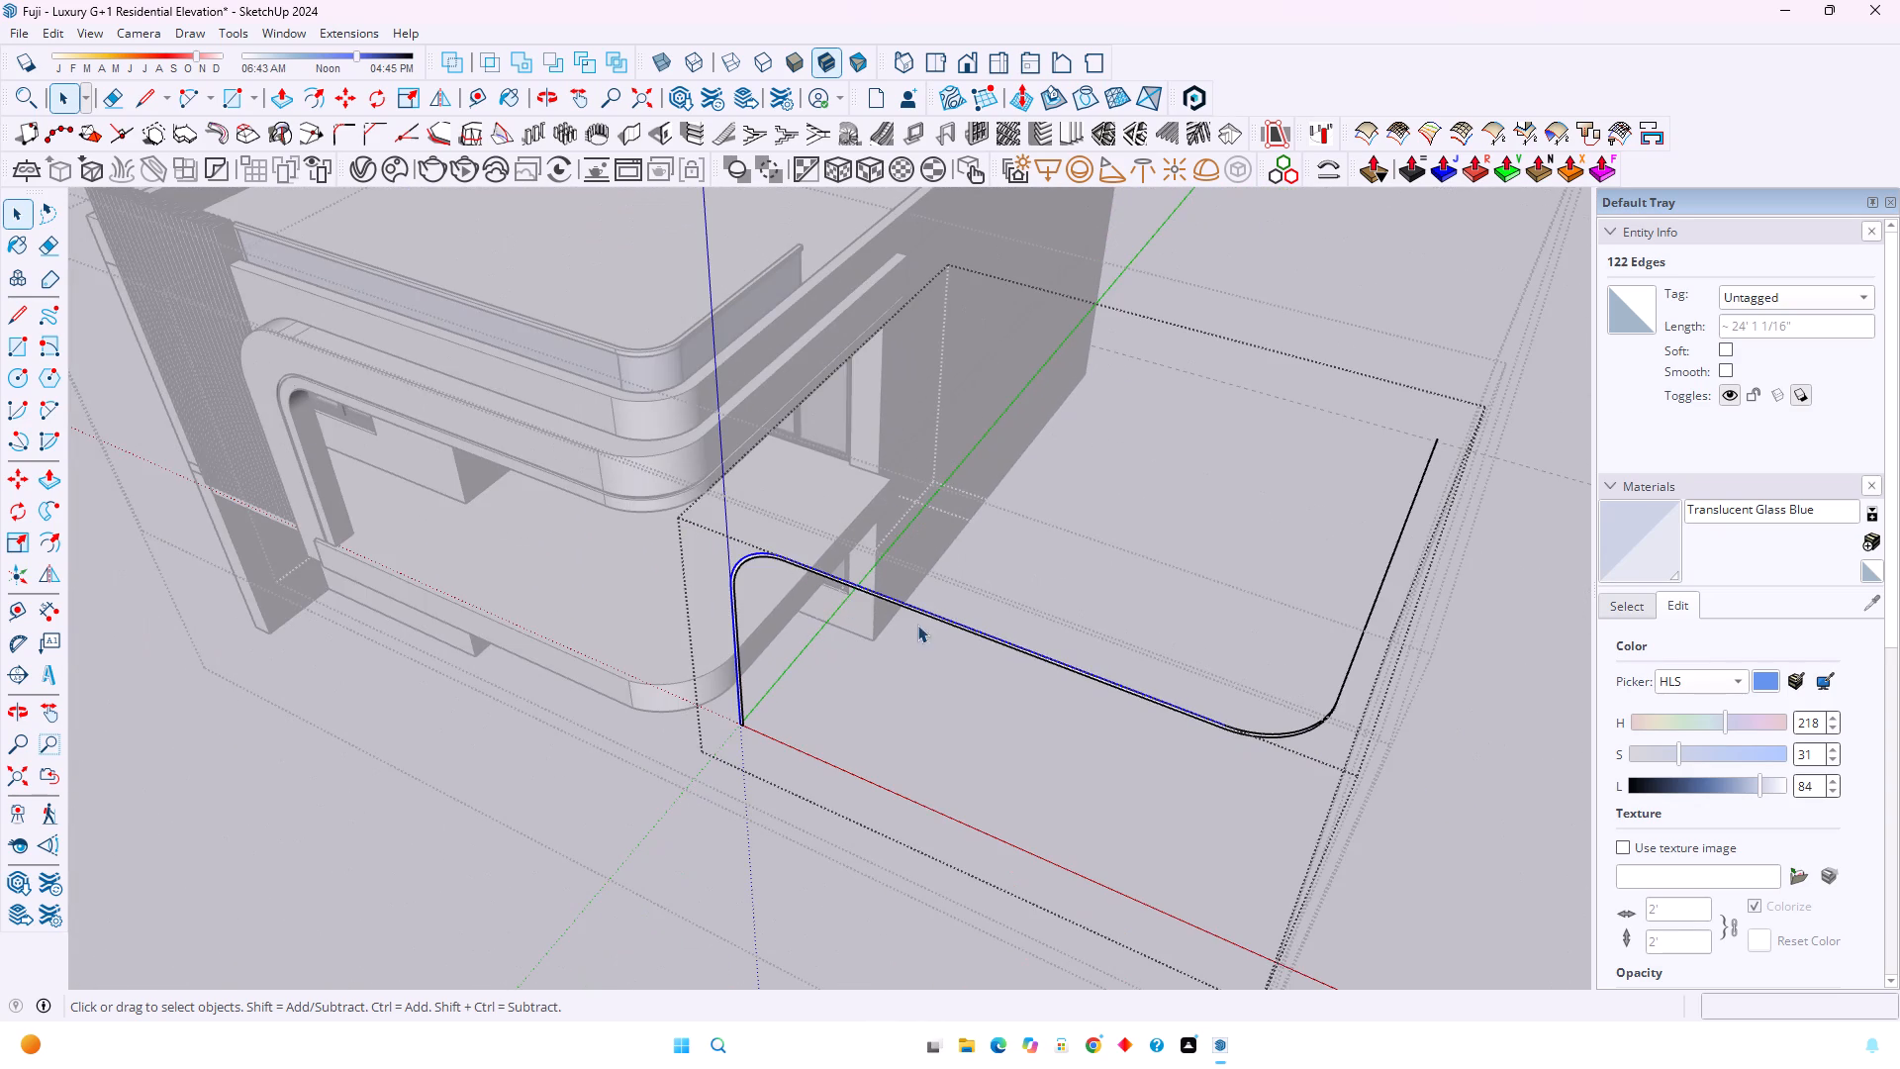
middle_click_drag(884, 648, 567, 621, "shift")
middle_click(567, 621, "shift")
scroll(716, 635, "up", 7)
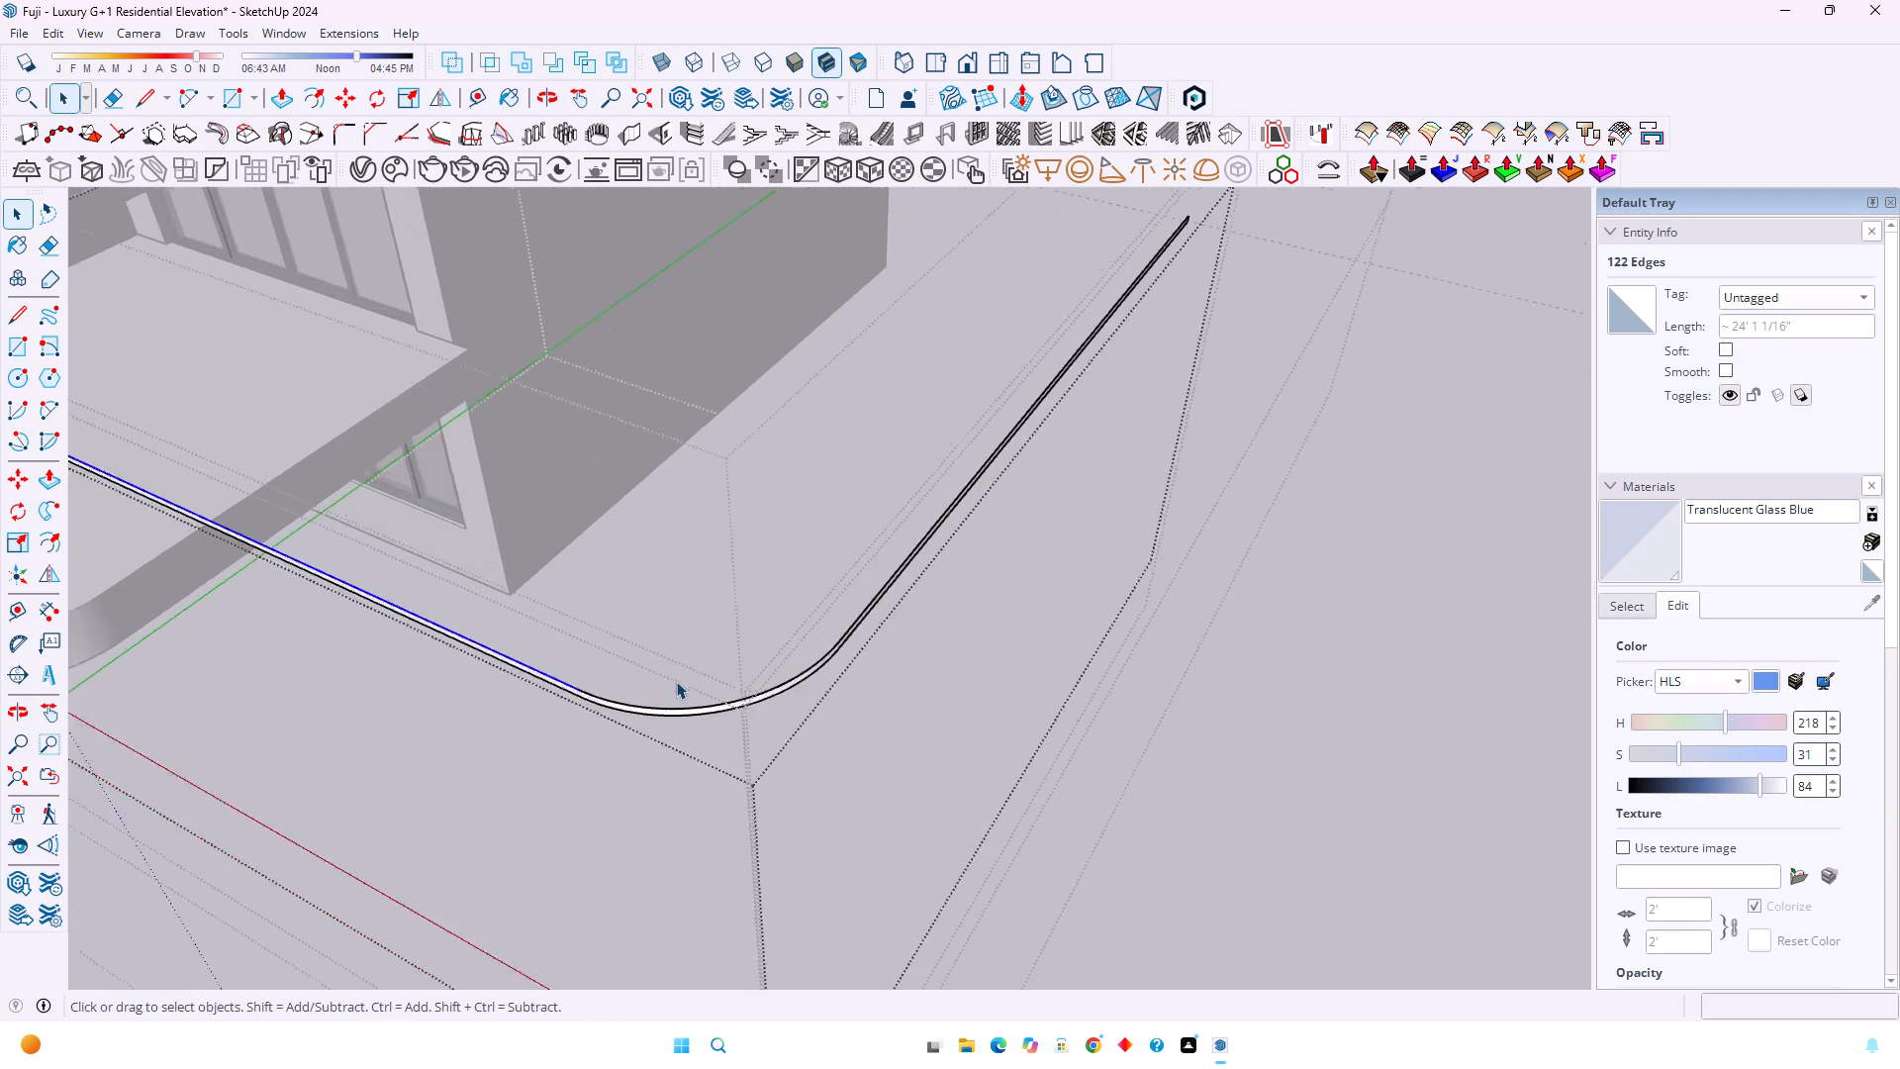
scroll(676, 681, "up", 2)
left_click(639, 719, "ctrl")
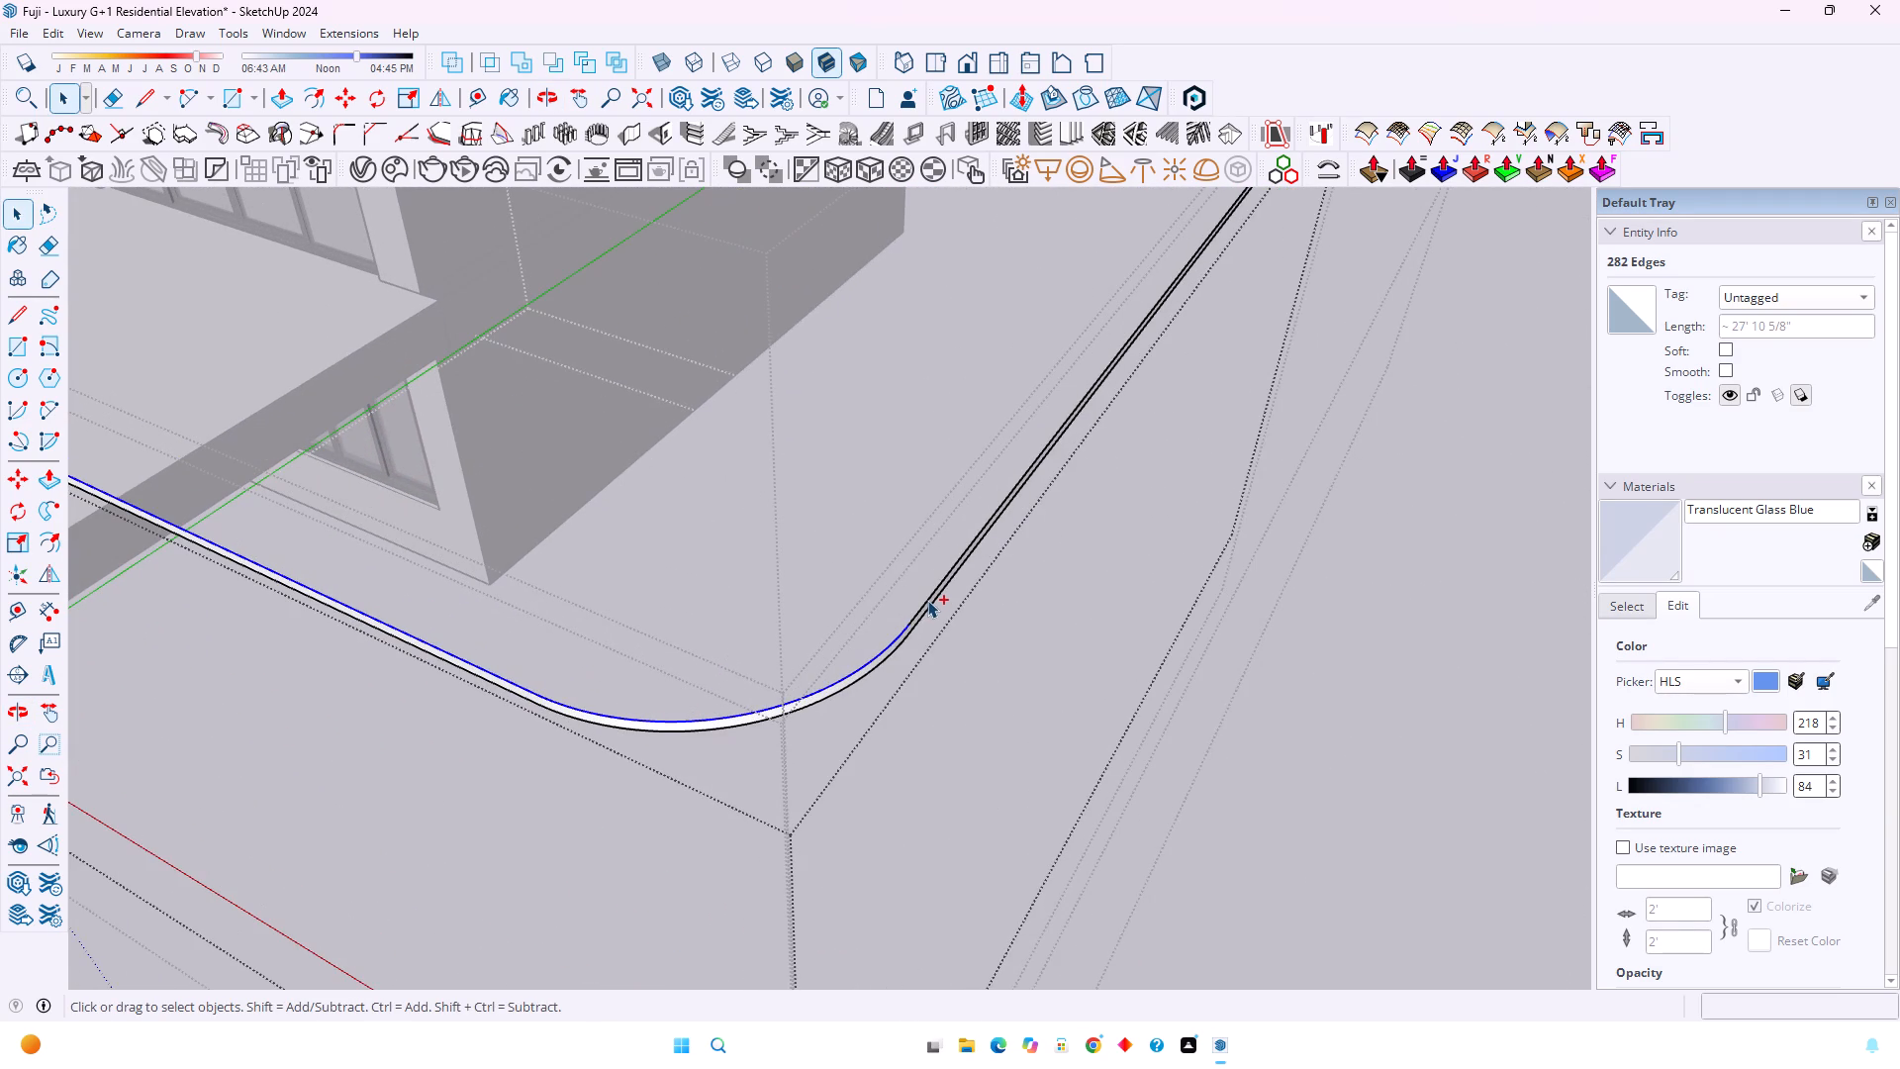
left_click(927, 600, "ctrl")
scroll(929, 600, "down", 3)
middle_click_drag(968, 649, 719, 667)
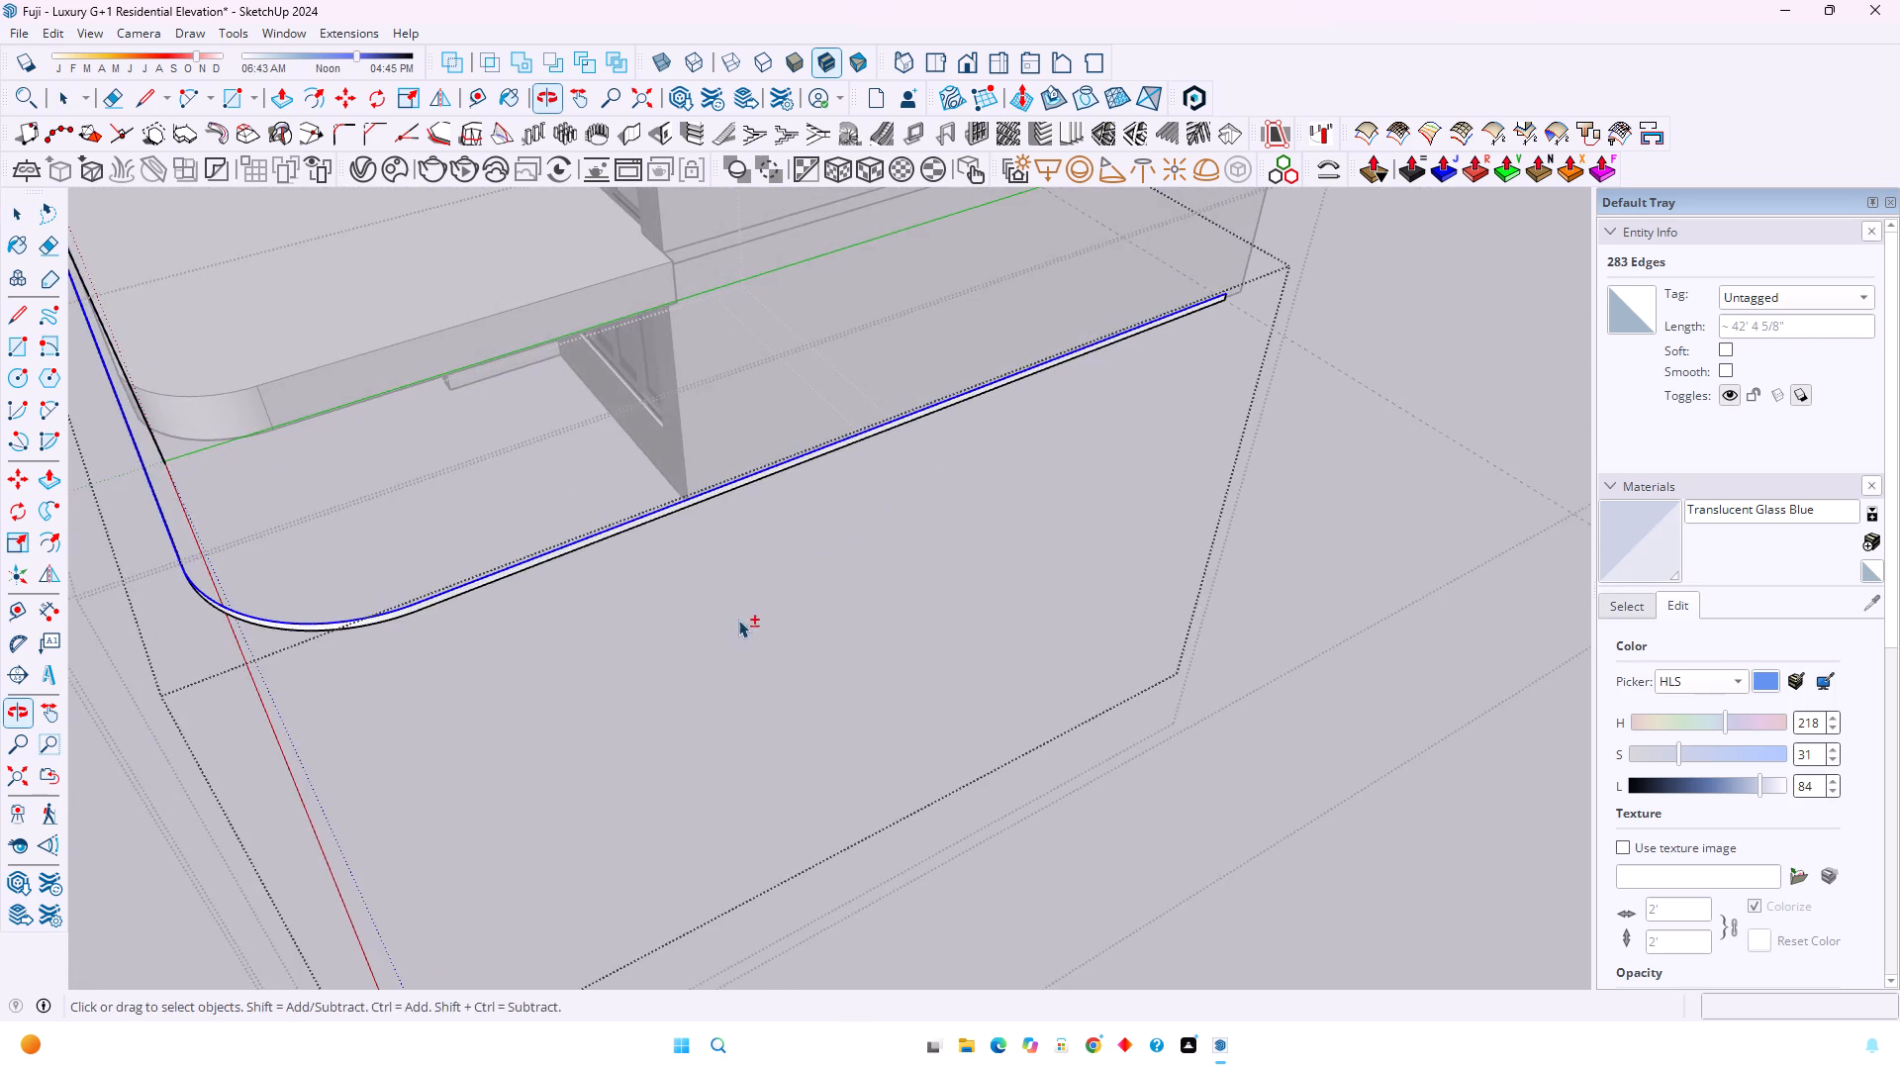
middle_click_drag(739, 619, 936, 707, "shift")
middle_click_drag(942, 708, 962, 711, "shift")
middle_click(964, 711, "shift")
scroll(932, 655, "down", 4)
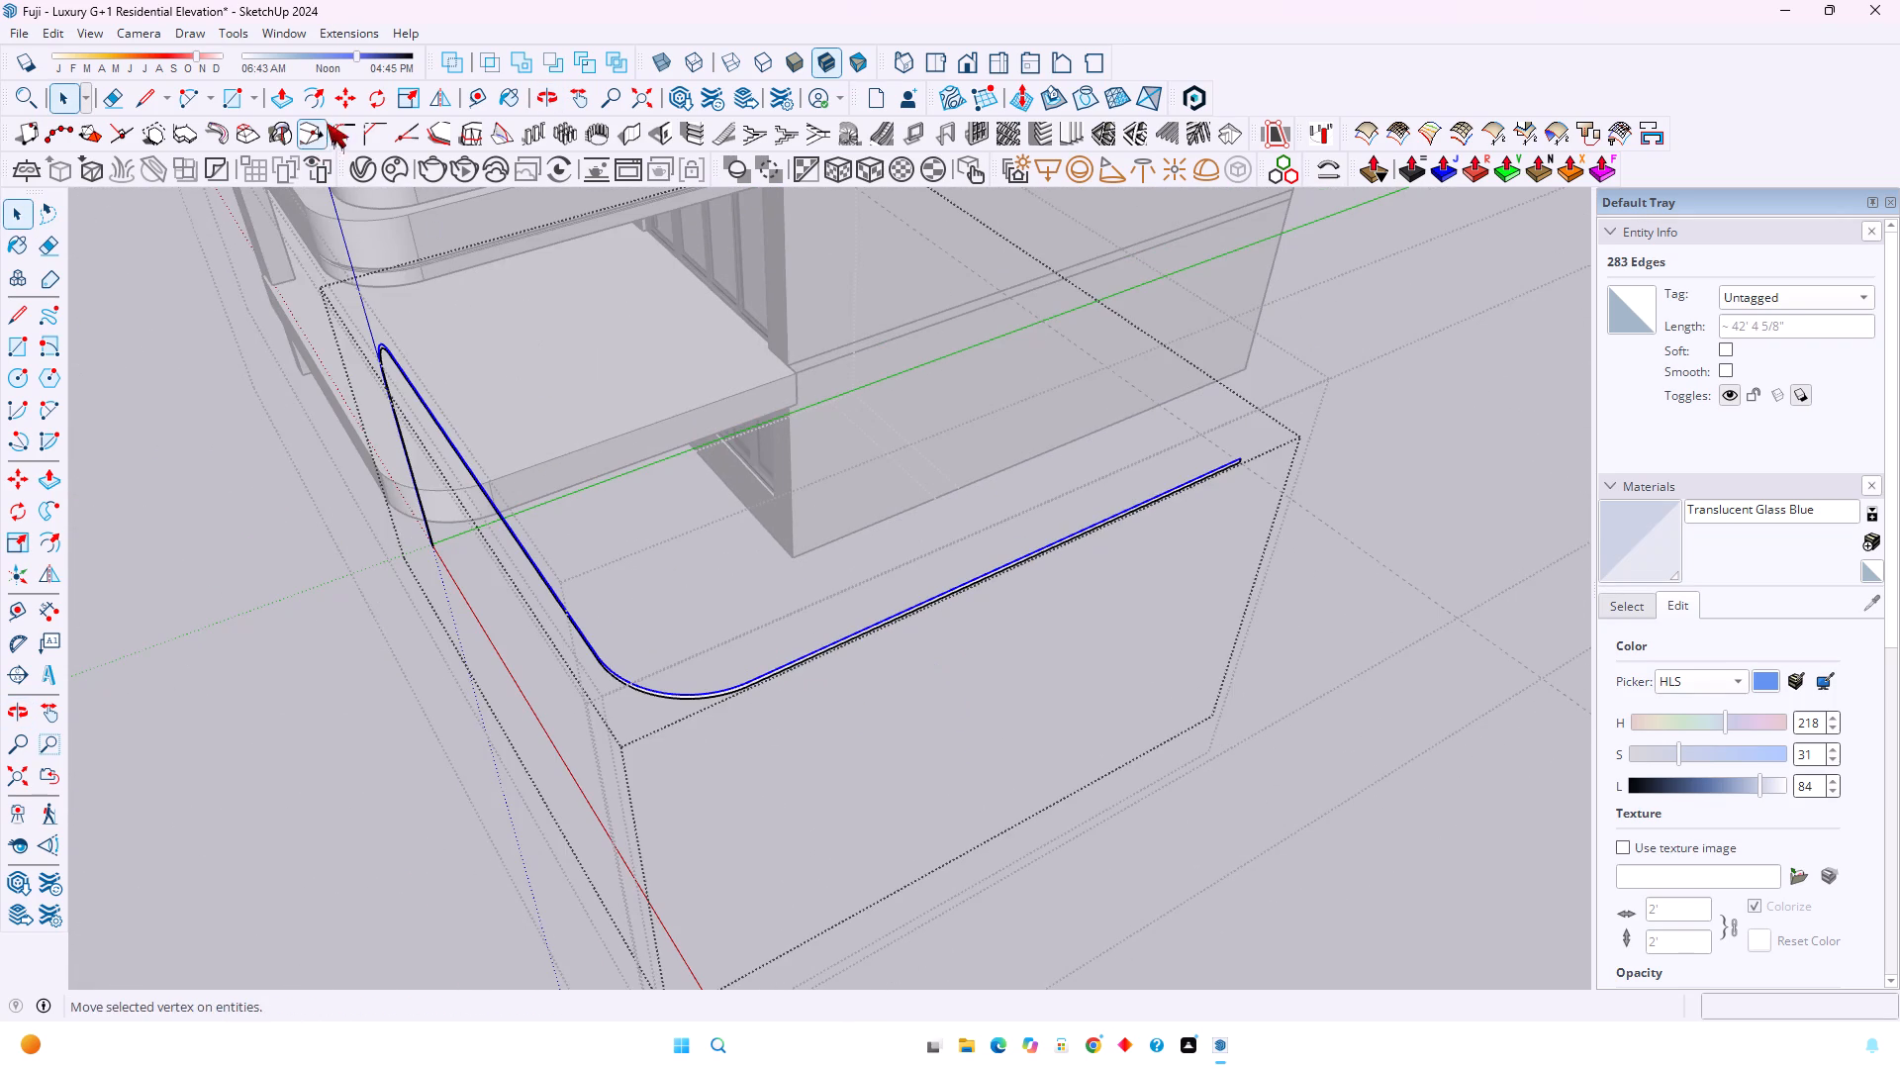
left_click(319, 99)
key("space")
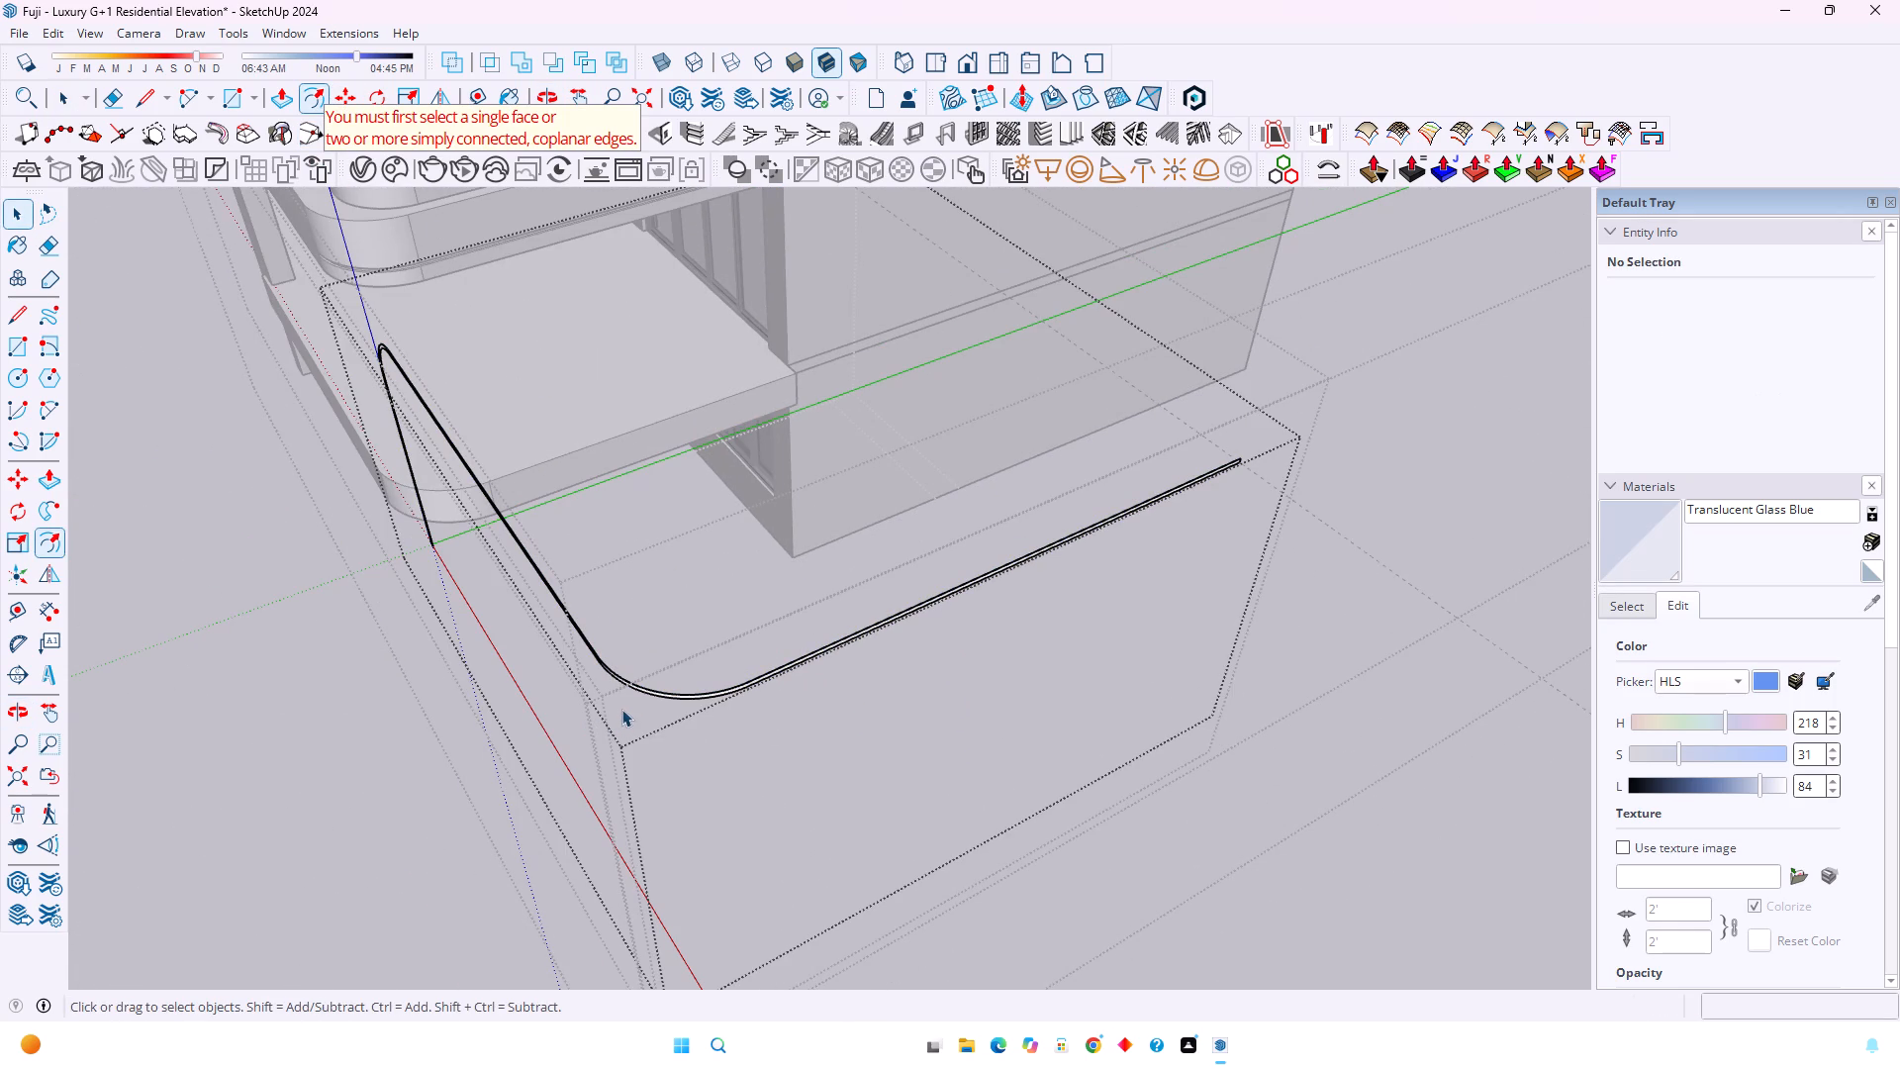
Offset the upper edges of the rounded corner and the adjoining far straight run outward by 1".
scroll(702, 693, "up", 6)
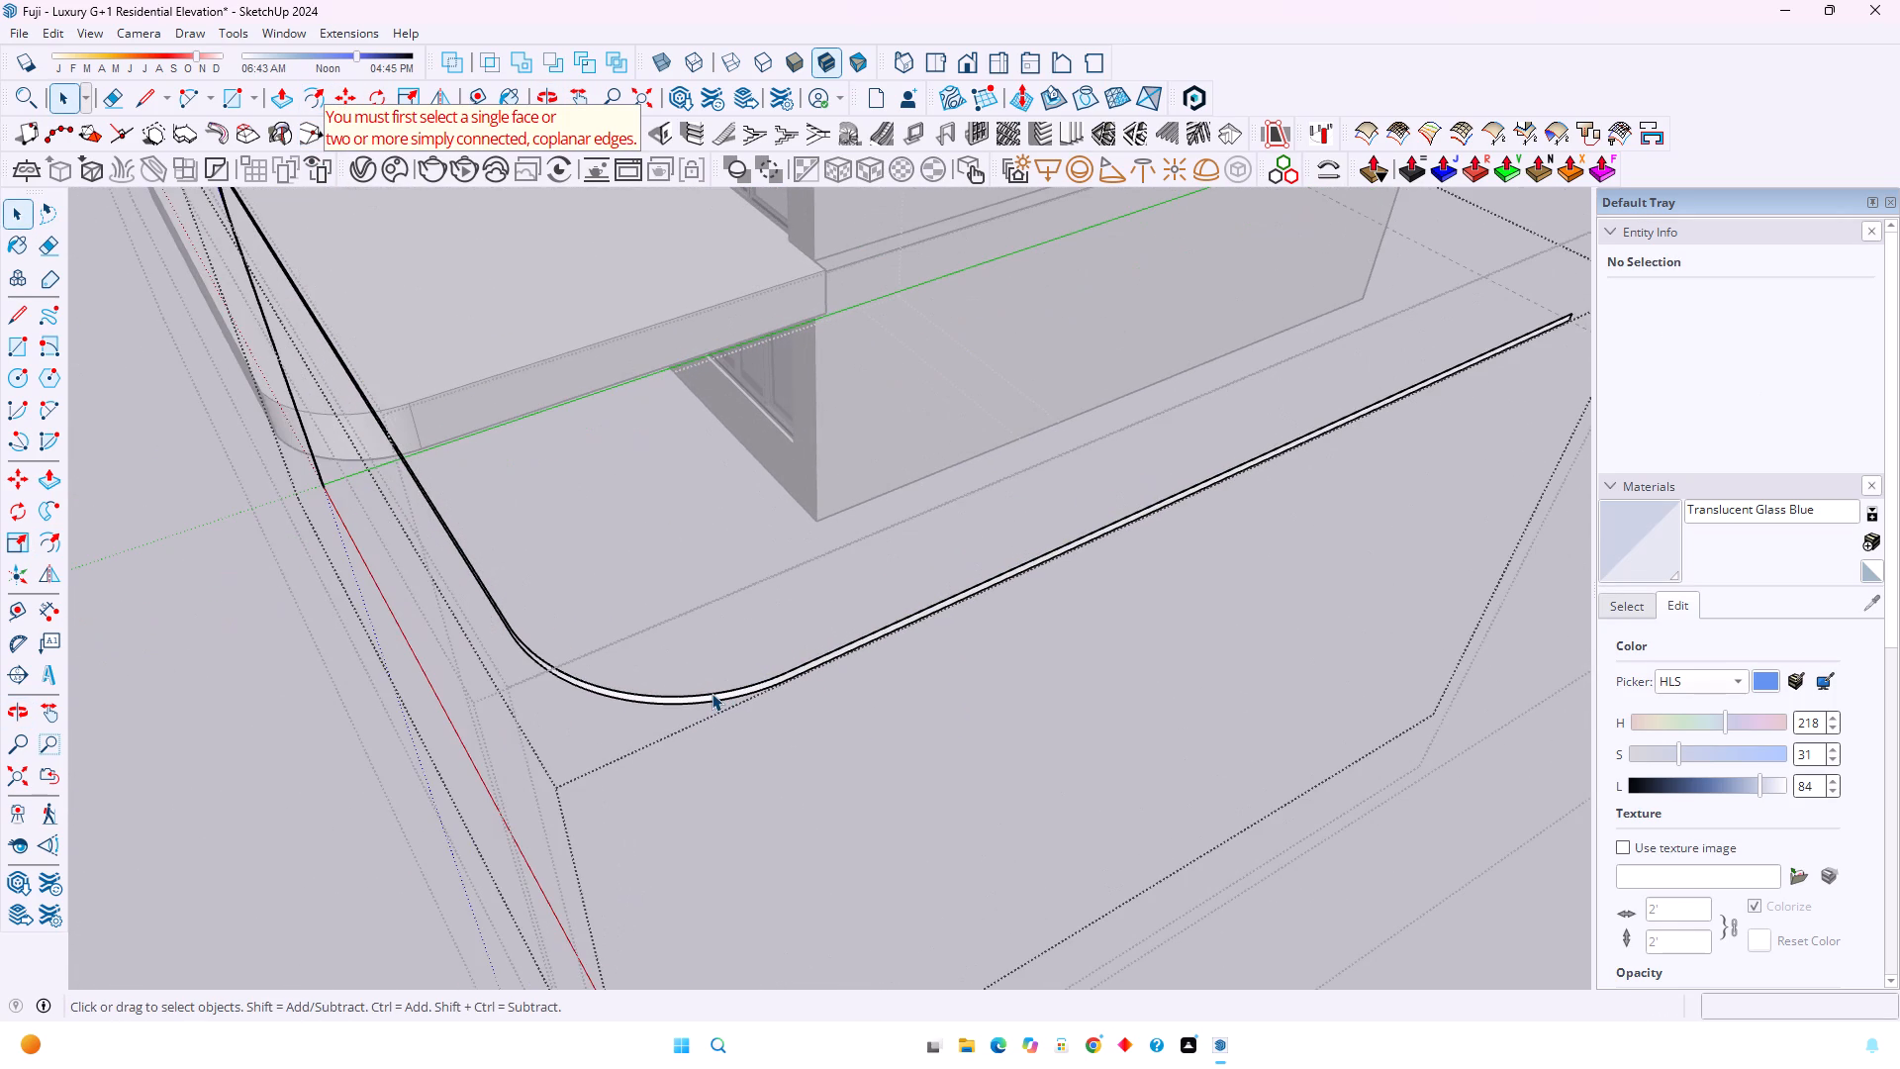
left_click(712, 693)
scroll(723, 692, "up", 4)
left_click(850, 647, "ctrl")
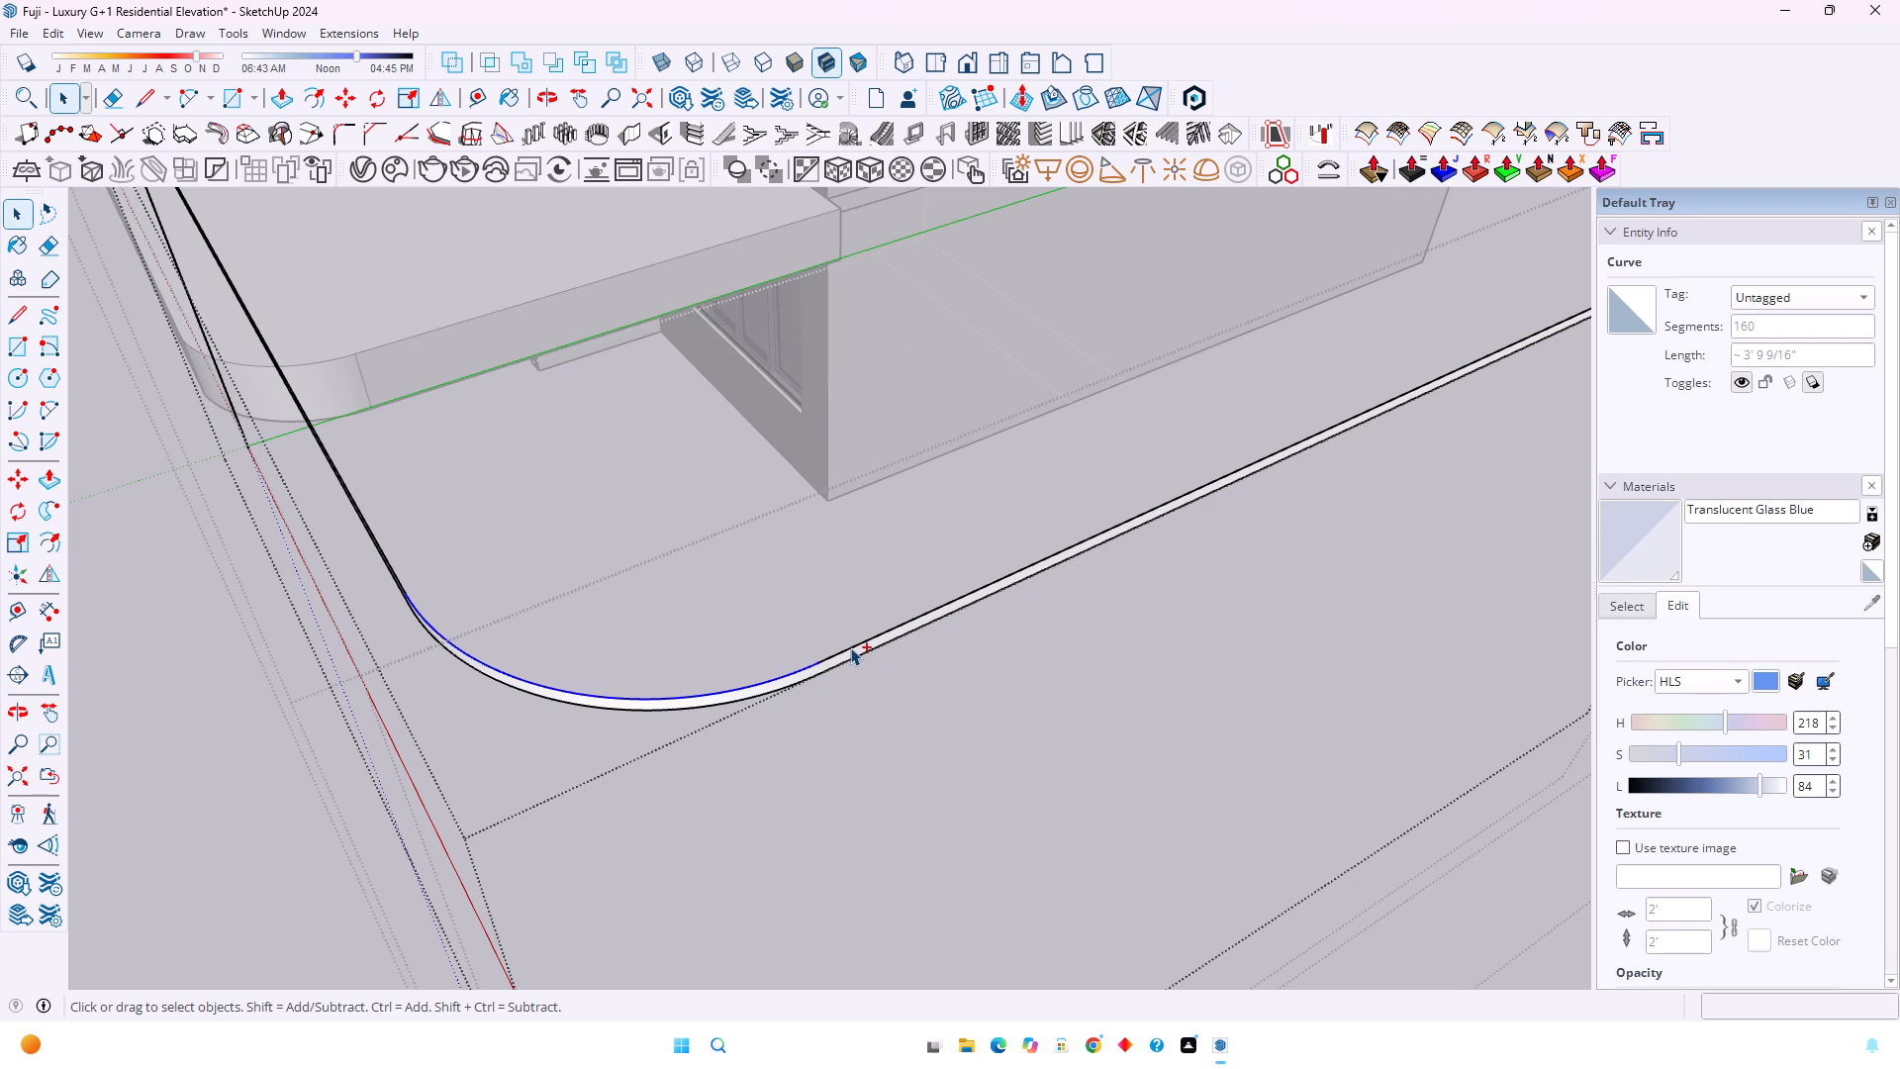
left_click(312, 92)
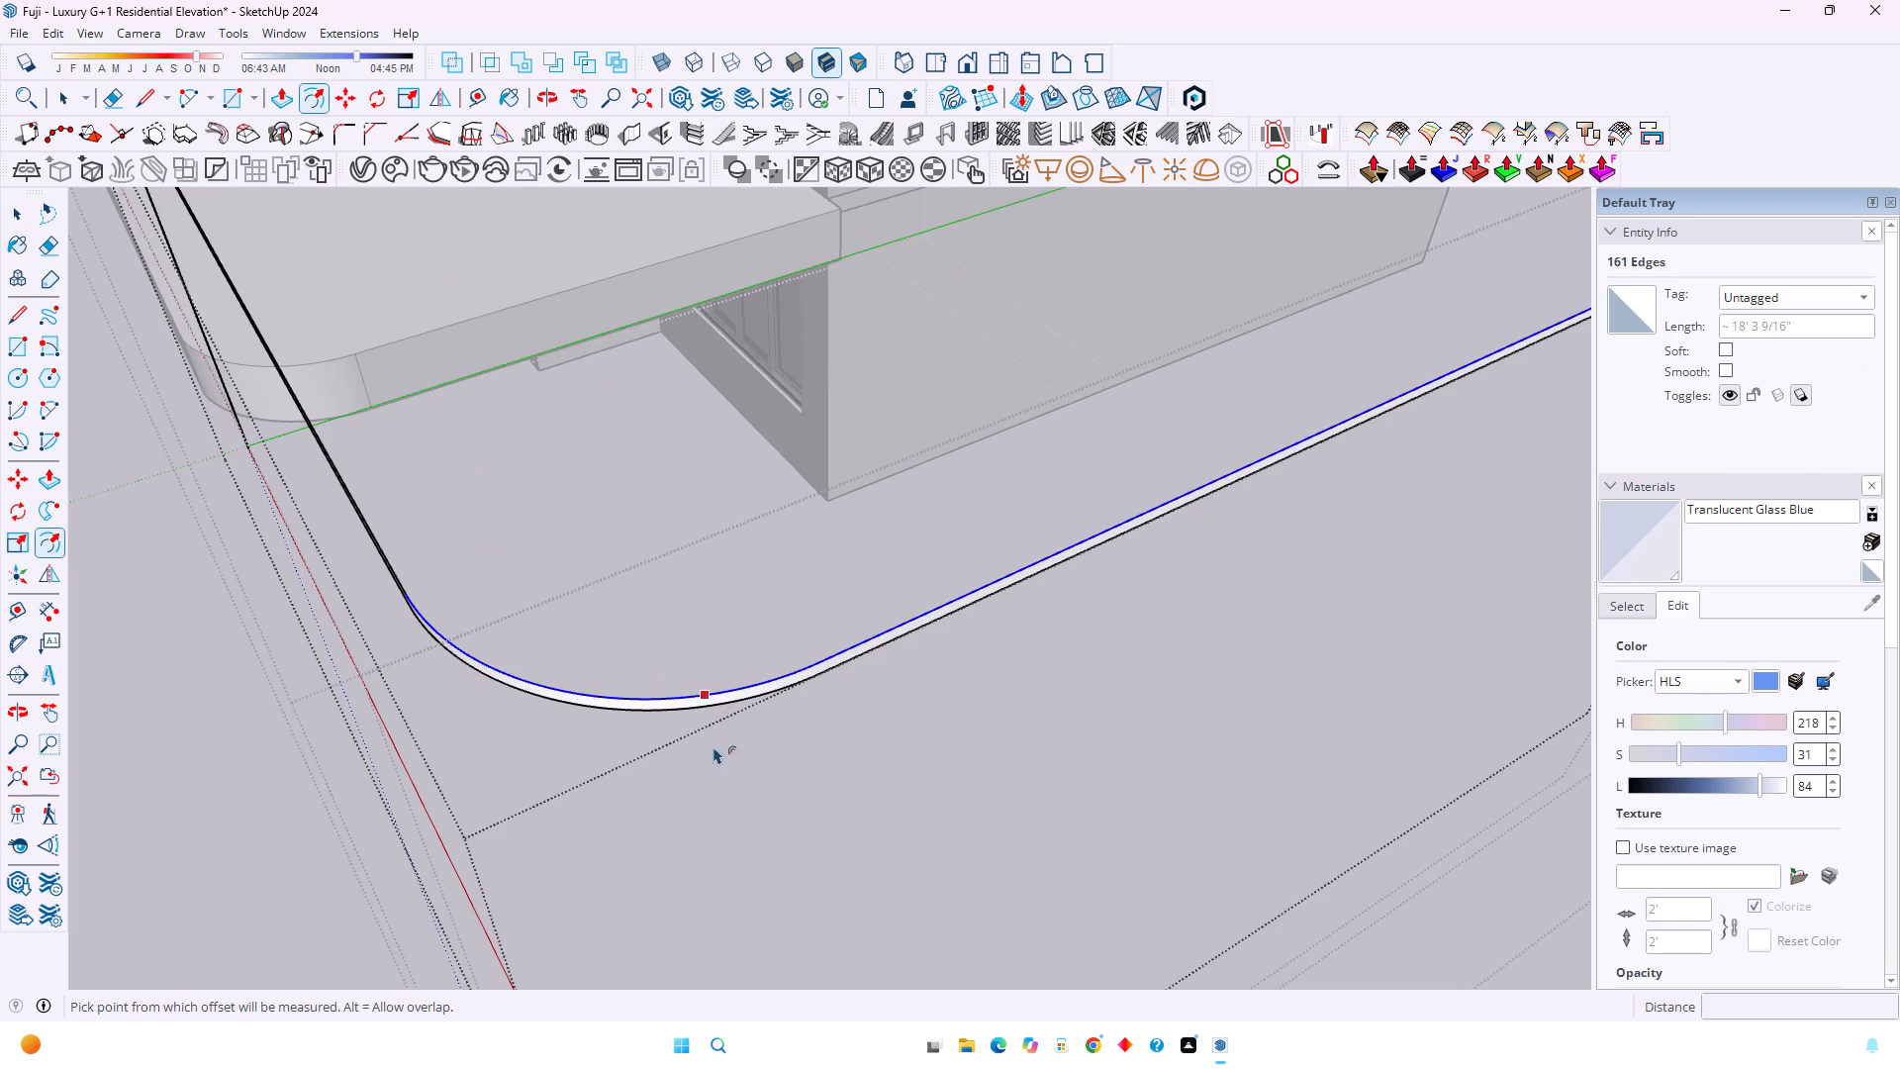
left_click(696, 714)
key("1")
key("Return")
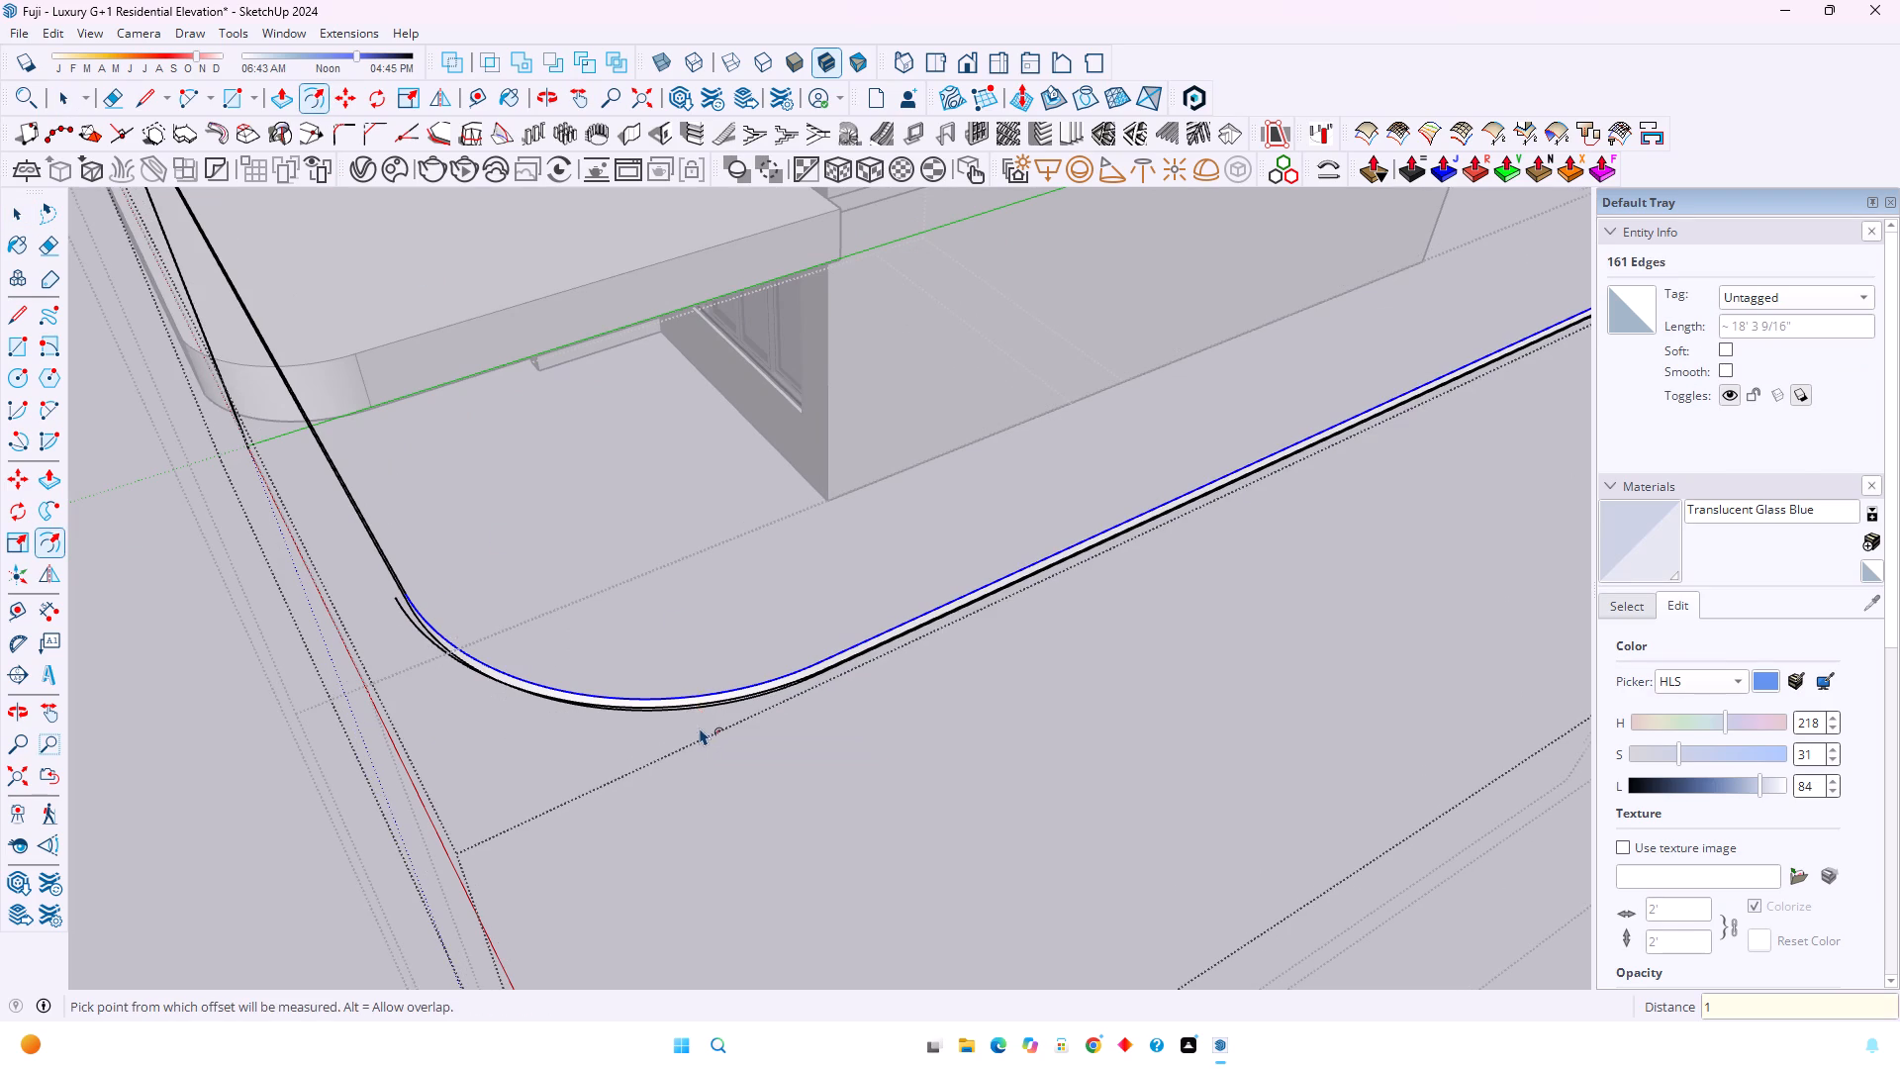
Select the connected outer edges of the other straight run, the arch and the upright.
middle_click_drag(508, 679, 619, 686)
middle_click(619, 686)
key("space")
scroll(613, 683, "down", 2)
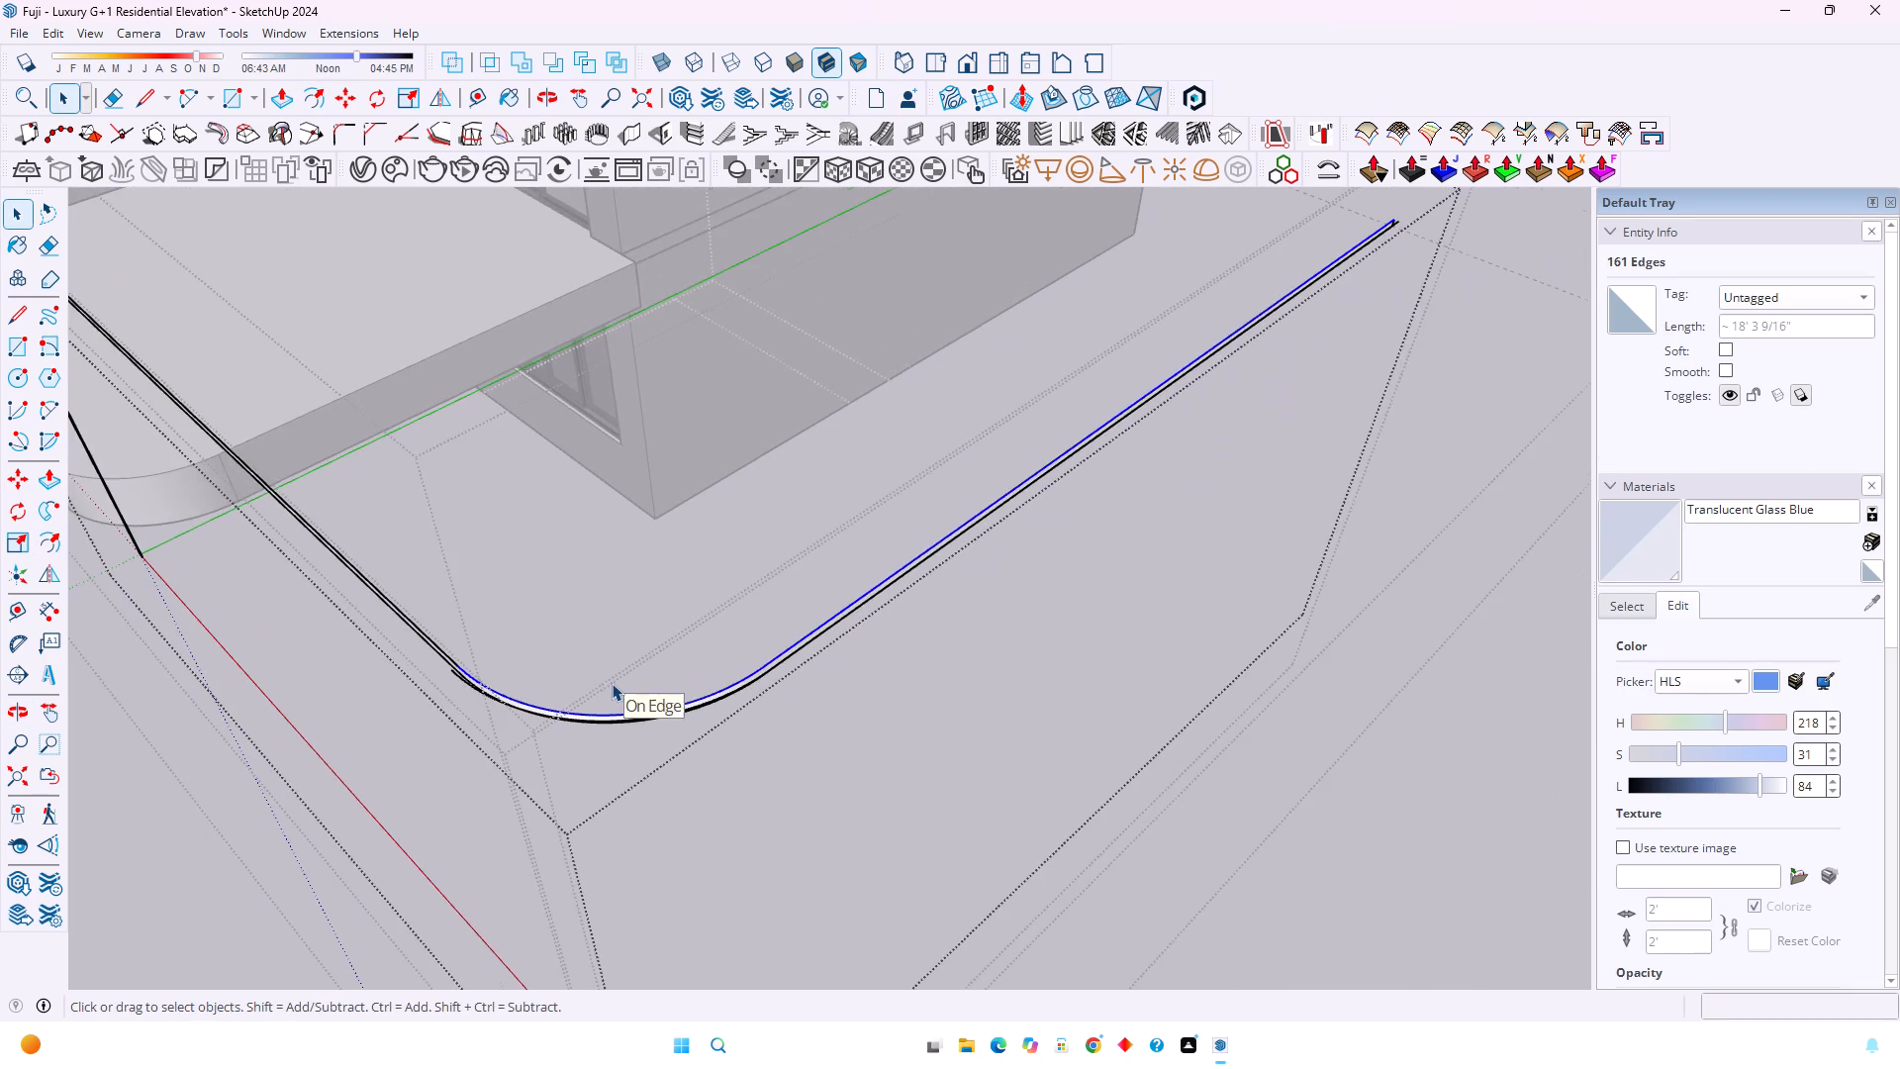
scroll(489, 630, "up", 2, "shift")
middle_click_drag(547, 639, 736, 674, "shift")
scroll(526, 688, "up", 4)
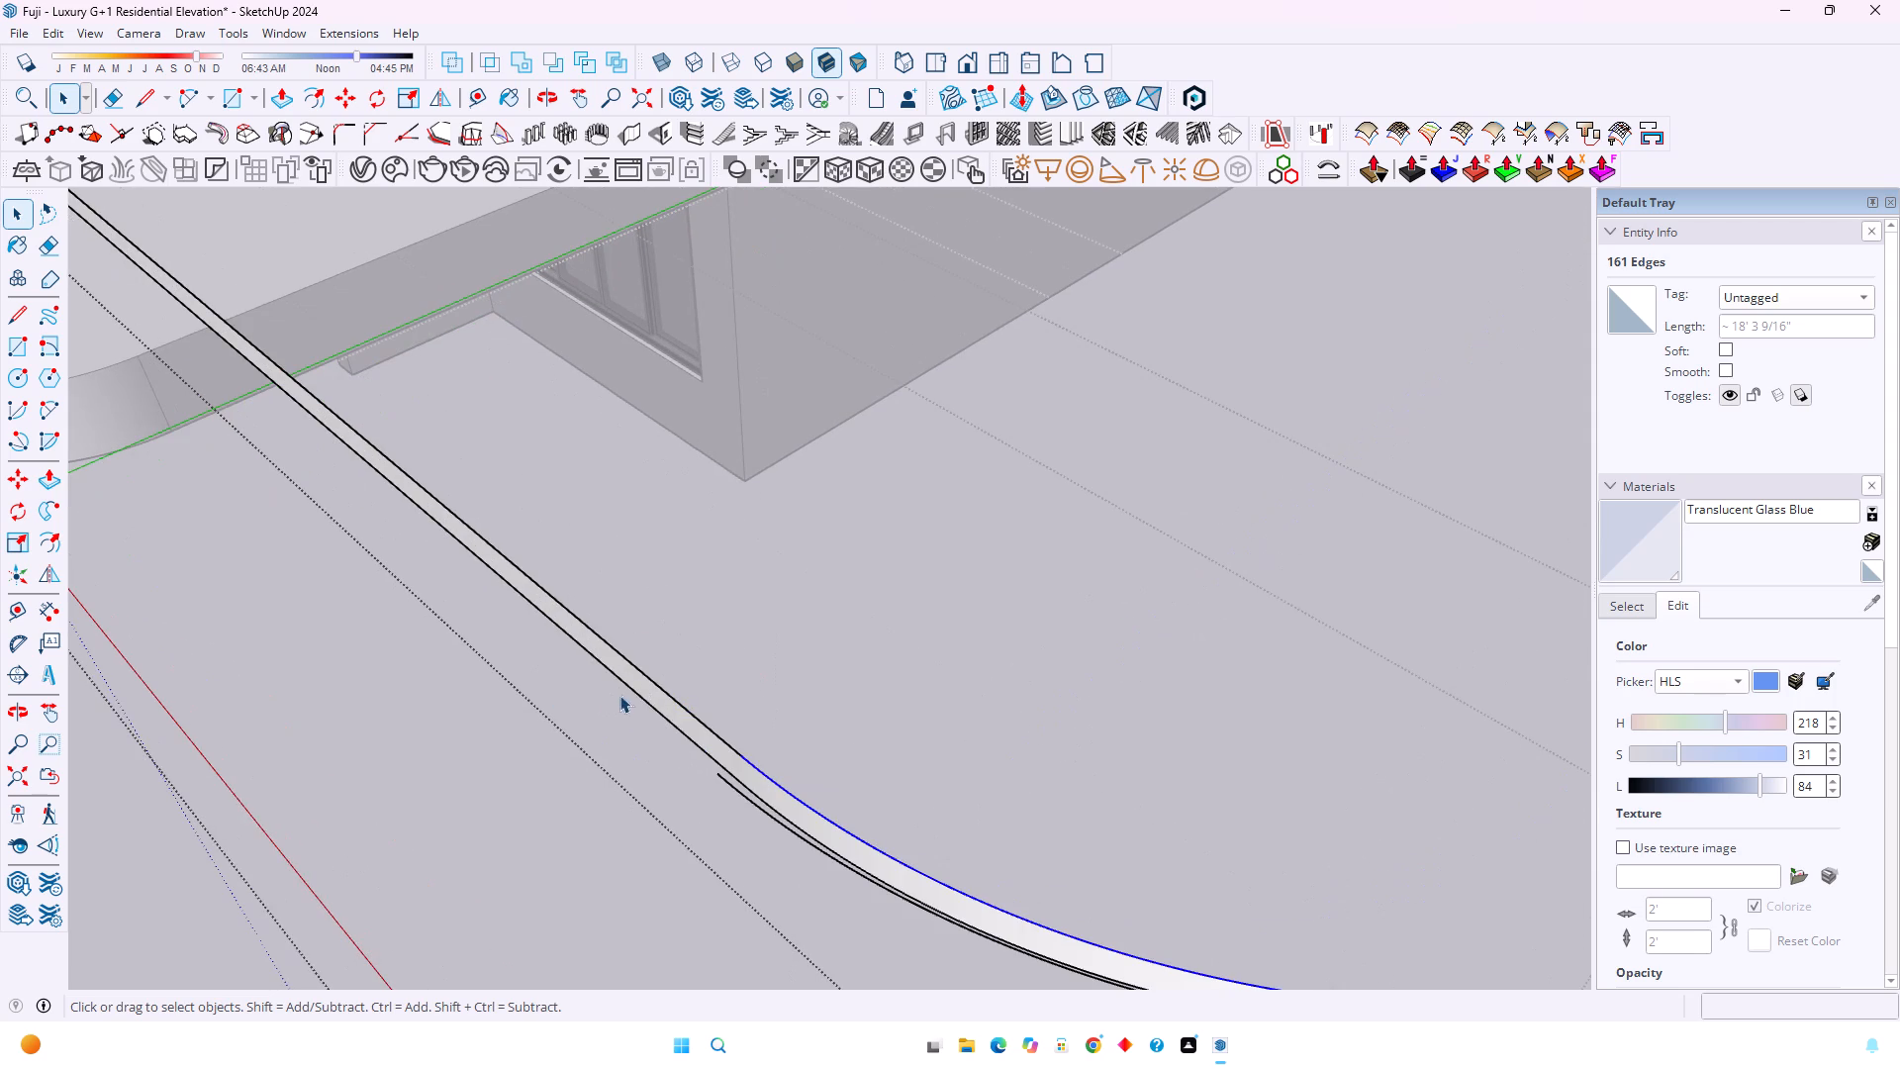
left_click(663, 691)
scroll(663, 691, "down", 9)
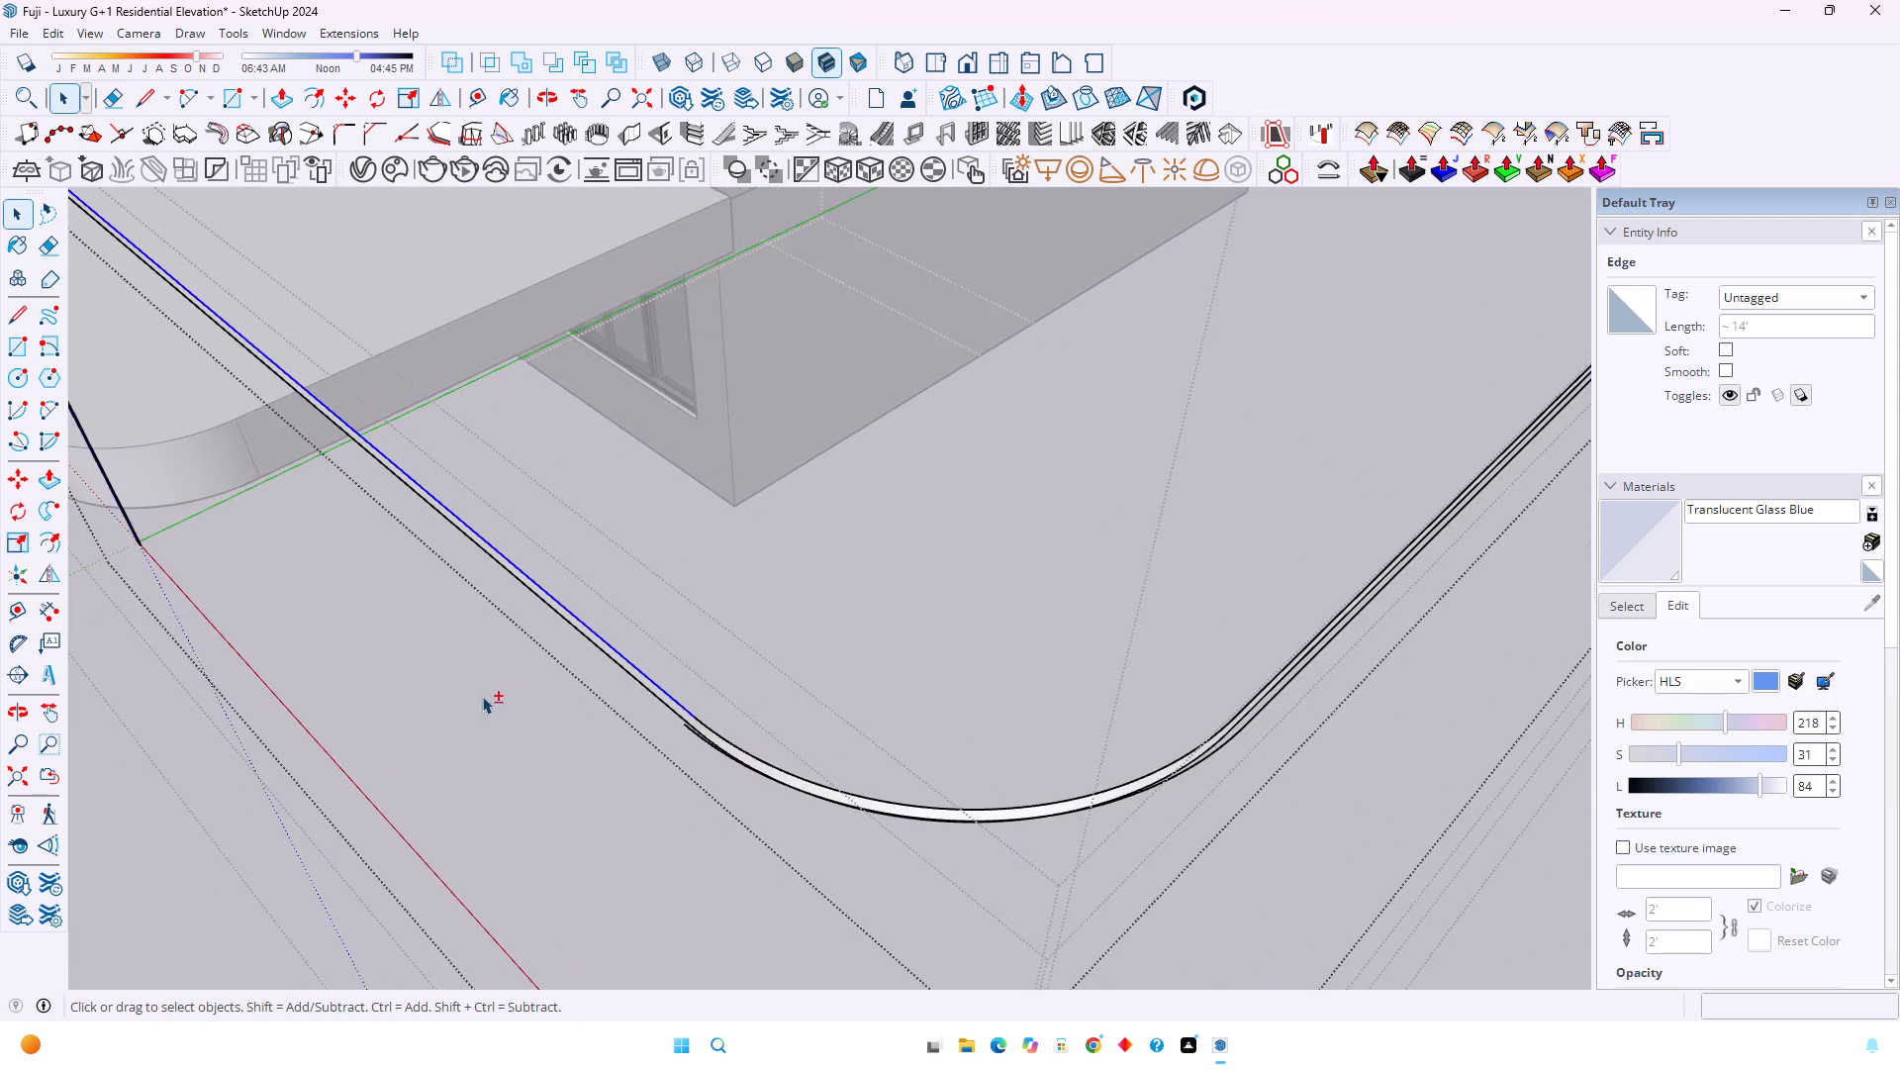
middle_click_drag(482, 696, 1212, 830, "shift")
middle_click(1224, 833, "shift")
scroll(945, 726, "down", 4)
middle_click_drag(695, 691, 865, 854, "shift")
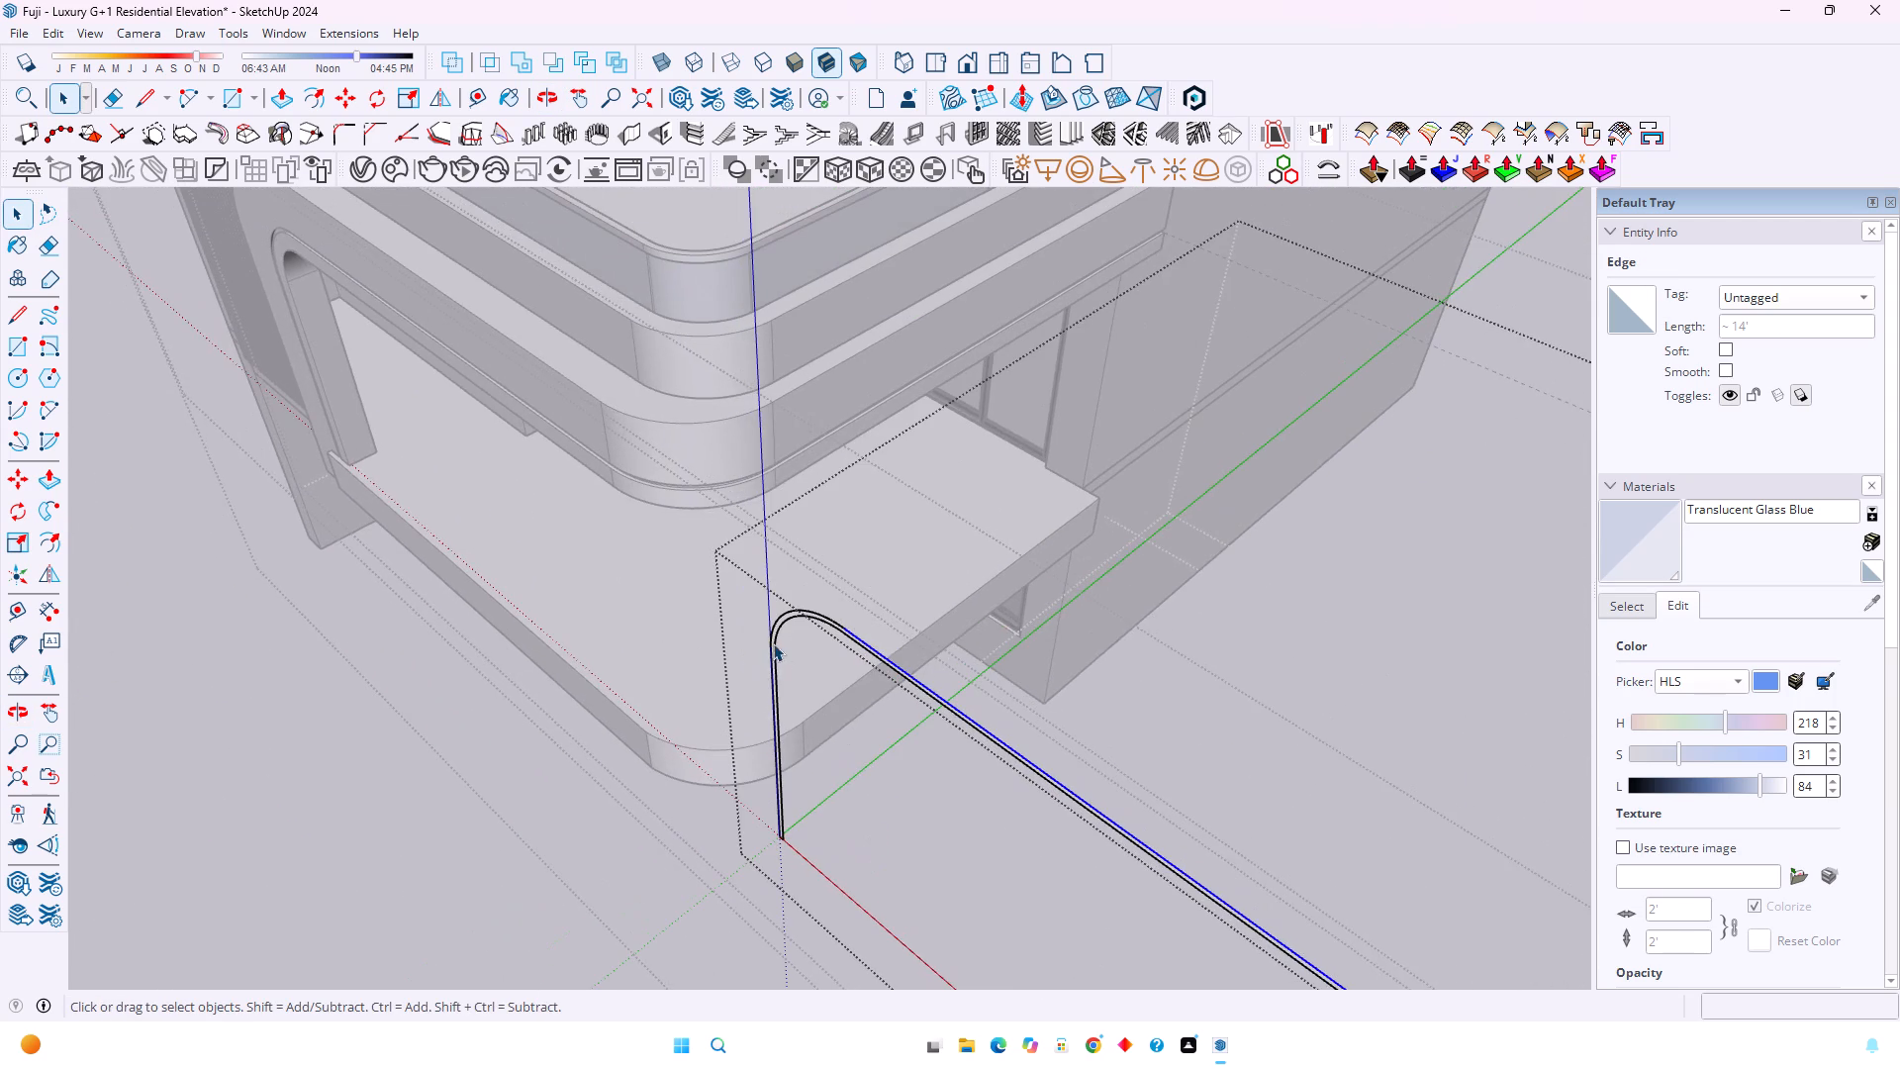
scroll(773, 643, "up", 7)
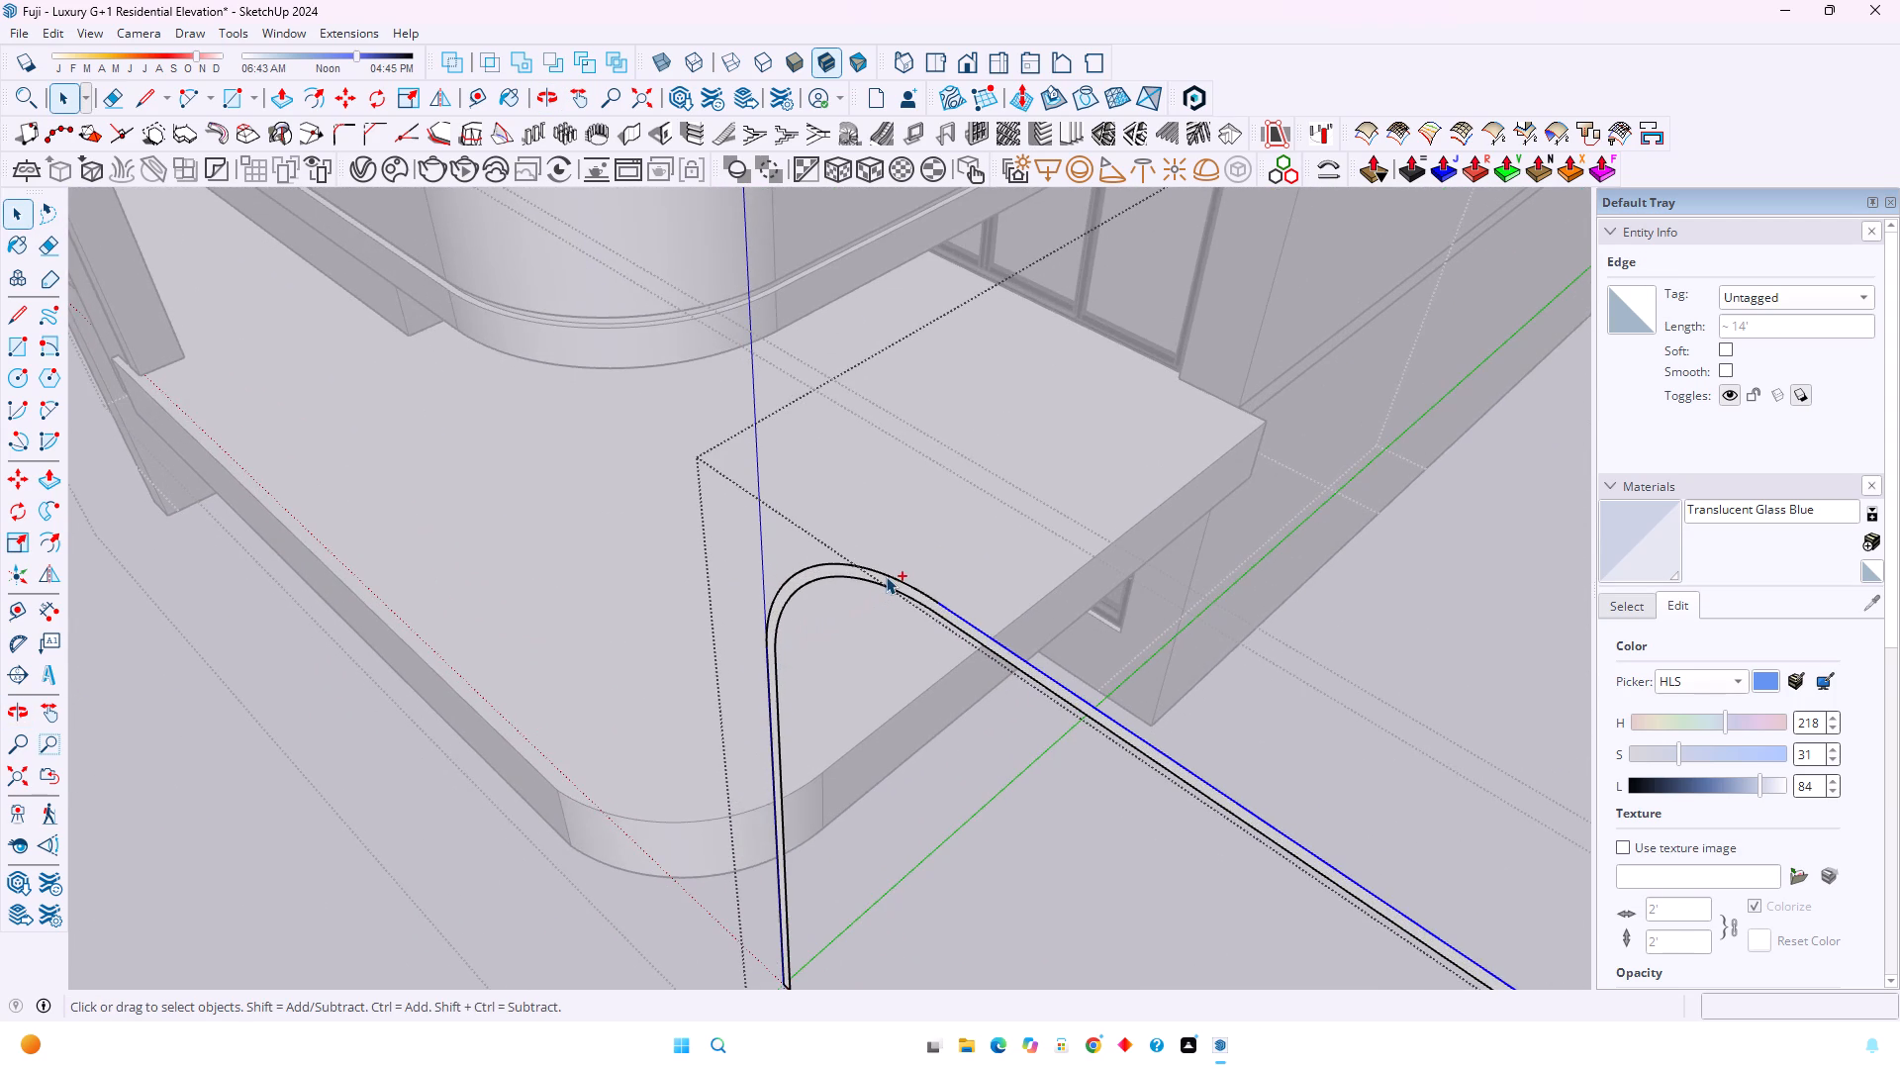
left_click(886, 576, "ctrl")
left_click(769, 676, "ctrl")
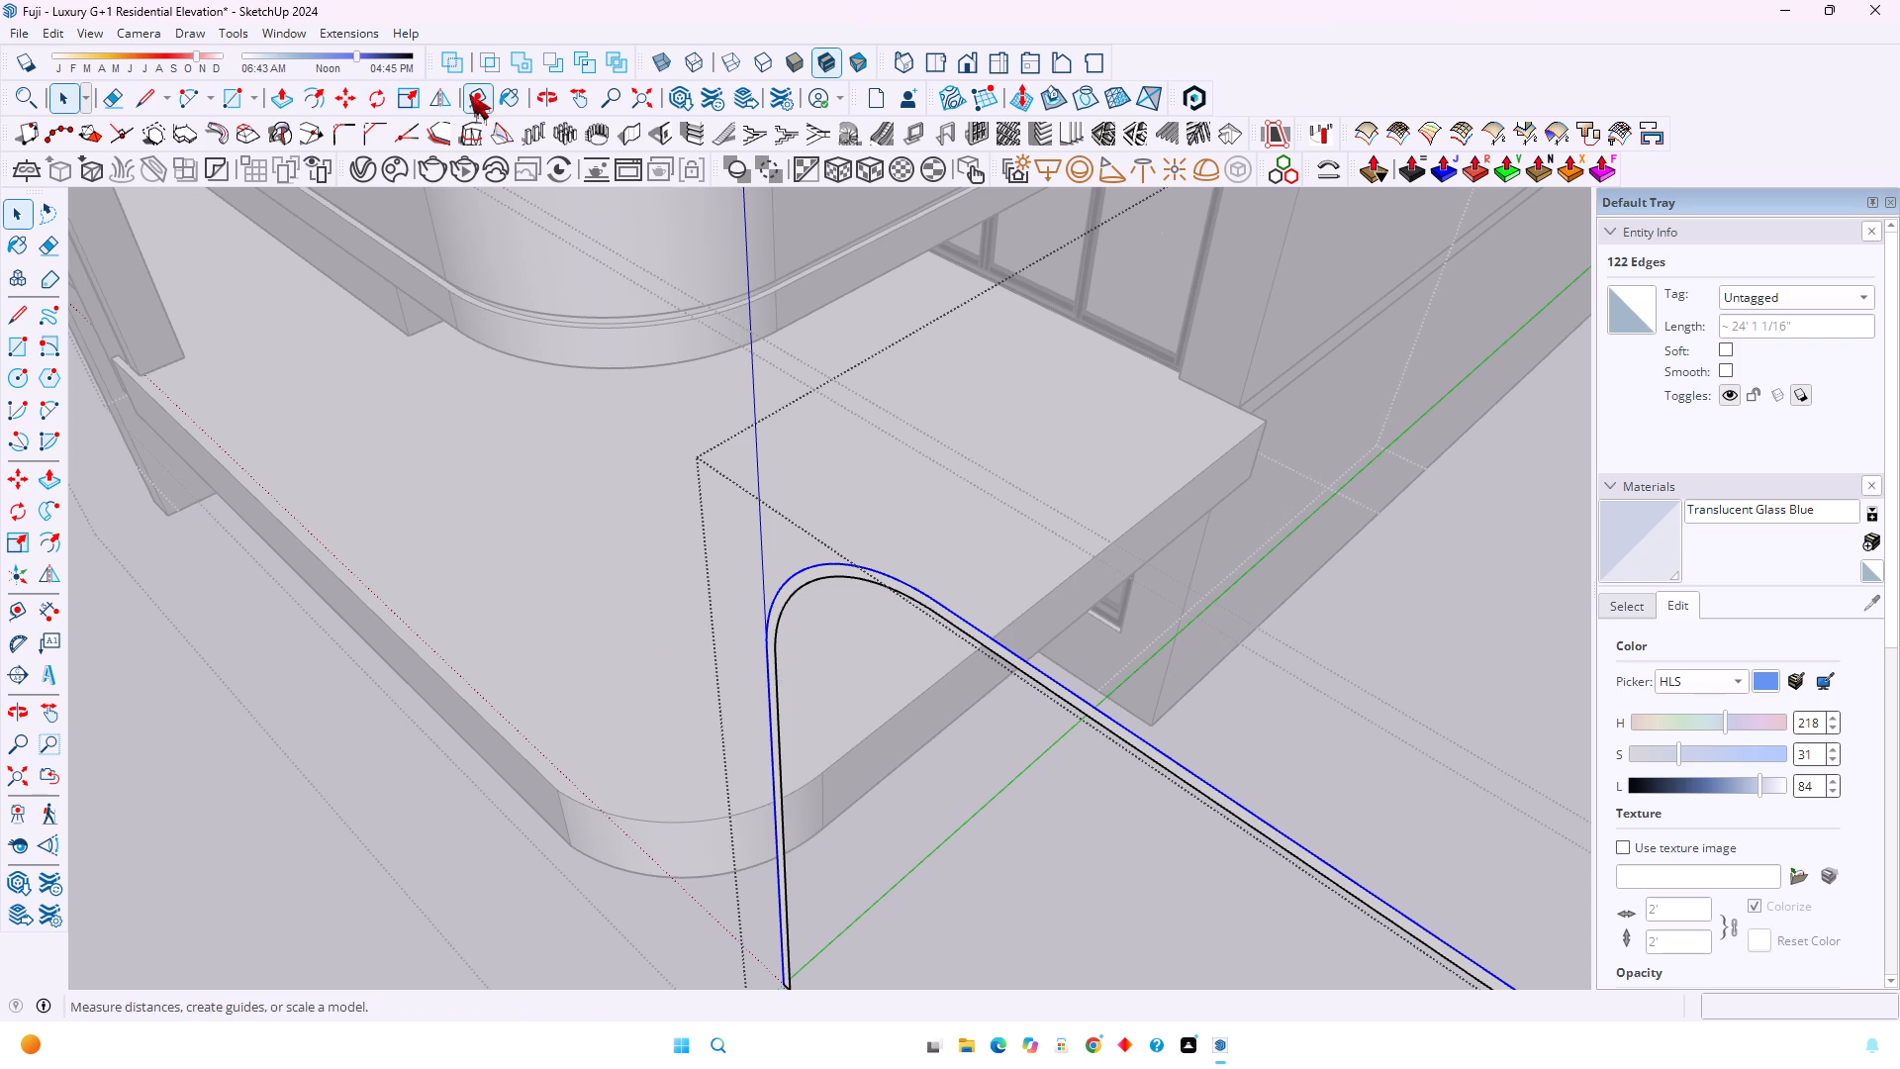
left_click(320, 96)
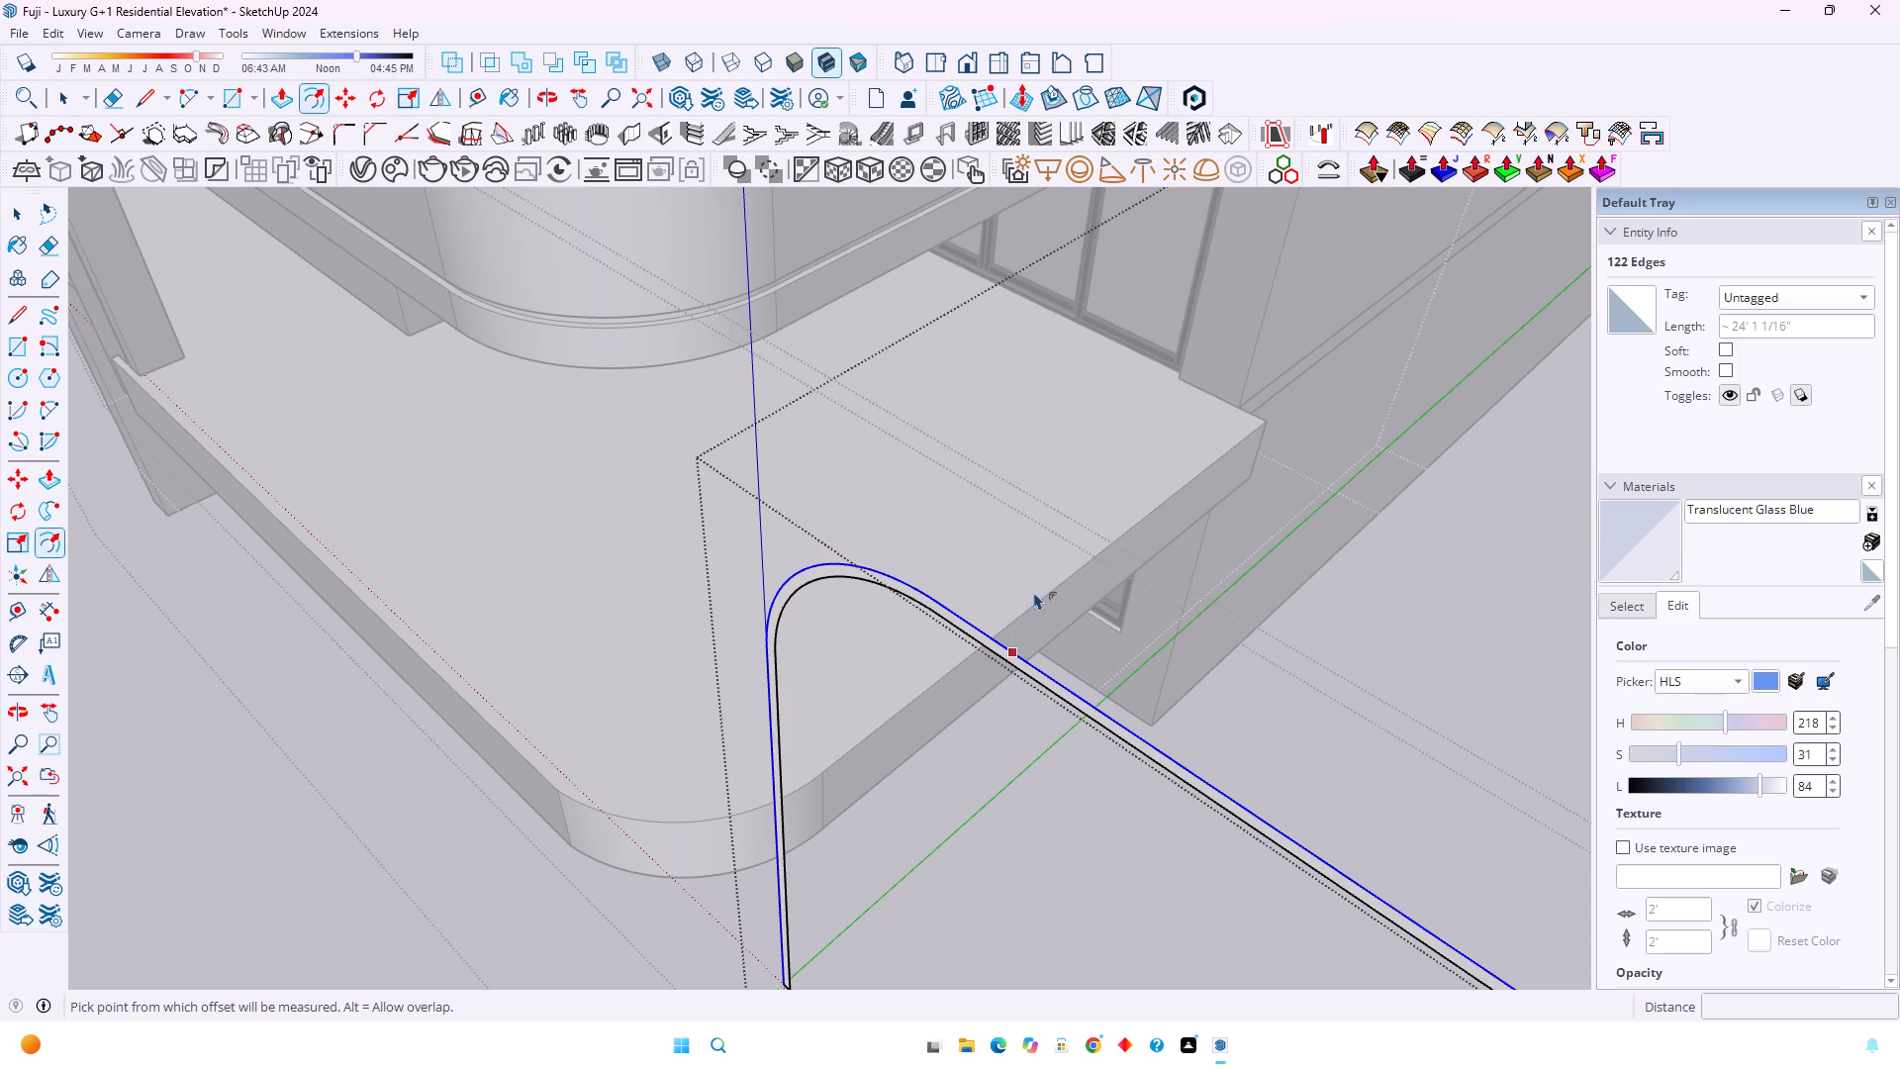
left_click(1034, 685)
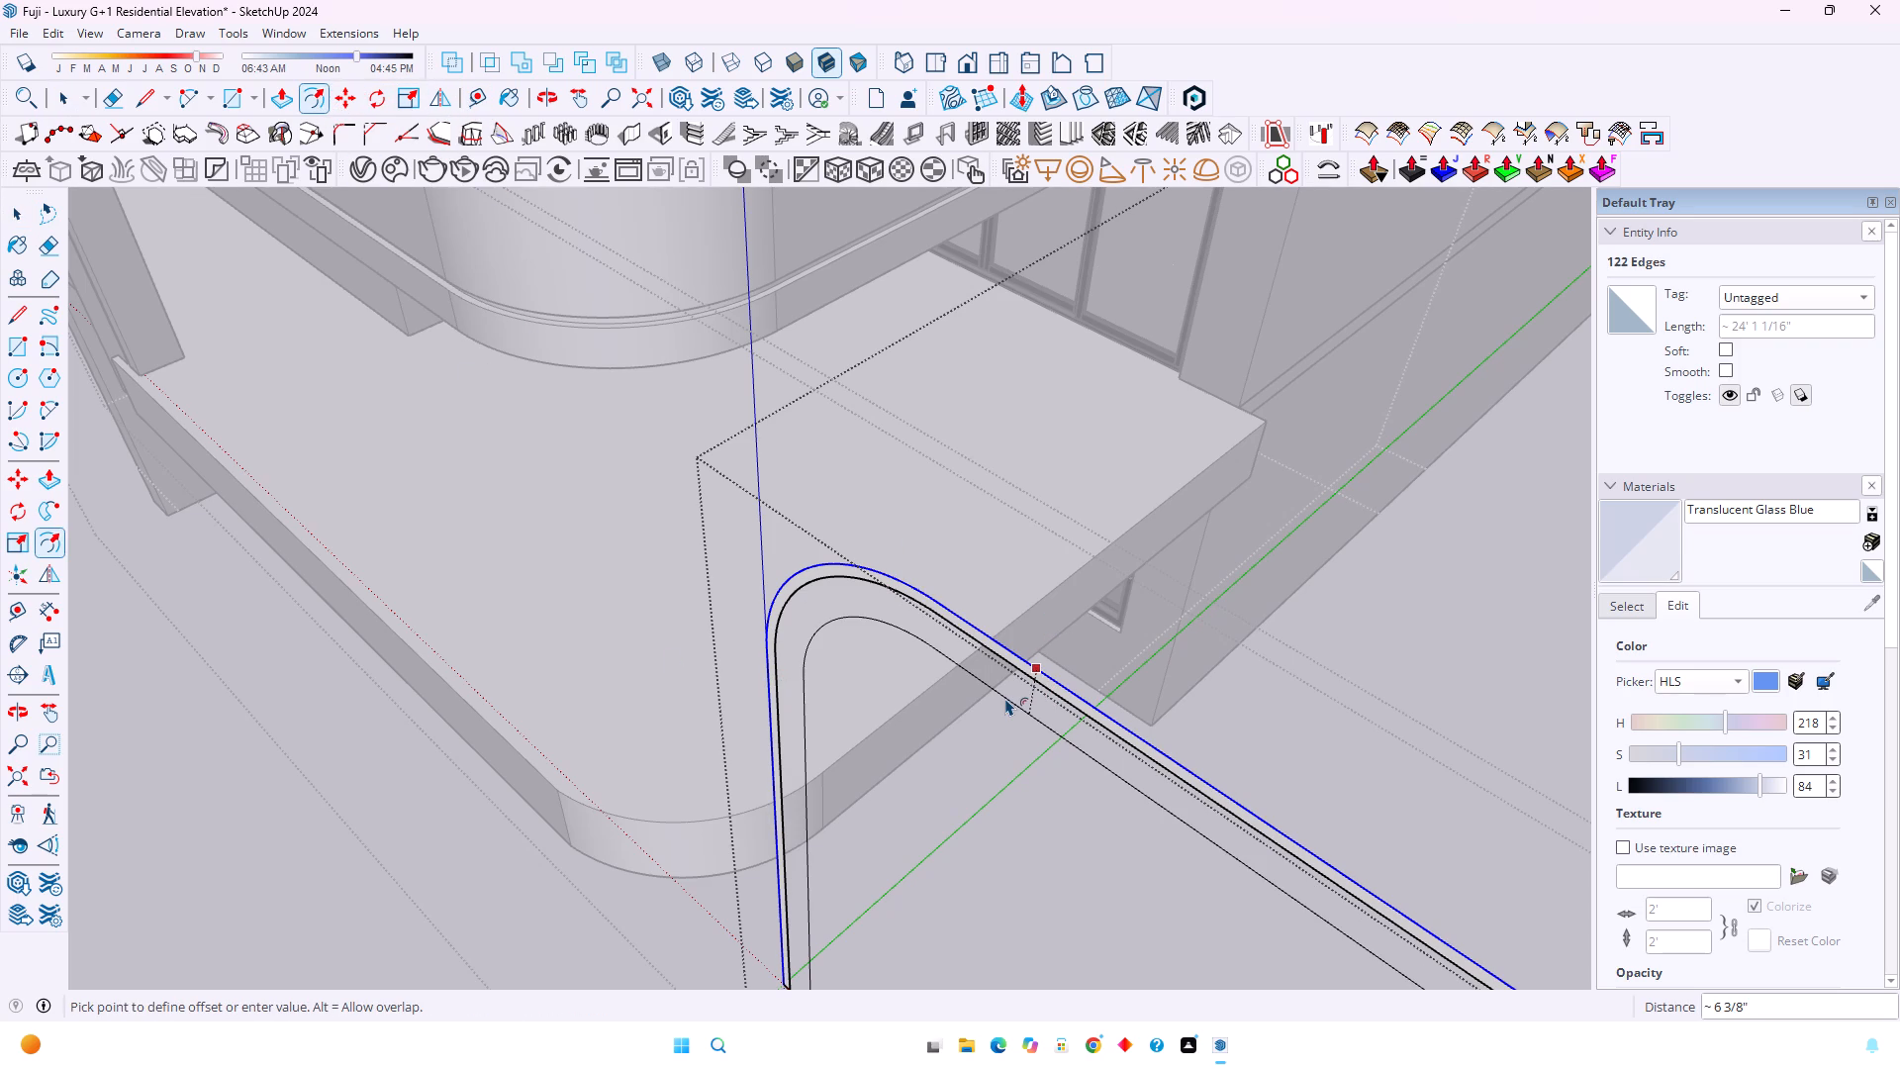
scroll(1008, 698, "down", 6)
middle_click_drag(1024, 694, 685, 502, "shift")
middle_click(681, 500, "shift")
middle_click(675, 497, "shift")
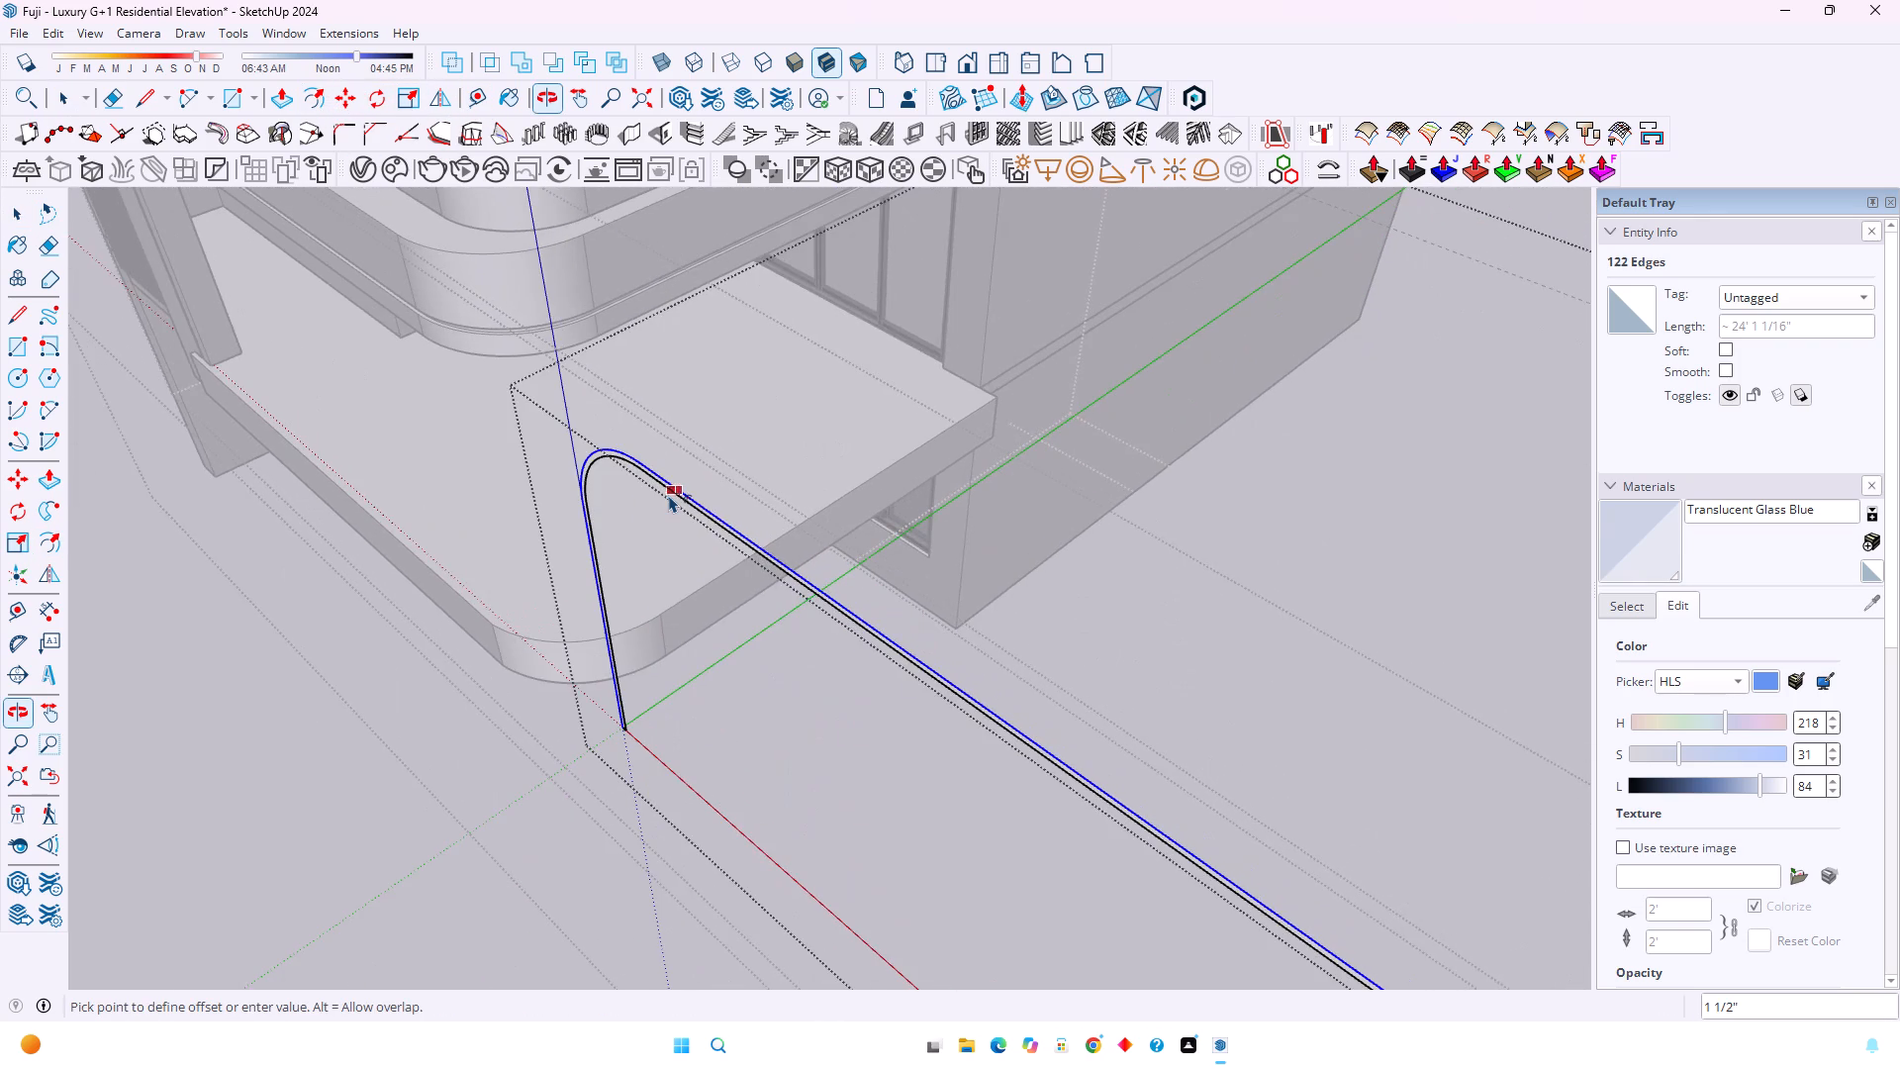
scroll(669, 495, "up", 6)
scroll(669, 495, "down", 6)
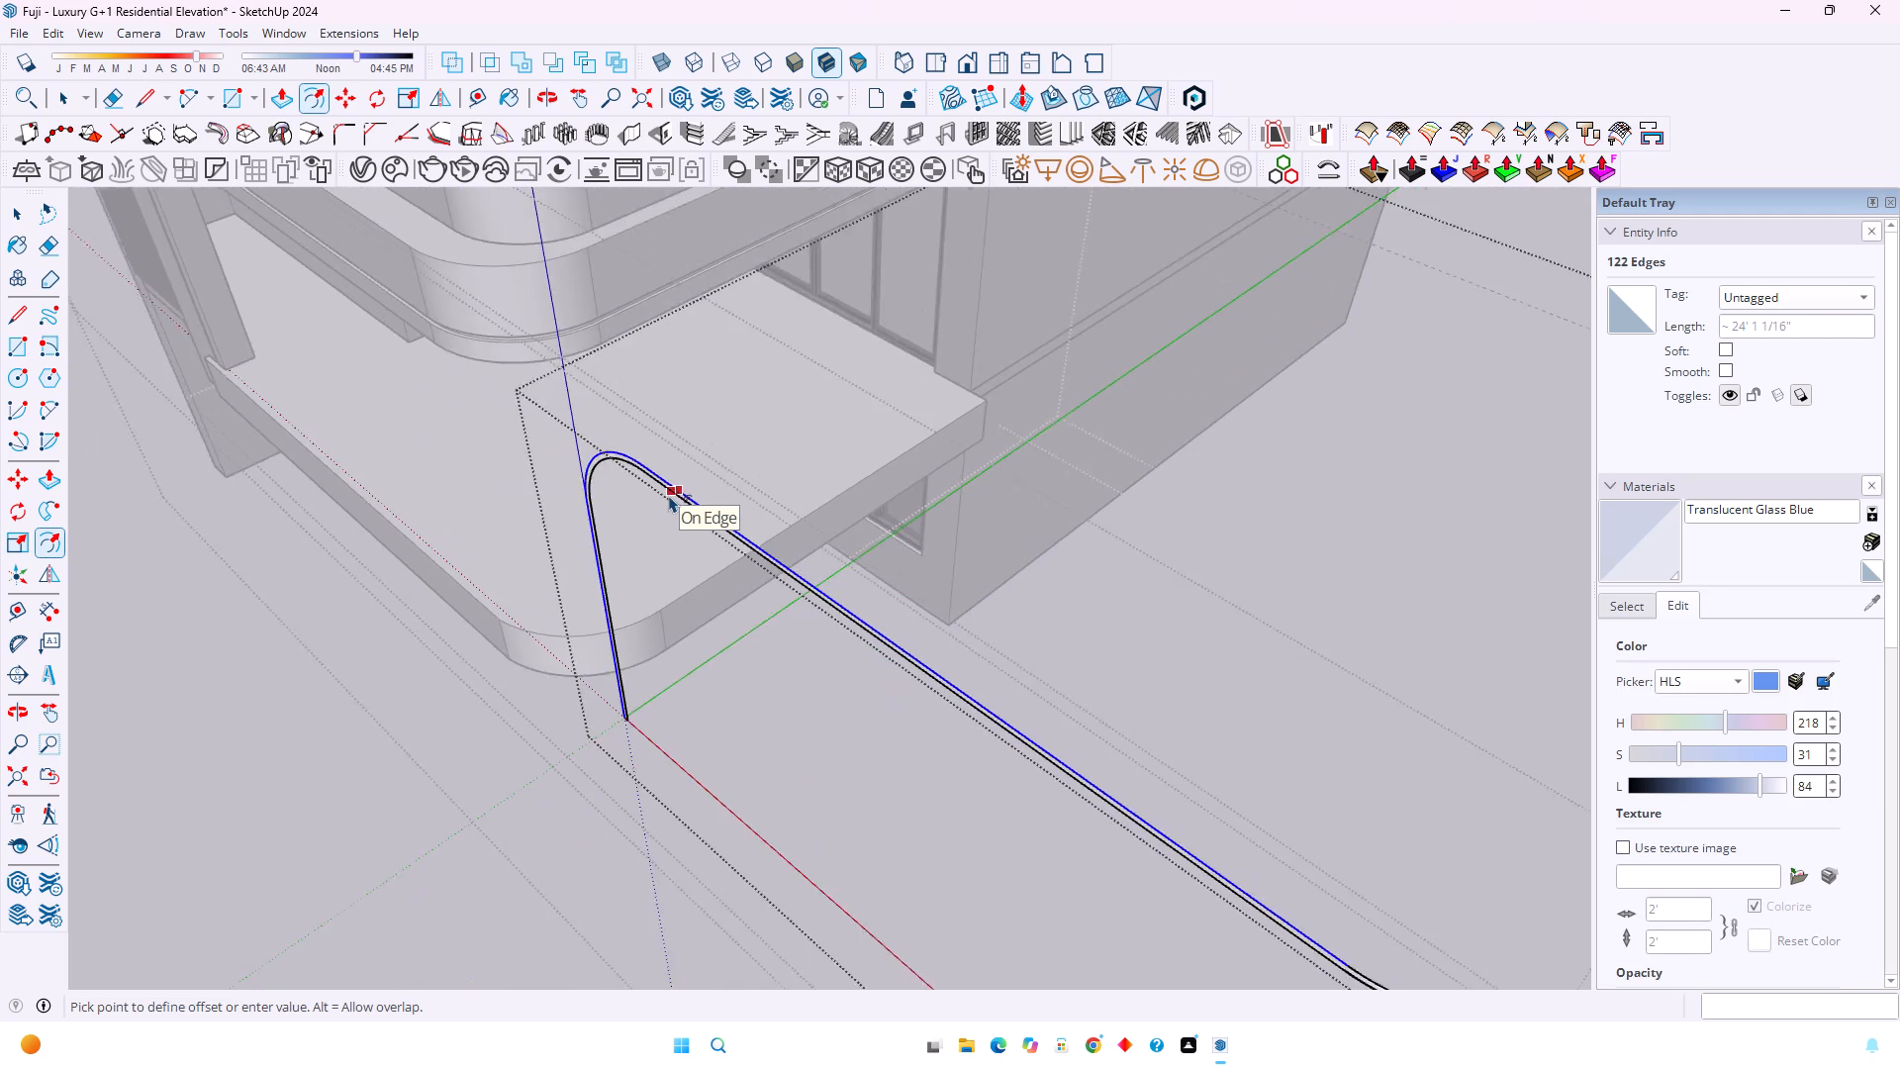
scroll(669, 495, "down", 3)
Copy the selected straight-run, arch and upright edges 1" outward so they meet the end of the corner's offset curve.
key("m")
scroll(1167, 894, "up", 4)
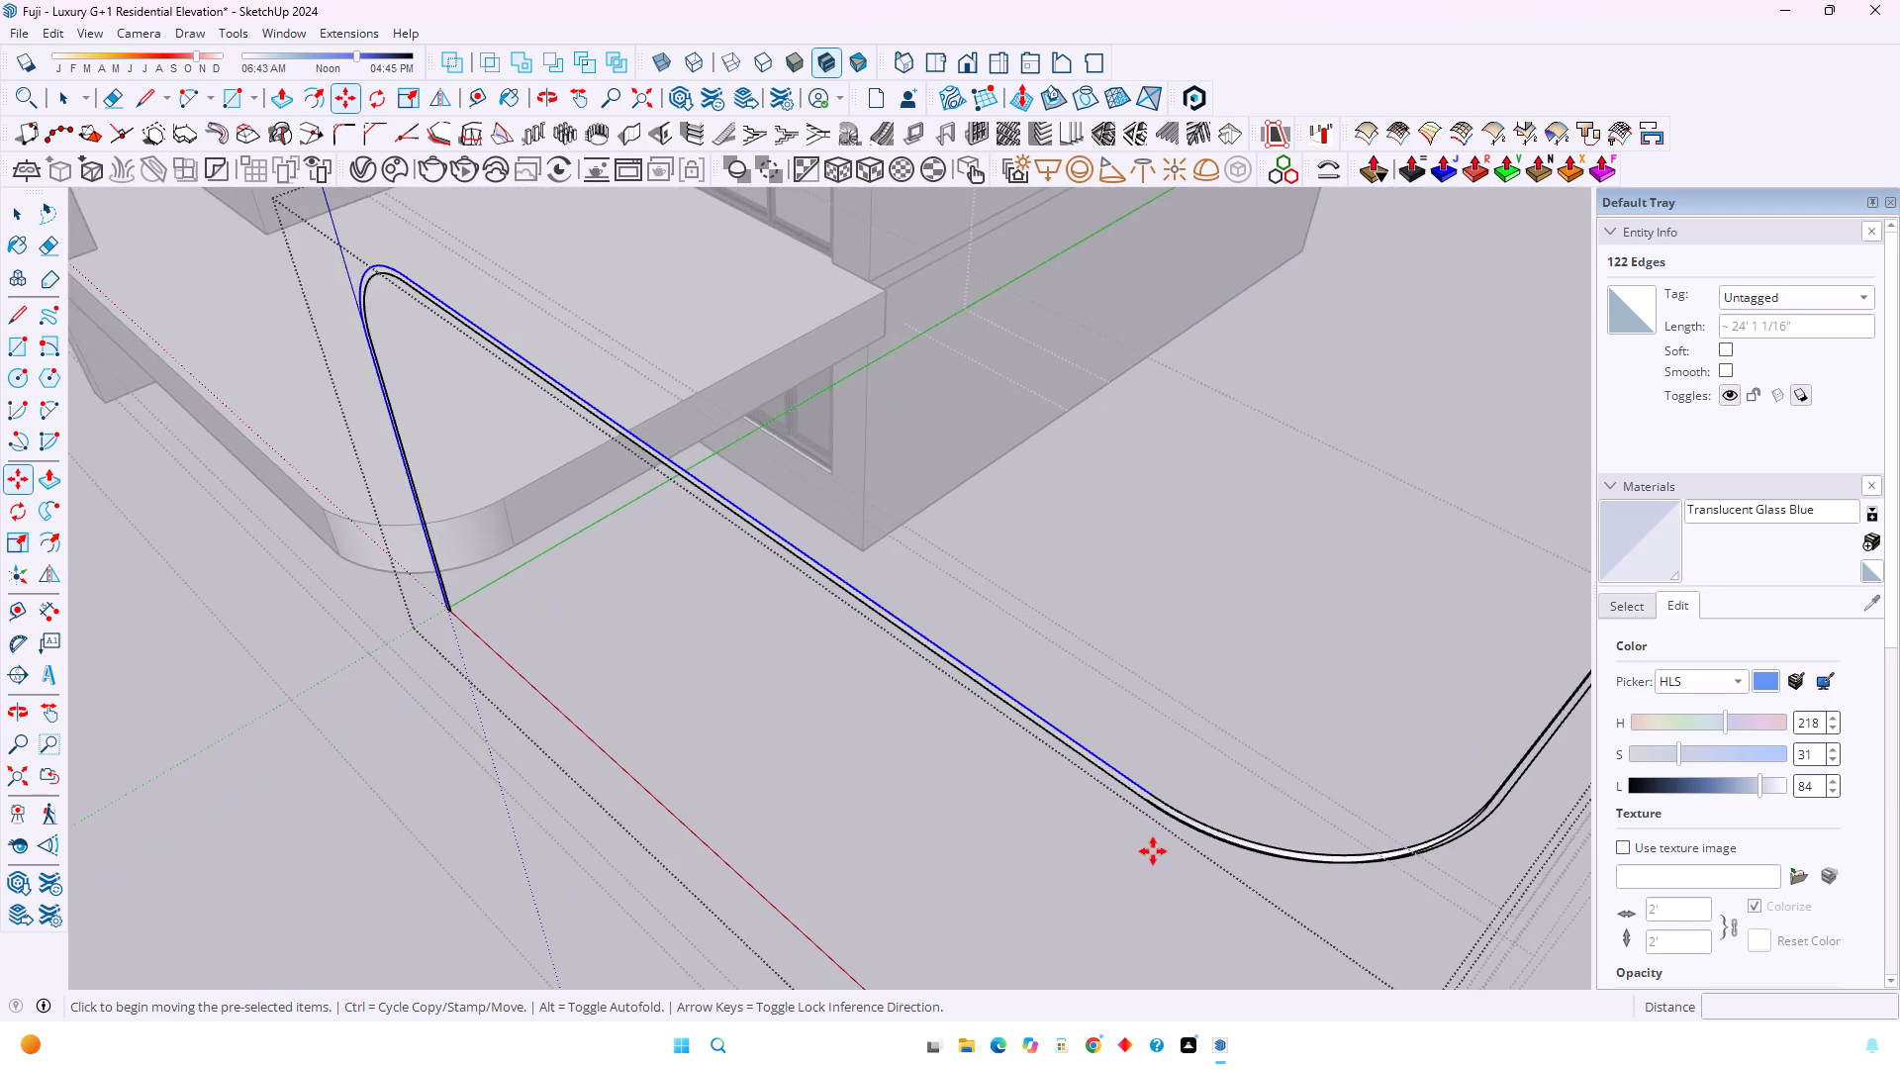
scroll(1163, 807, "up", 11)
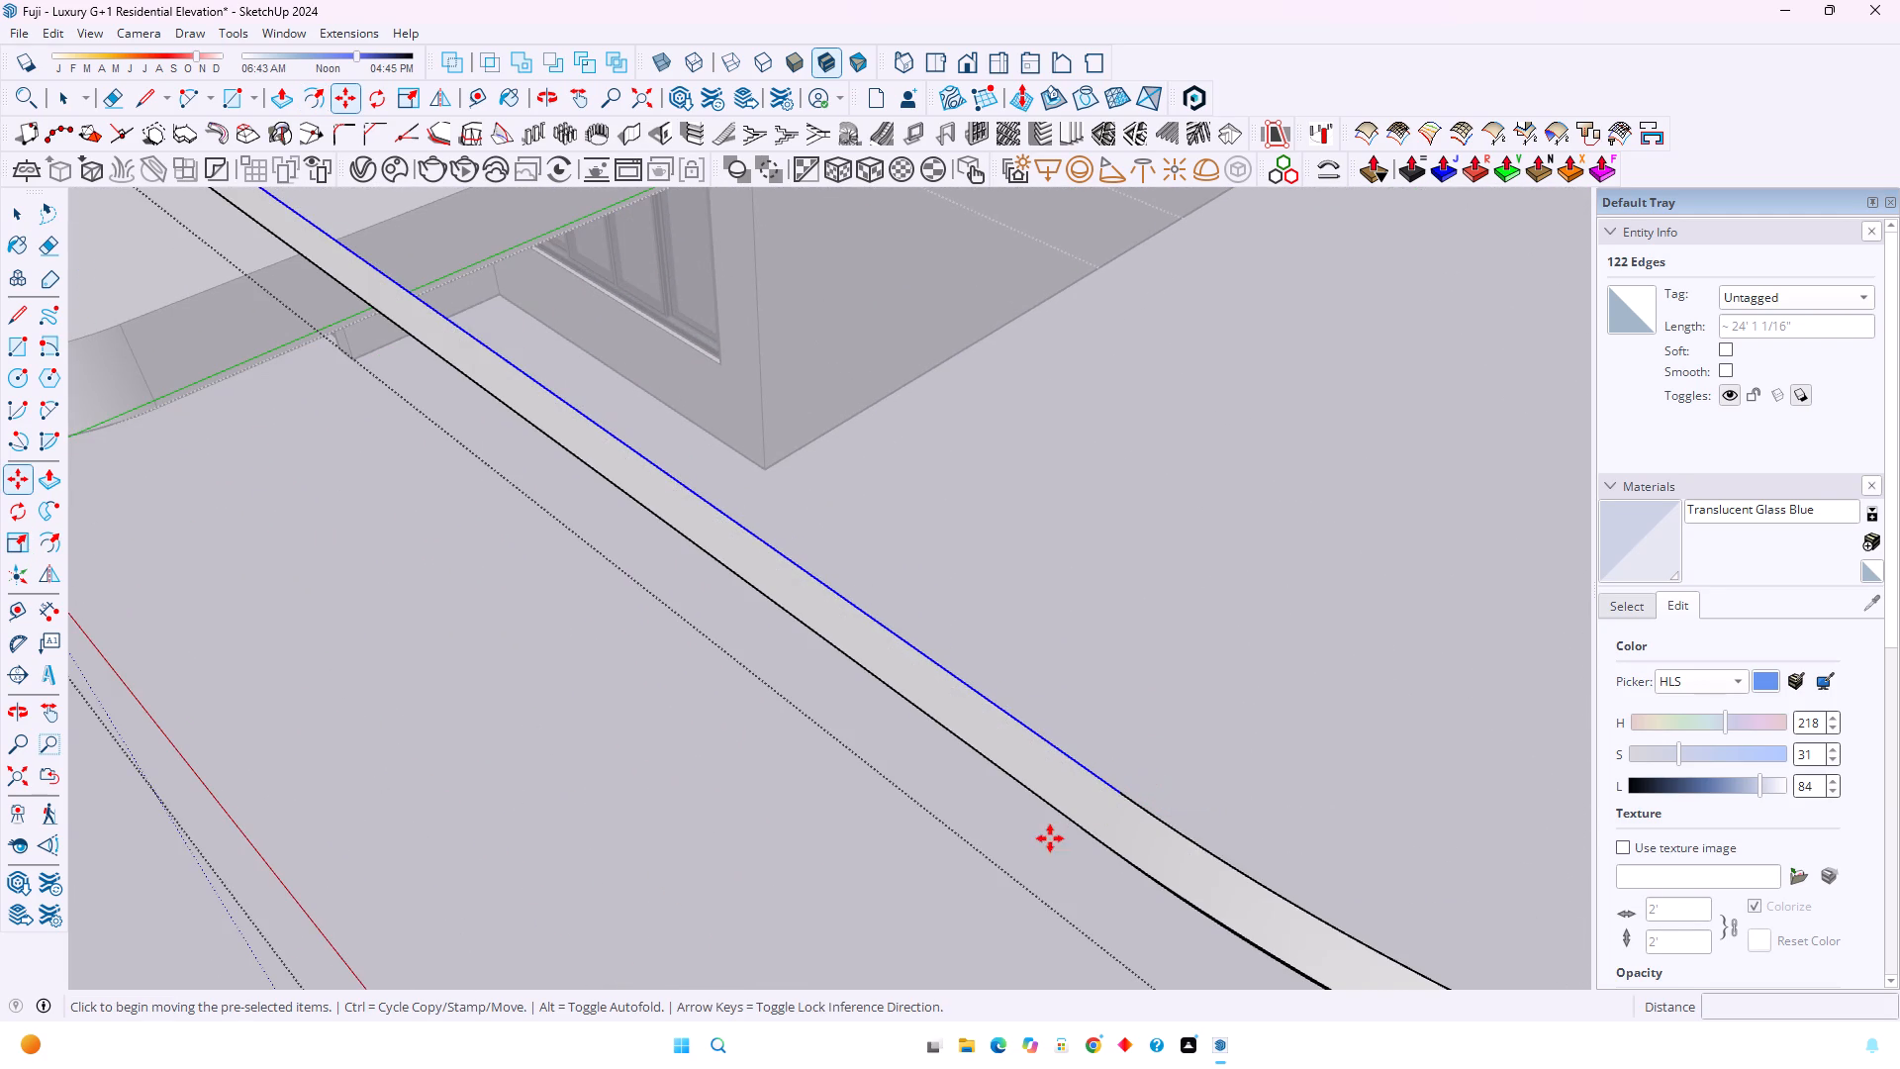
middle_click_drag(1040, 833, 930, 812)
middle_click(903, 812)
left_click(1060, 828)
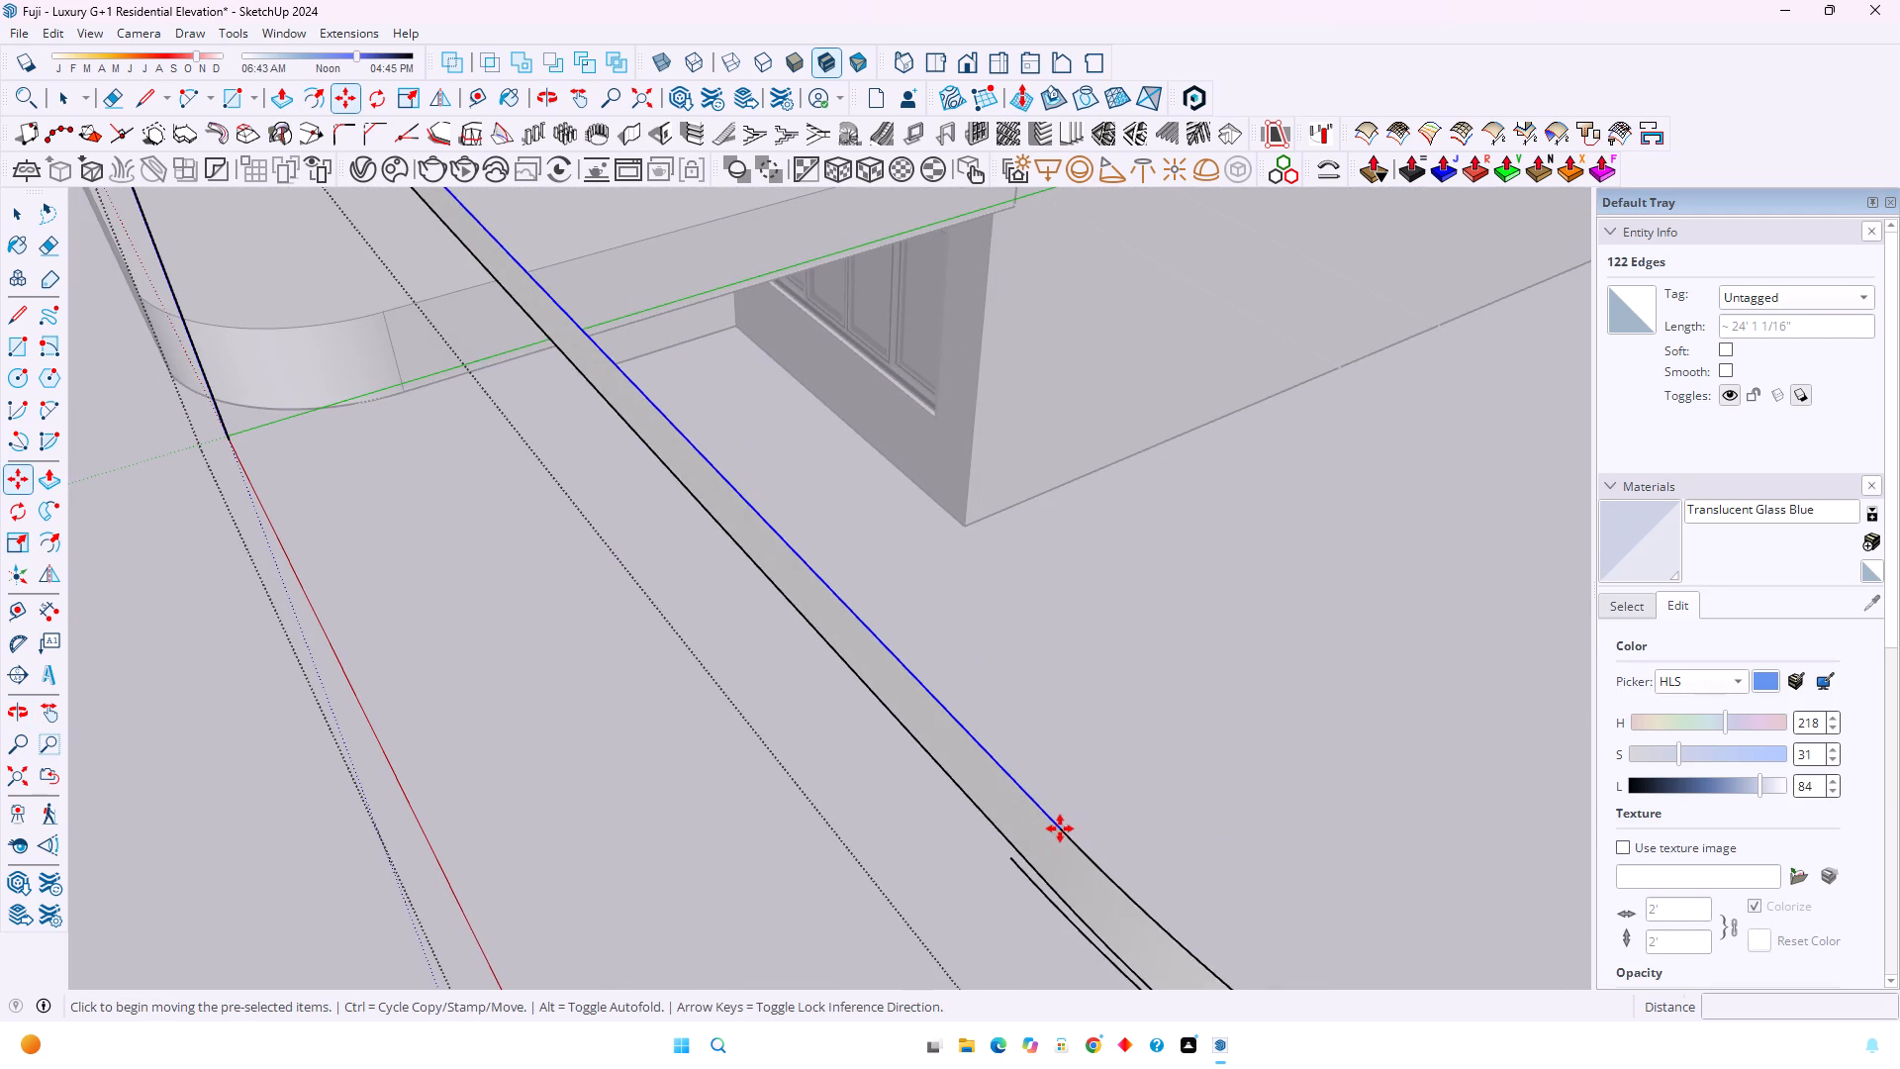
left_click(1010, 858)
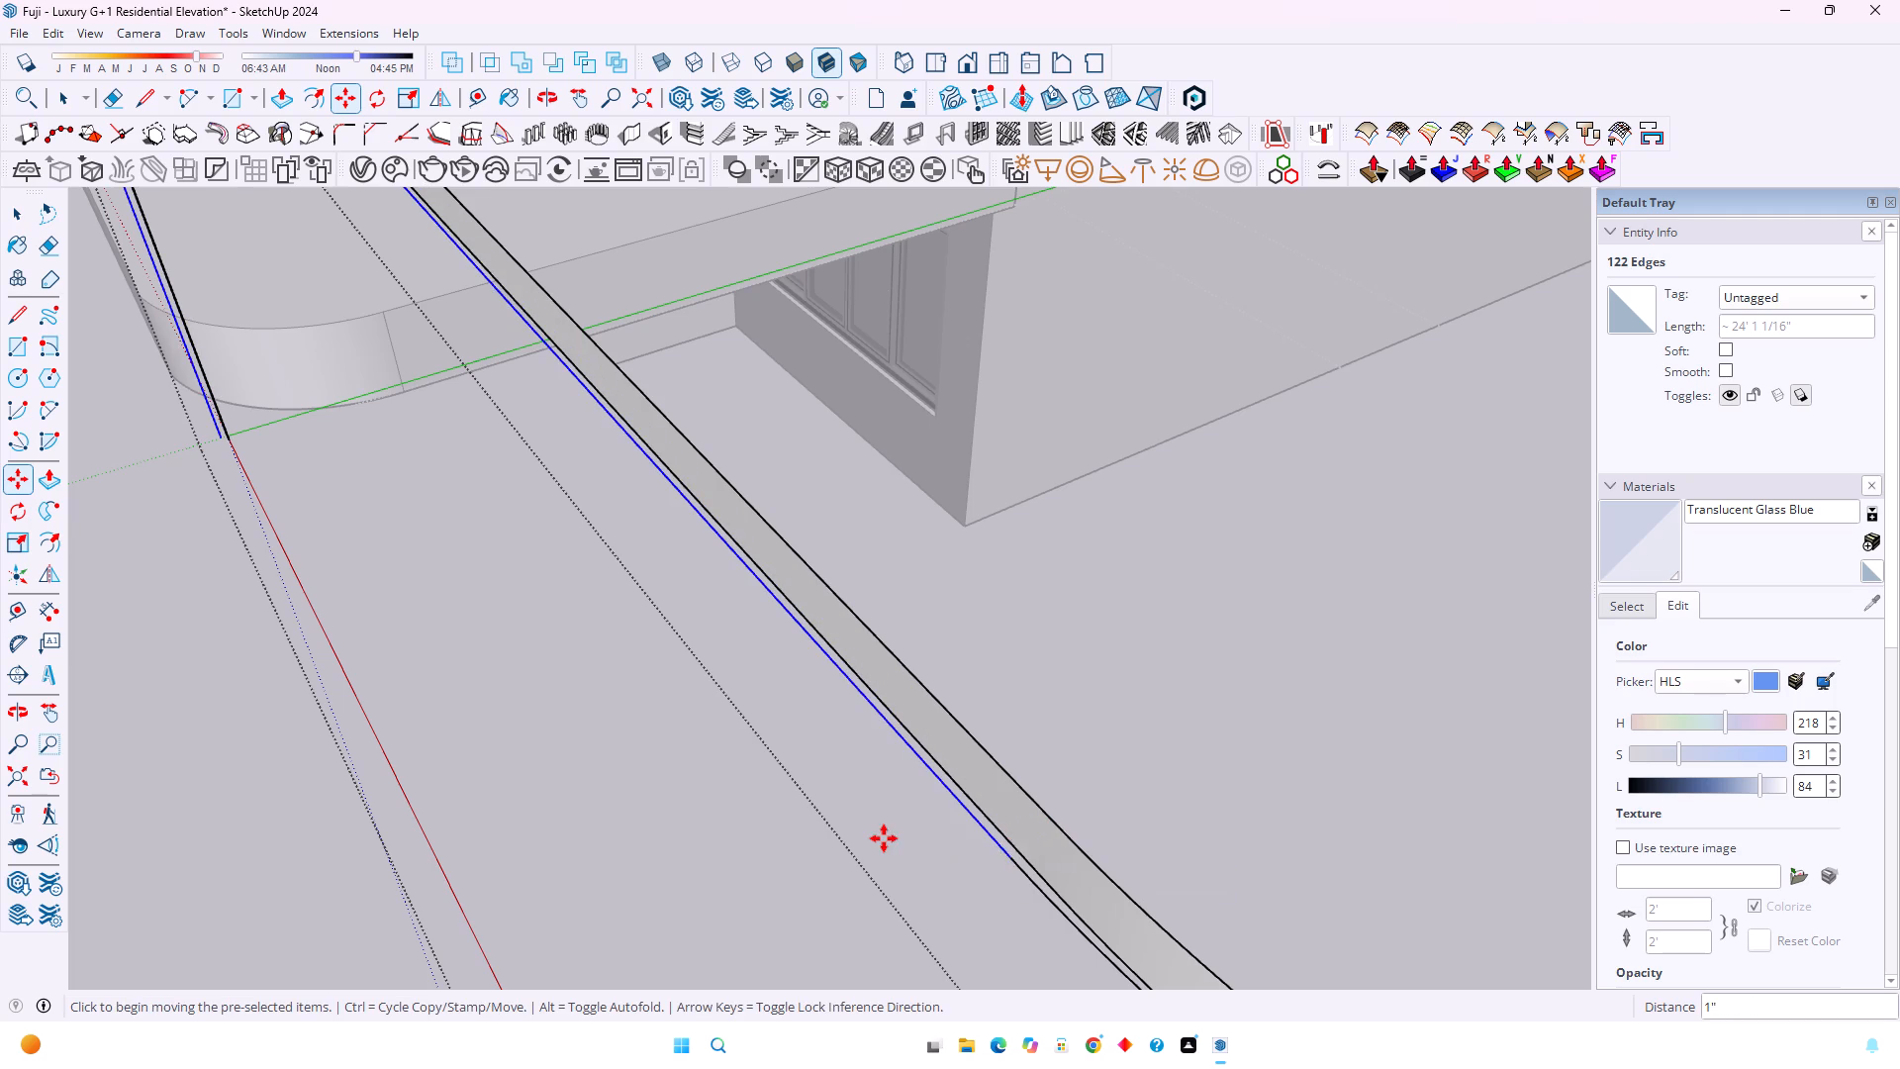
Draw a 1" closing line at the far straight run's free end, from the offset edge's endpoint to the strip's upper corner.
scroll(883, 836, "down", 14)
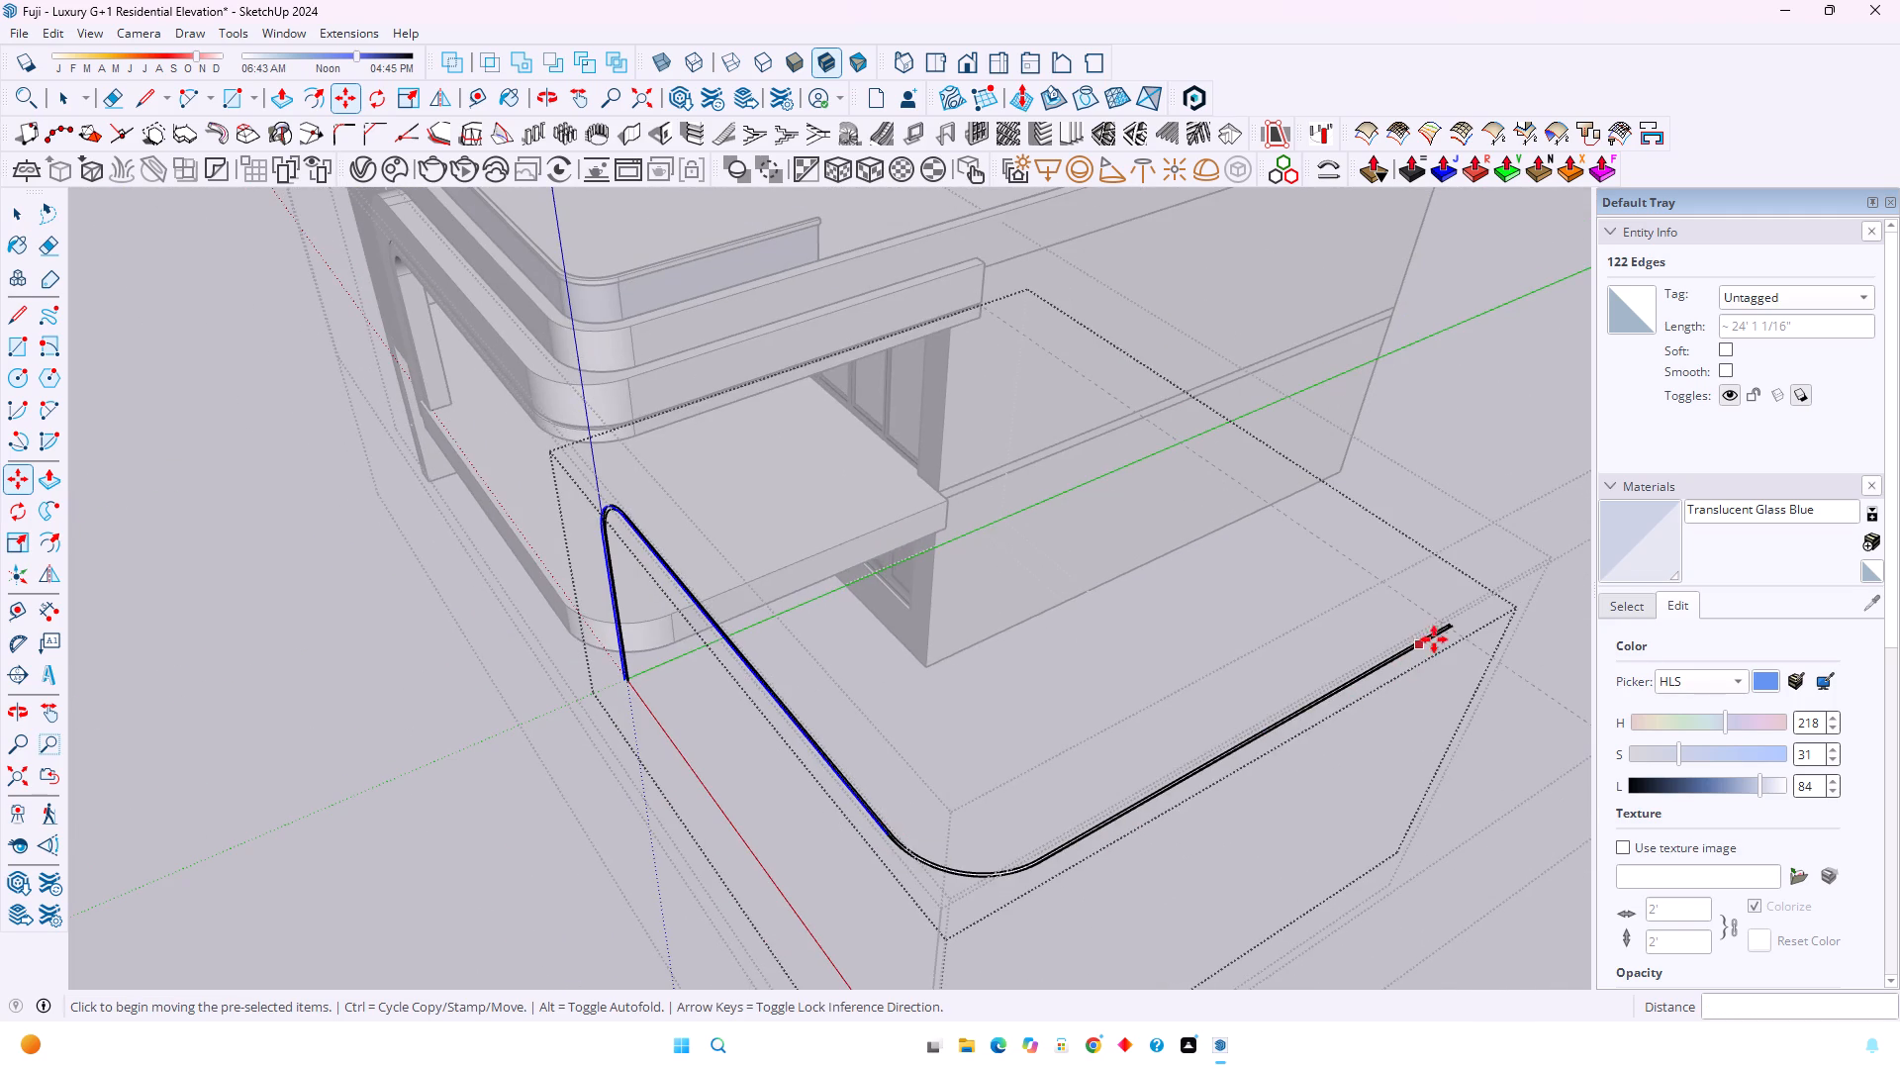
scroll(1438, 635, "up", 14)
middle_click_drag(1462, 630, 1257, 641)
middle_click(1257, 641)
scroll(1206, 623, "down", 2)
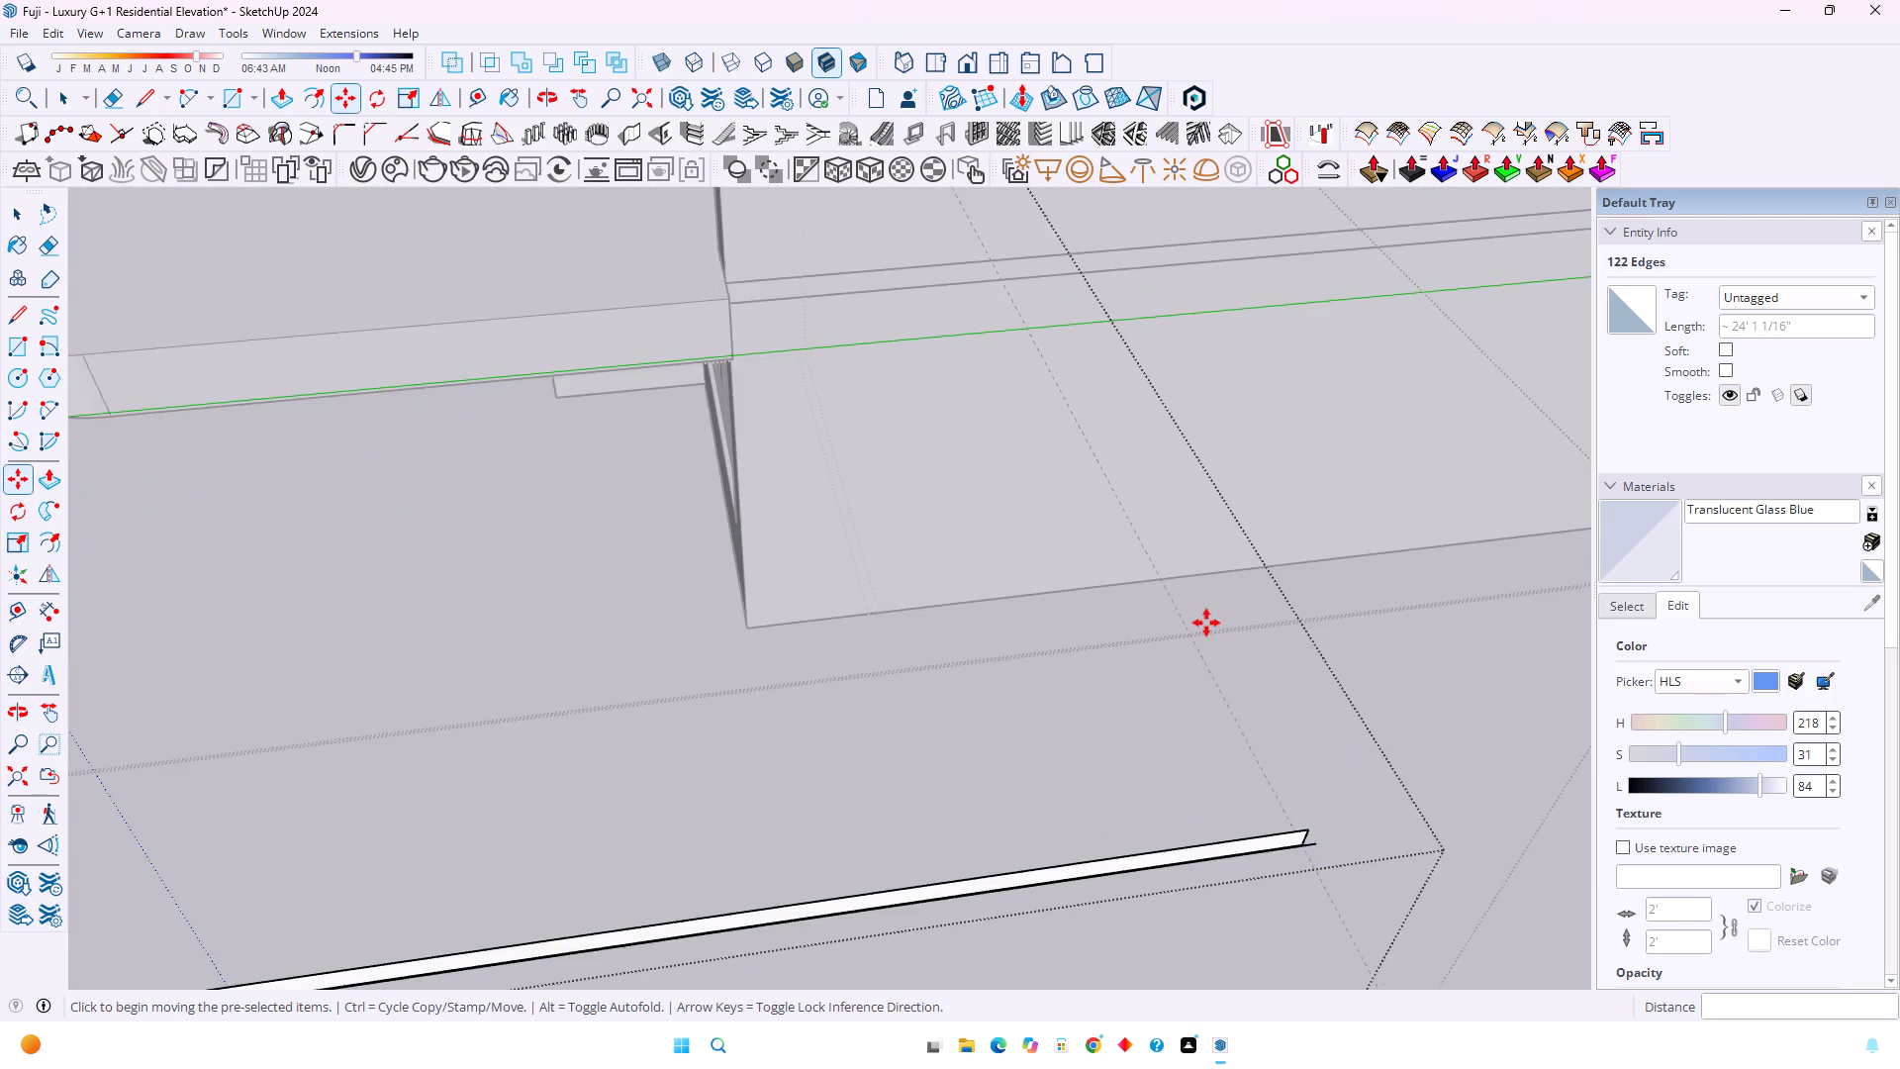
scroll(1285, 834, "up", 3)
key("m")
scroll(1307, 754, "up", 4)
key("l")
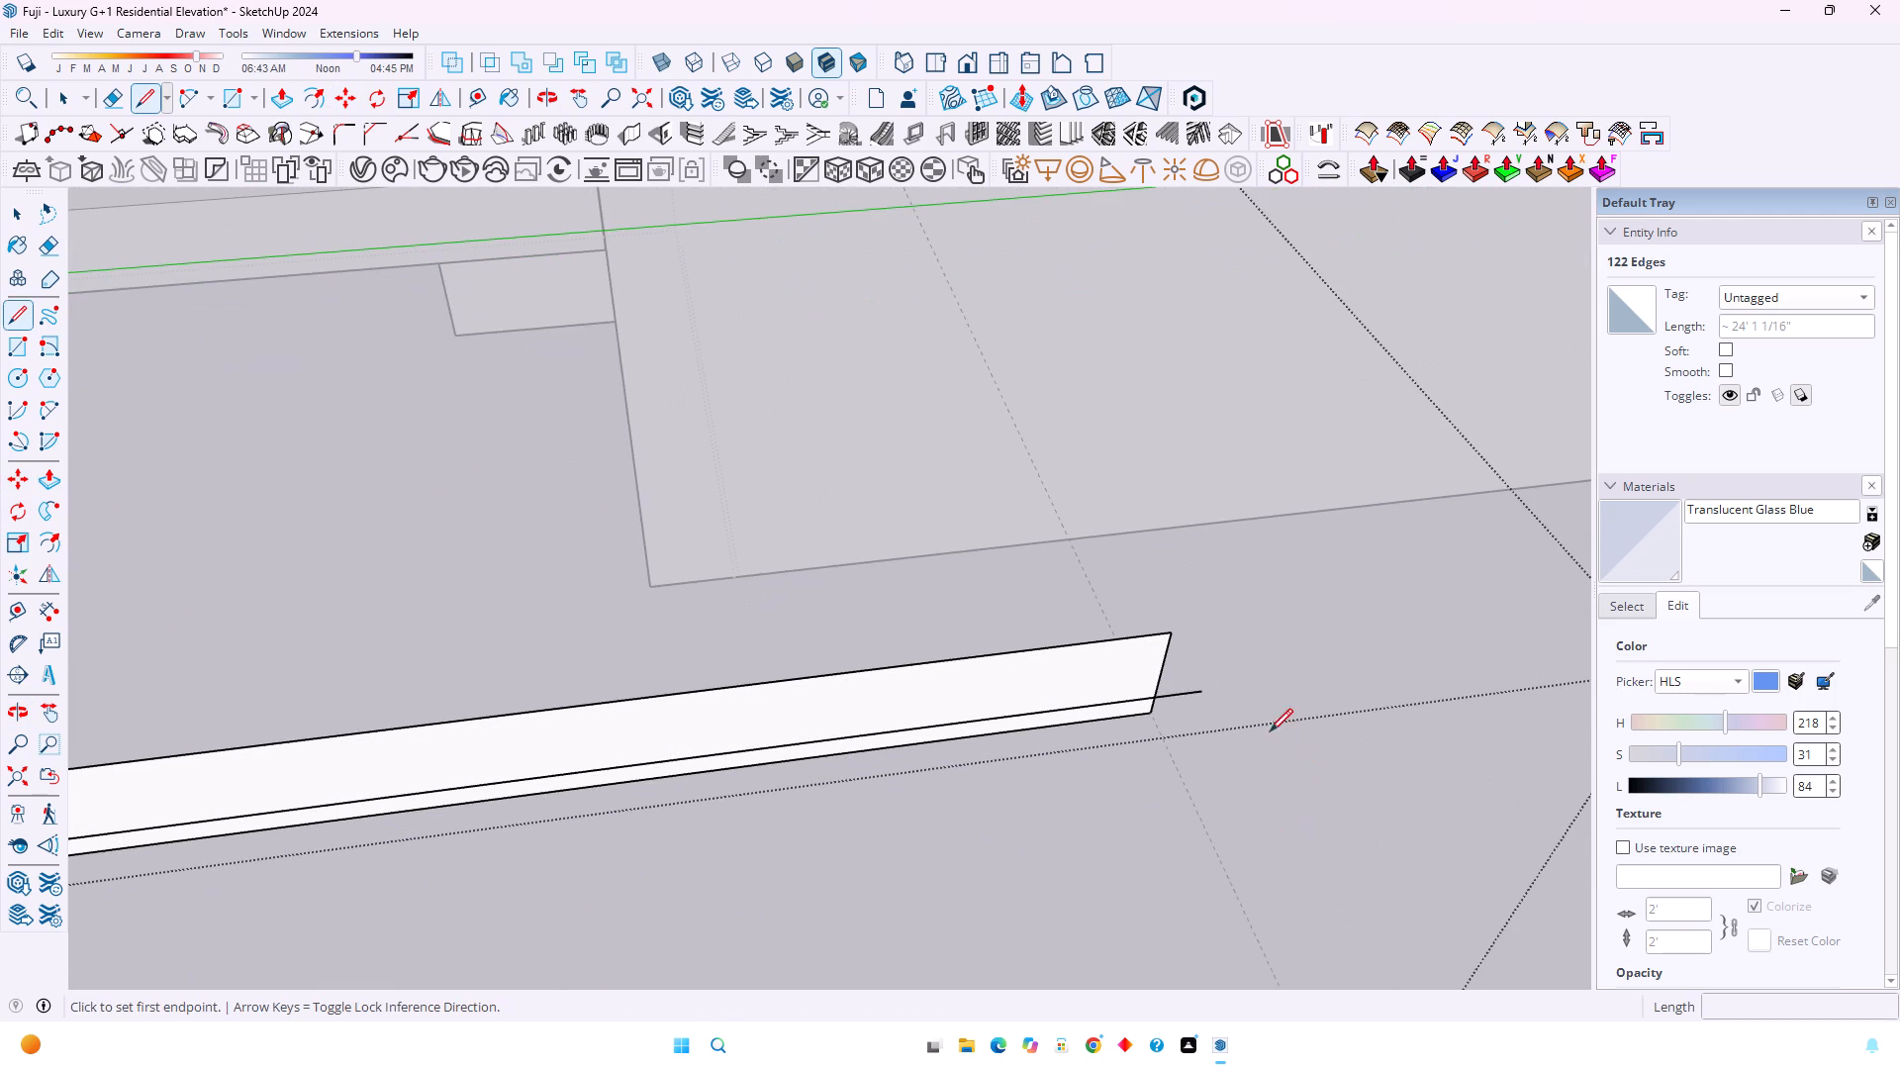
left_click(1204, 689)
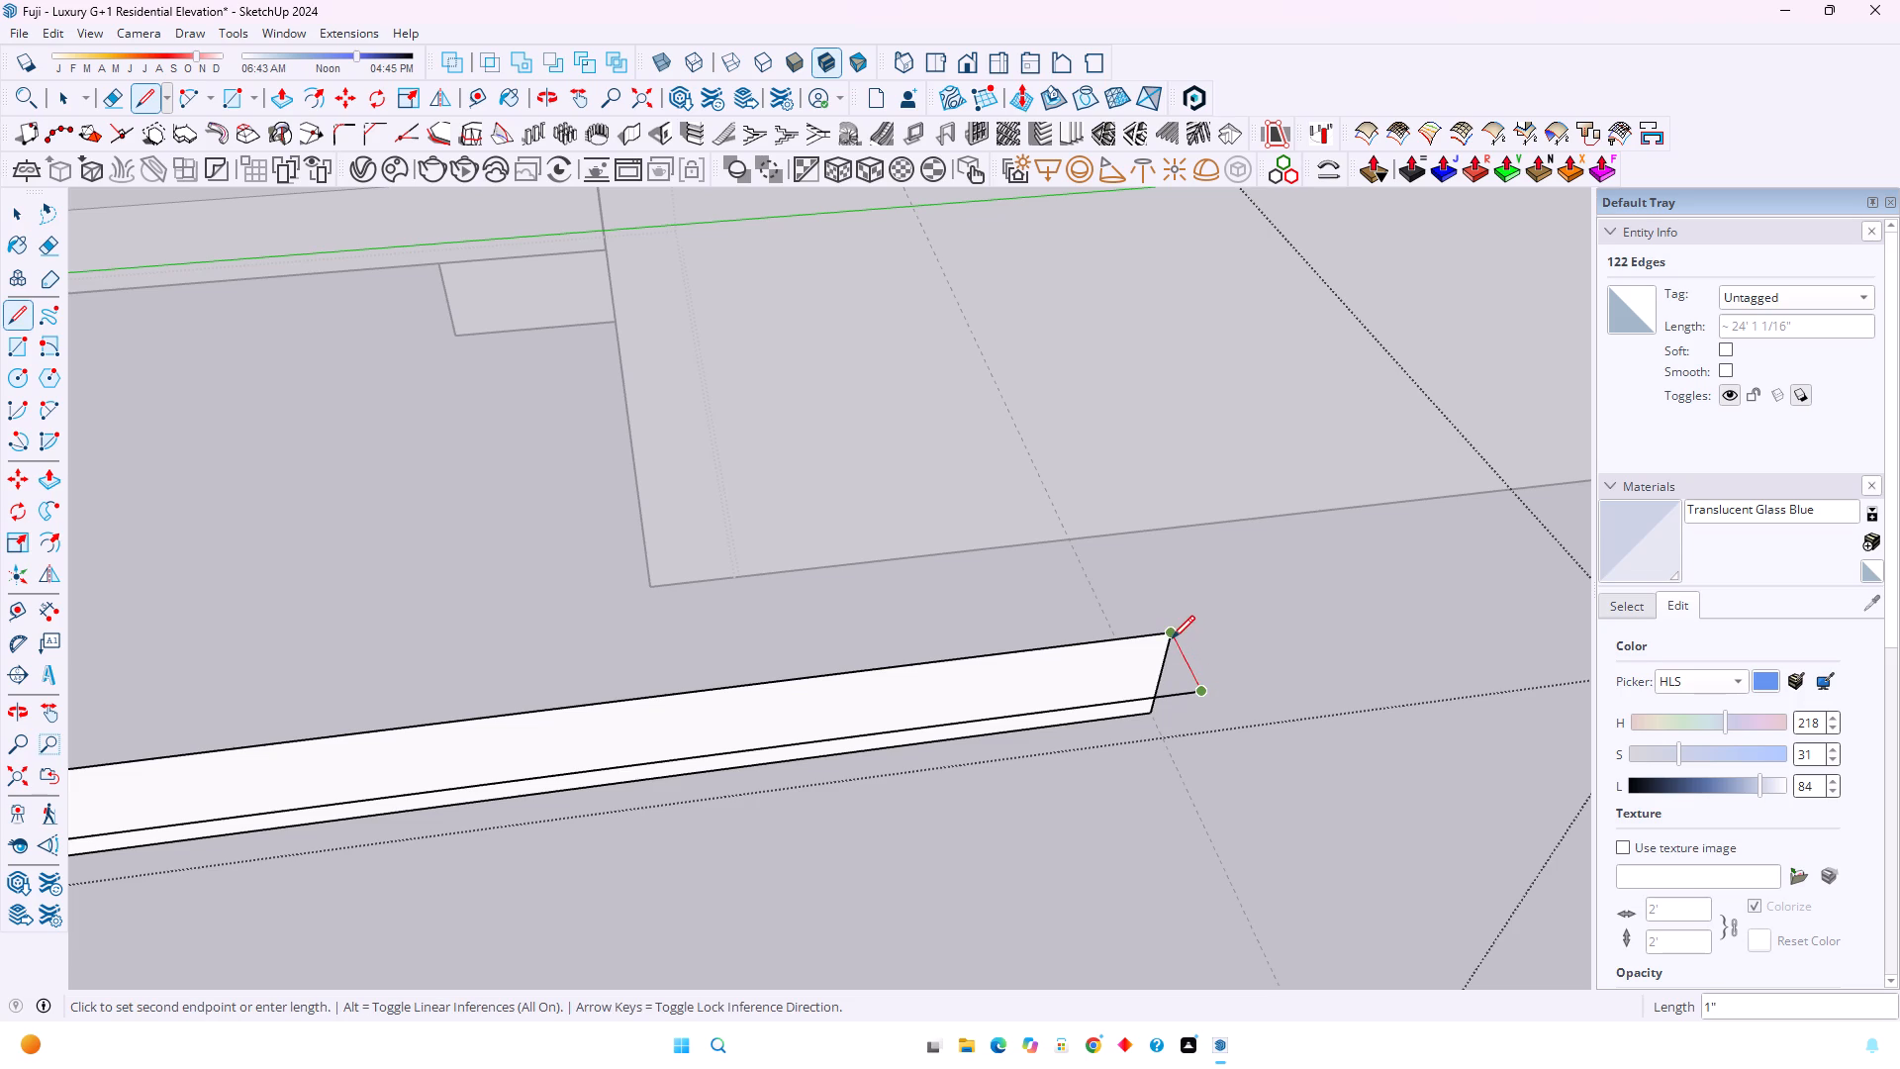
left_click(1171, 638)
scroll(1173, 772, "down", 10)
key("Escape")
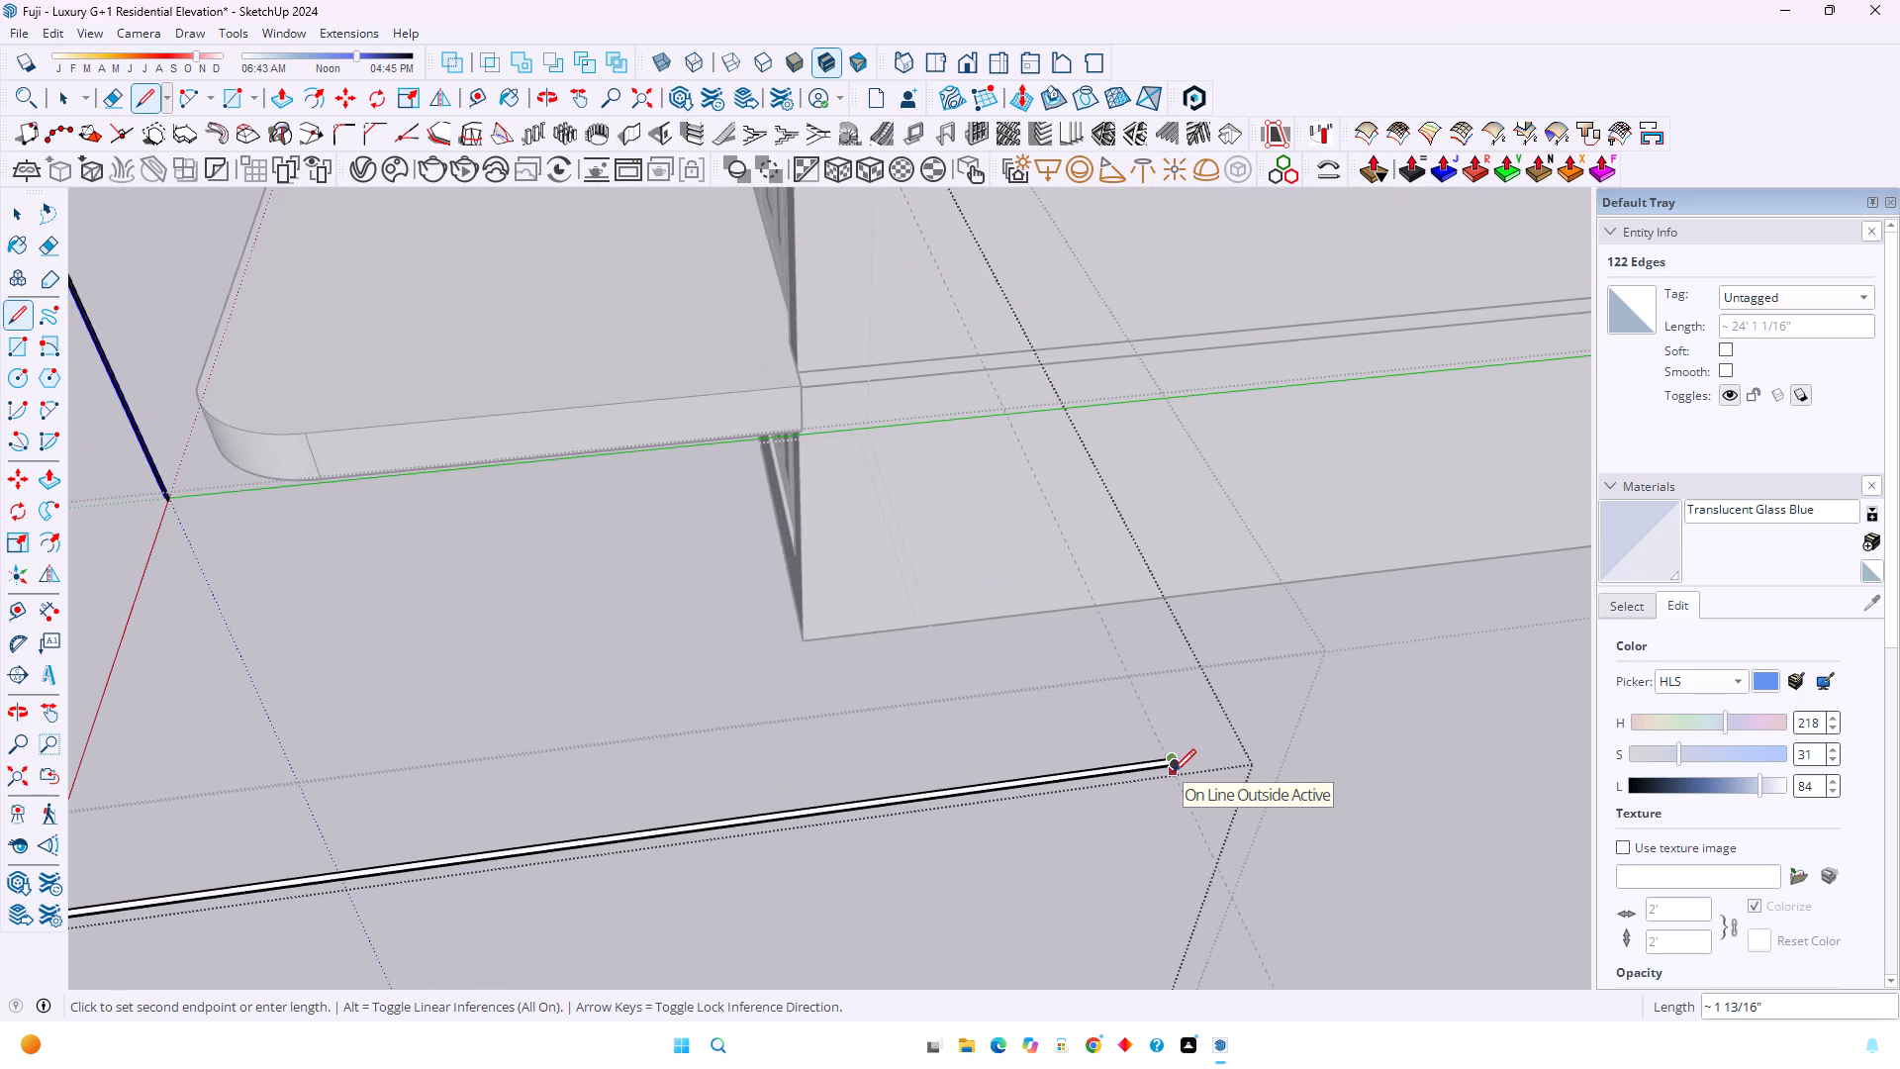
Draw a 1" closing line at the upright's foot, from the offset edge's endpoint to the strip's corner.
scroll(1173, 772, "down", 9)
scroll(396, 613, "up", 1)
middle_click_drag(426, 621, 715, 634)
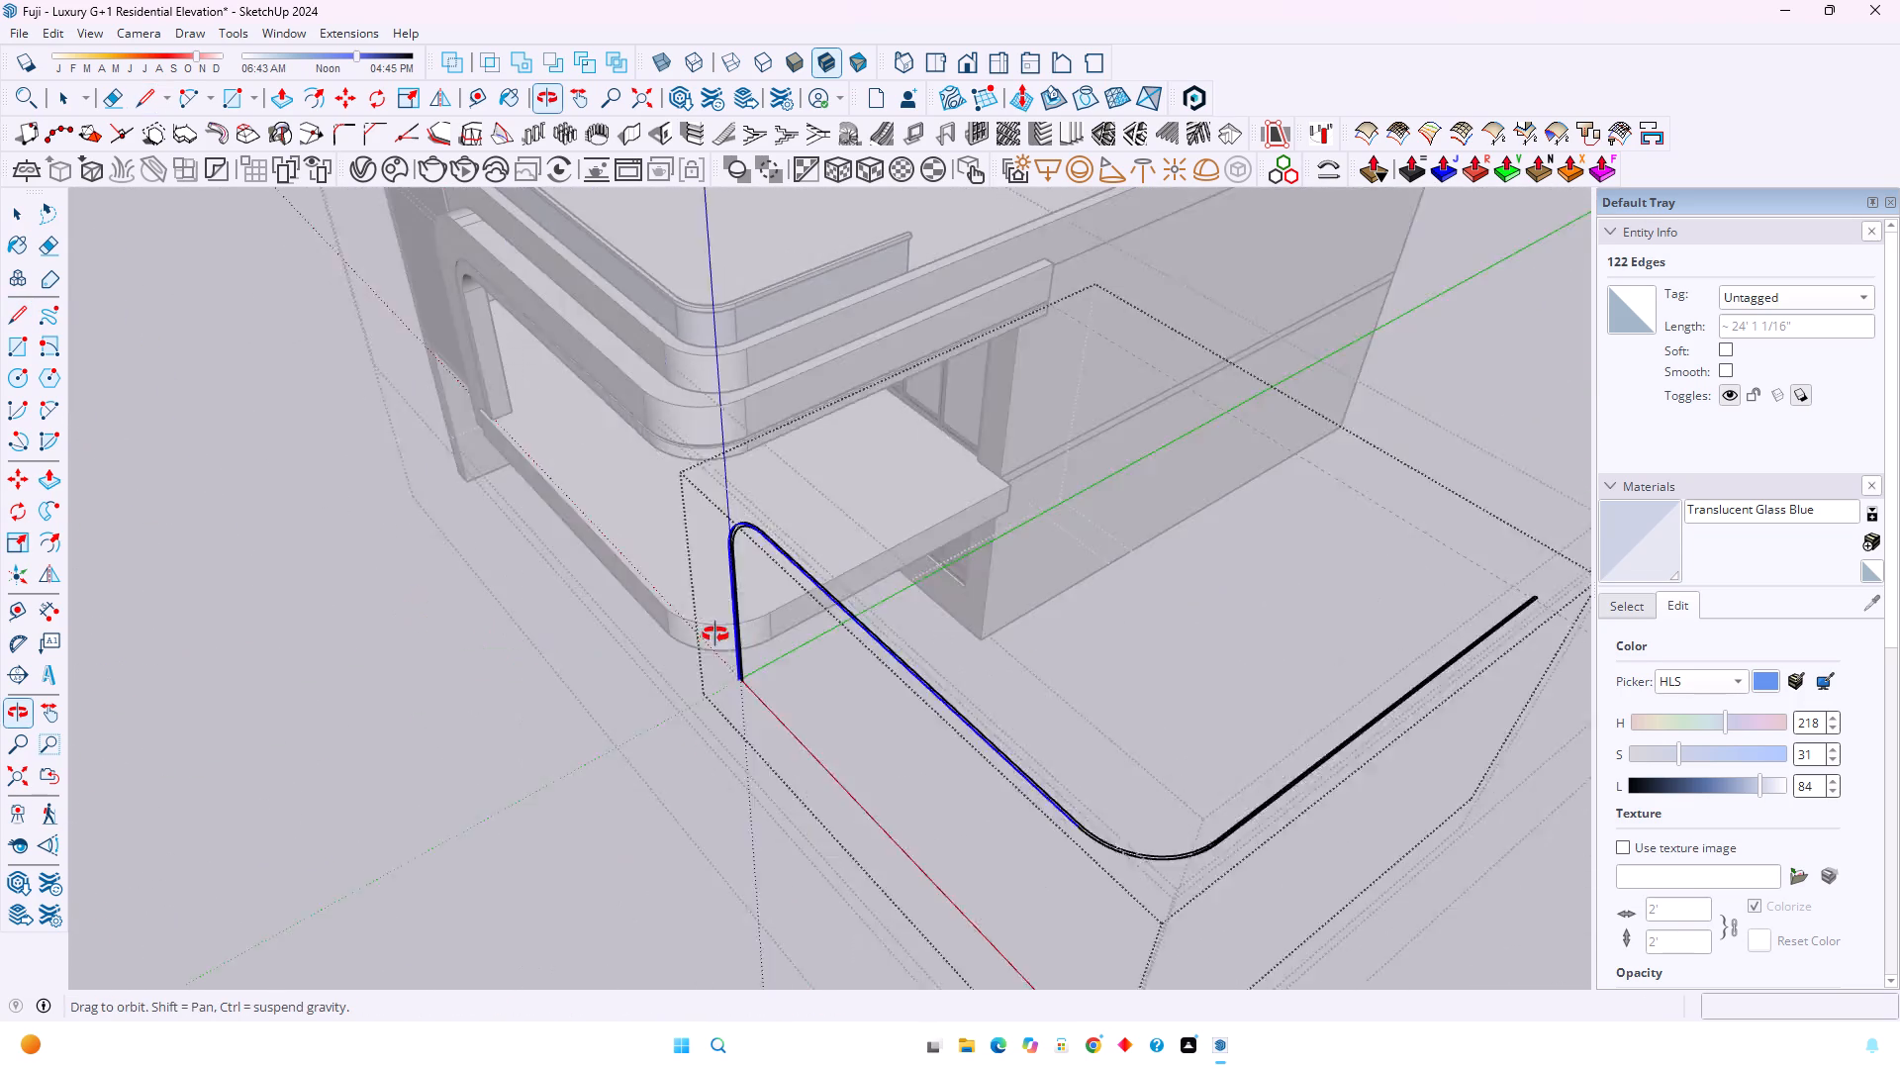
middle_click_drag(715, 634, 792, 637)
middle_click(793, 637)
scroll(866, 668, "up", 18)
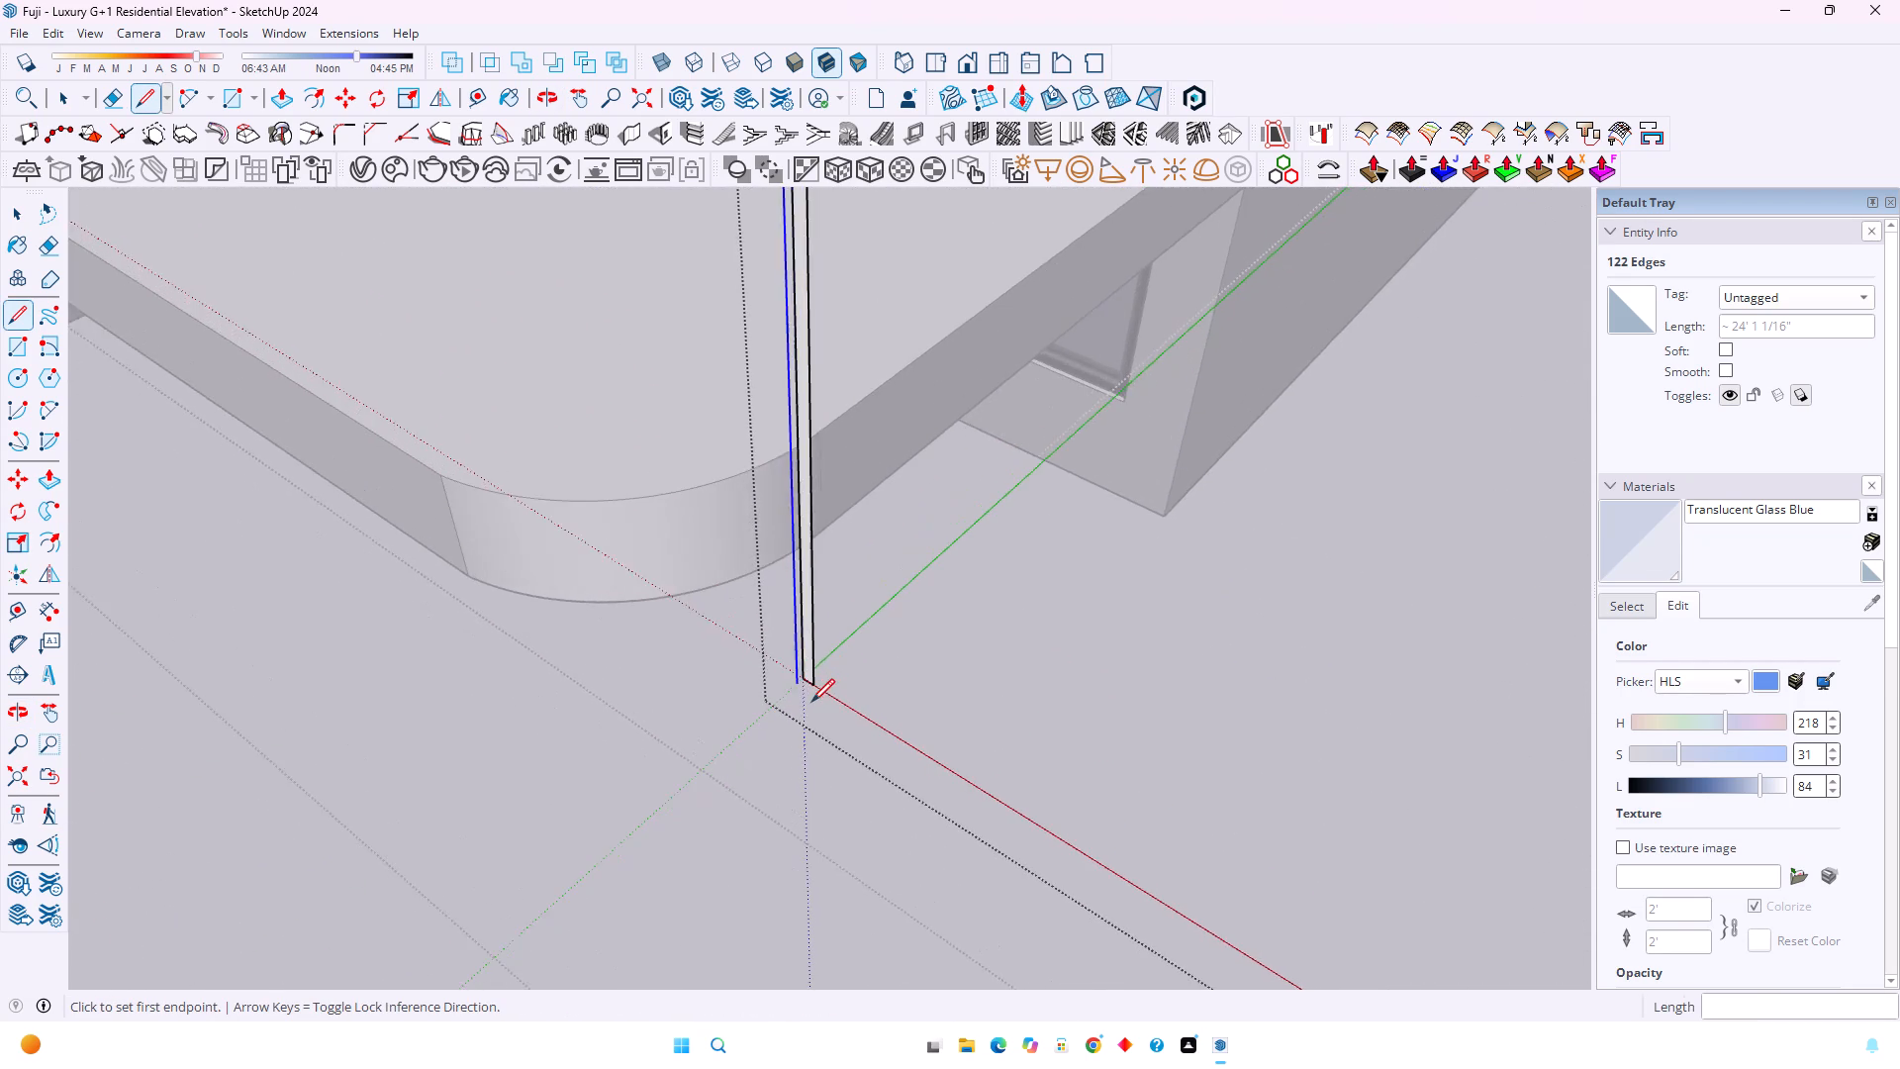
scroll(811, 702, "up", 7)
left_click(779, 649)
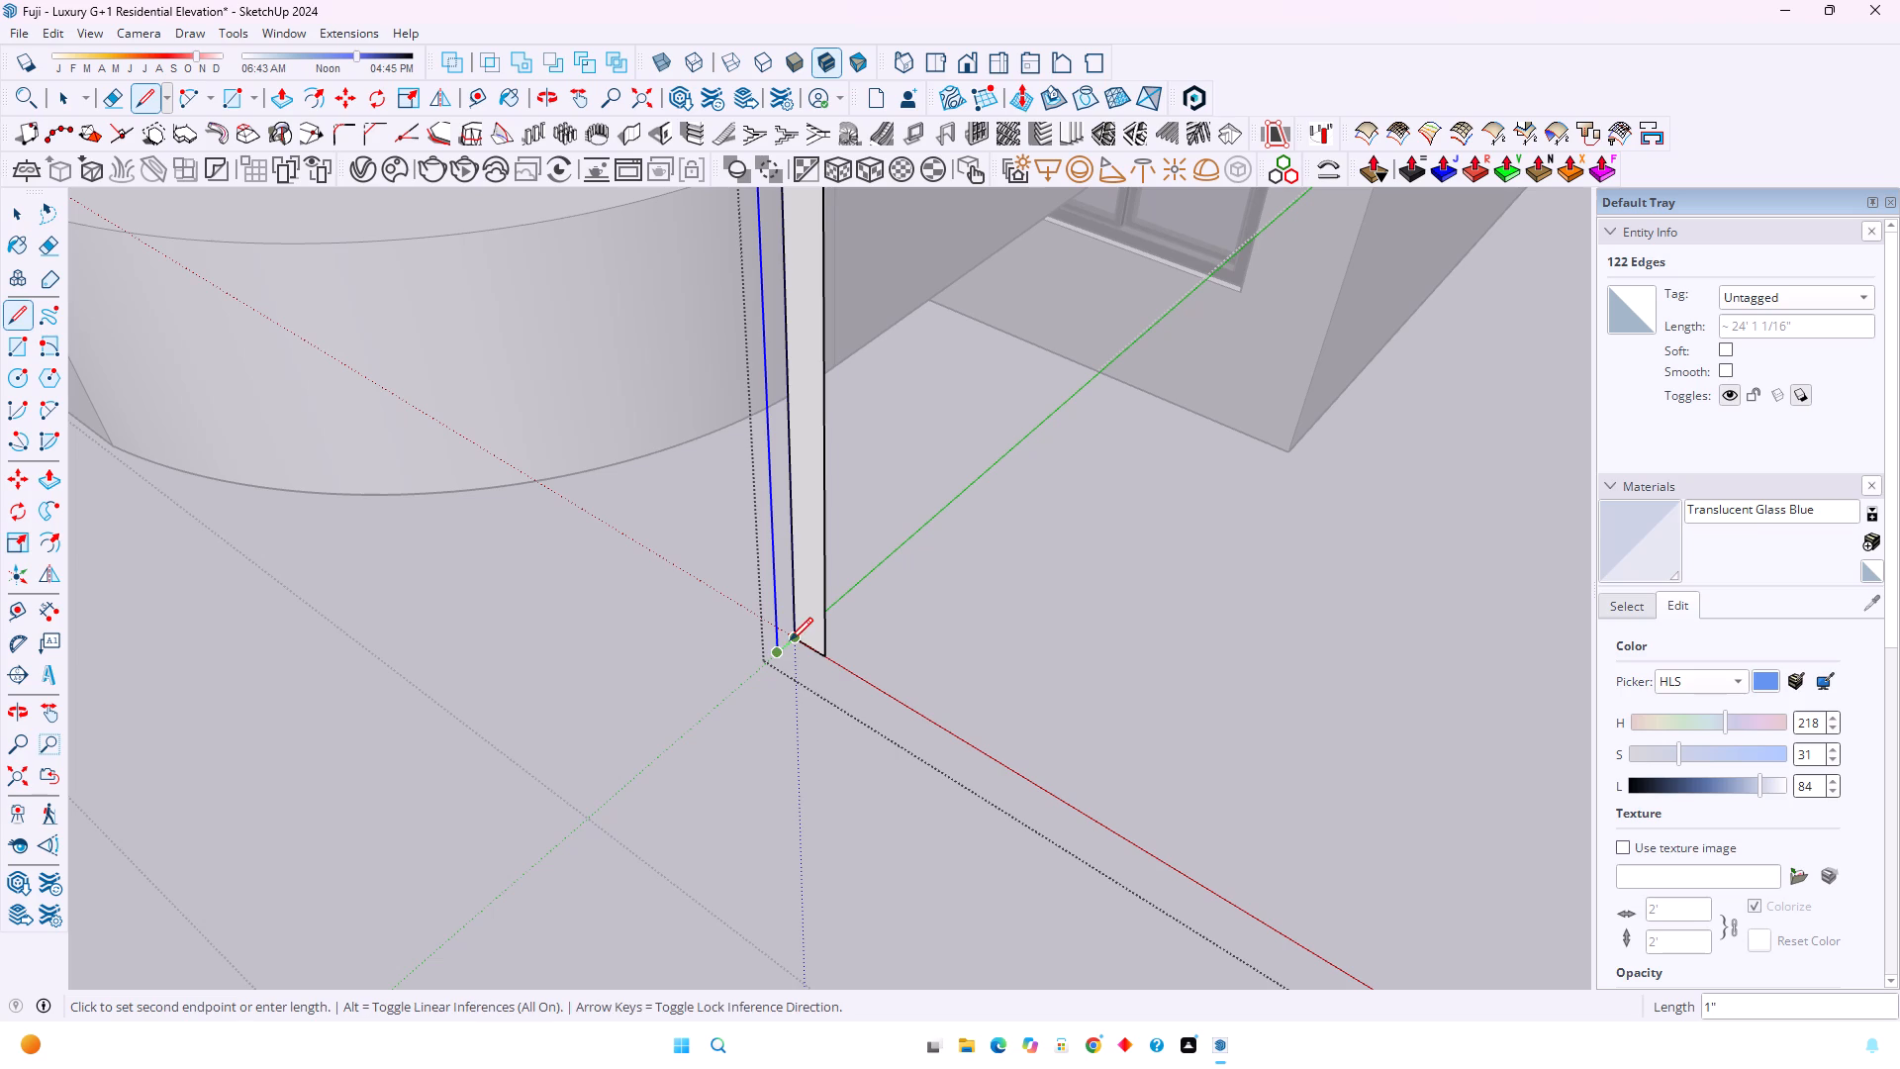
left_click(792, 634)
key("space")
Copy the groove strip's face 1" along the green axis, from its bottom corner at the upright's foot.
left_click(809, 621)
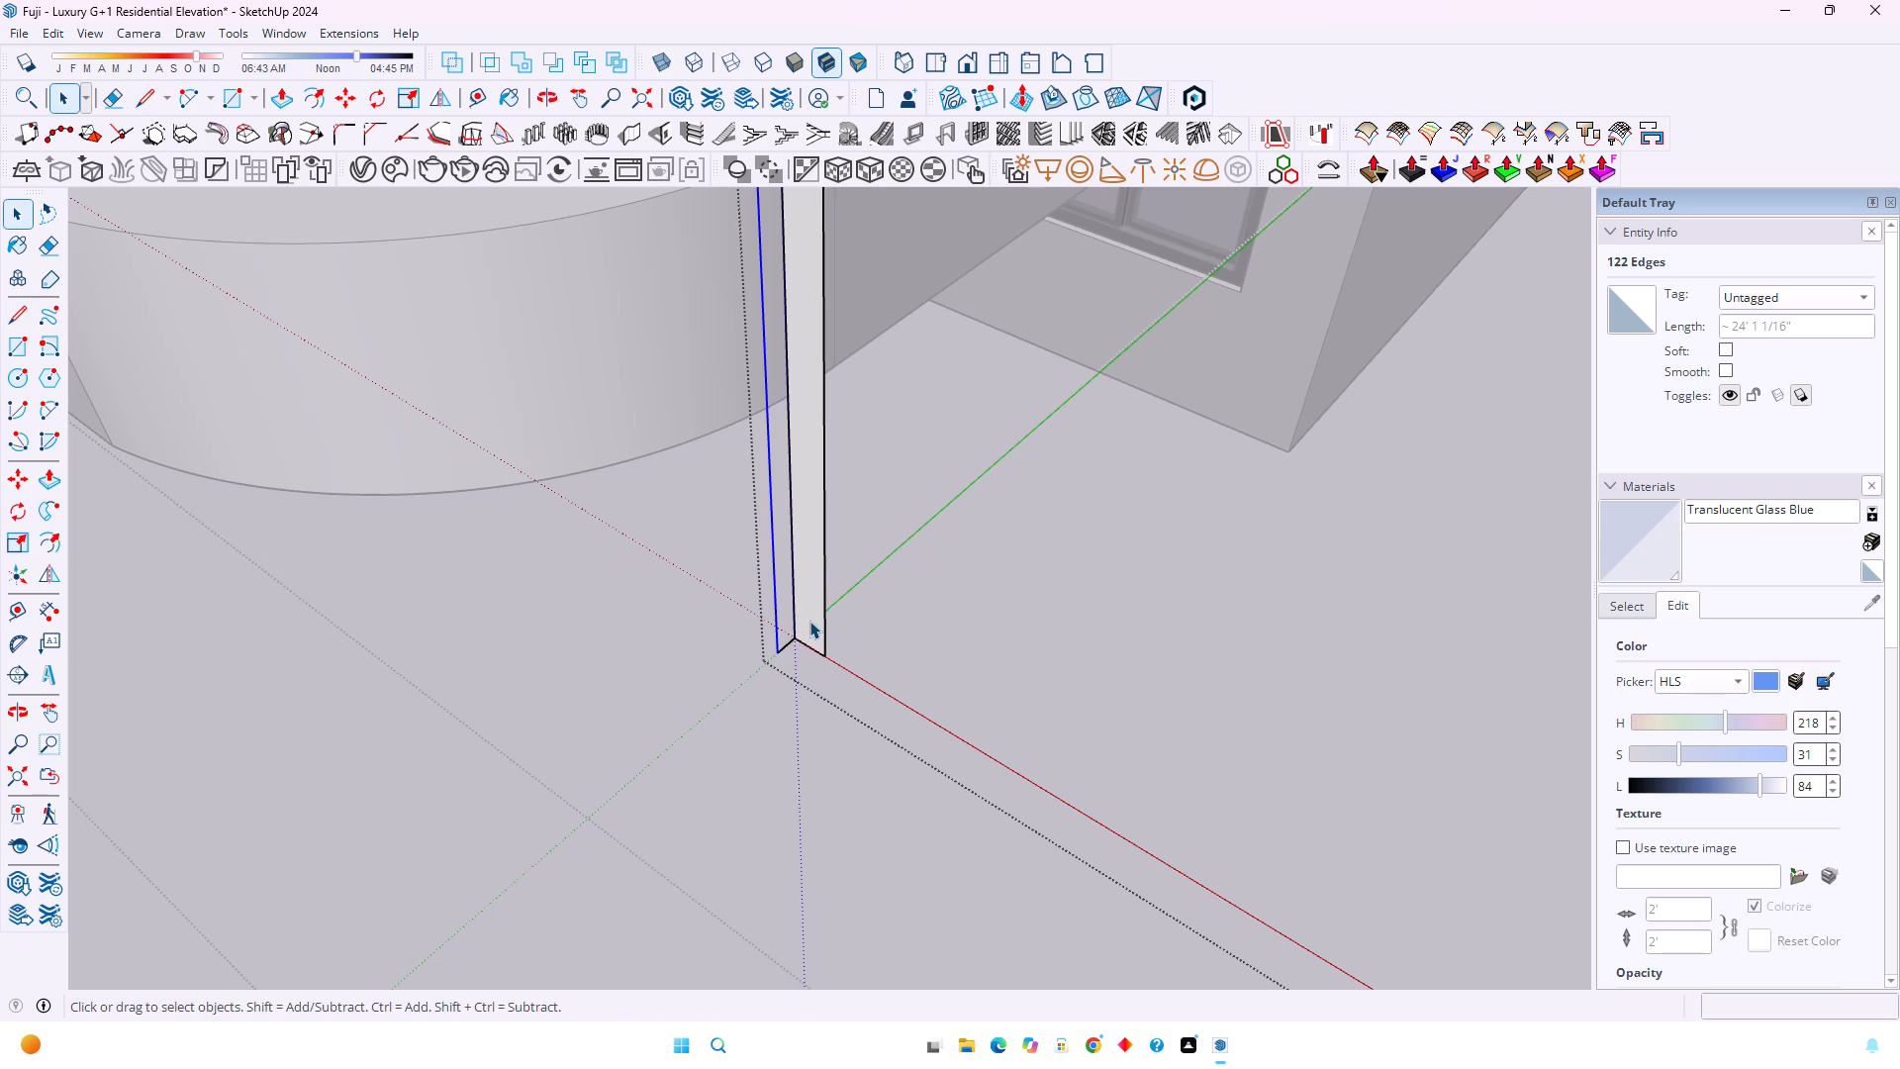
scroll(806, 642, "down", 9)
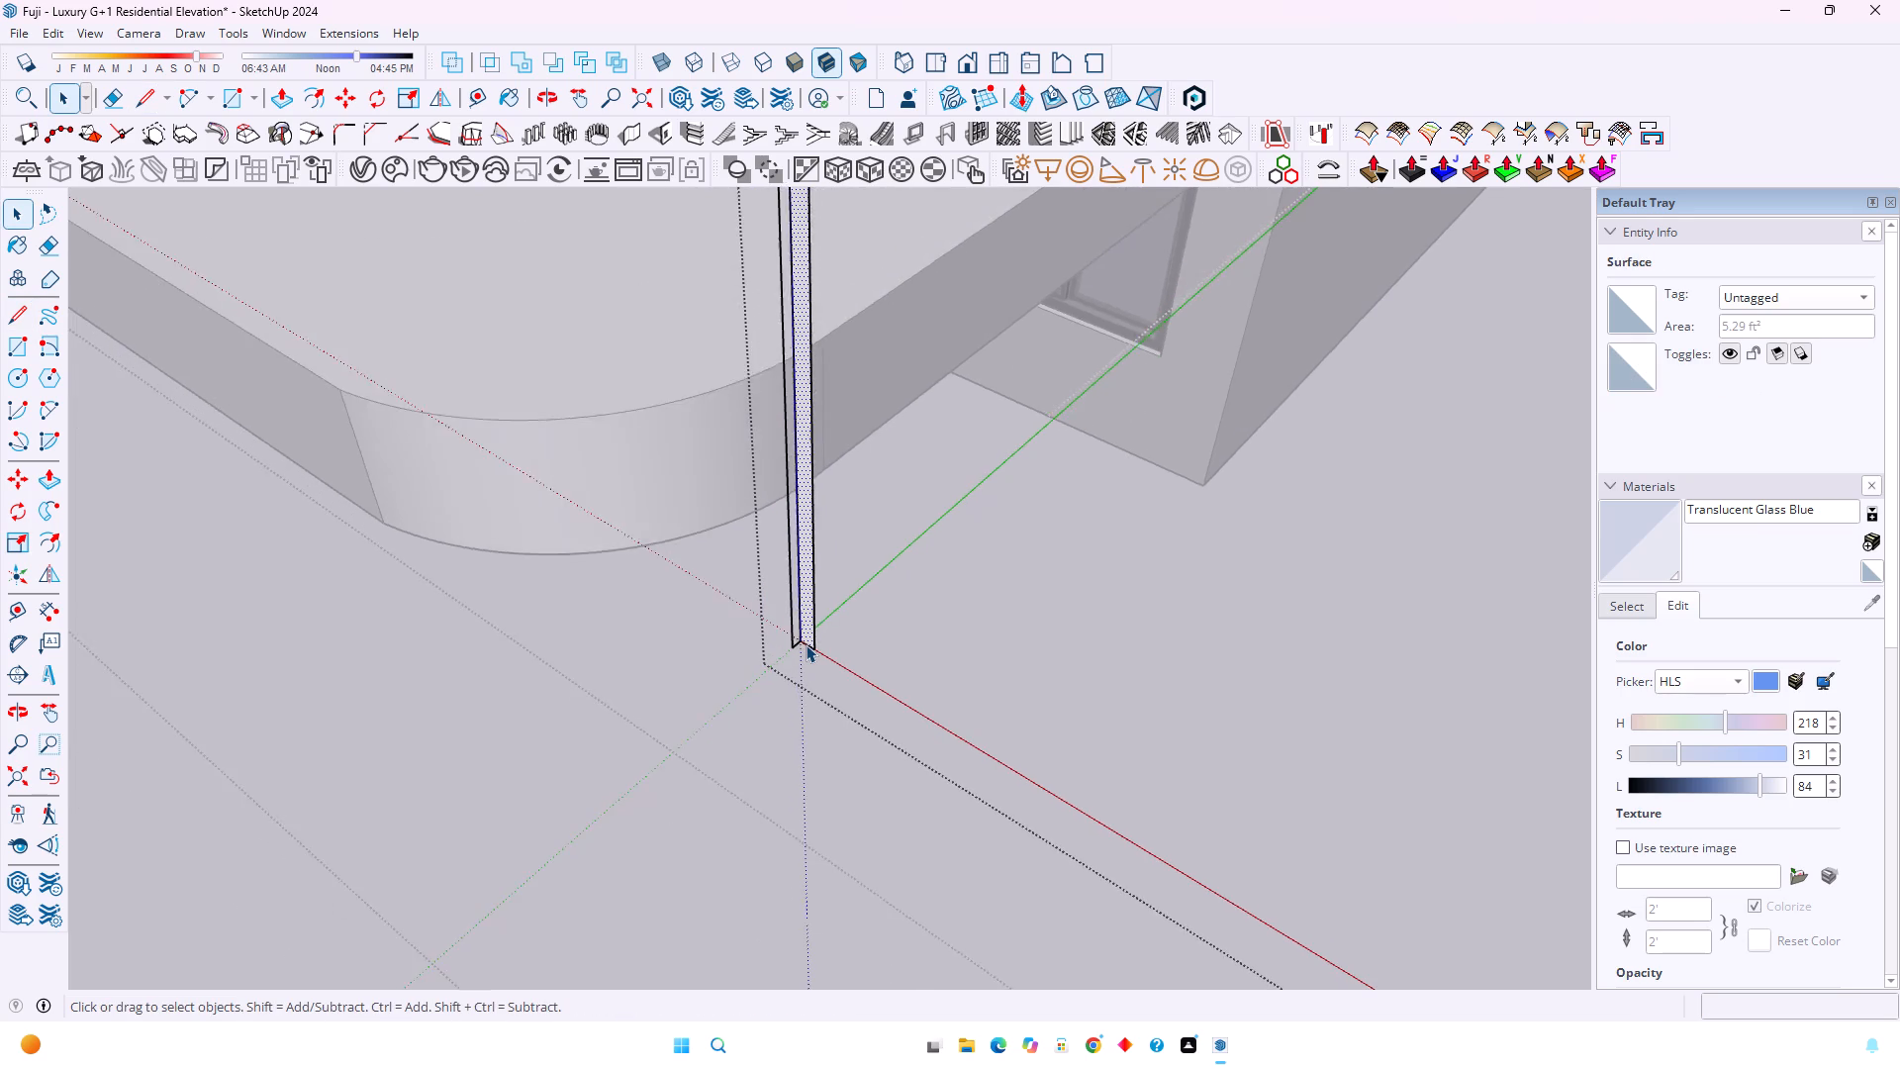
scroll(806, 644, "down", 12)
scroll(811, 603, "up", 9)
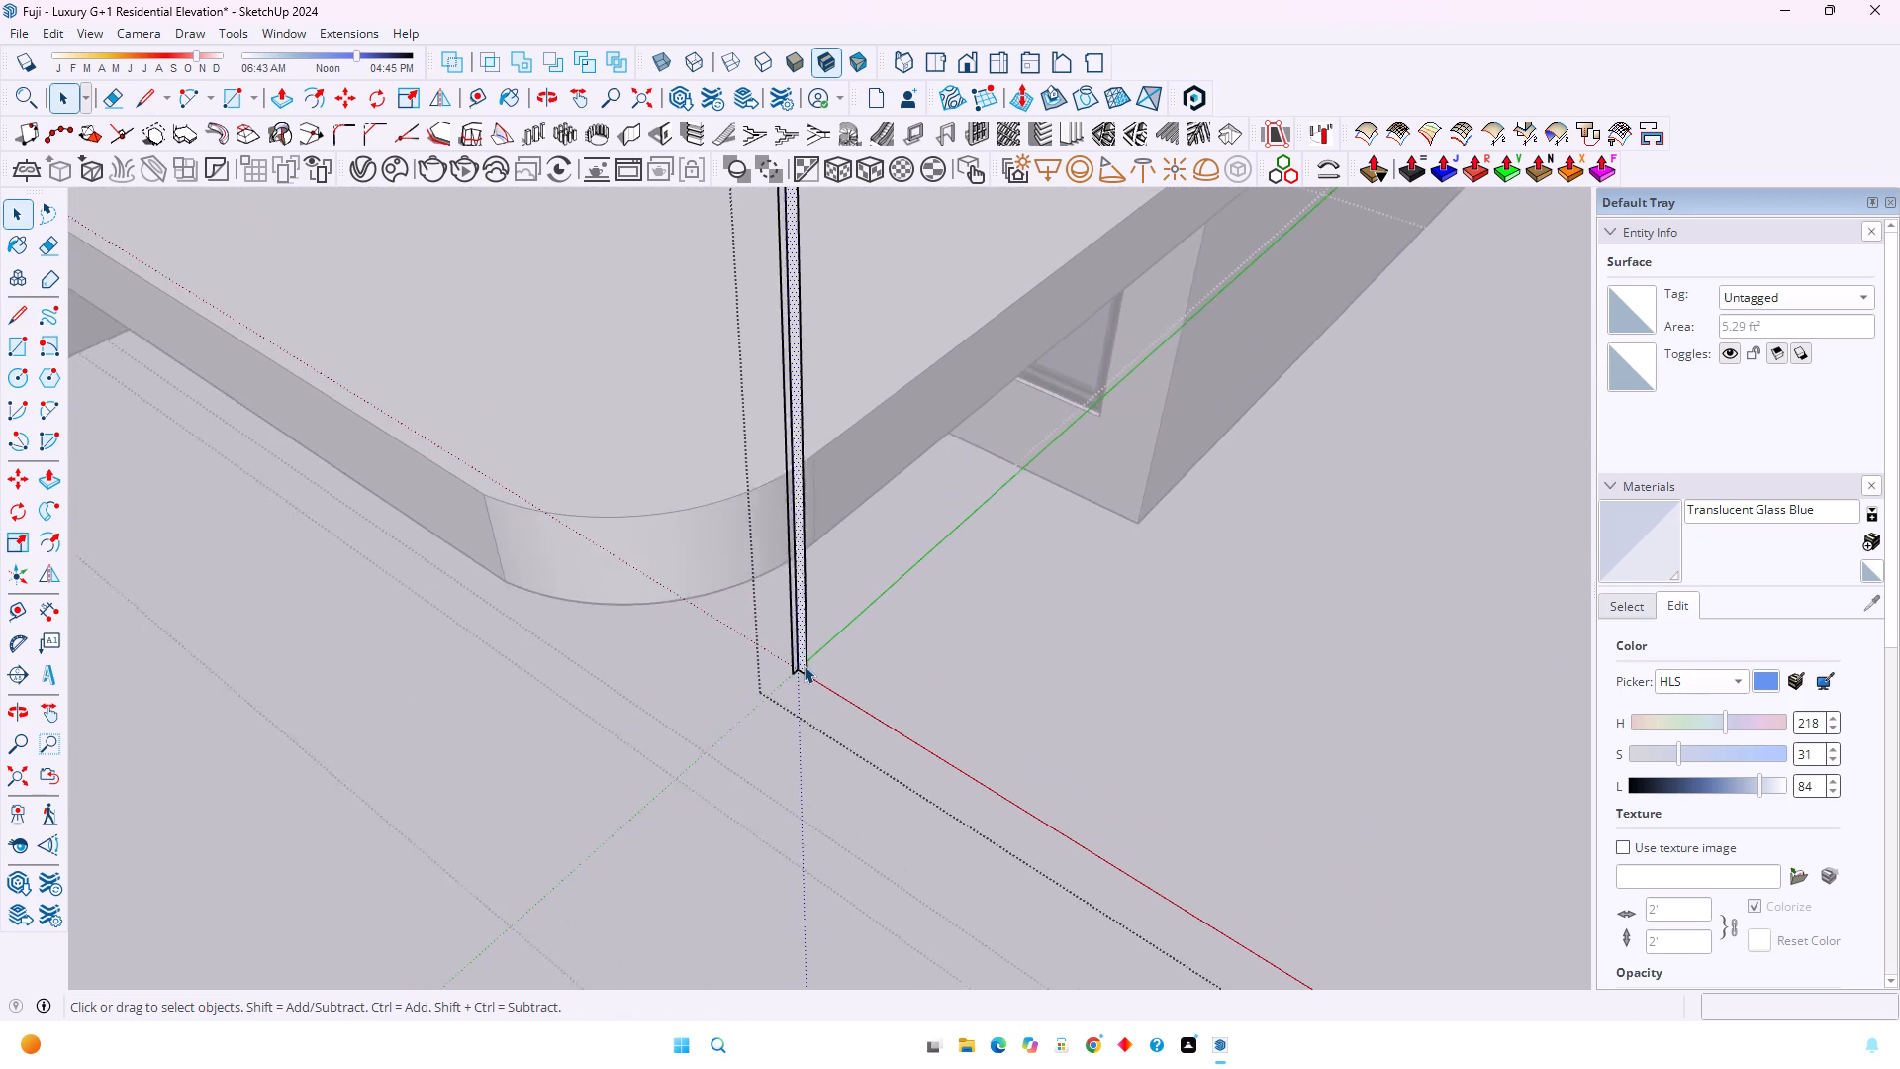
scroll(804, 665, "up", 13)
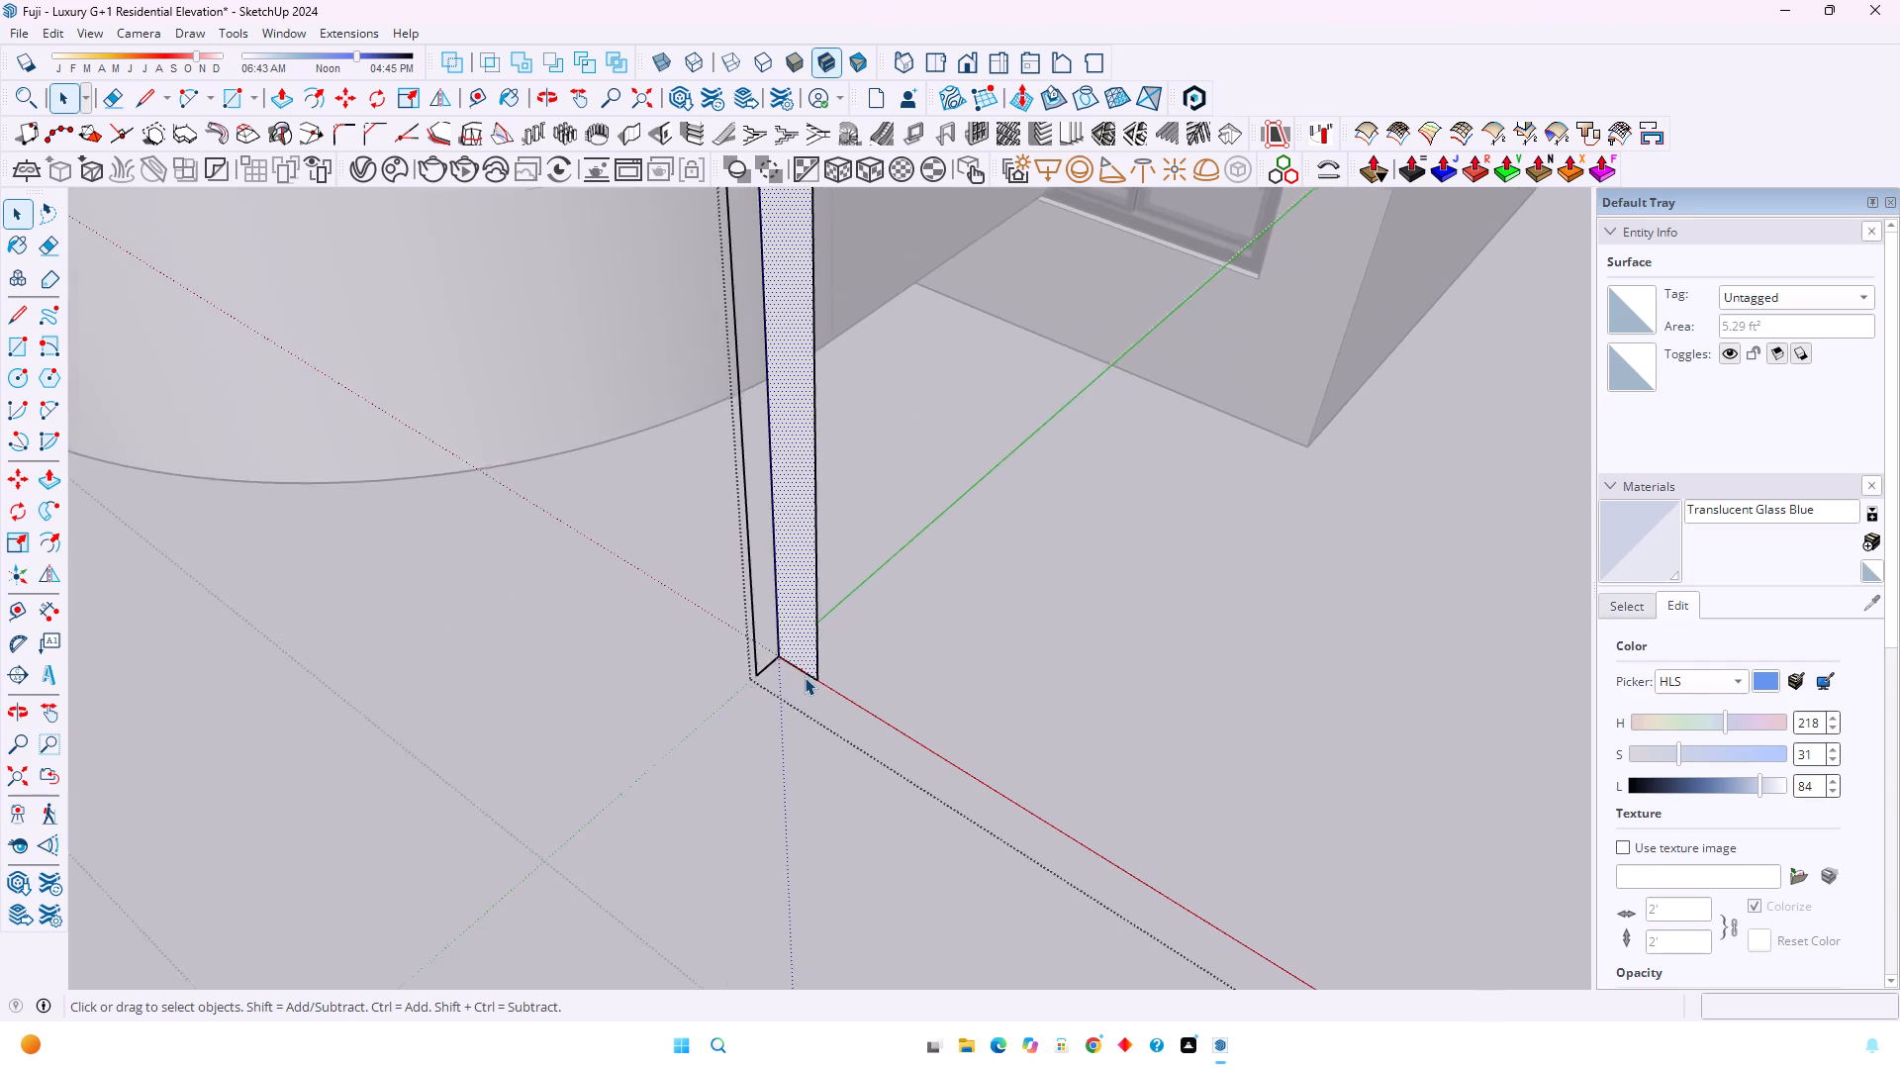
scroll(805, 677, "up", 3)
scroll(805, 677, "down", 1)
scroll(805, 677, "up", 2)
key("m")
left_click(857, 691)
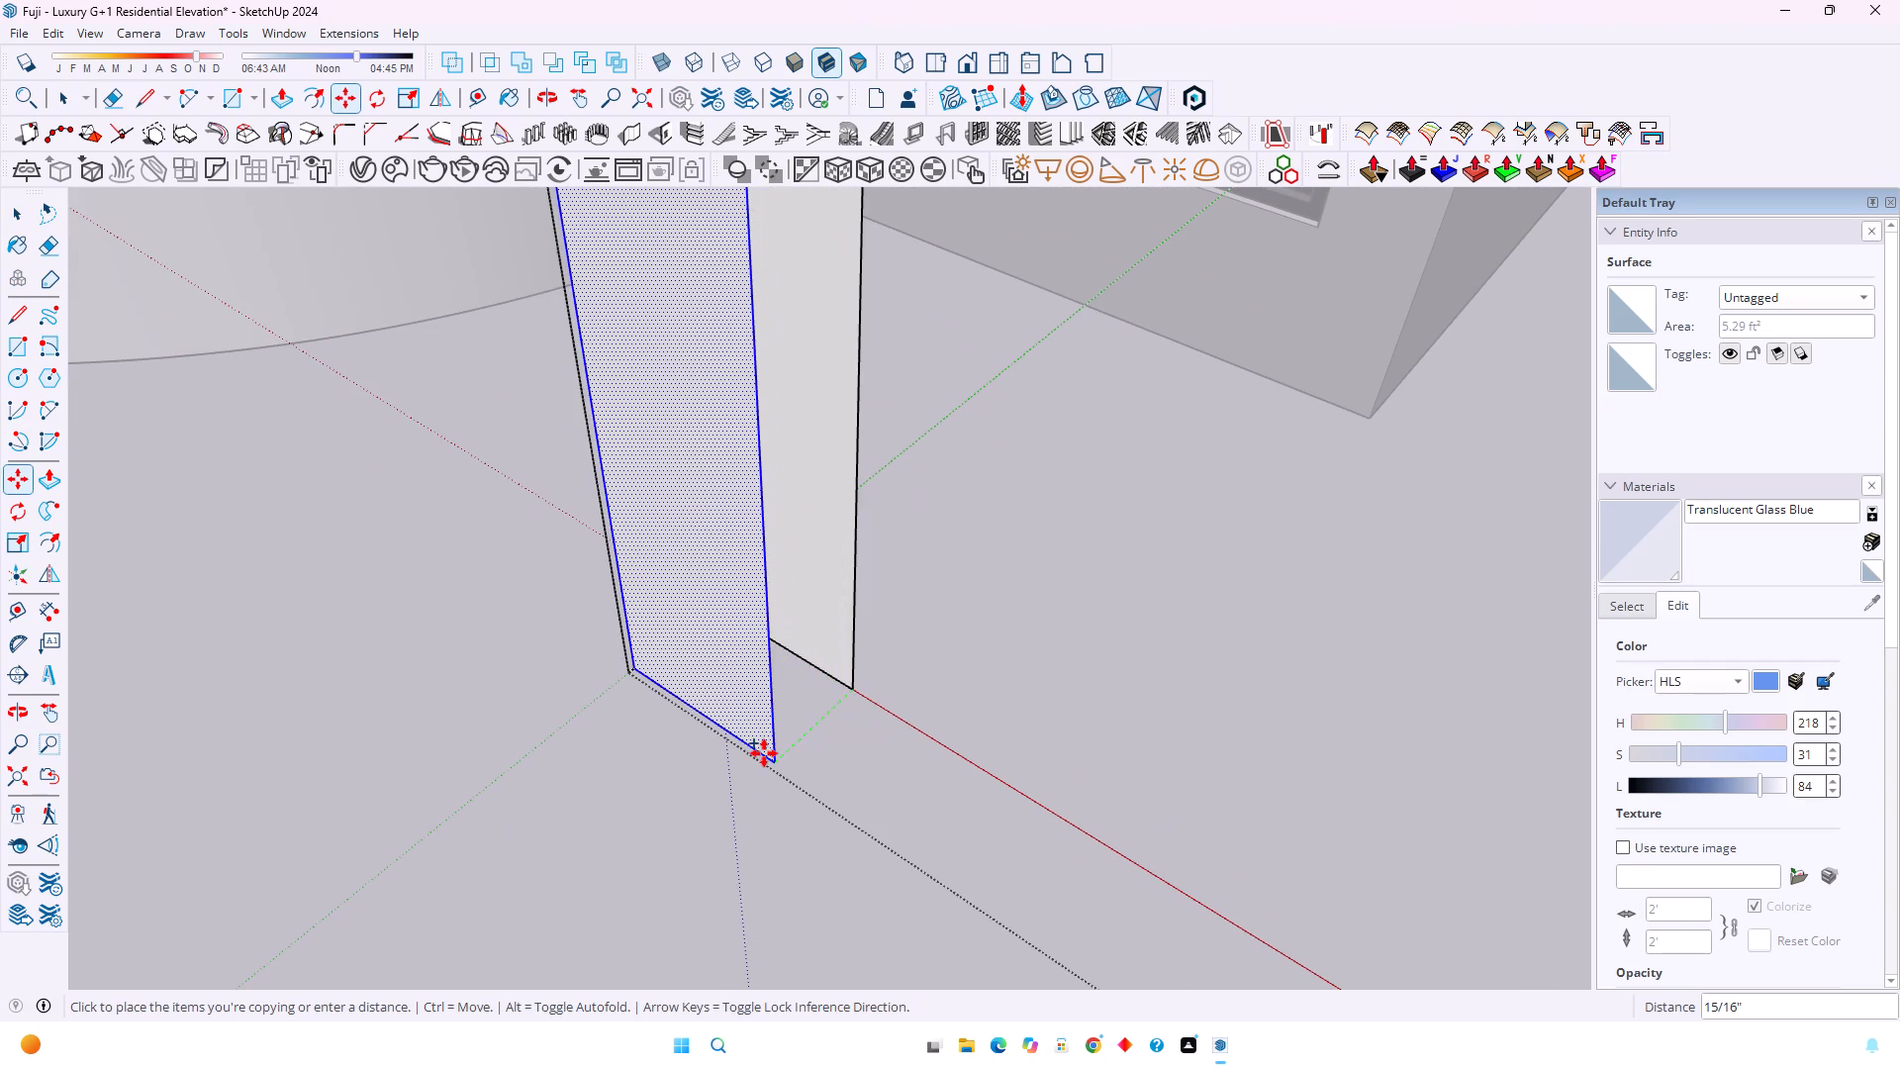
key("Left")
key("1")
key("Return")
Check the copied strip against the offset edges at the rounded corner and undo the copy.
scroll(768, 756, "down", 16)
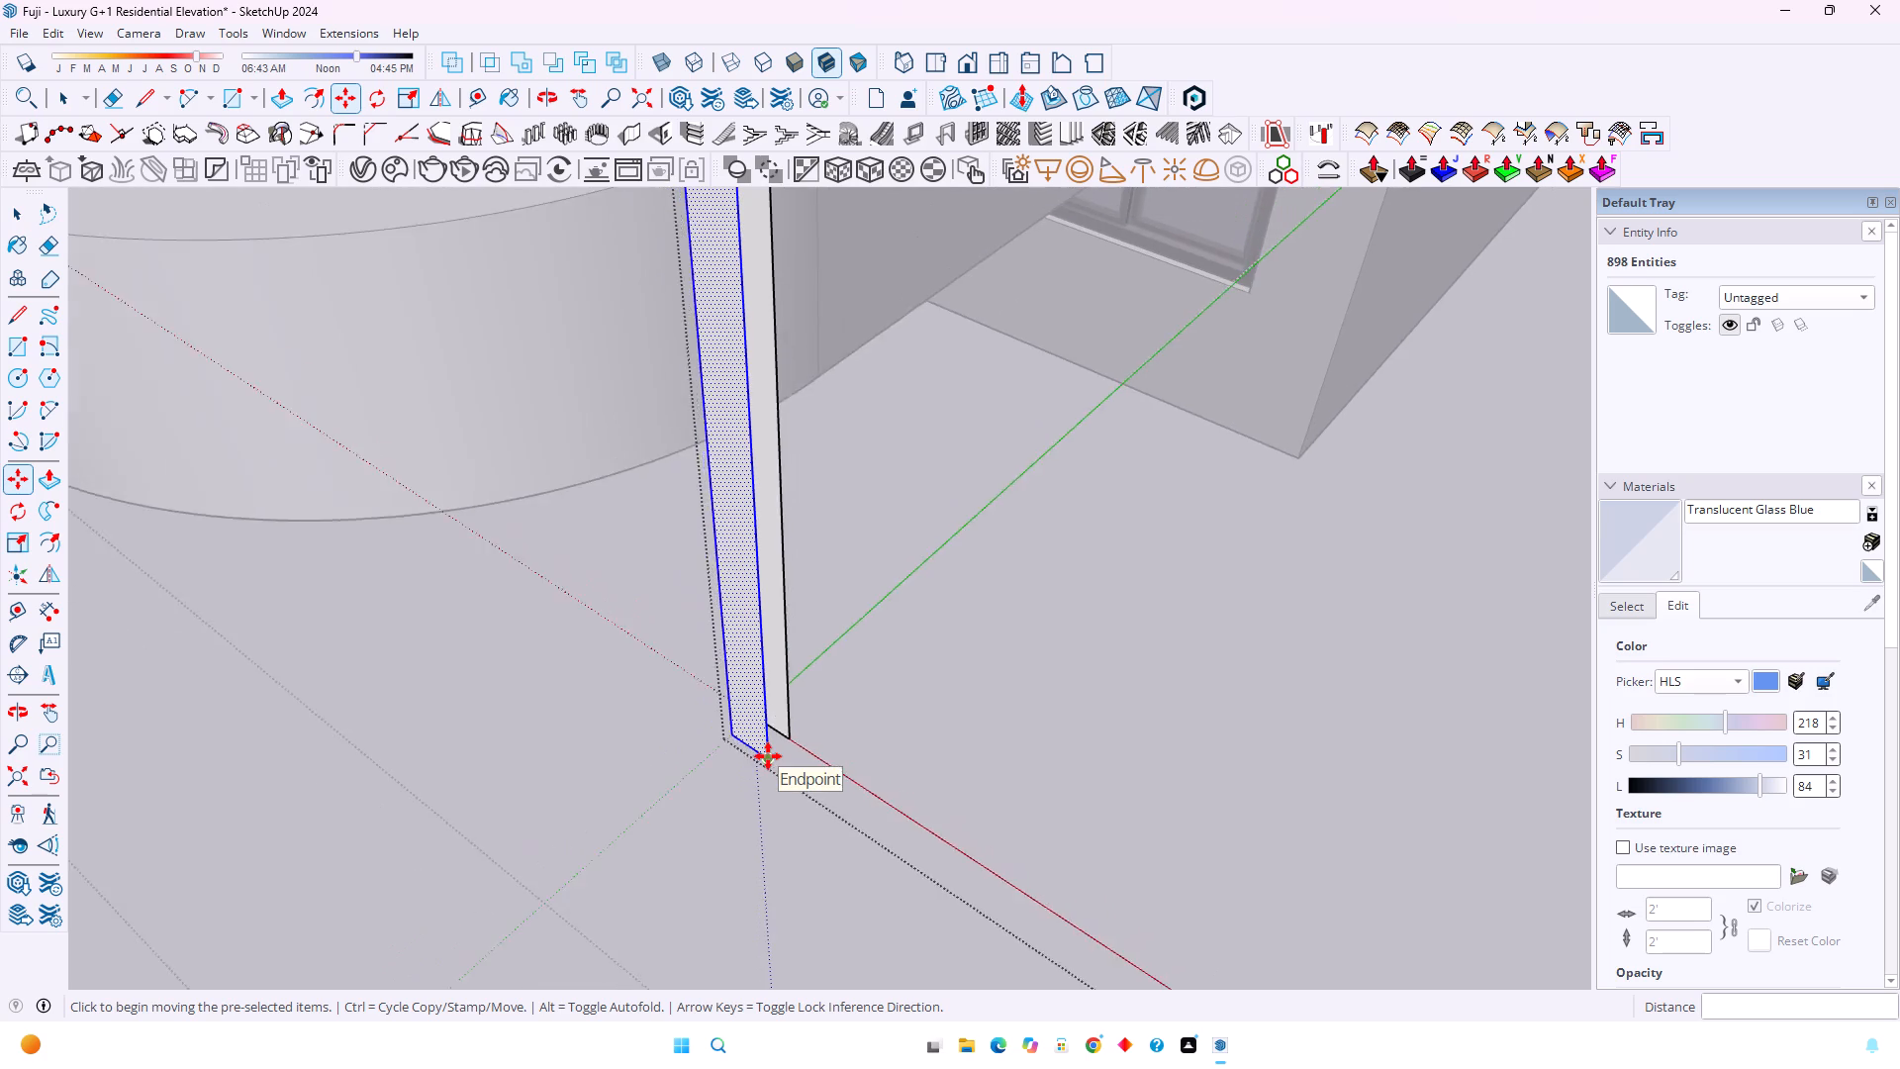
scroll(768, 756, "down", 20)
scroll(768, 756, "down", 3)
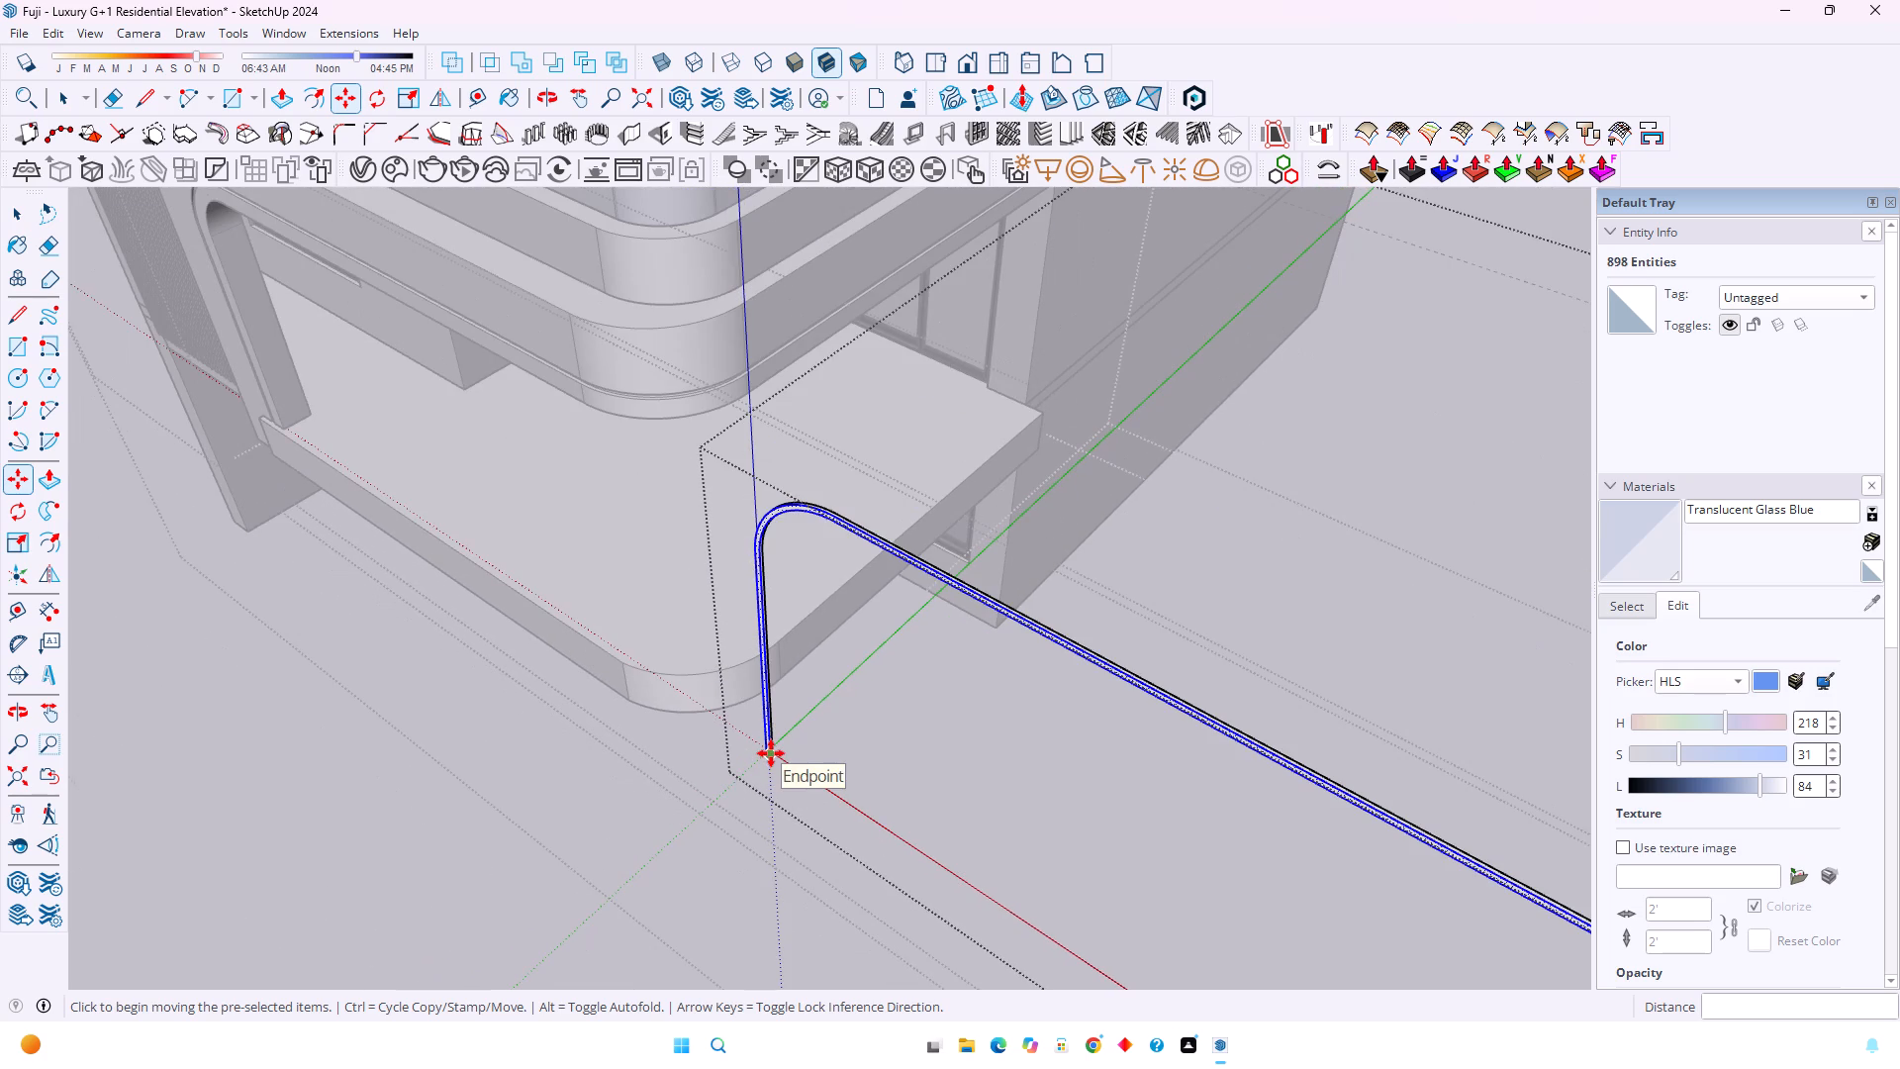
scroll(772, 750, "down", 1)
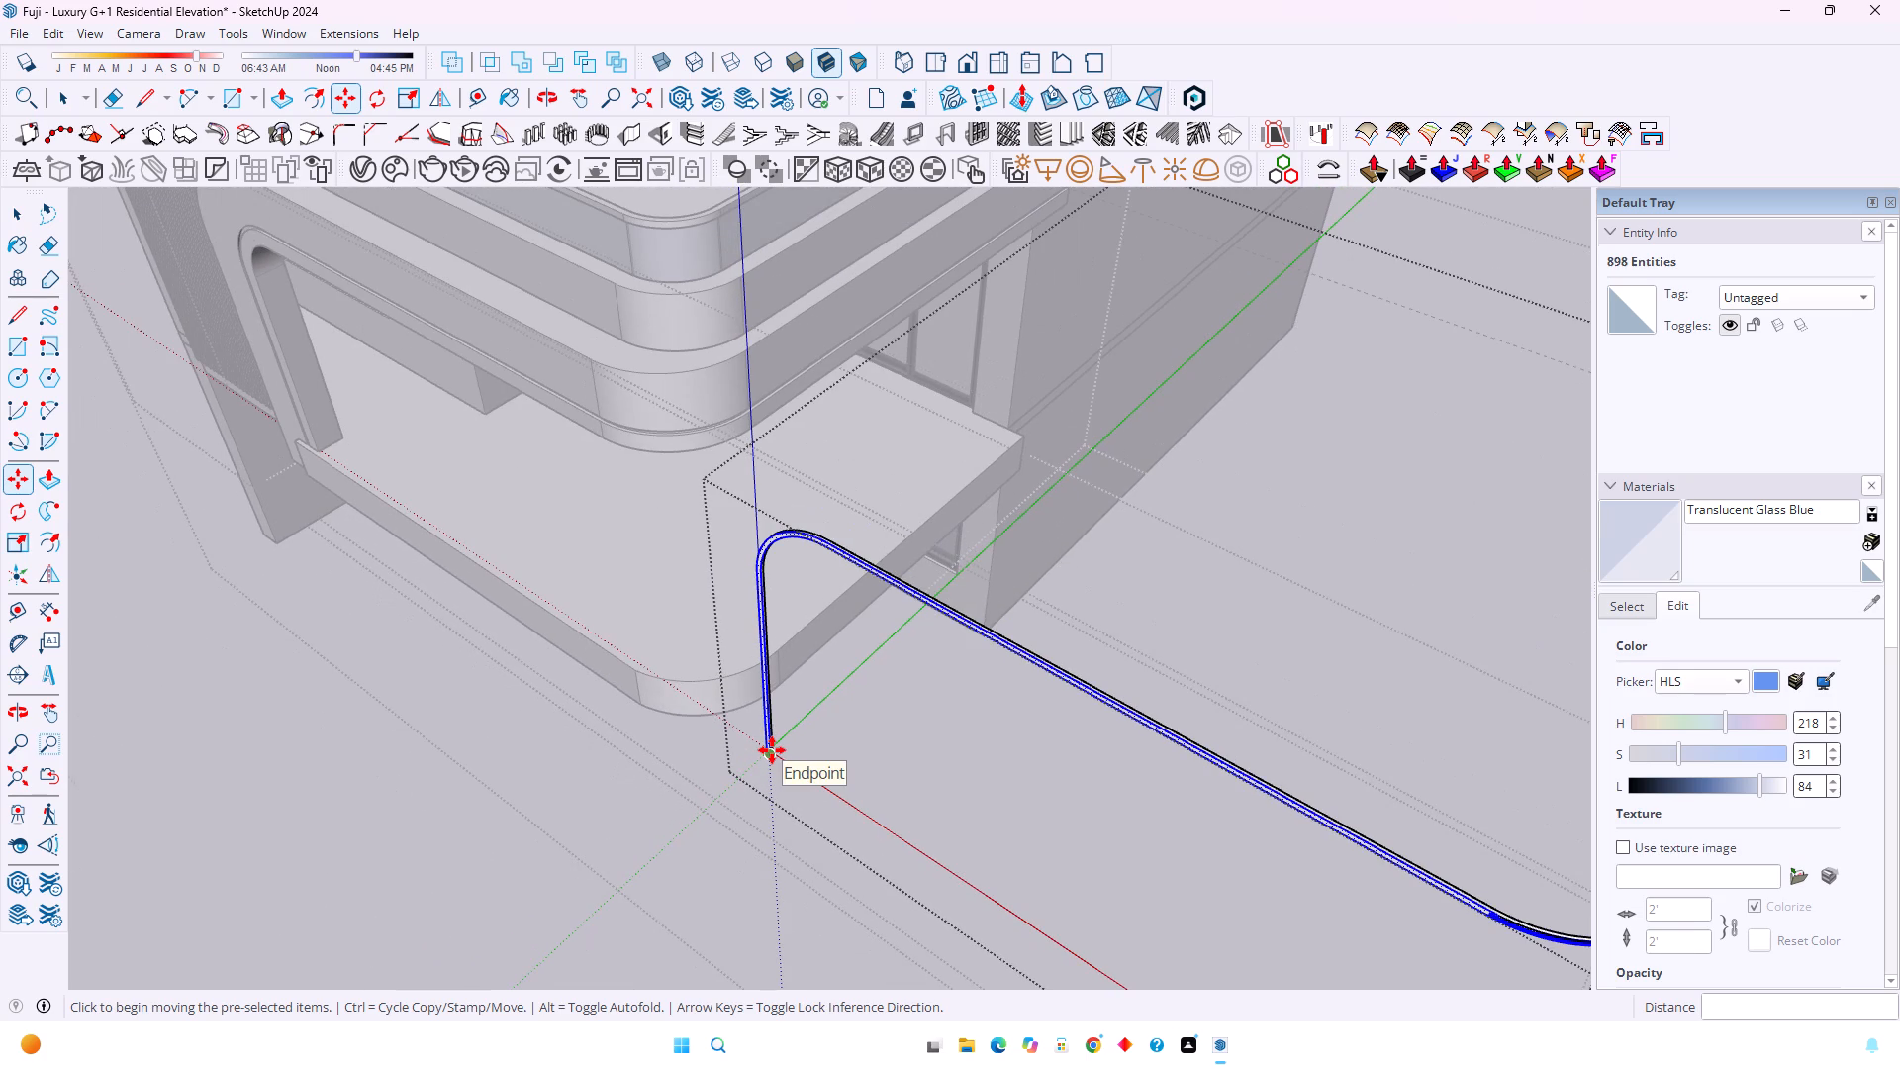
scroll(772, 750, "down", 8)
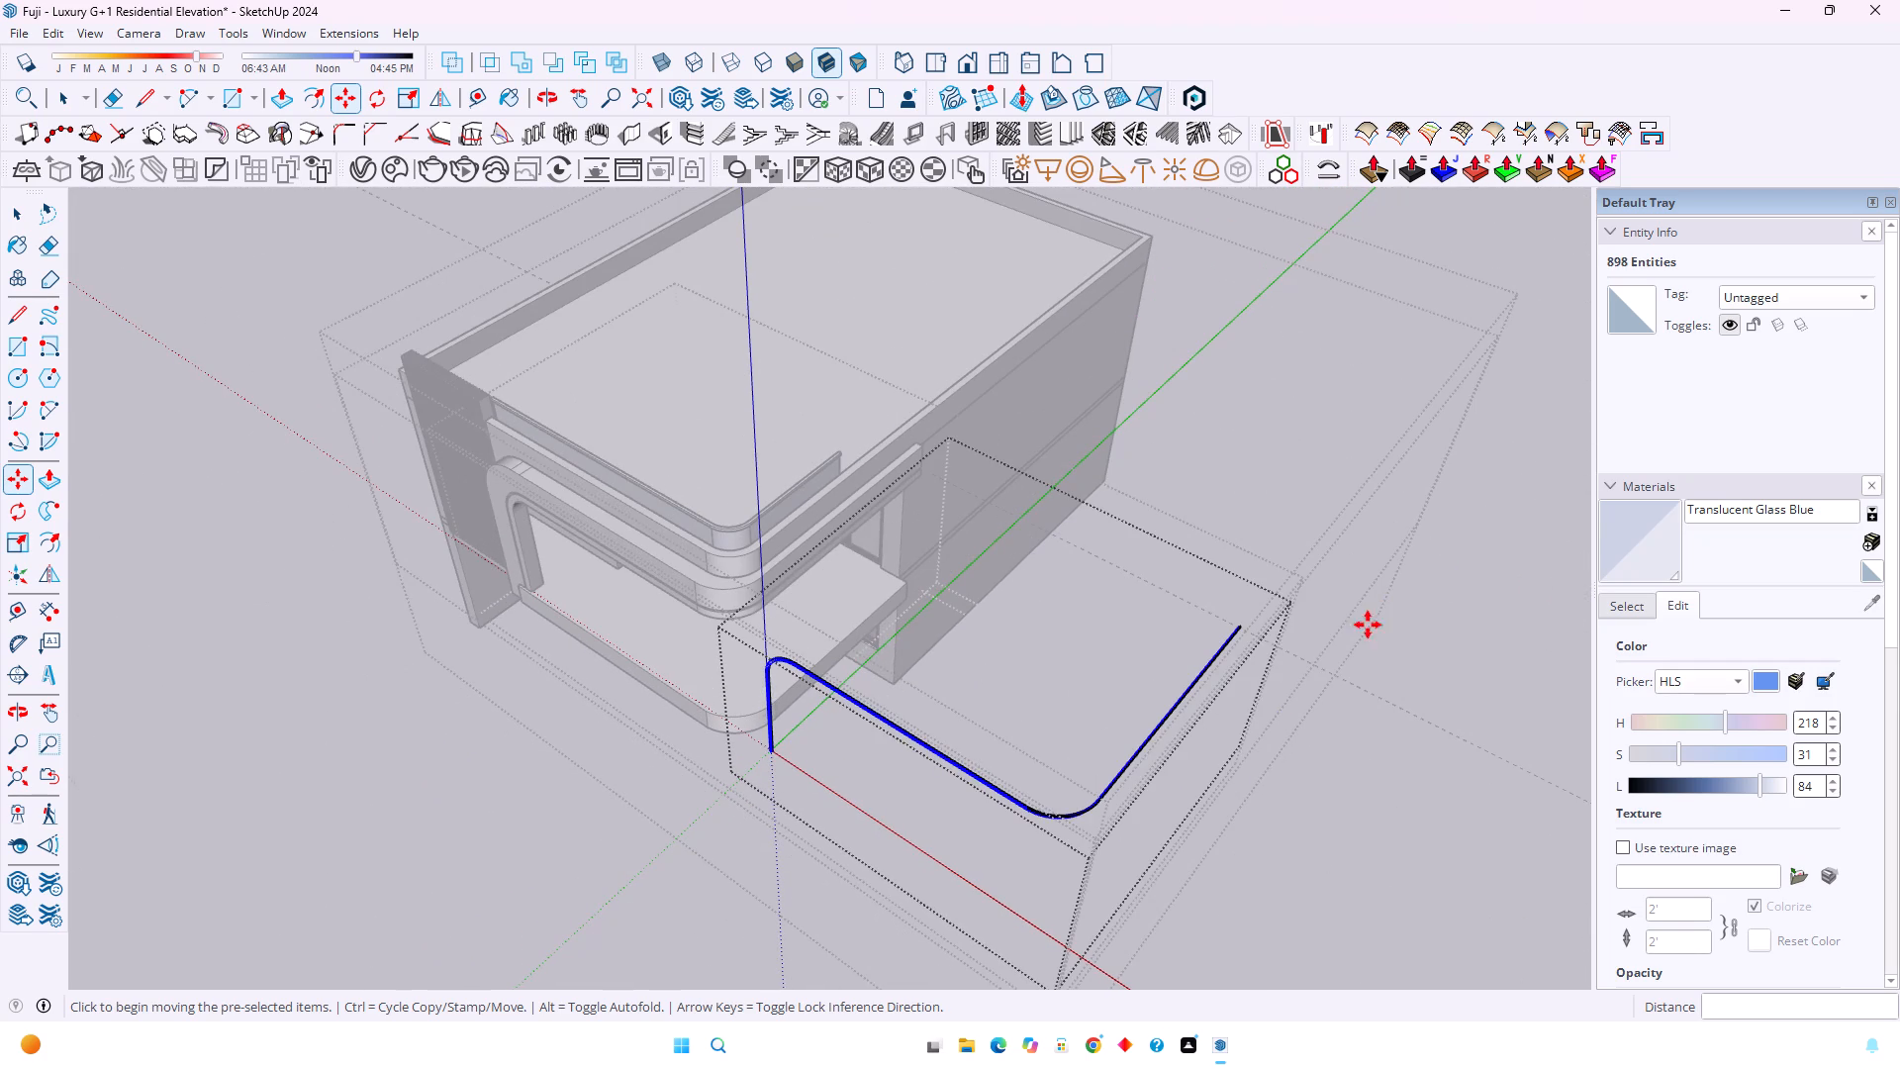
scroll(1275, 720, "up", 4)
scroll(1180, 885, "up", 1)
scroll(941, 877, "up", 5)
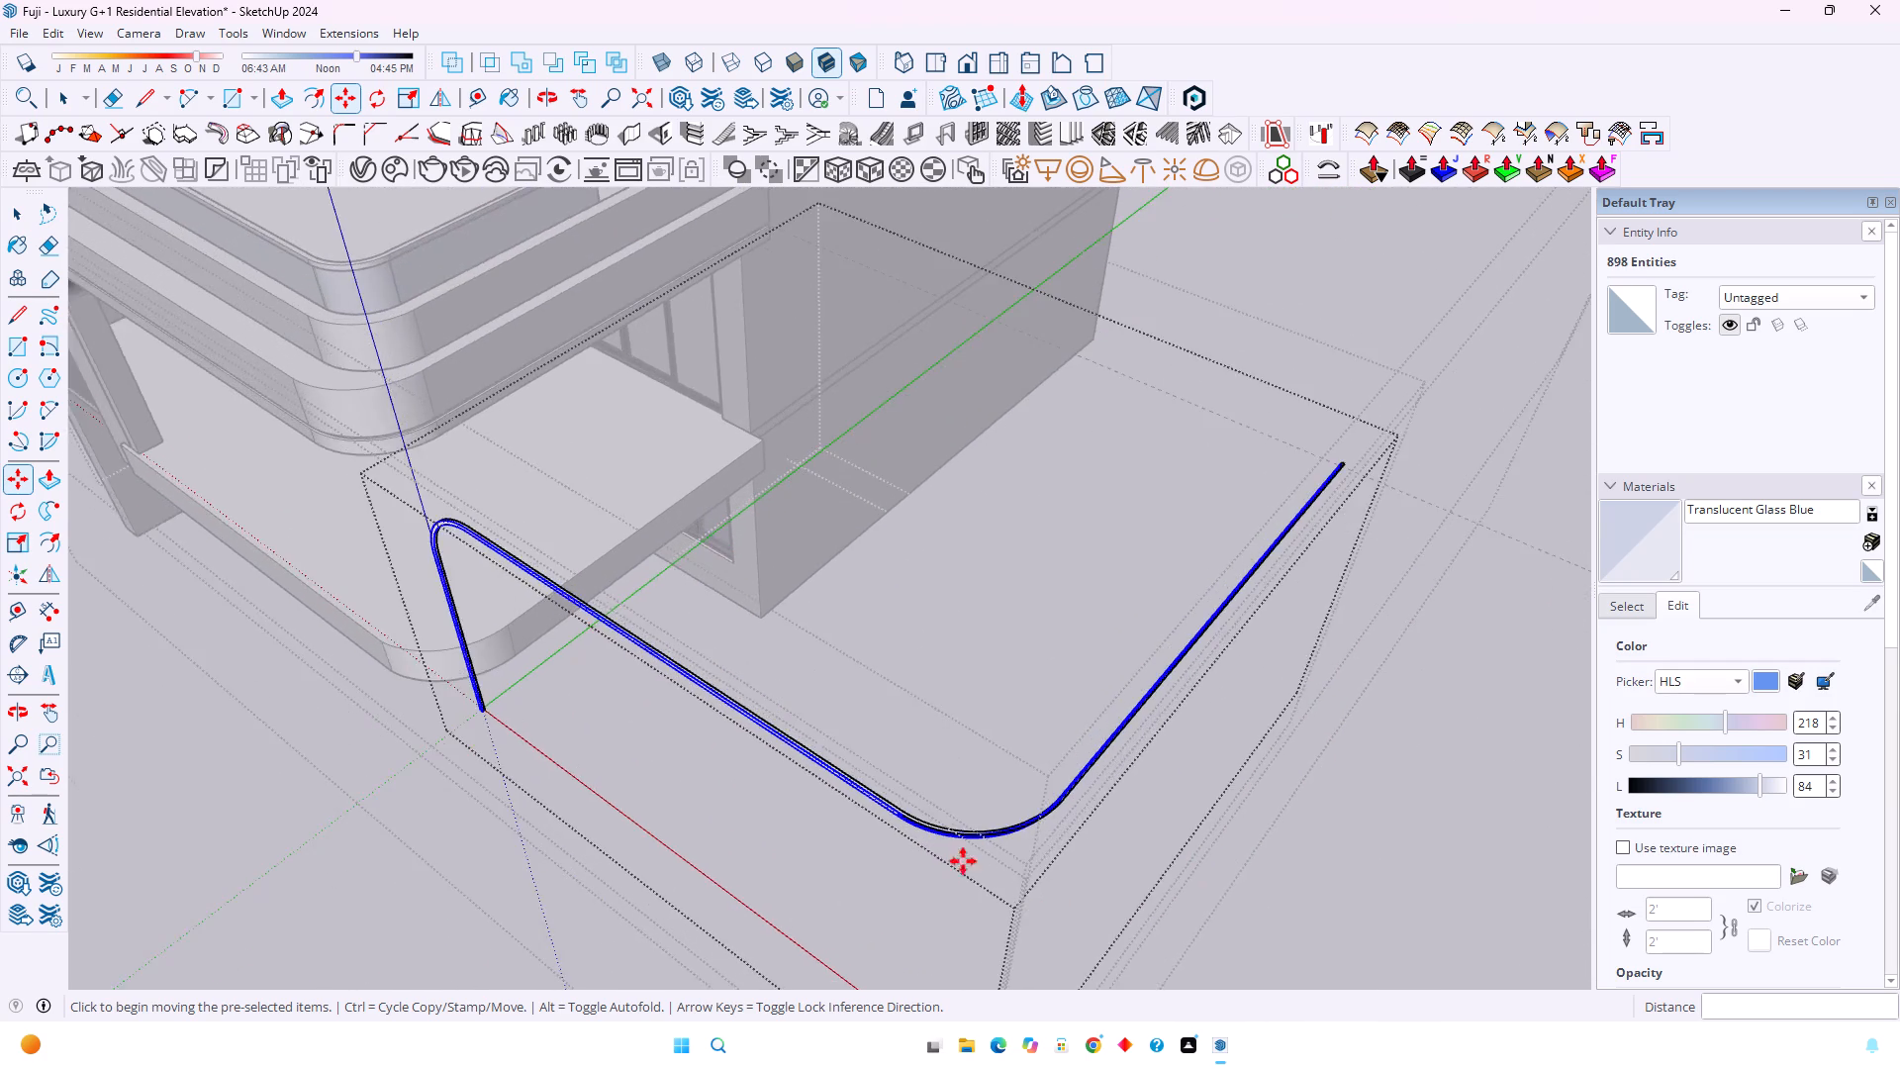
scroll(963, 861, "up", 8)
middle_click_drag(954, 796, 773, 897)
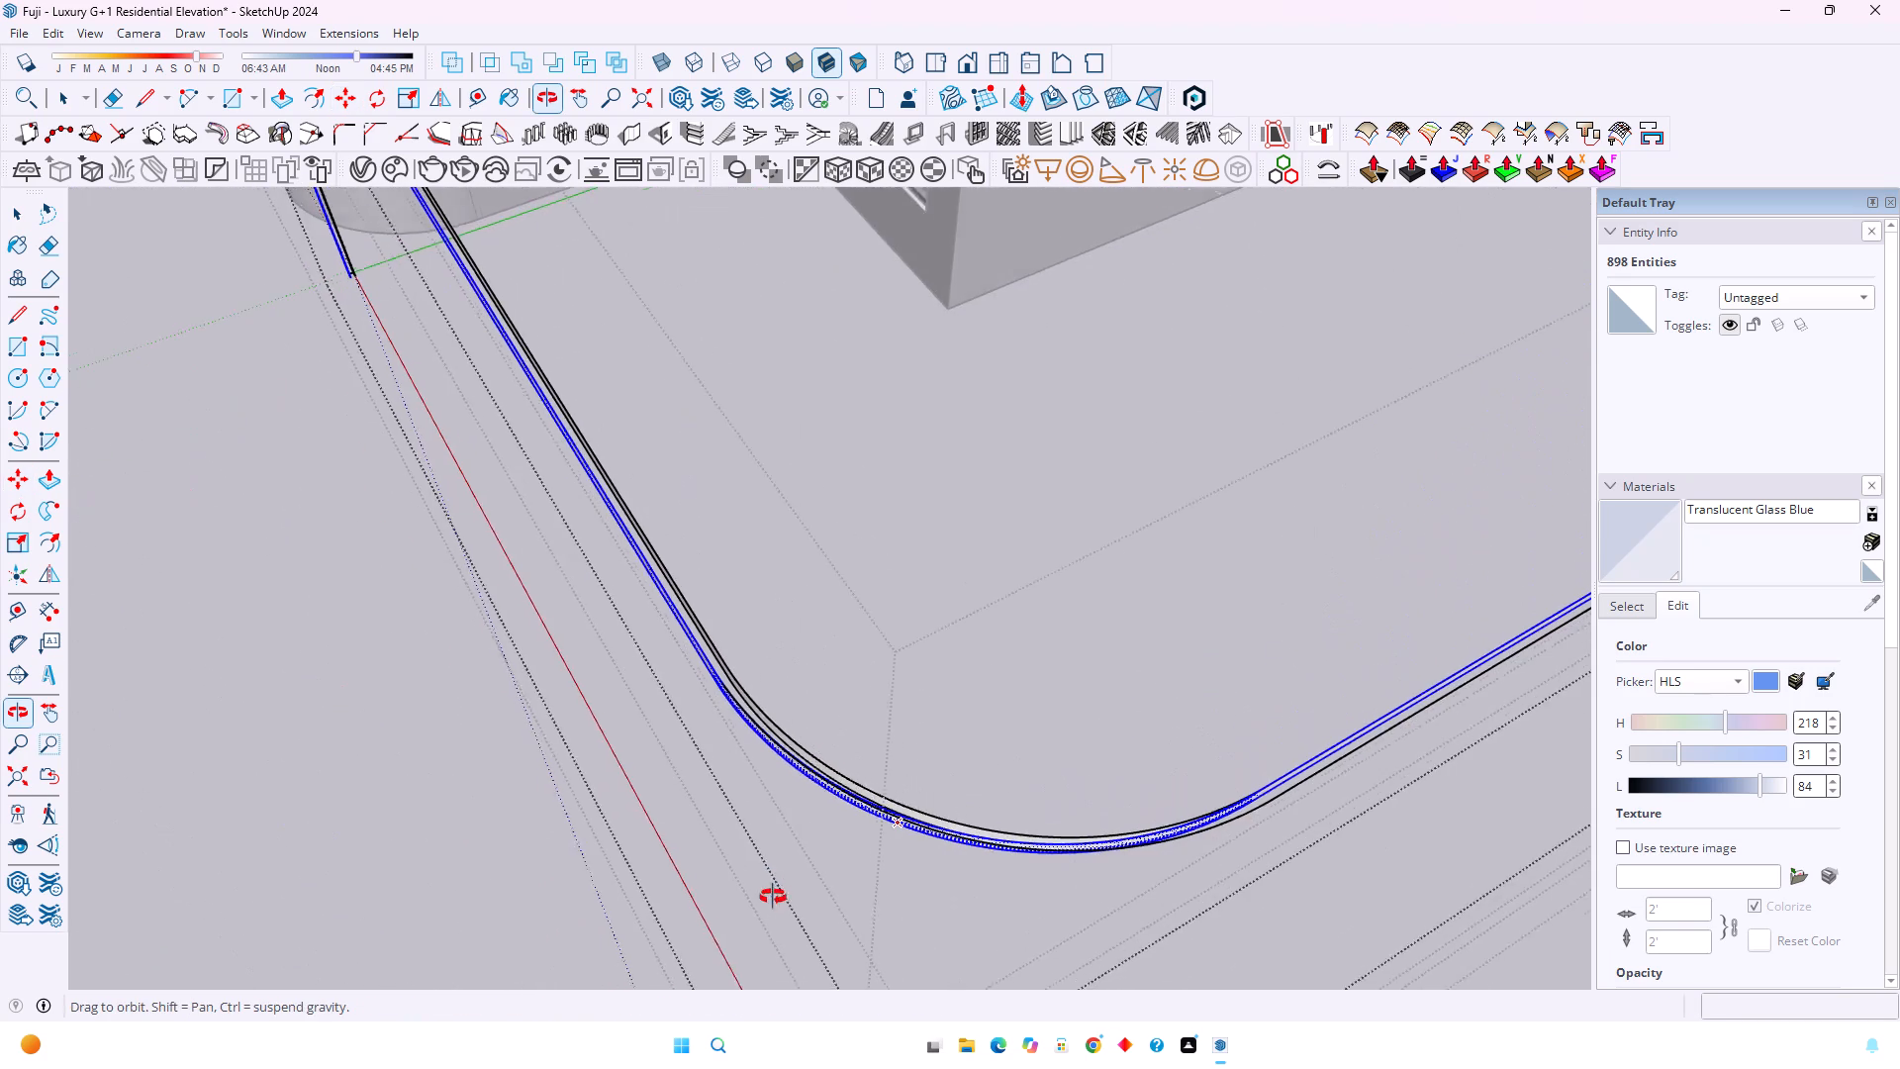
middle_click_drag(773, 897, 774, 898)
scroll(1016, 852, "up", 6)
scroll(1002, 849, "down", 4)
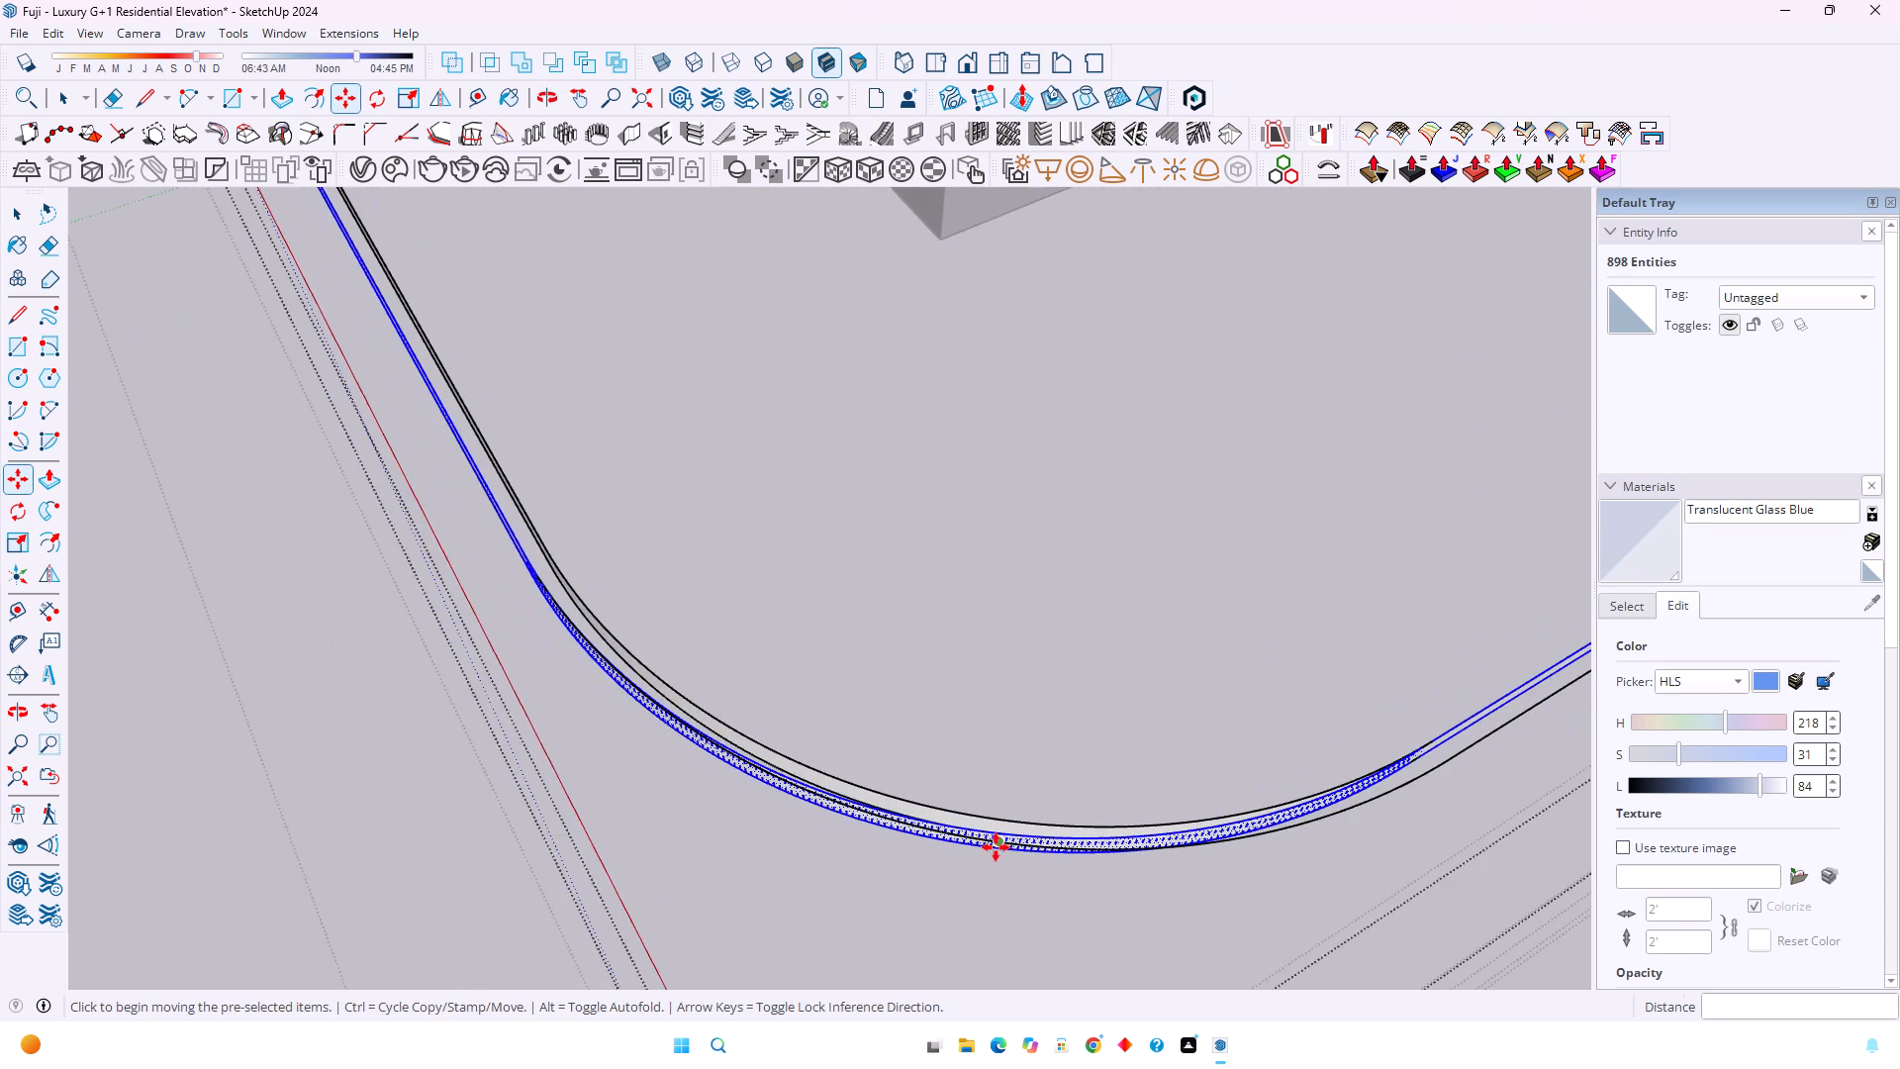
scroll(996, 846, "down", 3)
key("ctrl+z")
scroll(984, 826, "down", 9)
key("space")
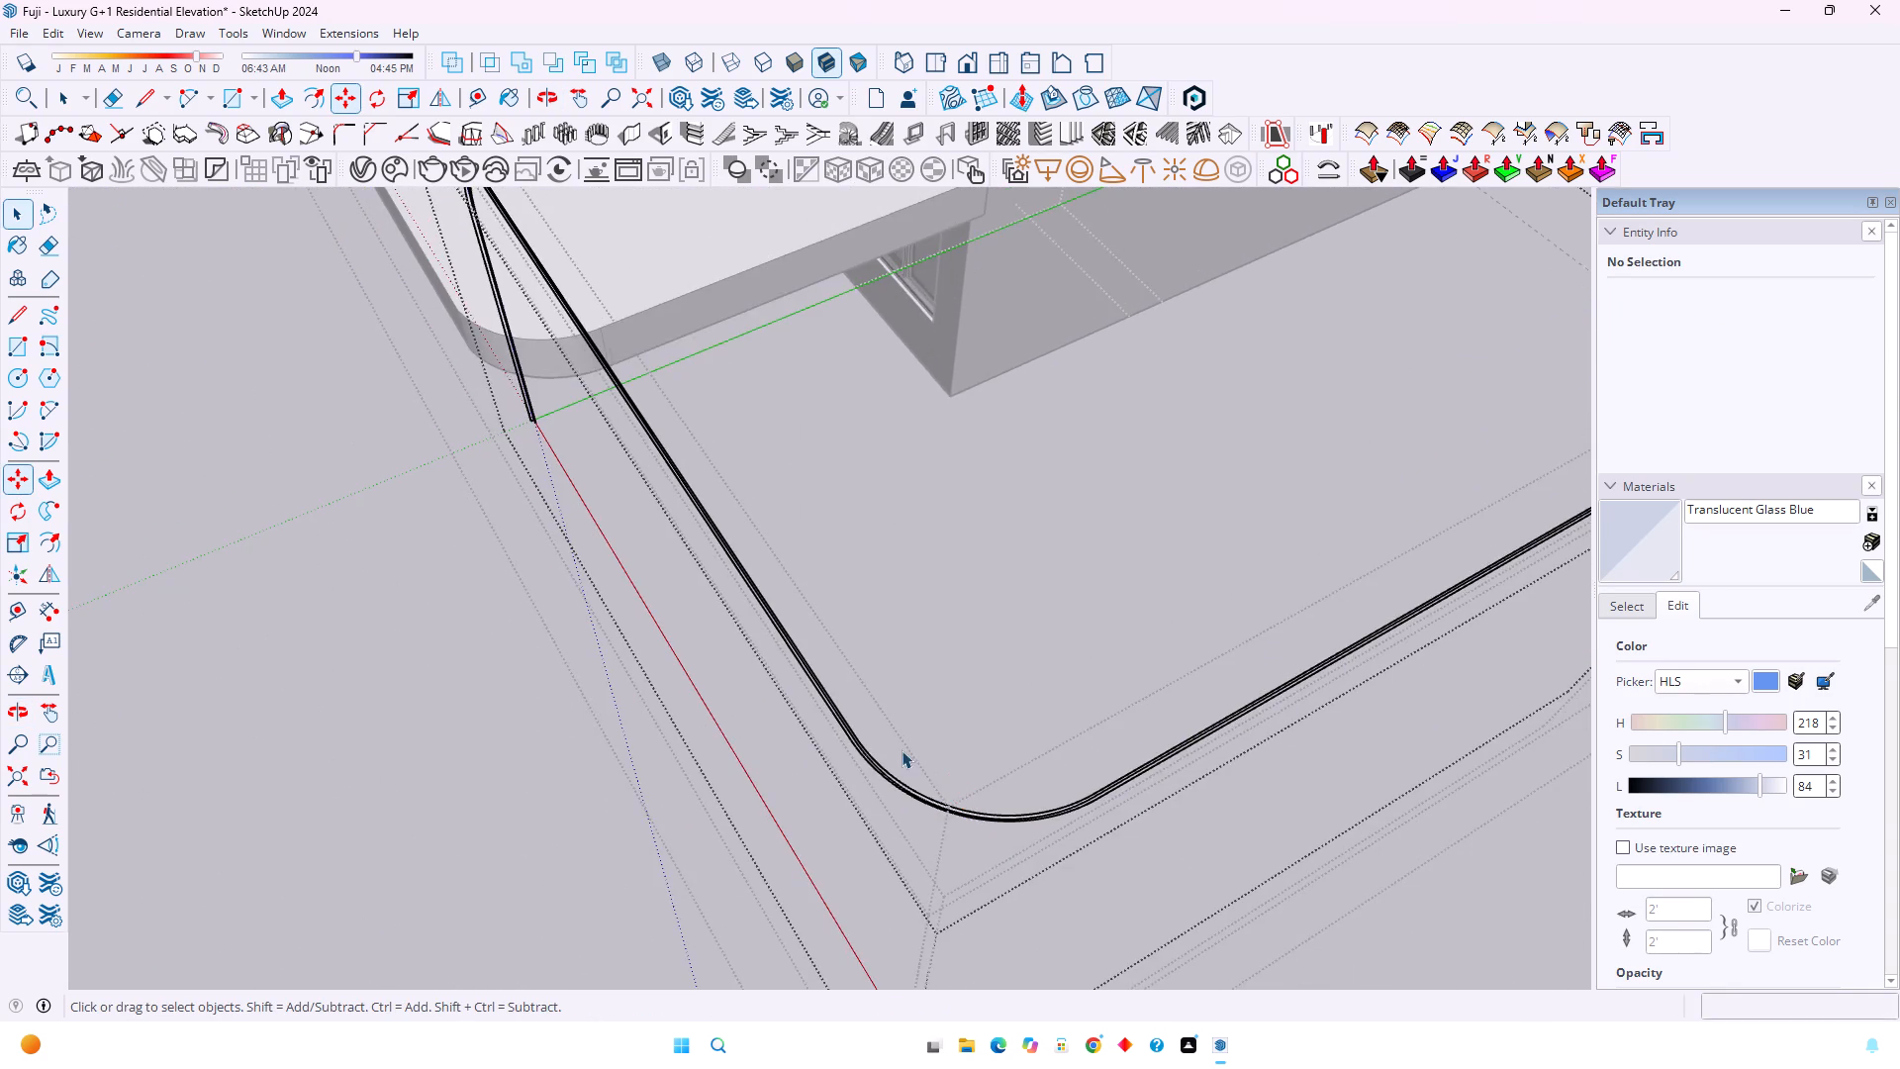
Close a rectangular profile face at the upright's foot with a line along the red axis and one back to the strip's corner.
scroll(897, 737, "down", 8)
middle_click_drag(866, 756, 991, 716)
scroll(1004, 714, "down", 10)
scroll(811, 567, "up", 8)
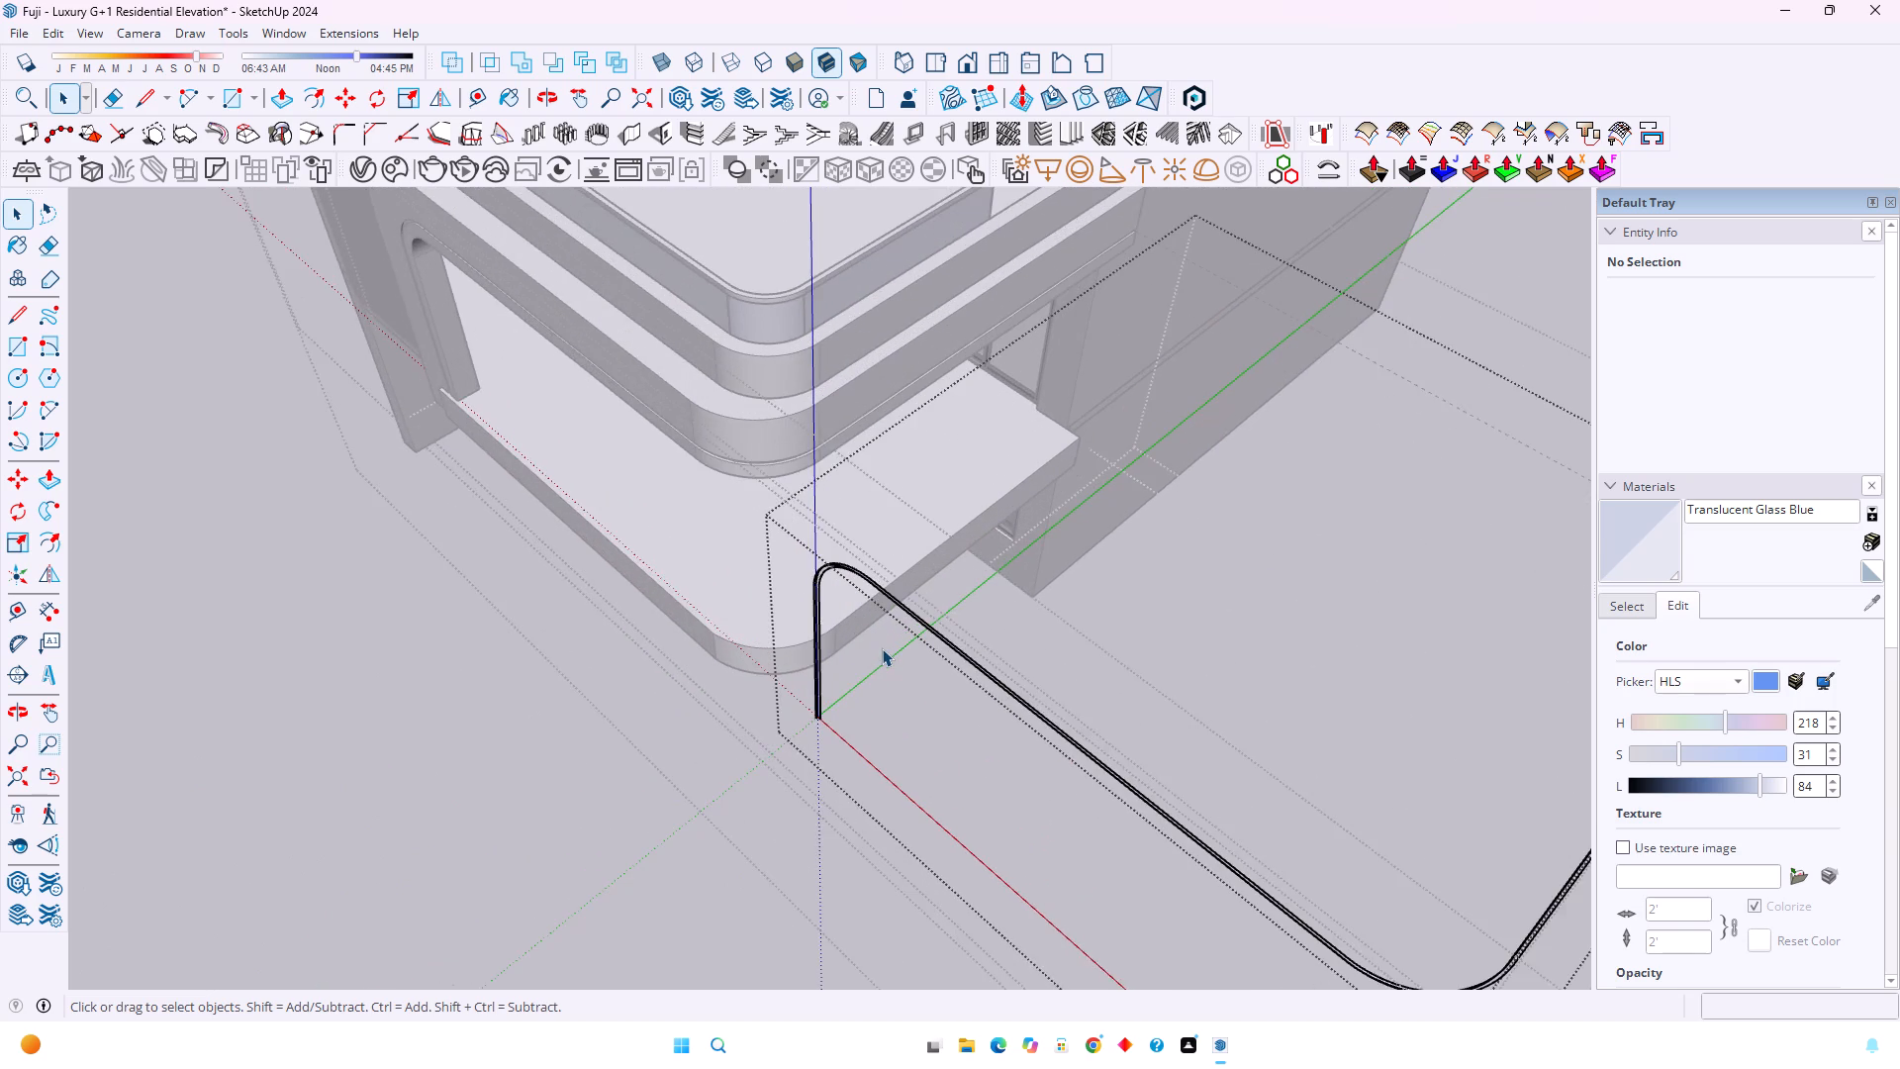
scroll(879, 645, "up", 2)
scroll(822, 755, "up", 19)
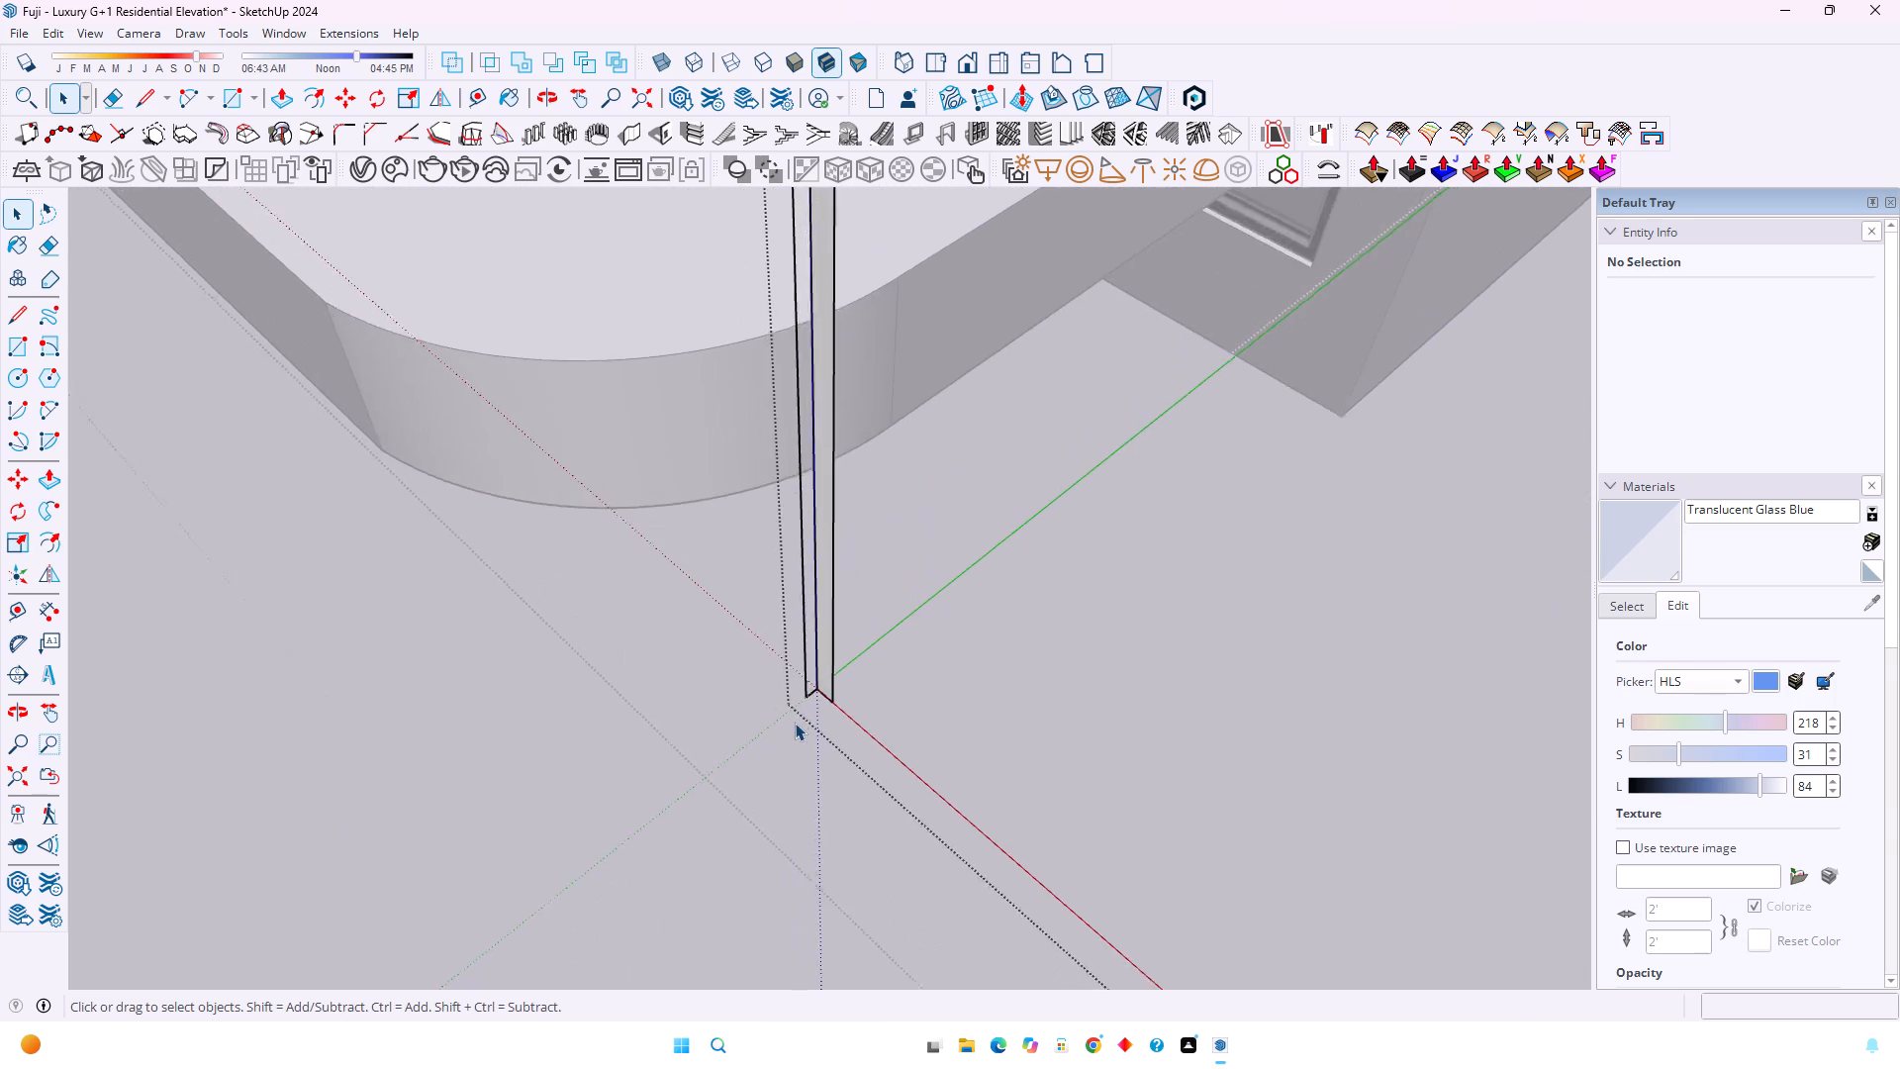
scroll(795, 723, "up", 6)
key("l")
left_click(821, 658)
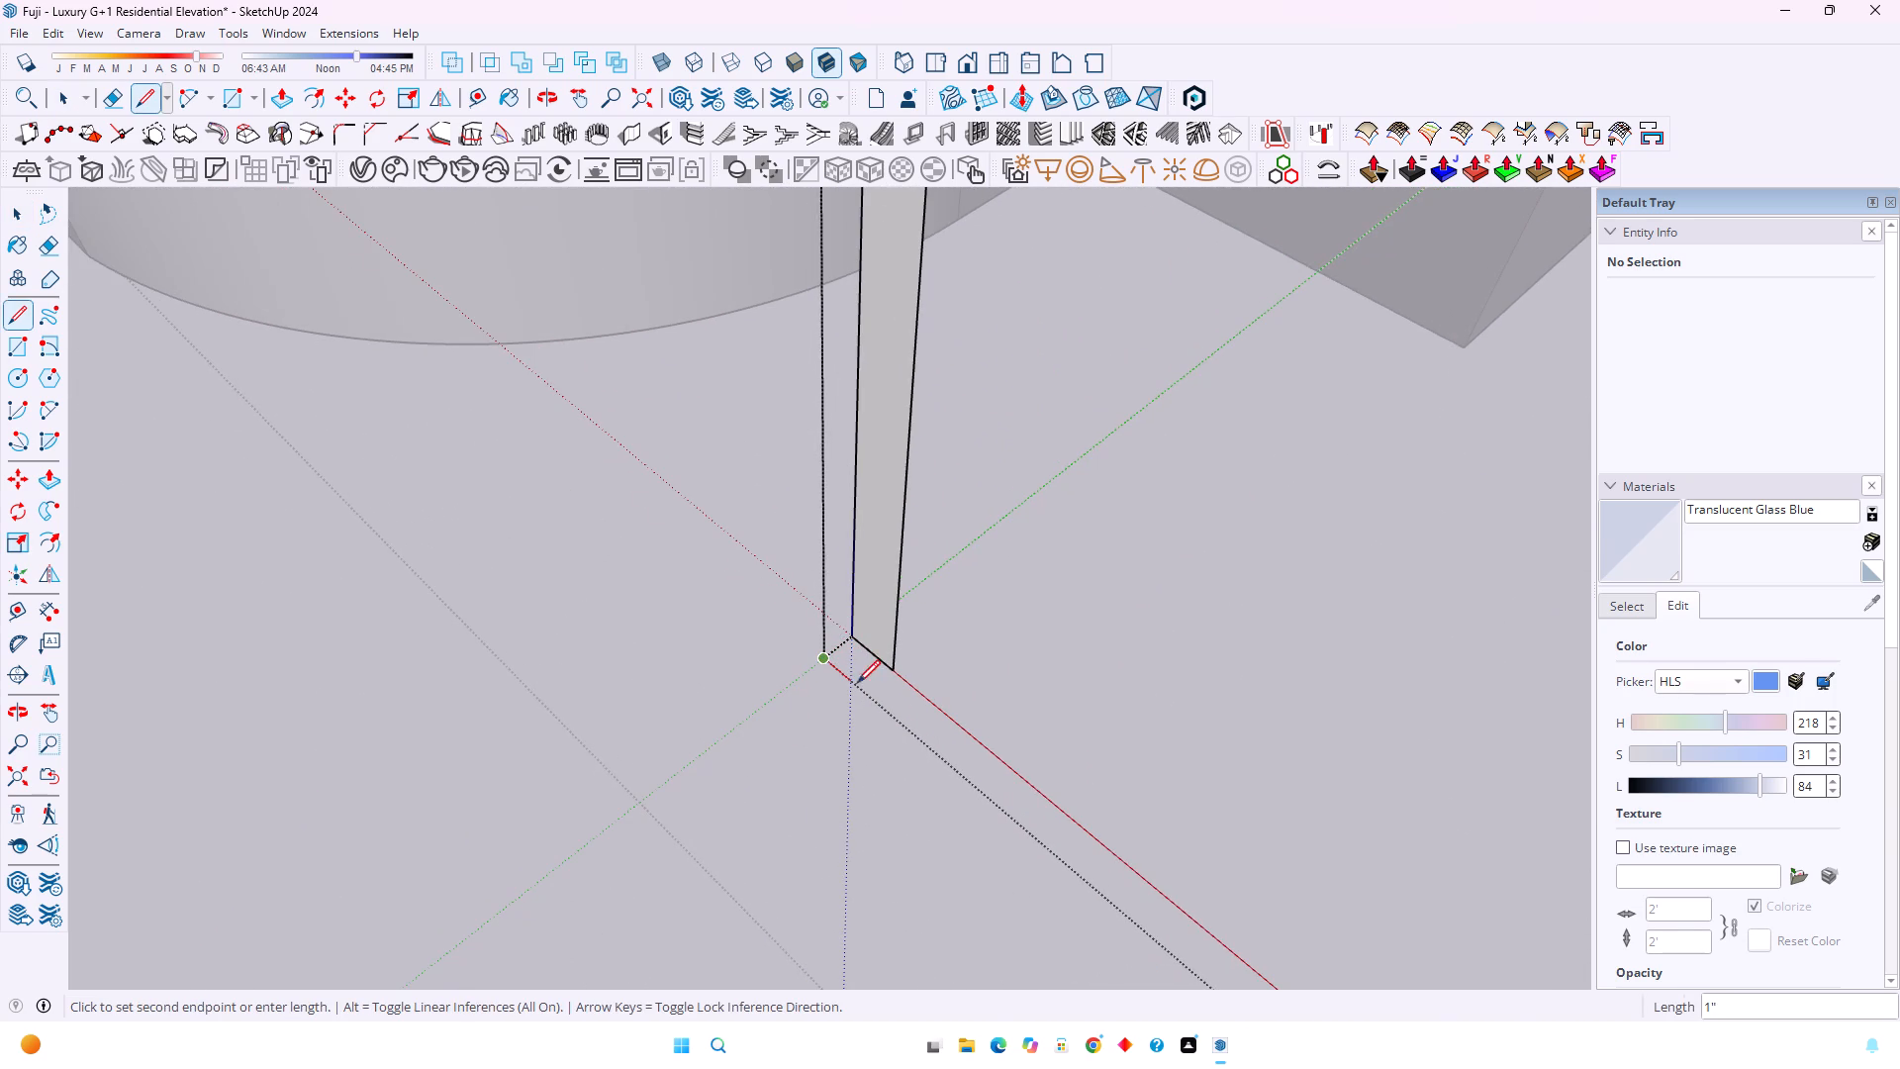
key("Right")
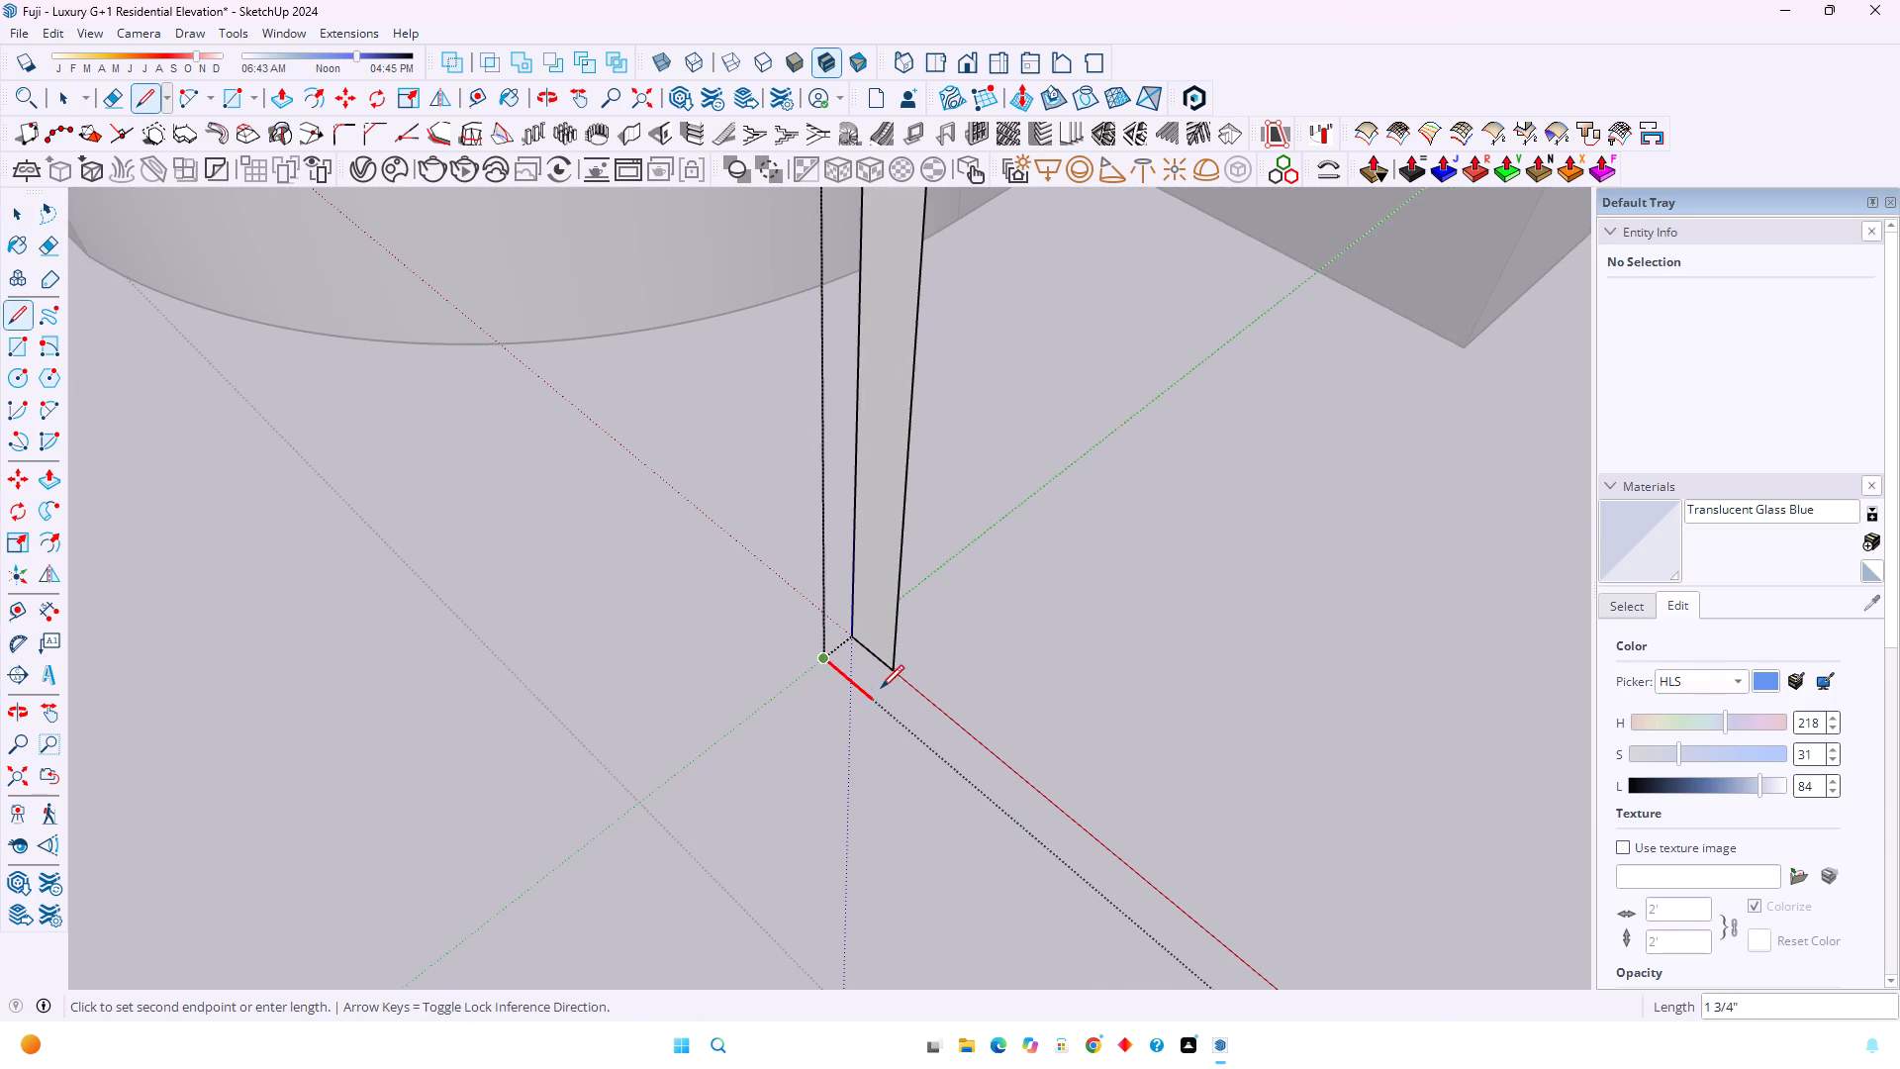
left_click(898, 663)
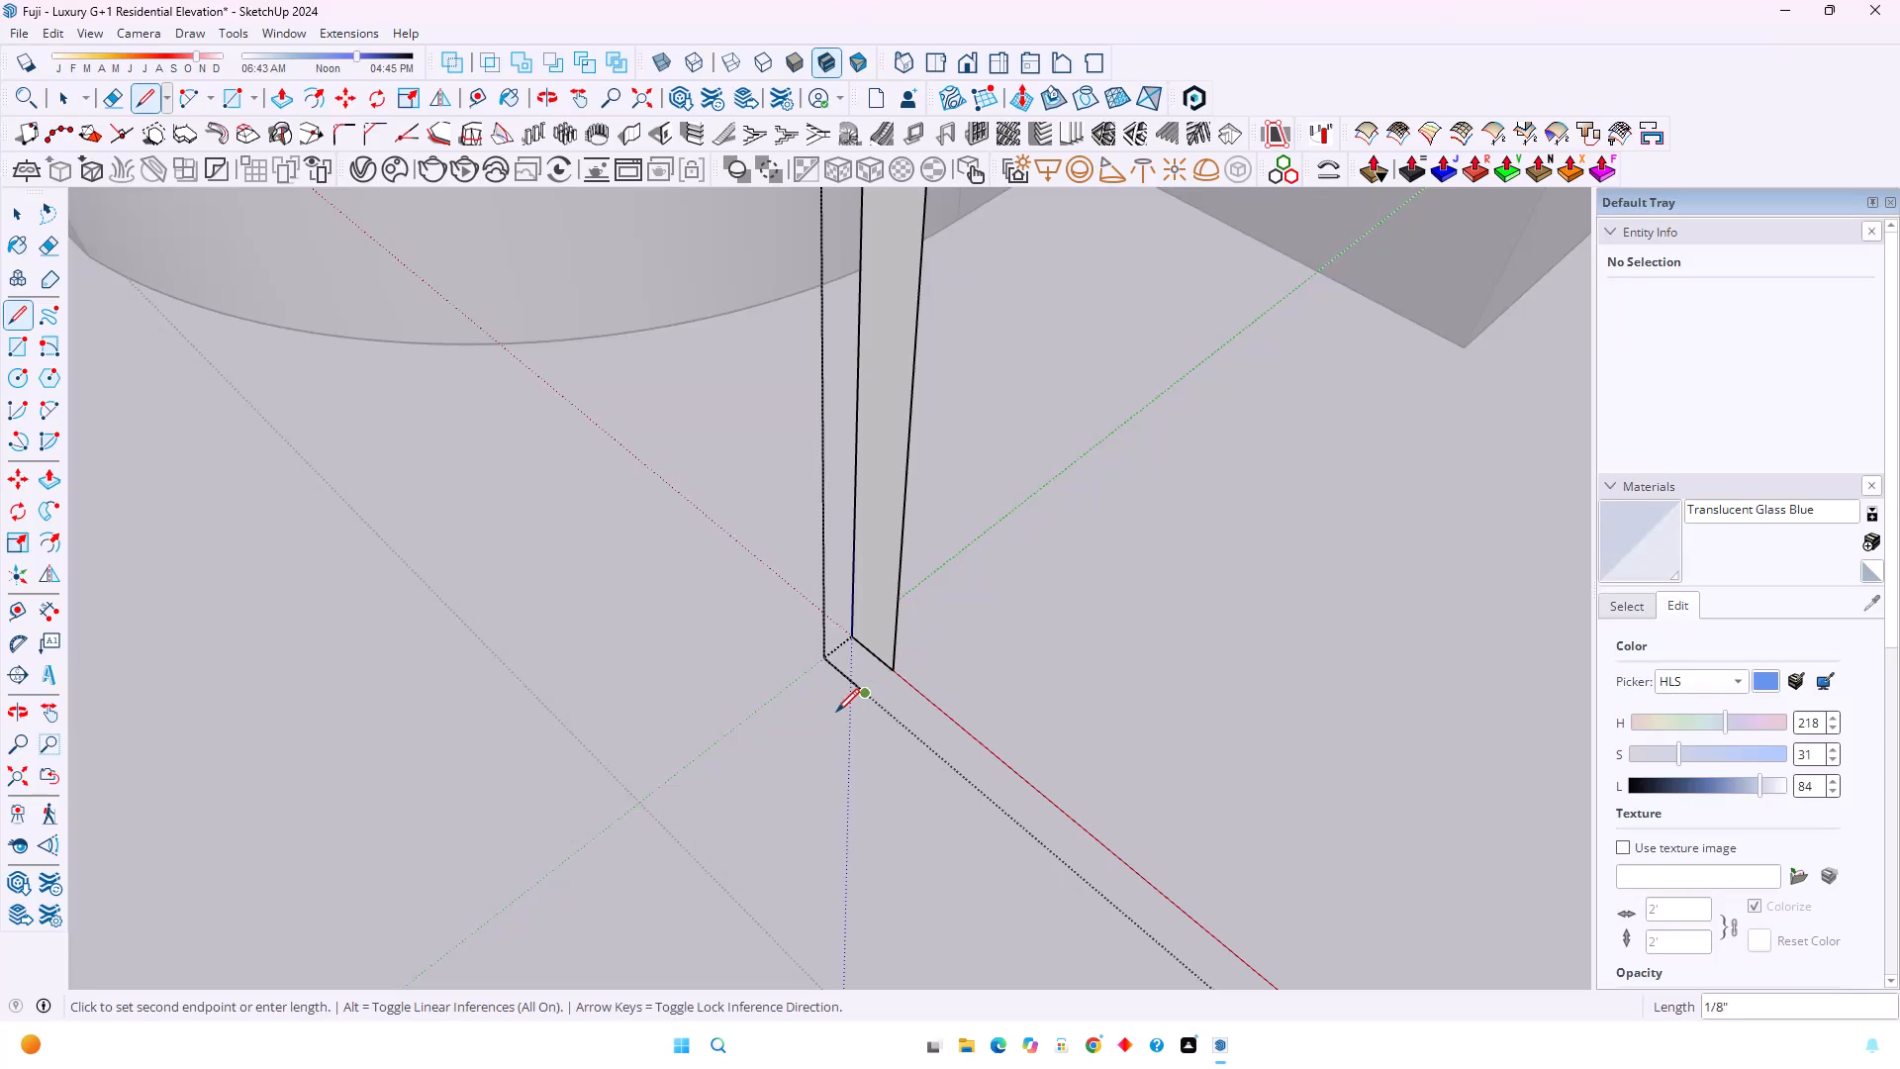
left_click(900, 664)
key("space")
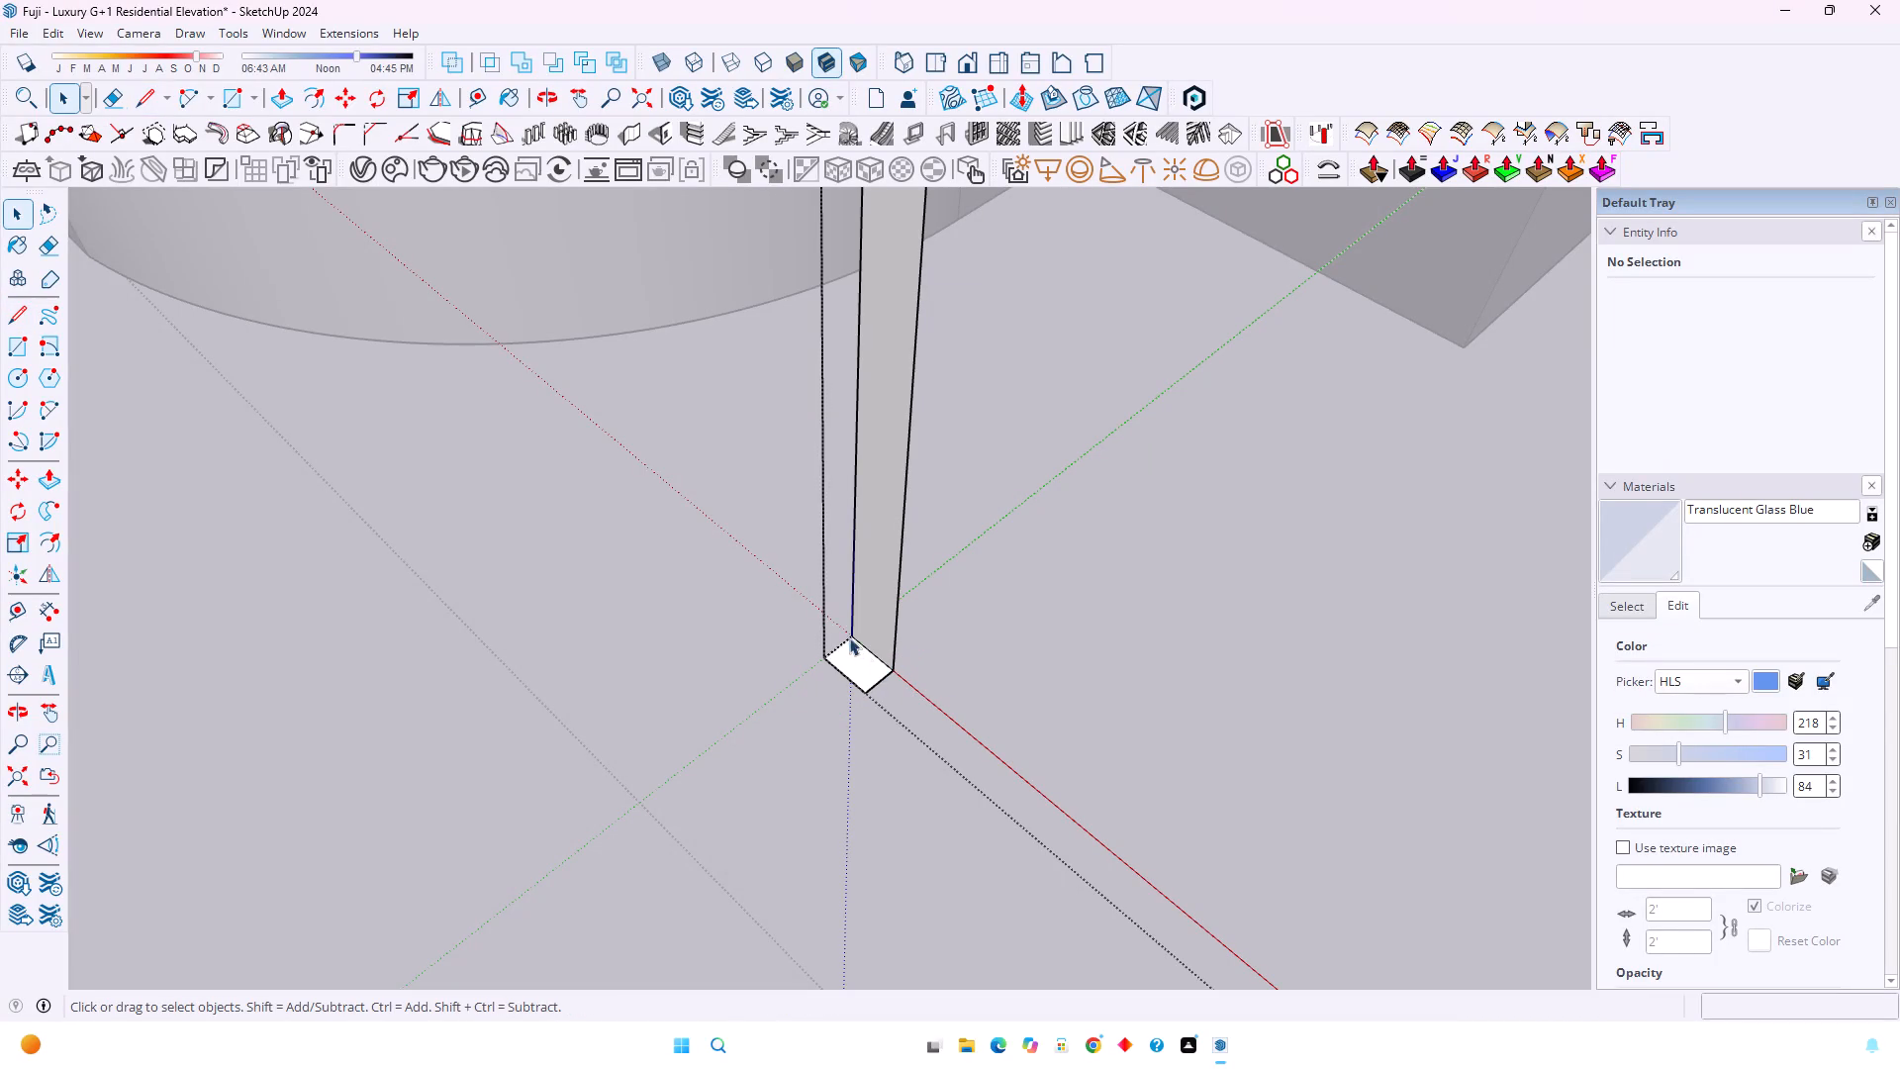
Select the offset edges of the upright, the arch and the adjoining straight run as a connected path.
left_click(821, 624)
scroll(777, 661, "down", 2)
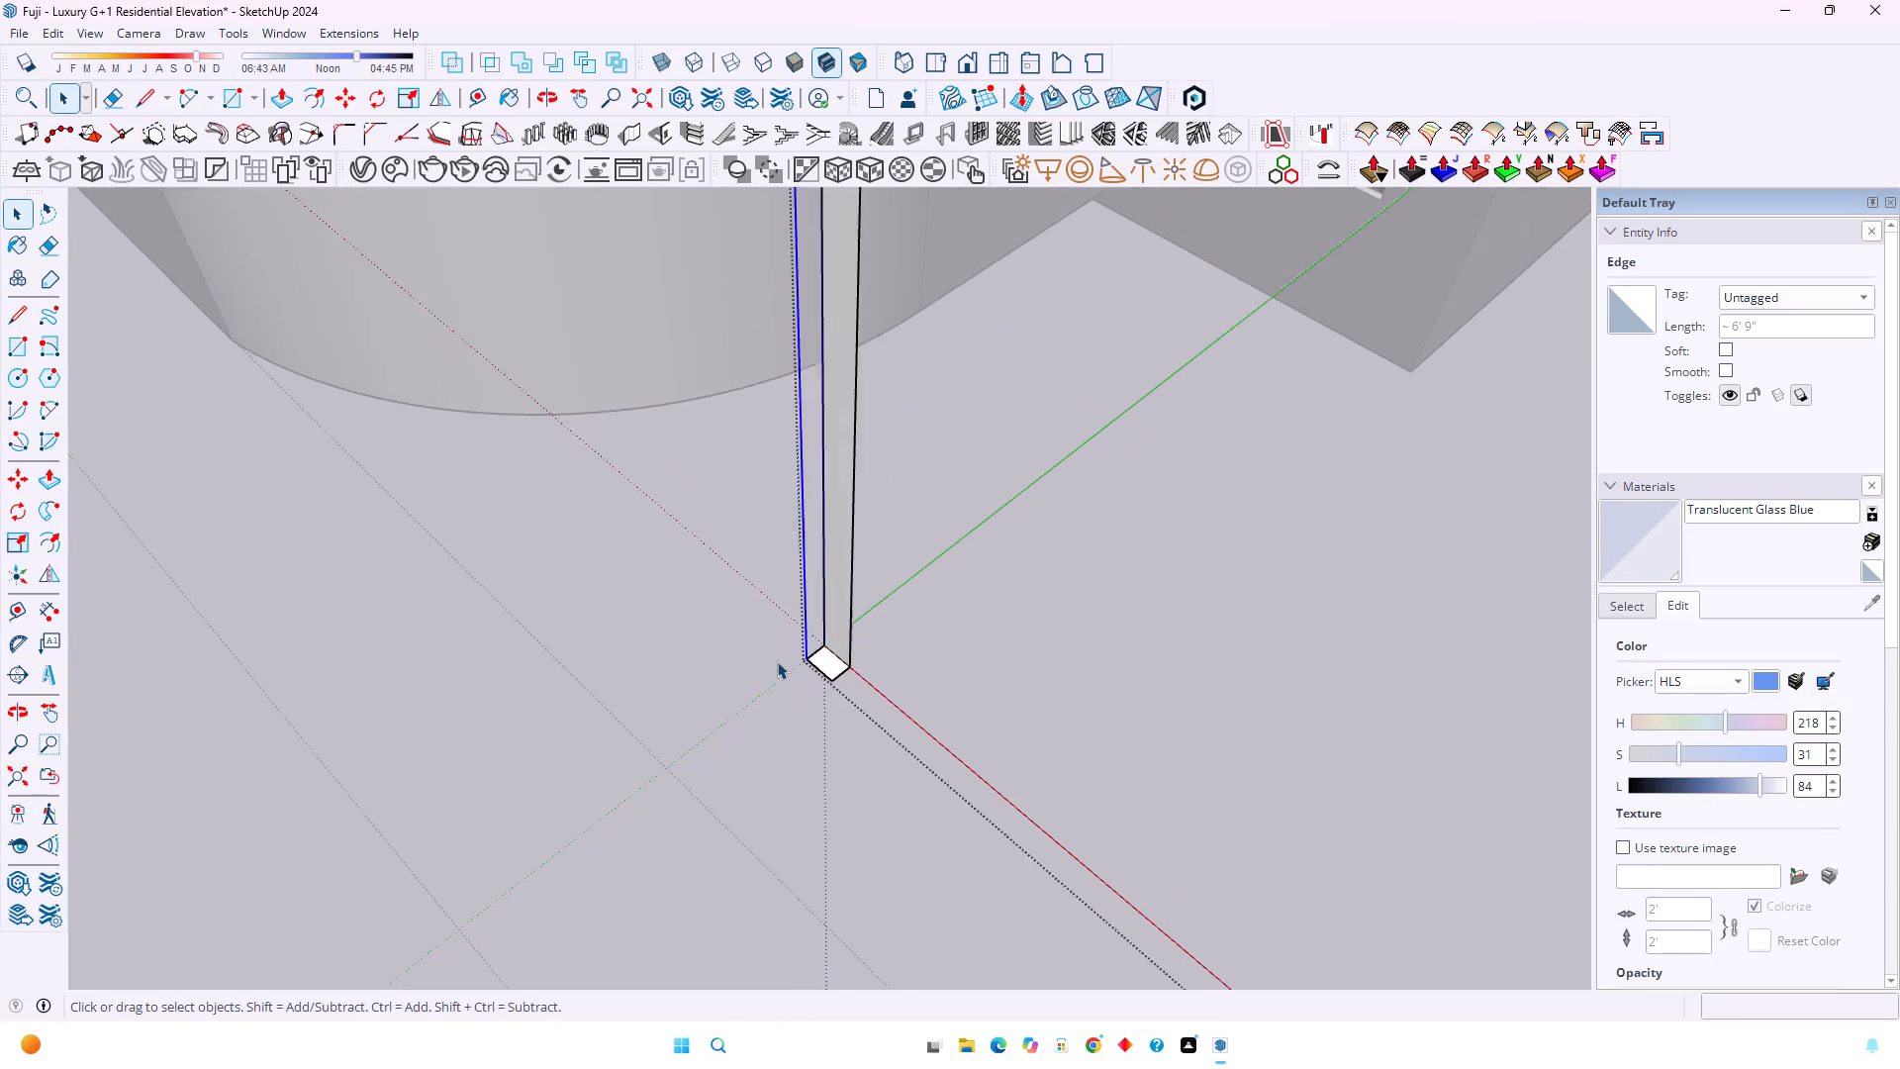
scroll(777, 661, "down", 14)
scroll(773, 670, "up", 1)
scroll(772, 670, "down", 4)
scroll(766, 670, "up", 1)
scroll(763, 669, "down", 4)
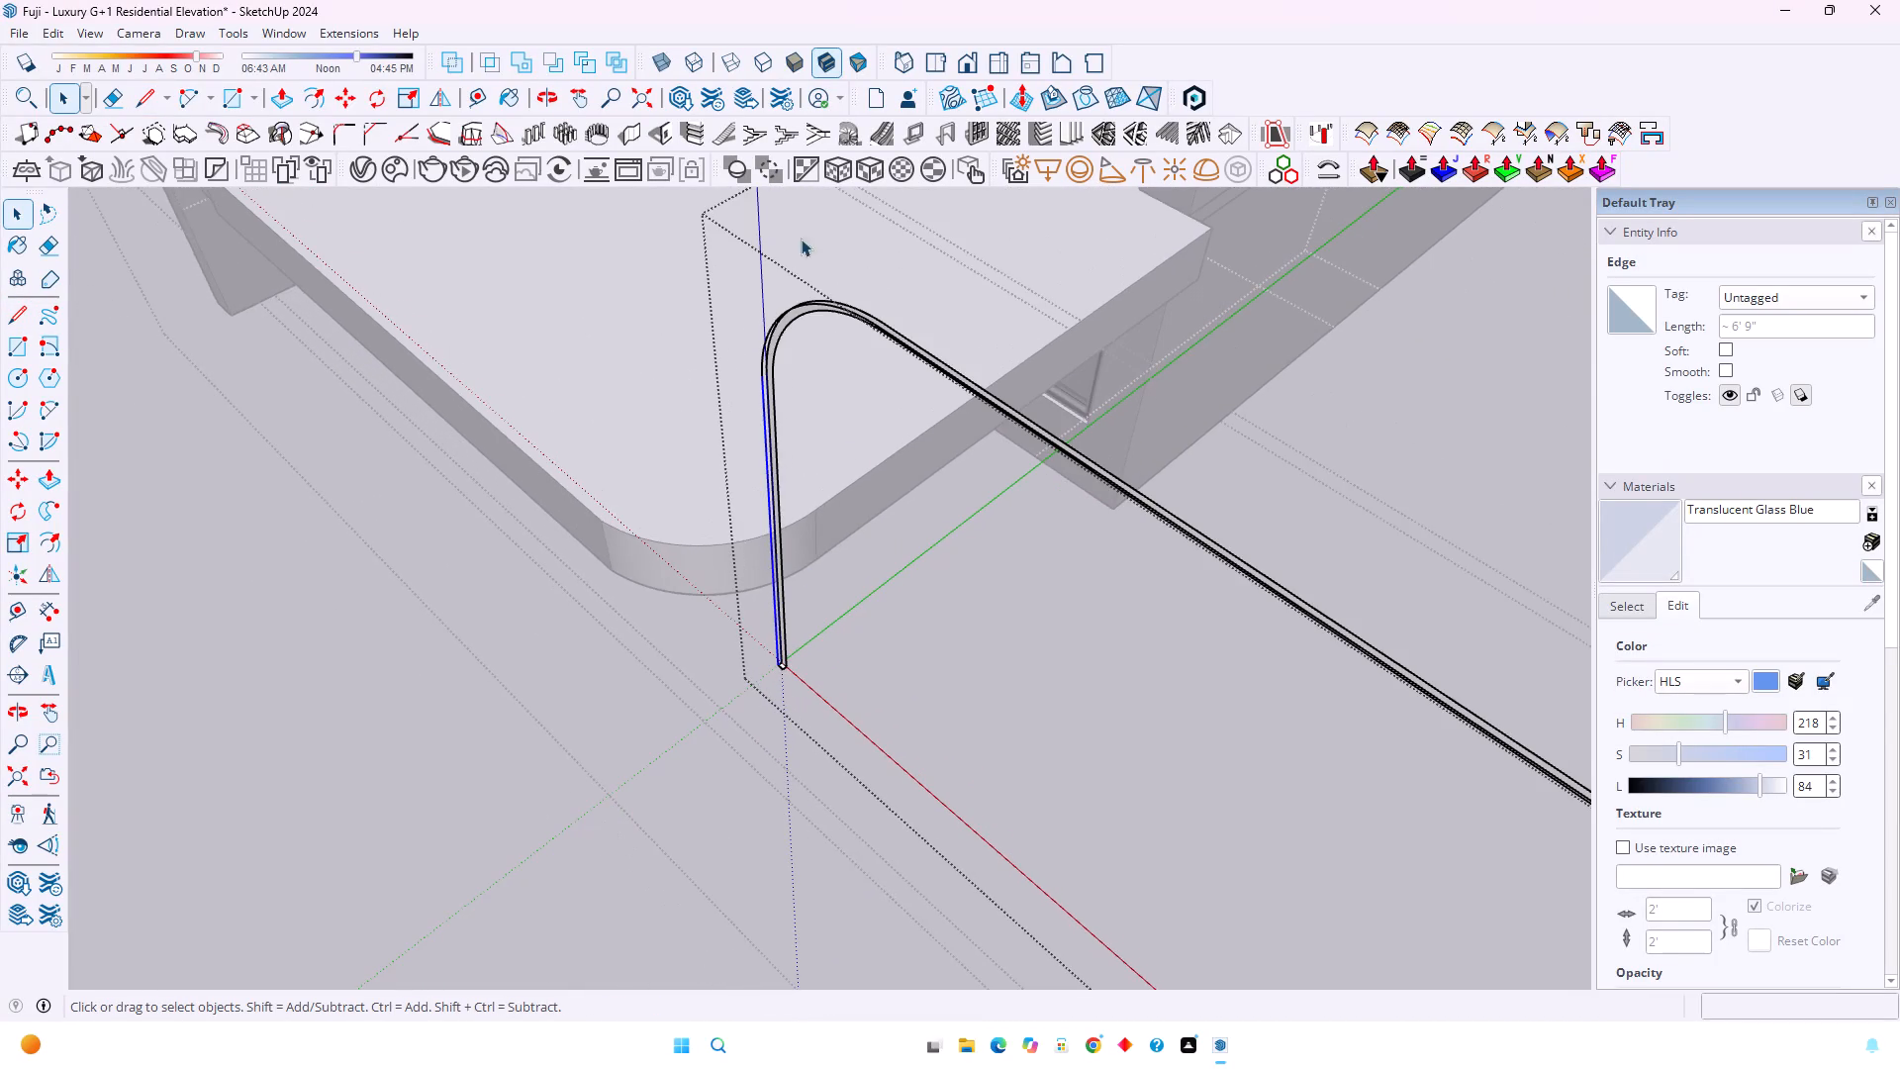
scroll(787, 297, "up", 6)
left_click(755, 425, "ctrl")
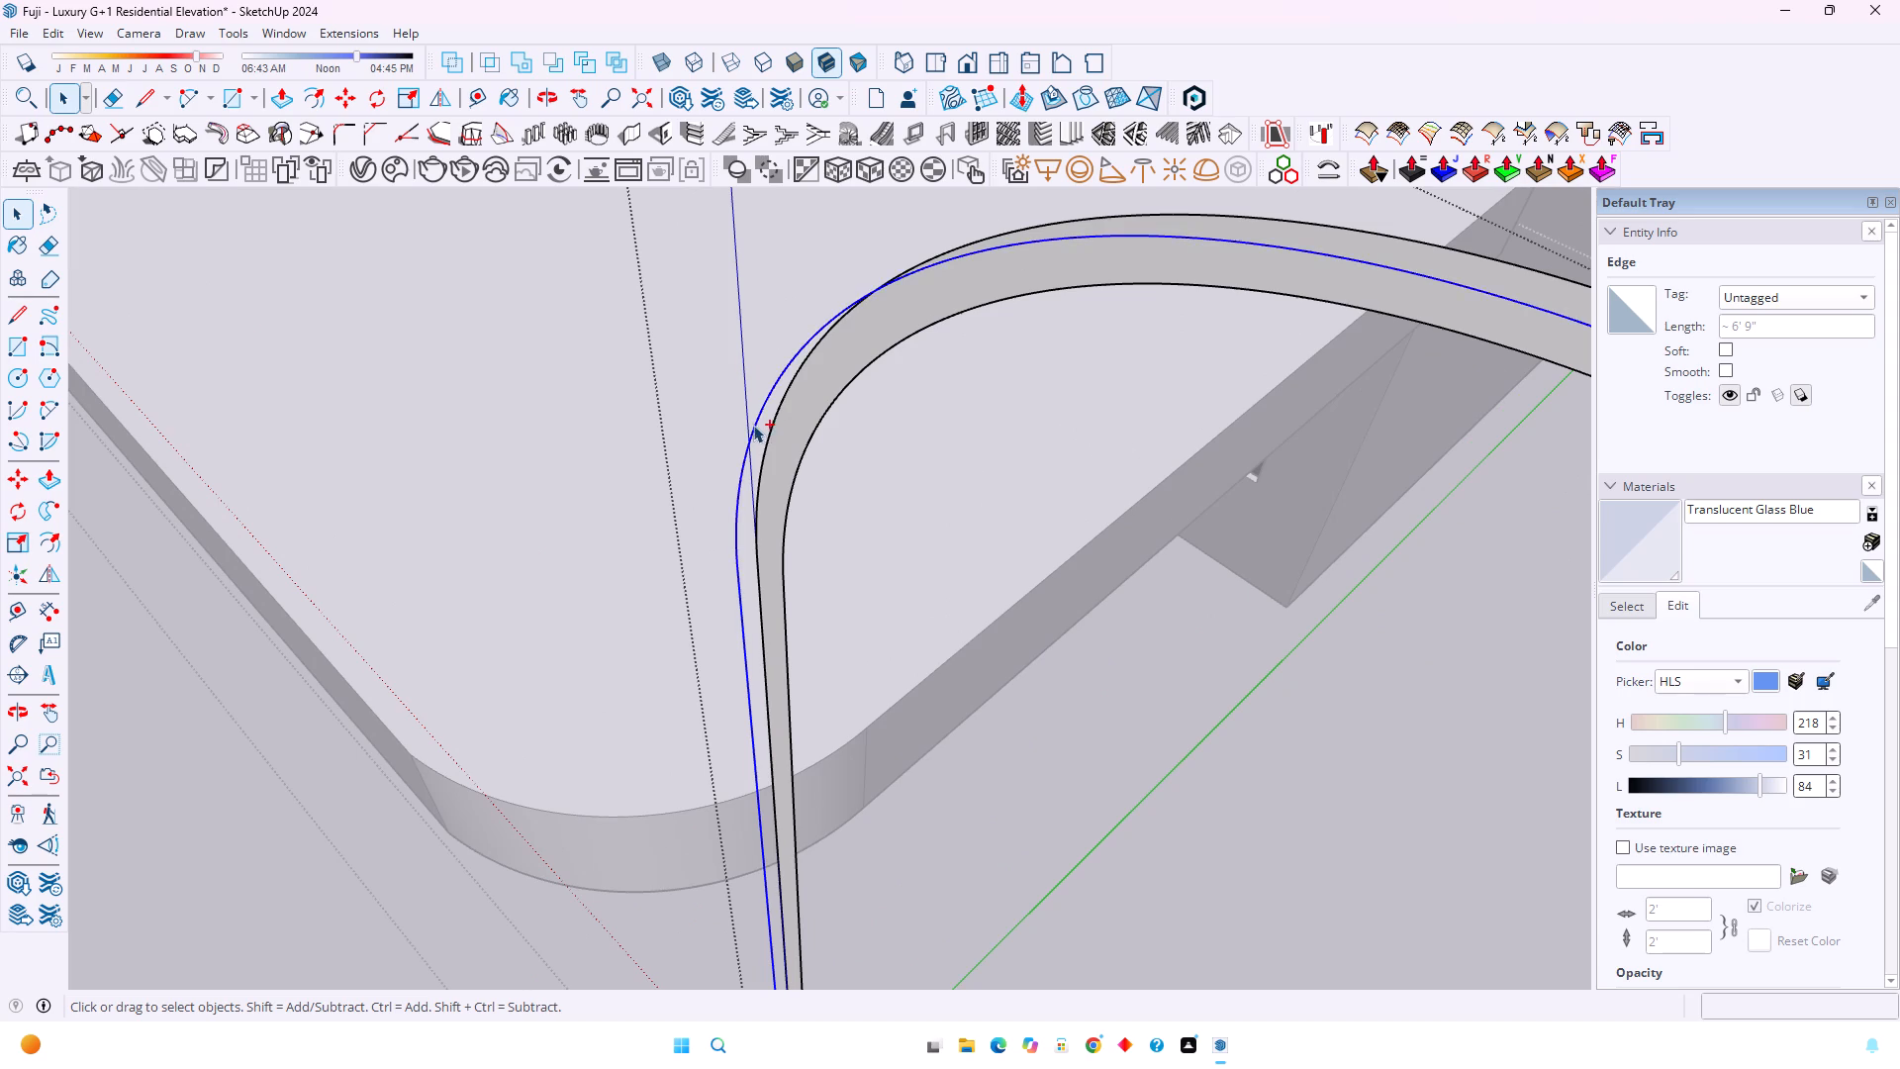
scroll(684, 448, "down", 14)
scroll(752, 475, "up", 4)
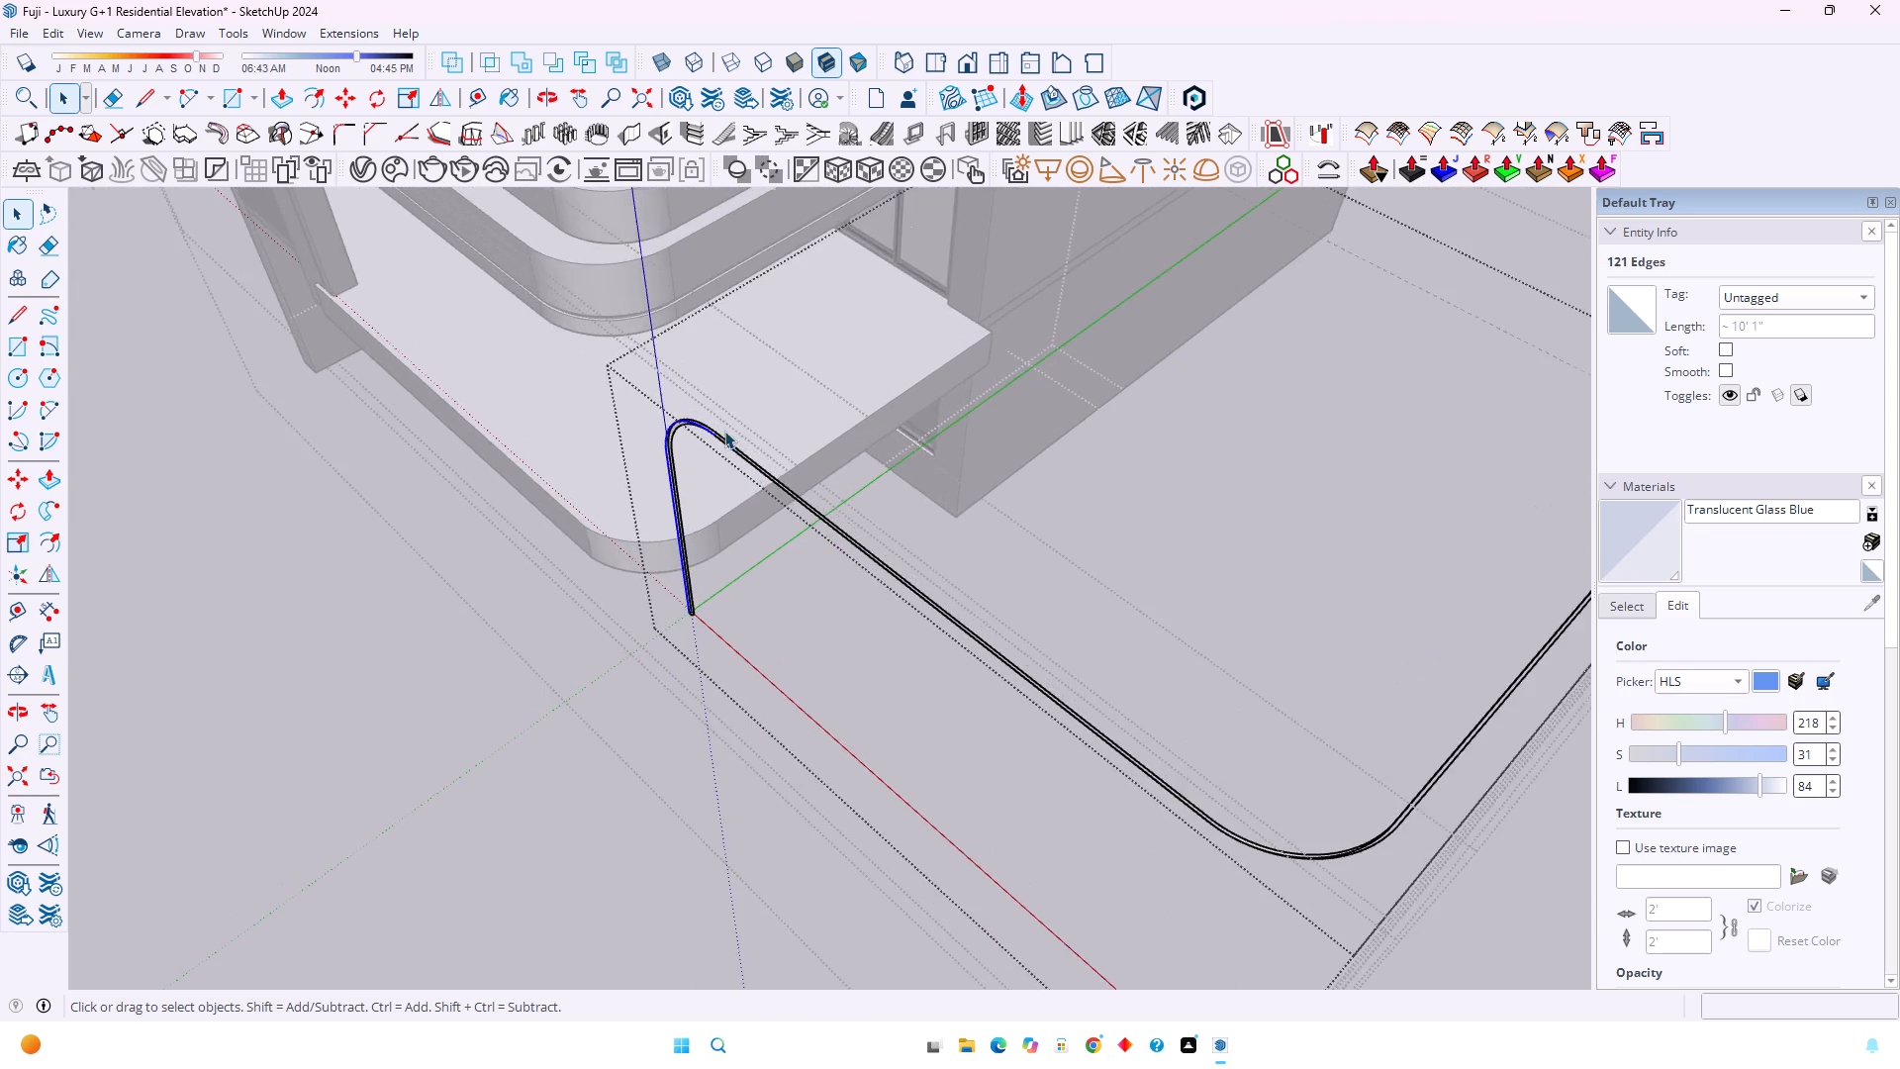
scroll(724, 431, "up", 19)
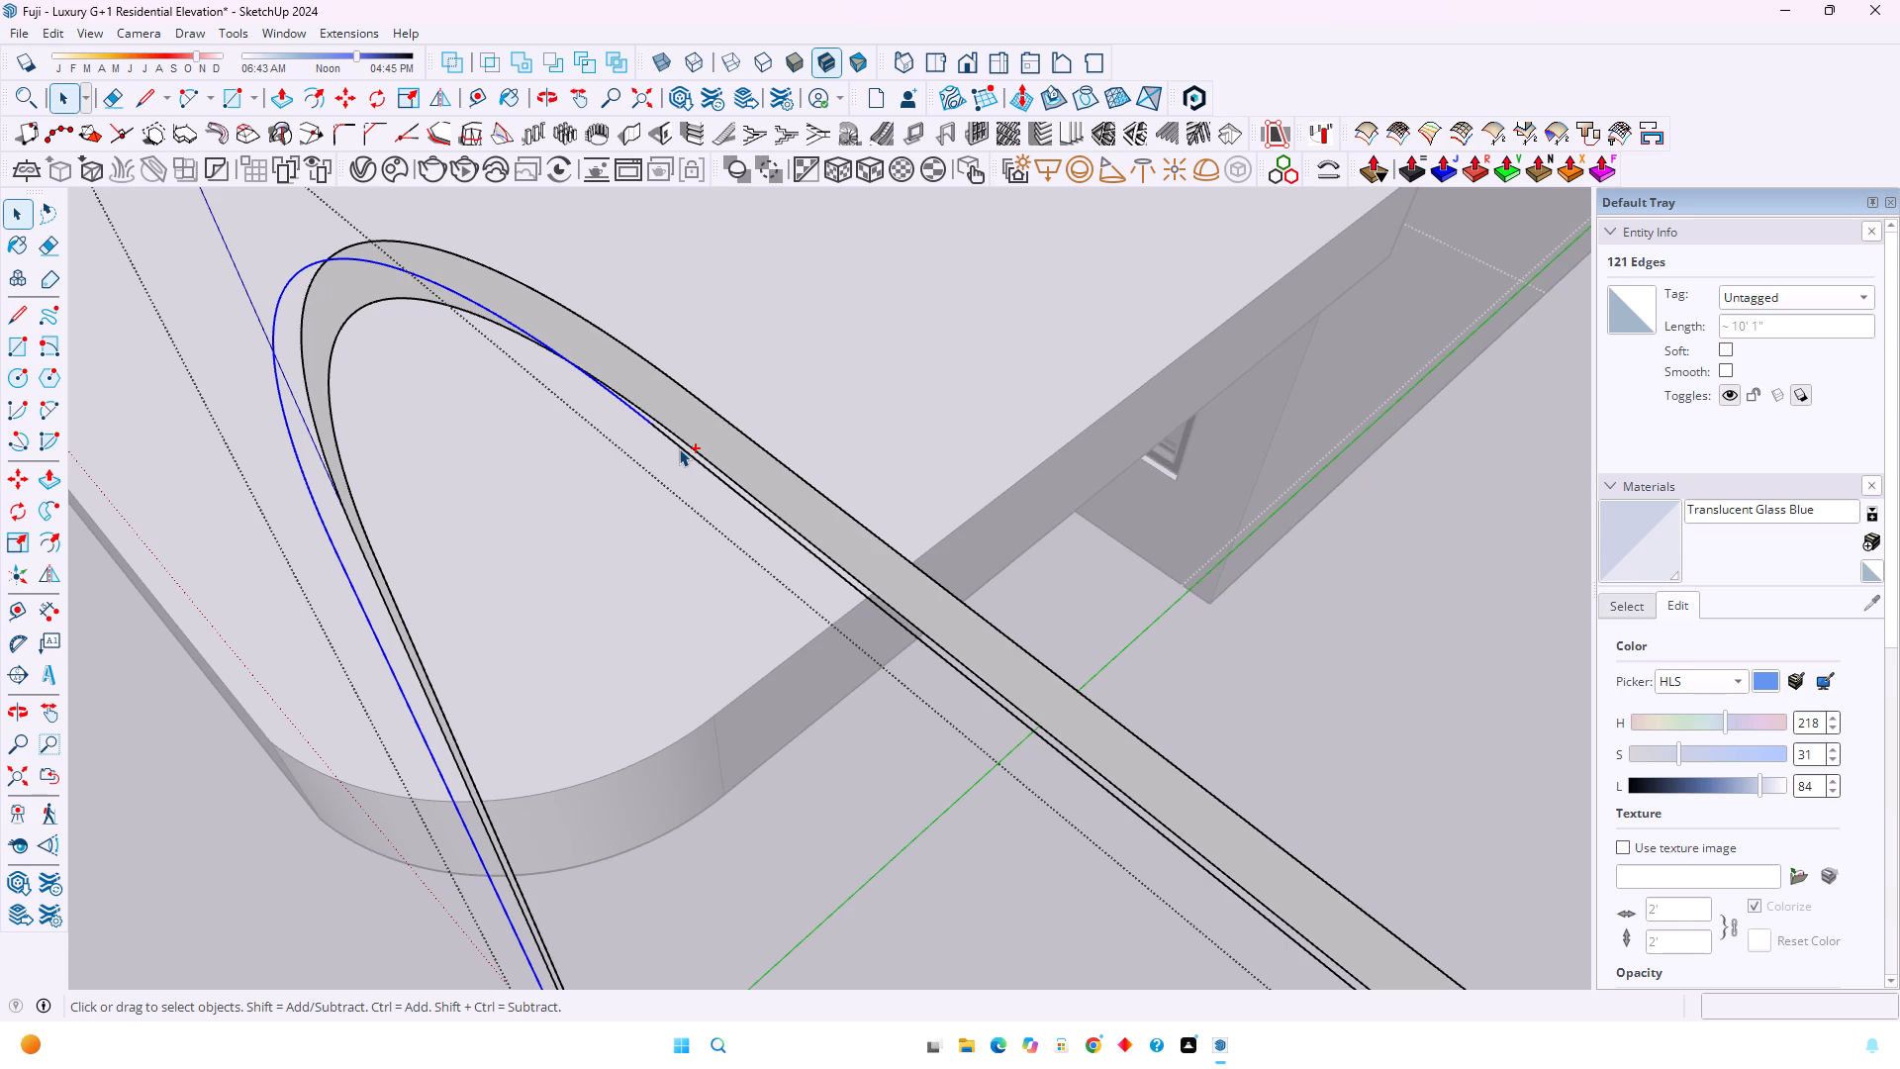
left_click(679, 444, "ctrl")
Add the offset edges of the rounded corner and the far straight run to the path selection.
scroll(679, 448, "down", 13)
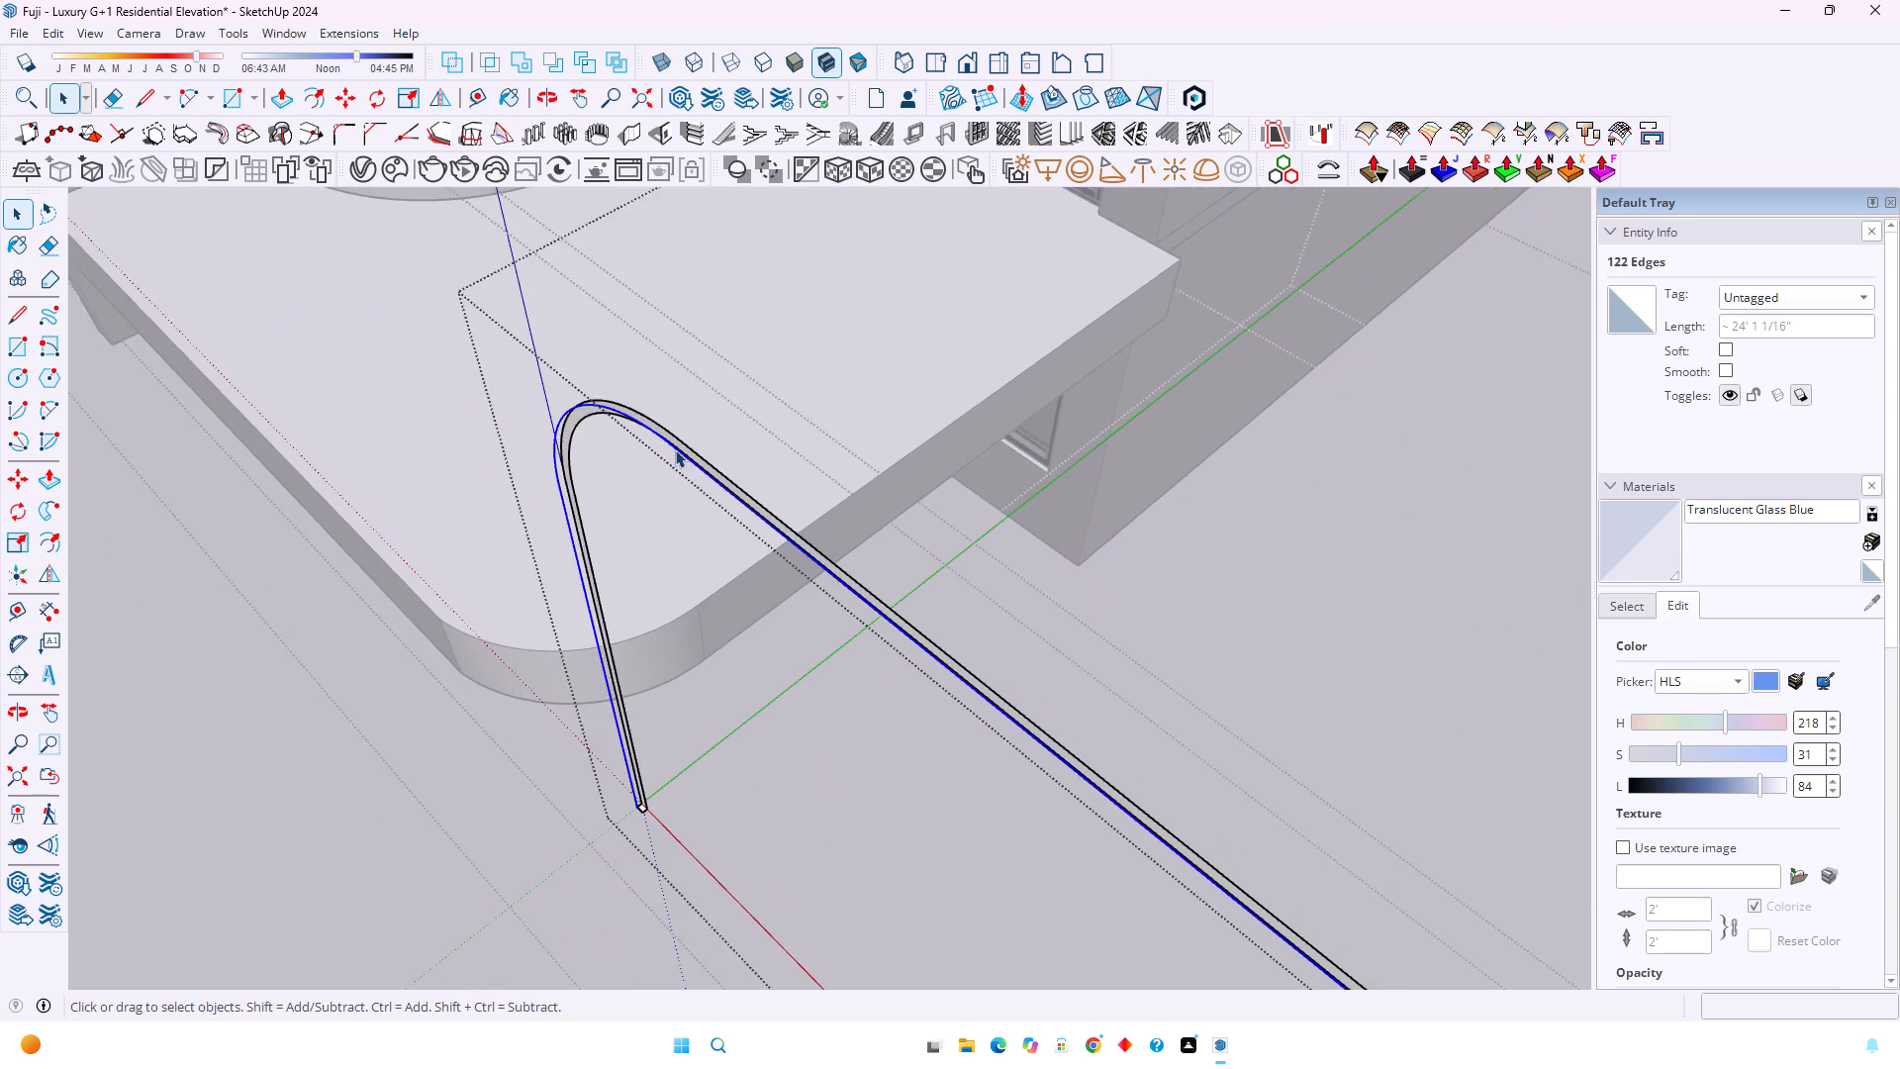
scroll(675, 449, "down", 15)
scroll(1076, 737, "up", 11)
scroll(951, 704, "up", 3)
middle_click_drag(951, 704, 893, 770)
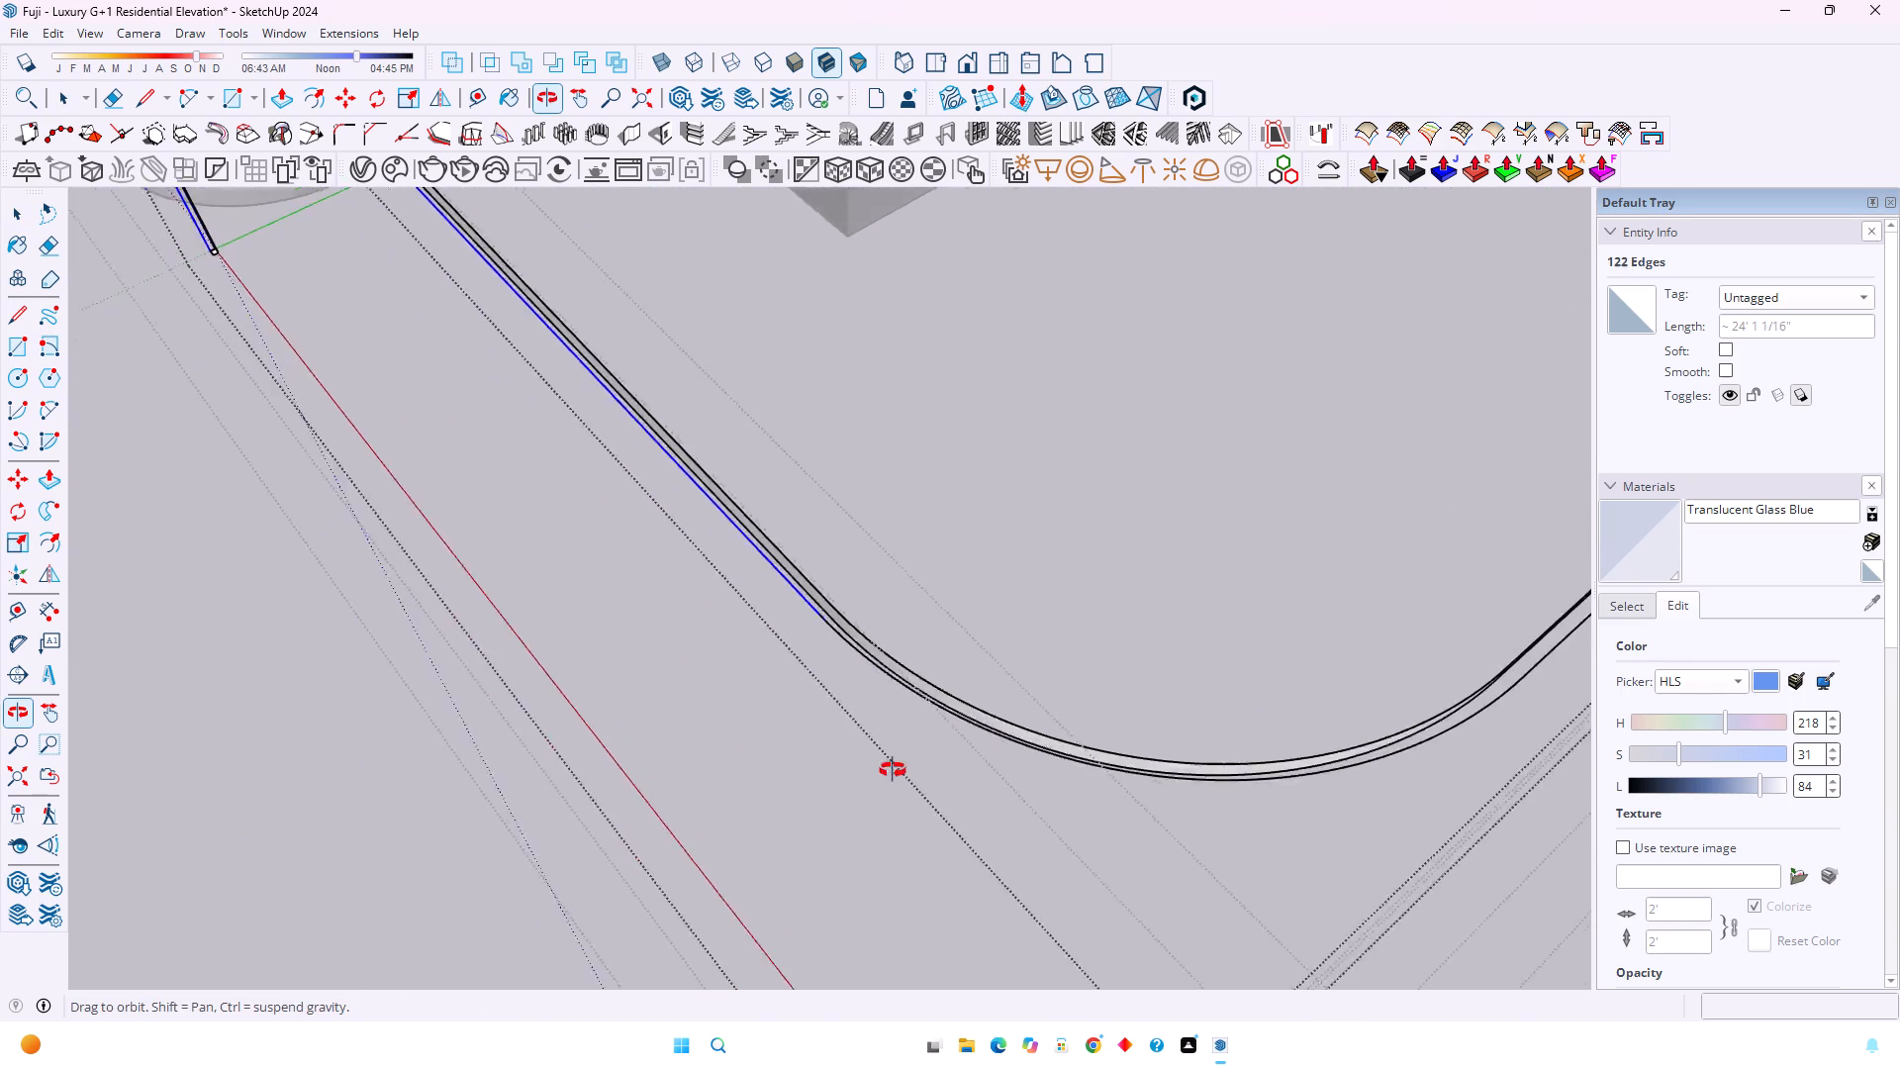
middle_click_drag(893, 770, 855, 901)
scroll(852, 697, "up", 2)
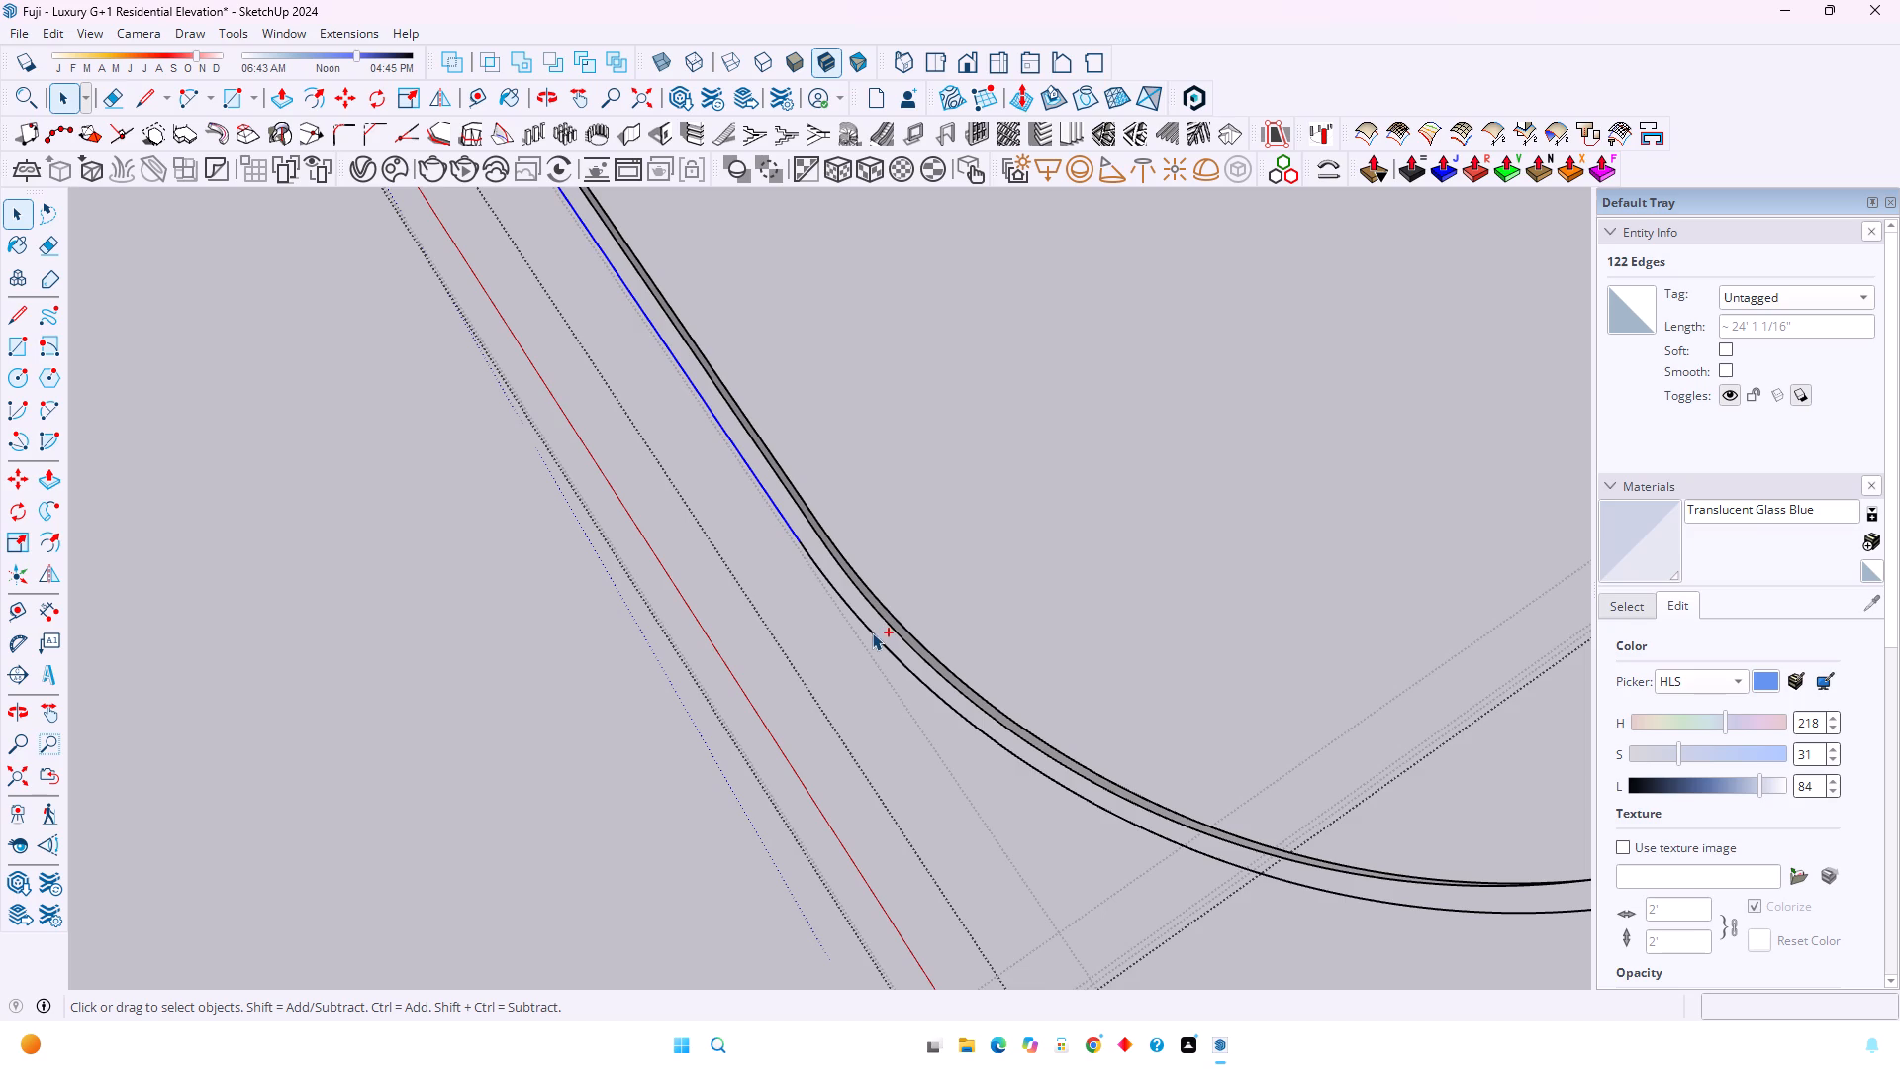
left_click(872, 632, "ctrl")
scroll(802, 640, "down", 10)
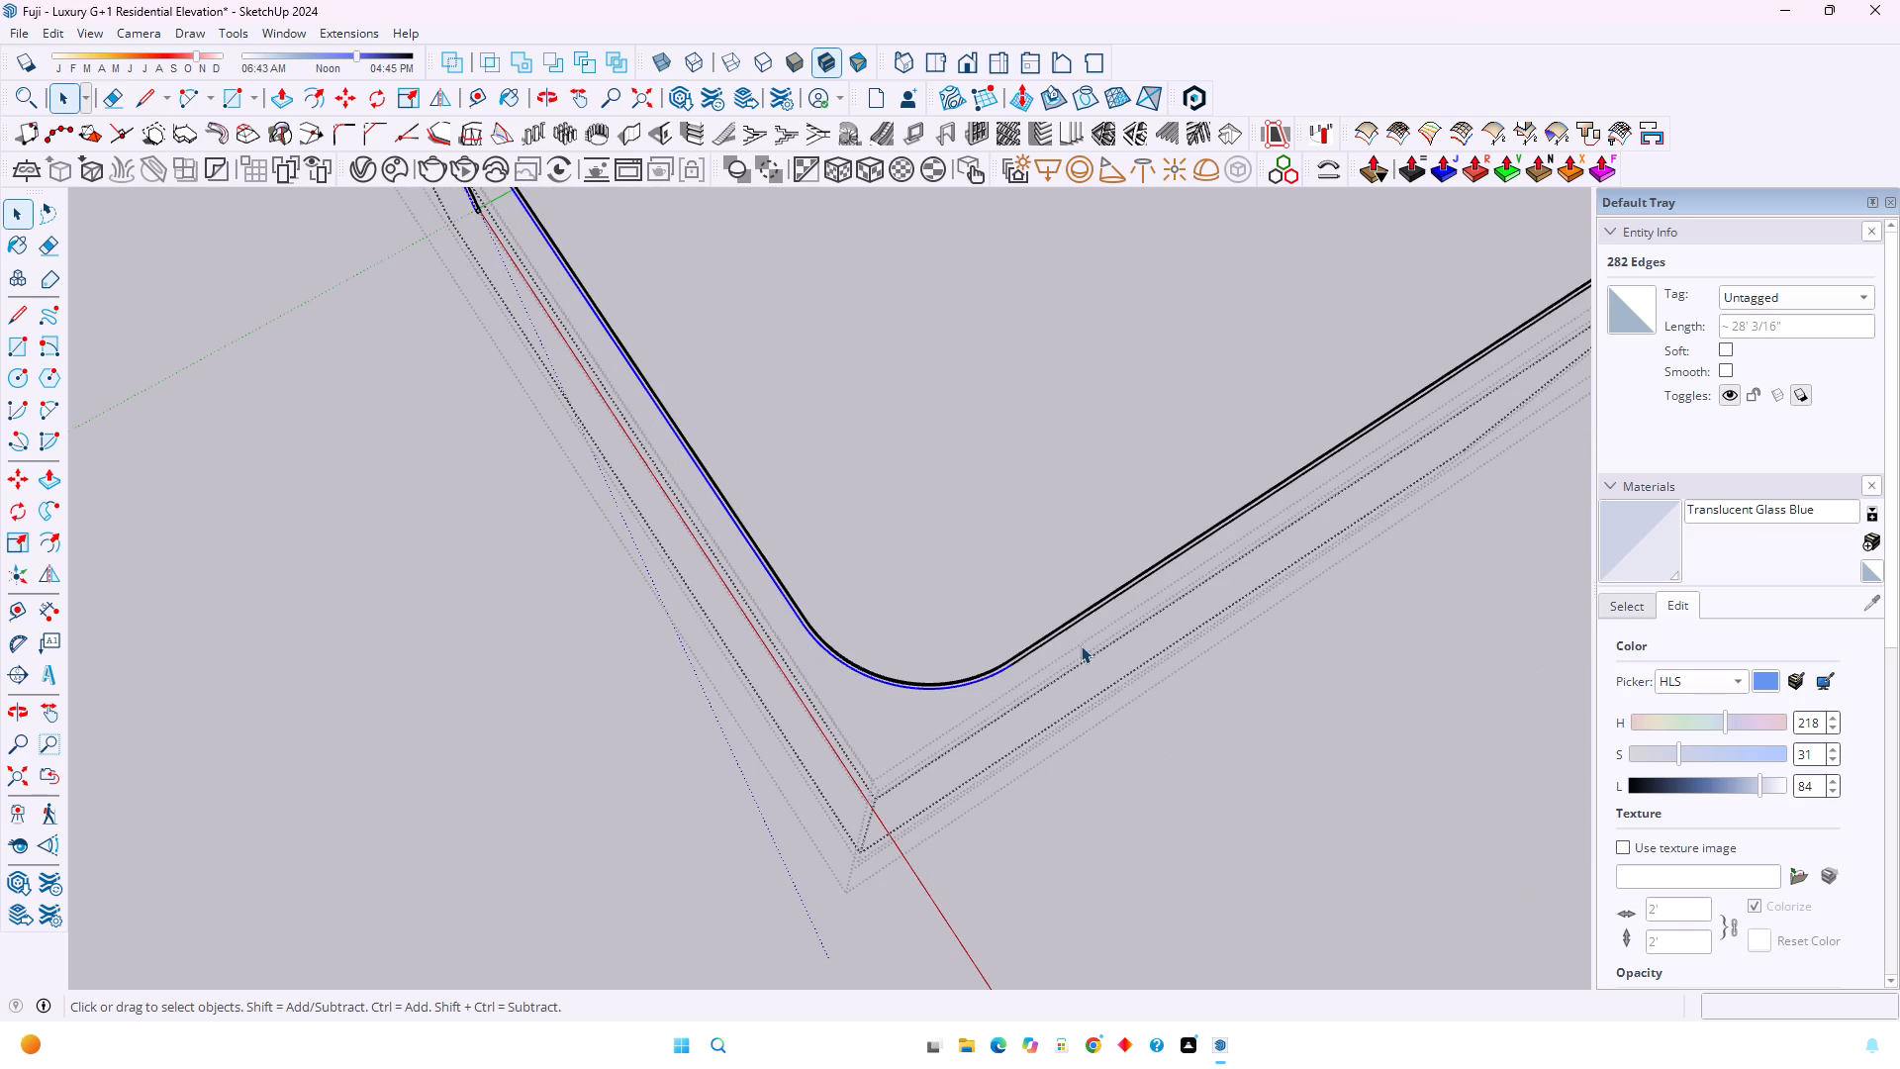
scroll(1044, 645, "up", 9)
left_click(1004, 671, "ctrl")
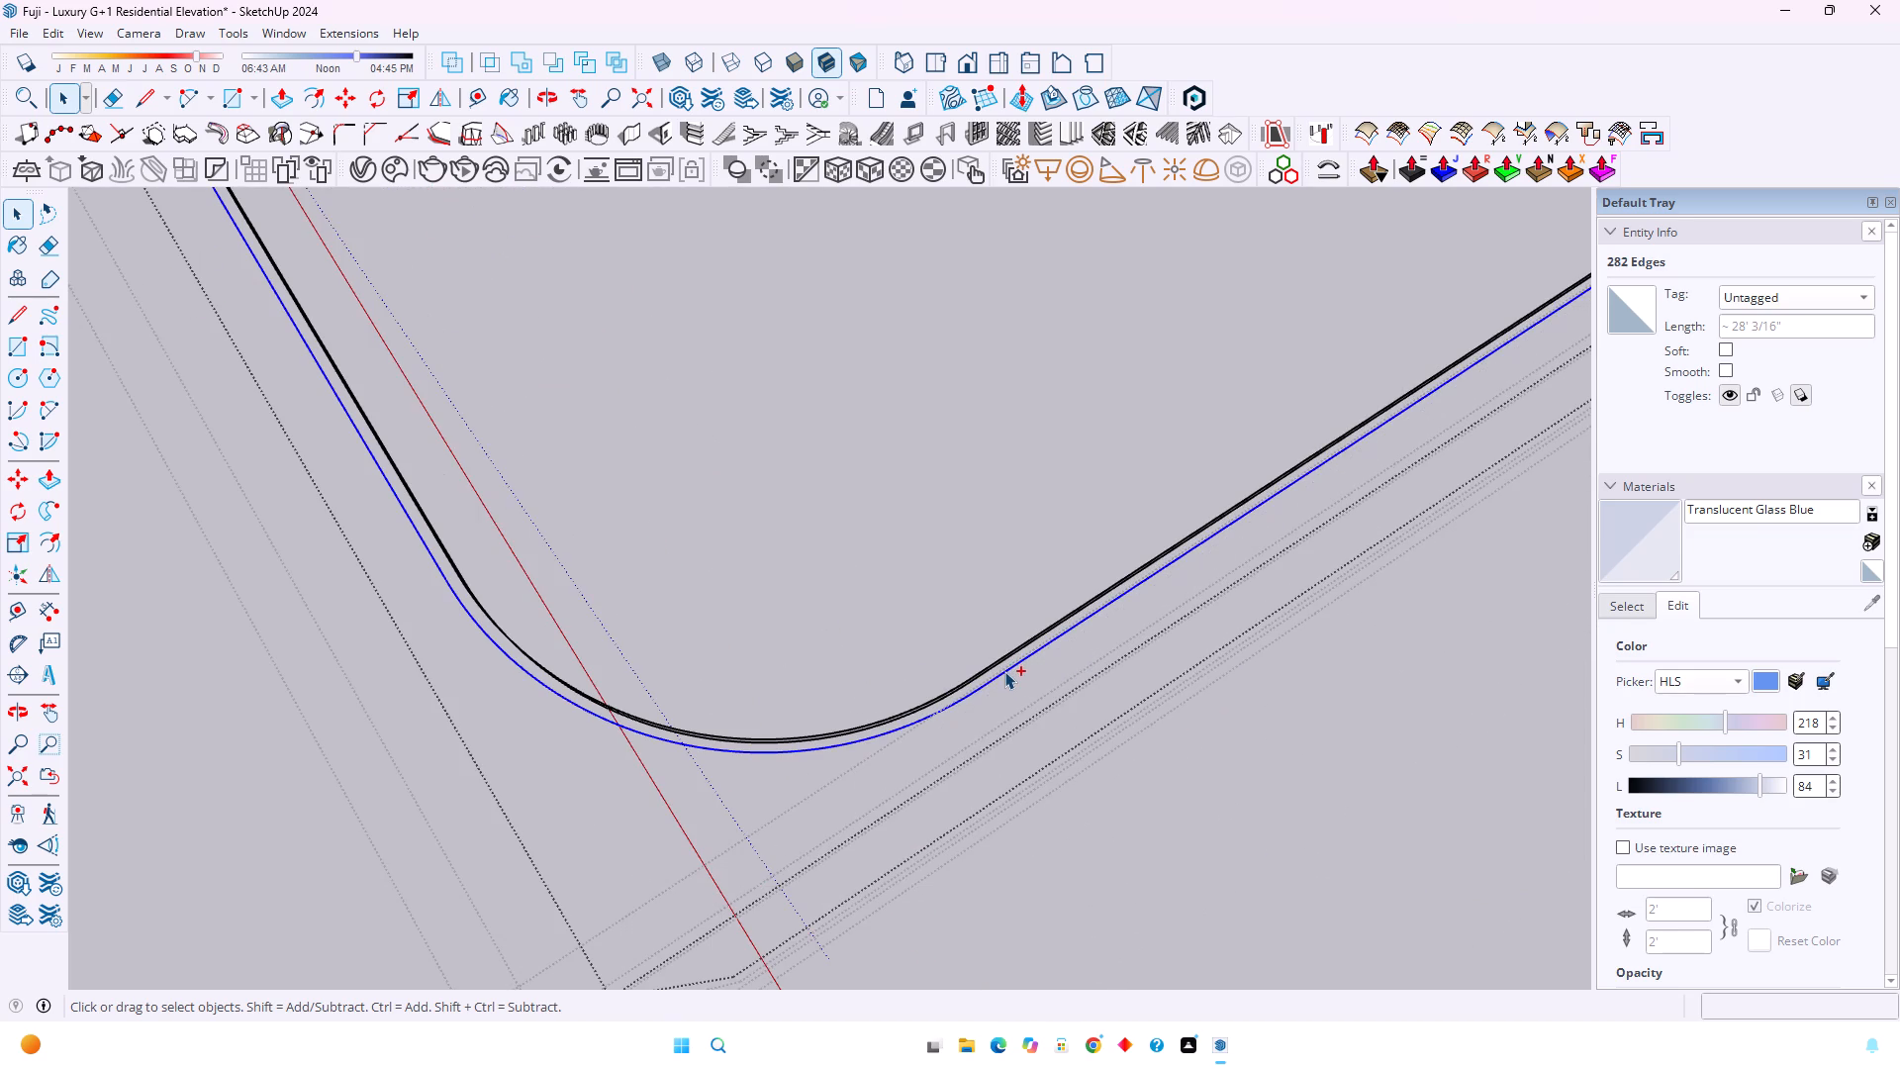
scroll(1004, 671, "down", 19)
scroll(690, 594, "up", 3)
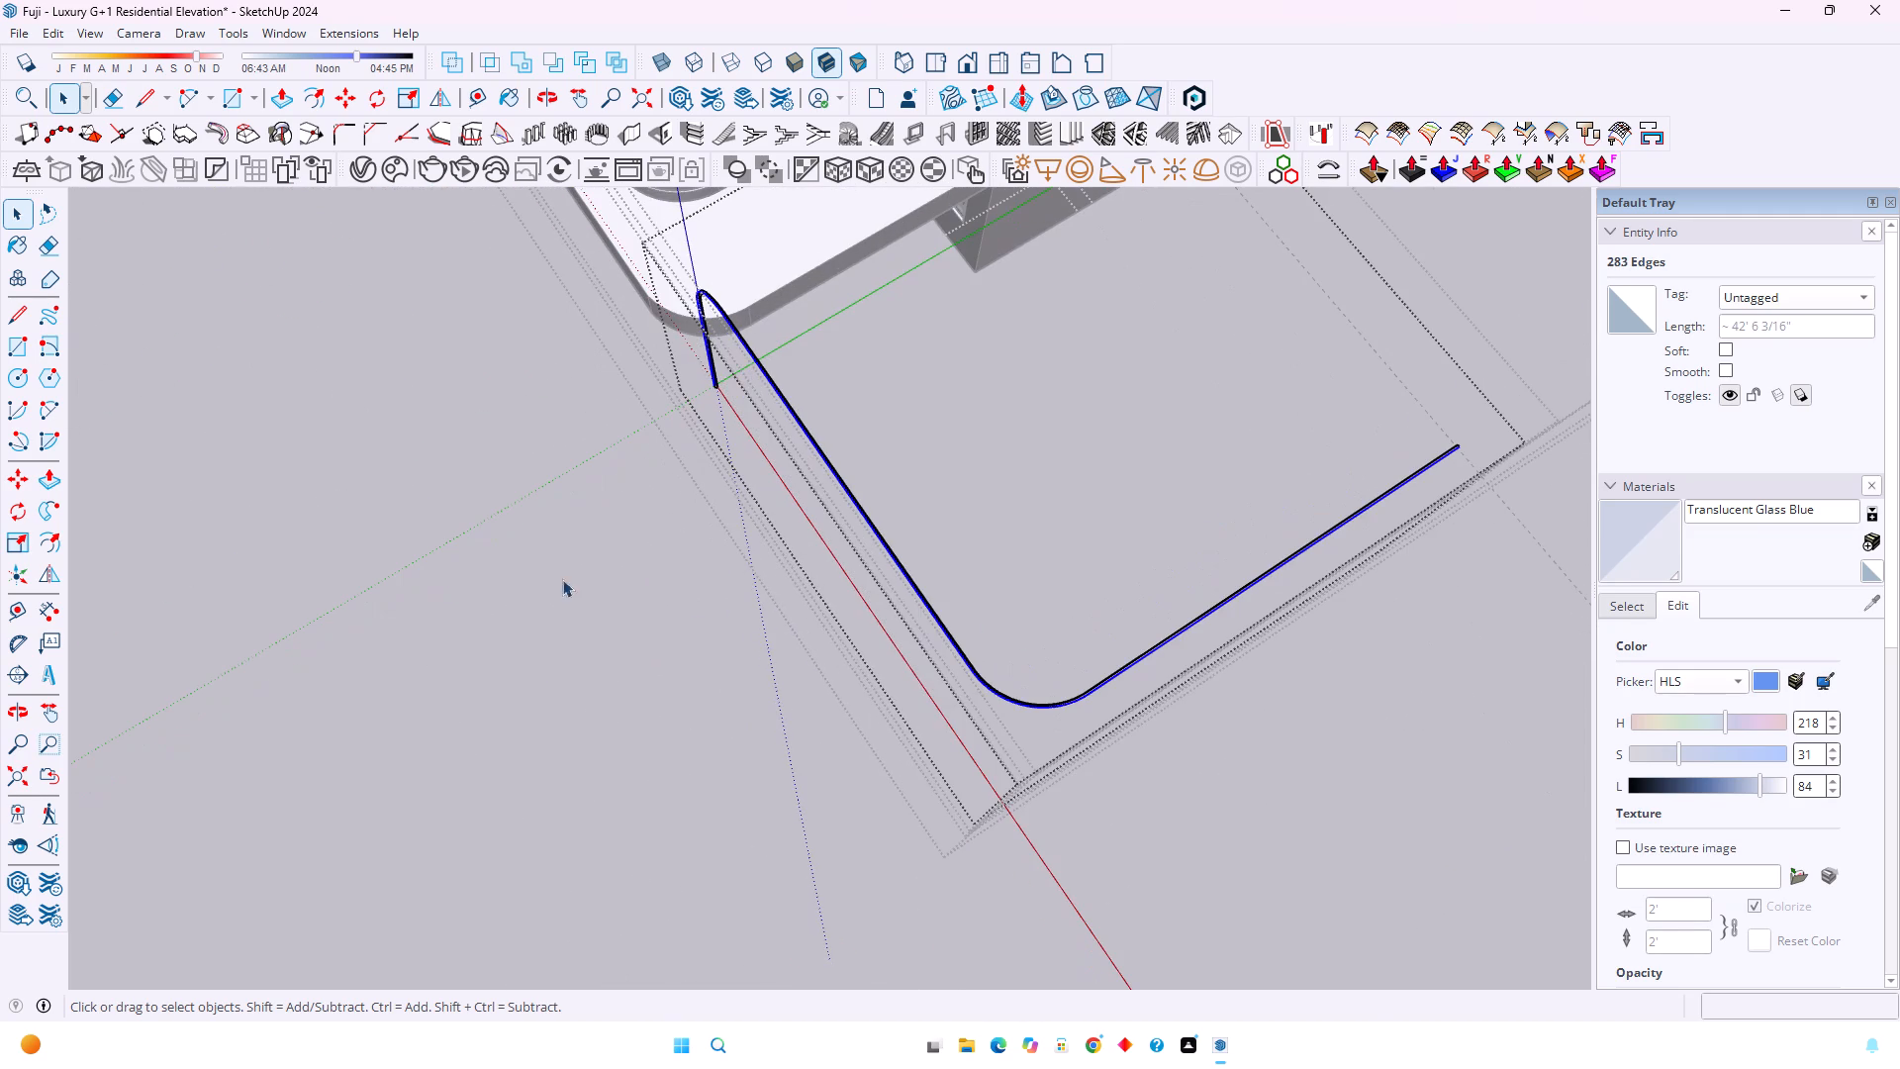
scroll(0, 571, "up", 3)
scroll(32, 657, "up", 6)
scroll(793, 389, "up", 5)
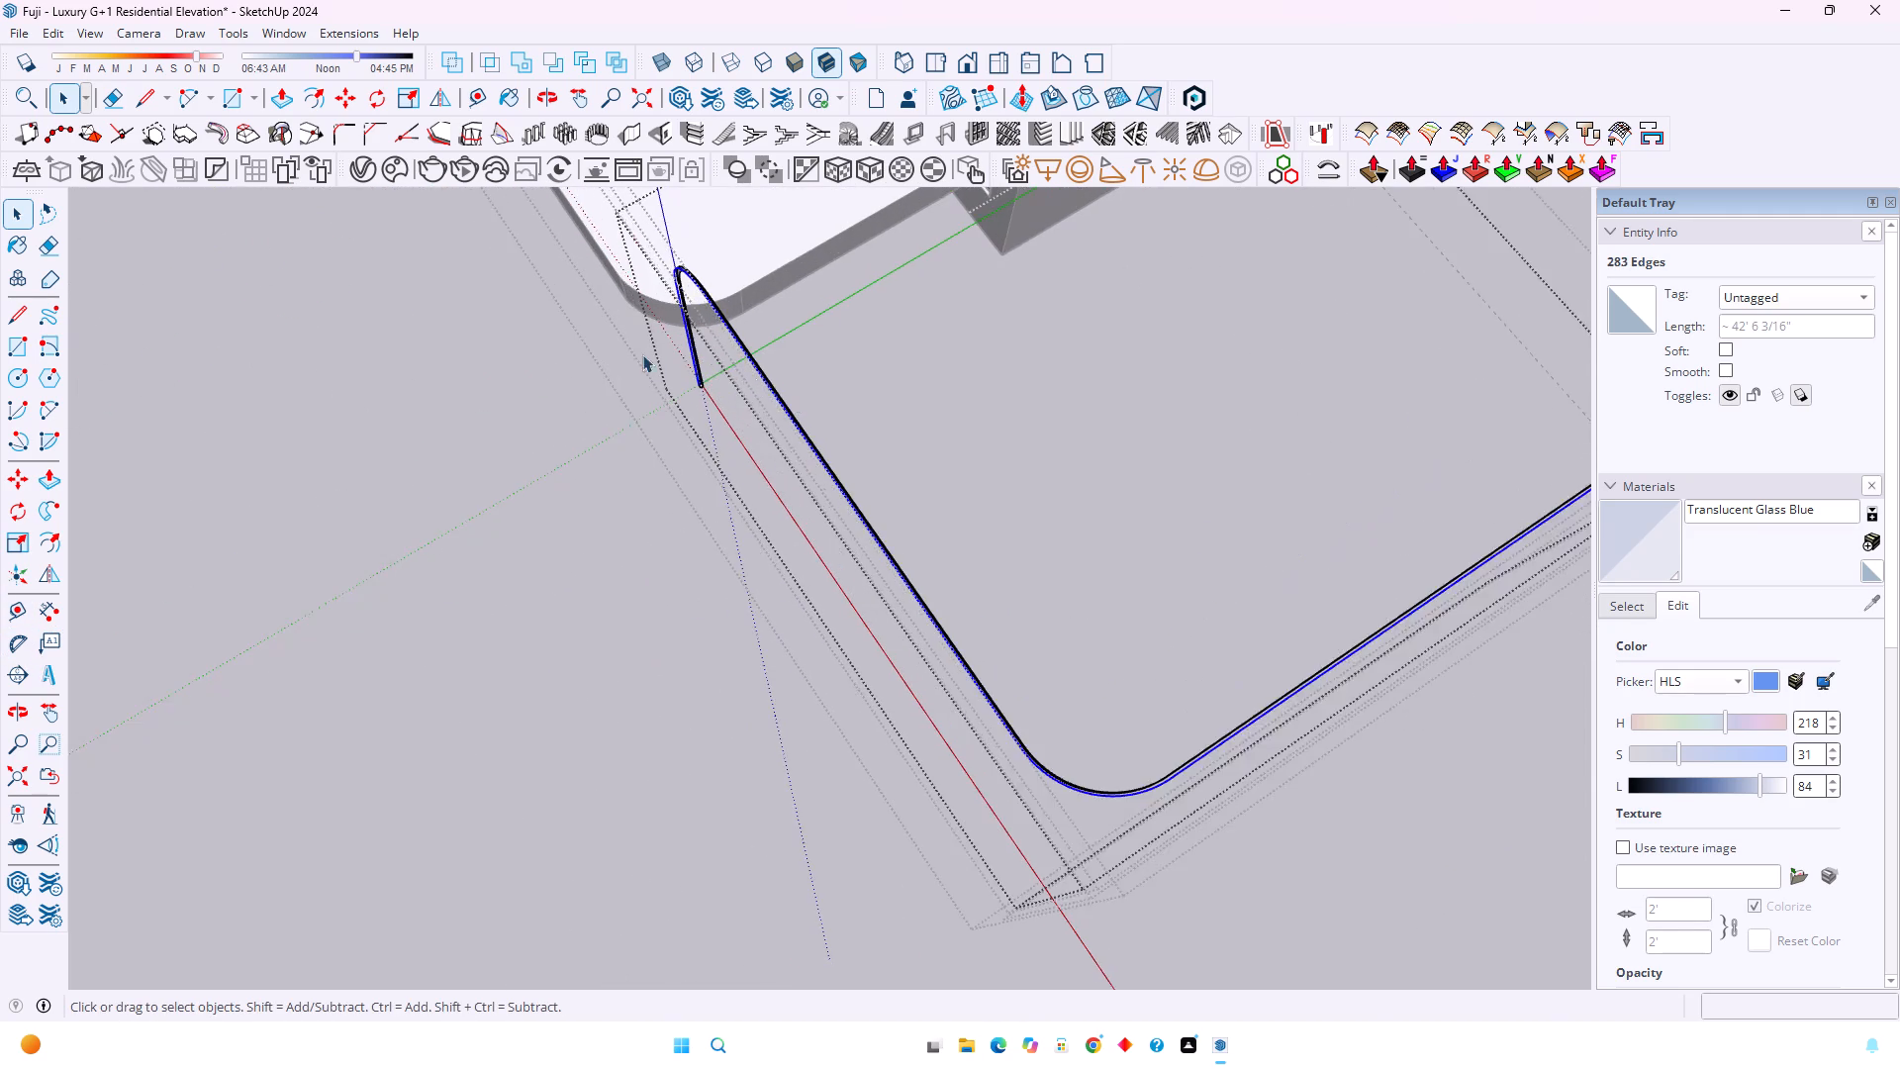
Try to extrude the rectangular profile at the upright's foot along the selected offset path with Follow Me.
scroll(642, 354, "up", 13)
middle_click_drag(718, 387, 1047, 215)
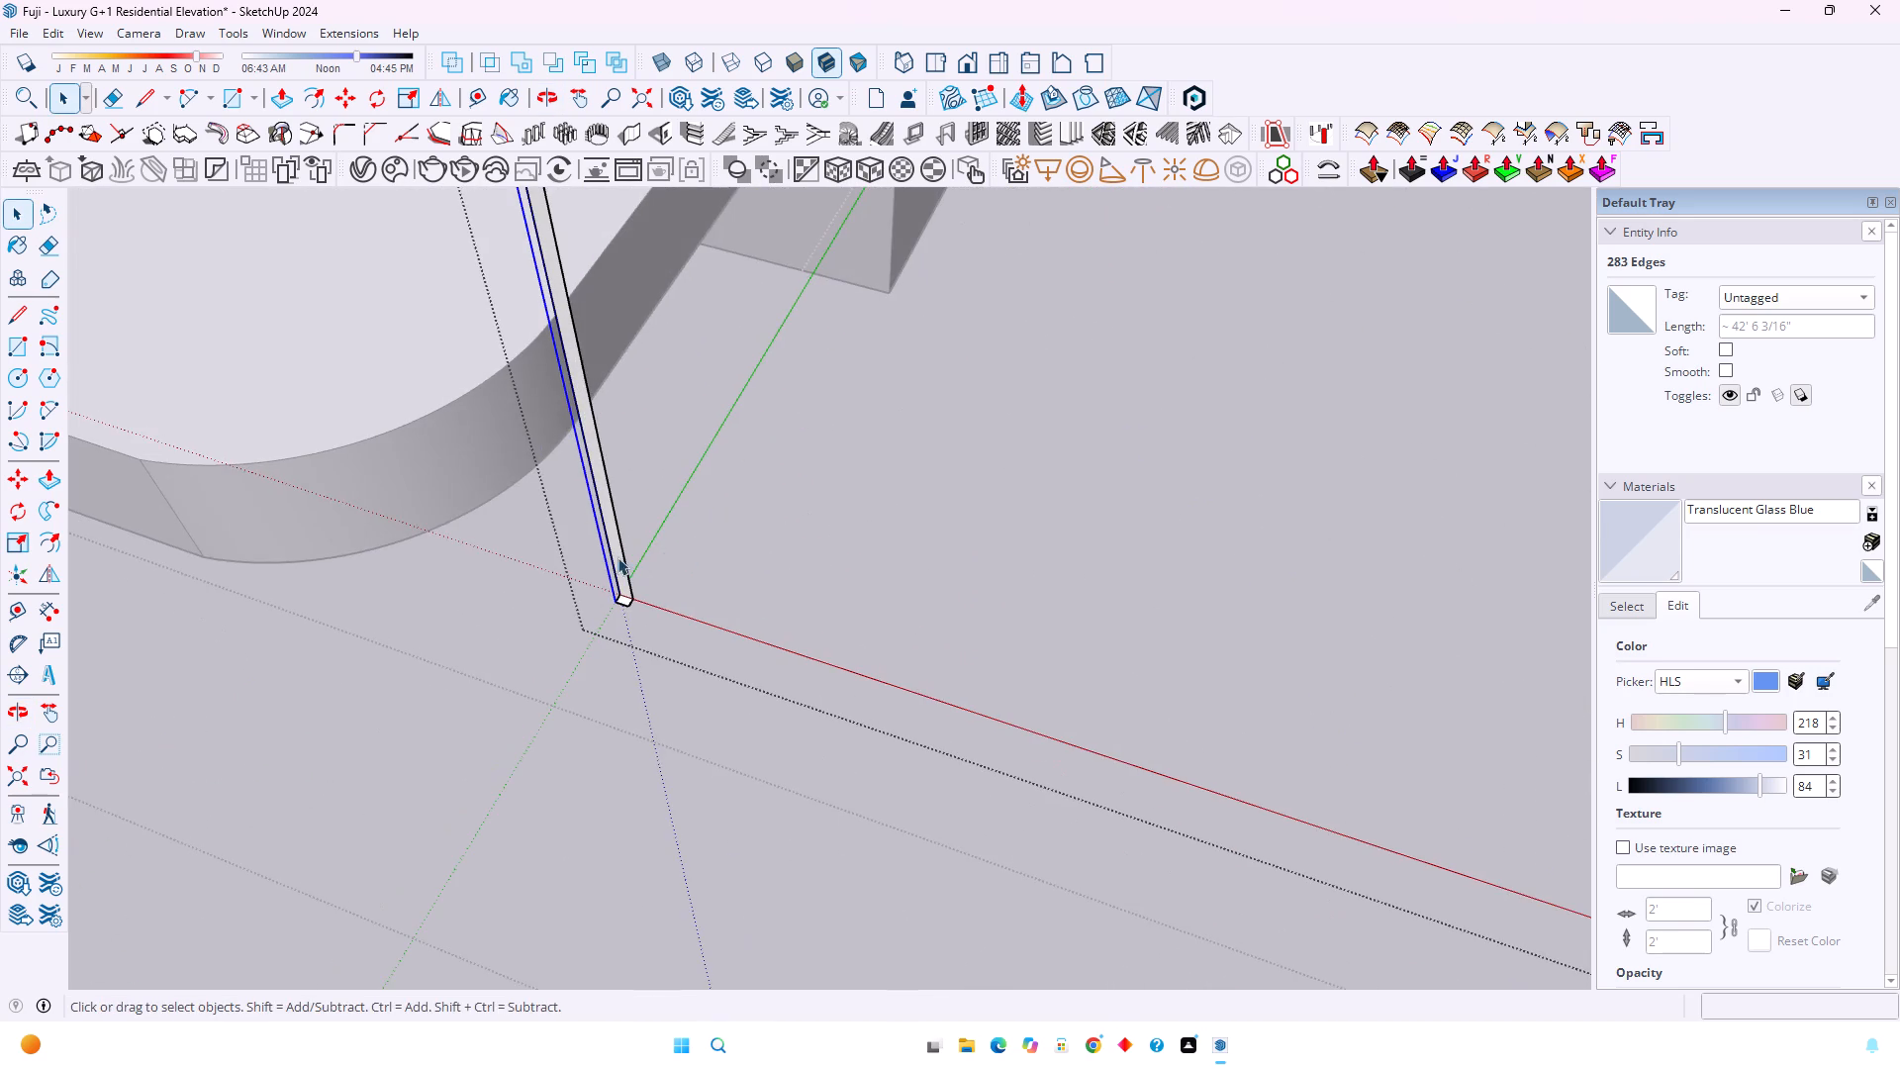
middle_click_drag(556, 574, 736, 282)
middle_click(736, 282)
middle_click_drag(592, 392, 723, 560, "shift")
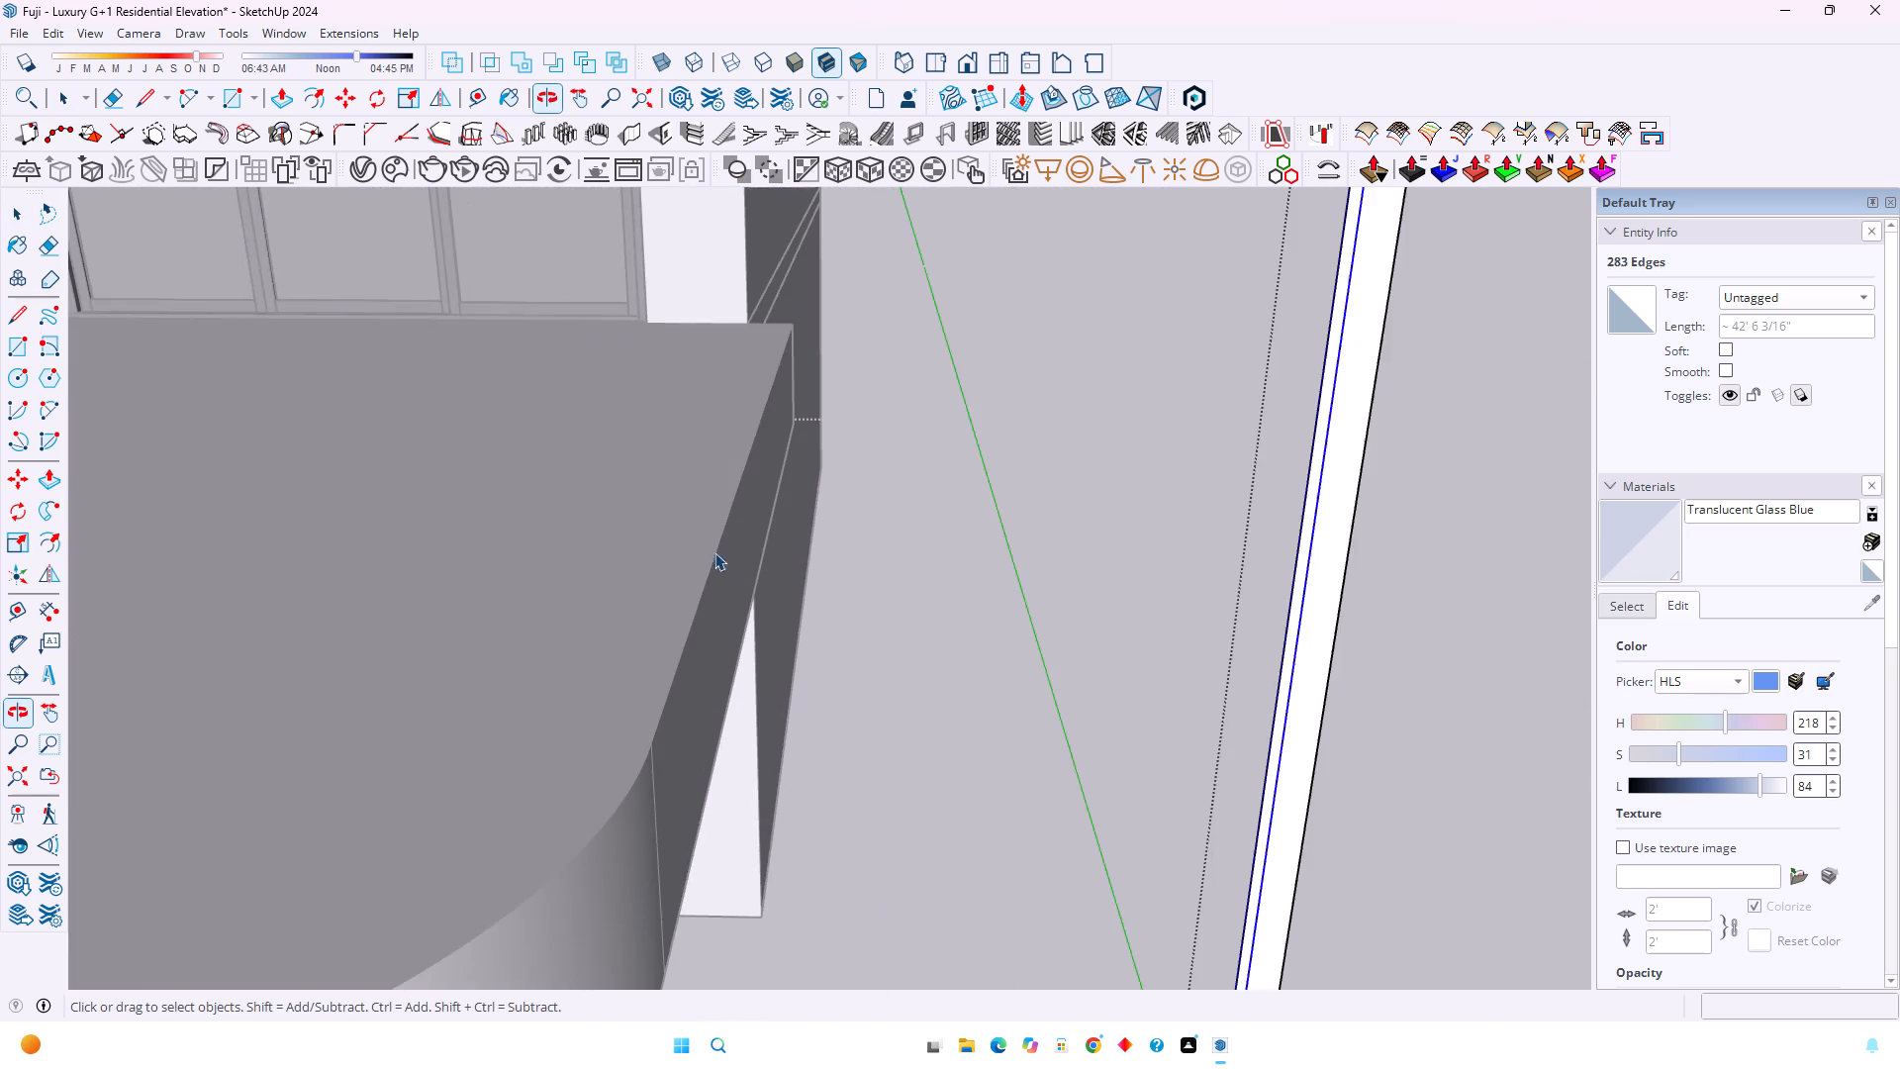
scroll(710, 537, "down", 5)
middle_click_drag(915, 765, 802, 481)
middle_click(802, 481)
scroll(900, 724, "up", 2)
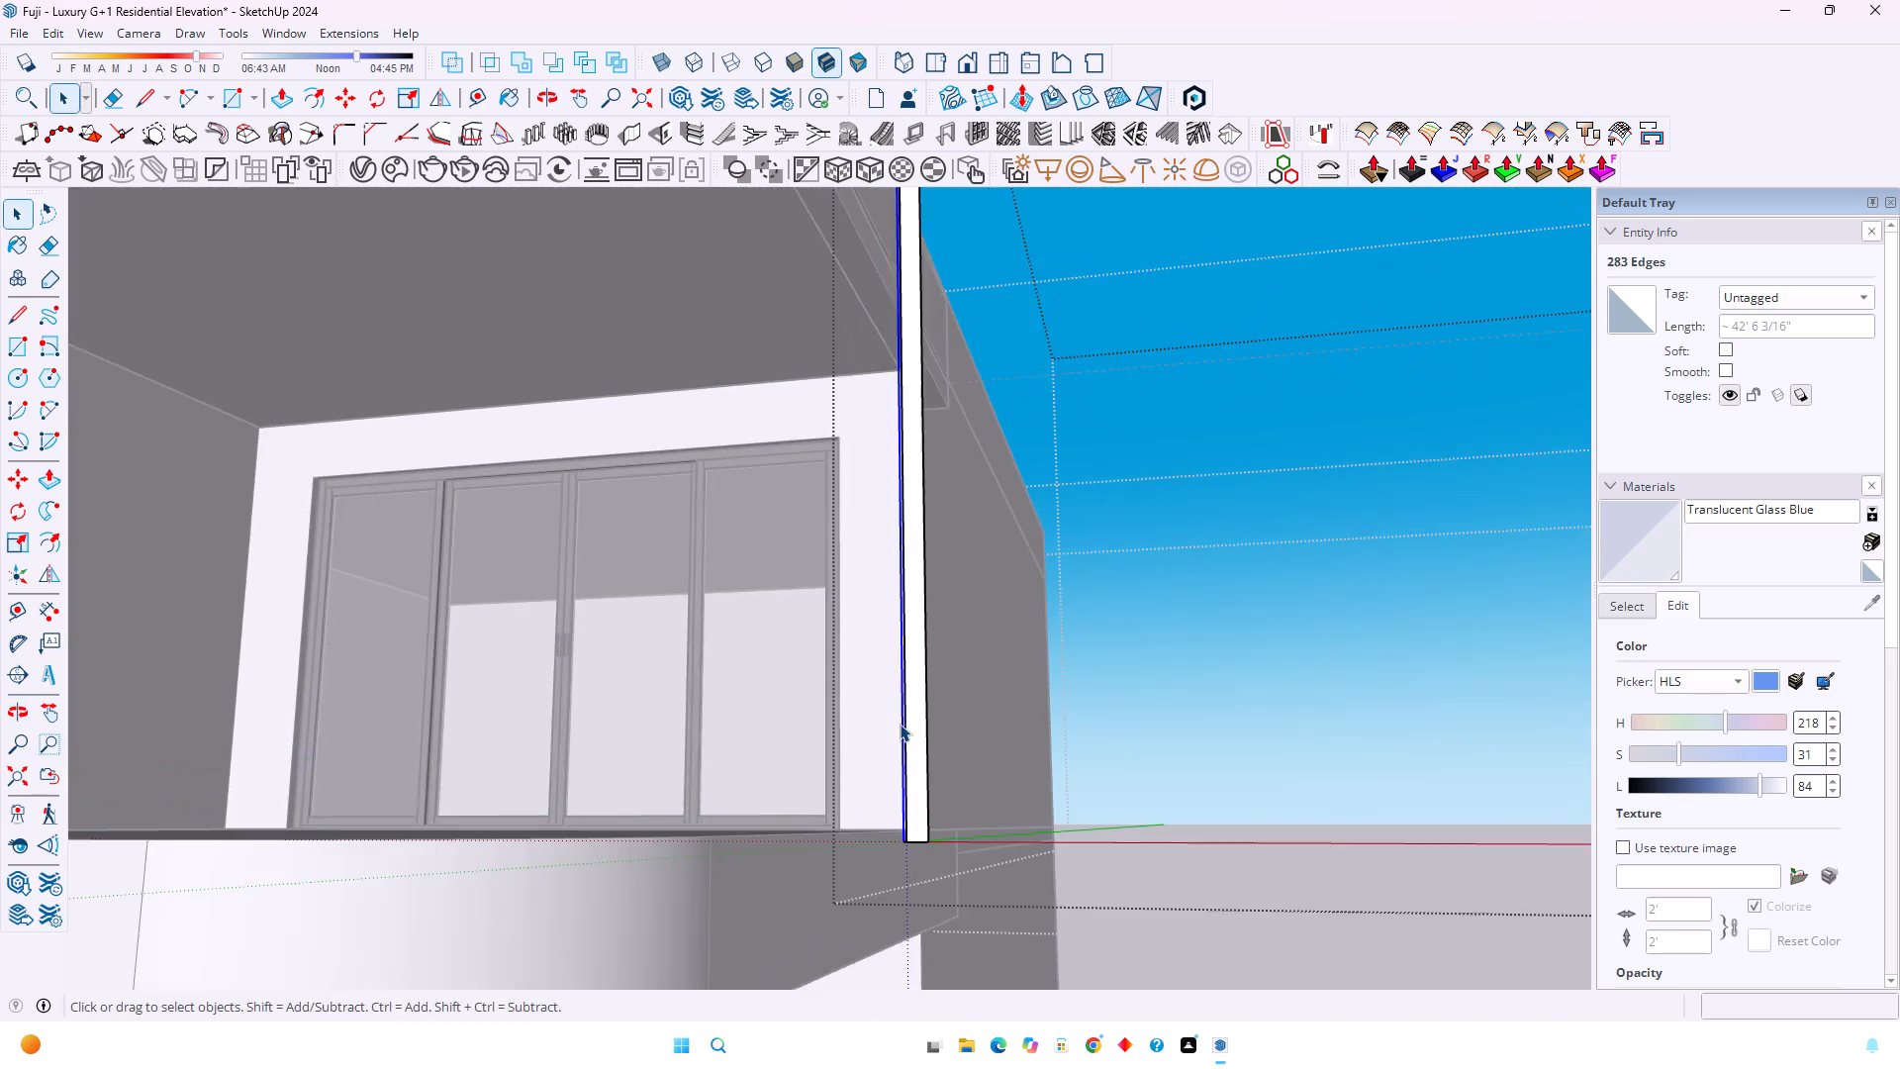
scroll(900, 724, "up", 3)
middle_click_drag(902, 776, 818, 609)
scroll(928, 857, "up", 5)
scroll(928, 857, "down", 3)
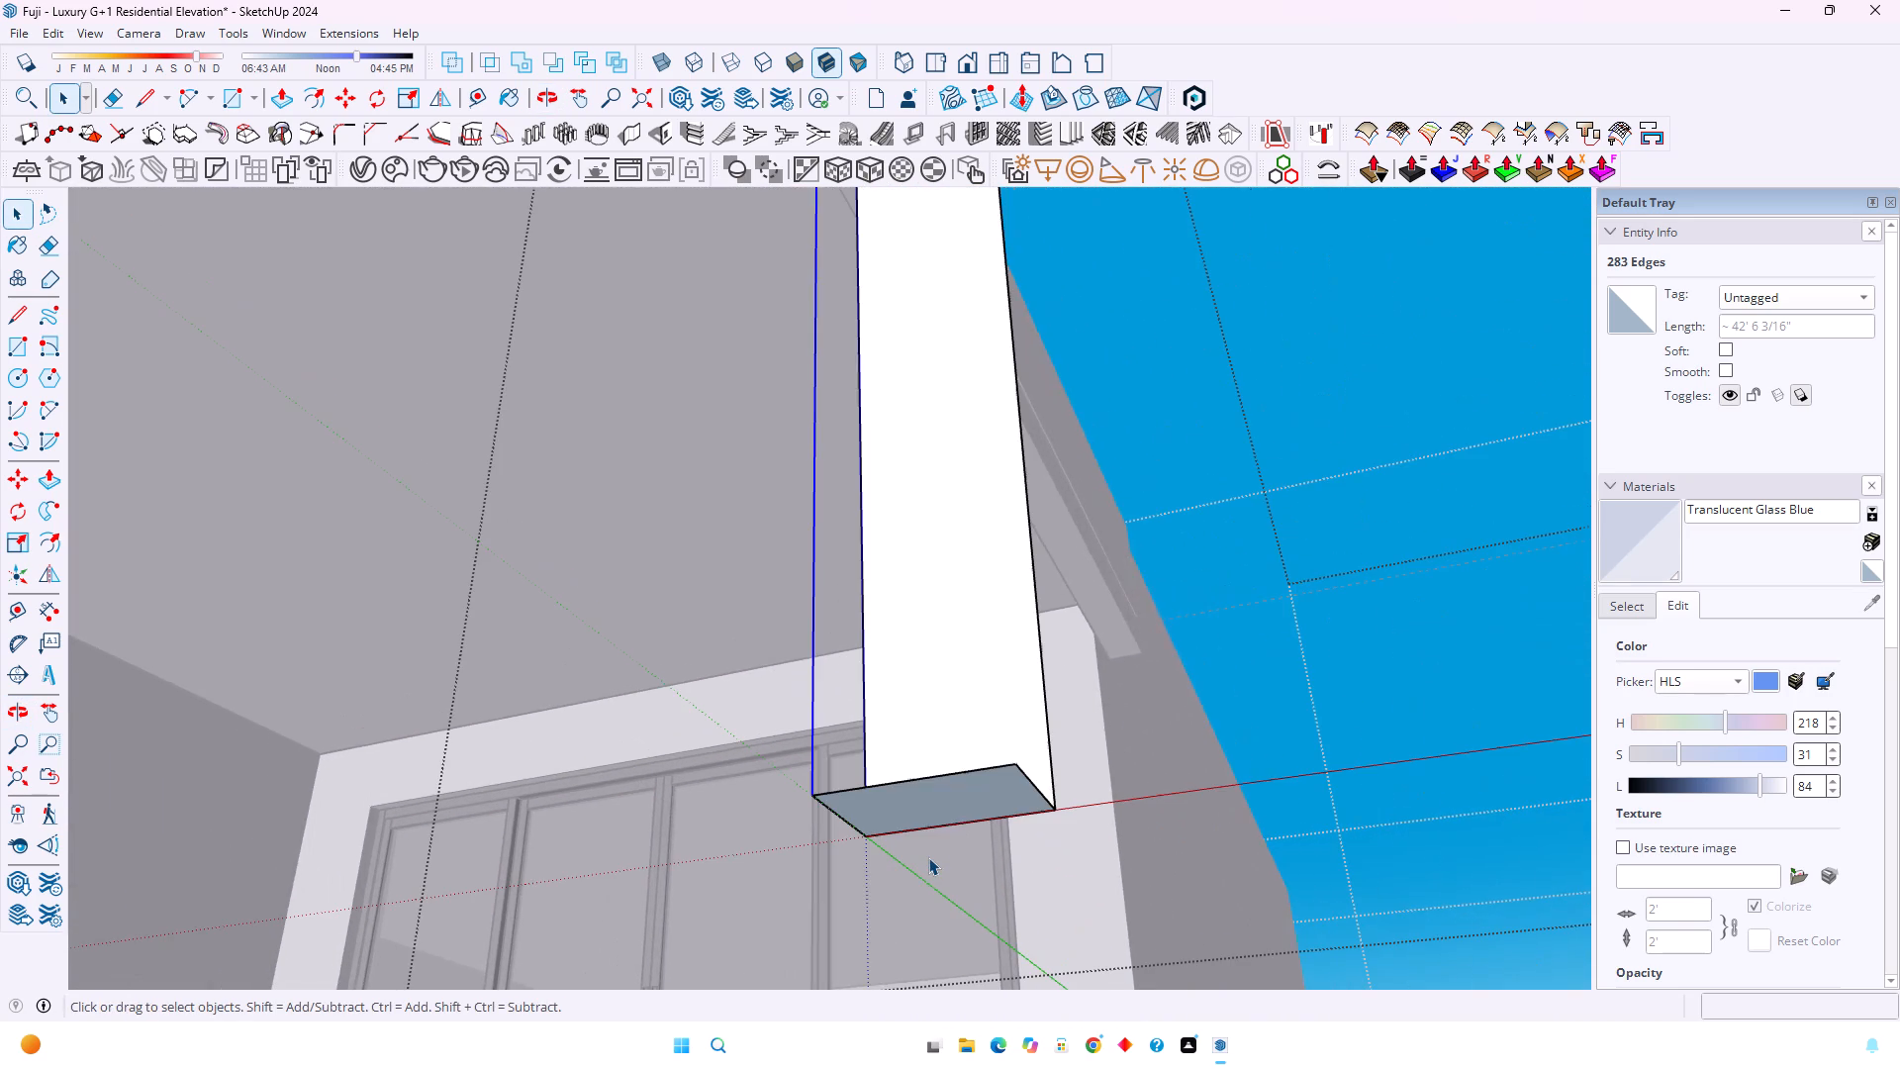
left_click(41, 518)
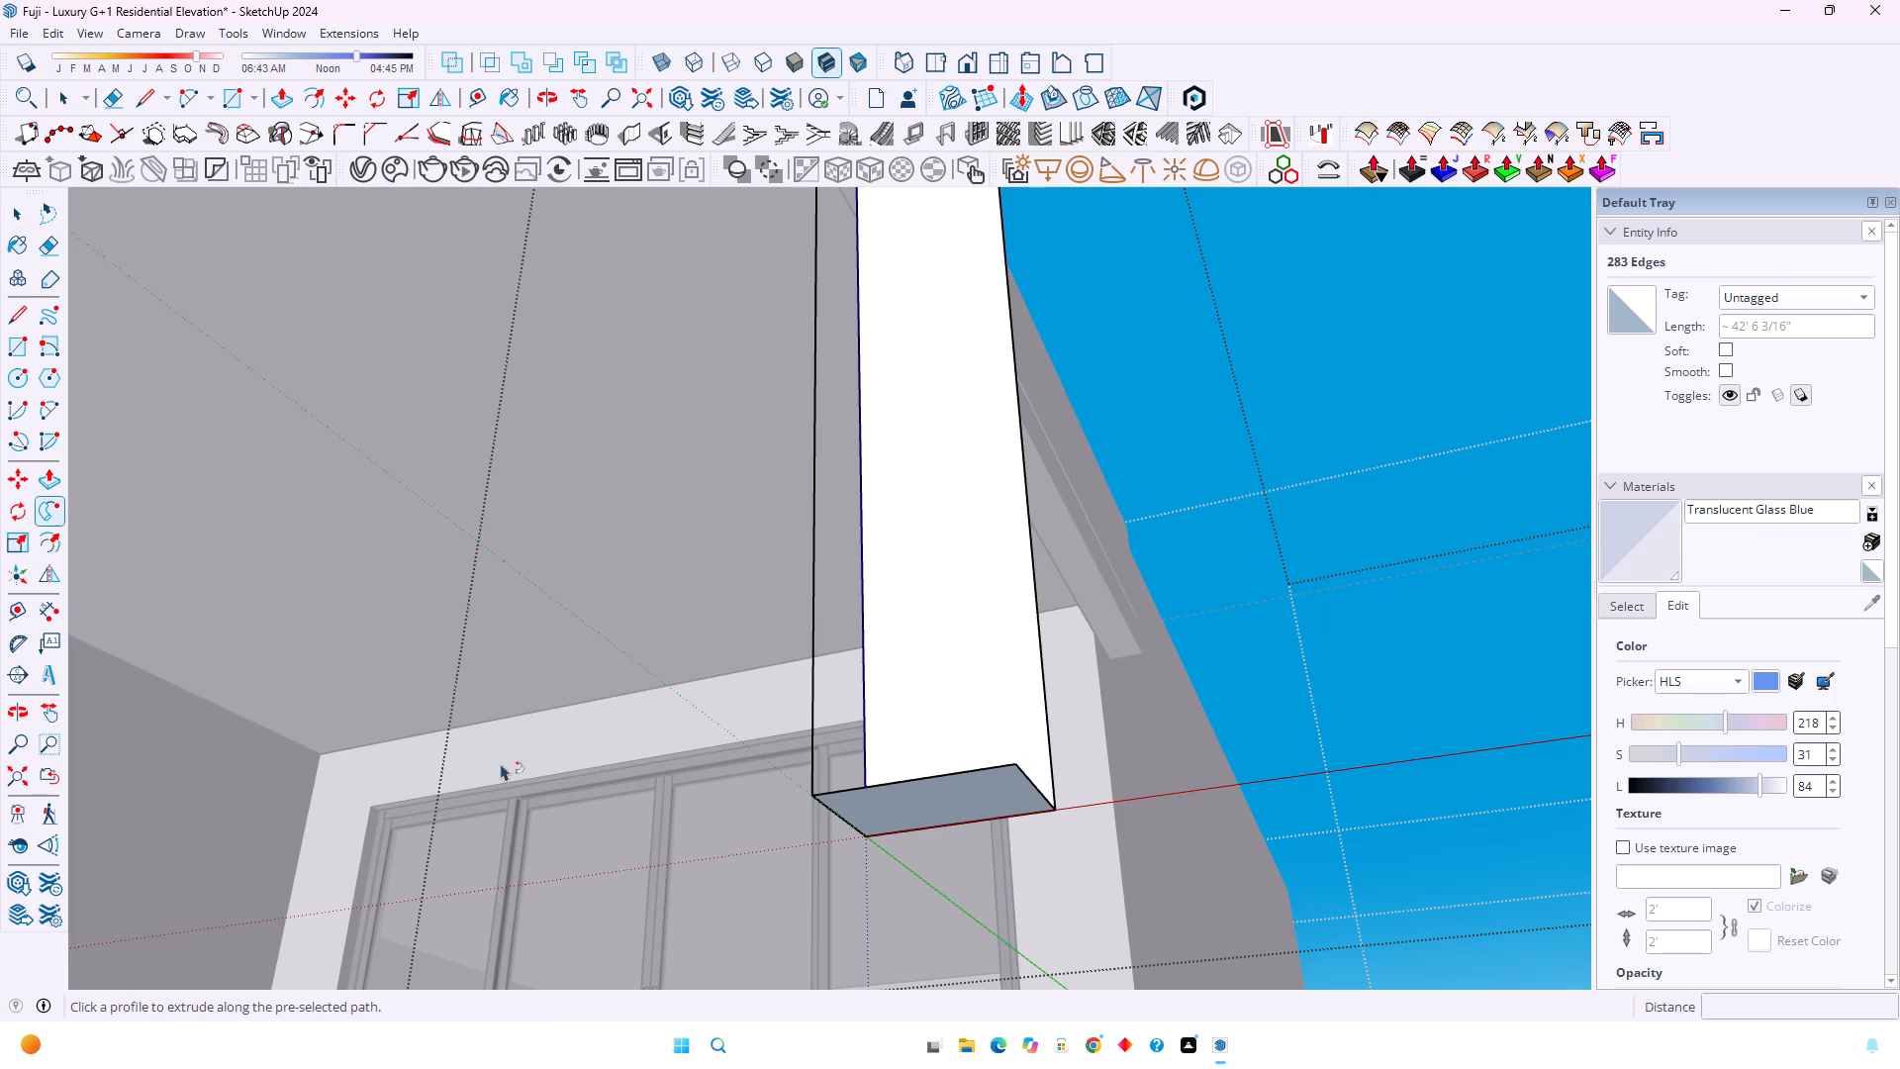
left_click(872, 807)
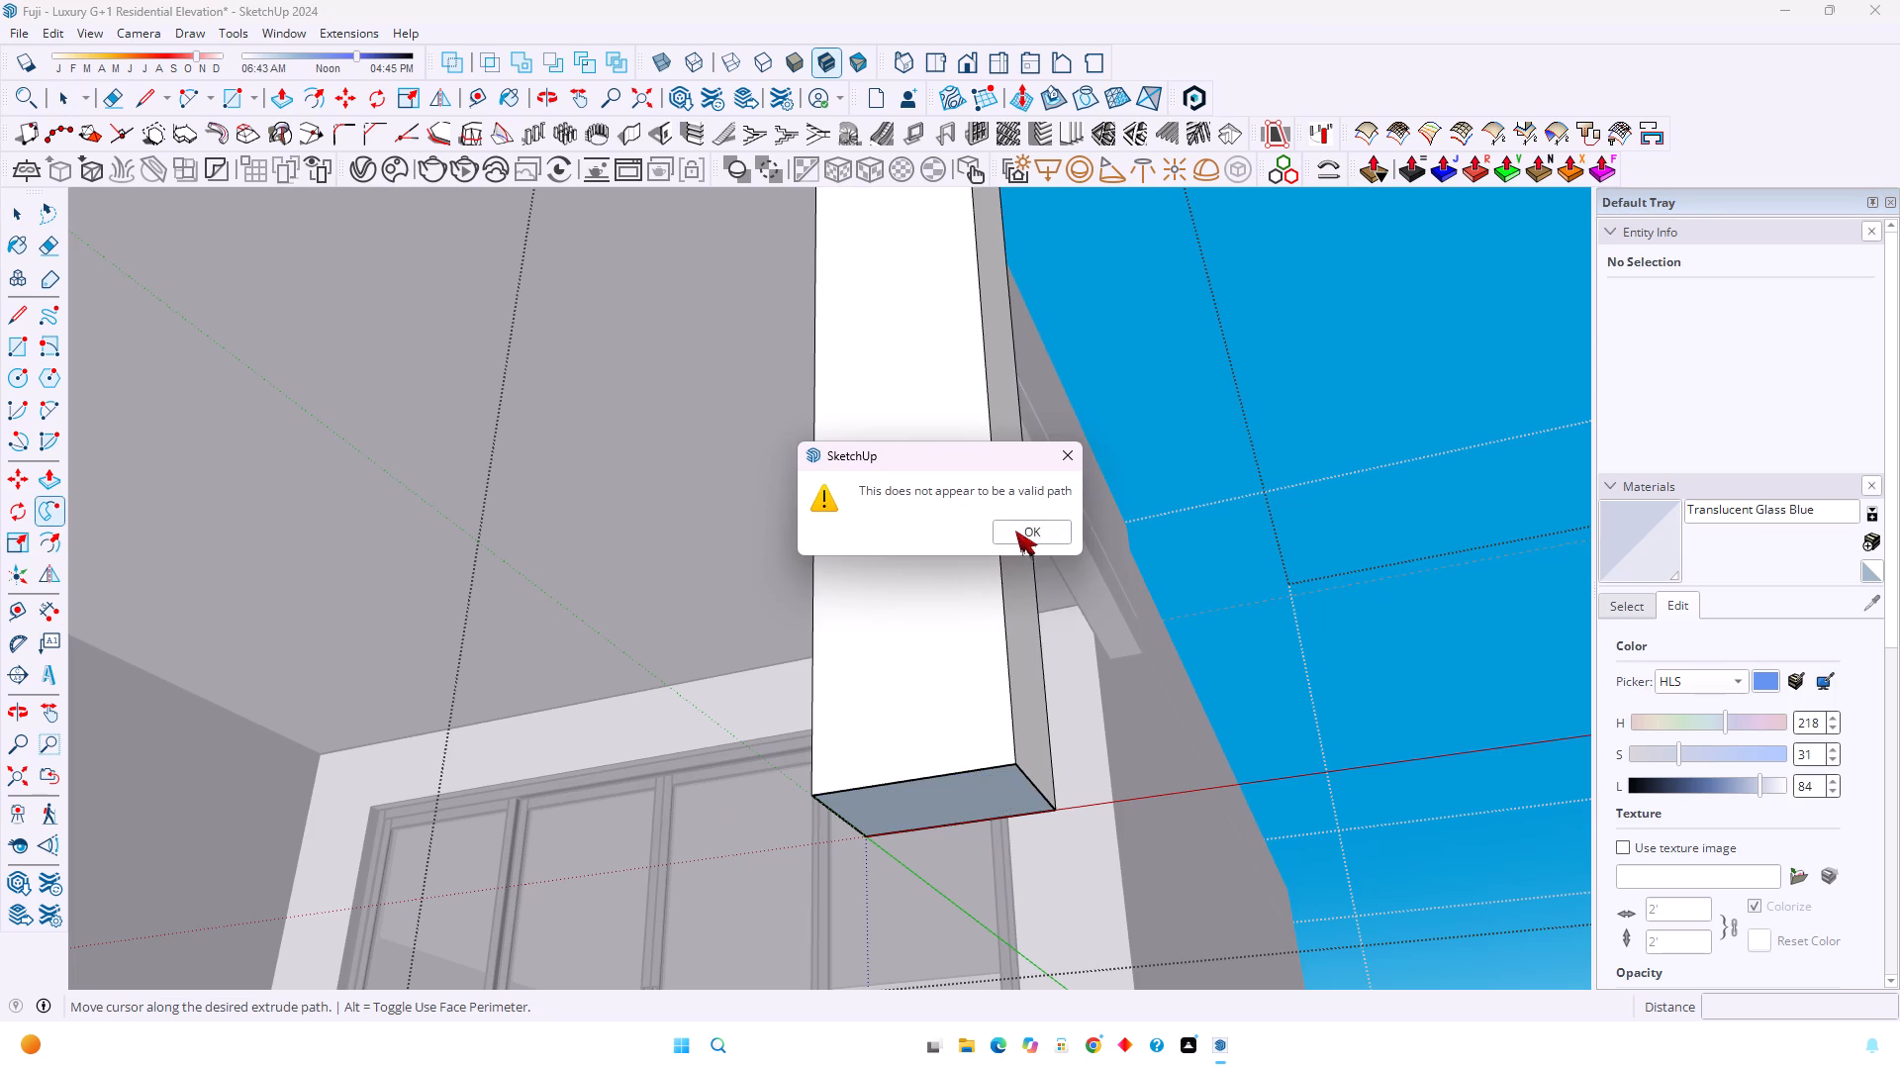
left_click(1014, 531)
Delete the strip's face along the straight run and the arch, leaving only its edges.
scroll(811, 818, "down", 9)
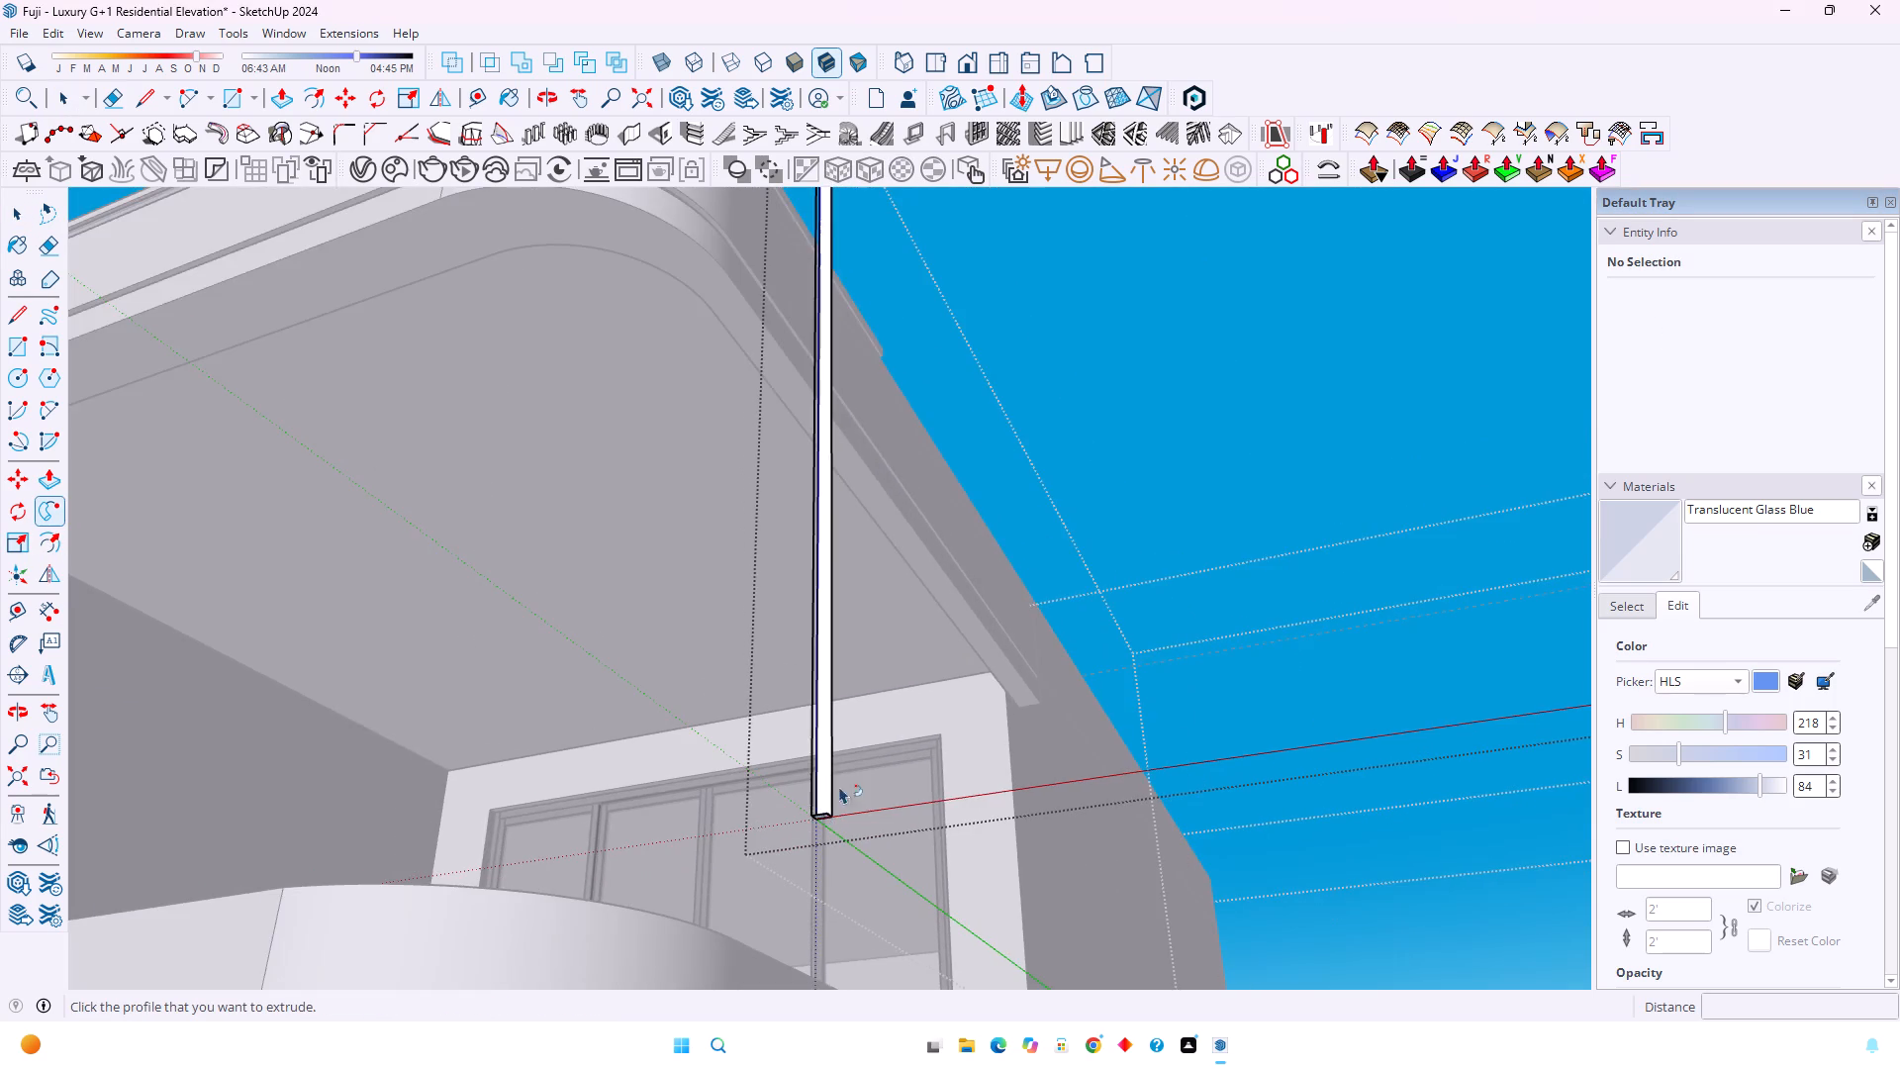
key("space")
scroll(869, 714, "down", 9)
scroll(1161, 507, "up", 5)
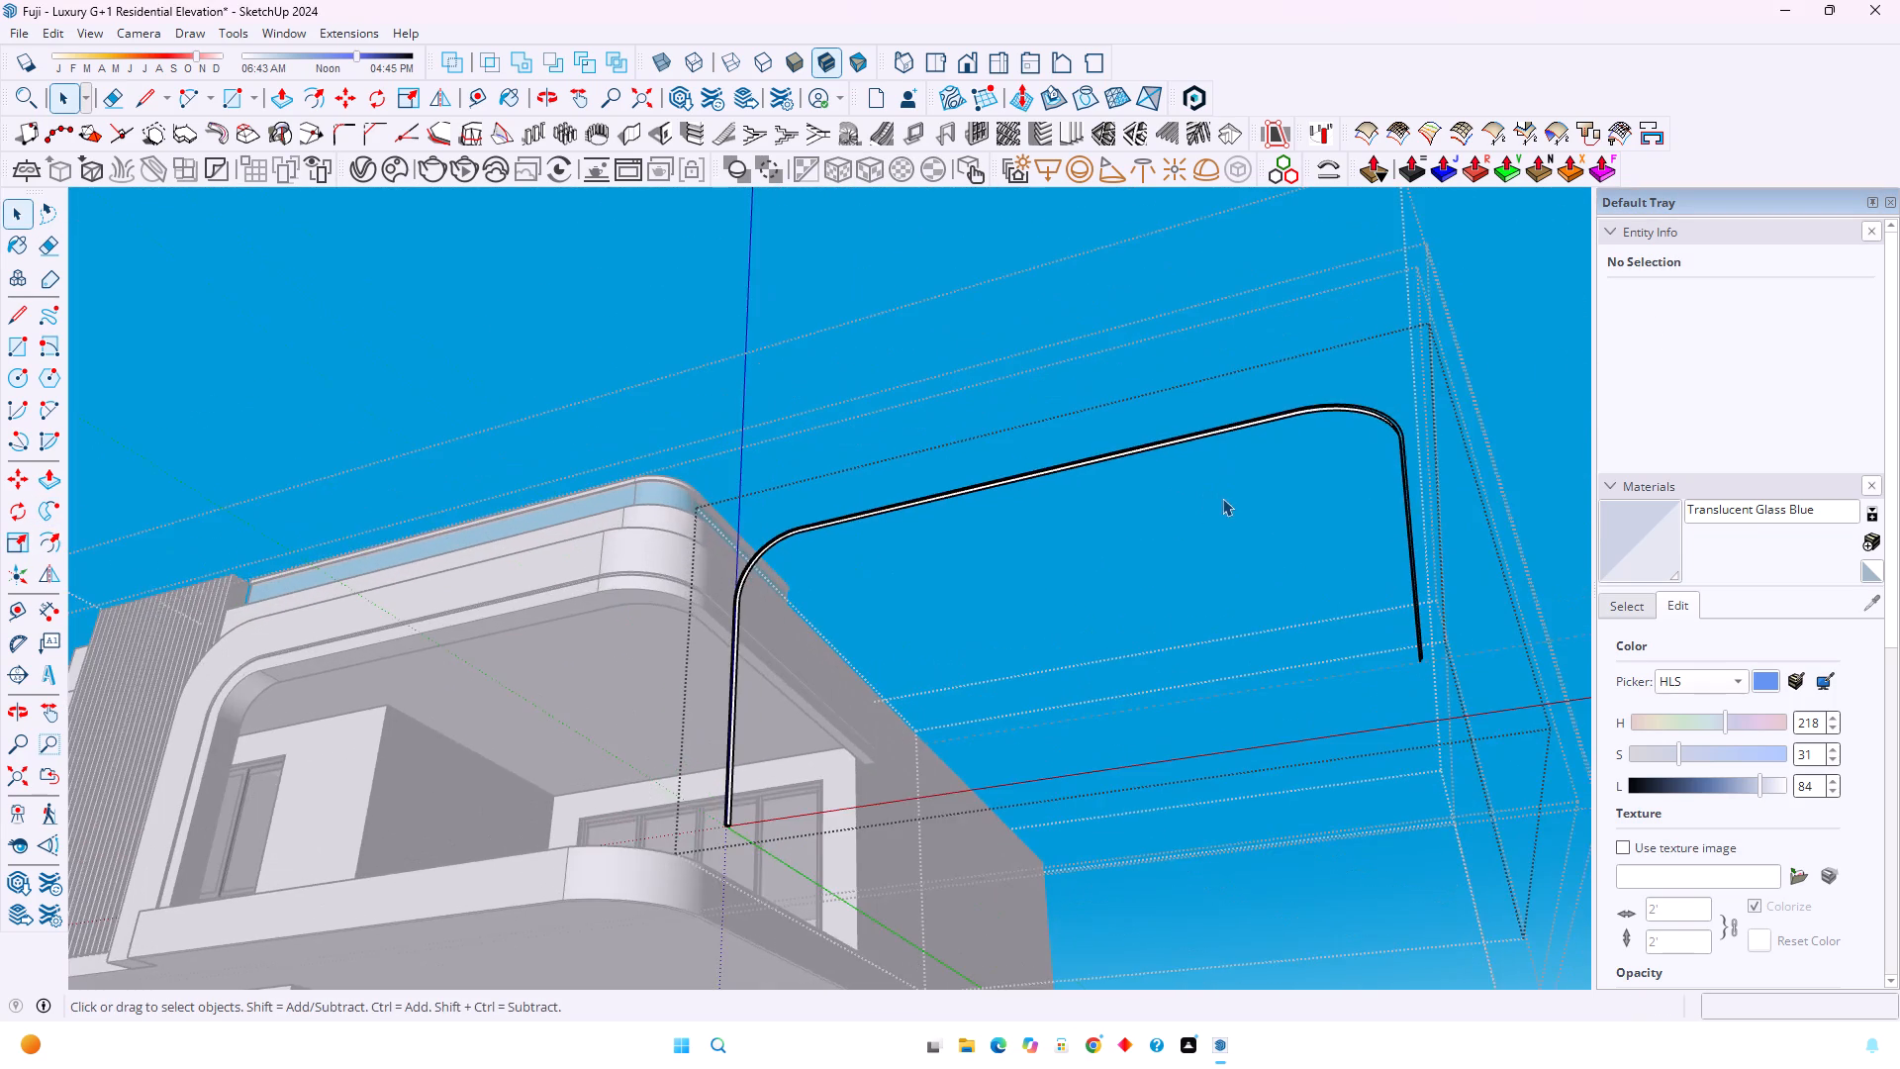
middle_click_drag(1222, 500, 1200, 615)
middle_click(1200, 615)
scroll(883, 788, "up", 4)
left_click(762, 650)
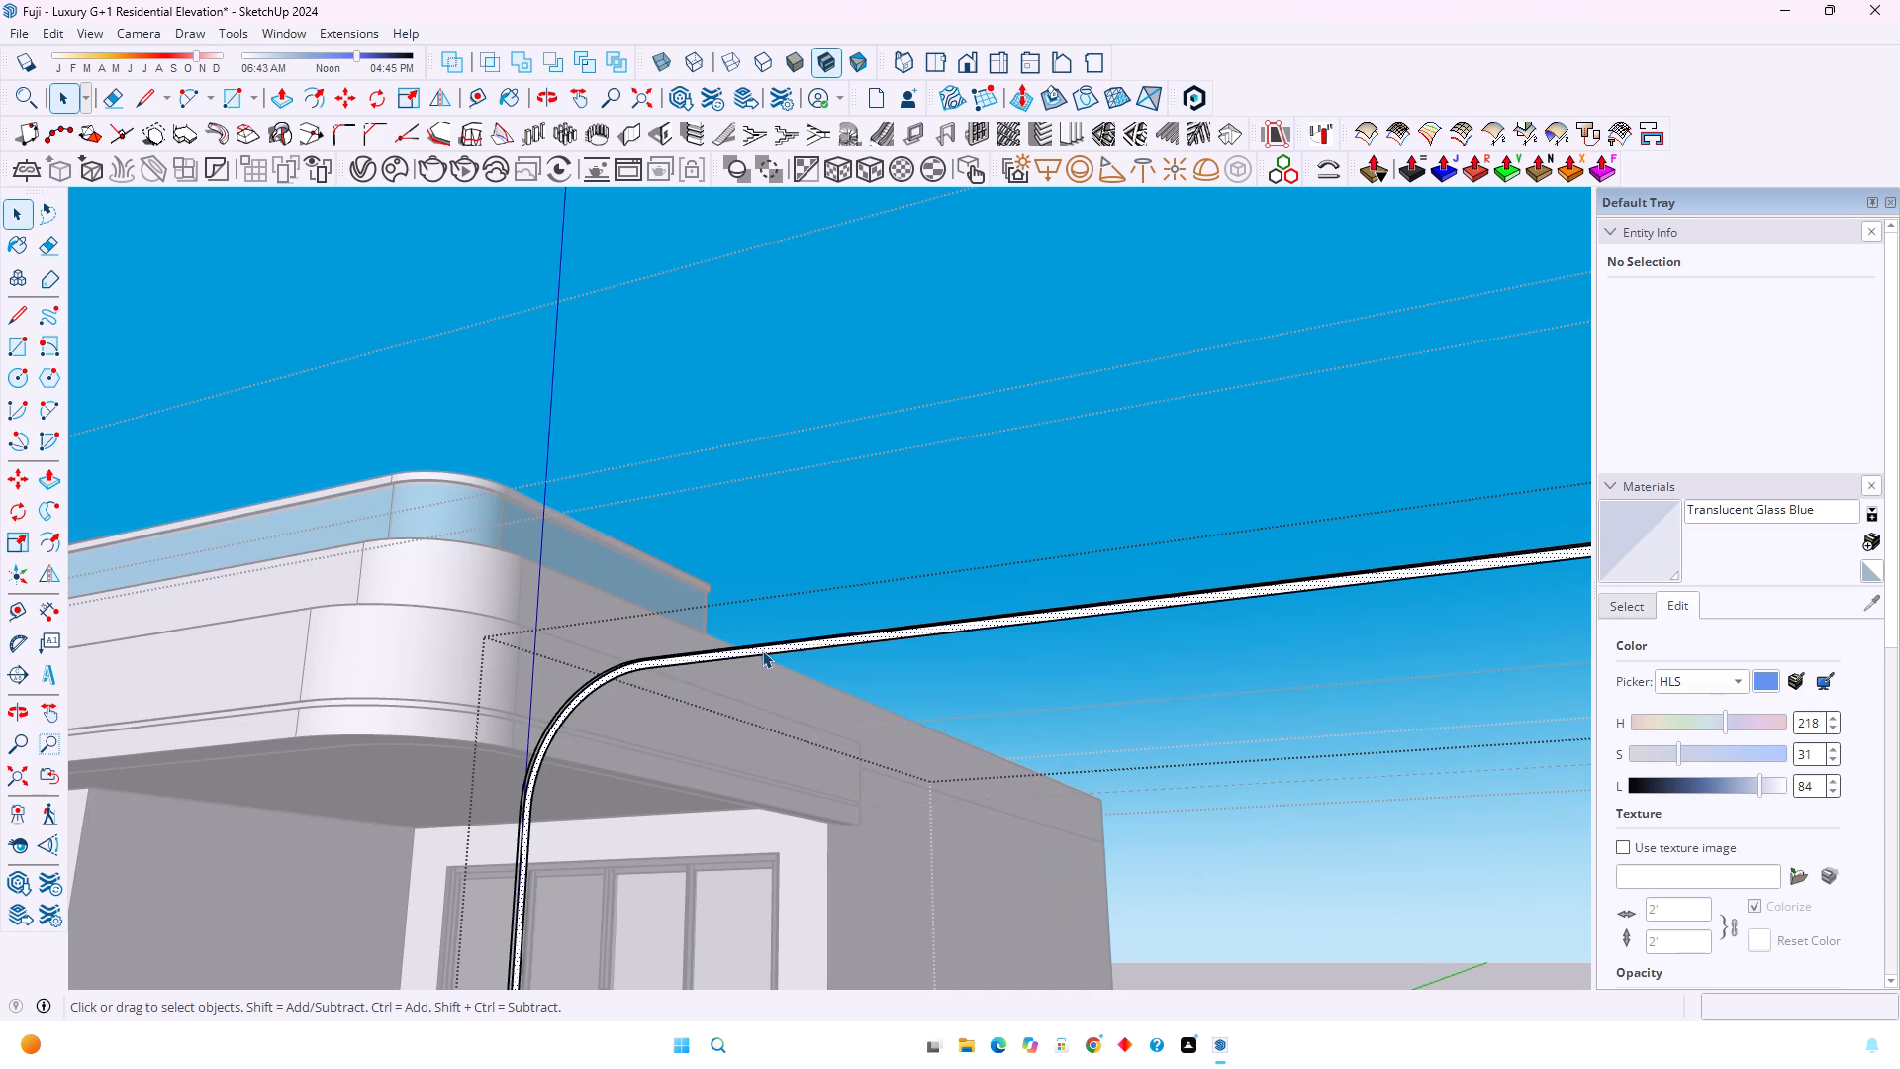
key("Delete")
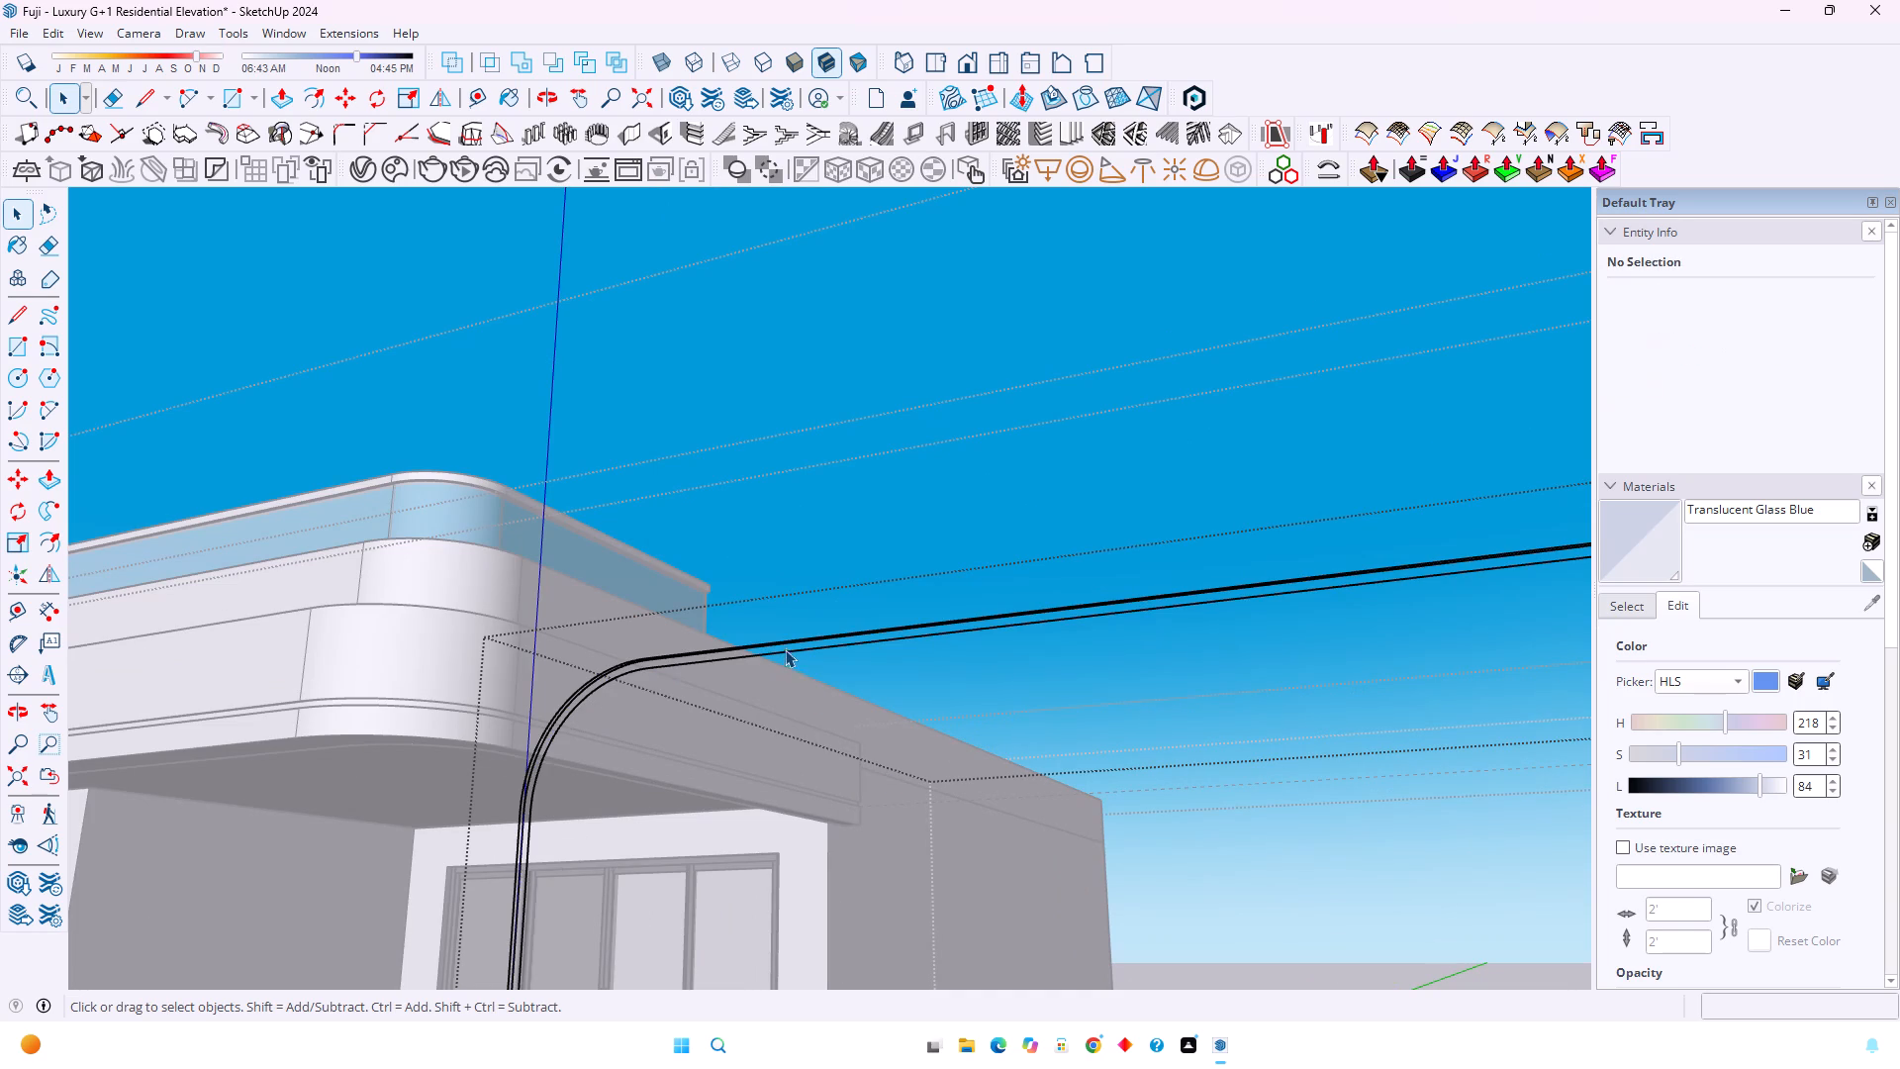
Delete the surplus parallel edges of the straight run and the near arch, keeping only one outline.
left_click(786, 651)
key("Delete")
scroll(603, 689, "up", 7)
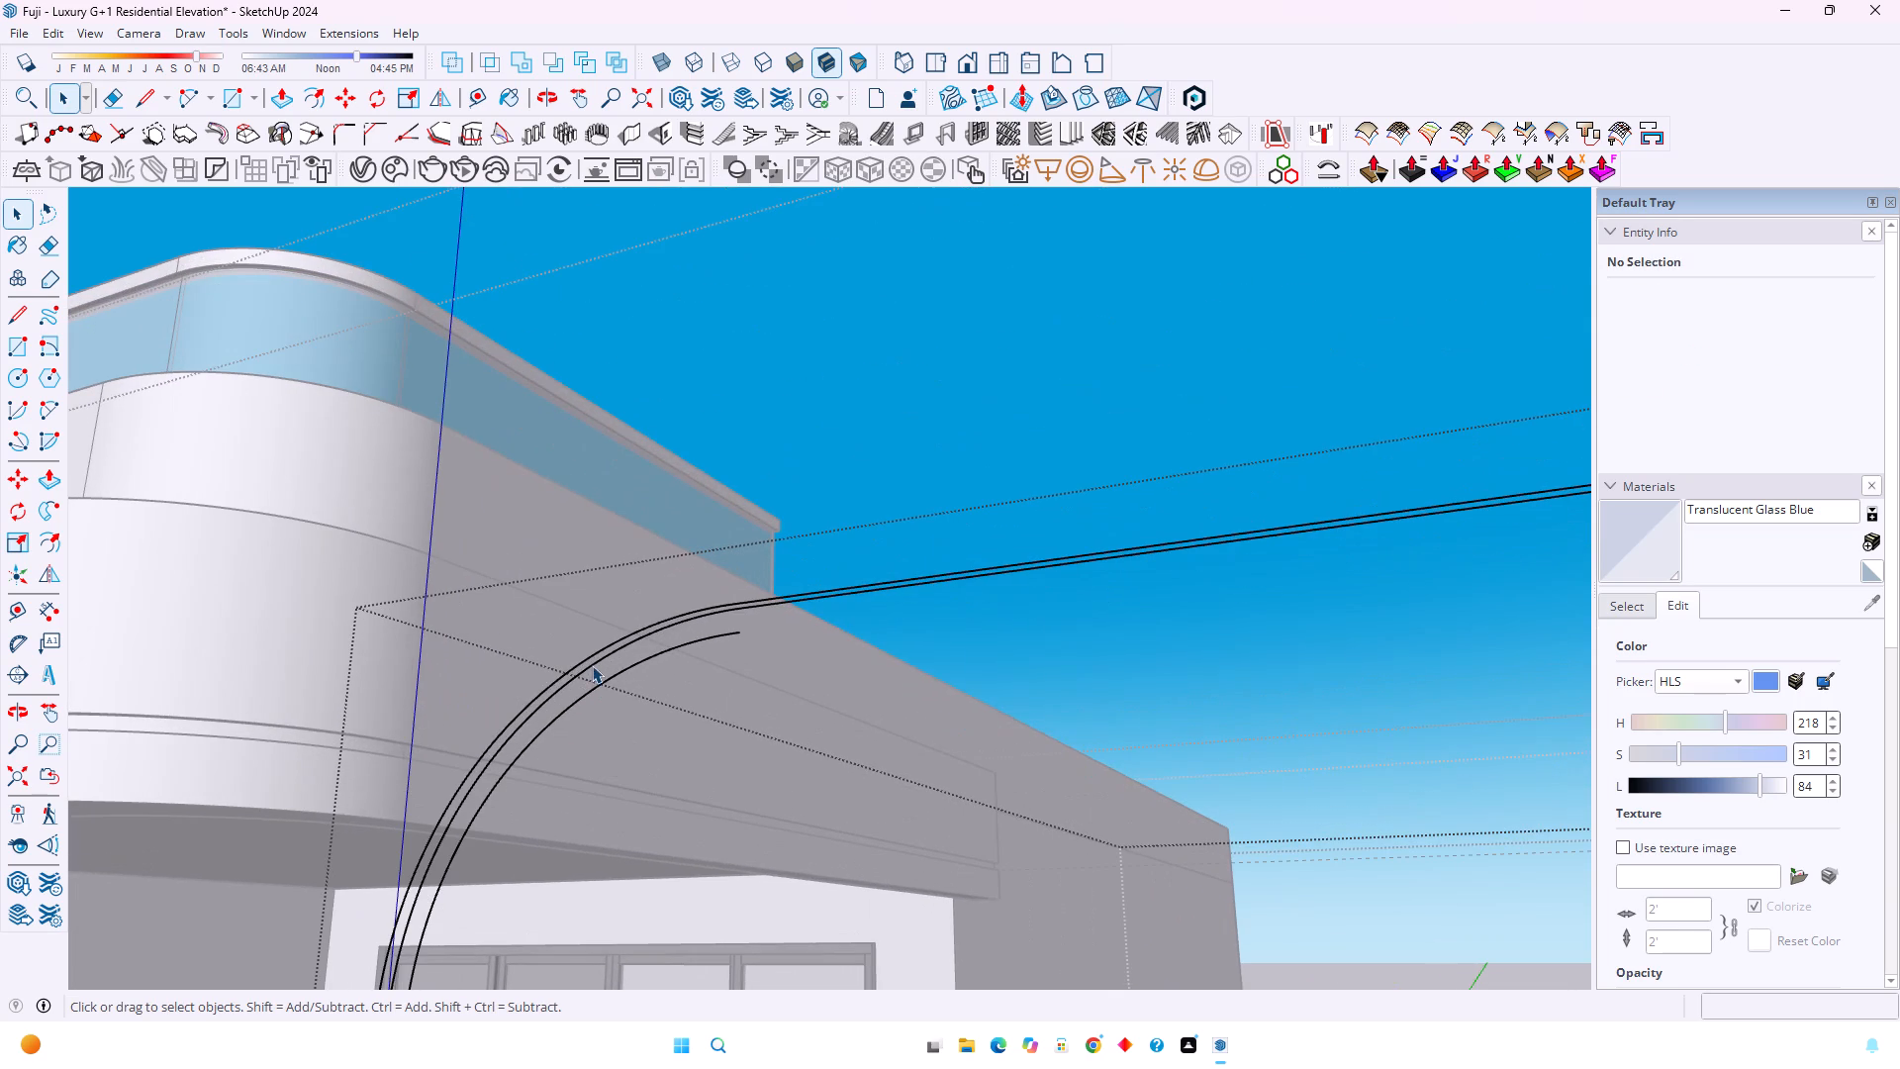
left_click(592, 665)
key("Delete")
left_click(610, 677)
key("Delete")
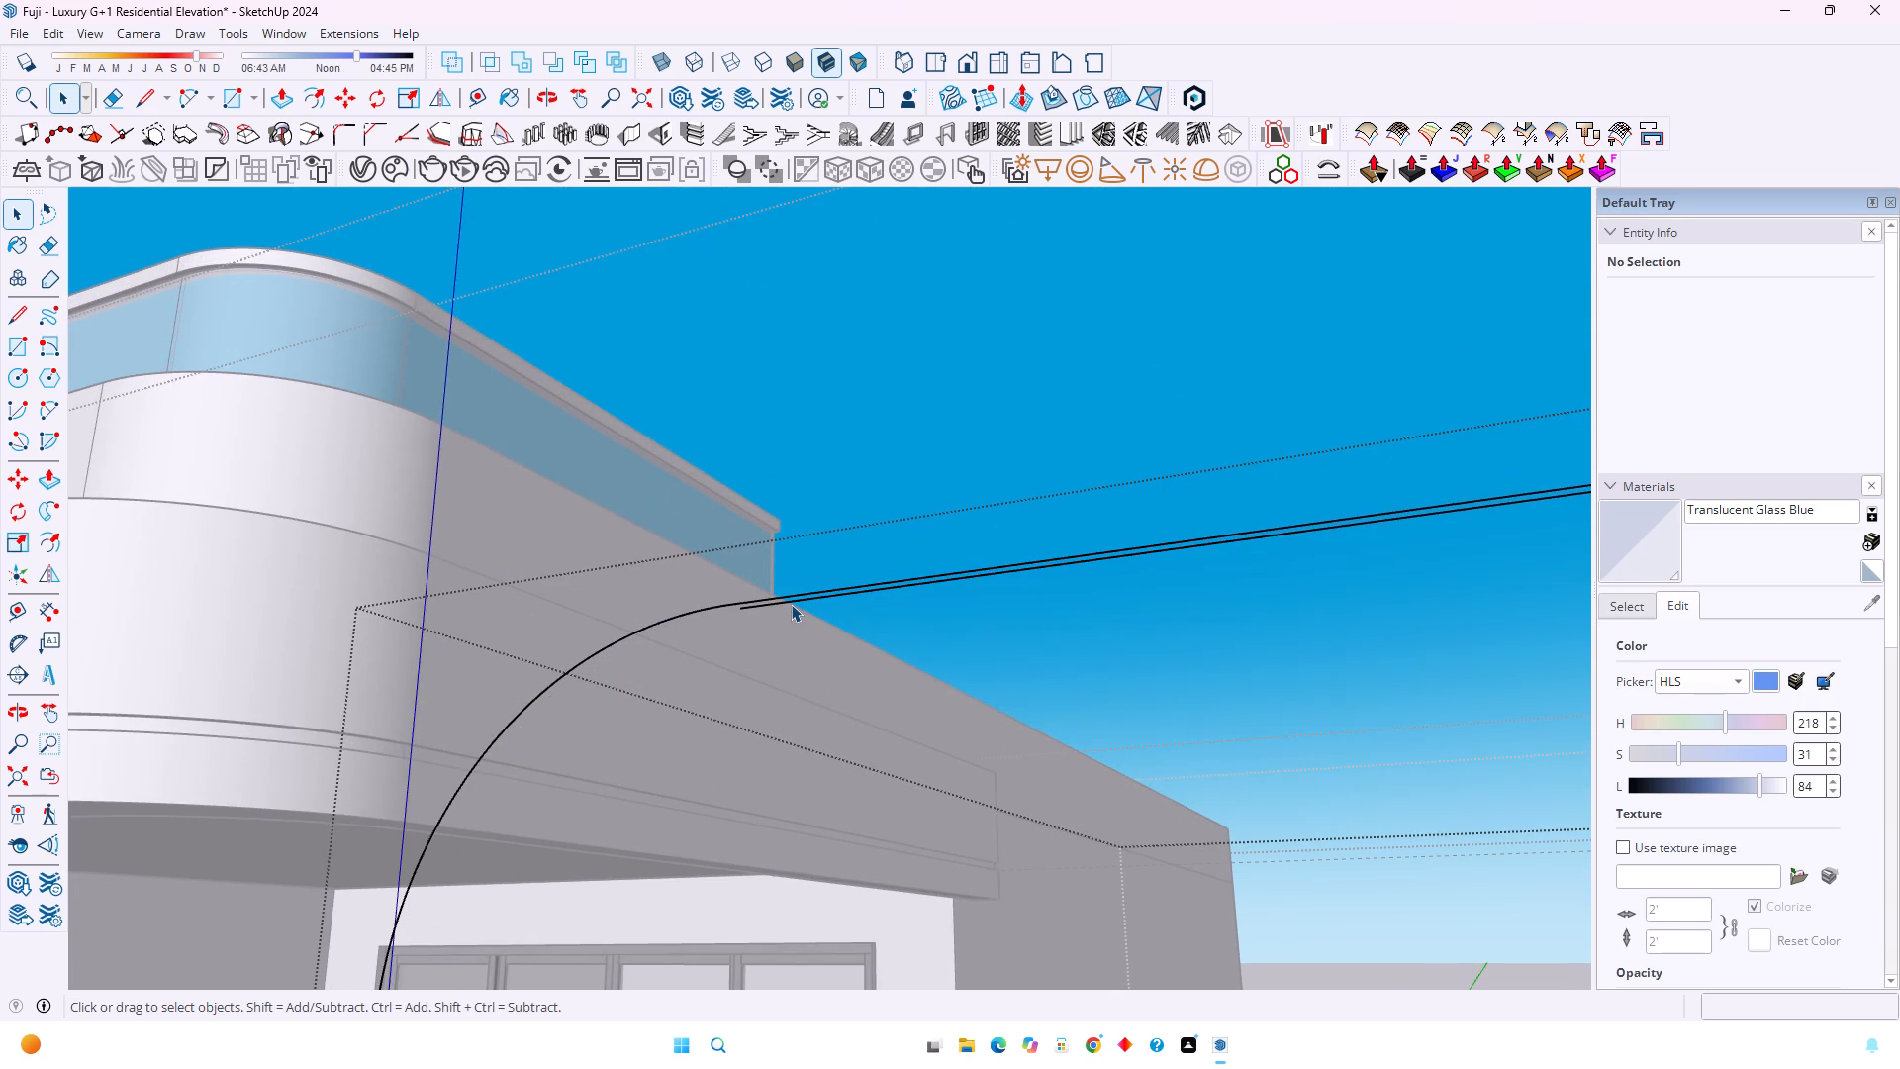
left_click(791, 604)
left_click(791, 604)
key("Delete")
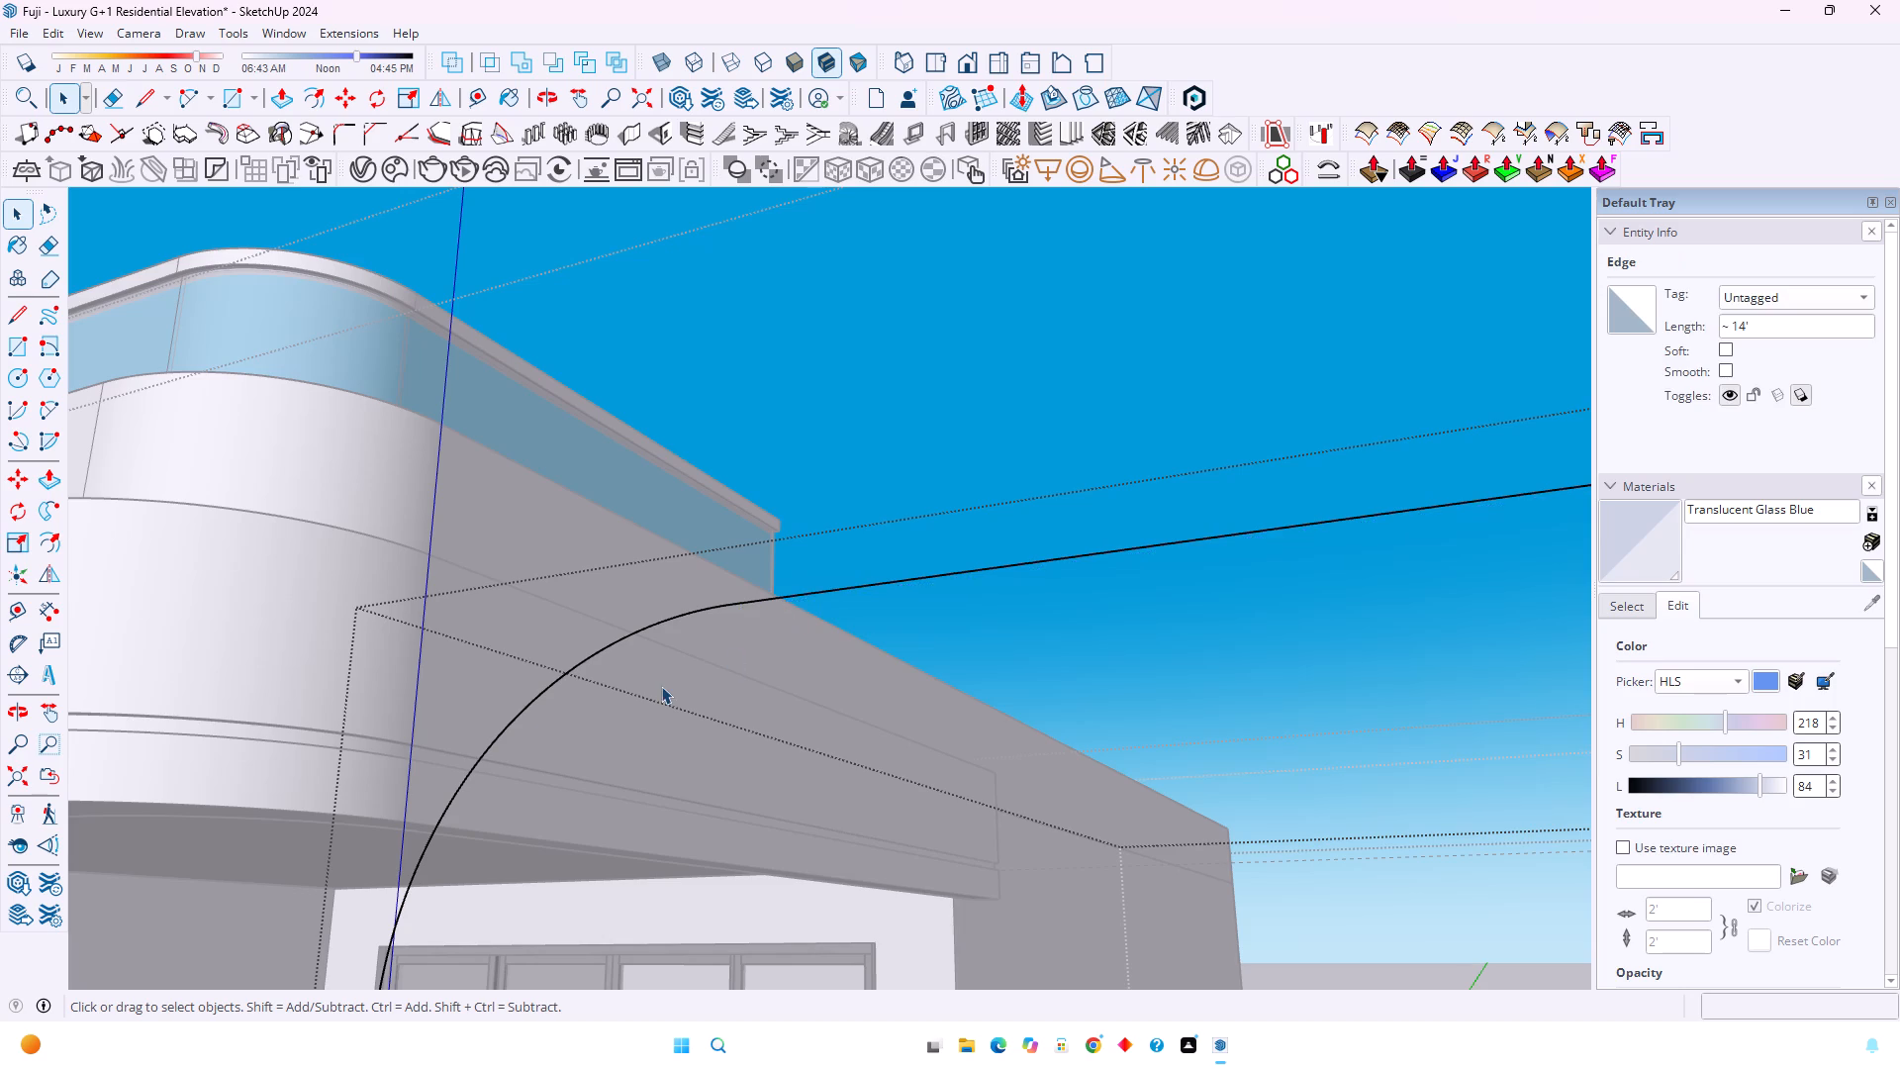
Delete the short end edge and the surplus edges of the far straight run and rounded corner.
scroll(661, 686, "down", 17)
scroll(1283, 654, "up", 4)
scroll(1222, 728, "up", 1)
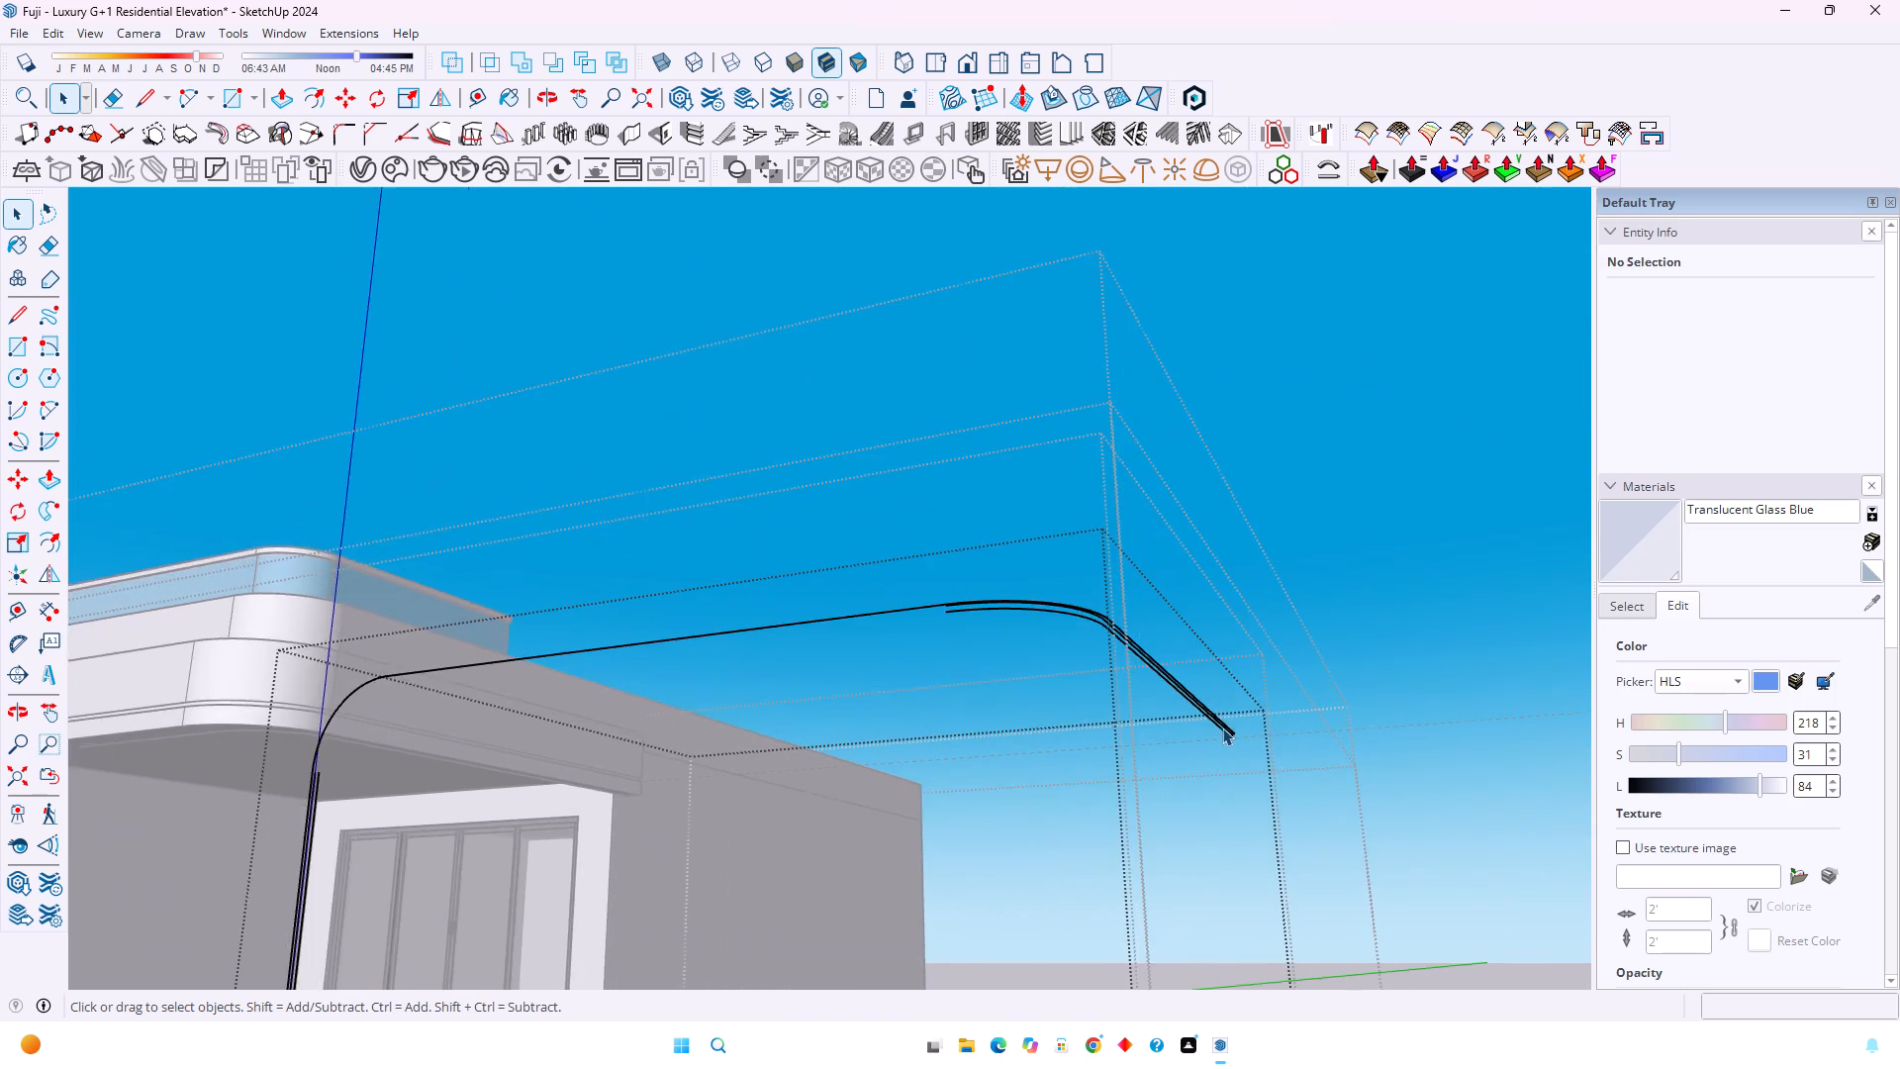
scroll(1222, 728, "up", 20)
scroll(1222, 728, "up", 3)
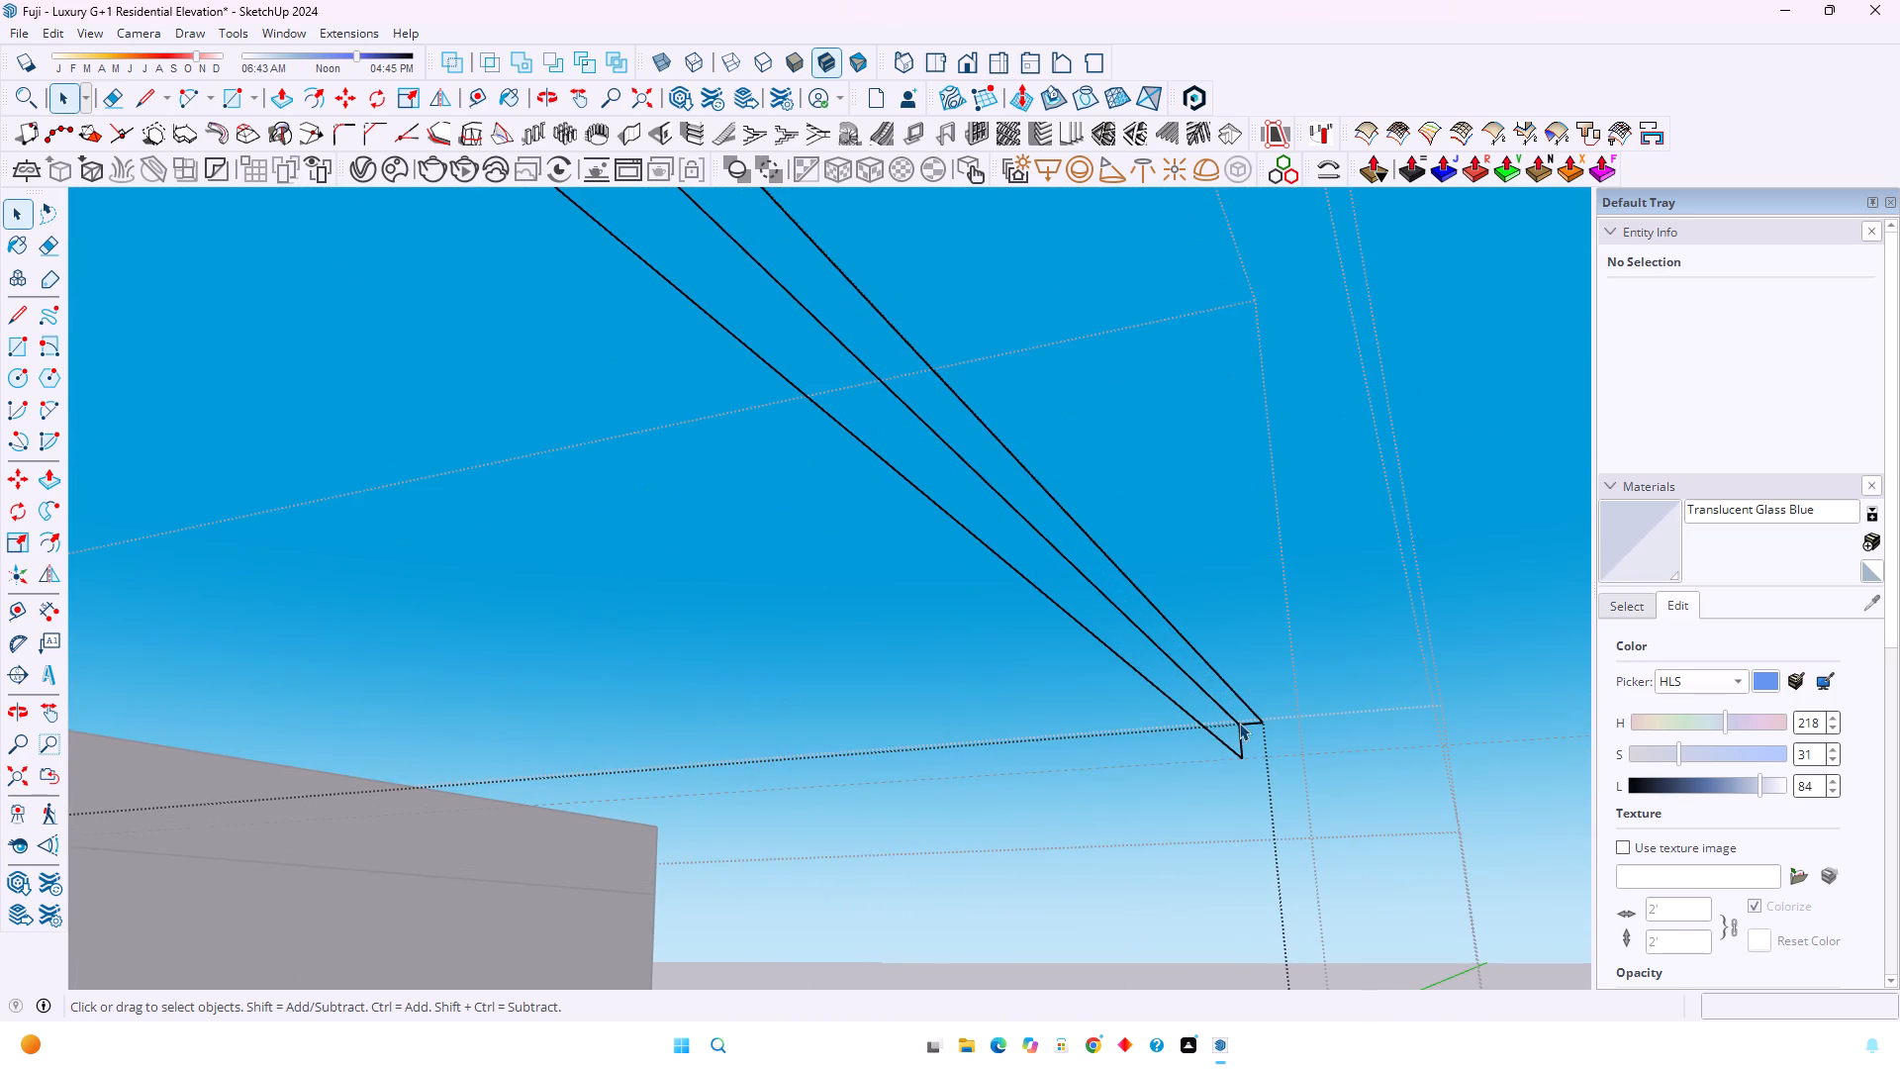
left_click(1248, 724)
key("Delete")
left_click(1233, 715)
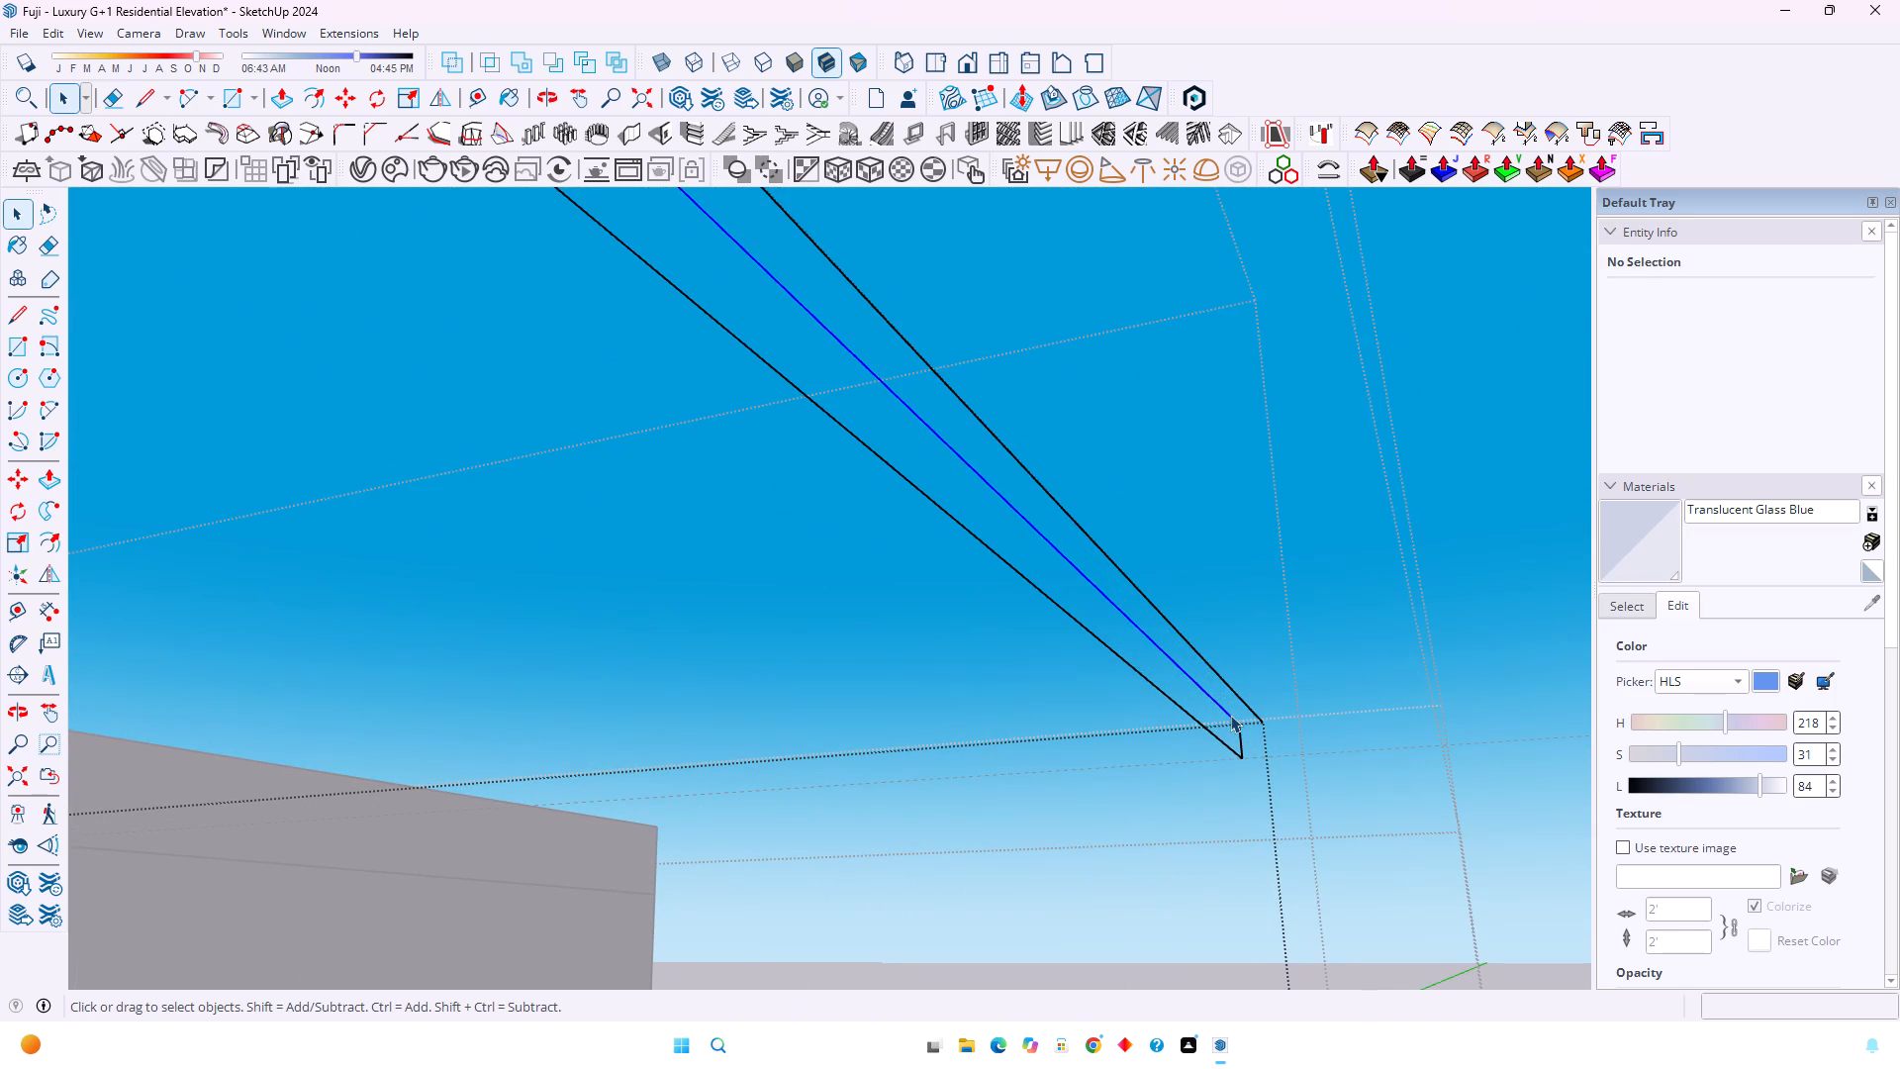
triple_click(1230, 715)
key("Delete")
Delete the surplus vertical edges of the upright, leaving one edge rising from the foot profile's corner.
scroll(1305, 737, "down", 15)
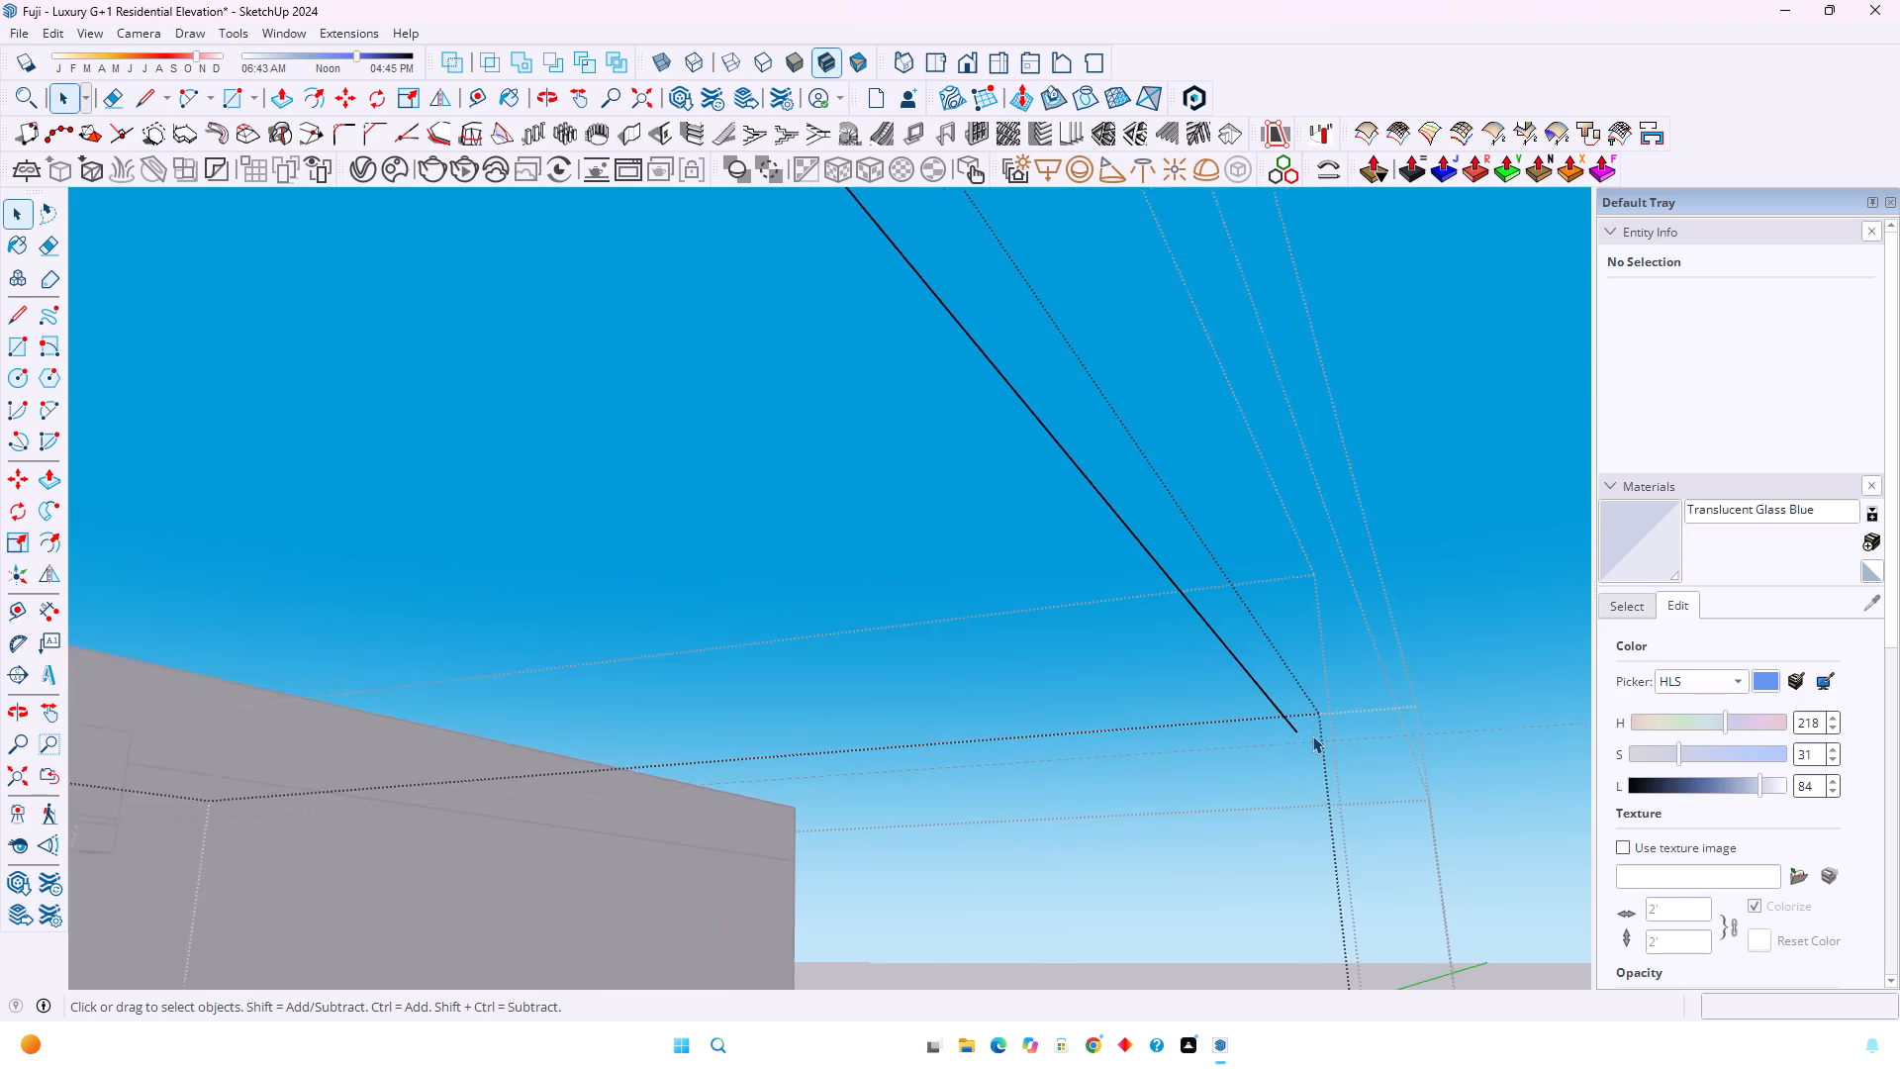
scroll(1312, 735, "down", 19)
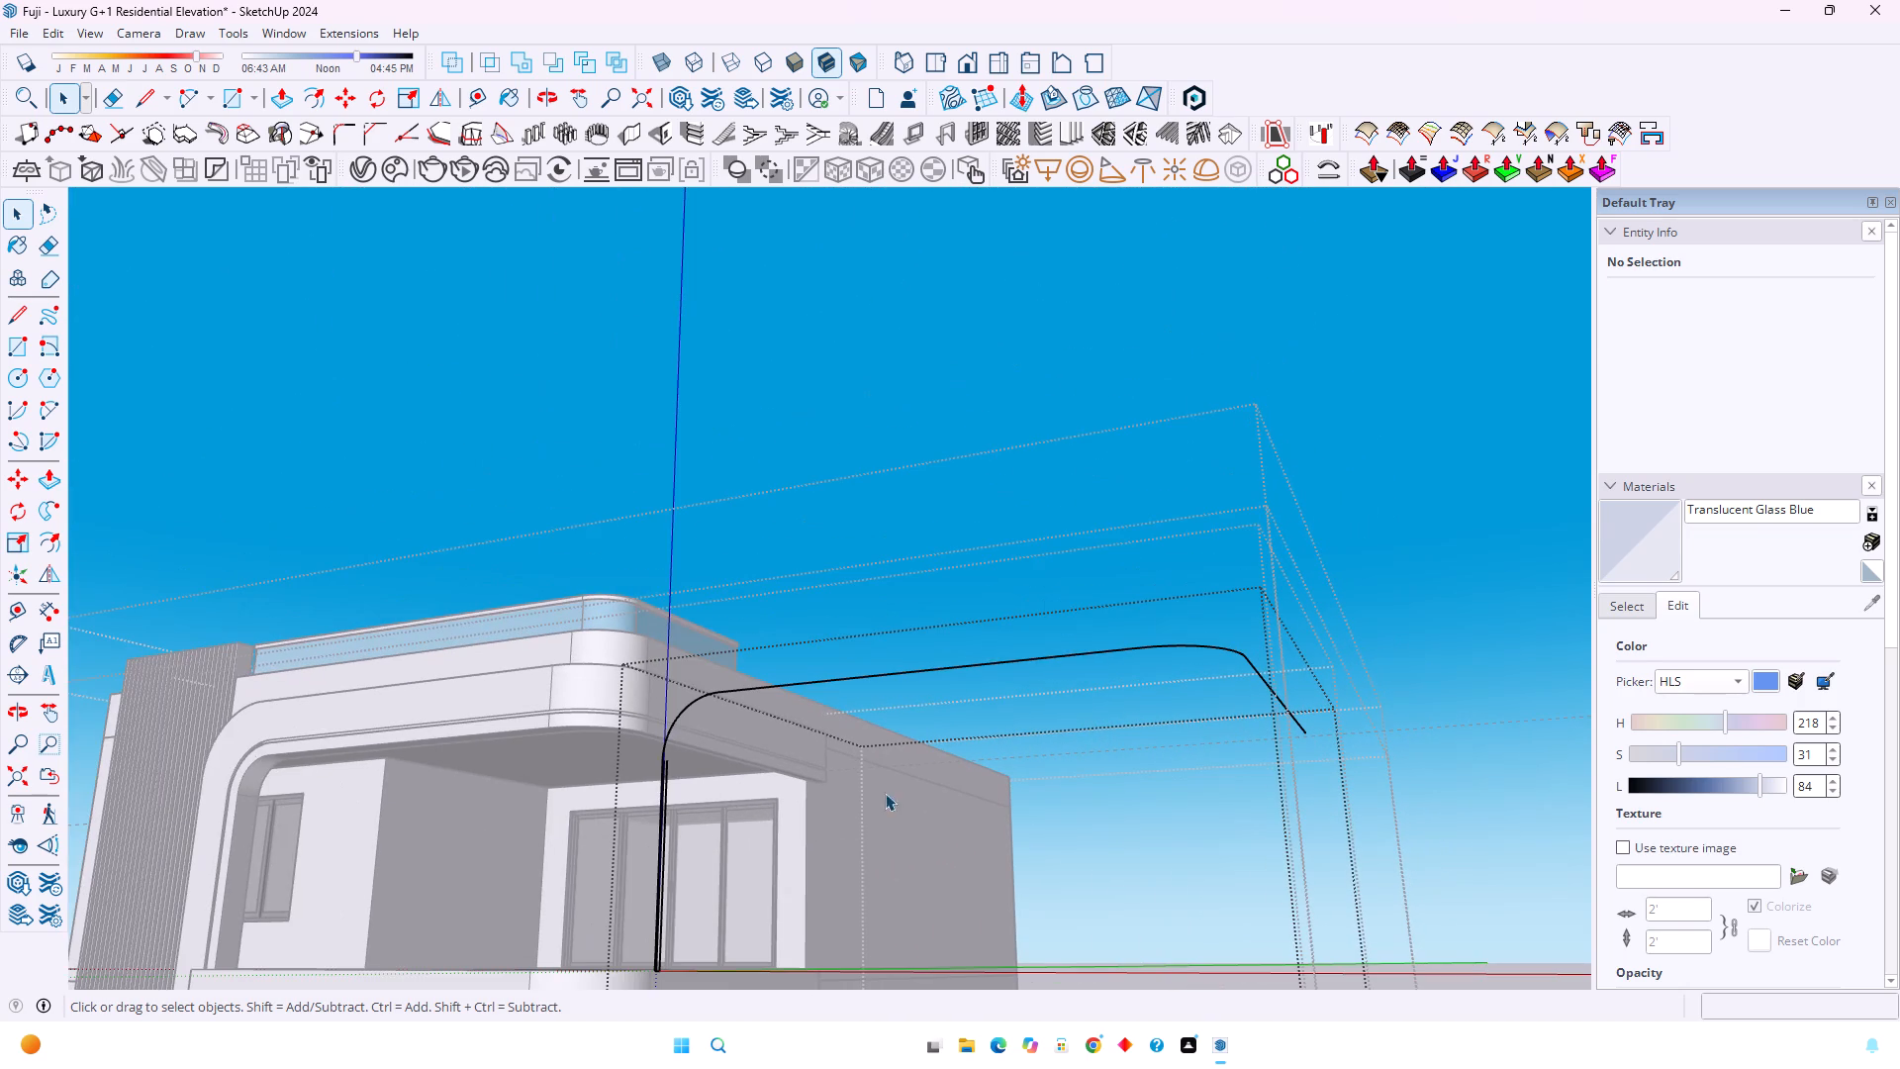
scroll(649, 831, "up", 10)
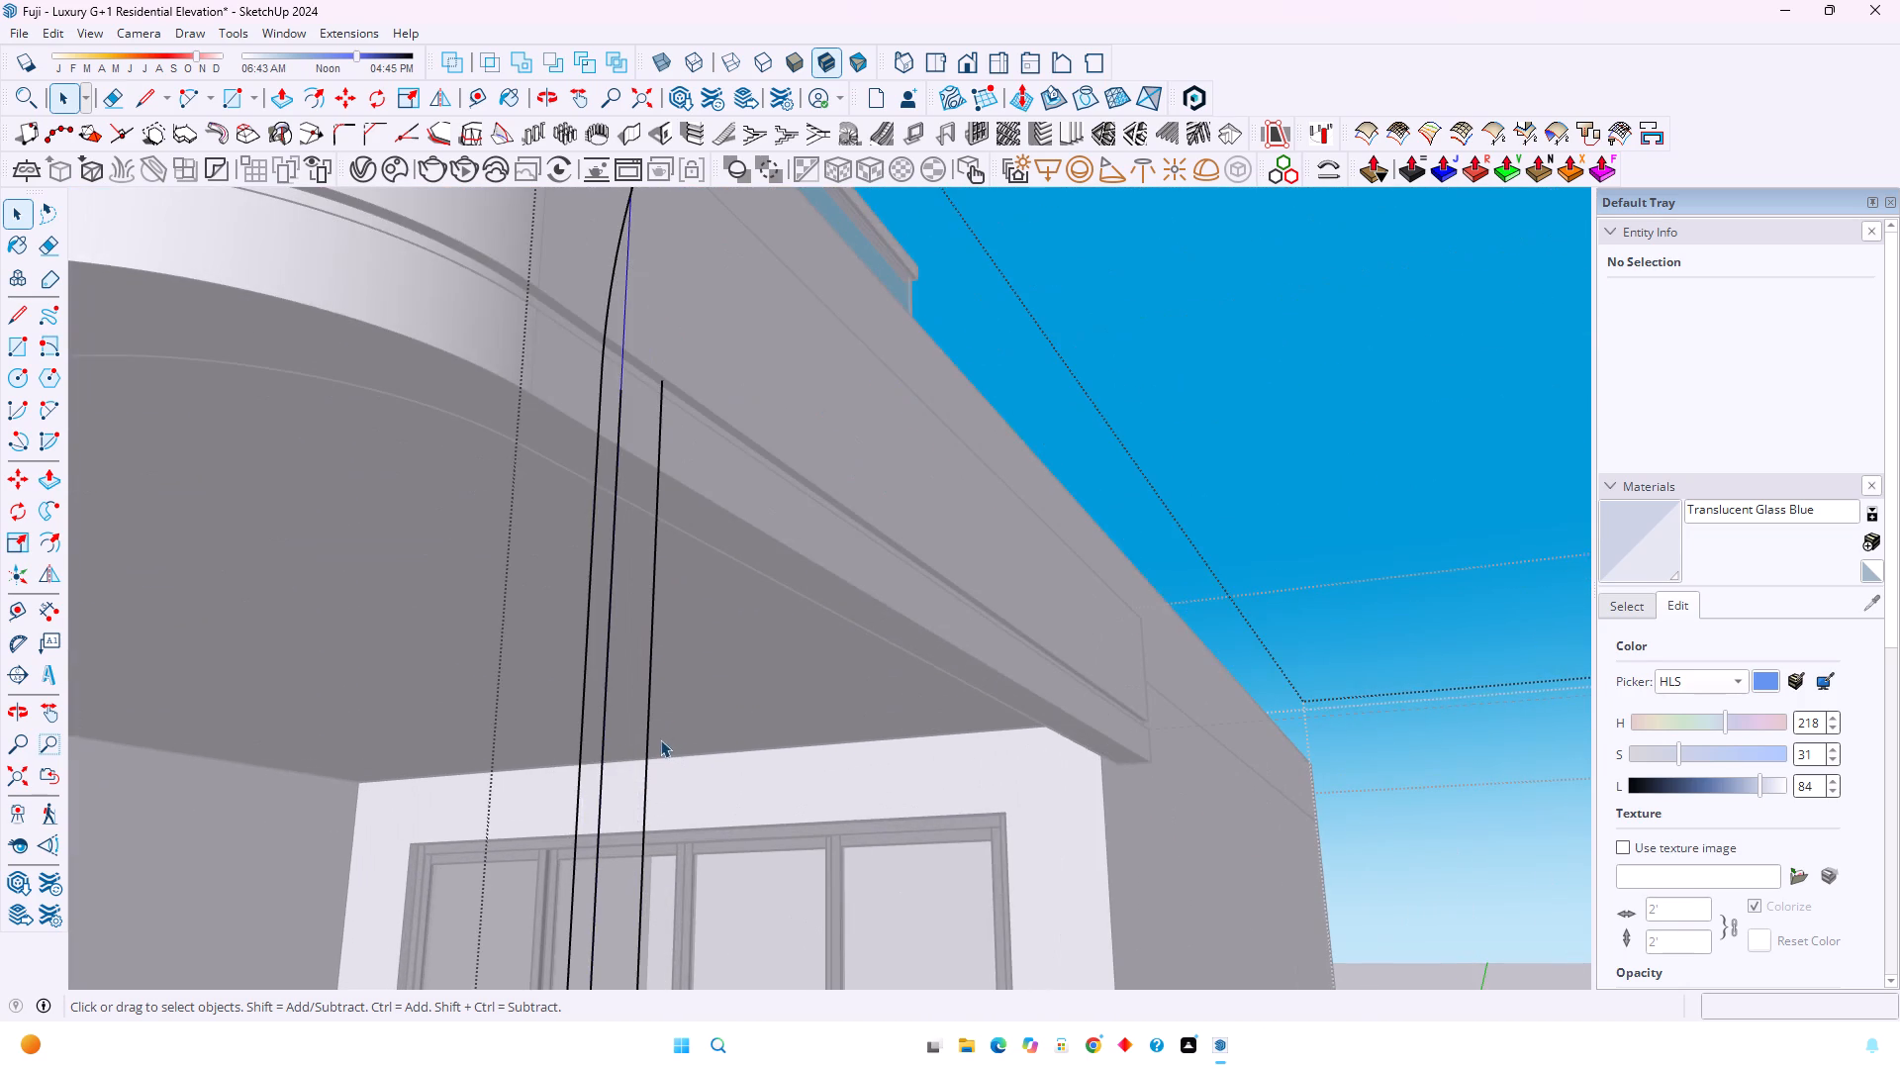
scroll(653, 739, "down", 9)
middle_click_drag(653, 752, 712, 657, "shift")
middle_click_drag(717, 650, 731, 635, "shift")
scroll(751, 622, "down", 8)
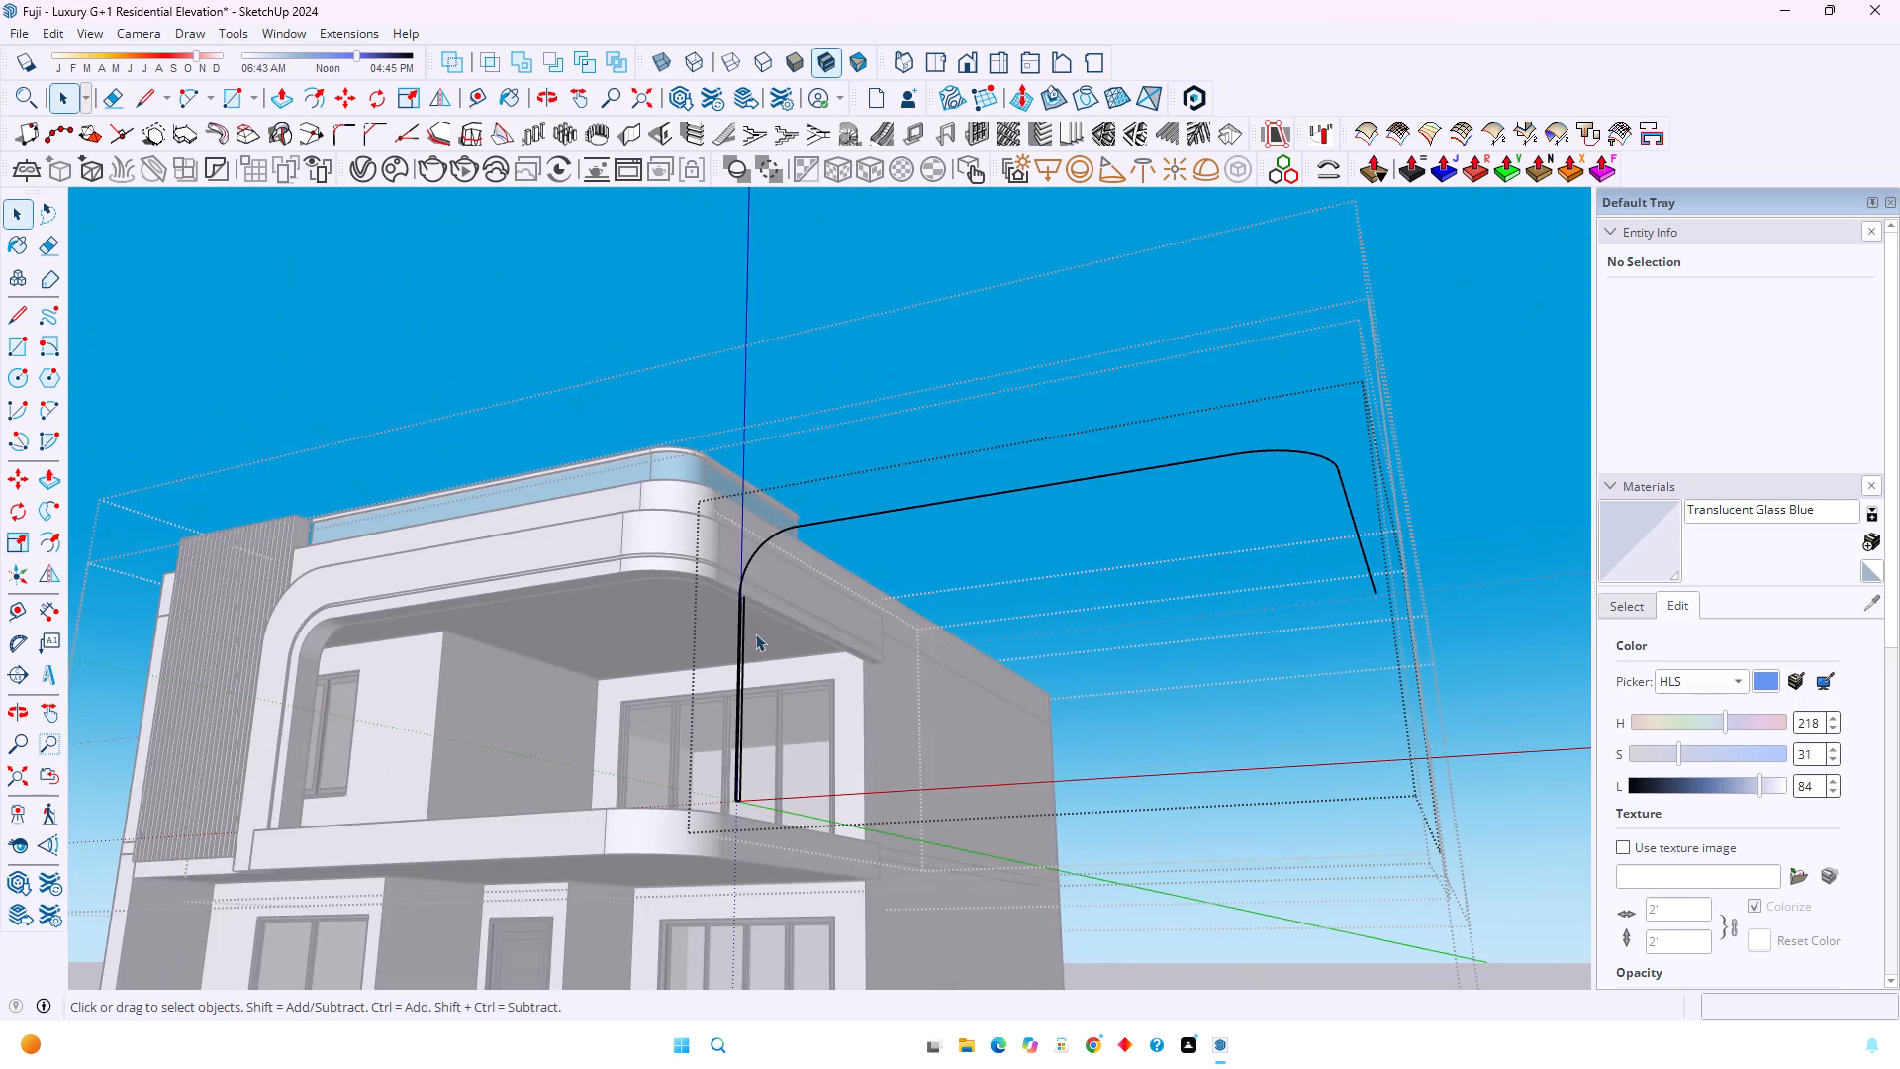
scroll(760, 806, "up", 6)
middle_click_drag(726, 795, 712, 839)
middle_click(712, 839)
middle_click_drag(681, 879, 733, 756, "shift")
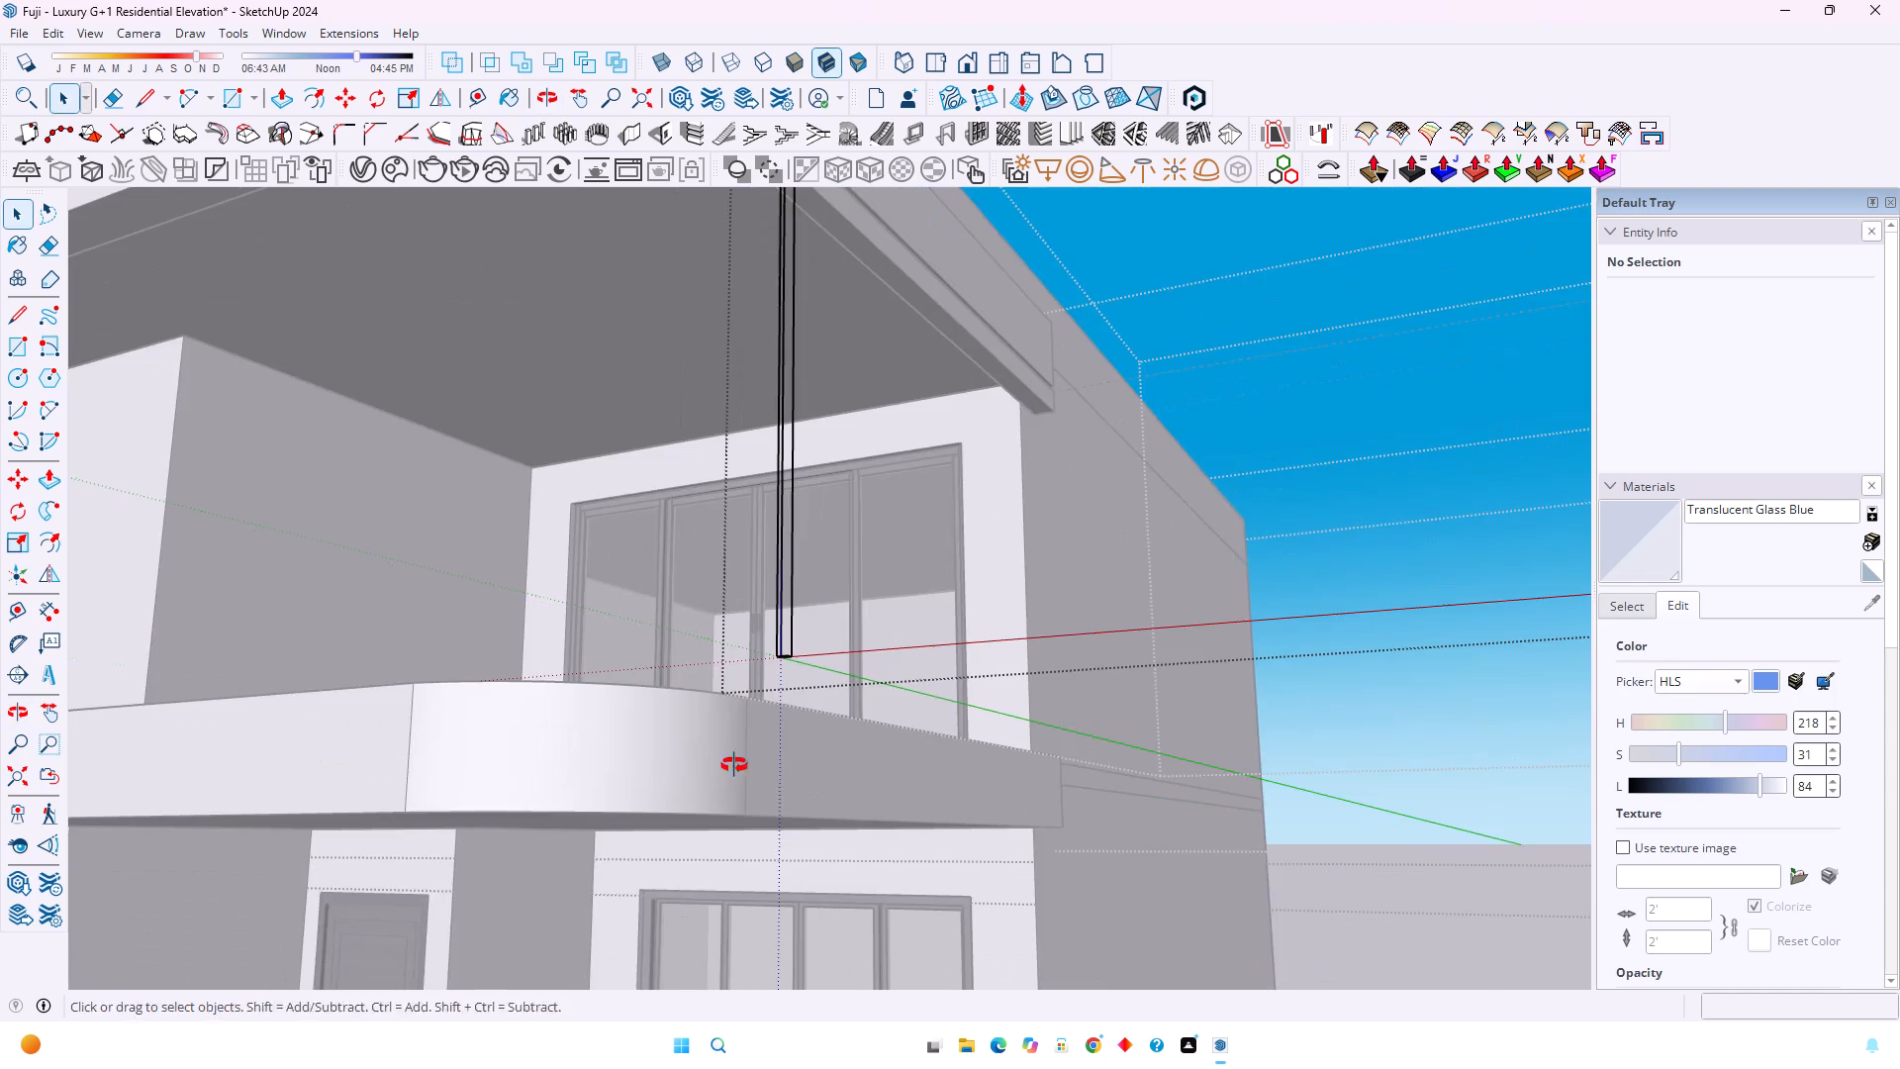
middle_click_drag(733, 760, 680, 1068)
middle_click(680, 1068)
scroll(732, 743, "up", 5)
middle_click_drag(751, 770, 761, 672, "shift")
middle_click(761, 671, "shift")
scroll(753, 688, "up", 2)
middle_click_drag(753, 692, 778, 753)
scroll(778, 710, "down", 3)
middle_click_drag(789, 746, 786, 728, "shift")
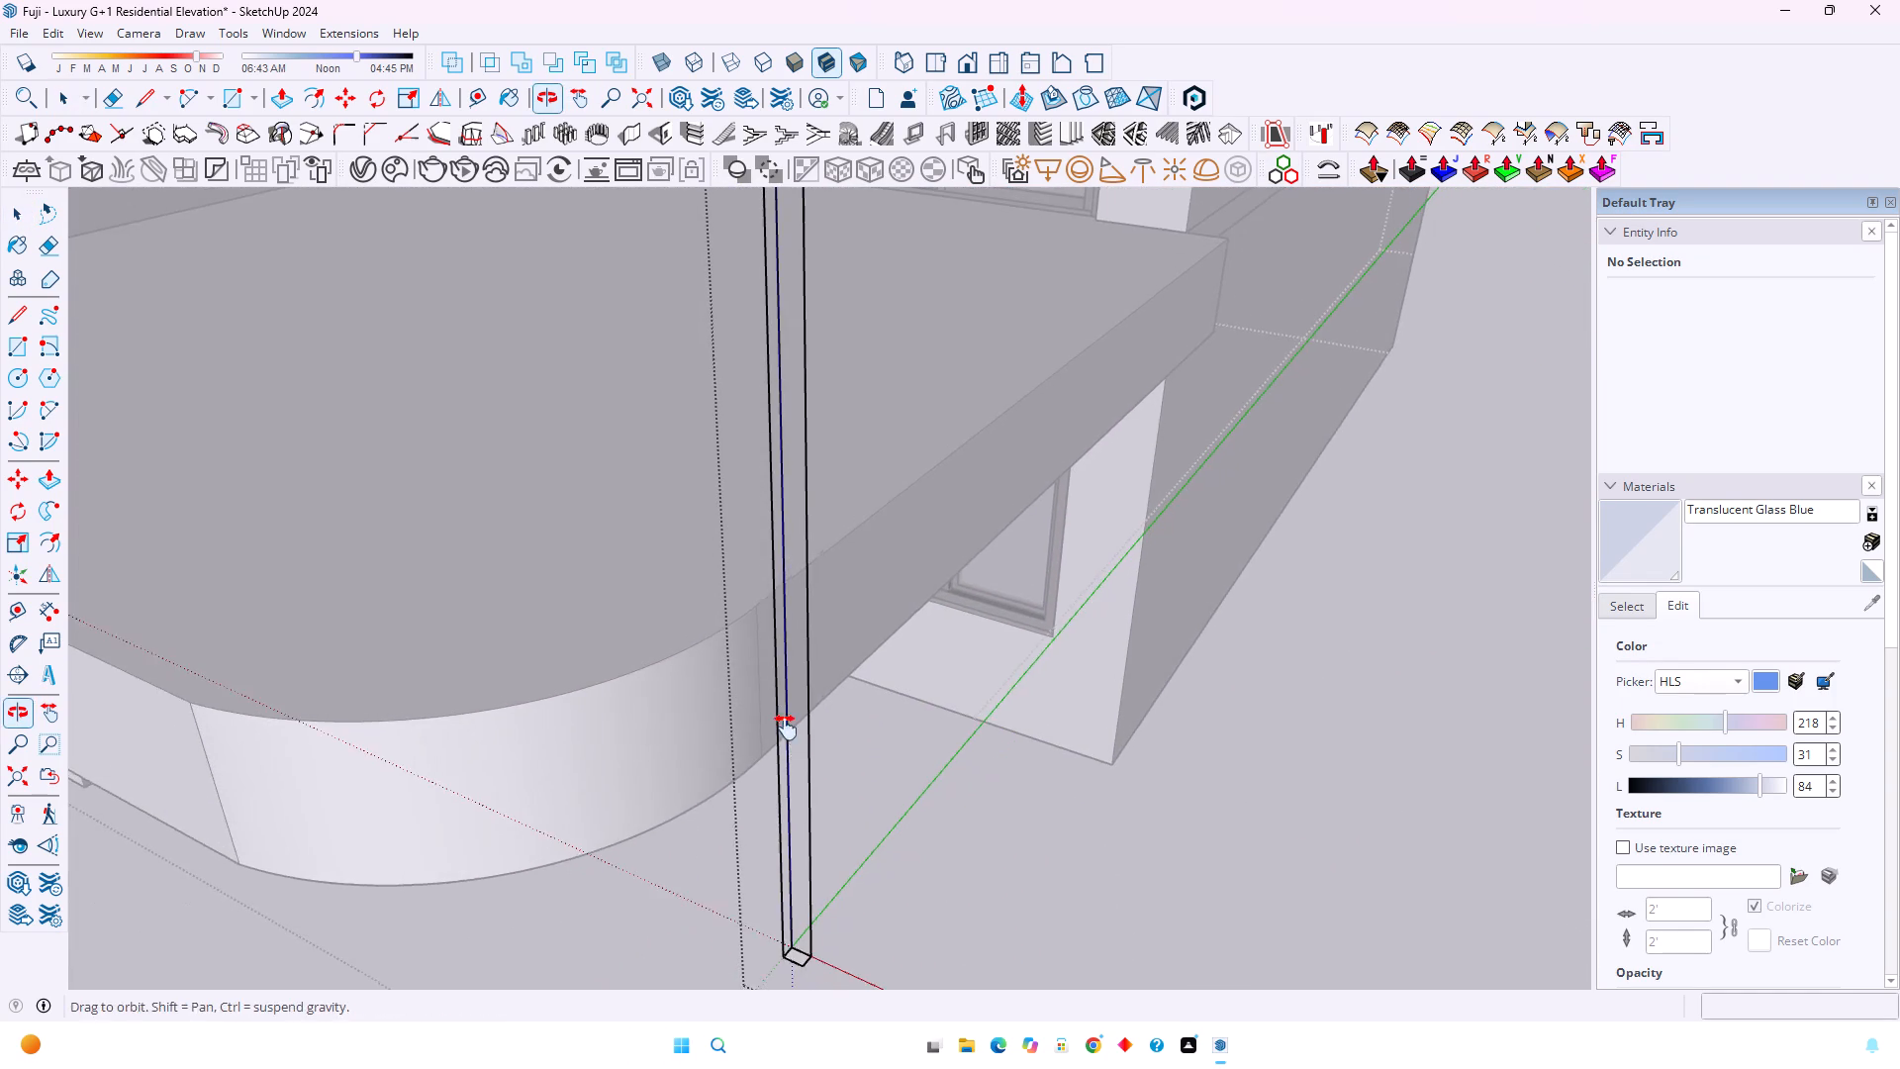
middle_click_drag(786, 728, 786, 726, "shift")
scroll(789, 710, "down", 14)
scroll(779, 502, "up", 4)
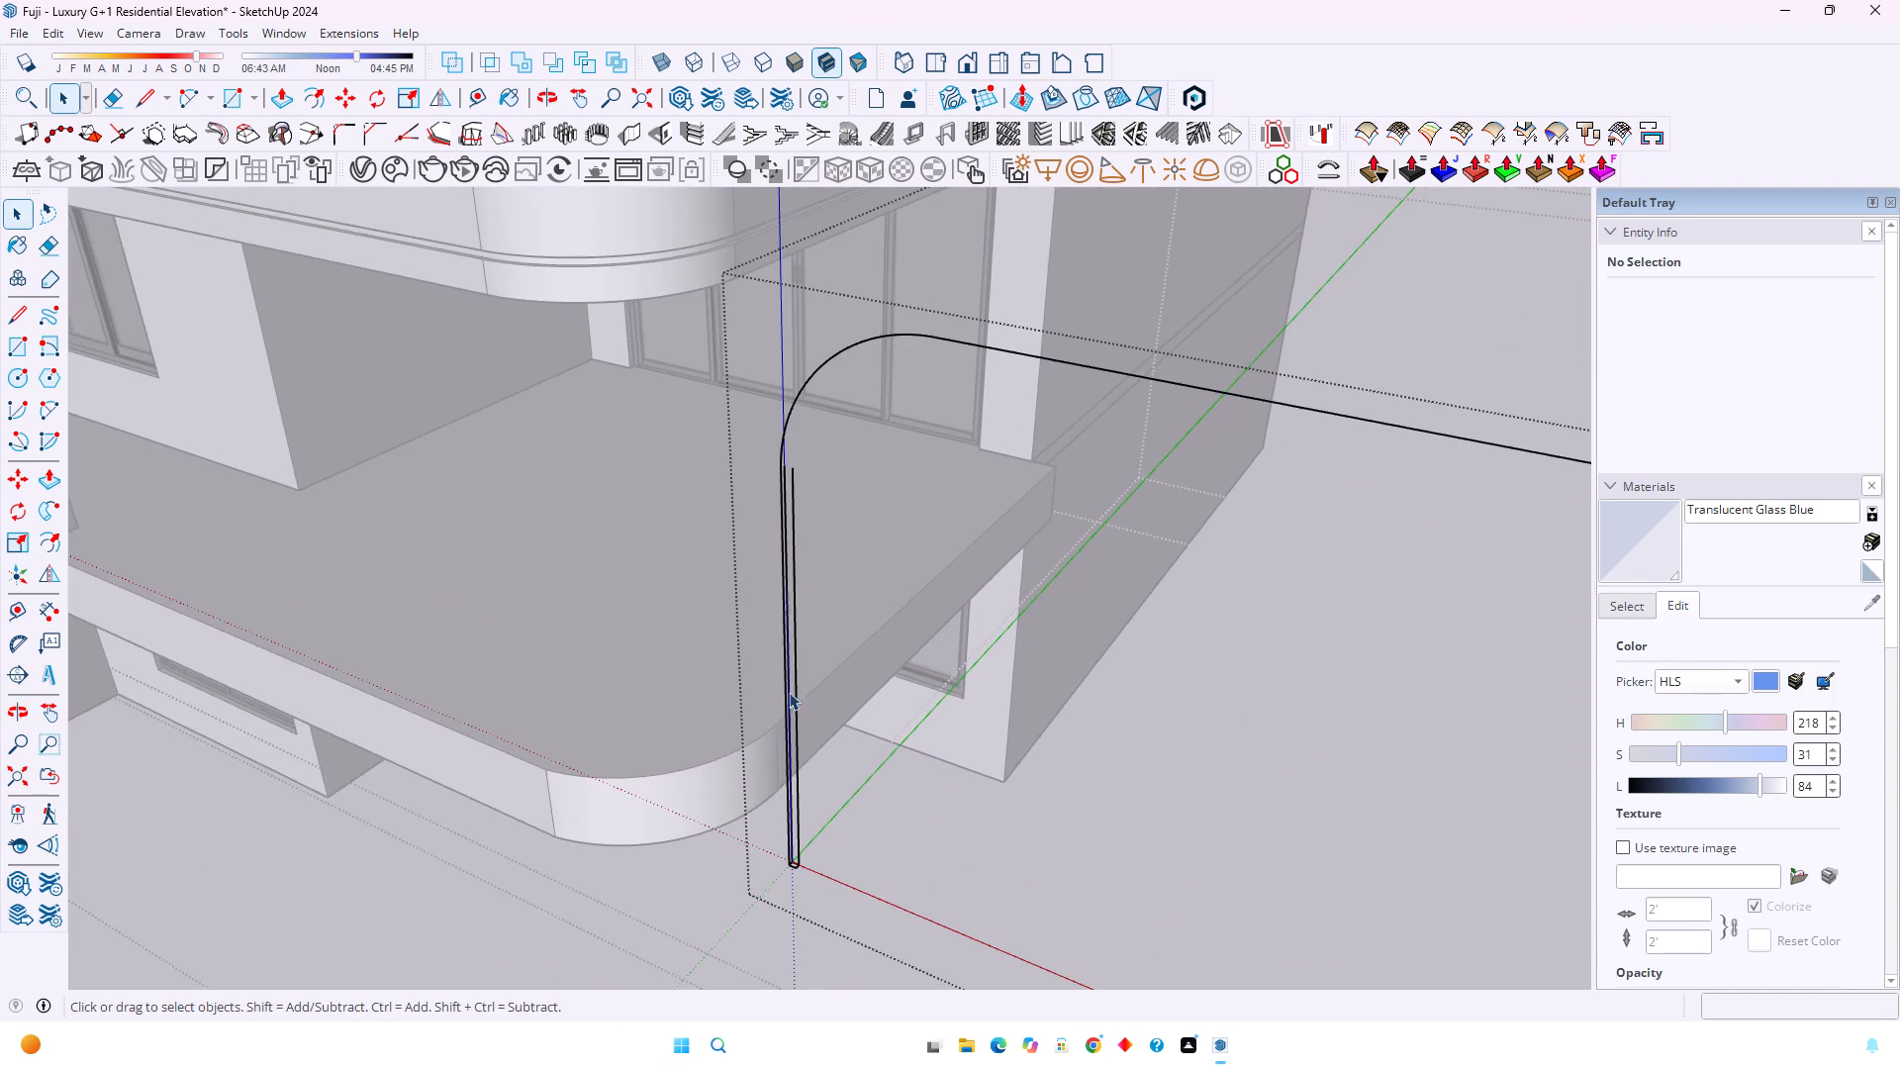
scroll(787, 722, "up", 4)
middle_click_drag(795, 756, 928, 799)
scroll(938, 871, "up", 7)
middle_click_drag(944, 887, 941, 877, "shift")
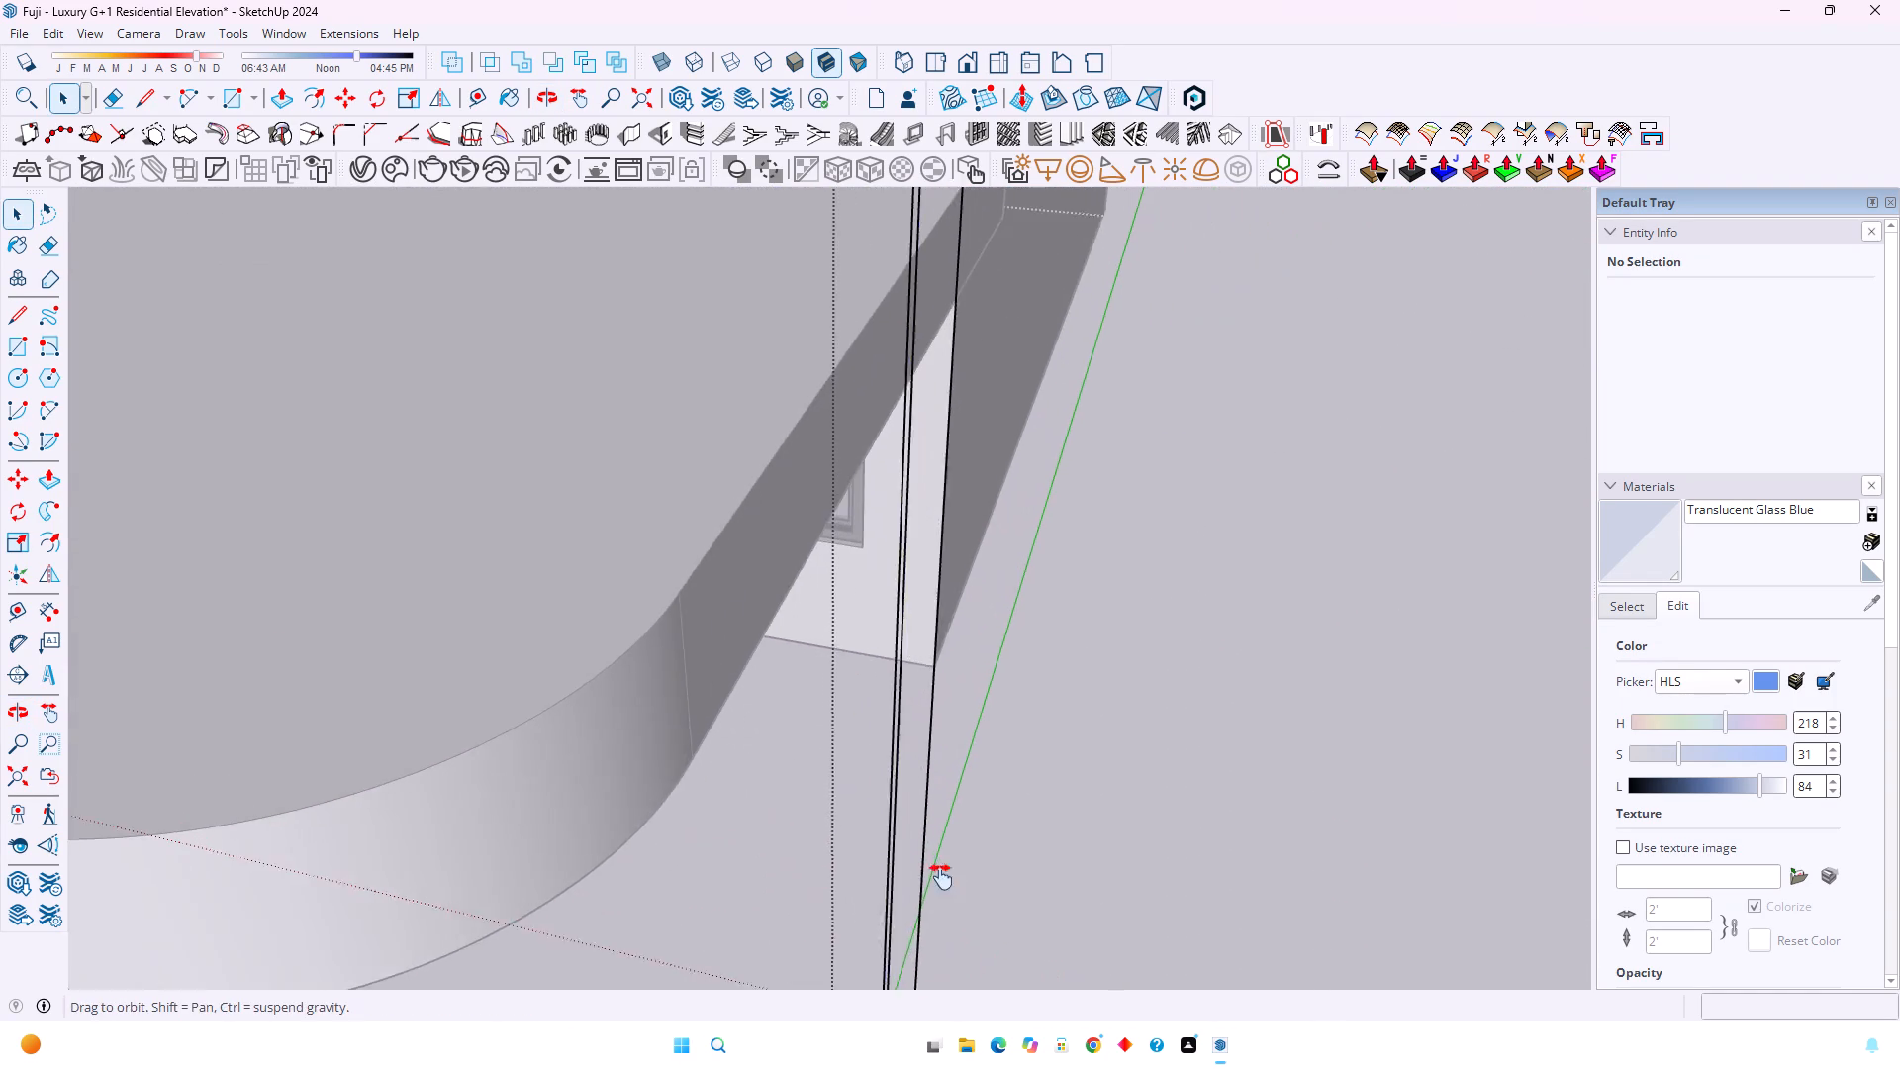
middle_click_drag(941, 877, 911, 711, "shift")
scroll(880, 856, "up", 4)
left_click(896, 833)
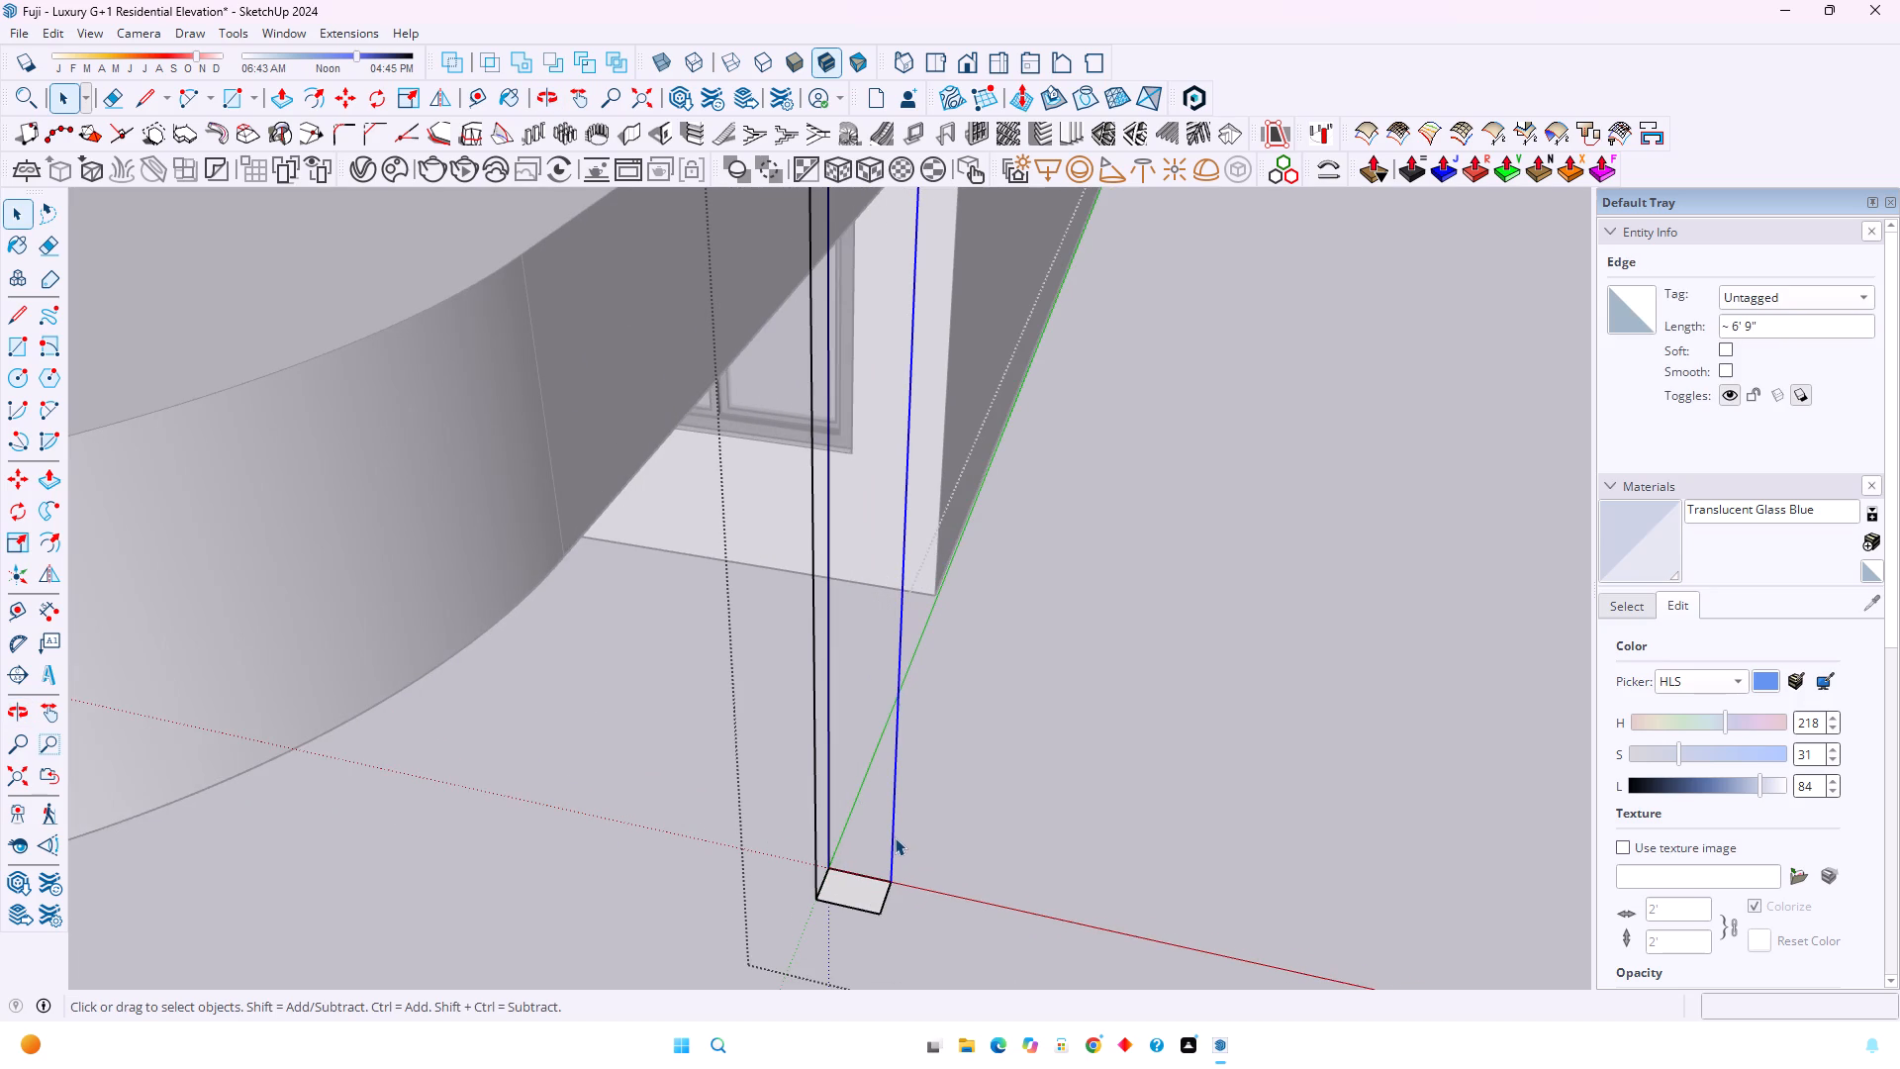
key("Delete")
left_click(812, 858)
key("Delete")
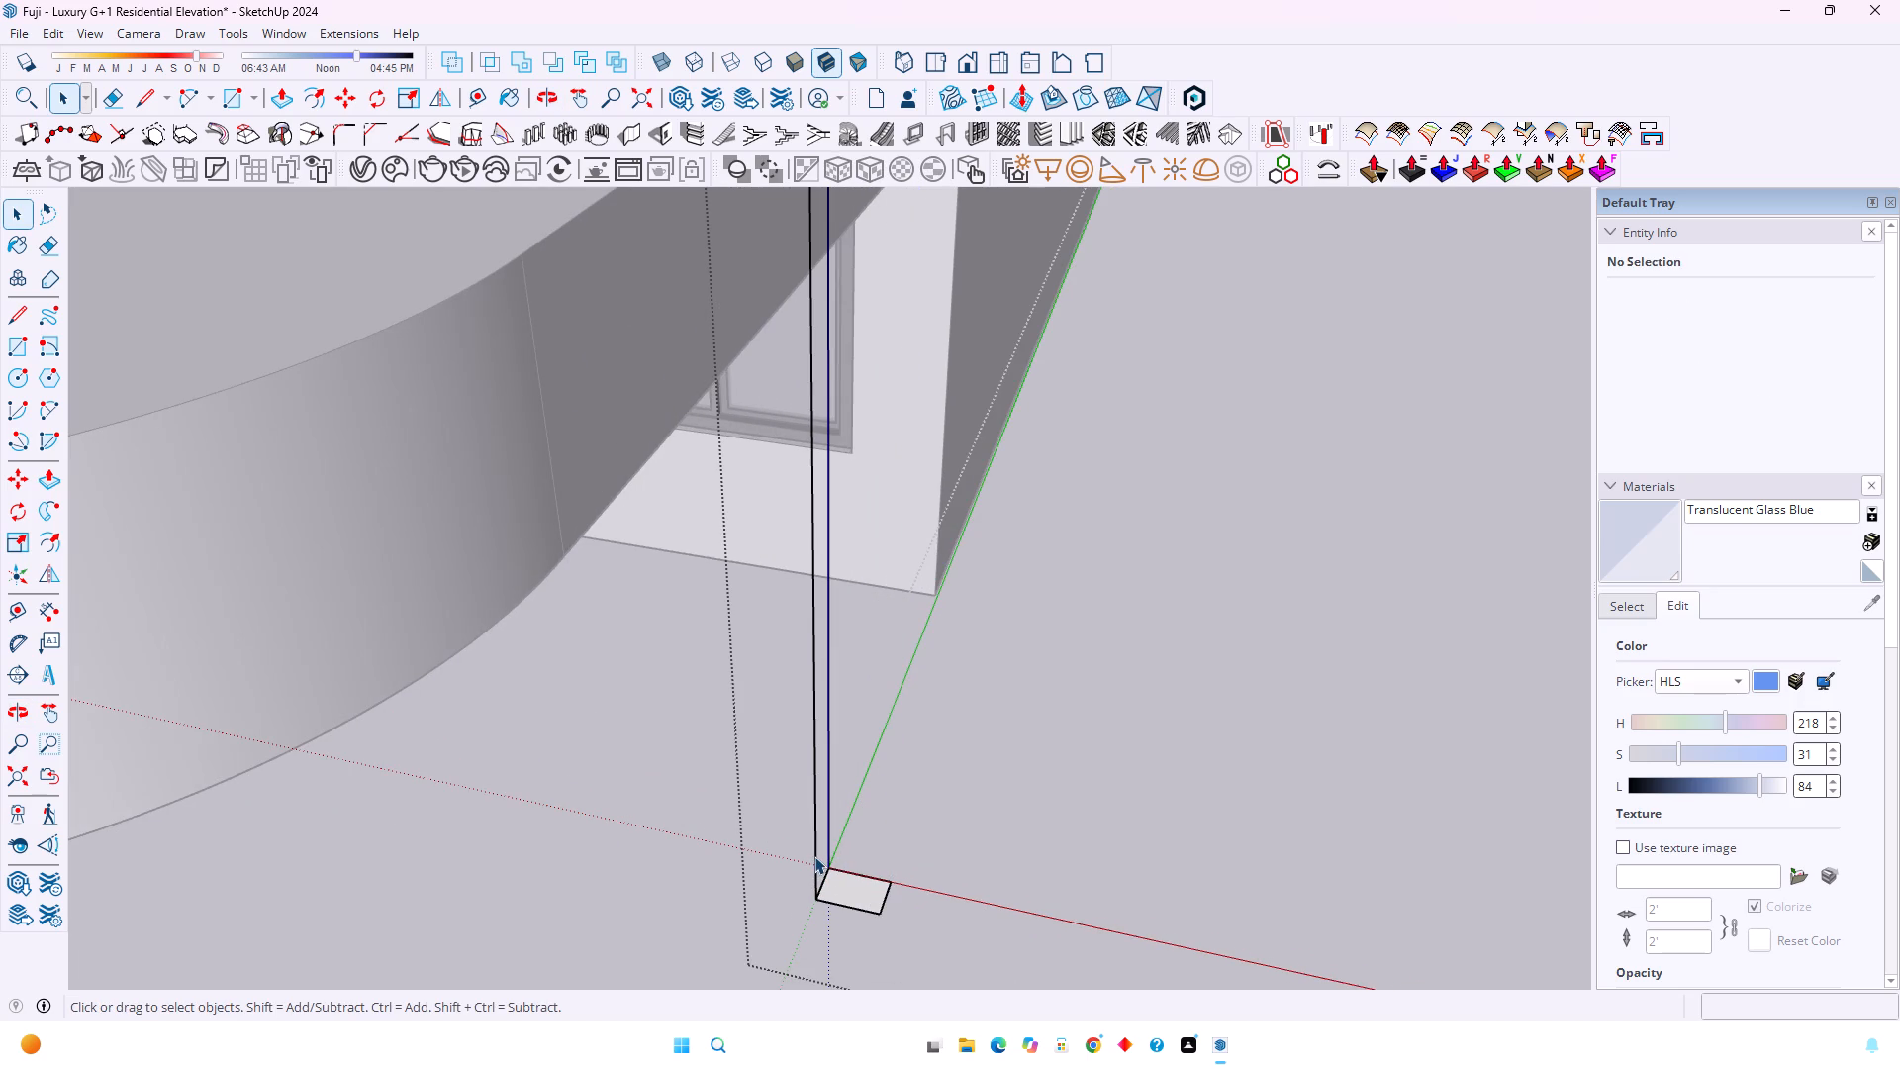
double_click(814, 856)
key("Delete")
Restore the deleted upright edge that meets the arch and delete the parallel edge on the blue axis instead.
triple_click(826, 833)
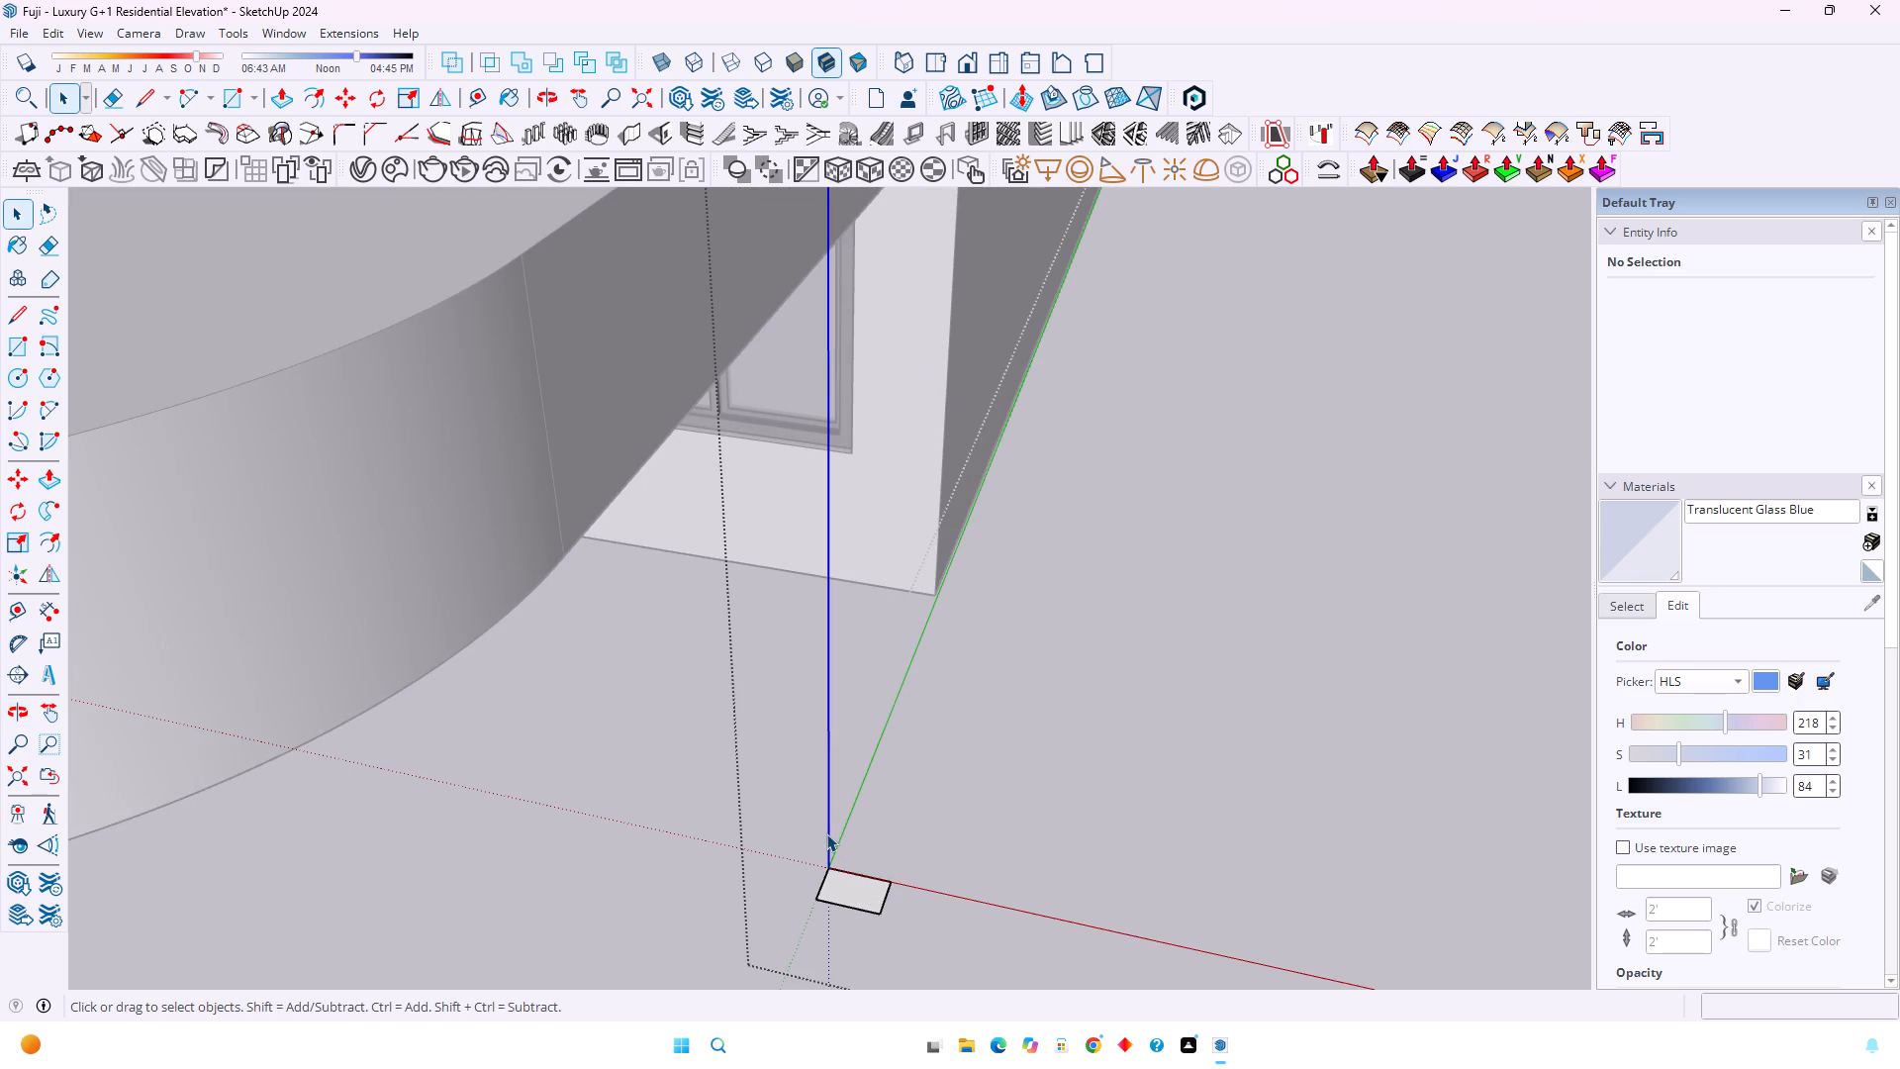
left_click(826, 833)
double_click(829, 832)
scroll(705, 816, "down", 6)
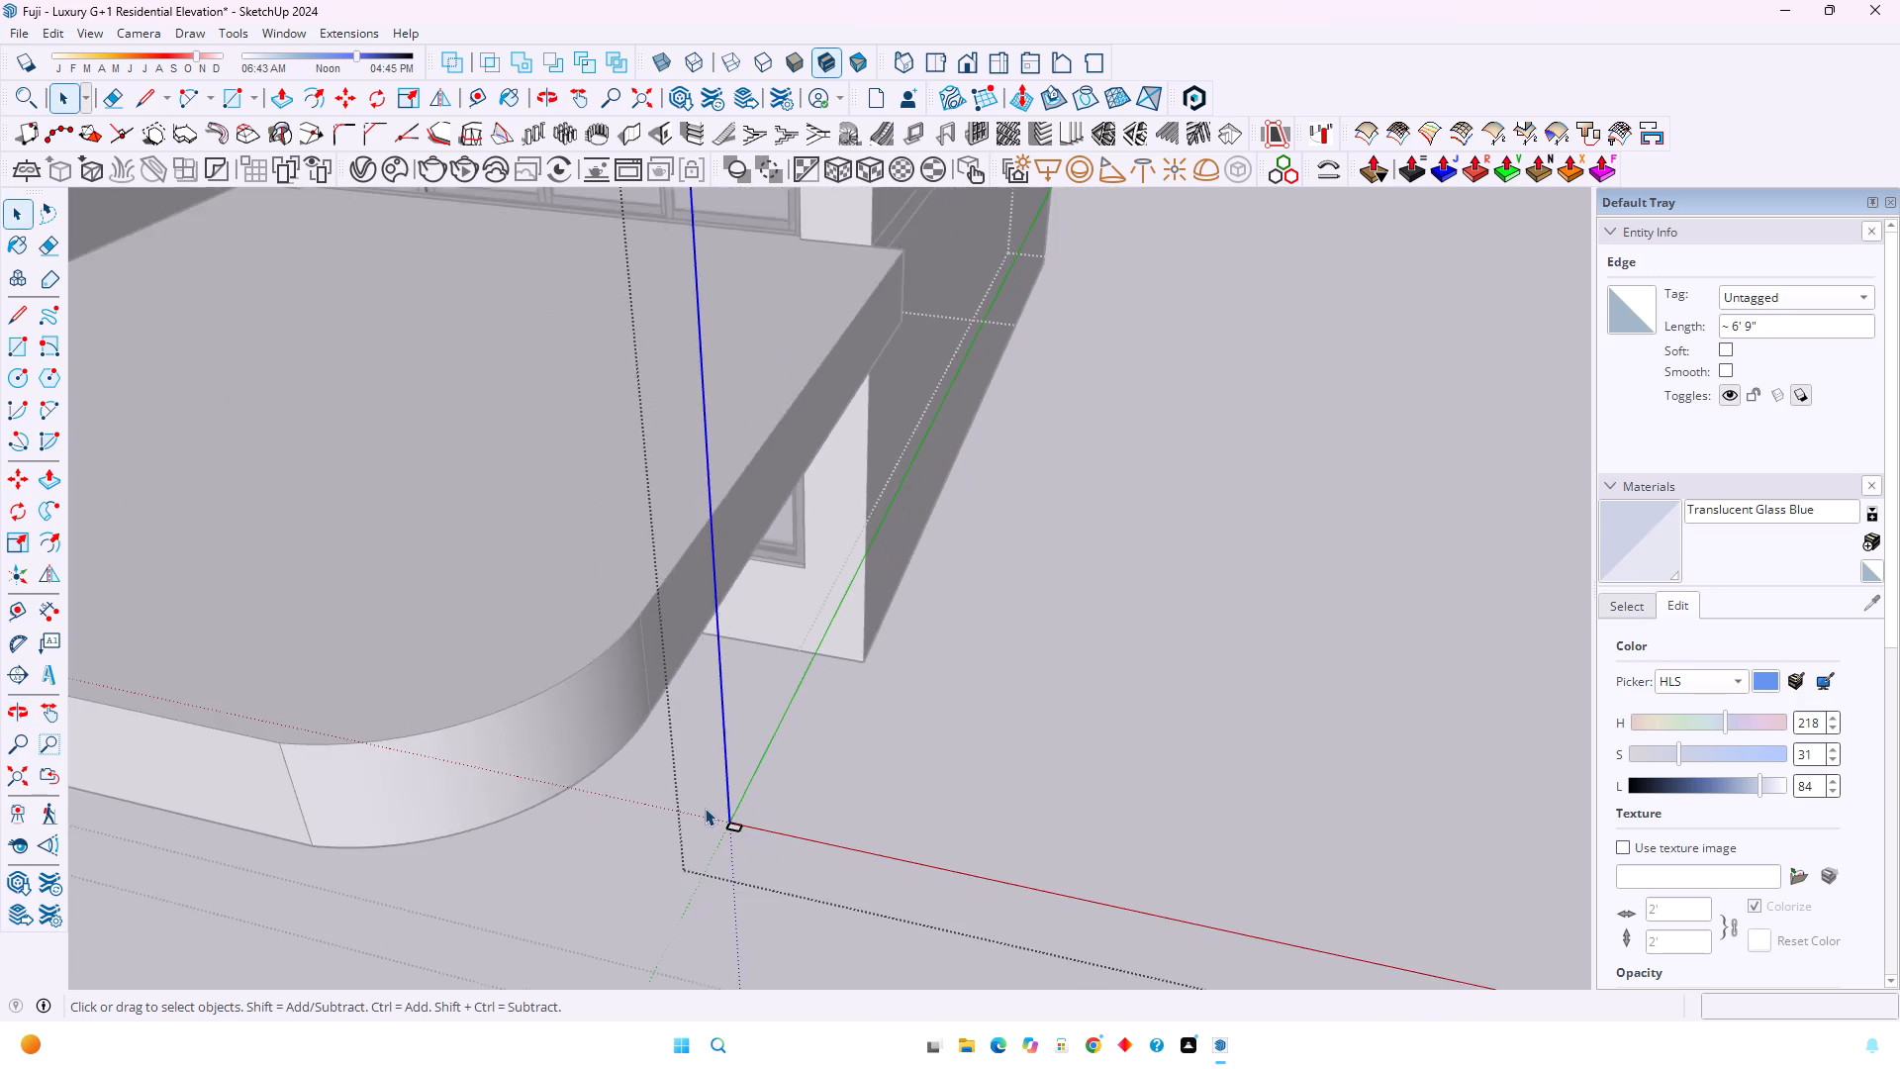
scroll(705, 808, "down", 13)
scroll(709, 494, "up", 3)
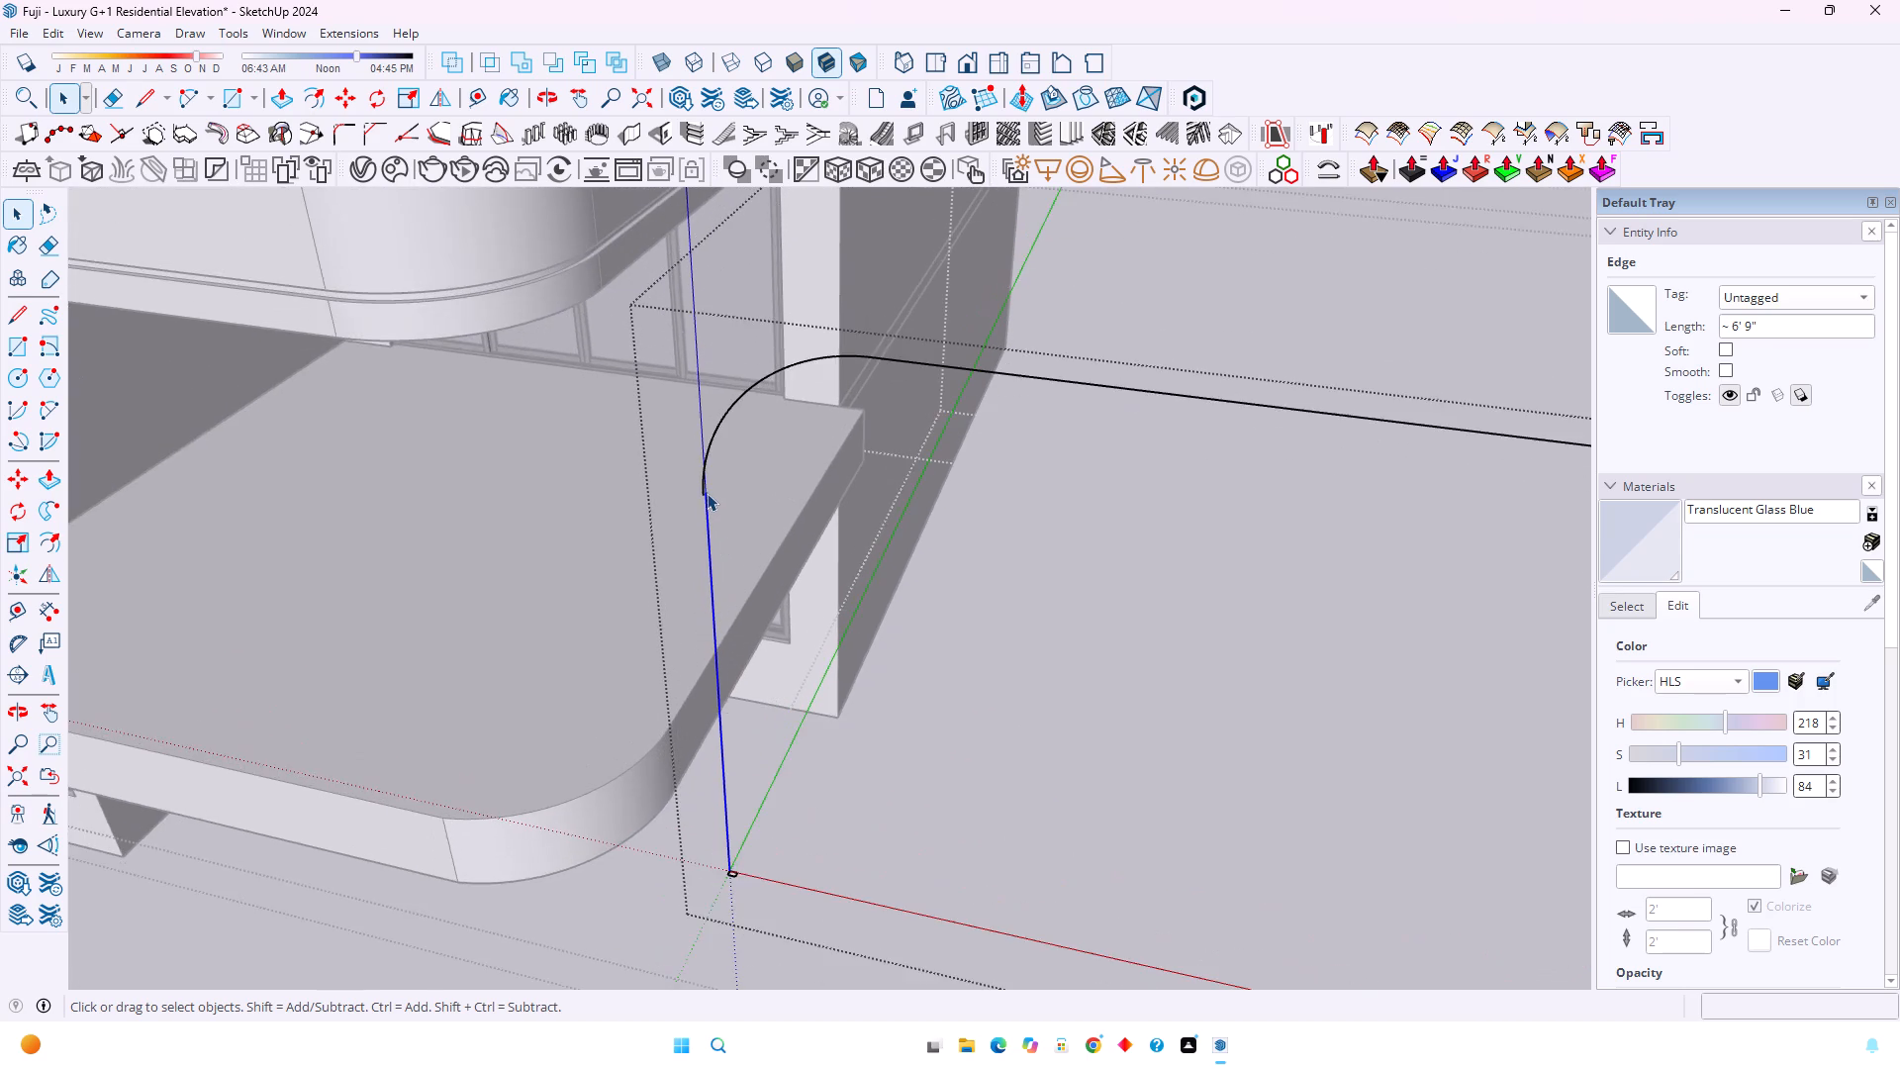
scroll(707, 493, "up", 12)
key("ctrl+z")
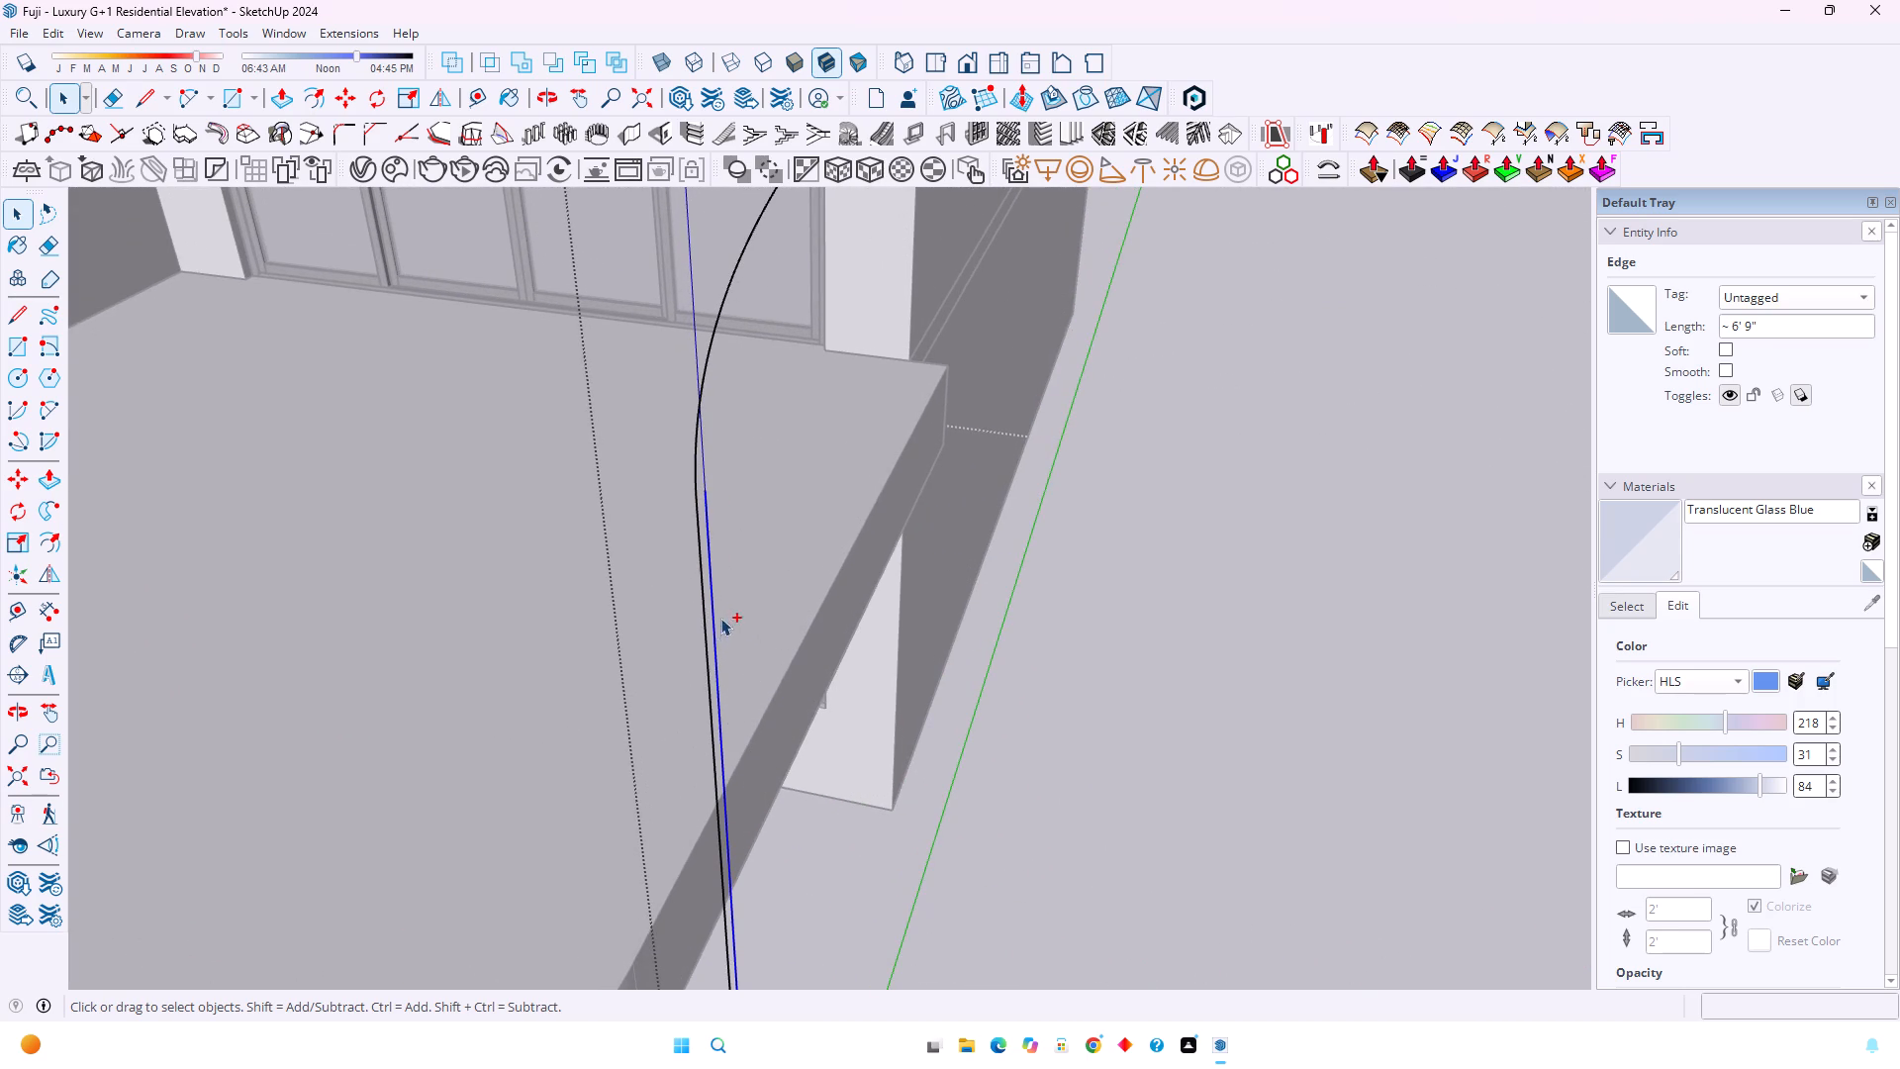
scroll(722, 604, "up", 3)
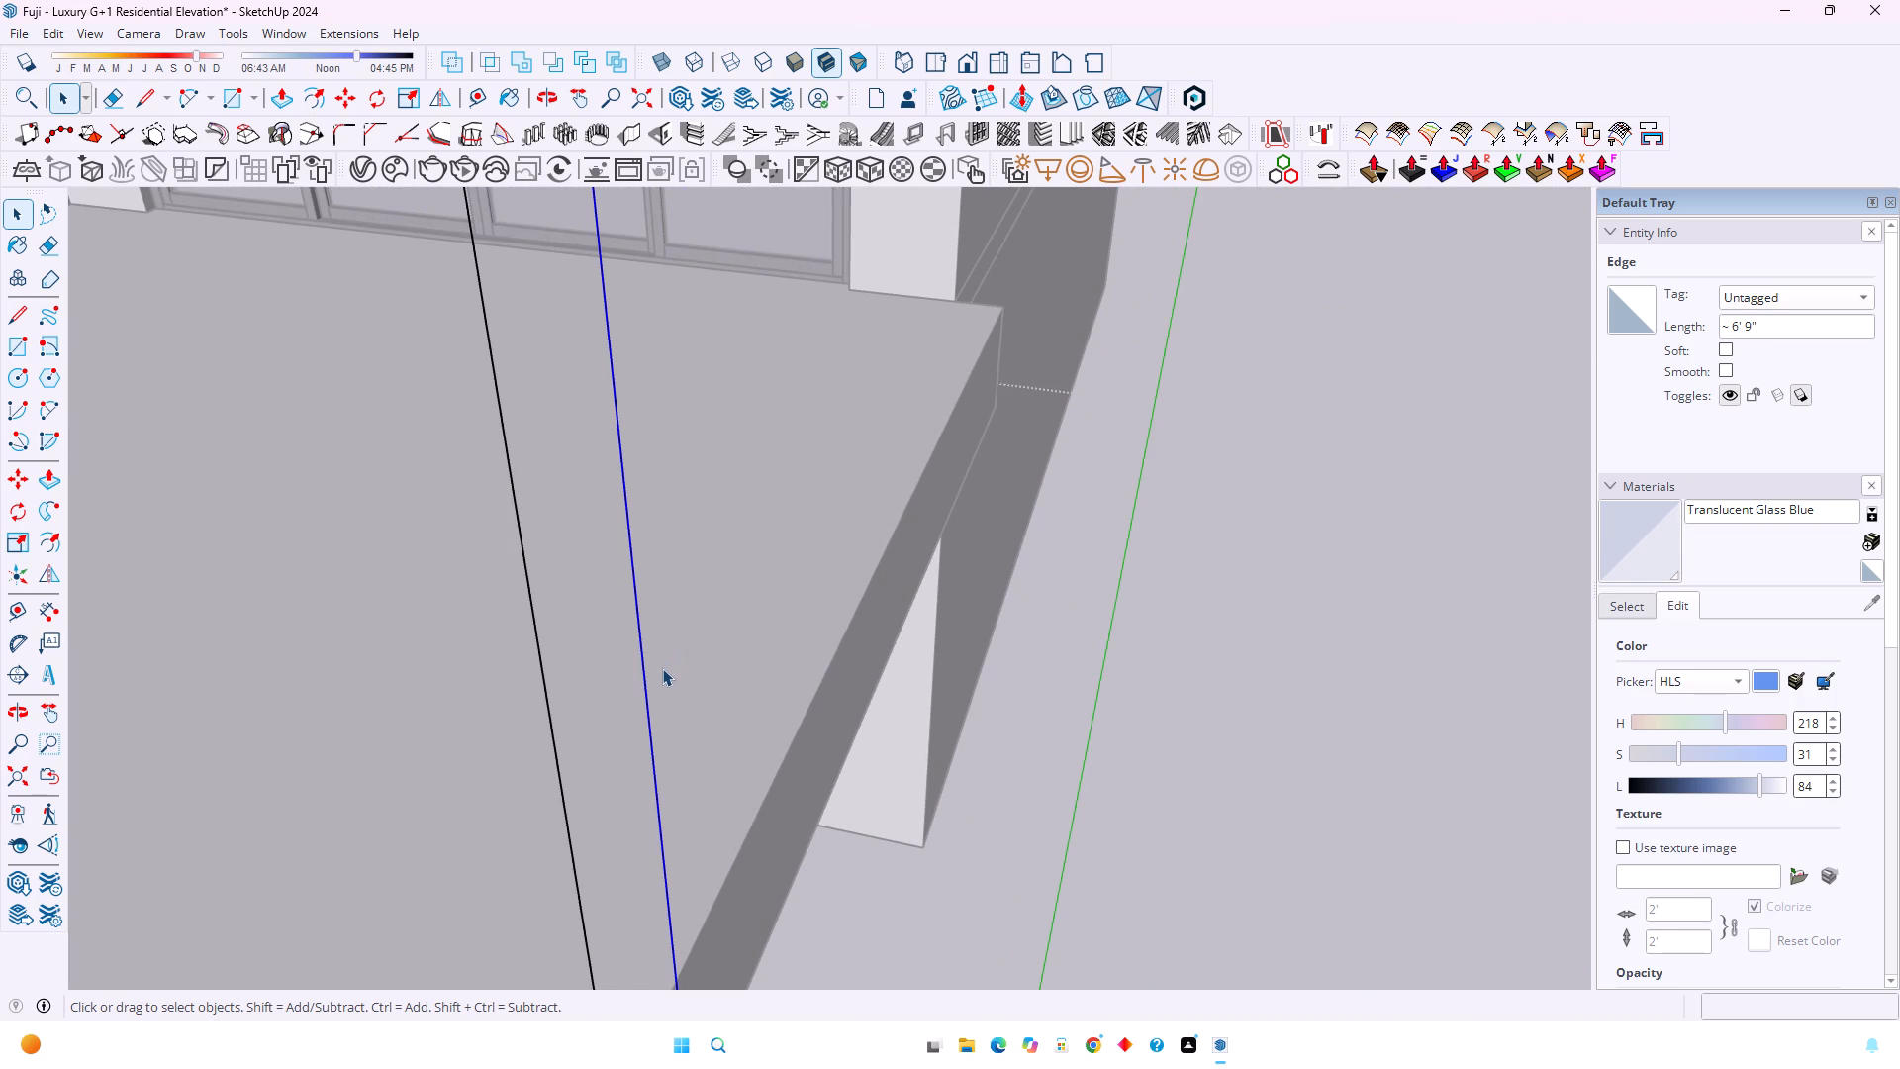
key("Delete")
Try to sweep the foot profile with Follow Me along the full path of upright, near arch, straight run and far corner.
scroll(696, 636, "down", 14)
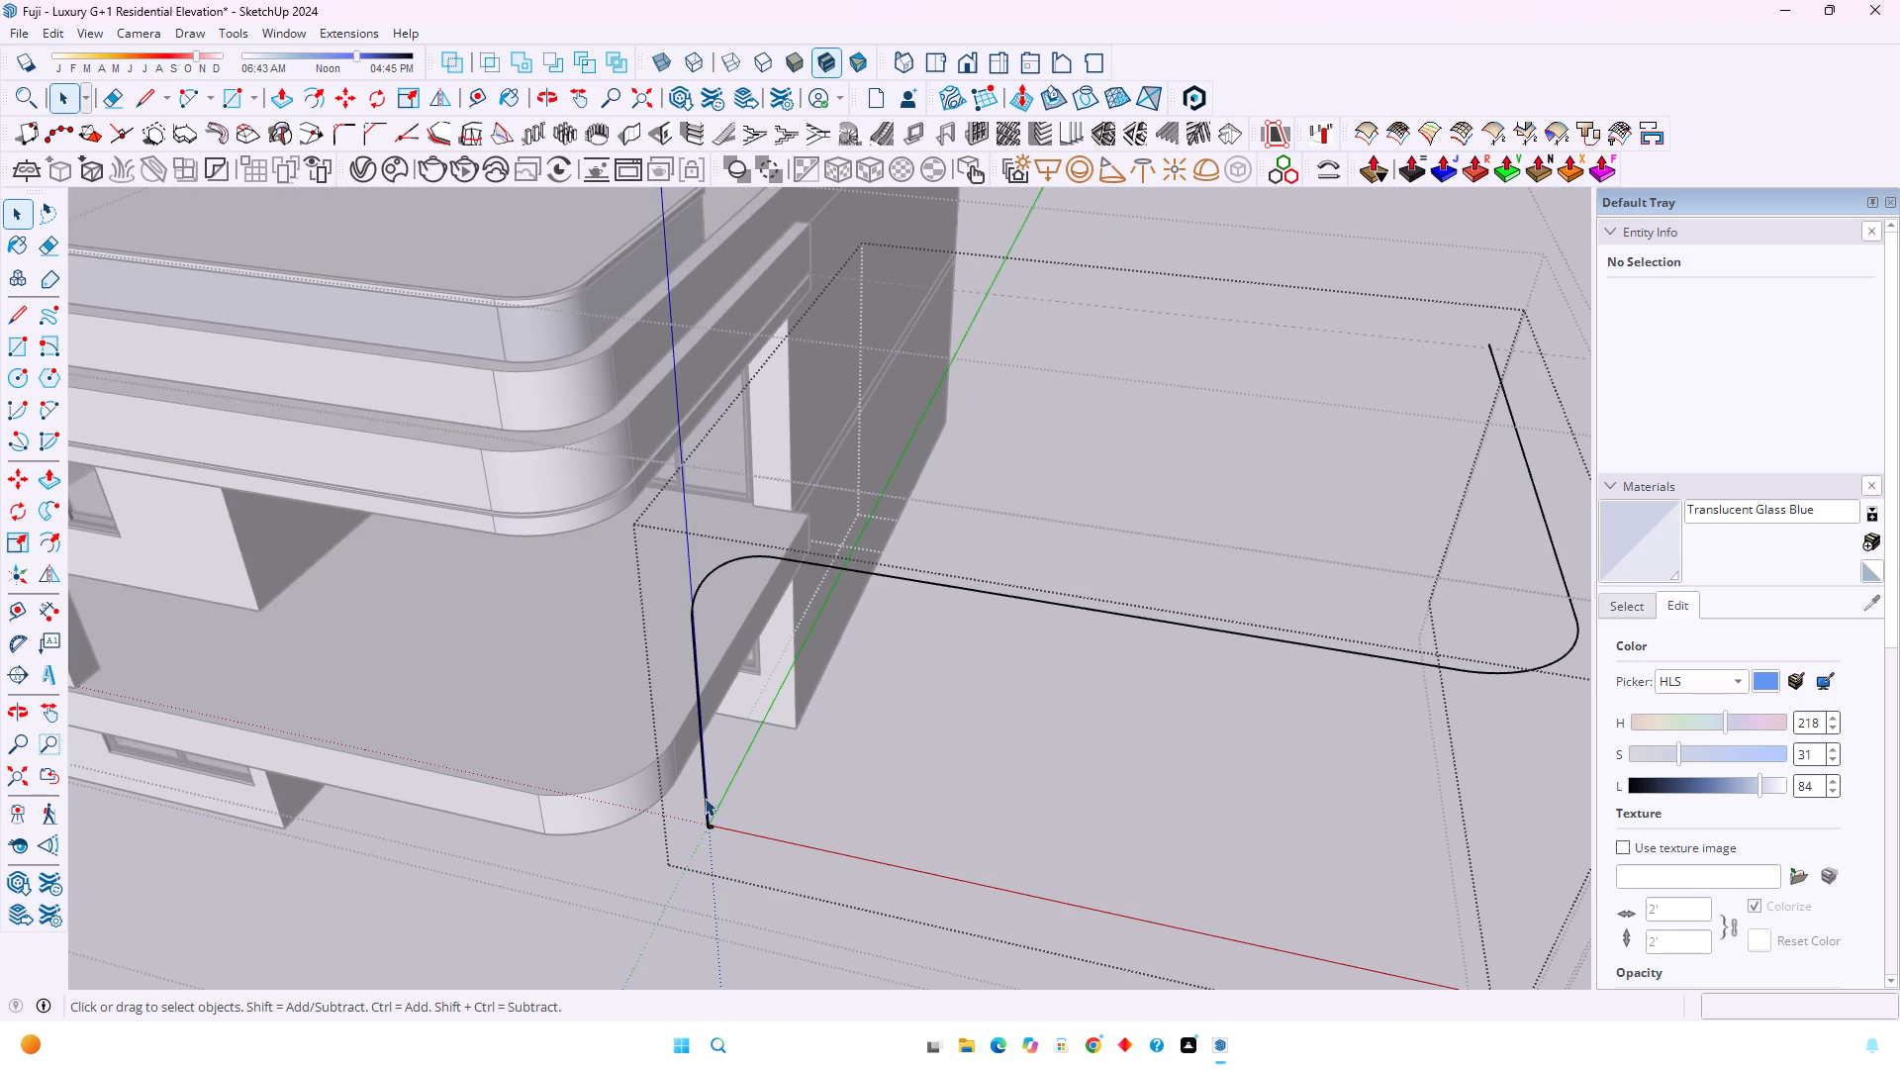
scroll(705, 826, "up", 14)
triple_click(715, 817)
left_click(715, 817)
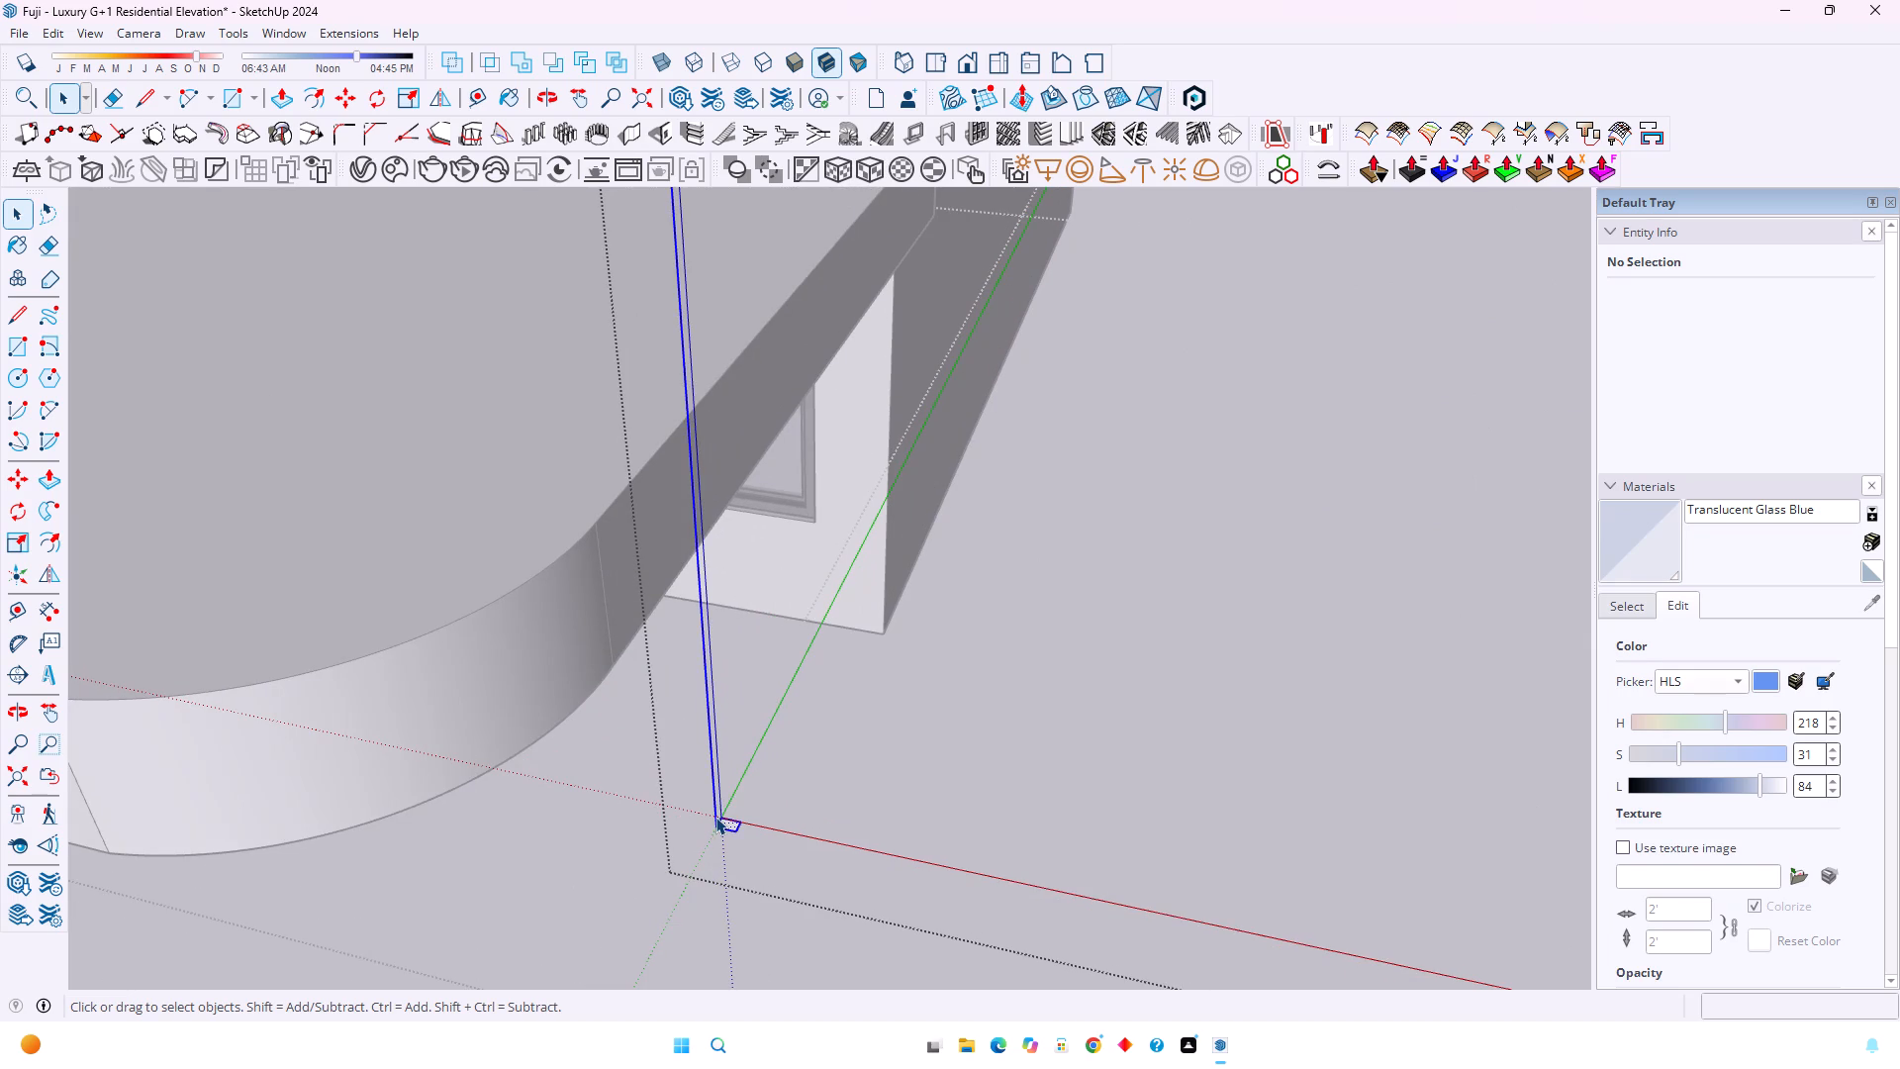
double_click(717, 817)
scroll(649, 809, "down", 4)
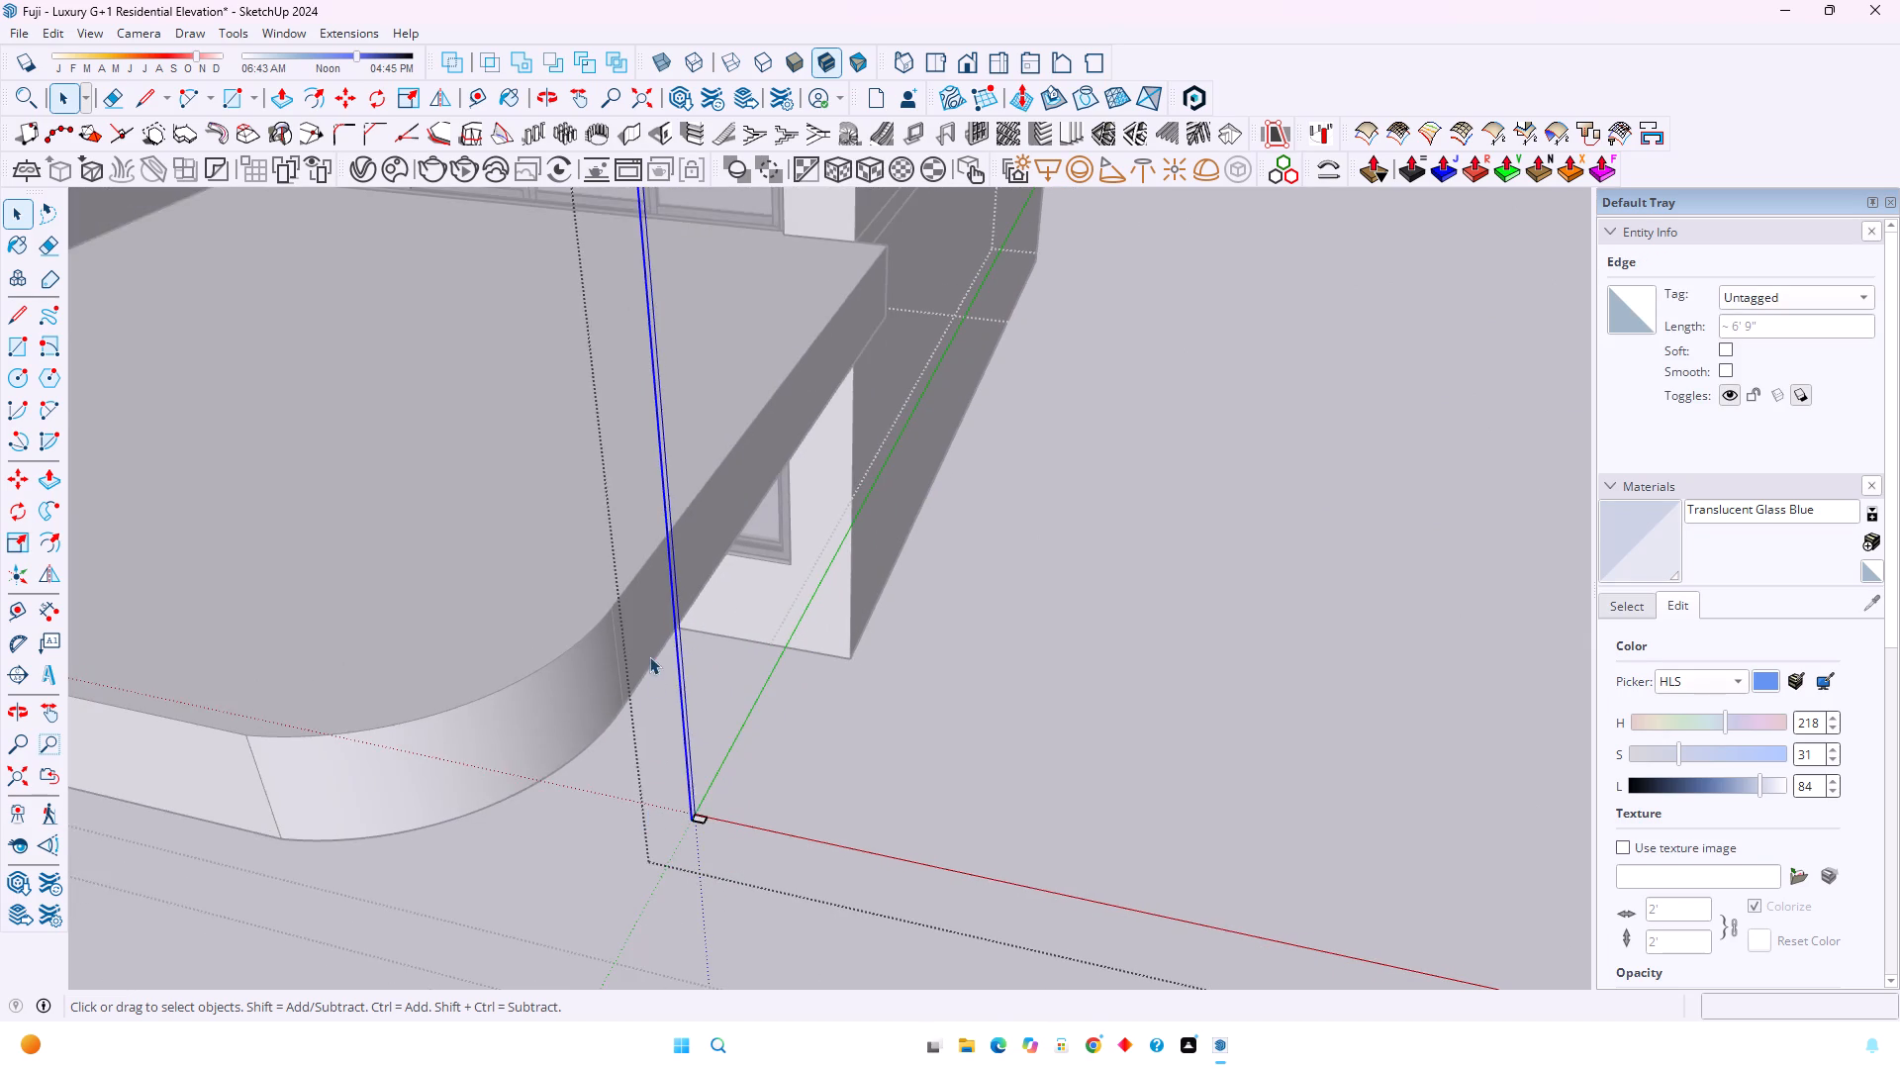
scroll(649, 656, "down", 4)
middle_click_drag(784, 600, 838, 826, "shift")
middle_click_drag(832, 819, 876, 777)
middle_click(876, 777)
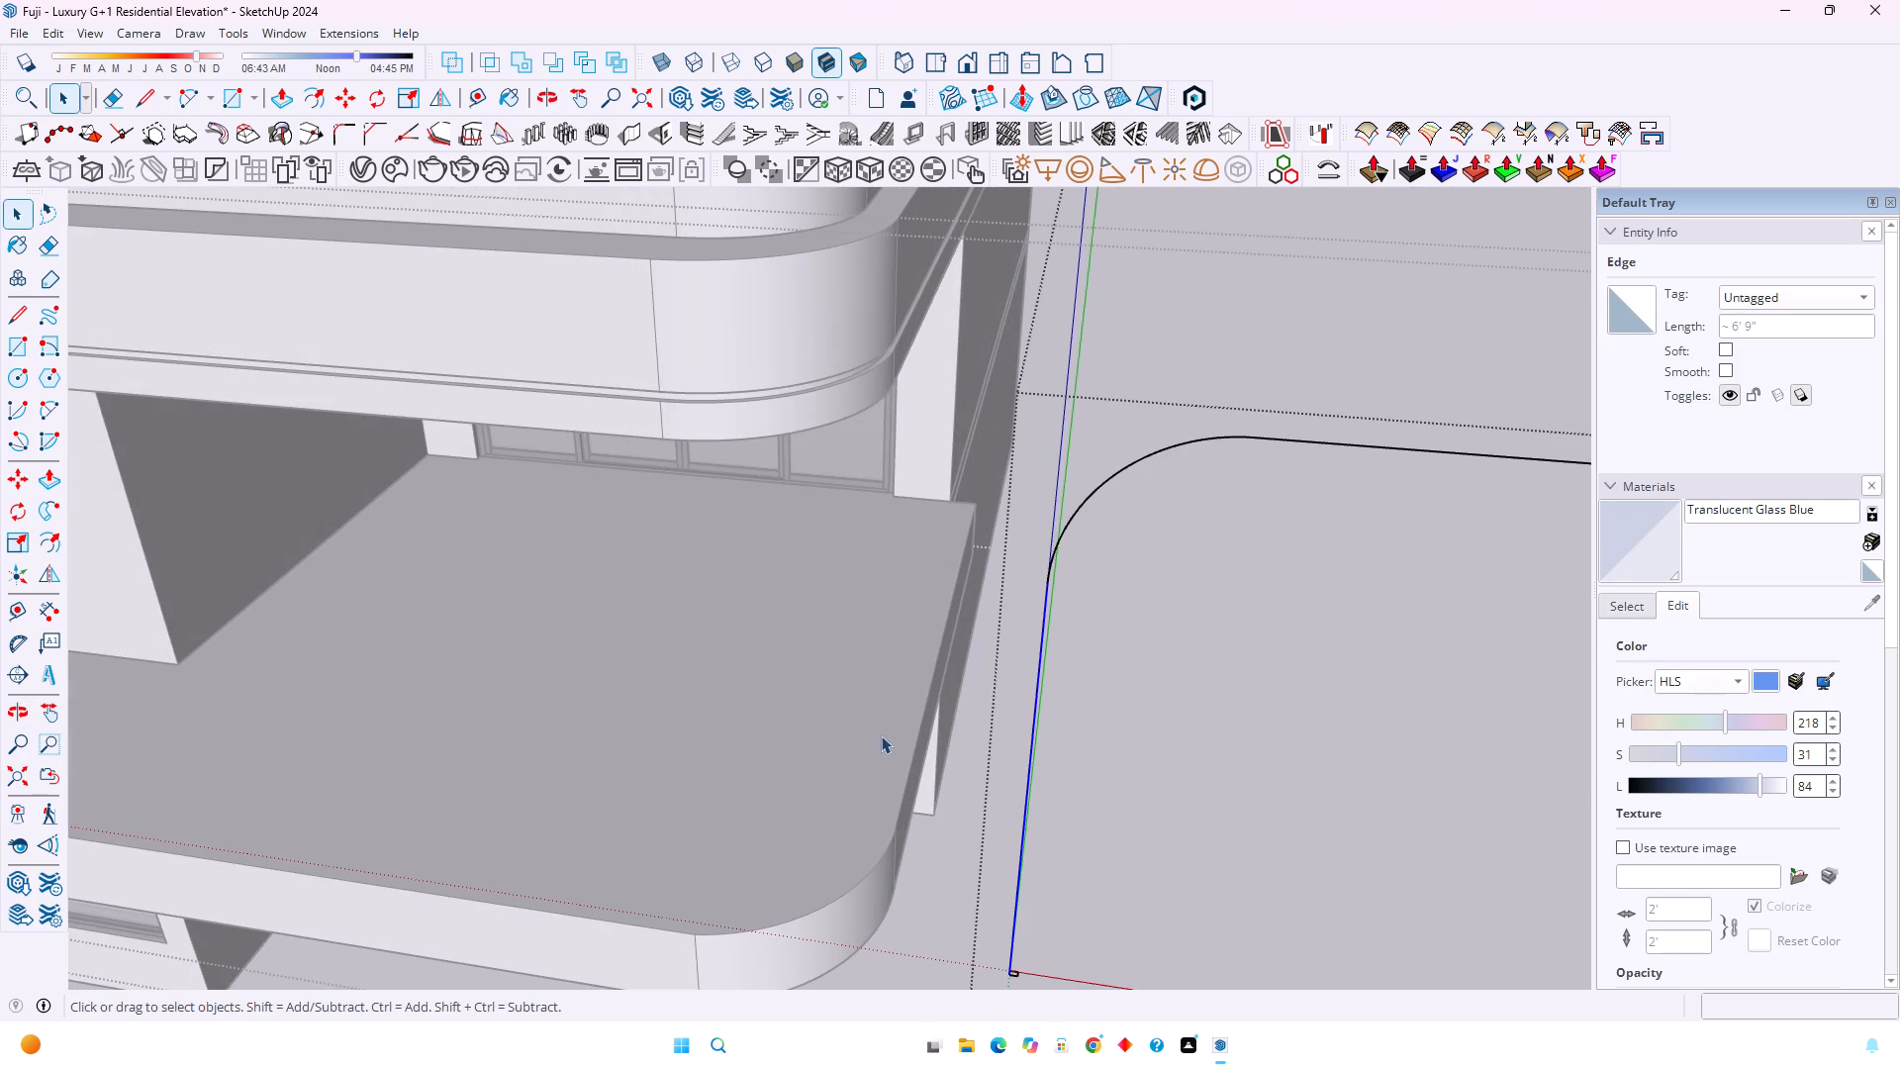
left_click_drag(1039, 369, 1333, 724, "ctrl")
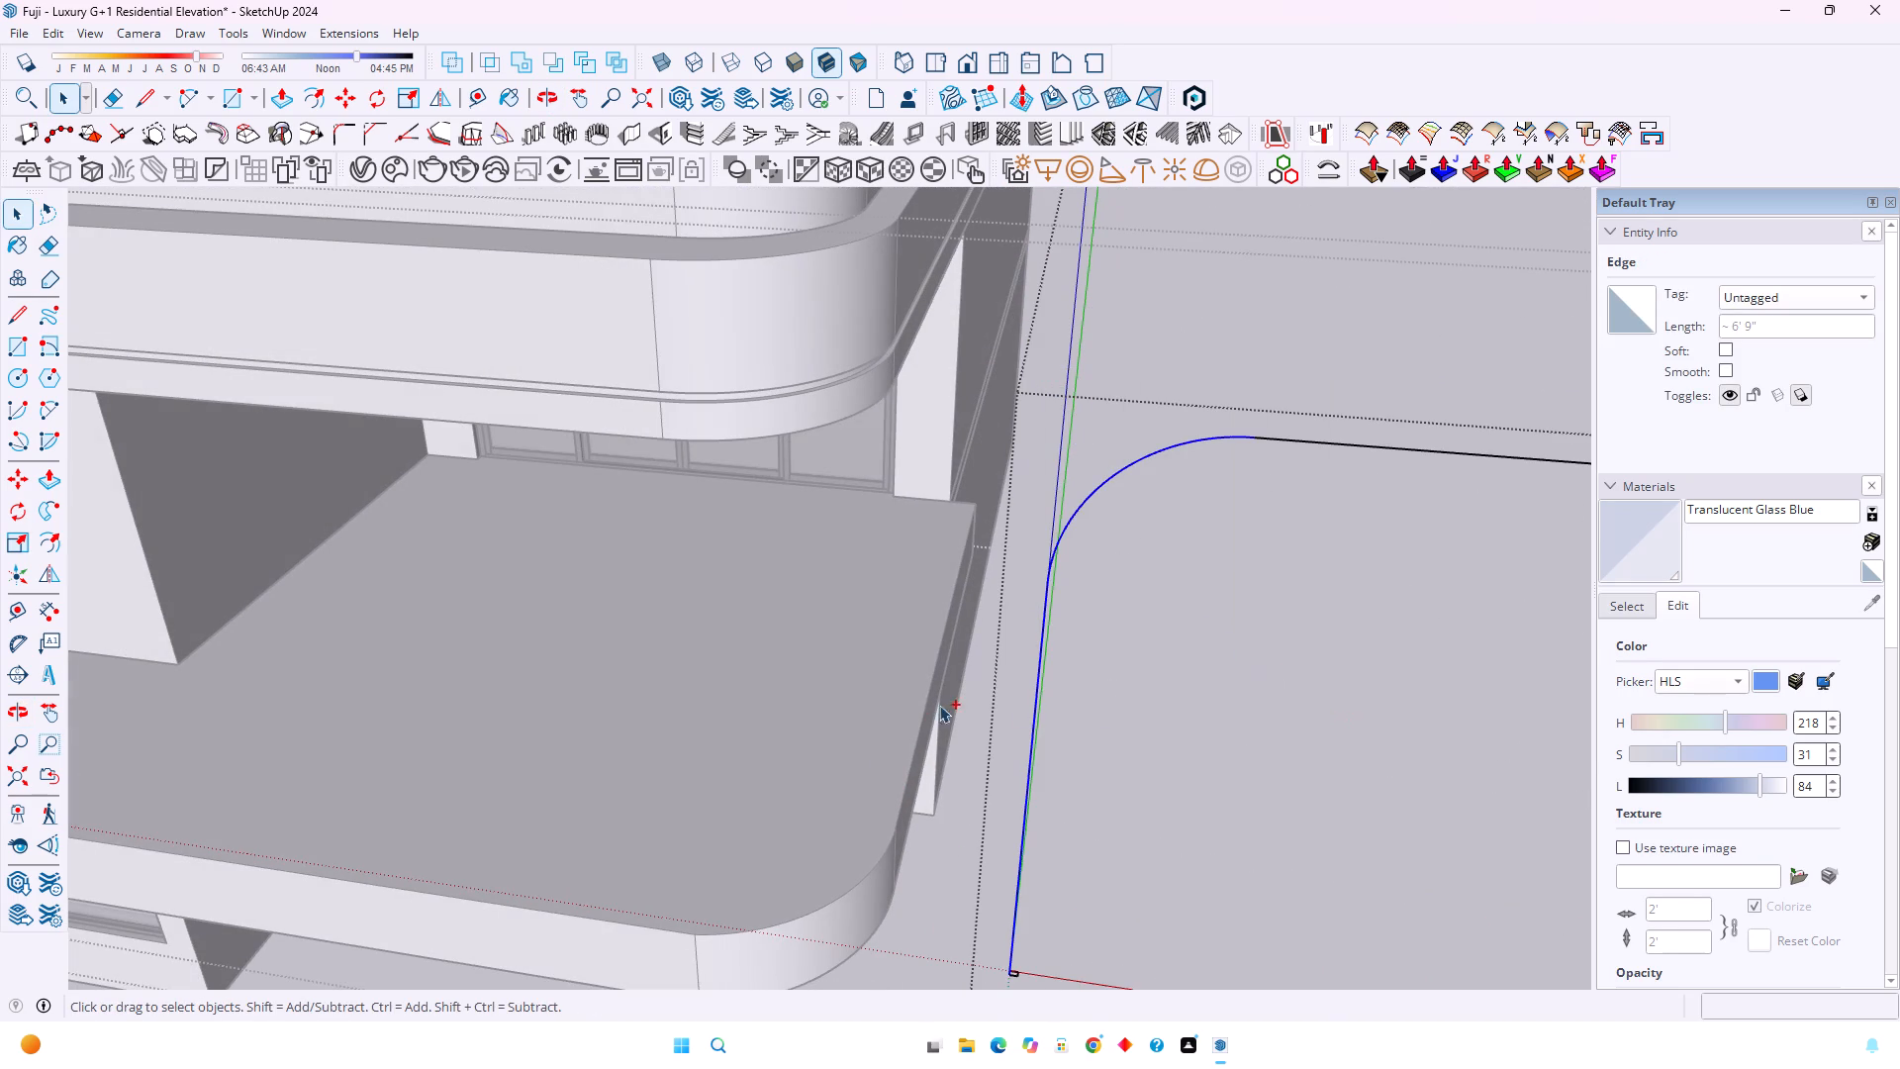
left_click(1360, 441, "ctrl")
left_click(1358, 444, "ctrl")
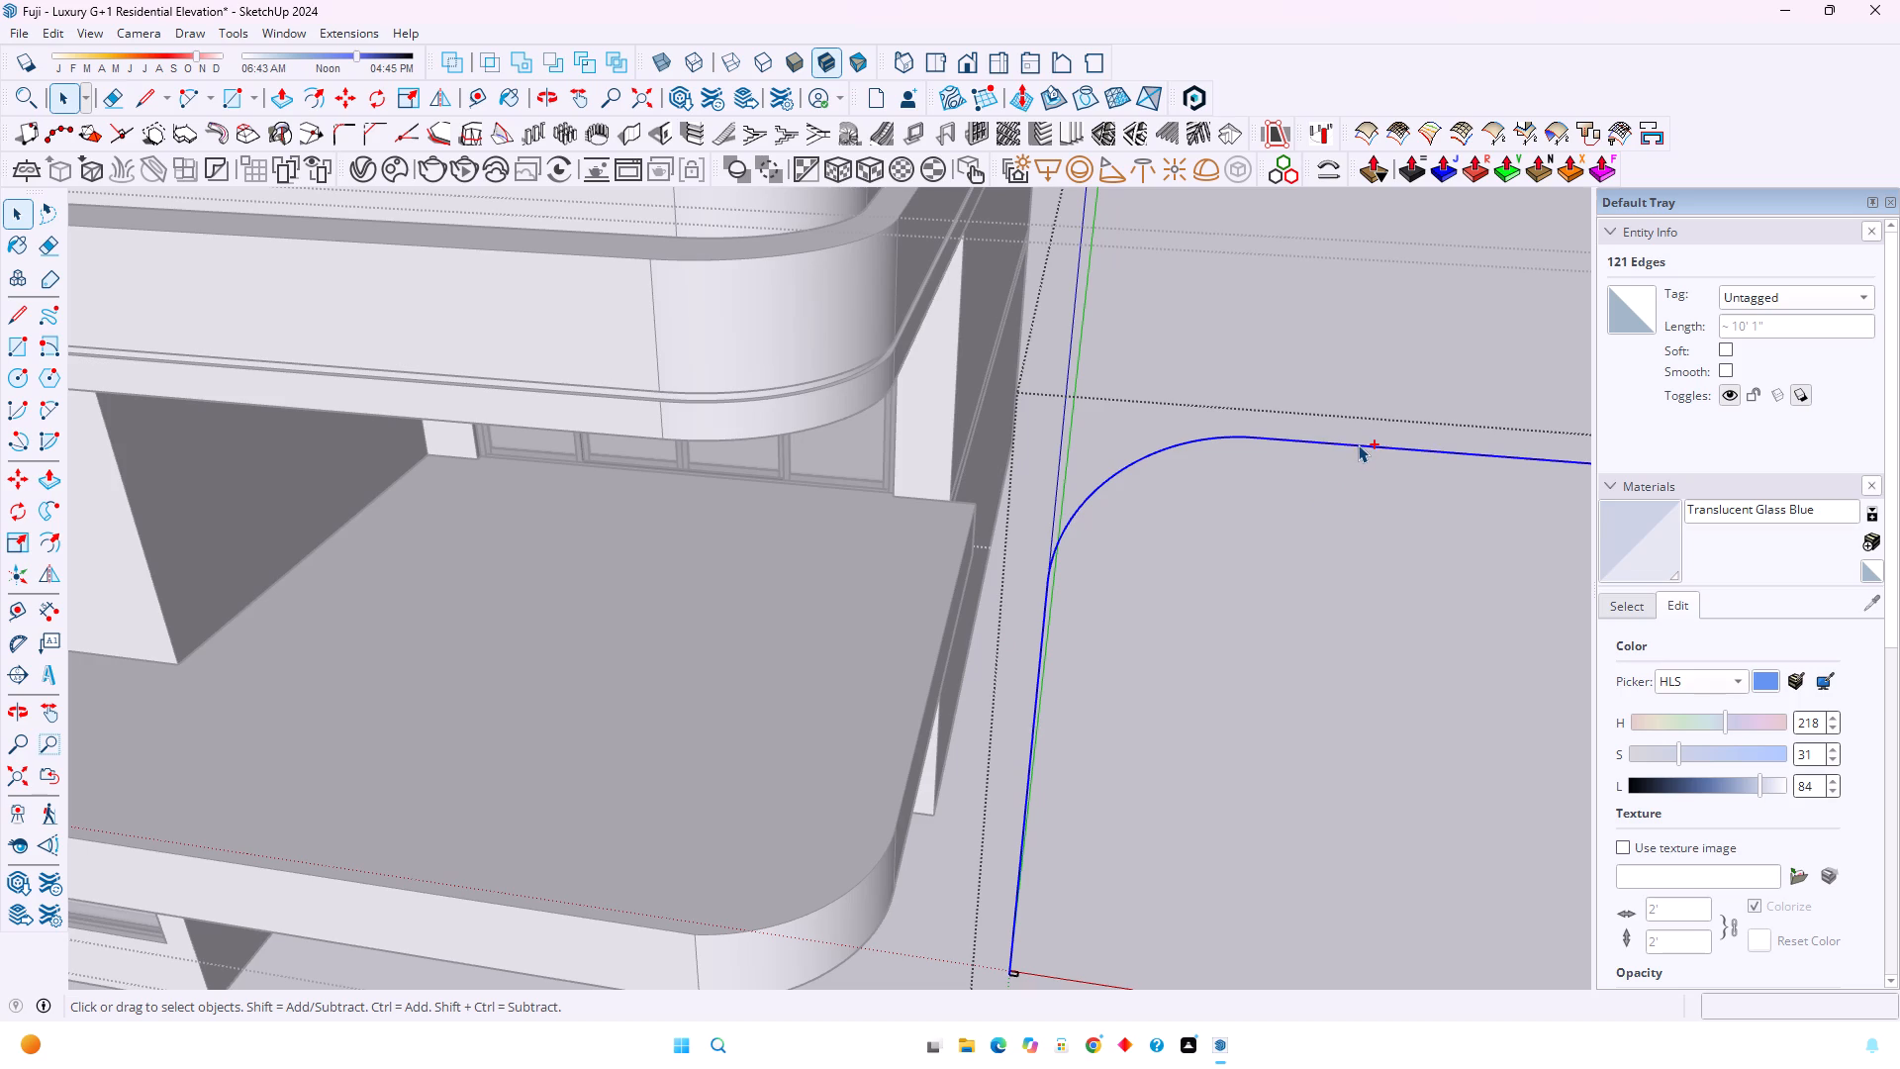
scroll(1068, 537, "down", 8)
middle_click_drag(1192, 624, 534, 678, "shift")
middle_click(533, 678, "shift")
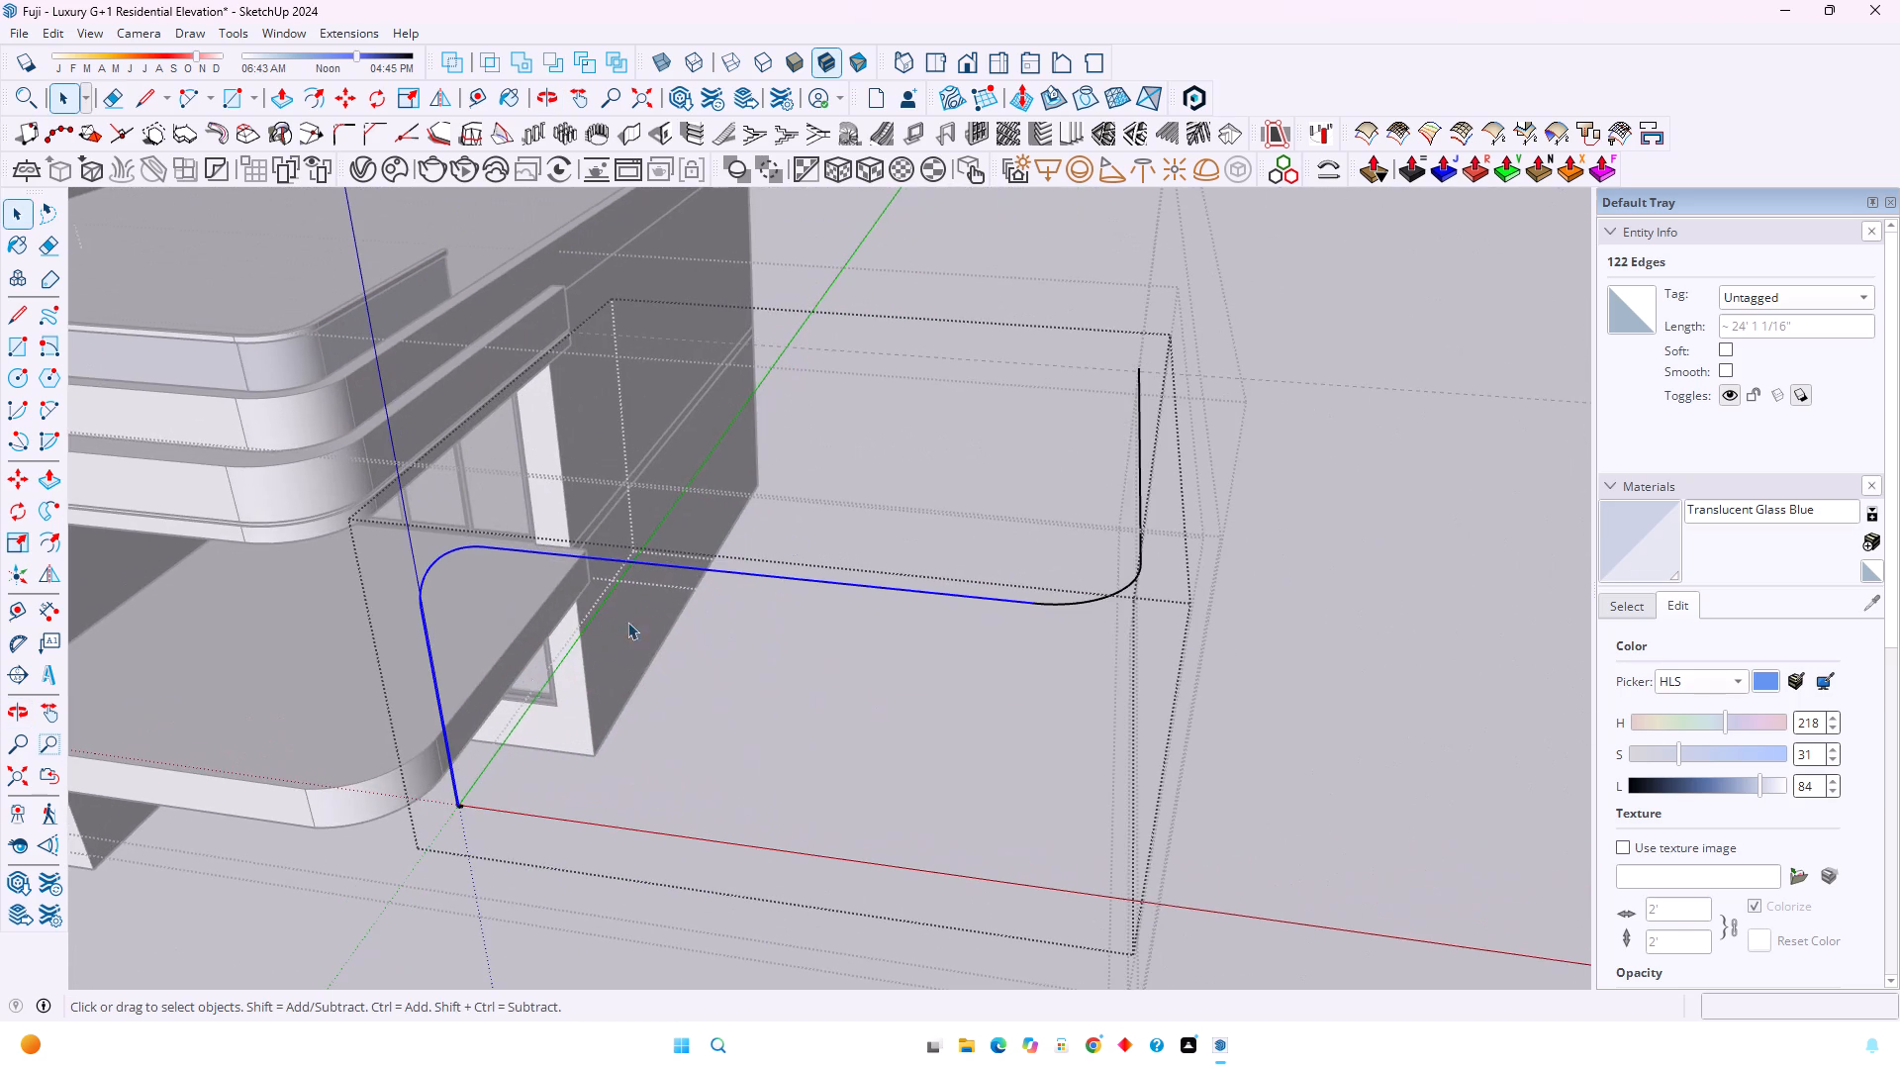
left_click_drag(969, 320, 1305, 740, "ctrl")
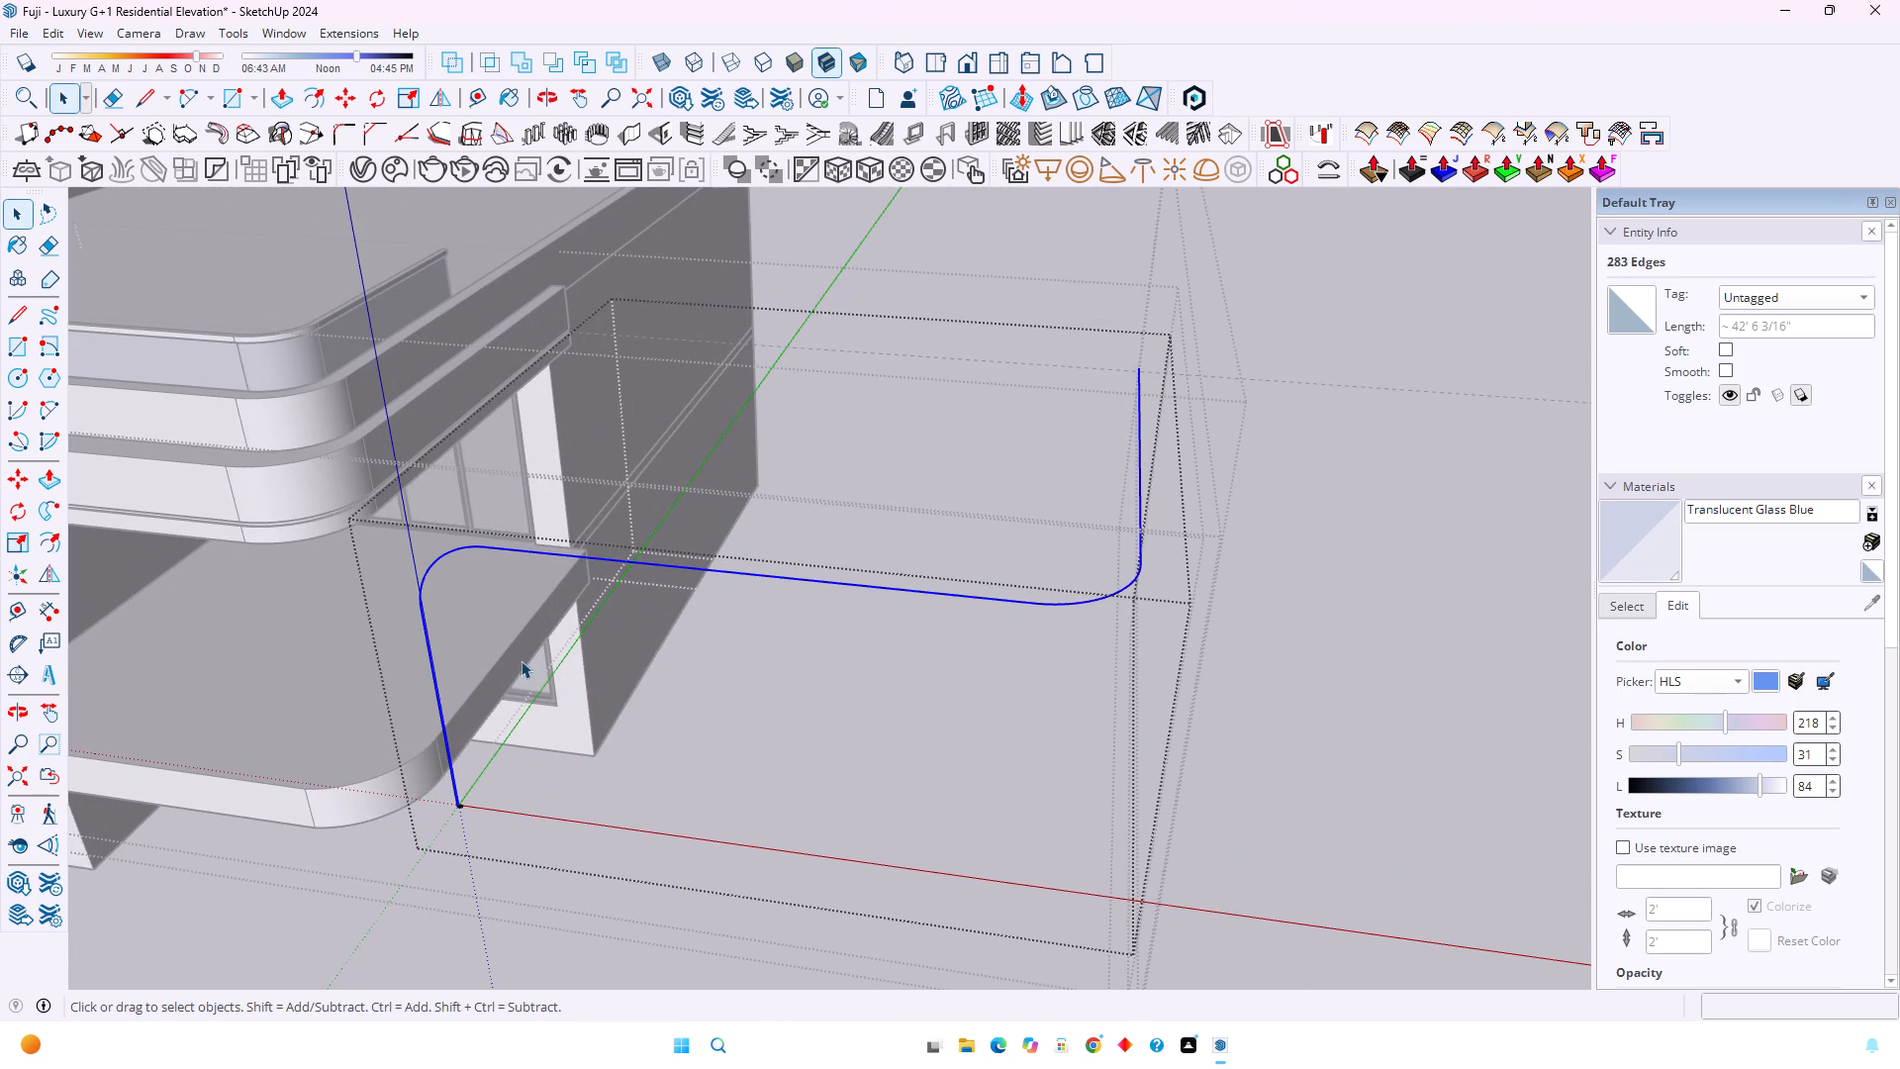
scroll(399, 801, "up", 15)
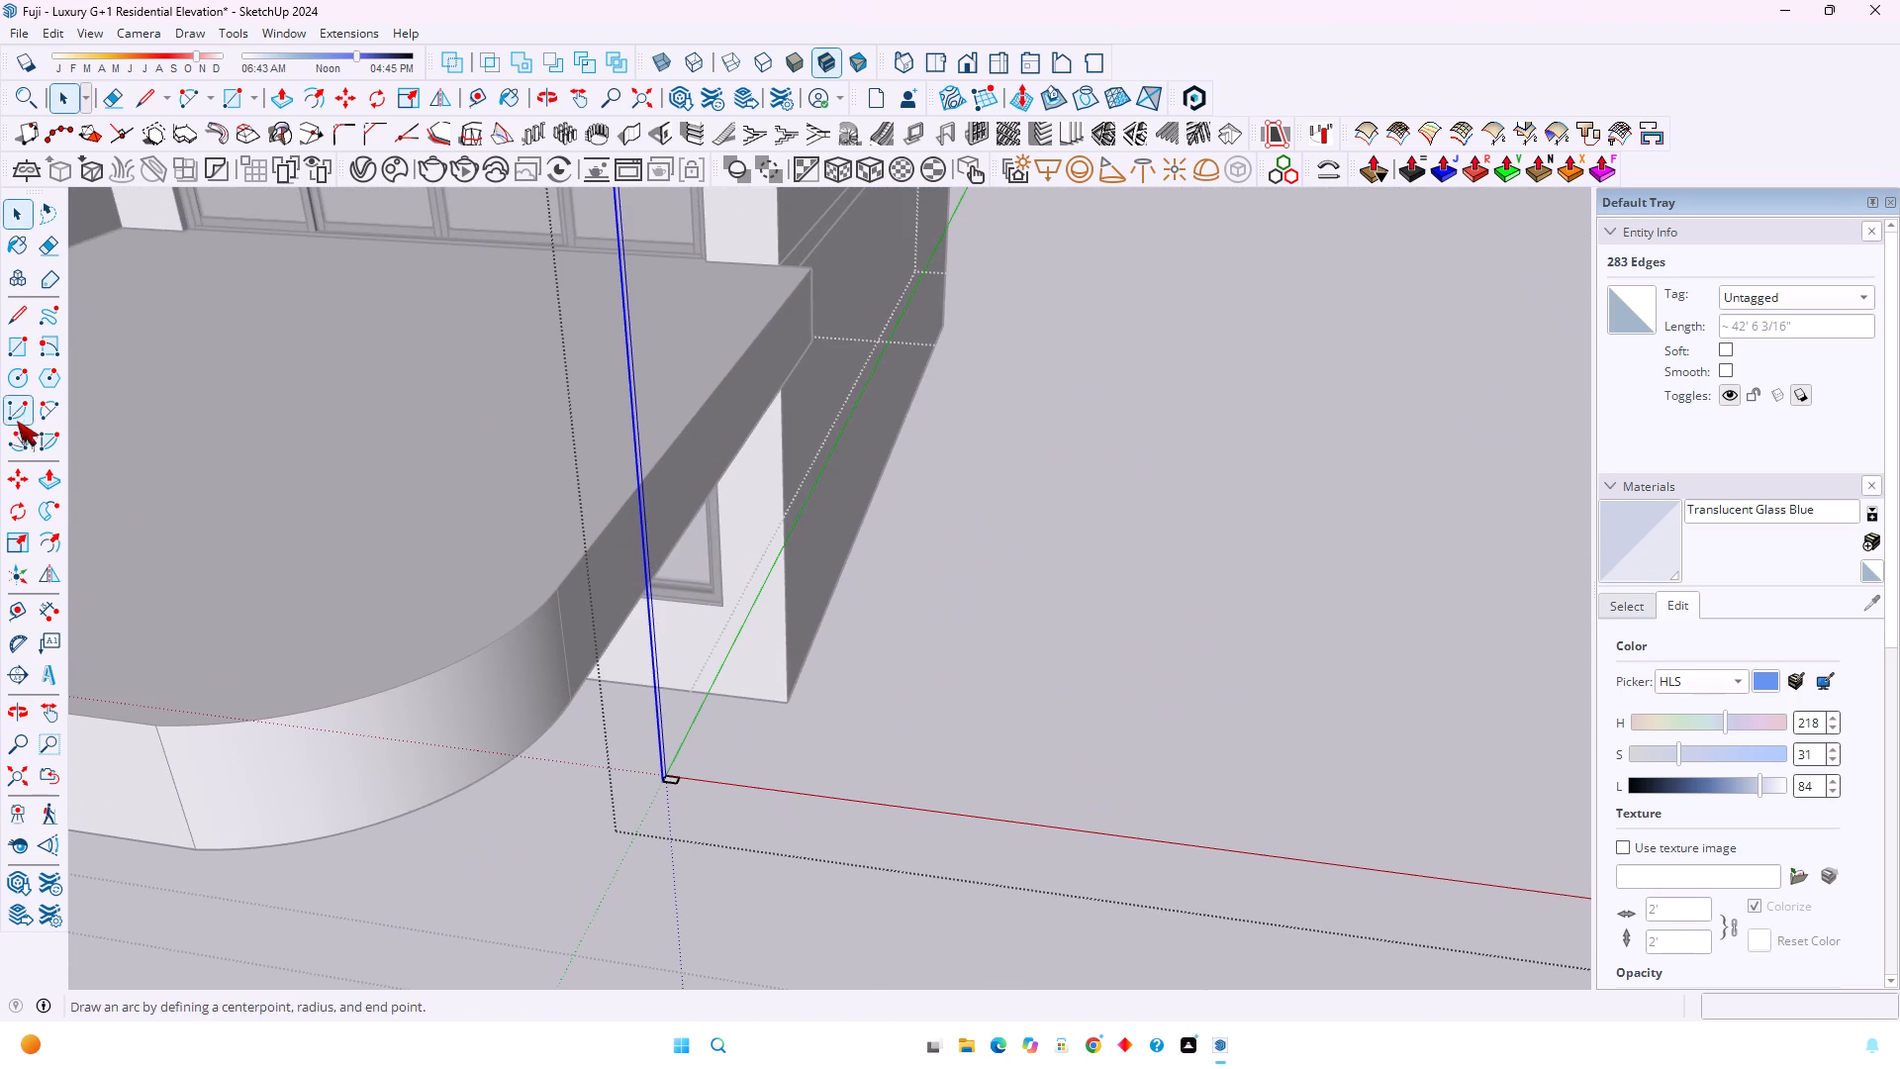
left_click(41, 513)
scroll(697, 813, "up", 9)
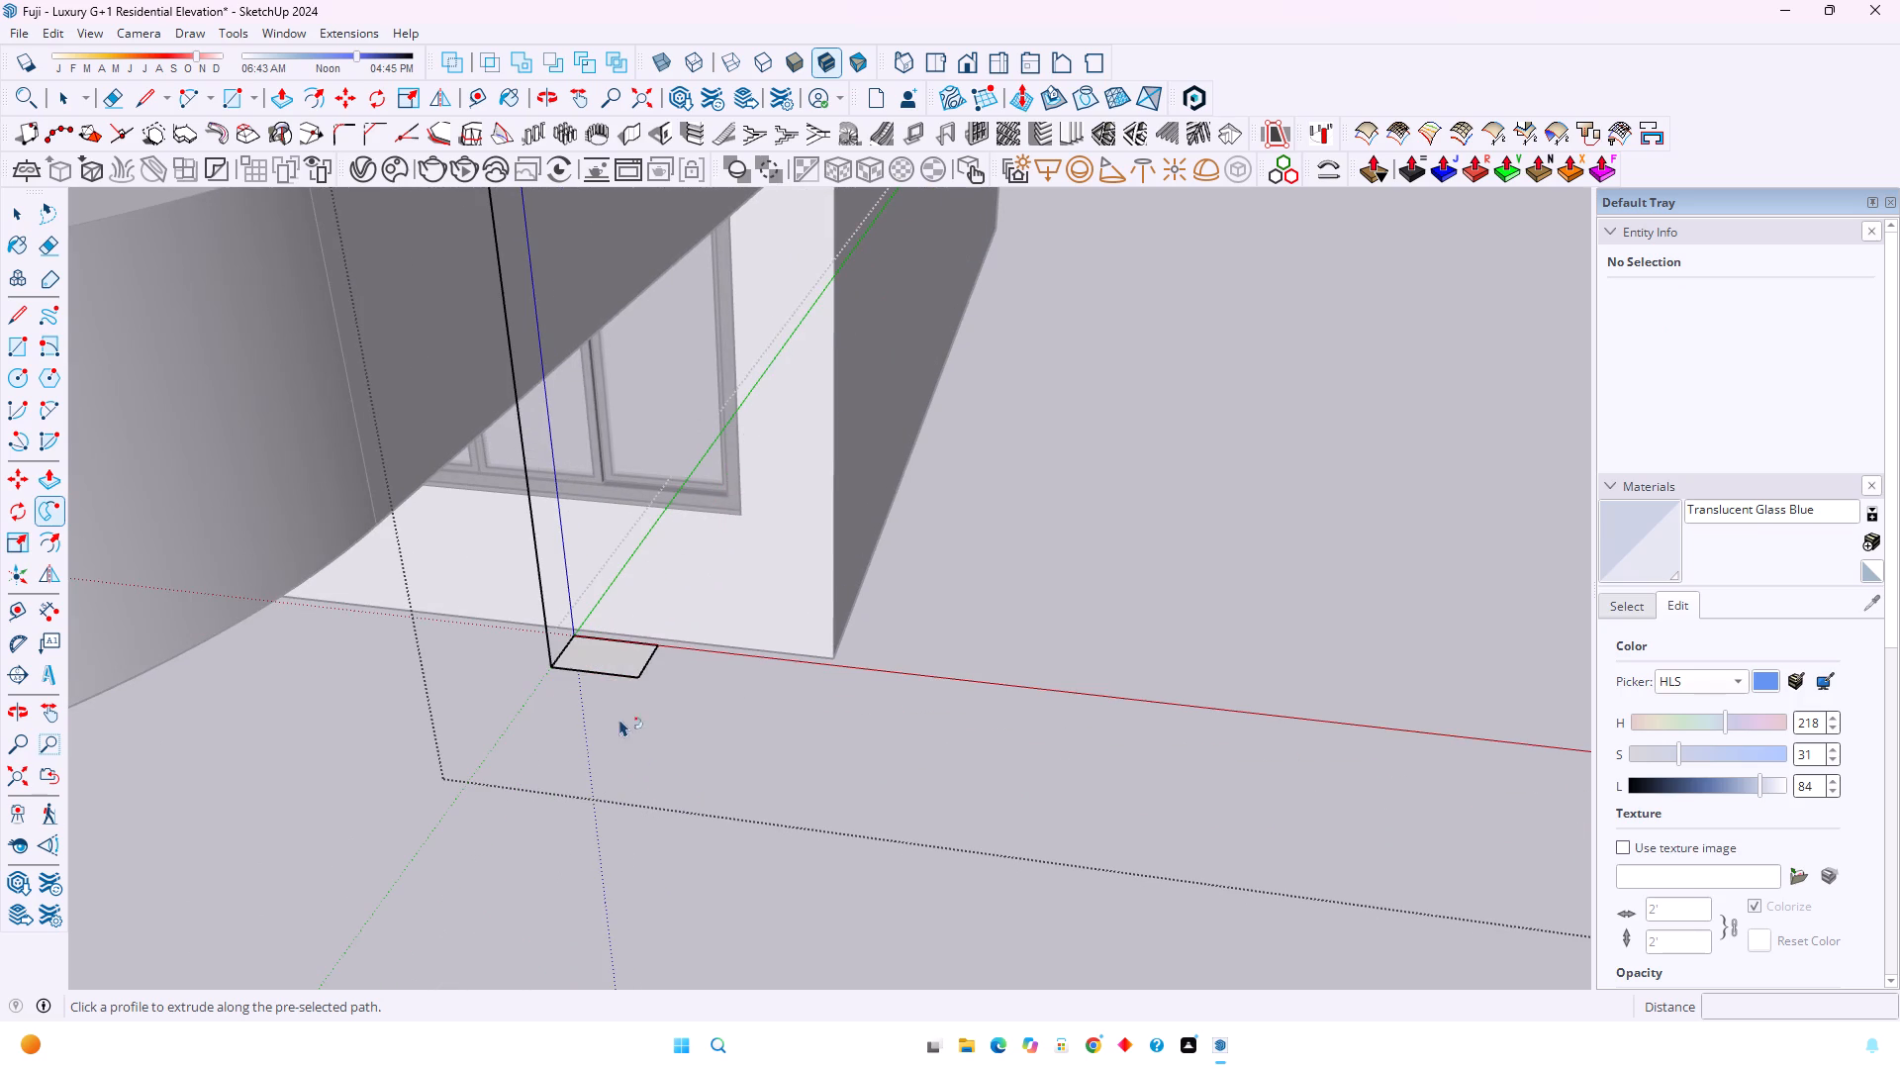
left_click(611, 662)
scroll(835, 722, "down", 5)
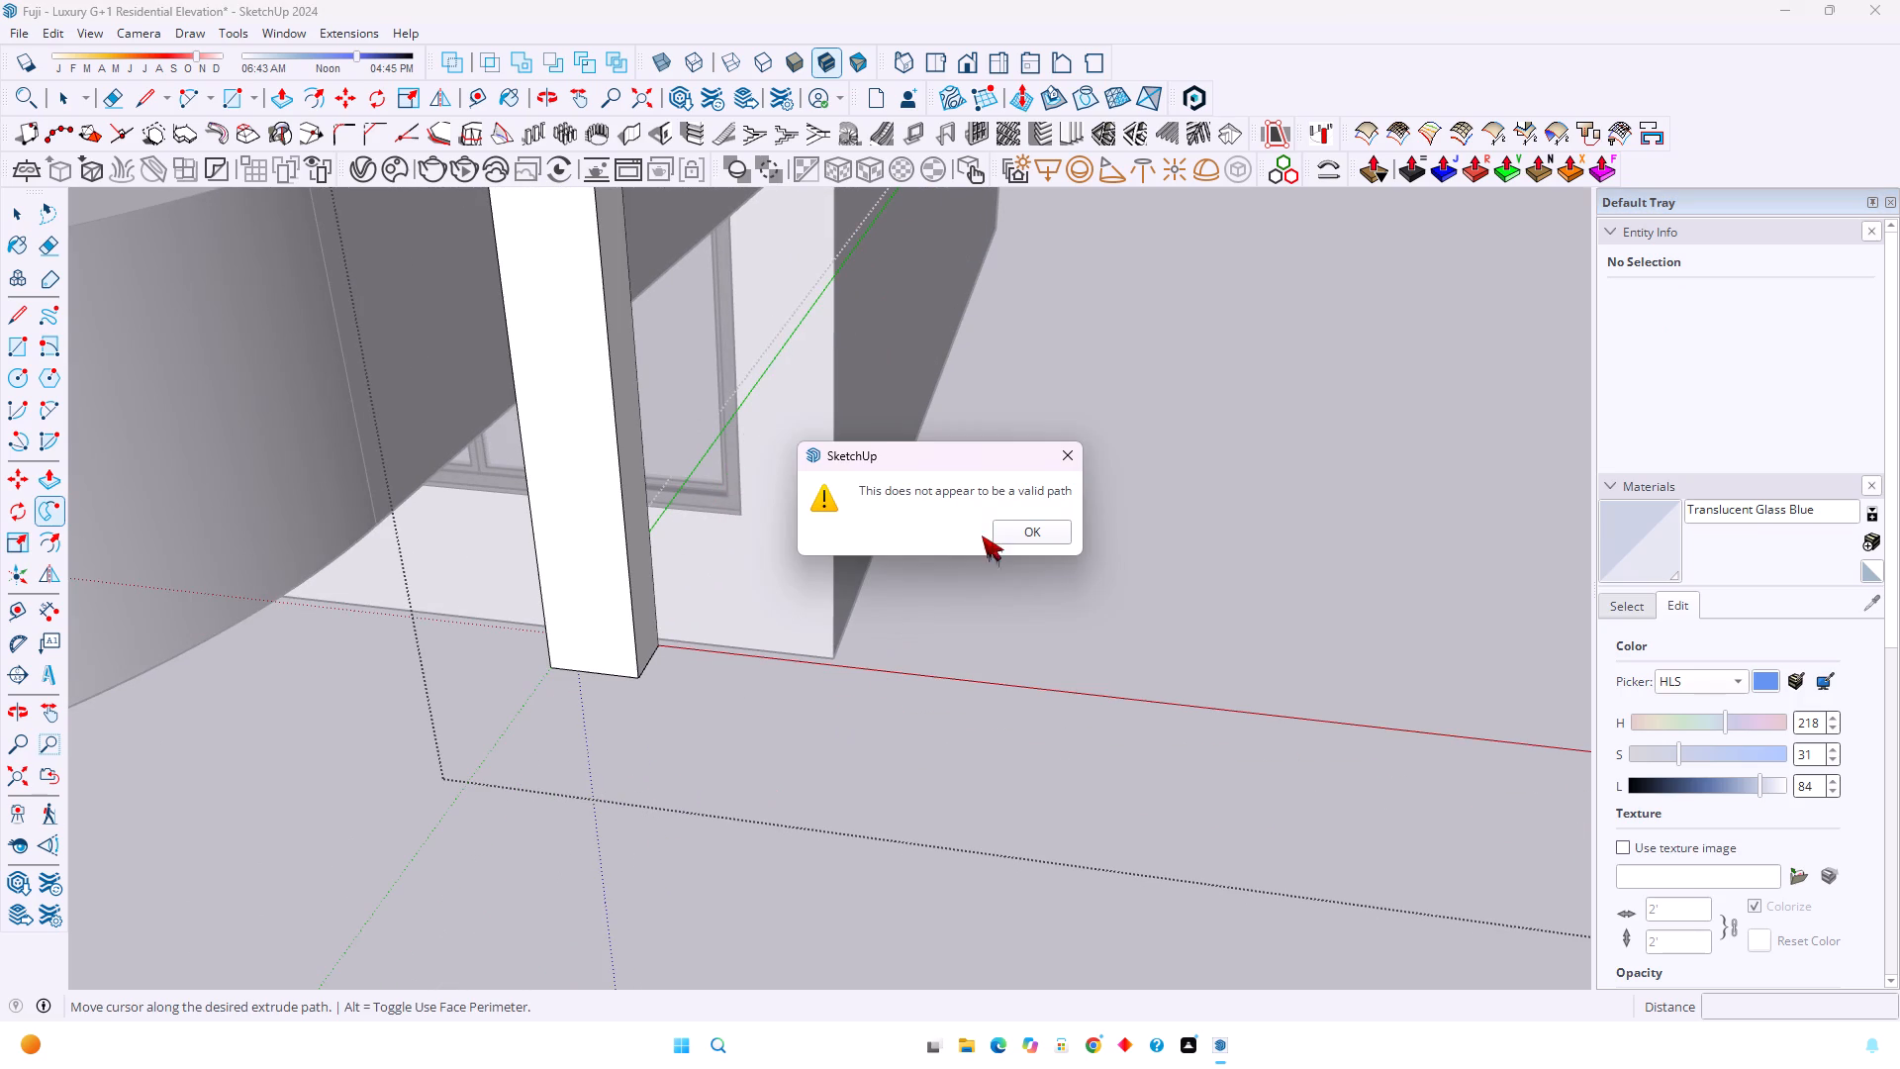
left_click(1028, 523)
Draw a closed 1" by 1.5" upright rectangular profile at the free end of the far straight run.
scroll(810, 742, "down", 18)
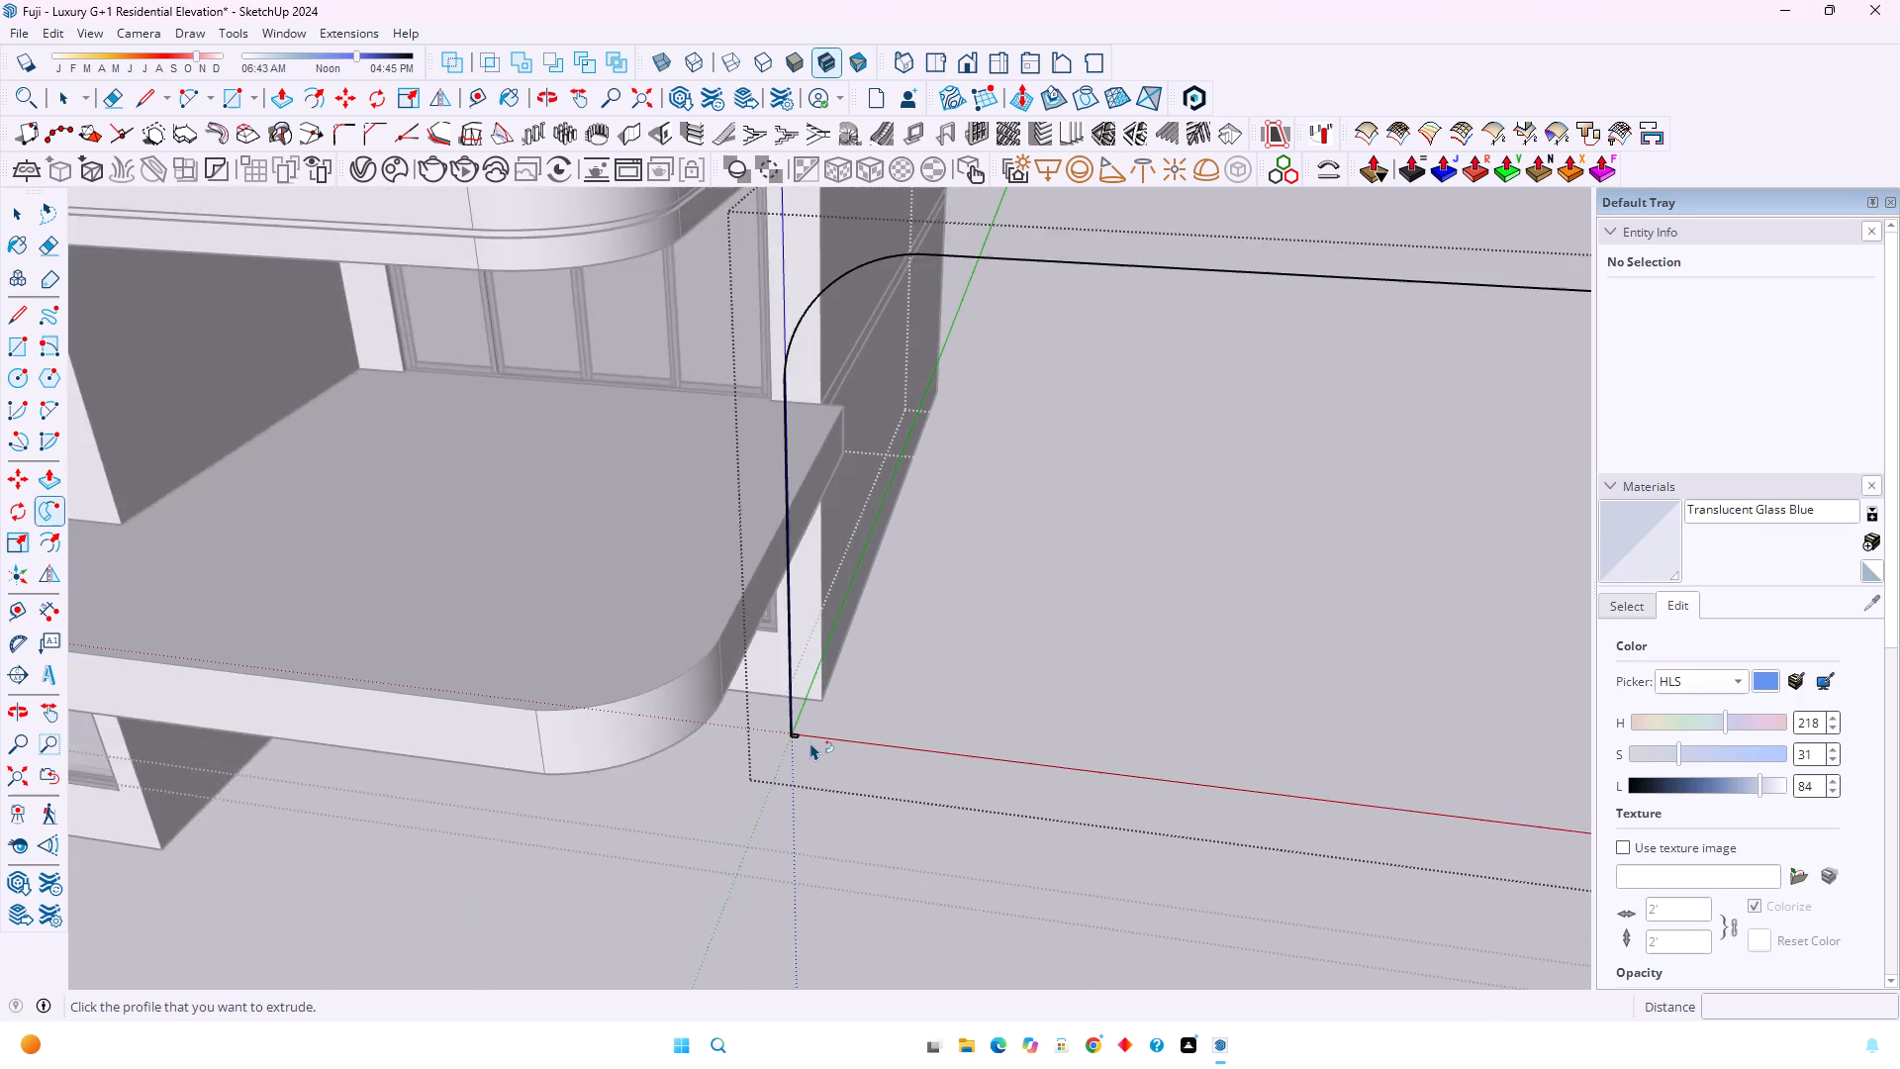
scroll(810, 742, "down", 3)
scroll(1127, 680, "up", 1)
middle_click_drag(1125, 680, 684, 698)
middle_click(684, 698)
middle_click_drag(688, 645, 1280, 818, "shift")
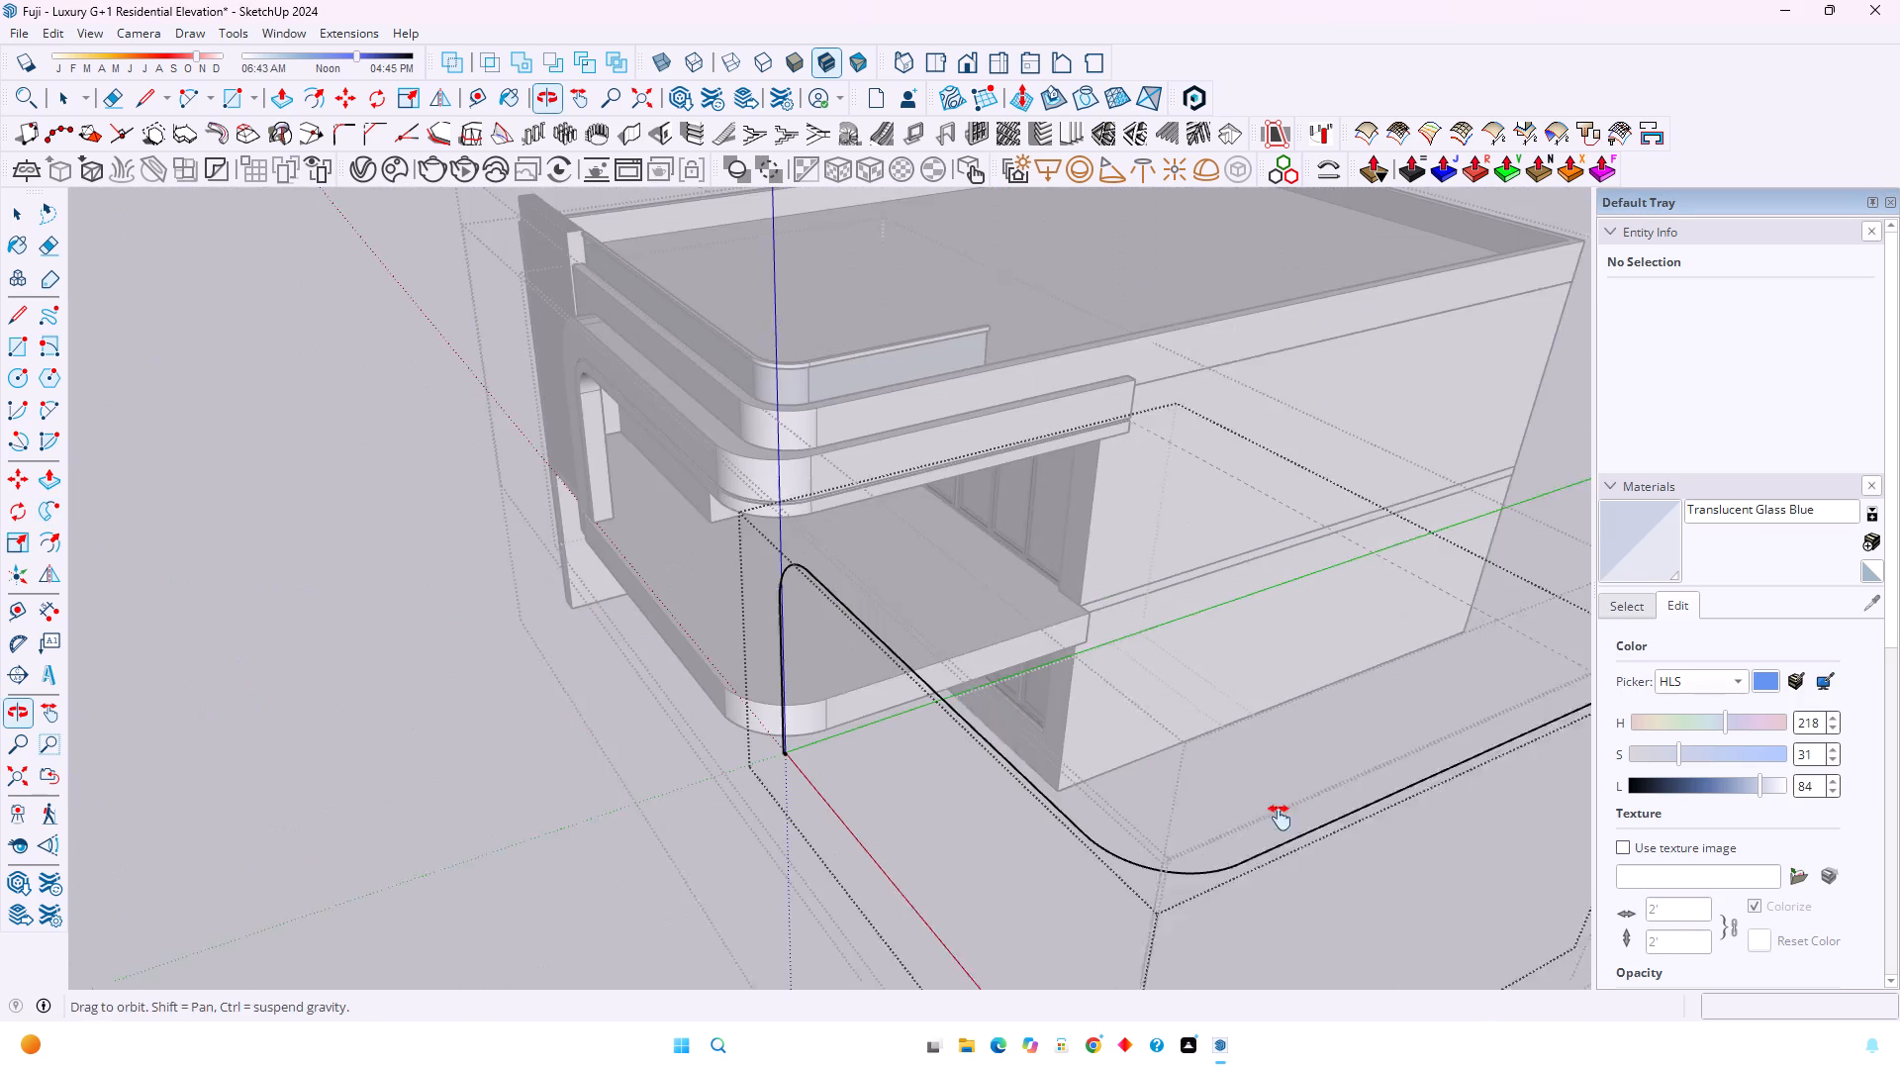
middle_click_drag(1280, 818, 1282, 818, "shift")
middle_click(1282, 818, "shift")
middle_click_drag(1269, 817, 715, 740)
middle_click(715, 740)
scroll(409, 646, "up", 5)
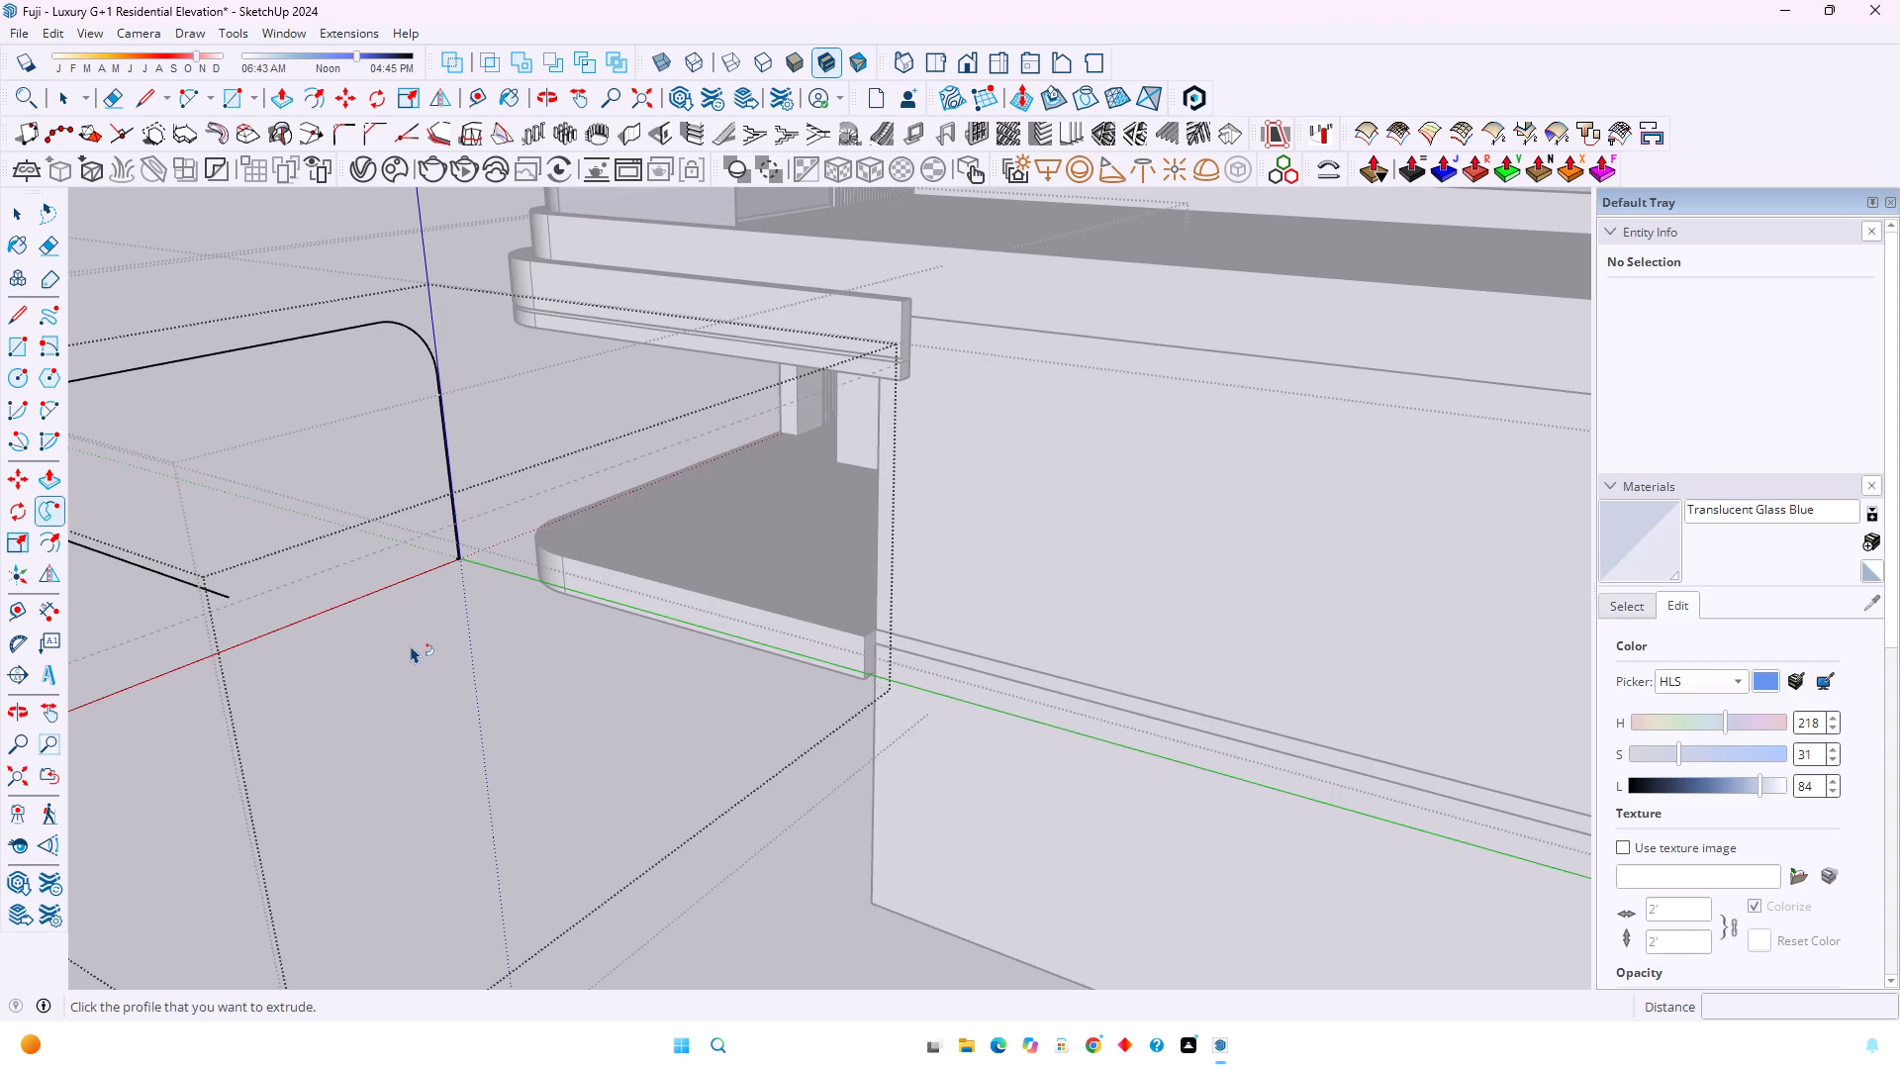
middle_click_drag(406, 653, 838, 689, "shift")
middle_click(838, 689, "shift")
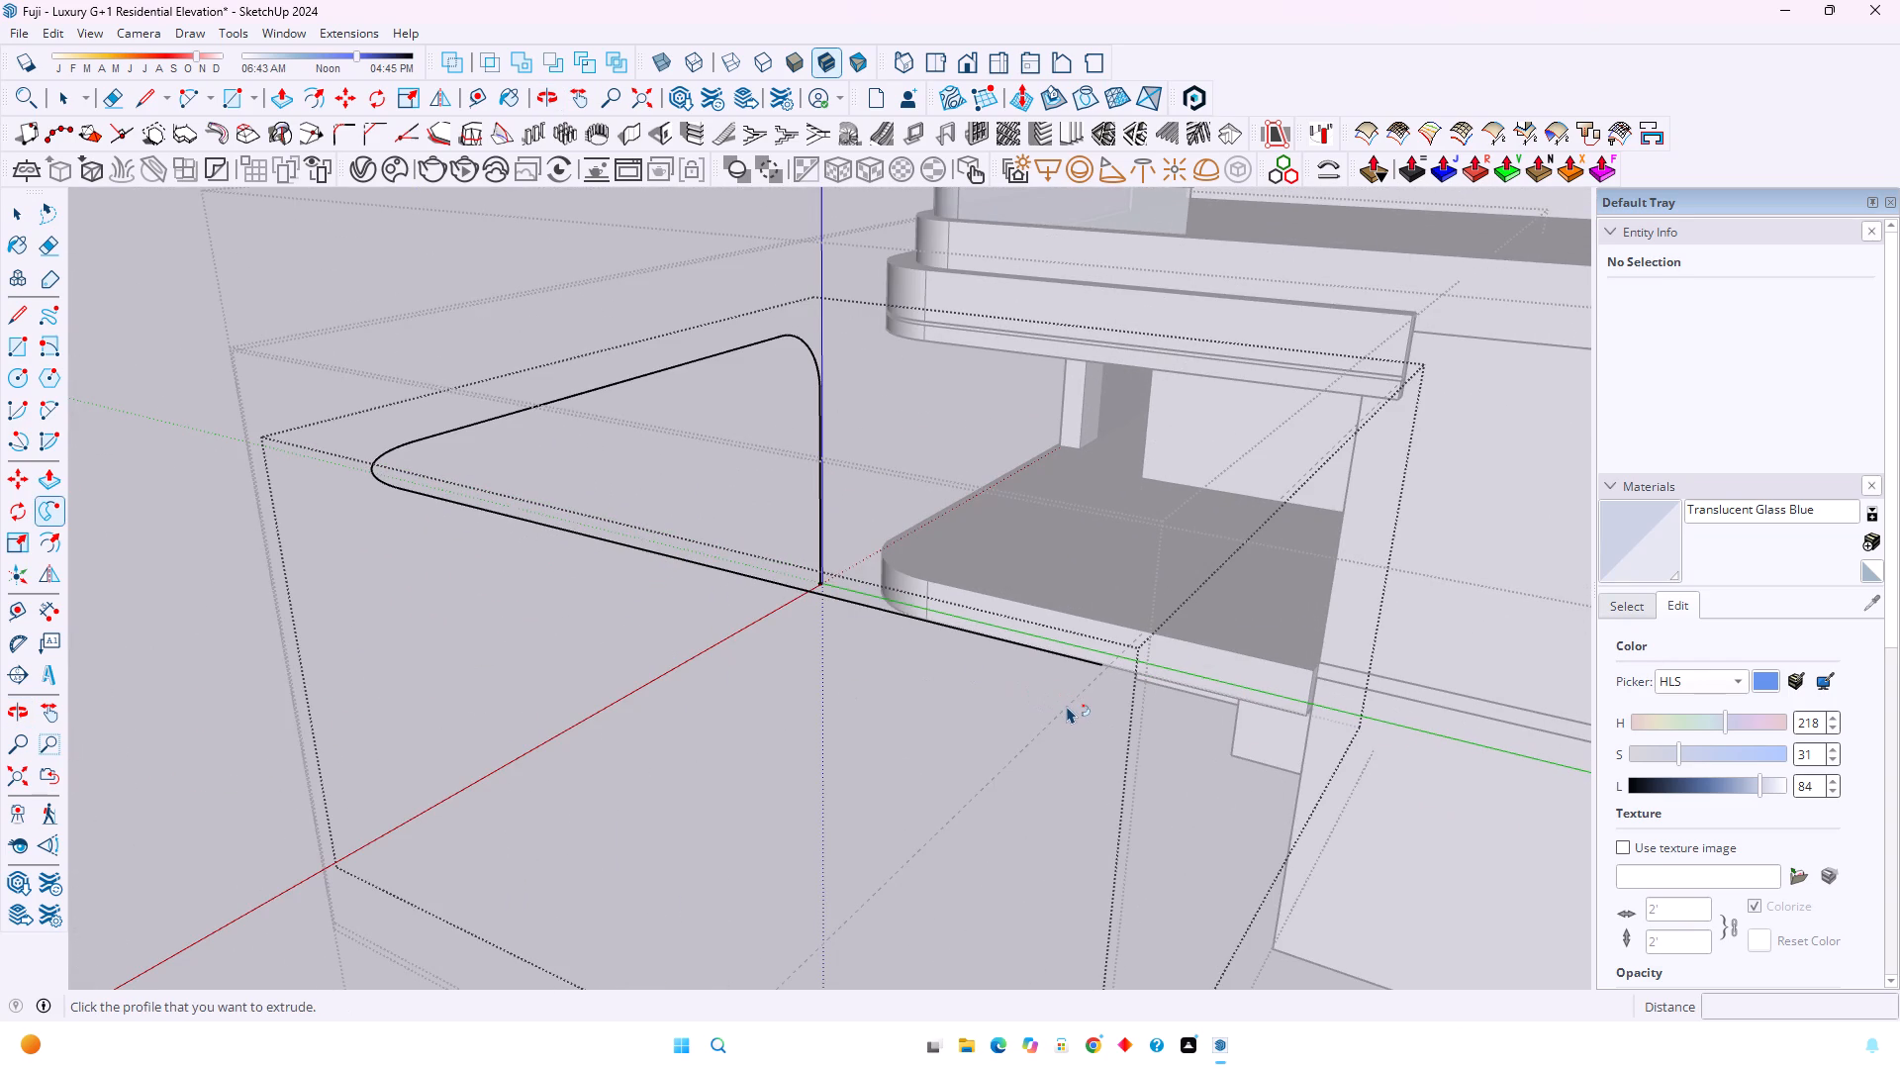
scroll(1080, 722, "up", 3)
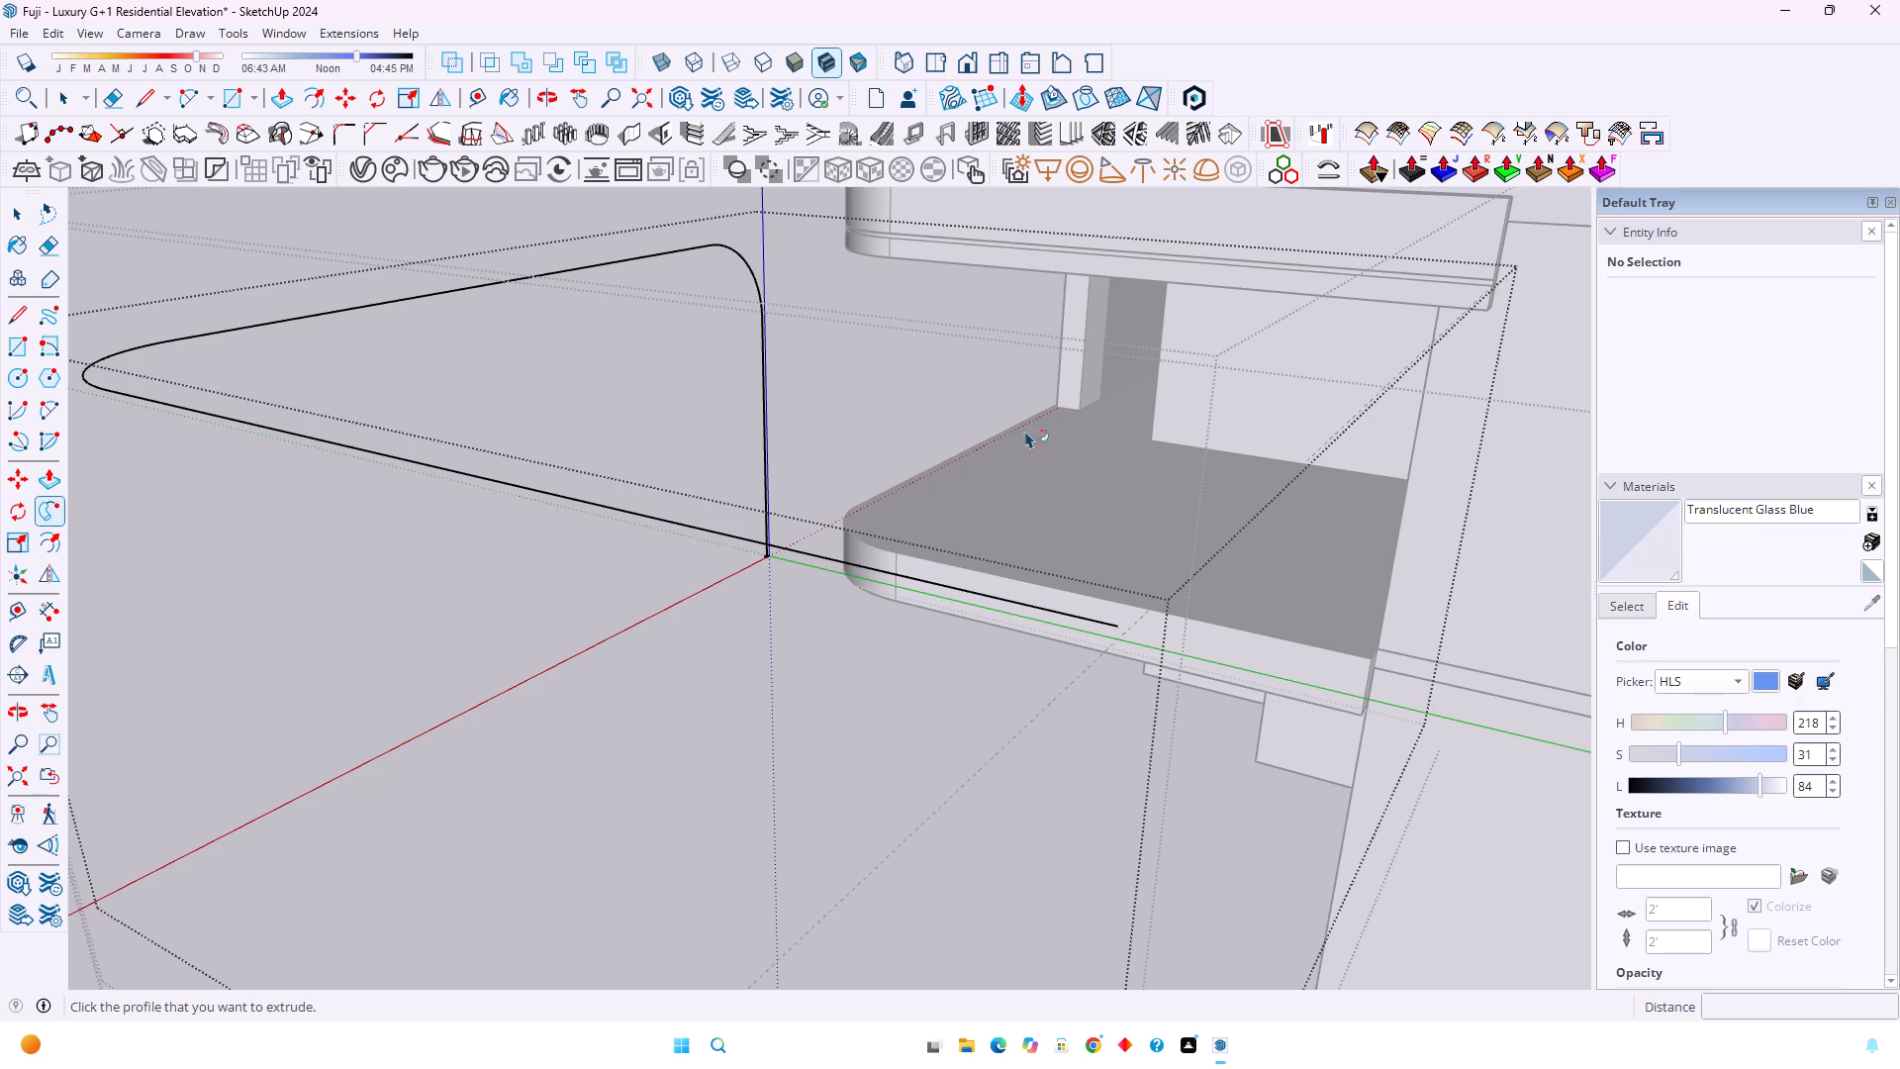
scroll(1120, 670, "up", 2)
middle_click_drag(1120, 670, 1042, 677)
middle_click_drag(1042, 677, 968, 677)
scroll(967, 666, "down", 7)
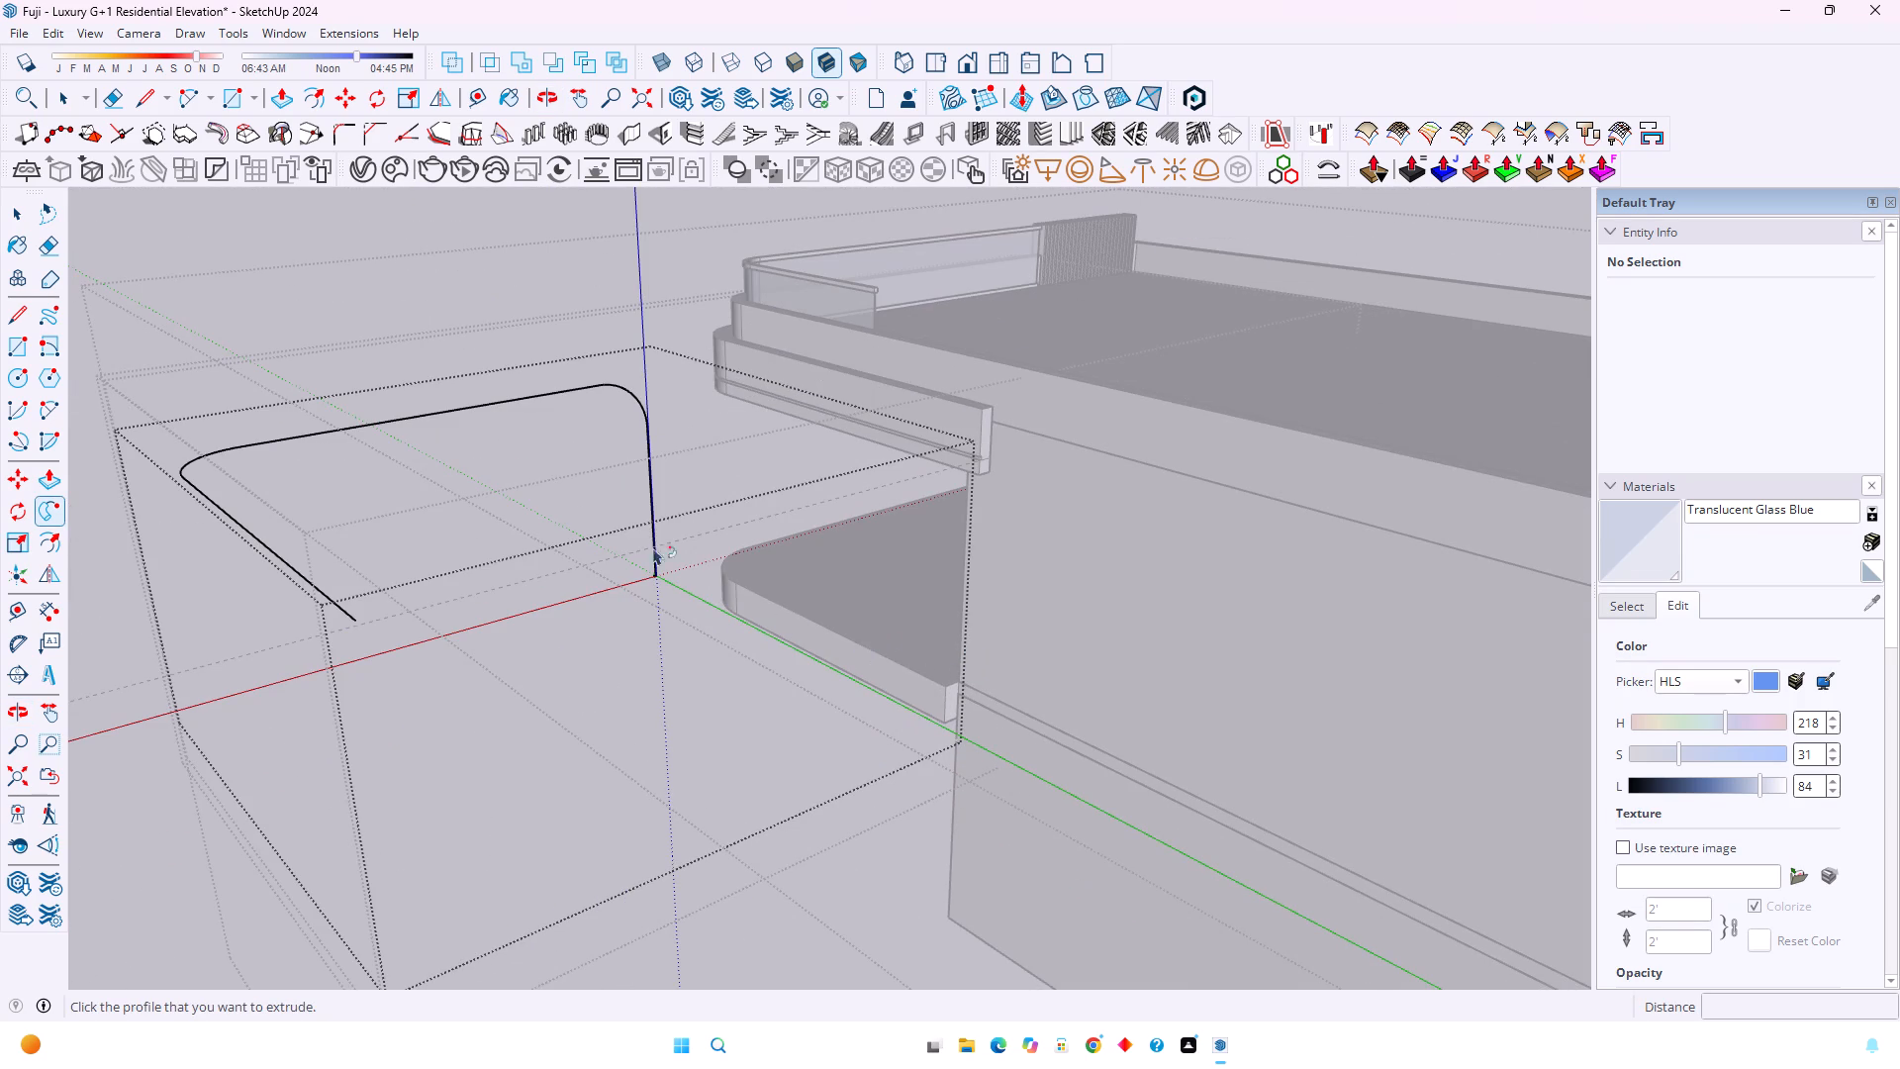
left_click(15, 310)
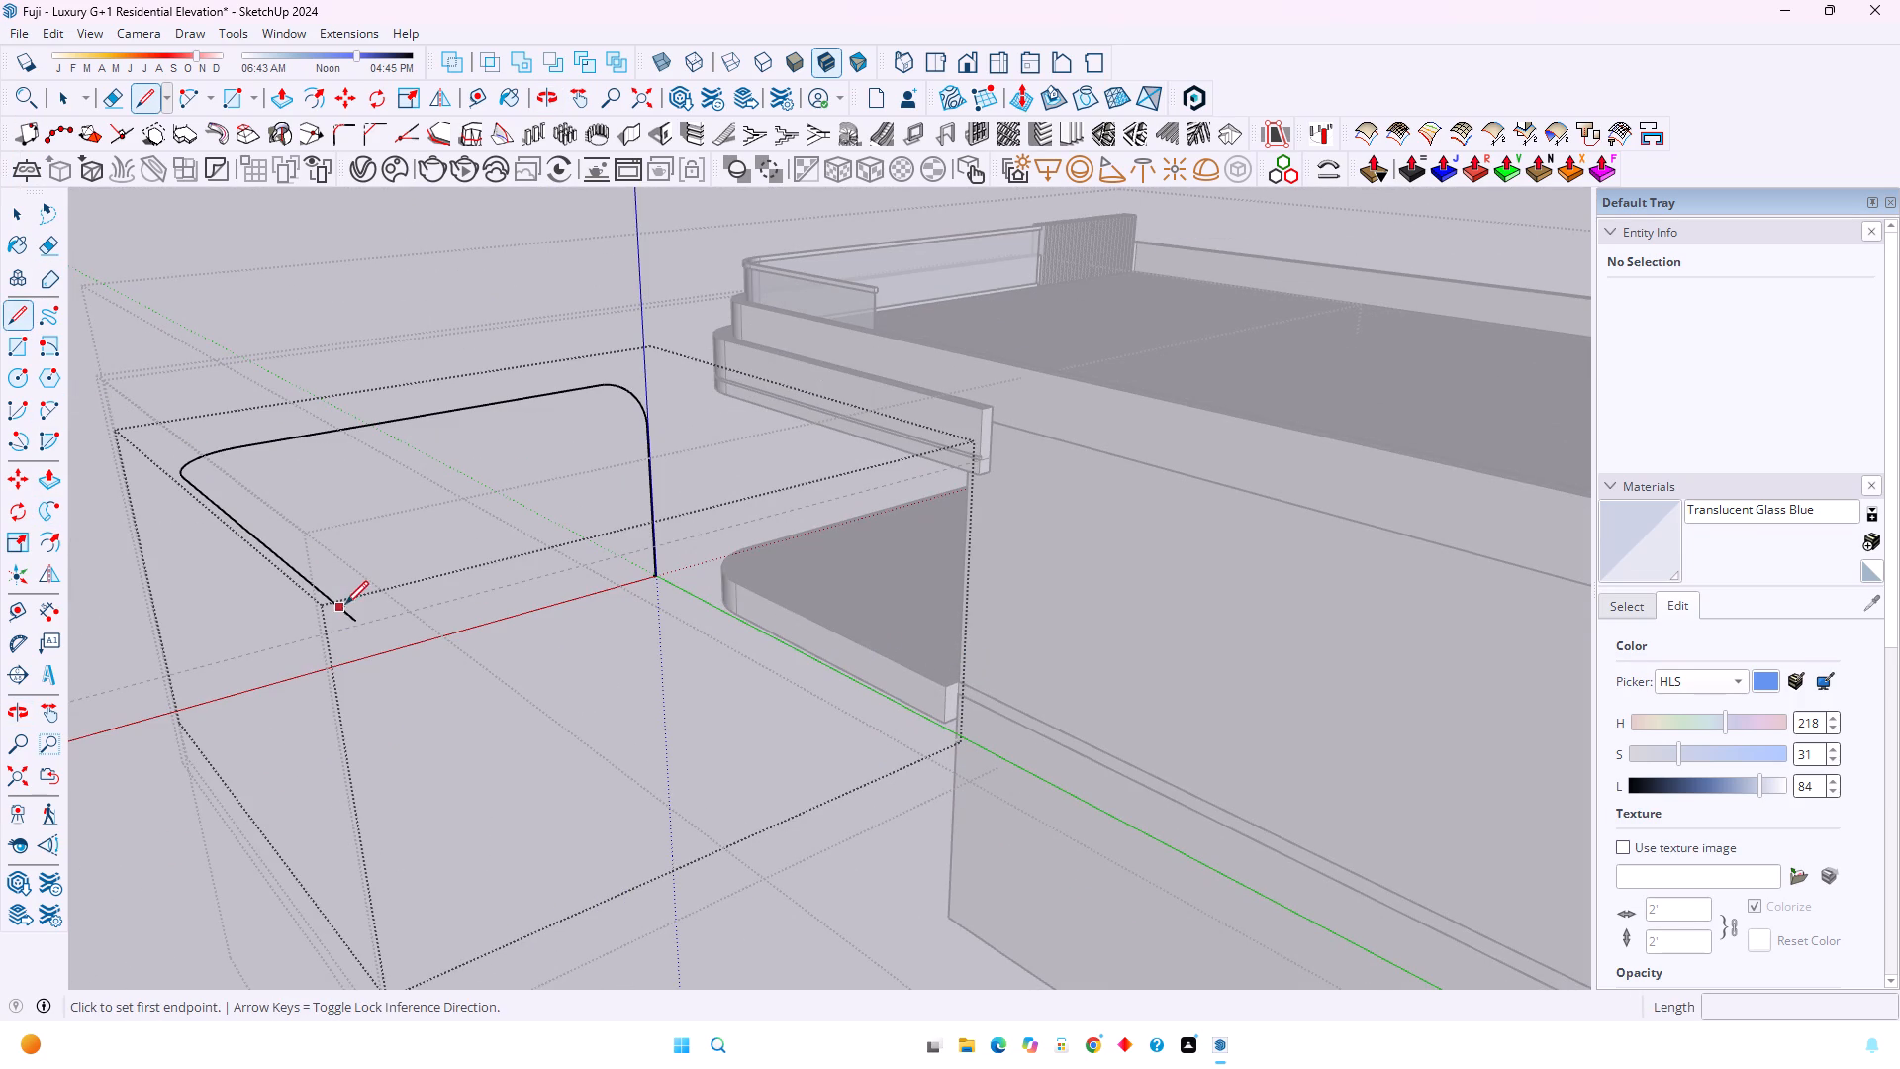
left_click(361, 618)
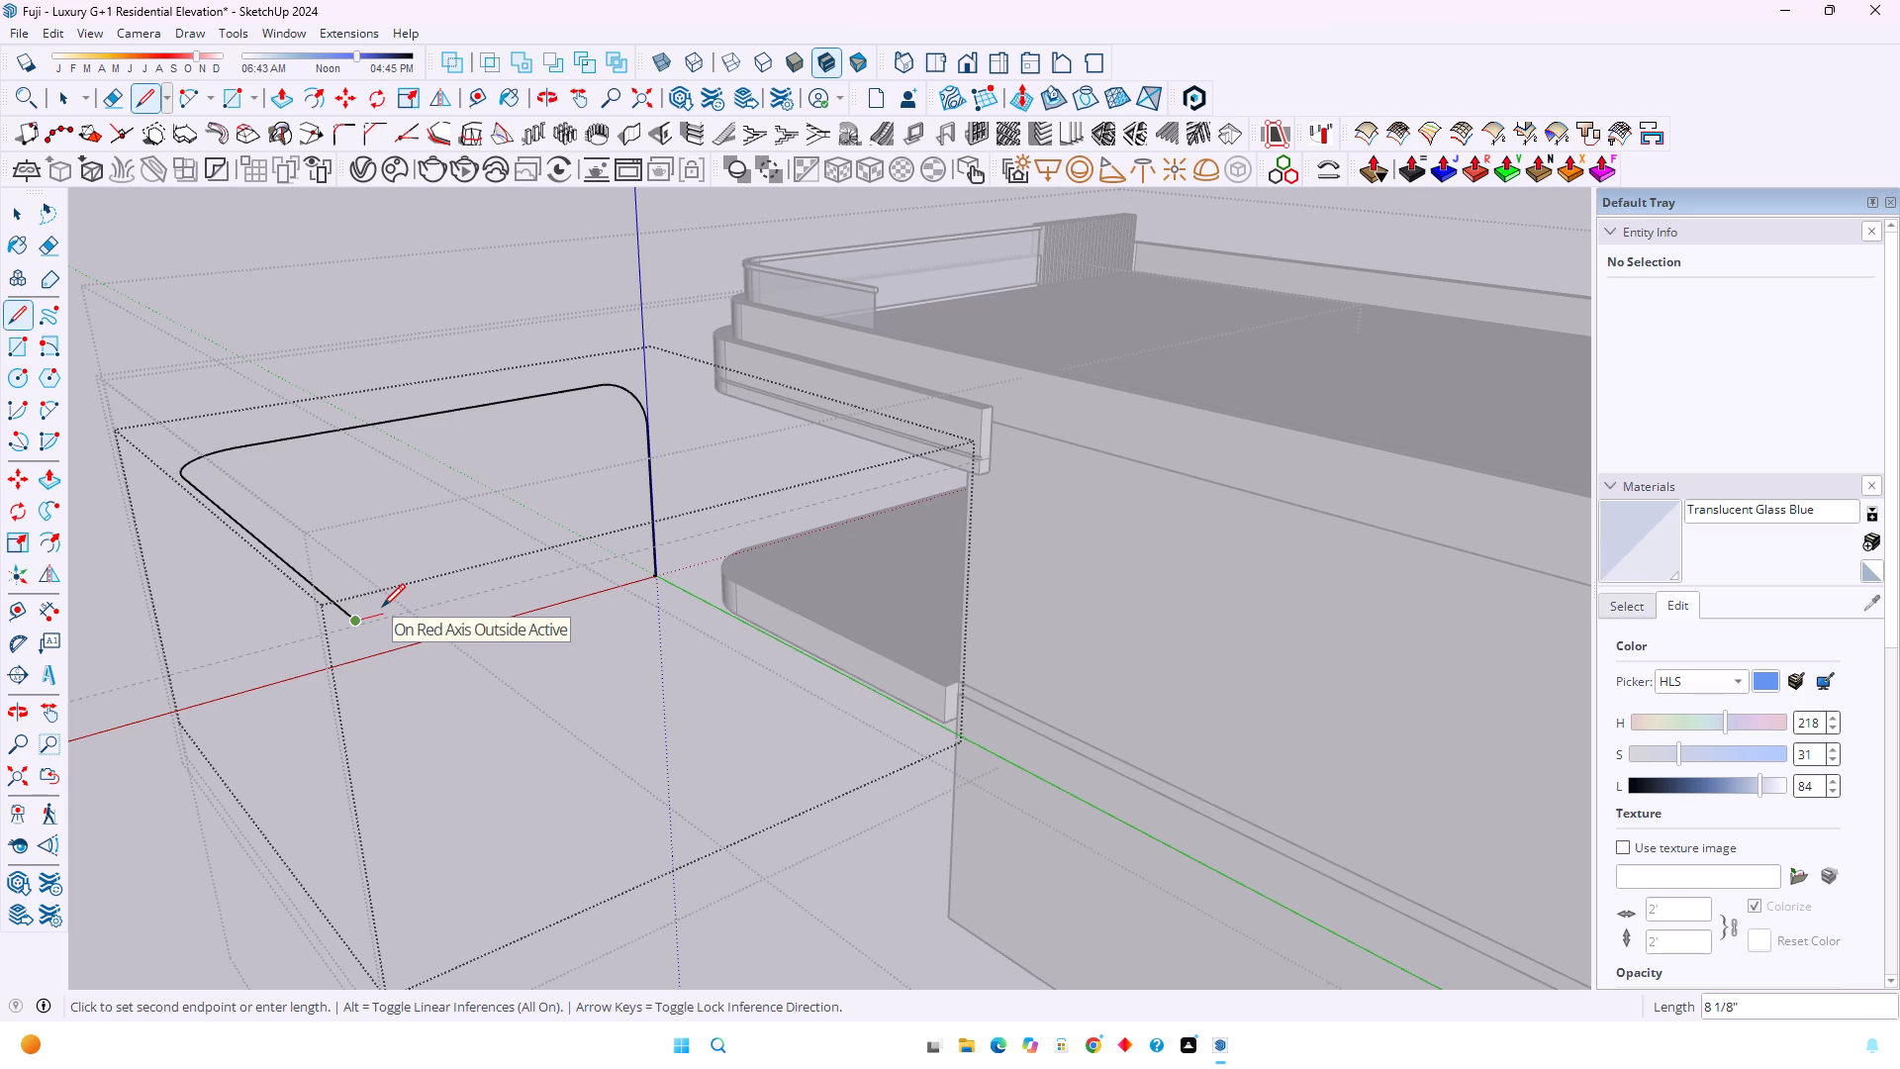
key("1")
key("Return")
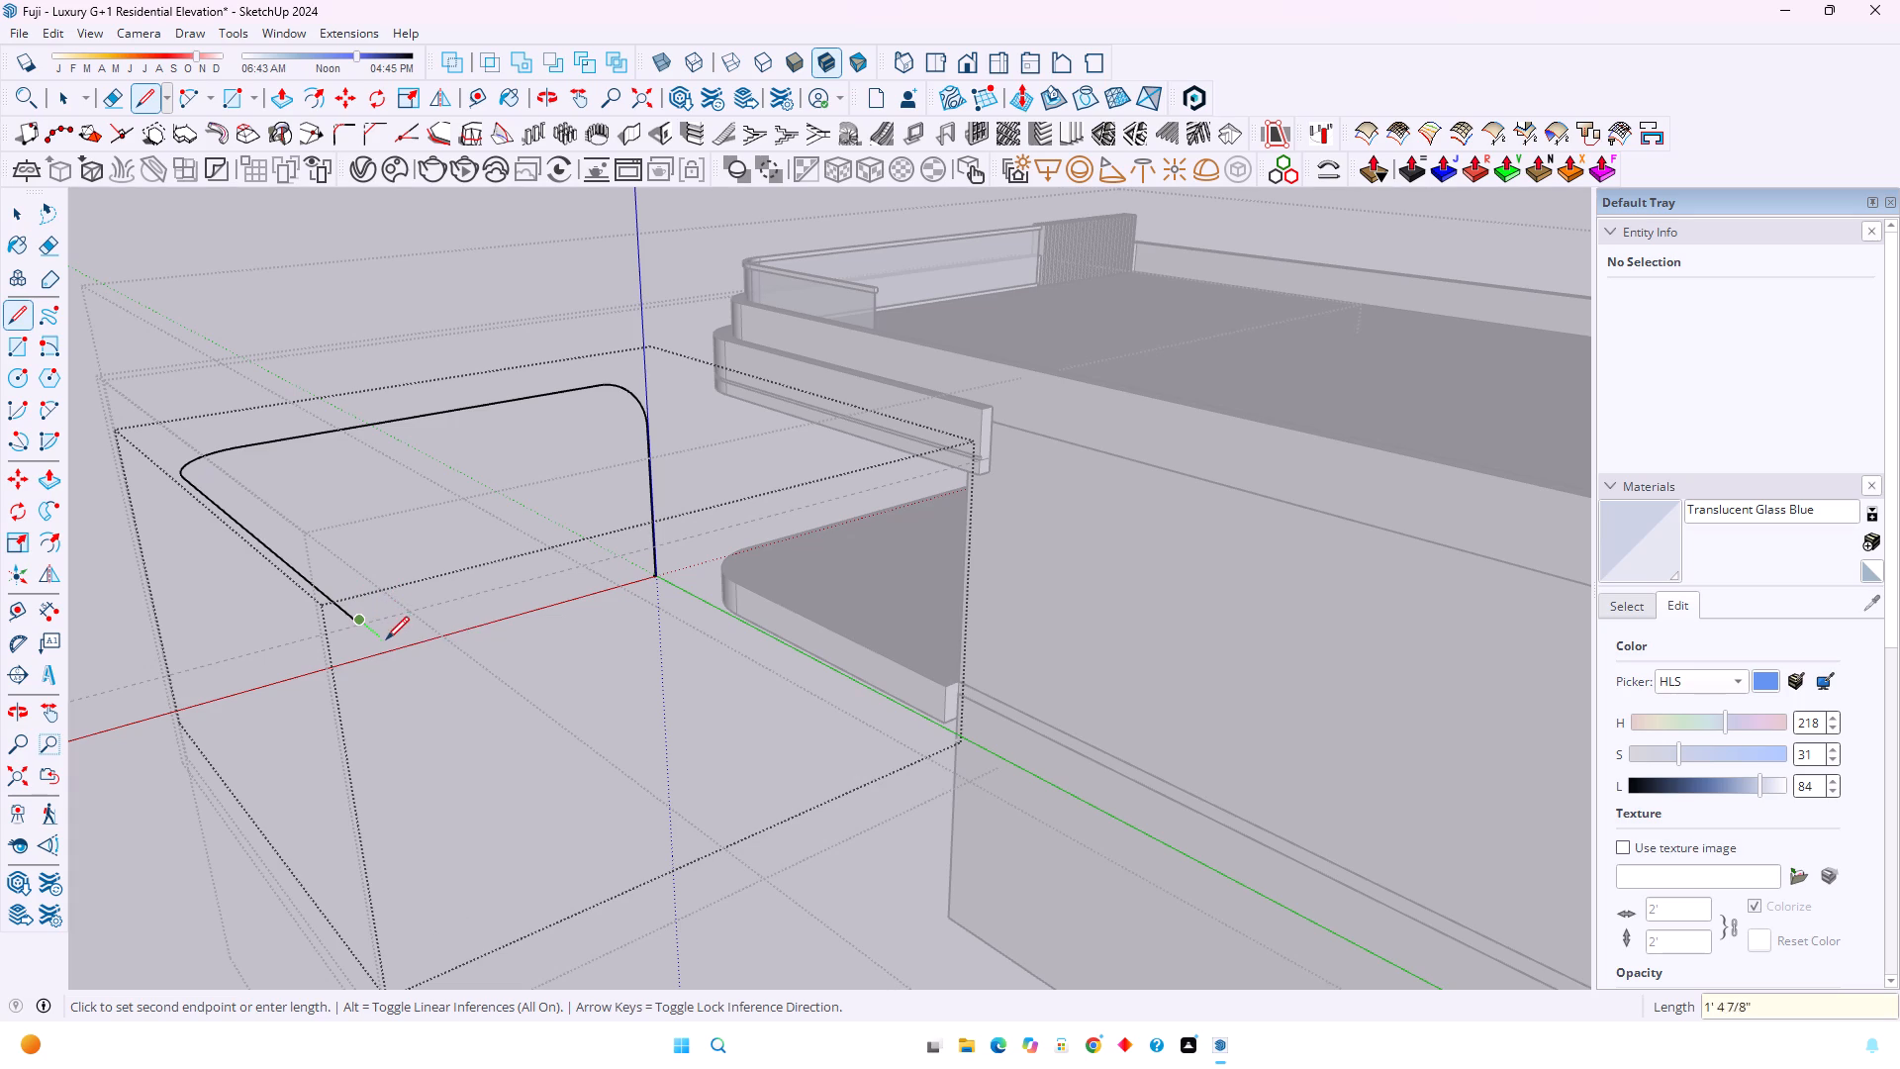
key("Up")
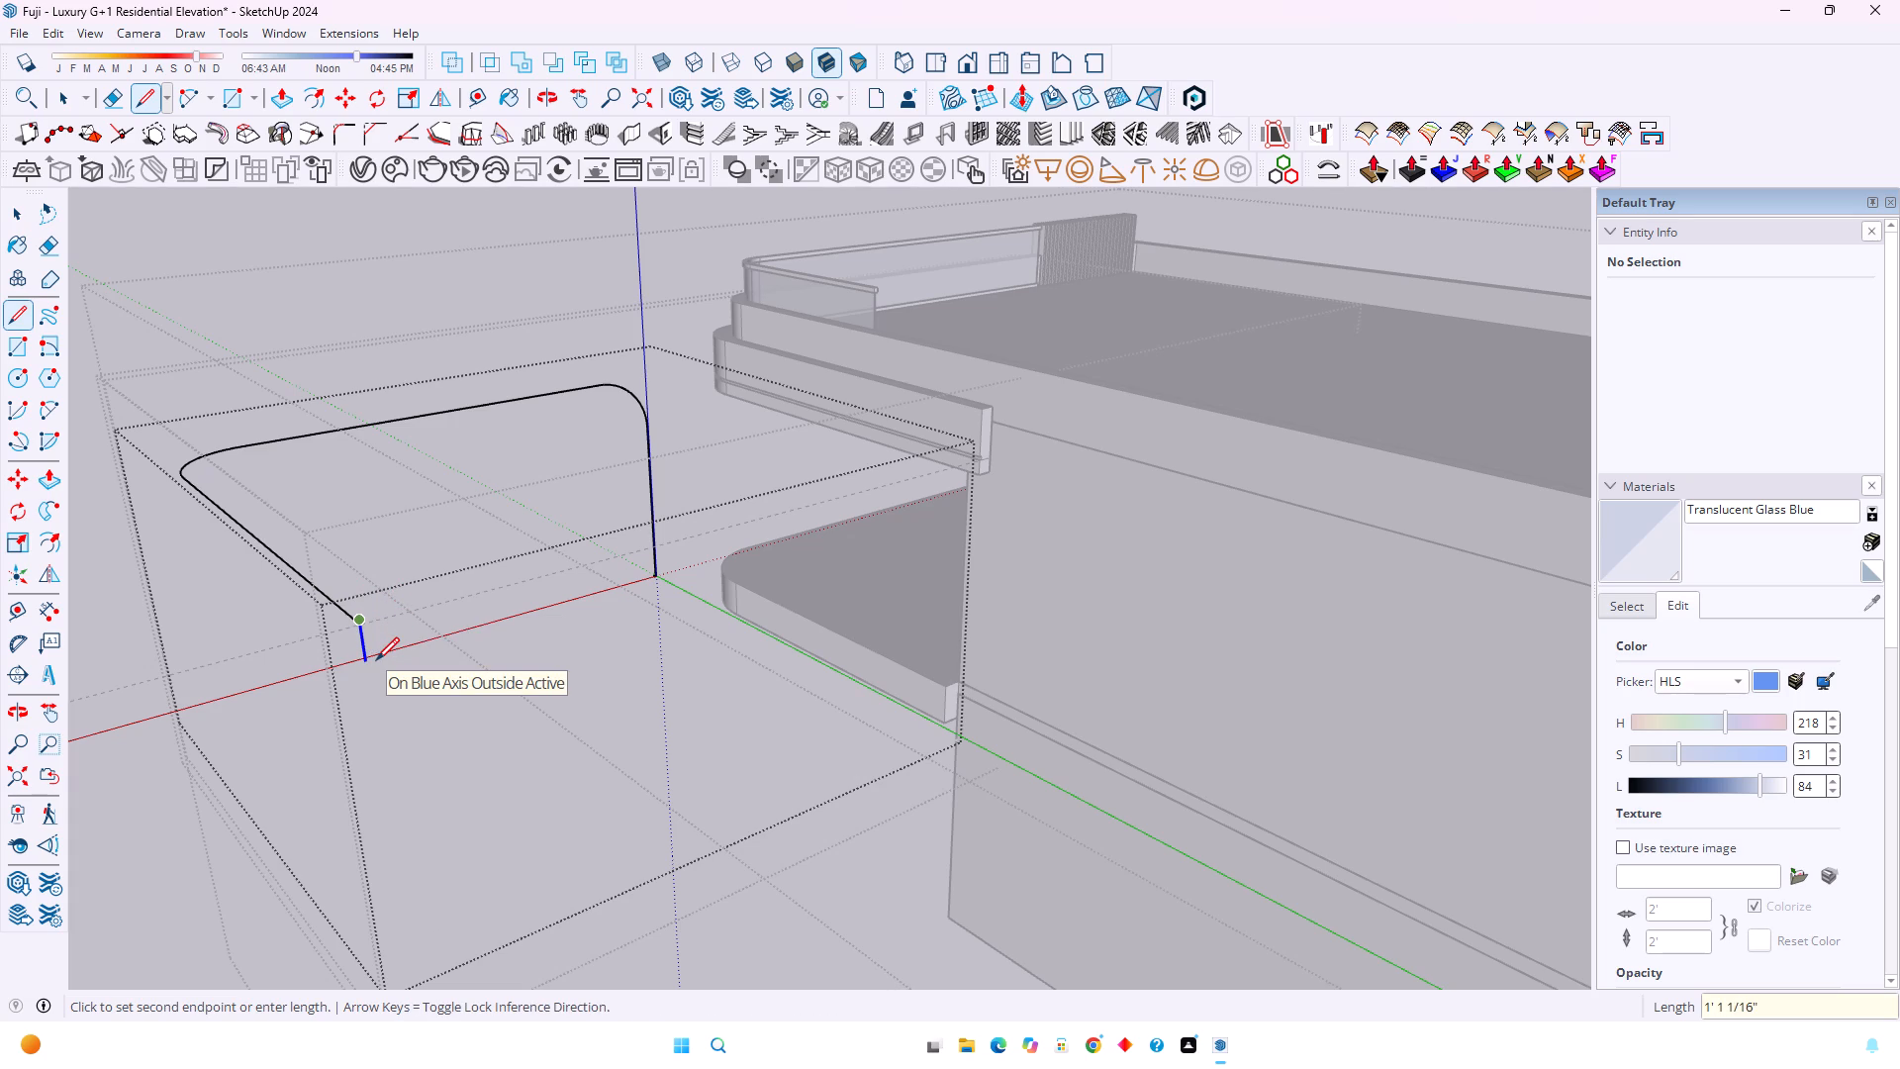
key("1")
type(".5")
key("Return")
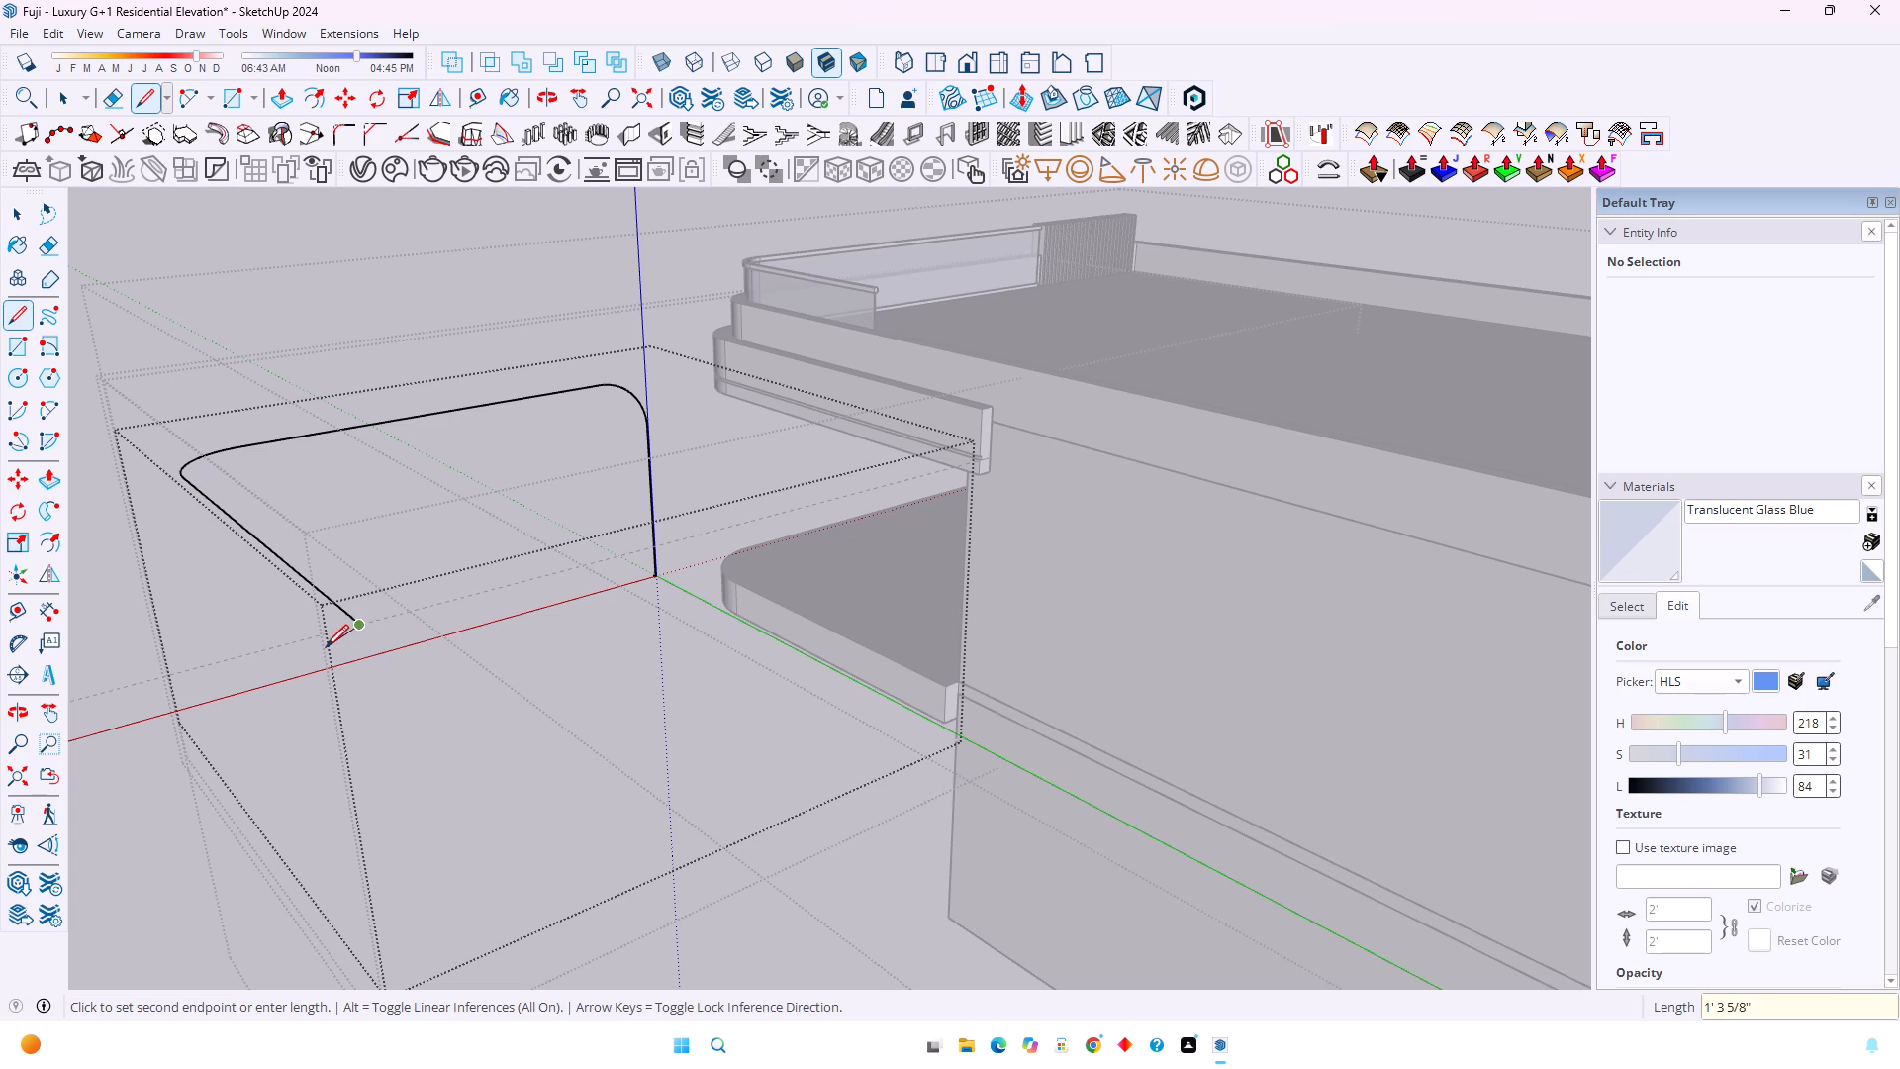
key("Right")
key("1")
key("Return")
scroll(331, 647, "up", 13)
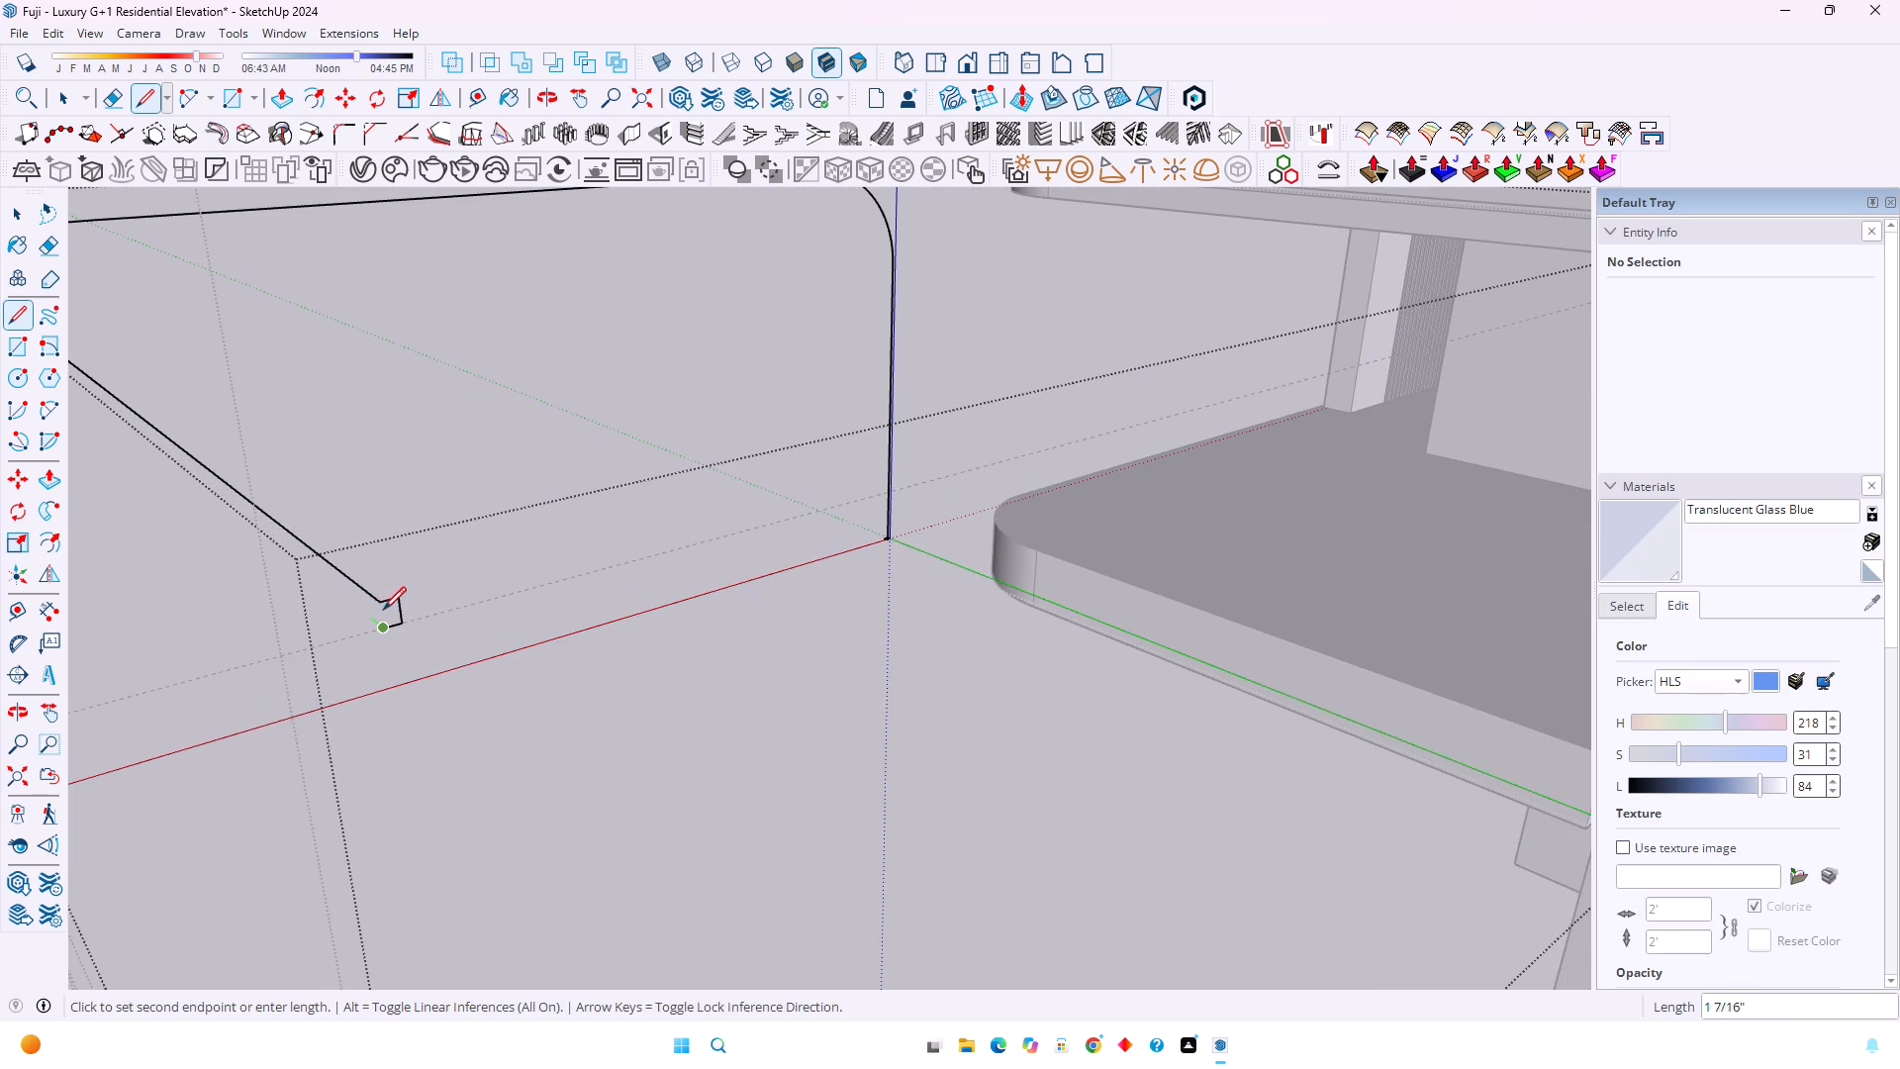
left_click(384, 604)
key("space")
Delete the old profile face and its bounding edges at the foot of the upright.
left_click(346, 575)
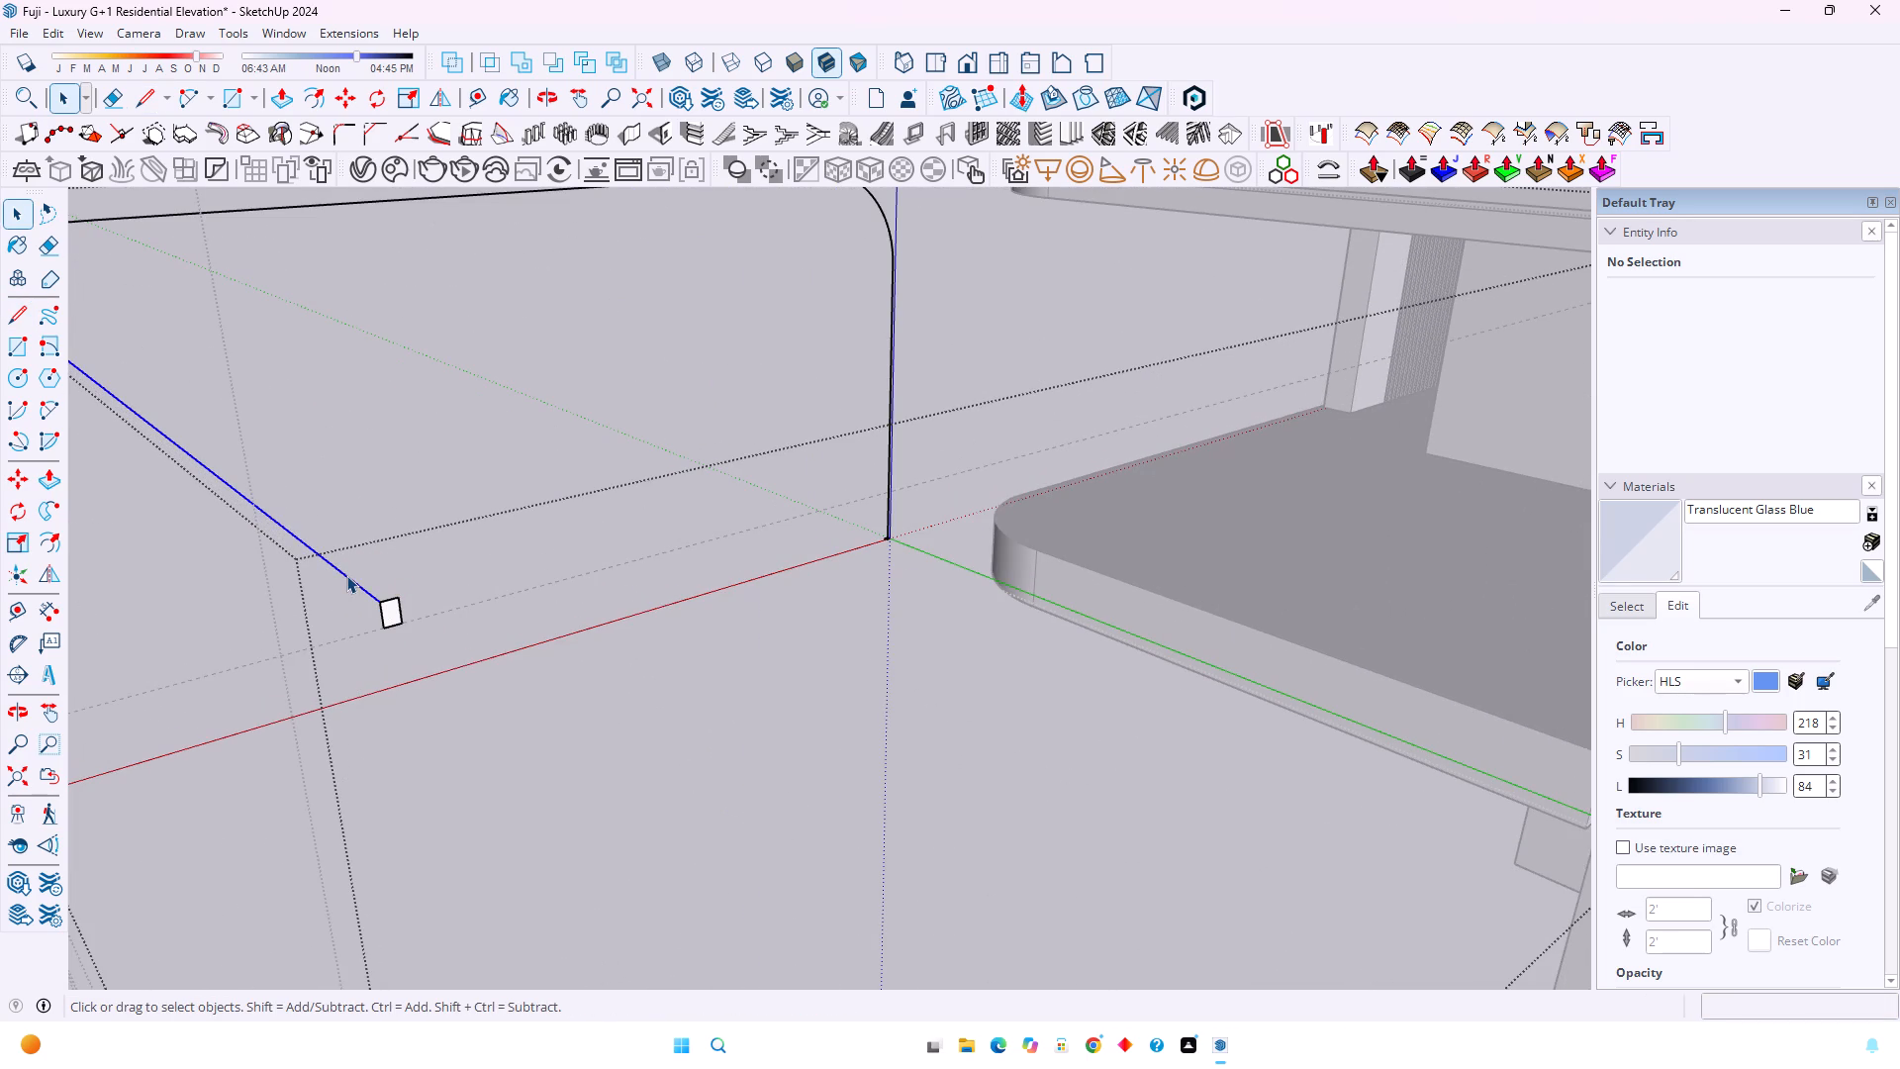
scroll(873, 532, "up", 9)
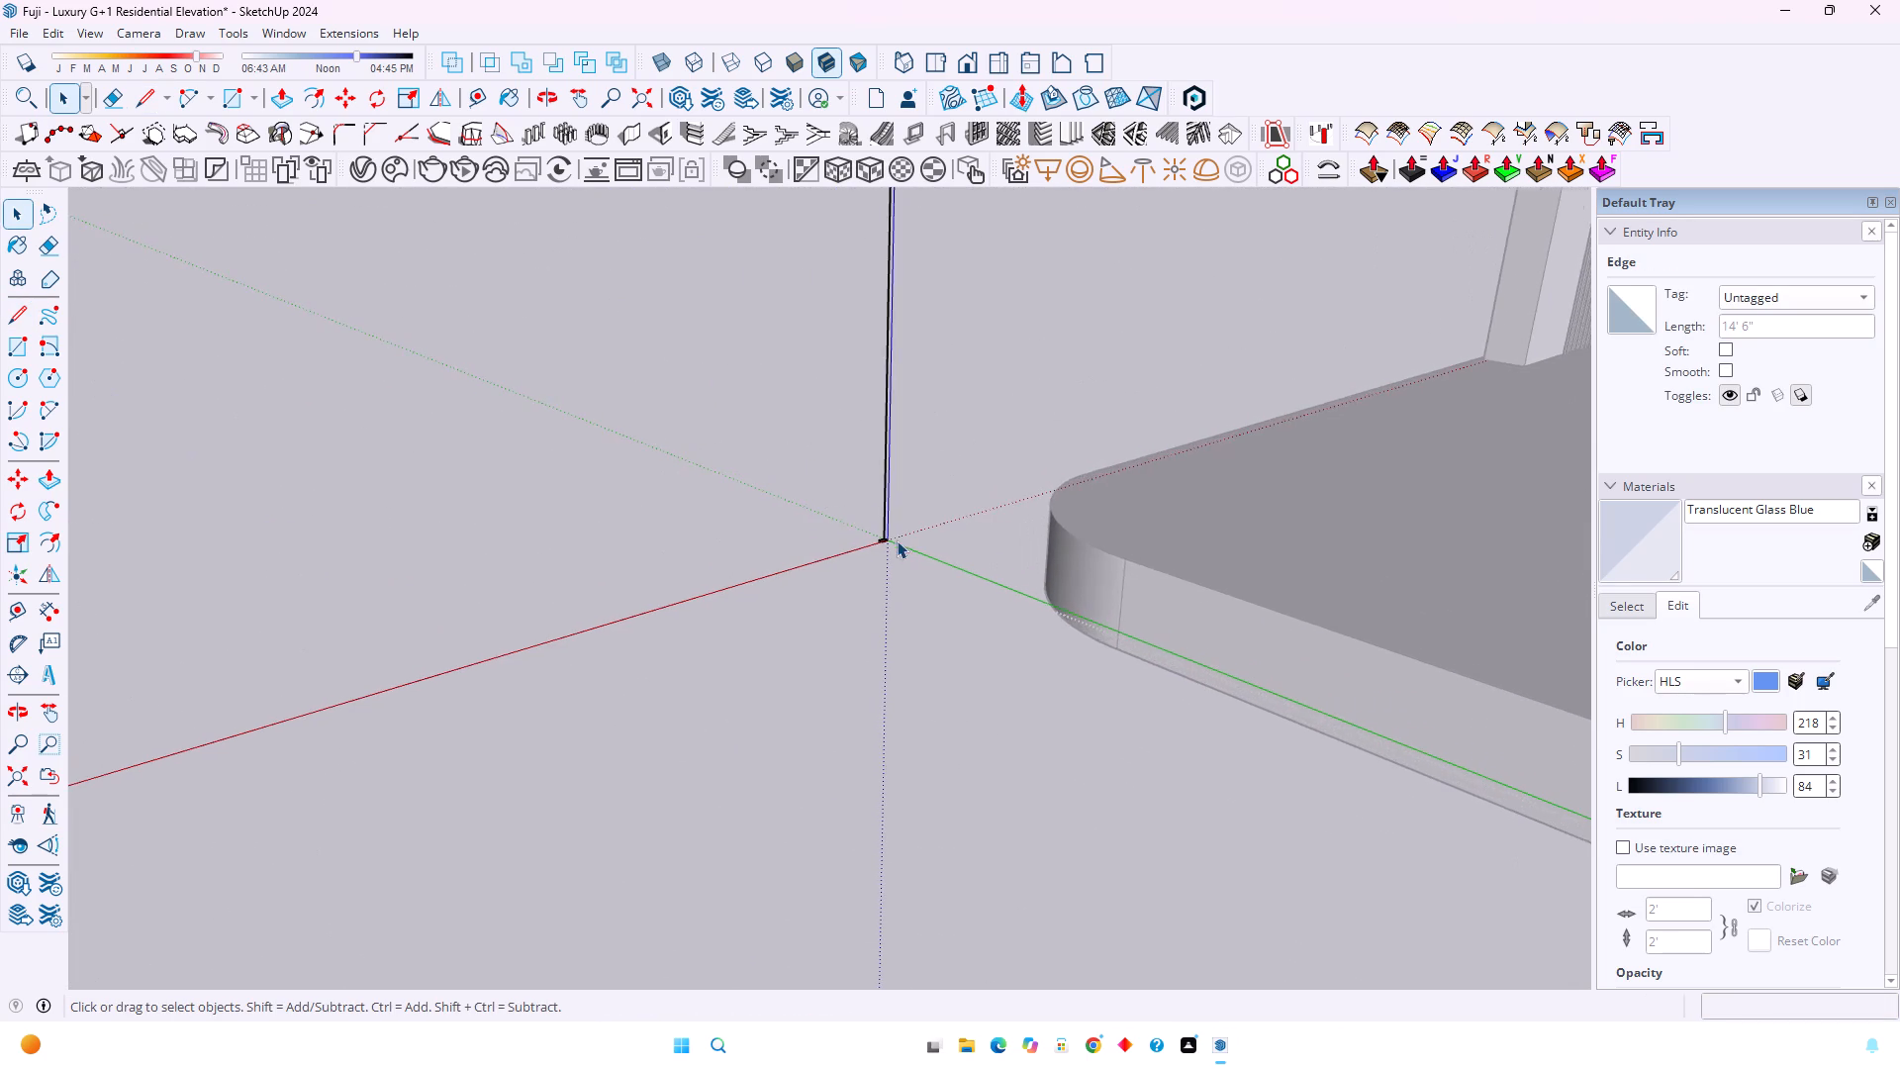
scroll(897, 540, "up", 20)
double_click(877, 534)
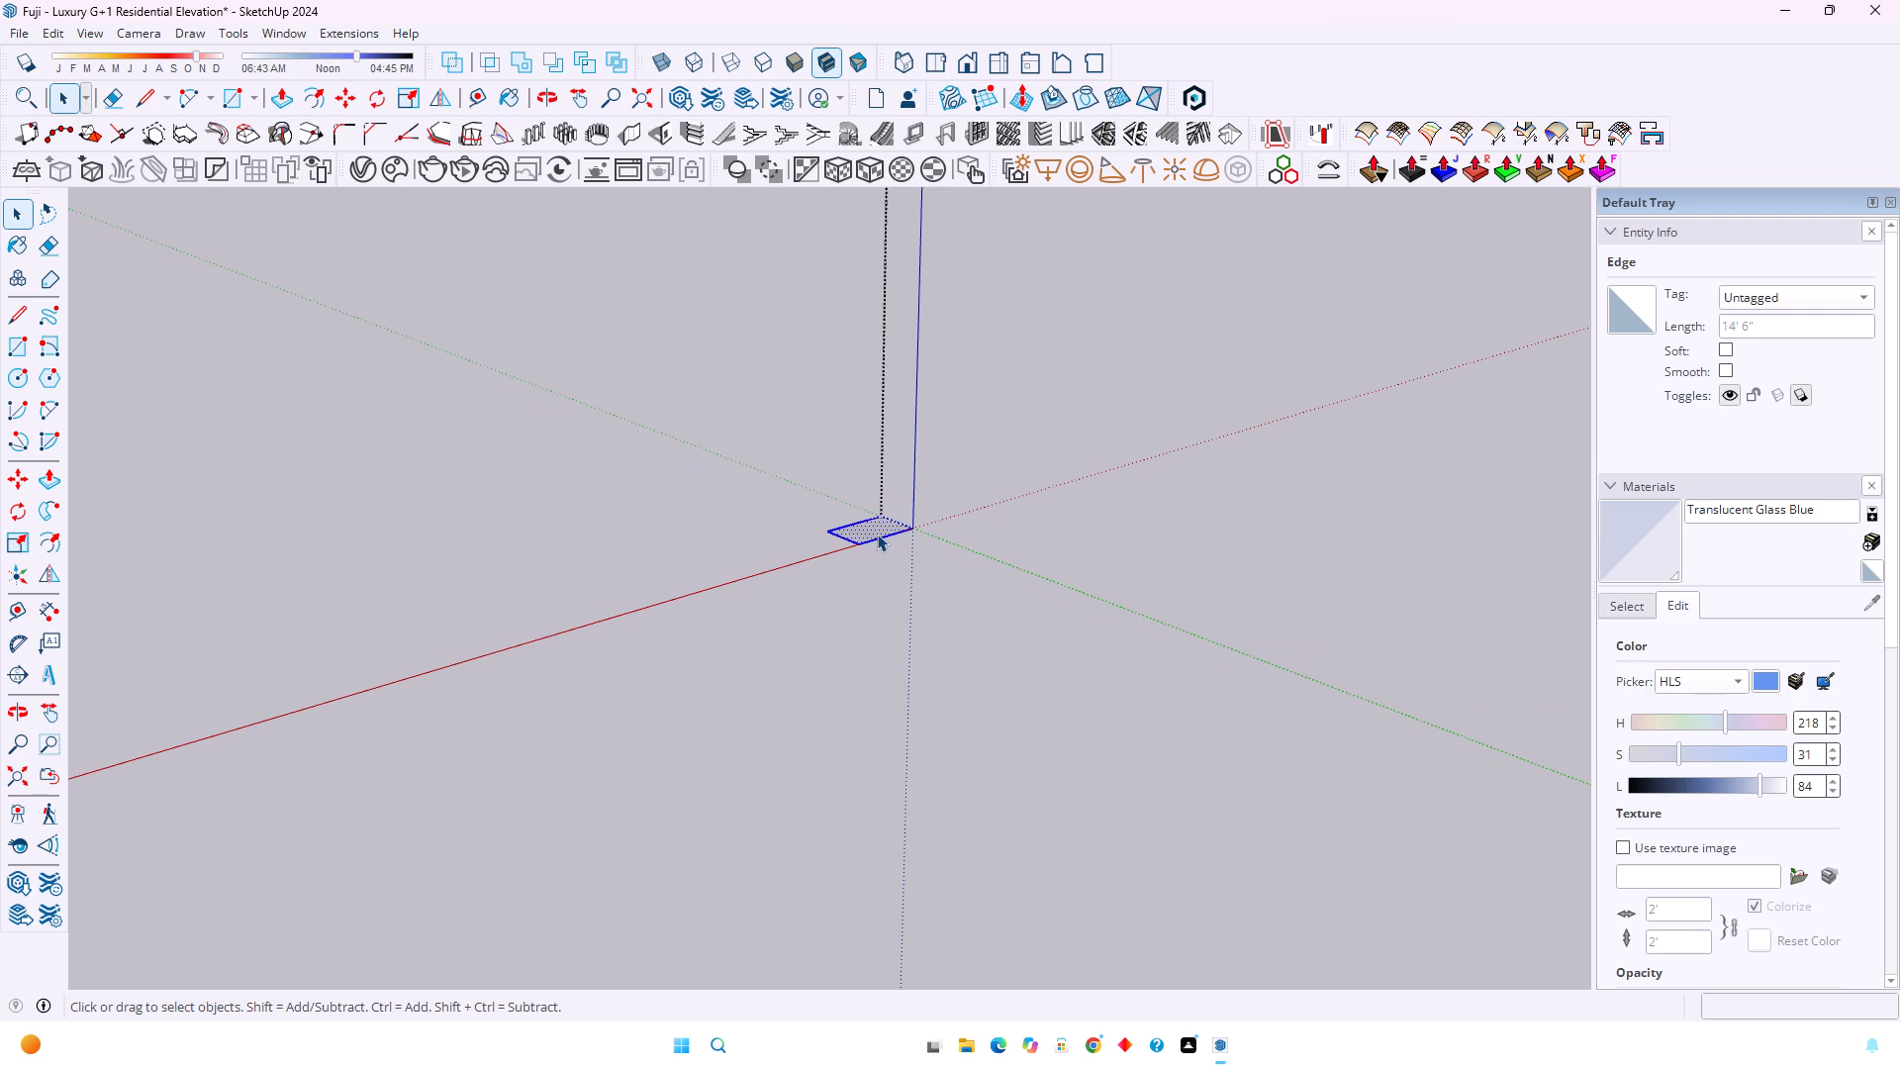
key("Delete")
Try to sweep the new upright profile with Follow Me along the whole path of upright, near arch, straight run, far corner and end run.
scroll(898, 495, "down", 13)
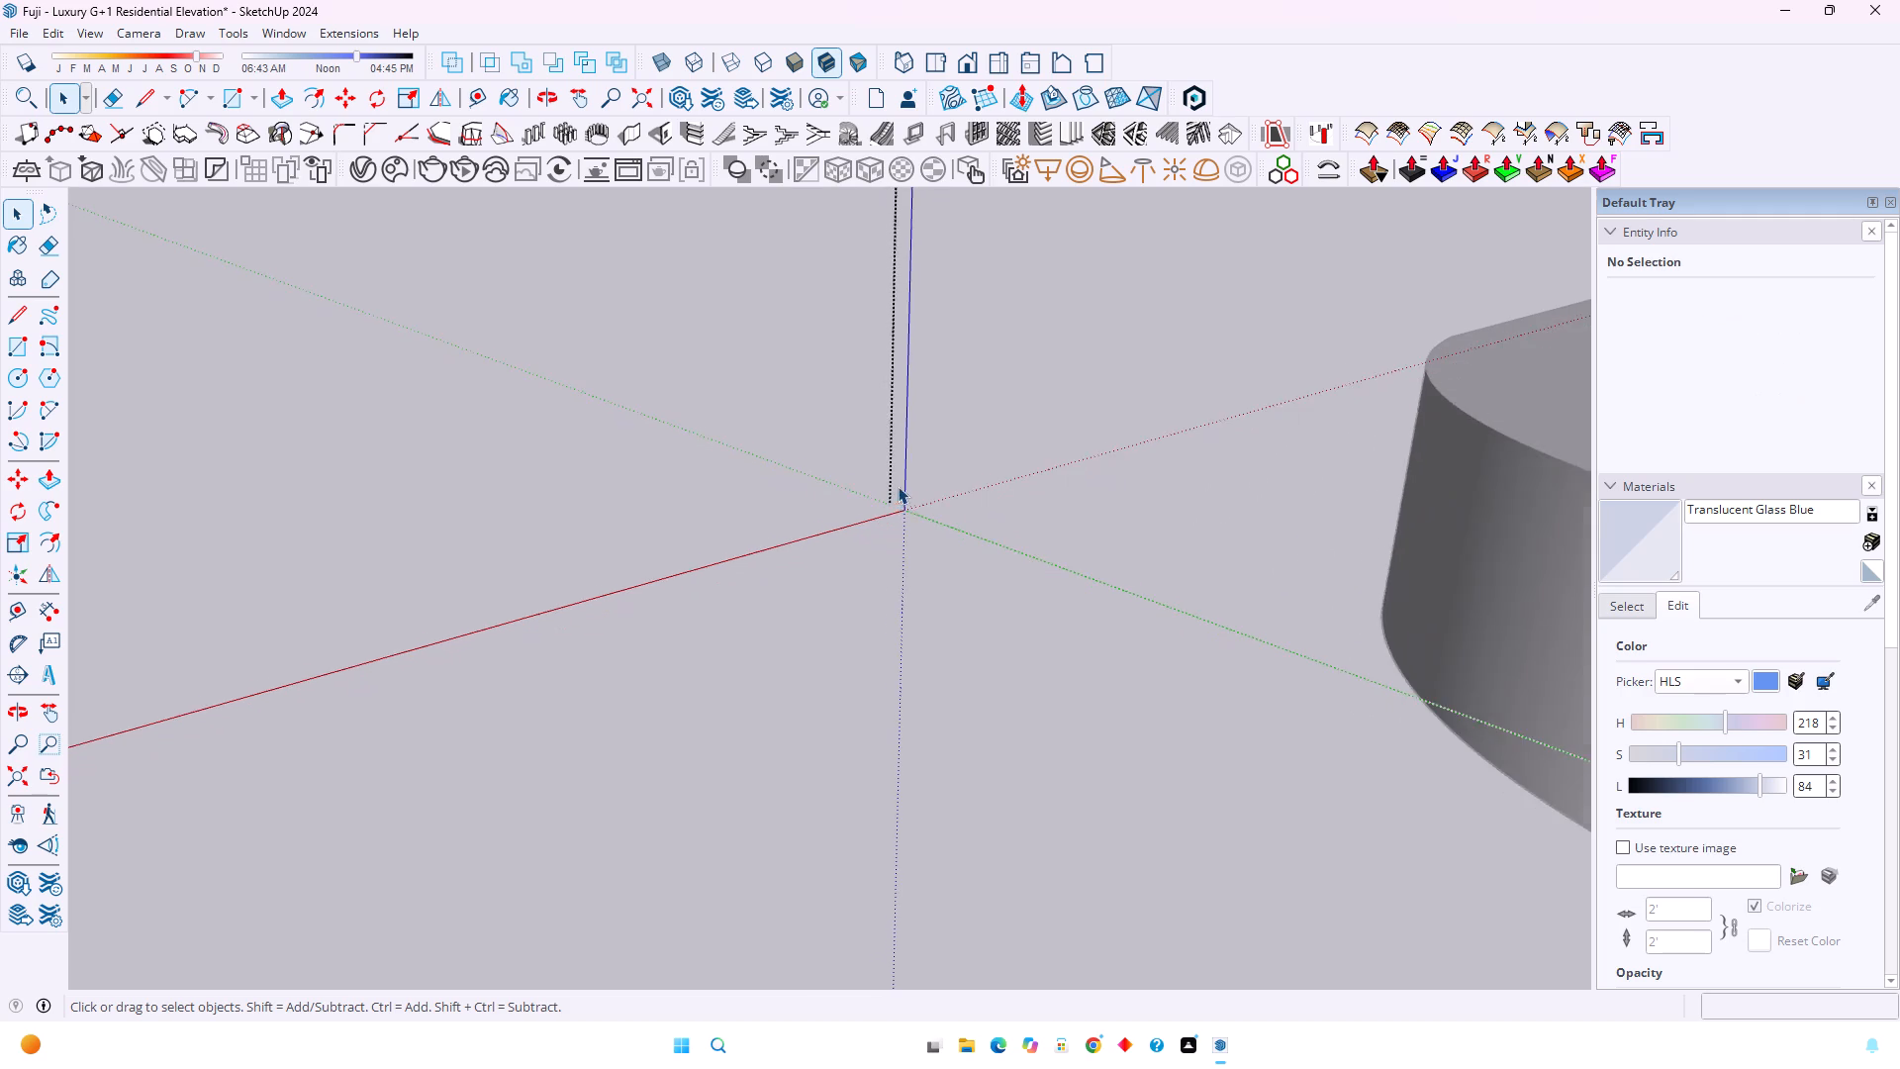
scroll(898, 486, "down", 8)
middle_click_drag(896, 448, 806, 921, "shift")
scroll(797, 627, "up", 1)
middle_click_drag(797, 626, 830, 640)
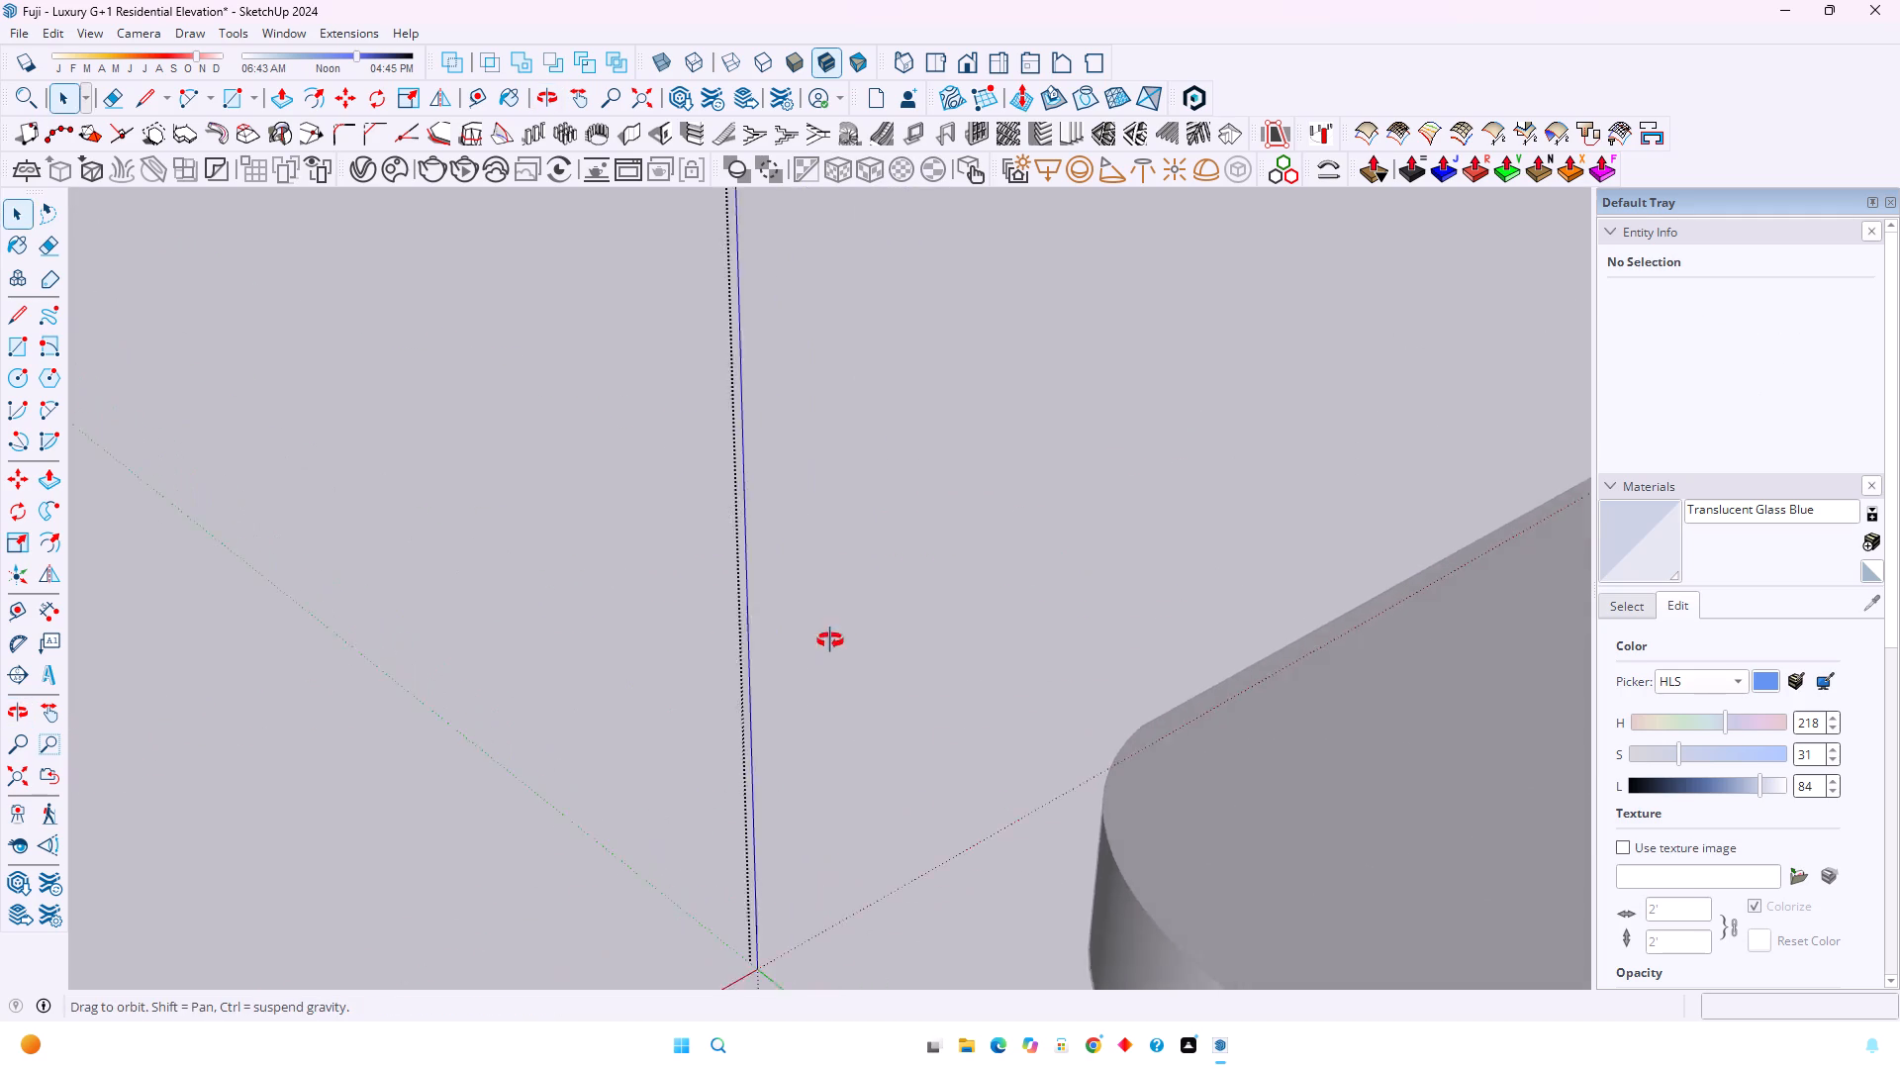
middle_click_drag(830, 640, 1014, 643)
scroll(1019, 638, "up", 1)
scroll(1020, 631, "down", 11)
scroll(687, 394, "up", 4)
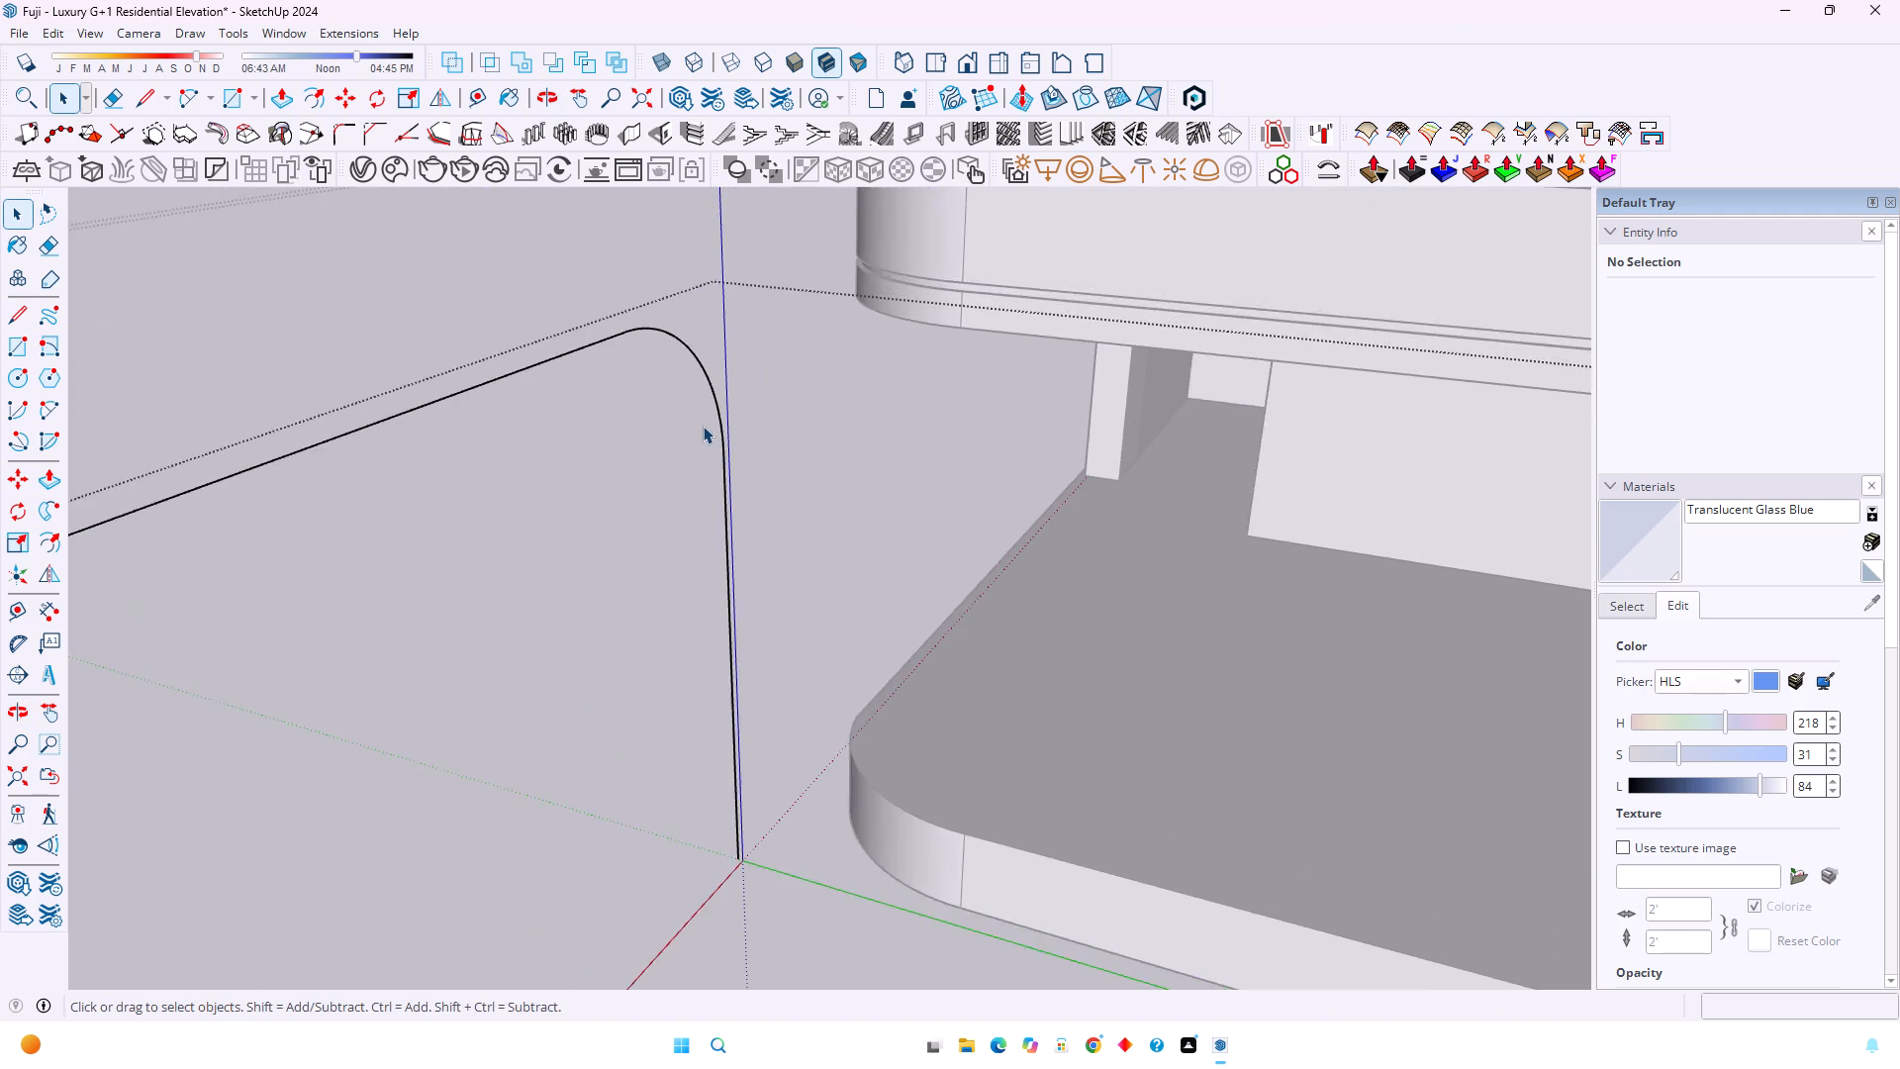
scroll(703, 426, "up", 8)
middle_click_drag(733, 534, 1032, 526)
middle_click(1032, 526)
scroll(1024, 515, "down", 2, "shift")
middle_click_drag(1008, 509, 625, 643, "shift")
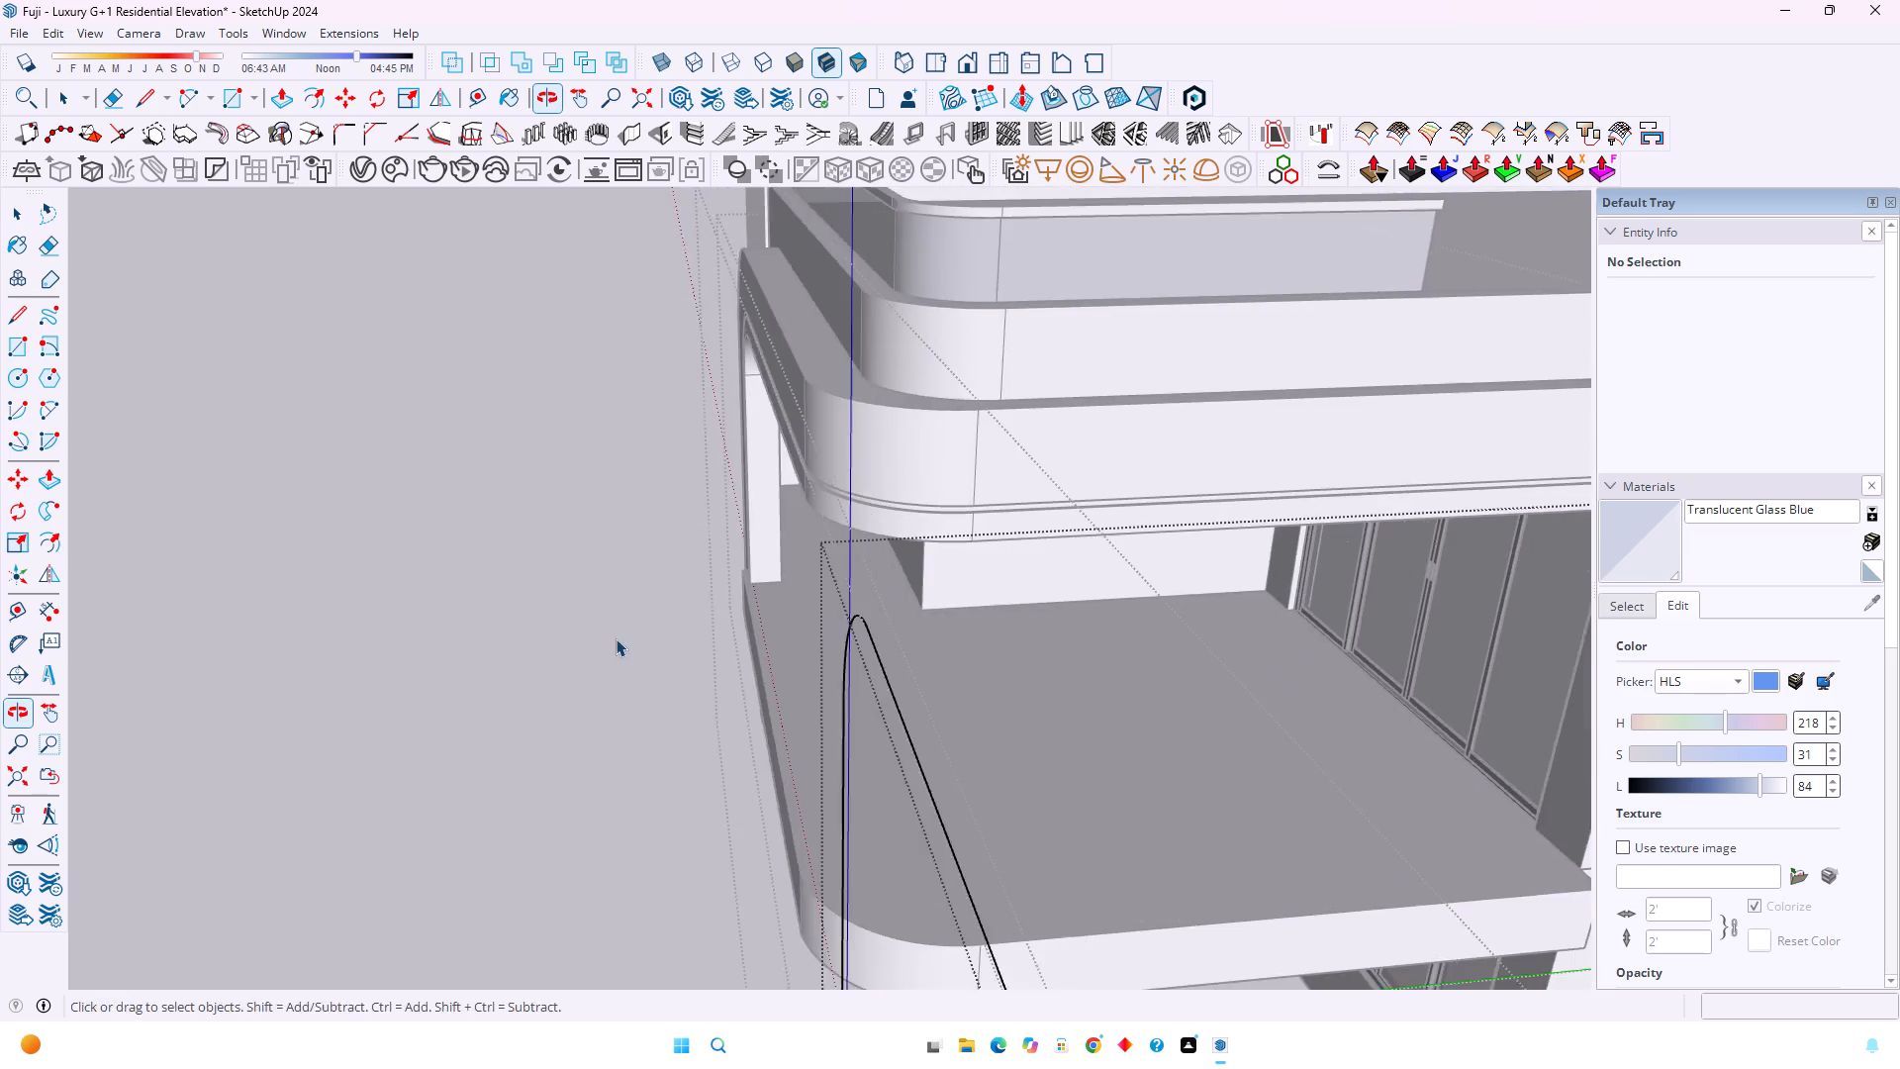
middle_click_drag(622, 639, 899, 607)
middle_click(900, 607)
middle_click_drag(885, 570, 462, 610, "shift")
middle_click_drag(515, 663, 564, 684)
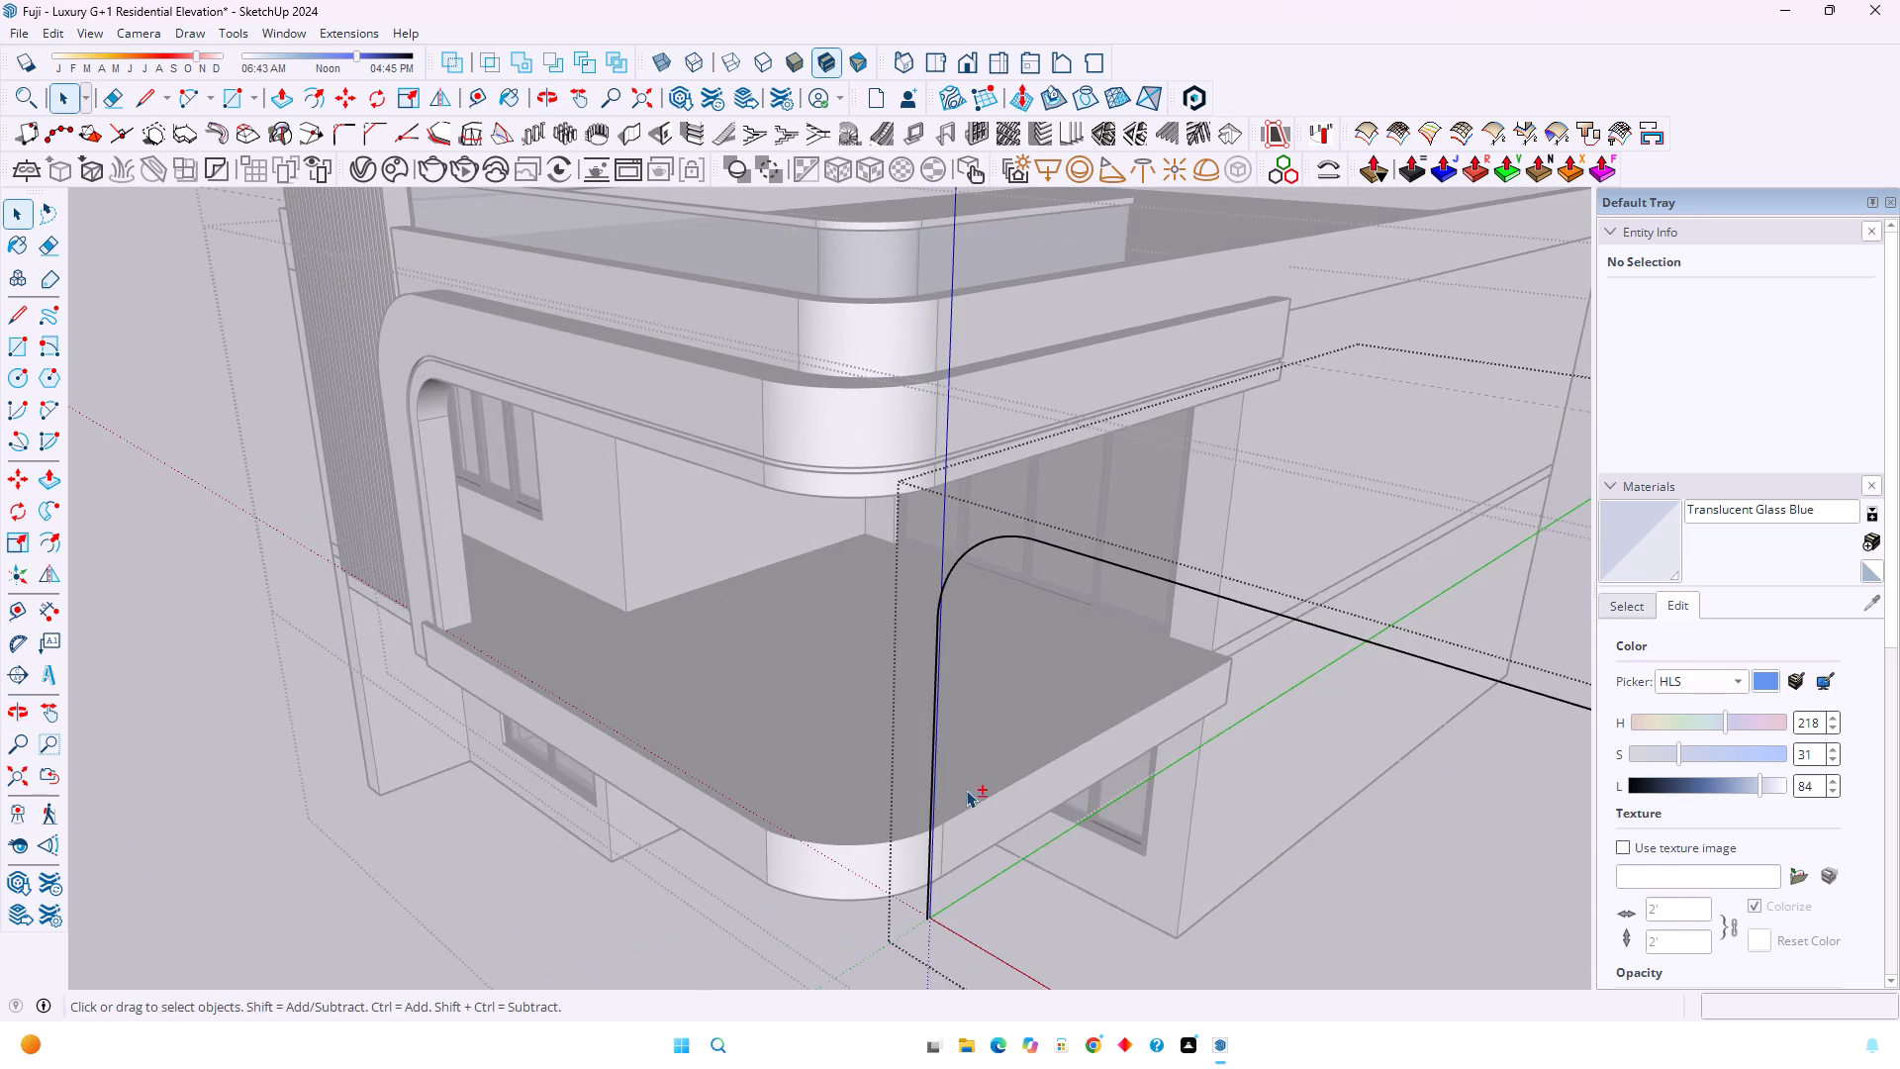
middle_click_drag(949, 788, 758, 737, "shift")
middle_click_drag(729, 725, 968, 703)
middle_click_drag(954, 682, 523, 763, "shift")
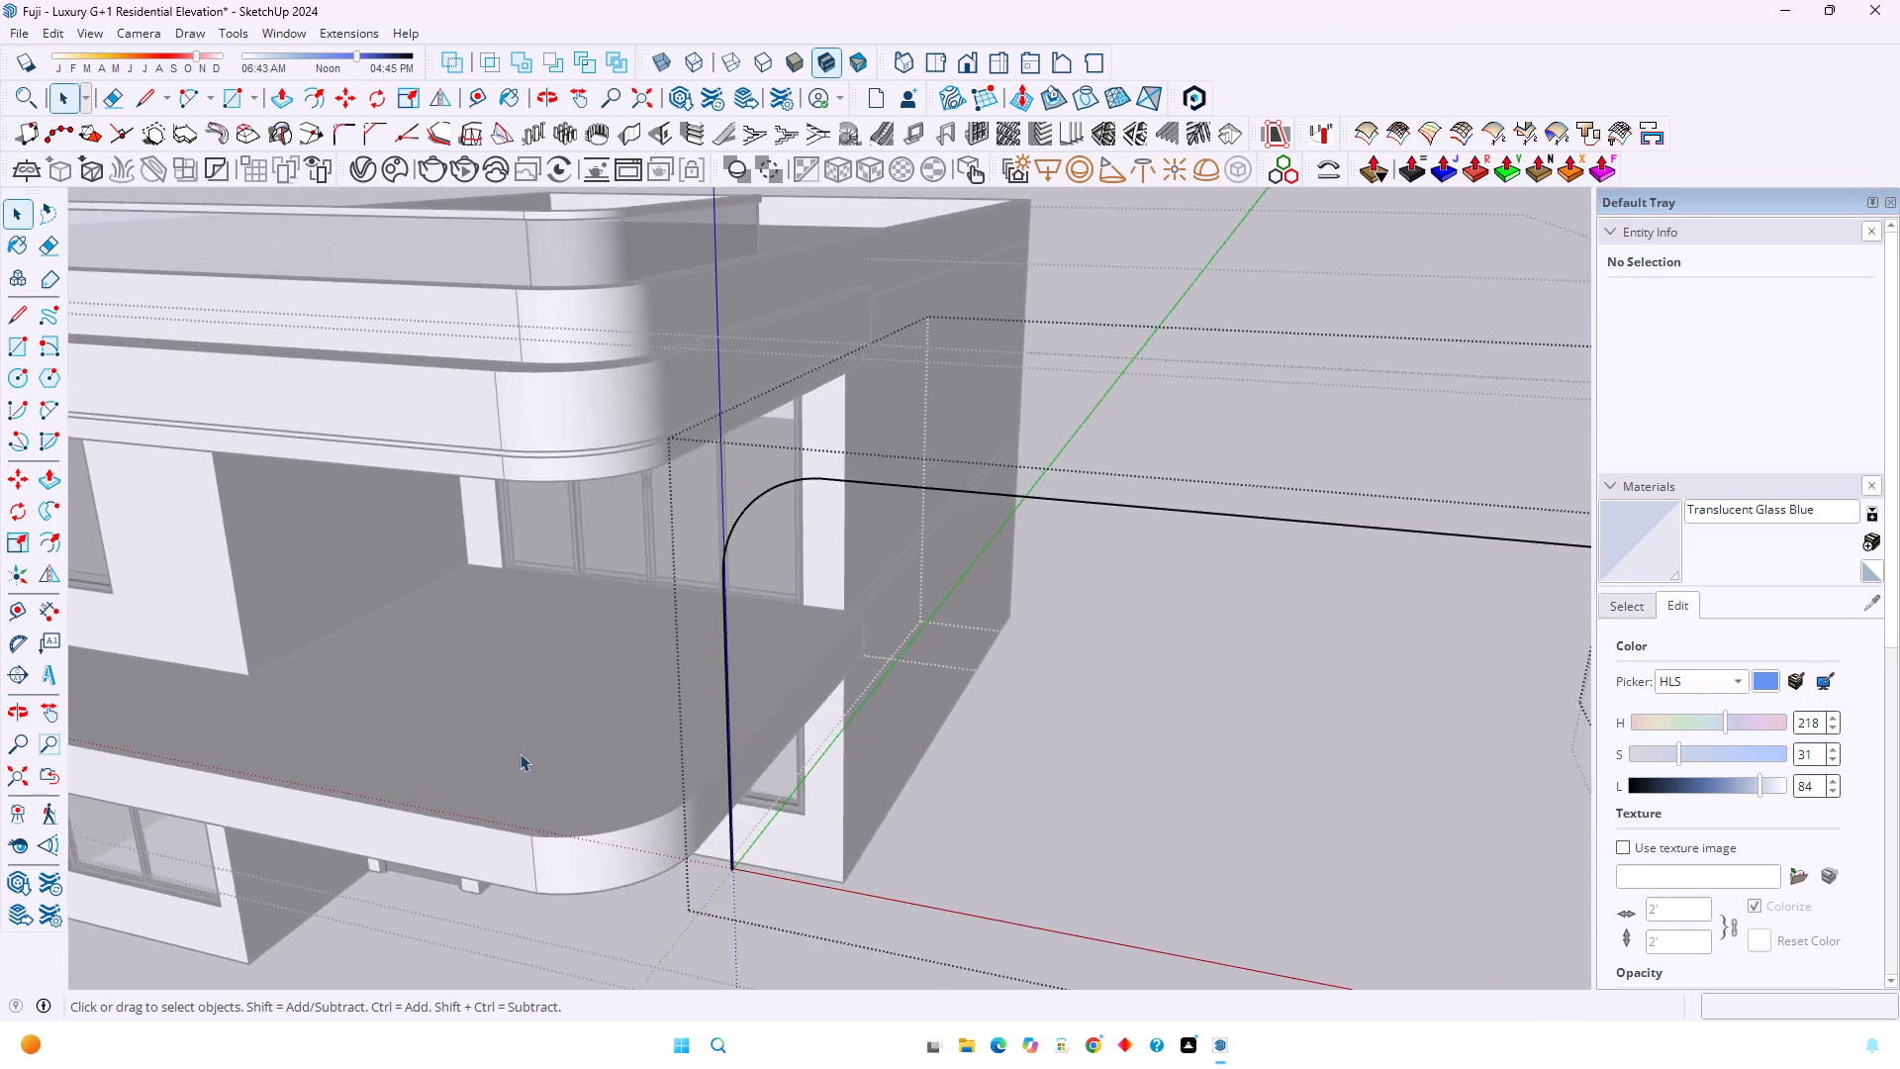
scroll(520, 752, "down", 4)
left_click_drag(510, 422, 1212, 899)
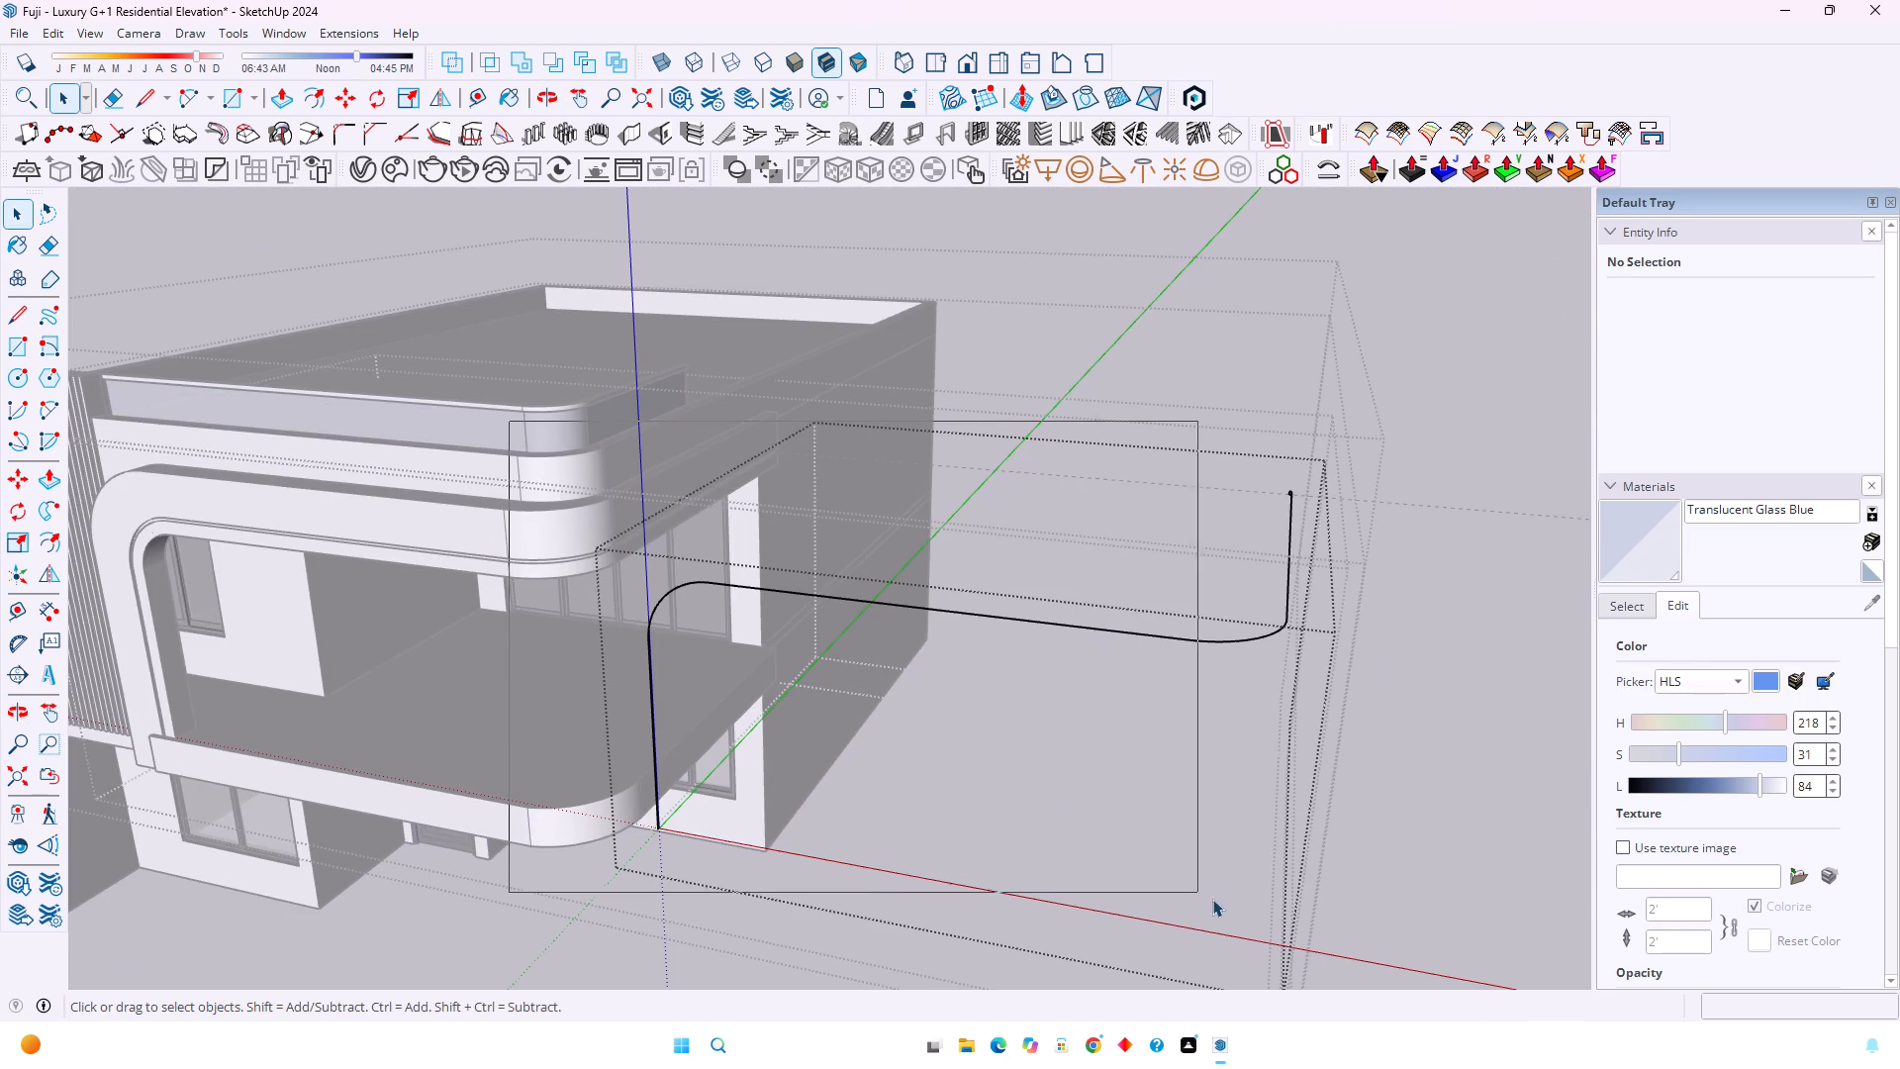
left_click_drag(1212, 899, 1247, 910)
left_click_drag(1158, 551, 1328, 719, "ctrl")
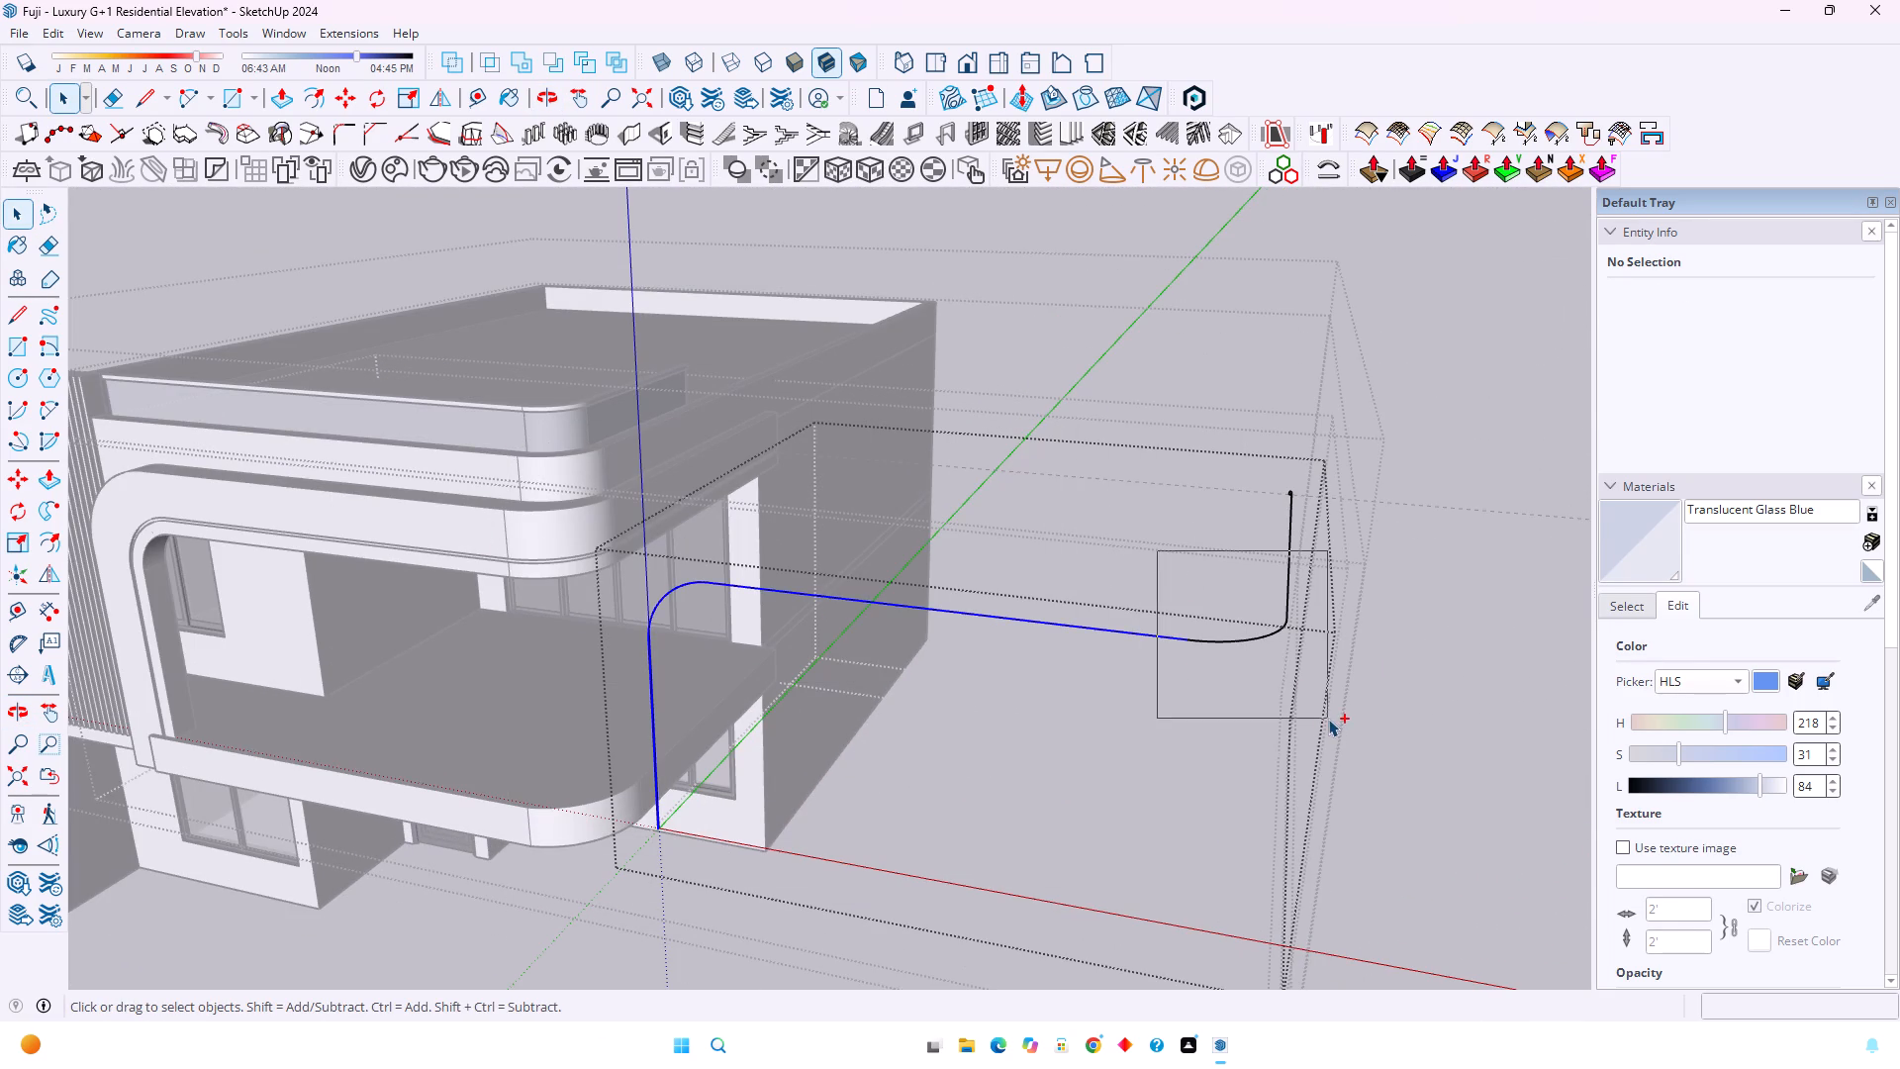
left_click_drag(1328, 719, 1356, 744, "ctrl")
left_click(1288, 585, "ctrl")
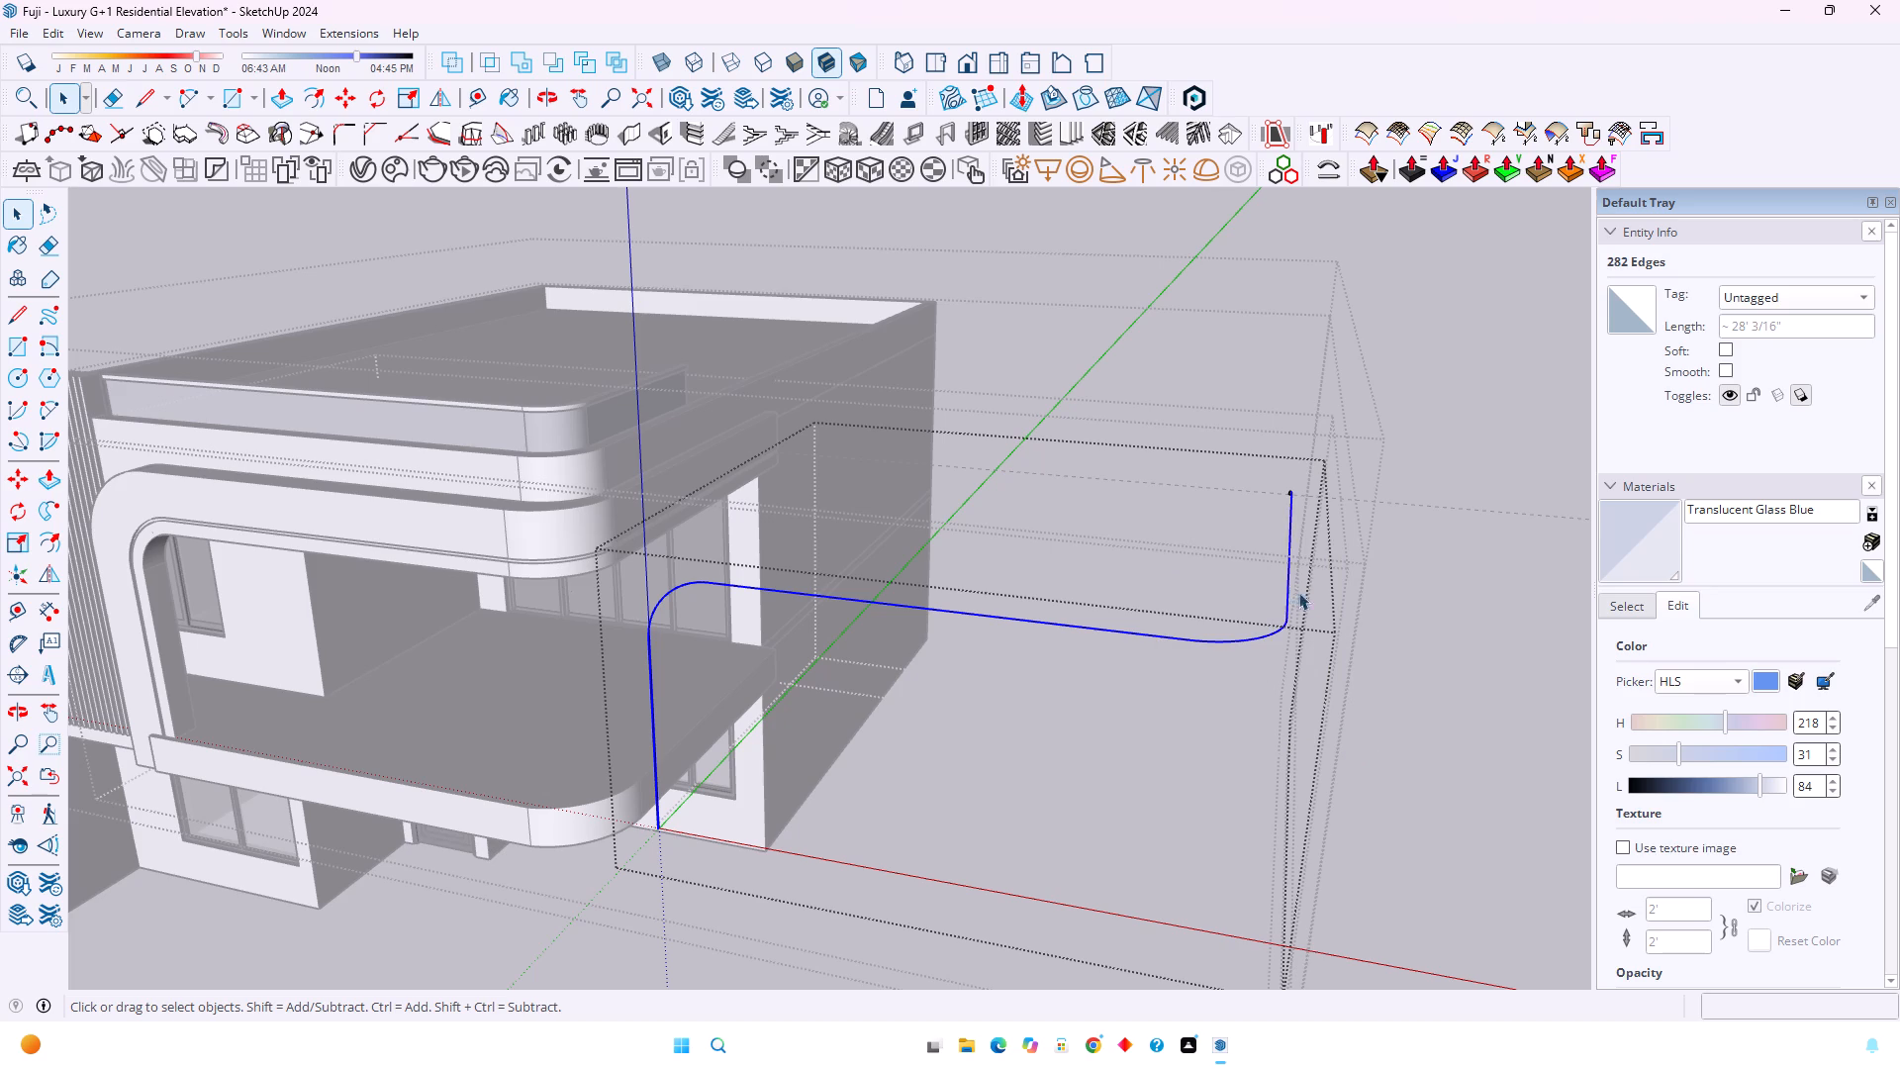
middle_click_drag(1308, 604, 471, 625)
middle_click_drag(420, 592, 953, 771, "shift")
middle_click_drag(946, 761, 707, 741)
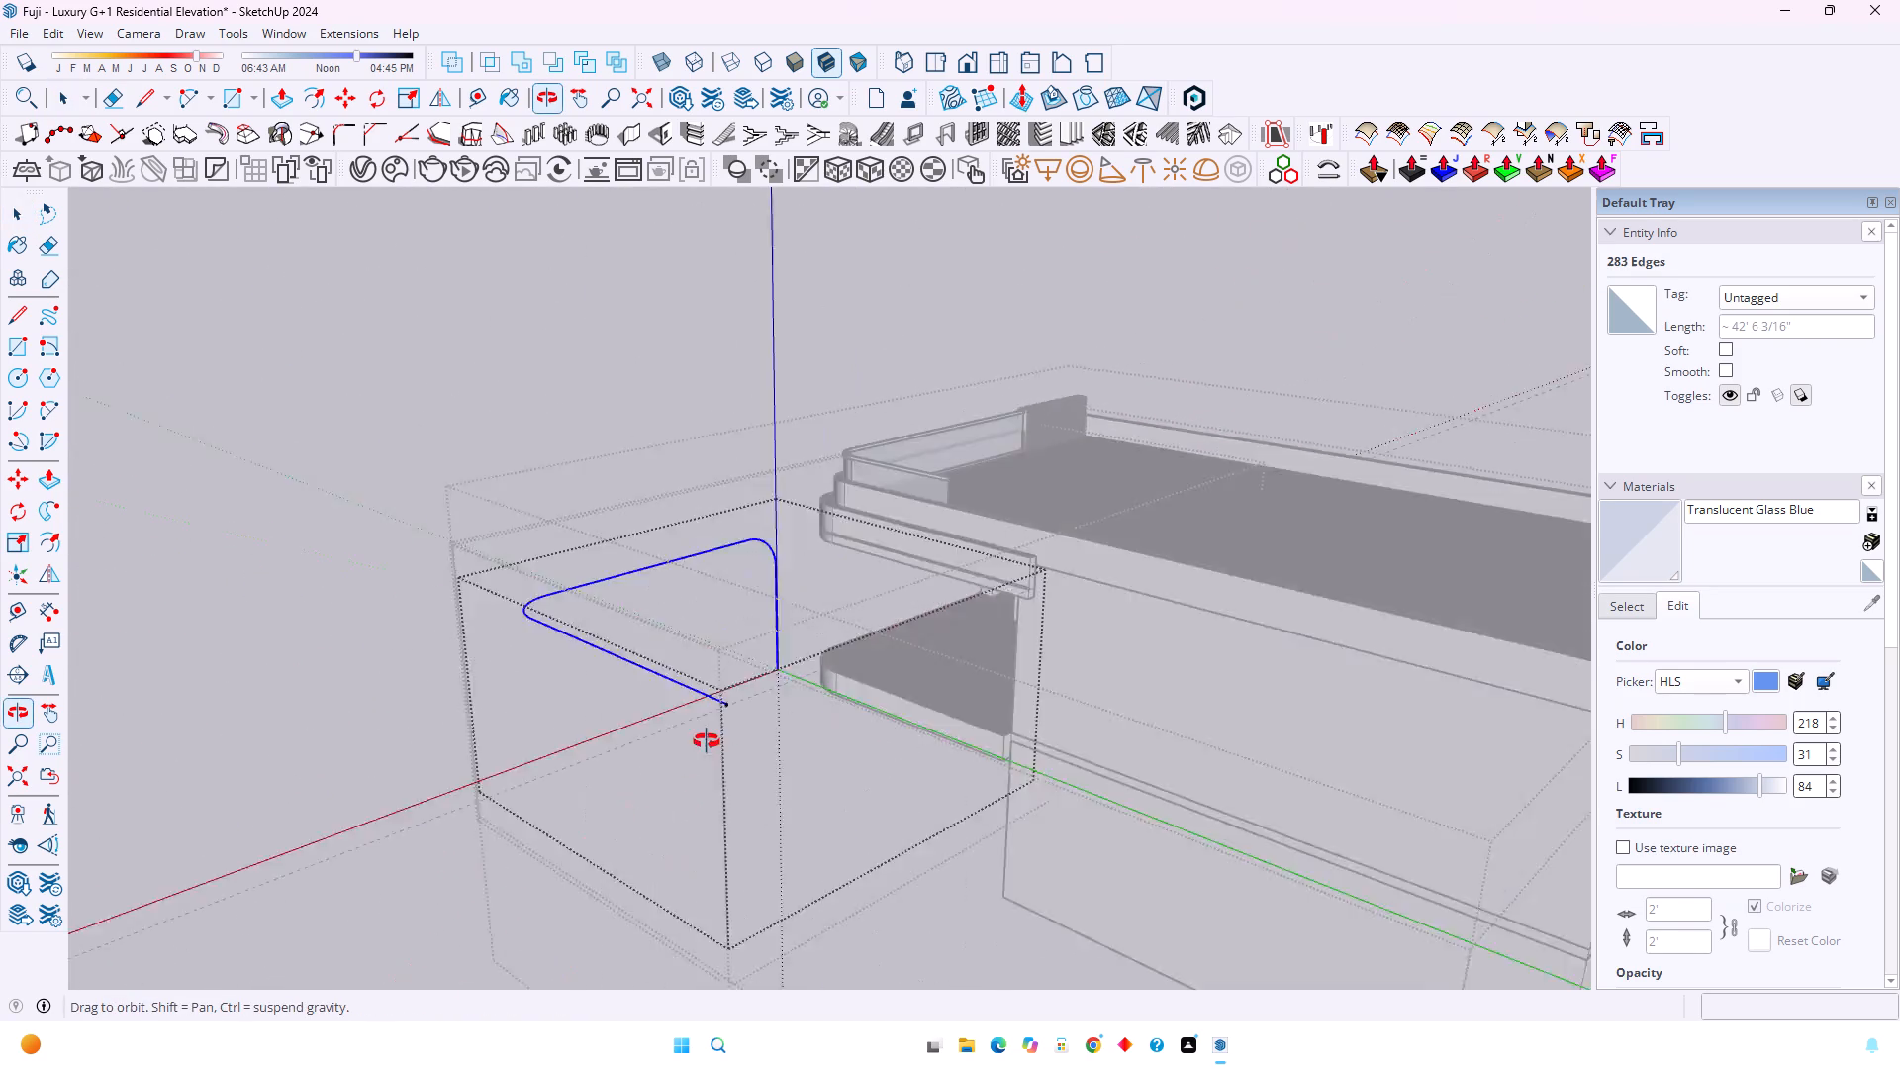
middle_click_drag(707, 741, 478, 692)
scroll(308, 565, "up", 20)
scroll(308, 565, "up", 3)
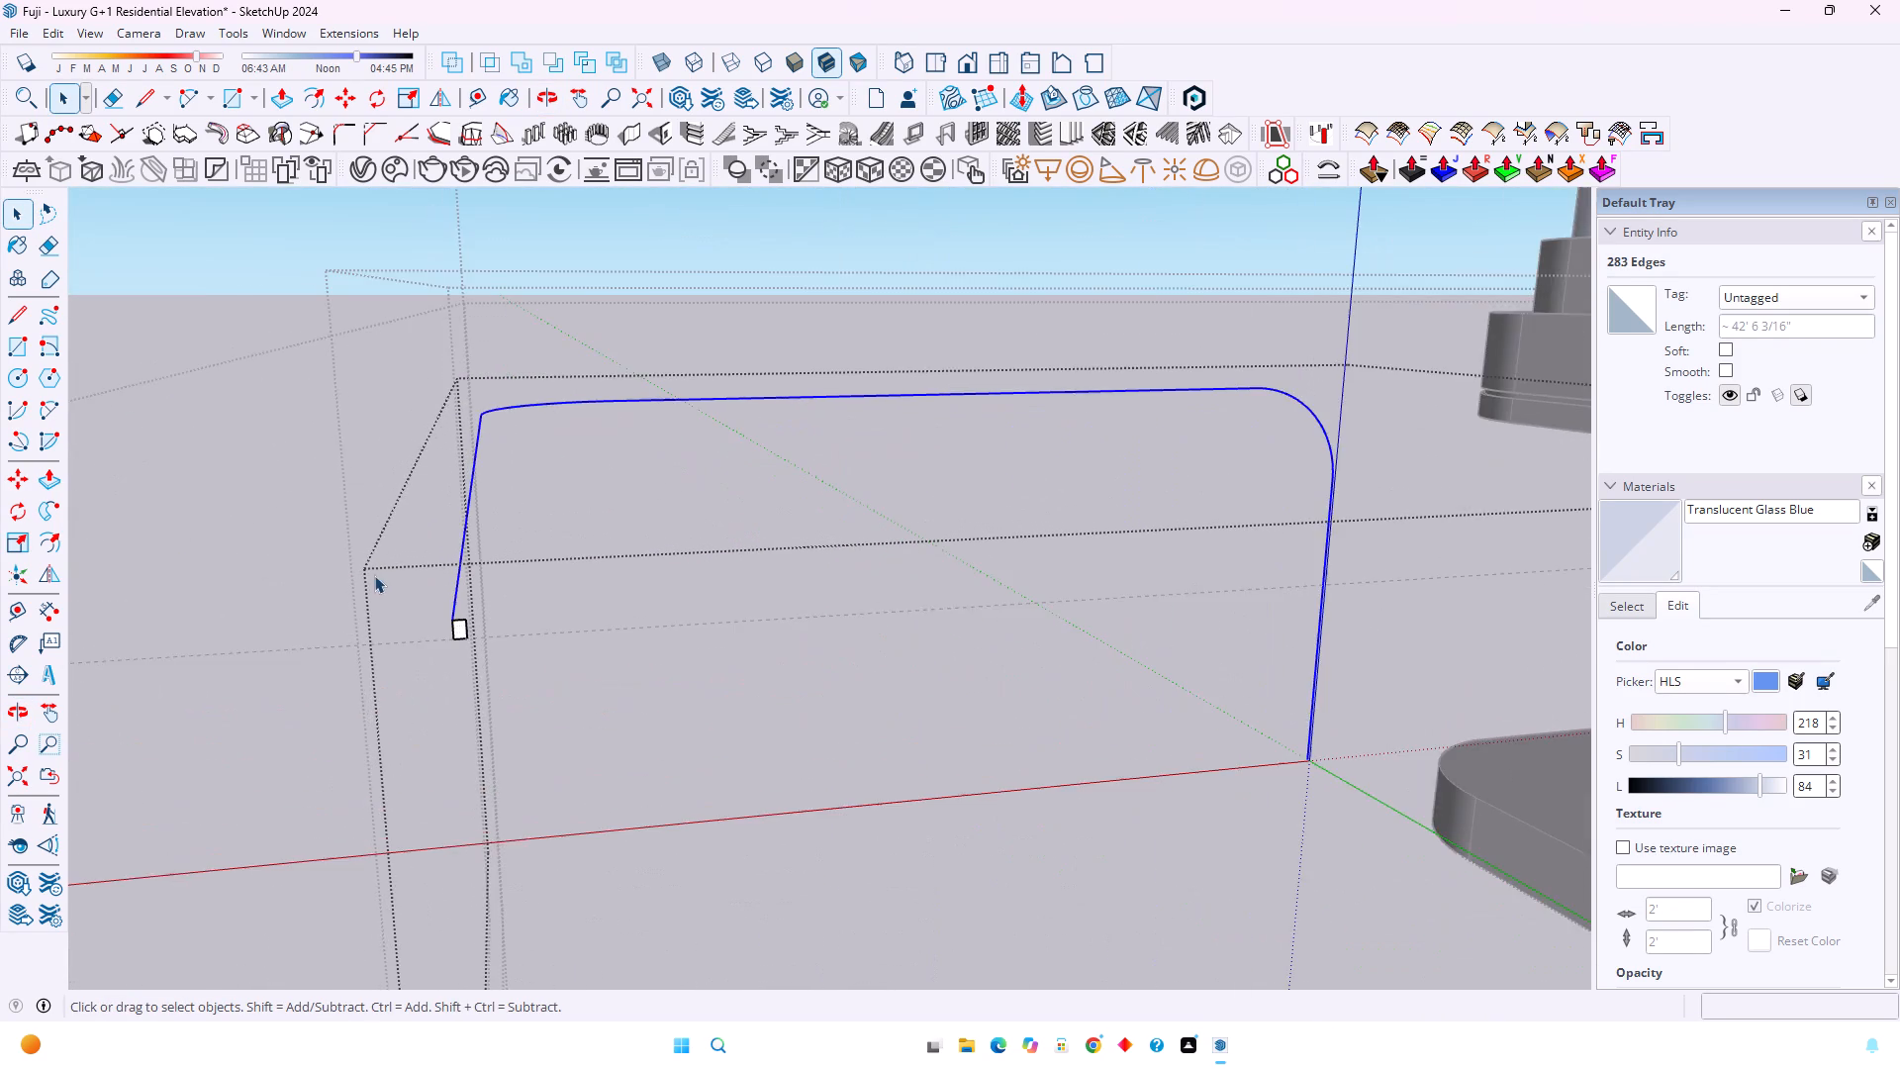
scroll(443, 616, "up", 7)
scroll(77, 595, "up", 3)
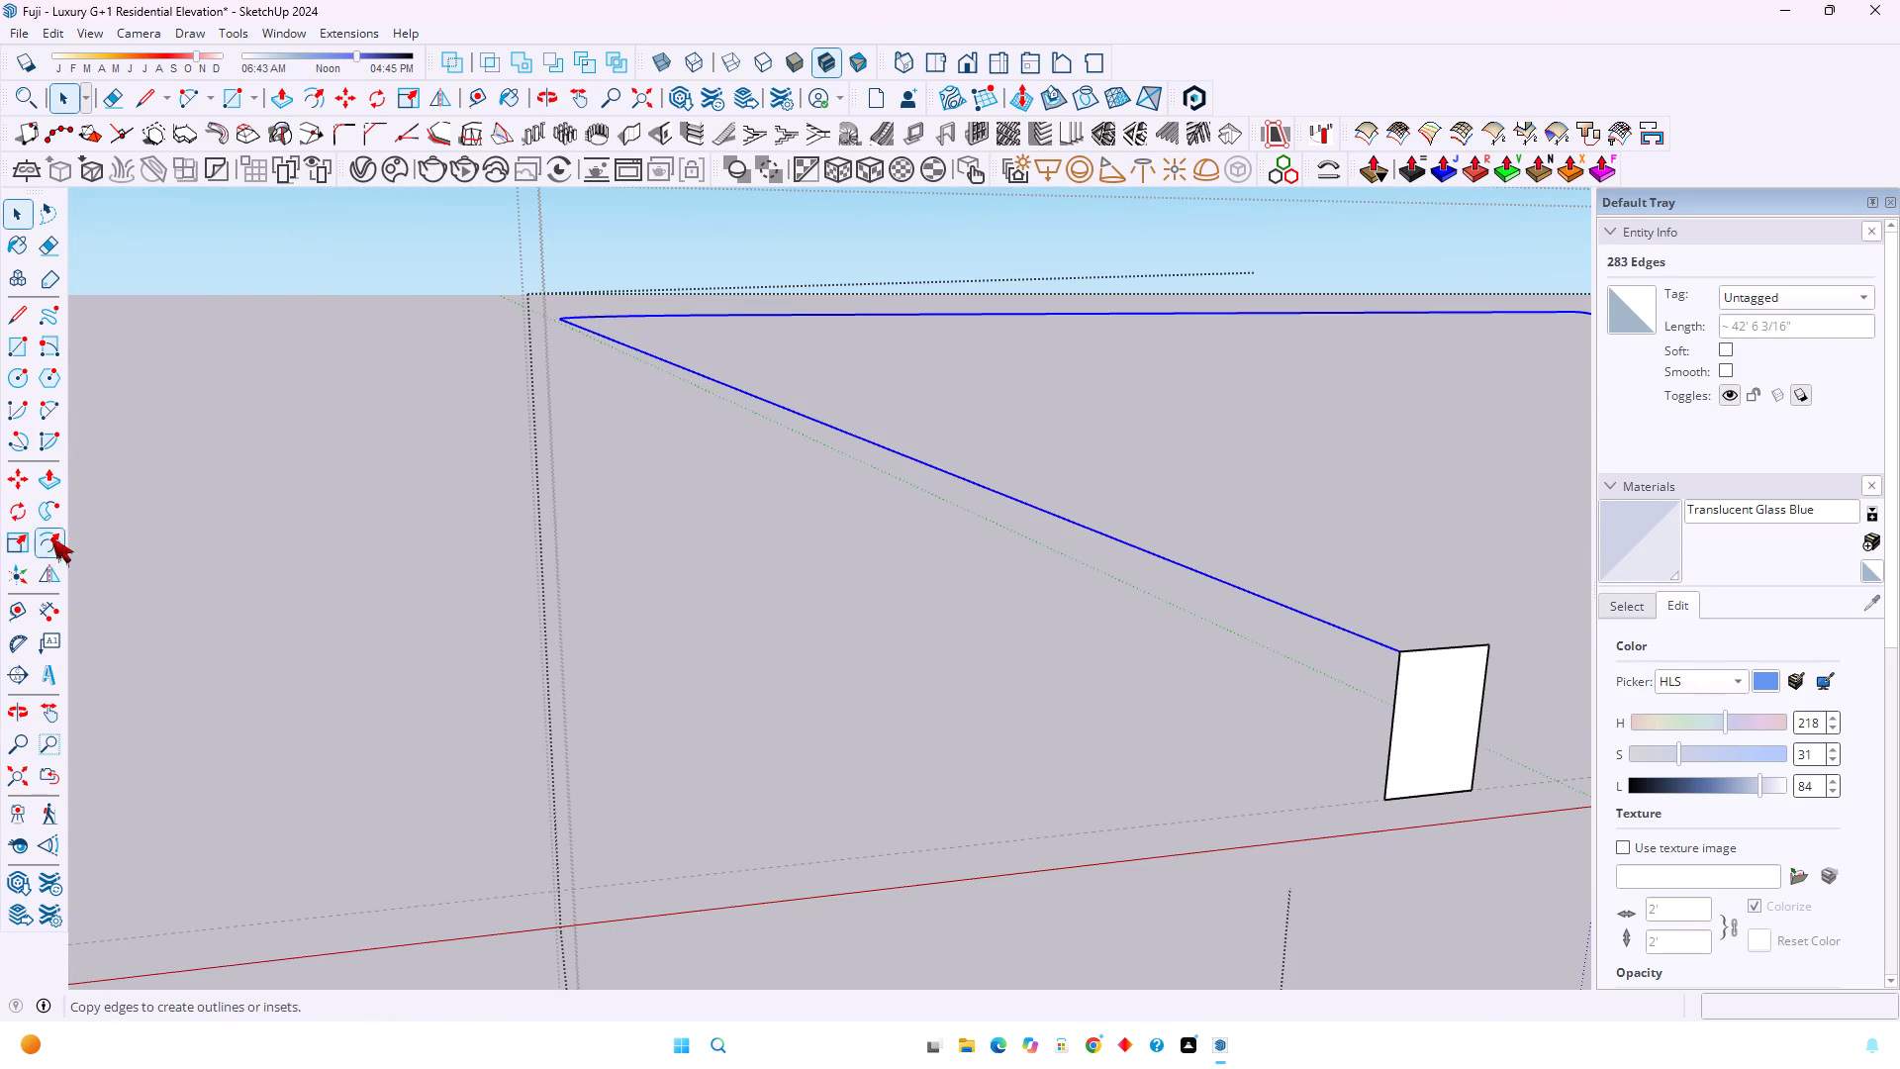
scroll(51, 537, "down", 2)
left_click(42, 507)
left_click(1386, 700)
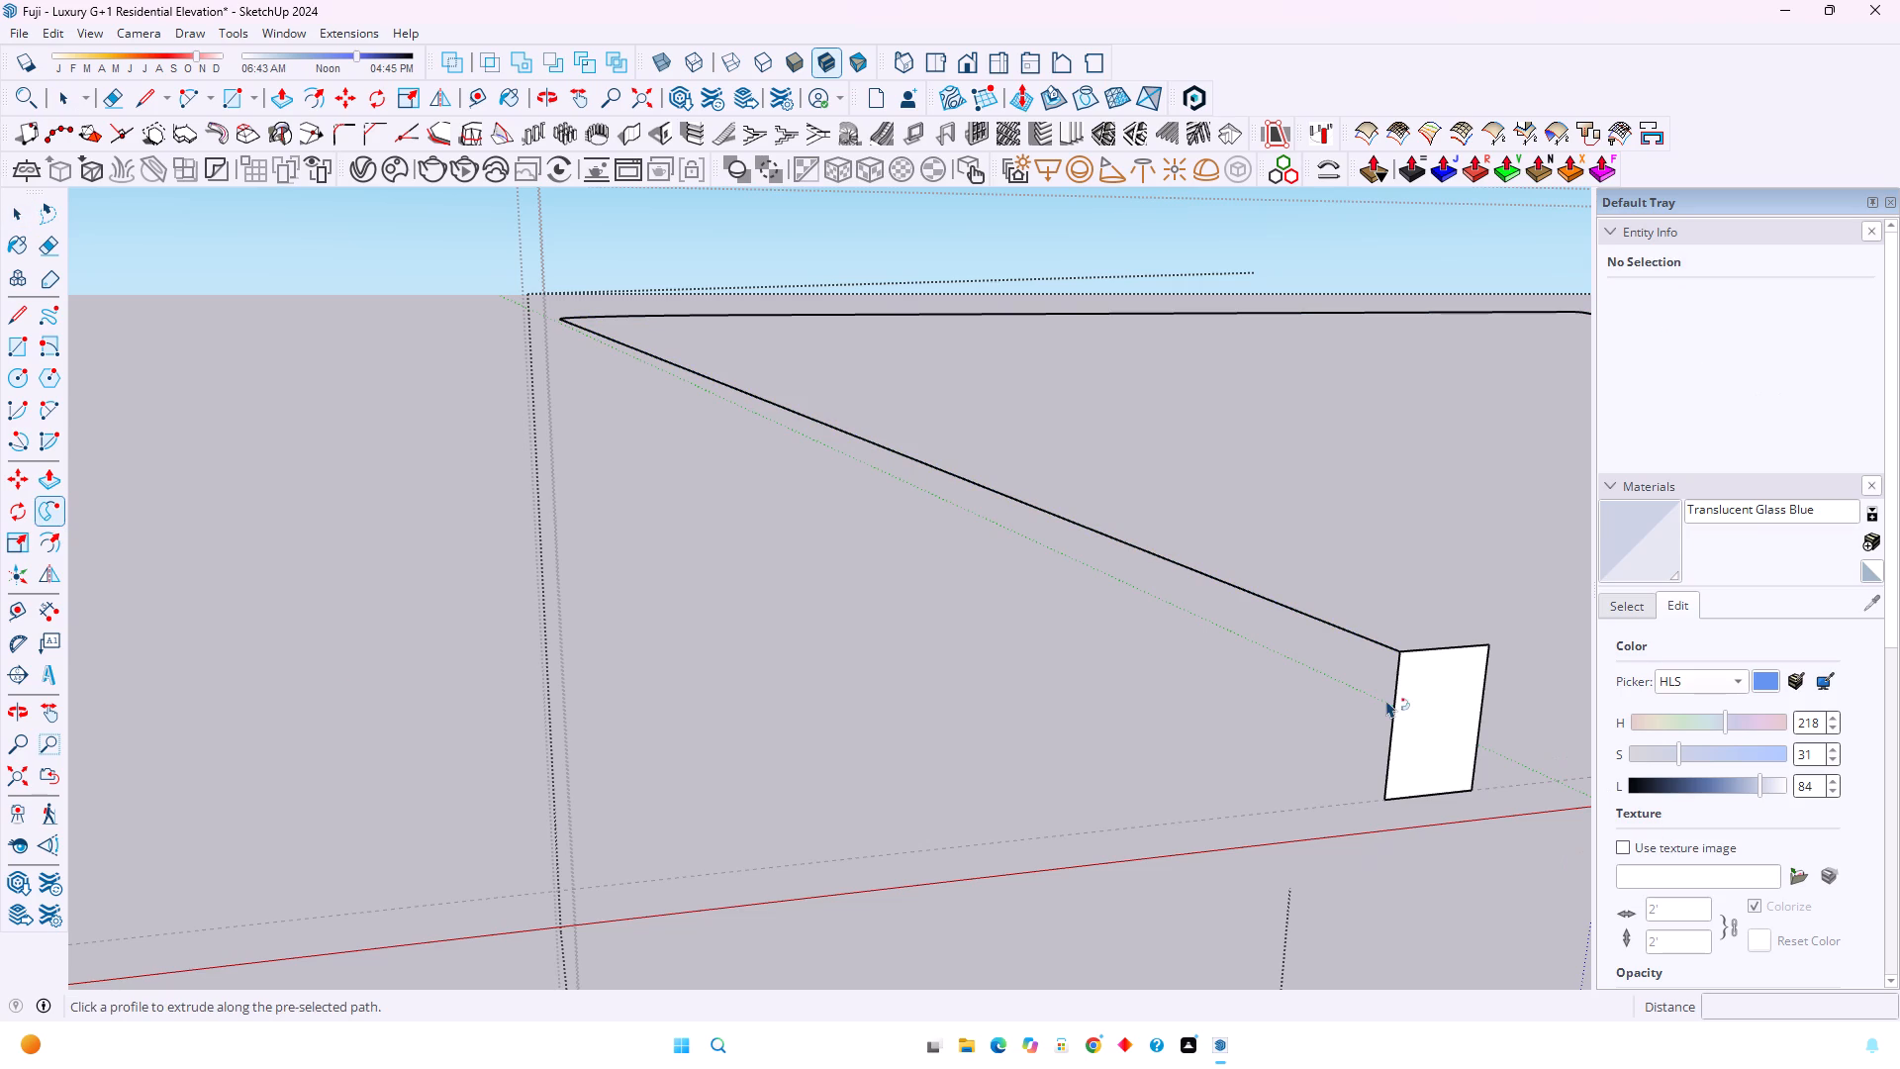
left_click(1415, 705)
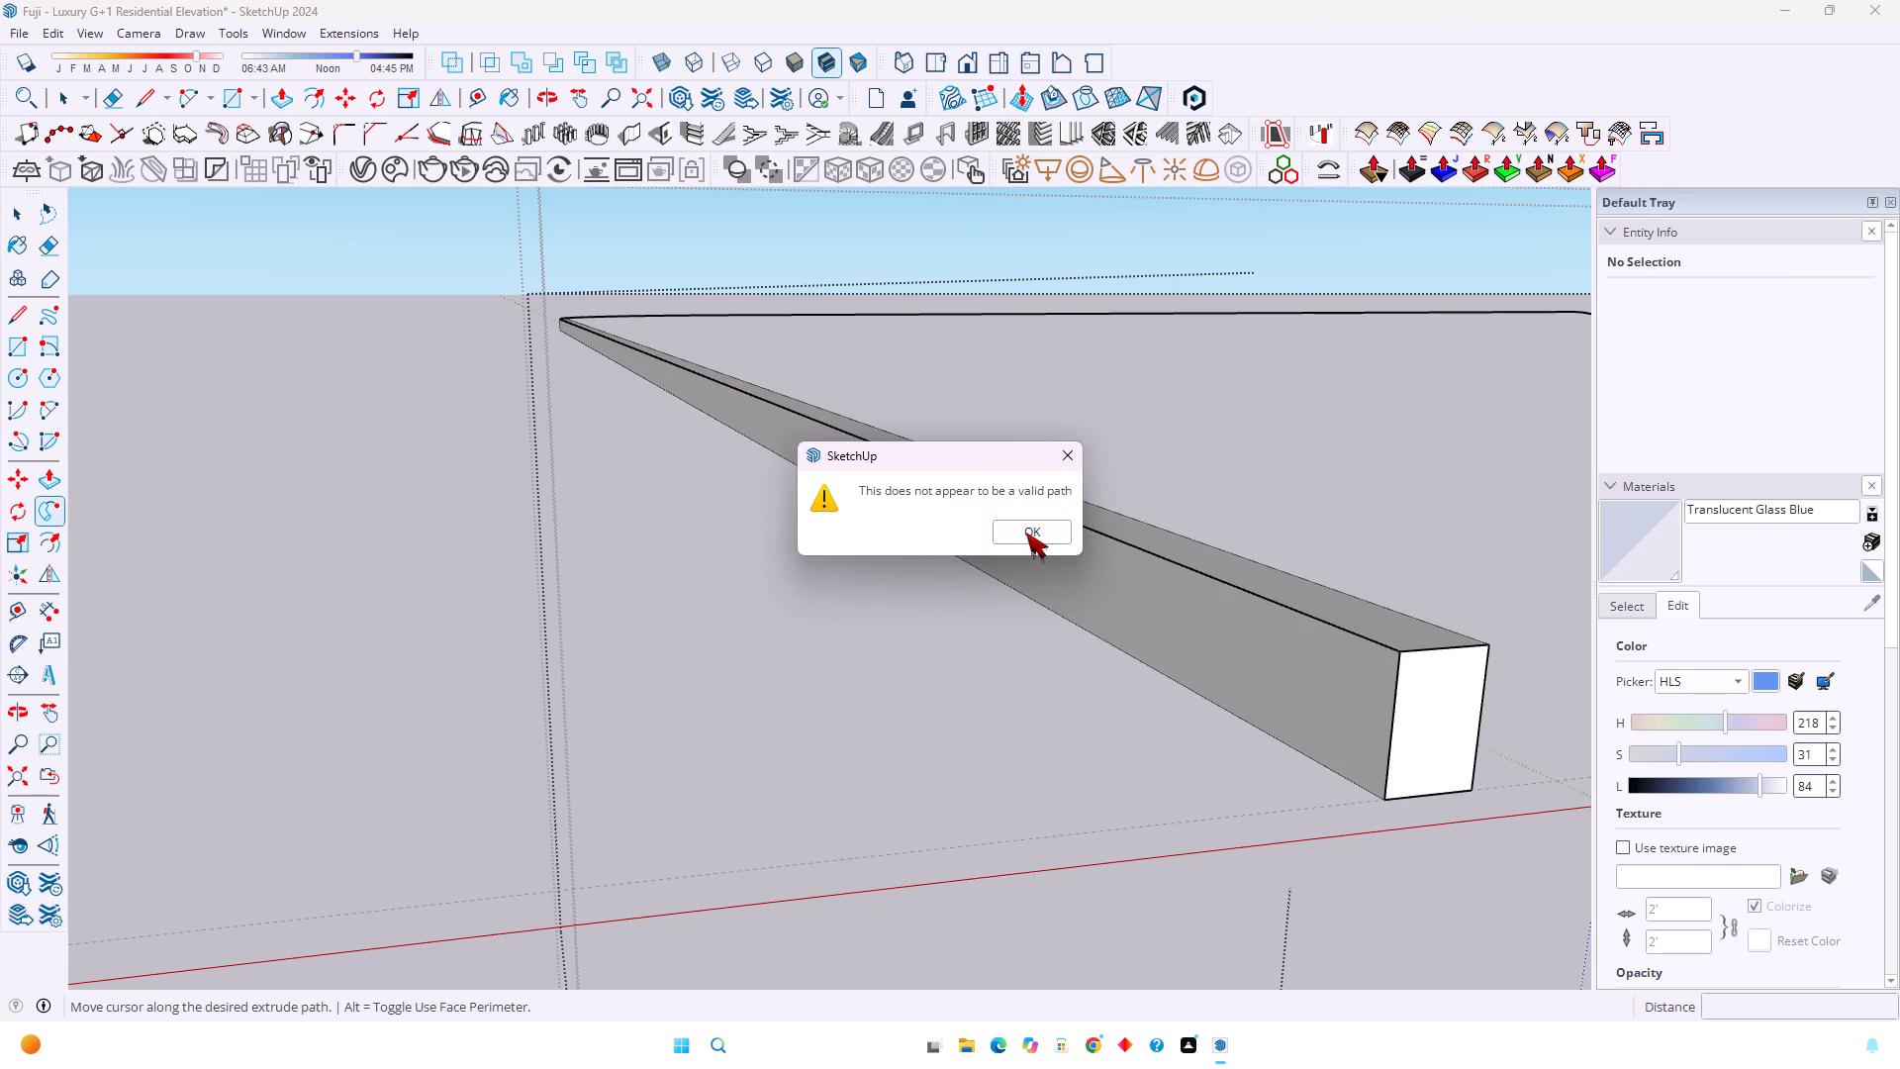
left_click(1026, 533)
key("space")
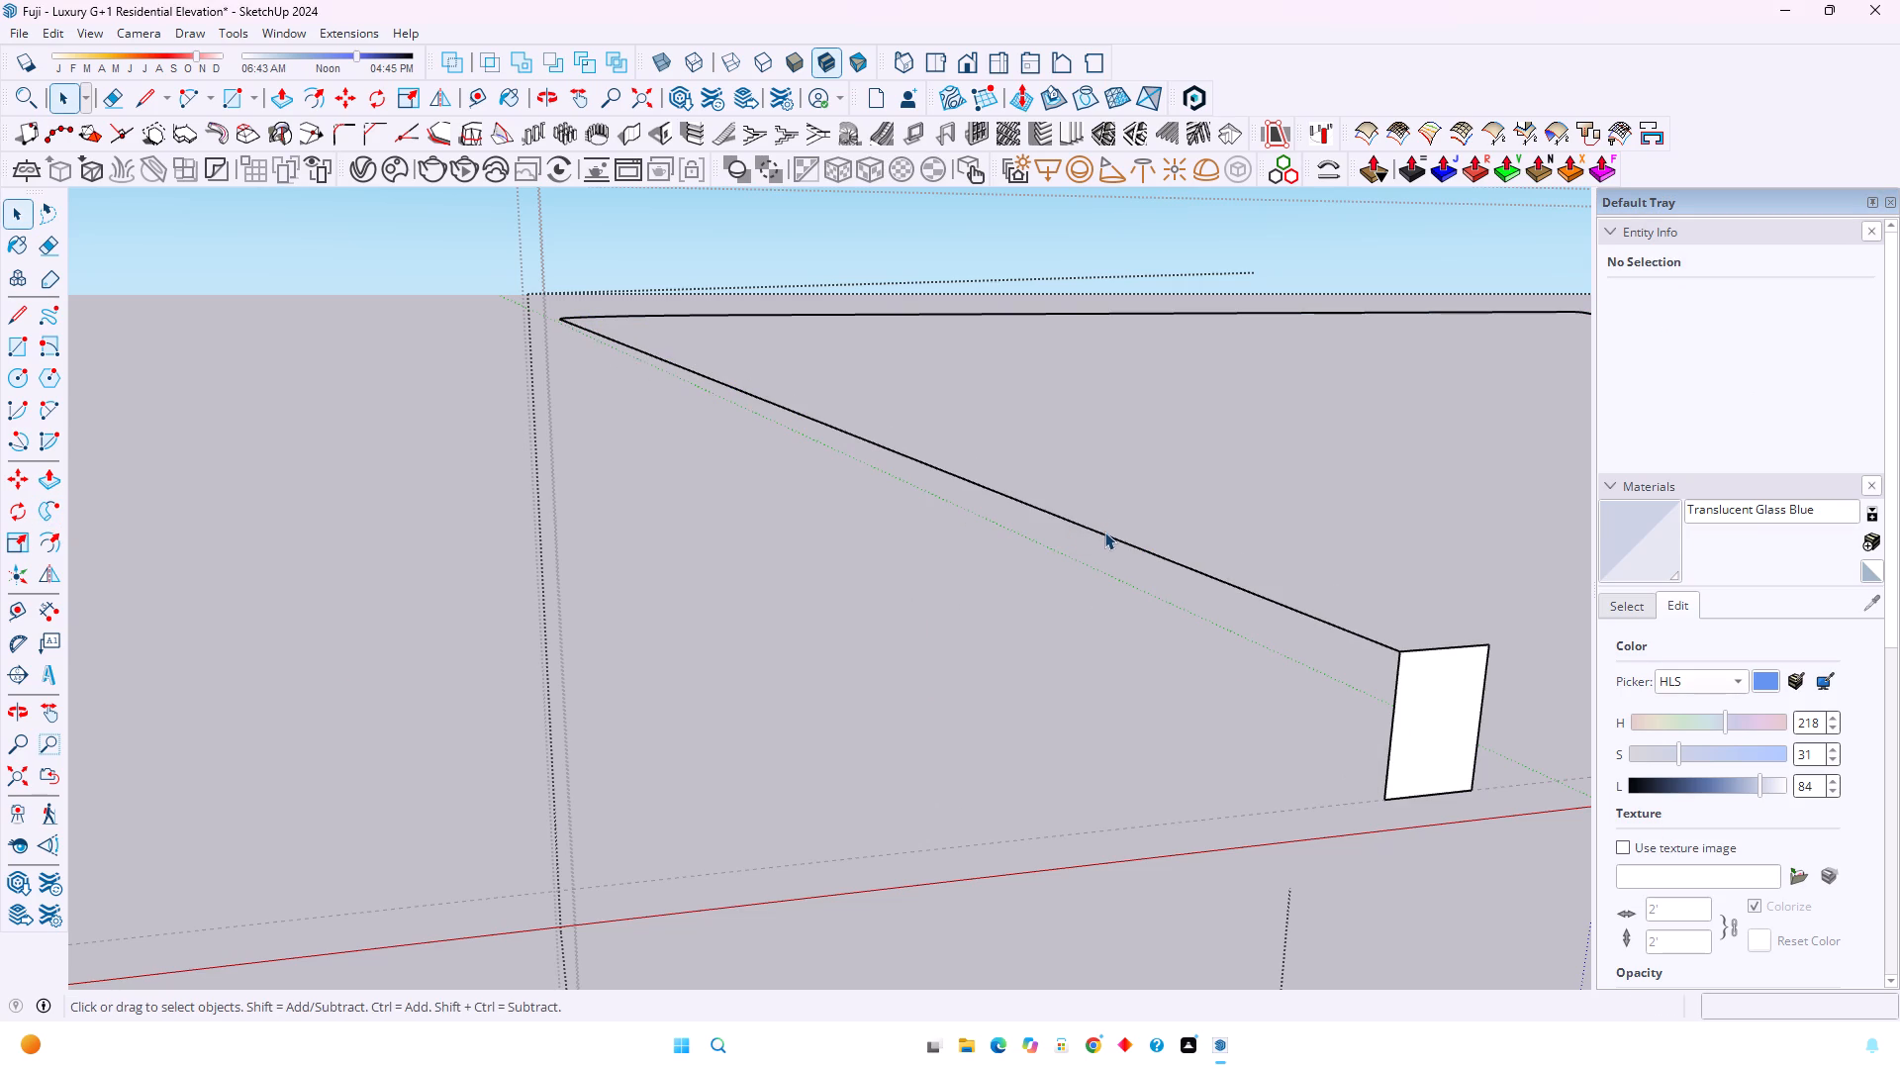
Sweep the profile with Follow Me along only the 14' 6" straight end run, up to the far corner curve.
left_click(1104, 532)
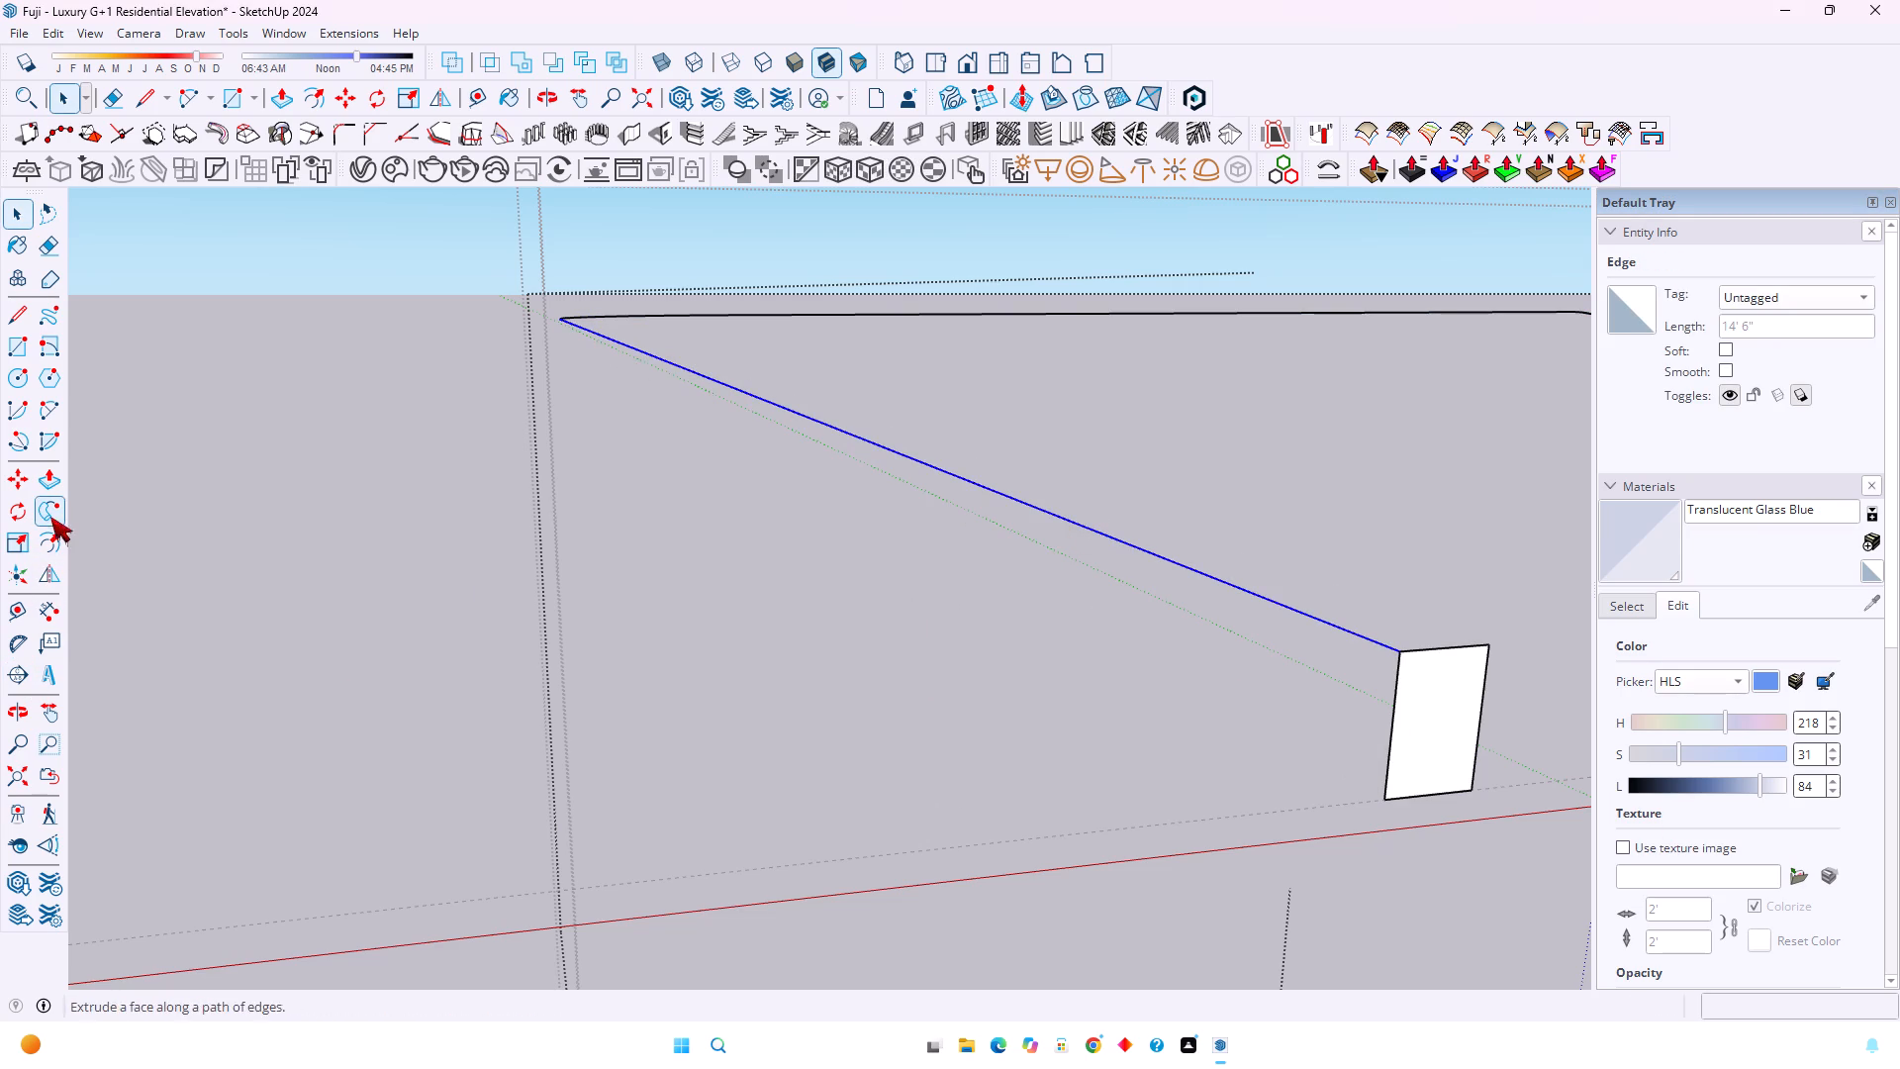
left_click(50, 516)
left_click(1425, 750)
Sweep the end face of the straight strip around the far corner curve with Follow Me.
scroll(934, 660, "down", 2)
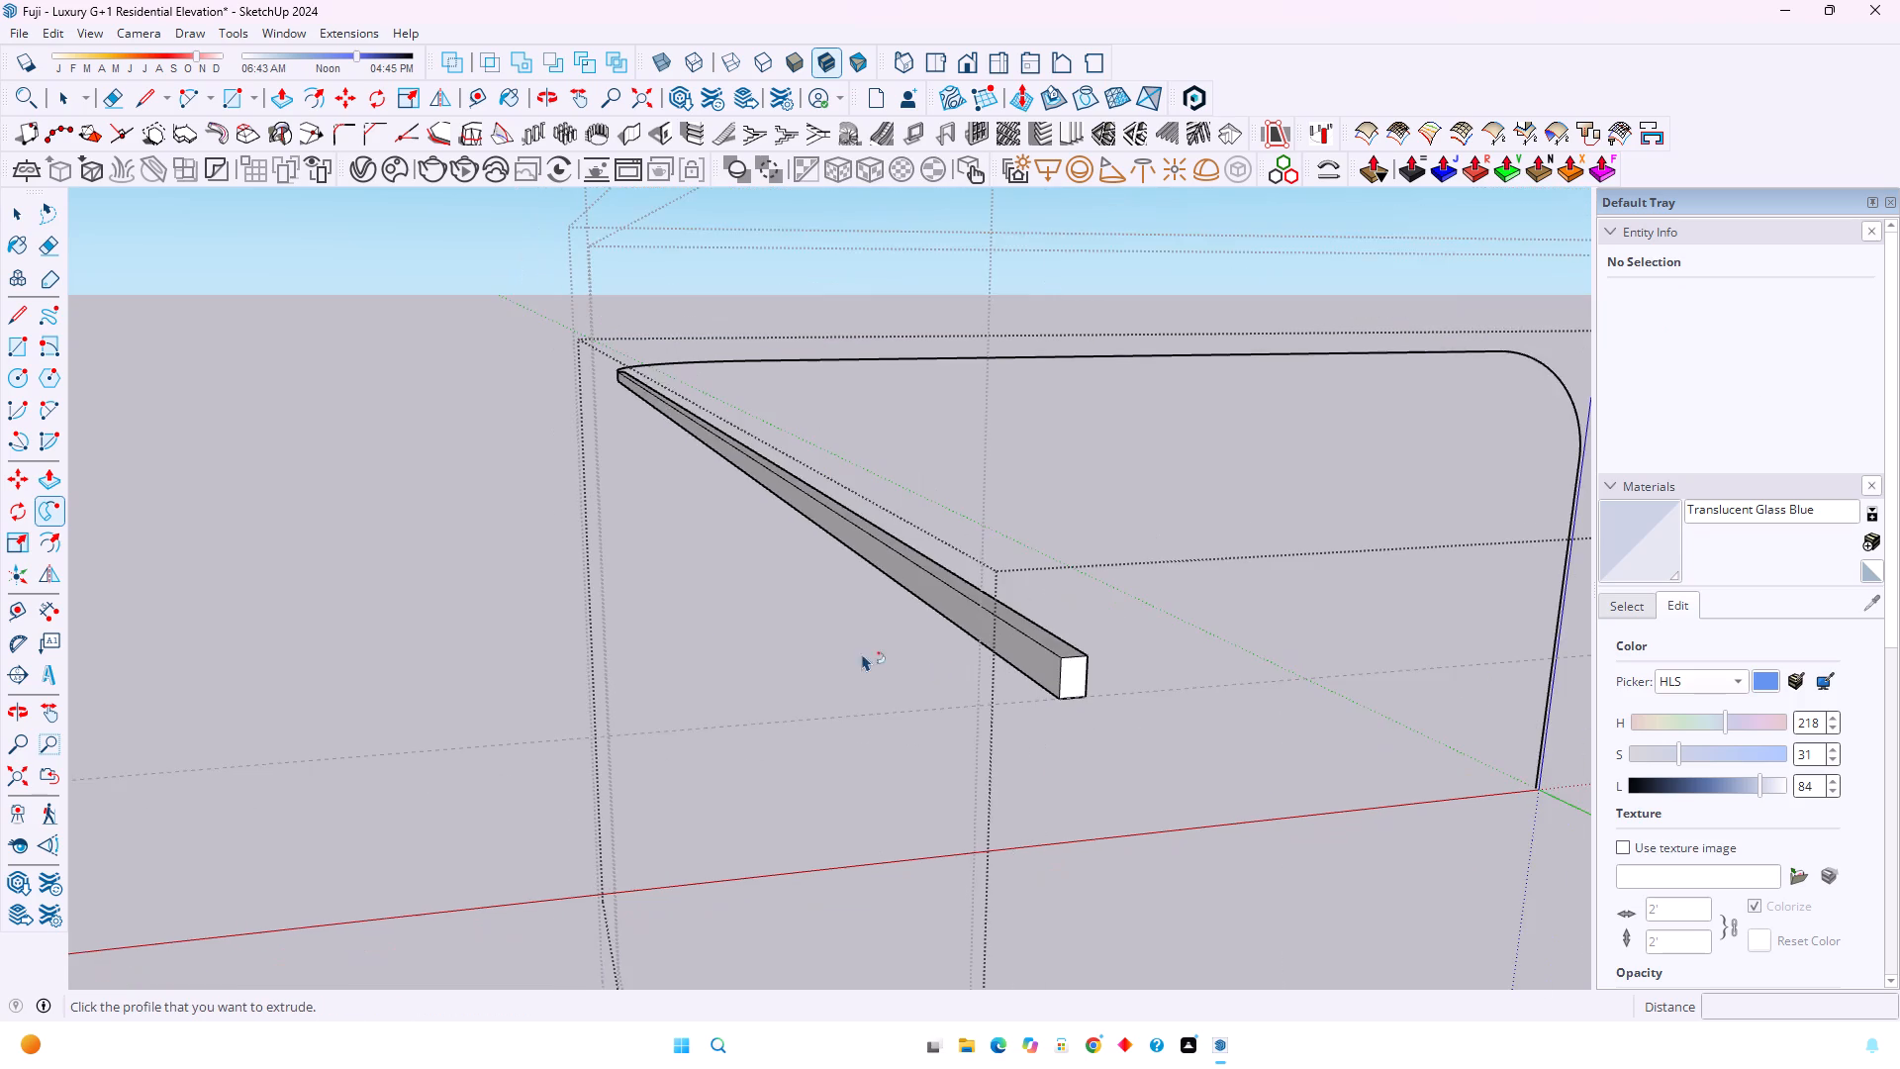
middle_click_drag(632, 596, 843, 691)
middle_click_drag(843, 691, 1148, 836)
middle_click(1151, 837)
scroll(460, 415, "up", 4)
scroll(758, 600, "up", 3)
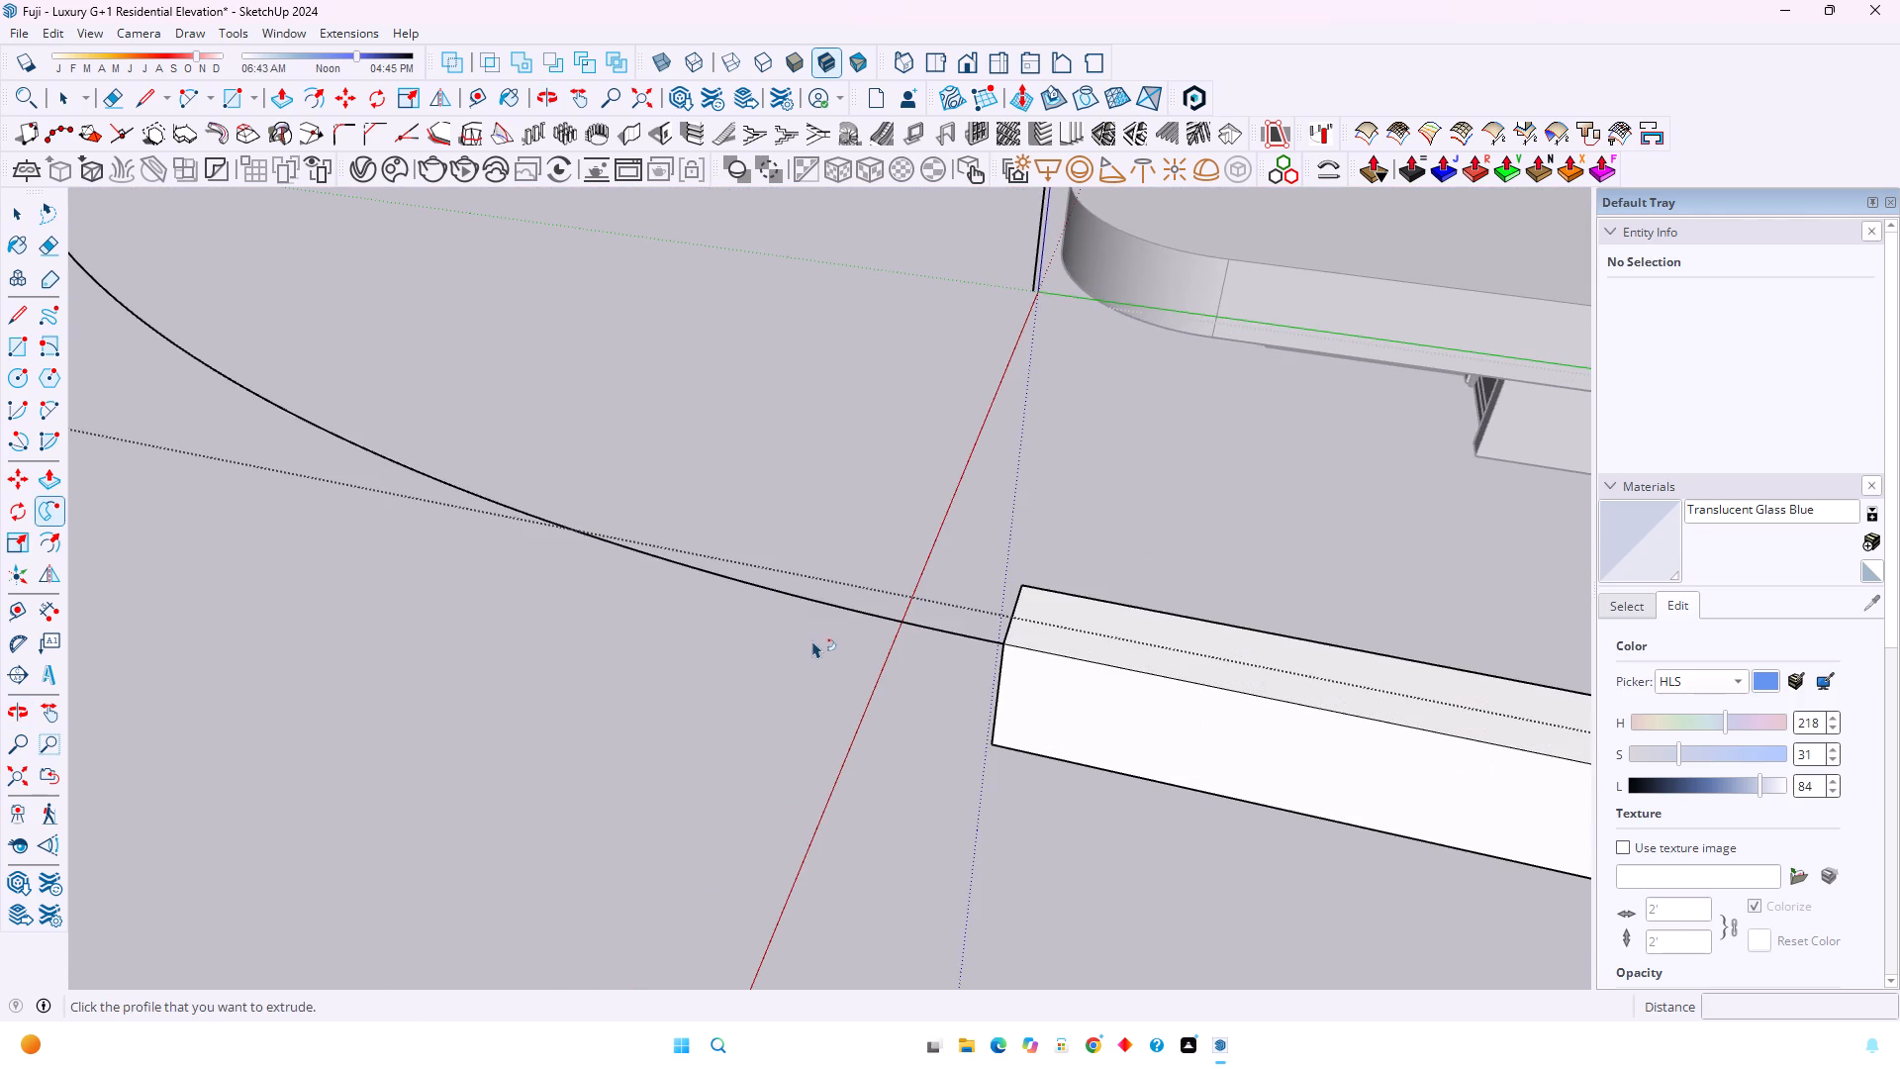
scroll(814, 640, "up", 1)
middle_click_drag(824, 642, 865, 650)
middle_click(865, 650)
scroll(840, 619, "down", 6)
key("space")
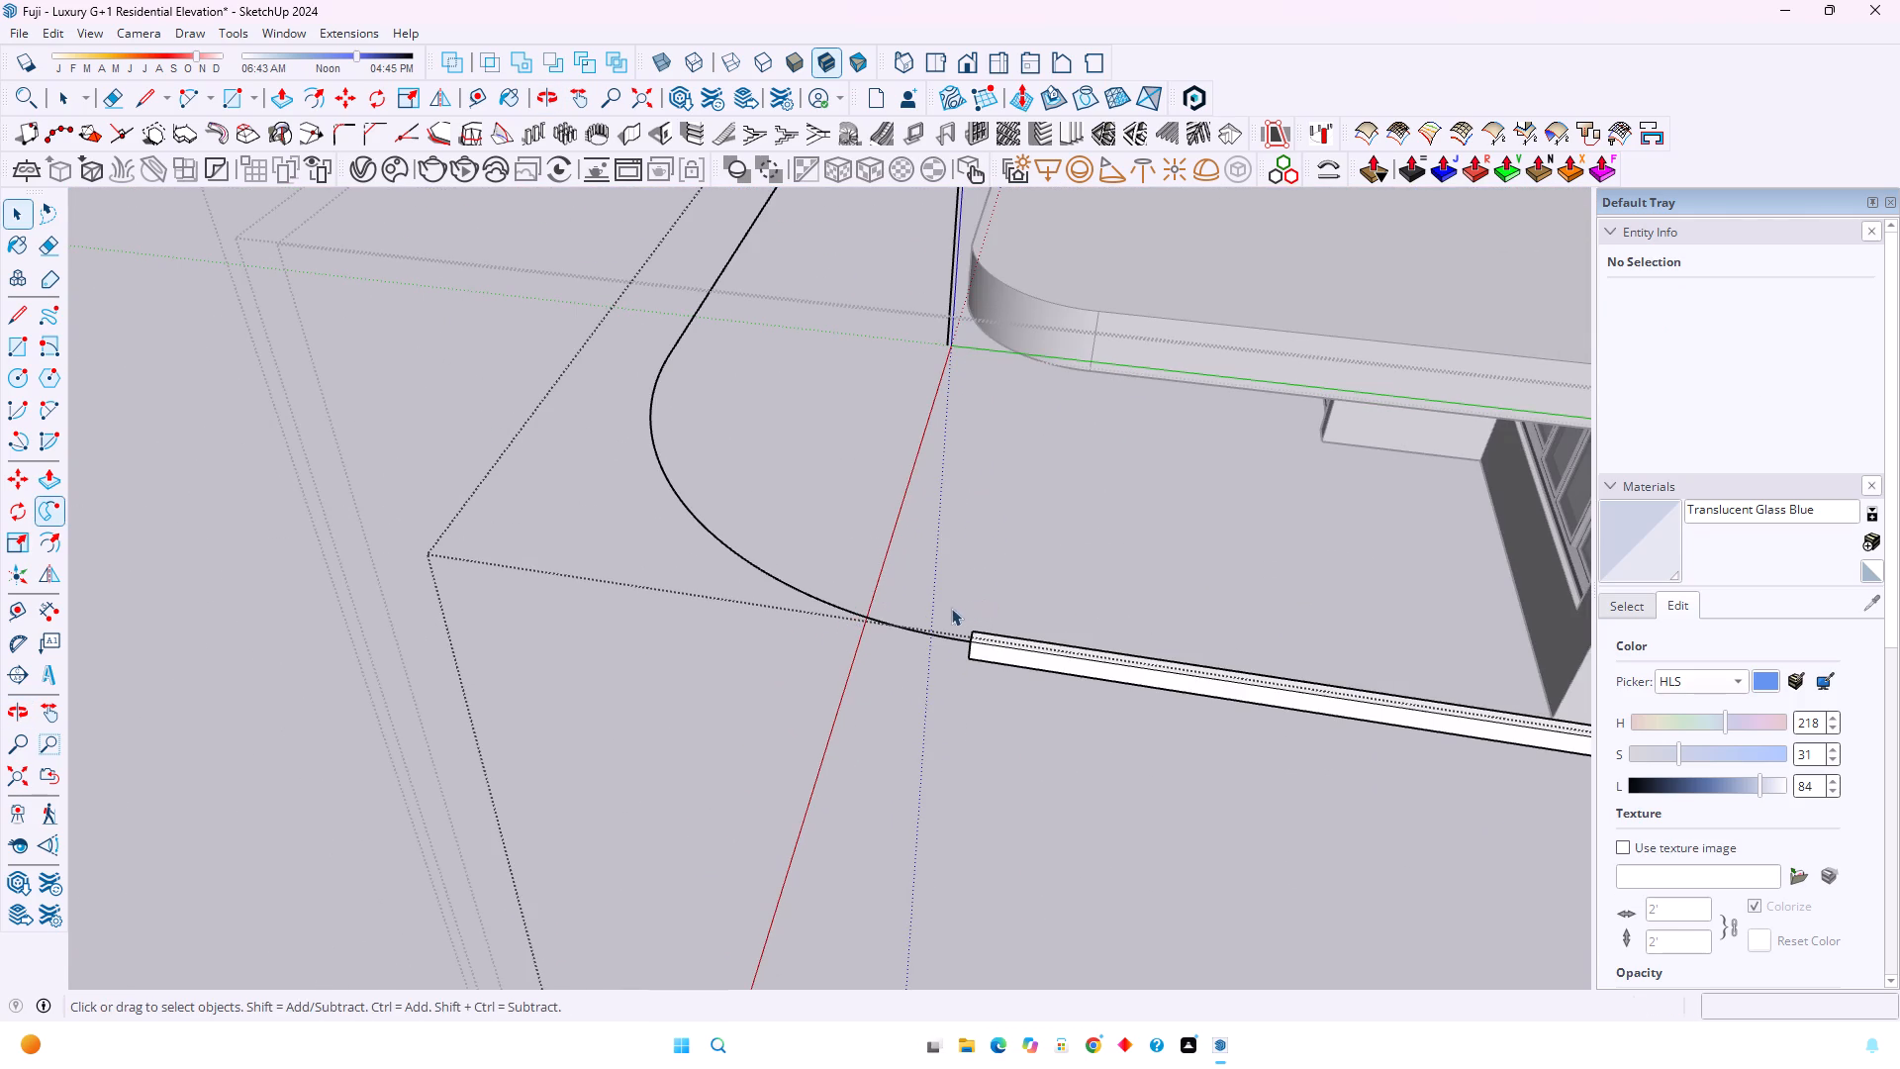
left_click(926, 632)
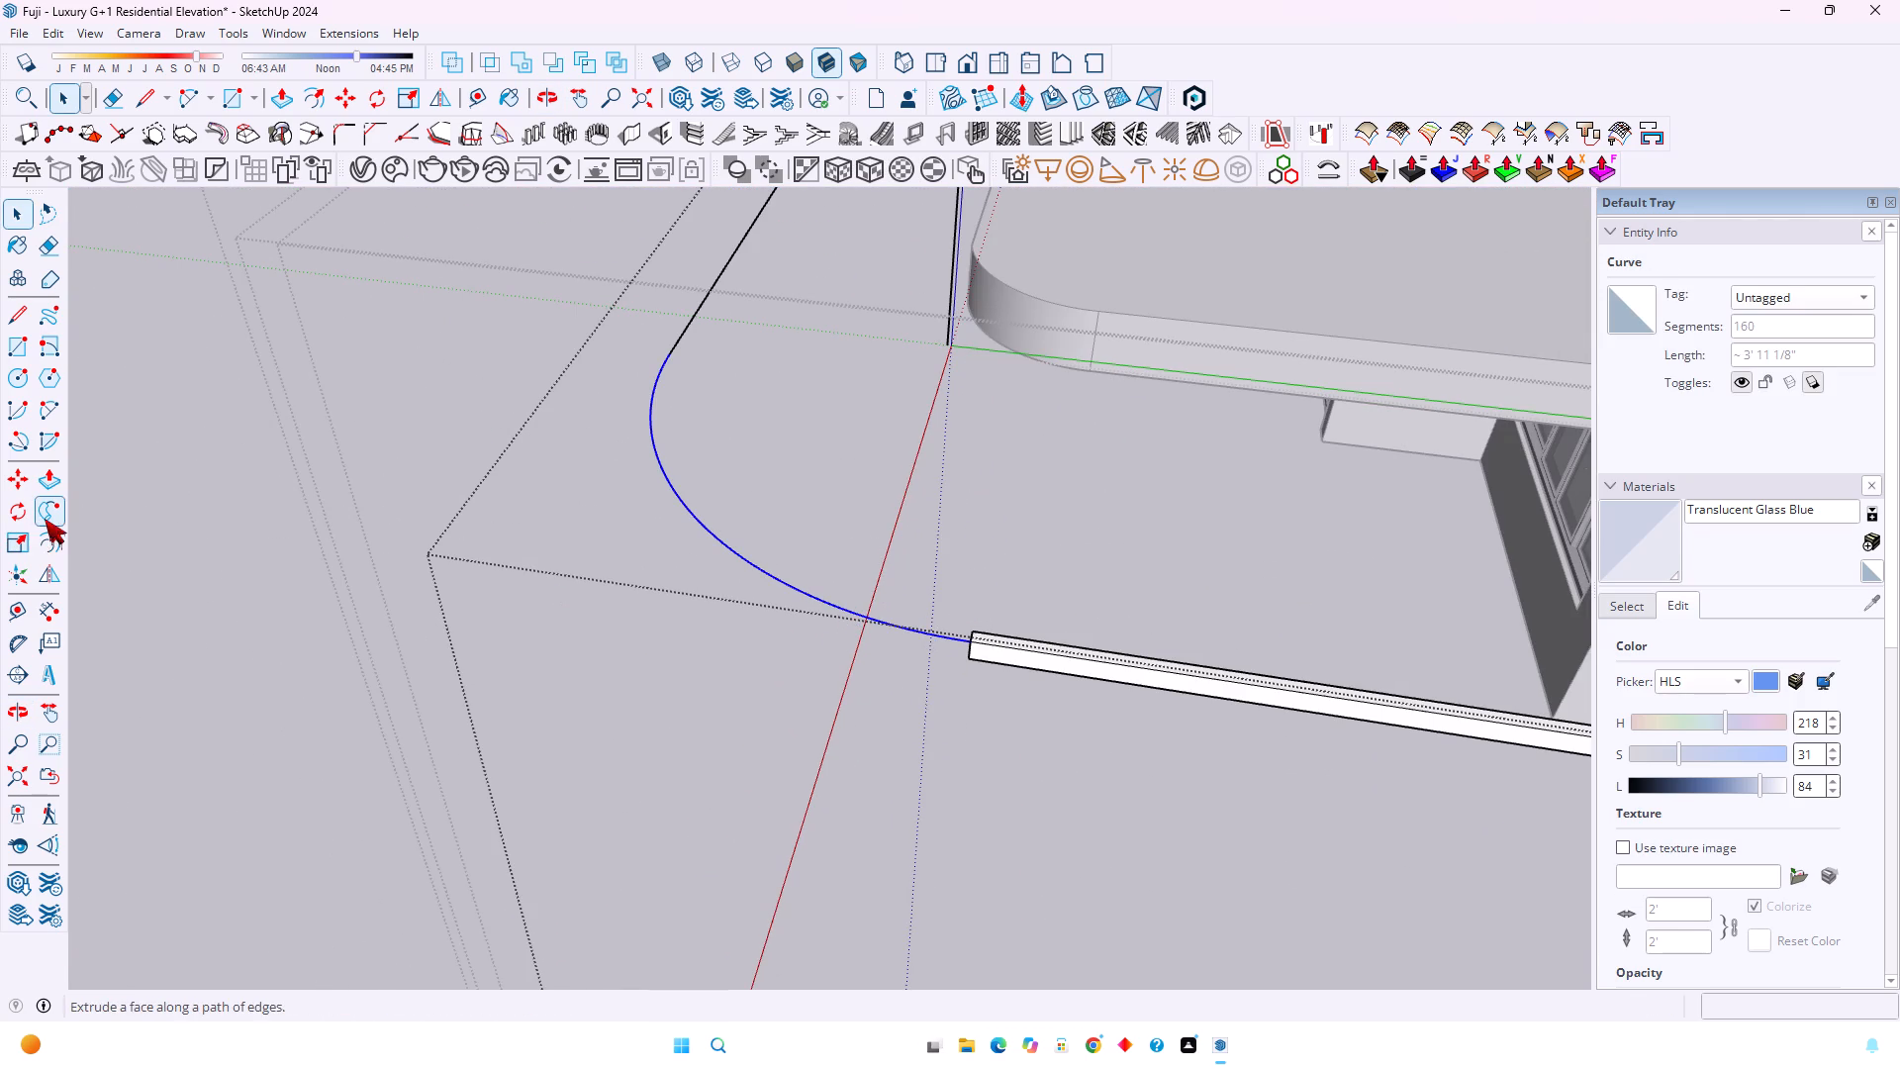
left_click(45, 519)
scroll(900, 629, "up", 14)
middle_click_drag(975, 656, 989, 656)
middle_click(989, 656)
scroll(989, 656, "down", 5)
scroll(1058, 658, "up", 2)
left_click(1239, 672)
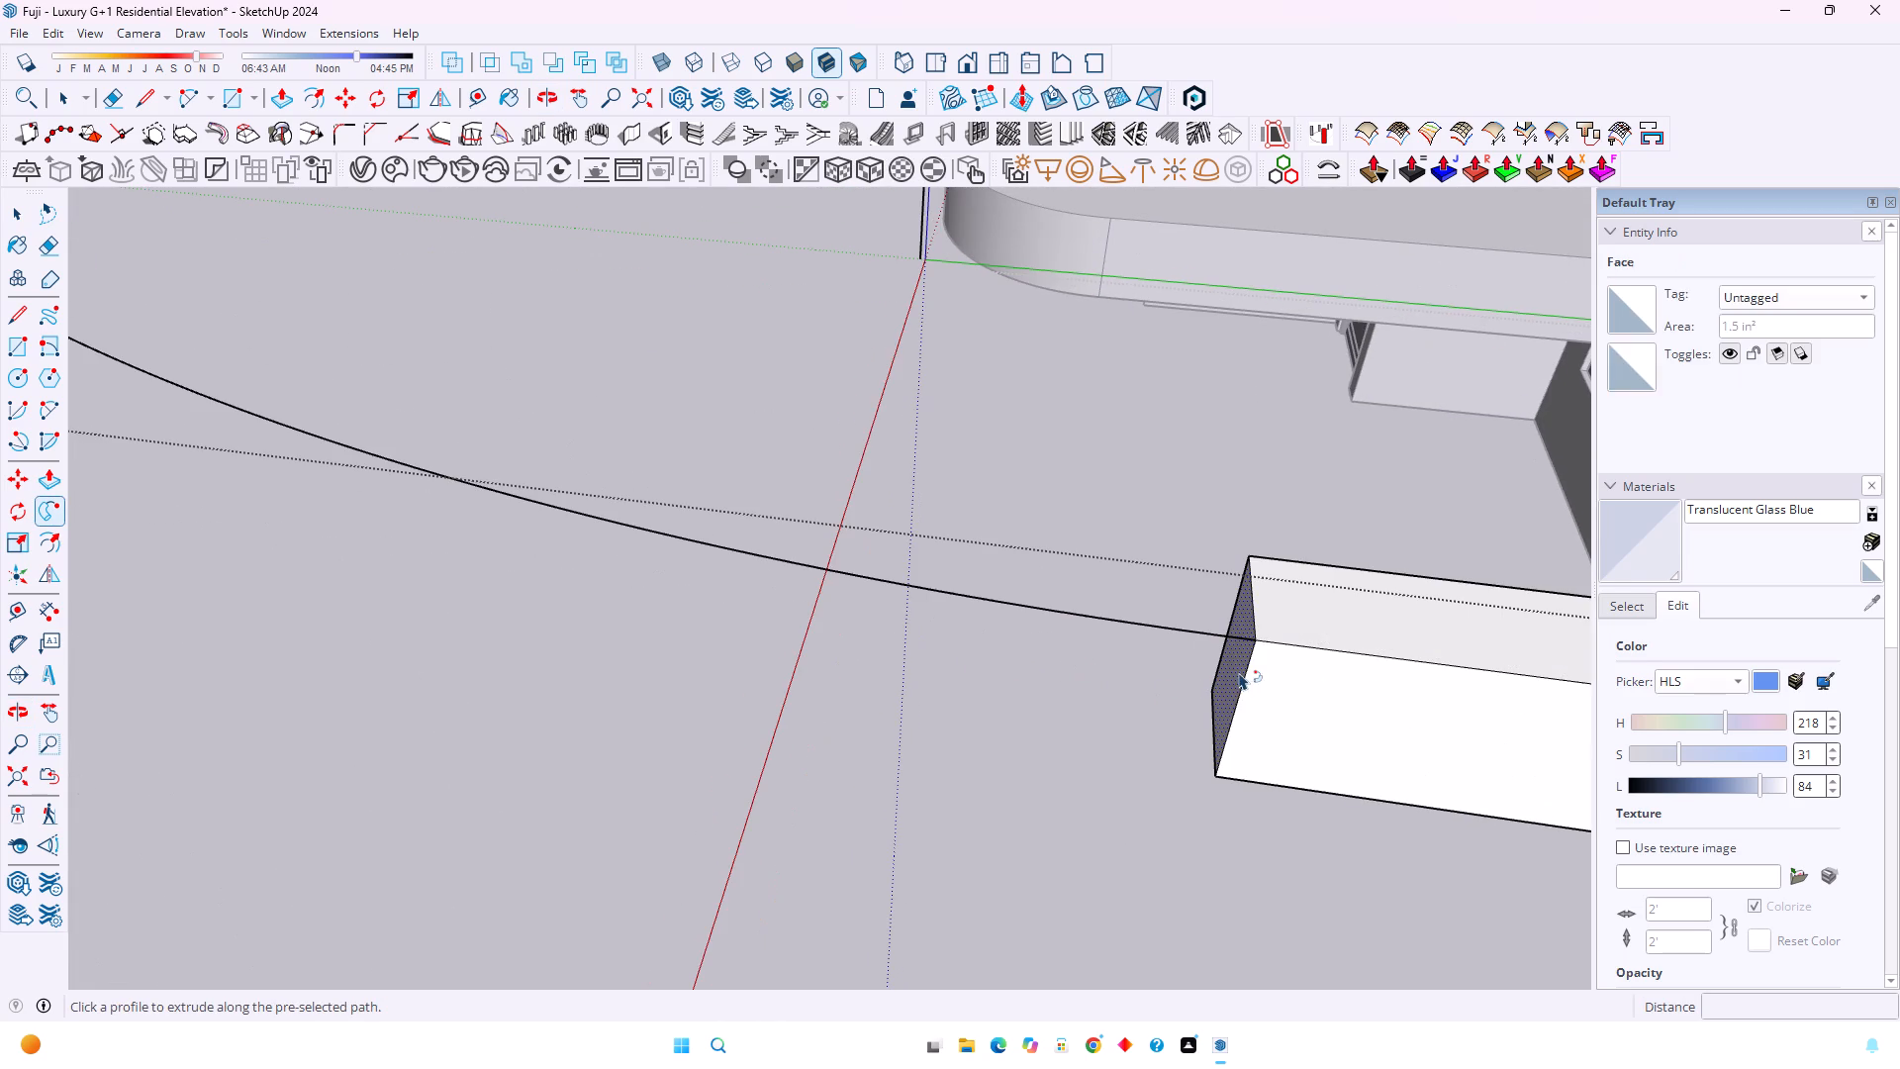
Draw a 1" edge joining the two lower corners at the open end of the swept corner strip.
scroll(915, 696, "down", 10)
scroll(603, 577, "down", 8)
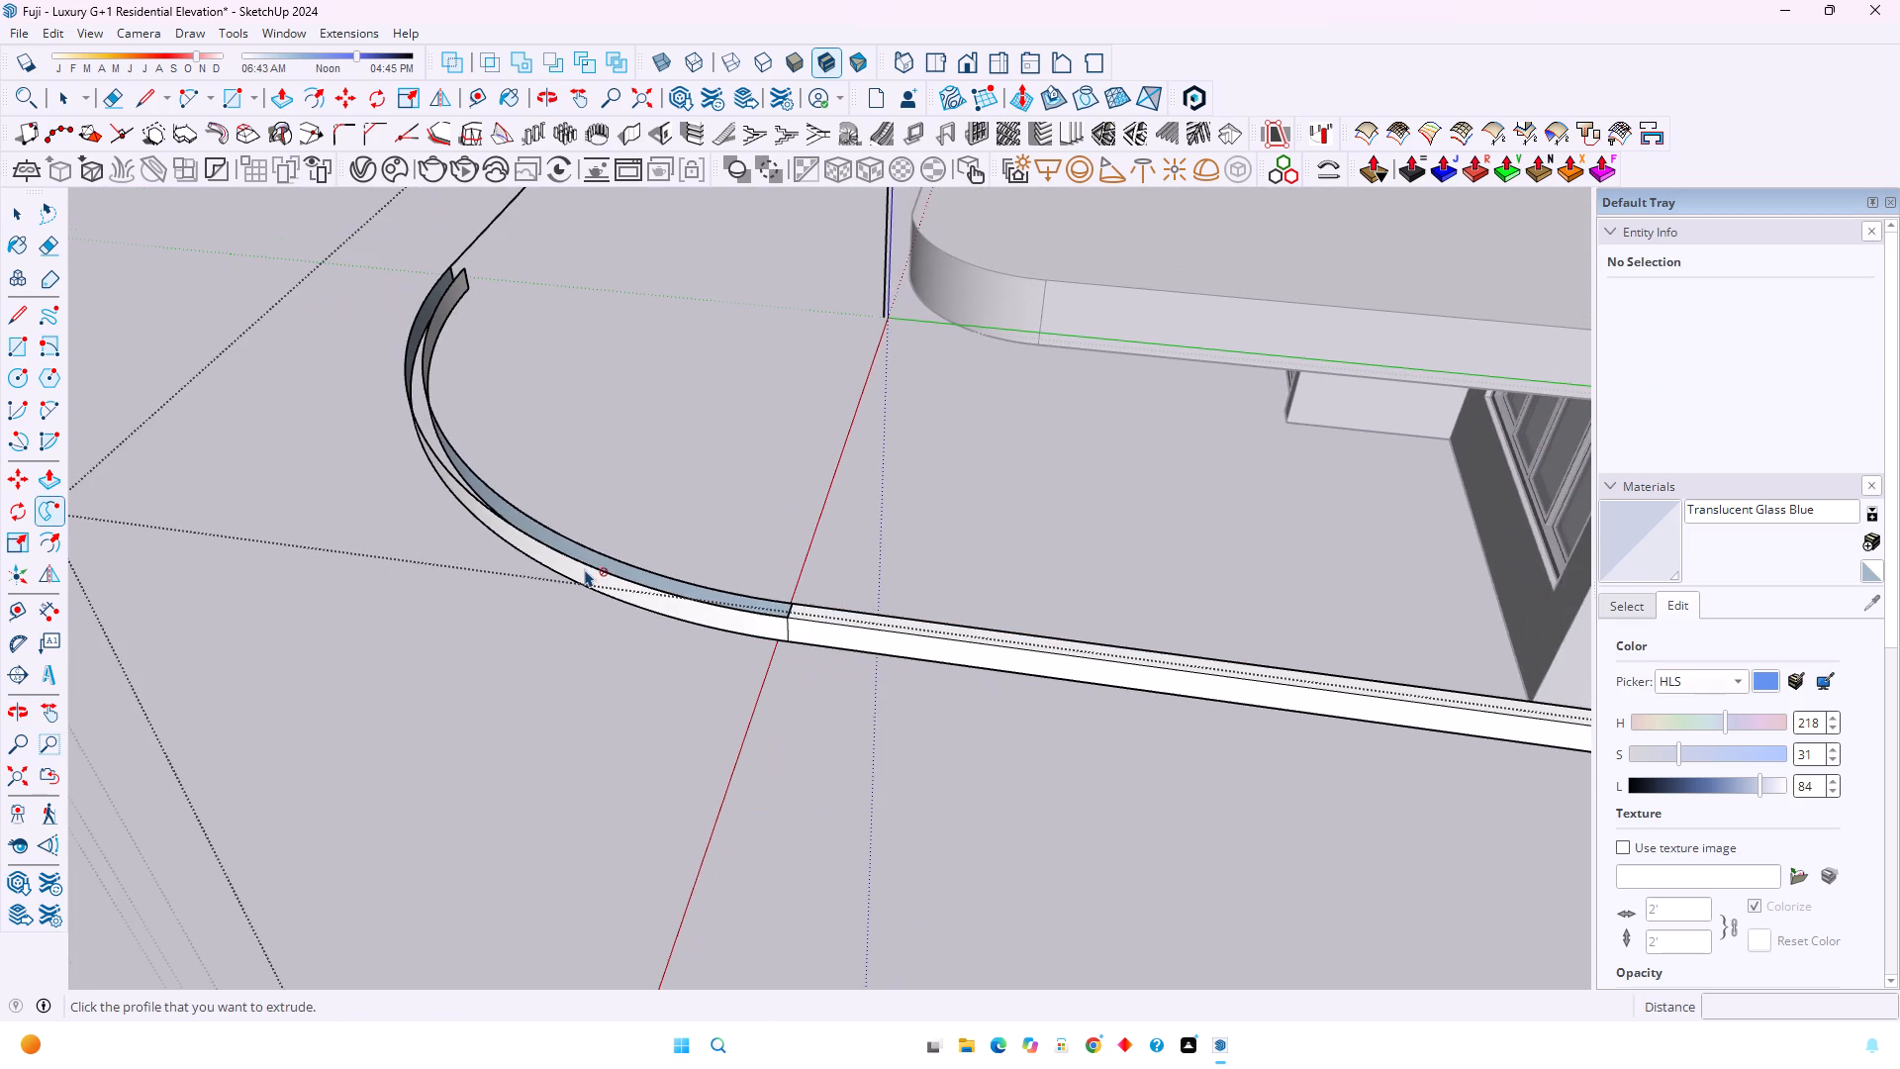
scroll(449, 364, "up", 5)
middle_click_drag(453, 360, 533, 514, "shift")
middle_click_drag(533, 514, 589, 663, "shift")
middle_click_drag(593, 679, 606, 777, "shift")
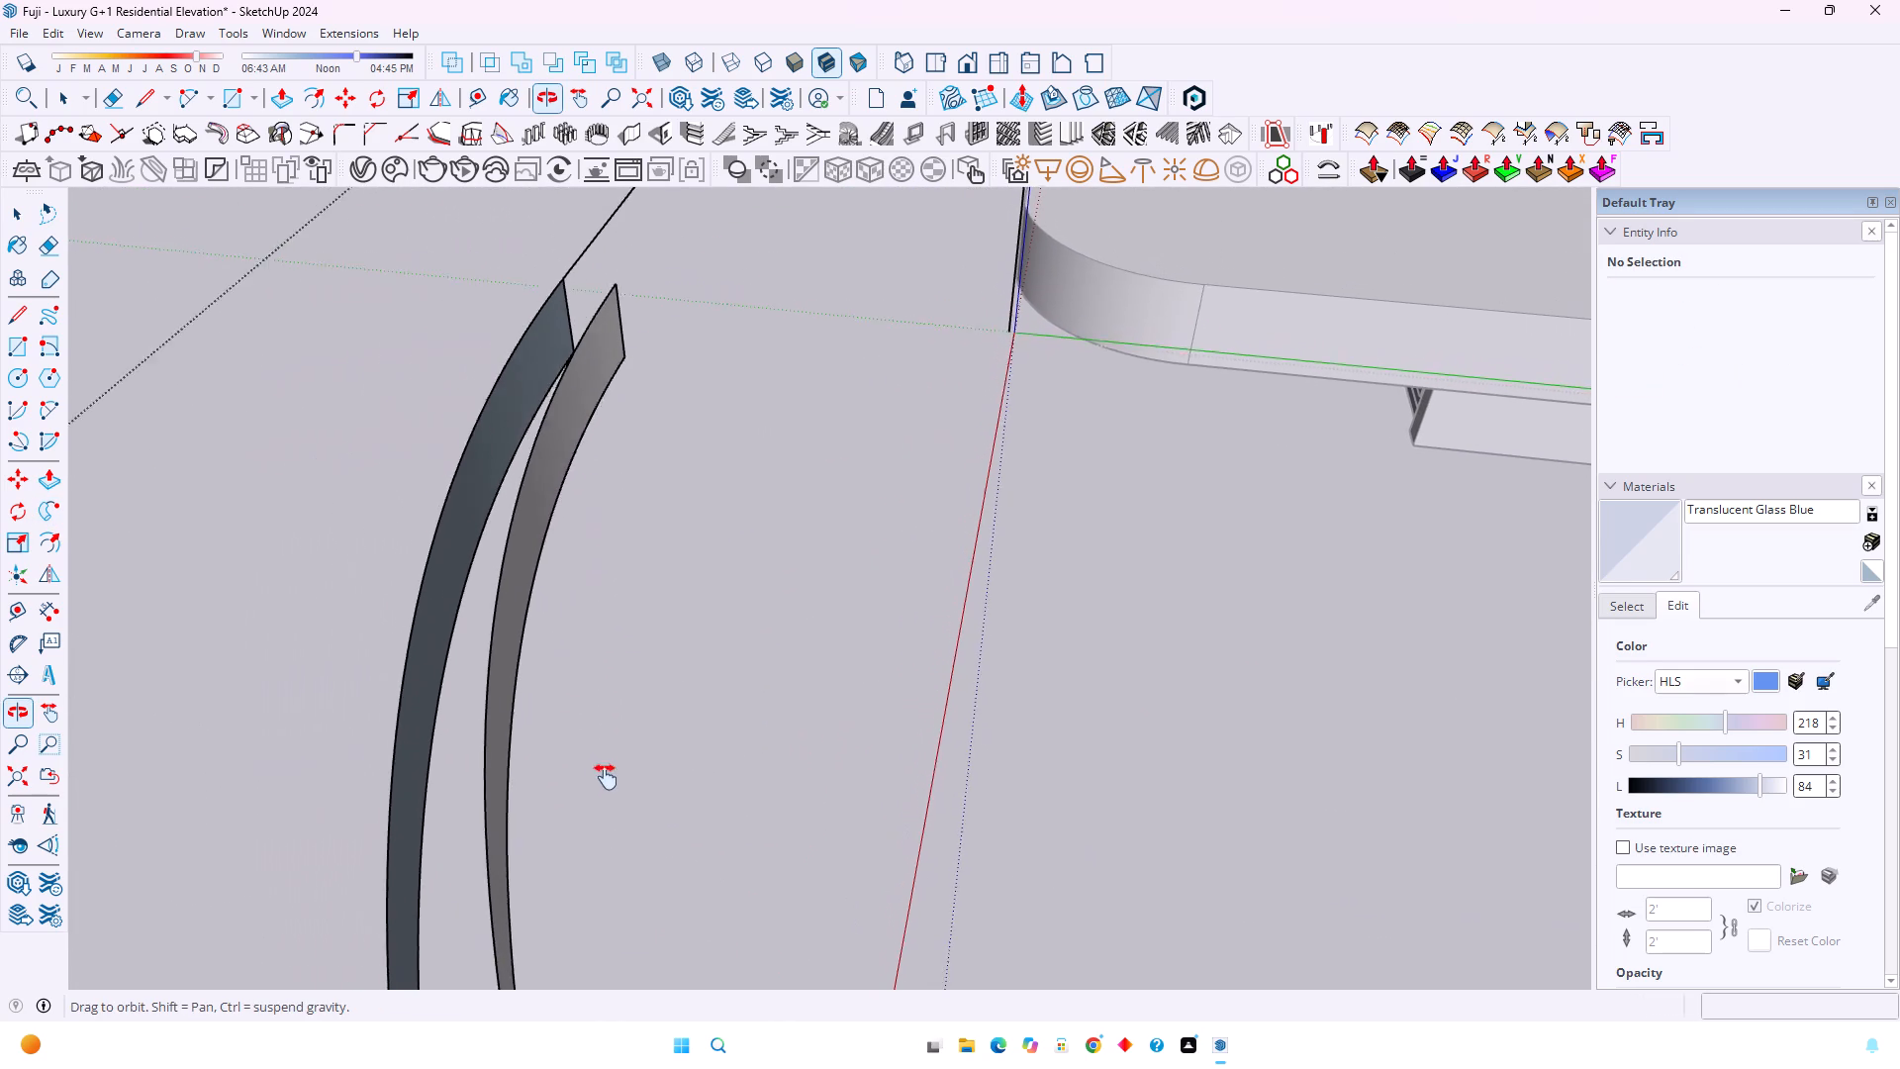
middle_click(606, 785, "shift")
middle_click_drag(607, 789, 607, 864, "shift")
middle_click(607, 866, "shift")
scroll(520, 435, "up", 1, "shift")
middle_click_drag(522, 437, 522, 727, "shift")
middle_click(520, 797, "shift")
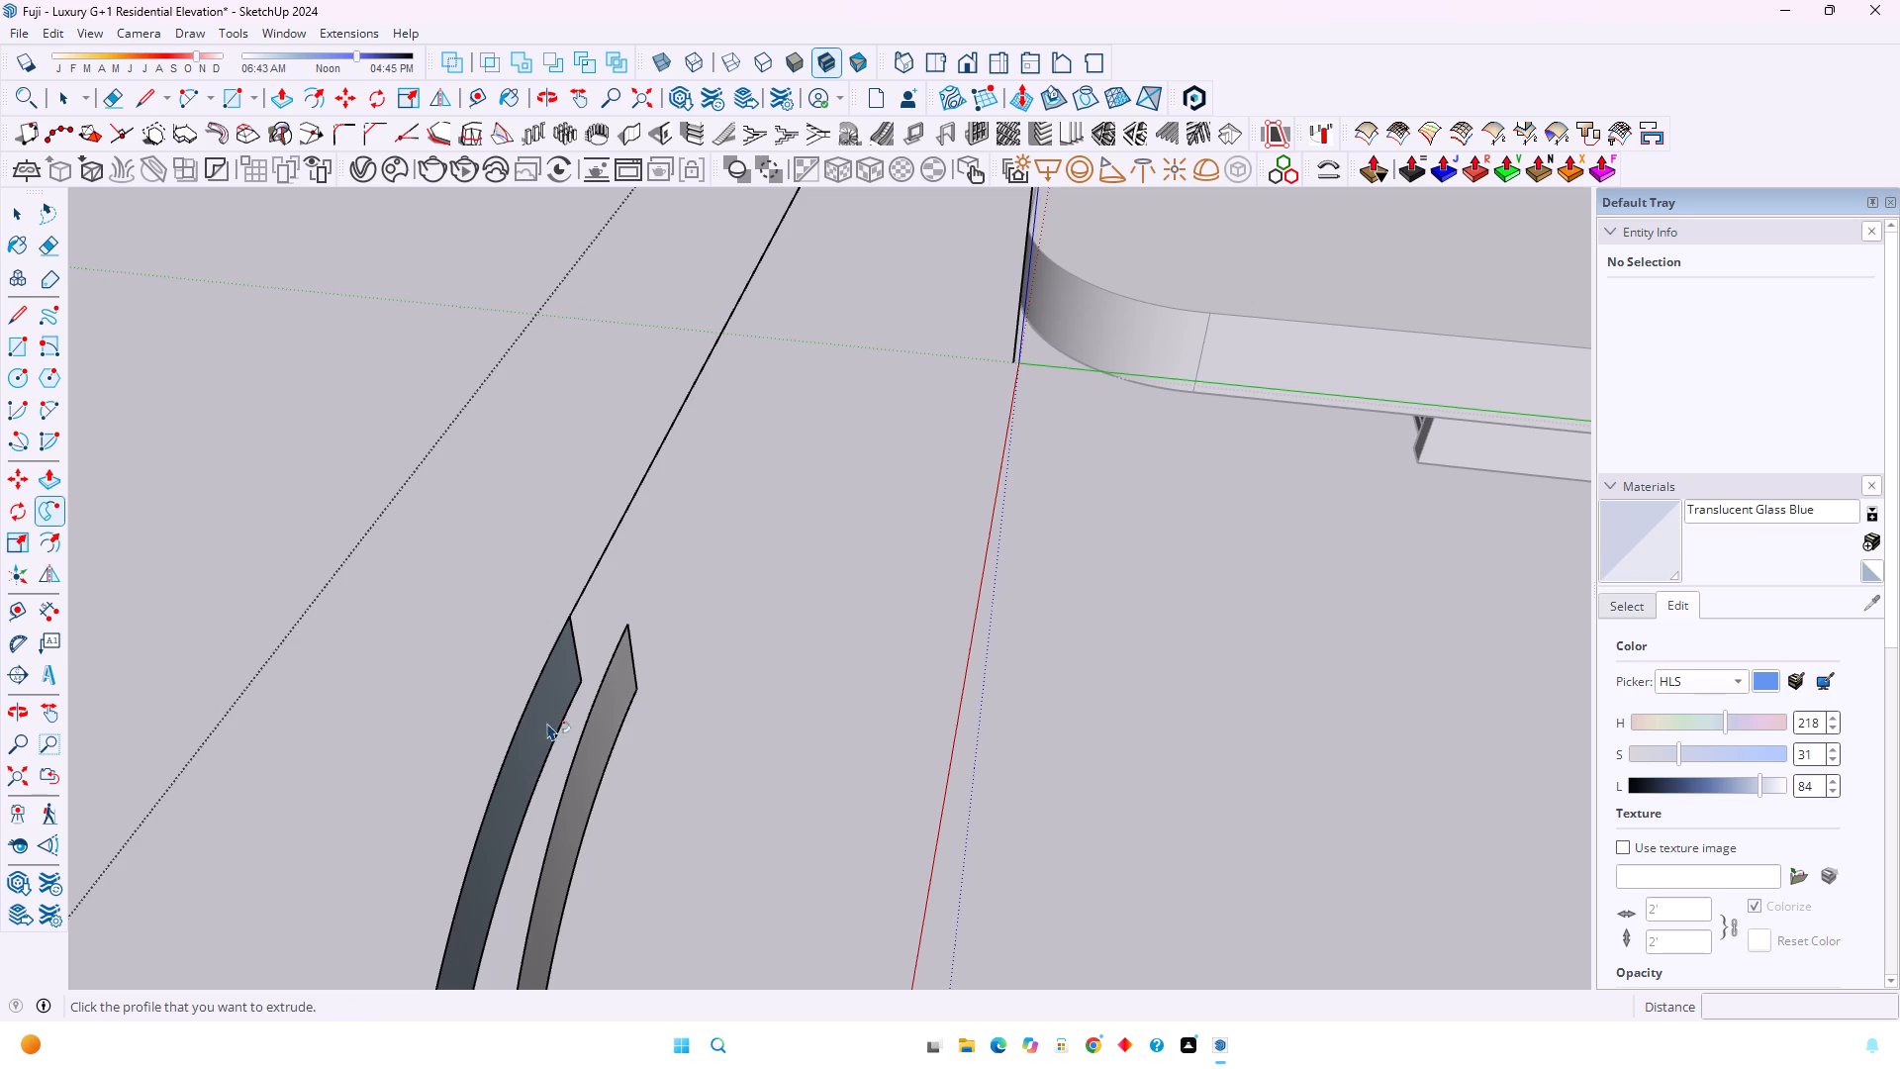
key("l")
scroll(578, 689, "up", 5)
scroll(591, 677, "down", 3)
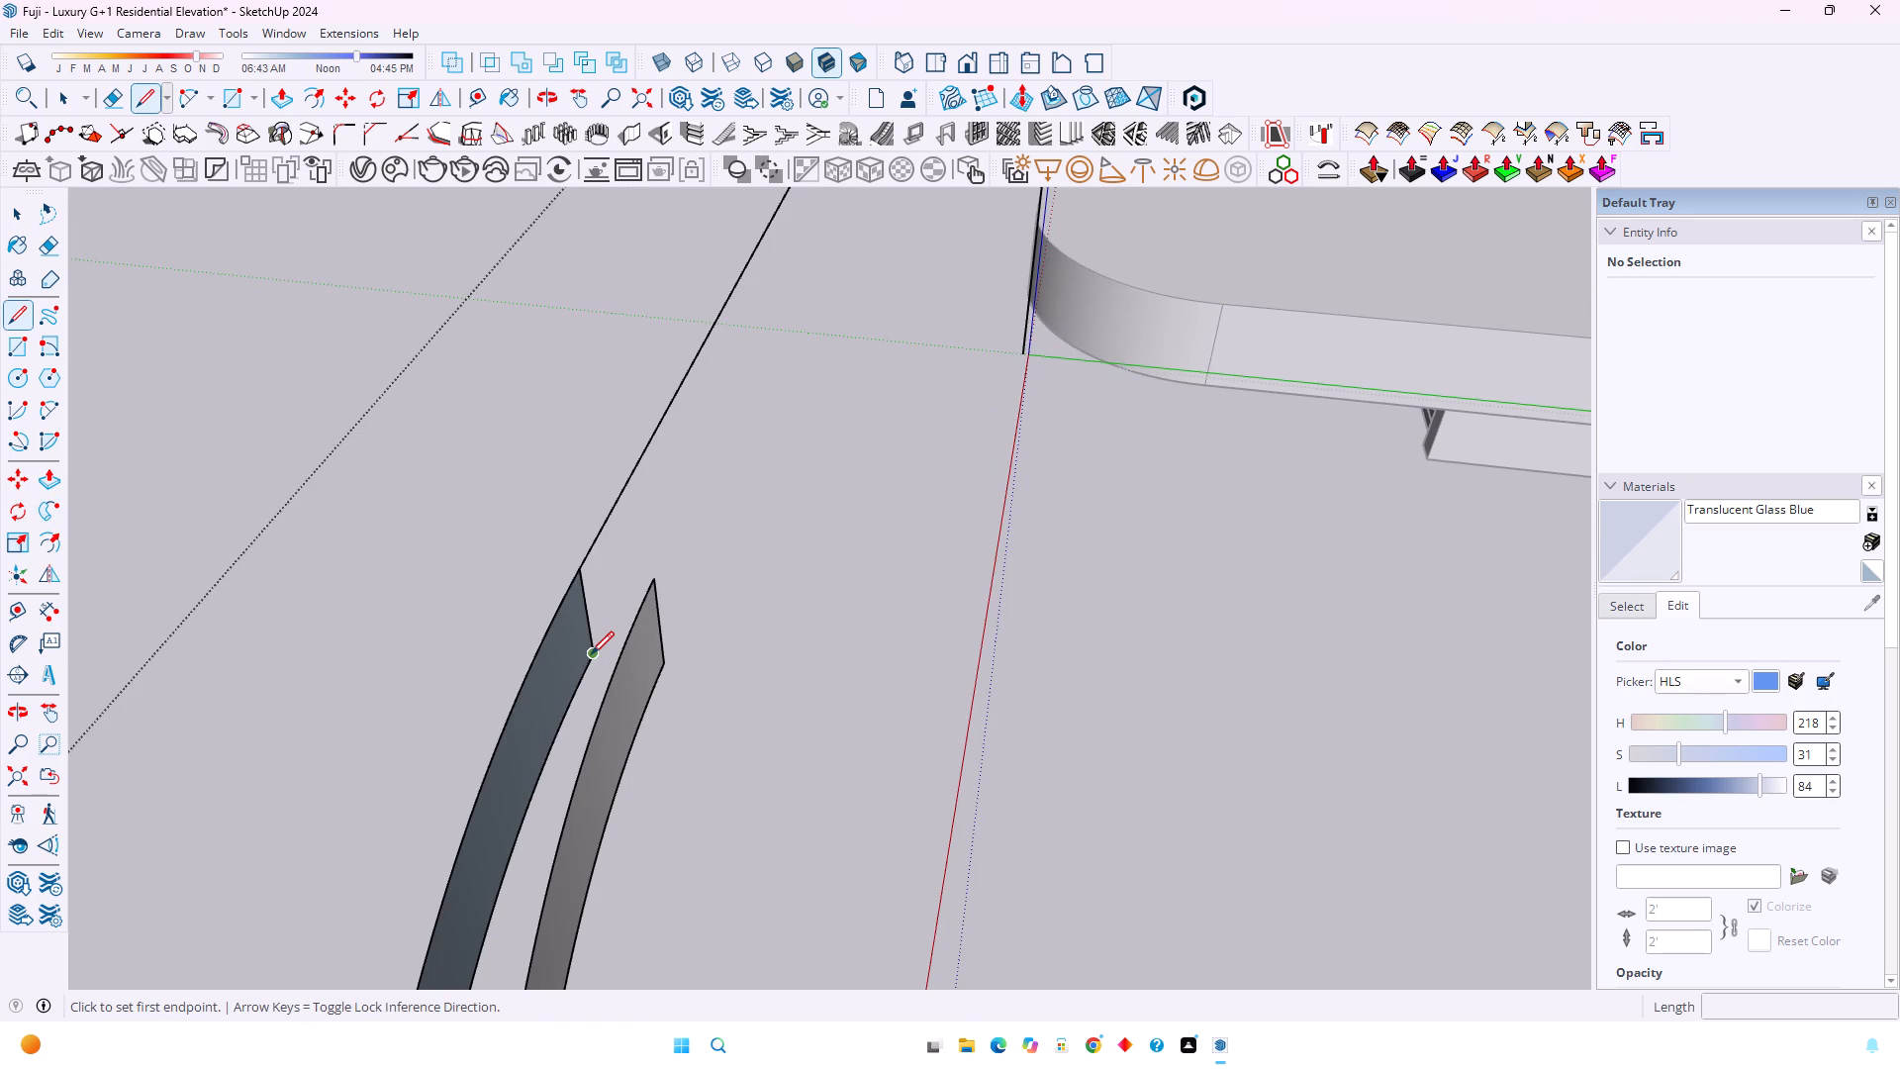
left_click(592, 651)
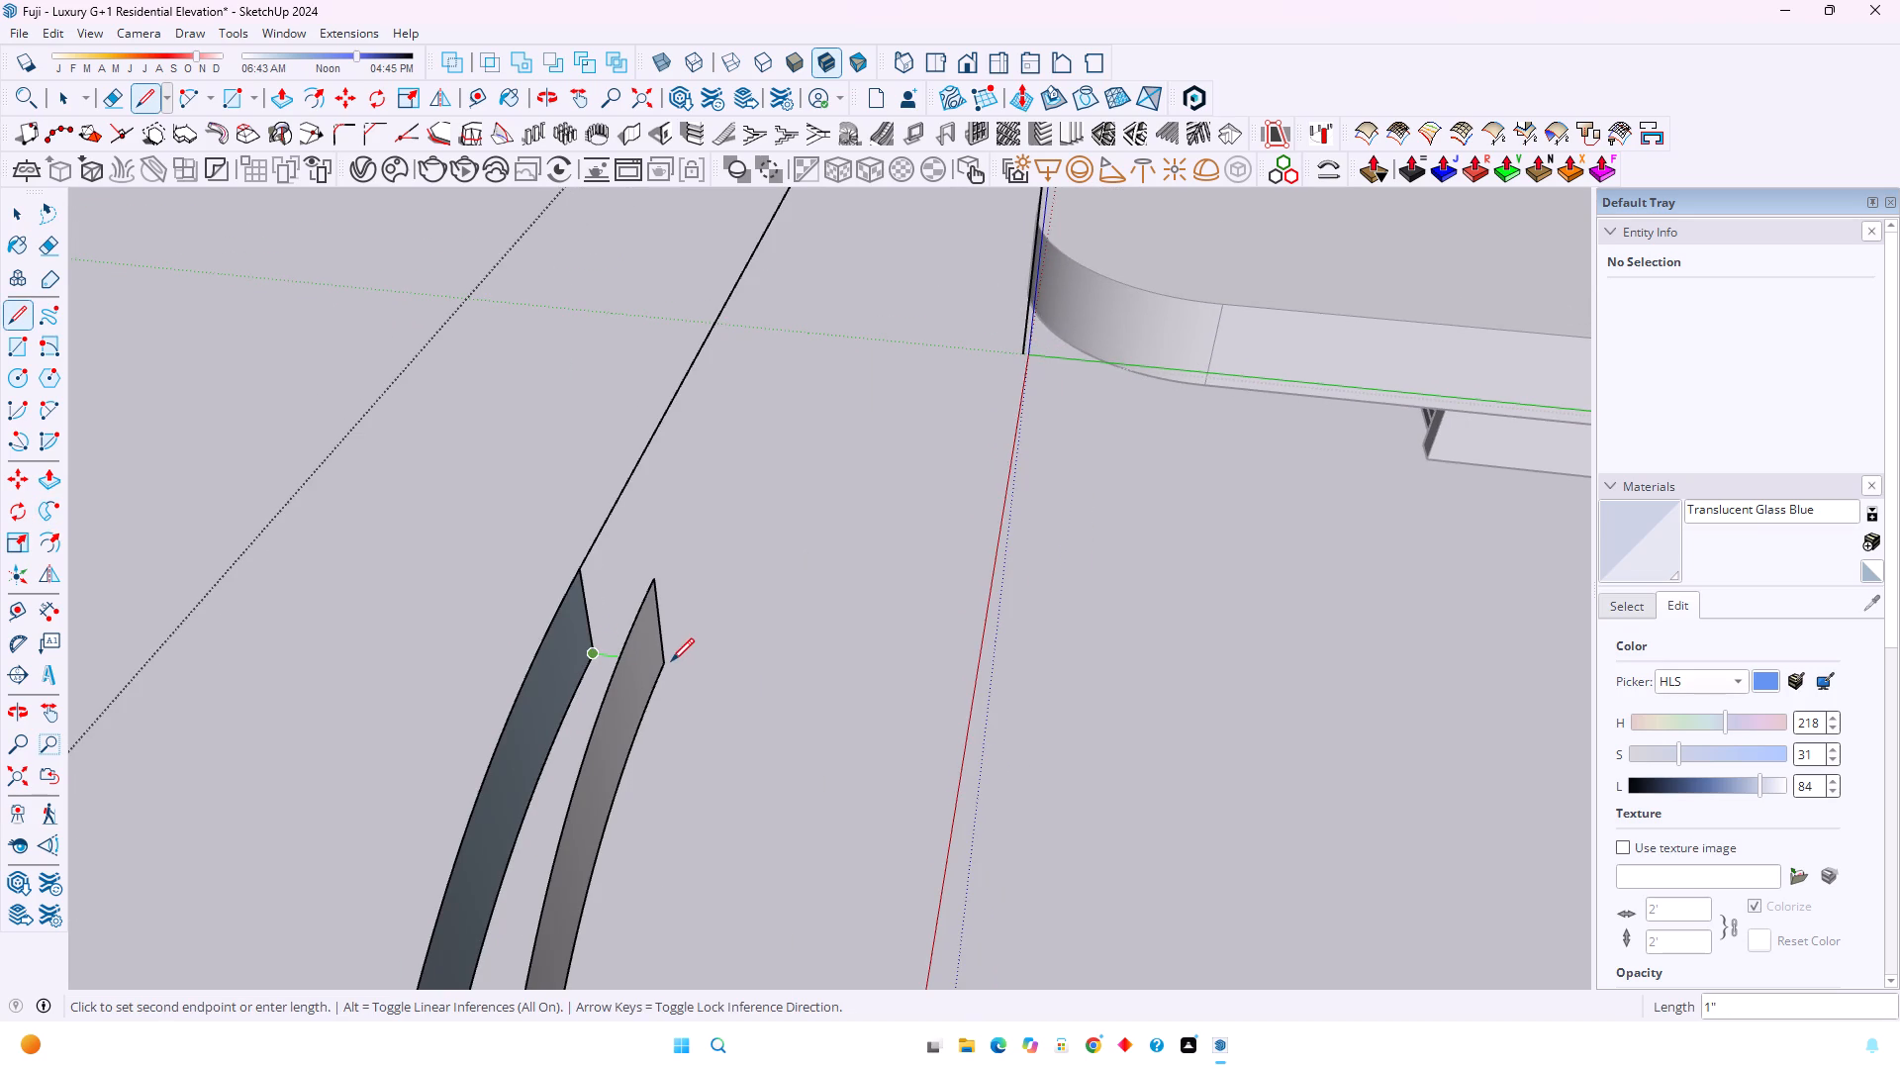
left_click(667, 660)
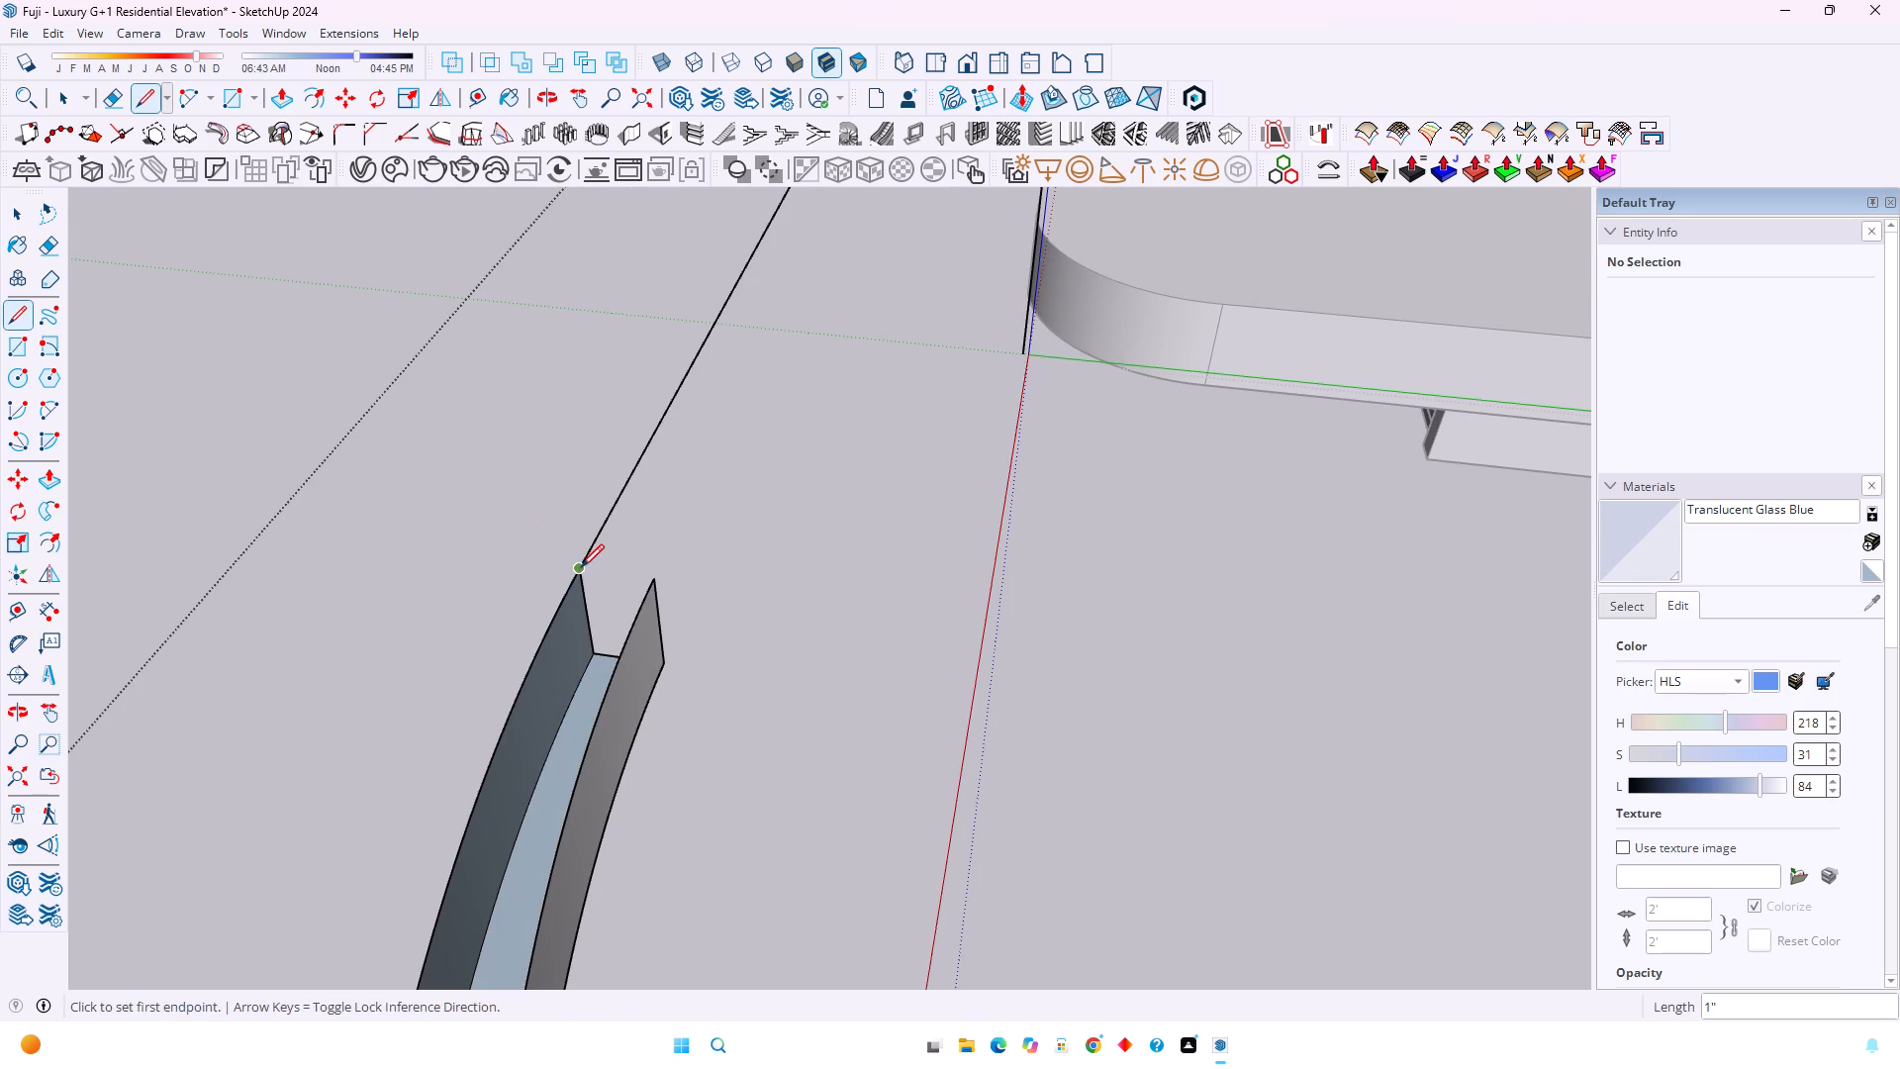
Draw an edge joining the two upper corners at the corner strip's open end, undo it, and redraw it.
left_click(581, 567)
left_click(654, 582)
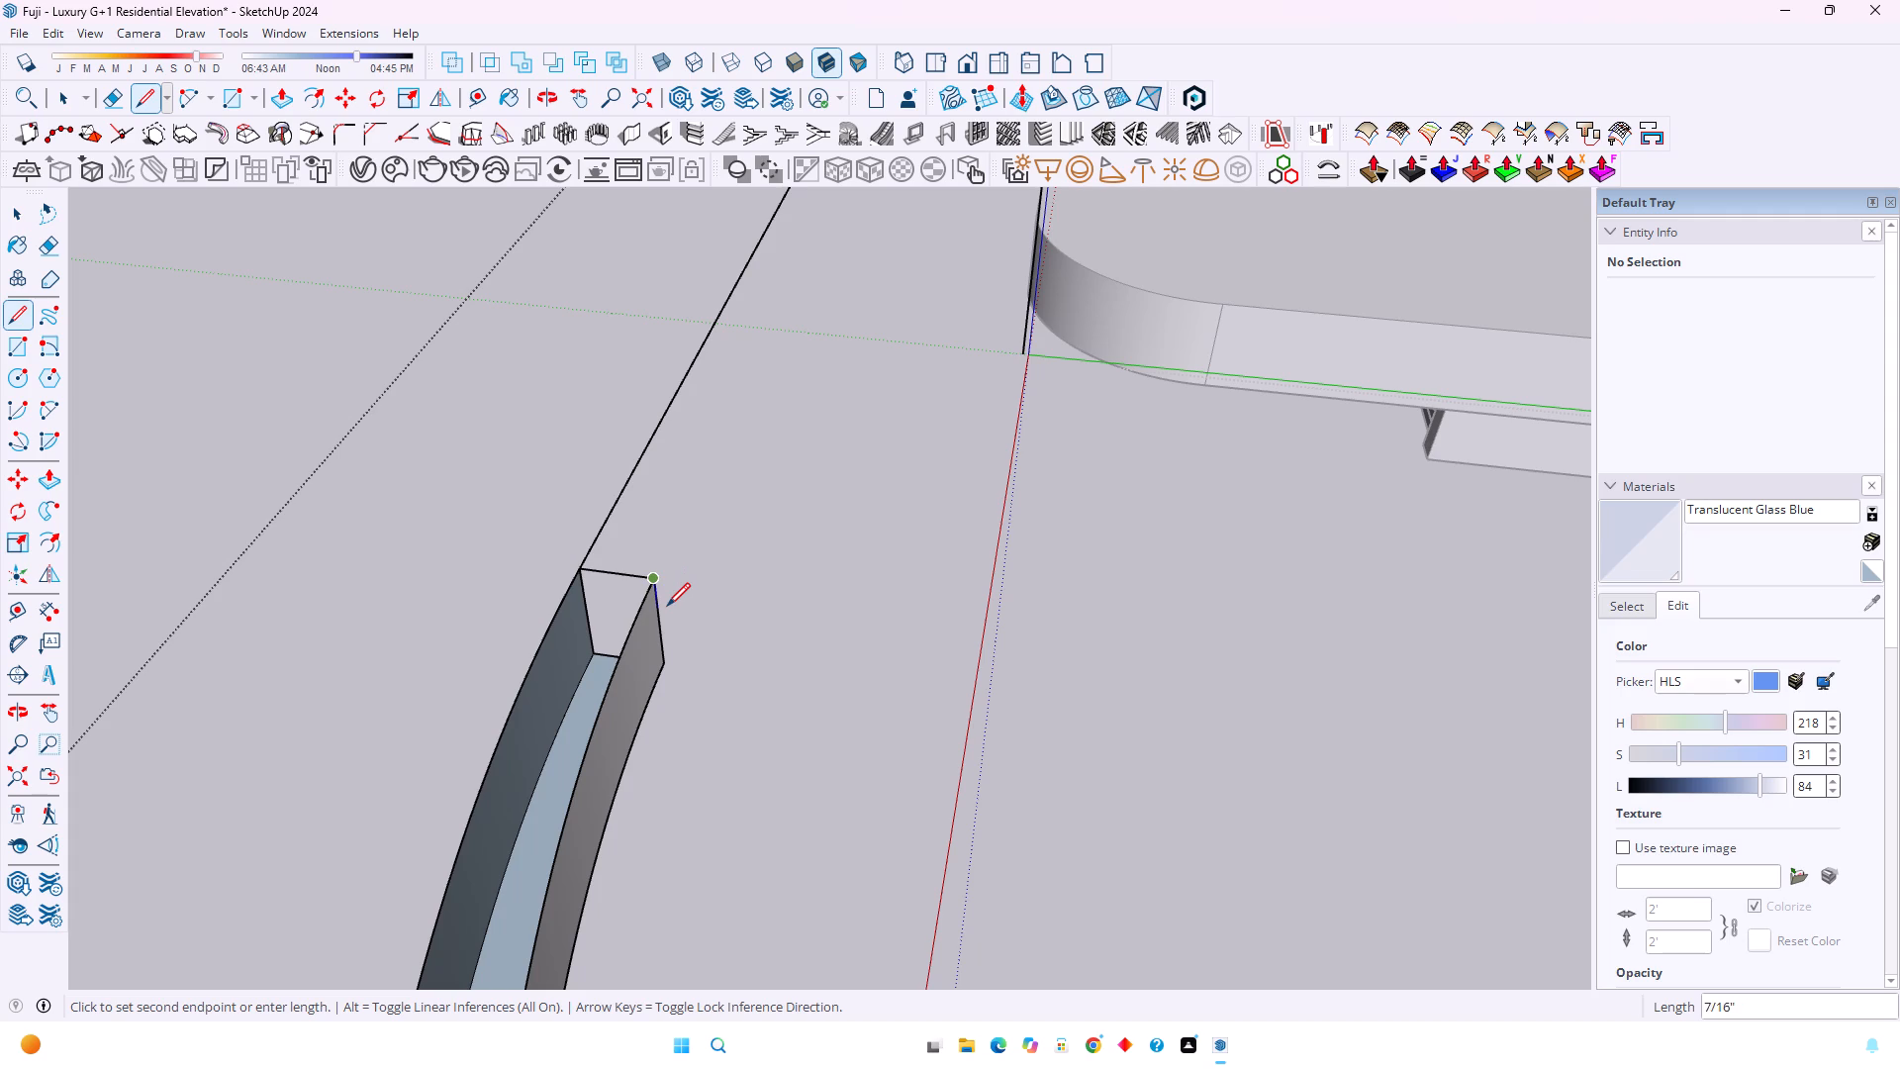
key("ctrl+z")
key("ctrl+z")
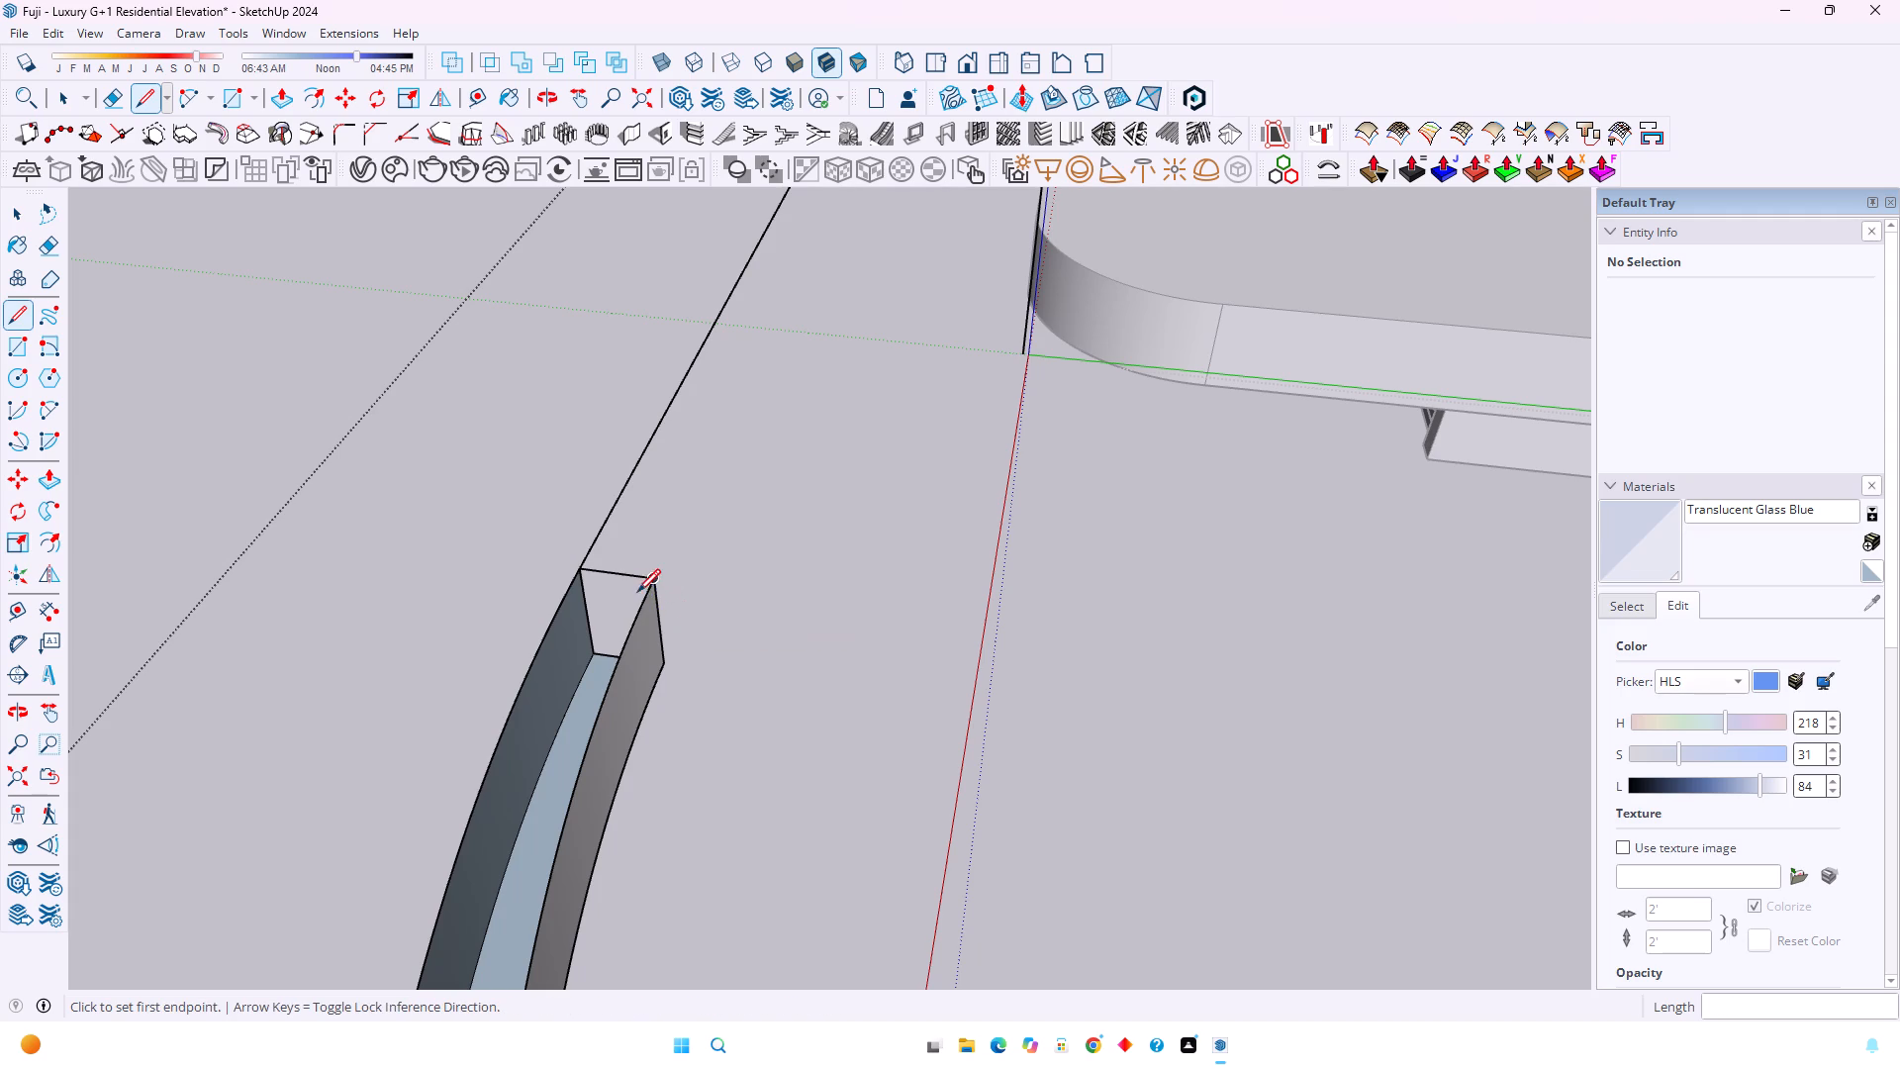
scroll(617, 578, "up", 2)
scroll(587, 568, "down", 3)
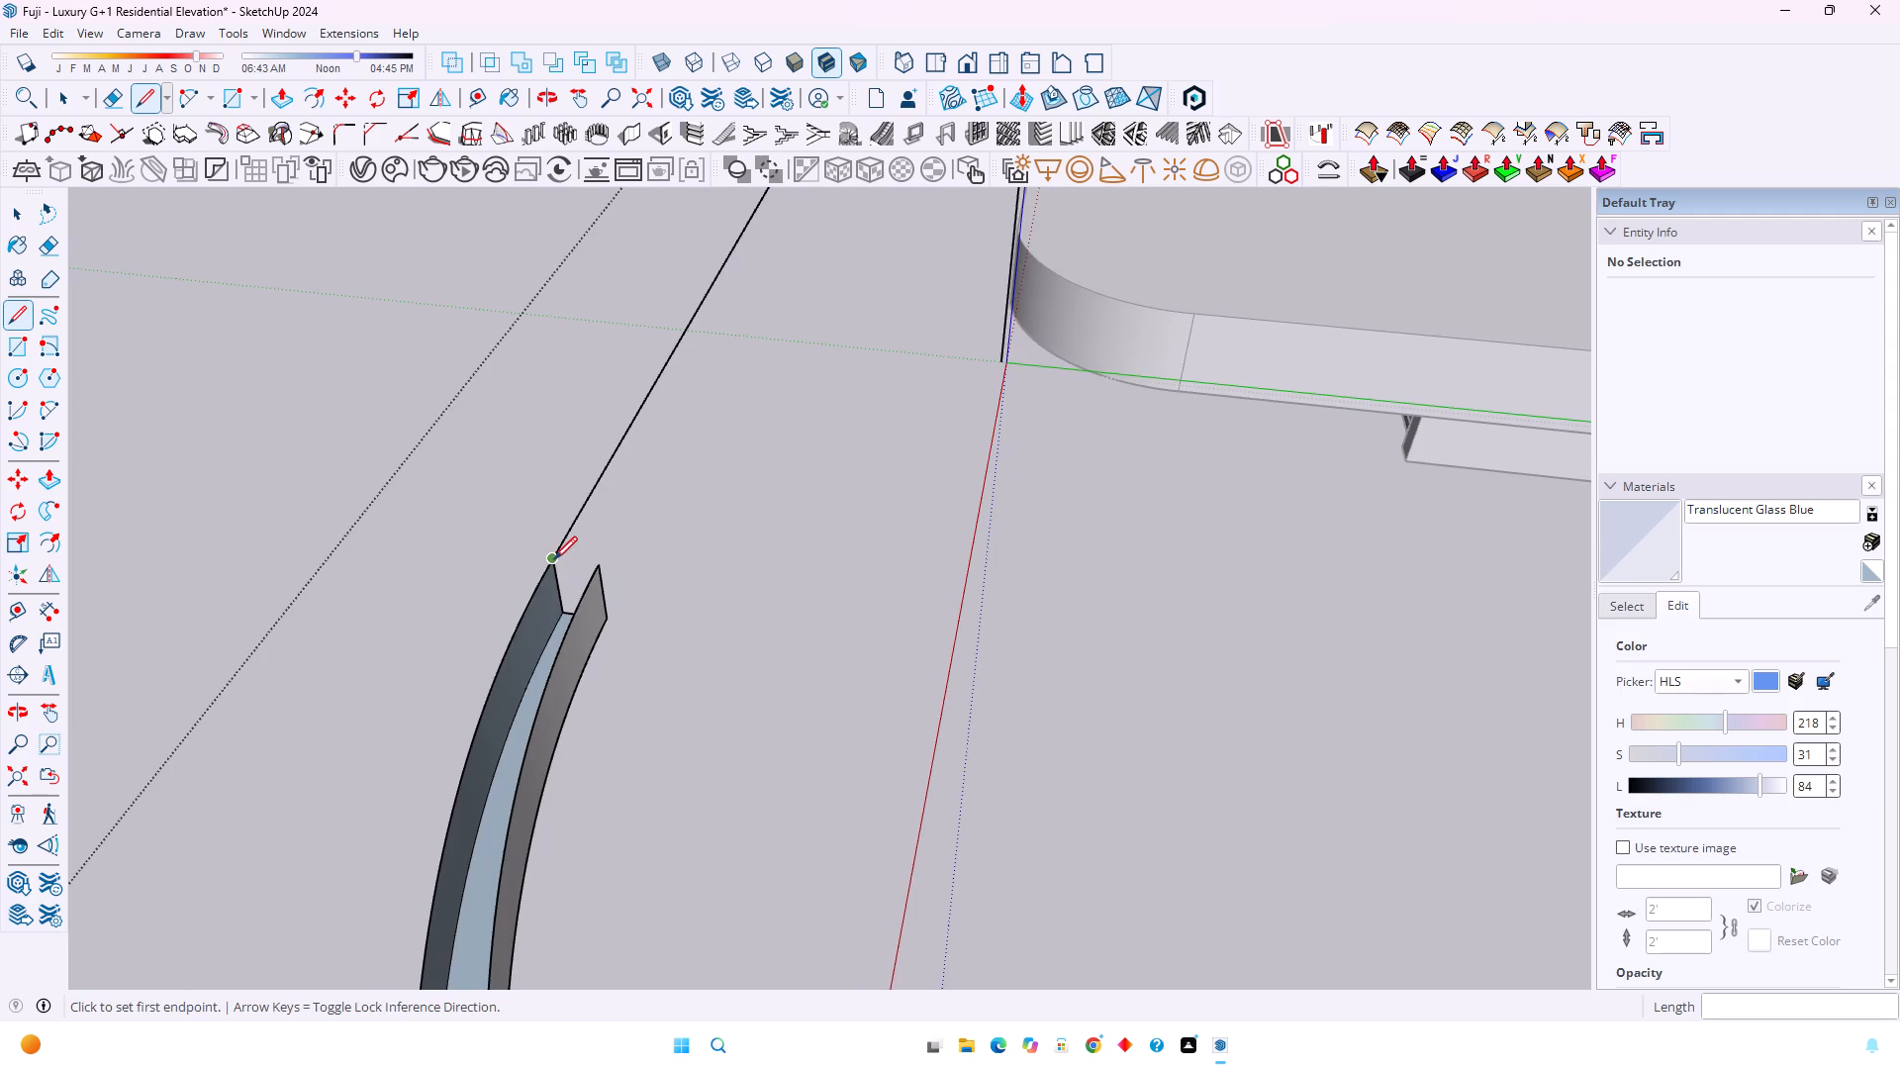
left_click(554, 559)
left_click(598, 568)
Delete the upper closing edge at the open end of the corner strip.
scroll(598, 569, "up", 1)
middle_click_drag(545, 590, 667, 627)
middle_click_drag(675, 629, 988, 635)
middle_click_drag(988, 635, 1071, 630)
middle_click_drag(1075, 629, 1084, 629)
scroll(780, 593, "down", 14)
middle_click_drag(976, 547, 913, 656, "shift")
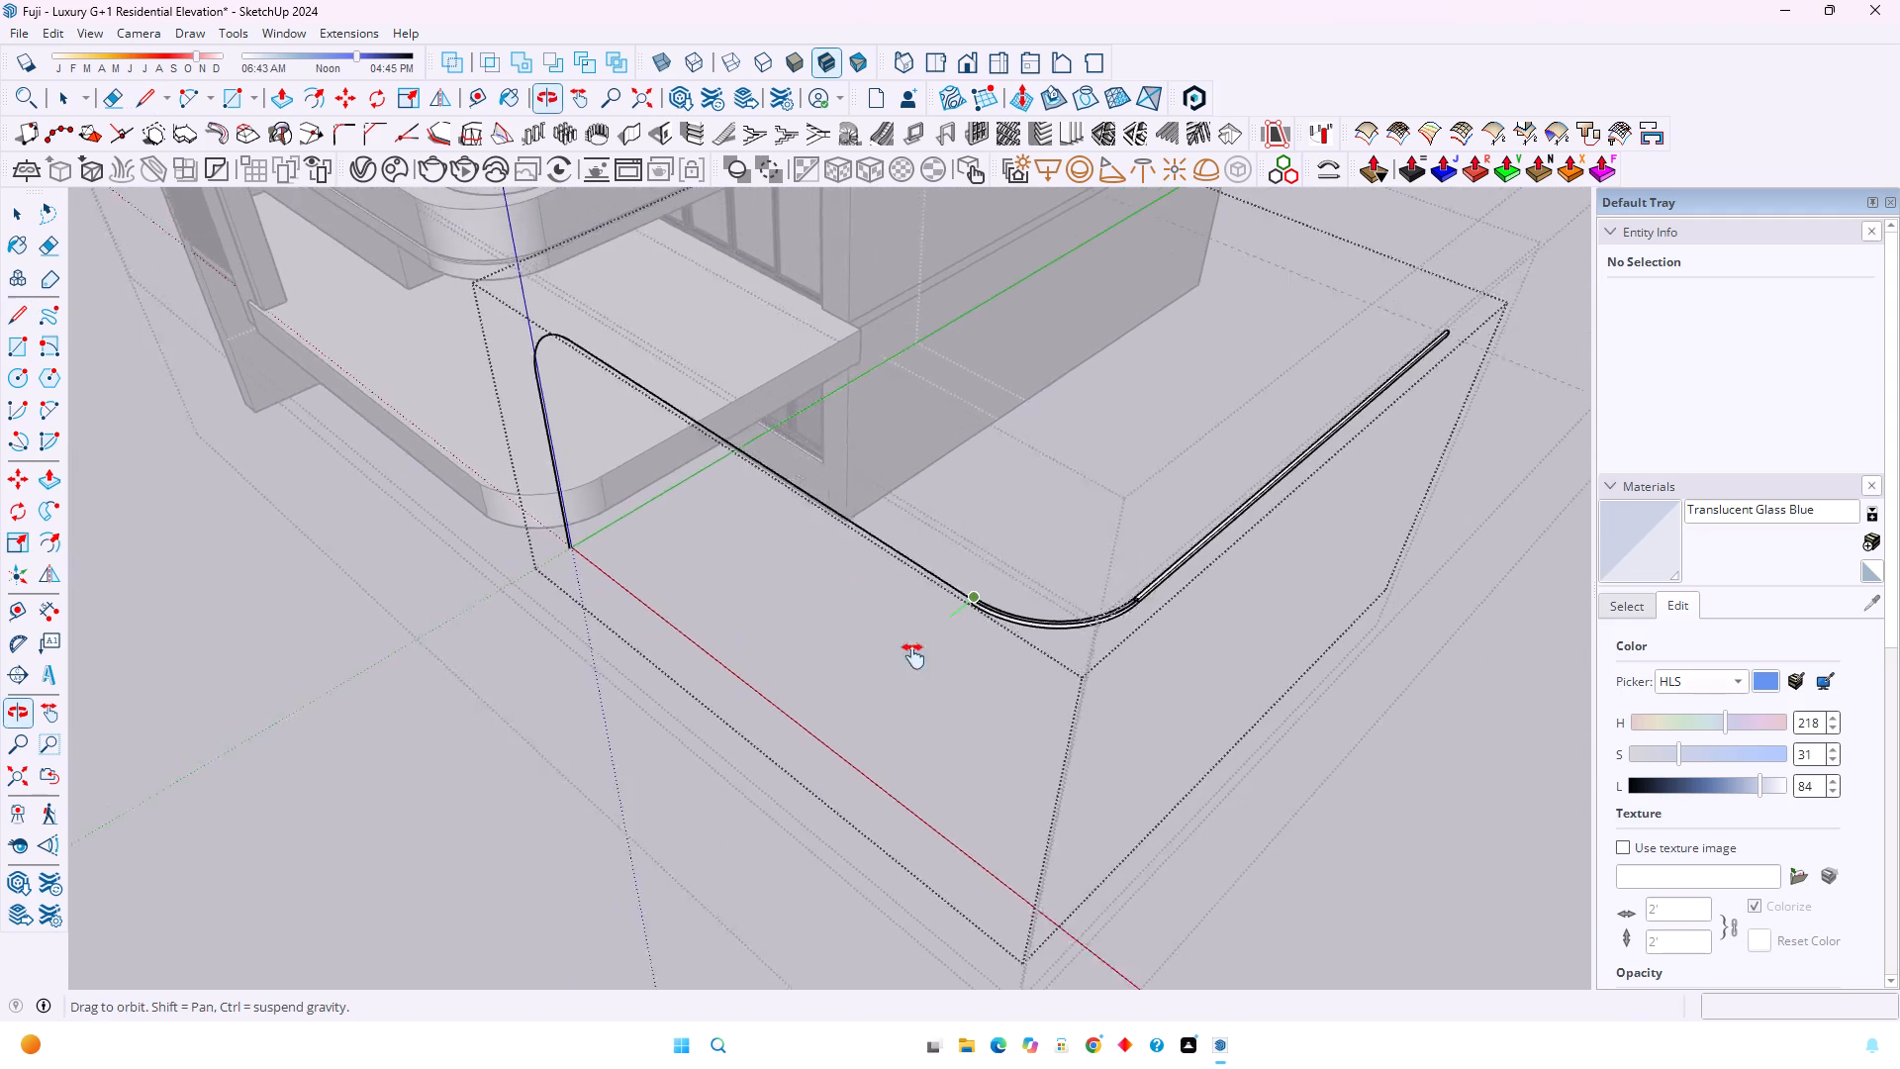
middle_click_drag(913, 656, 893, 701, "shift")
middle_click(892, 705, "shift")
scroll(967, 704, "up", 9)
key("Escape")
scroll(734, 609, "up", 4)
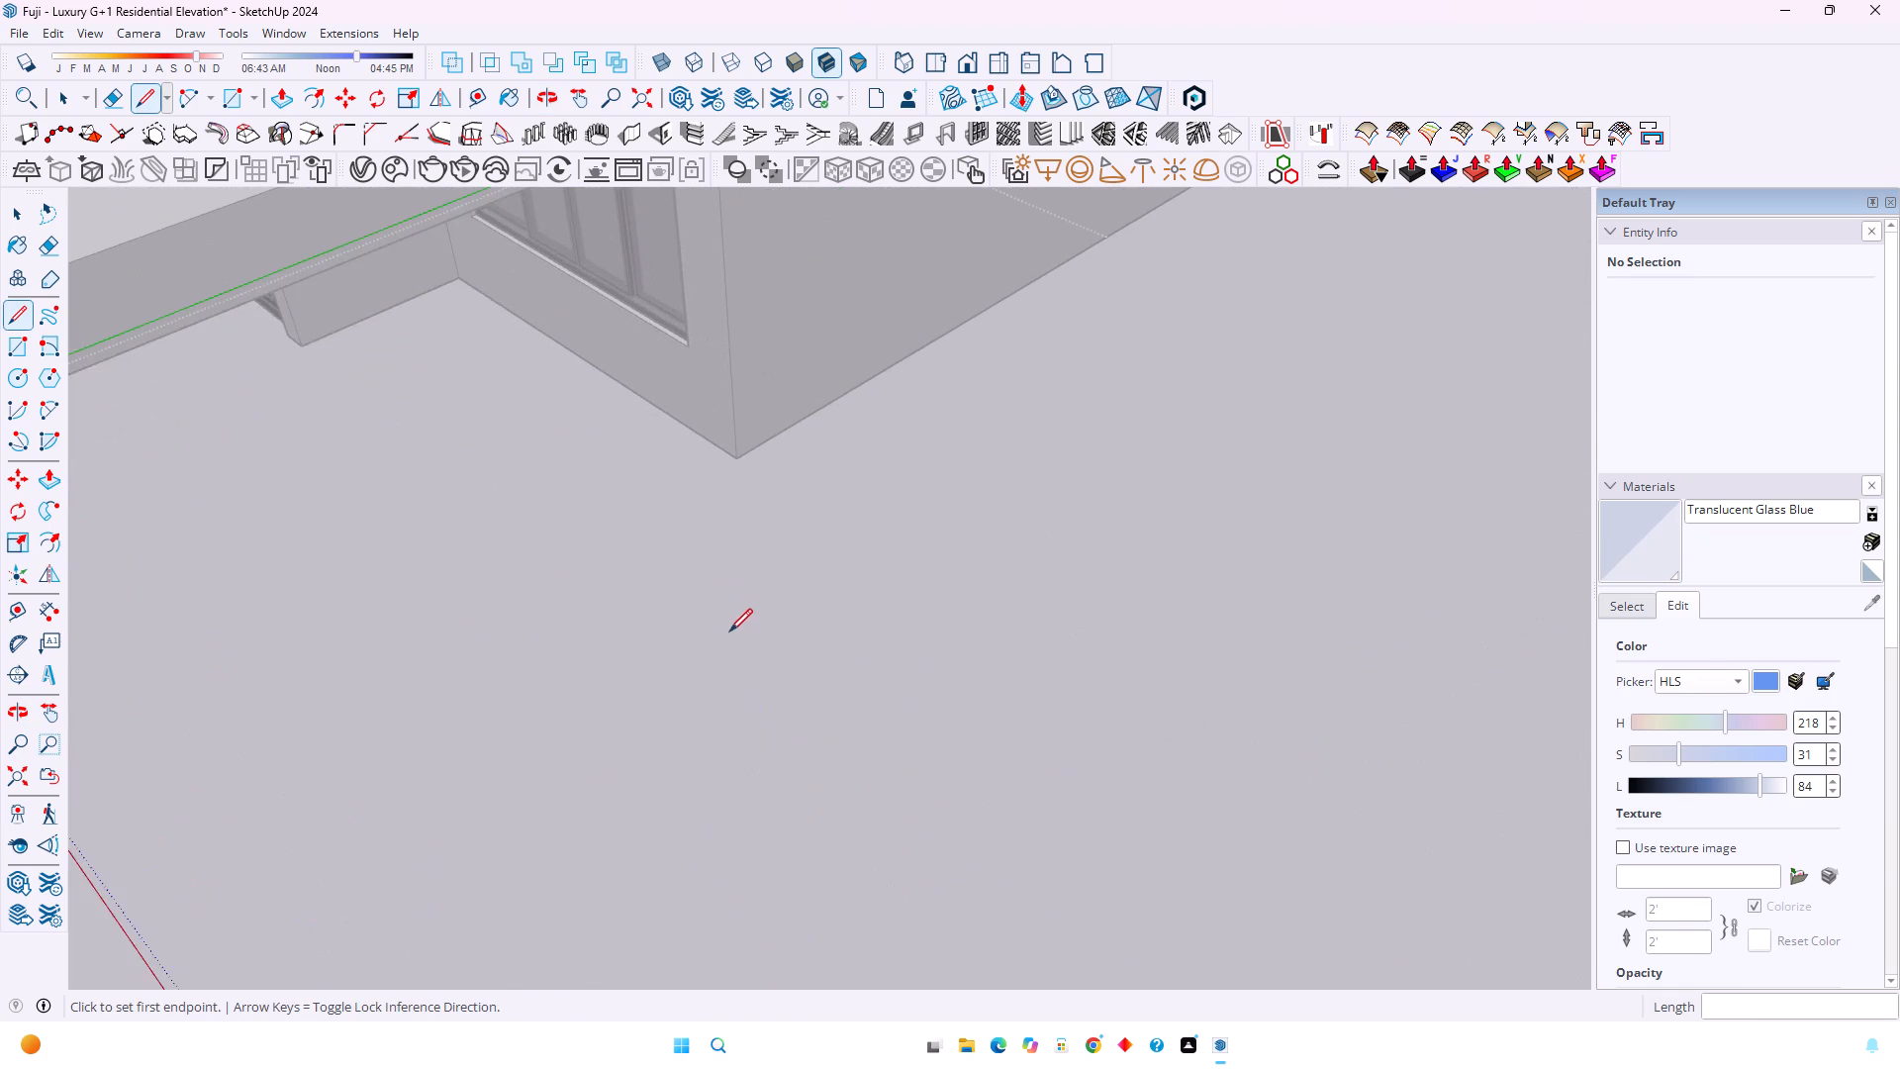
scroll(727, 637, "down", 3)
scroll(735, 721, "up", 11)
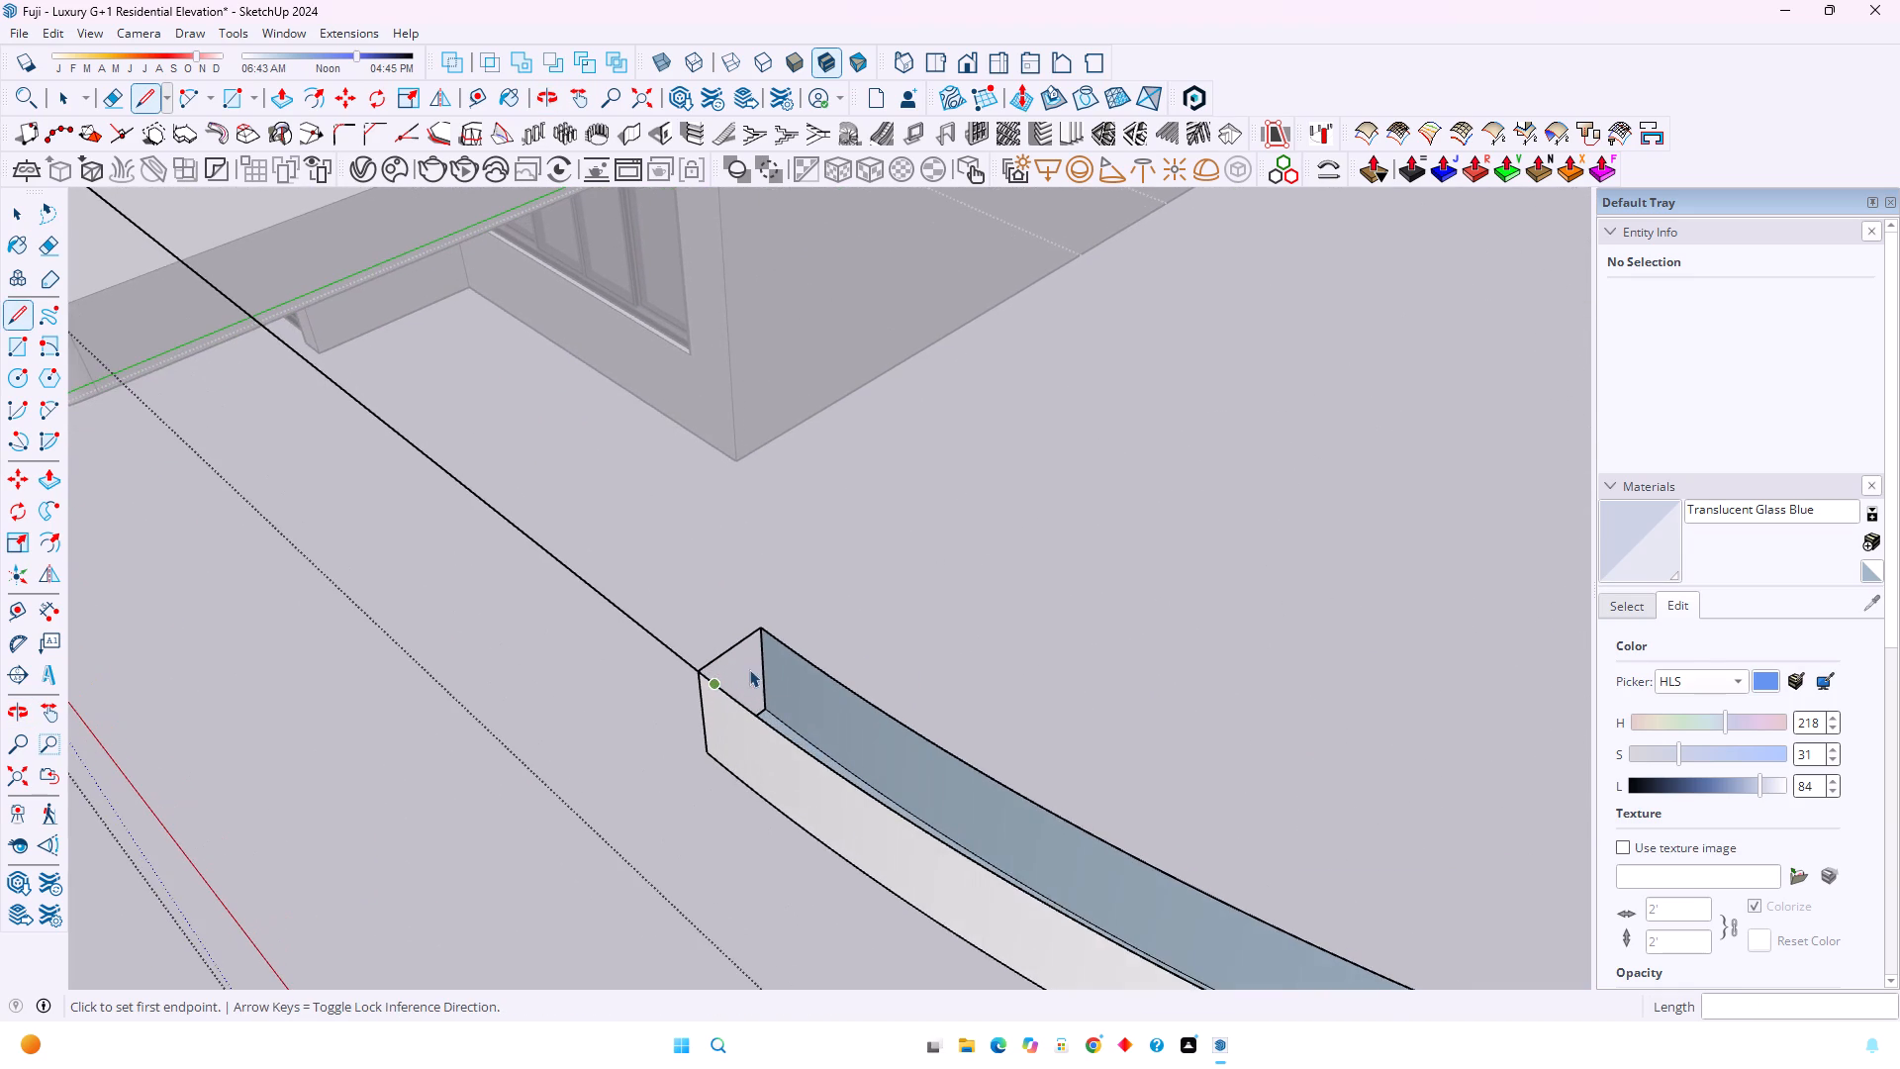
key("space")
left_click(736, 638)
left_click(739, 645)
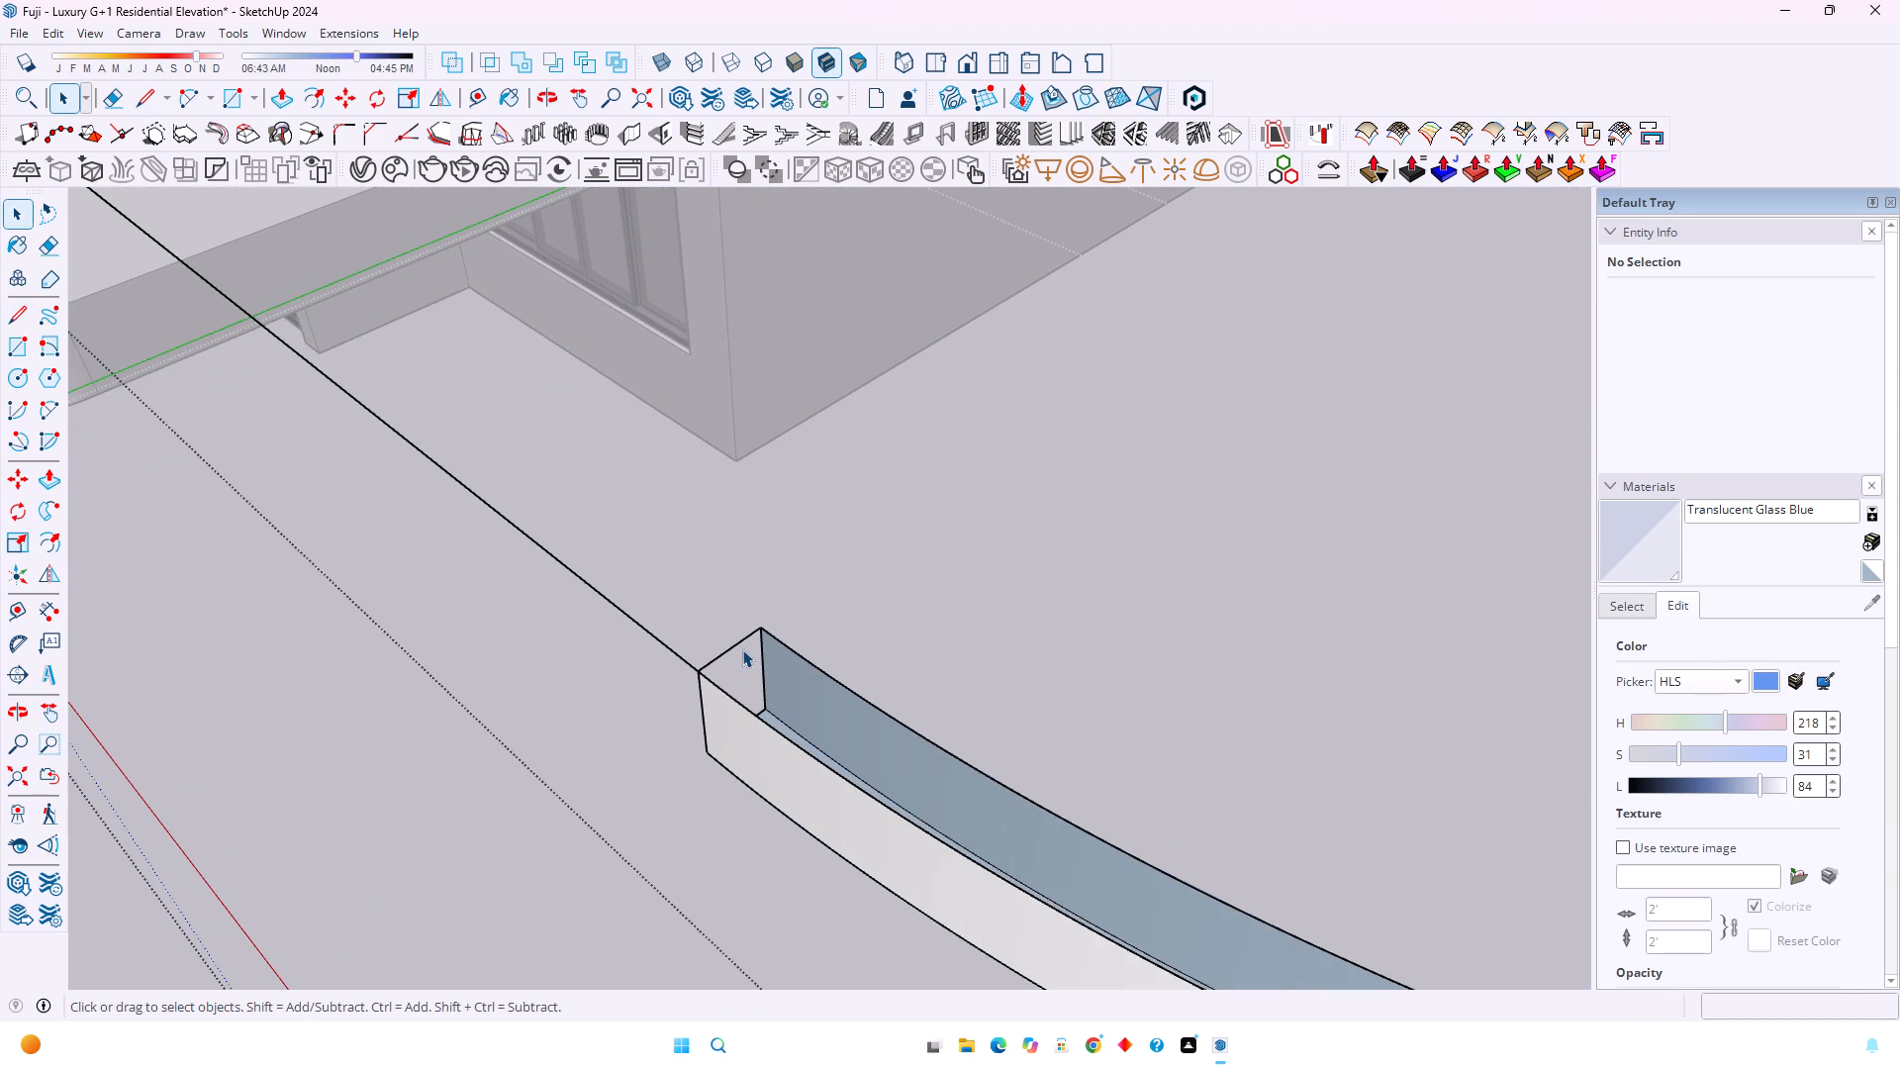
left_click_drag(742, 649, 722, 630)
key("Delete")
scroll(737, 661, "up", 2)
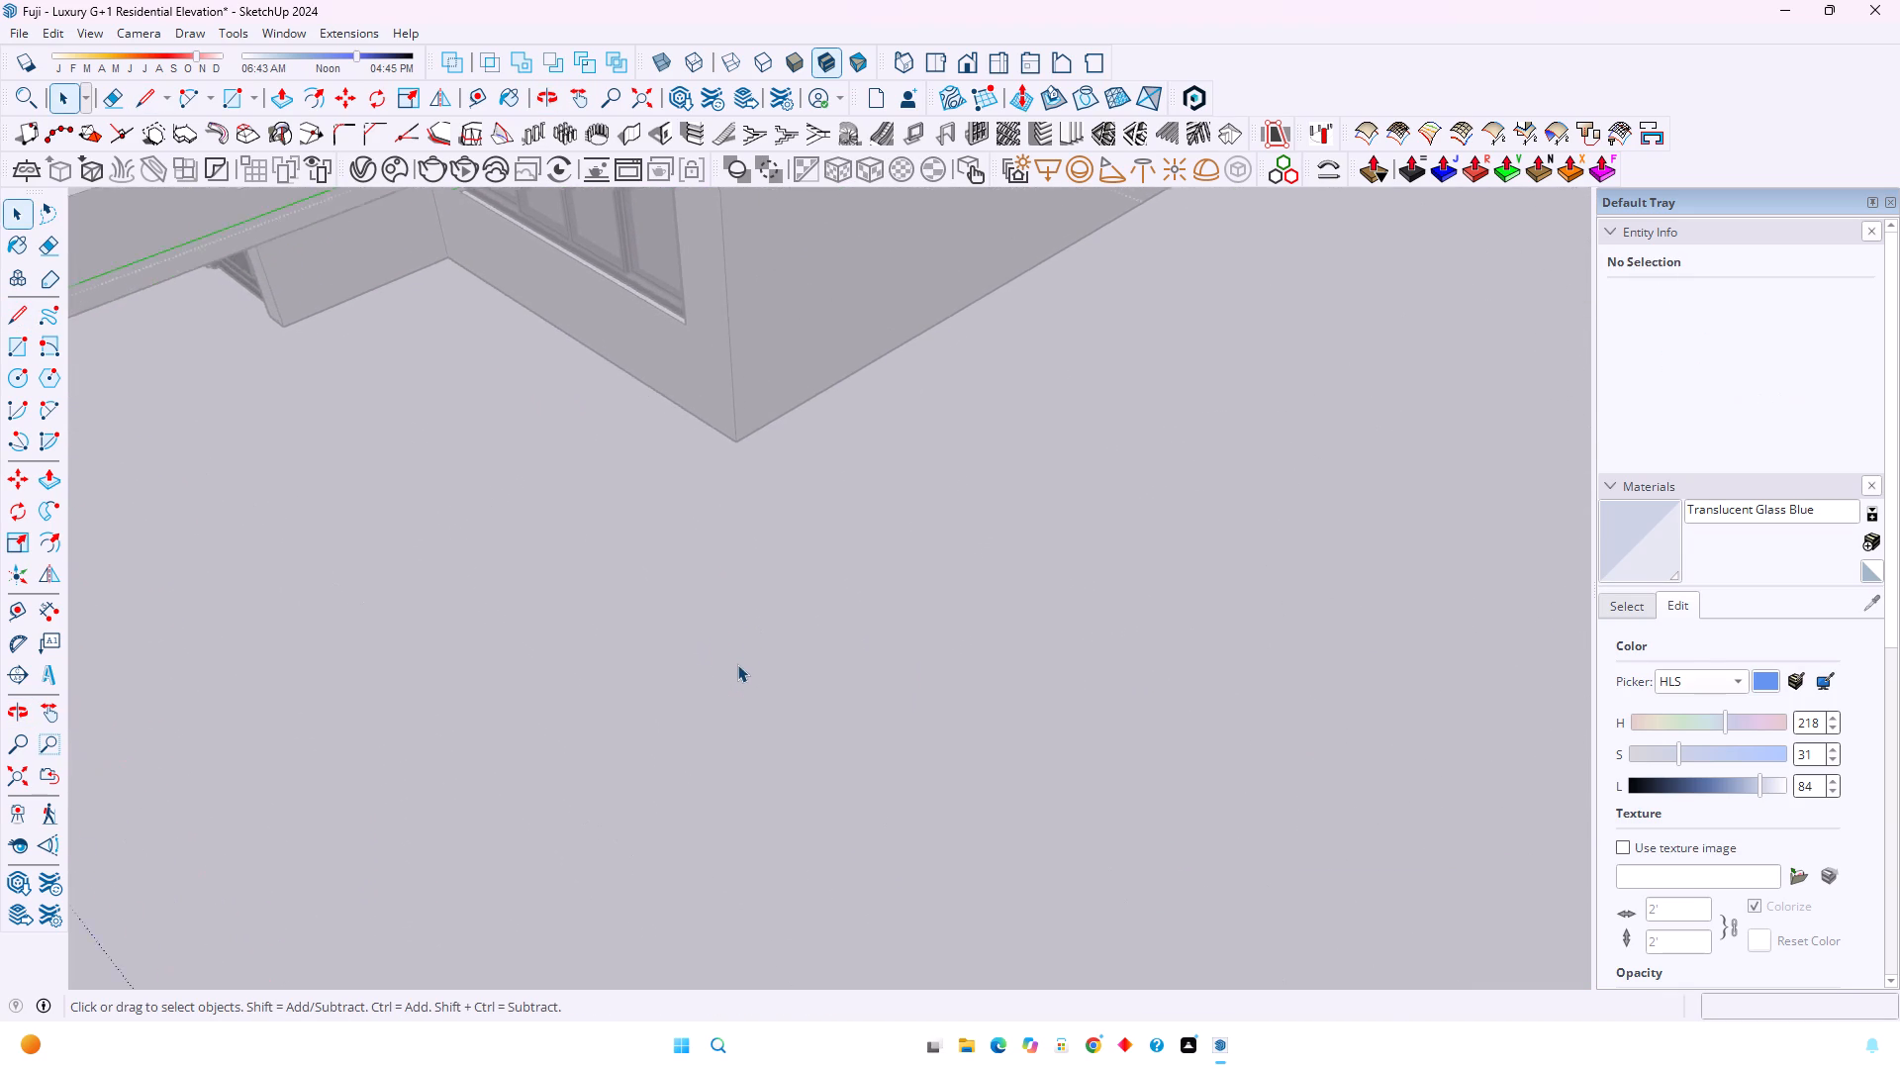
Draw an edge joining the two upper corners at the open end of the swept corner strip.
scroll(737, 664, "down", 4)
middle_click_drag(749, 689, 739, 856)
scroll(737, 712, "up", 4)
scroll(728, 701, "down", 1)
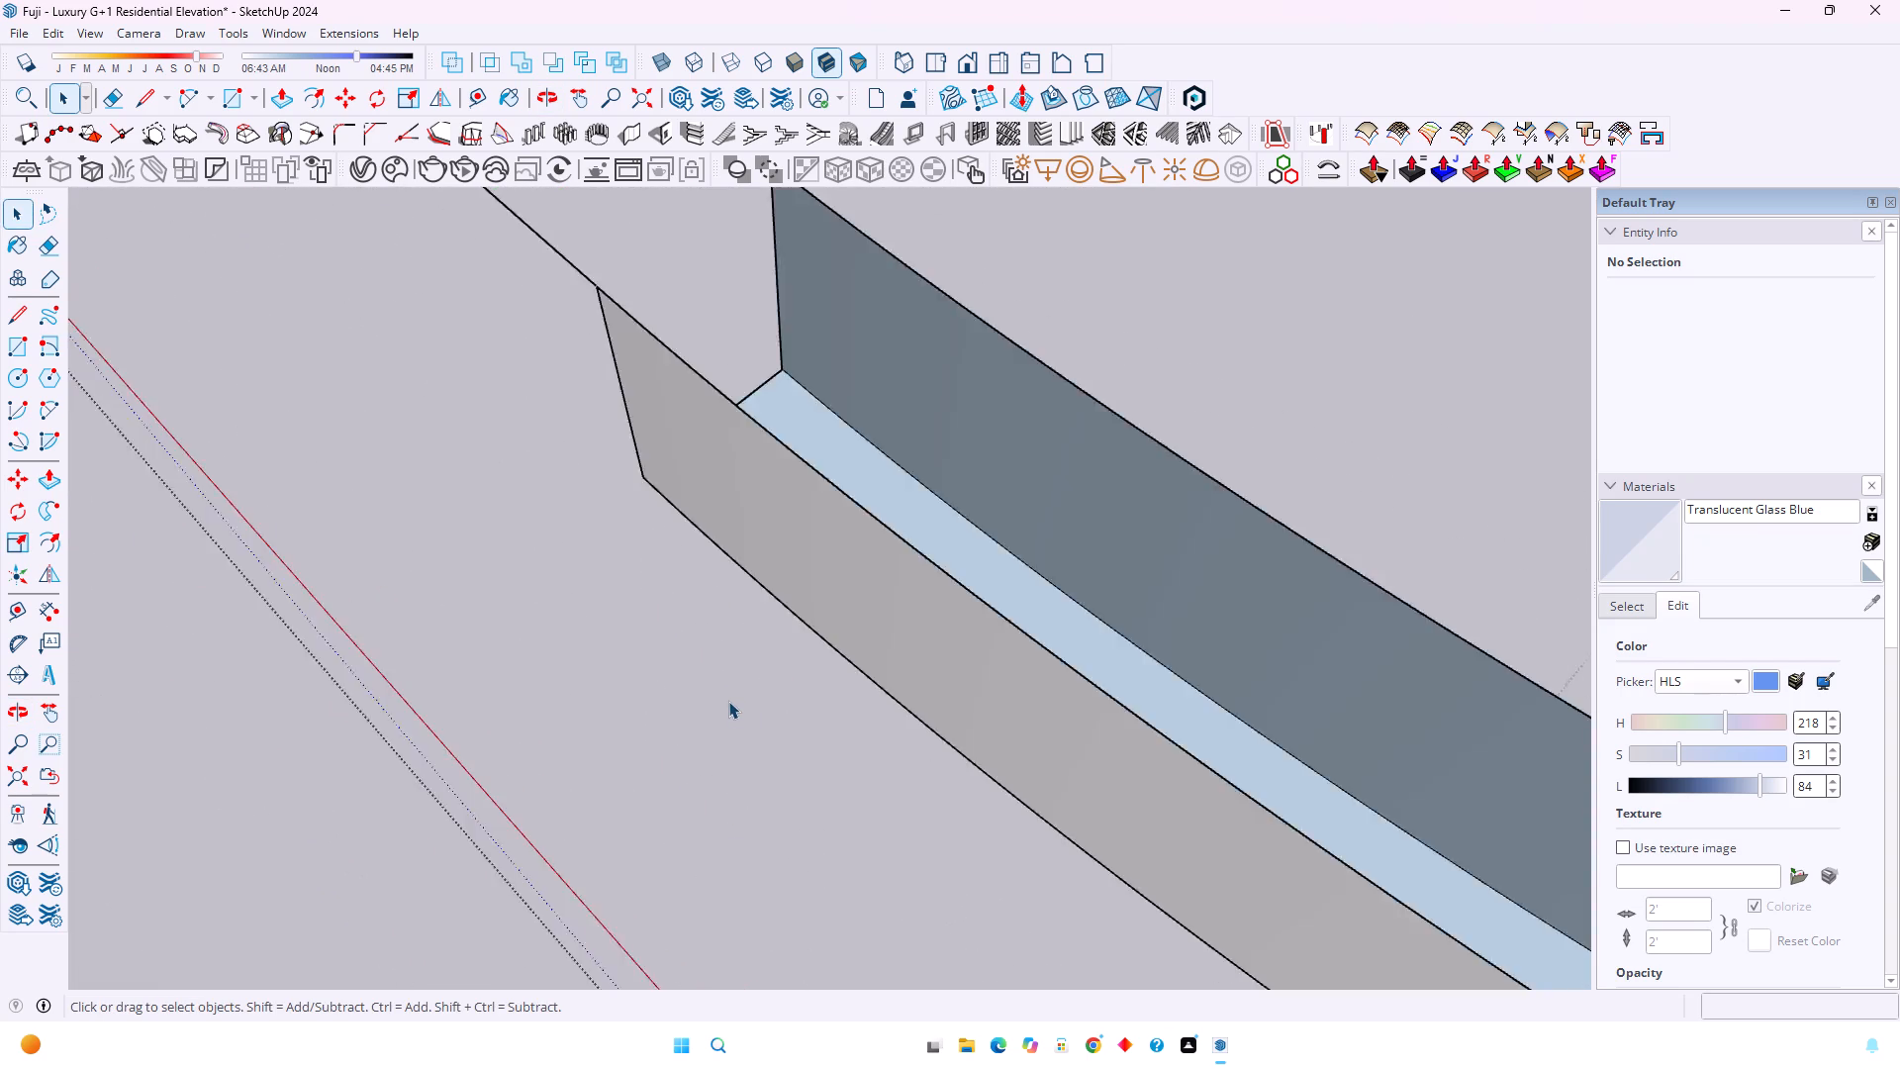
scroll(728, 701, "down", 1)
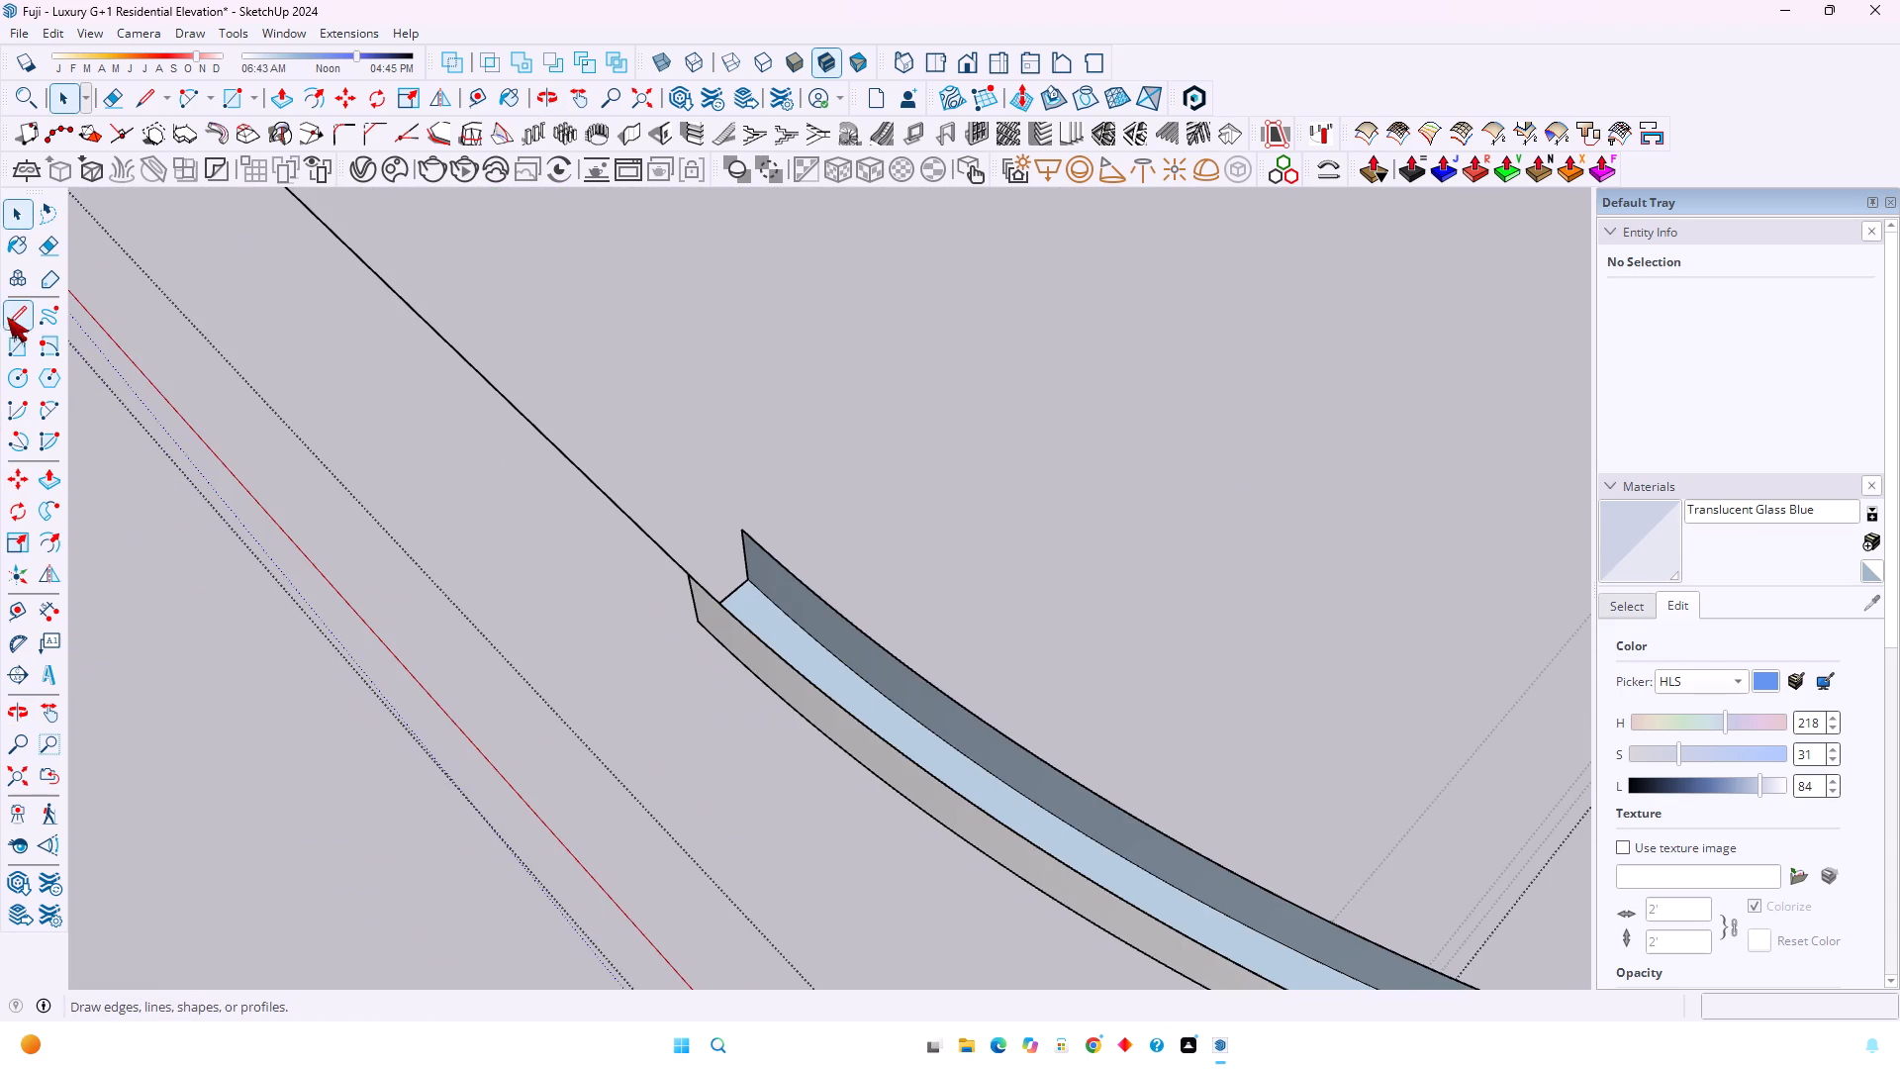
left_click(7, 317)
left_click(690, 573)
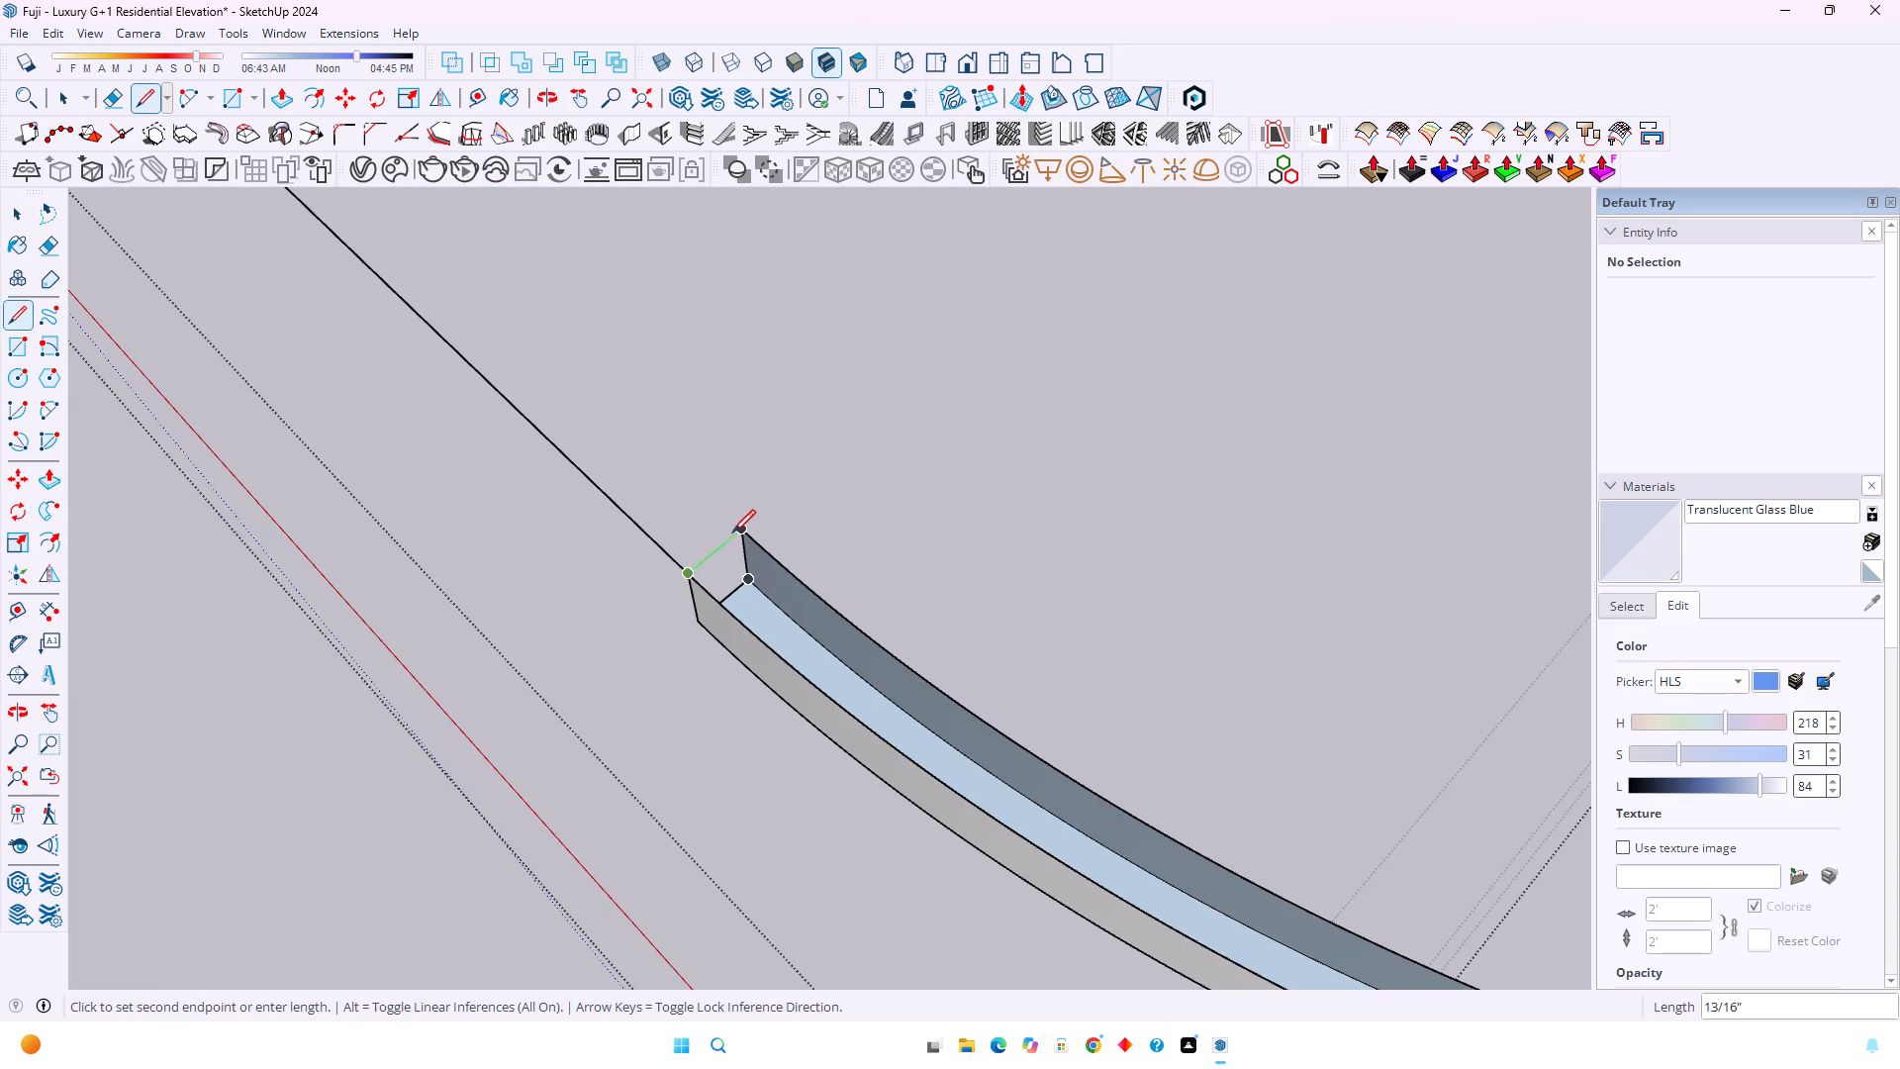
left_click(742, 530)
scroll(748, 564, "down", 2)
middle_click_drag(737, 572, 932, 585)
scroll(925, 581, "down", 4)
middle_click_drag(952, 560, 805, 778, "shift")
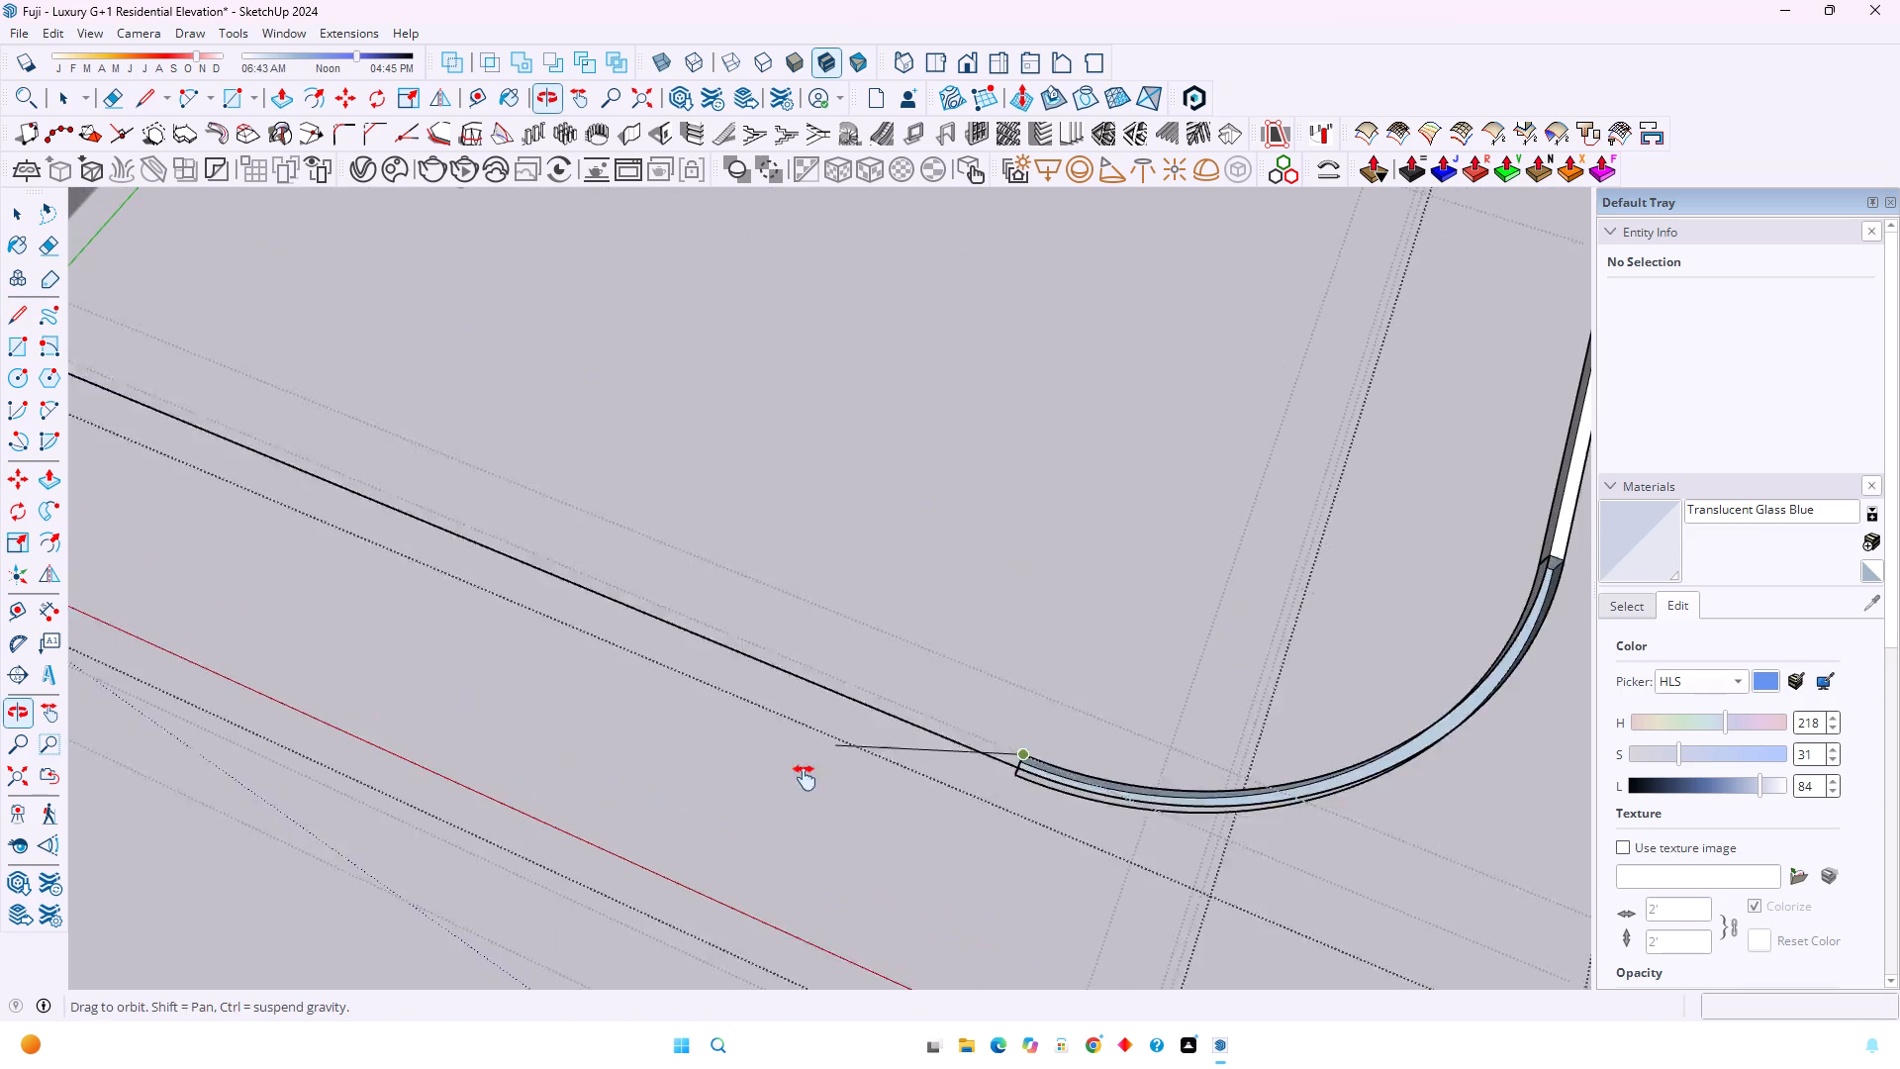
middle_click_drag(805, 778, 803, 781, "shift")
middle_click_drag(808, 772, 1210, 751)
middle_click(1210, 751)
scroll(1329, 364, "up", 3, "shift")
middle_click_drag(1389, 402, 1279, 478, "shift")
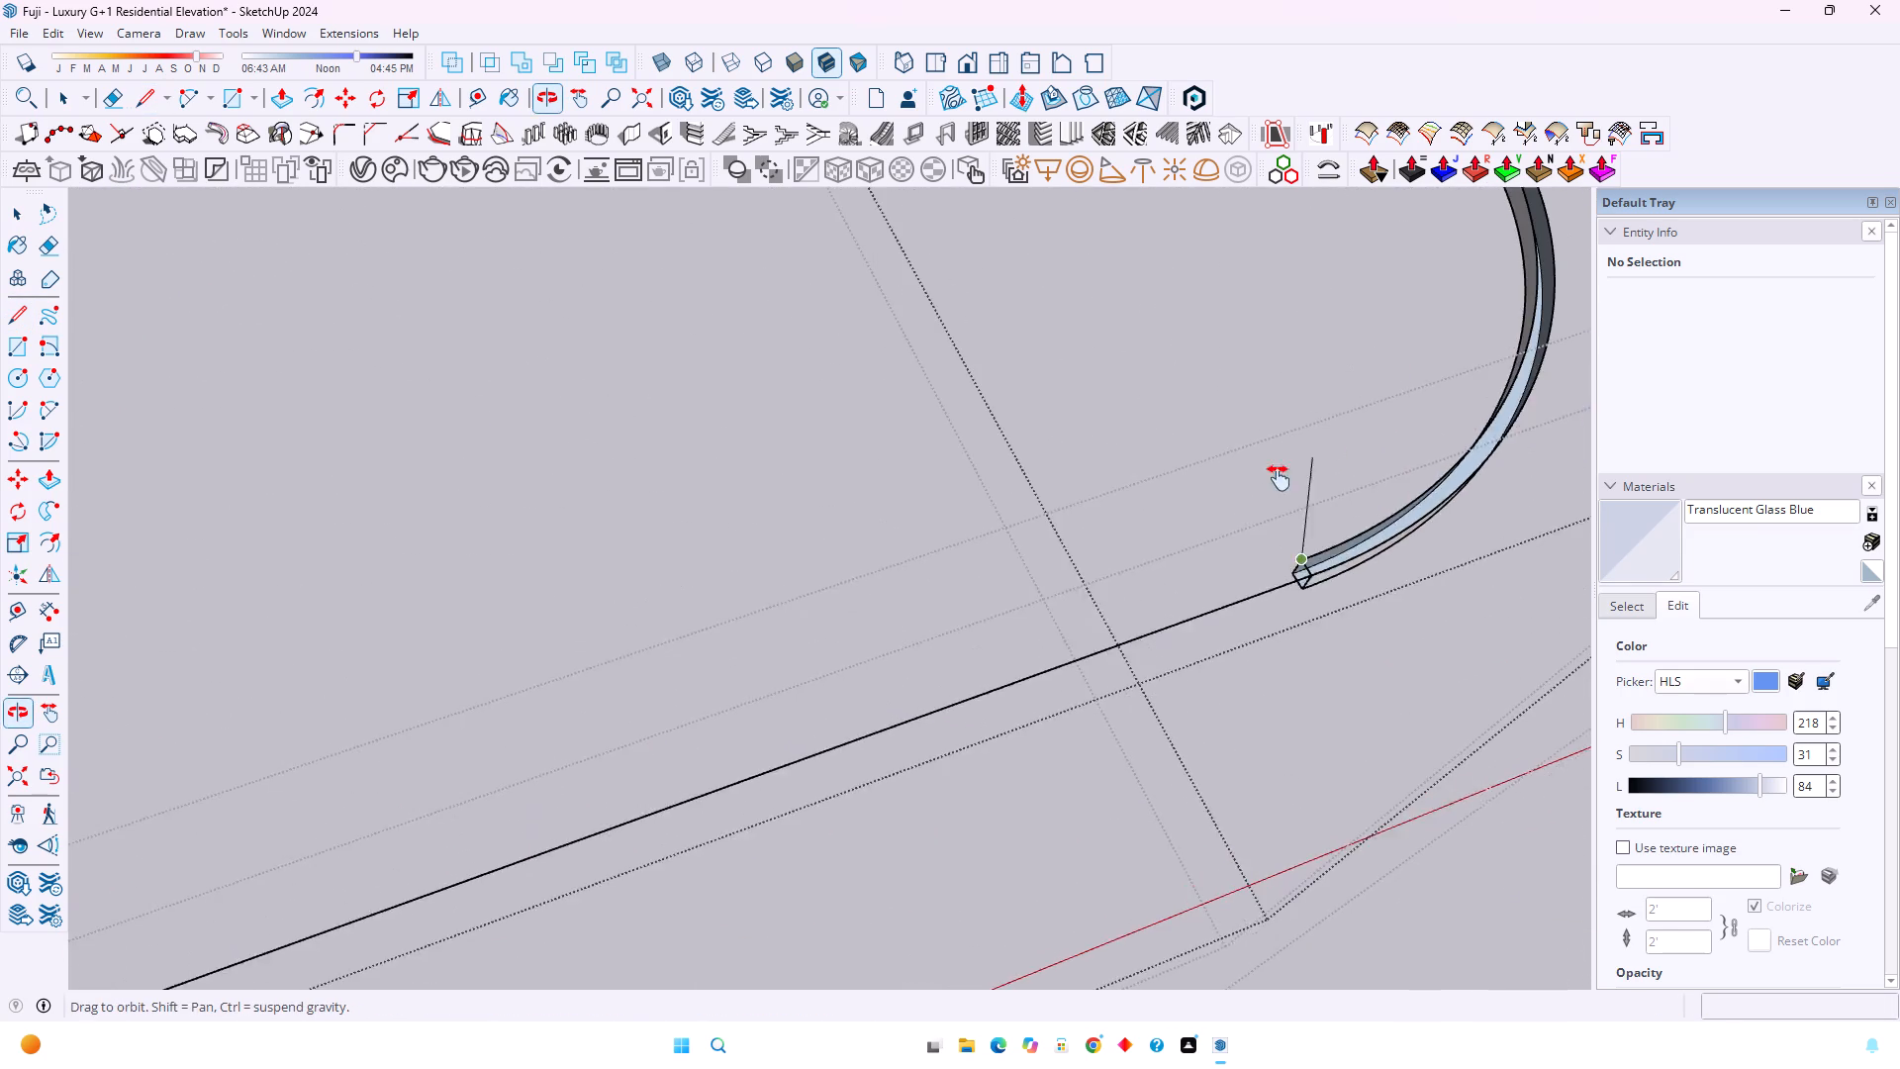
middle_click_drag(1279, 478, 1244, 528, "shift")
middle_click(1244, 528, "shift")
scroll(1254, 592, "up", 4)
key("Escape")
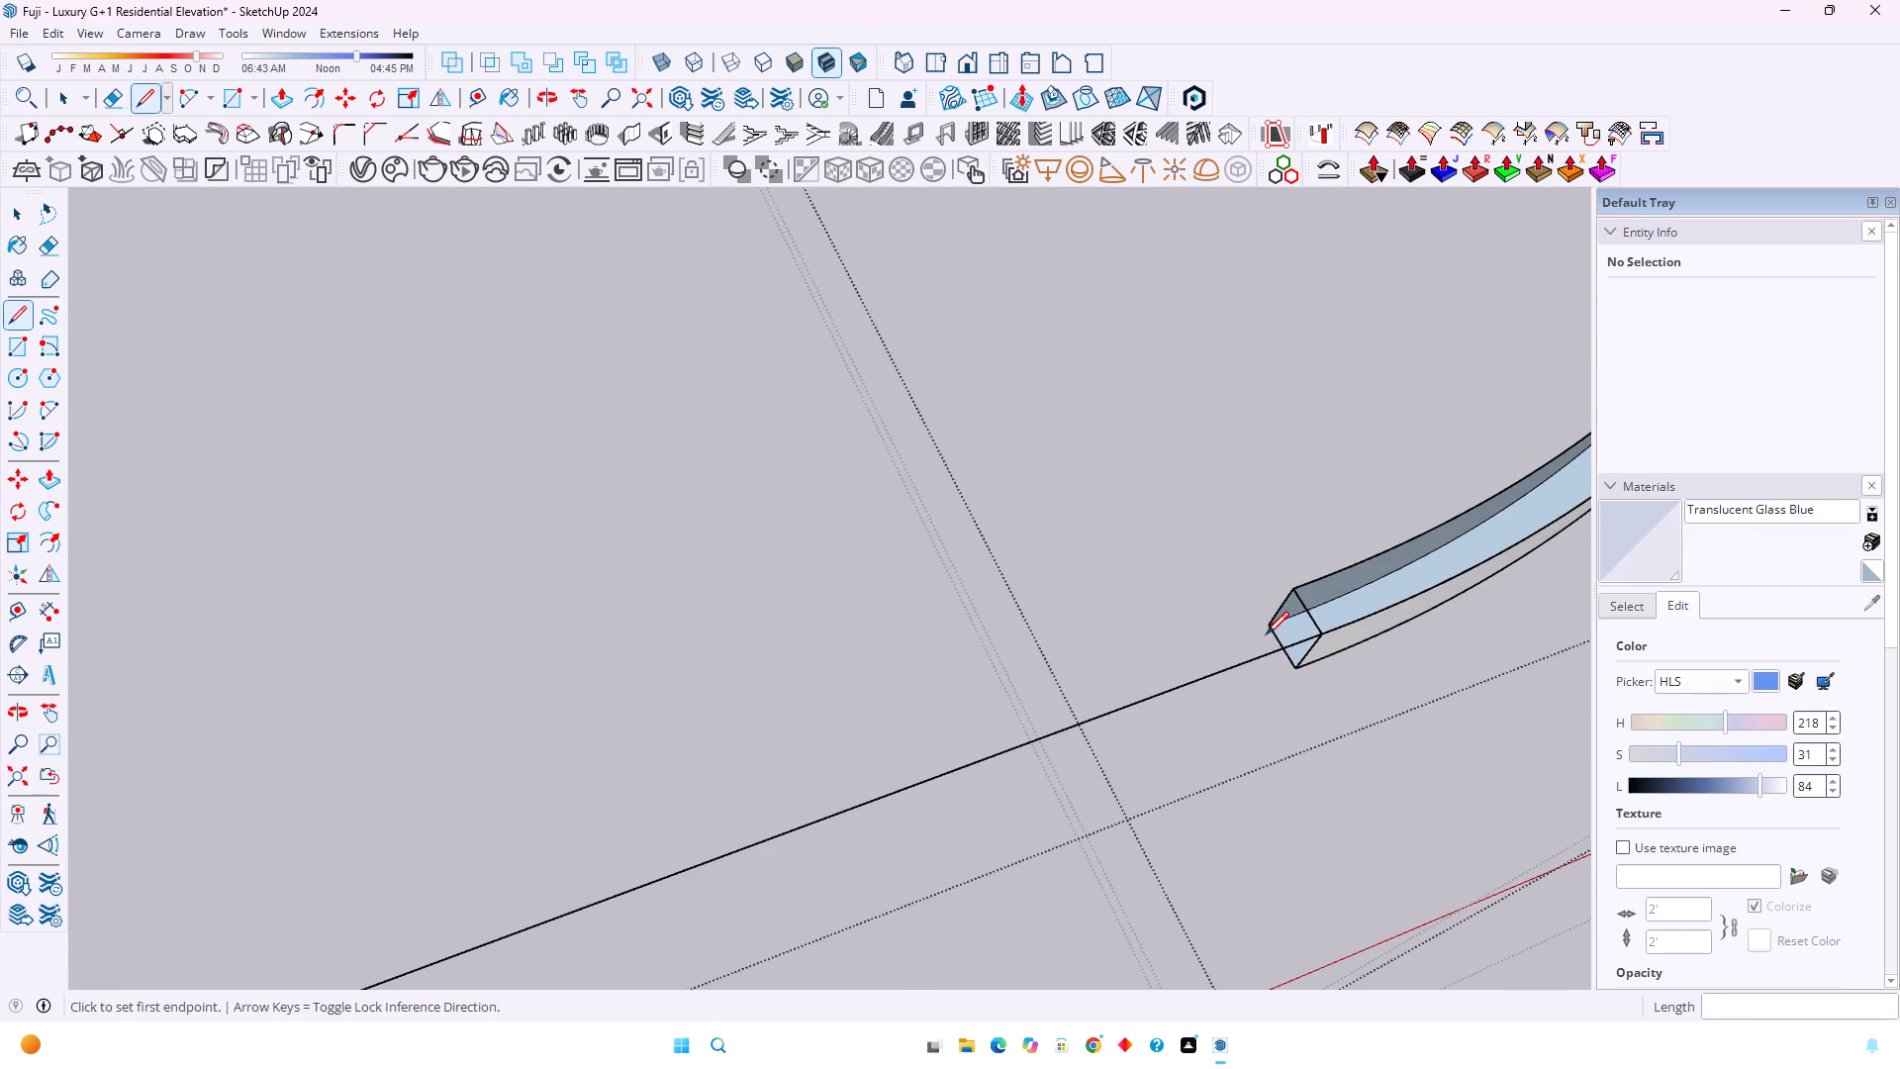
Draw a 1" by 1 1/2" rectangle across the corner strip's open end, between its diagonally opposite corners.
key("r")
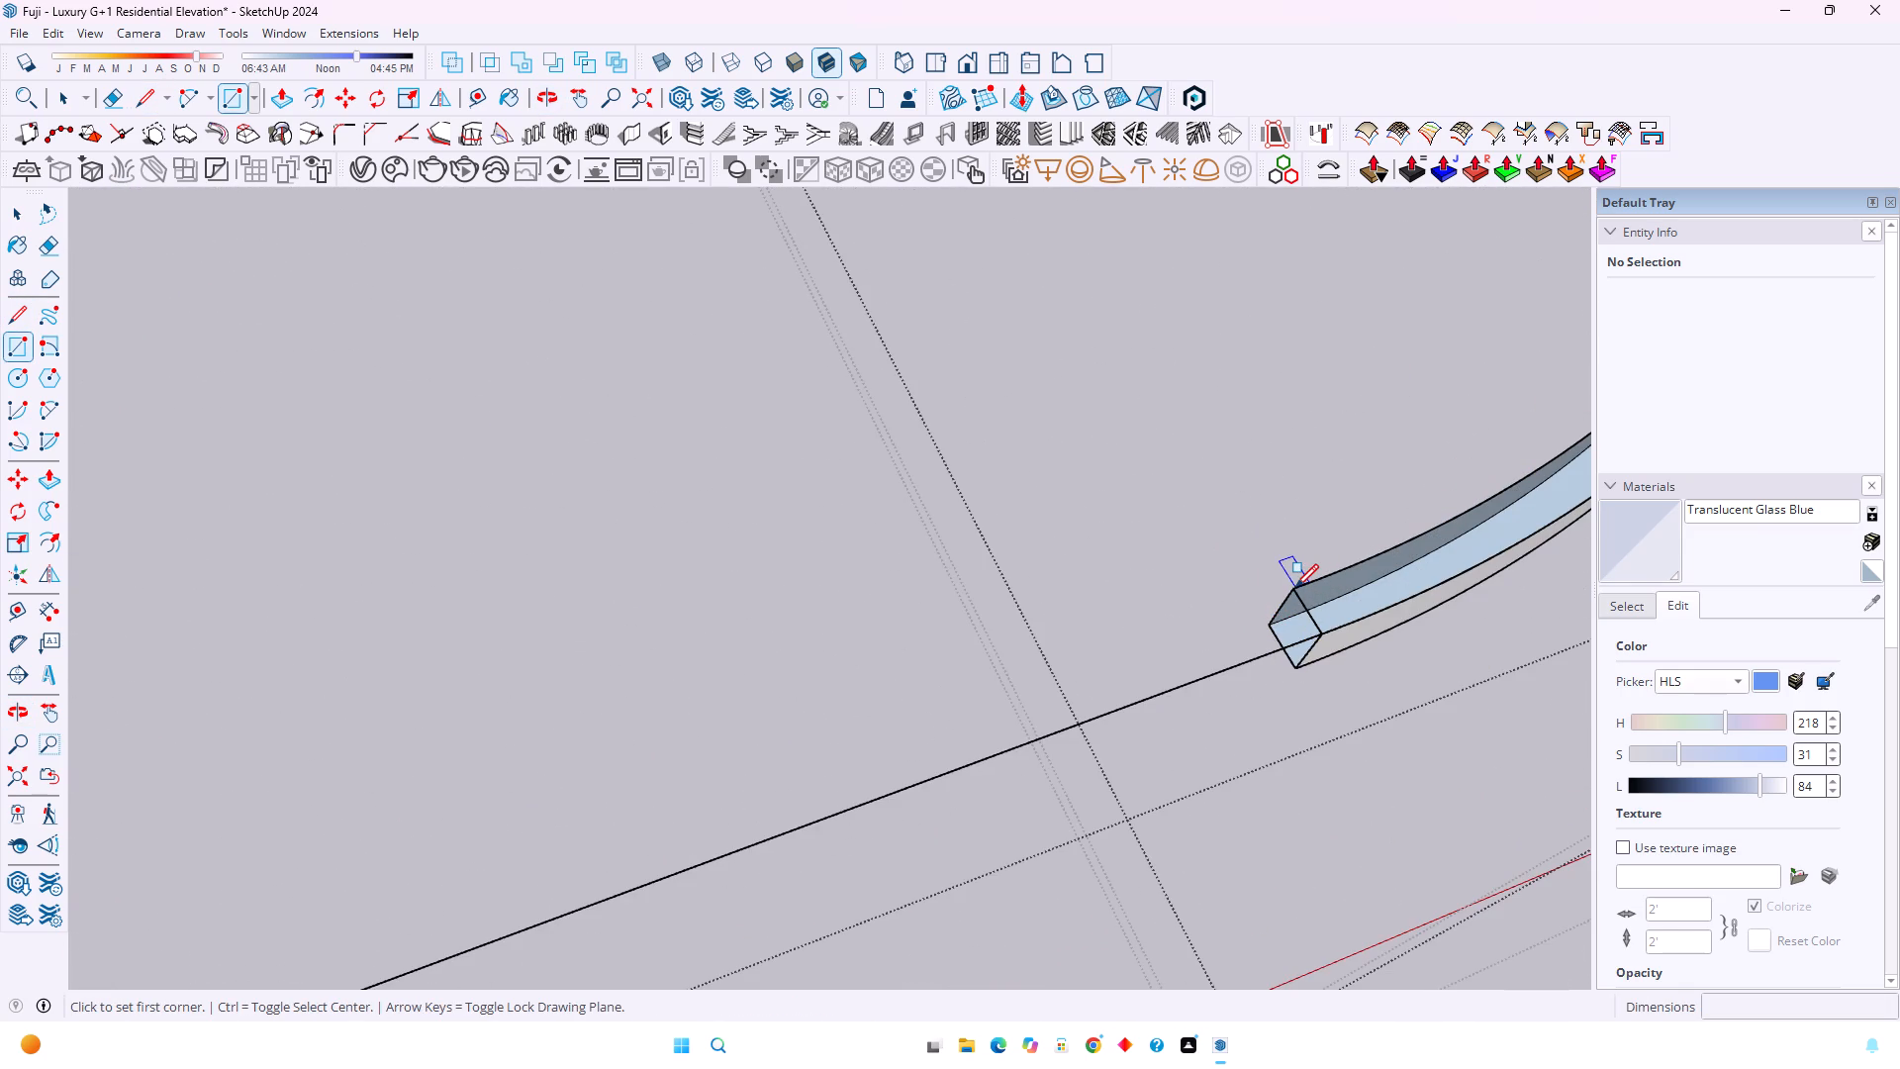
left_click(1291, 589)
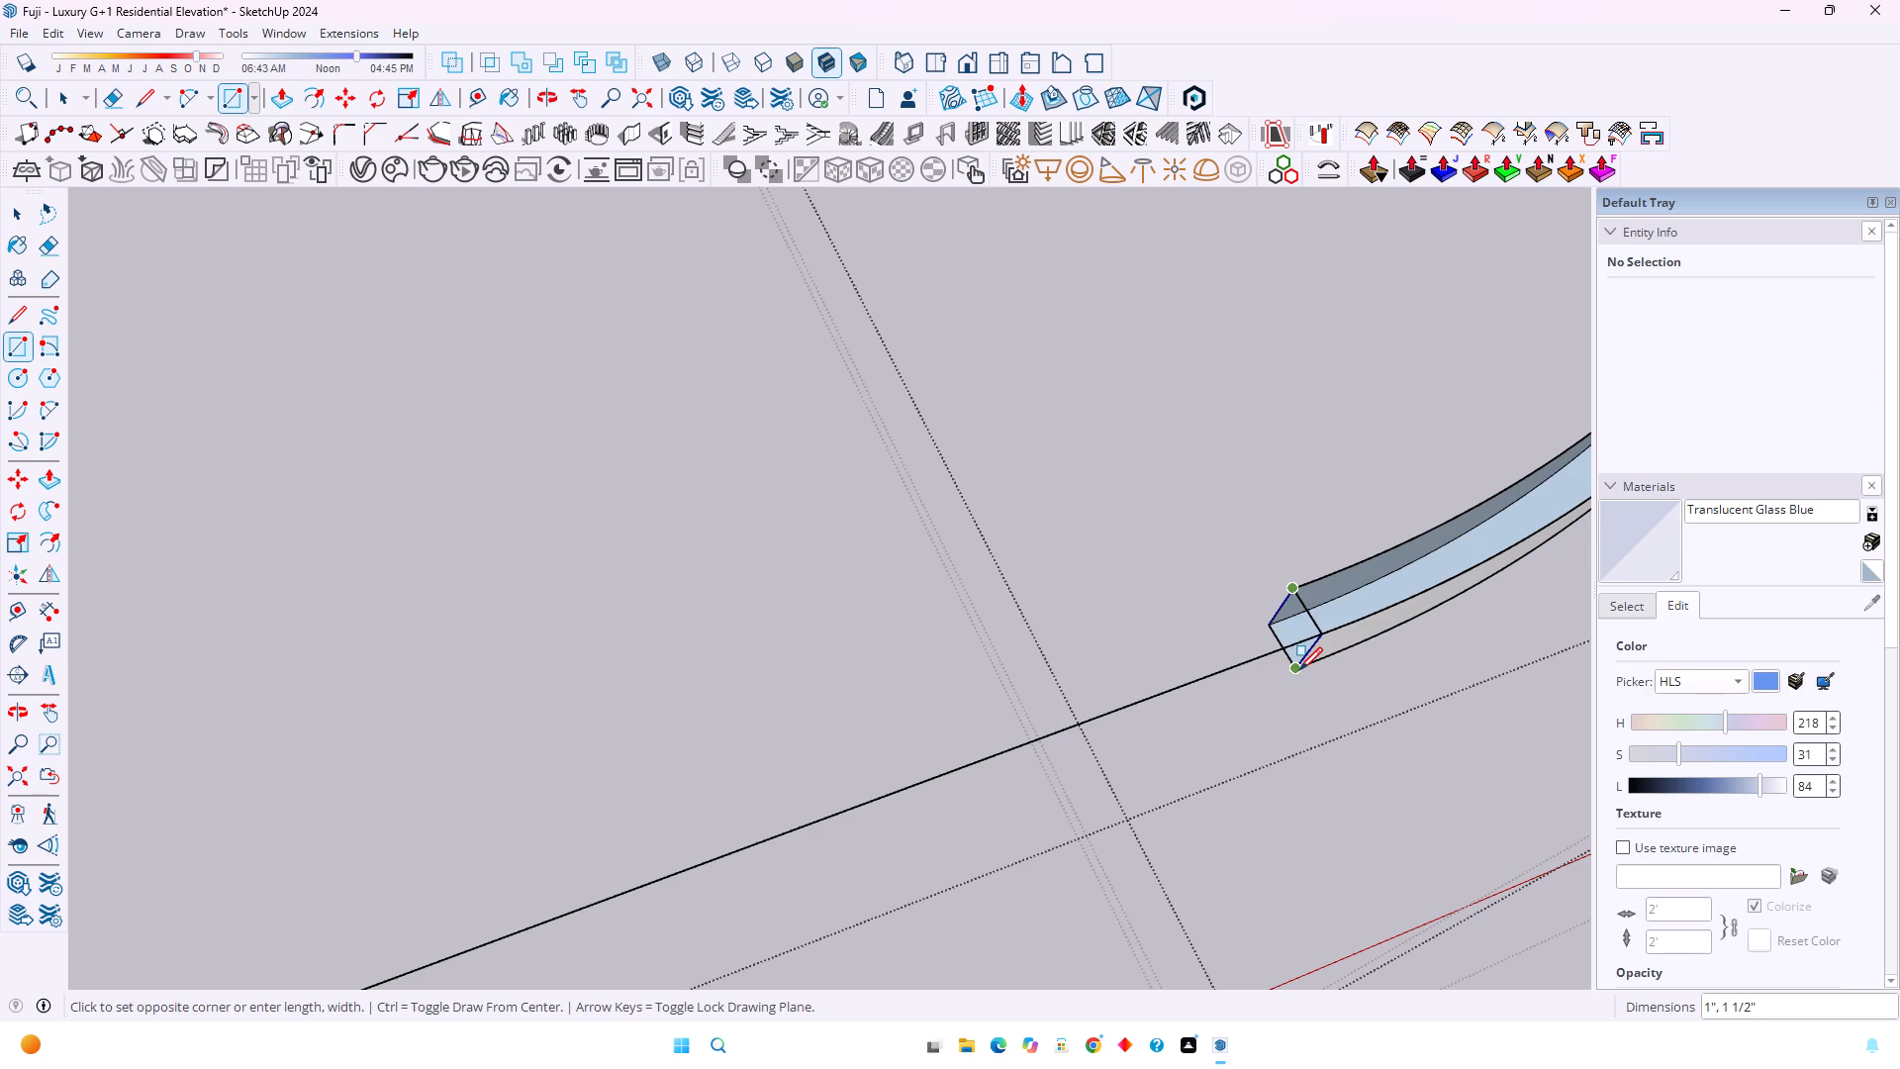
left_click(1299, 670)
scroll(1086, 617, "down", 5)
key("space")
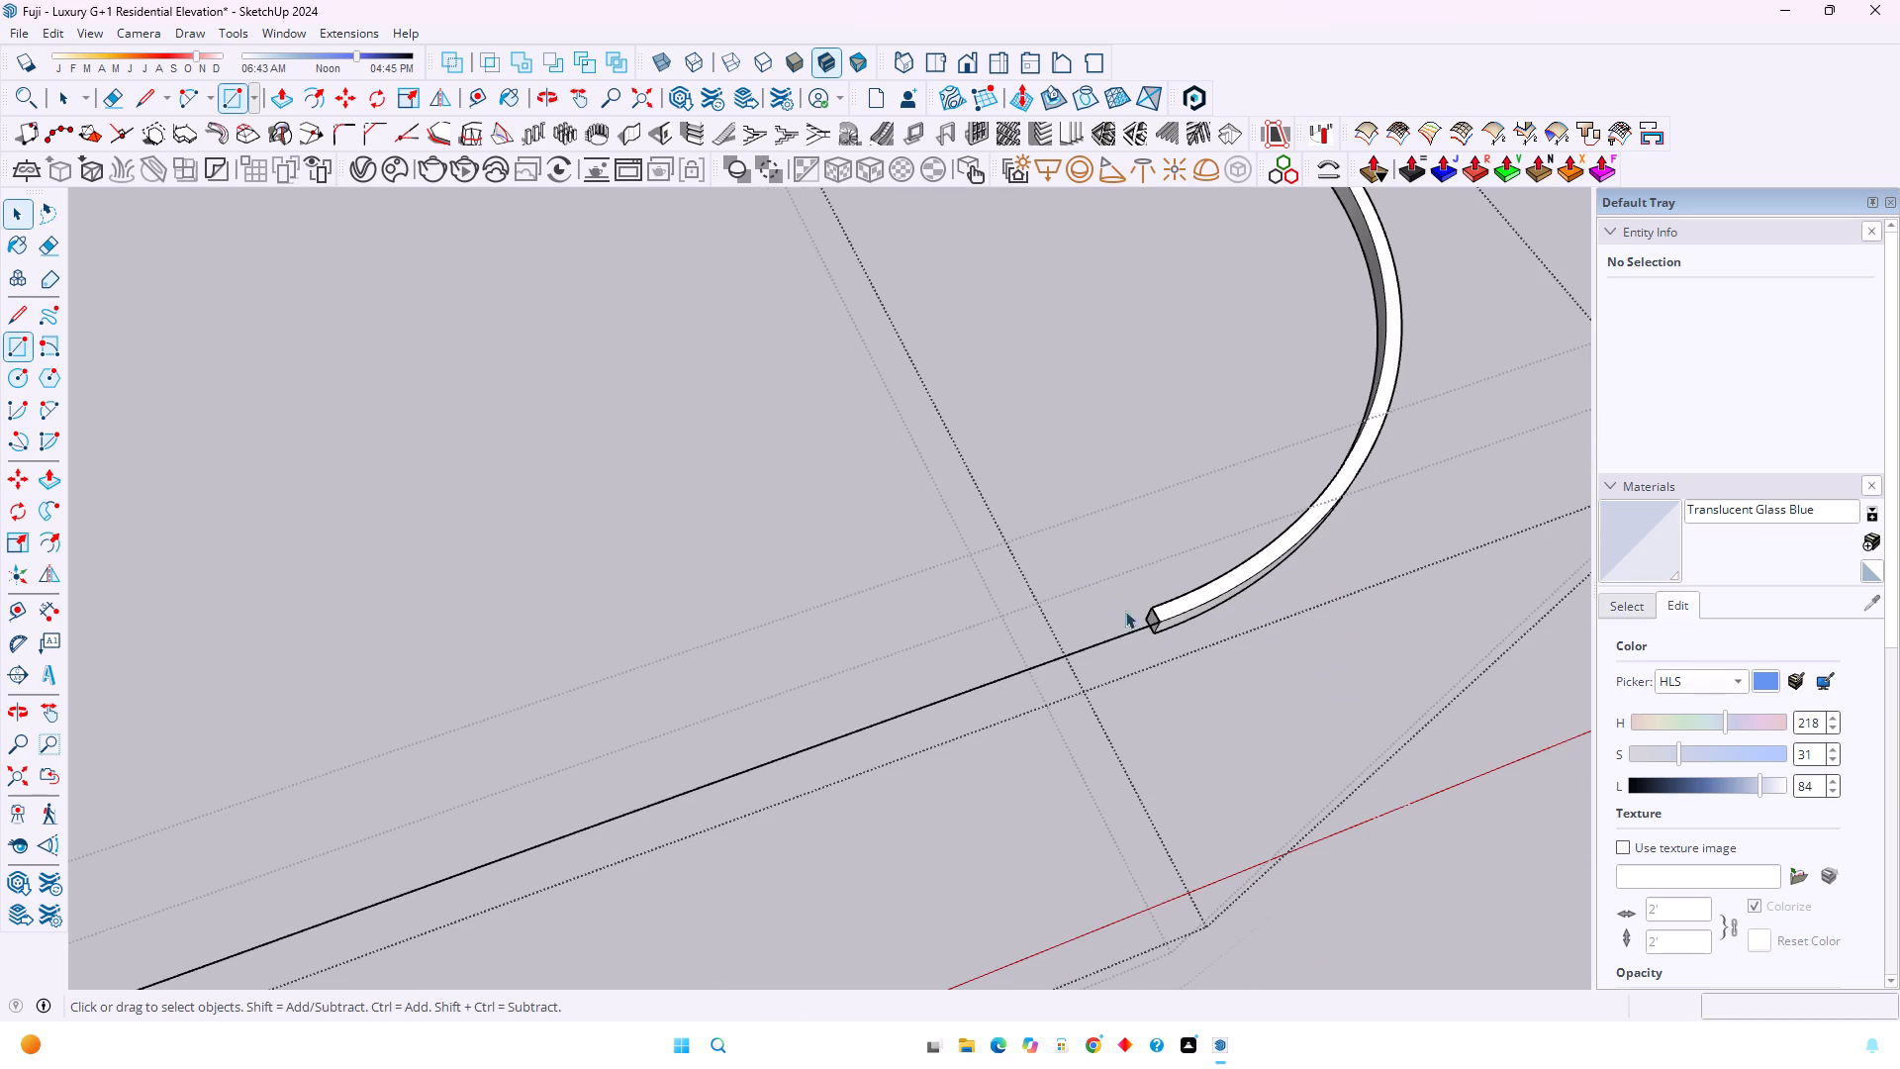
Delete the selected upper edge of the end face at the corner strip's end.
scroll(1167, 611, "up", 20)
scroll(1167, 611, "up", 1)
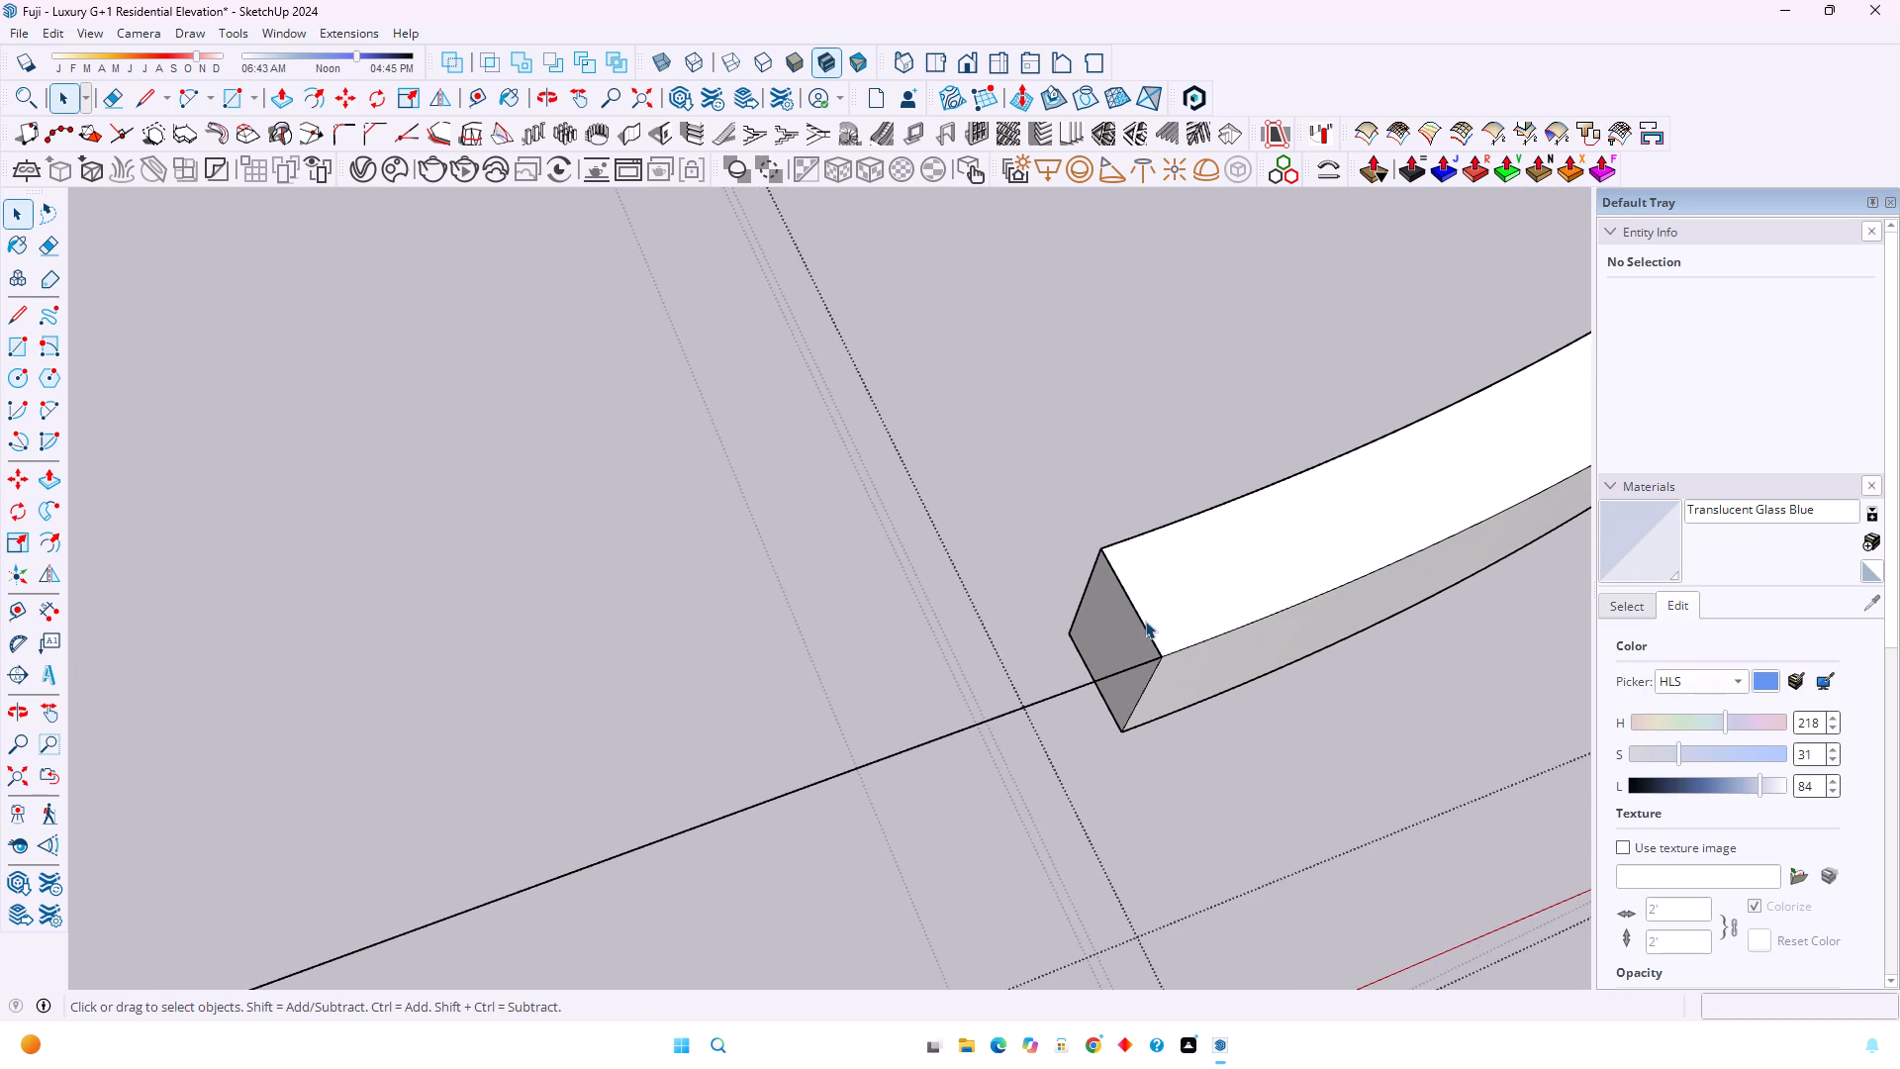
left_click(1145, 629)
key("Delete")
Delete the 1" seam edge across the top where the first straight strip meets the corner strip.
scroll(911, 675, "down", 13)
middle_click_drag(852, 632, 877, 623, "shift")
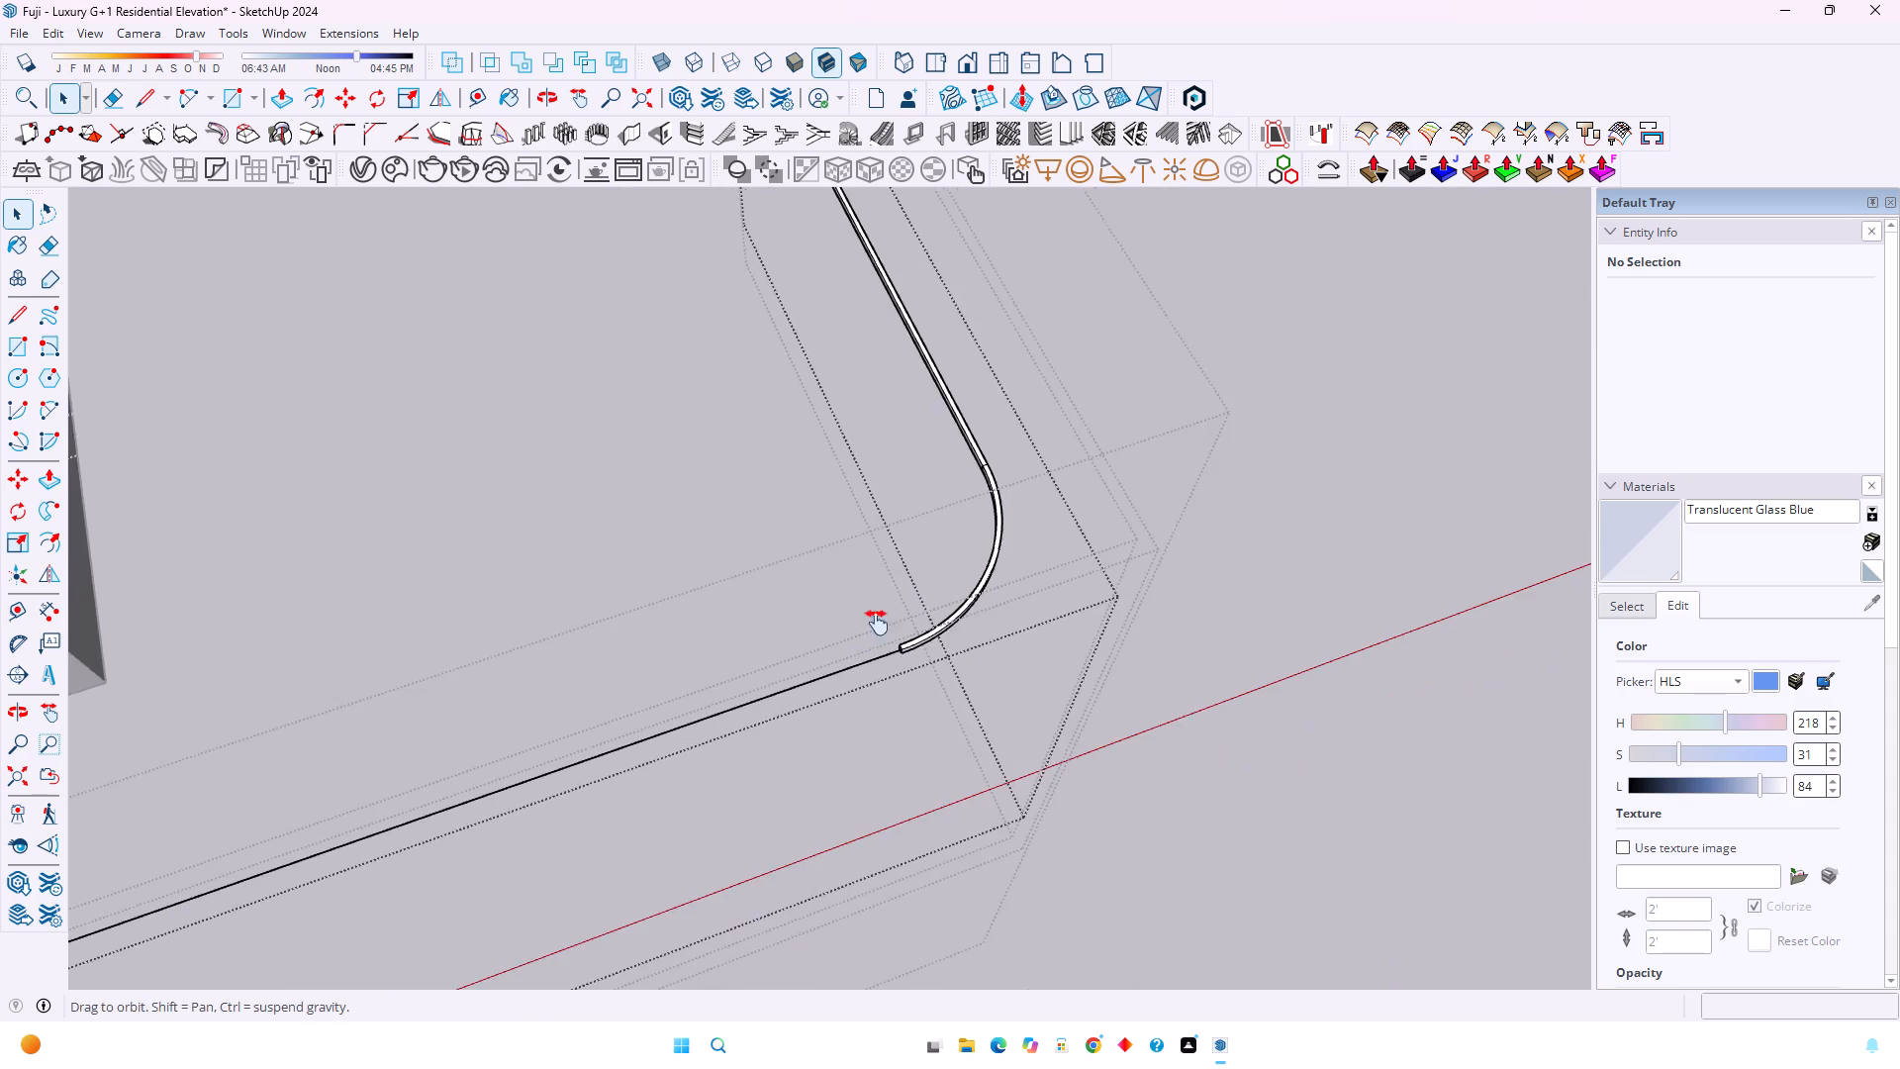
middle_click_drag(877, 623, 1044, 588, "shift")
middle_click(1045, 587, "shift")
scroll(1045, 587, "up", 1)
scroll(1140, 399, "up", 7)
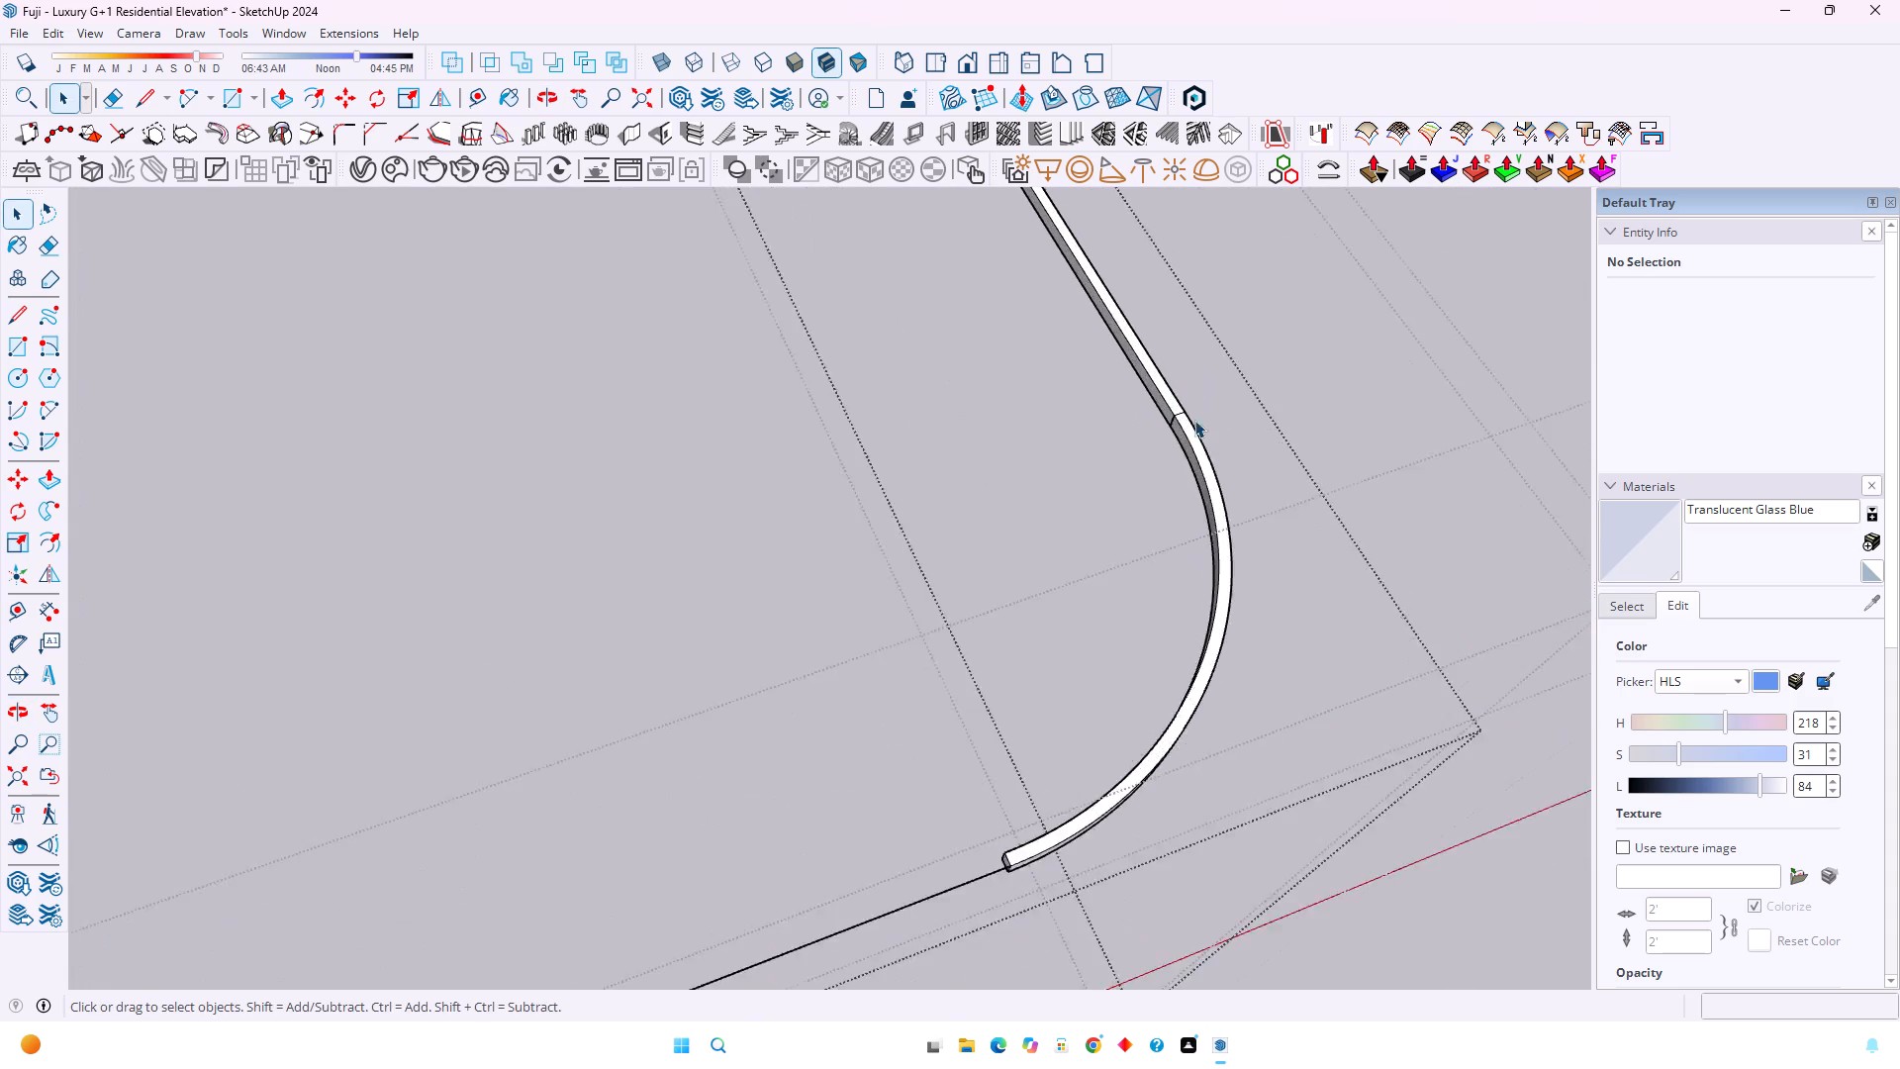
scroll(1194, 420, "up", 4)
left_click(1168, 404)
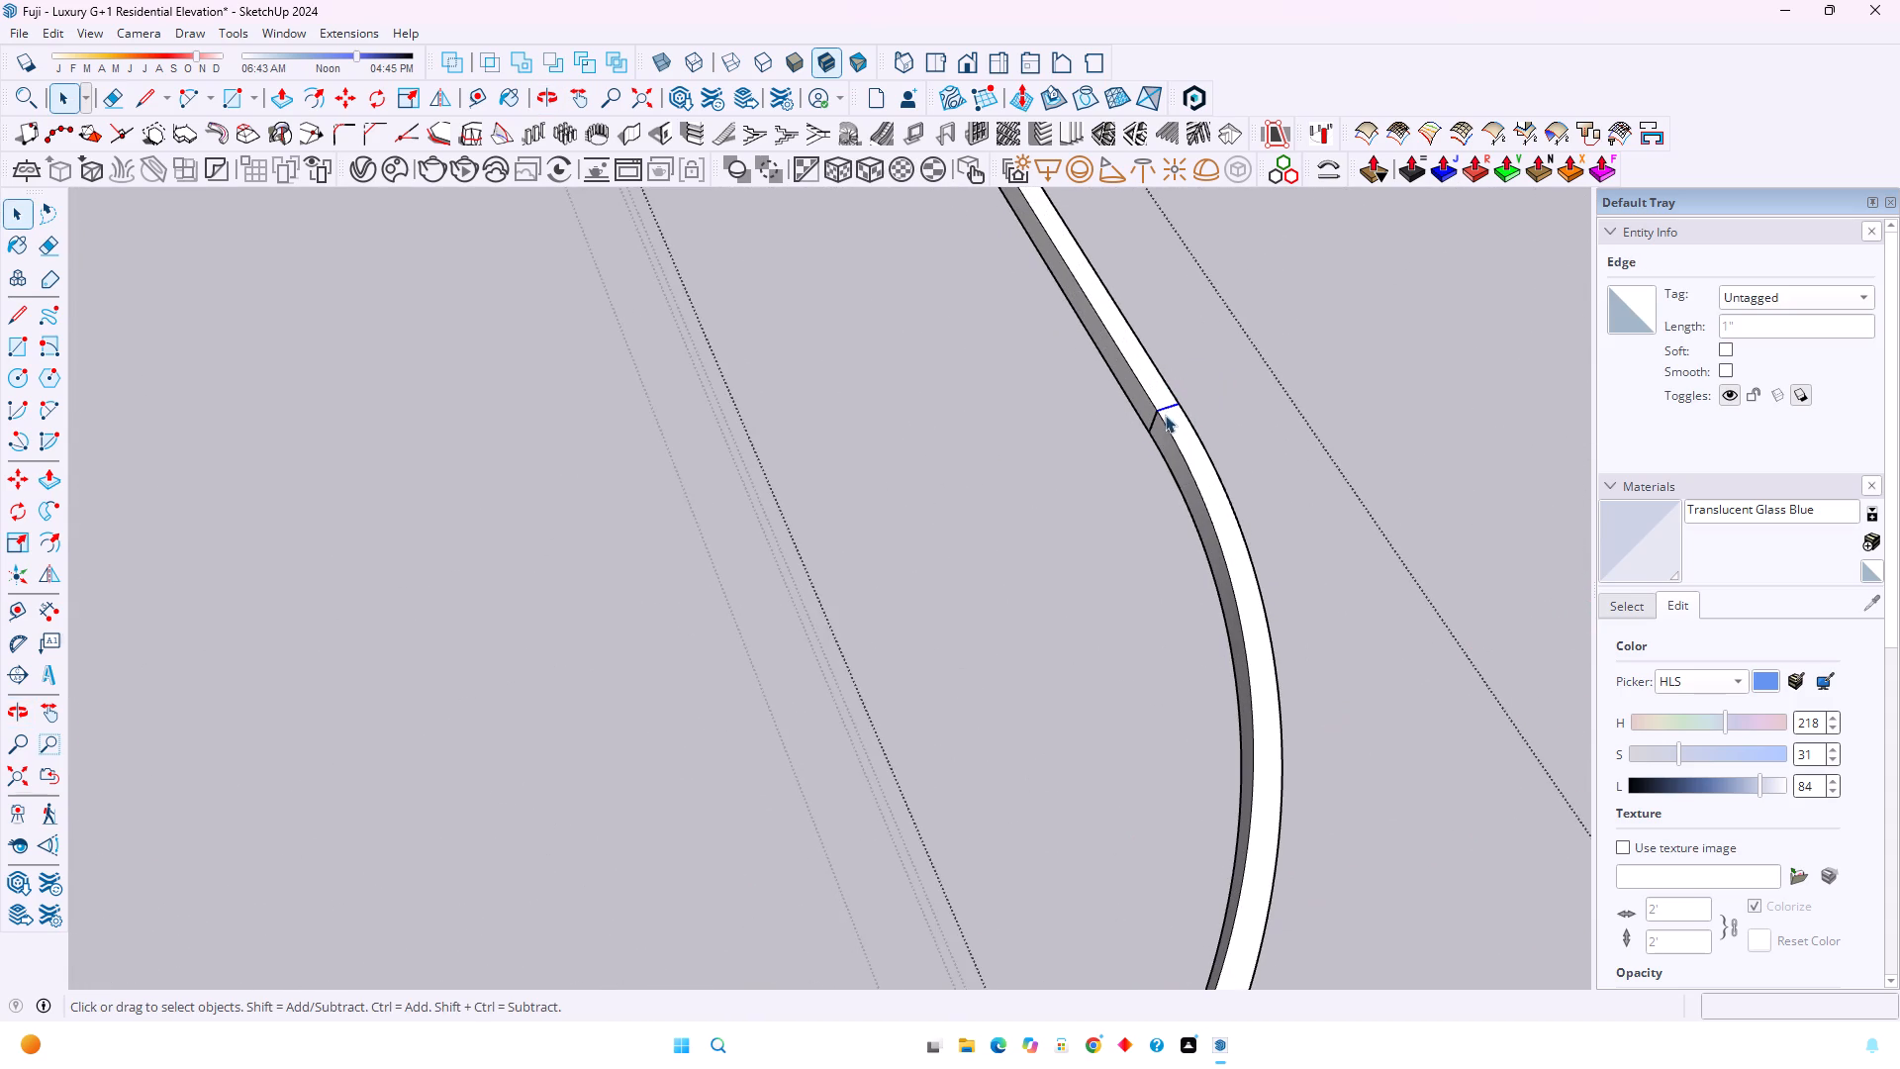
key("Delete")
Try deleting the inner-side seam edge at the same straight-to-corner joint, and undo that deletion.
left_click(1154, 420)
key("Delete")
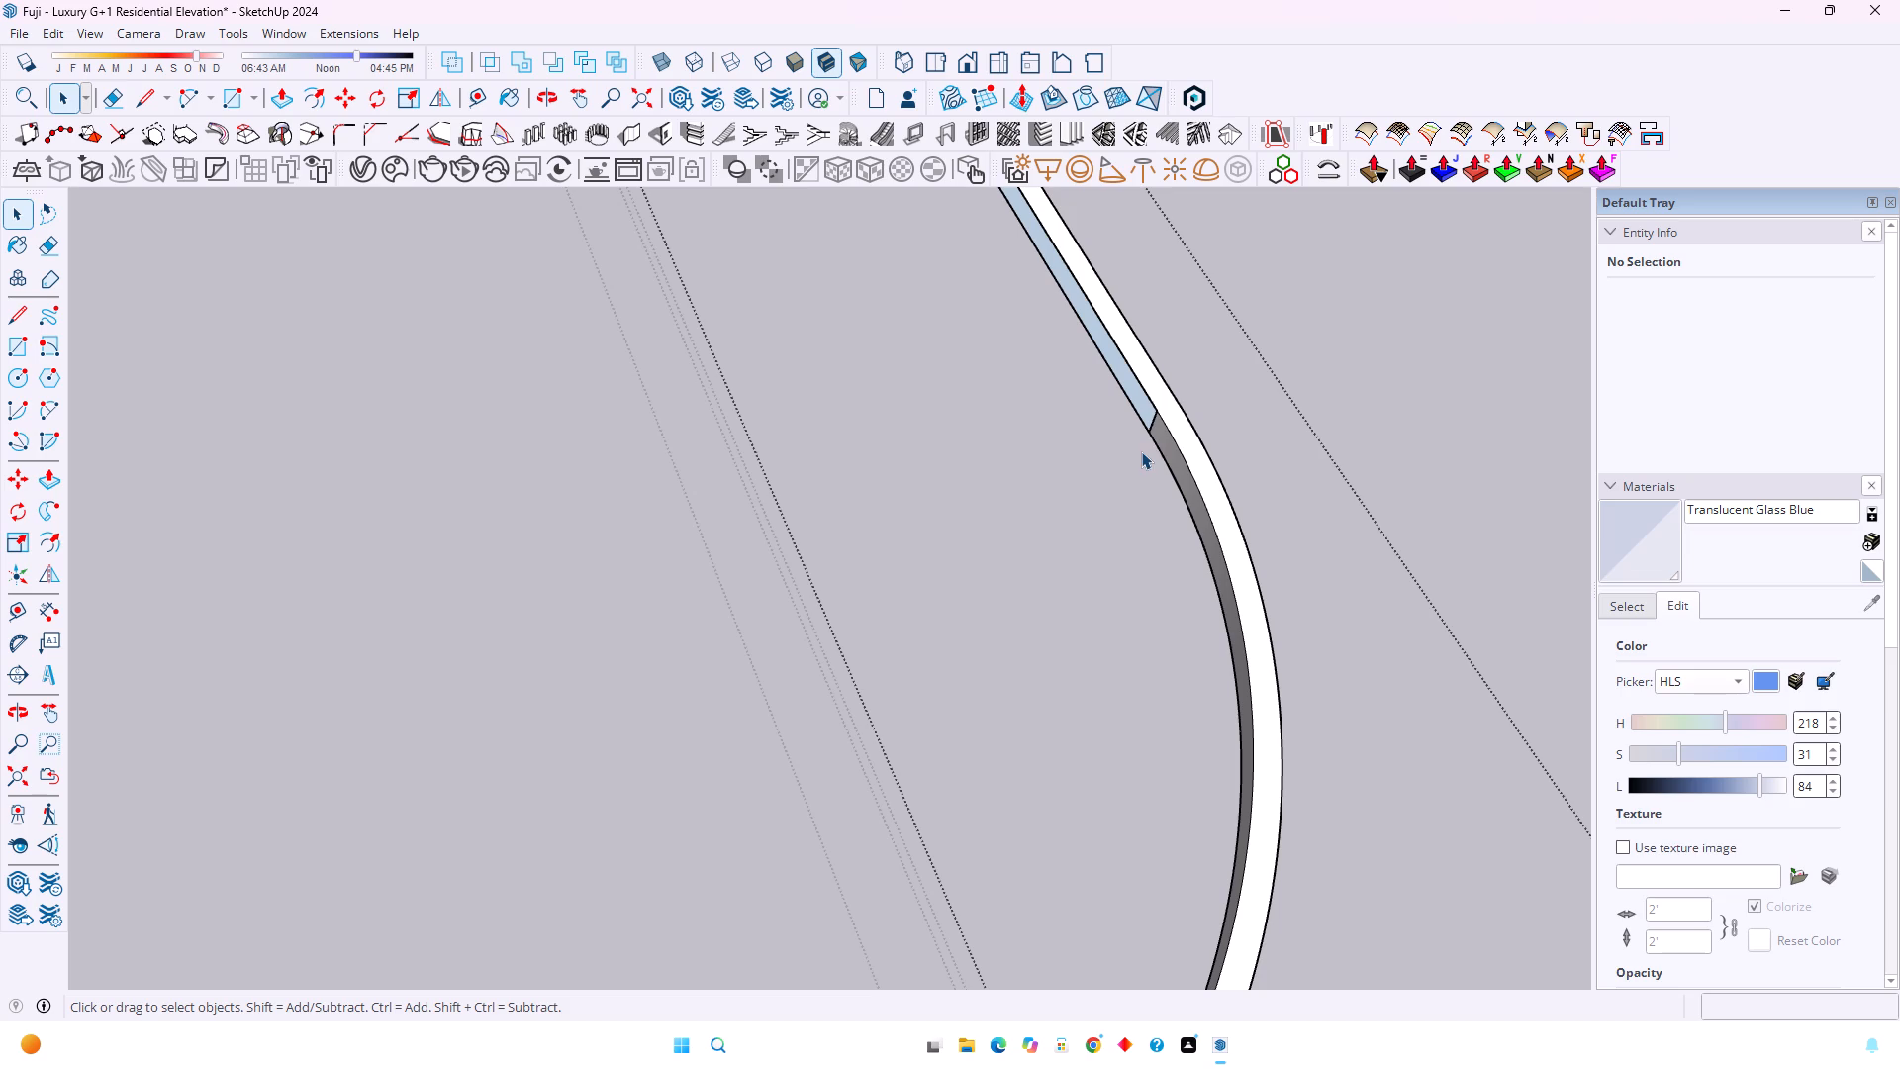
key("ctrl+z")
Sweep the corner strip's end face with Follow Me along the remaining path: the 14' straight edge, the second corner curve and the final straight.
scroll(1136, 462, "down", 8)
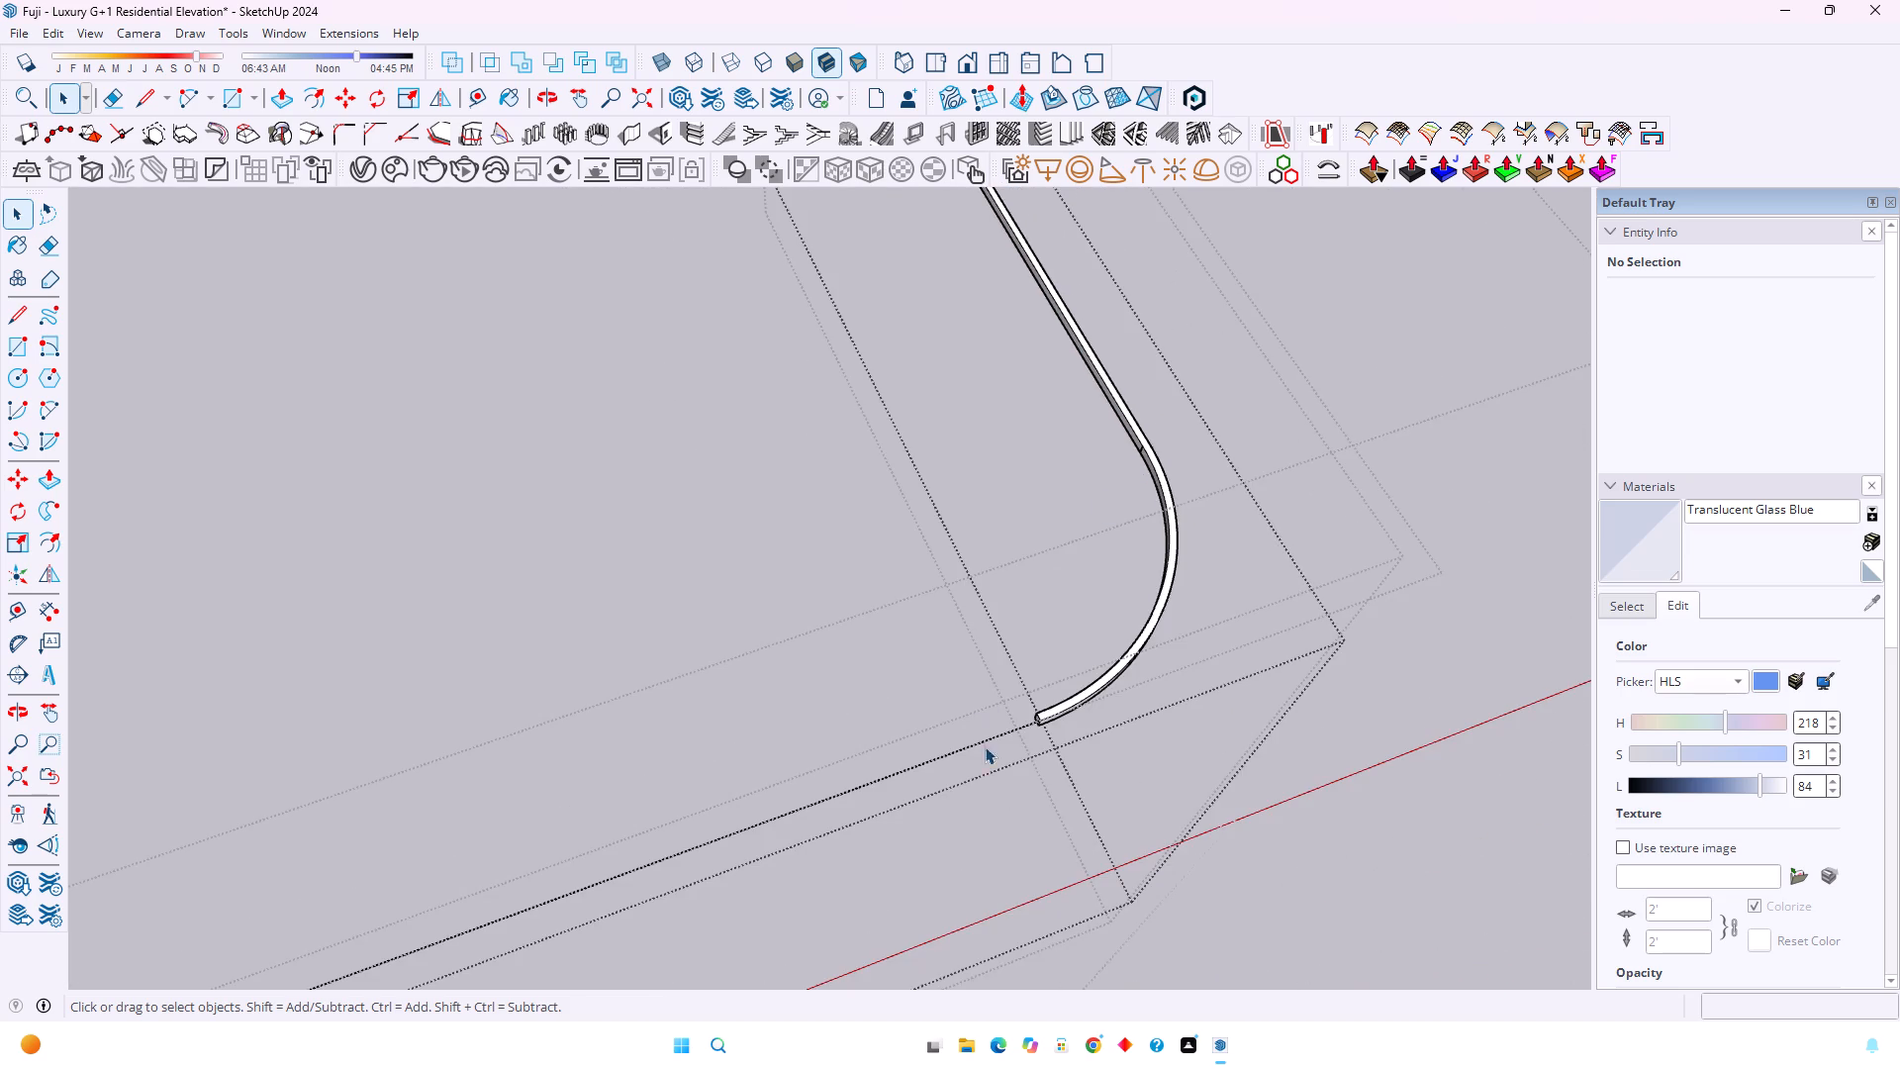
scroll(993, 763, "up", 5)
scroll(992, 736, "down", 2)
left_click(991, 715)
scroll(988, 705, "down", 5)
middle_click_drag(648, 645, 1149, 357, "shift")
middle_click_drag(1183, 340, 1194, 334, "shift")
scroll(1088, 378, "down", 3)
left_click_drag(398, 684, 471, 807, "ctrl")
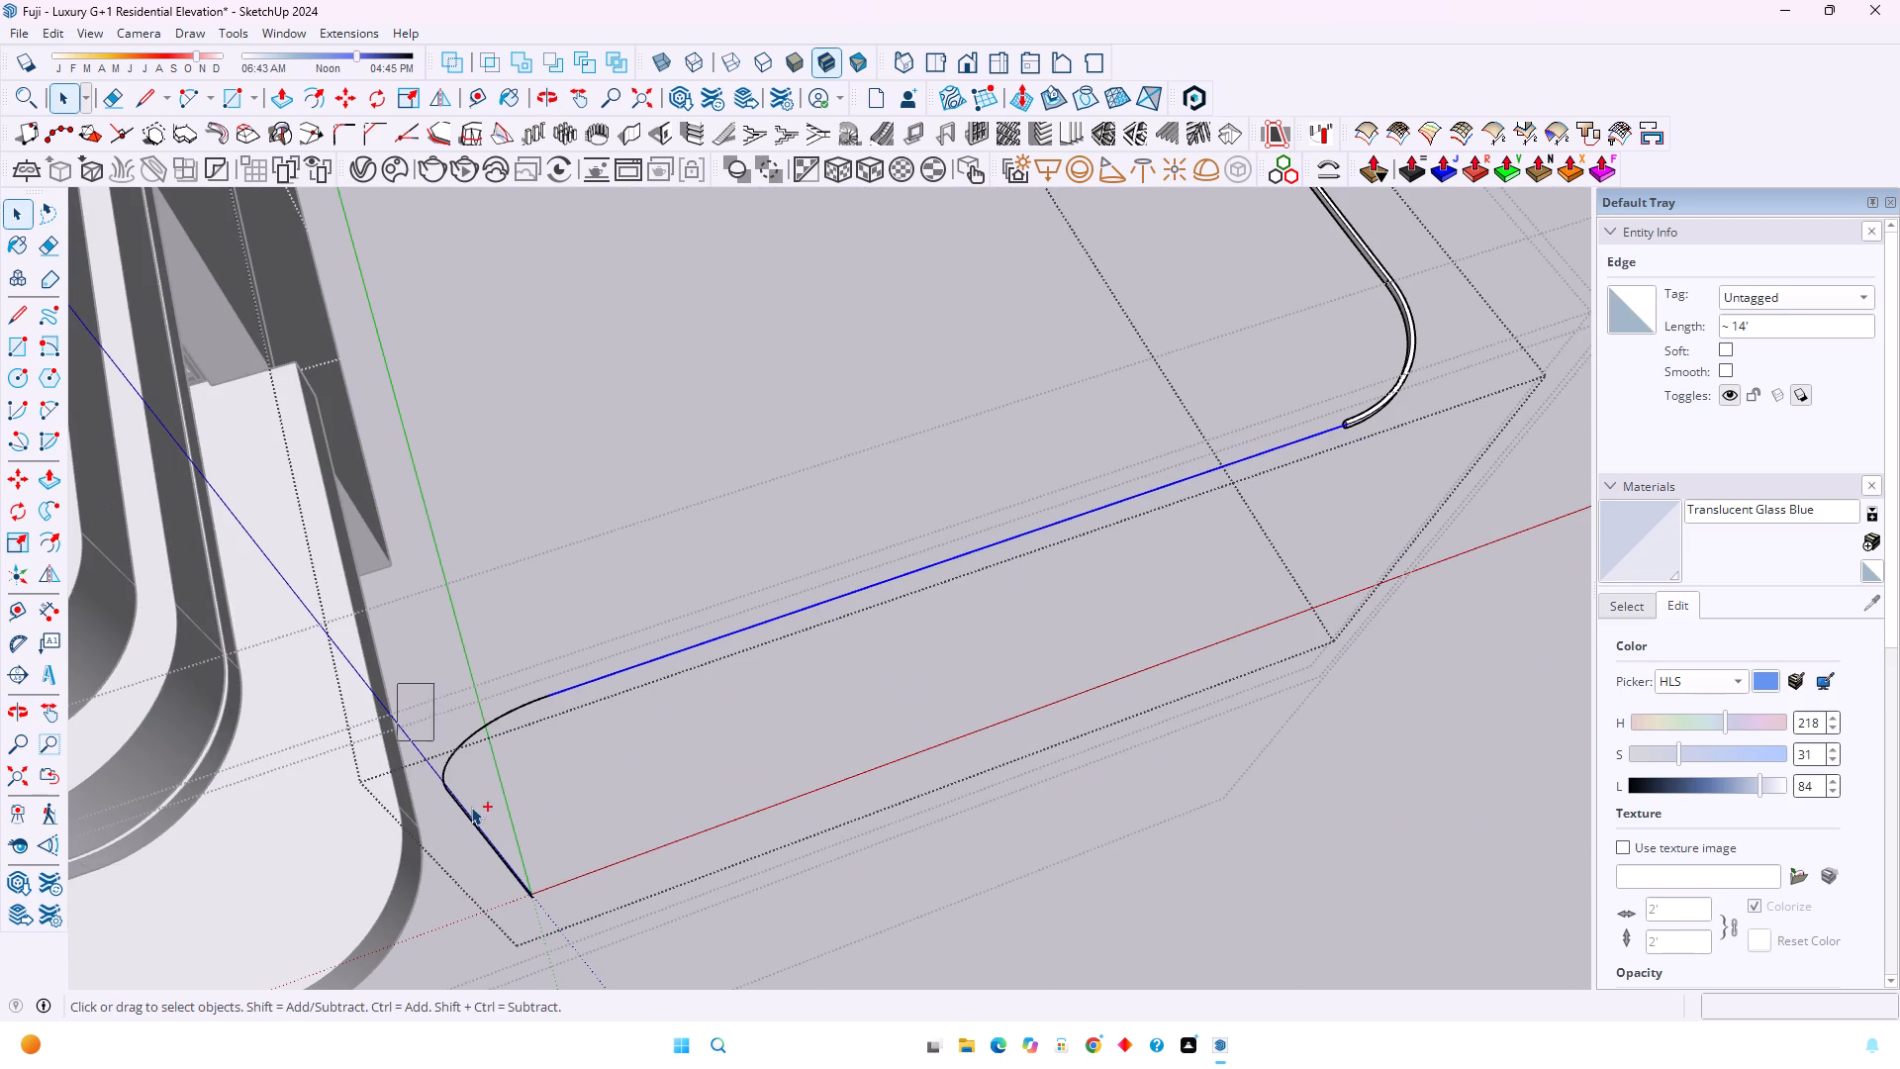
left_click_drag(471, 807, 625, 994, "ctrl")
middle_click(884, 789)
middle_click(669, 755)
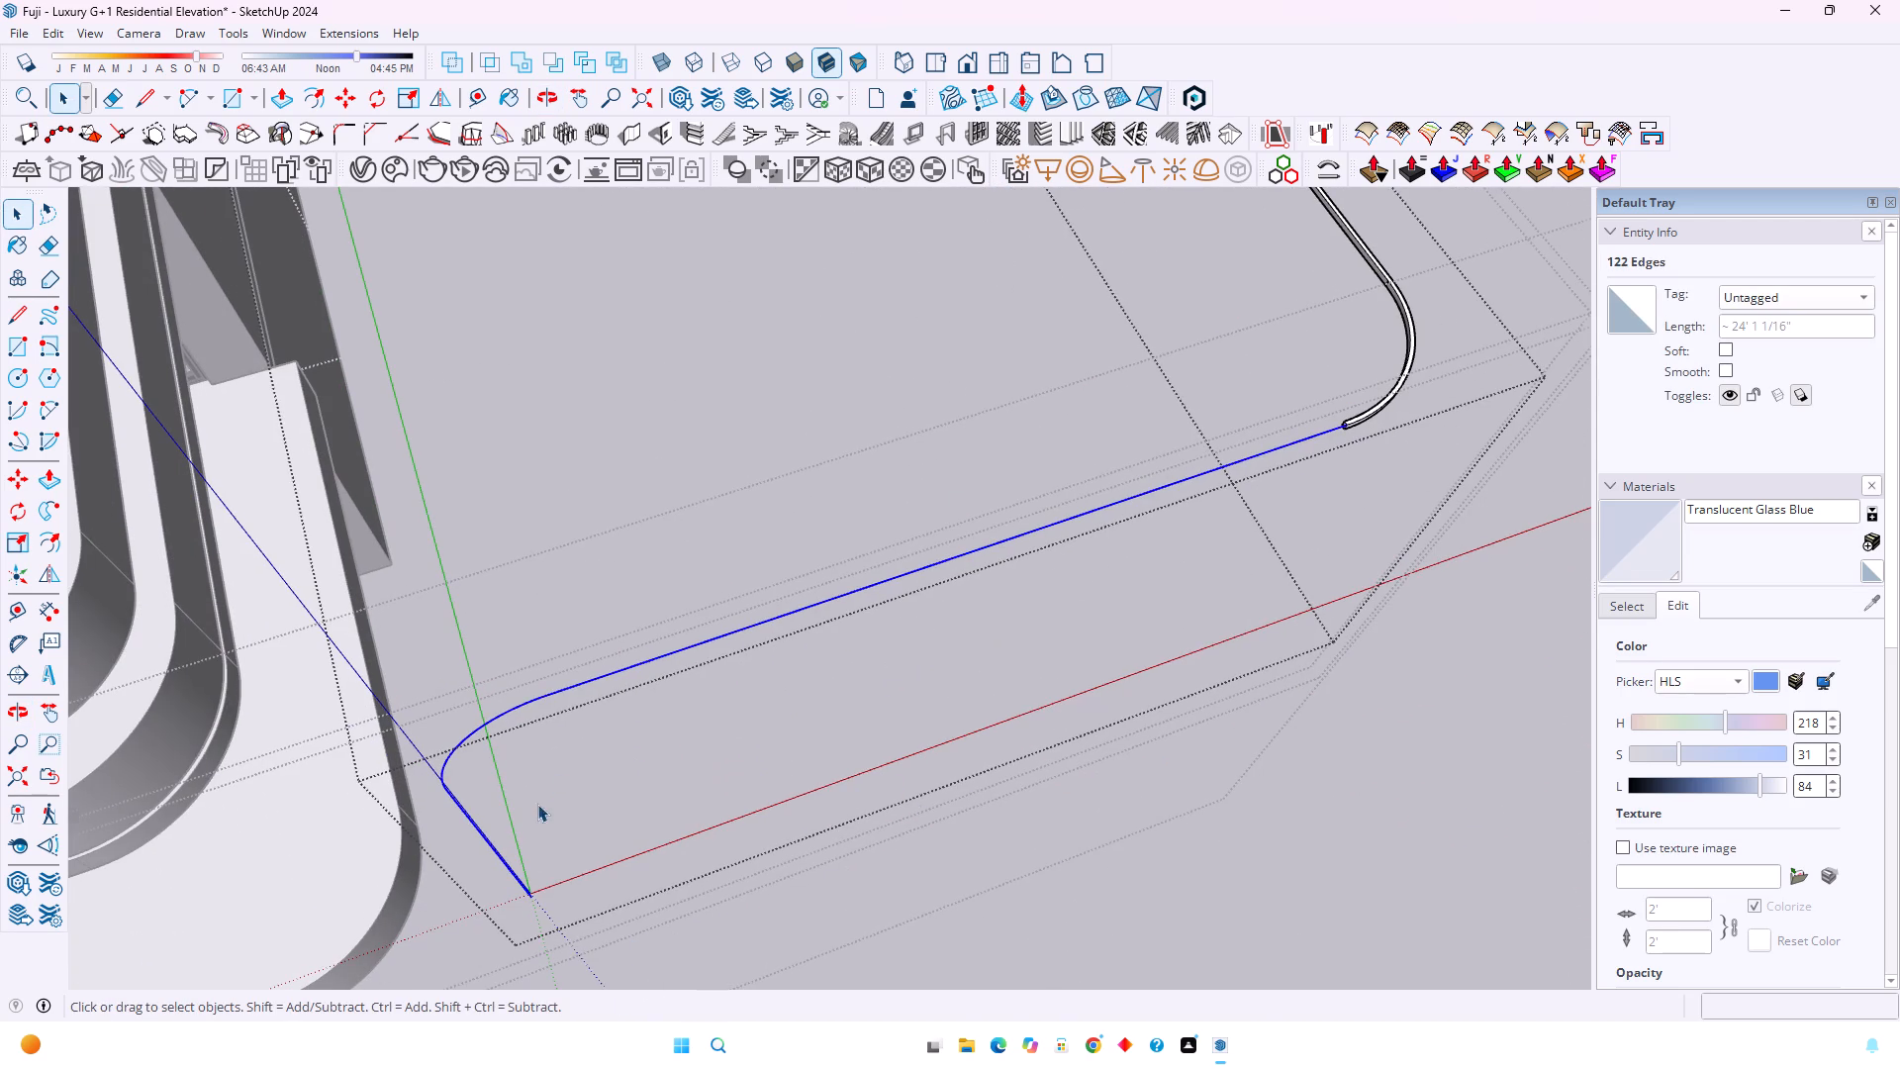
scroll(537, 804, "up", 8)
middle_click_drag(514, 809, 255, 833)
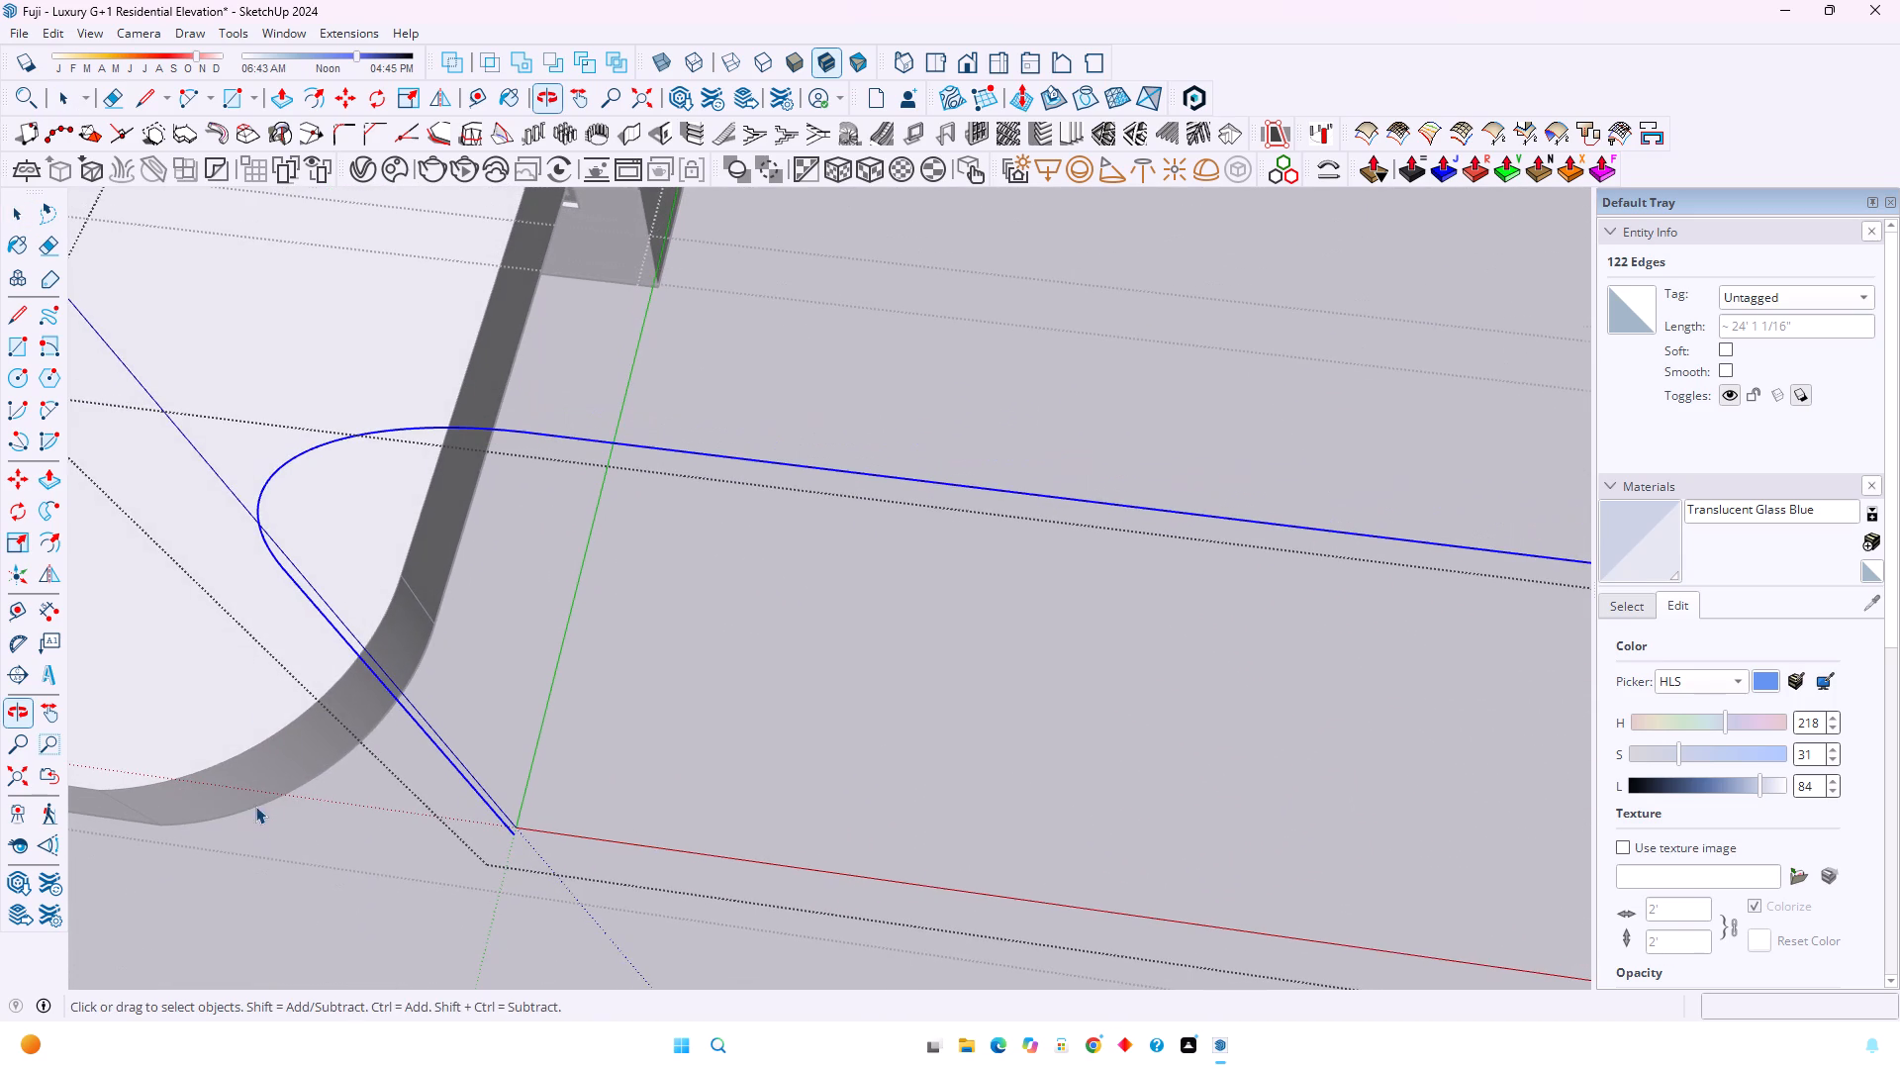
left_click(39, 515)
scroll(392, 563, "down", 6)
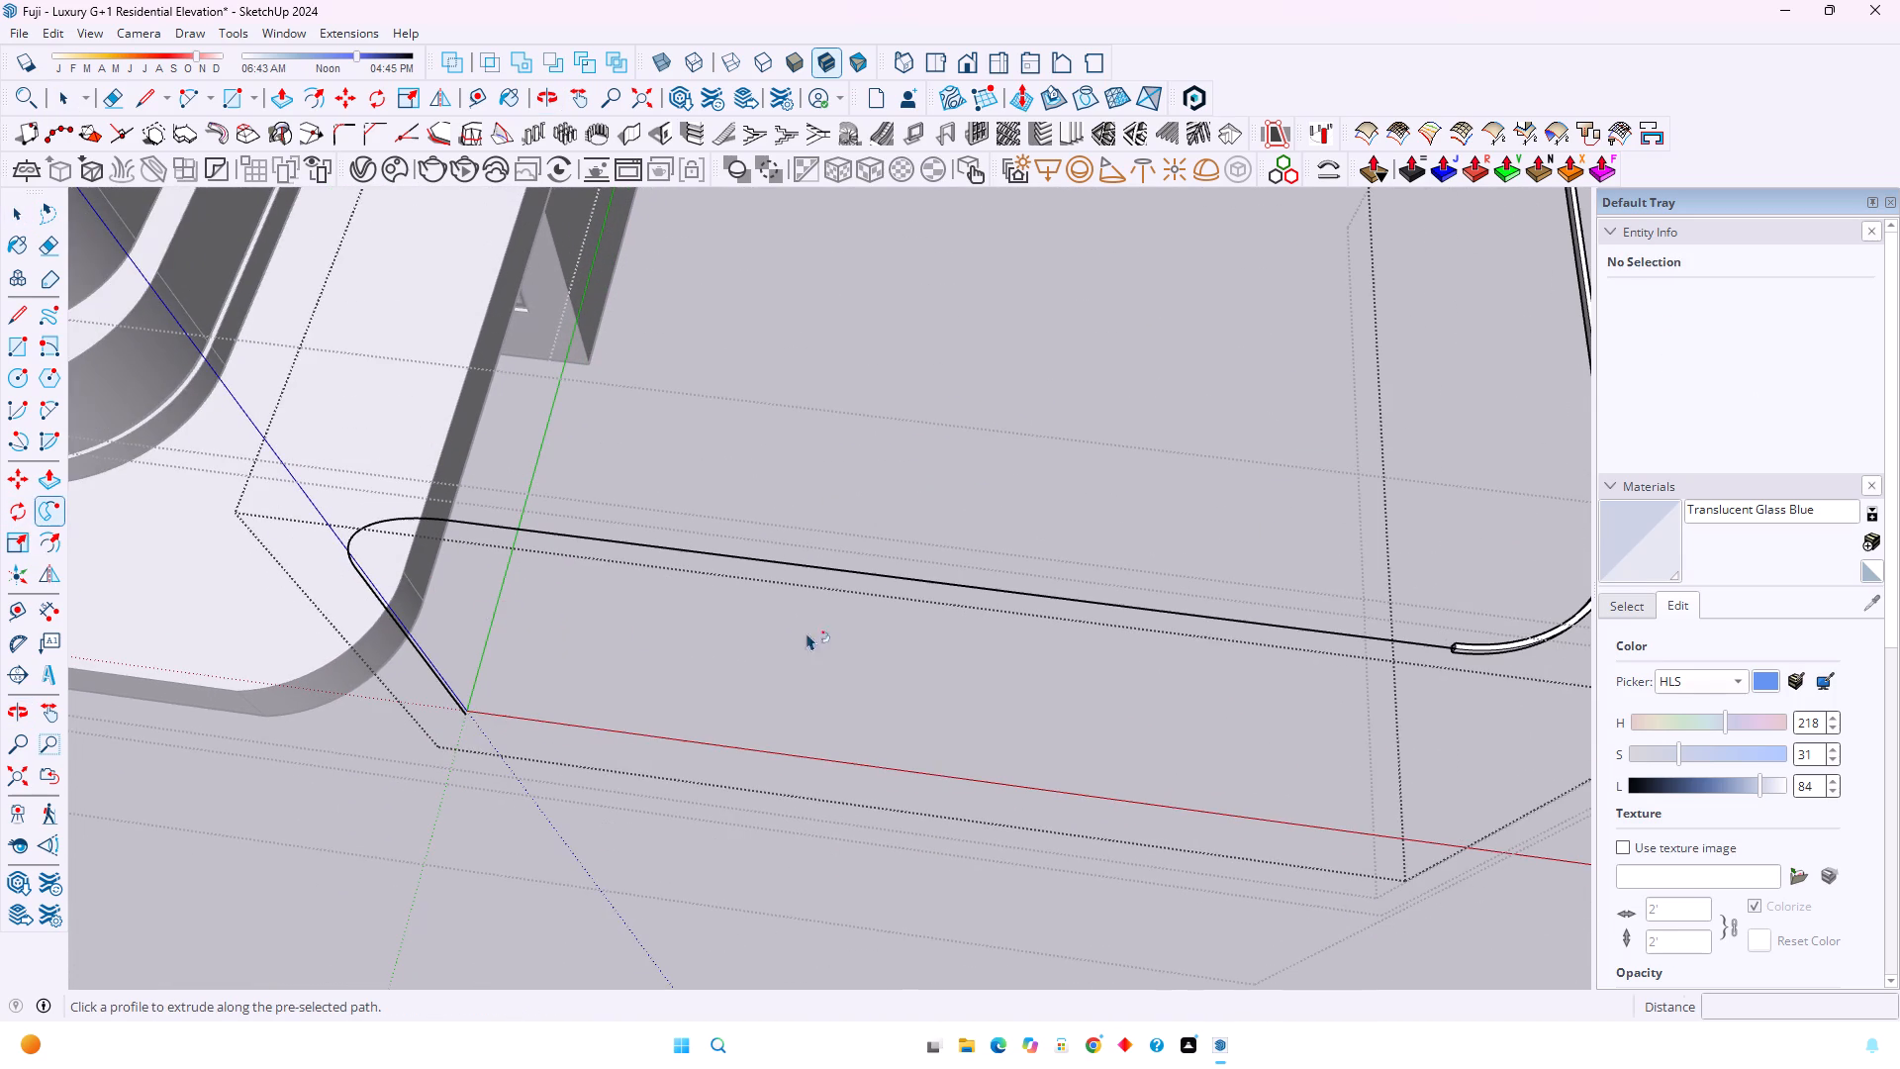
scroll(1482, 676, "up", 15)
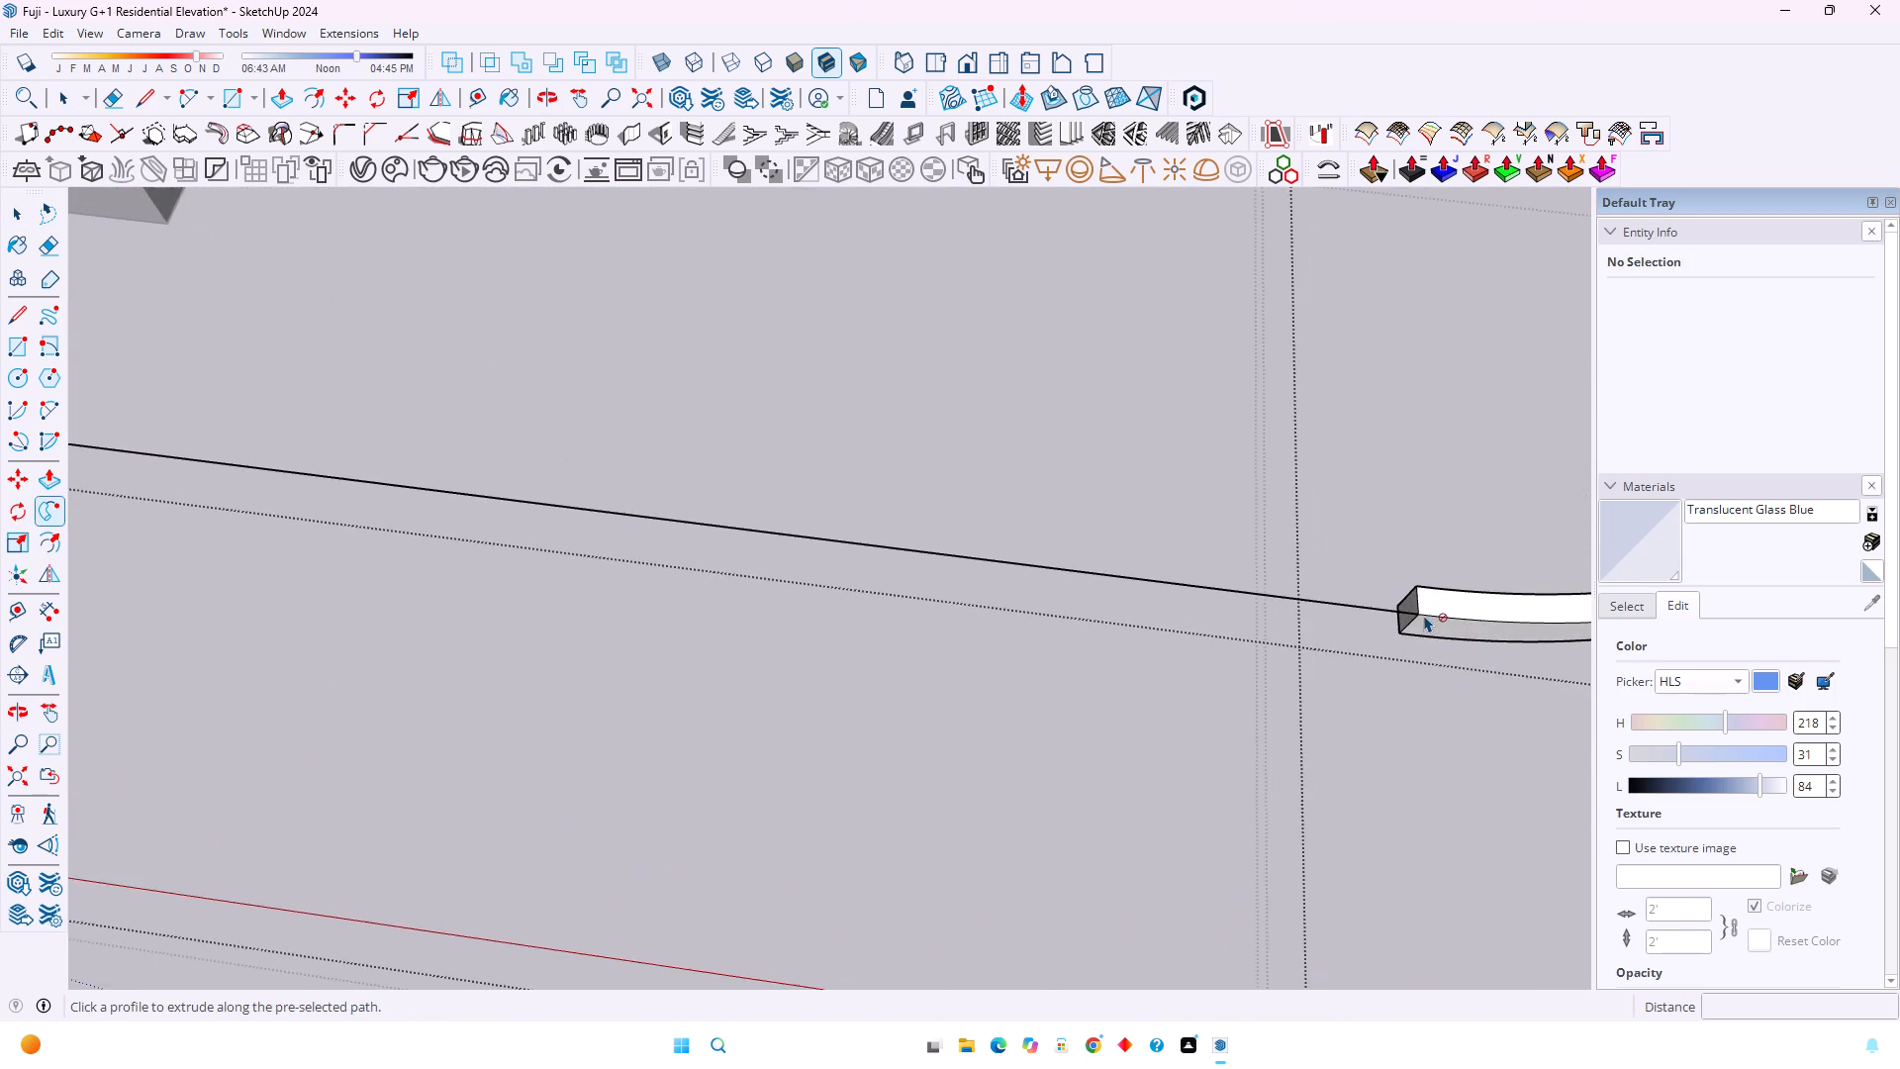
scroll(1424, 615, "up", 12)
left_click(1385, 585)
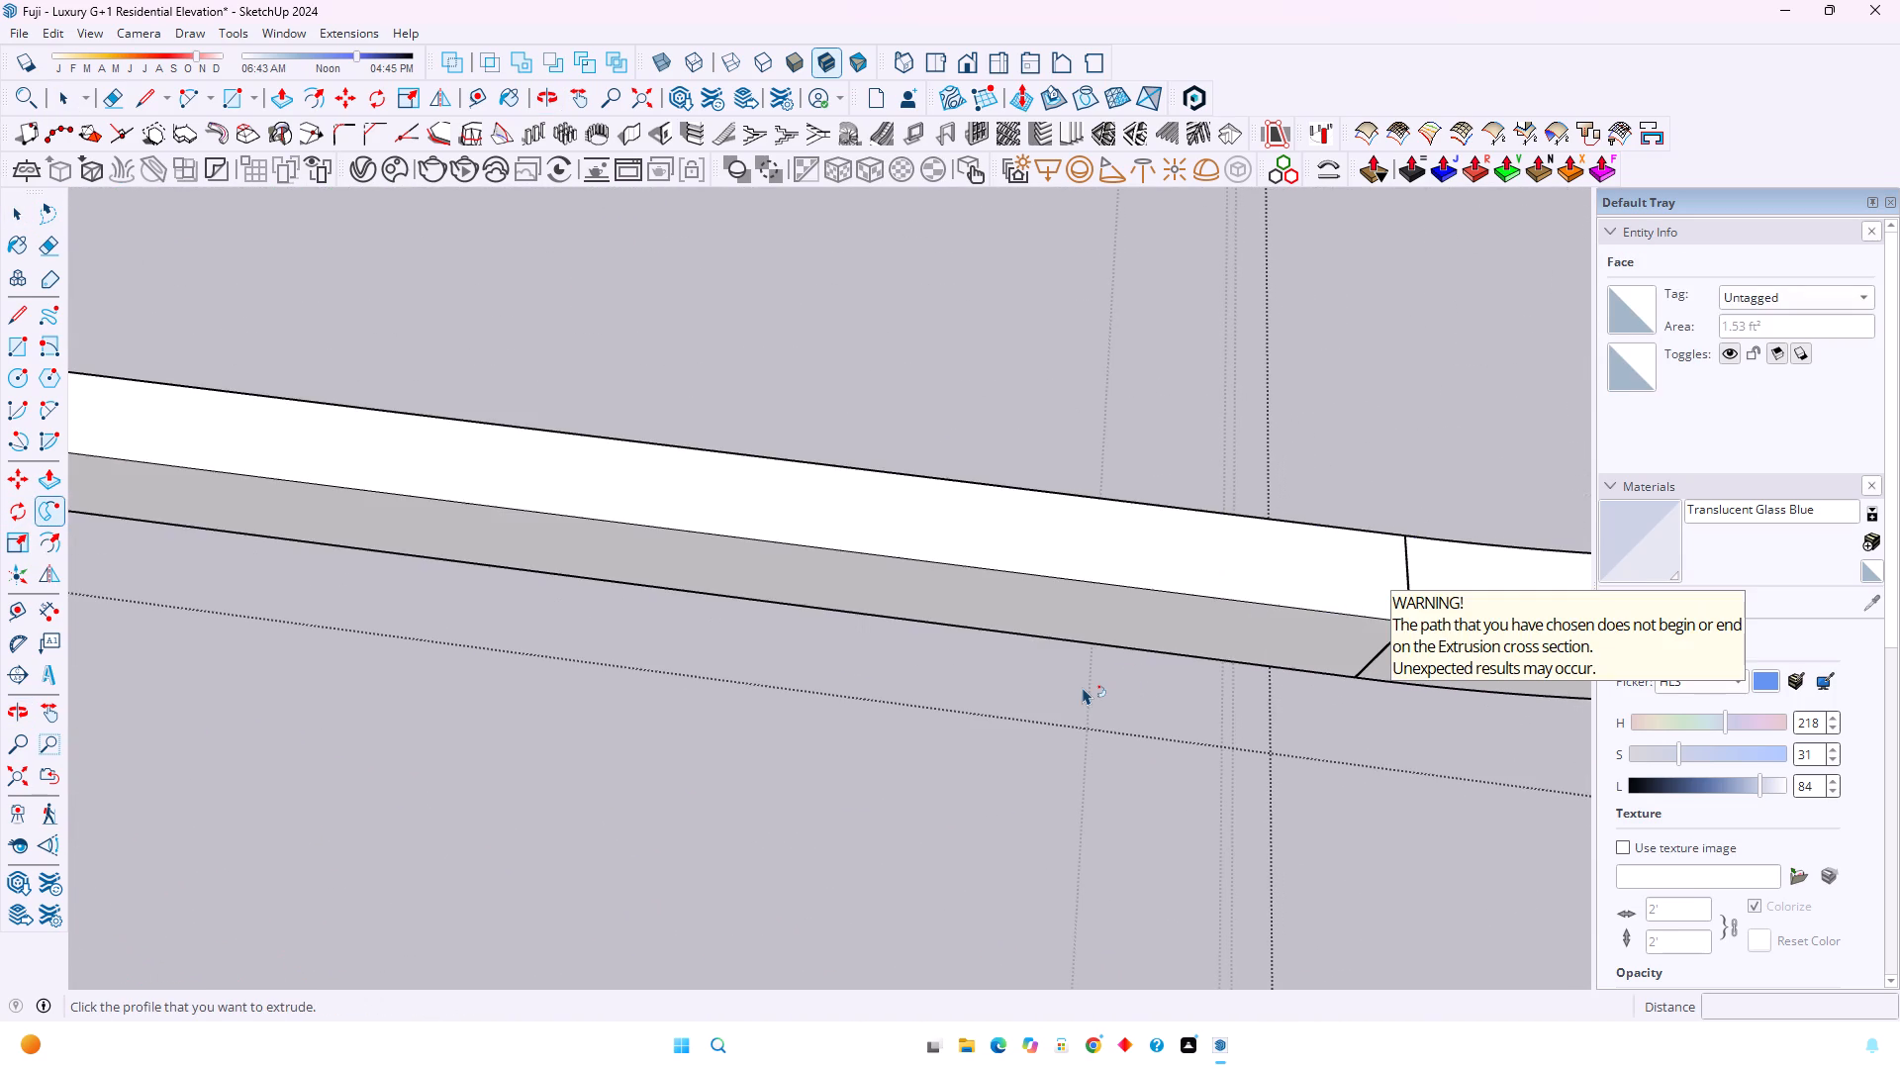
scroll(1083, 687, "down", 15)
key("space")
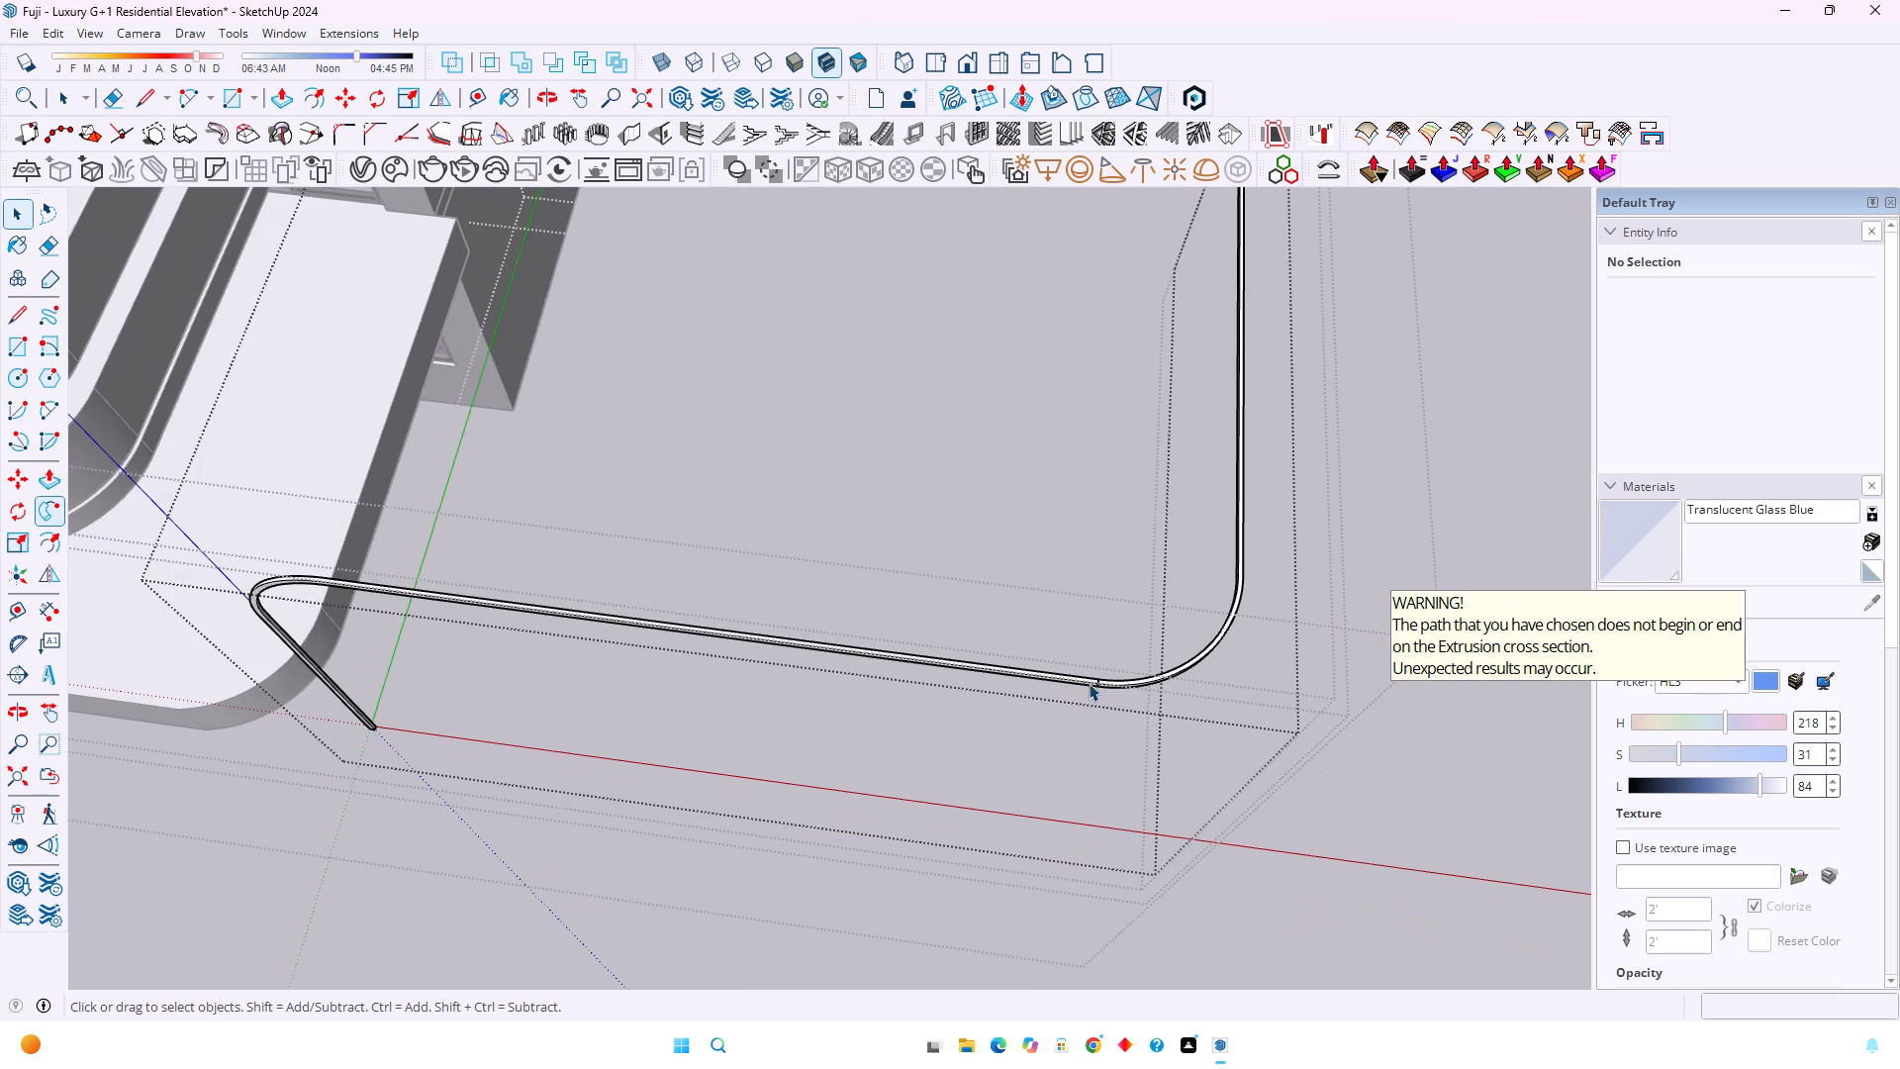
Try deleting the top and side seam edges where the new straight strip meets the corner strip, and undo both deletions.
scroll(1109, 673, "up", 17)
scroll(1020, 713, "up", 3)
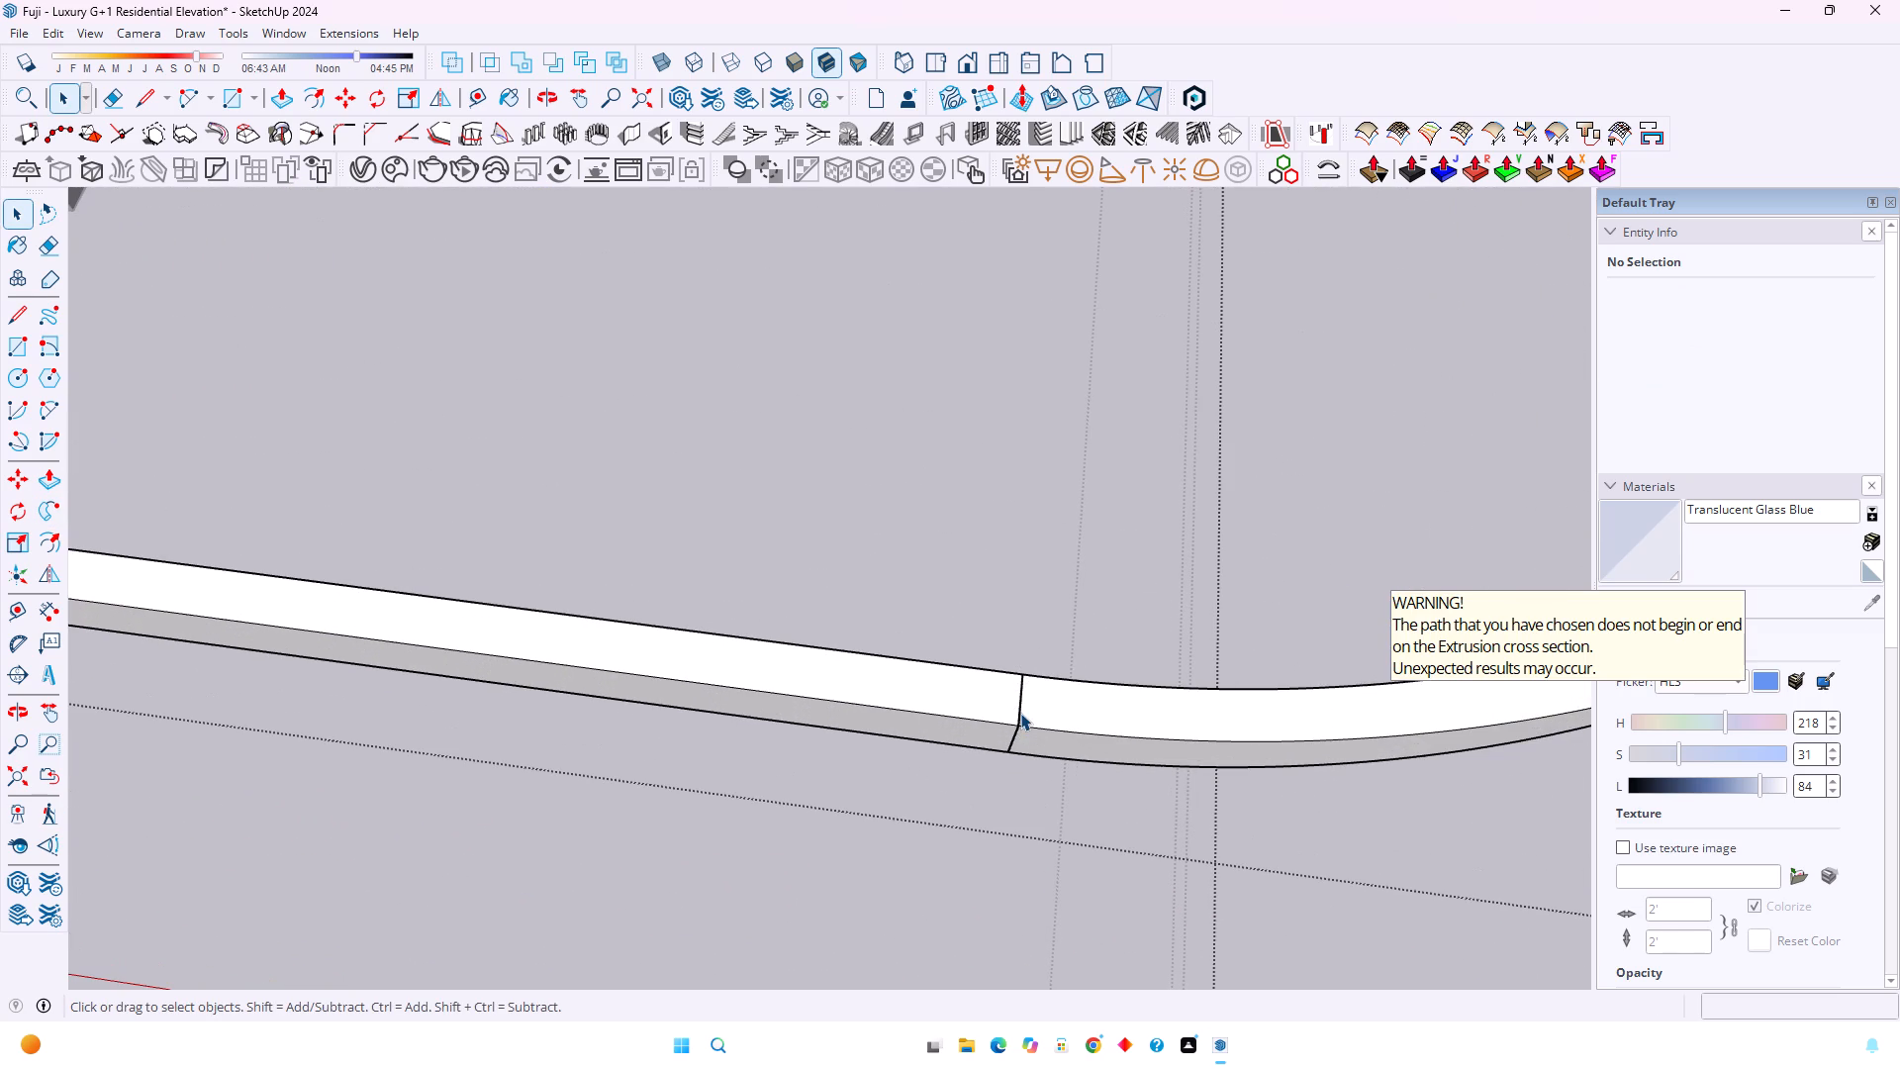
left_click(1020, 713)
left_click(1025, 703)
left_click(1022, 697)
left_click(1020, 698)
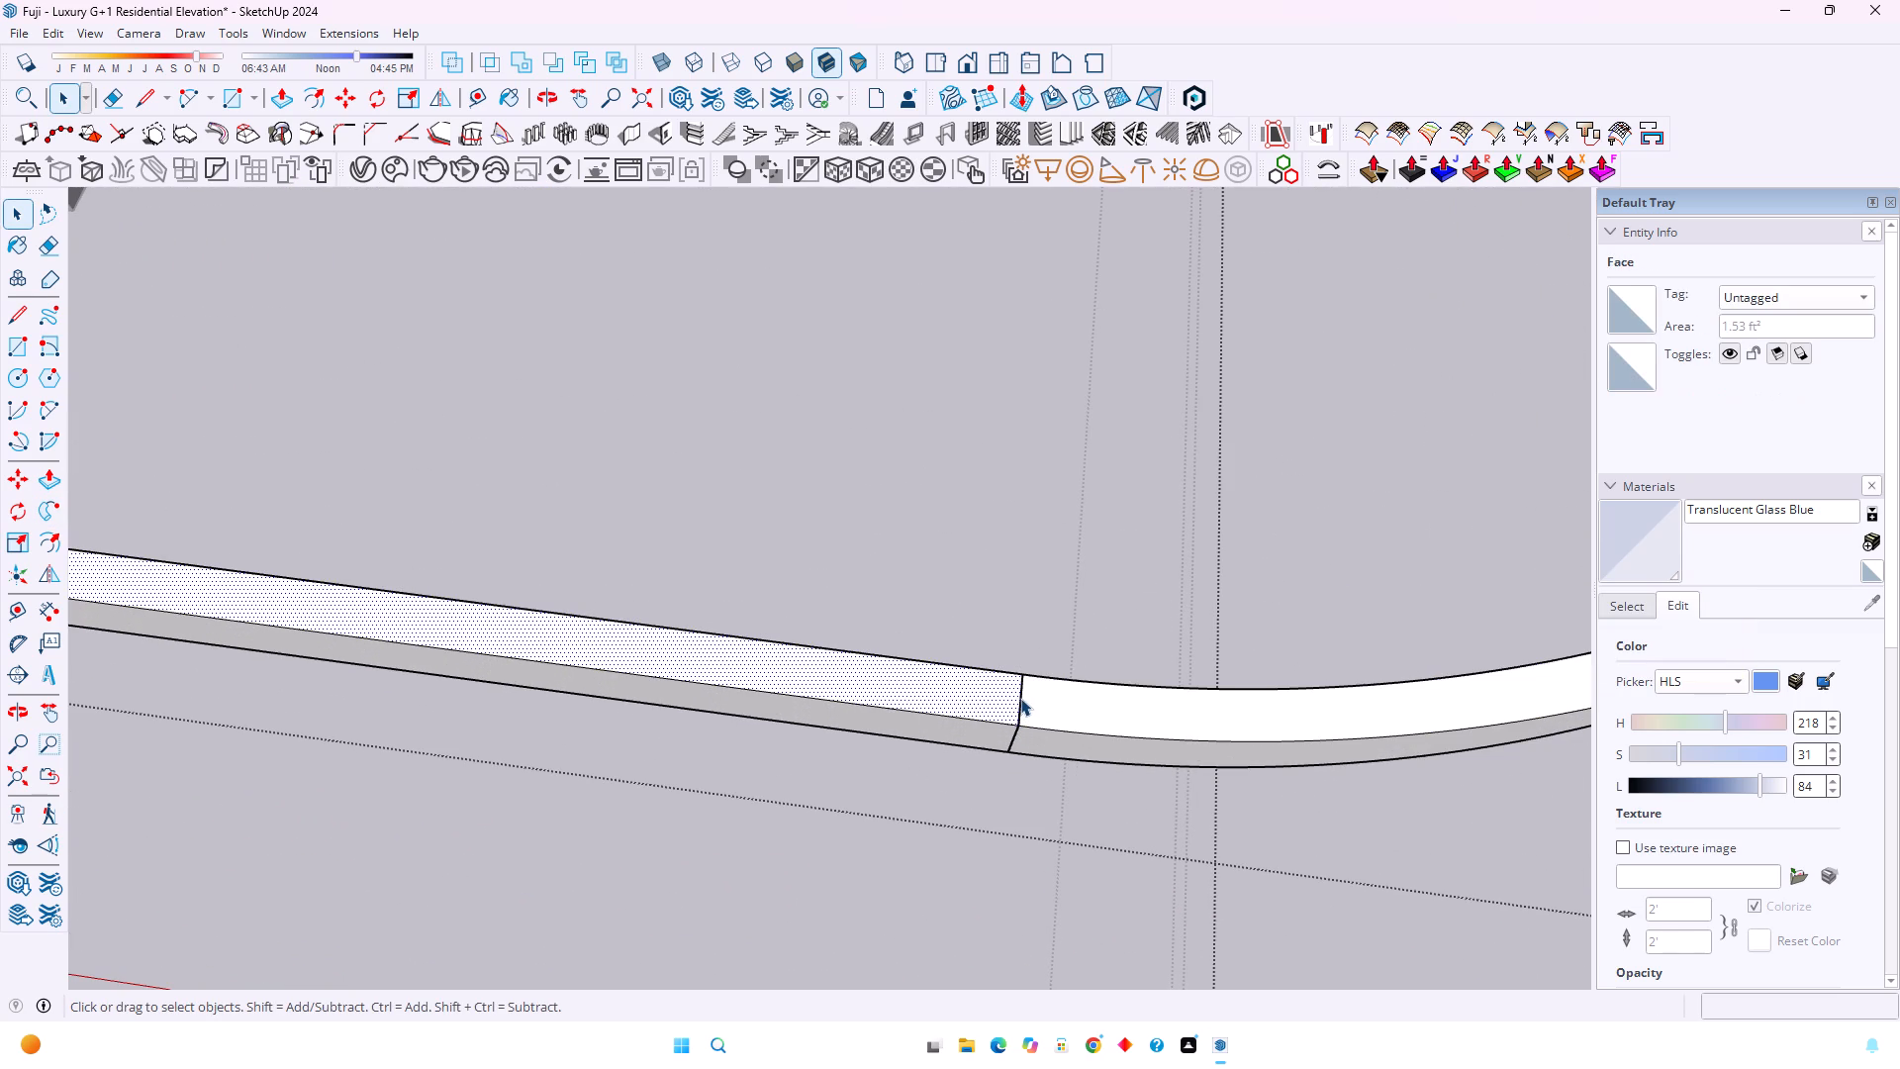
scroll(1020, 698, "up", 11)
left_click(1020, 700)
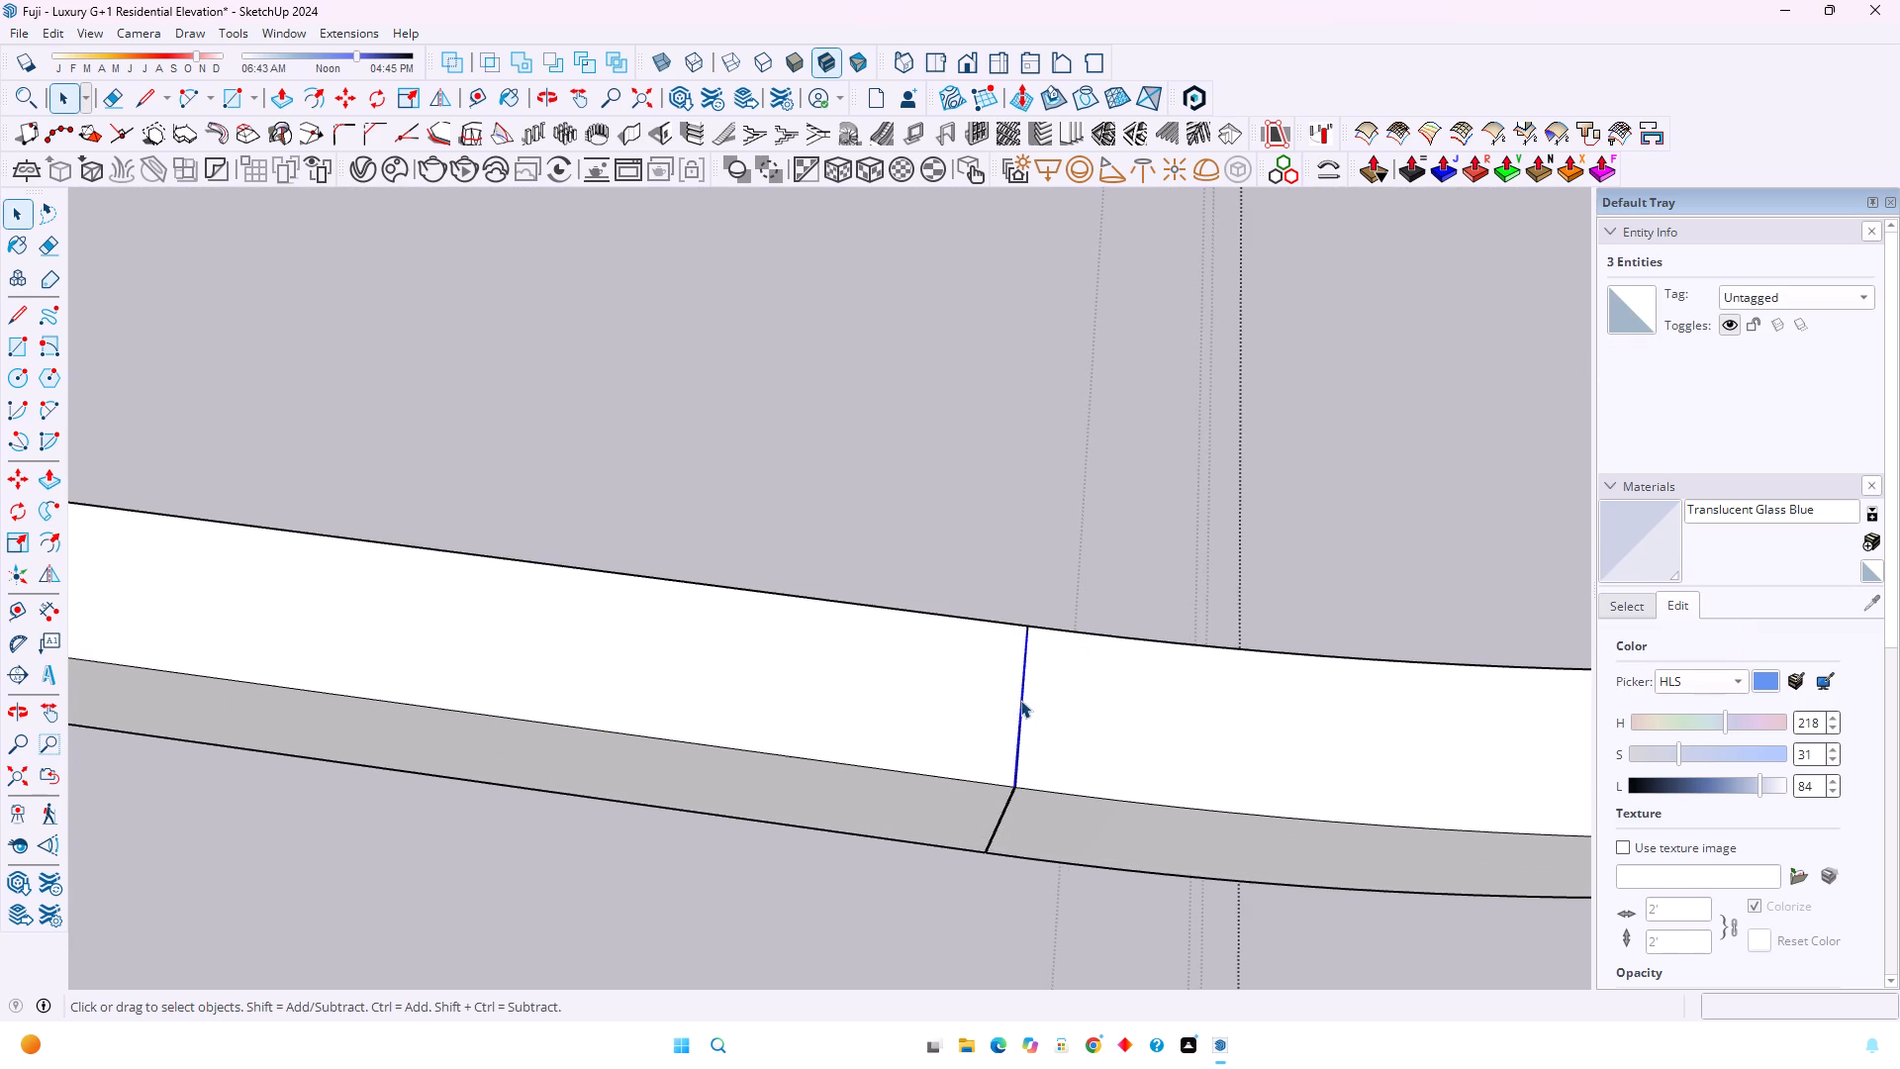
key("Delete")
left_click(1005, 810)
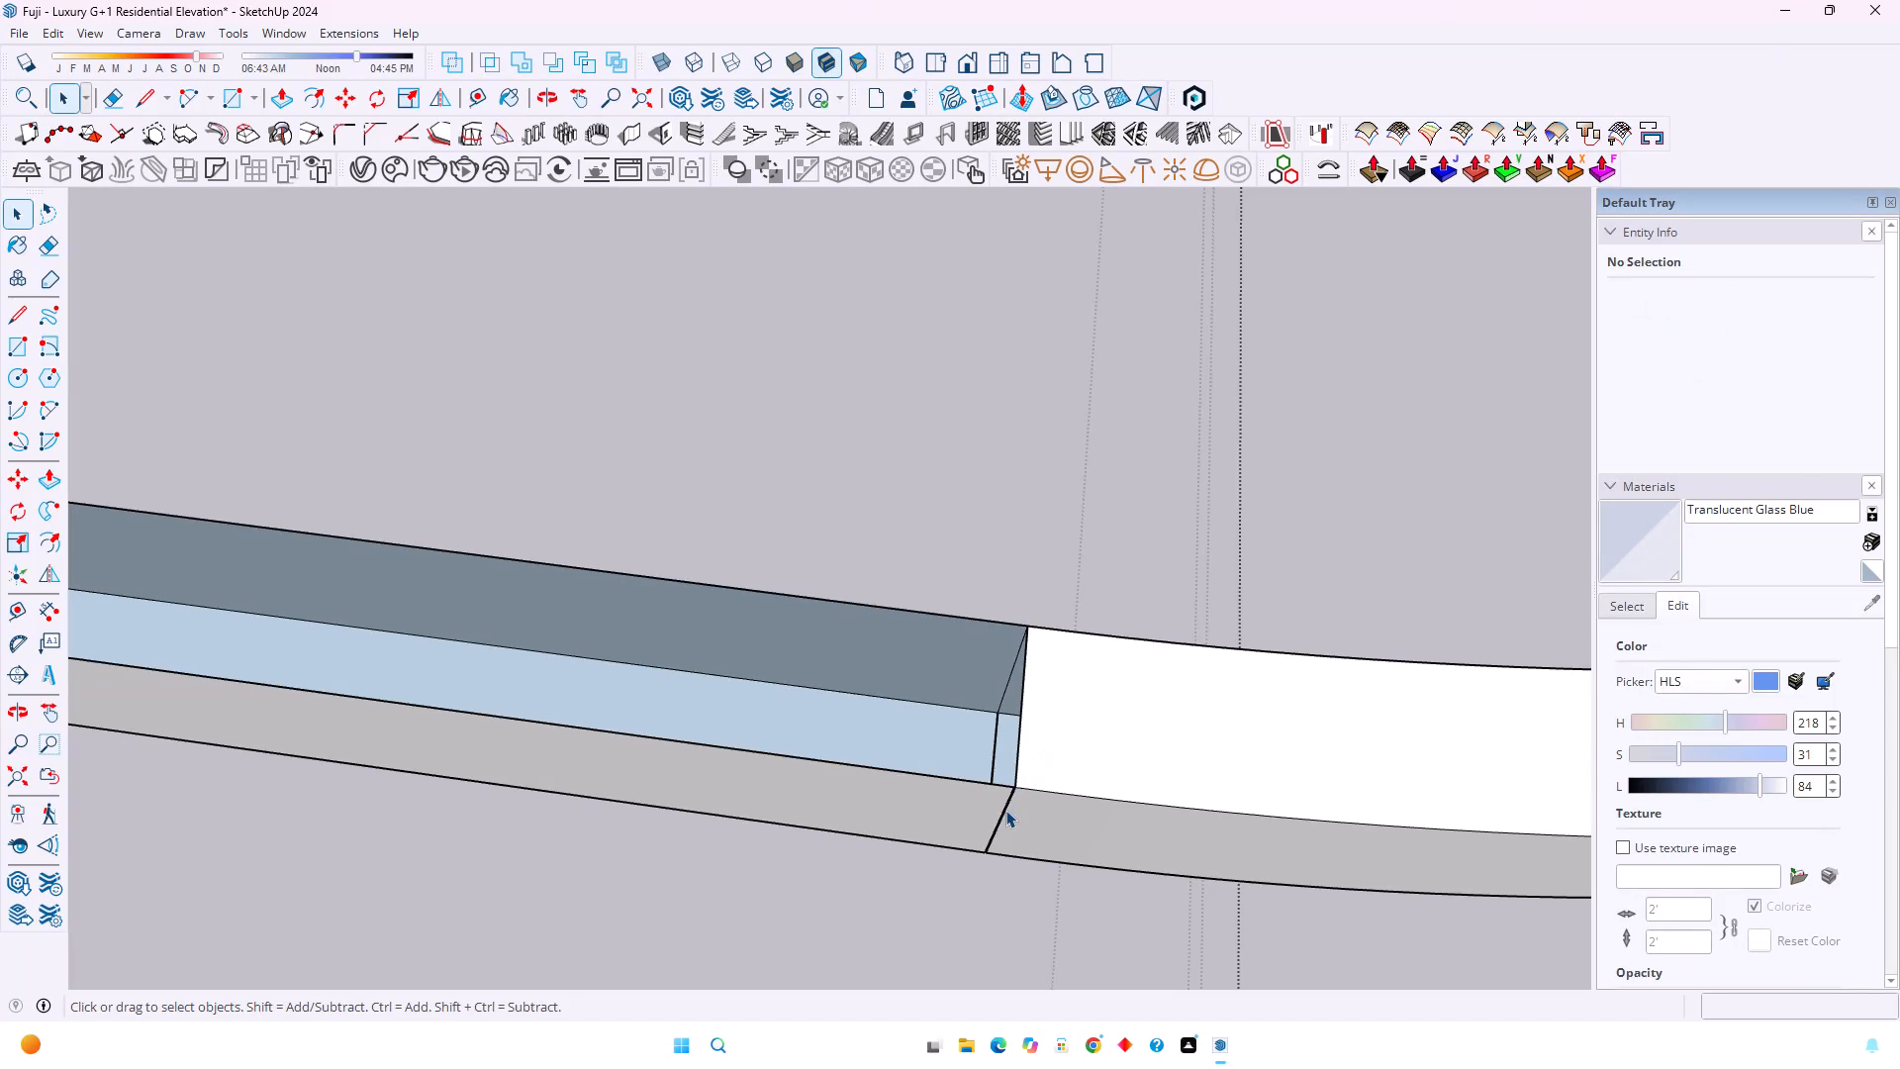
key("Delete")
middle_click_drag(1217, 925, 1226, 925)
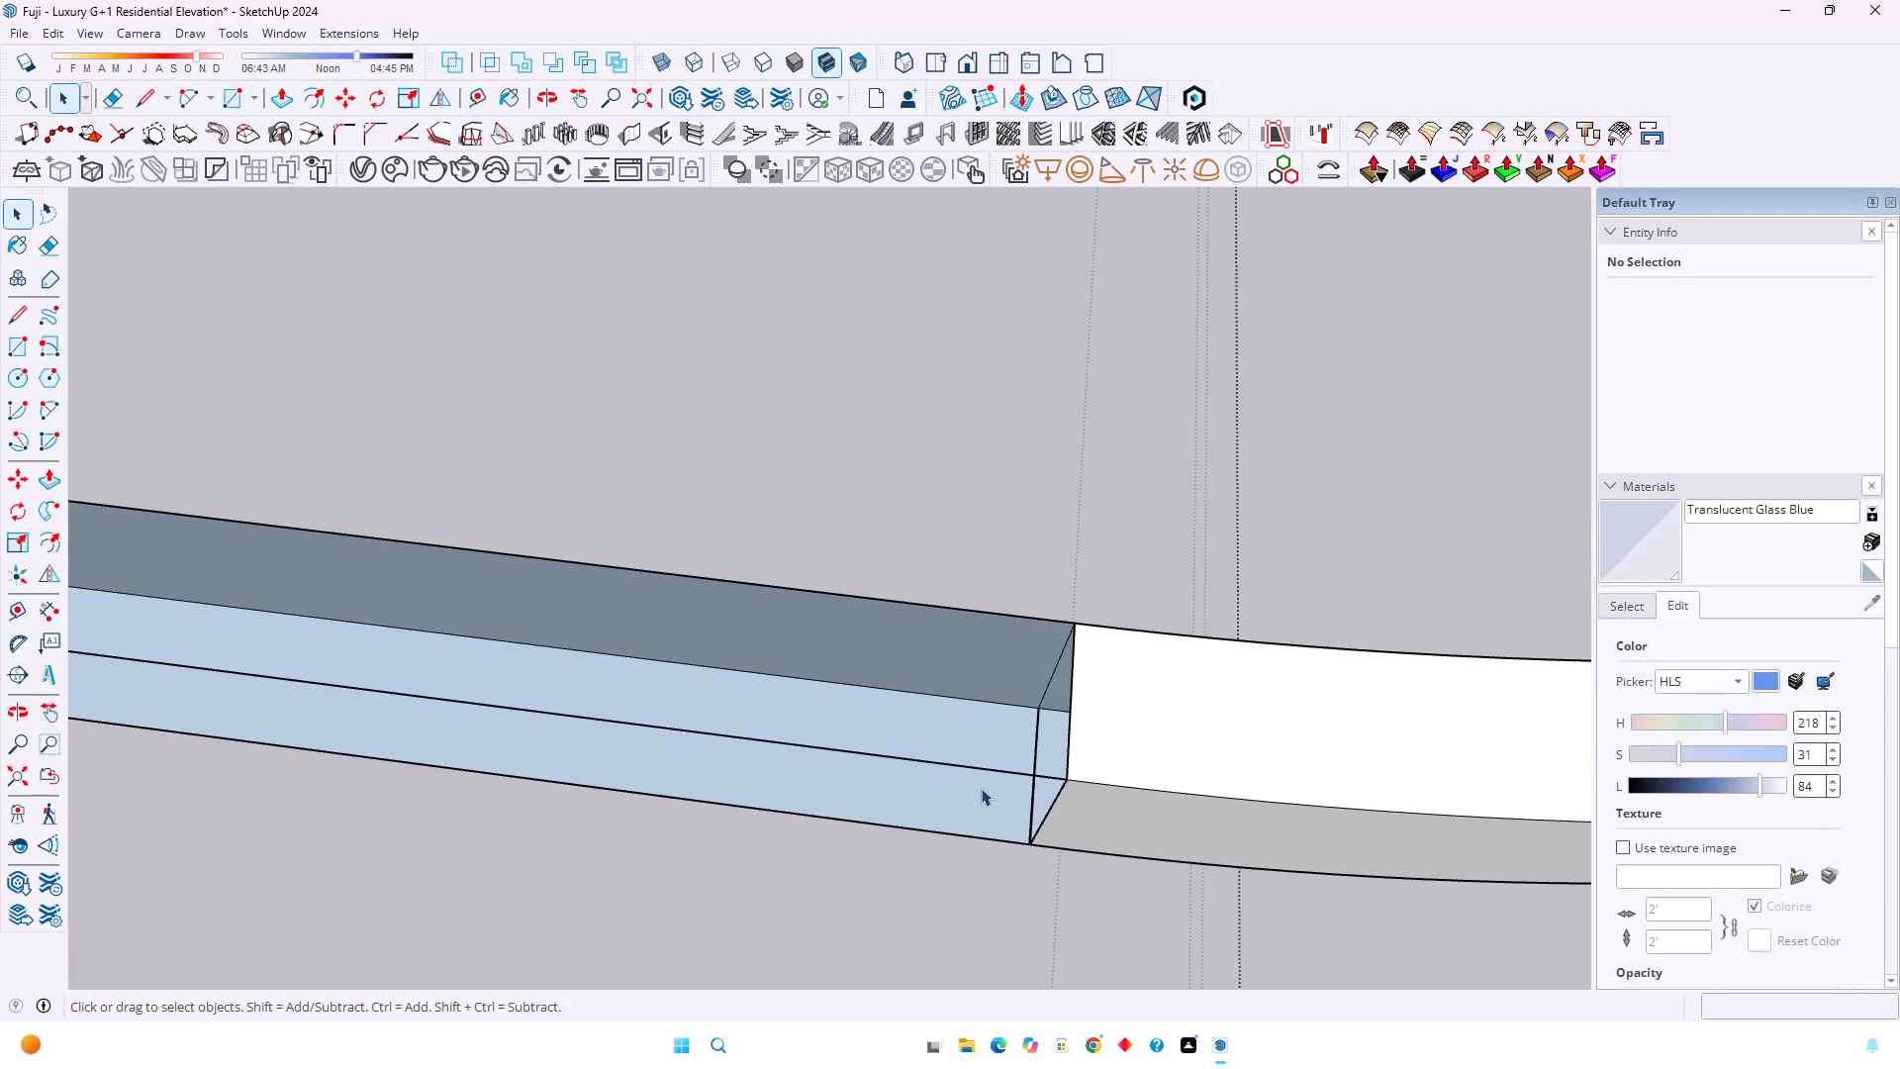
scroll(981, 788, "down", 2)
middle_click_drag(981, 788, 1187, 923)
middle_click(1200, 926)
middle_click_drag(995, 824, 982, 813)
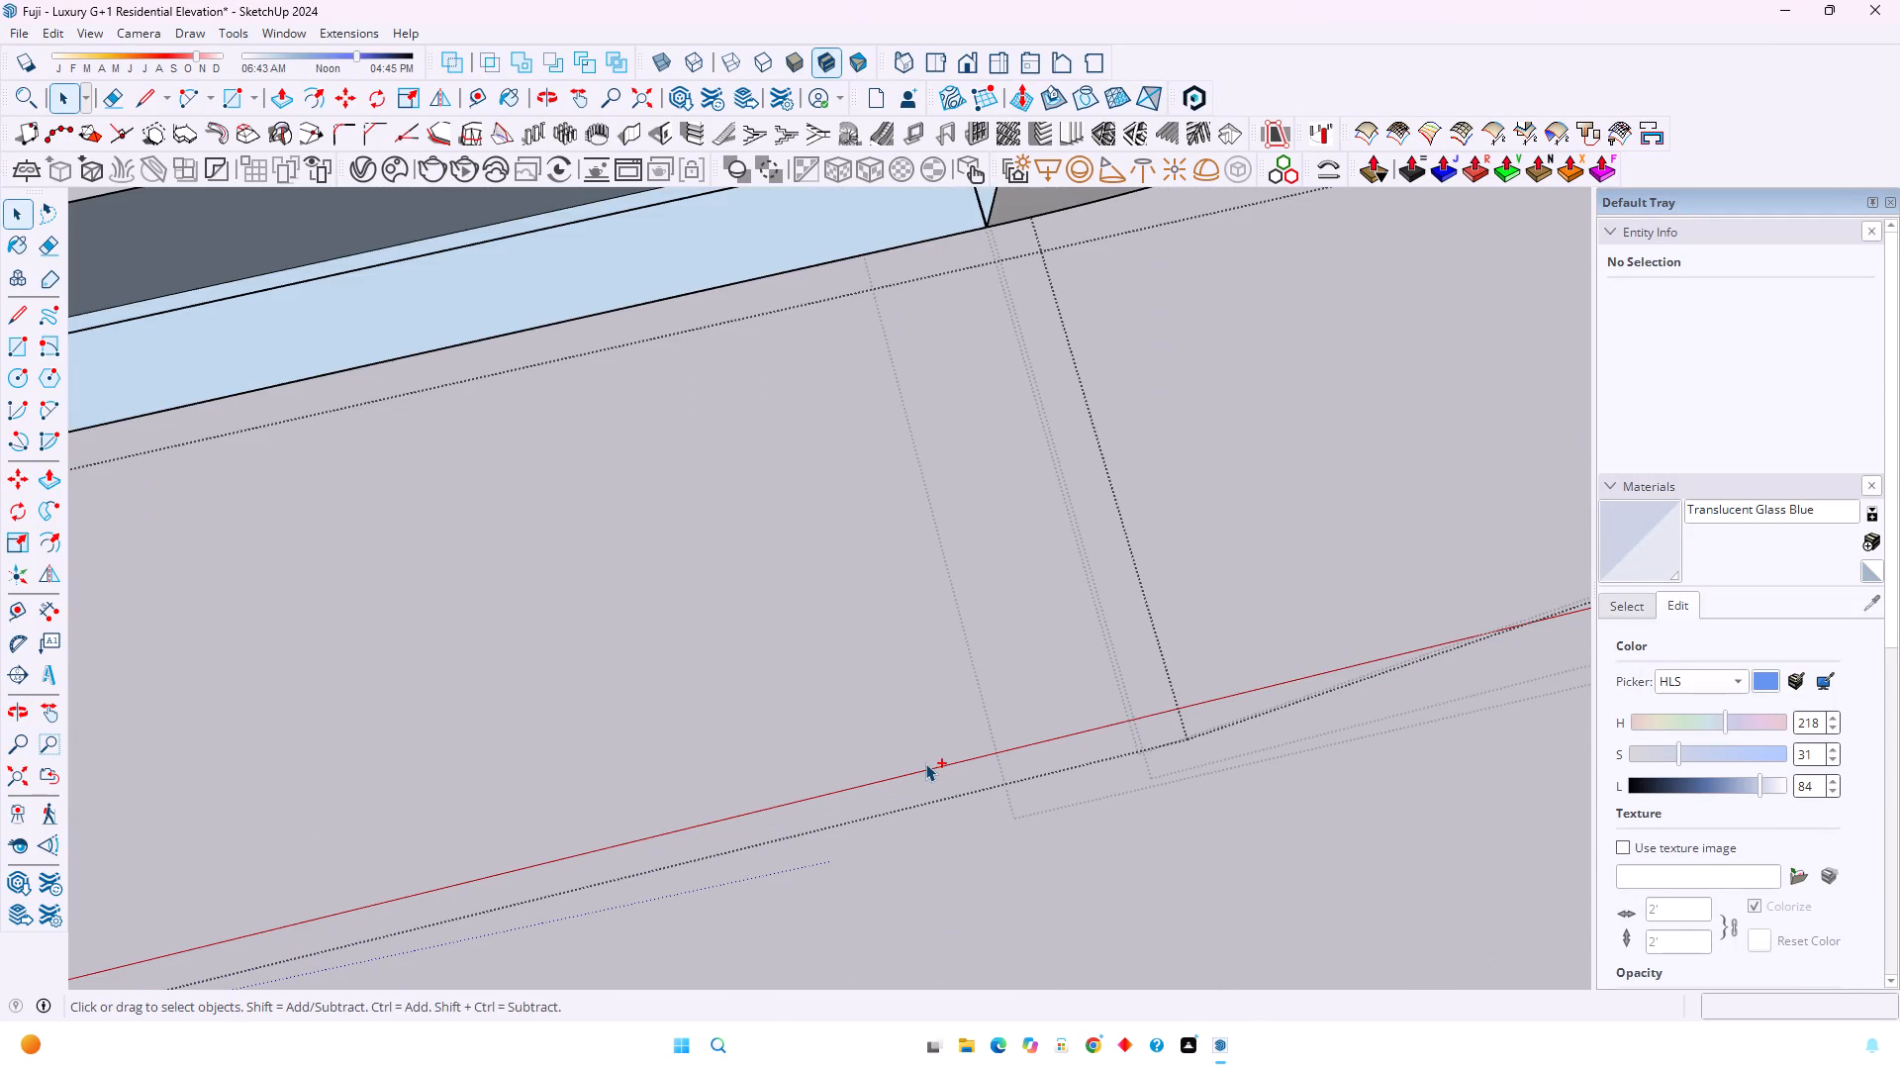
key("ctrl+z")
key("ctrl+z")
Examine the full swept strip and its joint with the corner strip from several angles.
scroll(925, 704, "down", 5)
middle_click_drag(926, 616, 942, 687, "shift")
scroll(956, 679, "up", 4)
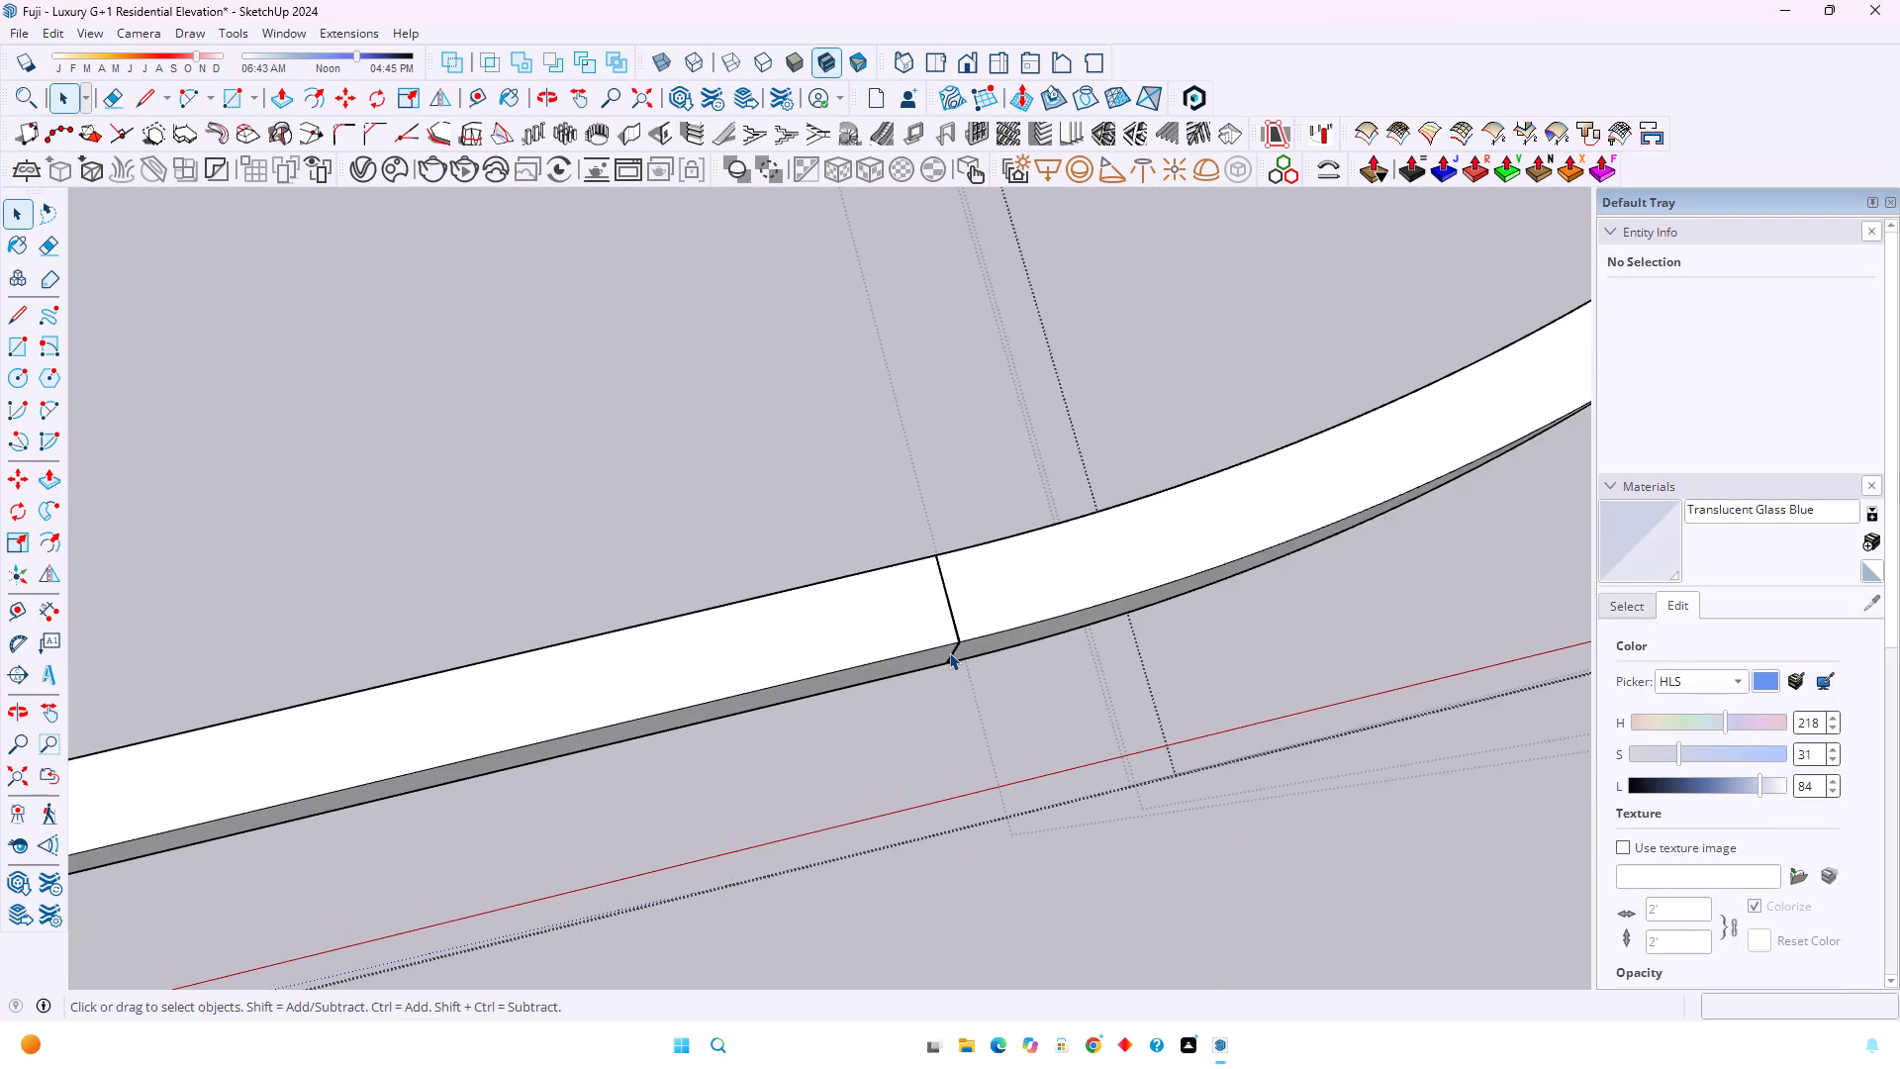
scroll(947, 644, "down", 4)
middle_click_drag(902, 644, 1489, 632)
middle_click_drag(805, 625, 945, 544)
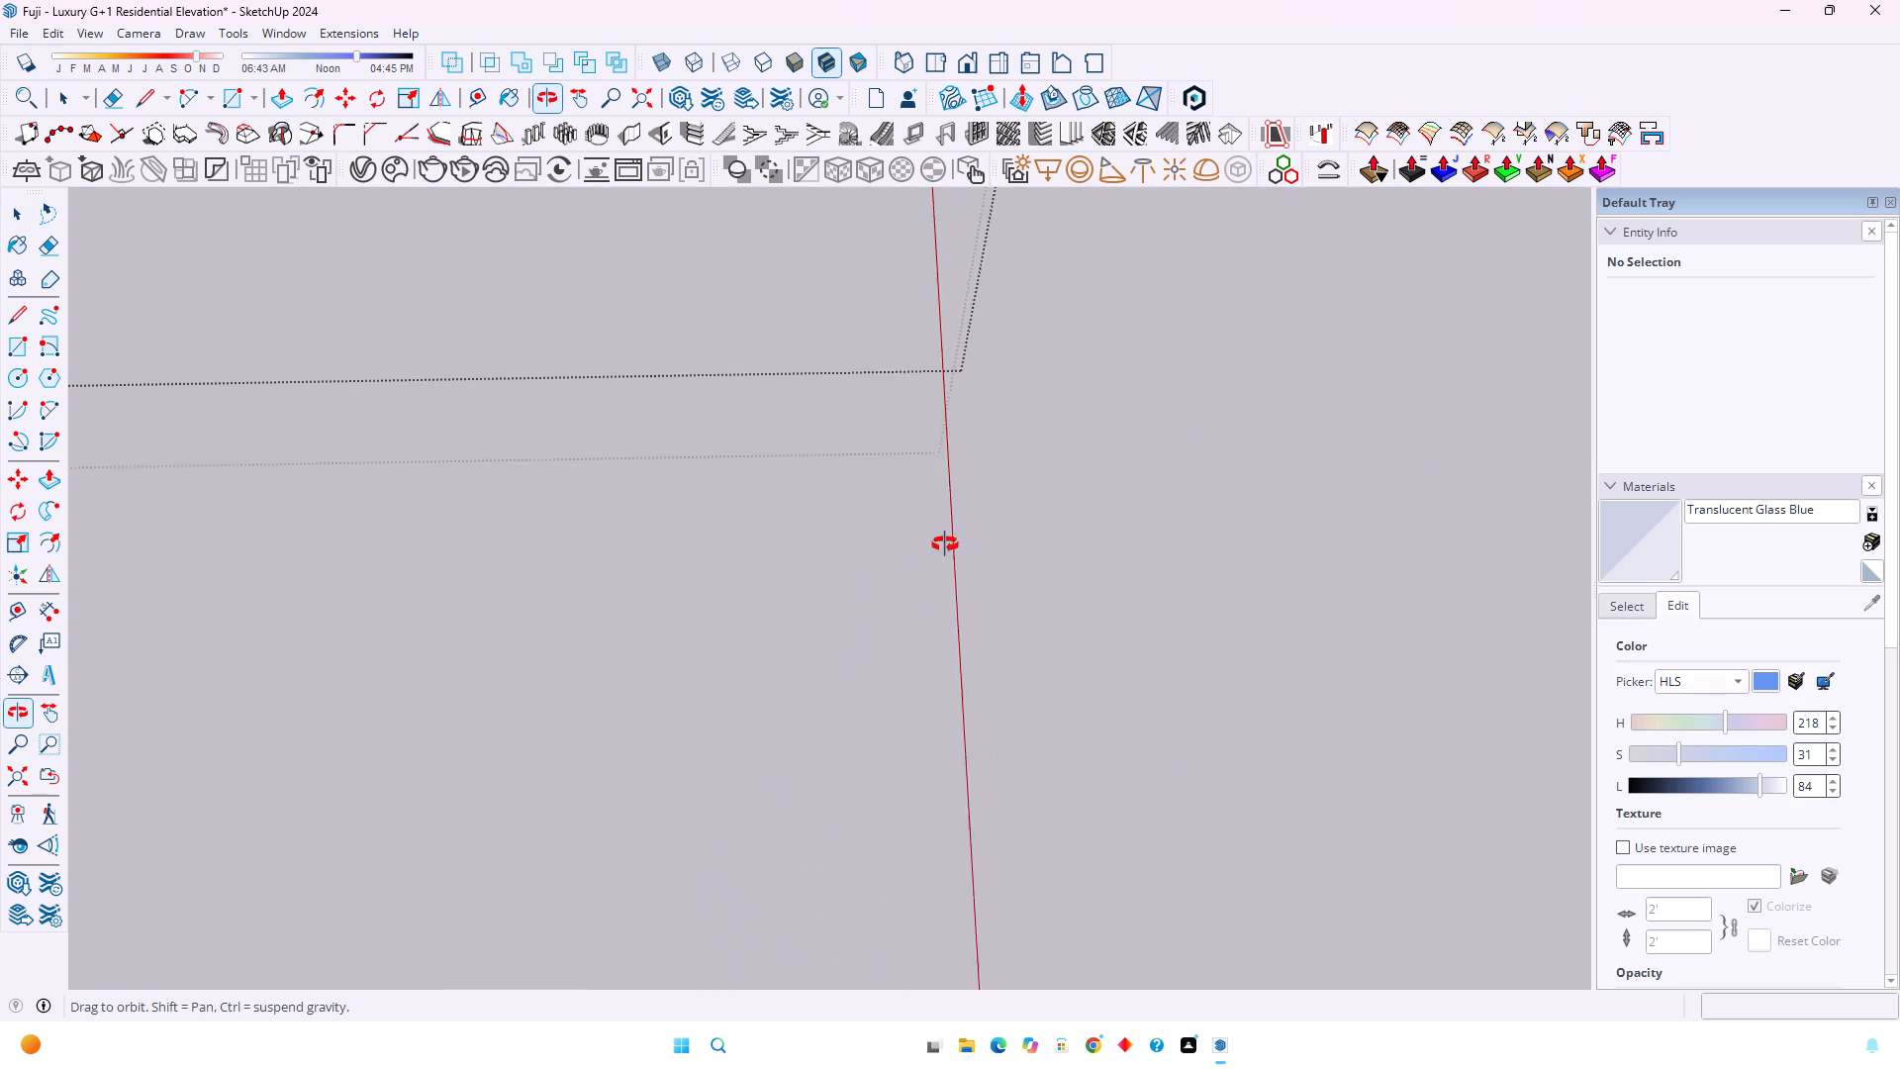
middle_click_drag(945, 544, 870, 546)
middle_click(862, 546)
scroll(862, 546, "down", 20)
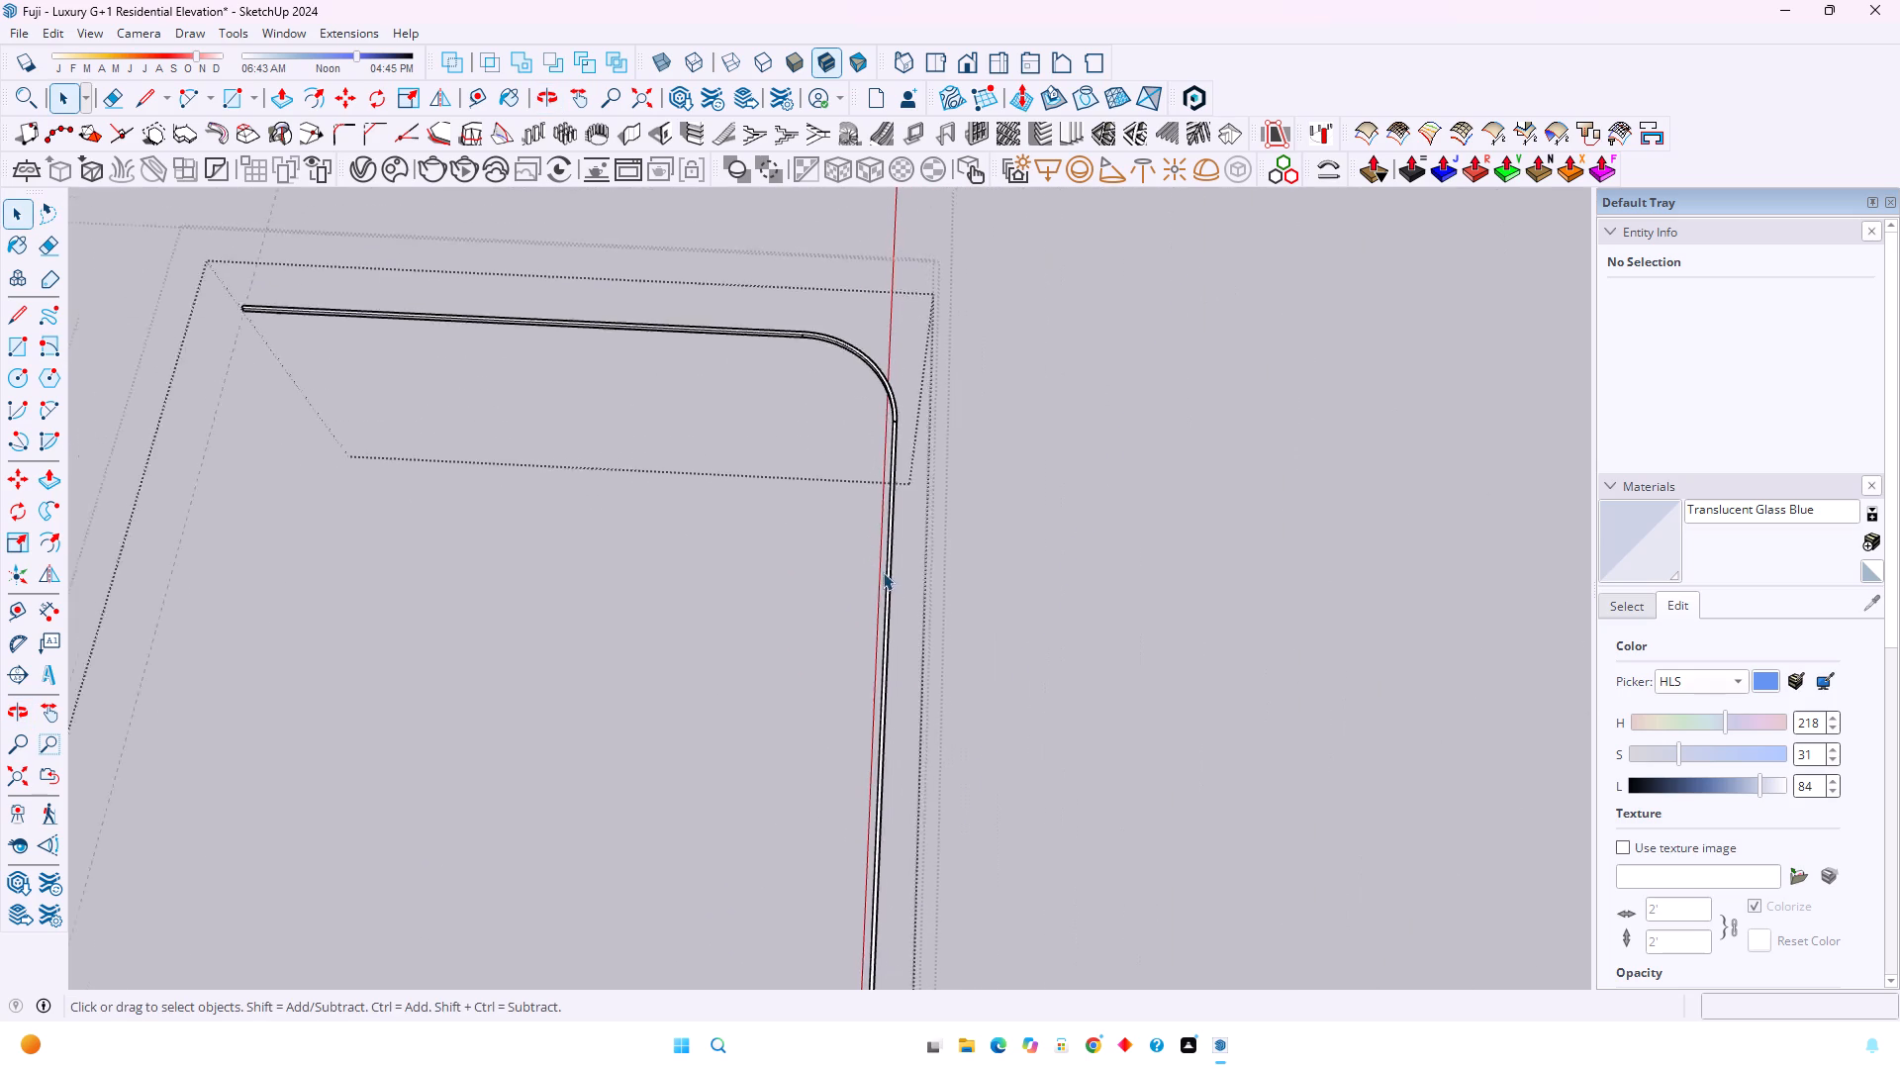
scroll(883, 572, "down", 2)
middle_click_drag(938, 690, 185, 411)
middle_click(185, 411)
scroll(810, 272, "up", 4)
scroll(902, 413, "up", 6)
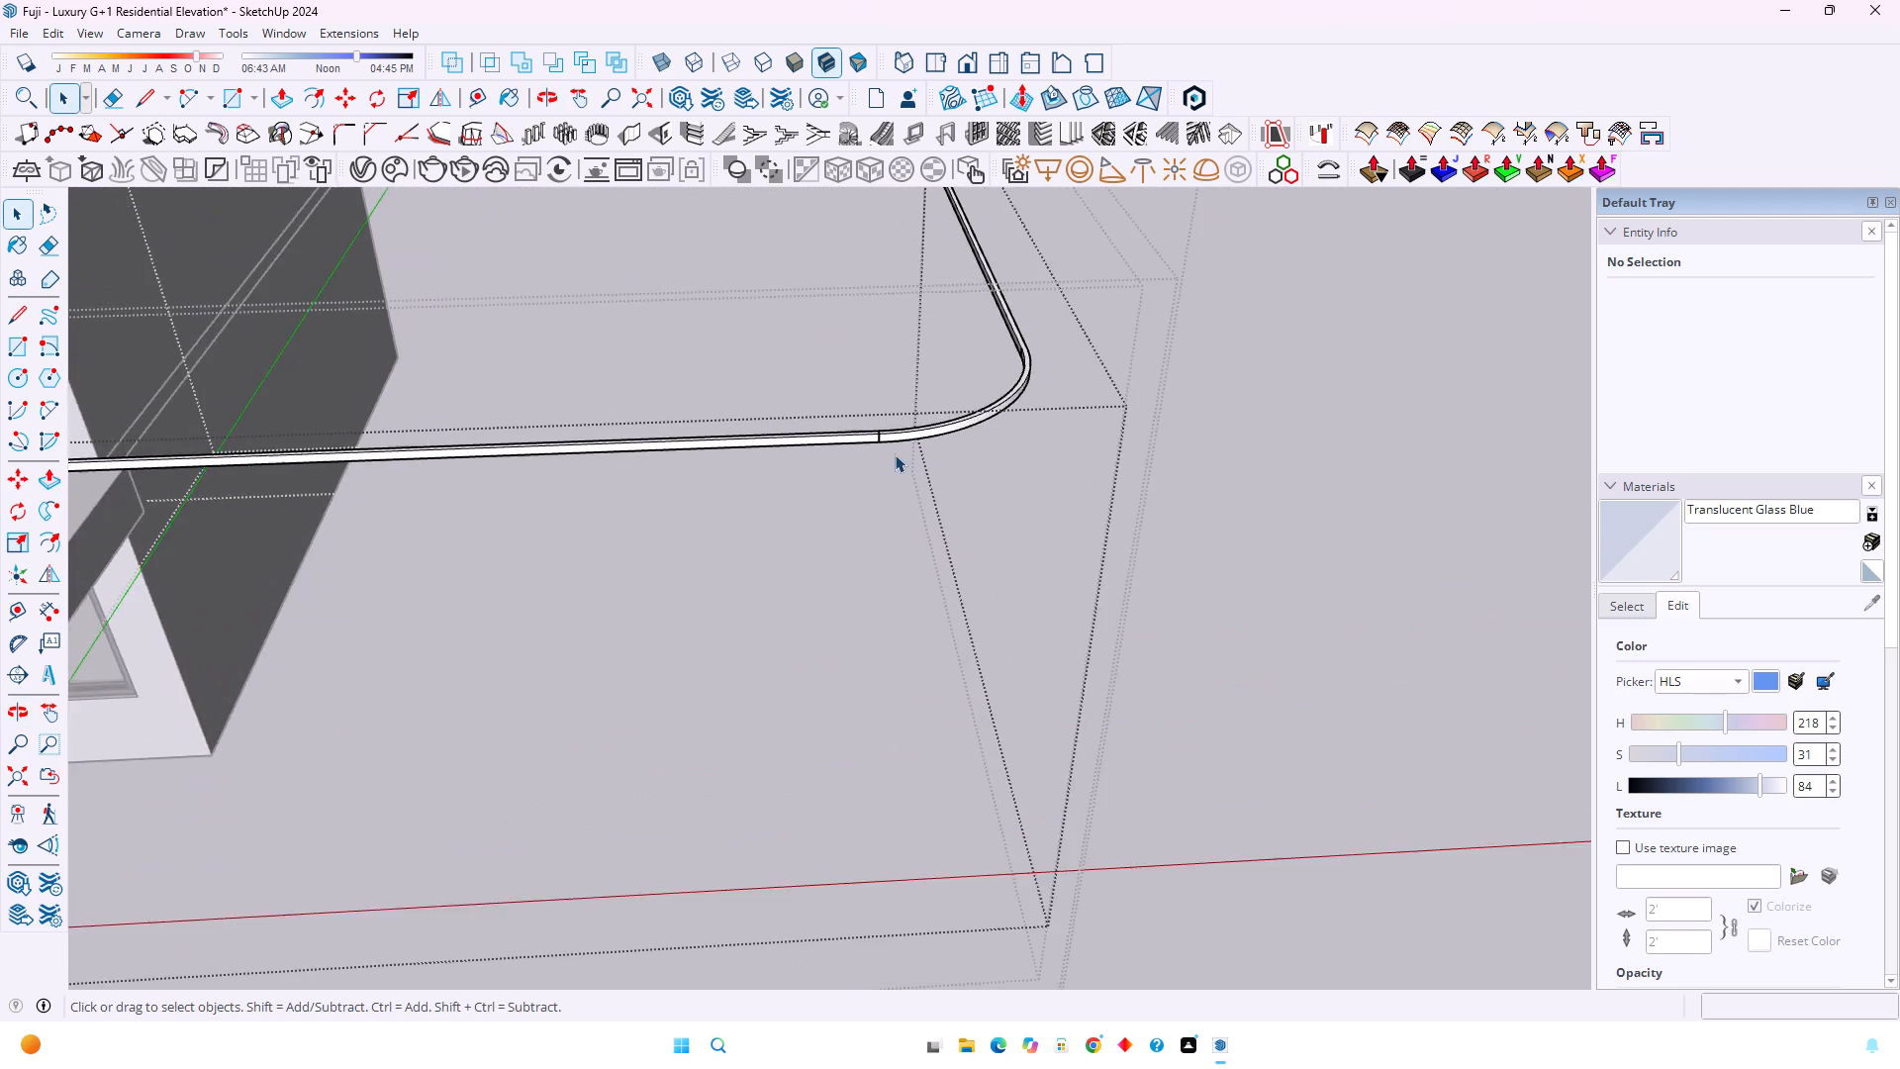
Draw a short line closing the gap at the lower outer edge where the new straight strip meets the corner strip.
scroll(895, 454, "up", 20)
scroll(895, 454, "up", 7)
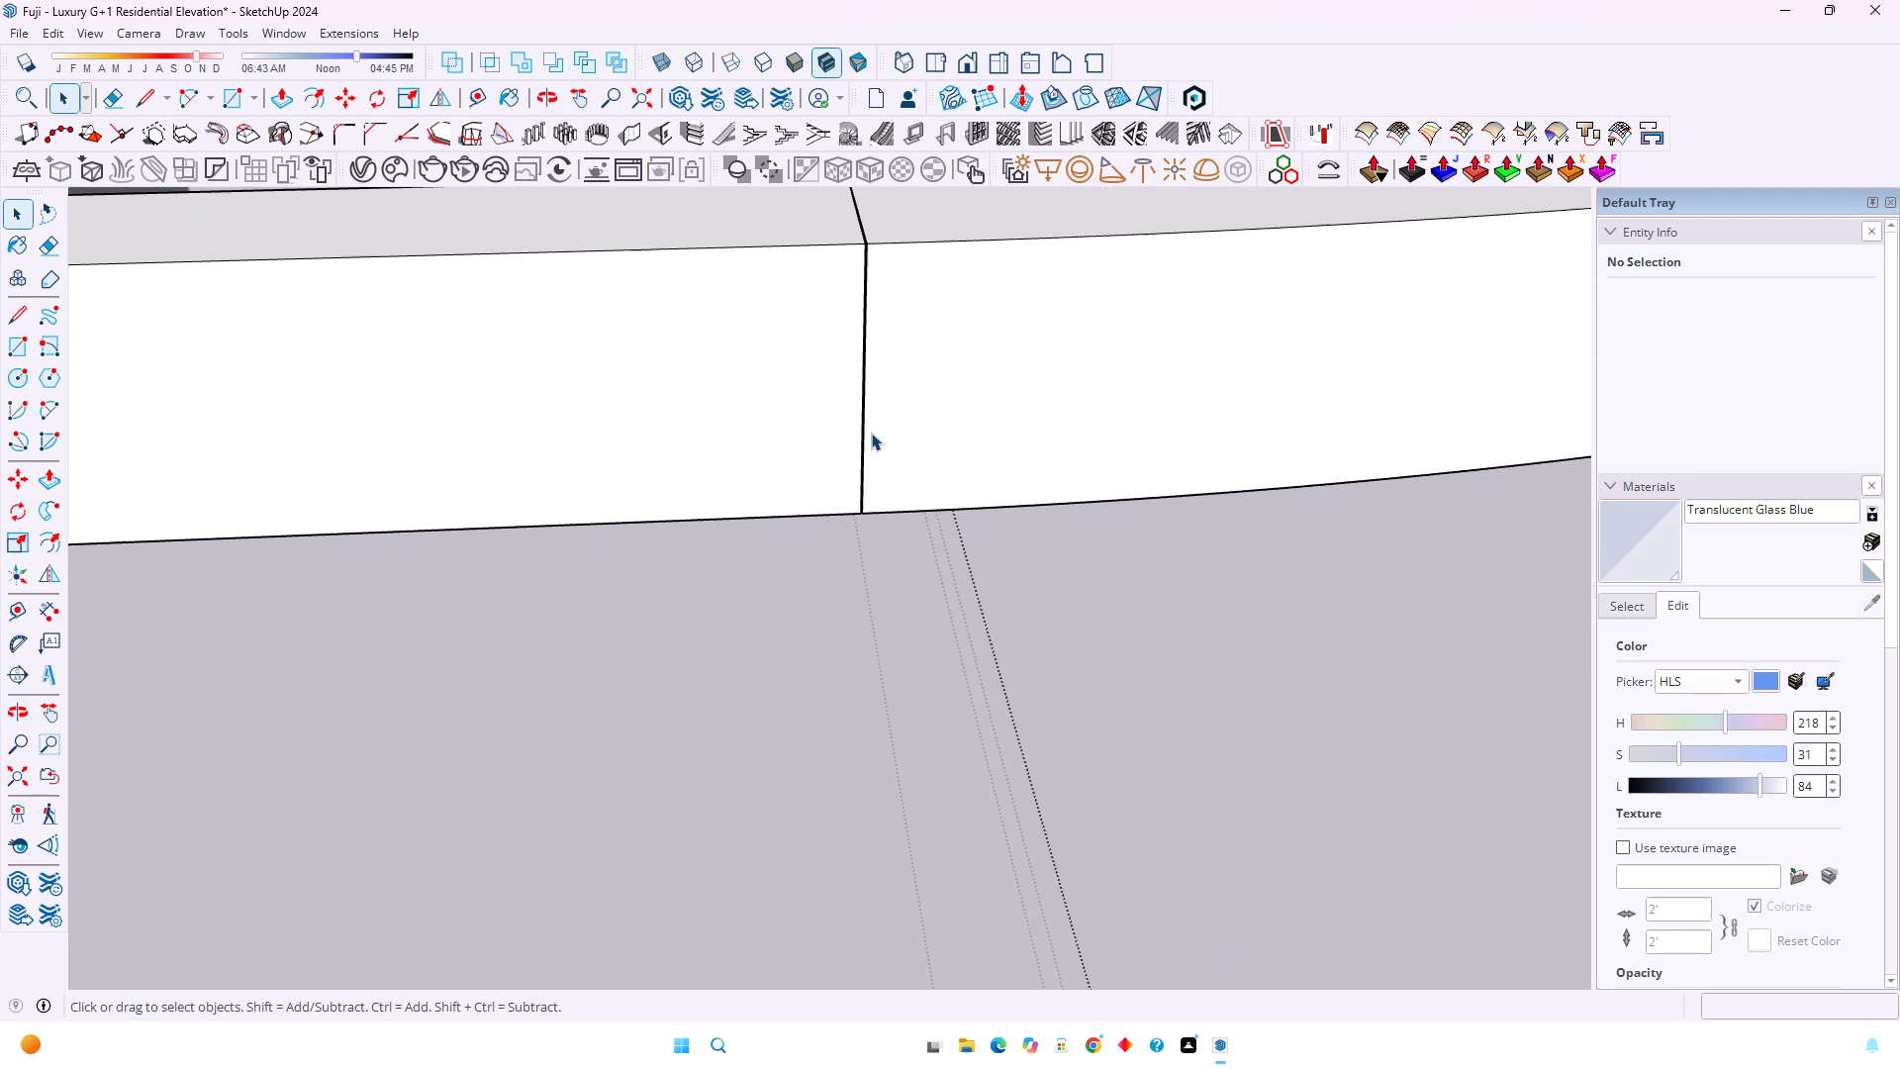
scroll(871, 433, "up", 4)
scroll(866, 502, "down", 4)
scroll(853, 454, "up", 14)
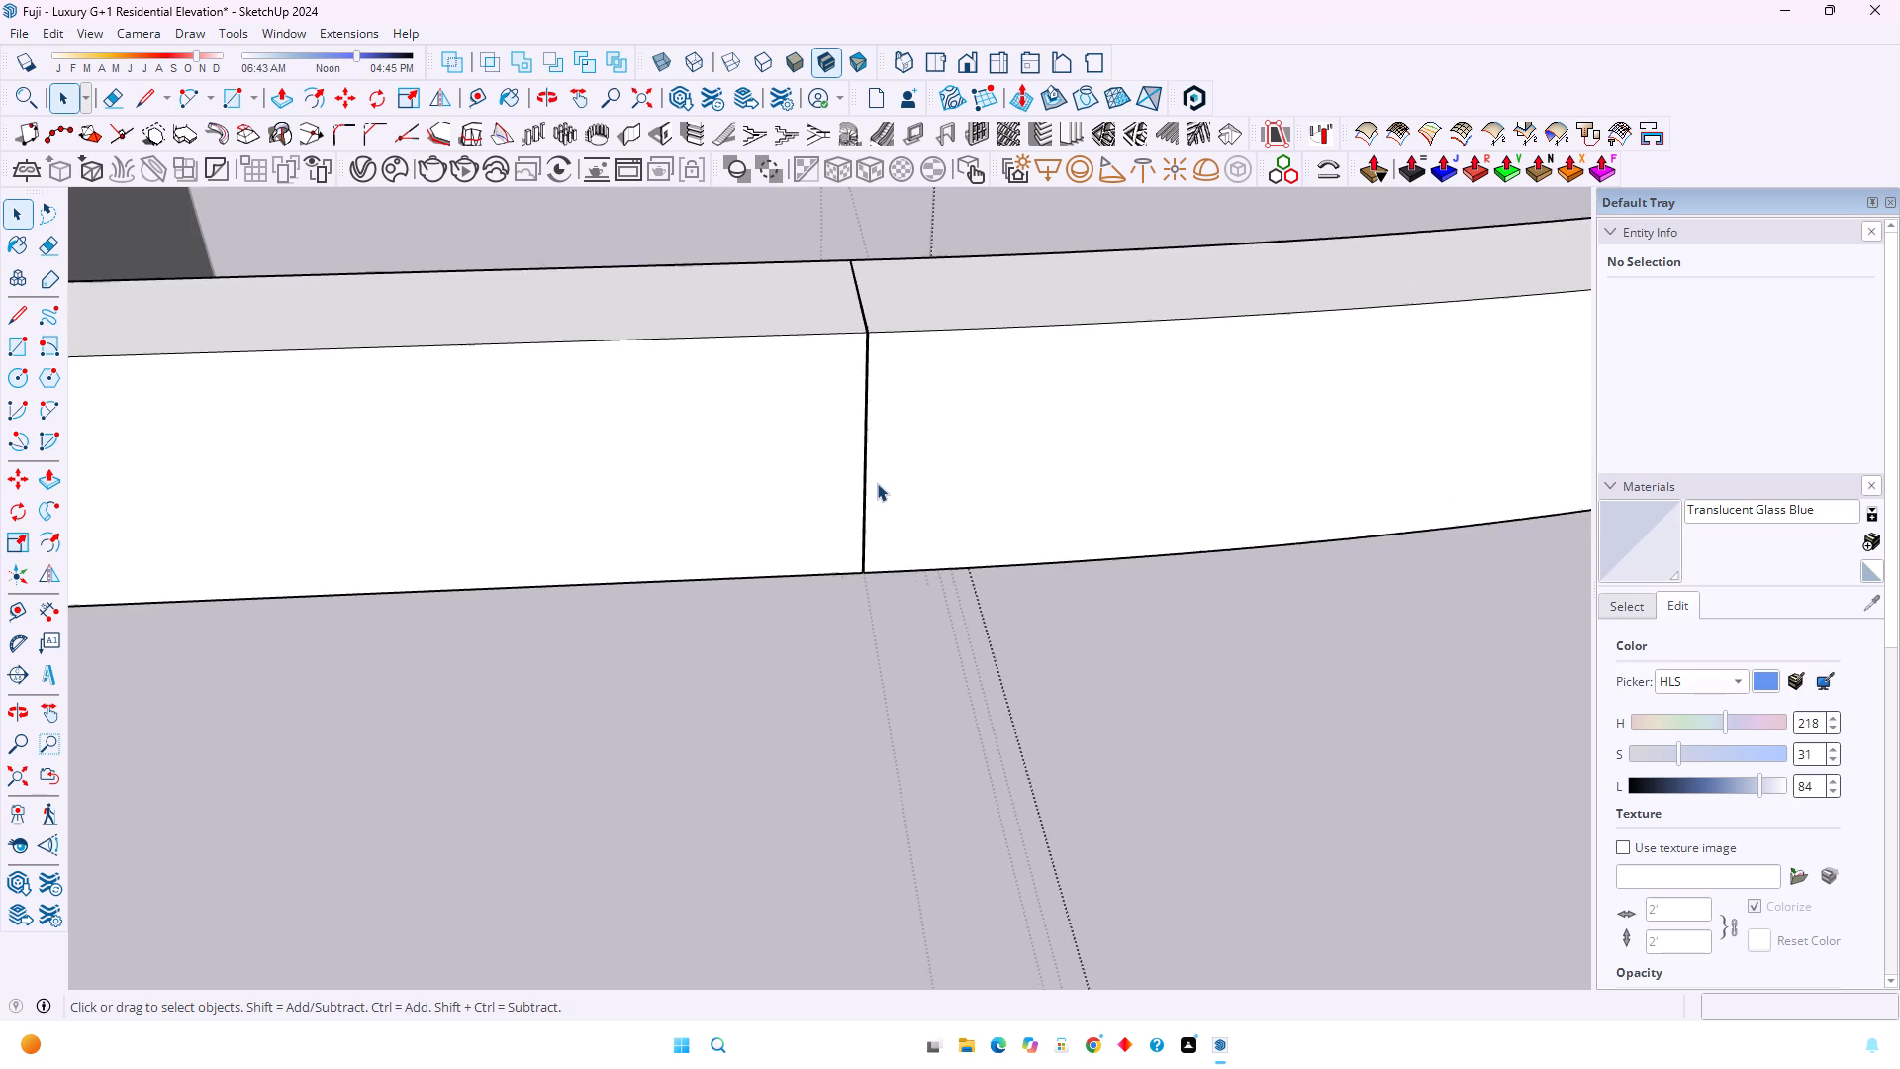
scroll(877, 483, "up", 9)
scroll(855, 656, "up", 9)
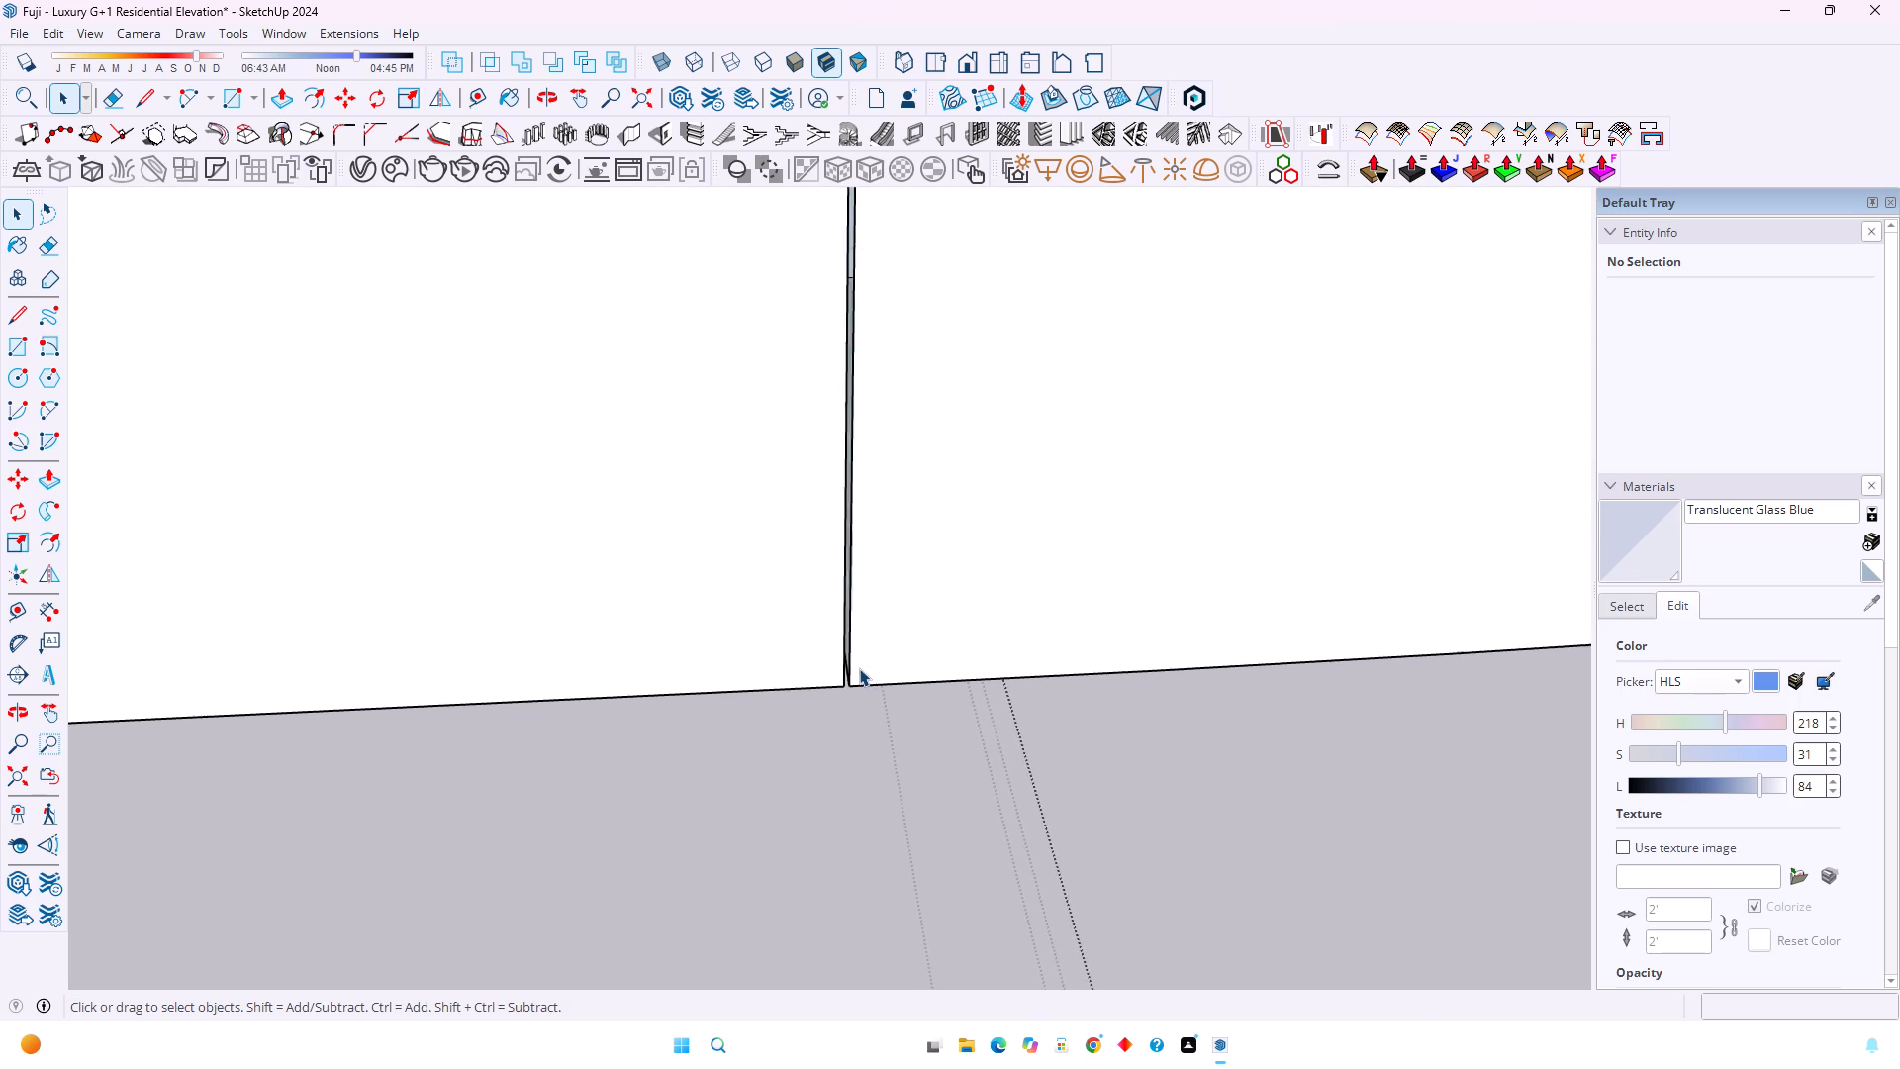
scroll(859, 668, "up", 16)
middle_click_drag(848, 674, 790, 651)
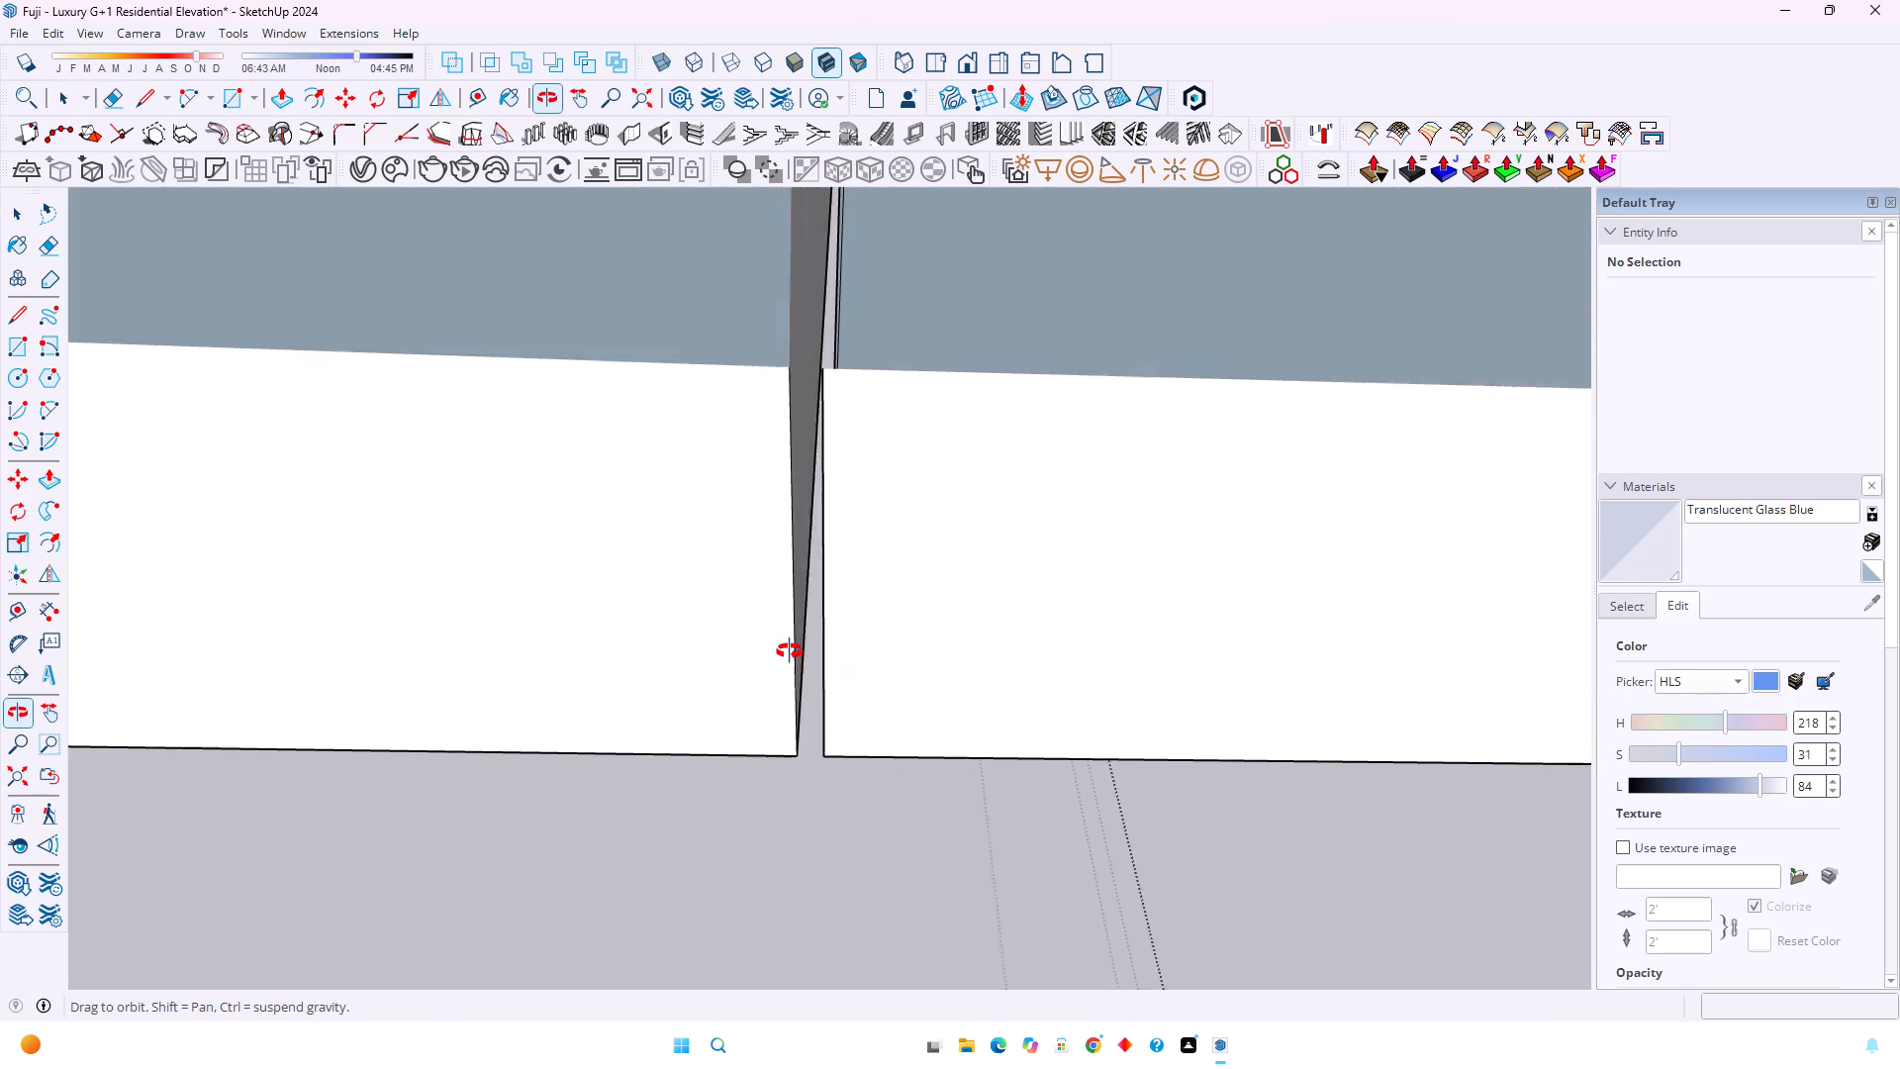
middle_click_drag(790, 651, 788, 647)
key("l")
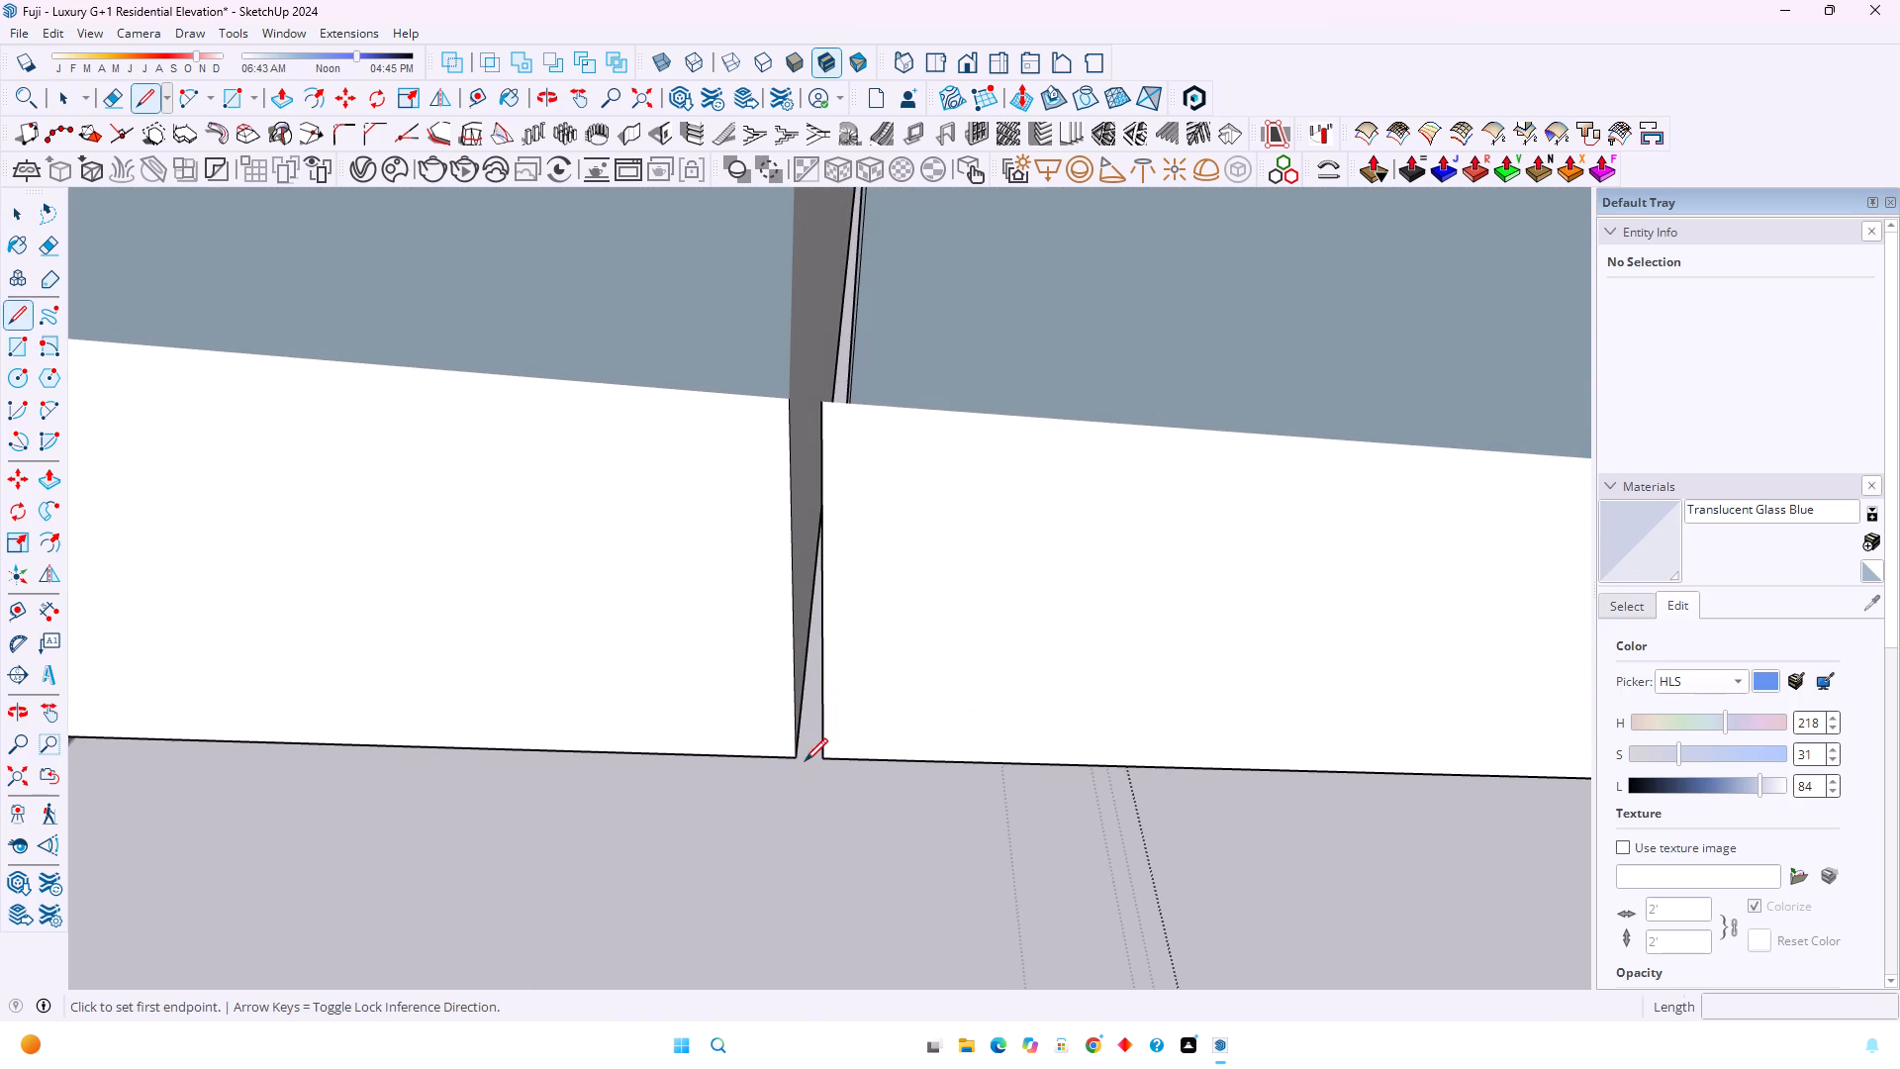
left_click(791, 756)
left_click(827, 758)
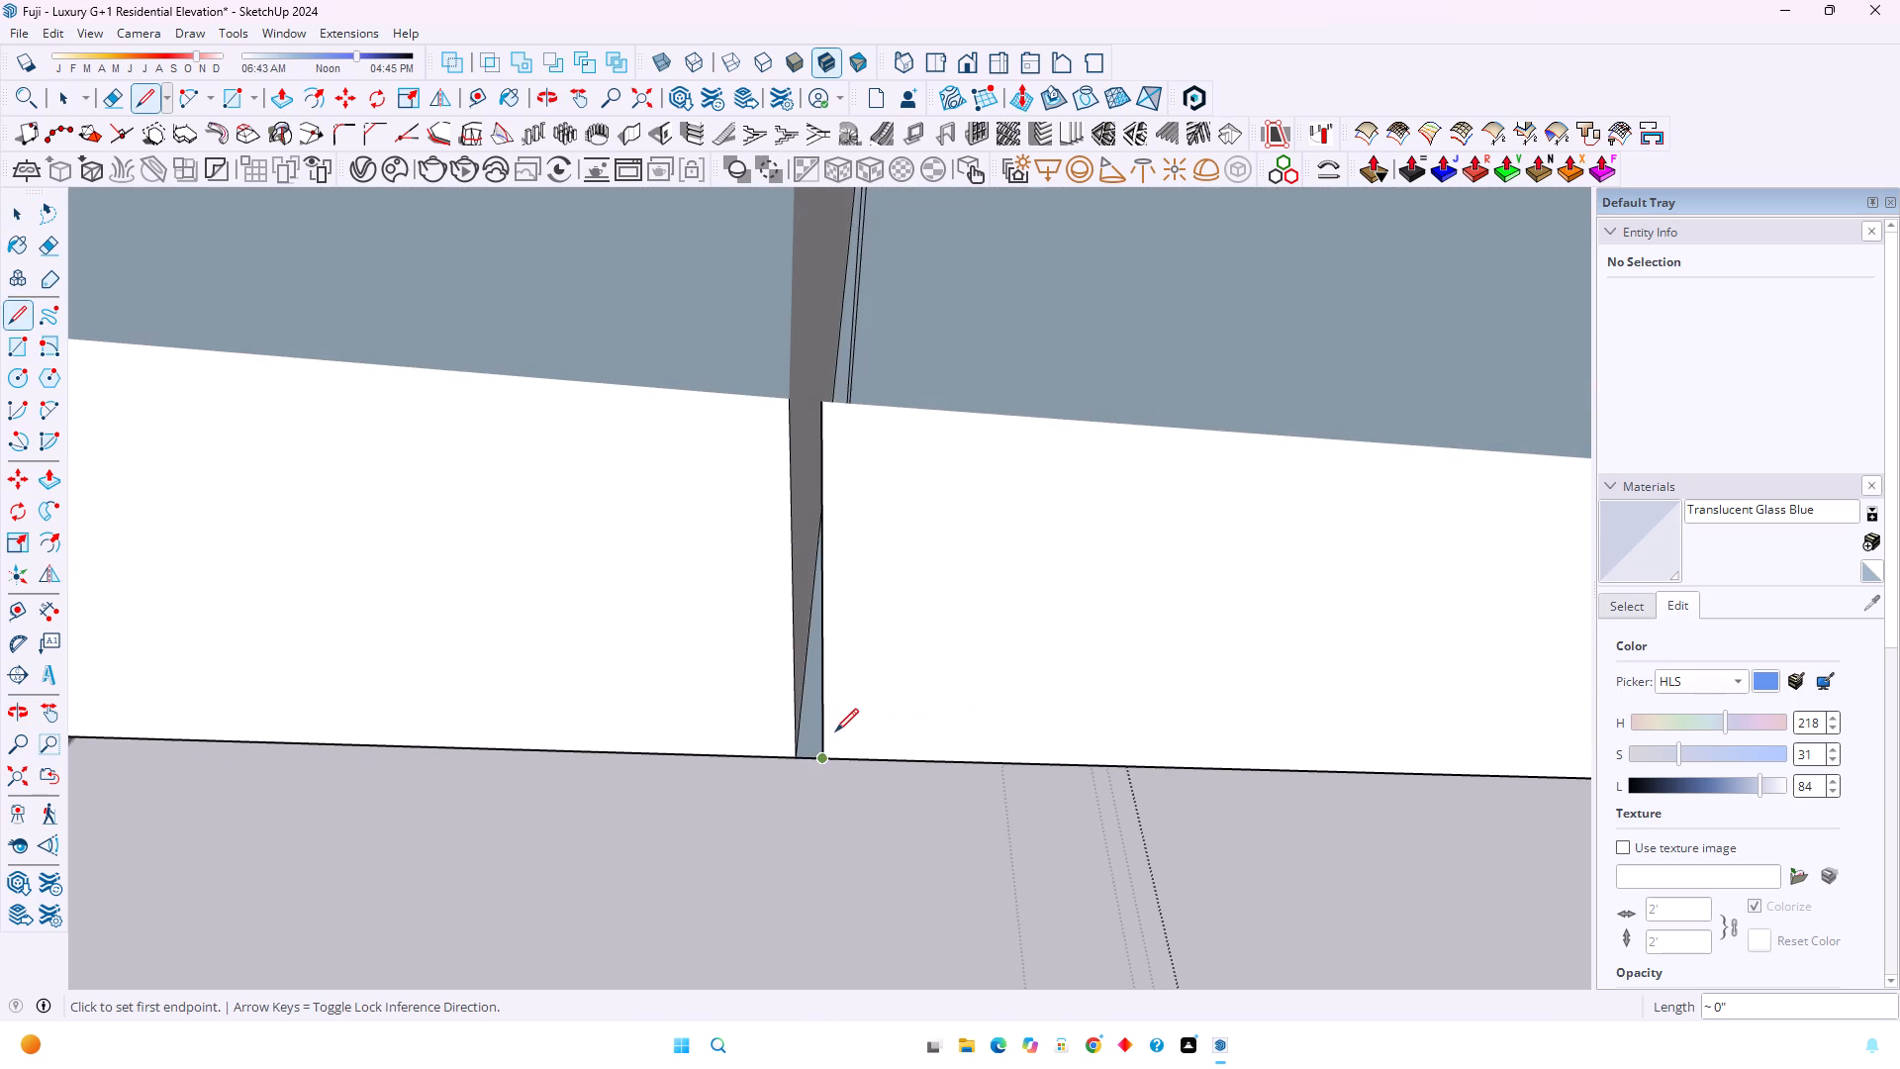
Draw a short line across the gap at the upper outer edge of the same joint, filling the missing outer and top faces.
scroll(836, 728, "down", 12)
scroll(810, 507, "down", 2)
middle_click_drag(818, 500, 825, 830, "shift")
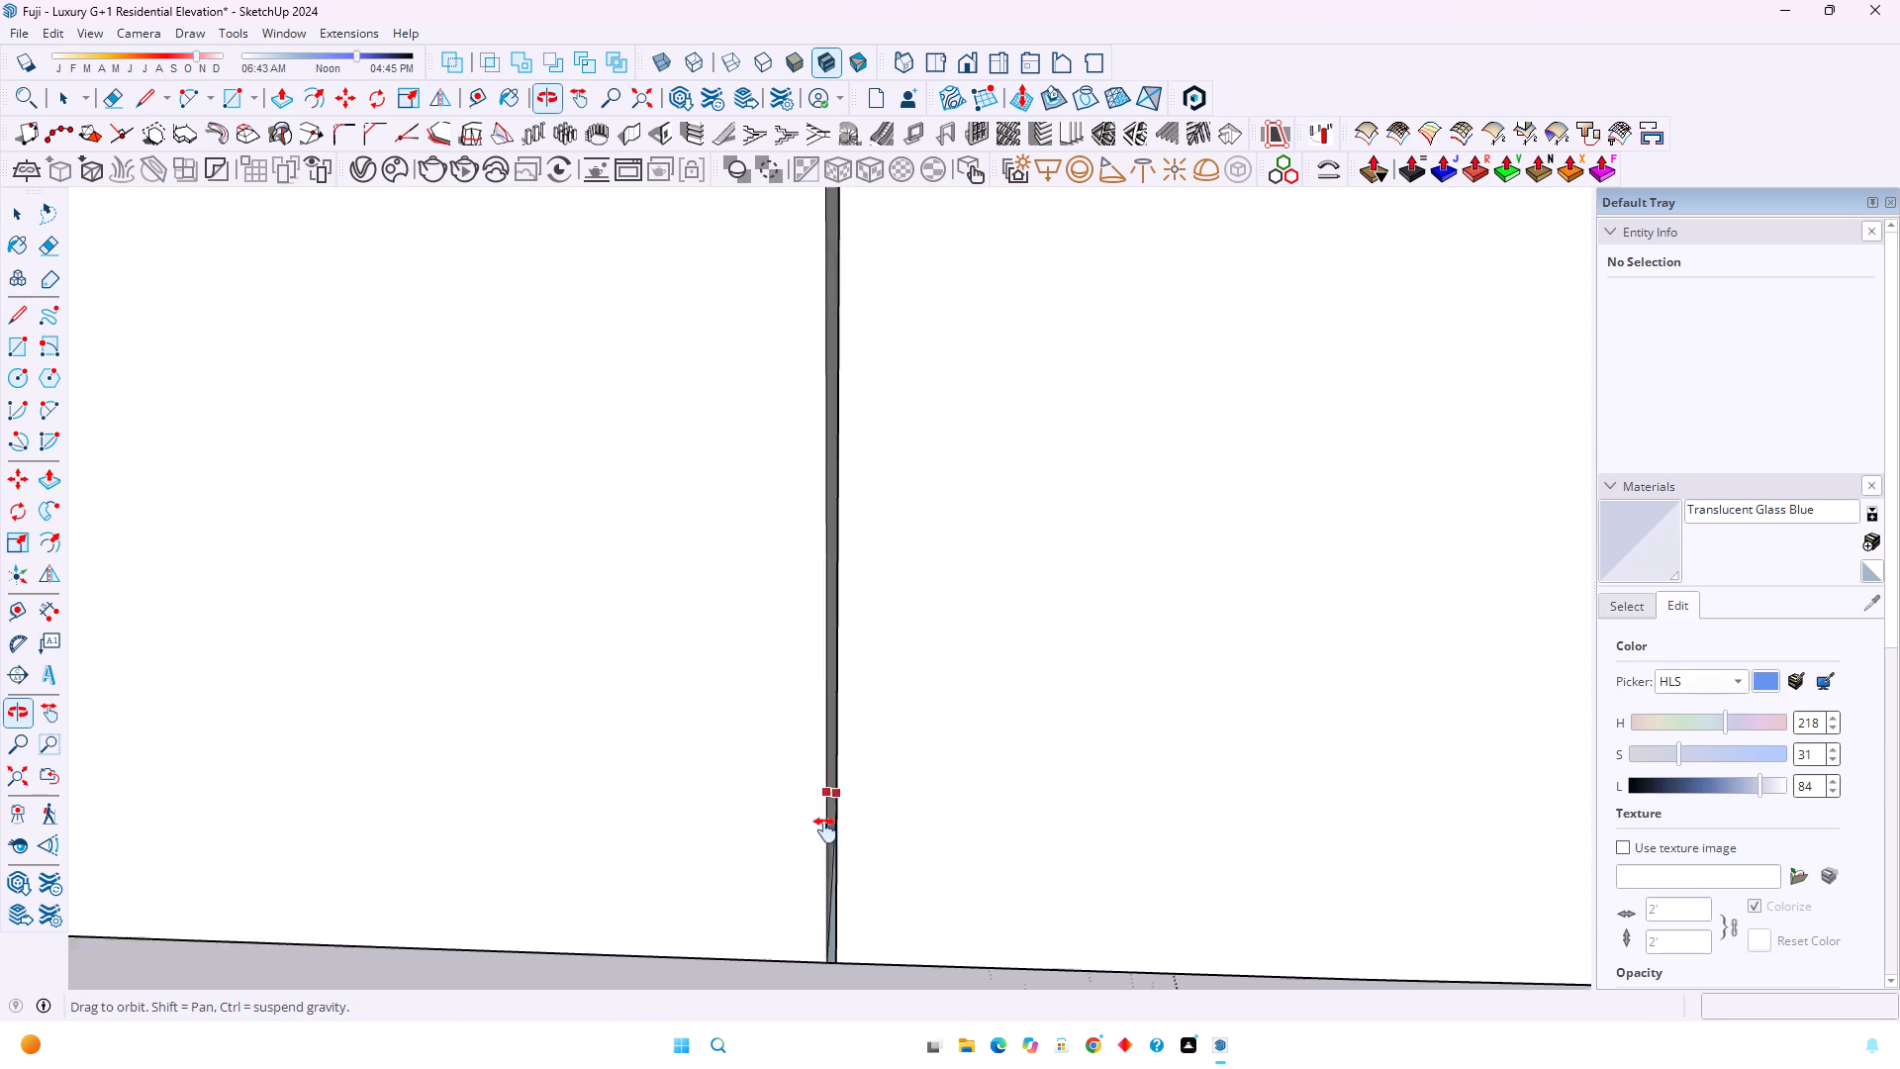
middle_click_drag(825, 830, 828, 917, "shift")
middle_click(828, 917, "shift")
scroll(833, 742, "down", 10)
middle_click_drag(862, 399, 898, 990, "shift")
scroll(865, 723, "down", 4)
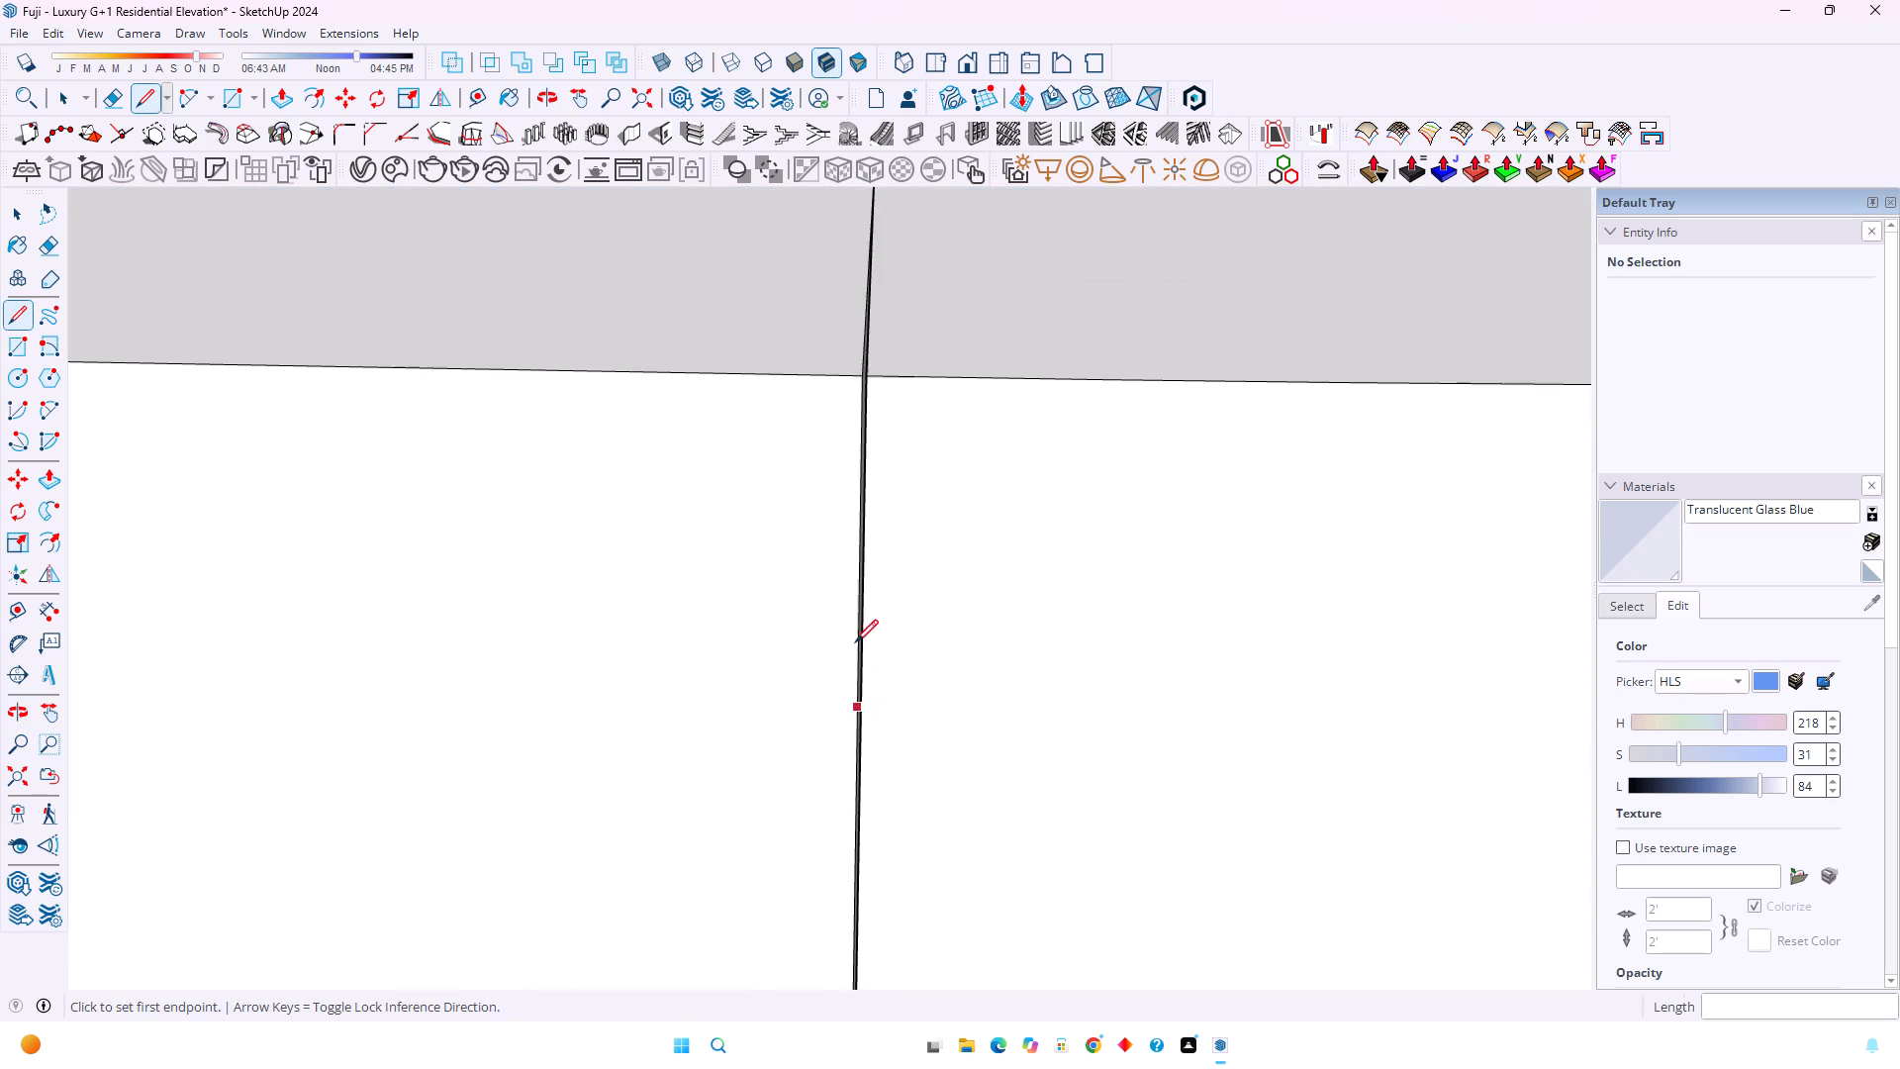
scroll(855, 642, "down", 5)
scroll(864, 439, "up", 14)
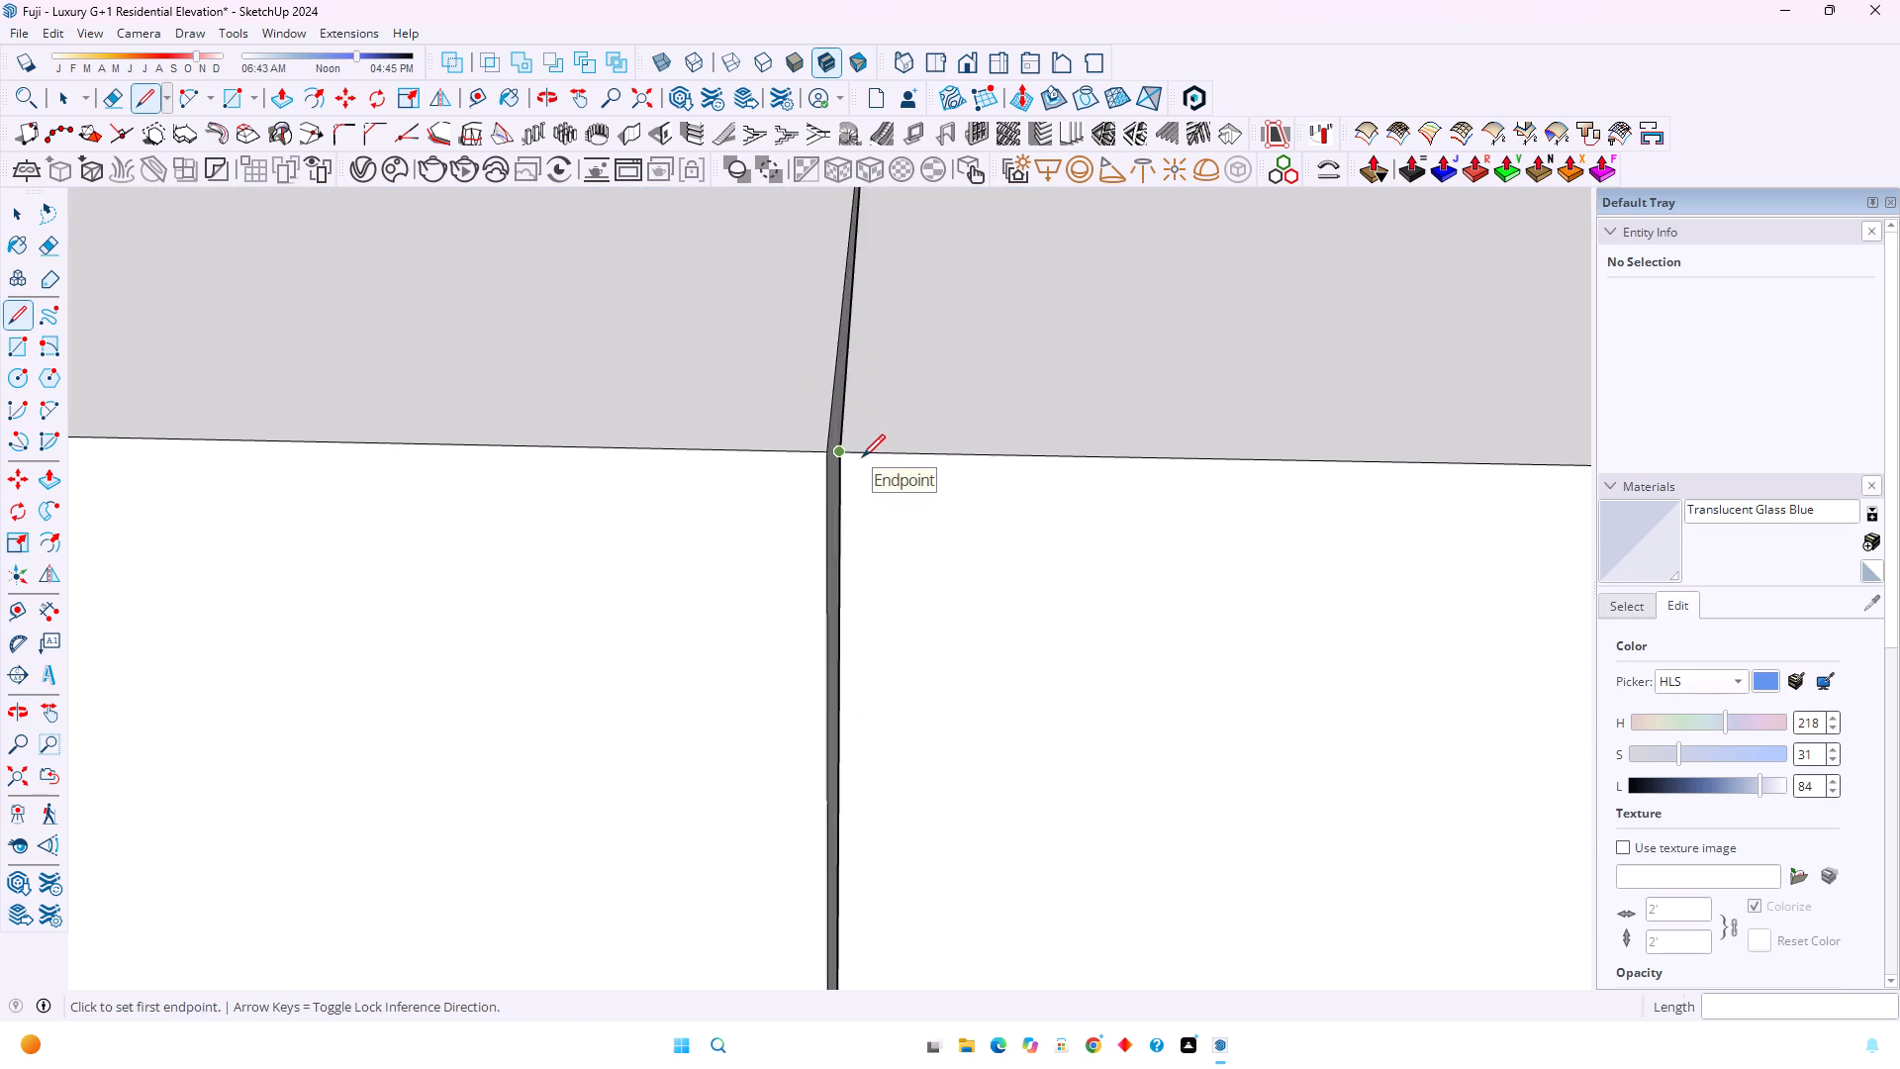
scroll(862, 457, "up", 12)
scroll(785, 453, "down", 4)
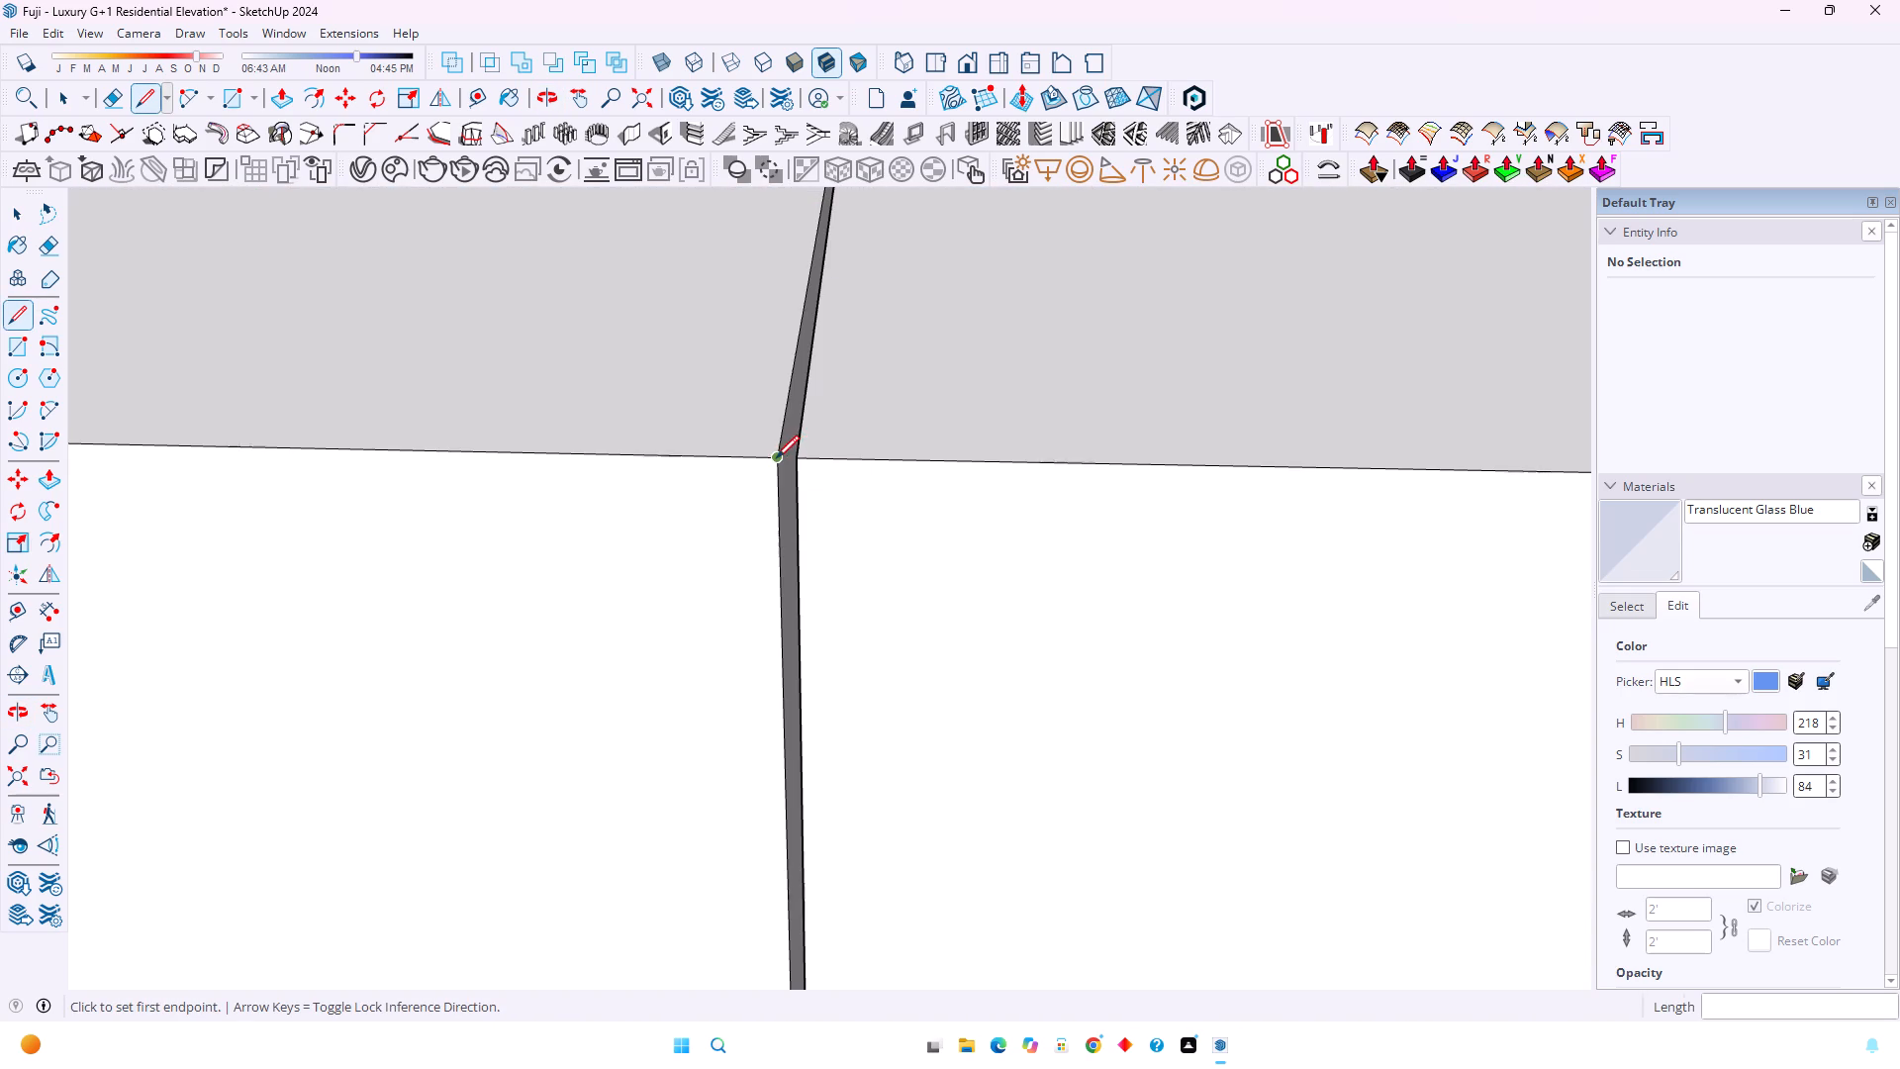
left_click(776, 458)
left_click(799, 459)
scroll(805, 432, "up", 1)
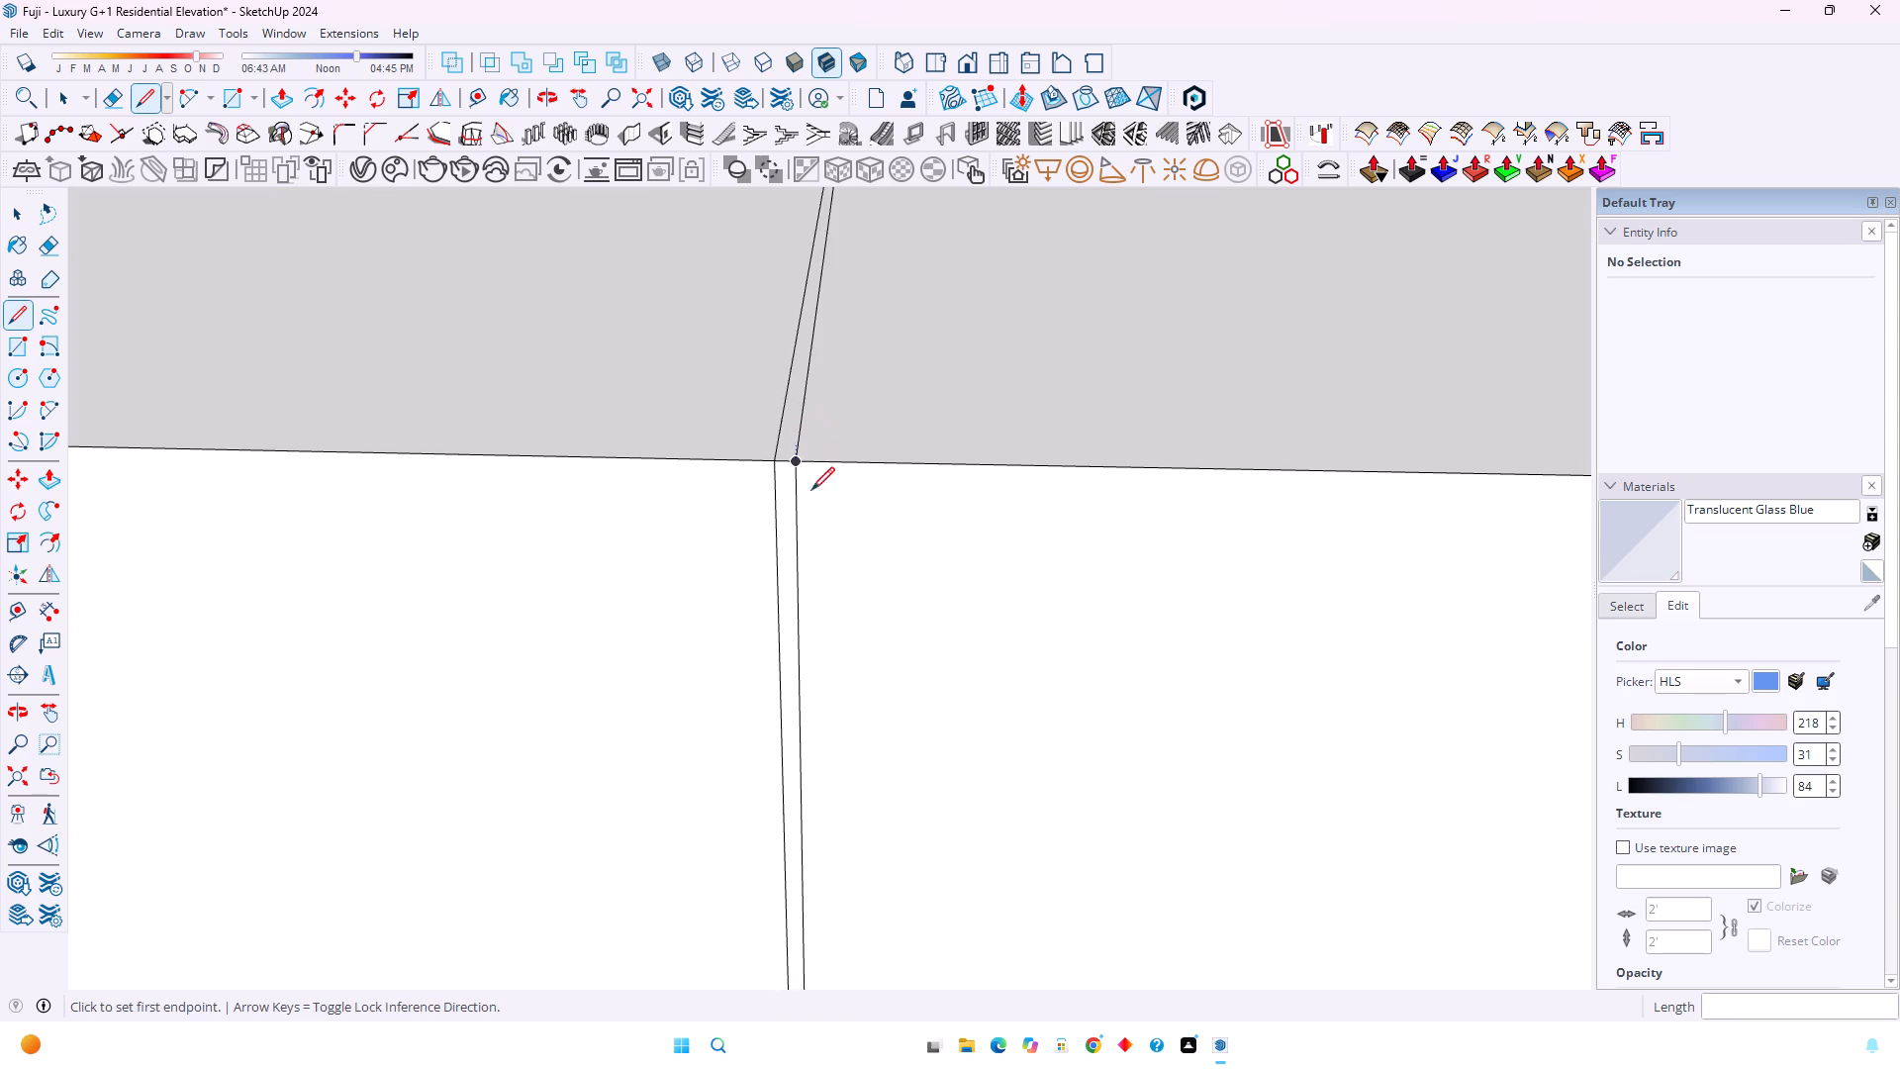
Erase one of the paired seam edges on the outer face and both seam edges on the top face at this joint.
key("e")
left_click_drag(817, 692, 735, 661)
key("ctrl+z")
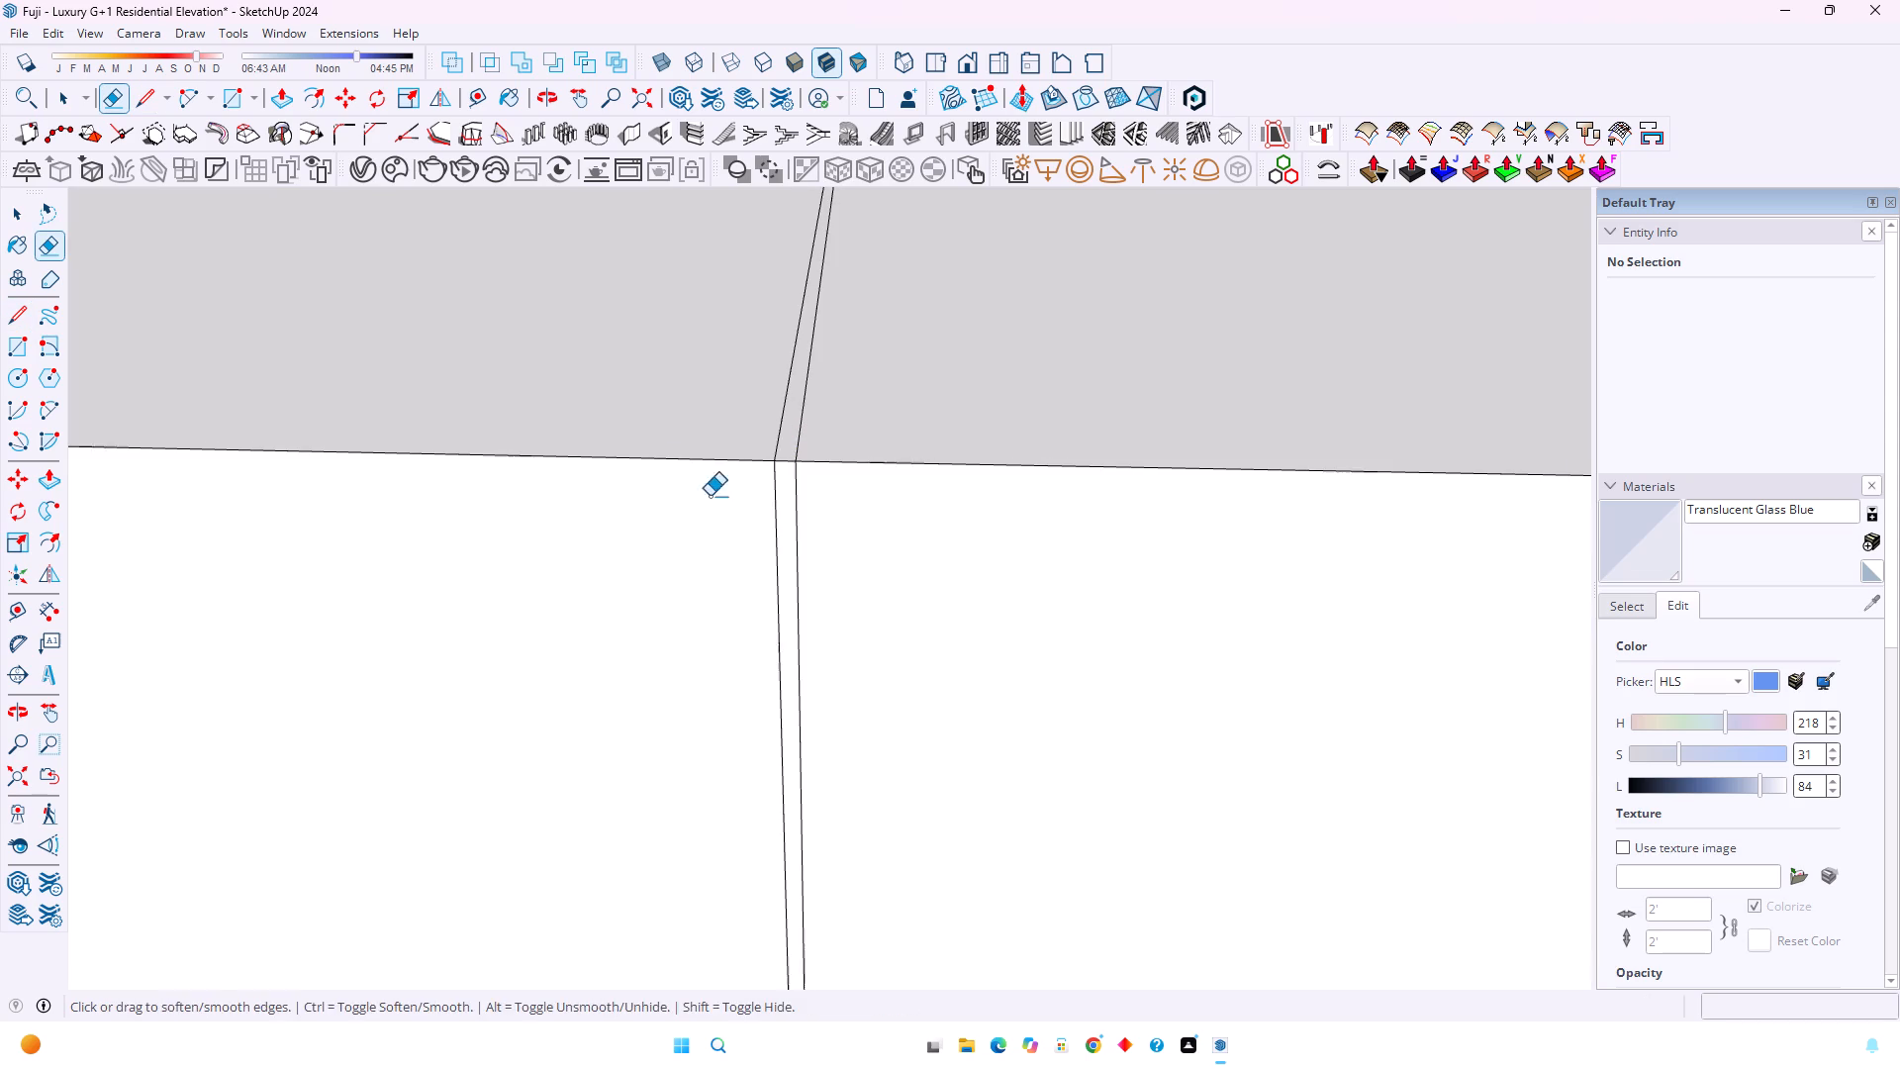
left_click_drag(785, 561, 769, 554)
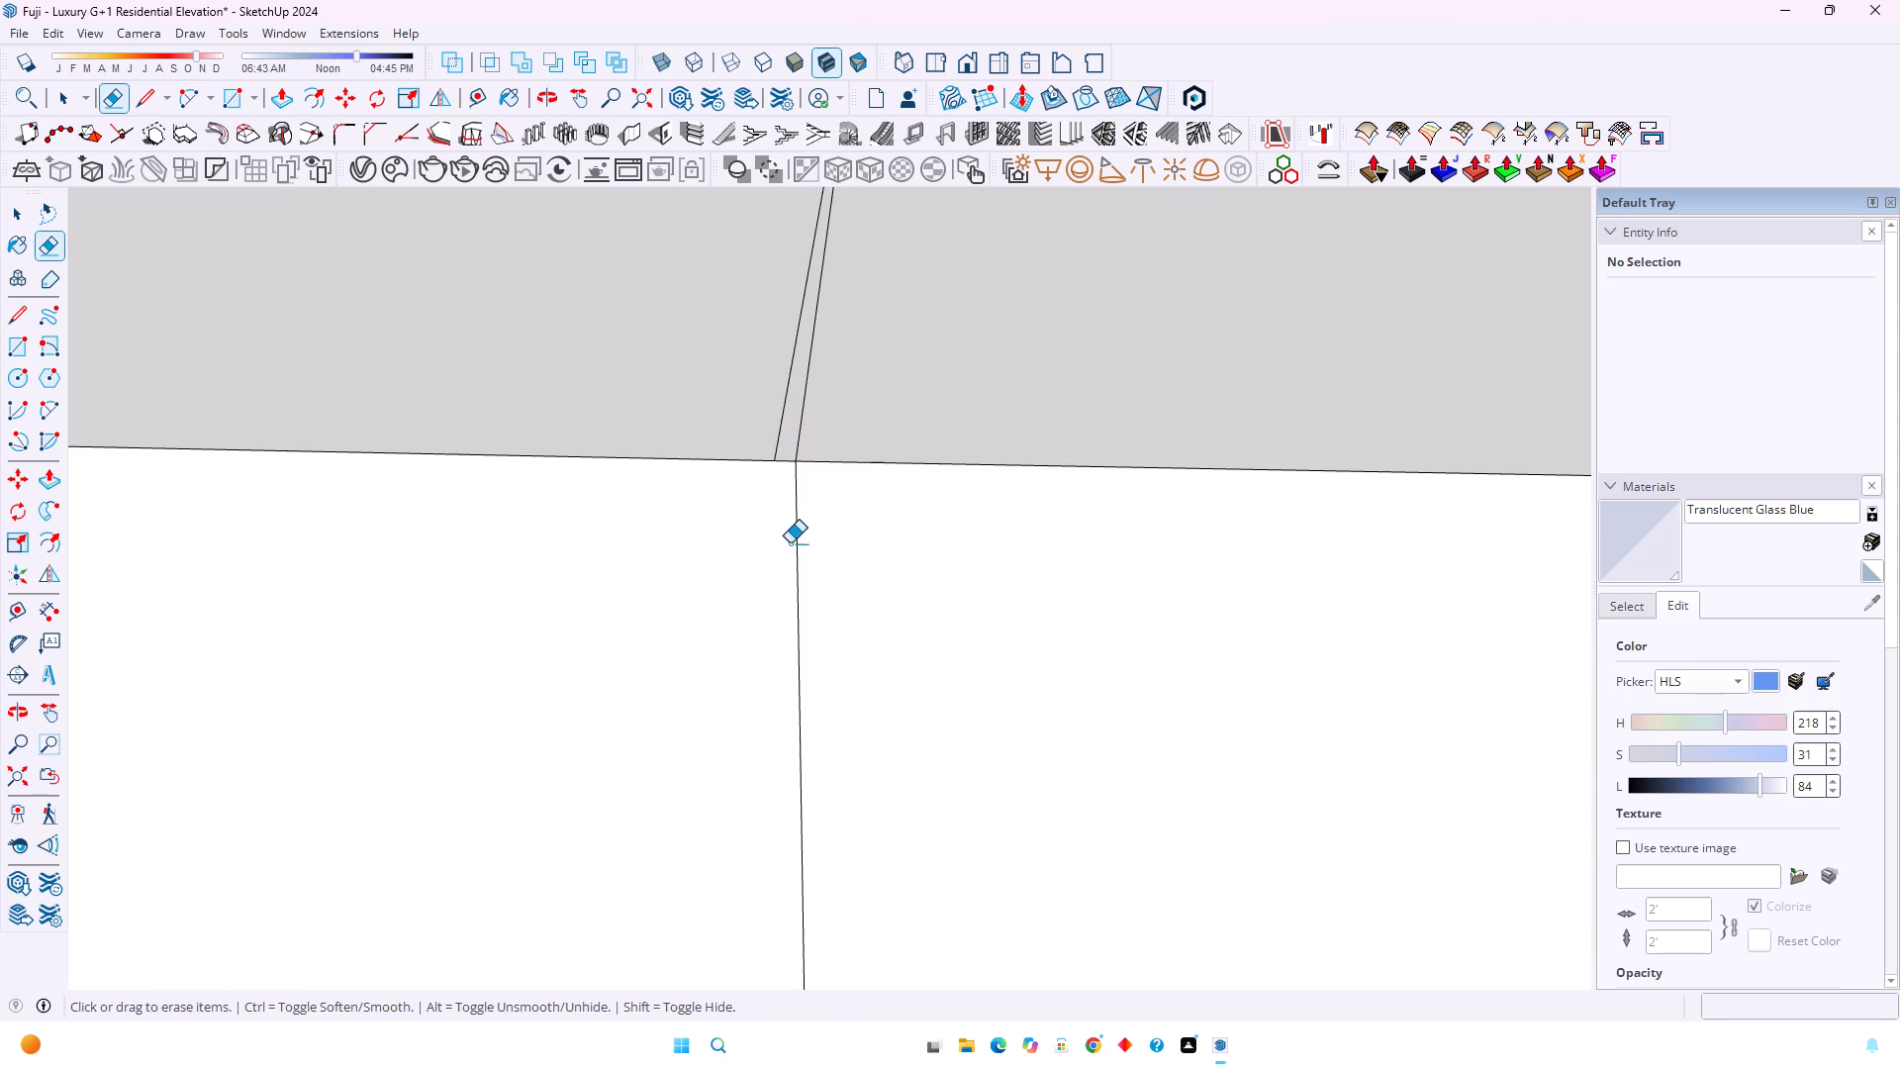
left_click(800, 546)
key("ctrl+z")
scroll(800, 546, "down", 5)
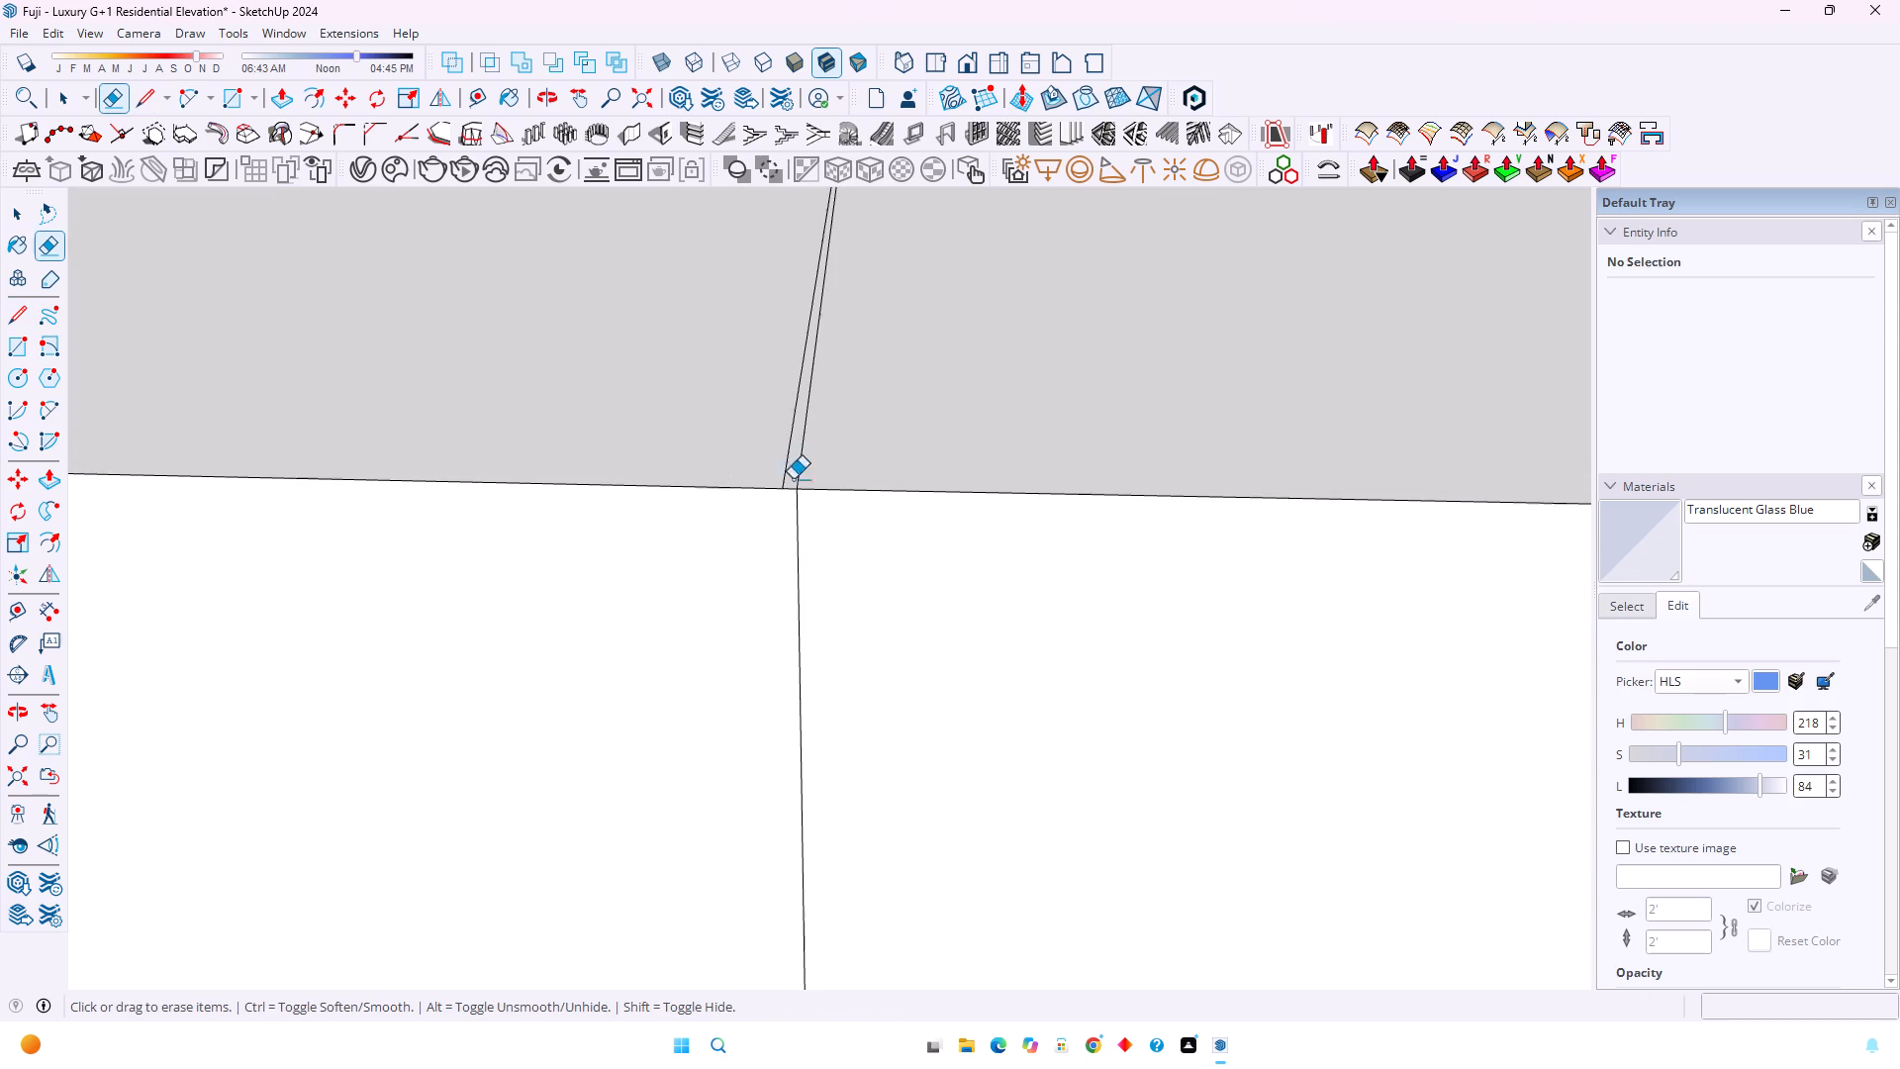
left_click_drag(792, 430, 814, 433)
left_click(816, 433)
Erase the seam edges across the strip's underside at the same straight-to-corner joint.
scroll(816, 433, "down", 5)
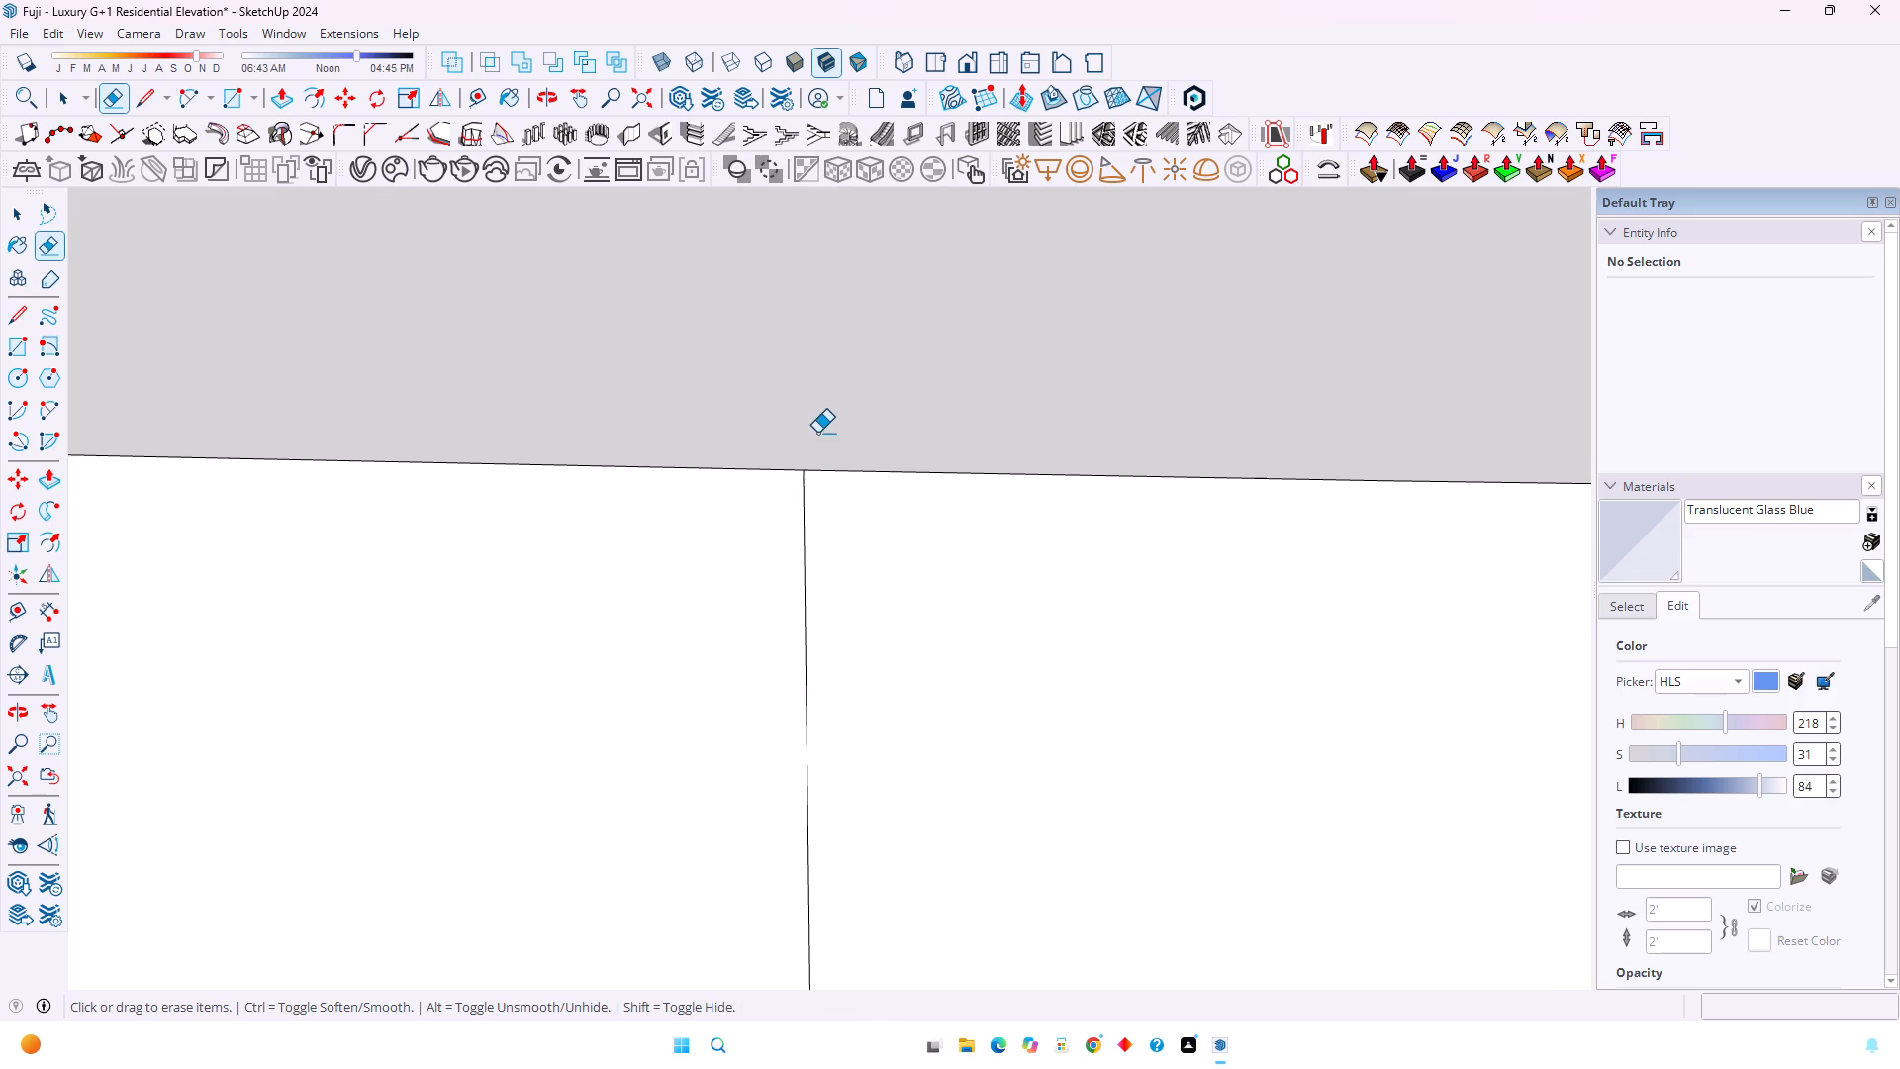
scroll(817, 433, "down", 20)
scroll(817, 433, "down", 2)
middle_click_drag(906, 757, 906, 684)
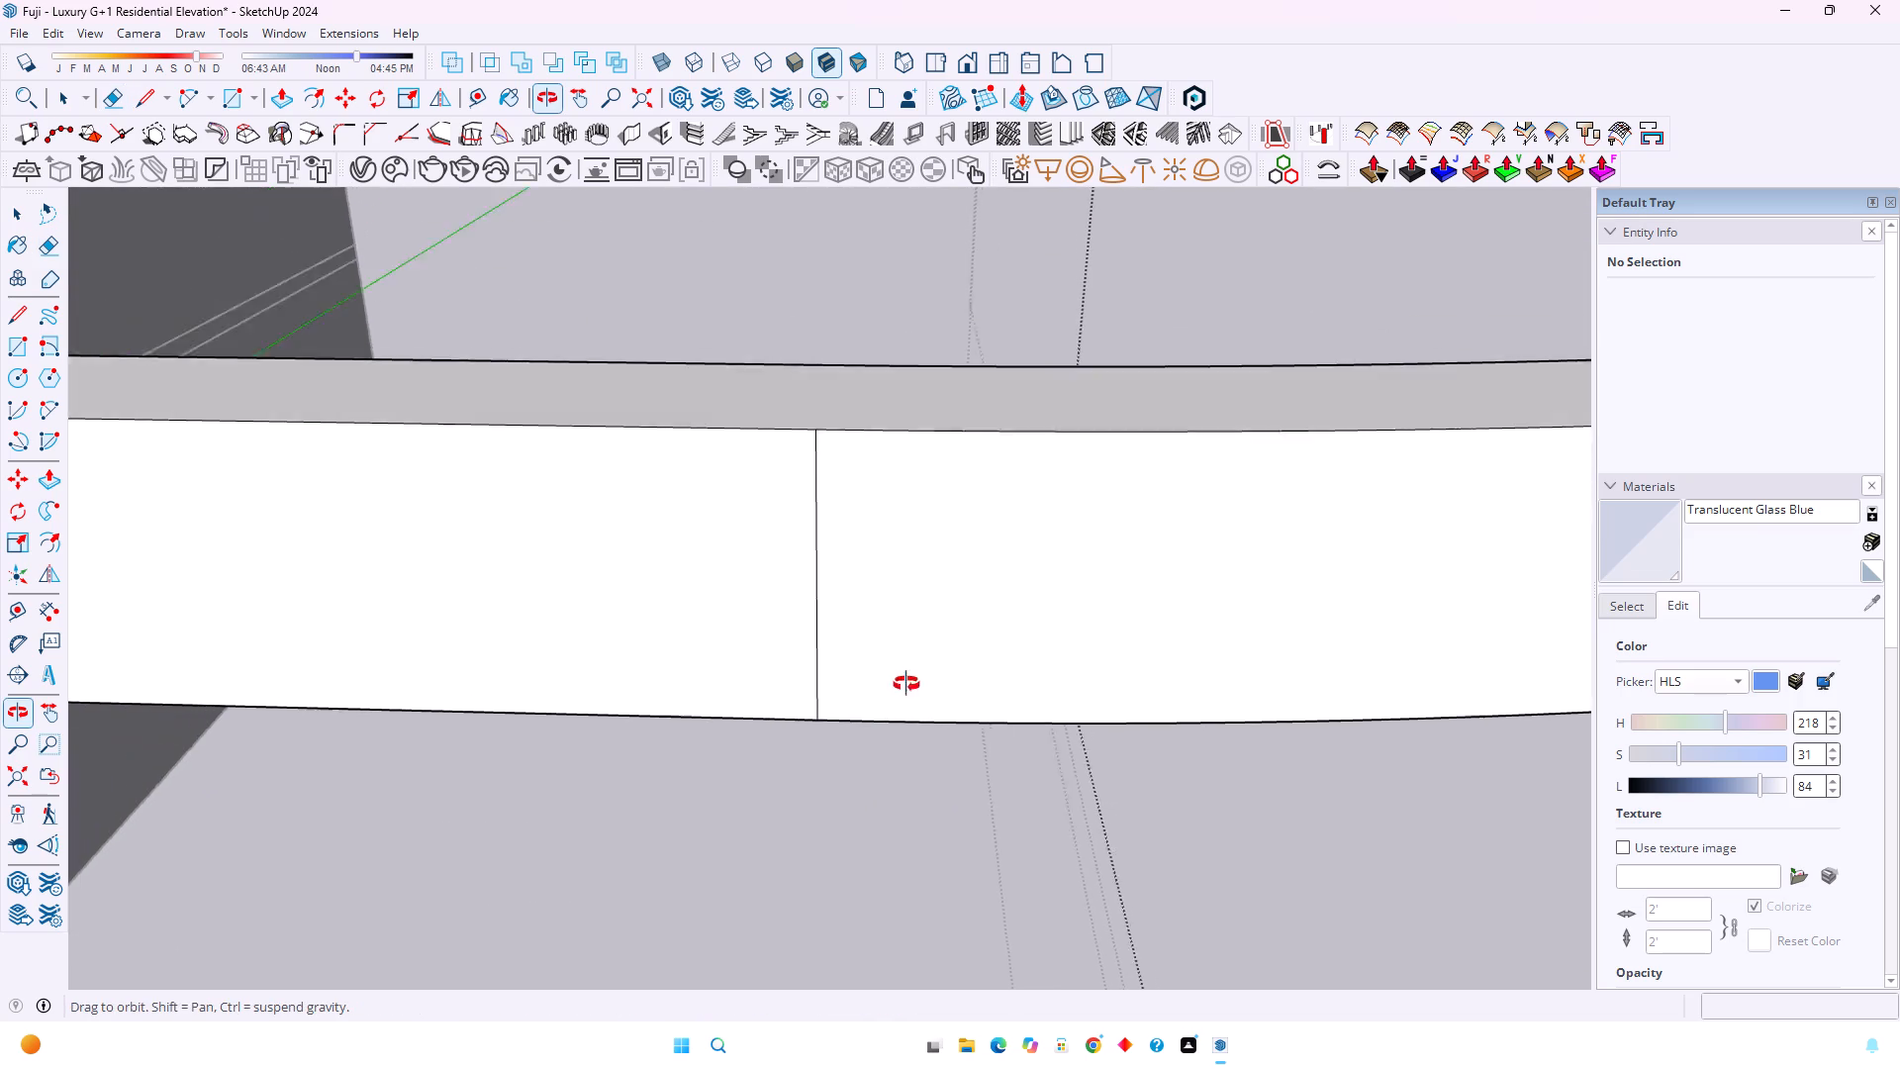
middle_click_drag(906, 684, 983, 448)
middle_click(985, 446)
middle_click_drag(948, 577, 1090, 411)
middle_click(1090, 411)
scroll(869, 692, "up", 4)
scroll(795, 836, "up", 2)
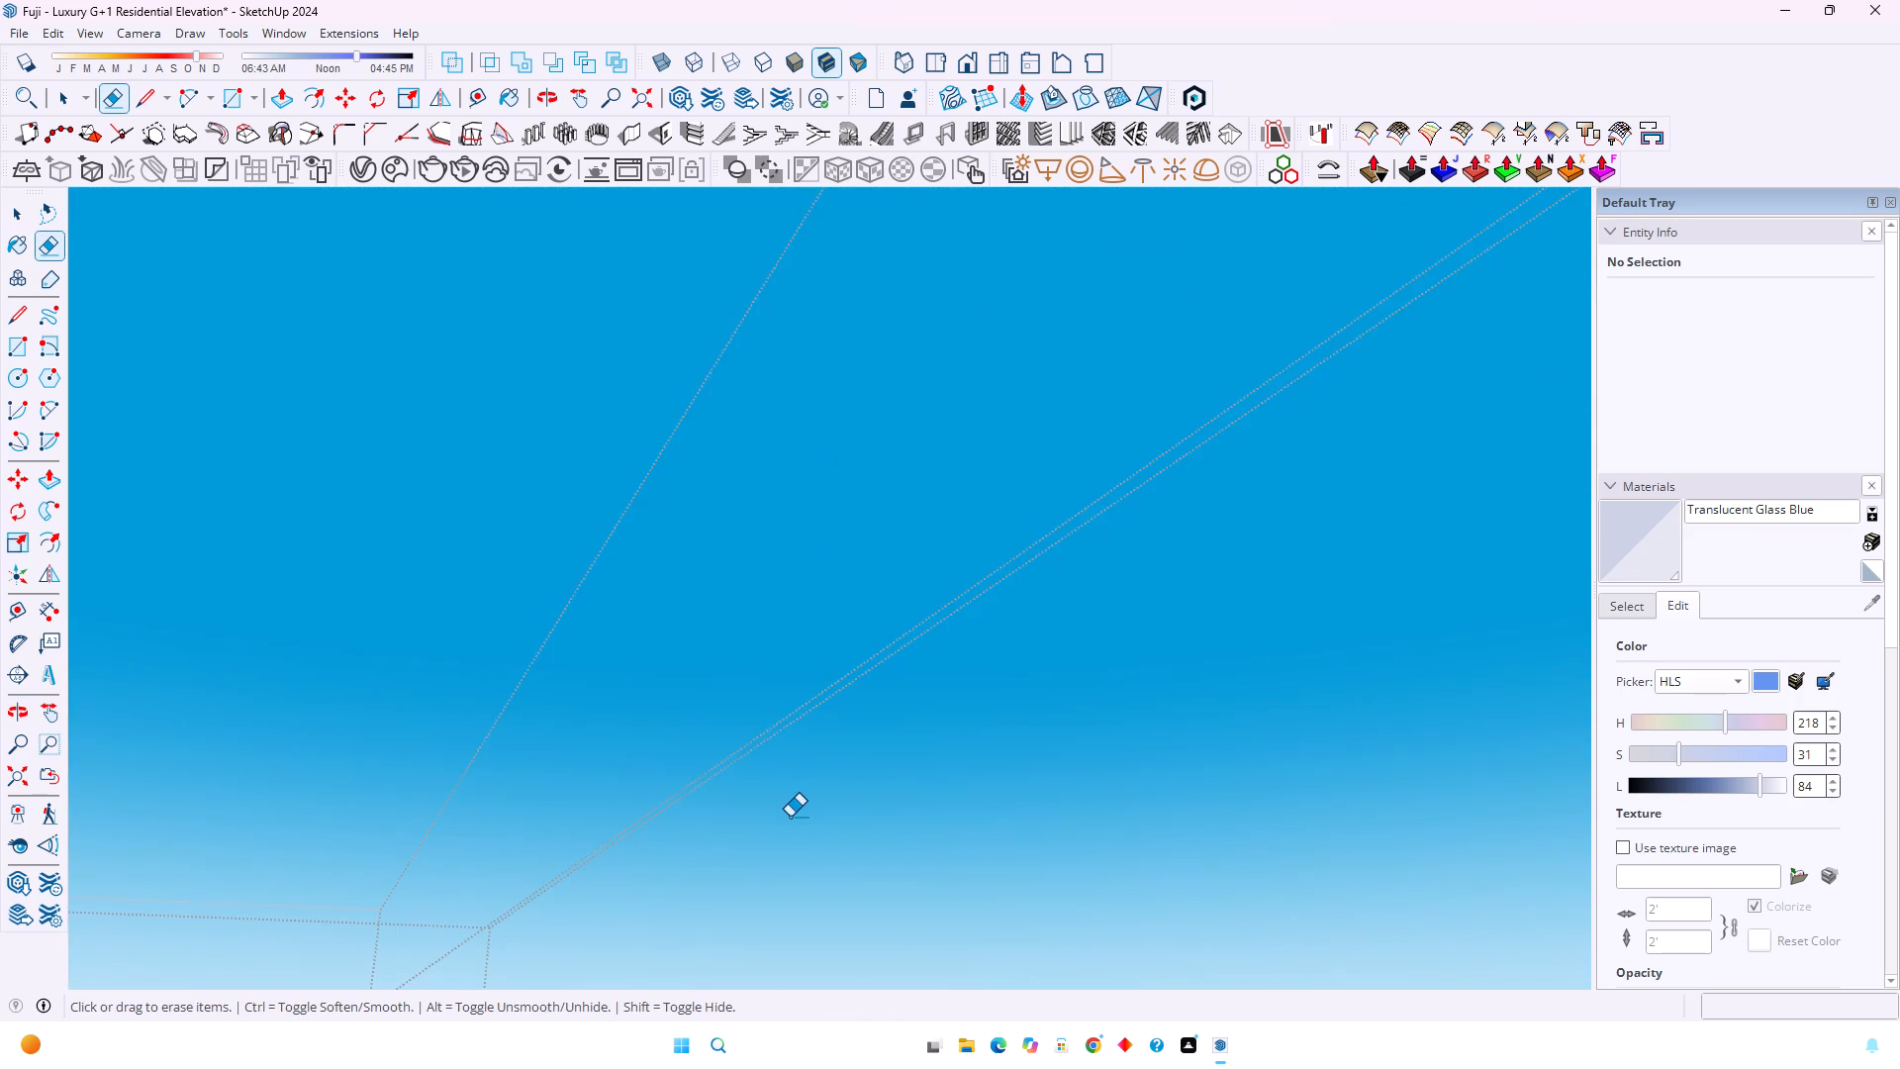
scroll(790, 814, "up", 1)
scroll(790, 814, "down", 6)
scroll(752, 713, "up", 10)
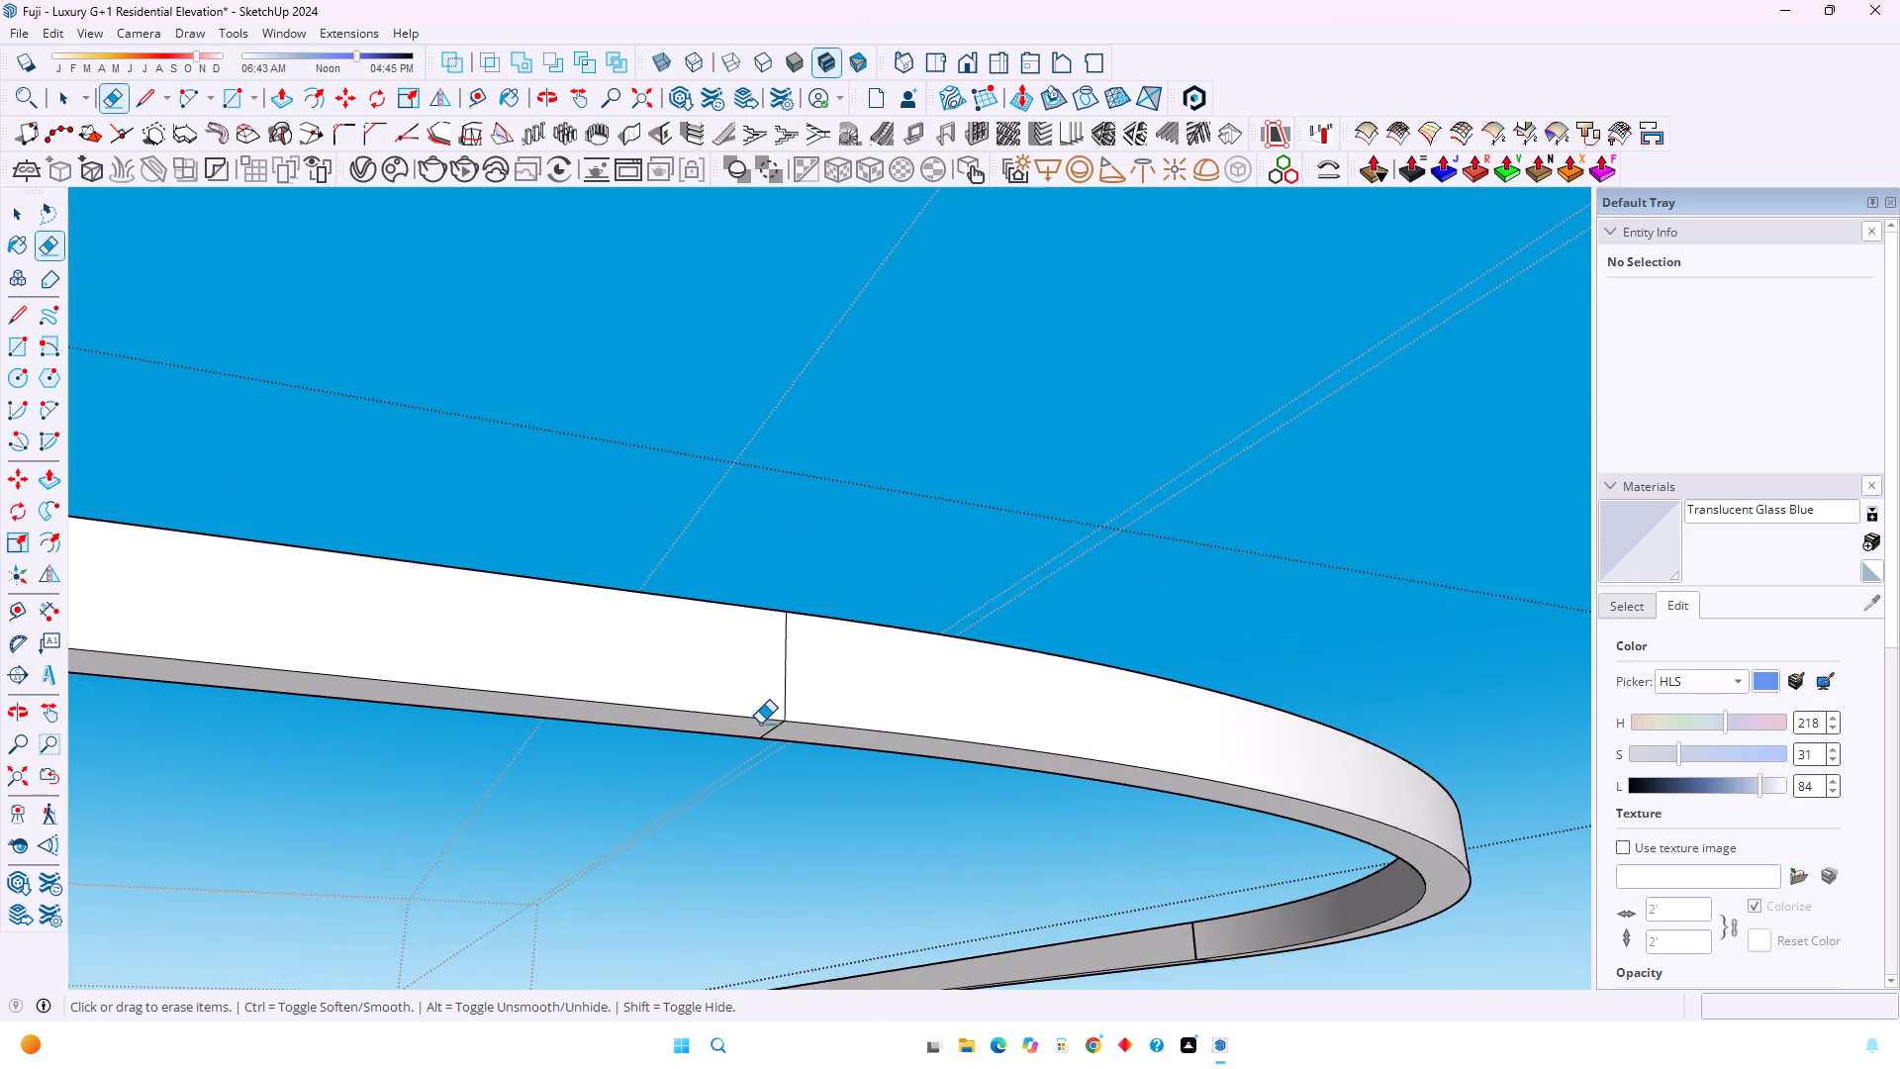
scroll(760, 724, "up", 6)
scroll(774, 736, "down", 3)
scroll(793, 655, "down", 5)
scroll(807, 596, "up", 2)
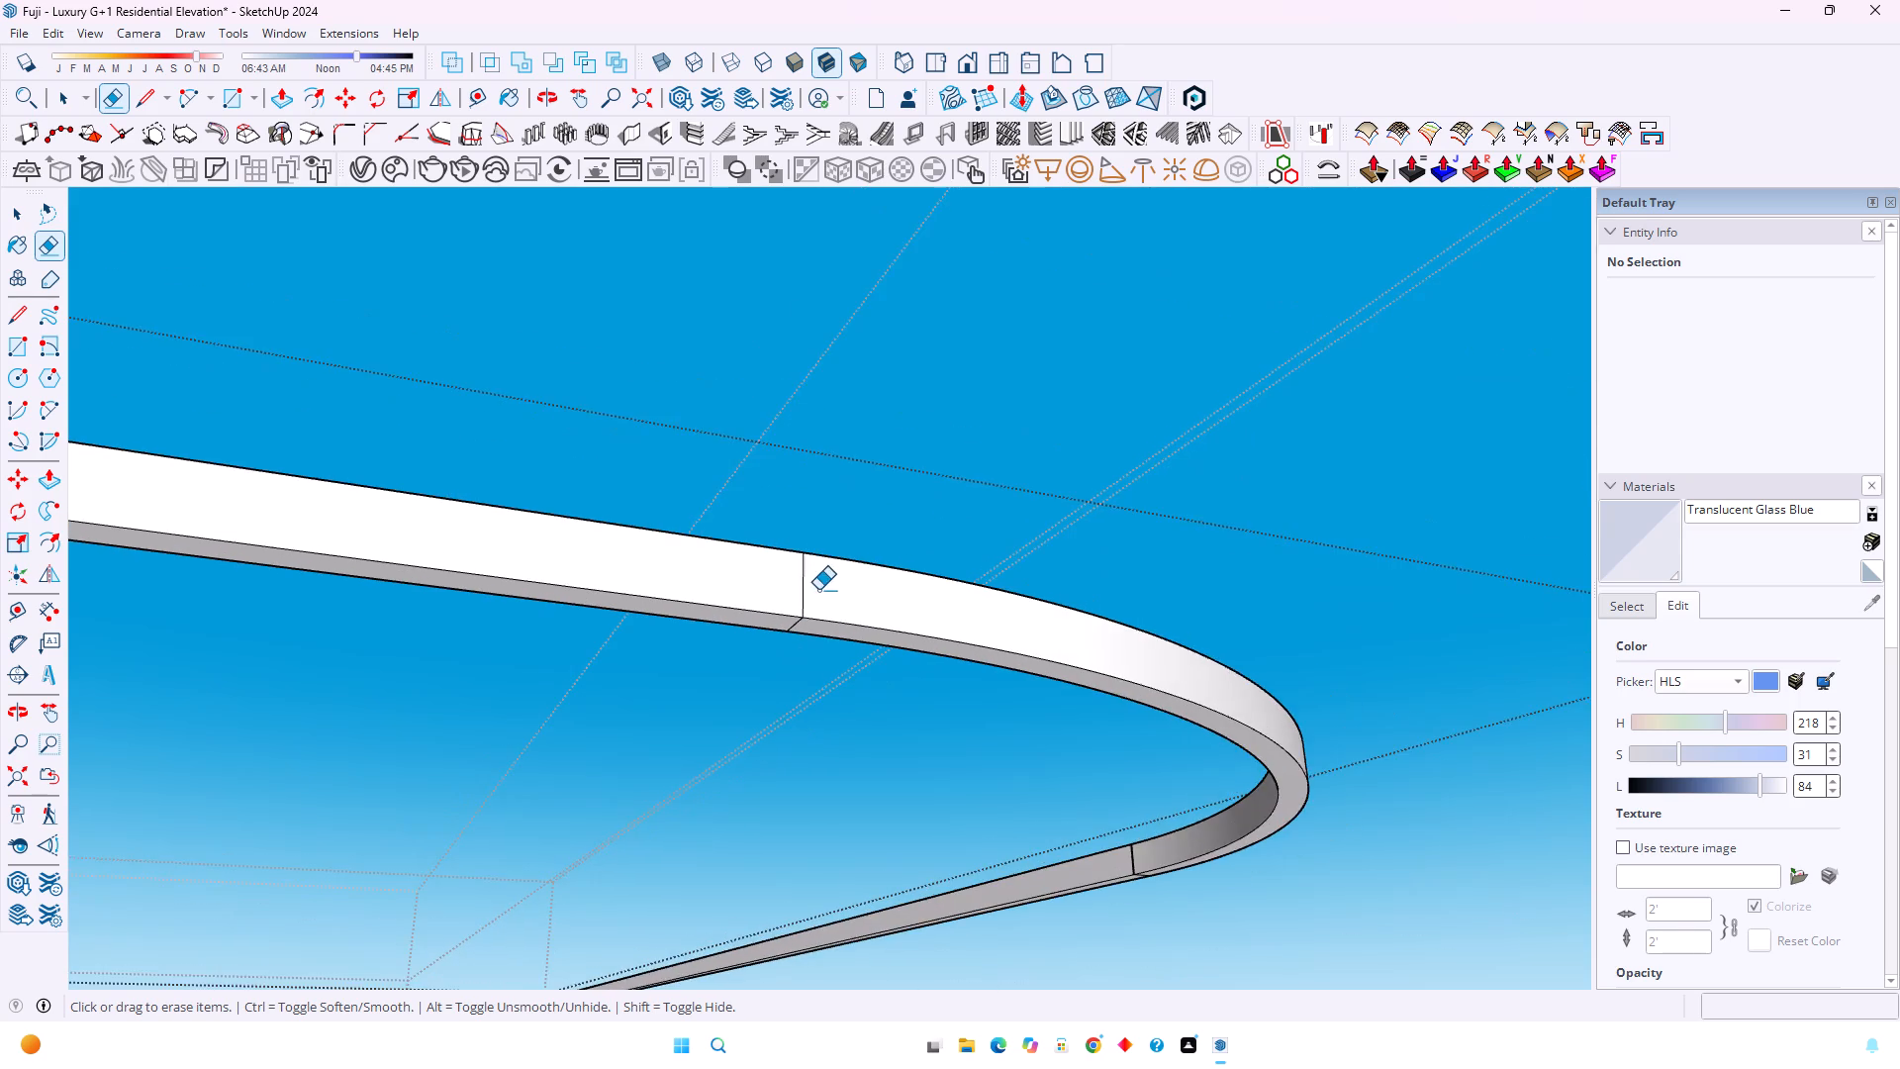
scroll(818, 590, "up", 3)
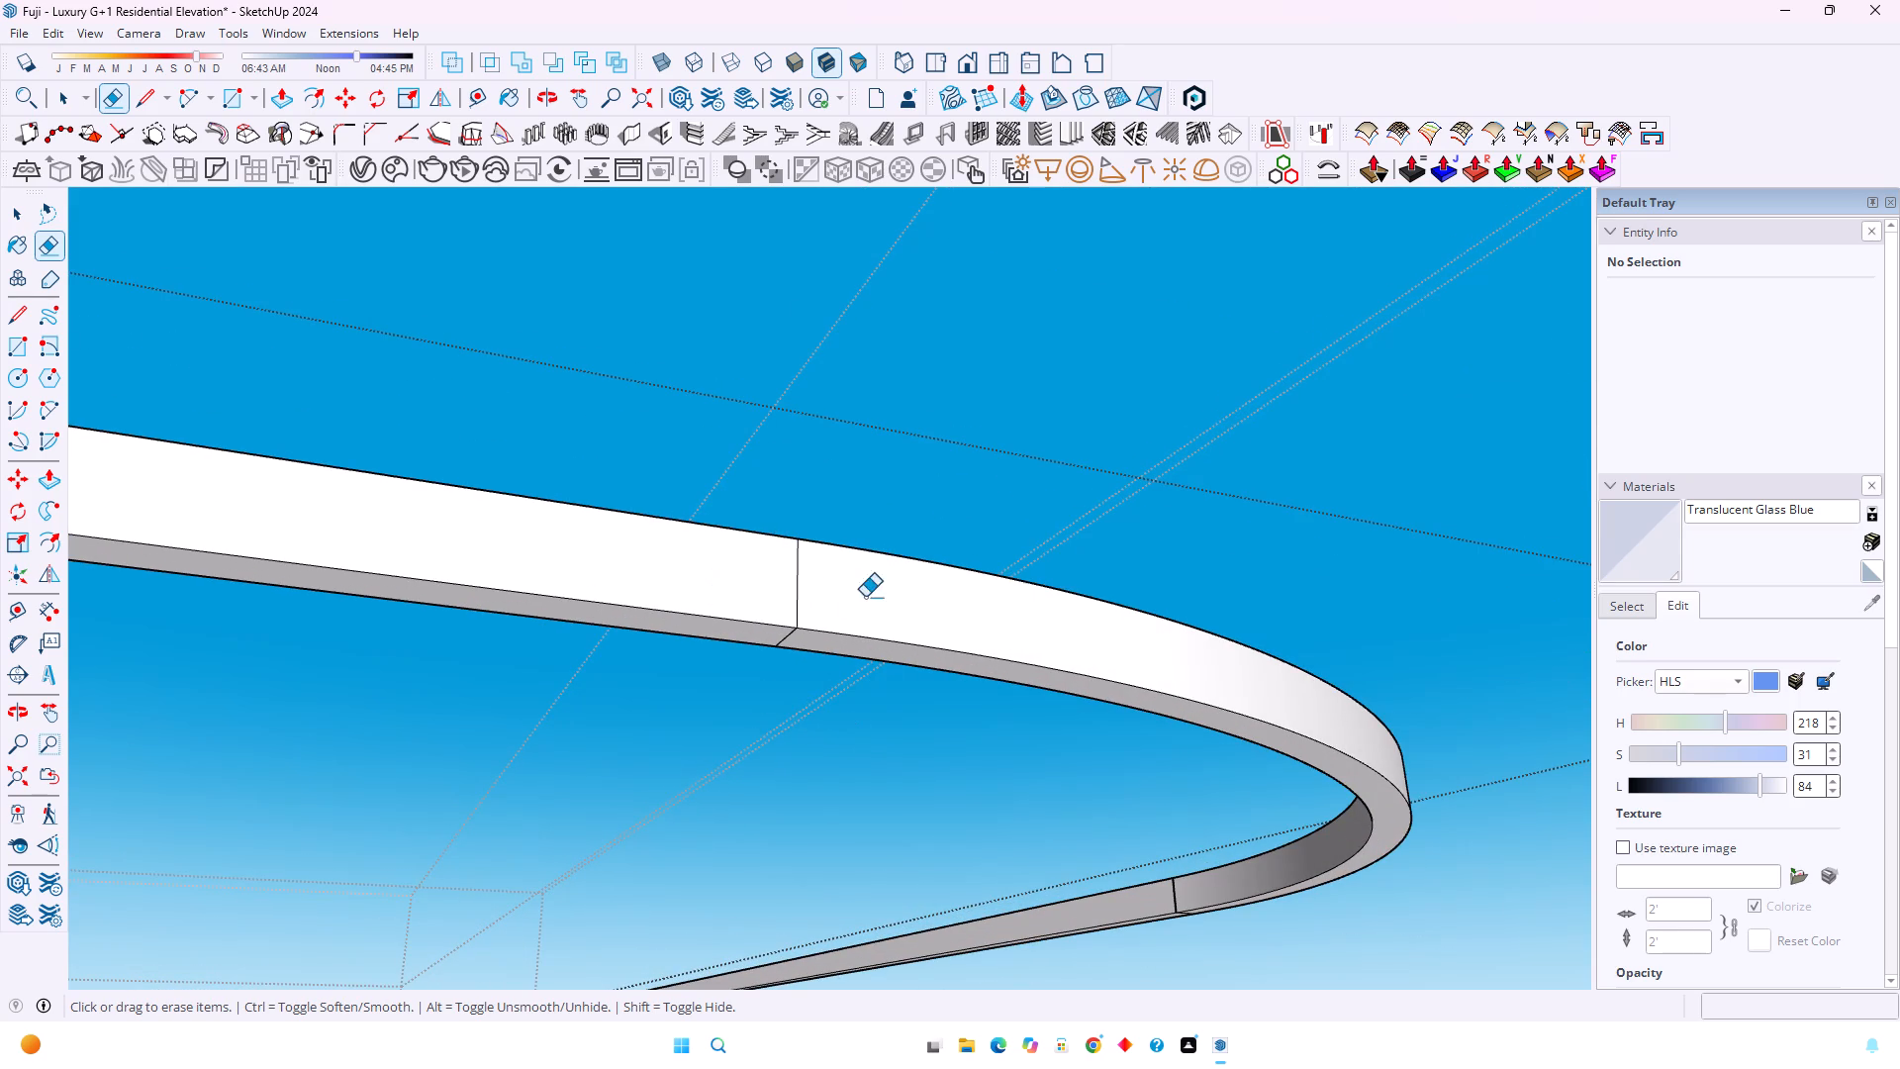
scroll(787, 638, "up", 4)
middle_click_drag(787, 637, 1001, 473)
scroll(821, 583, "up", 6)
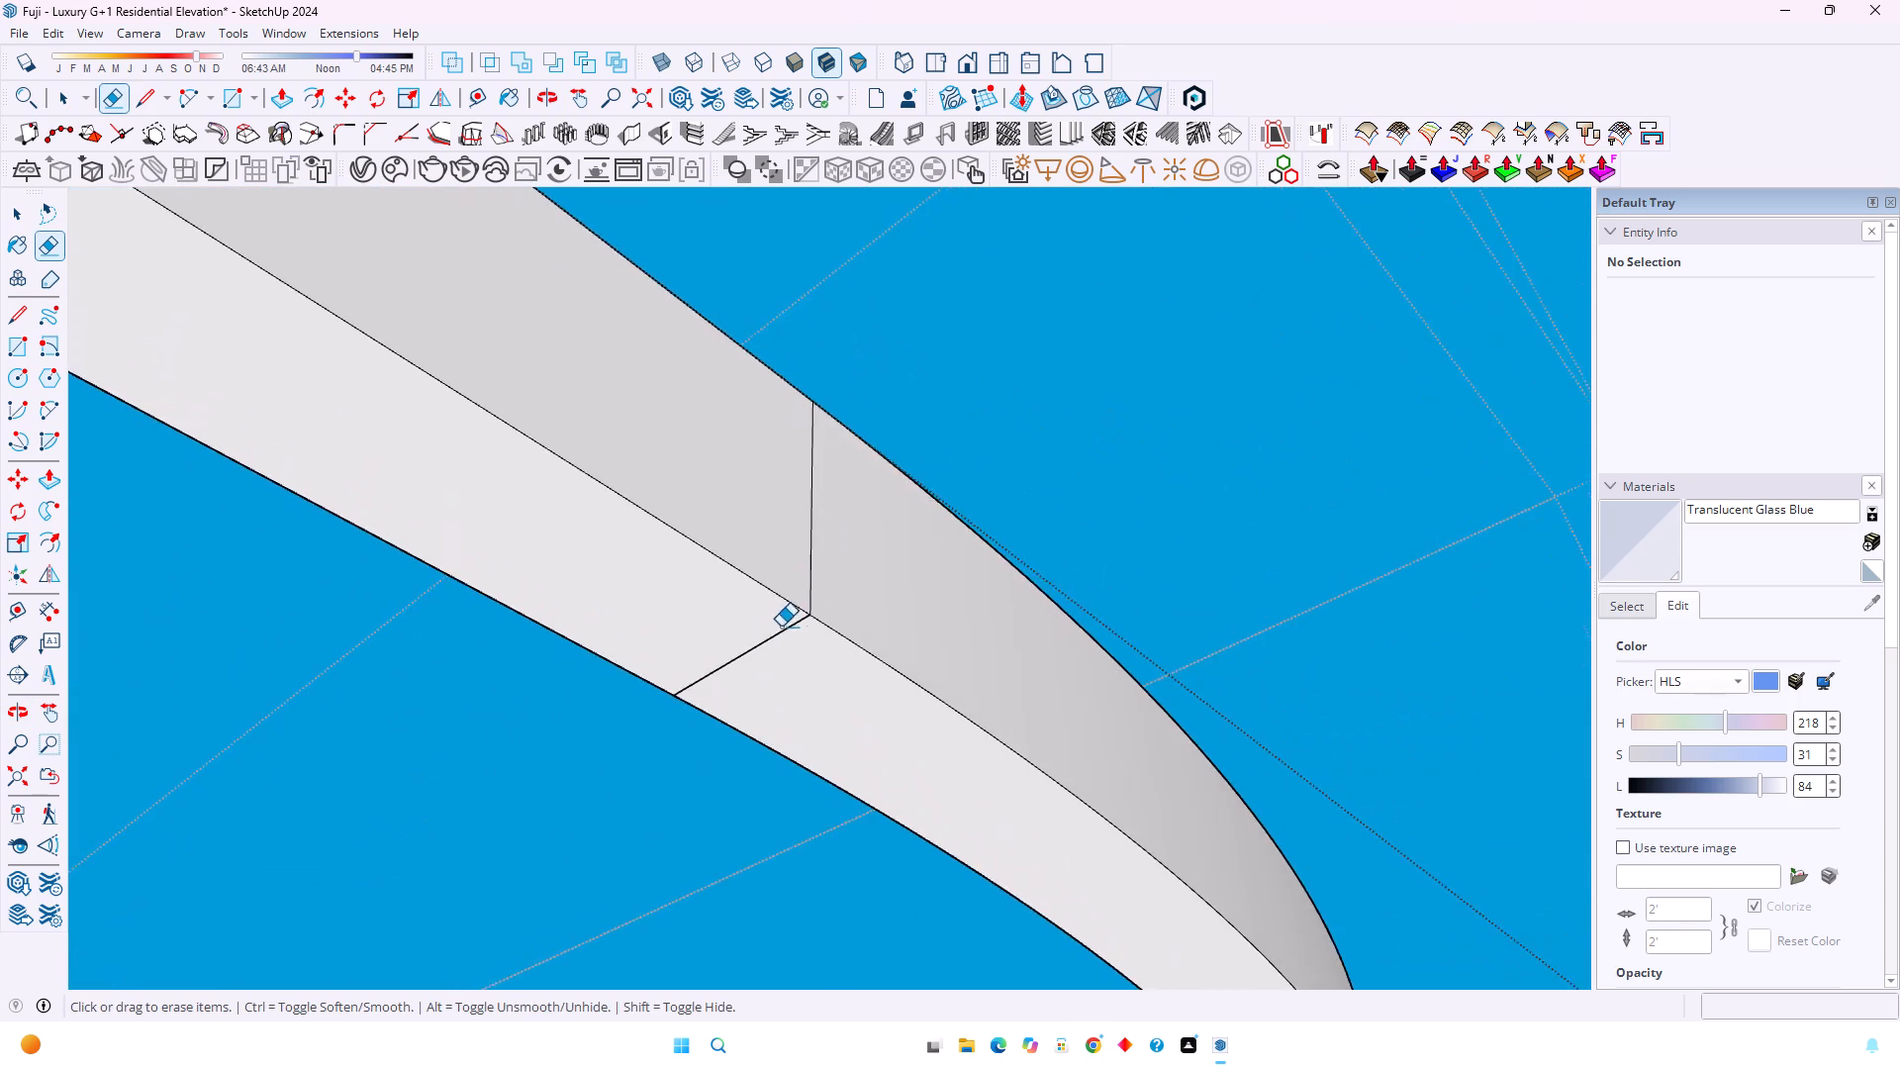
scroll(781, 627, "up", 20)
scroll(781, 627, "up", 2)
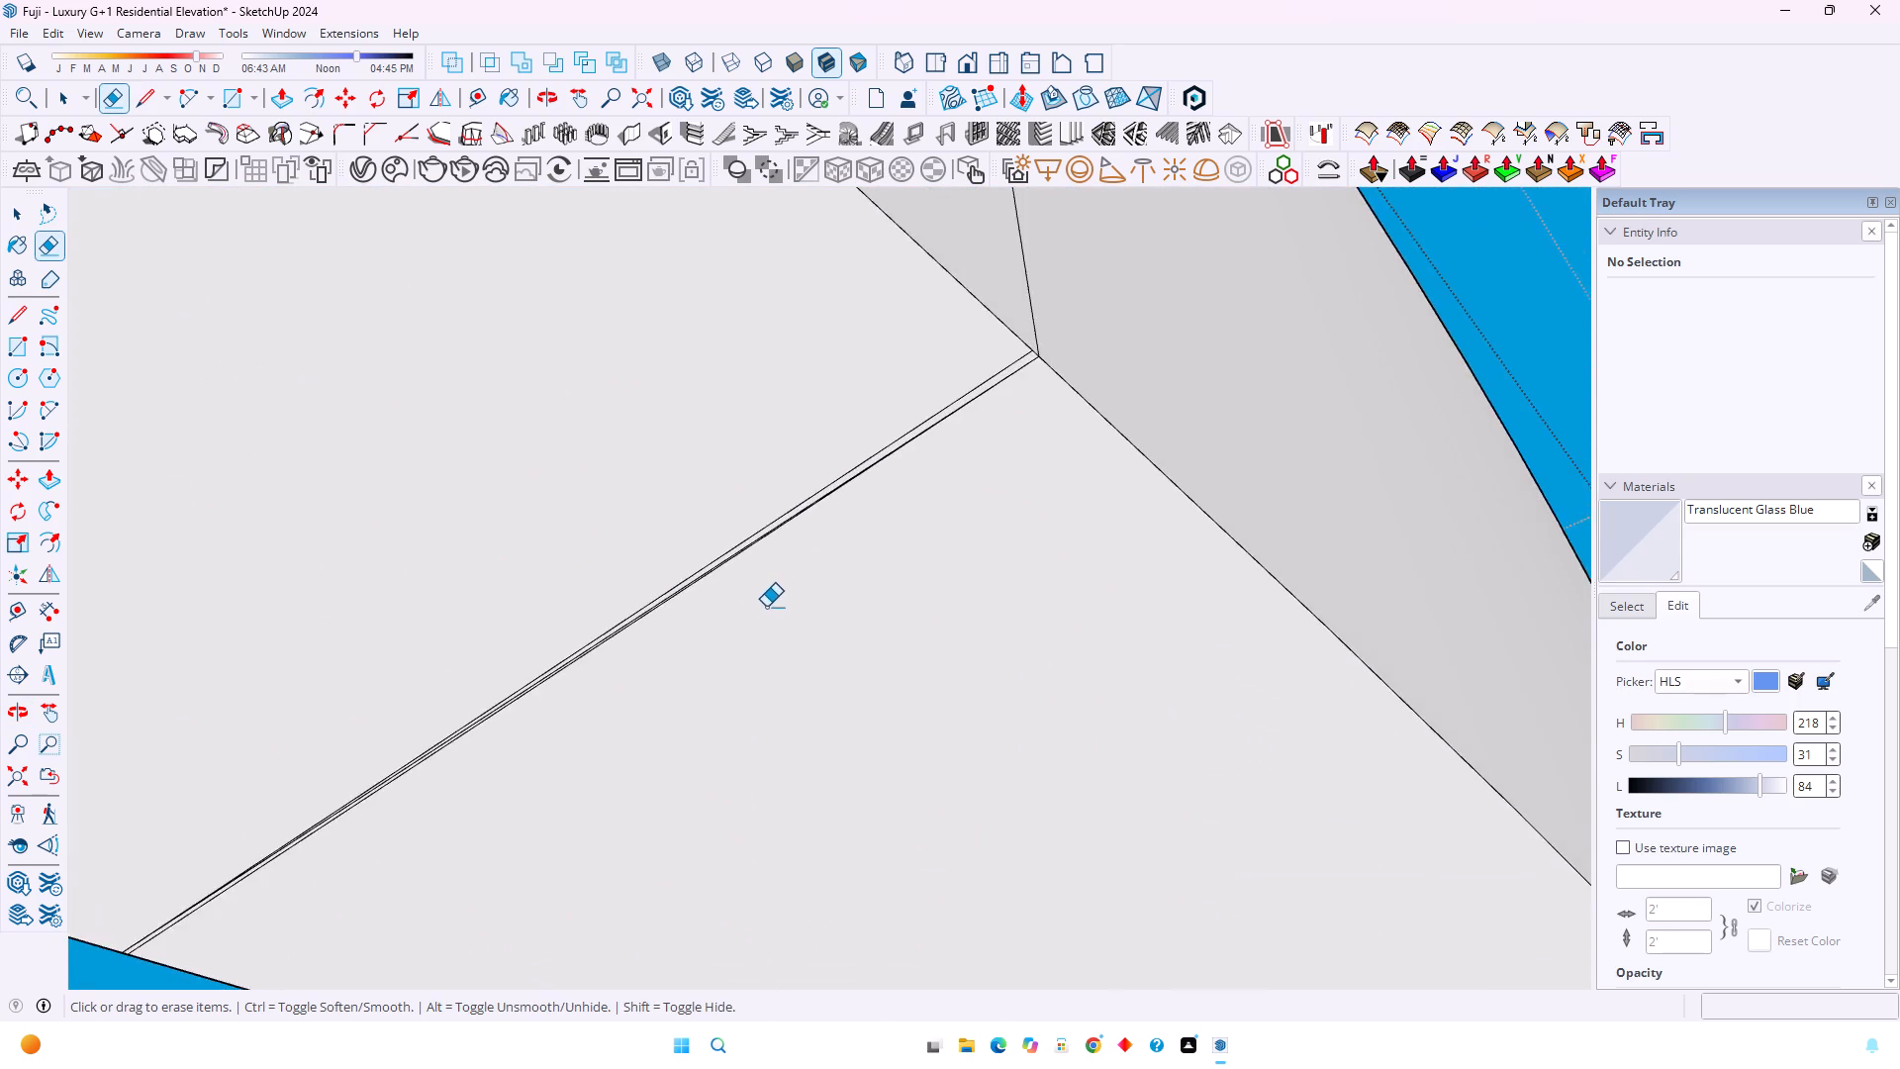
scroll(766, 607, "up", 5)
left_click_drag(700, 495, 752, 539)
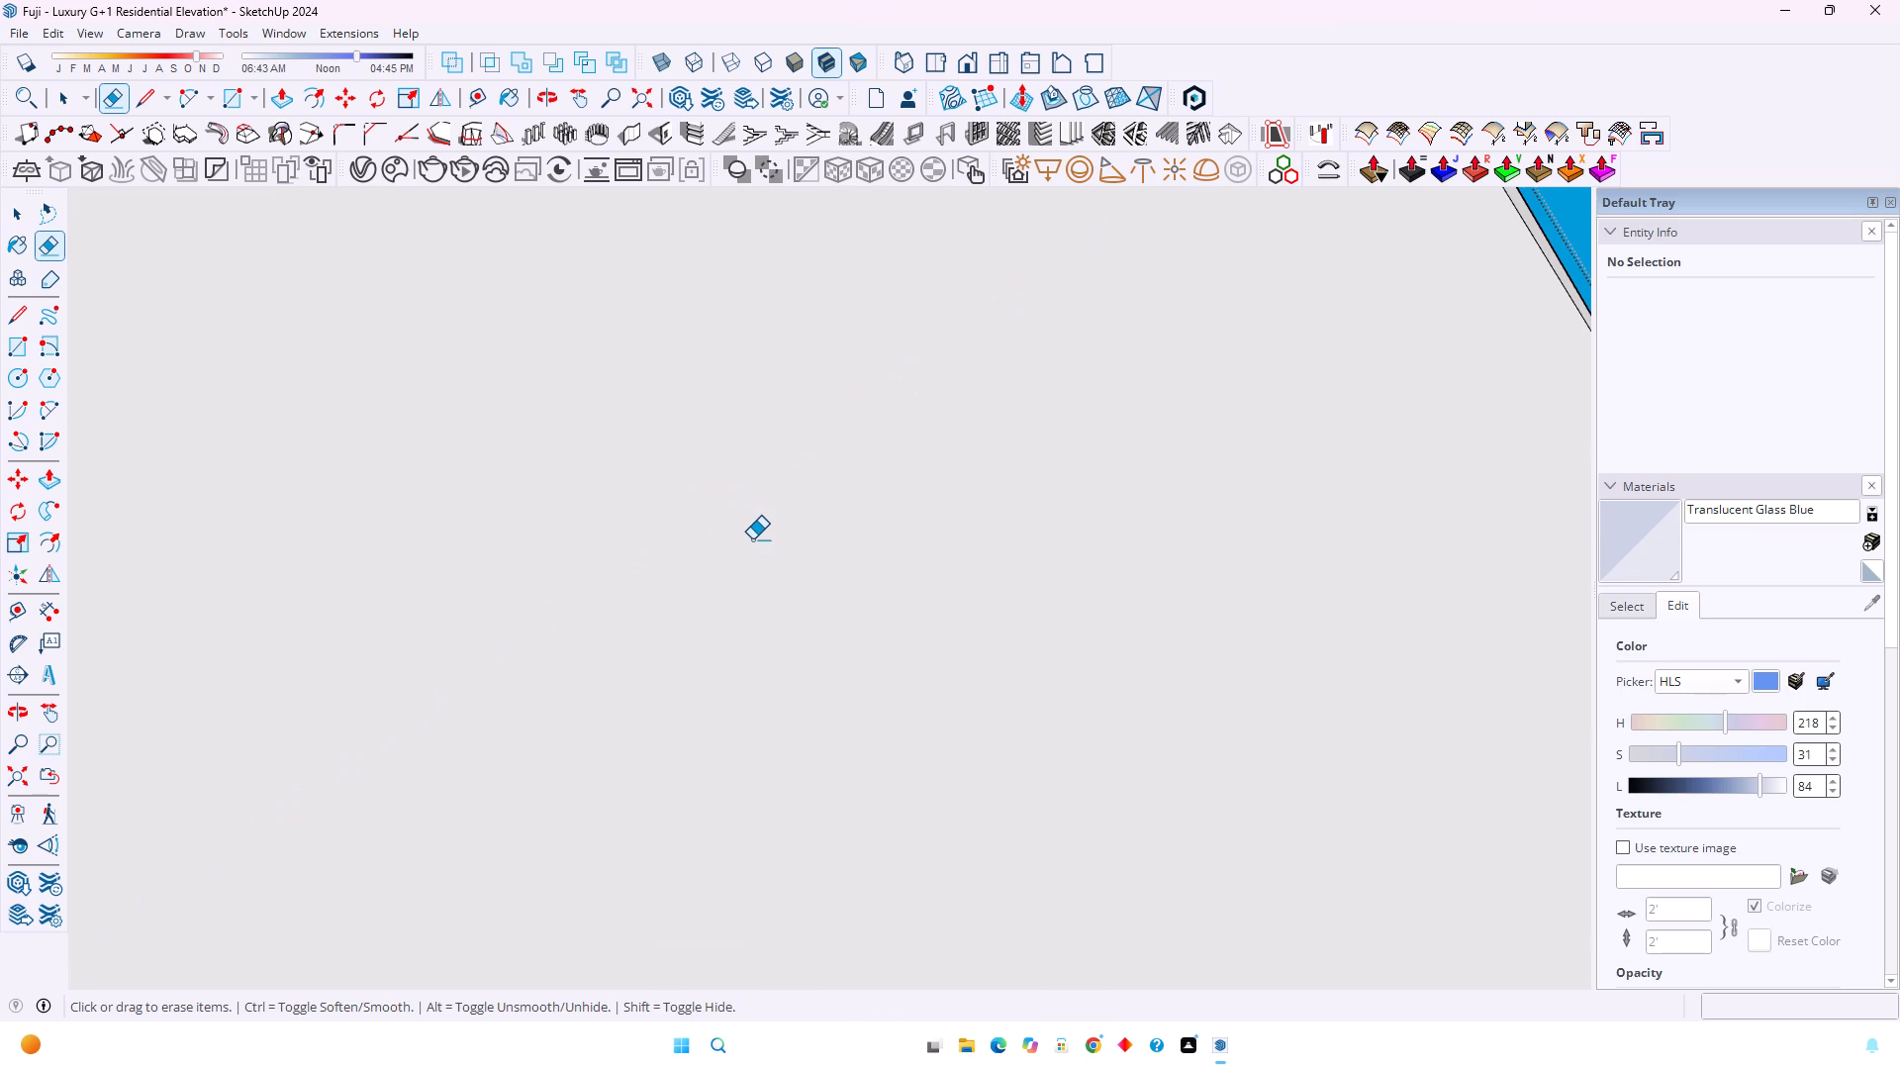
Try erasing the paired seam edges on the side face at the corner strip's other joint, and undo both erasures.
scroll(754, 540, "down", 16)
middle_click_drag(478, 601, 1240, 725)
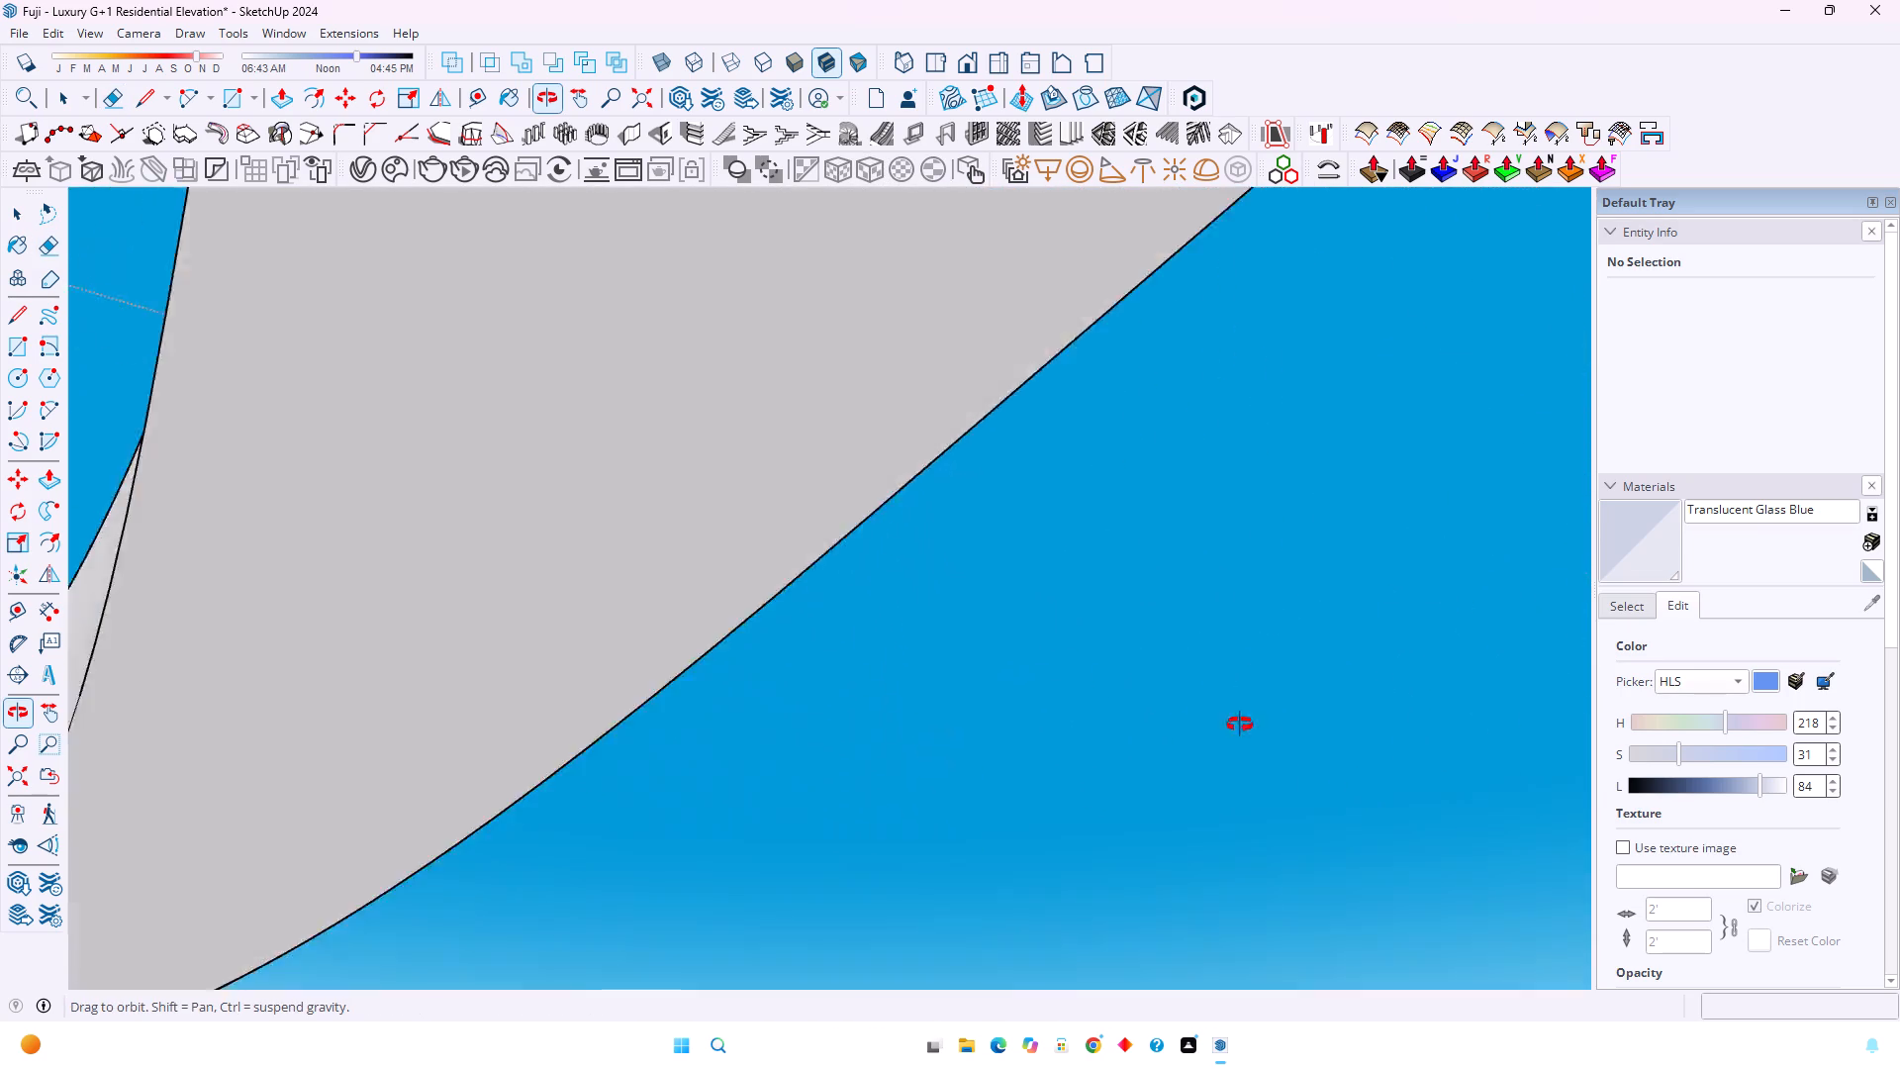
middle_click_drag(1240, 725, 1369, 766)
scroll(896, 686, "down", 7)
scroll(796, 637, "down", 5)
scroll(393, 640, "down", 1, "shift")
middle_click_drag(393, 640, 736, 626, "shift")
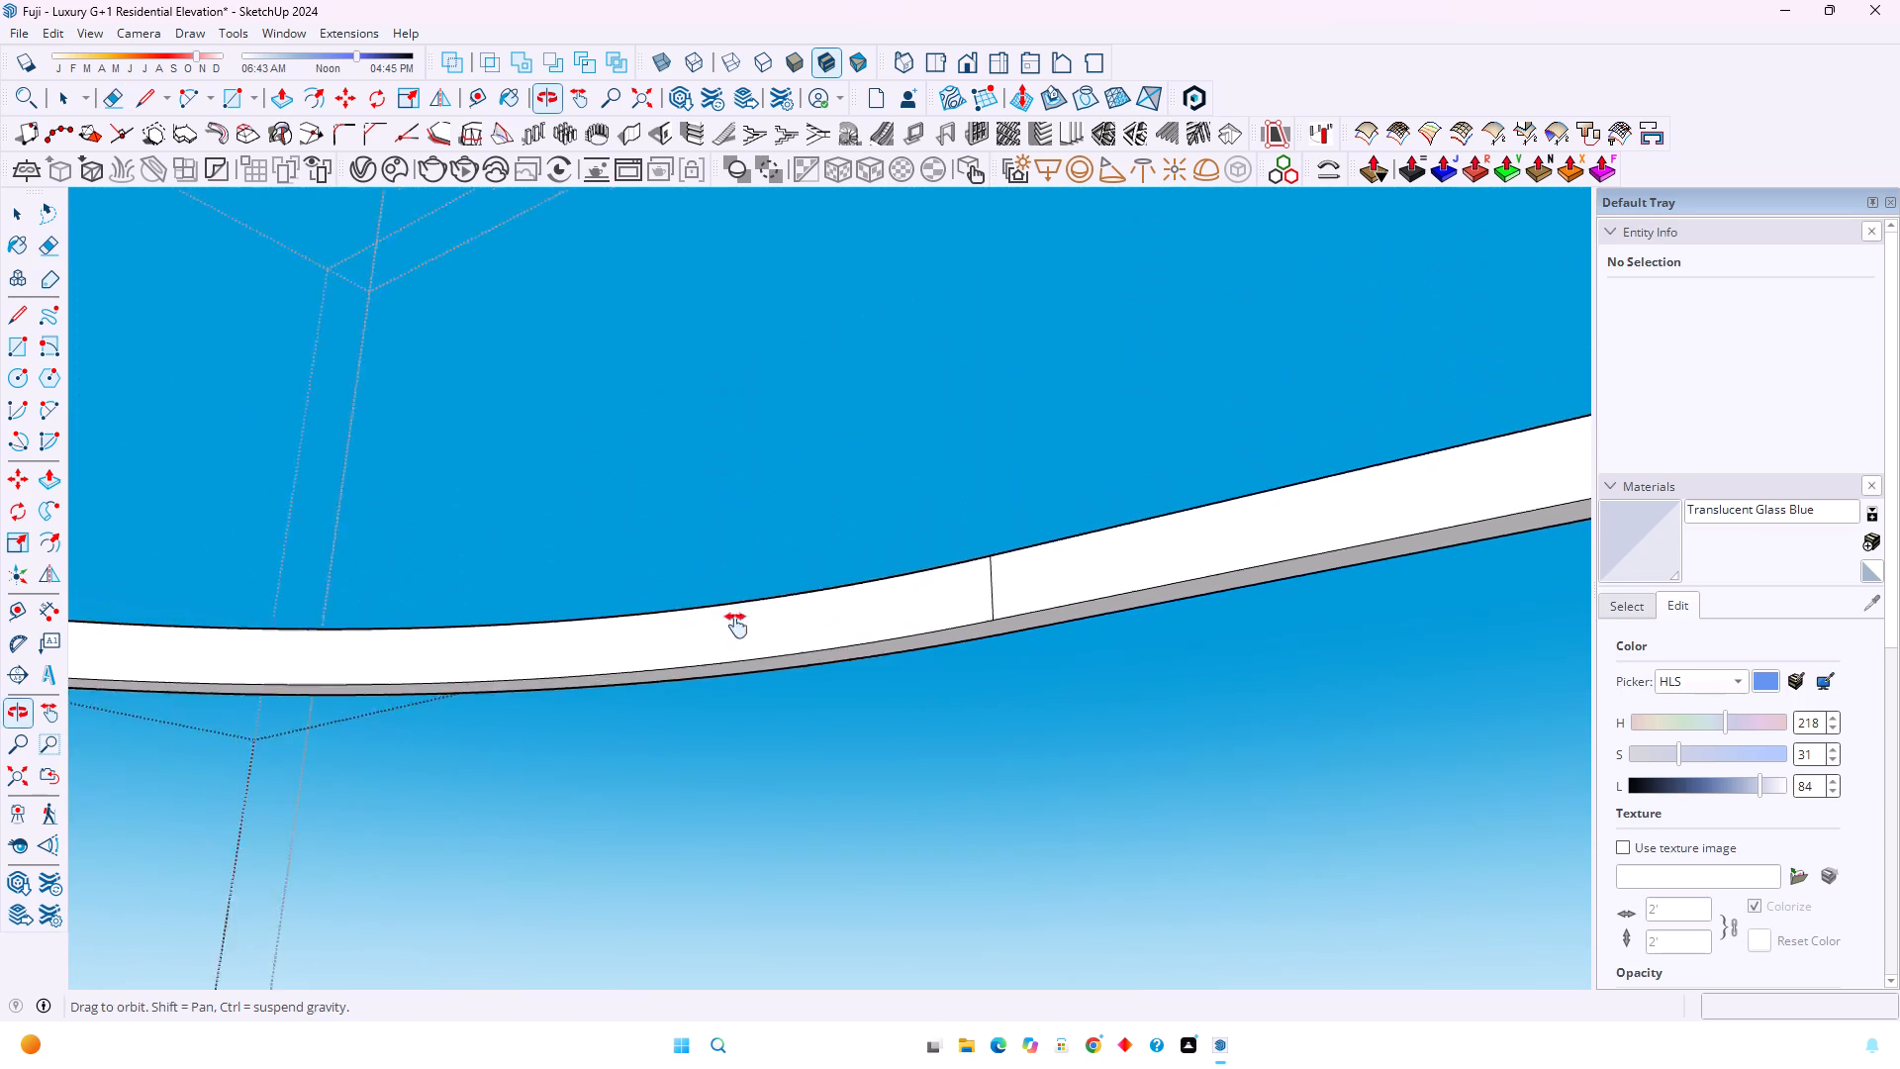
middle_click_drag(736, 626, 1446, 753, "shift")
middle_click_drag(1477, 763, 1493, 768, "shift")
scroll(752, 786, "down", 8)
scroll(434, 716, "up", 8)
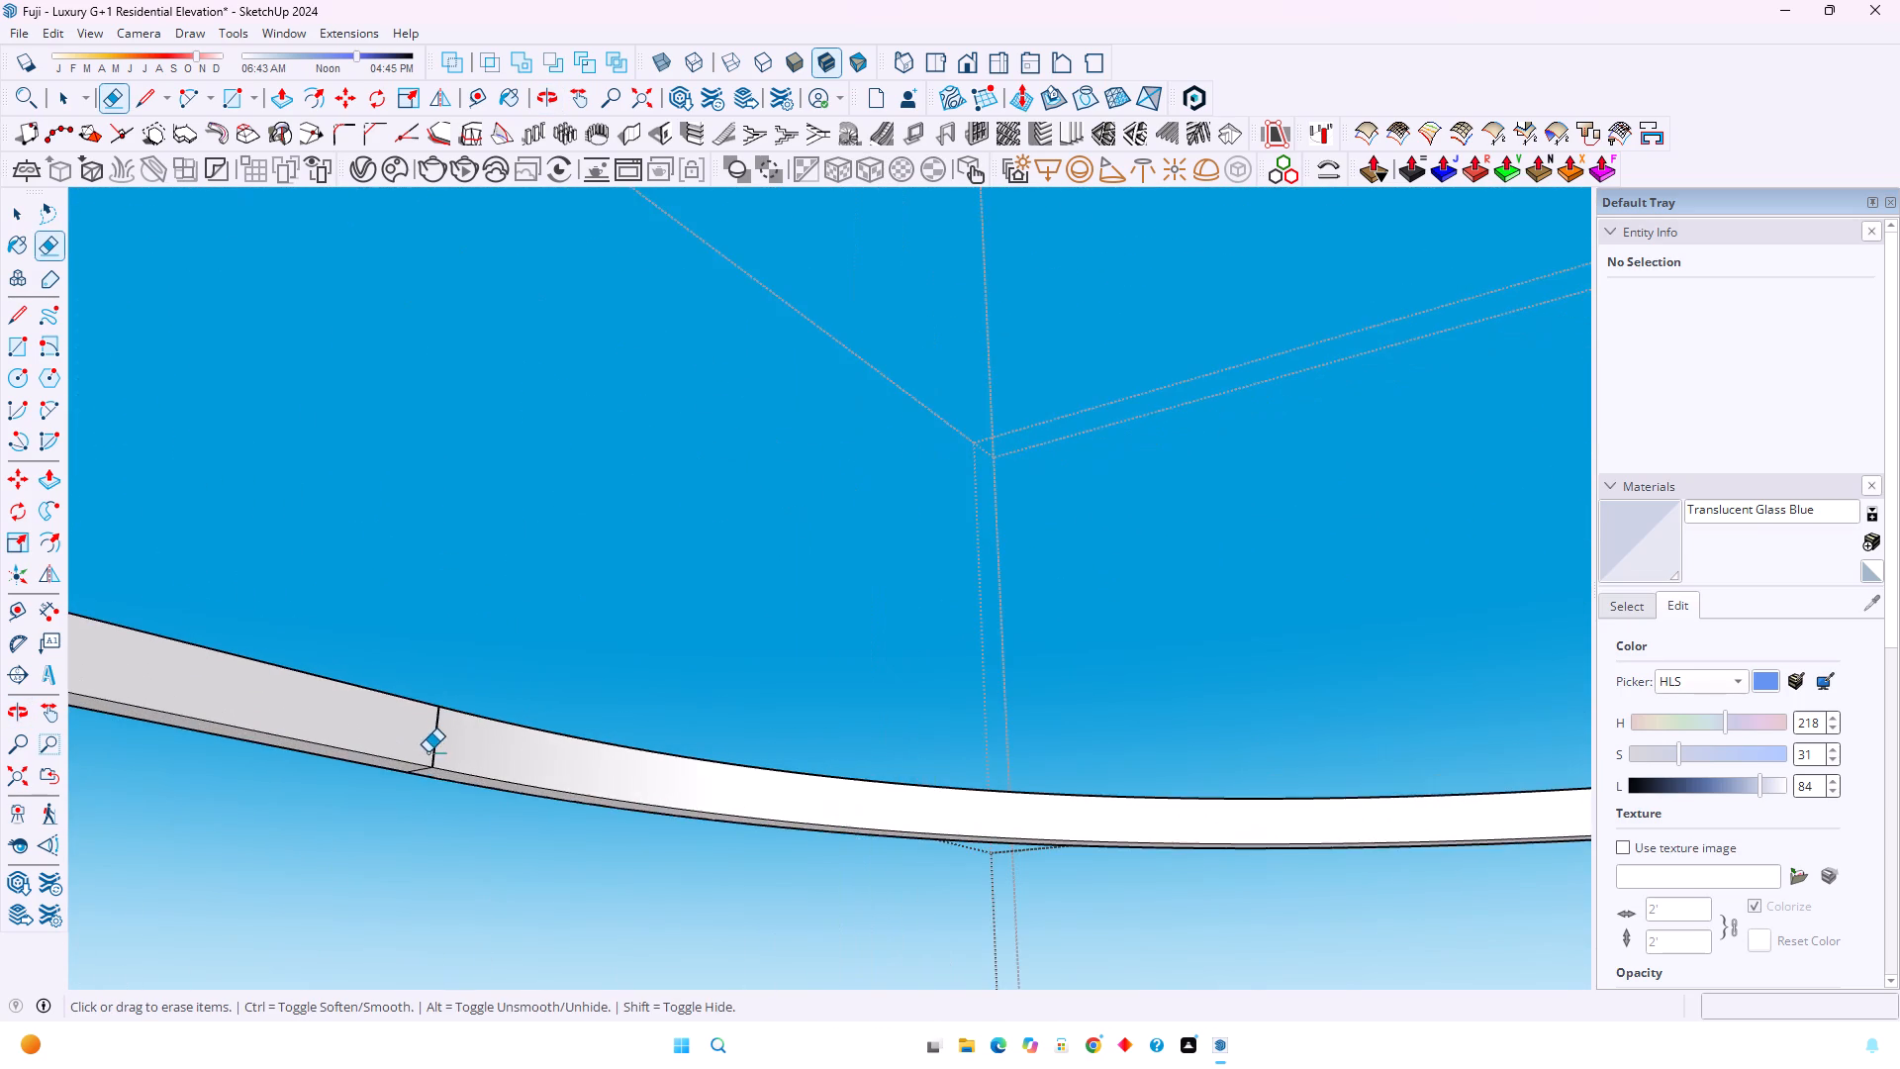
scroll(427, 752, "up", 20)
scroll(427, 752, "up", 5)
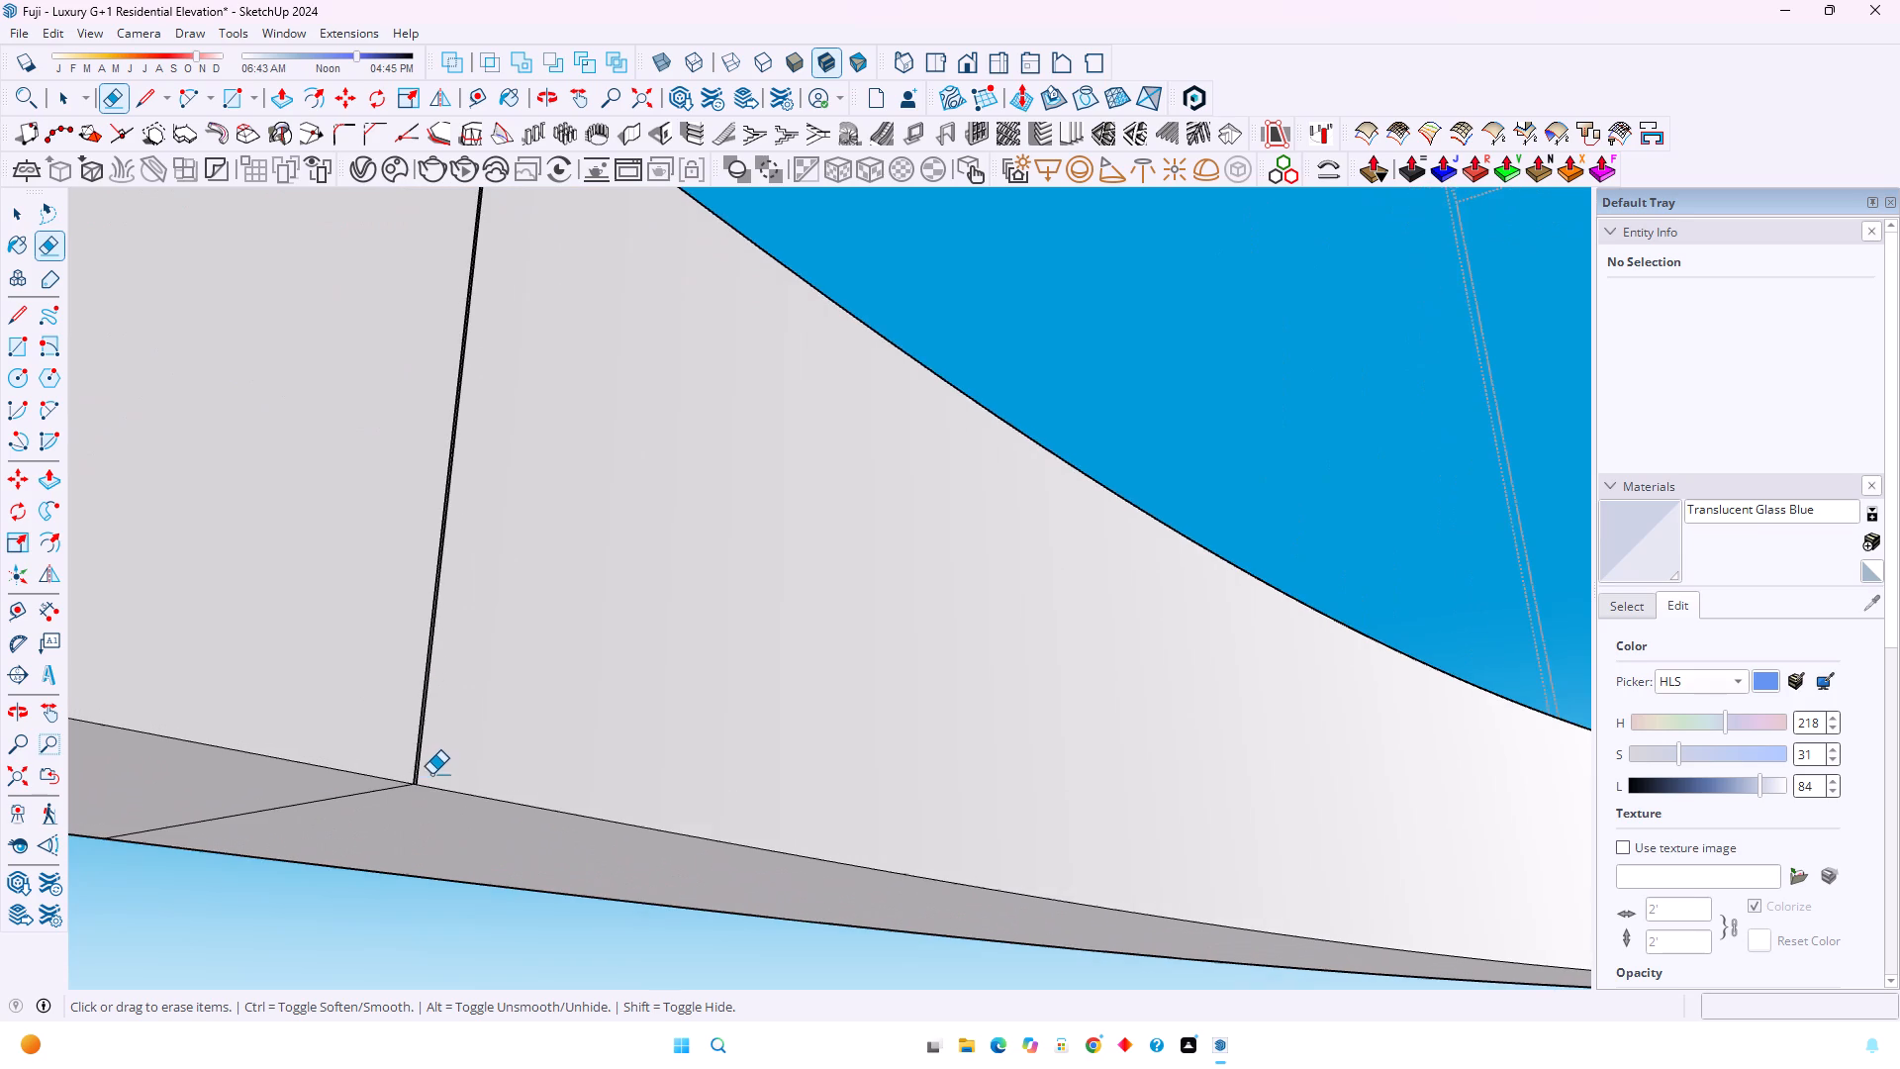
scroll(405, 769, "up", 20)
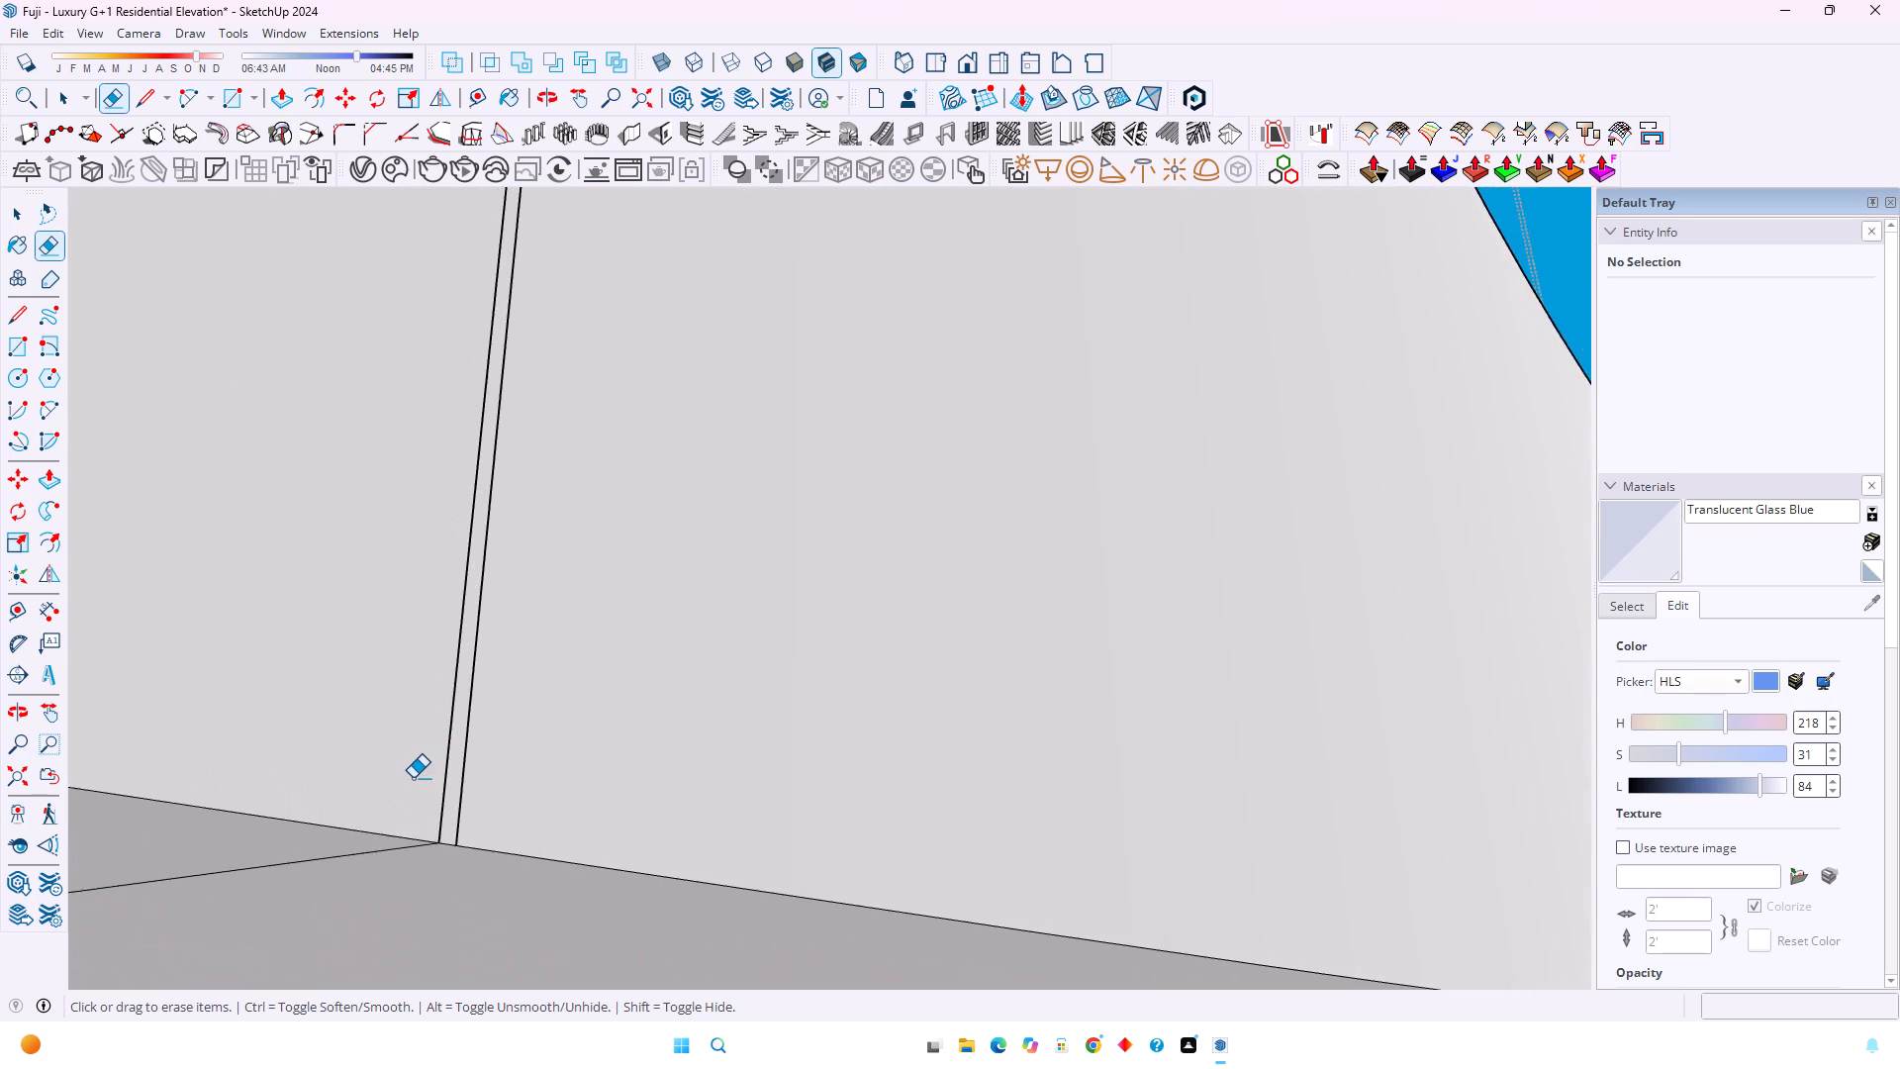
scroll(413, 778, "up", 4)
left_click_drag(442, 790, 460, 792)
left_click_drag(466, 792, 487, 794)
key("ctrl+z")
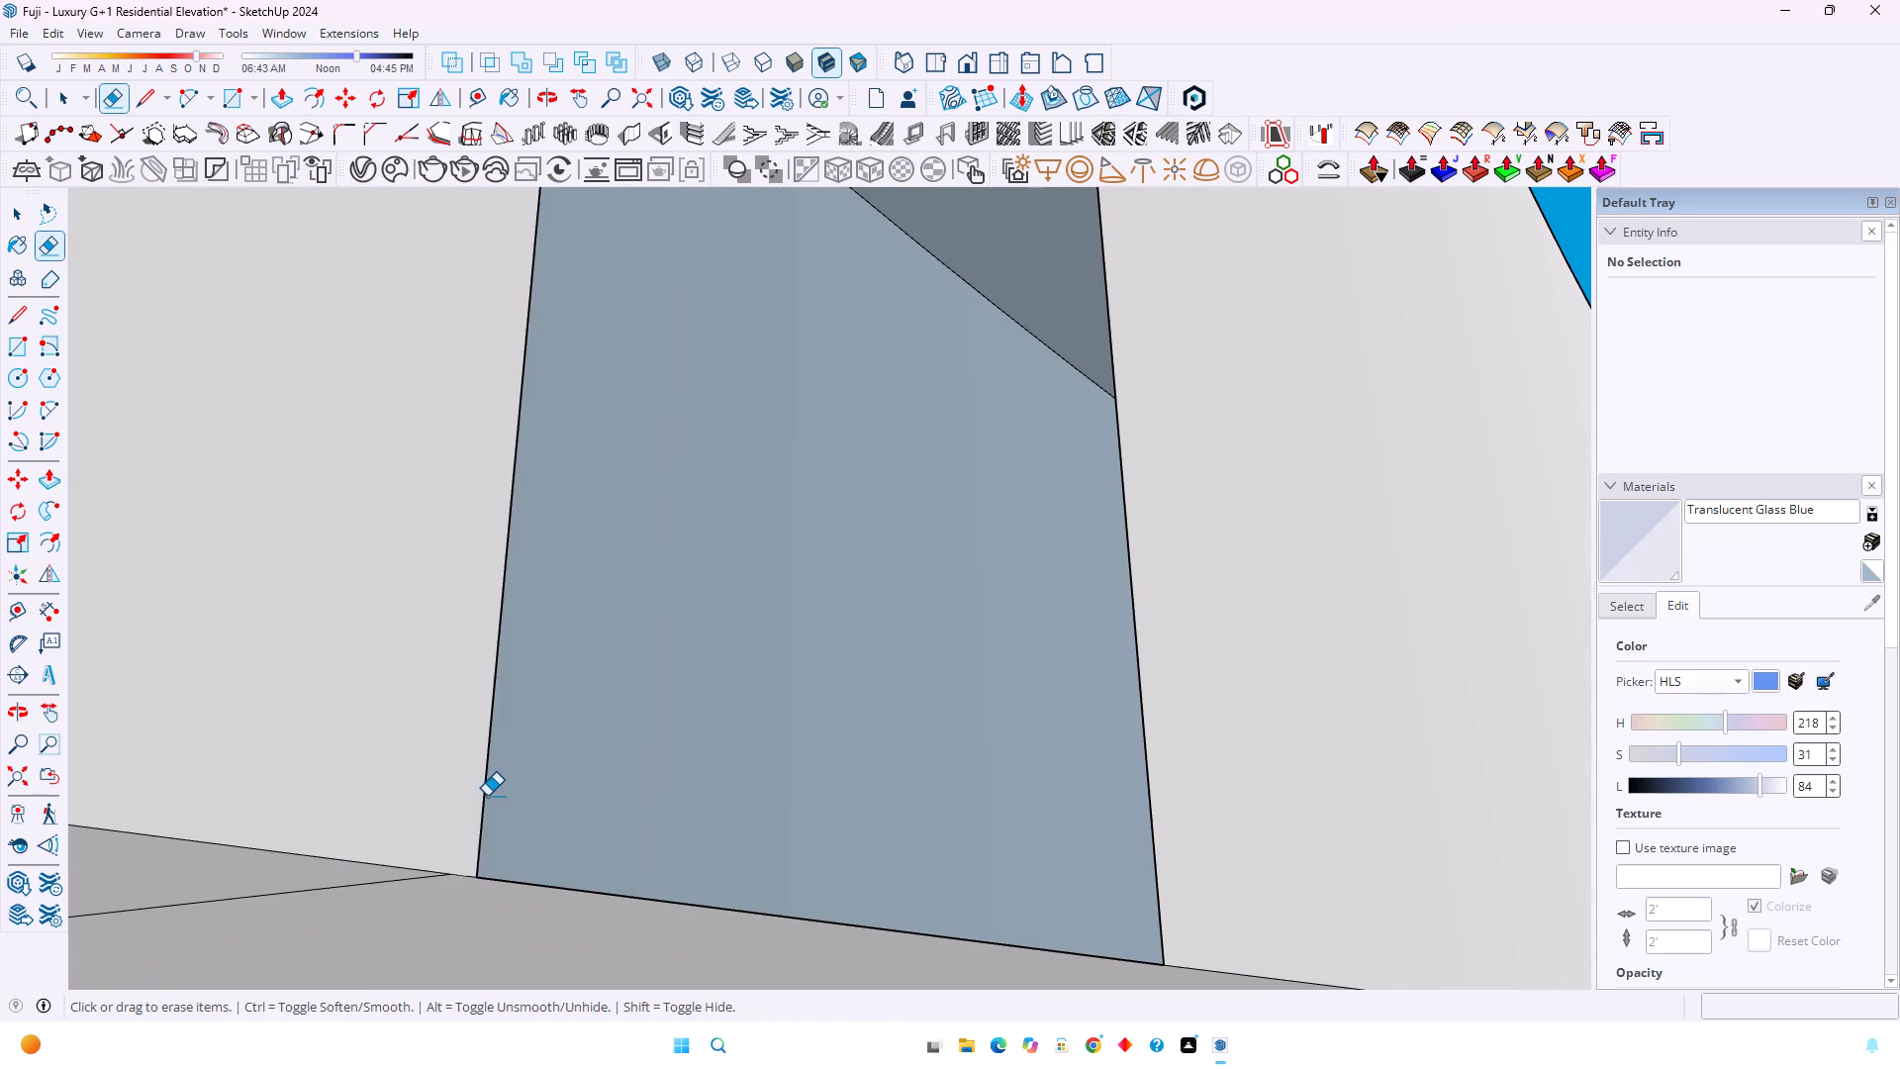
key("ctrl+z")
Erase the seam edge across the strip's underside at the corner strip's other joint.
scroll(471, 860, "up", 14)
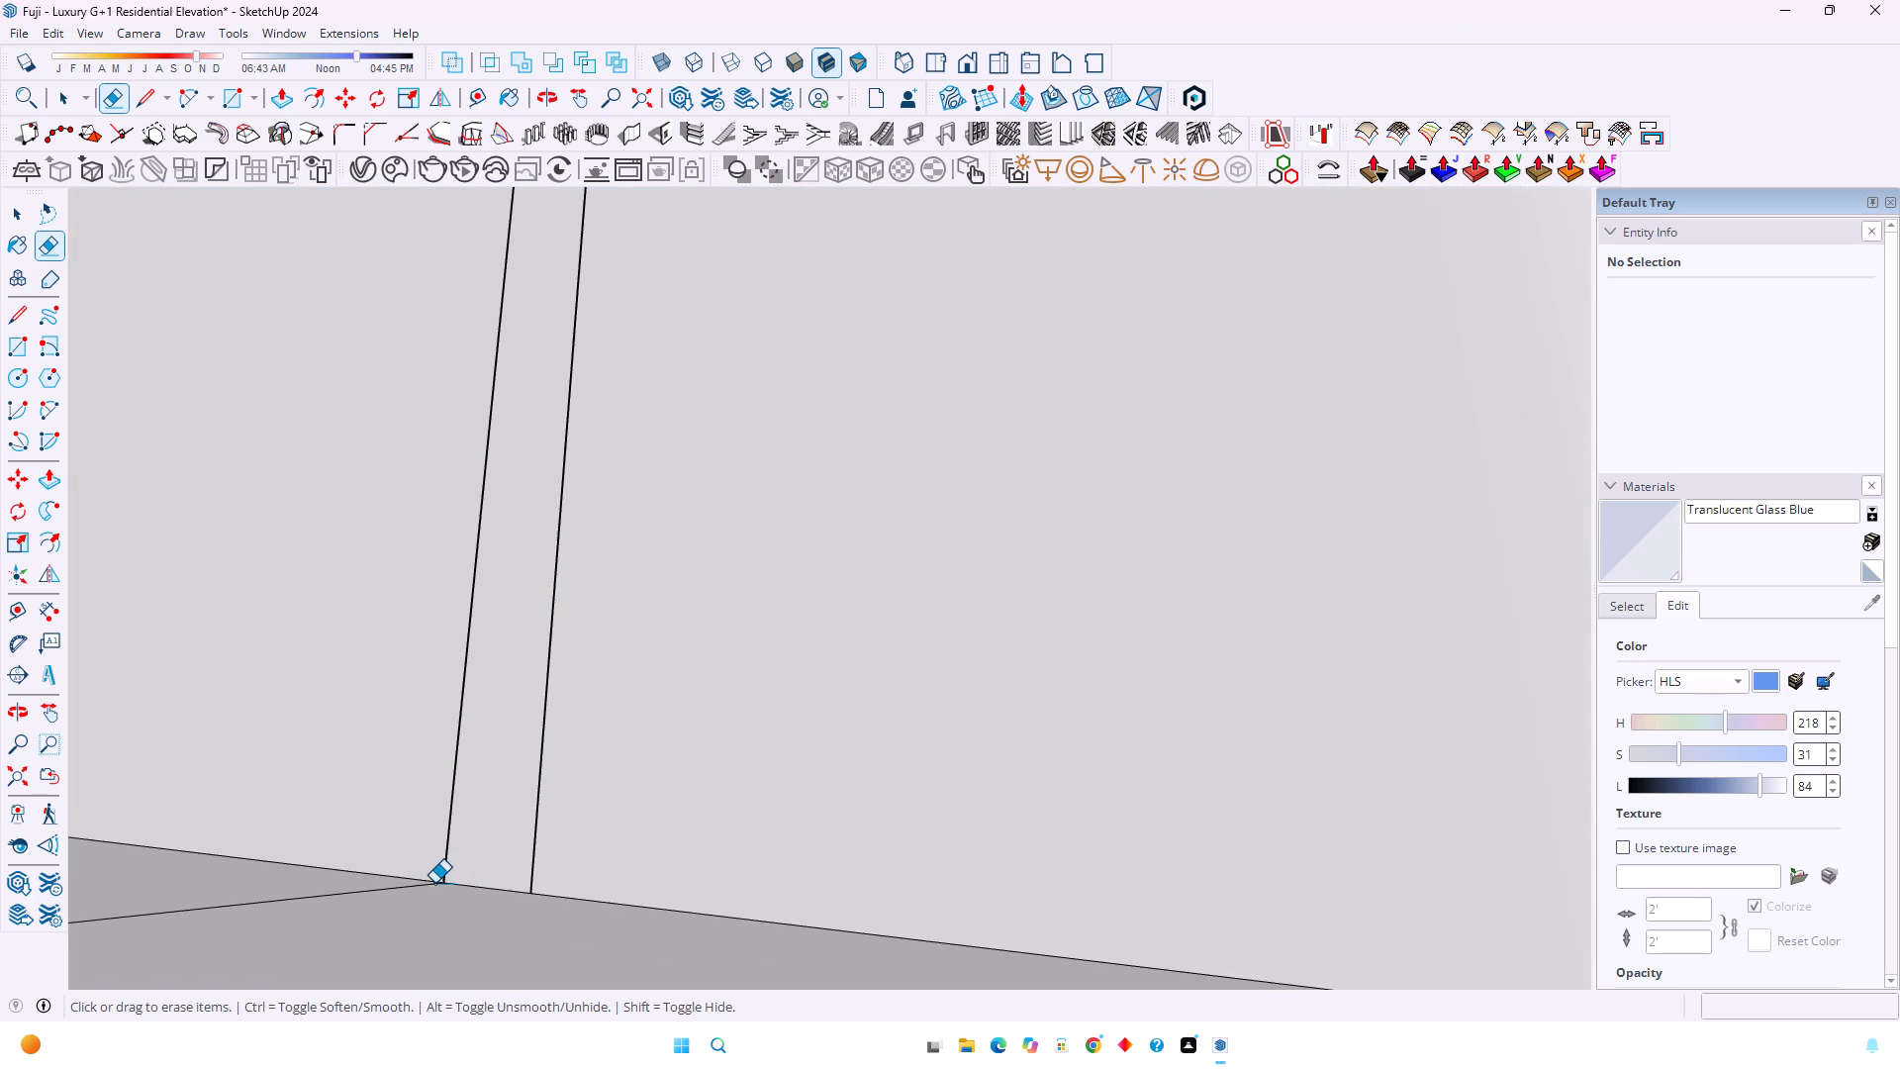
scroll(434, 883, "up", 14)
middle_click_drag(453, 885, 156, 880)
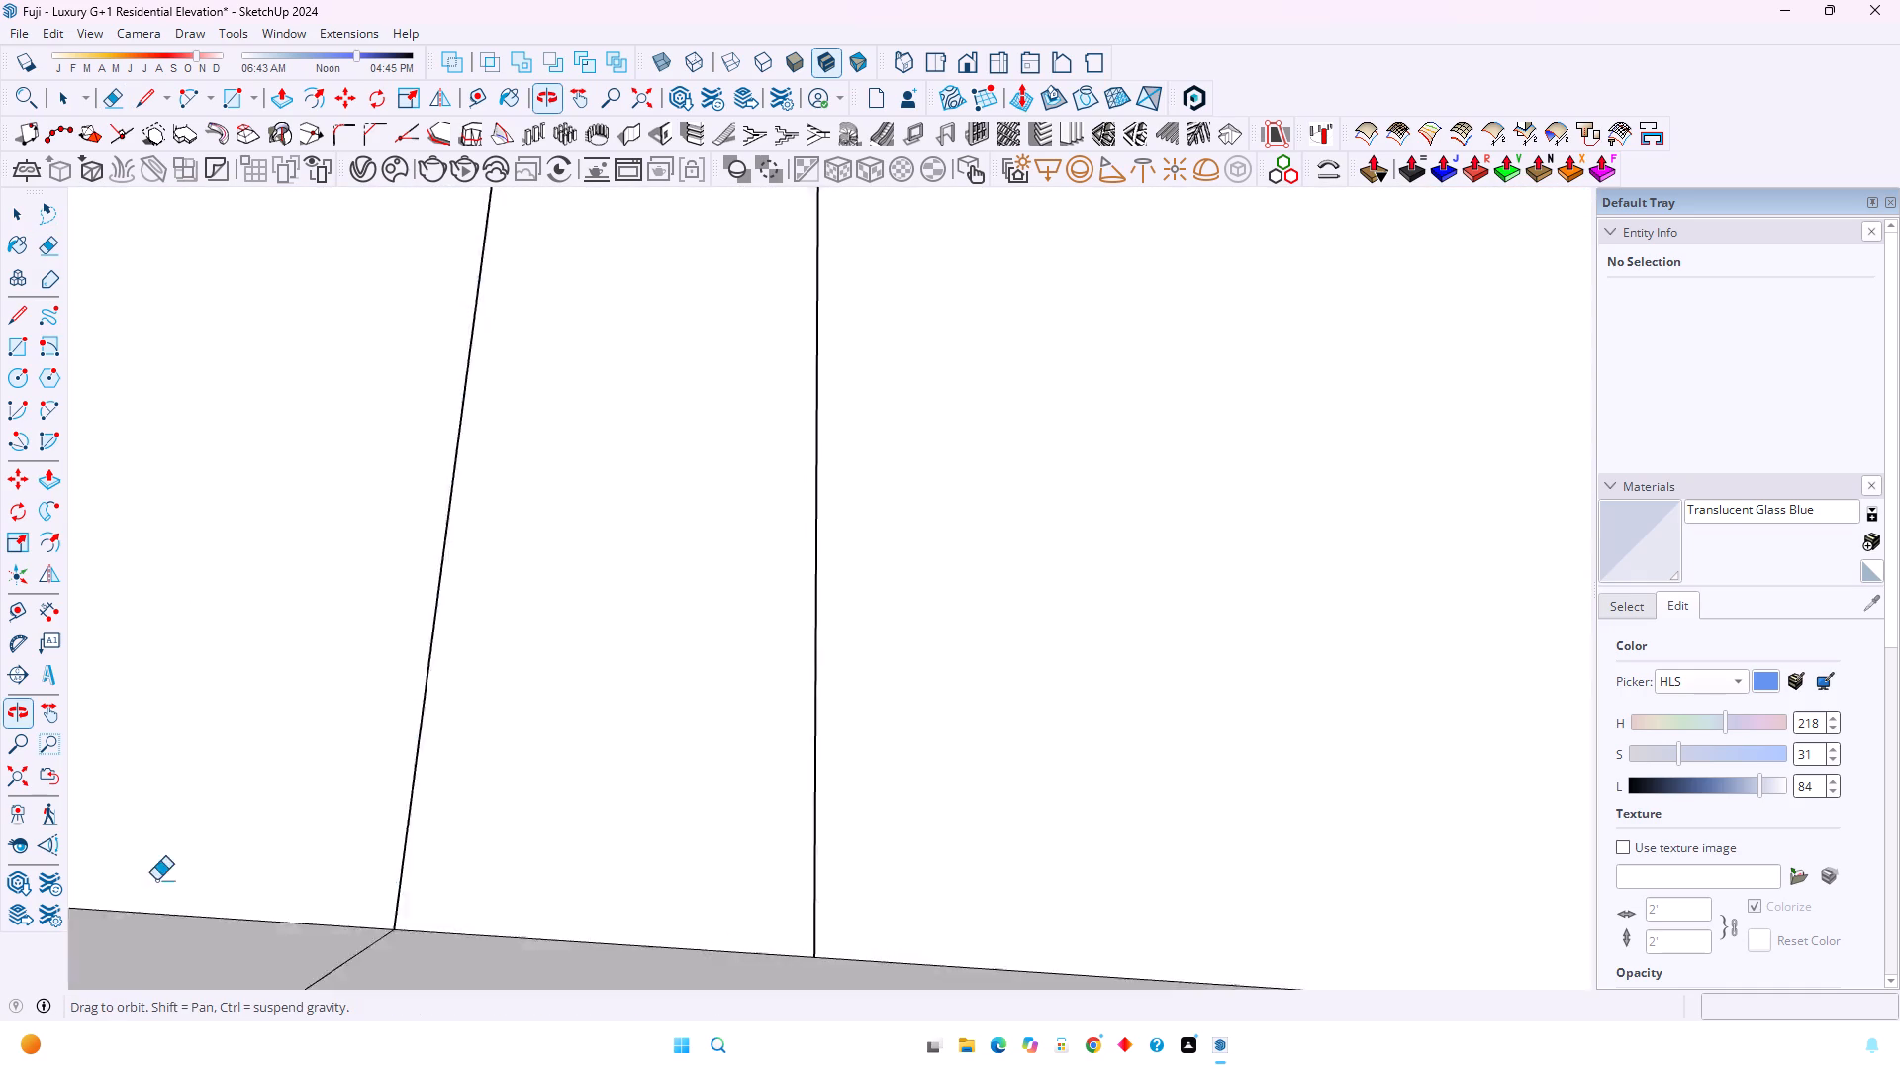
middle_click_drag(156, 880, 159, 878)
middle_click(156, 880)
scroll(267, 801, "down", 5)
left_click(332, 928)
scroll(383, 851, "down", 5)
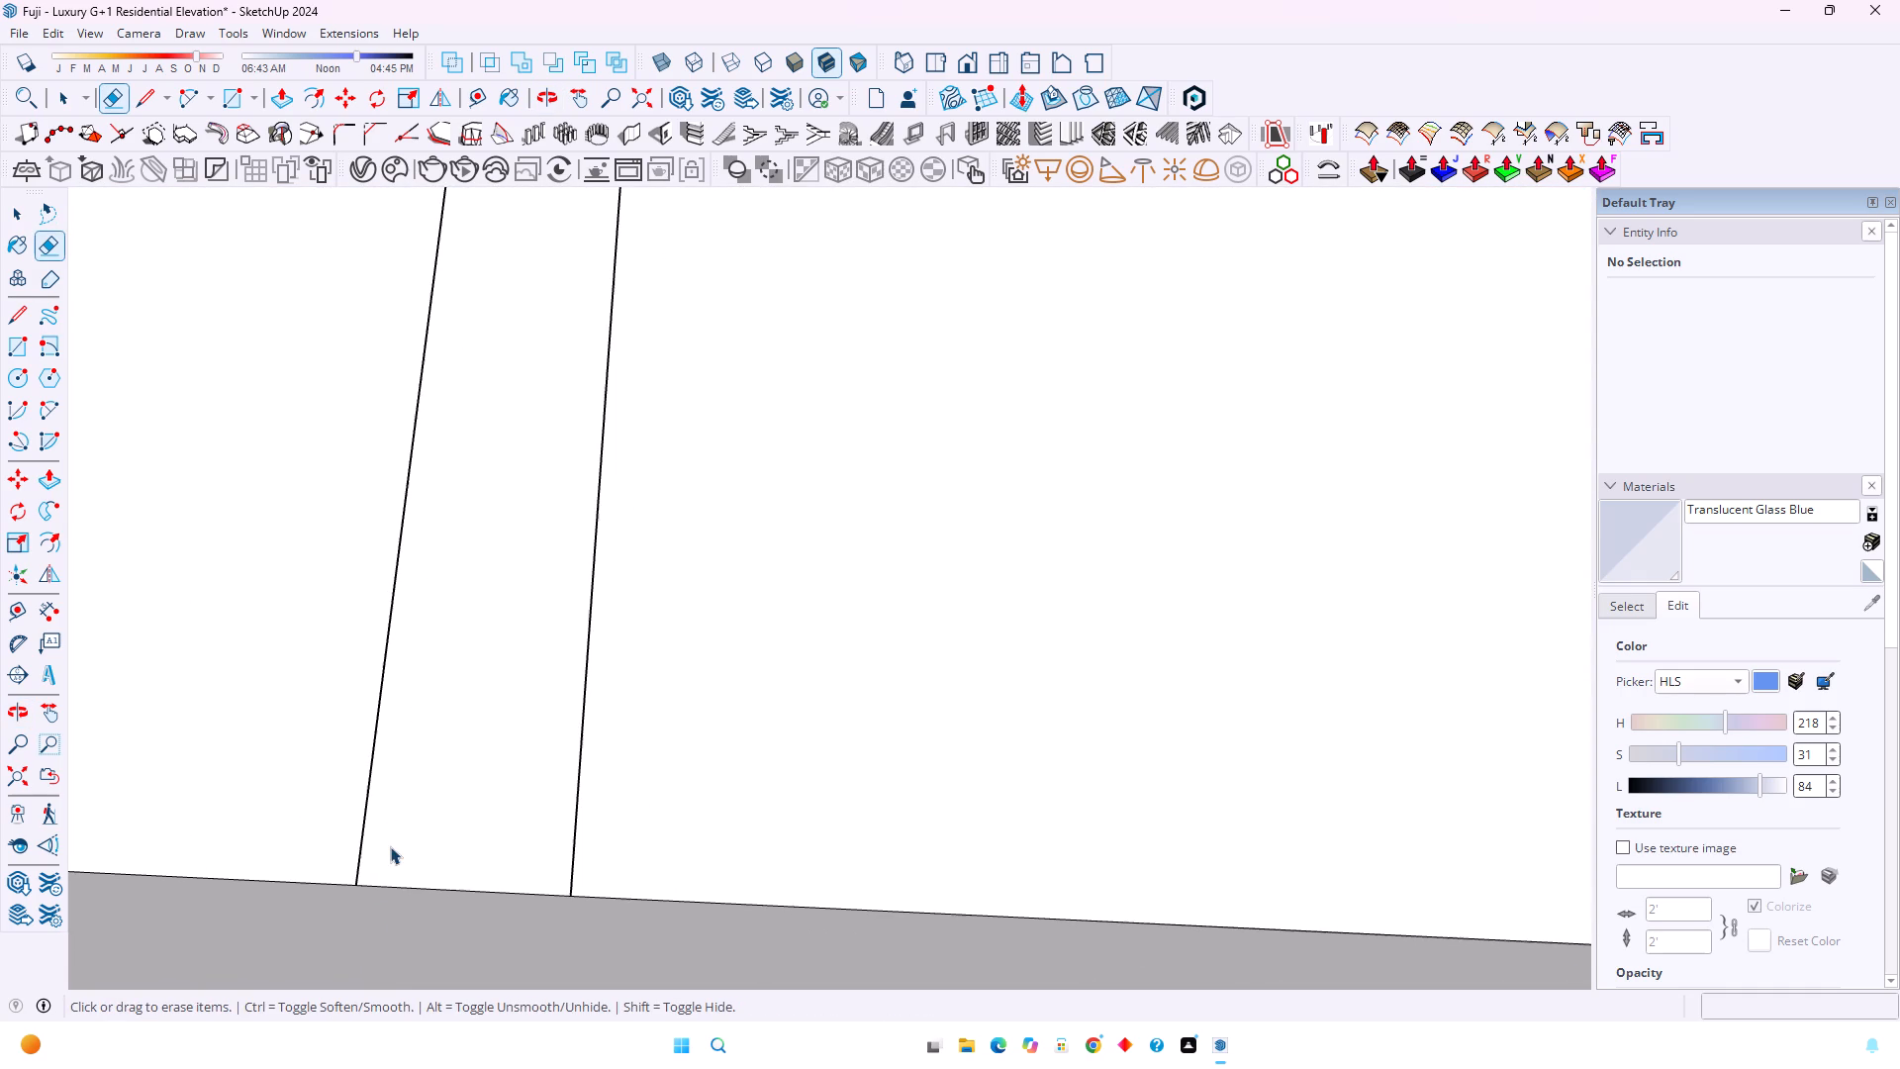
Examine the whole house model and the swept groove strip with its corner curves.
key("space")
scroll(270, 853, "down", 1)
left_click(12, 780)
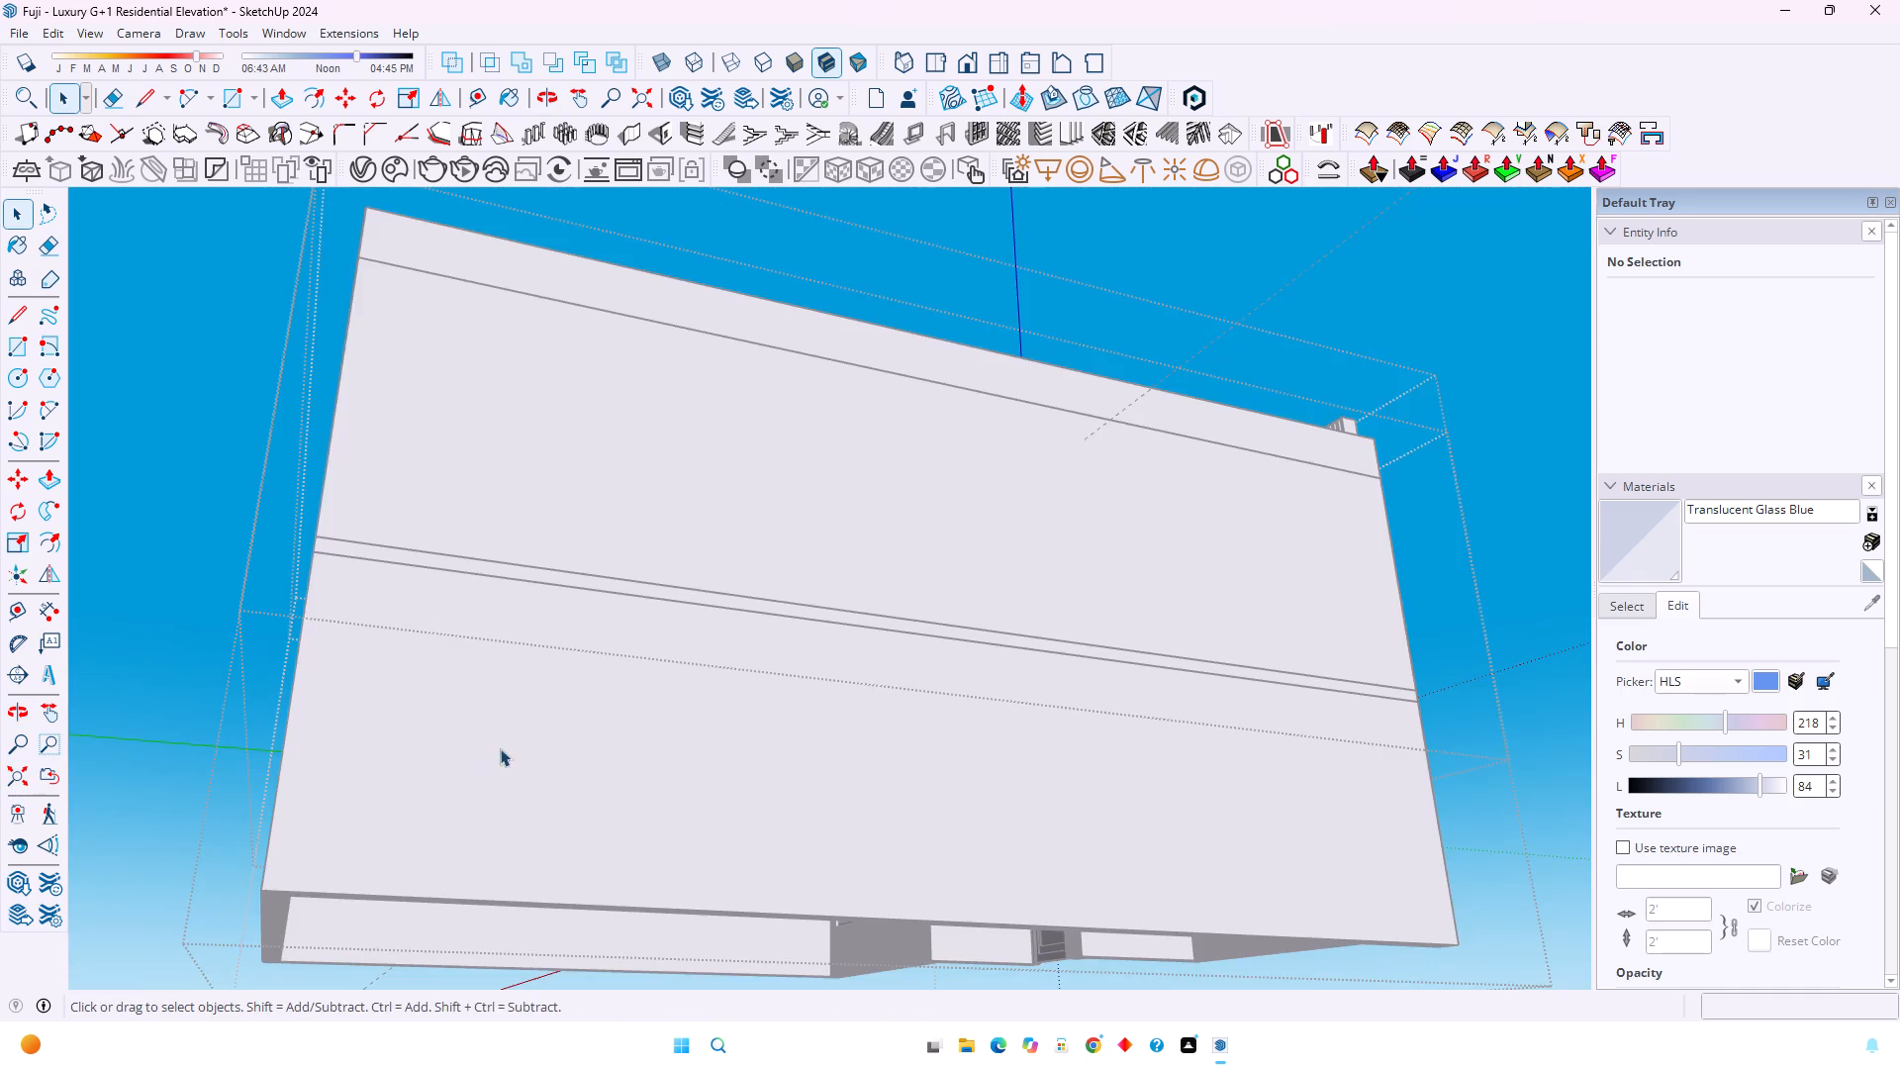
scroll(605, 721, "down", 1)
middle_click_drag(687, 688, 256, 950)
middle_click(231, 966)
scroll(482, 755, "down", 3)
scroll(1187, 518, "up", 8)
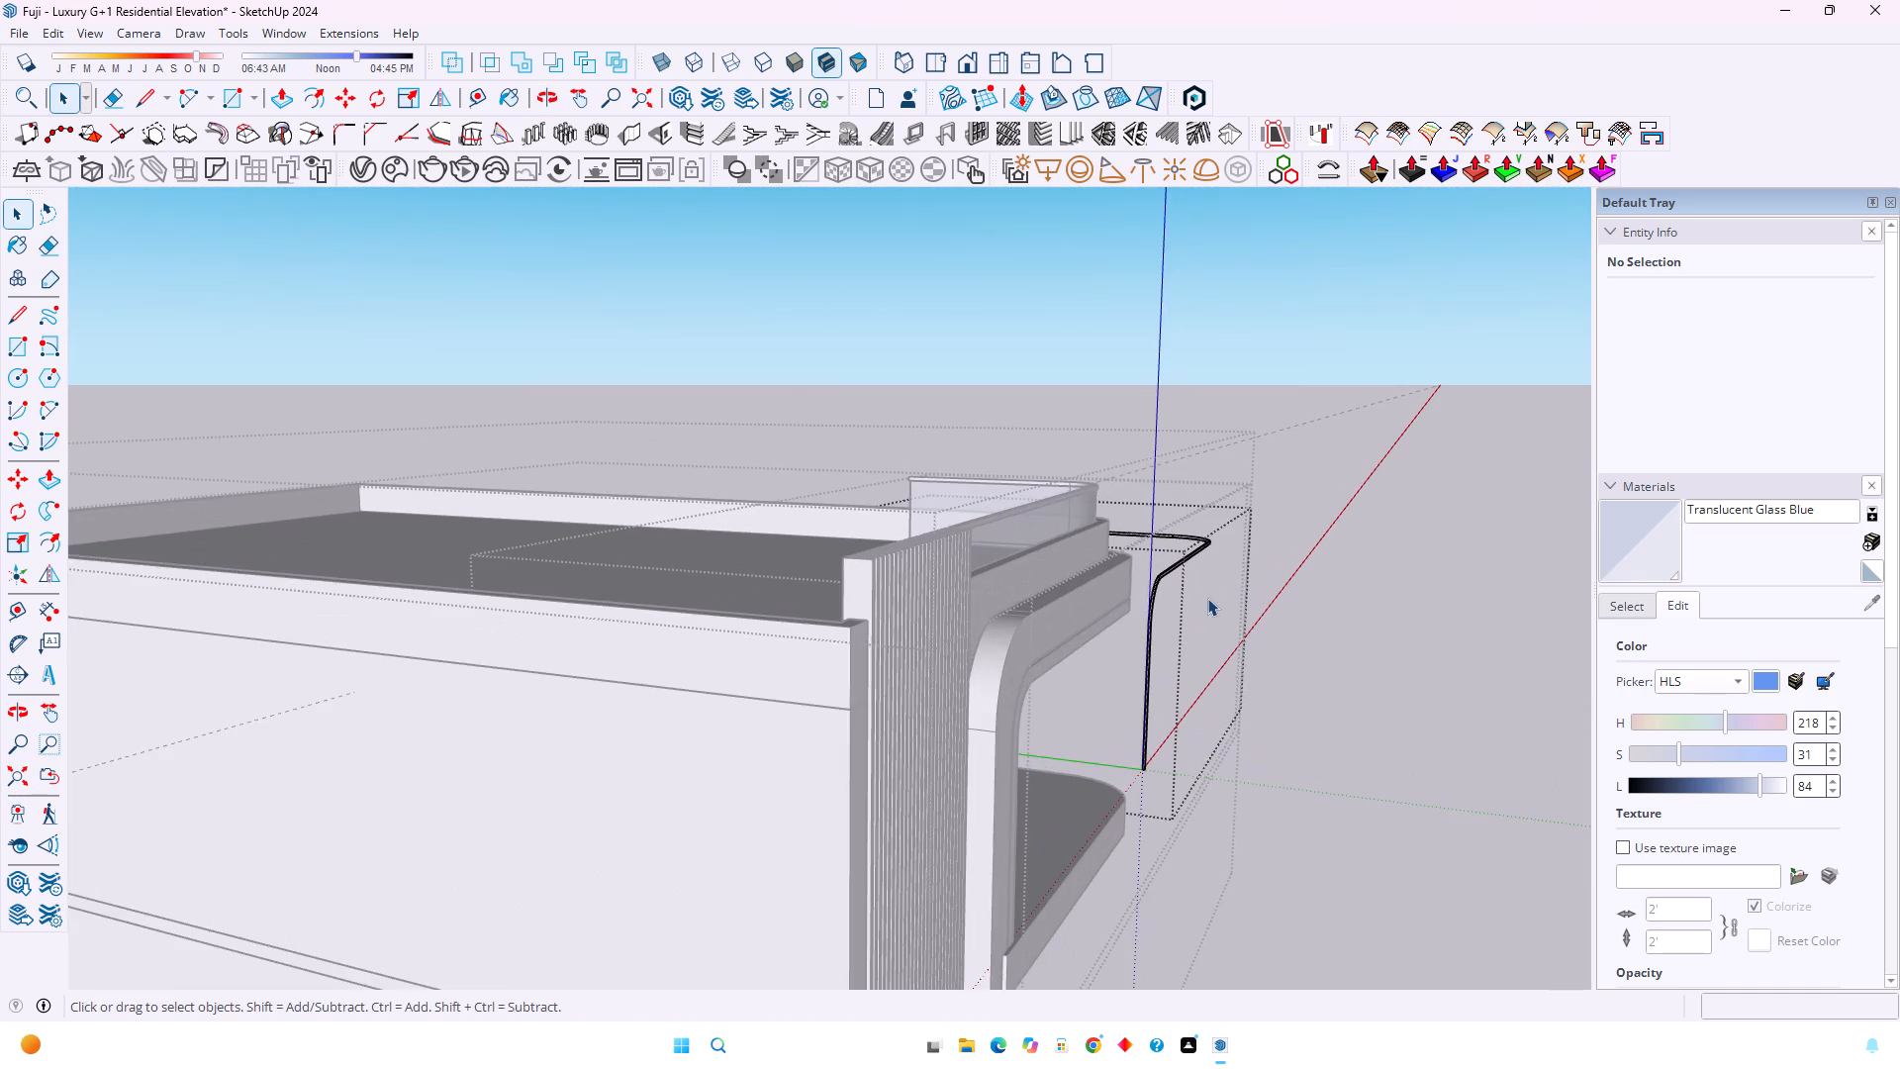
scroll(1207, 598, "up", 18)
middle_click_drag(1097, 590, 1049, 609)
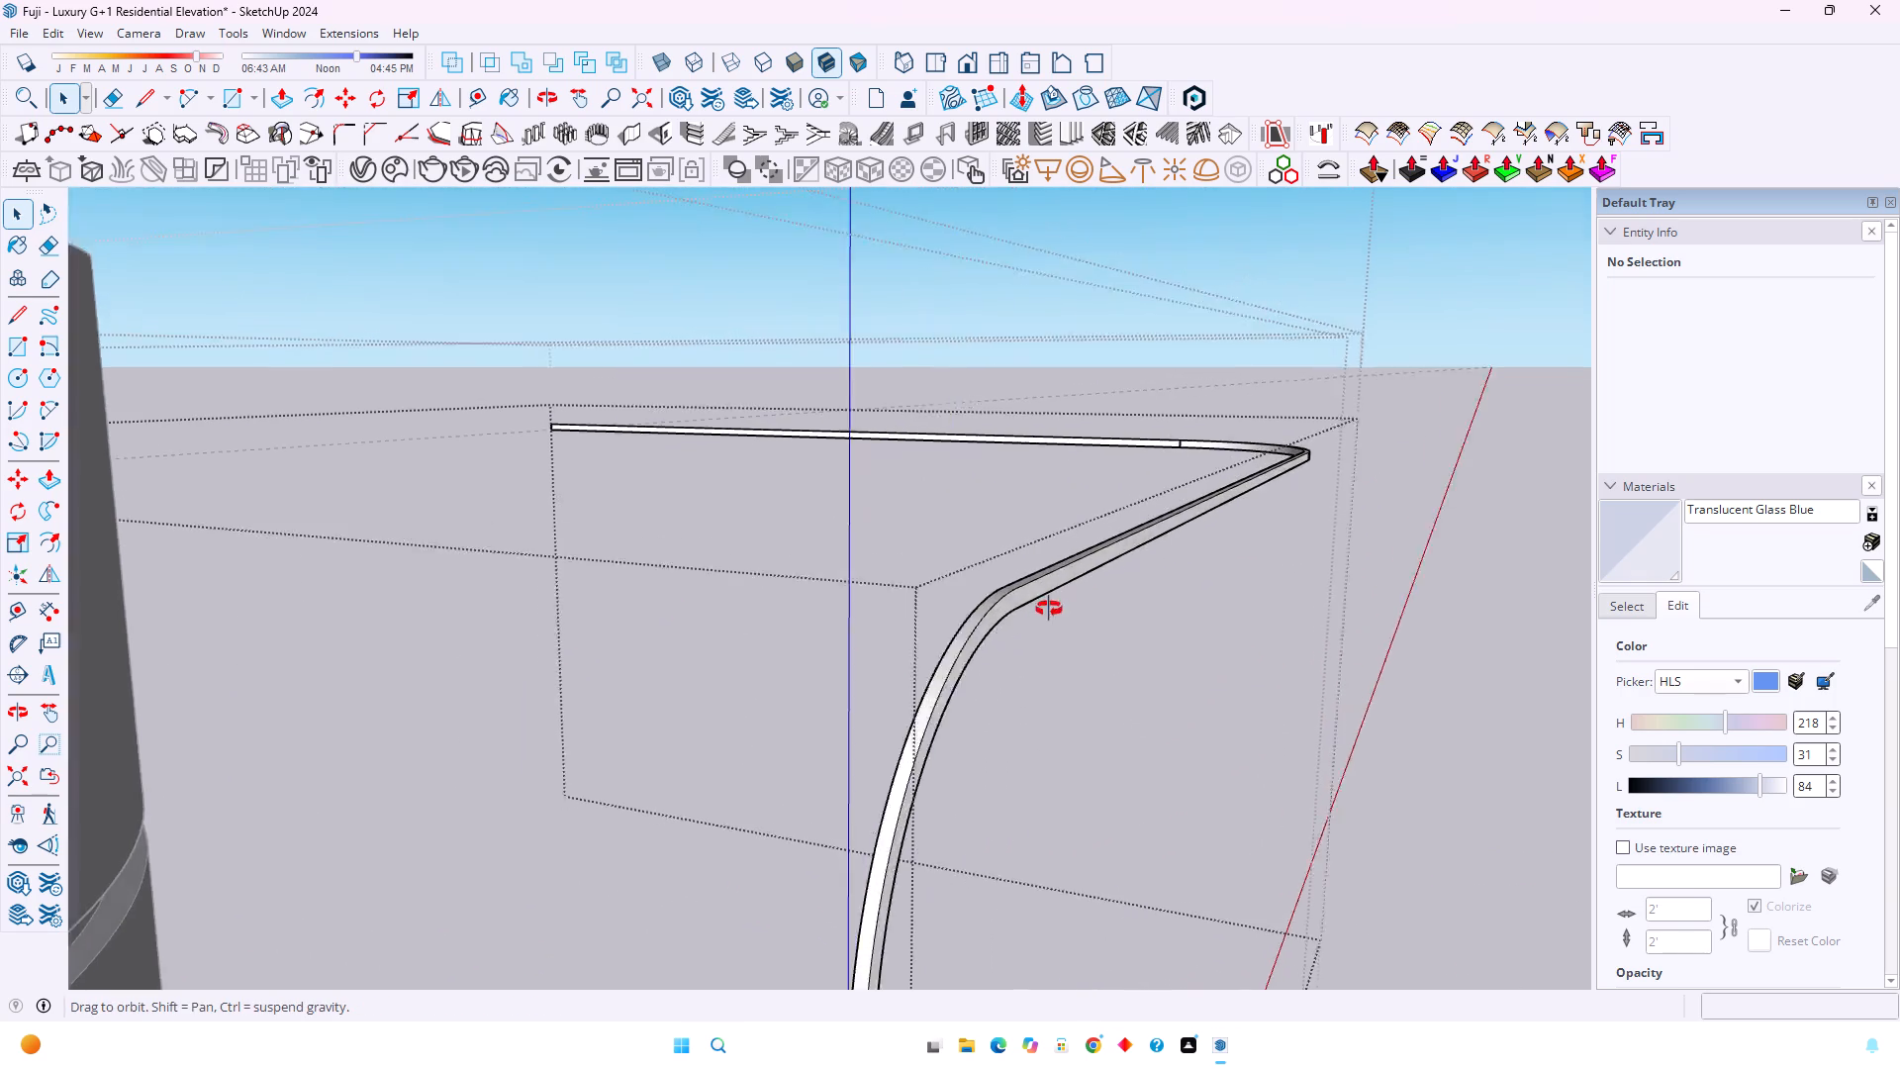
Move the groove strip group 21' along the red axis, back toward the house onto the curved balcony frame.
middle_click_drag(1049, 609, 518, 686)
middle_click(516, 686)
scroll(517, 685, "down", 8)
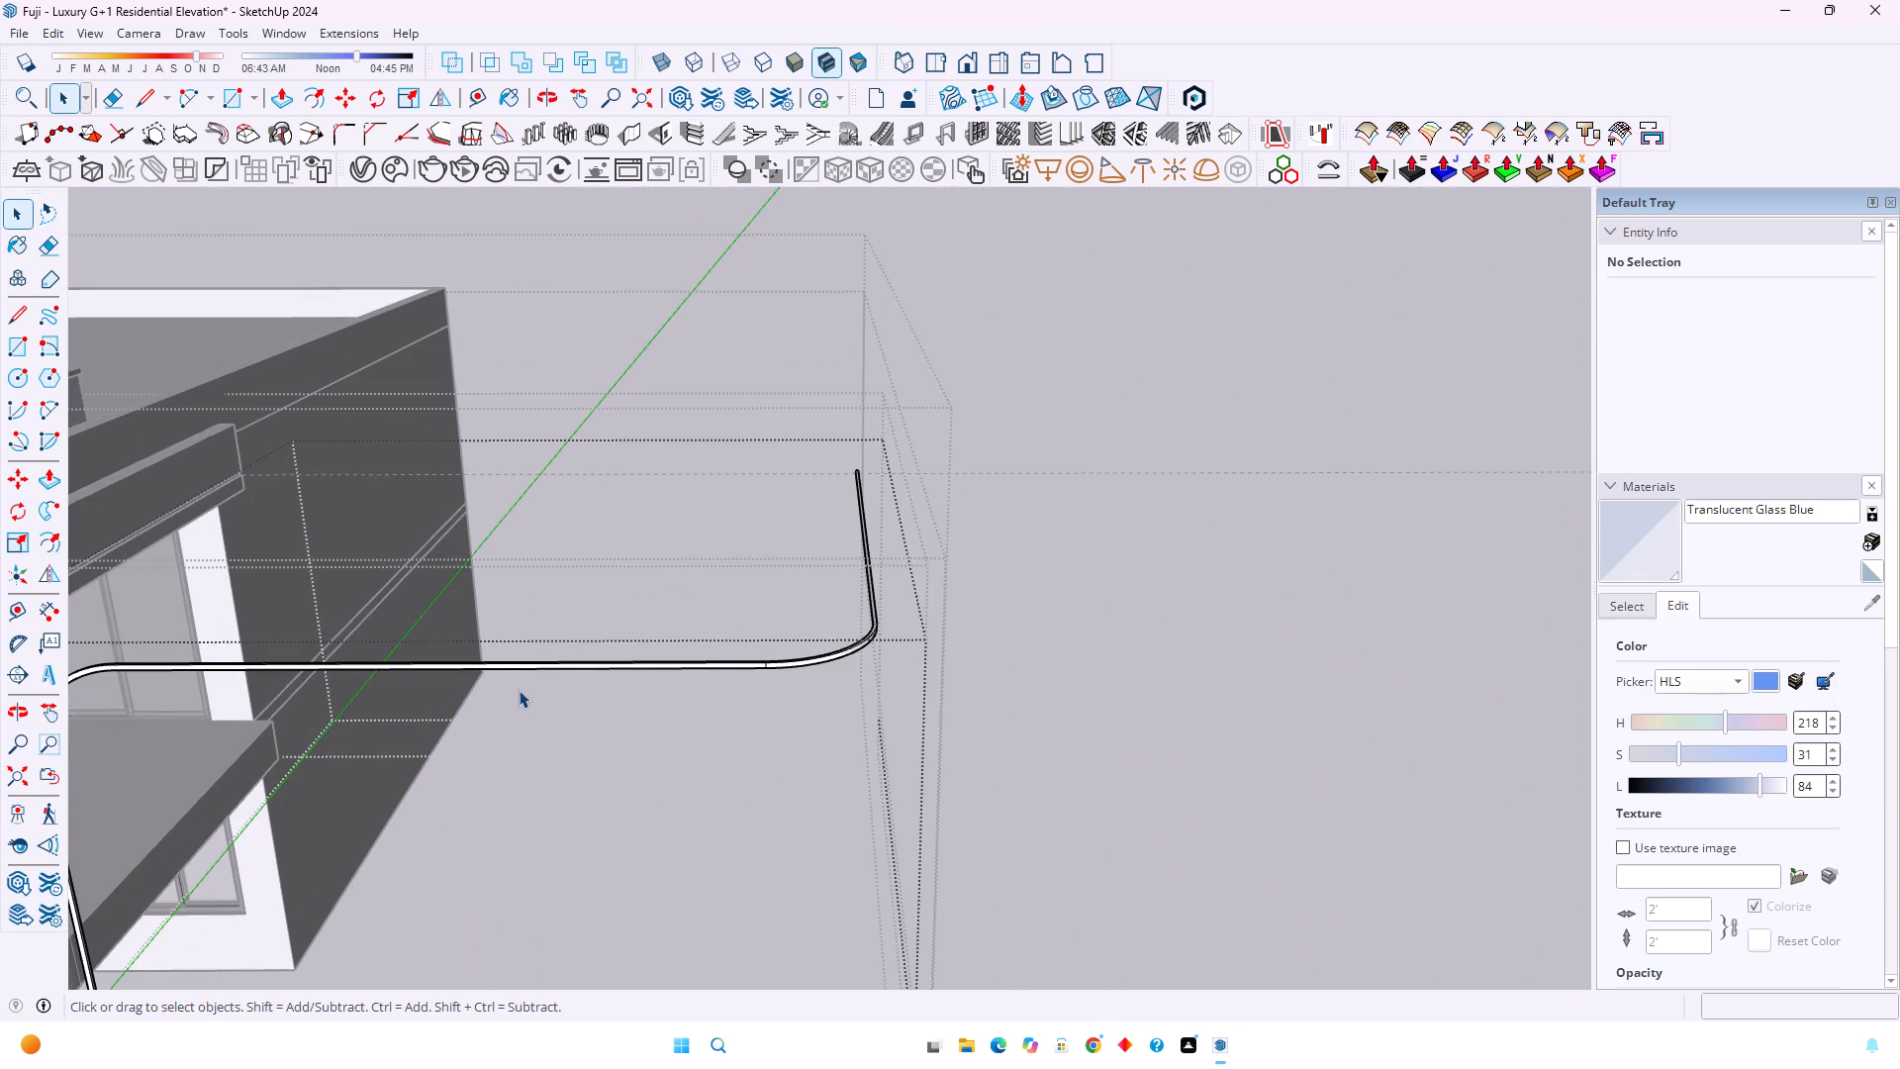
key("Escape")
left_click(812, 659)
scroll(803, 659, "up", 2)
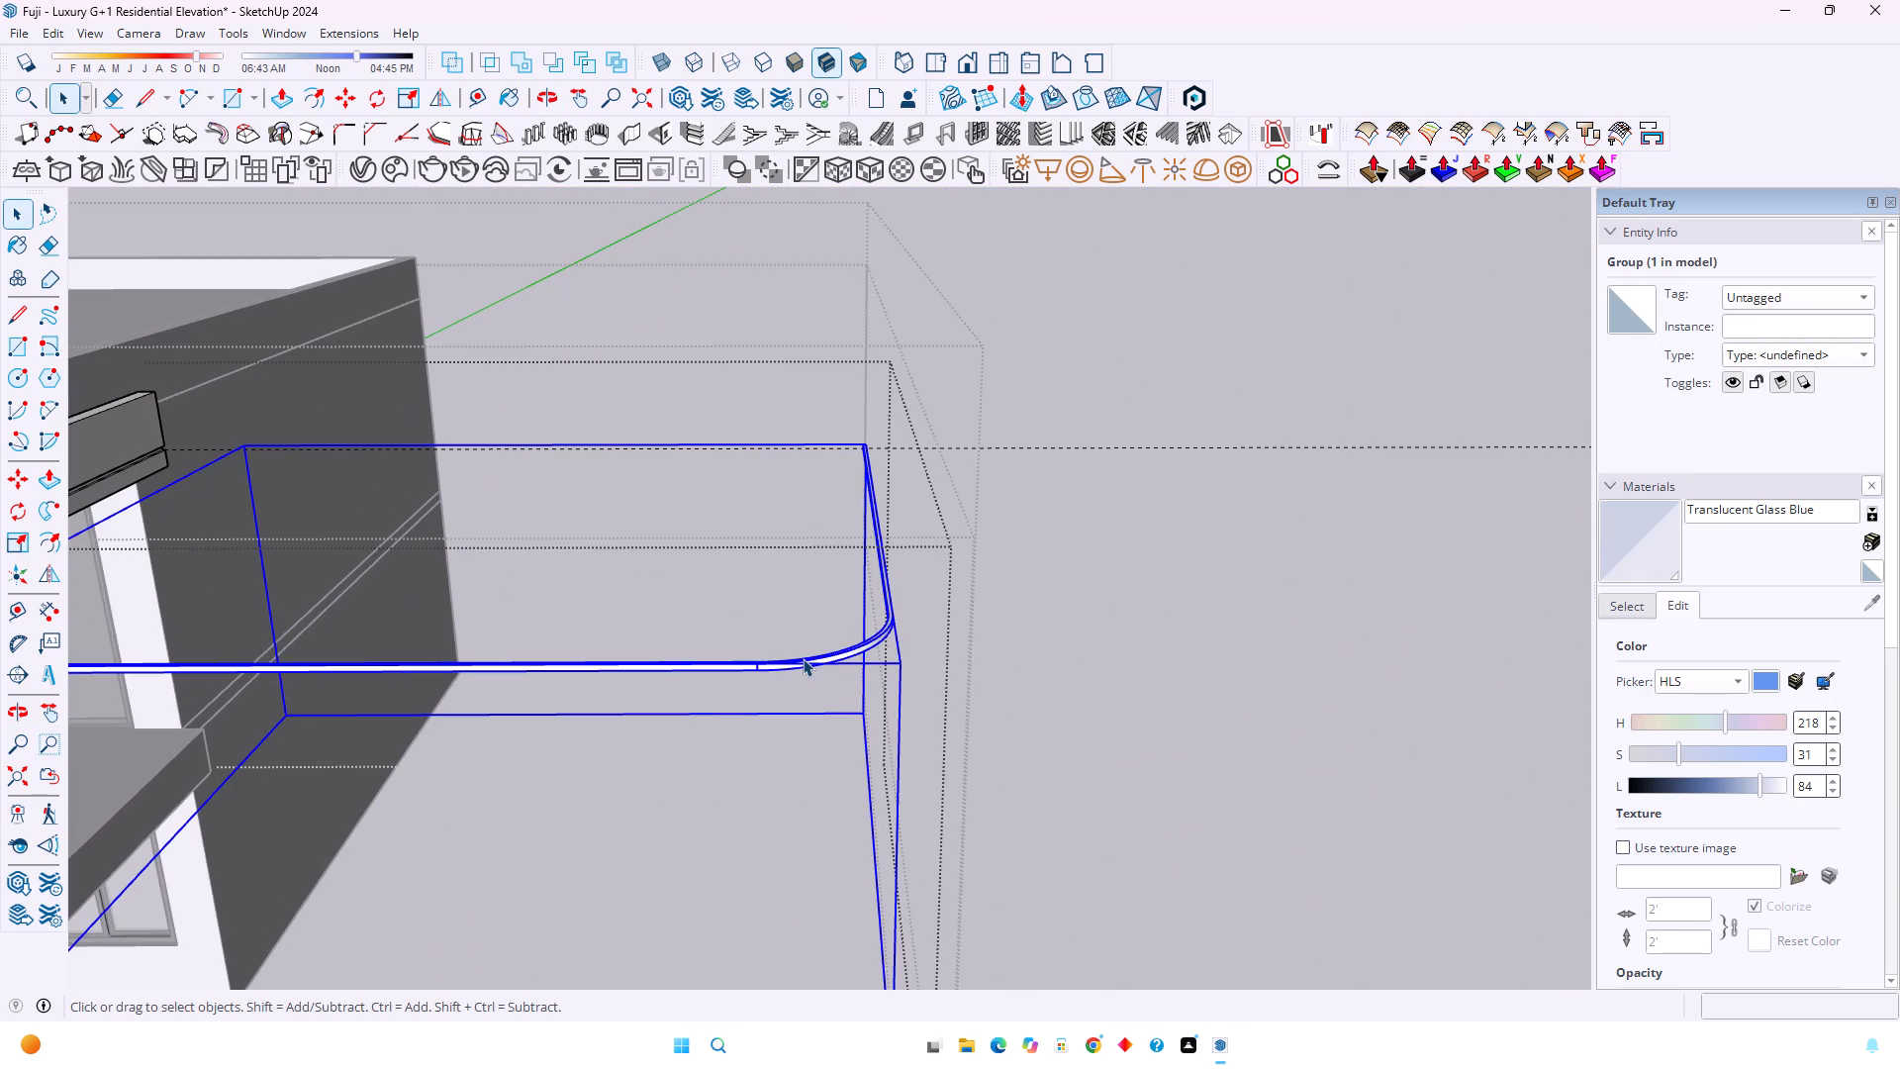
key("m")
left_click(903, 660)
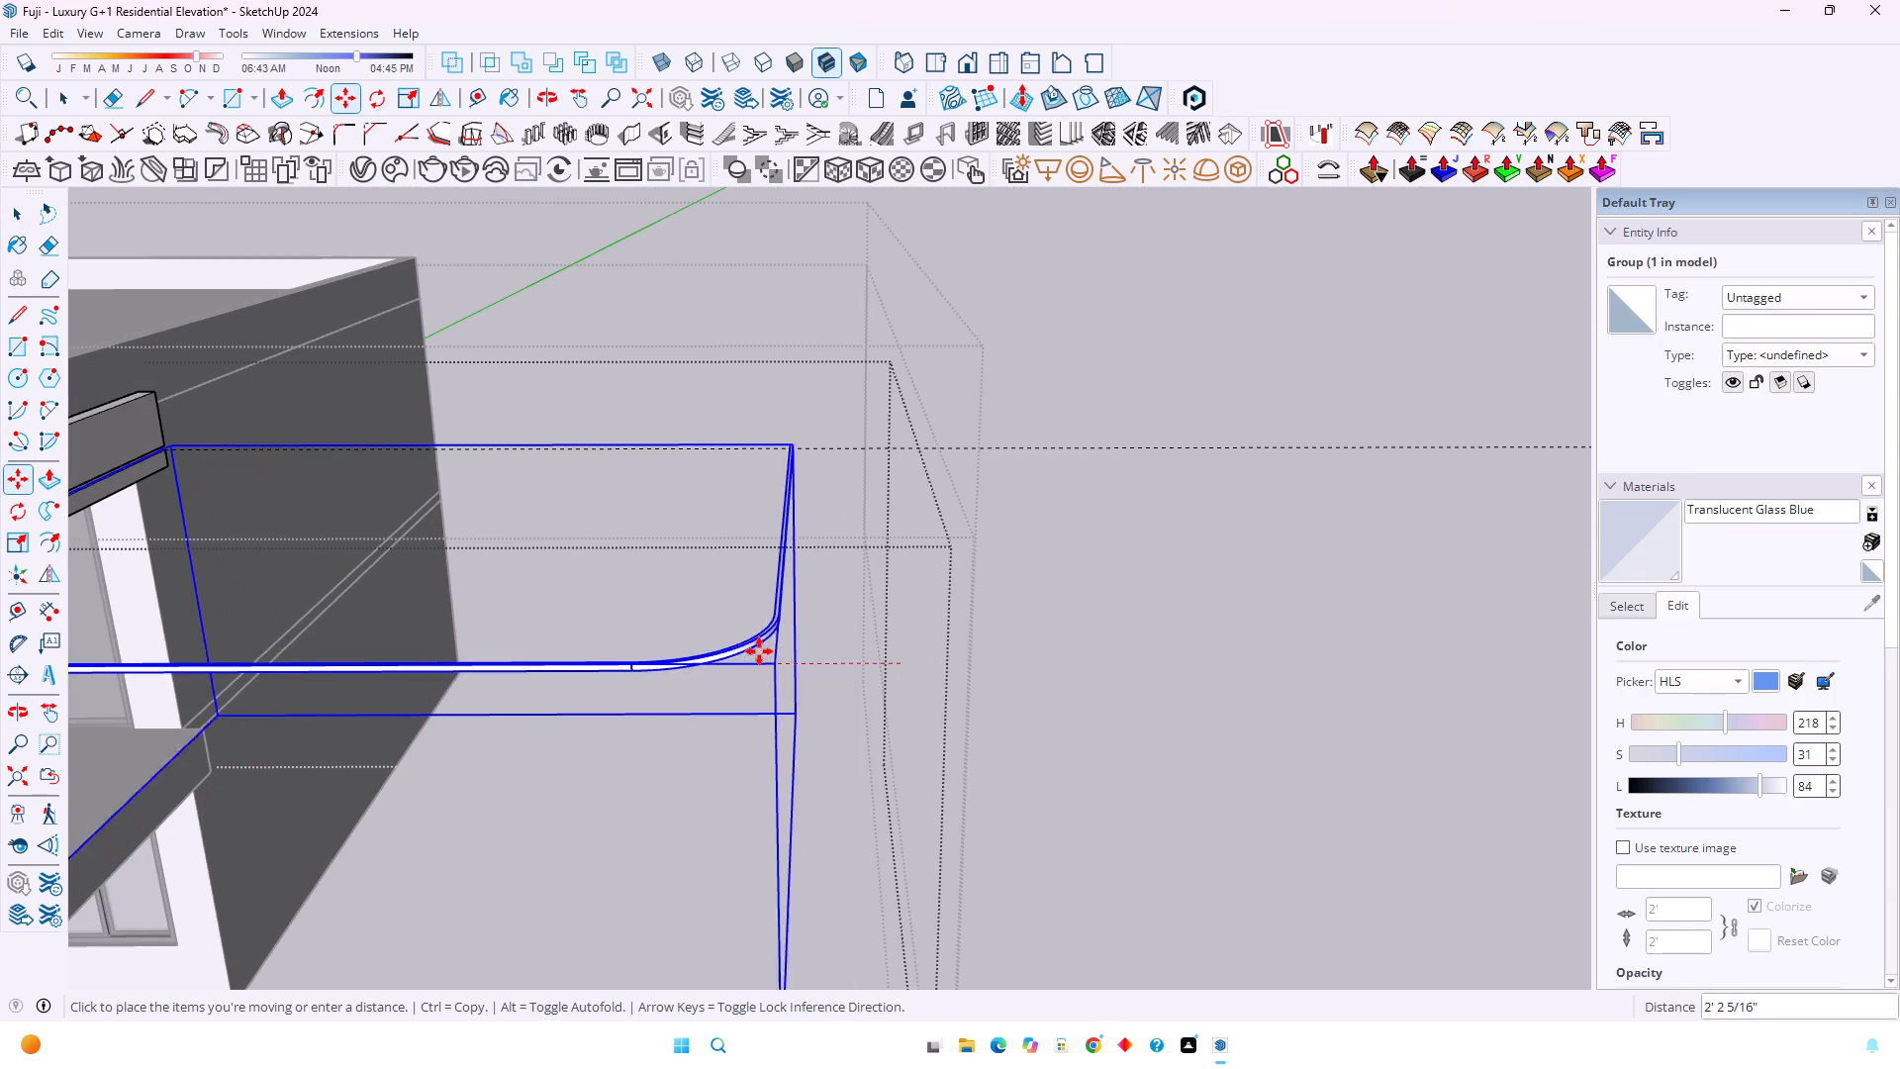
key("Right")
type("21")
key("apostrophe")
key("Return")
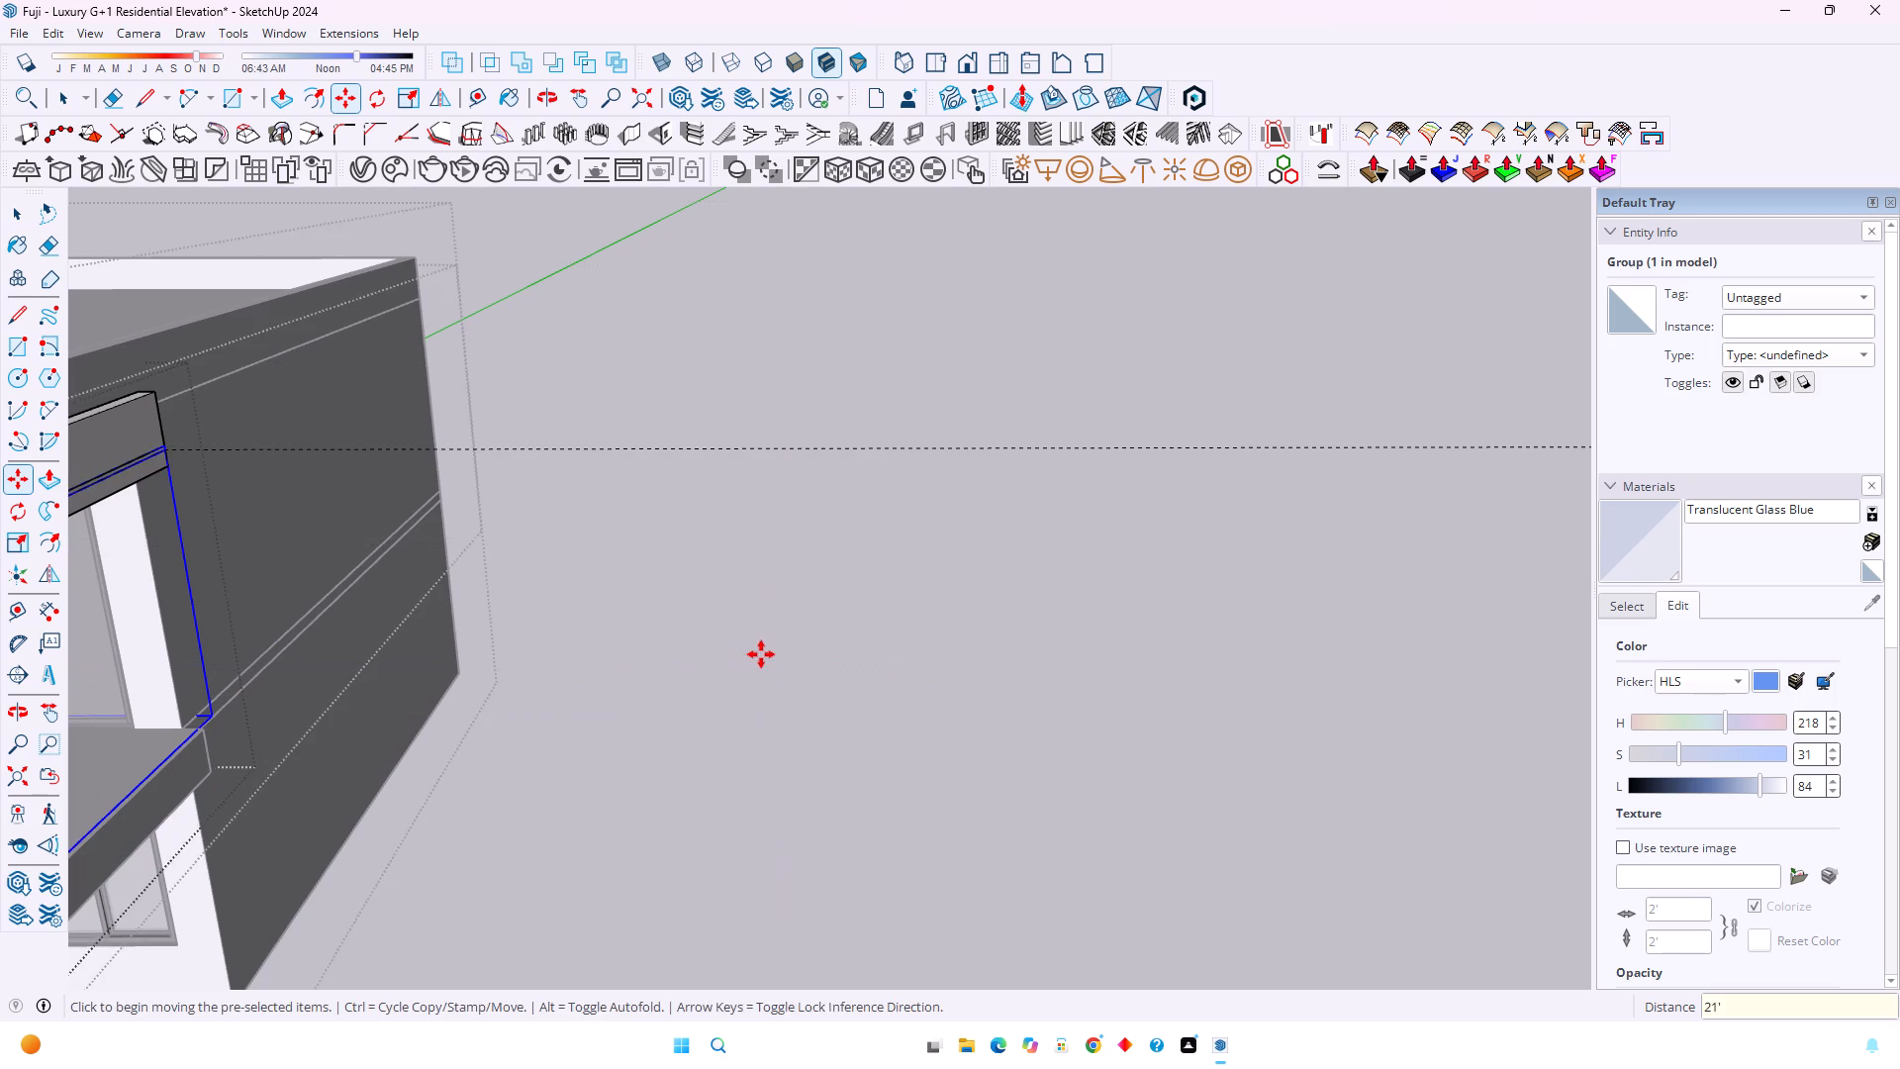
scroll(772, 651, "down", 5)
key("space")
scroll(376, 640, "up", 4)
middle_click_drag(376, 640, 1118, 655, "shift")
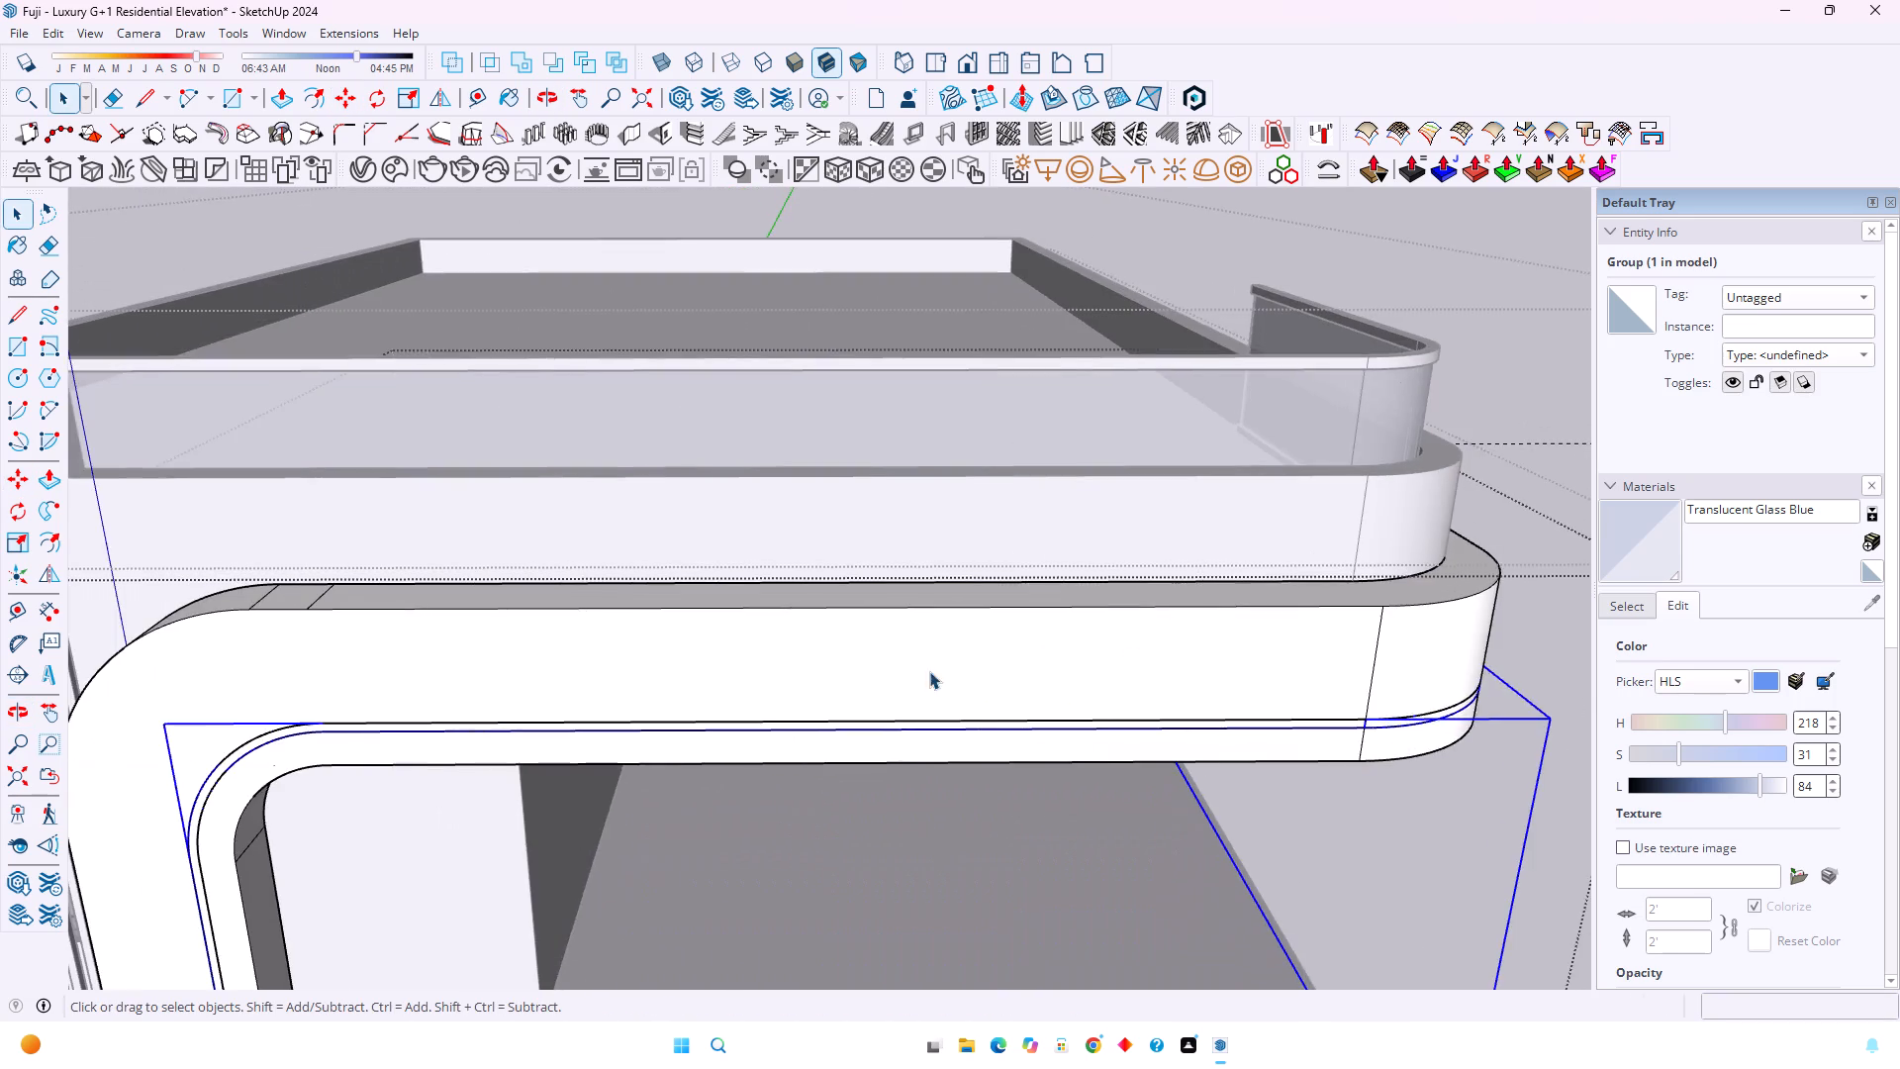
scroll(863, 671, "down", 5)
left_click(1380, 405)
Delete the leftover dashed guide line extending outward from the balcony frame's rounded corner.
scroll(1166, 634, "up", 1)
middle_click_drag(947, 606, 499, 608, "shift")
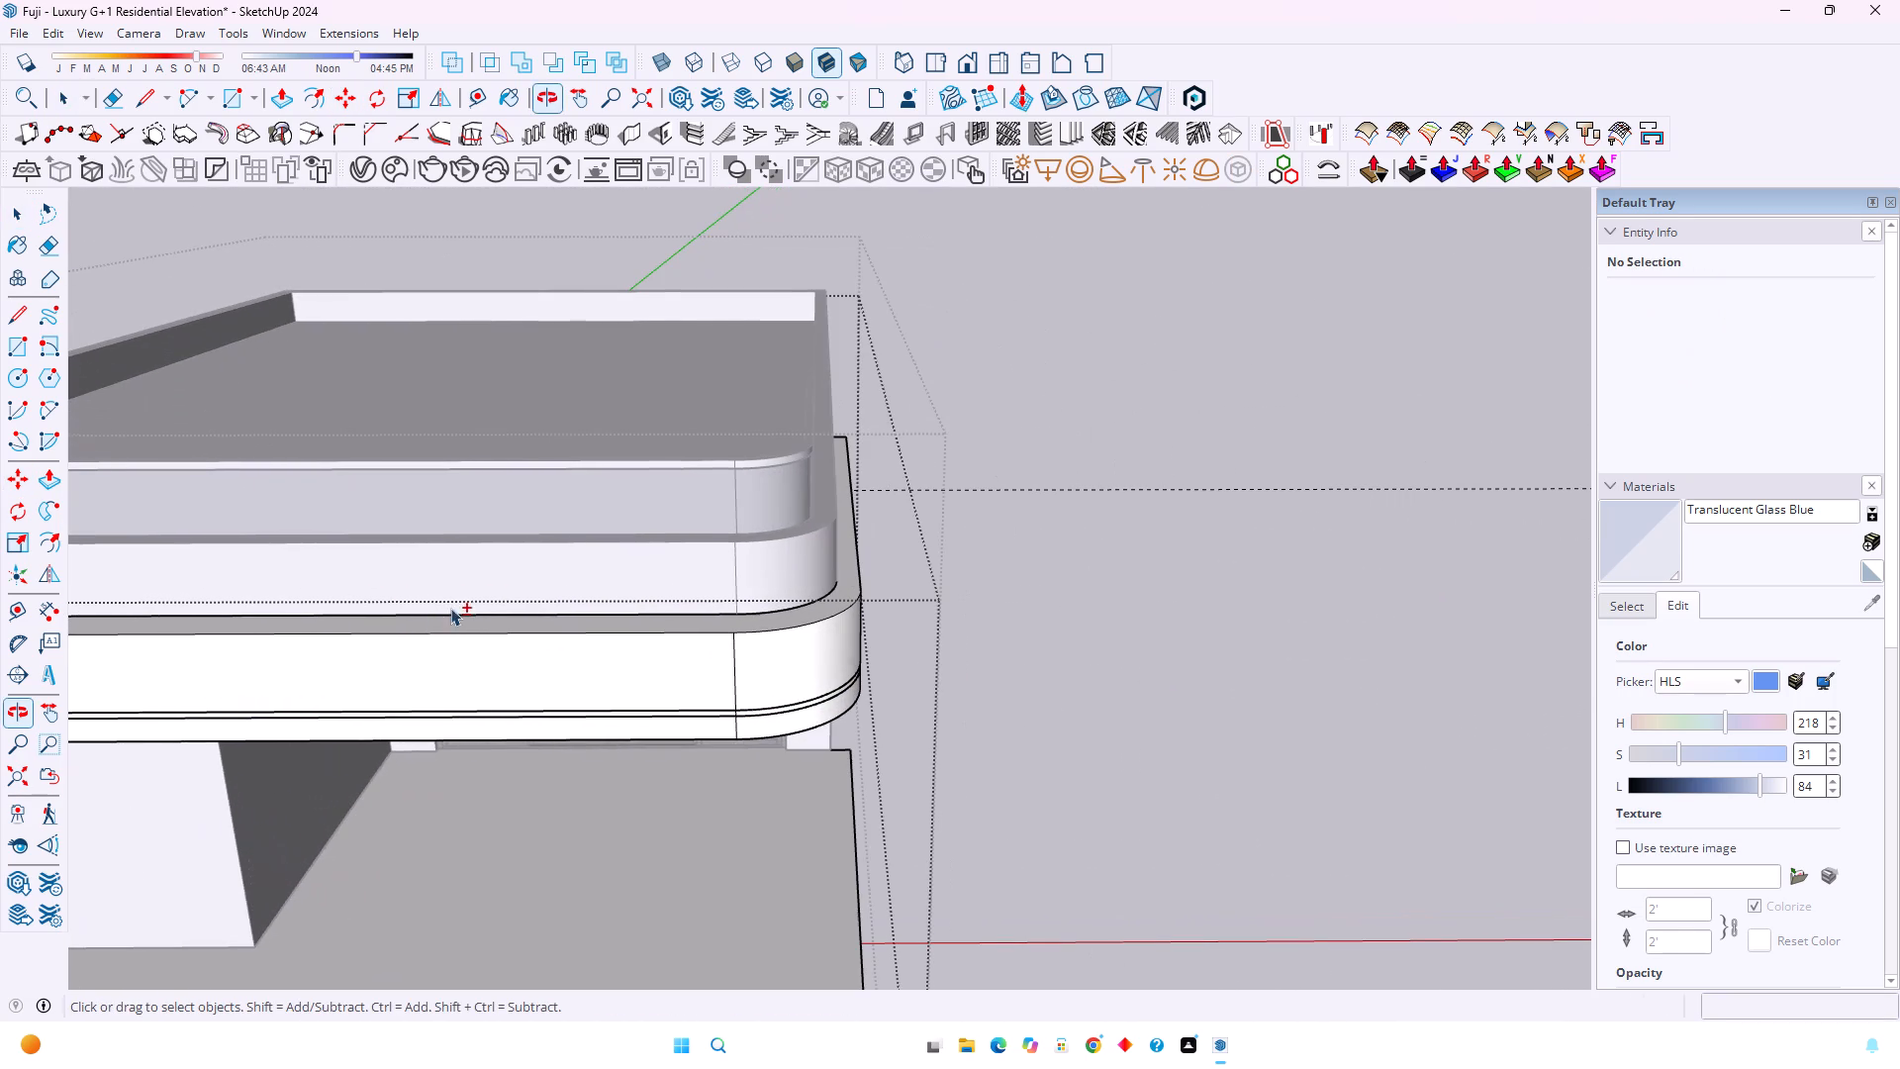
middle_click(453, 608, "shift")
left_click(1200, 488)
left_click(1200, 488)
left_click(1200, 488)
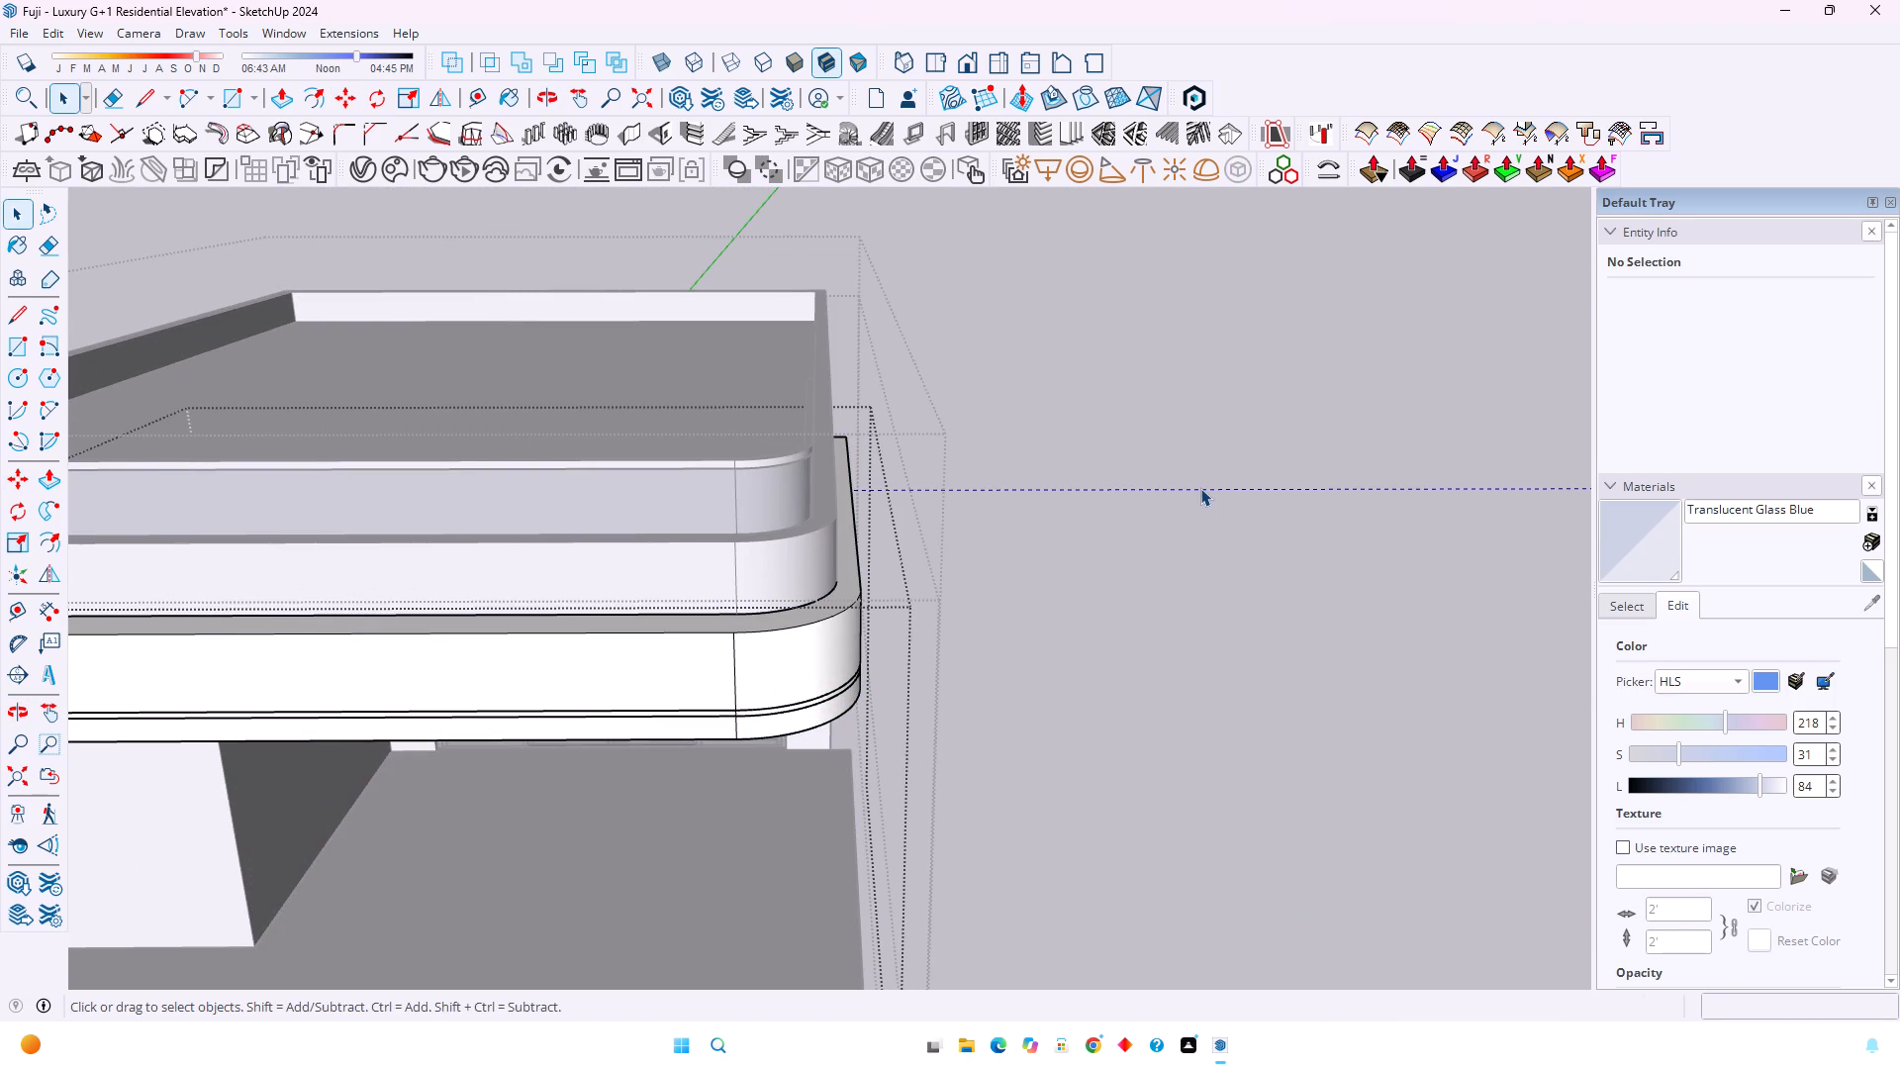
key("Delete")
Save the model with the whole front elevation in view.
scroll(1175, 516, "down", 4)
left_click(1181, 550)
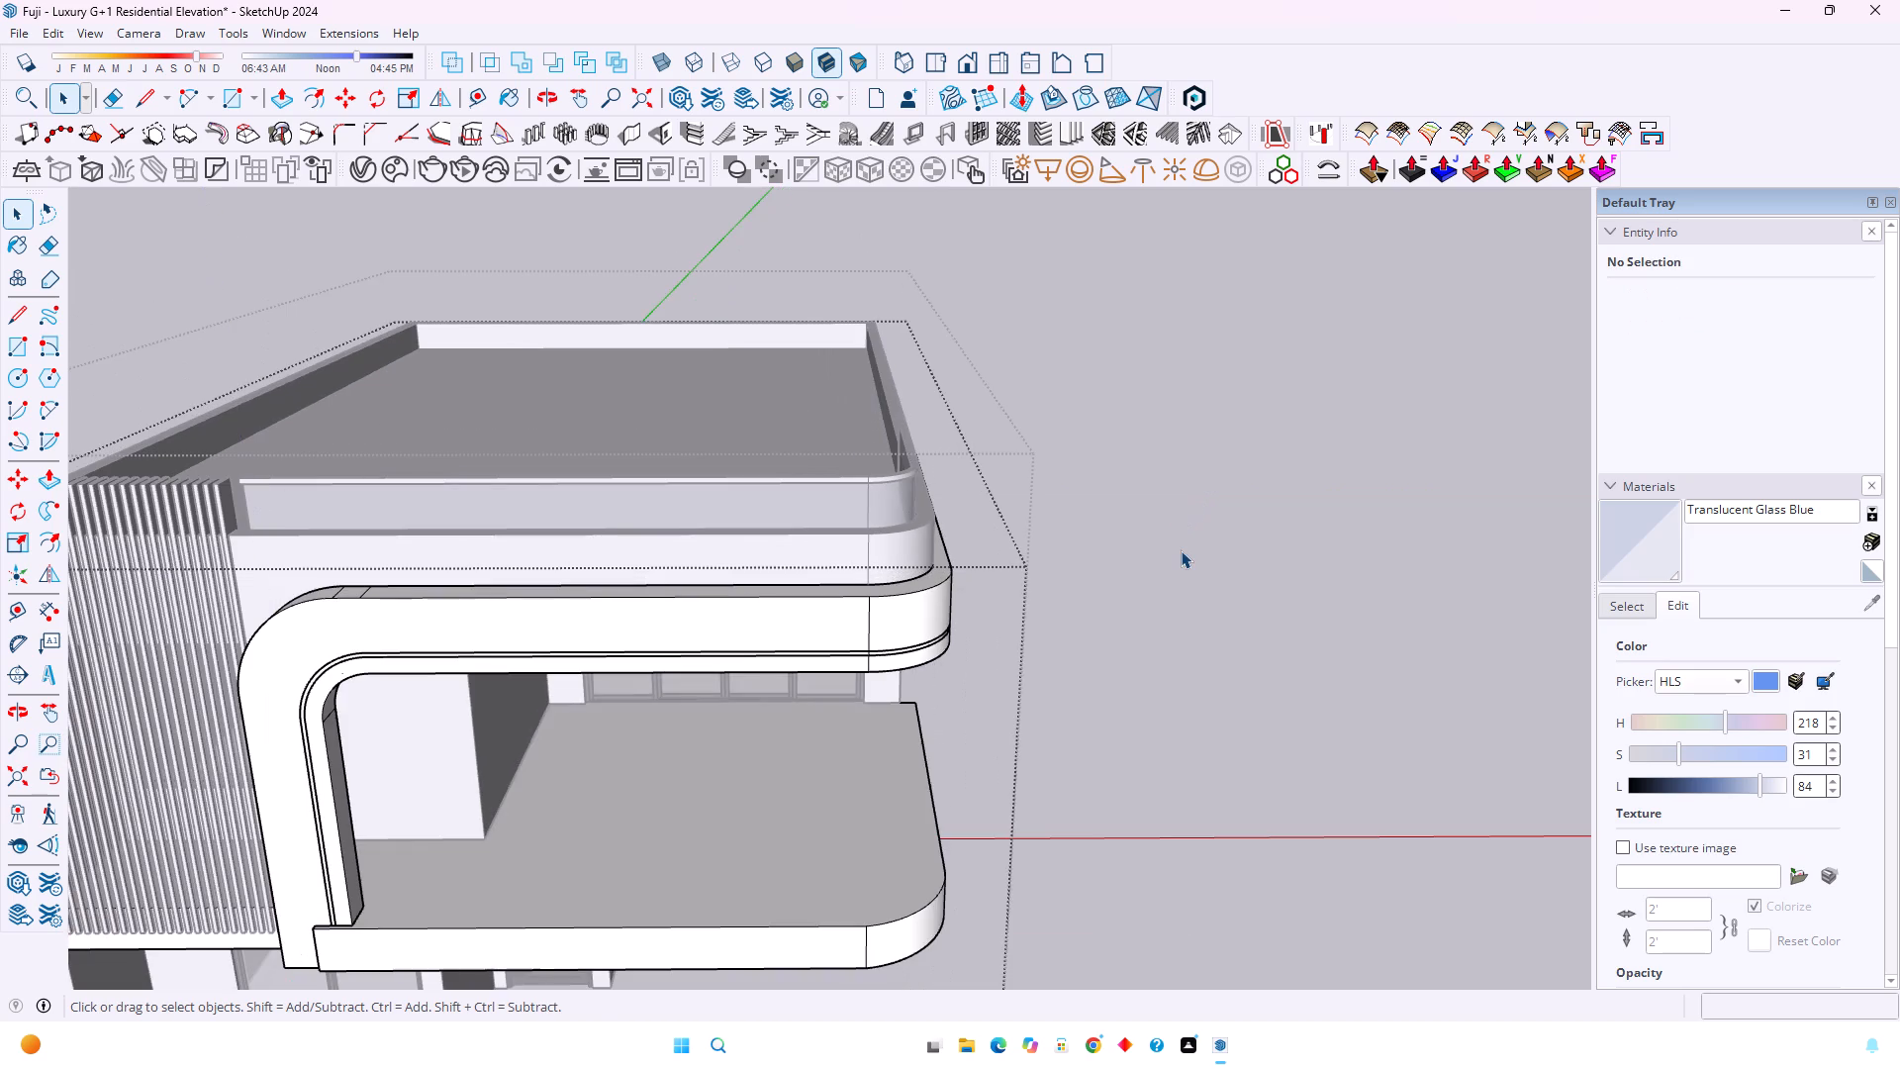
scroll(1181, 550, "down", 4)
middle_click_drag(1230, 710, 1181, 555)
key("ctrl+s")
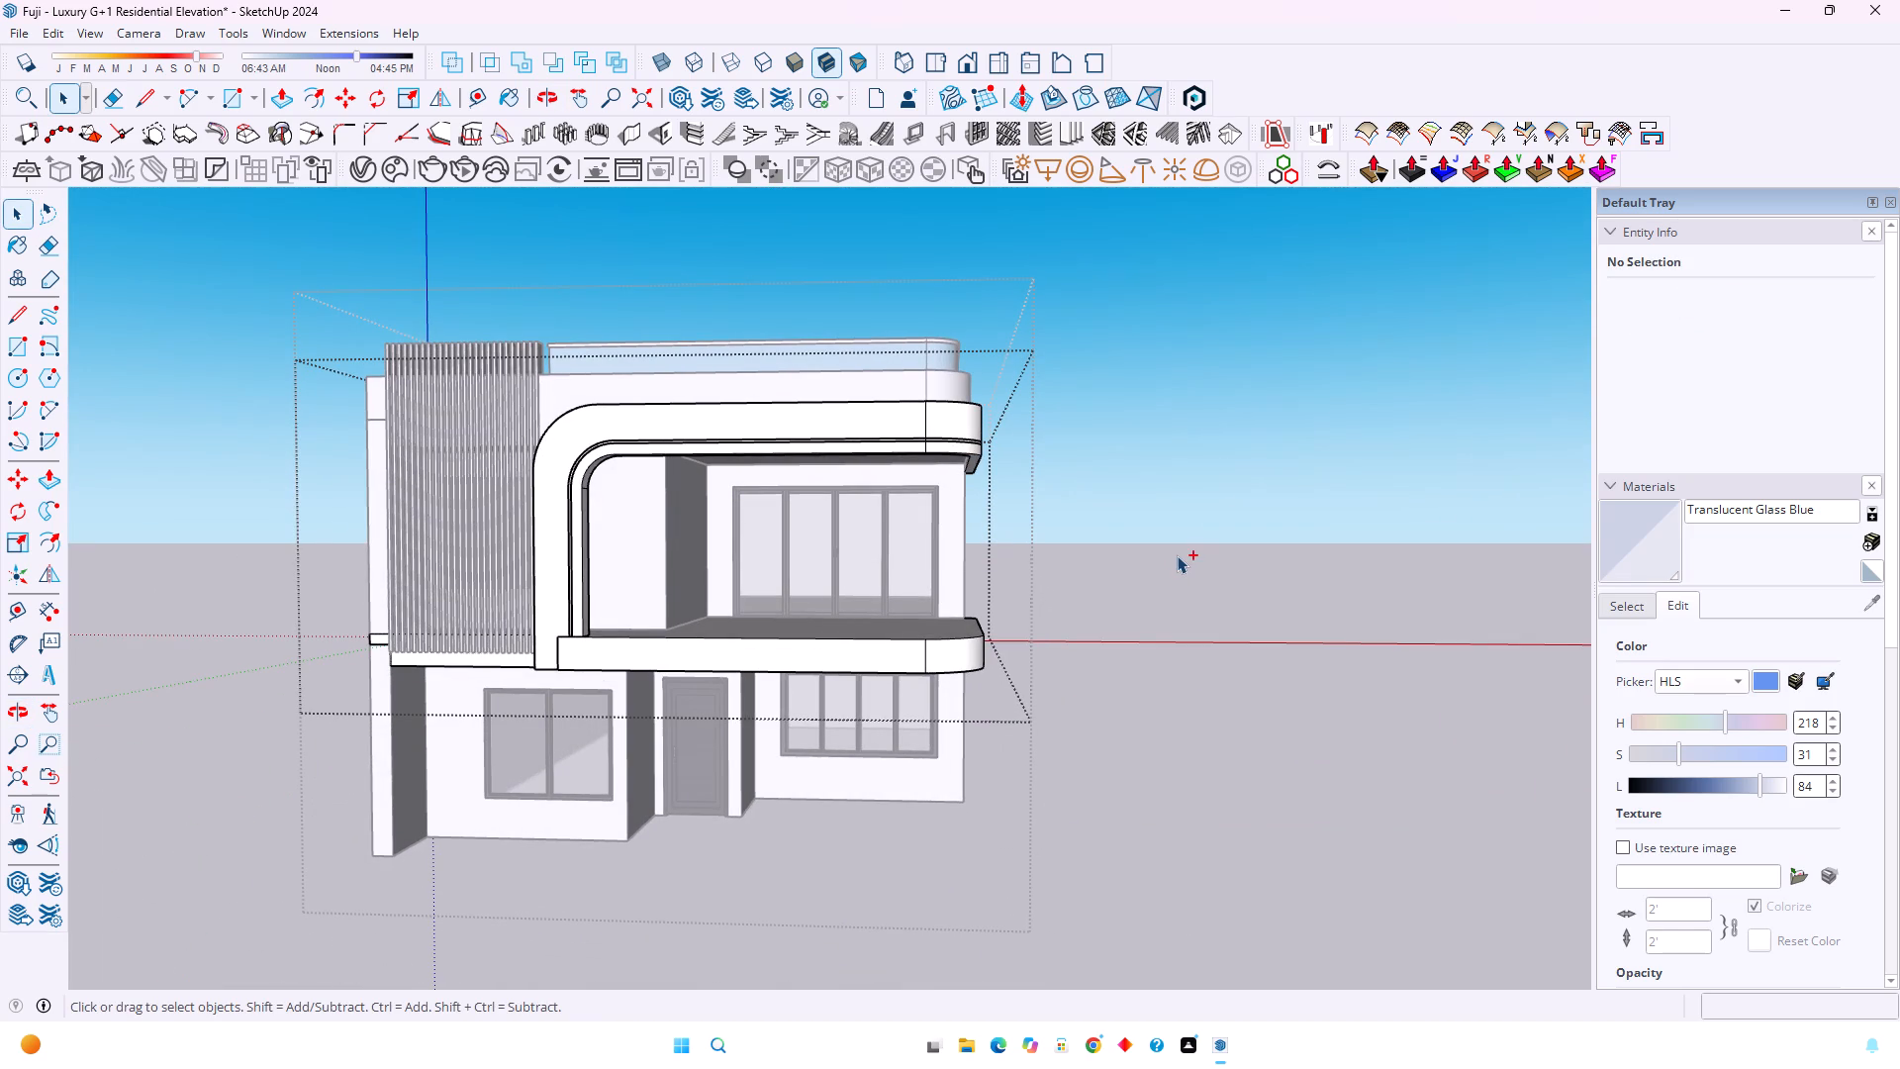
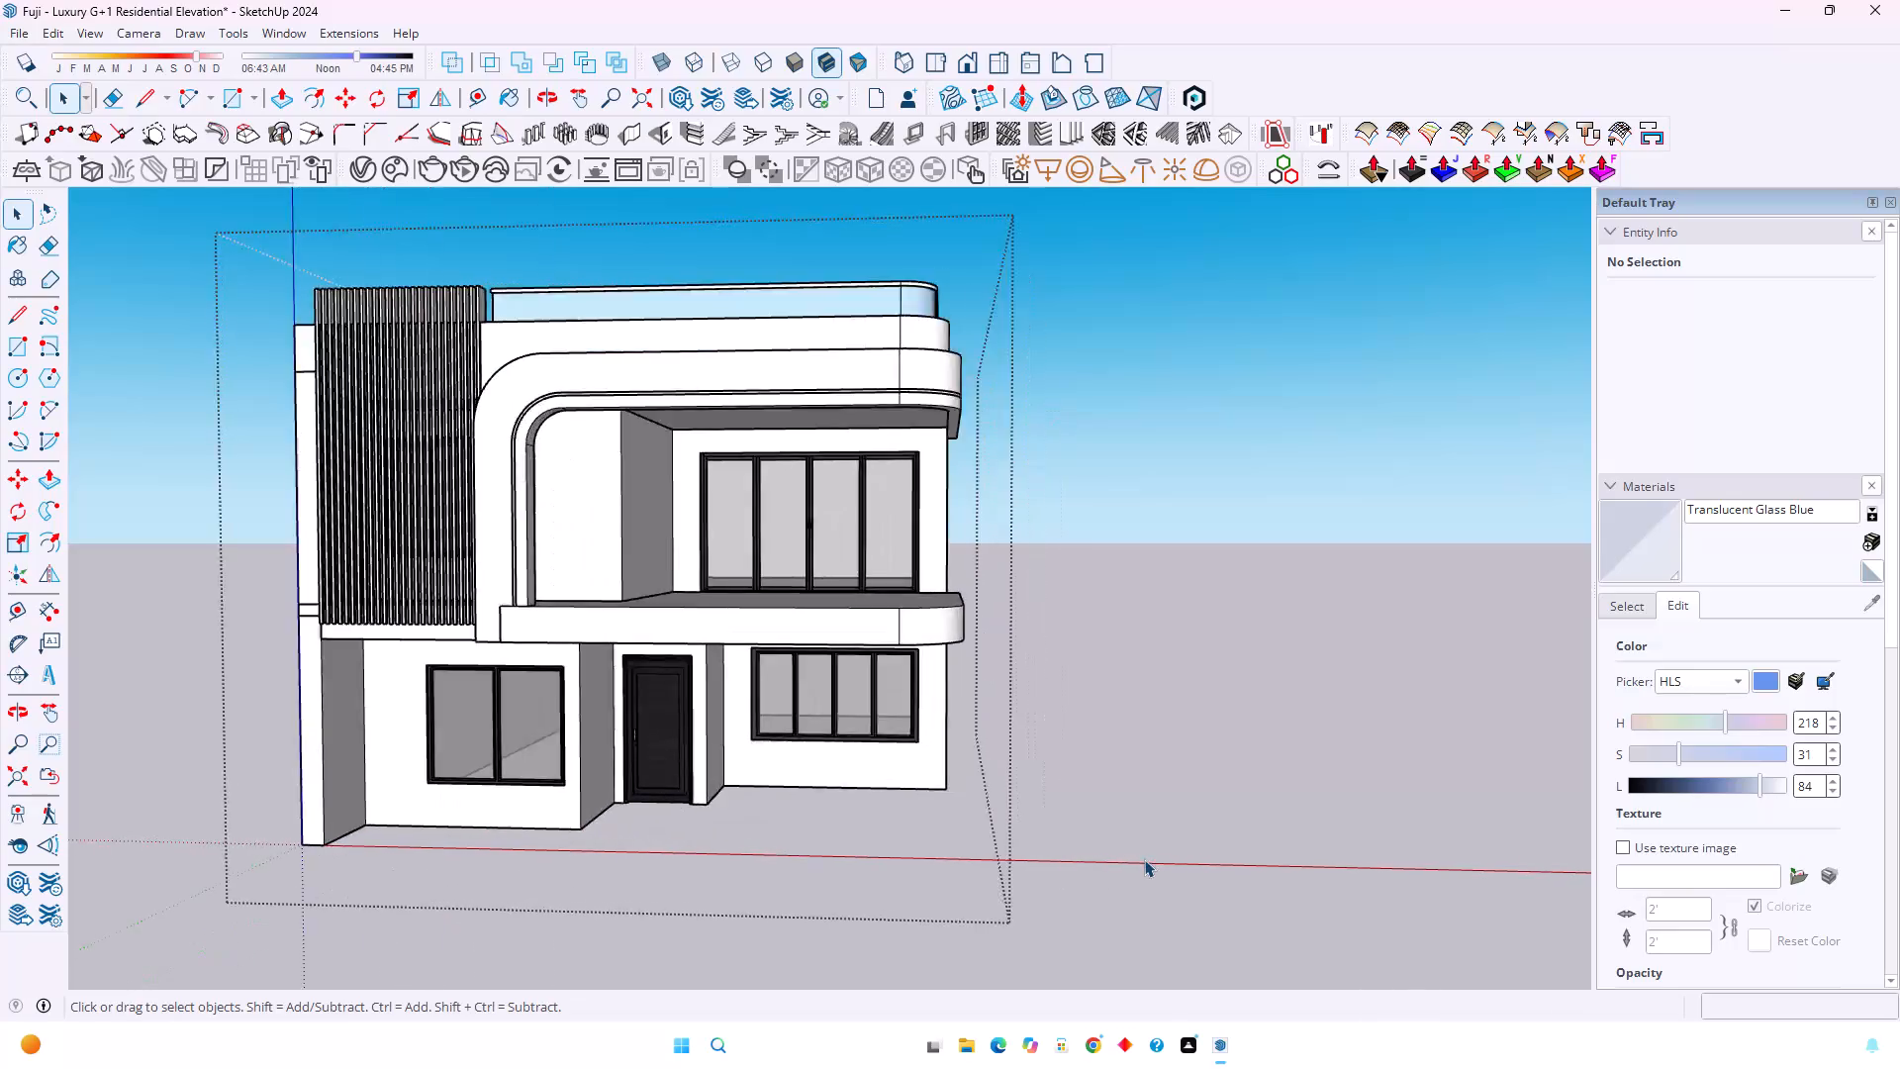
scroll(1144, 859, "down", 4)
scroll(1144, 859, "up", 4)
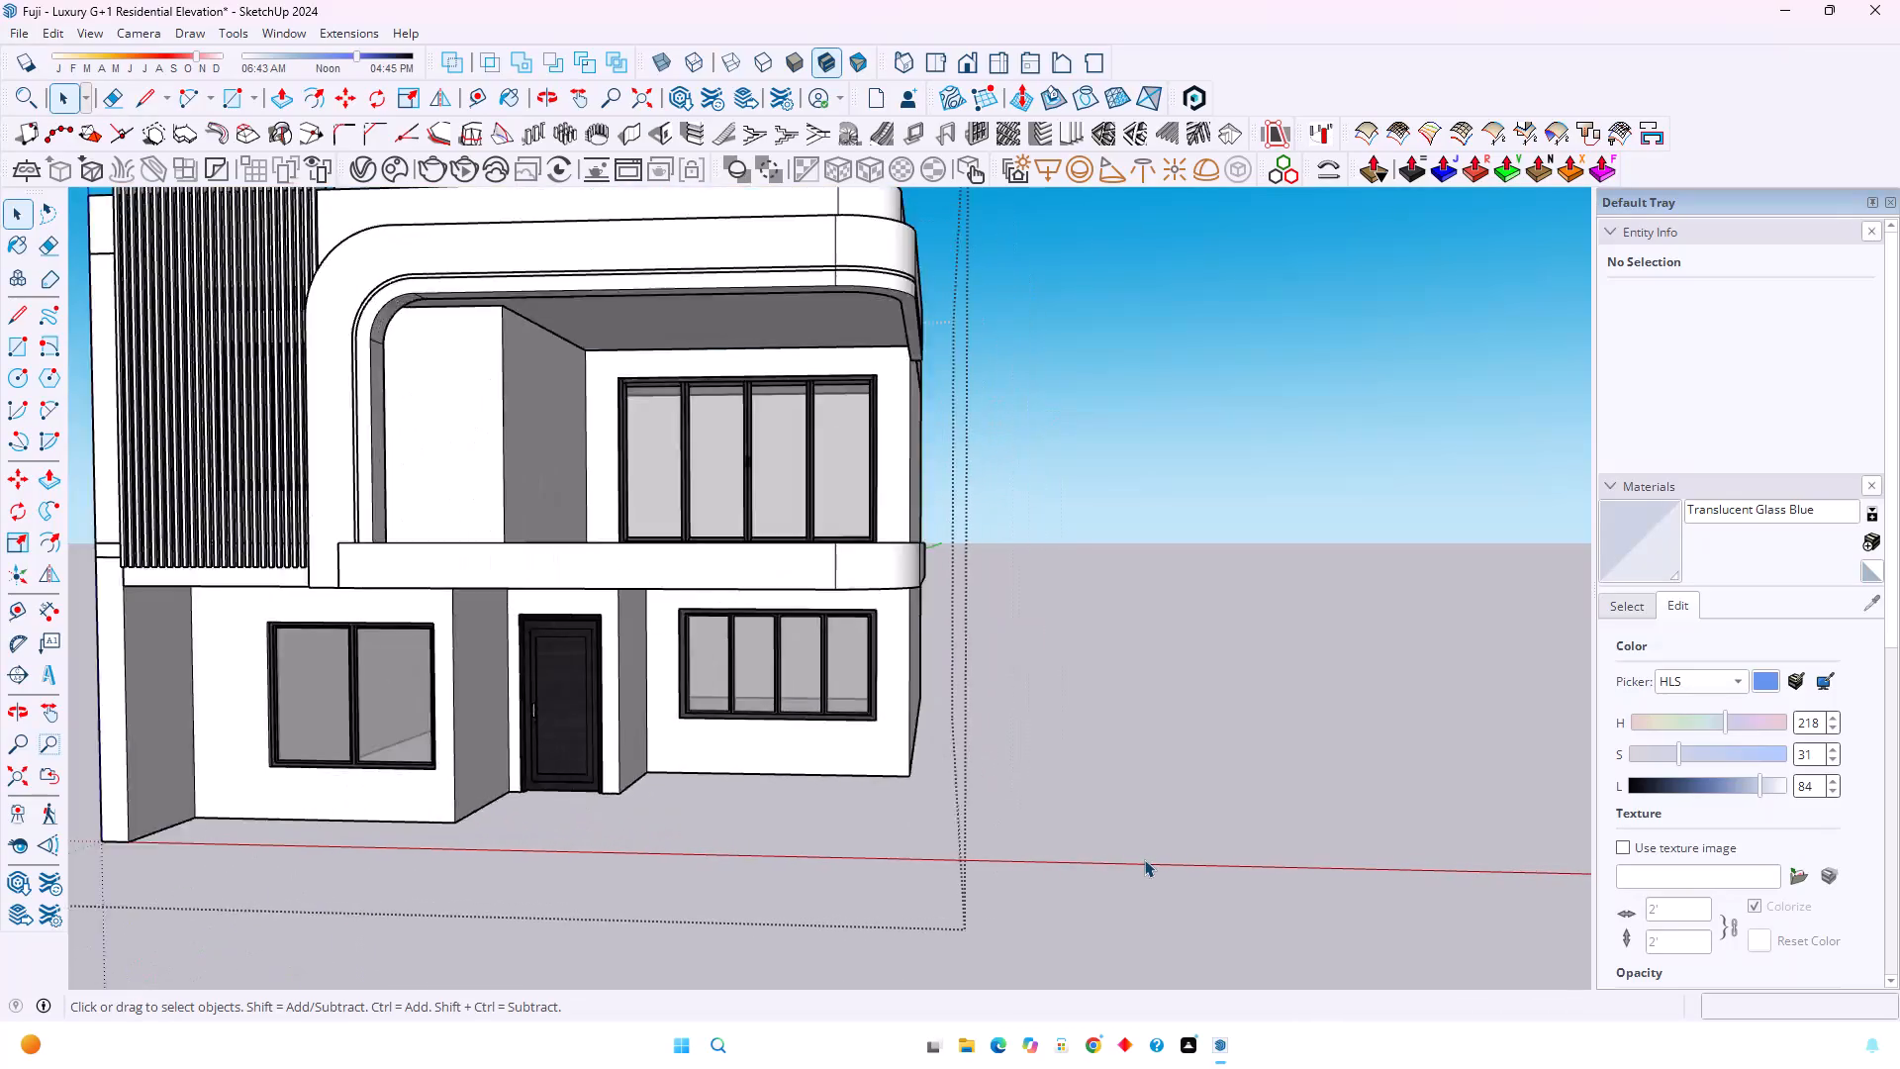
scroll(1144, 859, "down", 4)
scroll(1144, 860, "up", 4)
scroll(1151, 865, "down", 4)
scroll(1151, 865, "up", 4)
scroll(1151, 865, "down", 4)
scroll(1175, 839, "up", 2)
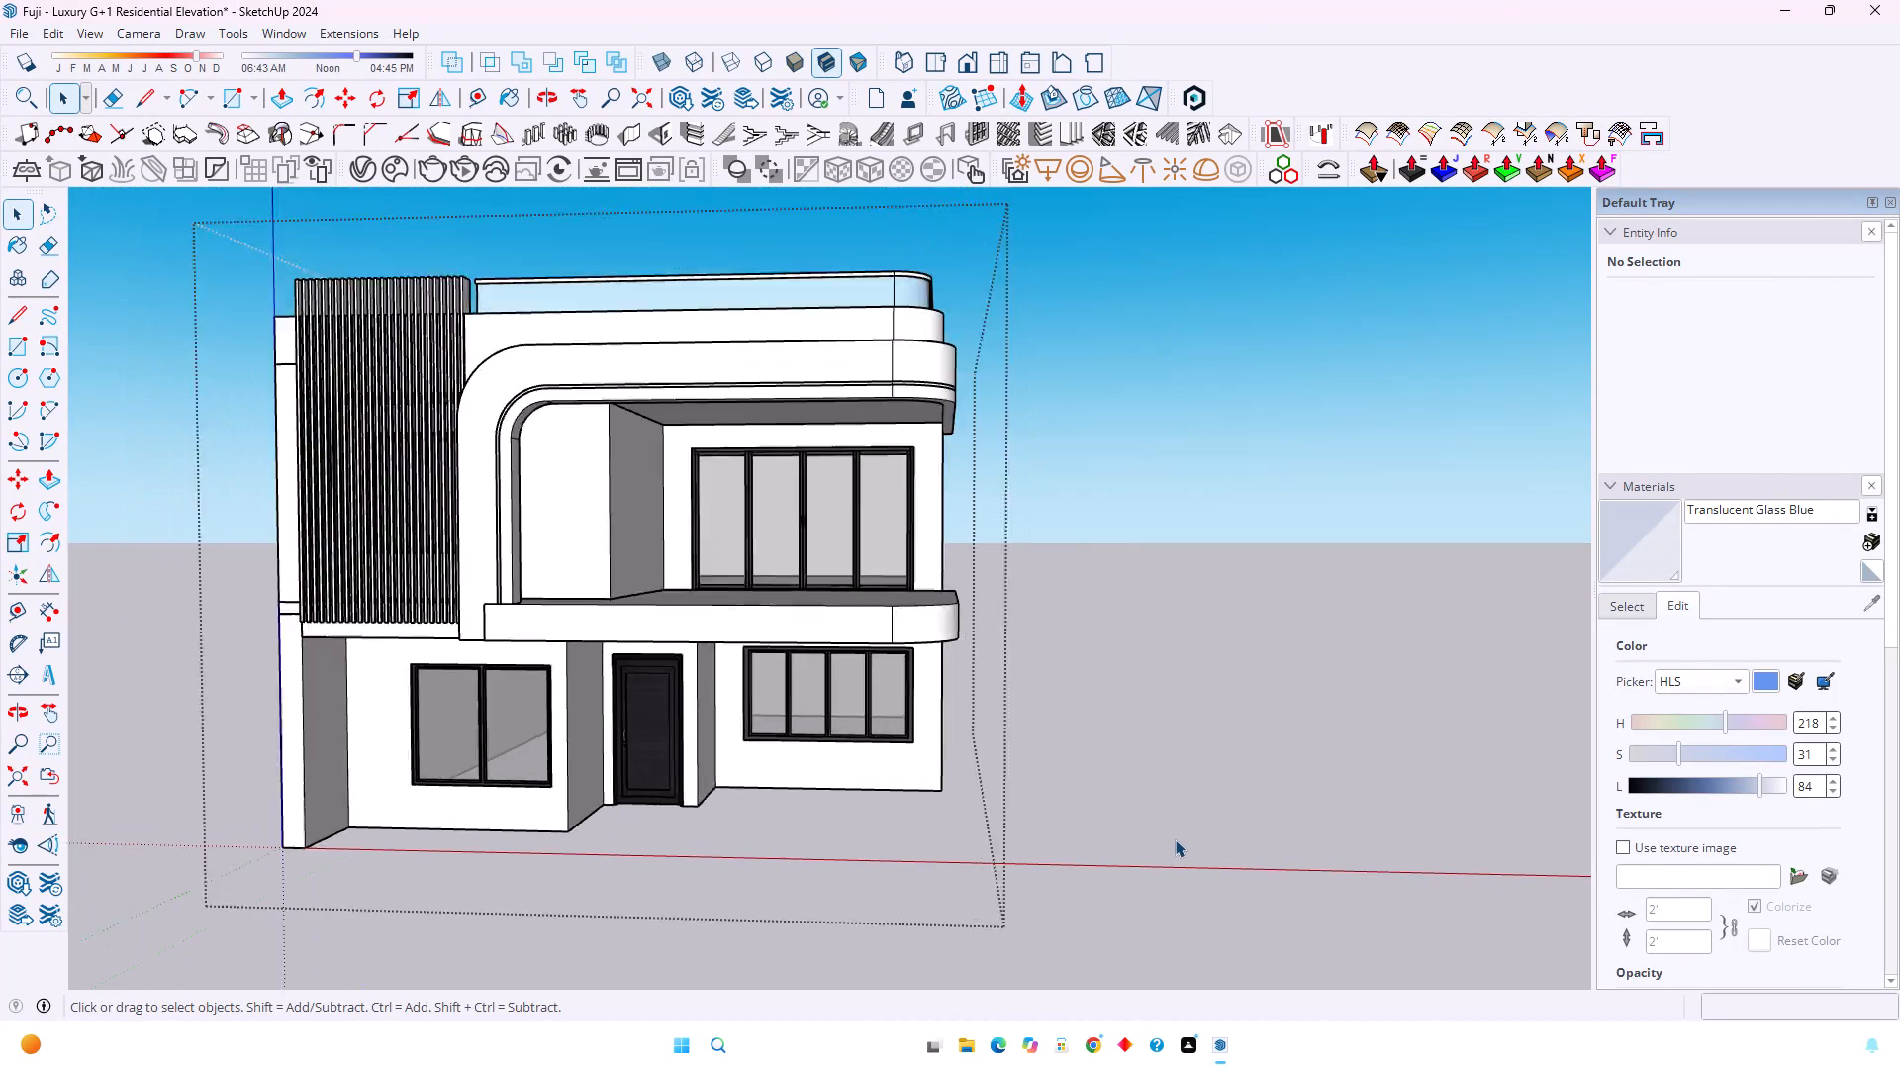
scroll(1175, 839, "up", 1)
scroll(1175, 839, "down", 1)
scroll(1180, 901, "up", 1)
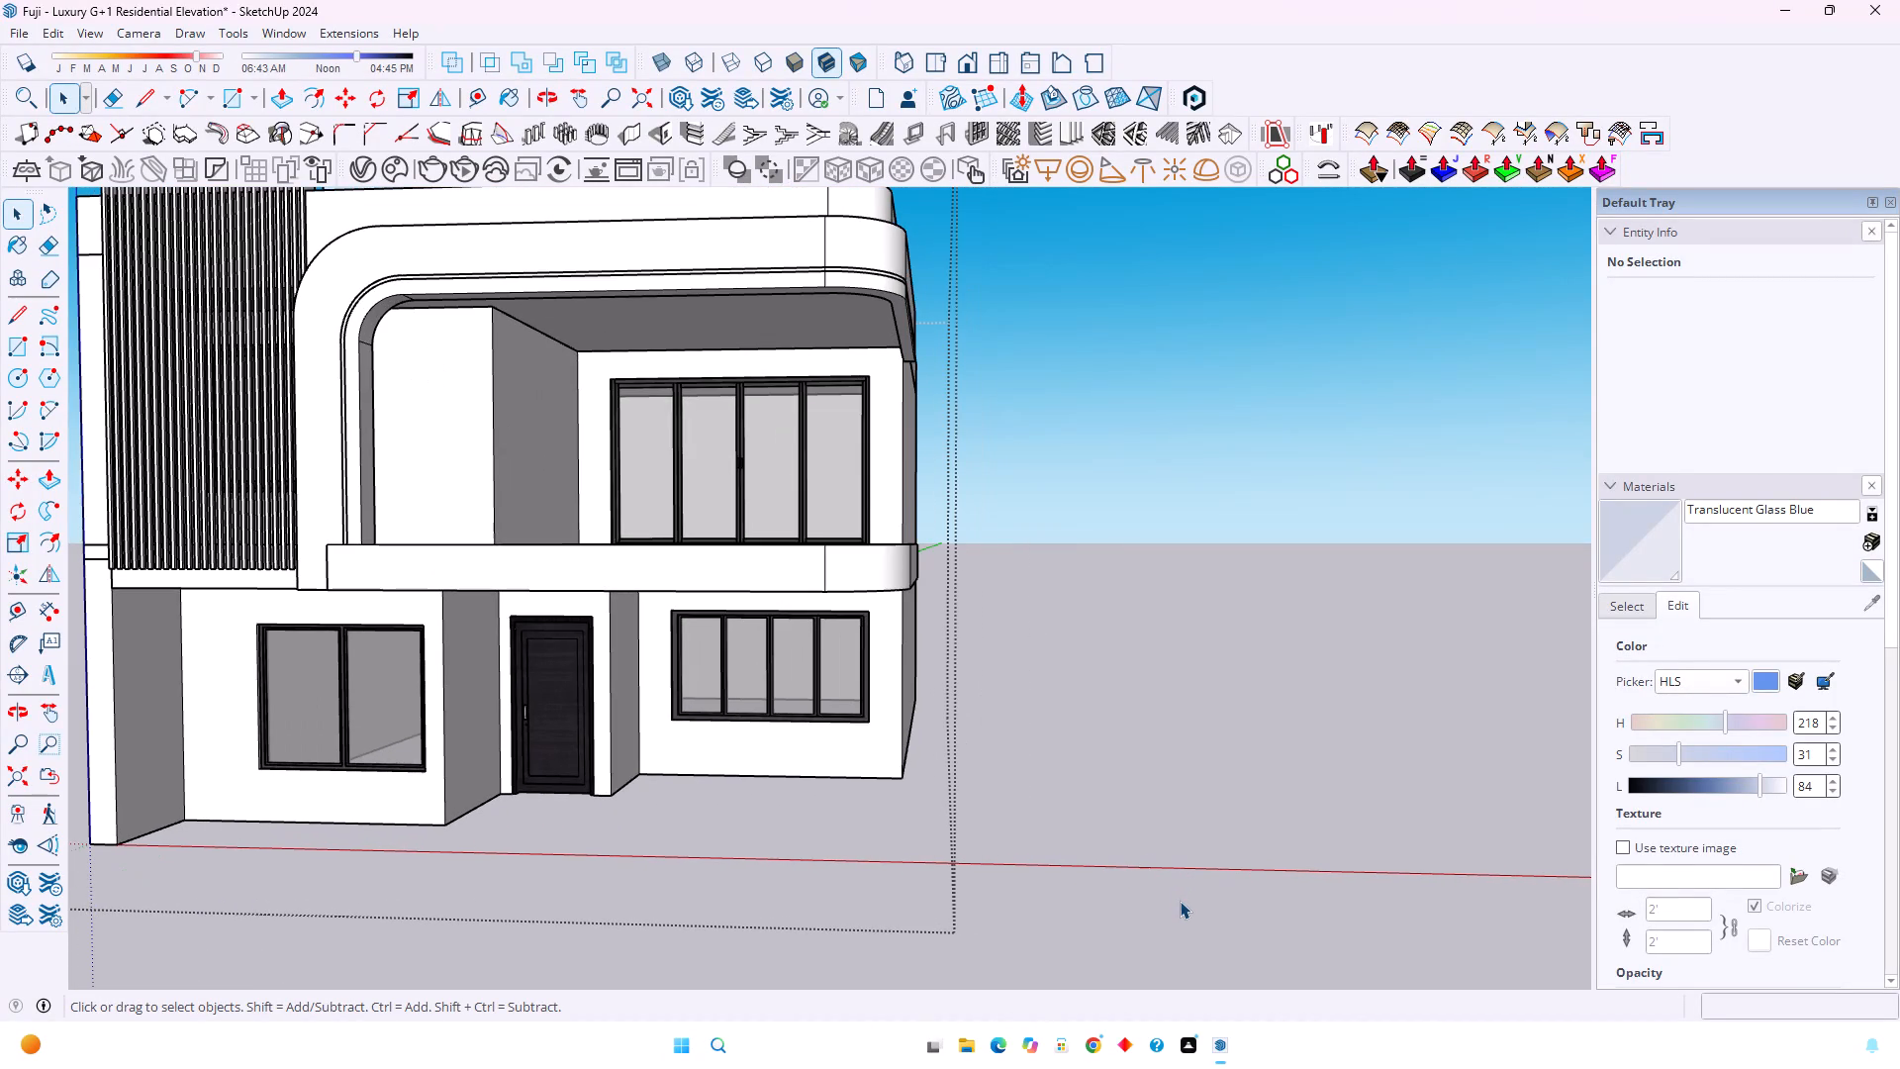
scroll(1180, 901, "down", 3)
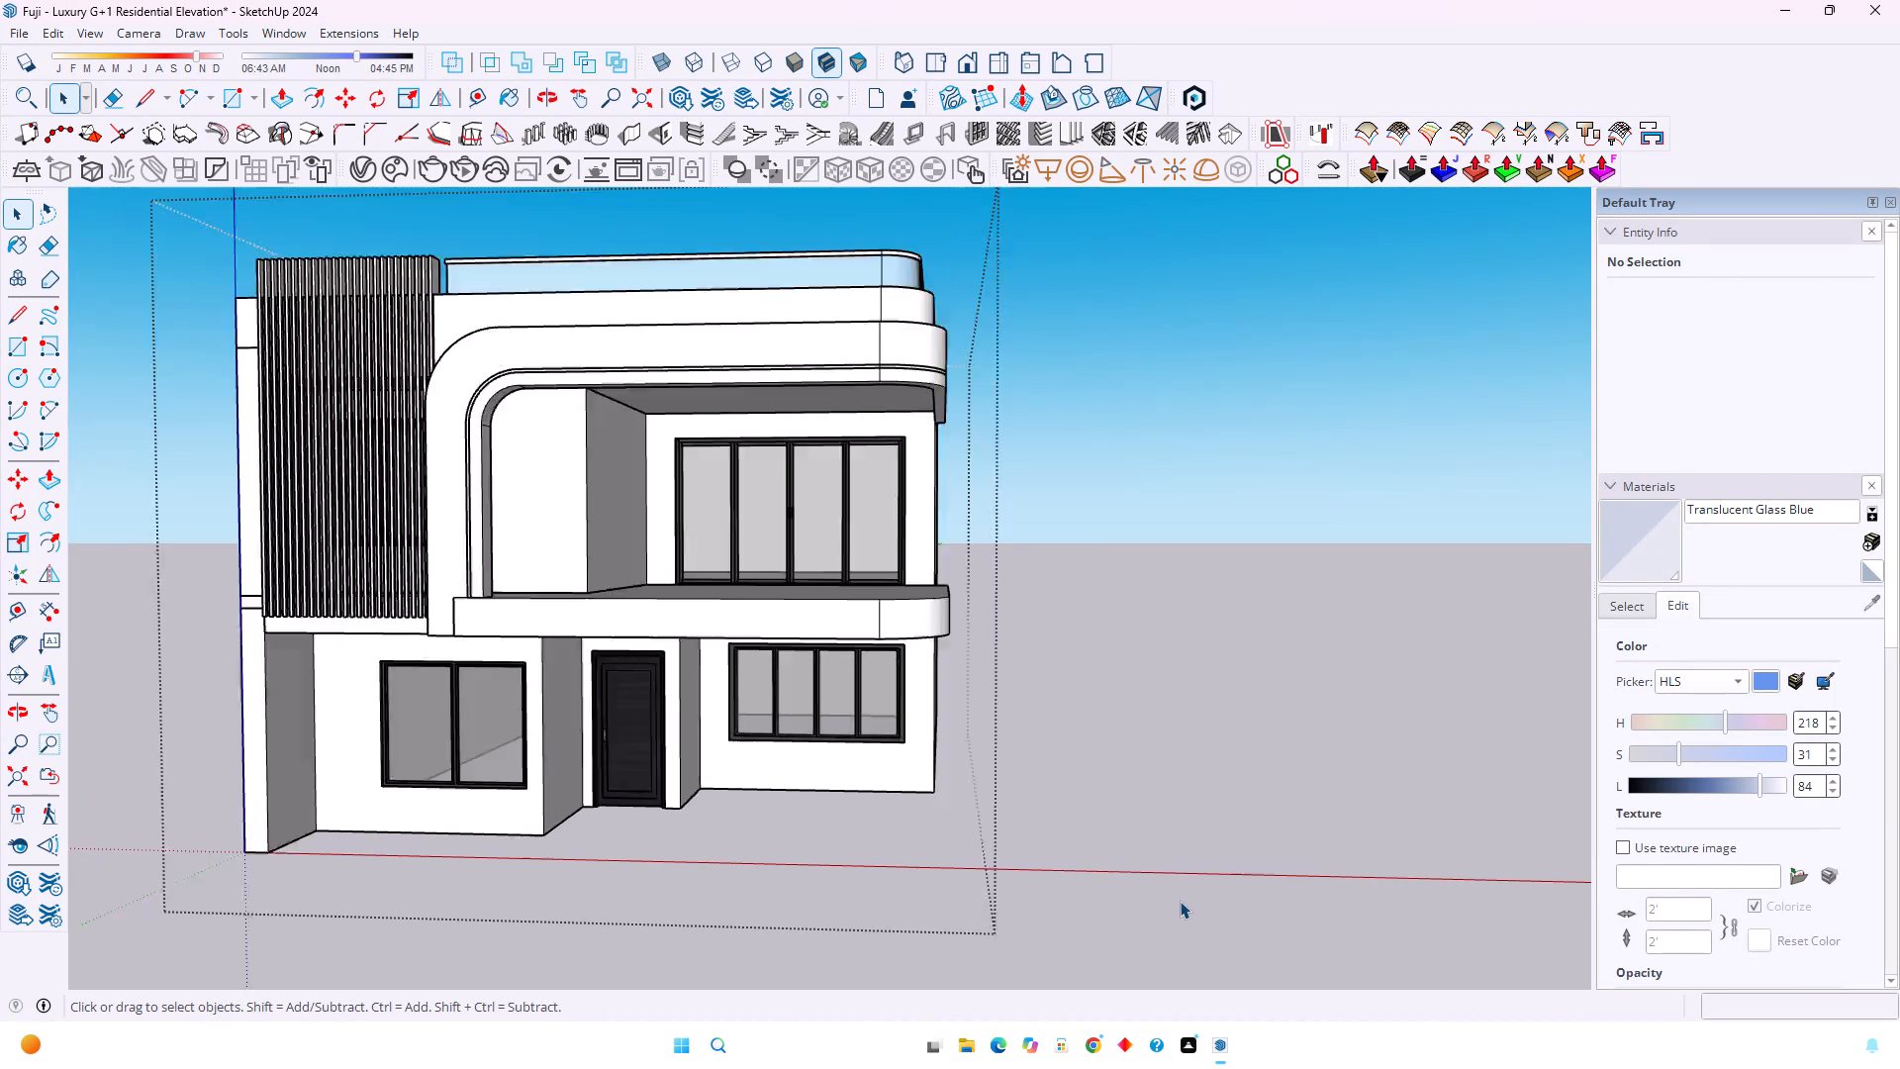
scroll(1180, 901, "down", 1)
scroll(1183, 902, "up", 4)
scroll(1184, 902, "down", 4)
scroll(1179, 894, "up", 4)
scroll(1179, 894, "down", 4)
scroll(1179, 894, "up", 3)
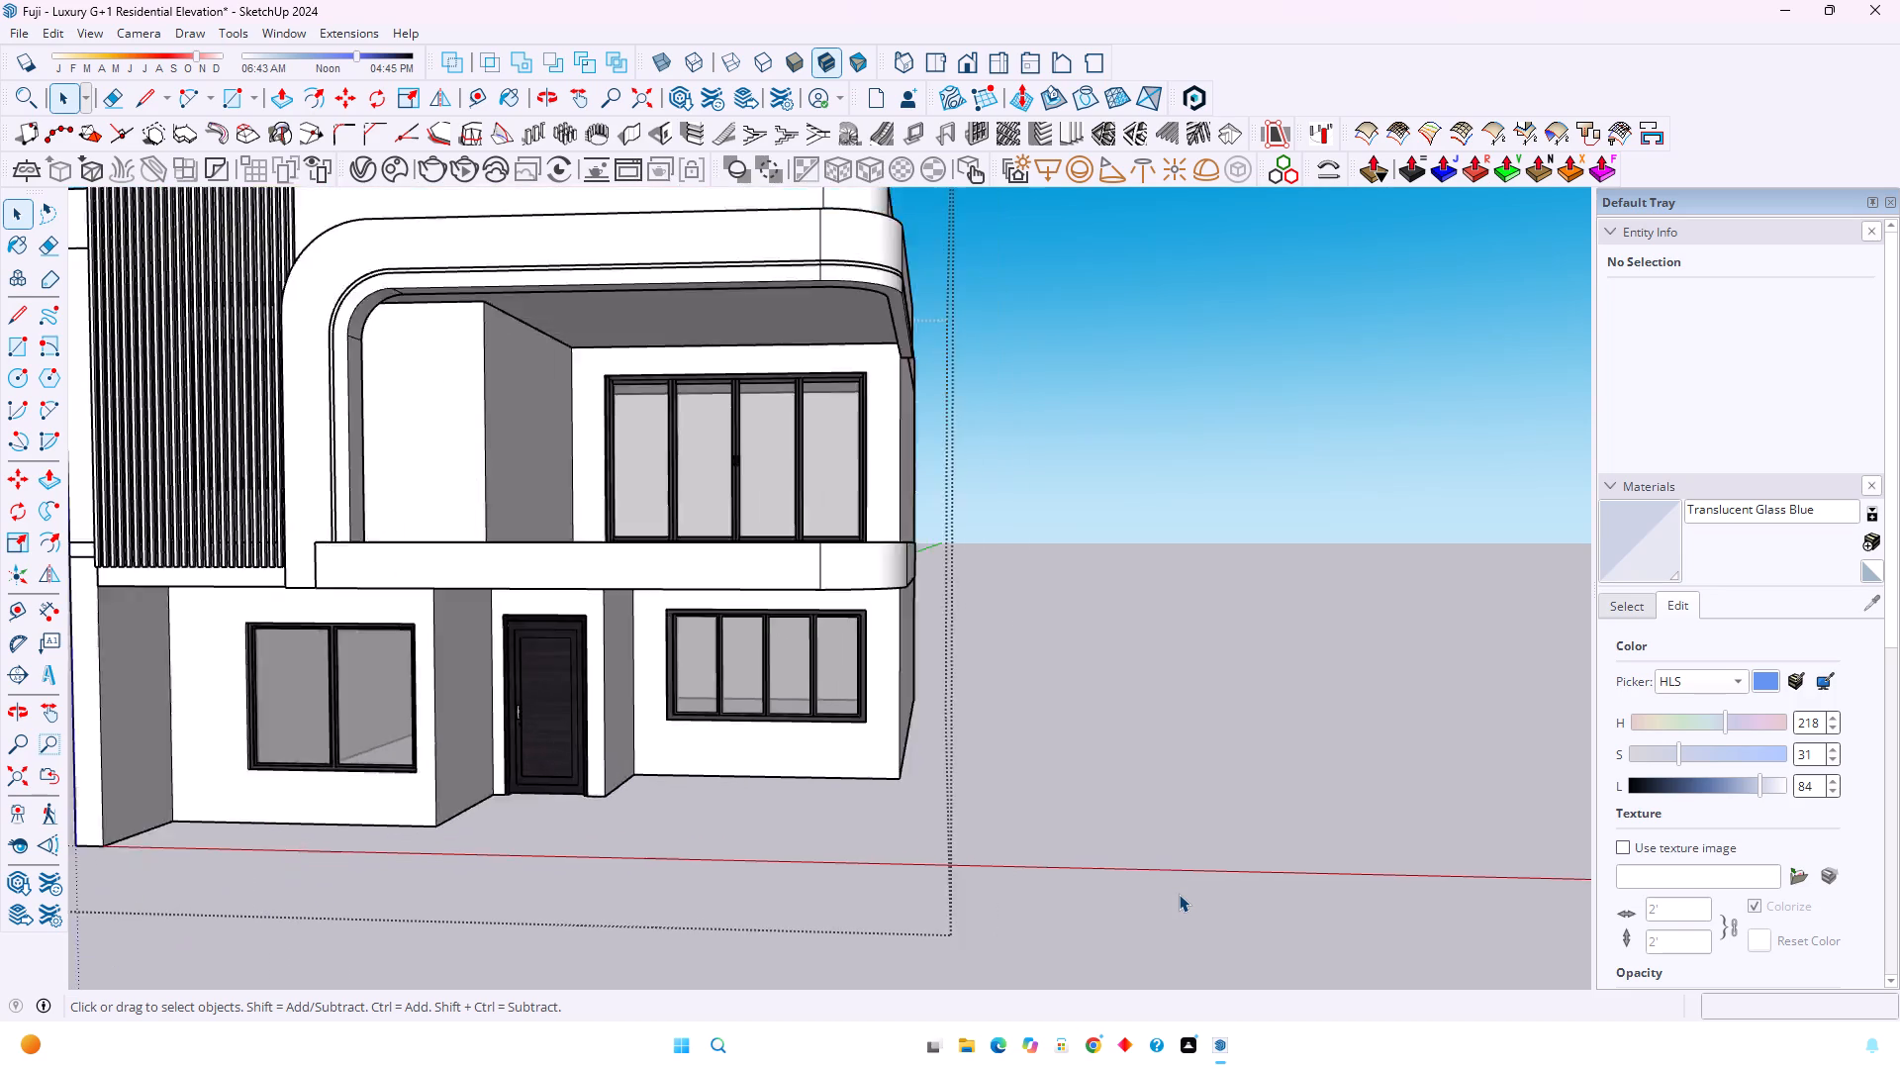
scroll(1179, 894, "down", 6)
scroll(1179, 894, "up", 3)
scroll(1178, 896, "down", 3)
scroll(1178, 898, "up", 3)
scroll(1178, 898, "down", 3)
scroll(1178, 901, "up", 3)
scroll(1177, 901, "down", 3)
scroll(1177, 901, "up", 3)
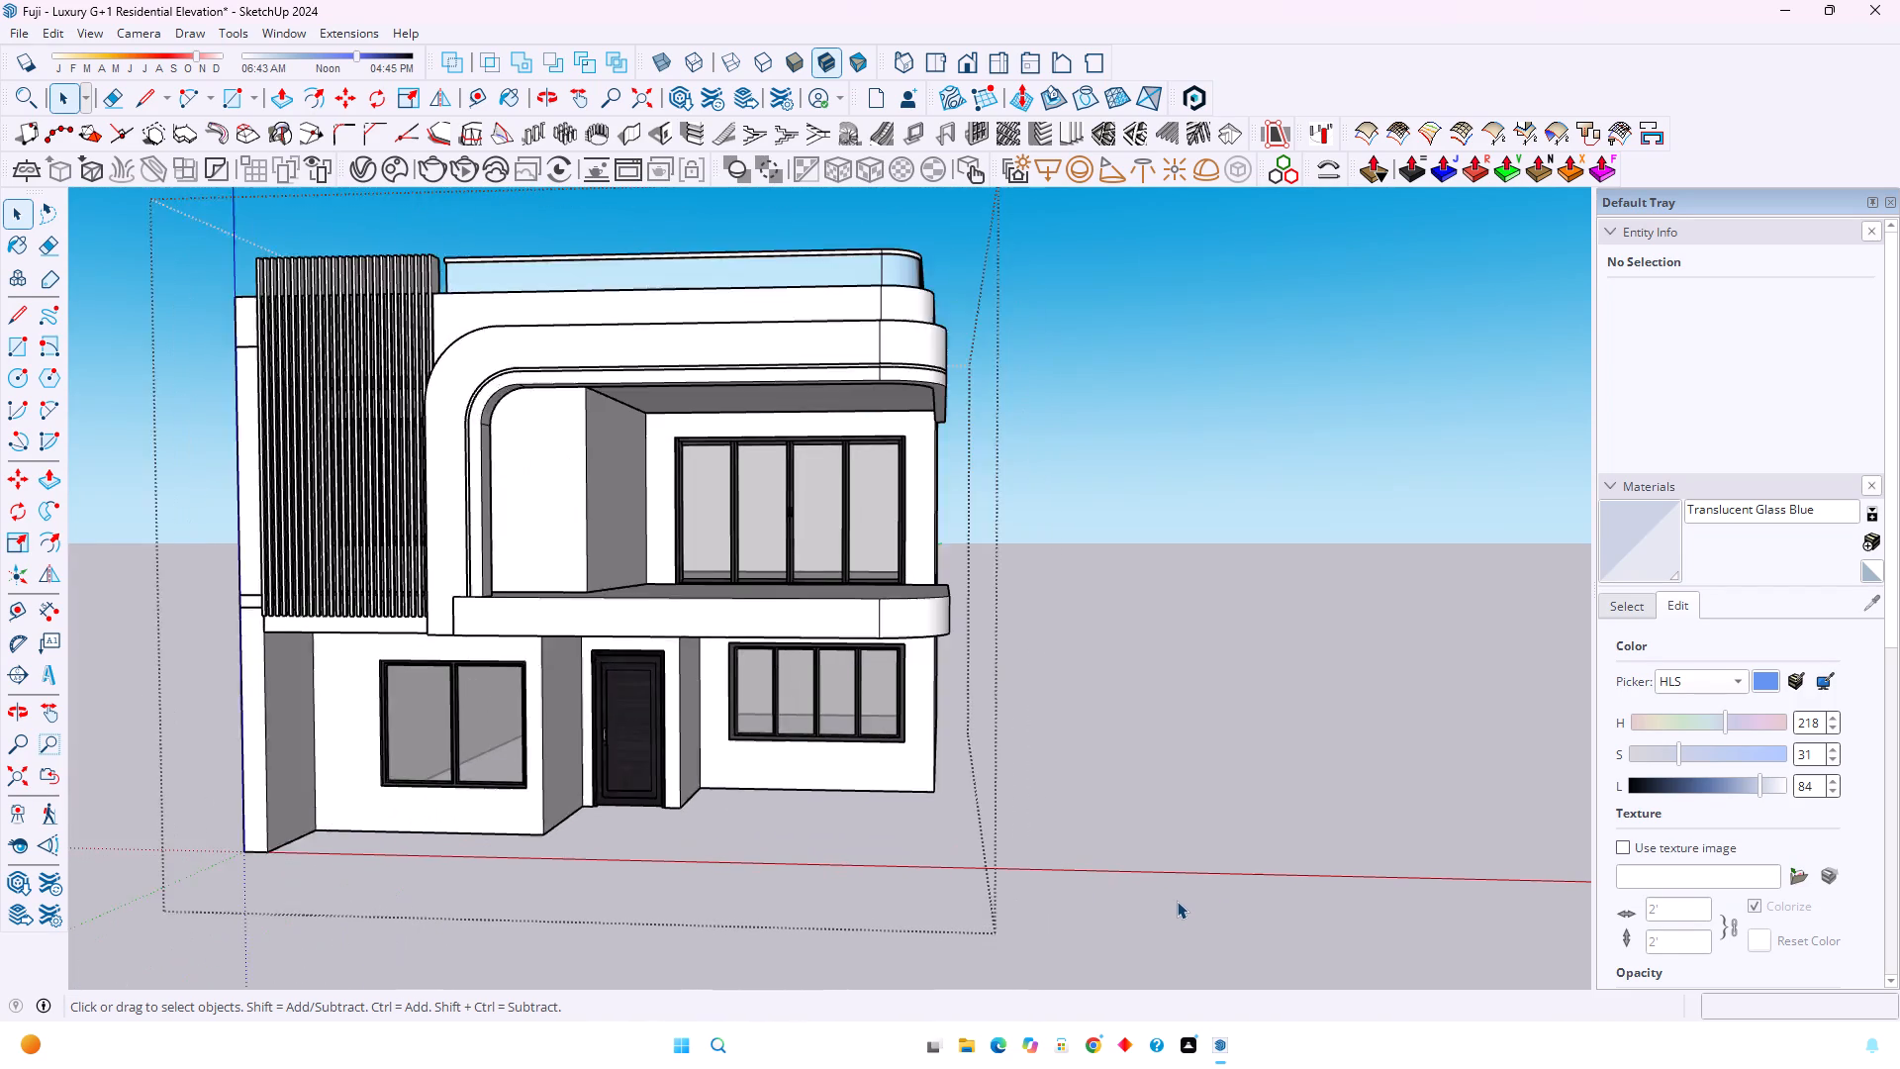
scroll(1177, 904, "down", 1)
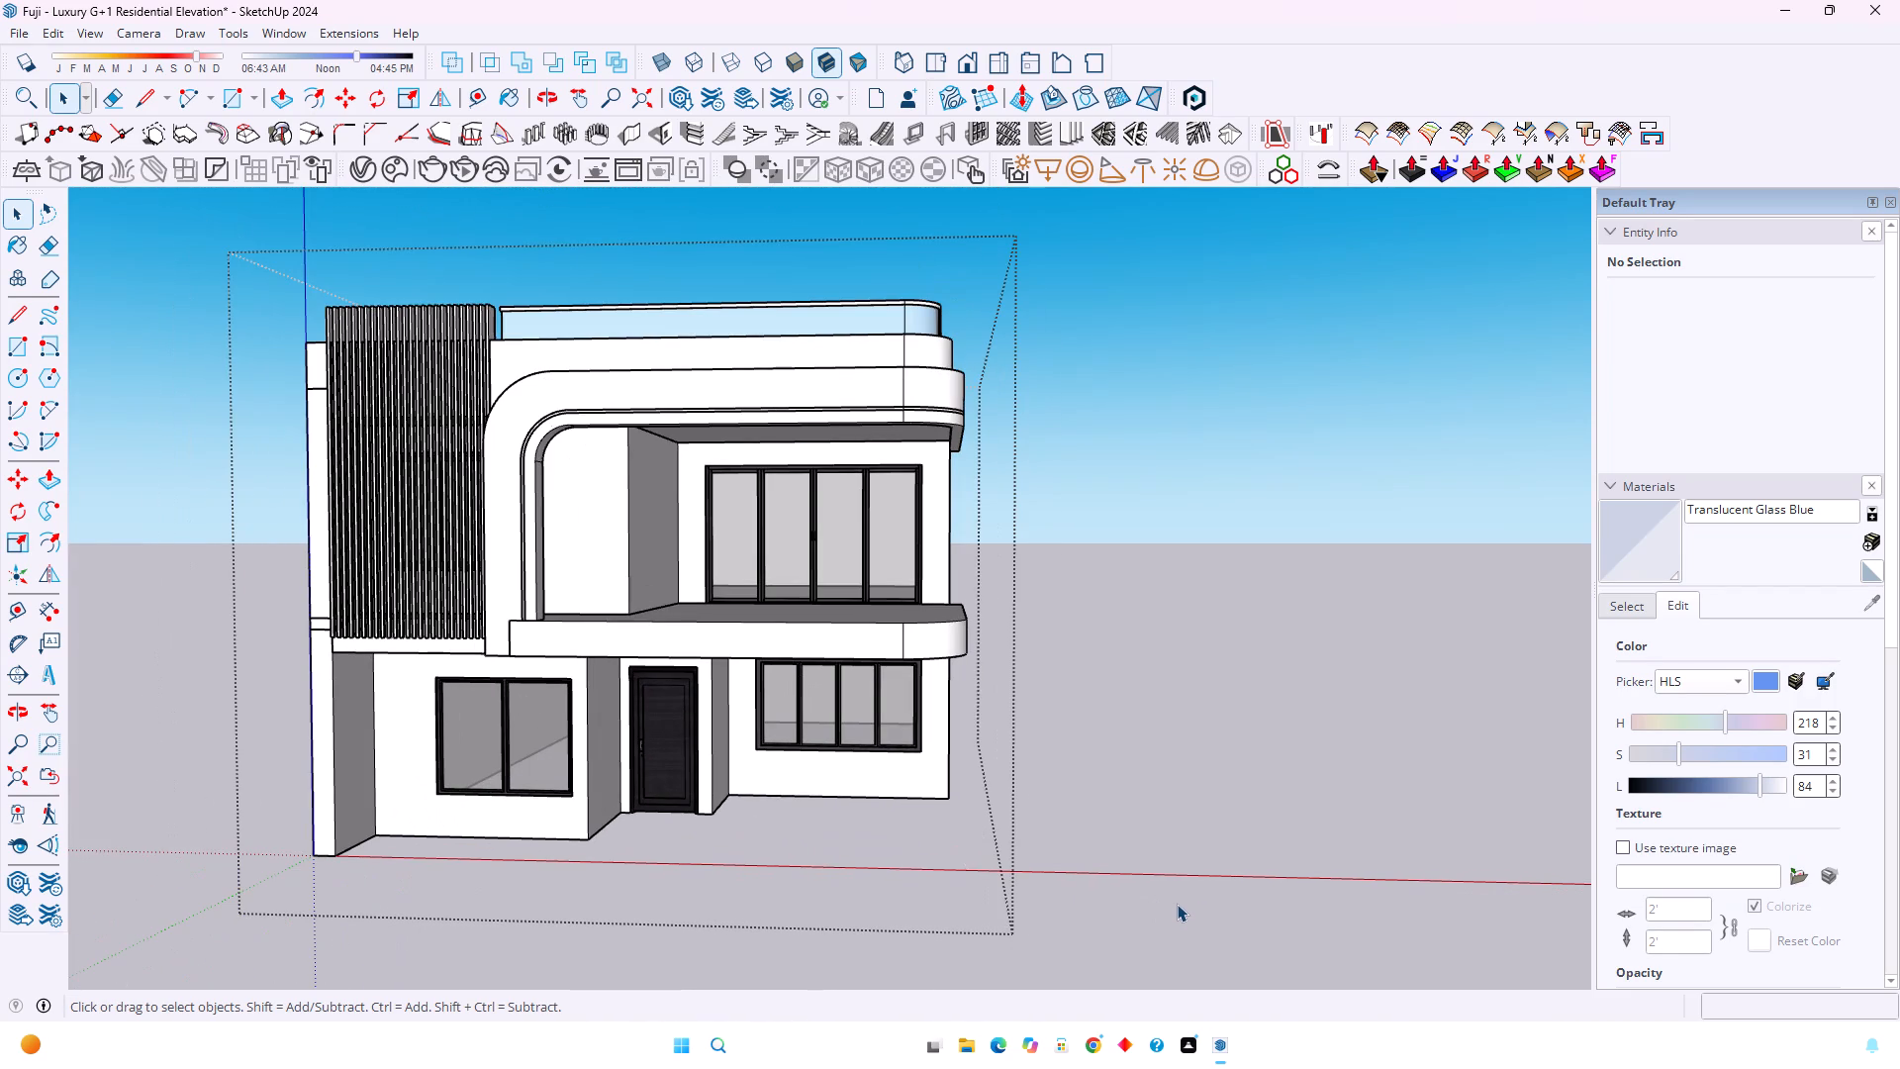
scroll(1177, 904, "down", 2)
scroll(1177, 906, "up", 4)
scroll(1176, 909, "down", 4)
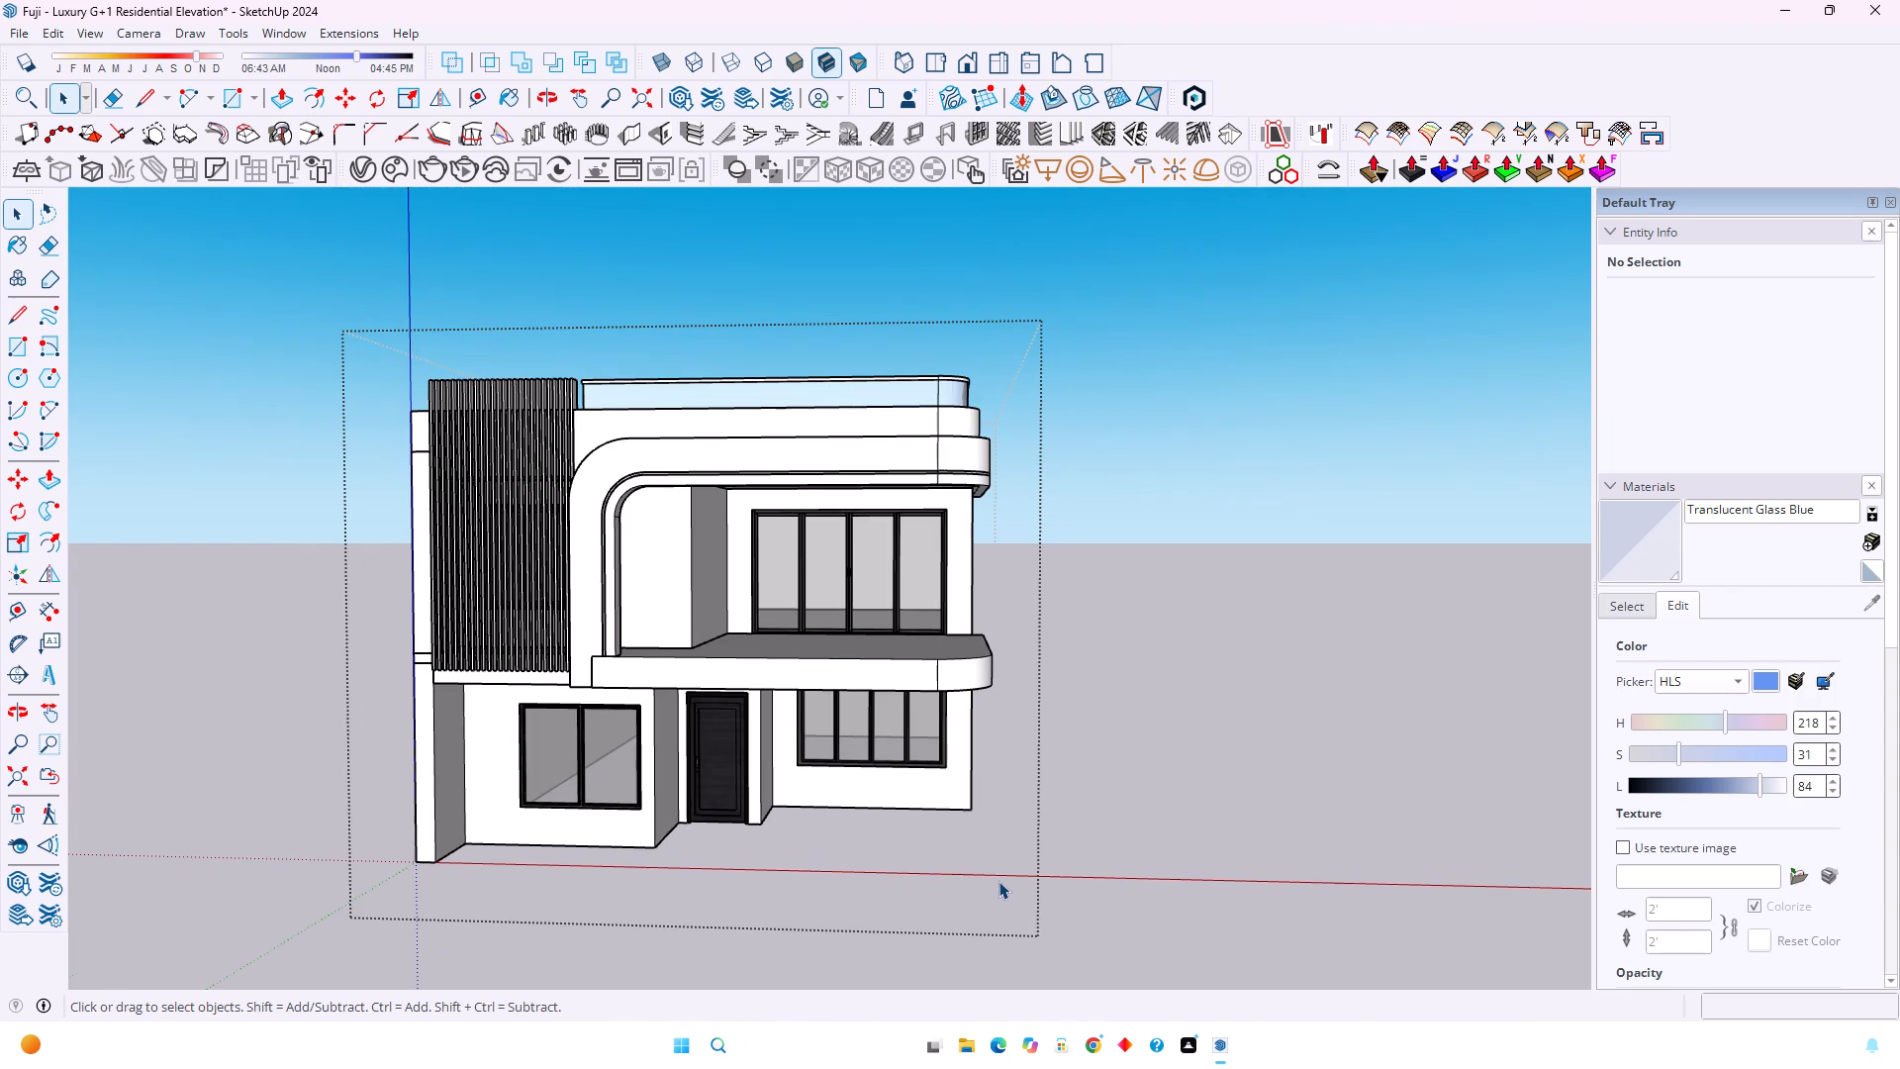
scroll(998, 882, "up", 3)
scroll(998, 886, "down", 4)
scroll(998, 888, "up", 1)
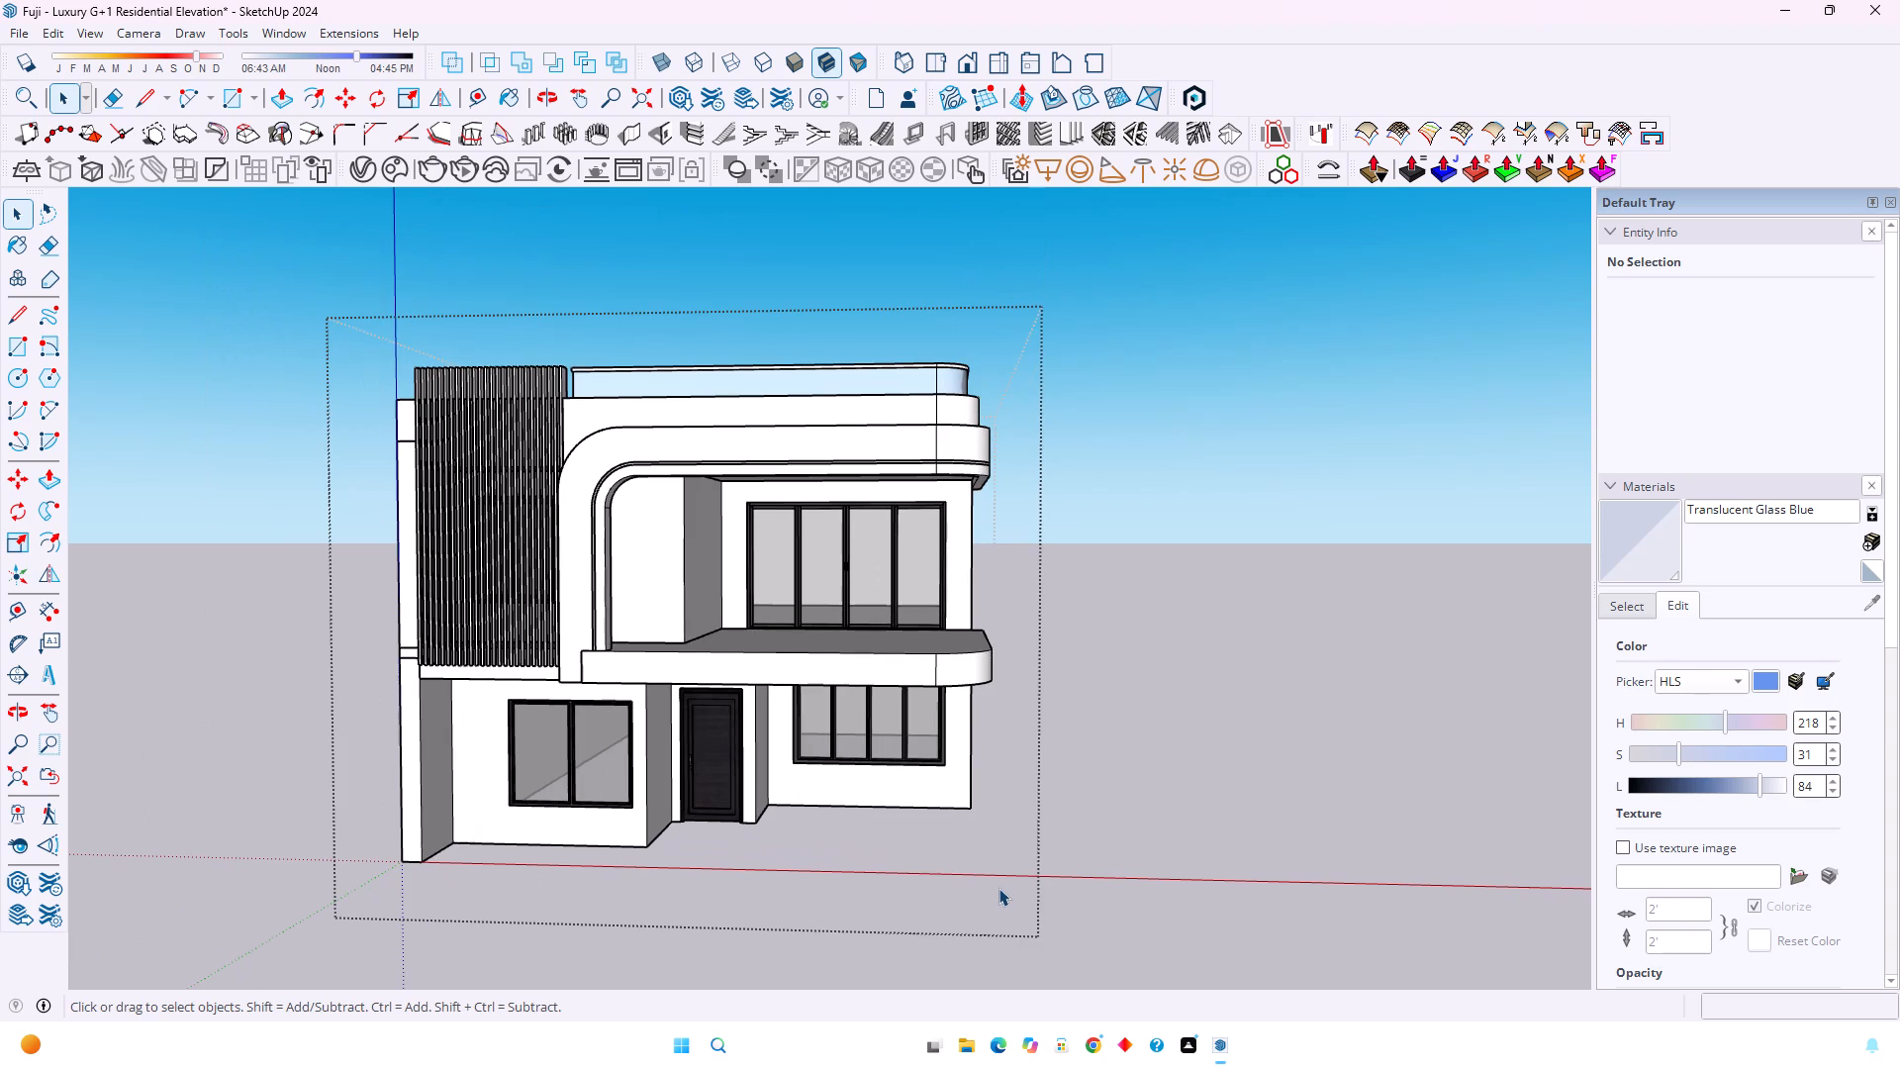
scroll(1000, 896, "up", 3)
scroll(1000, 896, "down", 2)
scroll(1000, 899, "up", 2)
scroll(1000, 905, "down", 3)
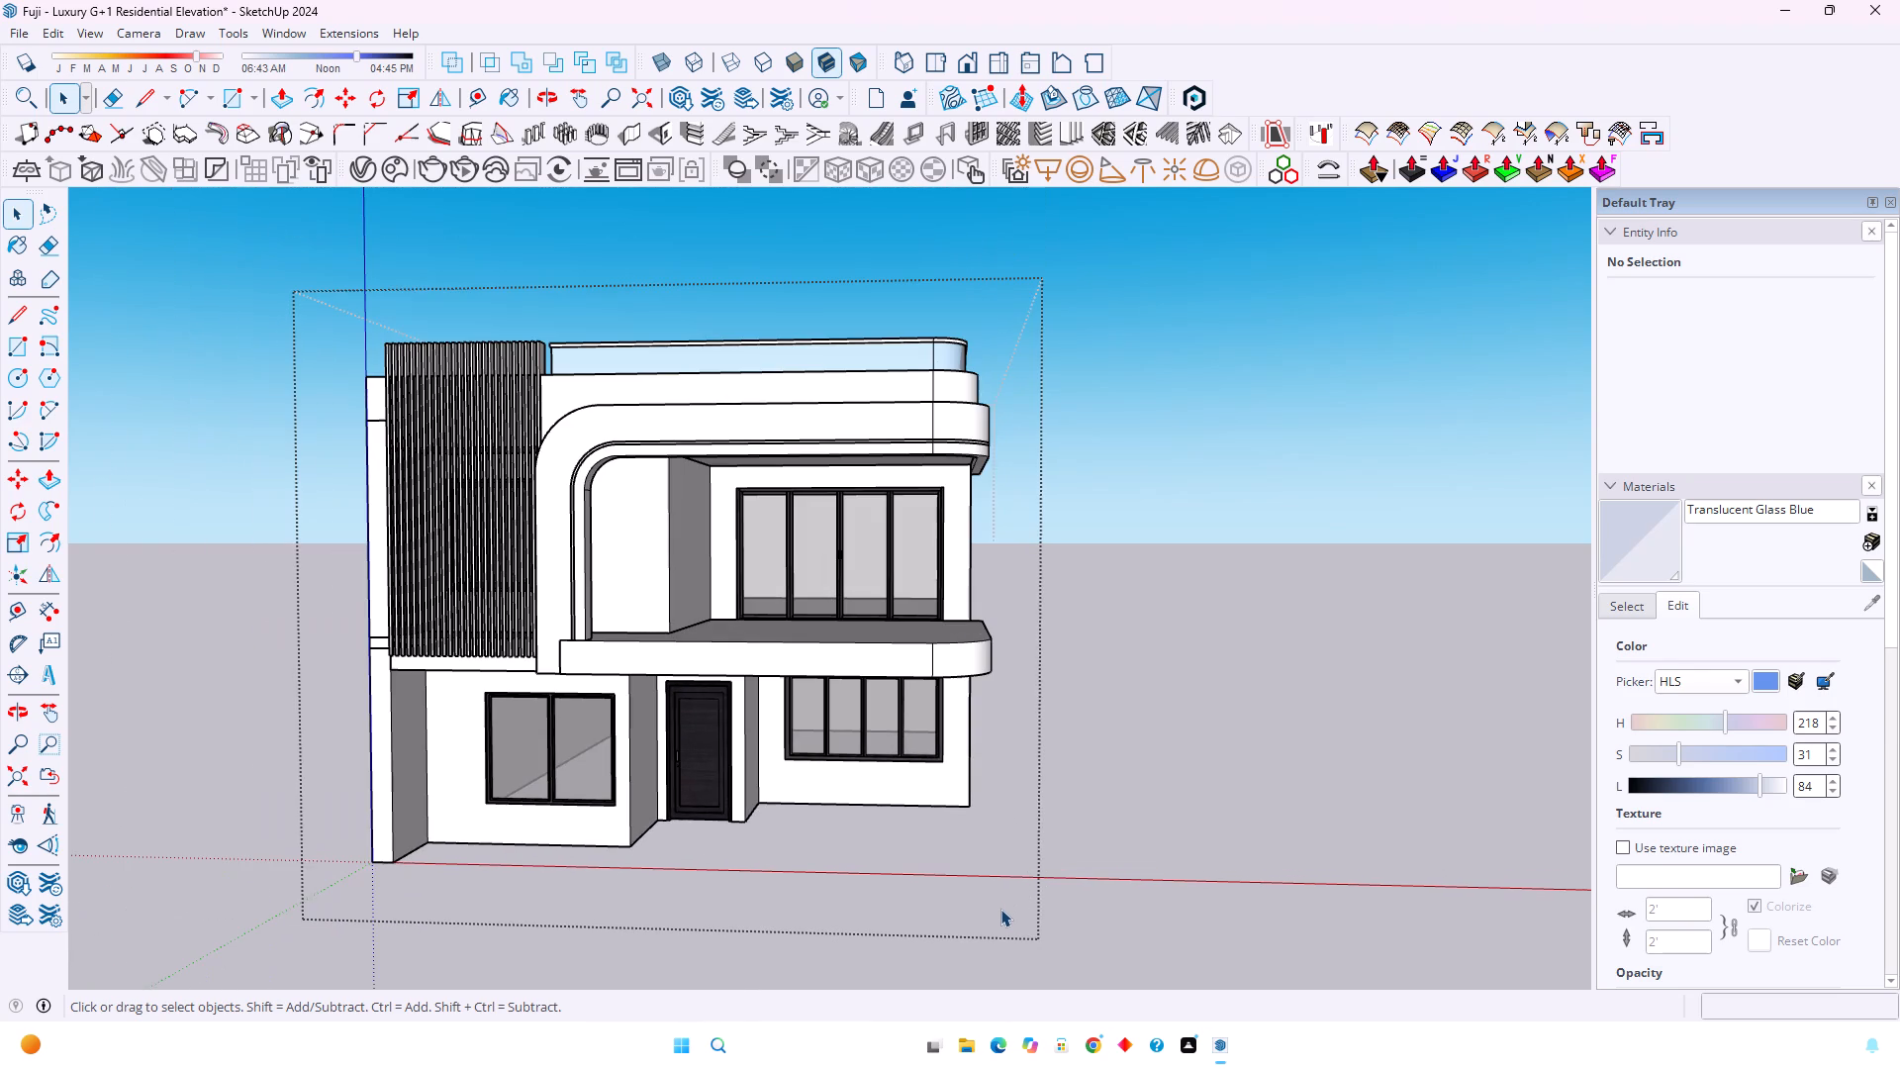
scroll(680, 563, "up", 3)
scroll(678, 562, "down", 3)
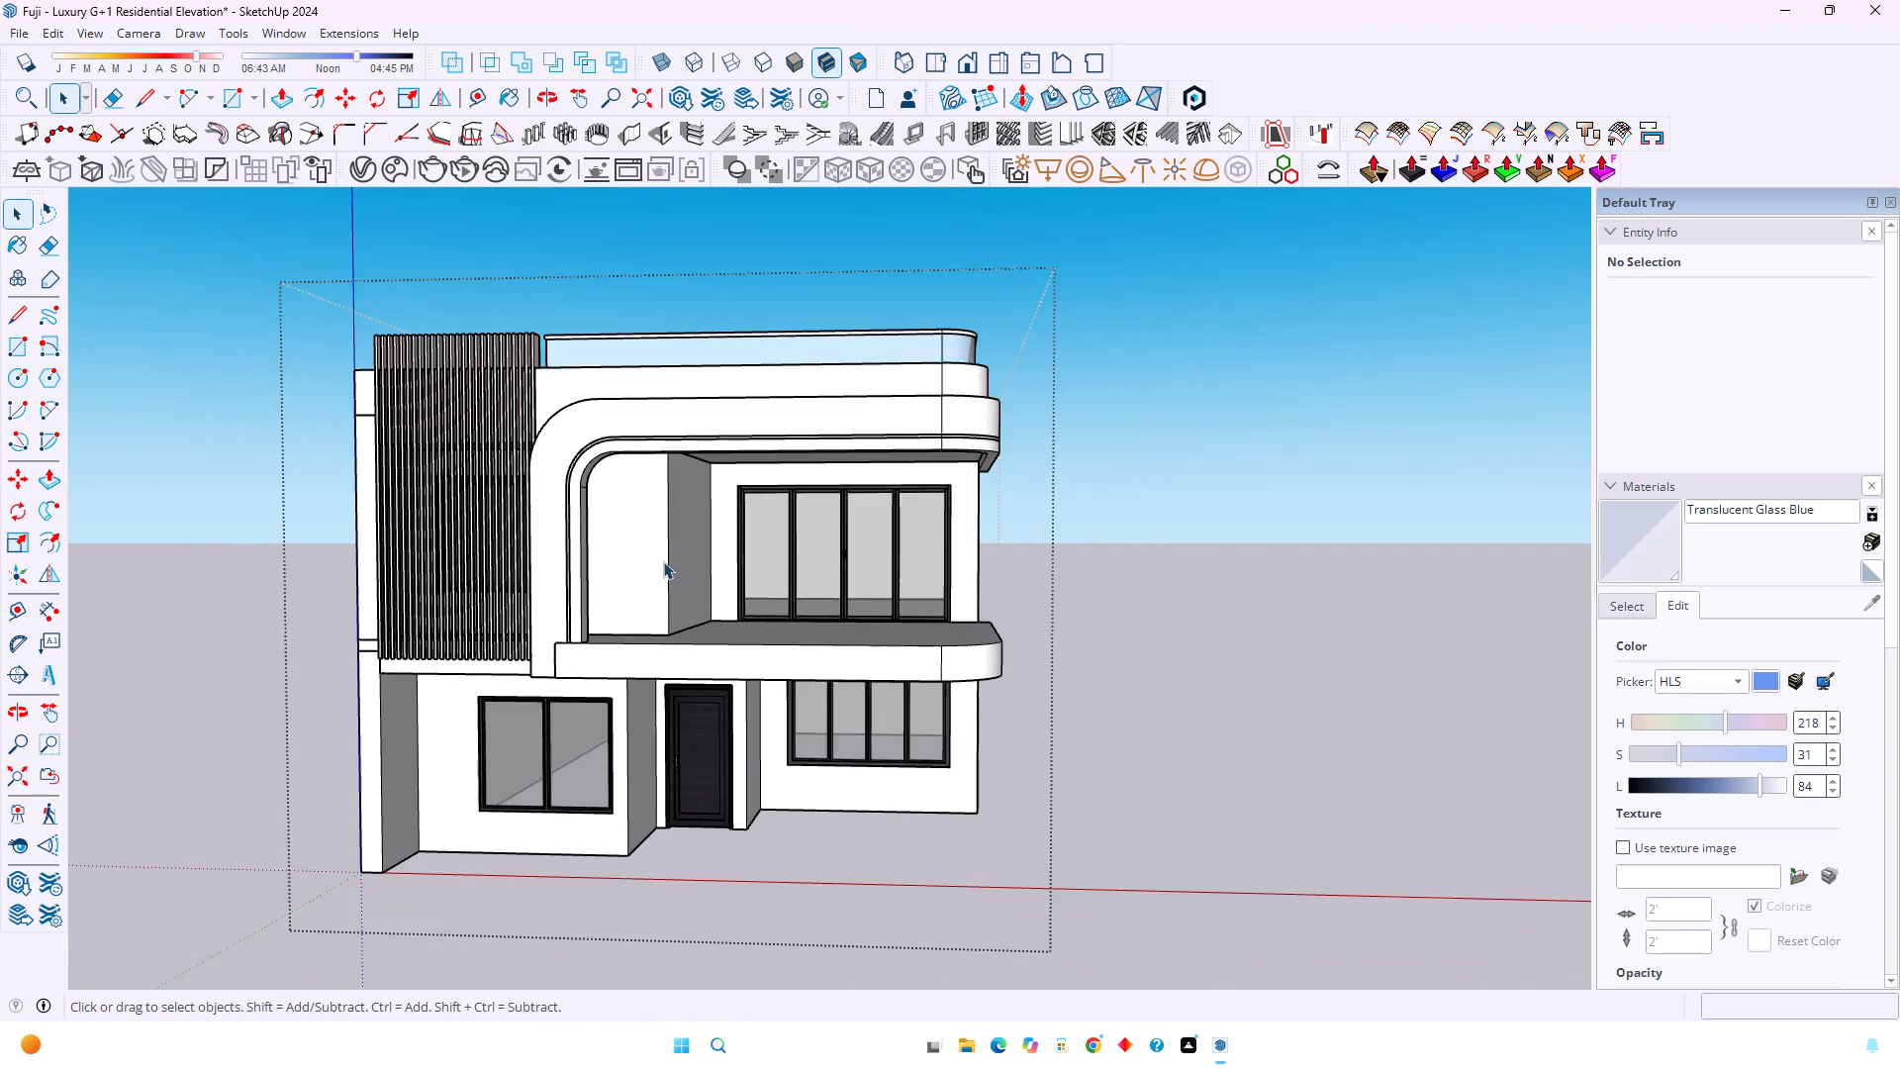
Examine the vertical louvres, the curved frame and the first-floor balcony slab from the front and from above.
scroll(661, 561, "up", 3)
middle_click_drag(445, 561, 643, 532)
scroll(644, 532, "down", 4)
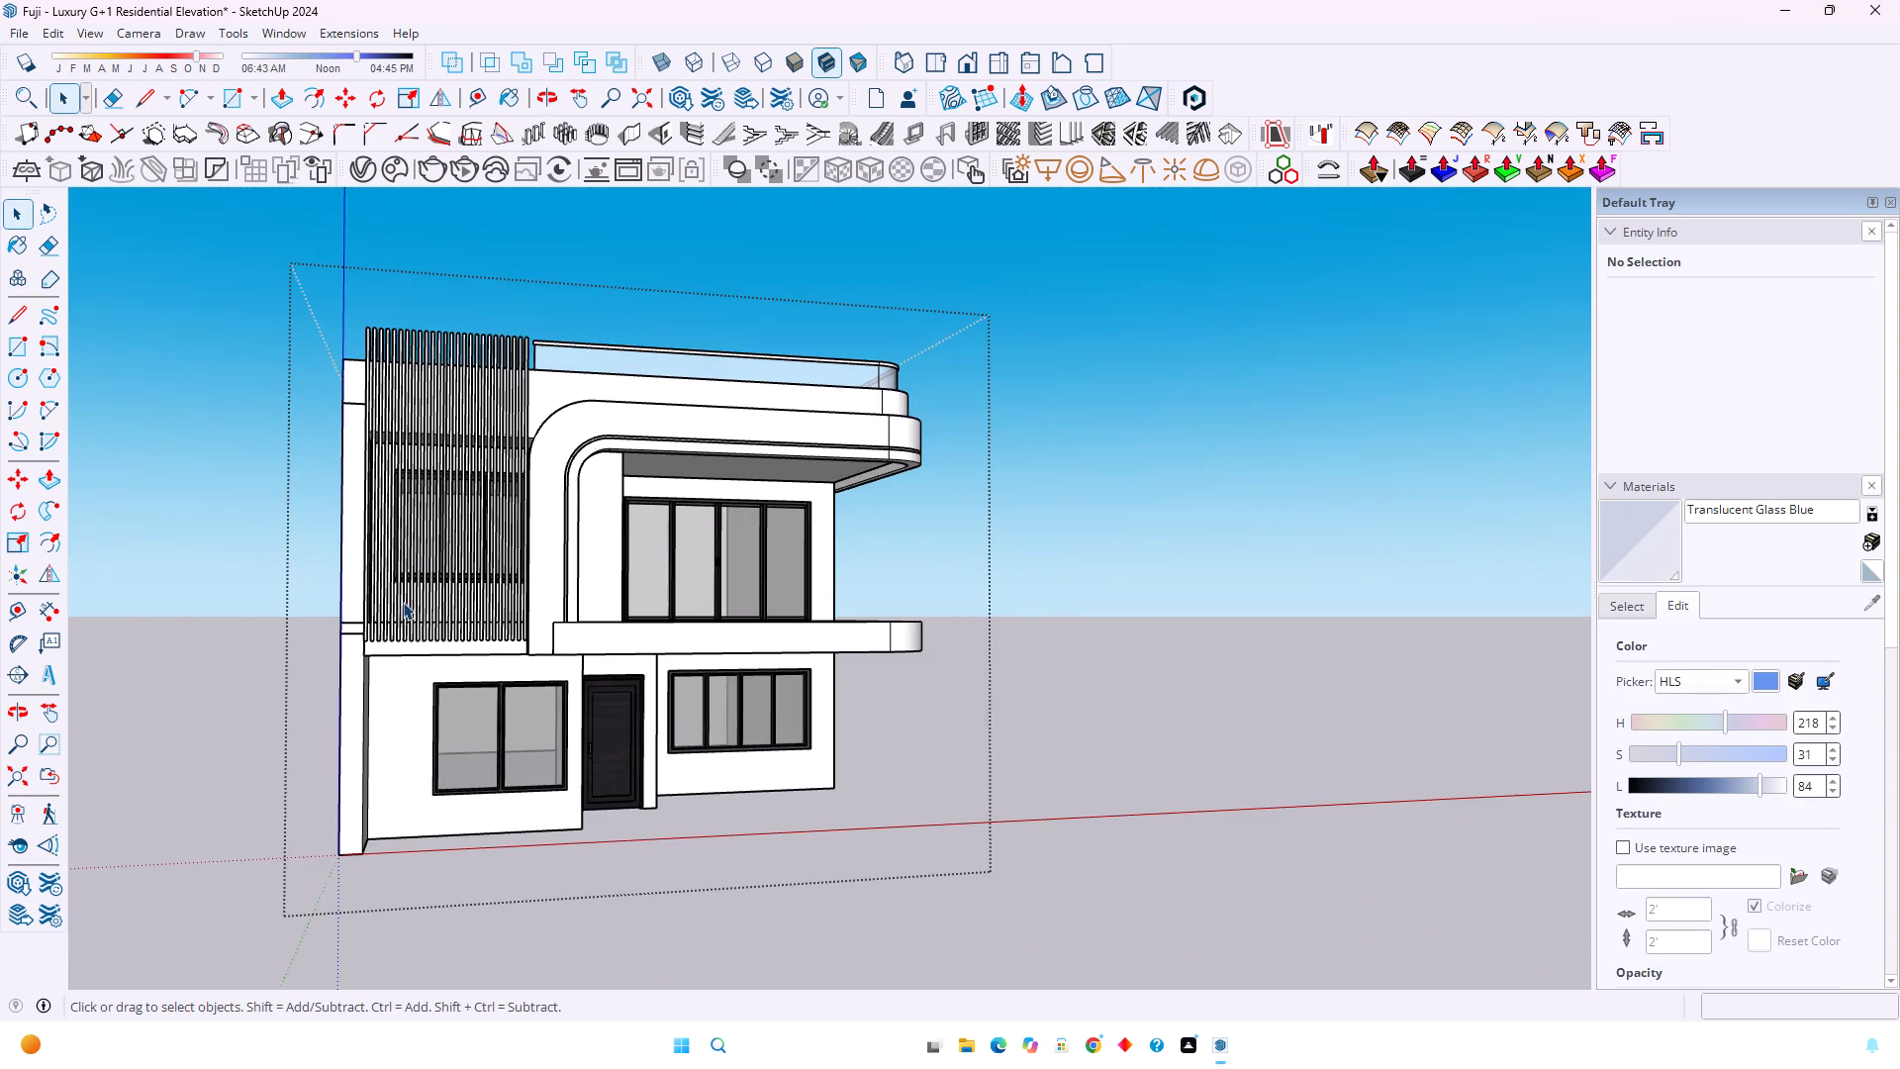
scroll(534, 565, "up", 4)
scroll(609, 609, "up", 6)
middle_click_drag(609, 609, 431, 768)
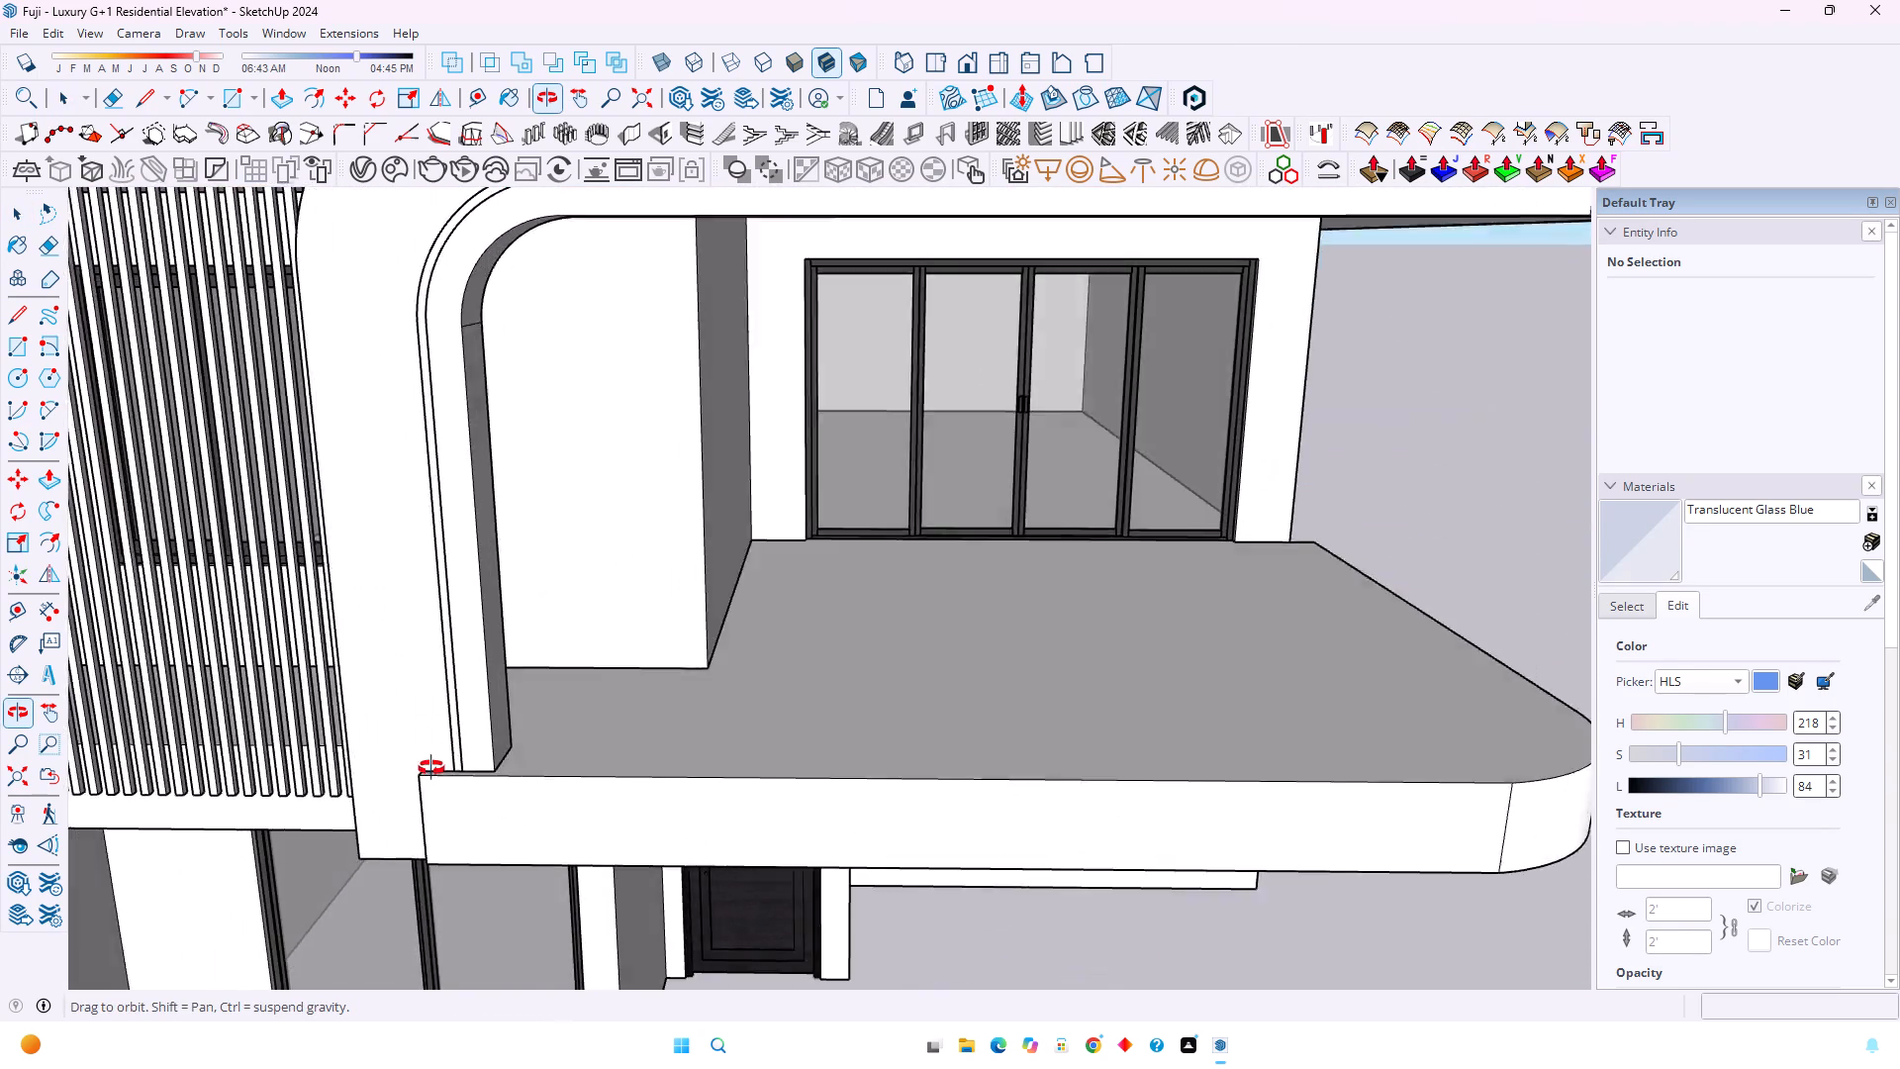
middle_click_drag(431, 768, 429, 768)
scroll(429, 768, "down", 5)
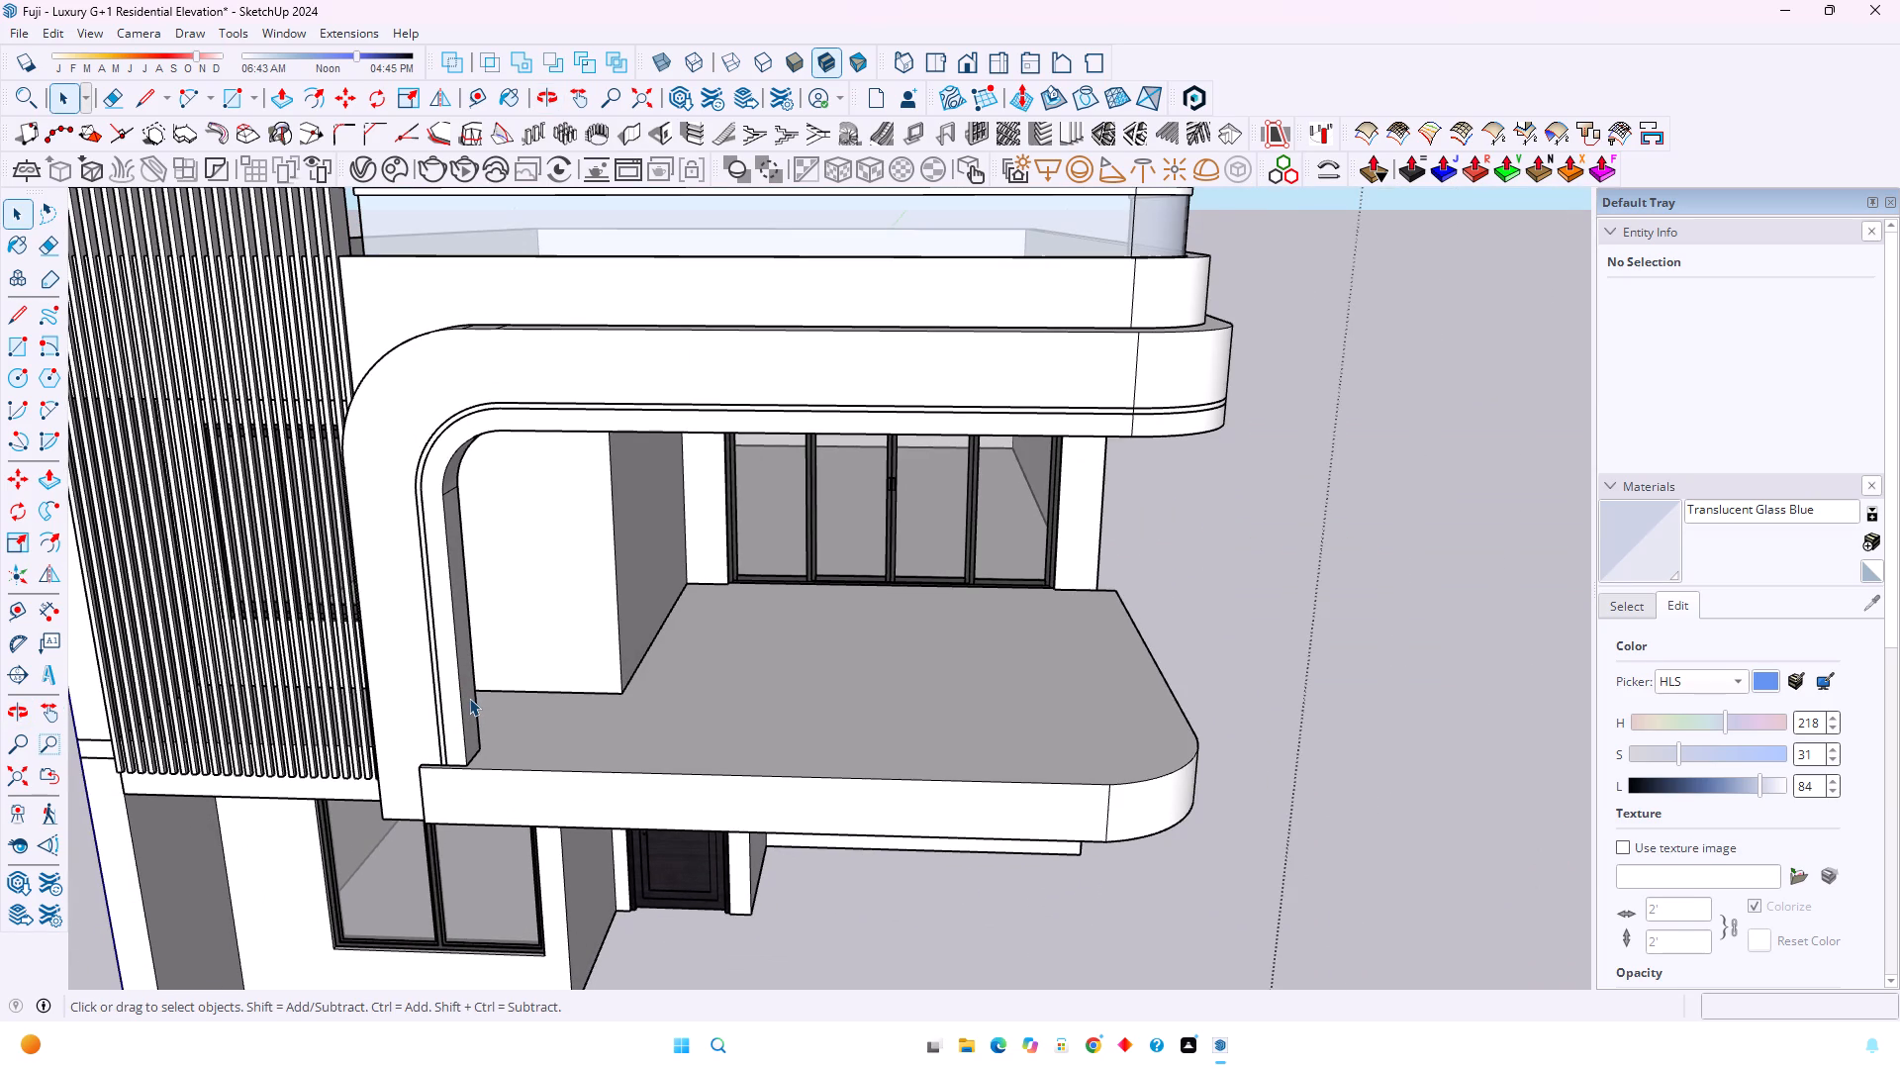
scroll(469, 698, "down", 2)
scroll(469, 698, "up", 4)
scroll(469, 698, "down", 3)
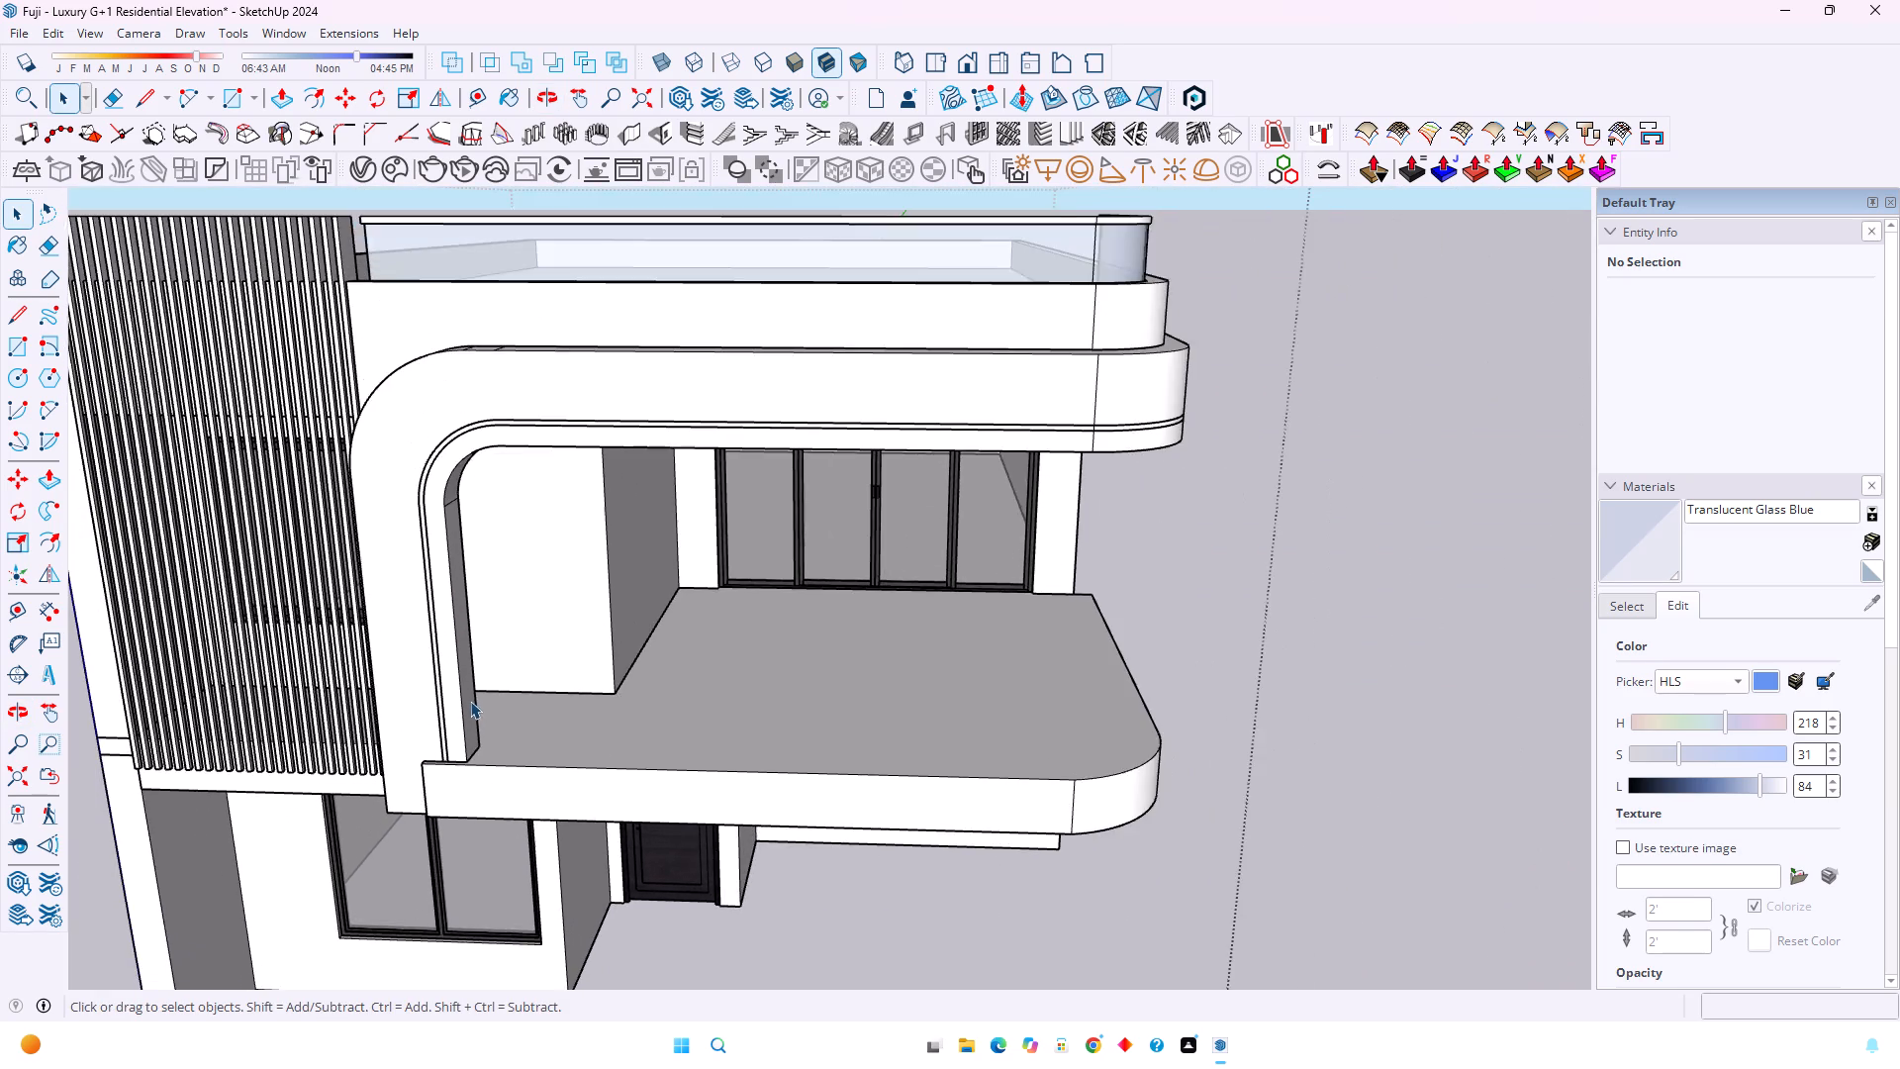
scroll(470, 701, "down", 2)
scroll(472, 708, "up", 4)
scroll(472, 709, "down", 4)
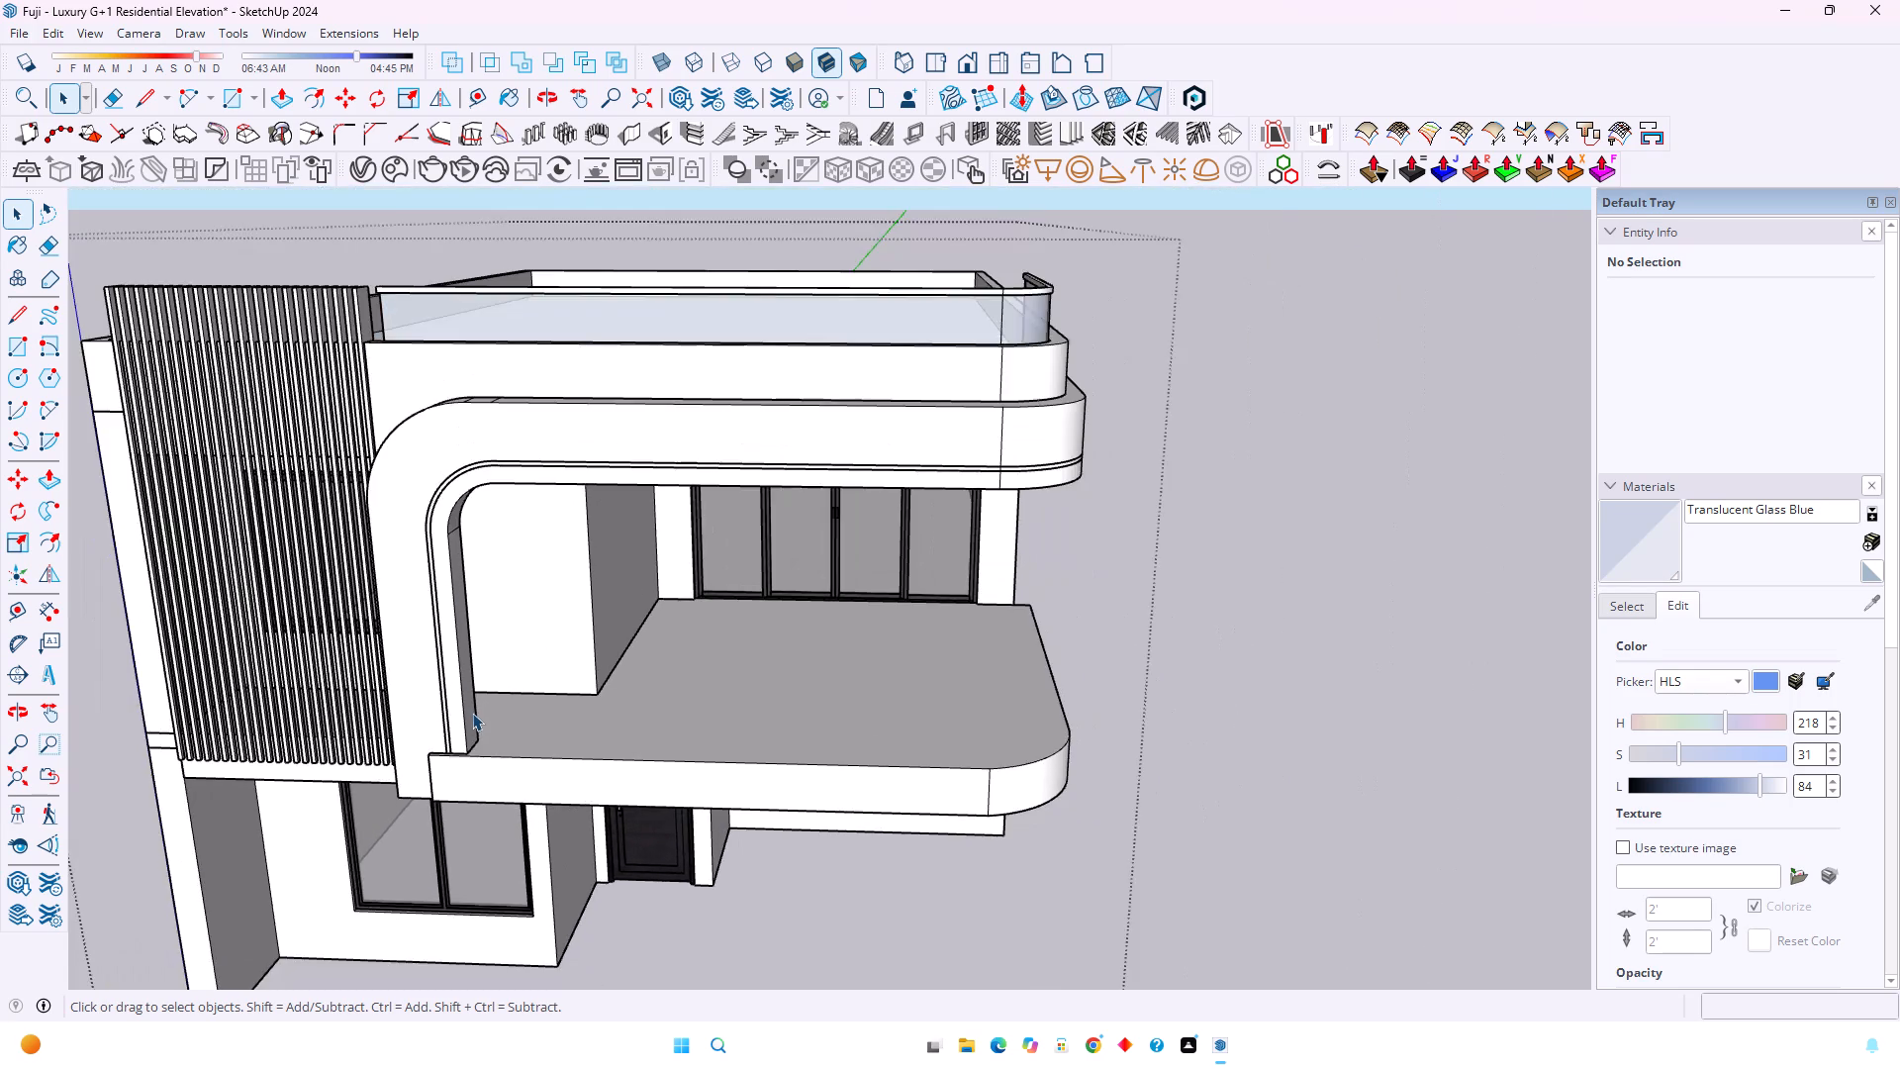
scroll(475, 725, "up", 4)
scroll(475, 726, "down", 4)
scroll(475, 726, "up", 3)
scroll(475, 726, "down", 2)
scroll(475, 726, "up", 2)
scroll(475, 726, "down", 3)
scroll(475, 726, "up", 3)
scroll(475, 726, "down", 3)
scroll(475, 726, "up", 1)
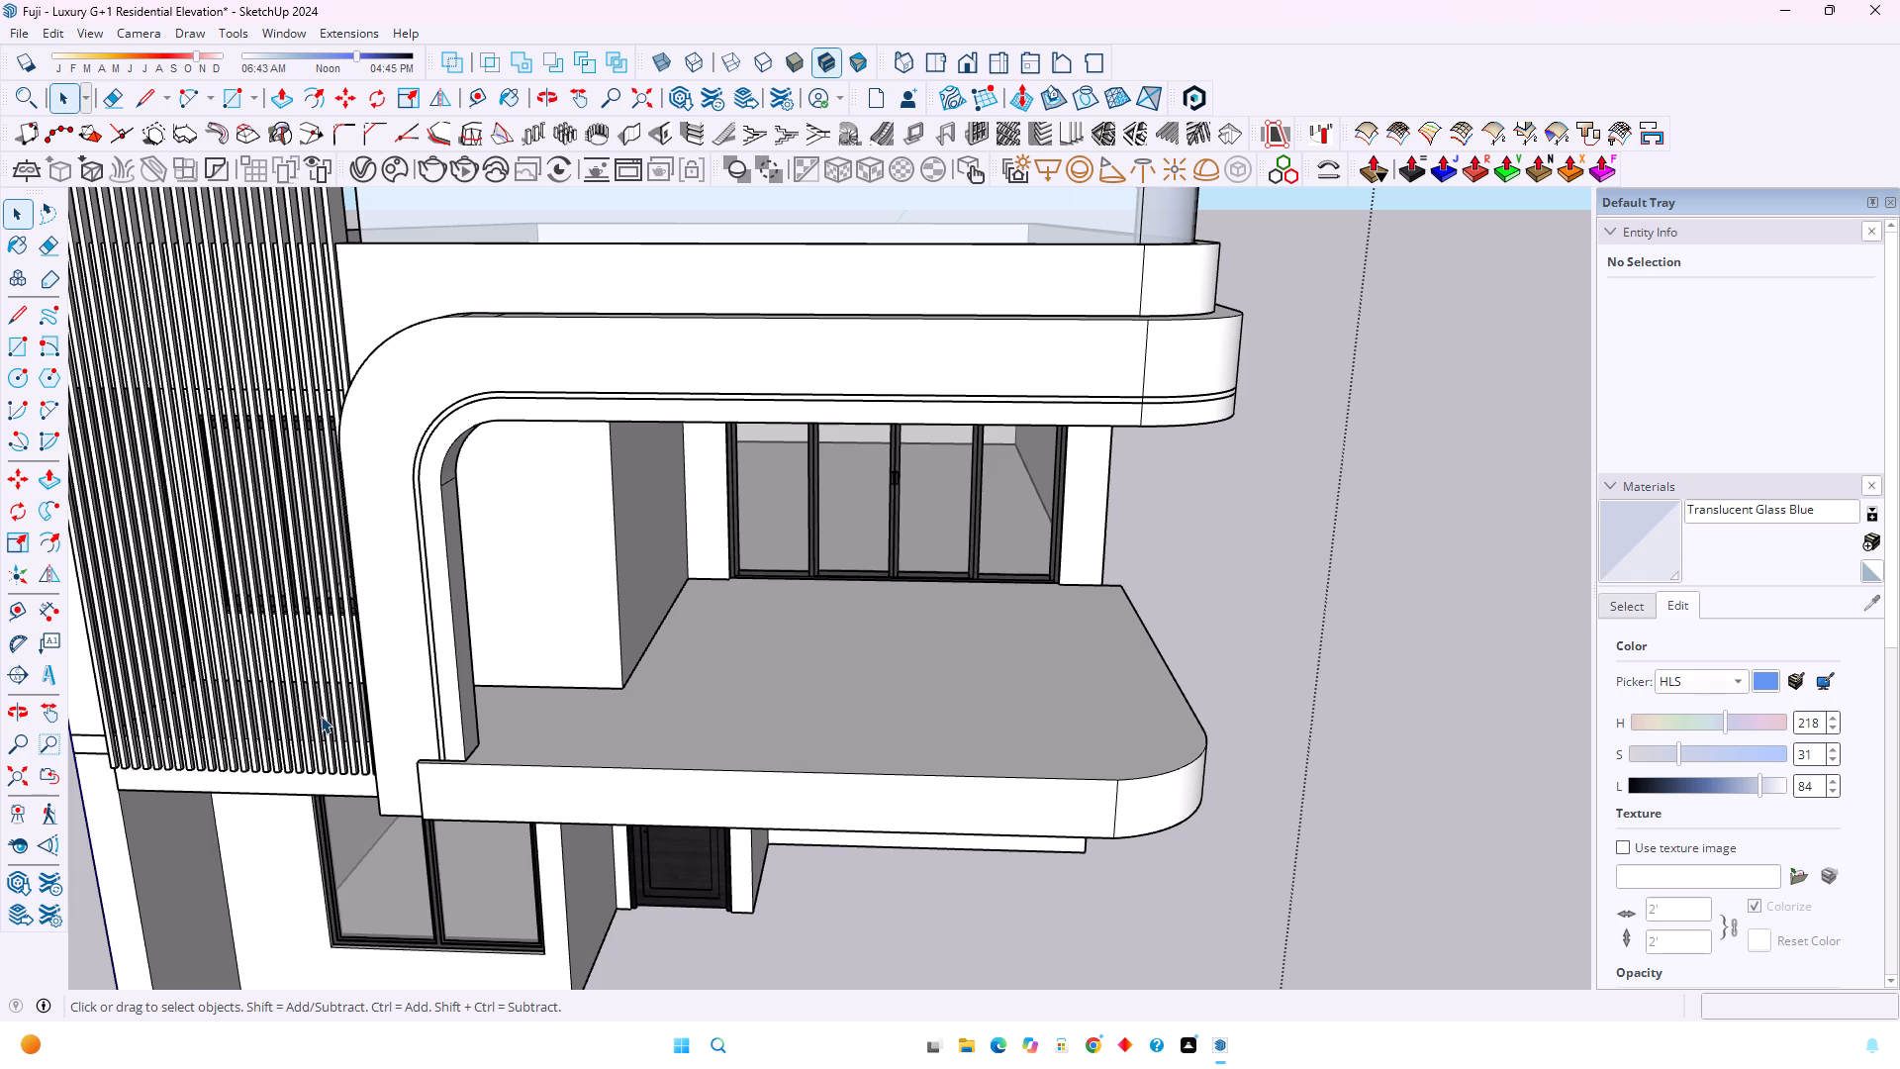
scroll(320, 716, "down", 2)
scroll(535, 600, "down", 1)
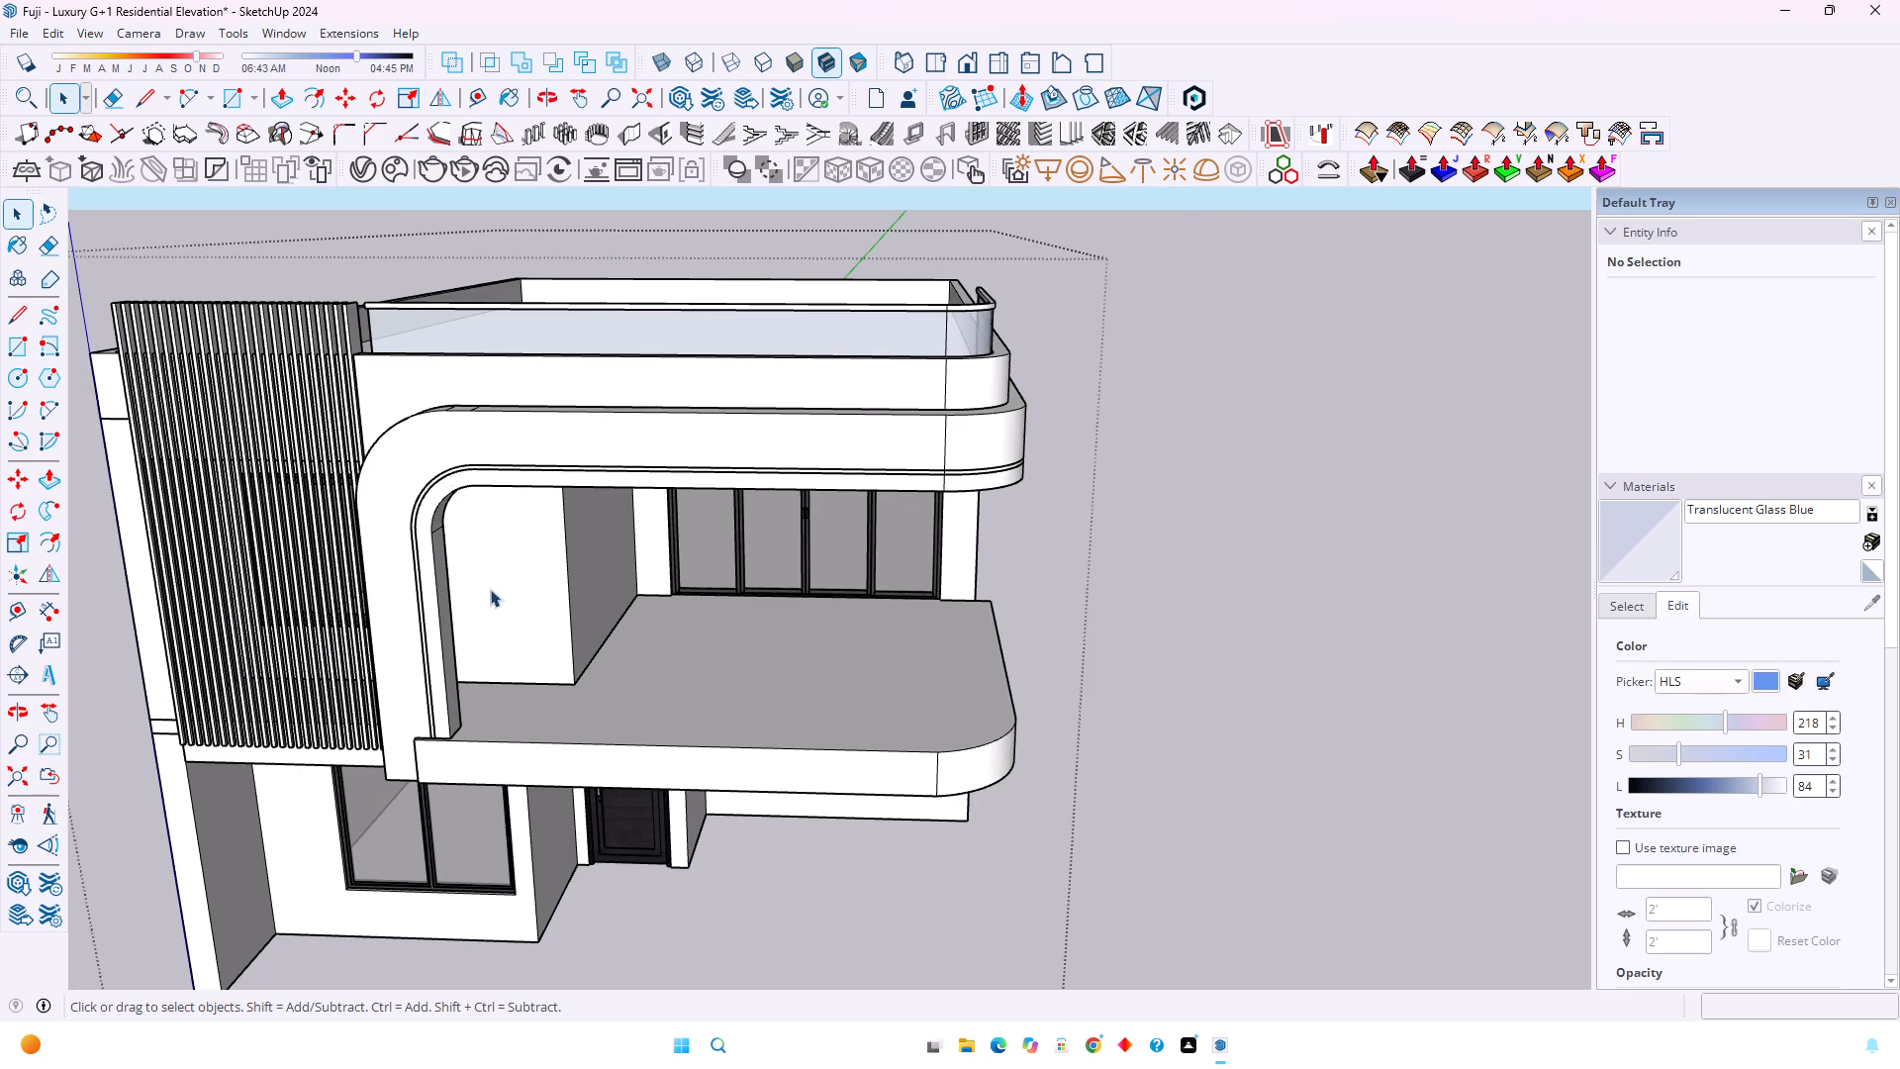
Open the nested group of the curved frame around the first-floor balcony for editing.
scroll(486, 587, "up", 3)
middle_click_drag(427, 615, 910, 370)
middle_click(913, 370)
scroll(287, 871, "up", 2)
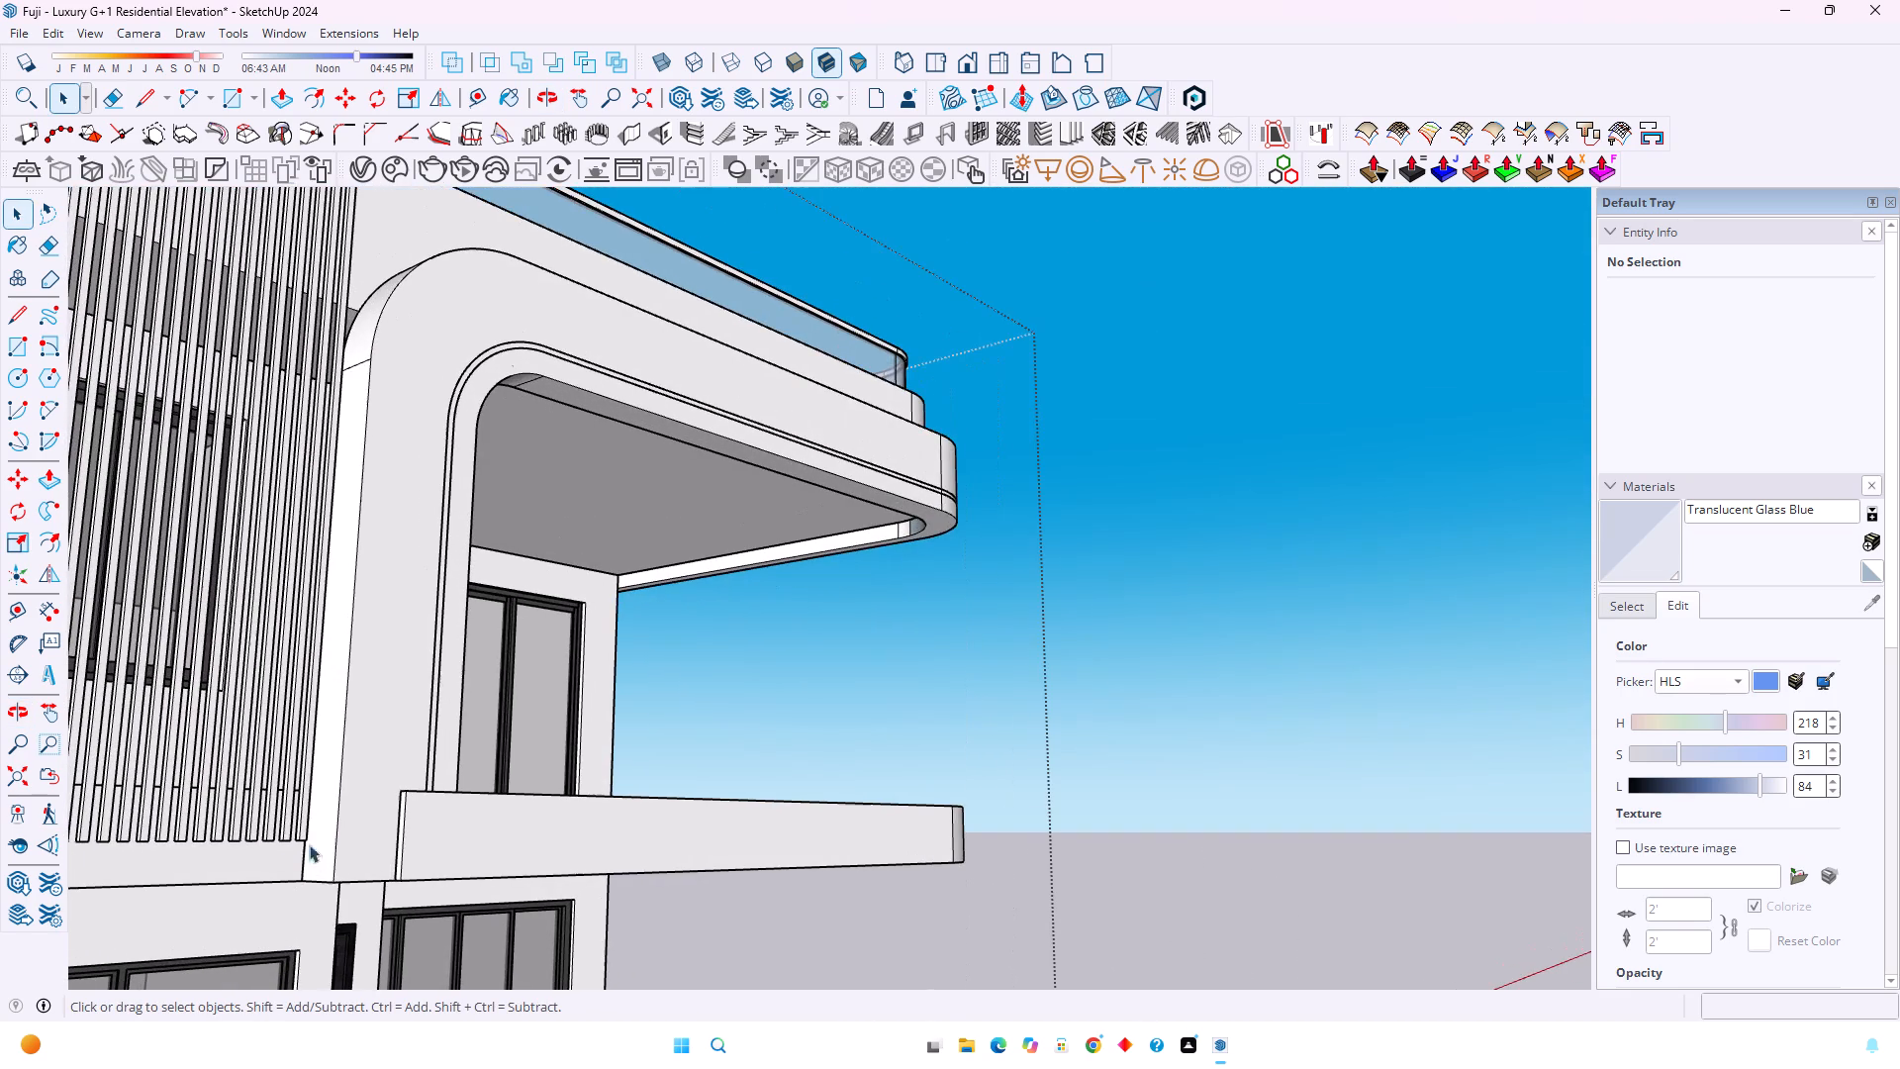
left_click(378, 318)
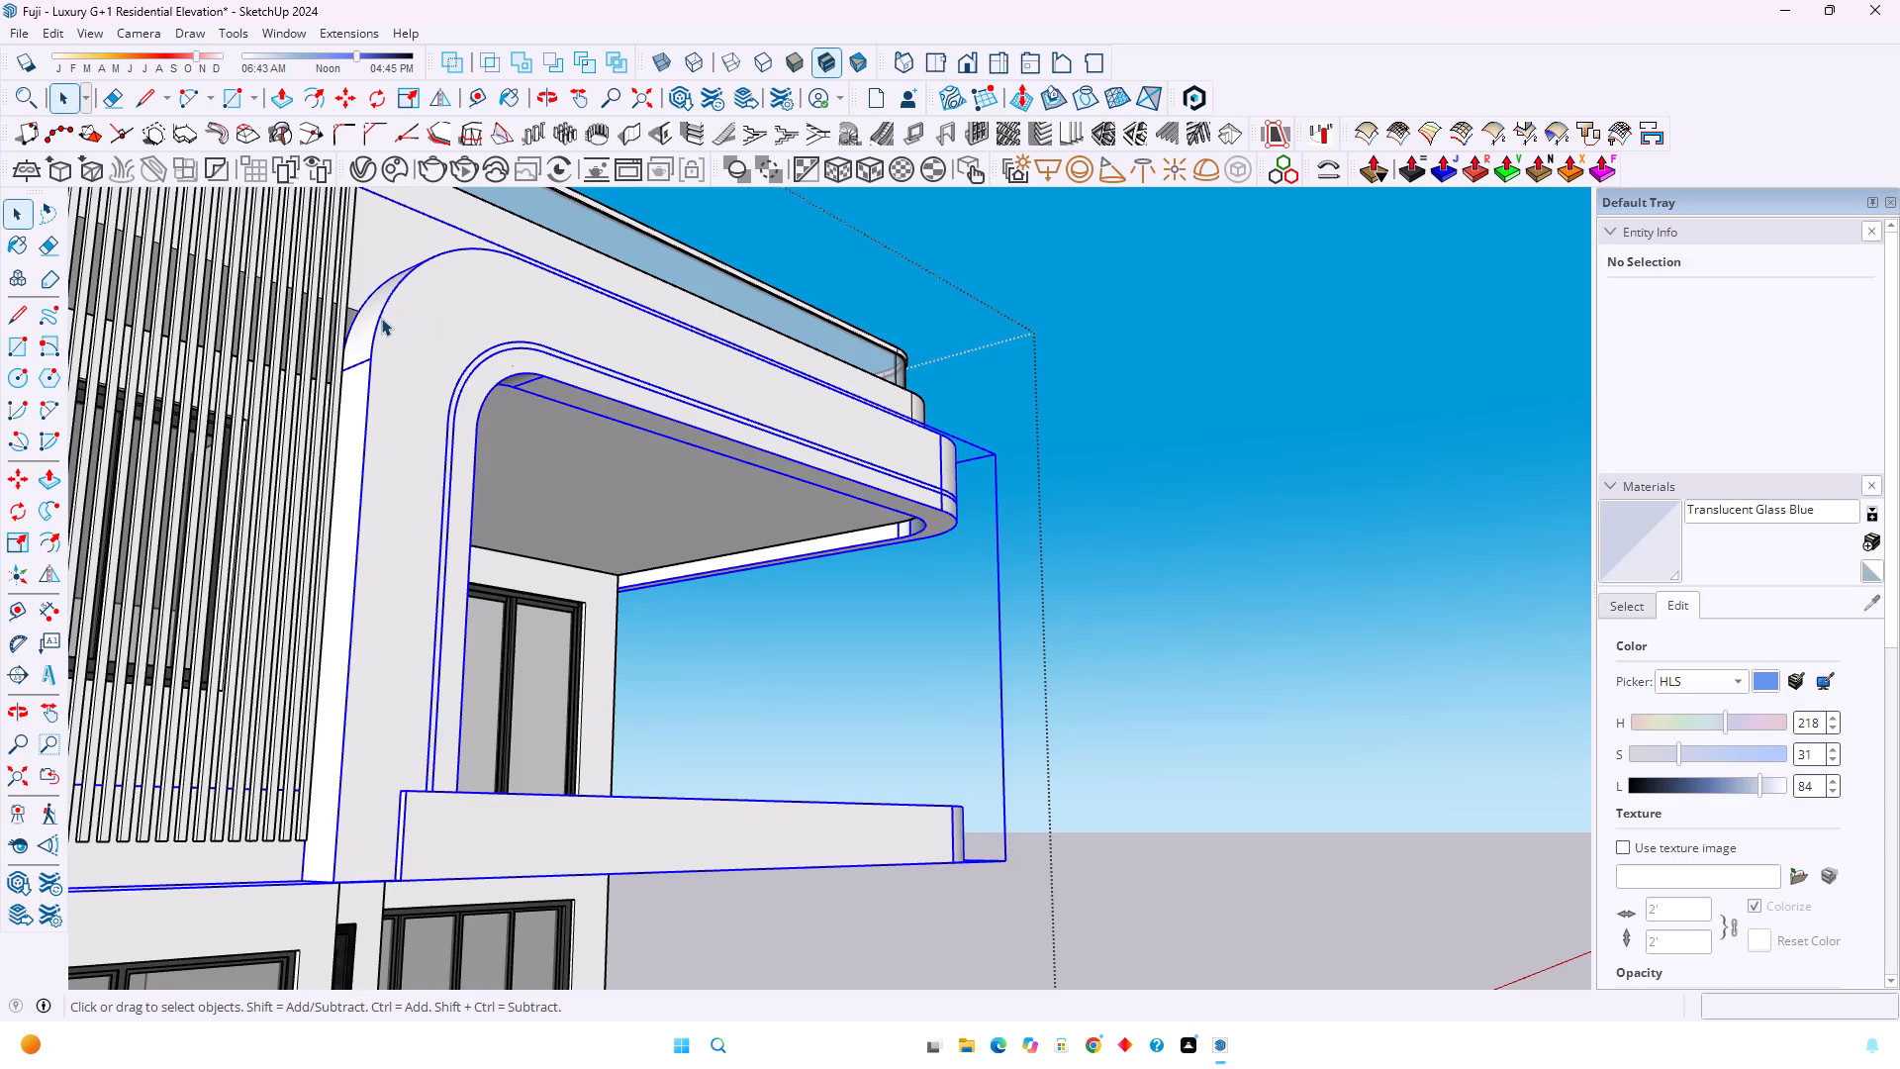
double_click(381, 318)
left_click(377, 321)
double_click(377, 321)
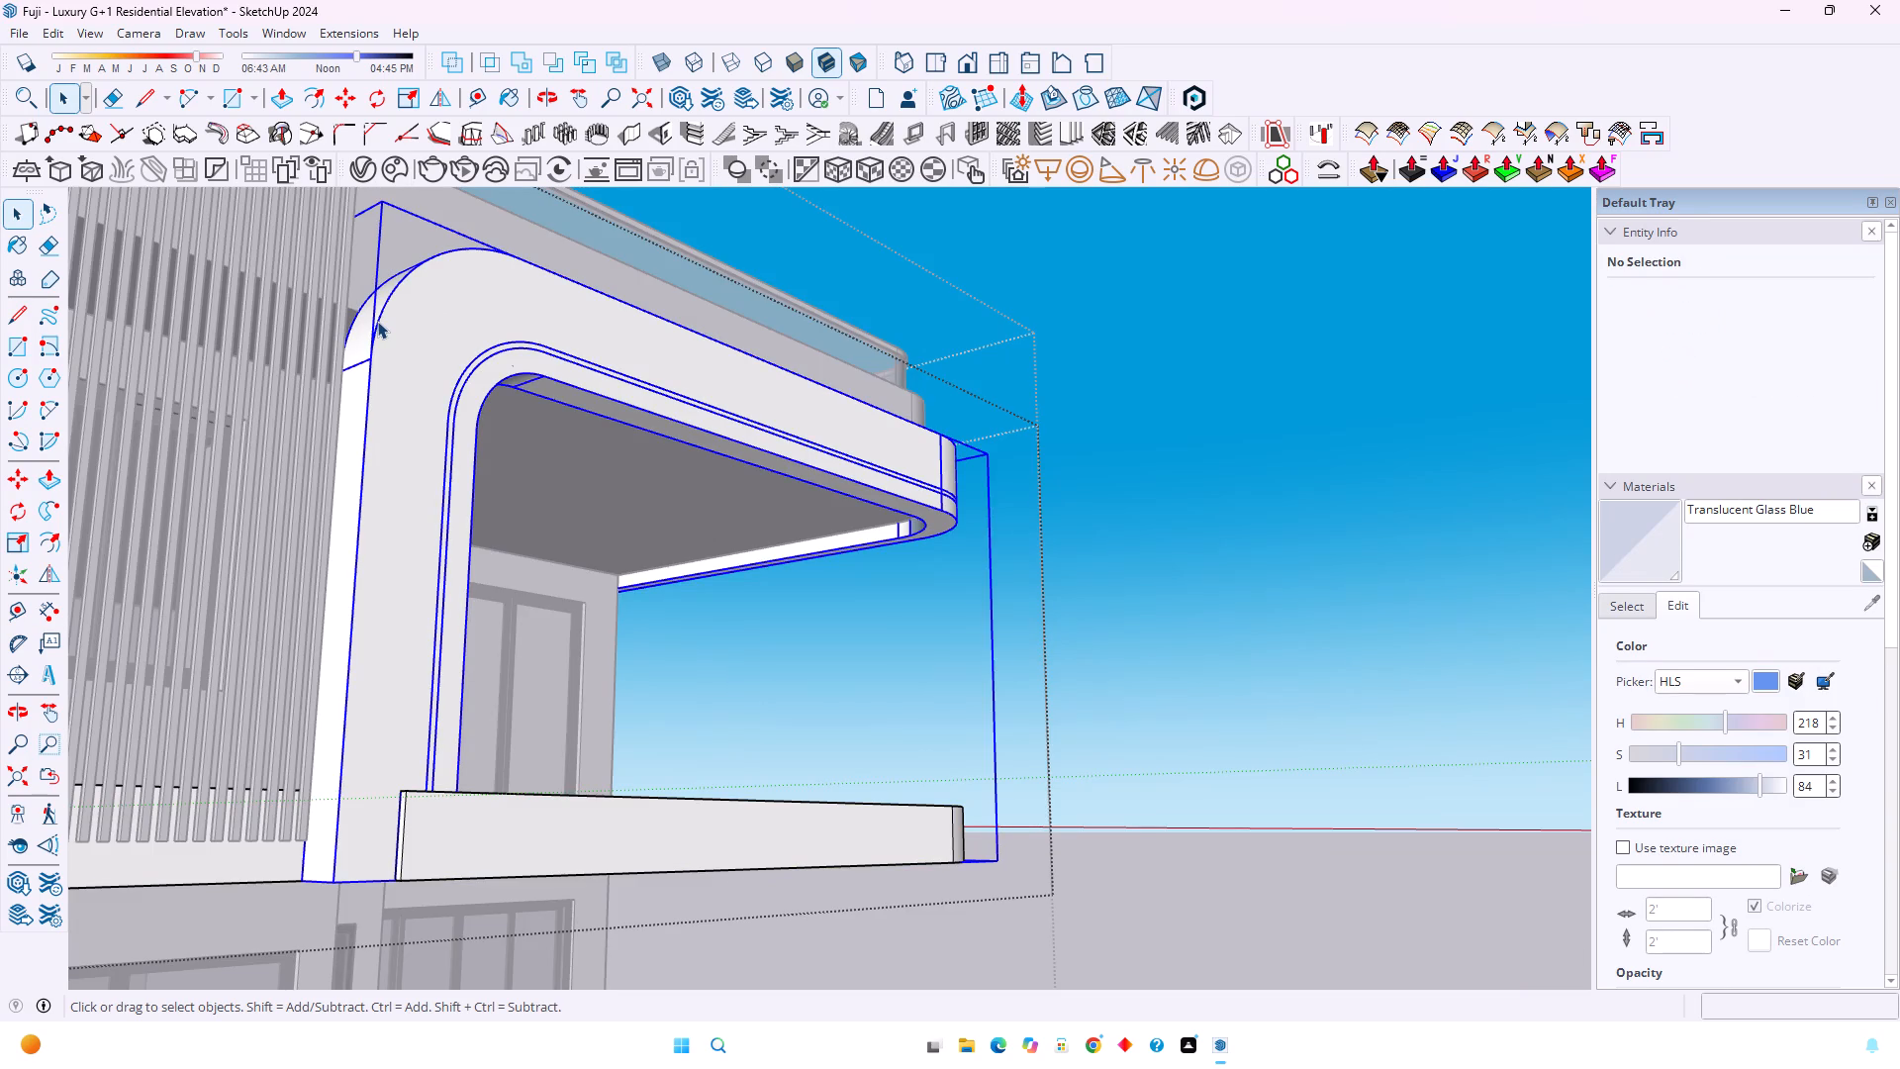
Select the outer vertical front edge of the curved frame, just below its rounded upper corner.
left_click(382, 320)
left_click(378, 322)
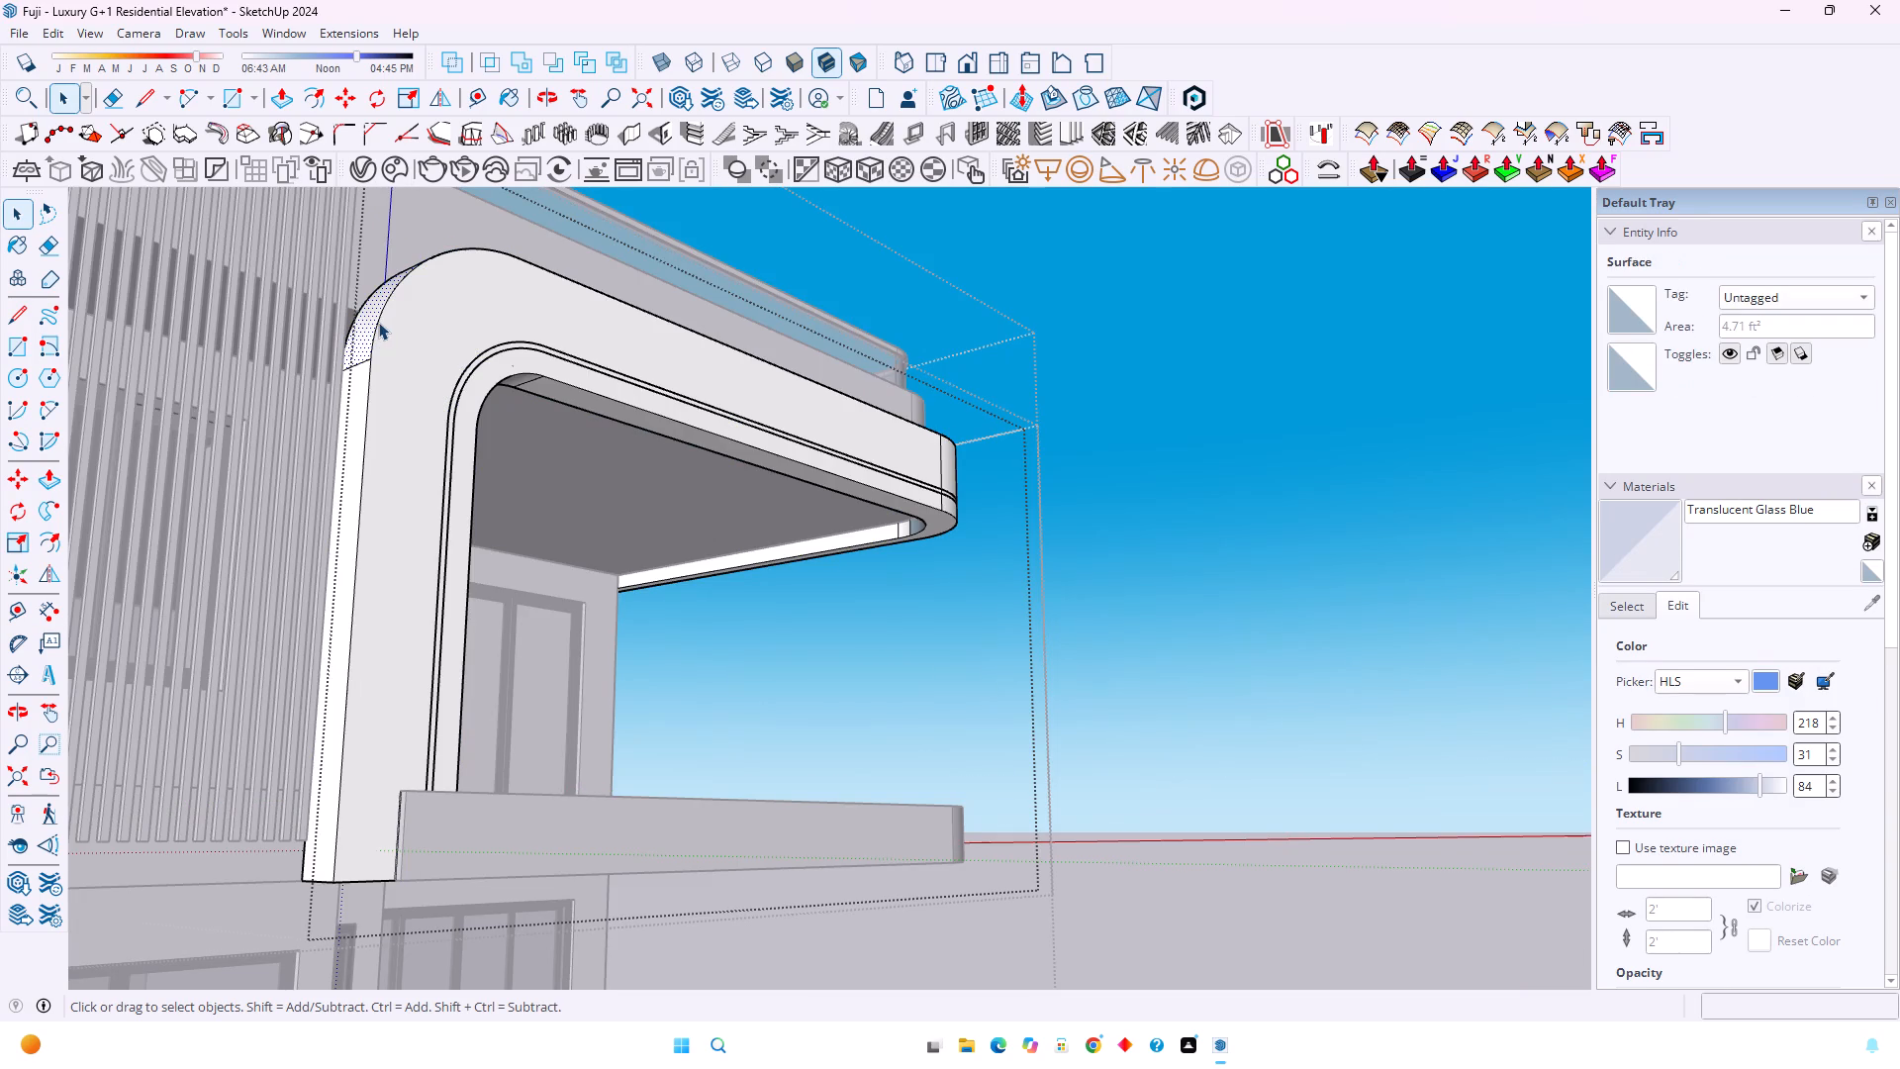
left_click(375, 326)
left_click(377, 327)
left_click(377, 328)
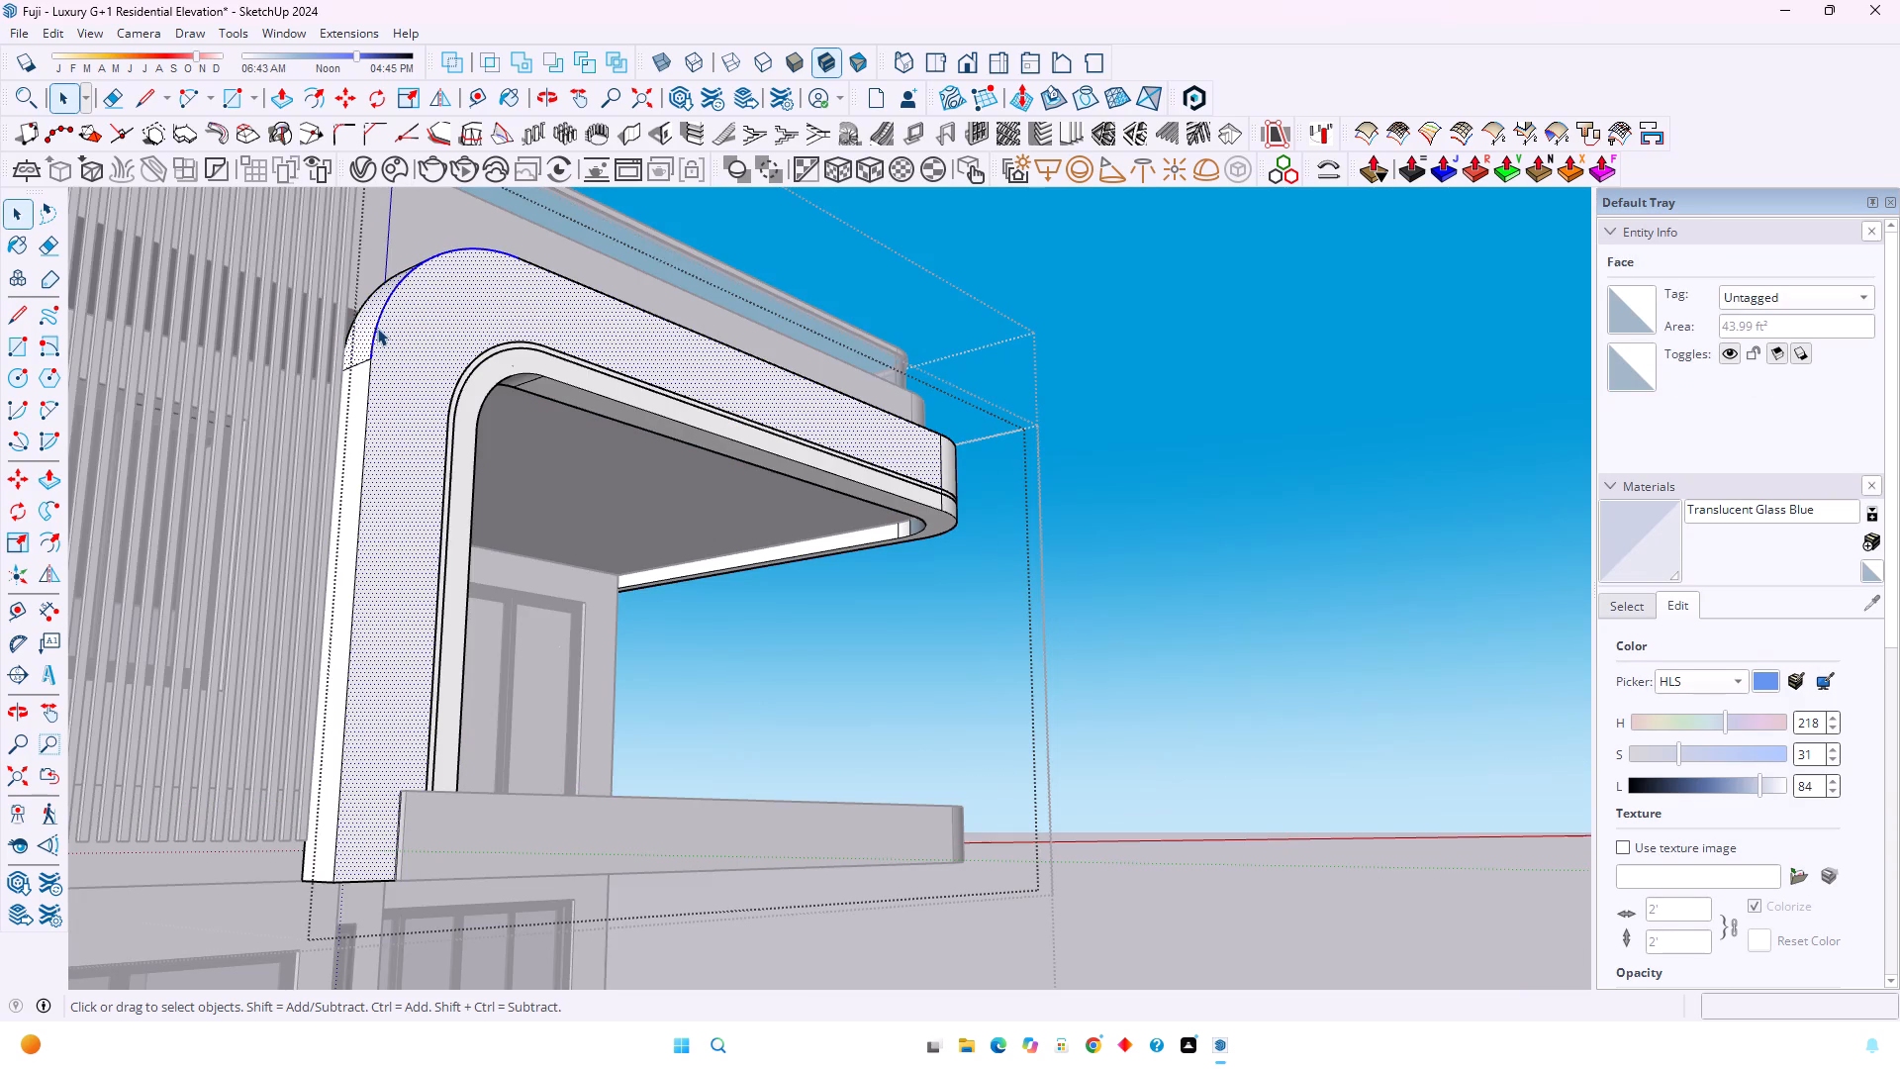
scroll(377, 328, "up", 5)
left_click(371, 342)
left_click(371, 347)
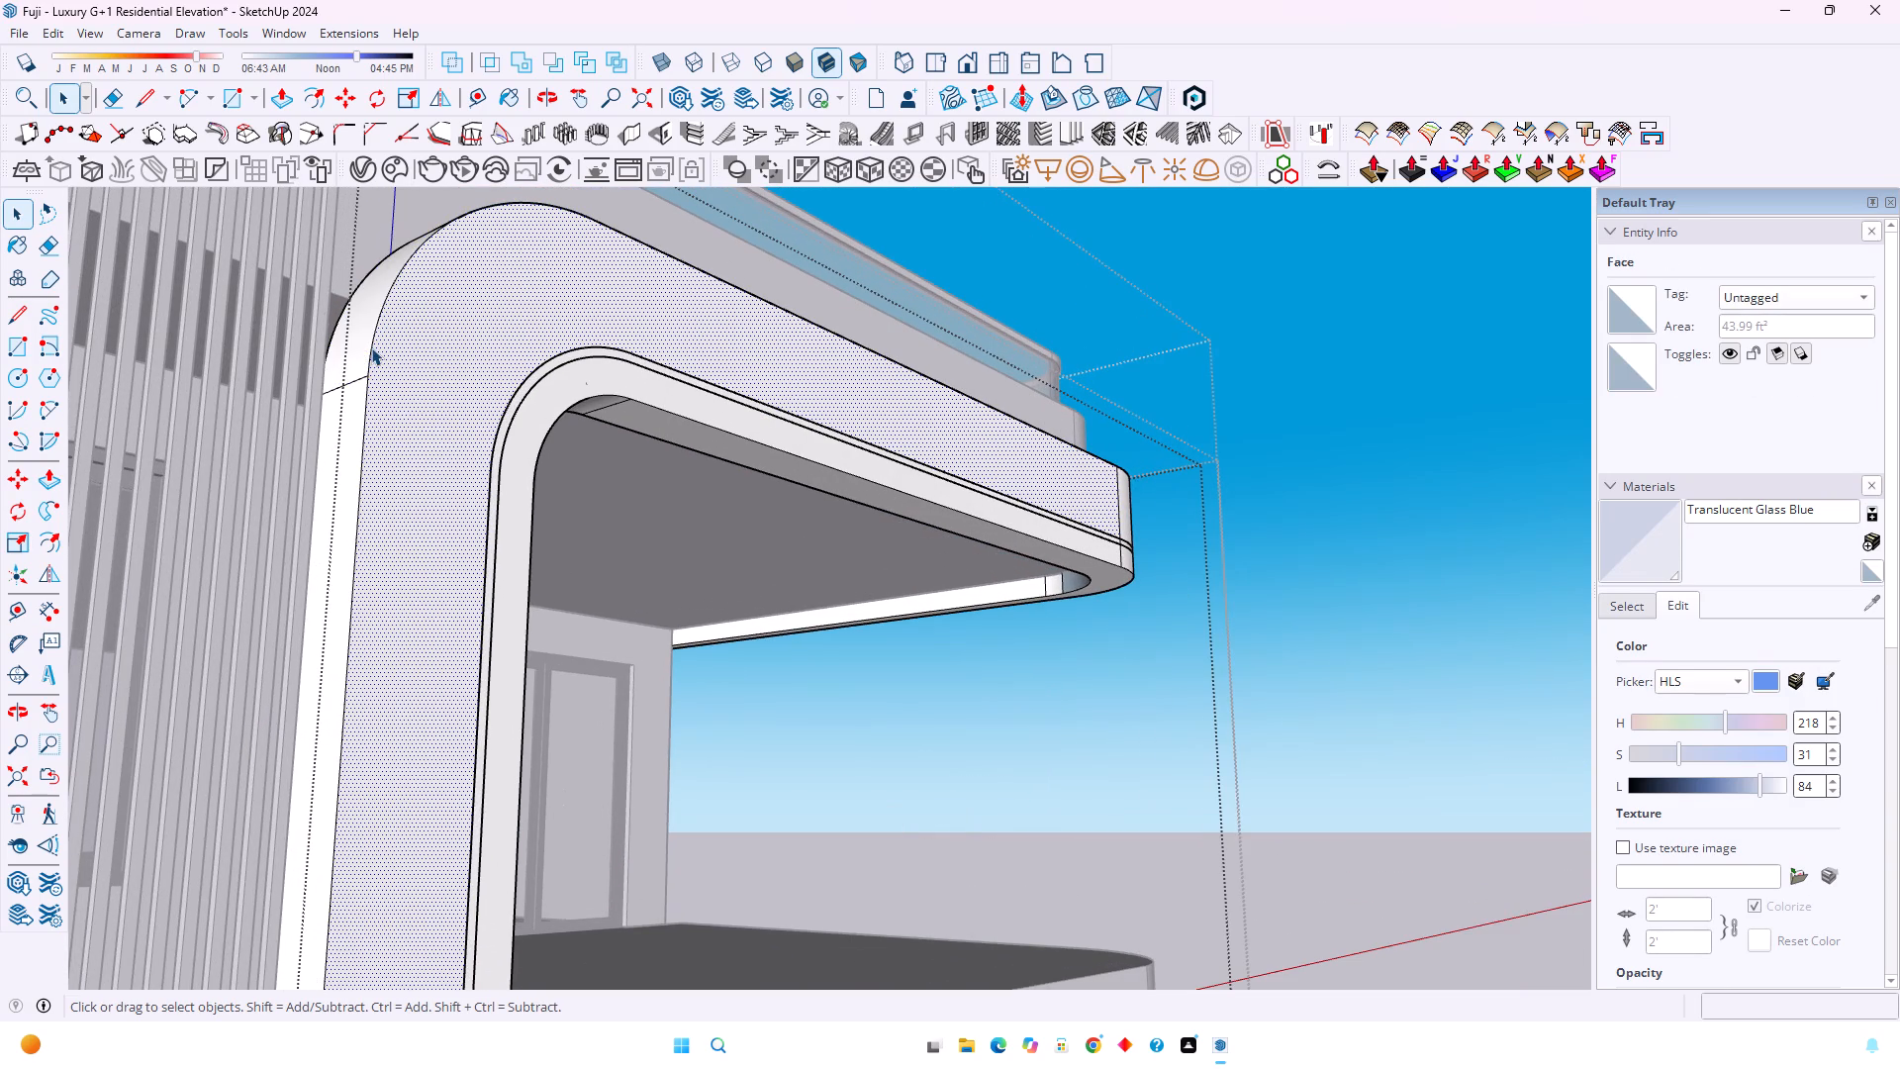
left_click(371, 349)
left_click(371, 351)
left_click(371, 380)
left_click(365, 409)
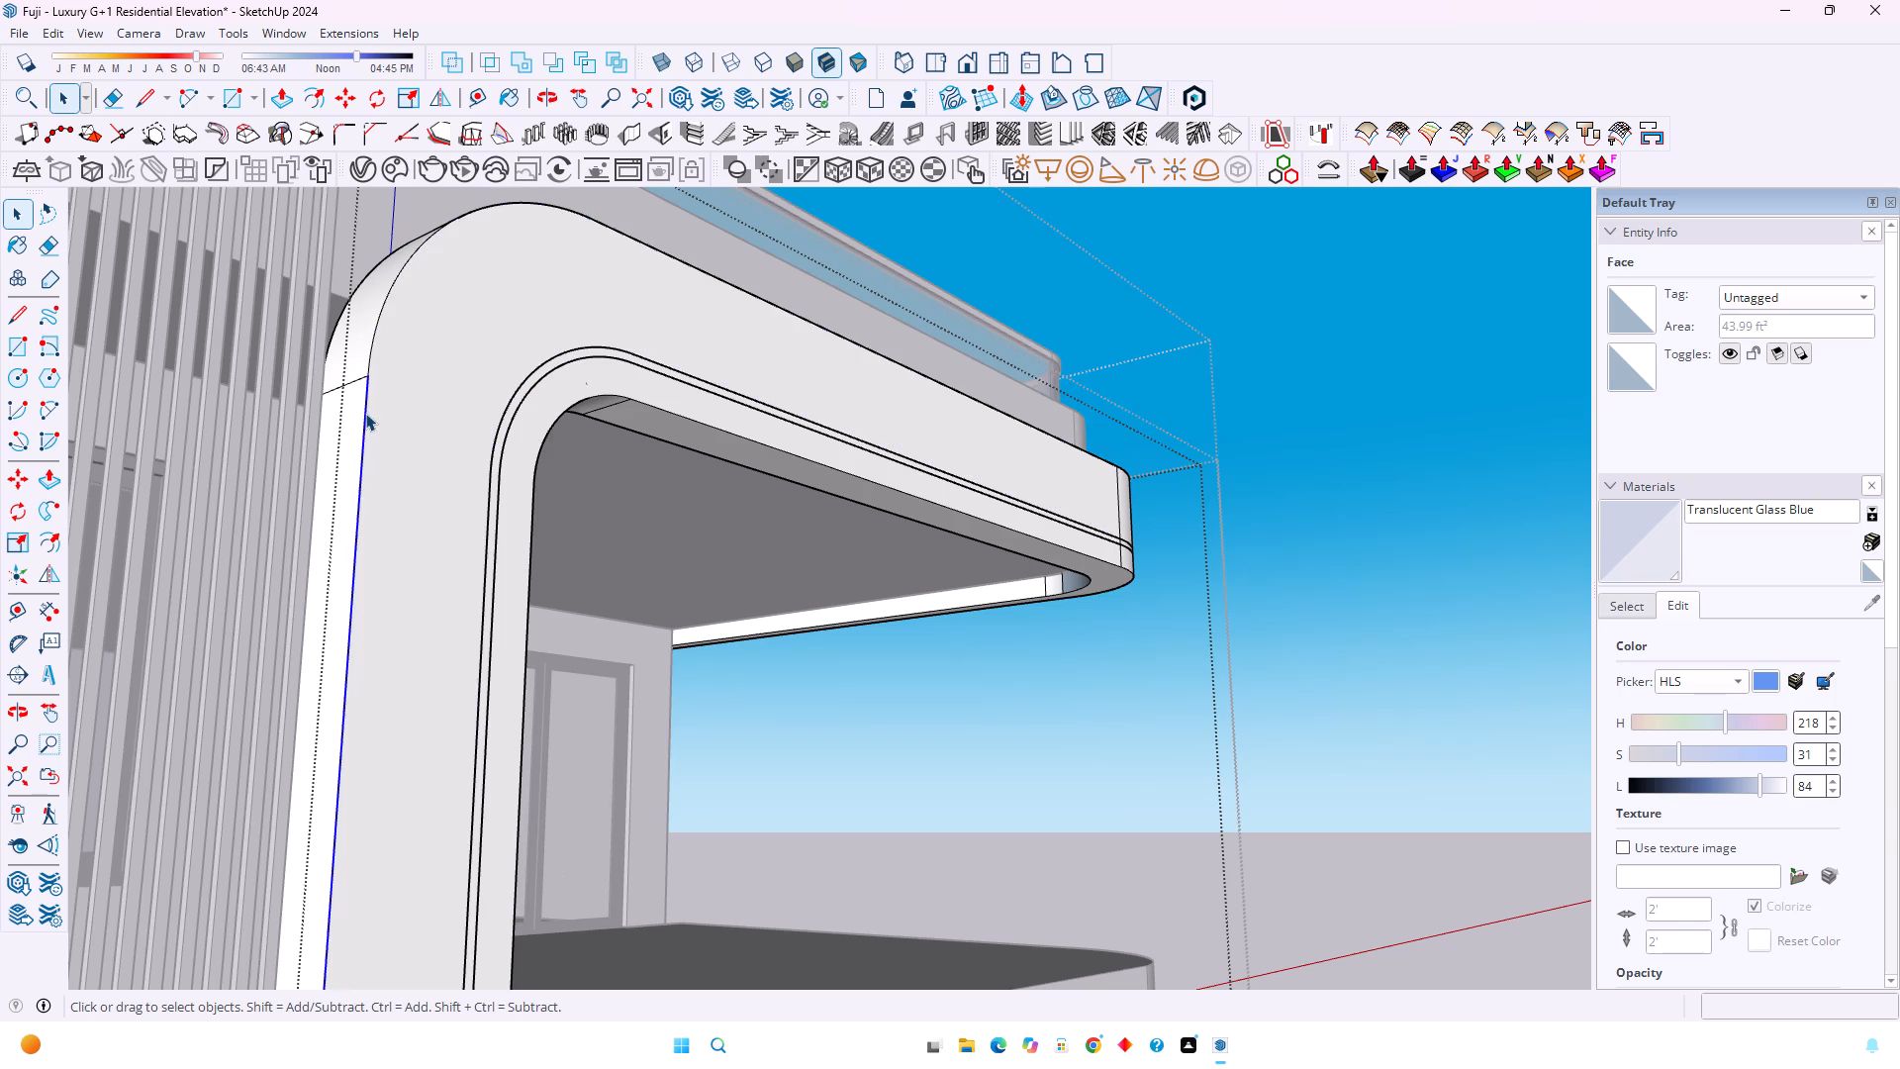
Place two guides 3" inside the adjoining edges at the front outer corner of the frame's bottom face.
scroll(368, 412, "down", 8)
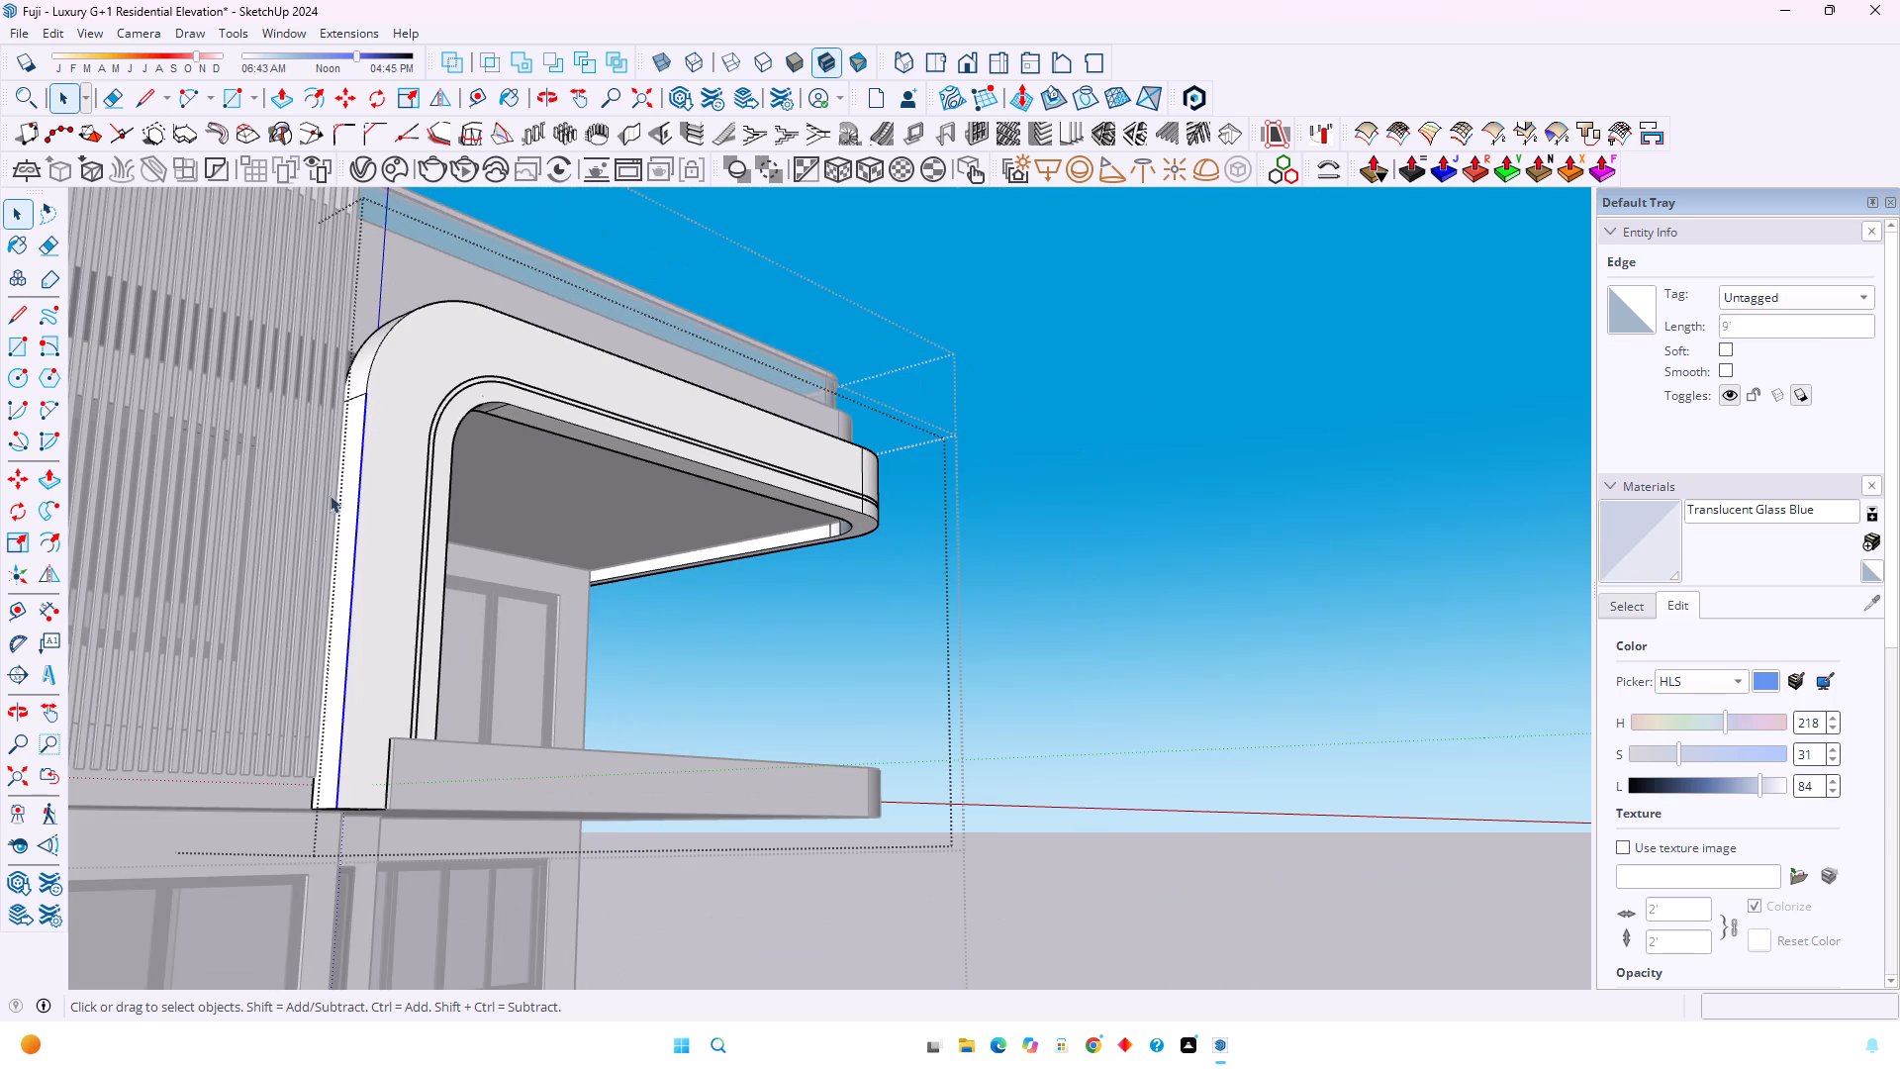
scroll(362, 807, "up", 10)
middle_click_drag(341, 768, 471, 514)
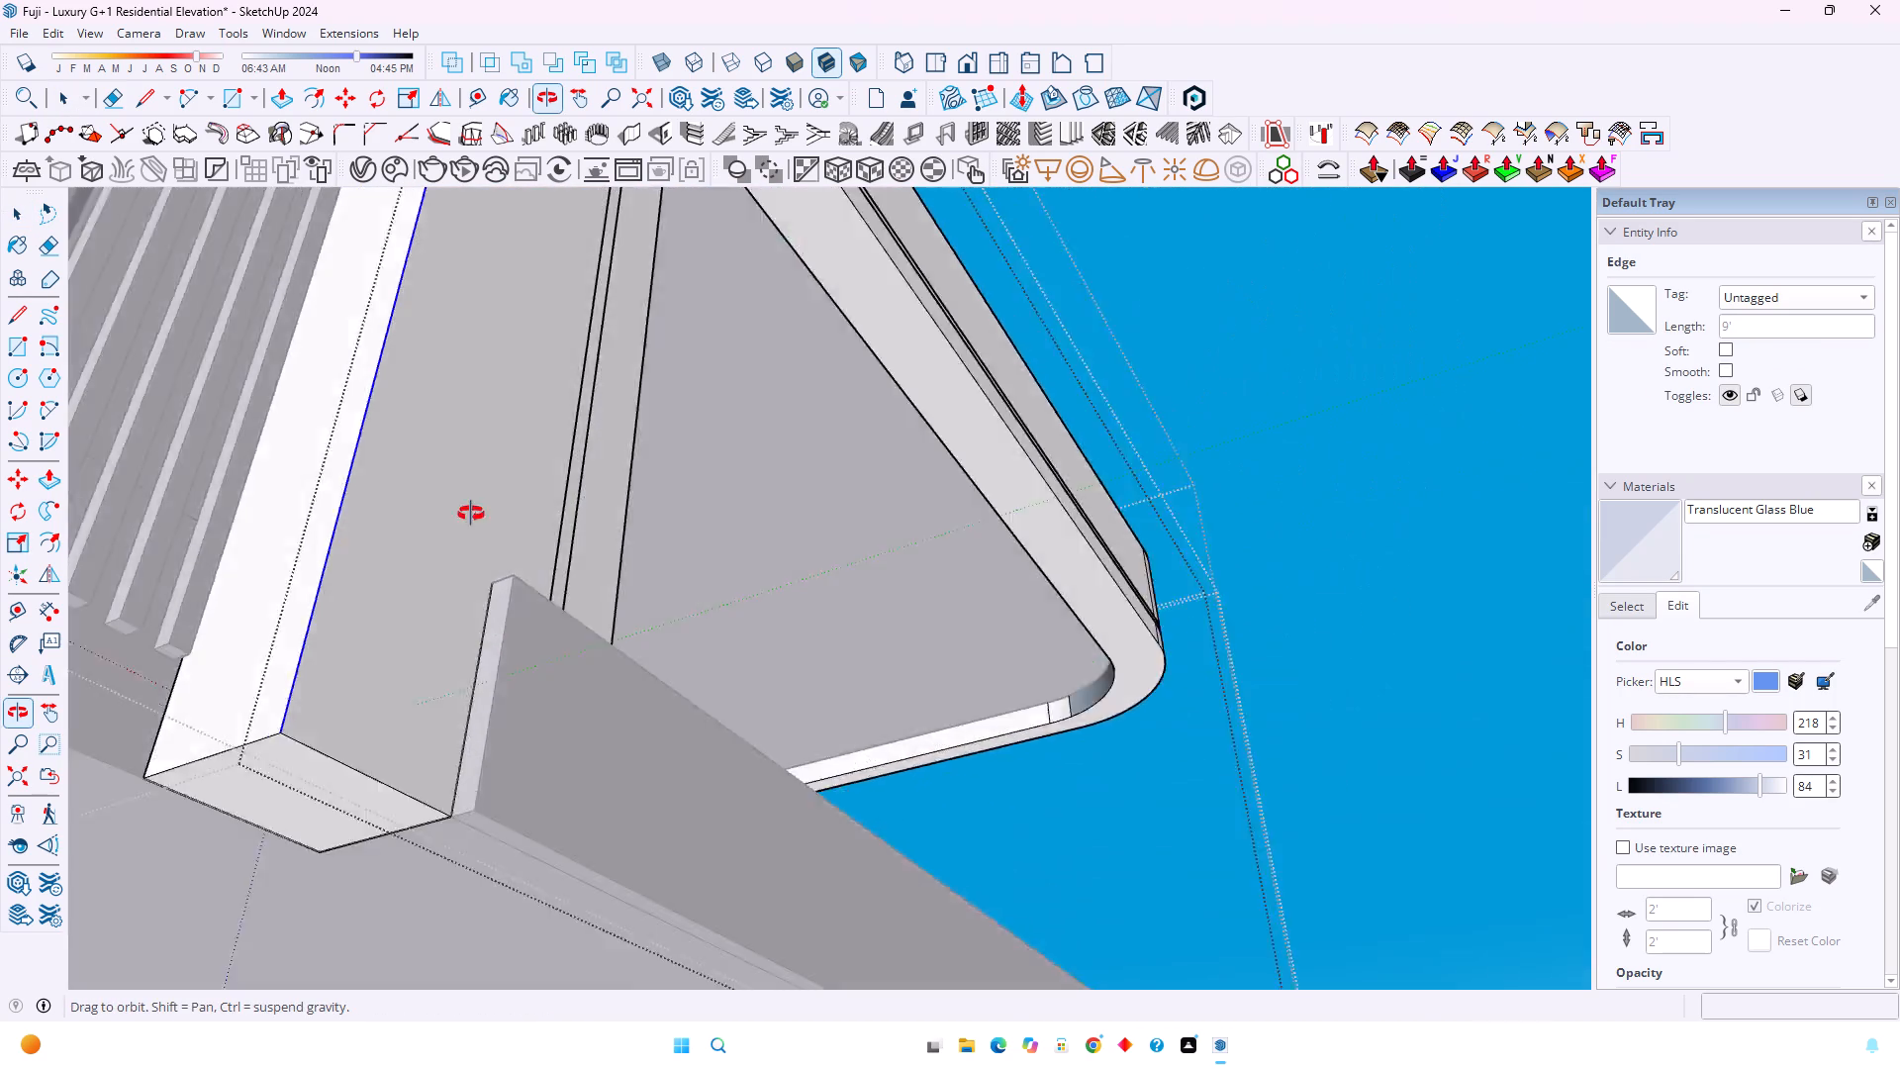
middle_click_drag(471, 514, 570, 414)
middle_click(571, 414)
scroll(304, 622, "up", 5)
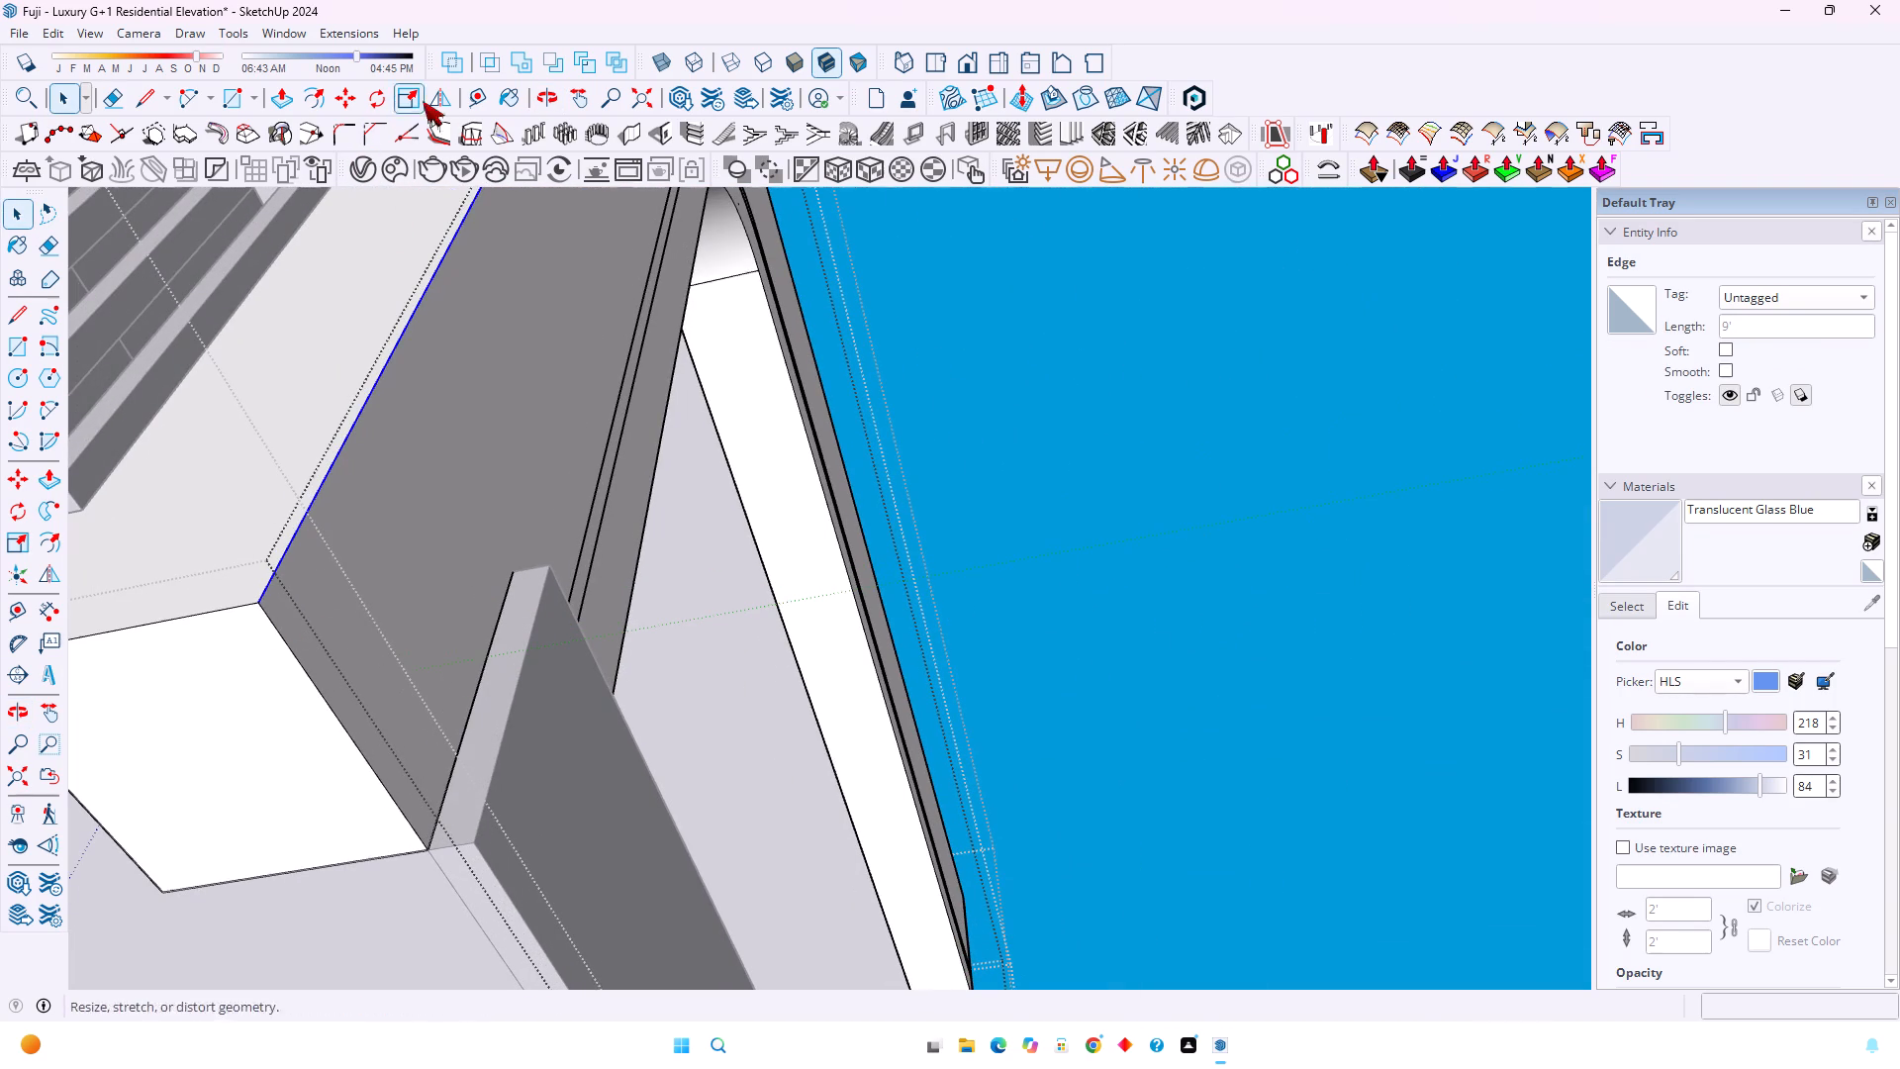
left_click(480, 93)
left_click(199, 613)
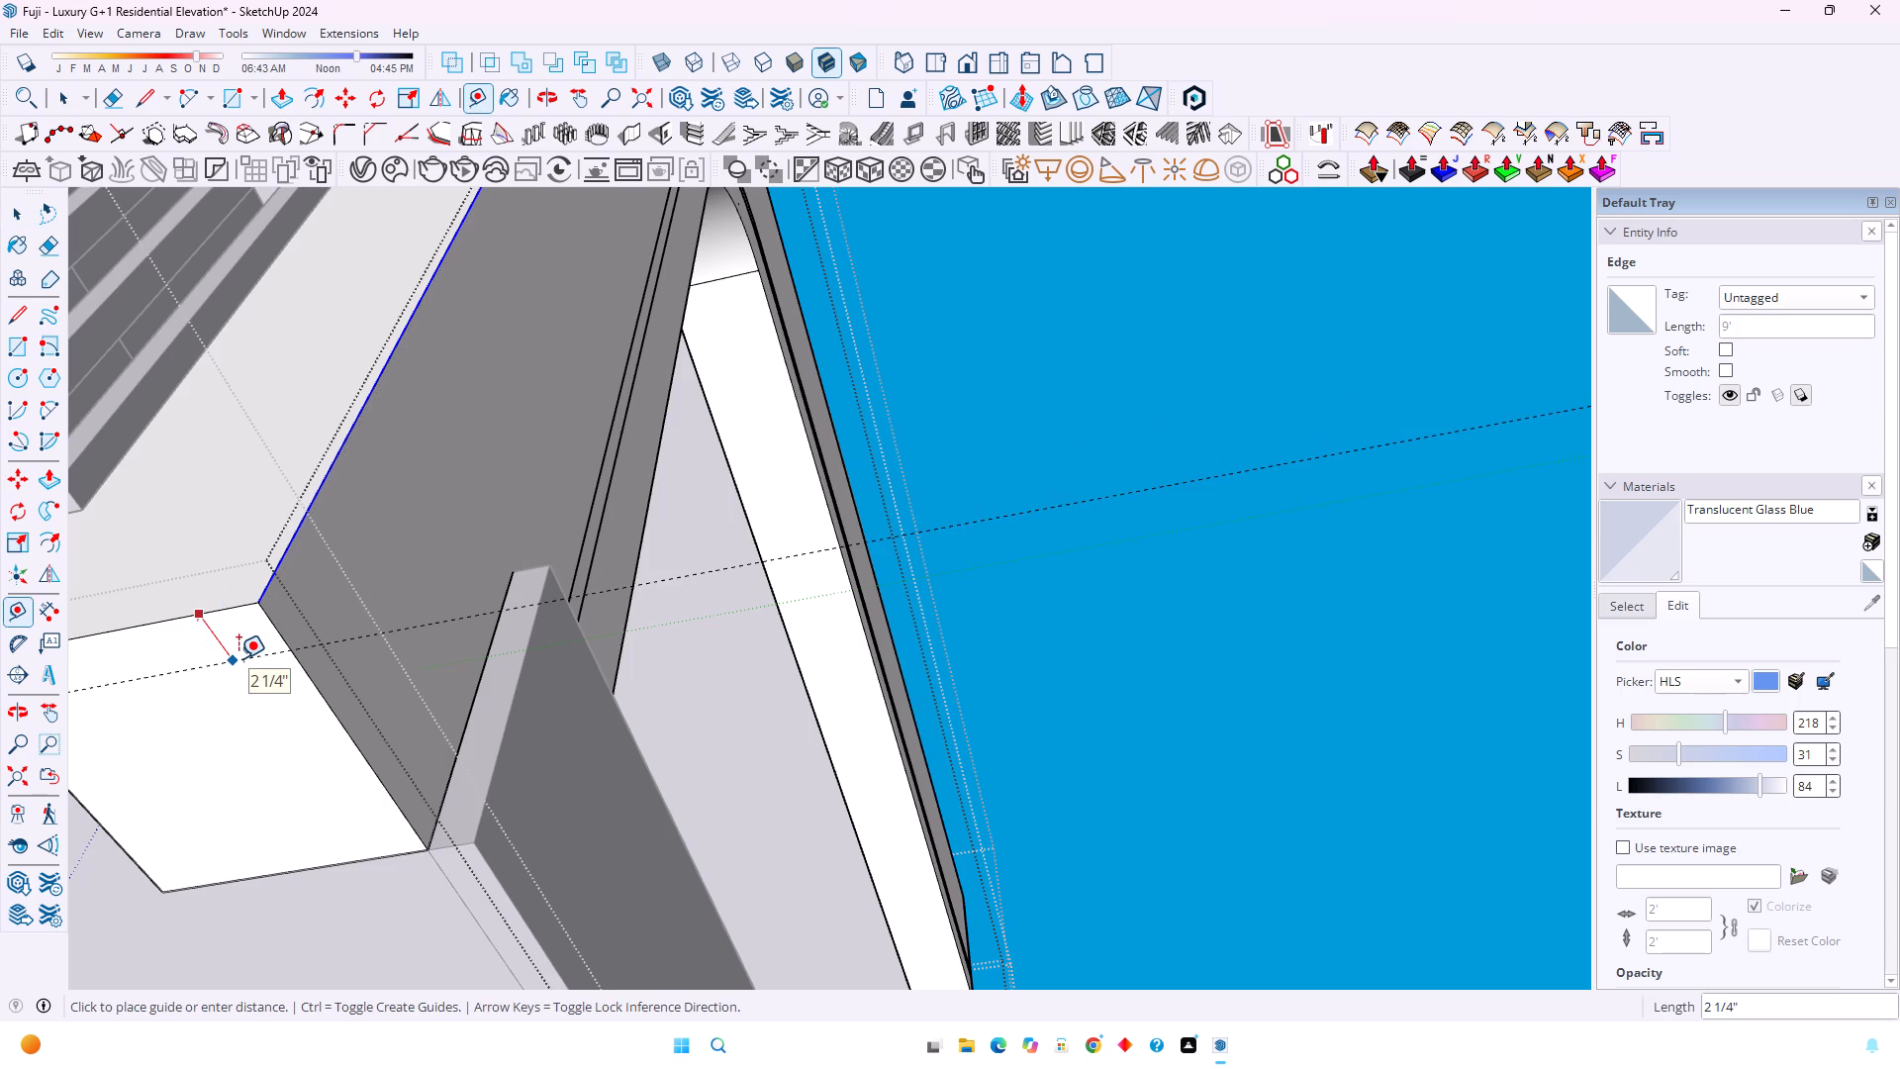
key("3")
key("Return")
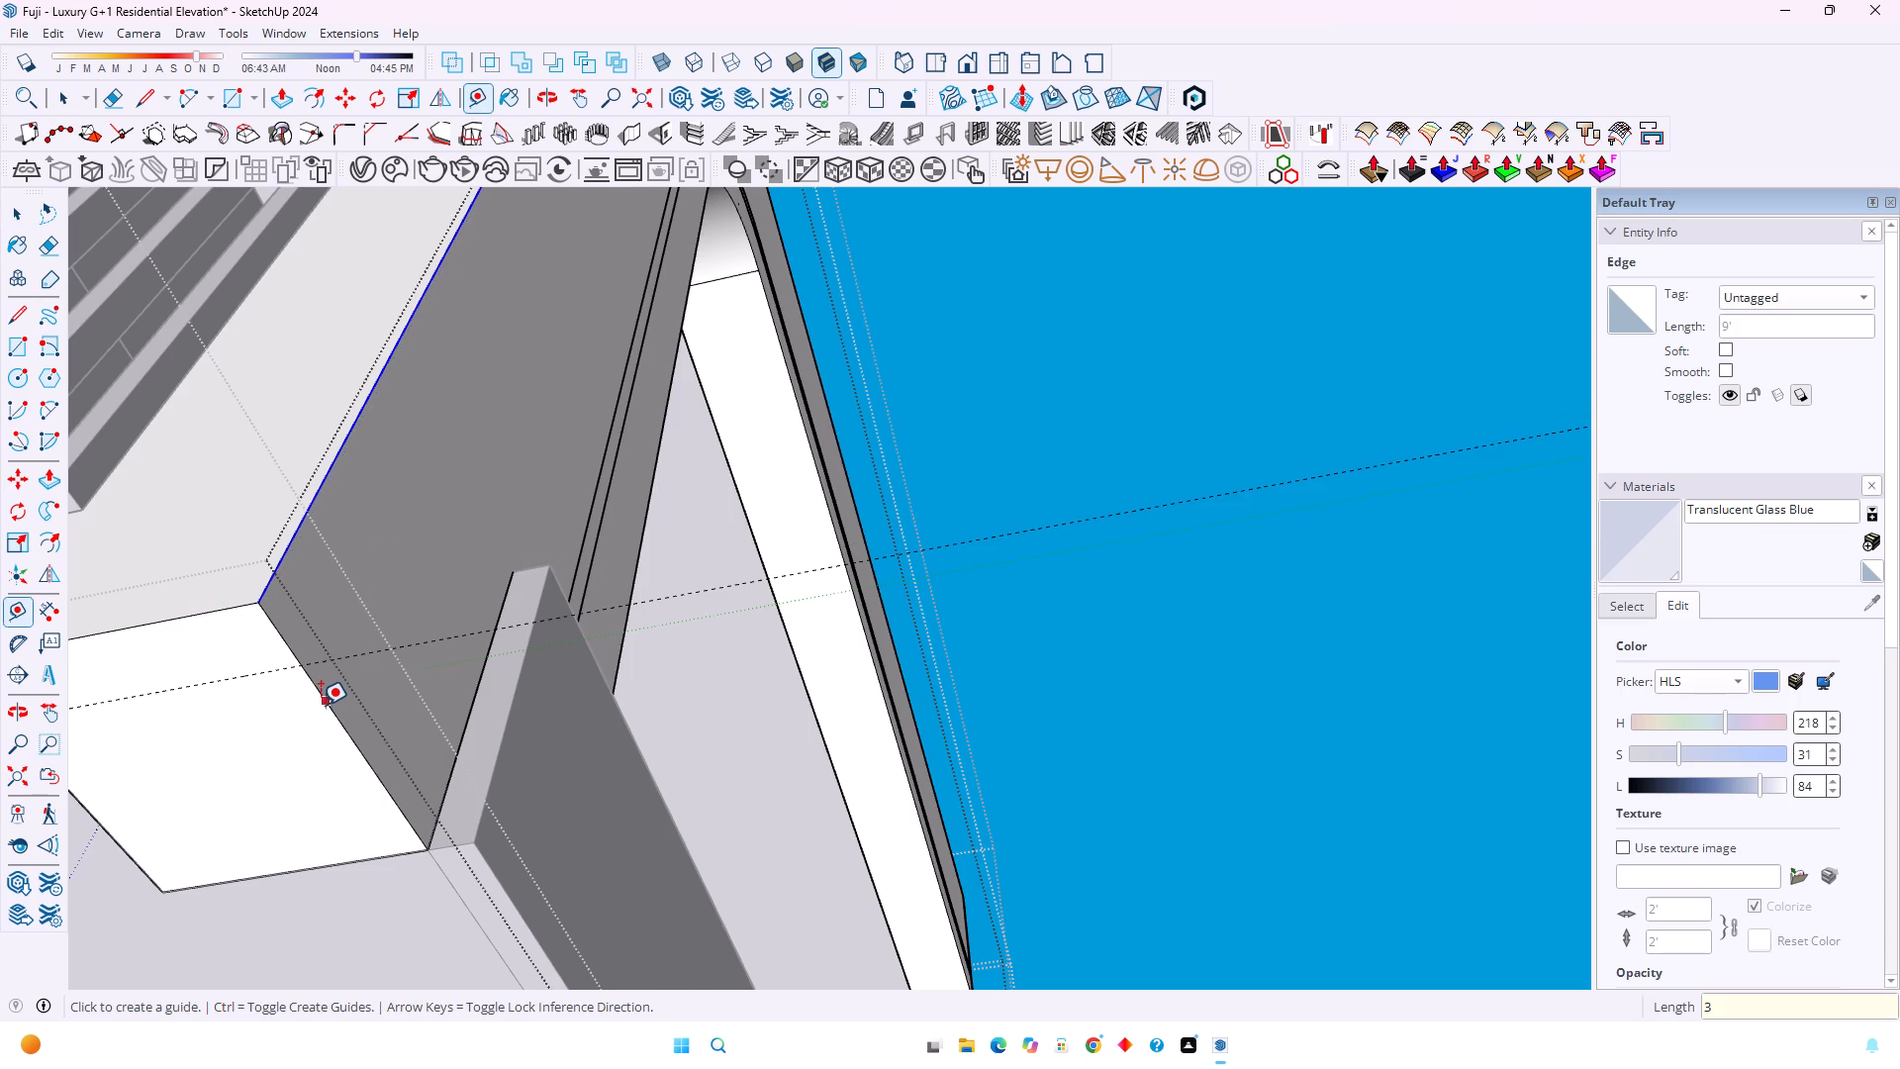
left_click(321, 704)
key("3")
key("Return")
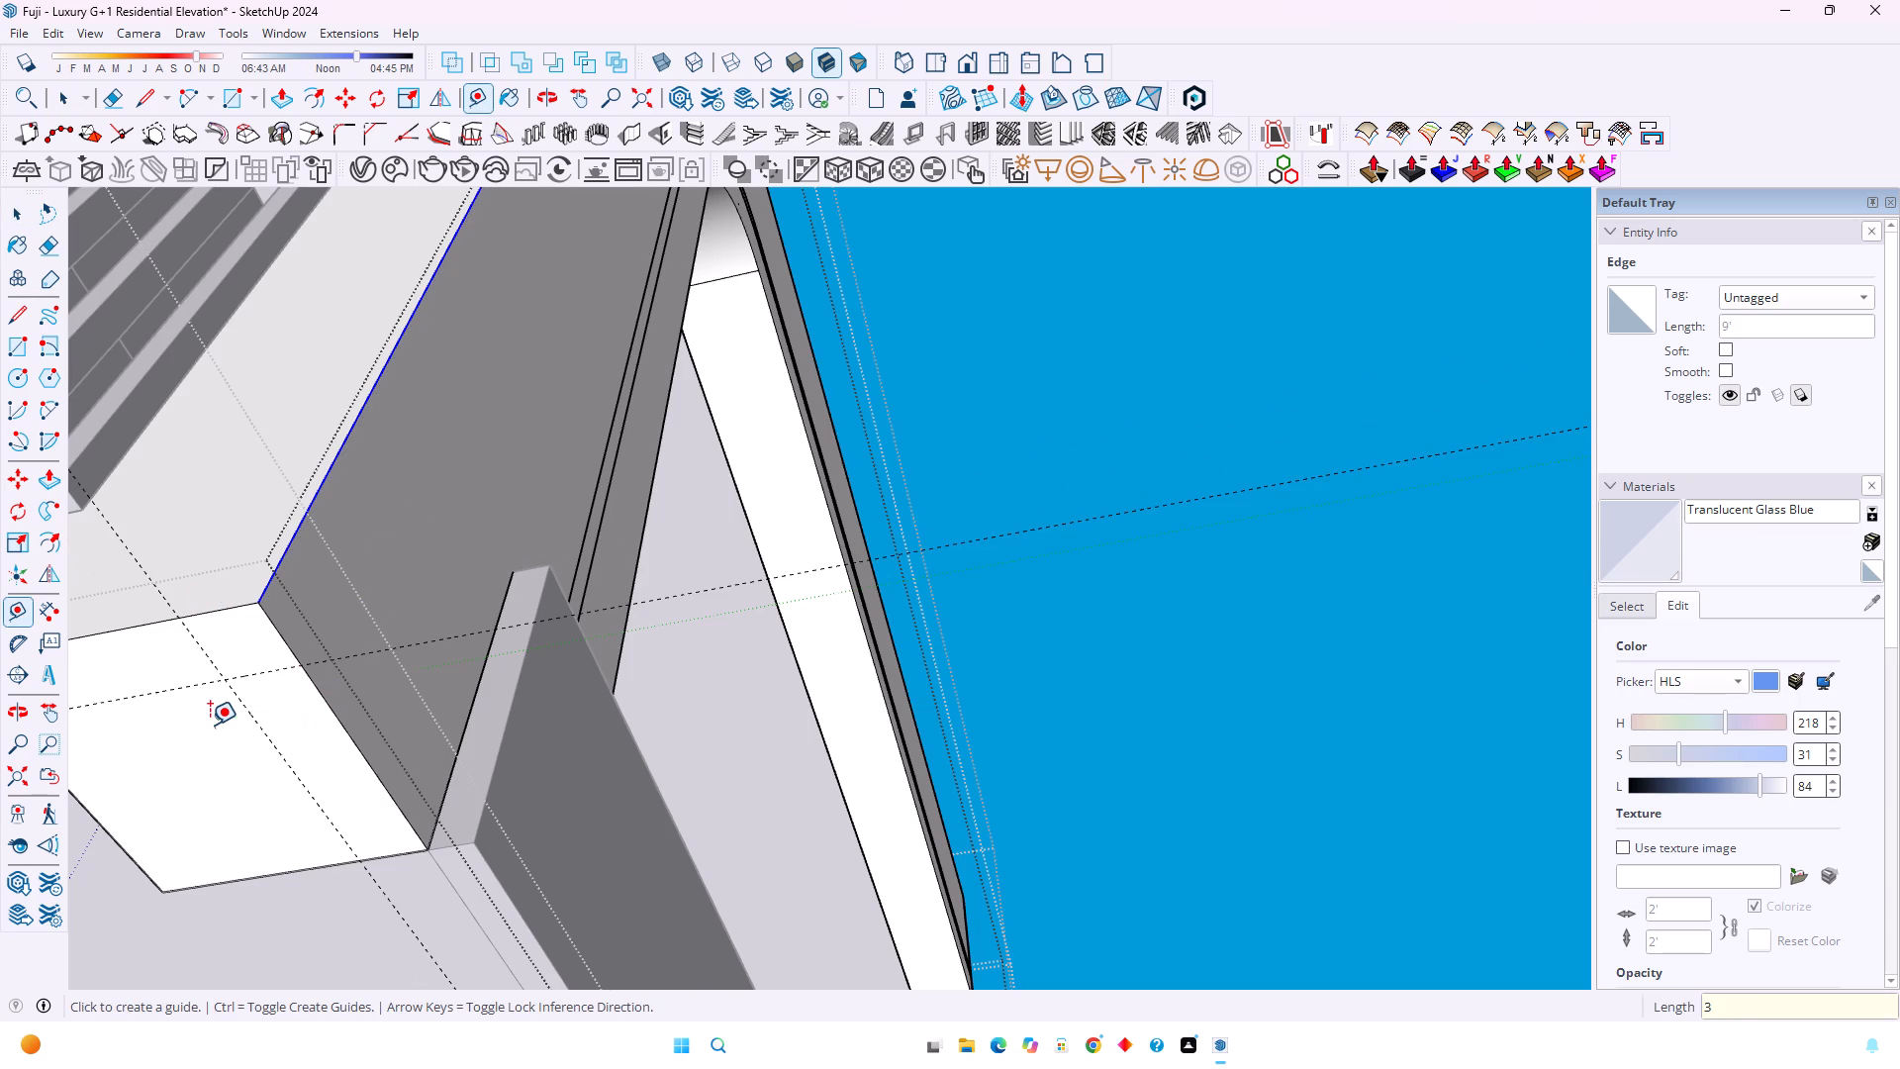
Draw a corner-rounding arc on the frame's bottom face between the points where the two guides meet its edges.
key("a")
left_click(180, 616)
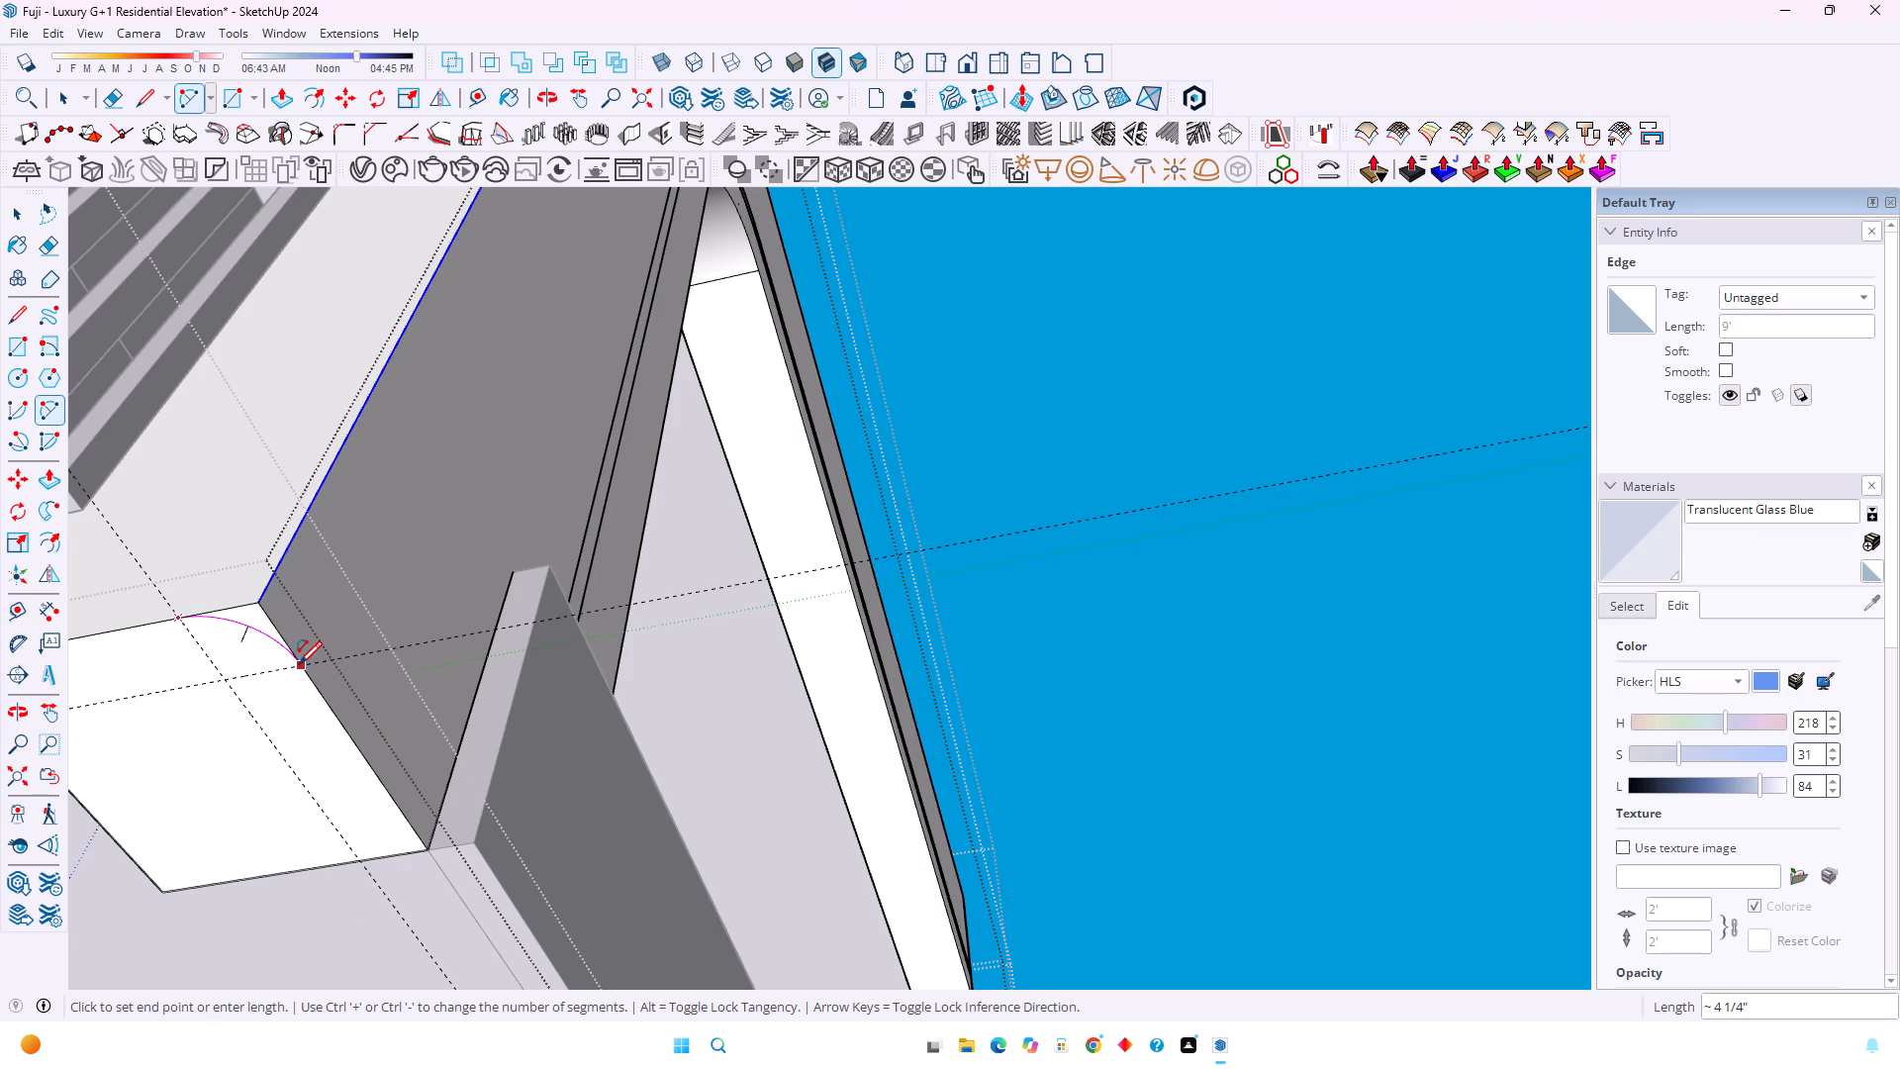
double_click(299, 664)
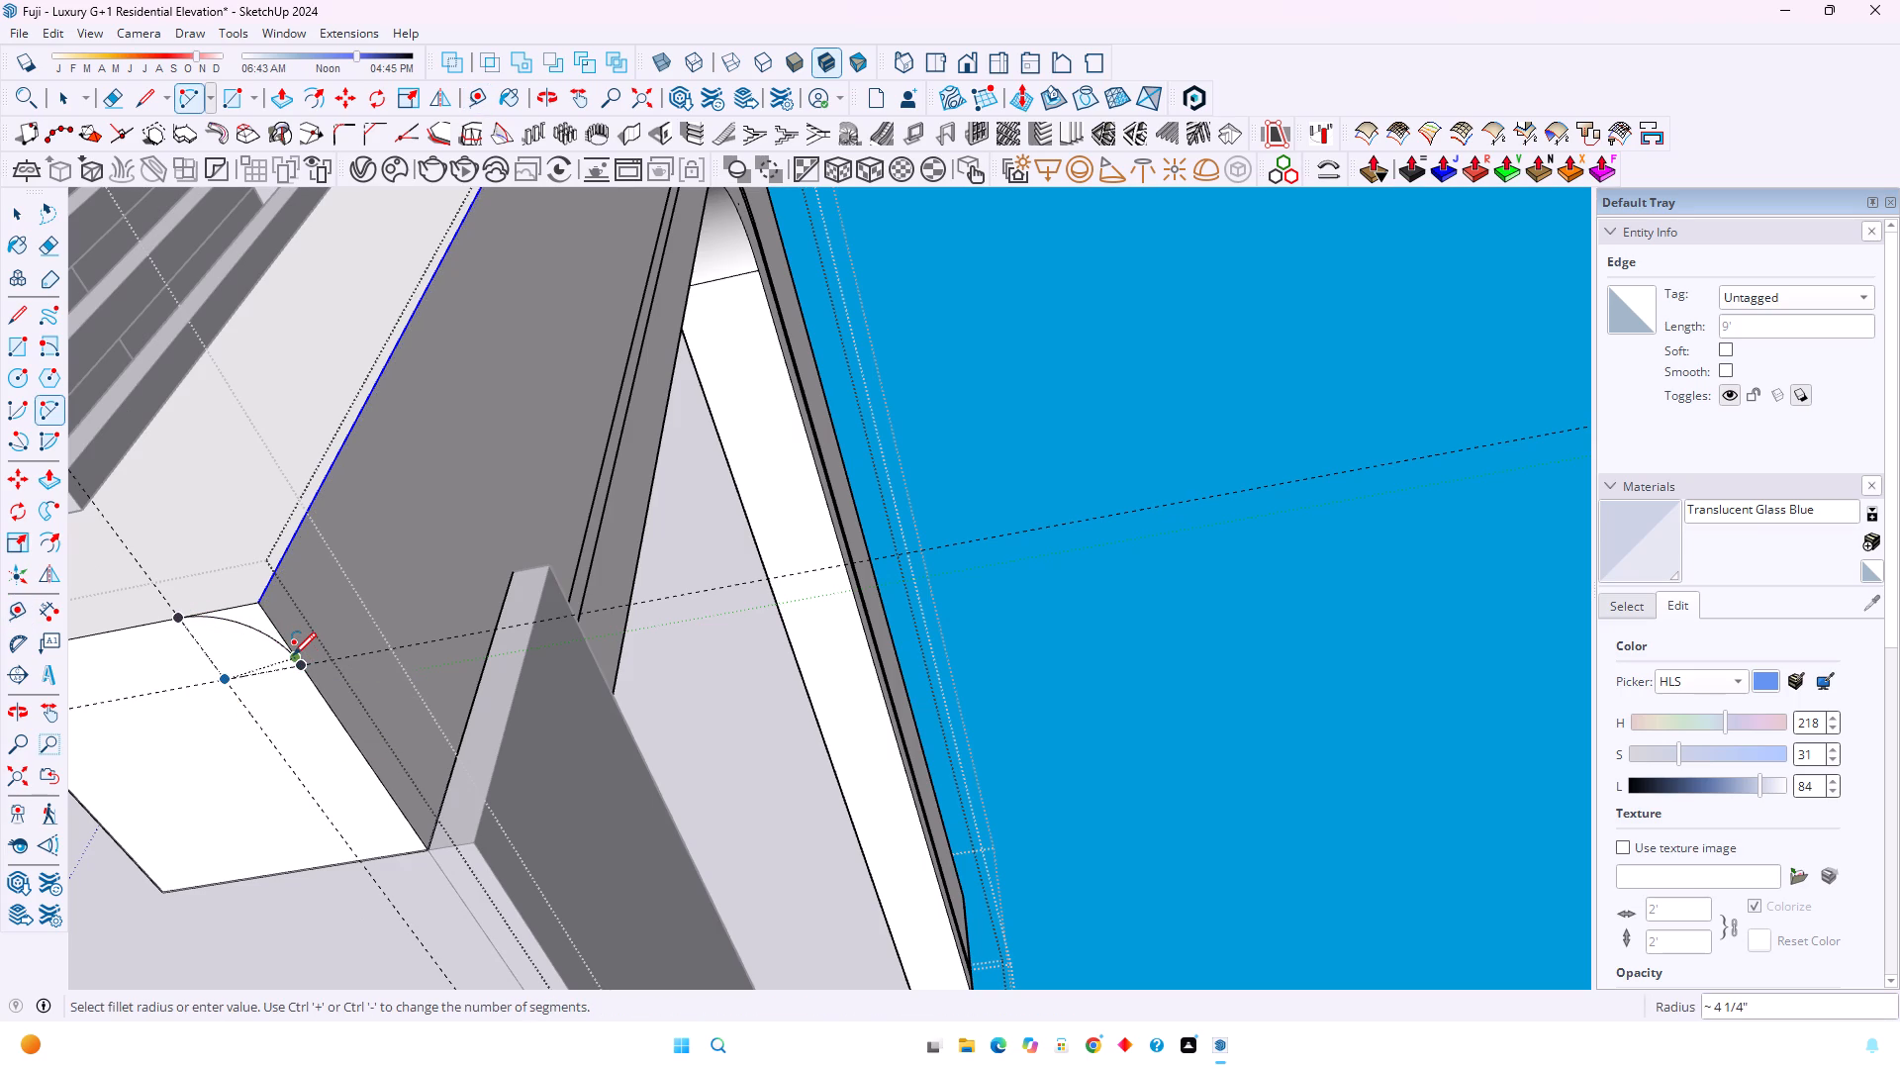
Raise the corner-rounding arc's segment count, trying 120, 100 and 80 before setting it to 60.
key("space")
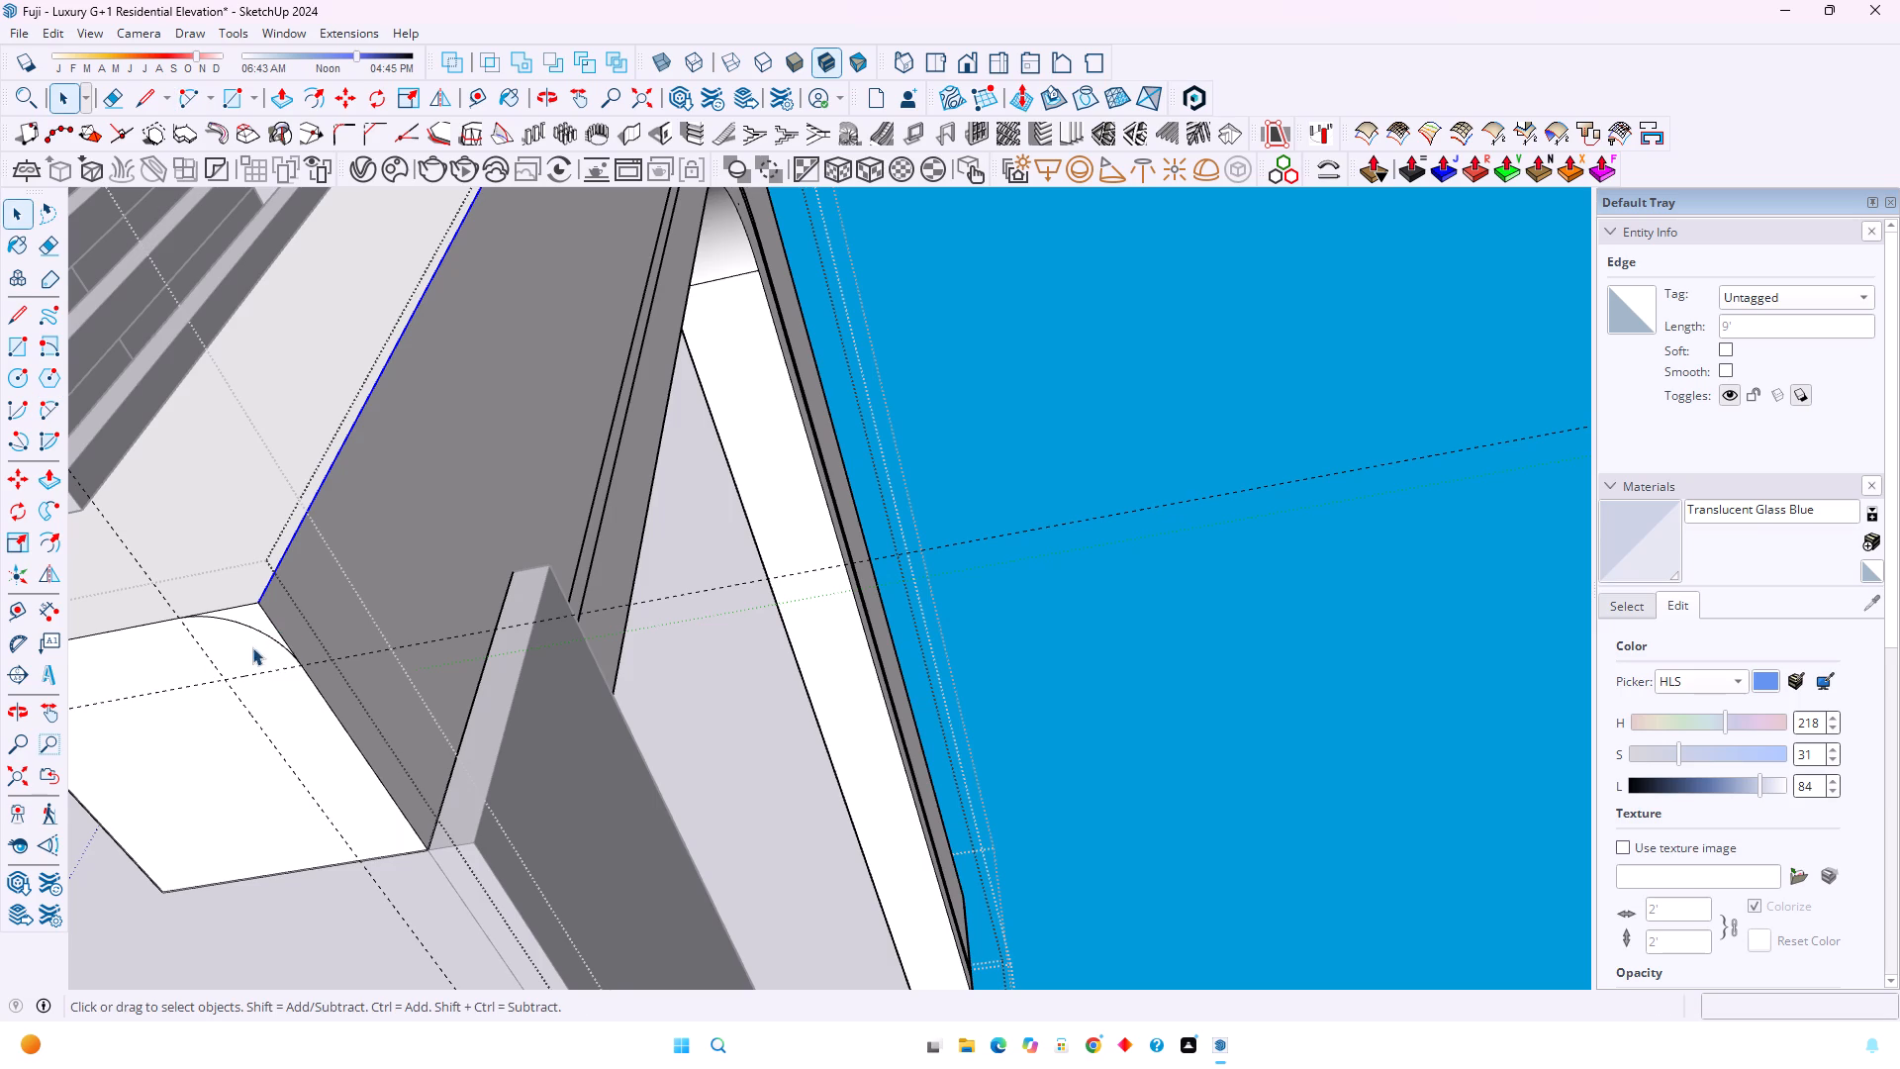
scroll(210, 660, "up", 1)
left_click(242, 621)
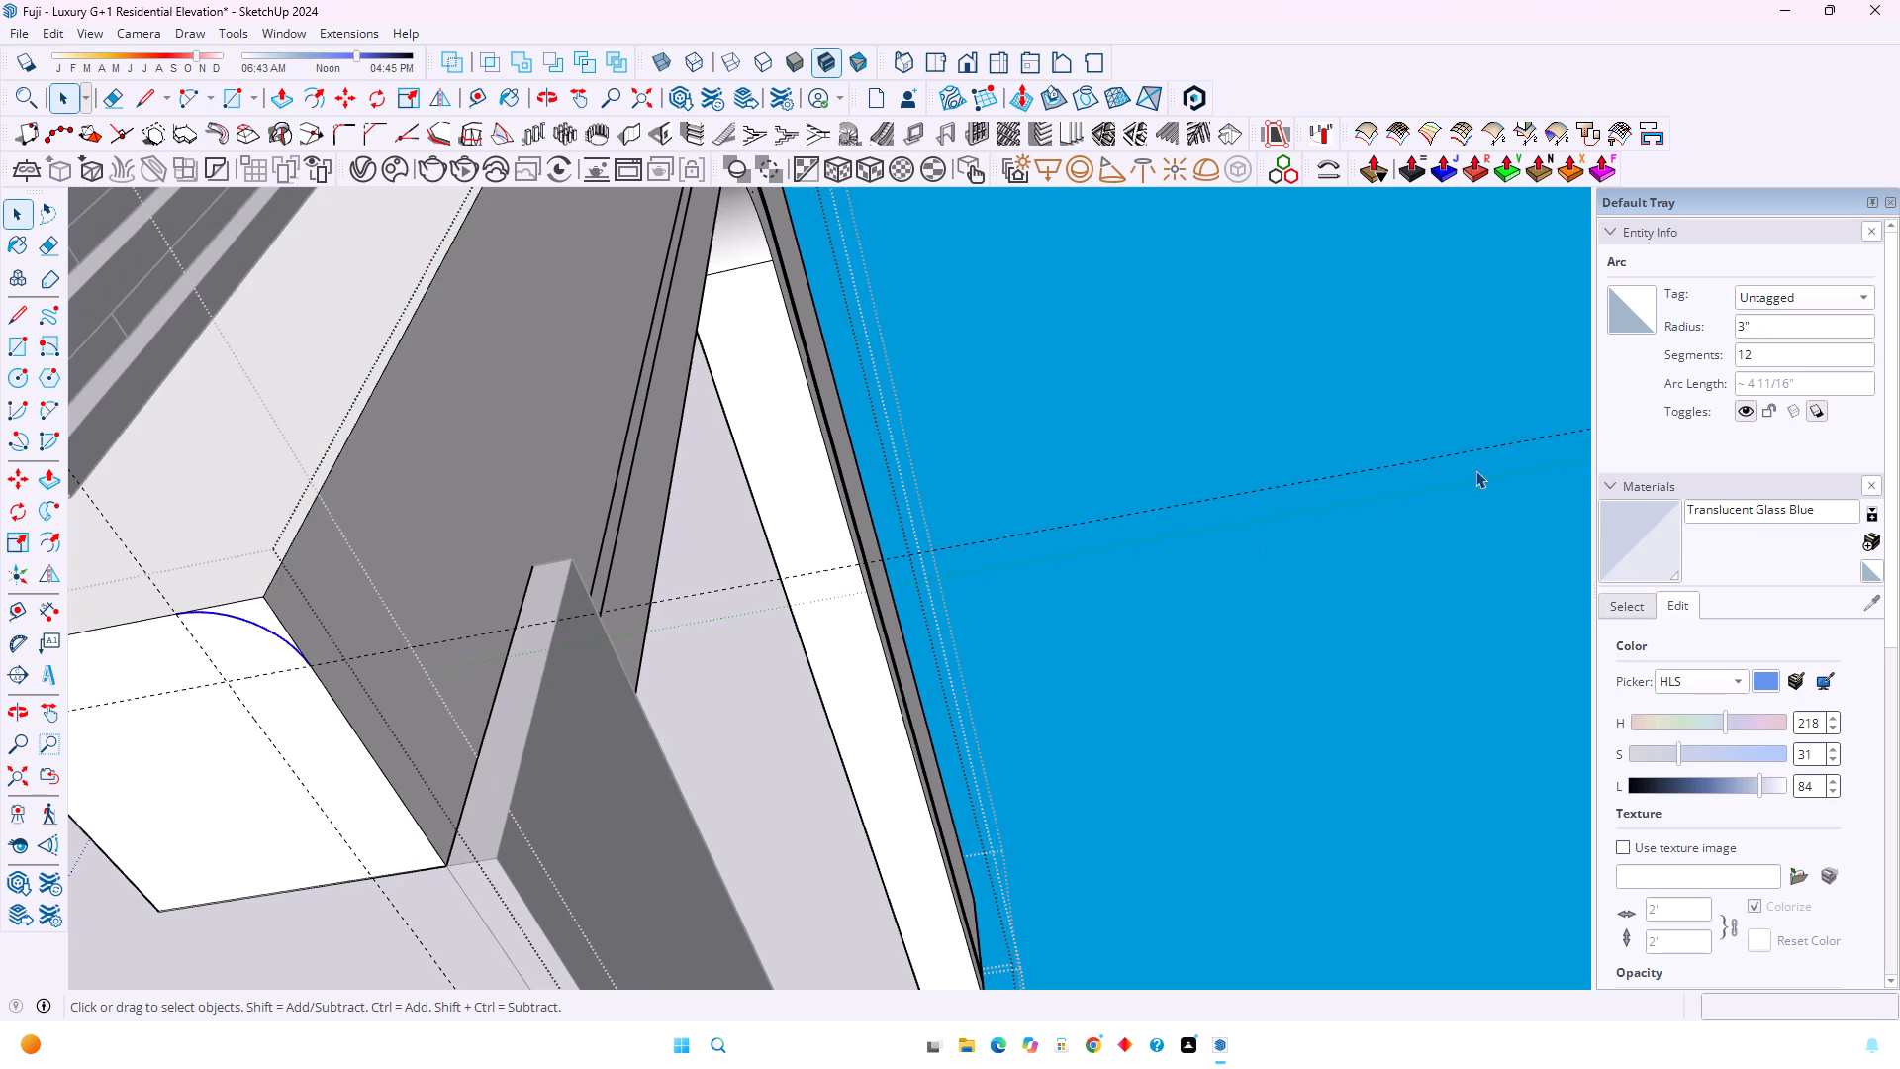
left_click(1840, 357)
key("0")
key("Return")
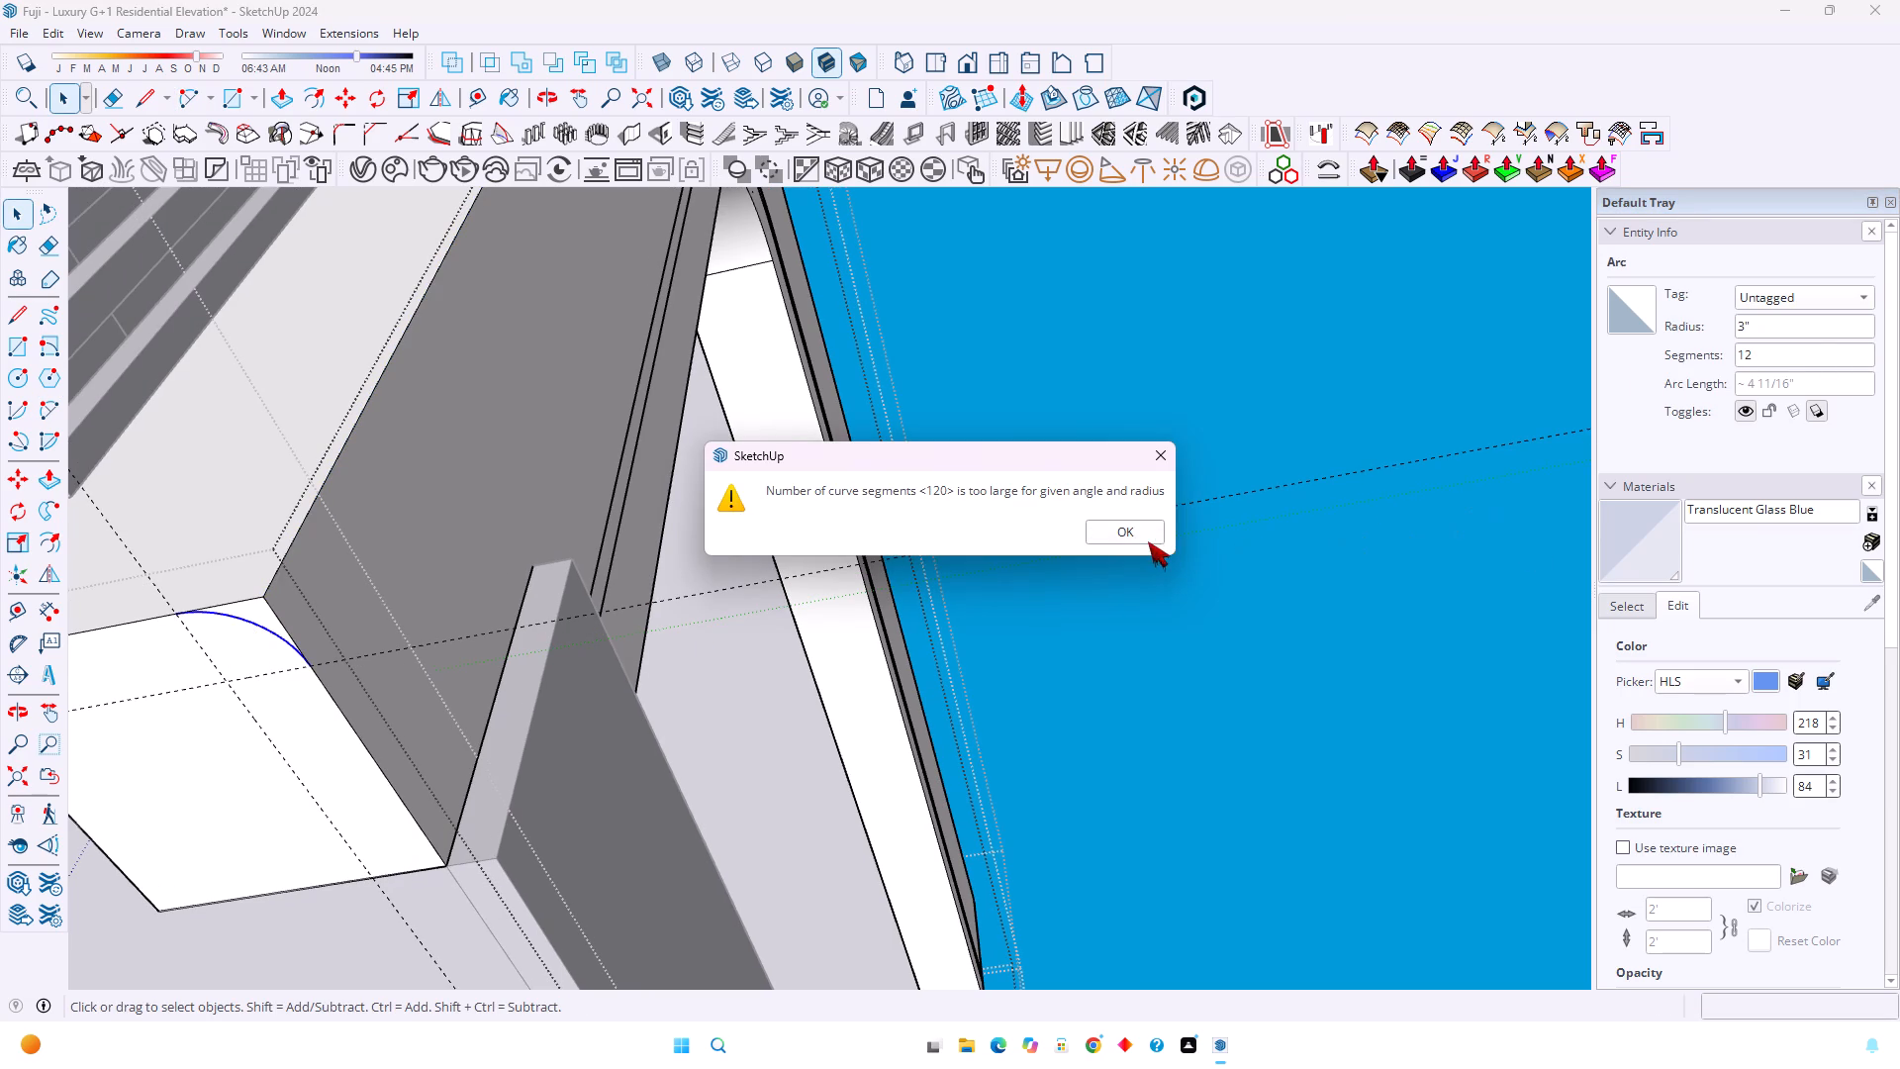
left_click(1143, 539)
double_click(1801, 349)
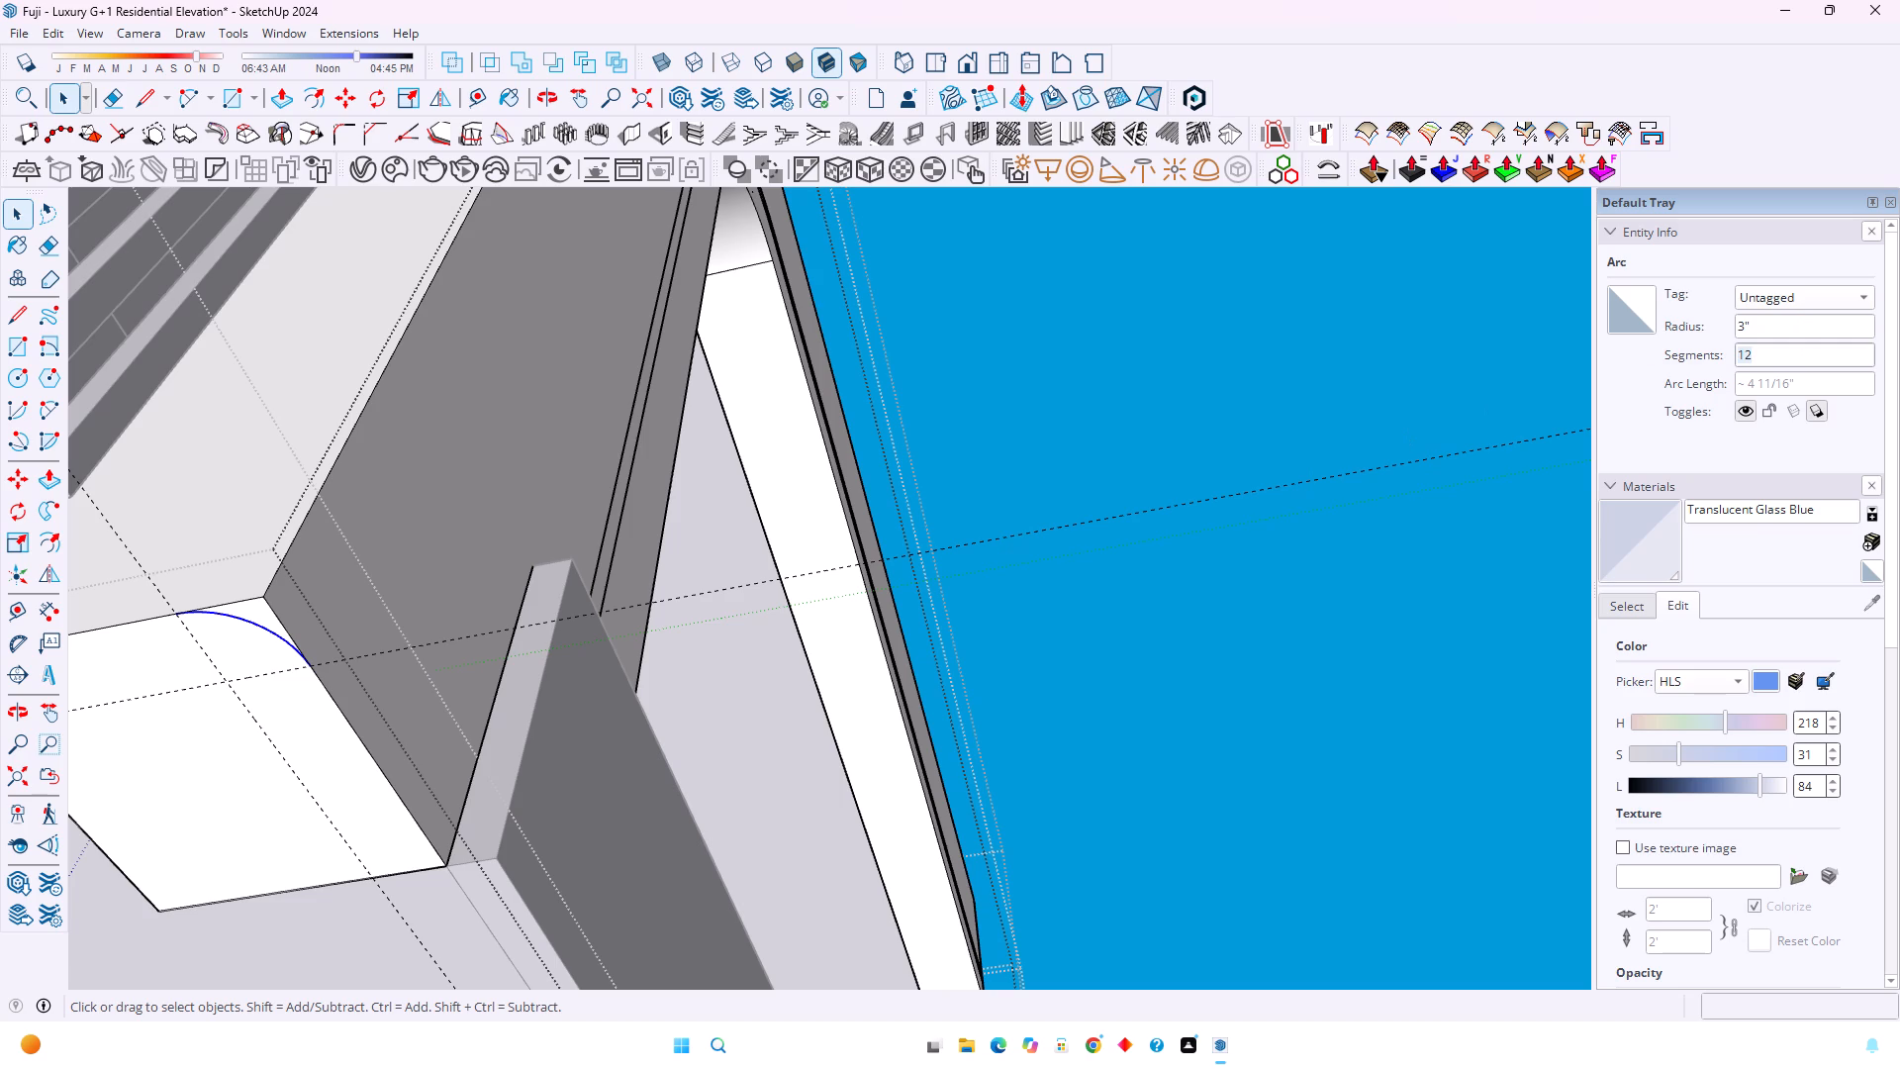
type("100")
key("Return")
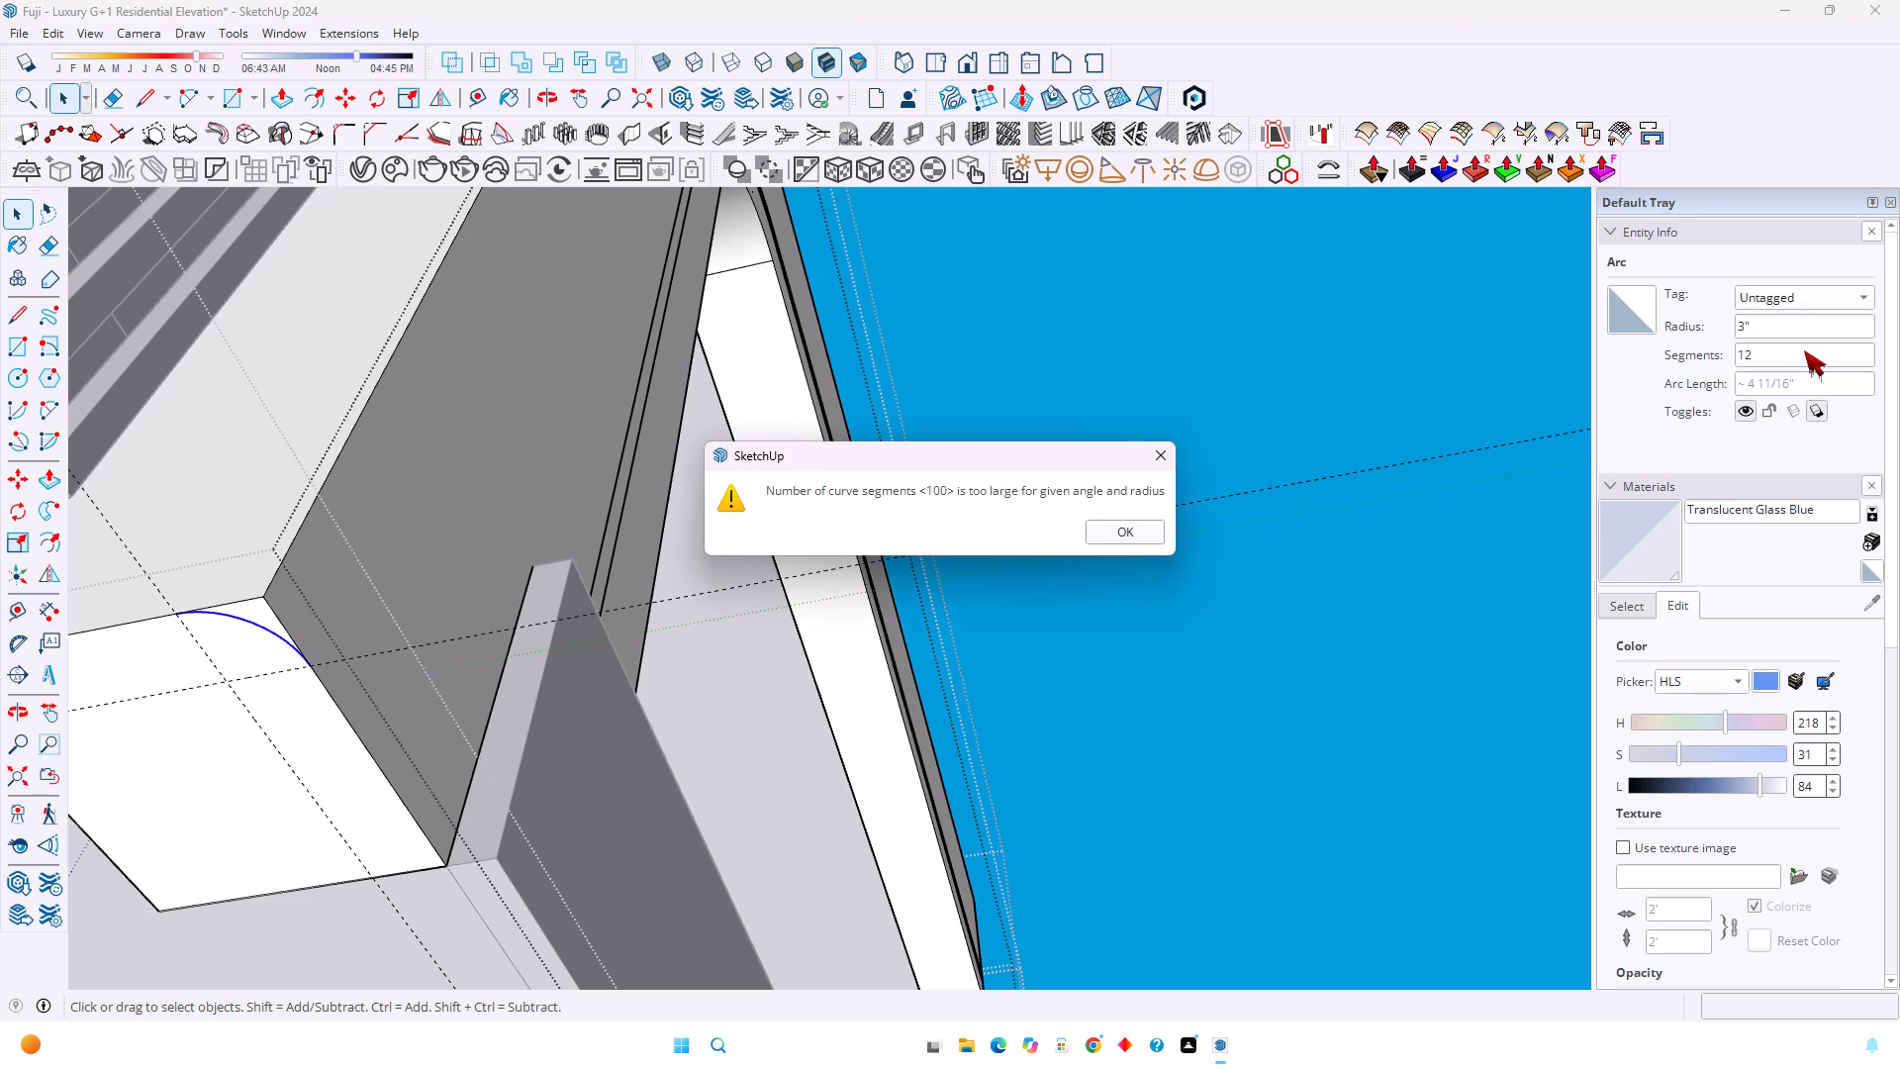
left_click(1107, 536)
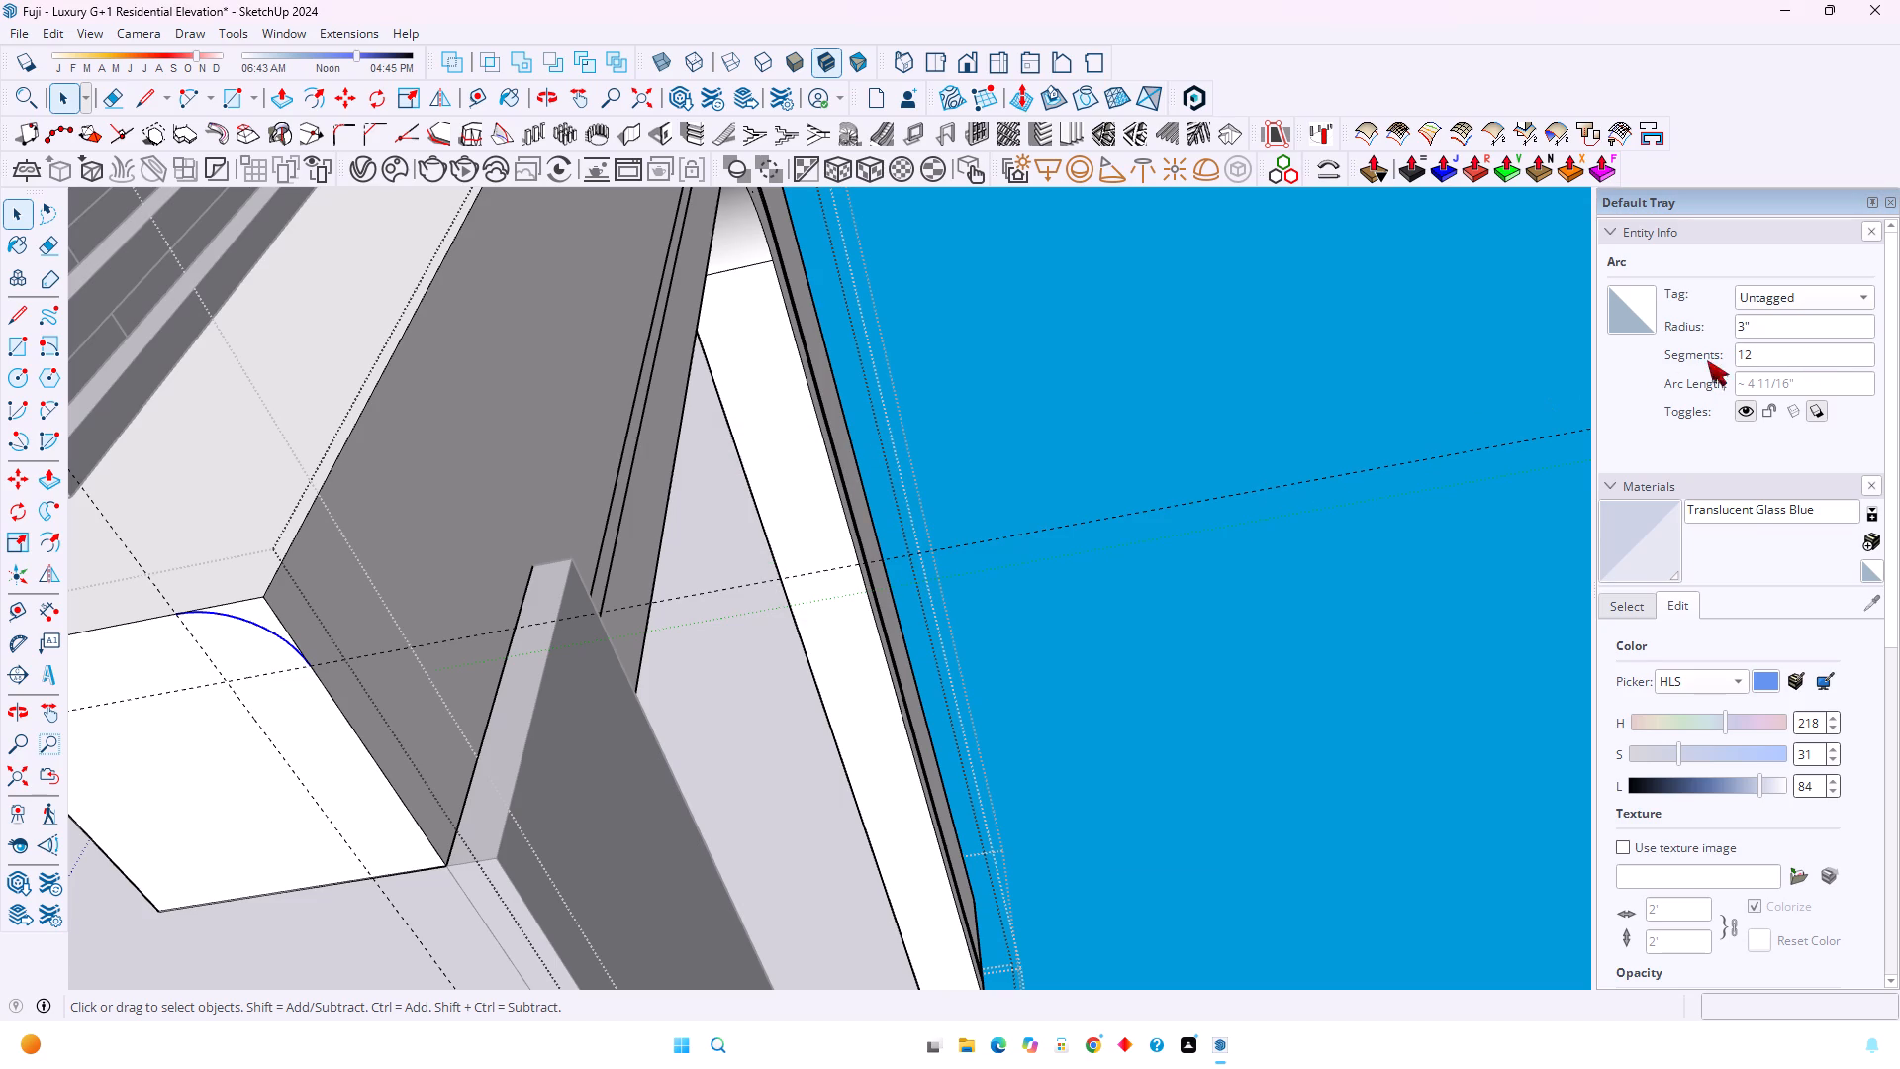
double_click(1818, 355)
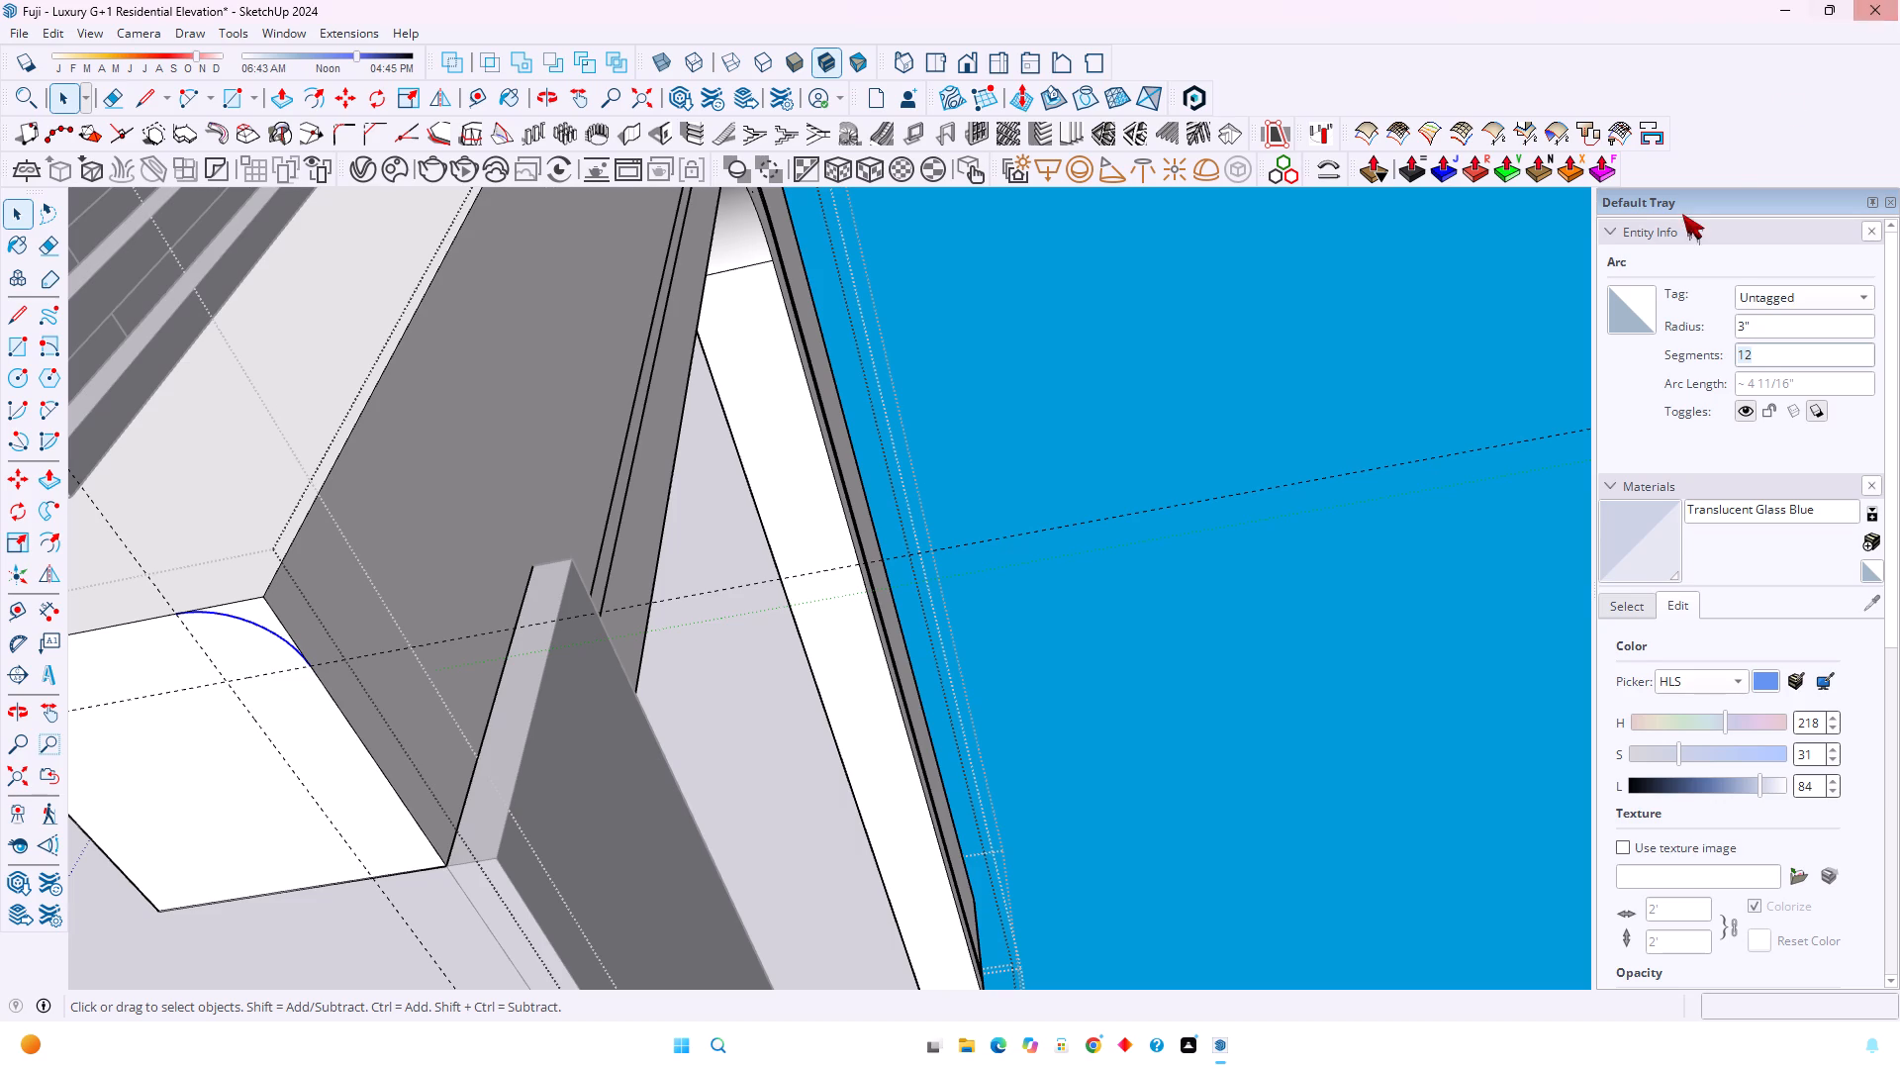
type("80")
key("Return")
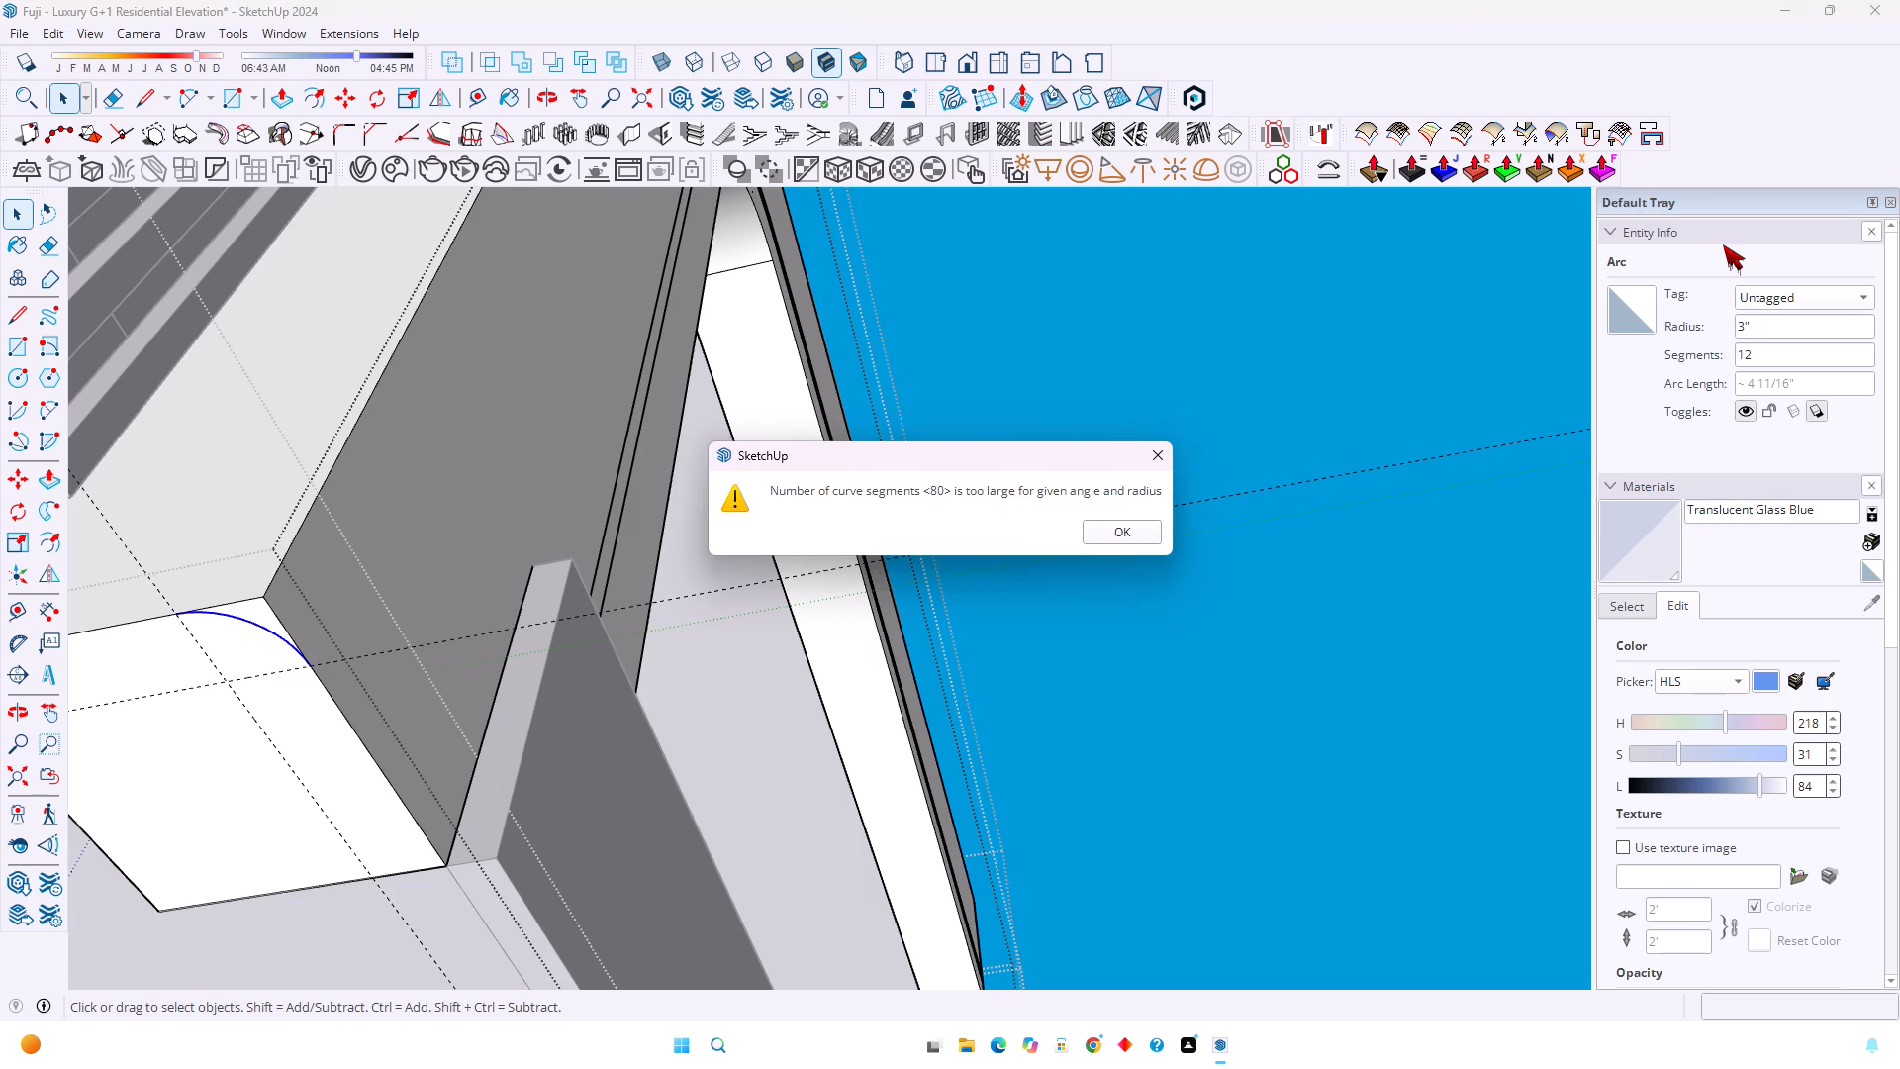
left_click(1121, 527)
double_click(1788, 356)
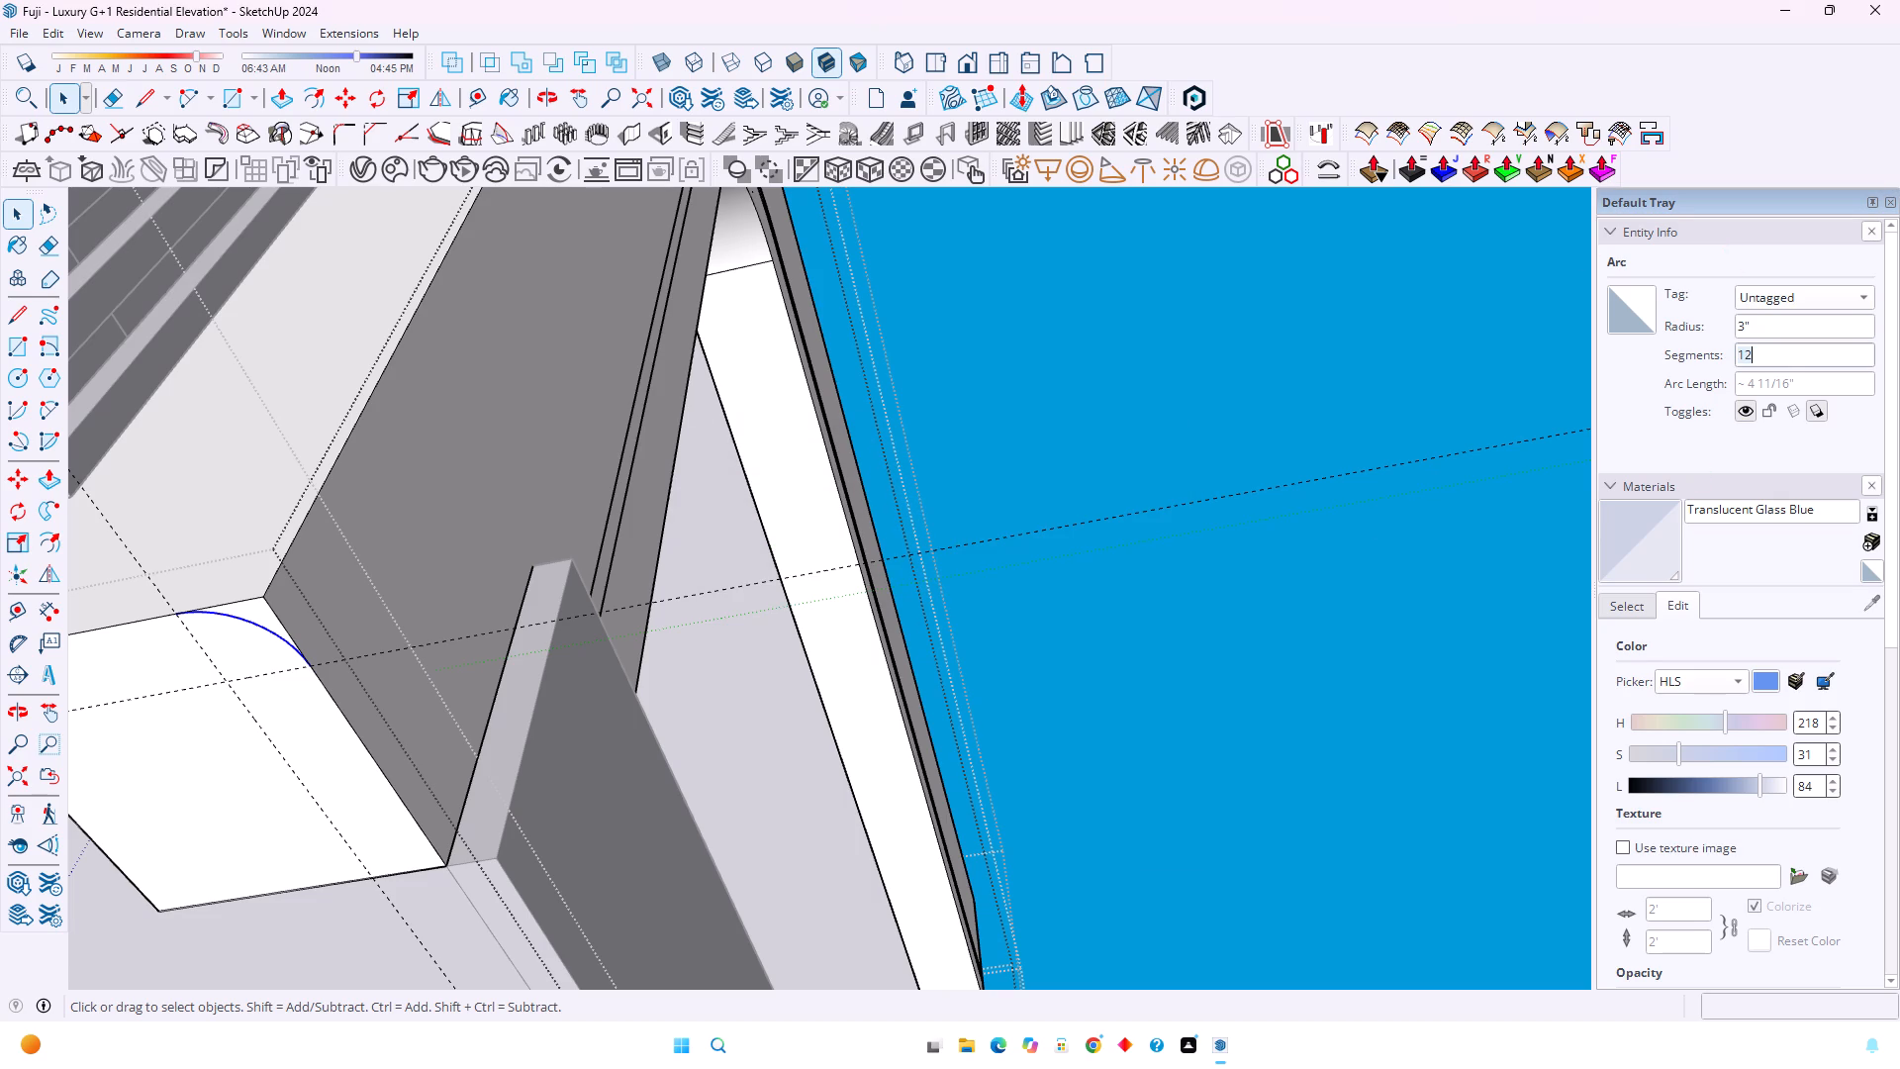
type("60")
key("Return")
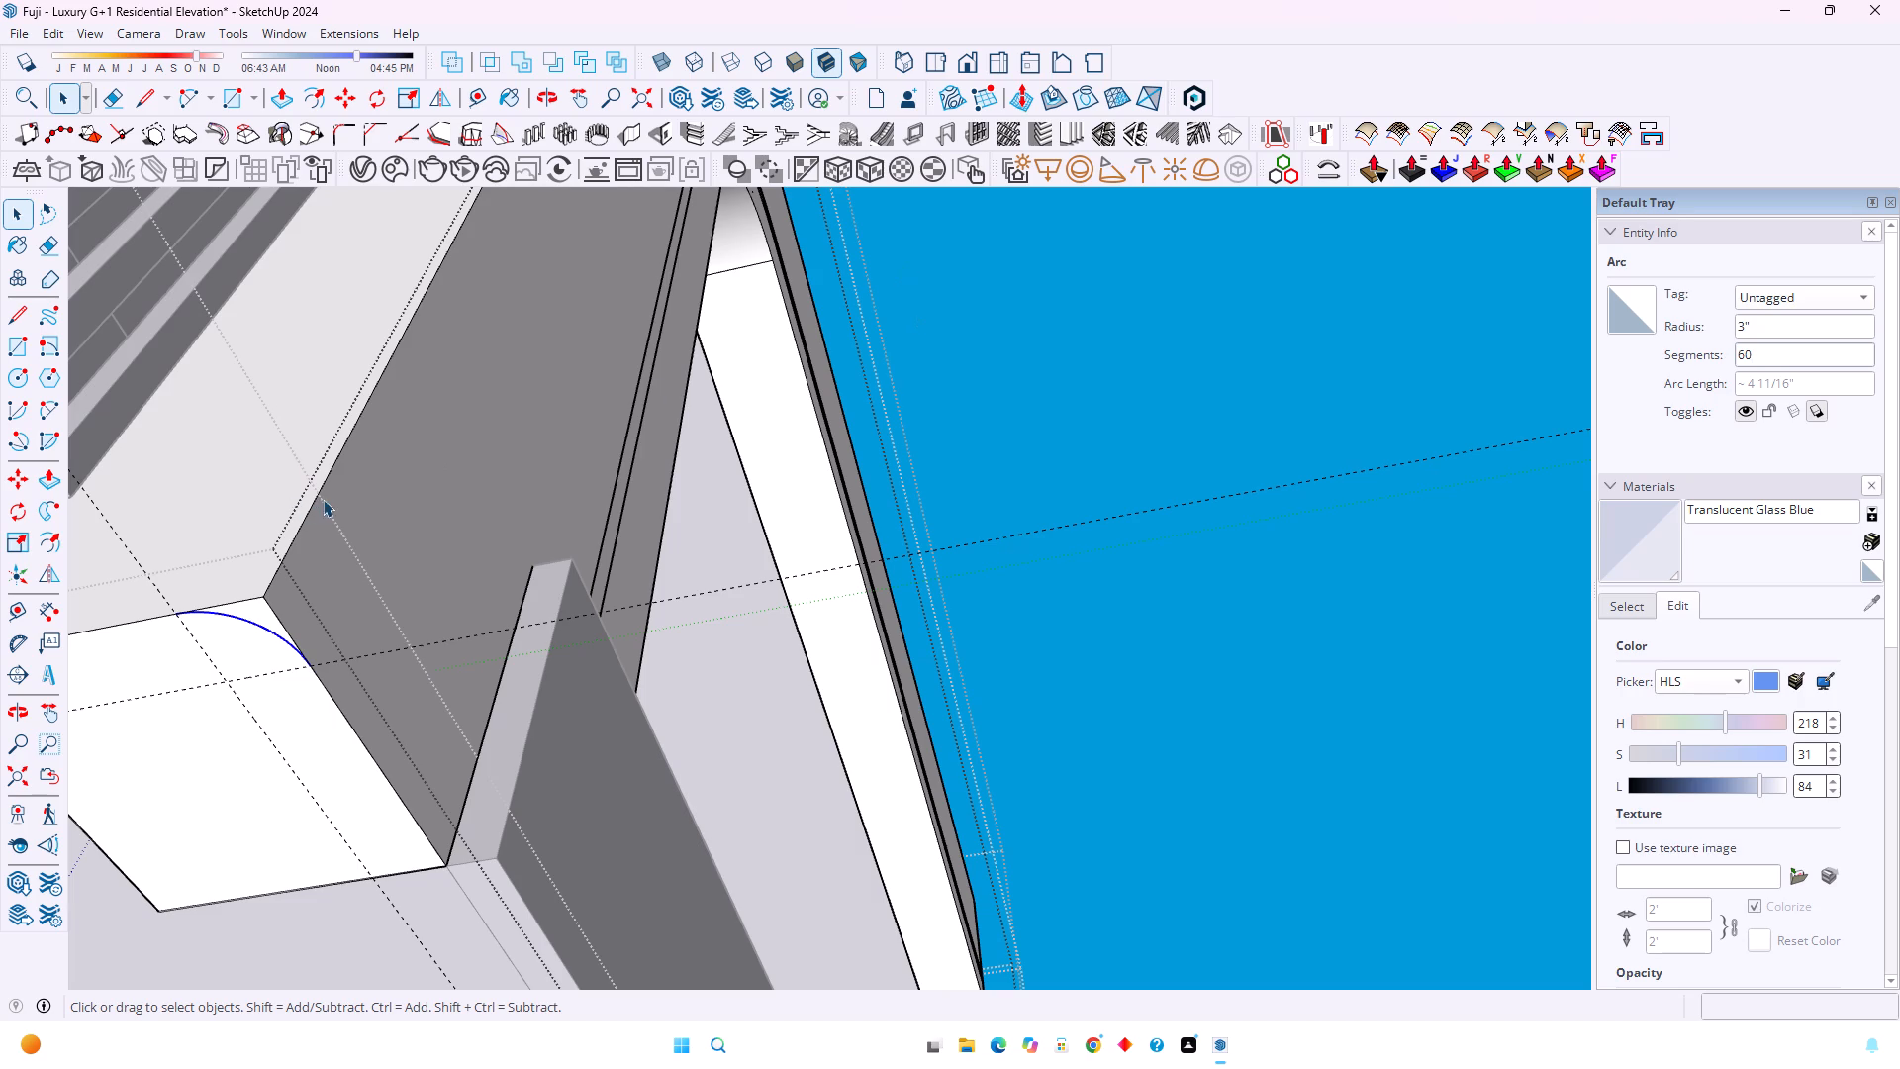
Select the frame's outer vertical front edge together with the curved edge of its rounded upper corner.
left_click(313, 499)
scroll(317, 493, "down", 9)
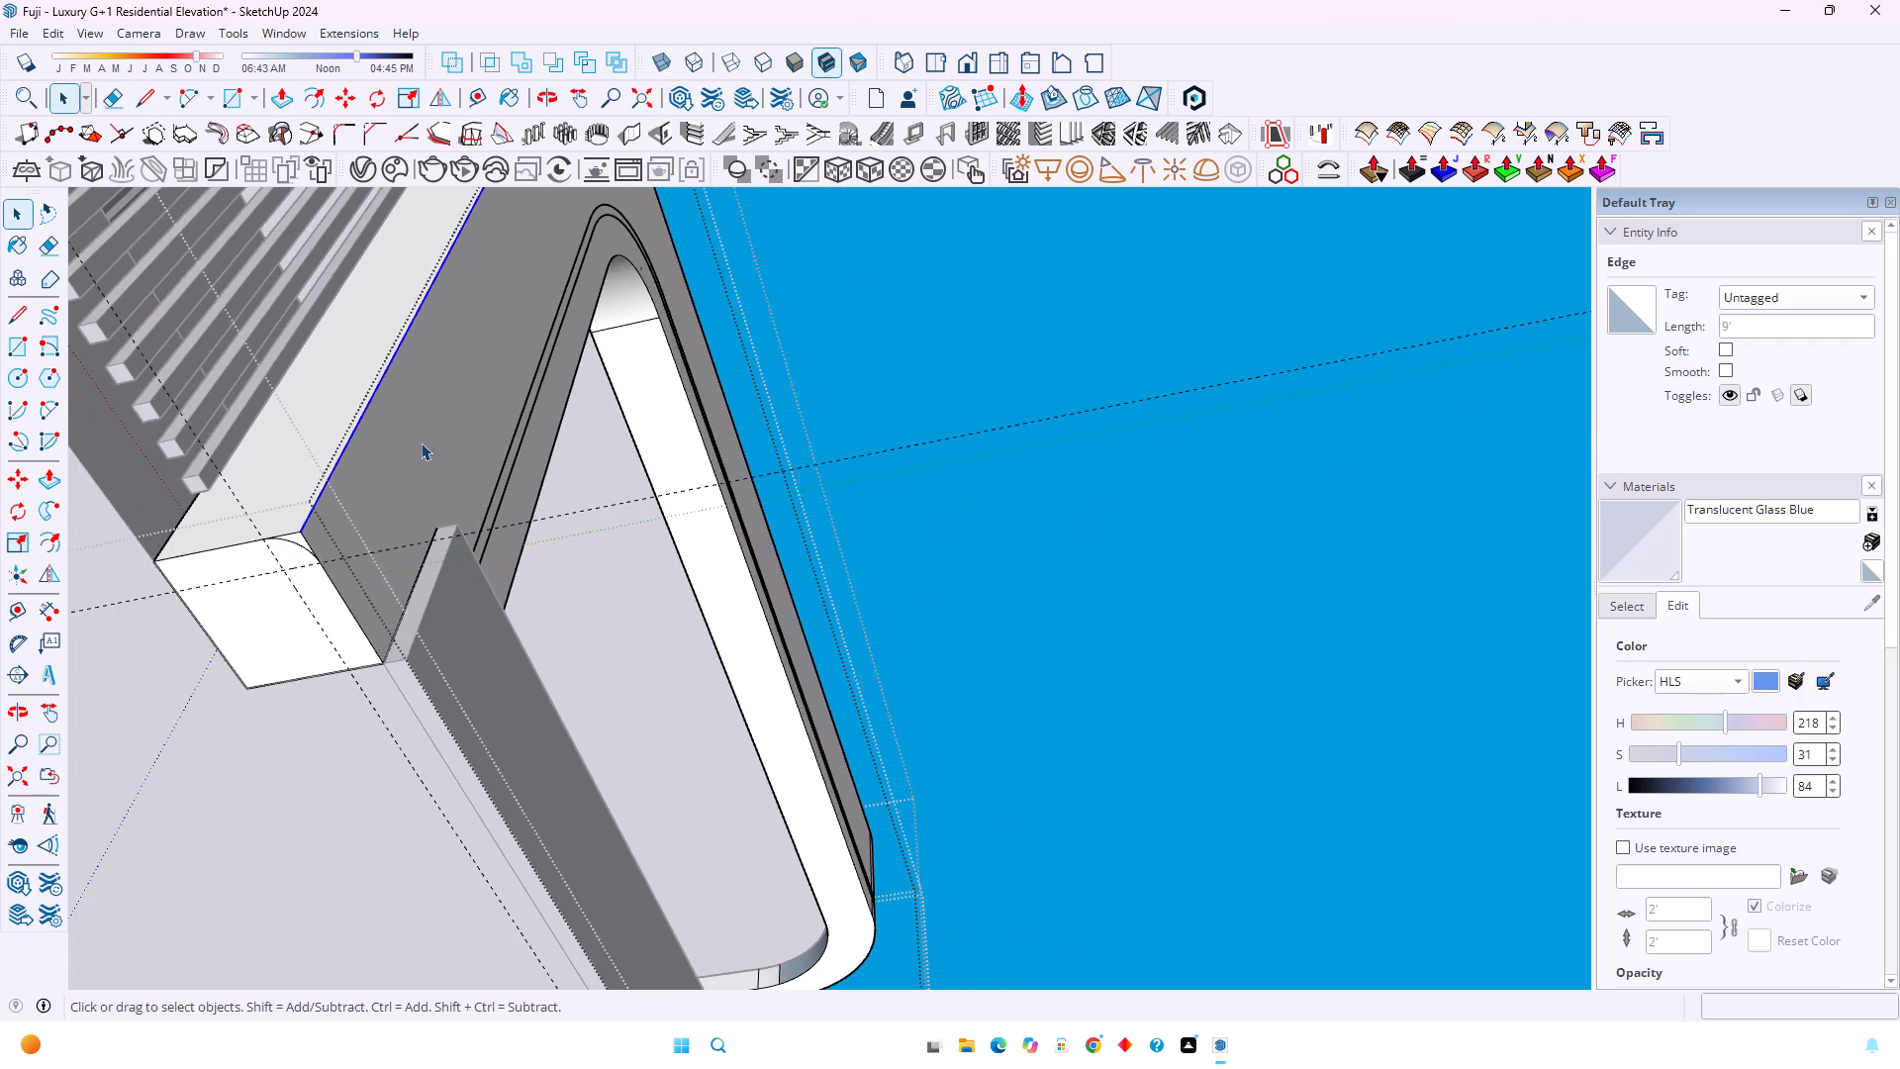
middle_click_drag(504, 419, 504, 662, "shift")
middle_click_drag(573, 488, 349, 788)
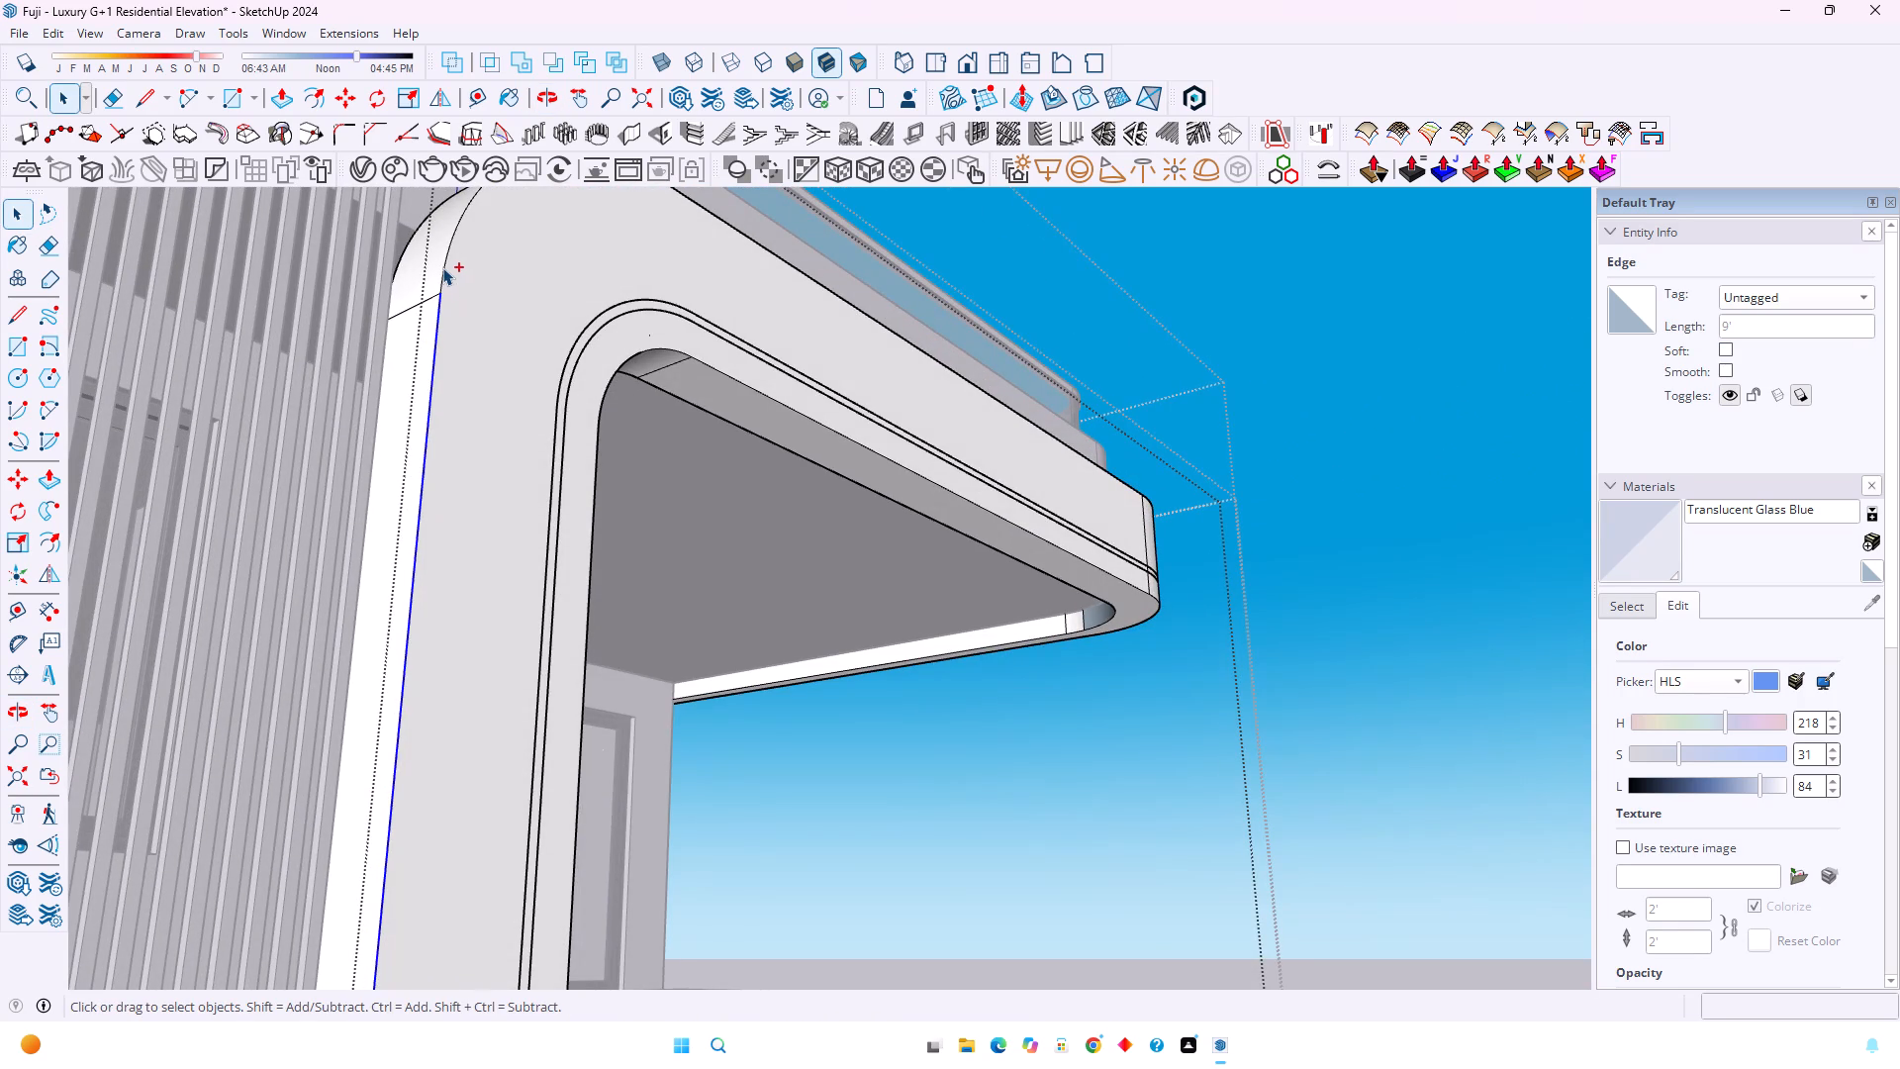
left_click(442, 267, "ctrl")
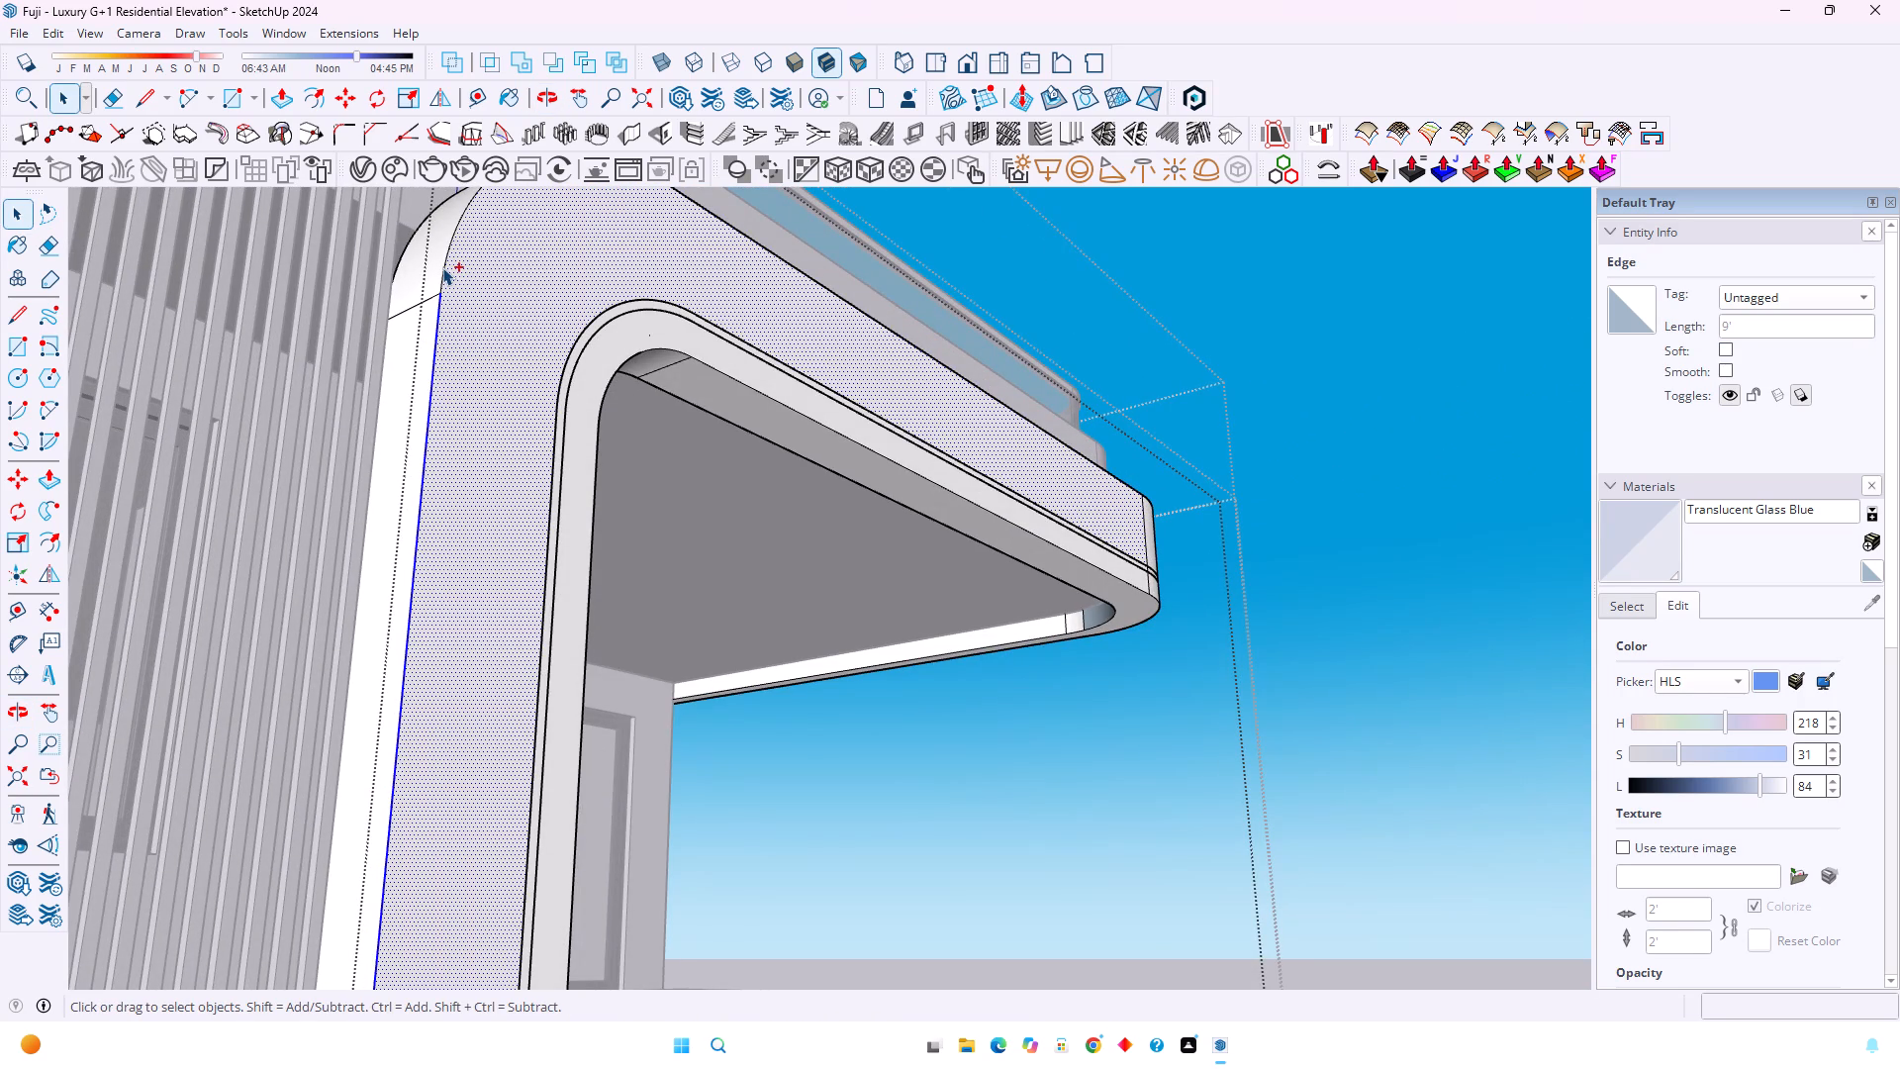
left_click(442, 267)
left_click(443, 267)
scroll(444, 279, "up", 3)
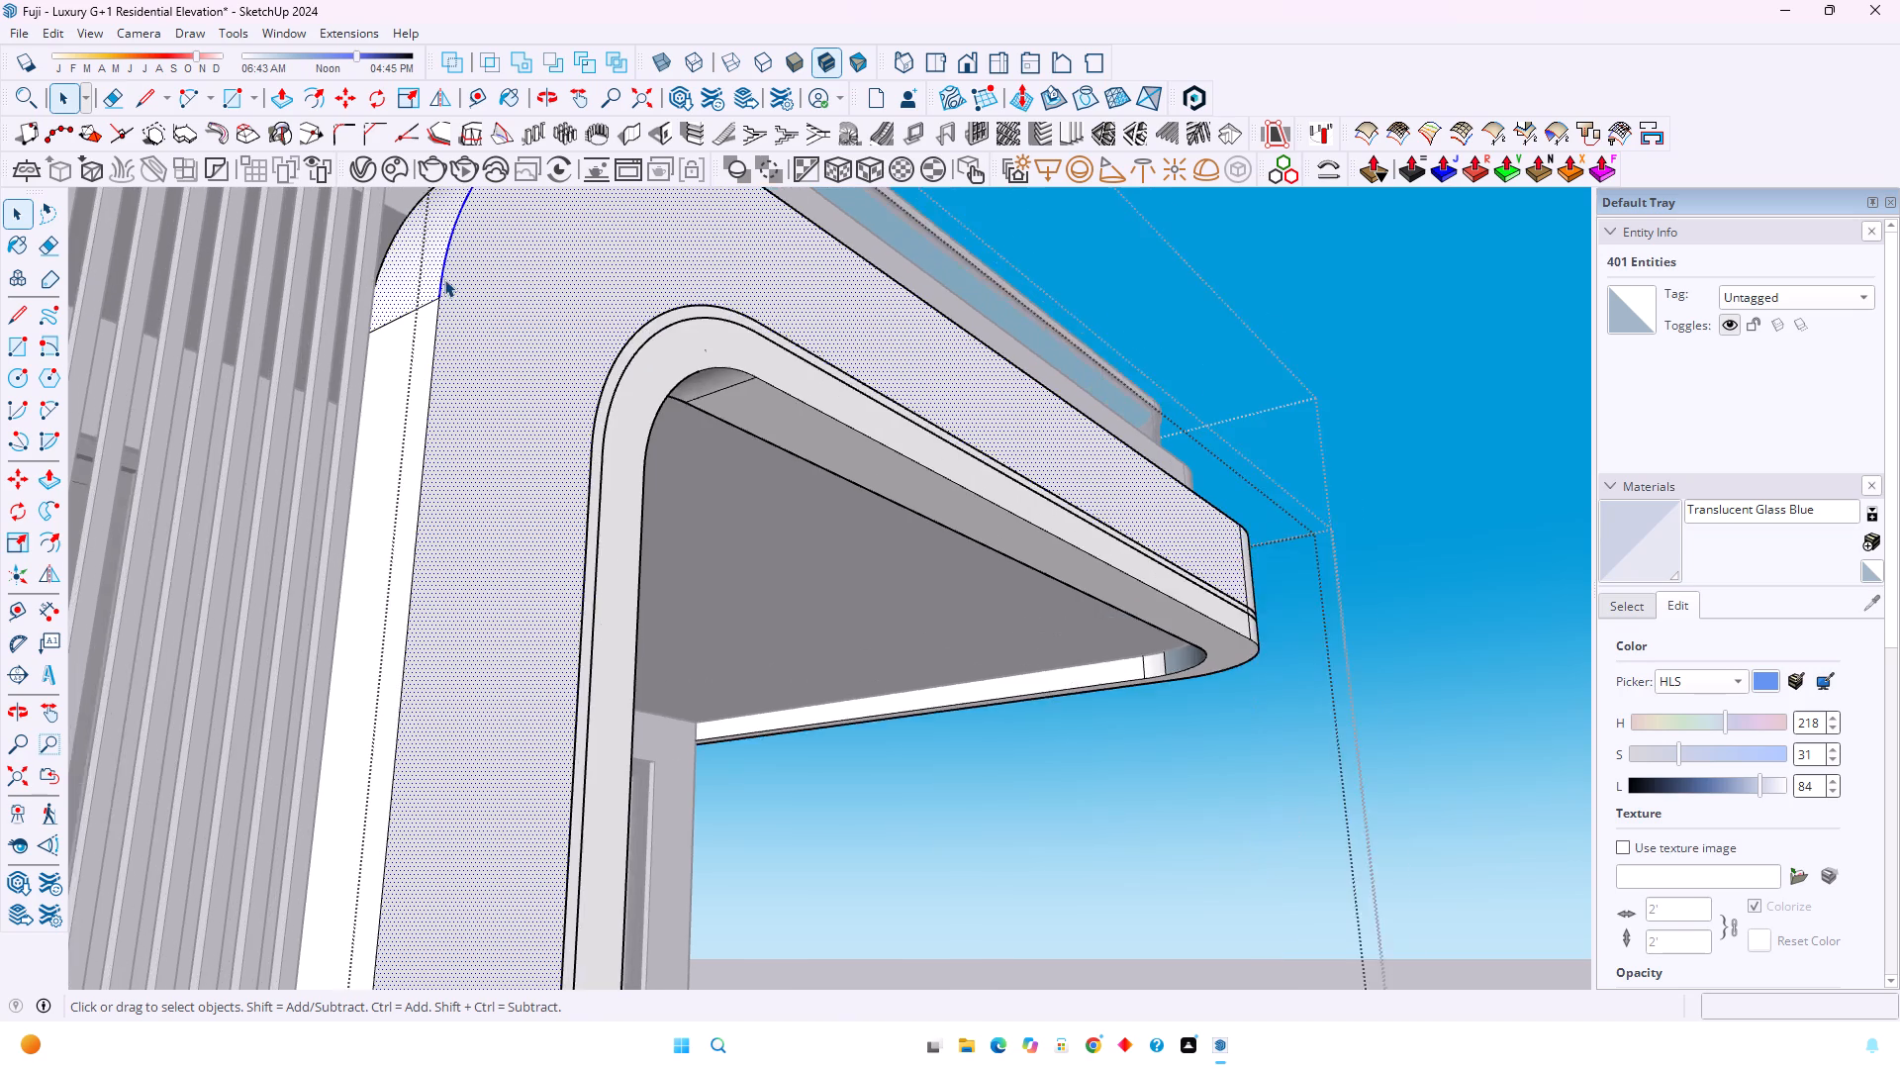
scroll(444, 279, "up", 4)
middle_click_drag(480, 350, 499, 421)
middle_click(499, 432)
middle_click(499, 432)
scroll(451, 329, "up", 4)
scroll(954, 520, "up", 3)
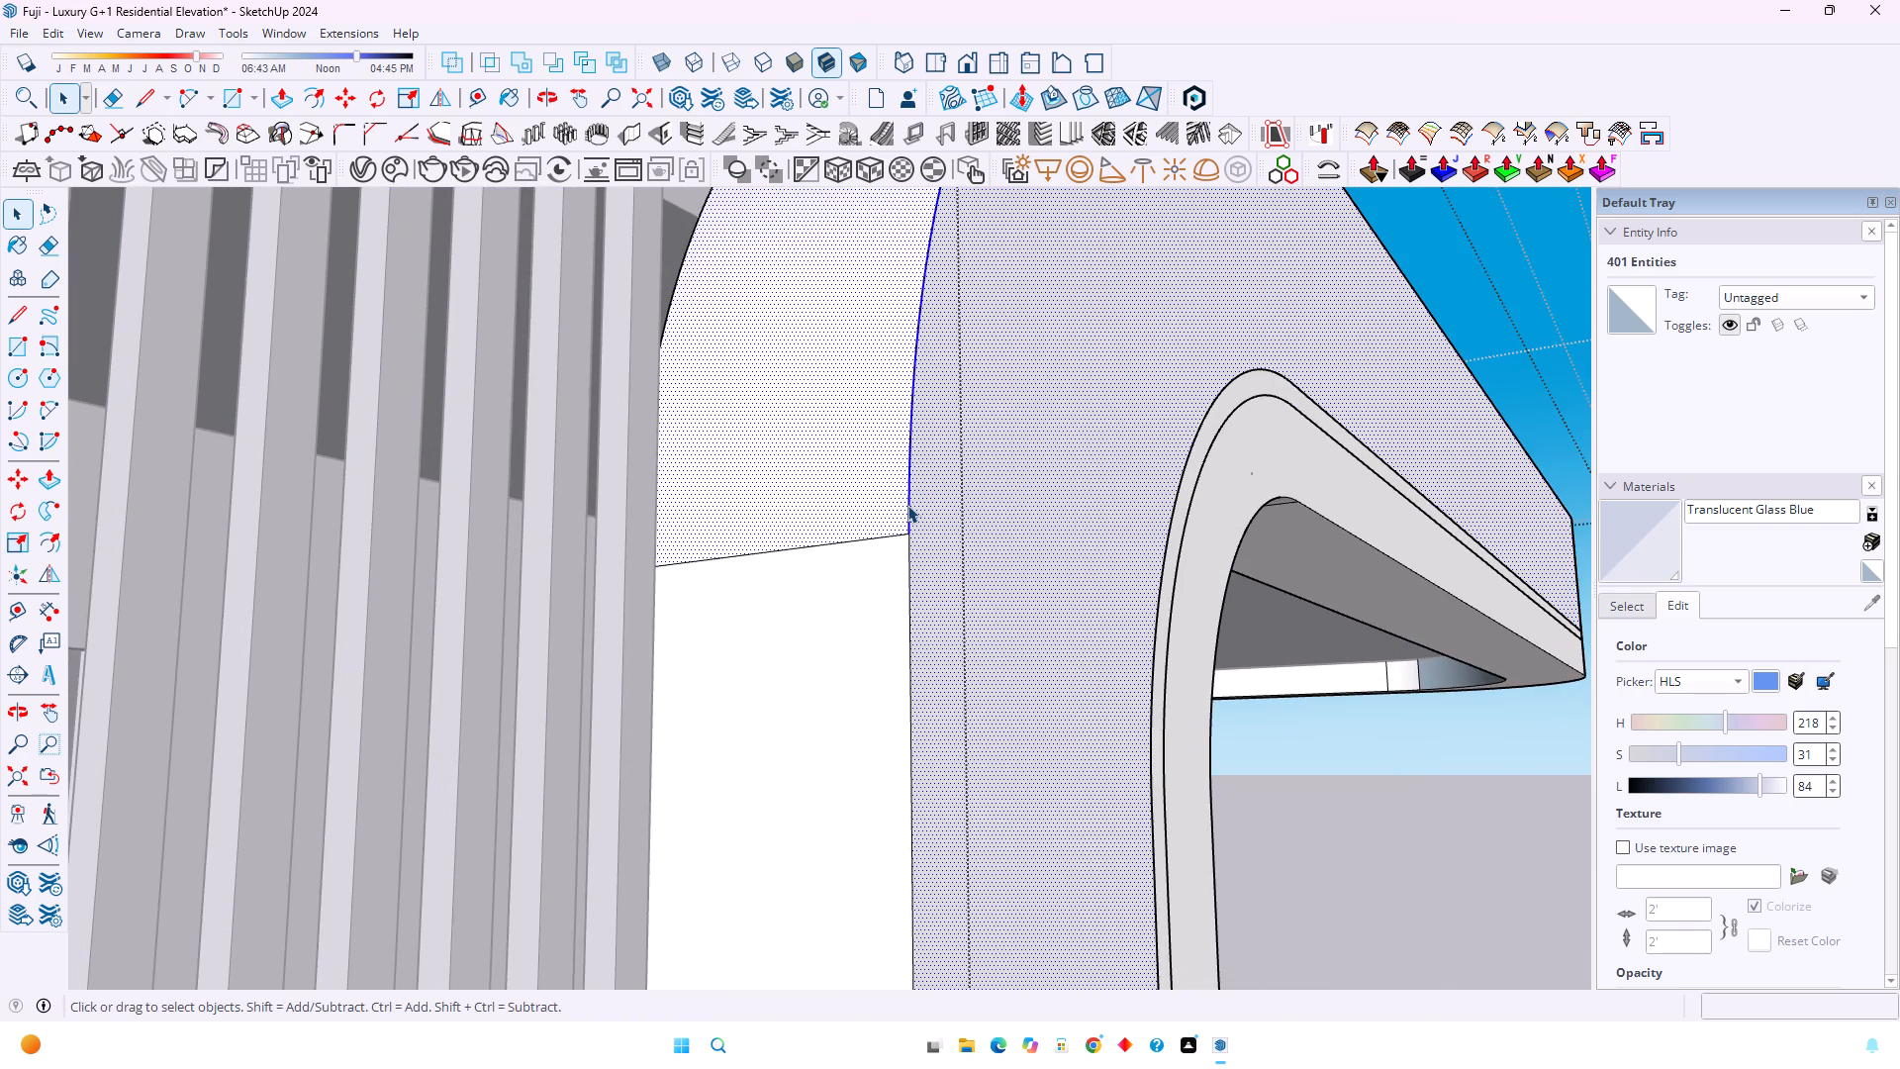
left_click(907, 505)
left_click(910, 567, "ctrl")
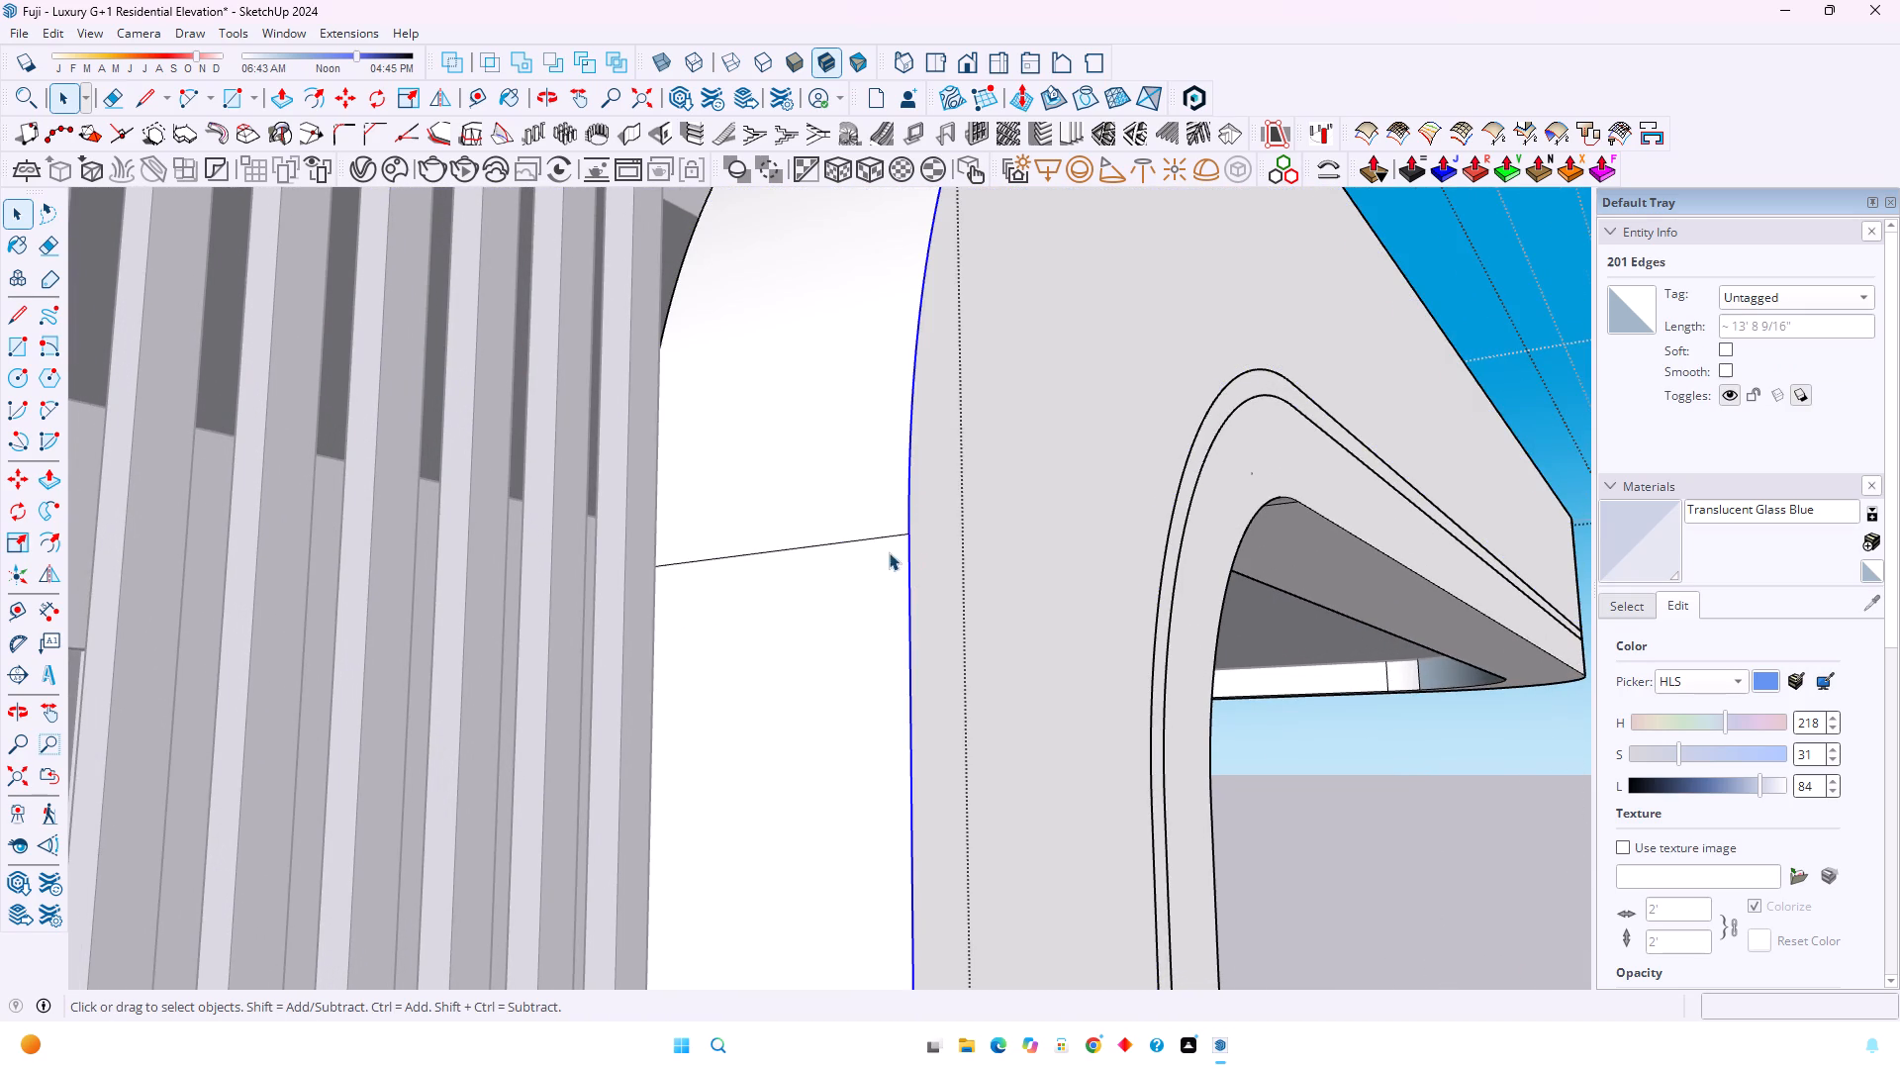
Add the short and the long straight upper front edges beyond the rounded corner to the path selection.
scroll(885, 551, "down", 10)
middle_click_drag(1050, 385, 768, 759, "shift")
middle_click(768, 759, "shift")
middle_click_drag(778, 638, 777, 670)
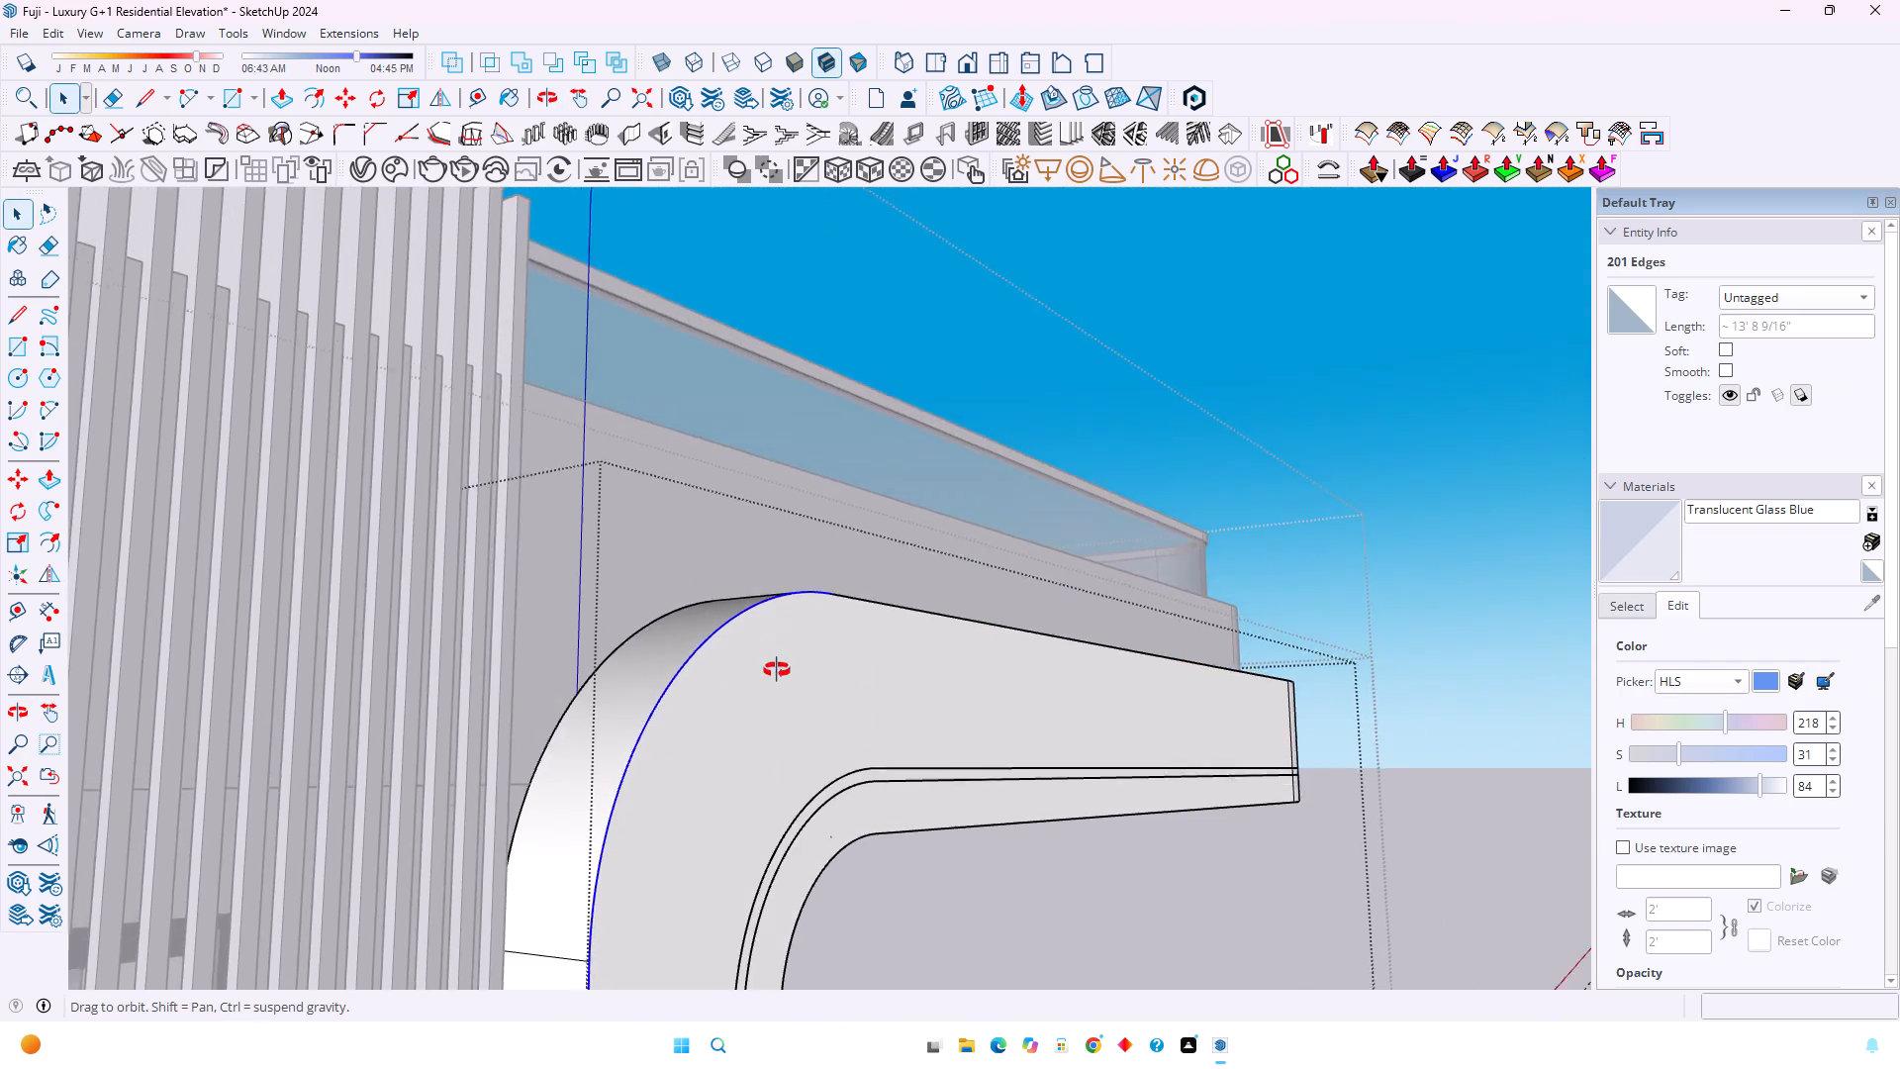
middle_click_drag(777, 670, 752, 891)
scroll(912, 563, "up", 4)
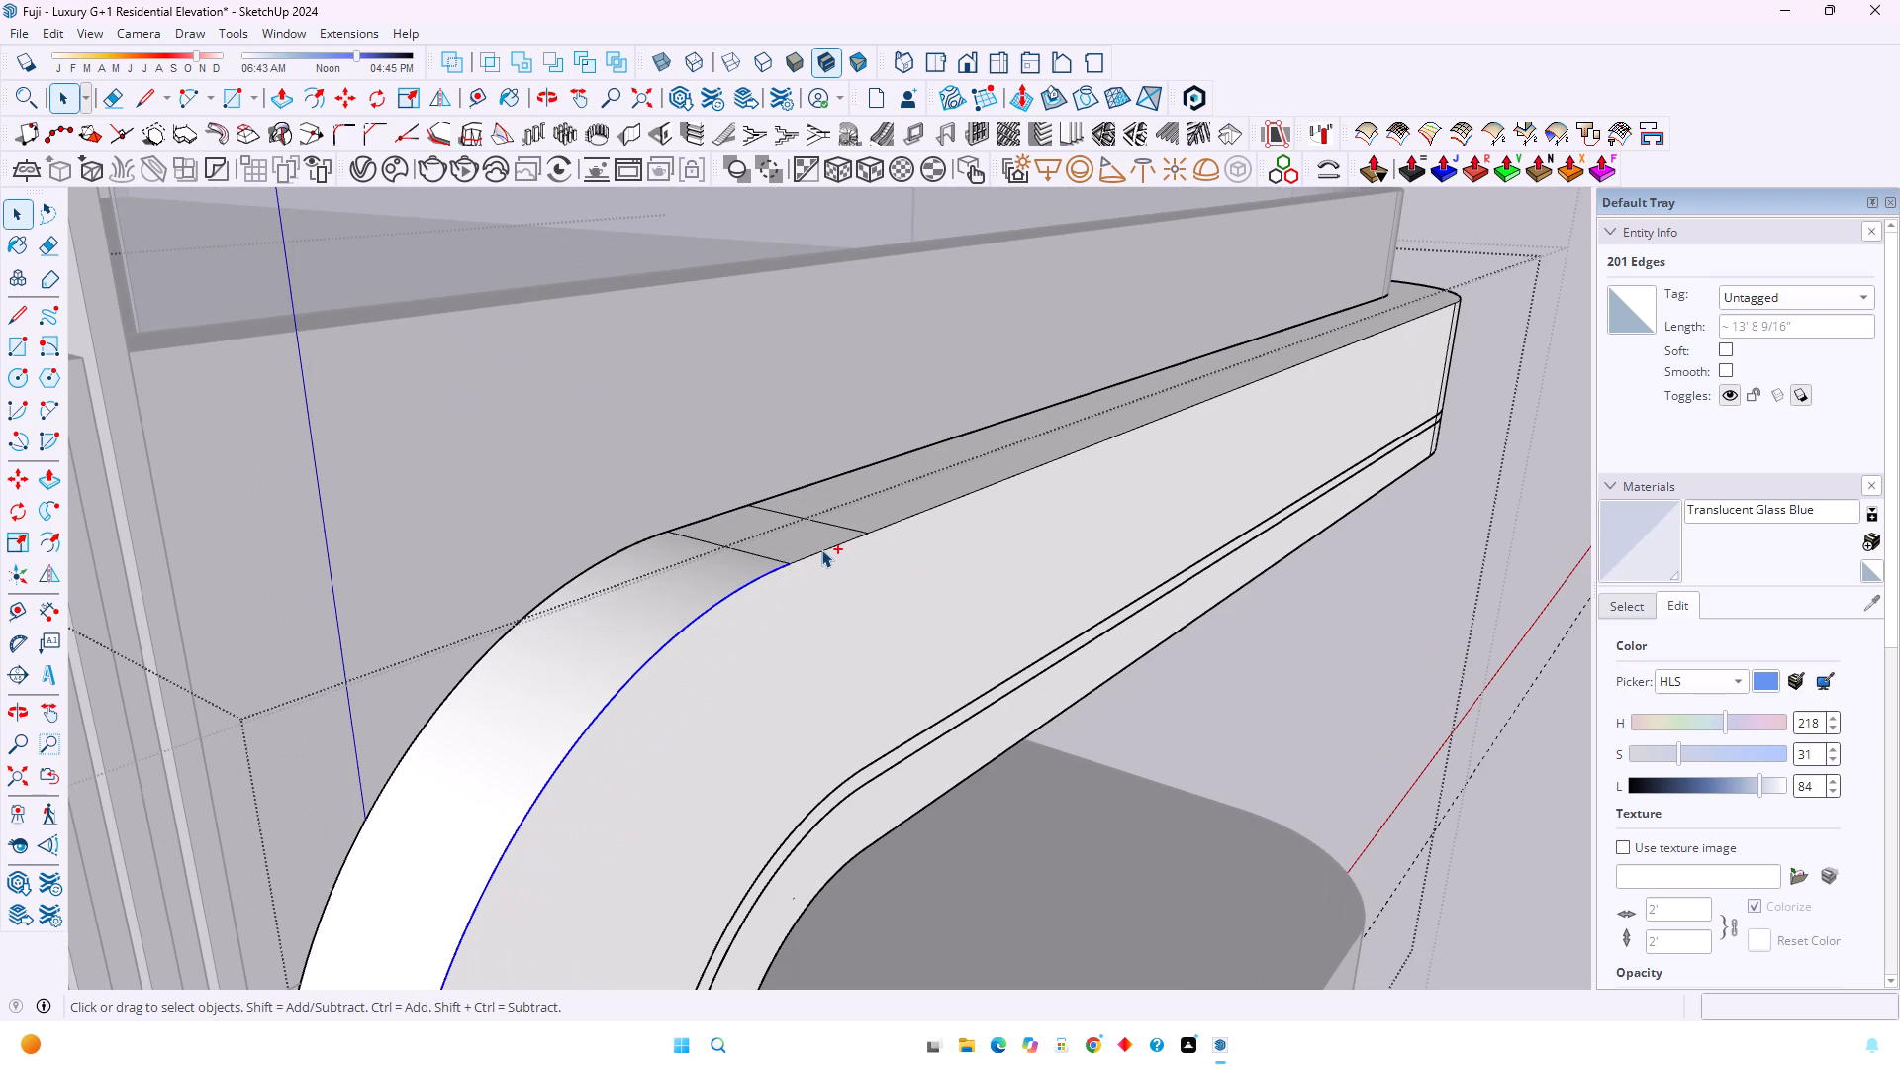
left_click(820, 550, "ctrl")
left_click(899, 522, "ctrl")
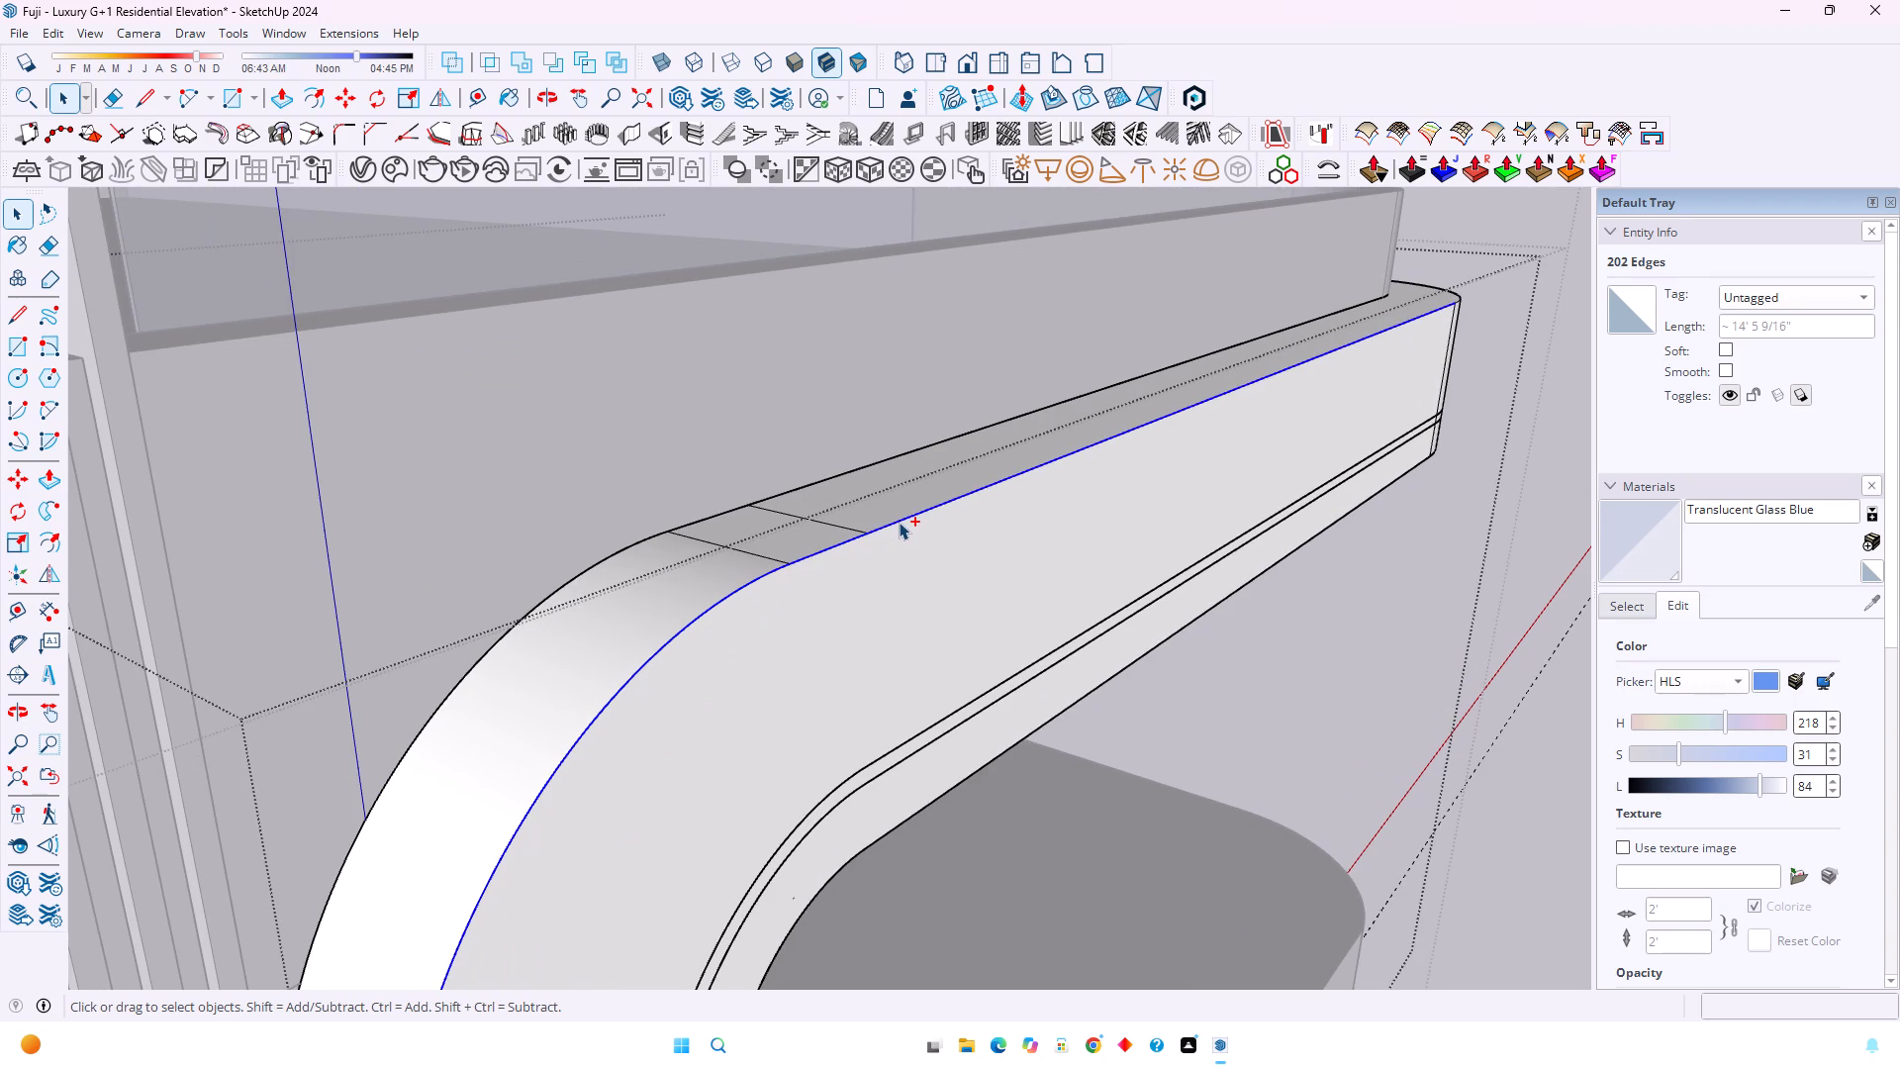
Add the curved upper edge at the balcony's far corner and the straight side edge beyond it to the path selection.
scroll(763, 525, "down", 12)
middle_click_drag(872, 532, 431, 590)
scroll(436, 577, "down", 5)
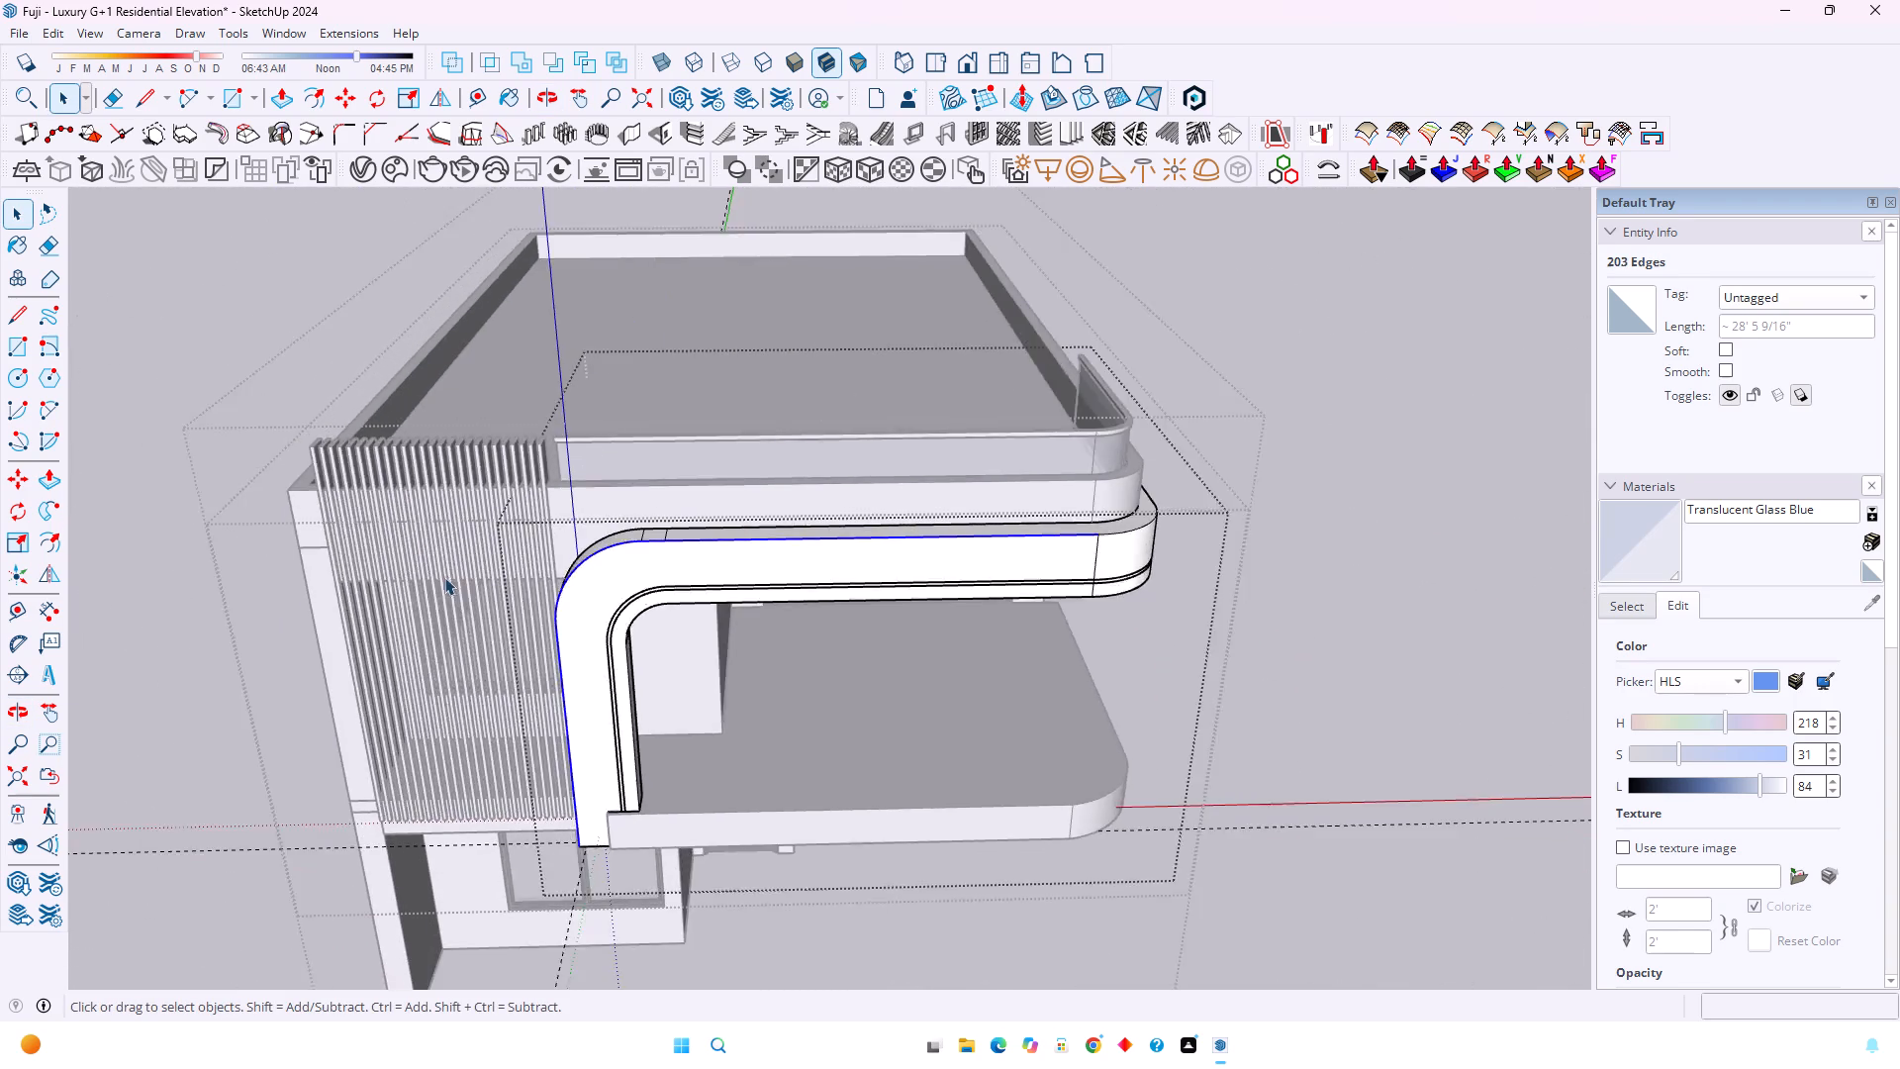
scroll(444, 577, "down", 4)
middle_click_drag(858, 578, 652, 598)
middle_click_drag(652, 598, 589, 617)
middle_click(584, 620)
scroll(736, 552, "up", 9)
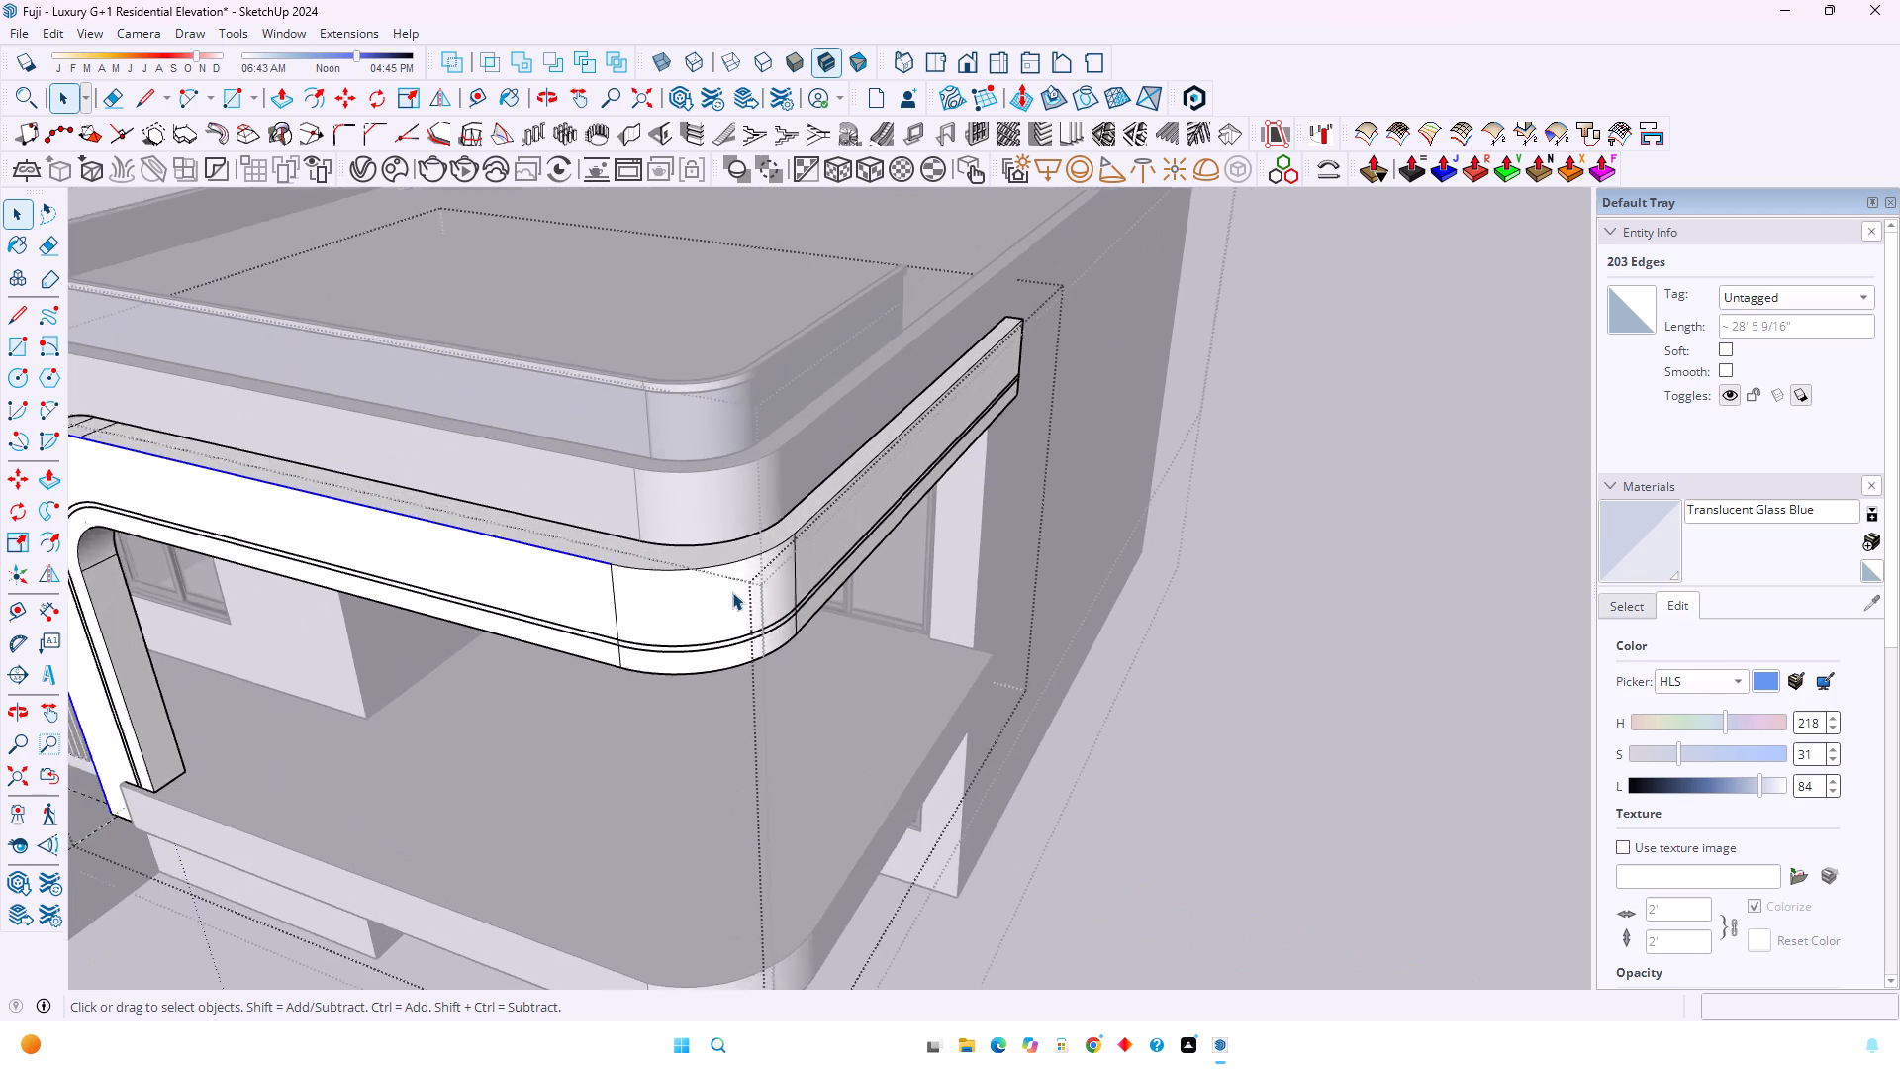
scroll(732, 592, "up", 1)
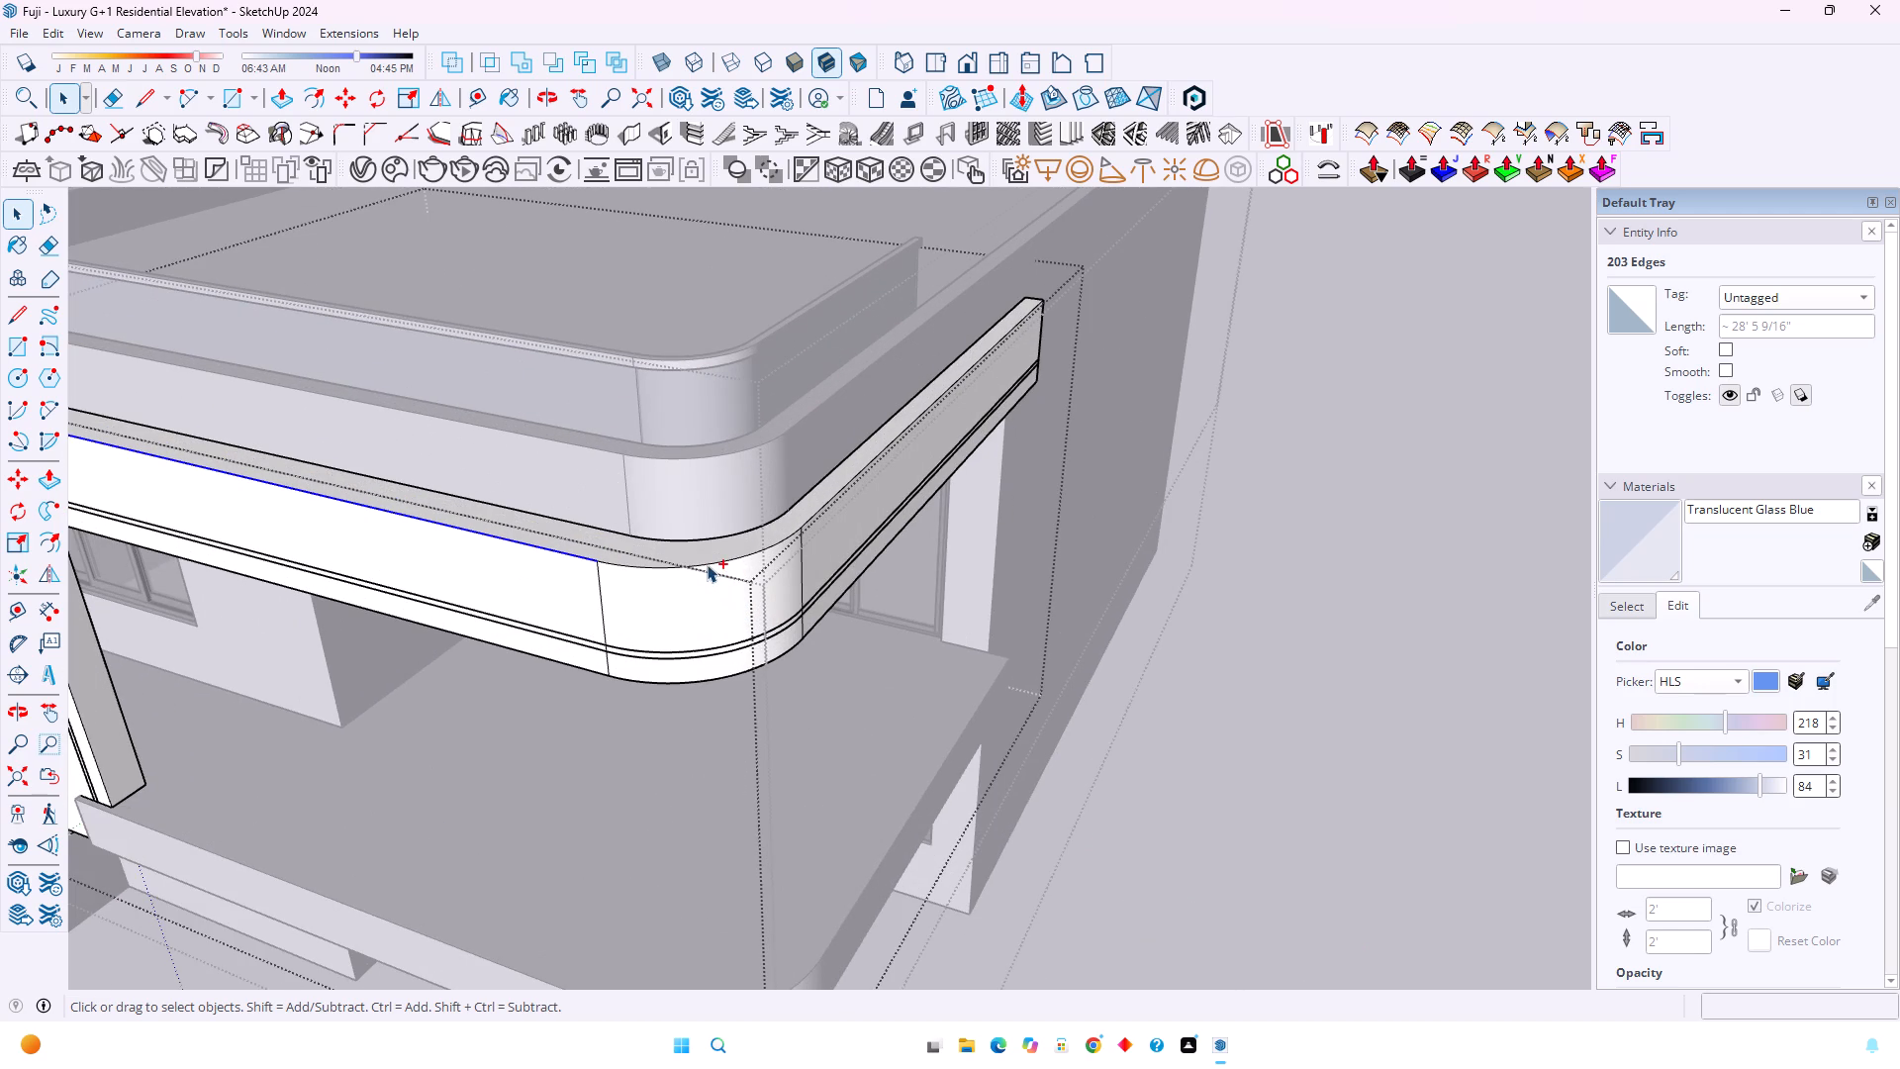
left_click(709, 562, "ctrl")
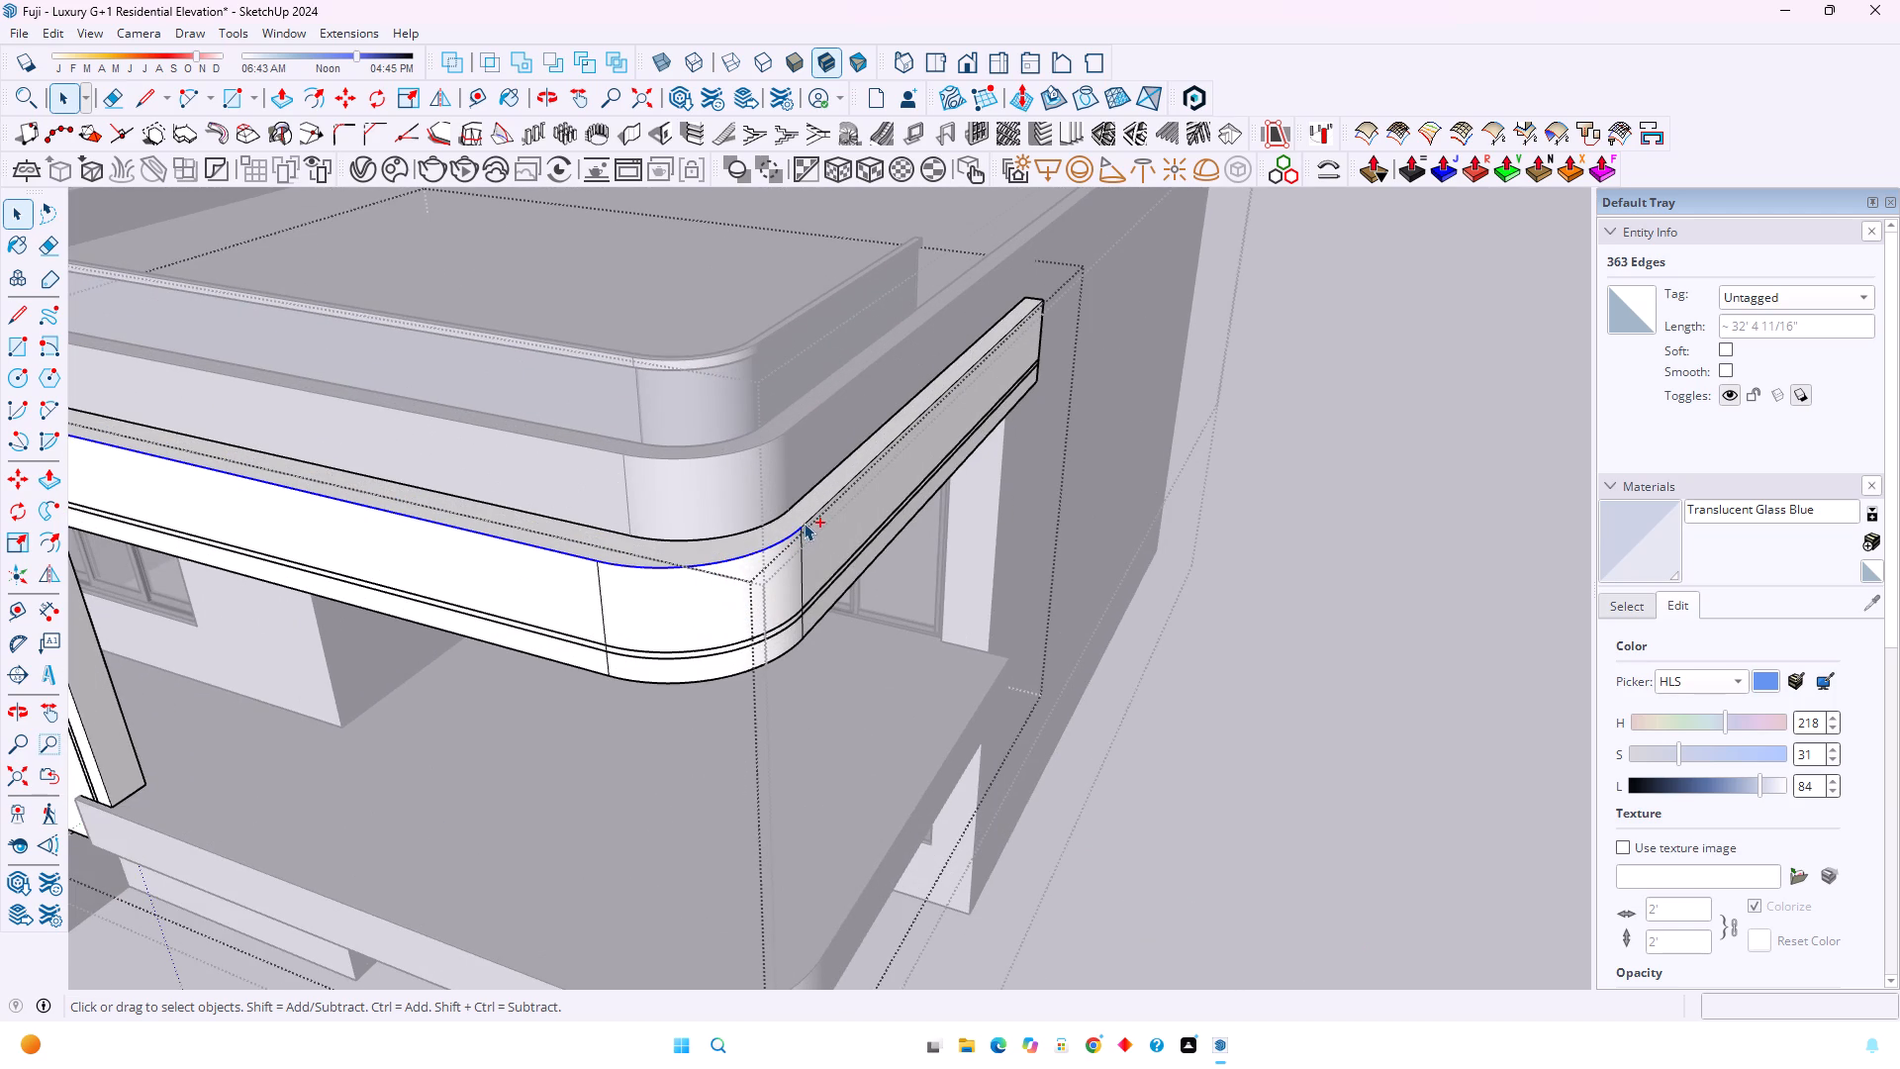
left_click(807, 522, "ctrl")
Apply Follow Me to the small corner profile on the frame's bottom face, using the selected outer edges as the path.
scroll(807, 521, "down", 8)
middle_click_drag(481, 535, 815, 275)
scroll(637, 446, "up", 8)
middle_click_drag(586, 514, 792, 362)
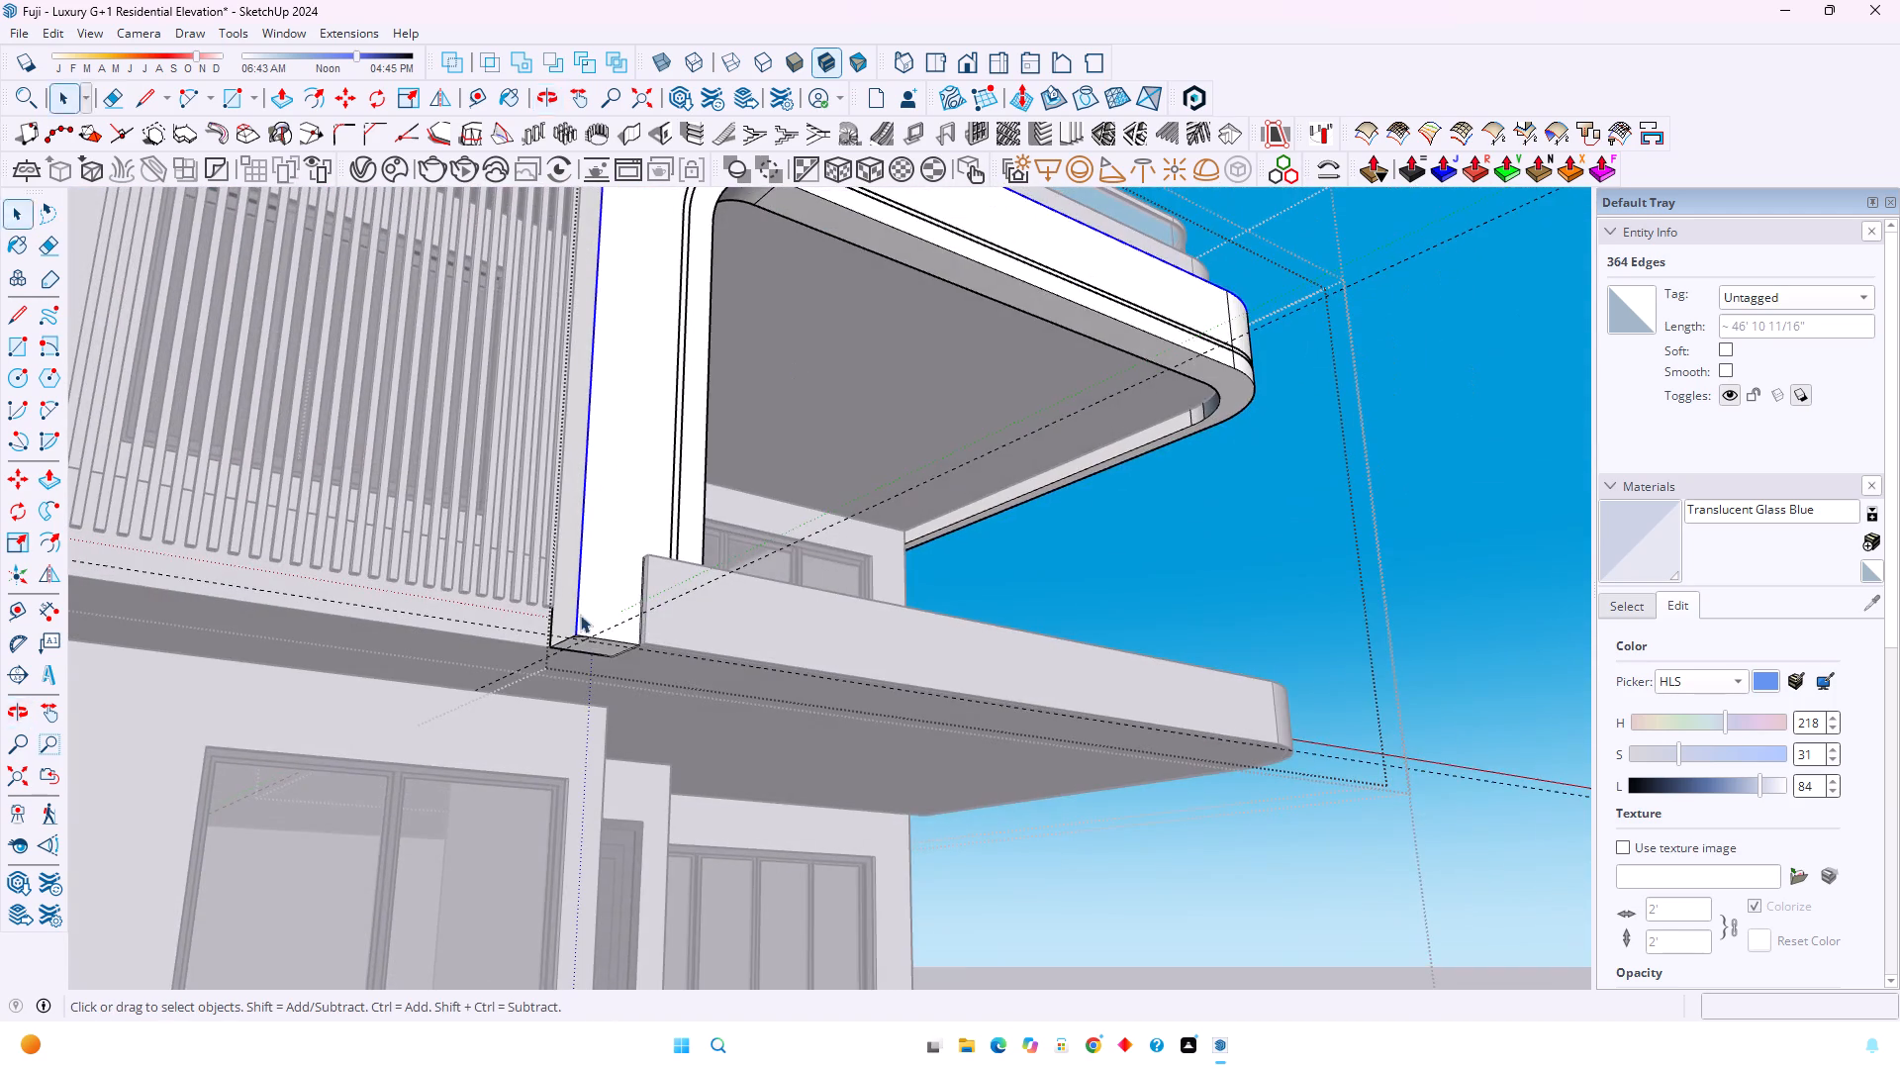
scroll(446, 687, "up", 10)
left_click(49, 507)
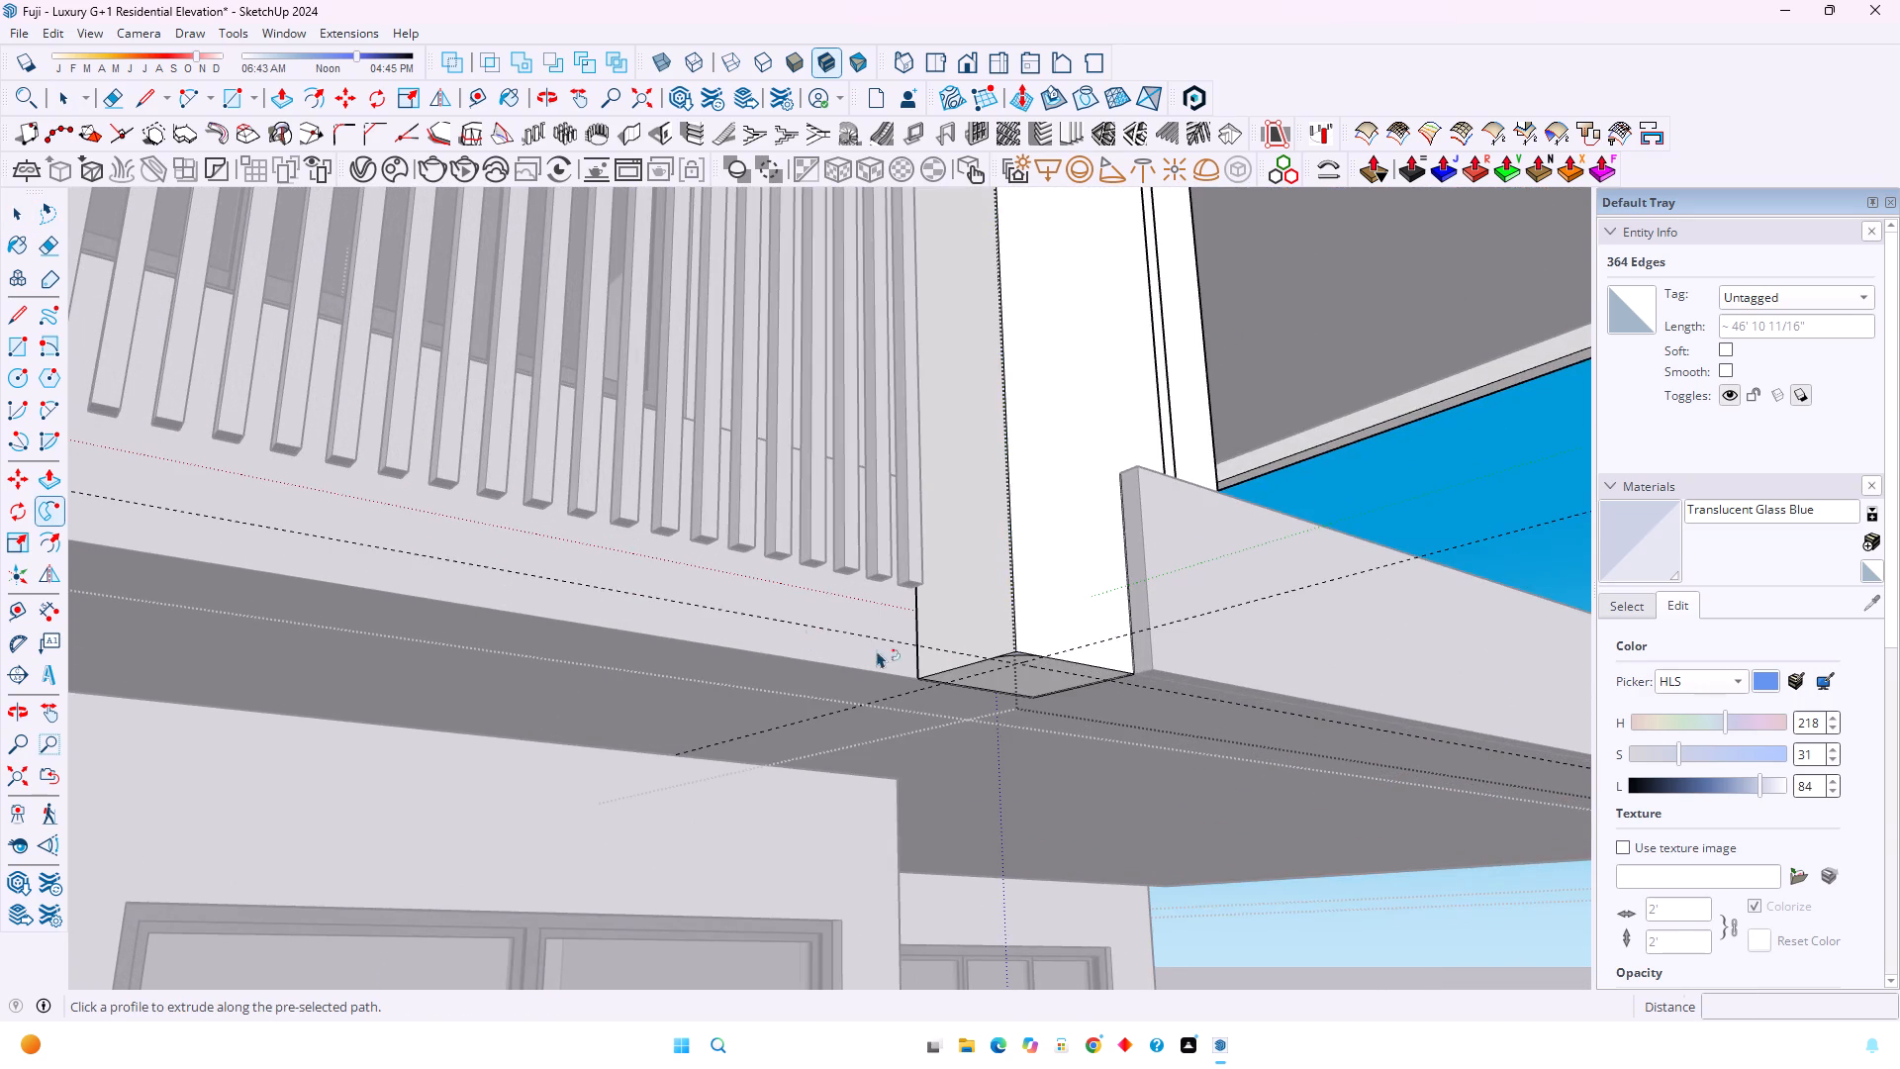
scroll(1072, 662, "up", 12)
left_click(1007, 642)
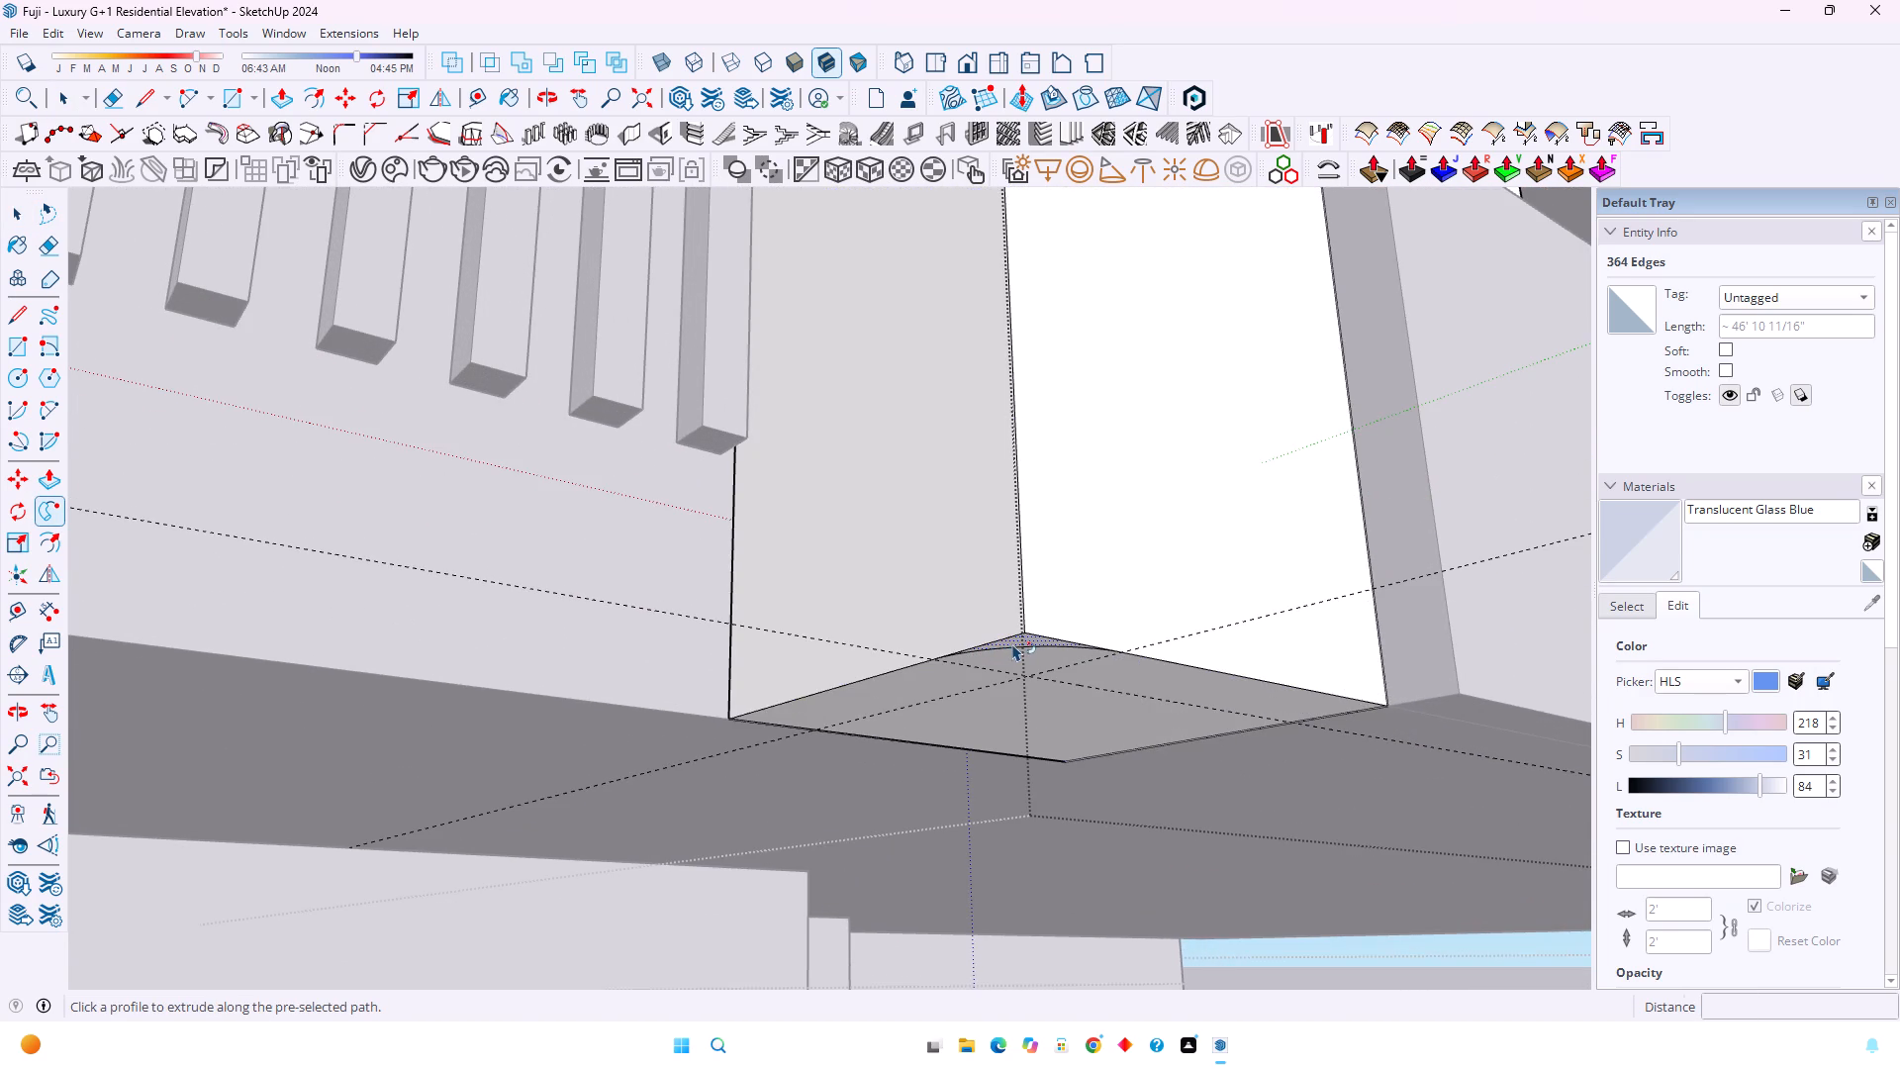
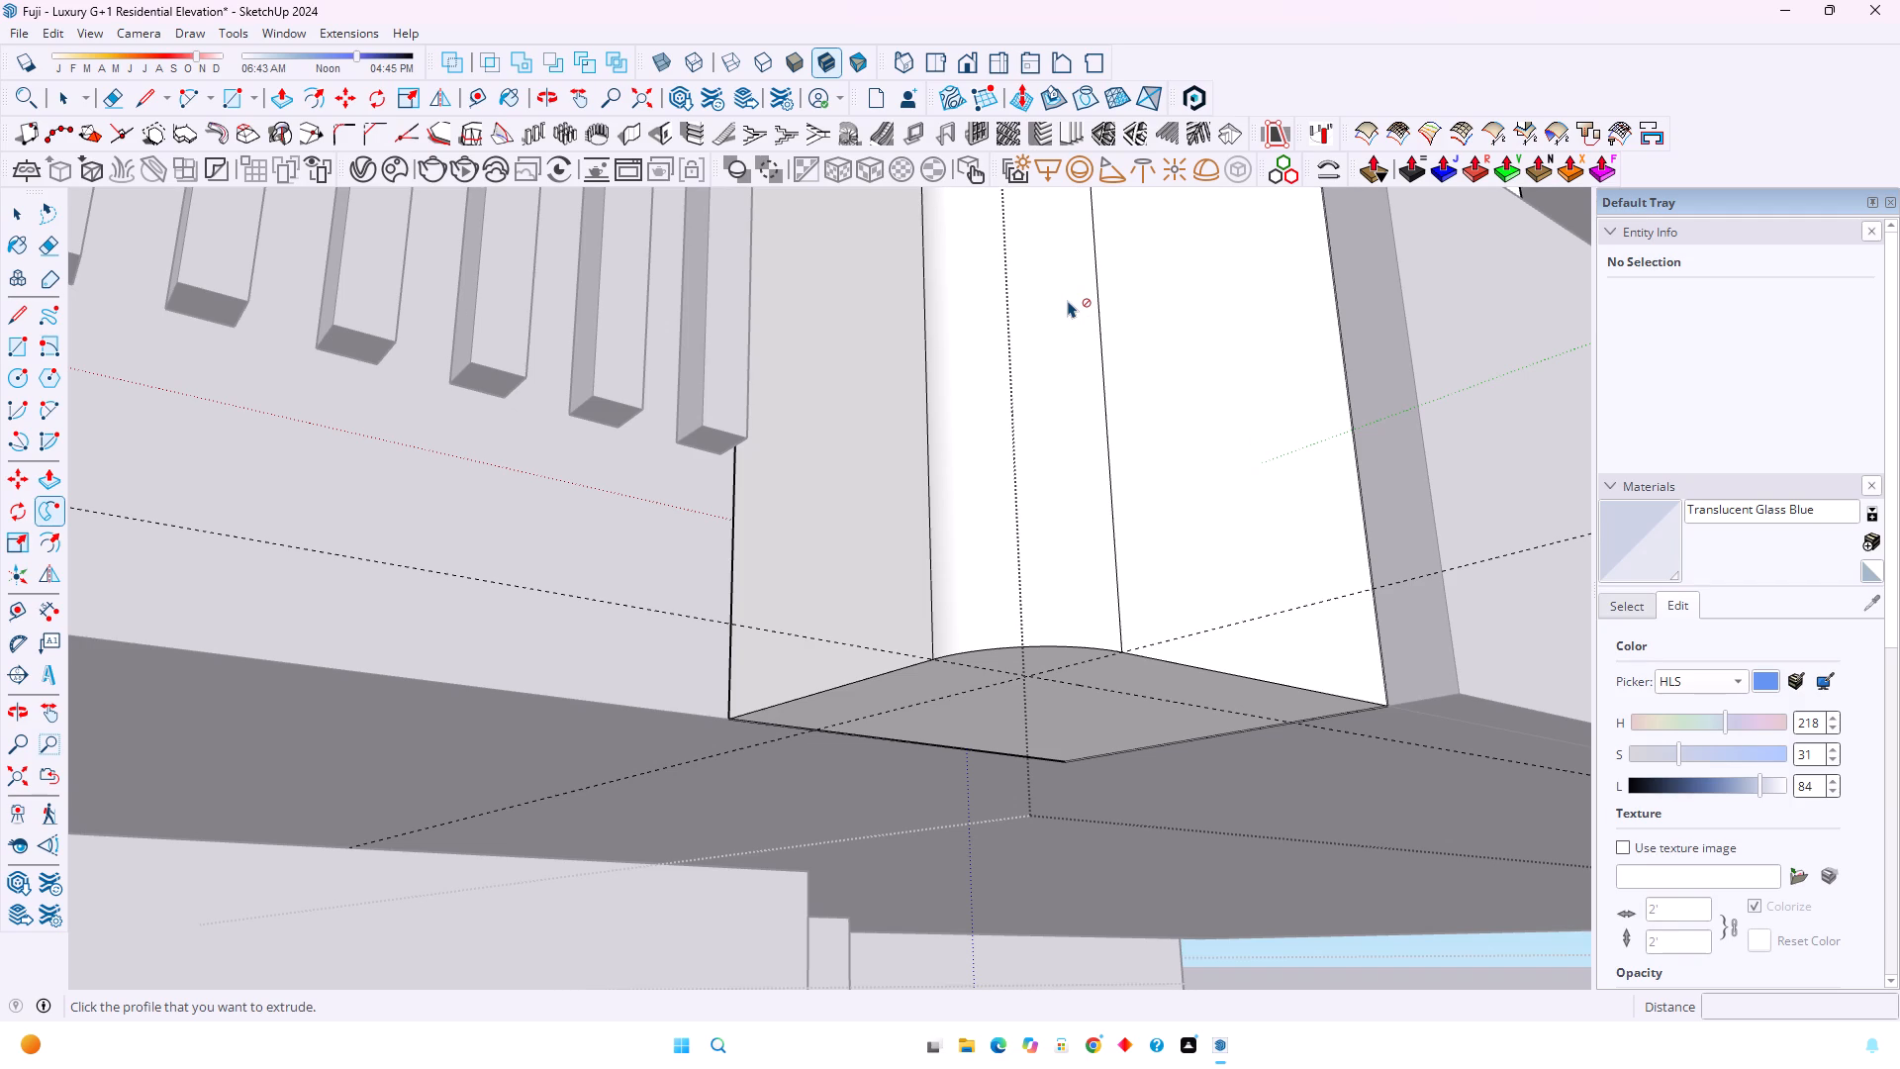
Examine the rounded outer edge along the balcony frame, from its bottom end to the far corner.
scroll(988, 450, "down", 3)
scroll(985, 457, "up", 5)
scroll(976, 469, "down", 2)
scroll(976, 469, "up", 3)
scroll(976, 469, "down", 3)
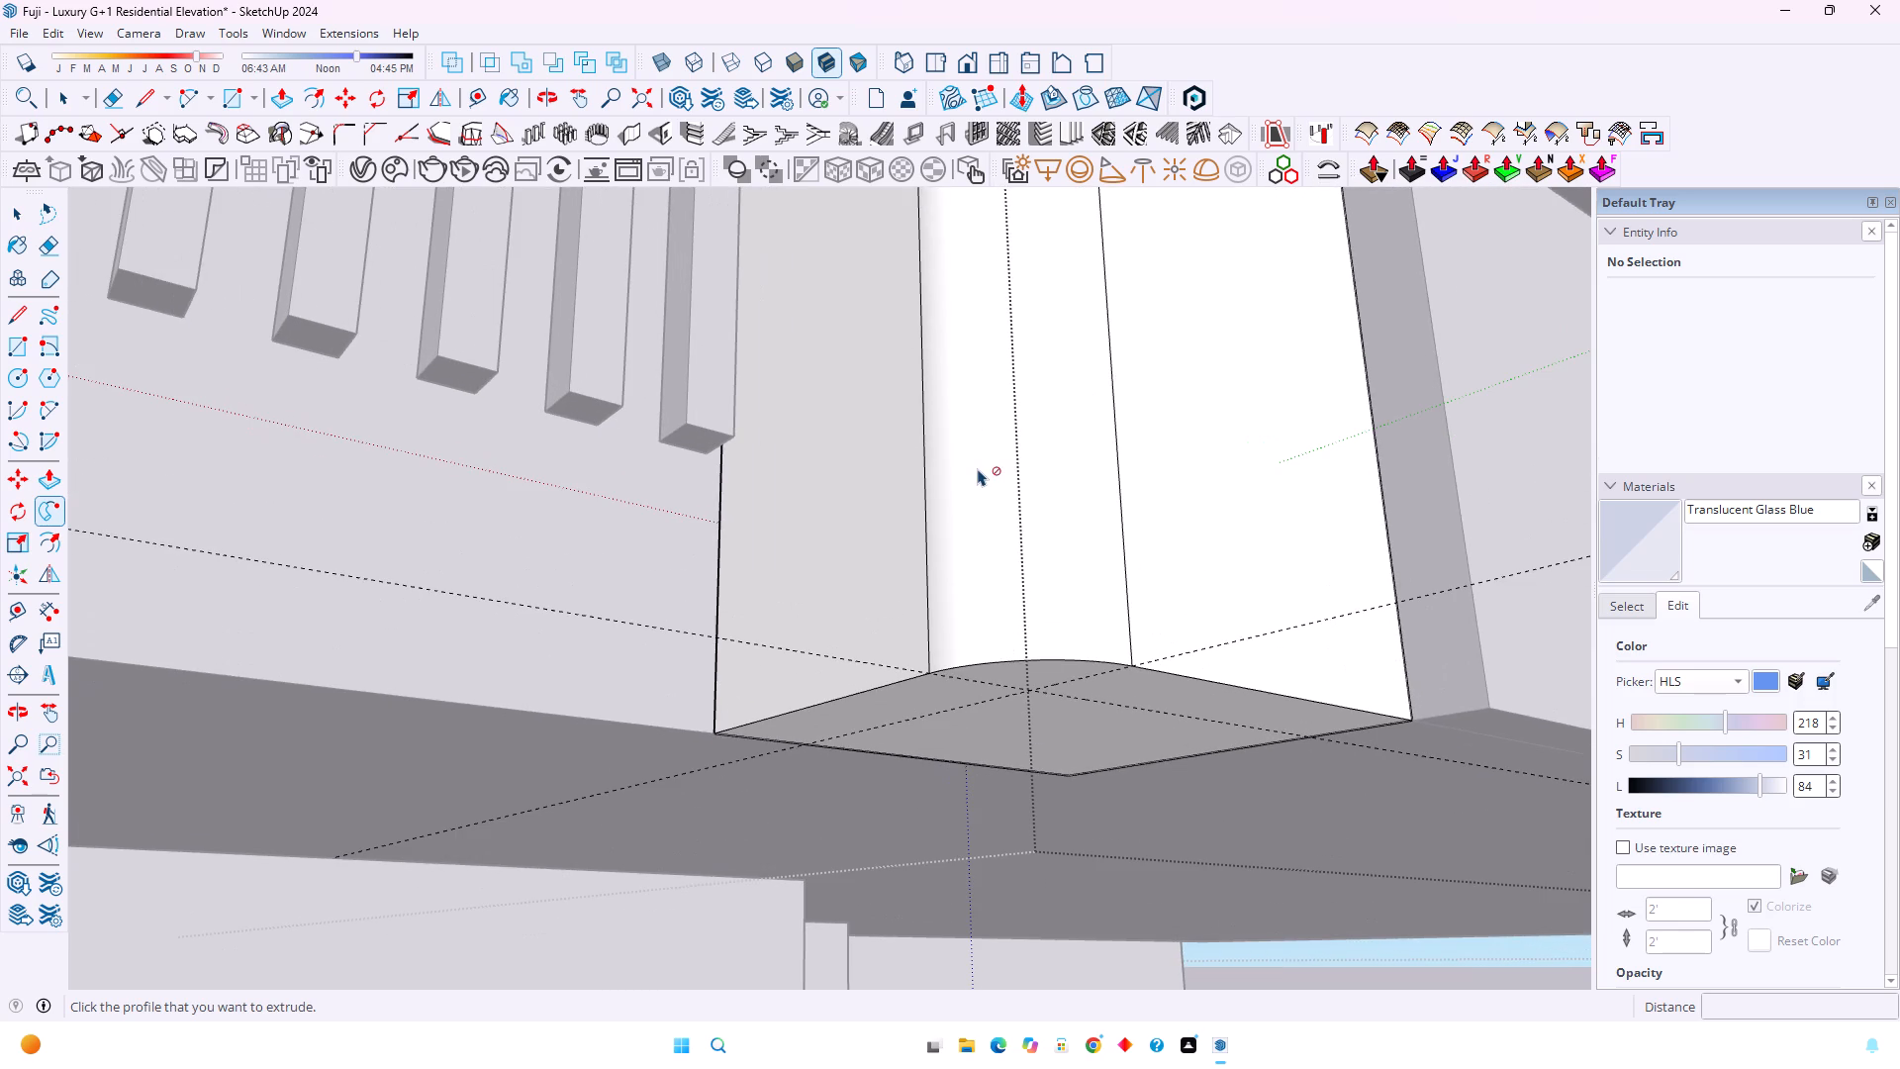
key("space")
scroll(1019, 366, "down", 1)
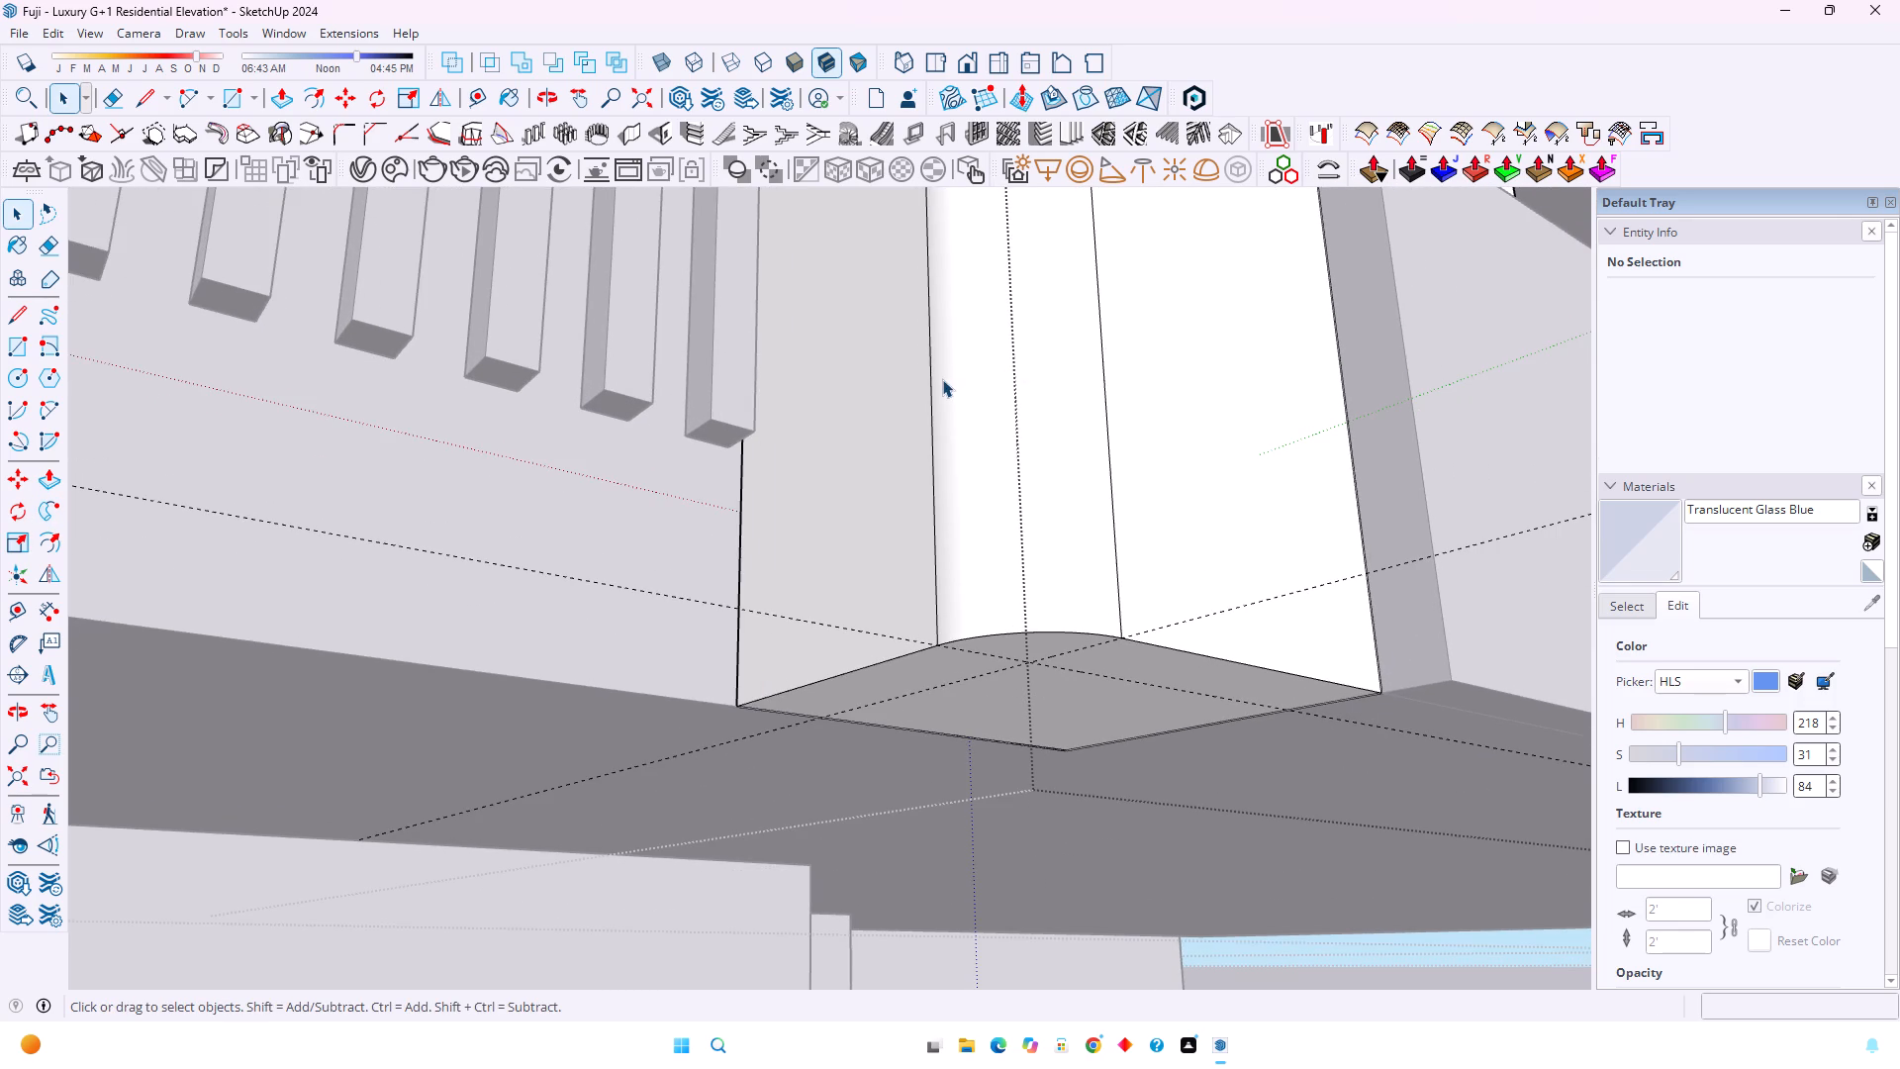
scroll(942, 379, "down", 3)
scroll(940, 379, "up", 3)
scroll(926, 390, "down", 4)
scroll(924, 391, "up", 4)
scroll(885, 438, "down", 12)
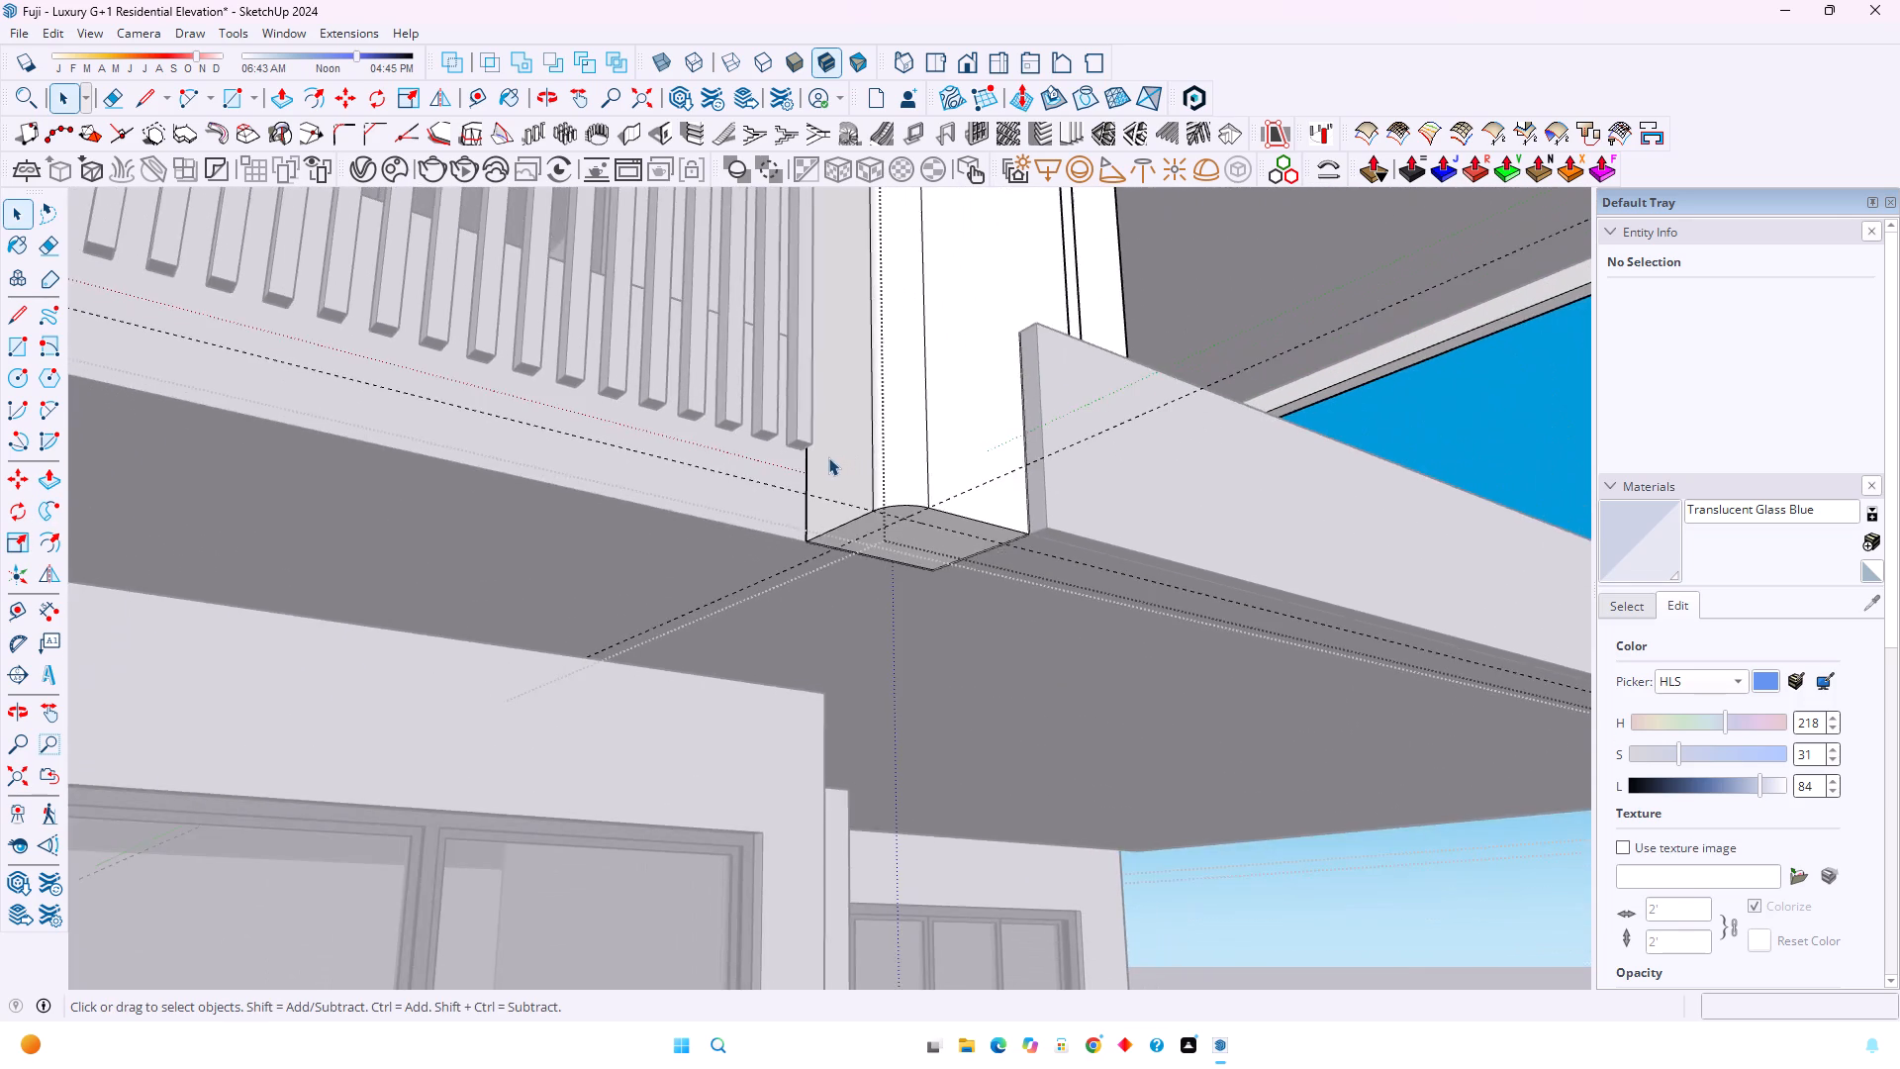
middle_click_drag(768, 472, 496, 607)
scroll(430, 556, "down", 17)
middle_click_drag(753, 398, 454, 608)
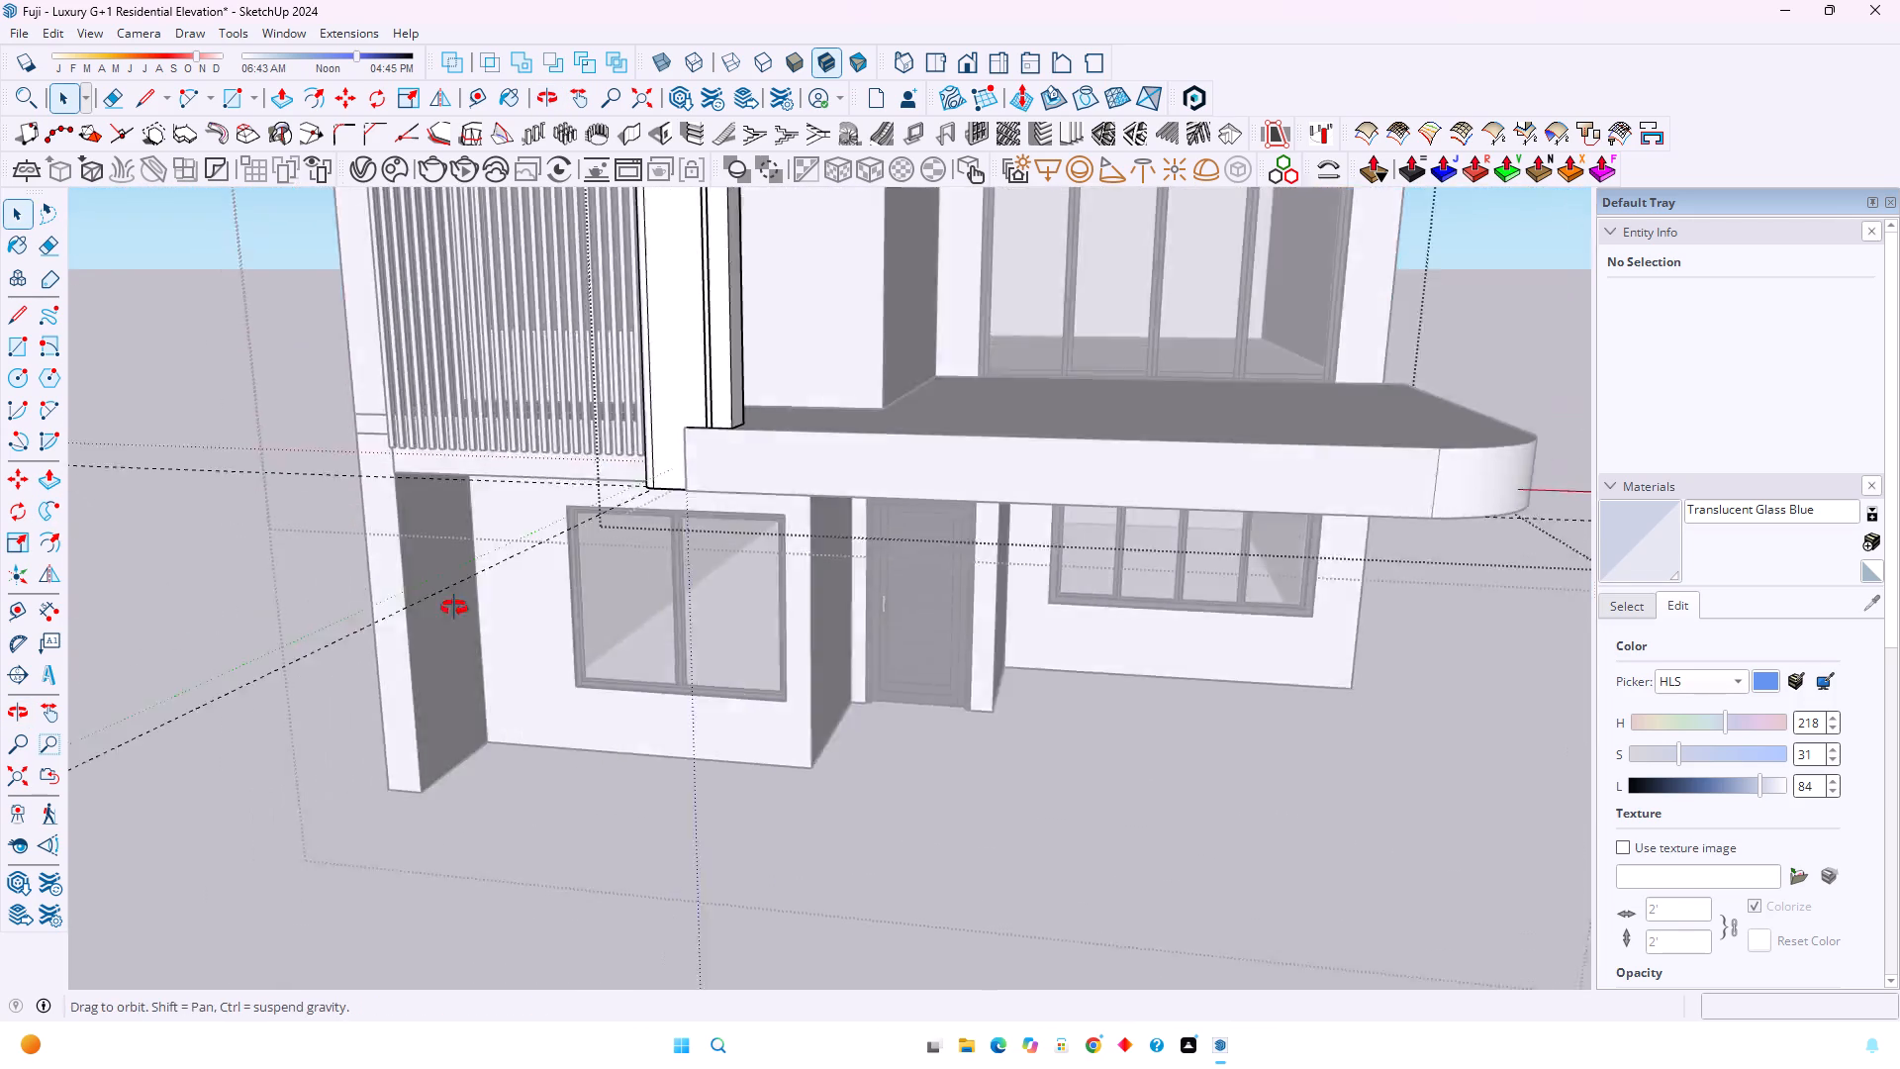
middle_click_drag(454, 608, 421, 623)
middle_click(418, 624)
scroll(413, 627, "down", 16)
scroll(1018, 338, "up", 3)
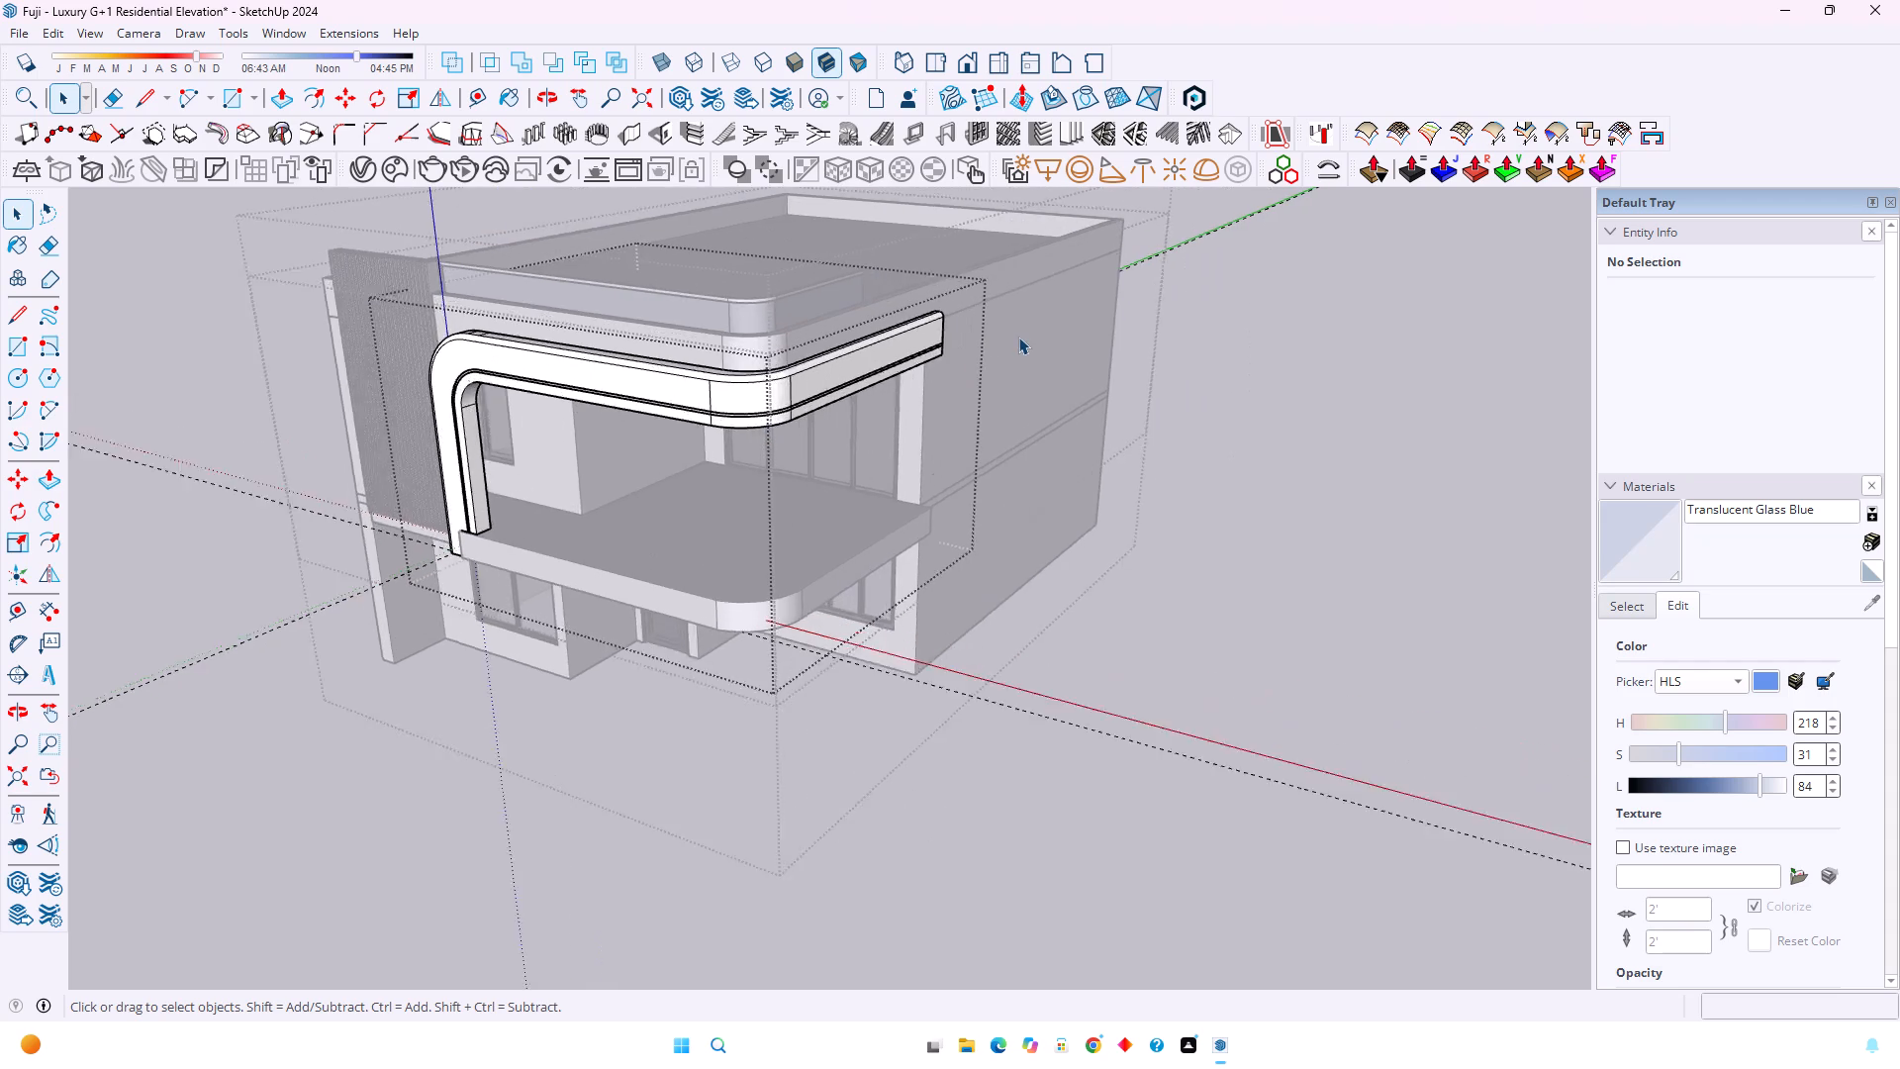
scroll(1018, 337, "up", 2)
scroll(453, 438, "up", 4)
middle_click_drag(445, 441, 478, 428)
scroll(478, 428, "up", 1)
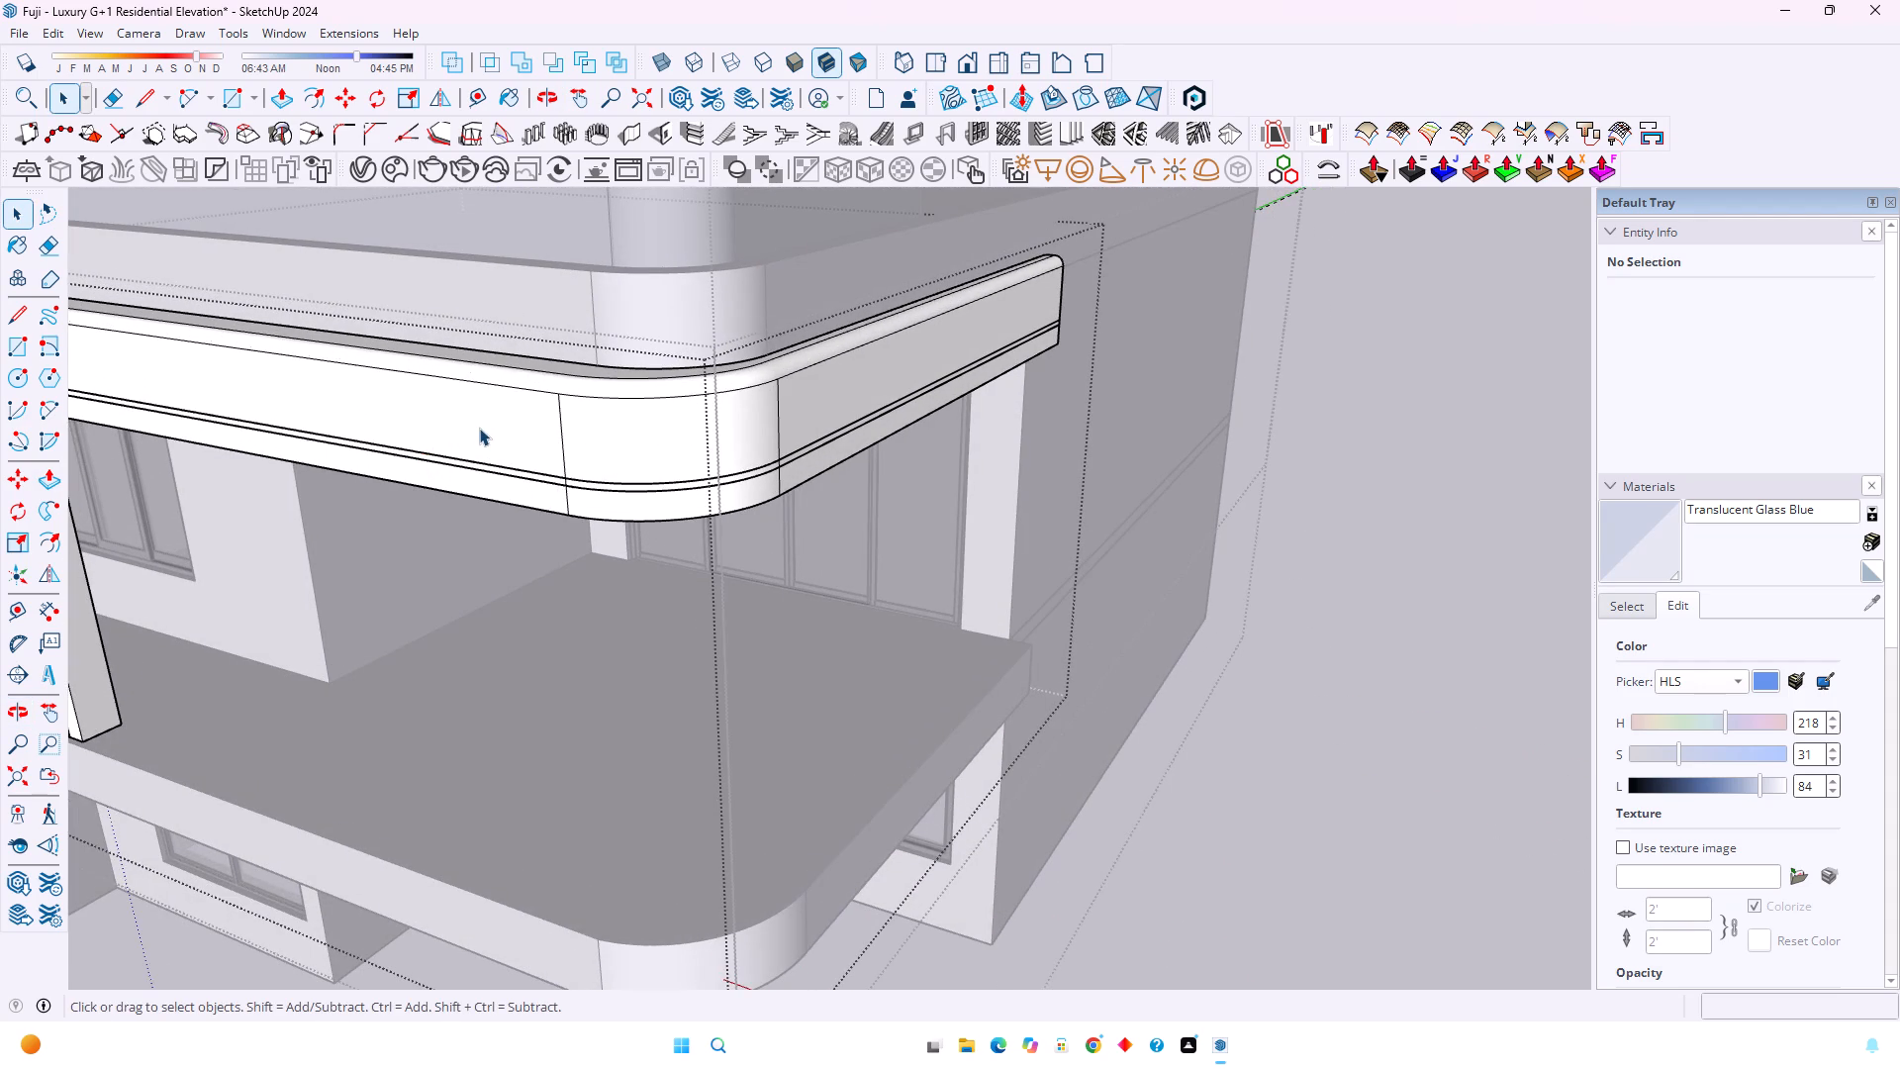
scroll(479, 428, "up", 1)
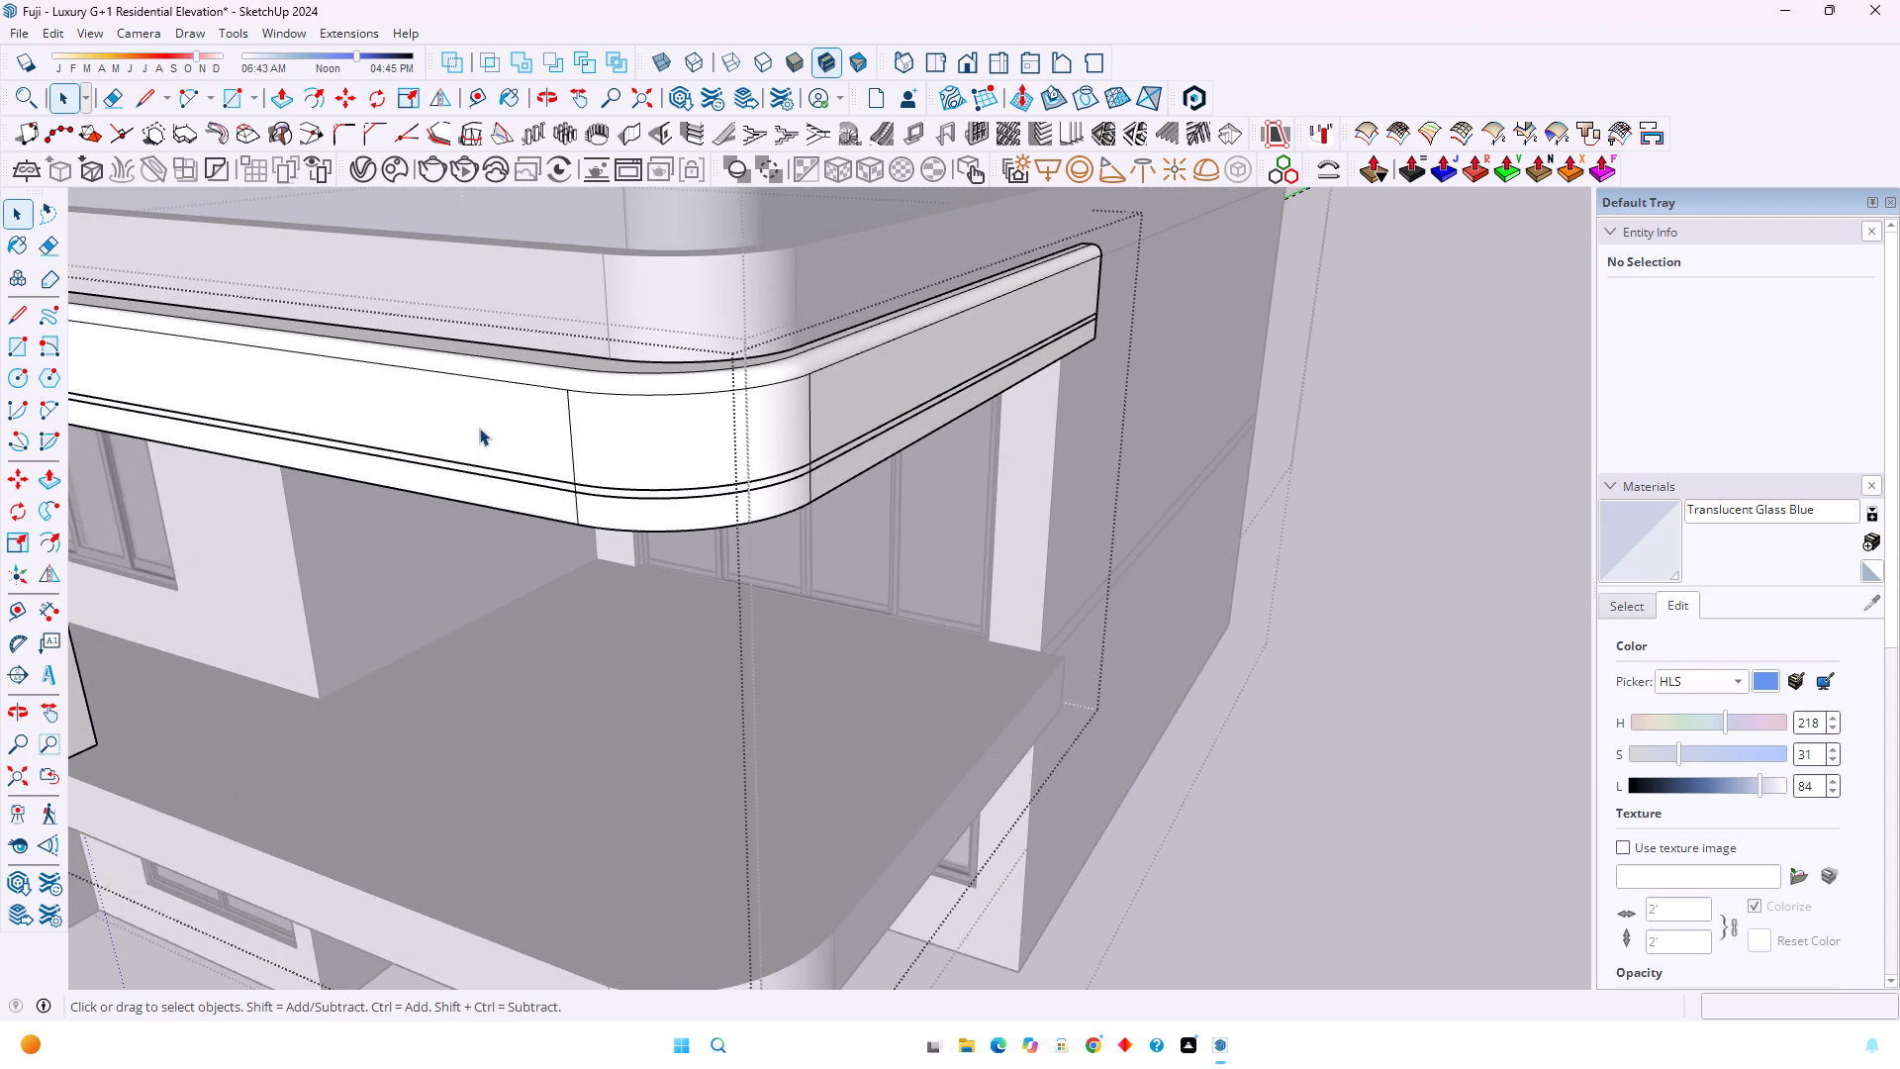
scroll(479, 428, "down", 1)
scroll(479, 428, "up", 1)
scroll(479, 428, "down", 3)
scroll(479, 428, "up", 3)
scroll(479, 428, "down", 2)
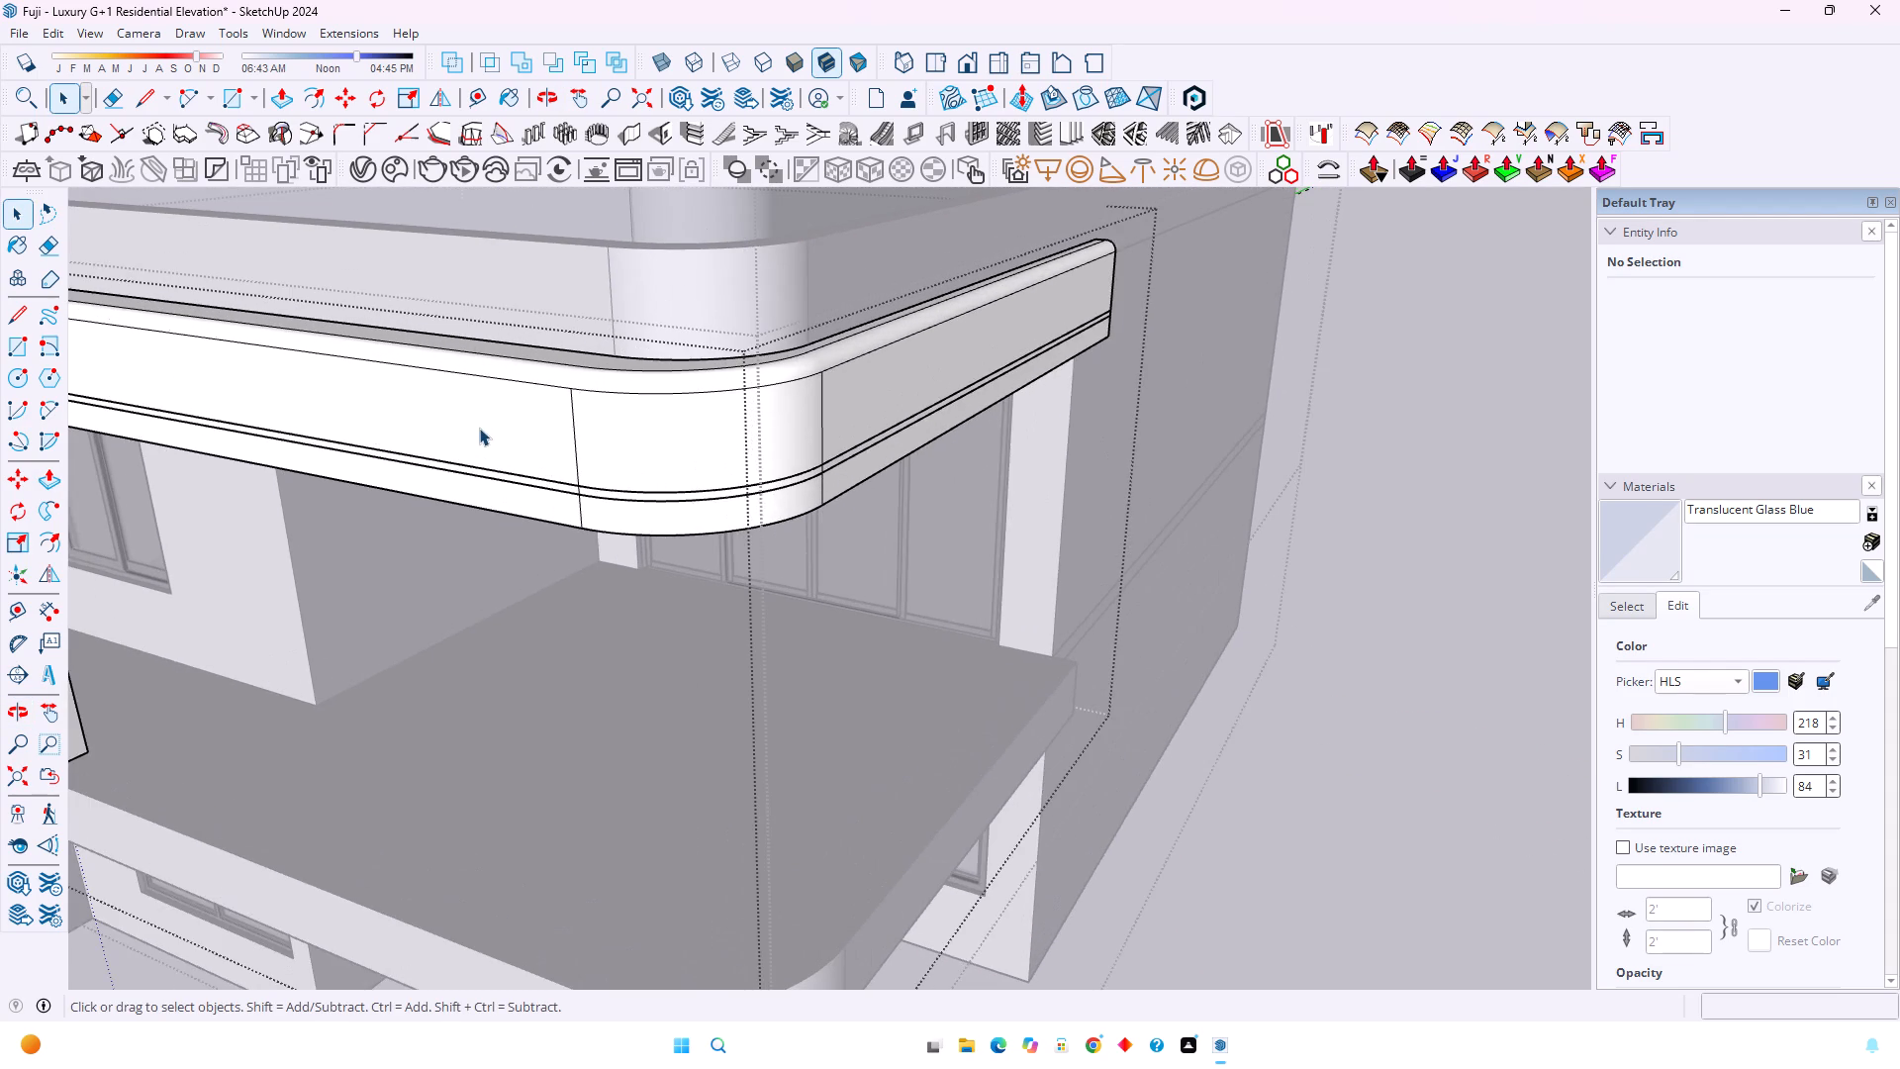
scroll(479, 428, "down", 1)
scroll(479, 428, "up", 3)
scroll(479, 428, "down", 3)
scroll(479, 428, "up", 3)
scroll(479, 428, "down", 4)
scroll(479, 428, "up", 4)
scroll(479, 428, "down", 4)
scroll(479, 428, "up", 4)
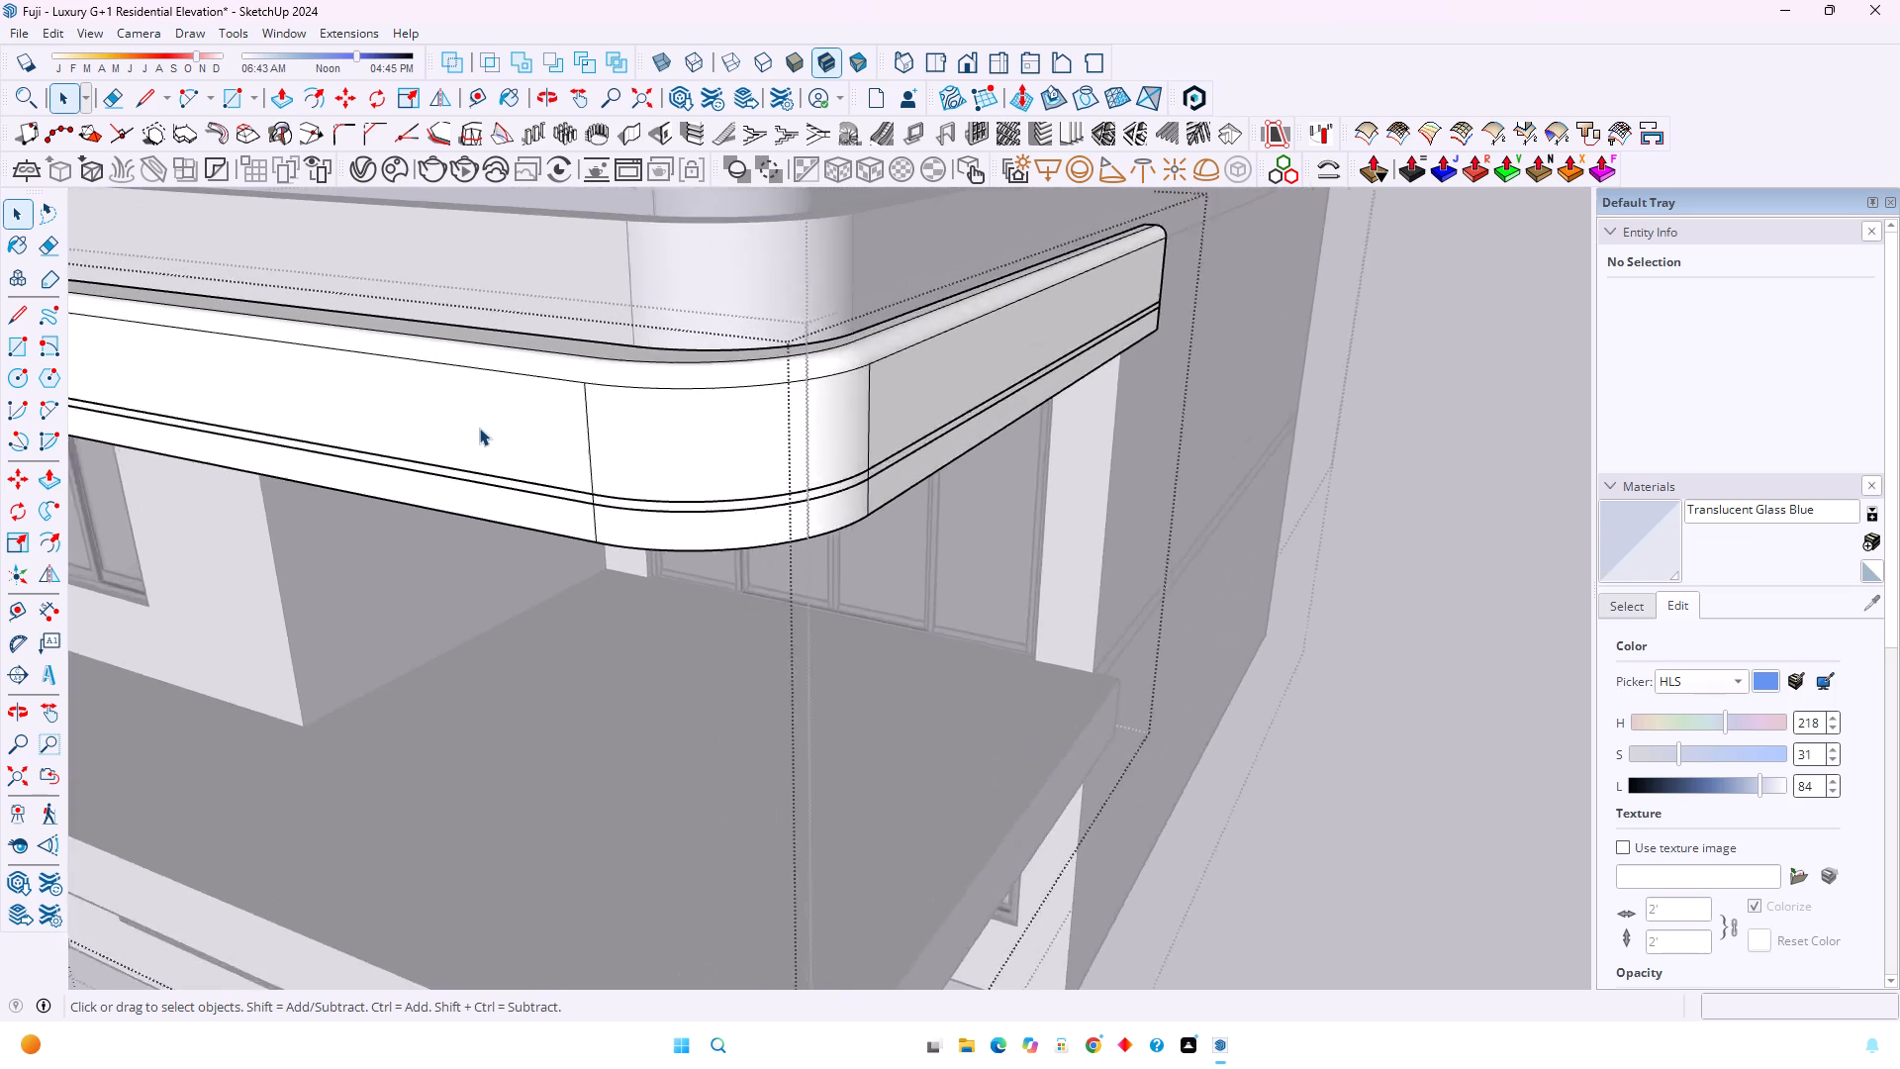
scroll(479, 428, "down", 5)
scroll(479, 428, "up", 5)
scroll(479, 428, "down", 5)
scroll(479, 428, "up", 4)
scroll(479, 428, "down", 3)
scroll(479, 428, "up", 3)
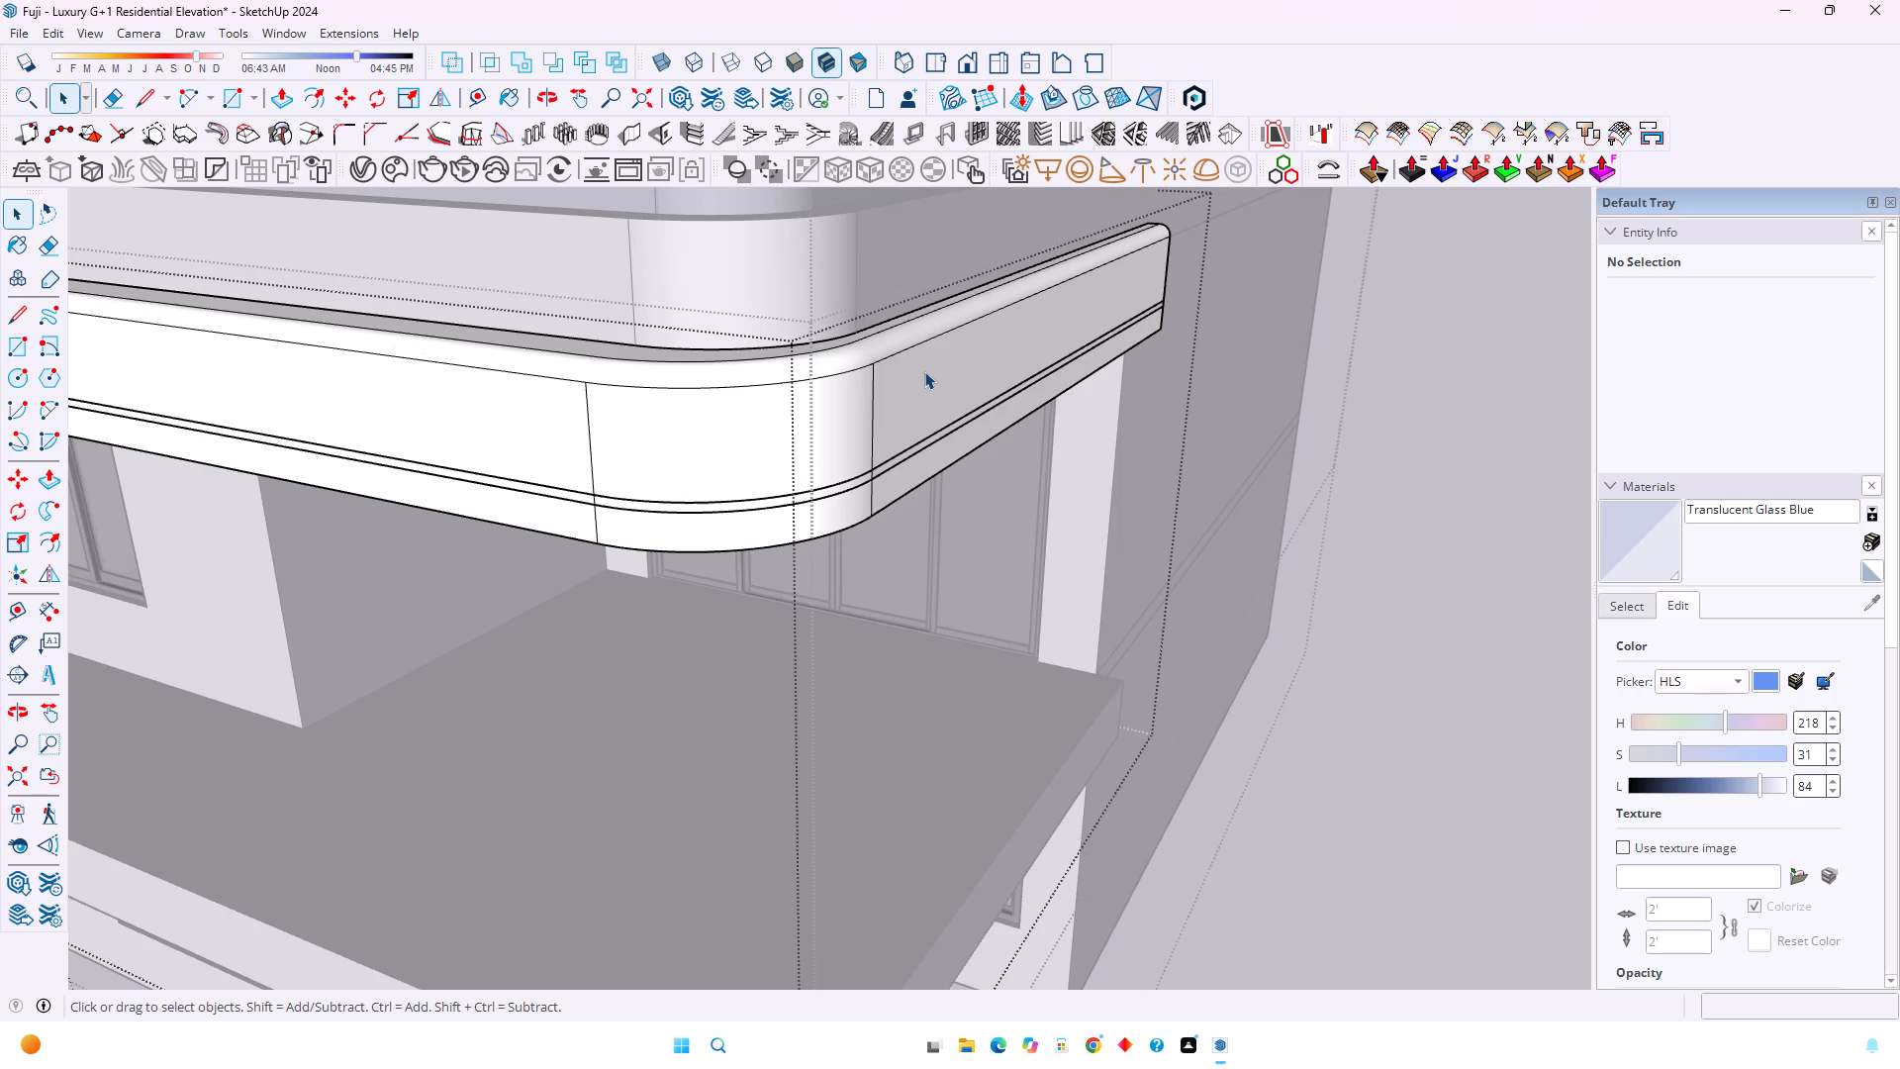
scroll(924, 371, "down", 10)
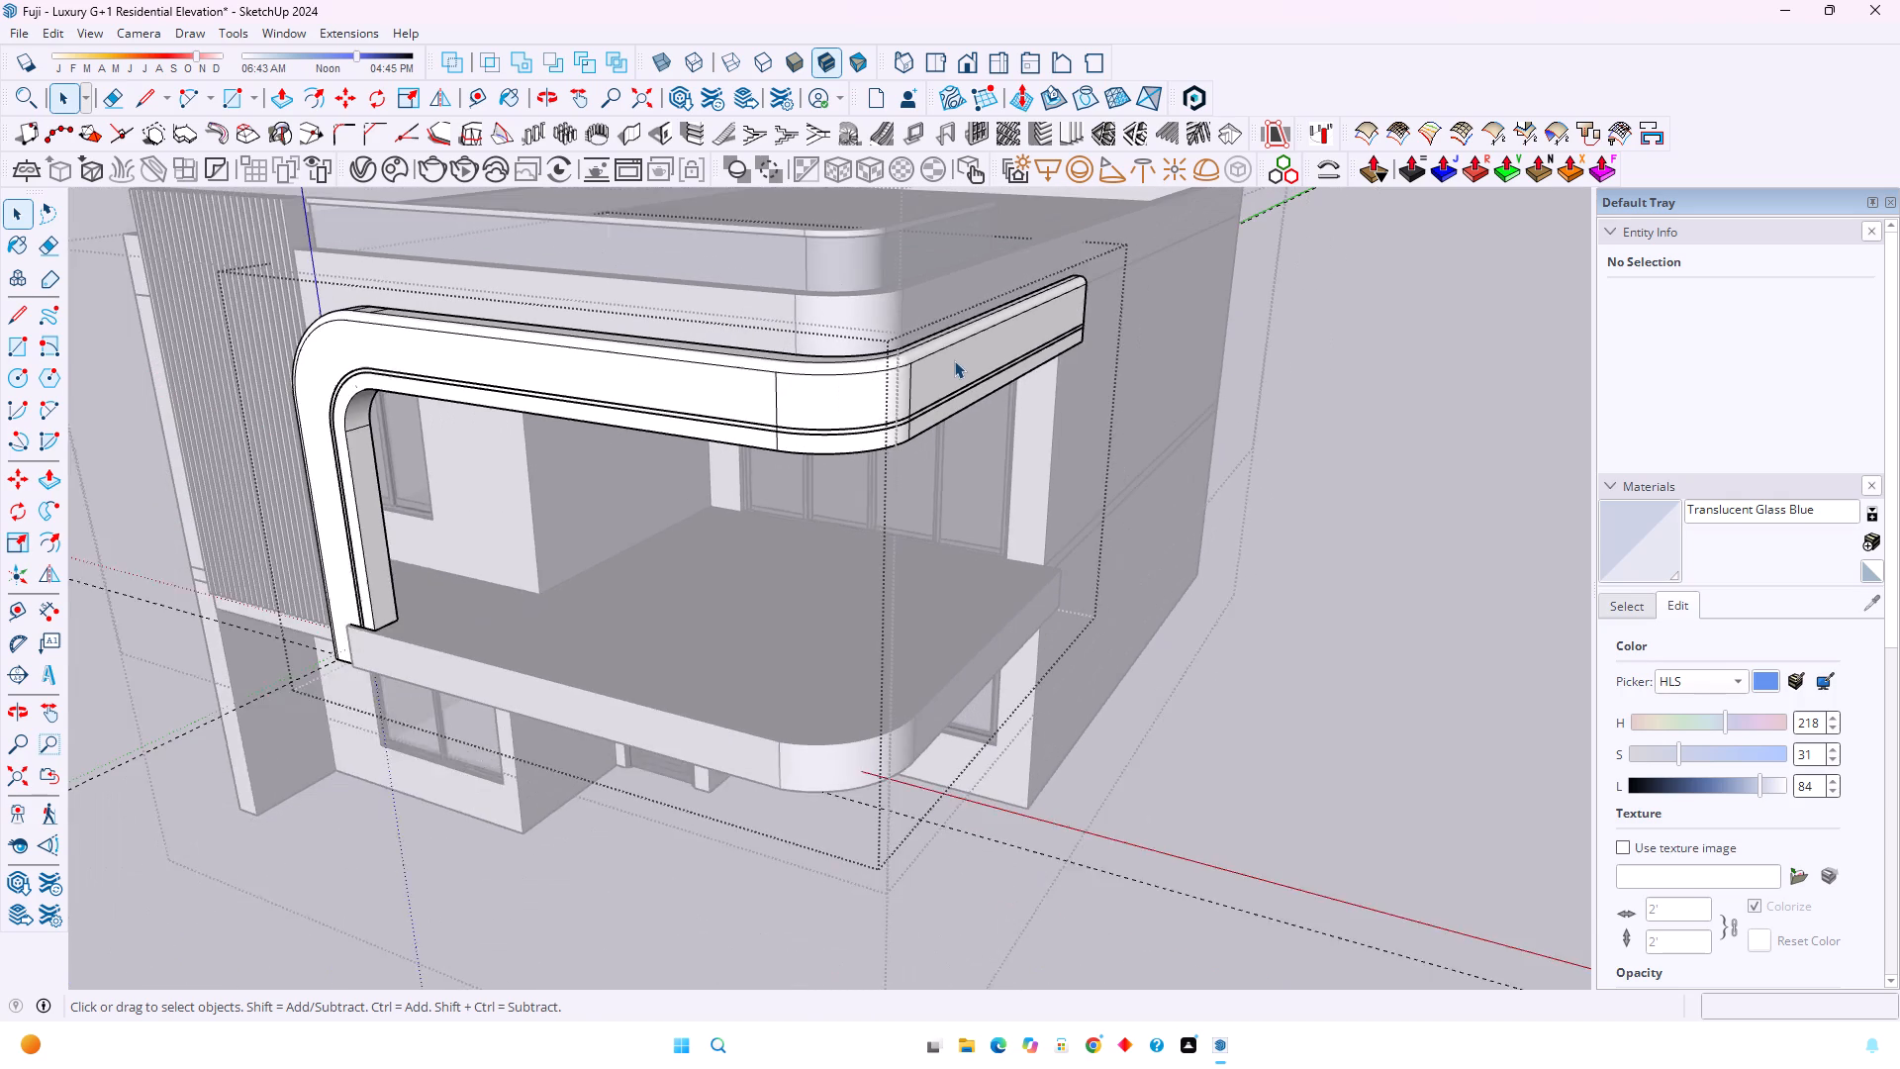
scroll(576, 344, "up", 4)
scroll(576, 344, "down", 1)
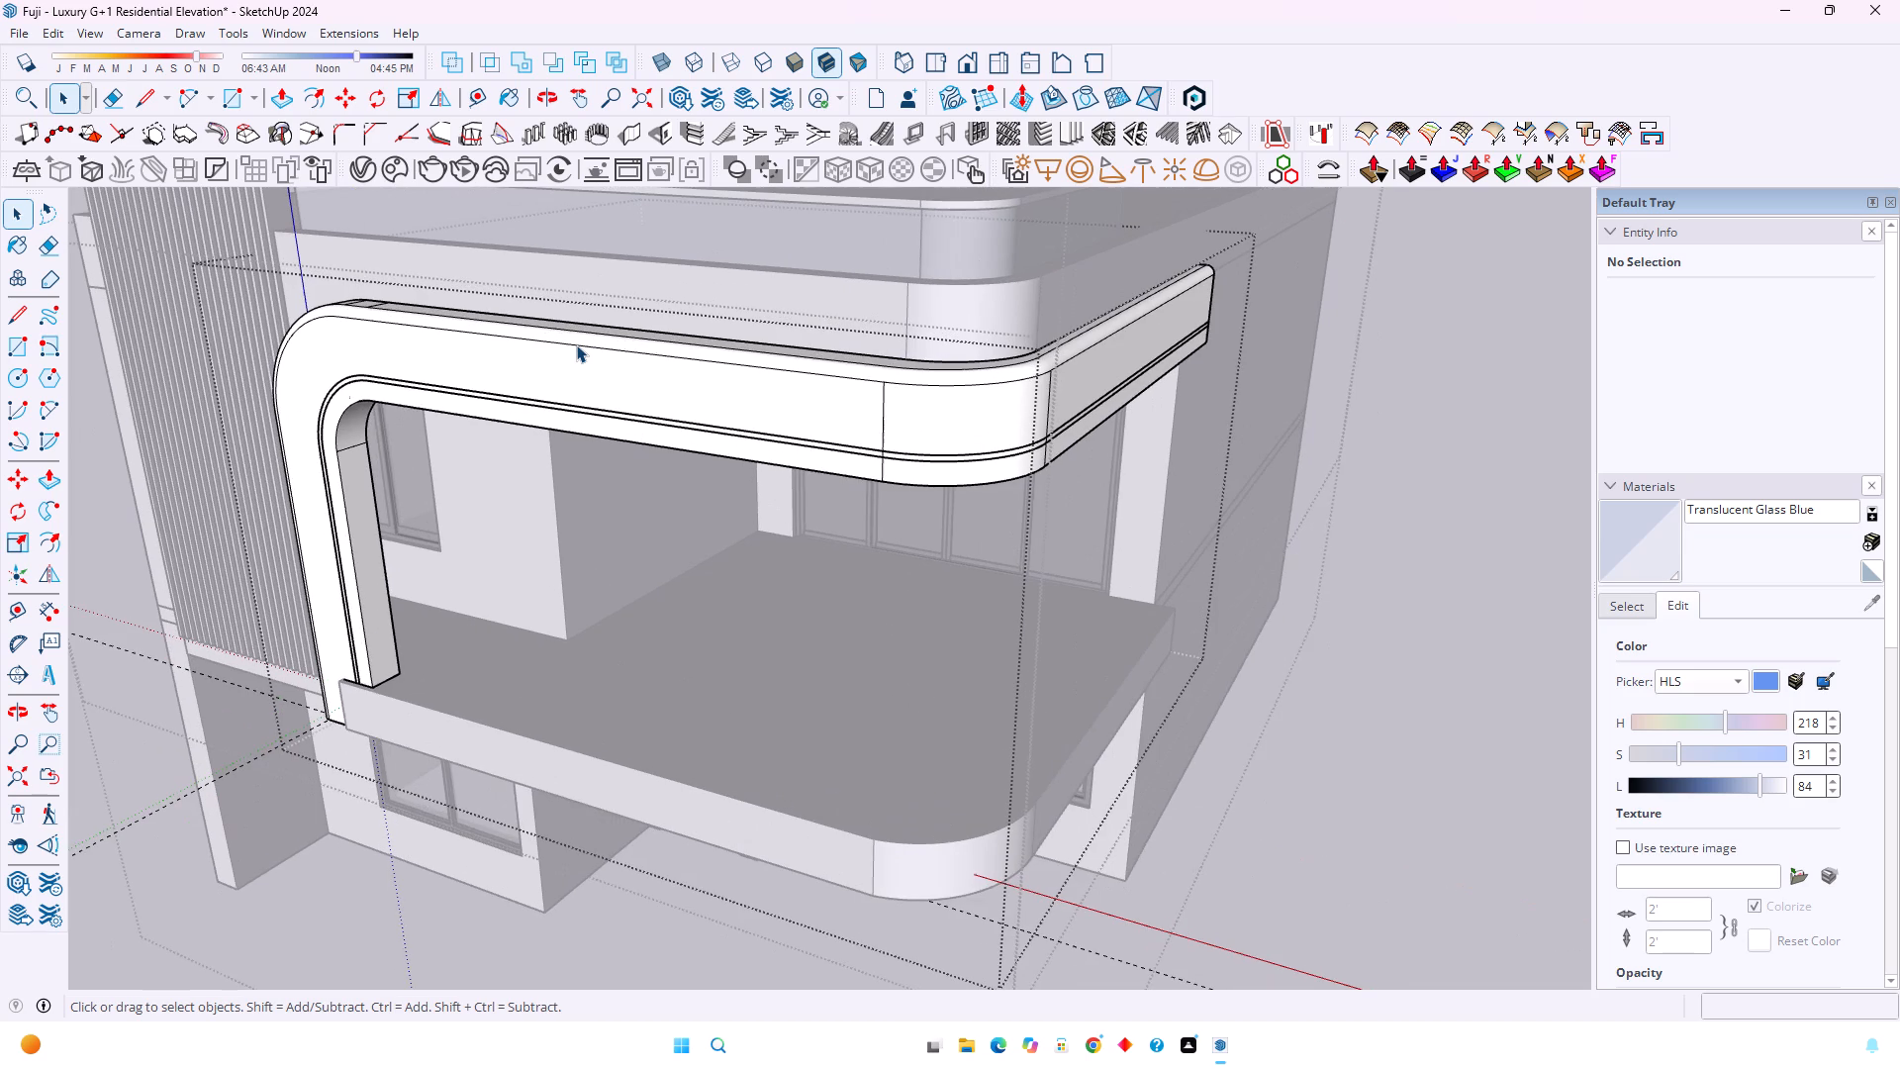
scroll(576, 344, "down", 3)
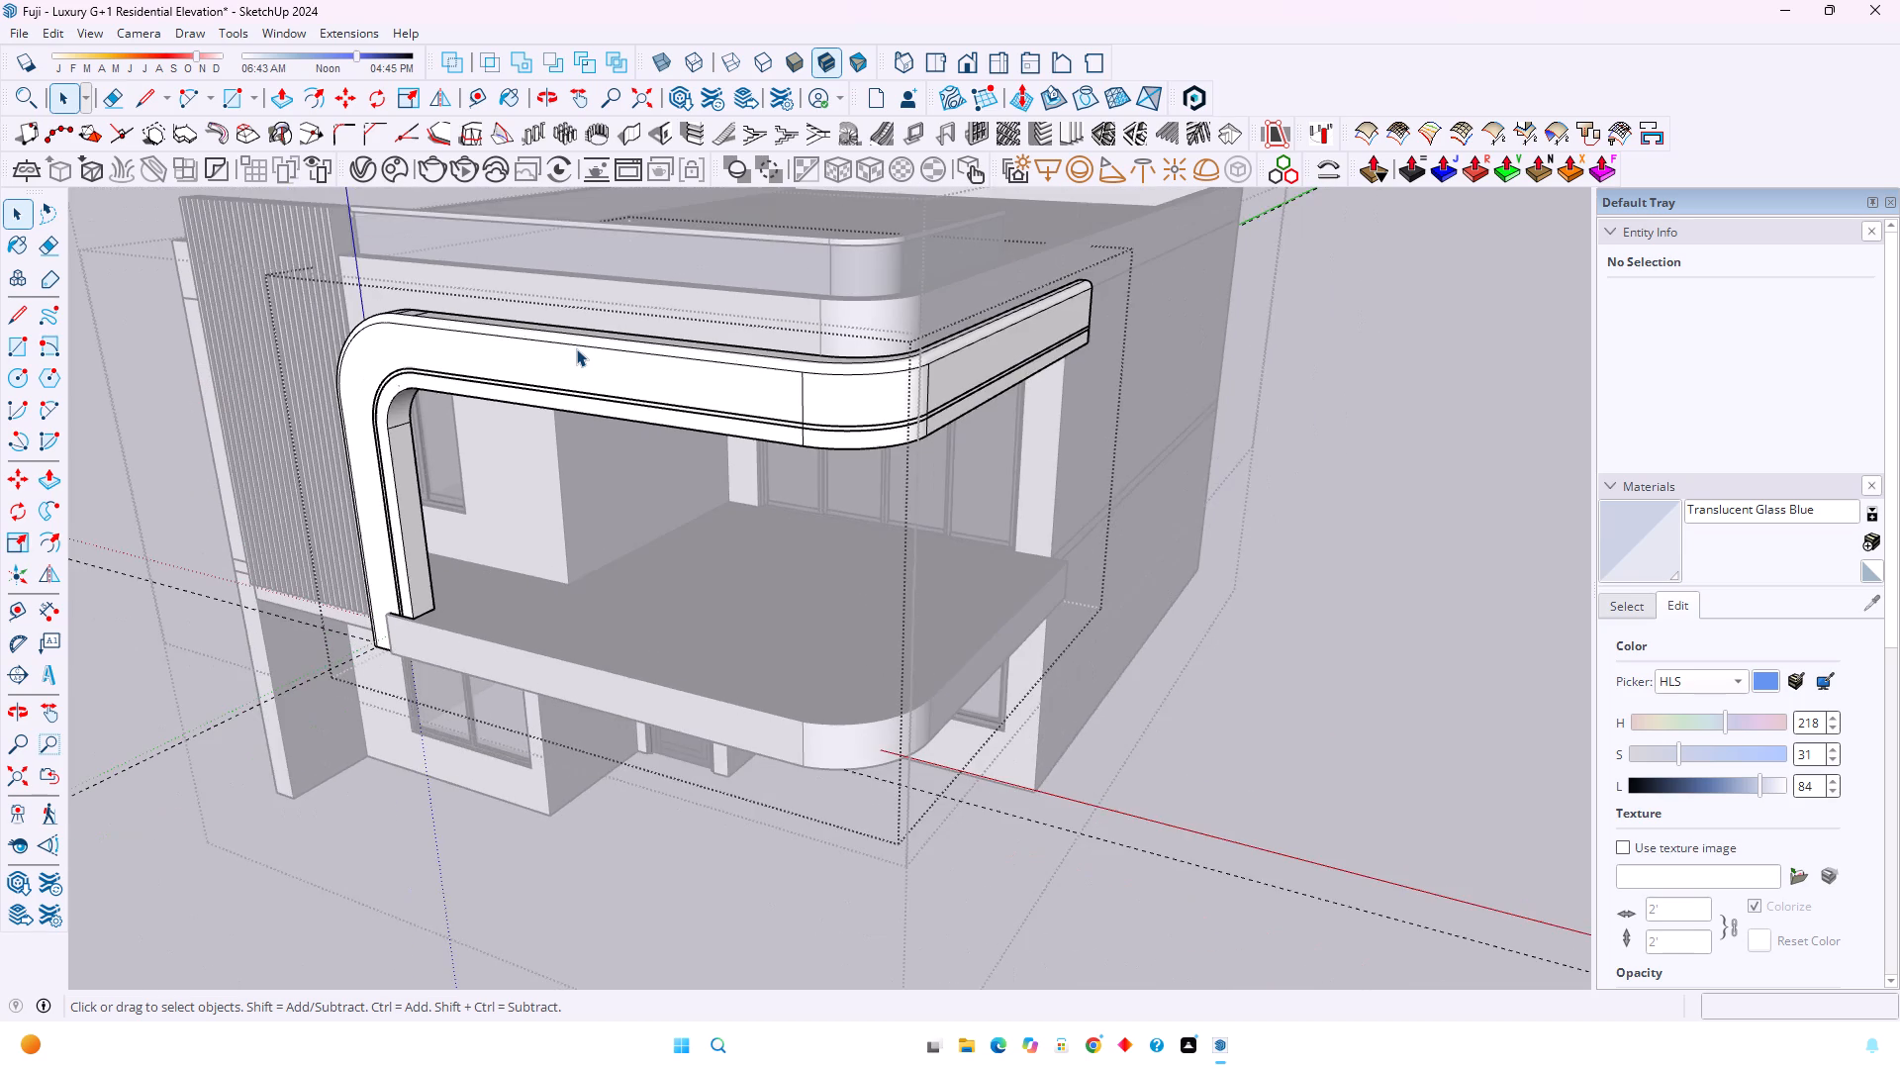
scroll(576, 348, "down", 1)
Undo the Follow Me rounding of the frame's outer edge, along with its corner arc profile and construction guides.
key("ctrl+z")
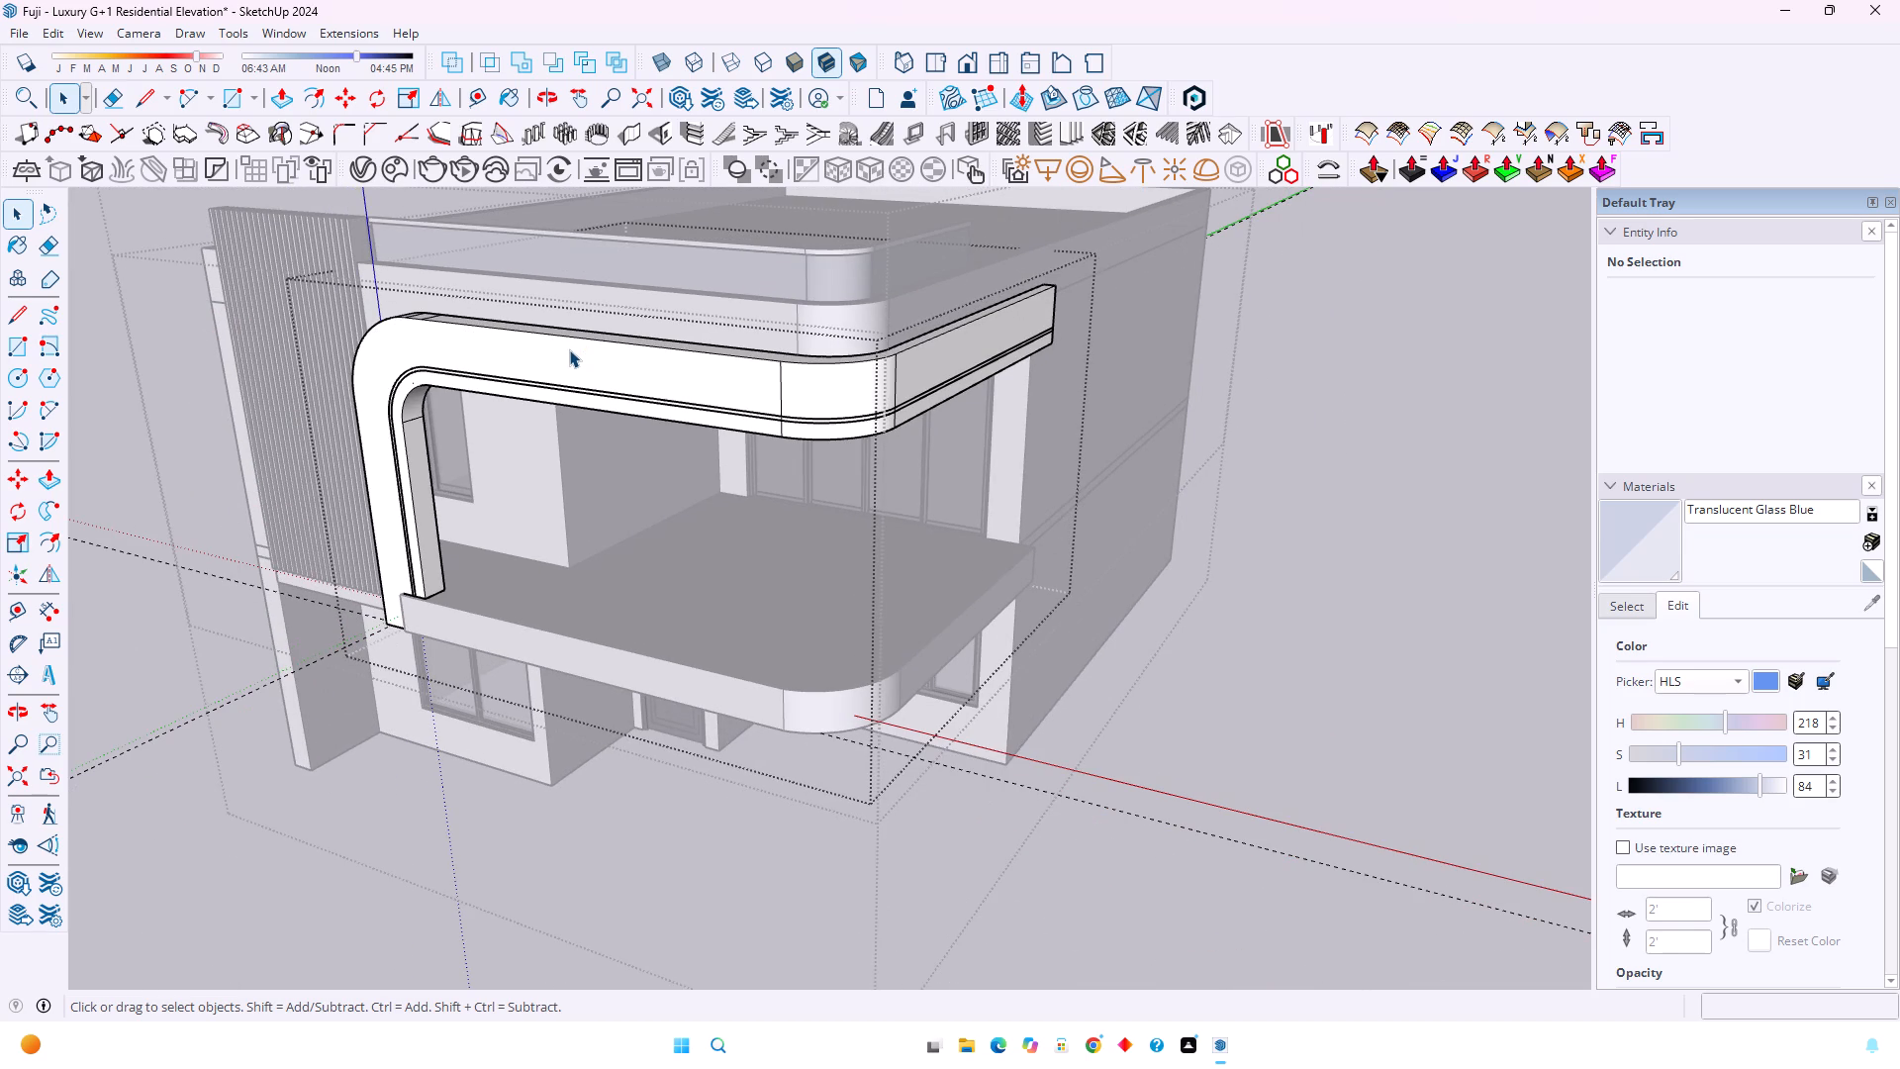
key("ctrl+z")
key("ctrl+z")
key("ctrl+z")
key("ctrl+z")
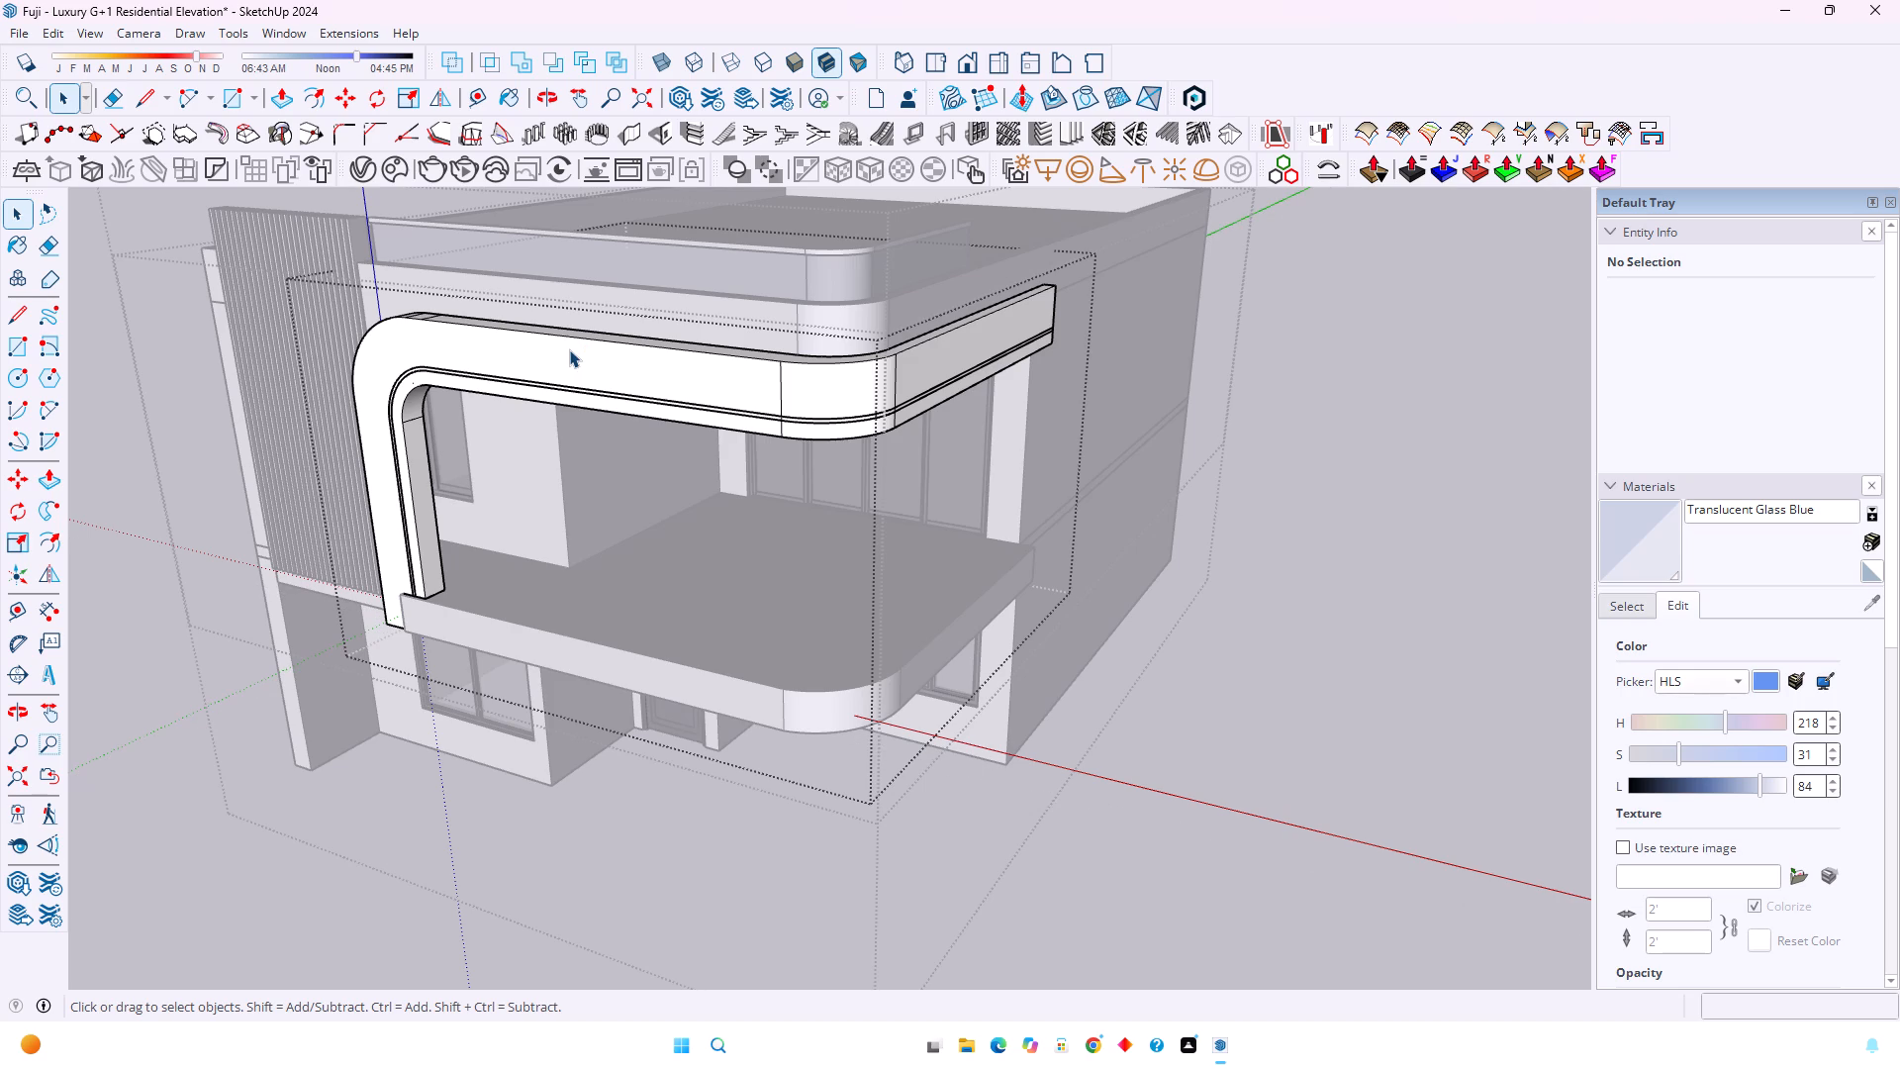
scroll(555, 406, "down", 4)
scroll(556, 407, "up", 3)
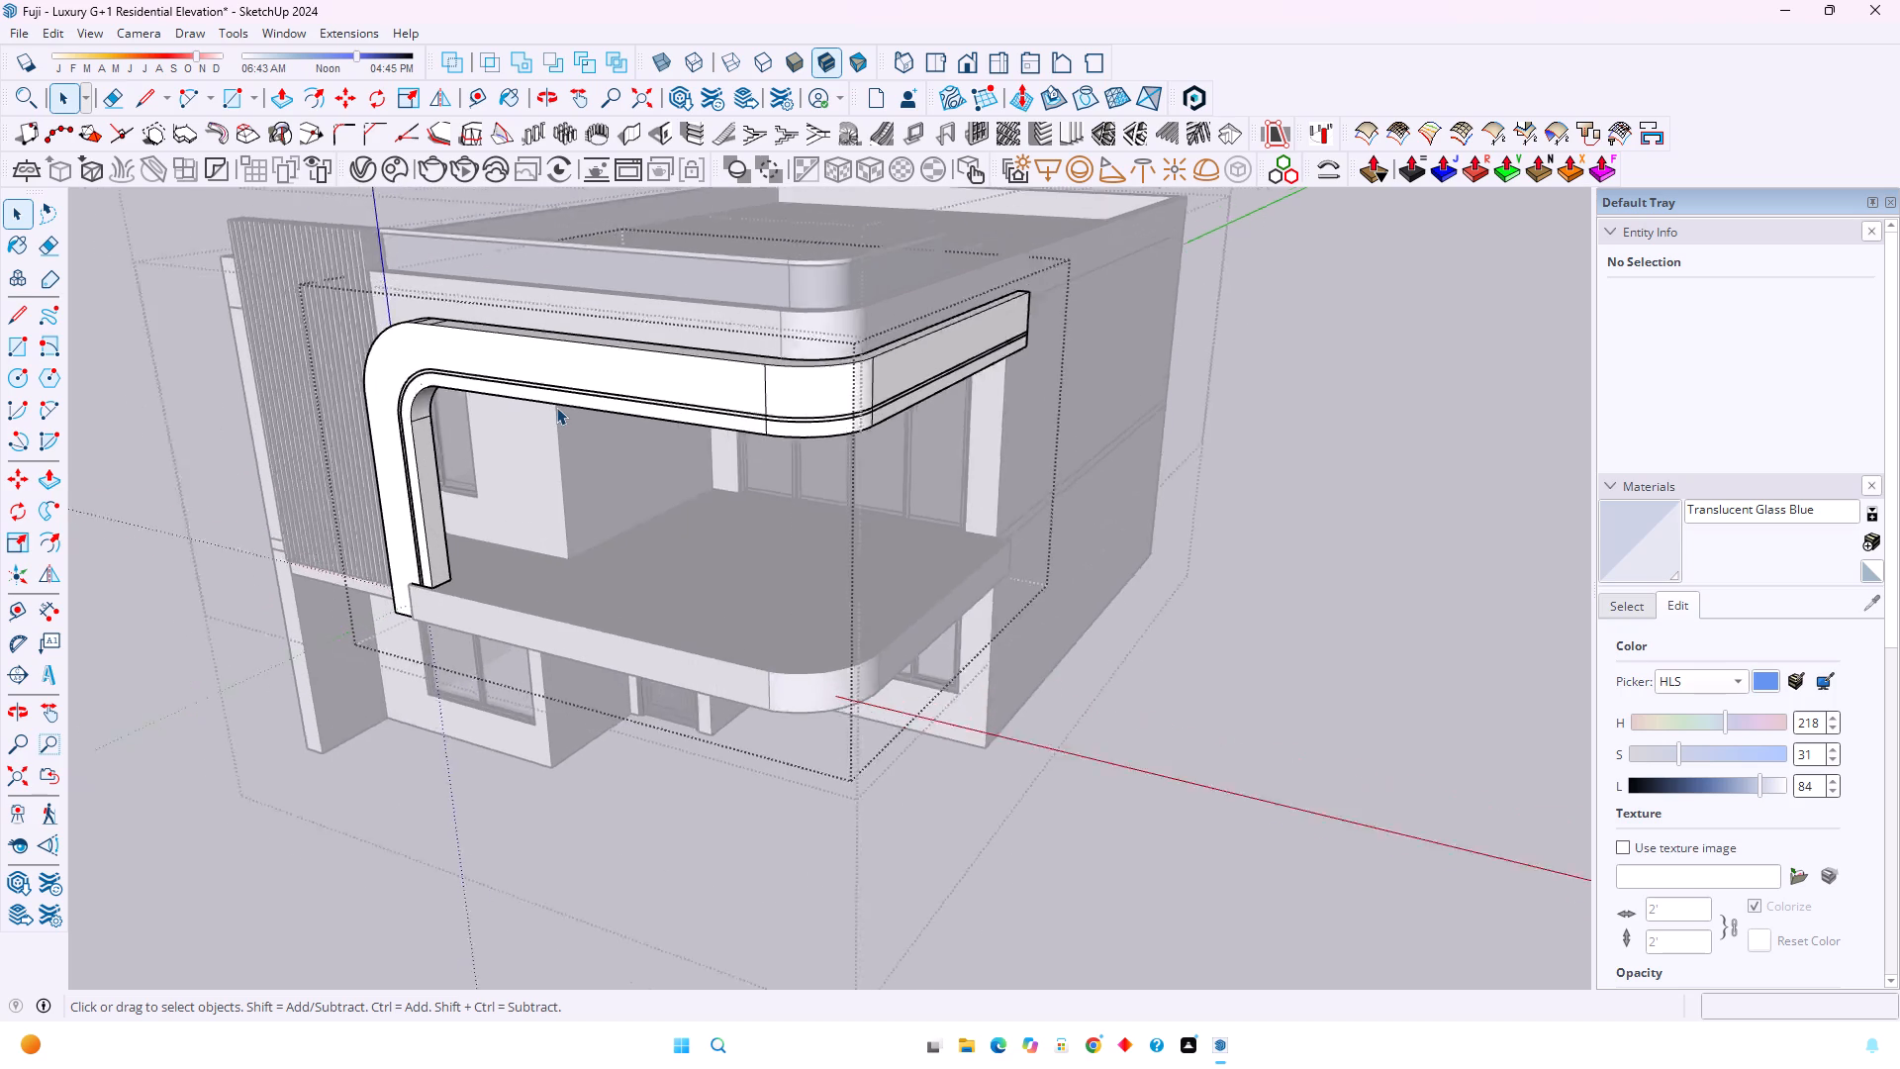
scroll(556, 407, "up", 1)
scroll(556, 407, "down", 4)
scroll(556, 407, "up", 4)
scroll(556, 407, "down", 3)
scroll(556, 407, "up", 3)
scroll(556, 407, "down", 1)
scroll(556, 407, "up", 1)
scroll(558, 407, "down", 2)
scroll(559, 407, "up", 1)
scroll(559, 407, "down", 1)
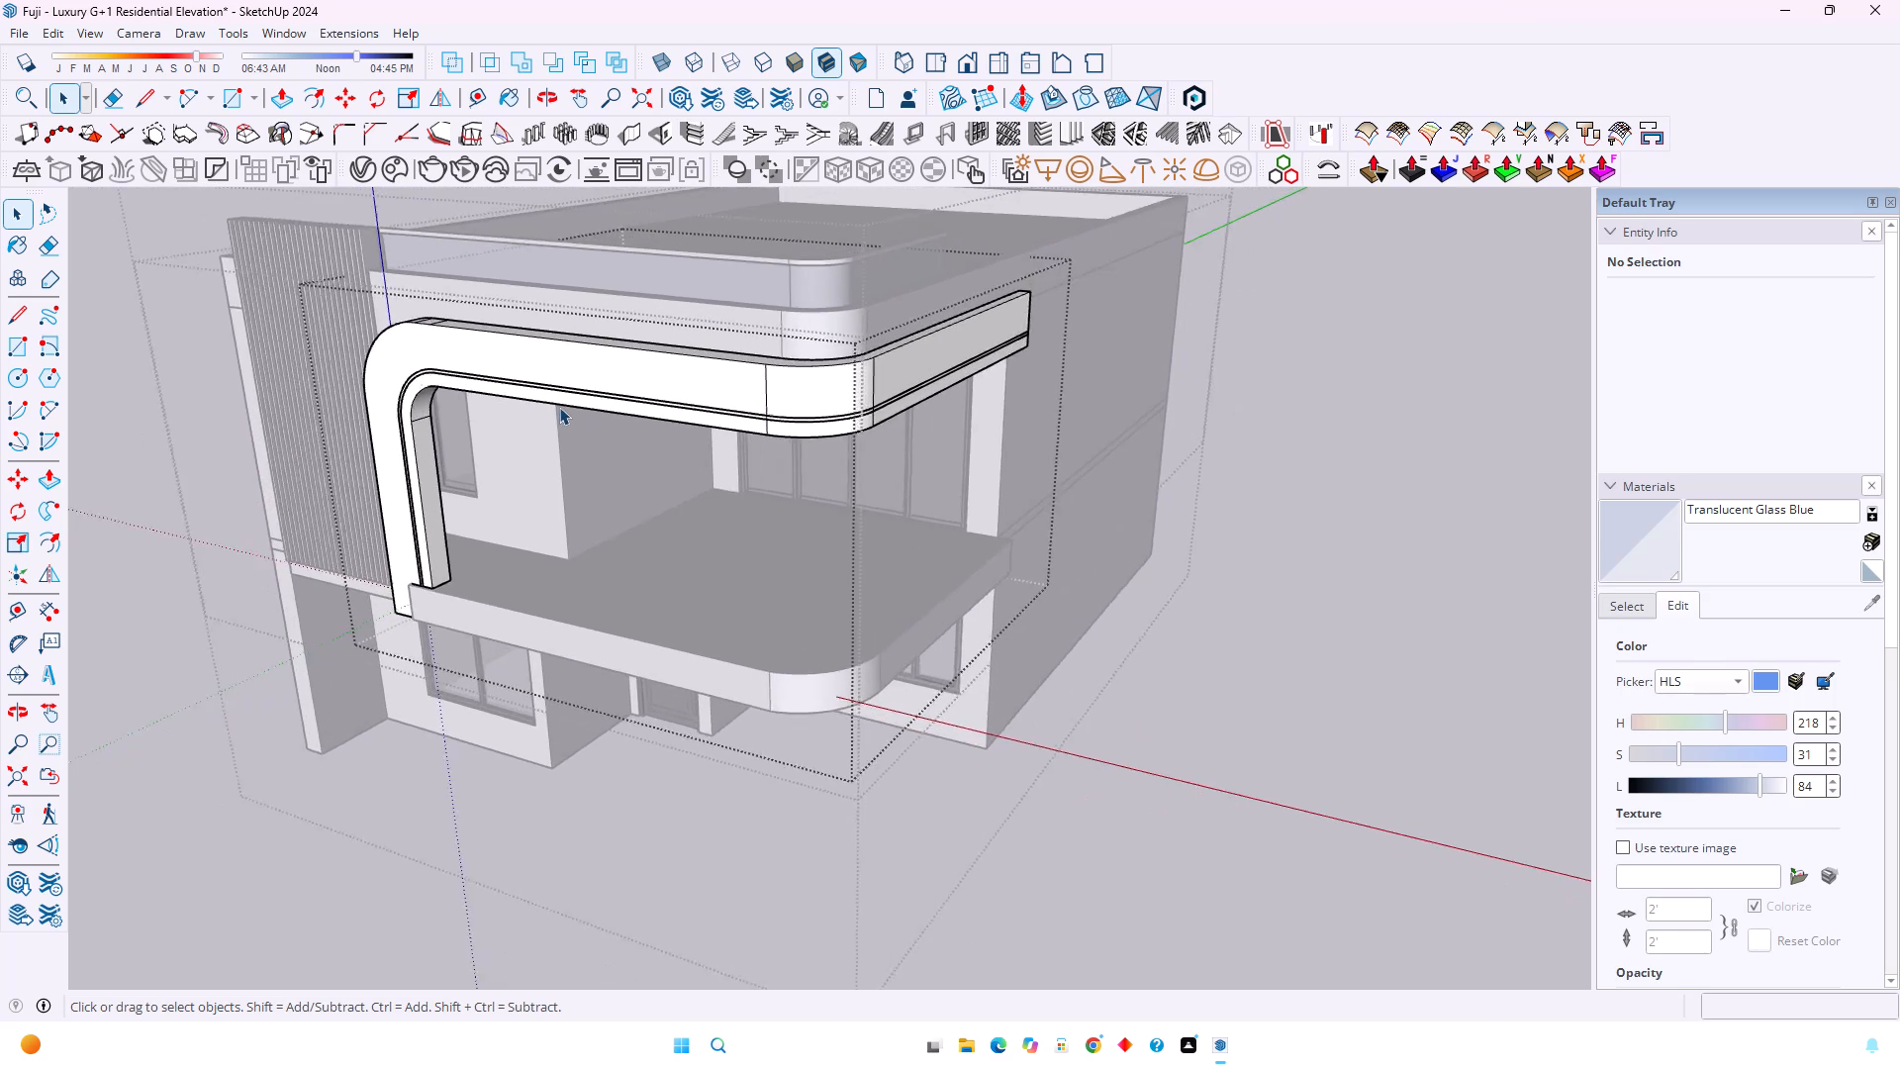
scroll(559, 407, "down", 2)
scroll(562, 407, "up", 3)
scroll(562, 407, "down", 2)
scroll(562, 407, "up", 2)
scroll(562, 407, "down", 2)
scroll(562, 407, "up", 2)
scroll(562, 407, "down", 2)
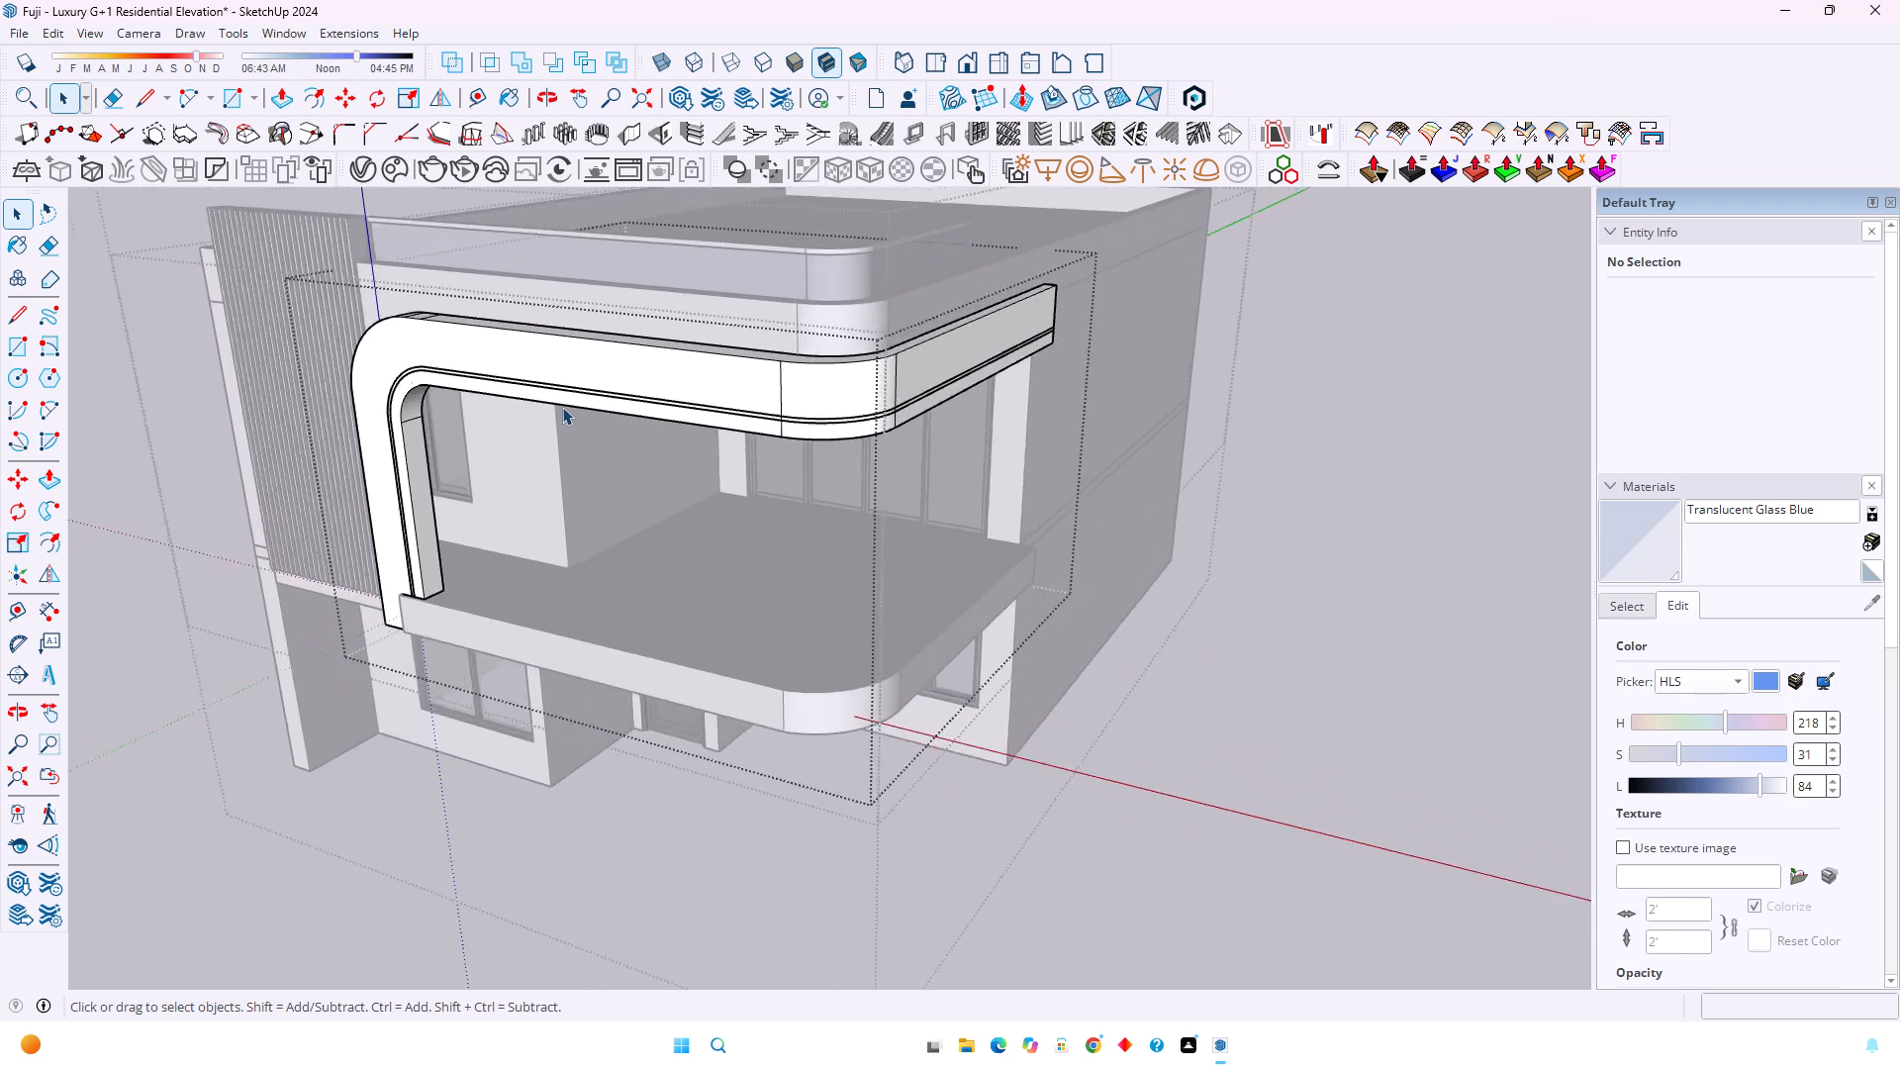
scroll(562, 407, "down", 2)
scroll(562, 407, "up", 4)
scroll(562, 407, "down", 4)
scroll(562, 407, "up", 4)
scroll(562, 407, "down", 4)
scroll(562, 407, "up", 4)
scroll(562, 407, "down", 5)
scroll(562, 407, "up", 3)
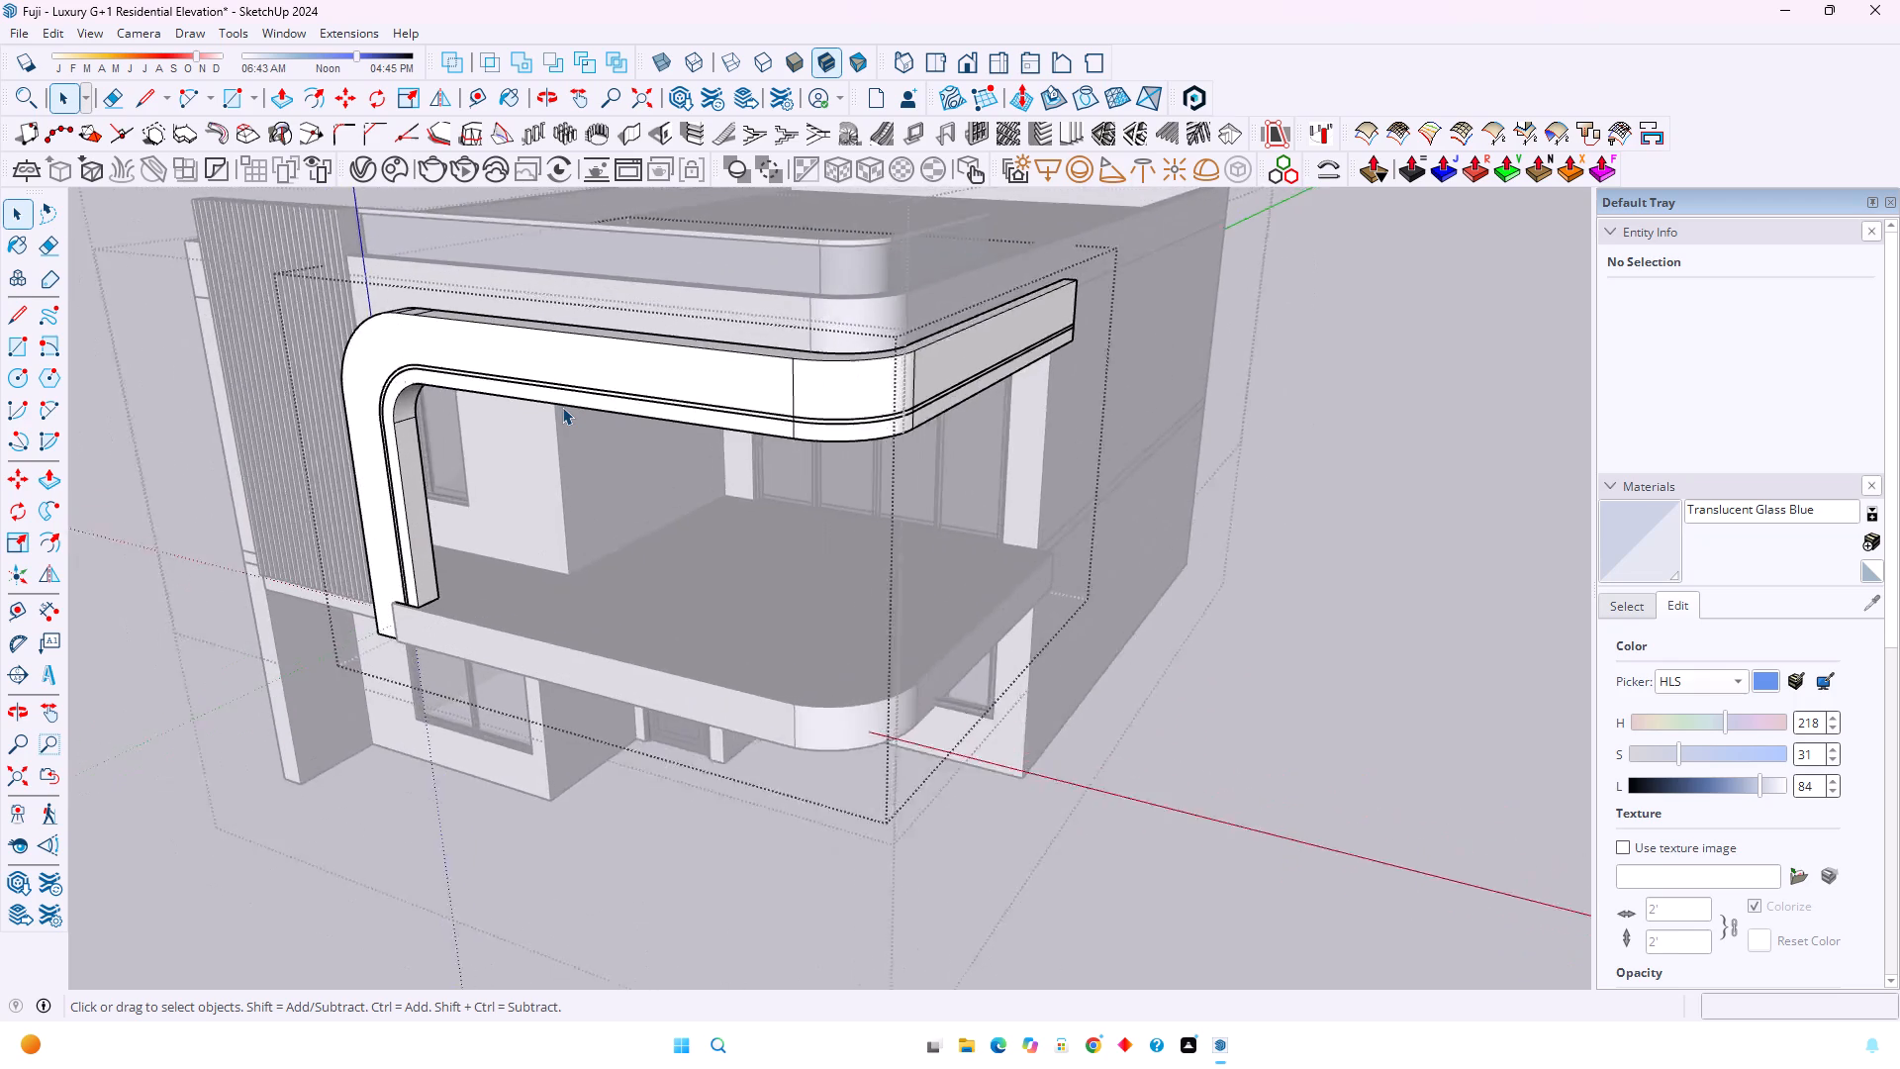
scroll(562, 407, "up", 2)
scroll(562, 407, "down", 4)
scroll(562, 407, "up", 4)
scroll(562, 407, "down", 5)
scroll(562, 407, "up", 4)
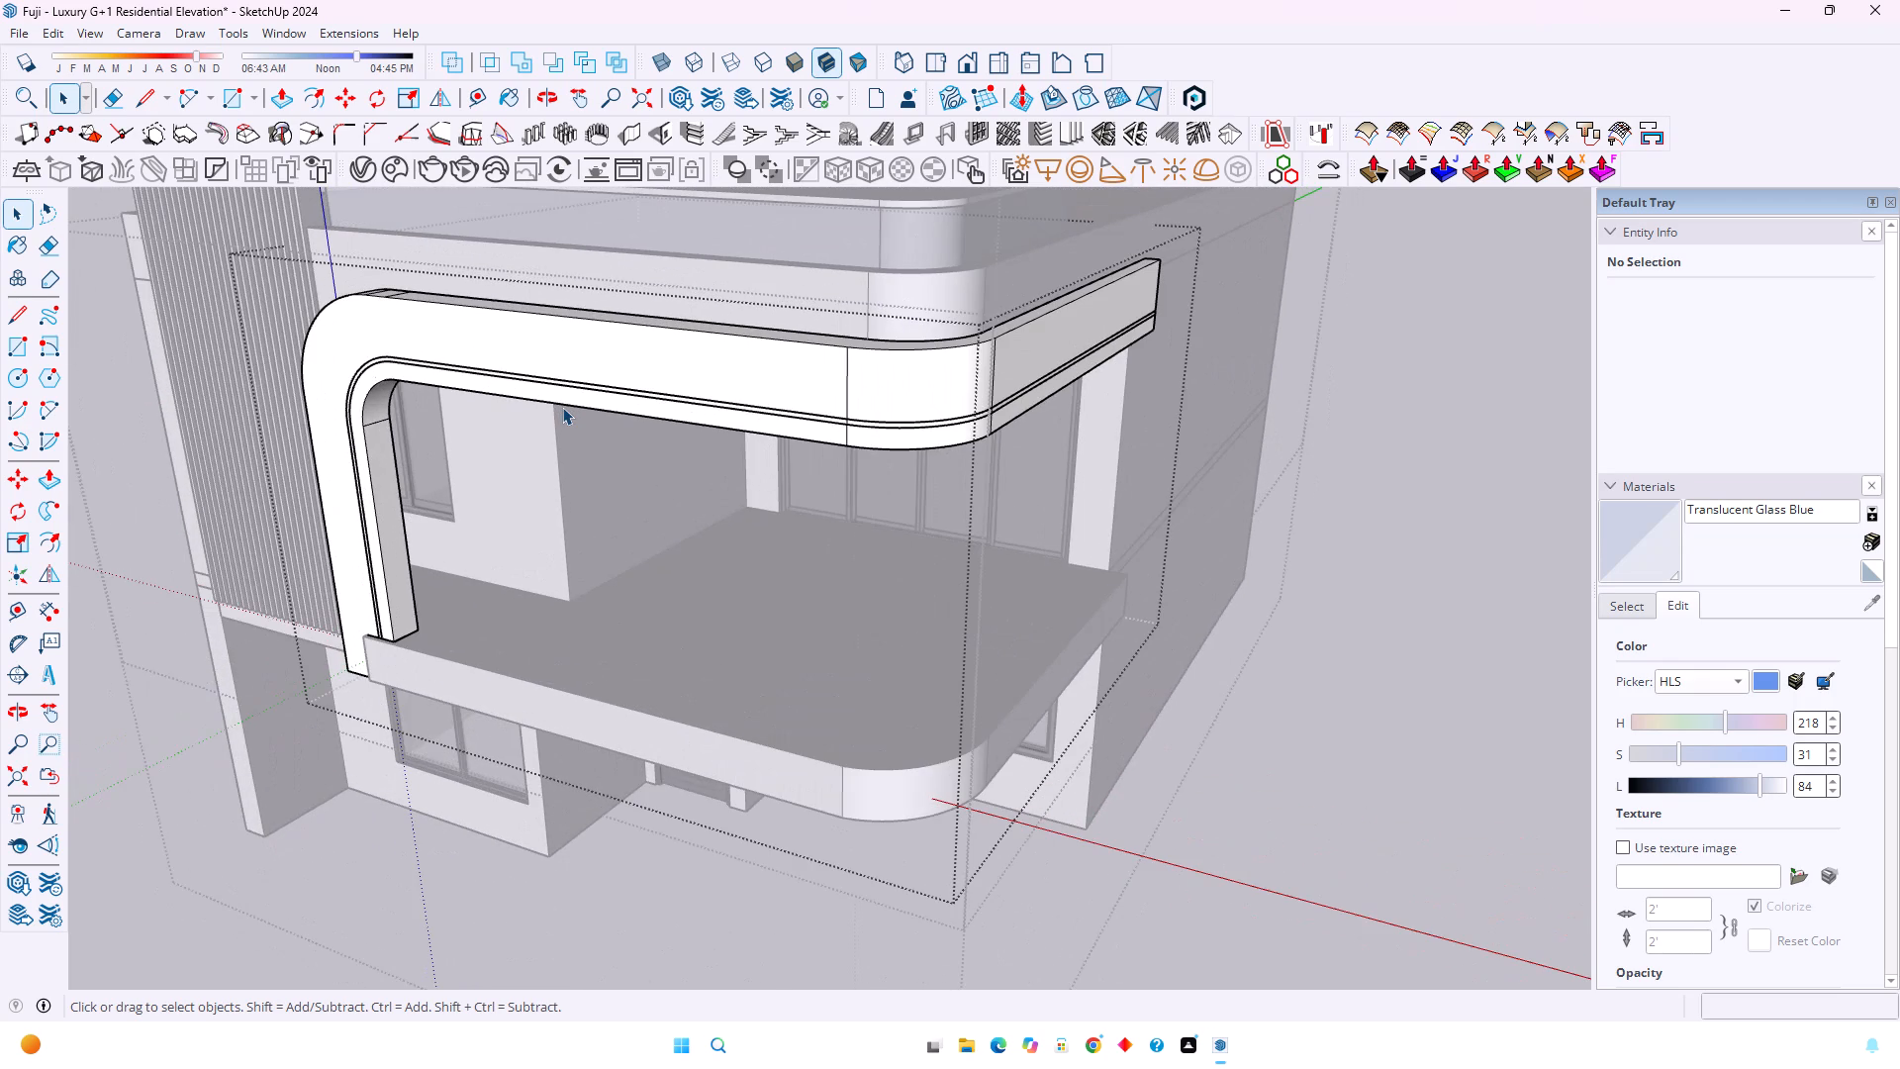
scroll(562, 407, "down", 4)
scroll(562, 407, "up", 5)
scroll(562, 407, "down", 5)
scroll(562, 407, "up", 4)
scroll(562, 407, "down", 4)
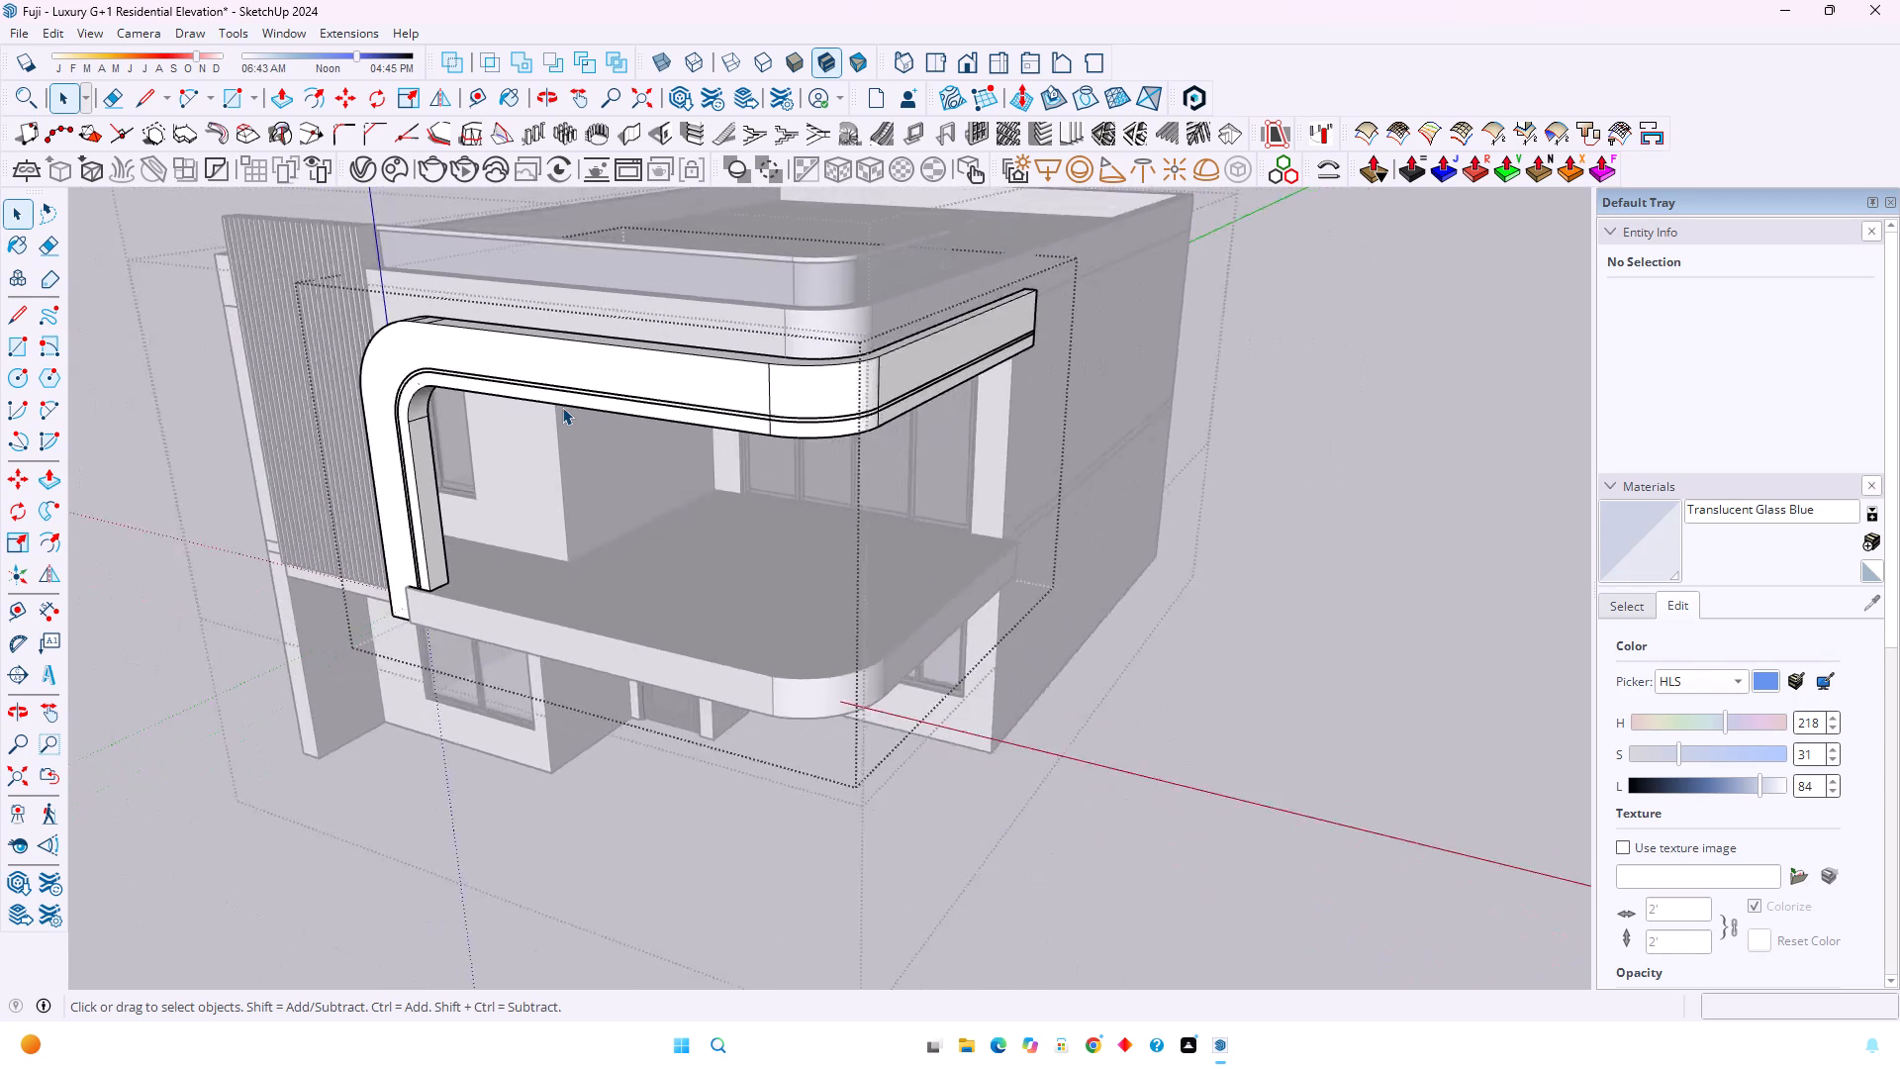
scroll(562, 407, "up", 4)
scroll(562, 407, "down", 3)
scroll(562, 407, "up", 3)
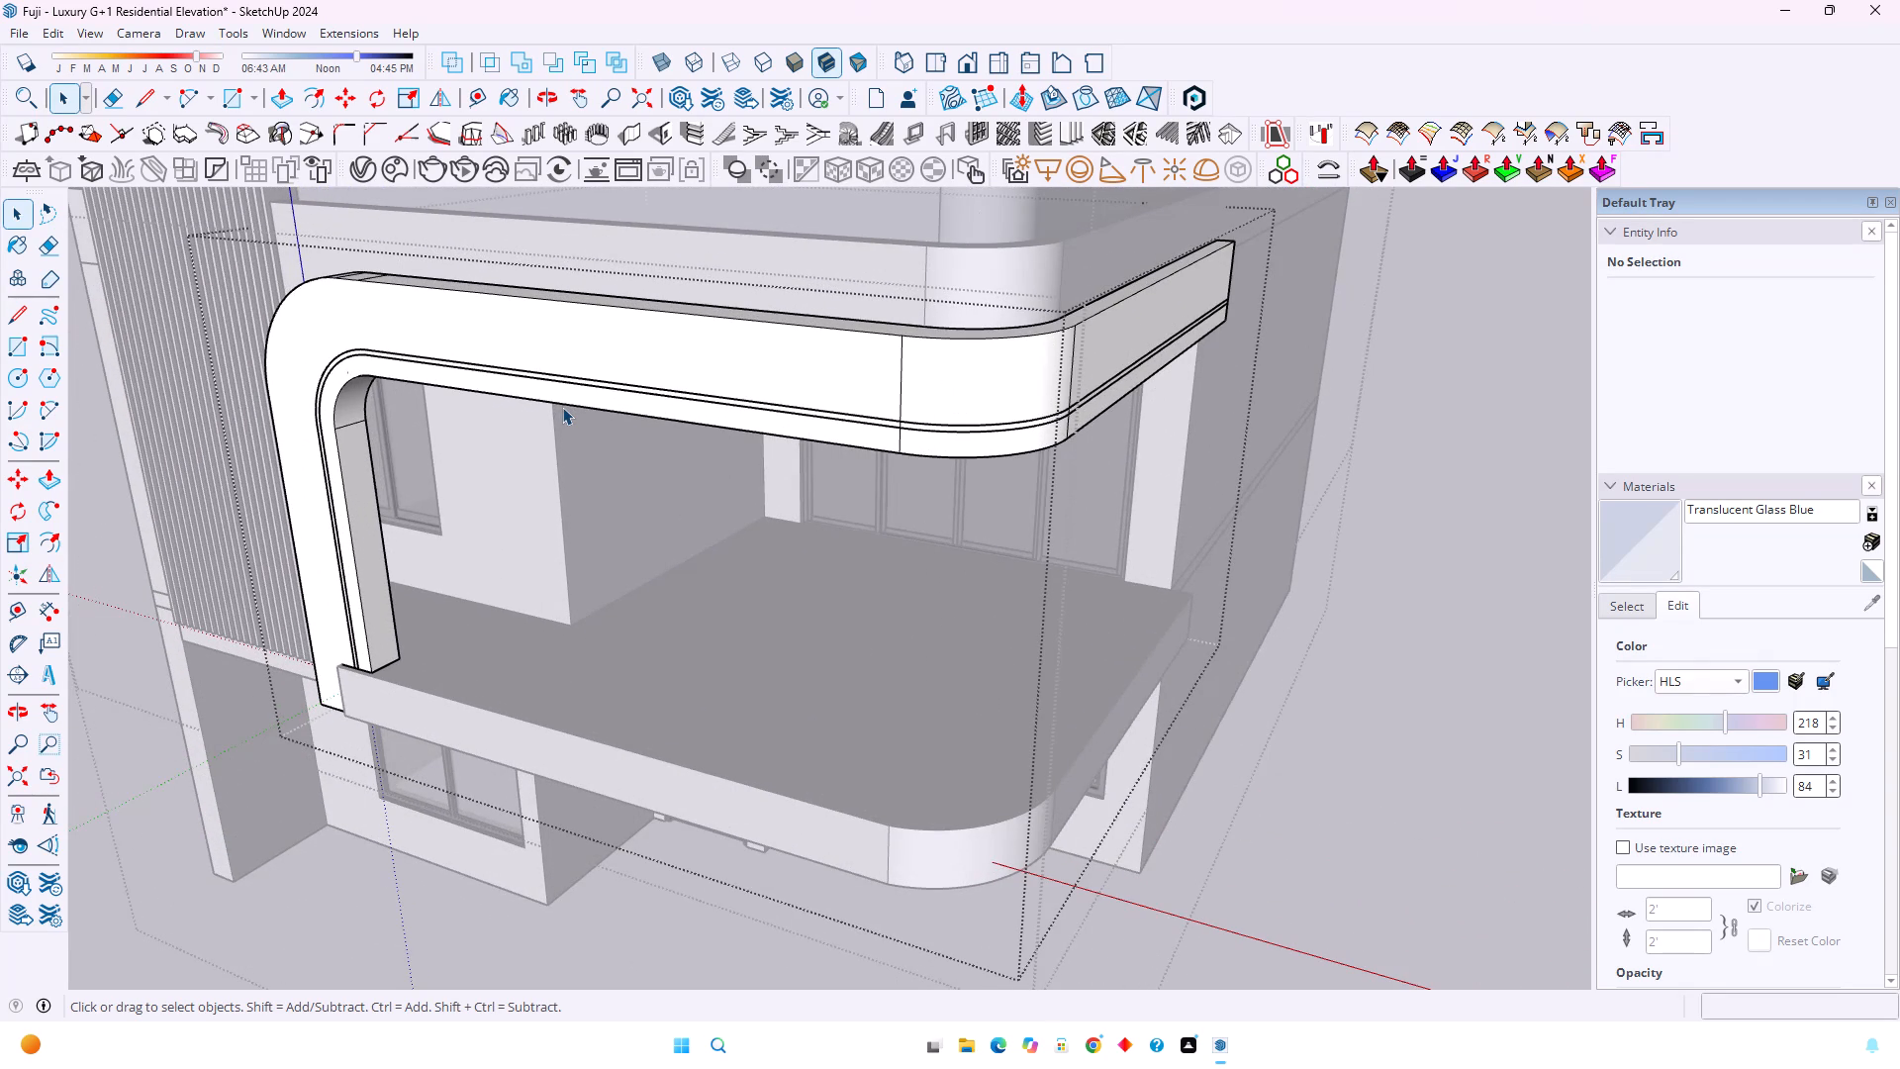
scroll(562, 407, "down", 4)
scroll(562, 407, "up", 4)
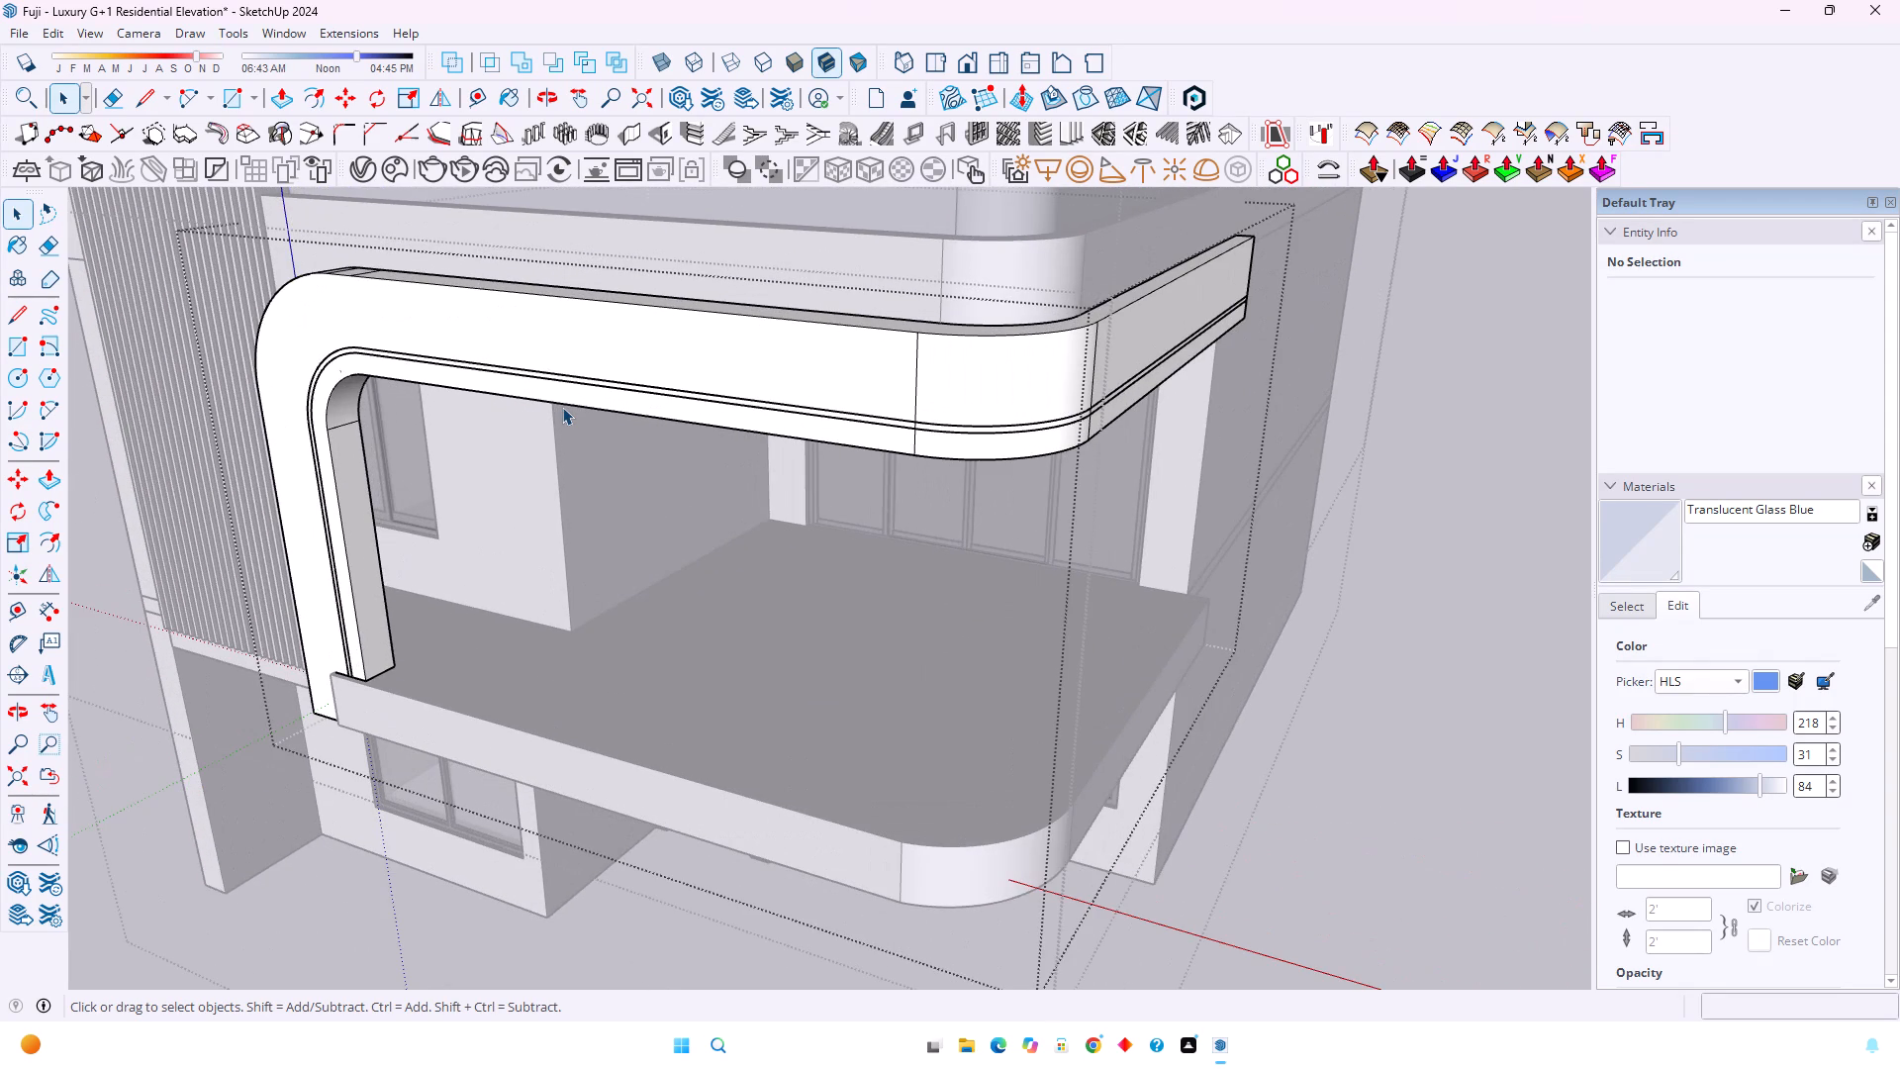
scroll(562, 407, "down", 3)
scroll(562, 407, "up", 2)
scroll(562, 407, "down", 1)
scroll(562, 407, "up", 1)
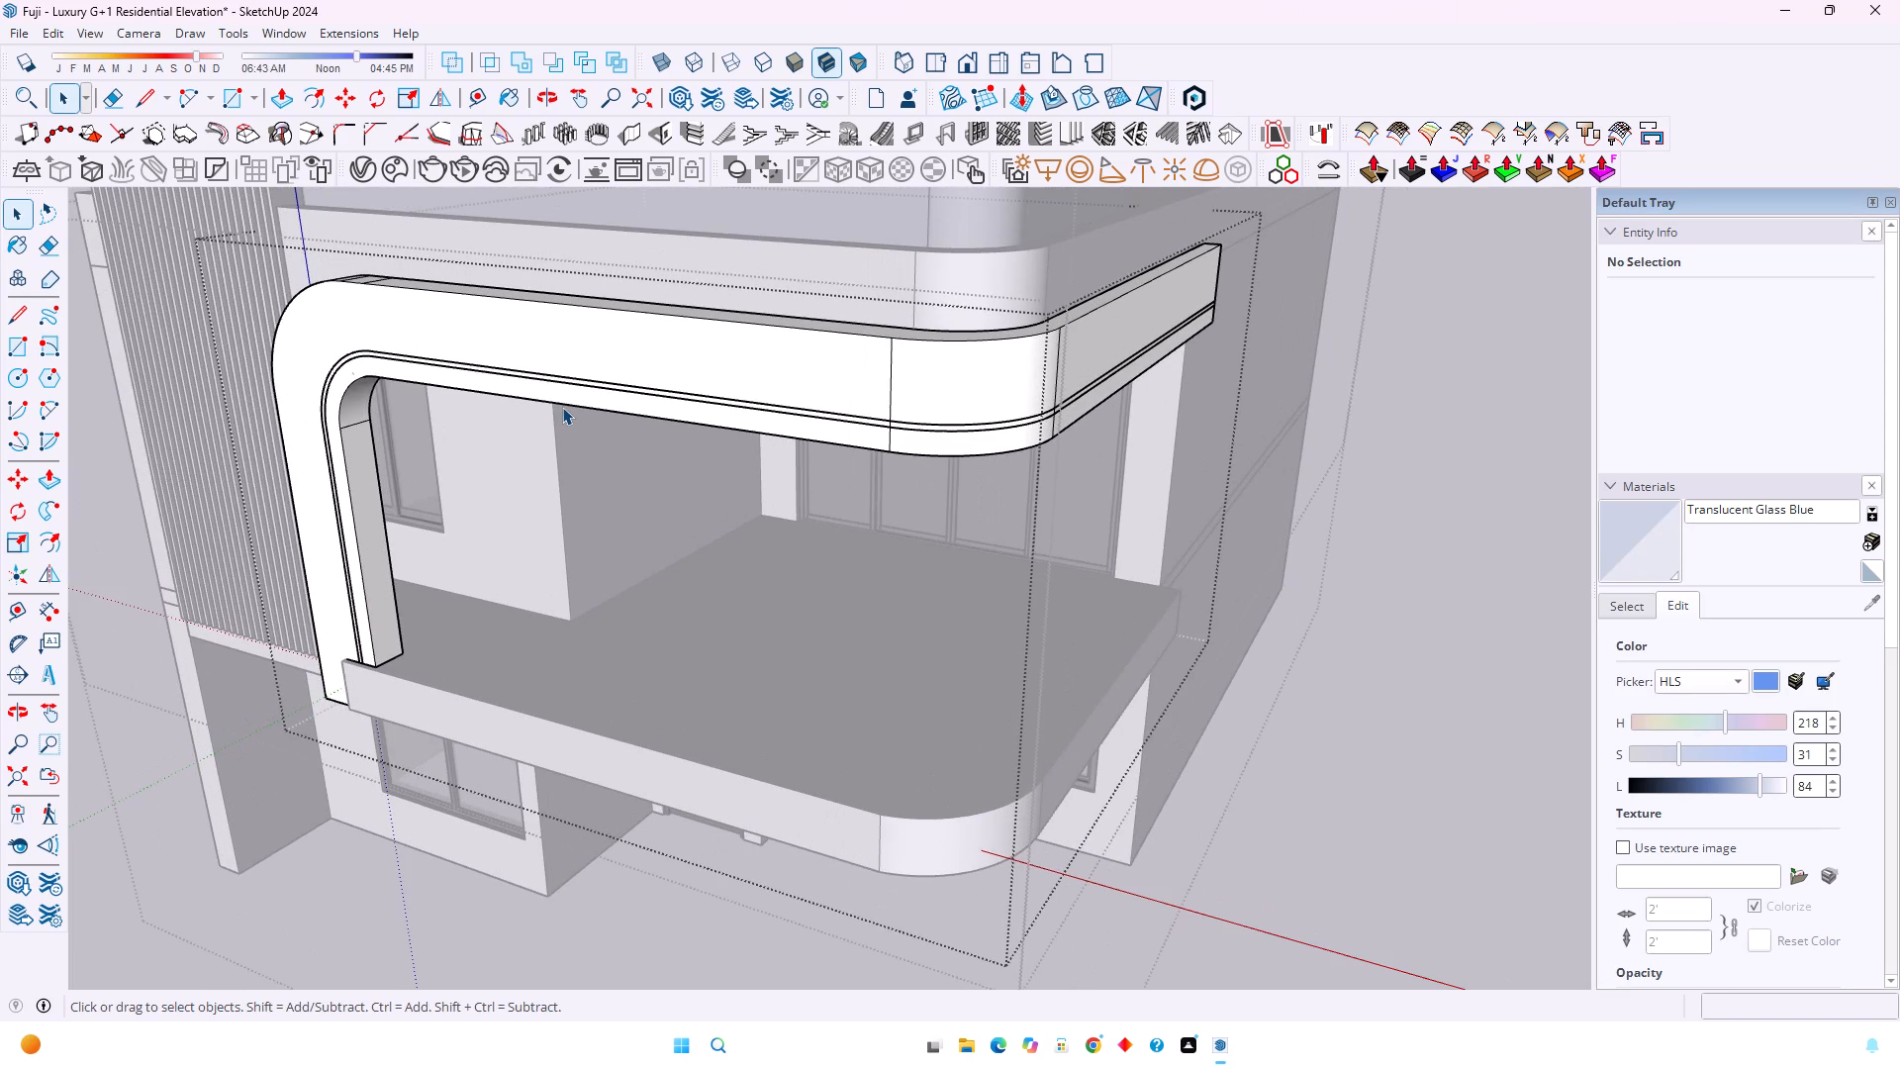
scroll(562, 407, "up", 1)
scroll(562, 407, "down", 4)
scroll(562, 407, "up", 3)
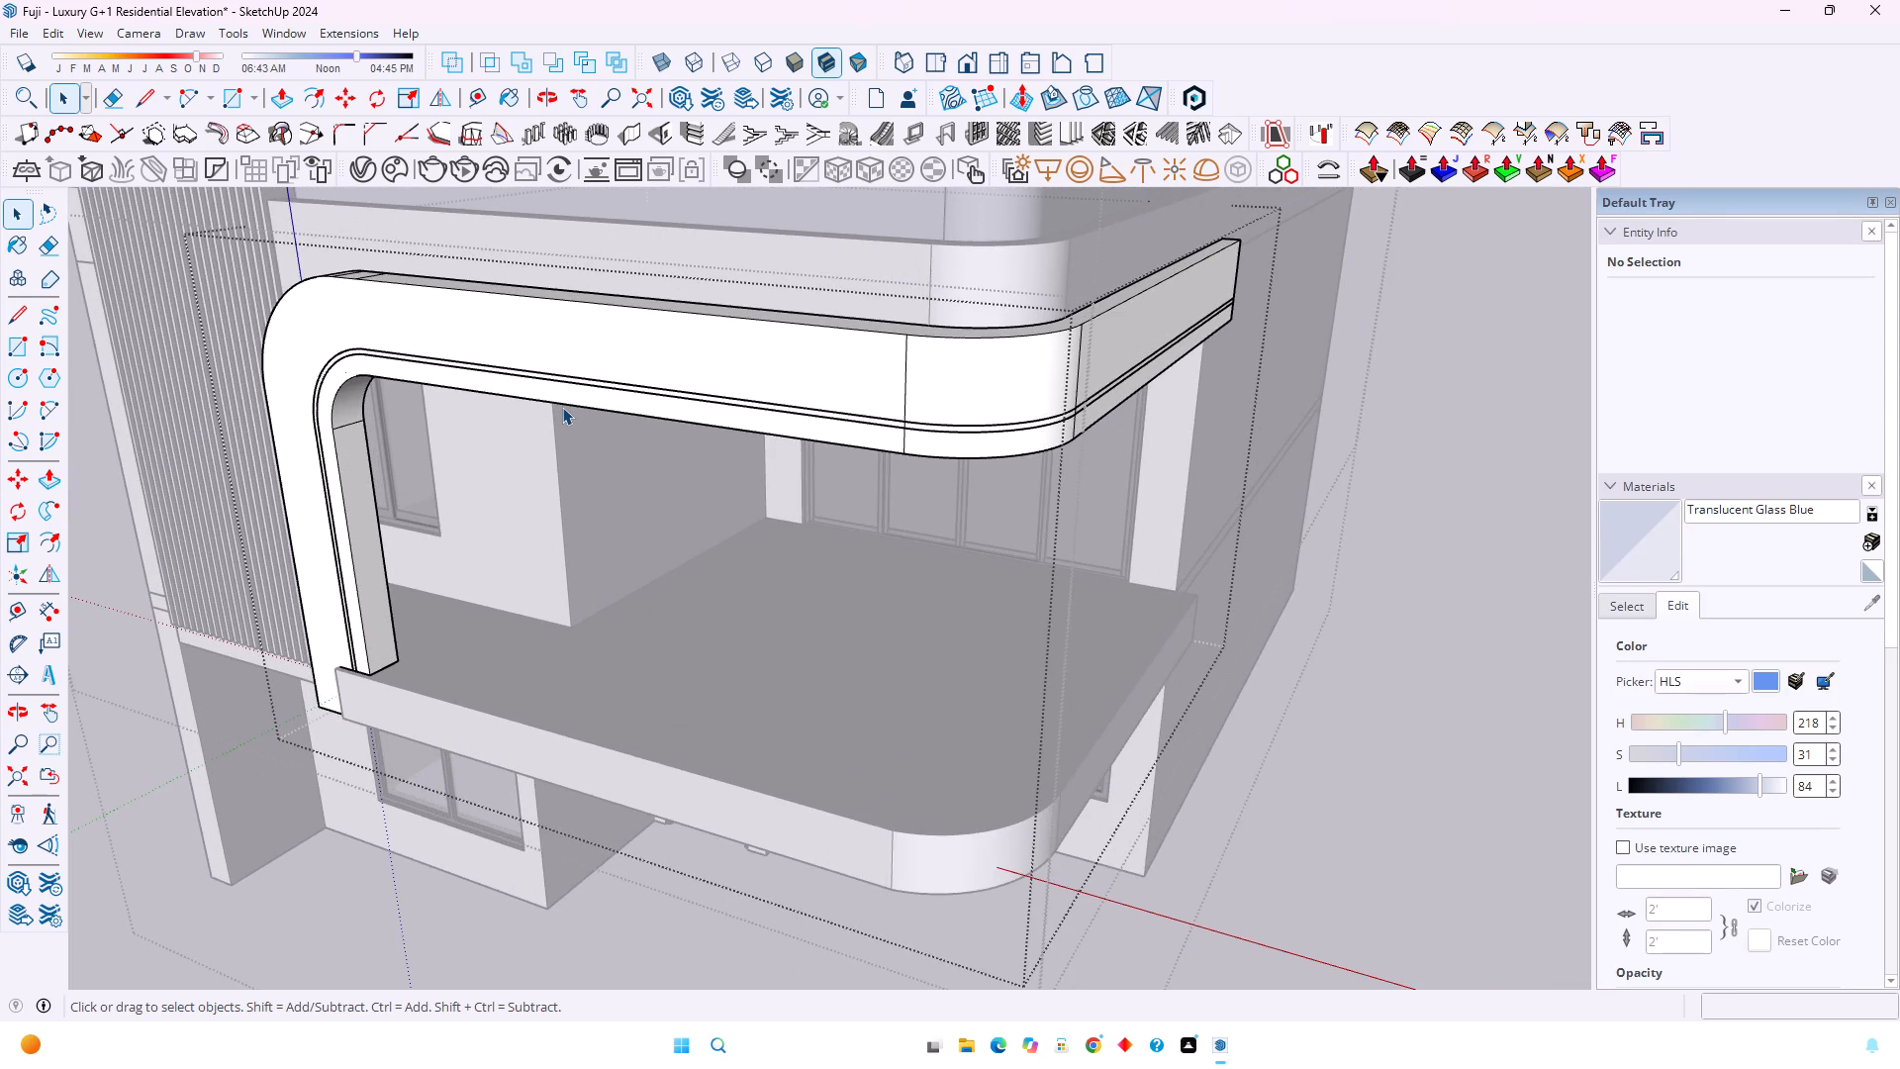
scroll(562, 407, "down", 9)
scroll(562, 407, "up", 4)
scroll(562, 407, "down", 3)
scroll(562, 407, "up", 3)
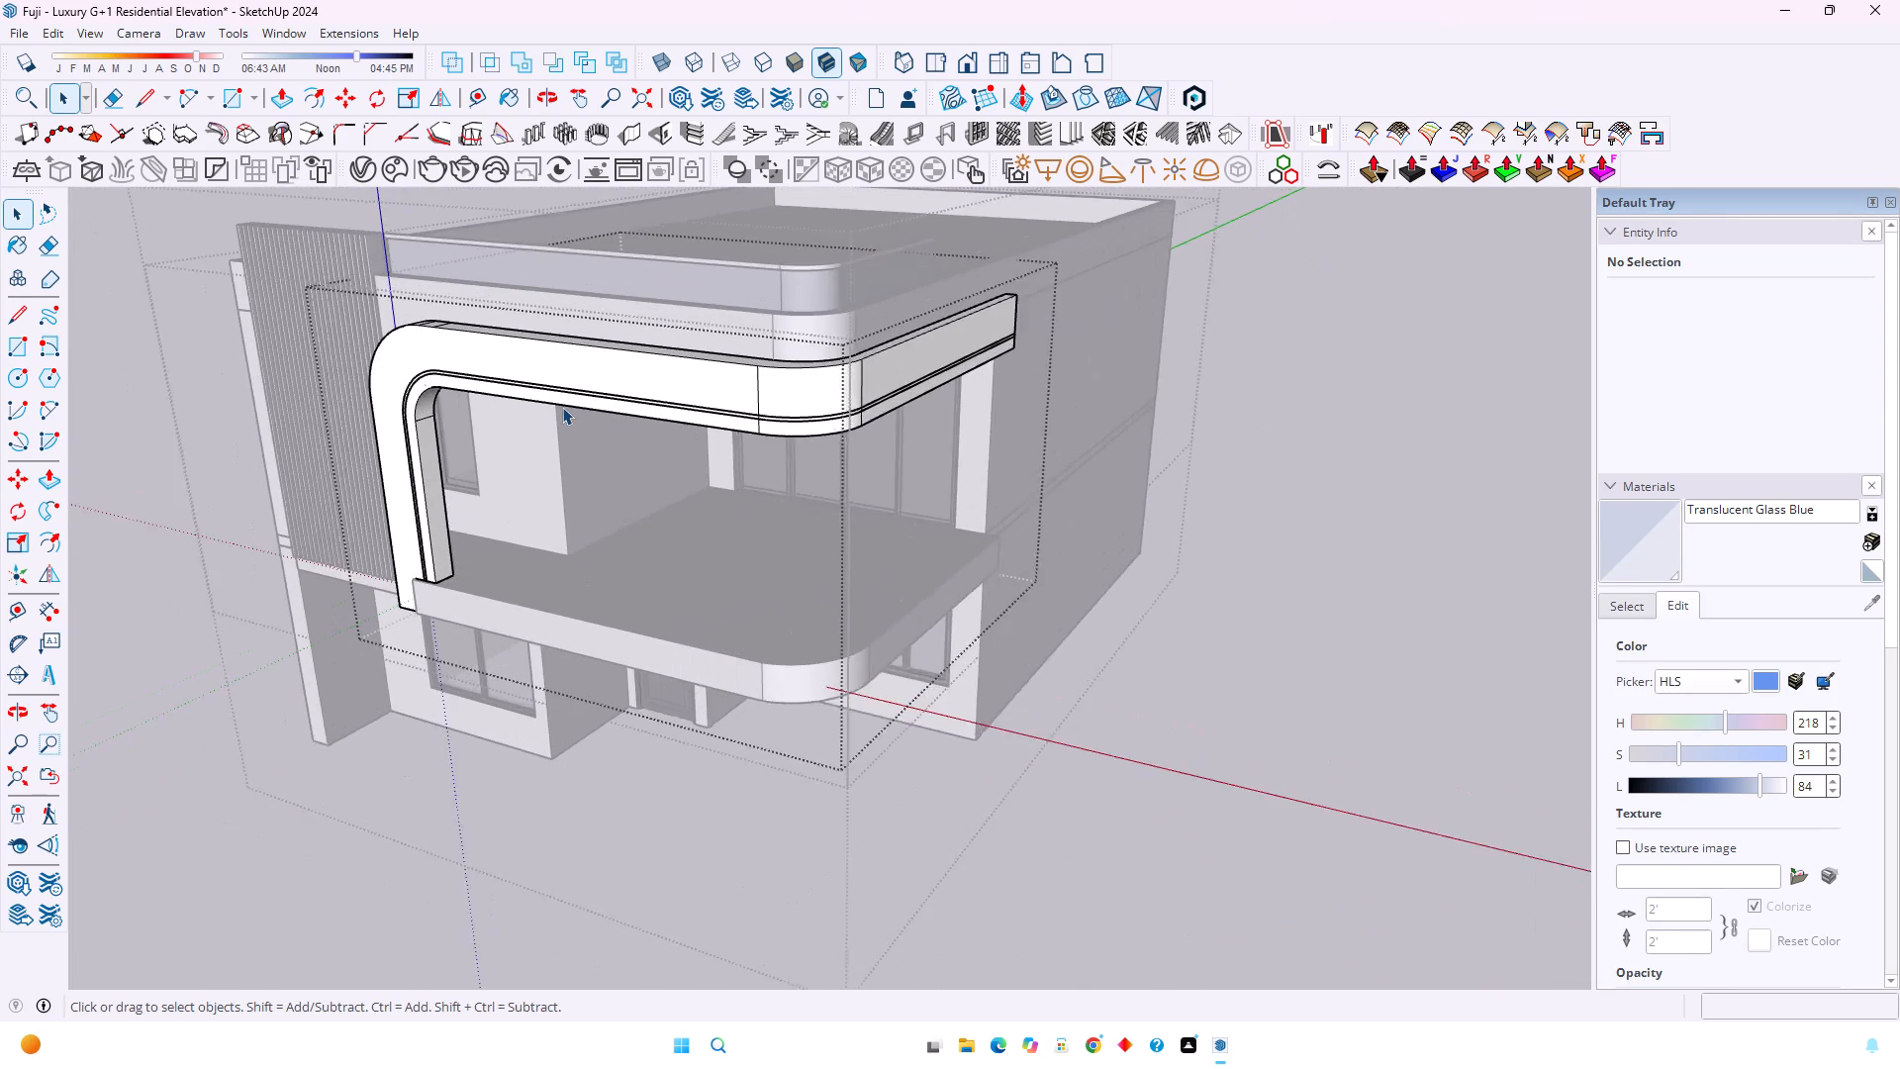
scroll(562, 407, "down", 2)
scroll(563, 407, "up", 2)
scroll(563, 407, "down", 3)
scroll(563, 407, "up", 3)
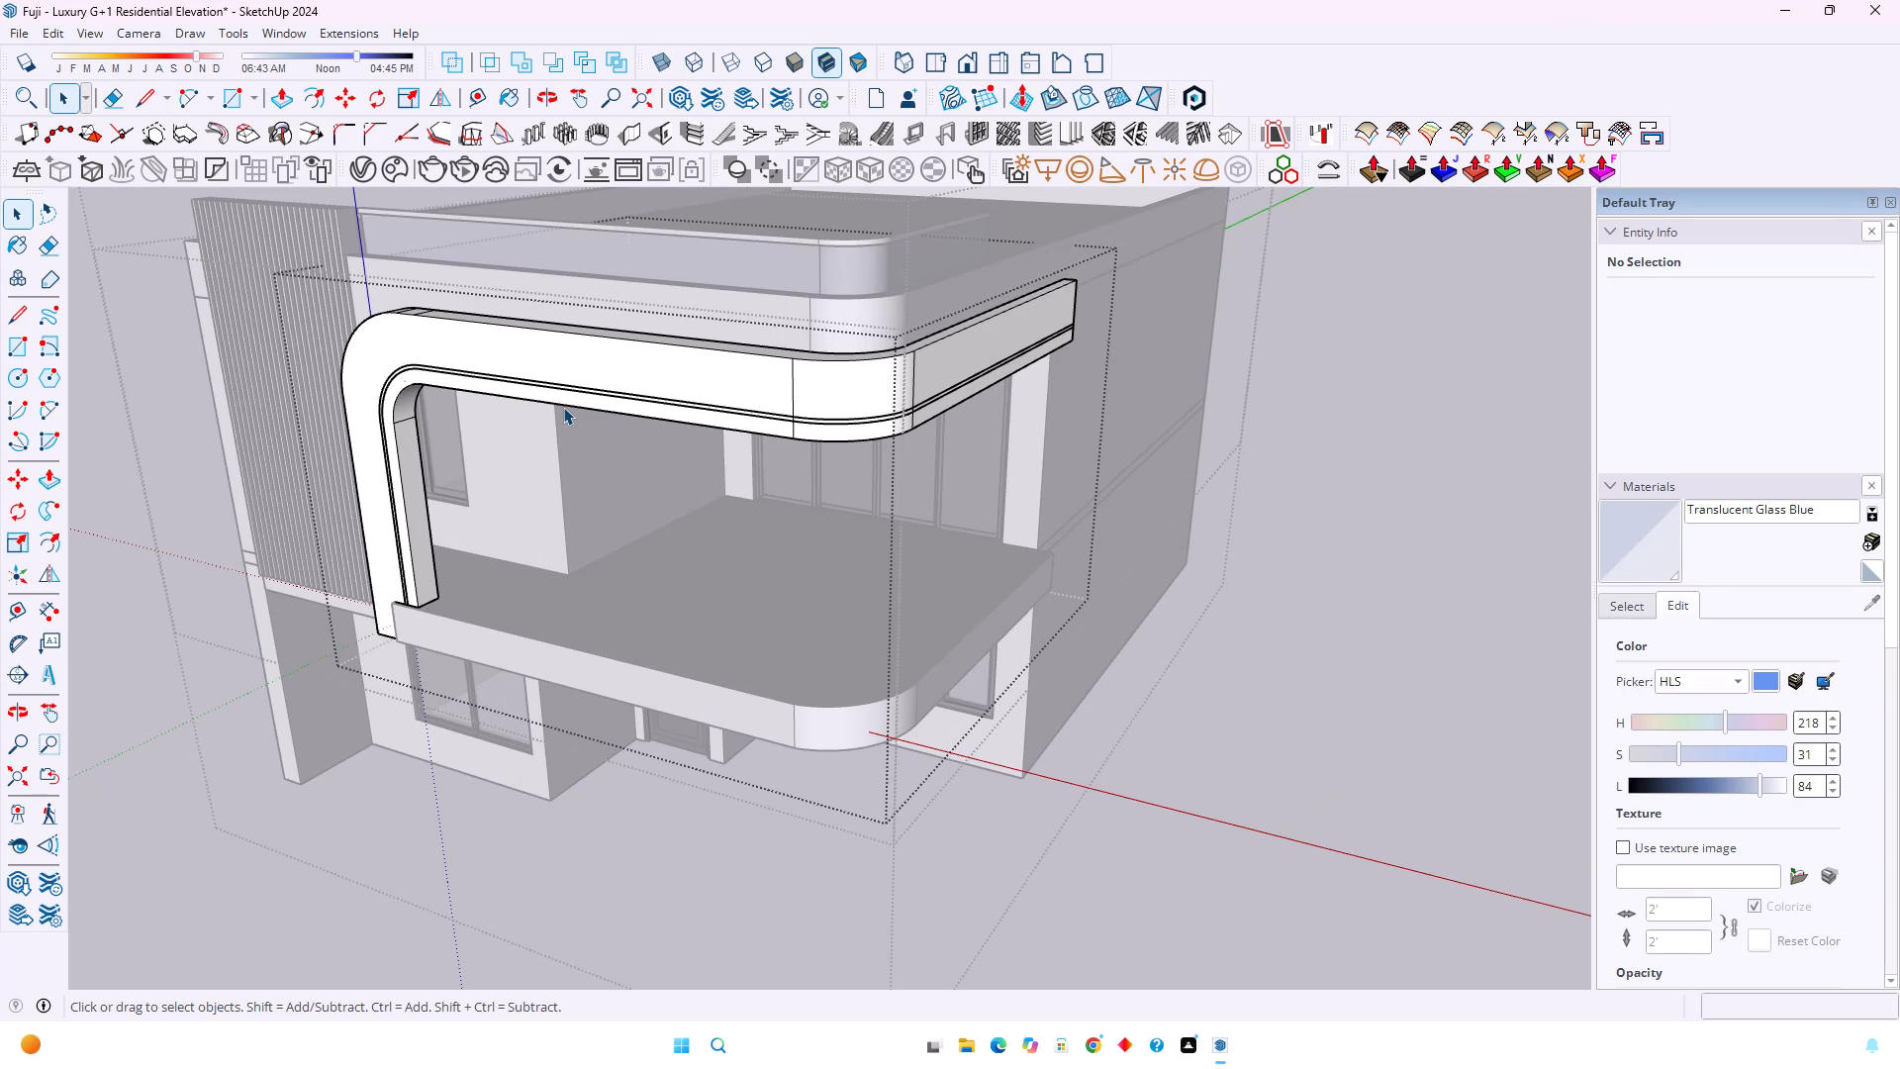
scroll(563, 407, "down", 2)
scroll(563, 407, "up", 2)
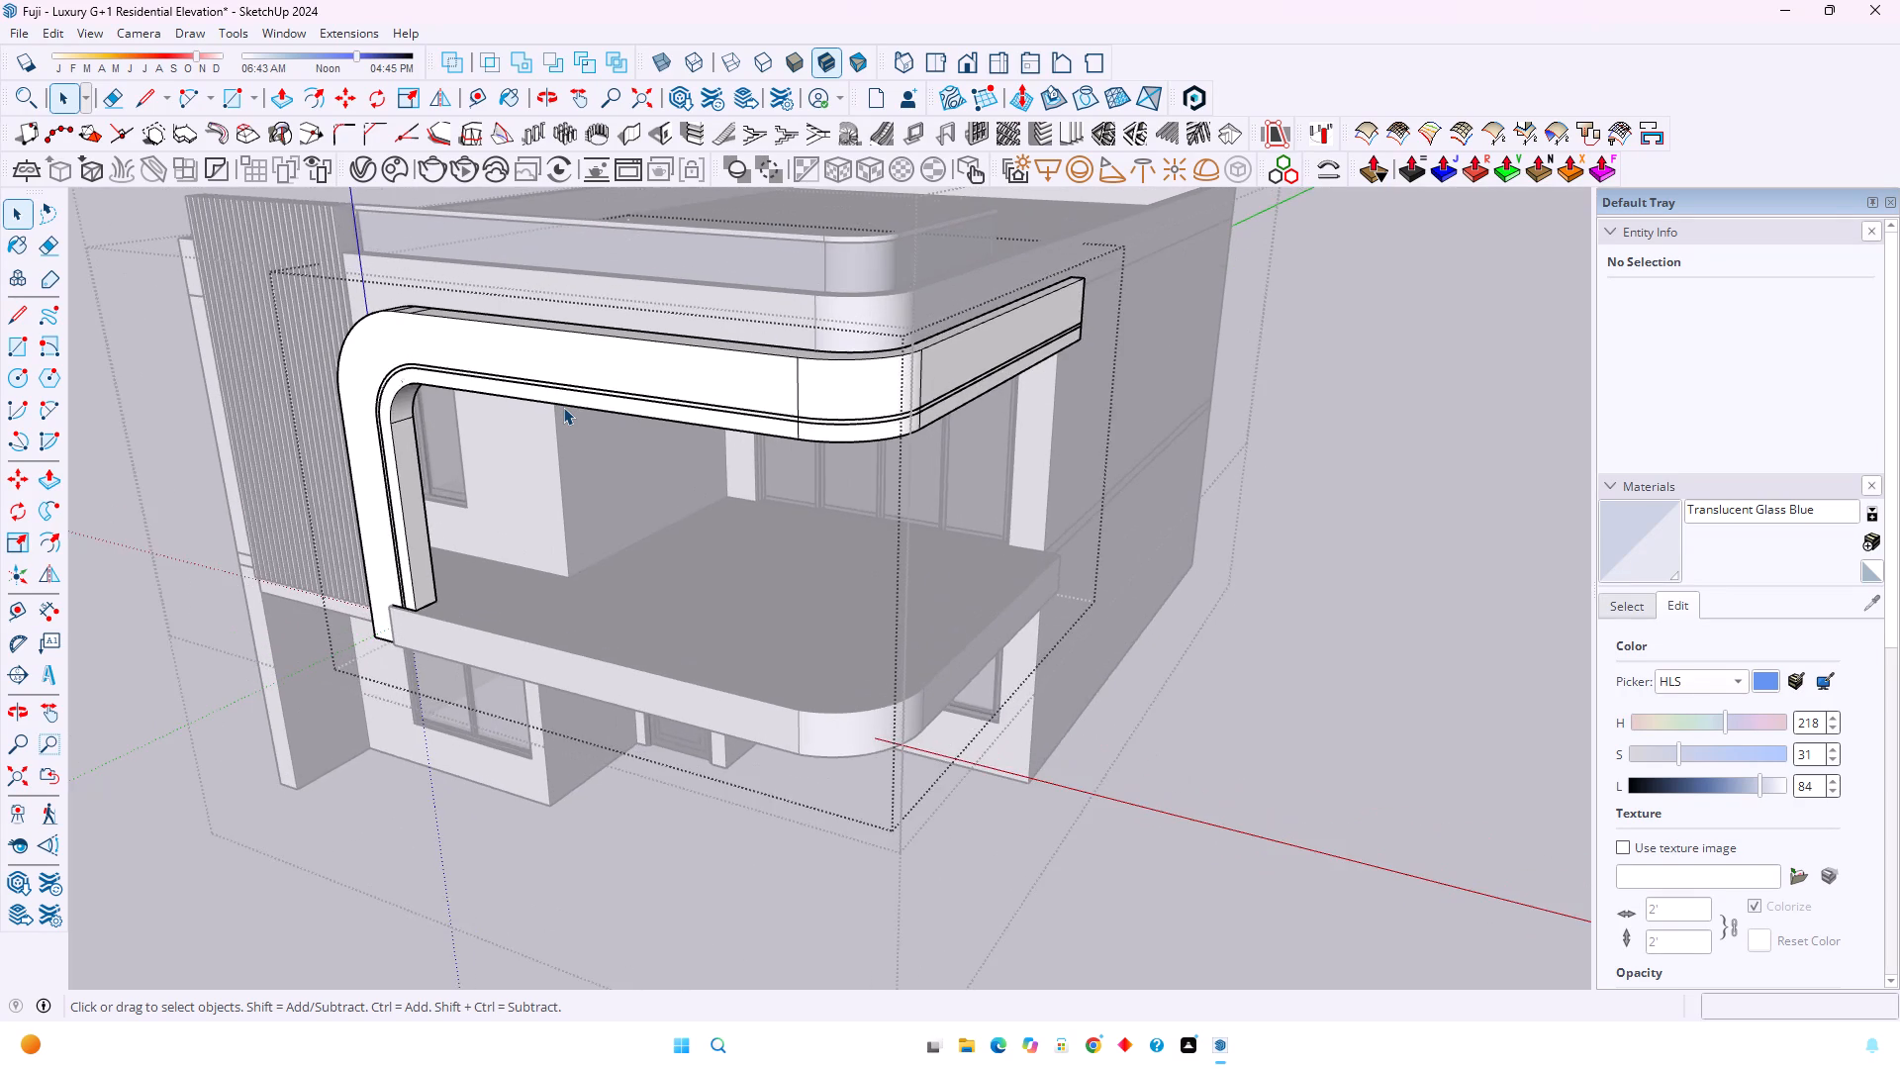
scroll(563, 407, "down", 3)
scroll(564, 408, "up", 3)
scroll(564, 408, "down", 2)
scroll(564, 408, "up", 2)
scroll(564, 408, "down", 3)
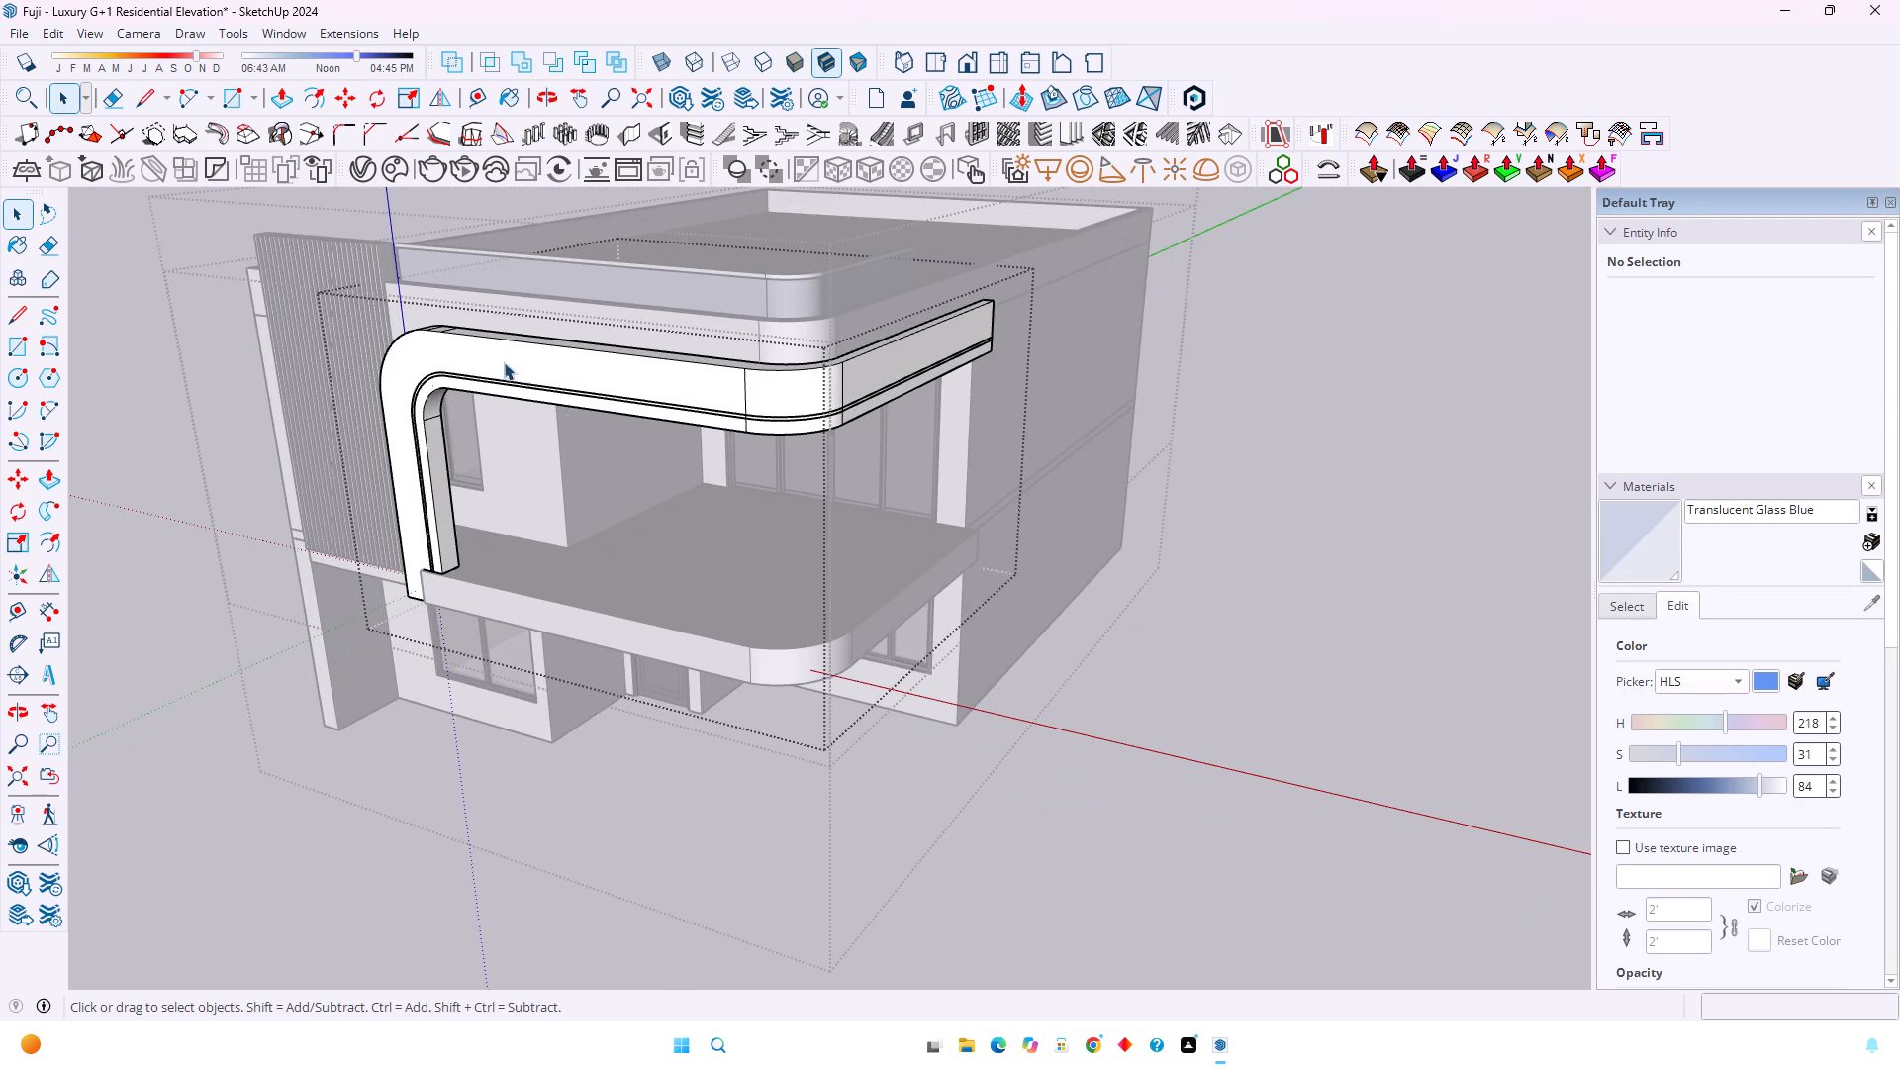
Place a guide 1" in from the side edge of the frame's bottom face, near its outer front corner.
scroll(409, 516, "up", 10)
middle_click_drag(364, 661, 724, 373)
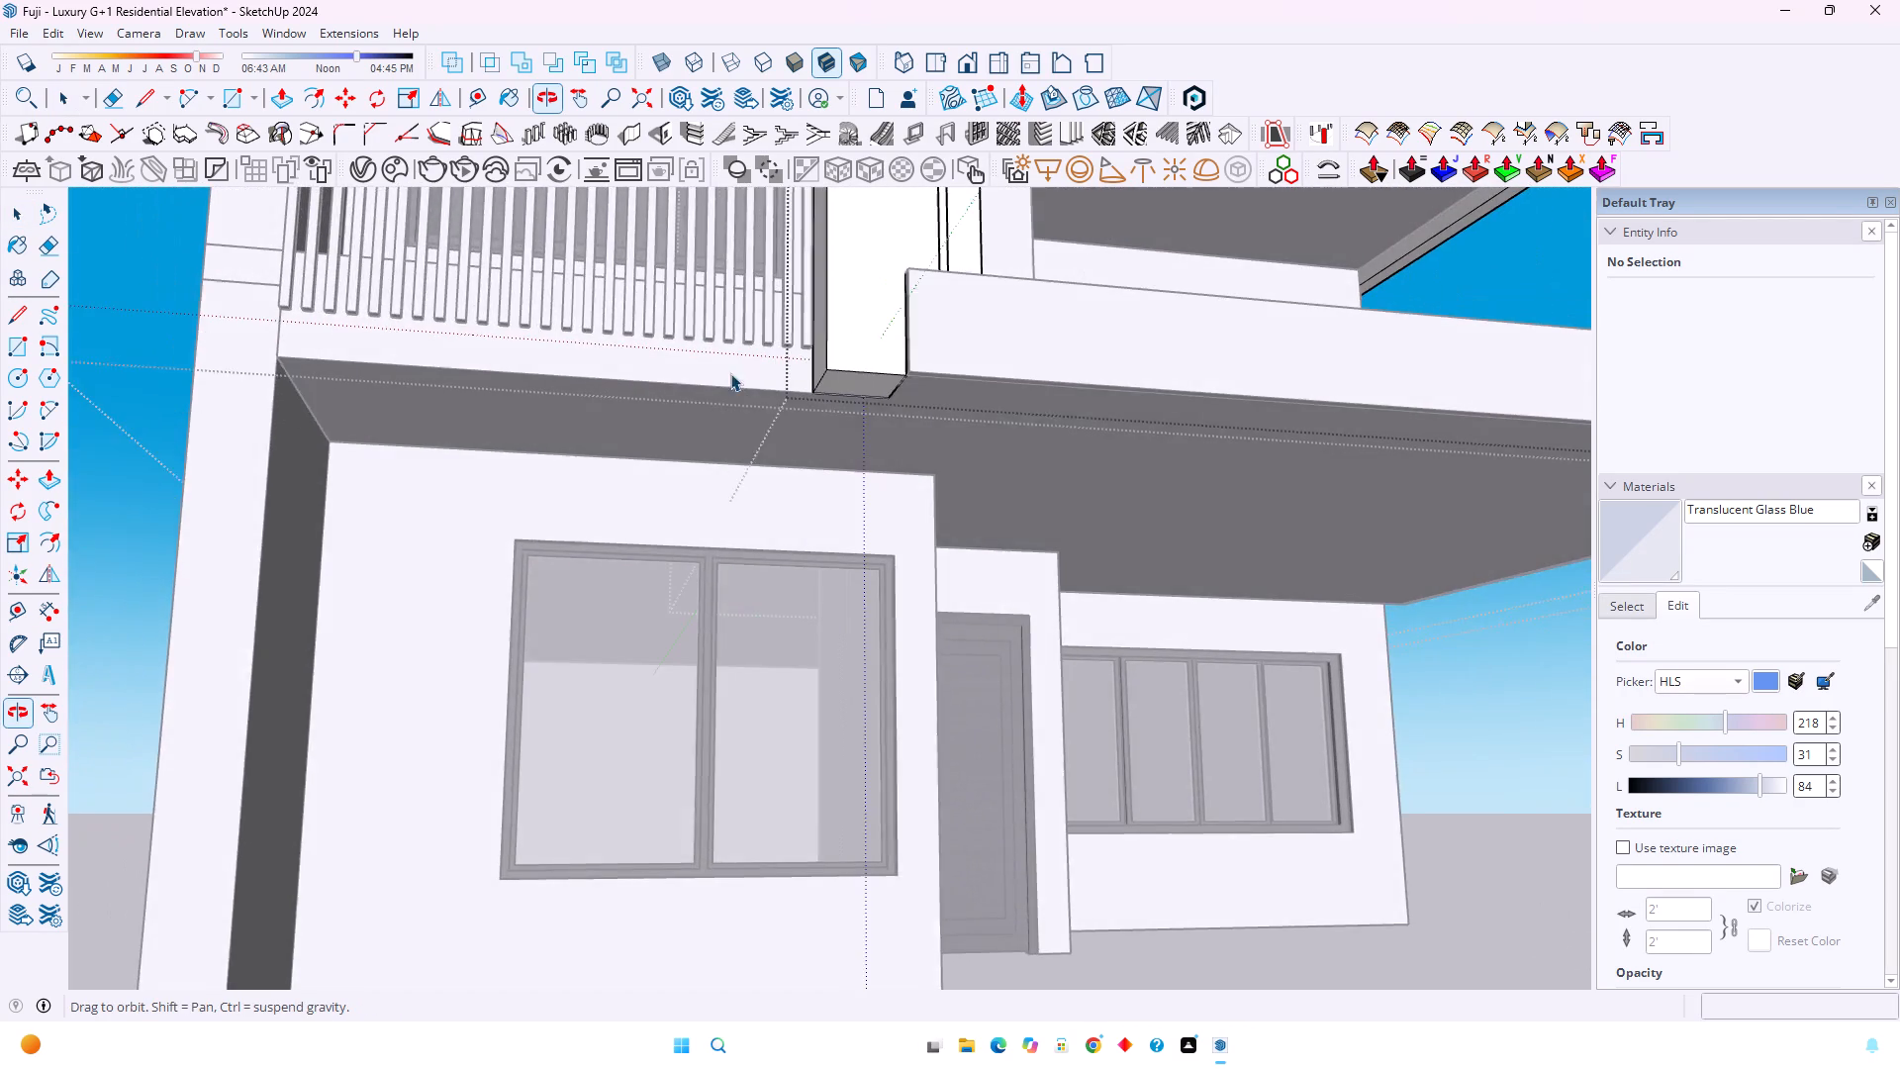
scroll(852, 336, "up", 19)
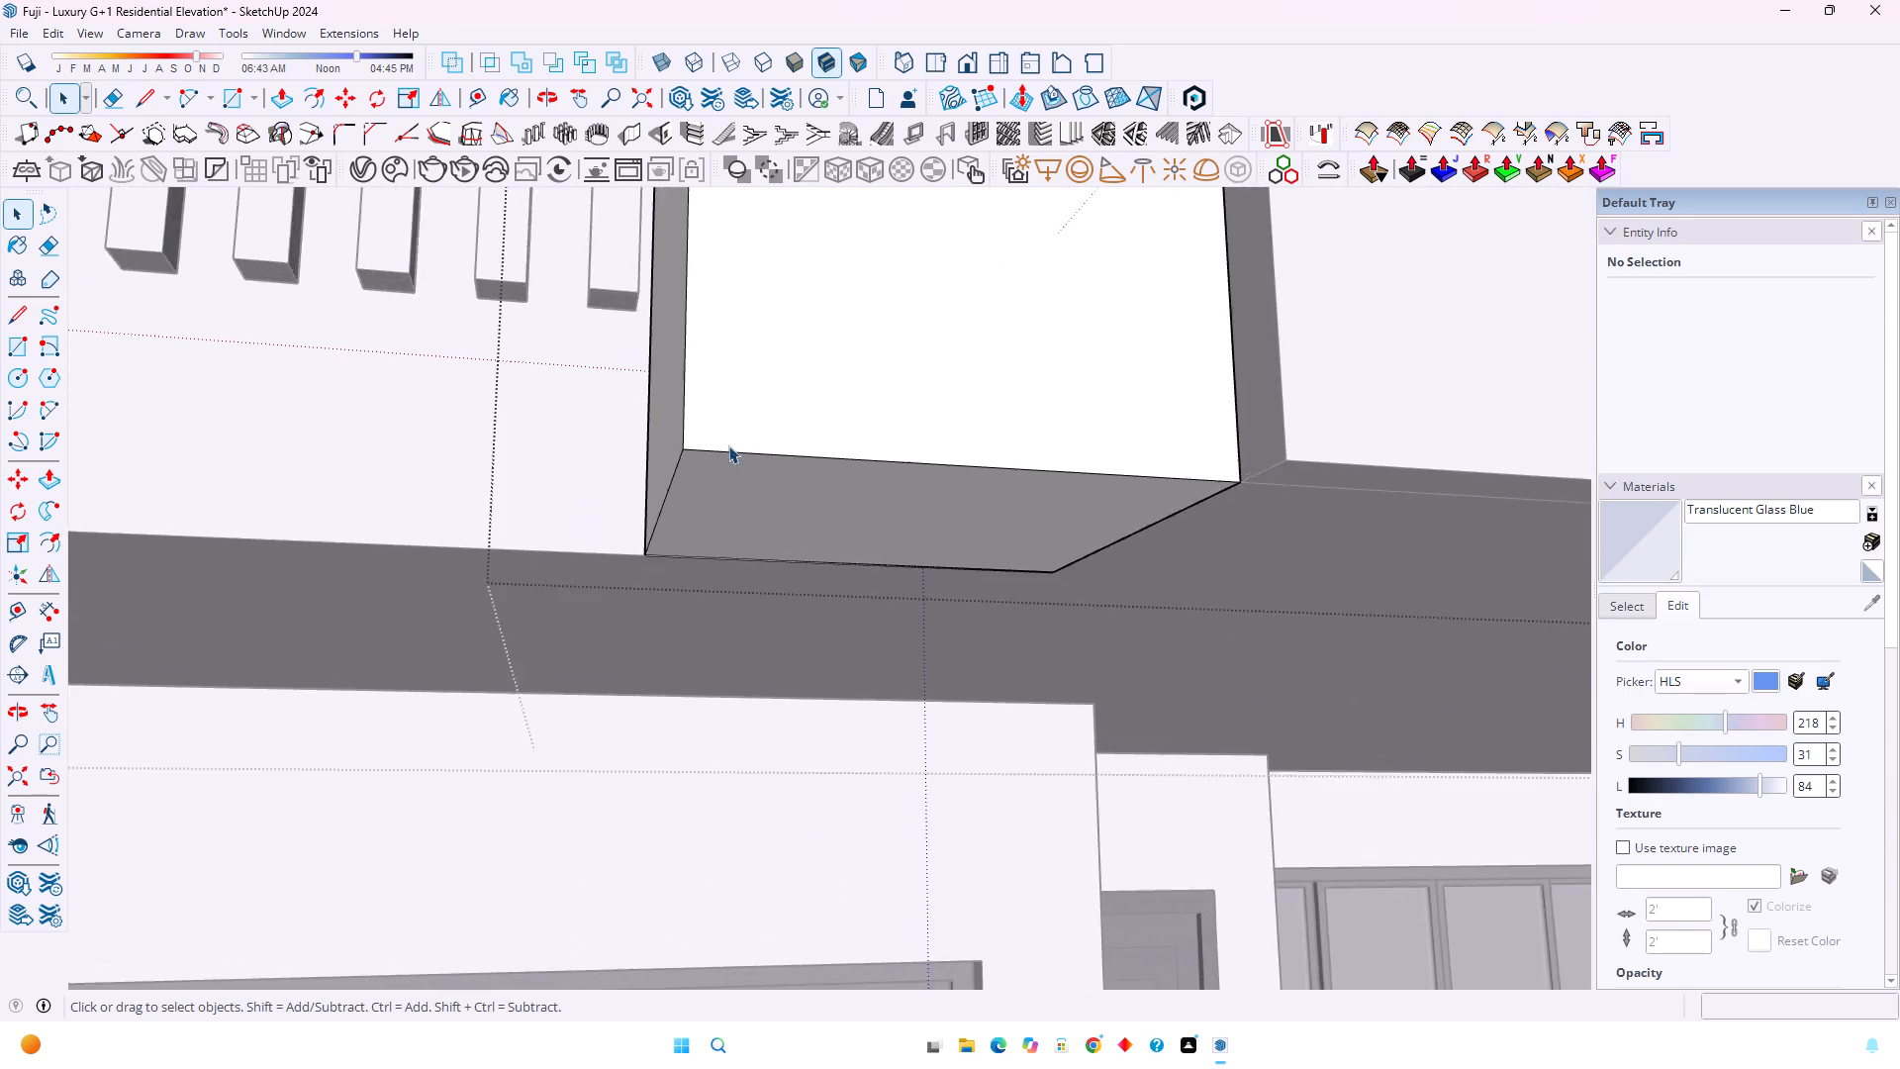
scroll(728, 445, "up", 7)
middle_click_drag(711, 483, 1065, 340)
middle_click(1066, 337)
middle_click(884, 267)
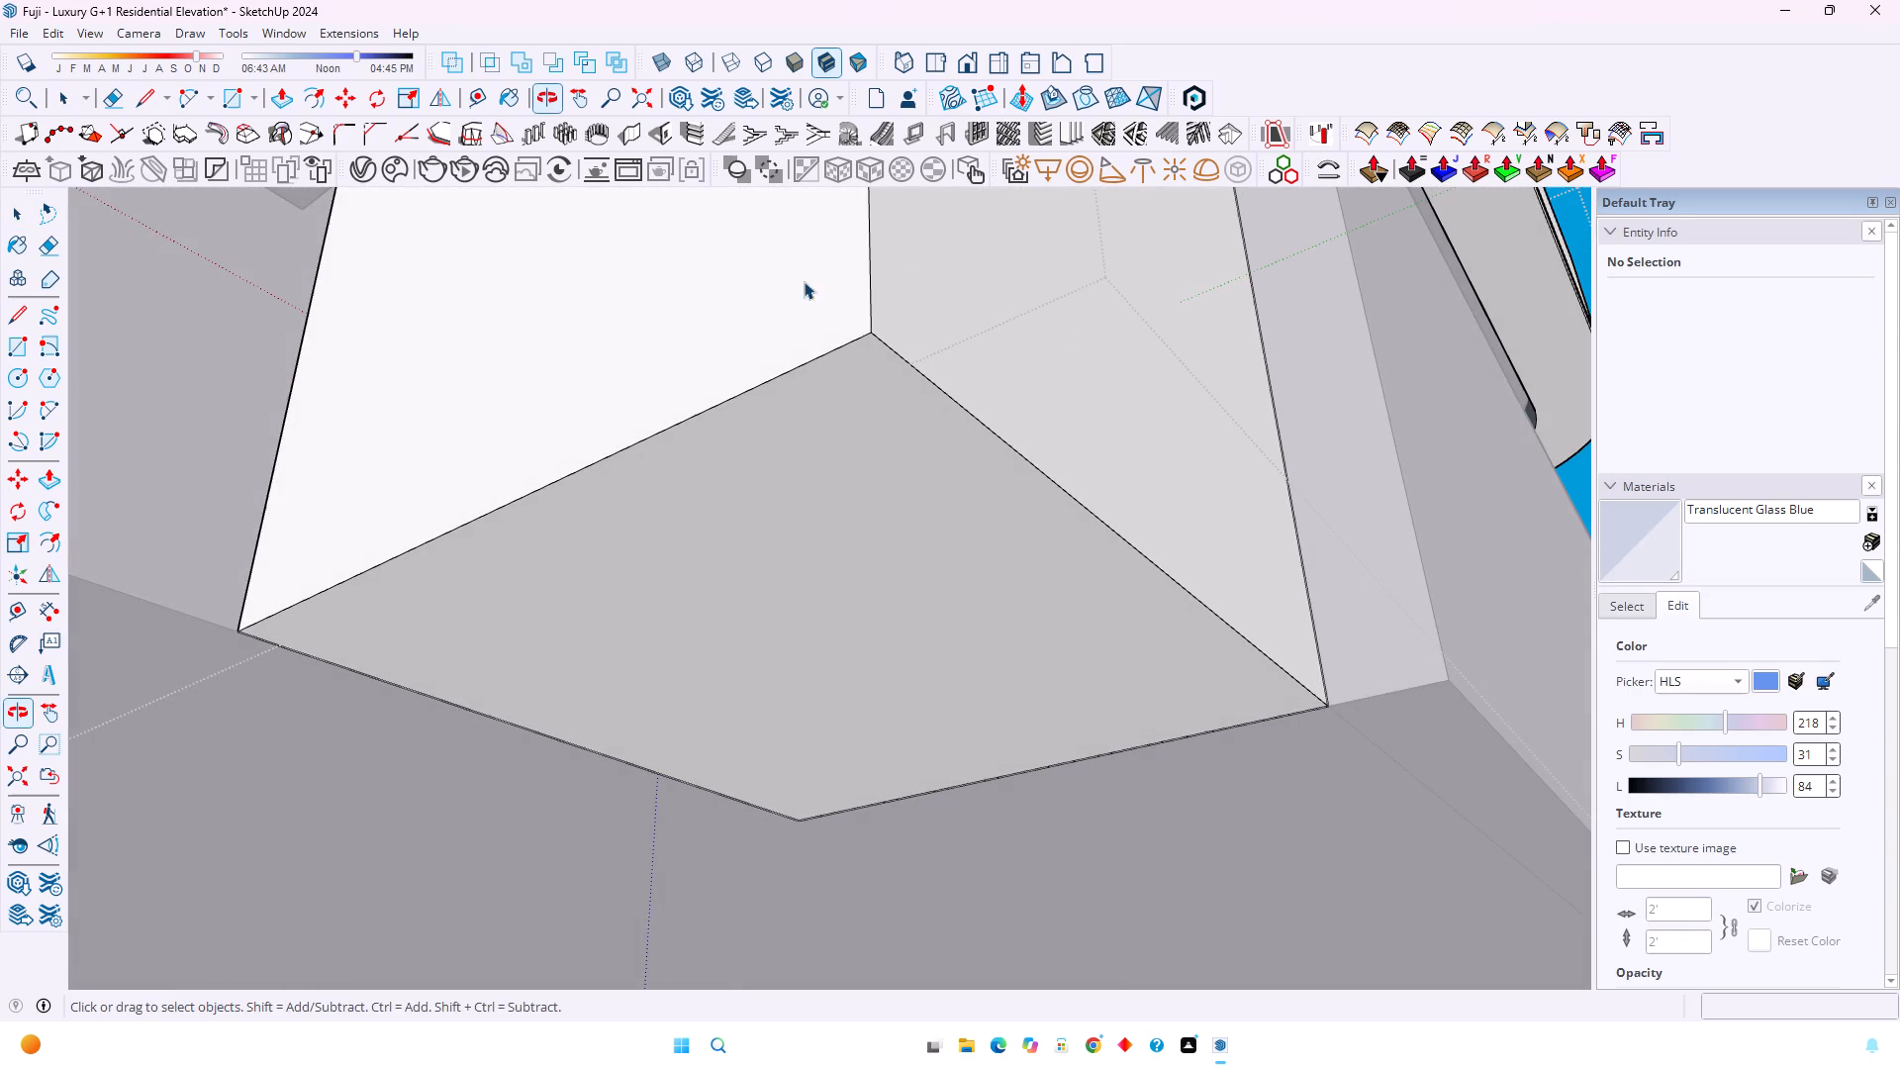
left_click(474, 94)
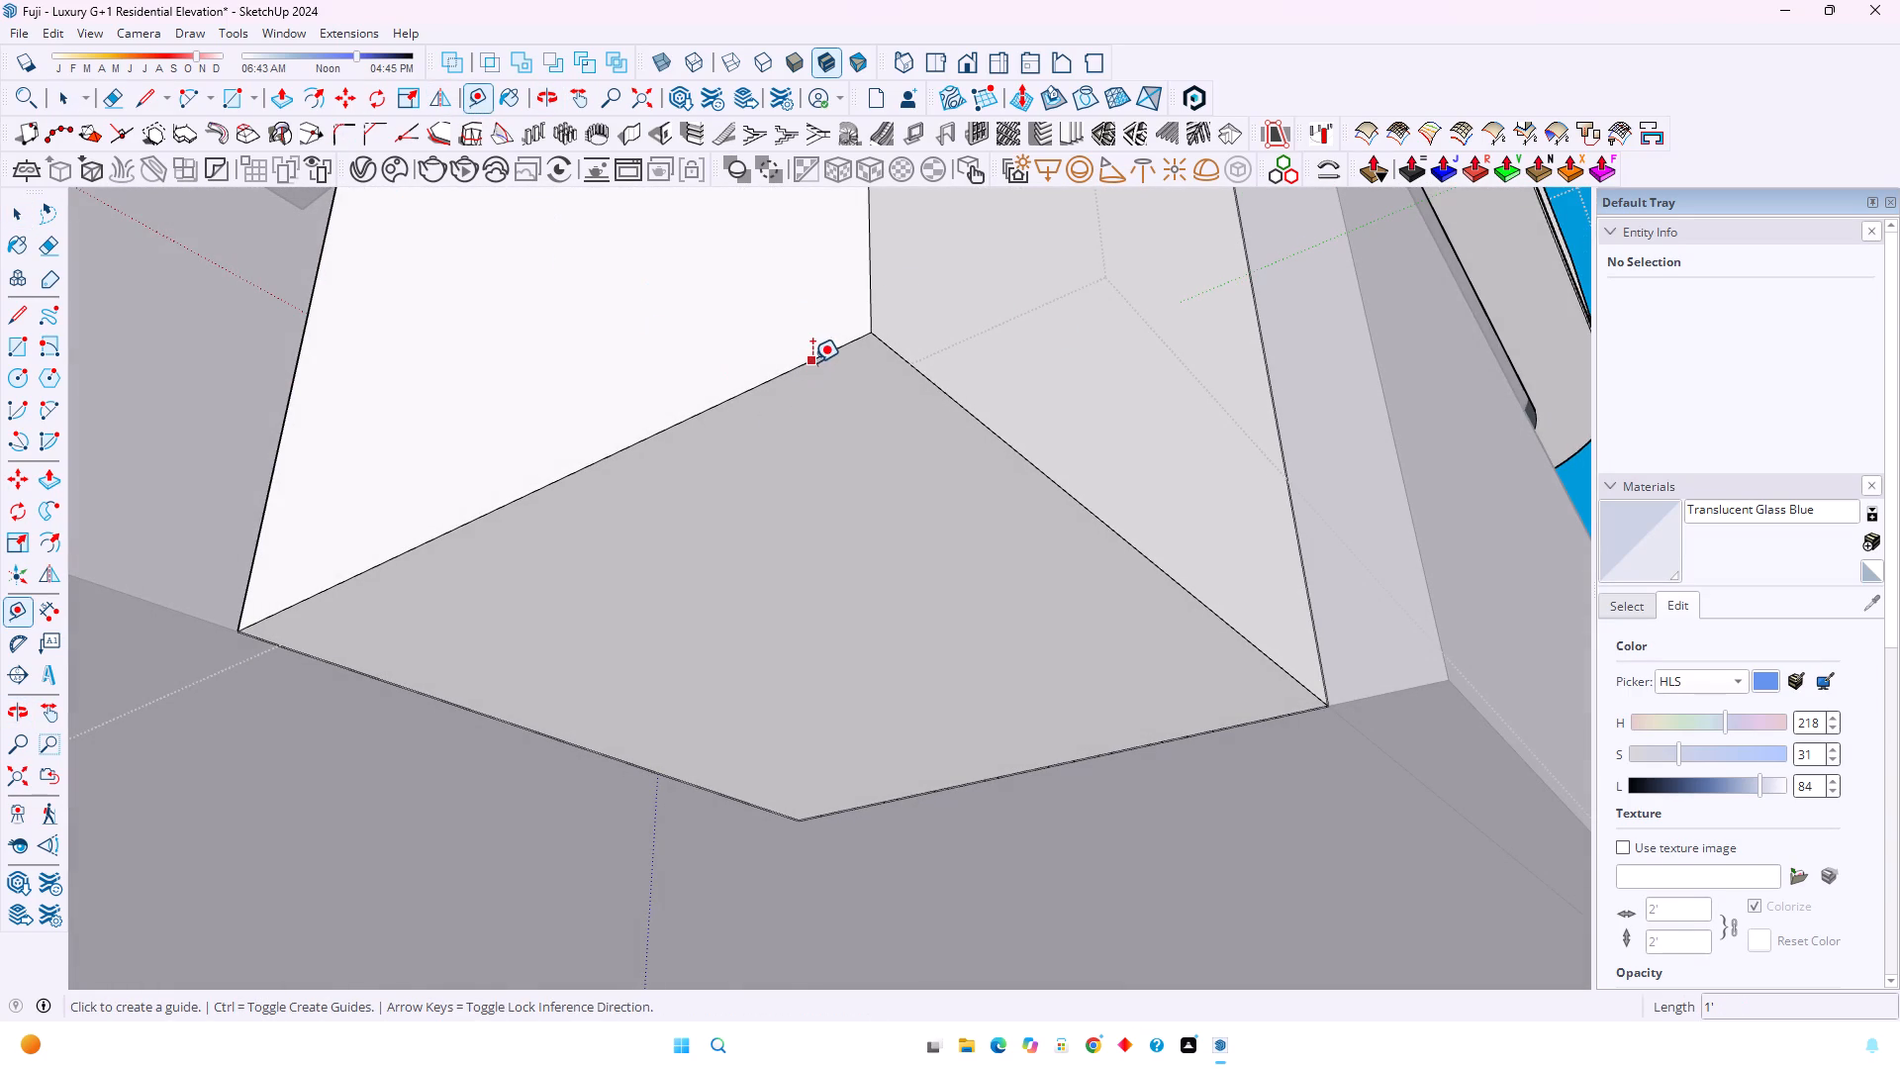
left_click(812, 362)
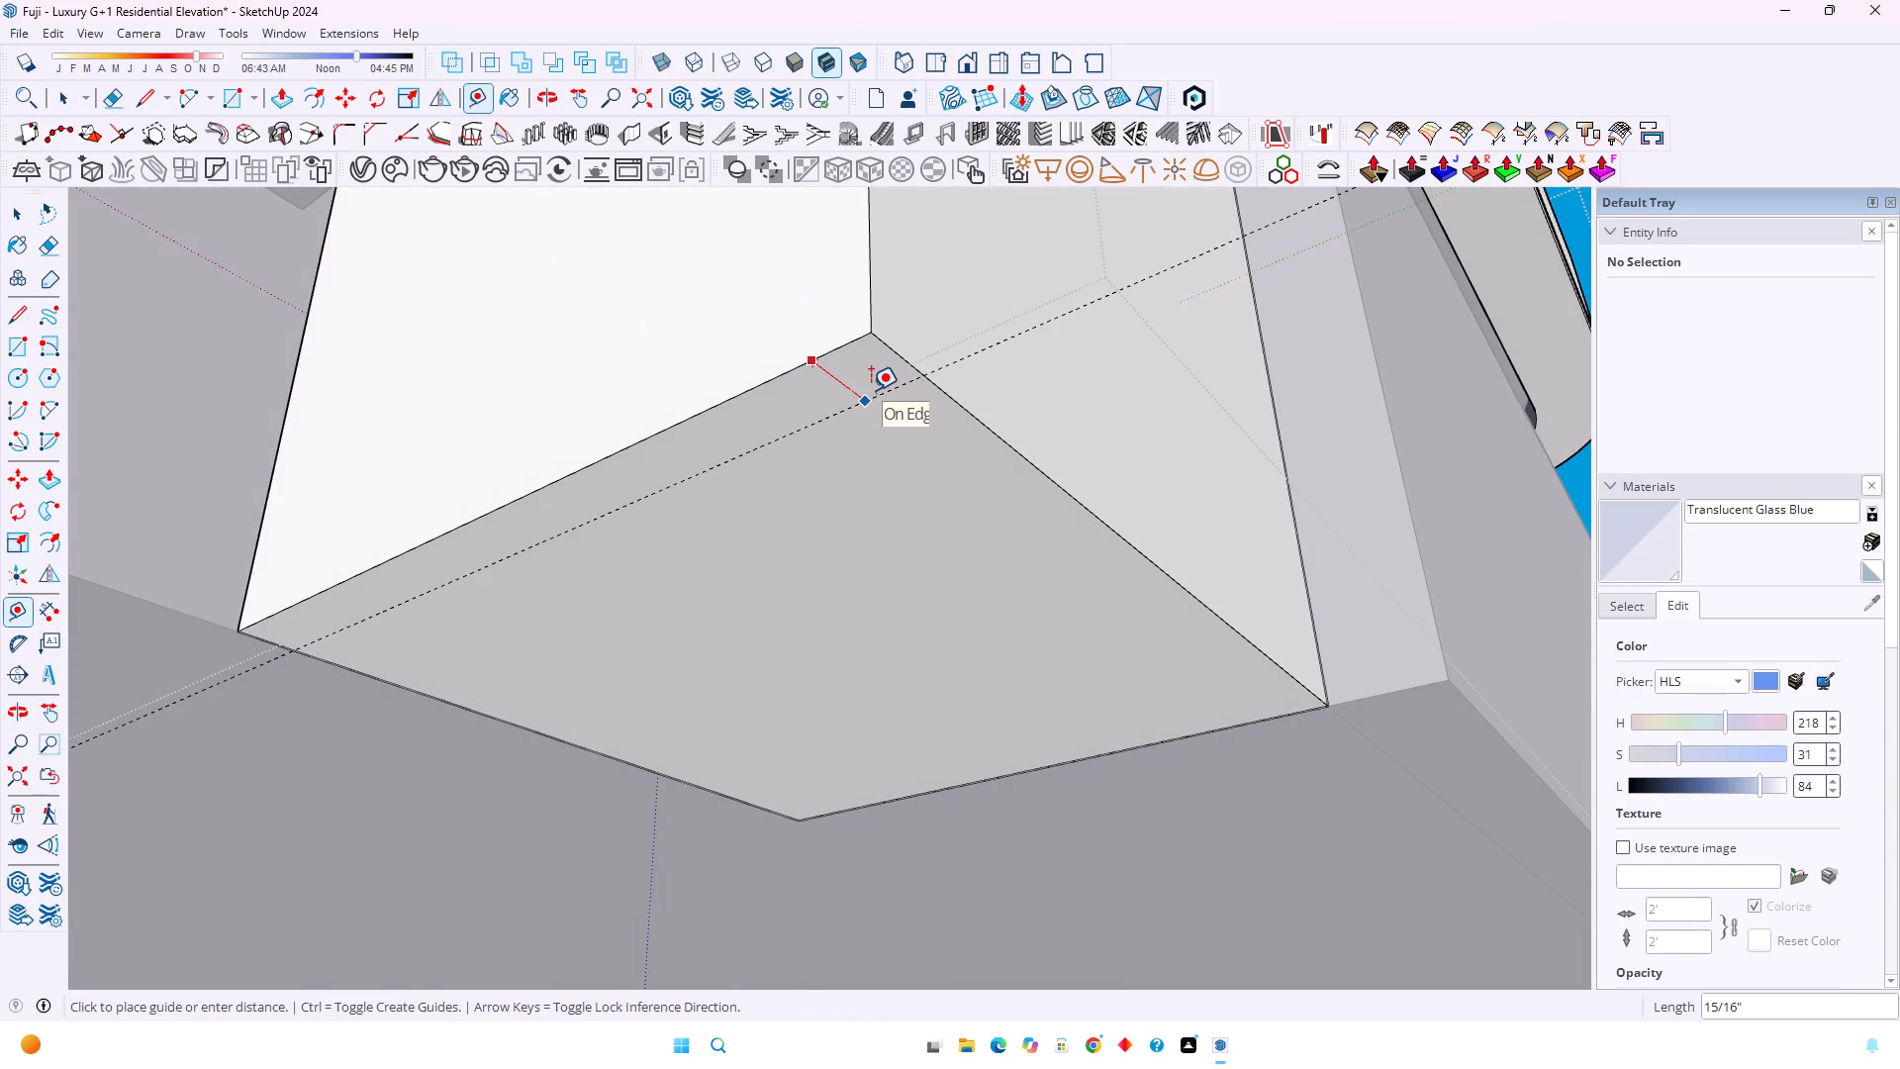
key("1")
key("Return")
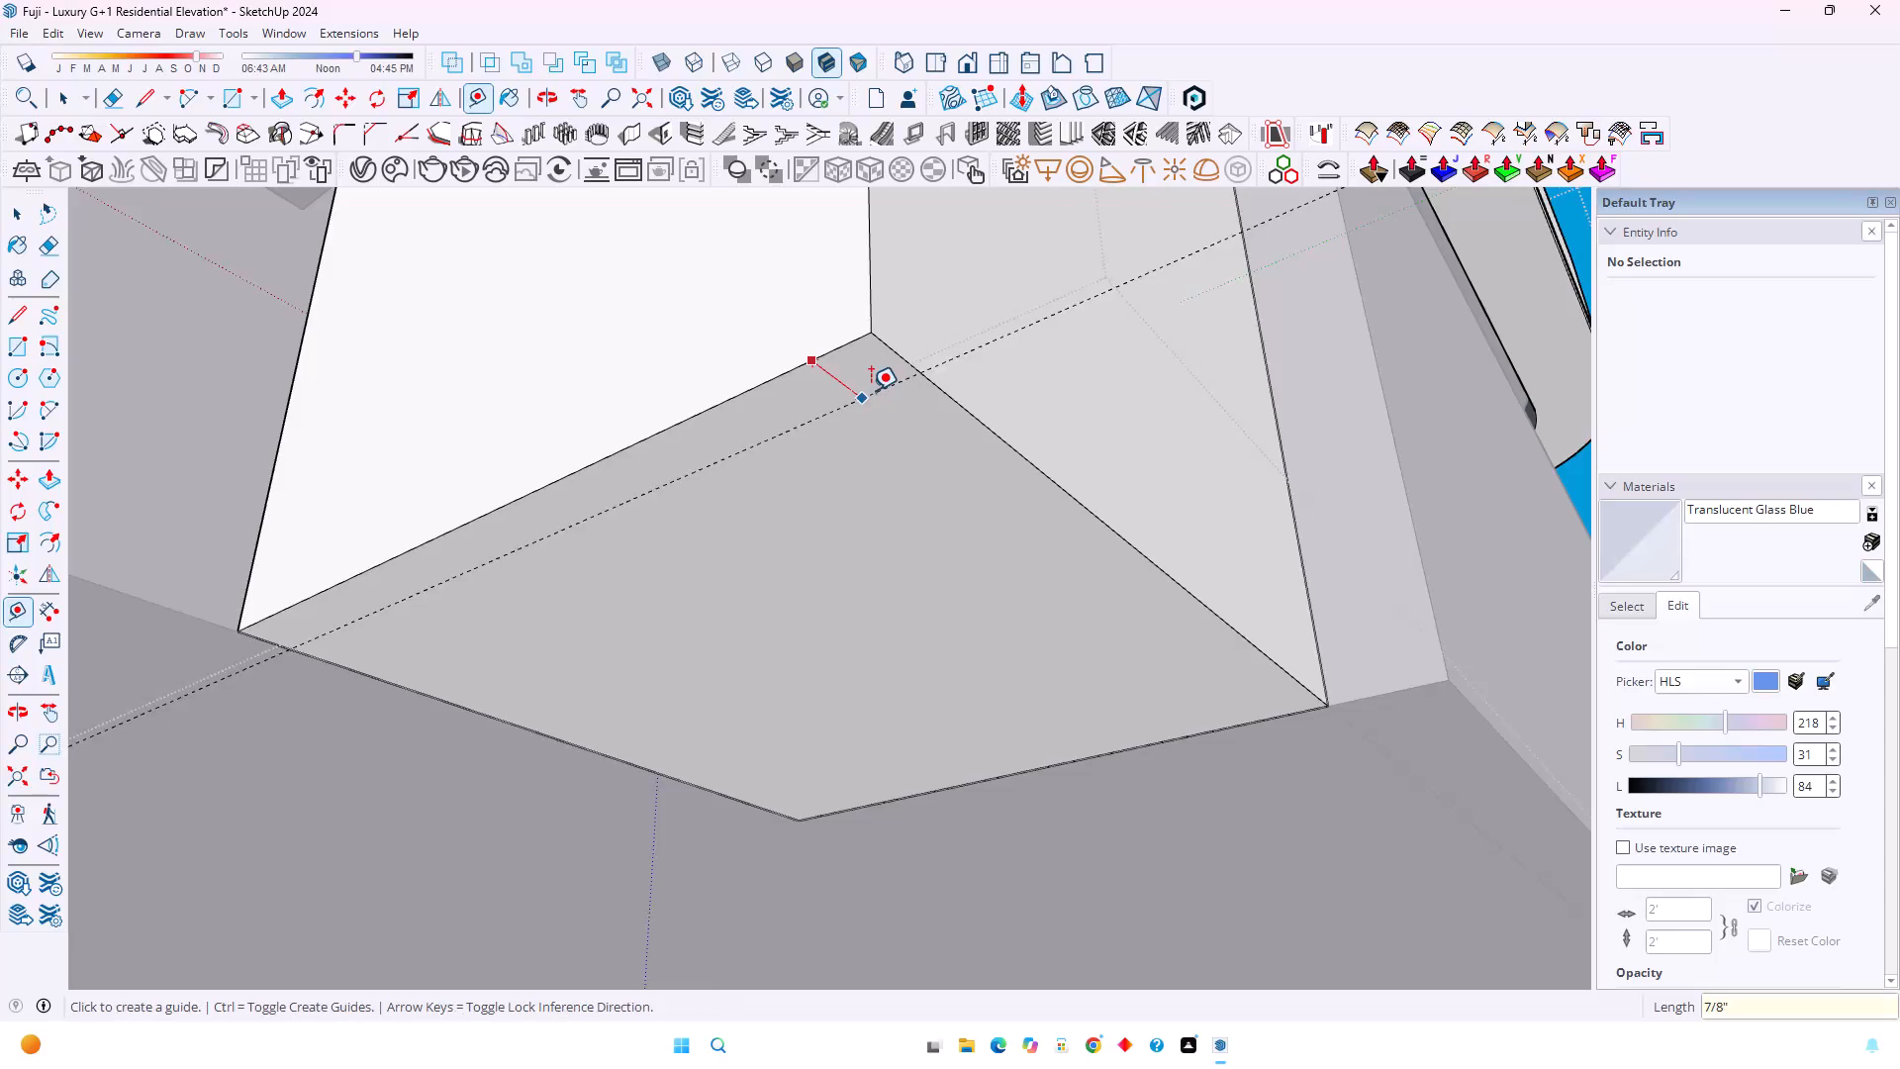
Draw a half-circle arc with a 1/2" bulge from the guide intersection to the outer front corner of the frame's bottom face.
key("a")
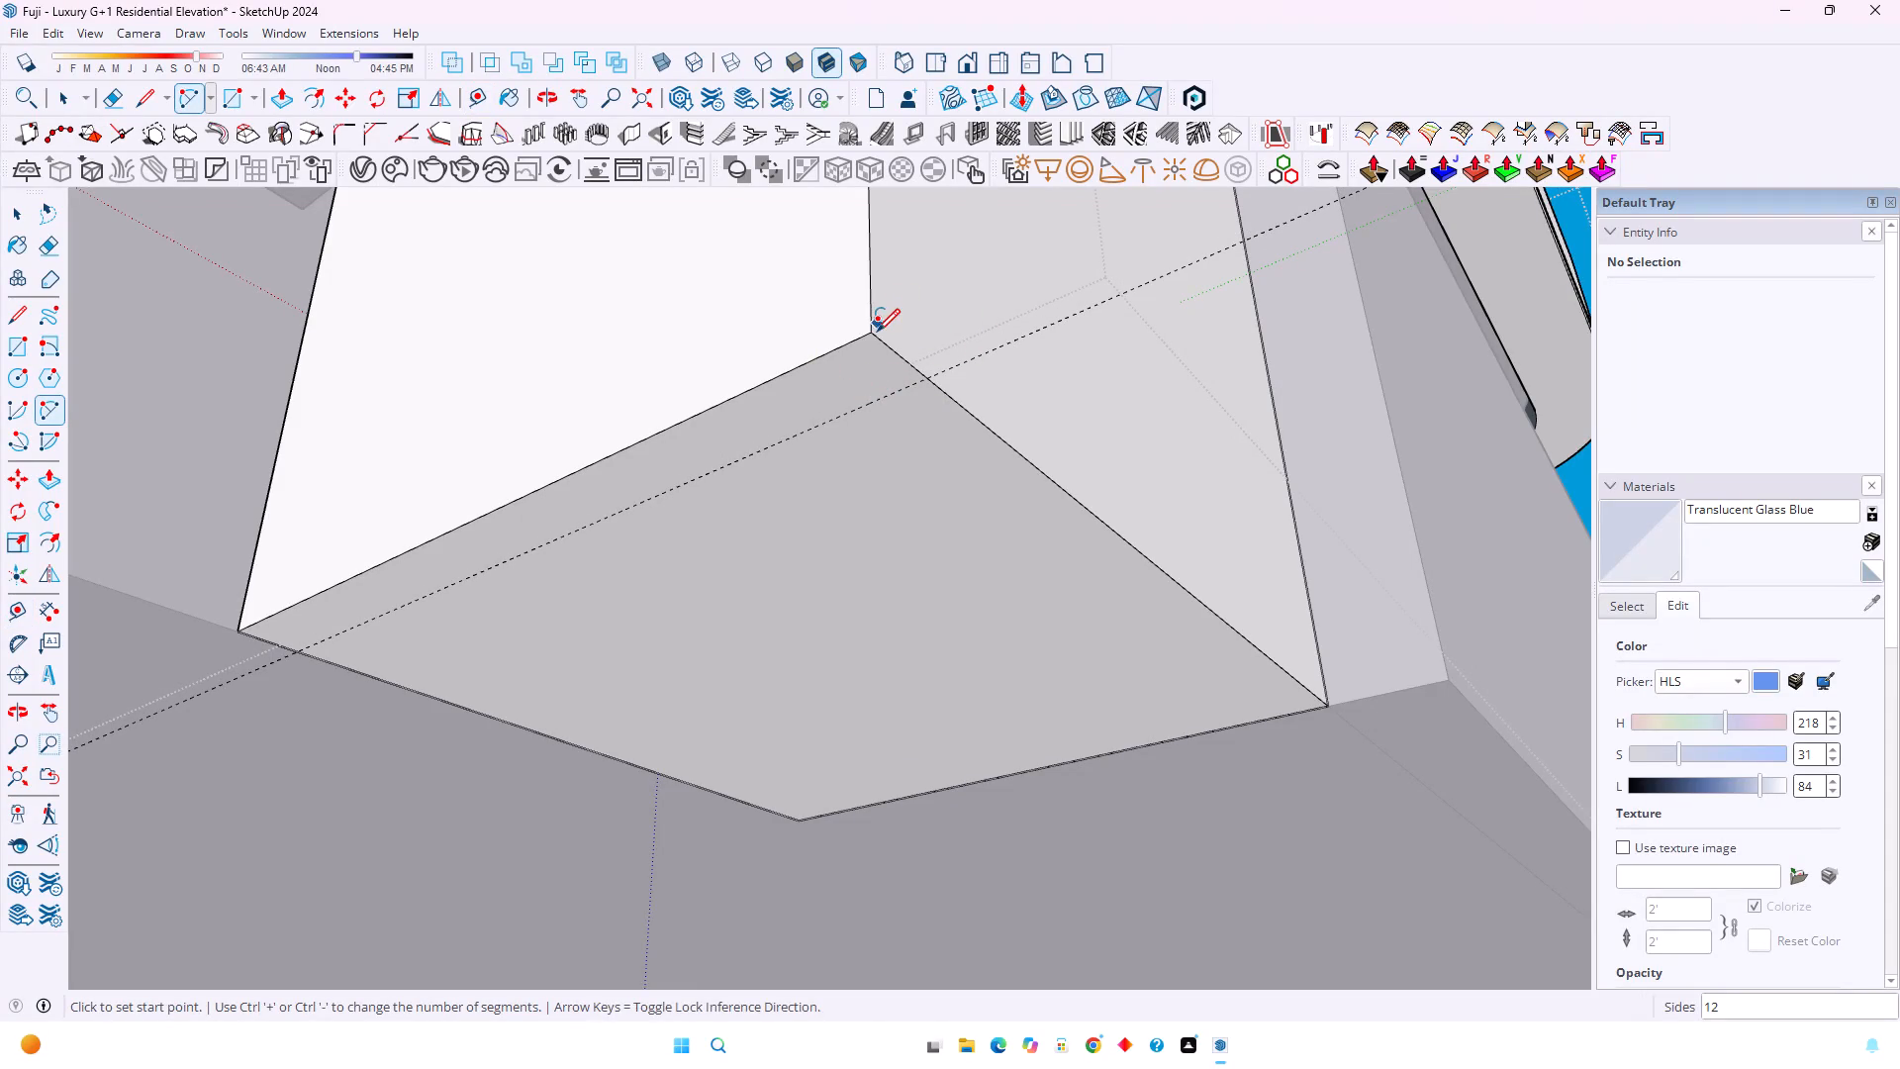
left_click(877, 334)
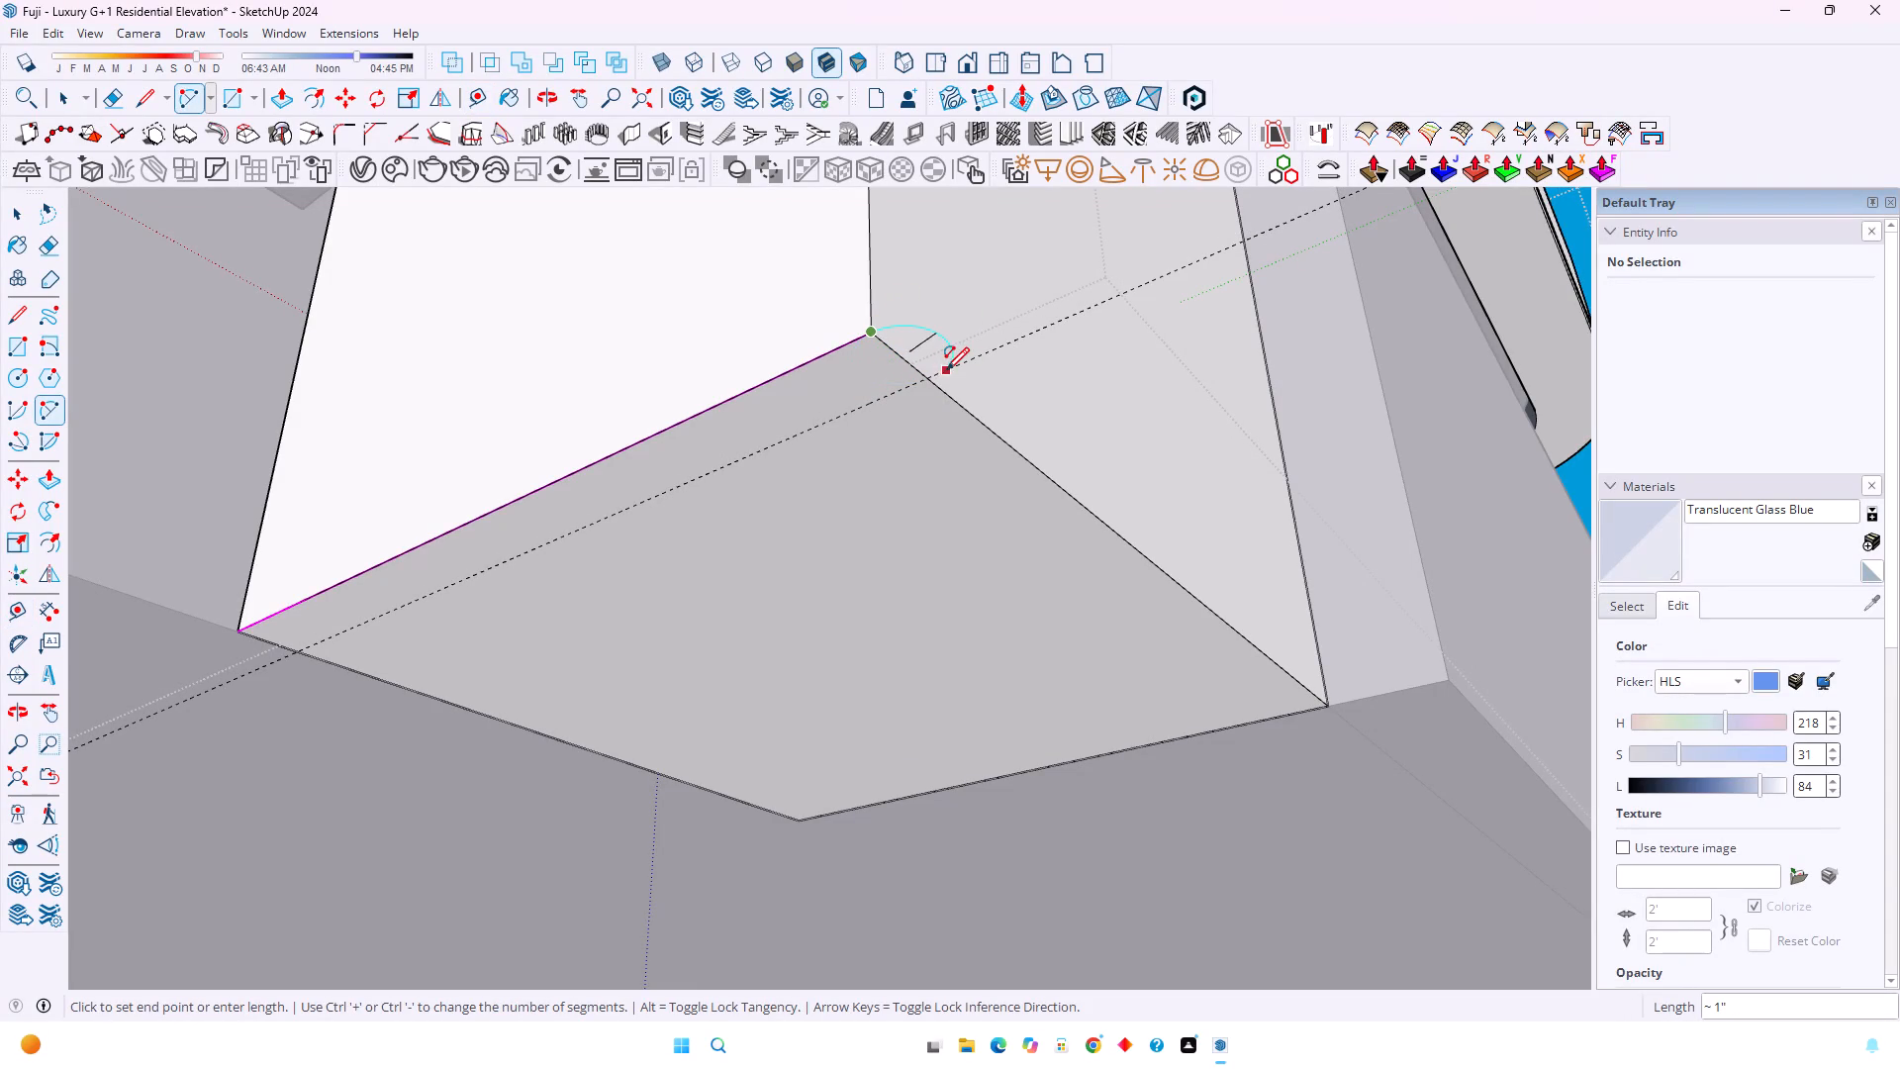
key("Escape")
left_click(932, 375)
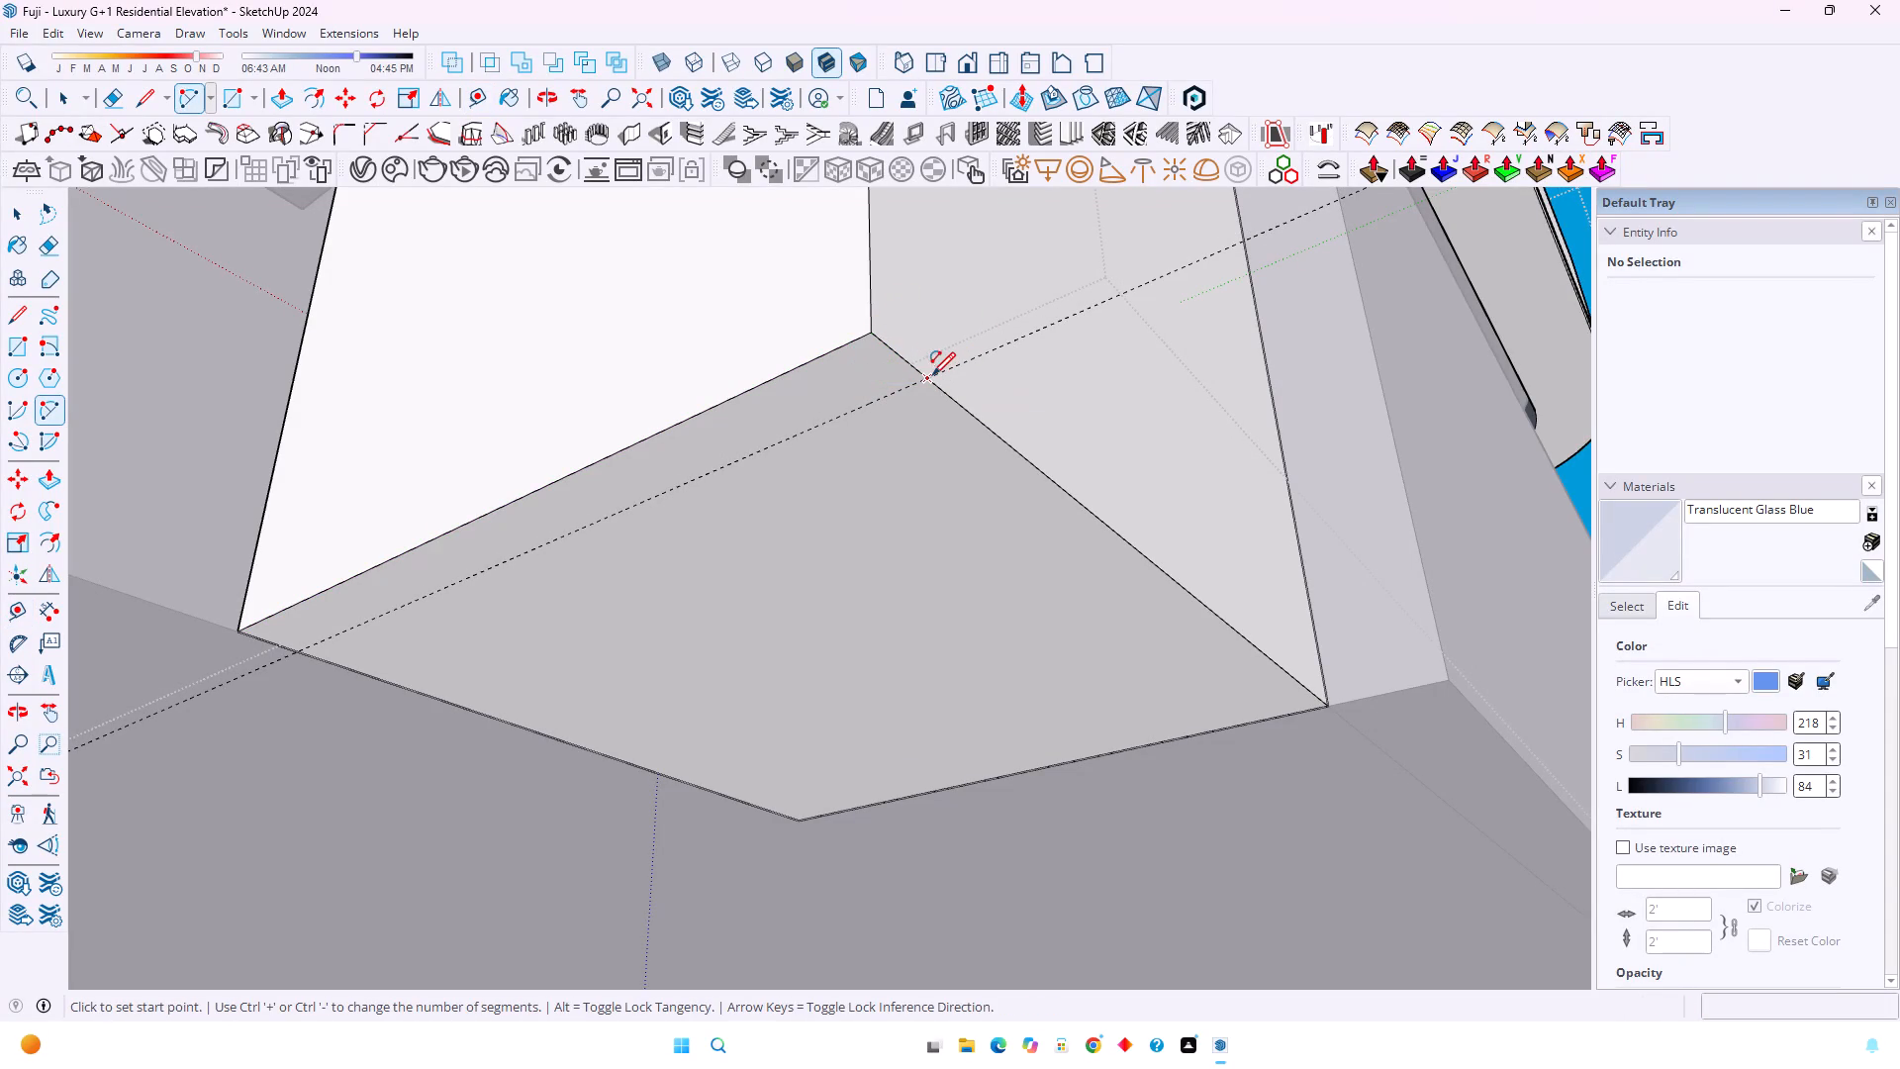
left_click(866, 331)
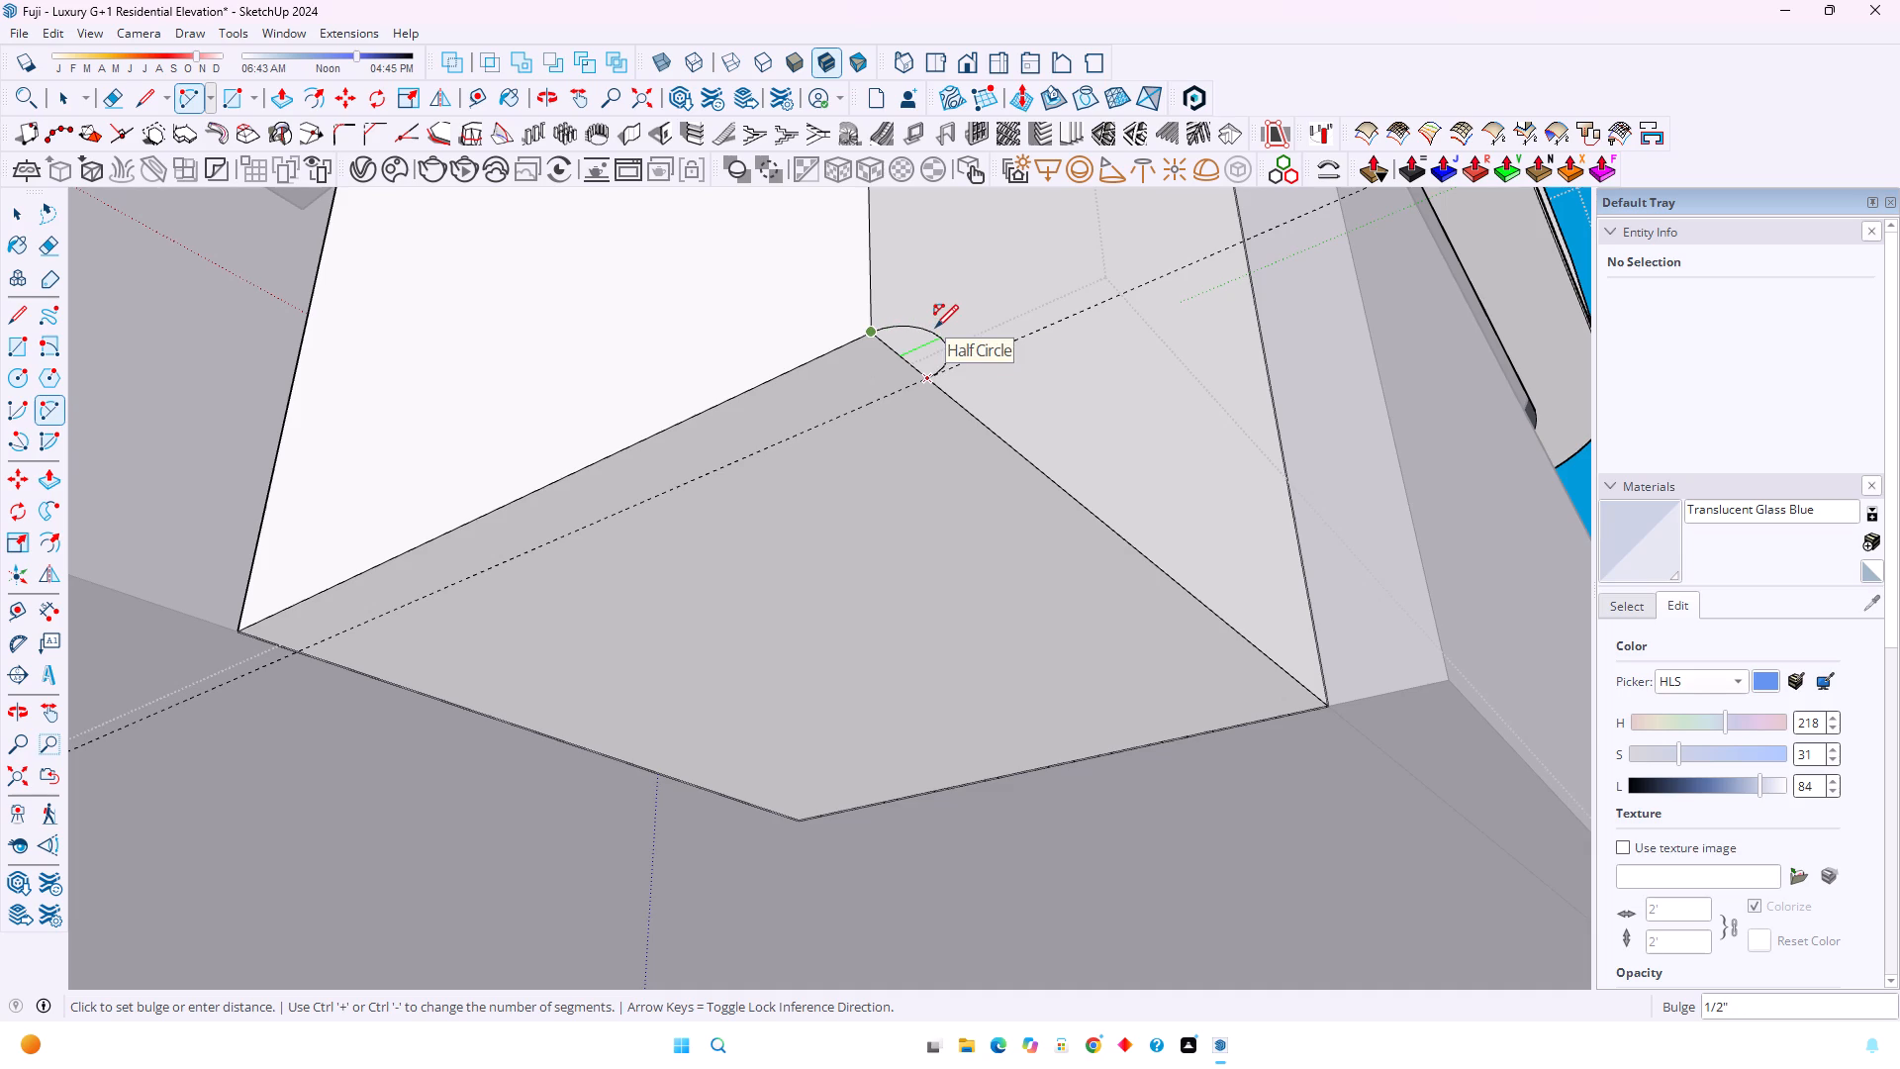
left_click(935, 328)
Set the half-circle arc's segment count to 40.
key("space")
left_click(942, 339)
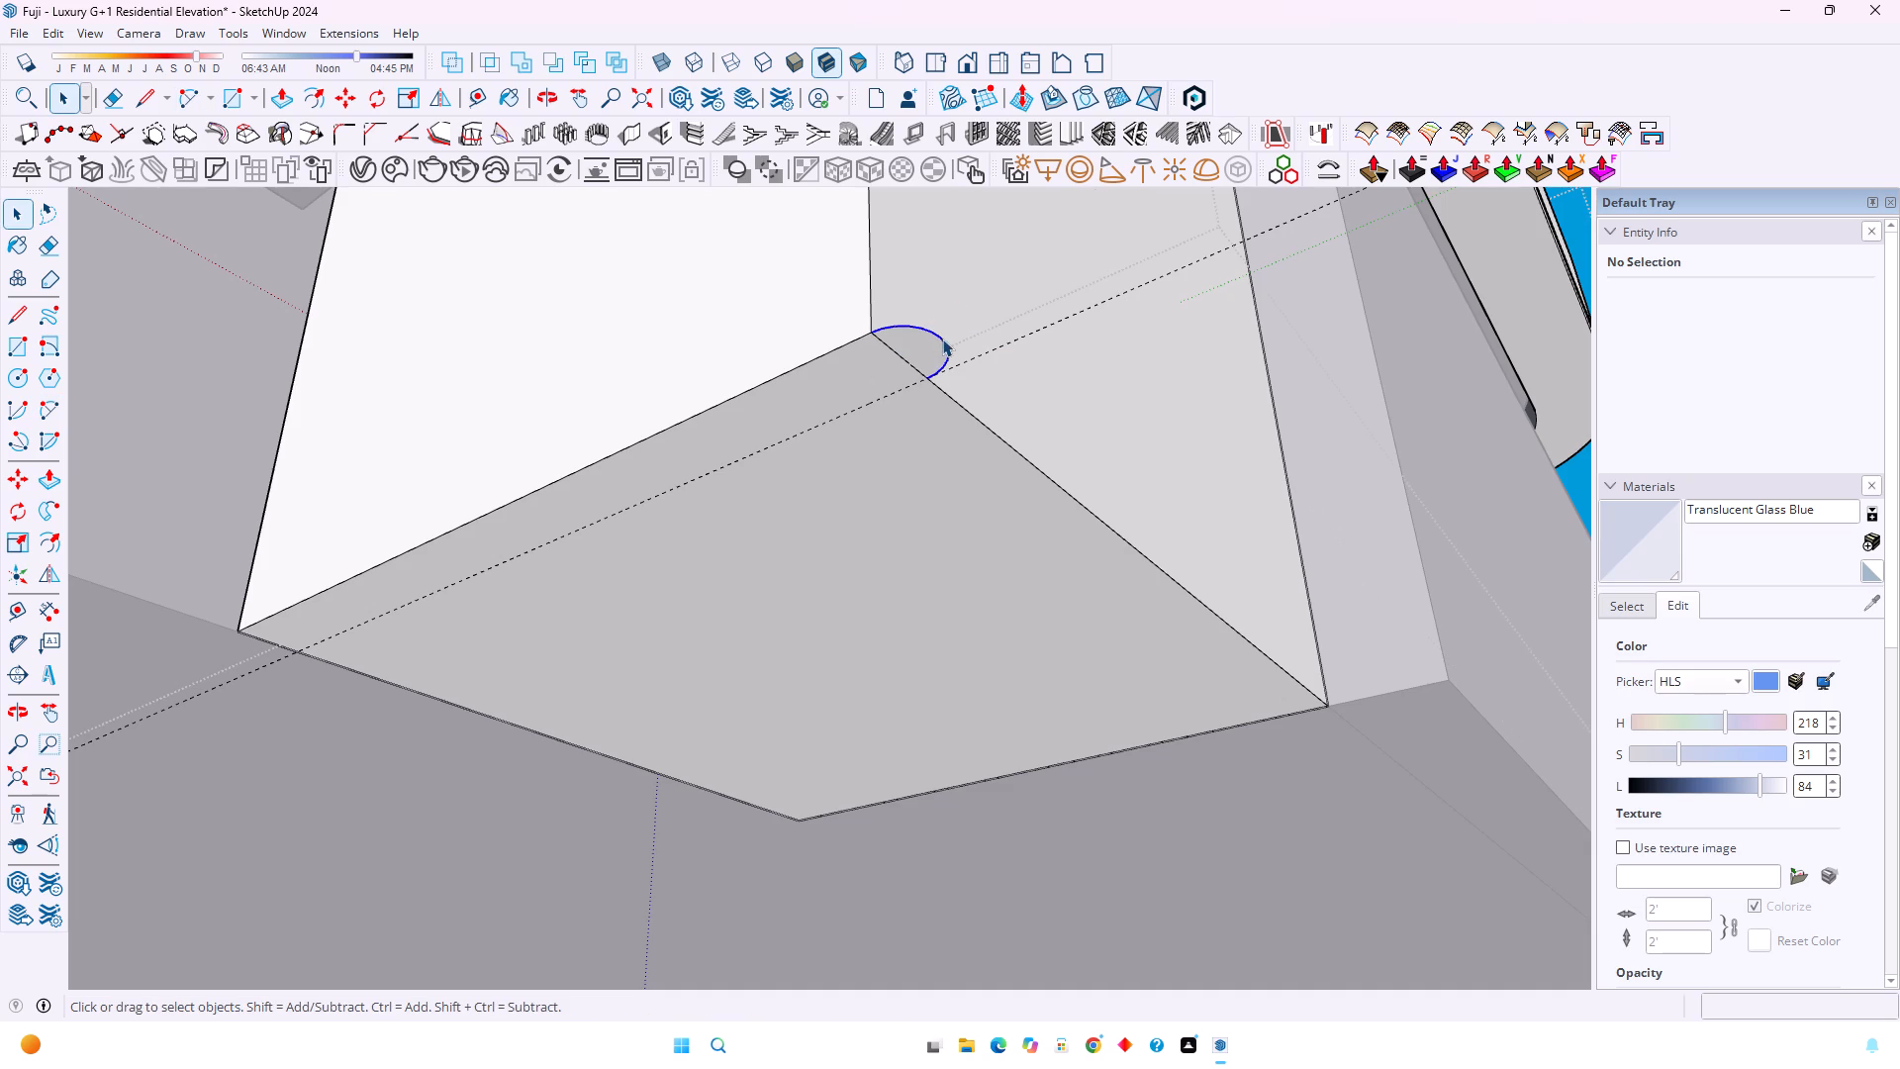
left_click(1791, 359)
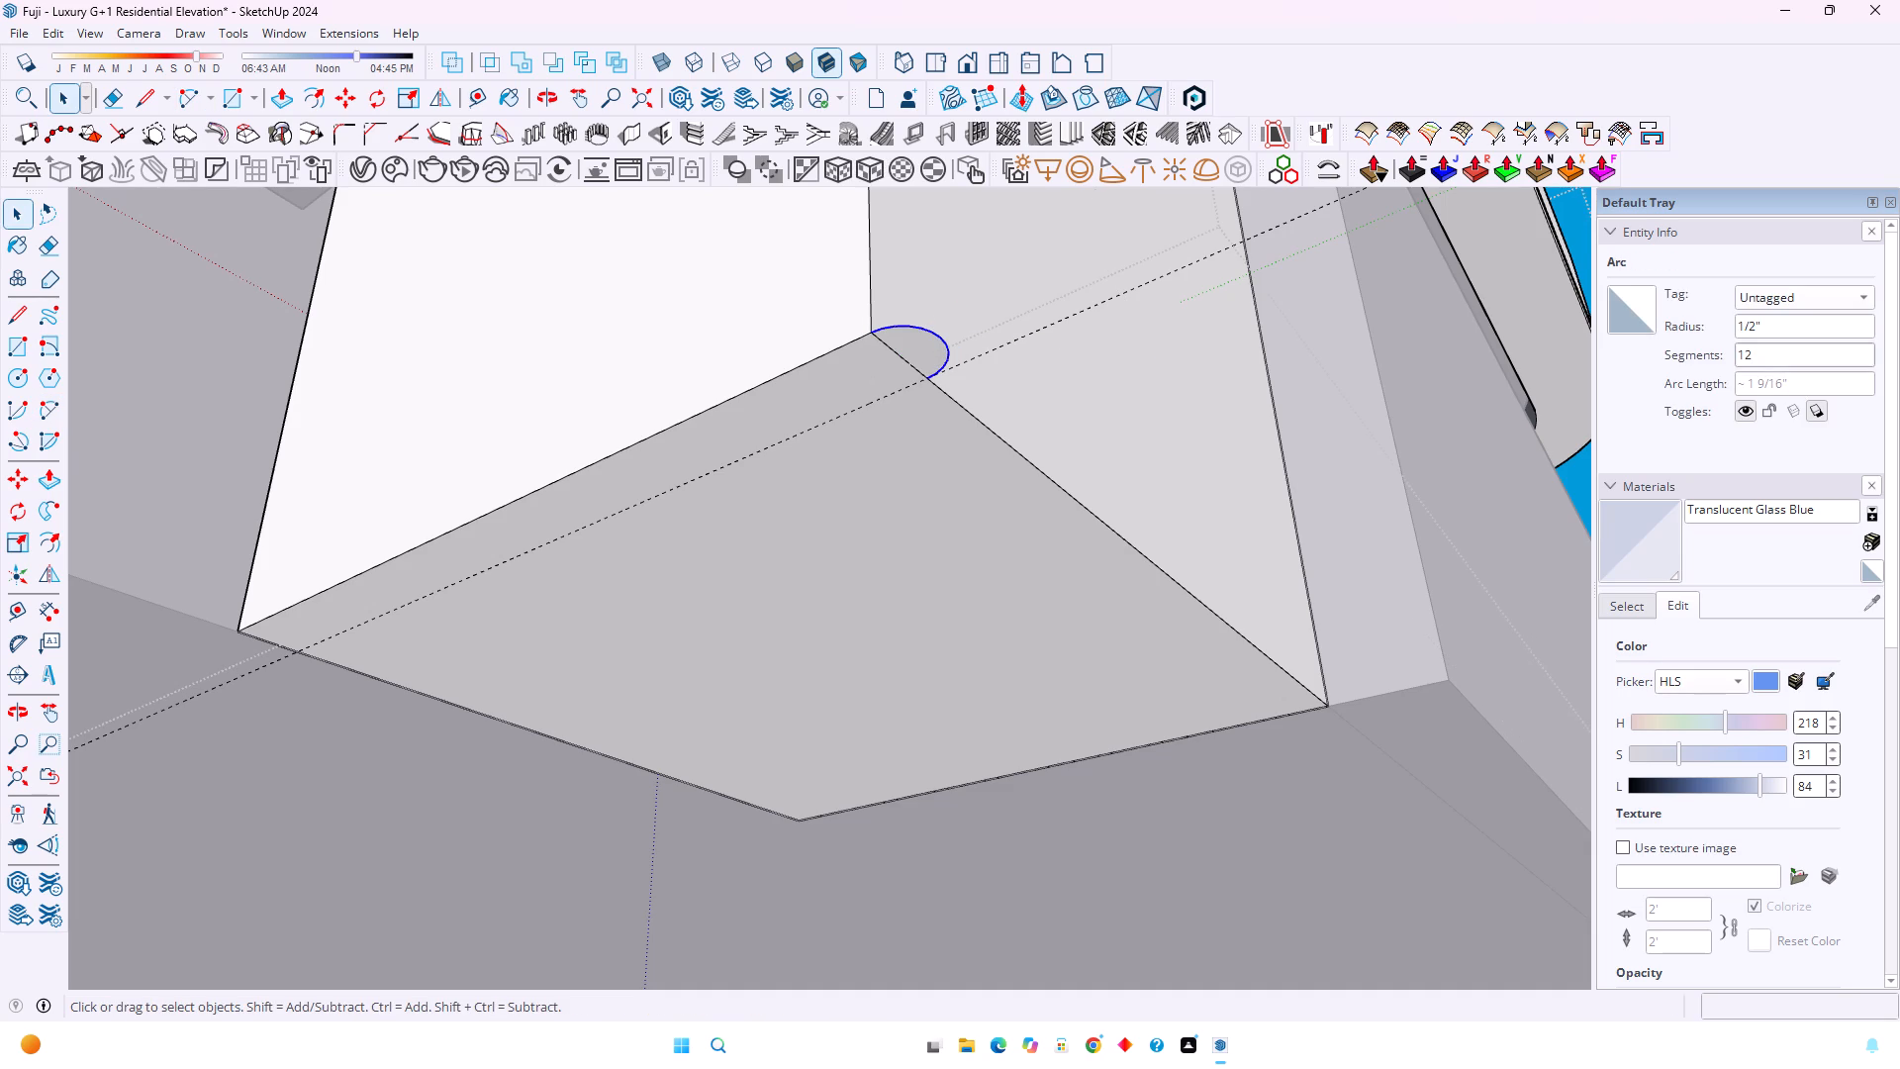
key("0")
key("Return")
left_click(1116, 531)
double_click(1783, 359)
type("20")
key("Return")
key("BackSpace")
key("BackSpace")
type("33")
key("Return")
key("BackSpace")
key("BackSpace")
type("40")
key("Return")
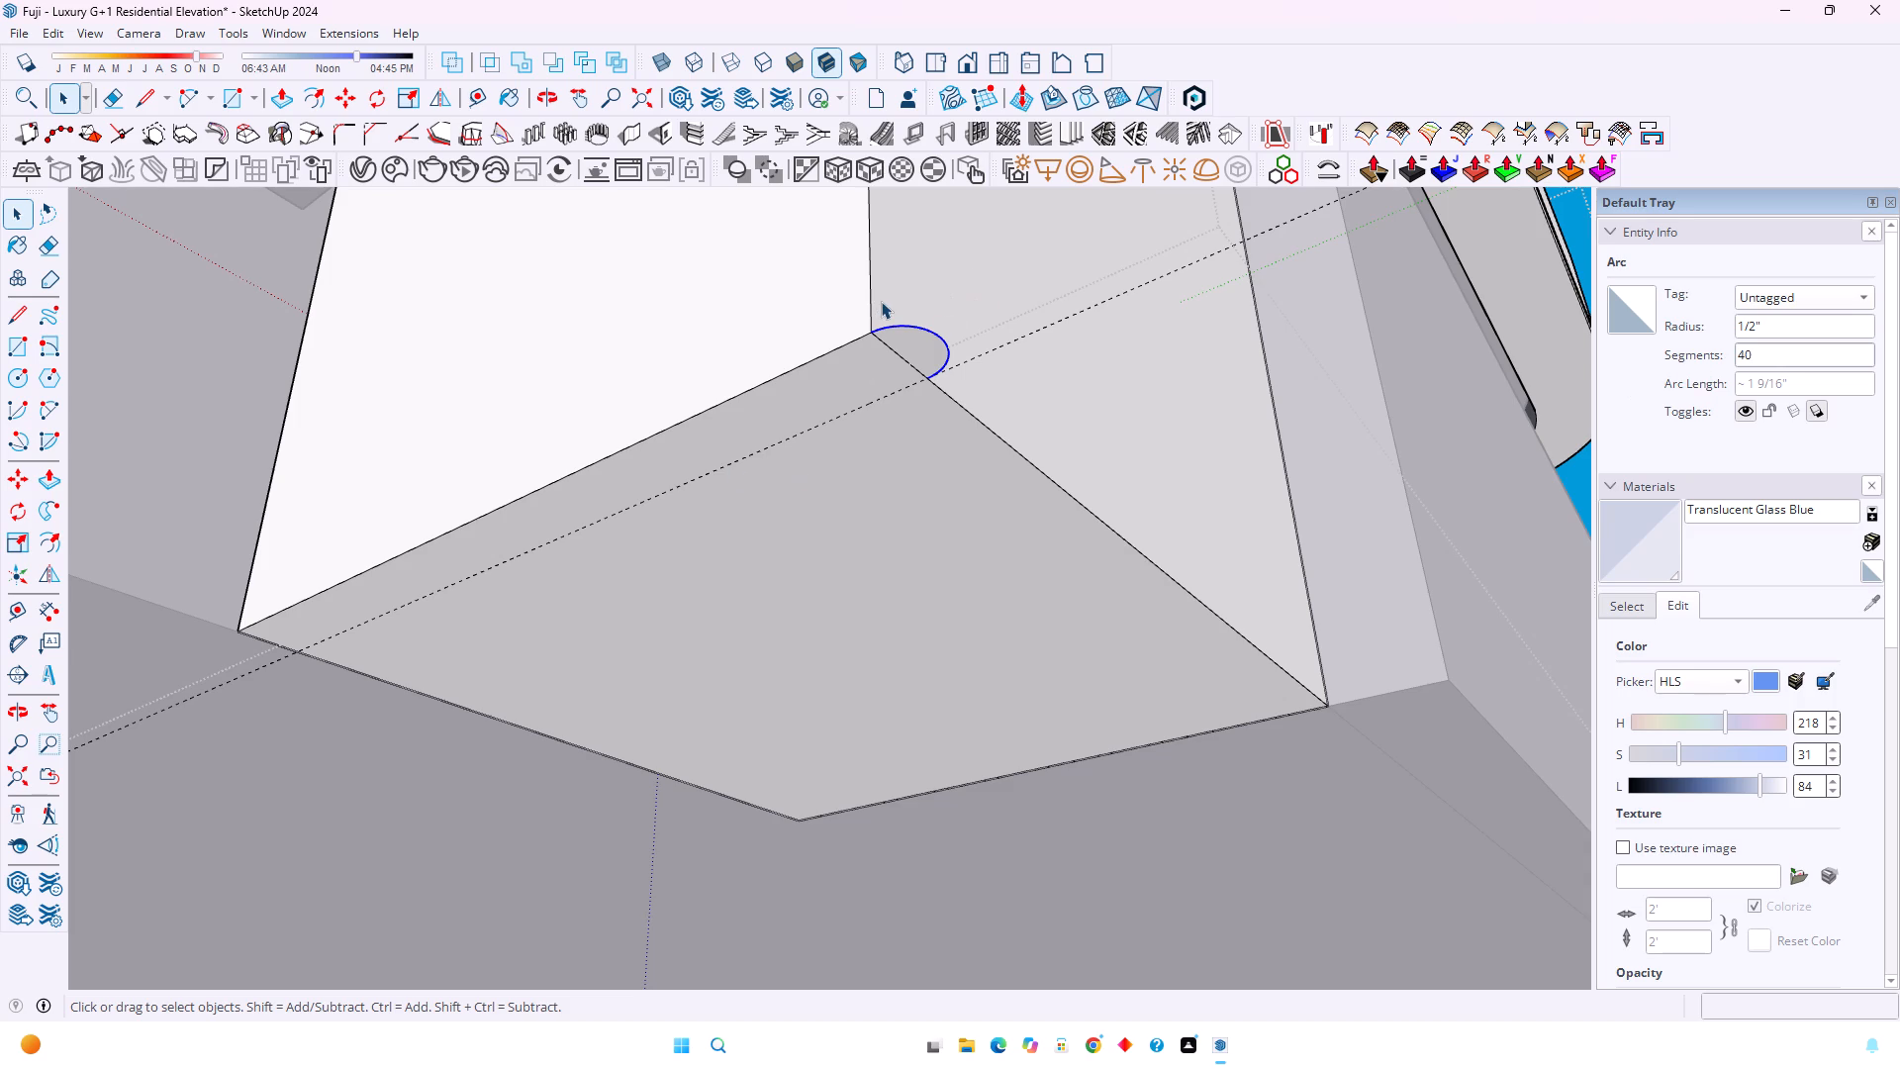
Select the frame's outer front edges as a continuous path, from the vertical leg through the curved corners and along the side beam.
left_click(870, 299)
scroll(860, 393, "down", 8)
middle_click_drag(902, 366, 532, 934, "shift")
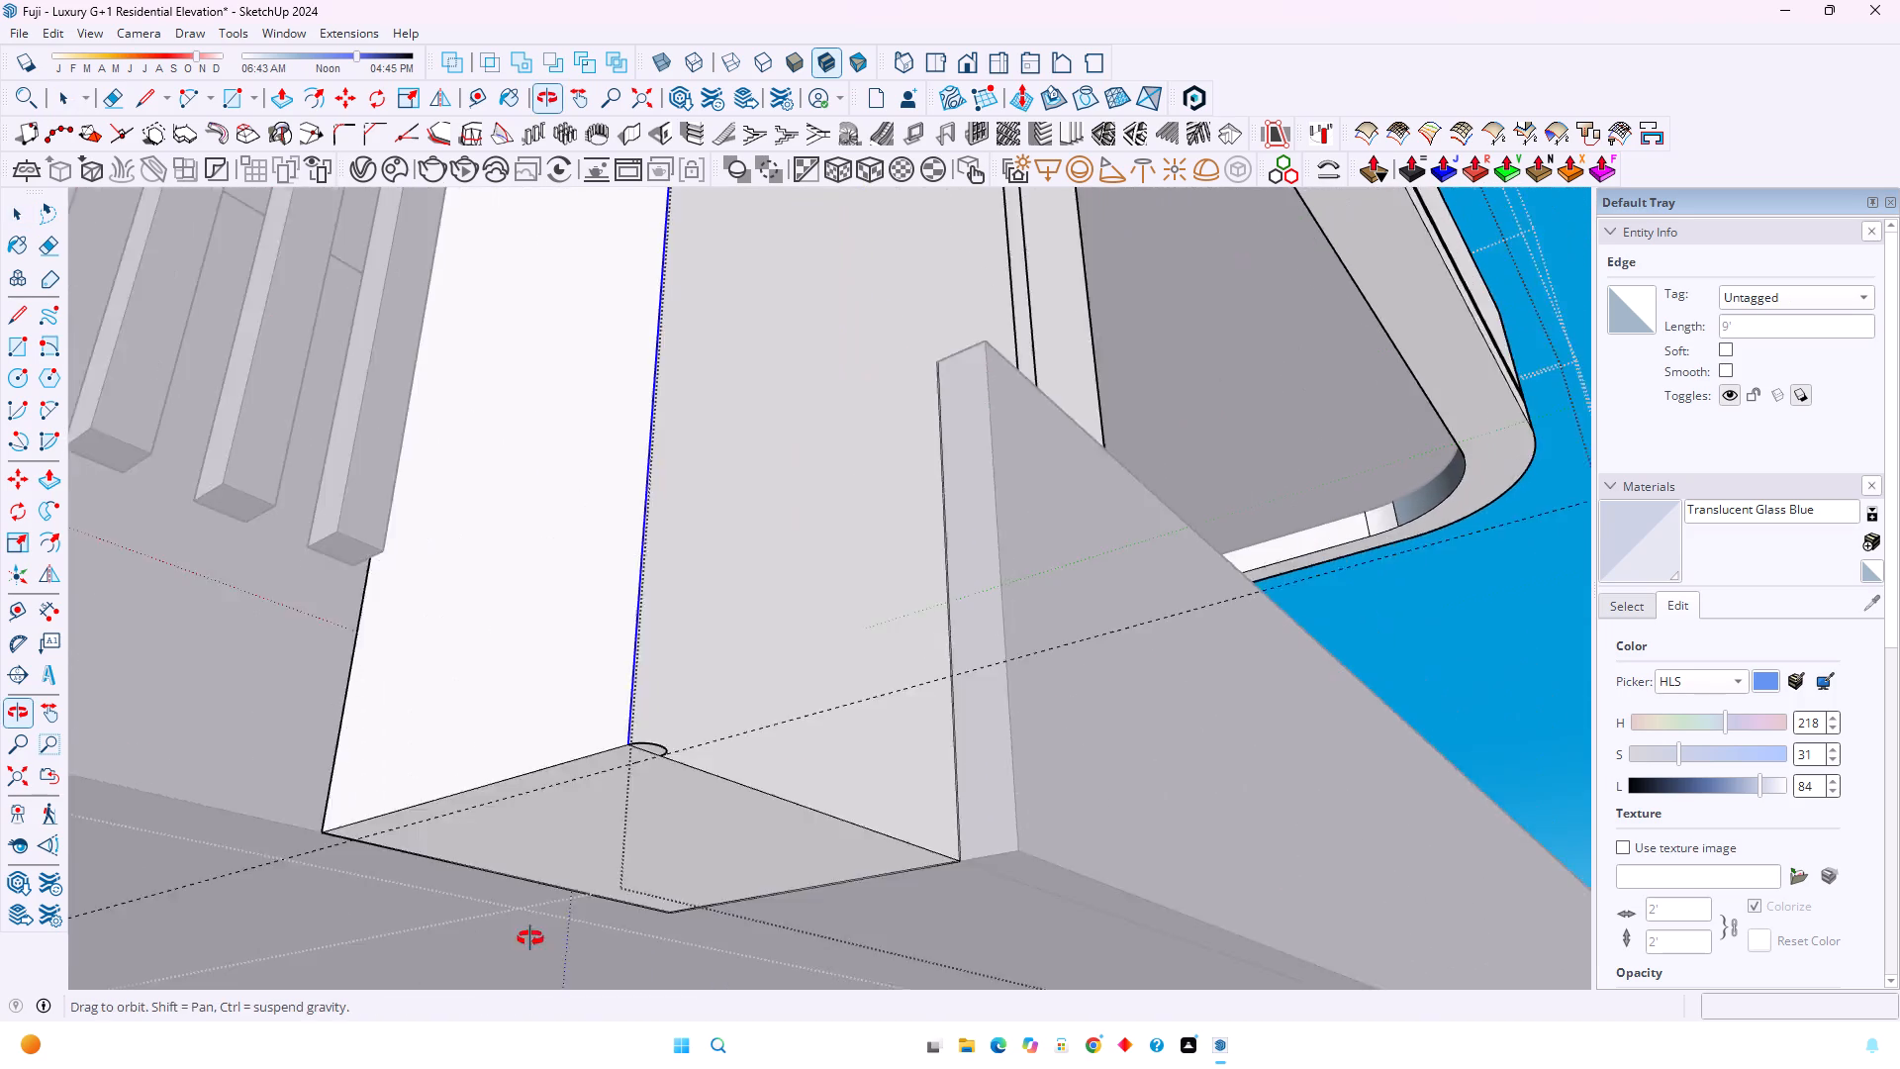
middle_click(530, 938, "shift")
scroll(559, 837, "down", 19)
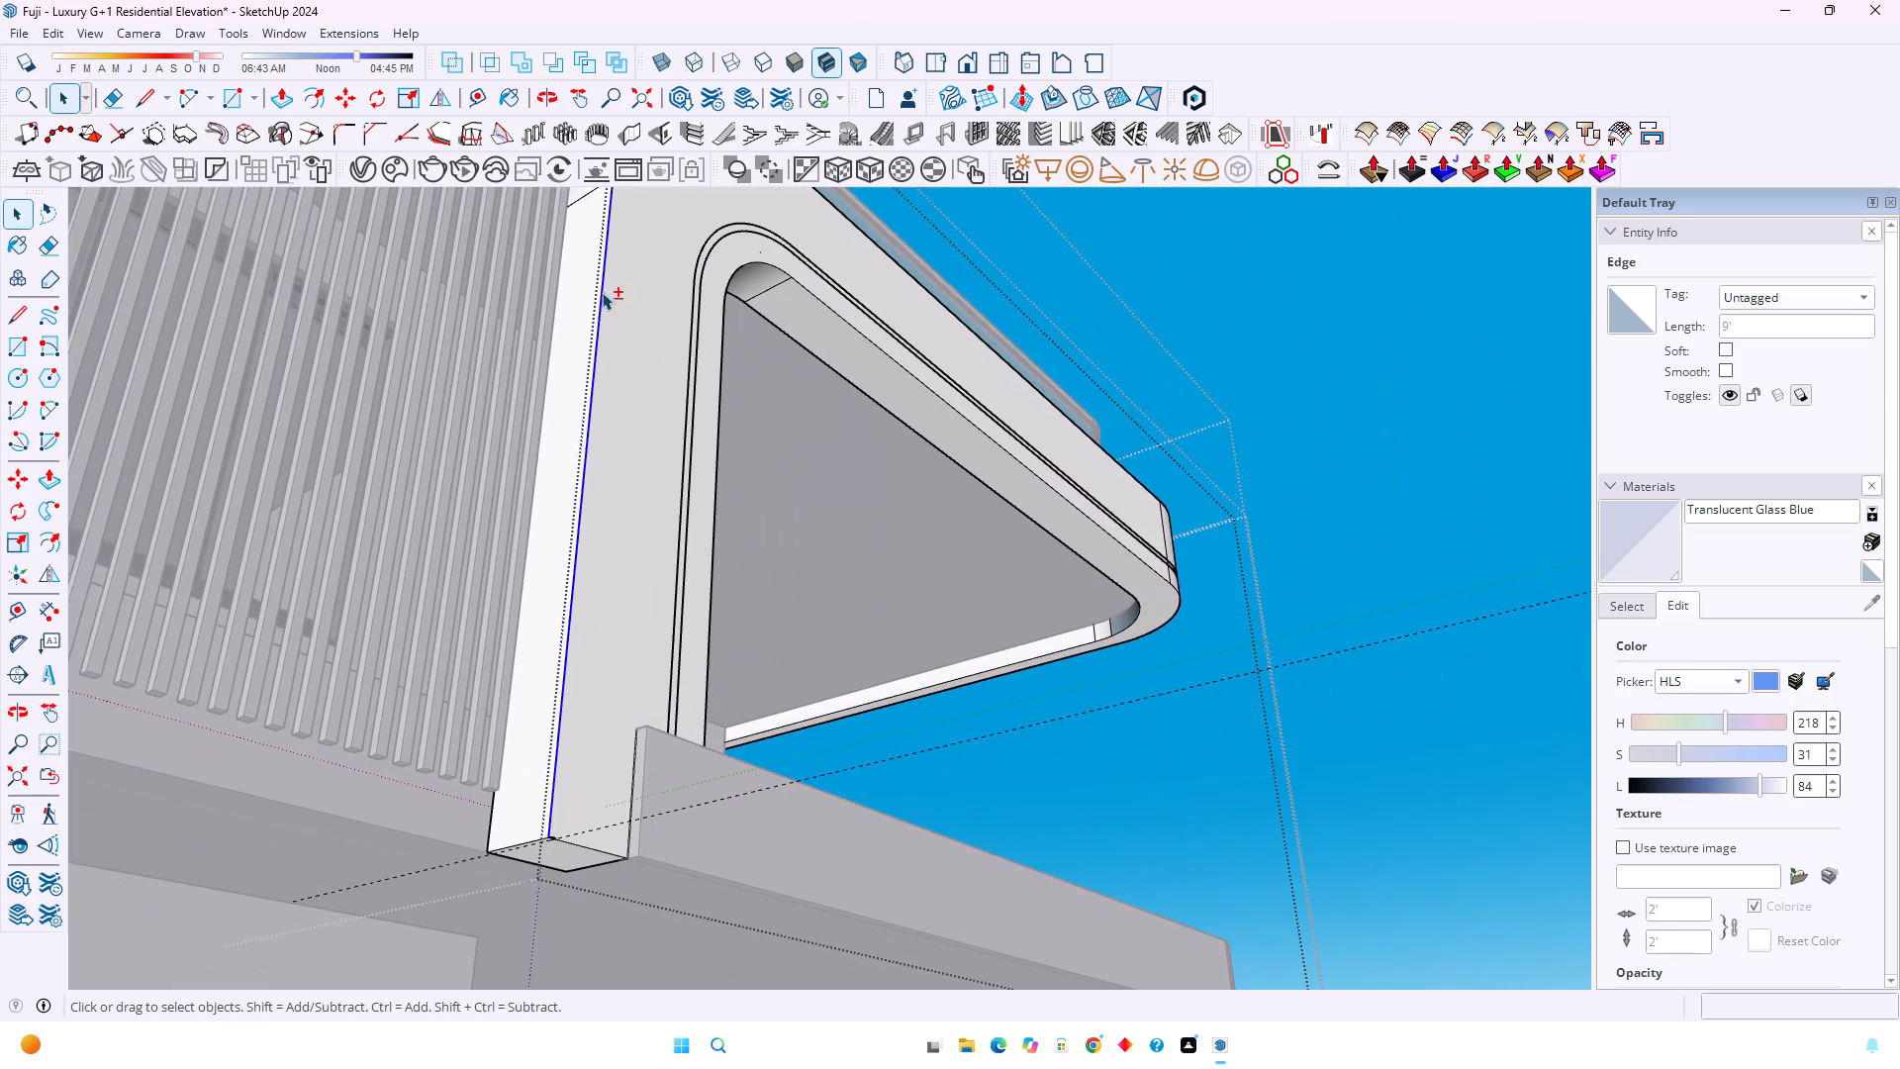
middle_click_drag(606, 342, 579, 851, "shift")
middle_click(579, 851, "shift")
scroll(585, 712, "up", 9)
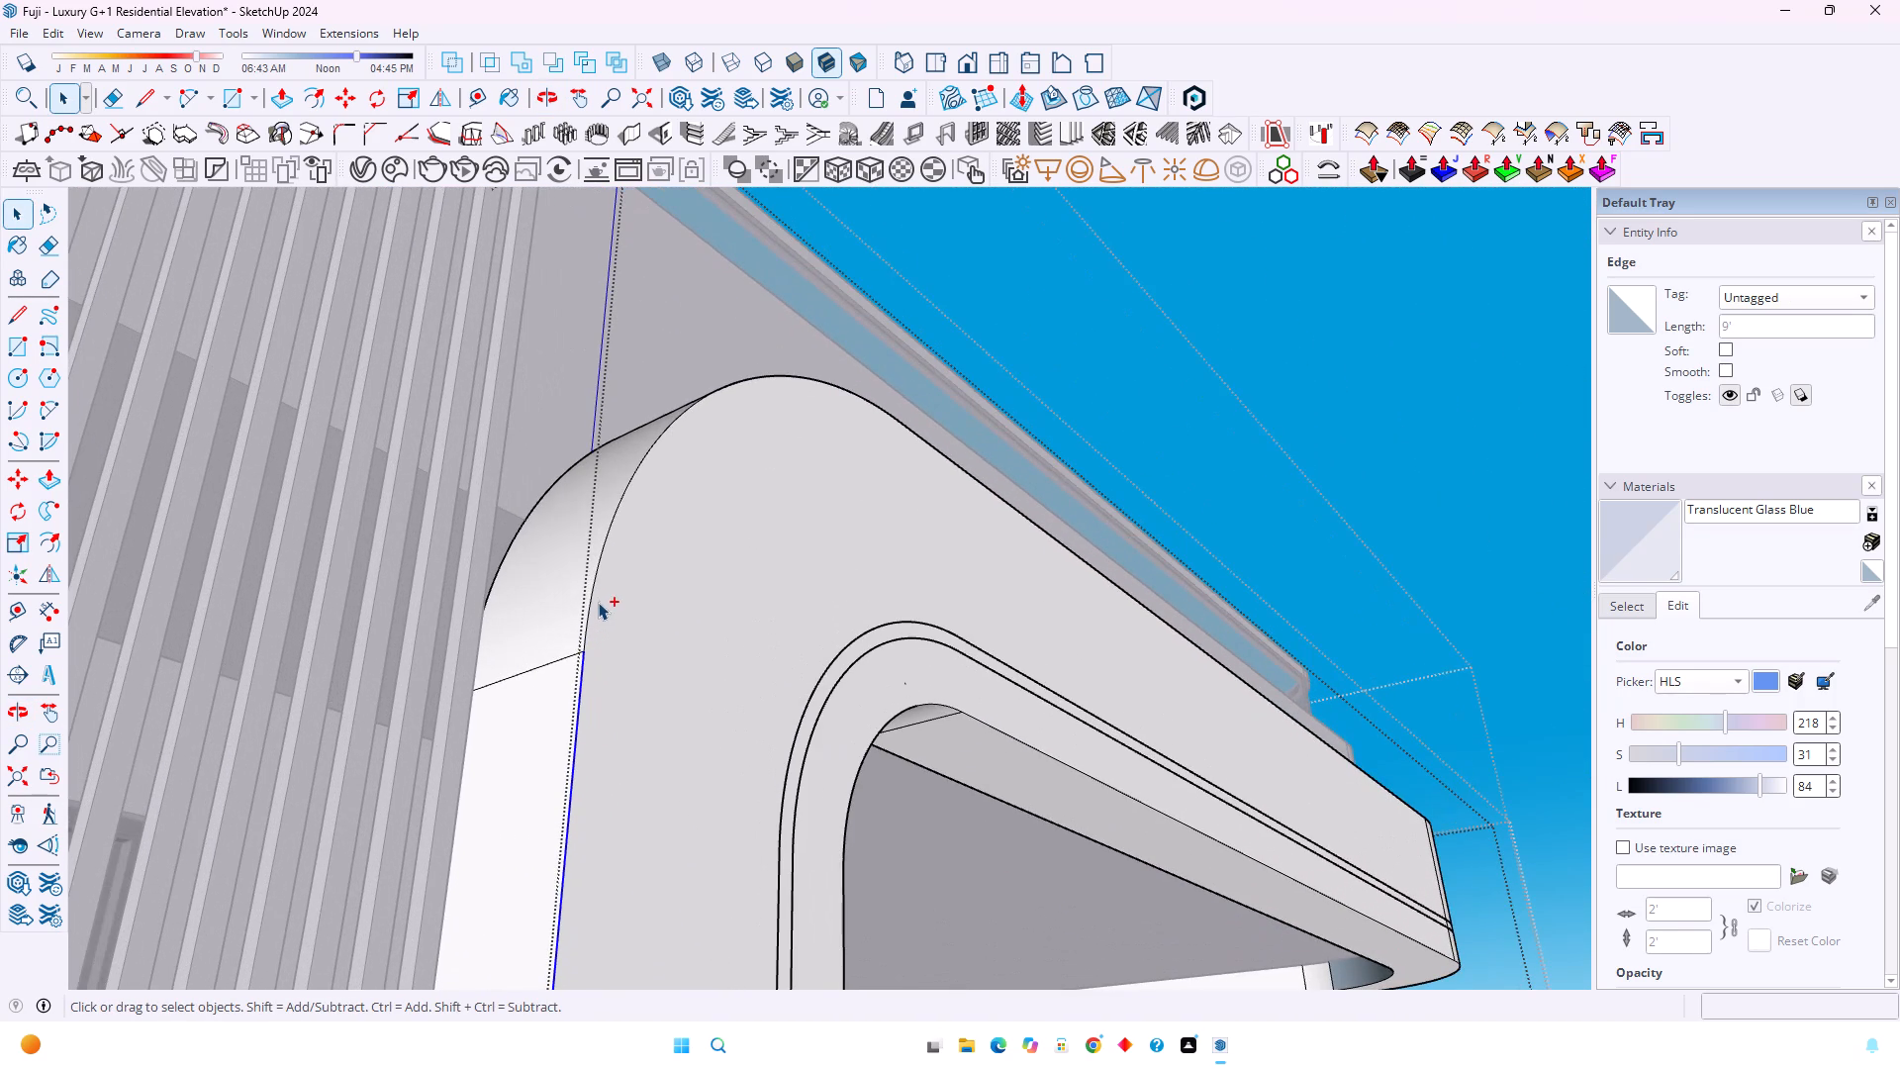
left_click(590, 607, "ctrl")
middle_click_drag(913, 481, 764, 826)
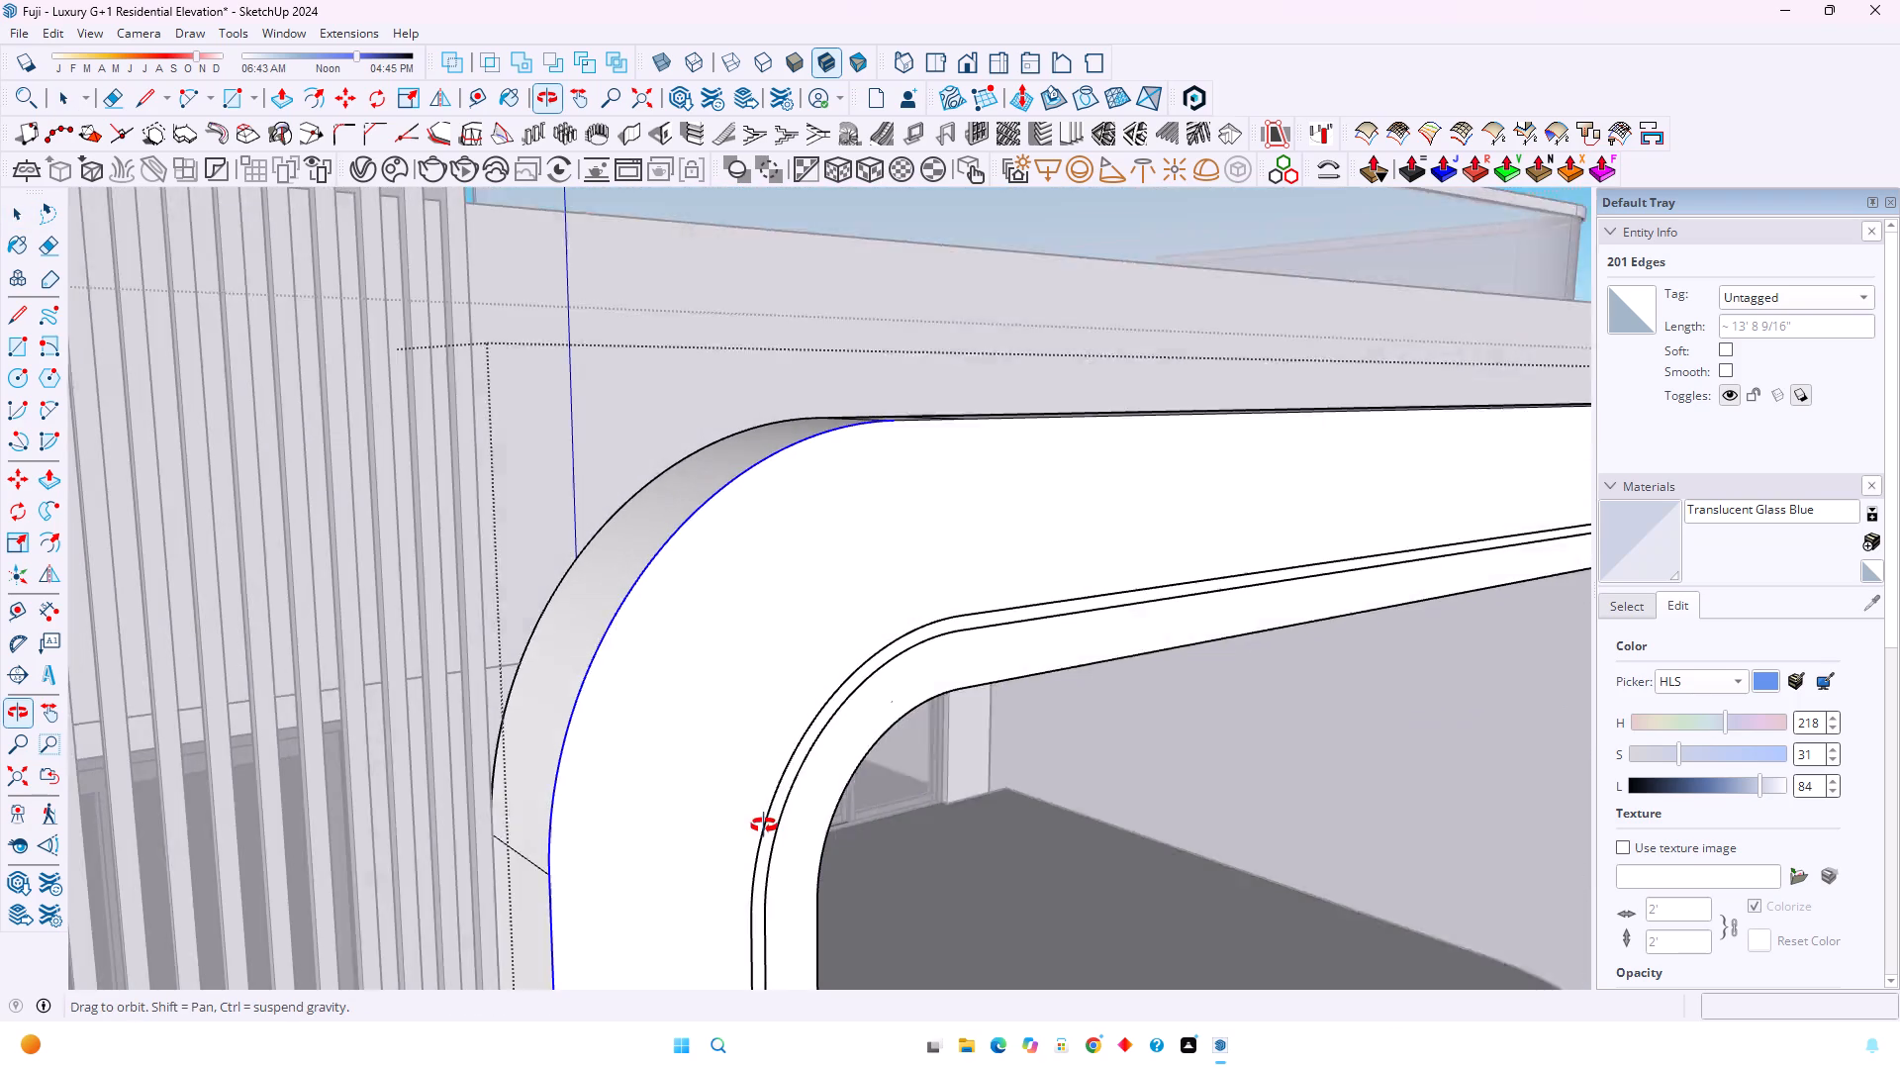
middle_click_drag(764, 826, 759, 844)
middle_click_drag(949, 418, 928, 512)
middle_click(928, 513)
middle_click(928, 513)
scroll(930, 418, "up", 5)
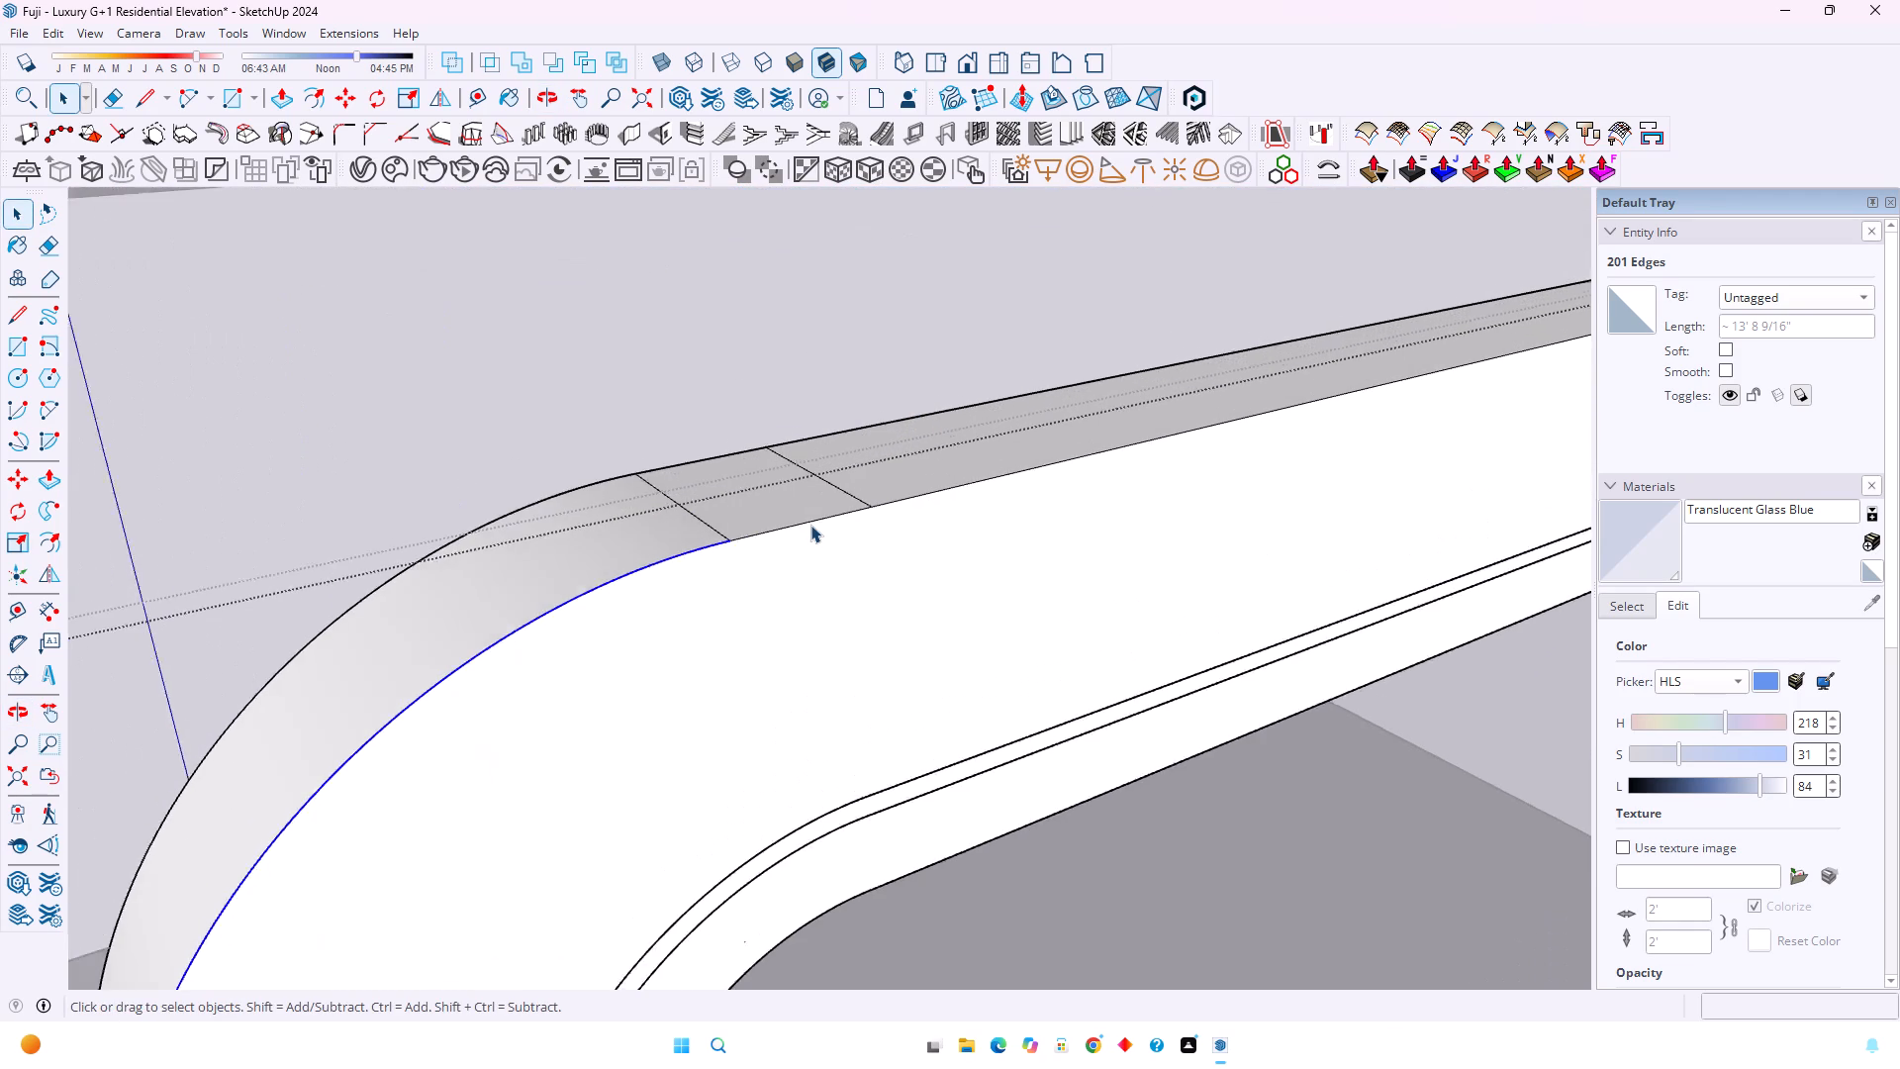
scroll(810, 525, "up", 1)
left_click(802, 524, "ctrl")
left_click(895, 500, "ctrl")
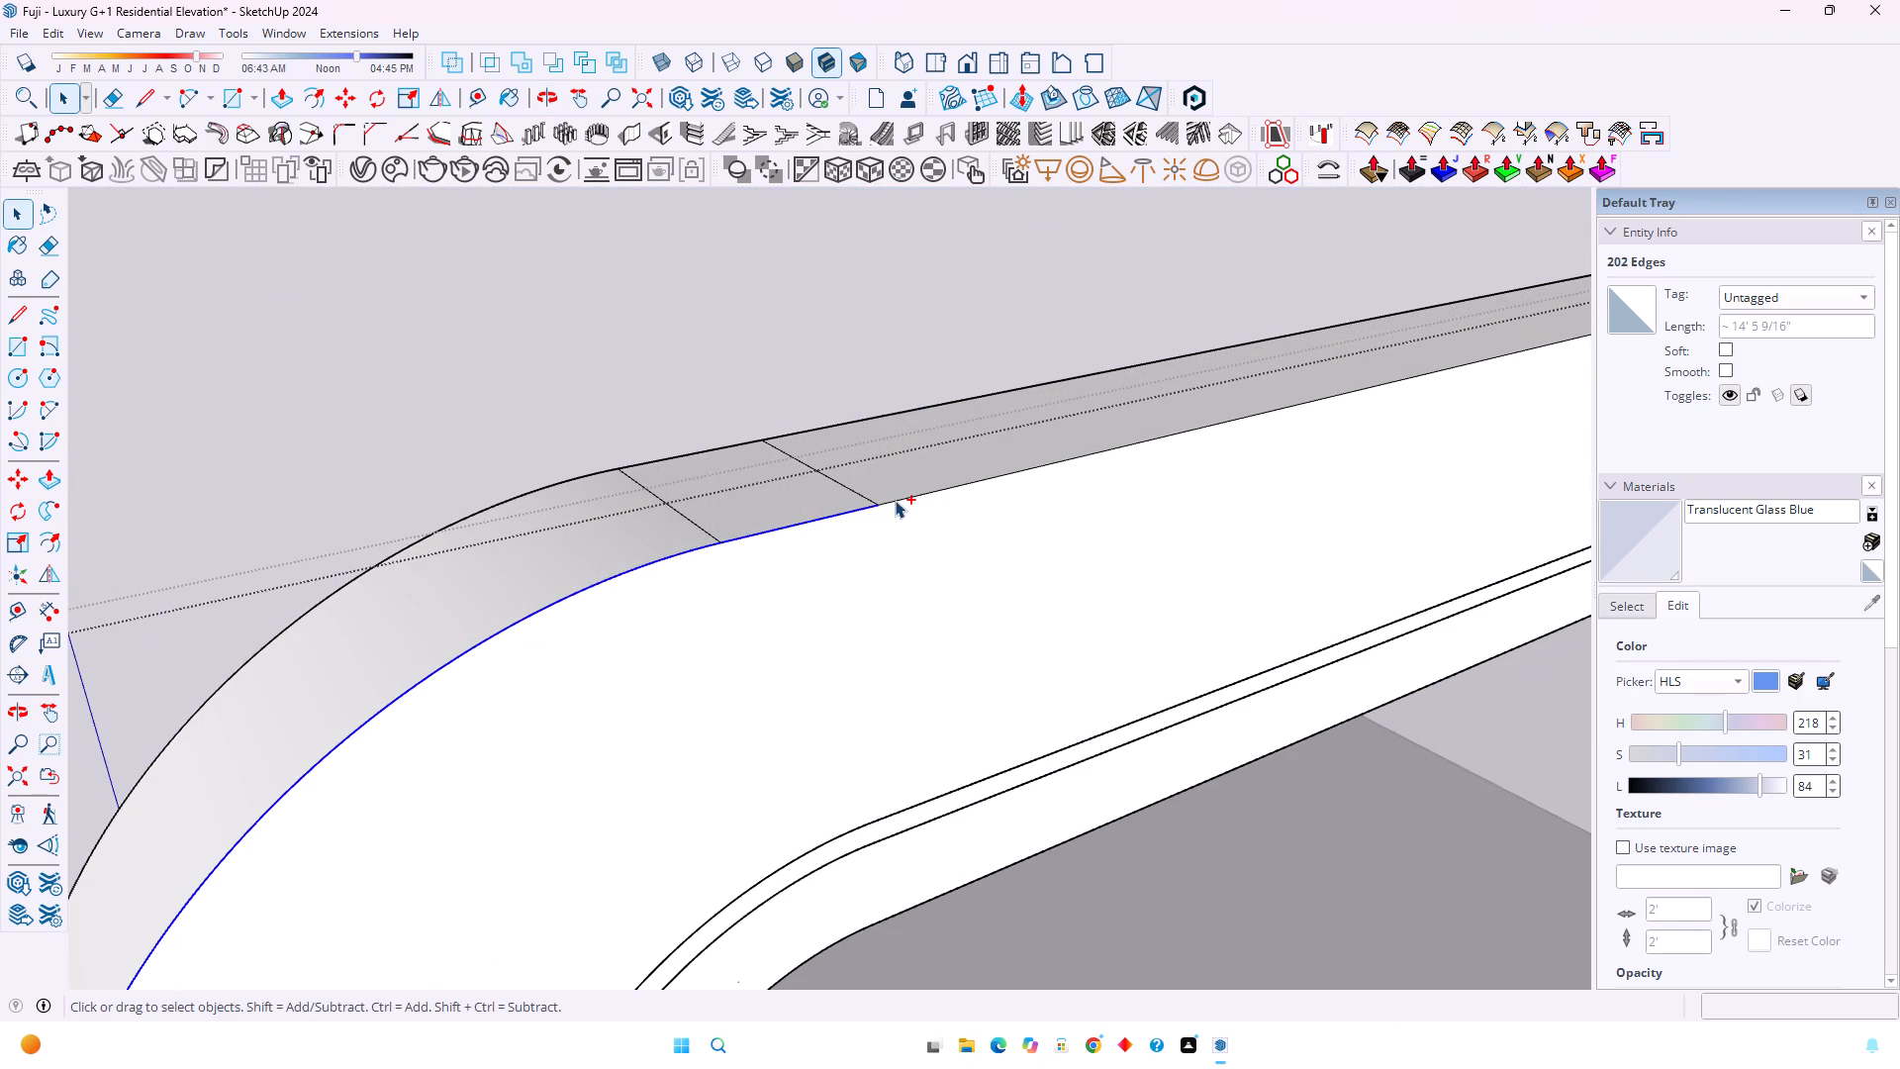
scroll(782, 517, "down", 15)
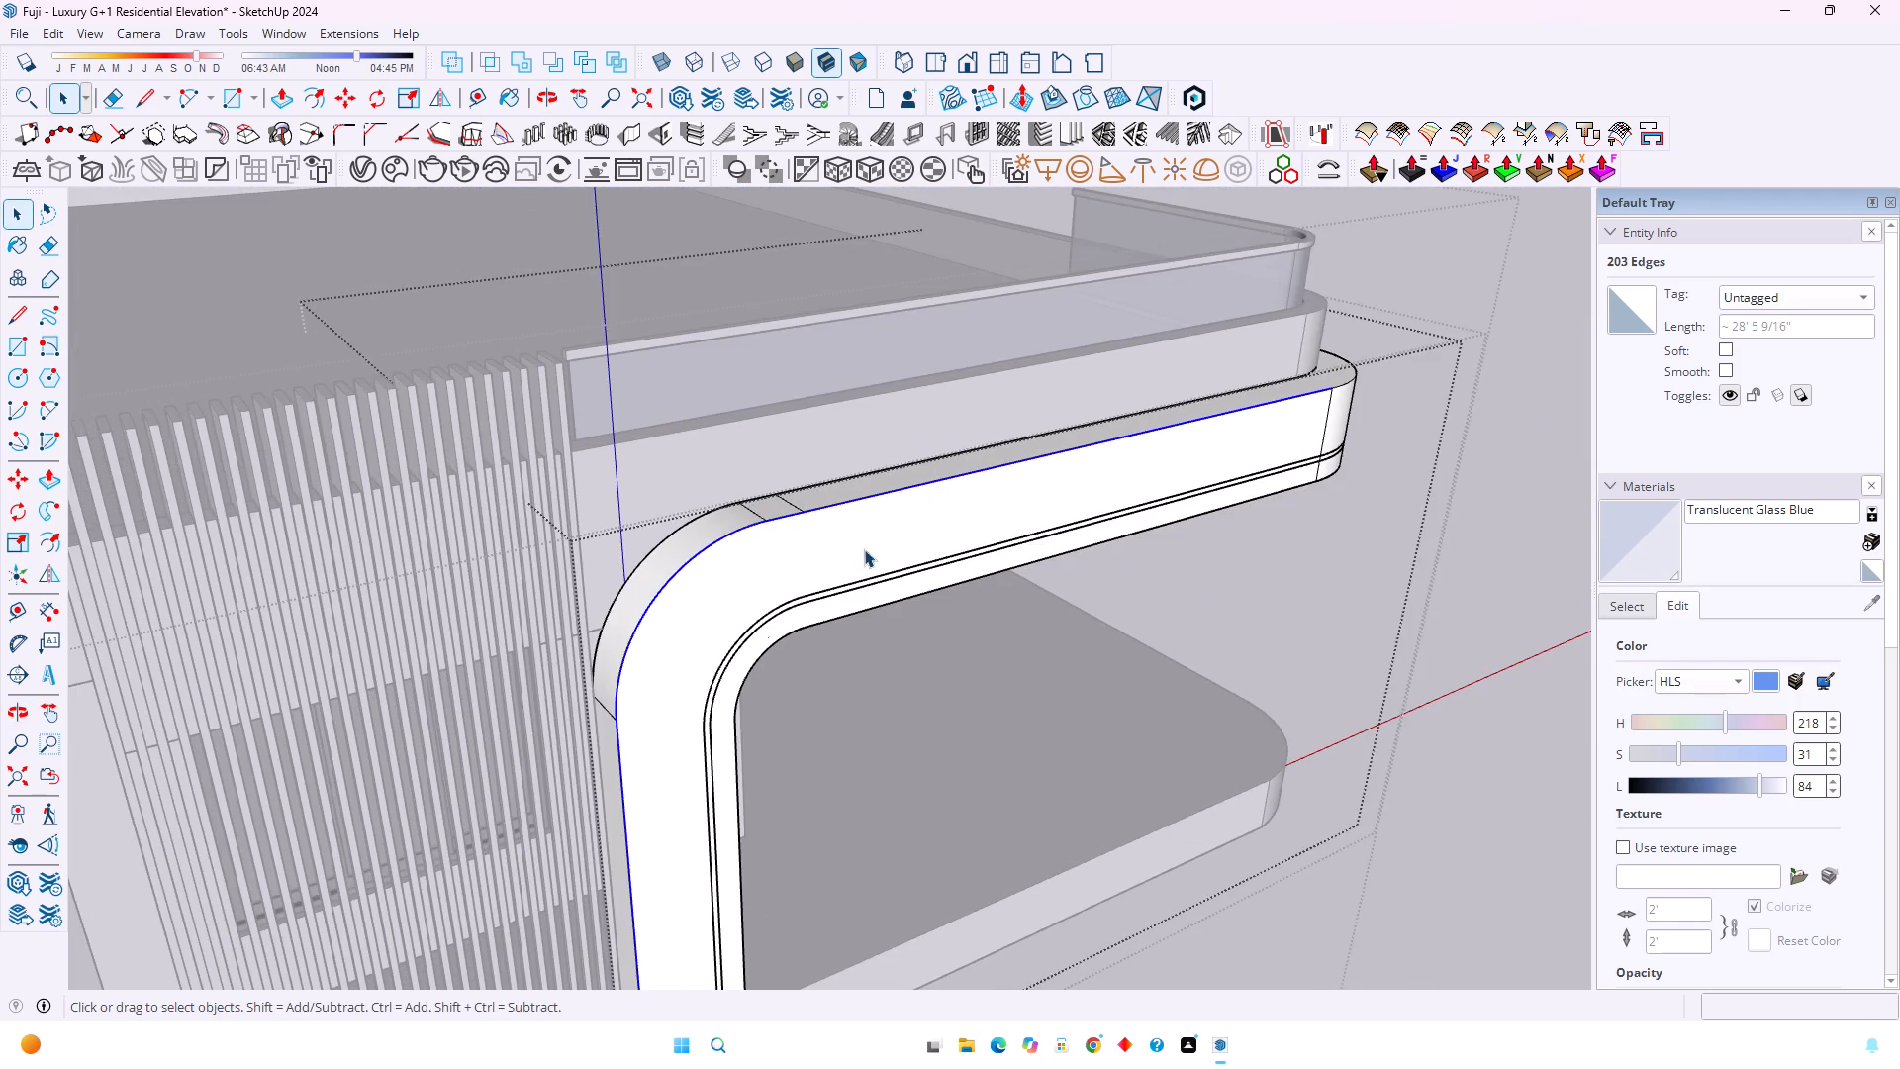
middle_click_drag(864, 550, 562, 586)
middle_click_drag(562, 586, 546, 586)
middle_click(539, 586)
scroll(535, 585, "down", 4)
scroll(534, 582, "up", 1)
scroll(534, 578, "down", 4)
scroll(957, 565, "up", 6)
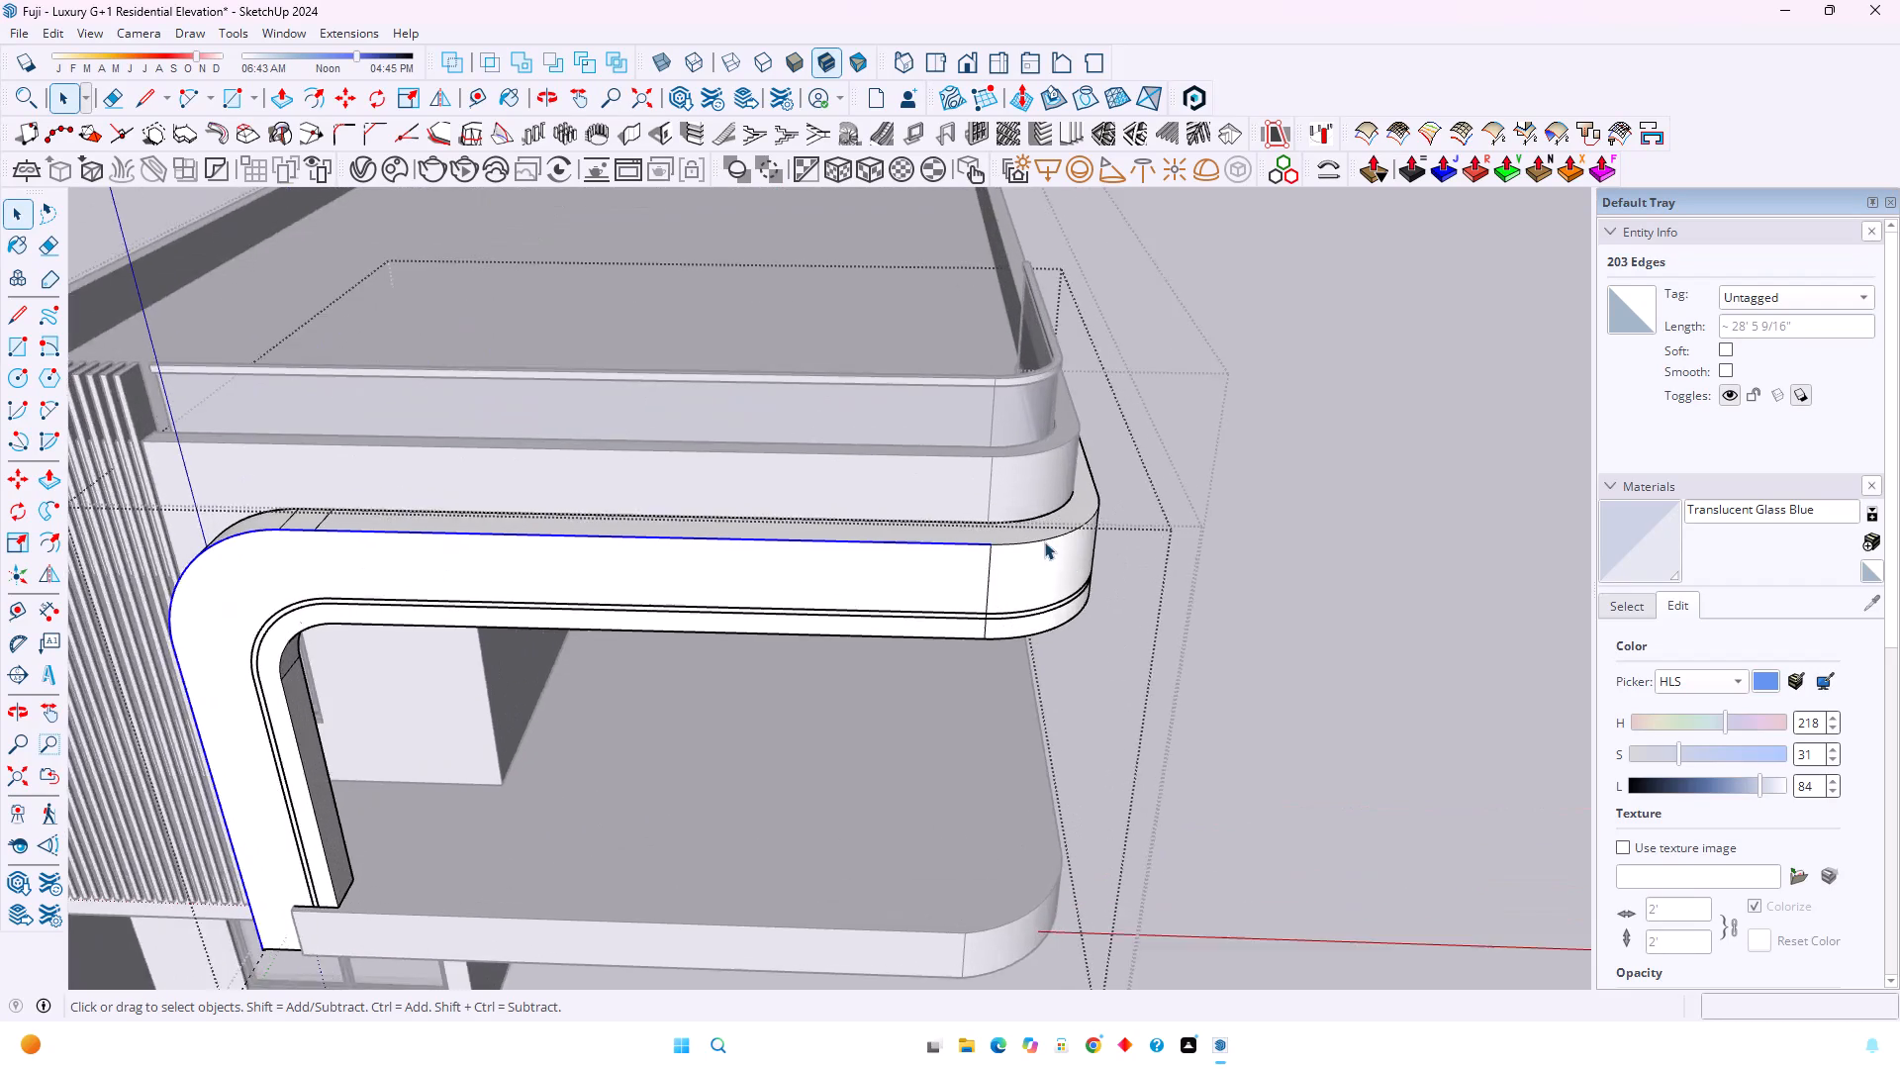
scroll(1044, 541, "up", 5)
left_click(1023, 543, "ctrl")
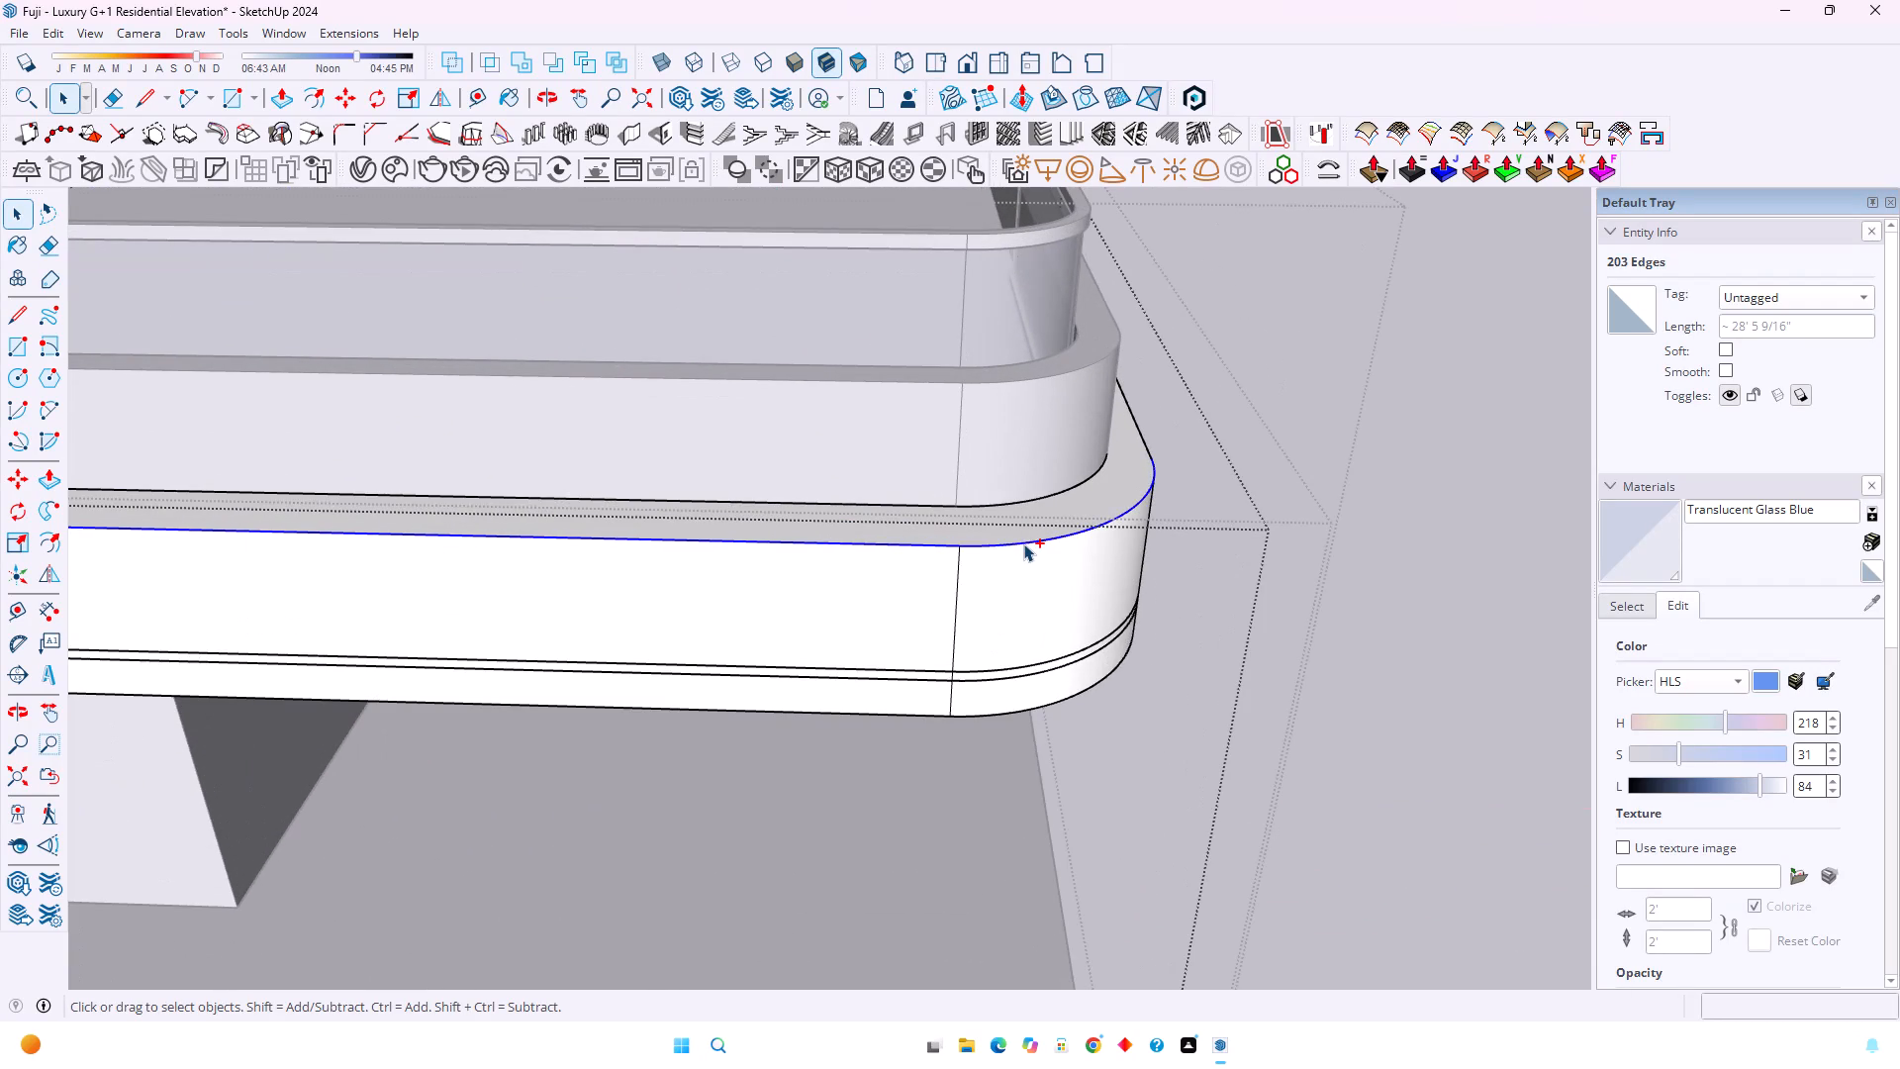
middle_click_drag(1063, 539, 800, 563)
middle_click_drag(800, 563, 785, 563)
middle_click_drag(764, 563, 750, 563)
scroll(740, 555, "down", 5)
scroll(1156, 526, "up", 7)
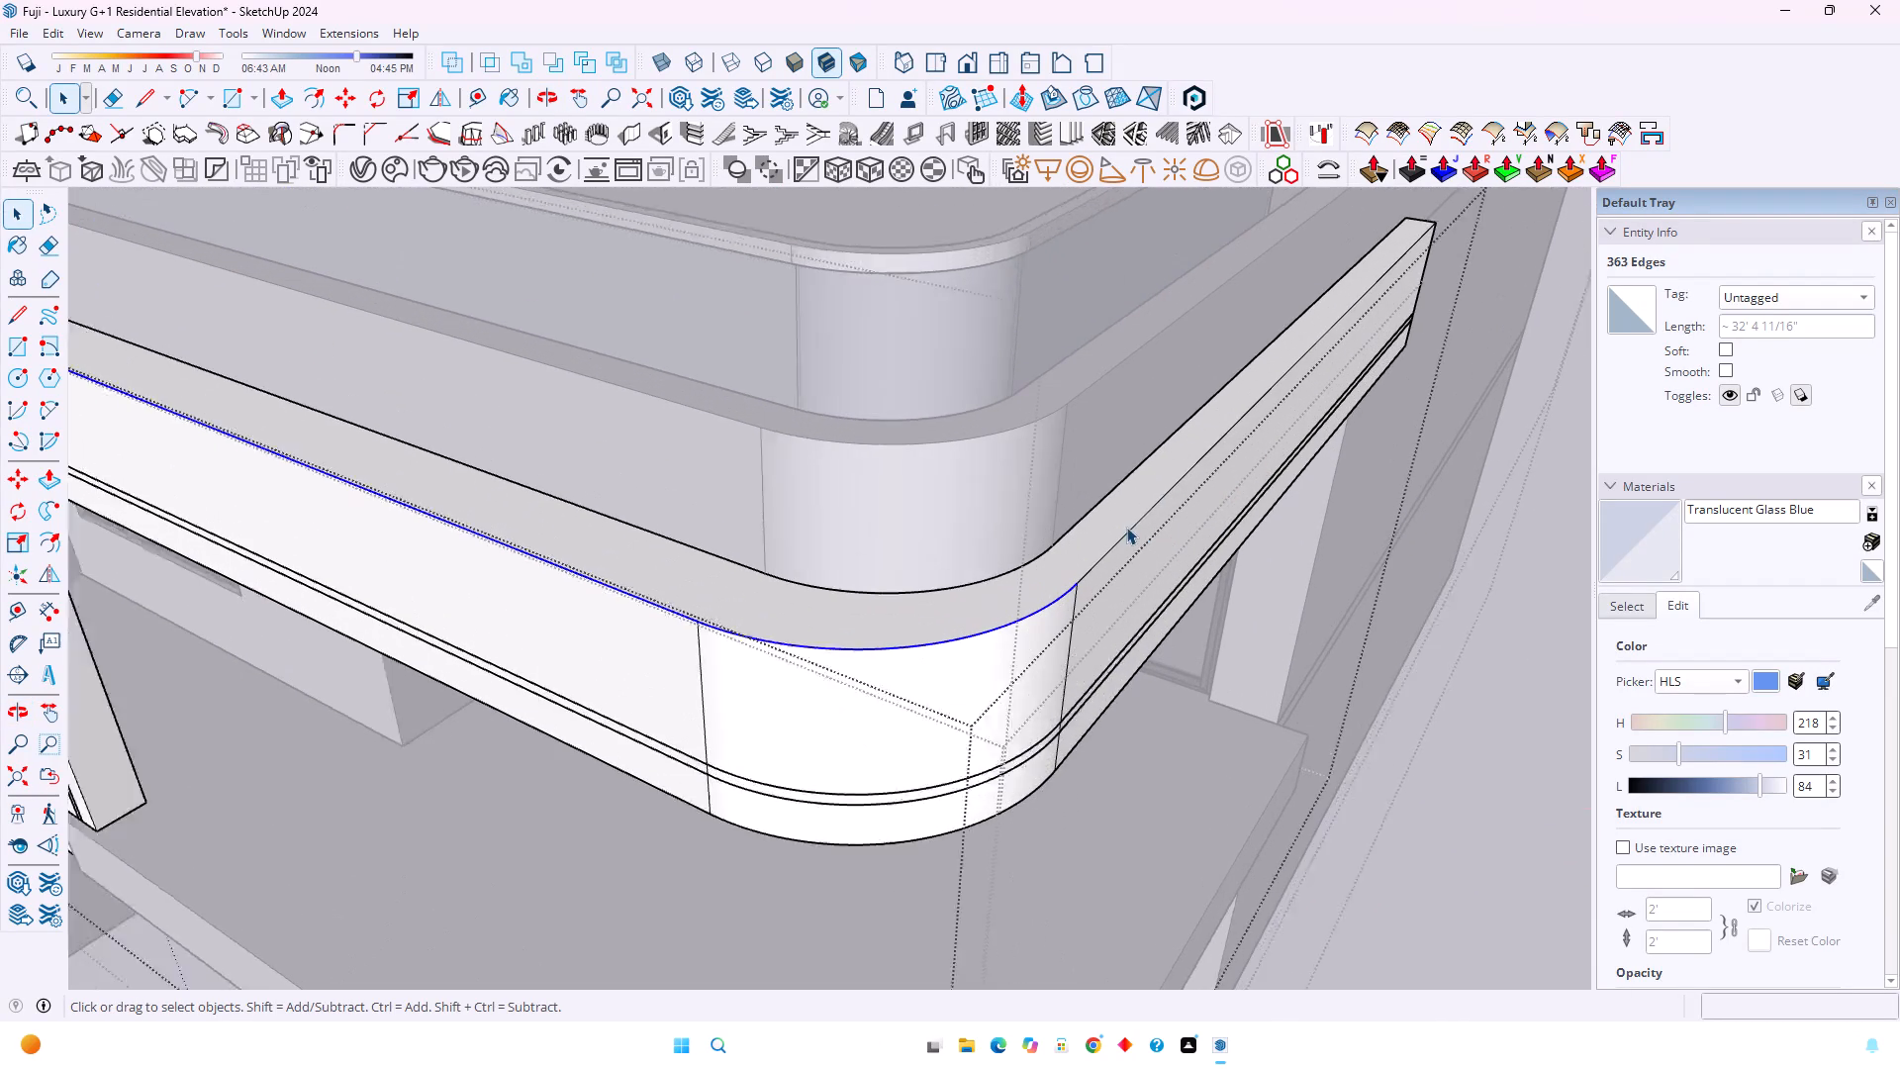
scroll(1126, 527, "up", 1)
left_click(1109, 551, "ctrl")
Apply Follow Me to the half-circle profile at the frame's bottom corner, using the selected outer edges as the path.
scroll(1109, 551, "down", 9)
scroll(832, 546, "down", 1)
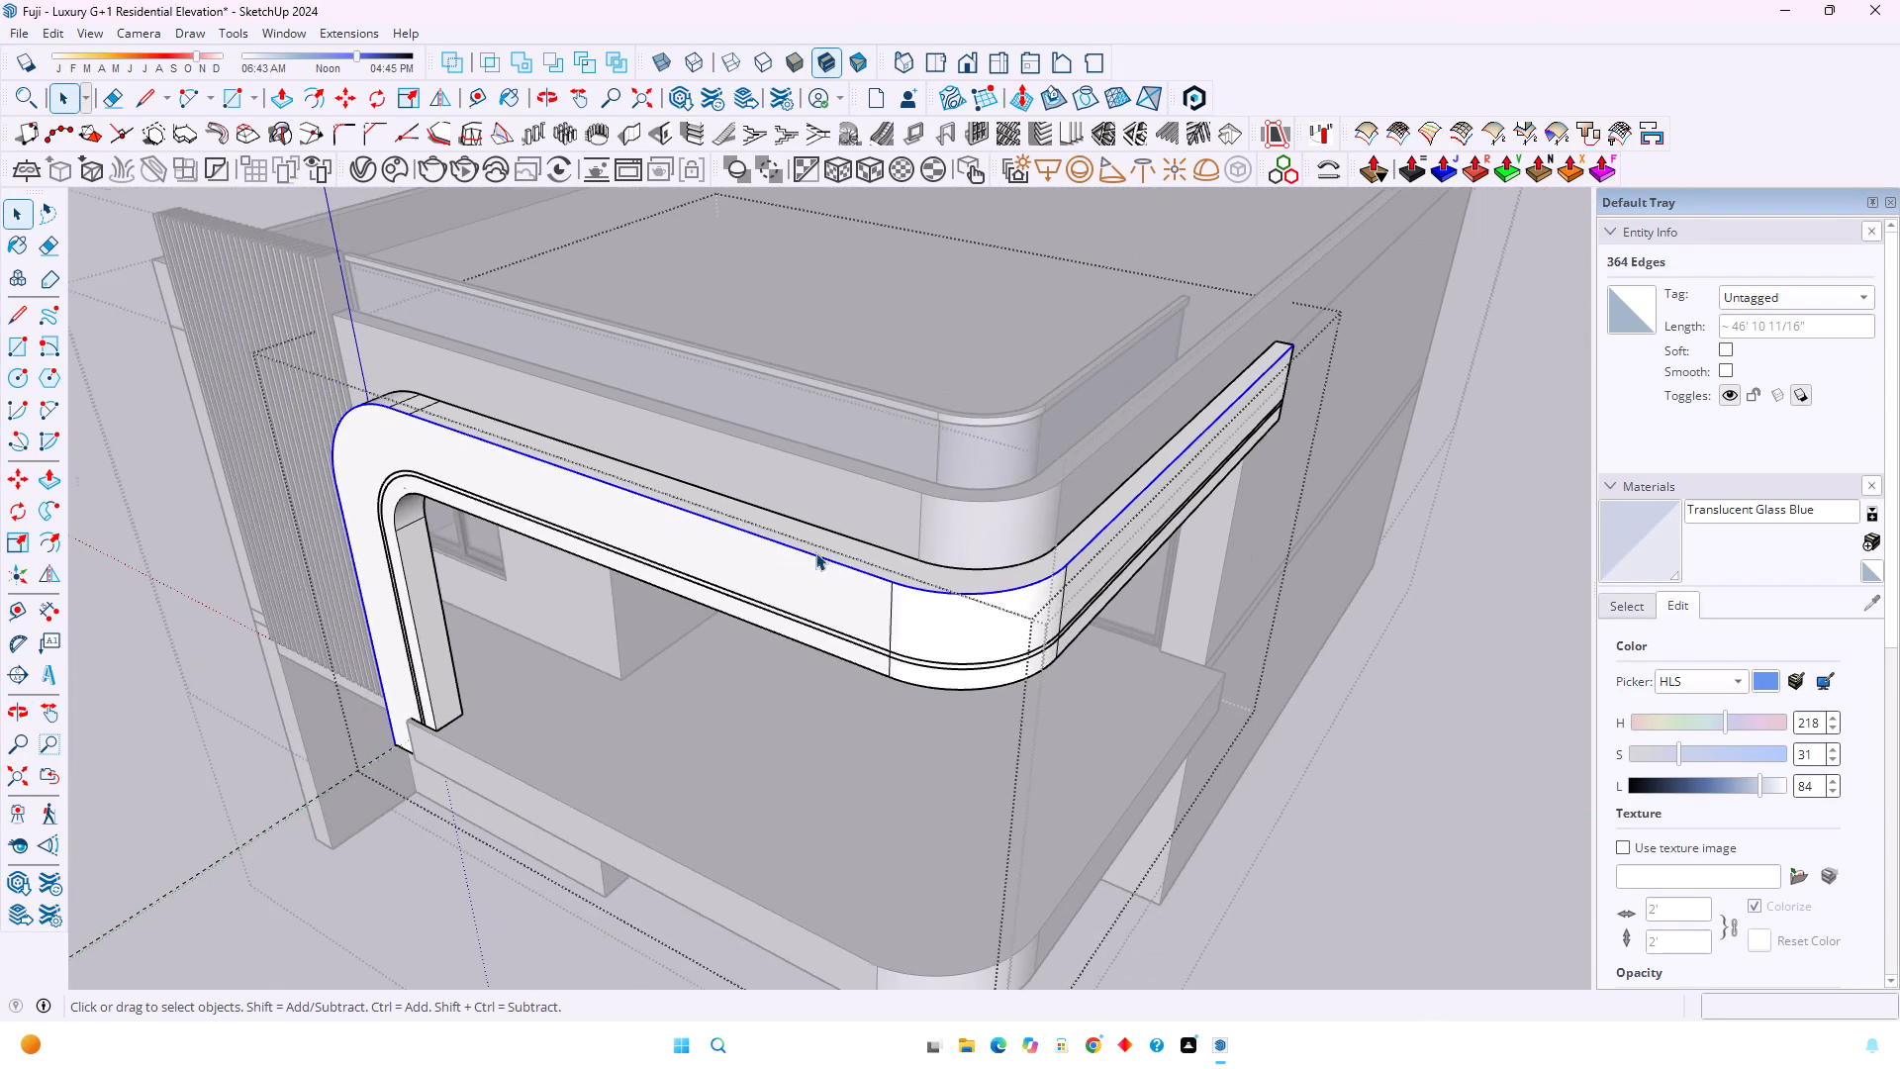
middle_click_drag(481, 622, 1028, 410)
scroll(1010, 602, "up", 9)
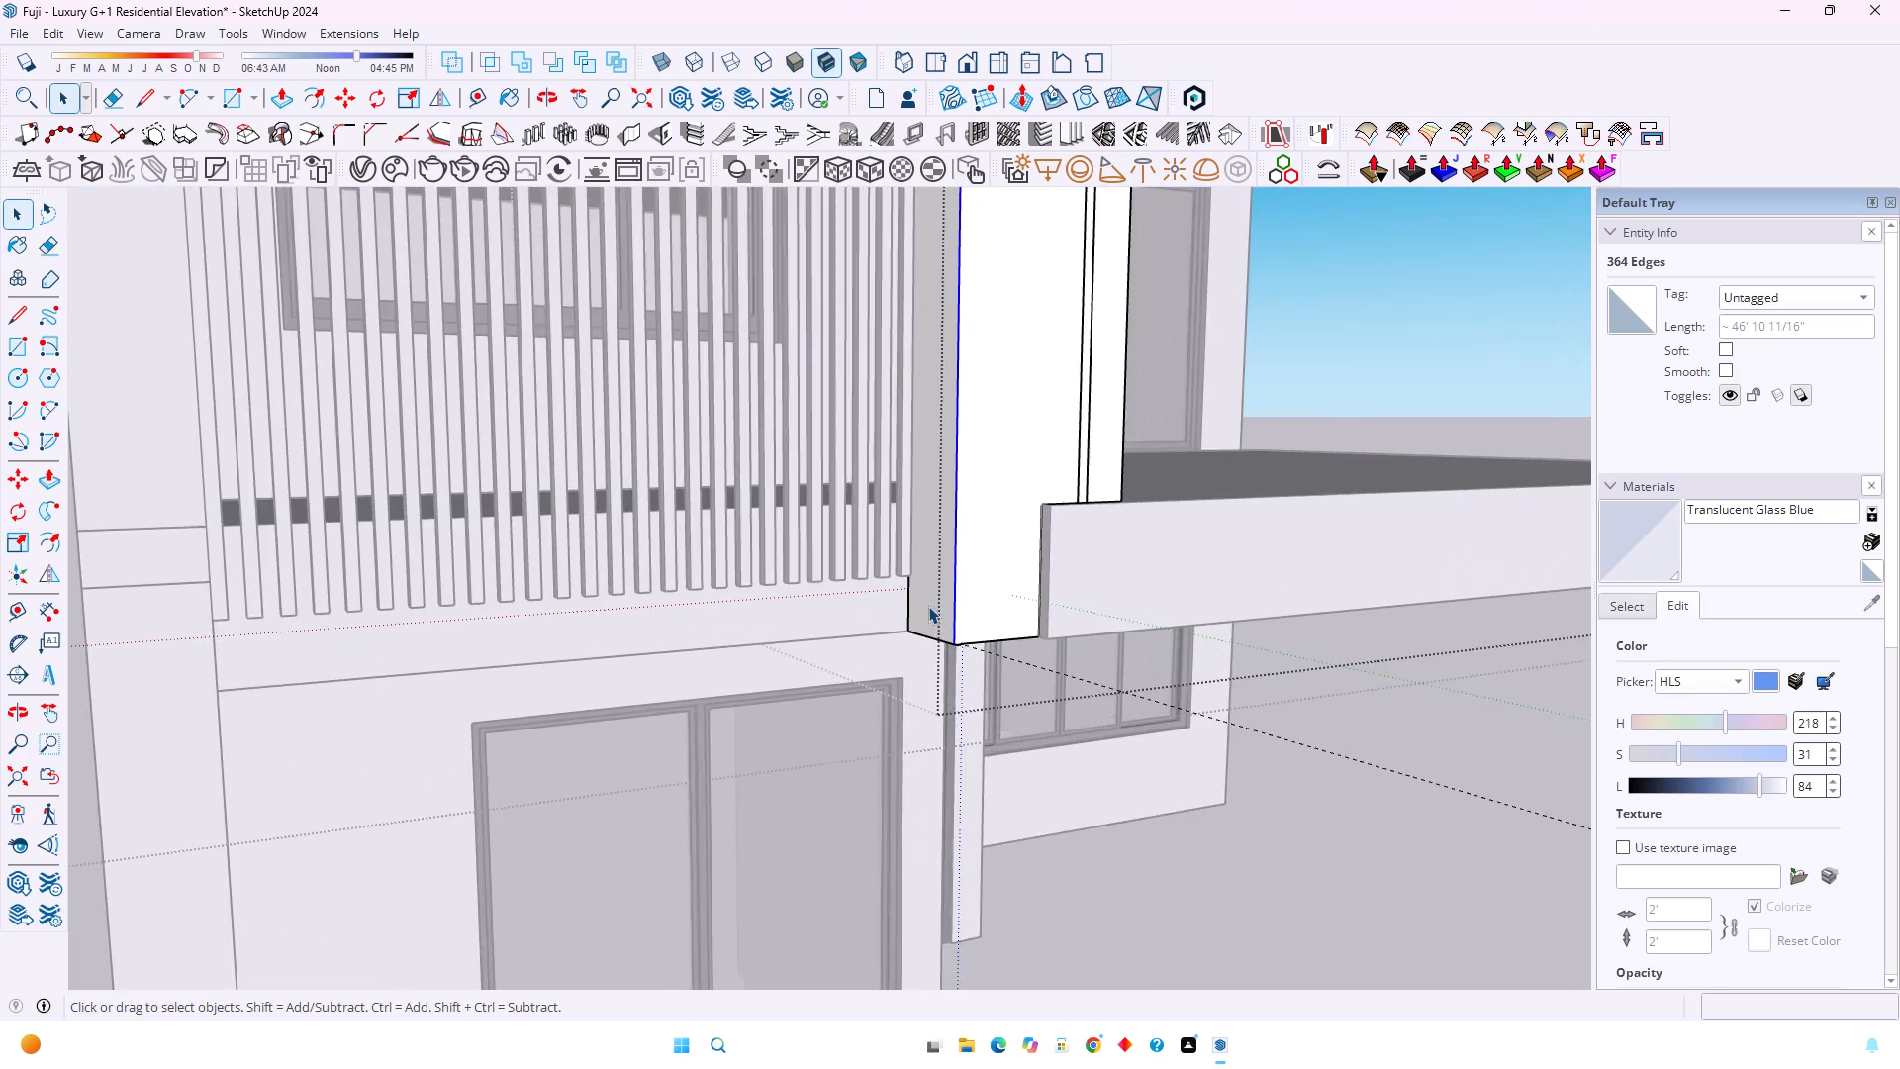
scroll(928, 606, "up", 5)
middle_click_drag(938, 630, 1044, 269)
scroll(982, 650, "up", 8)
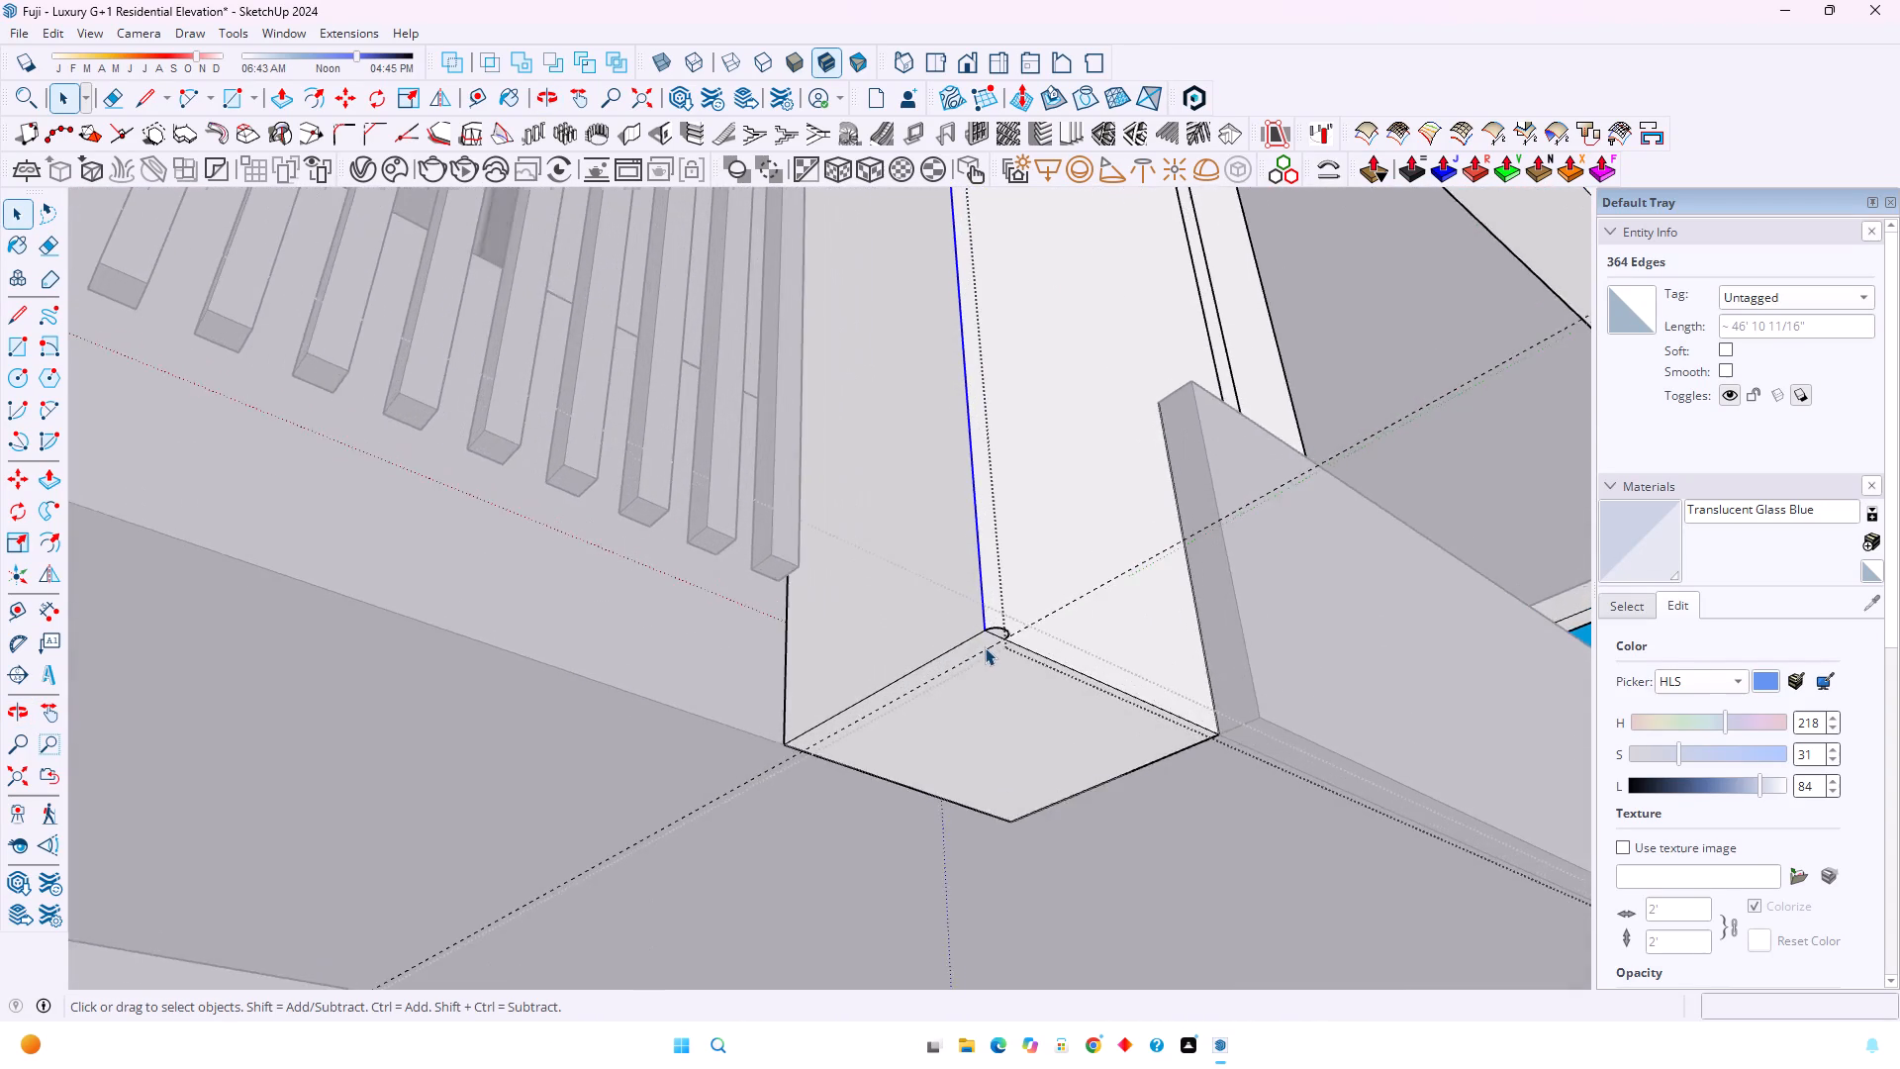
scroll(985, 647, "up", 12)
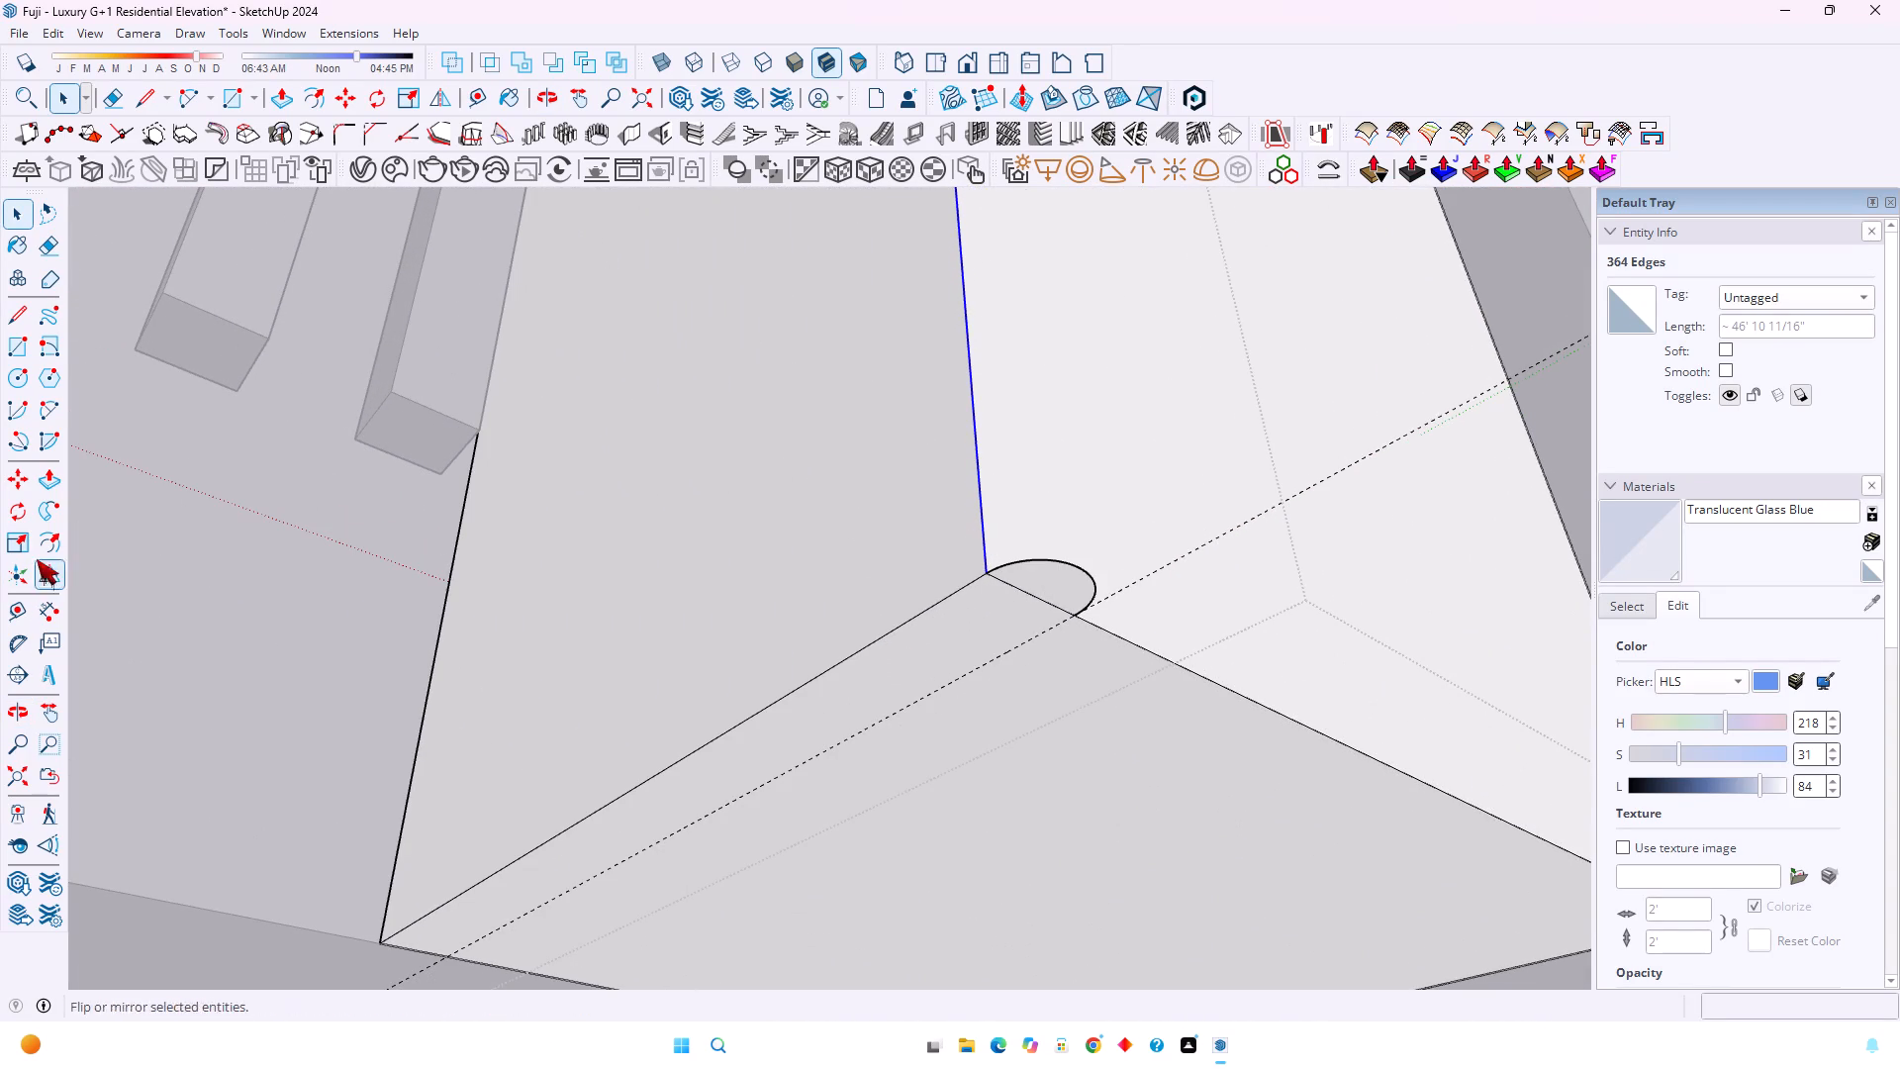
left_click(44, 520)
left_click(1071, 580)
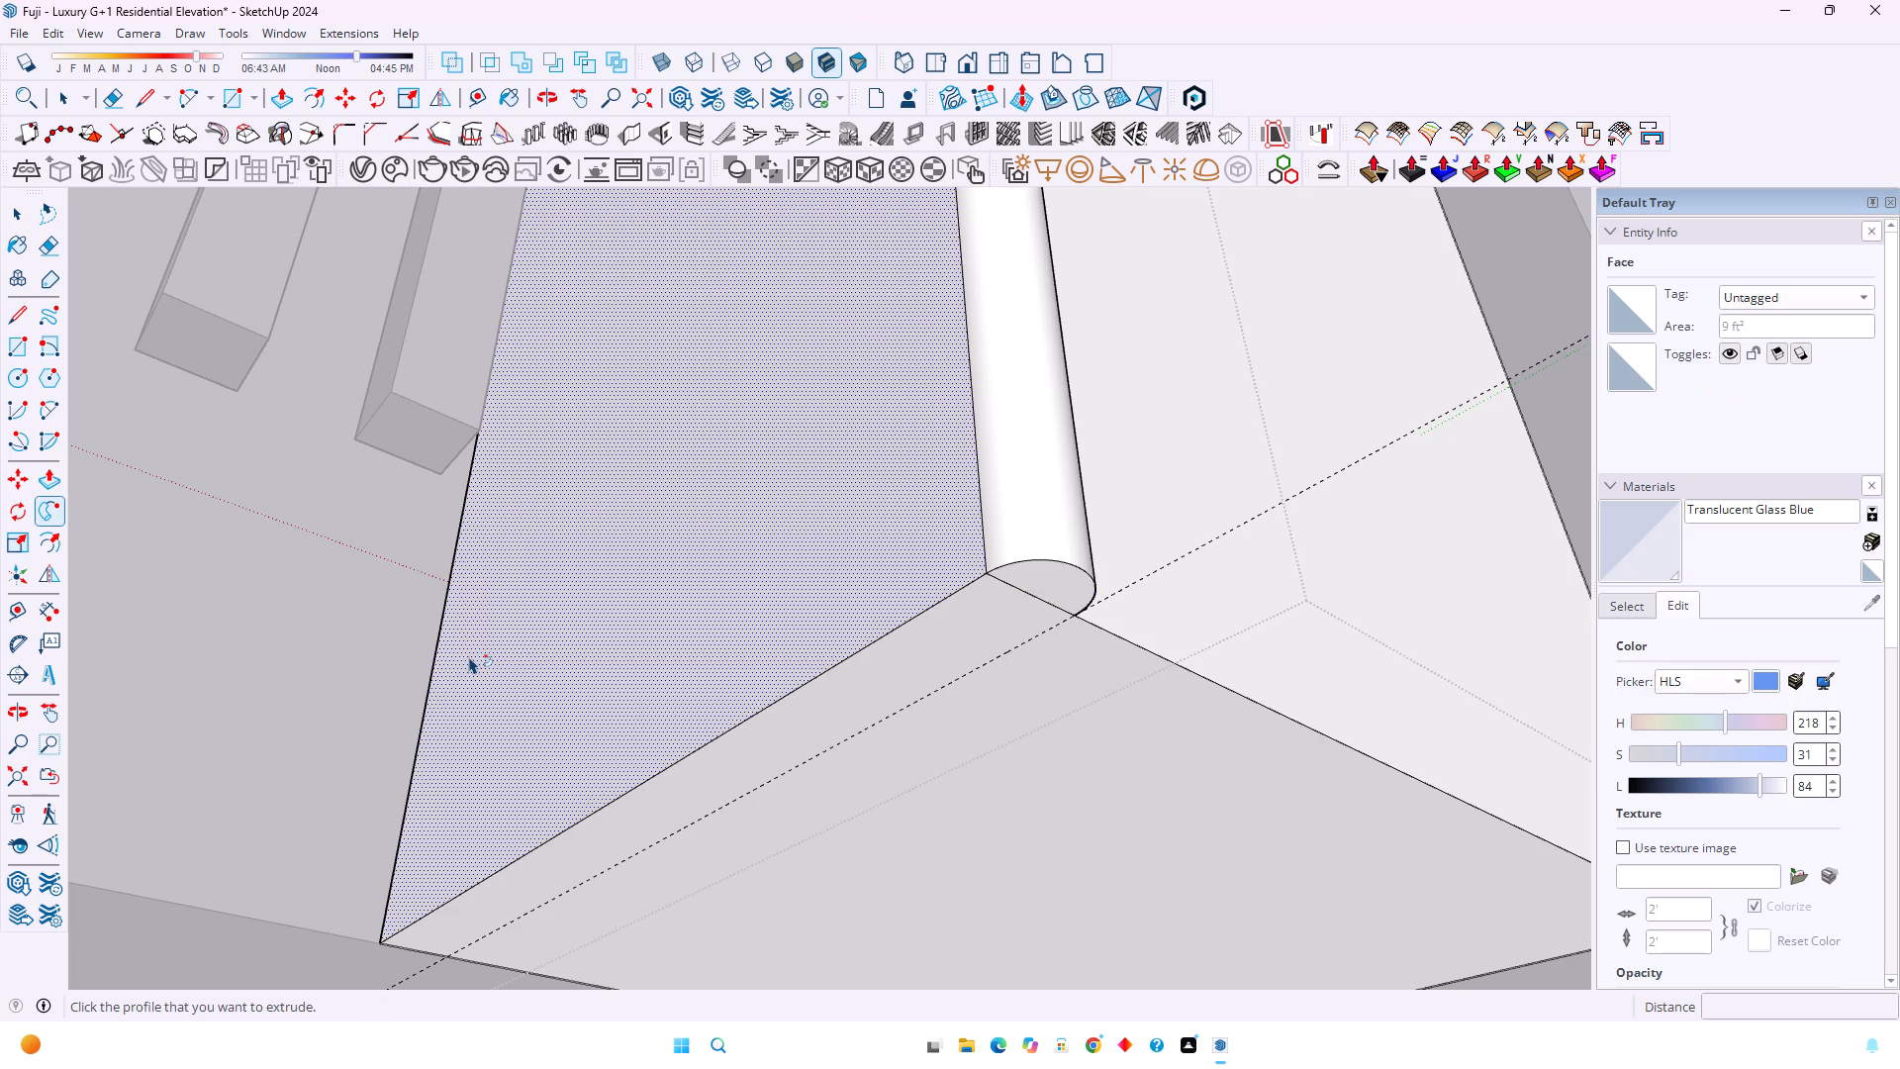
Erase the dividing line between the half-circle profile and the frame's bottom face.
key("e")
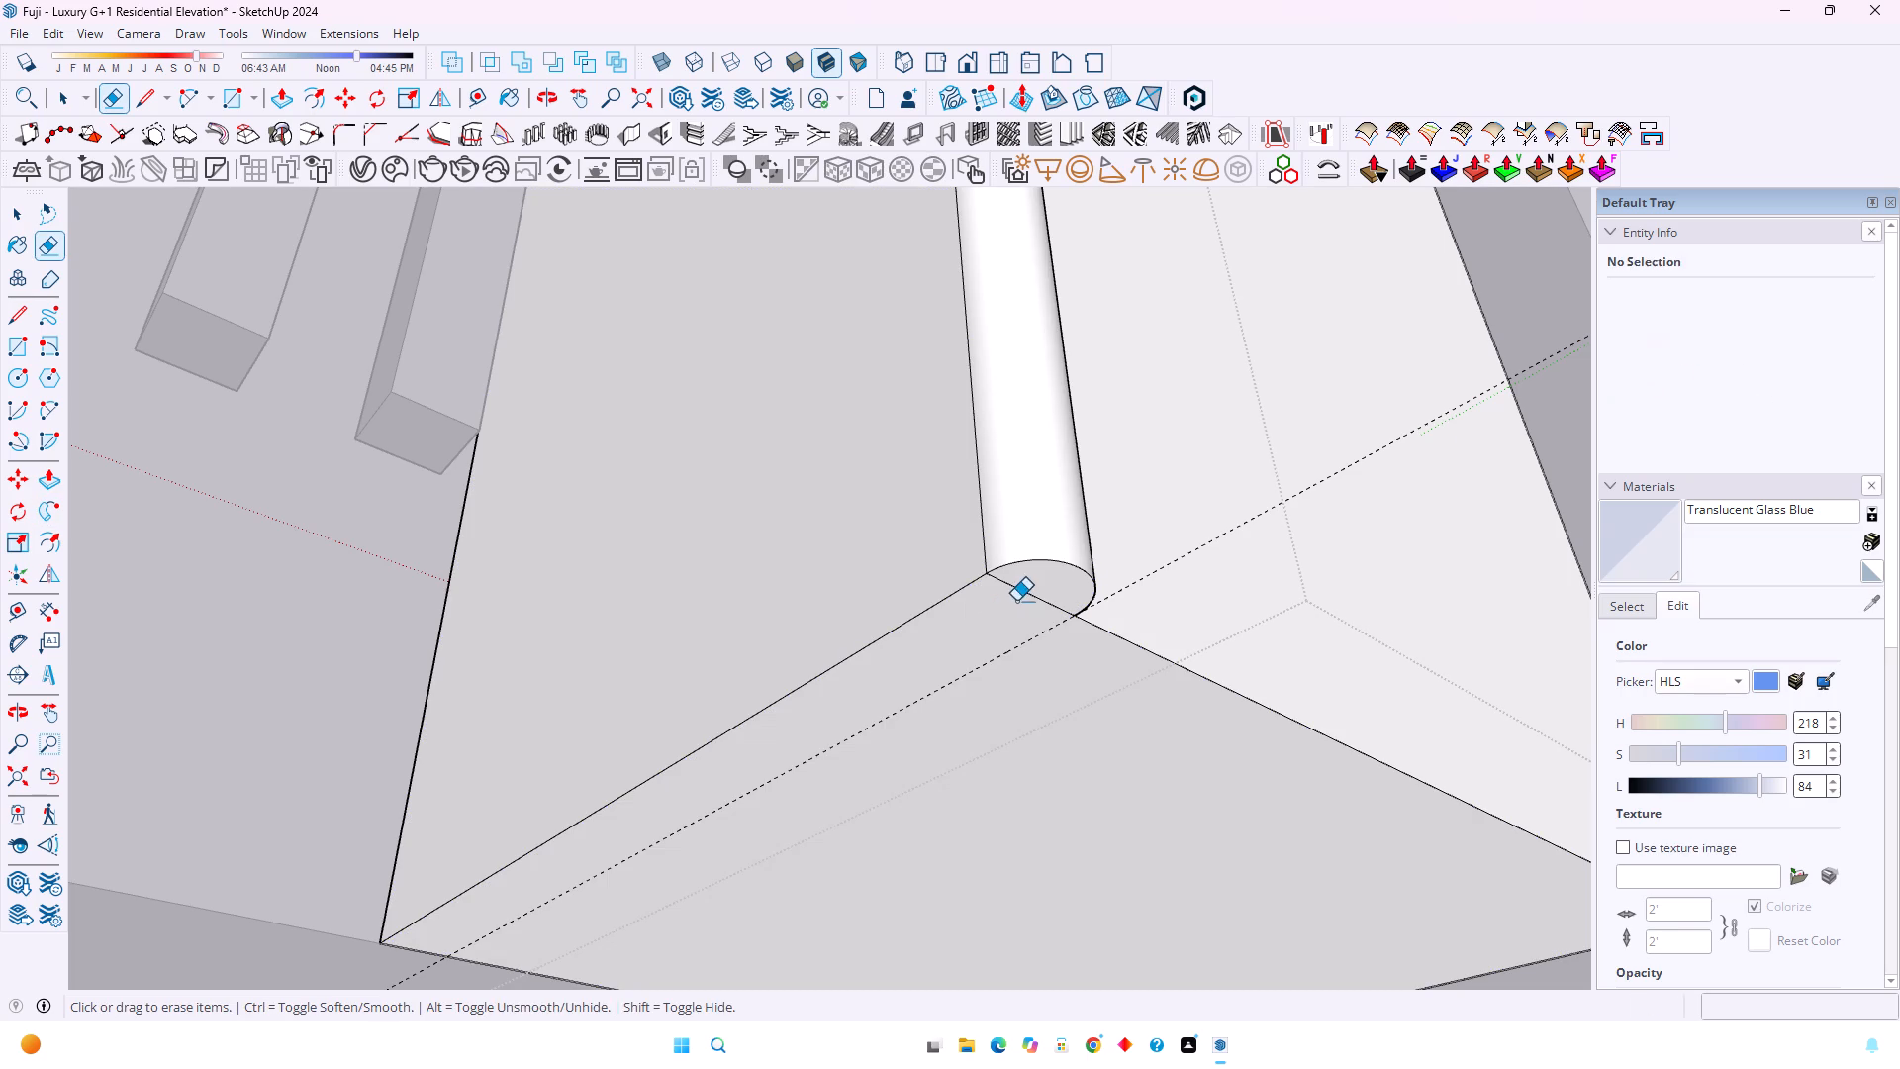
left_click(1025, 589)
Erase the dividing line between the half-round end and the frame's end face at the far end of the side beam.
scroll(637, 660, "down", 10)
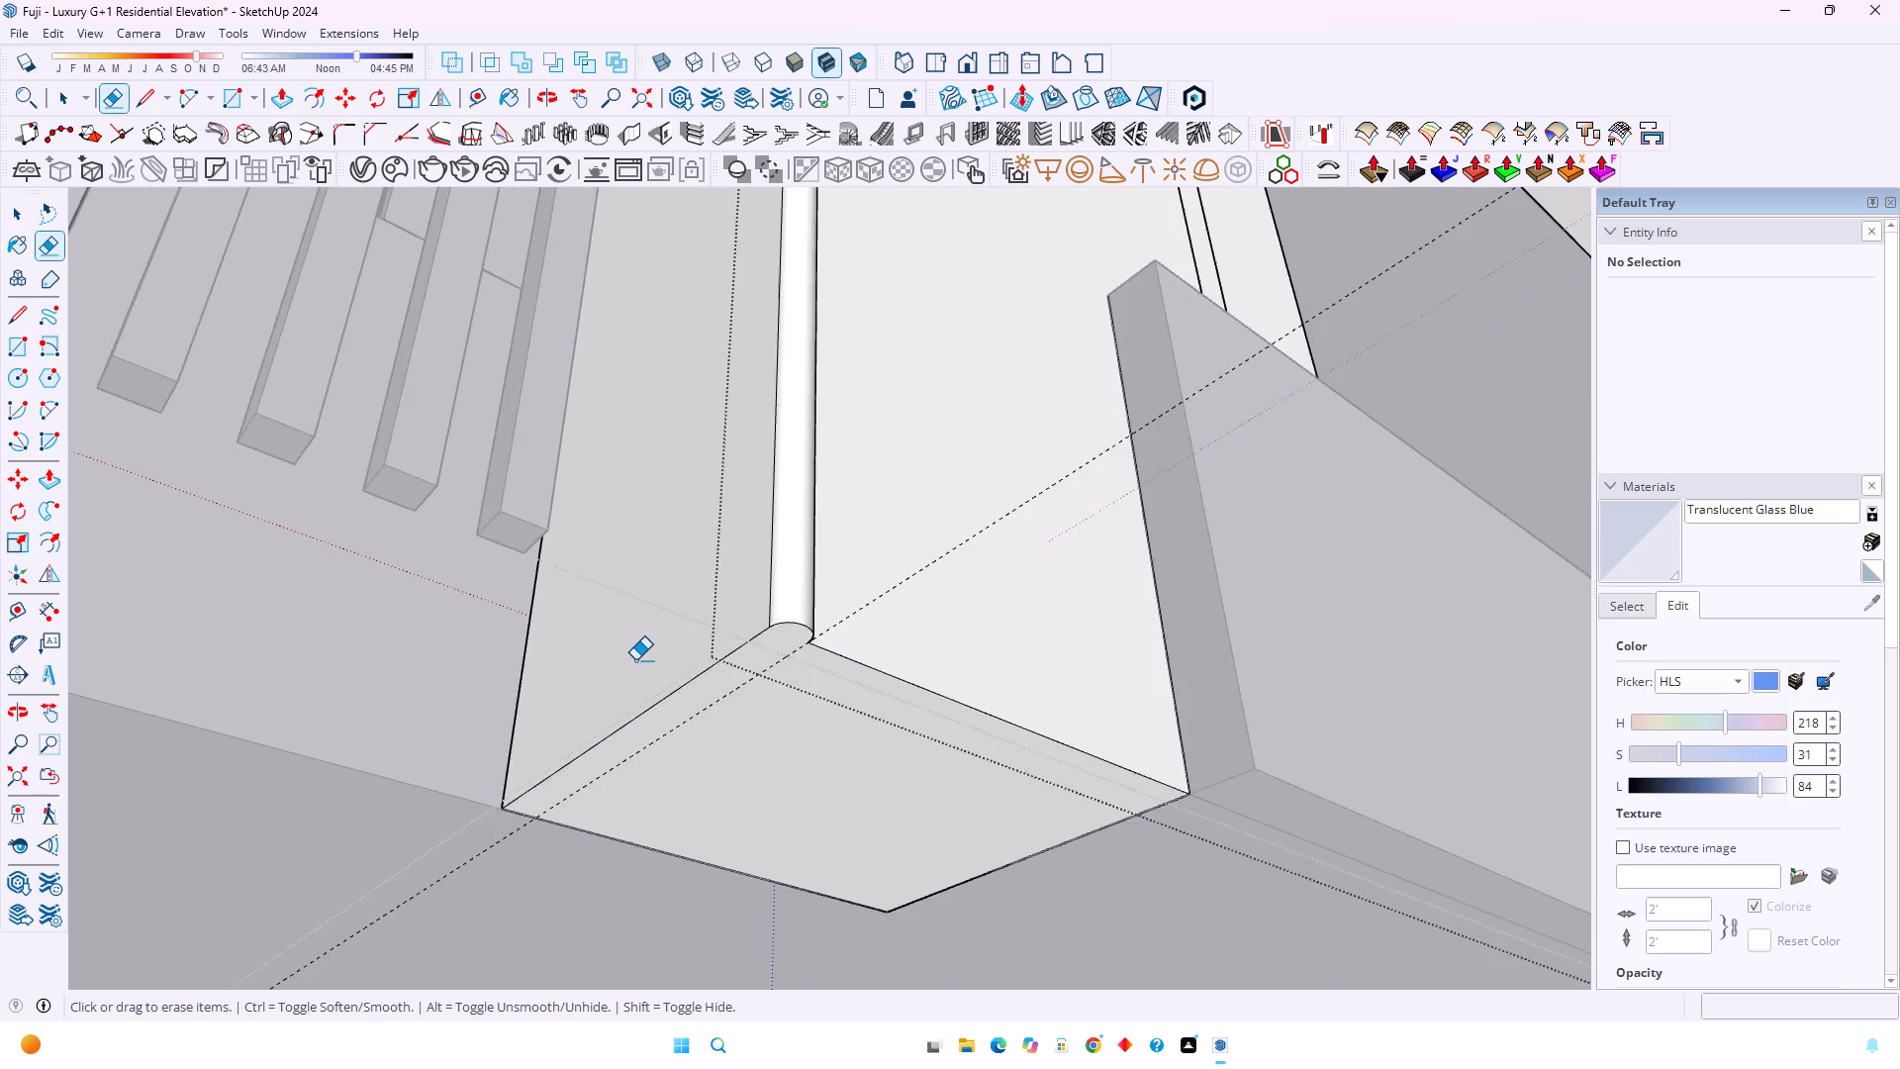
scroll(635, 660, "down", 10)
scroll(671, 647, "up", 1)
middle_click_drag(813, 614, 444, 762)
middle_click(444, 762)
scroll(444, 762, "down", 15)
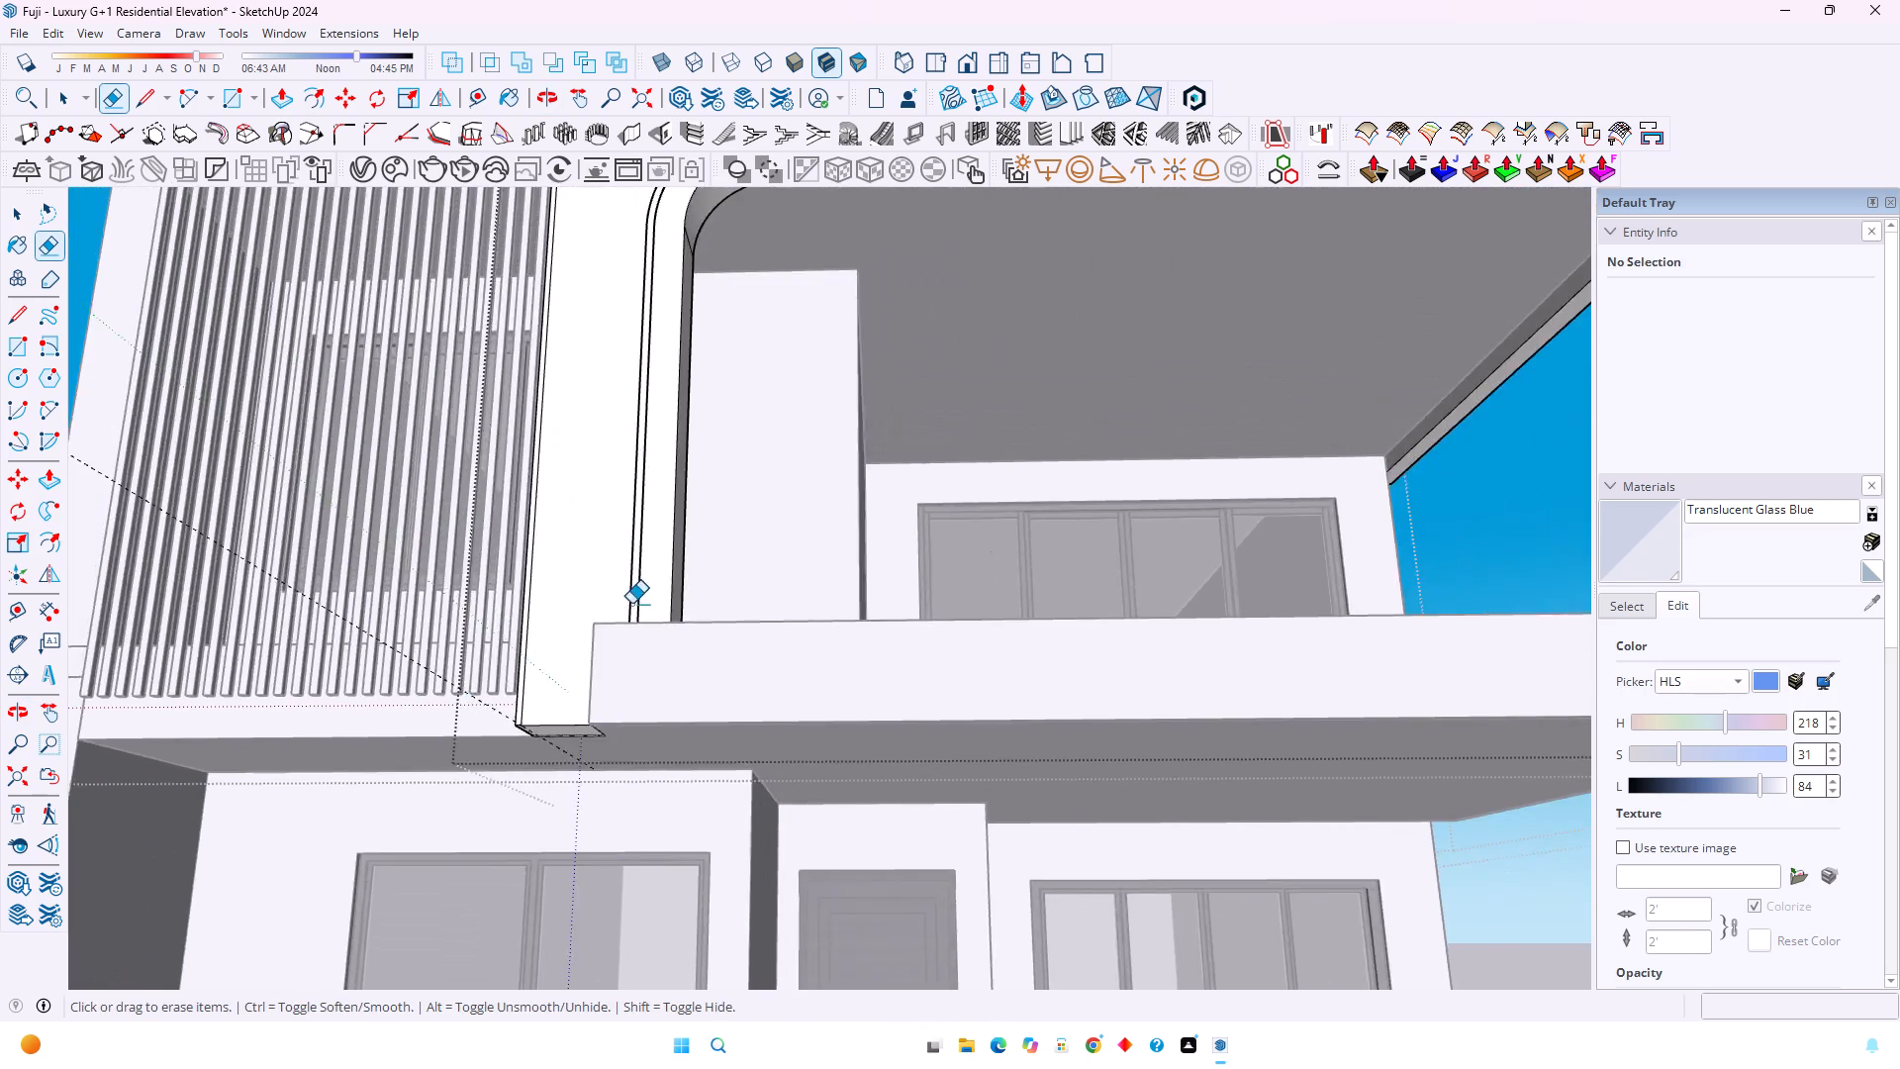
scroll(631, 604, "down", 7)
middle_click_drag(933, 501, 109, 800)
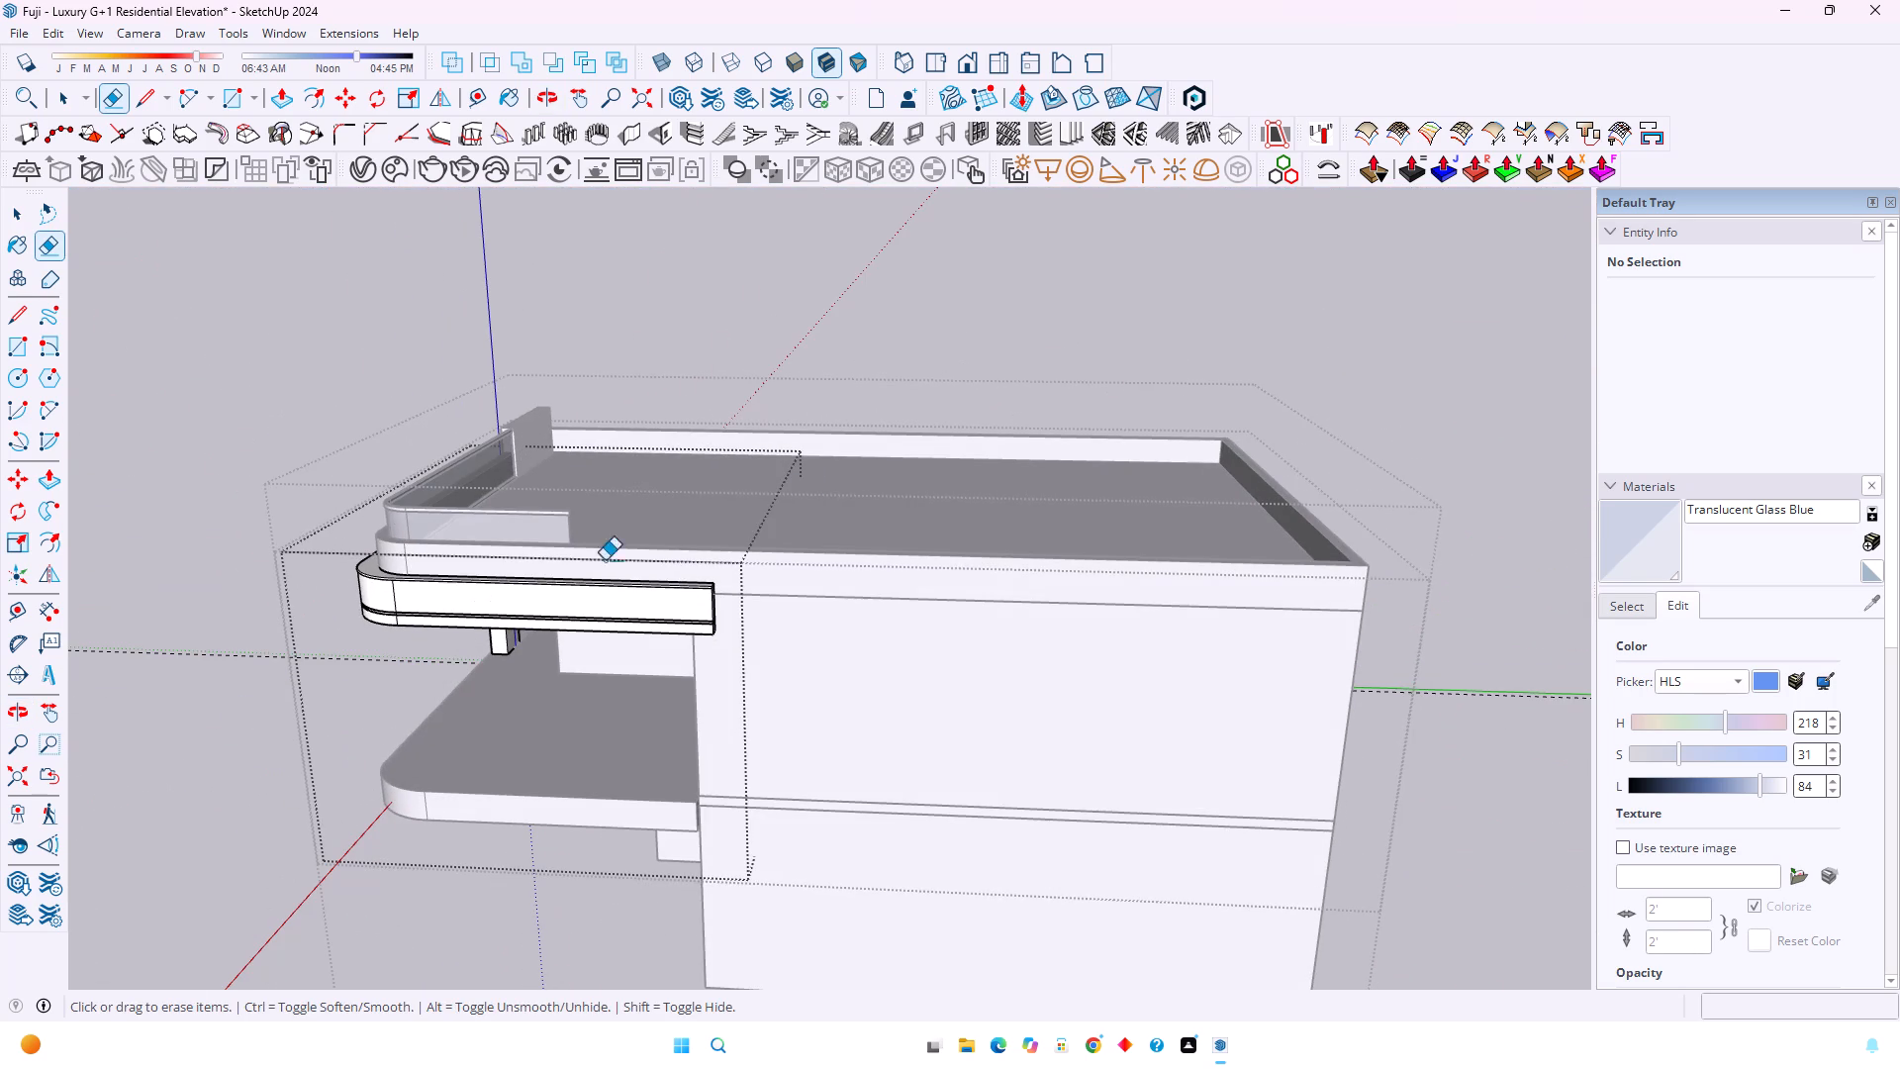
scroll(709, 572, "up", 13)
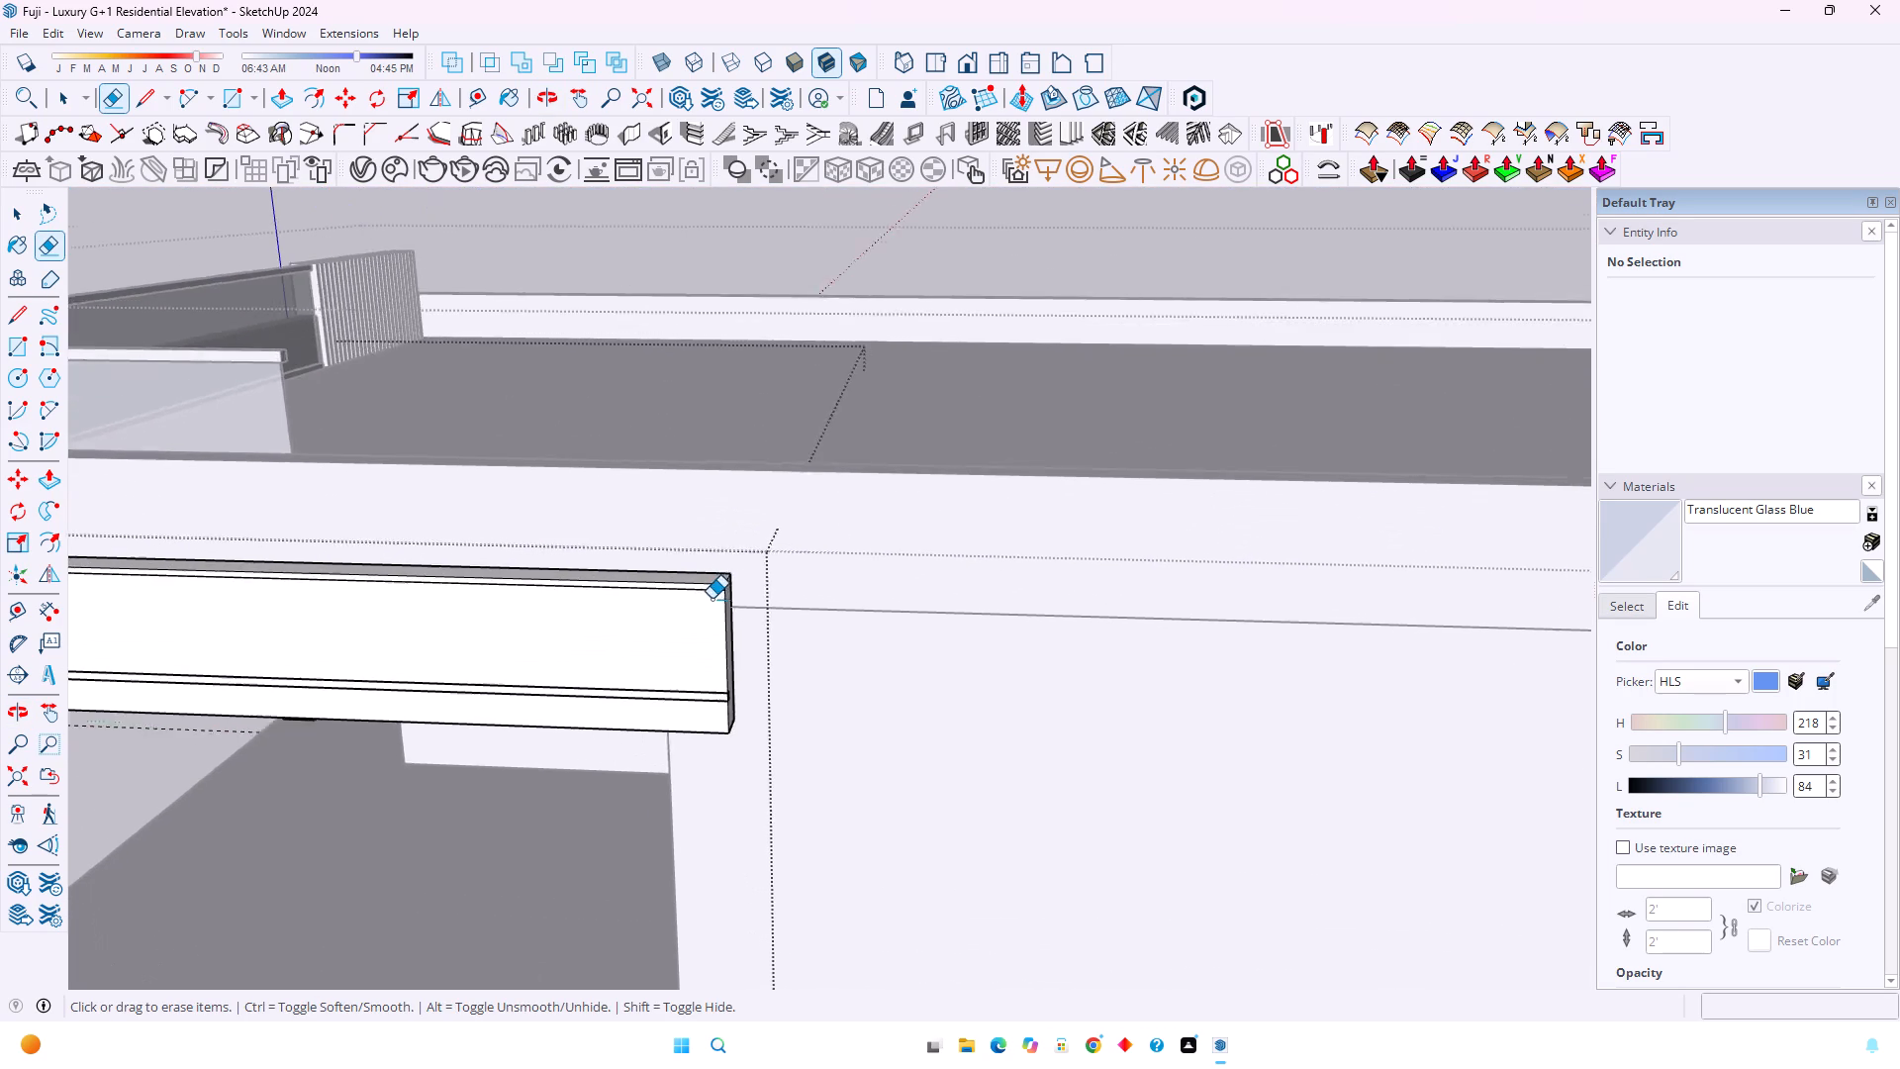
scroll(712, 599, "up", 16)
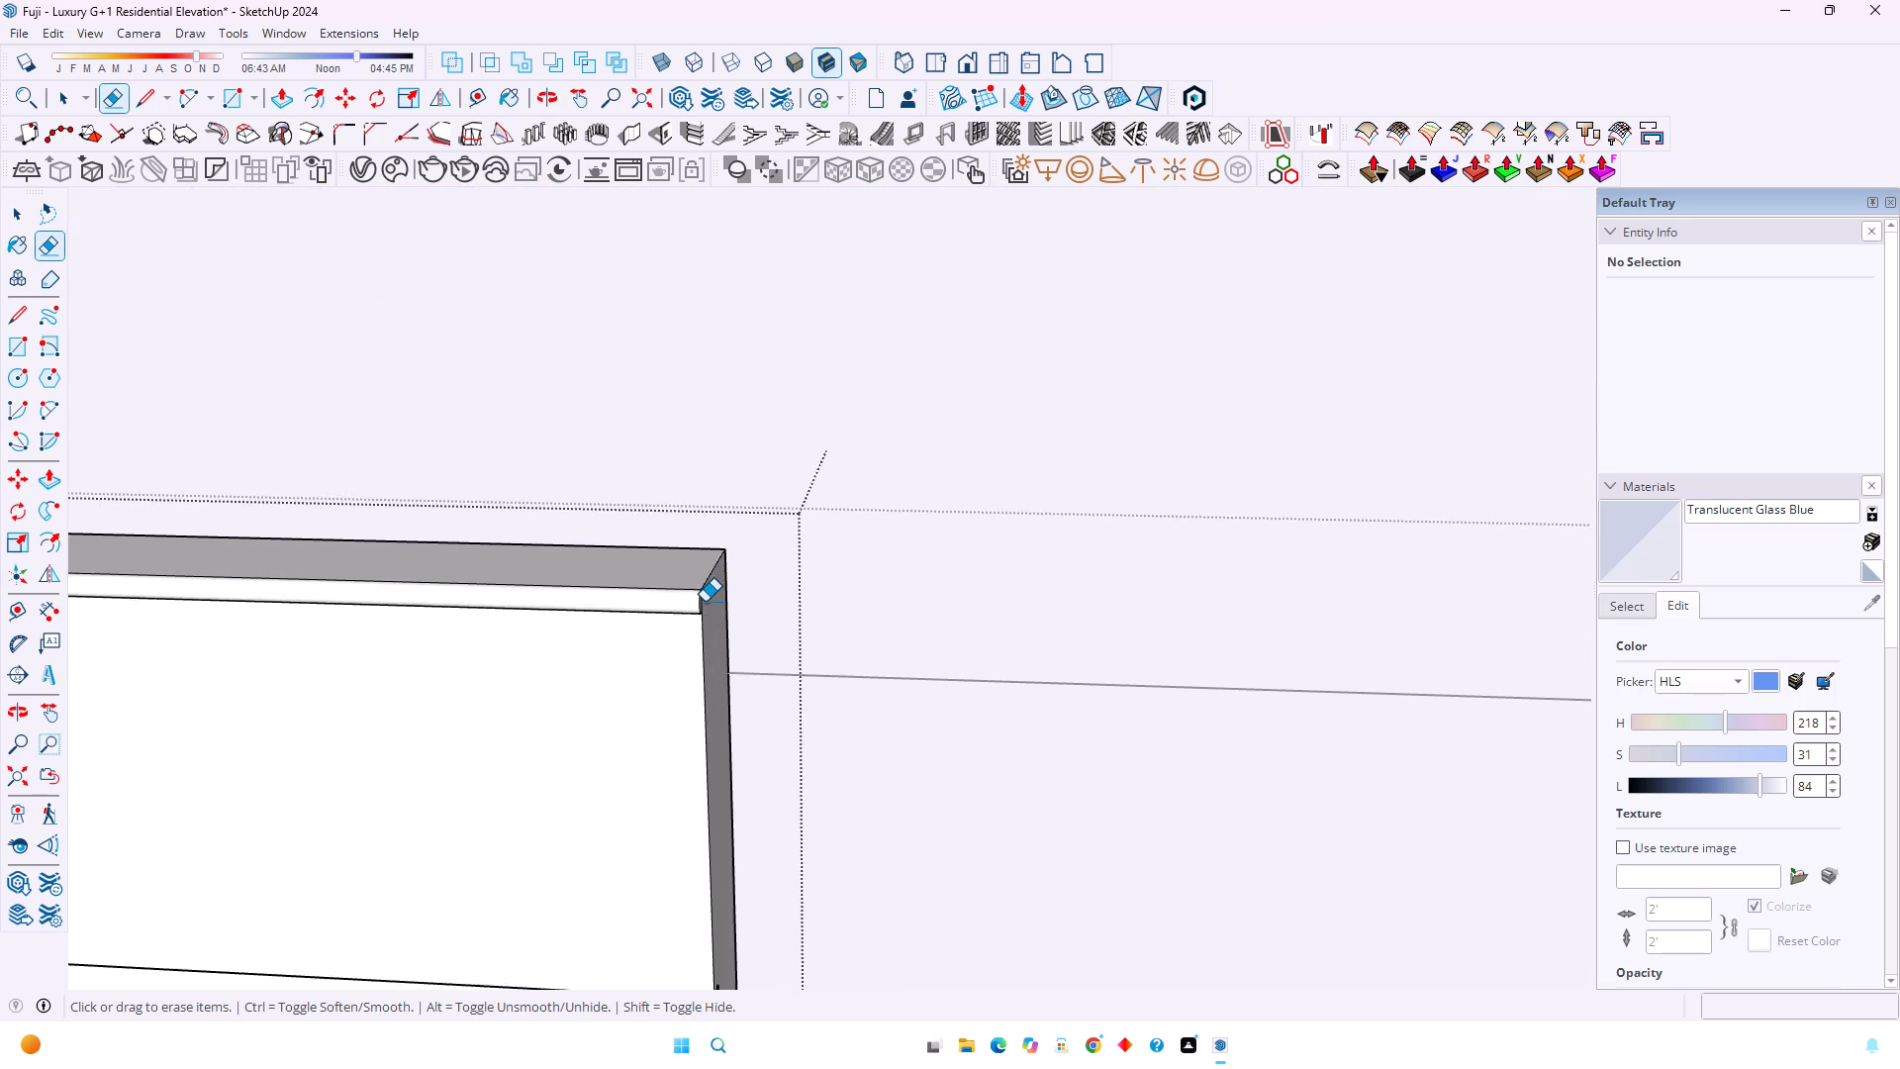
scroll(705, 602, "up", 12)
middle_click_drag(705, 602, 499, 619)
middle_click(499, 619)
scroll(617, 589, "up", 2)
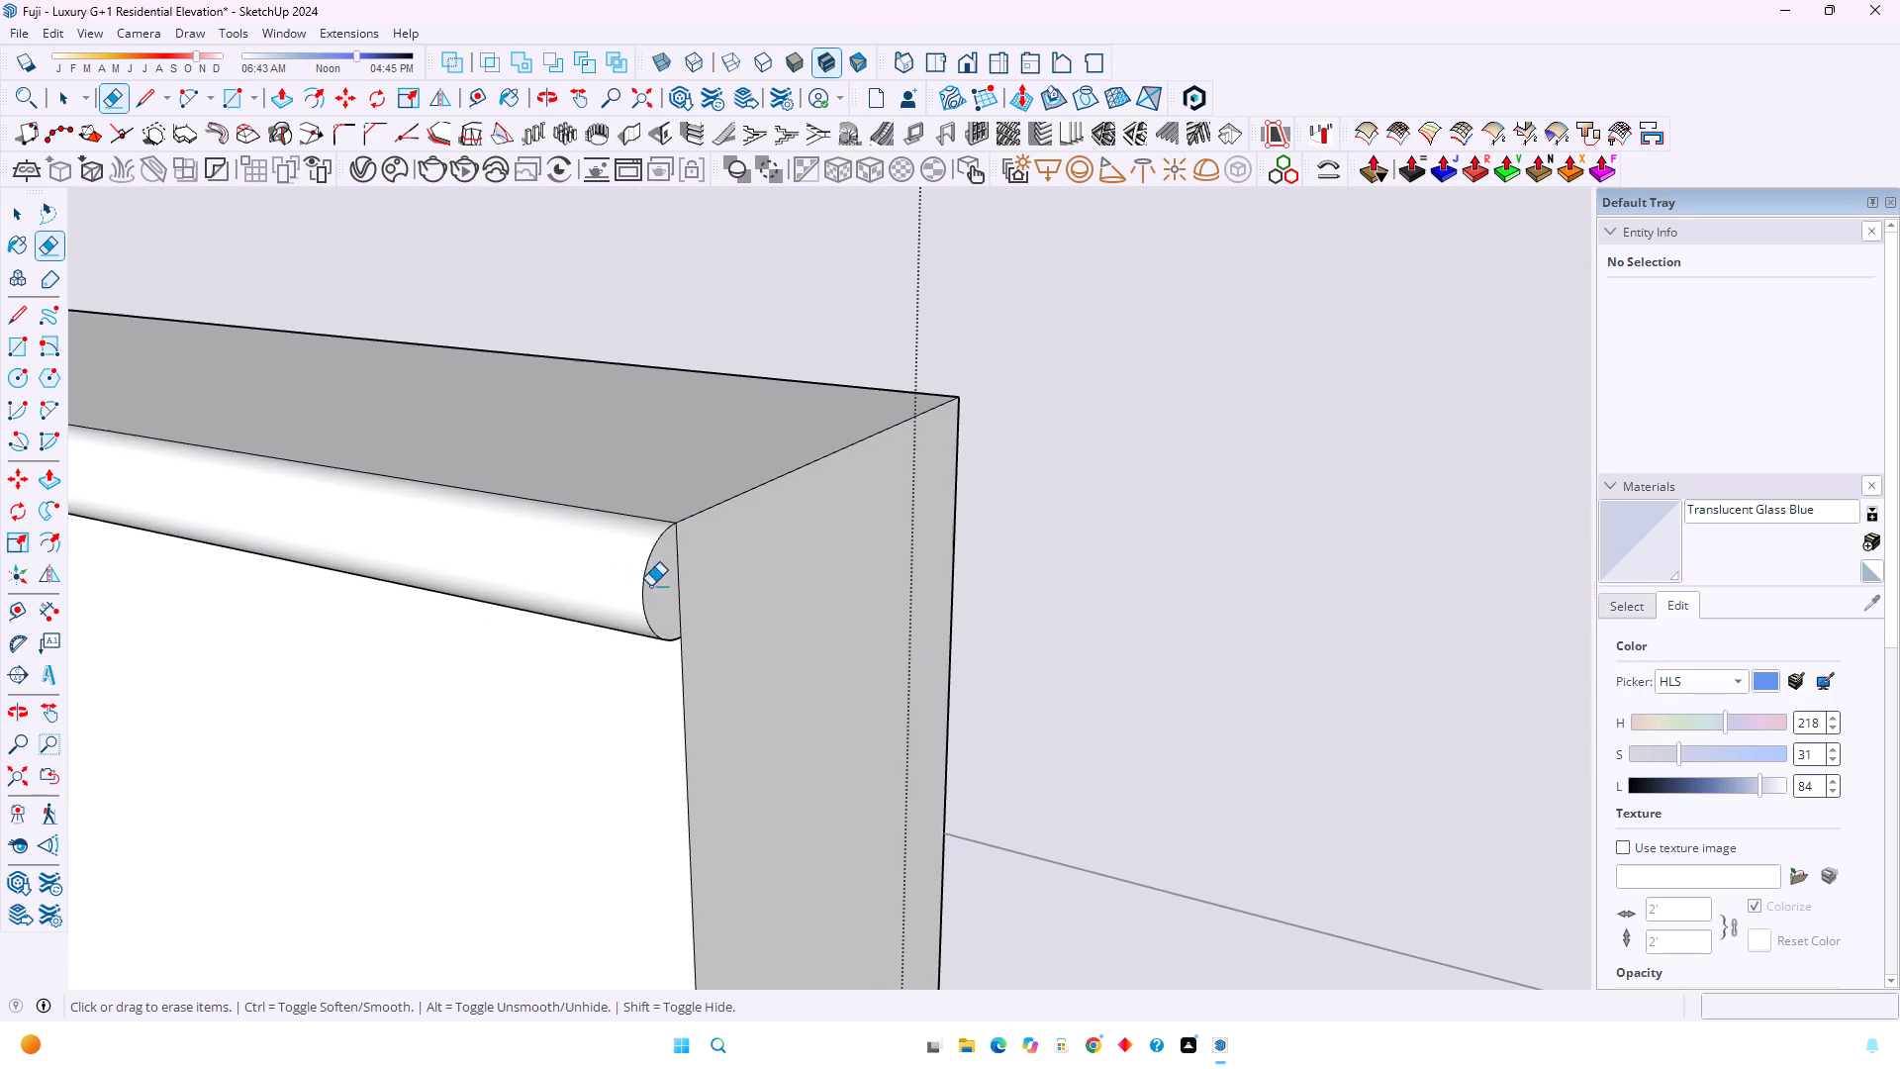
scroll(650, 586, "up", 5)
left_click_drag(676, 585, 686, 583)
scroll(702, 579, "down", 4)
middle_click_drag(705, 579, 688, 579)
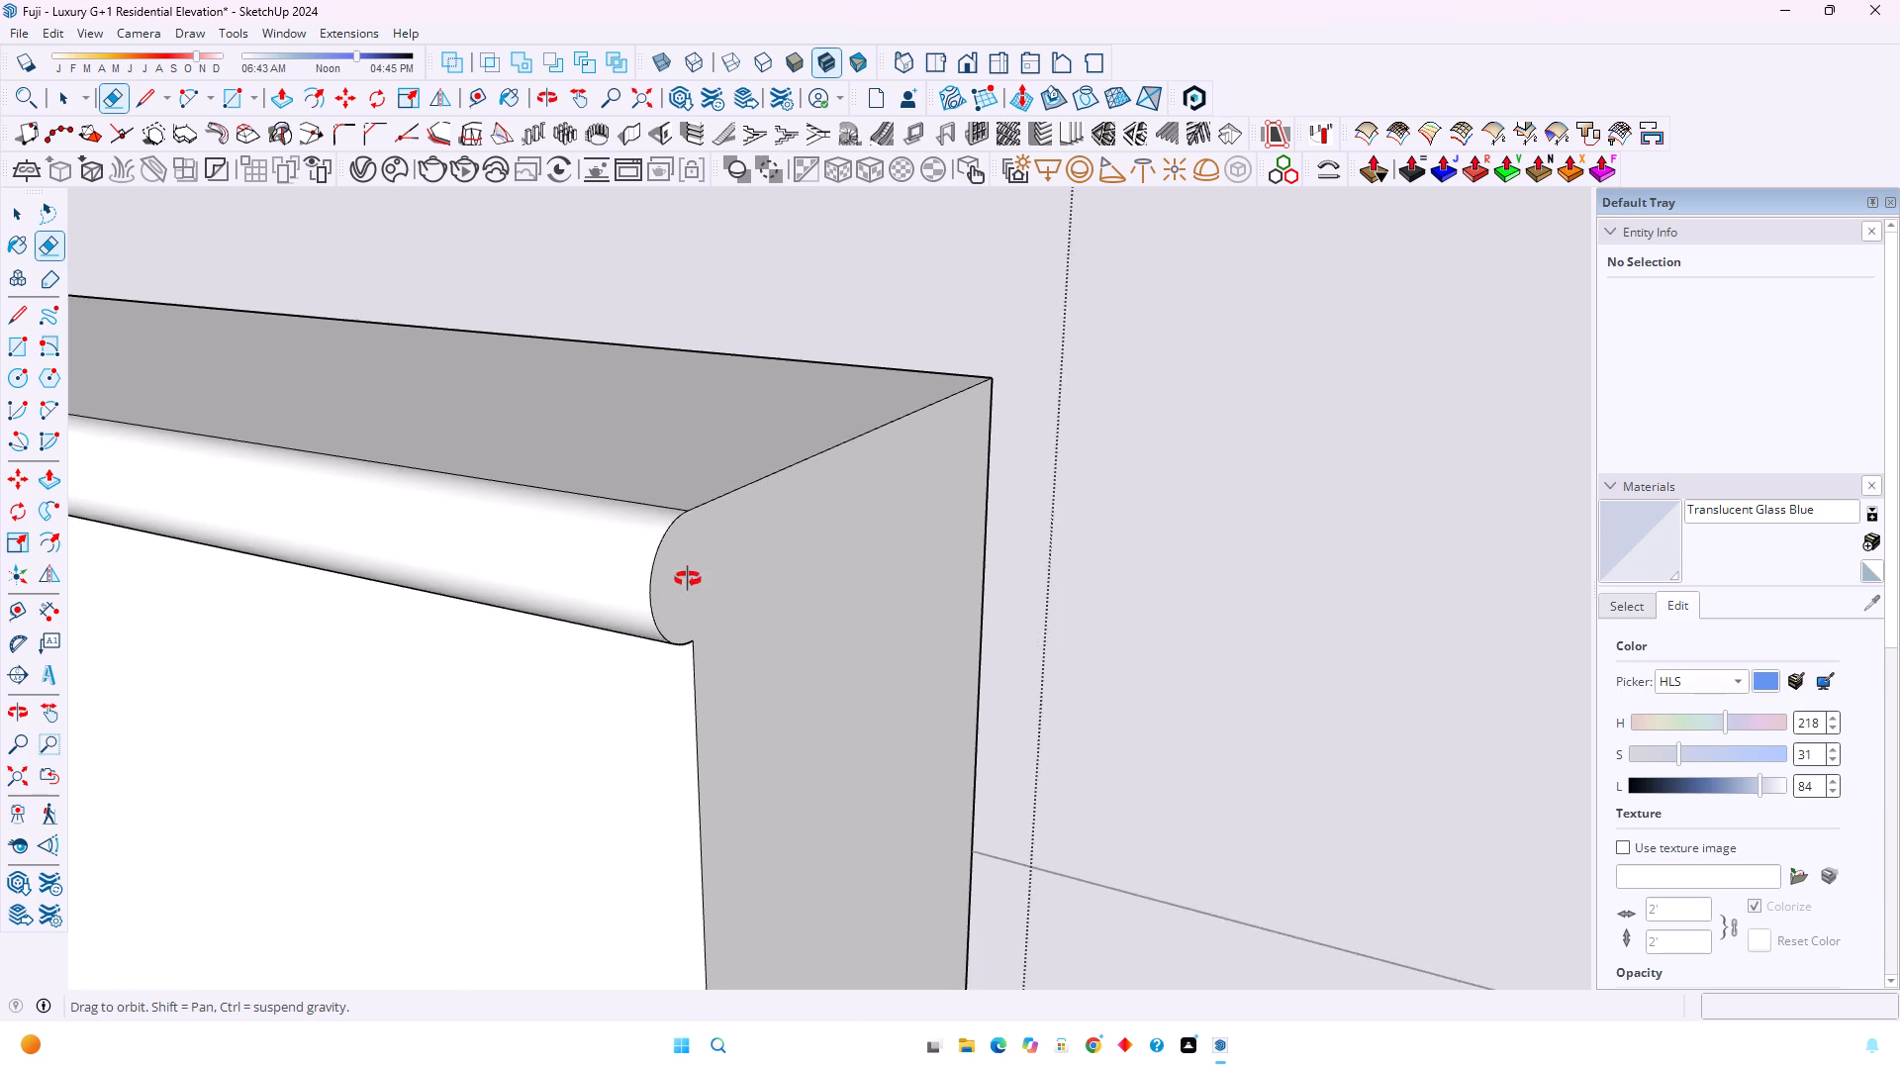
Examine the half-round bead and the cleaned end face at the far end of the side beam.
middle_click_drag(688, 579, 746, 739)
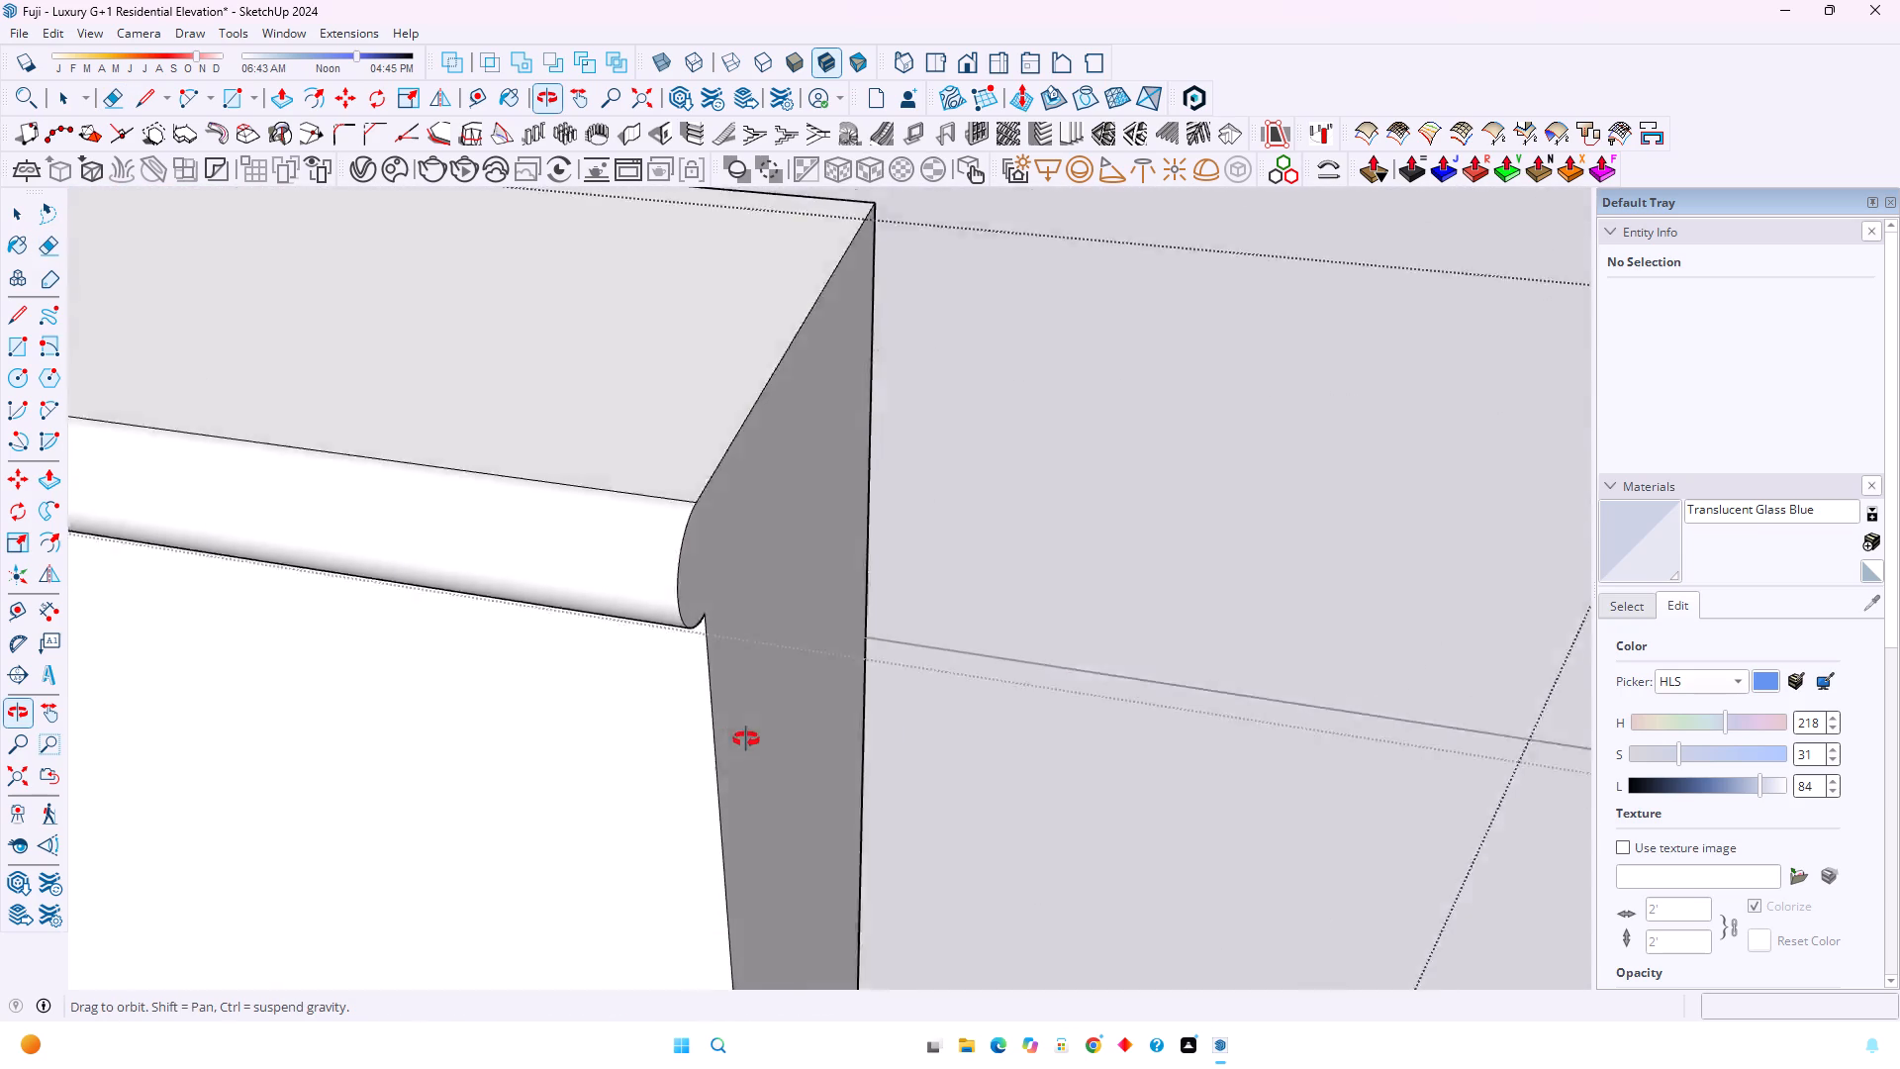
middle_click_drag(746, 739, 382, 726)
scroll(851, 598, "down", 14)
middle_click_drag(858, 642, 860, 635)
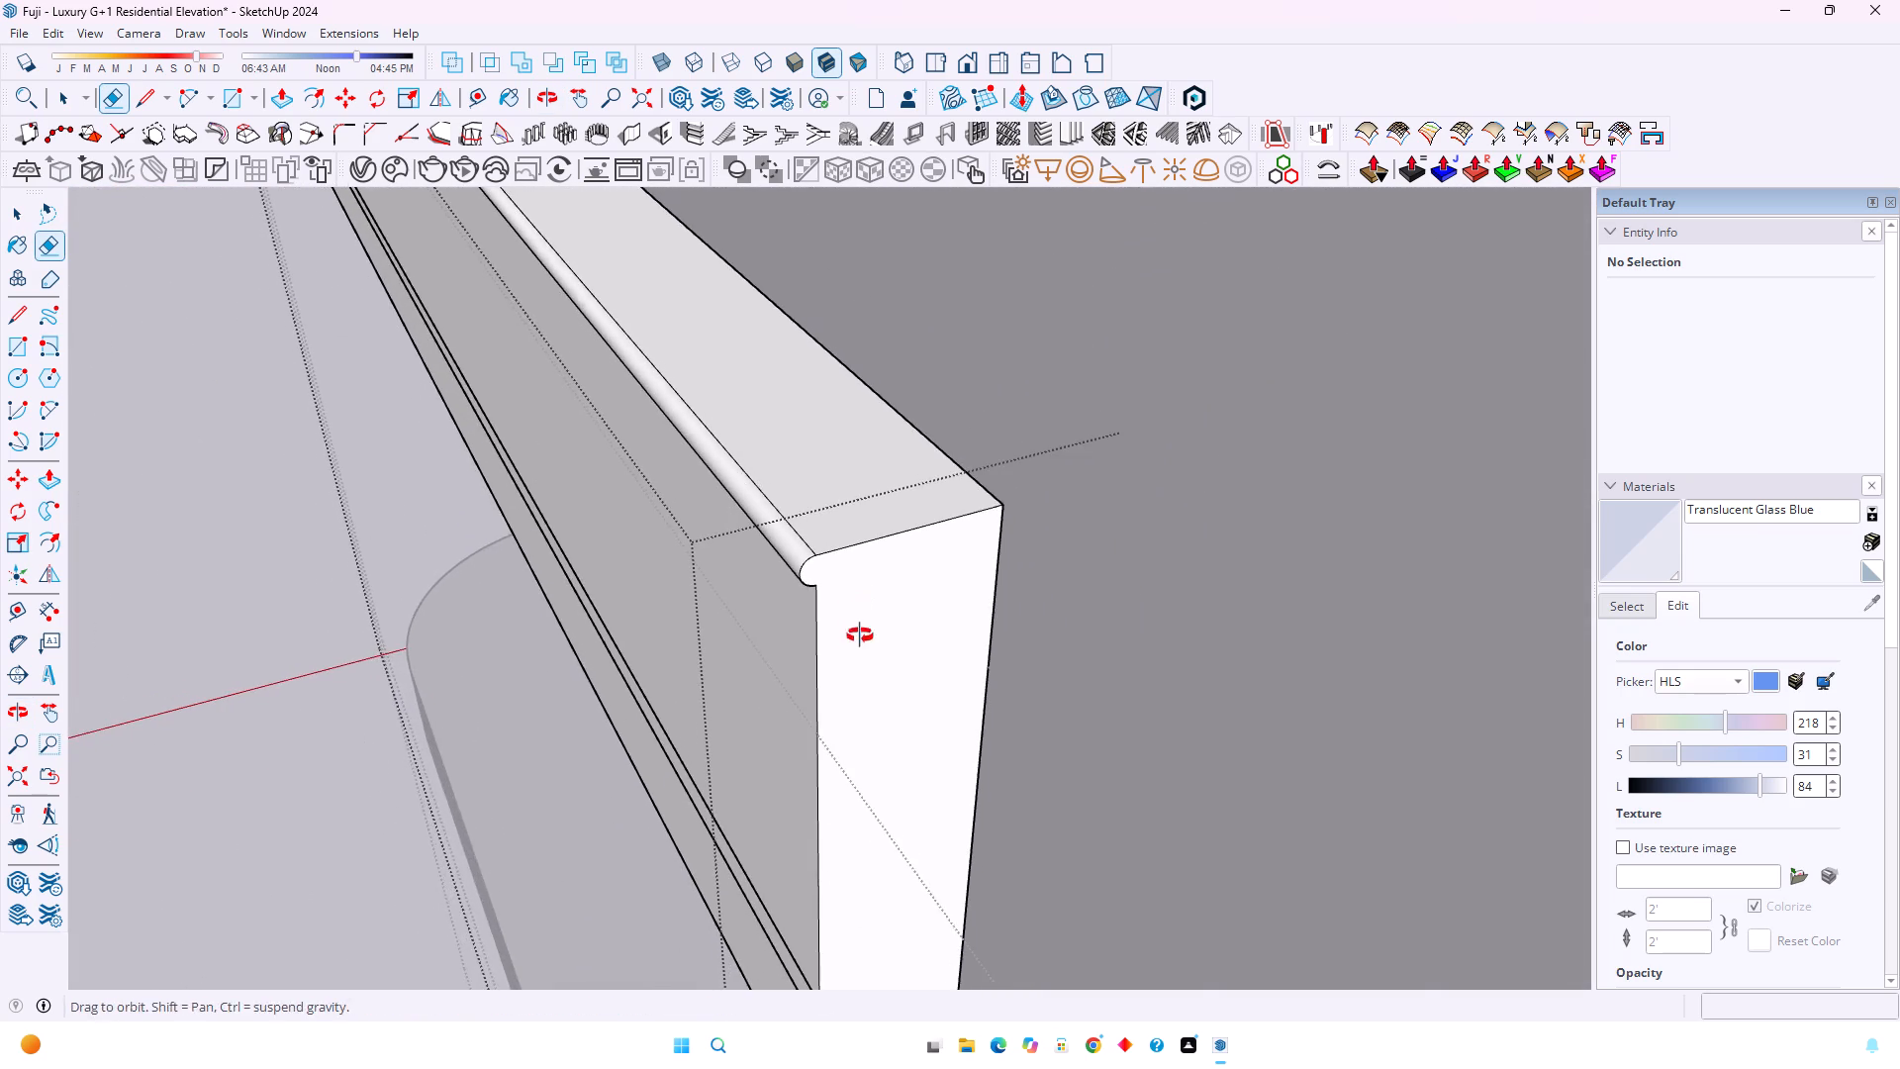
middle_click_drag(860, 635, 880, 547)
middle_click(880, 547)
middle_click(880, 547)
scroll(882, 543, "down", 8)
scroll(837, 834, "up", 4)
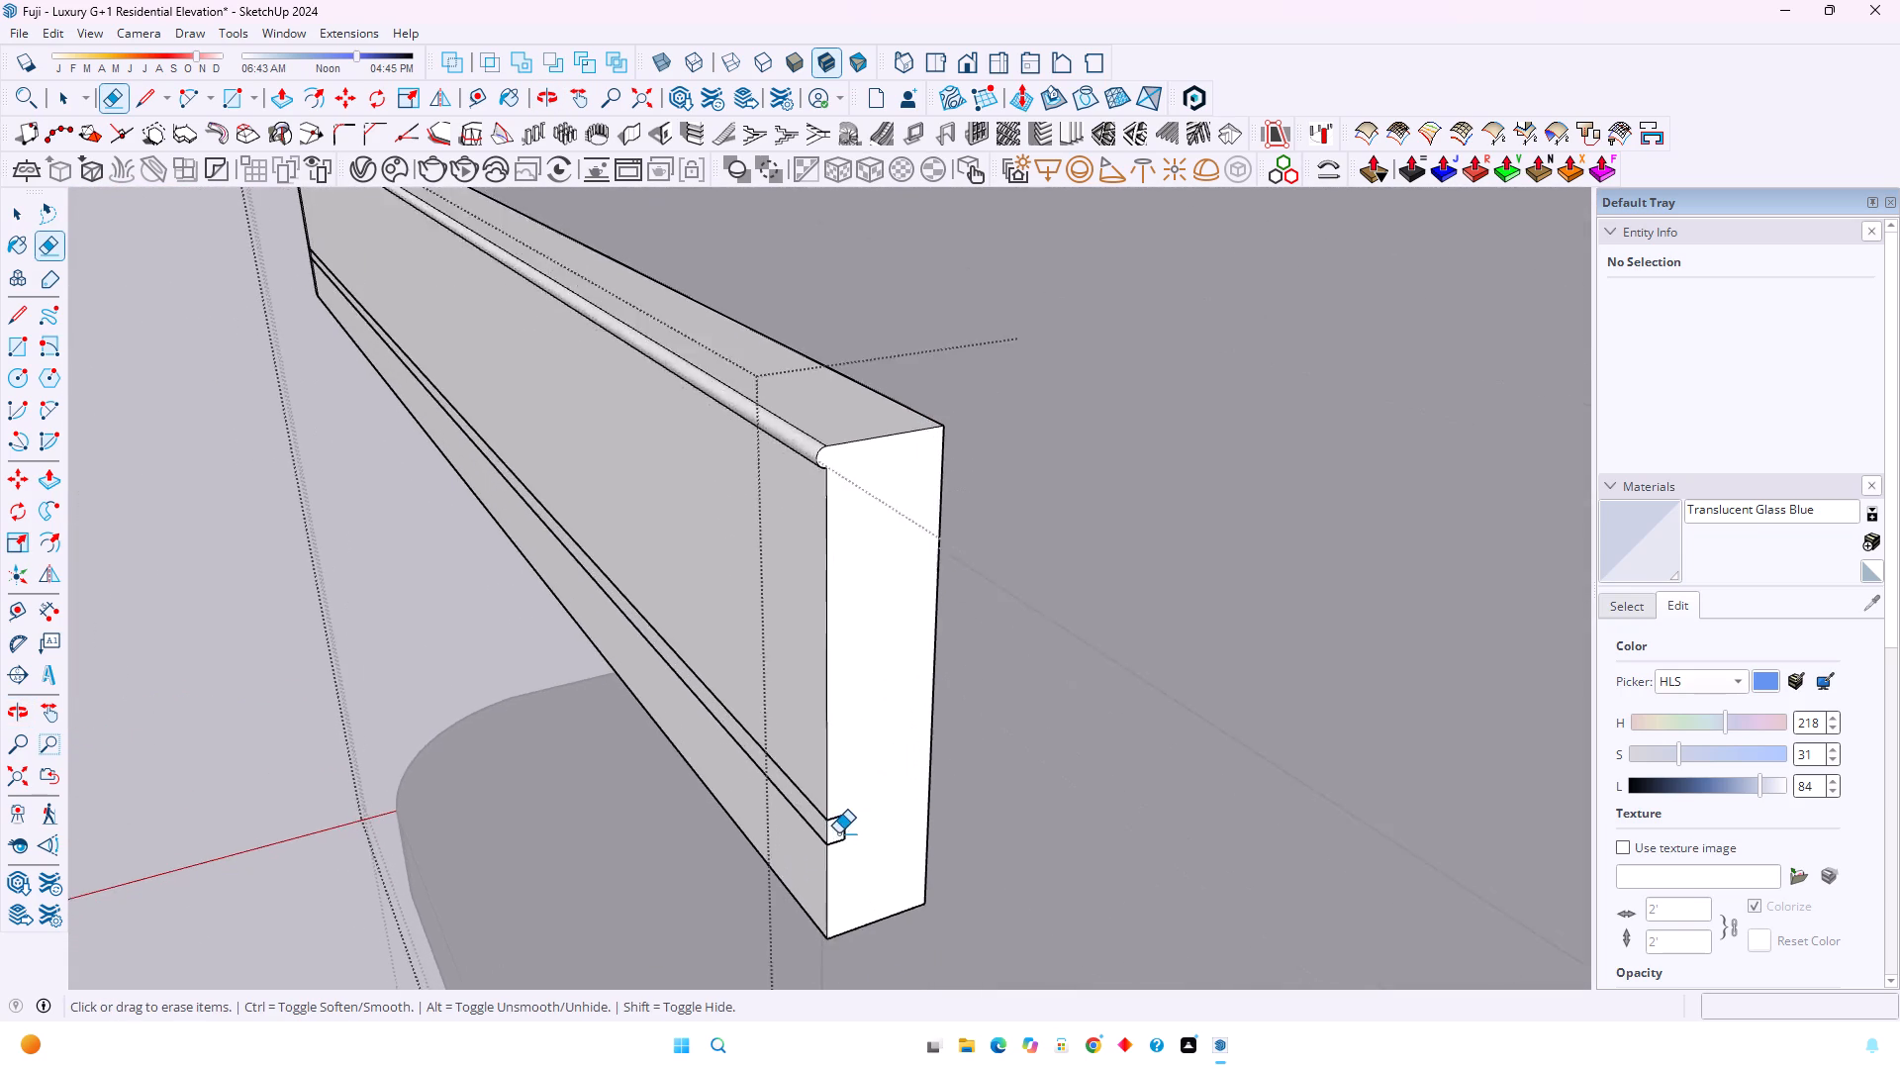
scroll(842, 828, "up", 6)
scroll(848, 817, "down", 15)
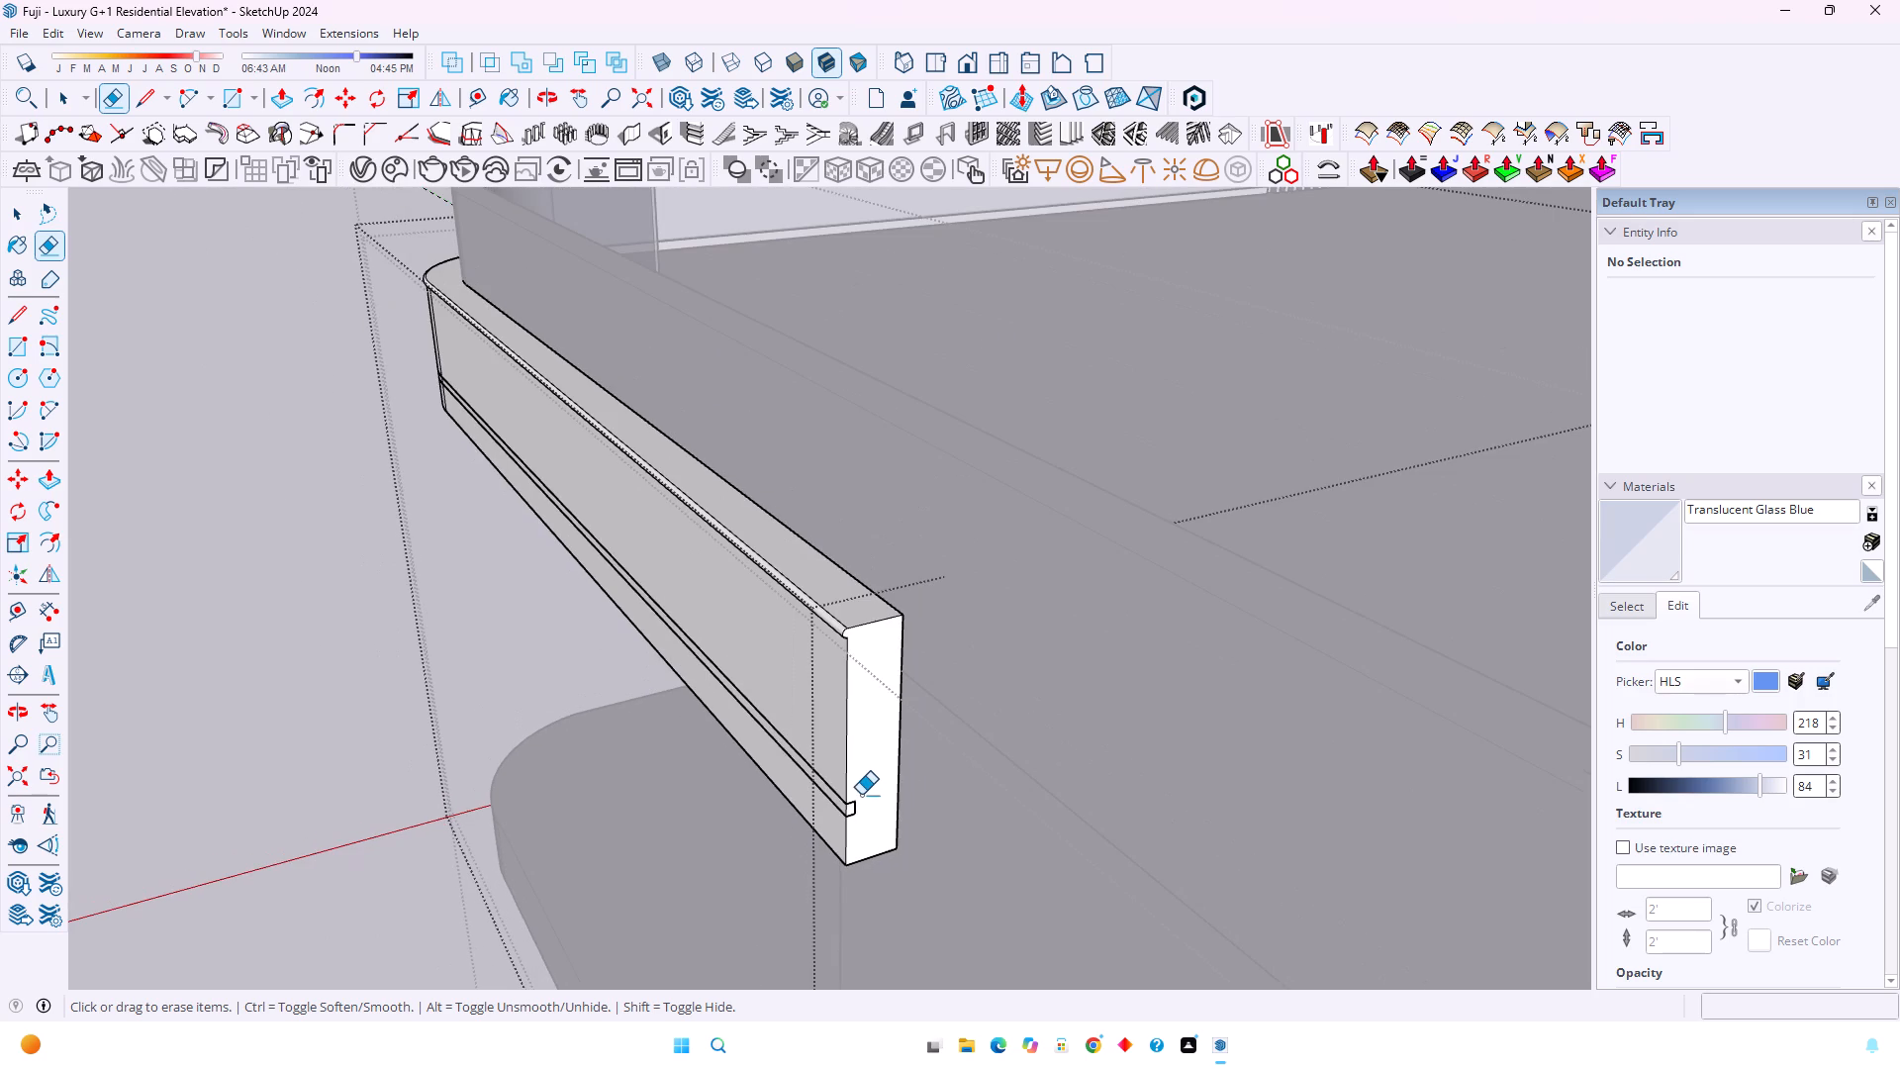
key("space")
scroll(821, 621, "up", 6)
middle_click_drag(780, 672, 1371, 547)
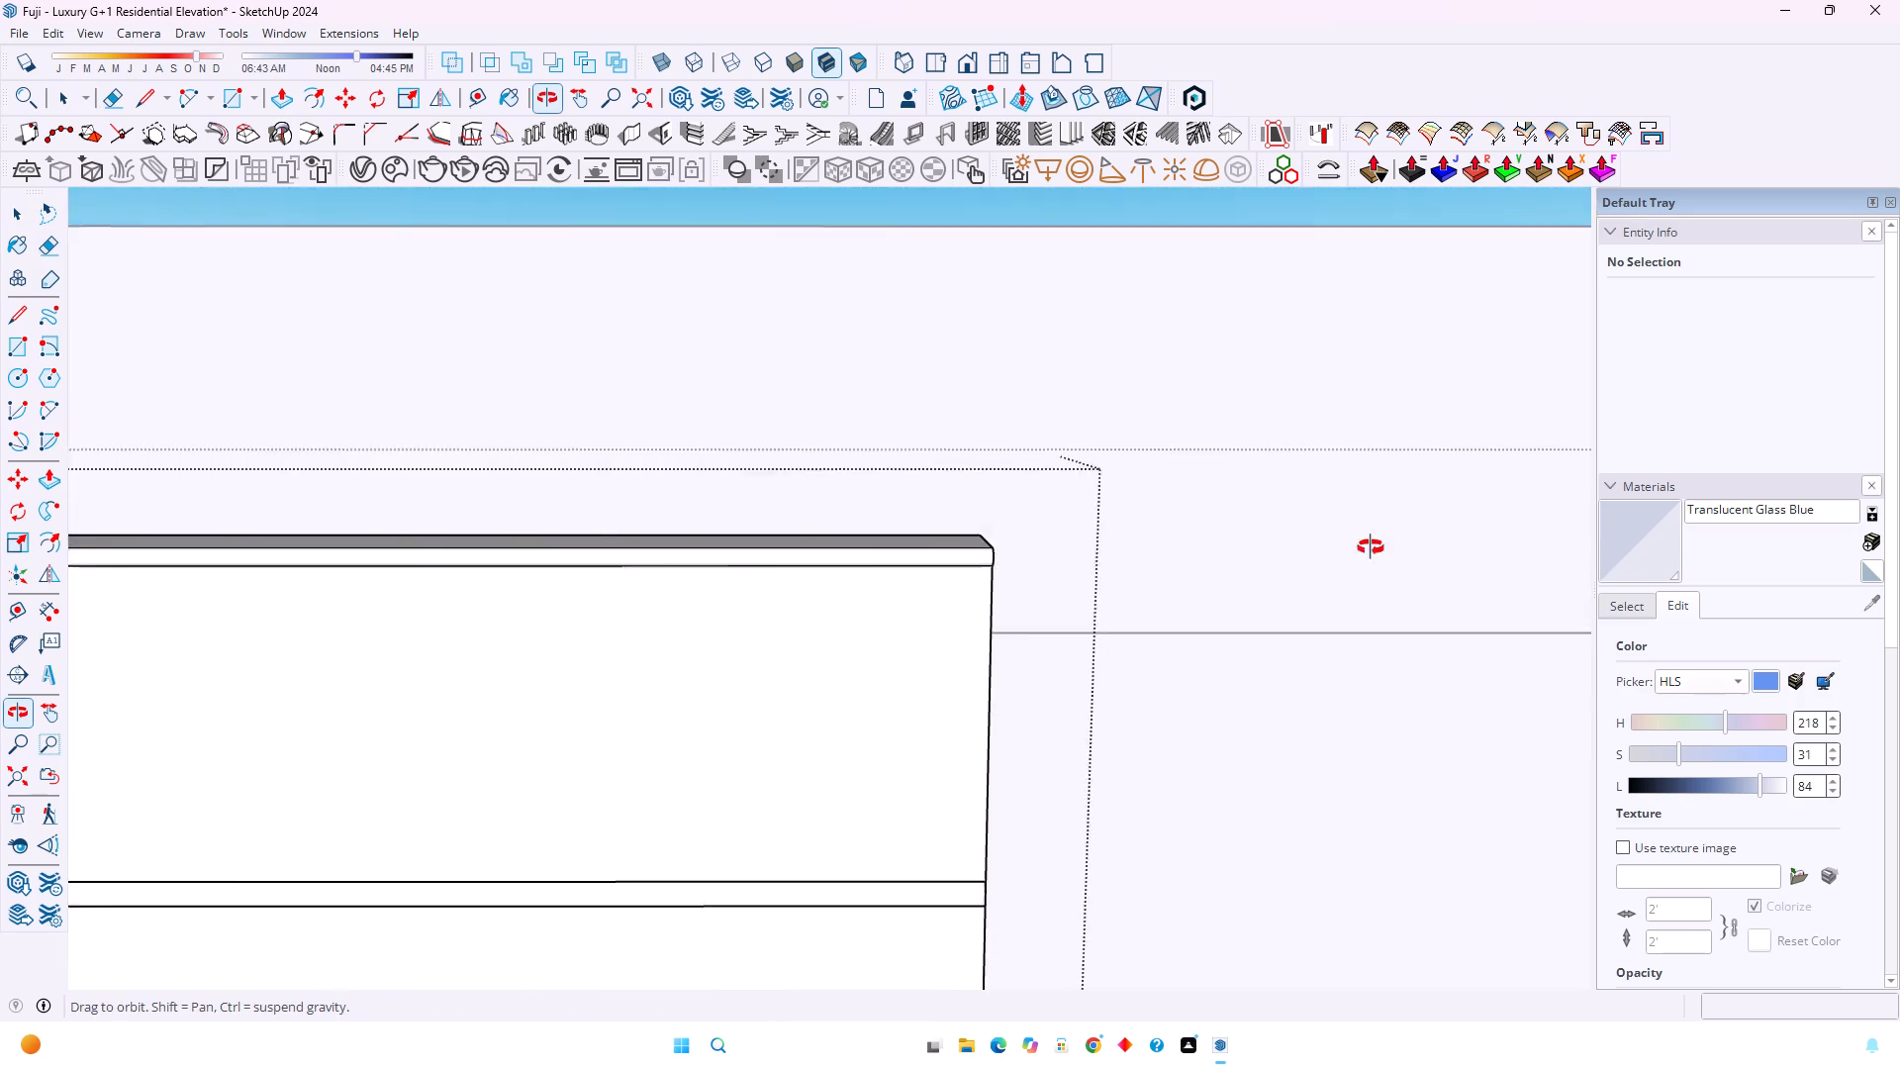
middle_click_drag(1371, 547, 1528, 679)
middle_click(1532, 685)
middle_click_drag(1538, 695, 1545, 706)
middle_click_drag(1545, 706, 1551, 753)
middle_click(865, 869)
scroll(822, 741, "down", 17)
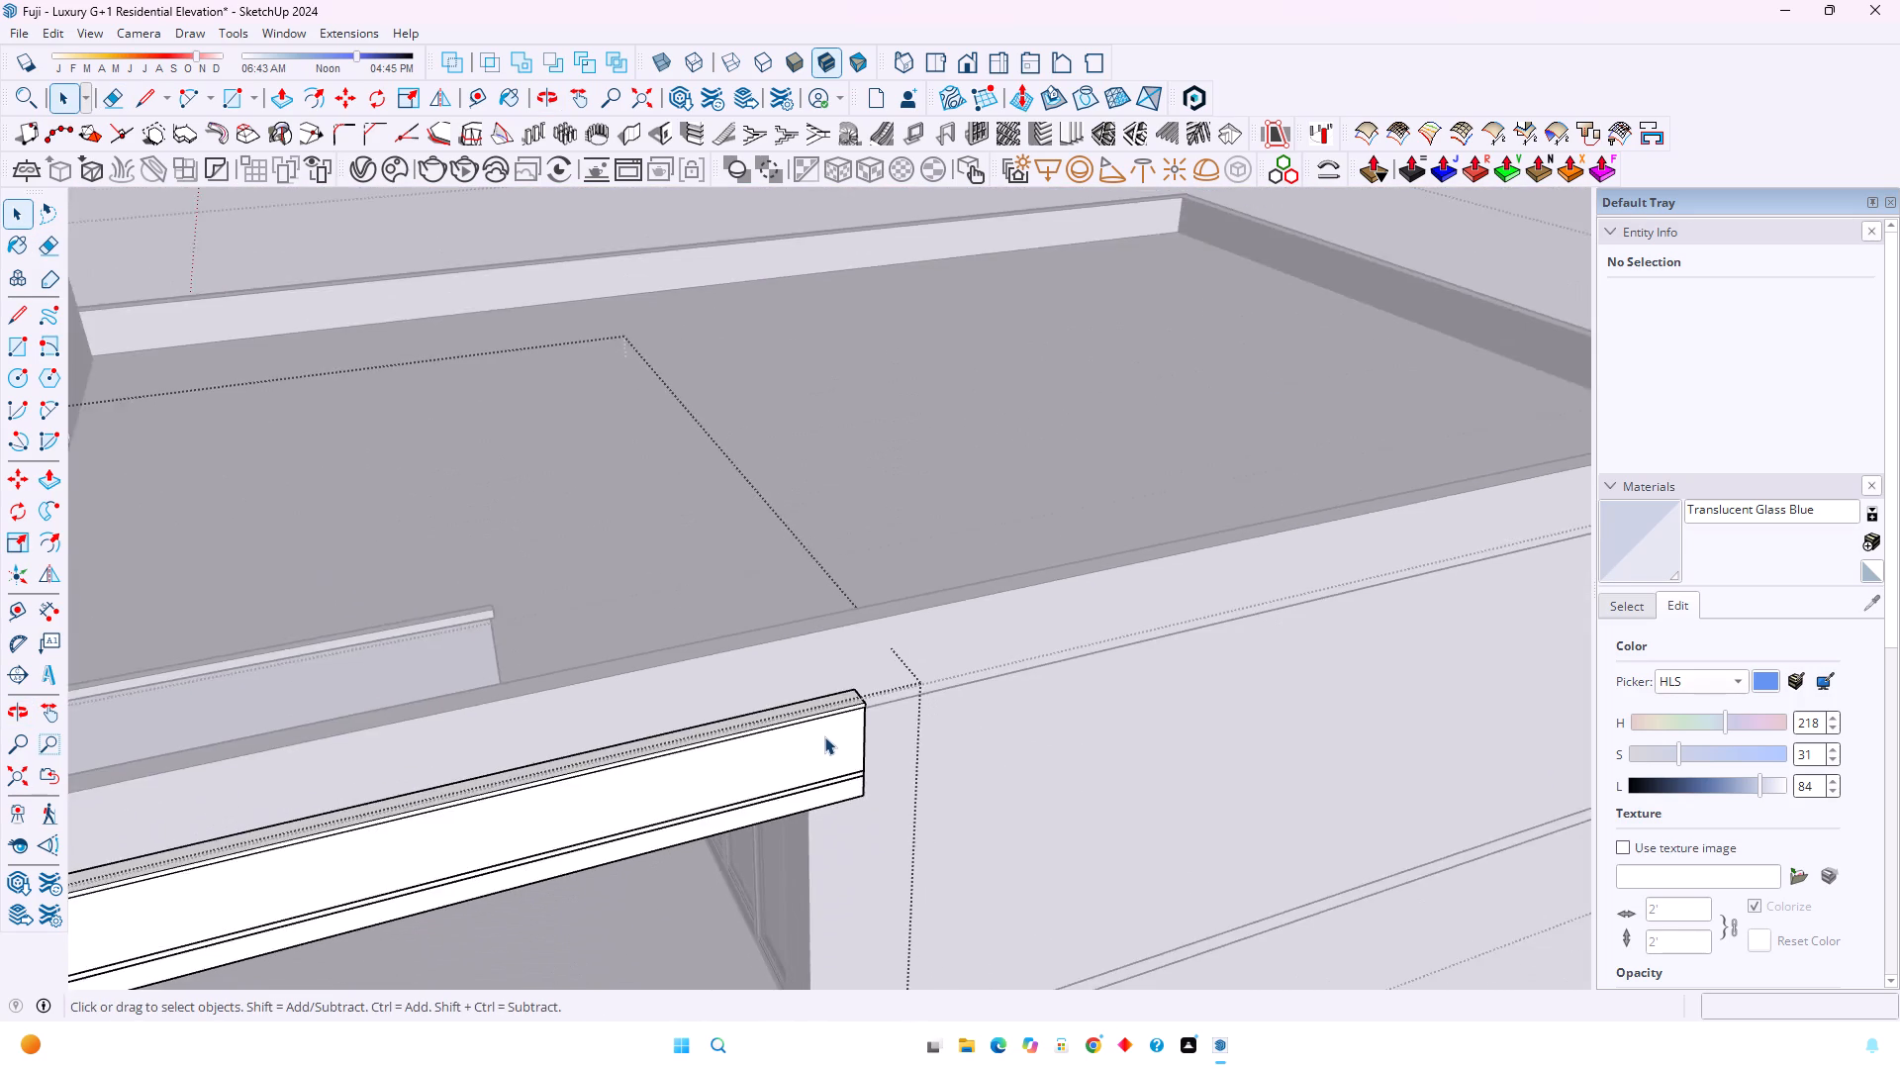
scroll(824, 736, "down", 7)
Examine the bead around the frame's curved upper corner and down its vertical leg to the balcony slab.
middle_click_drag(362, 753, 1036, 625)
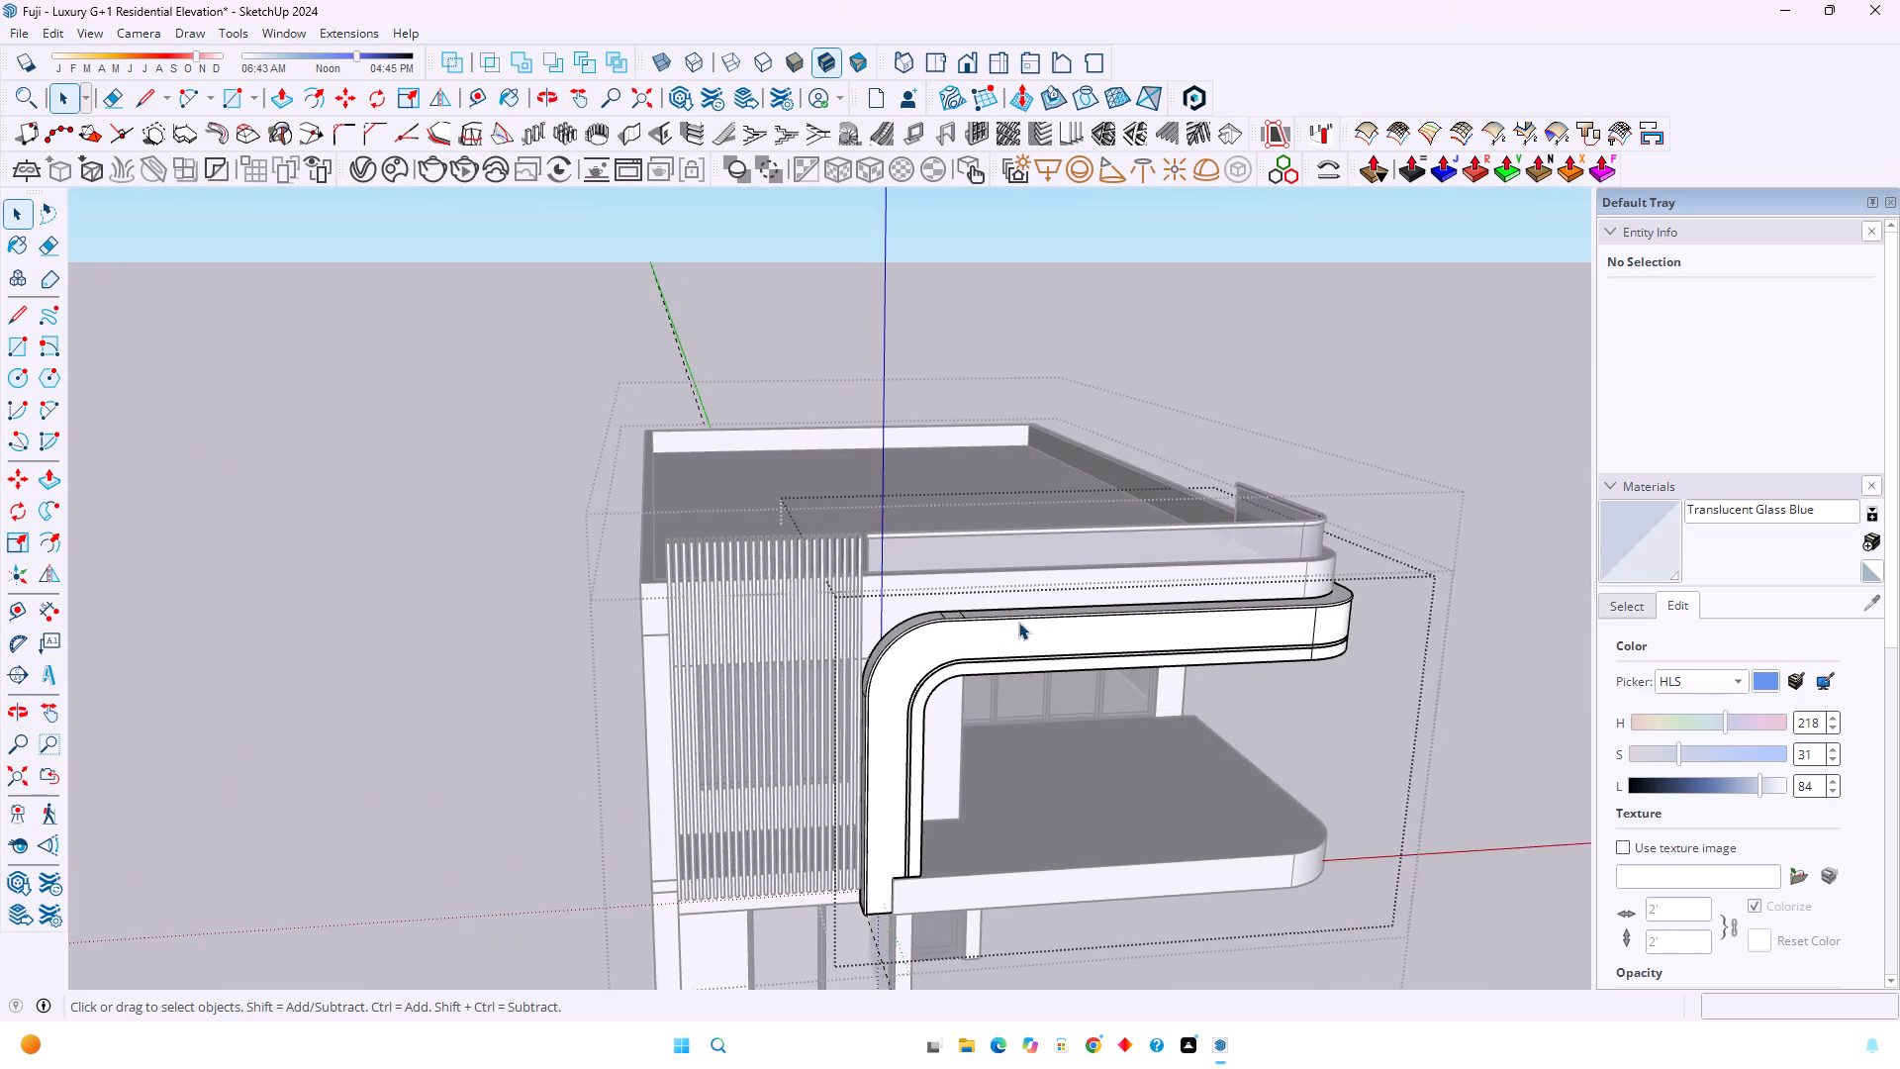
scroll(942, 624, "up", 18)
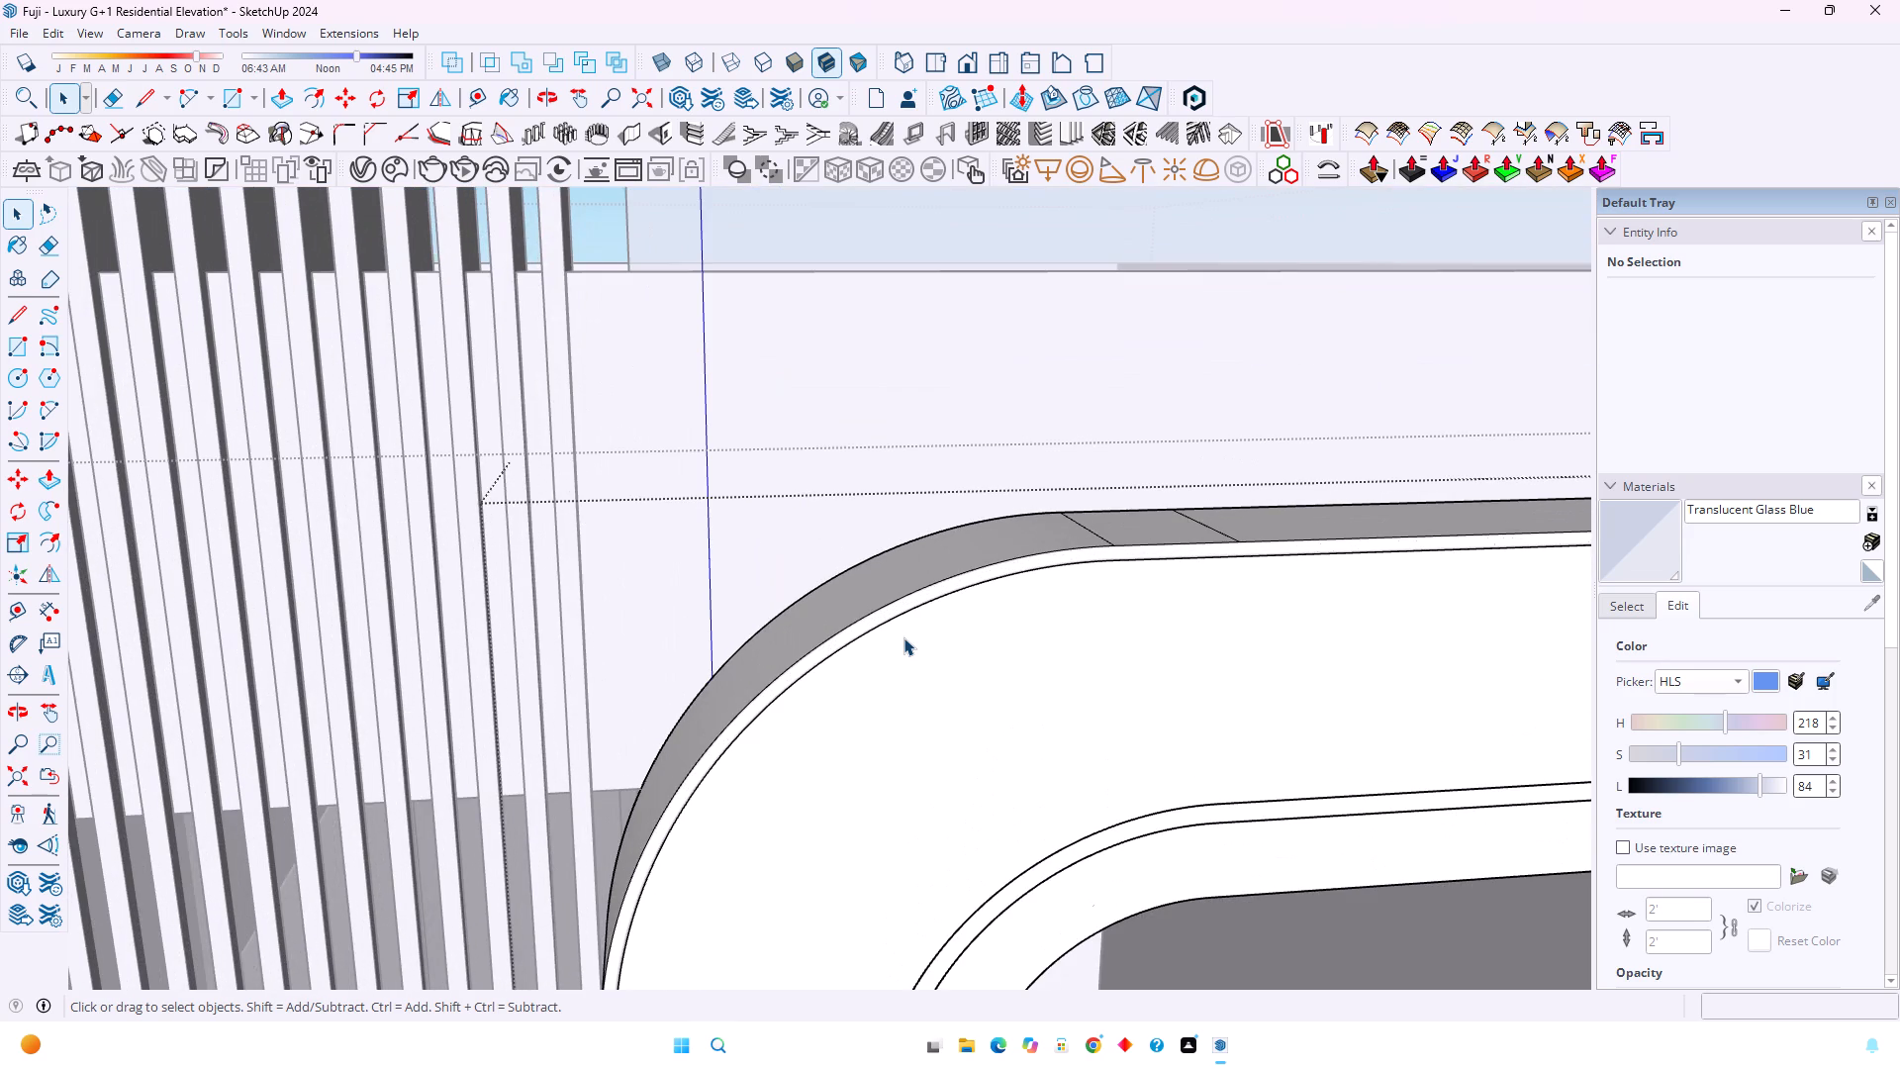
scroll(903, 637, "down", 6)
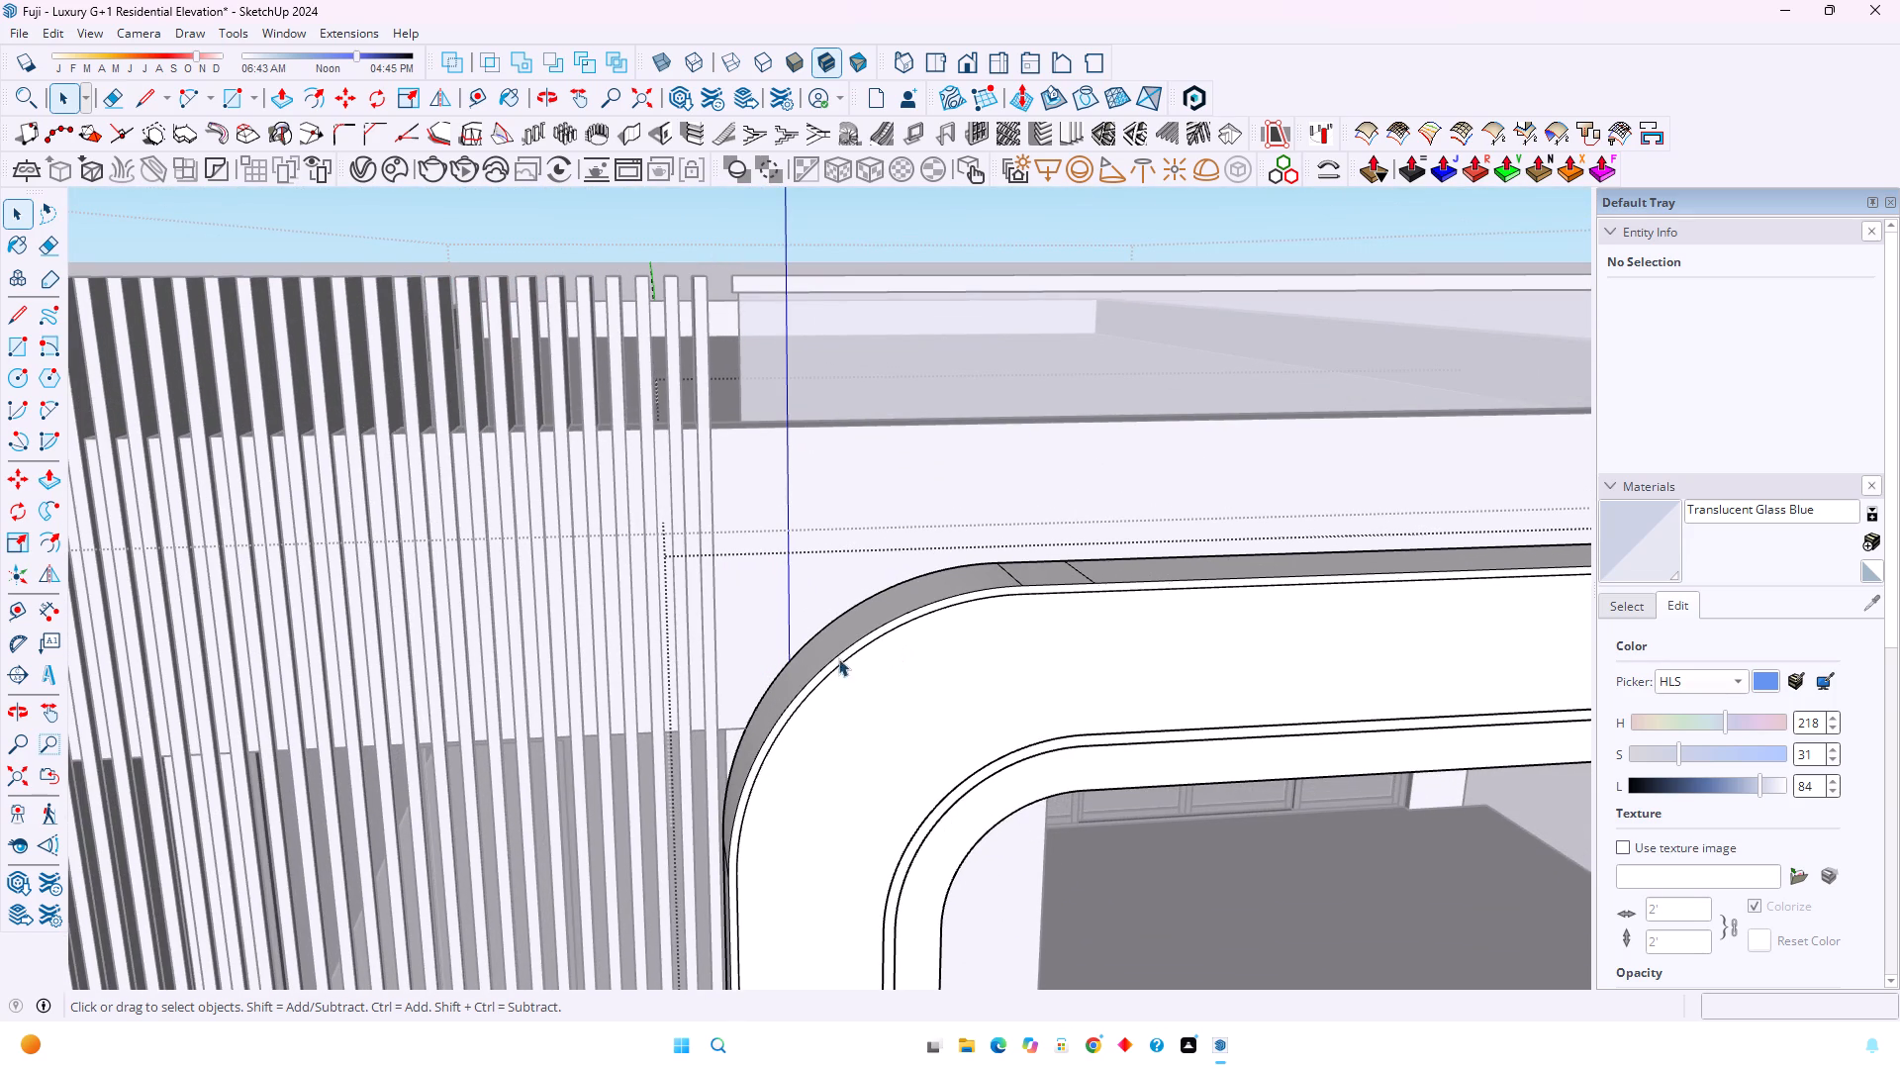
scroll(1000, 585, "up", 5)
middle_click_drag(1027, 601, 461, 754)
middle_click(457, 759)
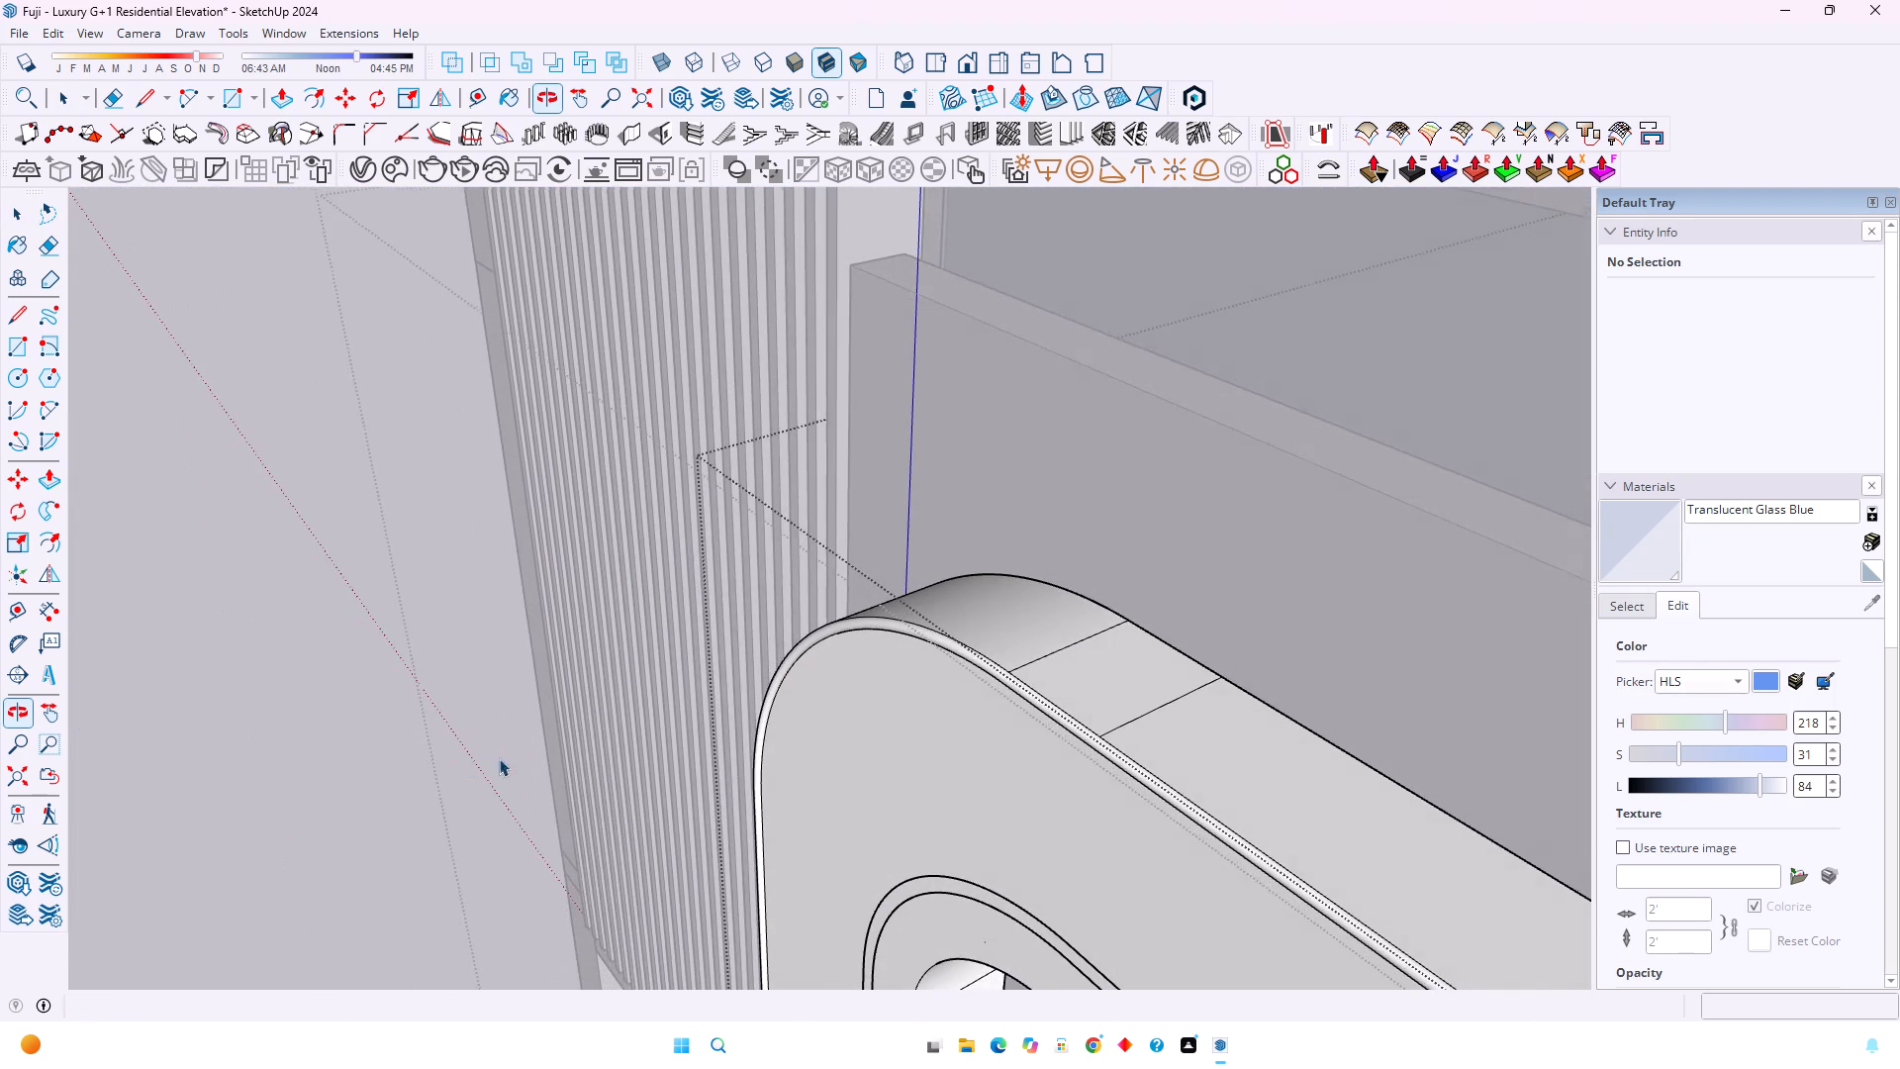
middle_click(931, 536)
scroll(934, 535, "down", 9)
middle_click_drag(773, 672, 999, 523)
scroll(1011, 517, "down", 3)
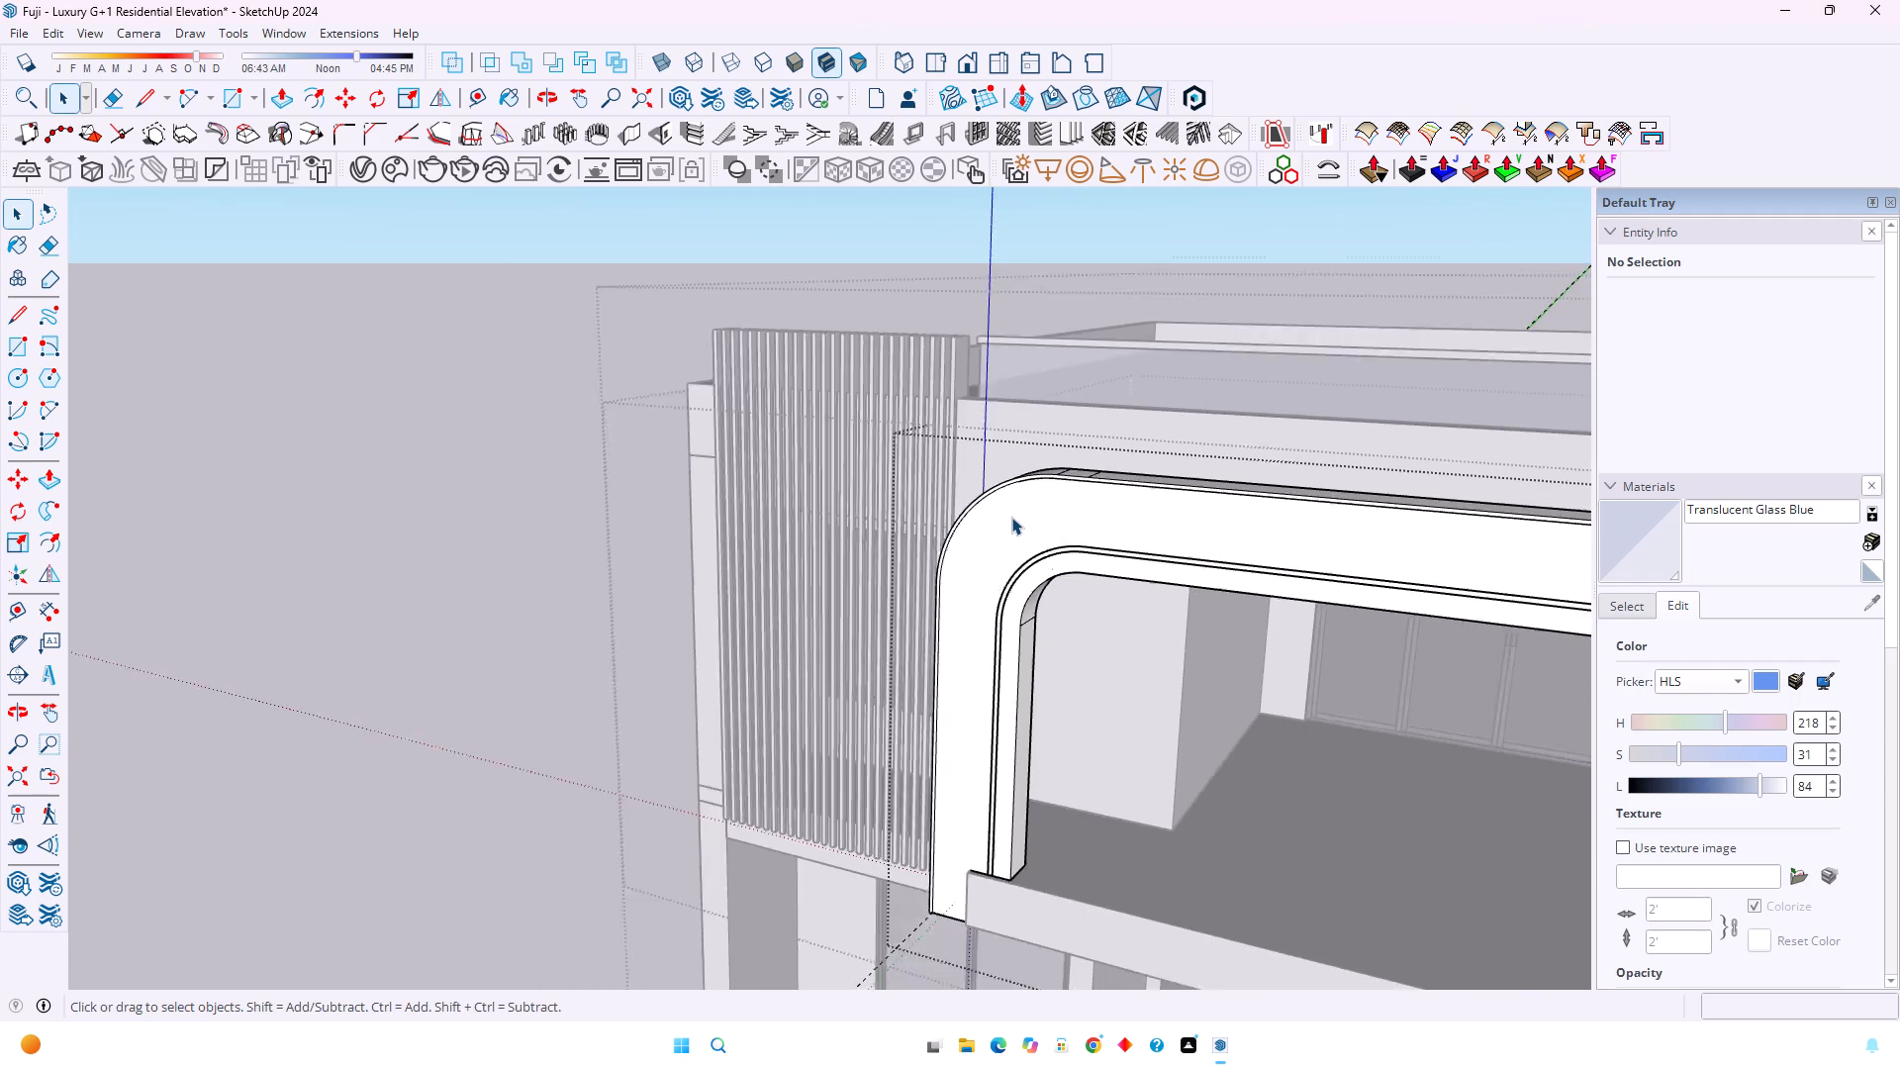
scroll(1011, 517, "down", 6)
scroll(1119, 609, "up", 1)
middle_click_drag(1120, 609, 1115, 528)
scroll(1035, 602, "up", 3)
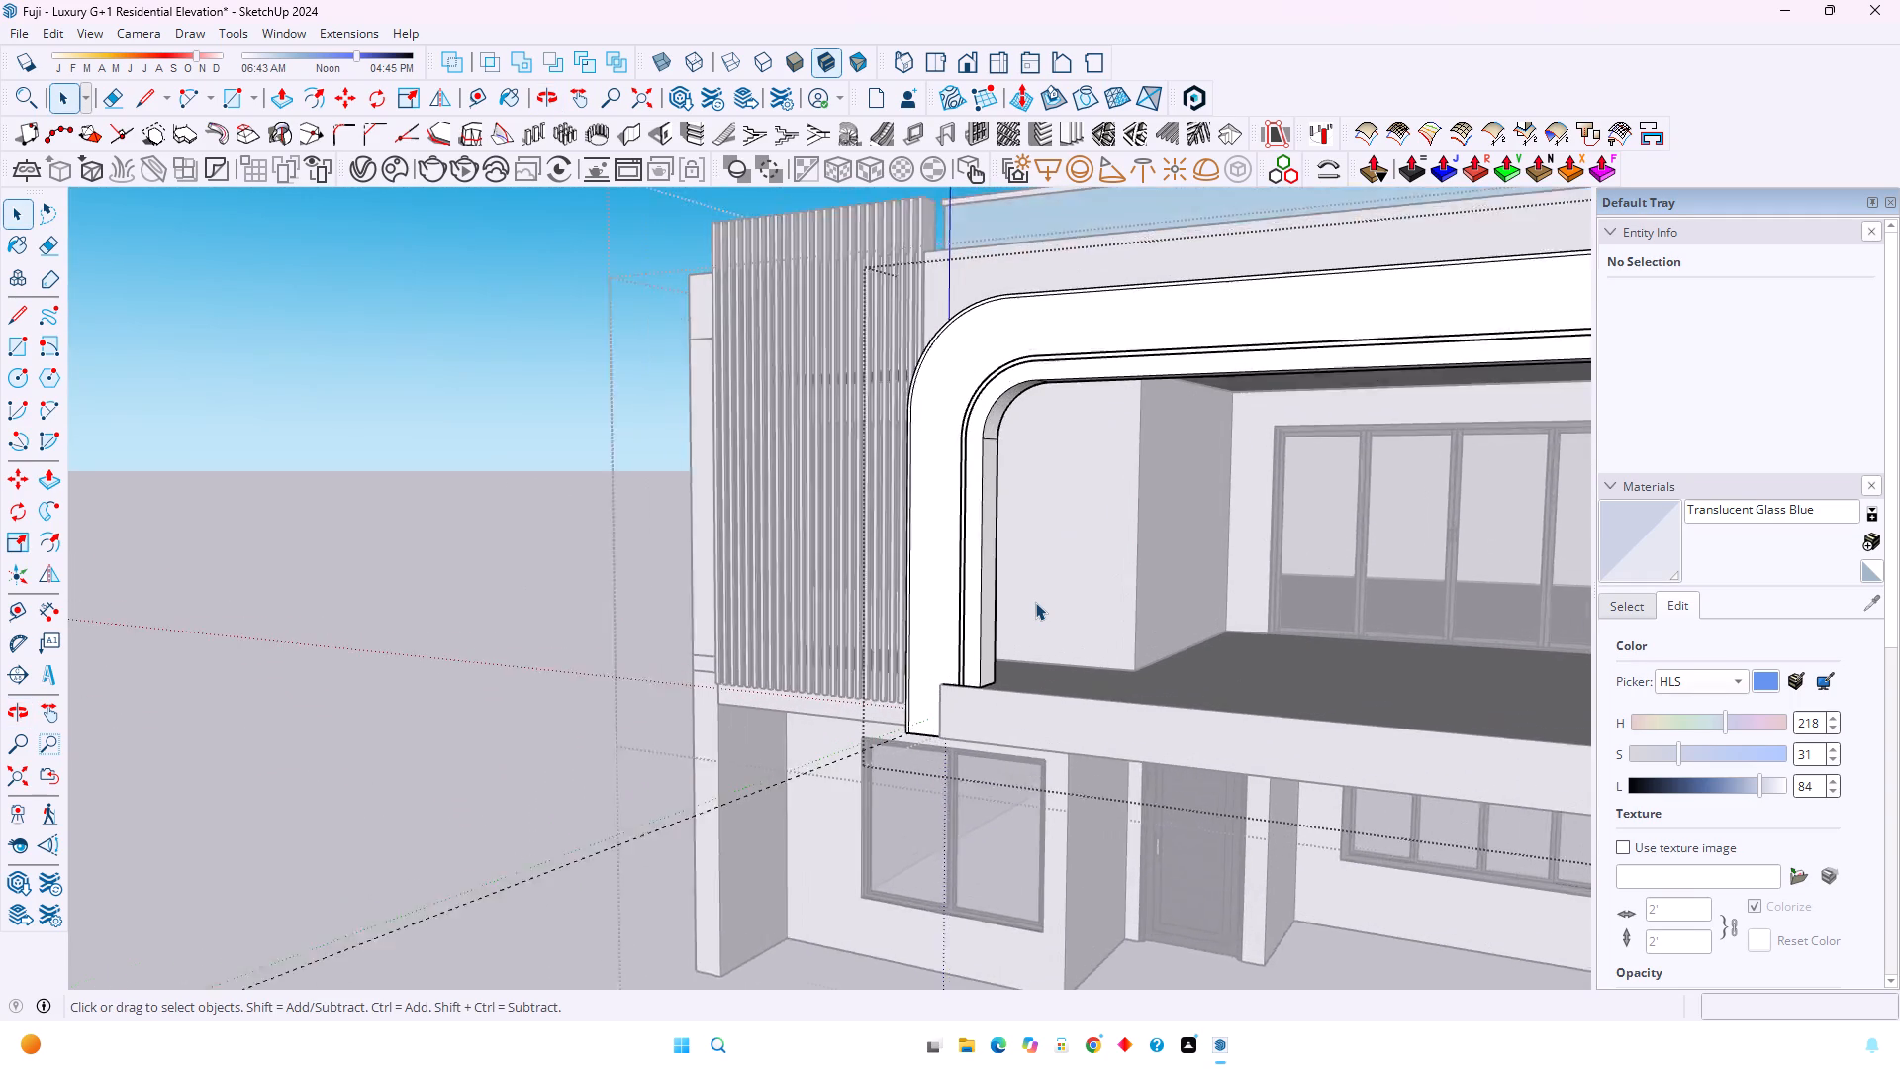
scroll(1035, 602, "up", 4)
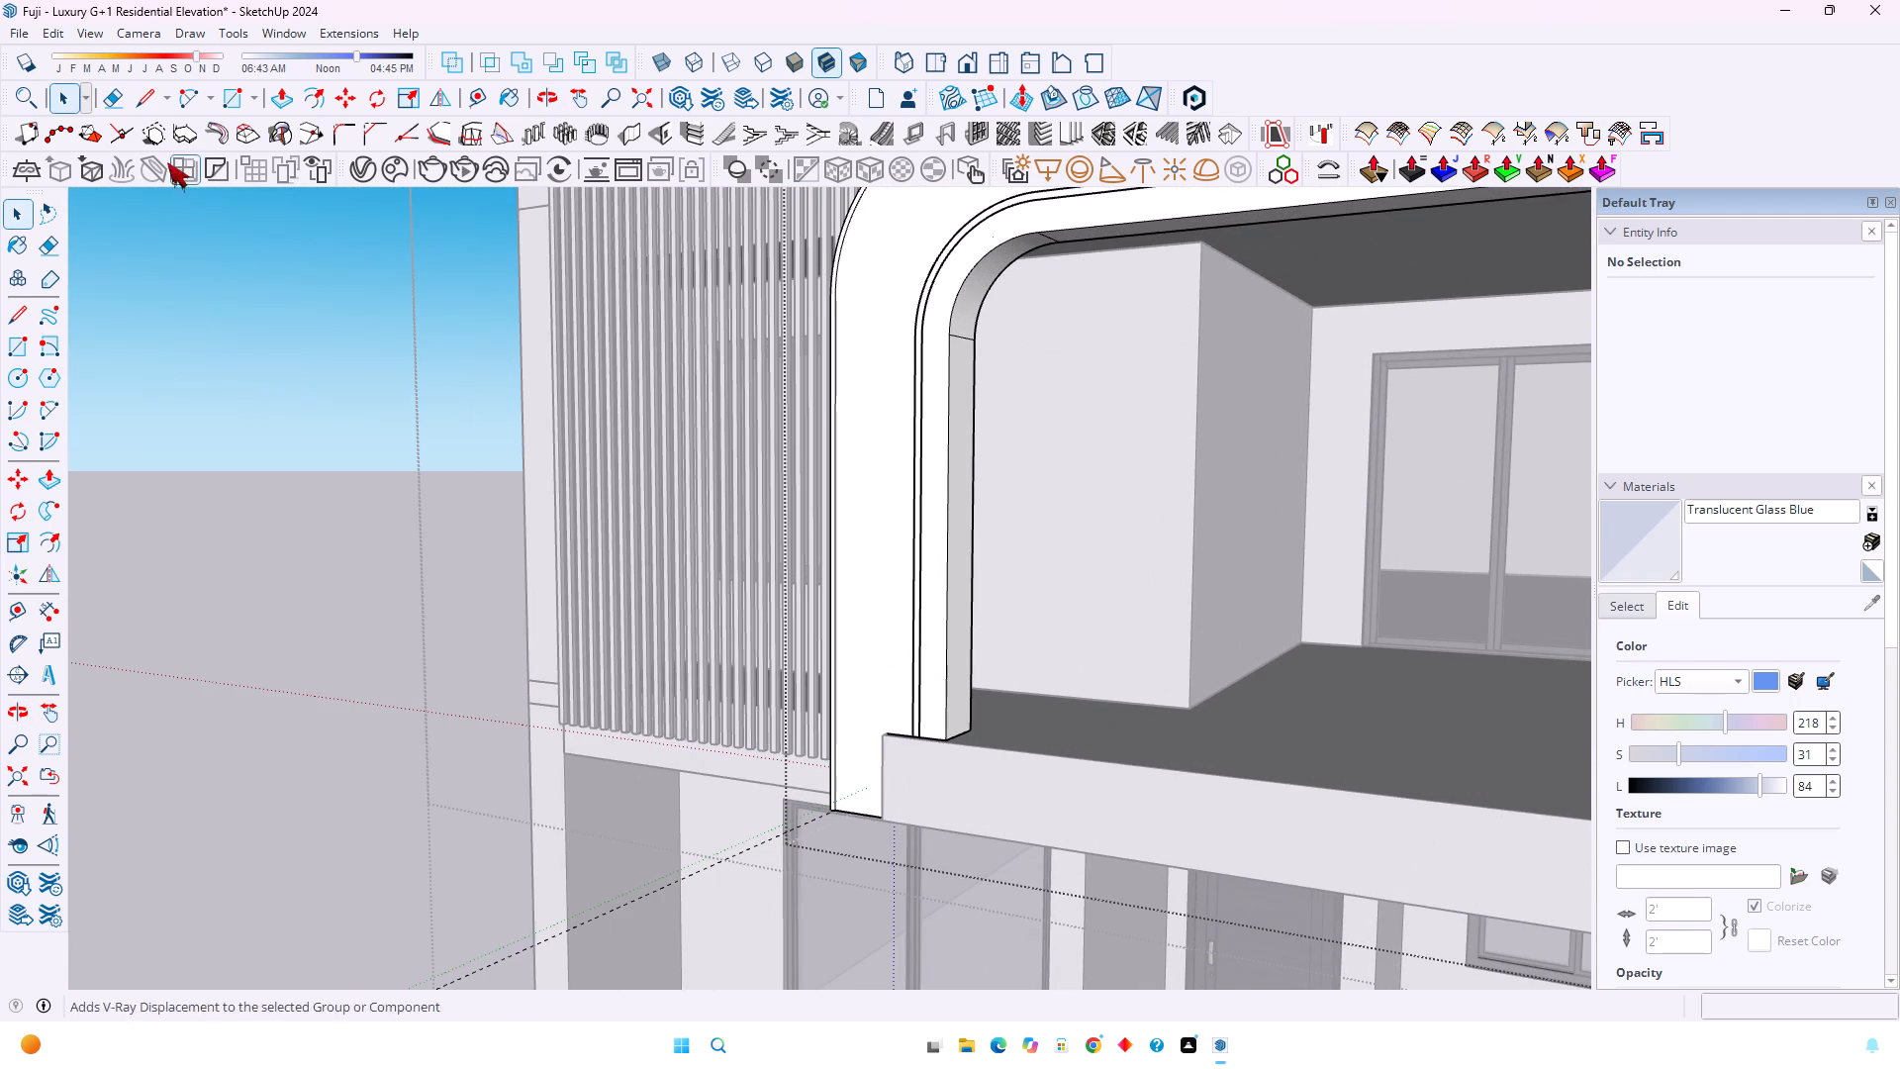
Unhide all hidden geometry.
left_click(44, 32)
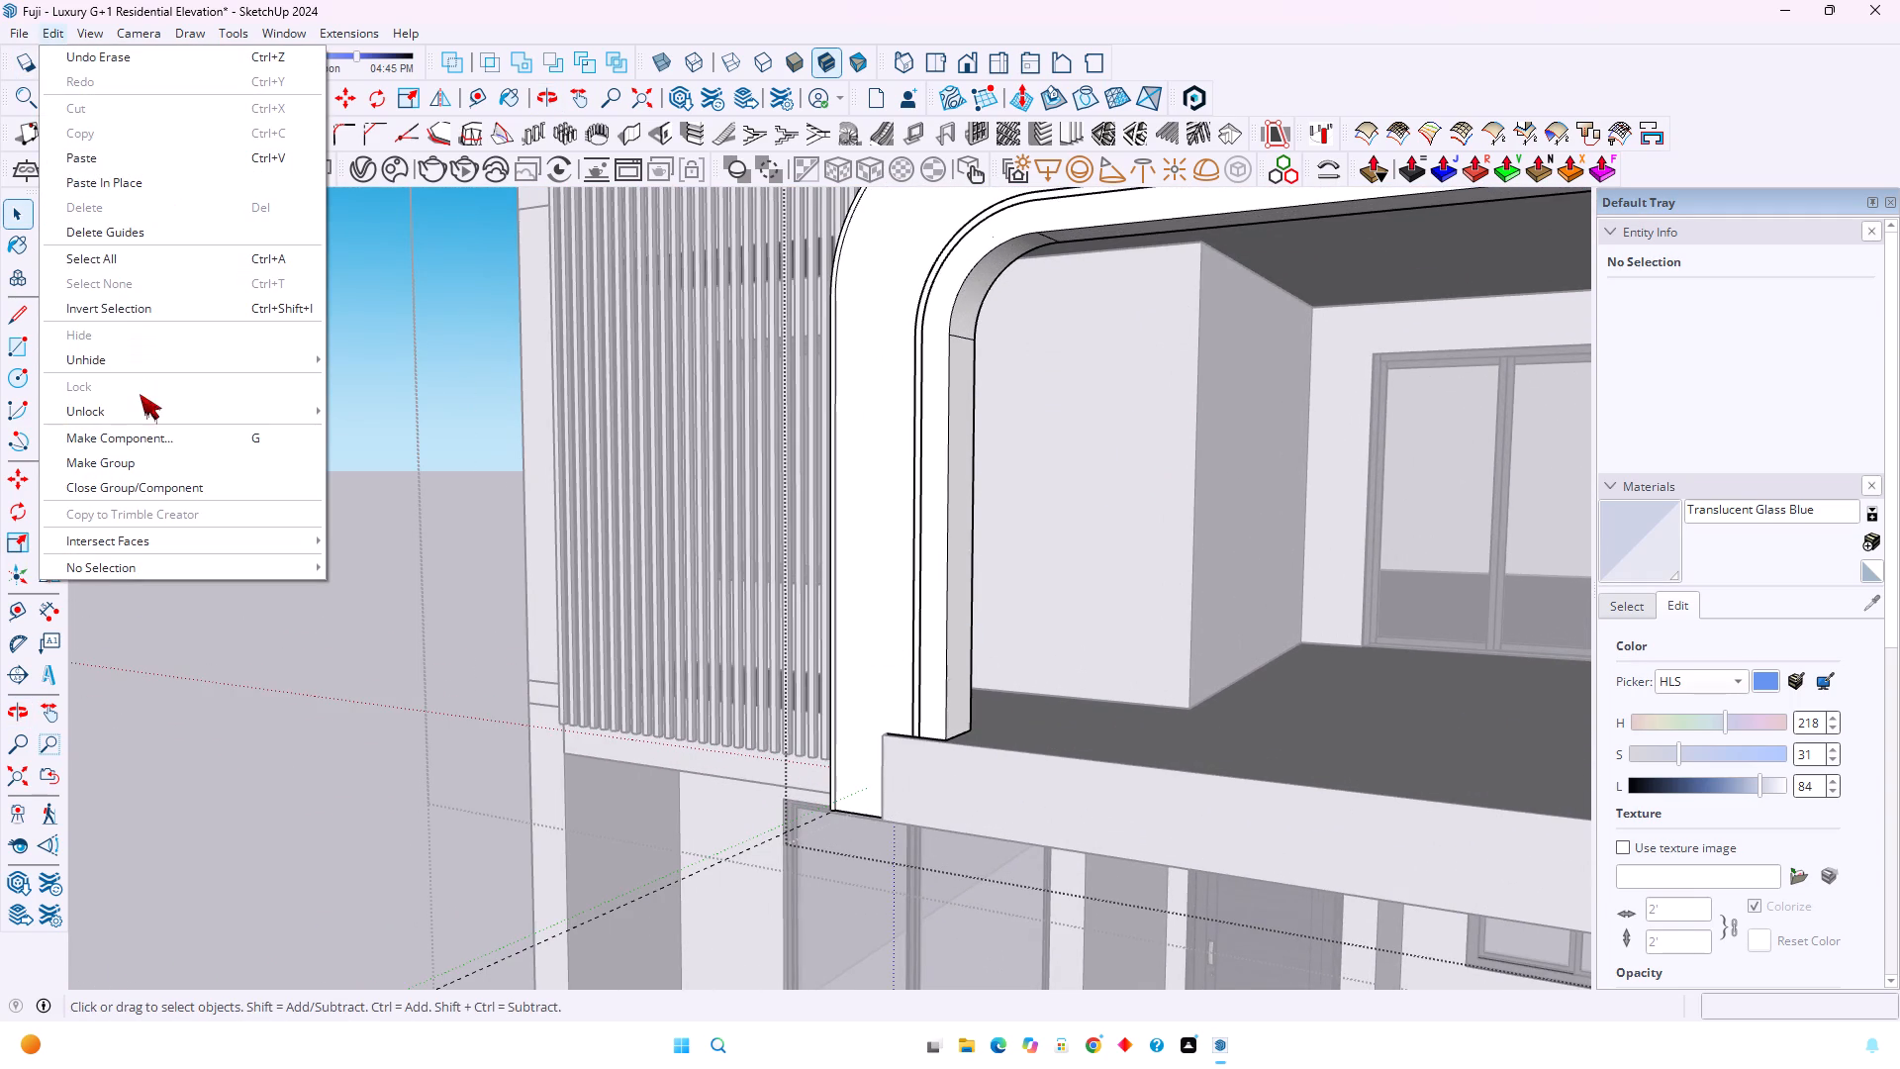
left_click(155, 367)
left_click(337, 414)
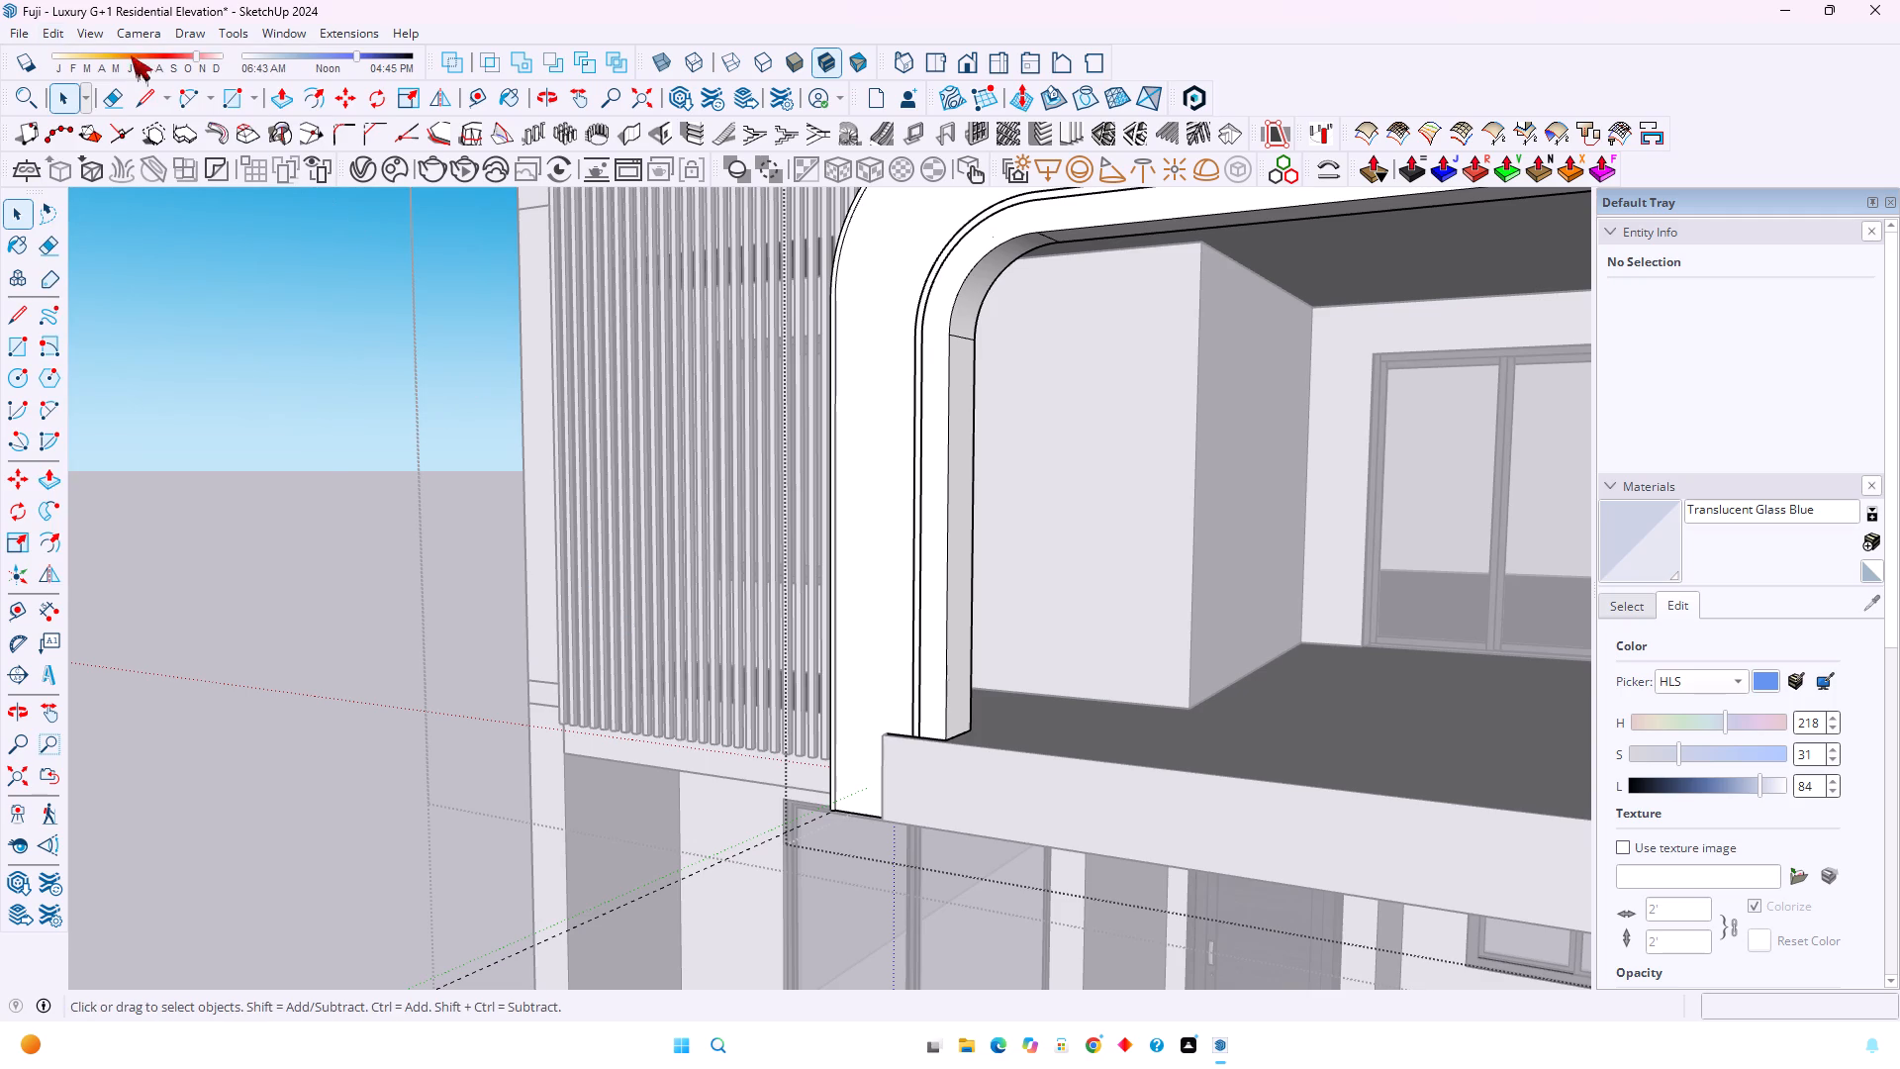
Delete all guides from the model.
left_click(63, 34)
left_click(203, 223)
Examine the whole elevation, the free end of the side beam and the base of the frame's vertical leg.
scroll(402, 589, "down", 14)
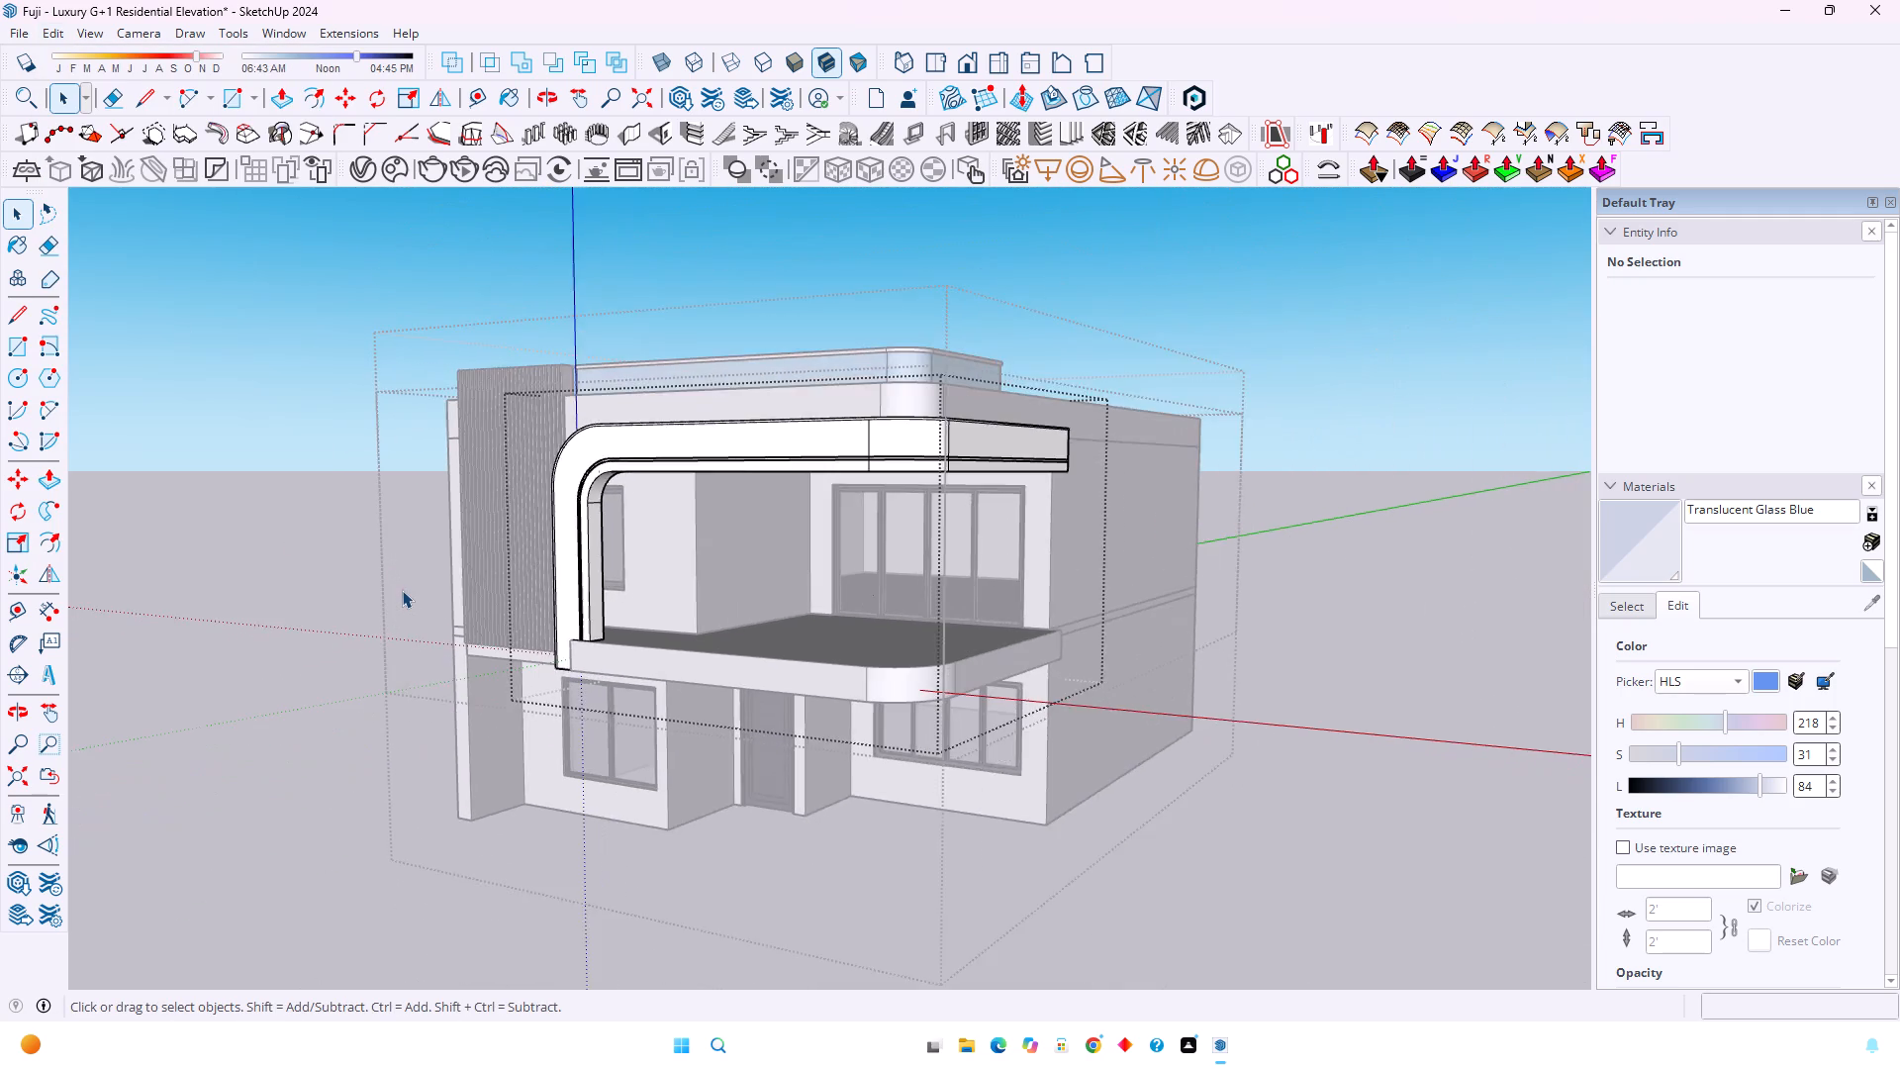
scroll(402, 590, "down", 4)
middle_click_drag(403, 593, 404, 555)
middle_click_drag(485, 504, 608, 477)
scroll(926, 449, "up", 2)
scroll(1002, 409, "up", 1)
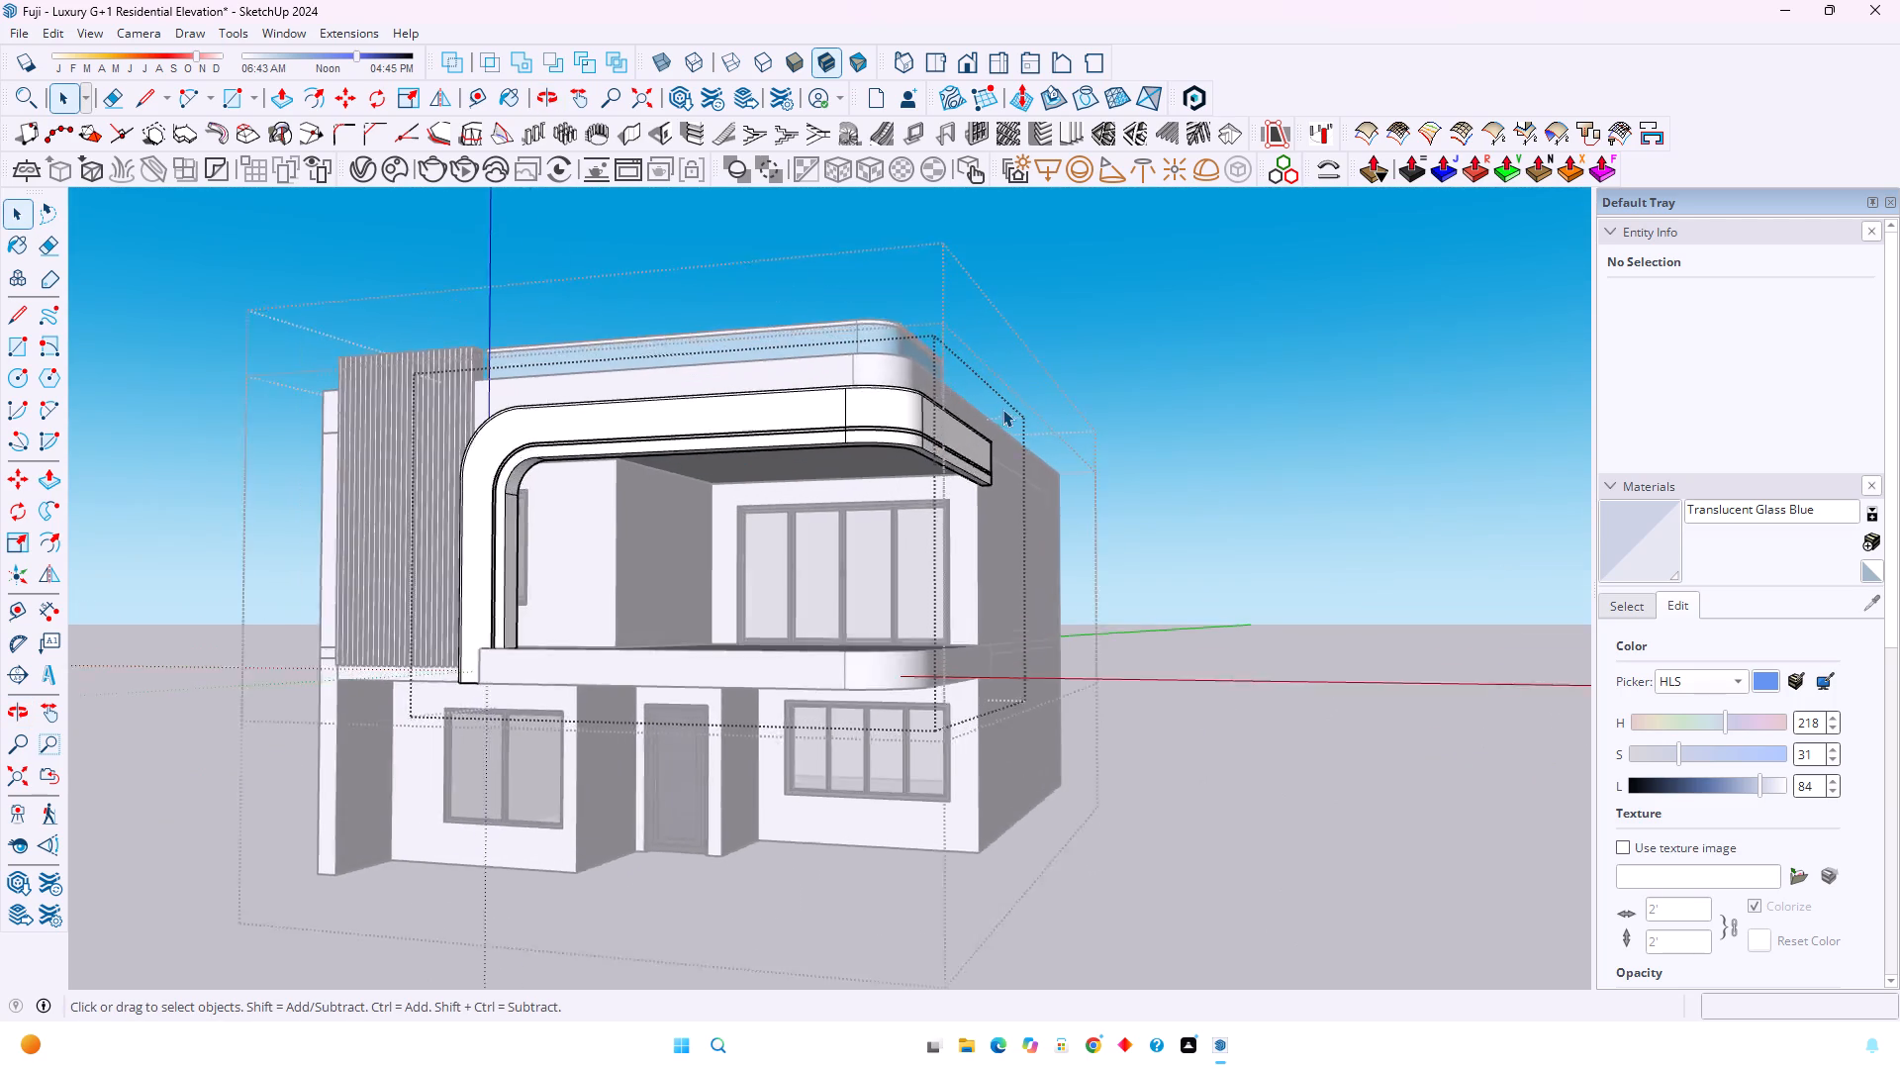
scroll(1002, 409, "up", 17)
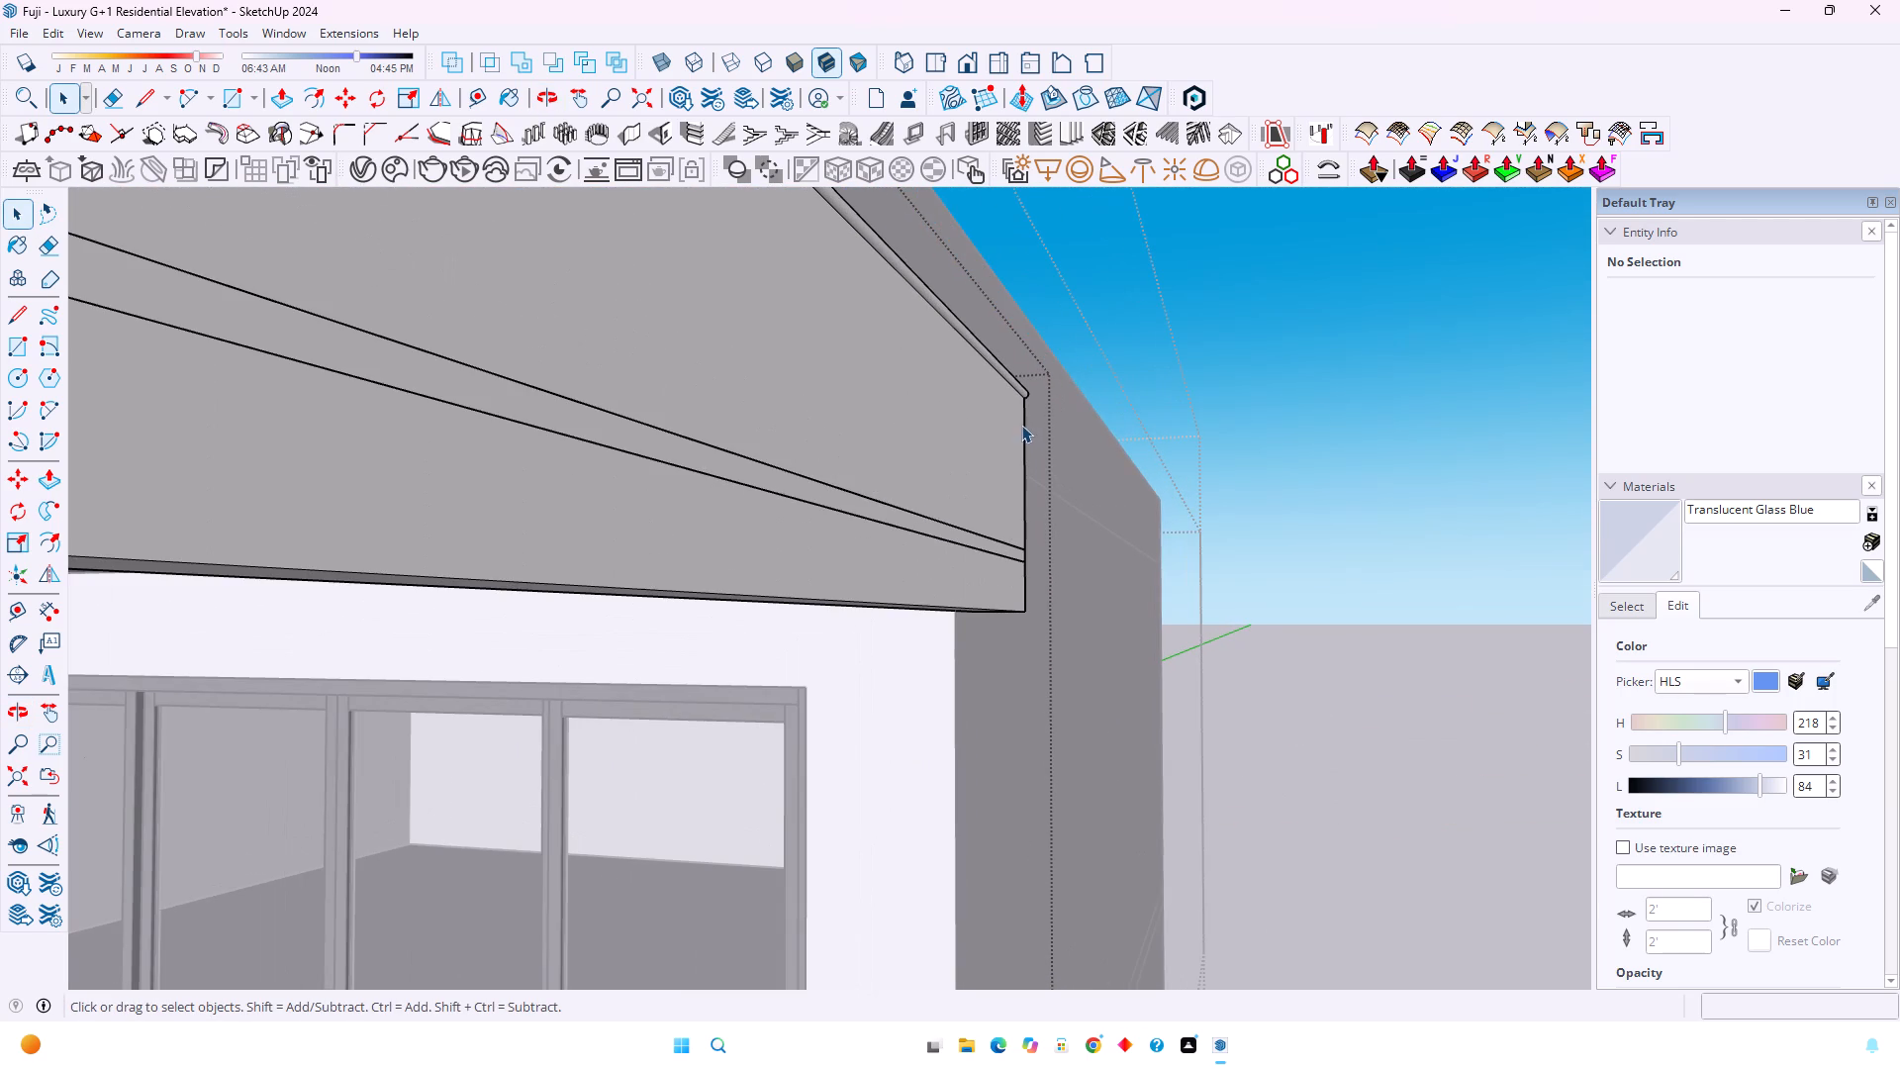
scroll(1016, 427, "down", 3)
scroll(1014, 427, "up", 4)
scroll(1014, 427, "down", 4)
scroll(1014, 429, "up", 3)
scroll(1013, 429, "down", 3)
scroll(1012, 429, "up", 3)
scroll(1012, 429, "down", 3)
scroll(1012, 429, "up", 3)
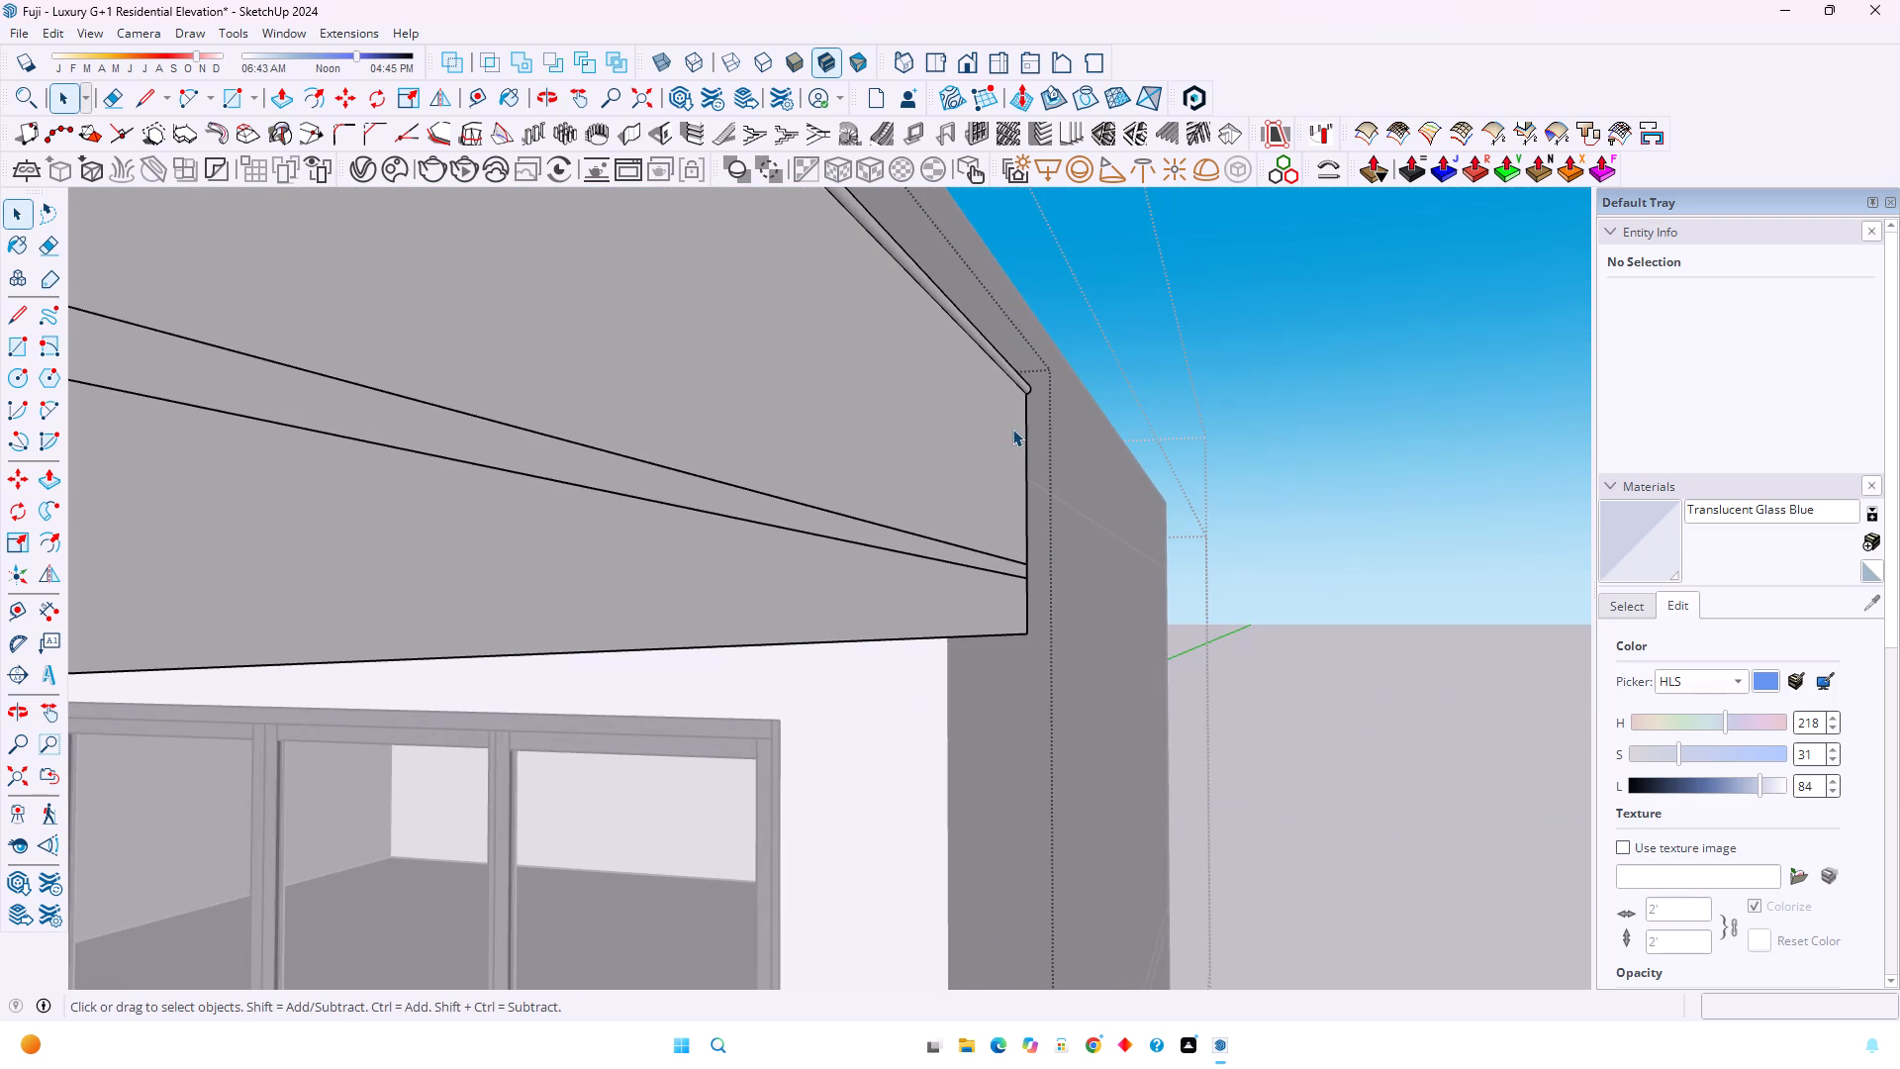
scroll(992, 444, "down", 3)
scroll(989, 448, "up", 2)
scroll(989, 448, "down", 1)
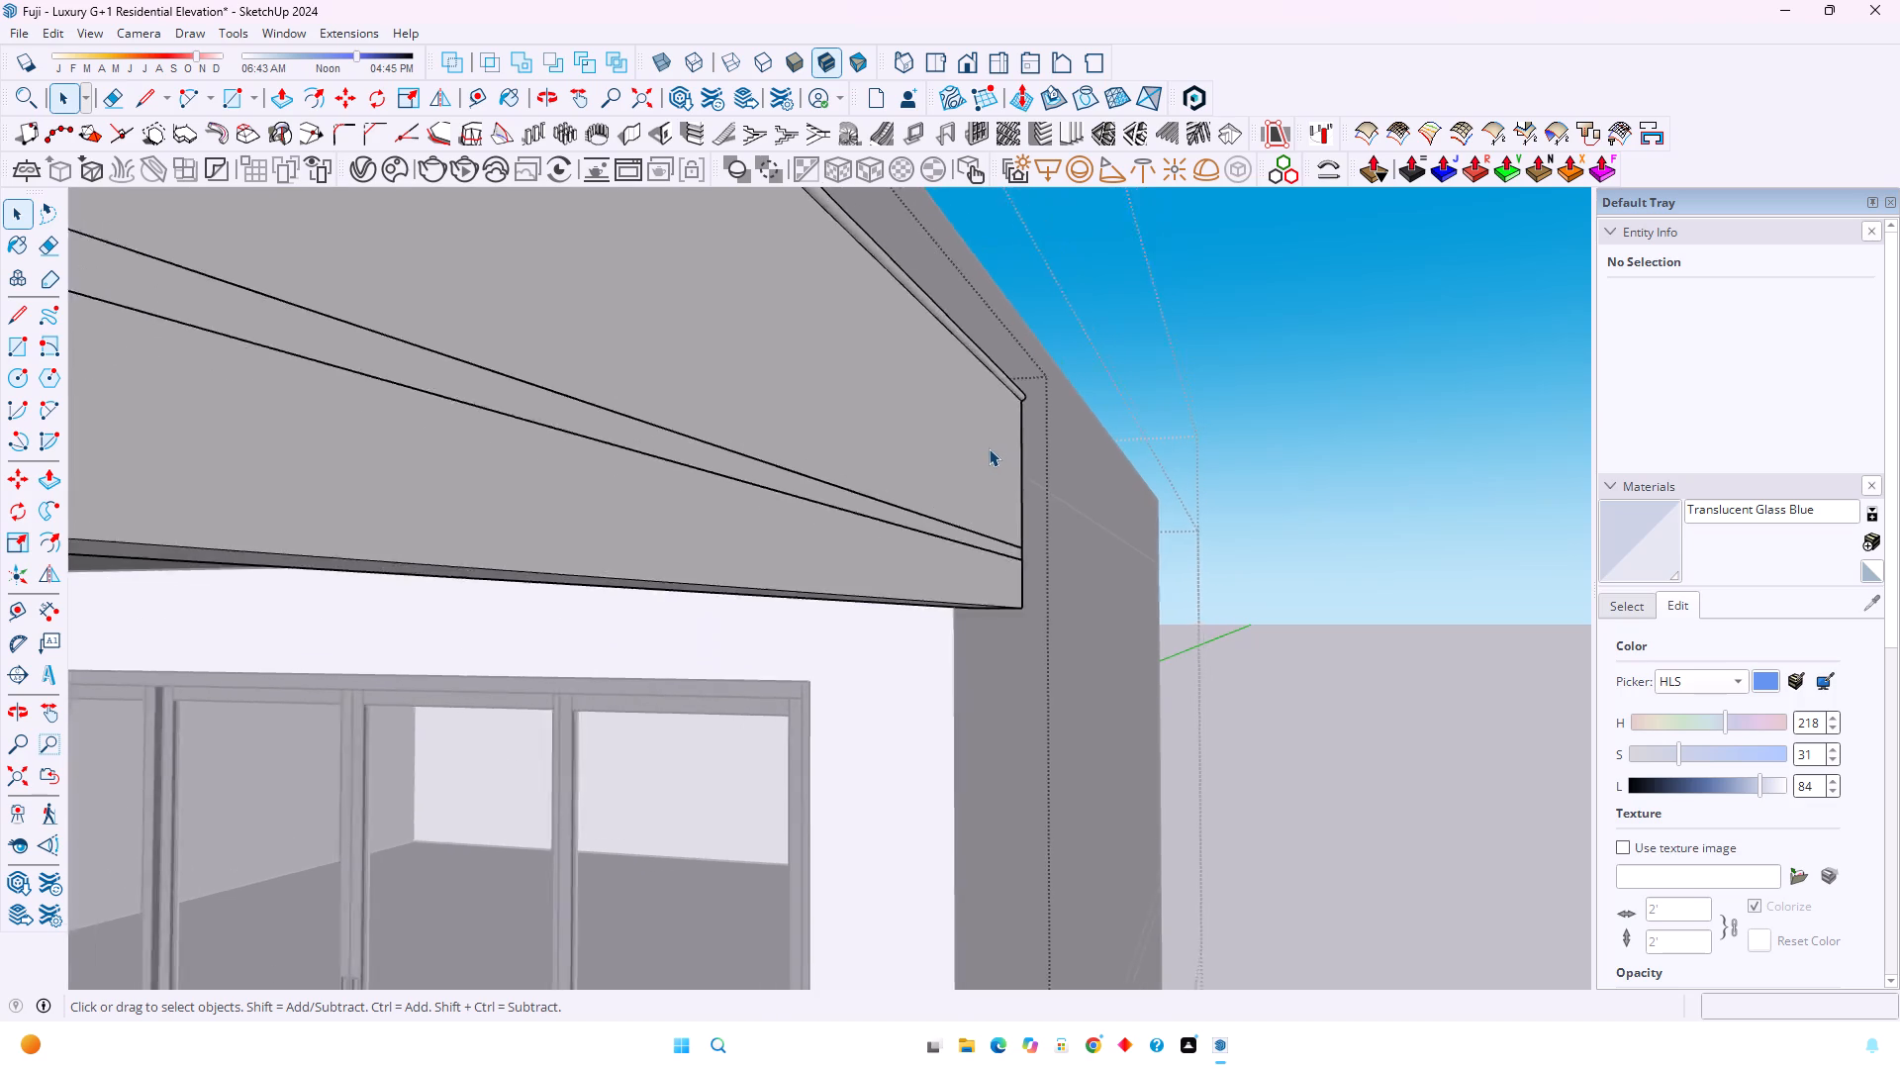
scroll(989, 448, "down", 2)
scroll(989, 448, "up", 3)
scroll(989, 448, "down", 4)
scroll(989, 448, "up", 4)
scroll(989, 448, "down", 13)
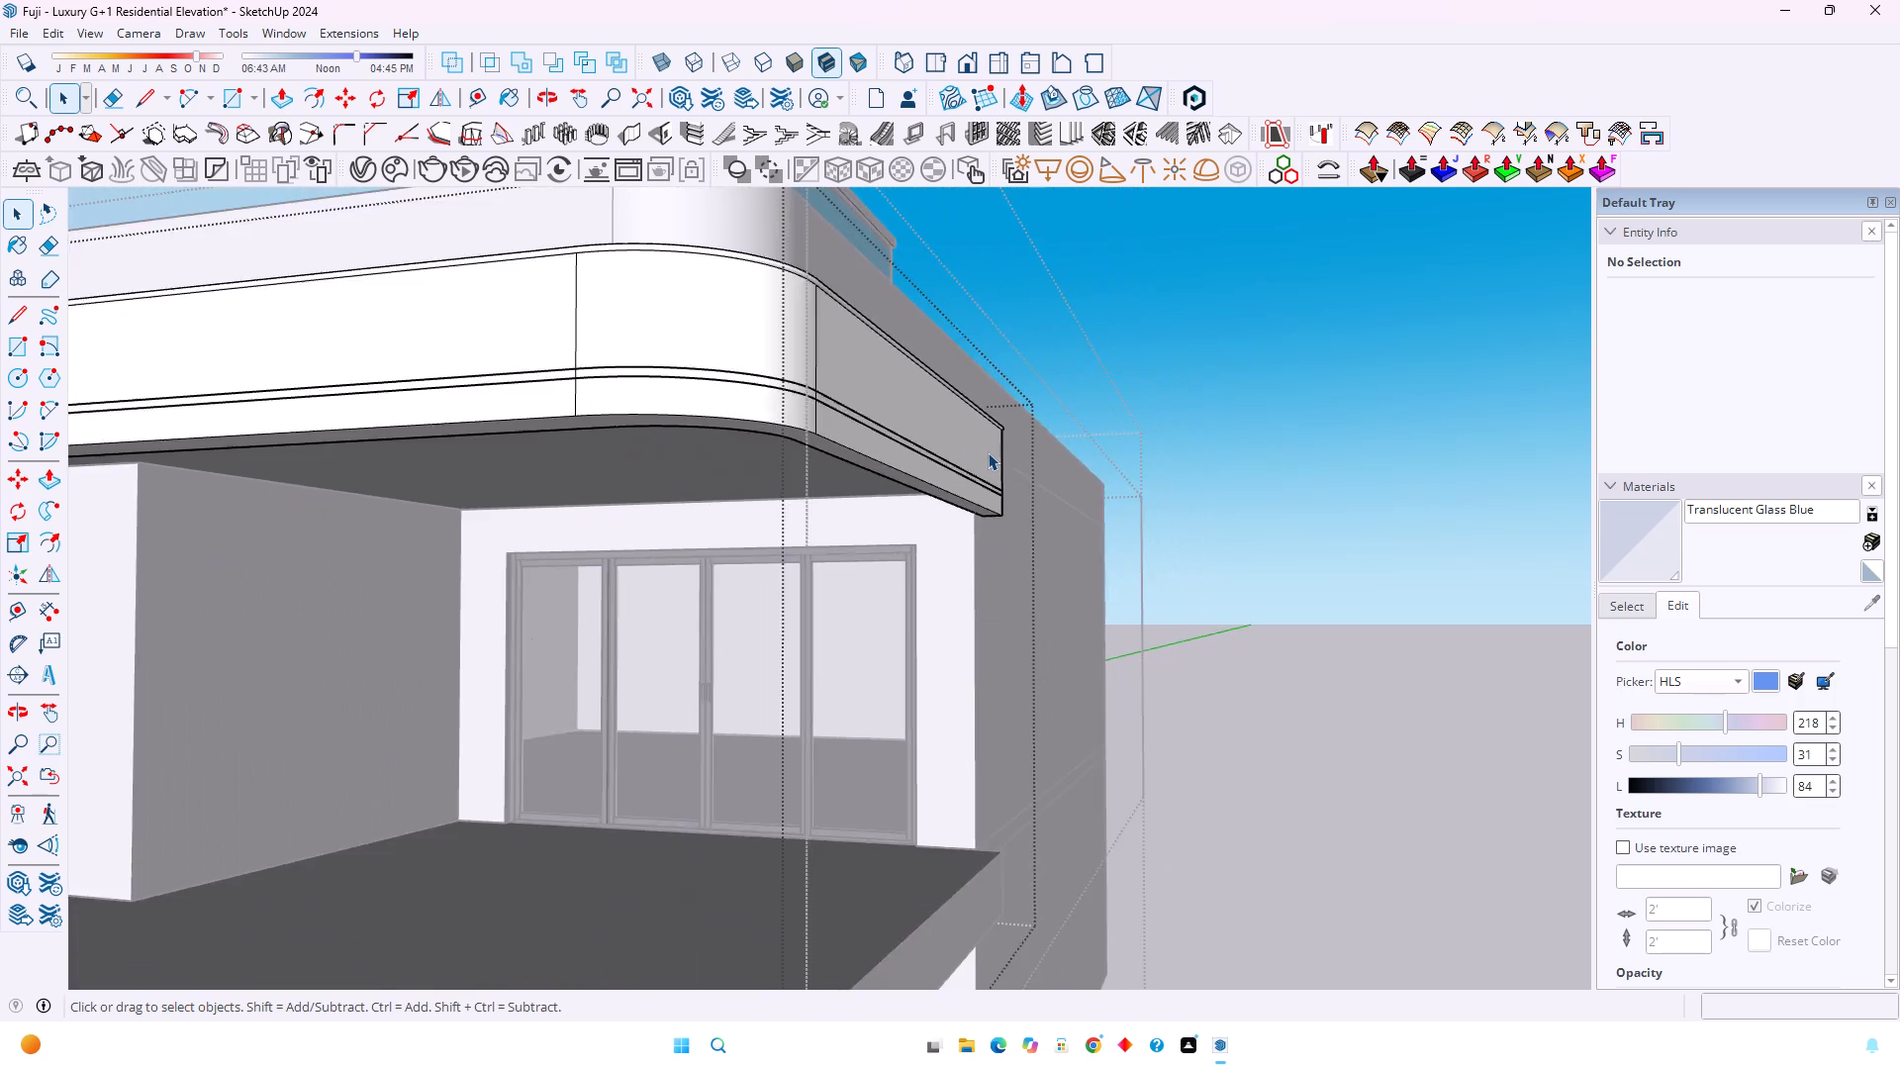
scroll(988, 452, "down", 6)
scroll(427, 624, "up", 5)
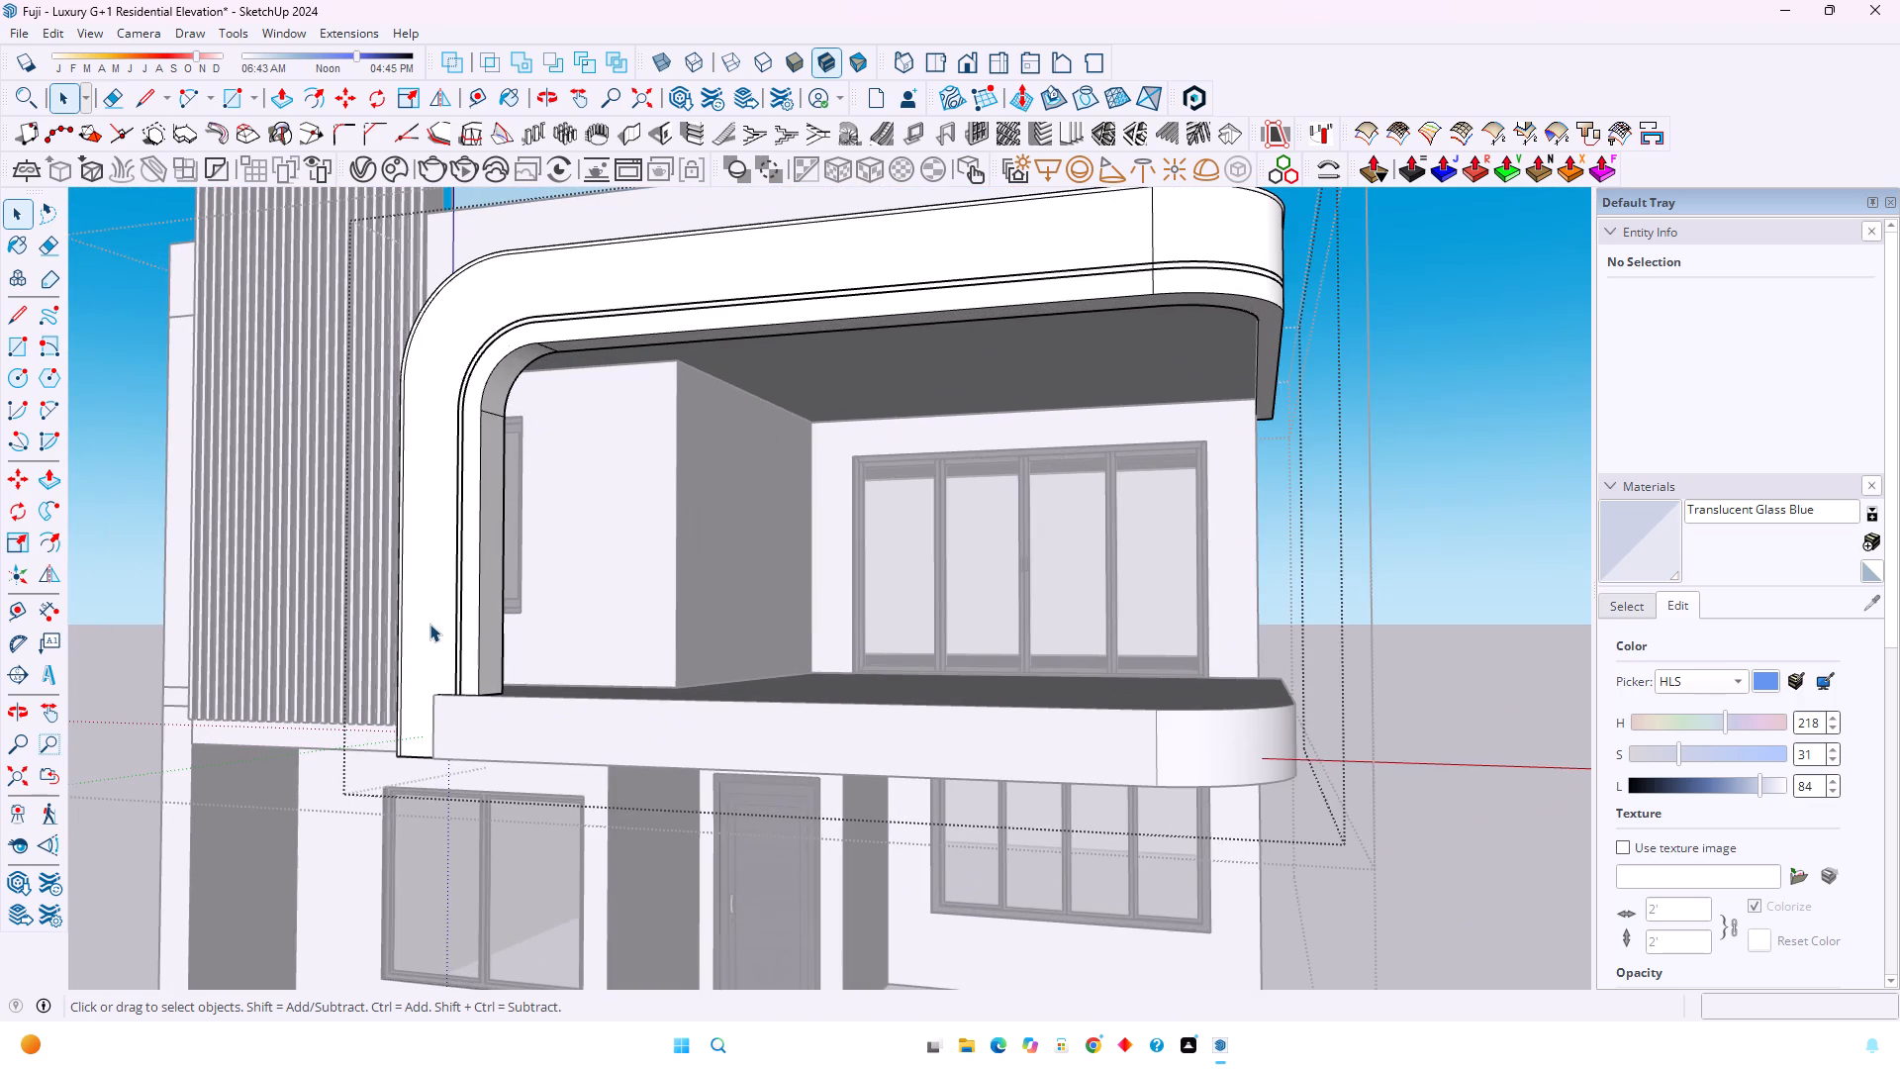
scroll(429, 624, "up", 4)
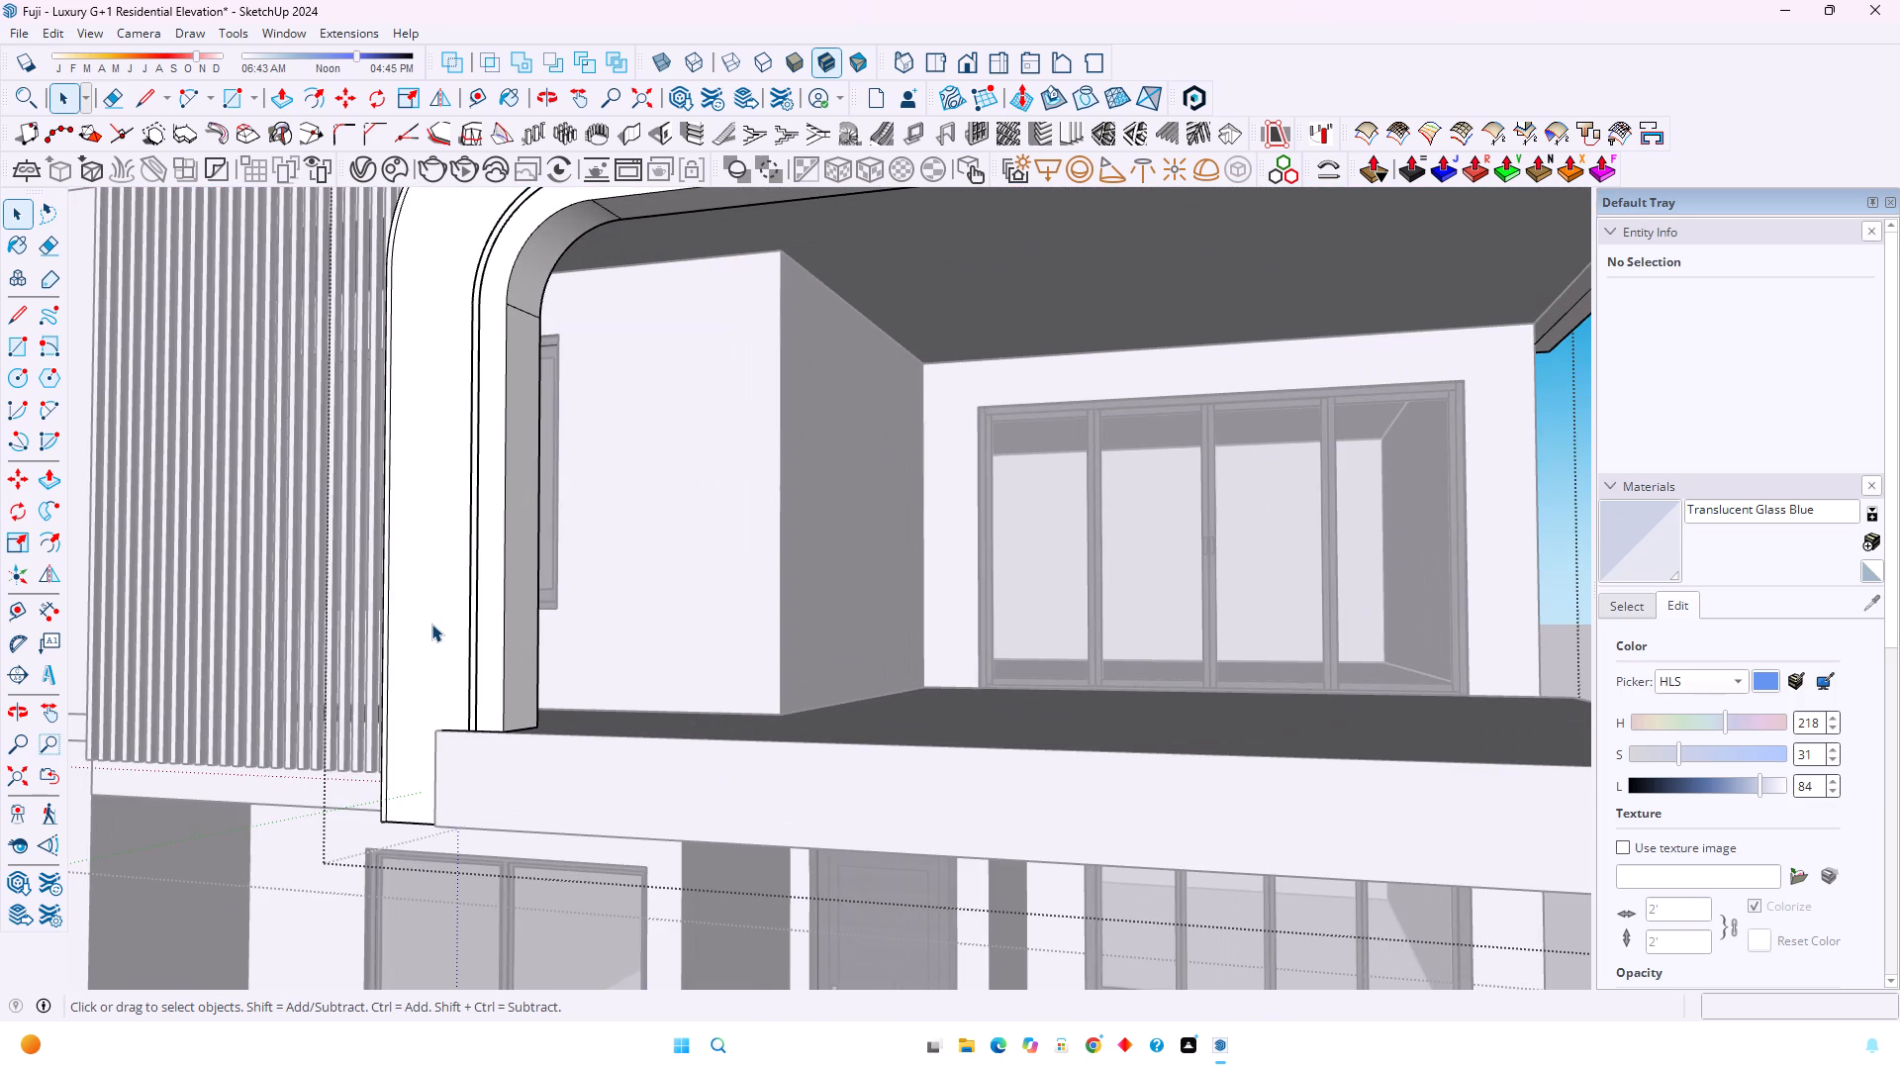
scroll(431, 624, "down", 4)
scroll(554, 589, "up", 1)
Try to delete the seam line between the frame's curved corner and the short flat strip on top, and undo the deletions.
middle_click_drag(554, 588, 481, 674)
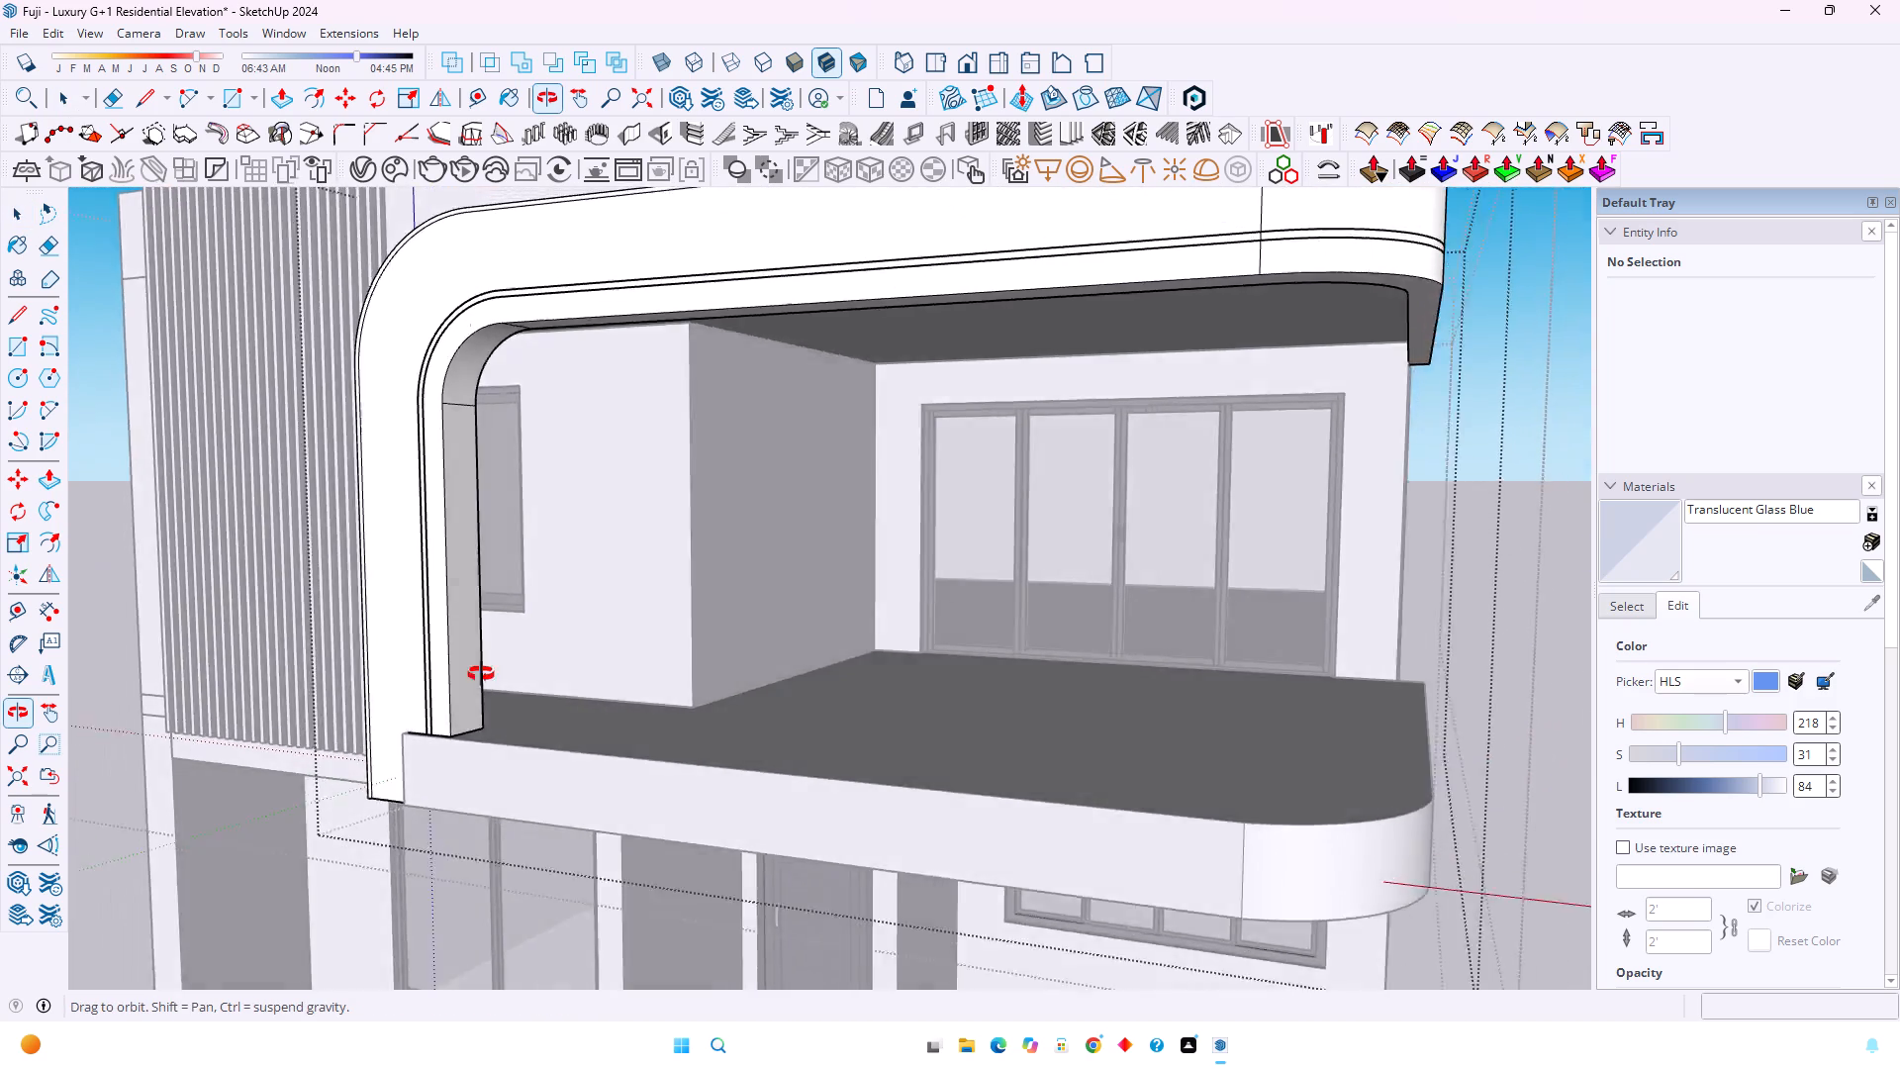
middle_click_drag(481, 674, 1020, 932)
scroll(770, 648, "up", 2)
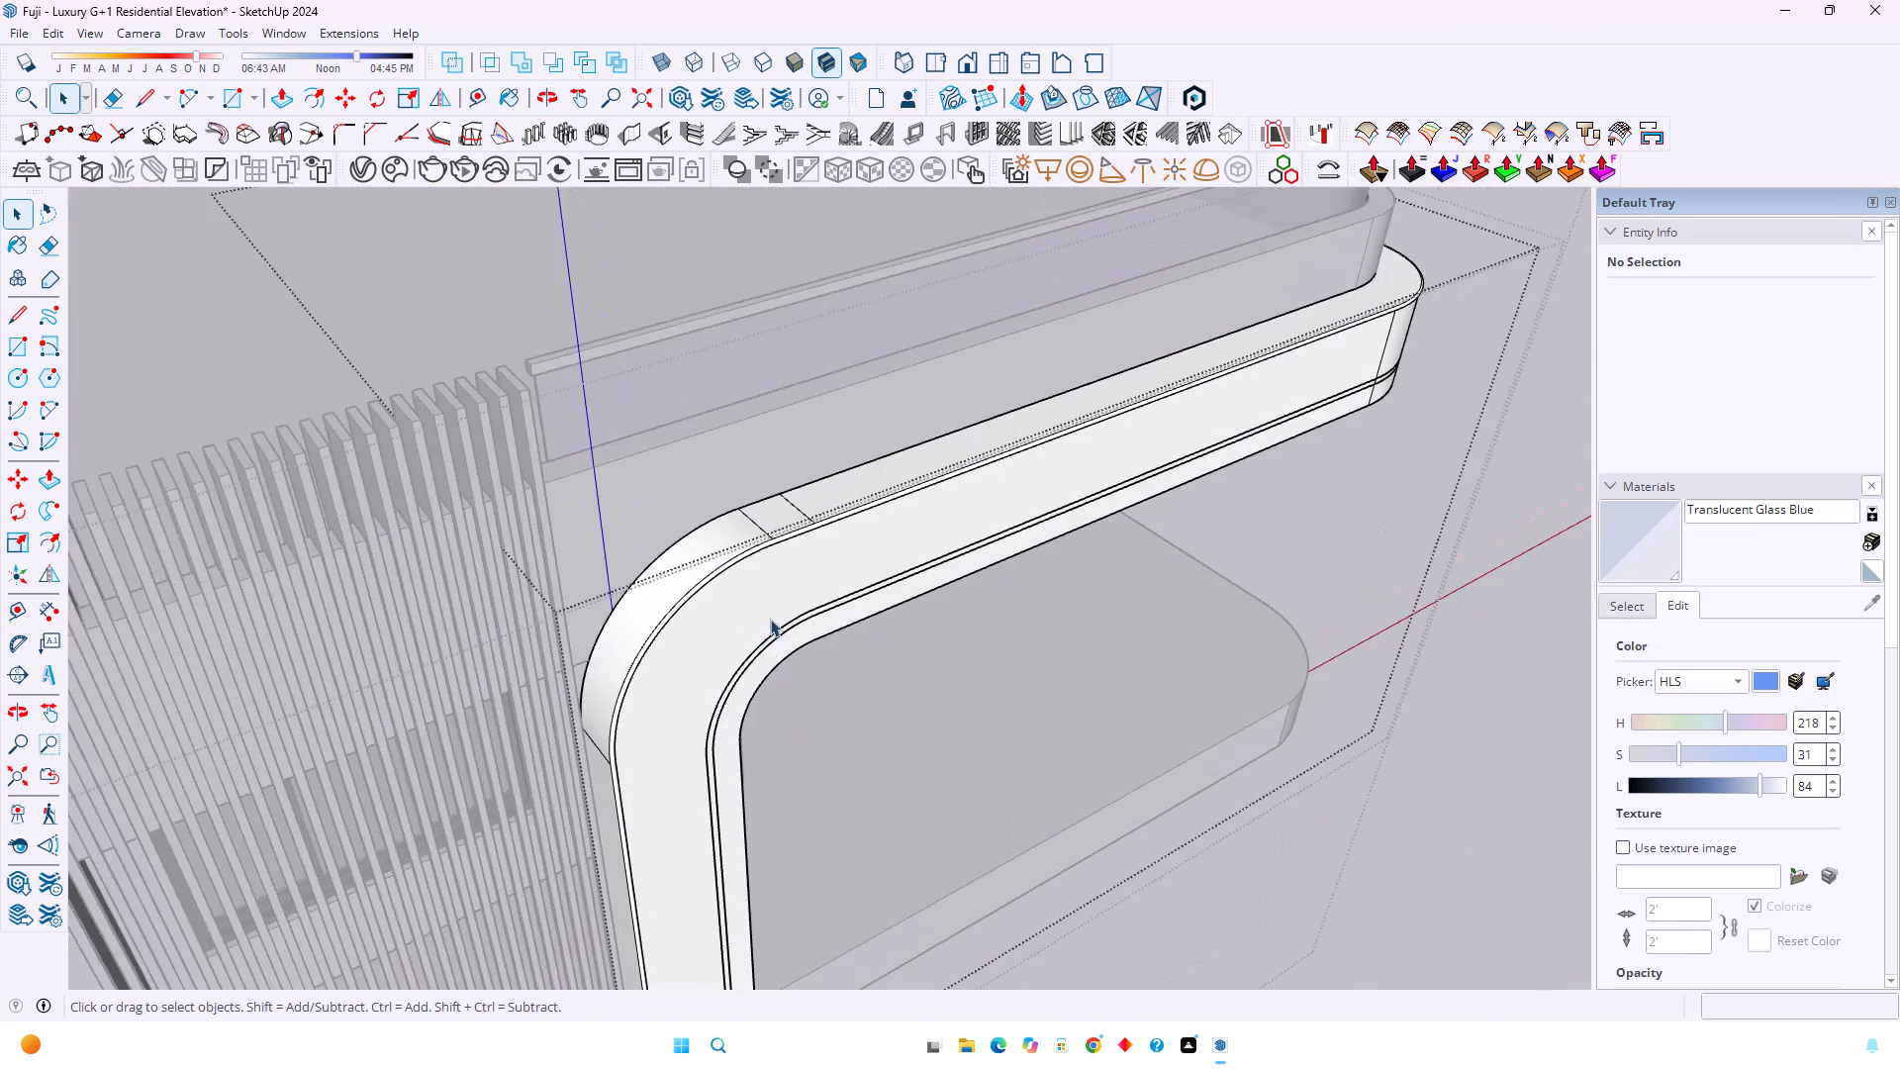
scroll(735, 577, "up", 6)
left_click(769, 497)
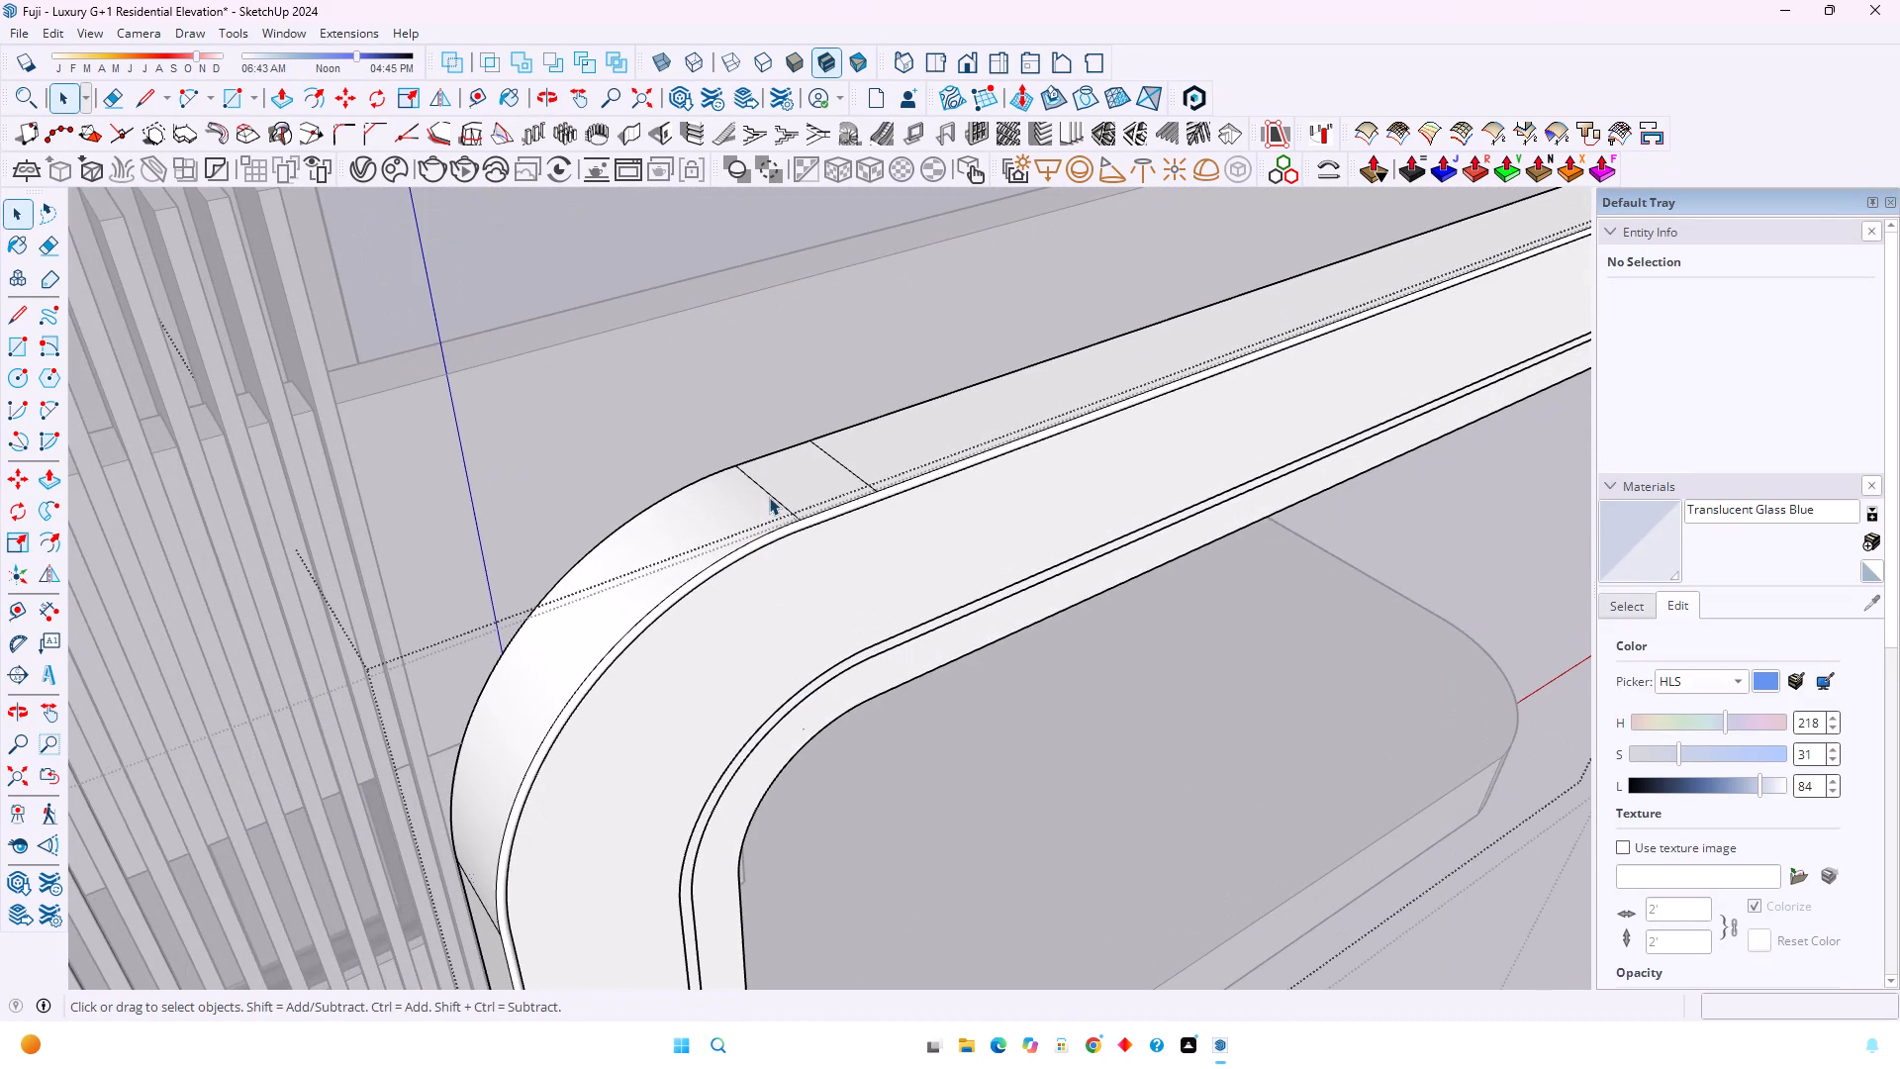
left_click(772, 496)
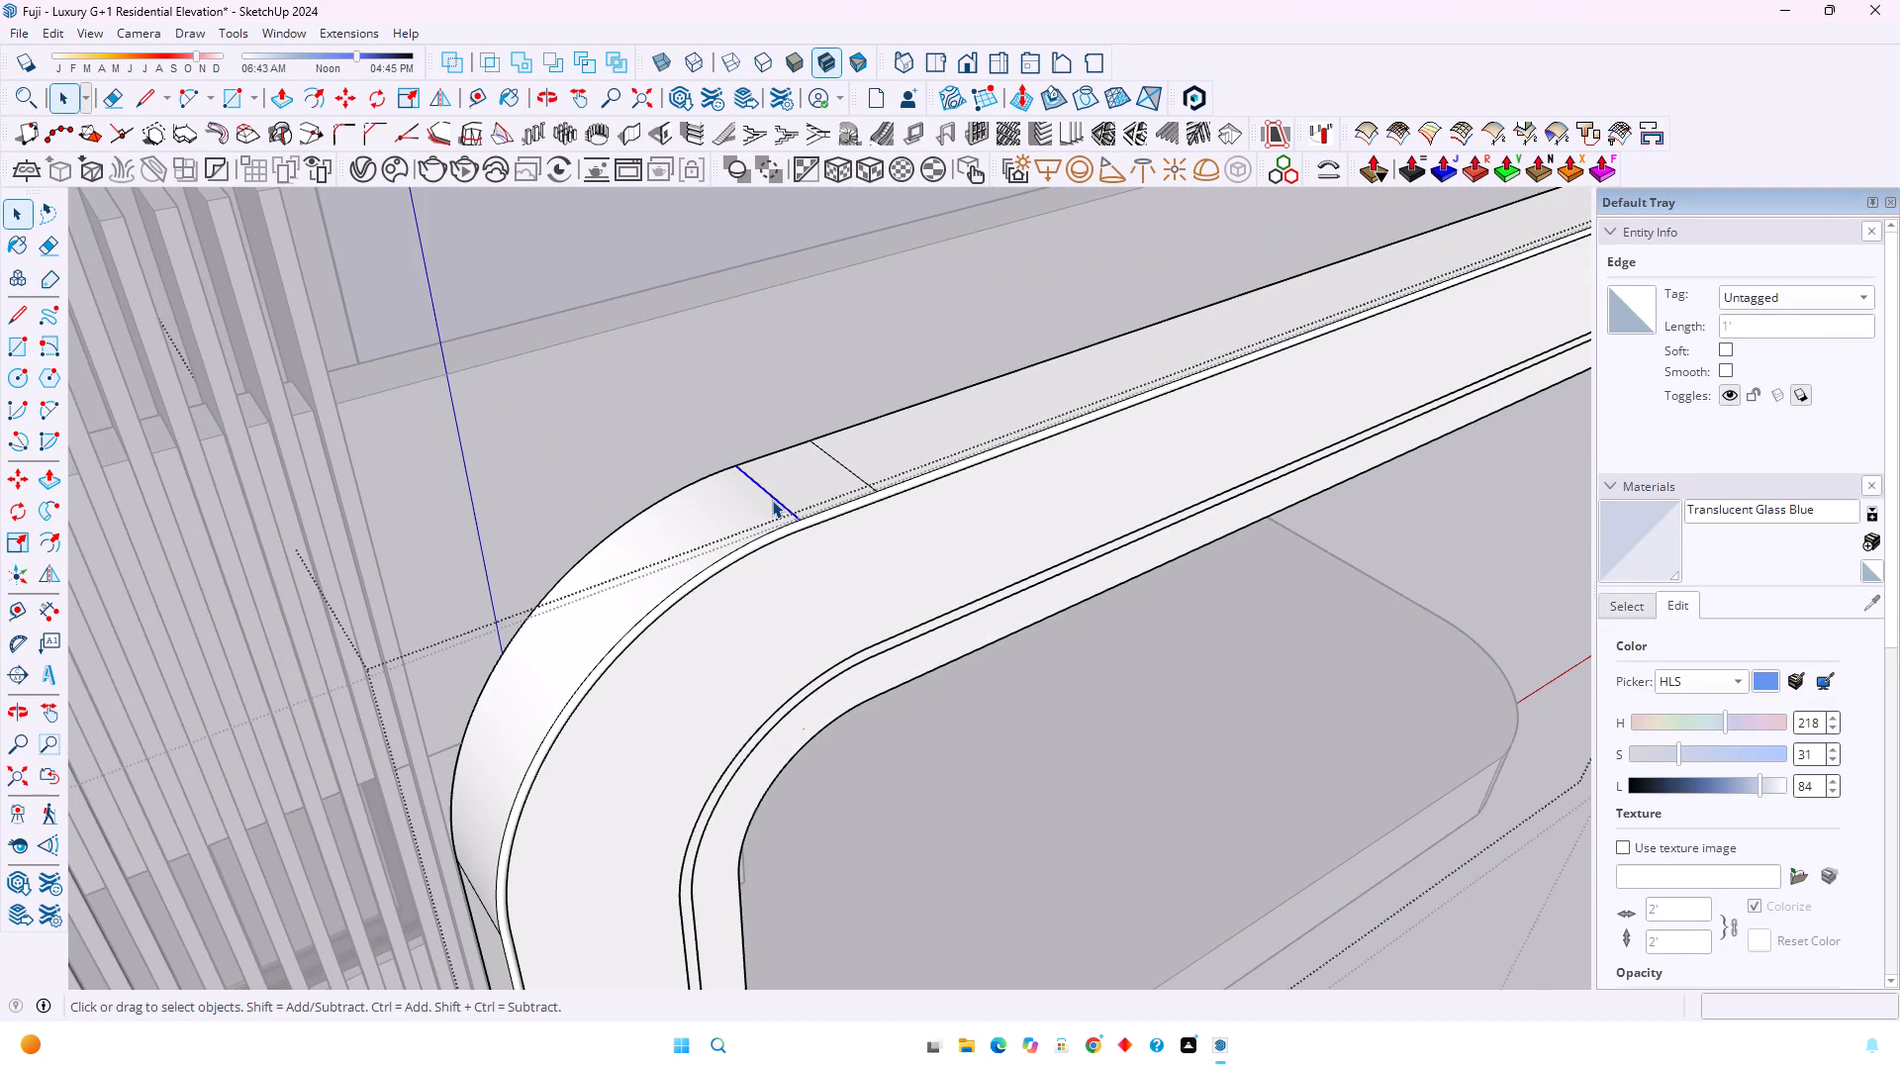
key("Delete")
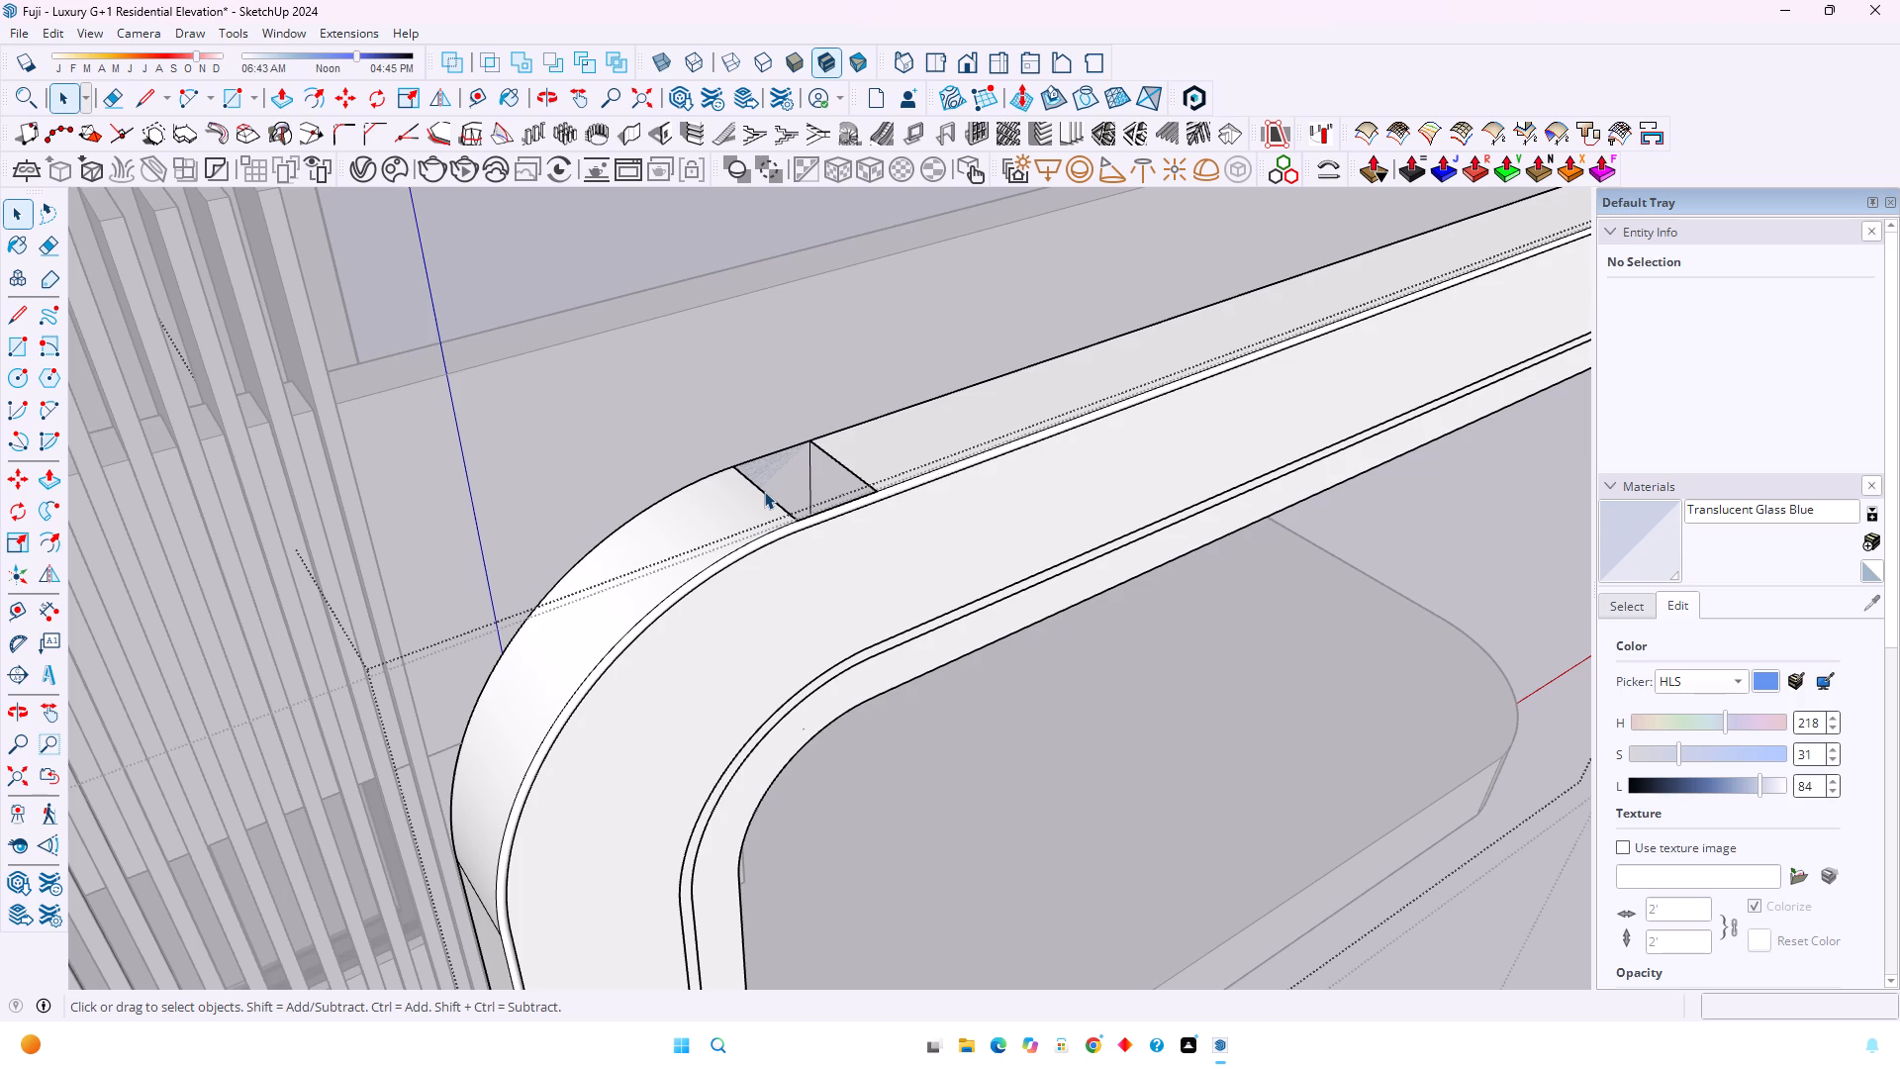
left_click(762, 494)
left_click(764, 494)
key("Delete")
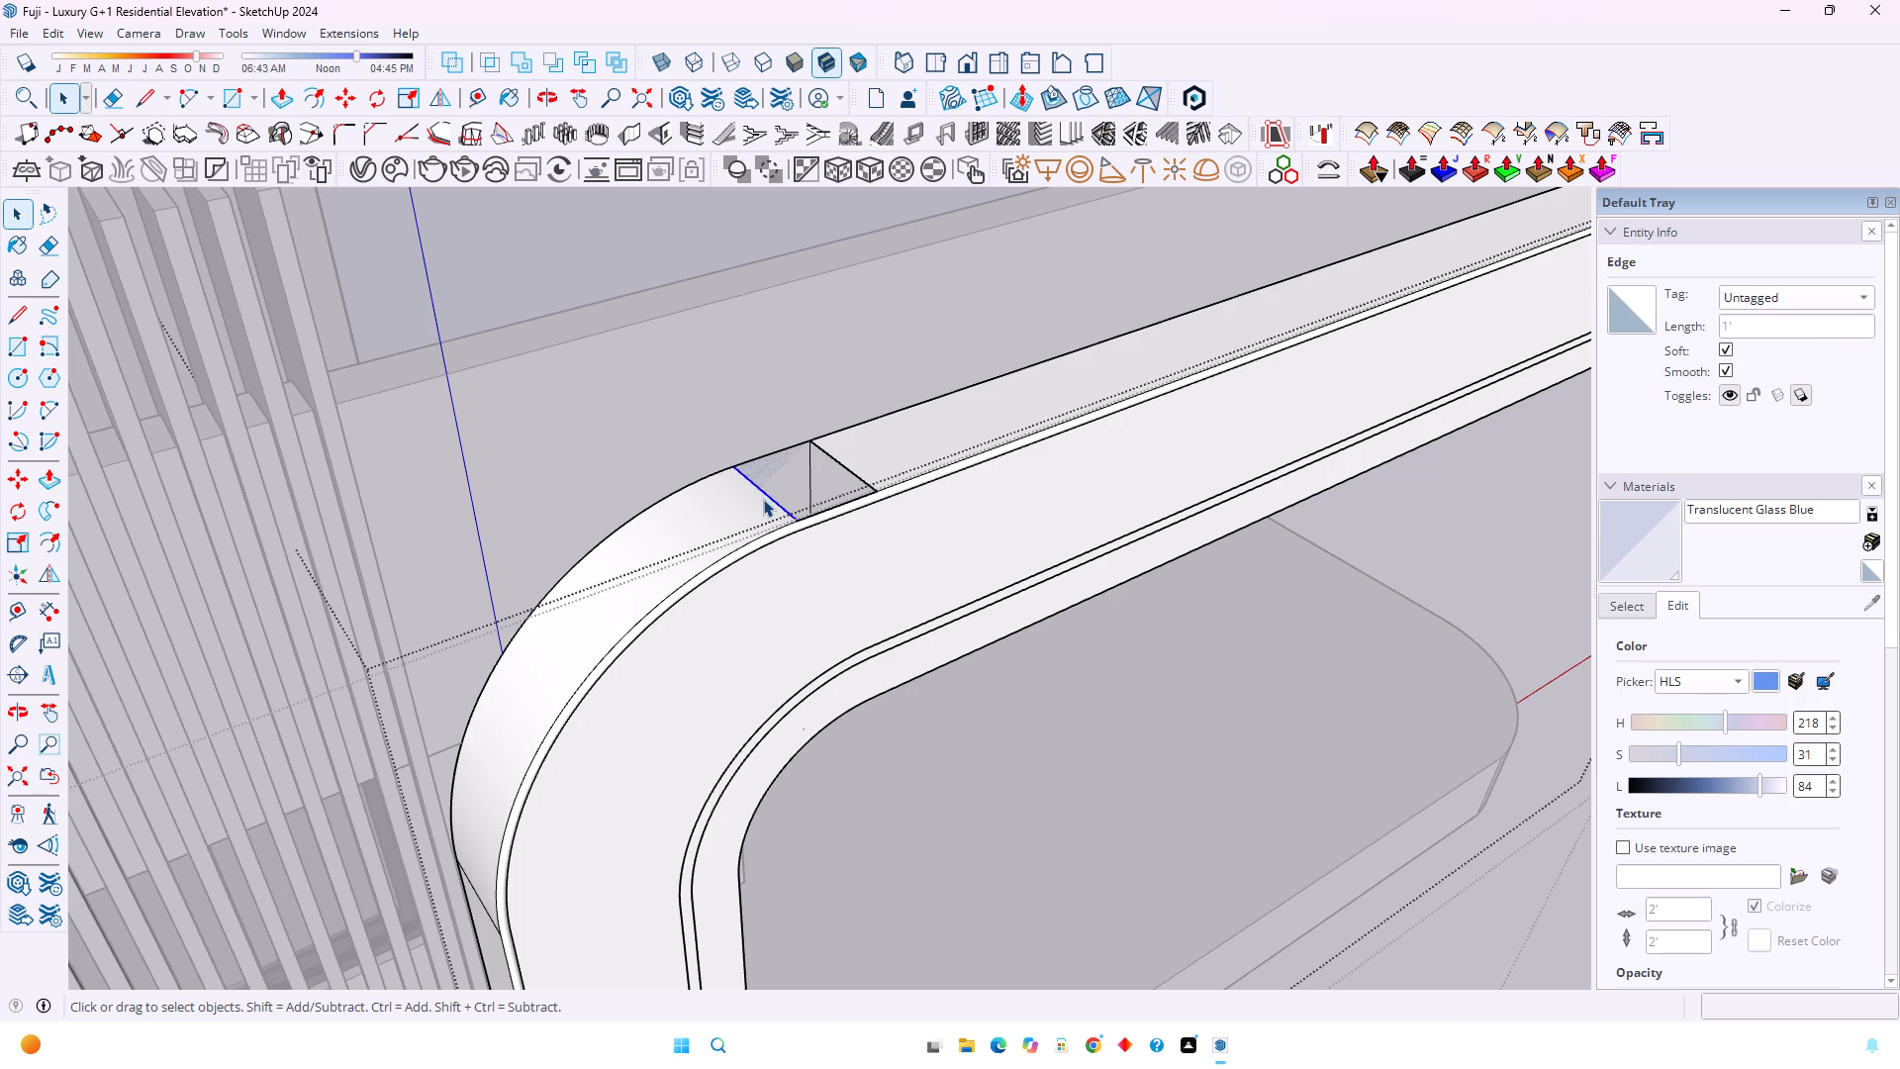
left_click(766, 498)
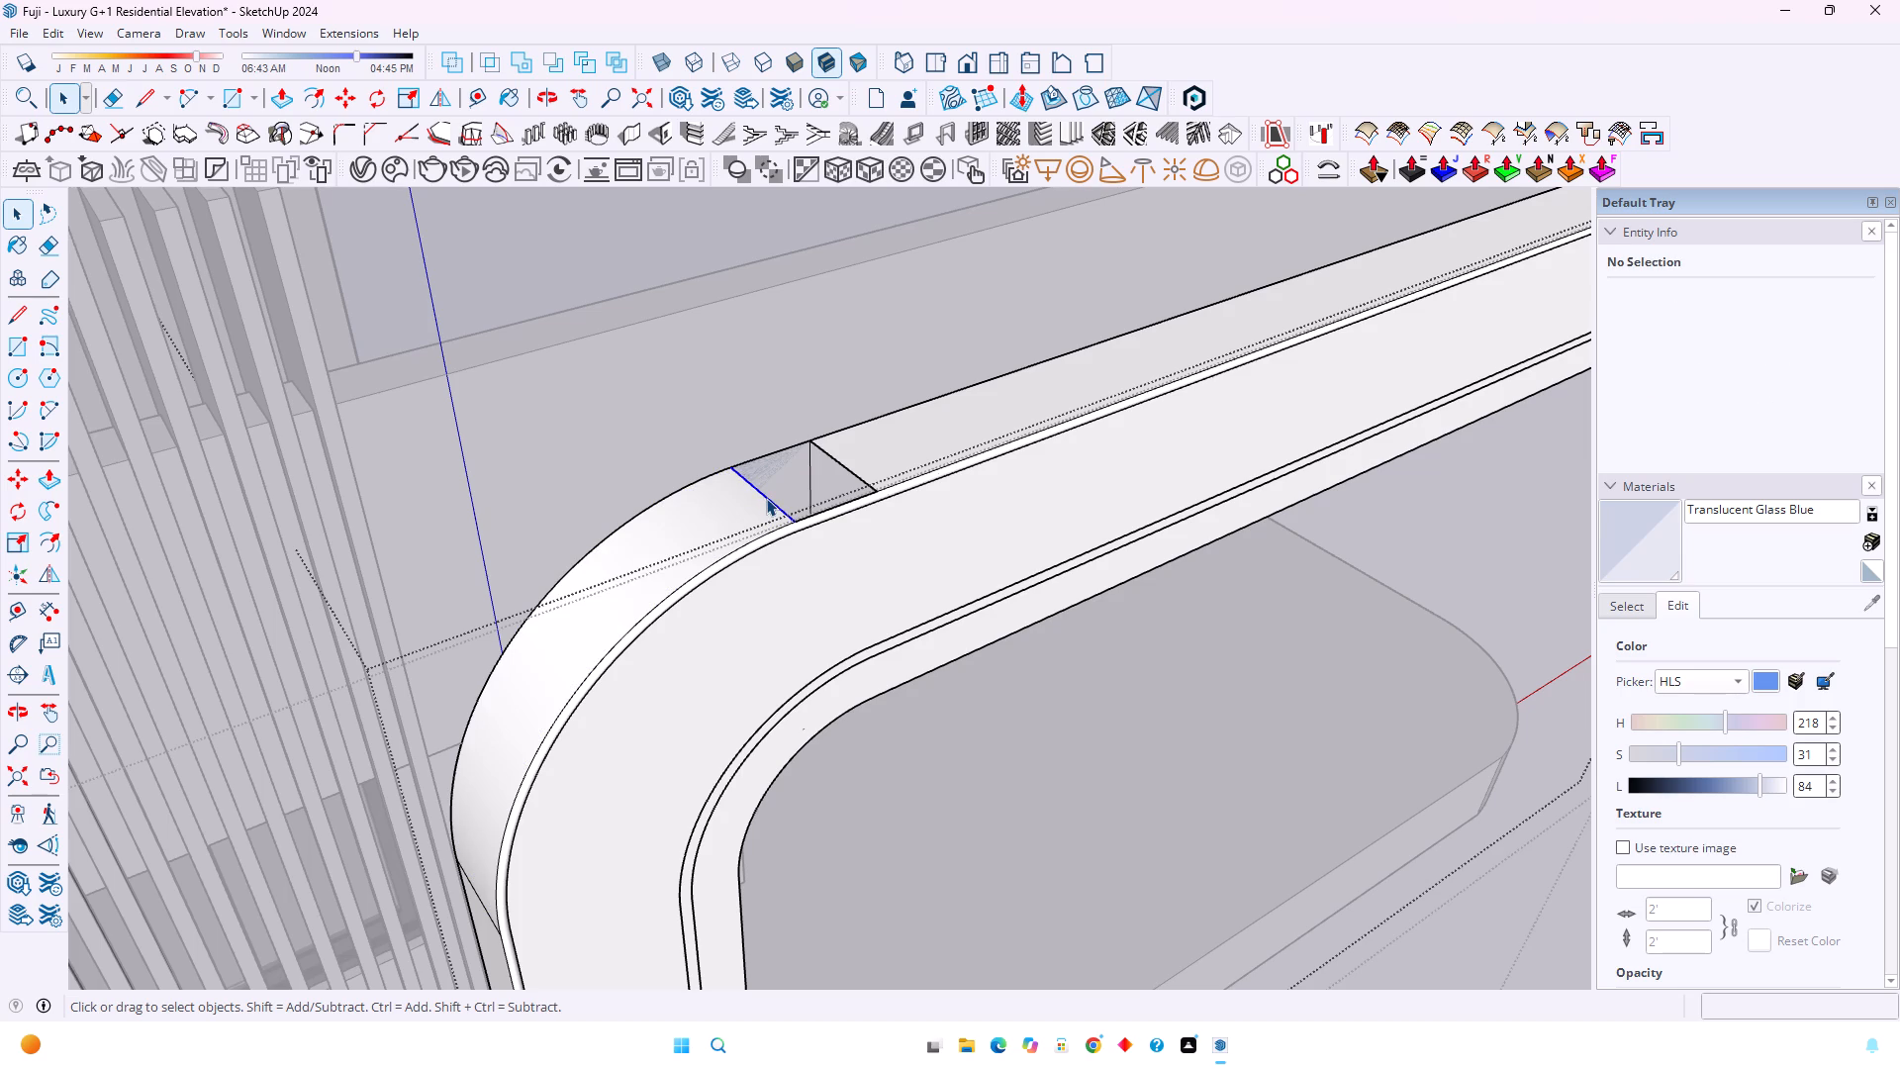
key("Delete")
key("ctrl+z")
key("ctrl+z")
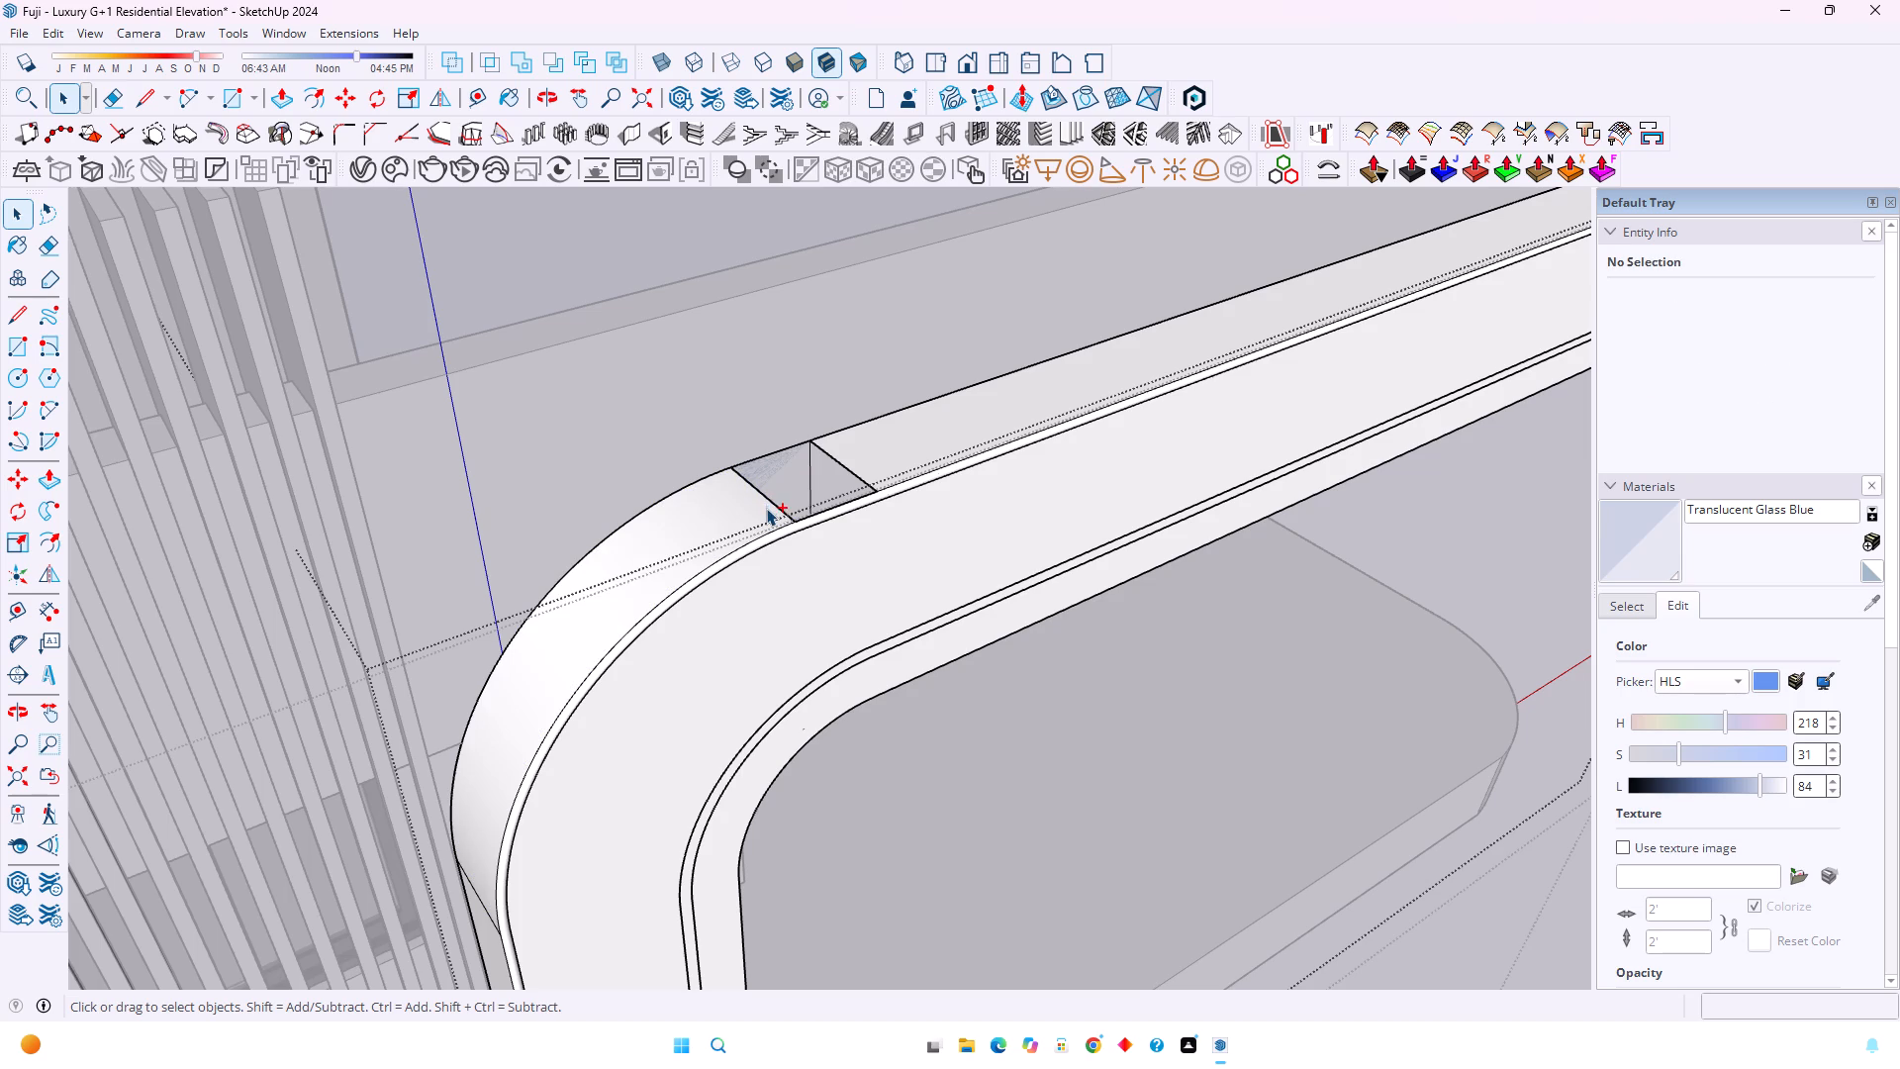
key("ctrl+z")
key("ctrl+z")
Weld the frame corner's outer arc and the adjoining short straight edge of the flat strip into one curve.
left_click(760, 455)
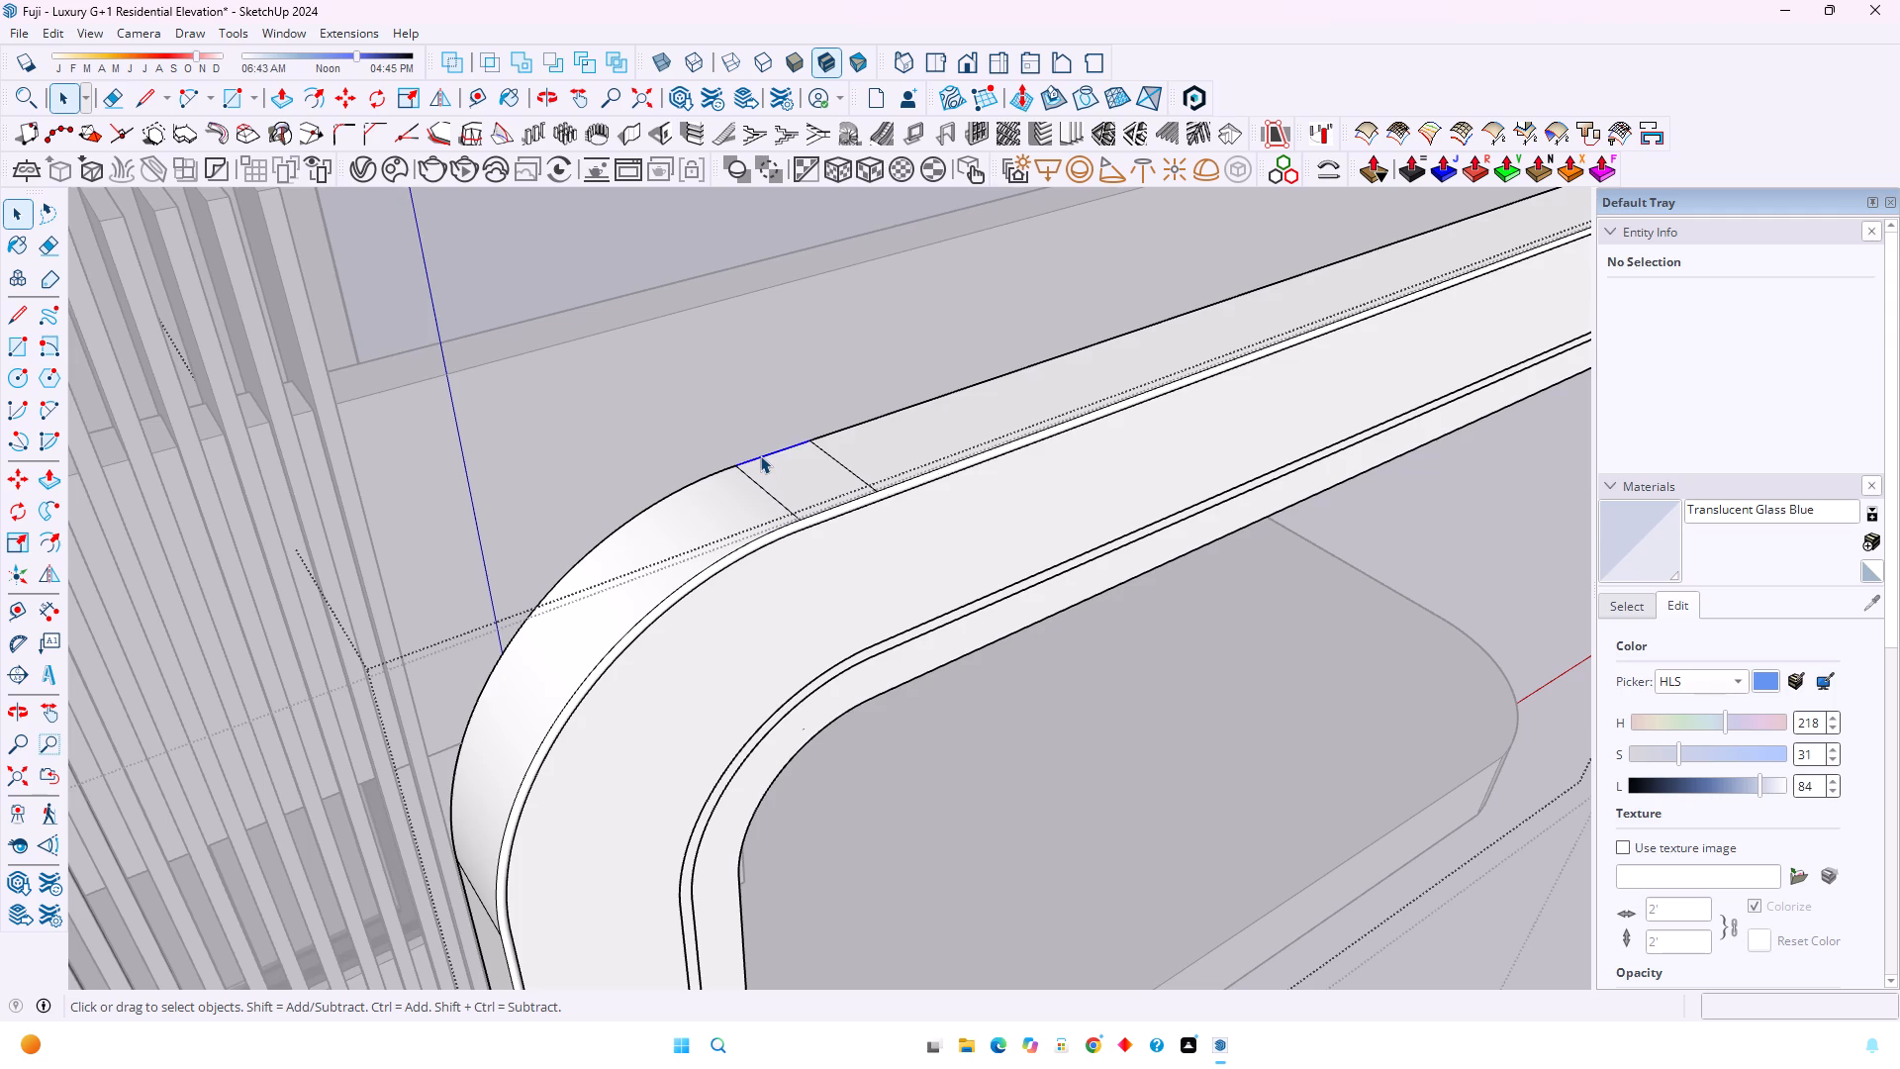
left_click(722, 470, "ctrl")
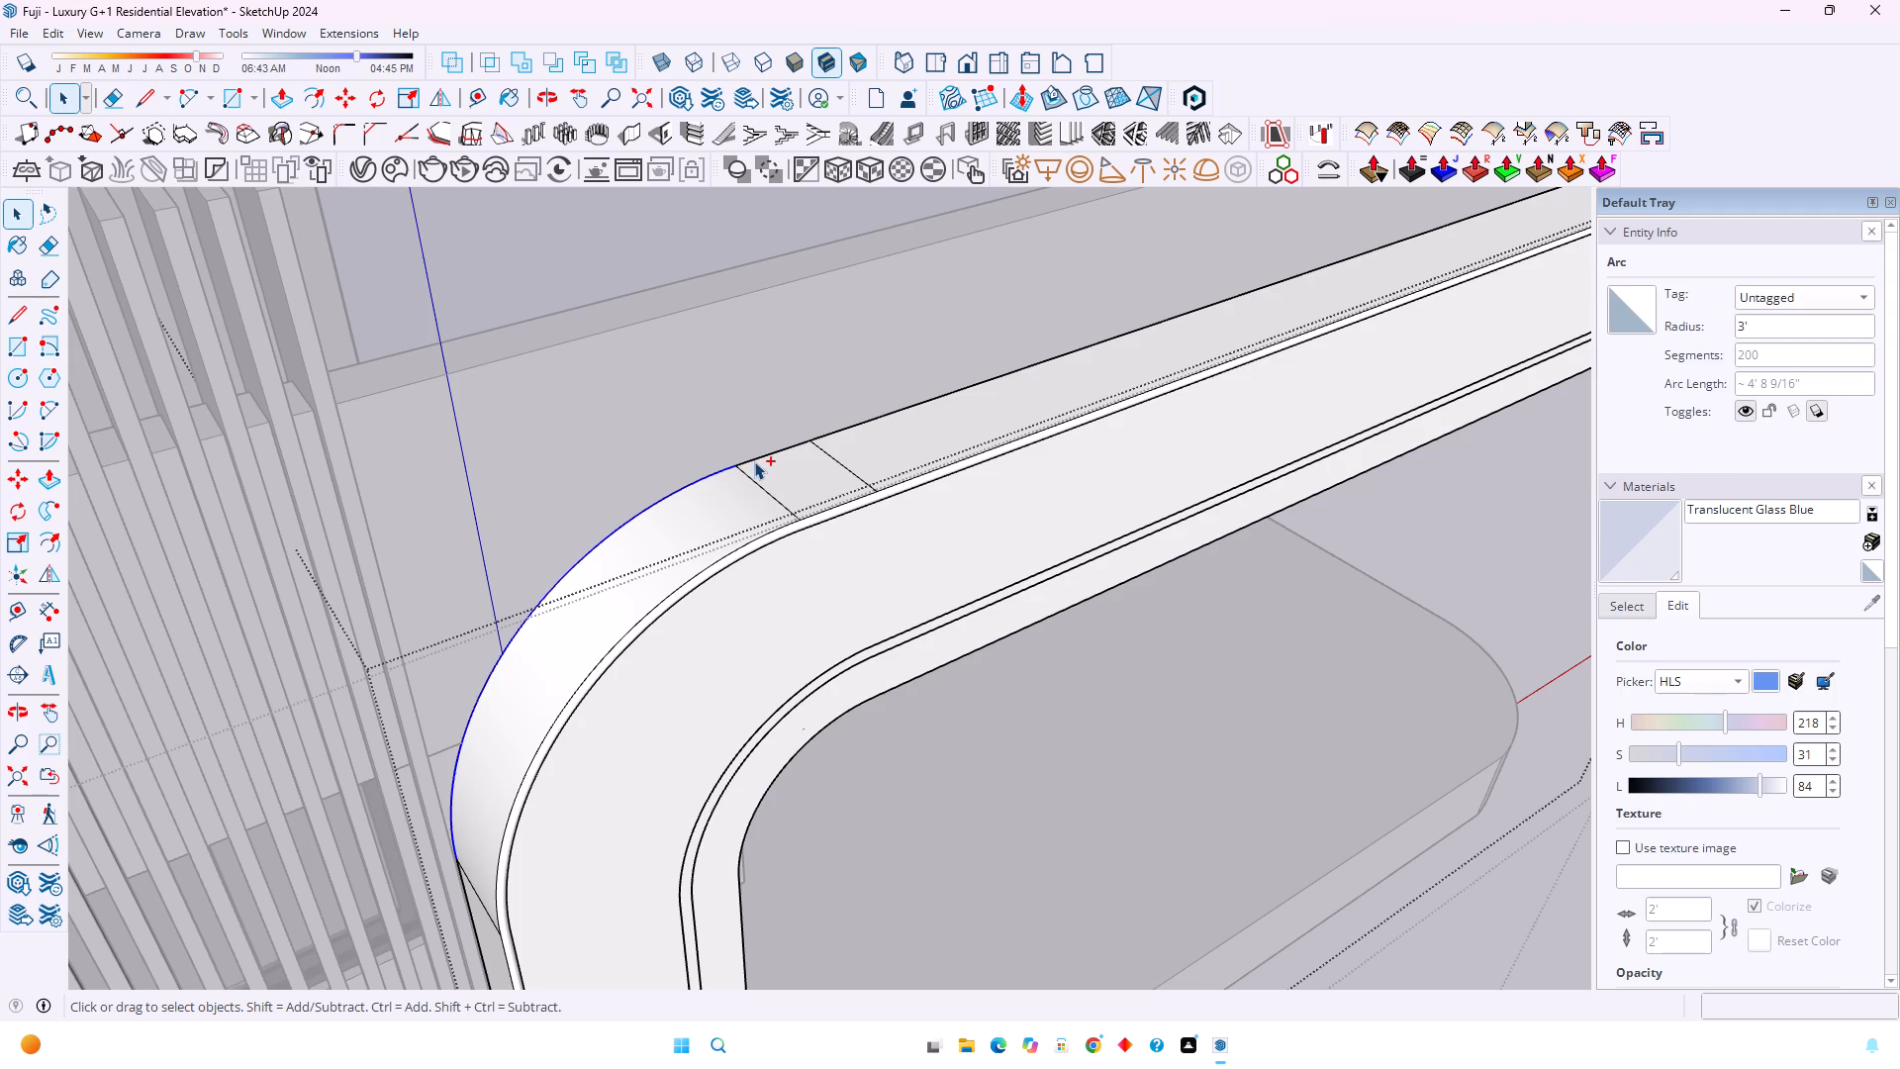
left_click(760, 455, "ctrl")
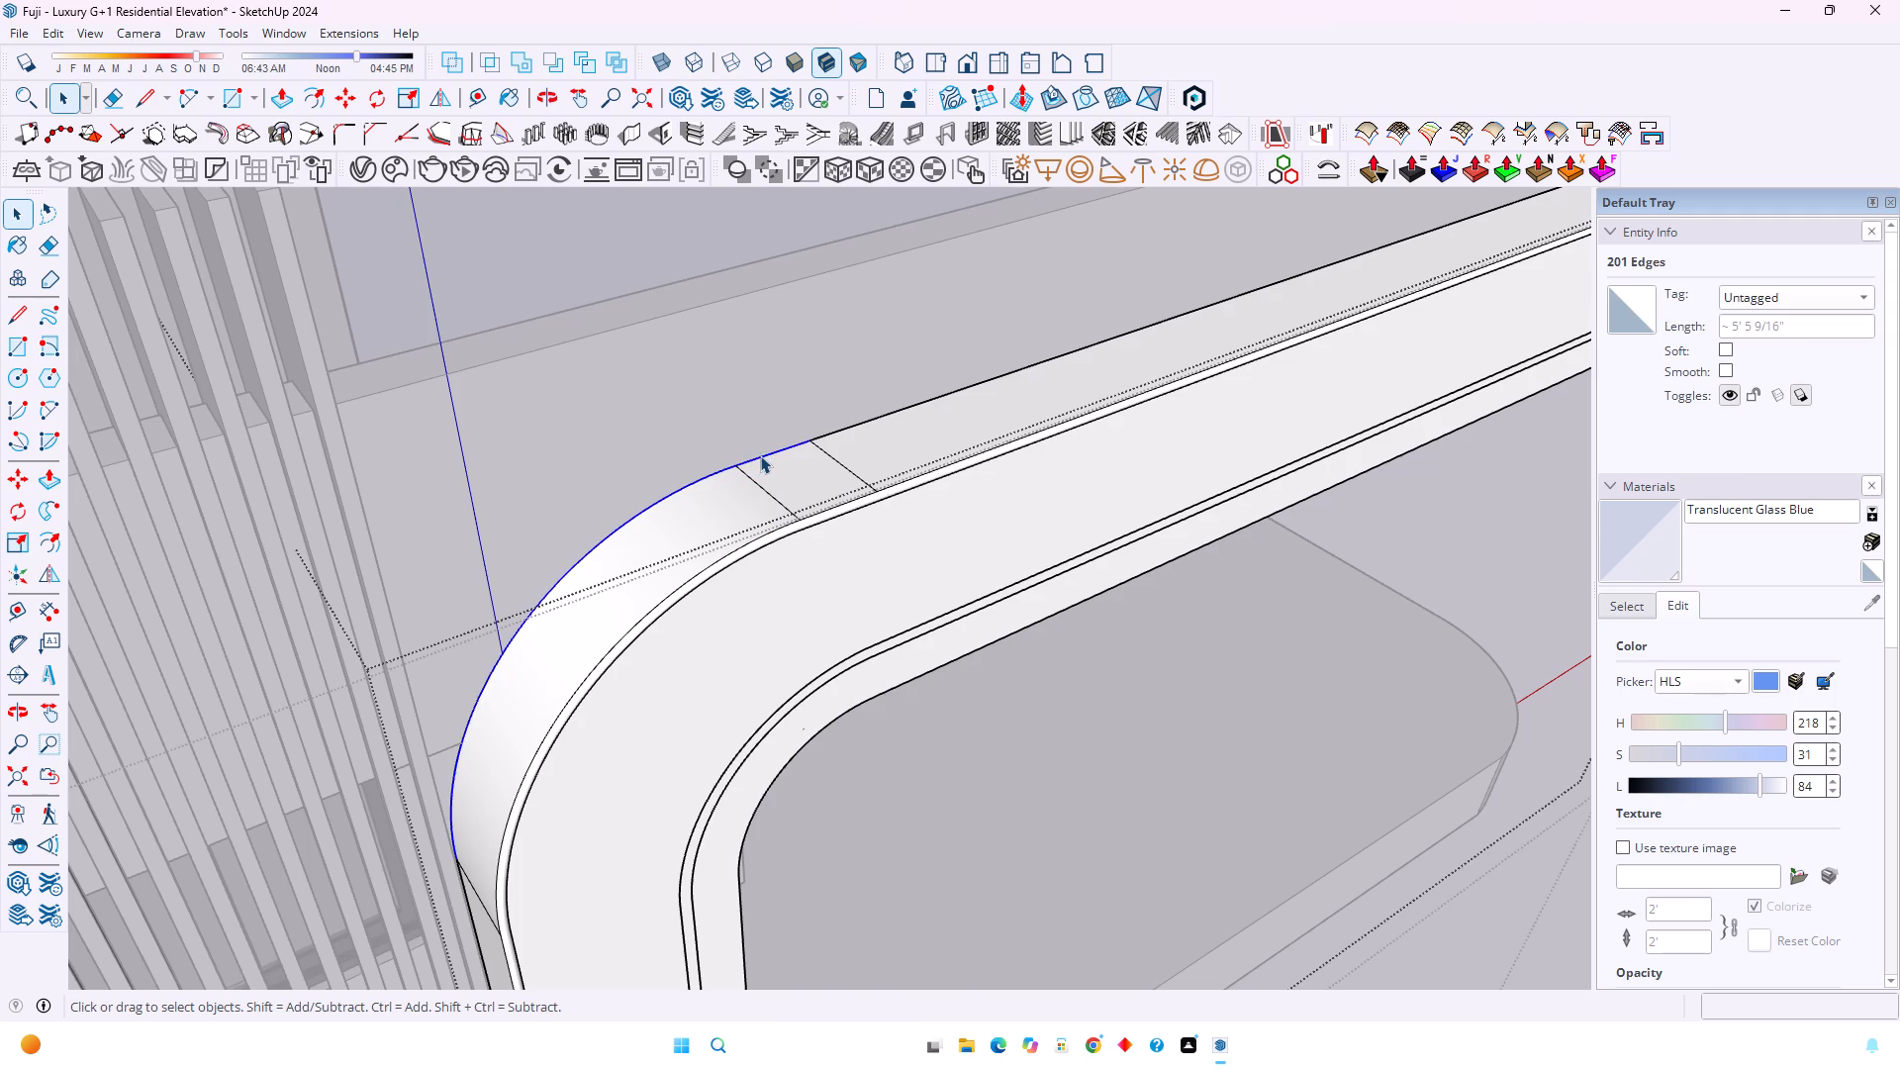
right_click(760, 455)
left_click(817, 697)
Examine the half-round bead and the curved corner's front edge segments where the seam line meets them.
scroll(830, 522, "up", 10)
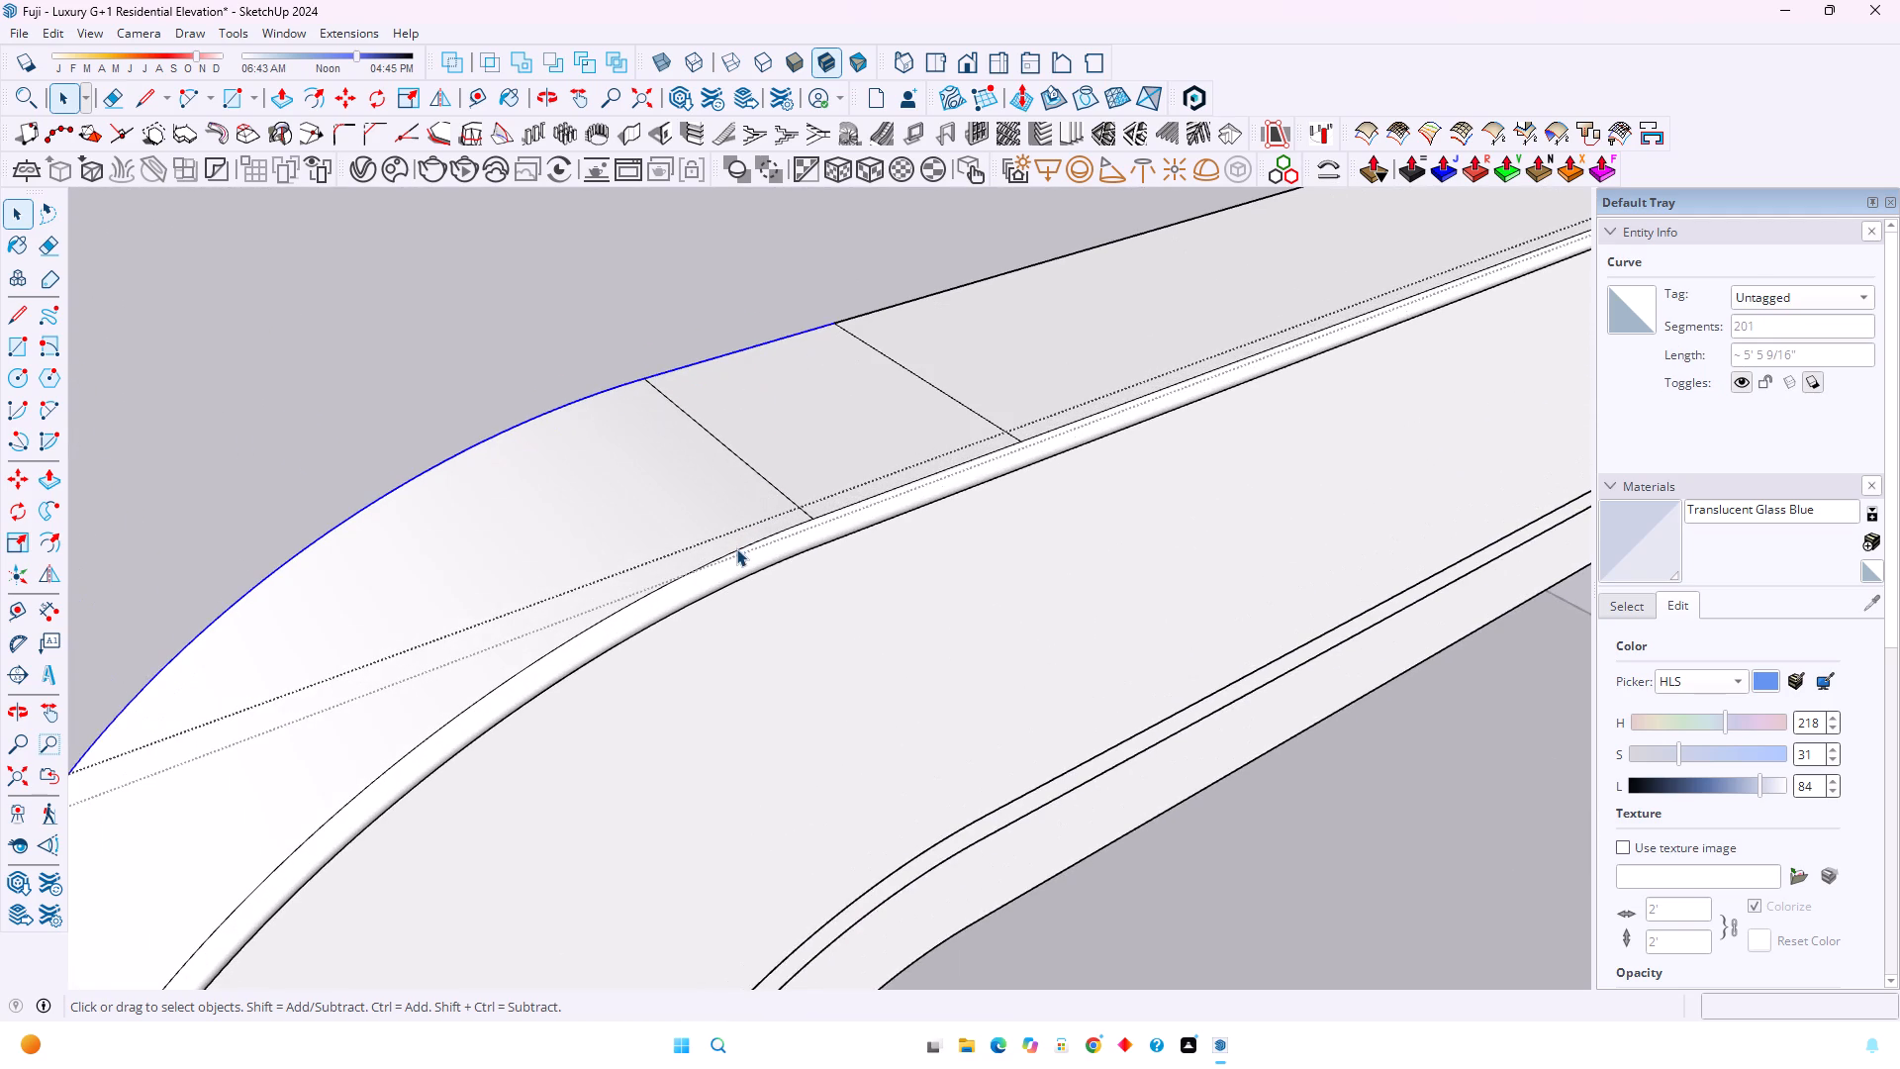
left_click(736, 548)
scroll(761, 534, "up", 9)
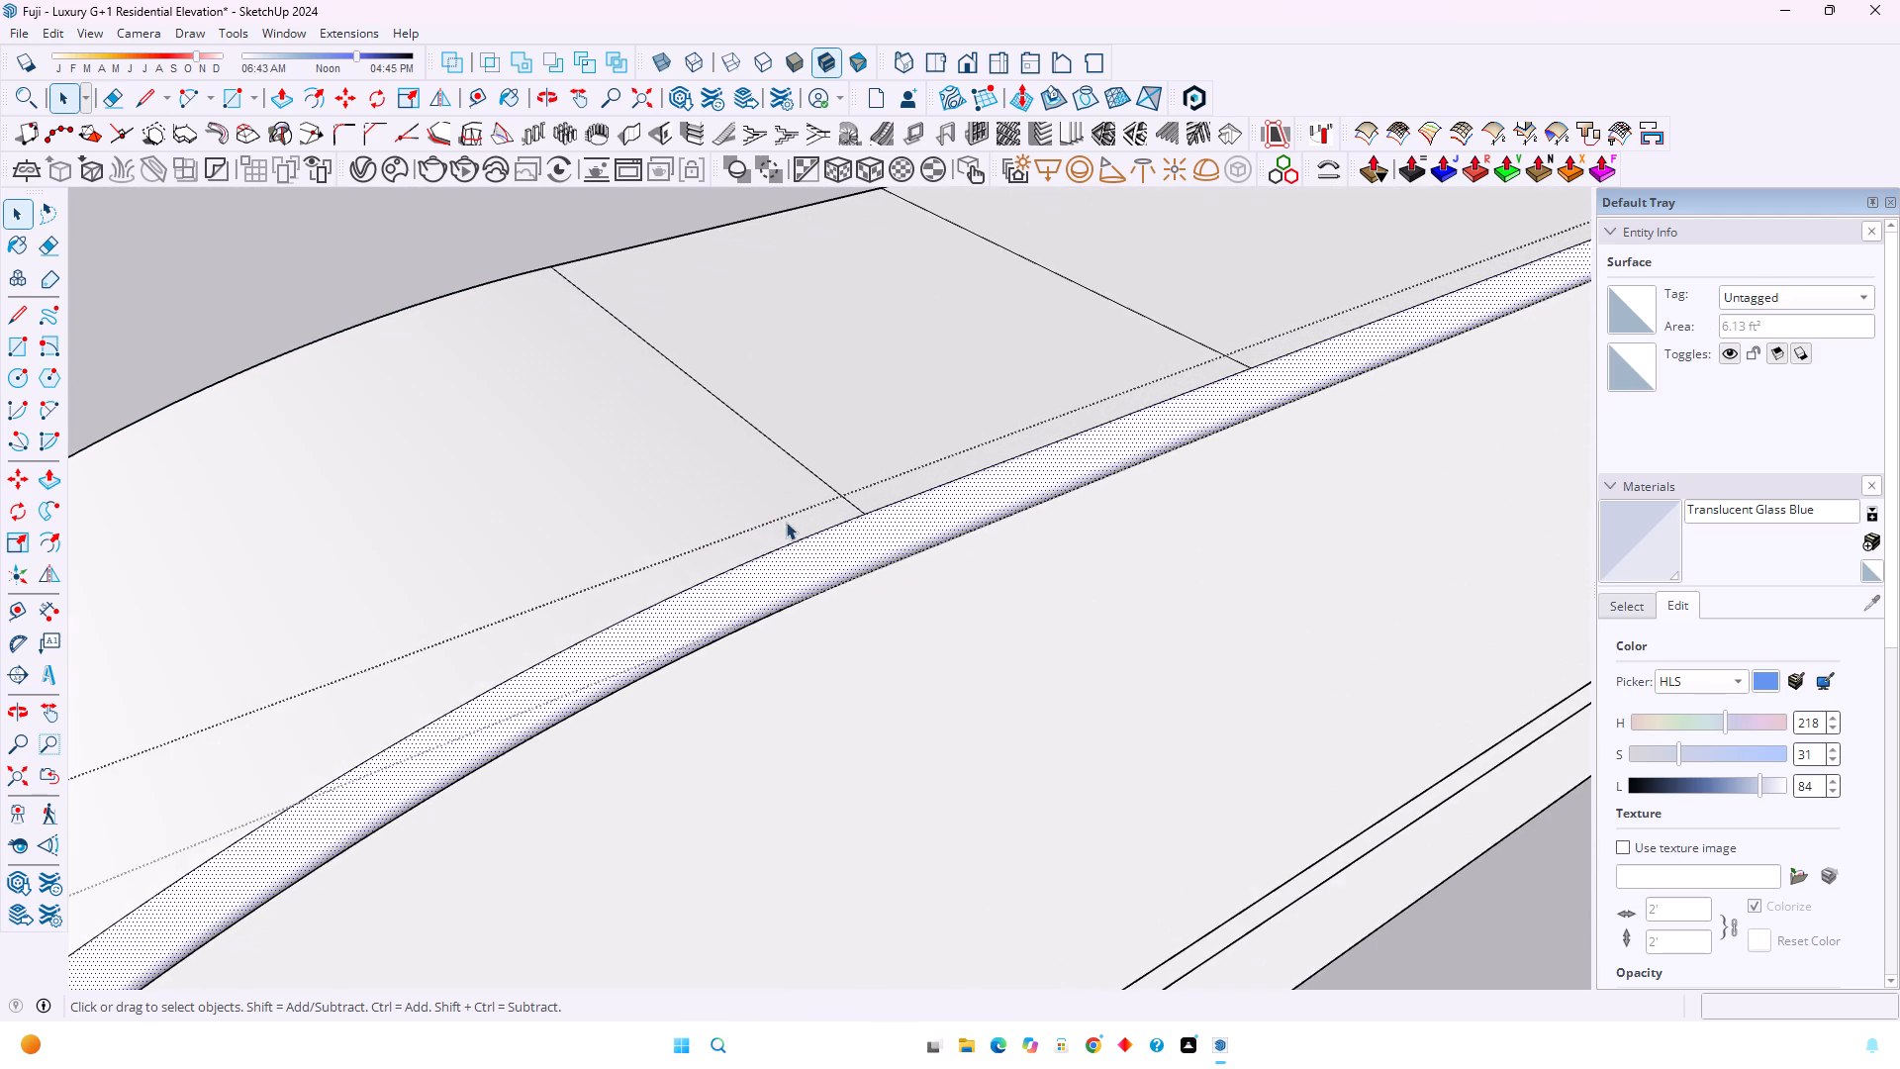
left_click(800, 538)
scroll(800, 538, "up", 7)
middle_click_drag(882, 738, 897, 836)
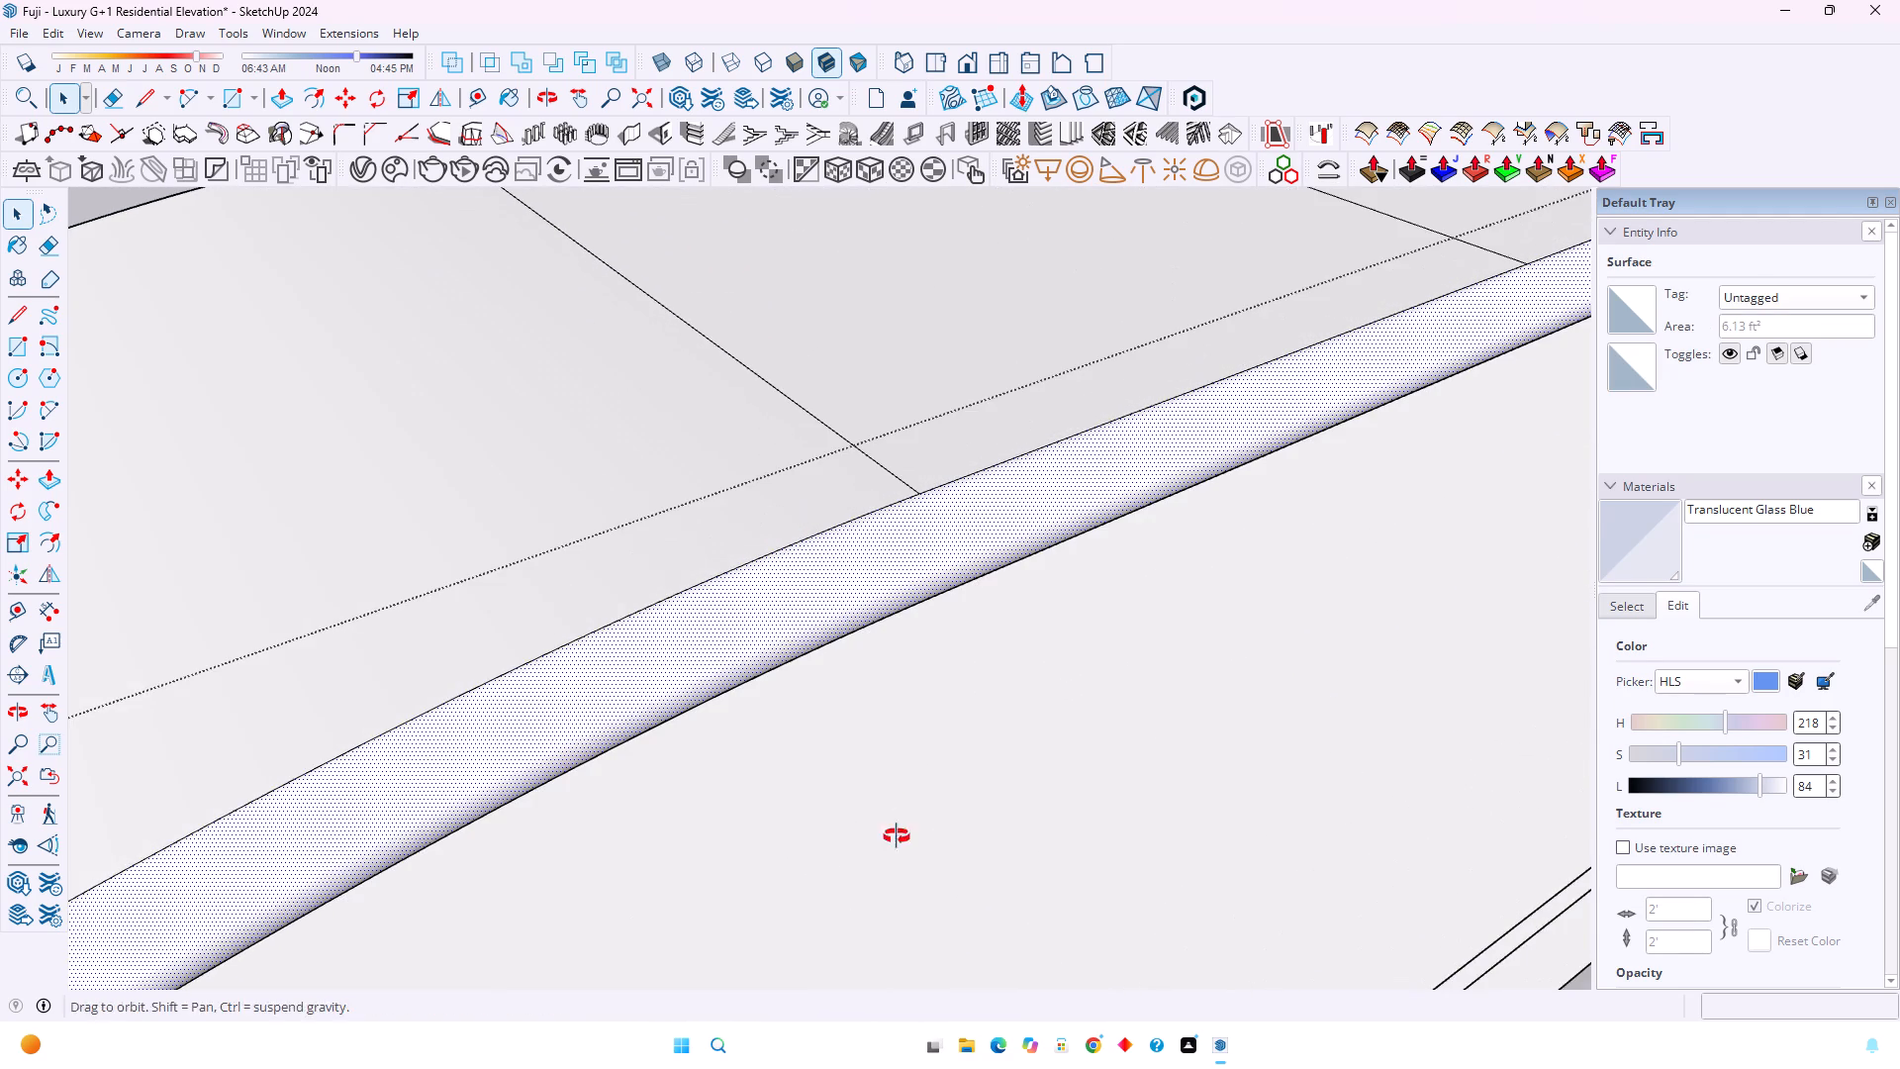
middle_click_drag(897, 836, 898, 887)
middle_click(898, 887)
scroll(866, 597, "up", 7)
left_click(883, 567)
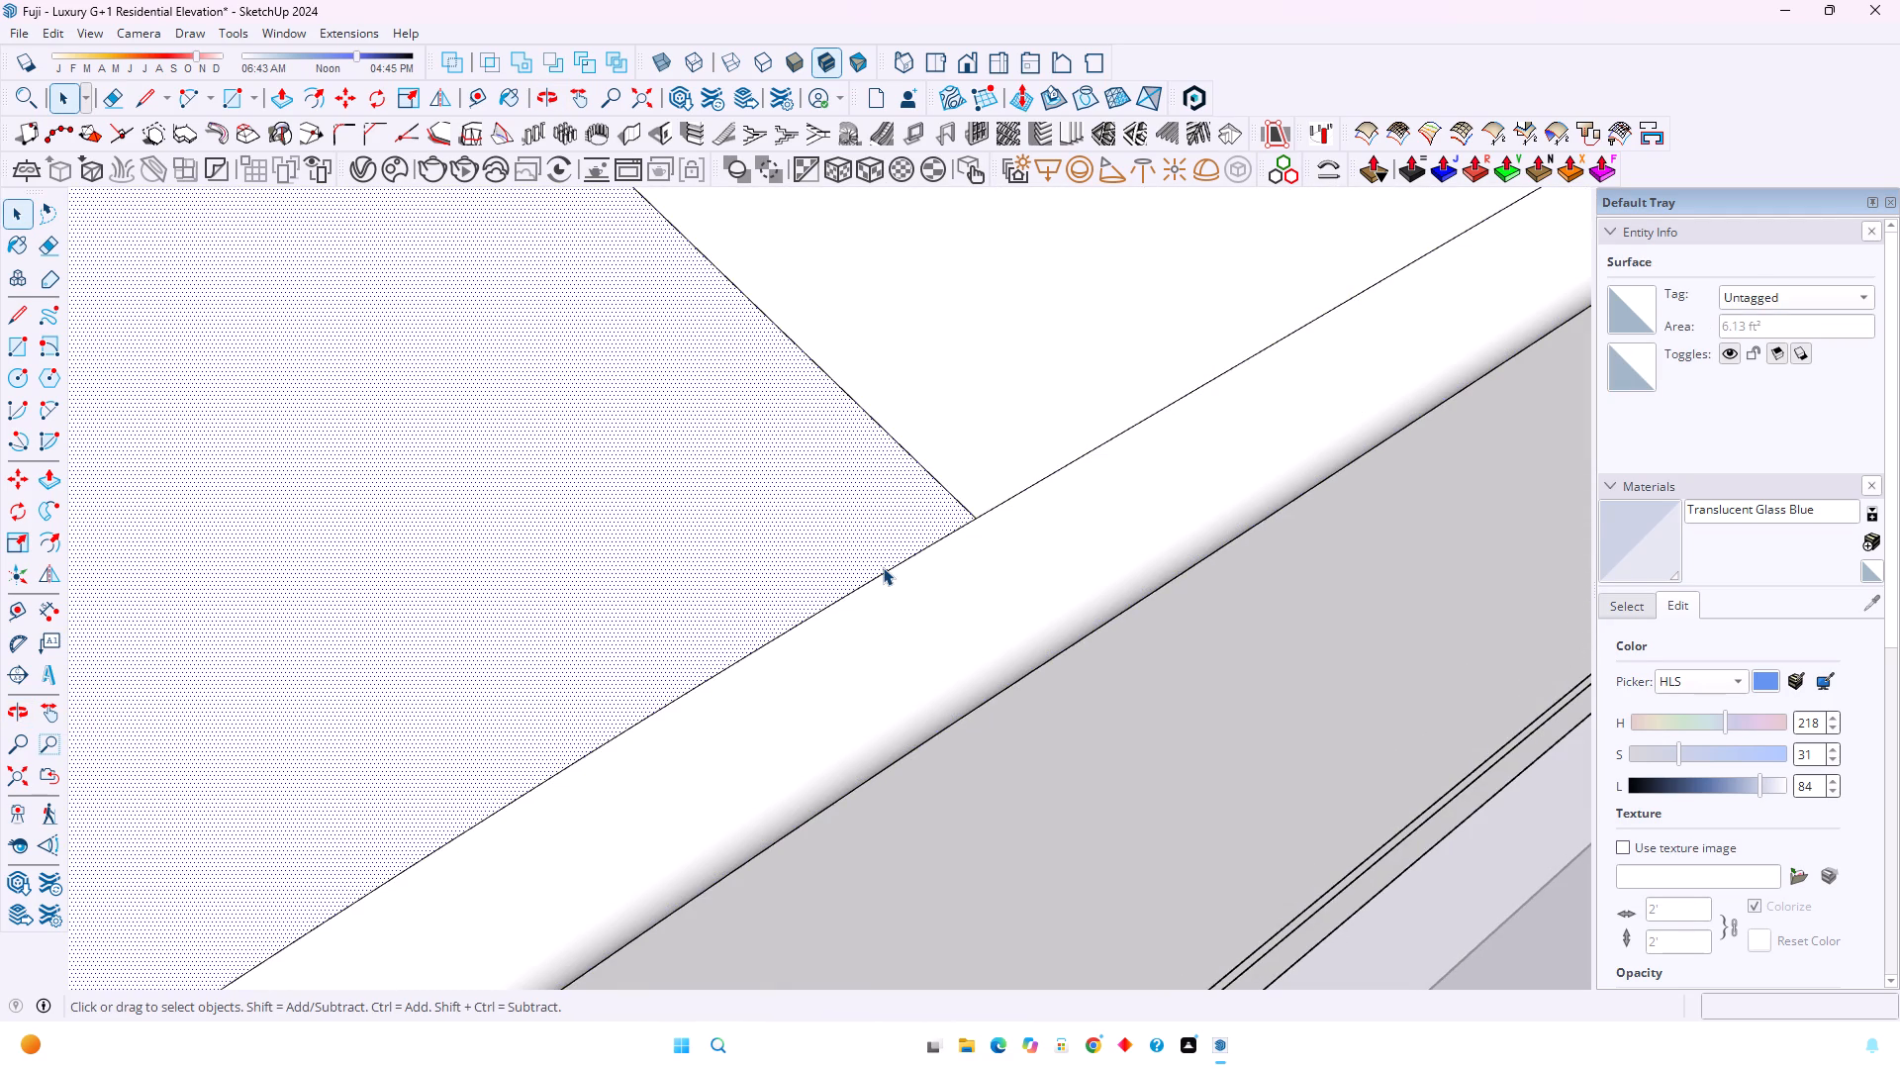
left_click(883, 570)
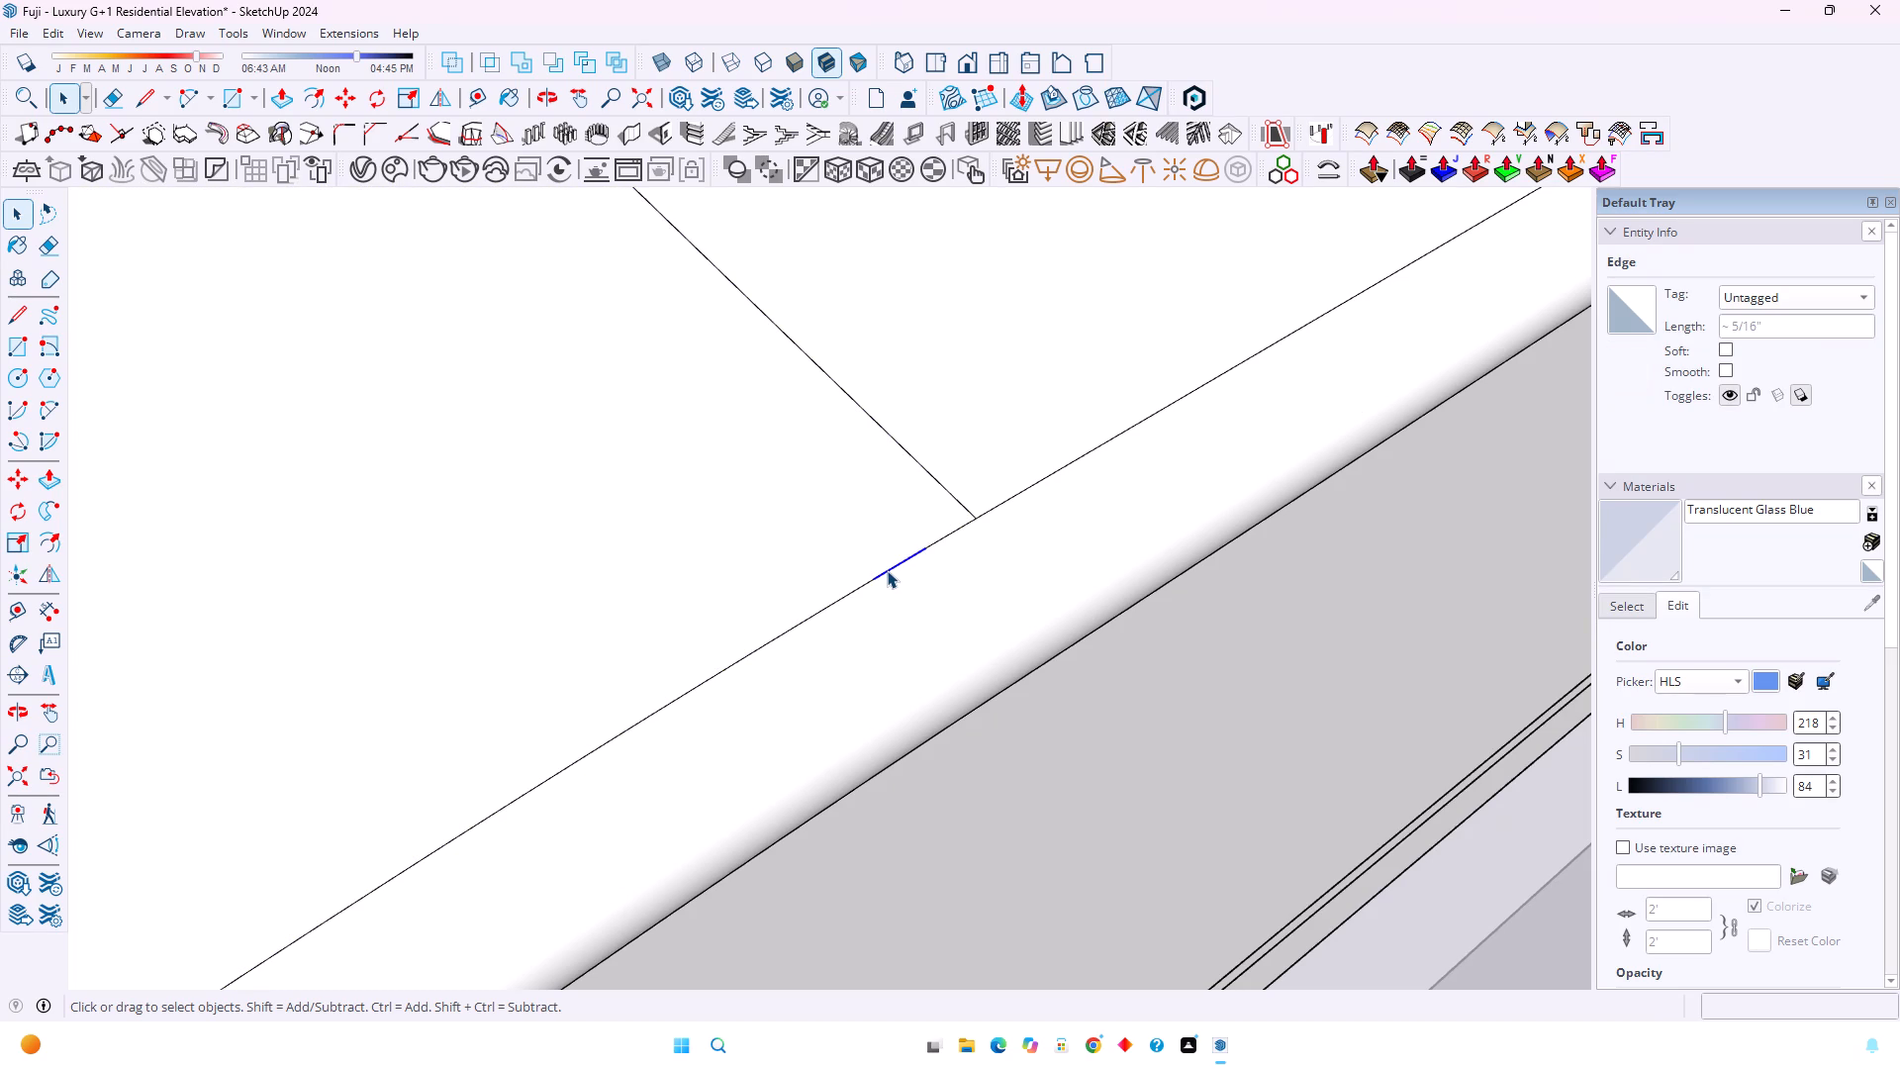
double_click(887, 570)
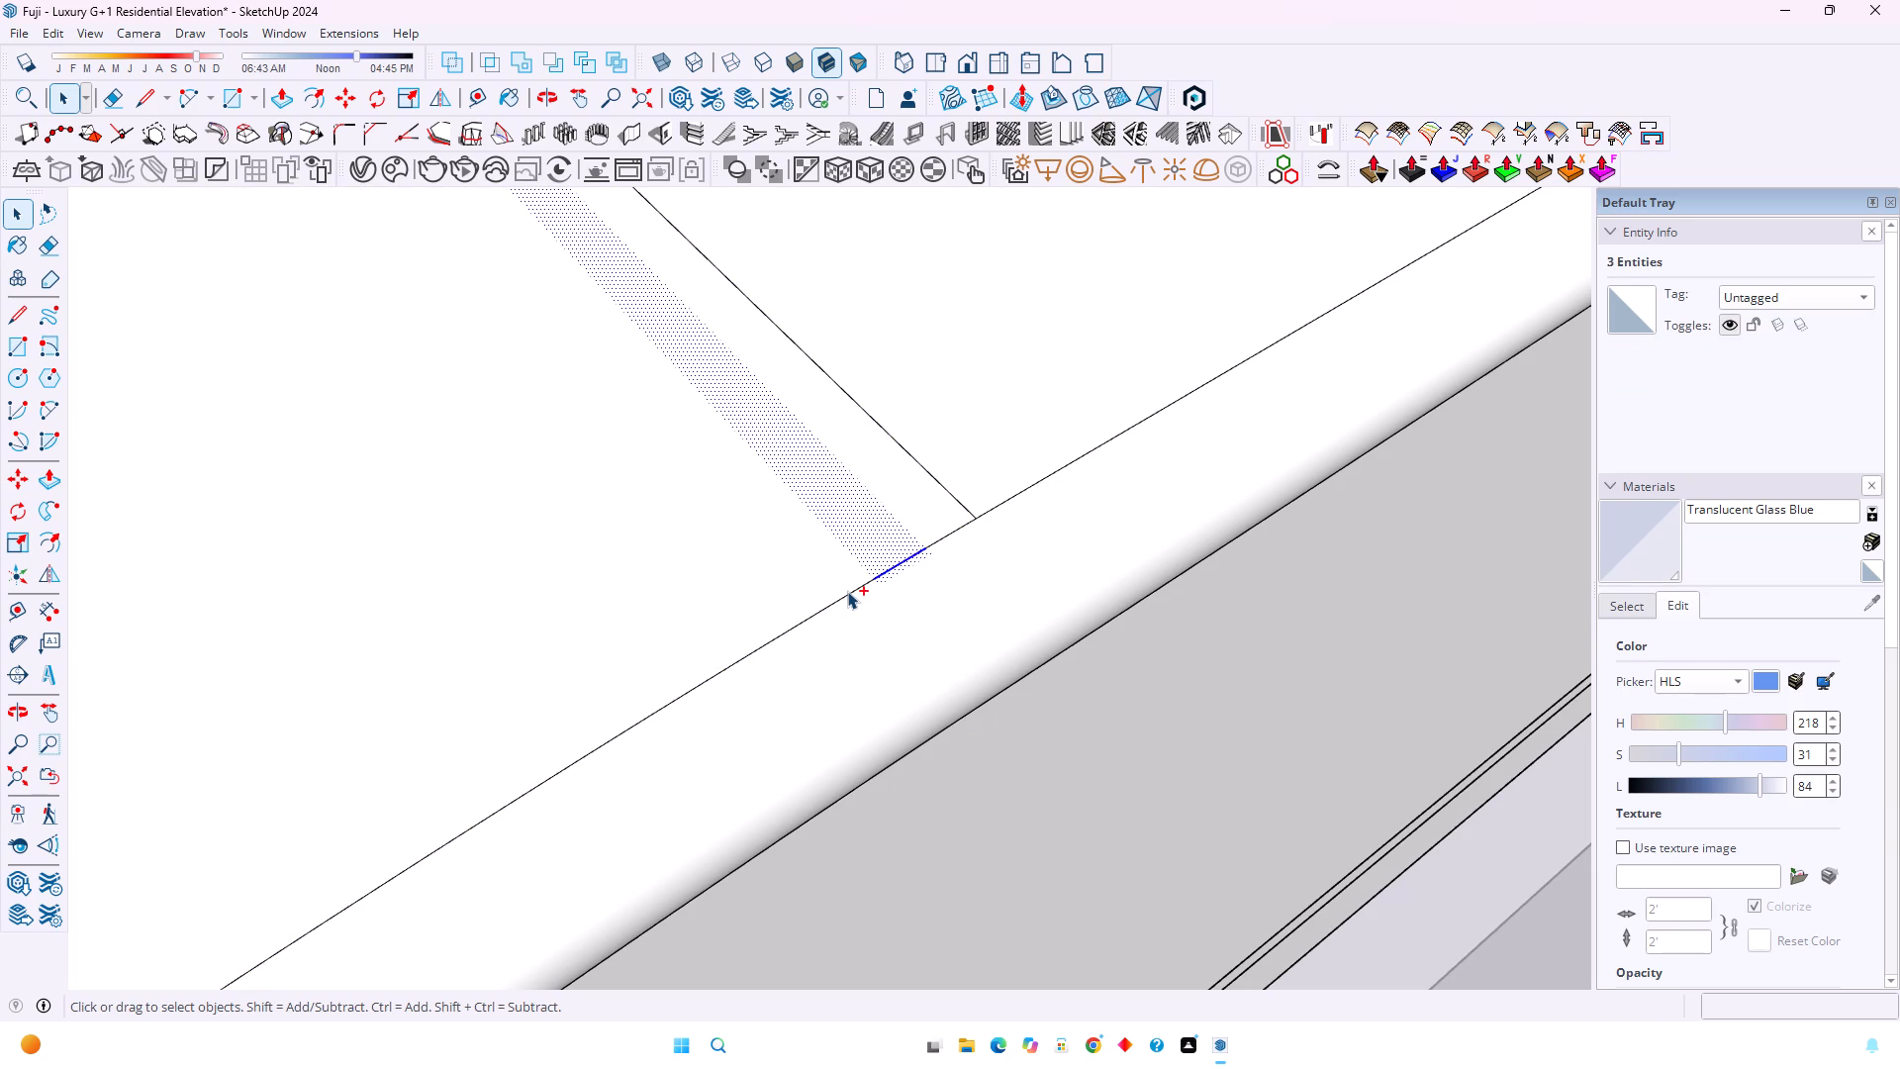
left_click(847, 591, "ctrl")
left_click(847, 591, "ctrl")
scroll(838, 593, "down", 10)
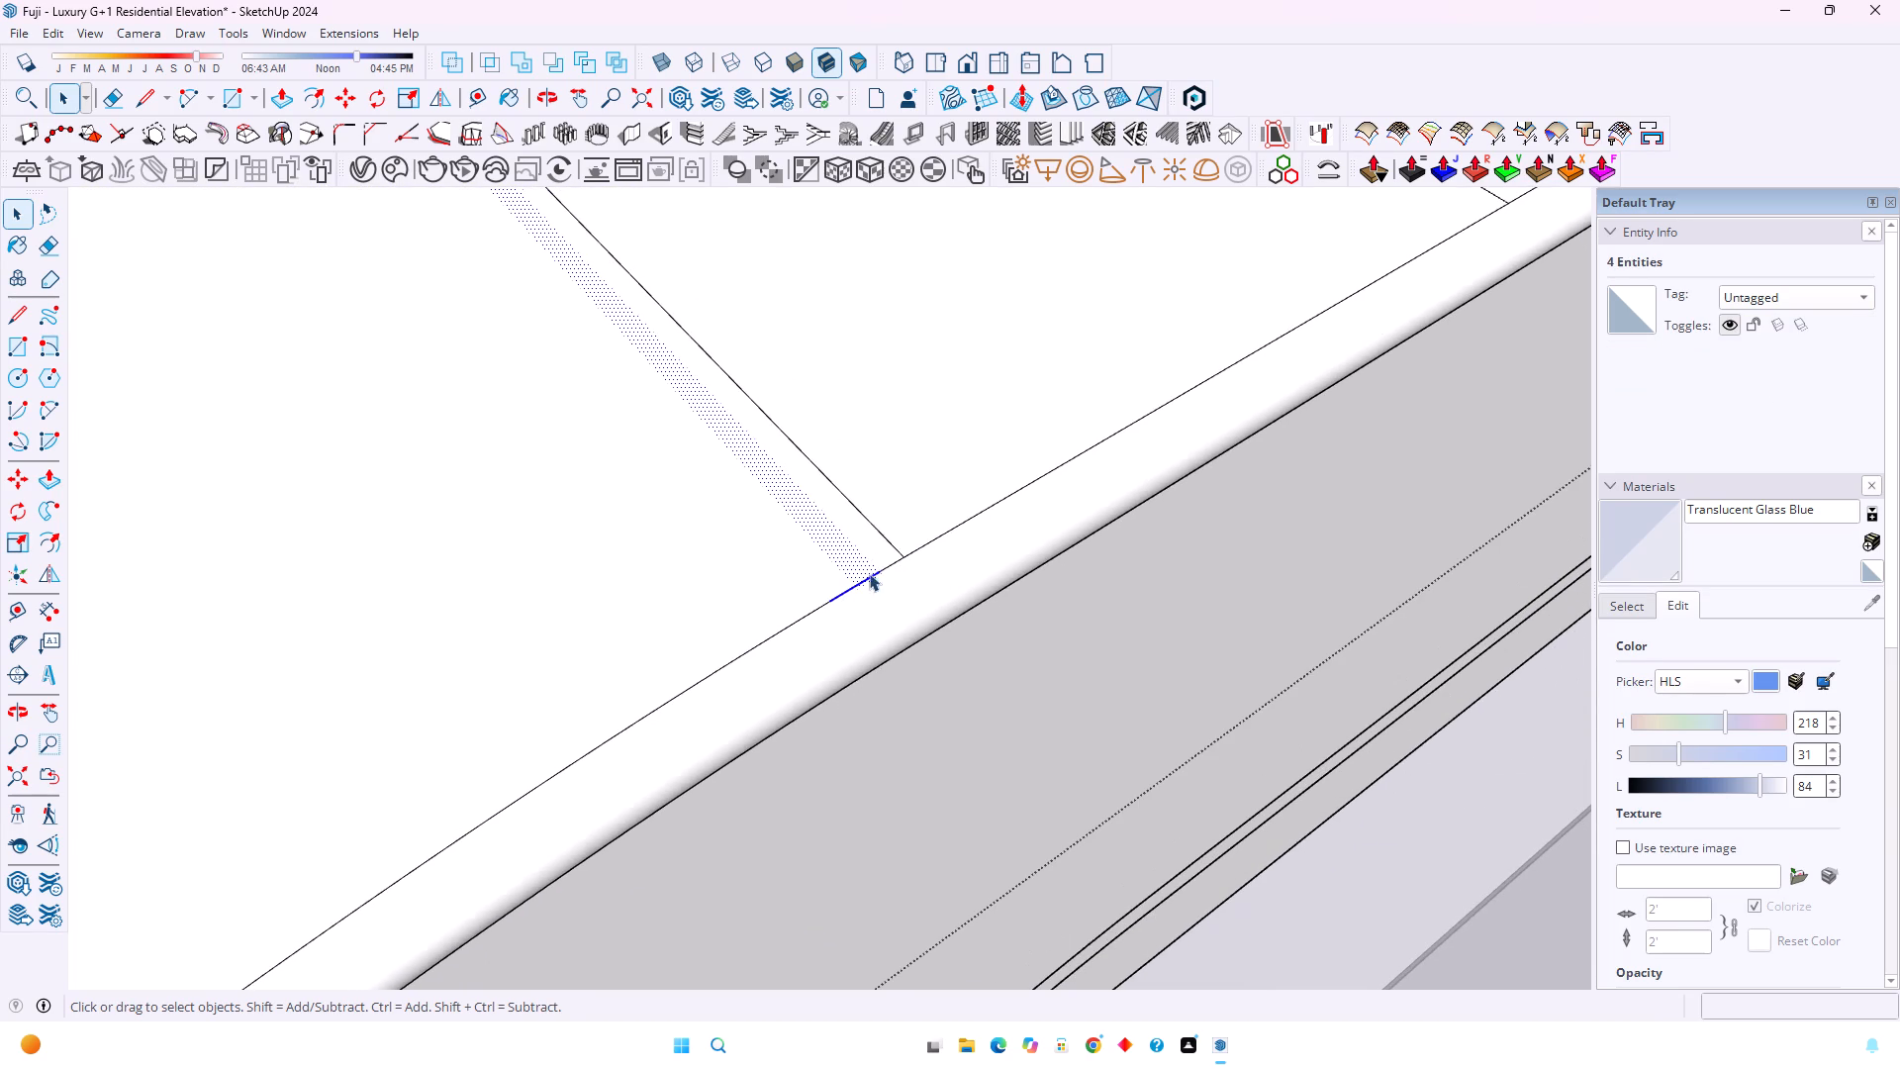
left_click(879, 525)
Hide the seam line between the frame's curved corner and the short flat strip with the Eraser.
scroll(808, 576, "down", 9)
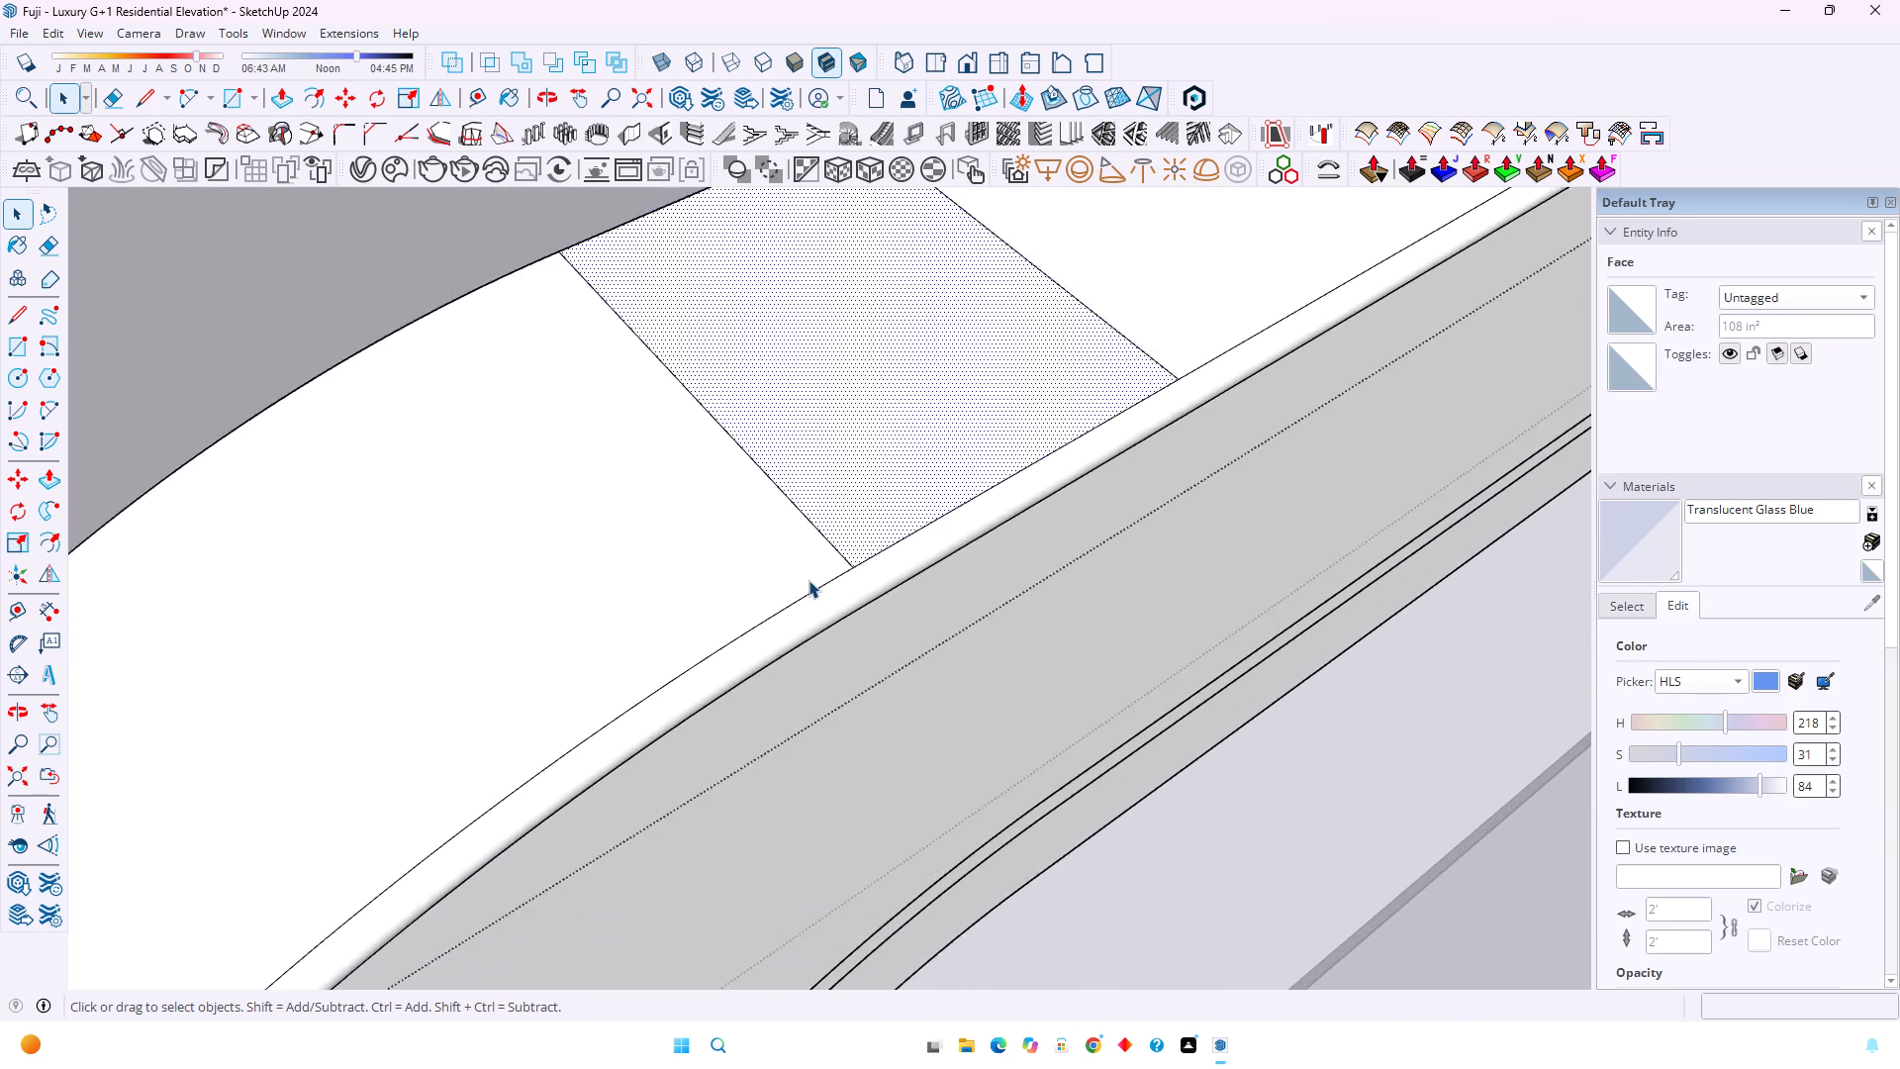
scroll(808, 580, "down", 6)
key("e")
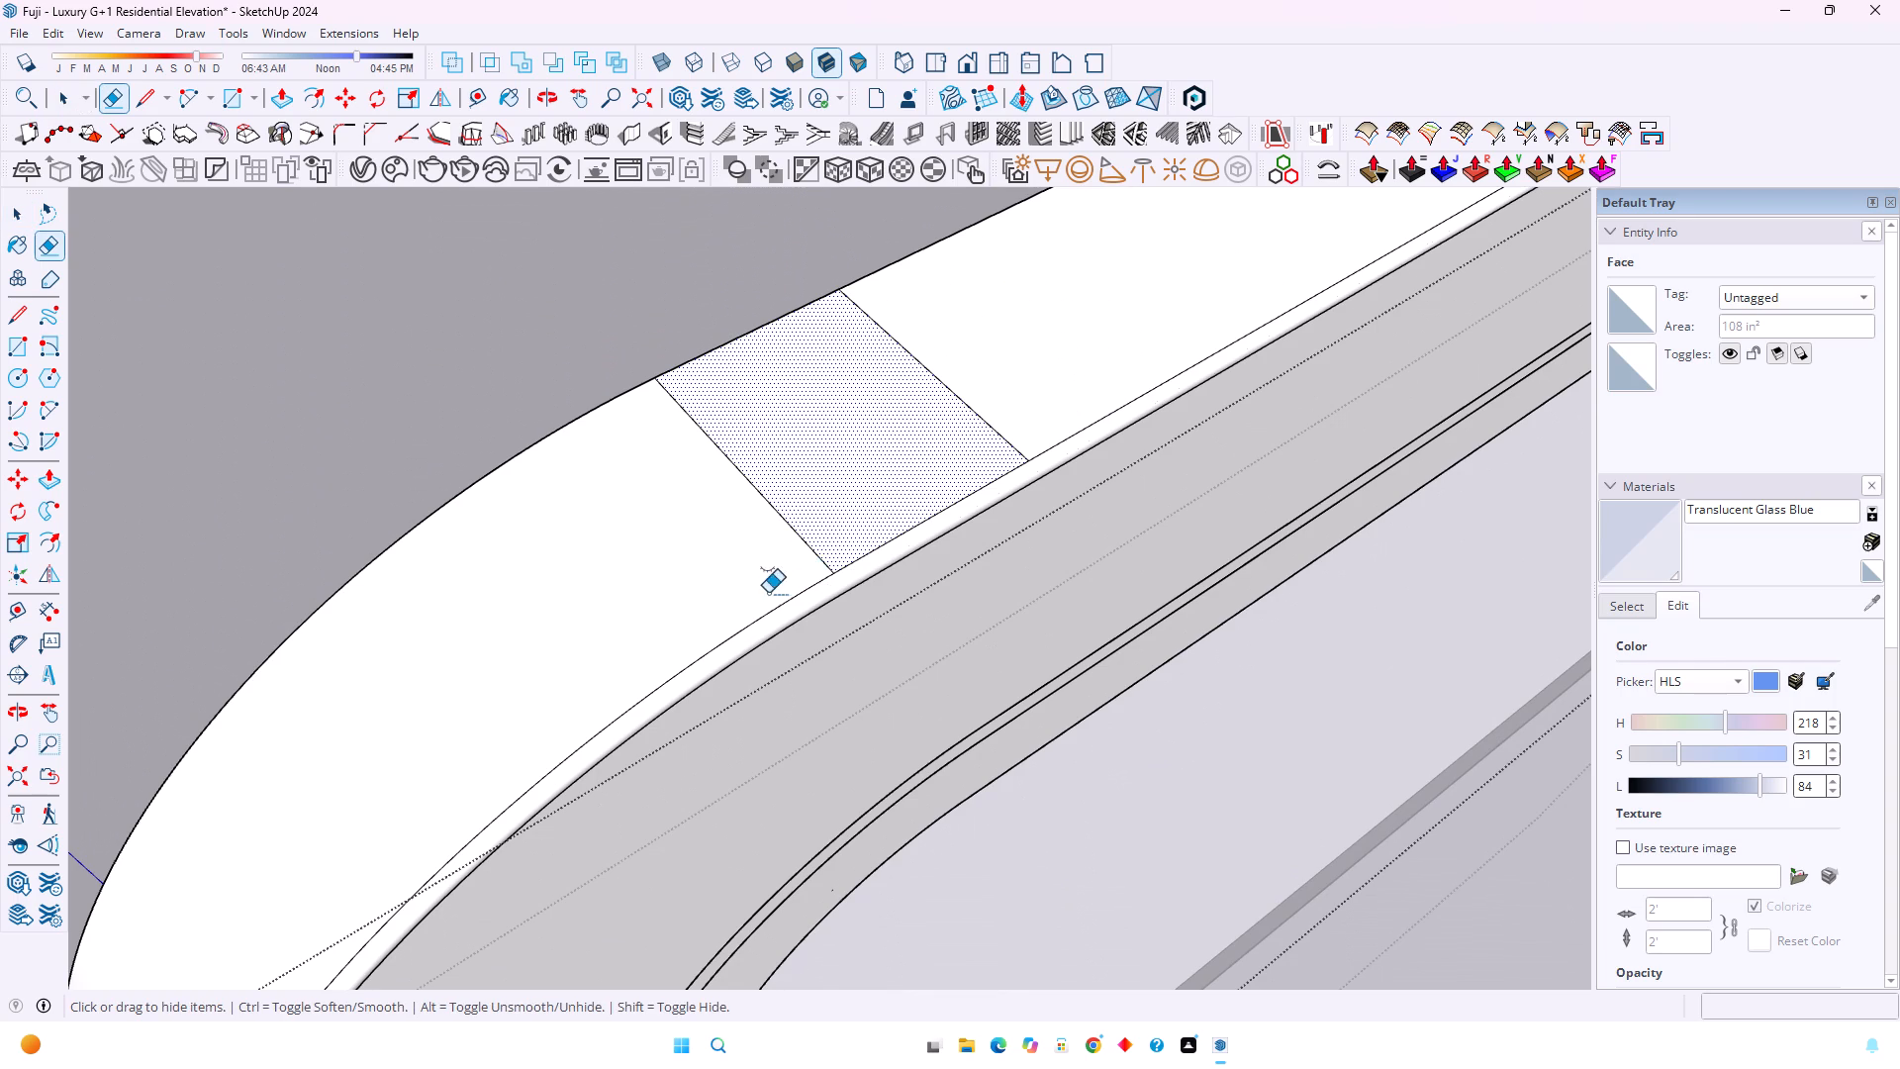
left_click_drag(809, 538, 795, 549, "shift")
scroll(750, 569, "down", 4)
key("space")
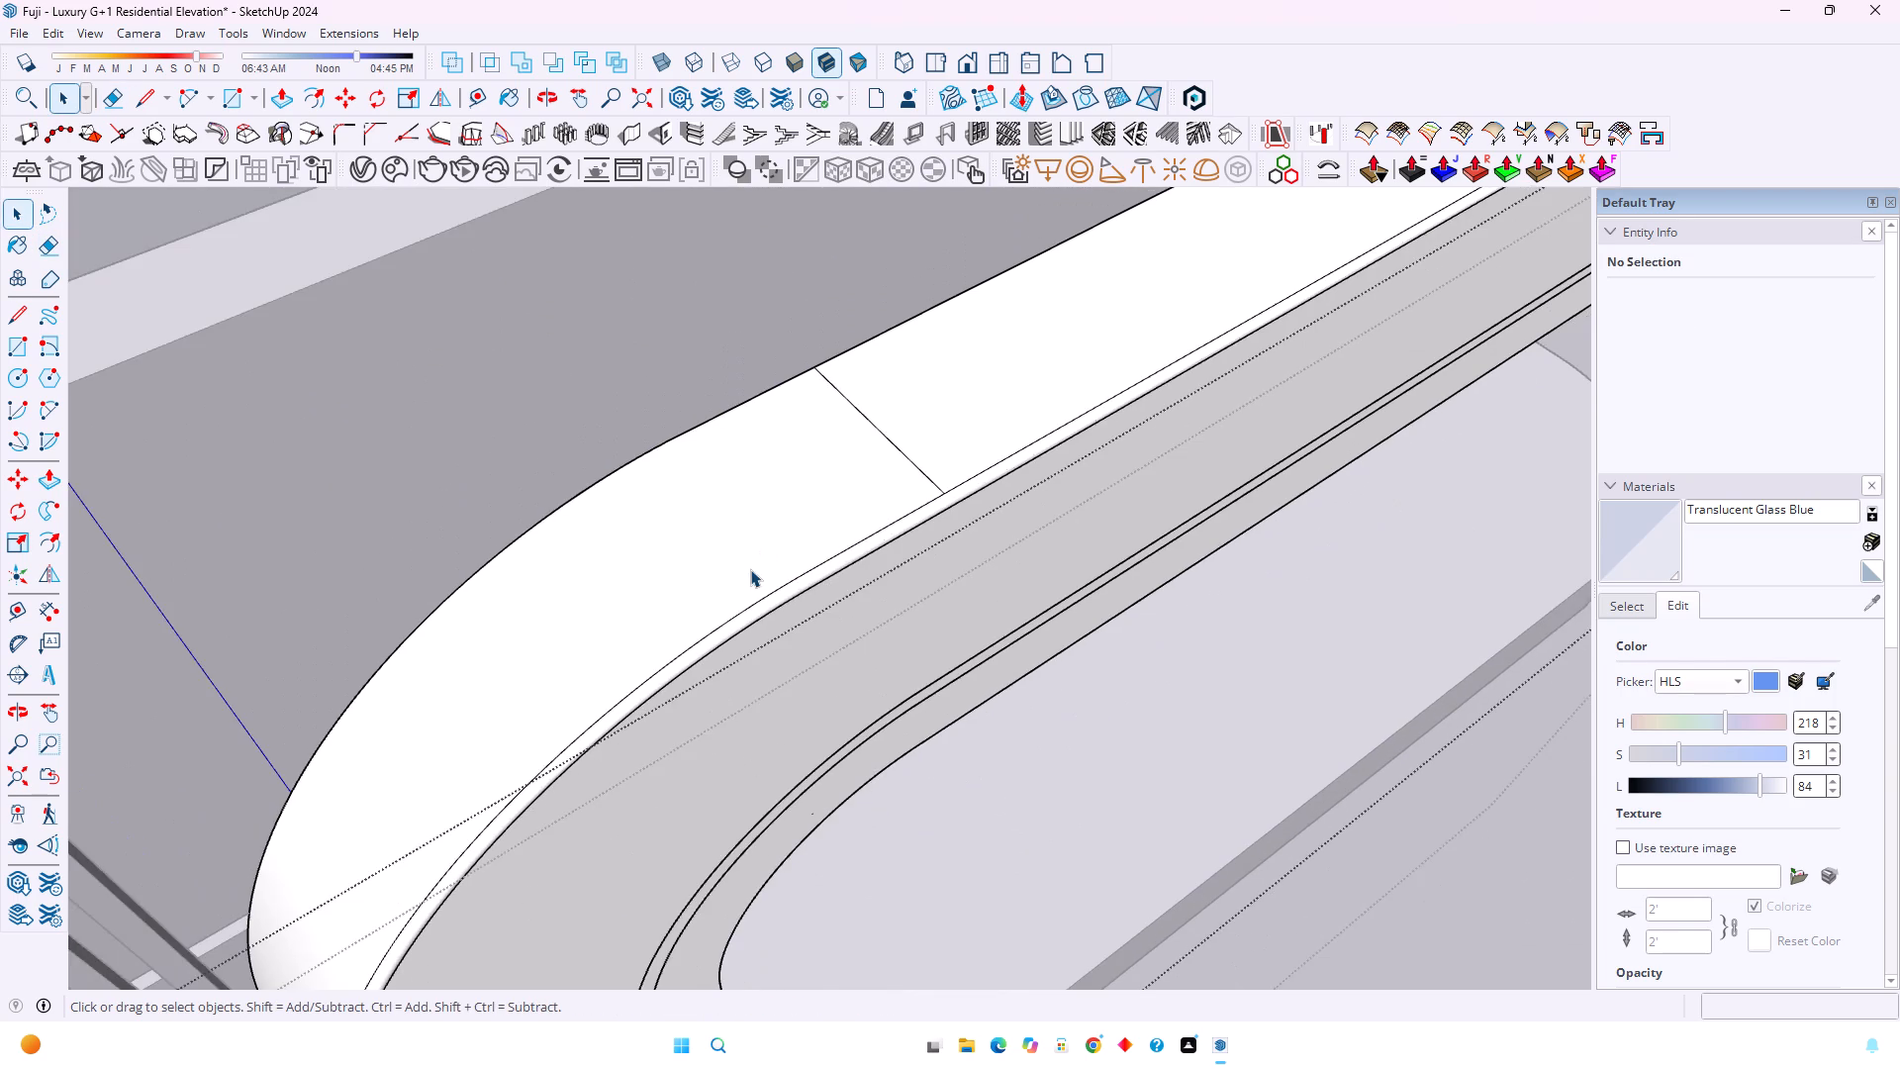
Close the balcony frame group and return to the surrounding elevation geometry.
scroll(750, 569, "down", 10)
middle_click_drag(814, 681, 660, 581)
middle_click(660, 581)
middle_click_drag(653, 572, 626, 519)
scroll(631, 526, "down", 3)
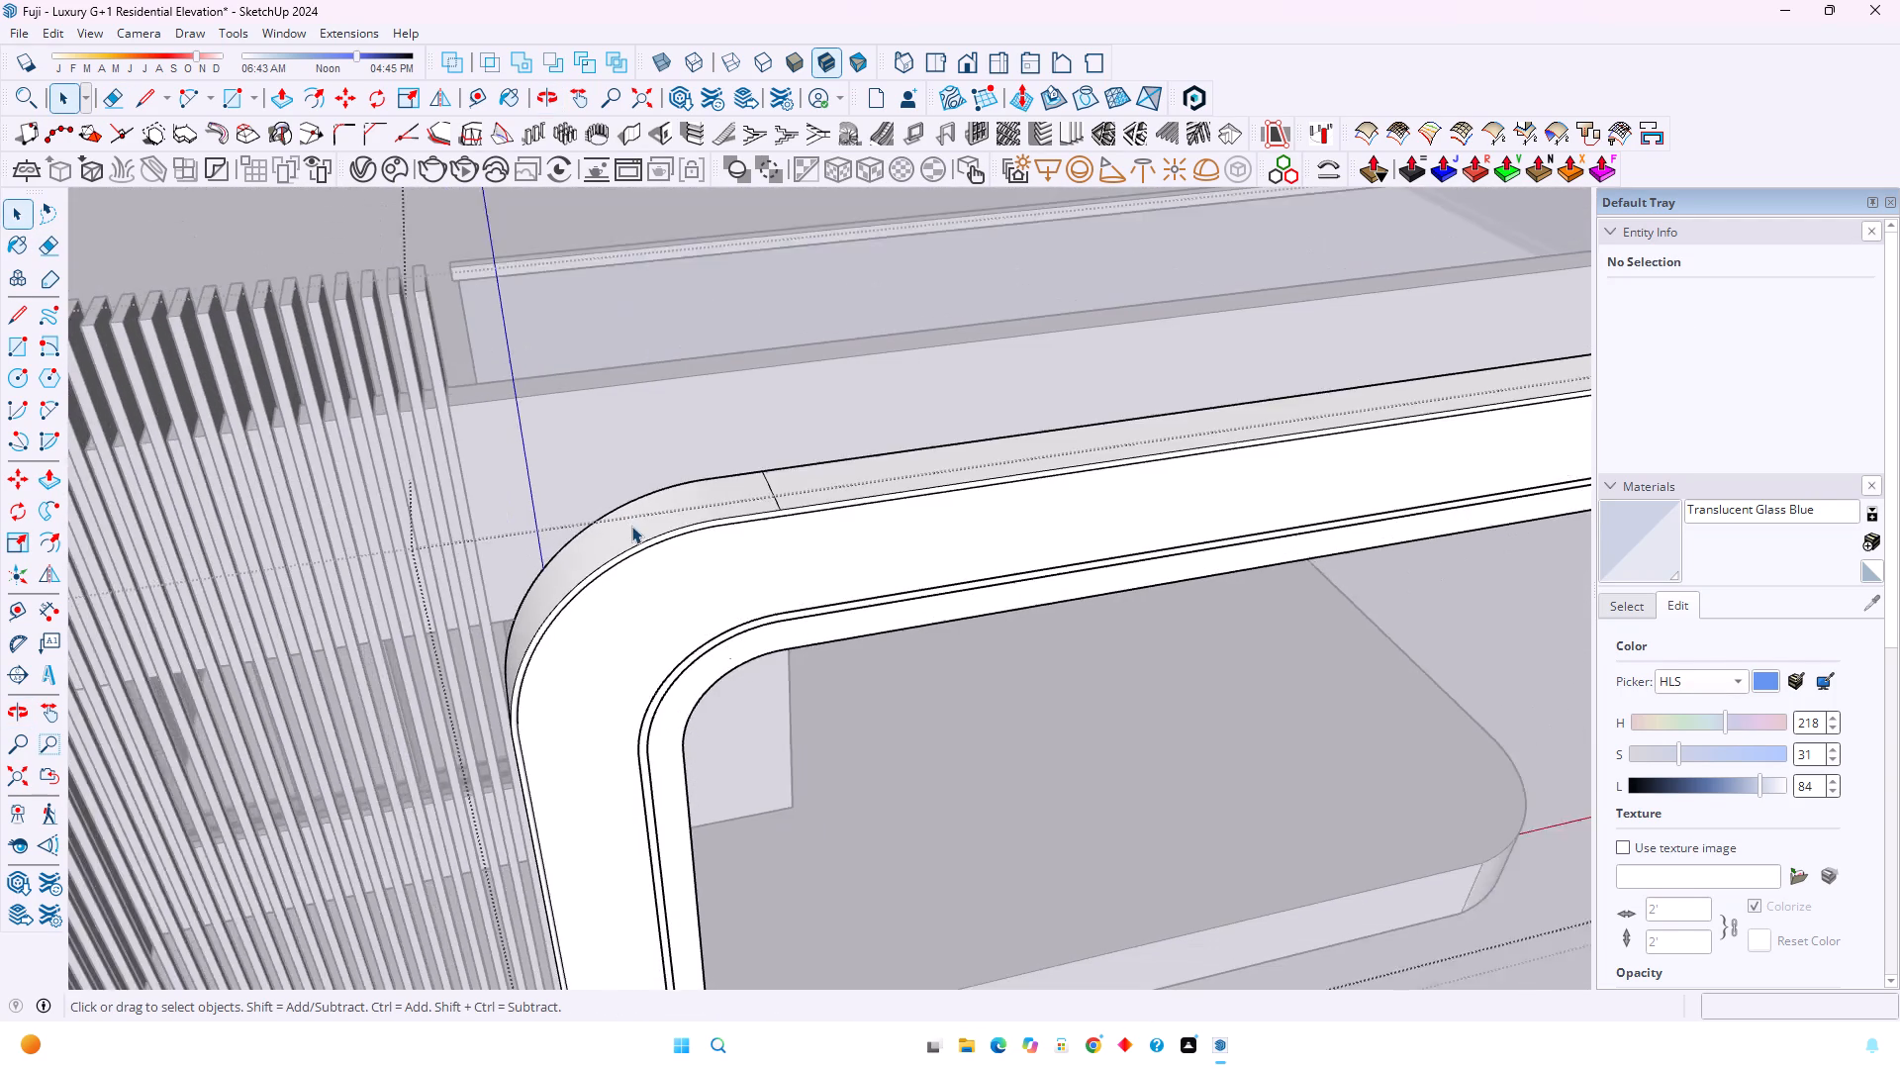
scroll(631, 526, "down", 4)
middle_click_drag(729, 694, 606, 574)
scroll(605, 571, "up", 1)
scroll(605, 571, "down", 11)
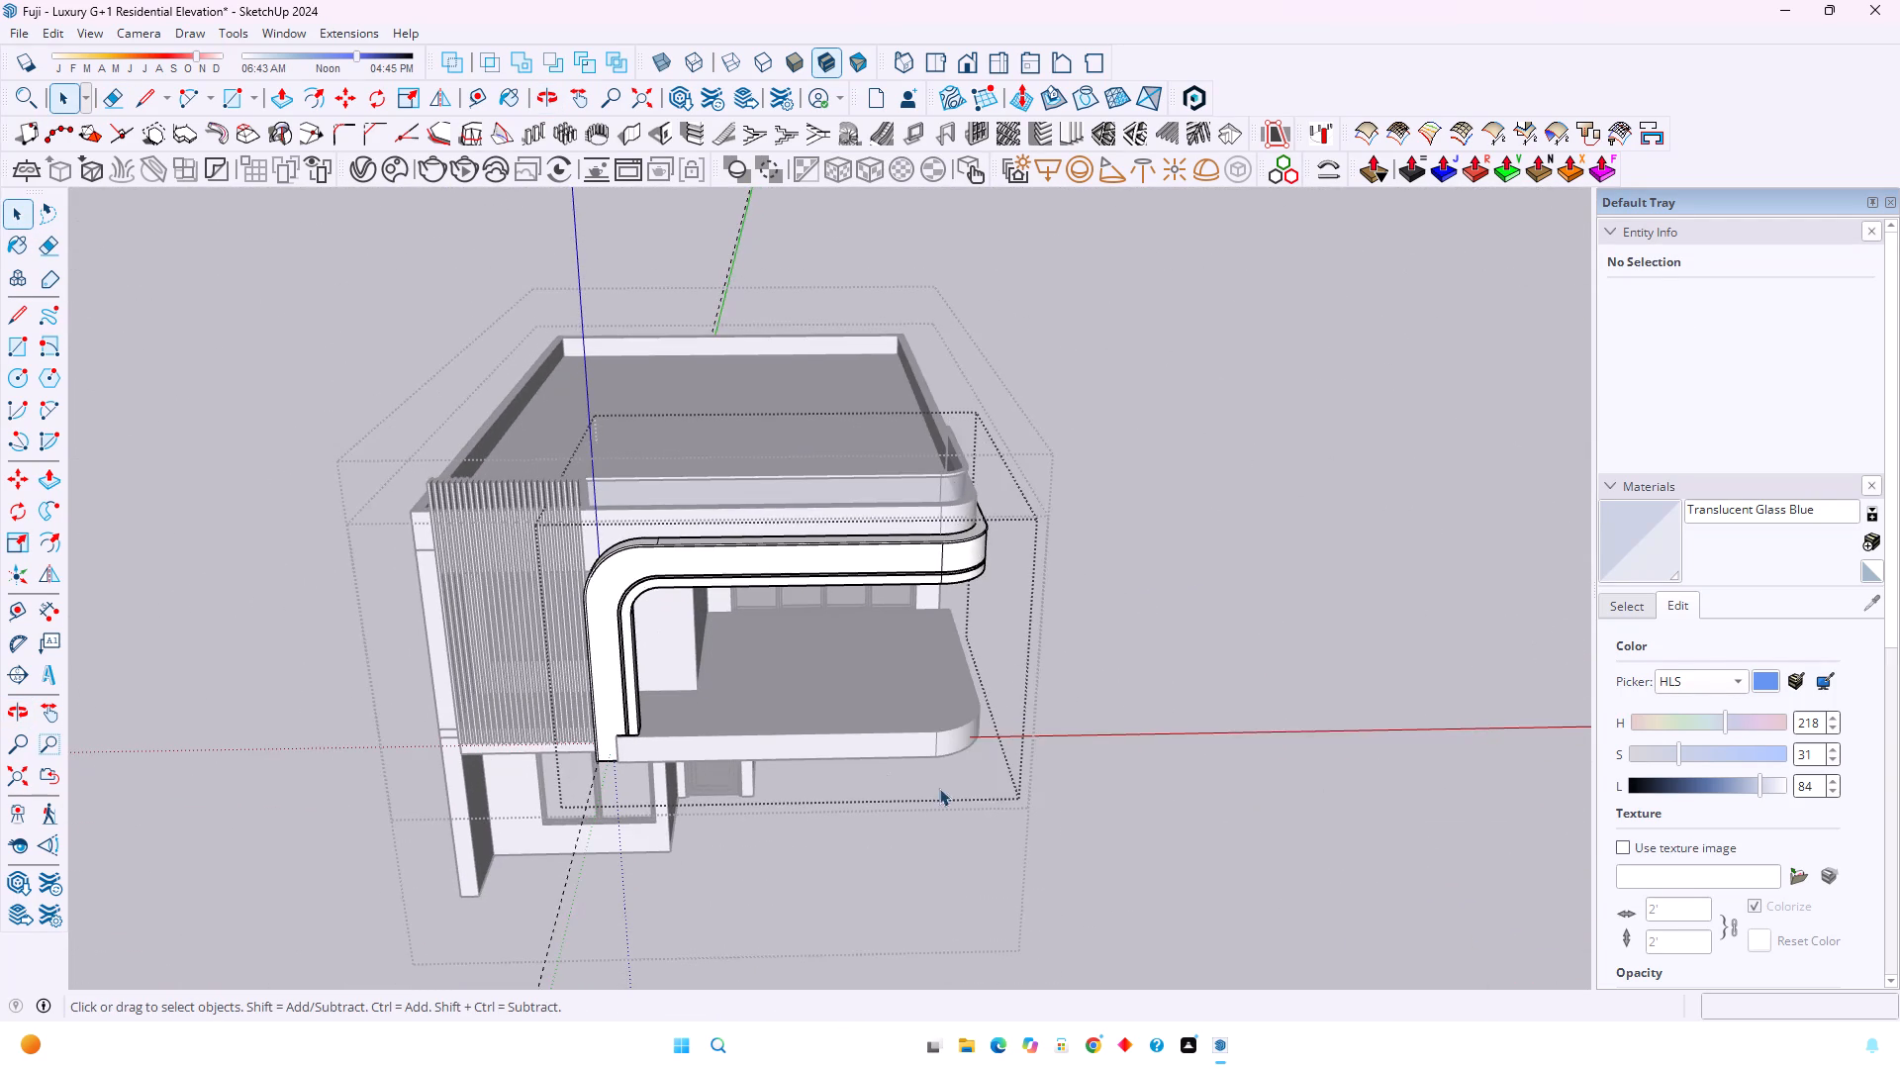
left_click(1161, 804)
double_click(1114, 700)
Save the elevation model.
scroll(874, 676, "up", 2)
middle_click_drag(870, 673, 929, 539)
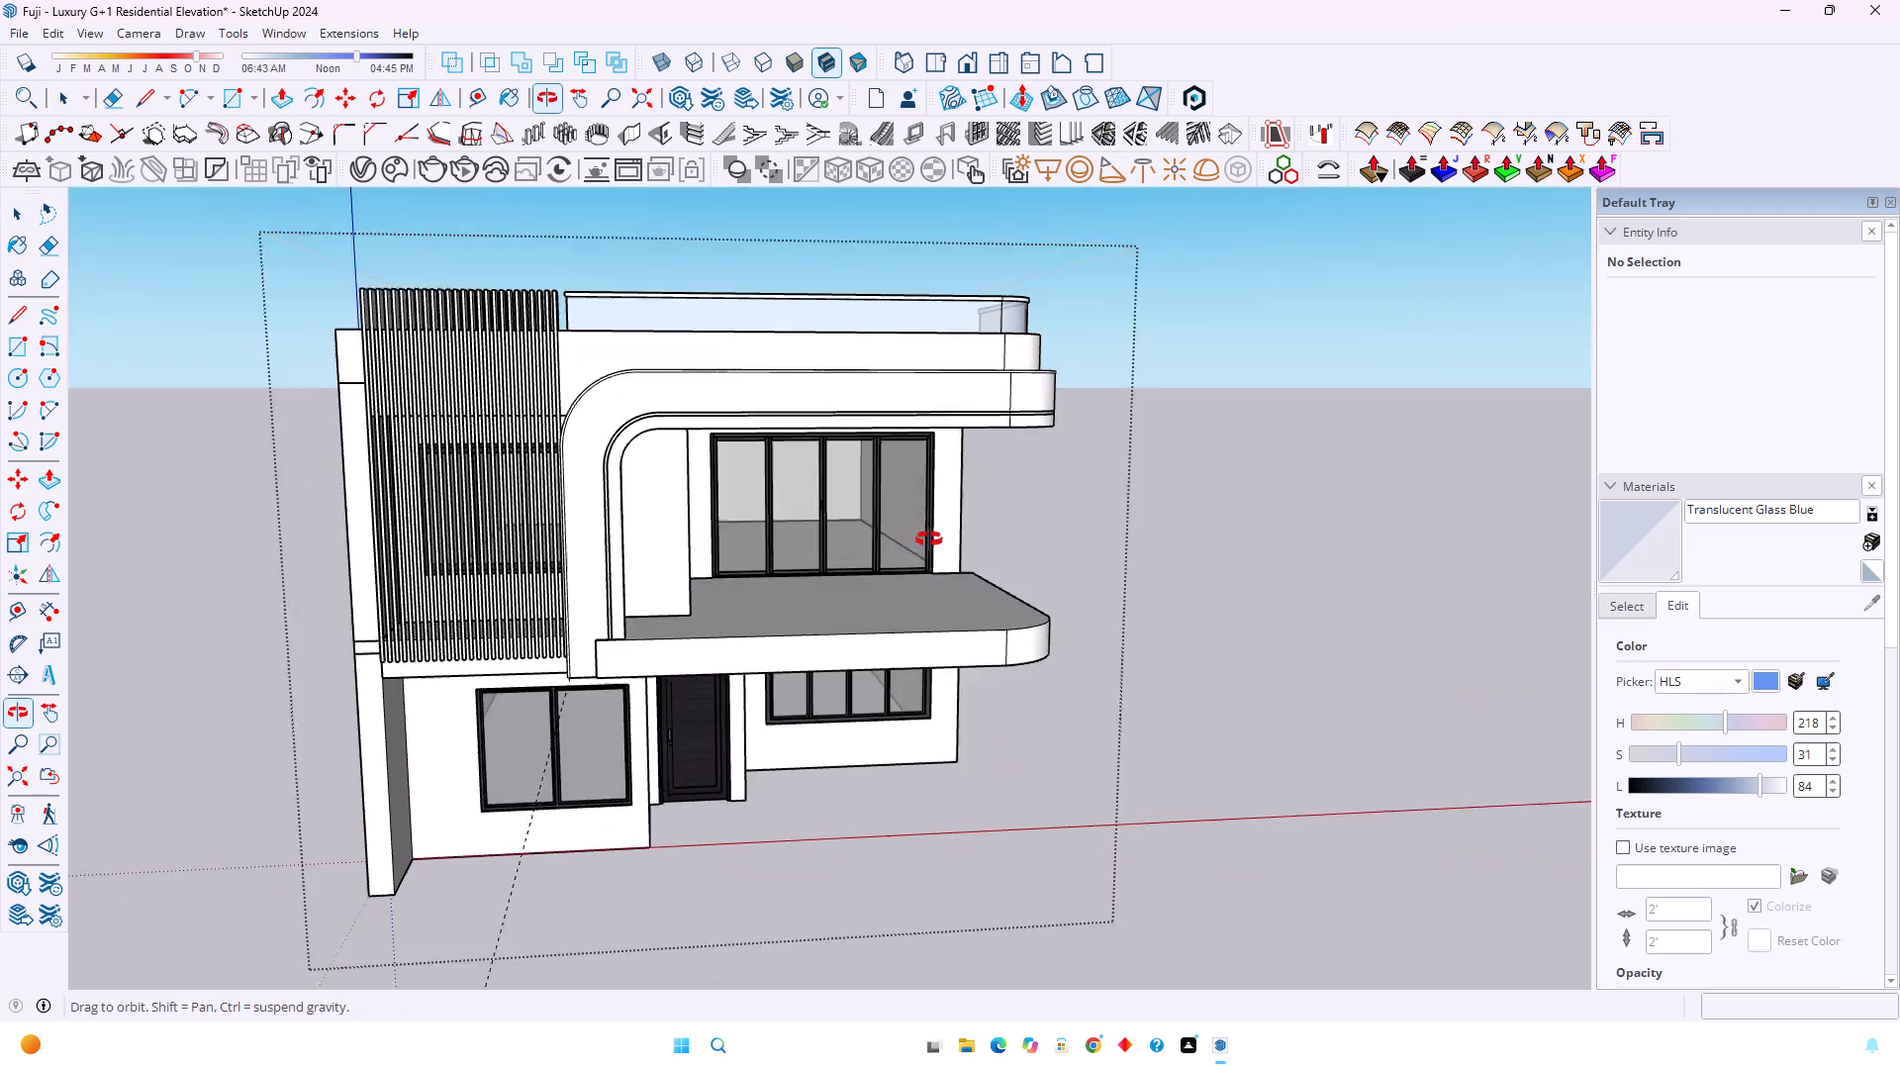
middle_click_drag(929, 539, 934, 524)
scroll(654, 308, "up", 8)
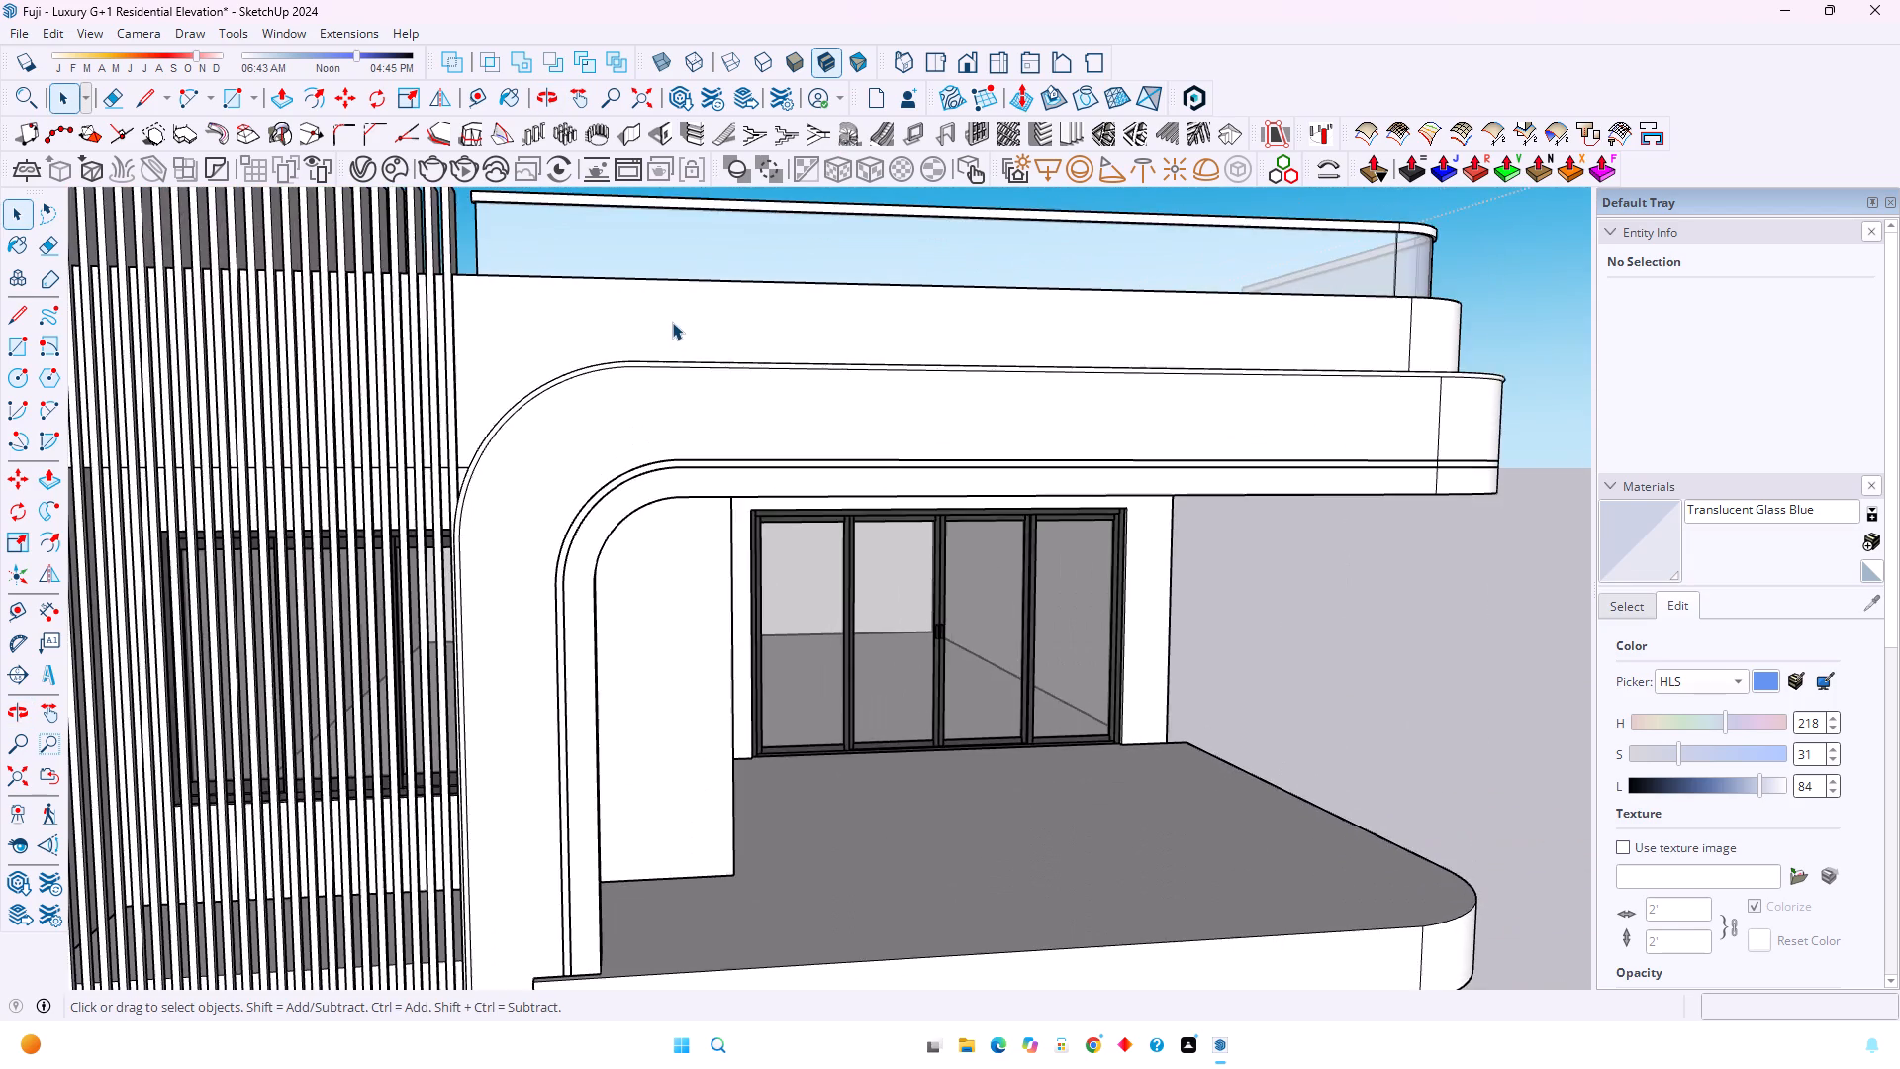
scroll(672, 323, "up", 4)
key("ctrl+s")
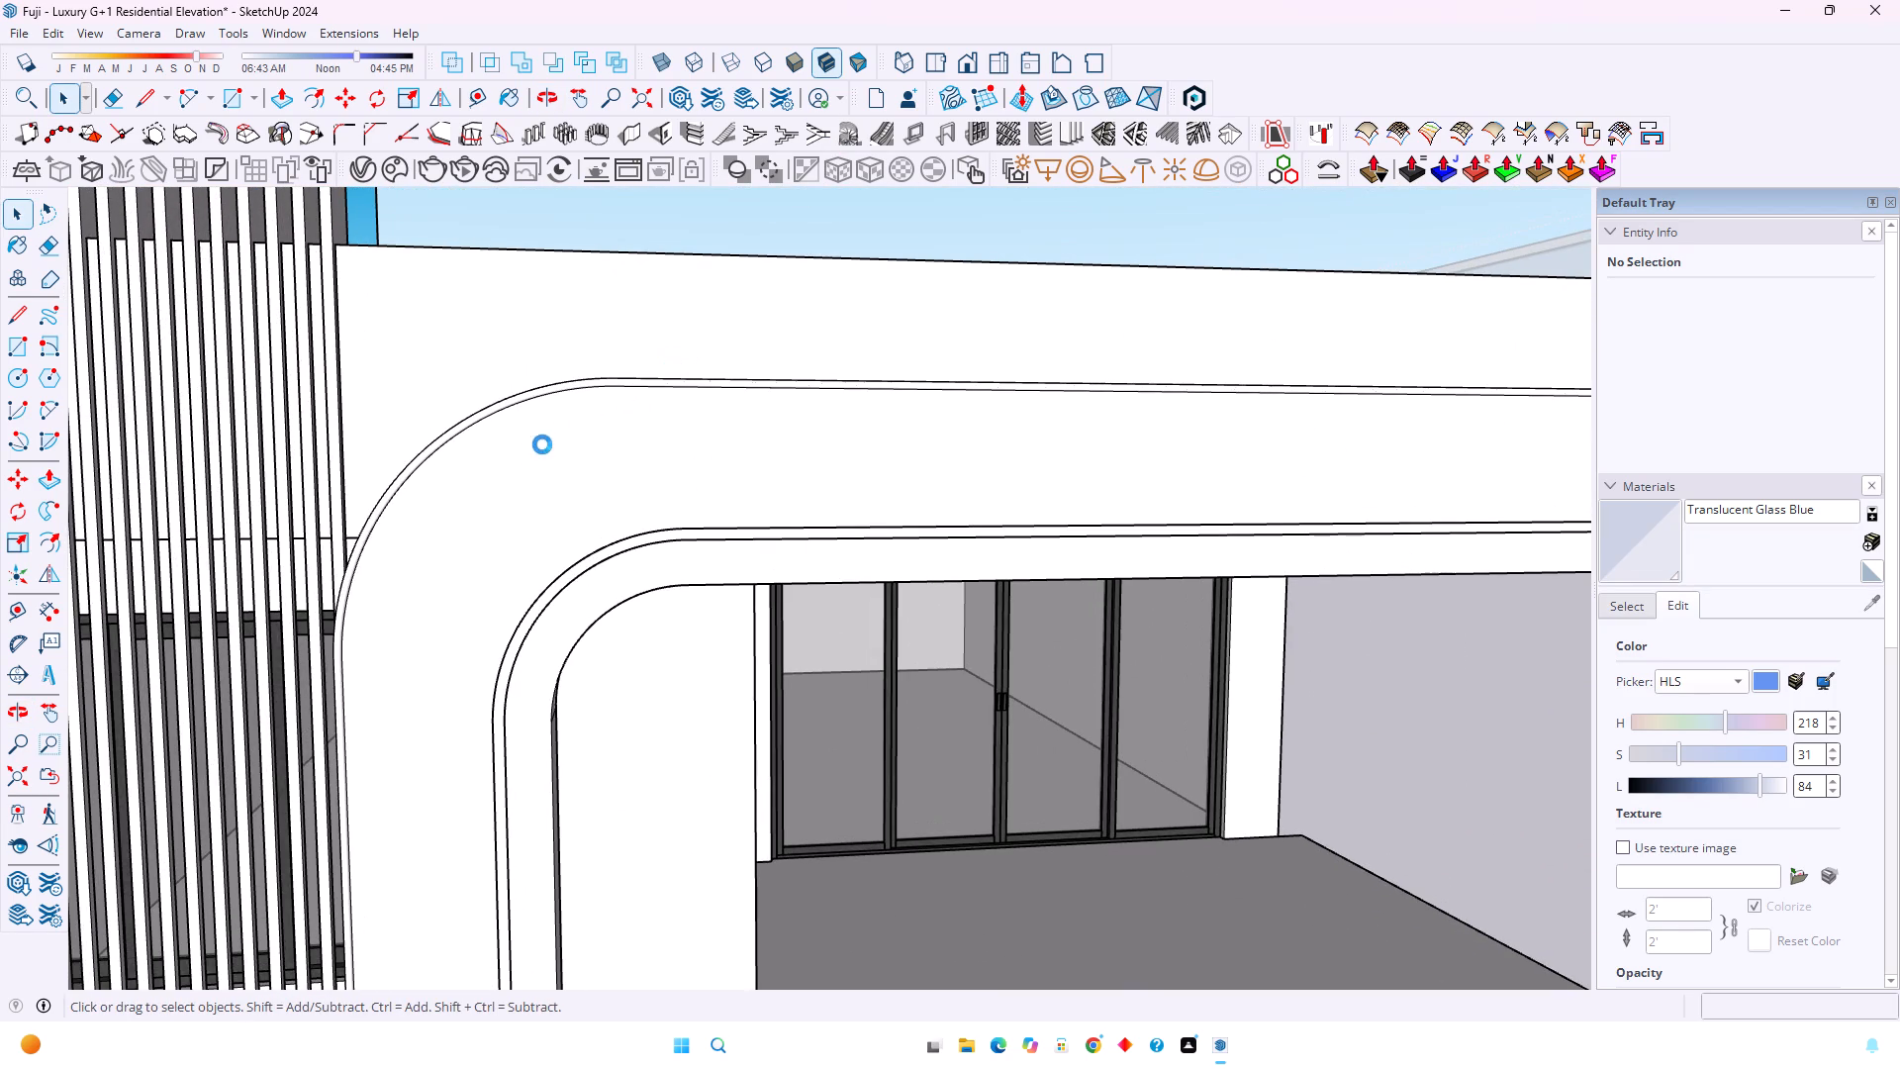
Examine the whole front elevation with the finished balcony frame.
scroll(539, 466, "down", 4)
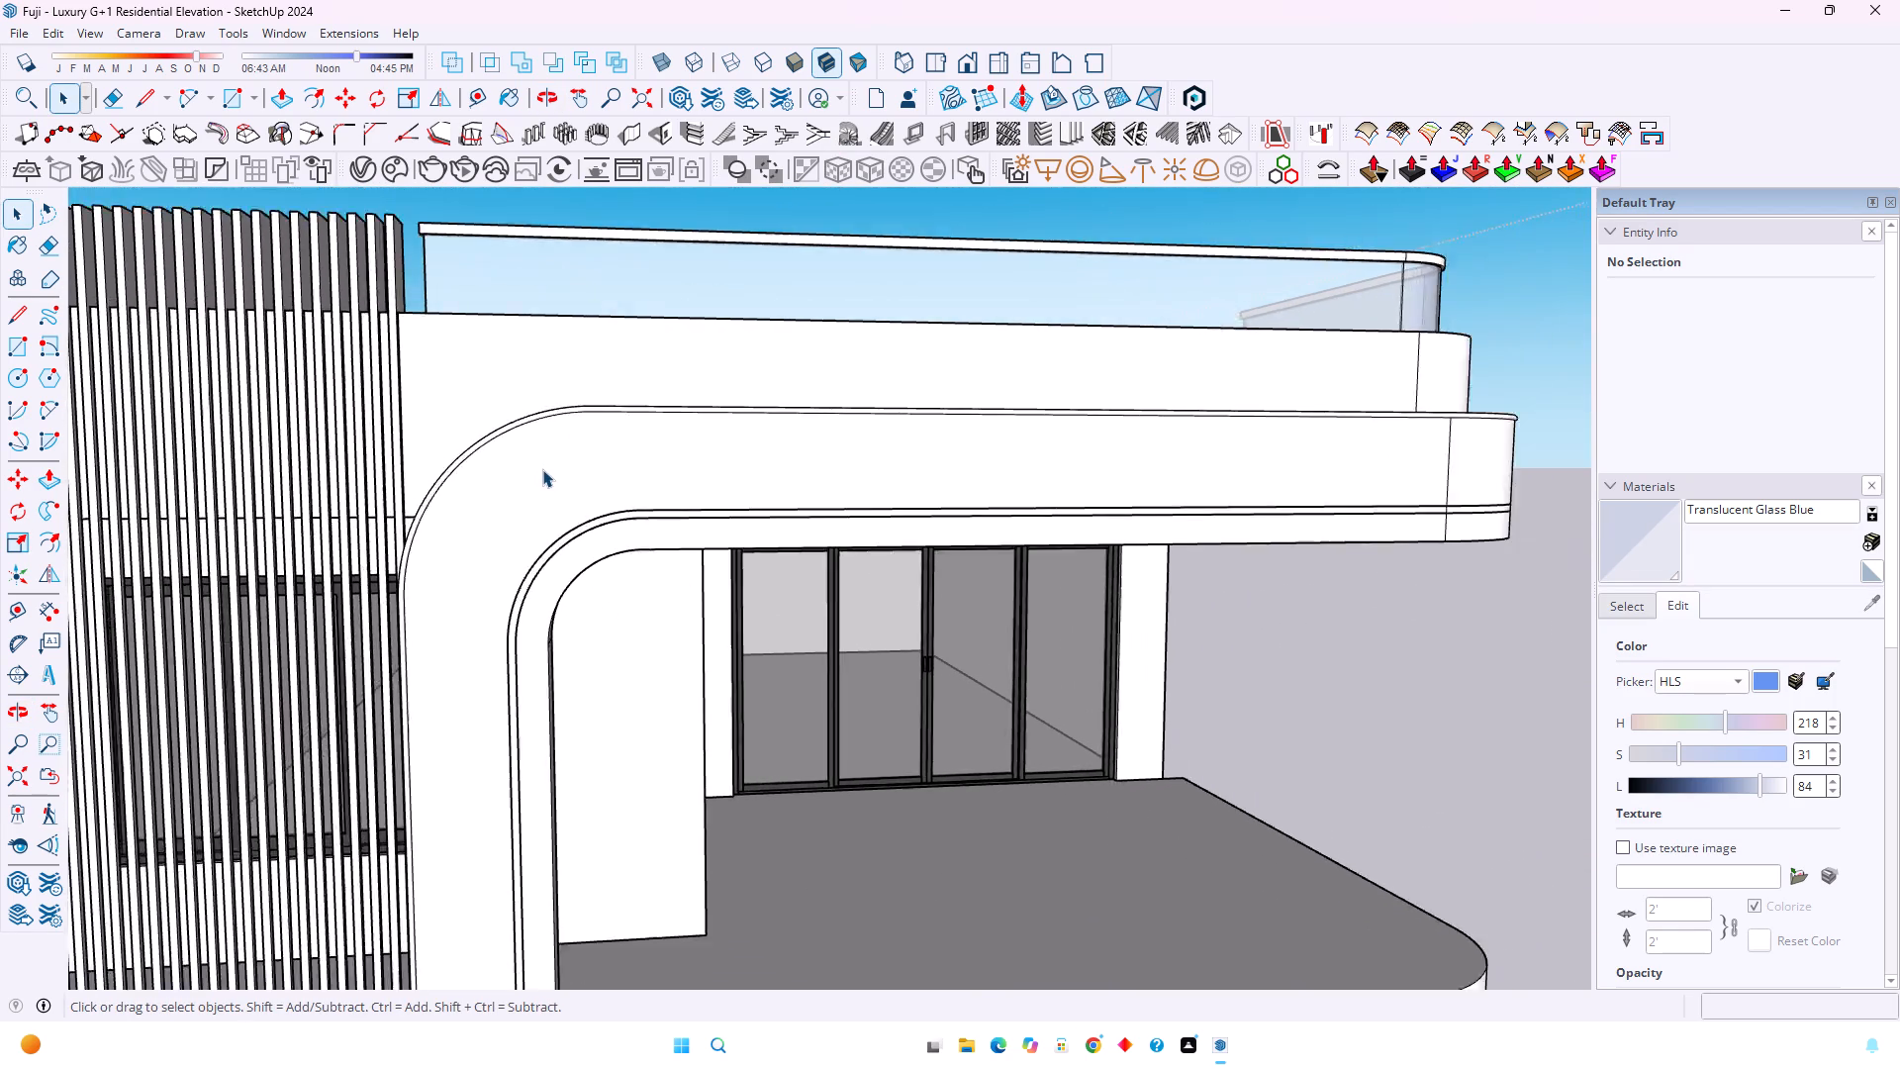
scroll(542, 469, "down", 18)
middle_click_drag(567, 534, 539, 483)
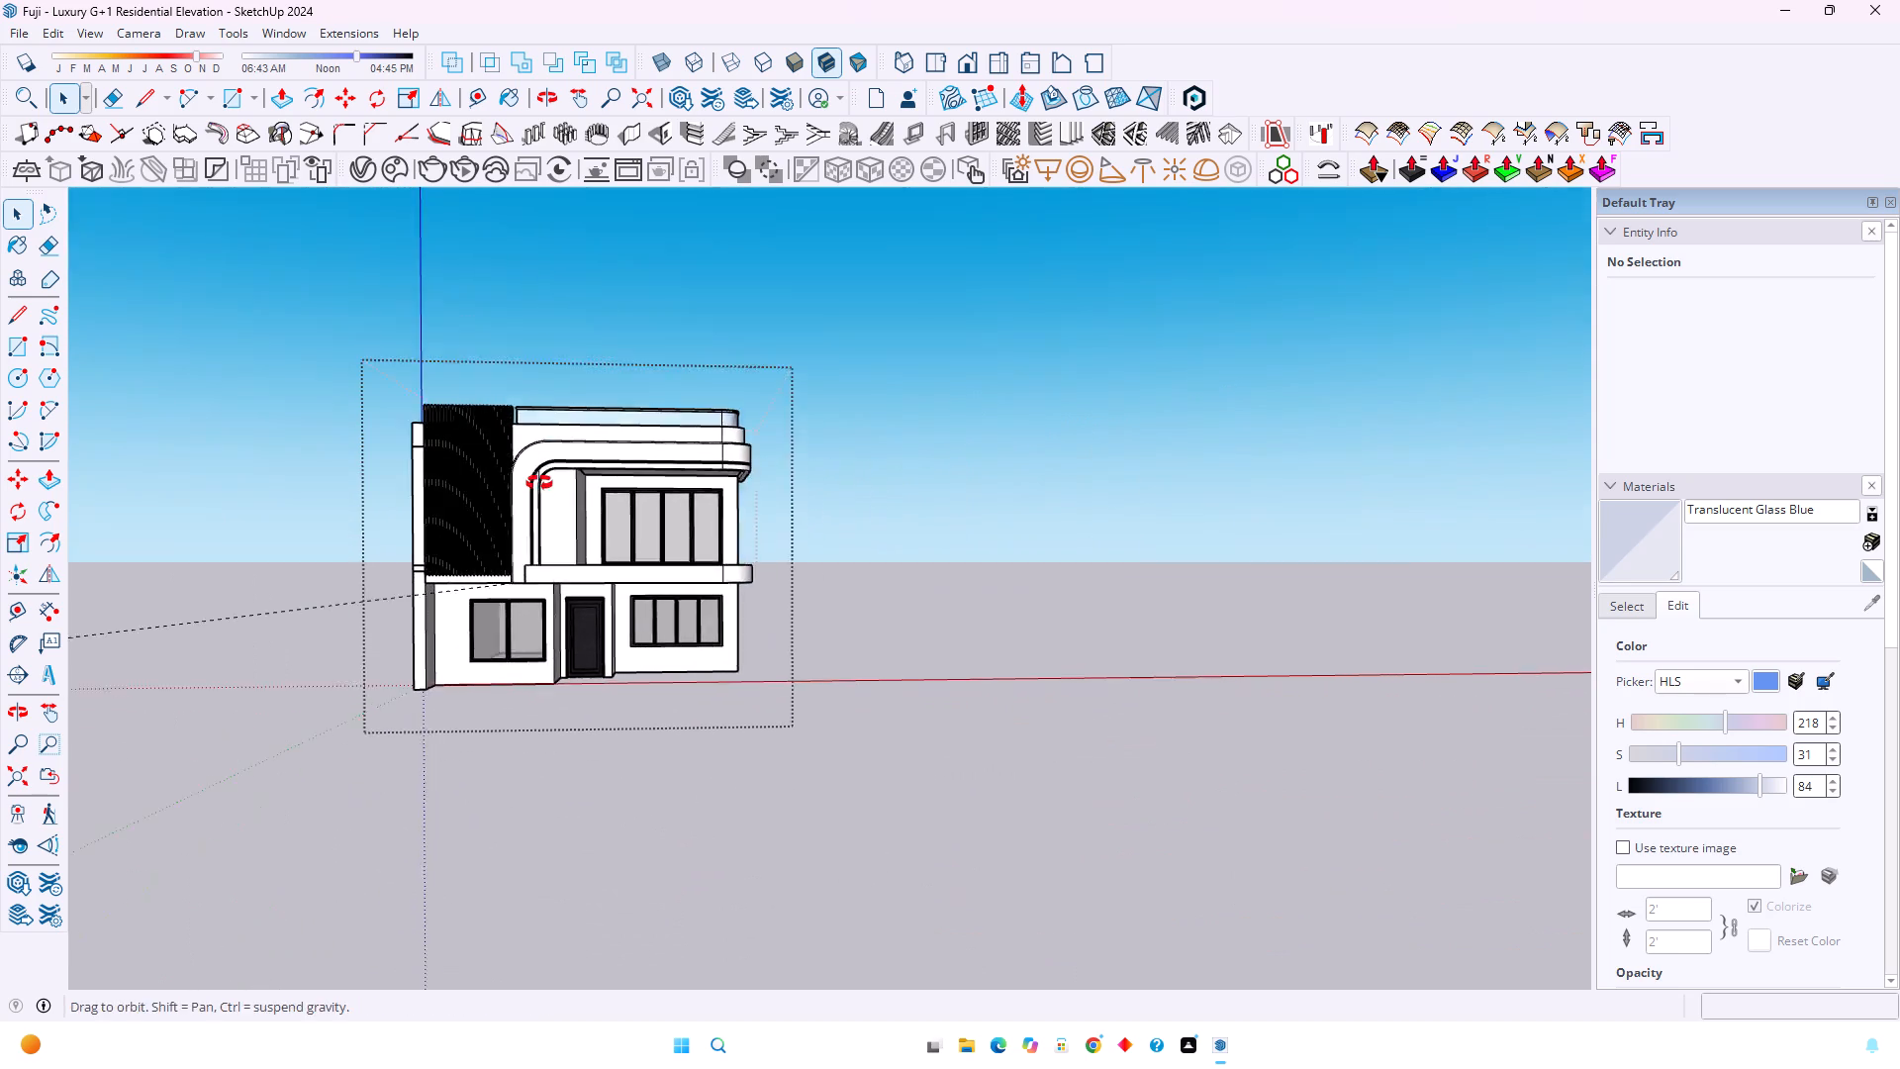
middle_click_drag(539, 483, 535, 476)
scroll(529, 453, "up", 7)
scroll(601, 520, "up", 1)
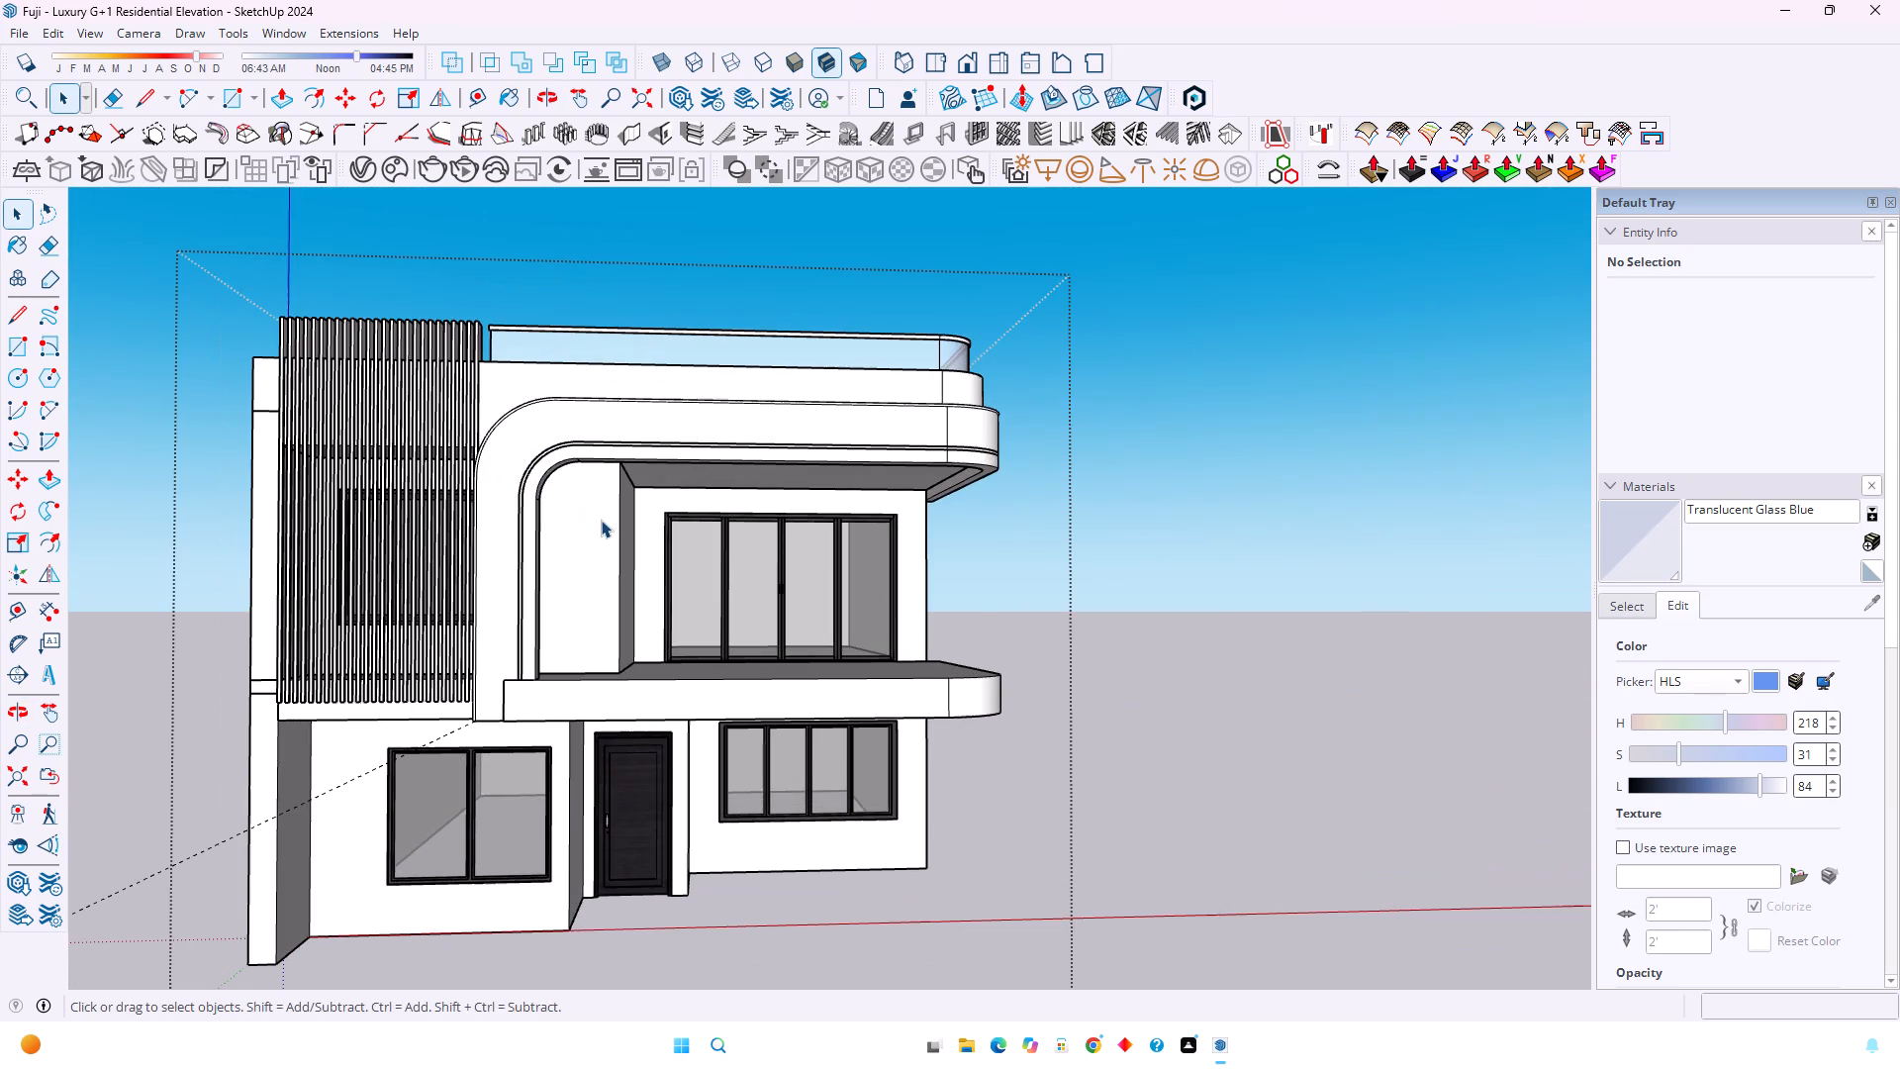
scroll(601, 522, "down", 3)
scroll(601, 529, "up", 4)
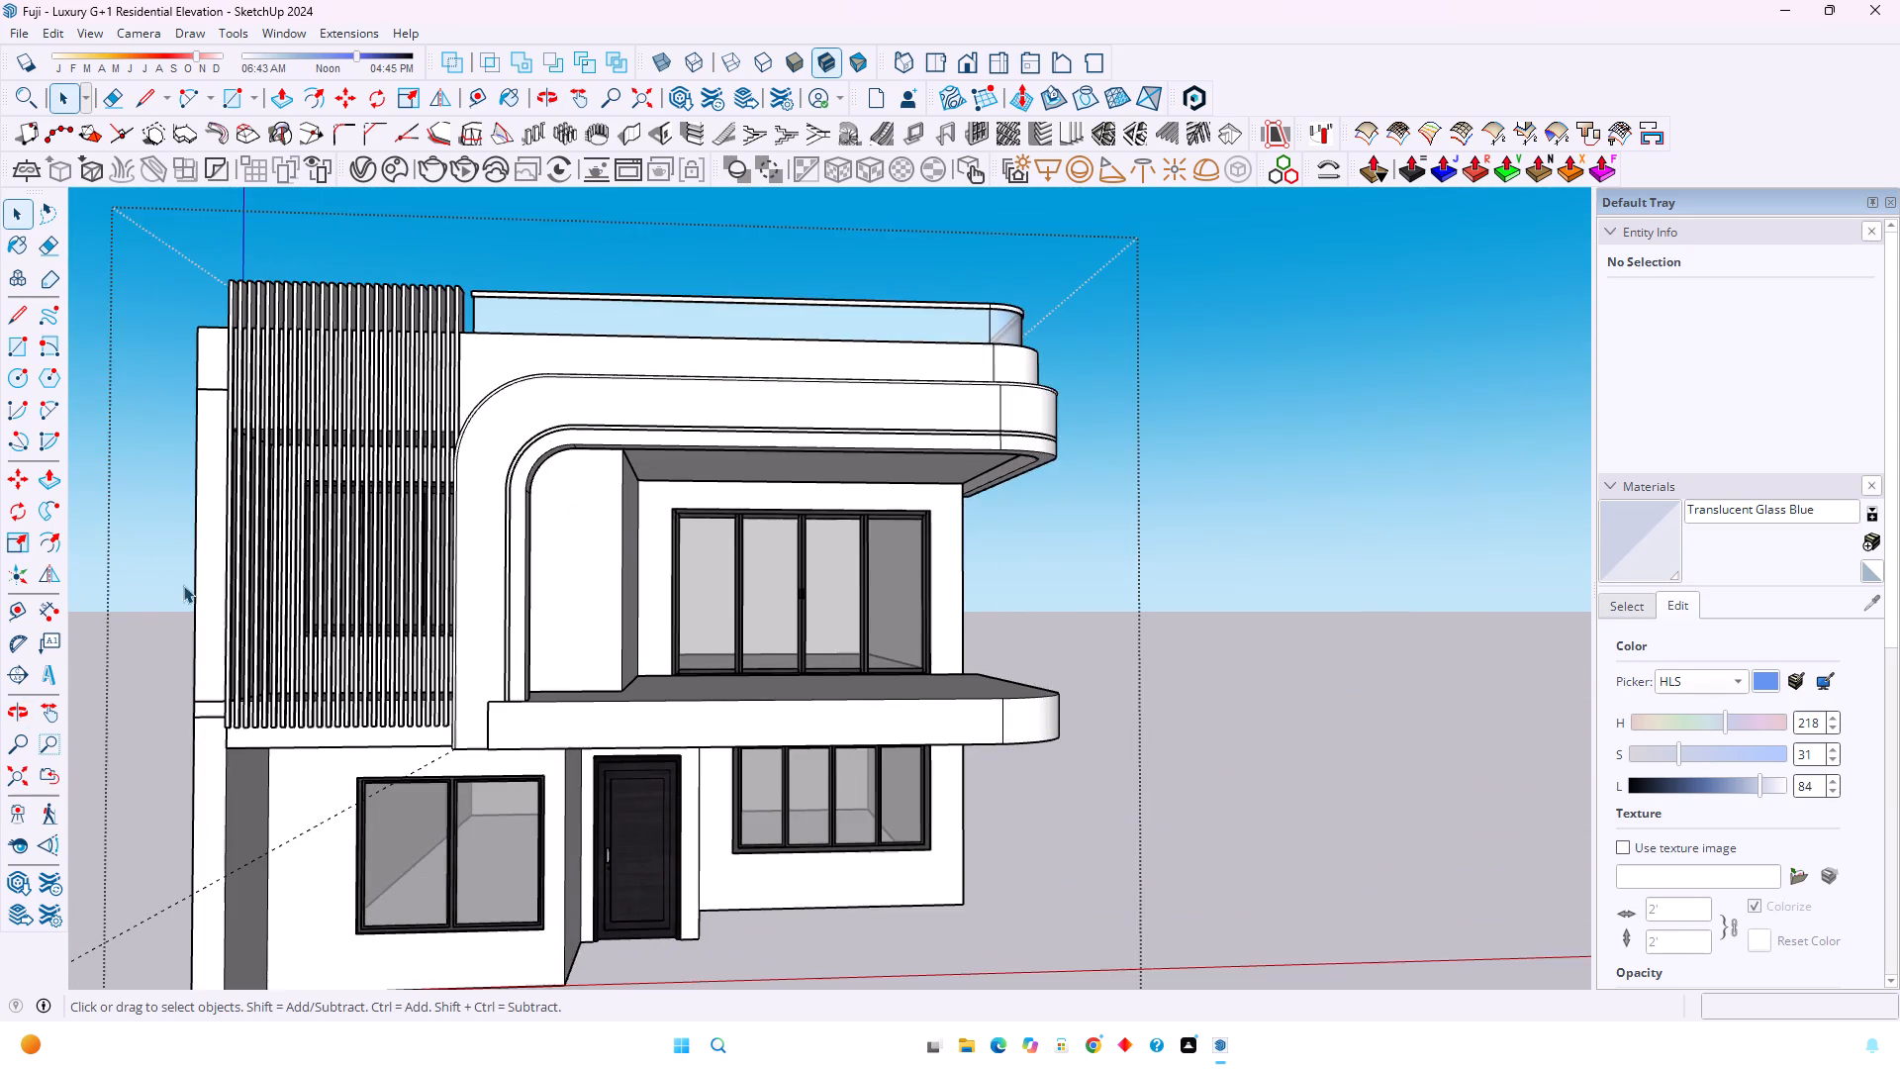
Examine the vertical louvre screen's lower ends and its junction with the balcony frame and slab.
scroll(120, 590, "up", 2)
scroll(229, 632, "up", 1)
scroll(393, 645, "up", 5)
middle_click_drag(395, 644, 389, 768)
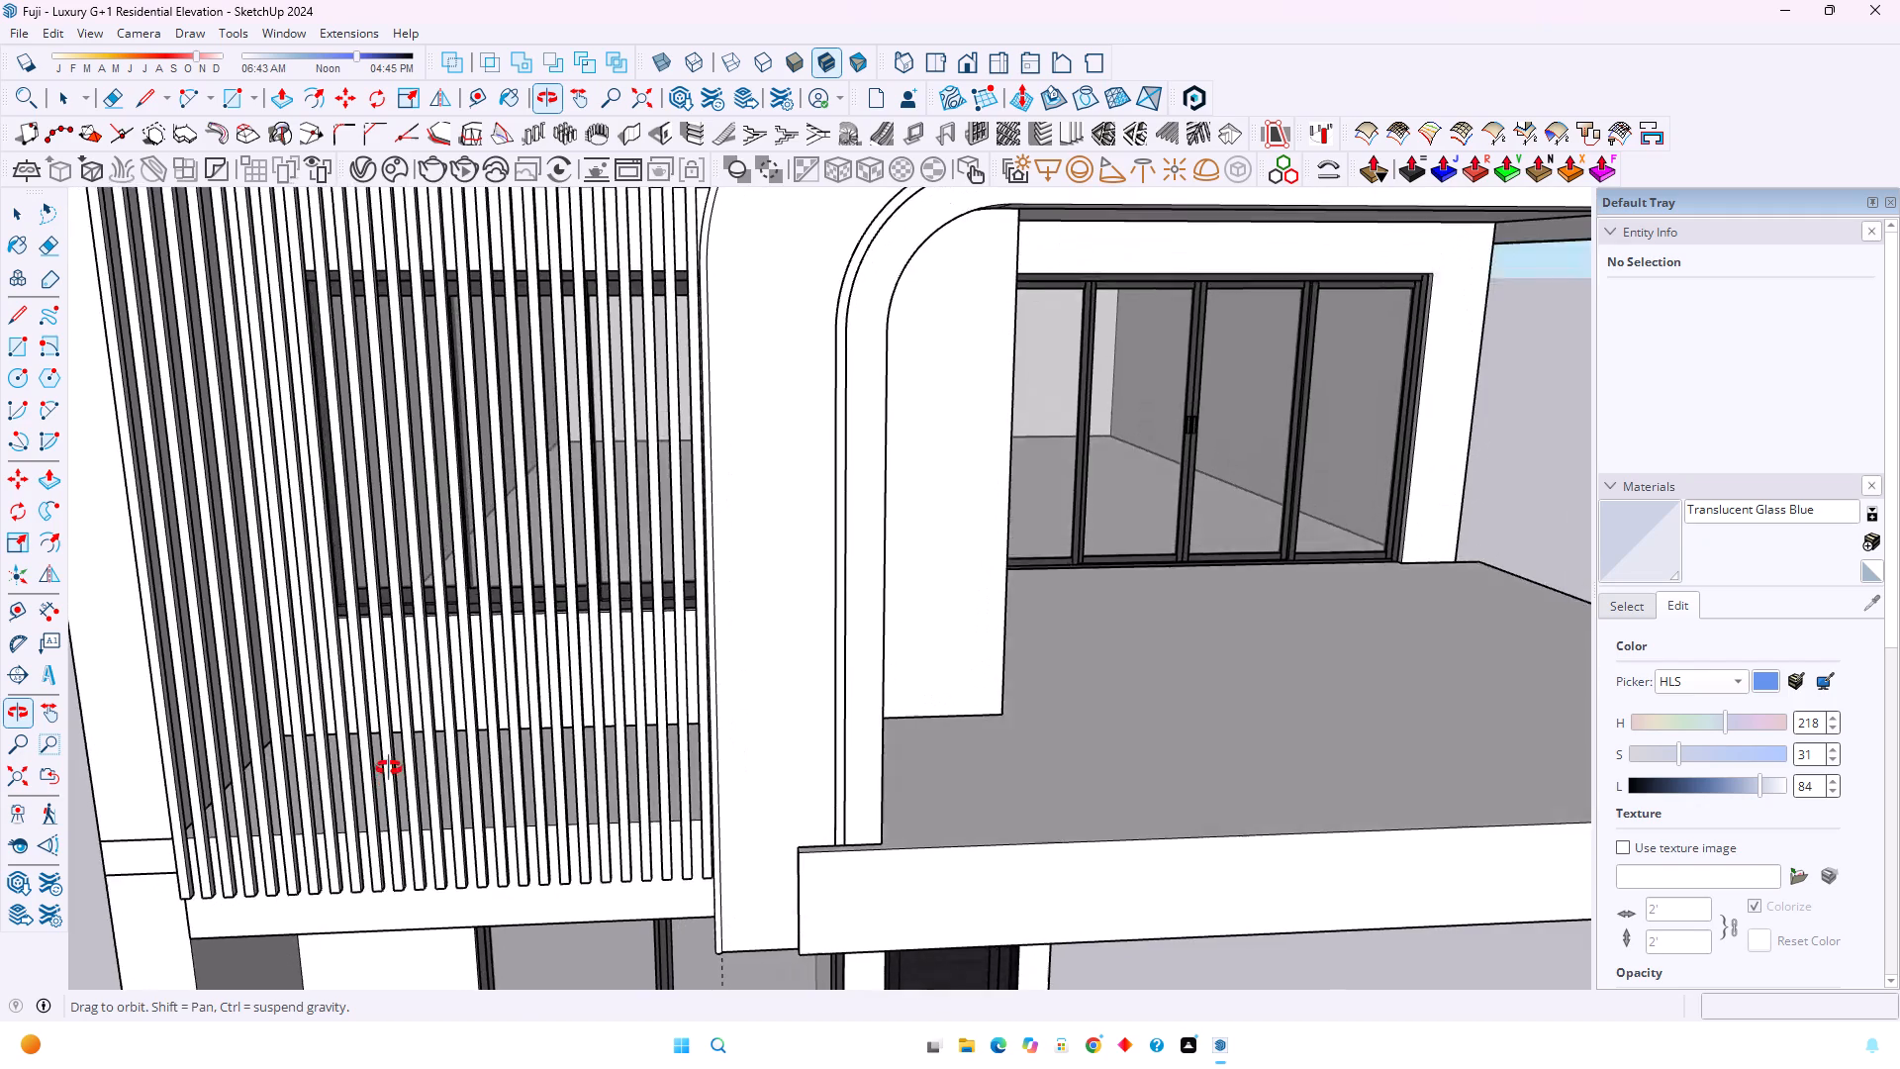
middle_click_drag(389, 768, 389, 766)
middle_click(389, 766)
scroll(389, 762, "down", 7)
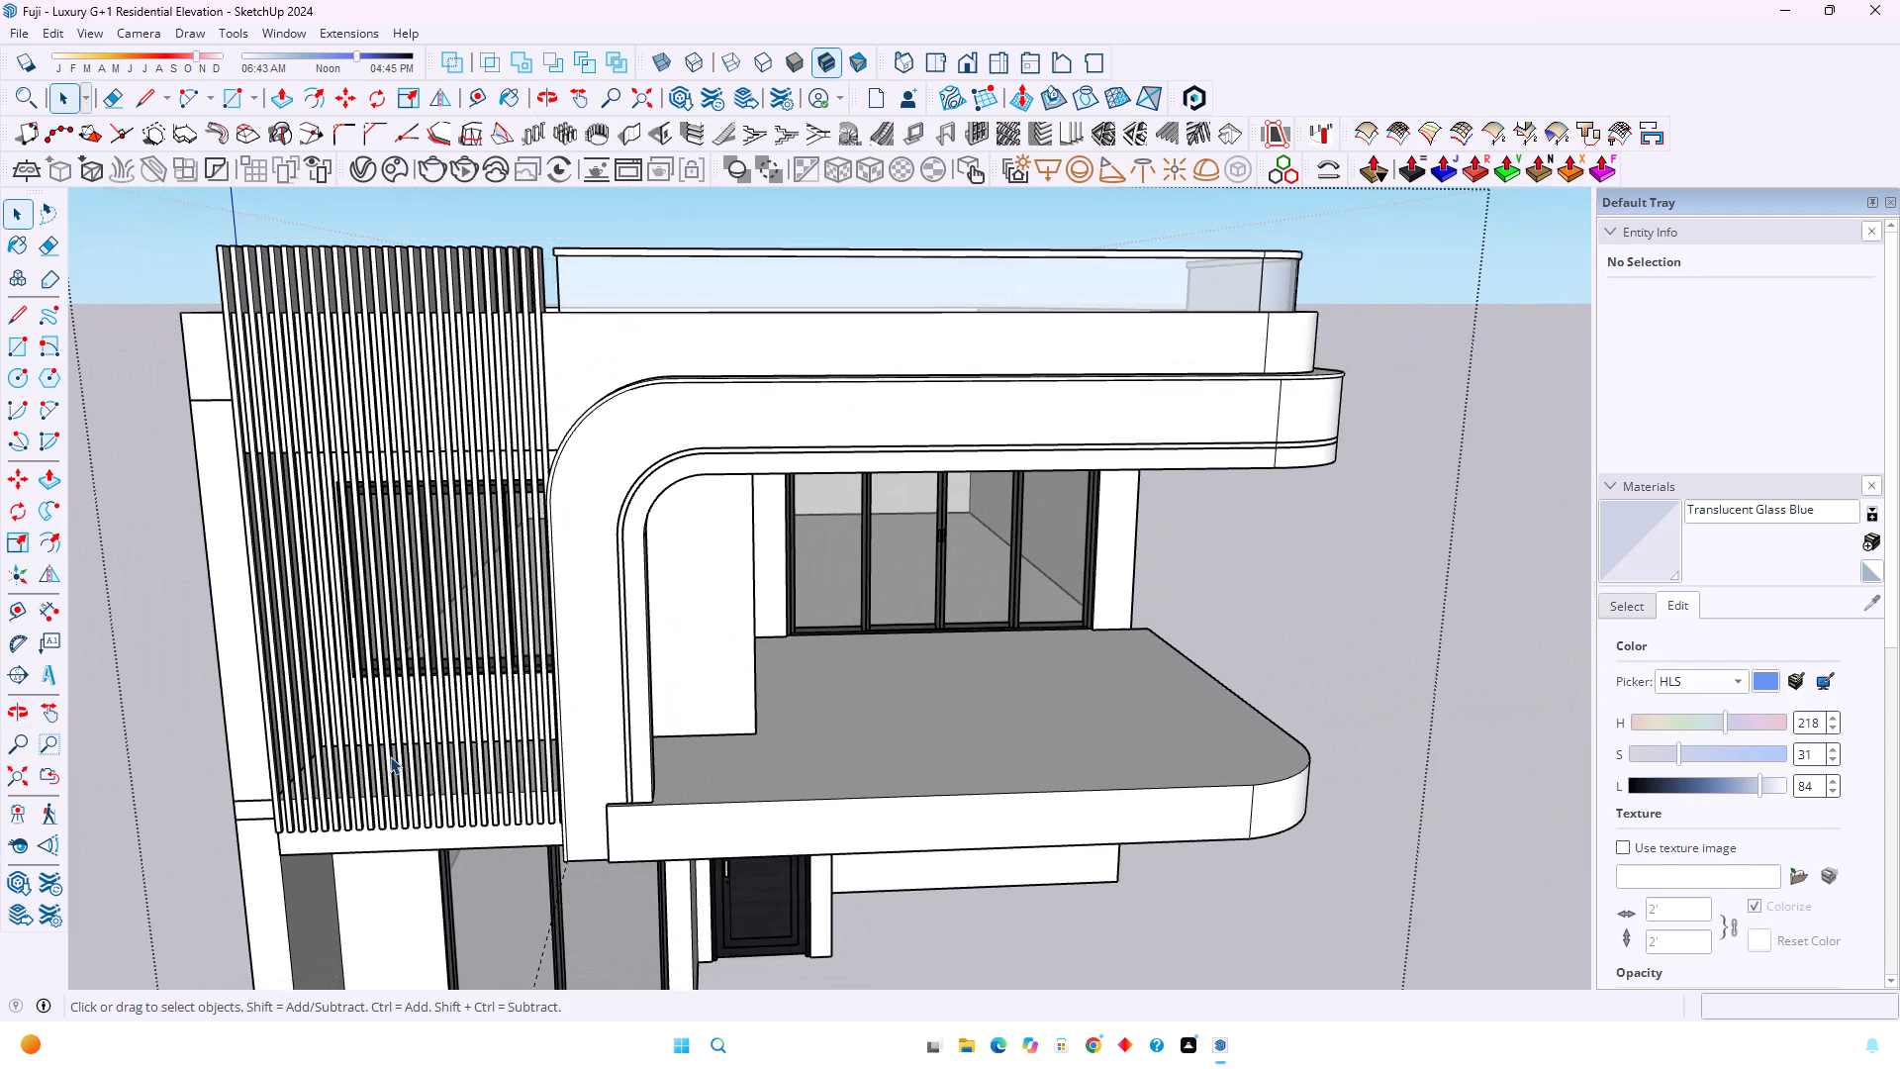
scroll(390, 755, "down", 3)
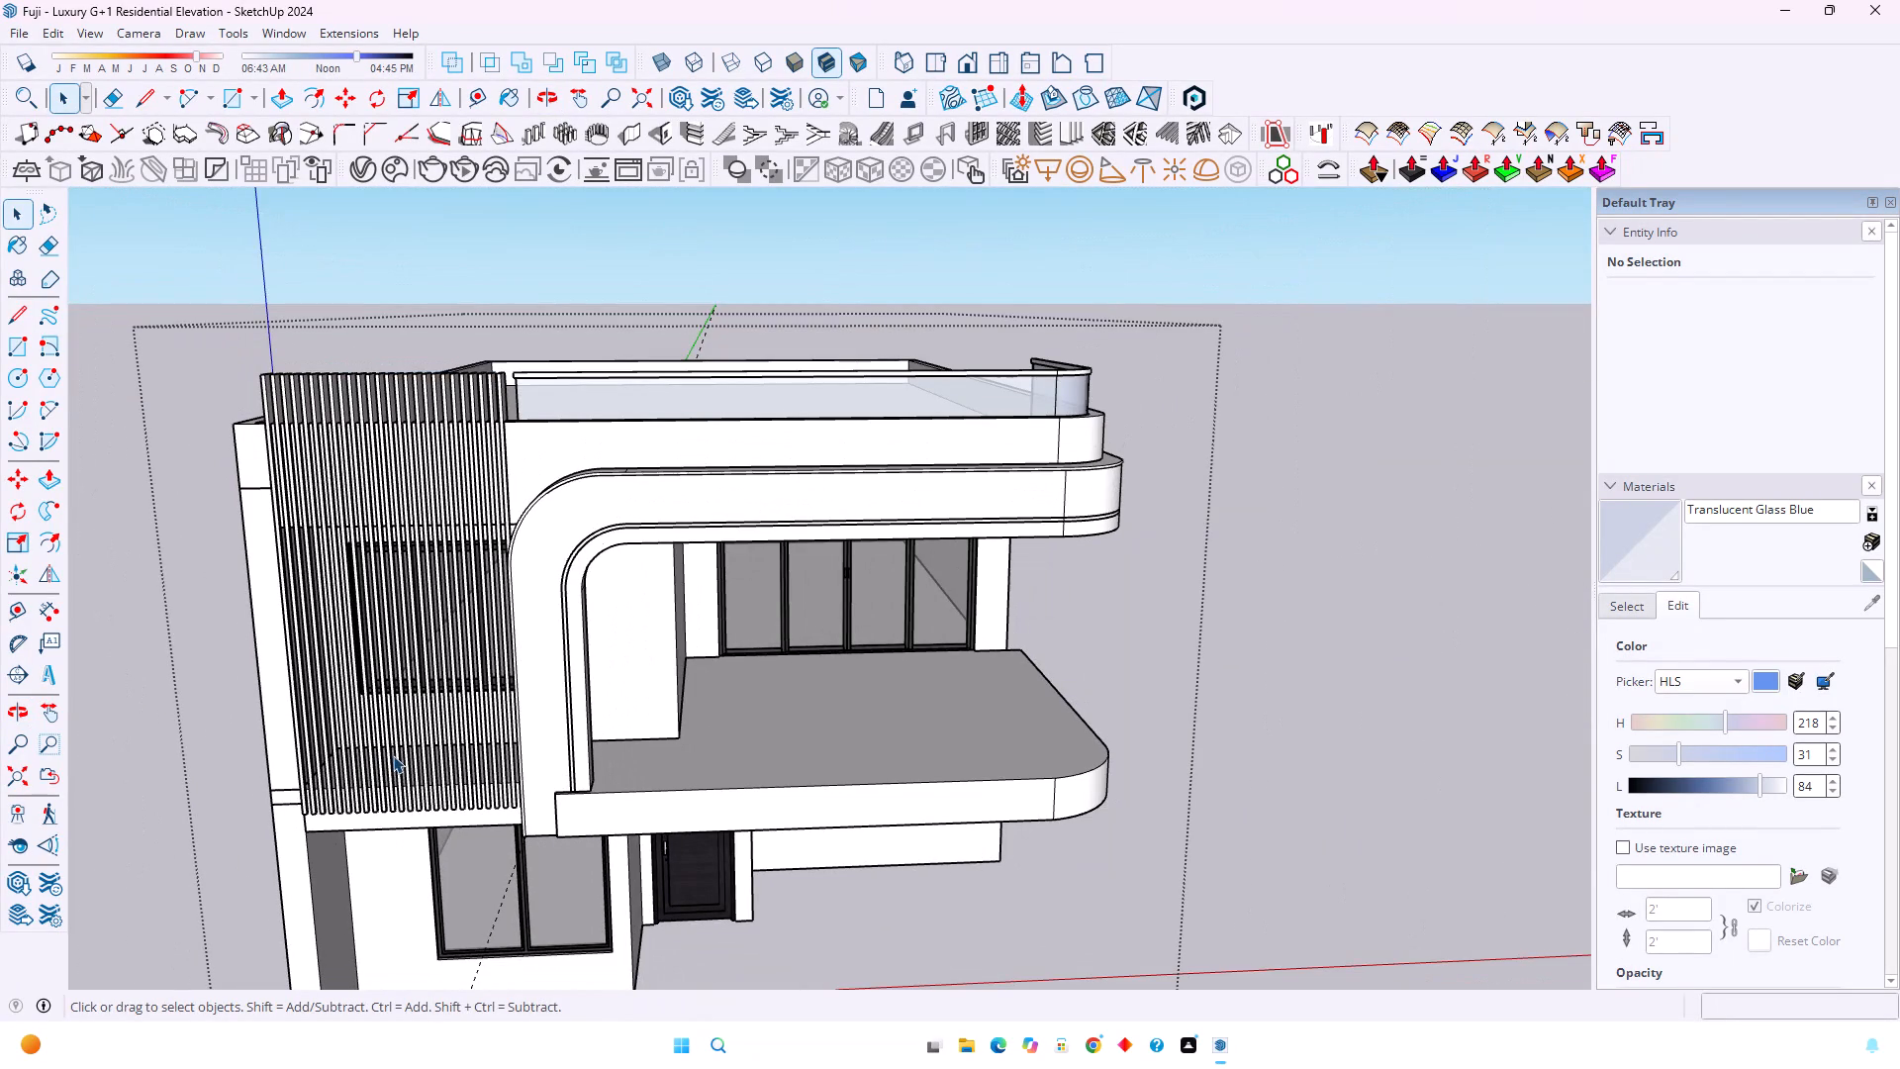
scroll(442, 761, "down", 3)
middle_click_drag(439, 742, 463, 642)
middle_click(464, 642)
middle_click_drag(464, 642, 620, 800)
scroll(793, 451, "down", 3)
scroll(841, 295, "up", 3)
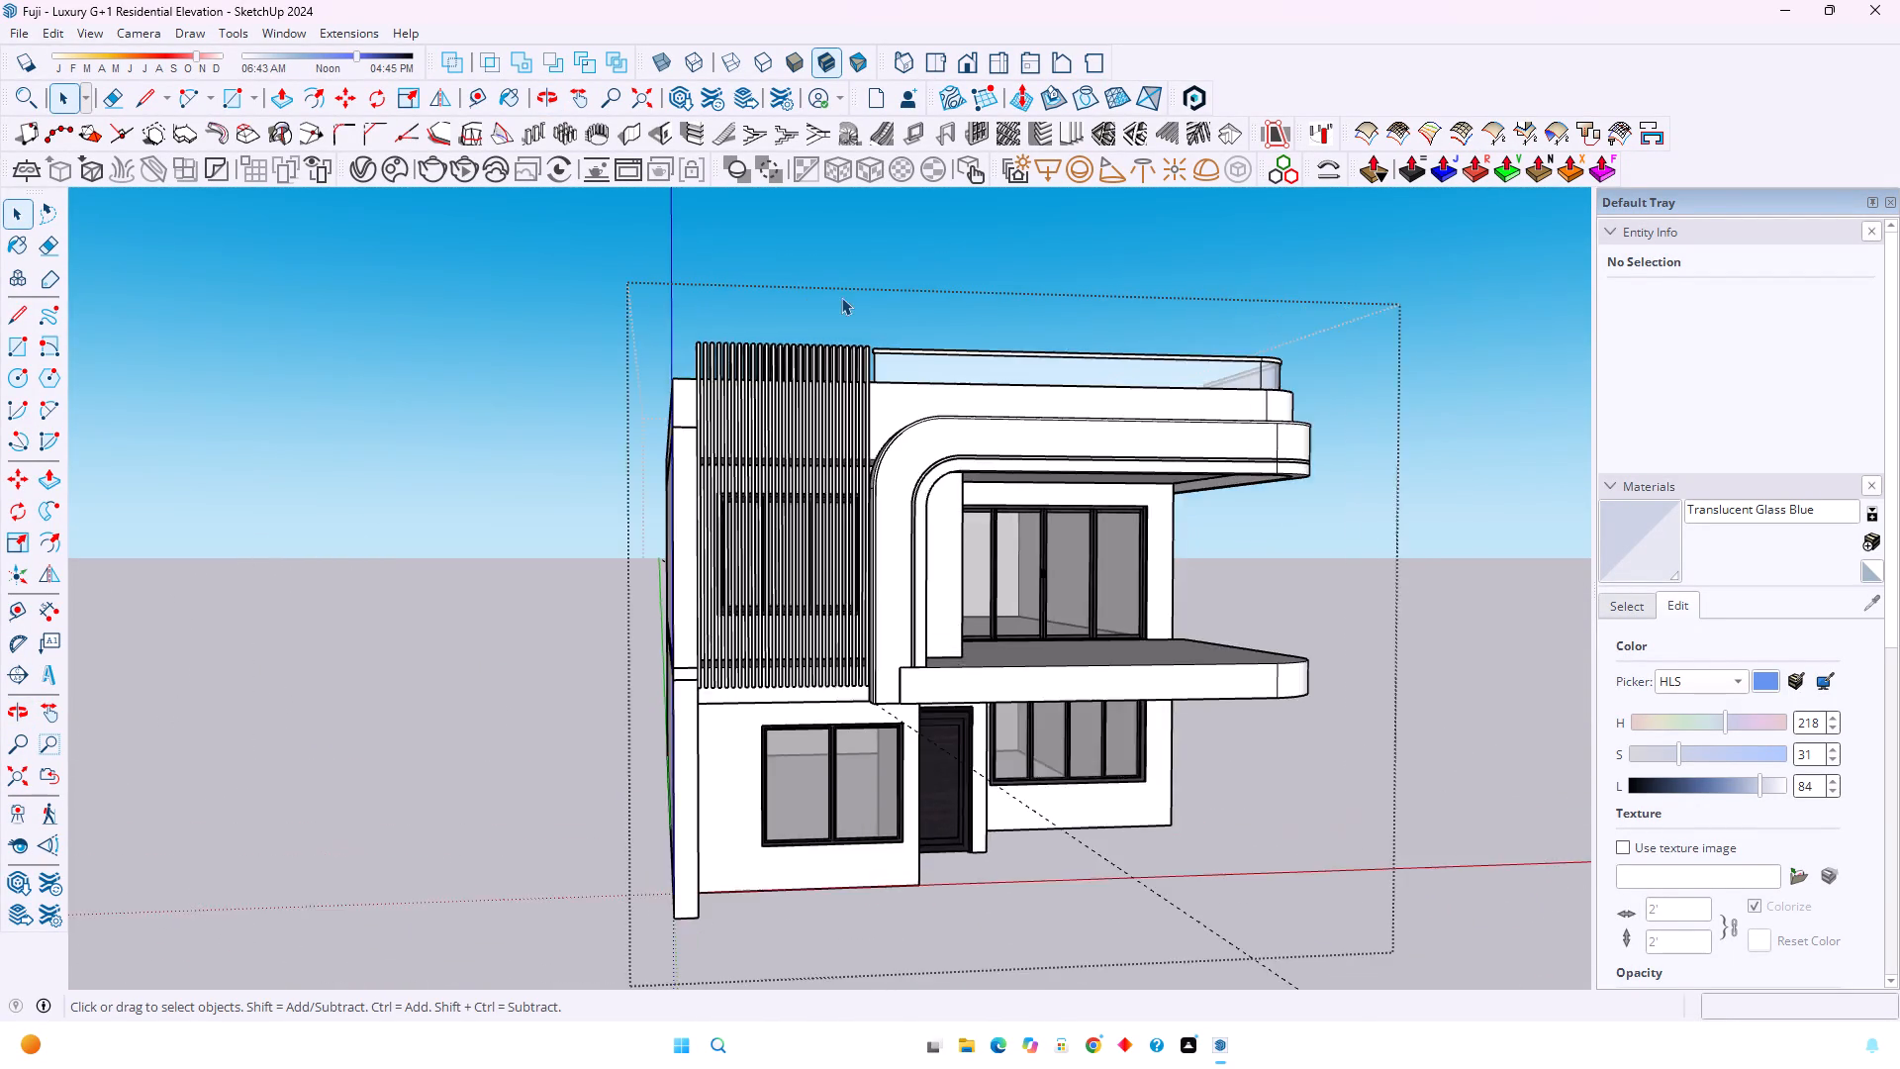
Examine the top of the louvre screen at both ends, where the fins meet the side parapet and front fascia.
scroll(798, 338, "up", 7)
middle_click_drag(626, 421, 1392, 699)
middle_click(1392, 699)
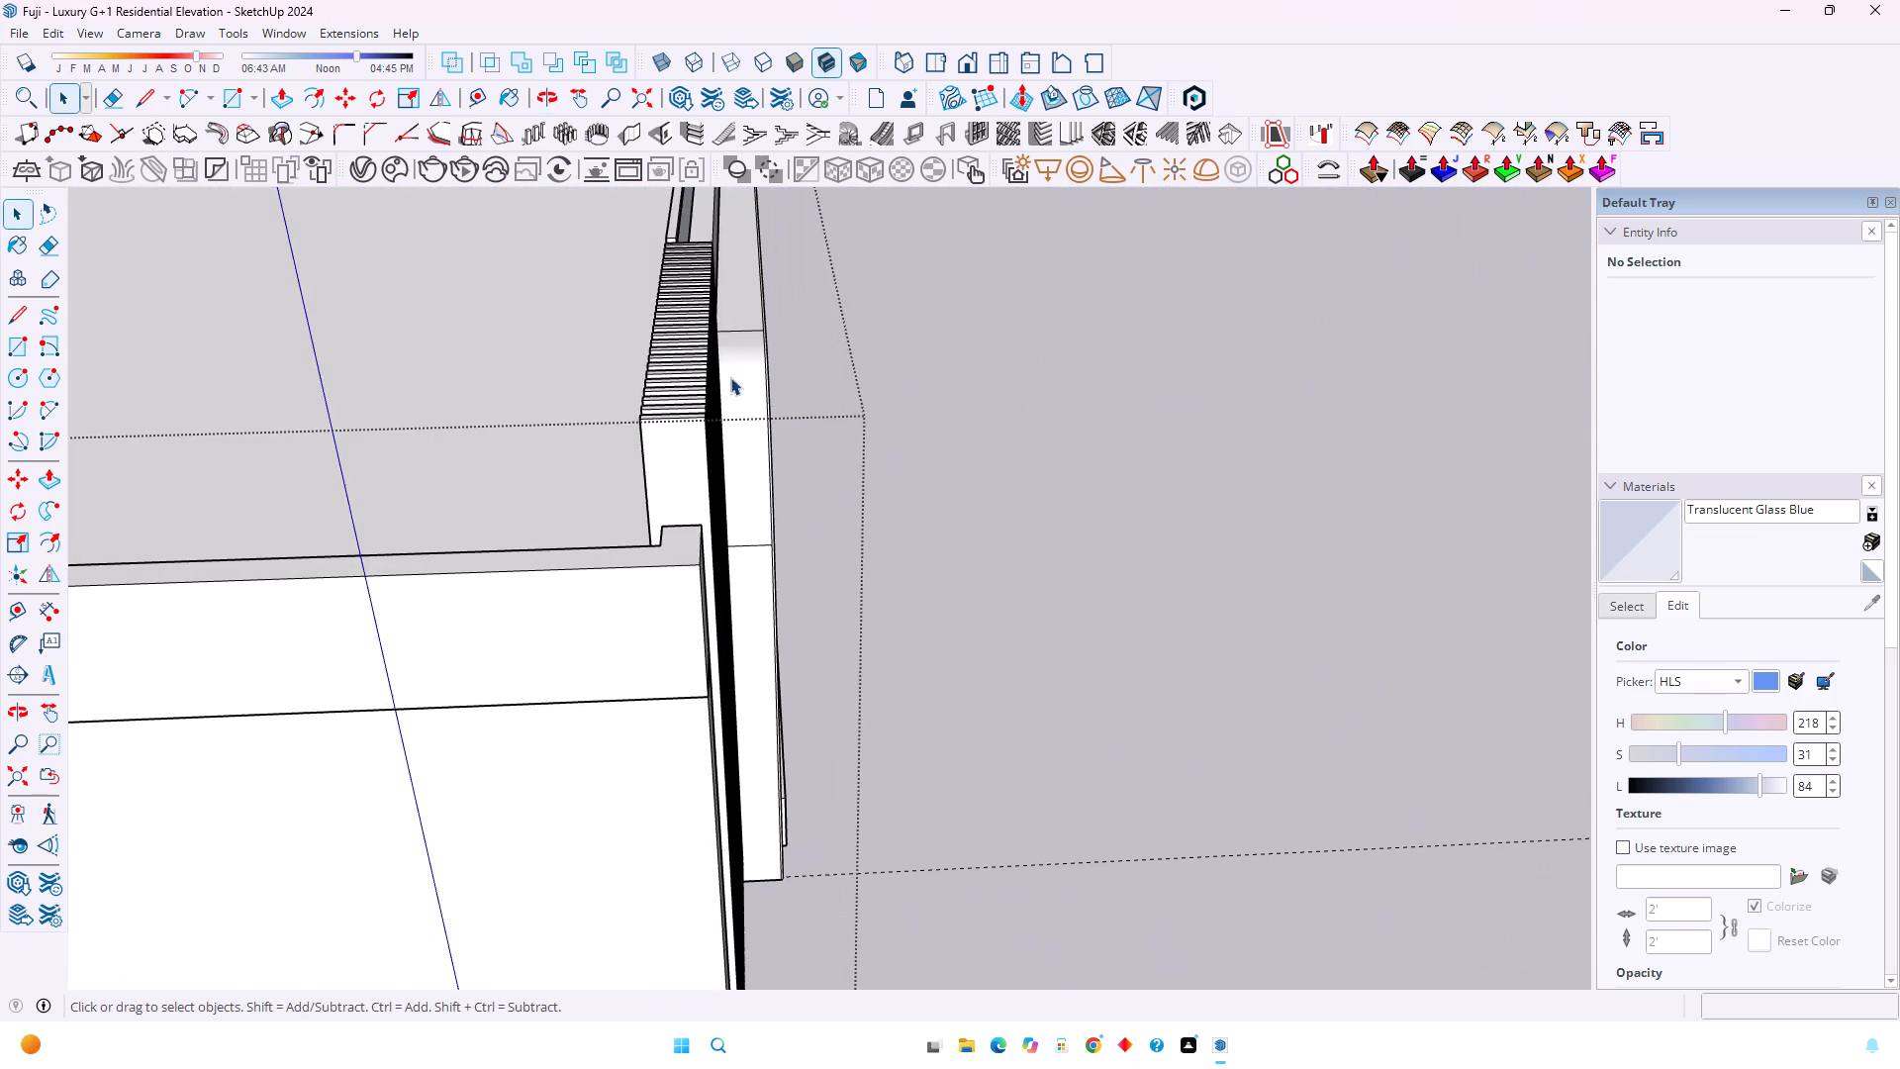
scroll(702, 340, "up", 5)
middle_click_drag(710, 363, 394, 566)
middle_click(394, 566)
scroll(390, 563, "down", 3)
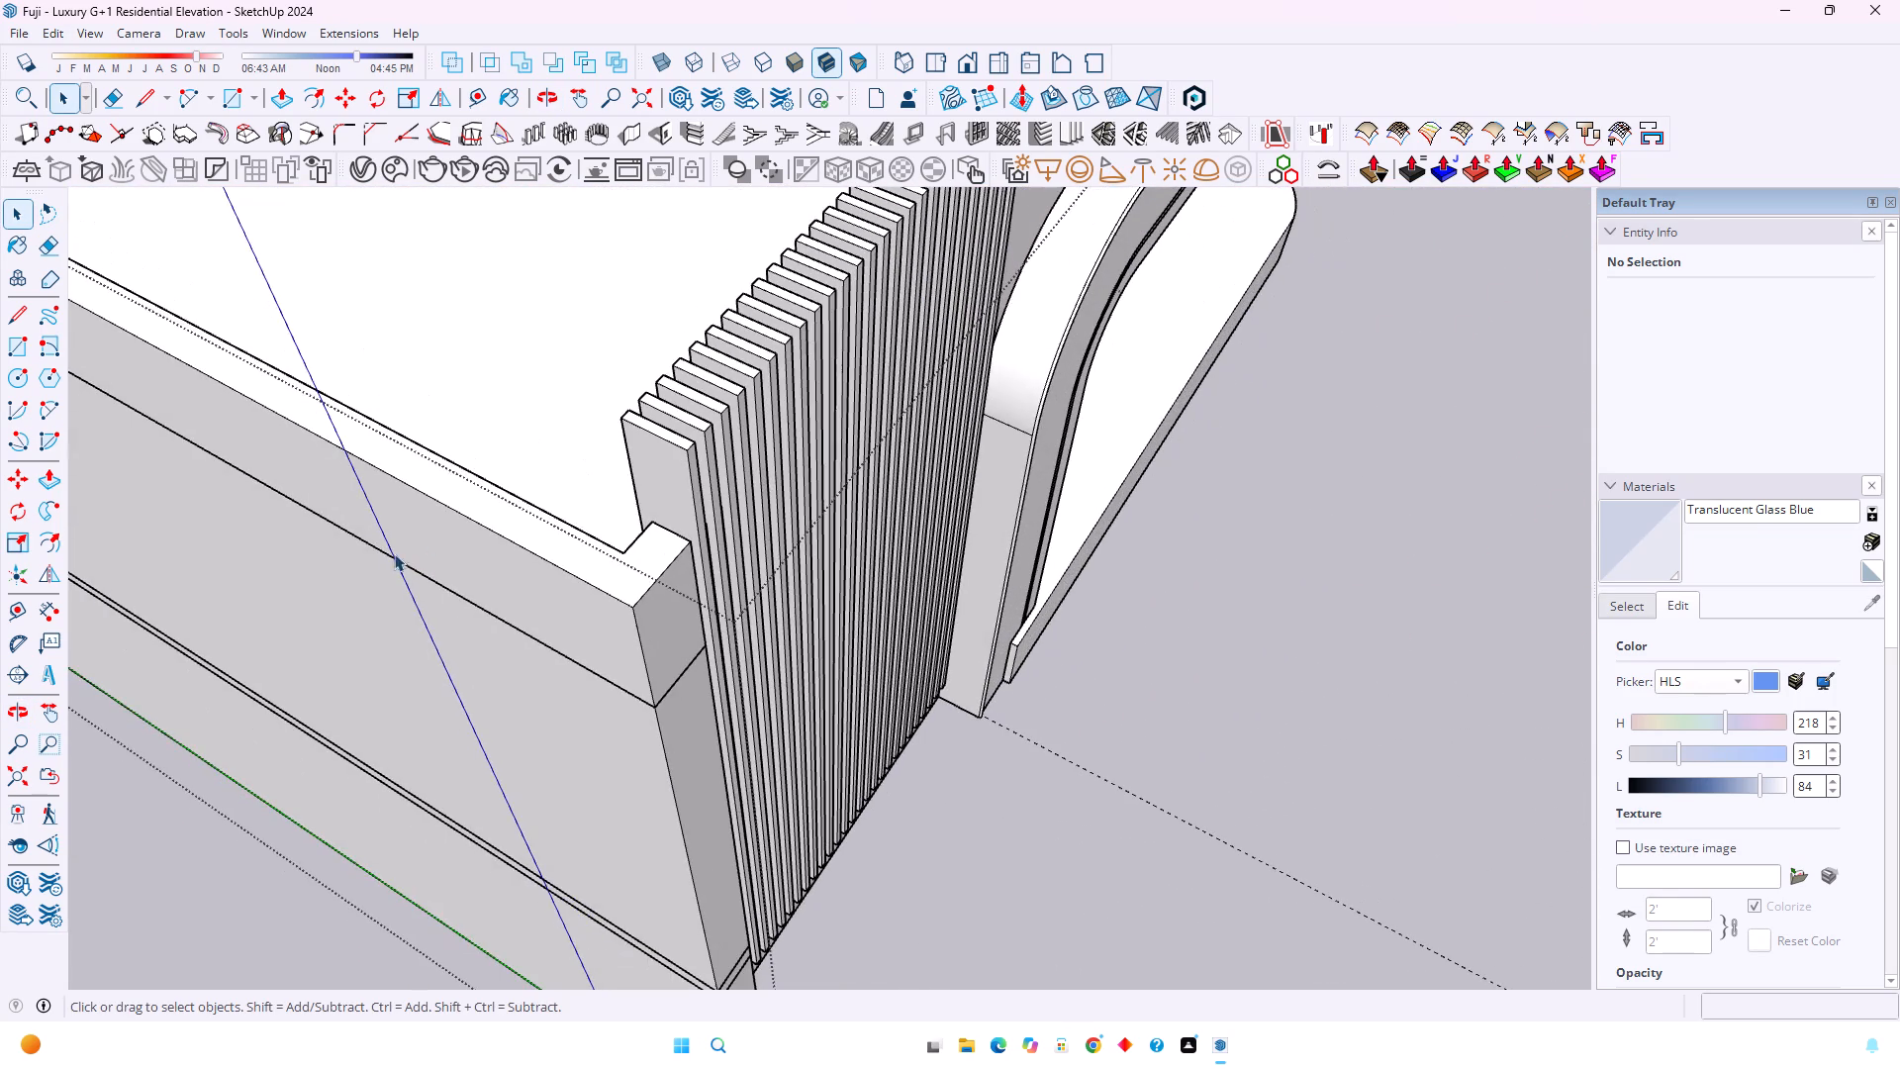
scroll(592, 503, "up", 5)
middle_click_drag(643, 529, 1240, 517)
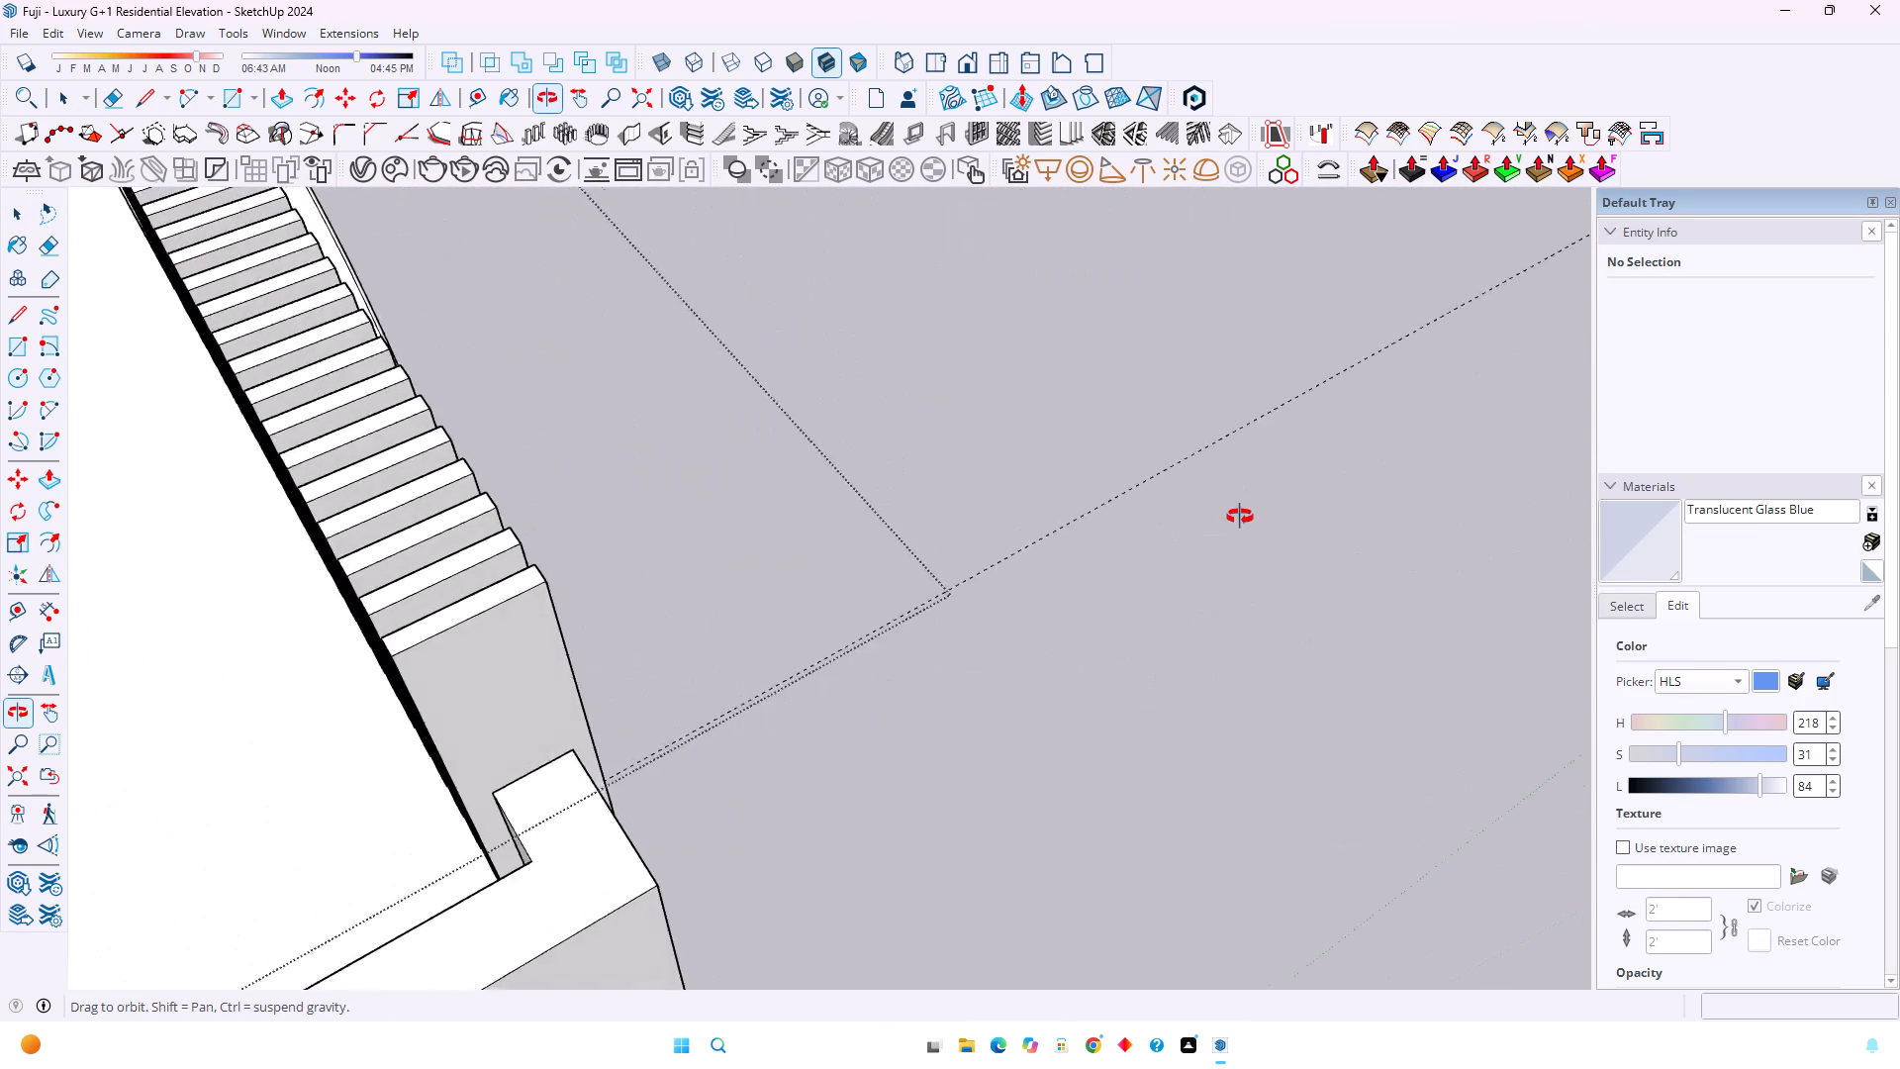
middle_click_drag(1240, 517, 445, 524)
middle_click(445, 524)
scroll(848, 413, "up", 4)
scroll(847, 412, "down", 10)
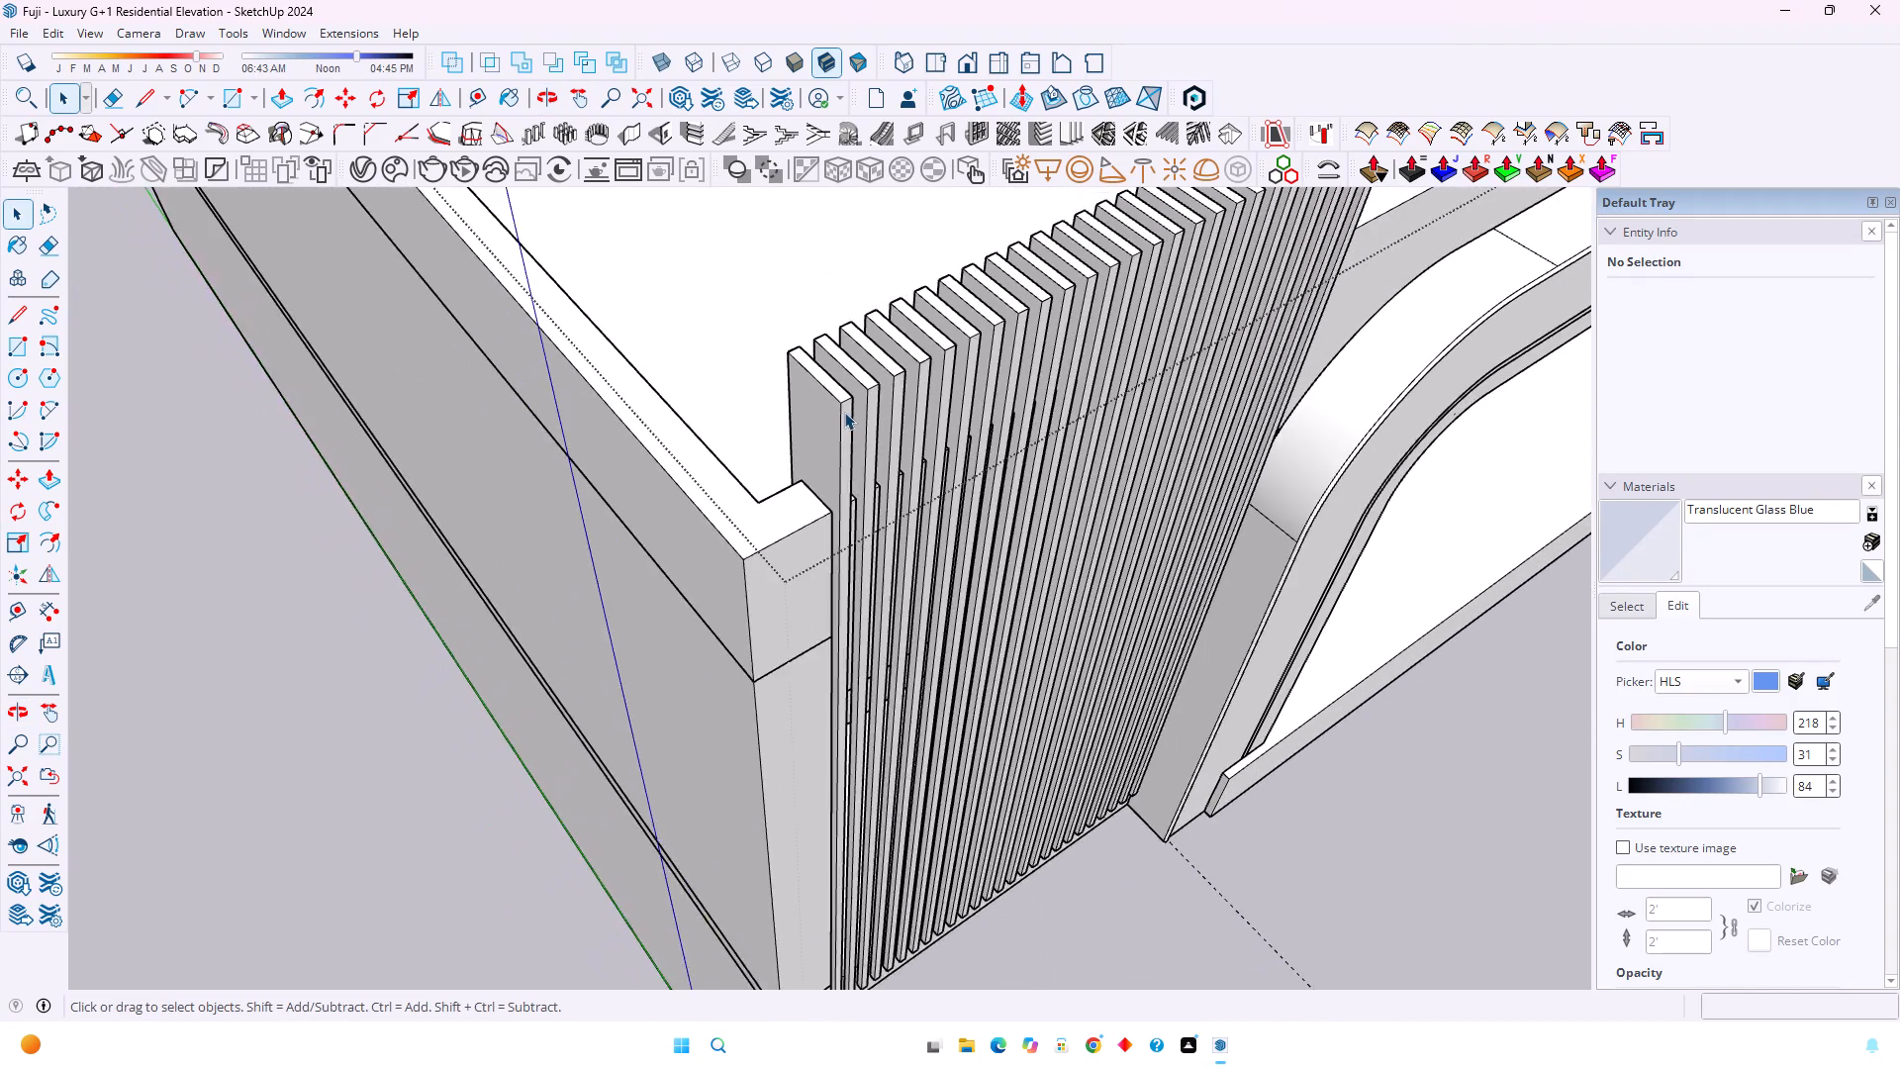
scroll(844, 412, "down", 3)
middle_click_drag(1110, 452, 502, 459)
scroll(474, 449, "down", 8)
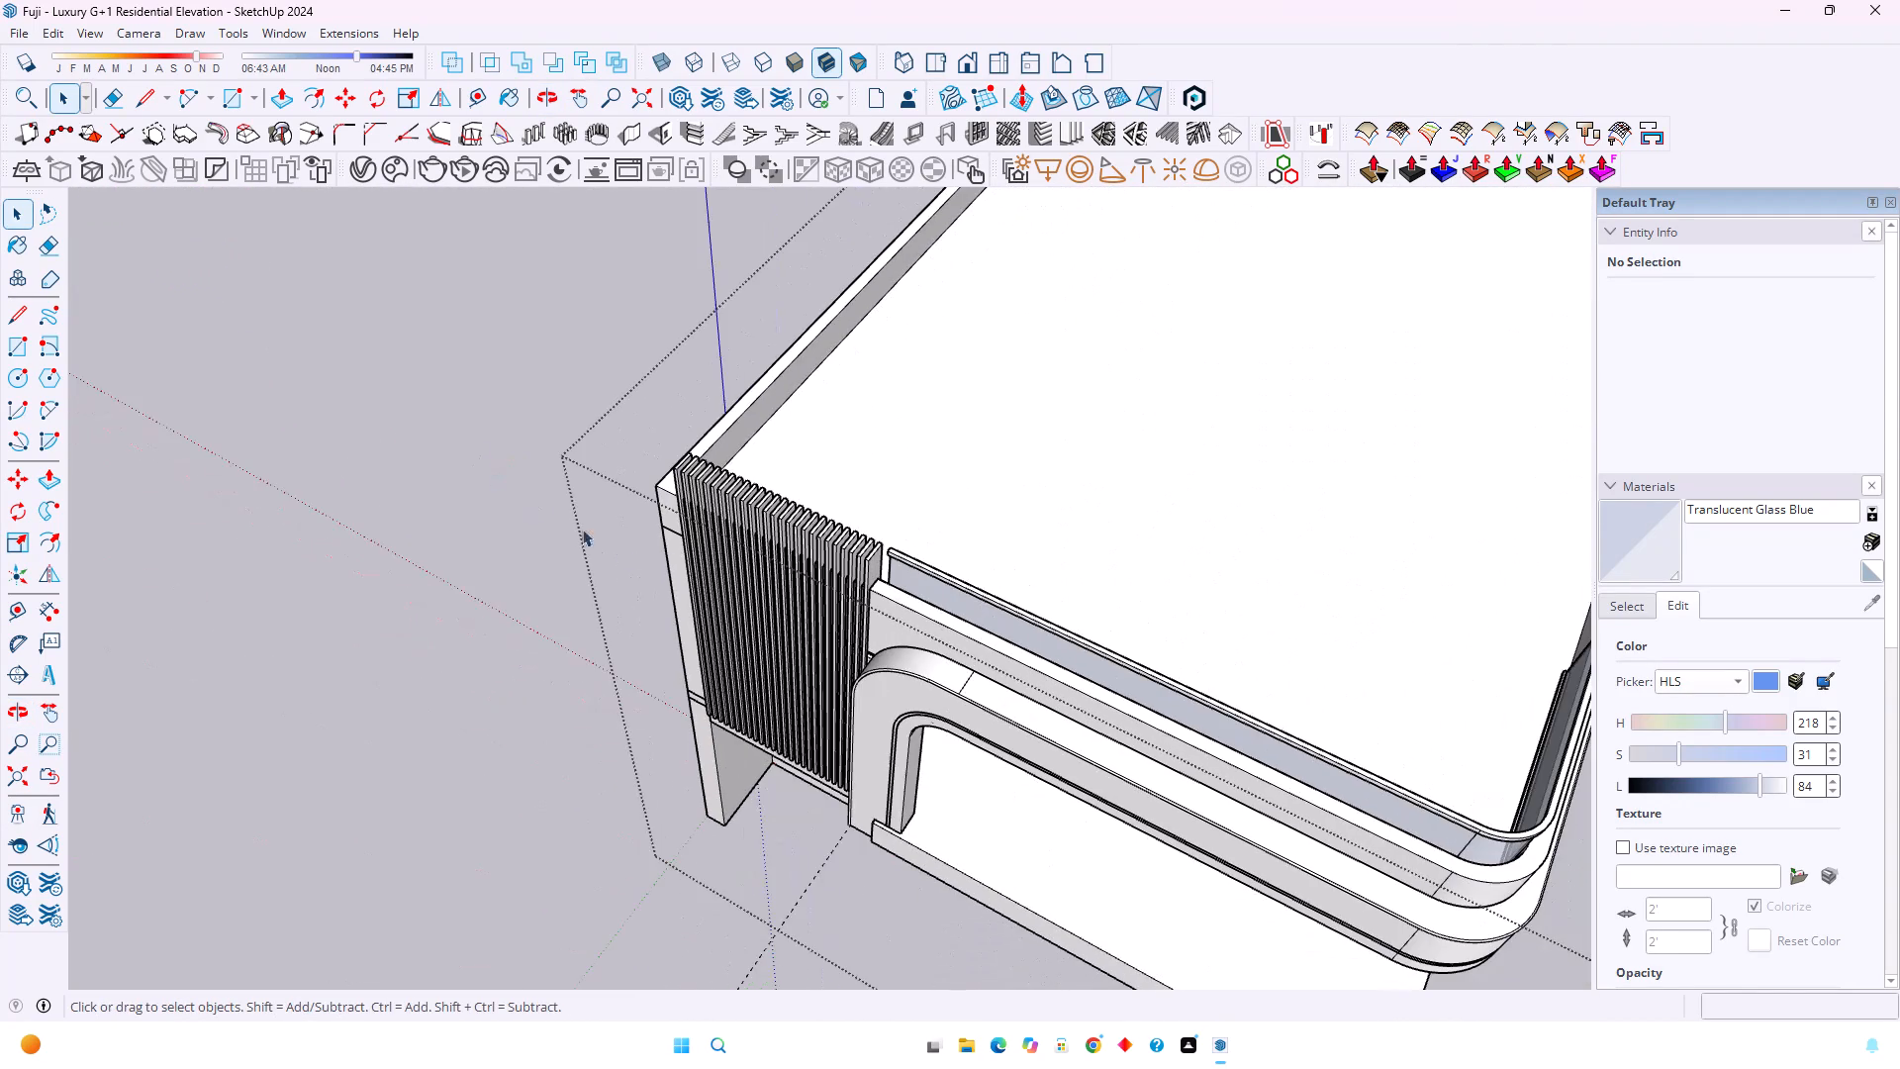
scroll(877, 585, "up", 14)
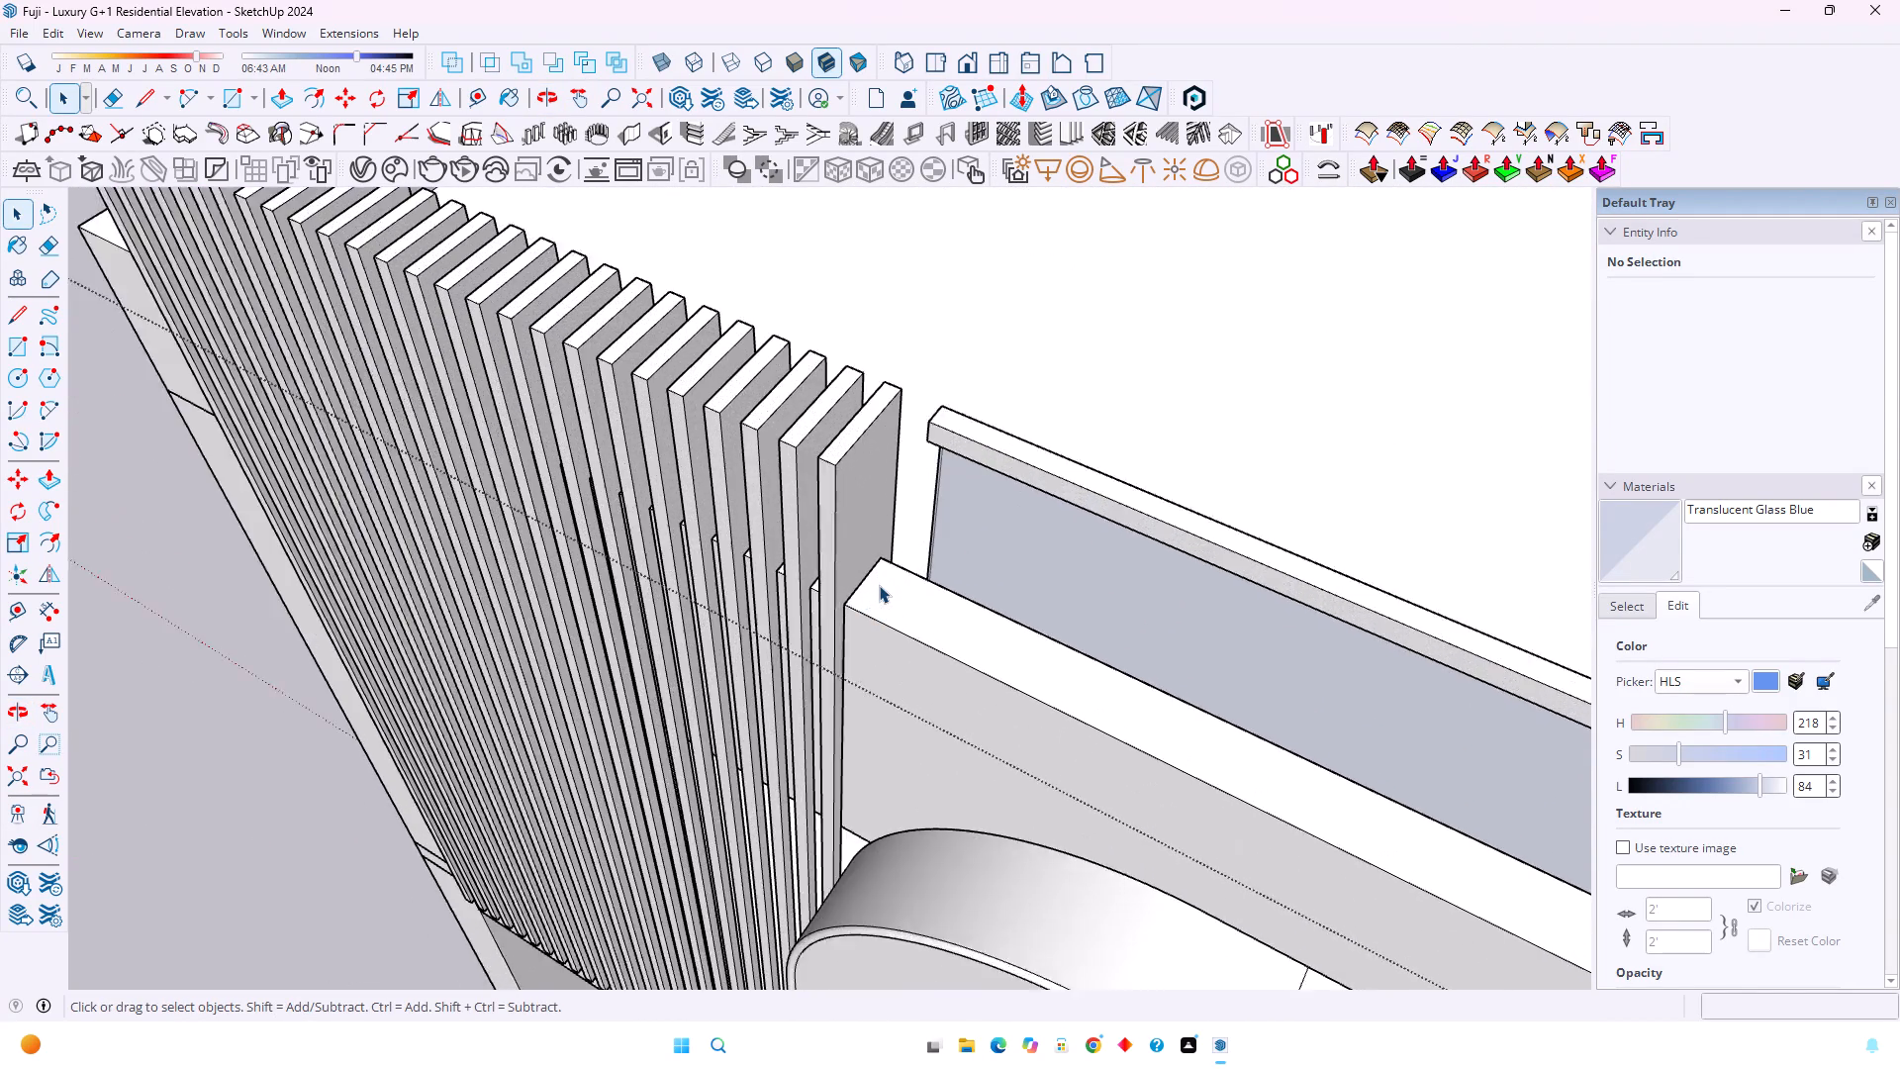
scroll(879, 585, "up", 1)
middle_click_drag(879, 585, 1359, 772)
middle_click_drag(1356, 774, 1118, 834)
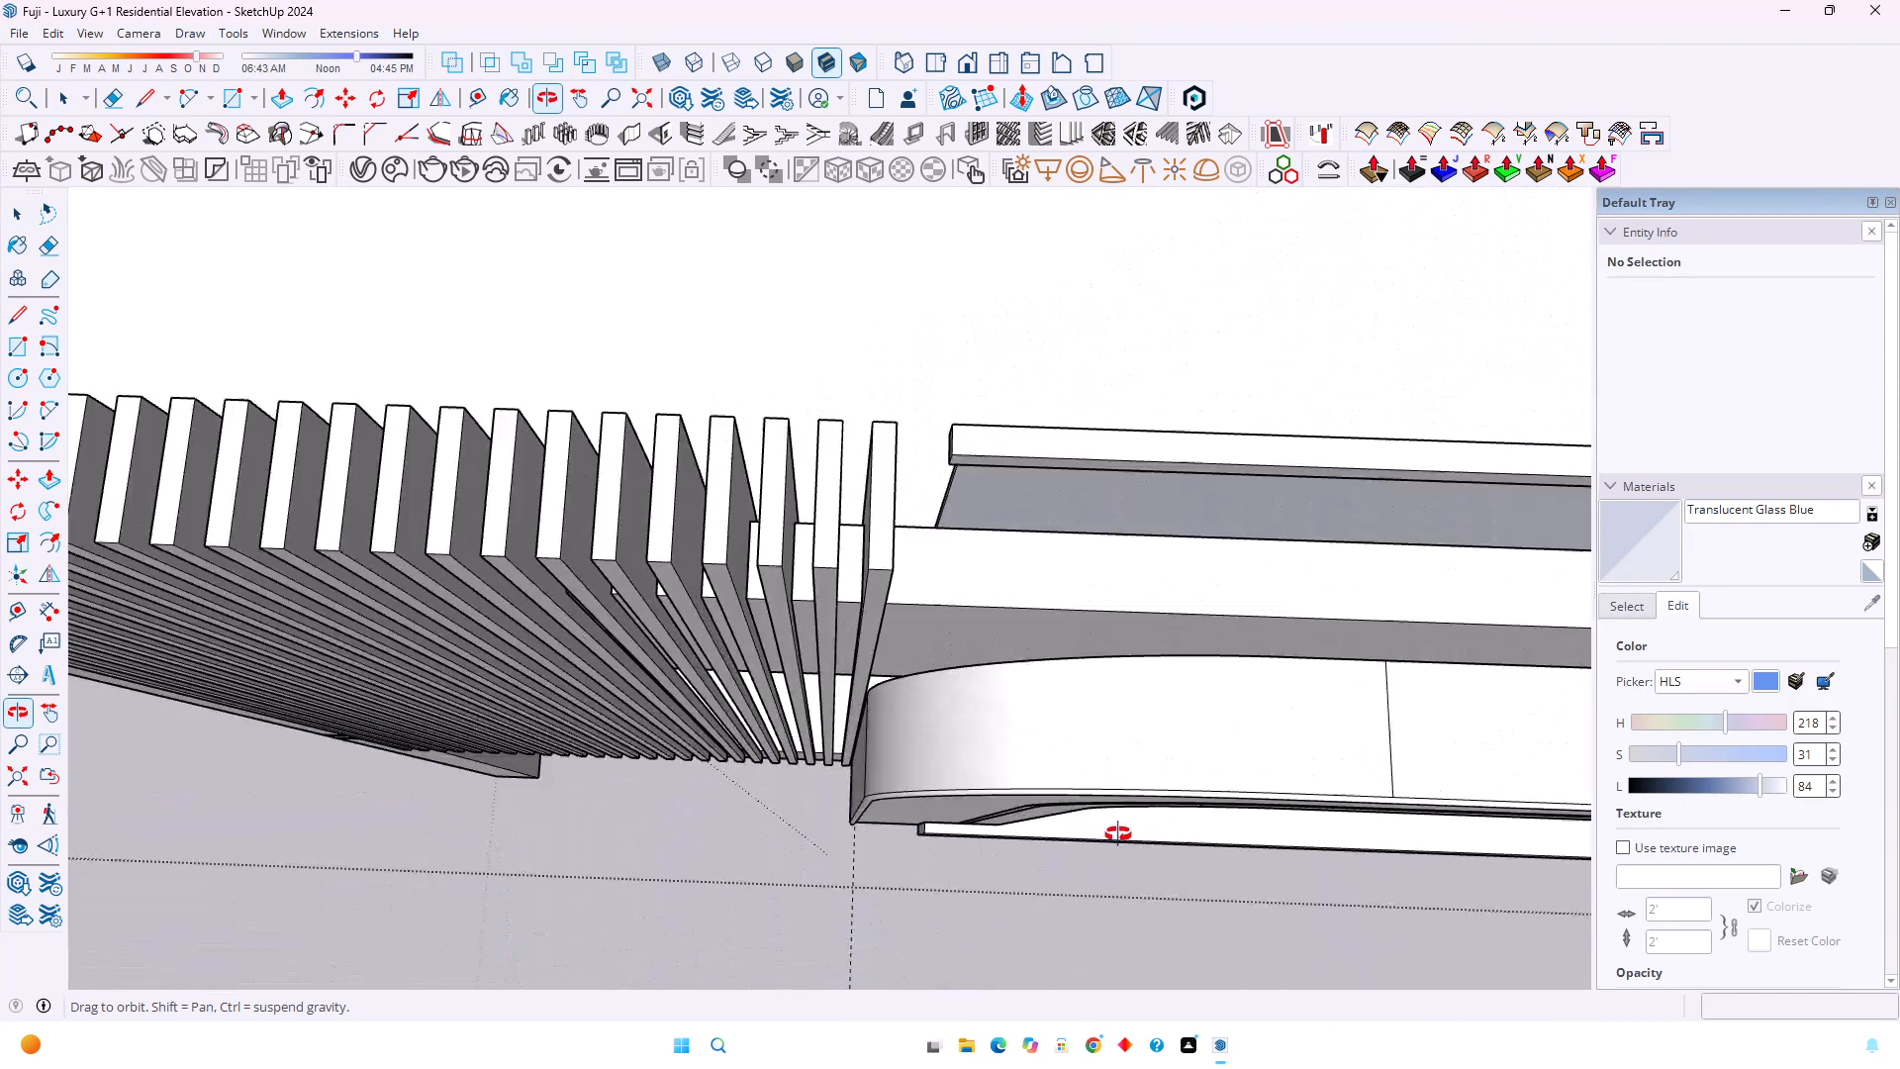
middle_click_drag(1118, 834, 1006, 719)
scroll(1001, 706, "down", 8)
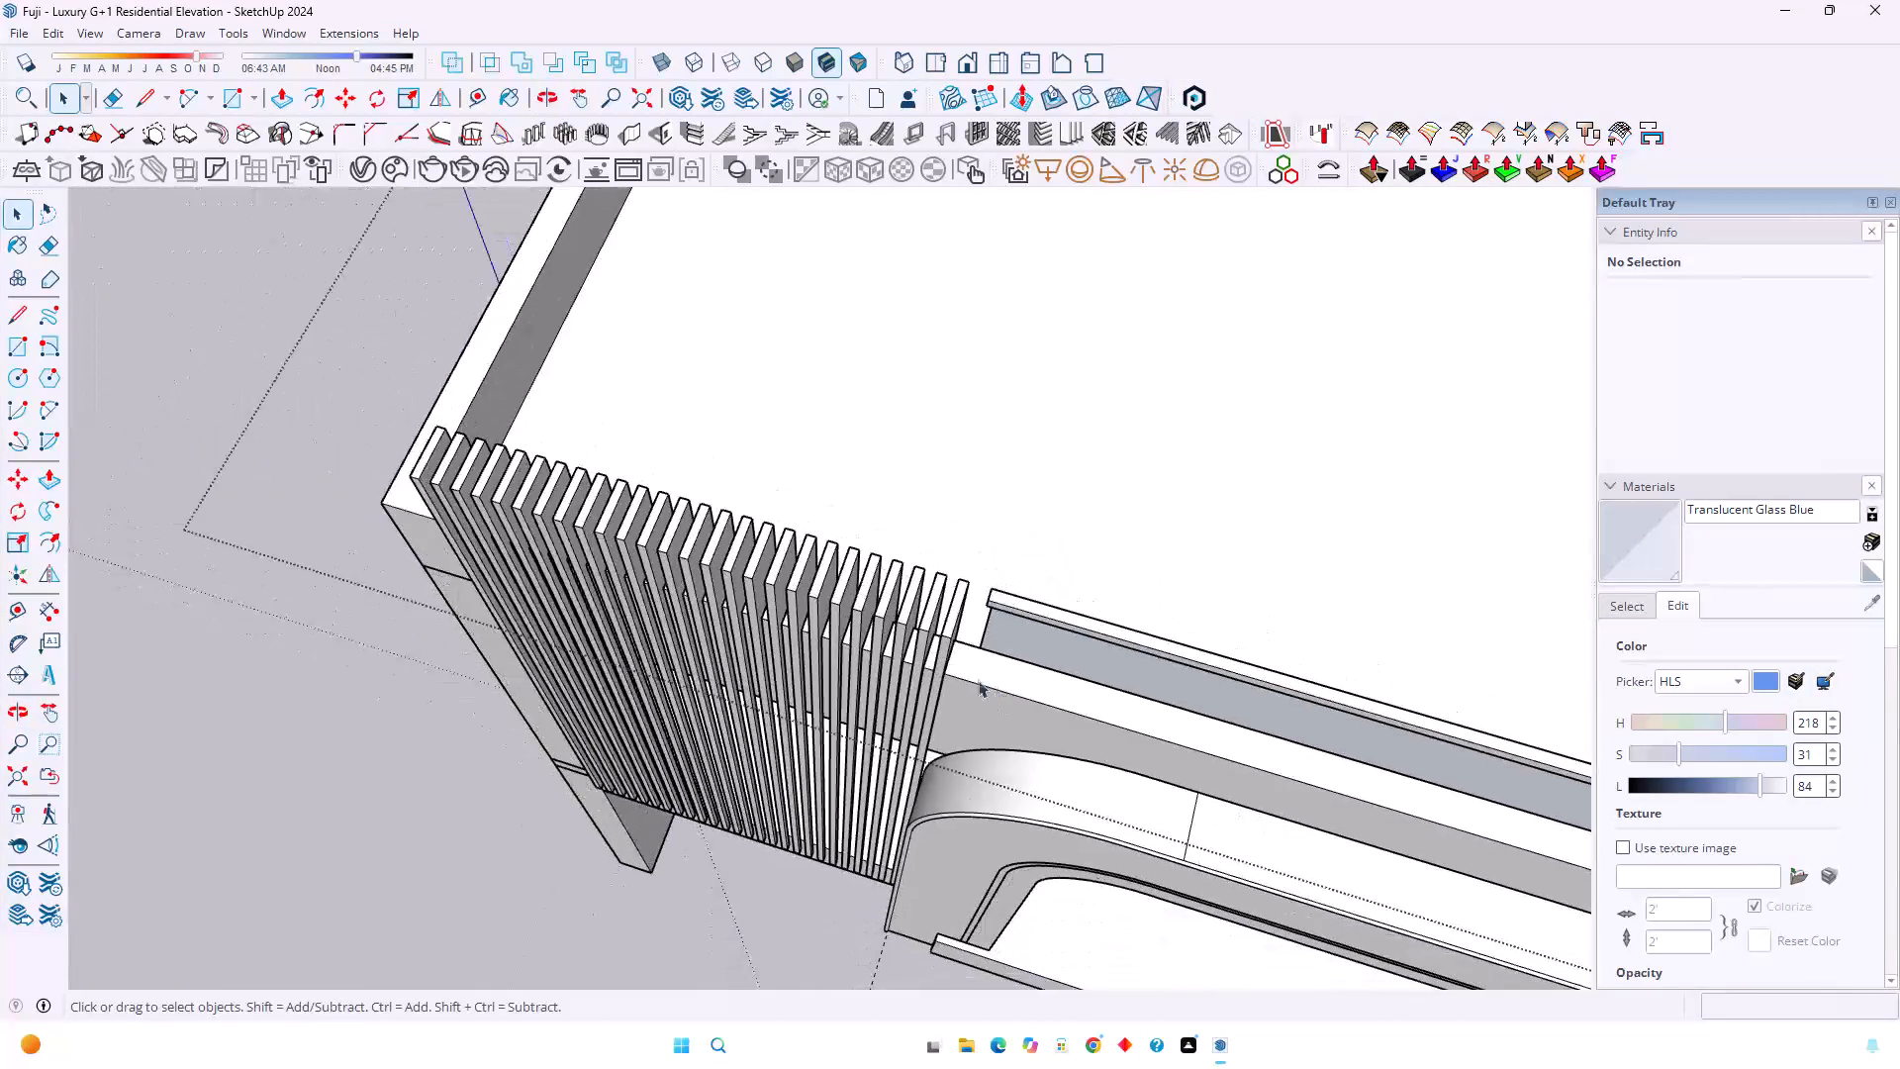
Examine the tops of the louvre fins and how they meet the roof parapet, glass railing and front fascia.
scroll(840, 569, "up", 7)
middle_click_drag(974, 689, 507, 396)
scroll(507, 396, "up", 1)
scroll(507, 396, "down", 5)
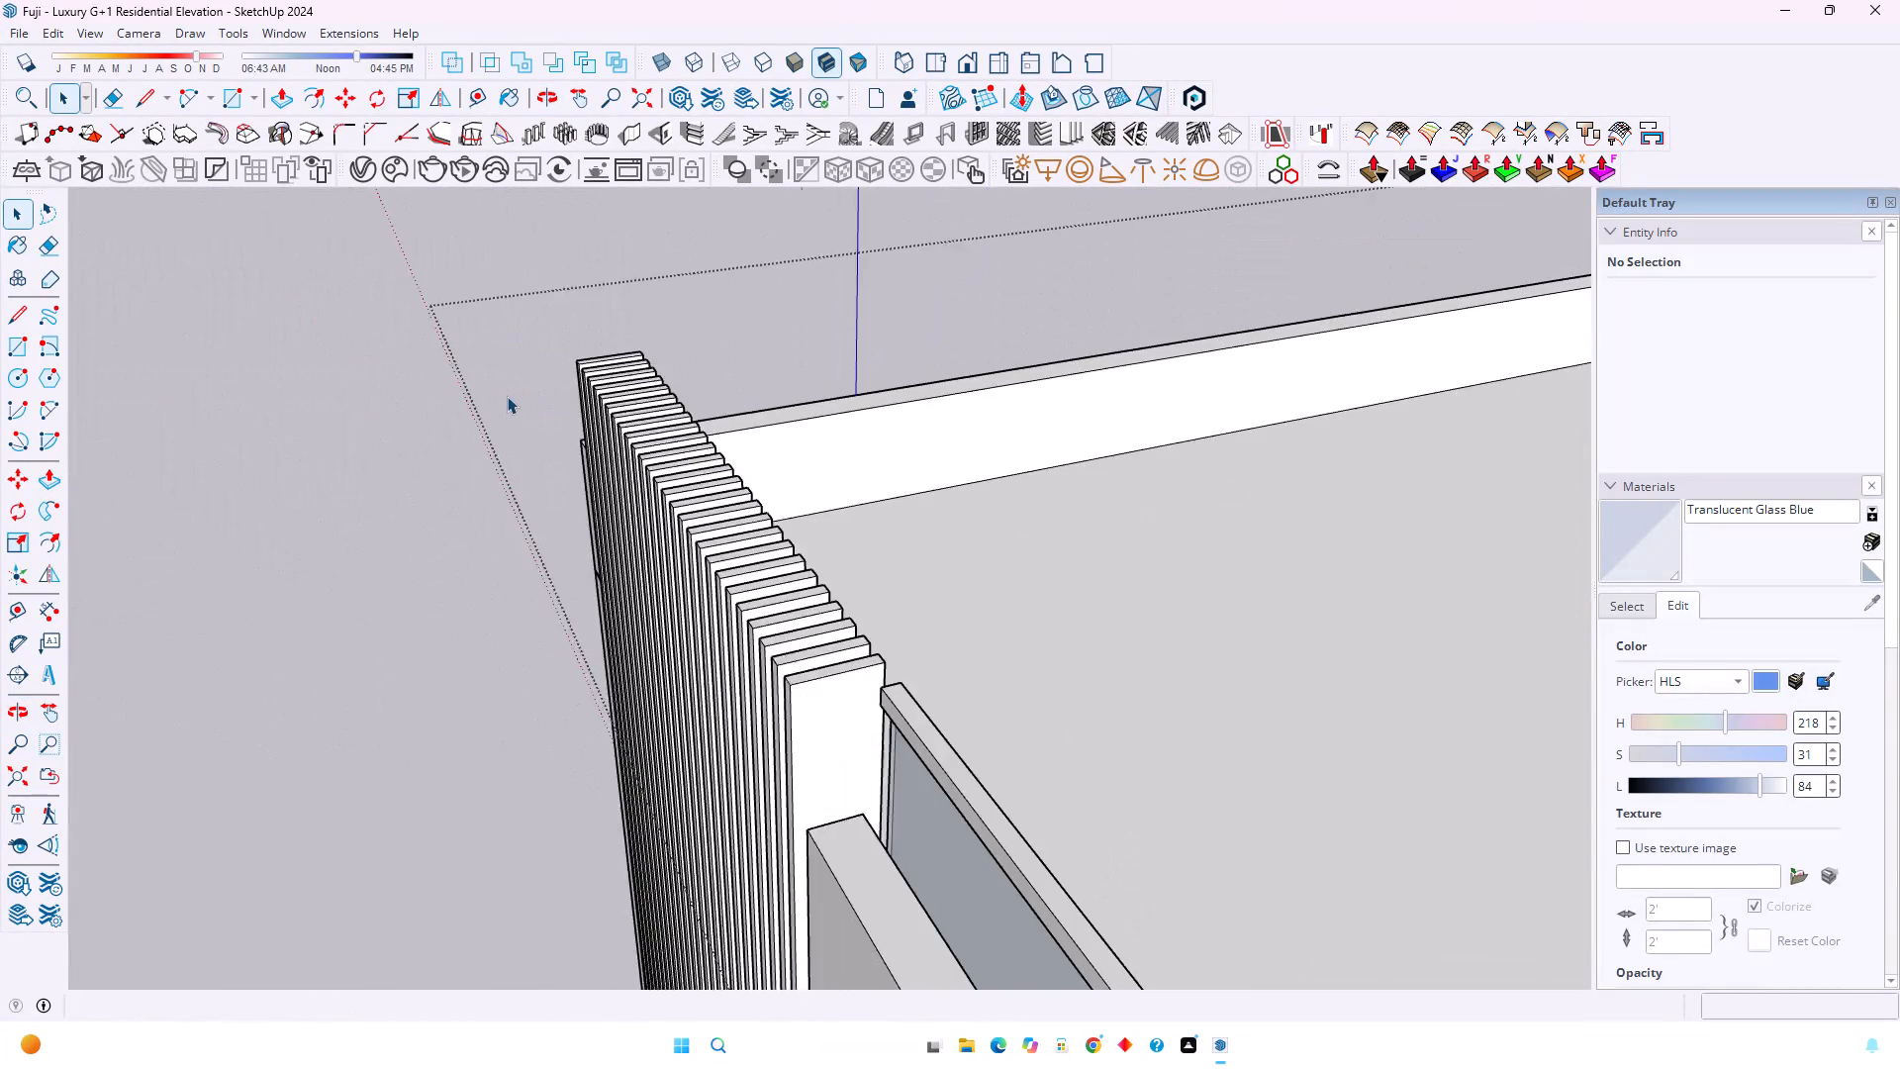
scroll(538, 419, "down", 2)
middle_click_drag(590, 556, 695, 454)
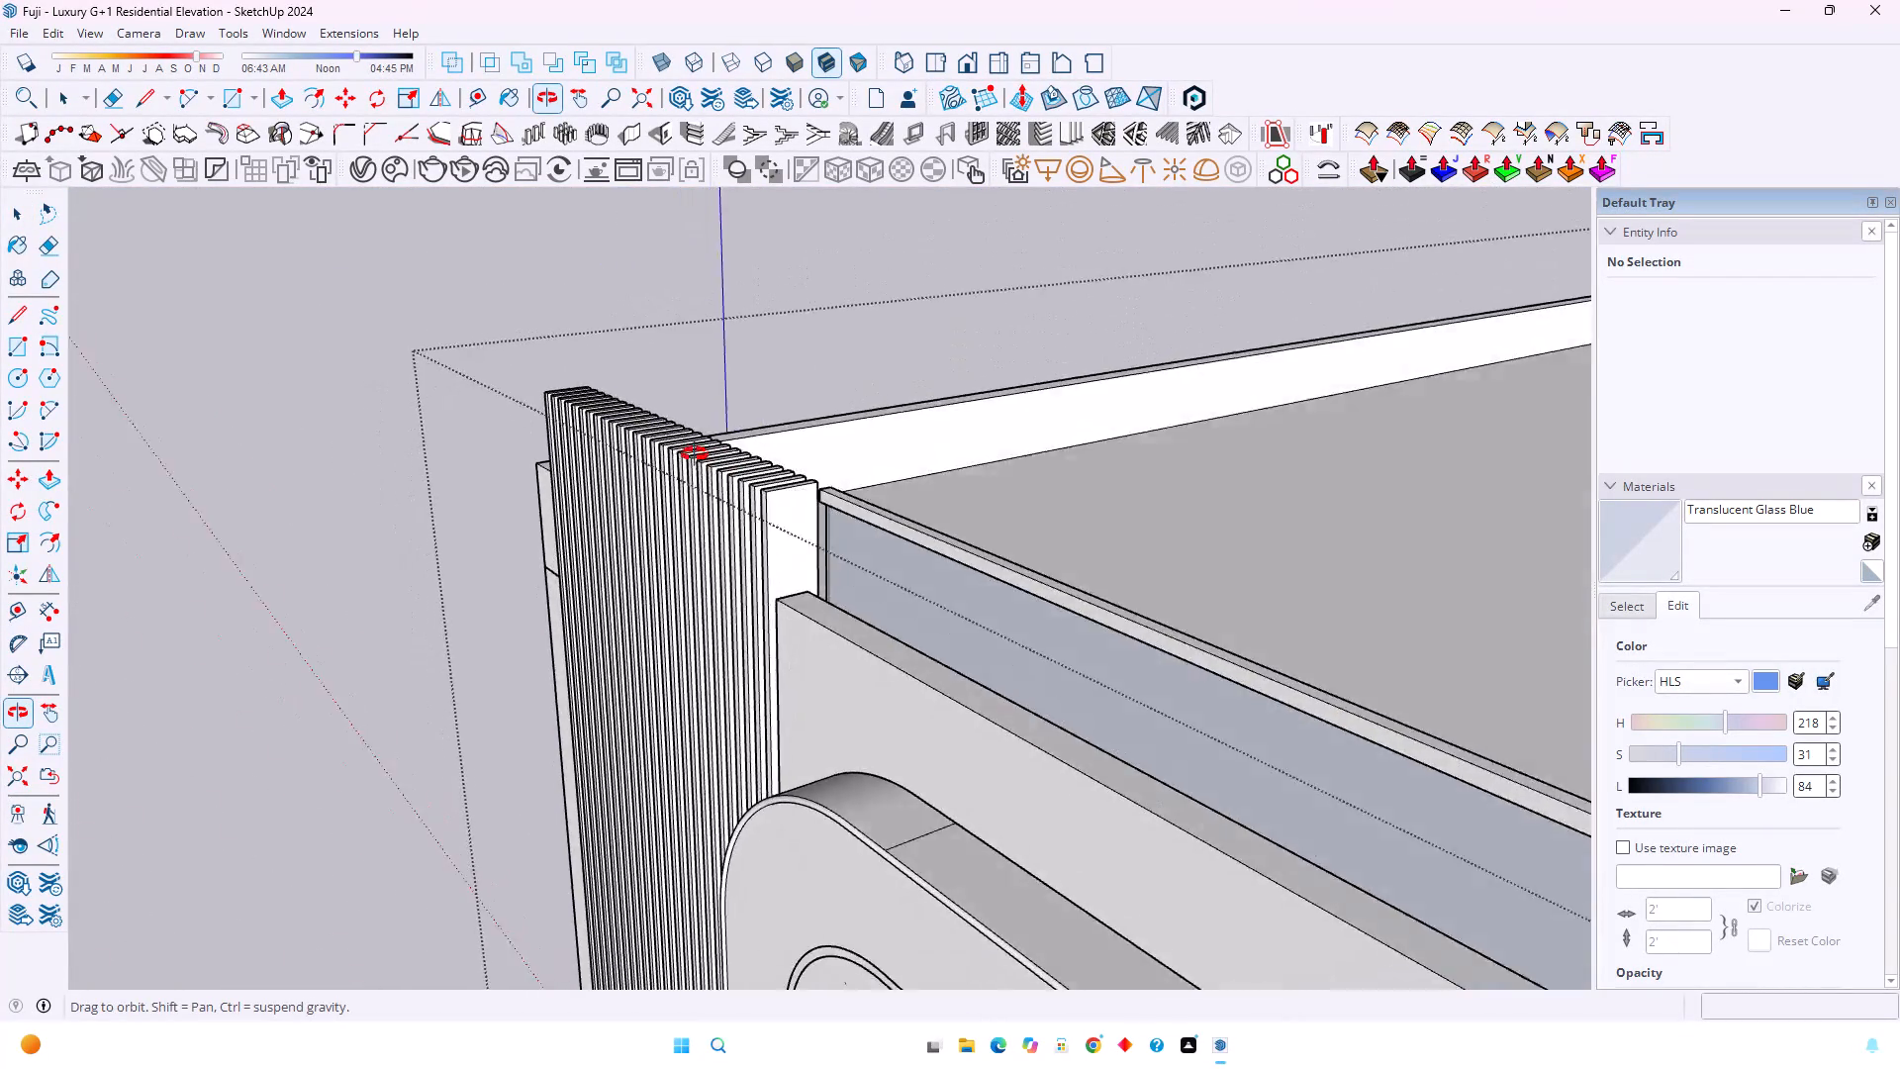
middle_click_drag(695, 454, 1033, 349)
scroll(801, 460, "down", 4)
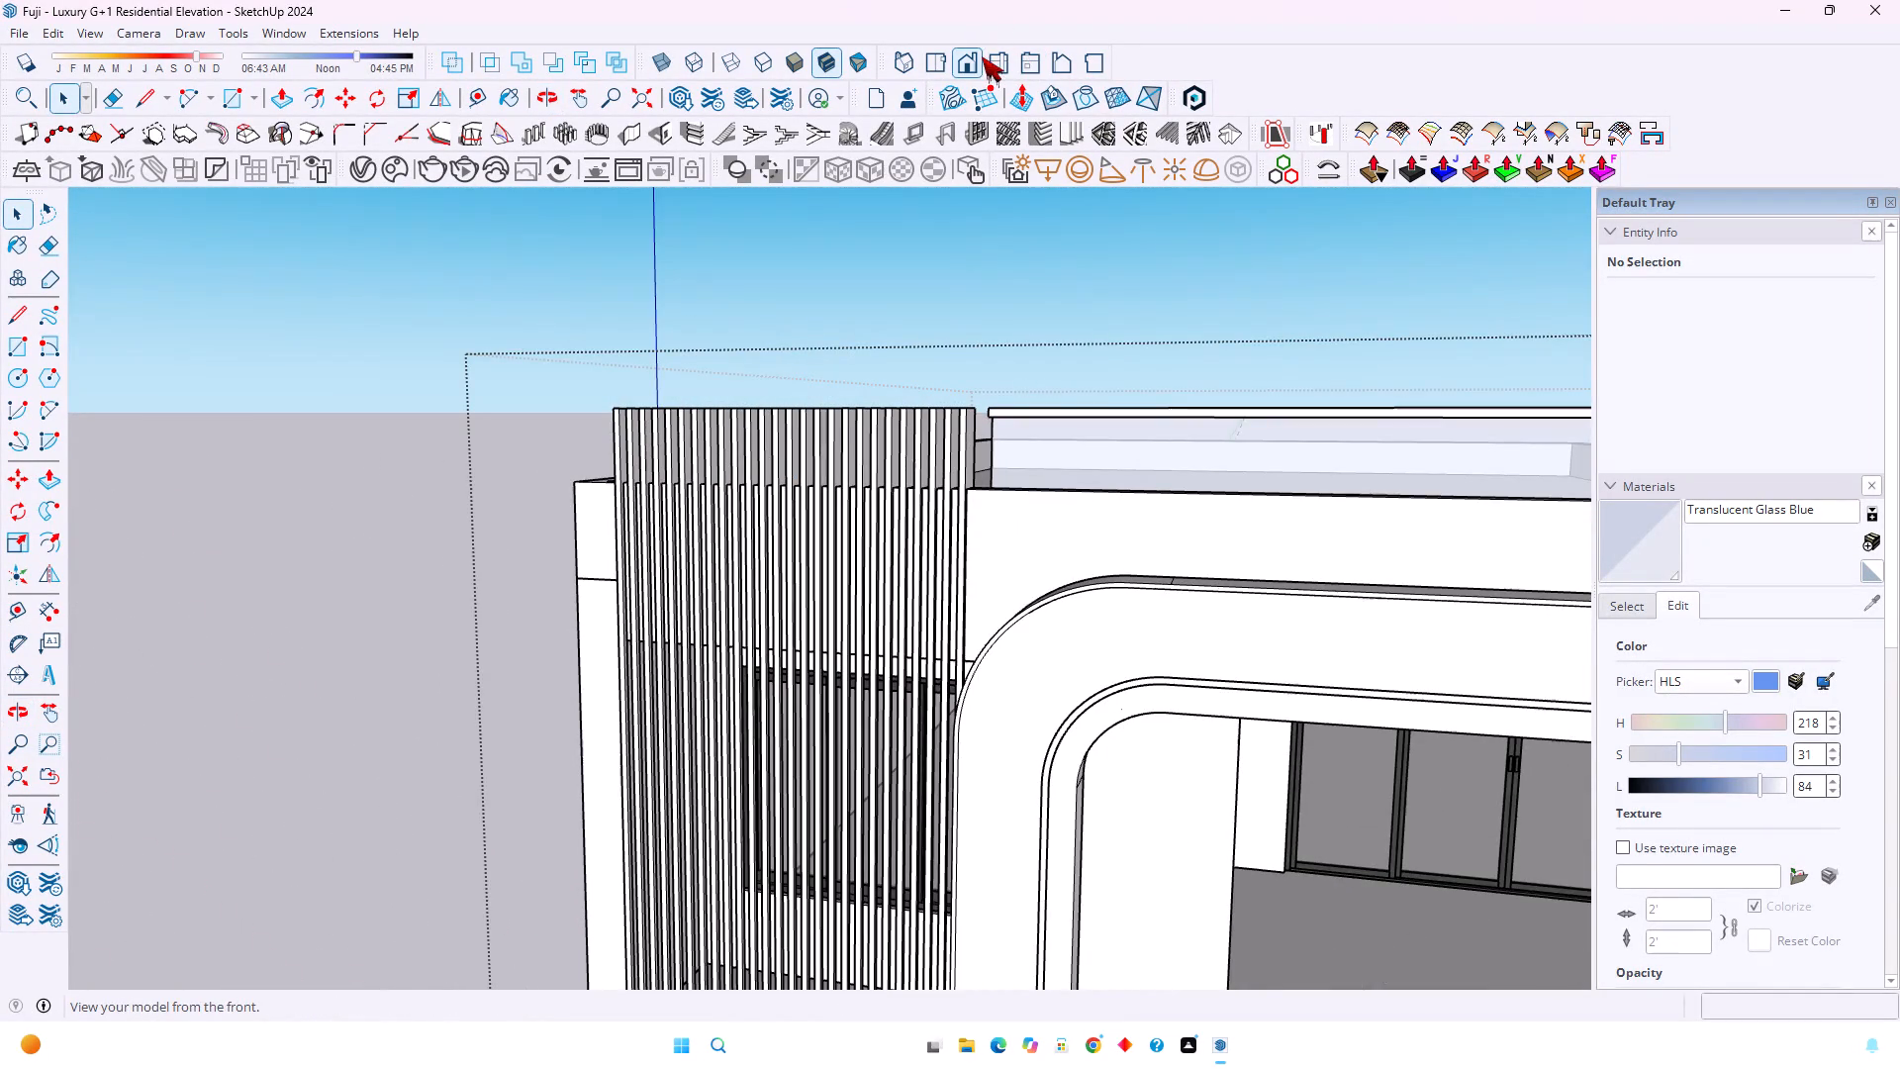
Fit the whole model in the front view and start a V-Ray render of the elevation.
left_click(981, 56)
scroll(594, 436, "down", 8)
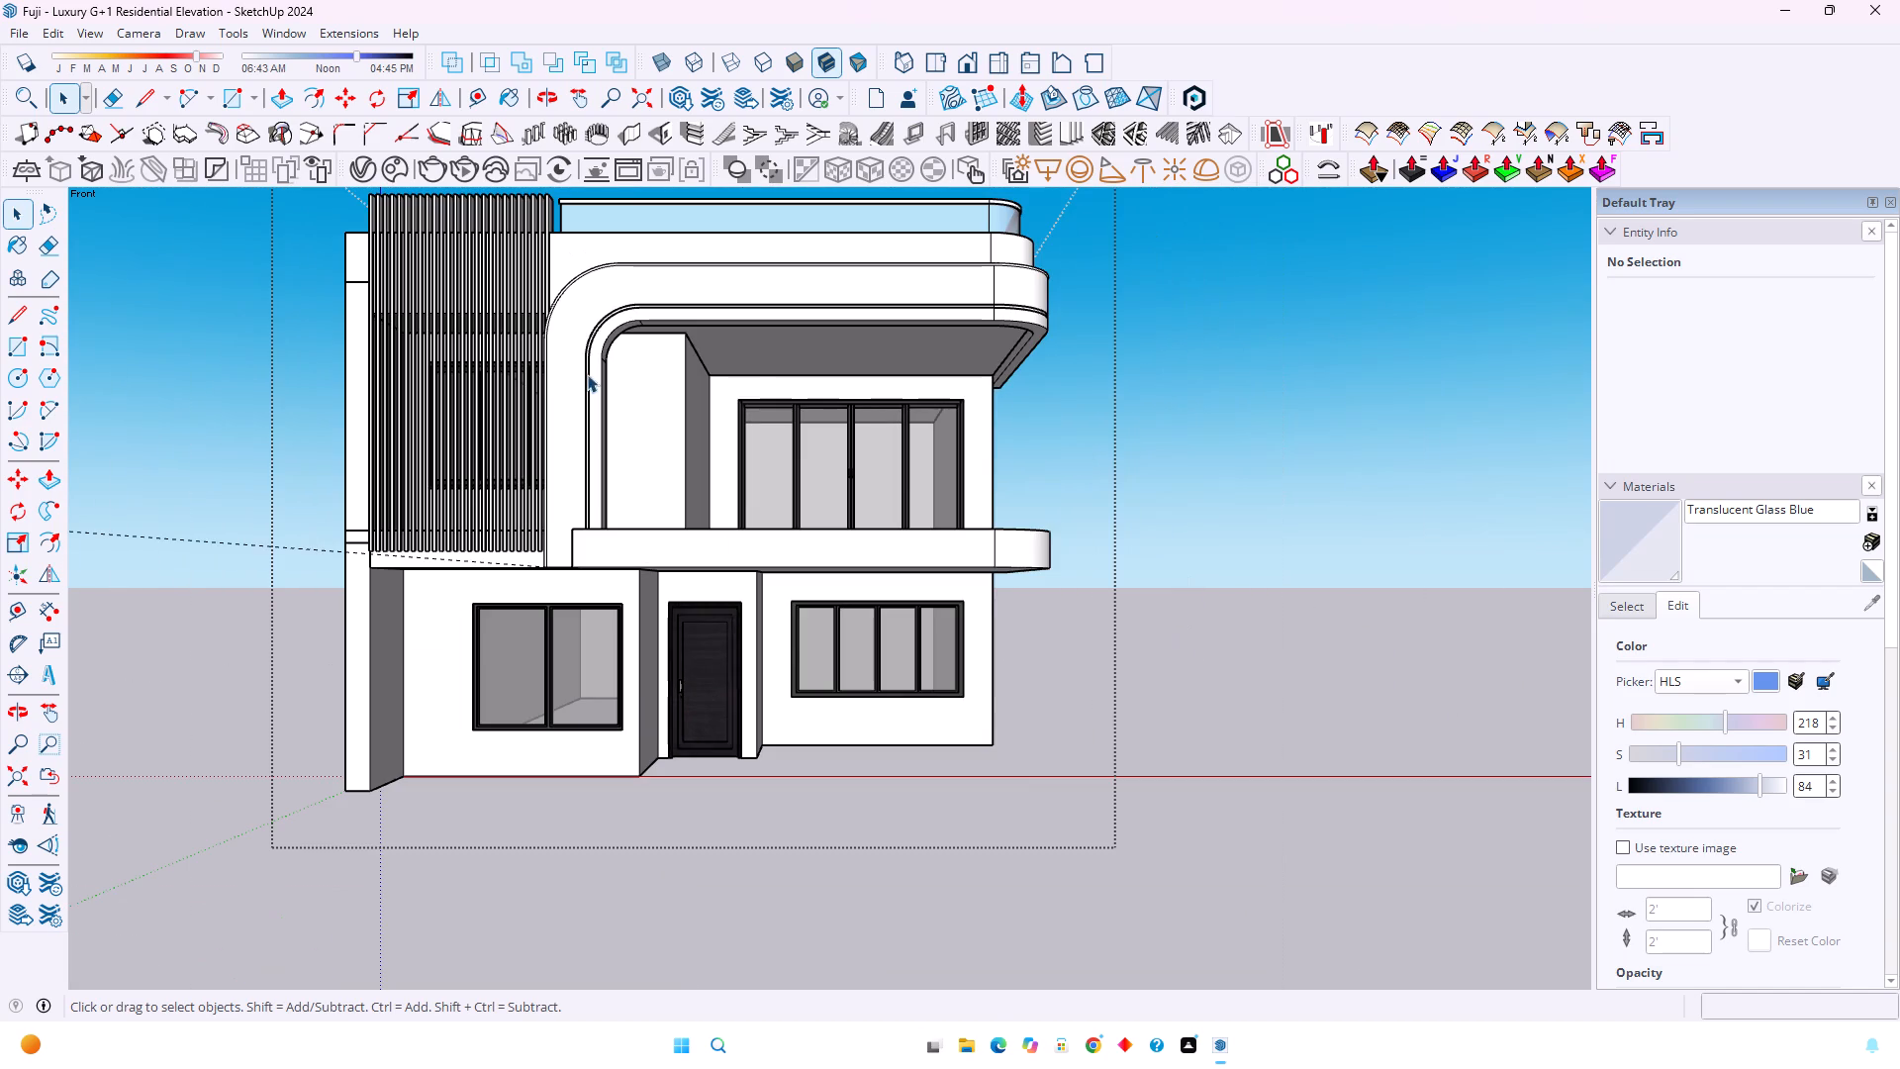
left_click(15, 784)
right_click_drag(15, 770, 0, 707)
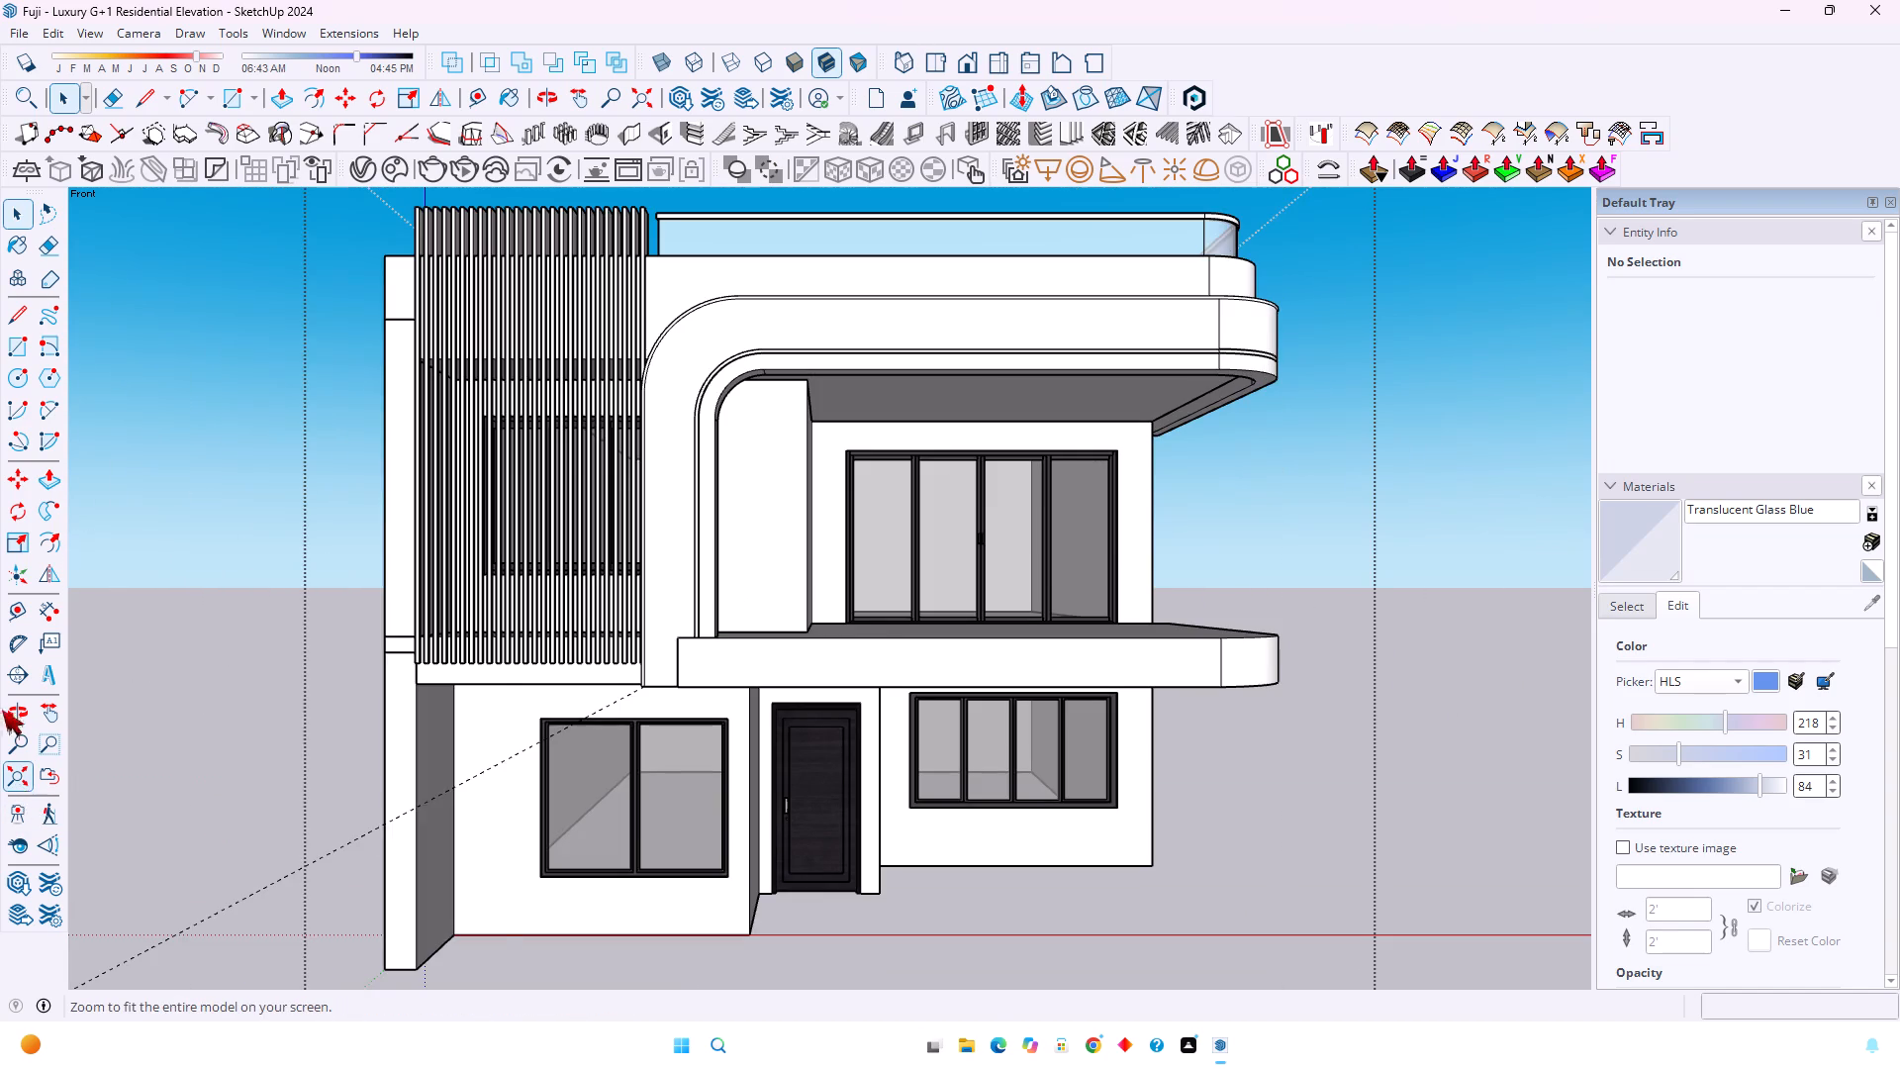
left_click(1092, 908)
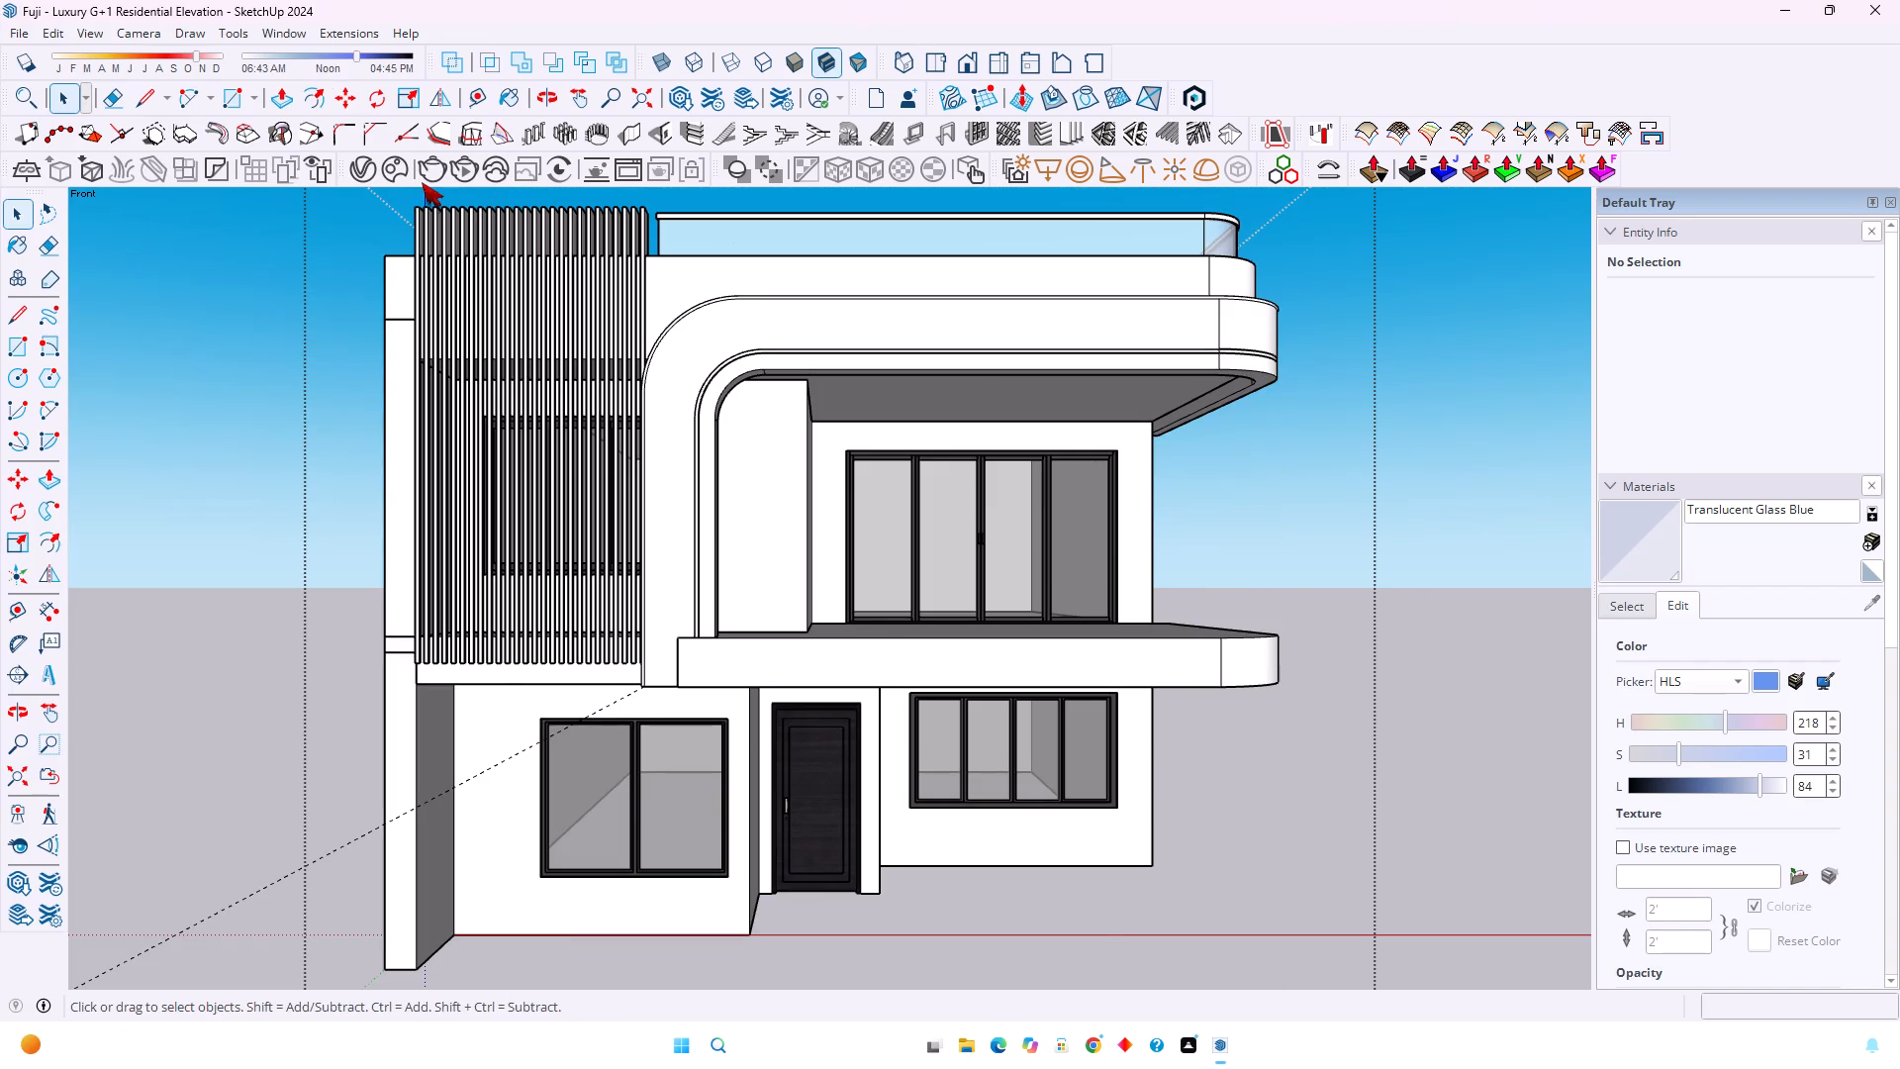
left_click(459, 171)
left_click(51, 41)
left_click(49, 29)
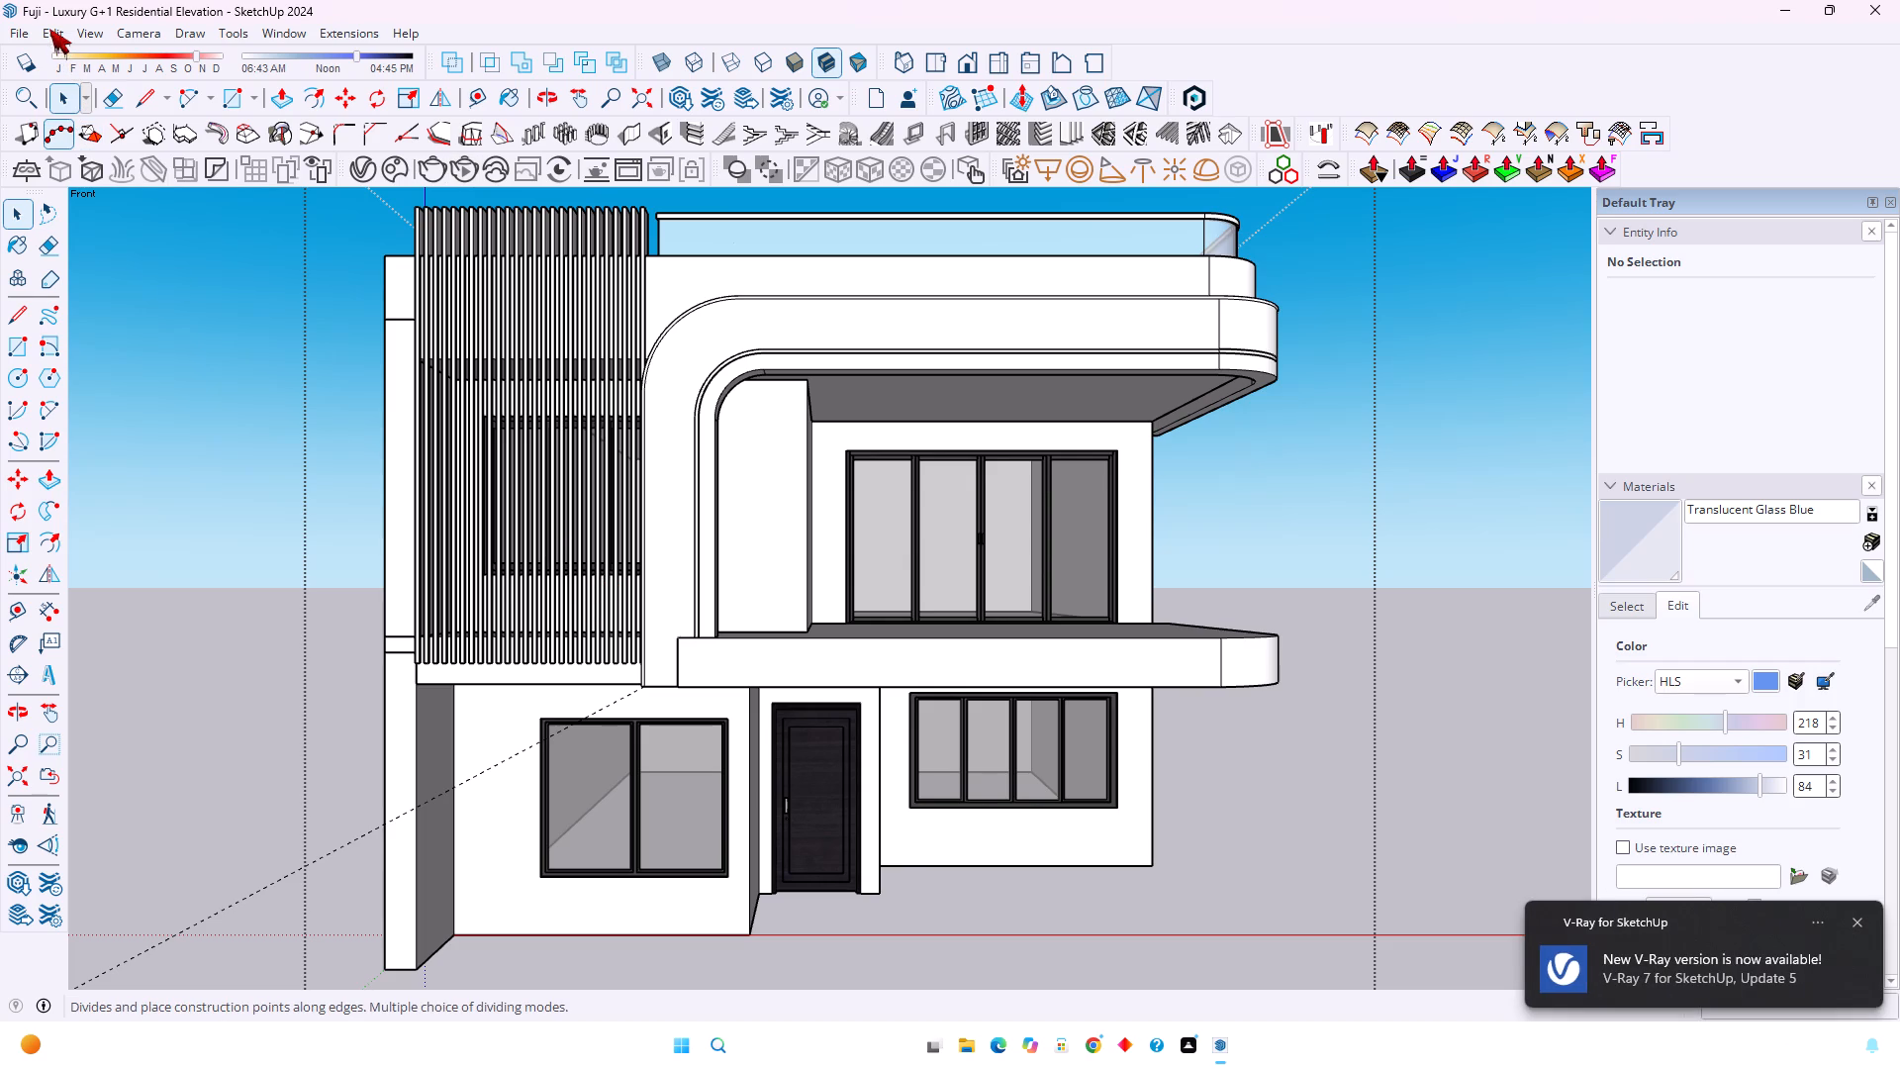
triple_click(49, 29)
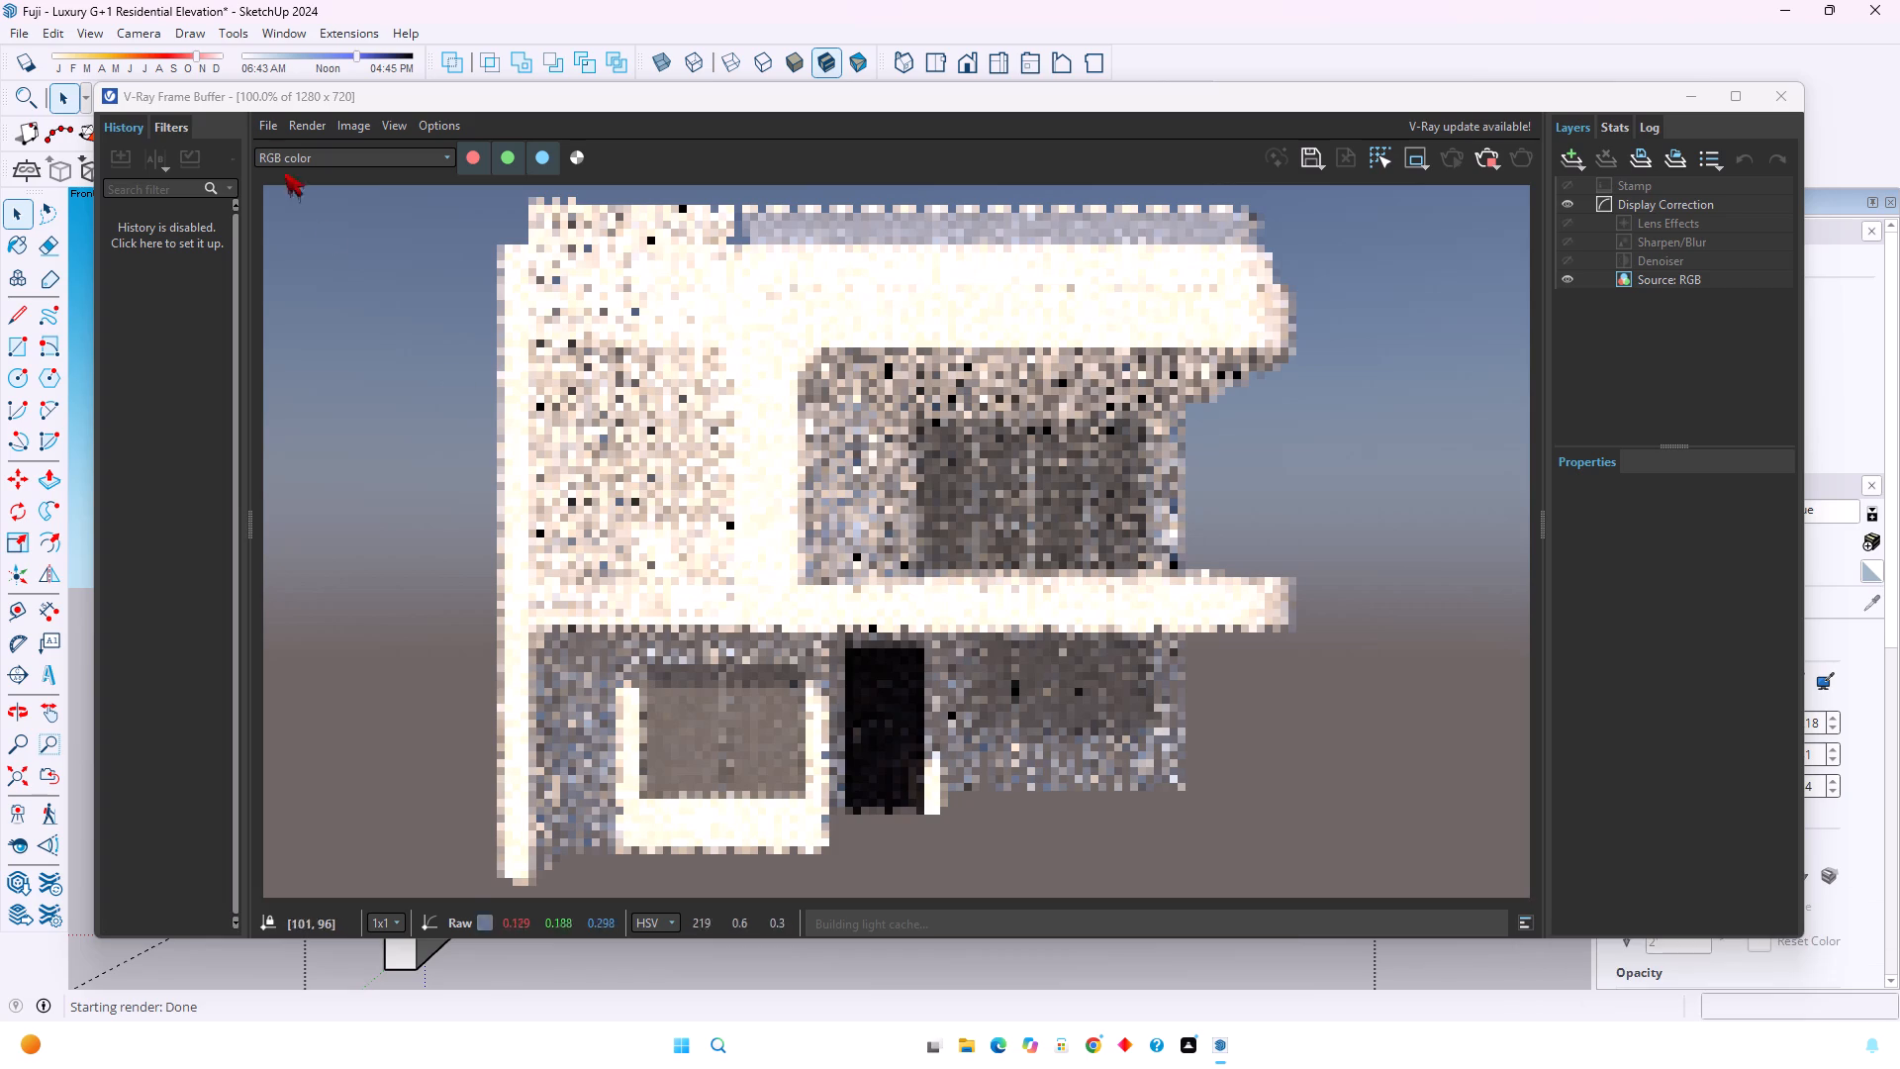
left_click(1685, 104)
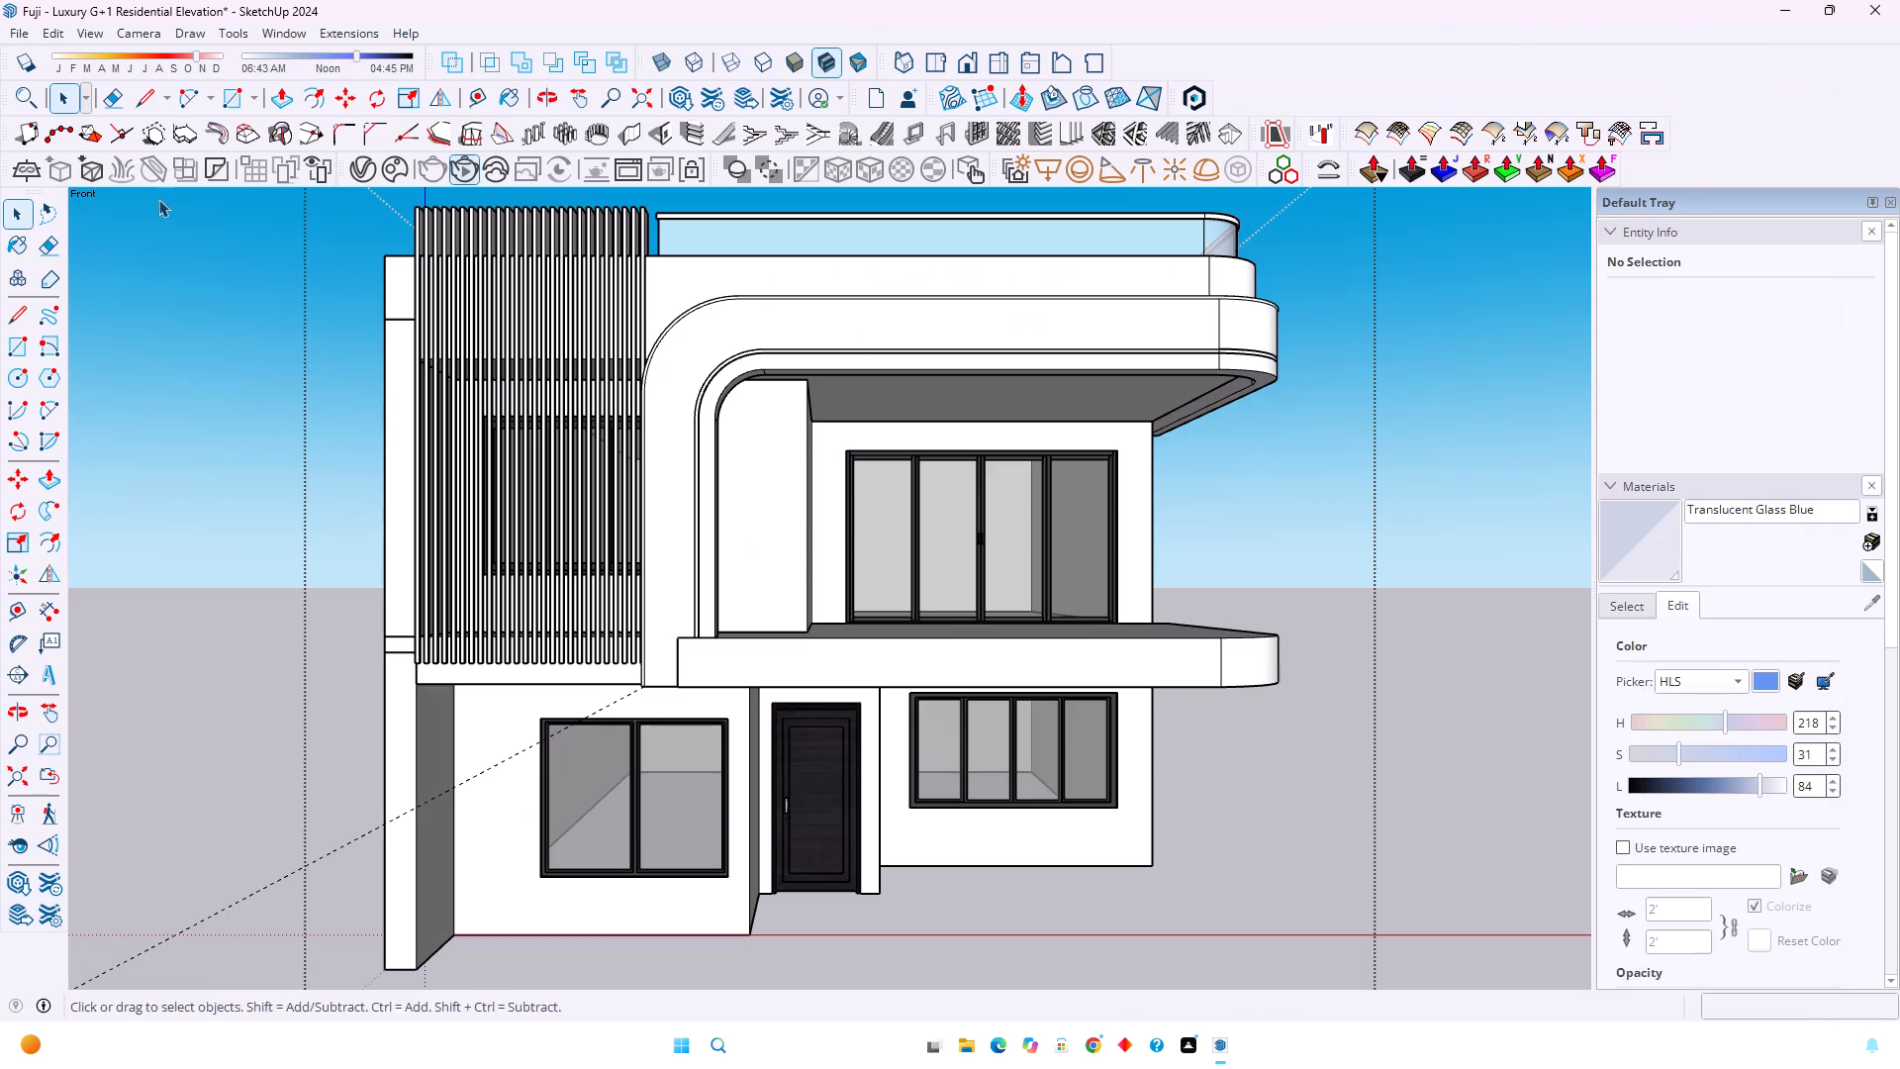
Delete all guides from the model.
left_click(57, 34)
left_click(129, 362)
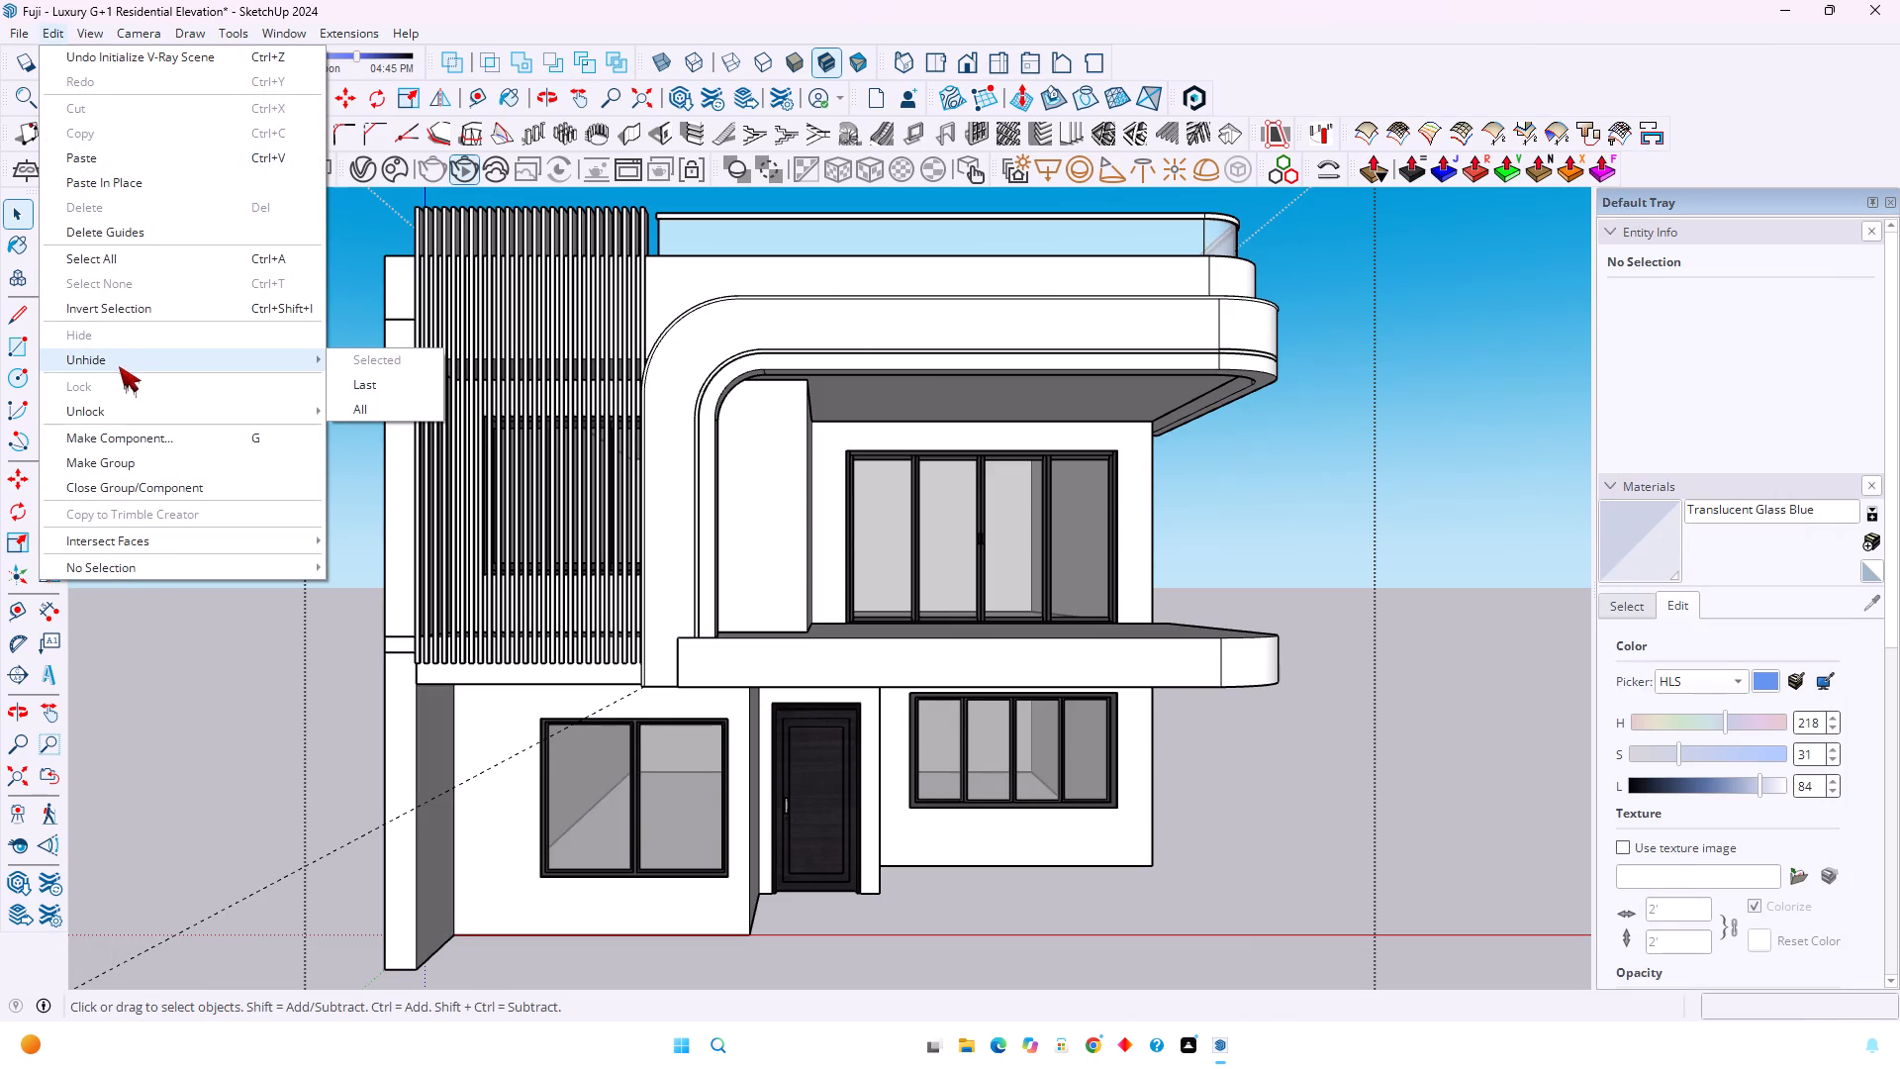
left_click(87, 221)
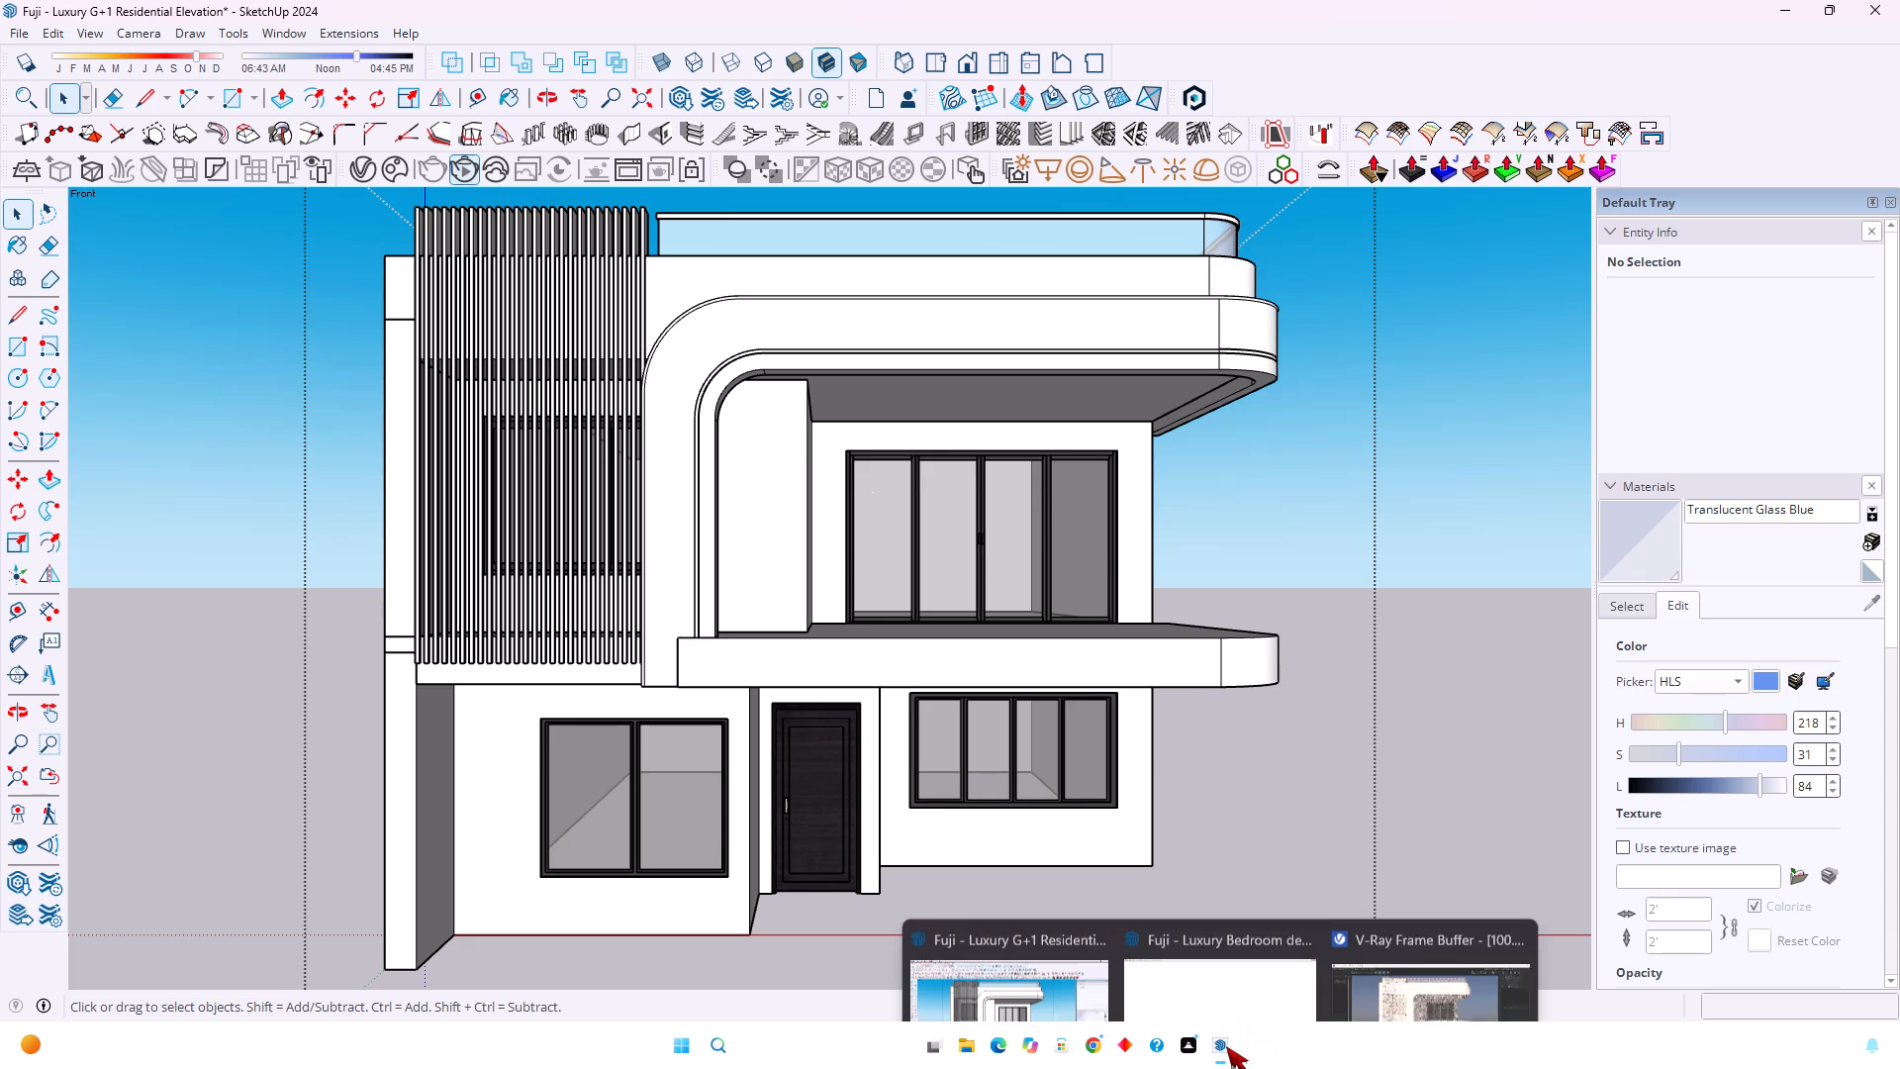
Stop and restart the V-Ray render of the front elevation and examine the louvre screen in the rendered image.
left_click(1408, 957)
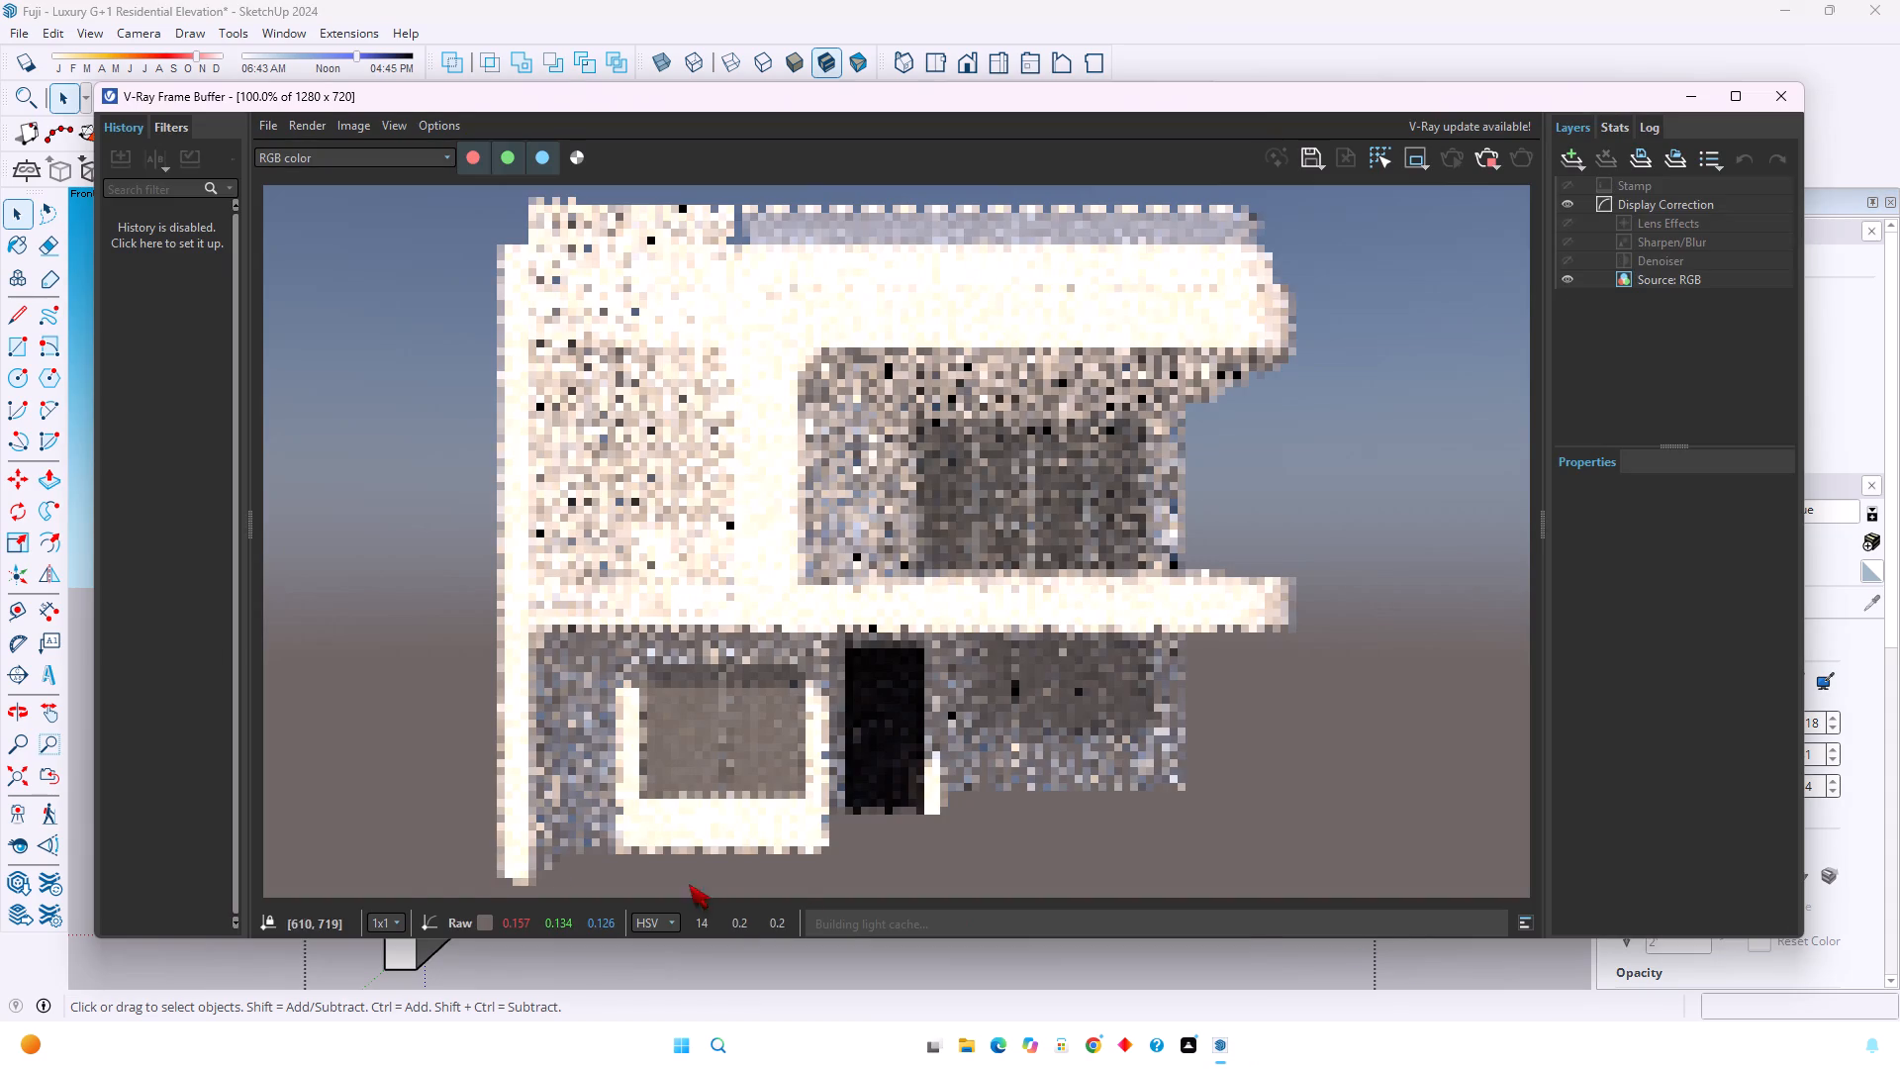
left_click(1482, 161)
left_click(1517, 162)
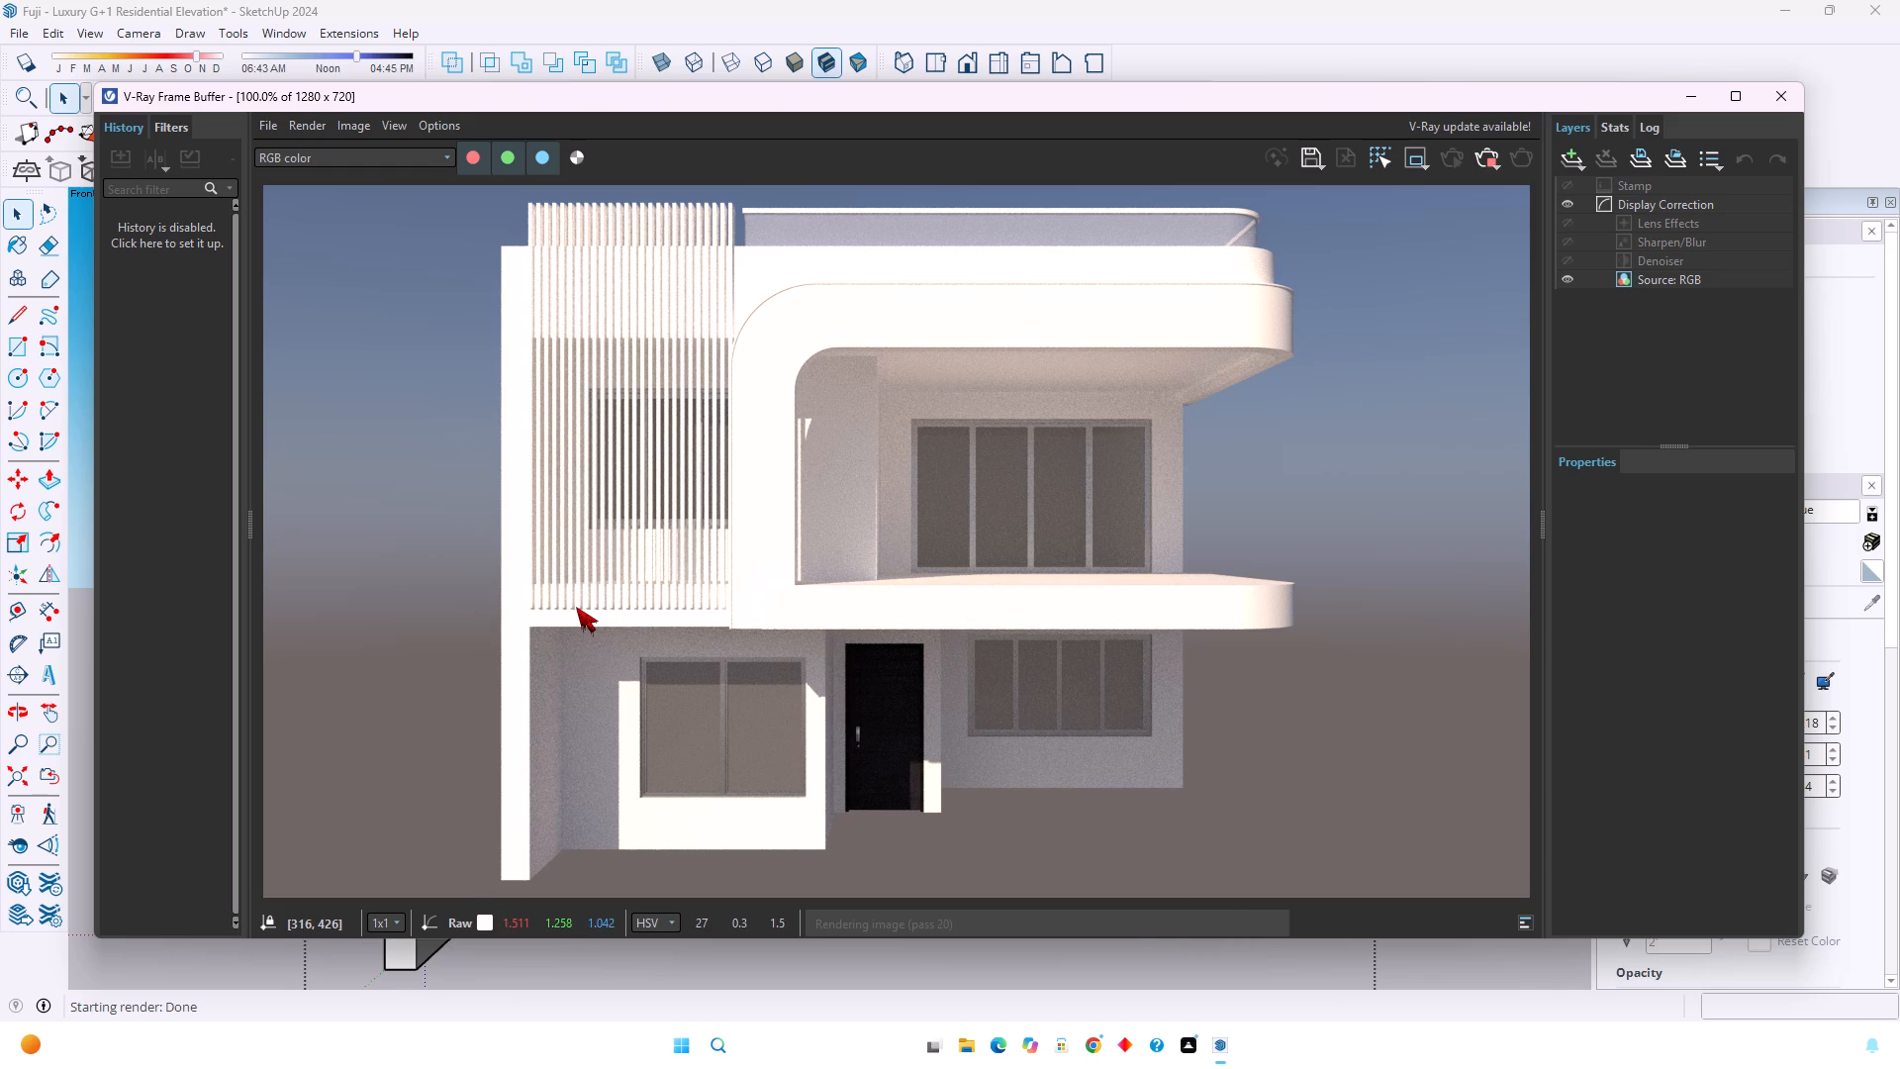
left_click(1697, 108)
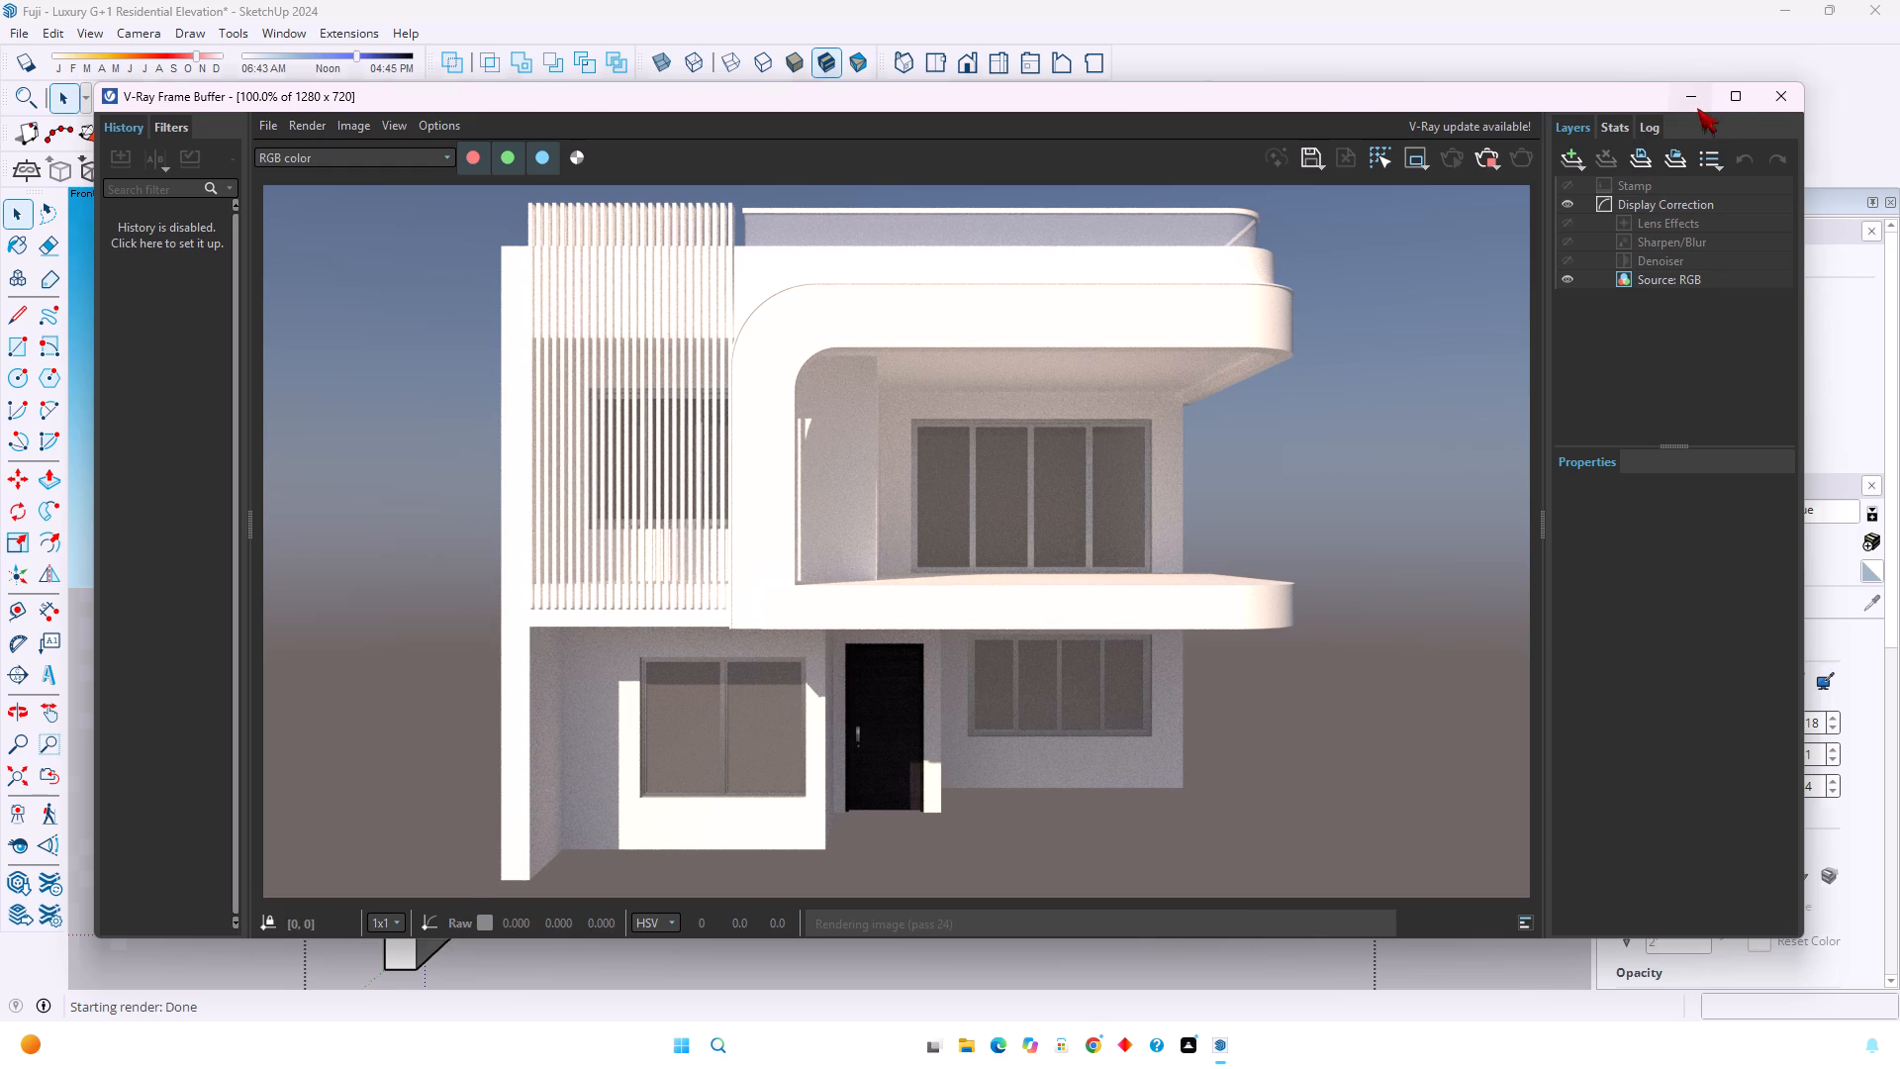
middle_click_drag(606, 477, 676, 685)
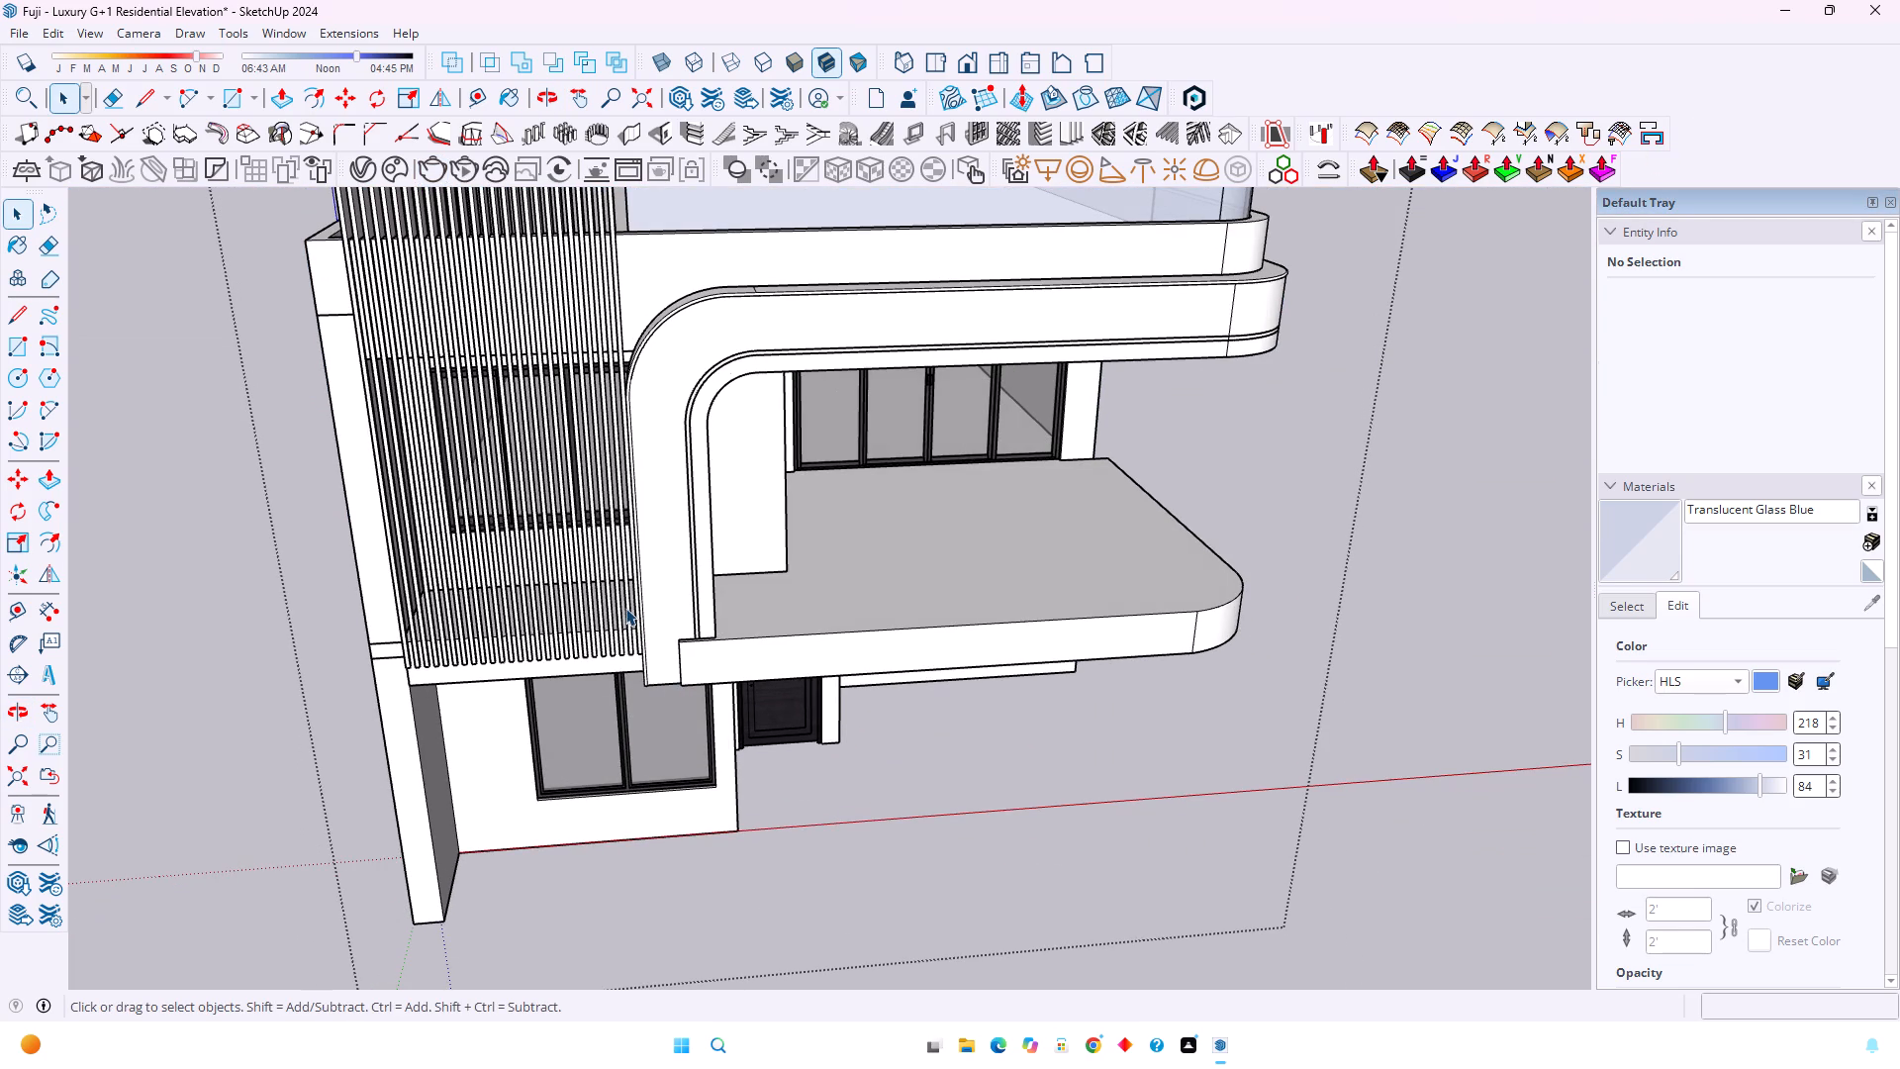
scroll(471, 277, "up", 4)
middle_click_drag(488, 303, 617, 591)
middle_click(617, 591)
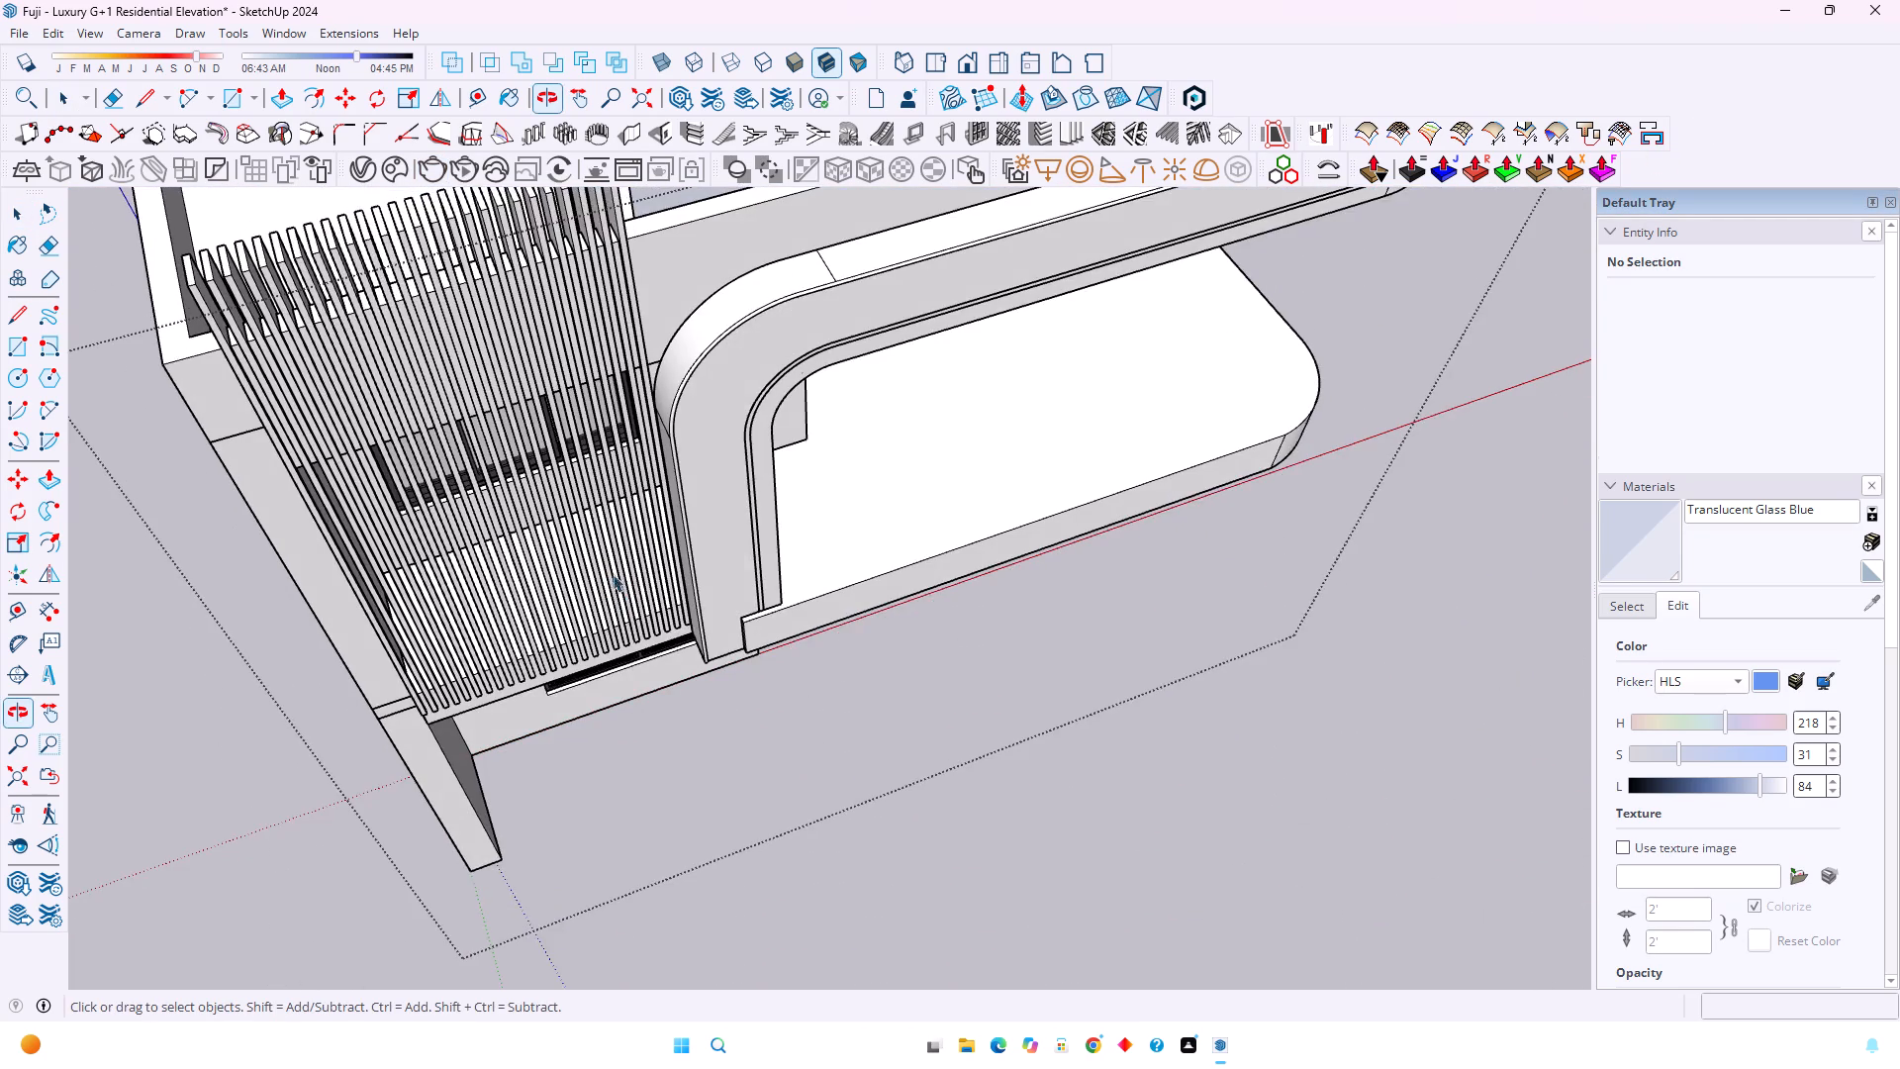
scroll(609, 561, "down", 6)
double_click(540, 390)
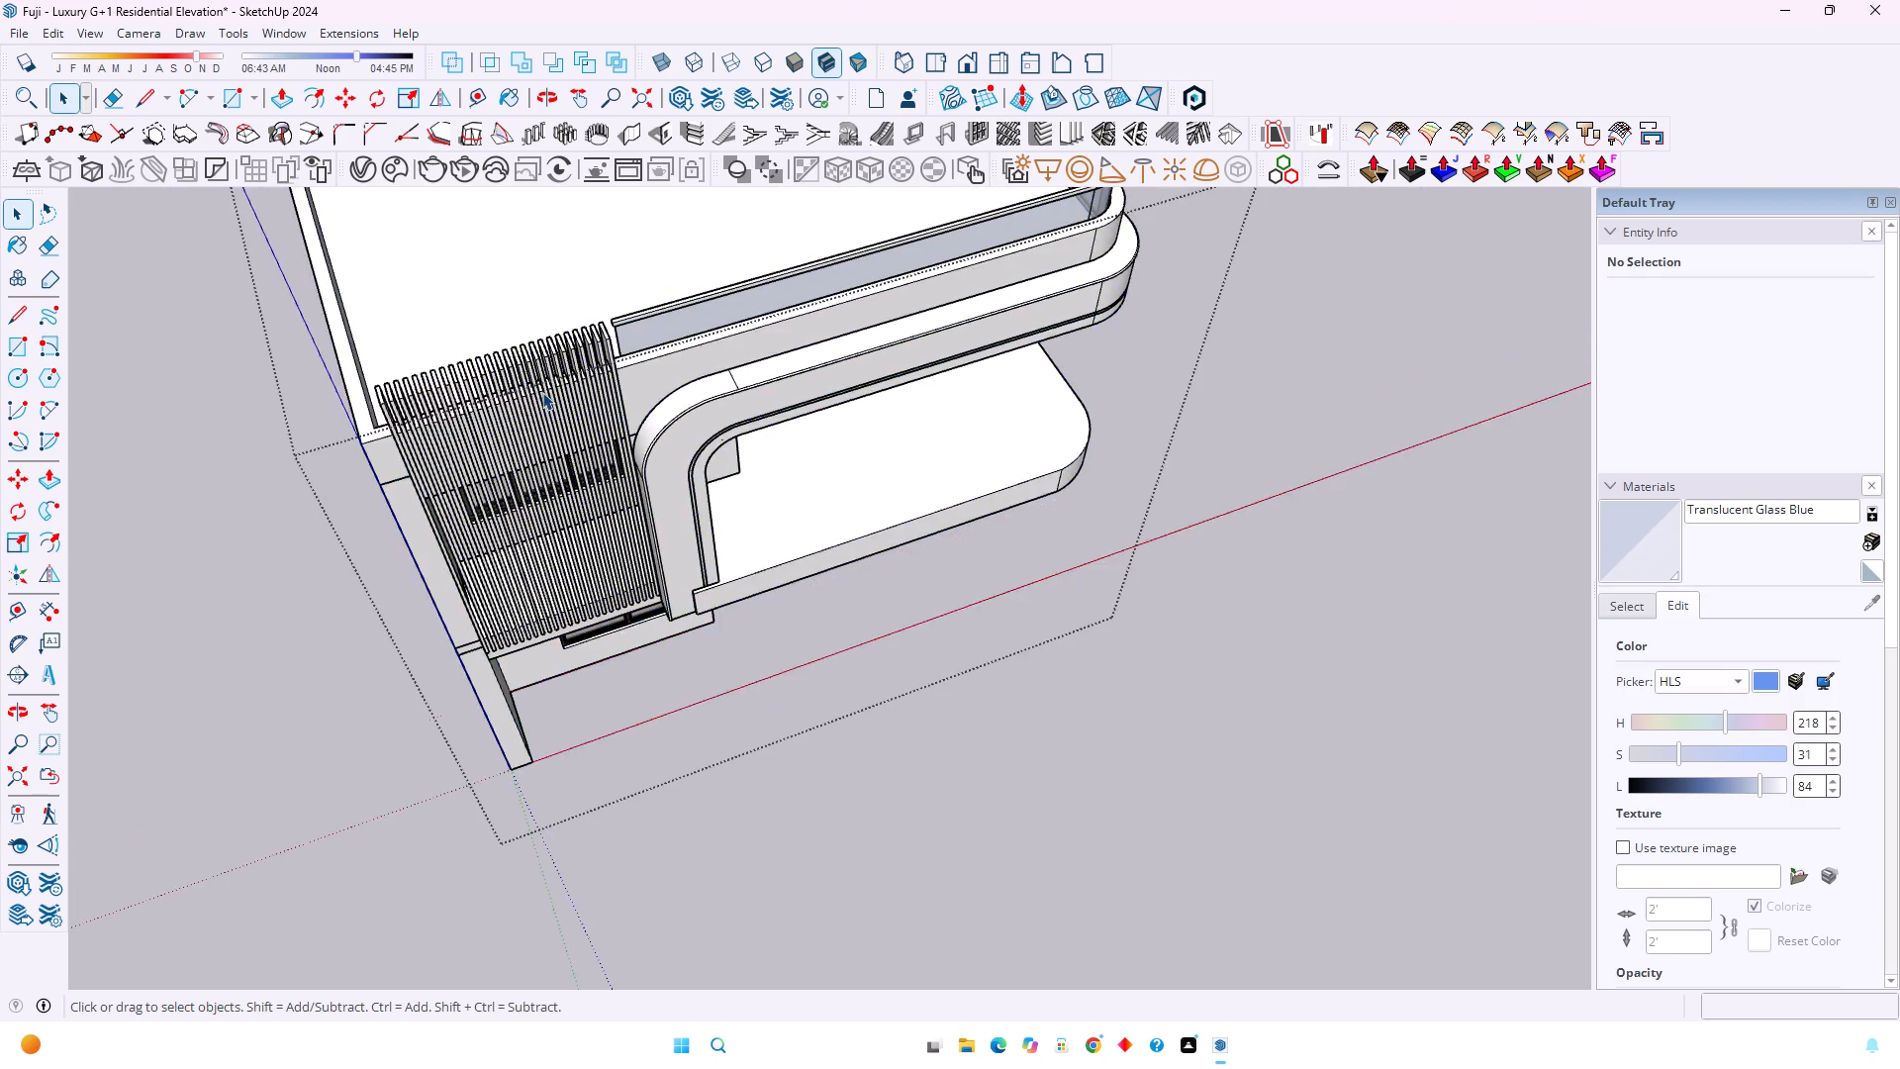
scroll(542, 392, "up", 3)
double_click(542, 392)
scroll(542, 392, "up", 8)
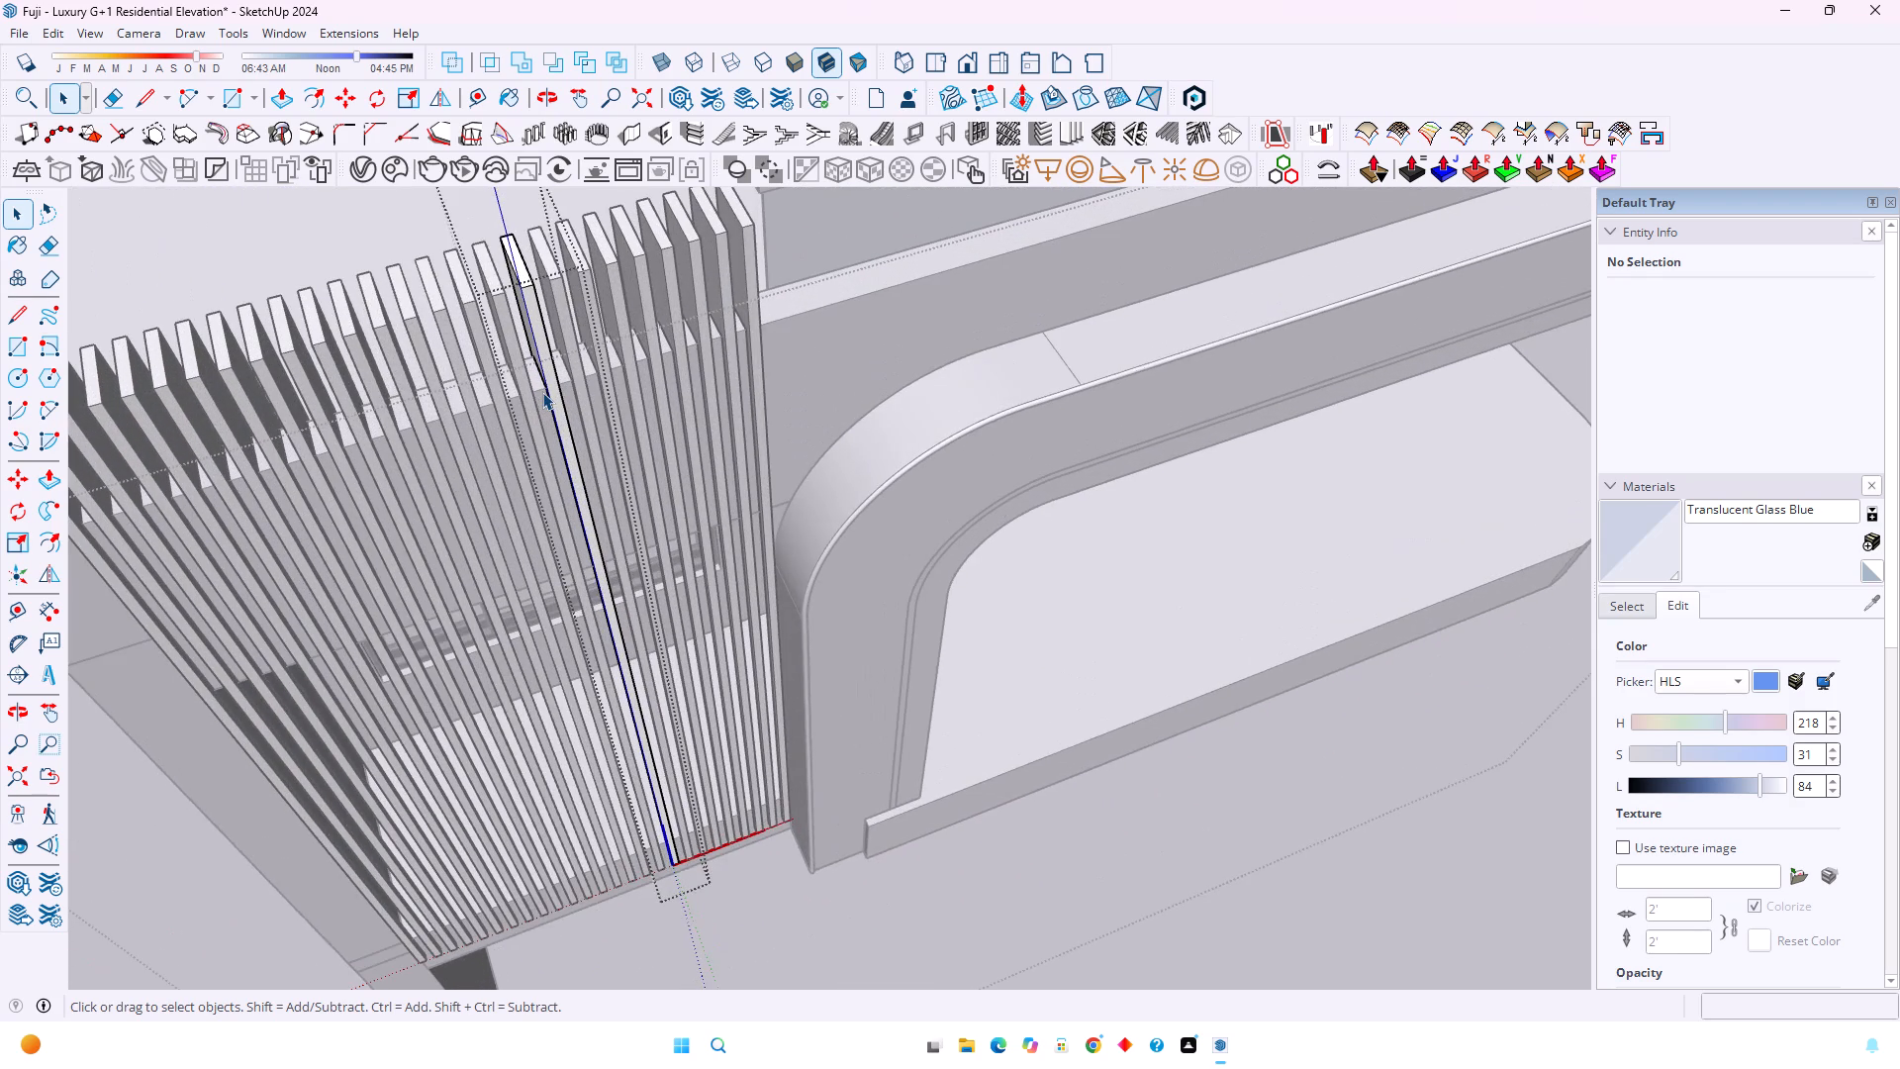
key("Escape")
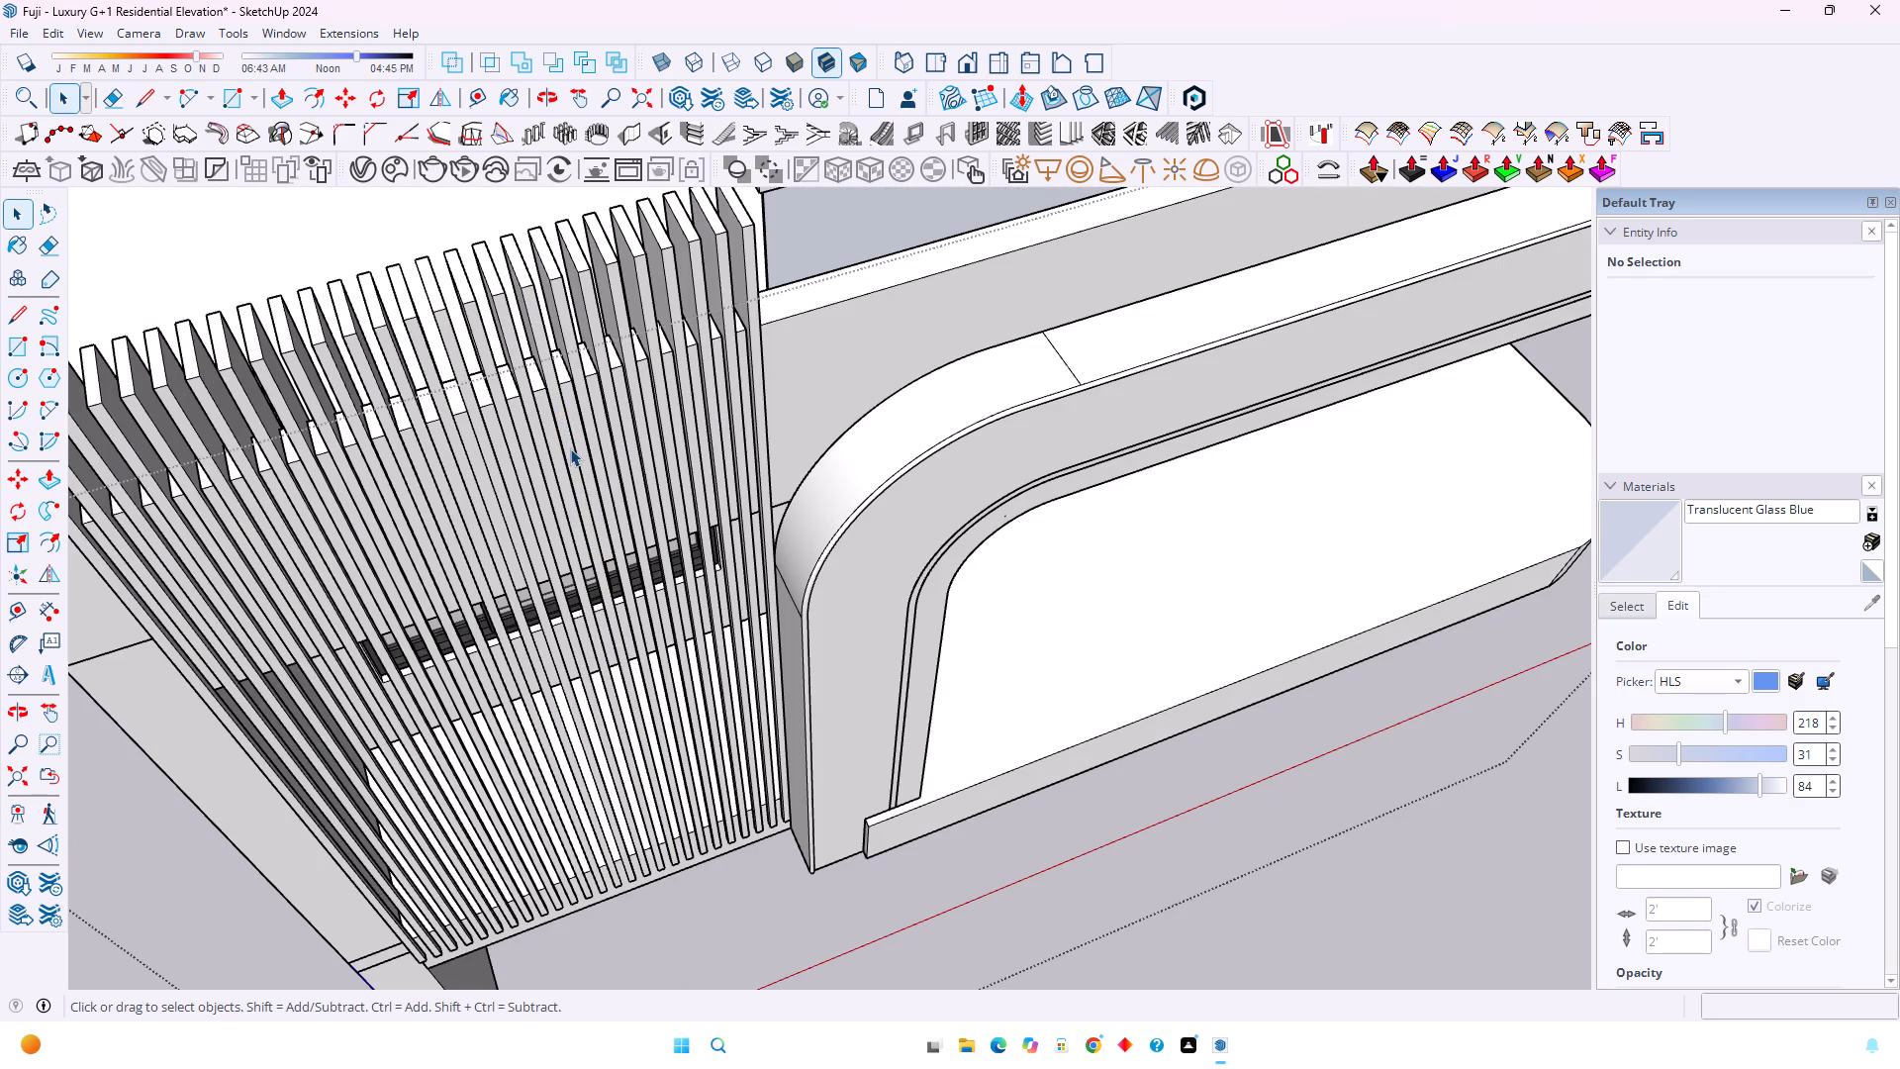
Select all instances of the louvre fin component and combine them into one group.
left_click(756, 394)
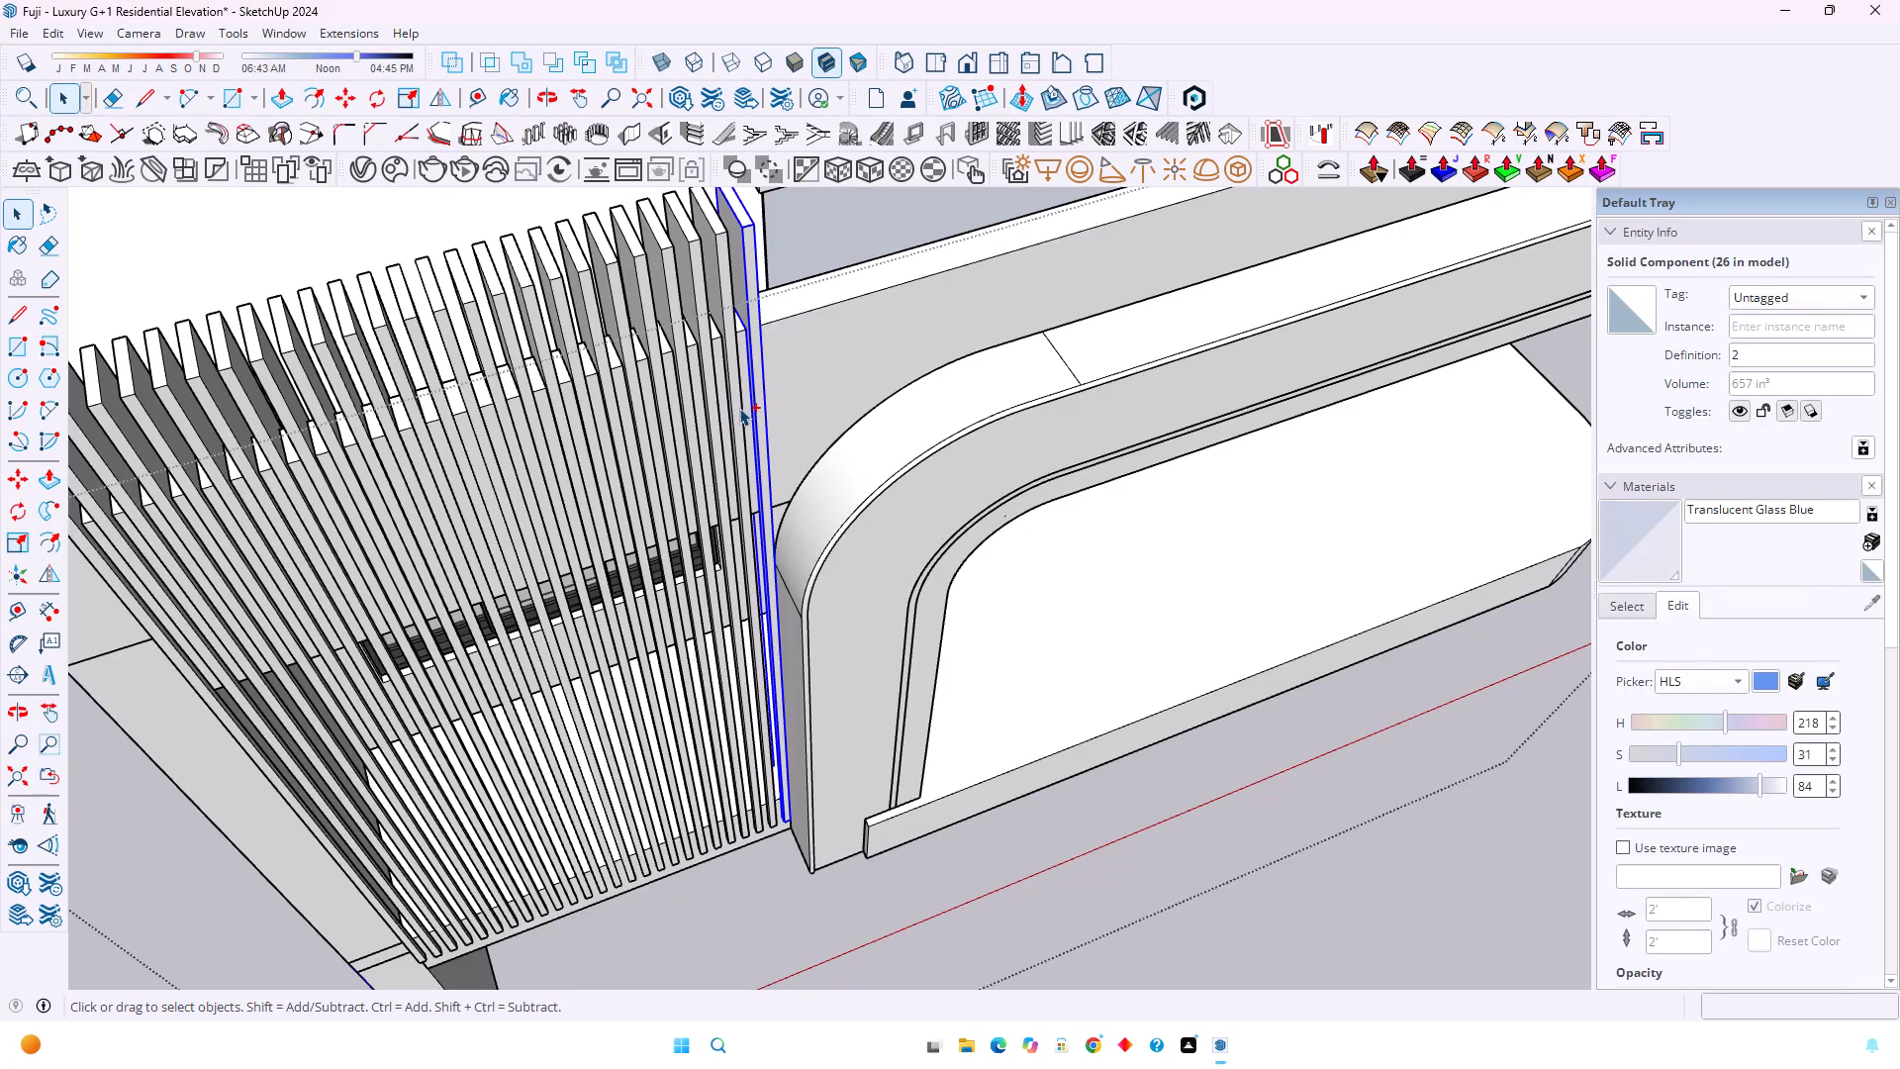
left_click(739, 408, "ctrl")
left_click(715, 437, "ctrl")
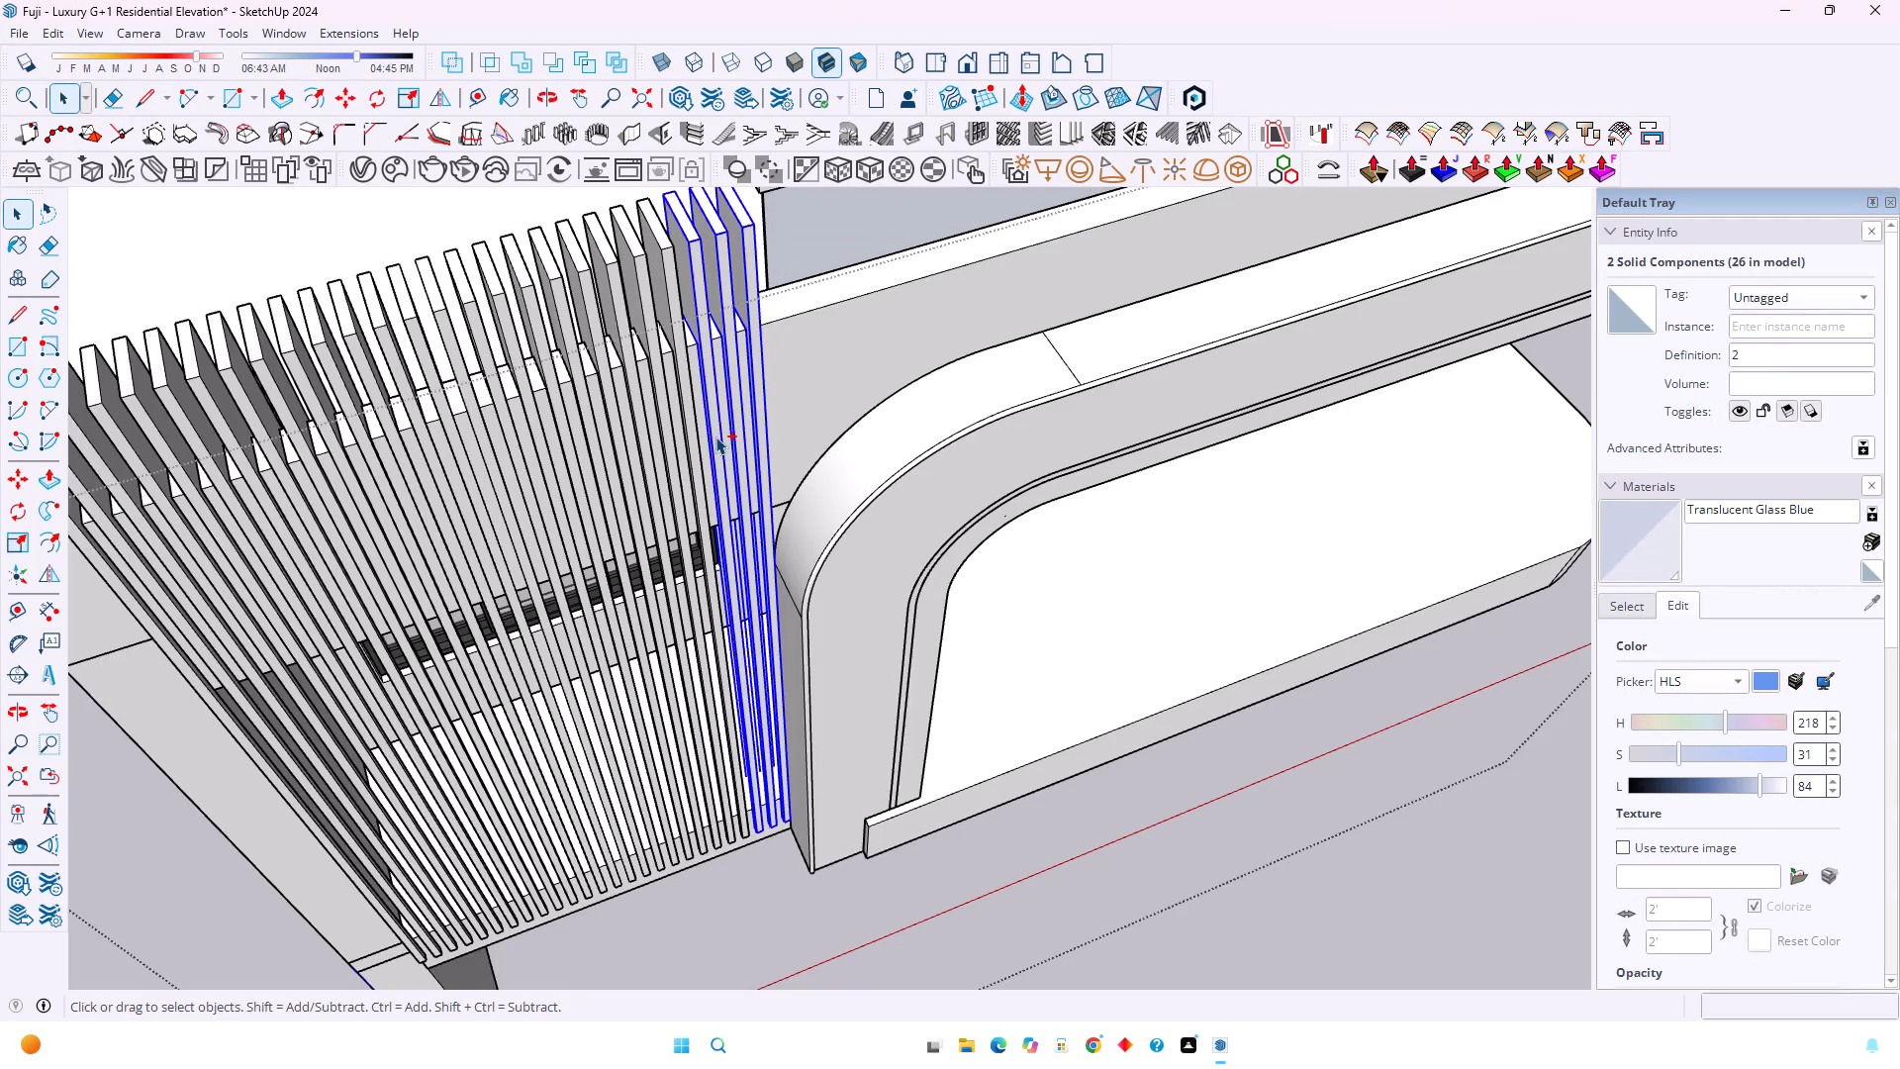
right_click(716, 448)
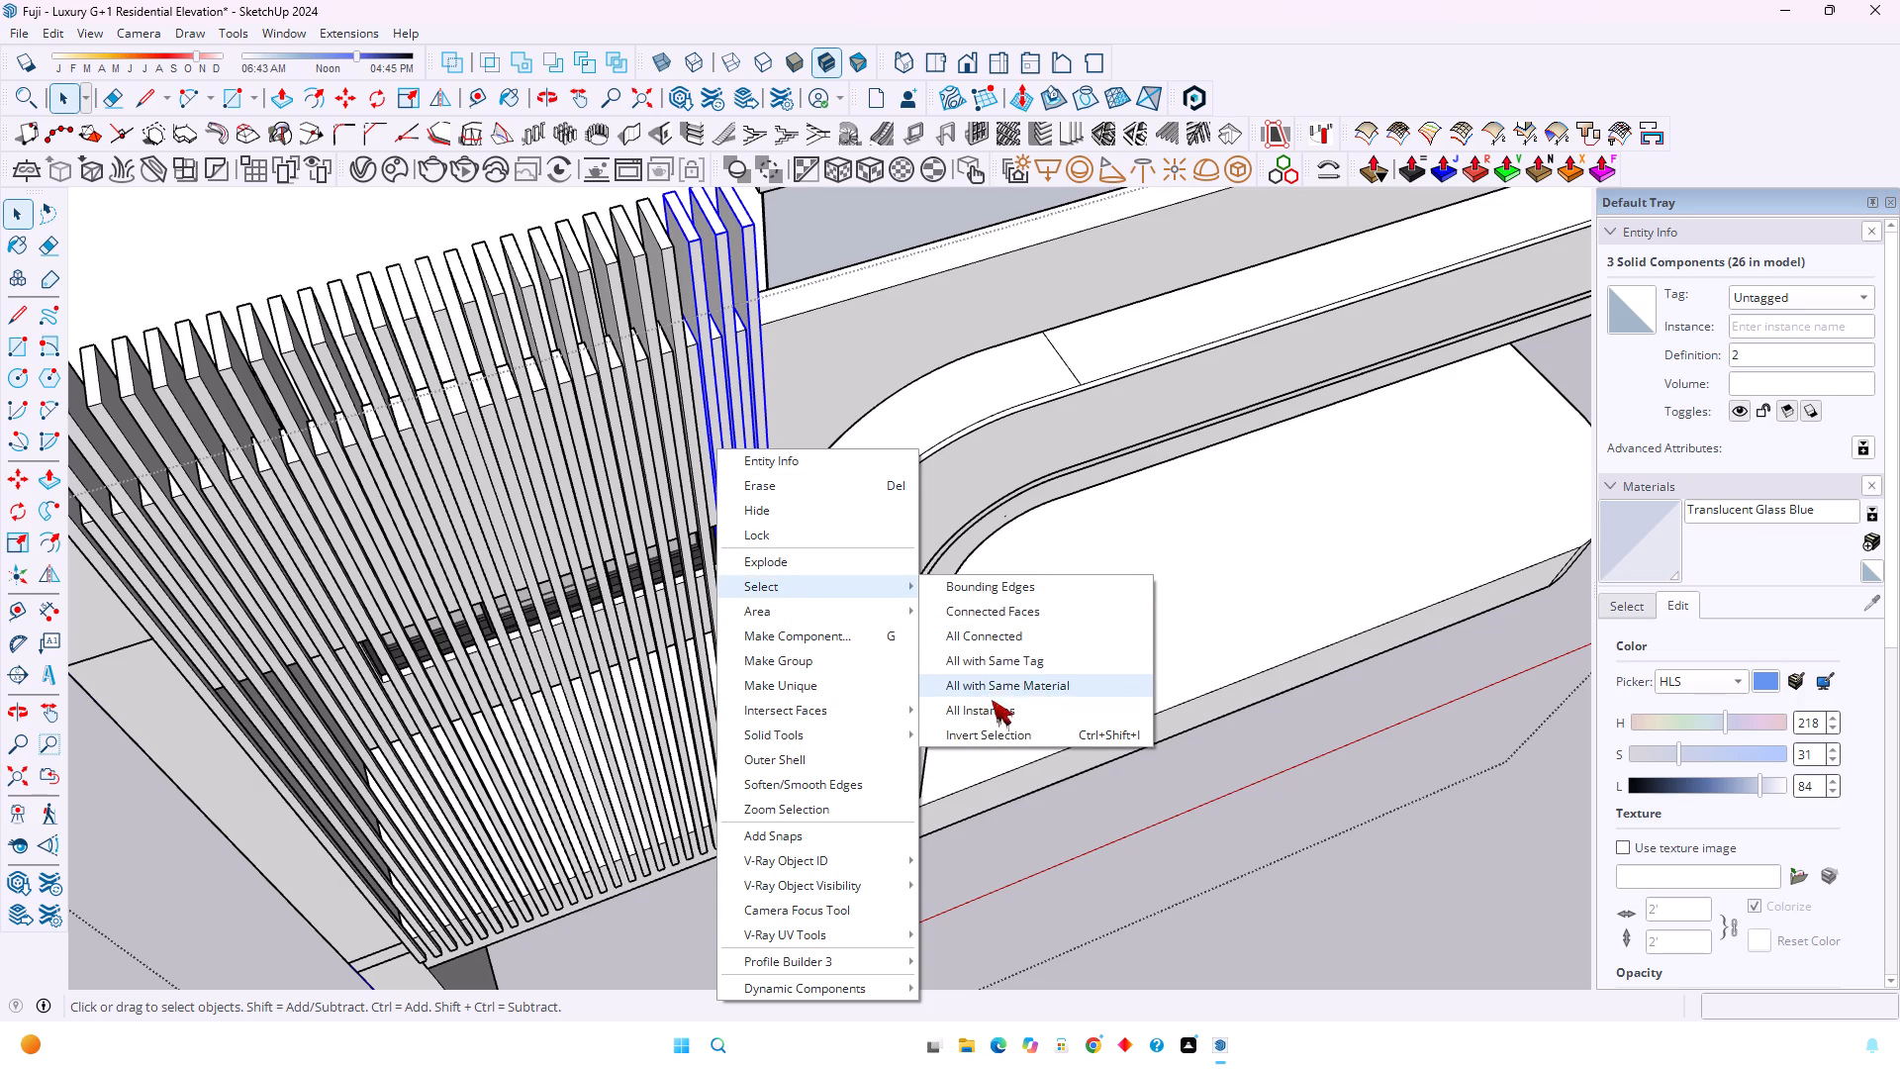
left_click(993, 703)
right_click(702, 525)
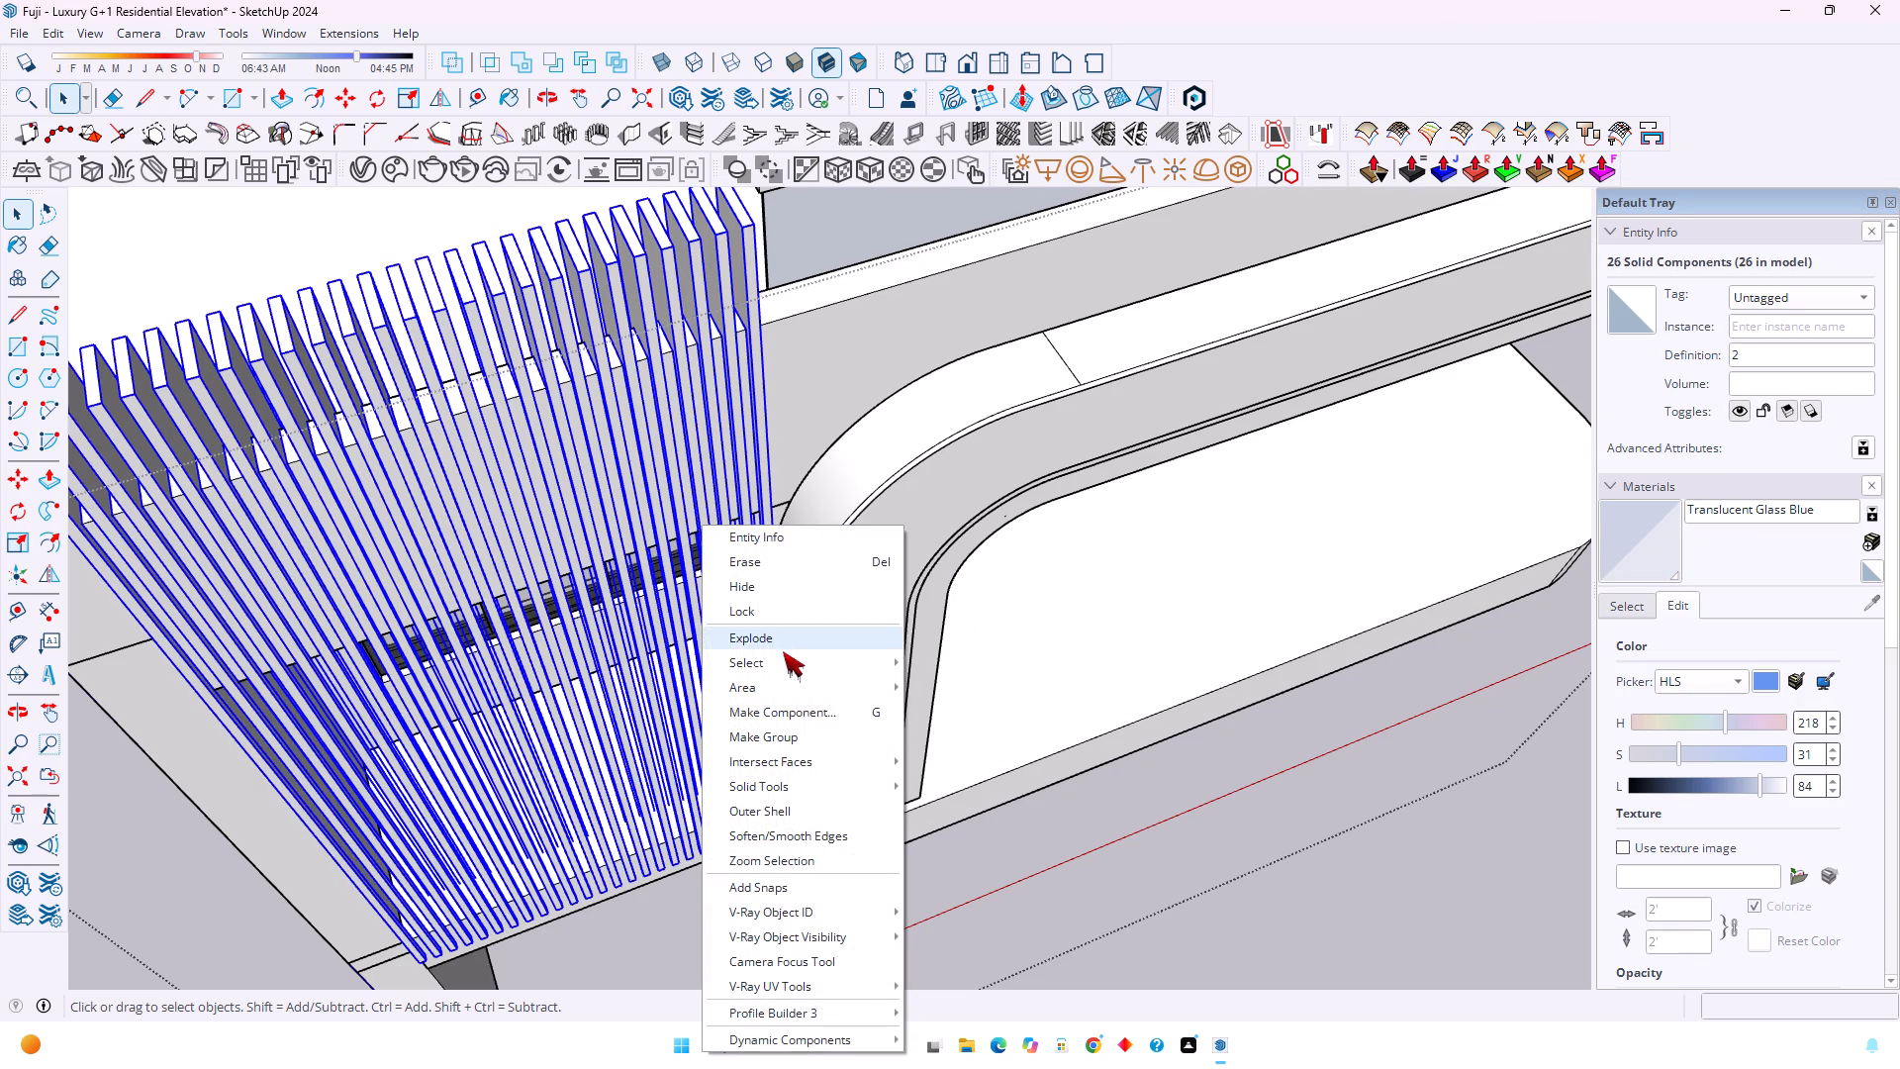
left_click(778, 731)
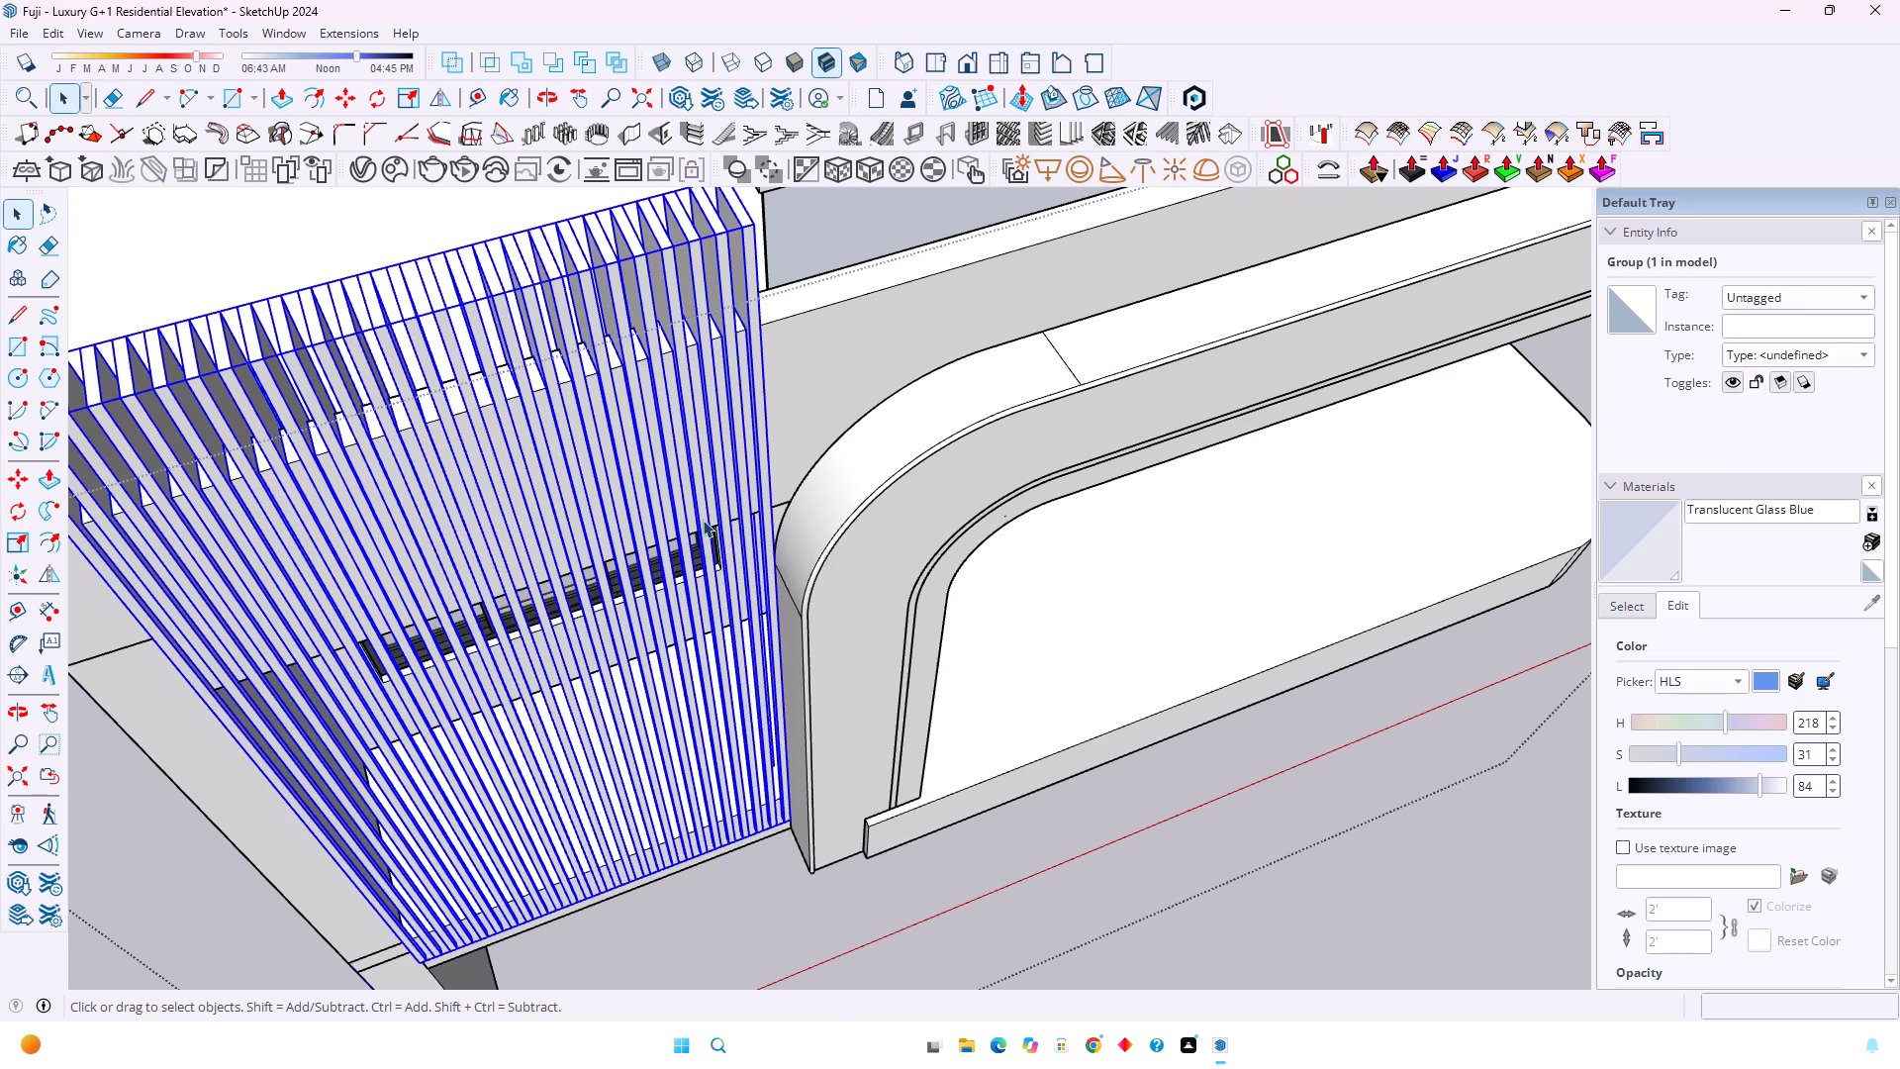
Inside the louvre group, delete every fin except the one beside the side wall.
double_click(699, 528)
scroll(699, 528, "up", 2)
left_click(784, 486)
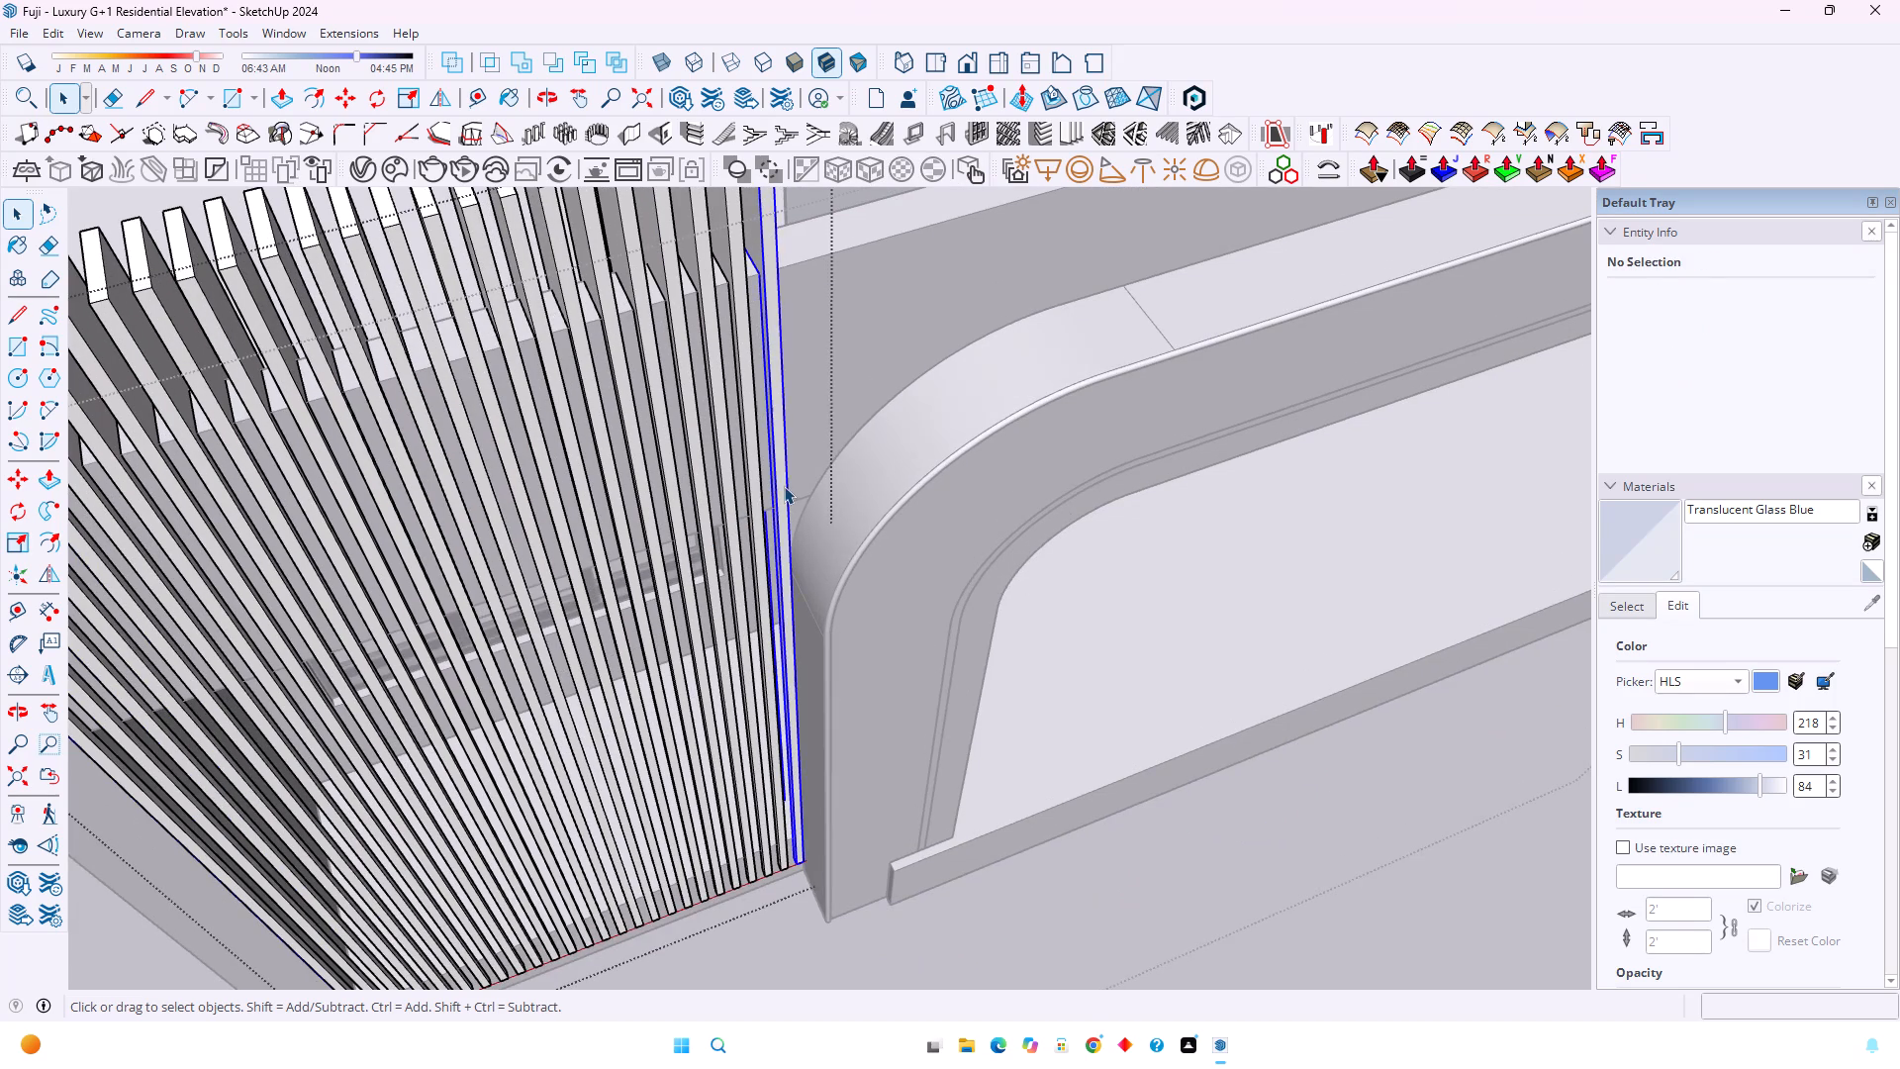
right_click(784, 486)
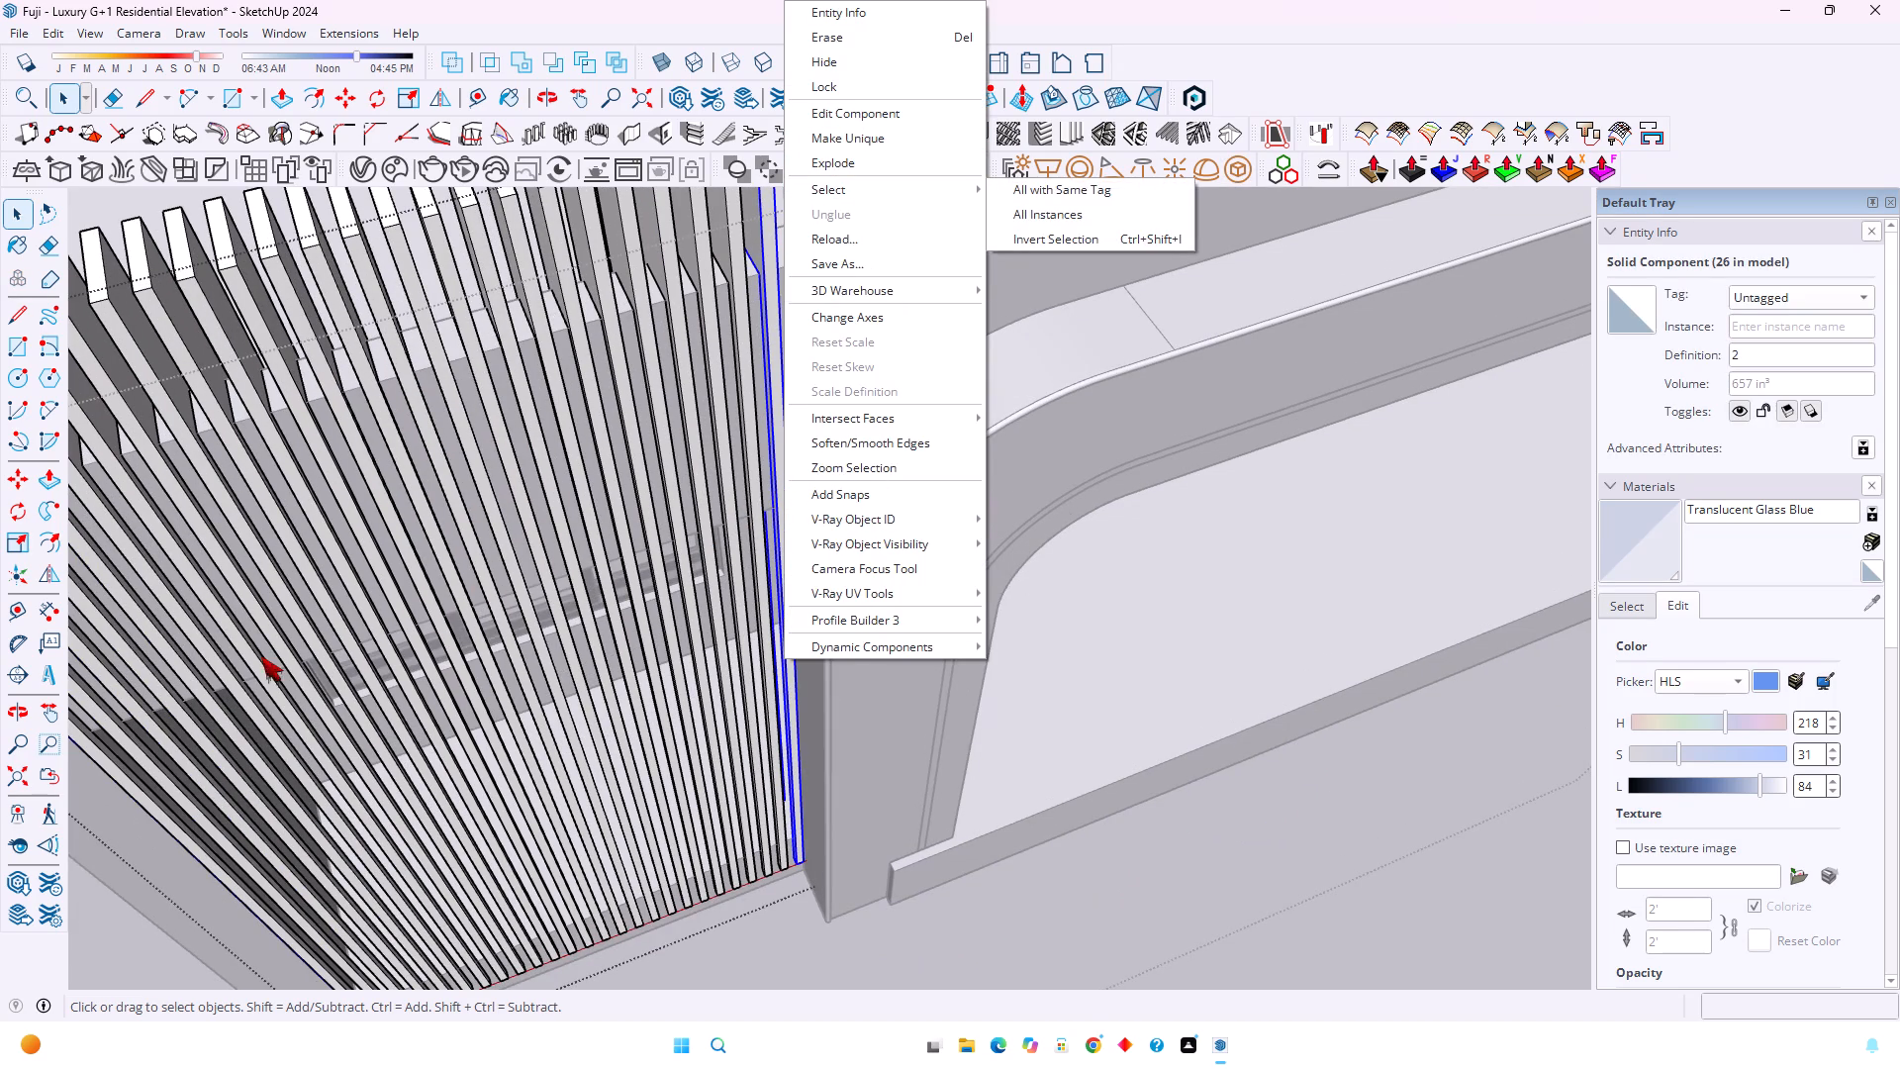
left_click(215, 869)
right_click(217, 868)
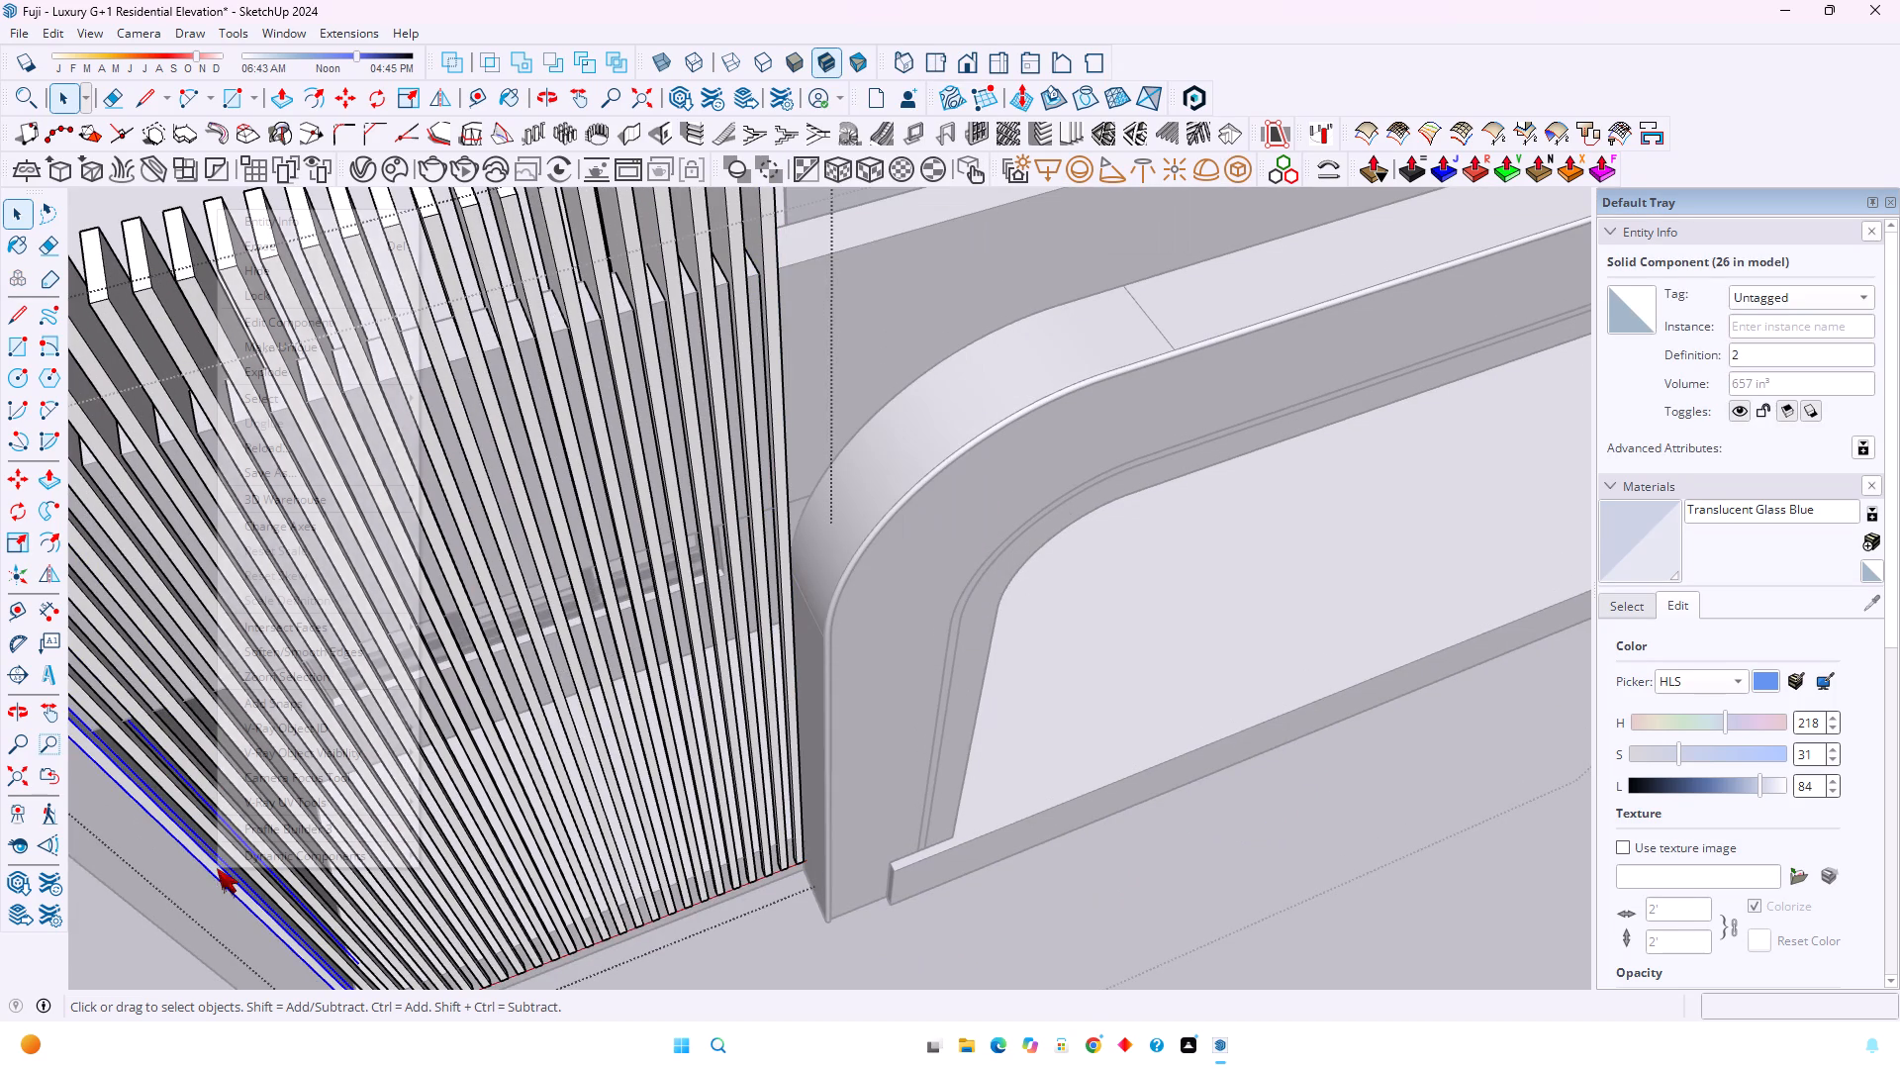
left_click(522, 443)
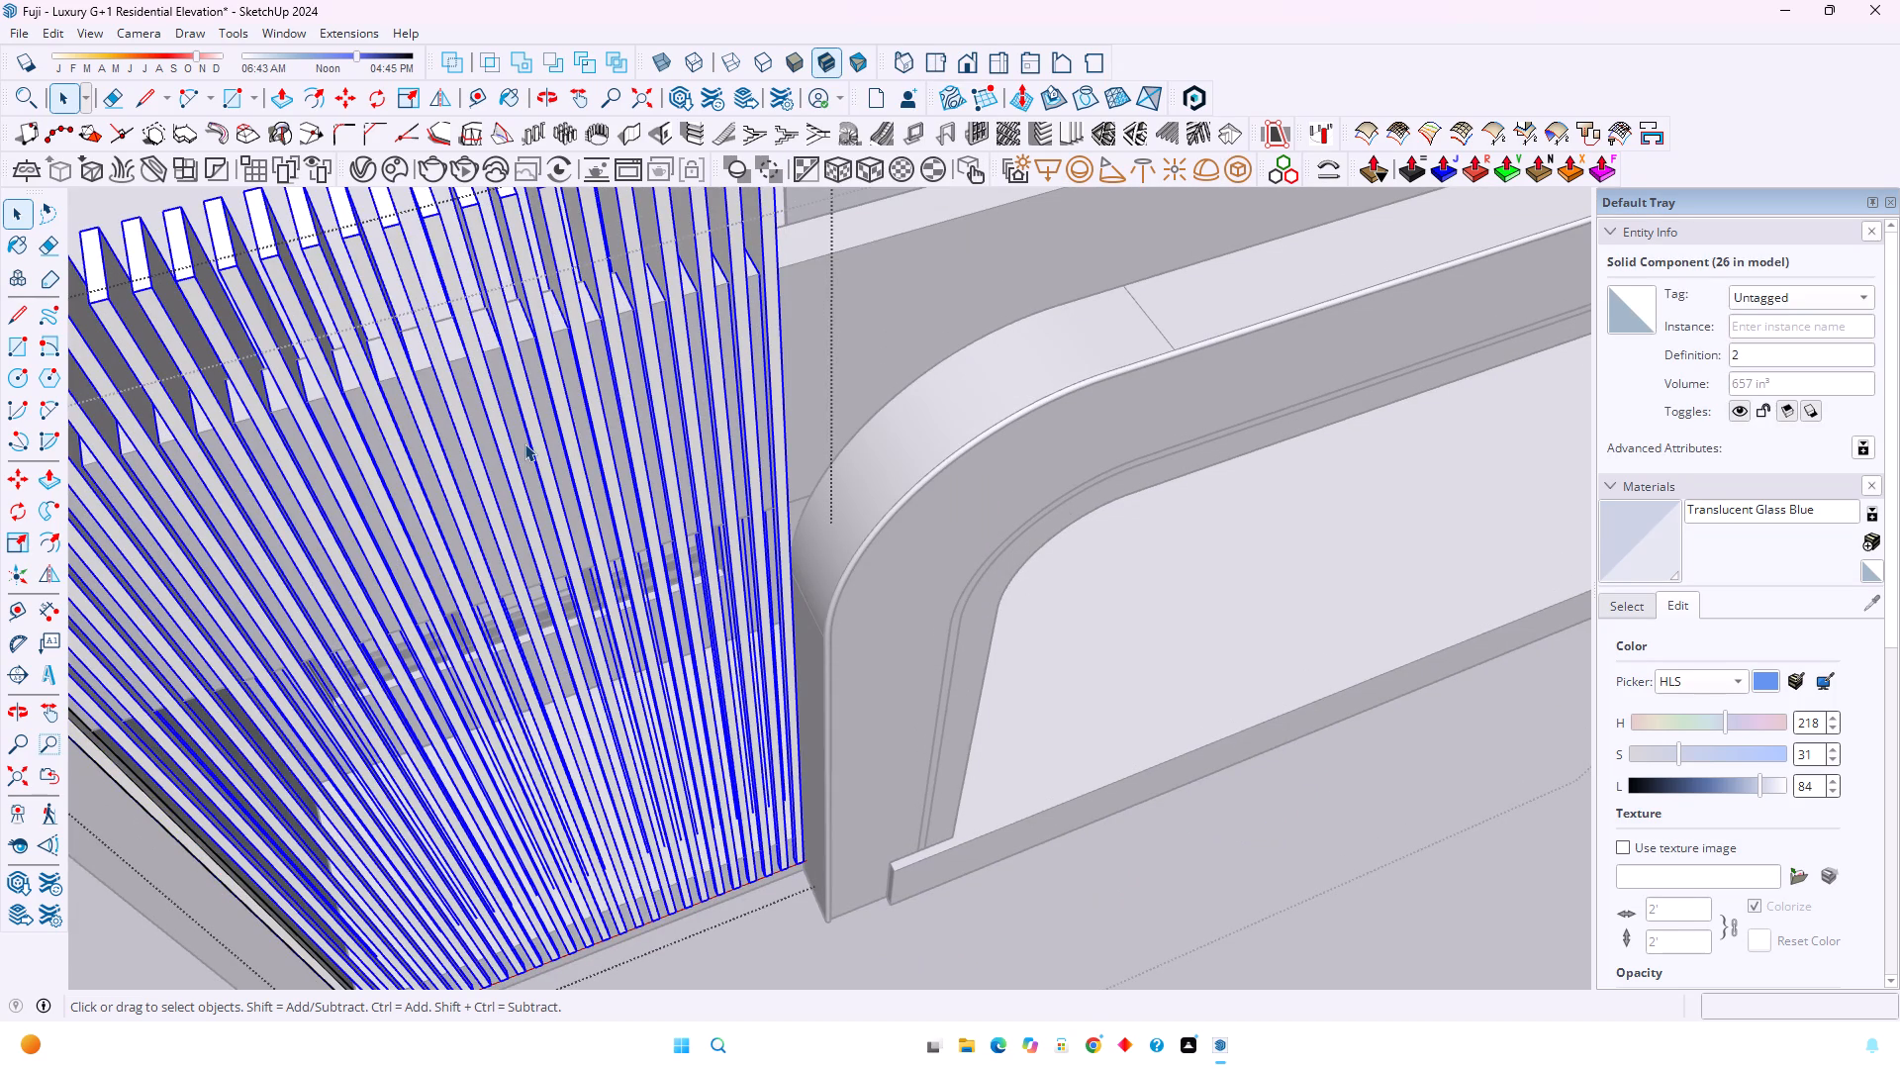
key("Delete")
Place a guide parallel to the side wall's edge, 7' 3" along the red axis, at the curved frame's inner face.
scroll(606, 469, "down", 7)
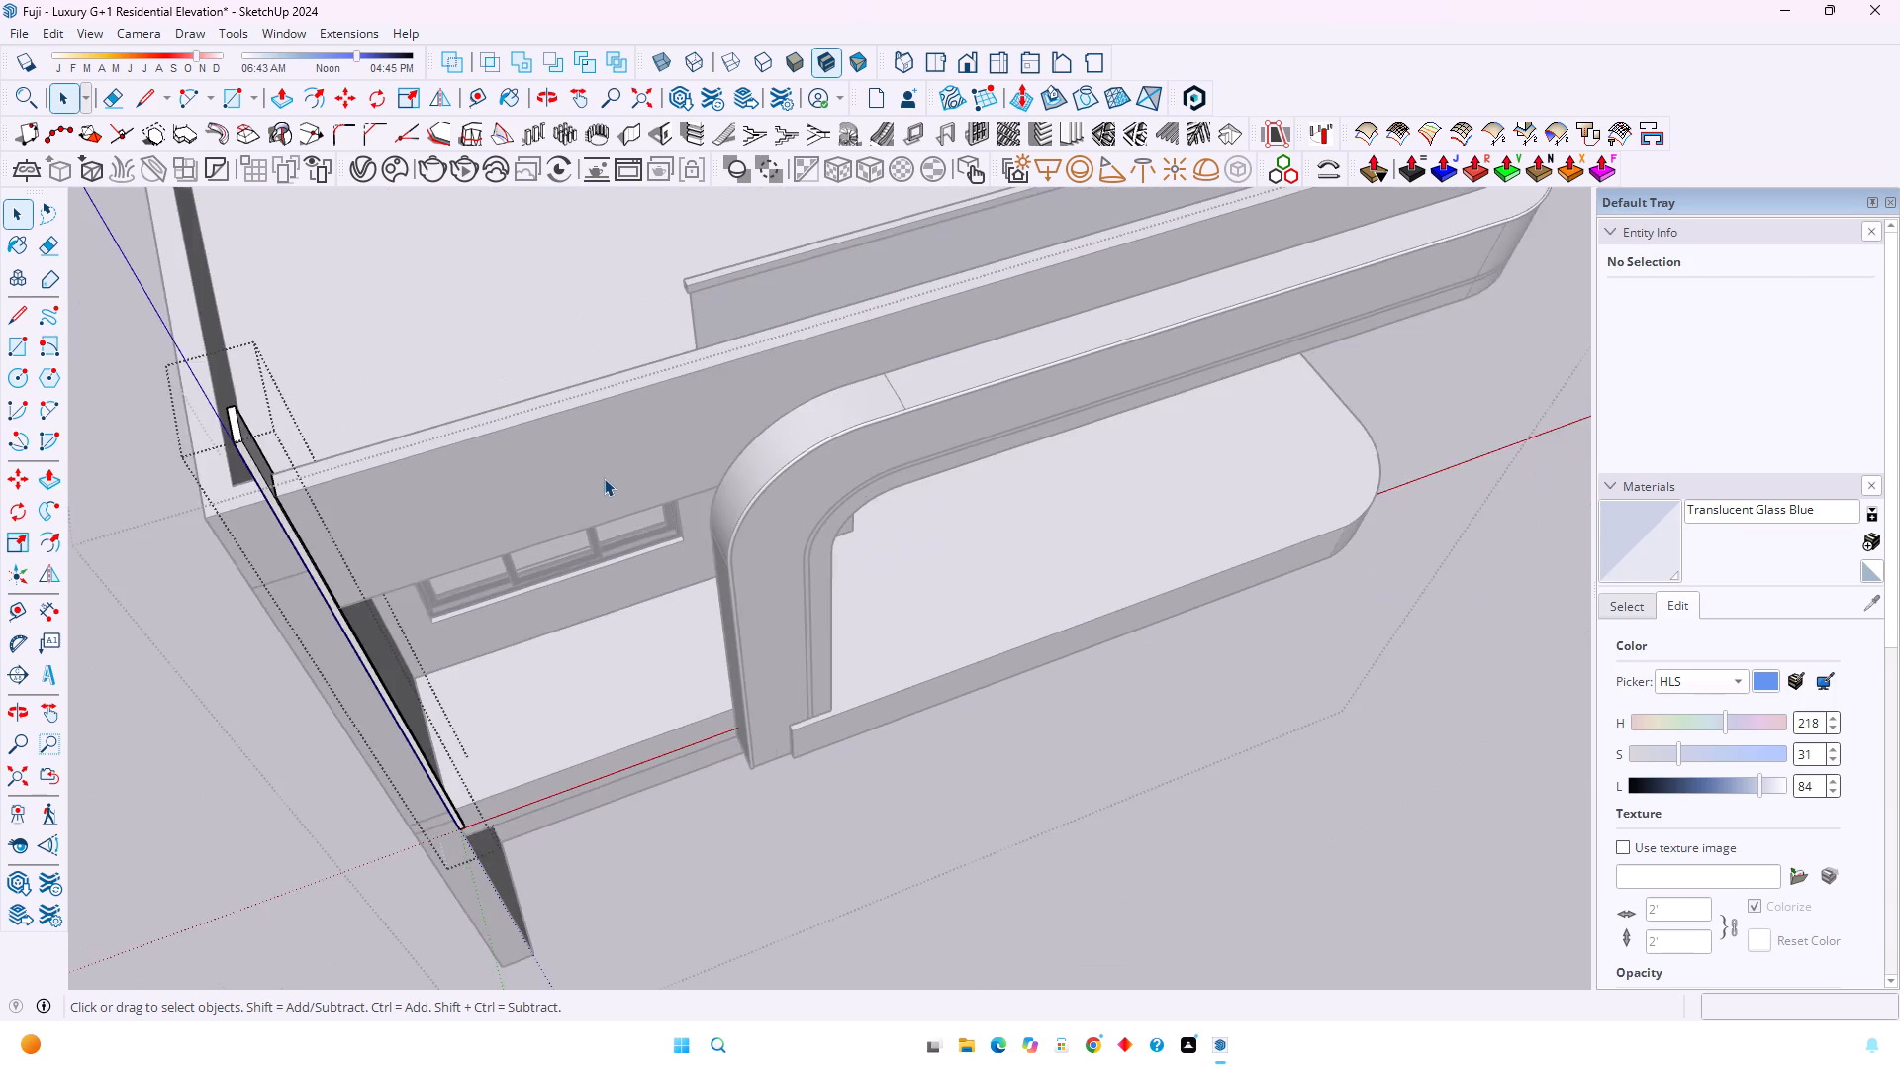
scroll(593, 464, "down", 3)
scroll(578, 459, "up", 1)
middle_click_drag(370, 541, 533, 383, "shift")
scroll(560, 643, "up", 2)
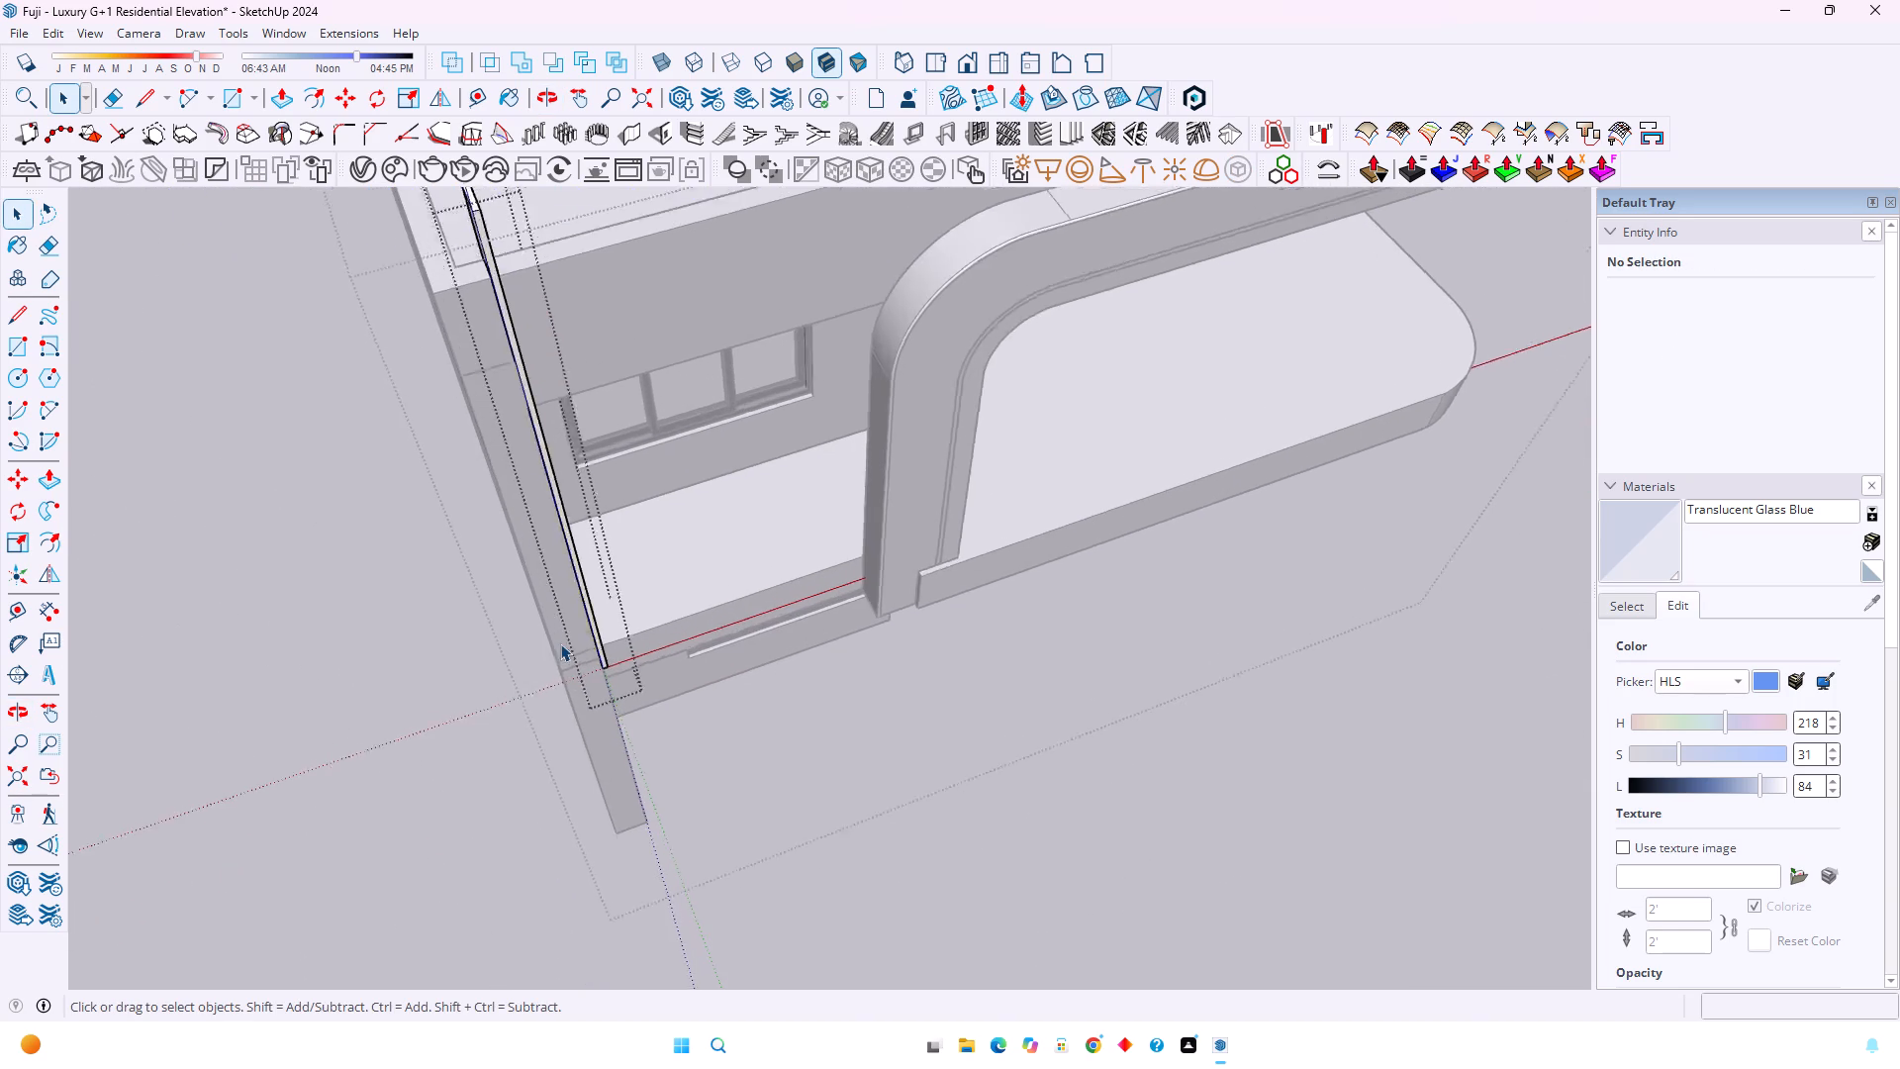
scroll(560, 643, "up", 15)
middle_click_drag(624, 656, 481, 686)
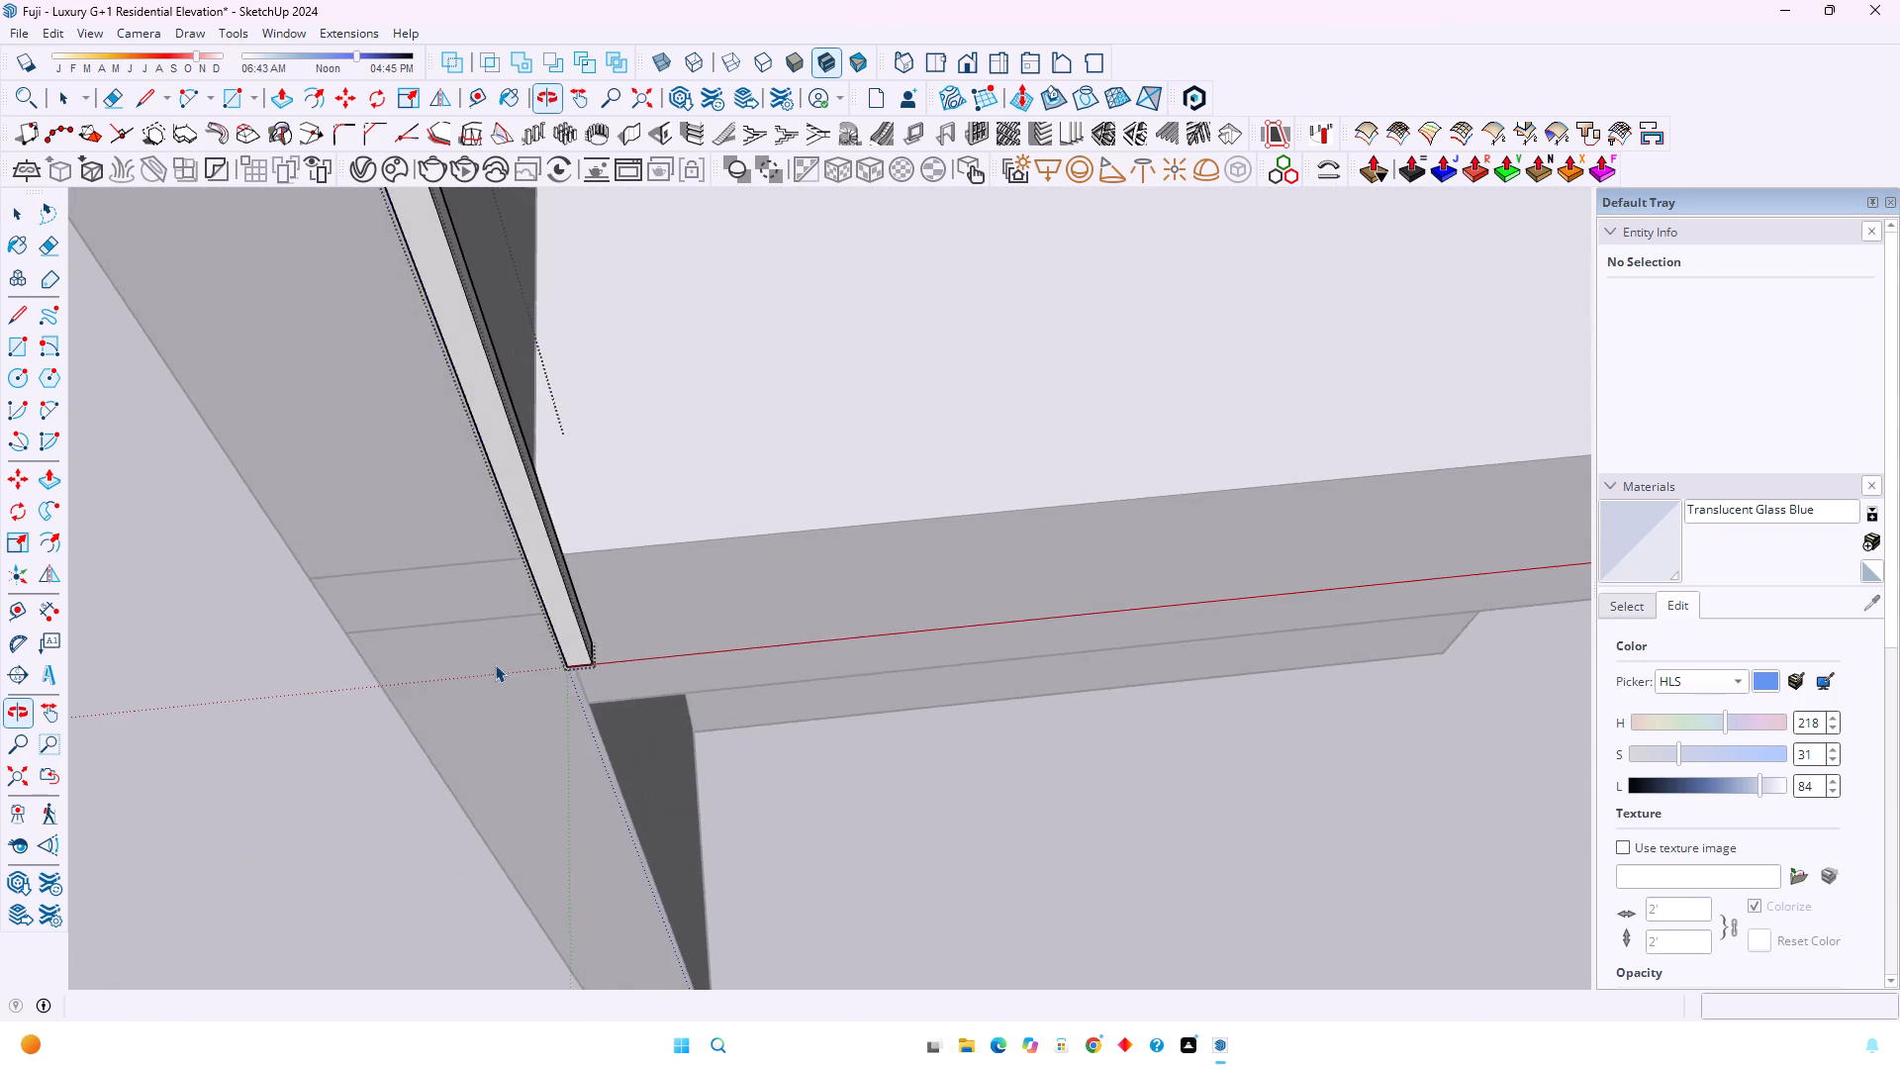
scroll(563, 627, "up", 8)
left_click(569, 623)
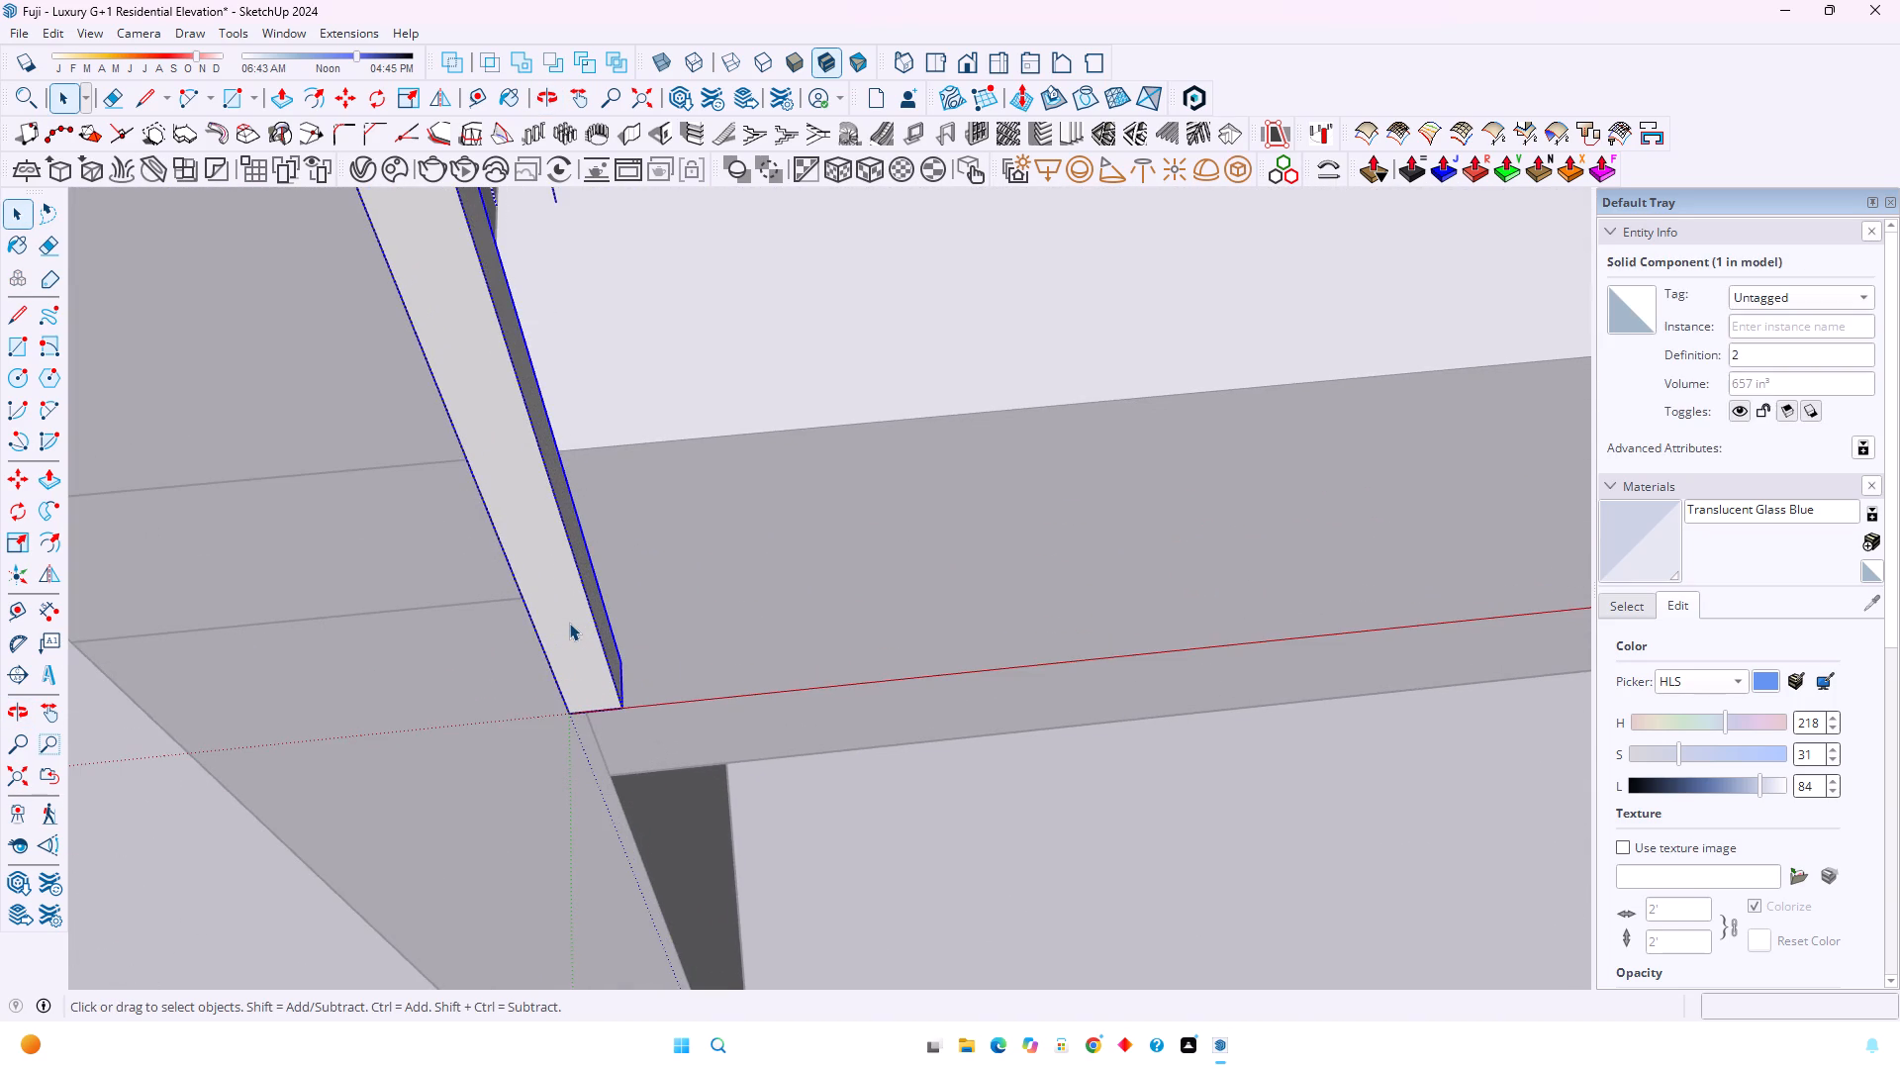
scroll(569, 623, "down", 13)
middle_click_drag(737, 609, 522, 607, "shift")
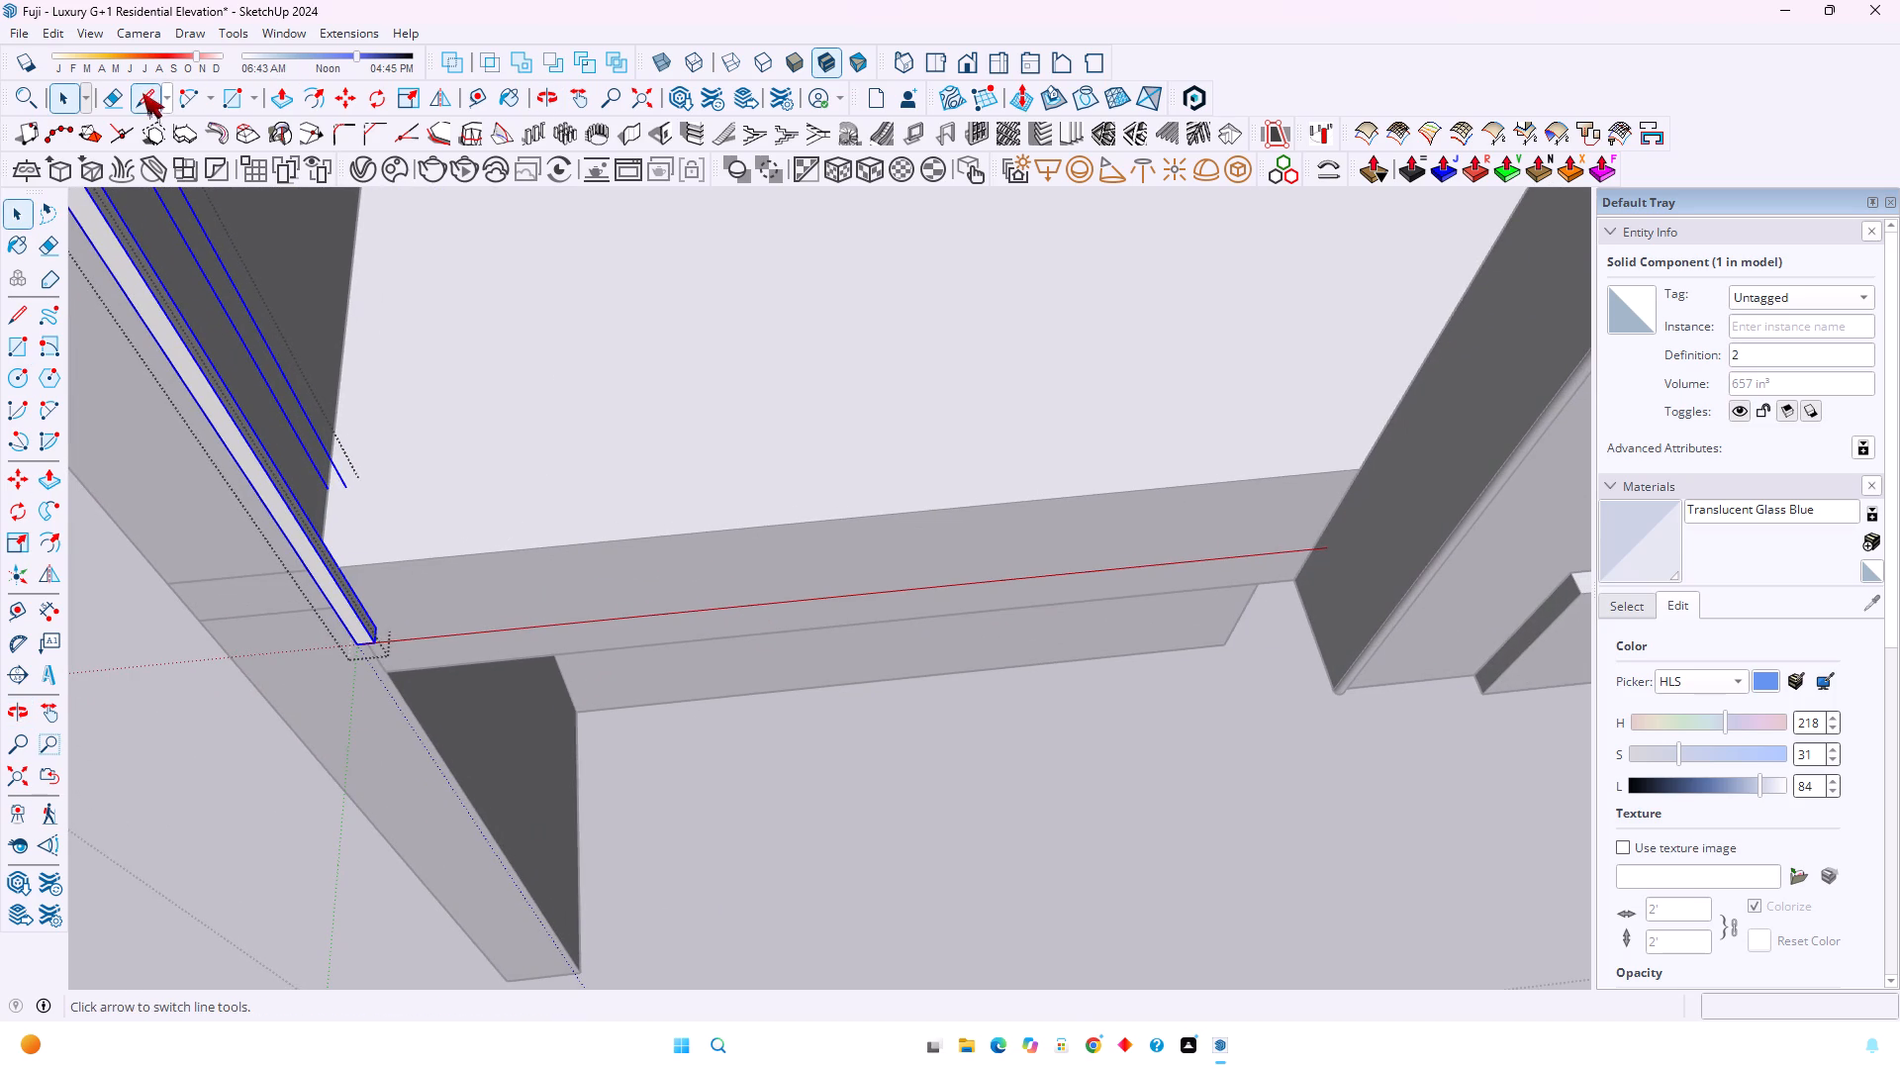
left_click(478, 90)
left_click(350, 329)
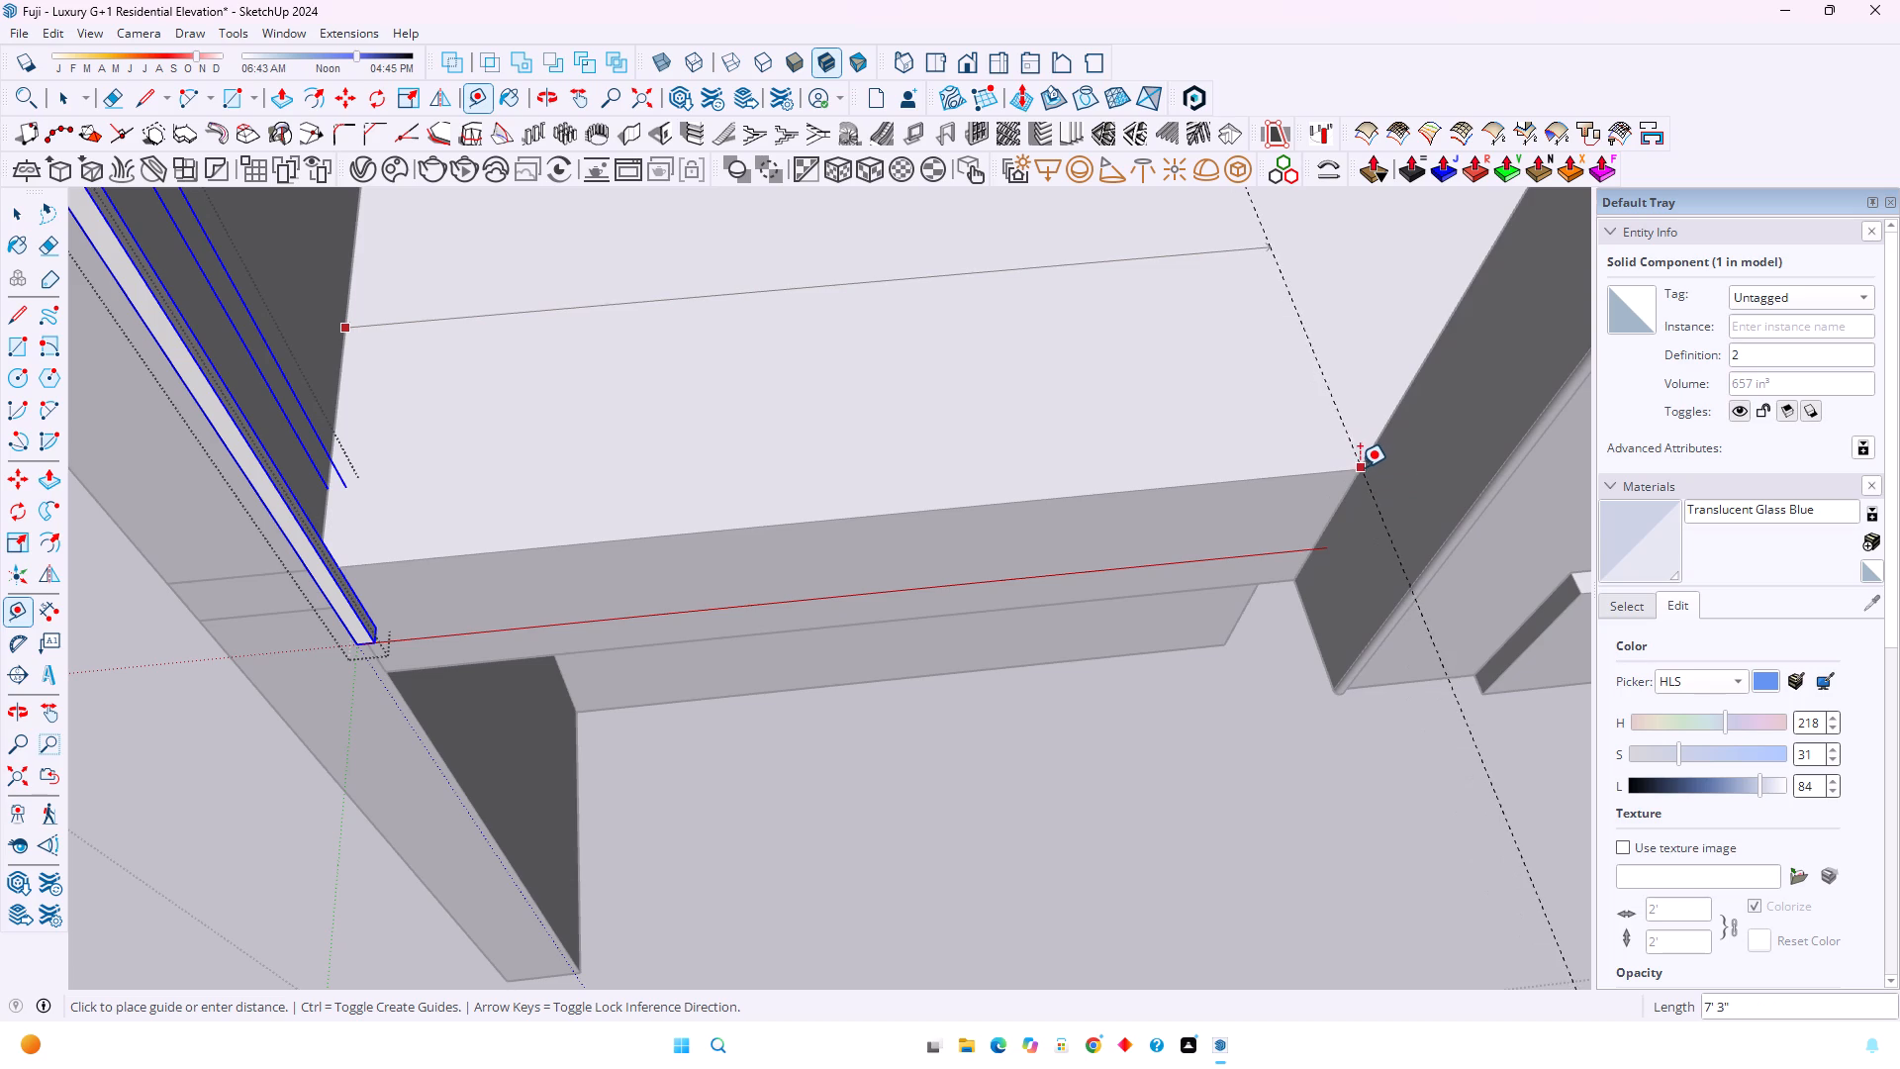
key("Right")
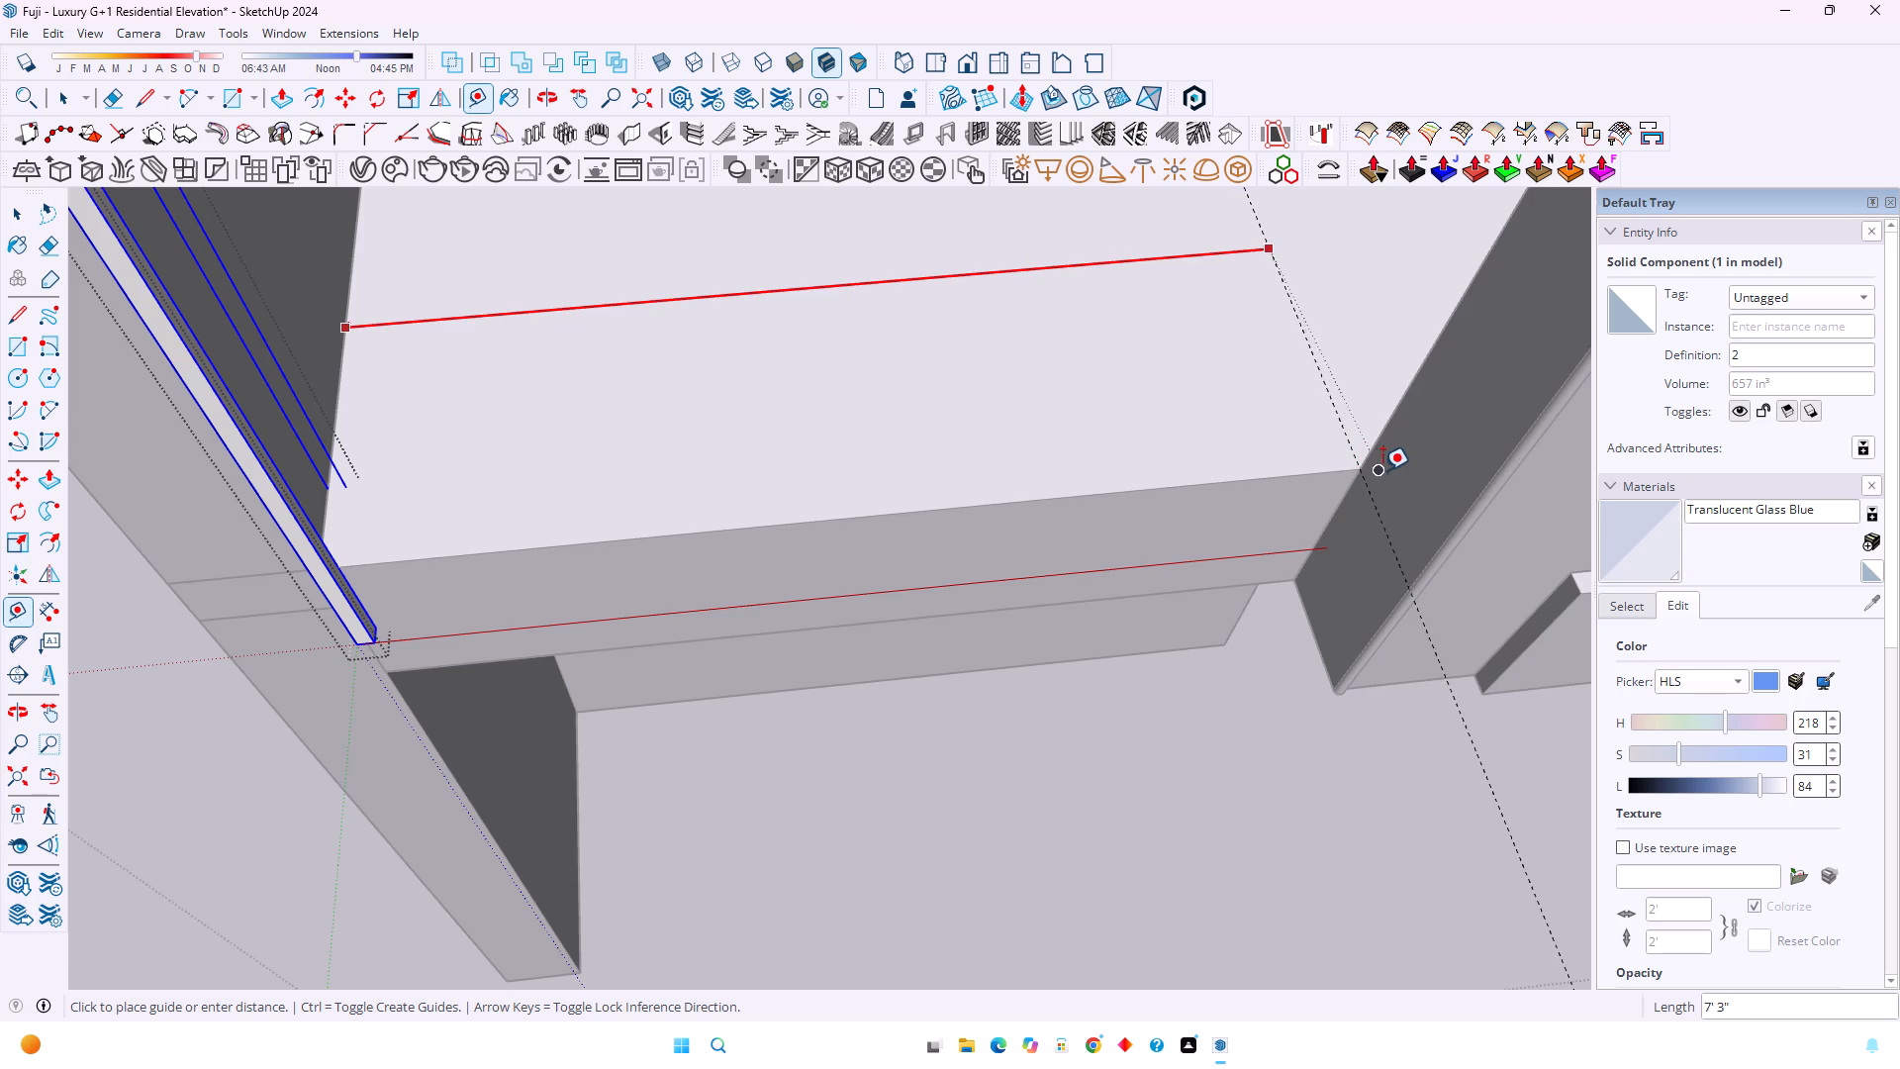
left_click(1392, 472)
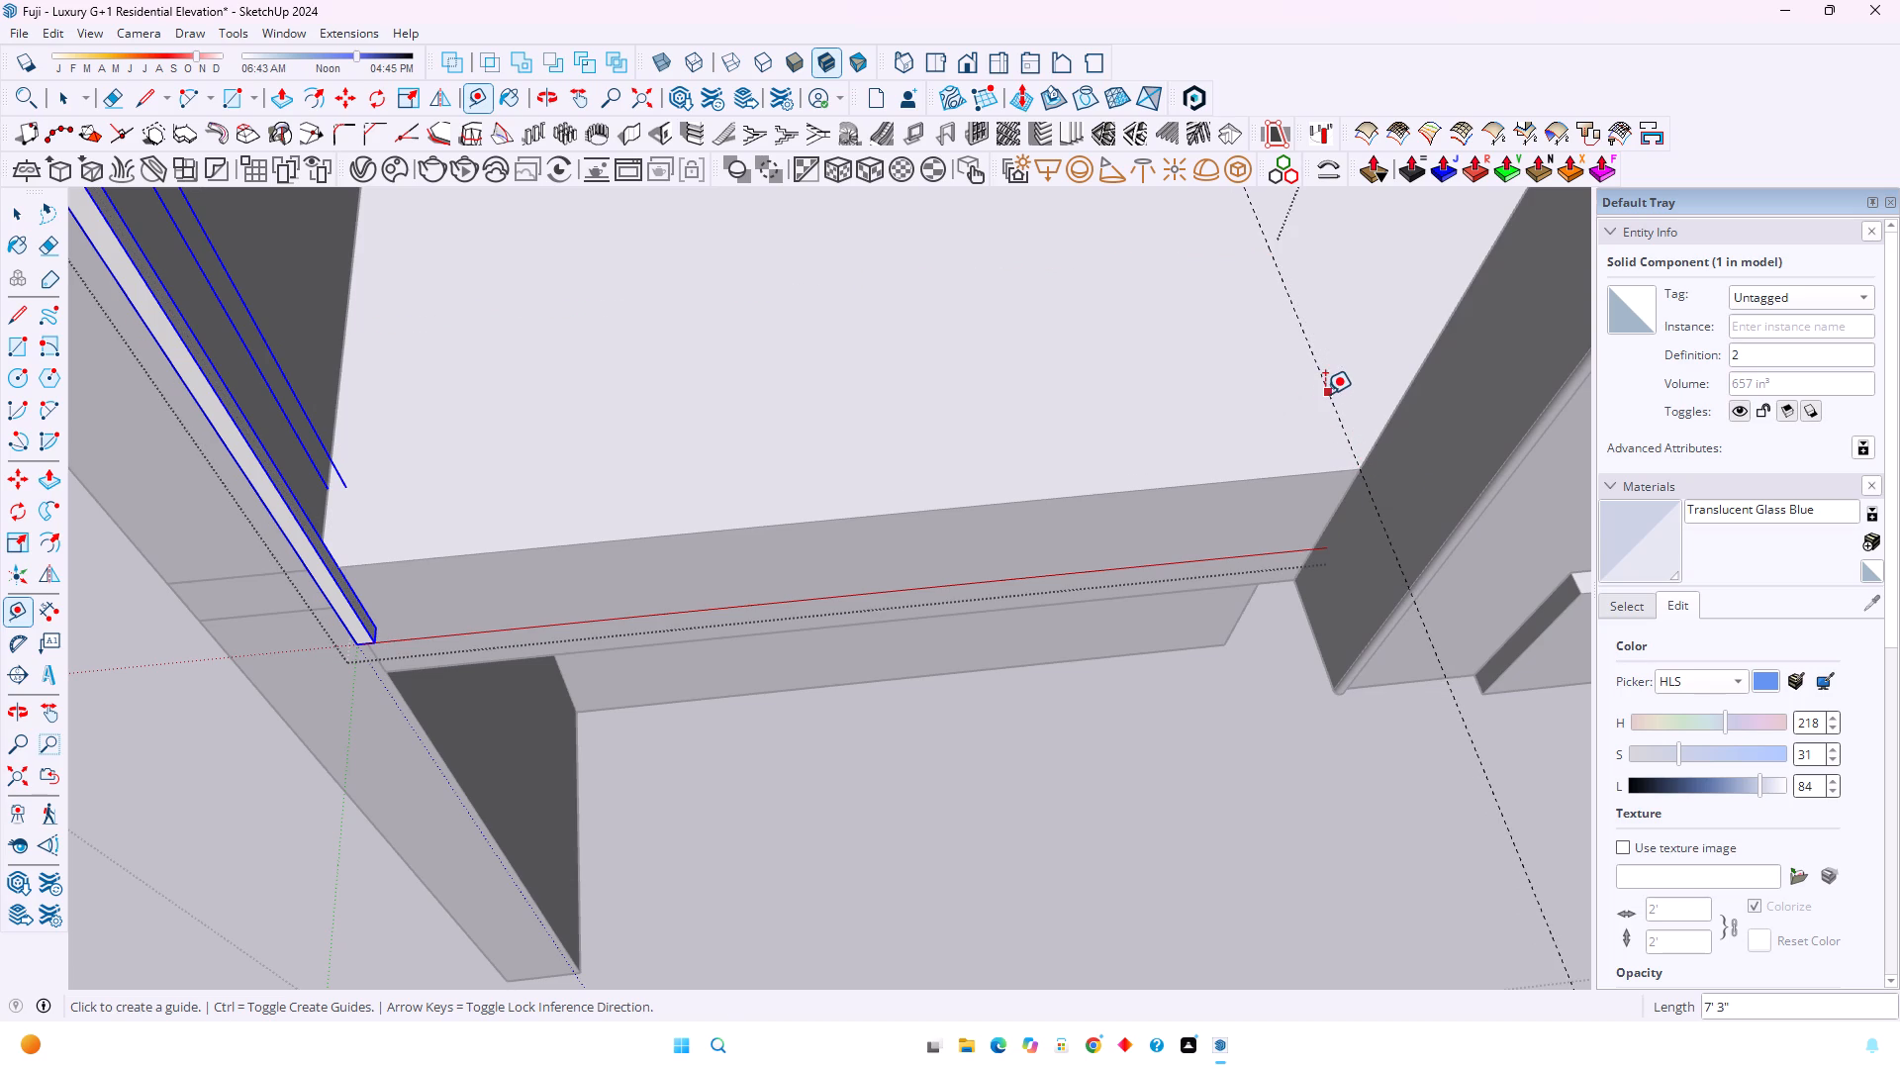
Offset a second guide 1" along the red axis from the curved-frame guide toward the fin, and delete the original guide.
left_click(1329, 390)
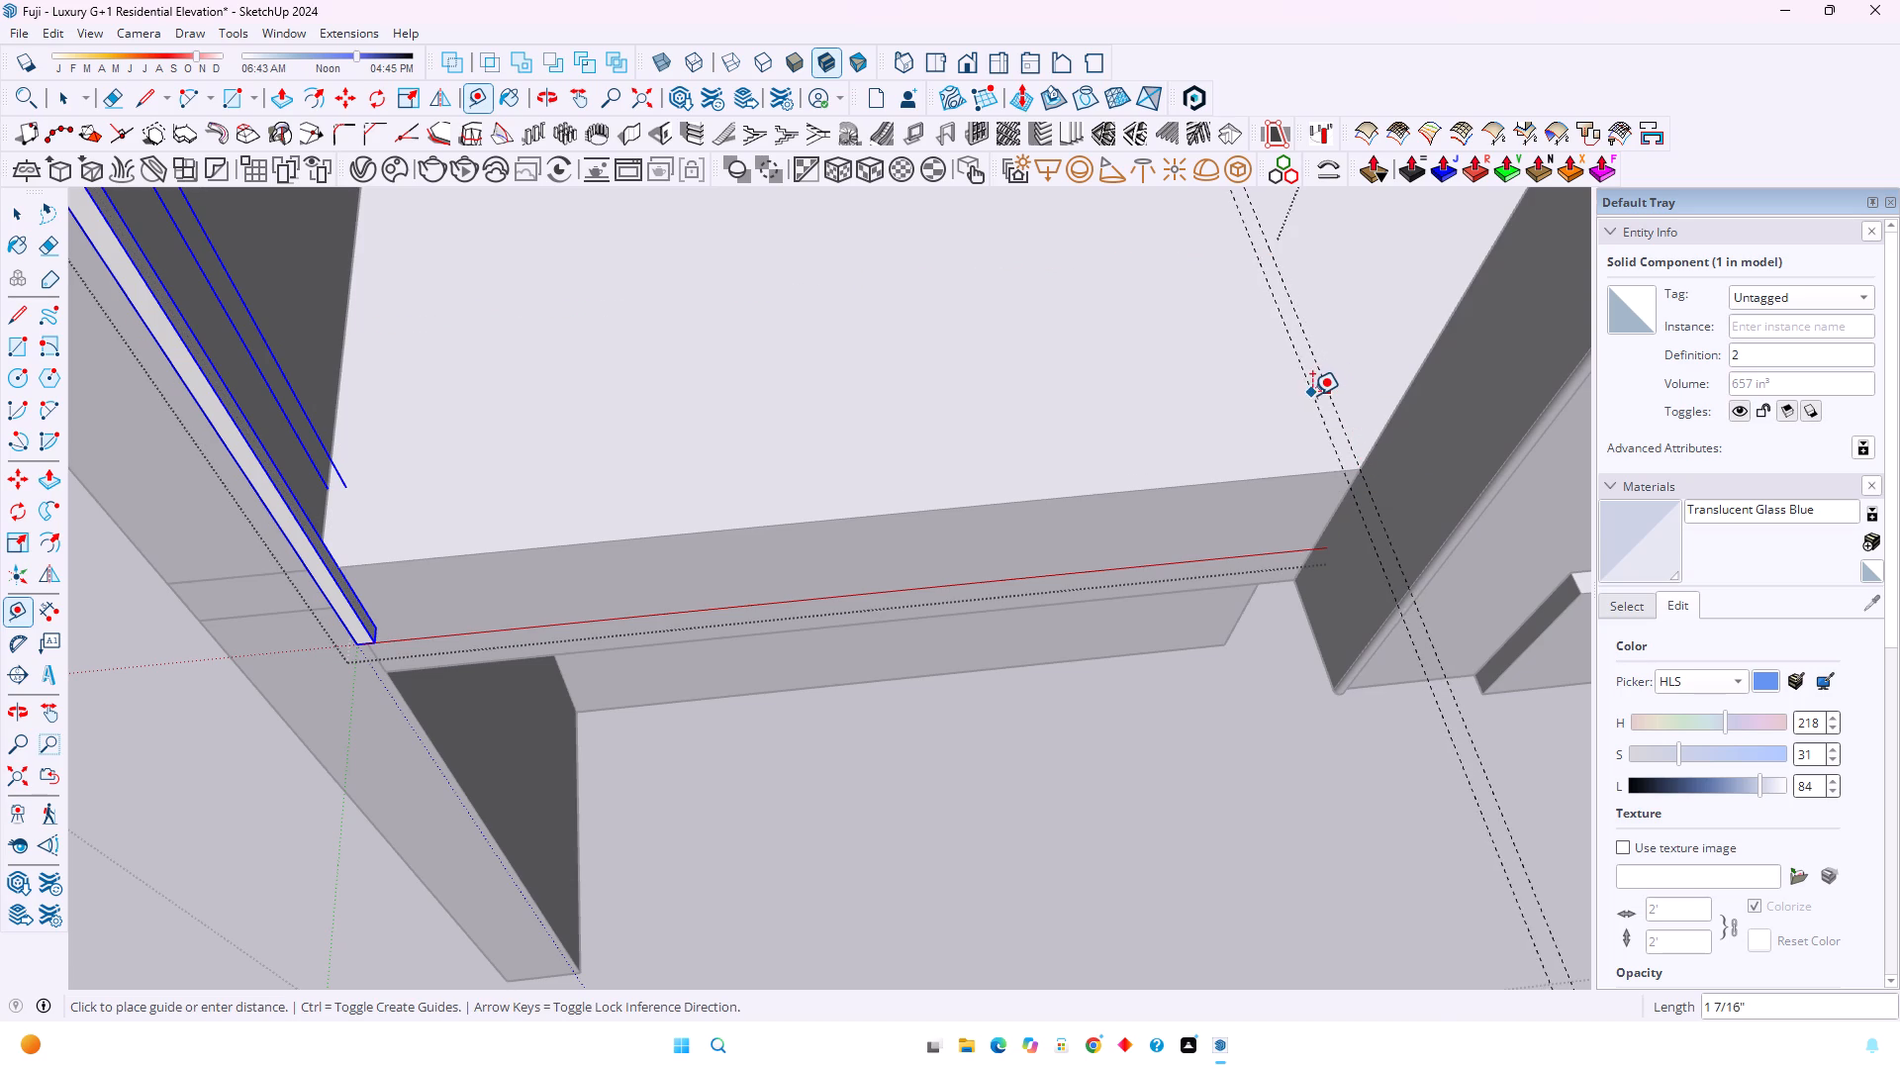
key("Right")
key("1")
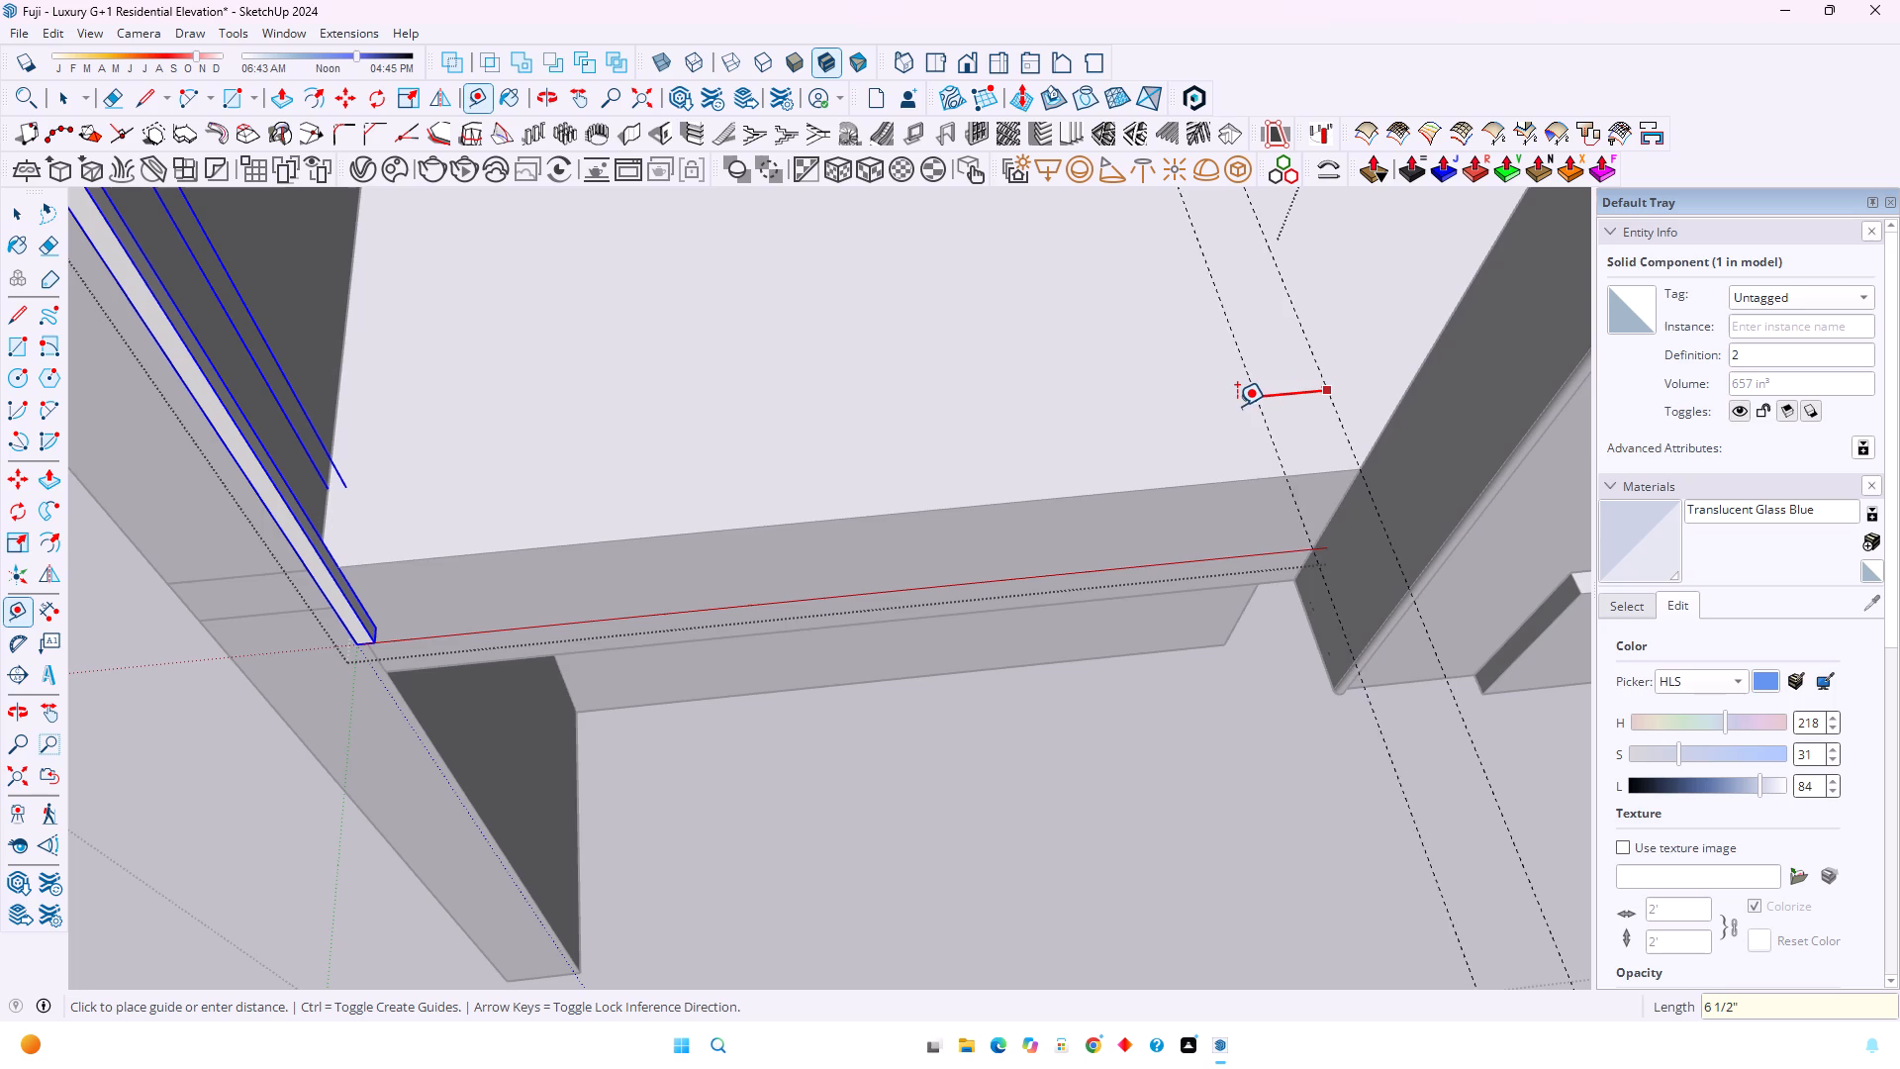
type("11")
key("Return")
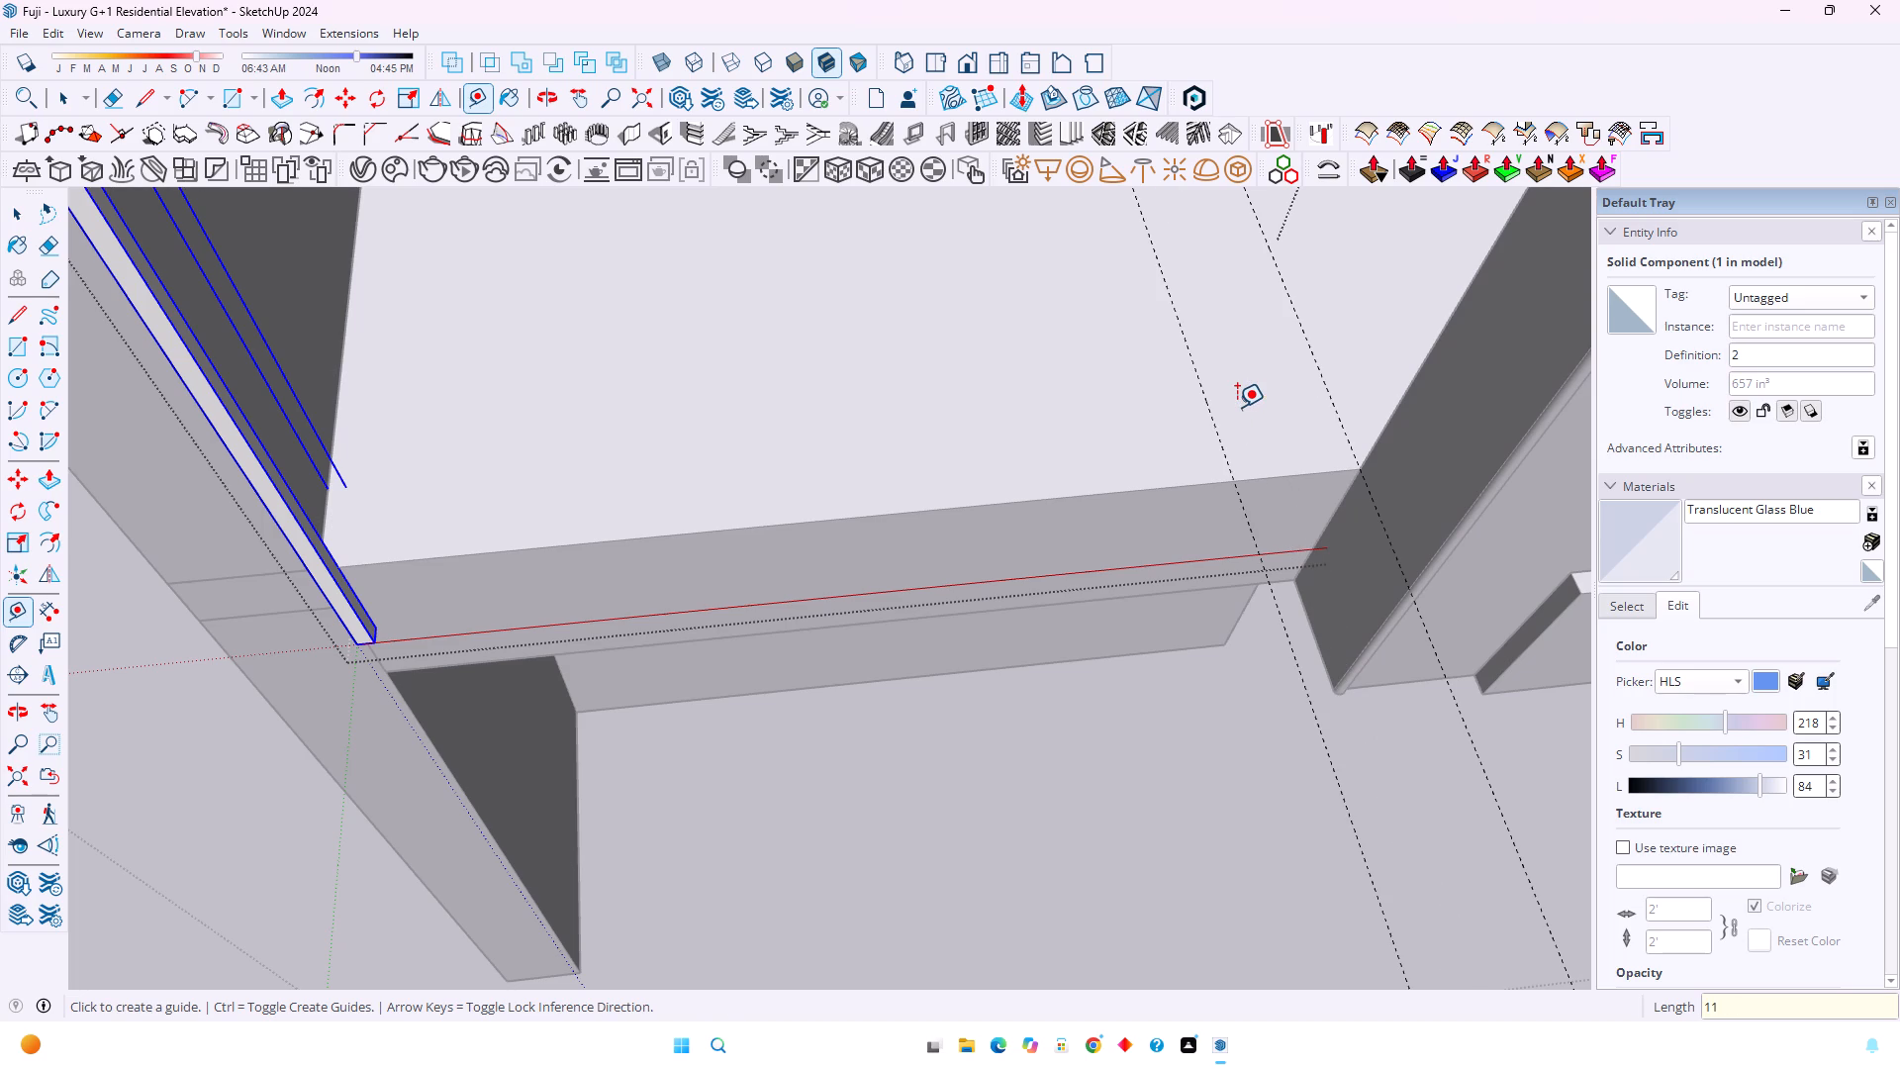
key("1")
key("Return")
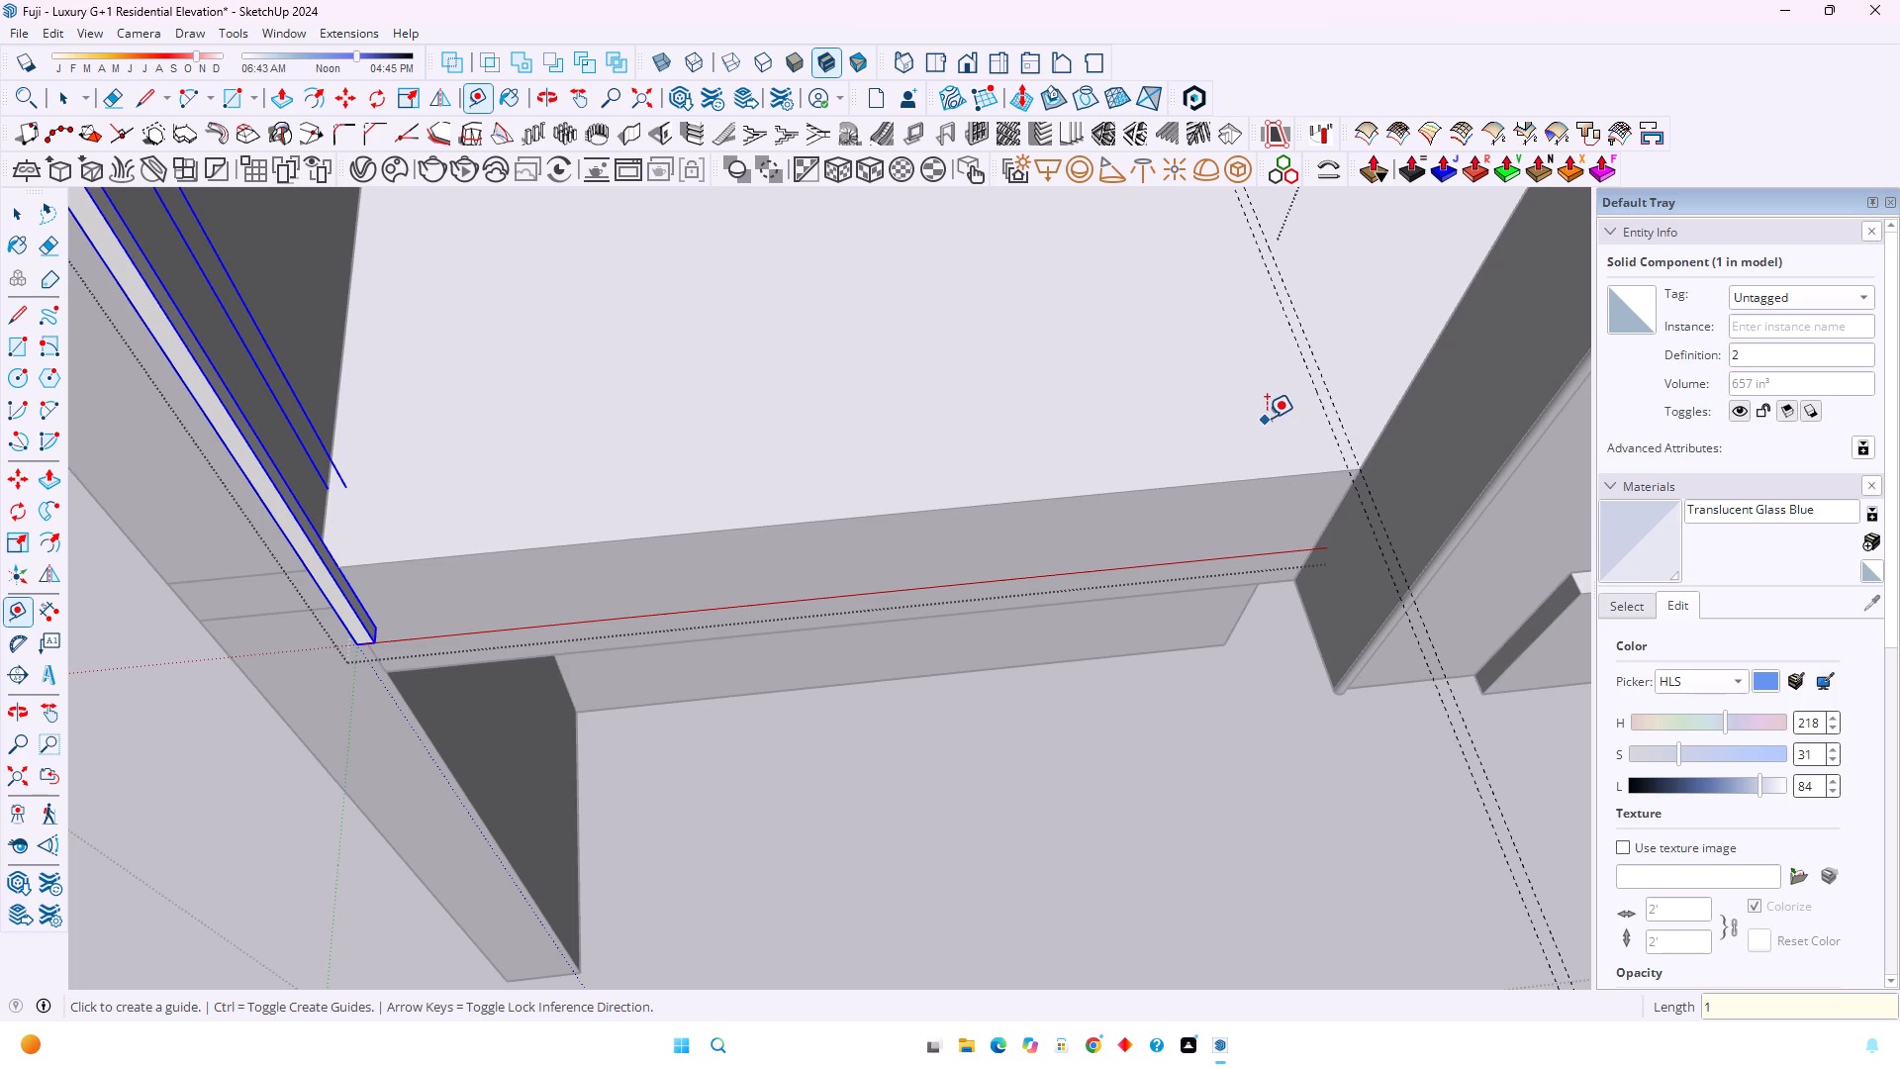
key("space")
left_click(1325, 385)
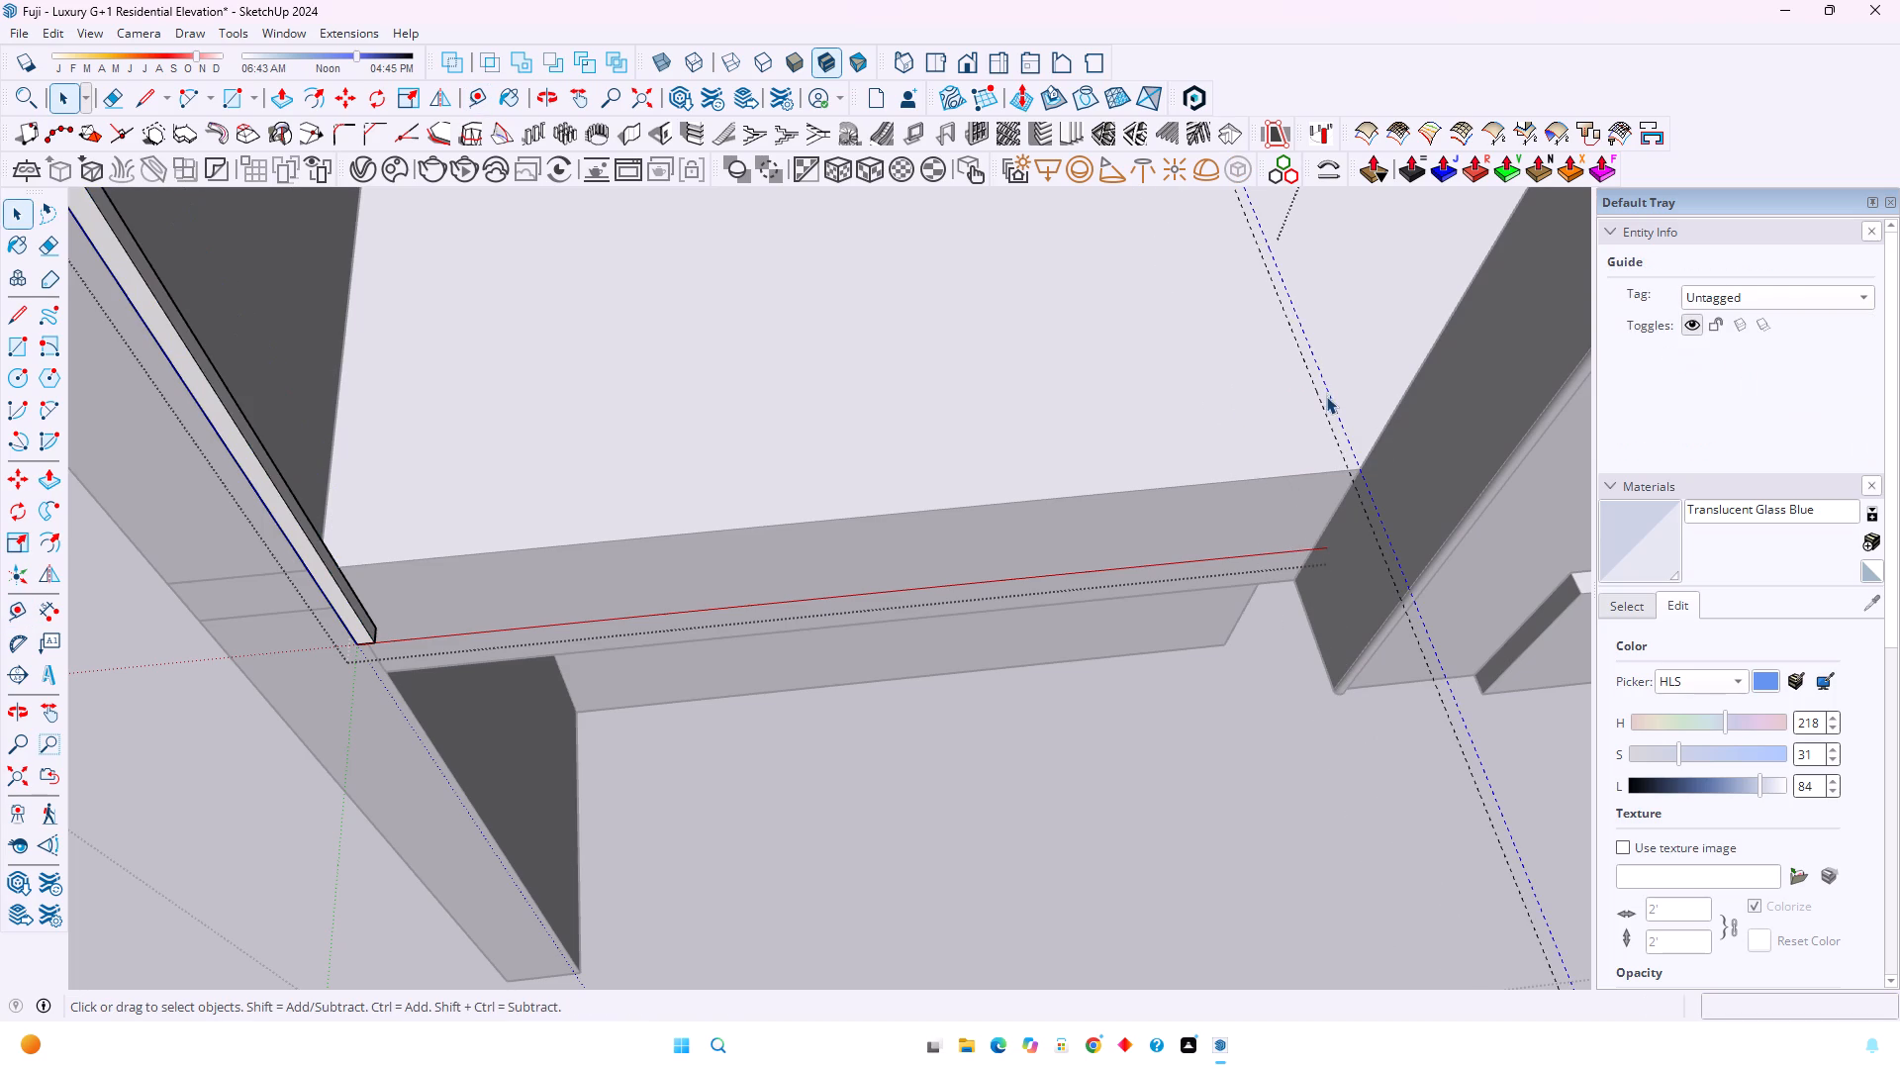
key("Delete")
Copy the remaining louvre fin along the red axis to the guide and divide the span into 30 equal spaces.
left_click(352, 601)
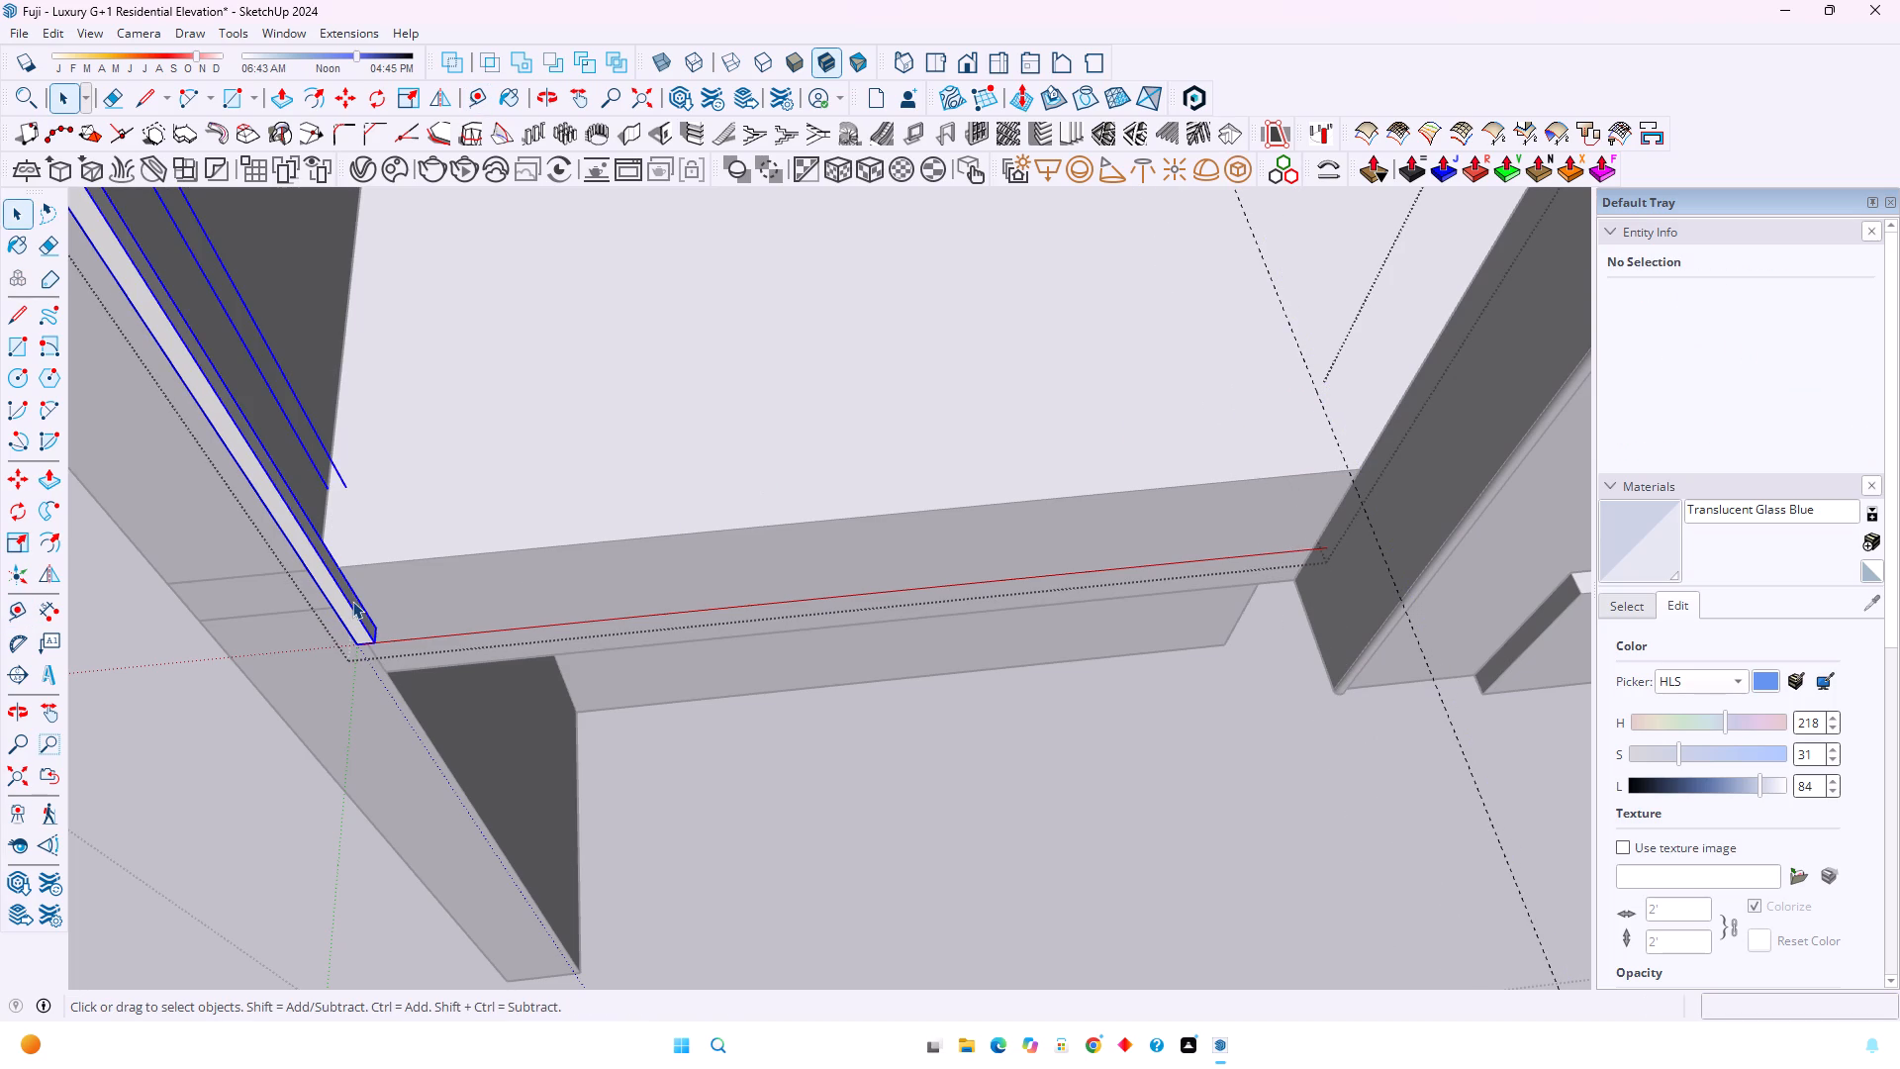
key("m")
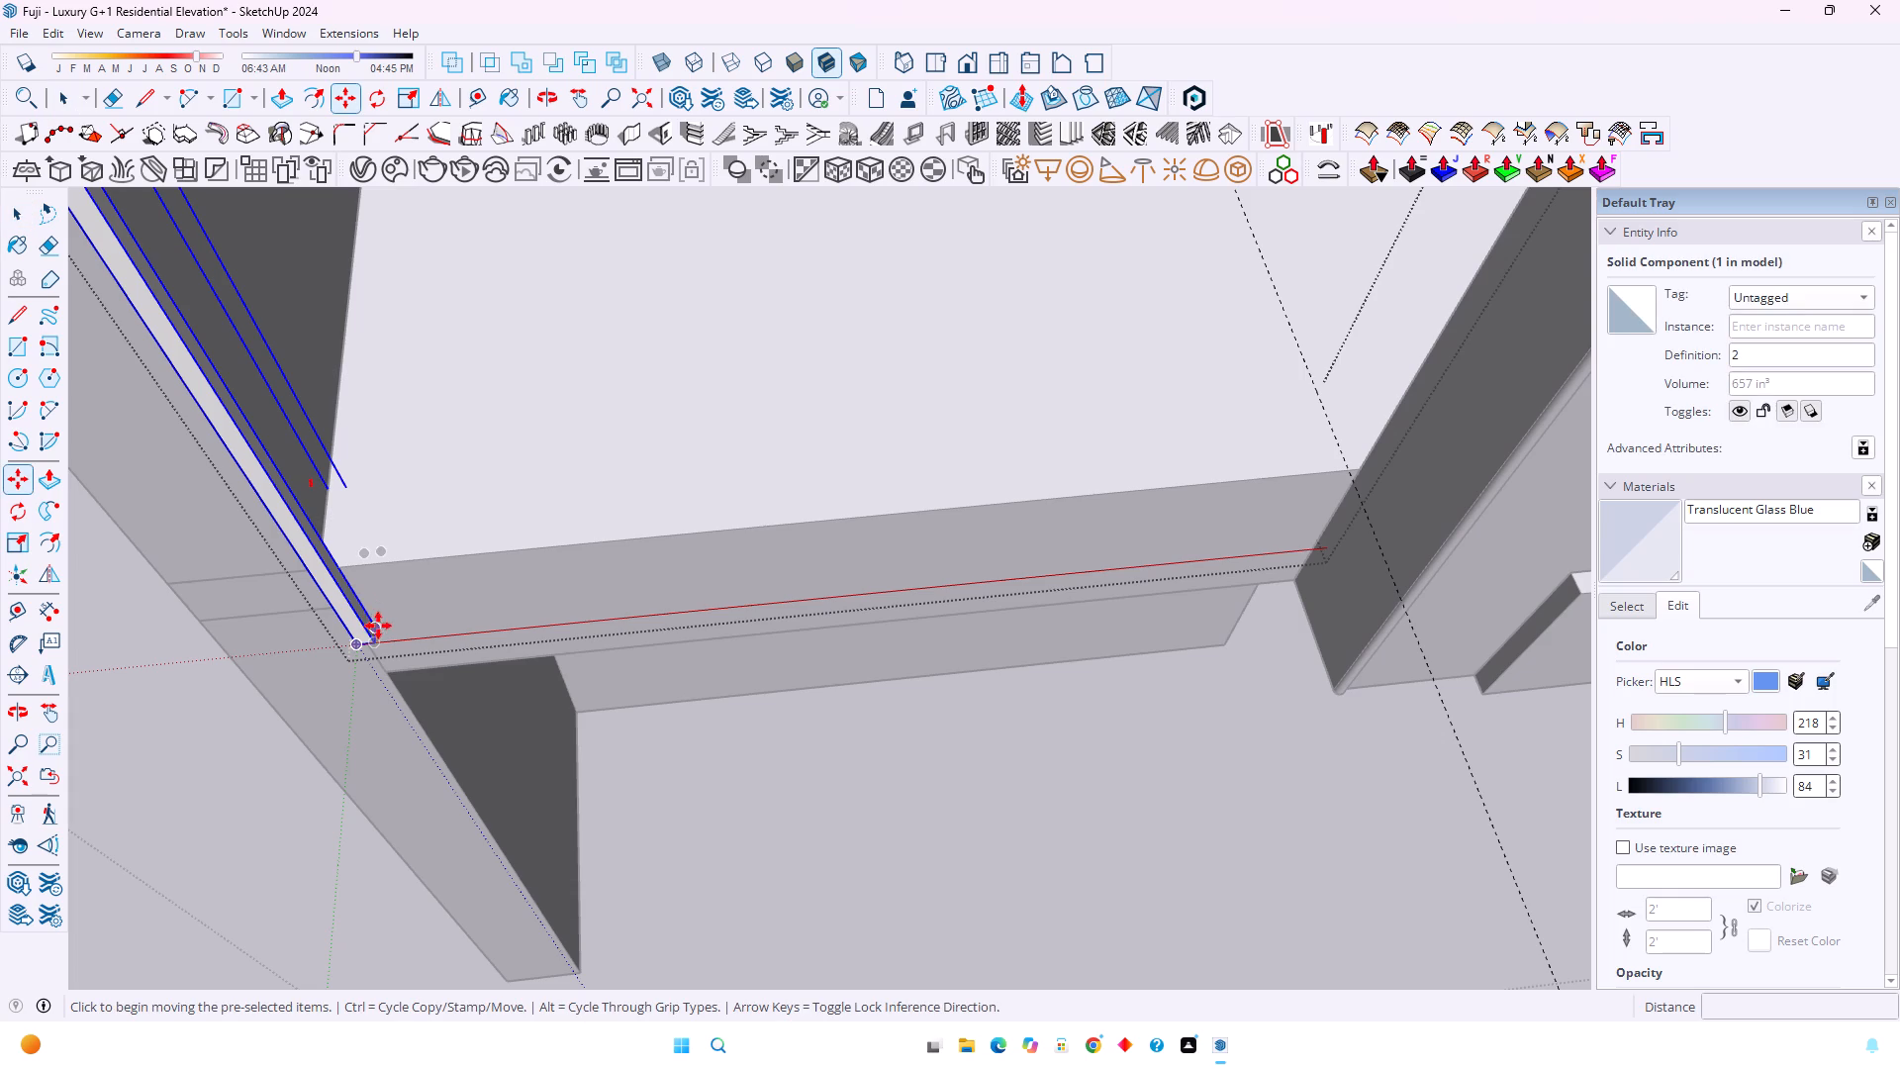
scroll(388, 627, "up", 4)
left_click(372, 627)
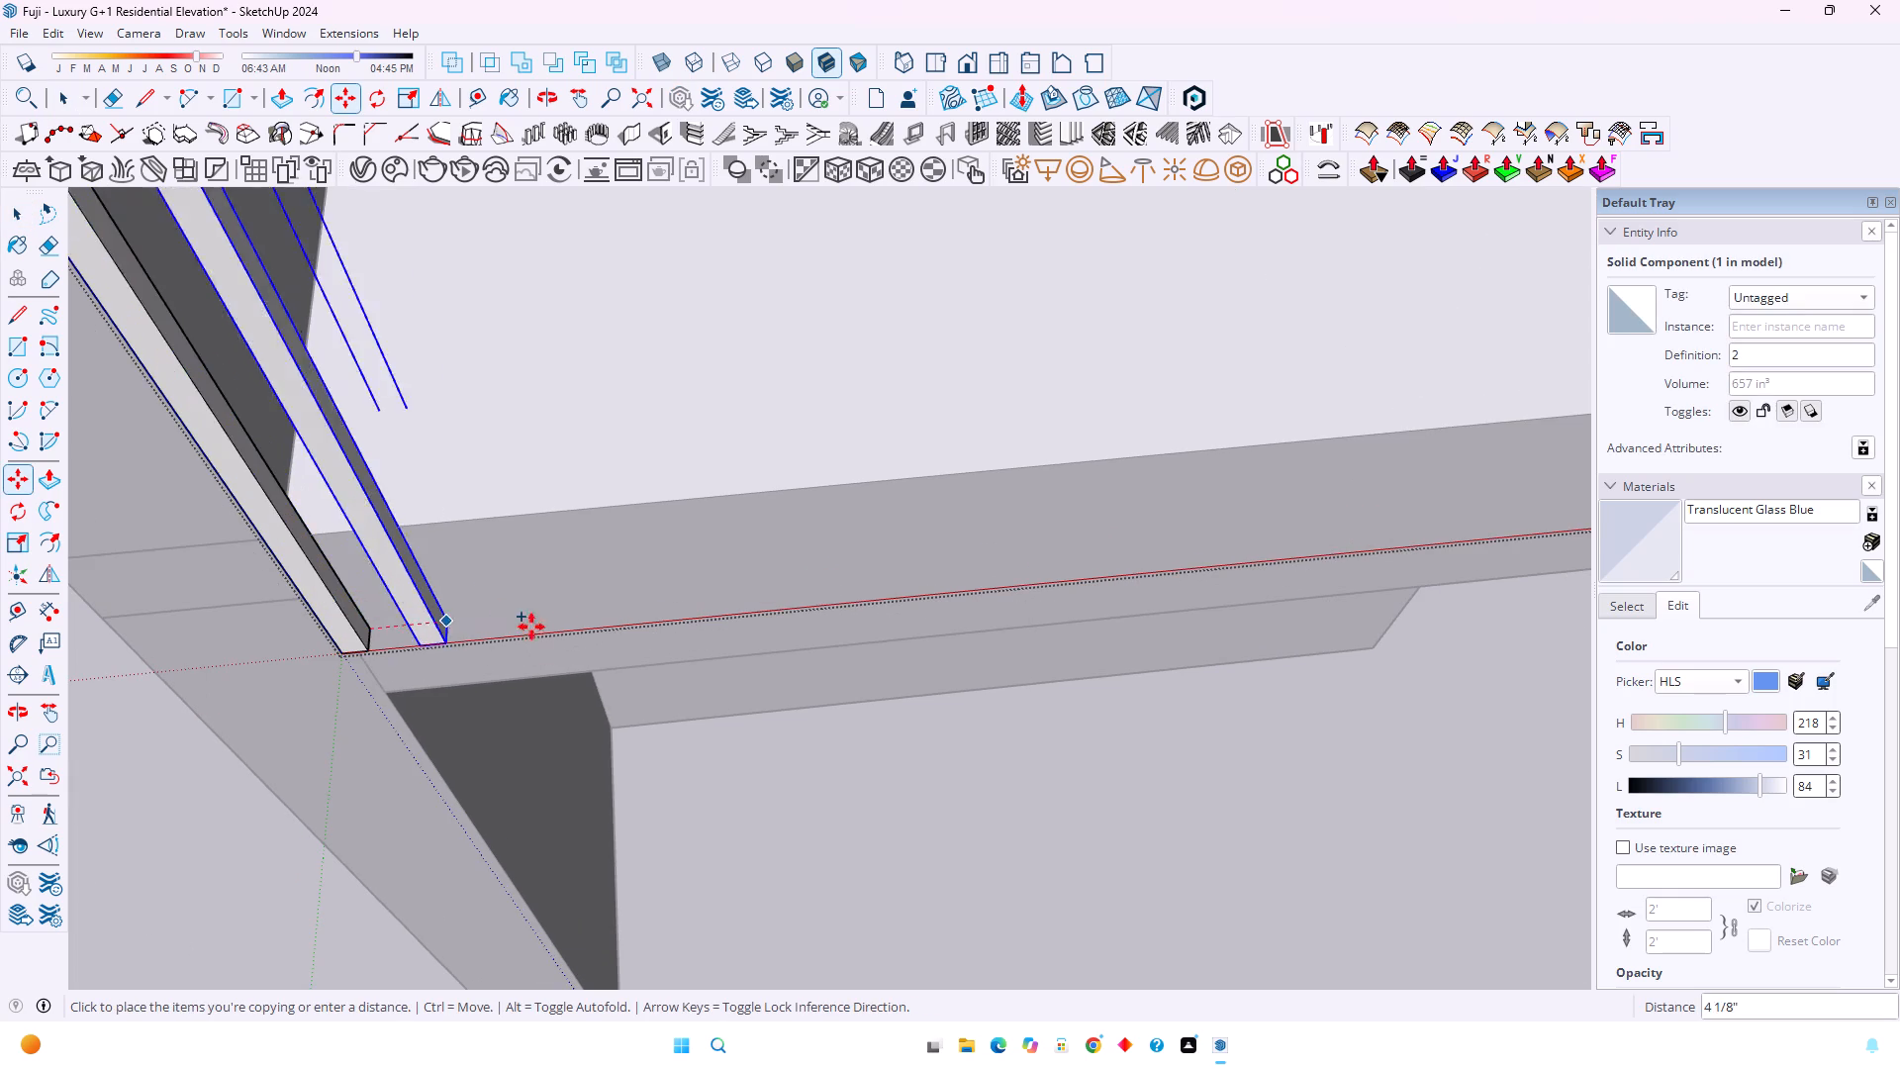
scroll(557, 627, "down", 8)
middle_click(674, 597, "shift")
middle_click_drag(649, 591, 533, 588, "shift")
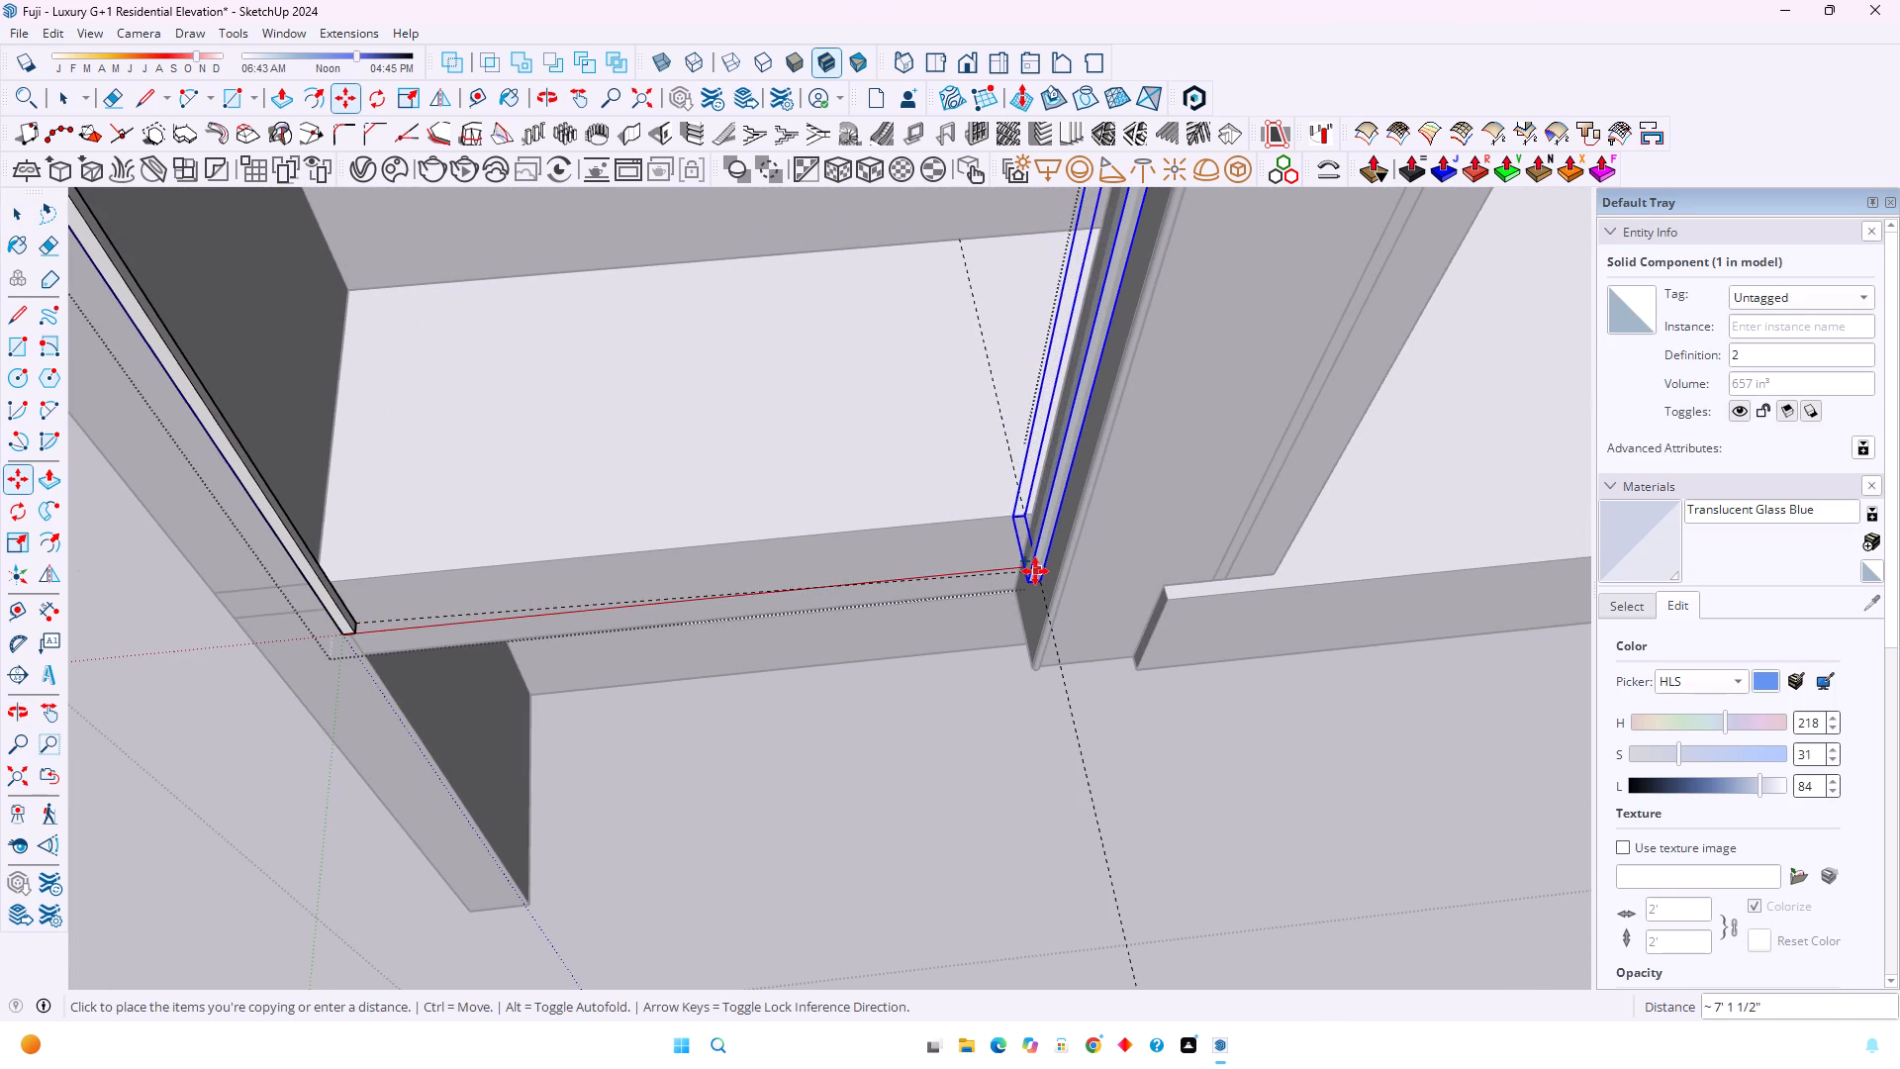
key("Right")
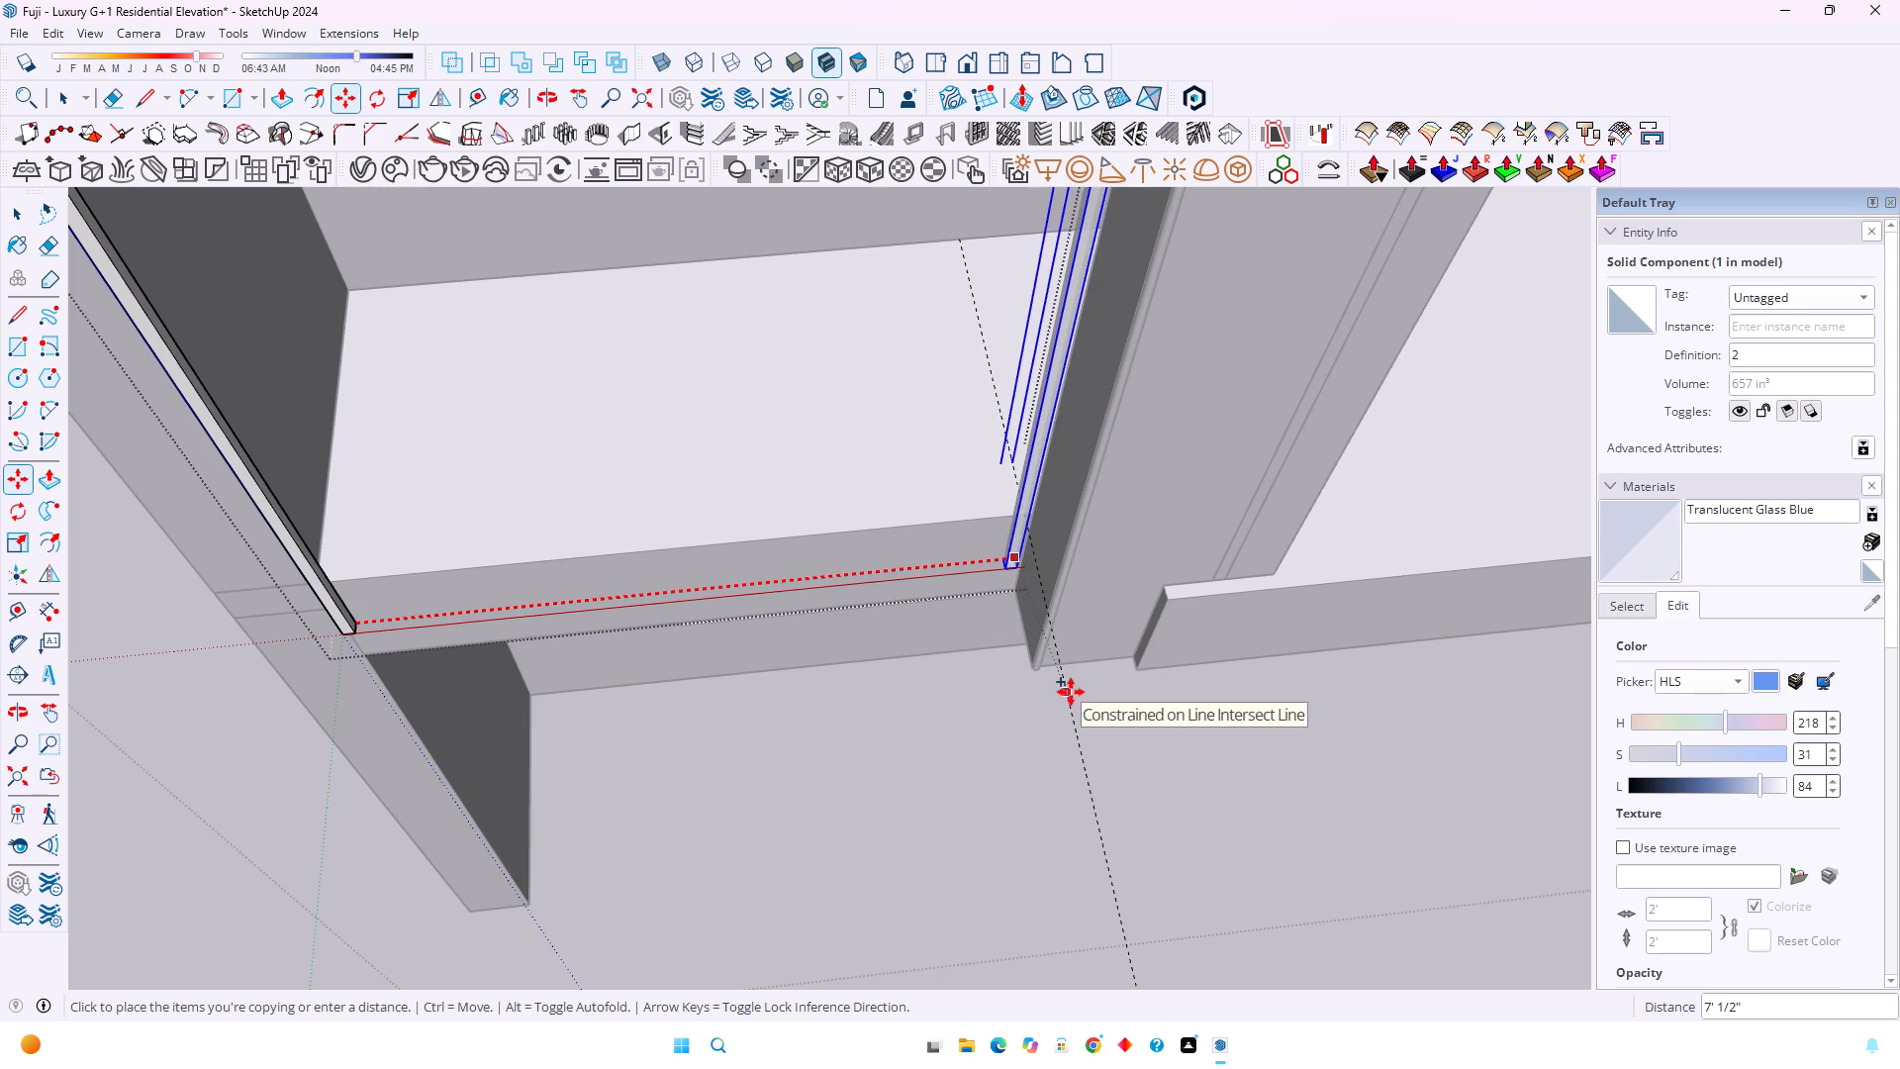
left_click(1071, 692)
key("slash")
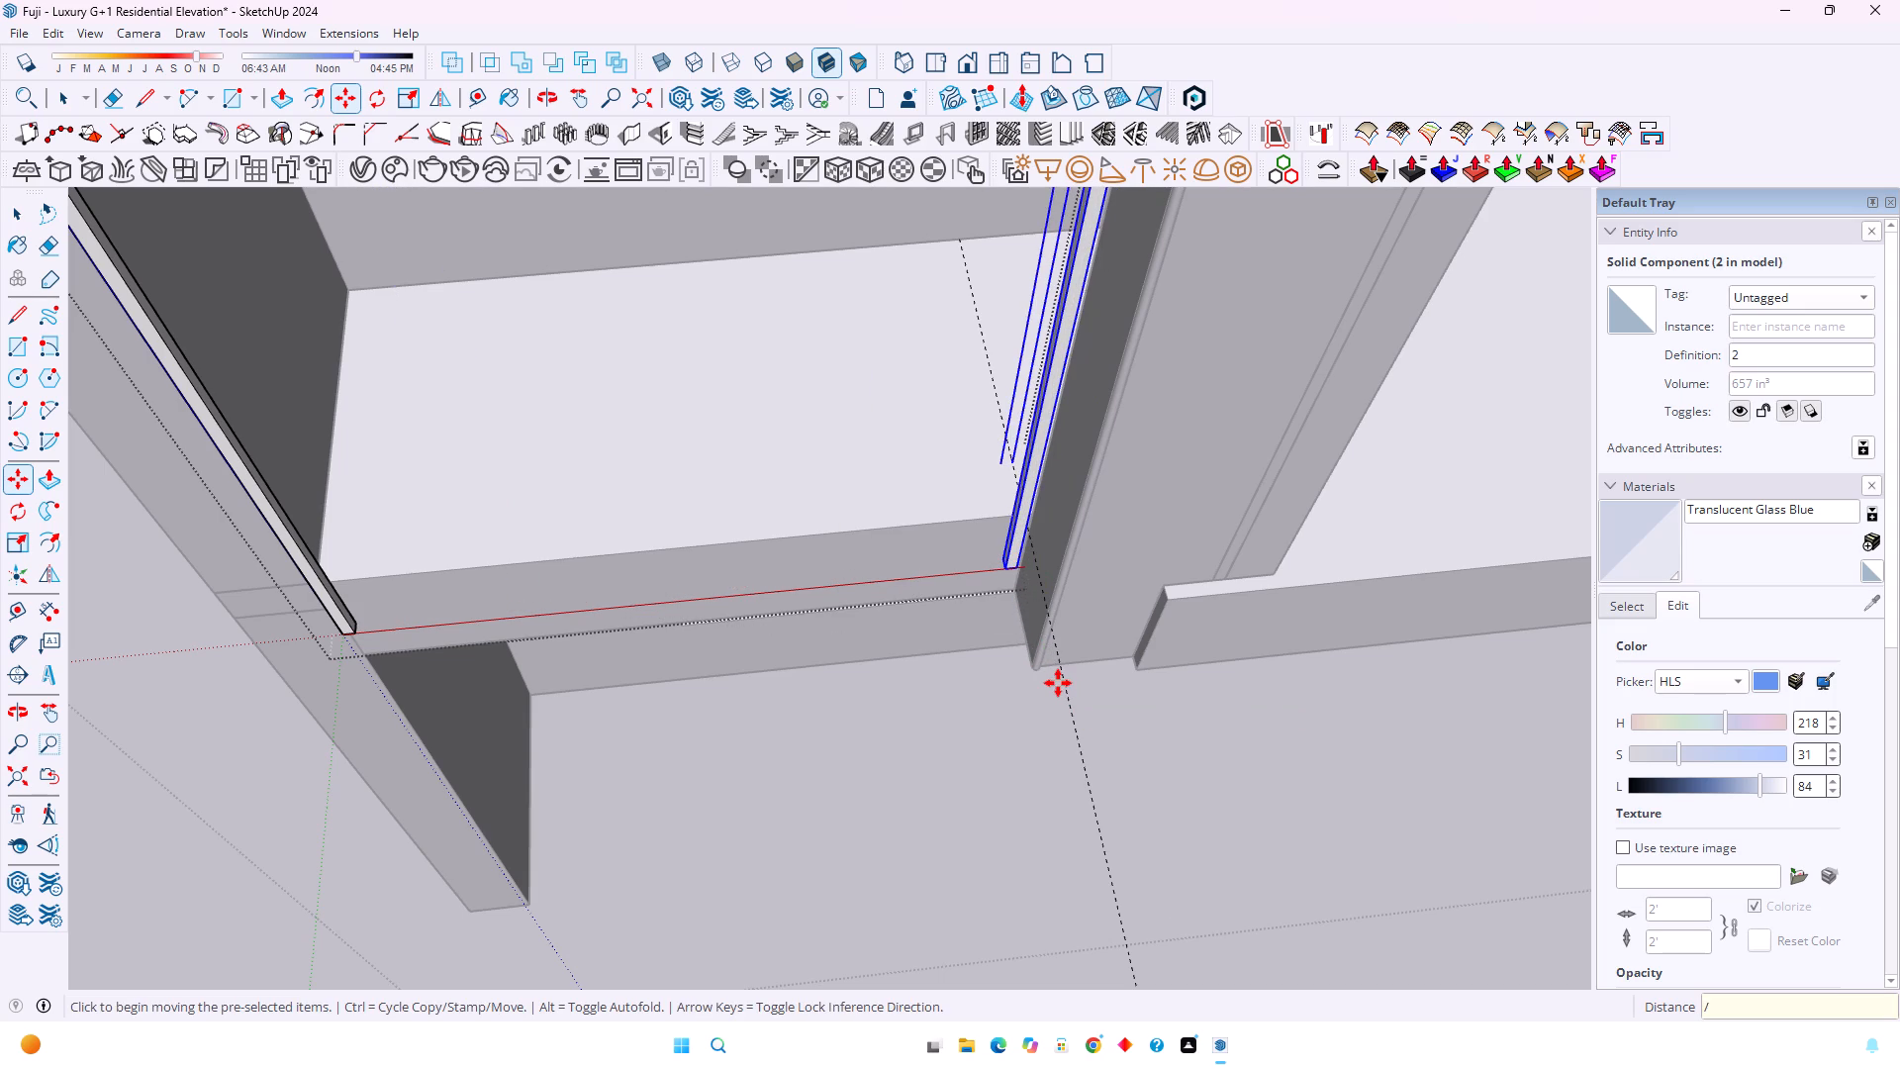
type("30")
key("Return")
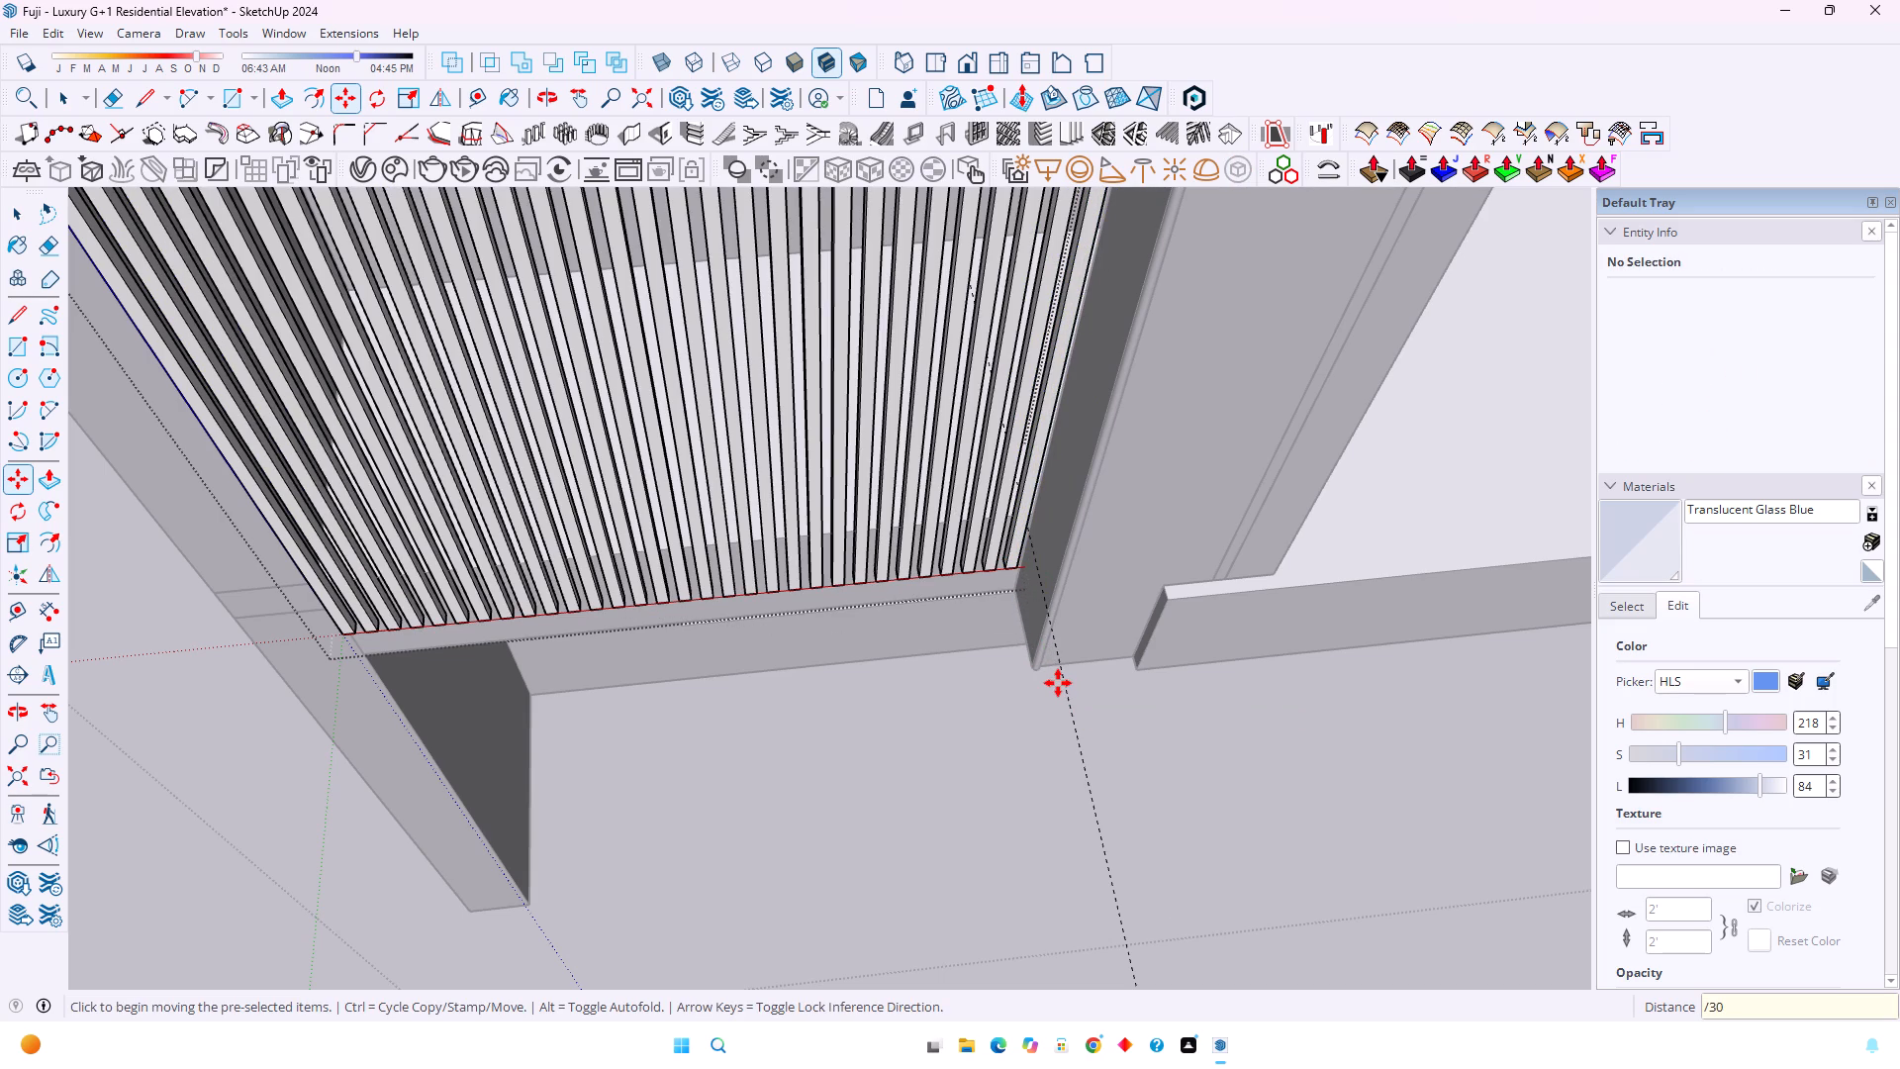
Examine the rebuilt louvre screen's fin spacing from the front and close the louvre group.
scroll(803, 645, "down", 8)
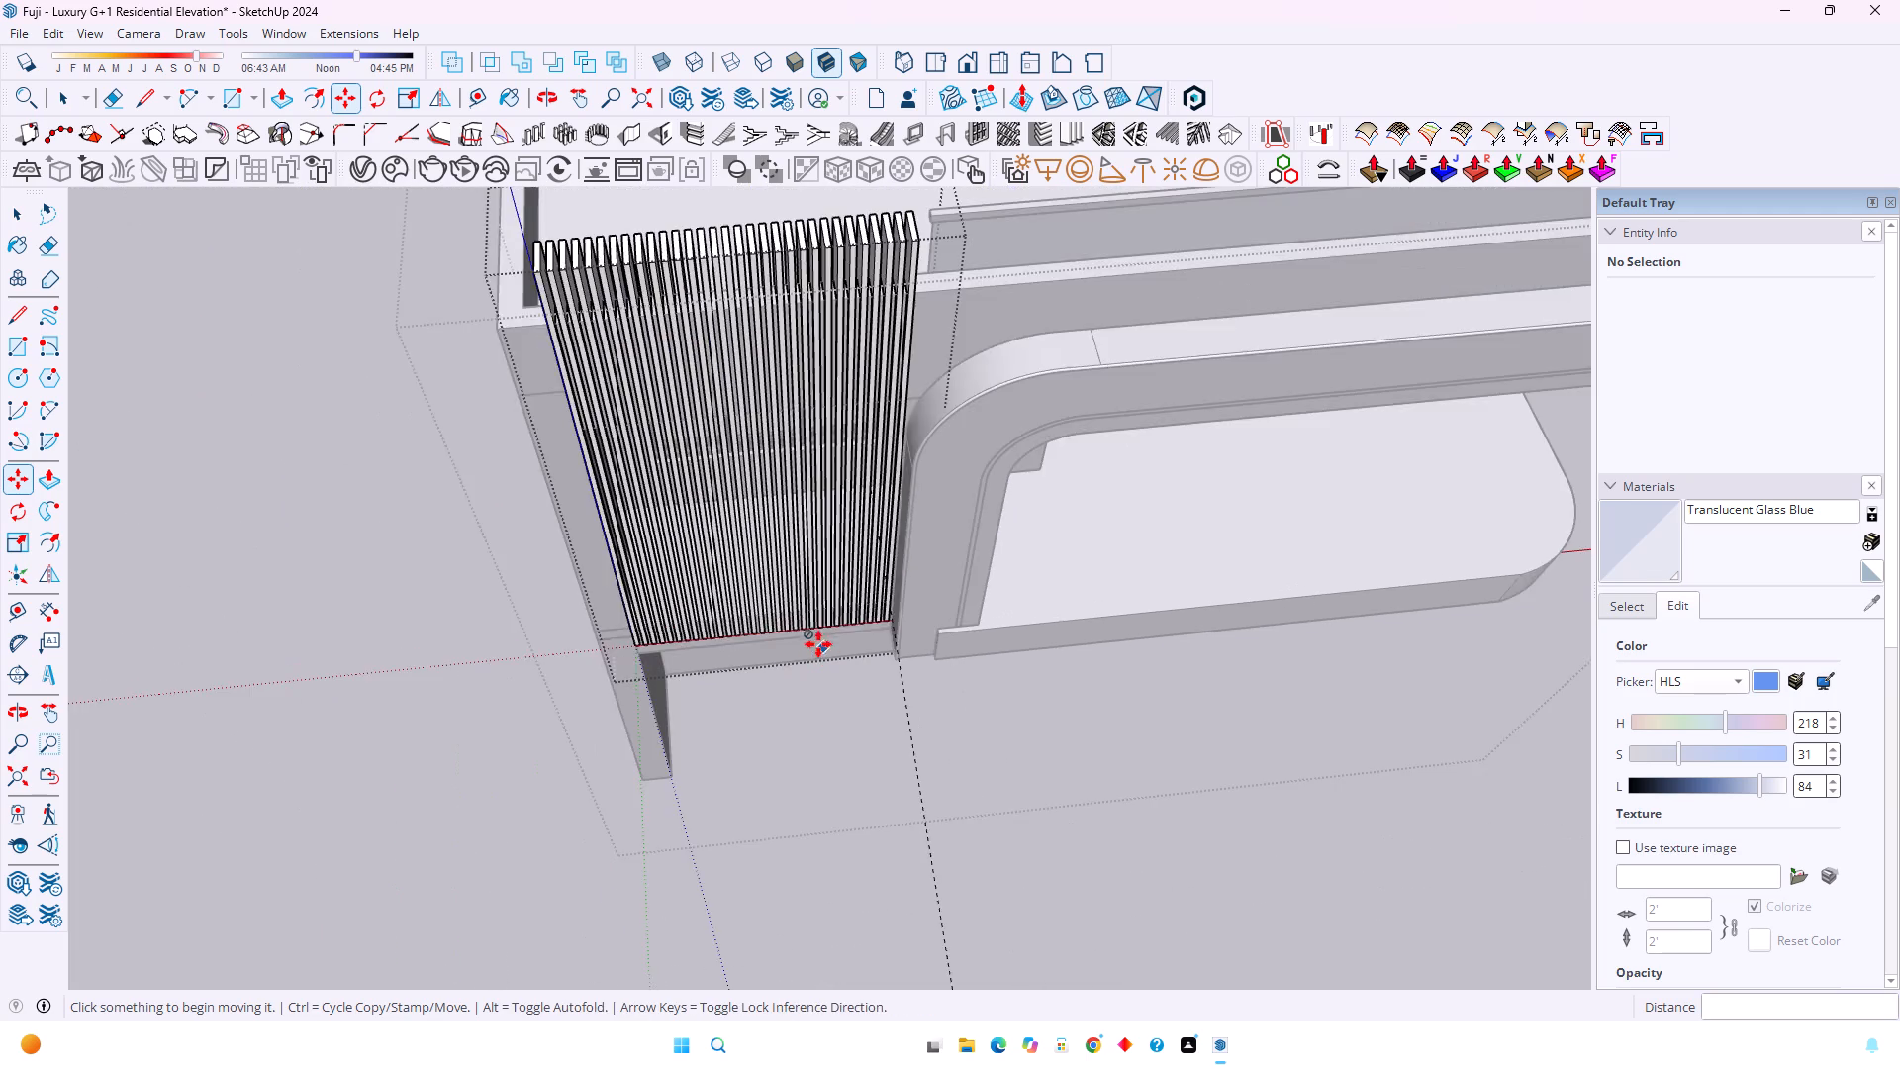
scroll(818, 644, "down", 5)
middle_click_drag(795, 673, 753, 285)
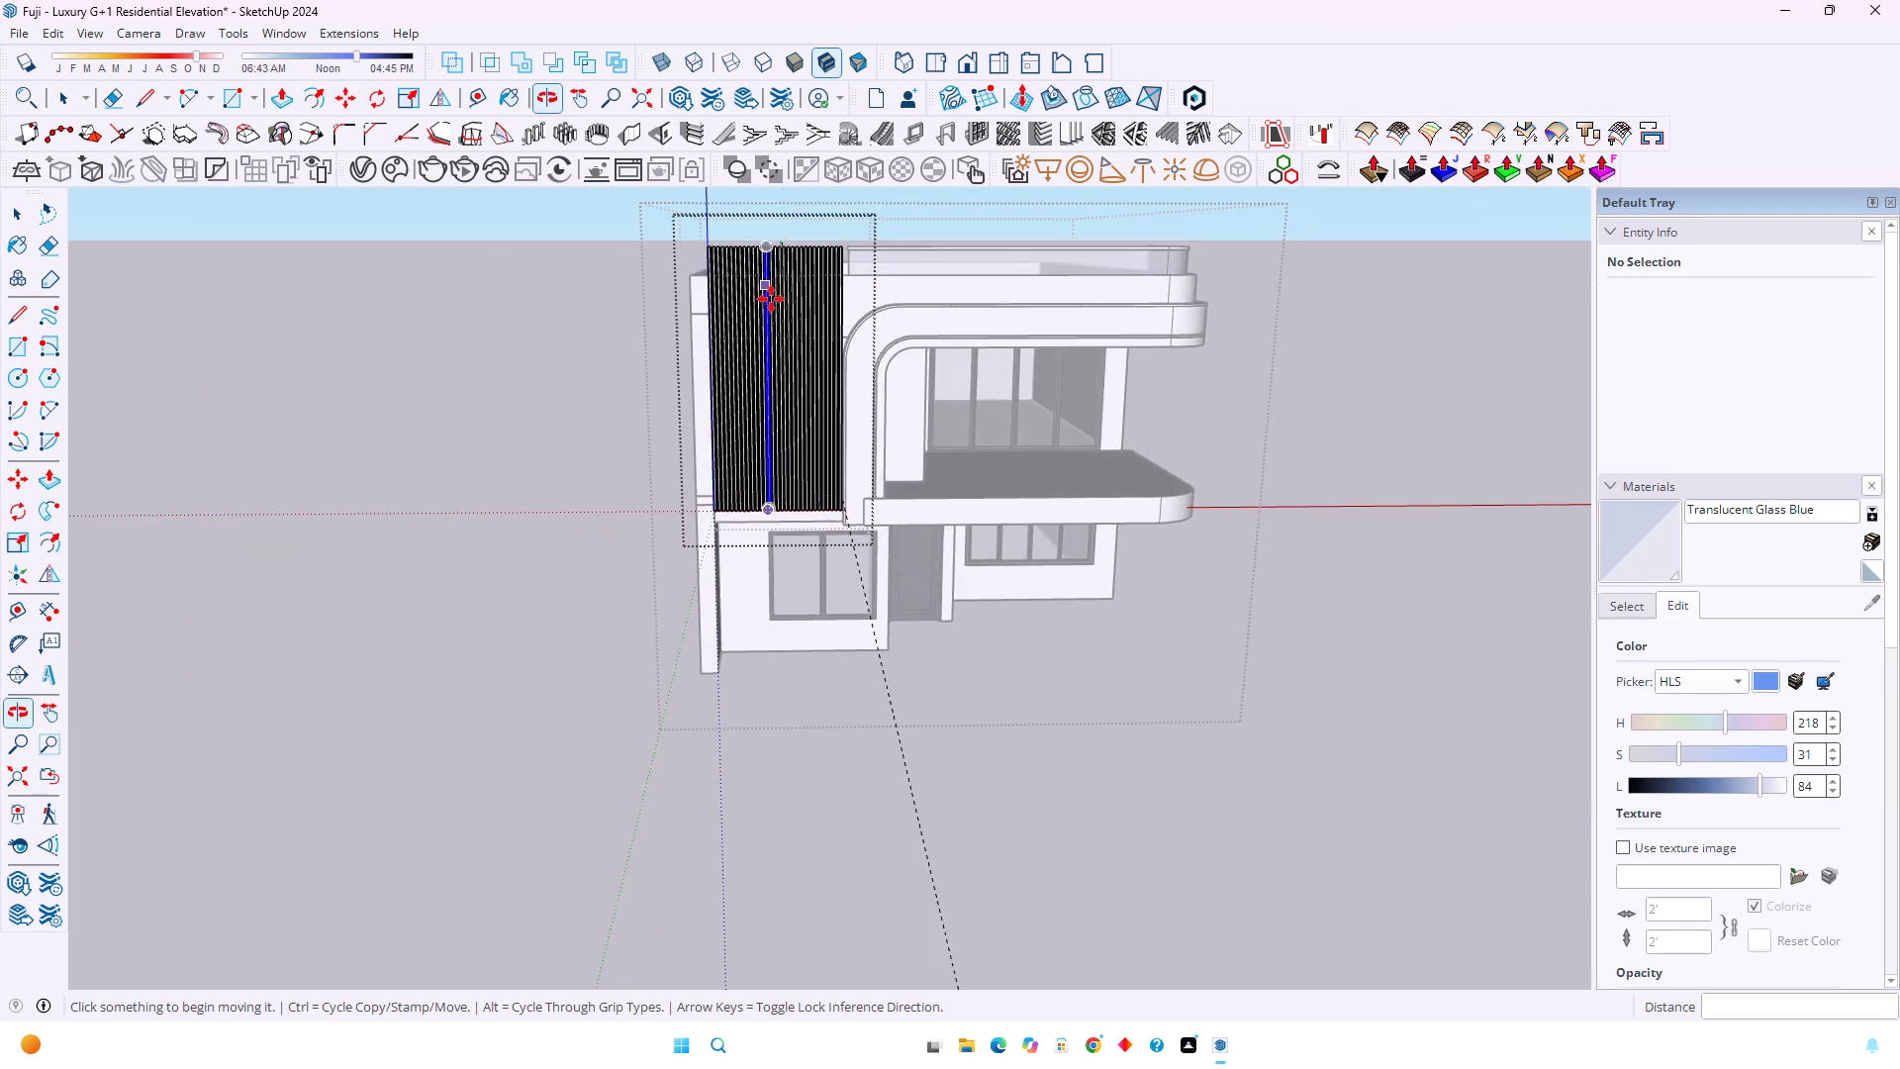
scroll(814, 408, "up", 15)
scroll(822, 428, "down", 3)
scroll(818, 432, "up", 5)
scroll(820, 438, "down", 5)
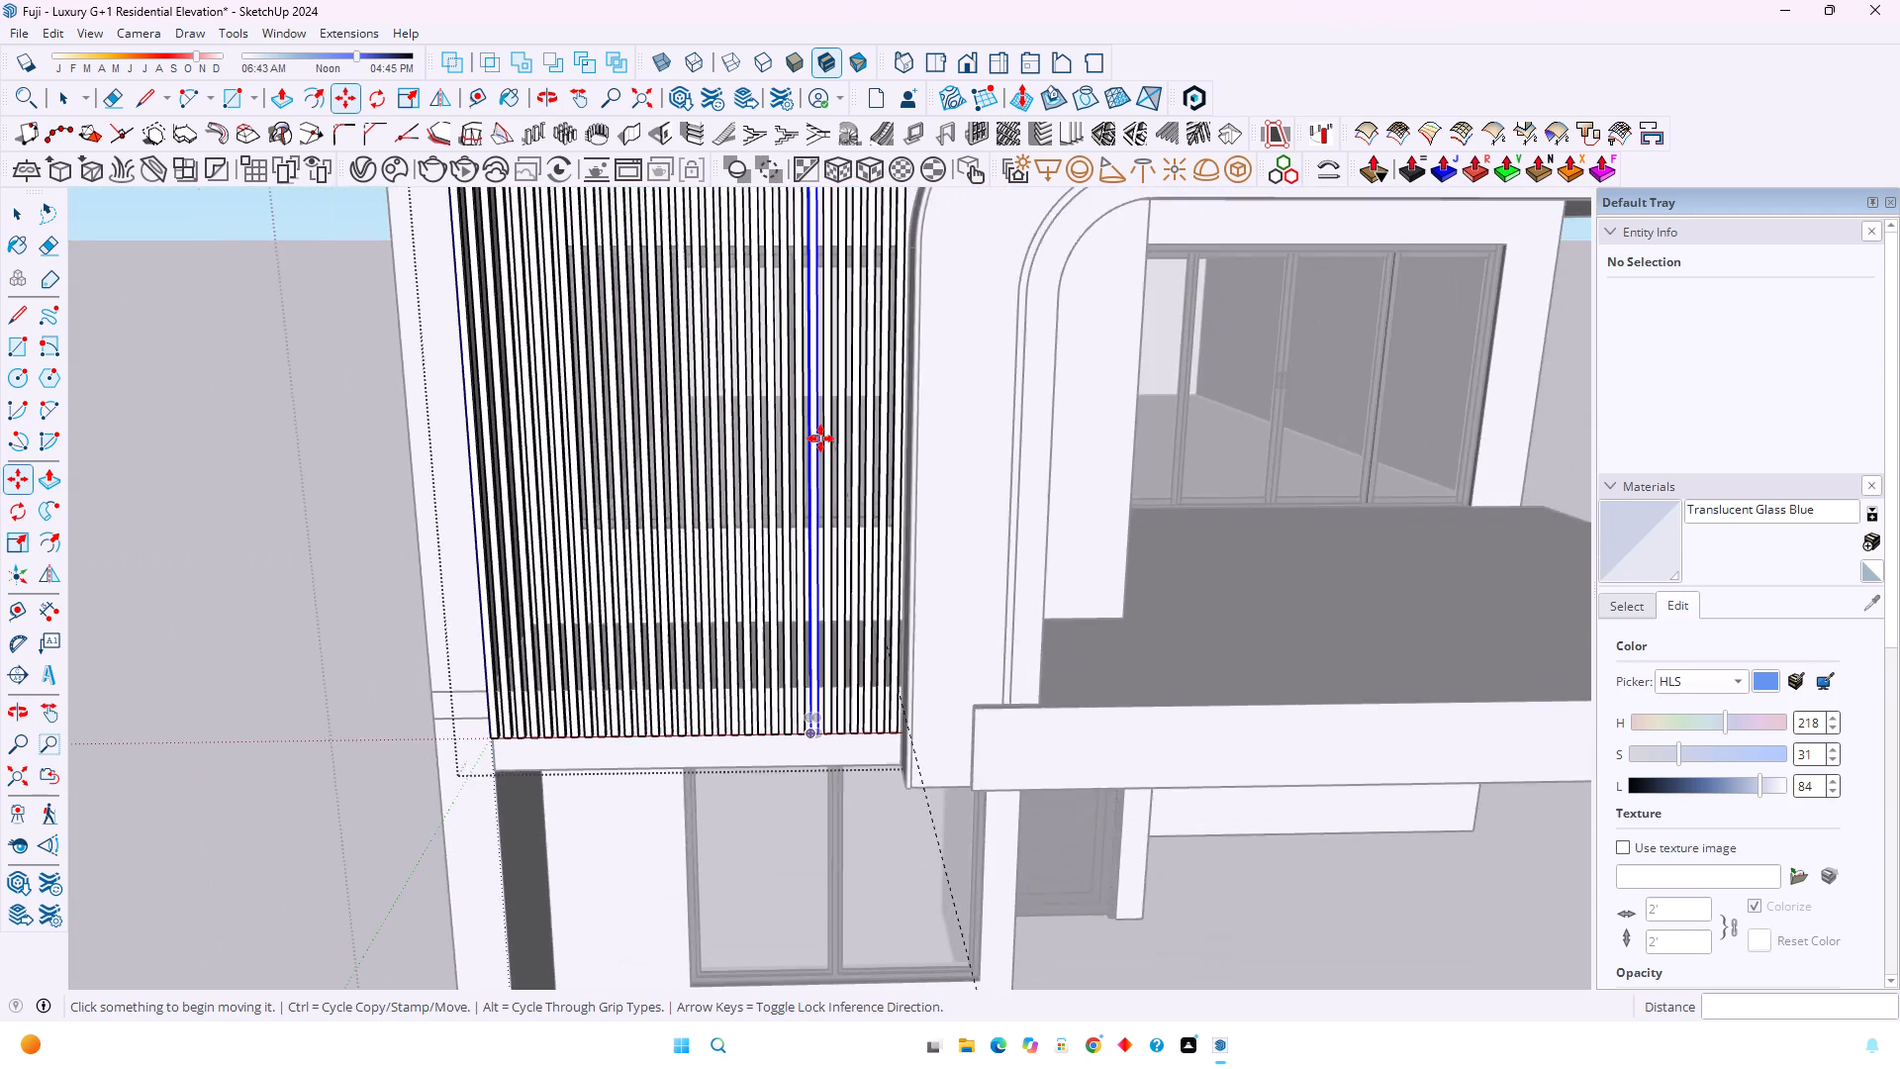
scroll(820, 438, "up", 5)
scroll(652, 495, "up", 4)
scroll(652, 495, "down", 5)
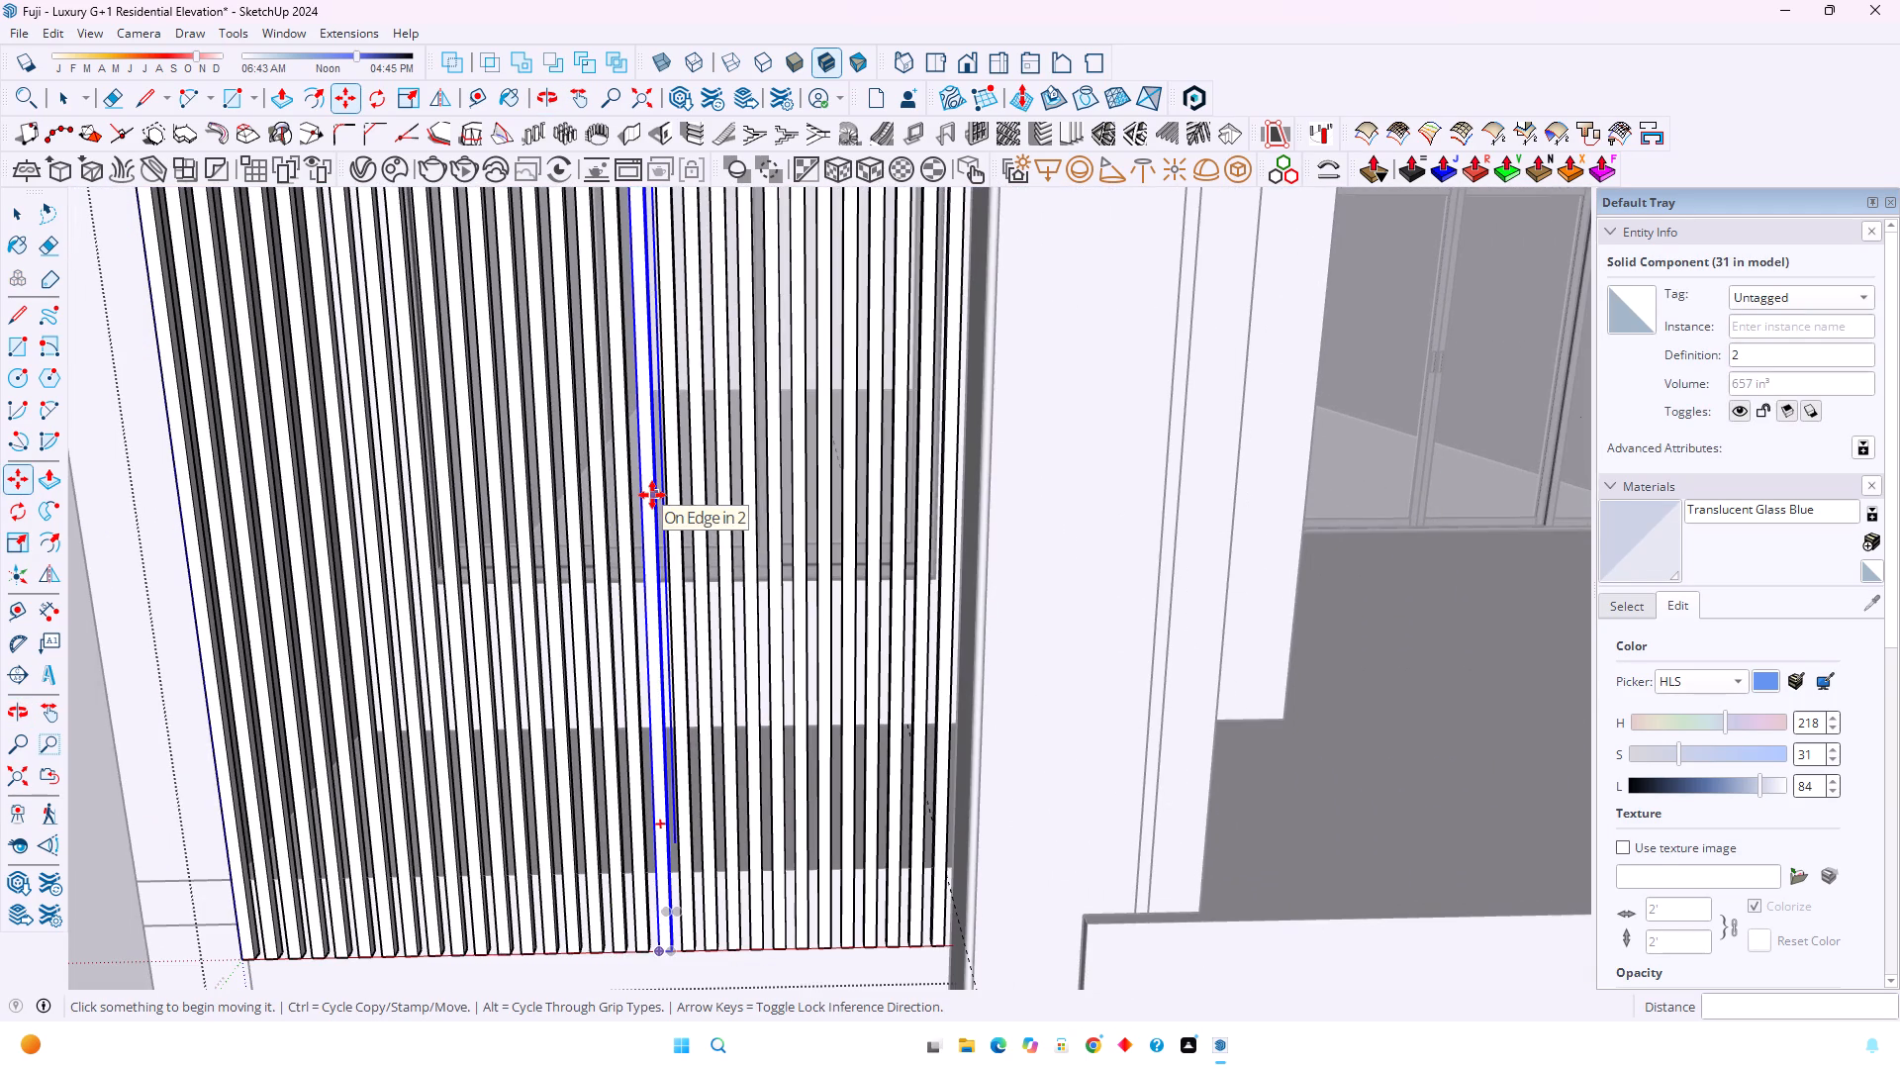
key("space")
scroll(650, 497, "down", 9)
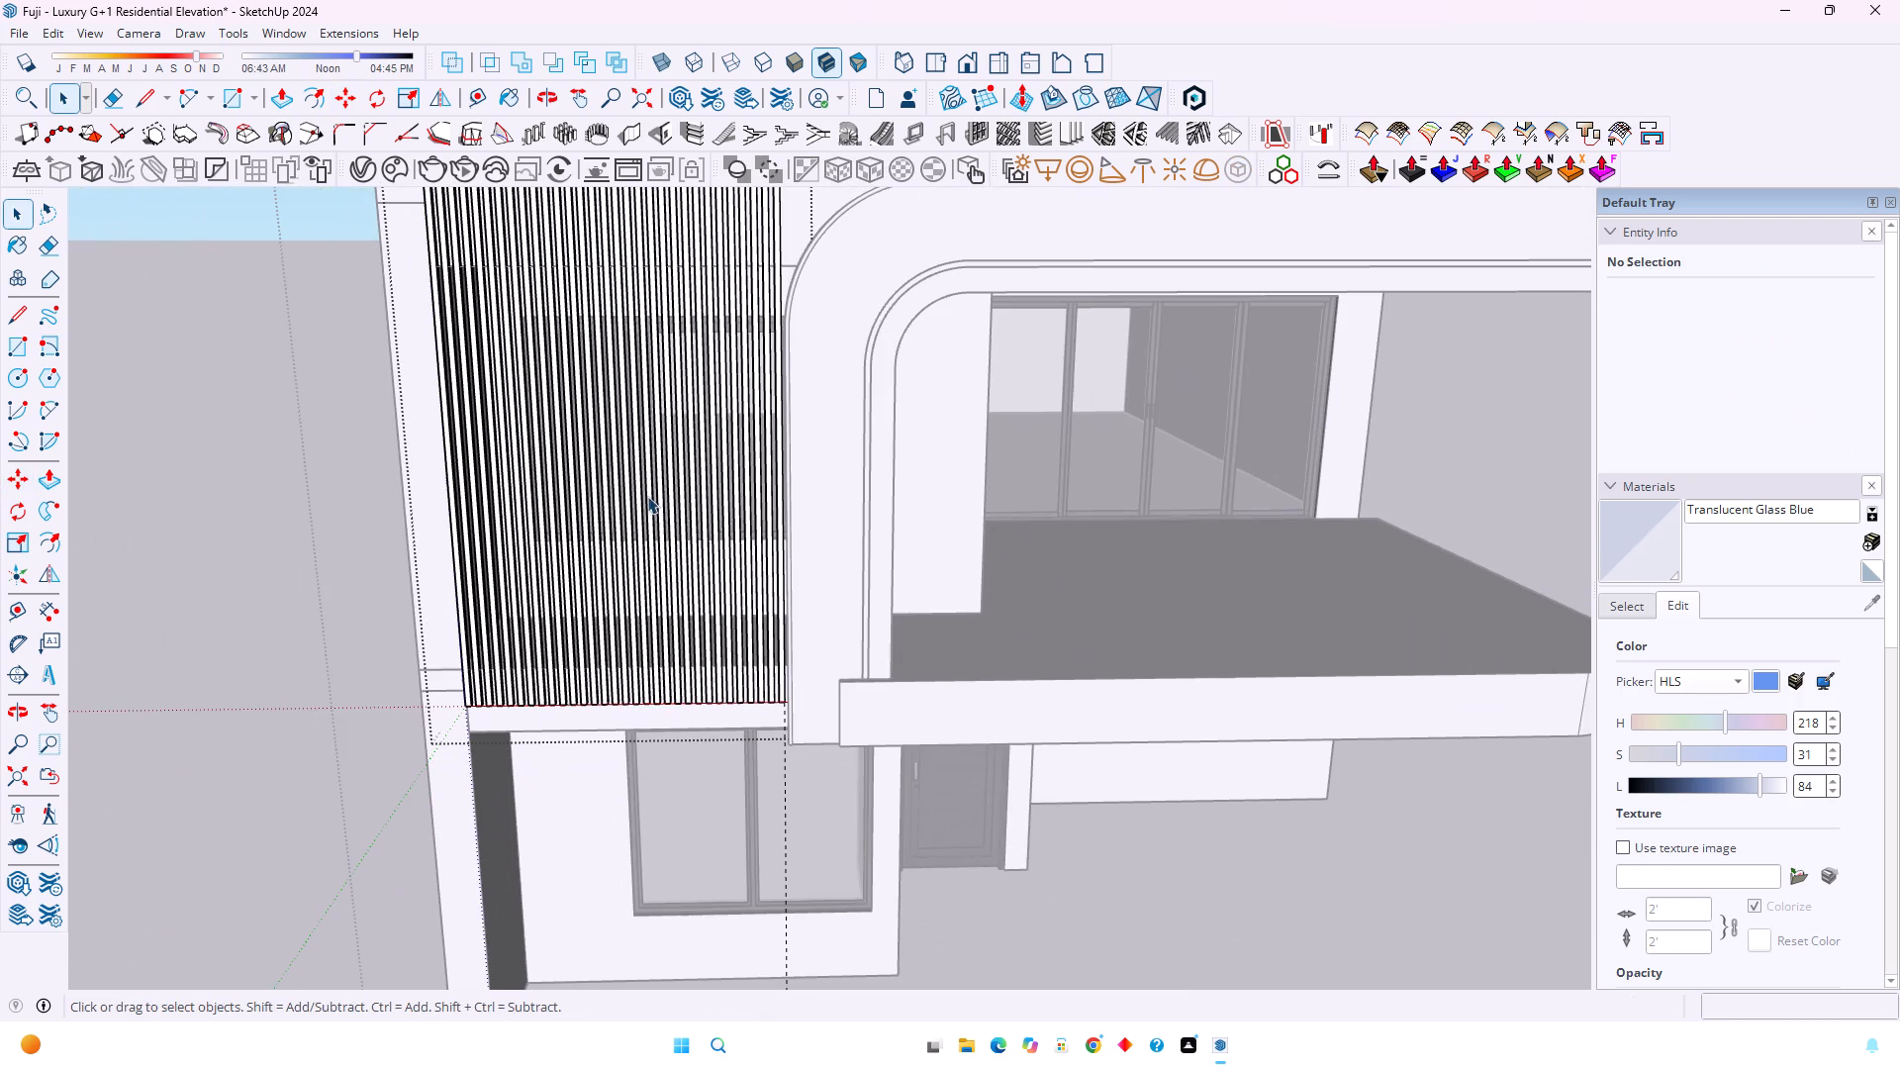
left_click(325, 813)
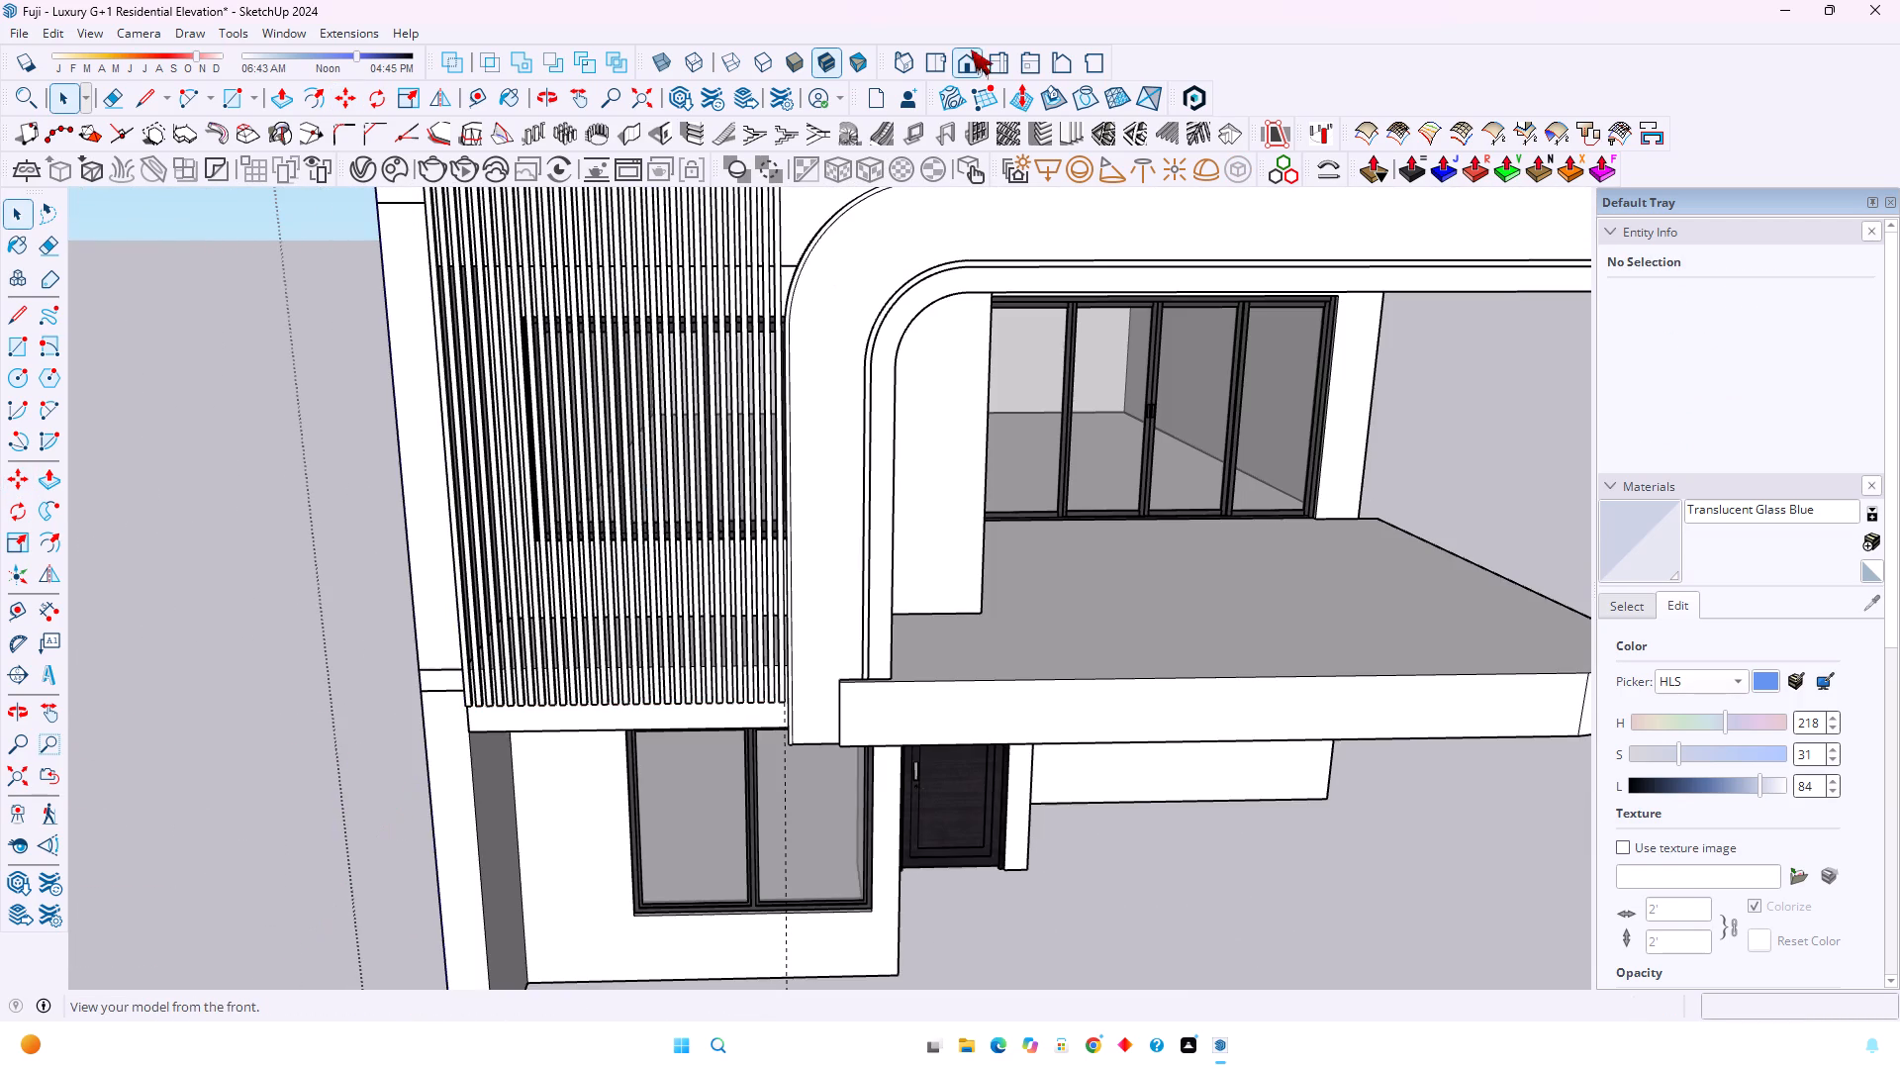
Show the full front elevation and compare the louvre screen with the existing V-Ray render.
left_click(972, 47)
left_click(9, 772)
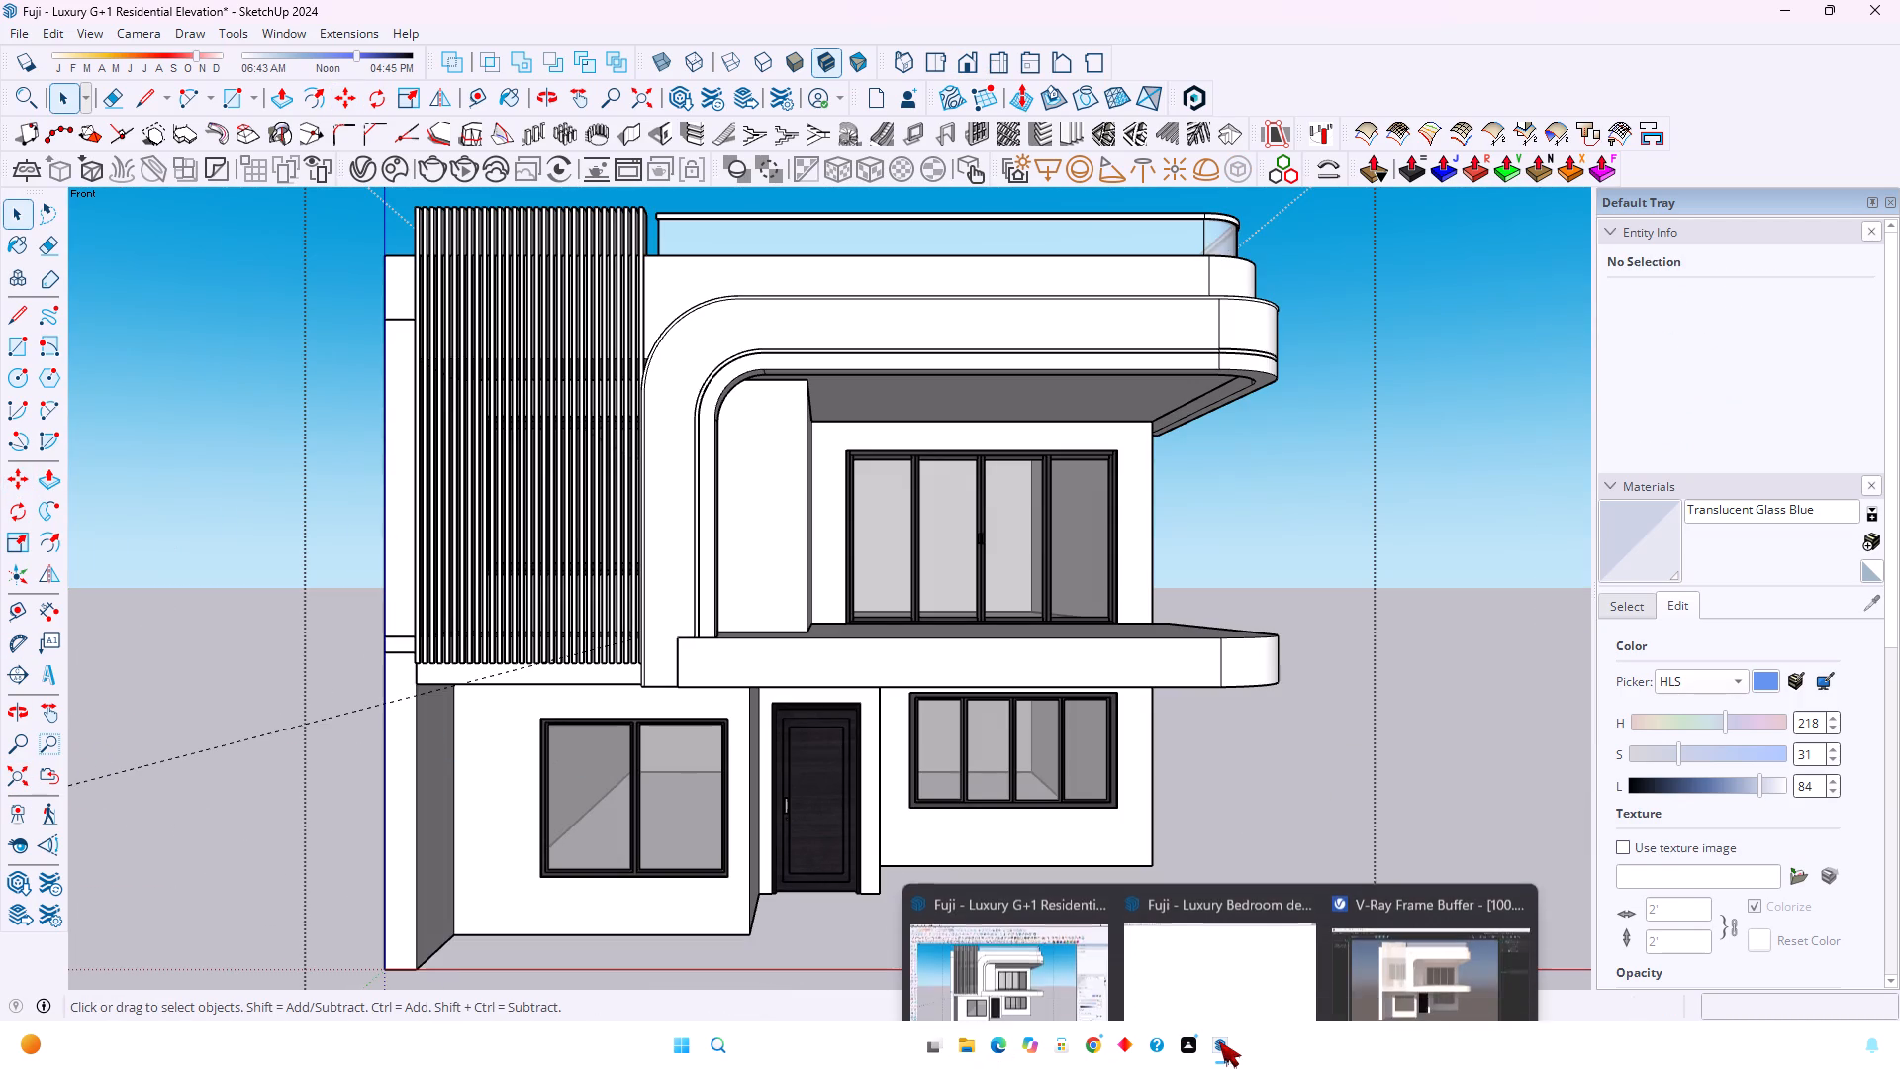
left_click(1435, 950)
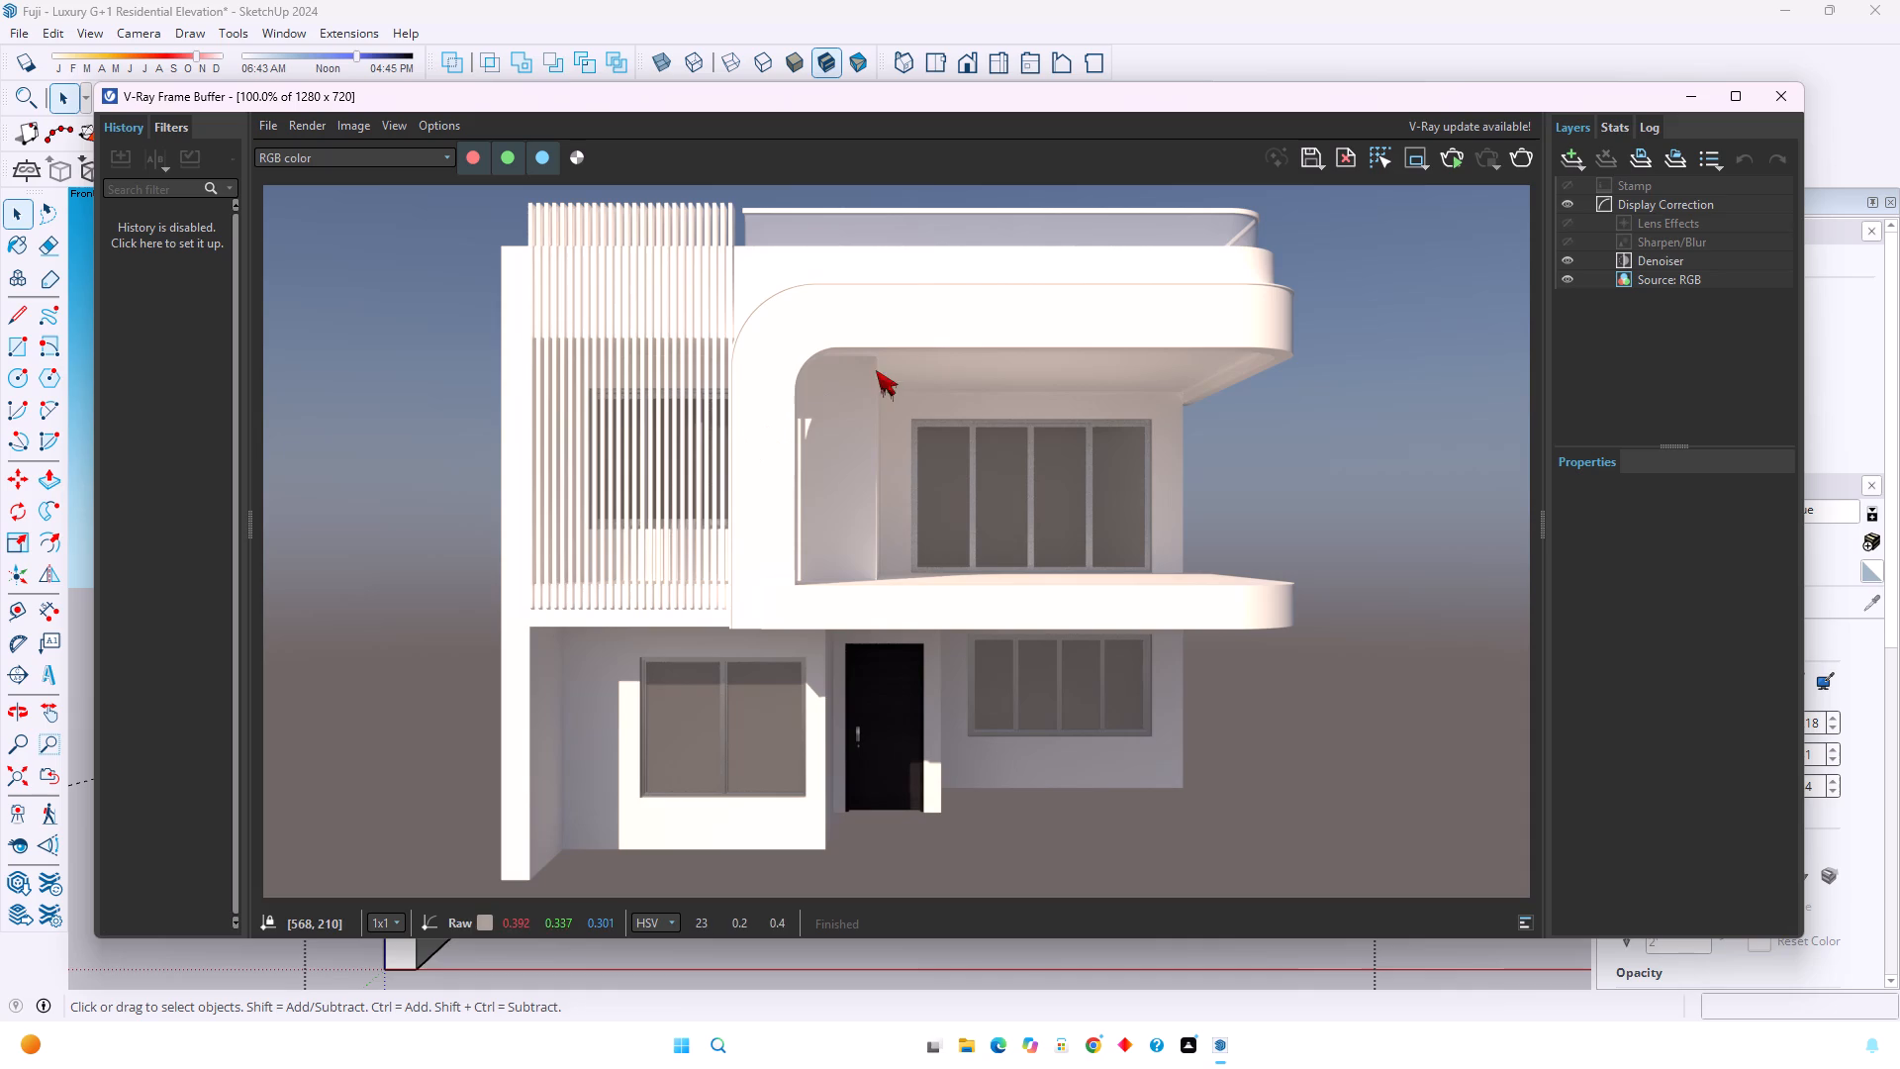
left_click(1703, 104)
Open the roof glass railing group and push/pull the bottom rail's end face 3" toward the louvre fins.
scroll(695, 270, "up", 4)
middle_click_drag(695, 270, 797, 529, "shift")
middle_click_drag(794, 517, 841, 627)
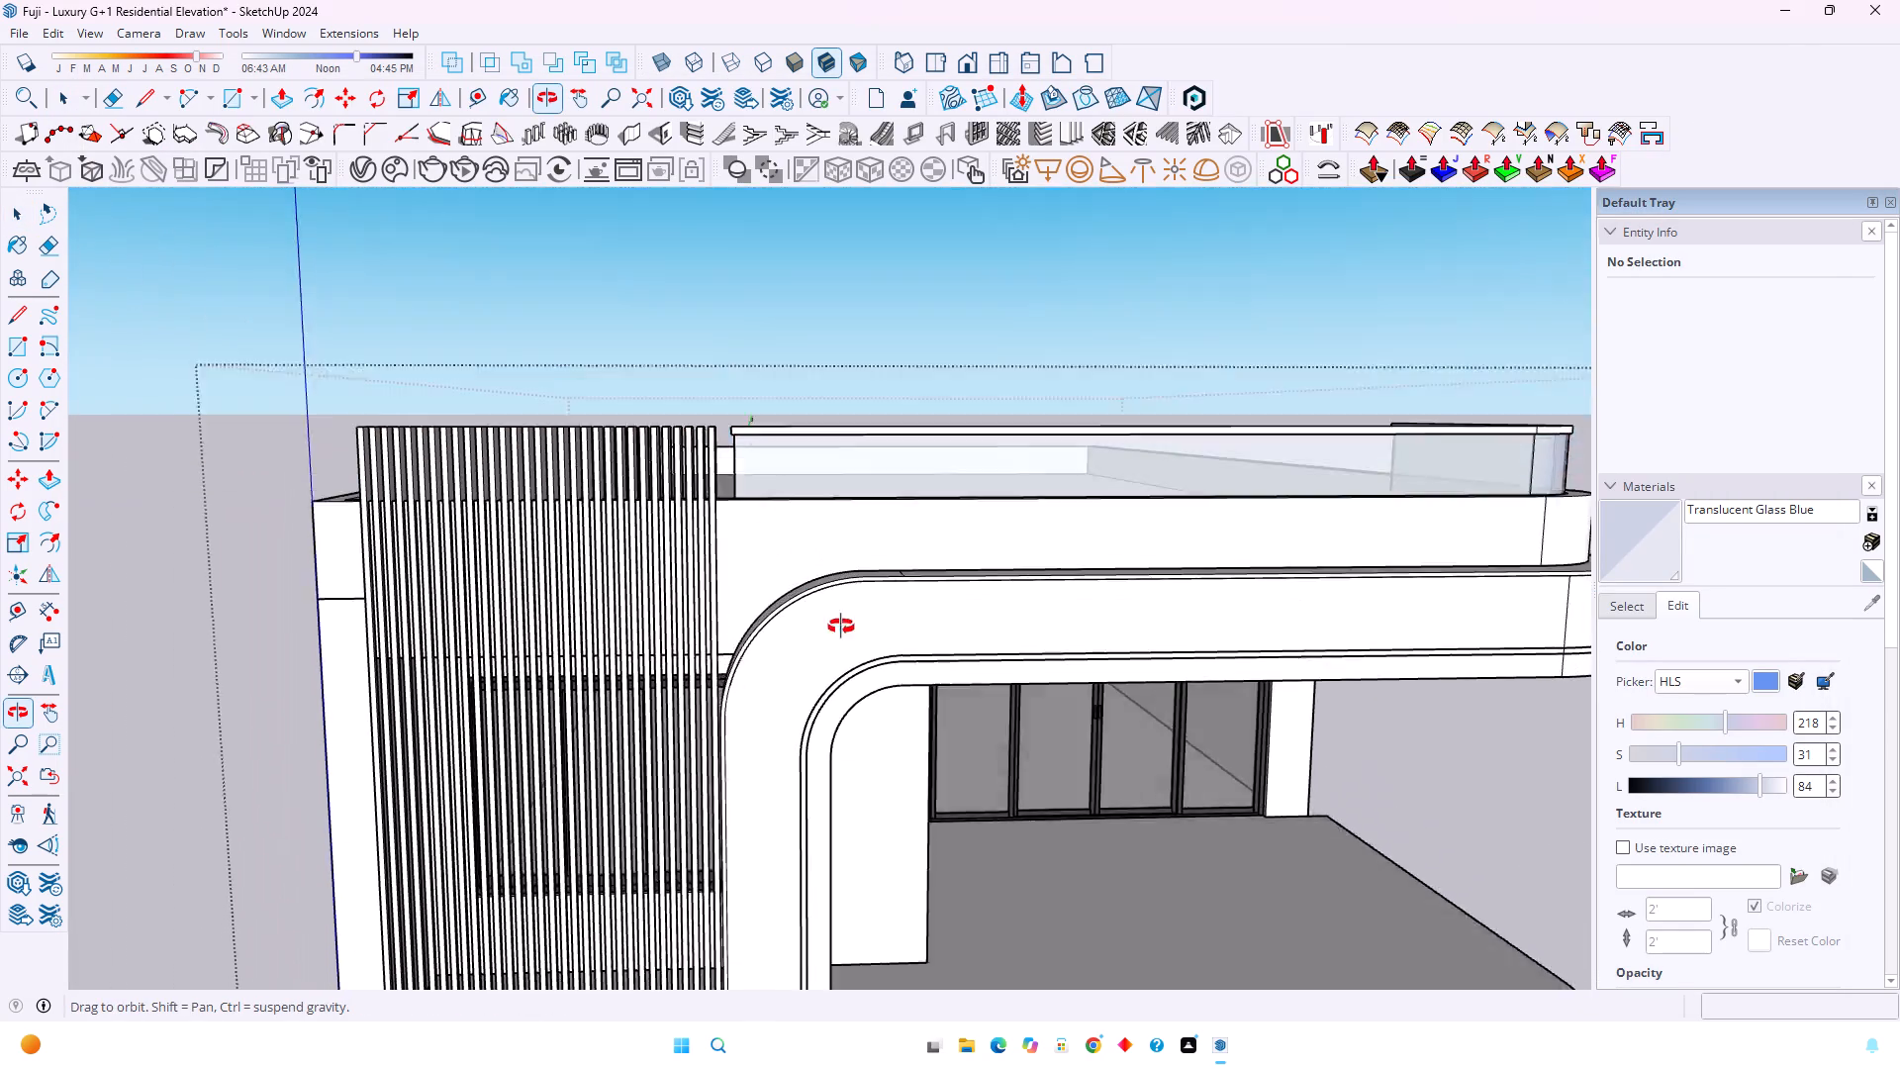
middle_click_drag(841, 627, 866, 707)
middle_click(866, 707)
middle_click(866, 707)
scroll(726, 500, "up", 4)
scroll(622, 342, "up", 1)
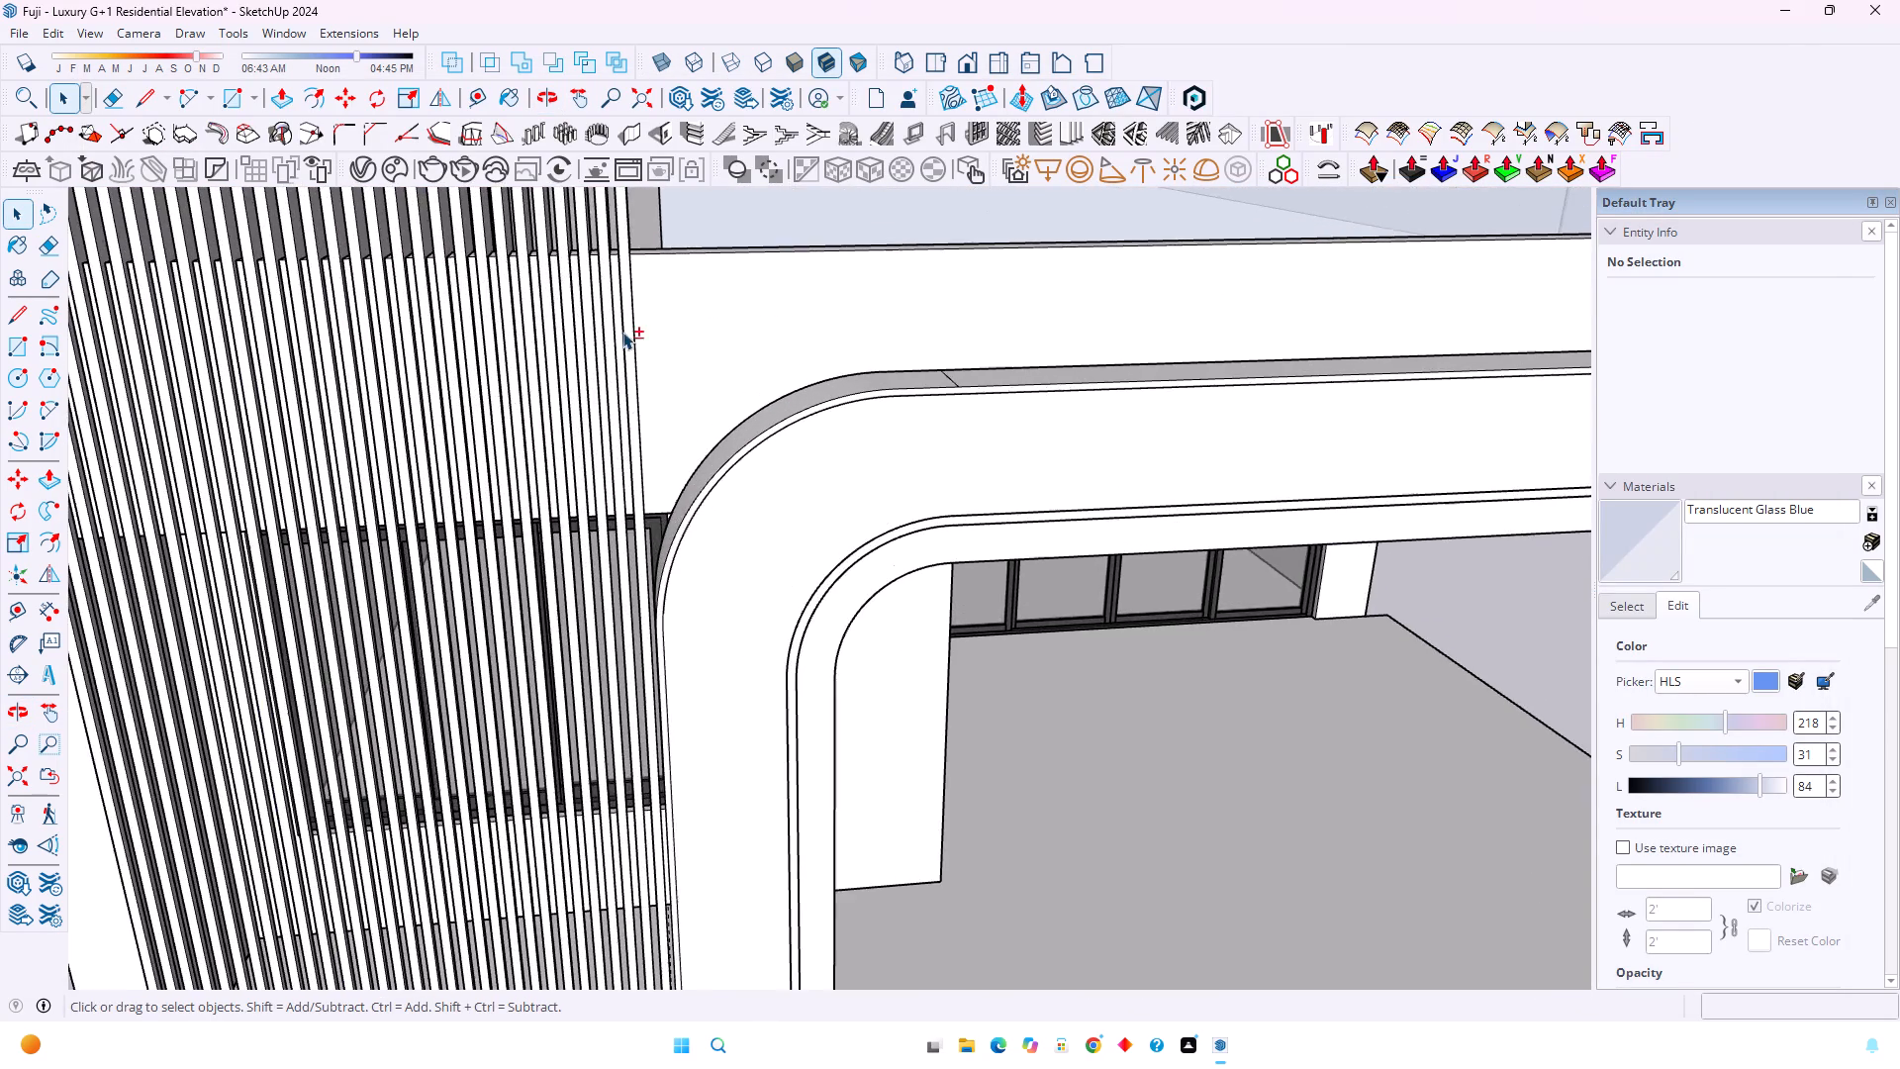
middle_click_drag(640, 342, 649, 814, "shift")
middle_click_drag(669, 607, 1477, 870)
middle_click(1477, 870)
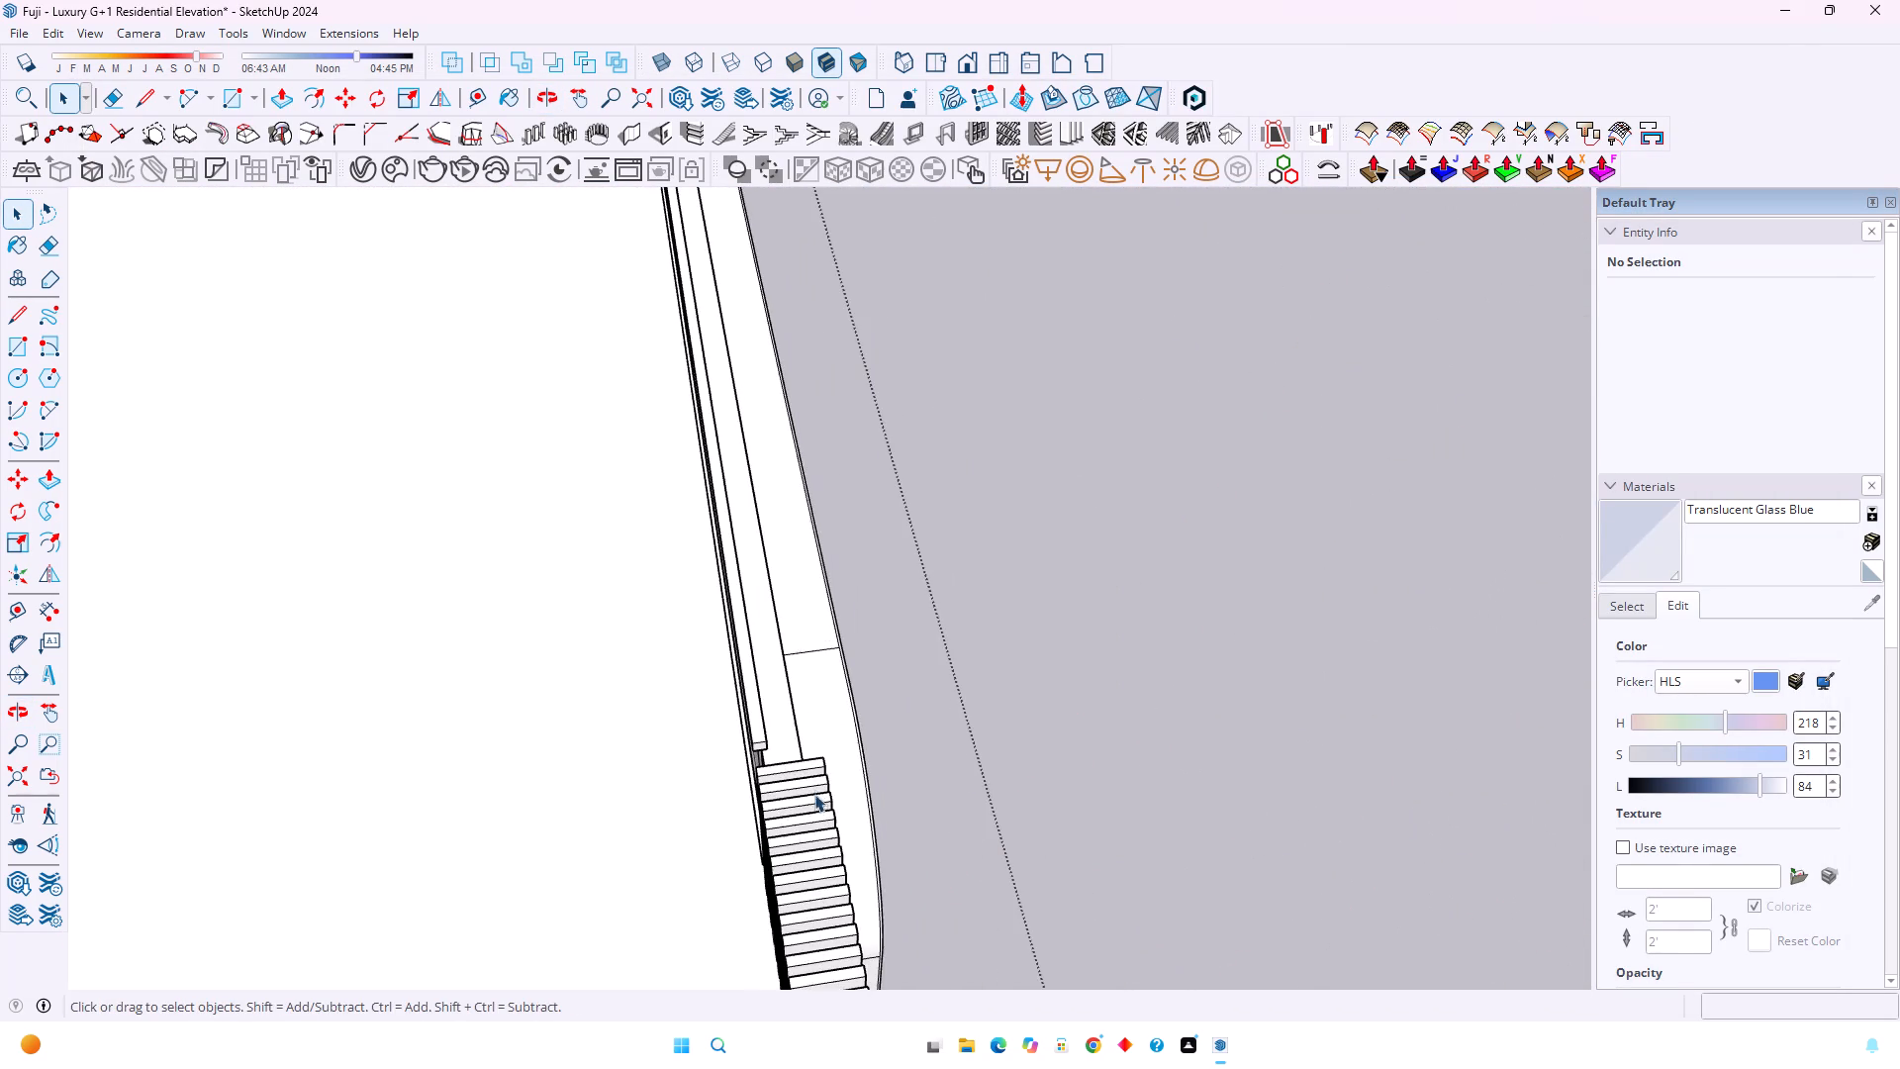
scroll(814, 797, "up", 2)
middle_click_drag(723, 820, 763, 665, "shift")
middle_click(762, 650, "shift")
middle_click(761, 639, "shift")
middle_click_drag(760, 658, 1133, 665)
scroll(893, 709, "up", 8)
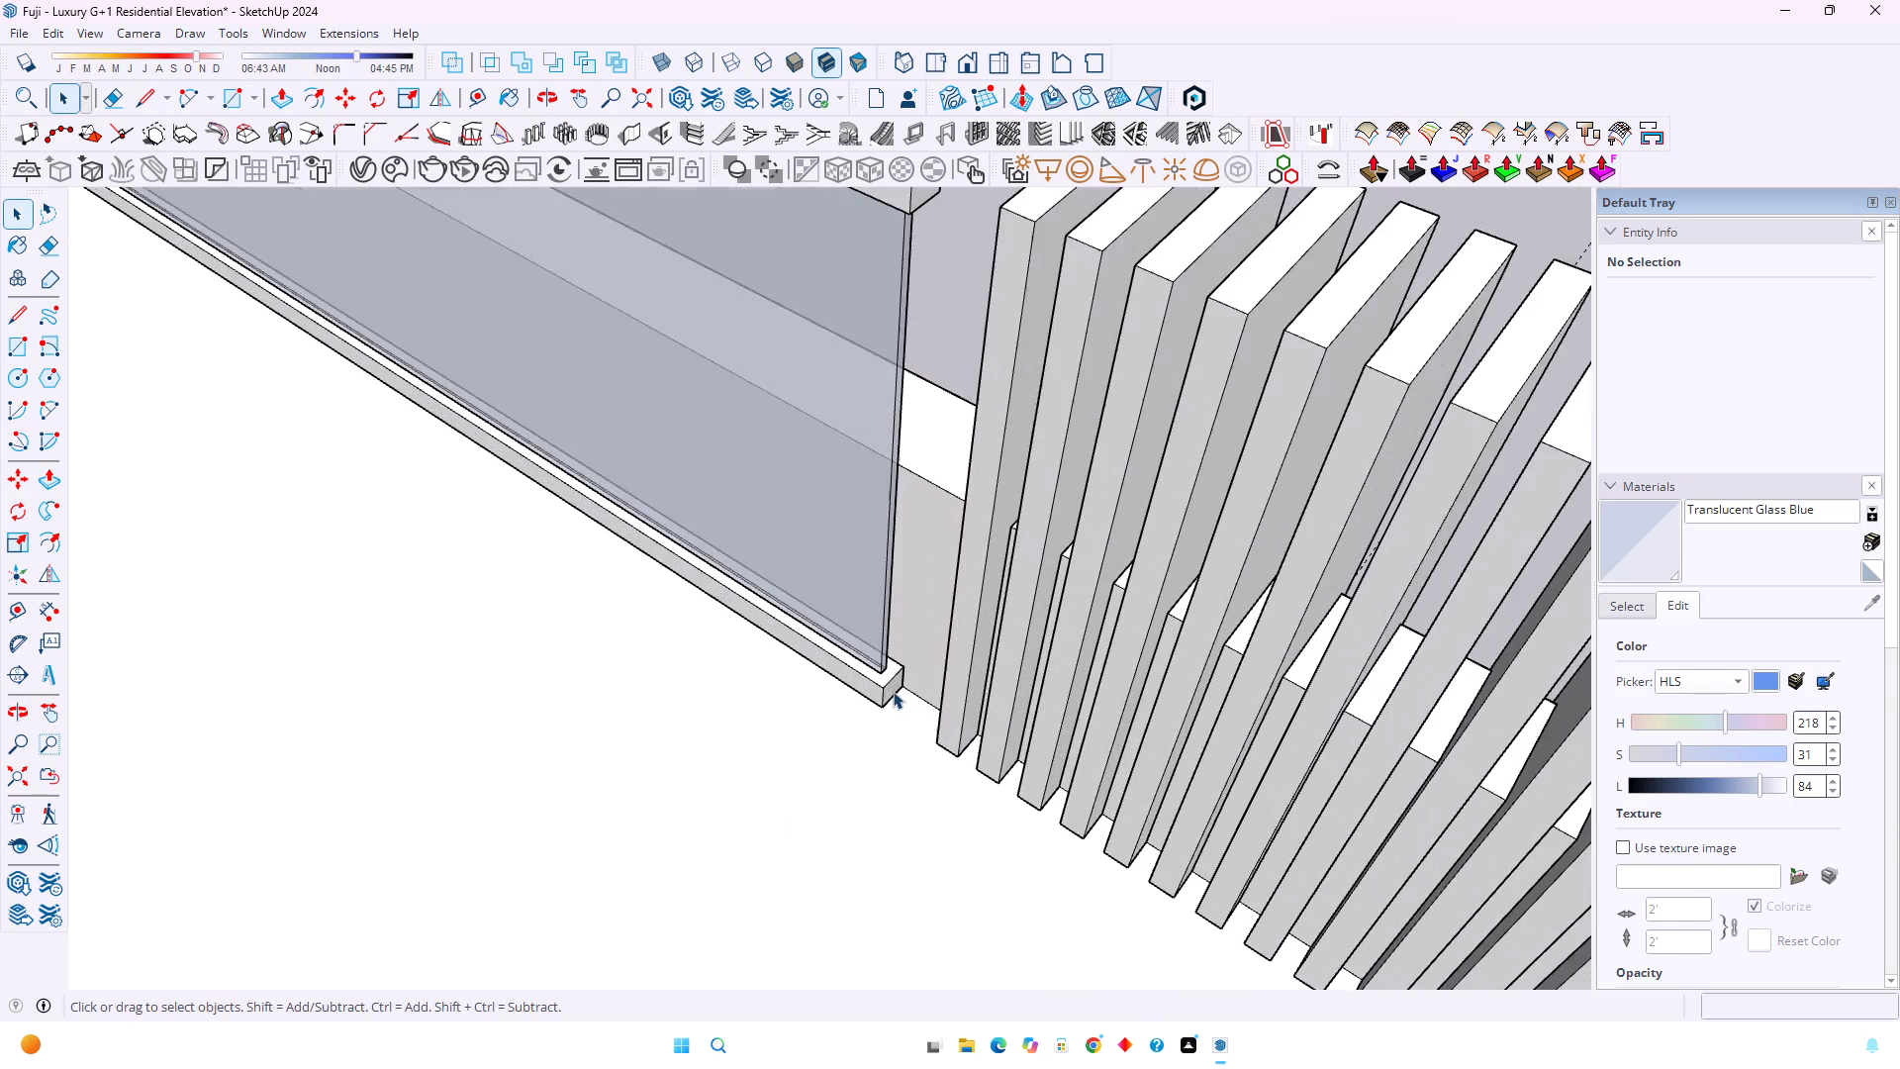
scroll(893, 691, "up", 5)
double_click(888, 682)
scroll(888, 682, "up", 3)
left_click(888, 681)
double_click(888, 683)
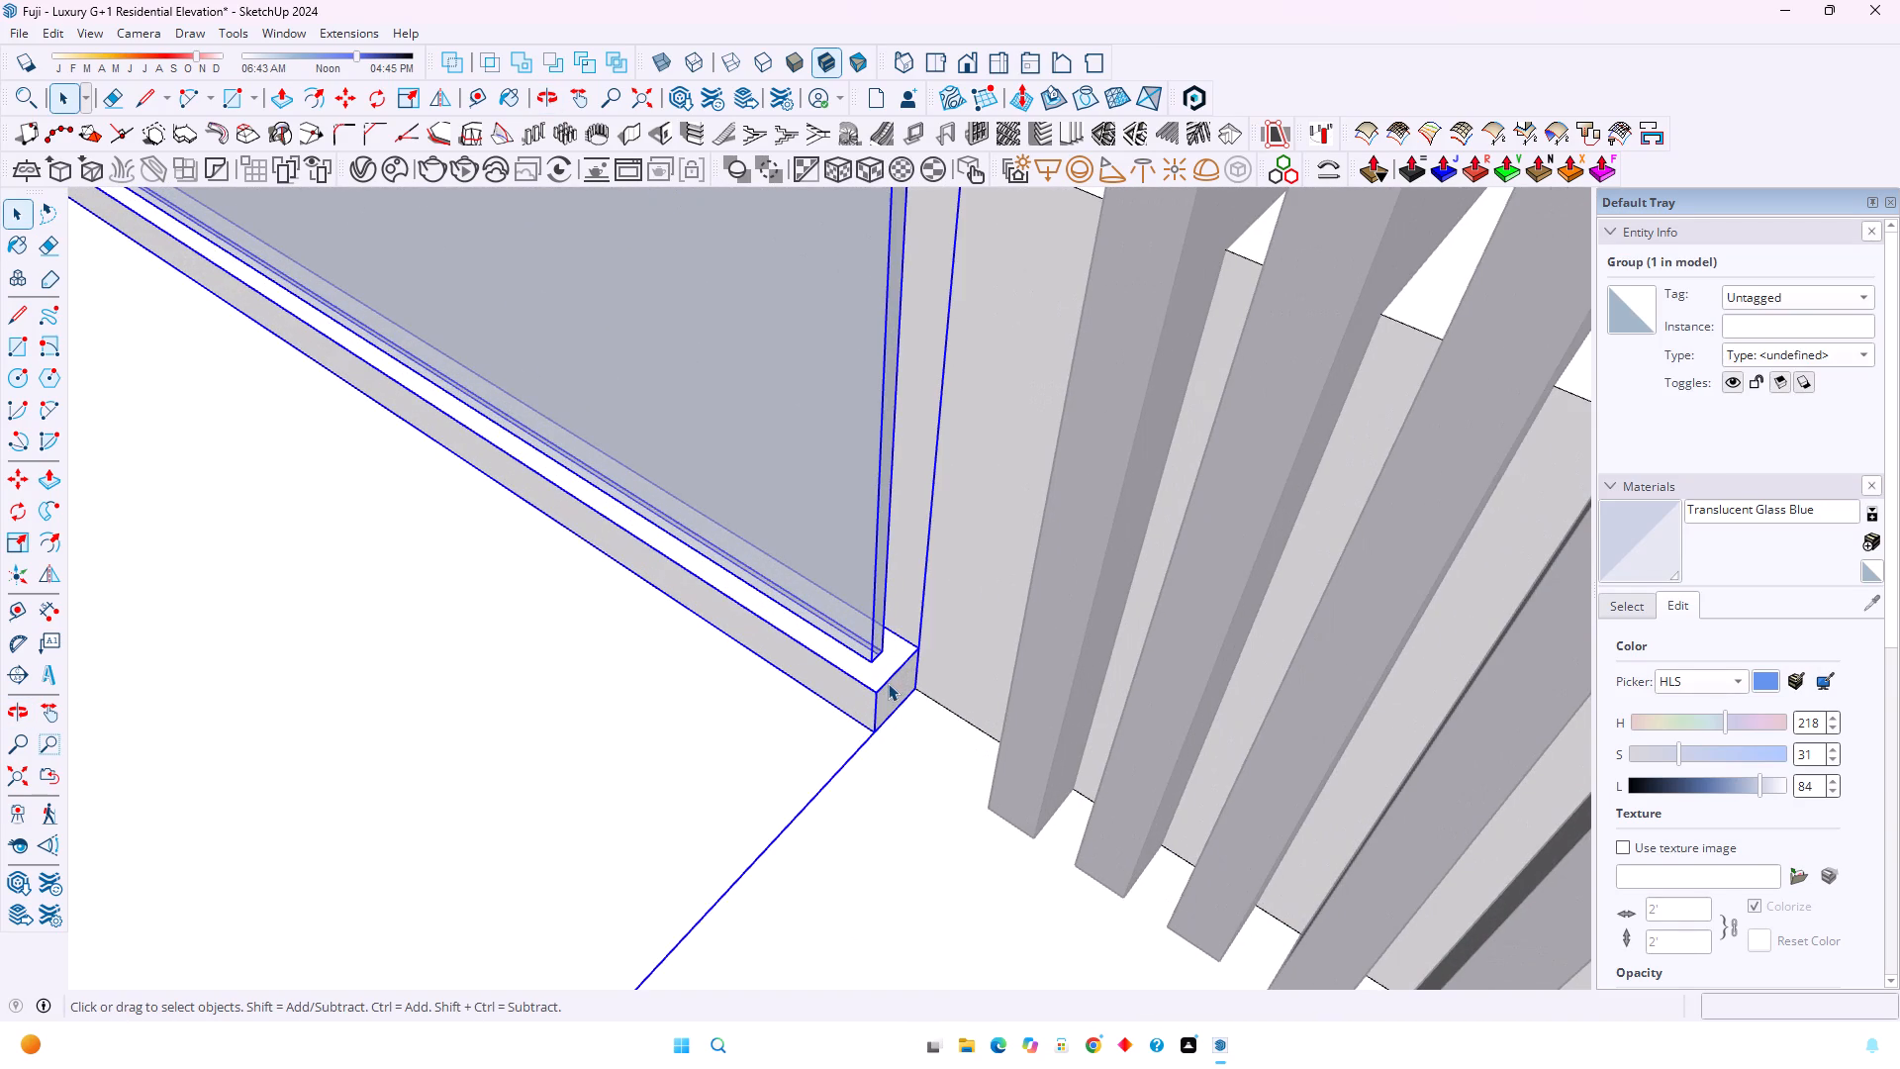
left_click(895, 686)
key("p")
left_click(896, 689)
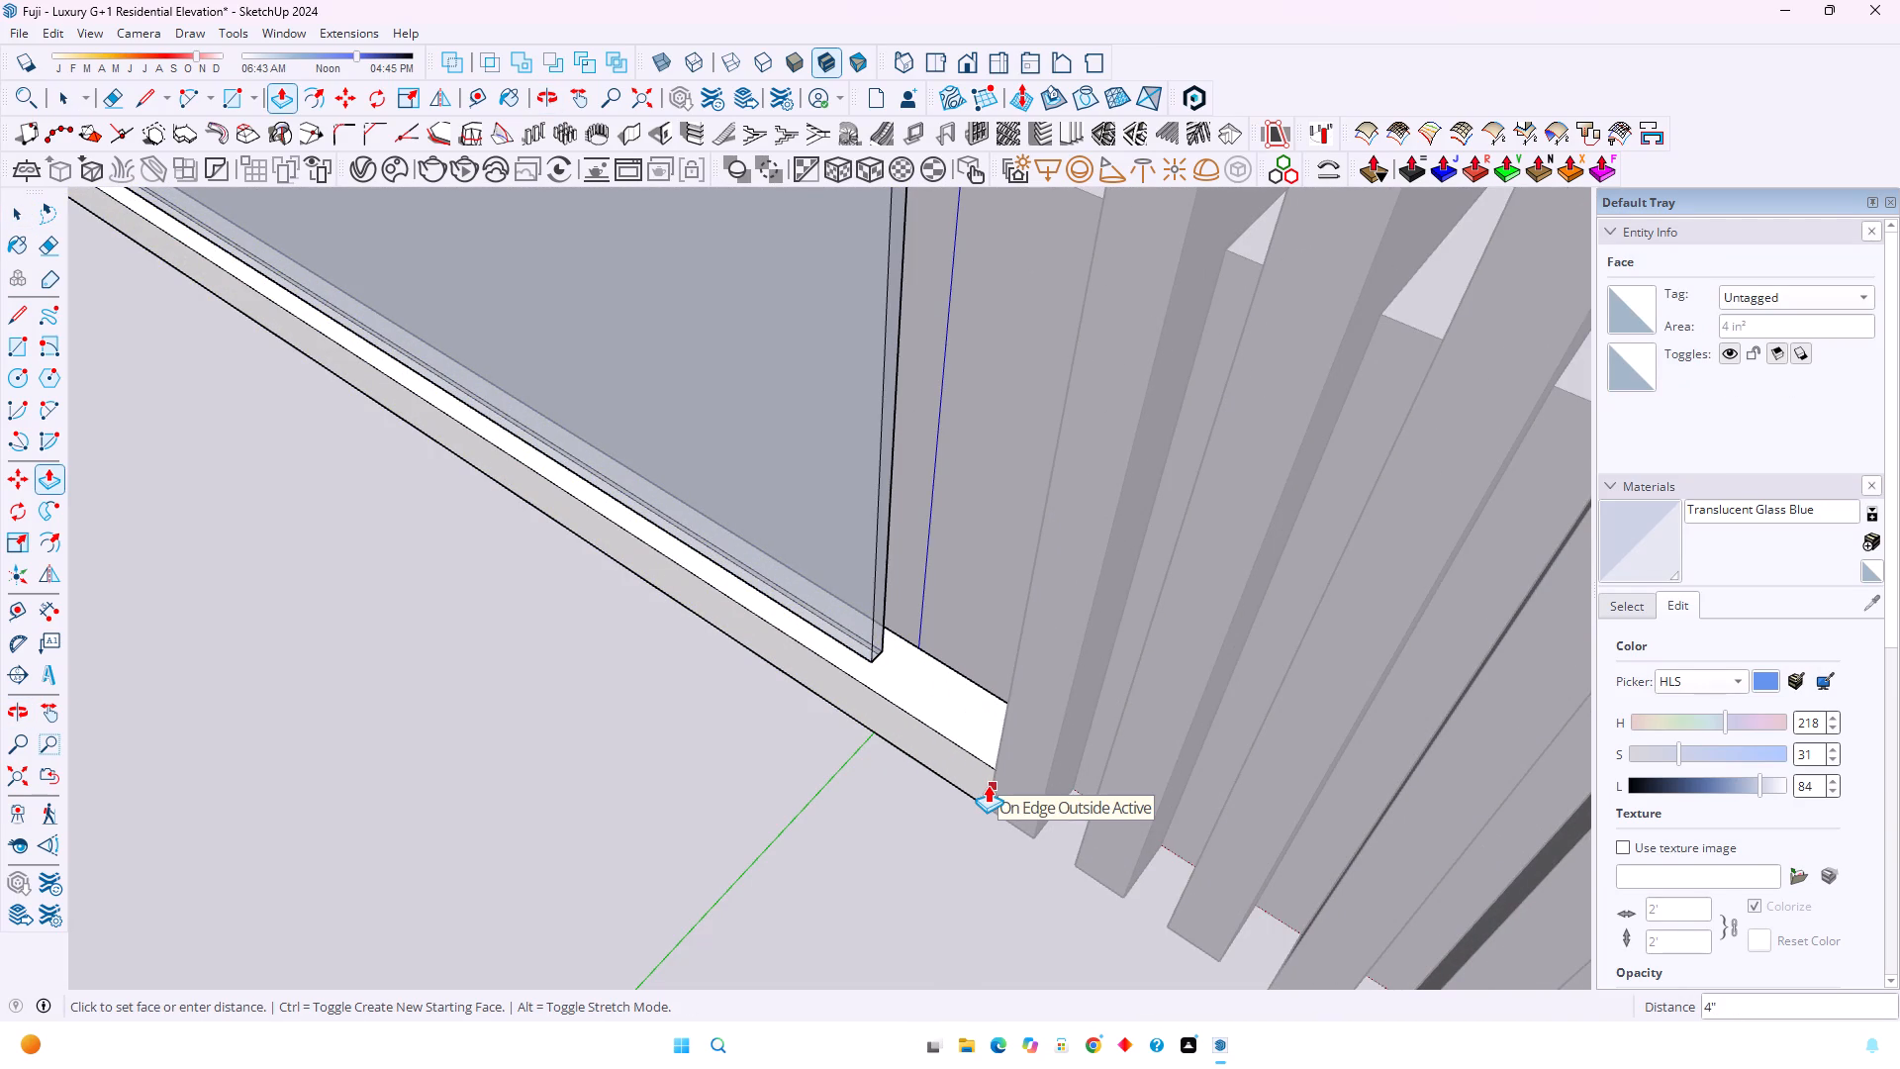
key("3")
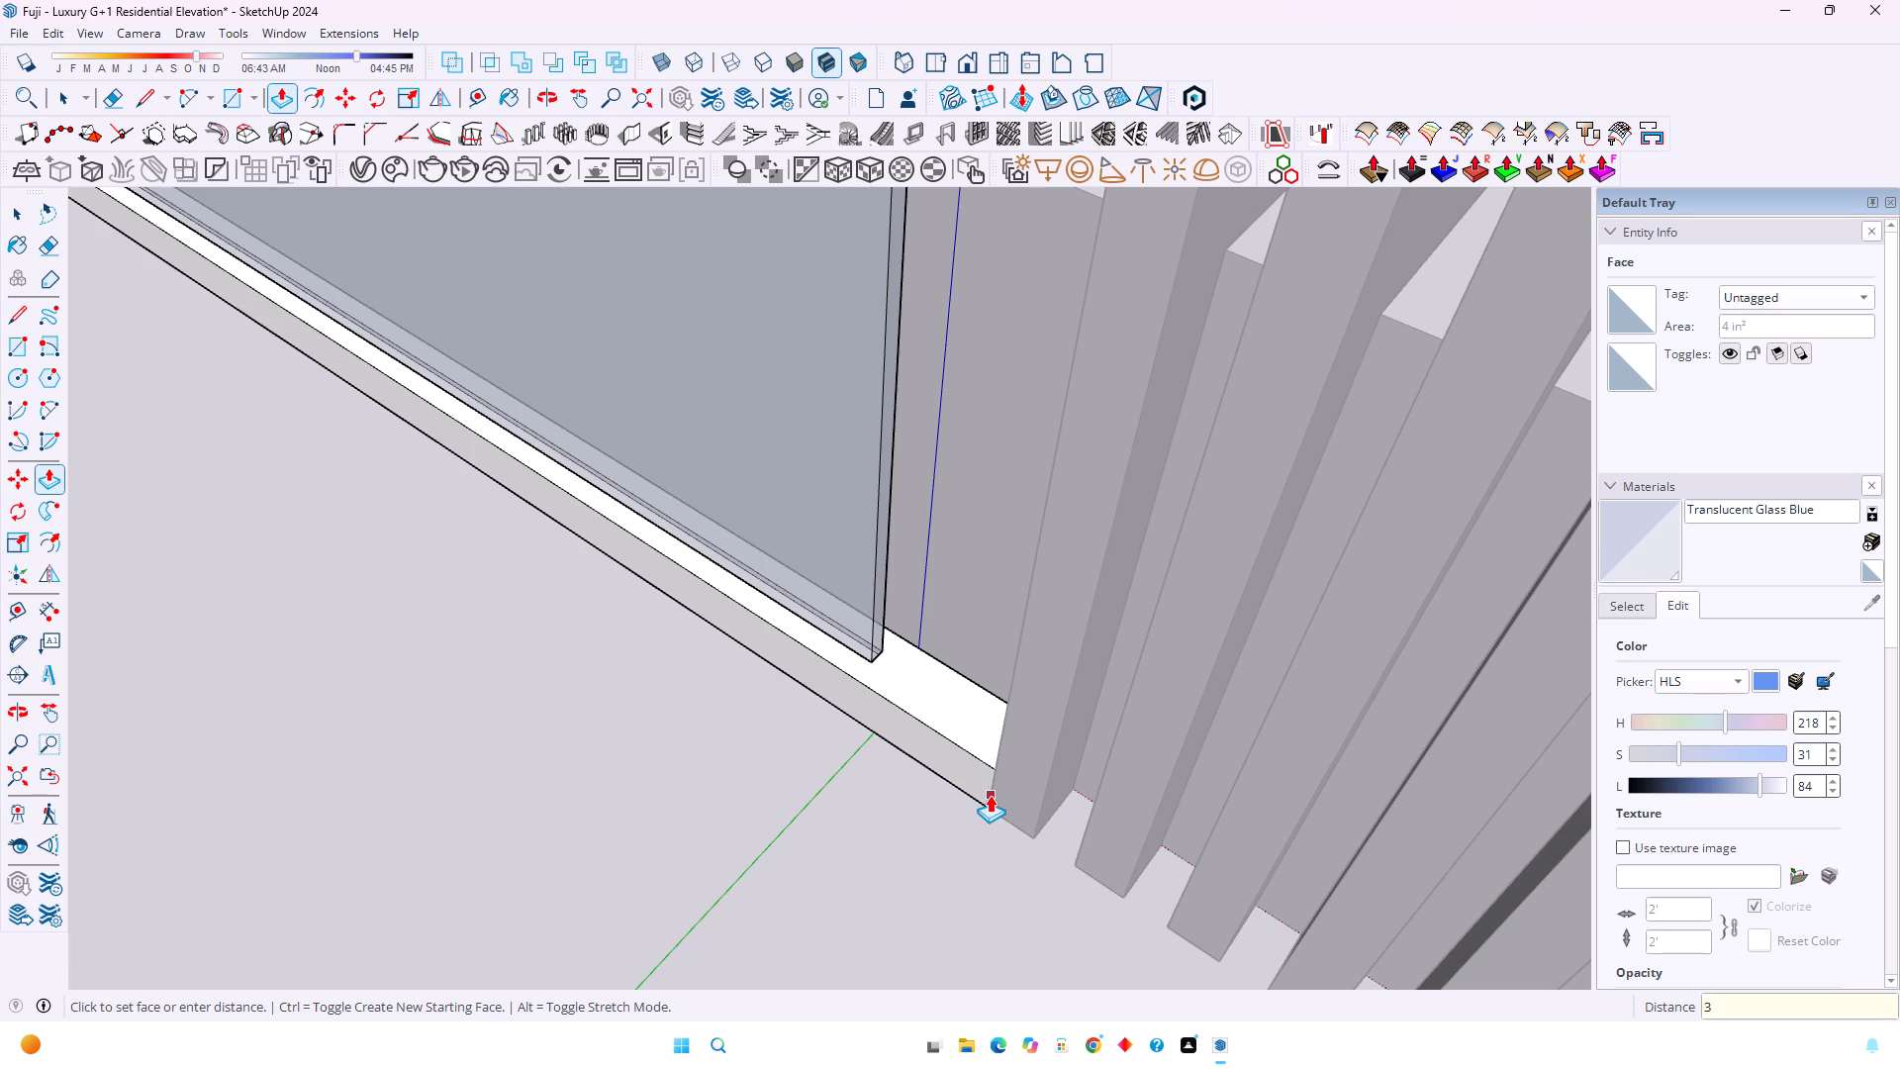
key("Return")
Hide the glass panel inside the roof railing group.
scroll(902, 641, "down", 4)
middle_click_drag(896, 558, 928, 970, "shift")
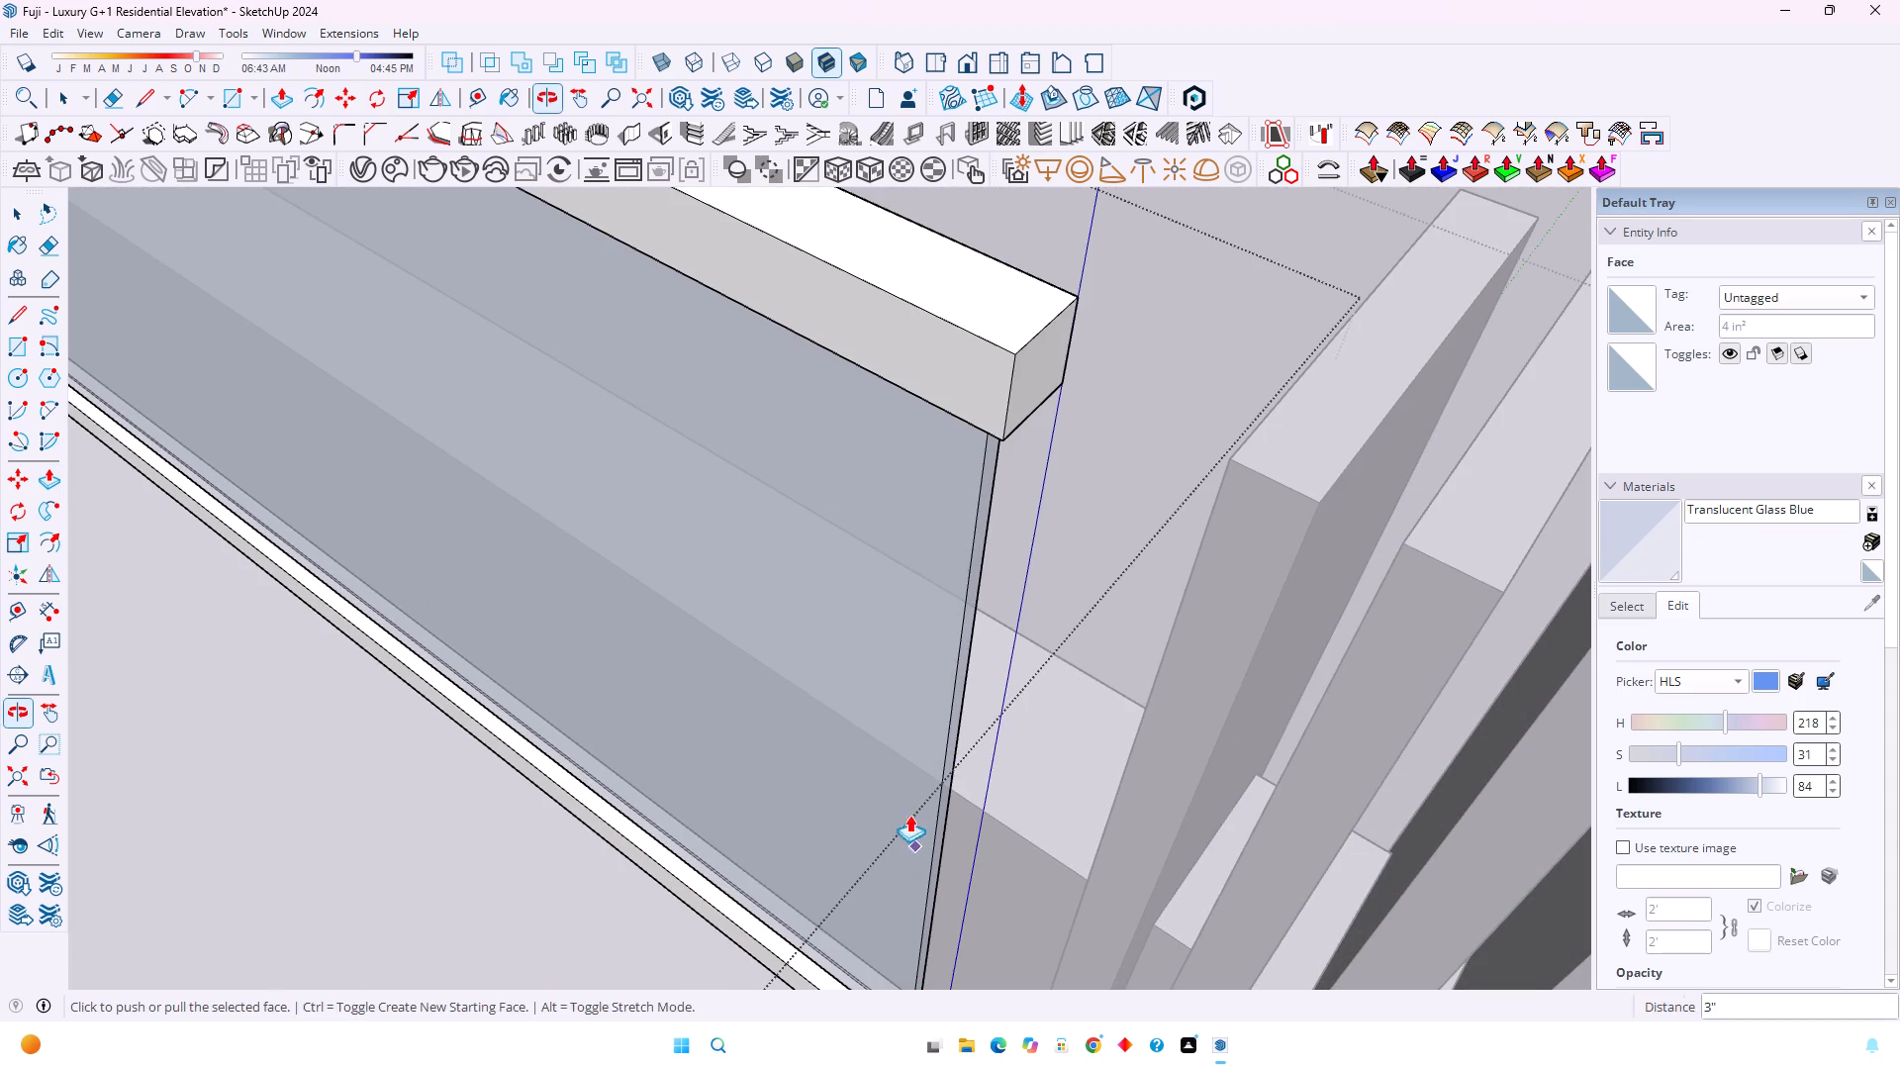
key("space")
left_click(861, 698)
right_click(861, 698)
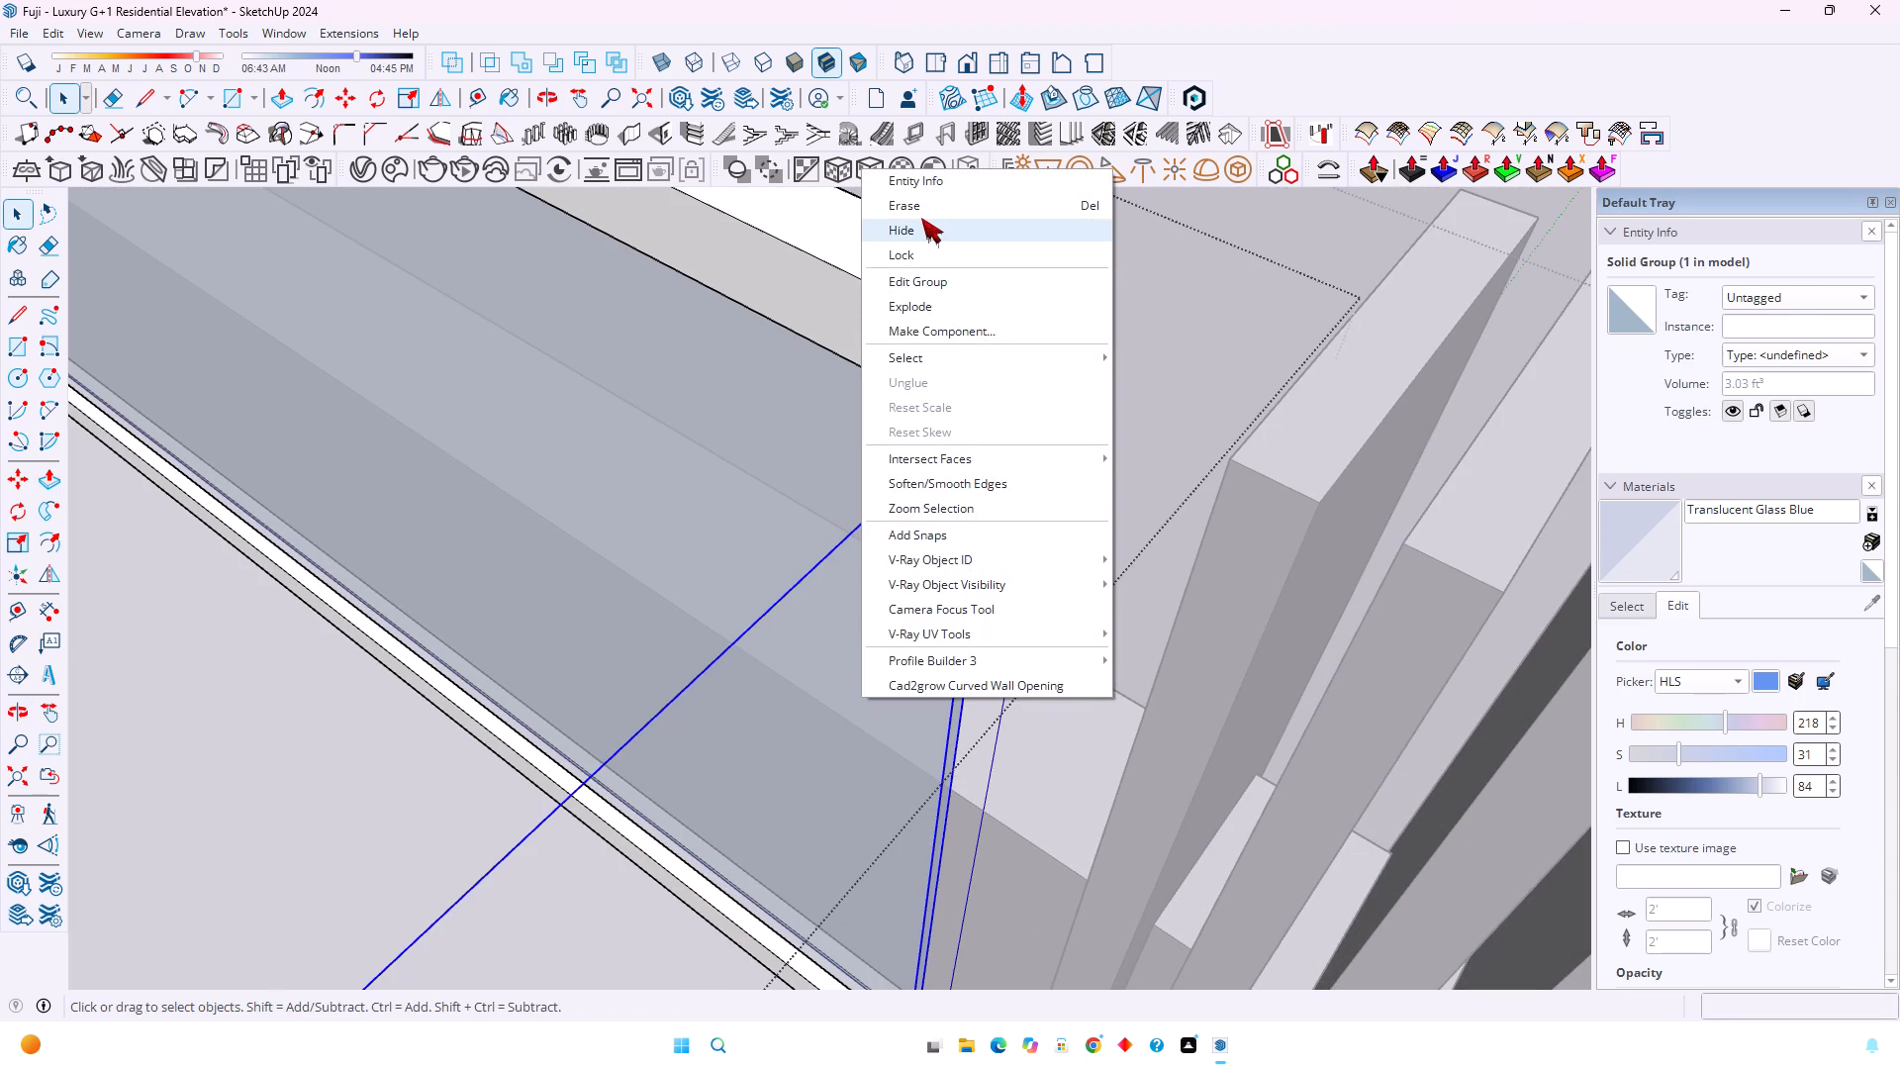
left_click(921, 222)
Extend the top rail's end face by the same 3" toward the louvre fins with Push/Pull.
key("p")
double_click(1040, 357)
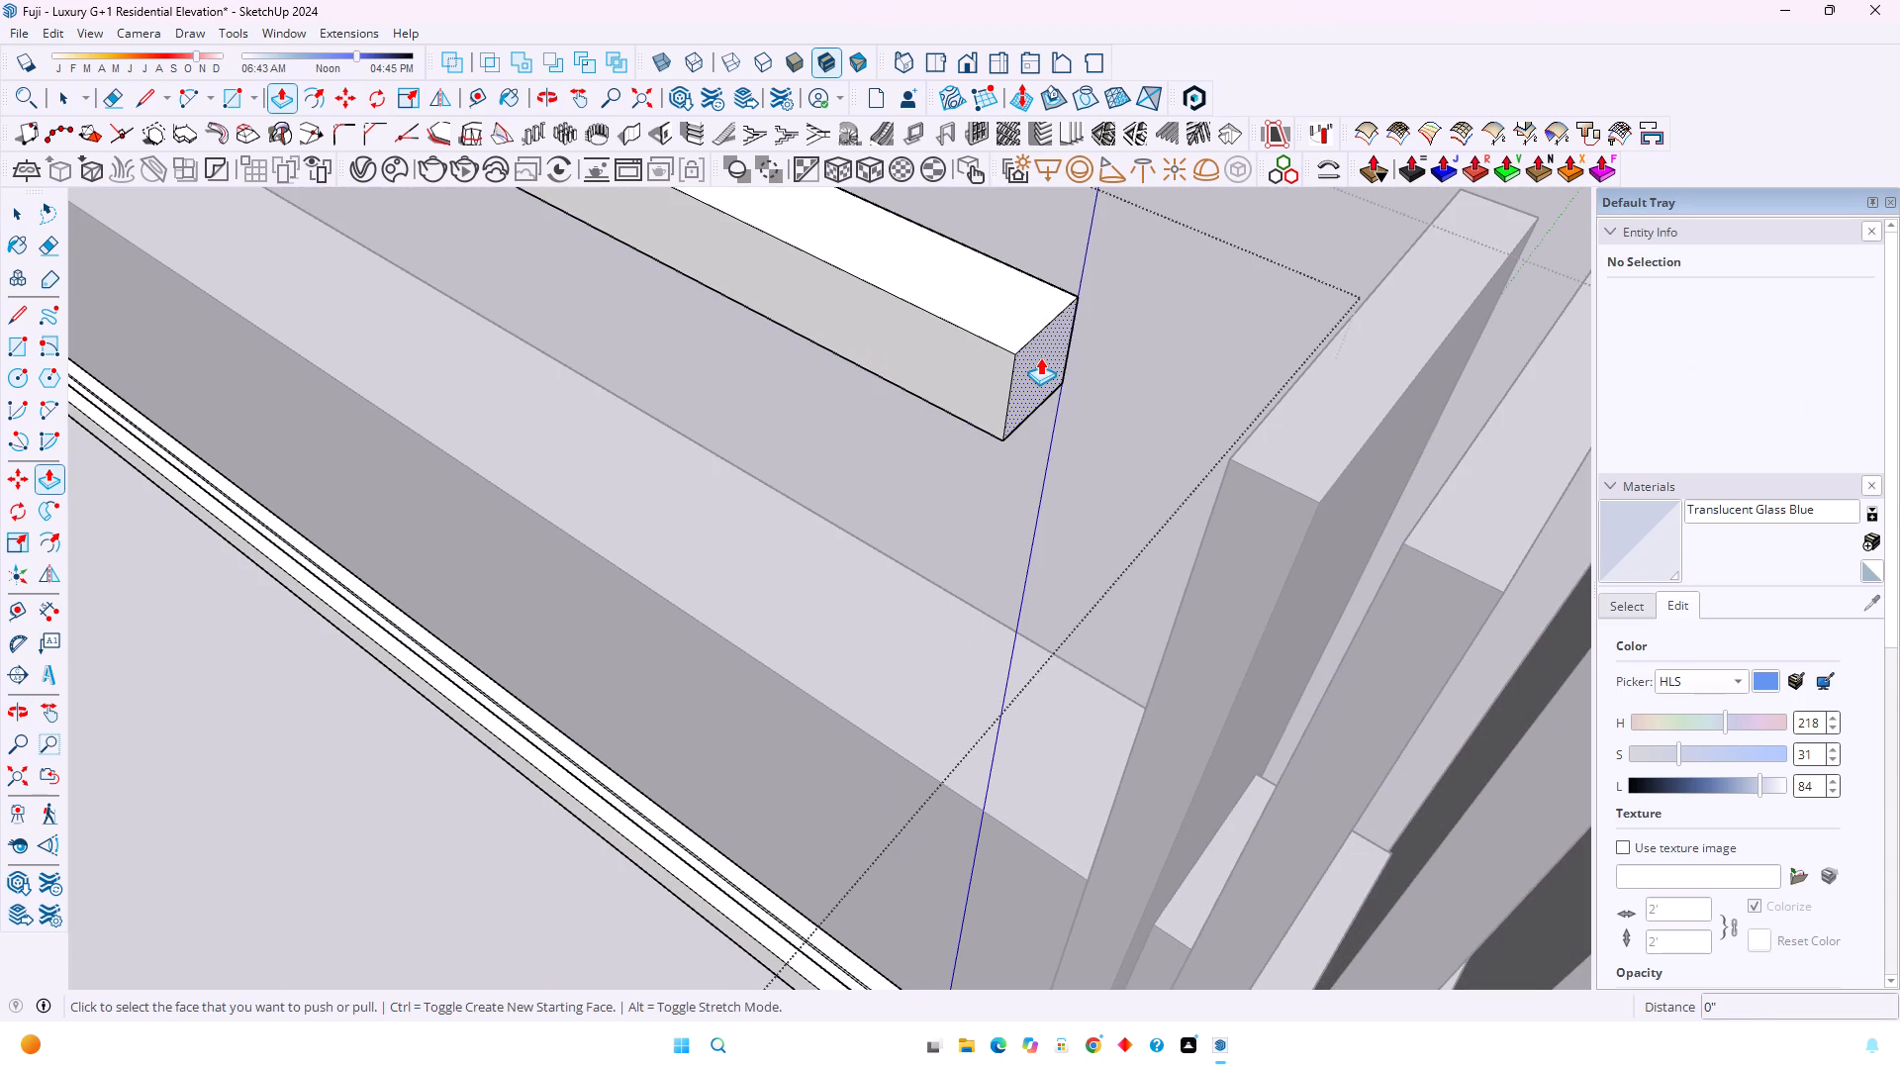
Lengthen the glass slot in the bottom rail by pushing its end face 3" toward the louvre fins.
middle_click_drag(998, 522, 1435, 561)
scroll(1025, 908, "up", 3)
scroll(1014, 874, "down", 1)
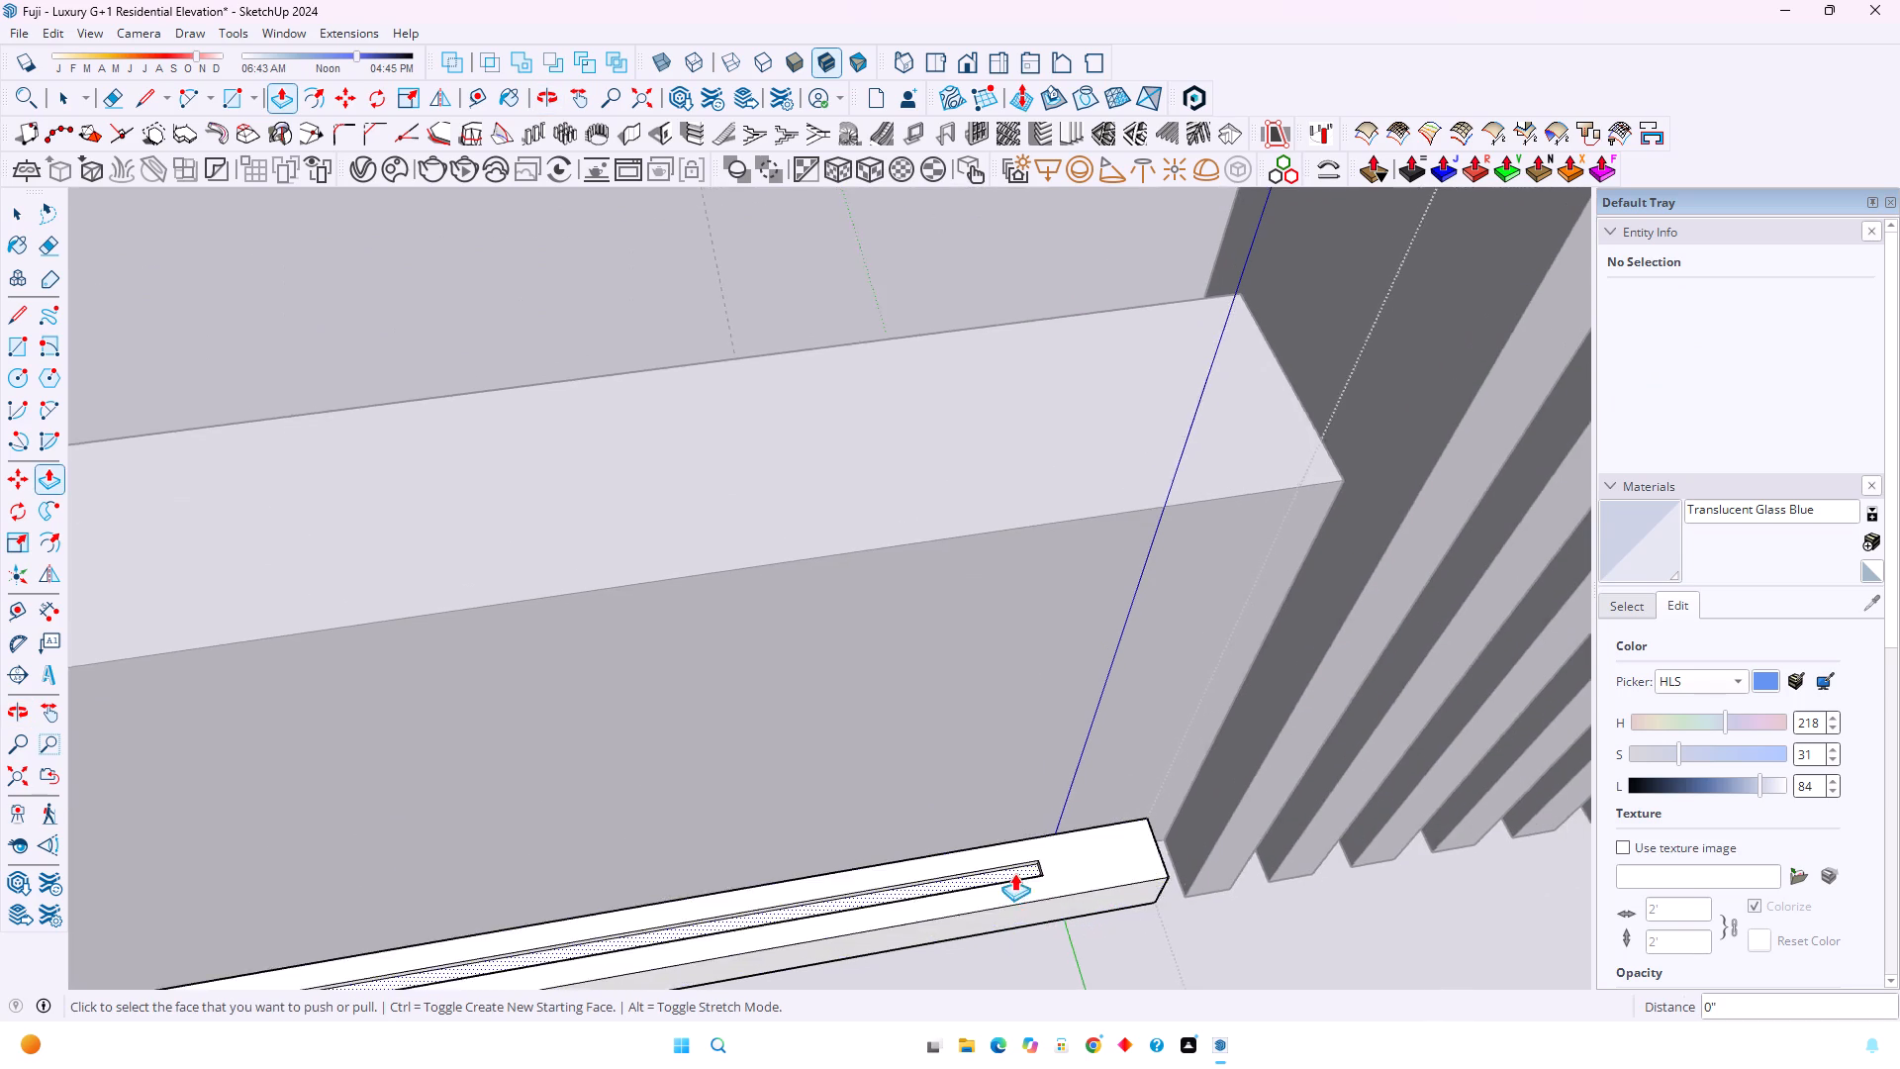
scroll(1014, 873, "up", 5)
middle_click_drag(1014, 857, 1274, 734)
scroll(1141, 753, "up", 9)
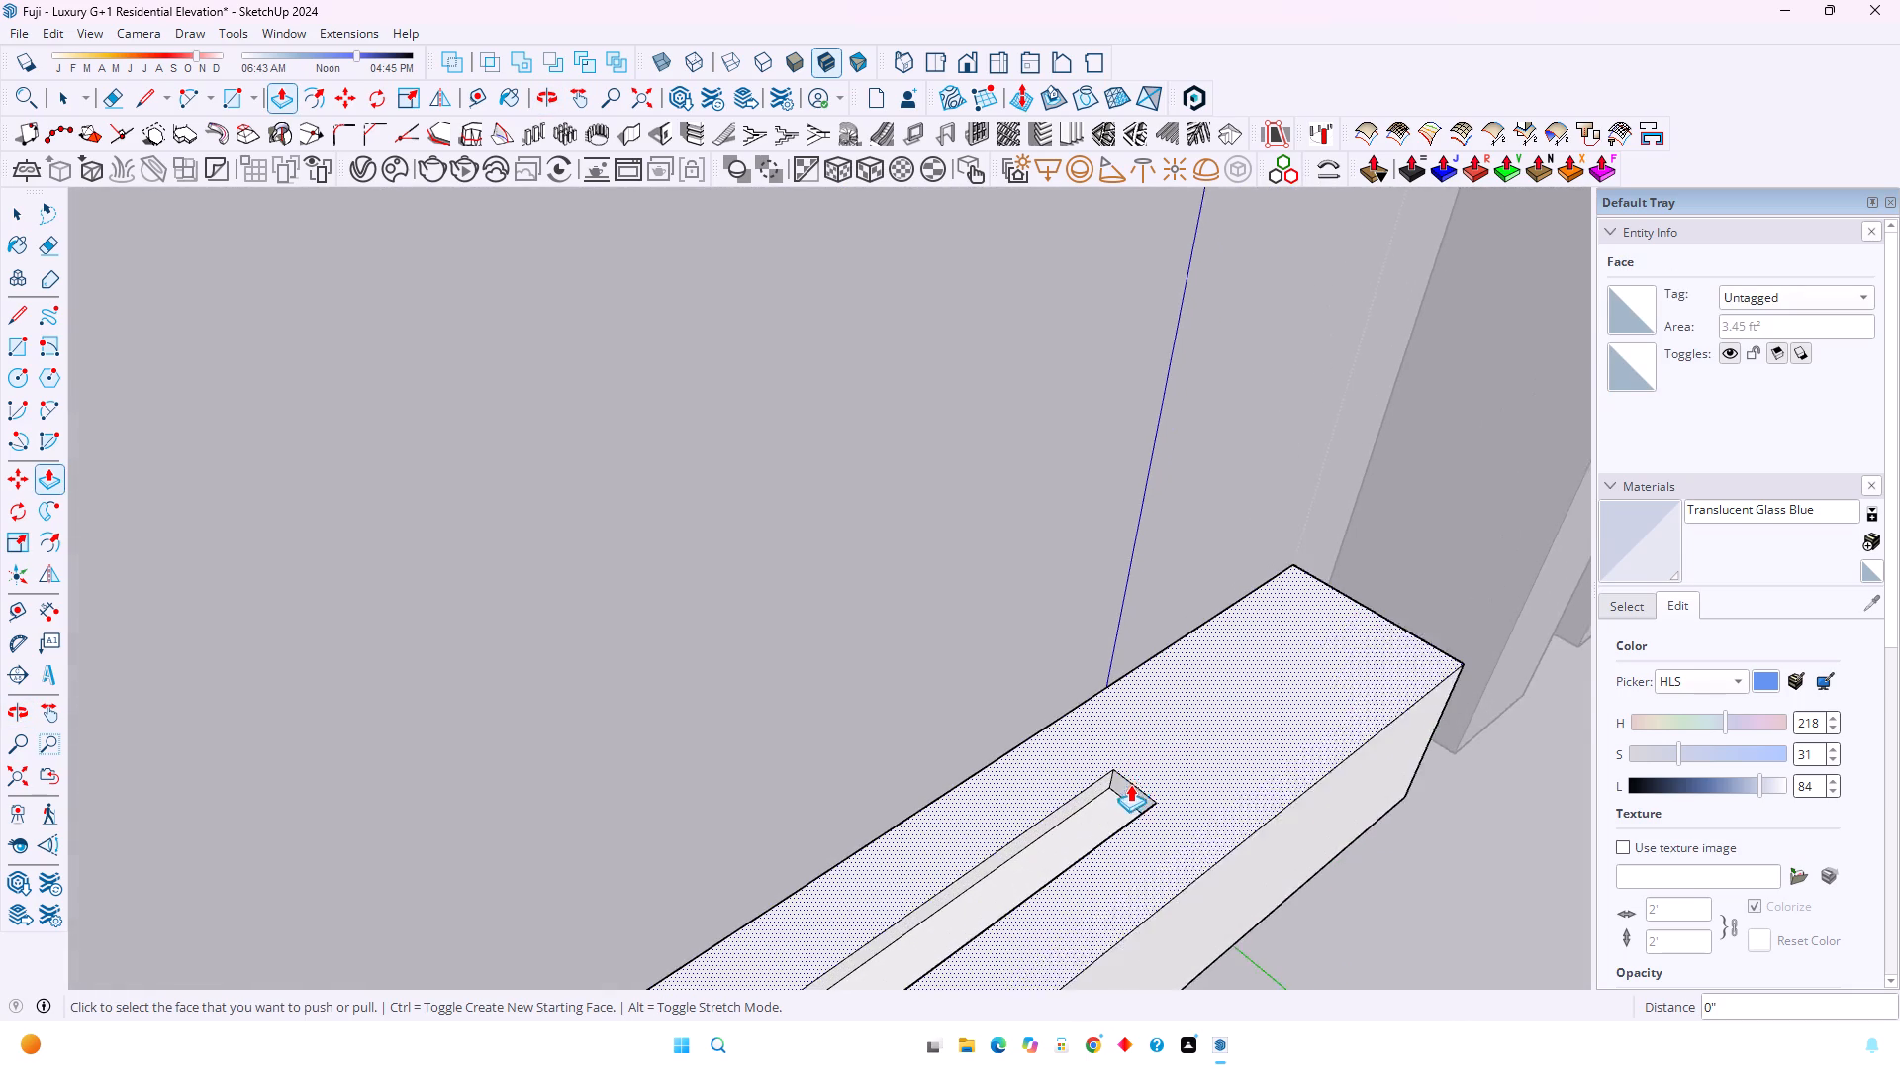
scroll(1130, 784, "up", 4)
double_click(1130, 785)
key("ctrl+z")
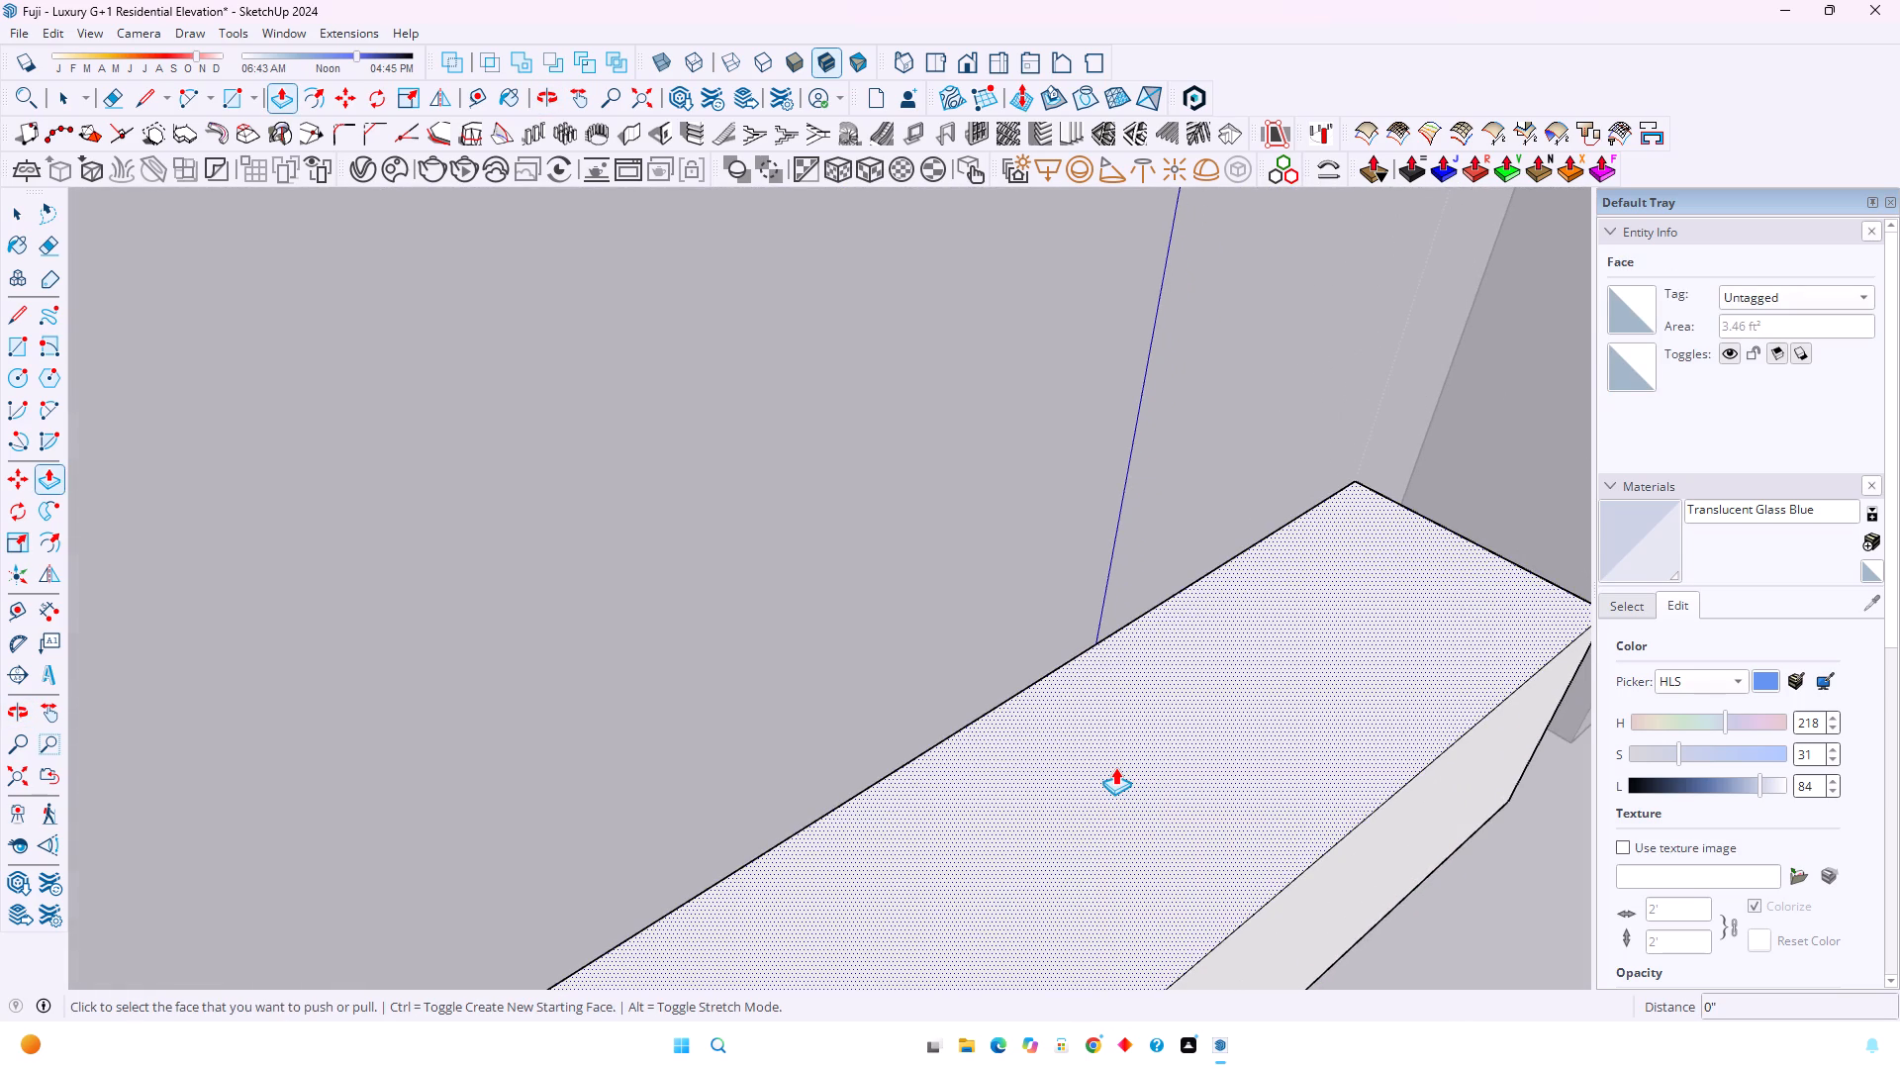
left_click(1123, 792)
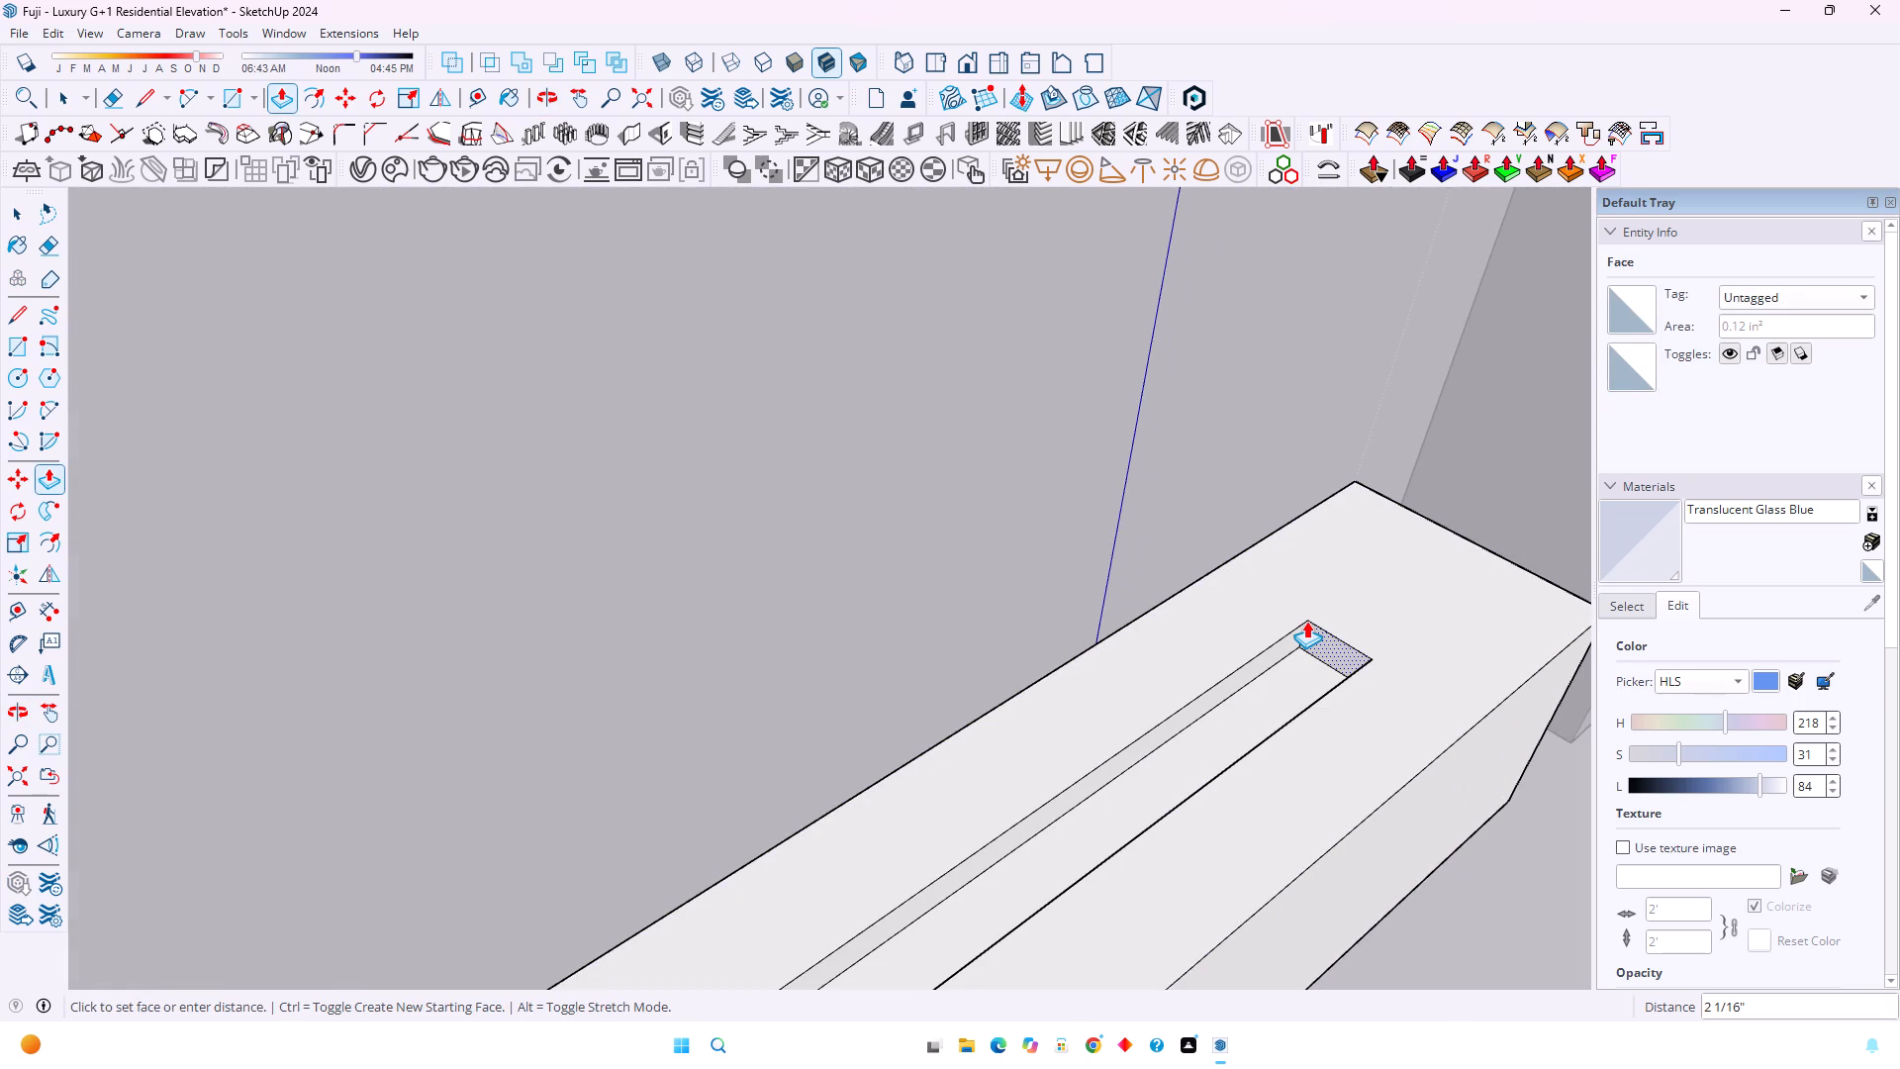
key("3")
key("Return")
Lengthen the glass slot on the underside of the top rail by the same 3" with Push/Pull.
scroll(1211, 643, "down", 8)
middle_click_drag(1372, 370, 1179, 801, "shift")
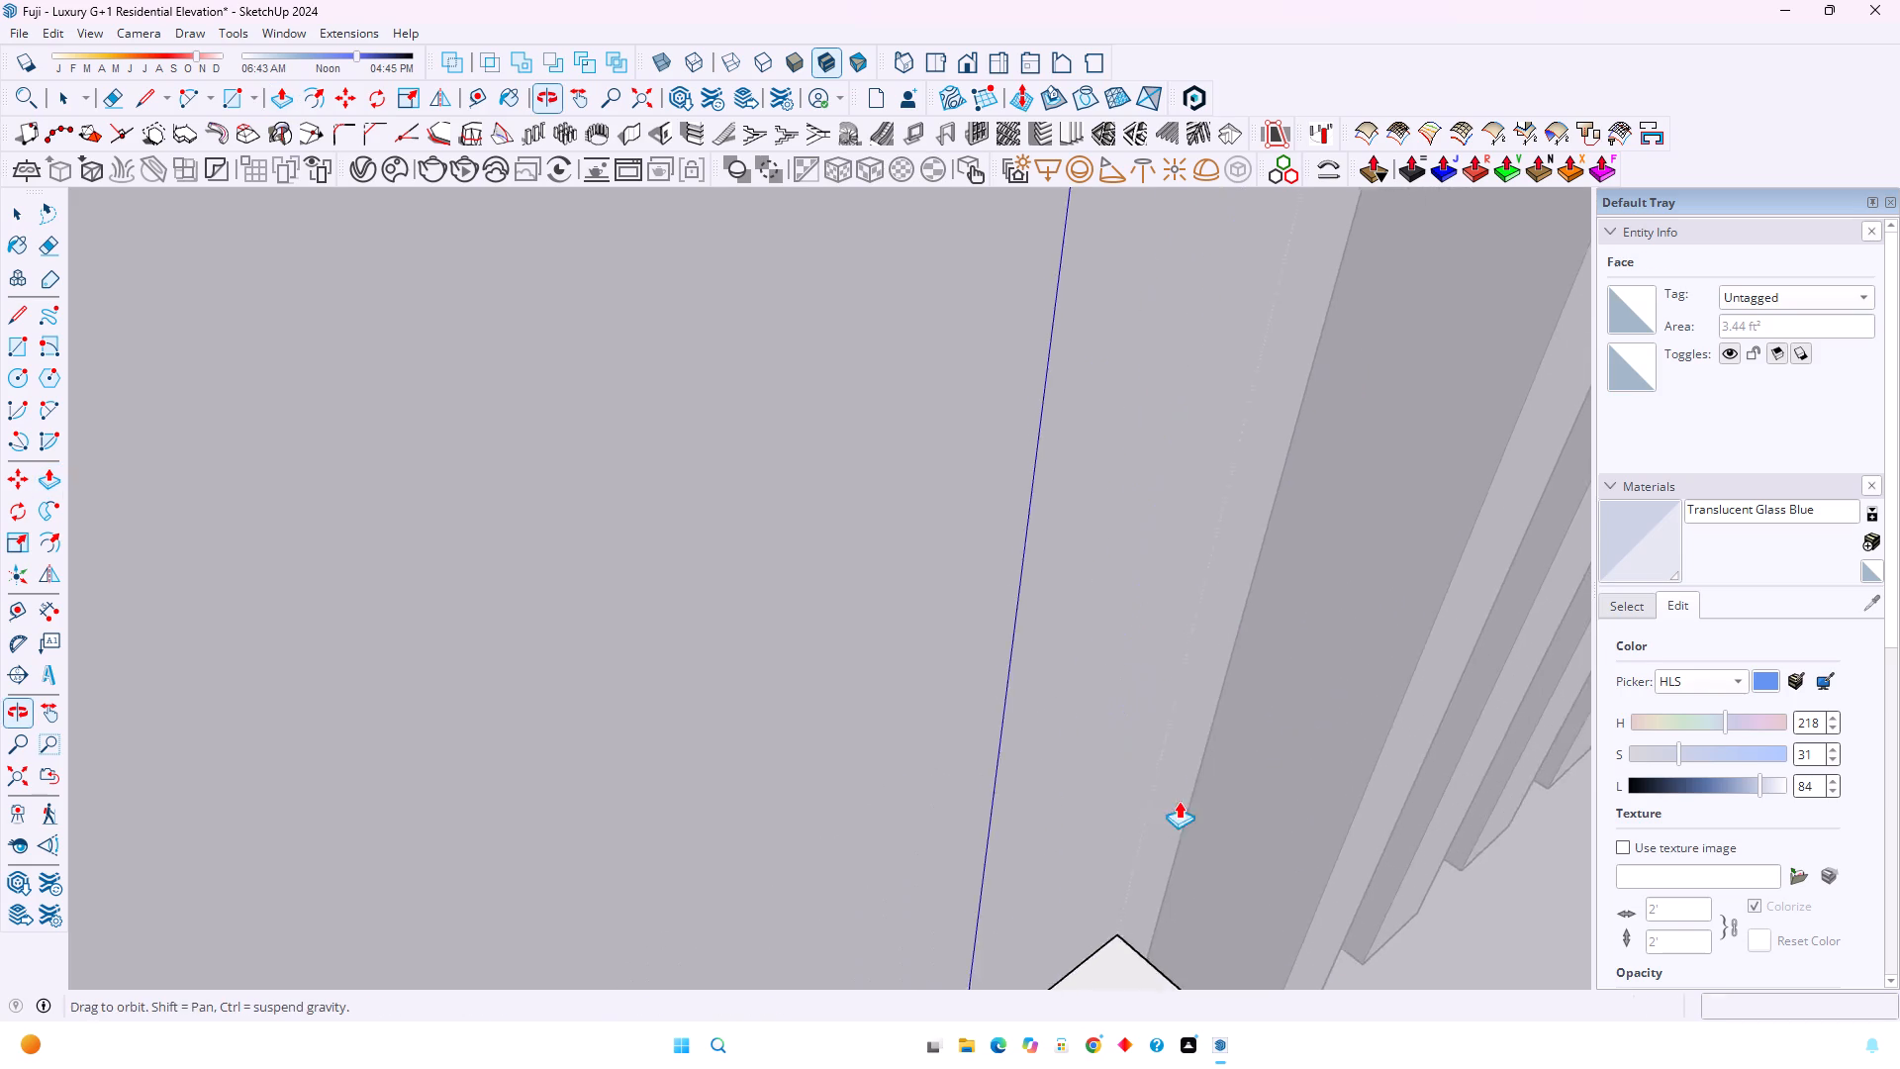
middle_click_drag(1179, 801, 1180, 801, "shift")
middle_click_drag(1152, 770, 1194, 543)
scroll(1198, 533, "up", 1)
scroll(1199, 514, "down", 7)
scroll(1231, 429, "down", 2)
middle_click(1235, 417, "shift")
middle_click_drag(1235, 420, 1192, 498, "shift")
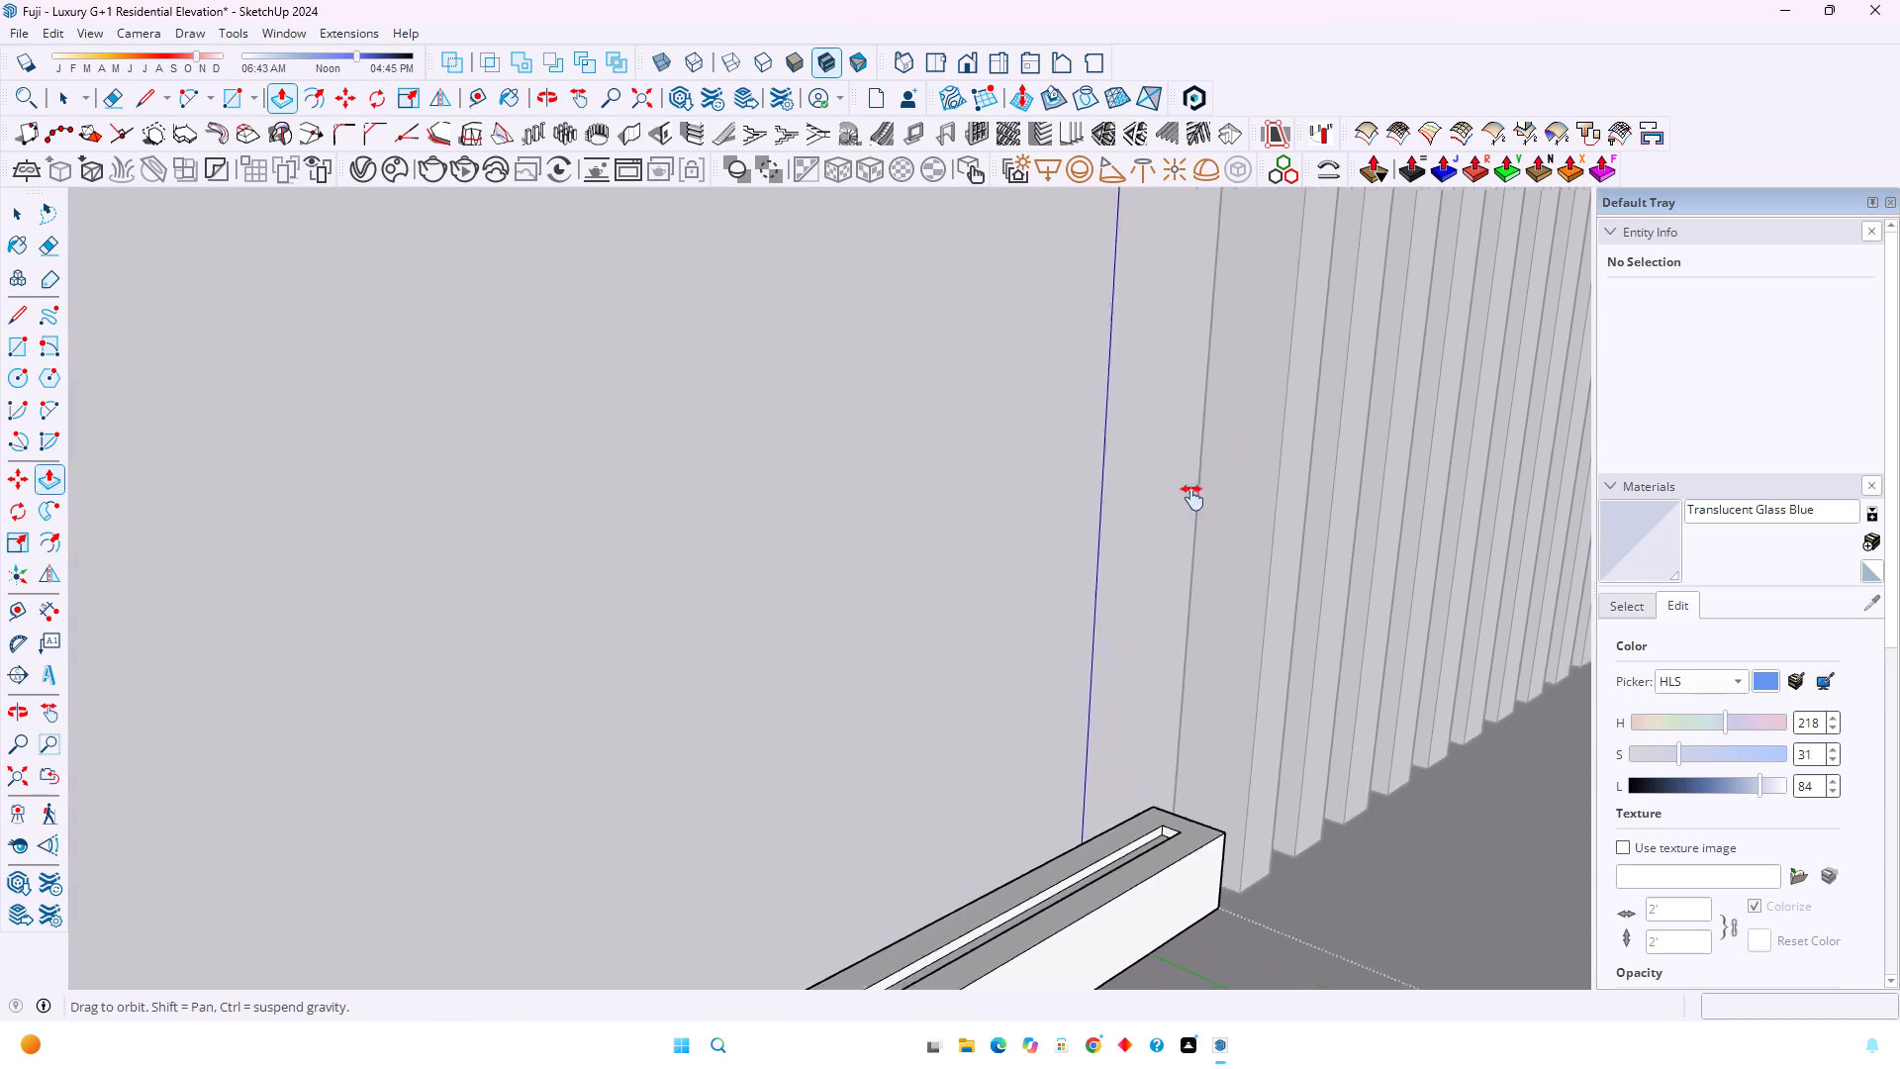
middle_click_drag(1192, 498, 976, 839, "shift")
middle_click(975, 840, "shift")
scroll(863, 534, "down", 5)
scroll(840, 632, "down", 9)
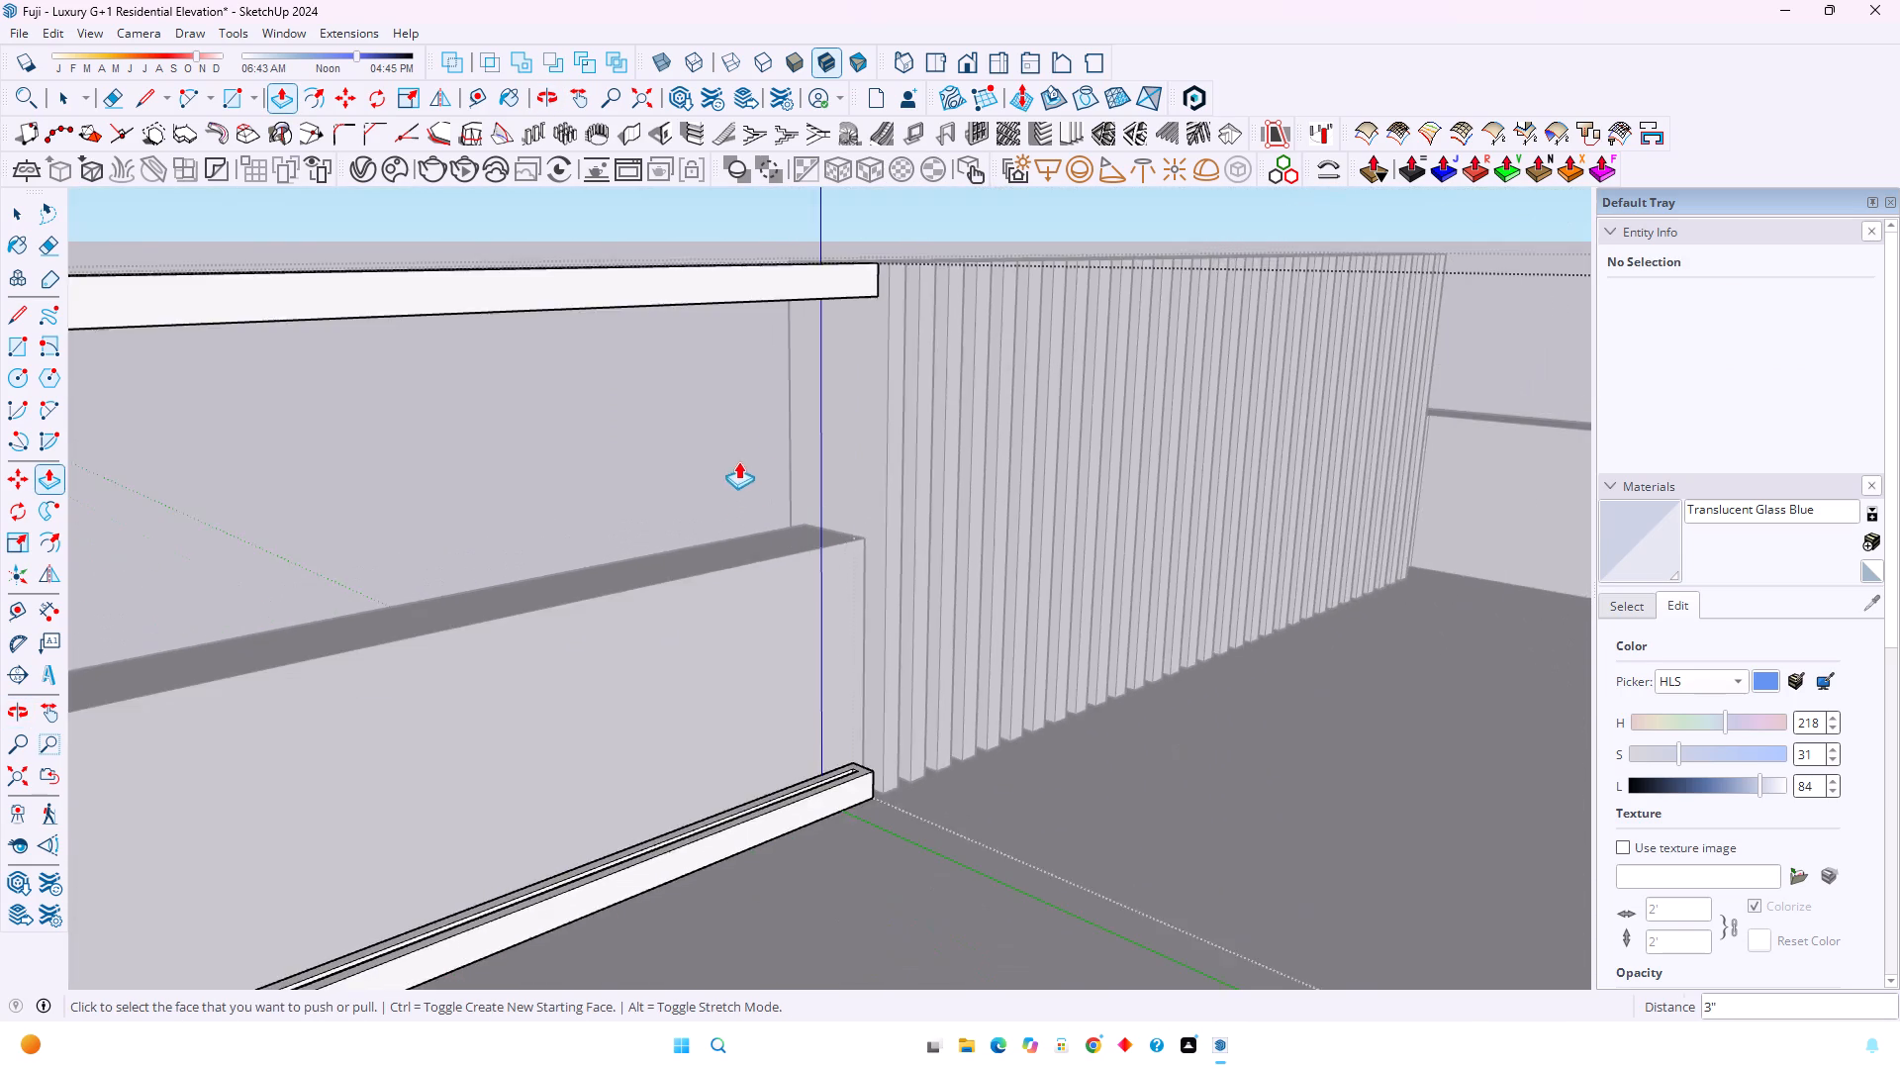
middle_click_drag(781, 416, 783, 613, "shift")
middle_click_drag(783, 595, 906, 440)
scroll(1011, 311, "up", 1)
middle_click_drag(1033, 274, 953, 547, "shift")
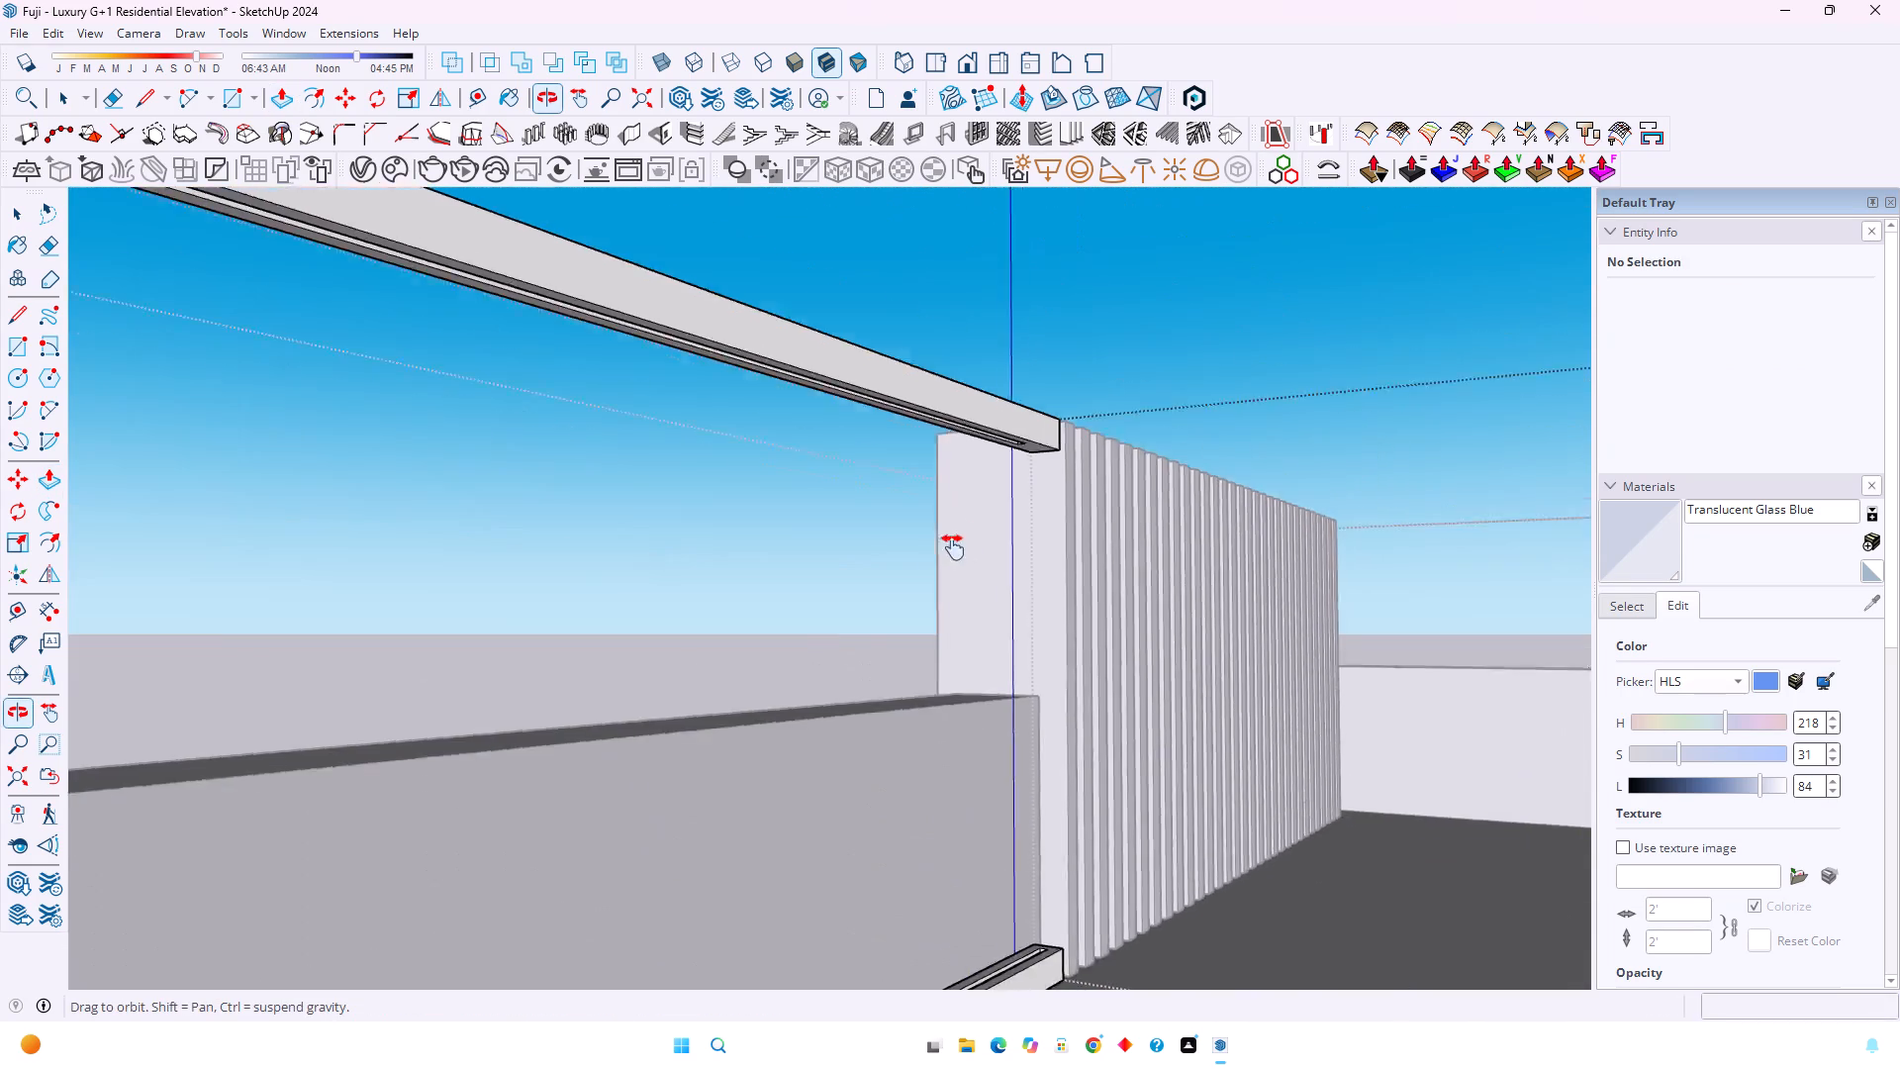
middle_click_drag(953, 547, 953, 551, "shift")
scroll(1010, 486, "up", 13)
middle_click_drag(999, 461, 1104, 438)
middle_click(1105, 438)
scroll(1017, 495, "up", 2)
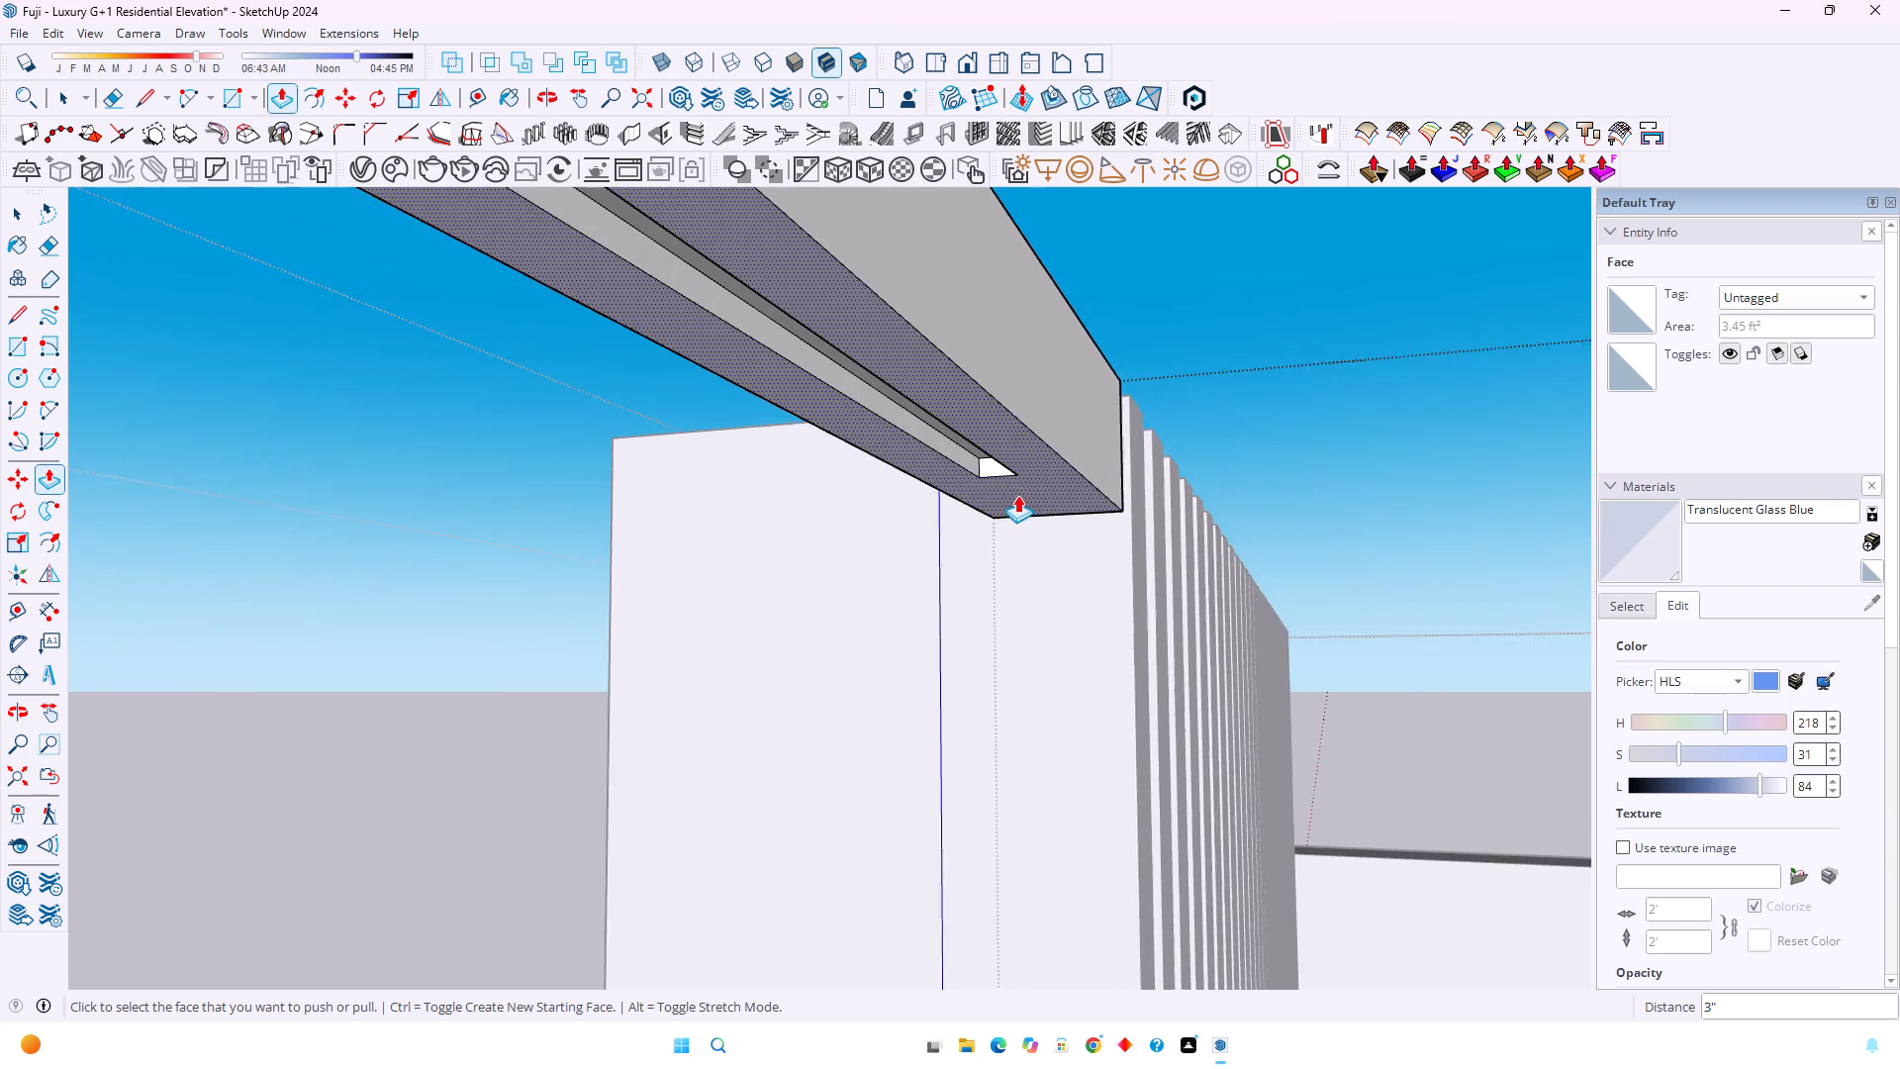
scroll(1017, 495, "up", 5)
double_click(984, 454)
scroll(962, 465, "down", 3)
key("space")
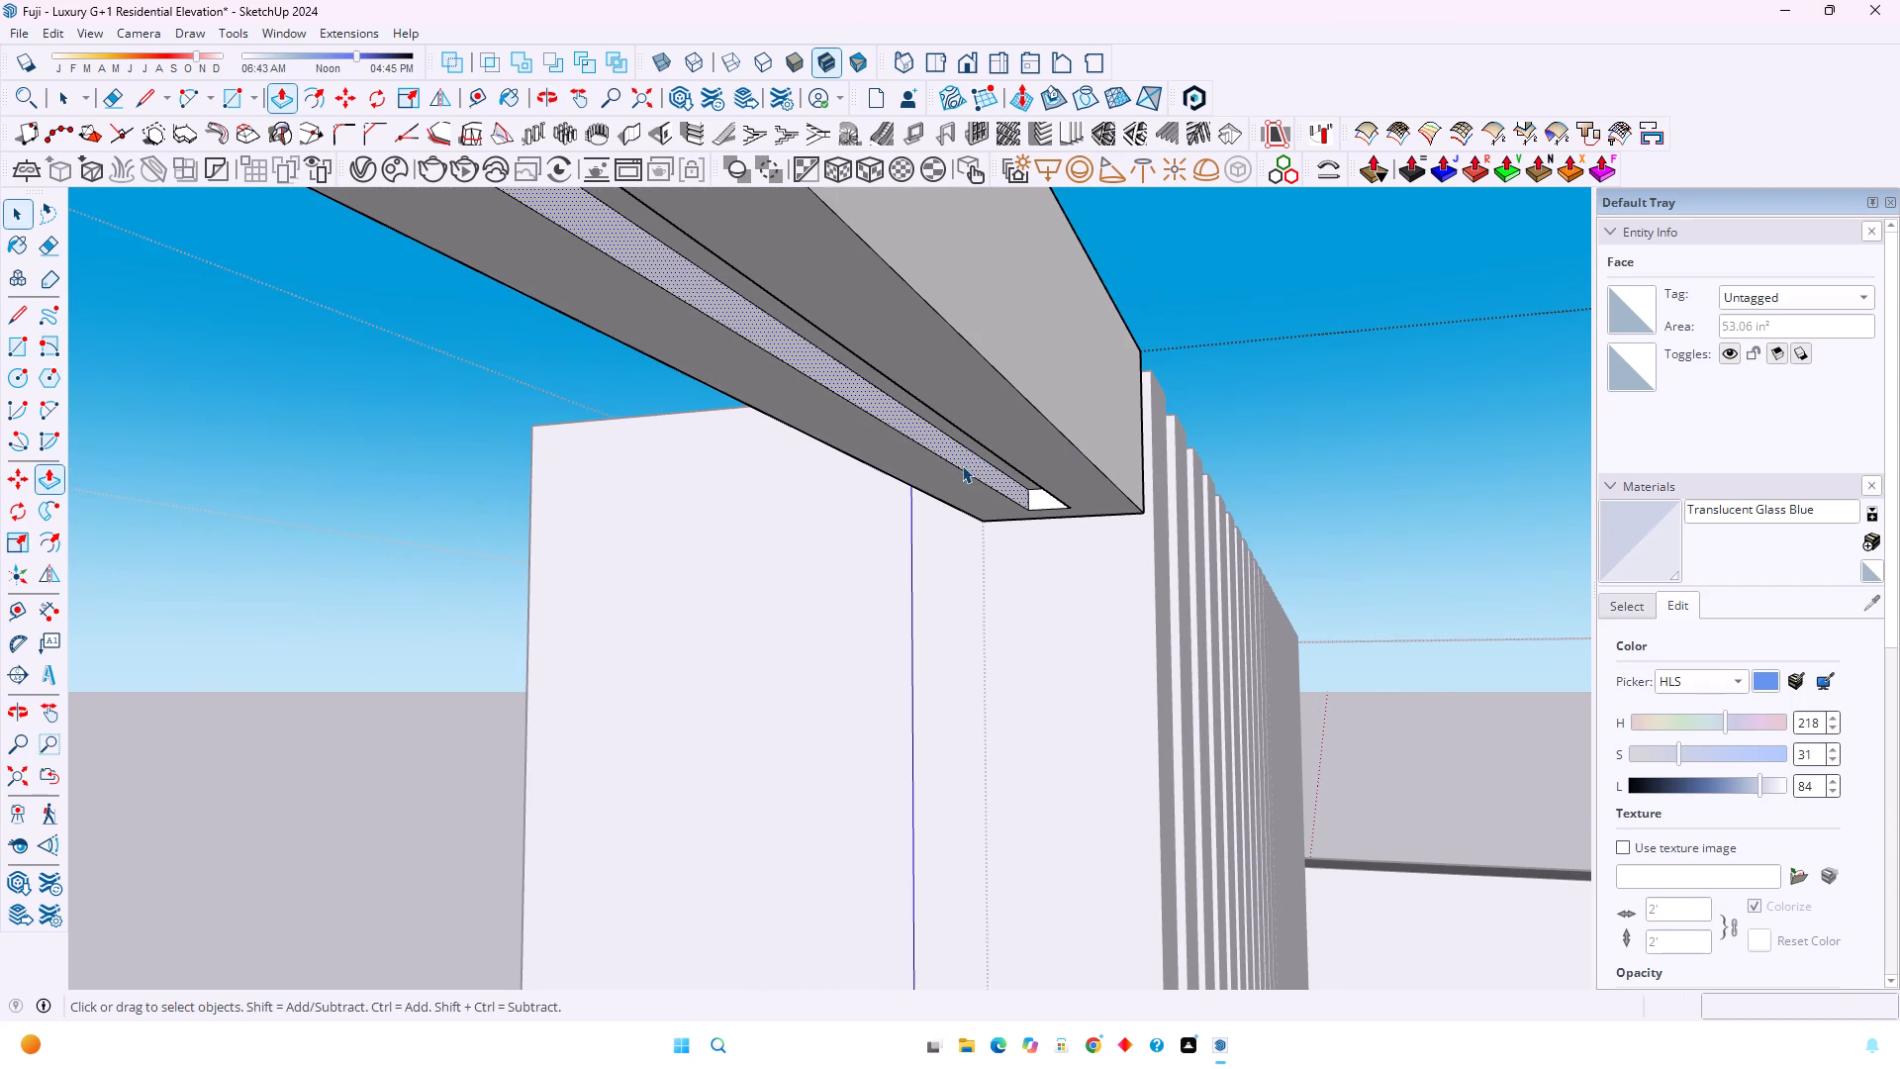
Unhide the last hidden object, the railing's glass panel.
left_click(47, 33)
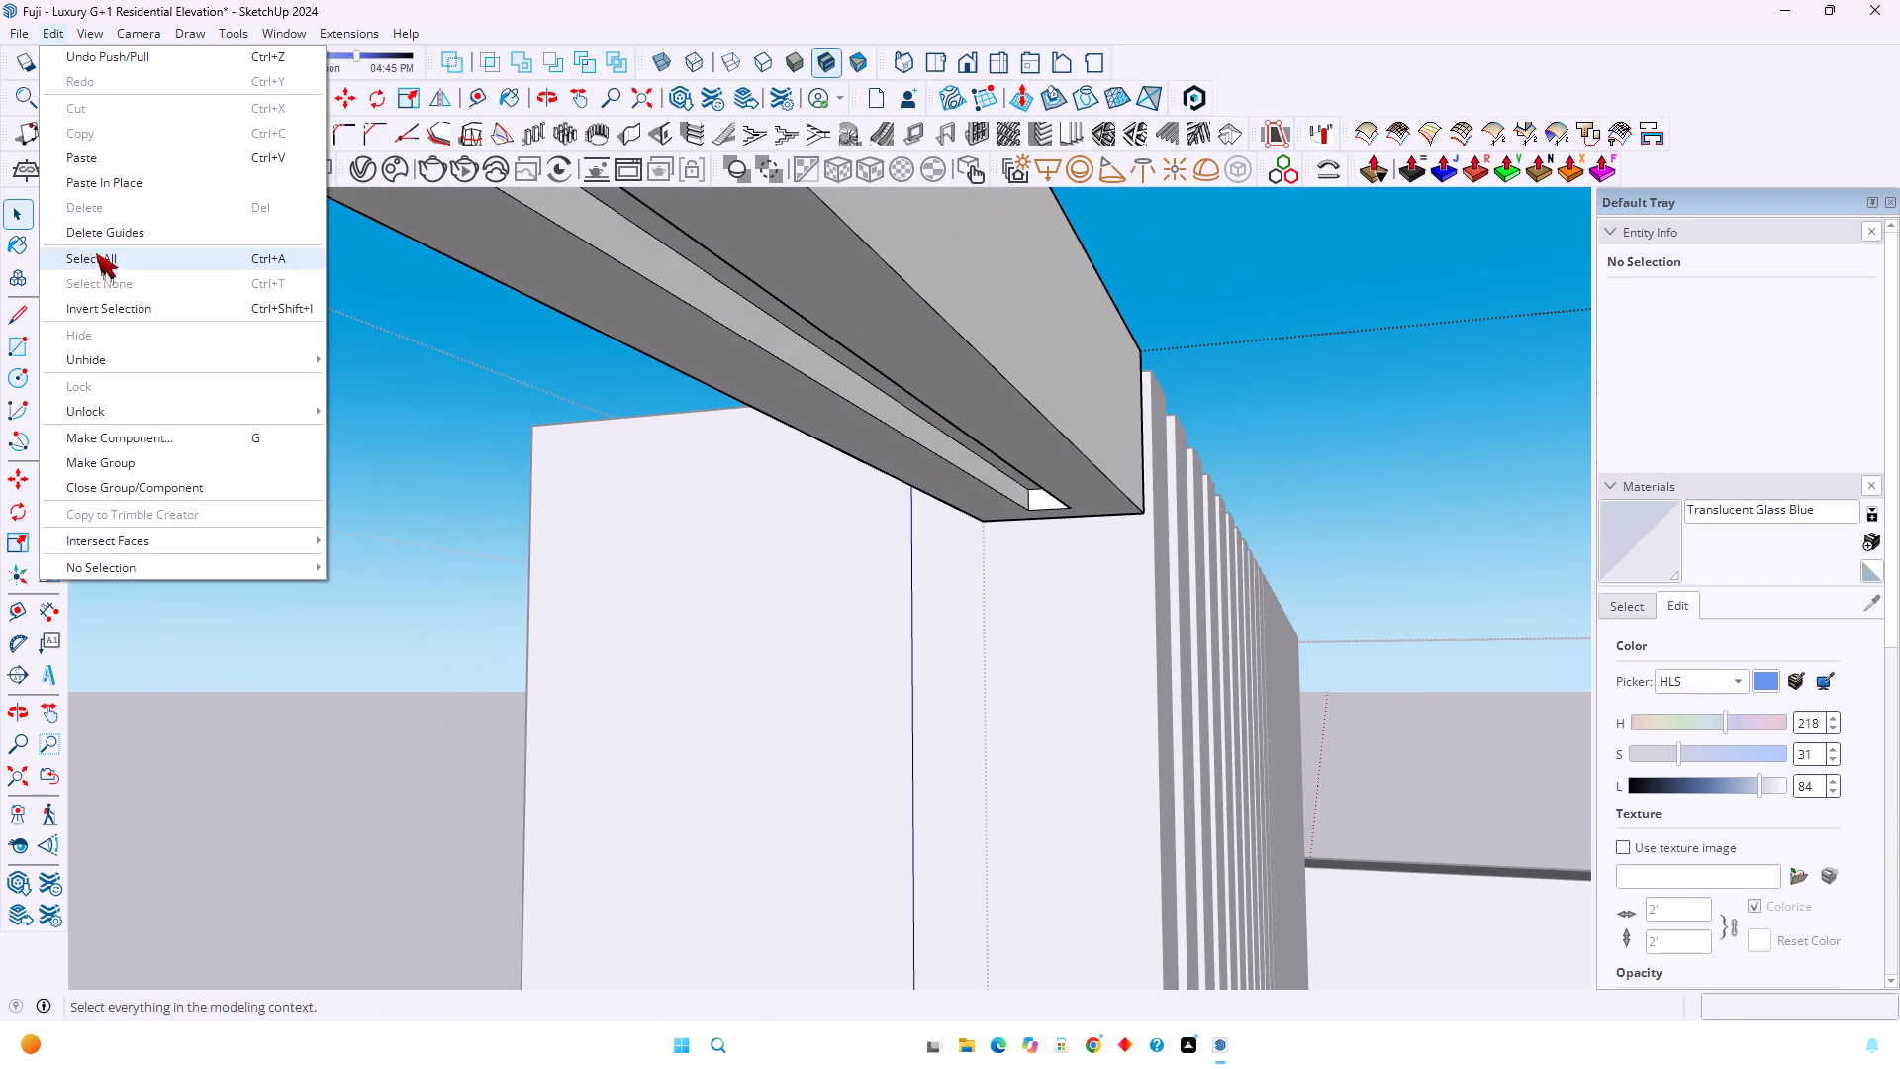
left_click(402, 396)
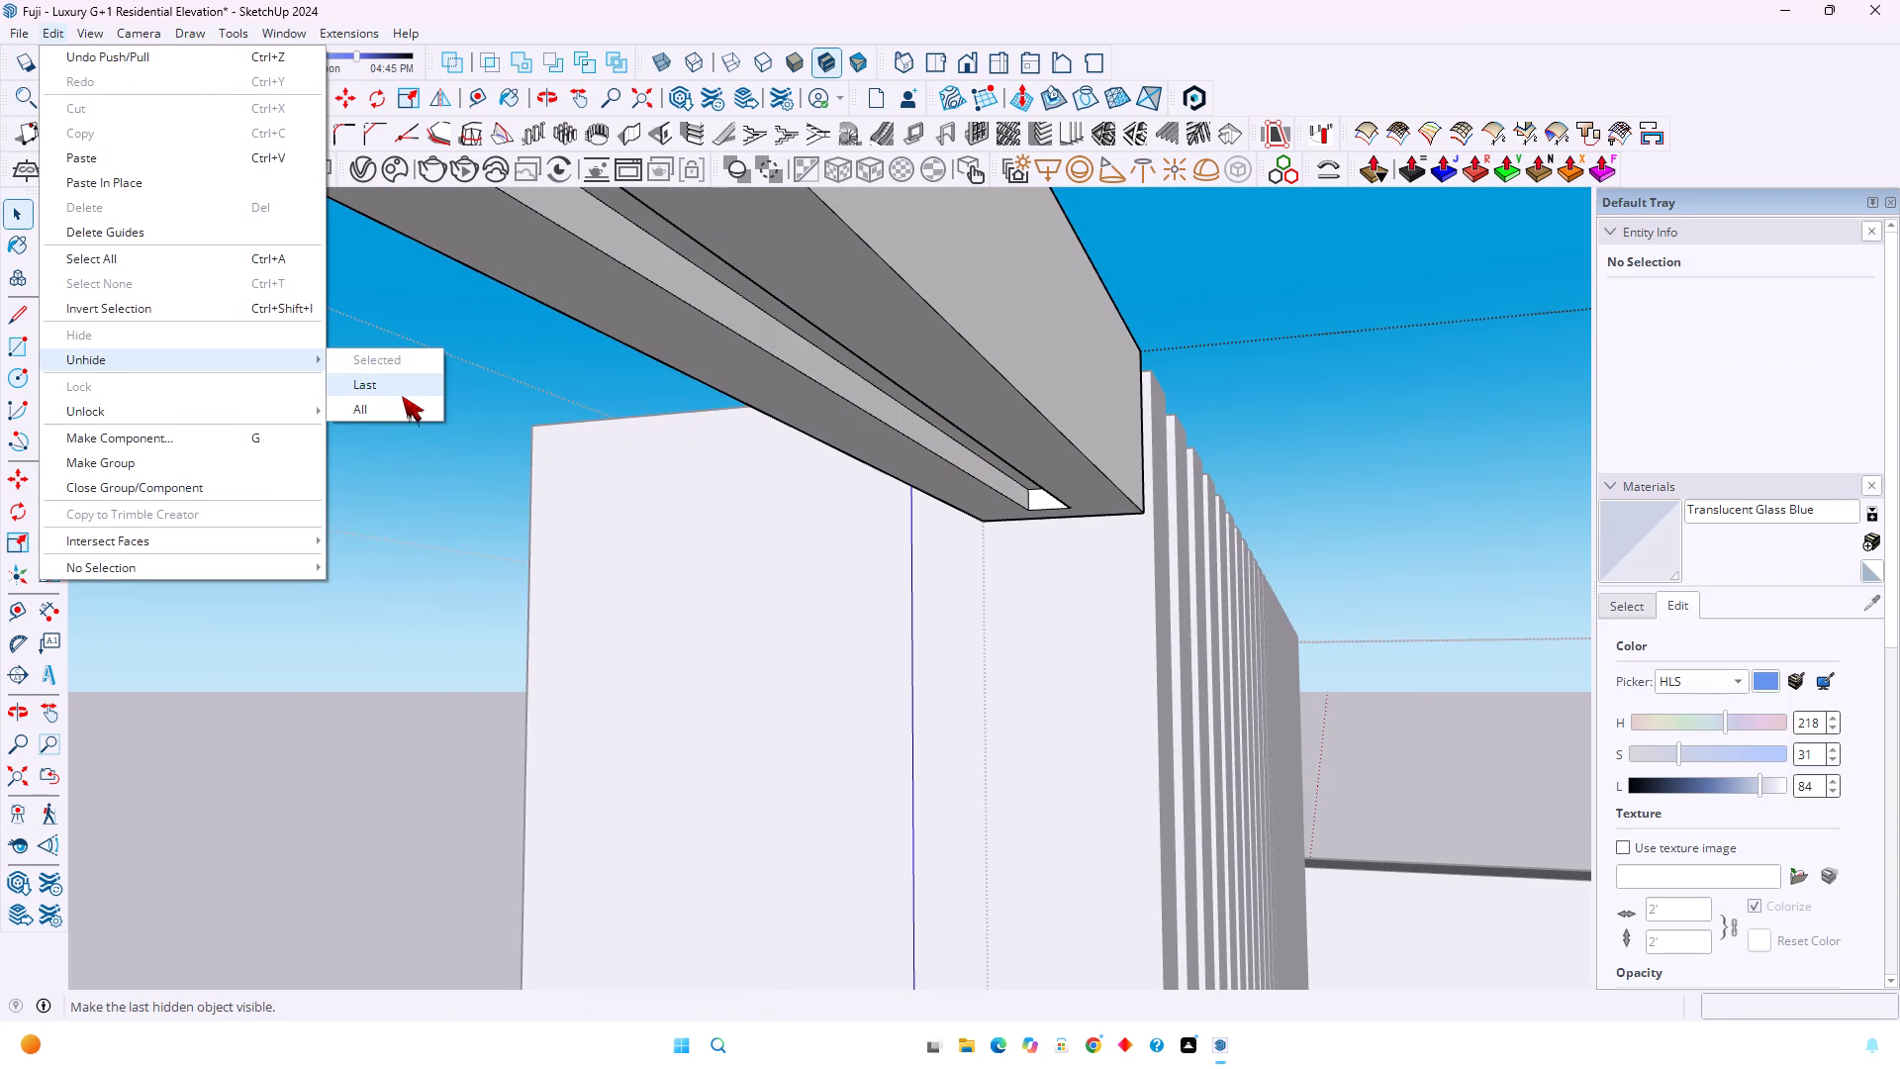
Open the glass panel group and push/pull its end face 3" toward the louvre fins.
middle_click_drag(883, 546, 301, 605)
scroll(390, 581, "down", 5)
middle_click_drag(860, 623, 731, 623)
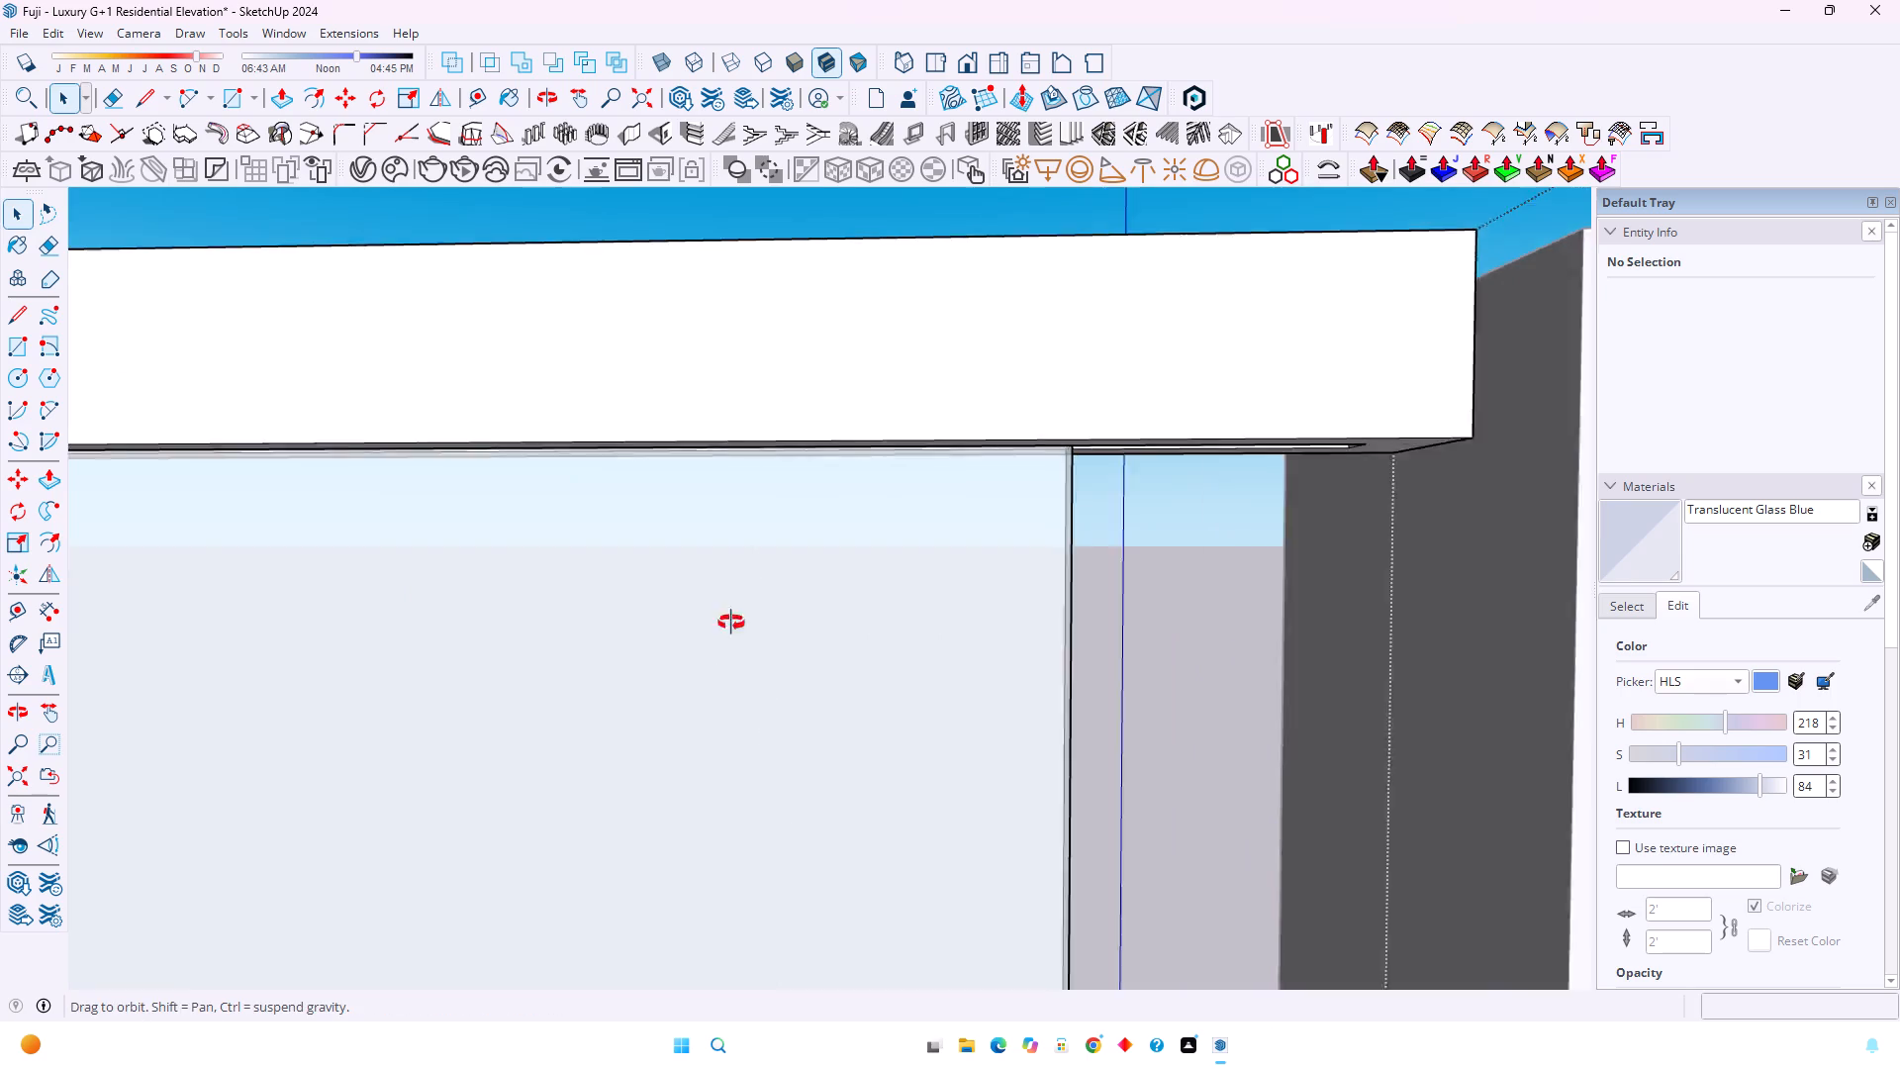
middle_click_drag(731, 623, 384, 651)
middle_click(384, 651)
double_click(1040, 546)
scroll(1040, 546, "up", 4)
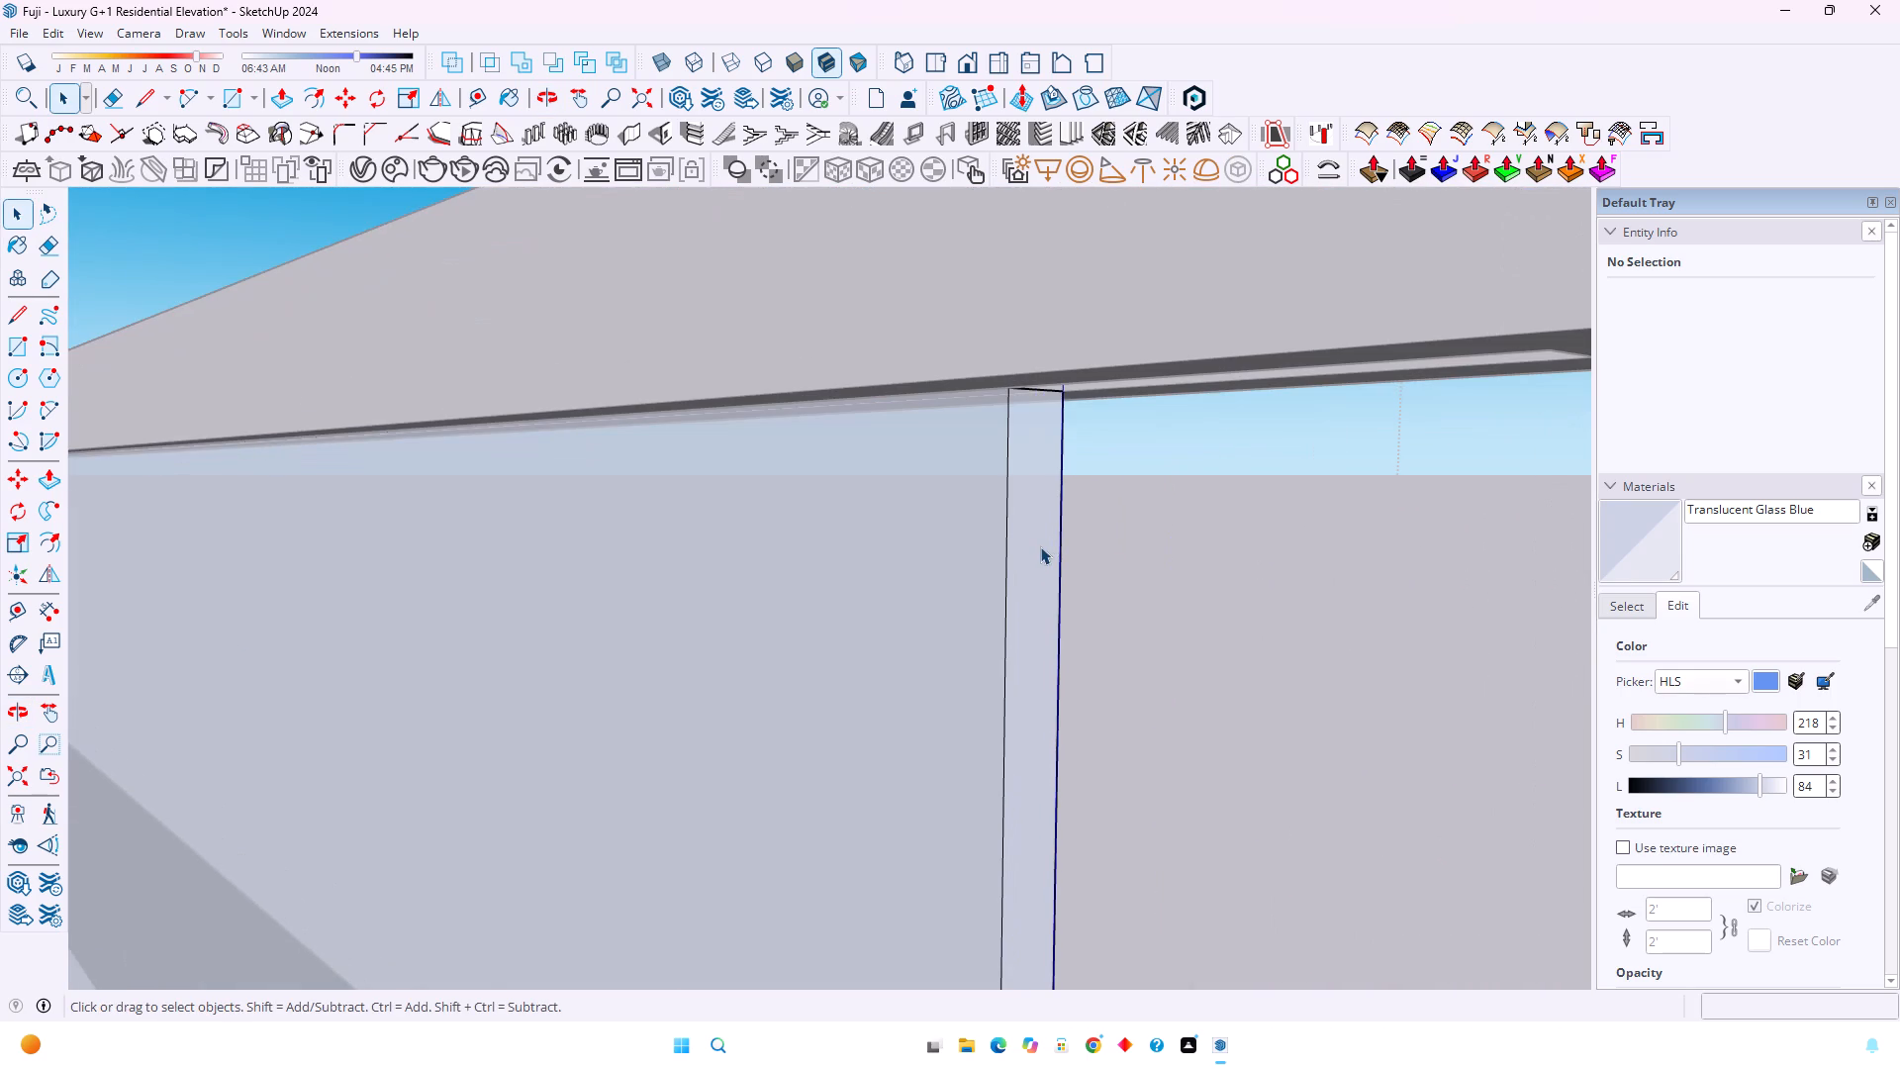
key("p")
left_click(1042, 542)
key("3")
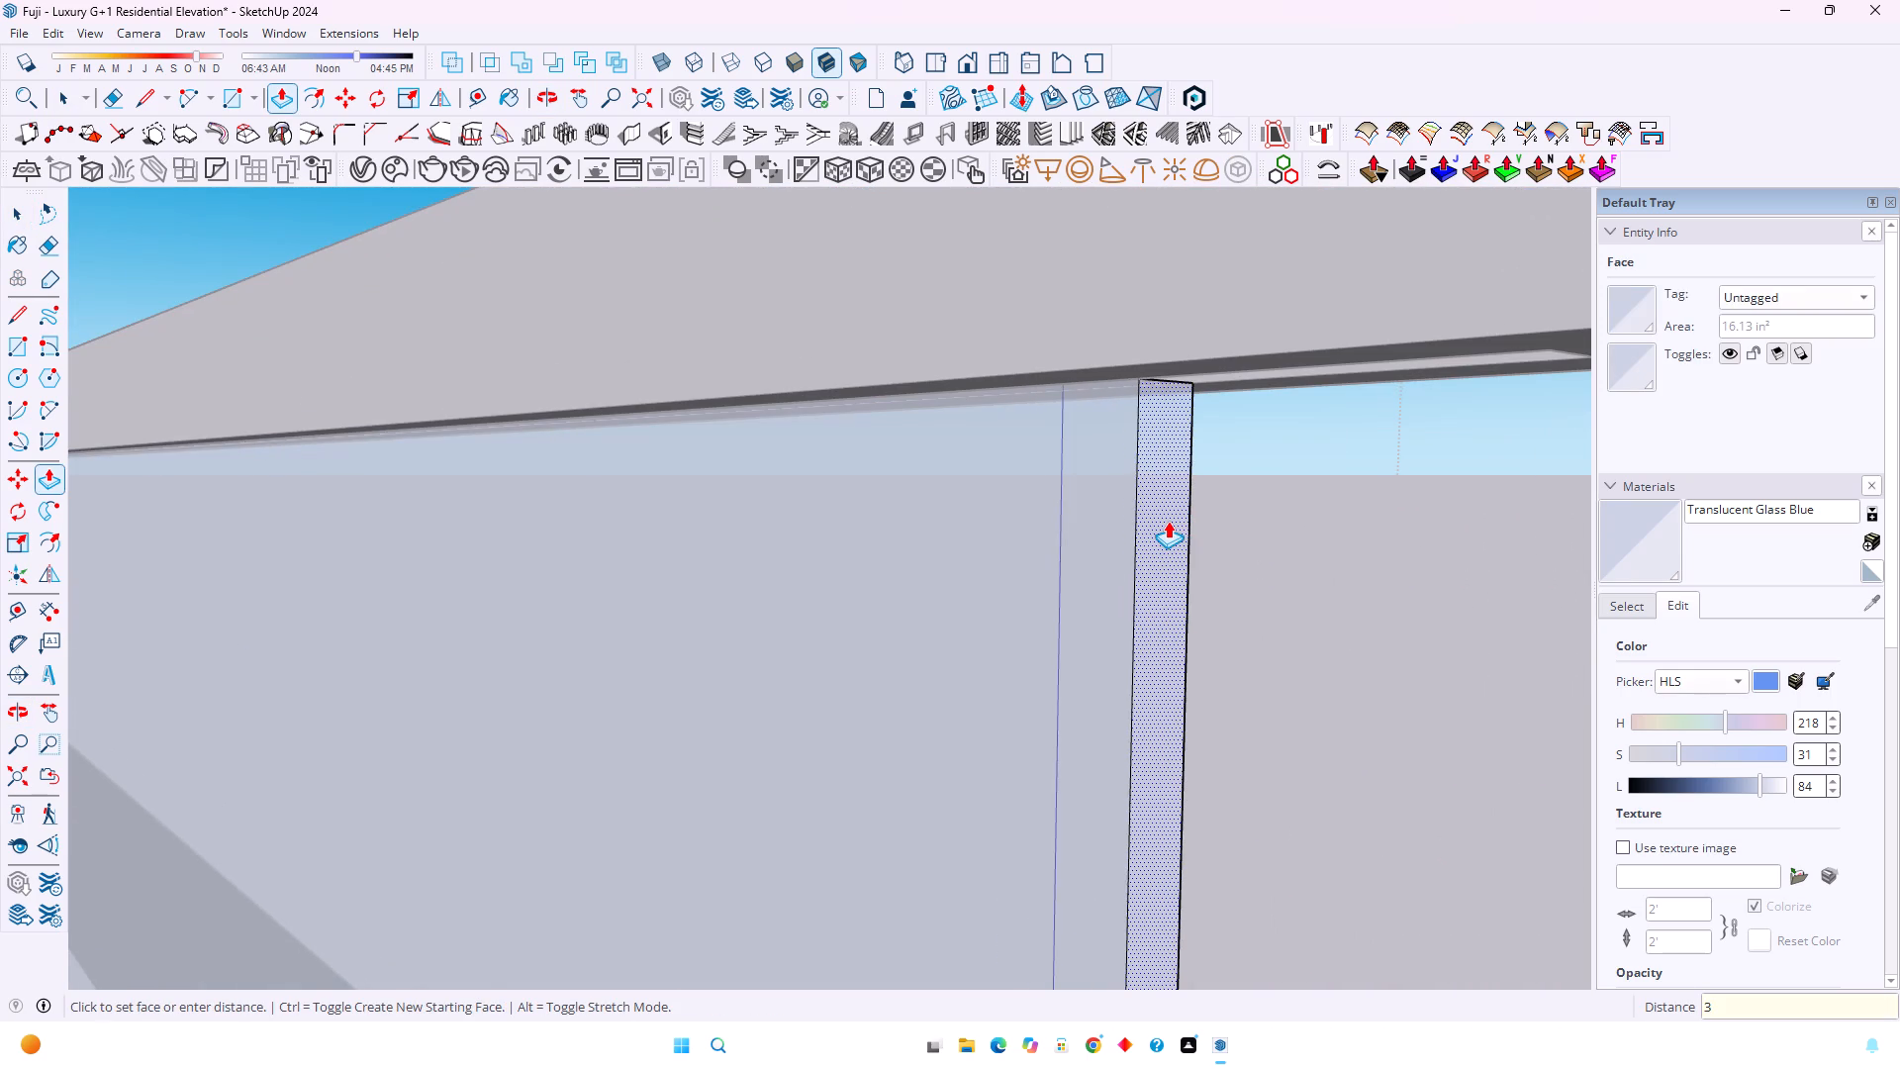
key("Return")
scroll(1066, 533, "down", 9)
key("space")
Check the extended railing end beside the louvre fins and close the glass panel and railing groups.
scroll(1057, 524, "down", 4)
middle_click_drag(1066, 521, 1196, 451)
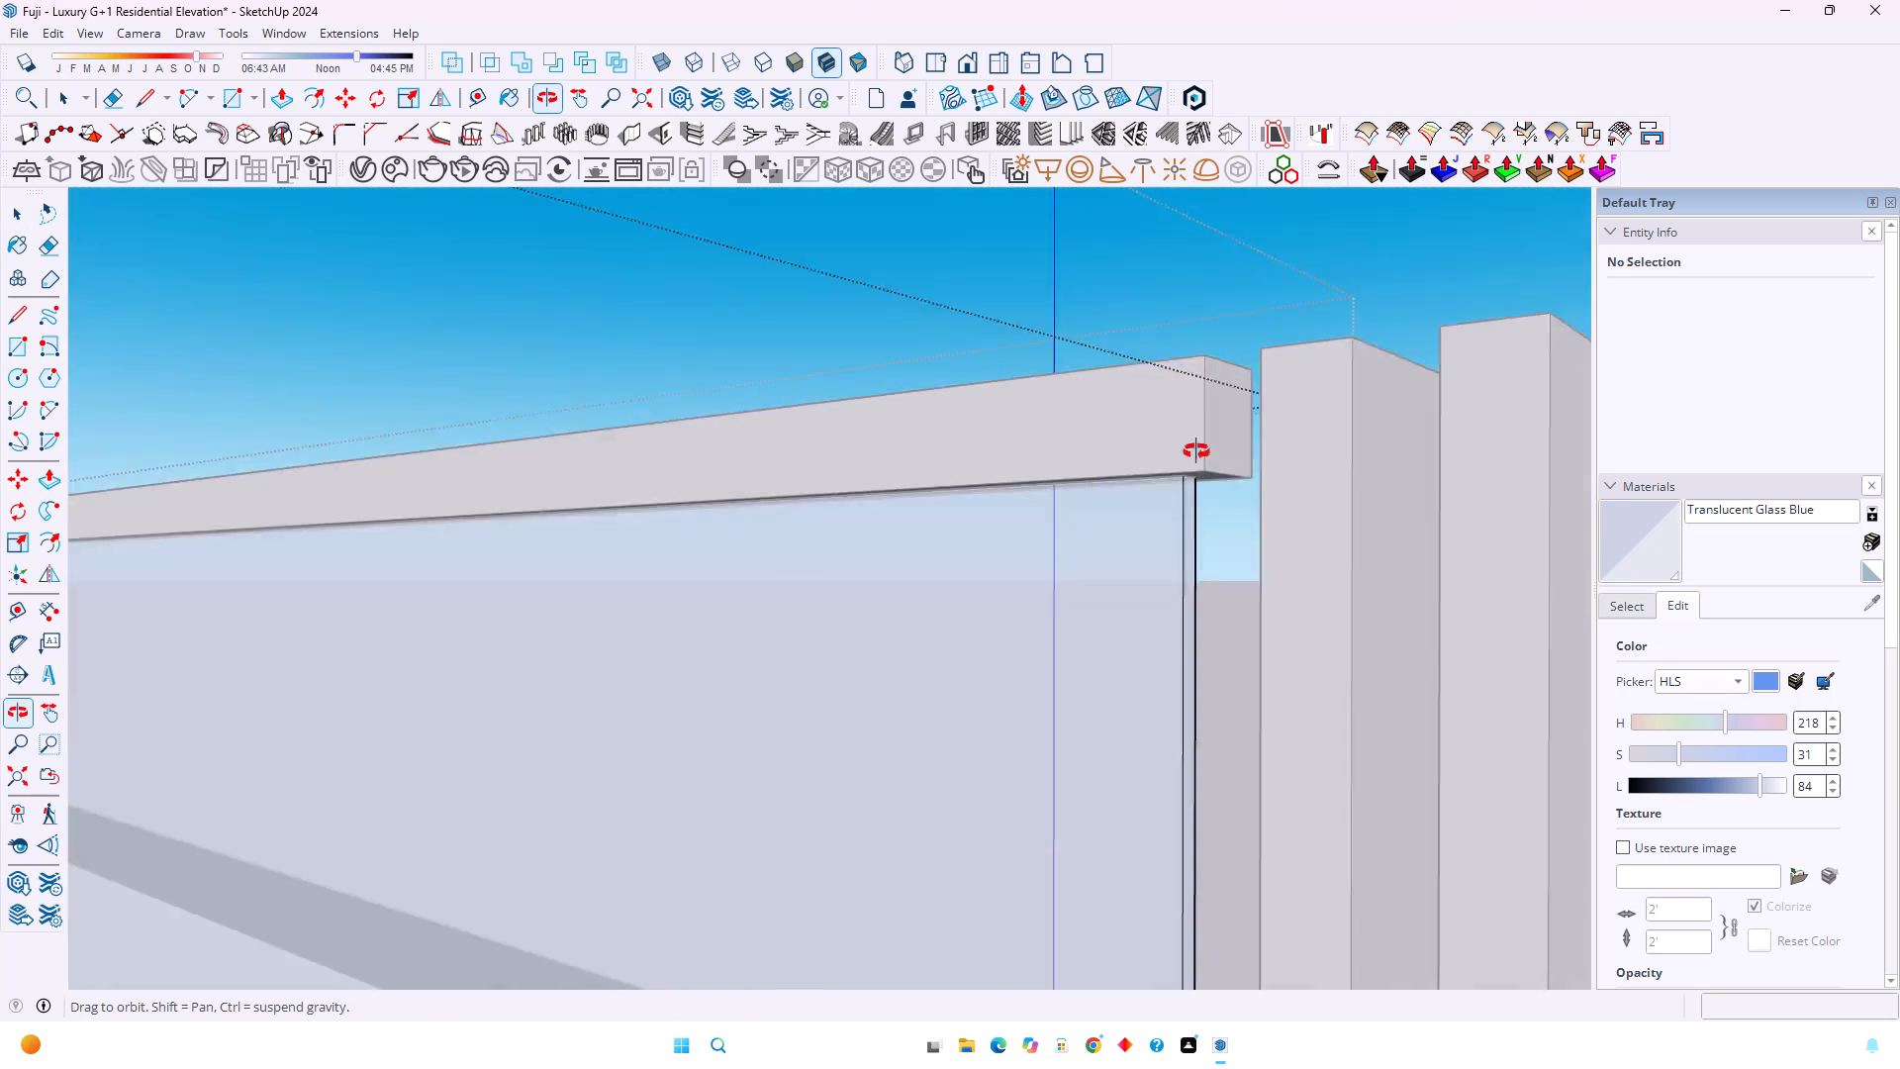
middle_click_drag(1196, 451, 1347, 383)
scroll(1158, 475, "down", 1)
key("Escape")
scroll(1050, 481, "down", 6)
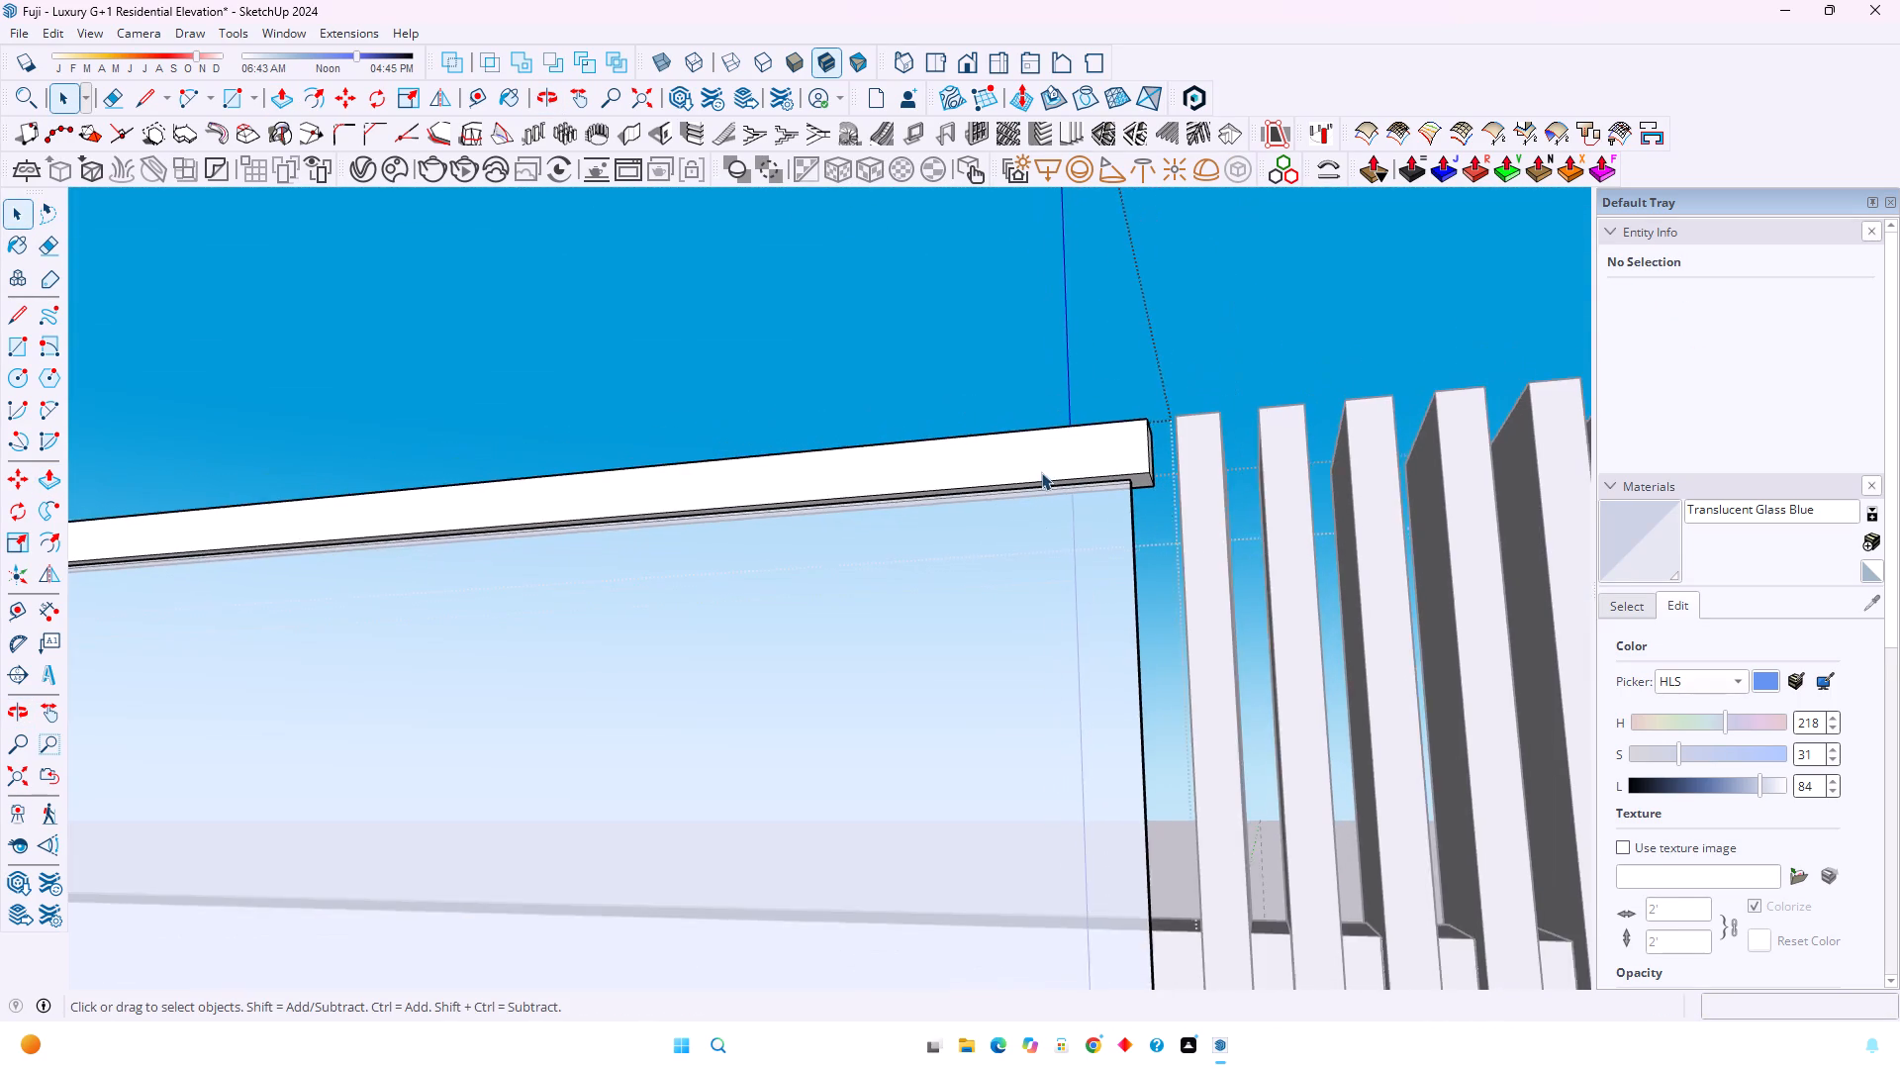
scroll(1041, 472, "down", 10)
middle_click_drag(1041, 471, 1106, 733)
middle_click(1106, 733)
scroll(1001, 590, "down", 5)
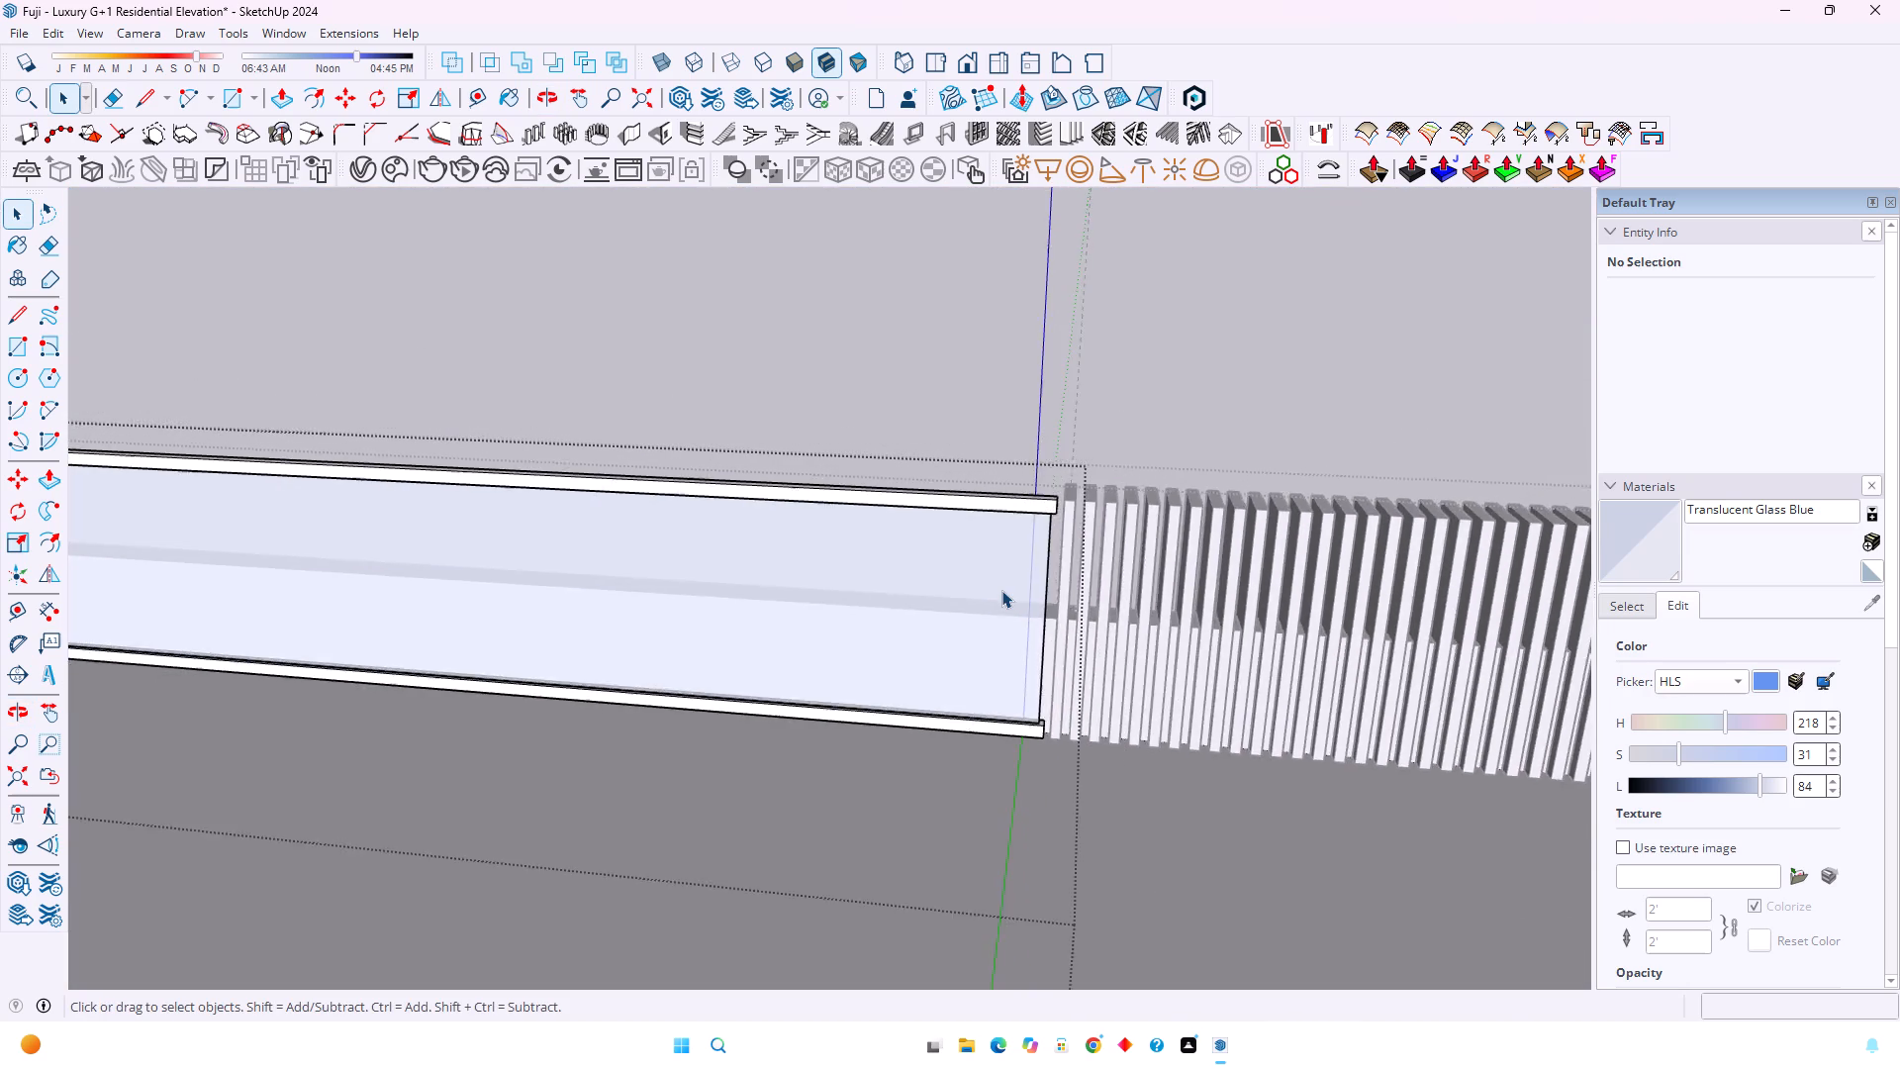
scroll(1001, 590, "down", 4)
scroll(997, 582, "up", 1)
scroll(995, 578, "down", 8)
left_click(1242, 456)
scroll(1230, 455, "up", 4)
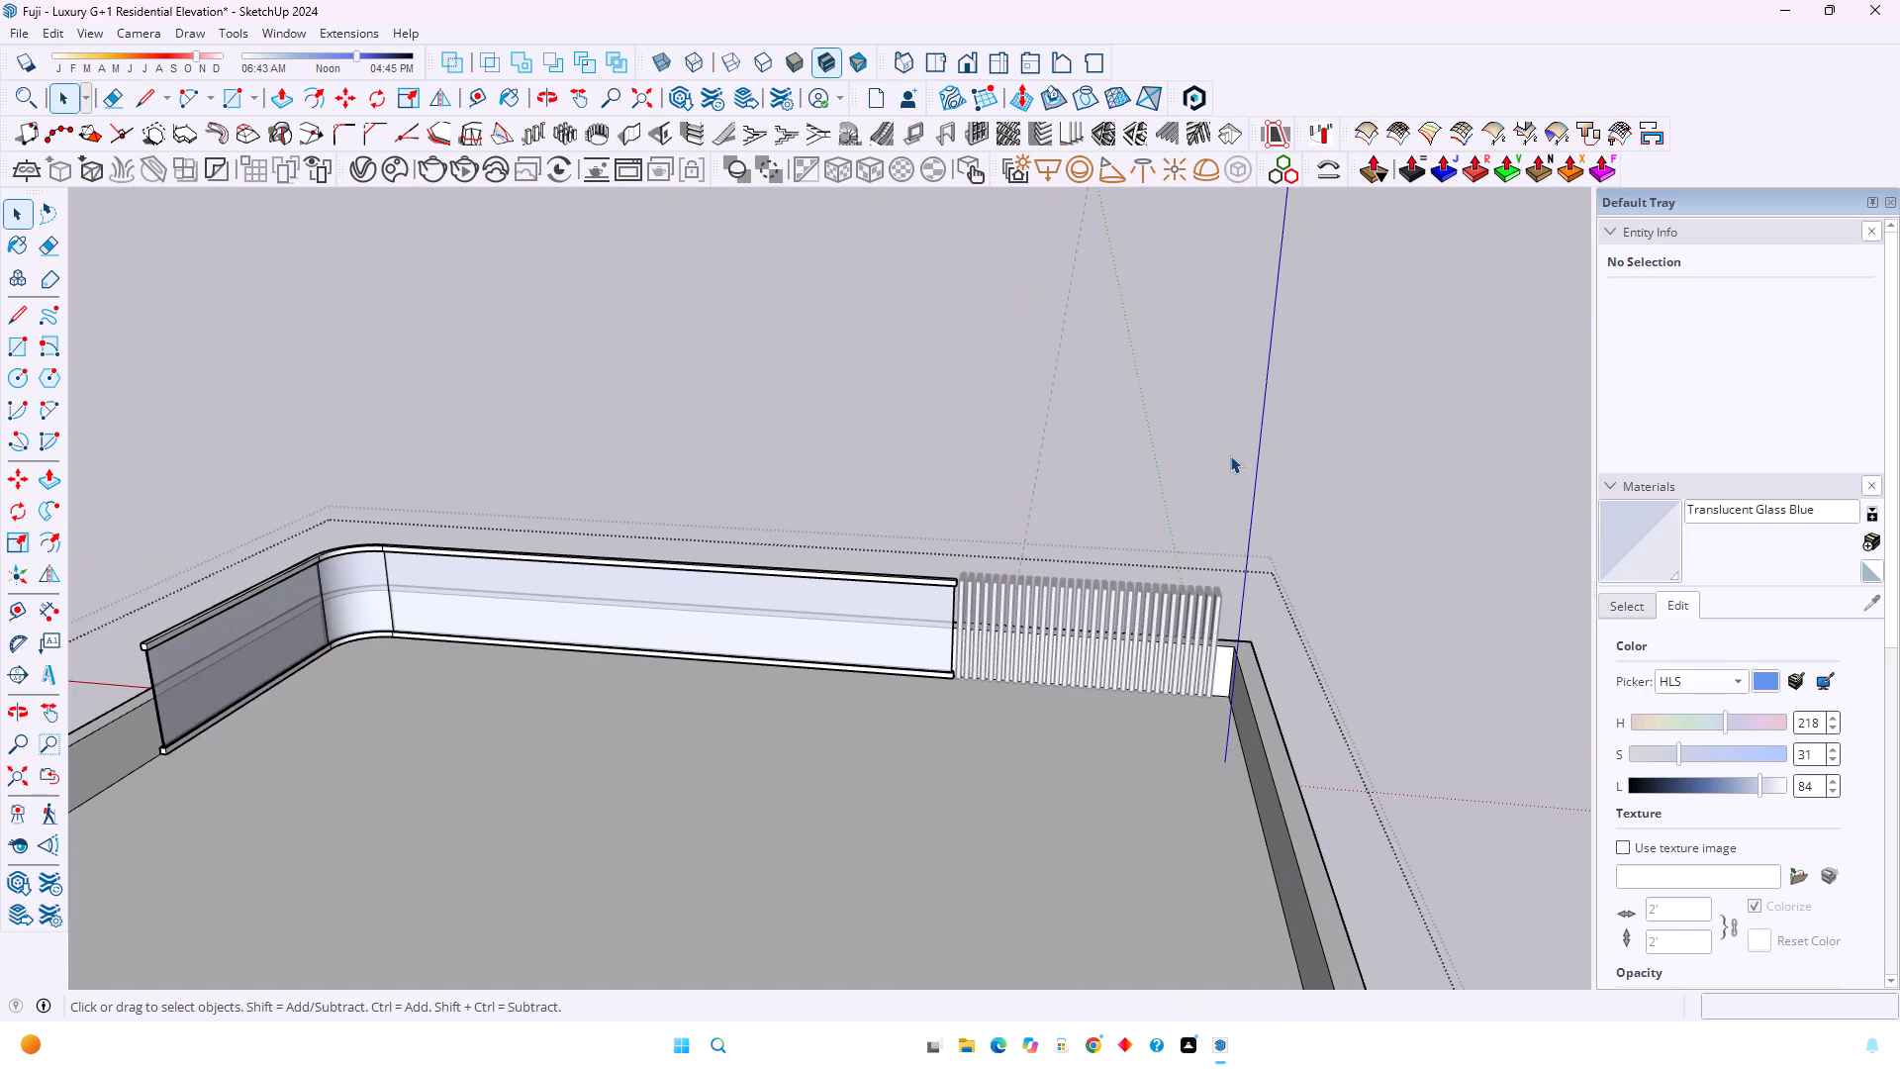
left_click(1230, 455)
Save the residential elevation model.
middle_click_drag(1219, 459, 233, 592)
middle_click_drag(639, 732, 421, 526)
middle_click(421, 525)
scroll(650, 543, "up", 2)
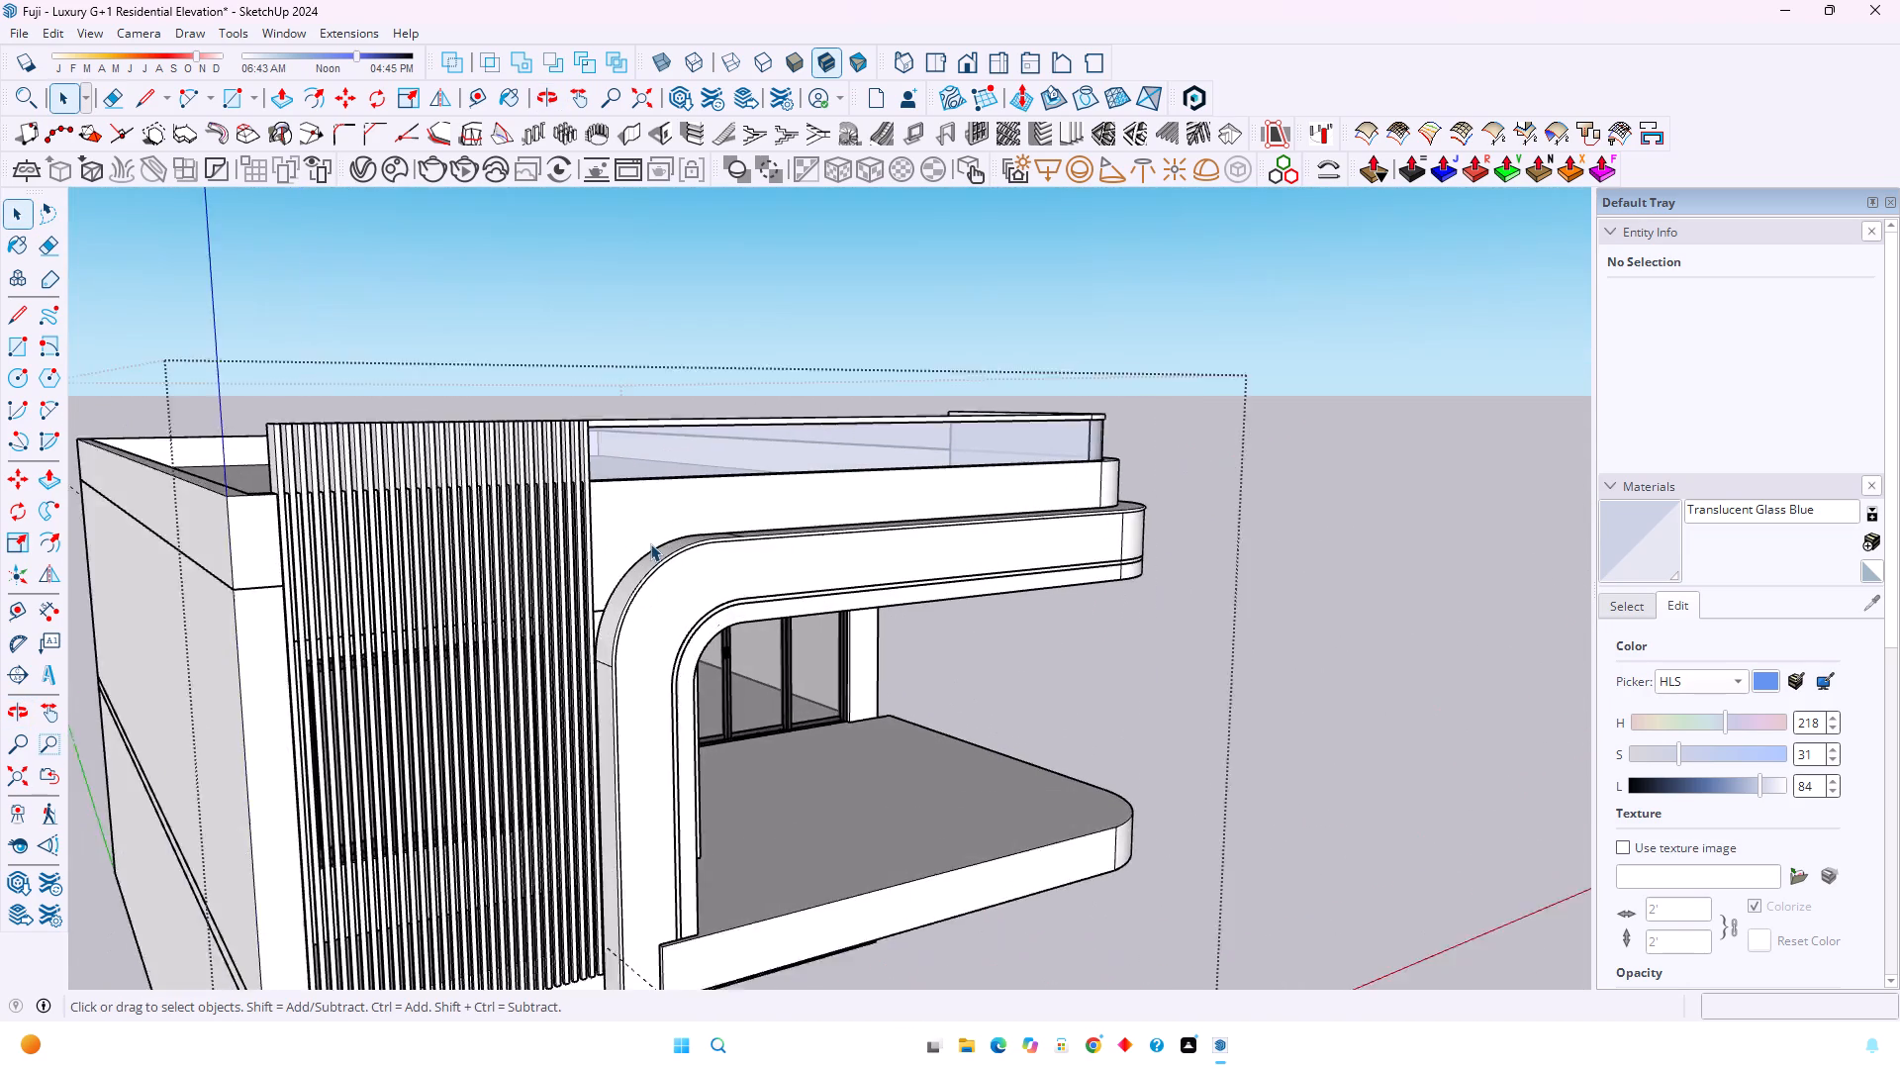
scroll(650, 543, "up", 2)
key("ctrl+s")
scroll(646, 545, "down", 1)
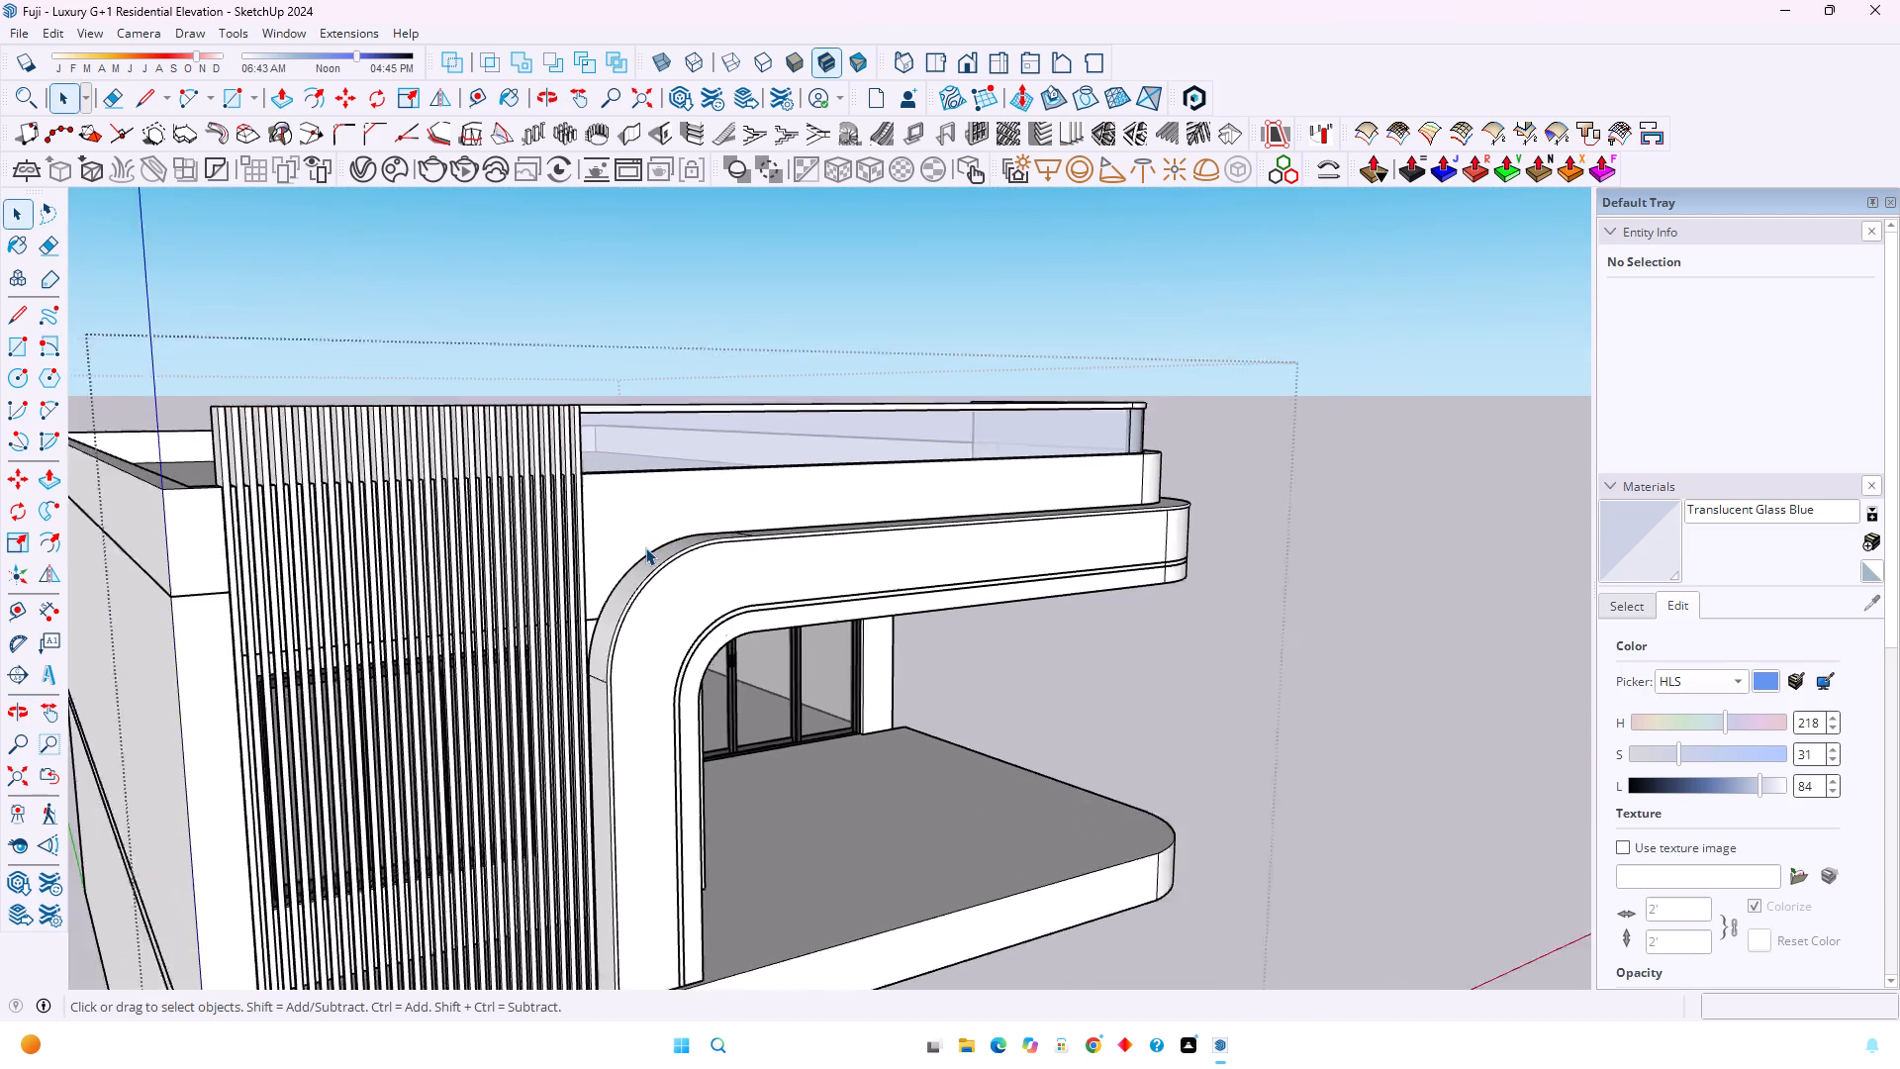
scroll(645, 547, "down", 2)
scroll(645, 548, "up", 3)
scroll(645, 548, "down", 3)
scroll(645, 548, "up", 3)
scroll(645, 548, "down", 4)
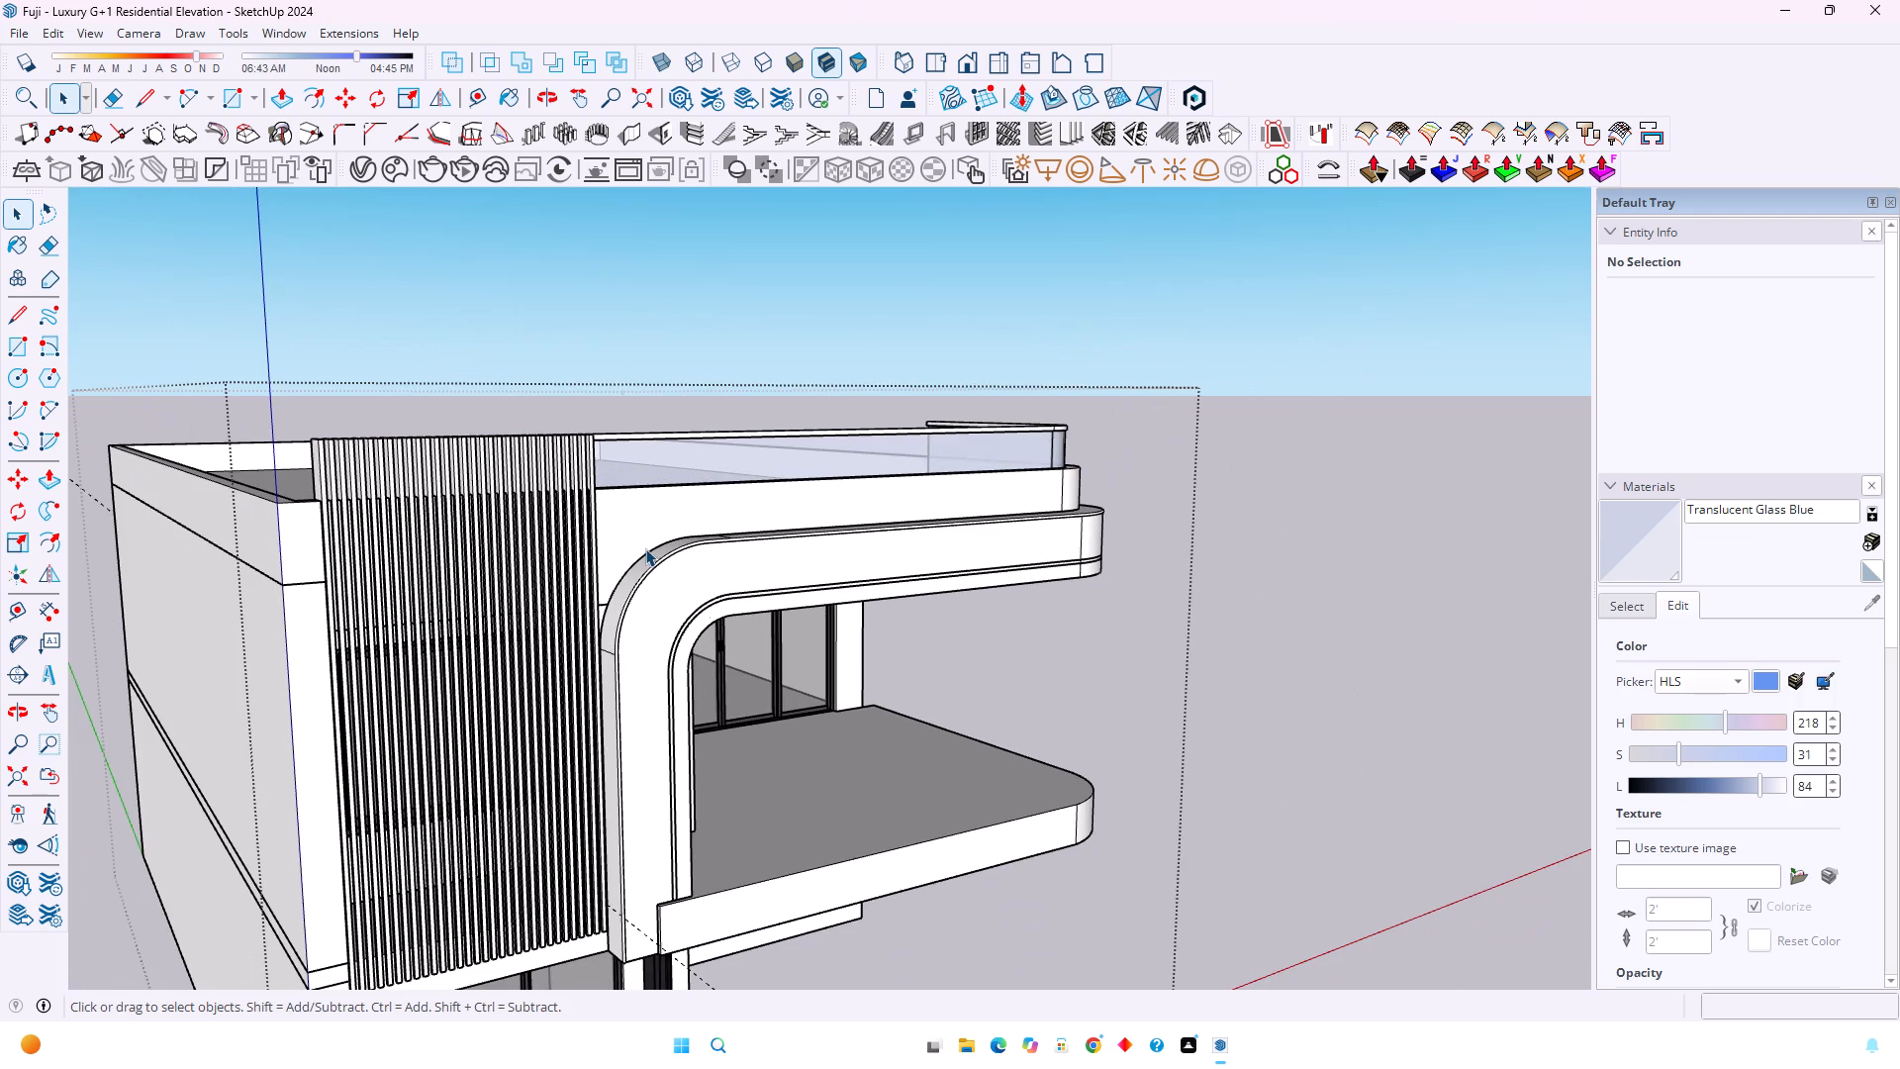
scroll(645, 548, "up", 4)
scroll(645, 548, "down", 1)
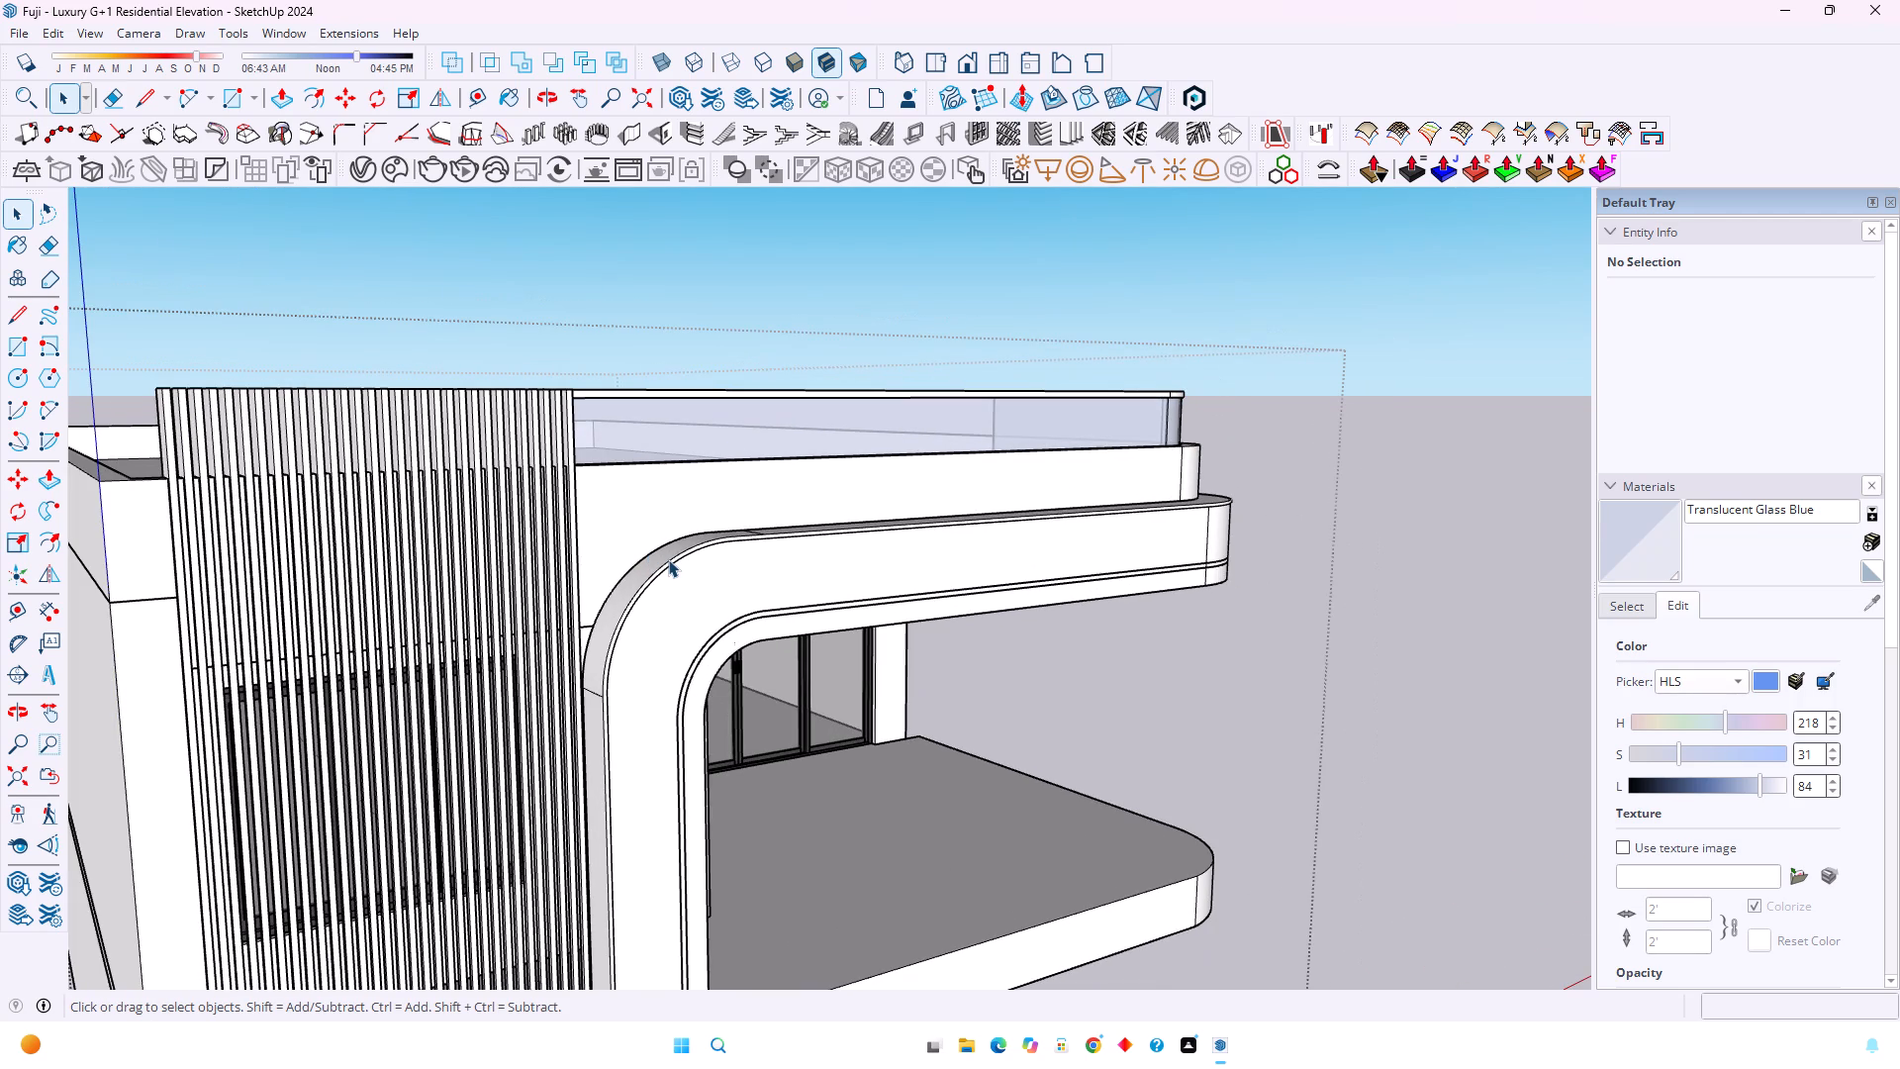
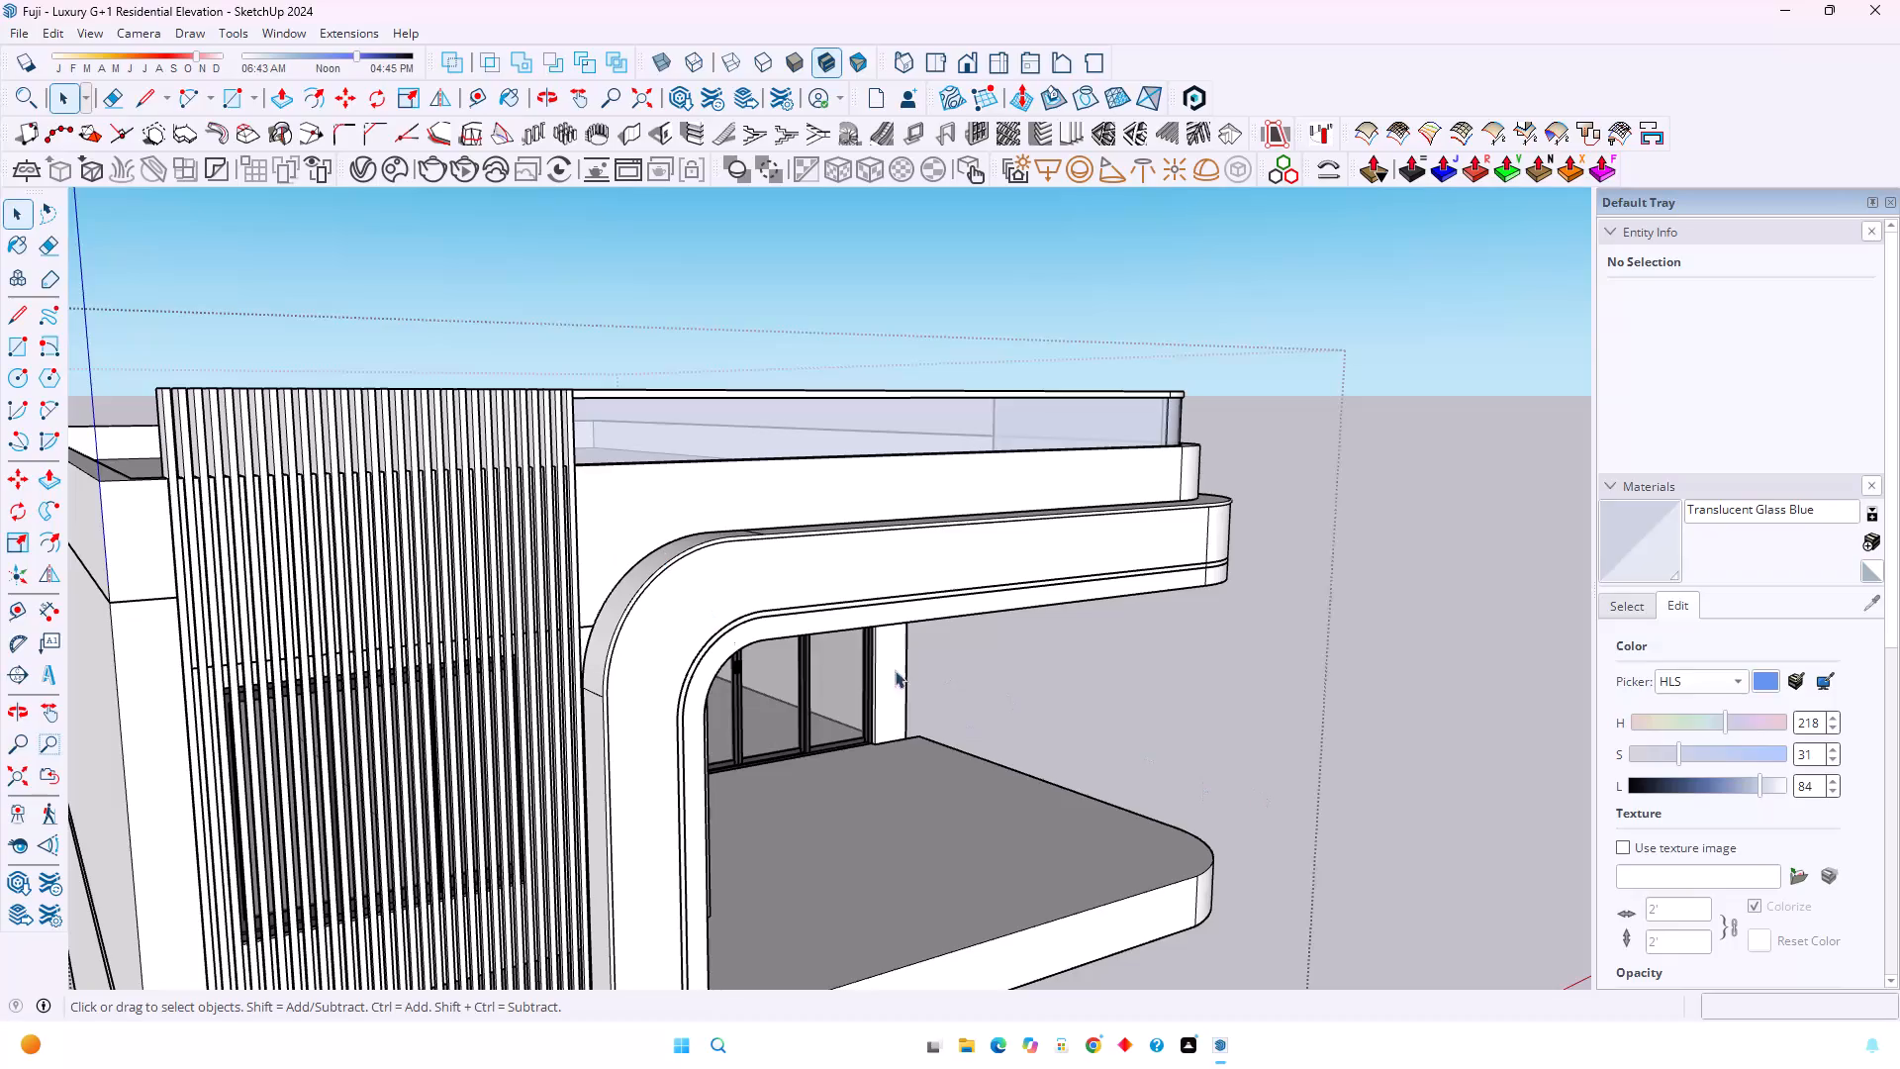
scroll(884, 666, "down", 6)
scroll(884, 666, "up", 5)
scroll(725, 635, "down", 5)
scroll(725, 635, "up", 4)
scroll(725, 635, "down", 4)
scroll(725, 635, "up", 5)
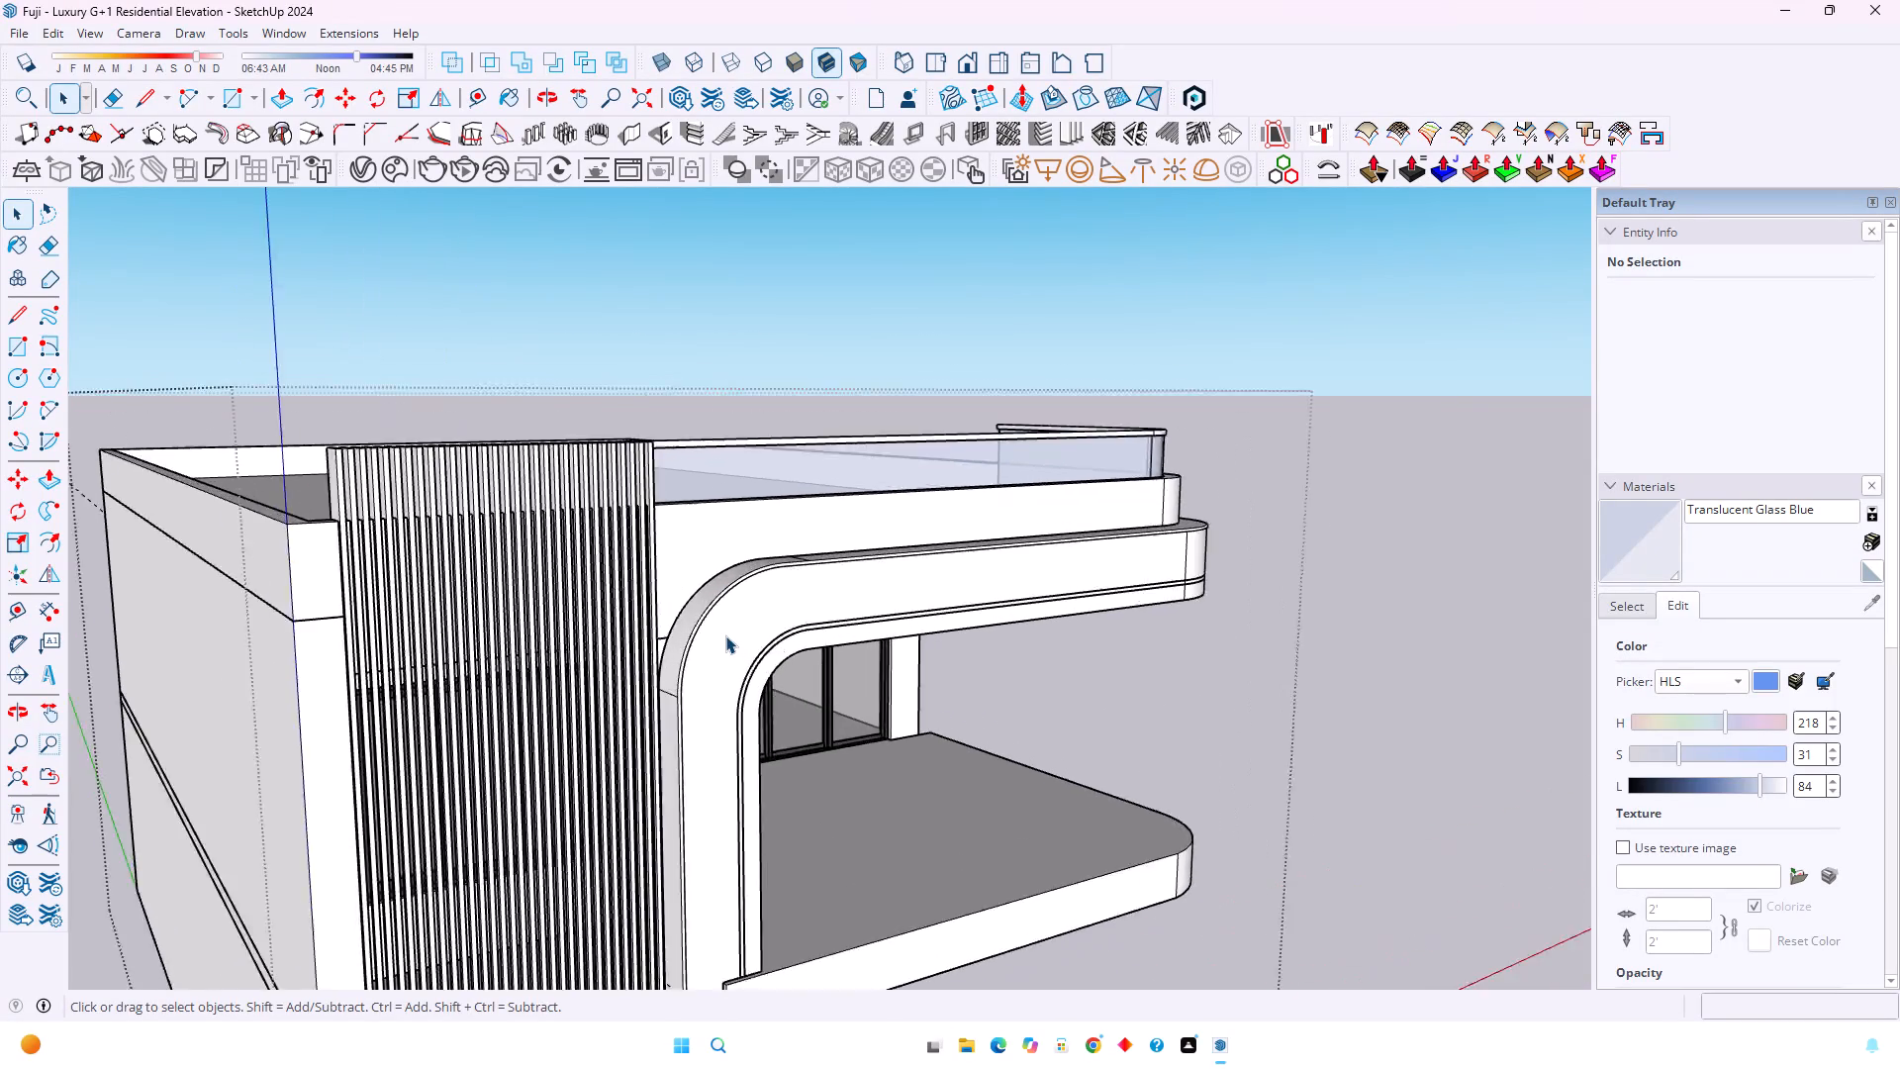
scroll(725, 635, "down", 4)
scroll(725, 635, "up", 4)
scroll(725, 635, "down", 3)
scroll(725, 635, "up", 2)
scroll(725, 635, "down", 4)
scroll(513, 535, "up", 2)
Paint the louvre screen group with the Wood Veneer 01 material from the Wood collection.
middle_click_drag(659, 611, 587, 611)
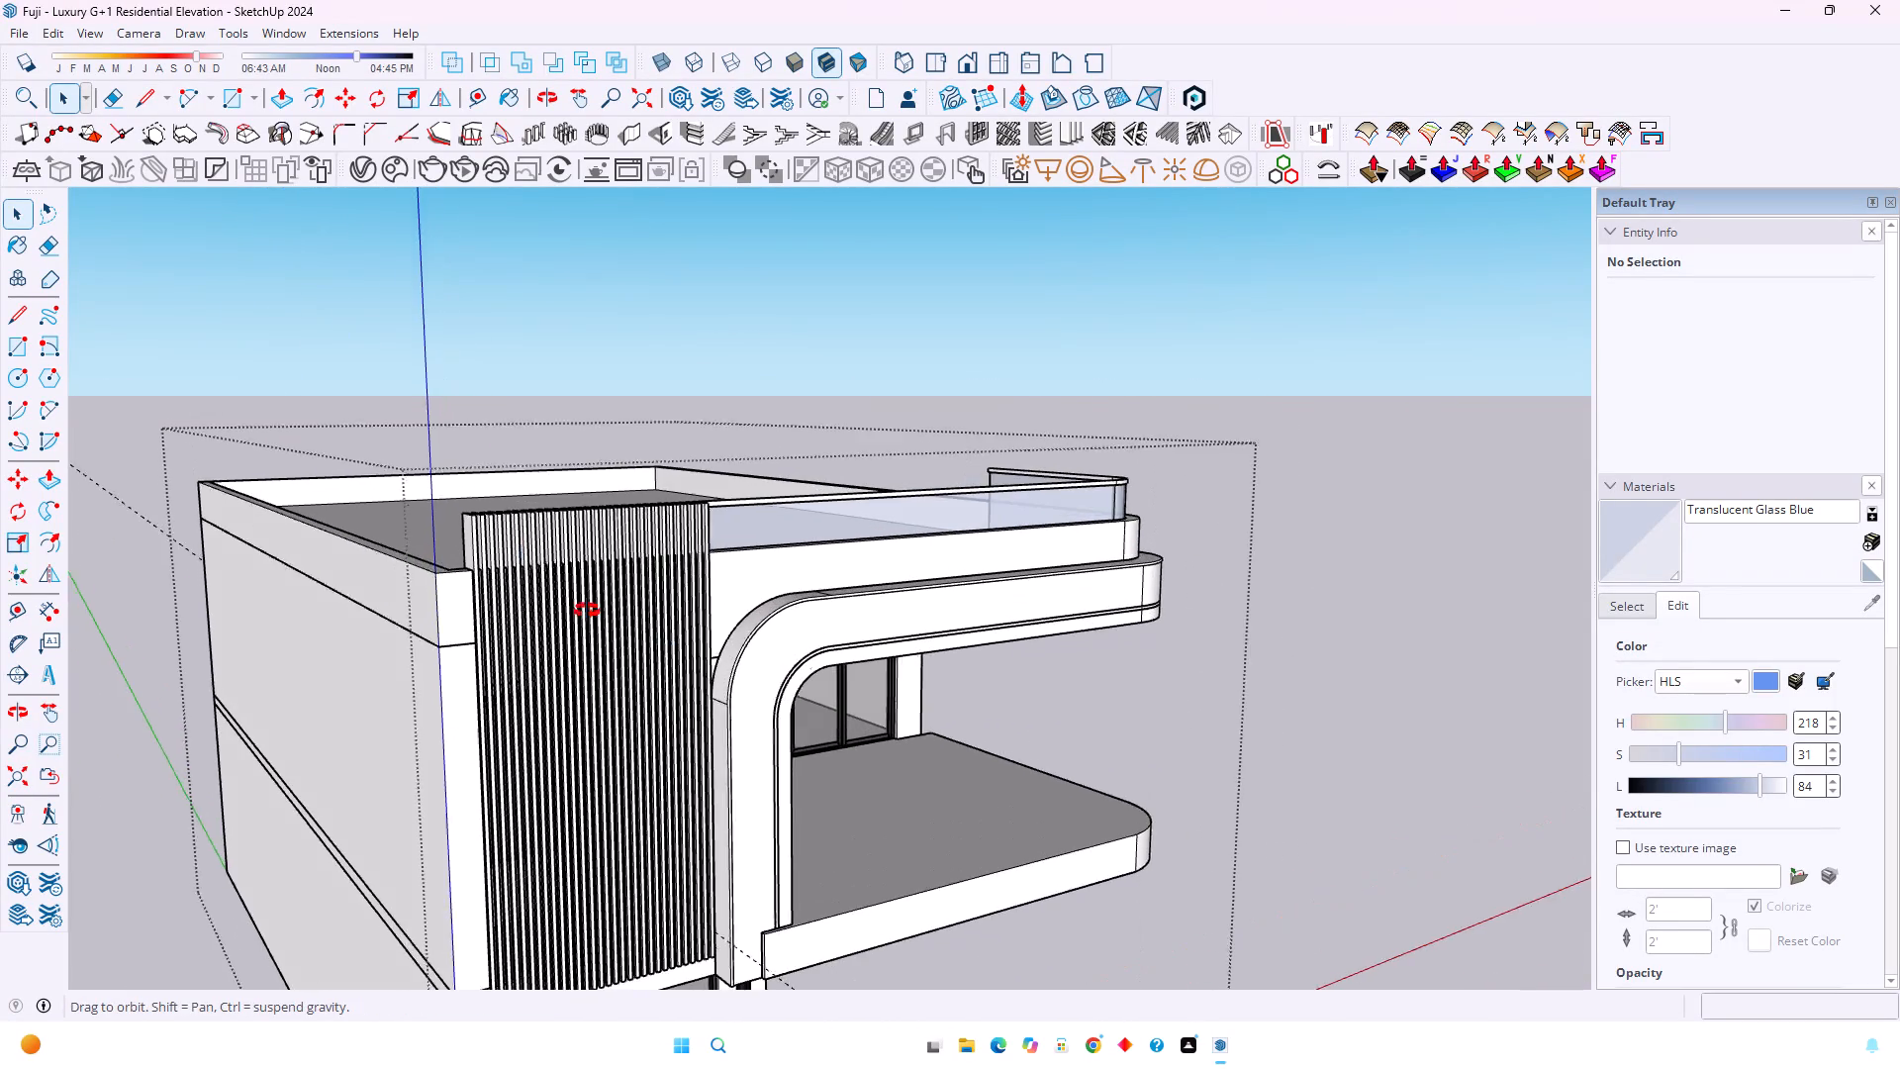
middle_click_drag(587, 611, 367, 513)
middle_click(368, 513)
left_click(374, 506)
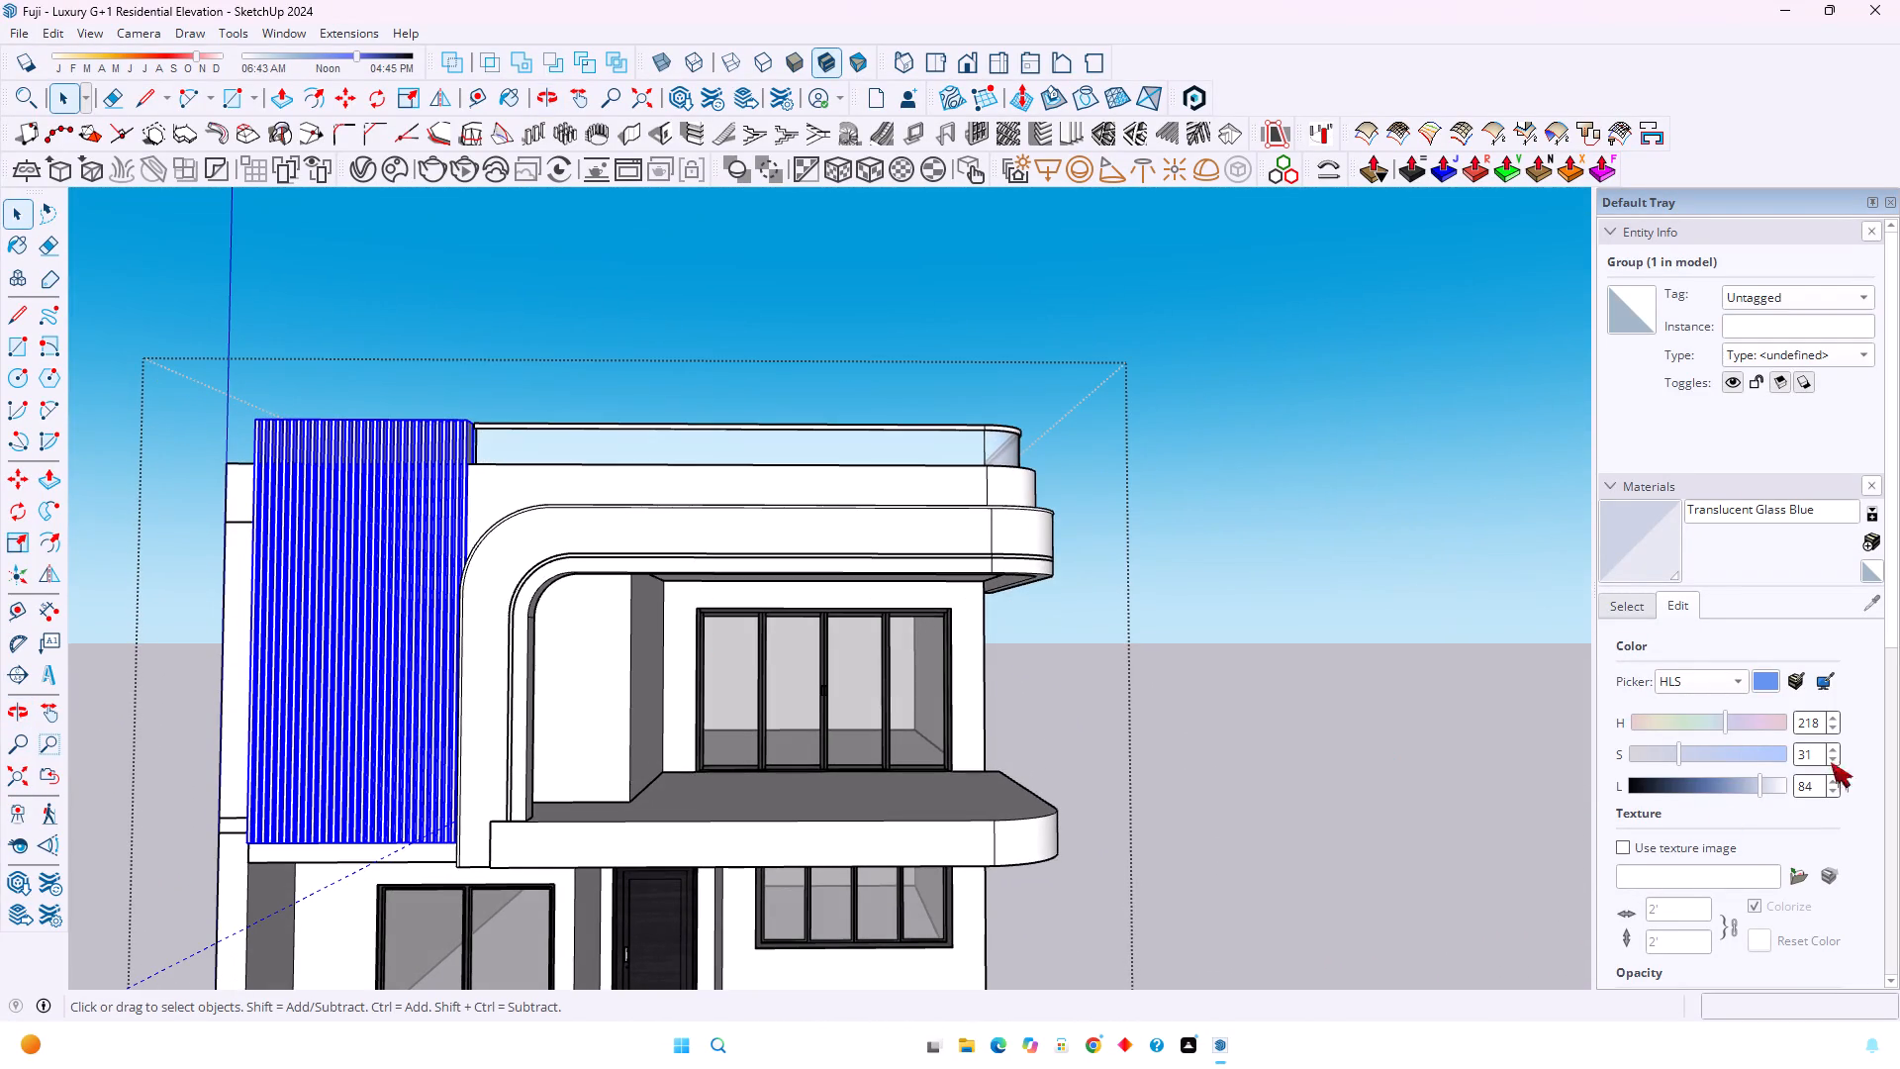
left_click(1642, 601)
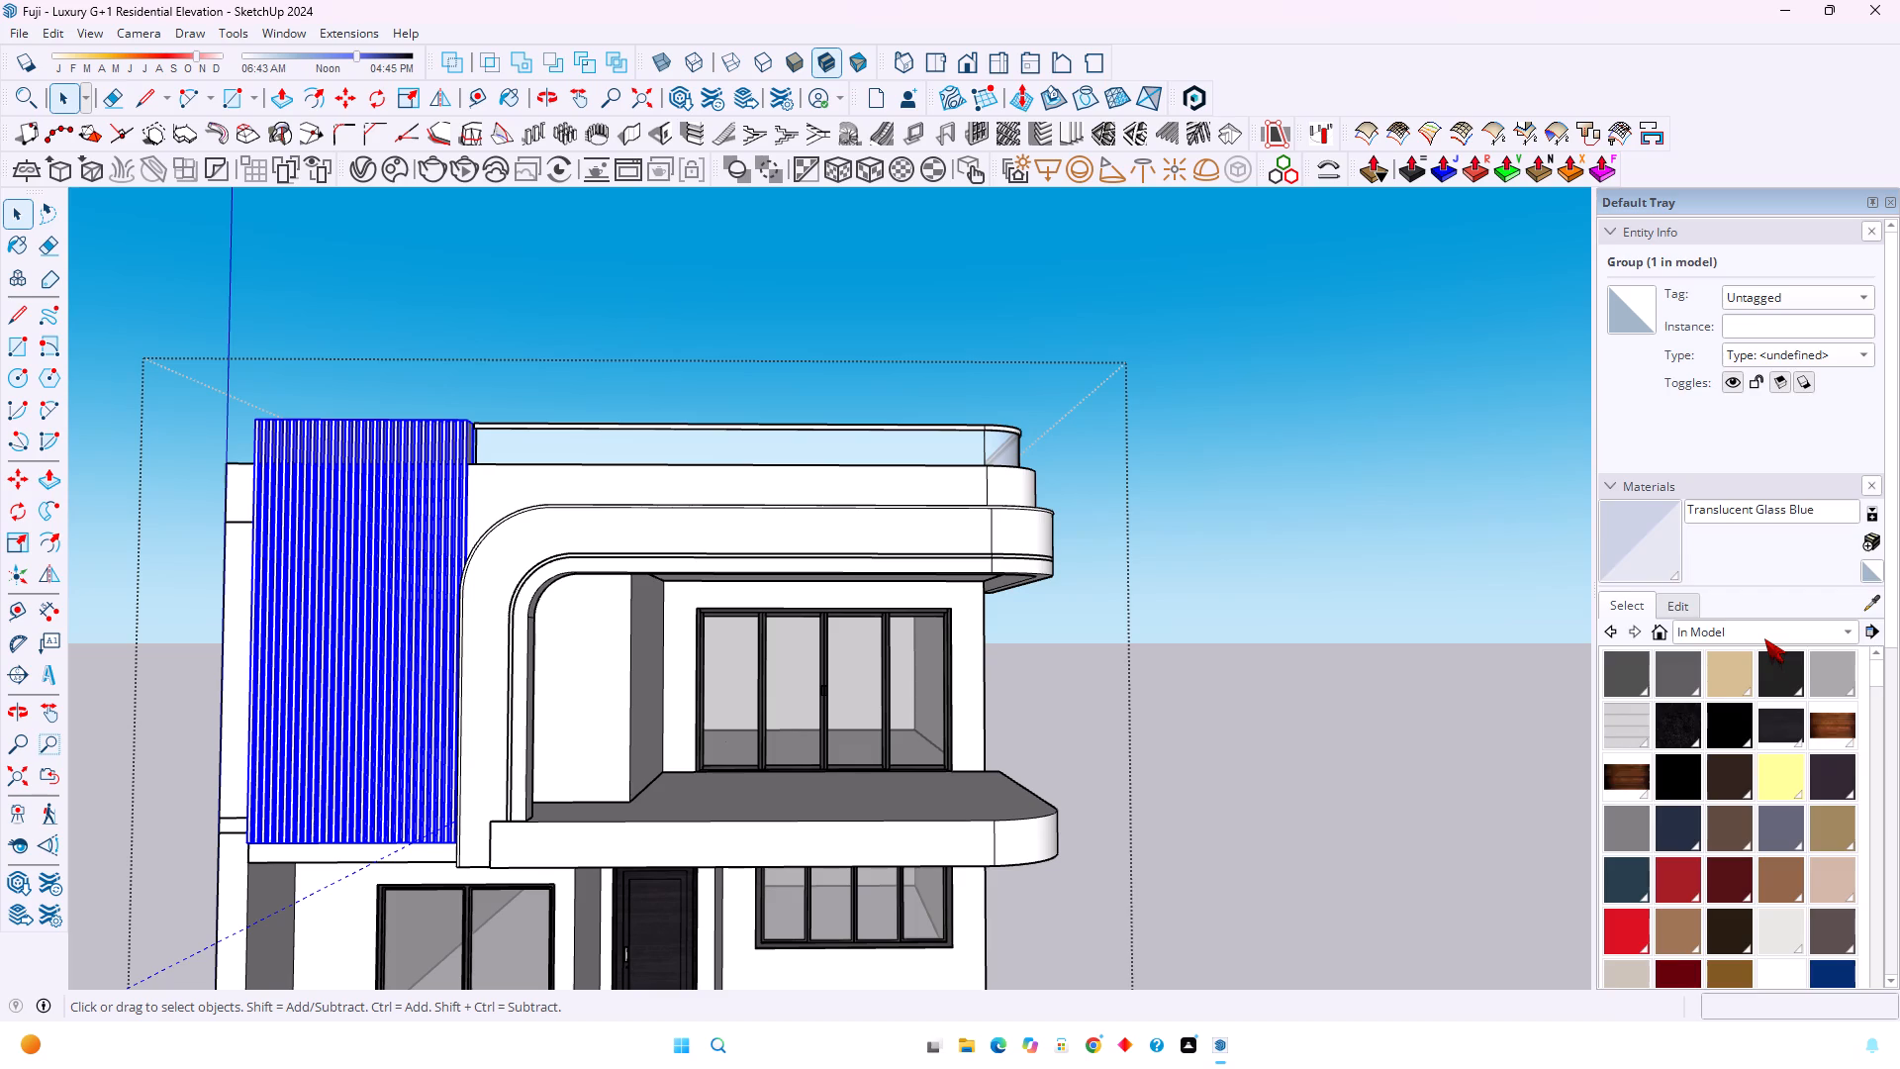
left_click(1764, 638)
left_click(1675, 1052)
left_click(1611, 779)
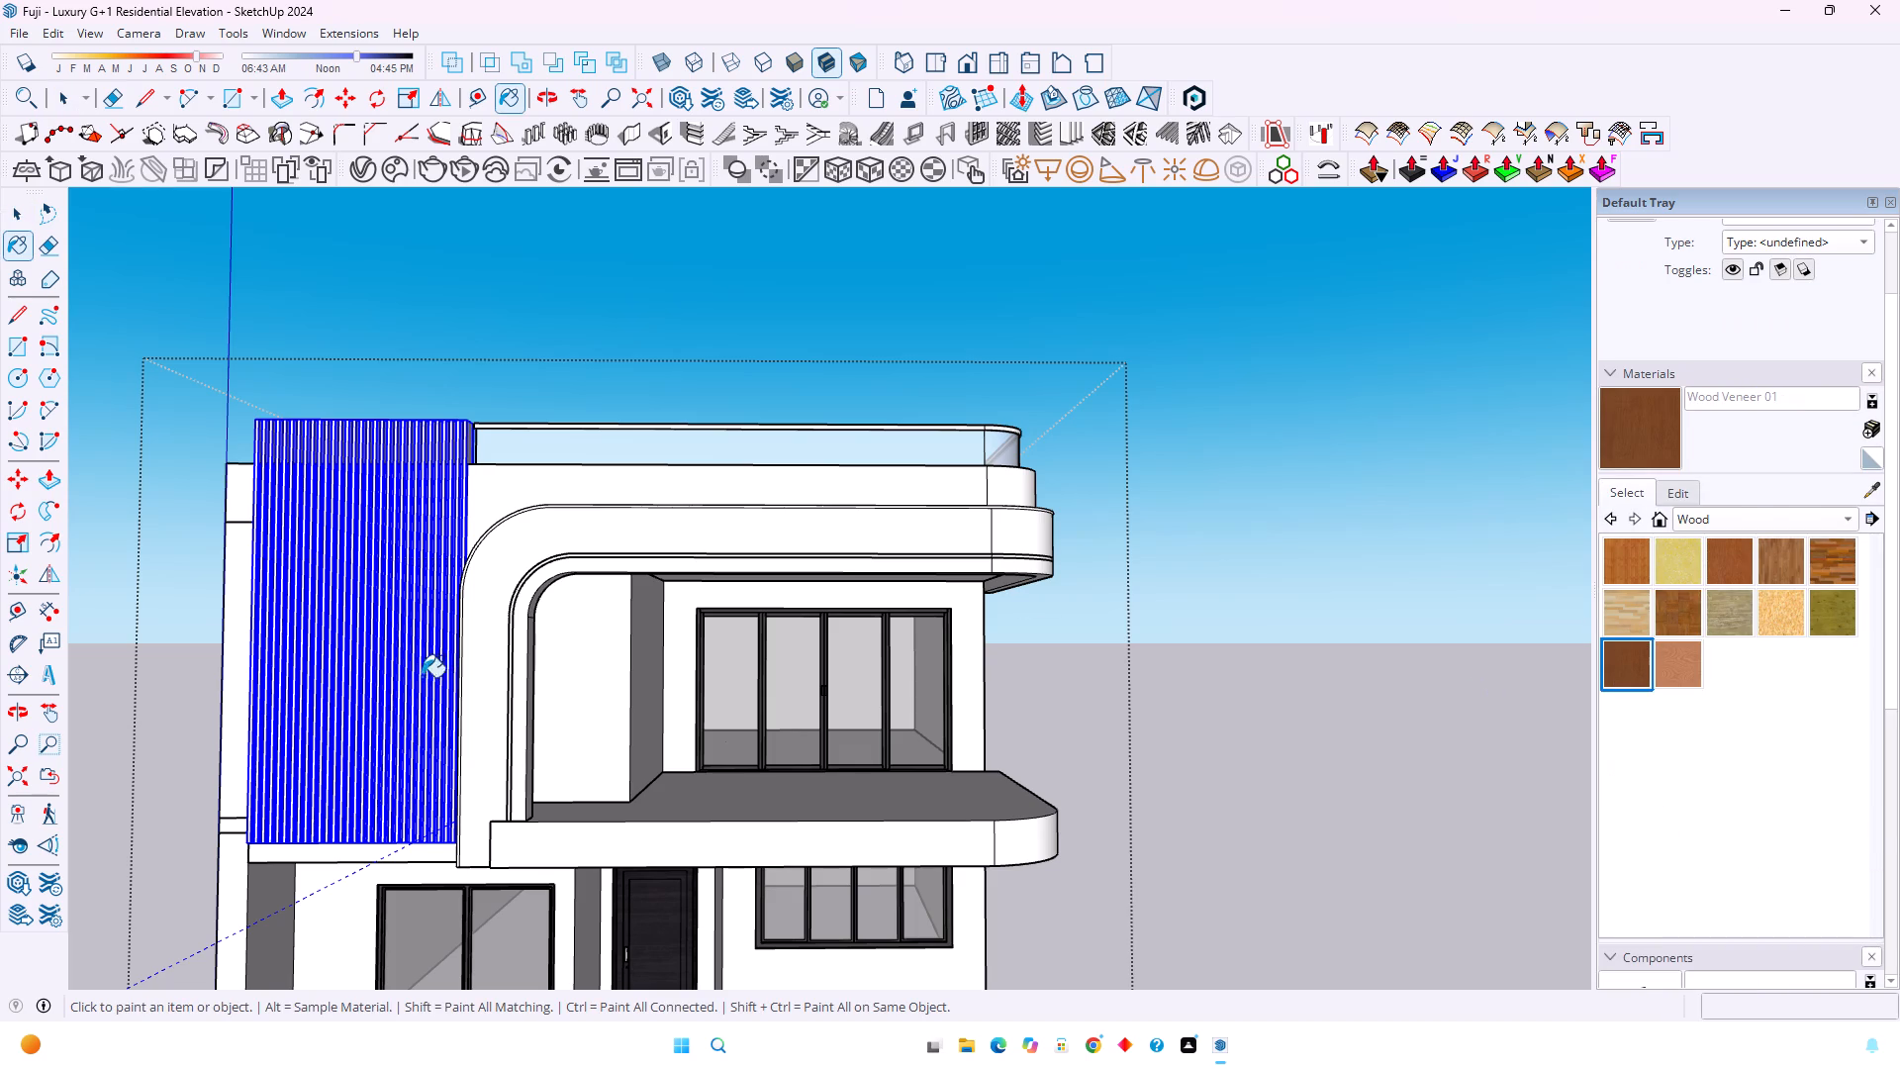
left_click(417, 677)
Darken and mute the louvre fins' Wood Veneer 01 colour to saturation 40 and lightness 28, and deselect the screen.
scroll(417, 677, "up", 12)
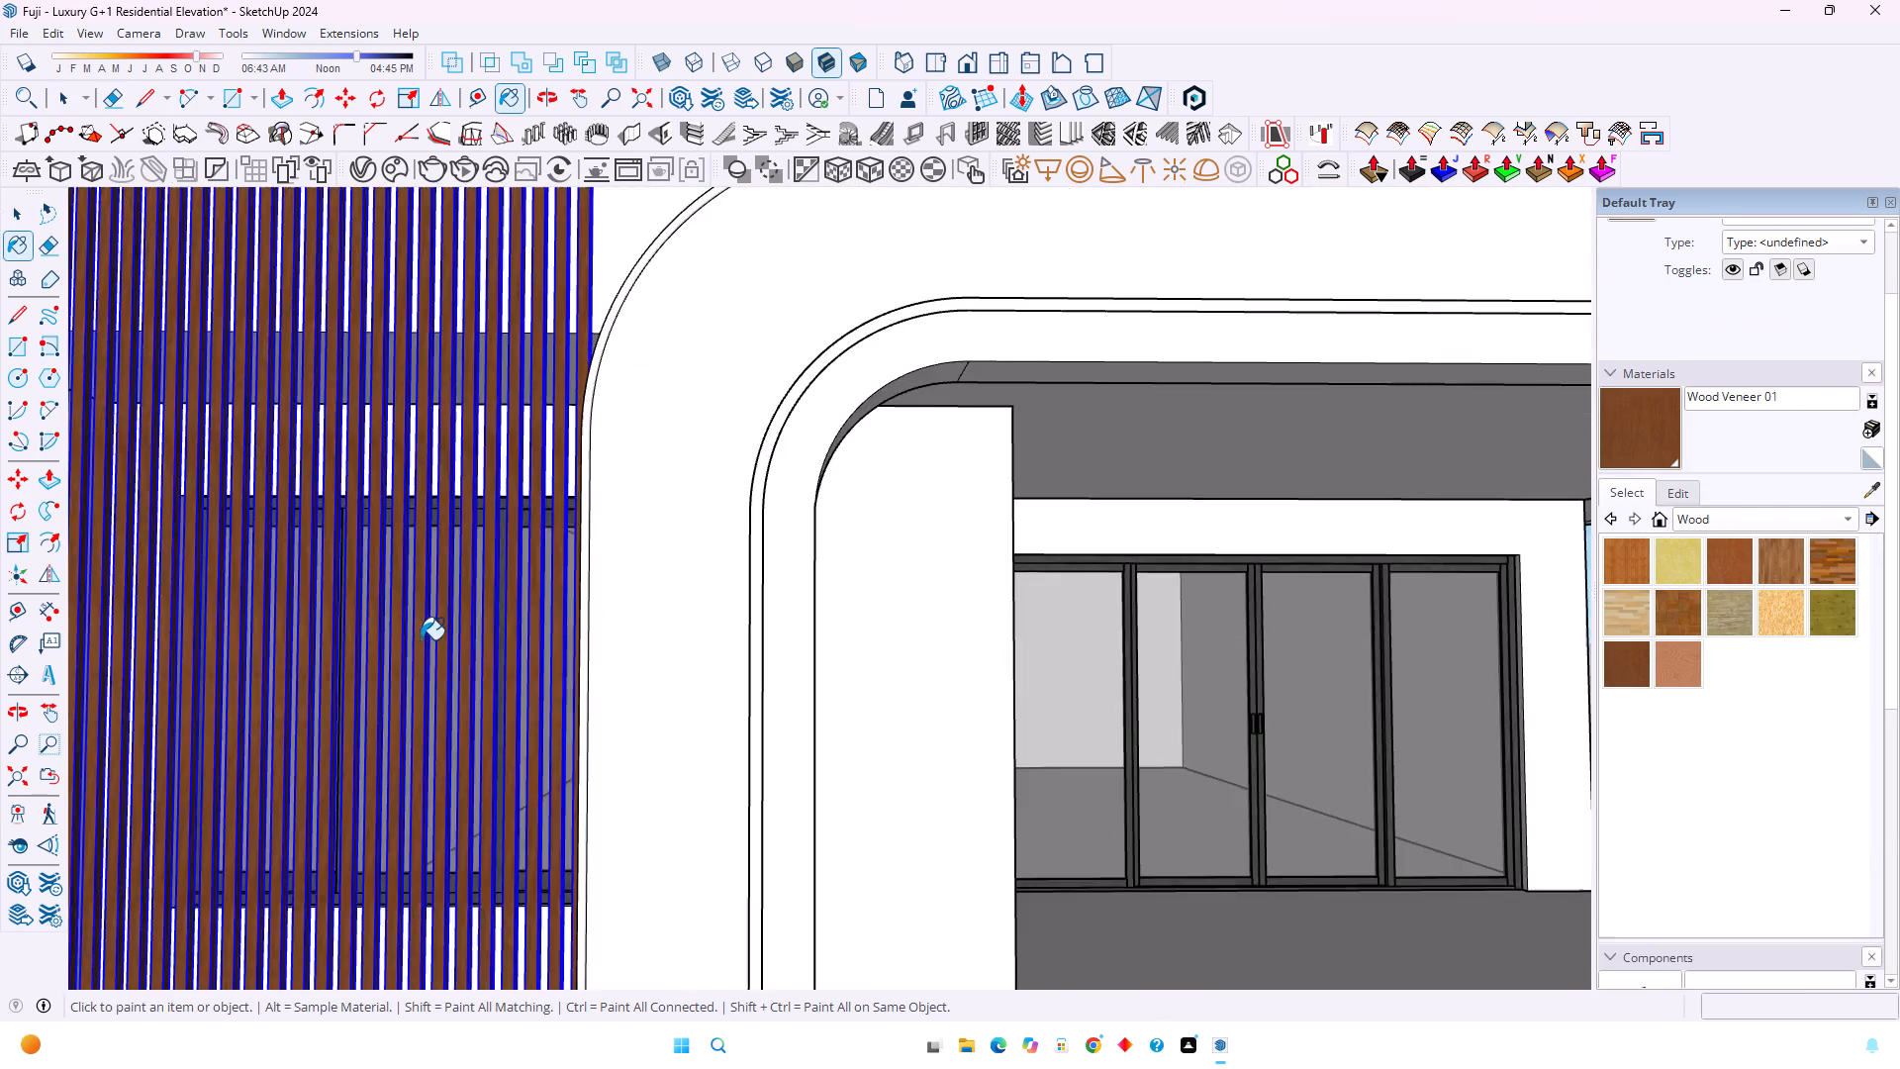
scroll(421, 639, "up", 3)
scroll(437, 635, "down", 1)
scroll(439, 635, "up", 8)
scroll(550, 655, "up", 1)
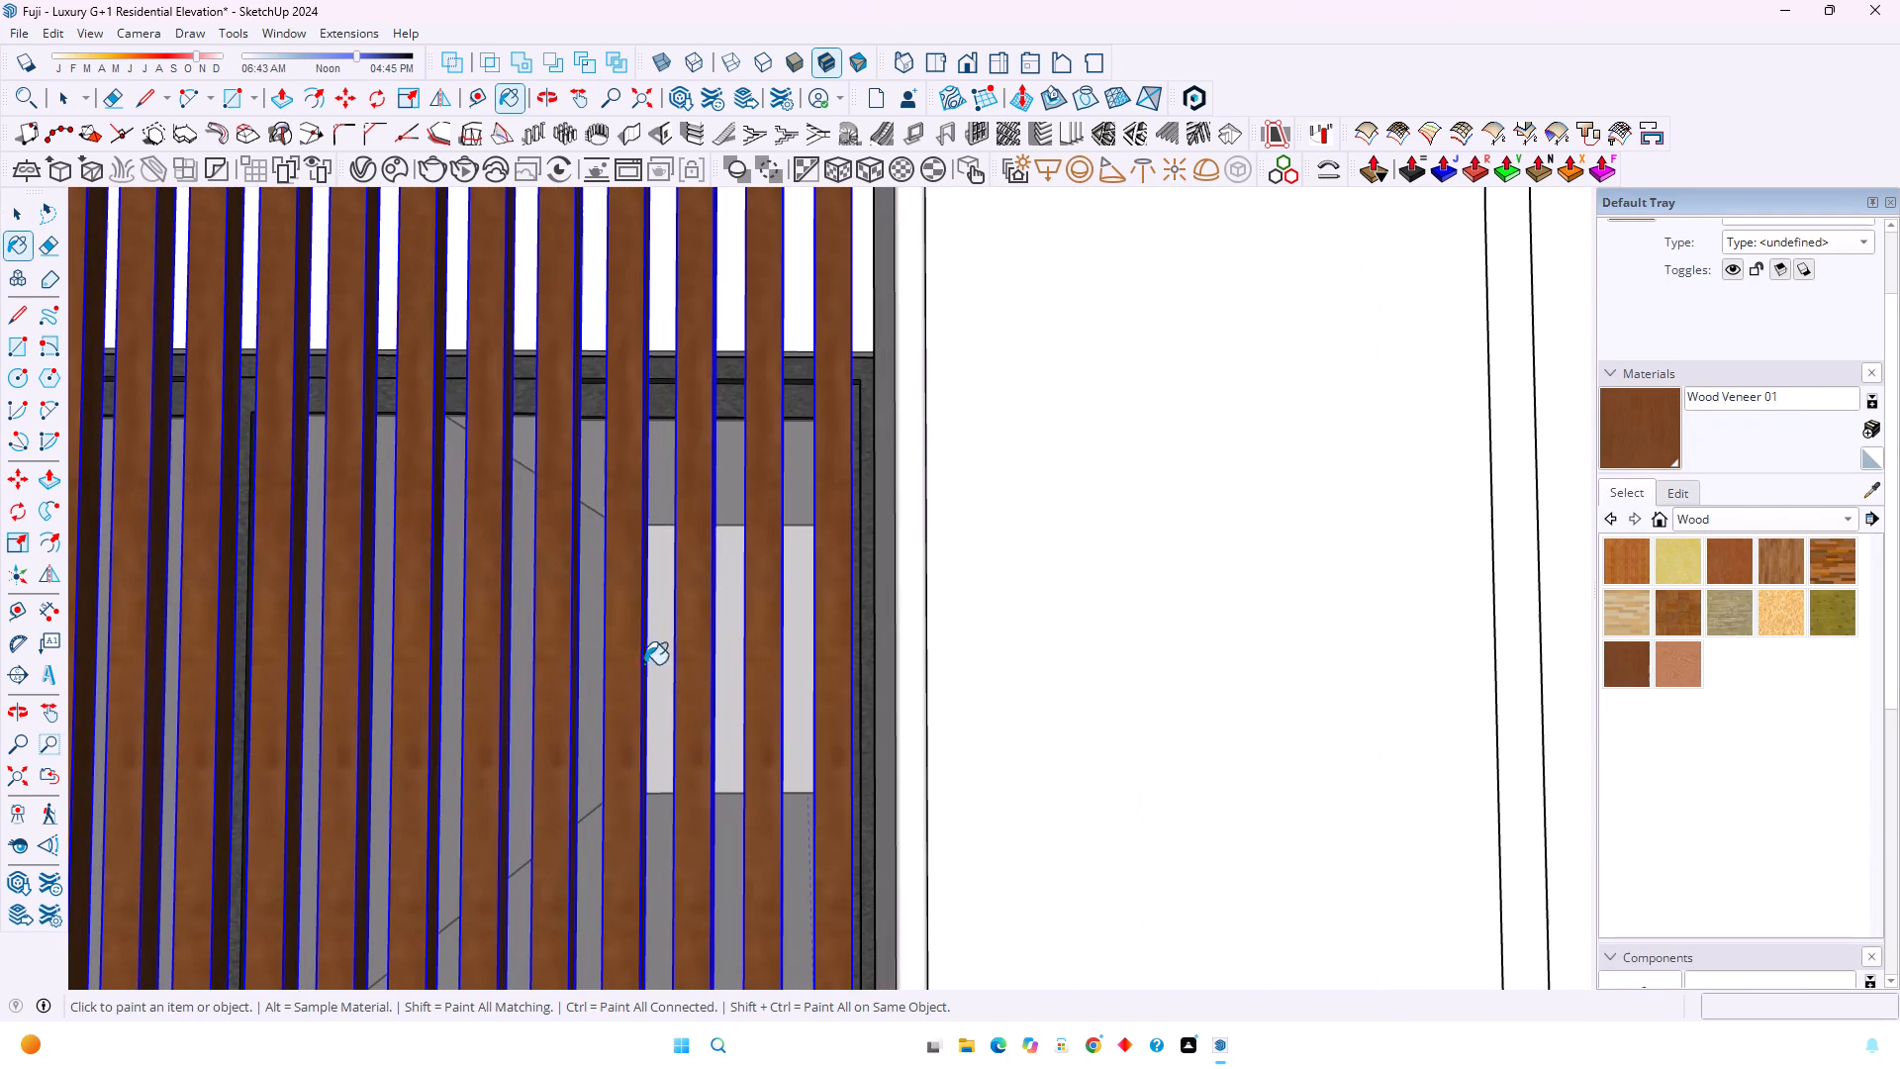
left_click(1680, 491)
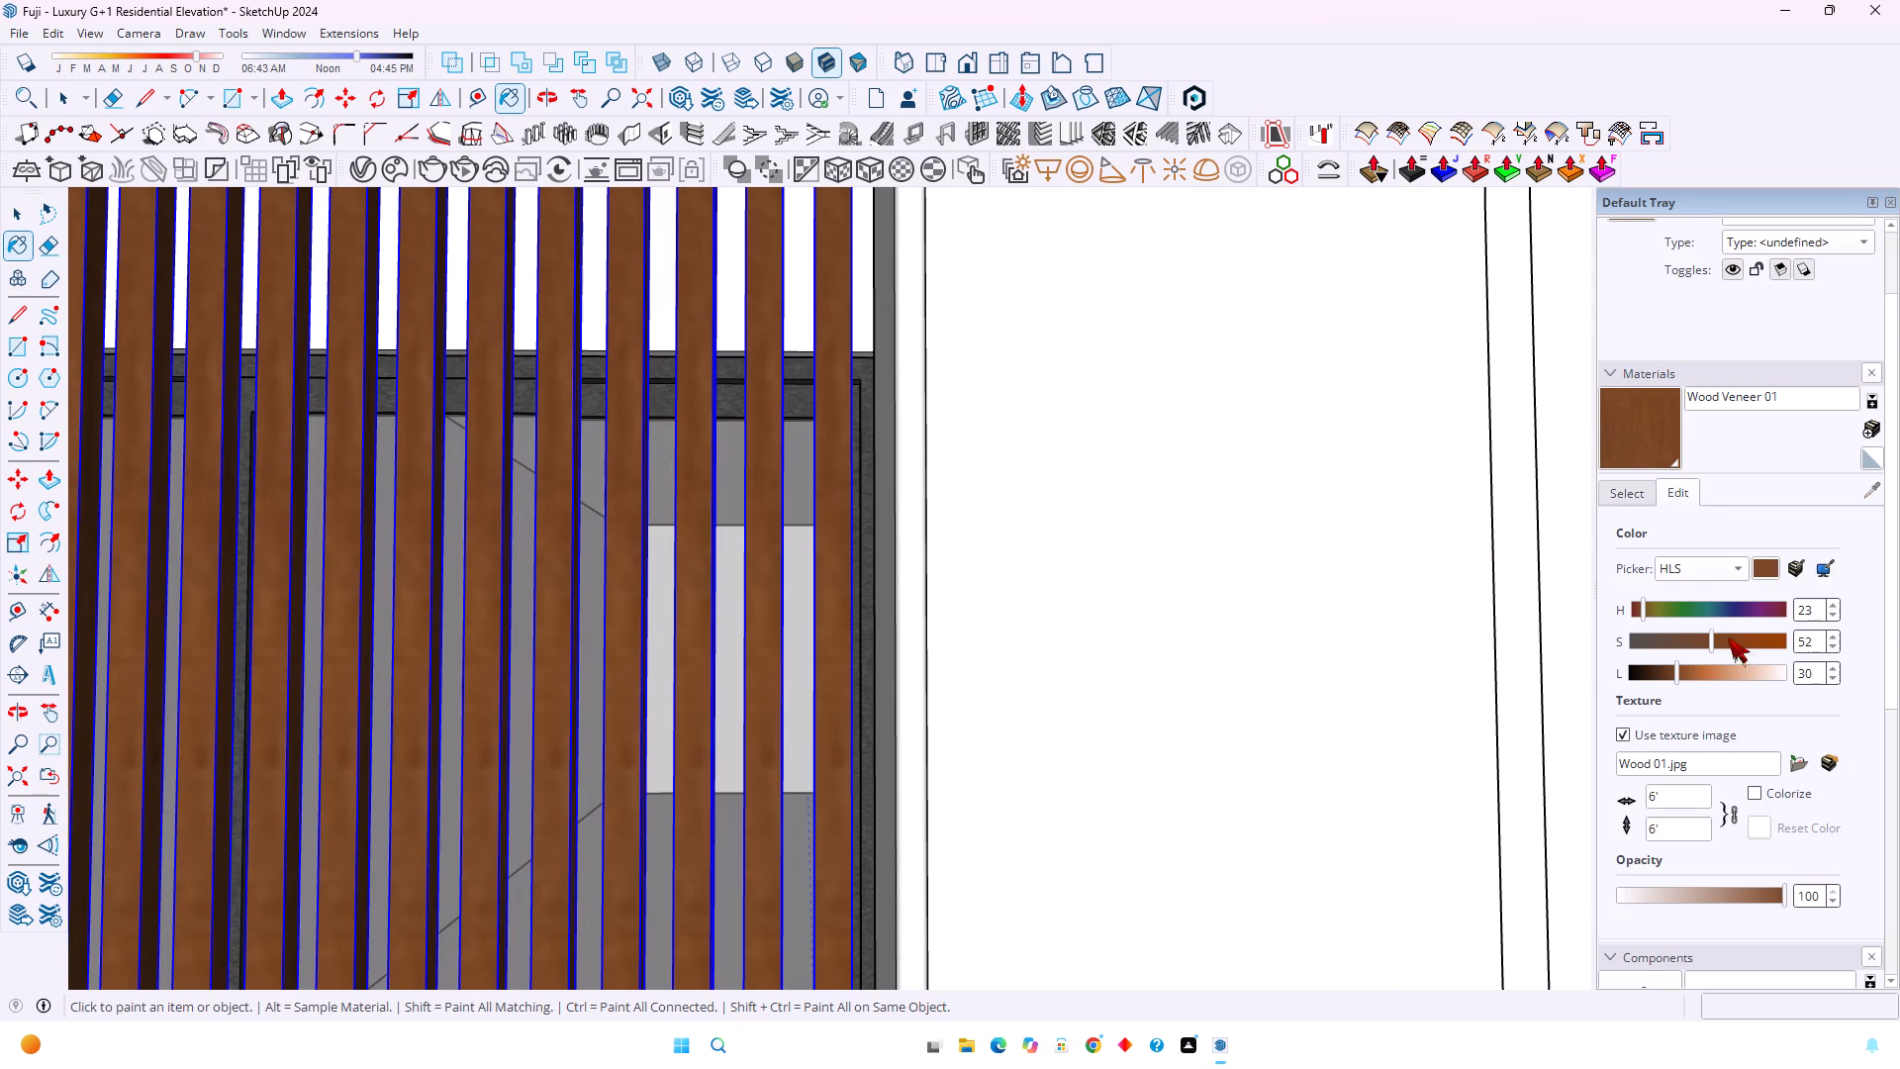
left_click(1672, 673)
left_click(1668, 673)
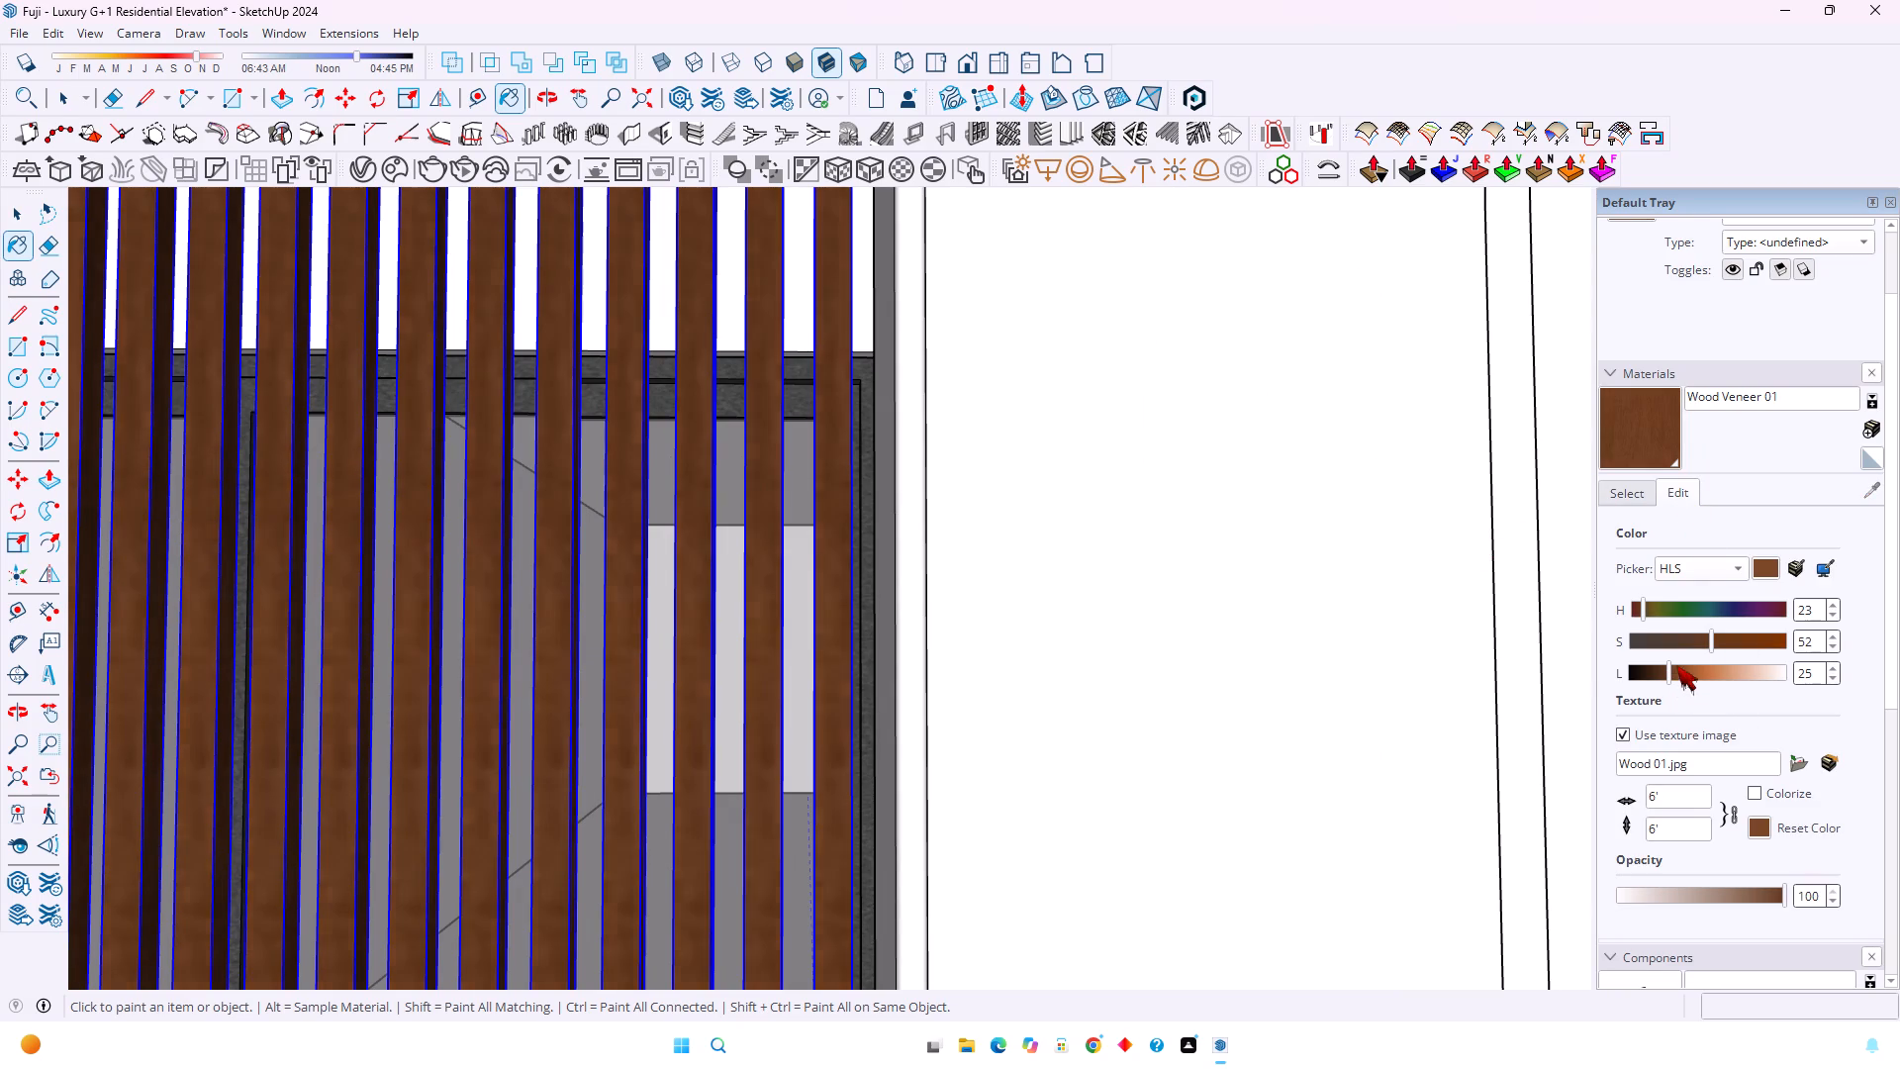
scroll(1701, 634, "up", 1)
scroll(1701, 634, "down", 6)
scroll(1678, 675, "up", 6)
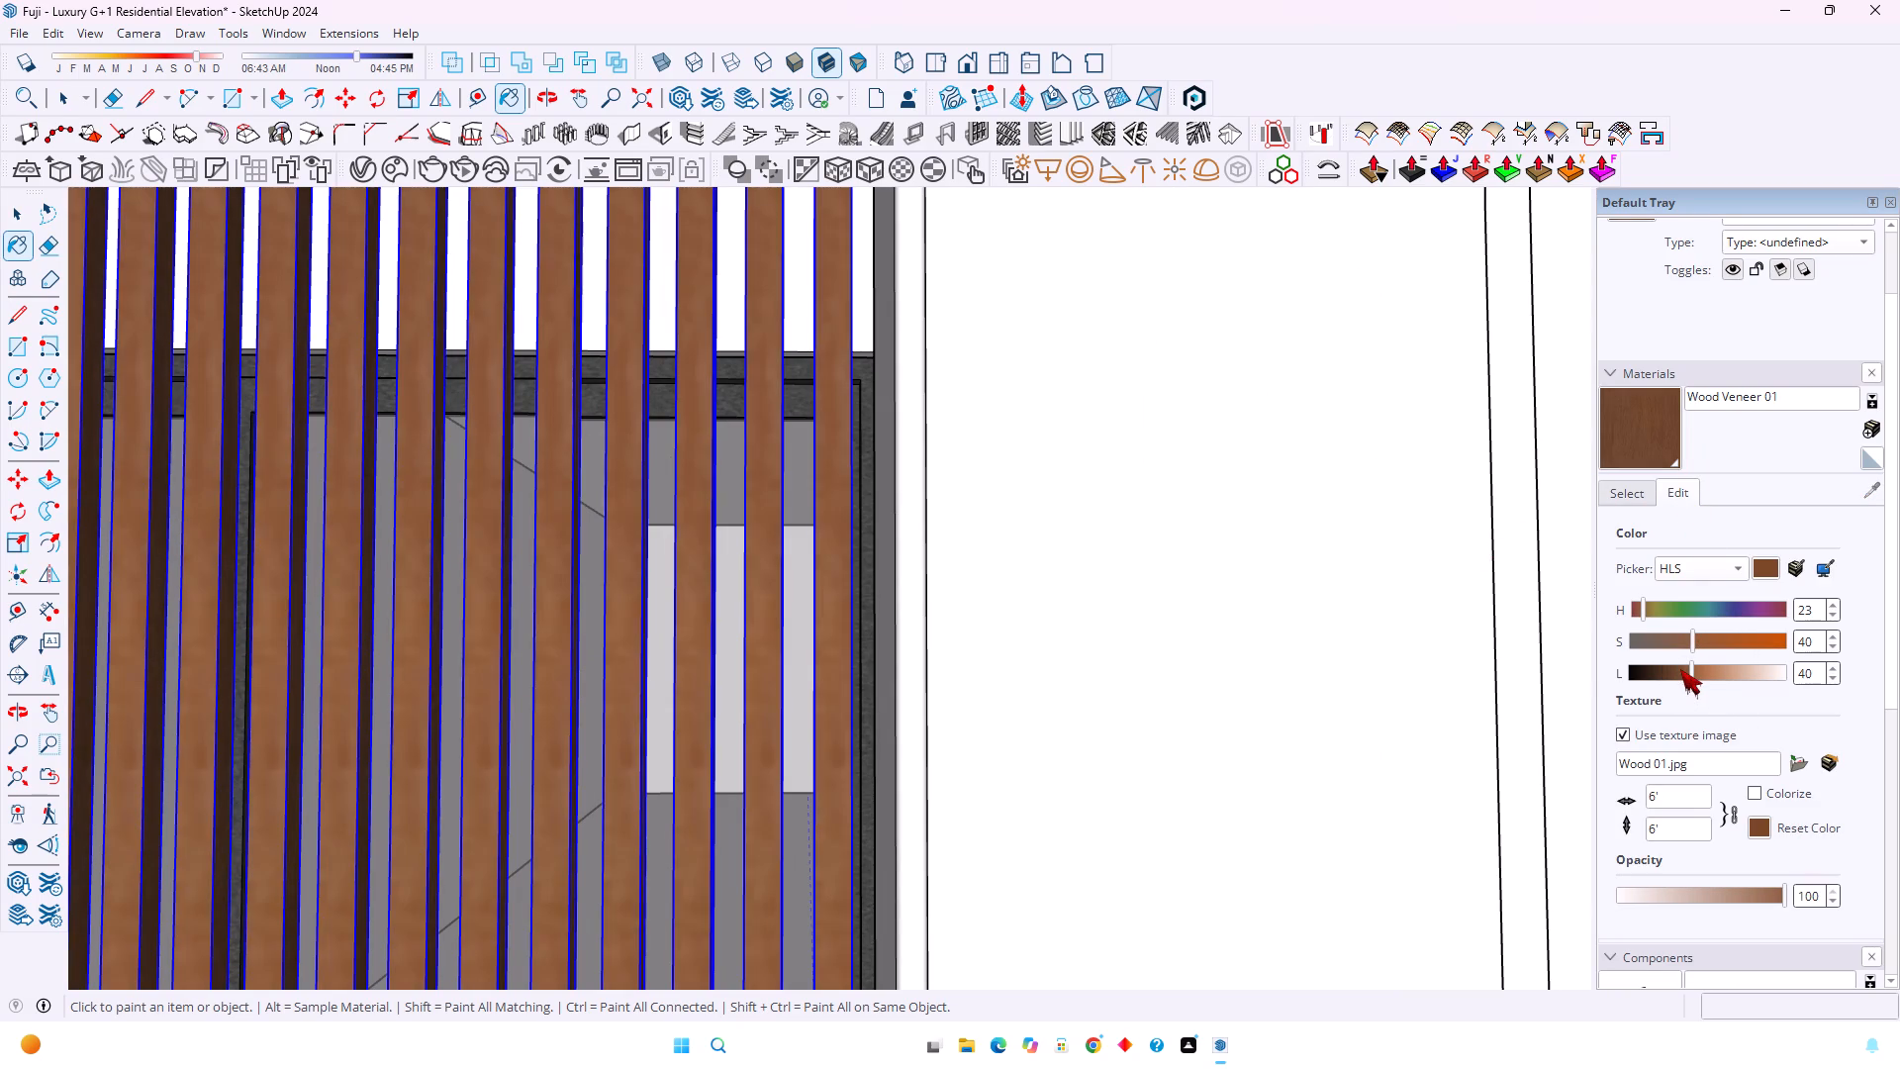
scroll(1680, 669, "down", 4)
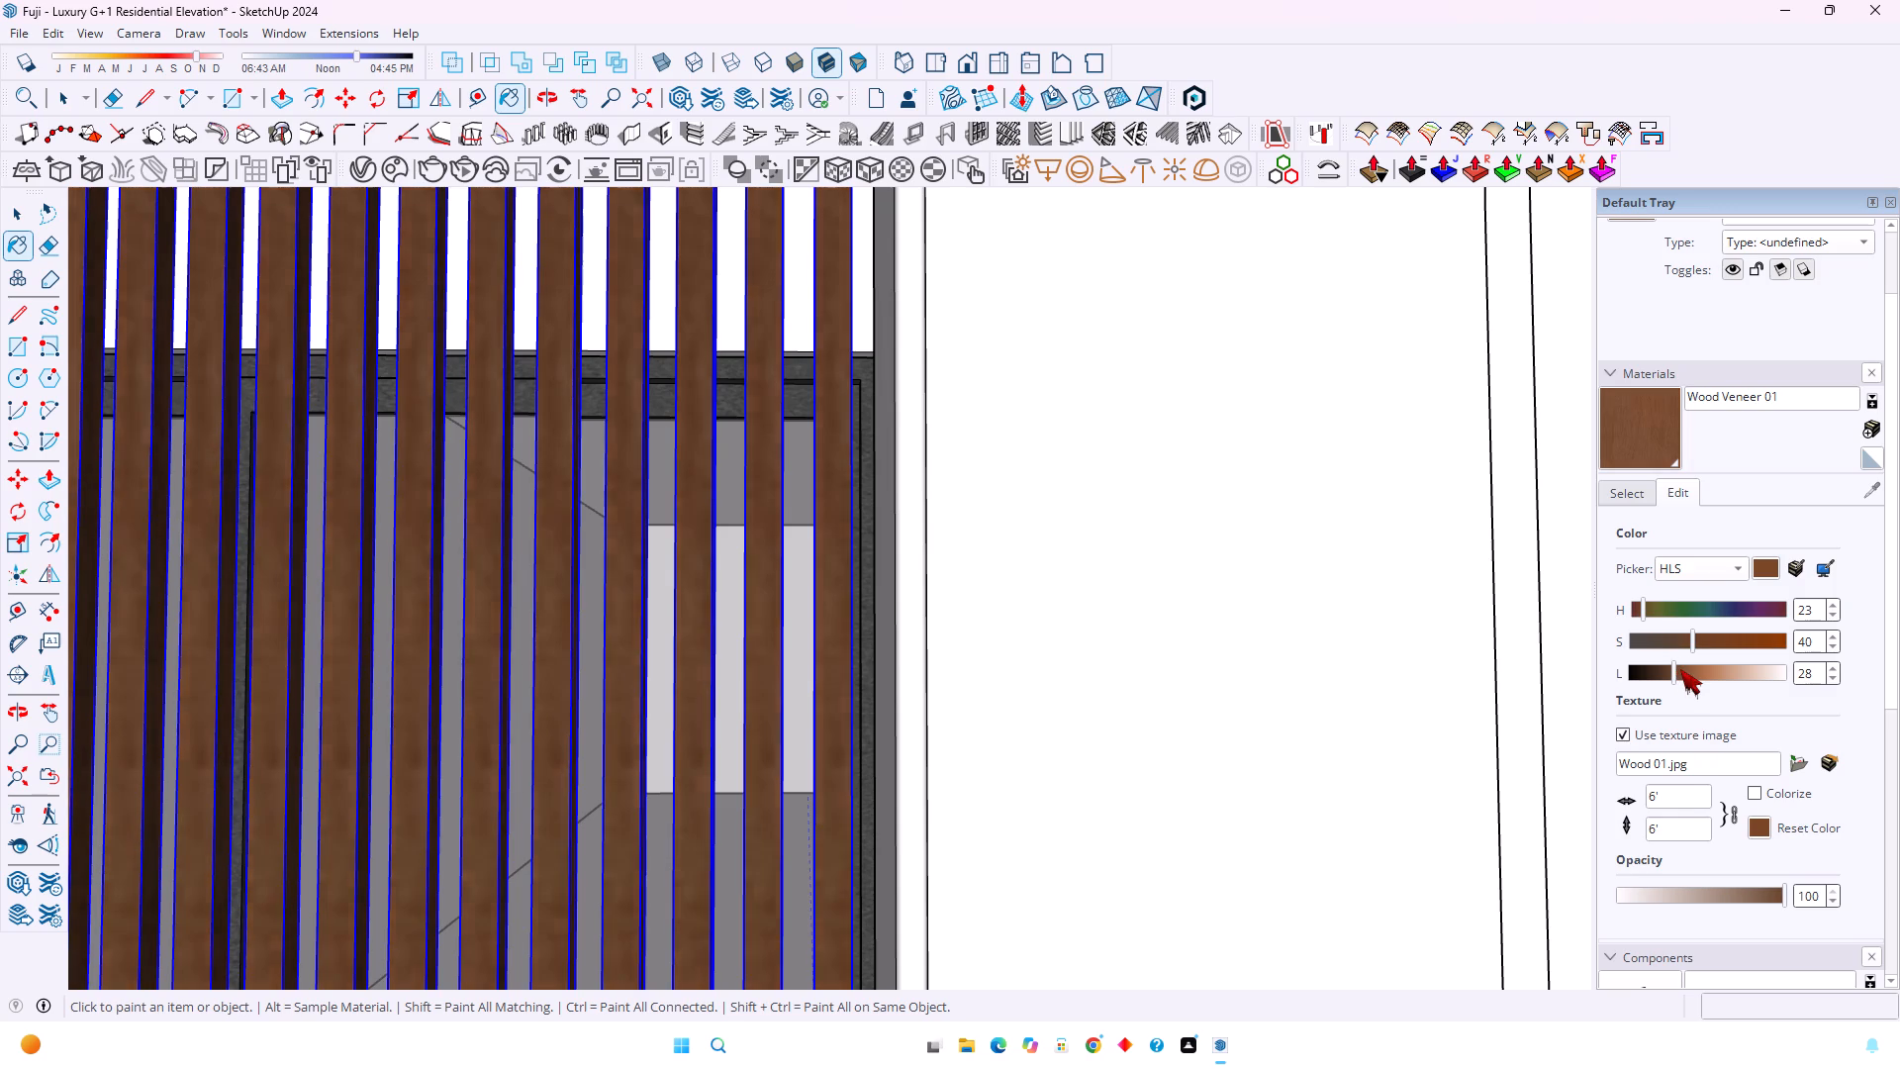
left_click(773, 697)
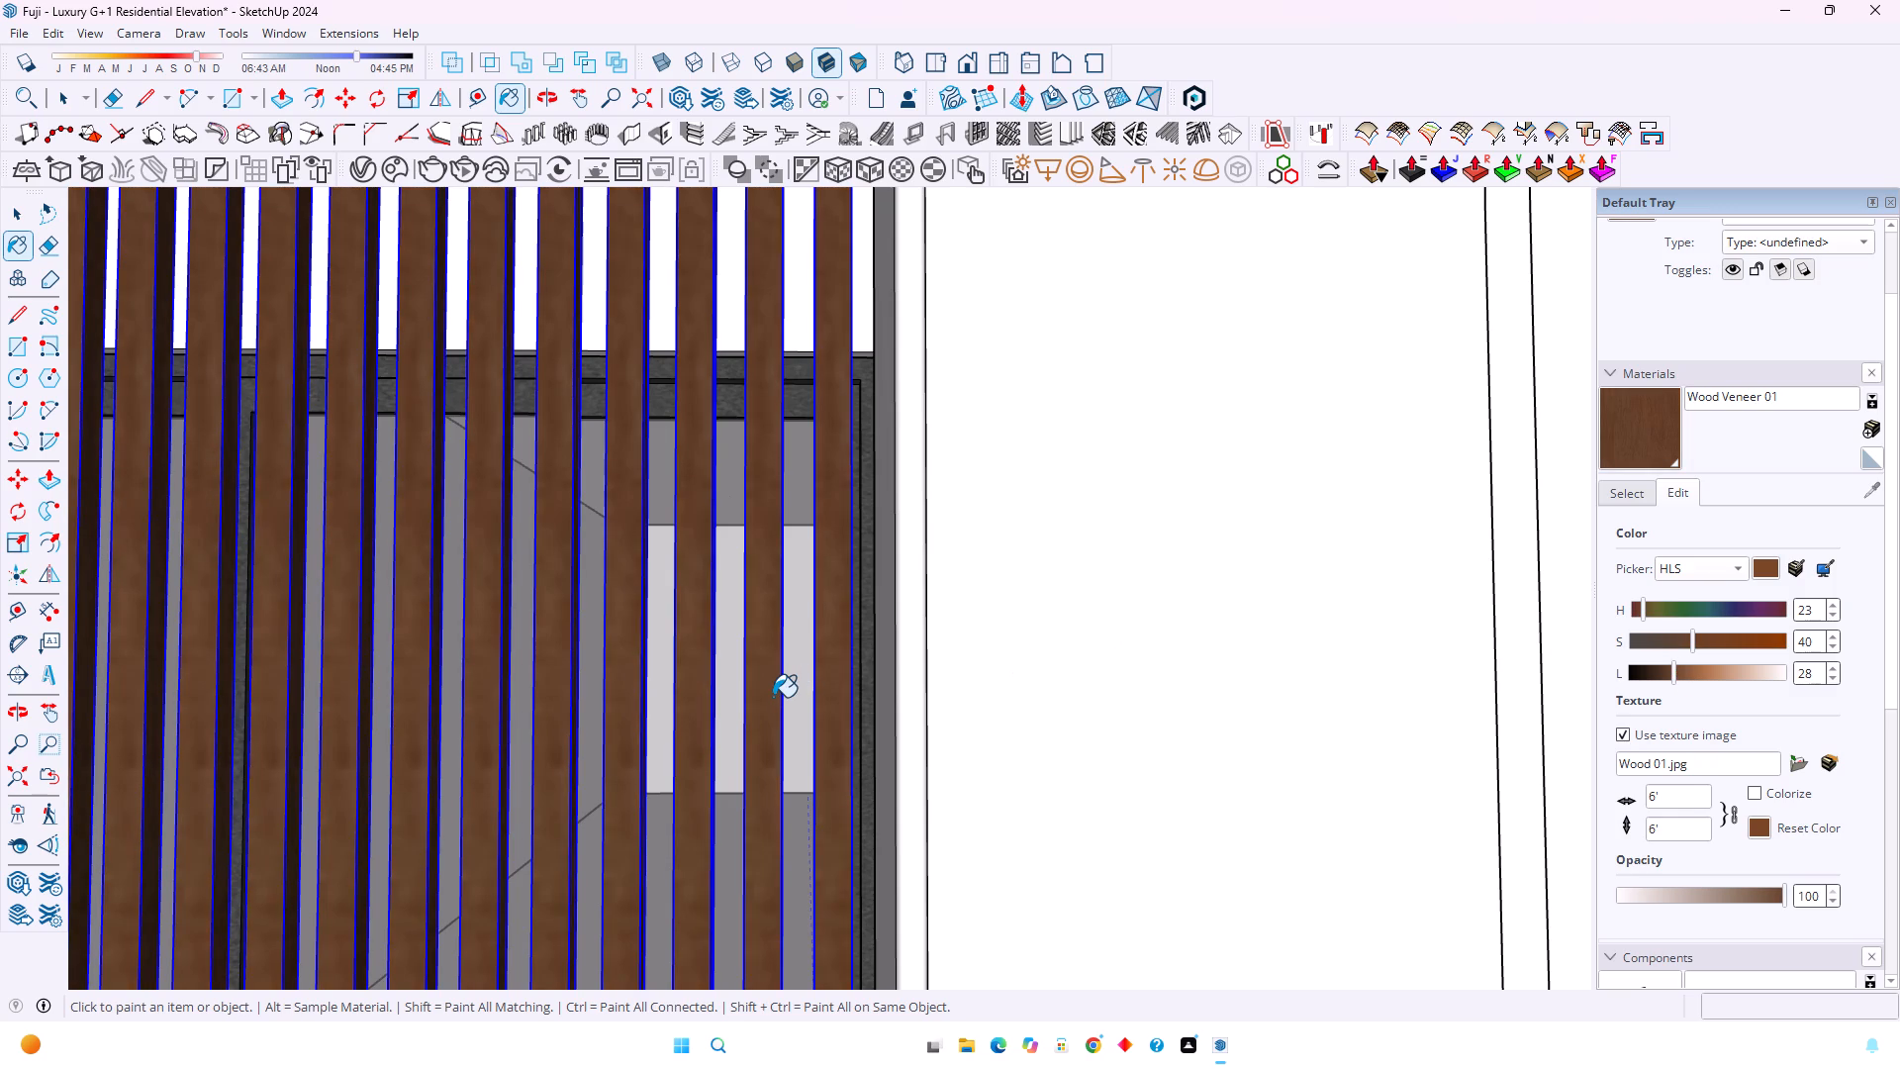
key("space")
scroll(779, 695, "down", 20)
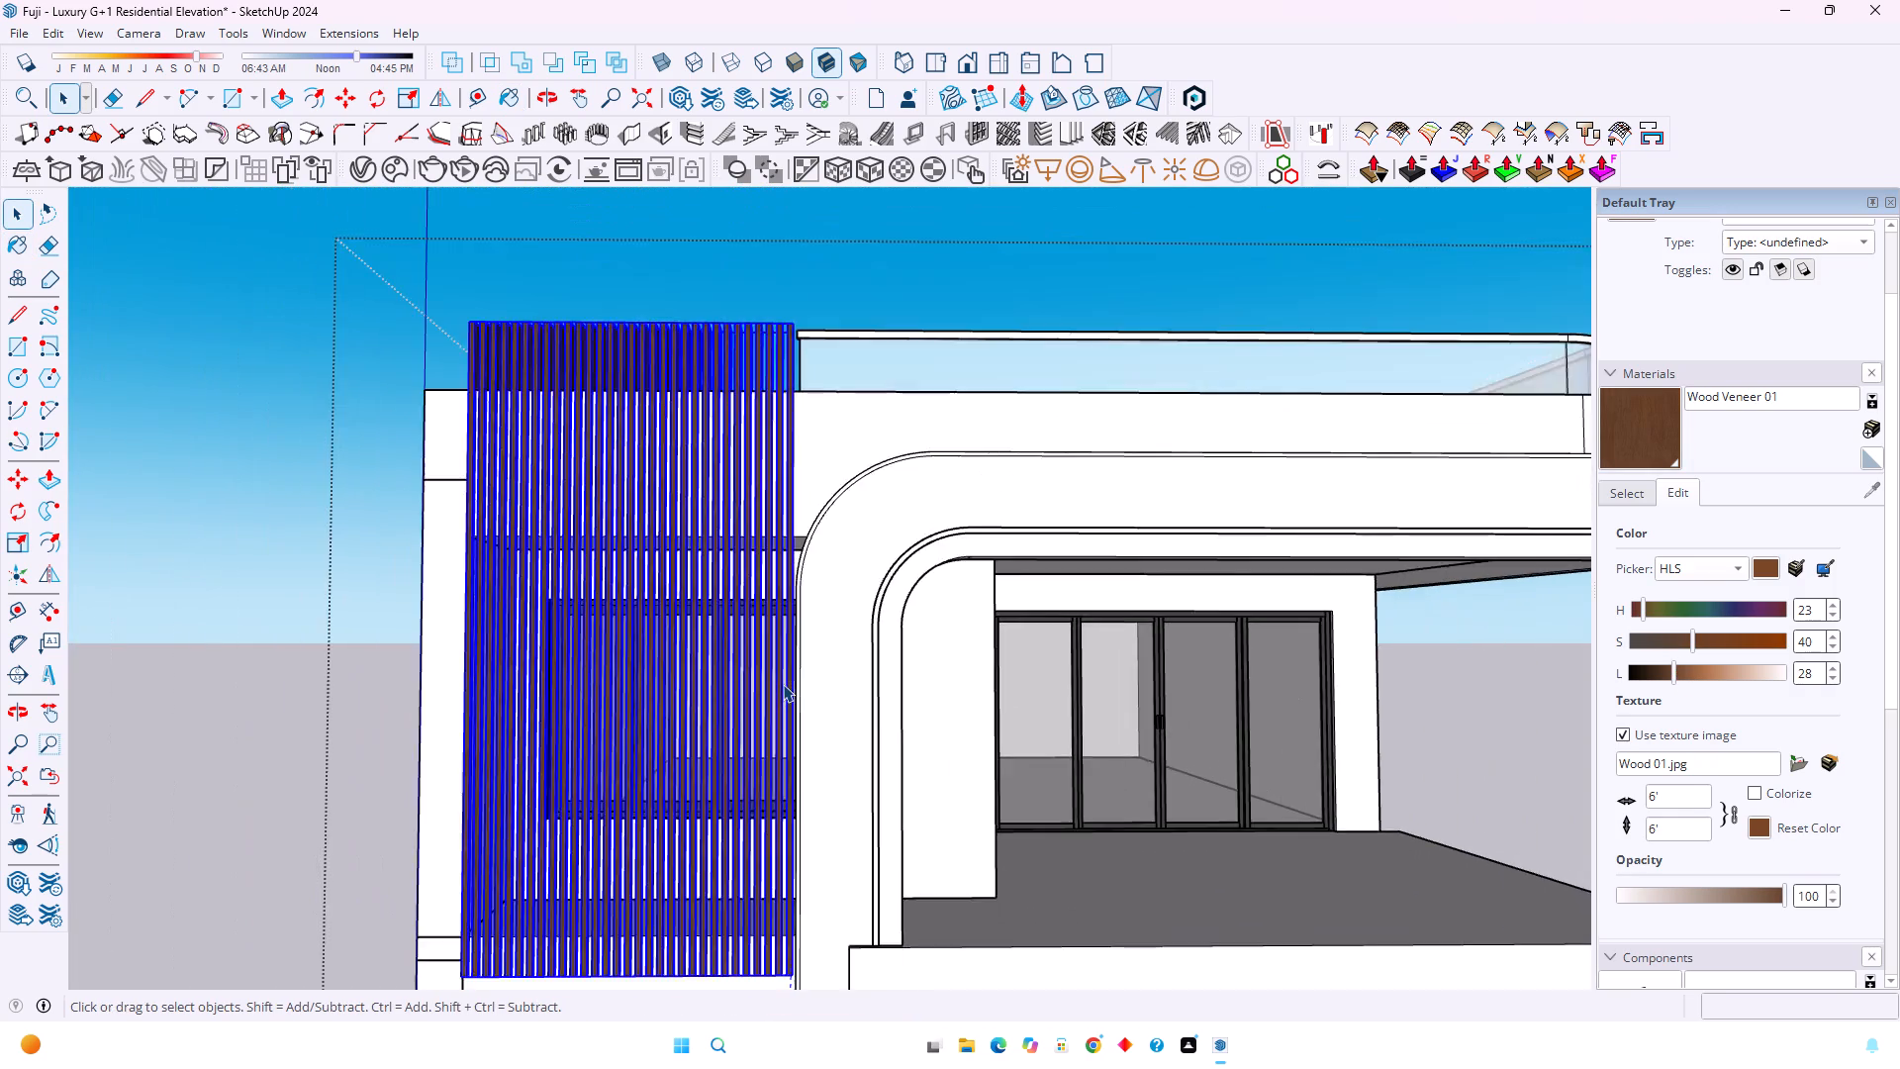
scroll(783, 684, "down", 8)
left_click(1301, 716)
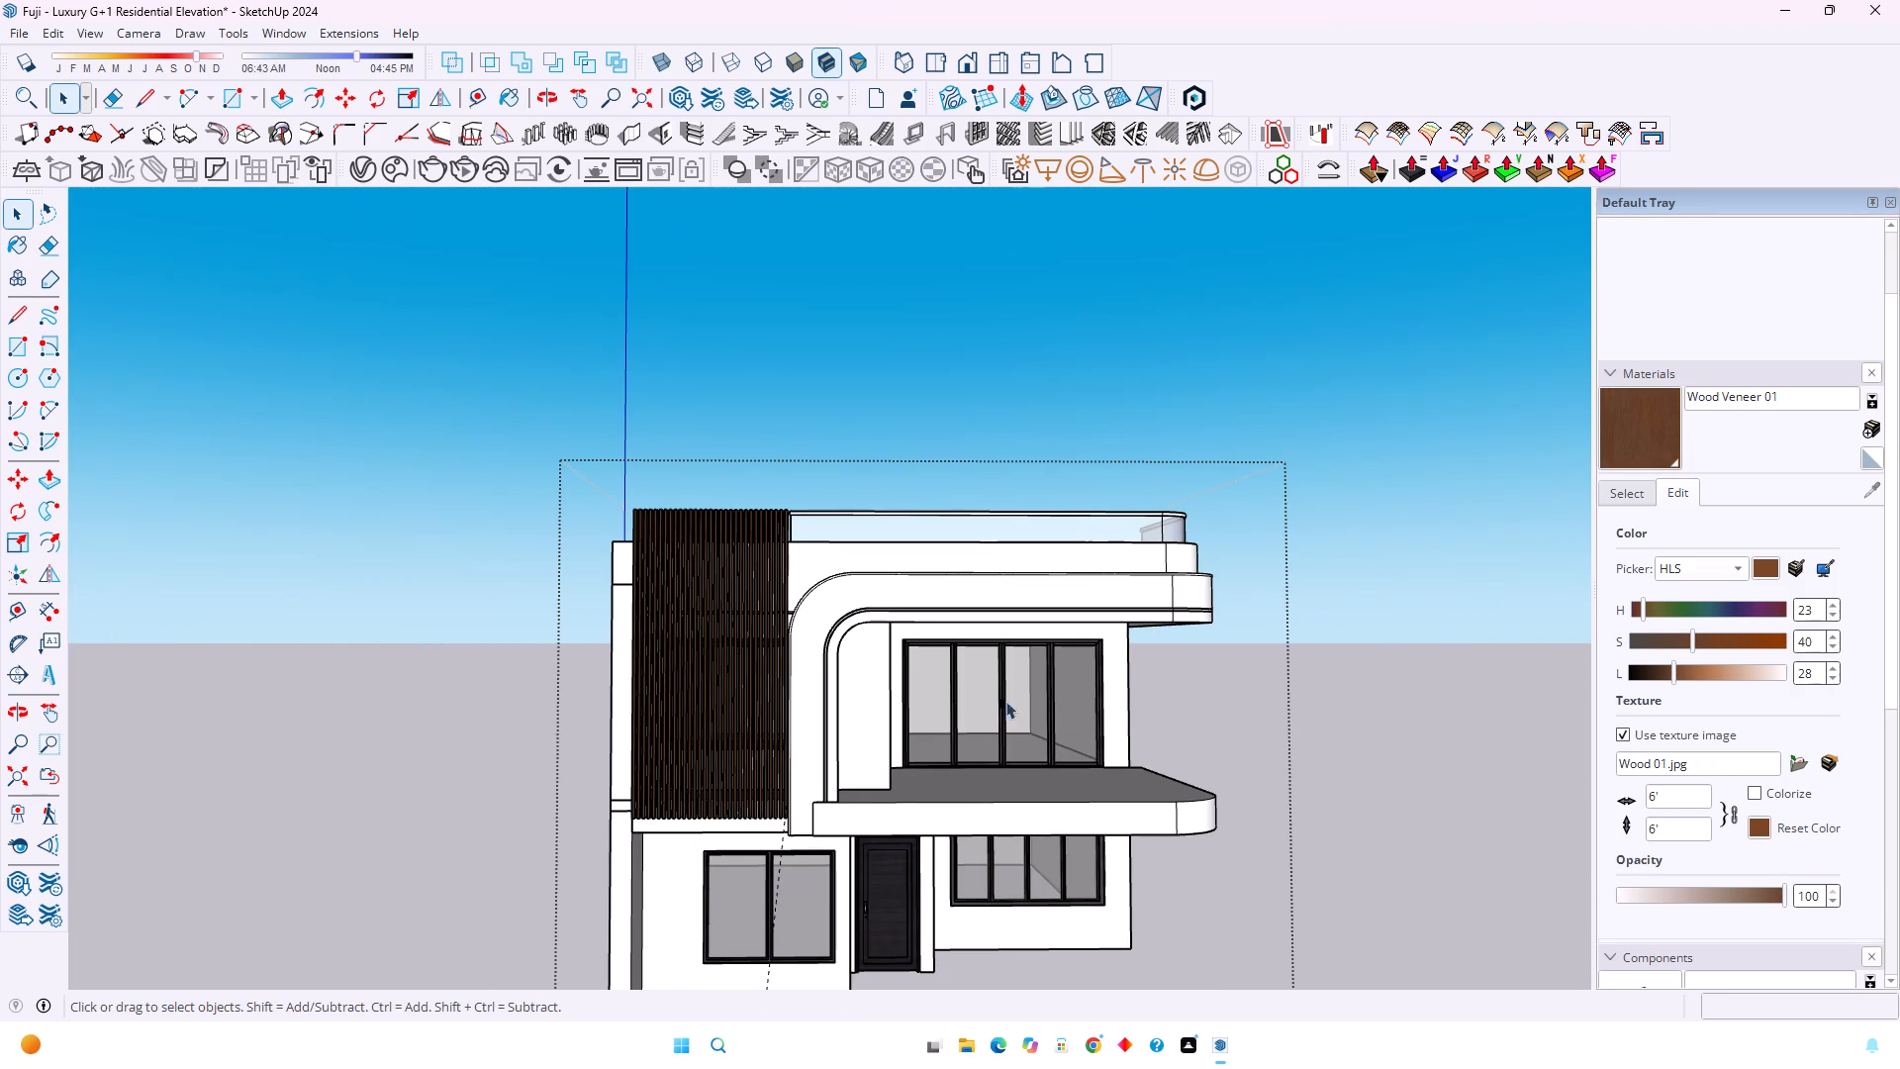
Examine the wood-finished louvre screen from the front, above and the side, including where it meets the parapet and curved frame.
scroll(937, 634, "up", 4)
scroll(477, 762, "up", 9)
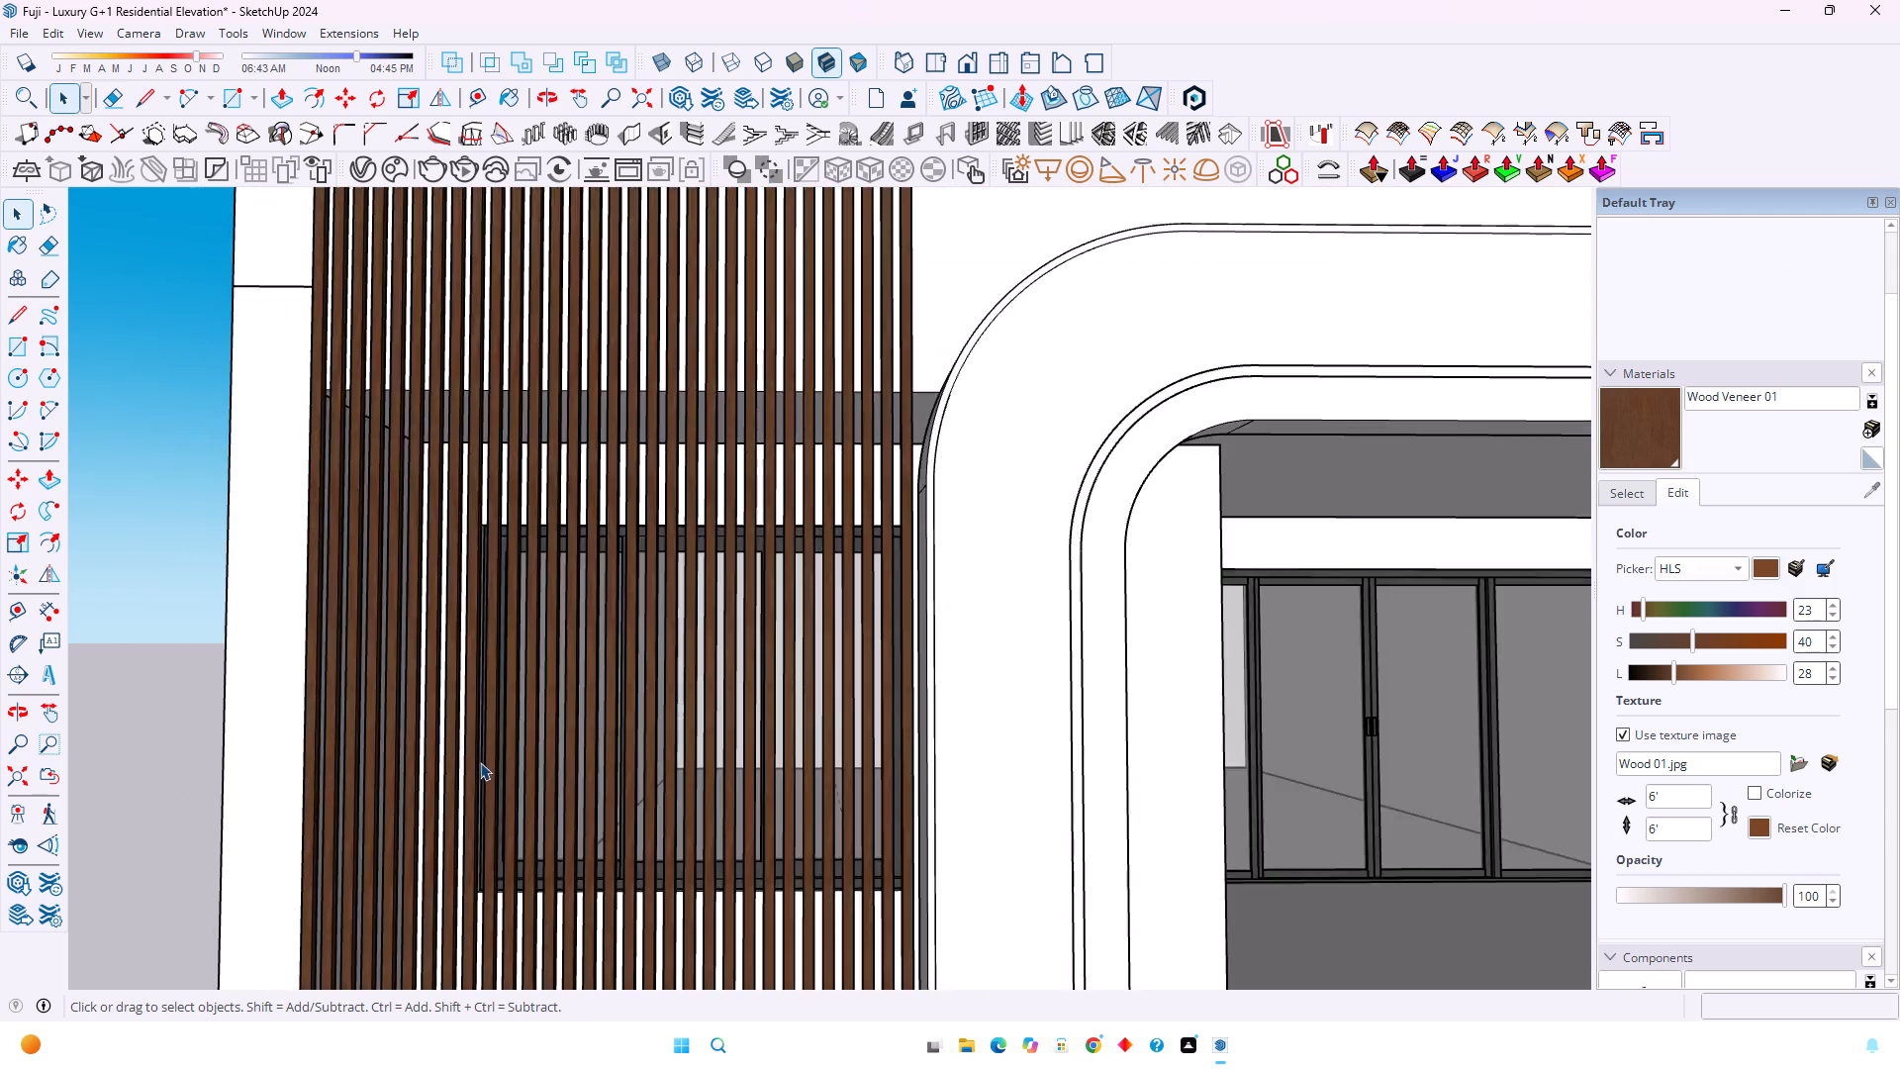
scroll(480, 762, "up", 2)
scroll(517, 731, "down", 3)
scroll(829, 457, "down", 2)
middle_click_drag(882, 428, 658, 755)
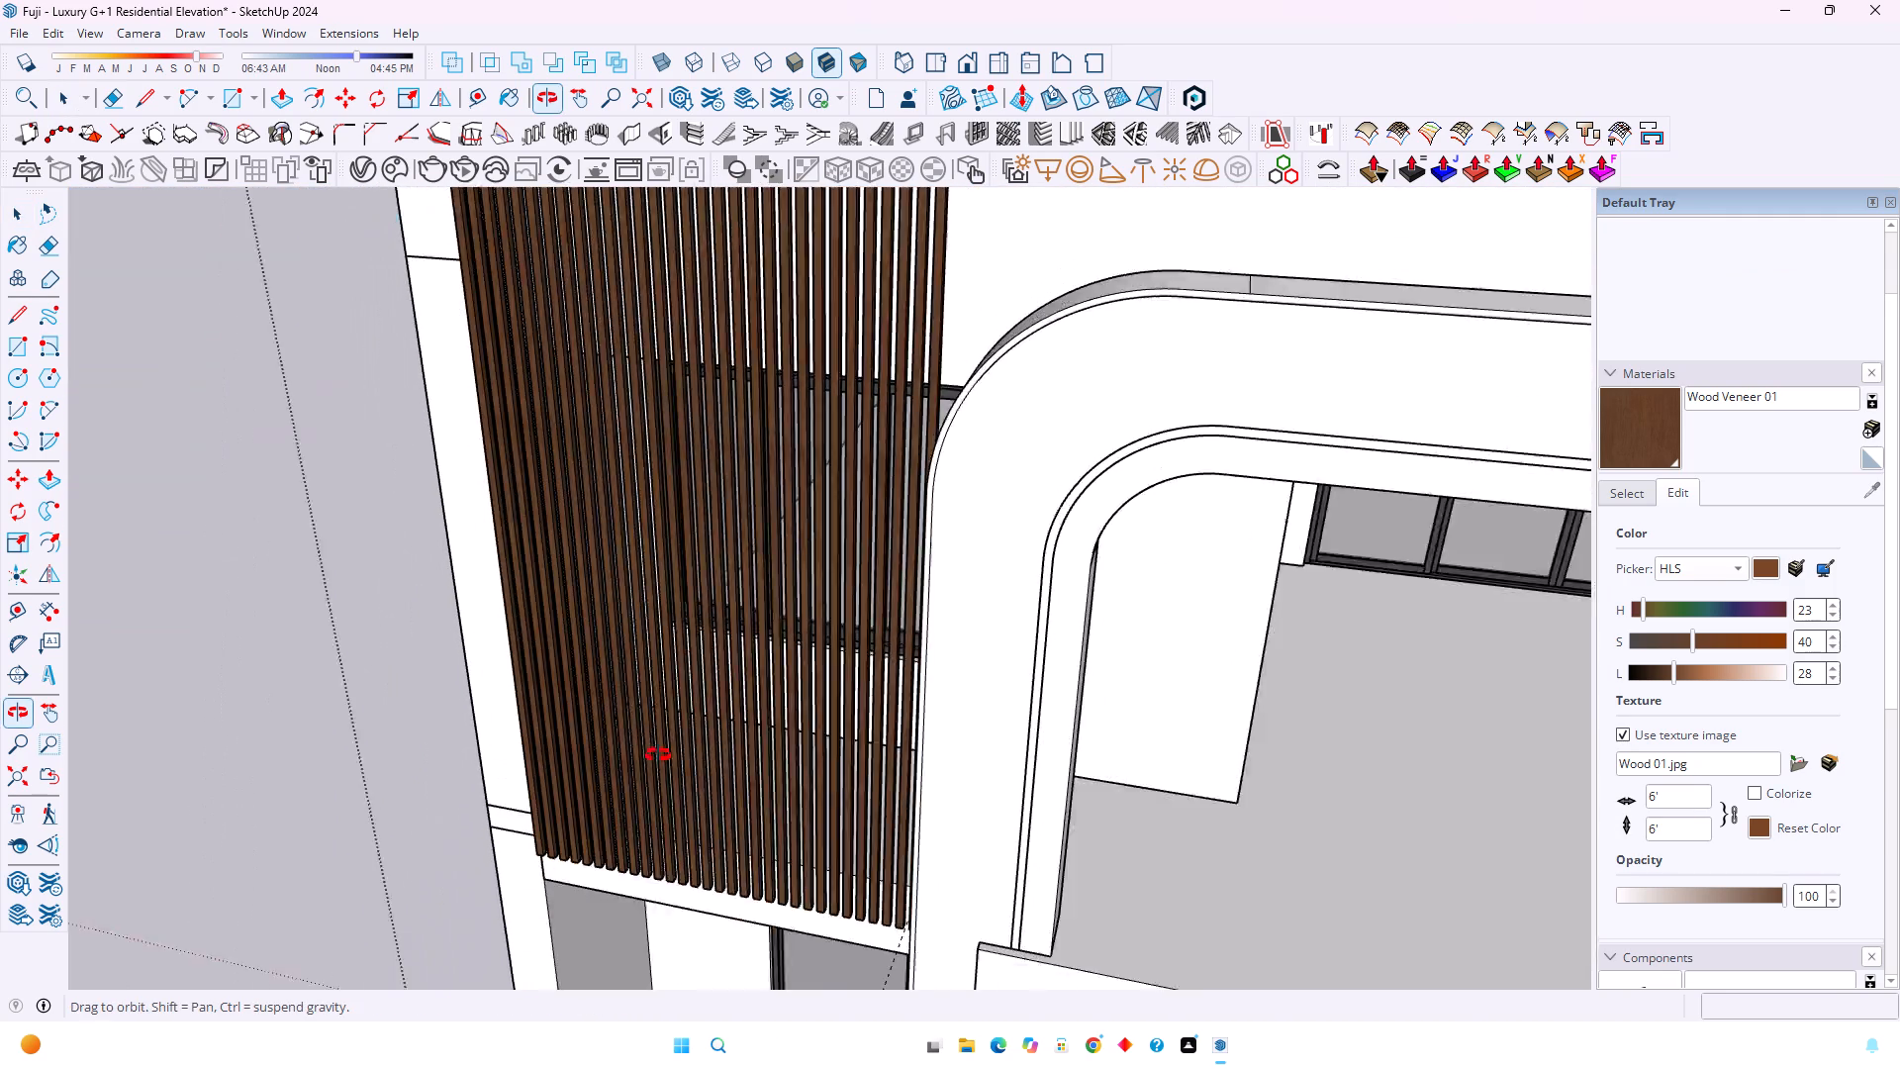
middle_click_drag(658, 755, 644, 765)
middle_click(644, 765)
scroll(526, 652, "down", 3)
scroll(1387, 265, "down", 1)
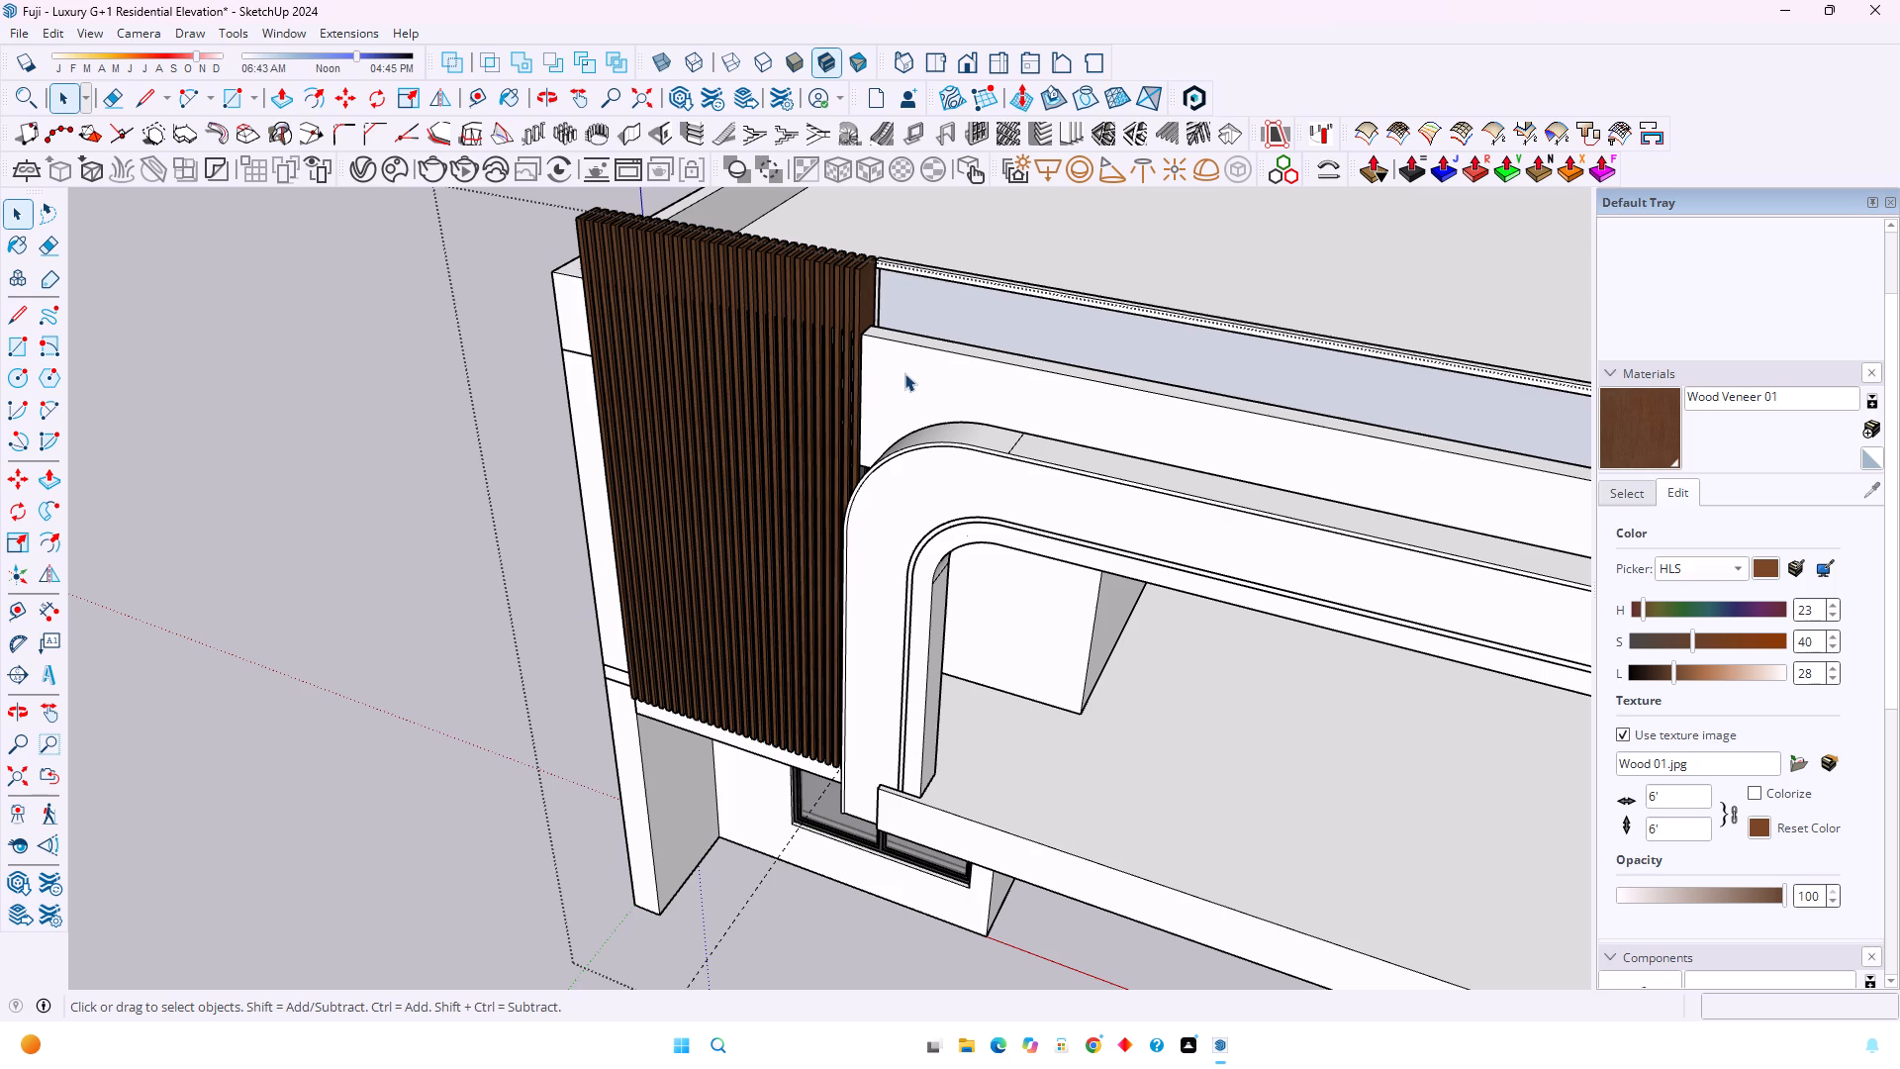
scroll(904, 373, "up", 2)
scroll(904, 373, "down", 2)
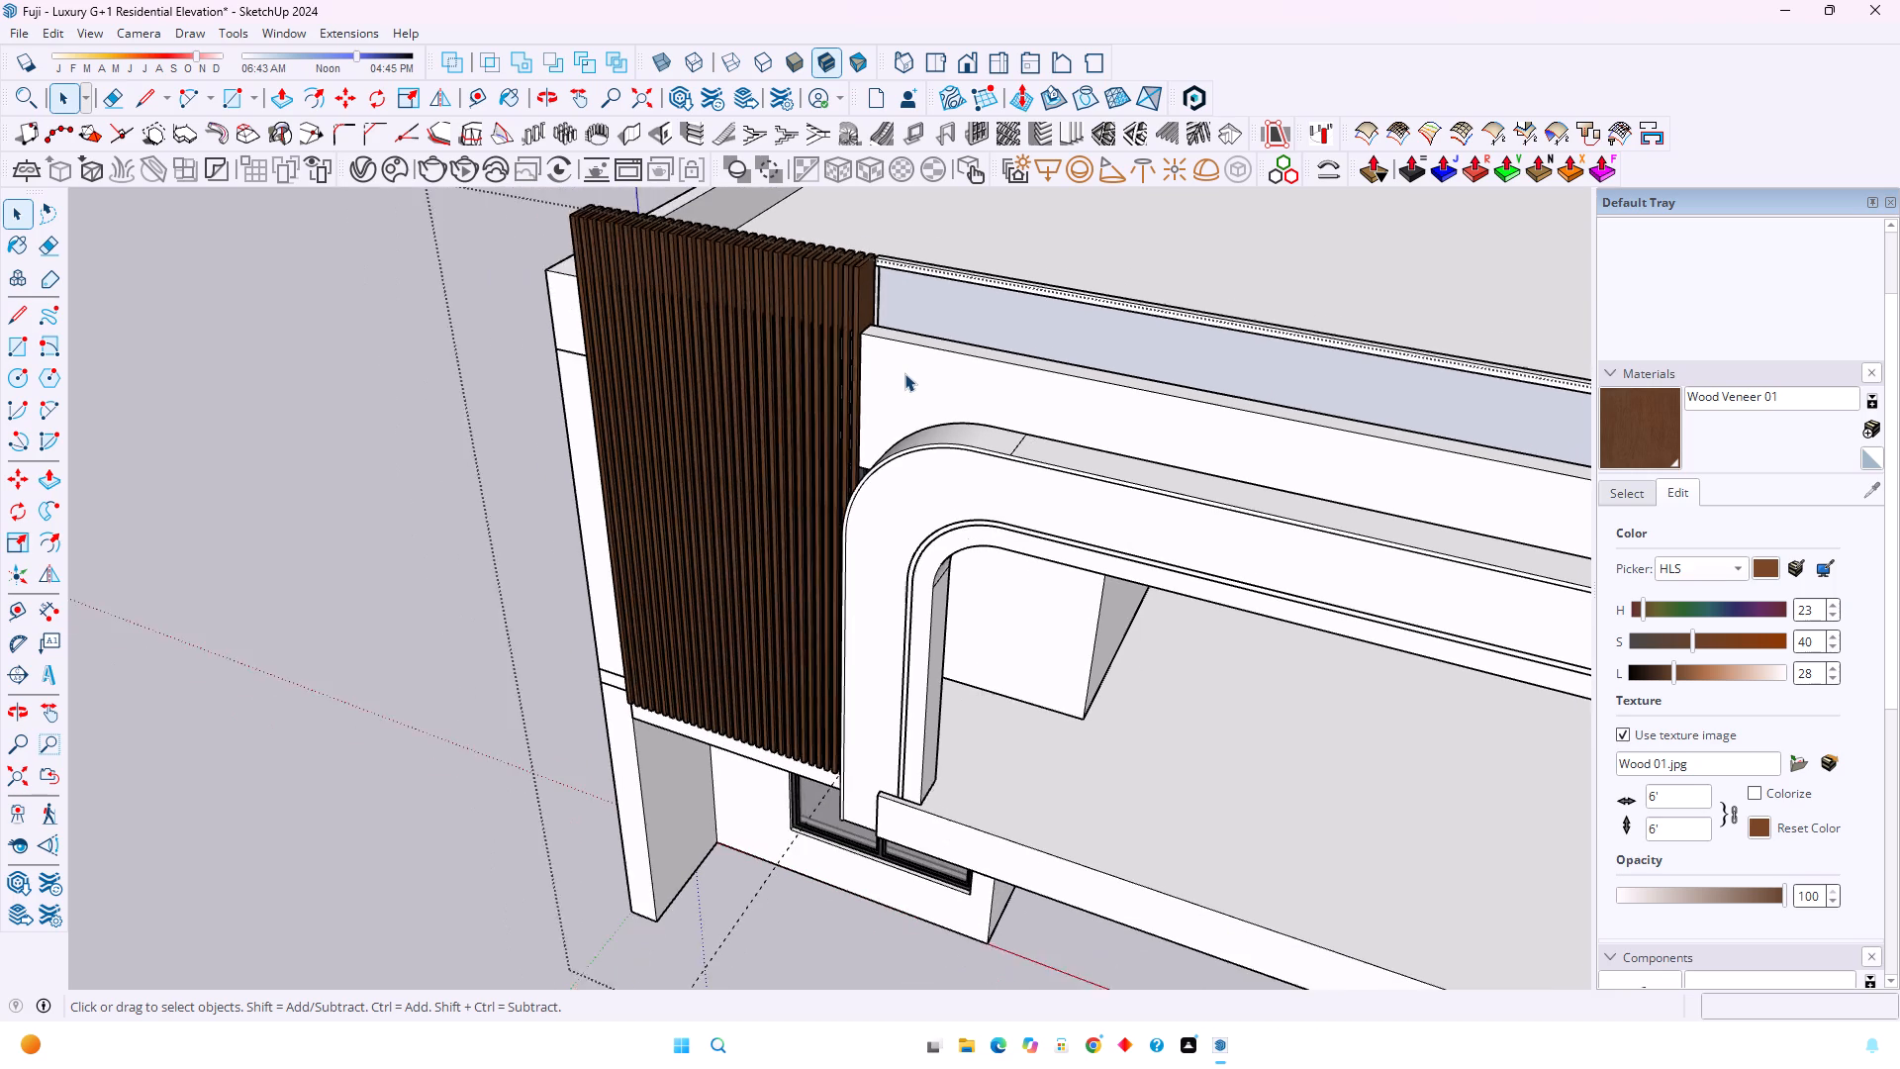
scroll(904, 373, "down", 1)
scroll(809, 441, "down", 3)
scroll(821, 430, "up", 5)
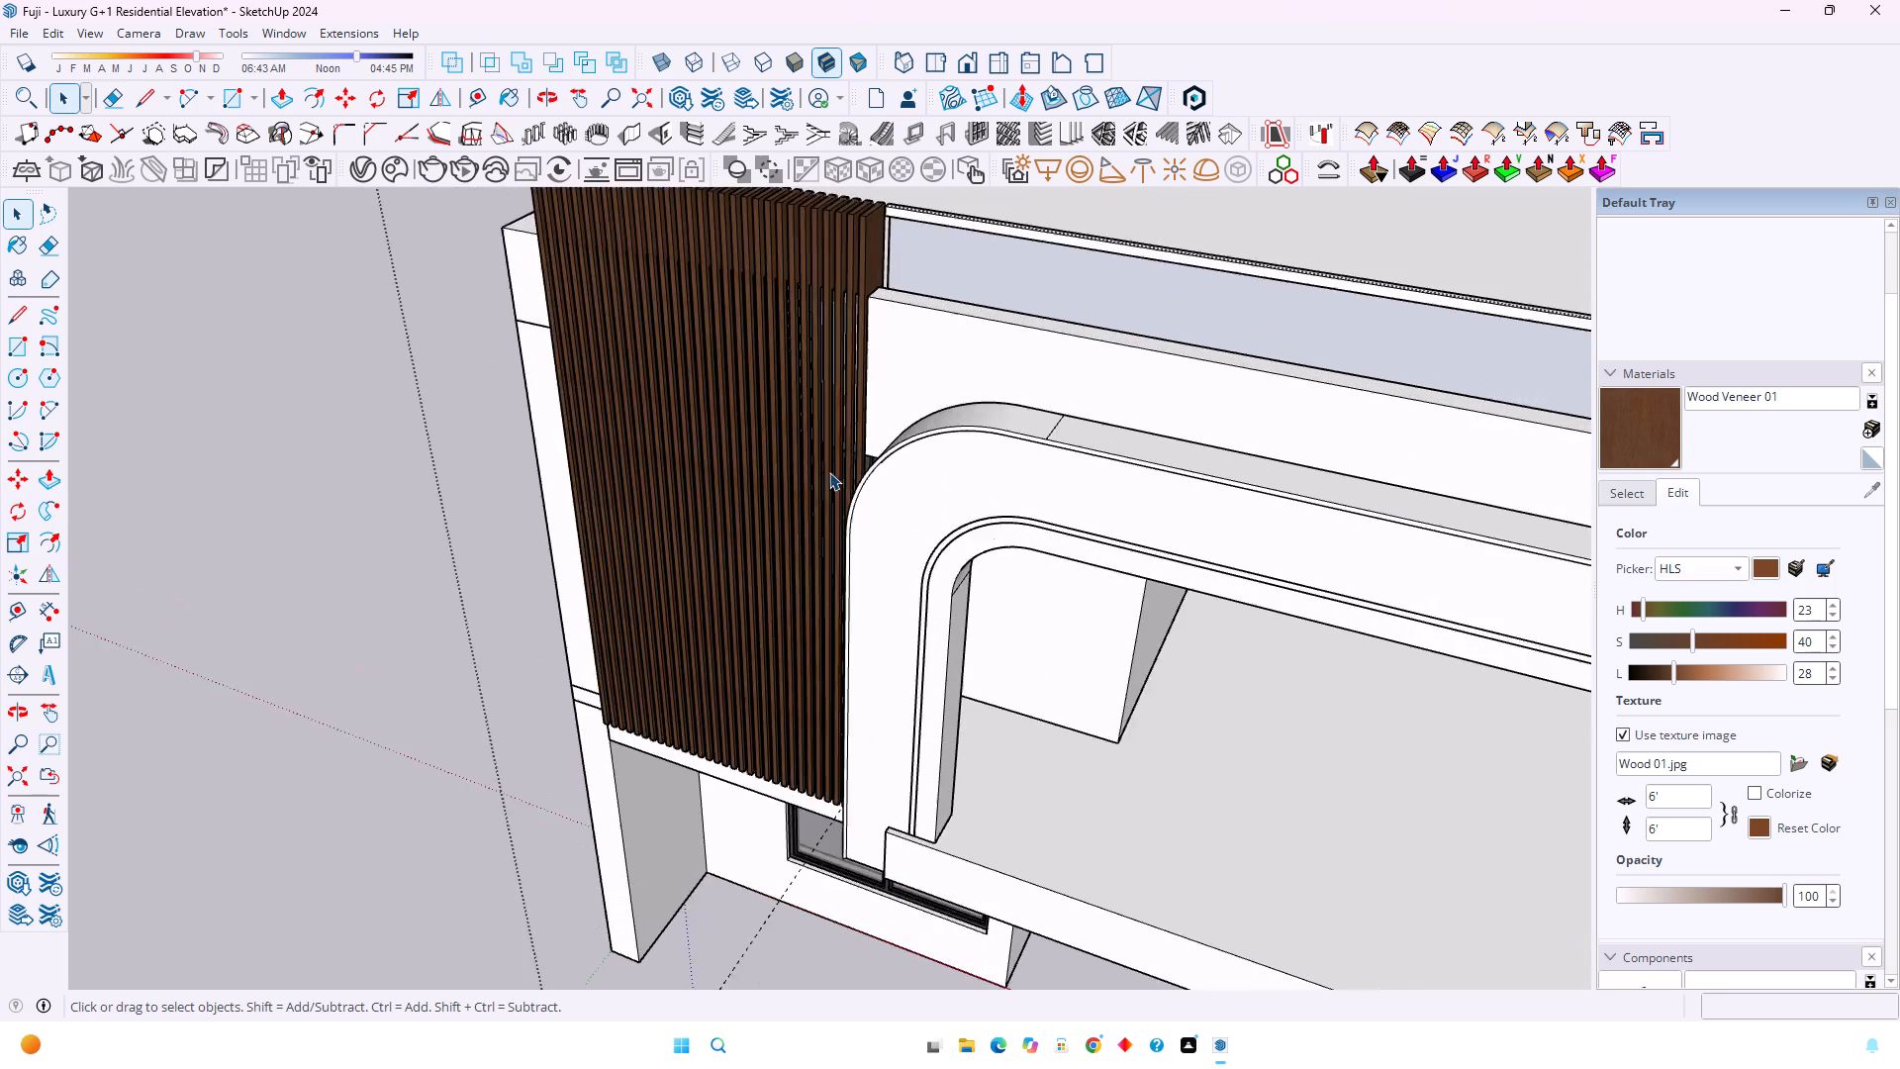
middle_click_drag(832, 475, 1104, 826)
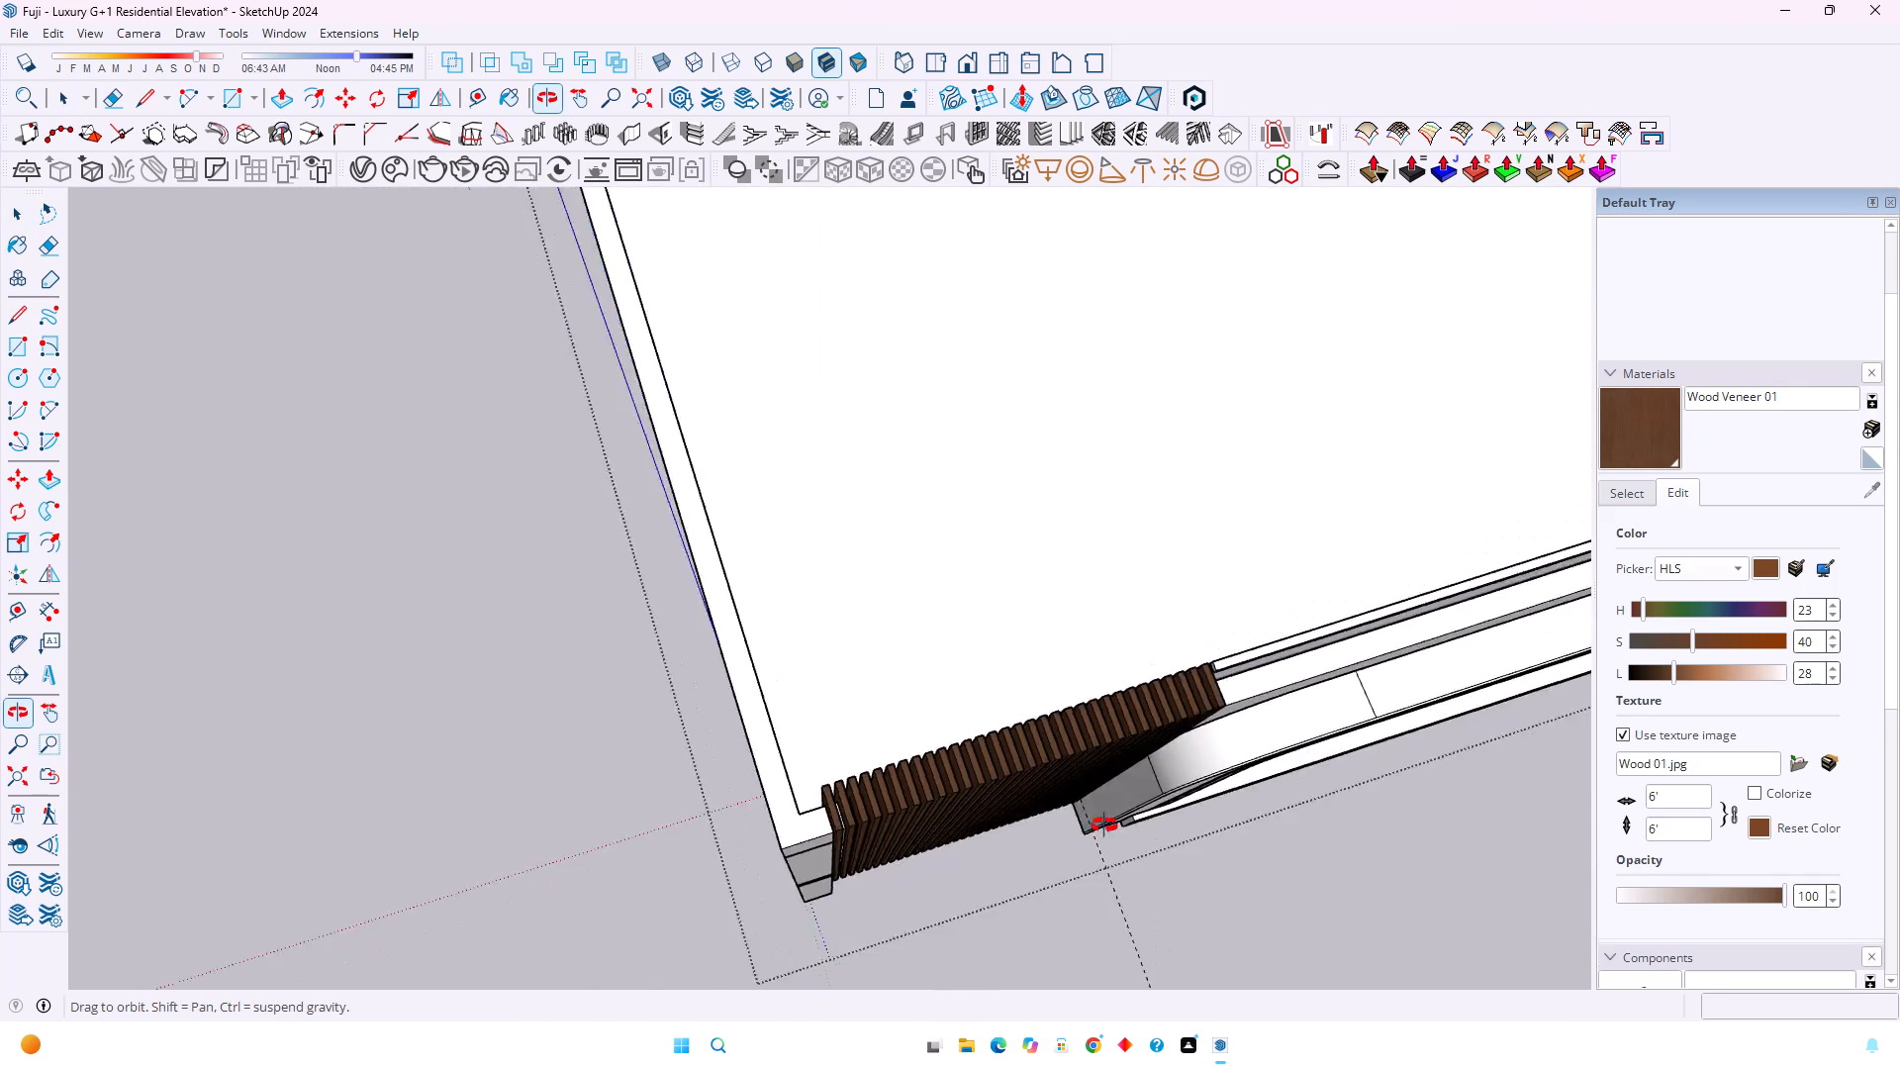
middle_click_drag(1104, 826, 1070, 842)
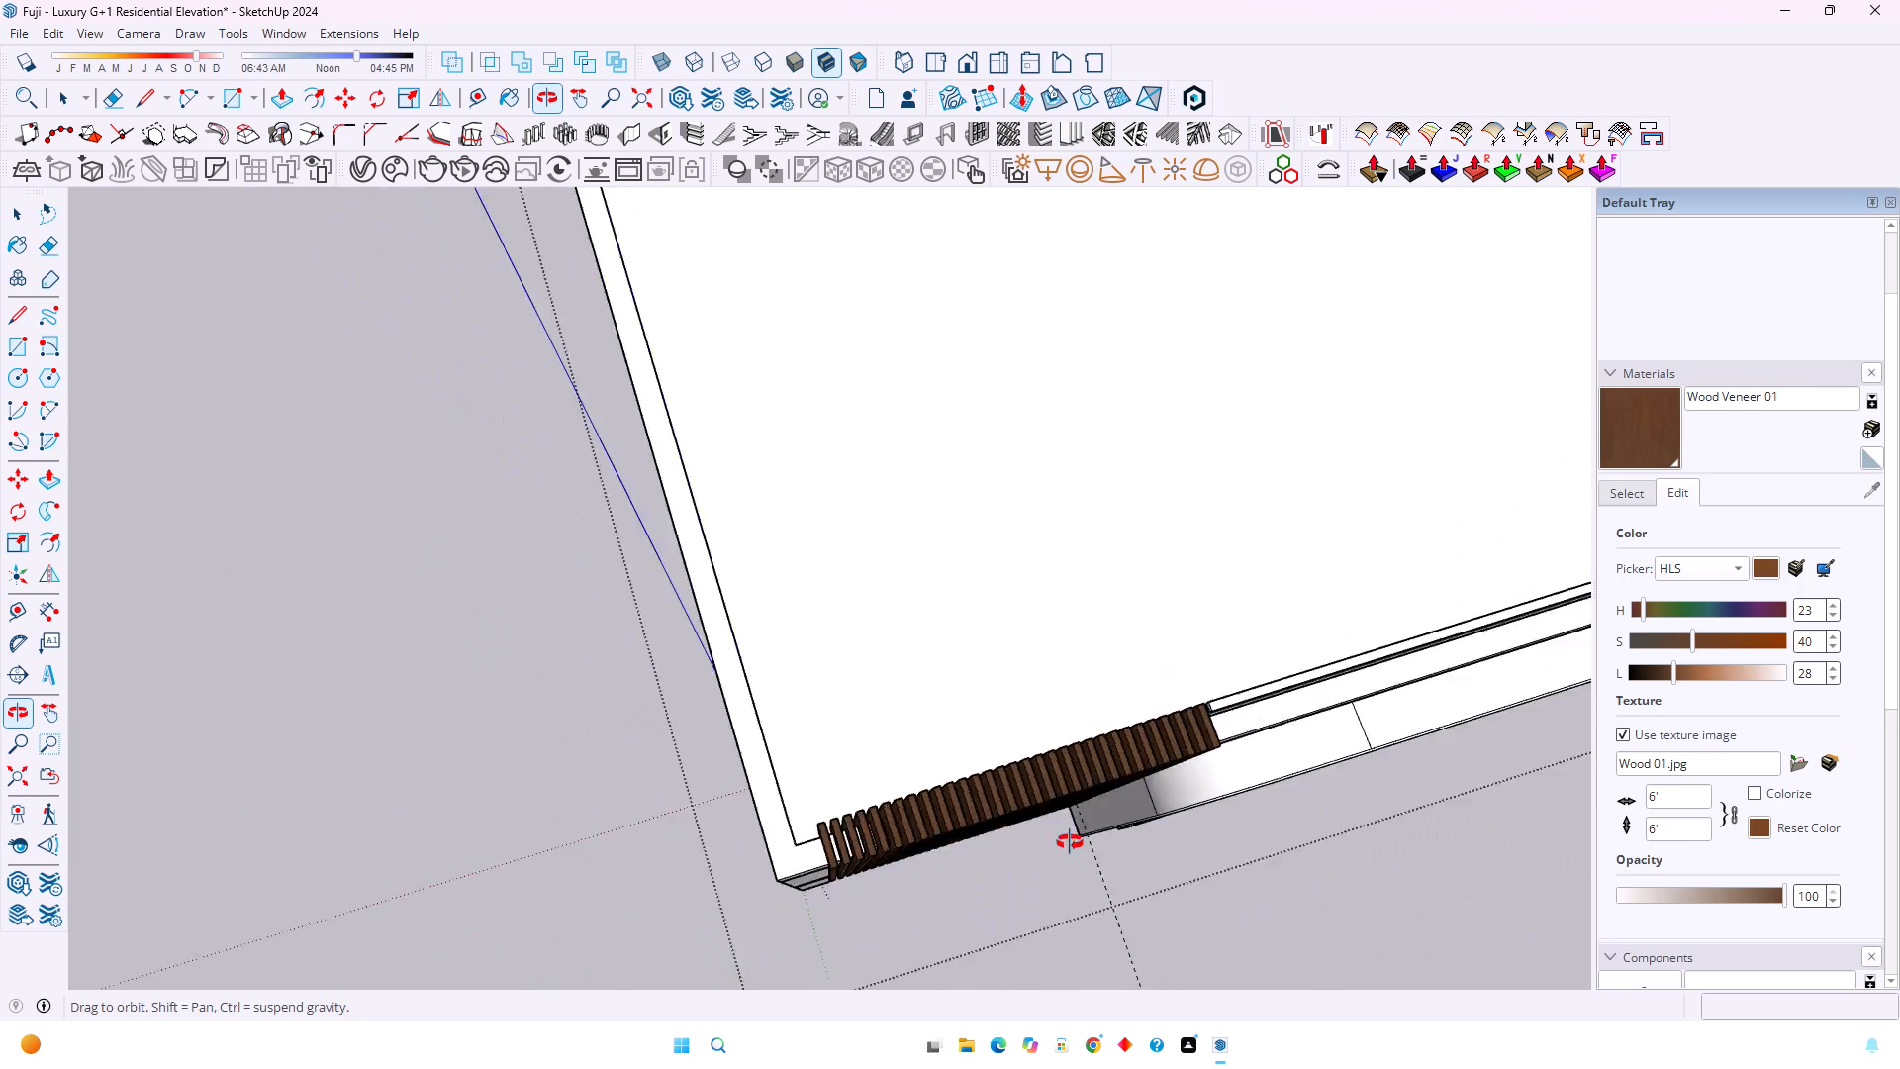
middle_click_drag(1070, 842, 979, 791)
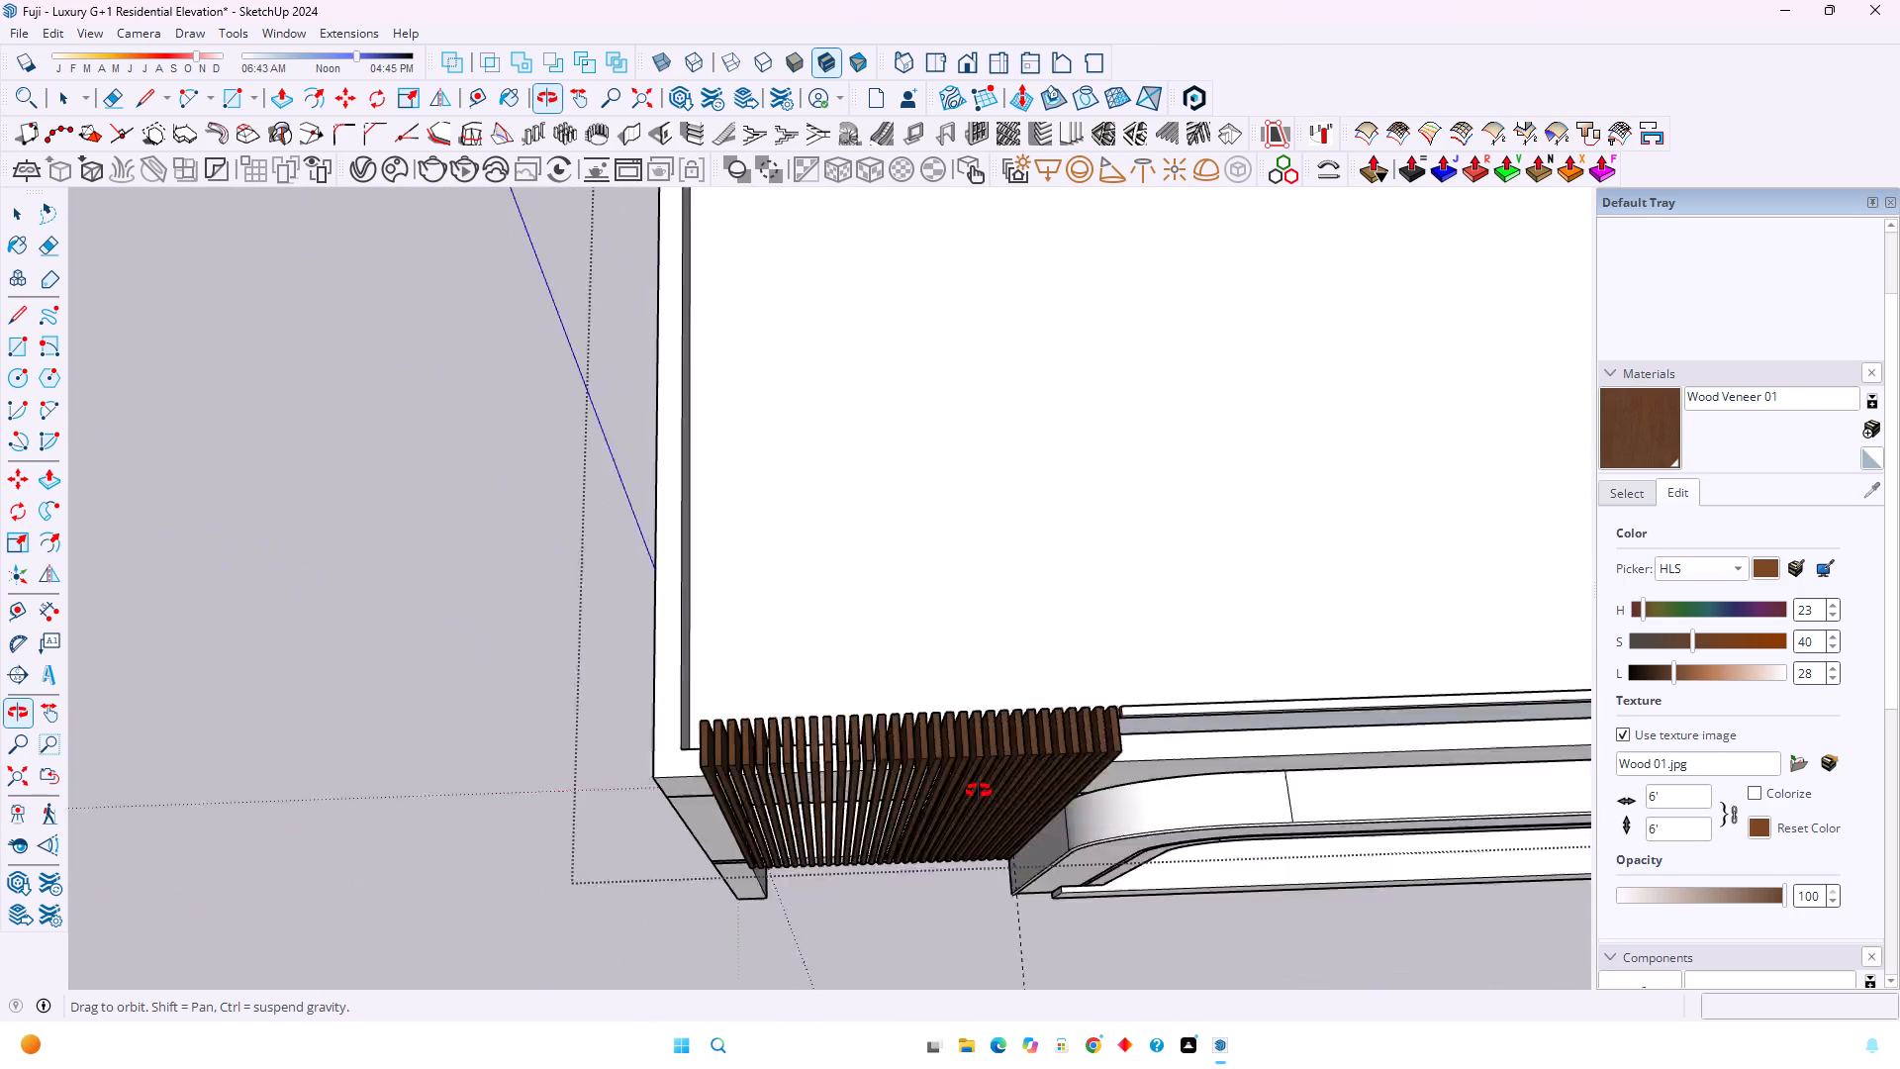
middle_click_drag(979, 791, 1217, 696)
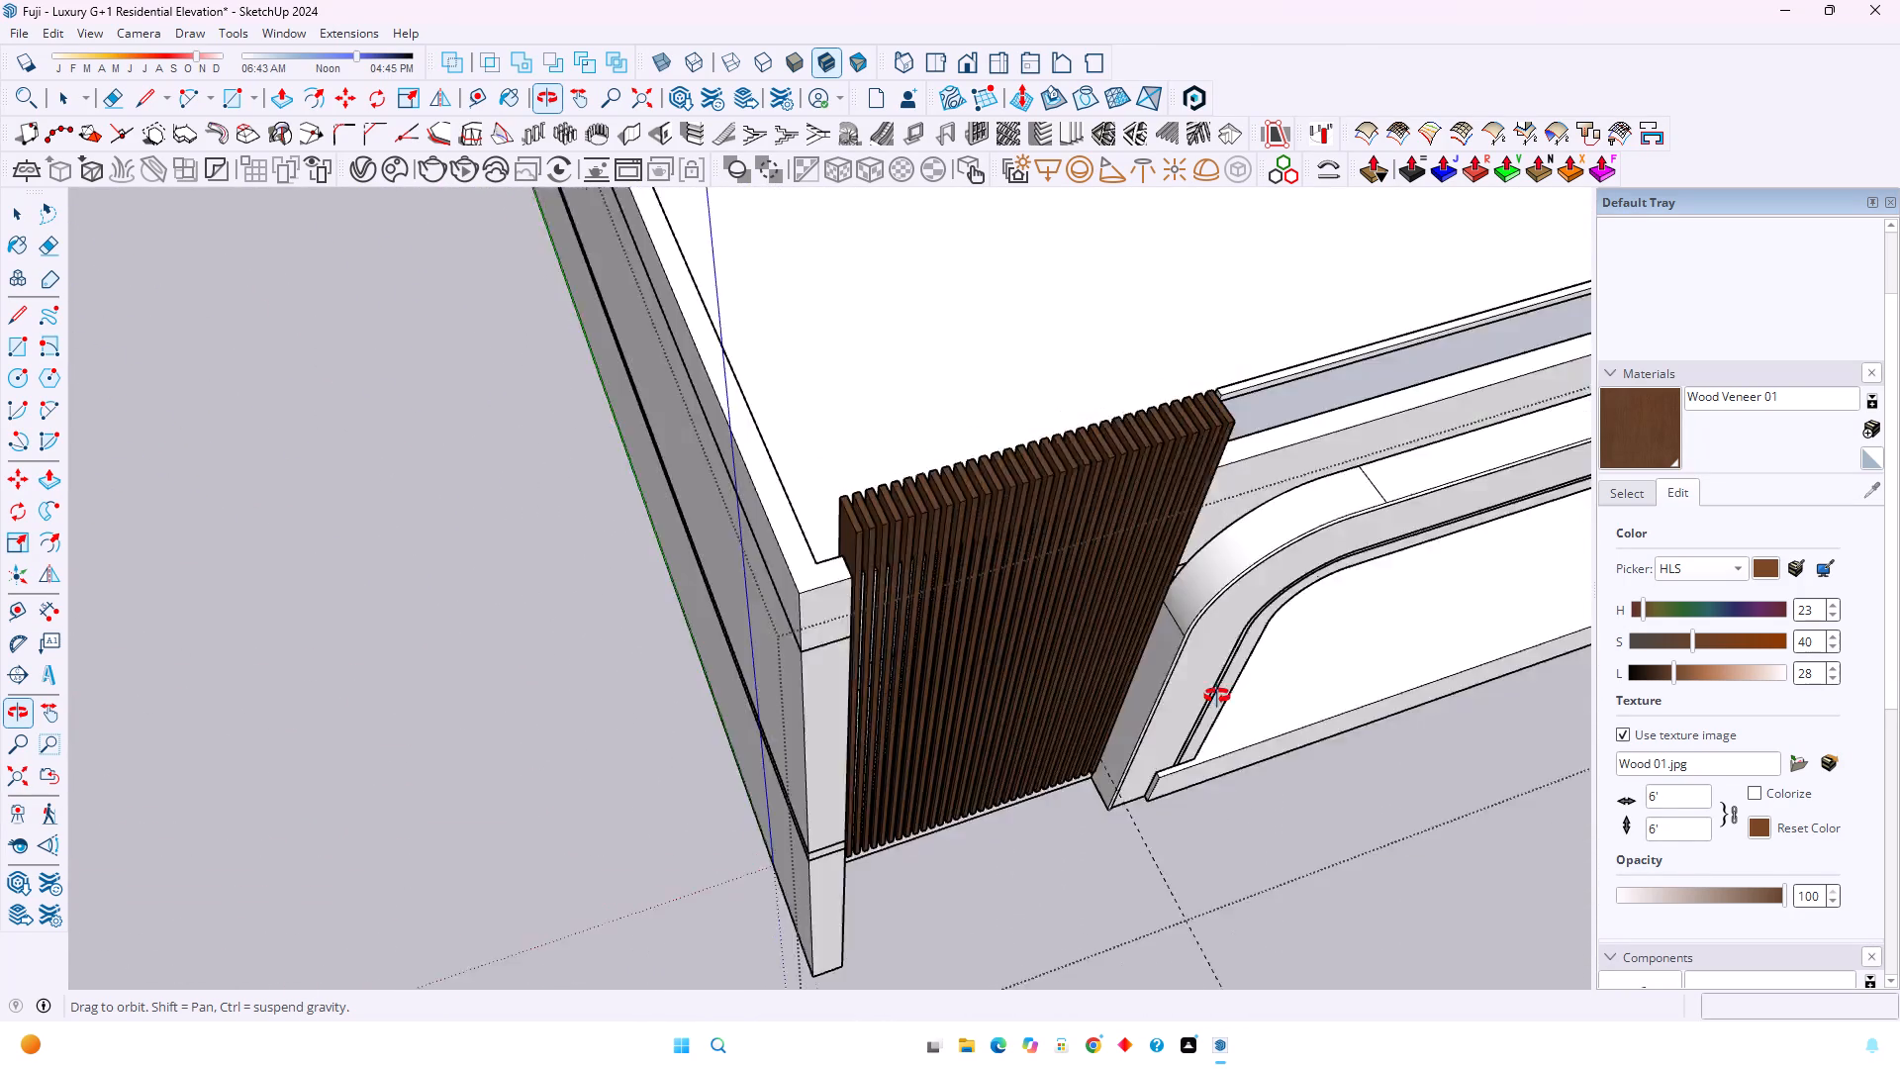
middle_click_drag(1217, 696, 1280, 707)
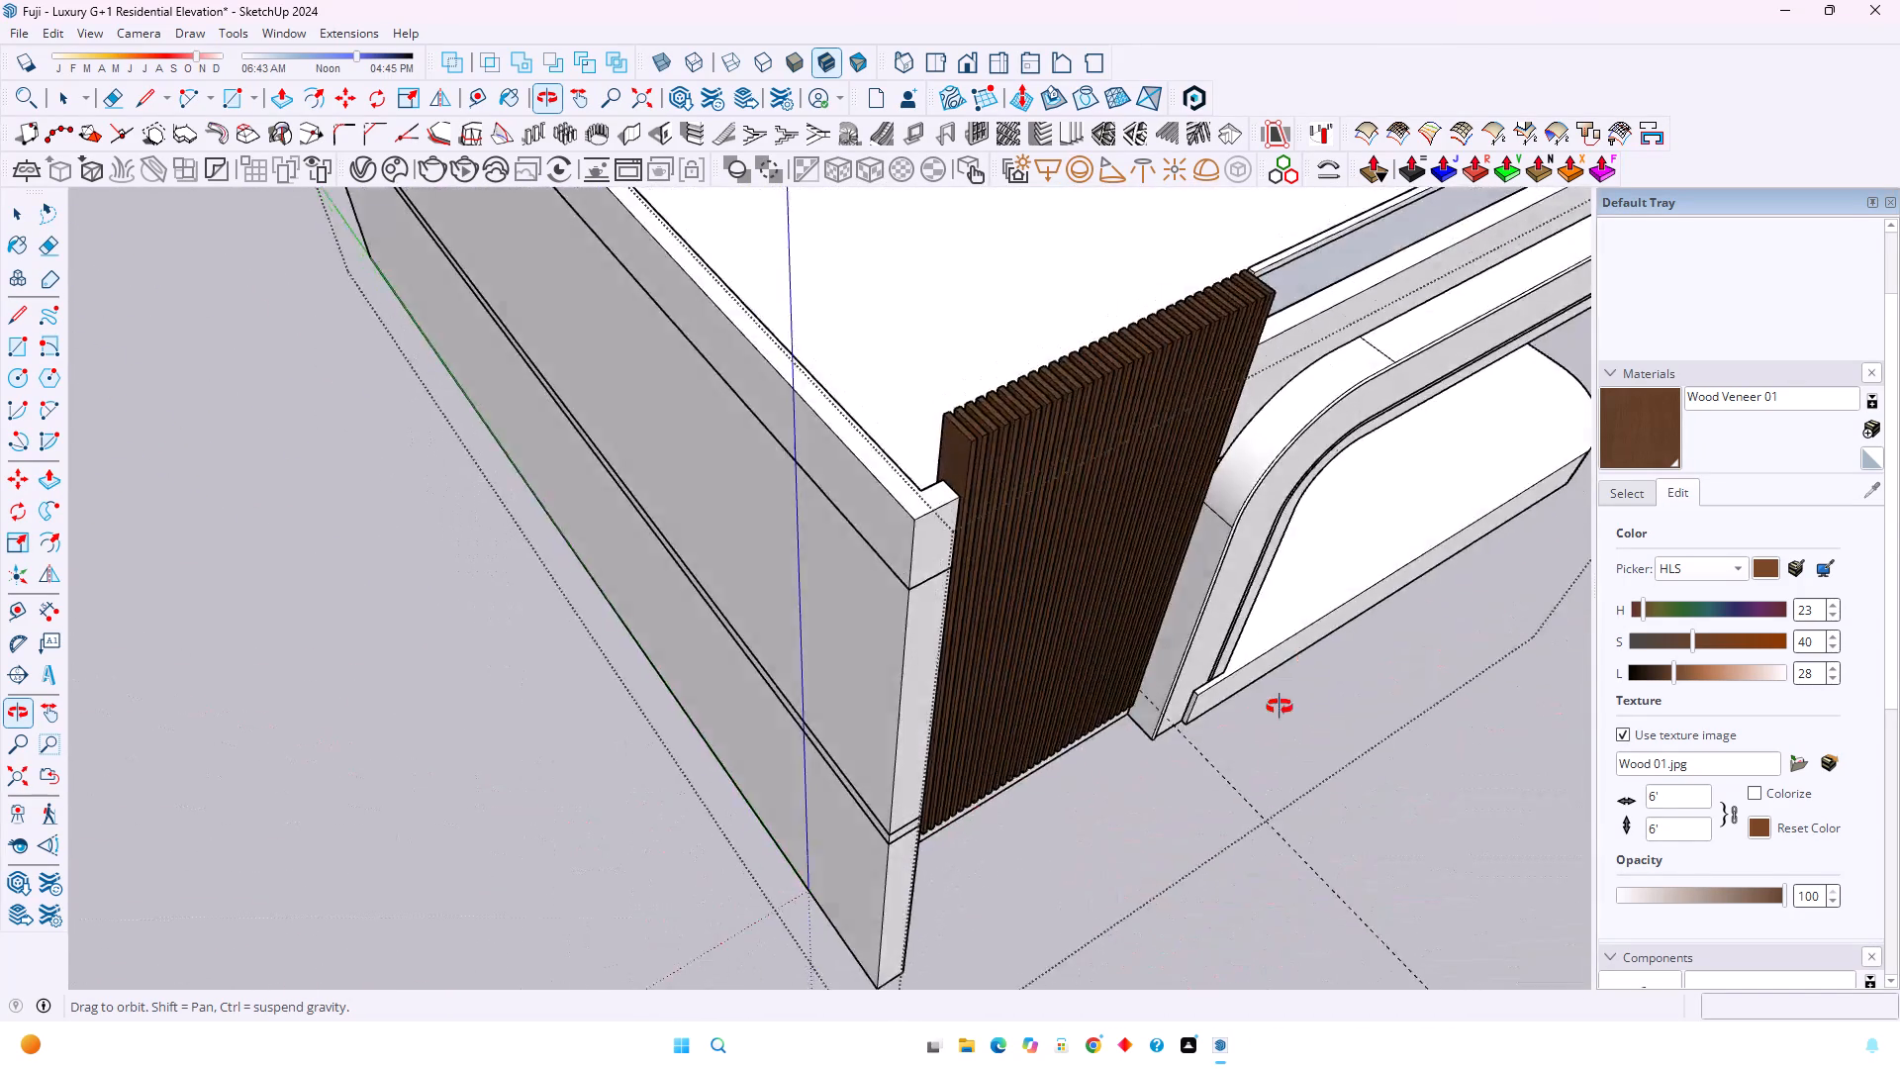
middle_click_drag(1280, 707, 1145, 699)
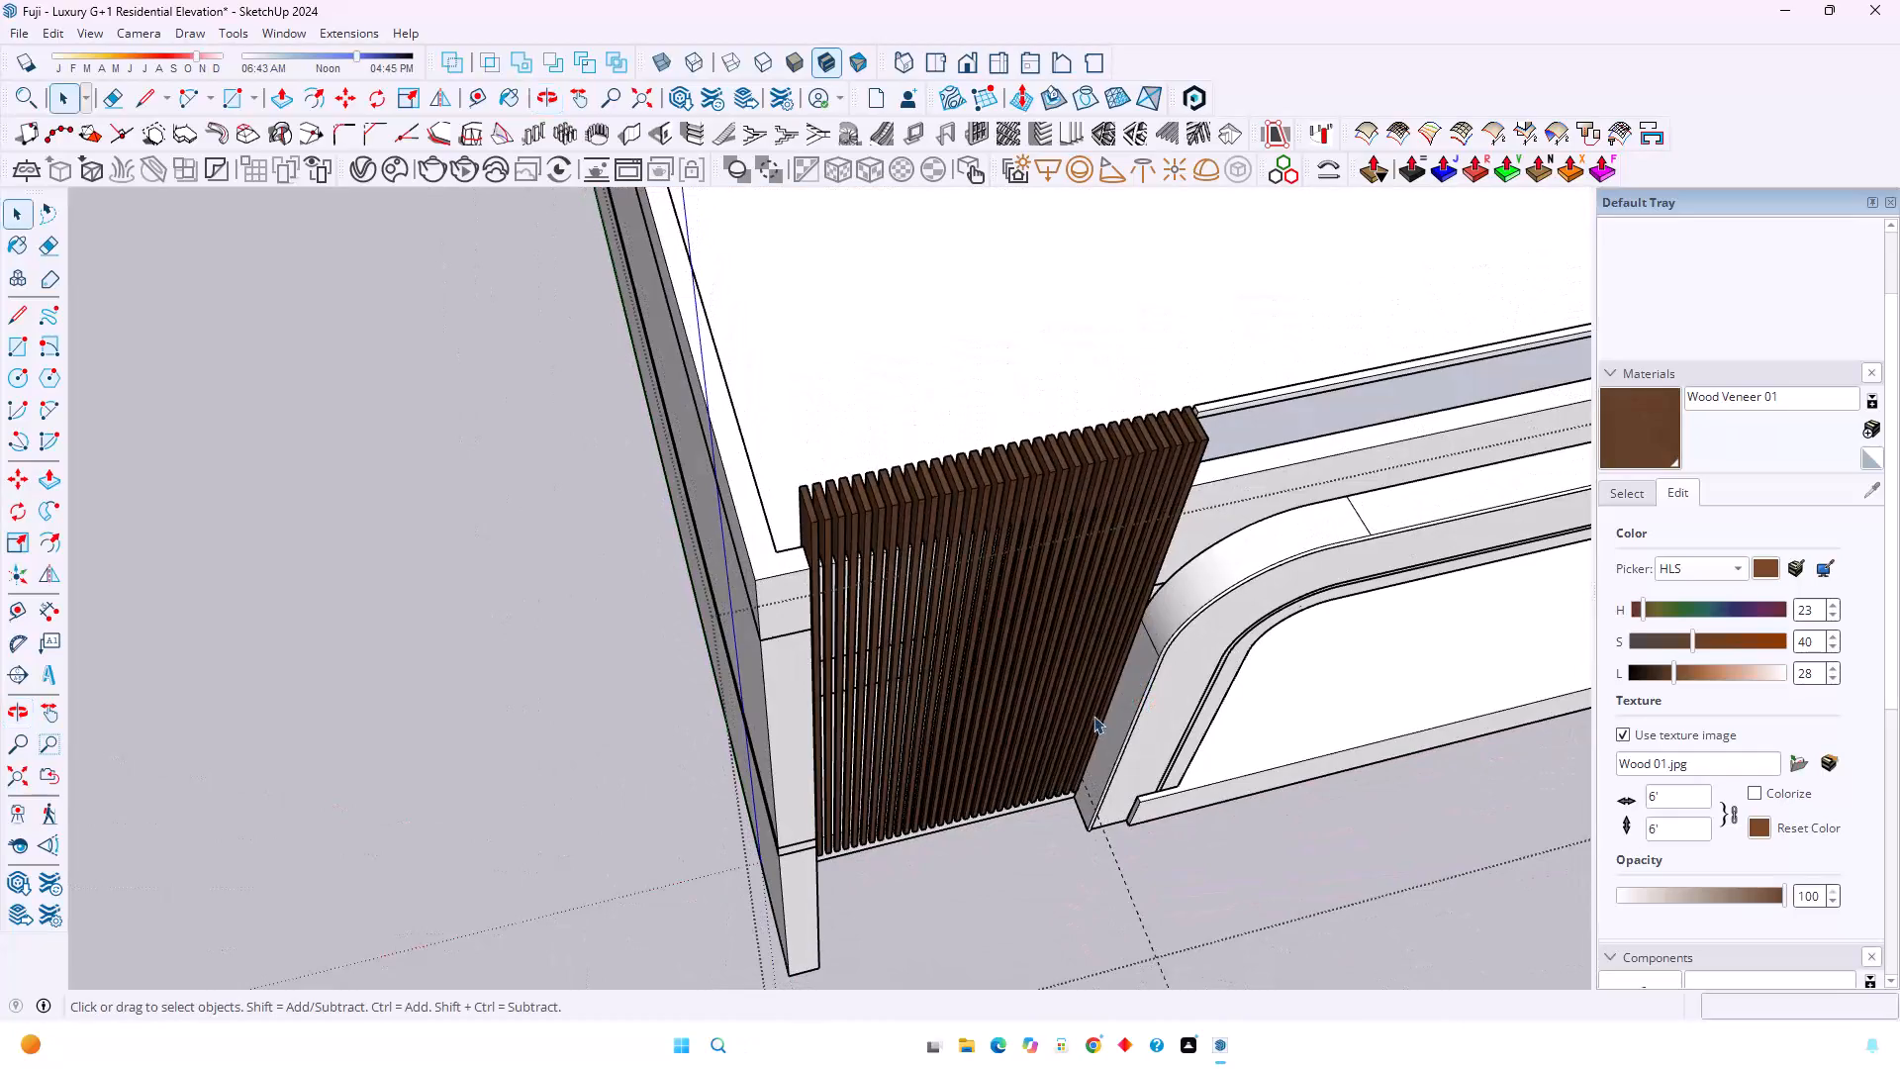
Open the louvre group and its end fin beside the parapet corner, and push/pull the fin's narrow front face outward 1/2".
scroll(1160, 497, "up", 2)
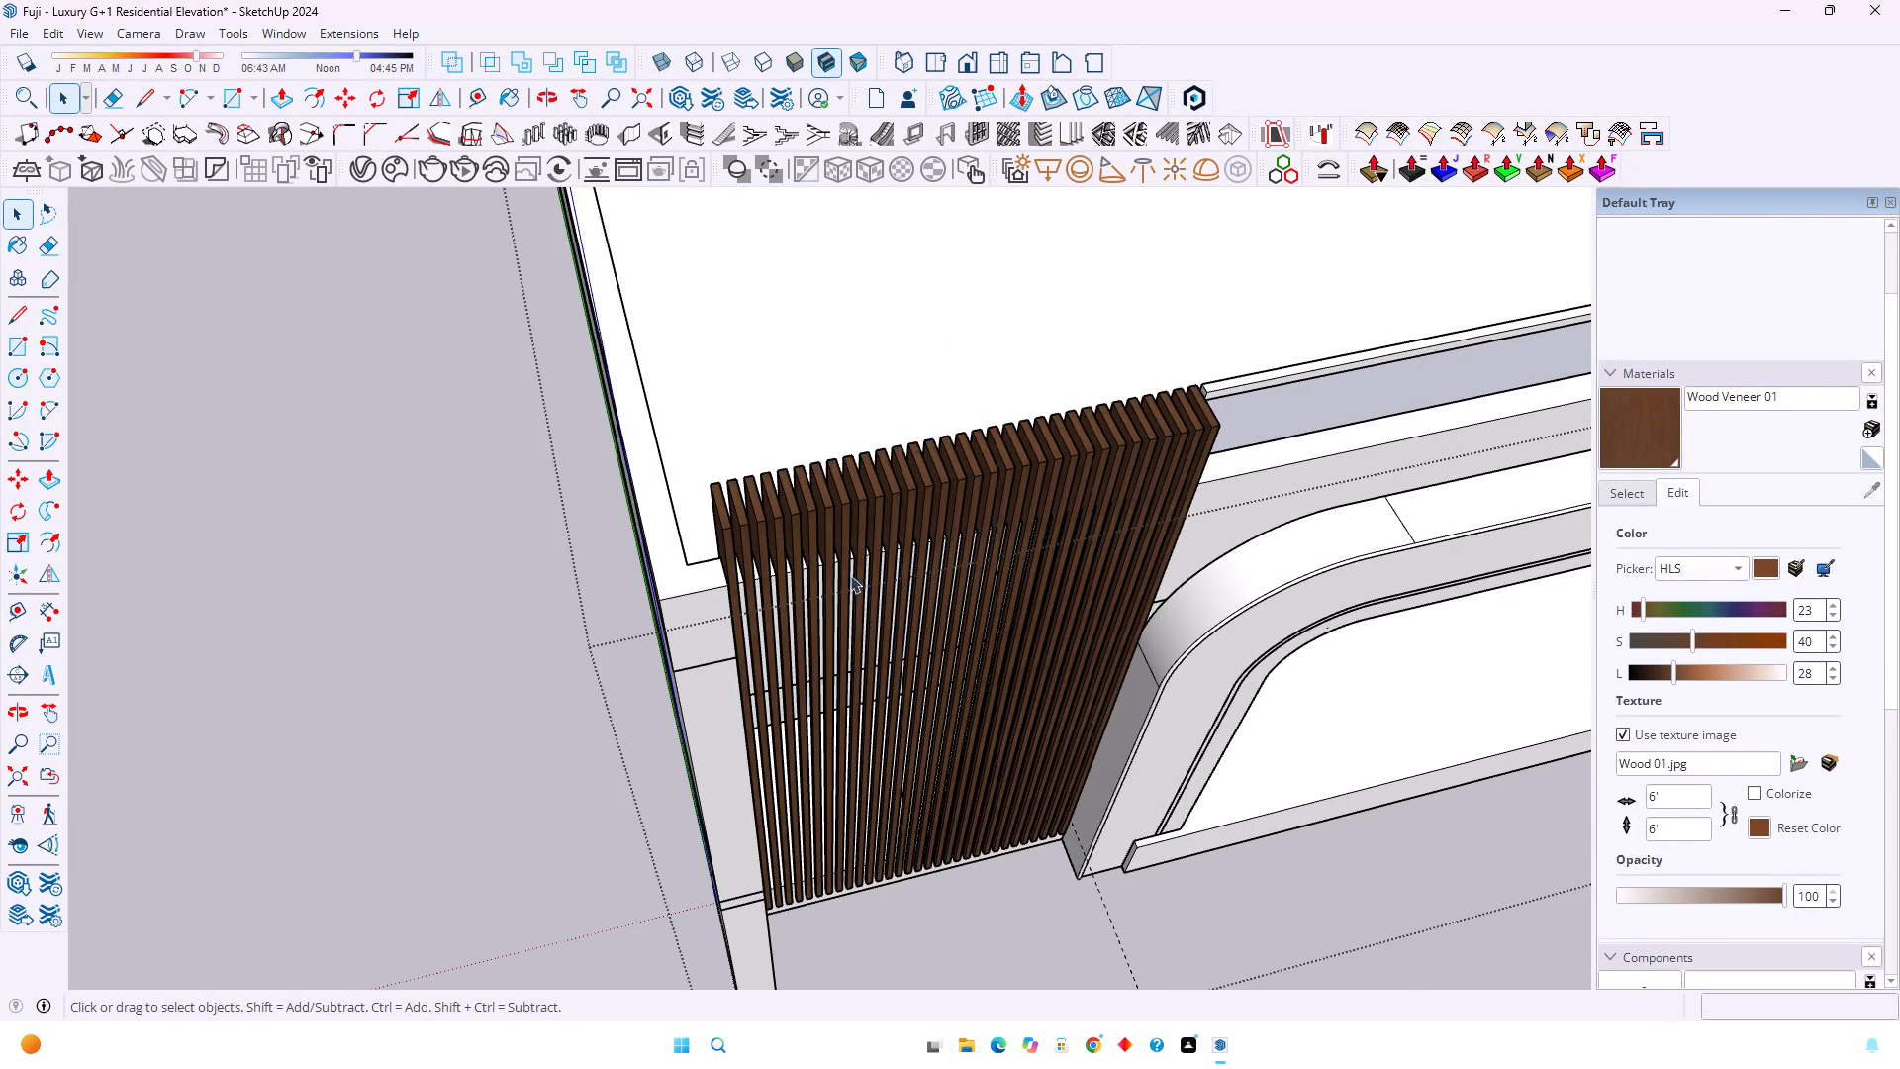
scroll(713, 622, "up", 3)
middle_click_drag(740, 629, 1070, 632)
middle_click(1071, 632)
scroll(659, 620, "up", 9)
double_click(704, 620)
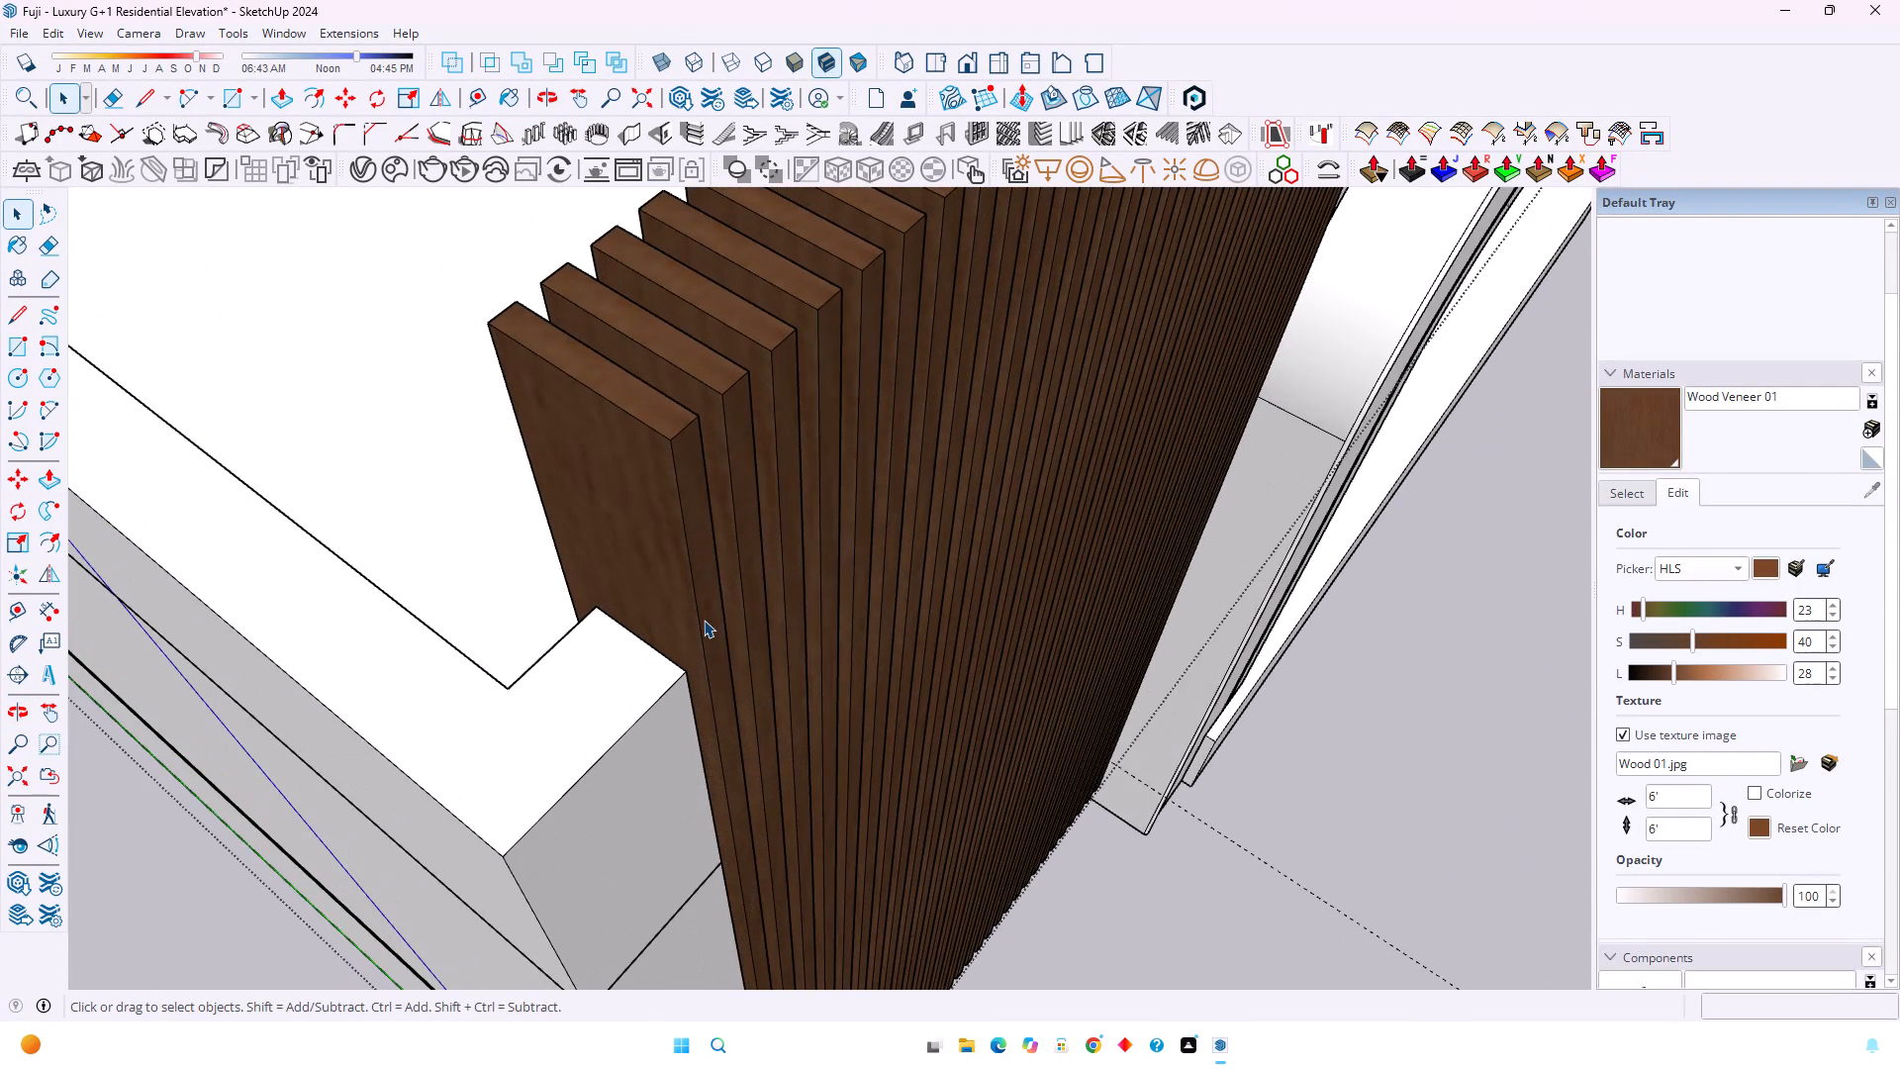
scroll(704, 620, "up", 4)
double_click(710, 613)
left_click(710, 613)
left_click(710, 613)
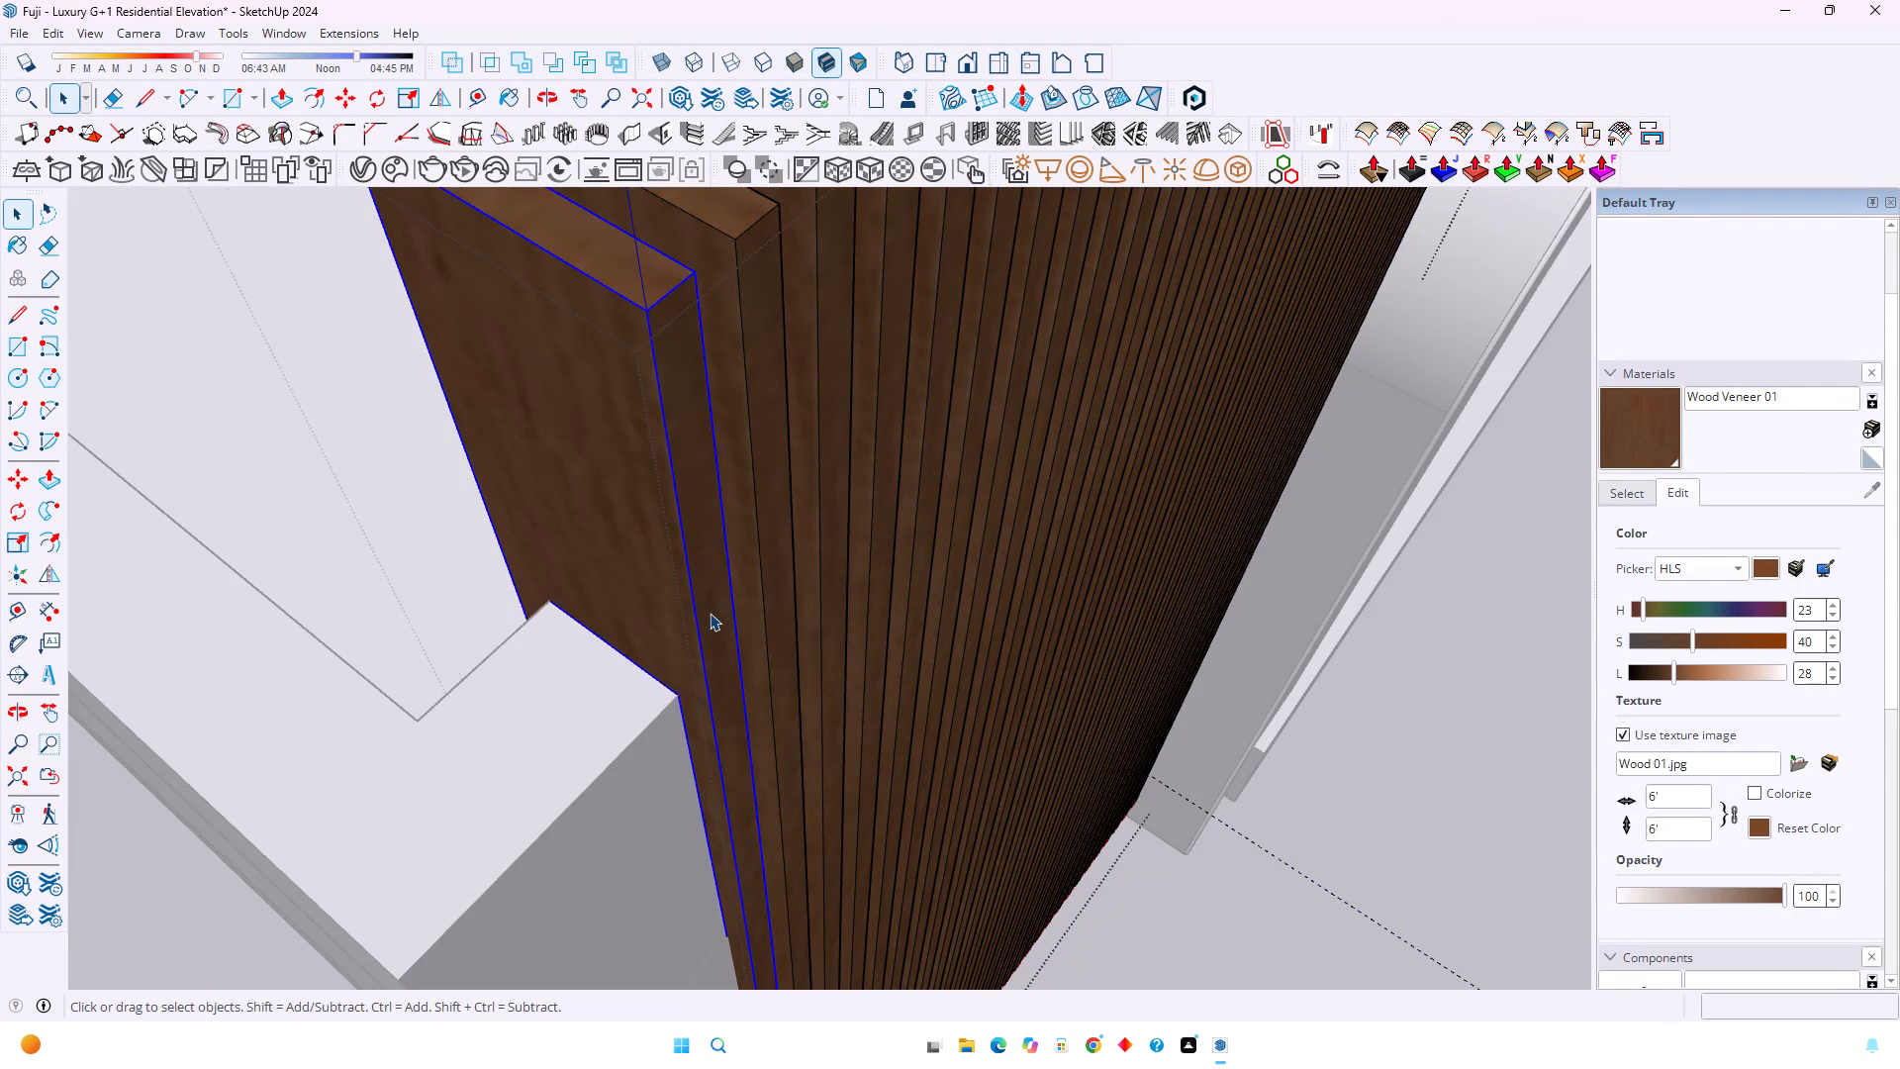
left_click(714, 609)
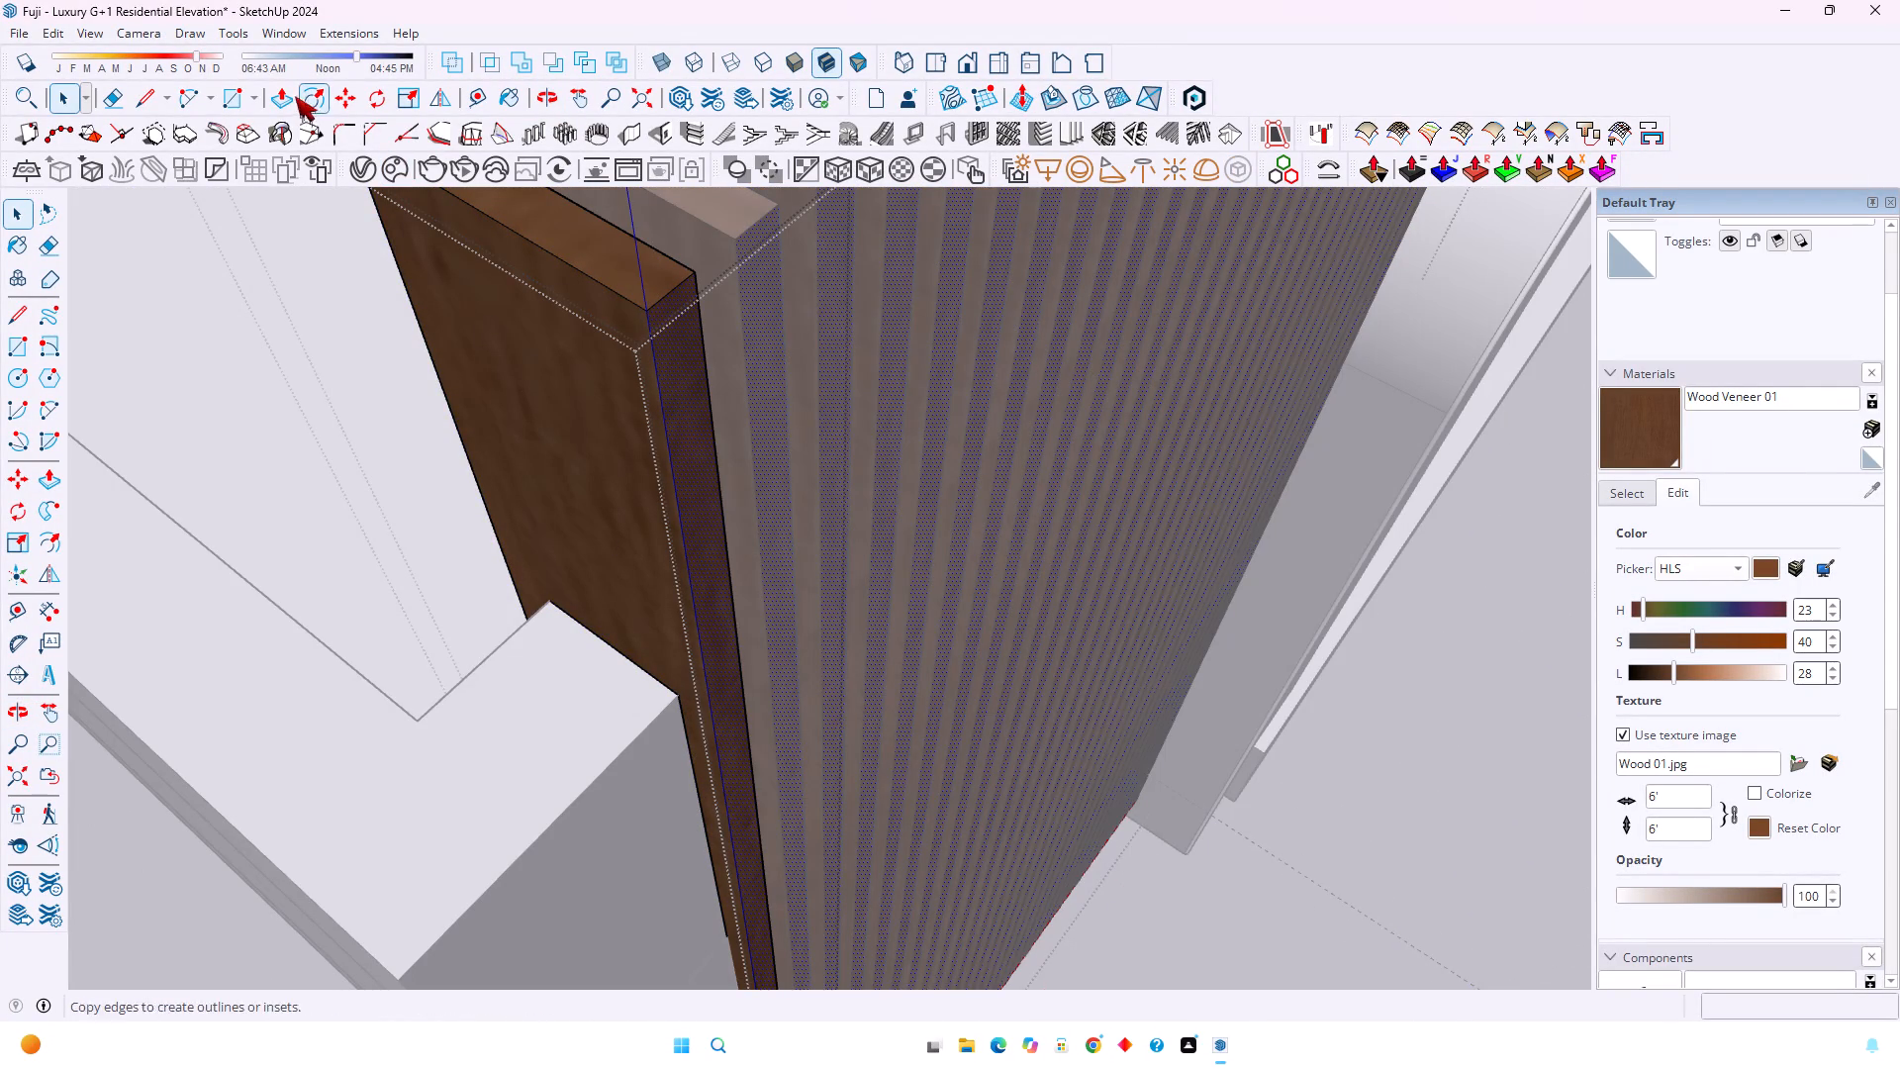
left_click(282, 98)
left_click(713, 494)
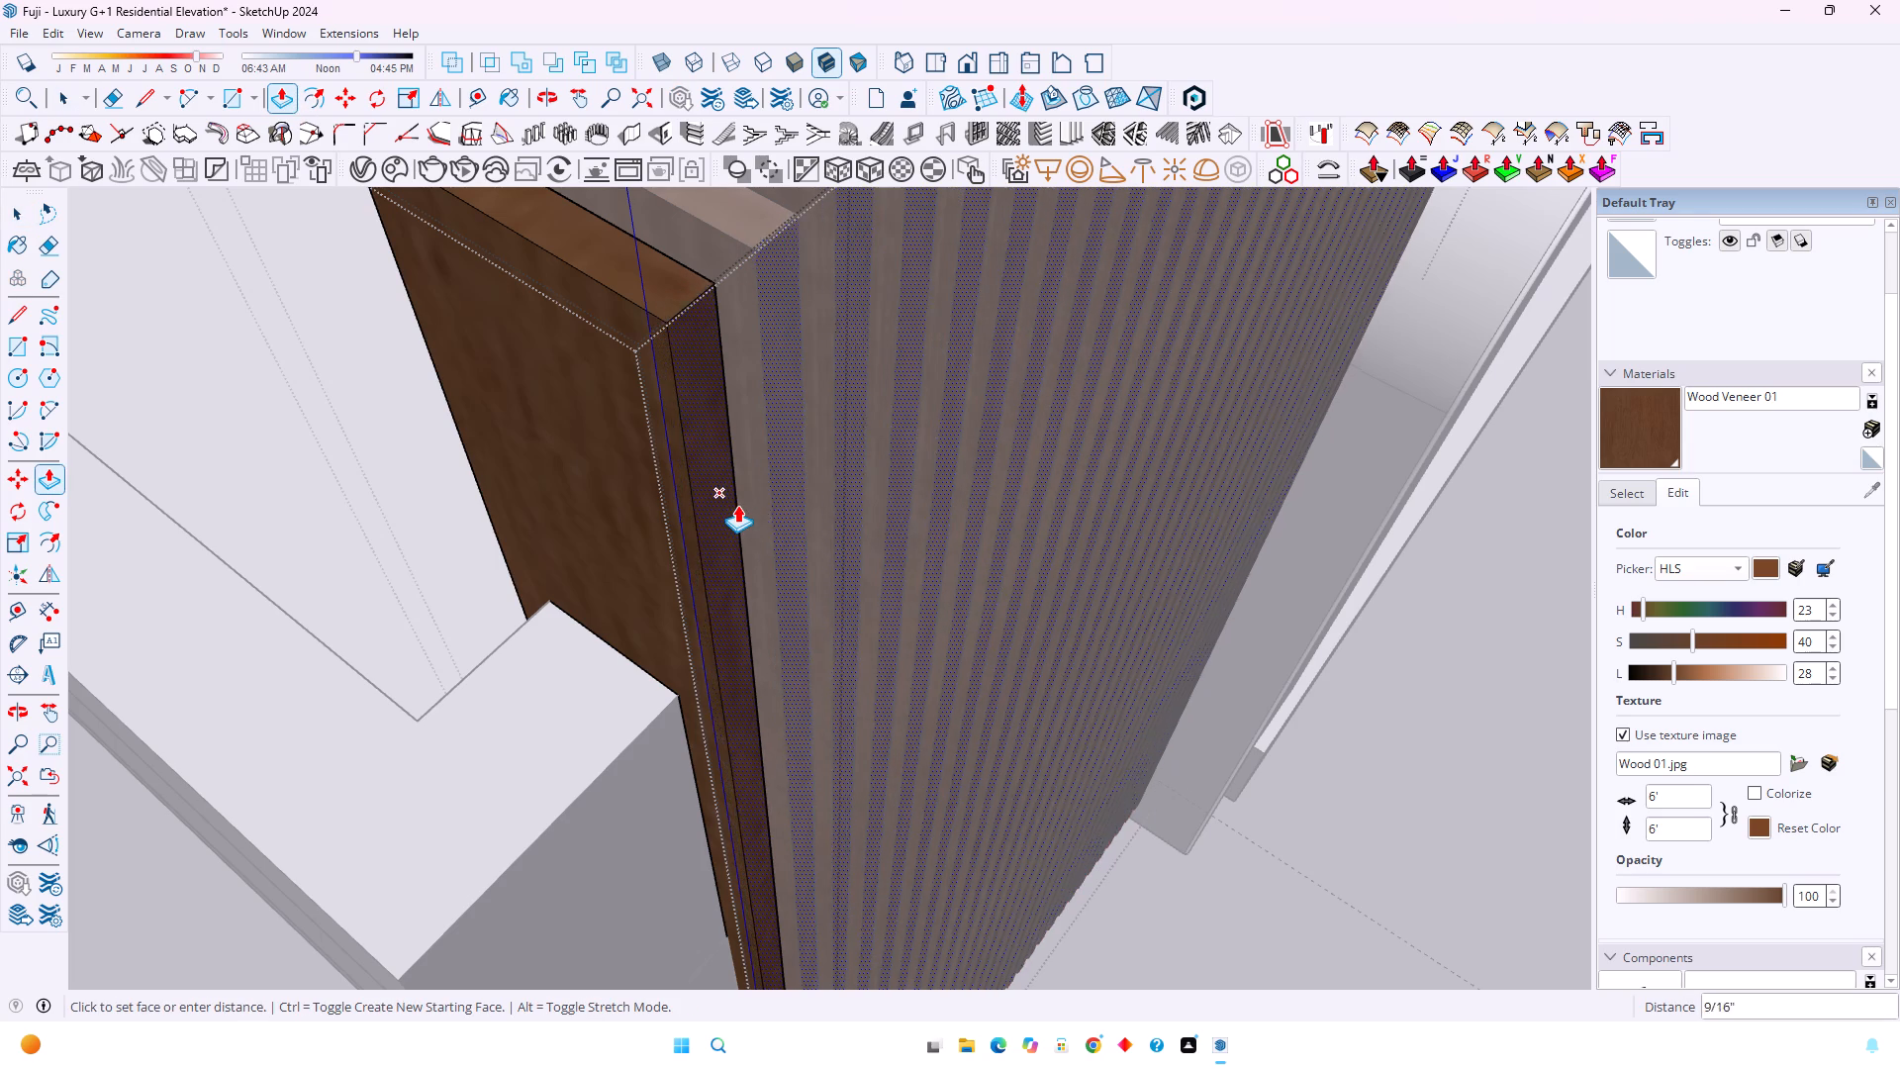
type("0.5")
key("Return")
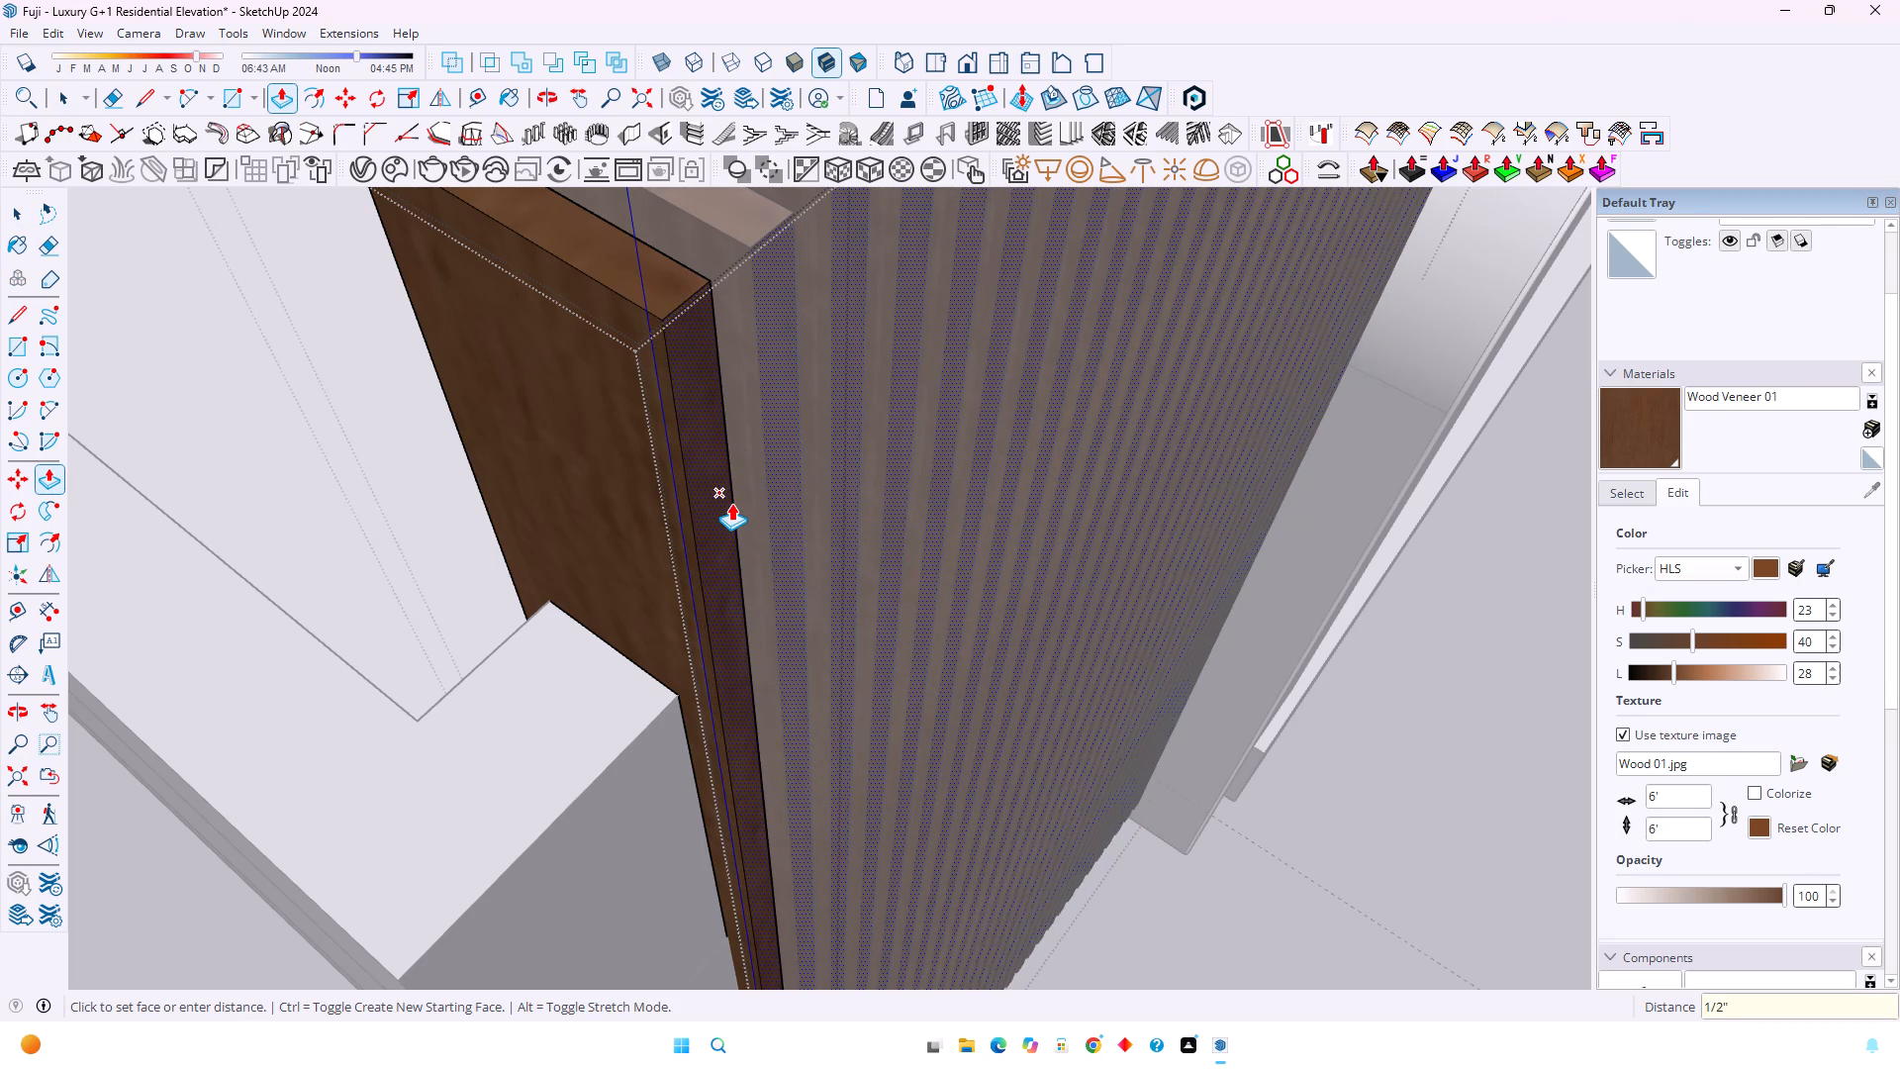
key("space")
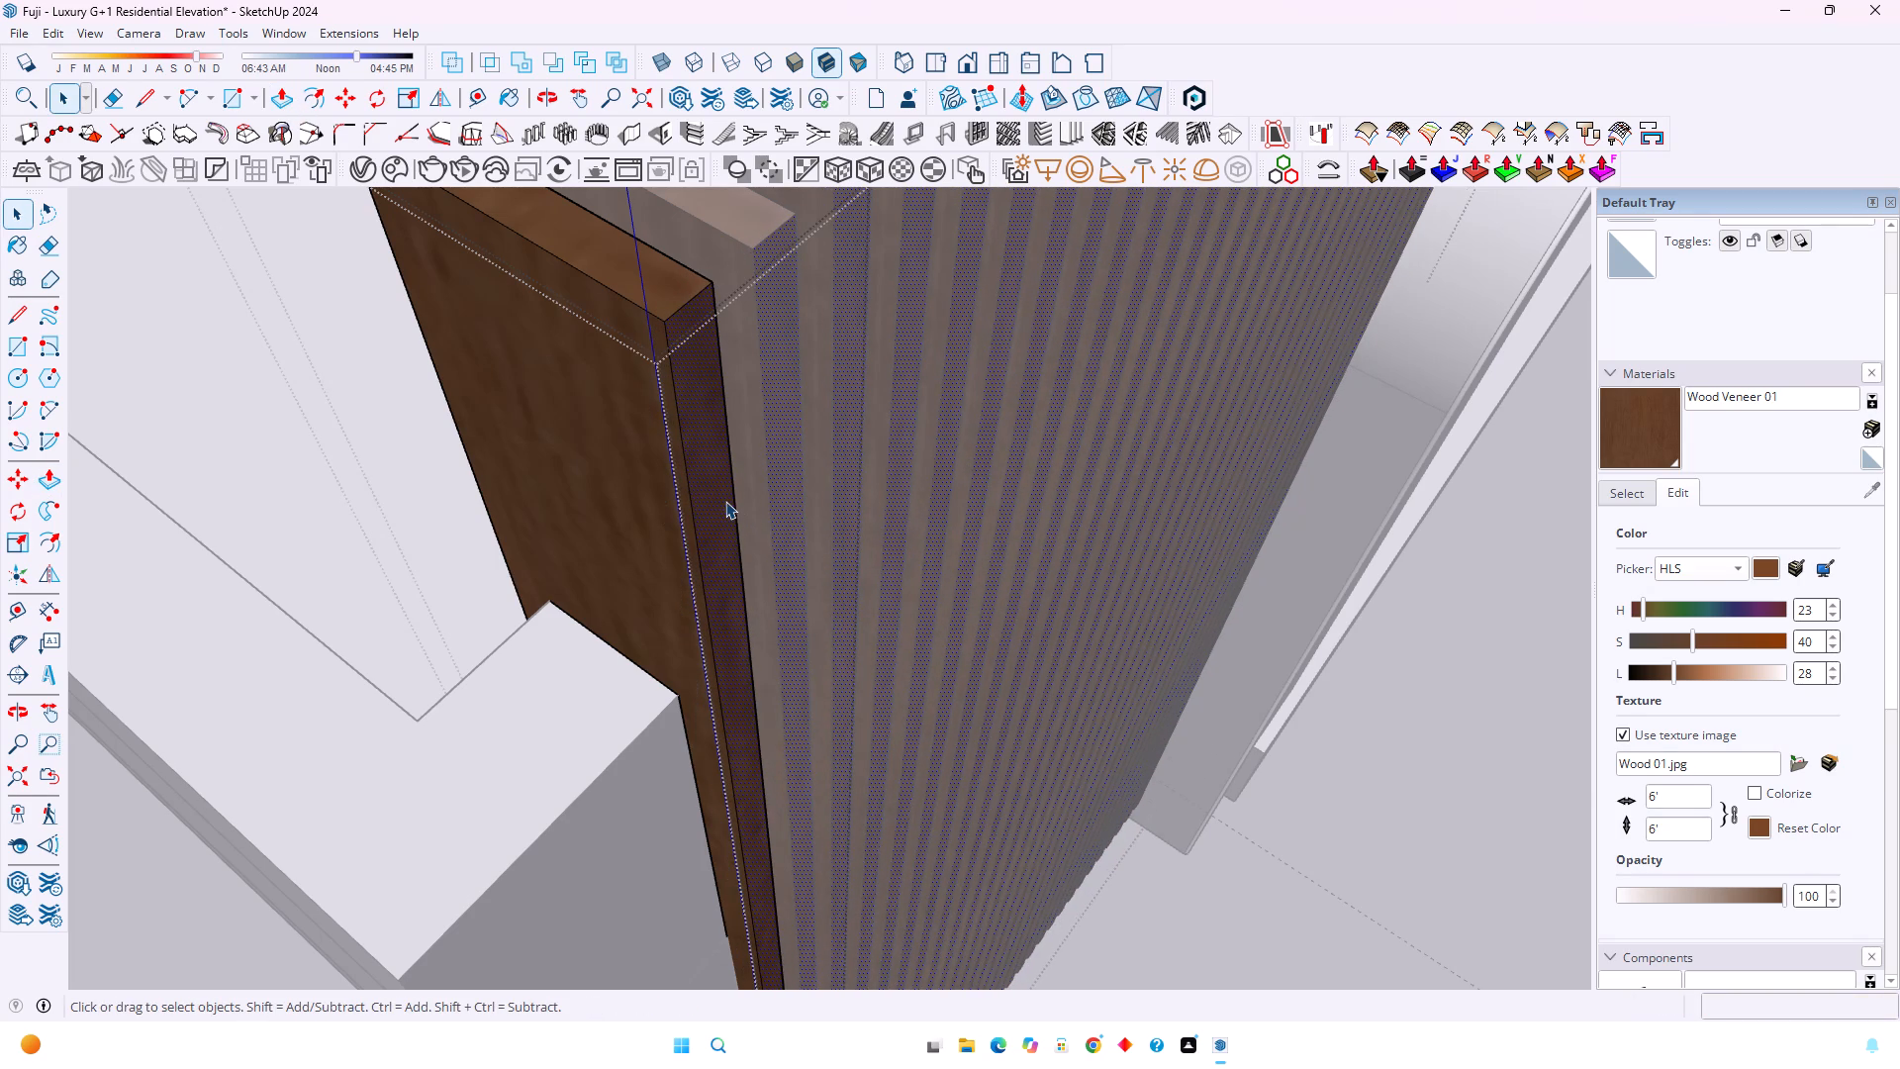
Examine the extended end fin from above and the side, including where it meets the parapet corner.
scroll(725, 501, "down", 3)
middle_click_drag(388, 700, 567, 695)
middle_click(567, 695)
middle_click(567, 695)
scroll(572, 689, "down", 5)
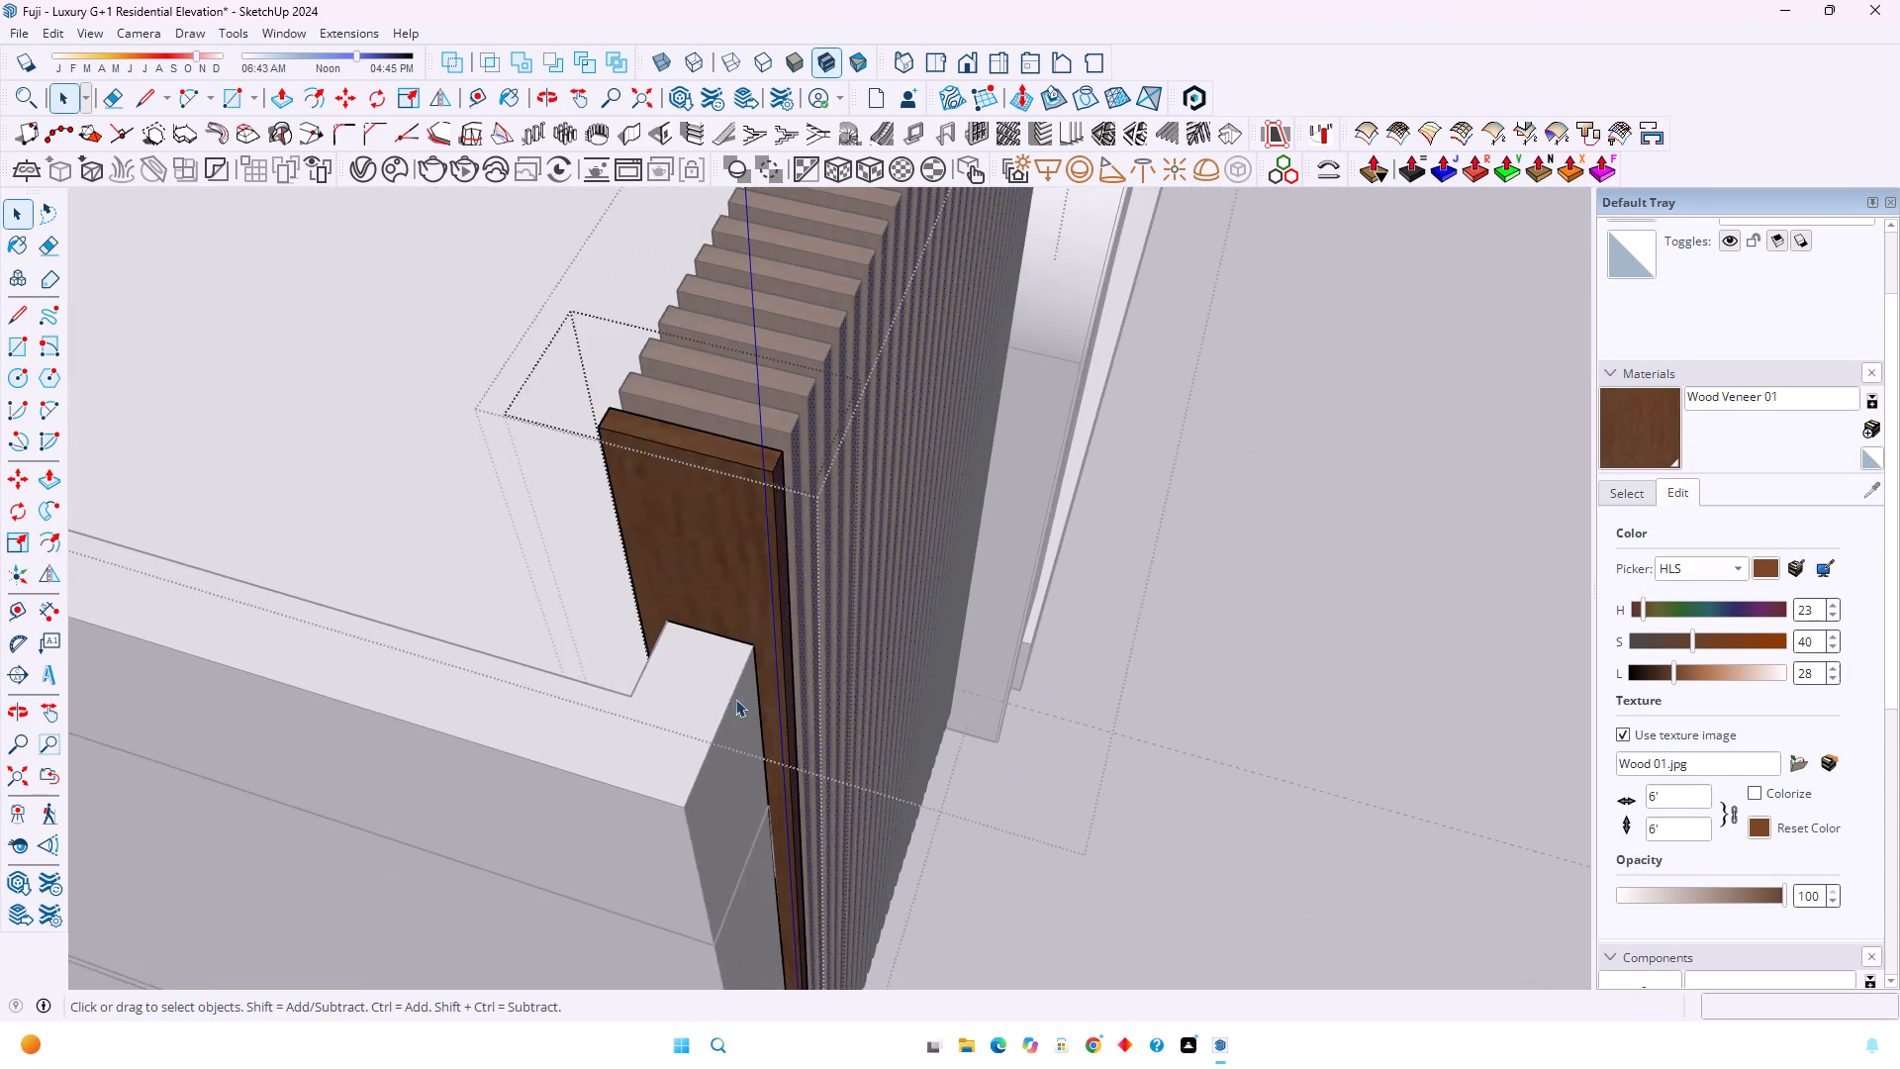
scroll(743, 742, "up", 4)
middle_click_drag(760, 752, 792, 766)
middle_click(796, 769)
middle_click(1016, 843)
scroll(696, 640, "down", 4)
middle_click_drag(651, 639, 895, 723)
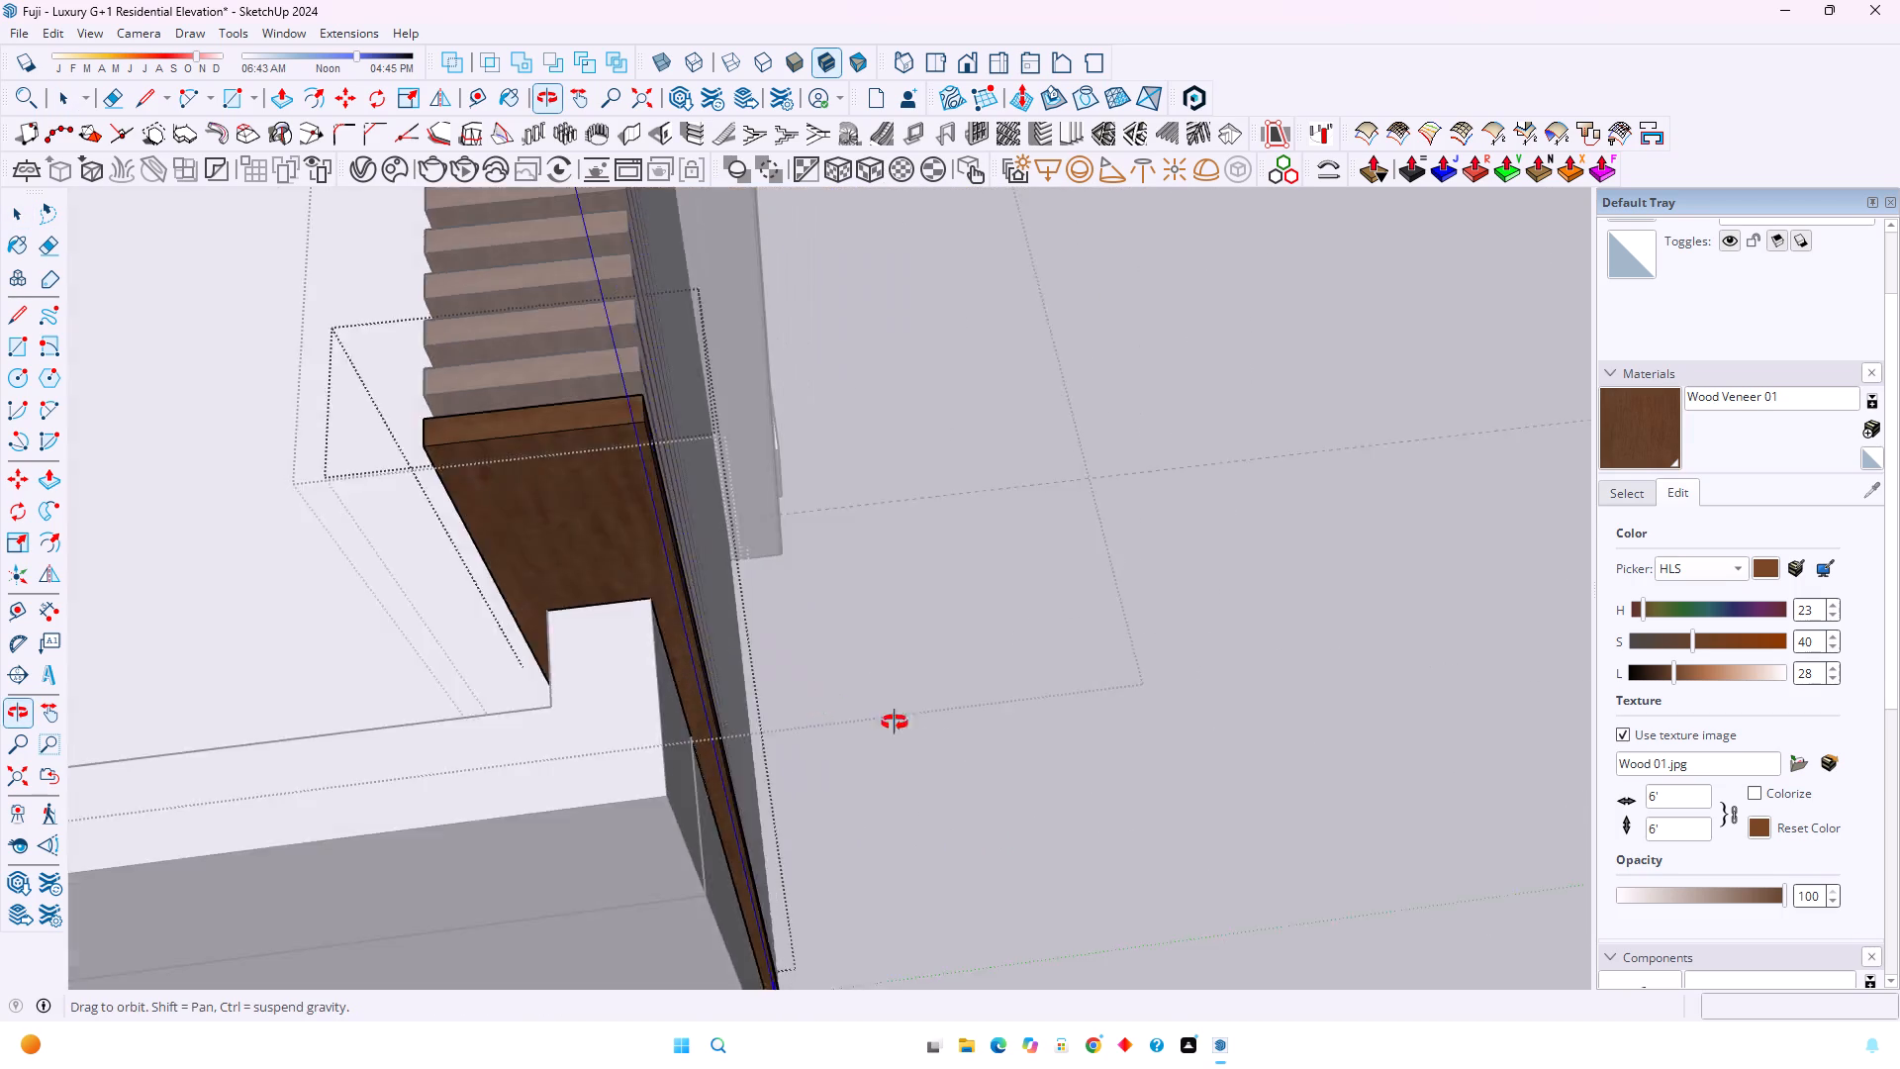
middle_click_drag(895, 723, 935, 733)
middle_click_drag(955, 737, 1020, 749)
middle_click(1021, 749)
middle_click(1021, 749)
scroll(491, 661, "up", 3)
scroll(359, 620, "up", 2)
middle_click_drag(359, 620, 867, 679)
middle_click(867, 679)
middle_click(868, 679)
scroll(869, 678, "down", 4)
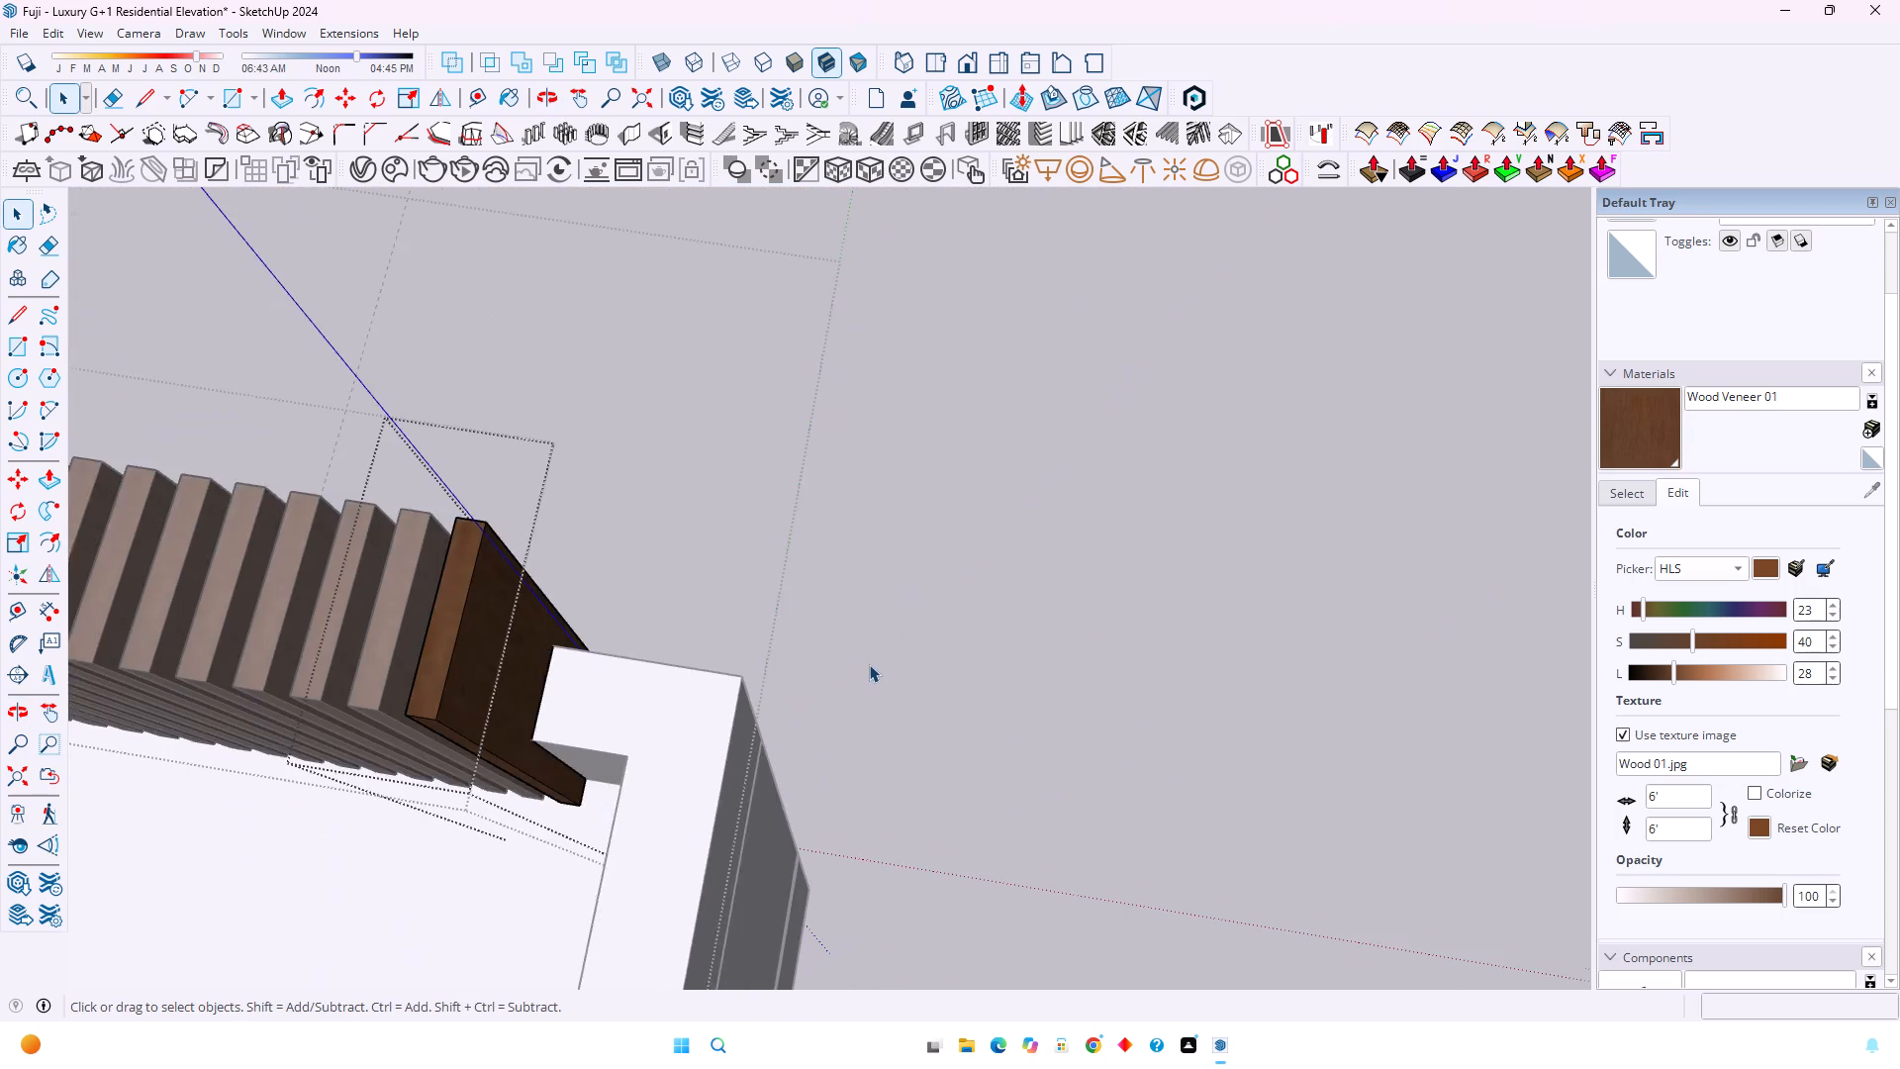
scroll(869, 664, "down", 2)
scroll(763, 718, "up", 15)
middle_click_drag(655, 770, 550, 789)
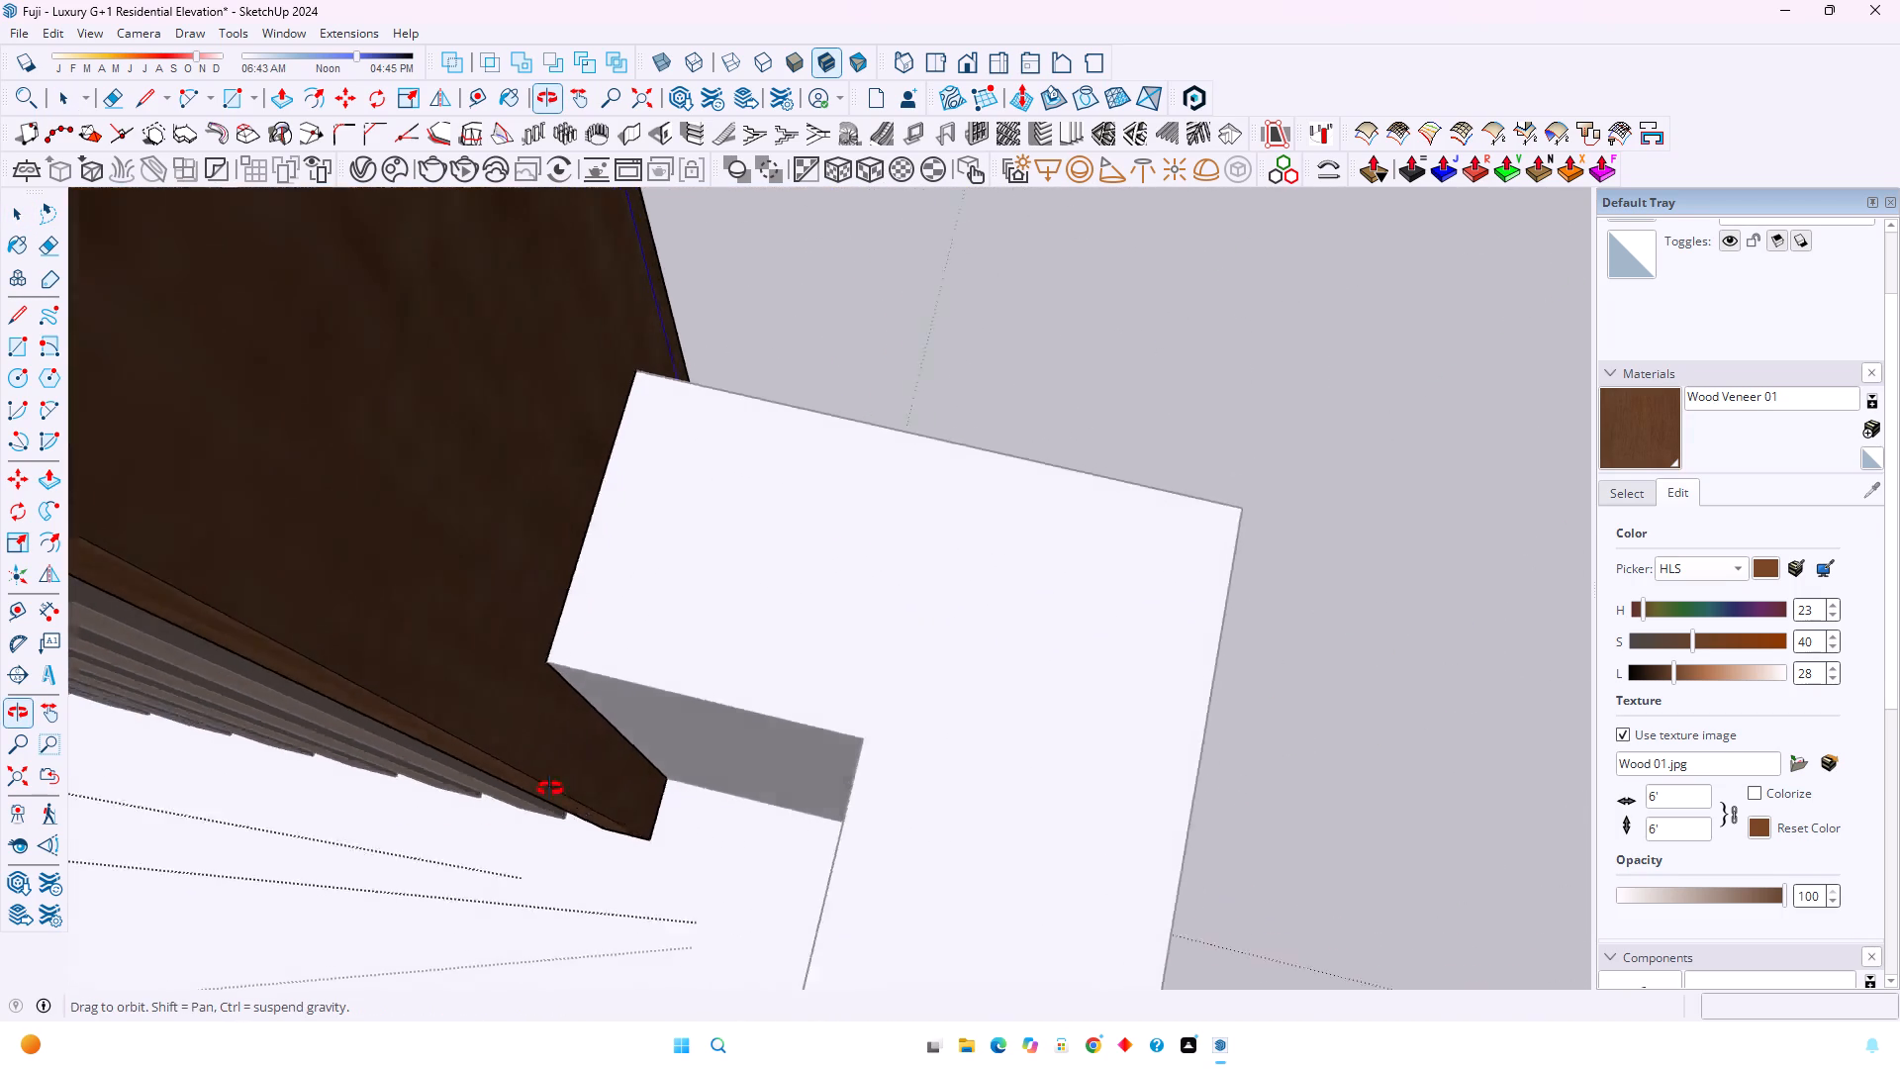
middle_click_drag(550, 789, 282, 804)
middle_click(282, 804)
scroll(507, 736, "down", 4)
scroll(741, 731, "down", 3)
middle_click_drag(625, 724, 281, 659)
middle_click(279, 659)
scroll(701, 739, "up", 2)
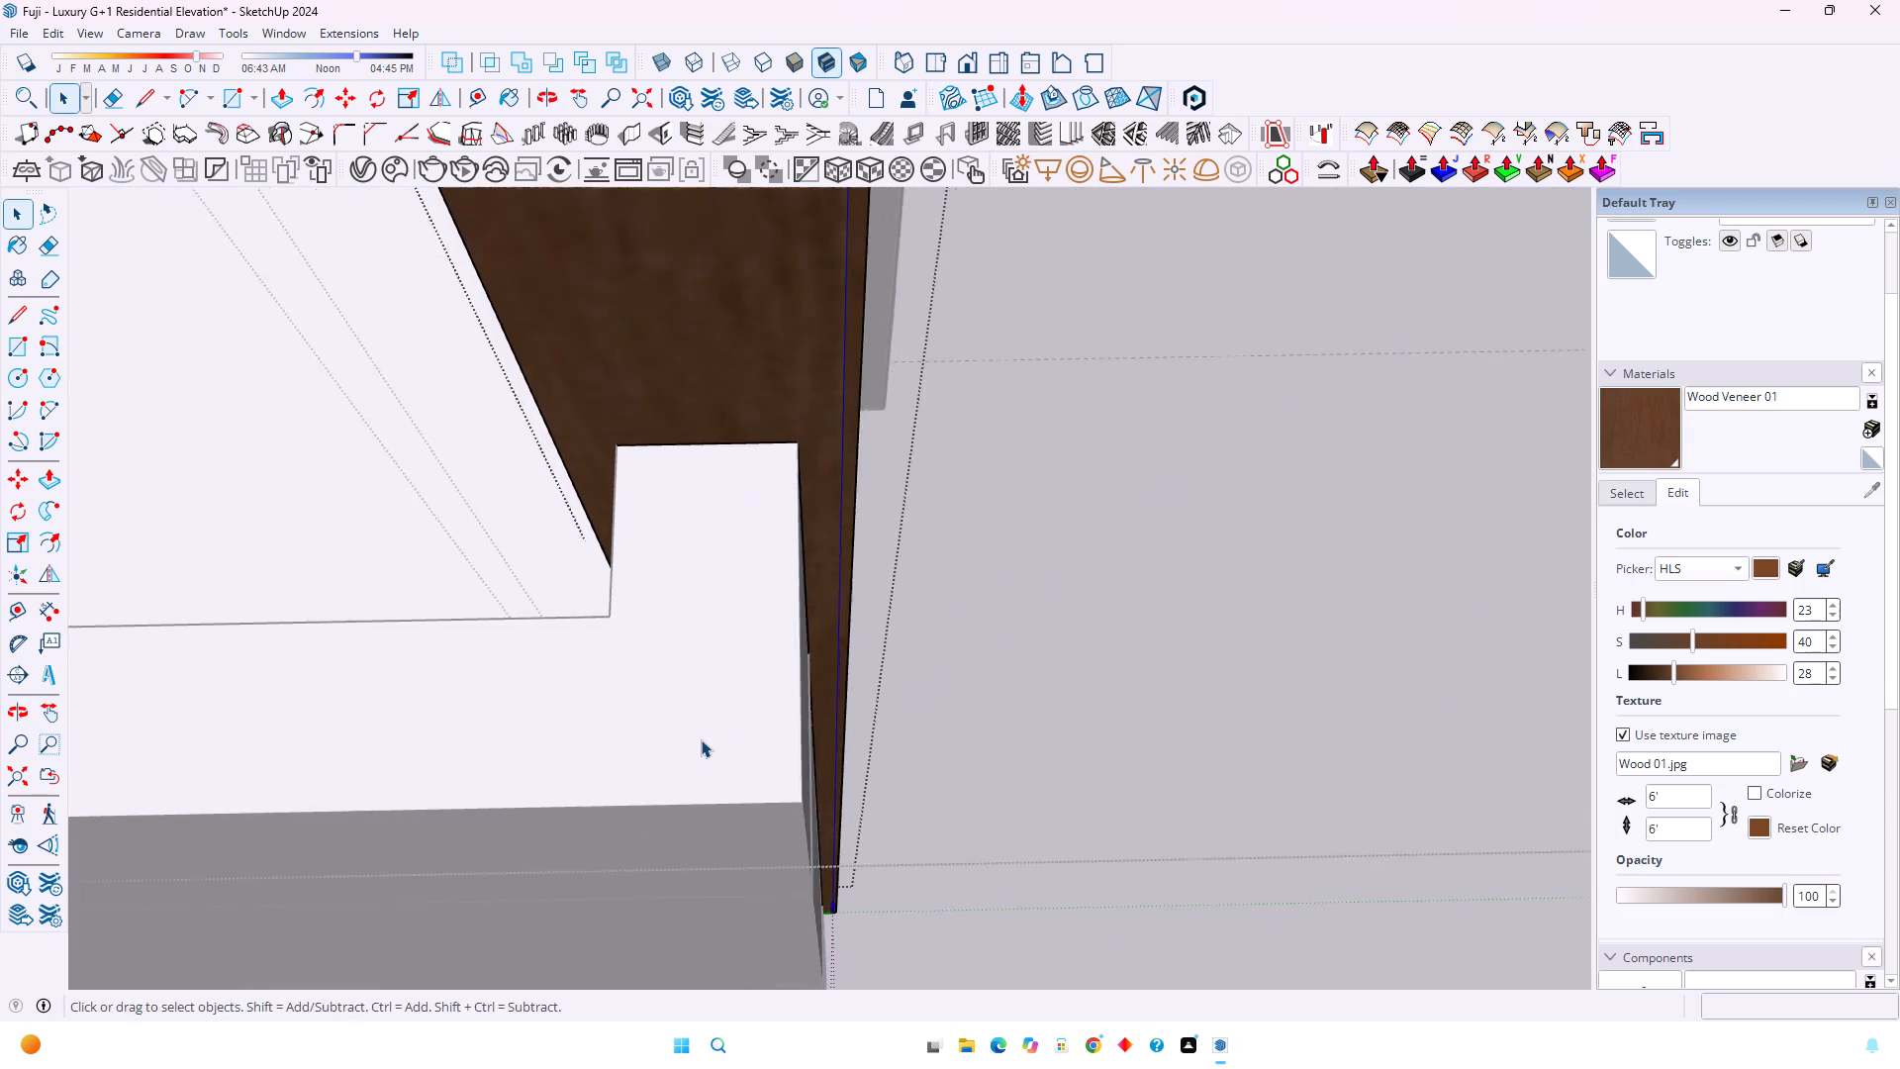
scroll(701, 739, "up", 1)
middle_click_drag(701, 739, 384, 669)
middle_click(384, 669)
scroll(519, 668, "down", 16)
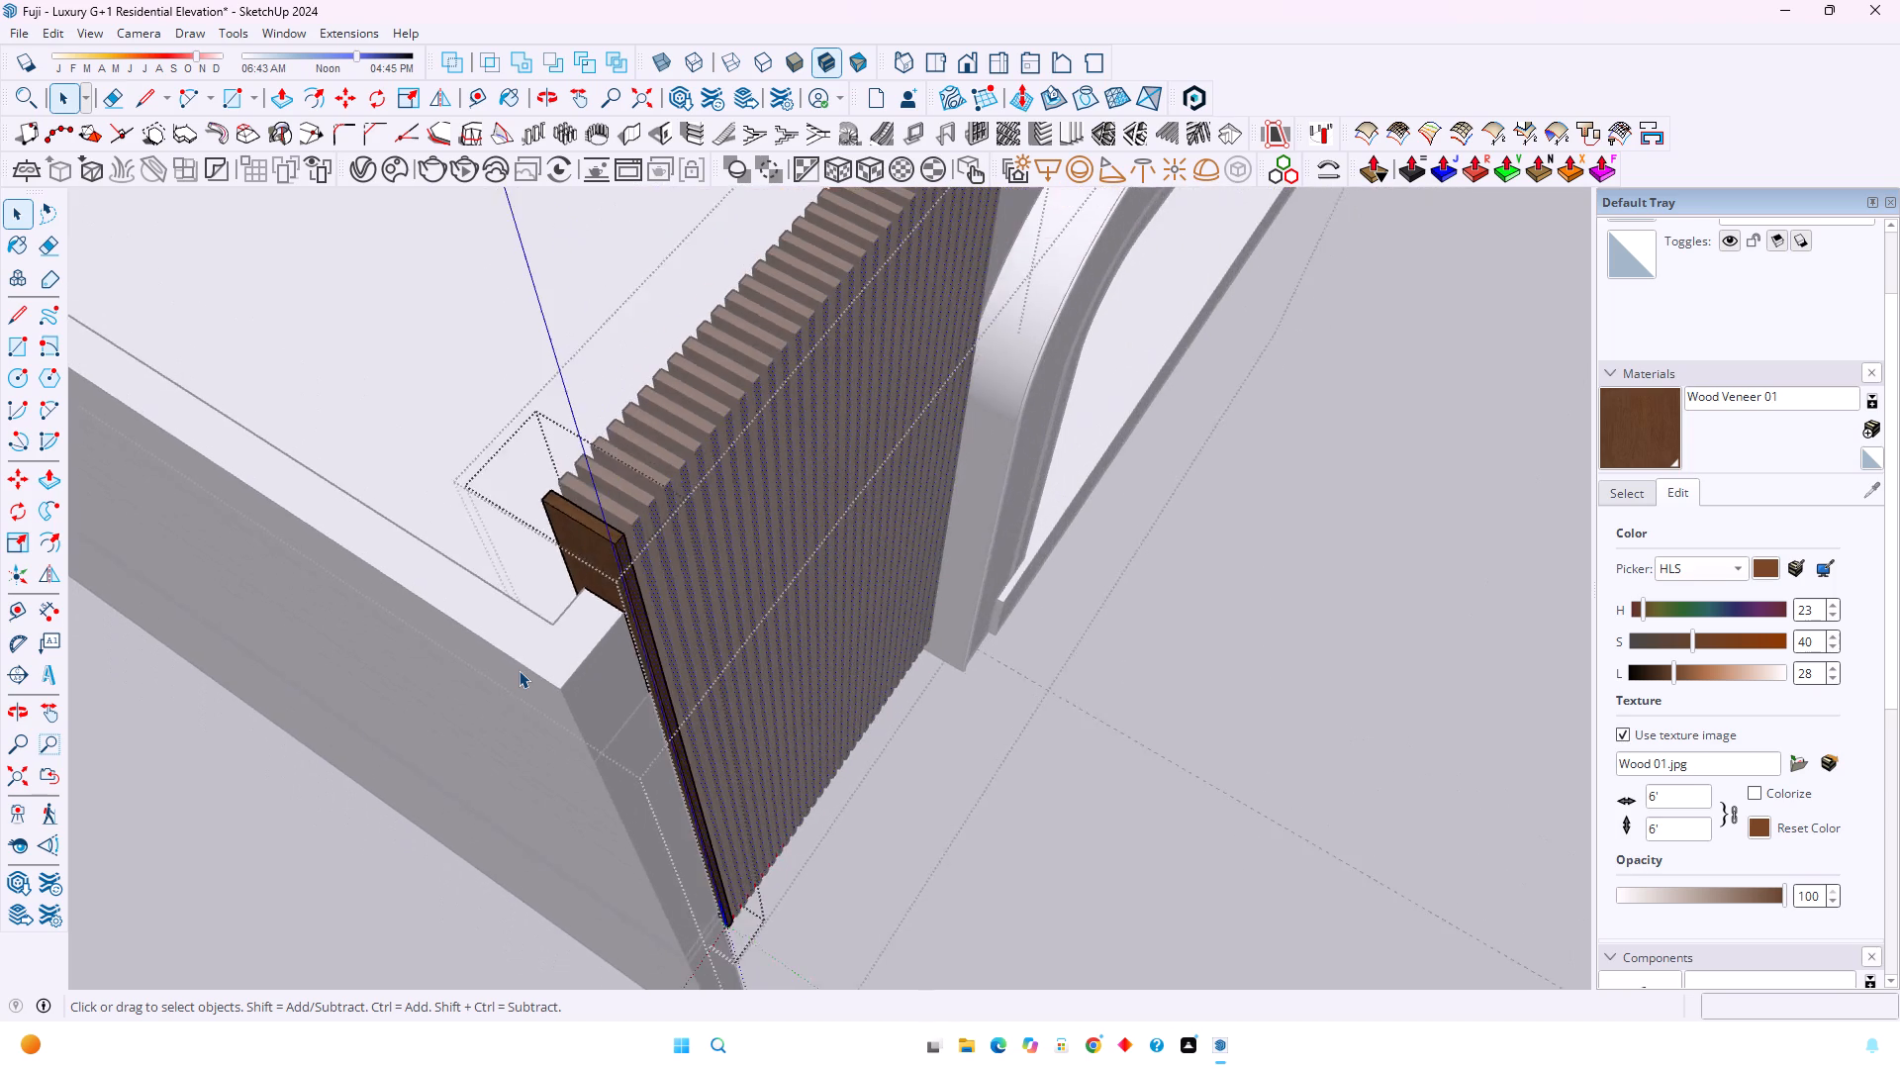
scroll(519, 670, "up", 1)
scroll(519, 670, "down", 4)
Close the end fin, delete the dashed guide line running out from the louvre screen's base, and close the louvre group.
left_click(1096, 846)
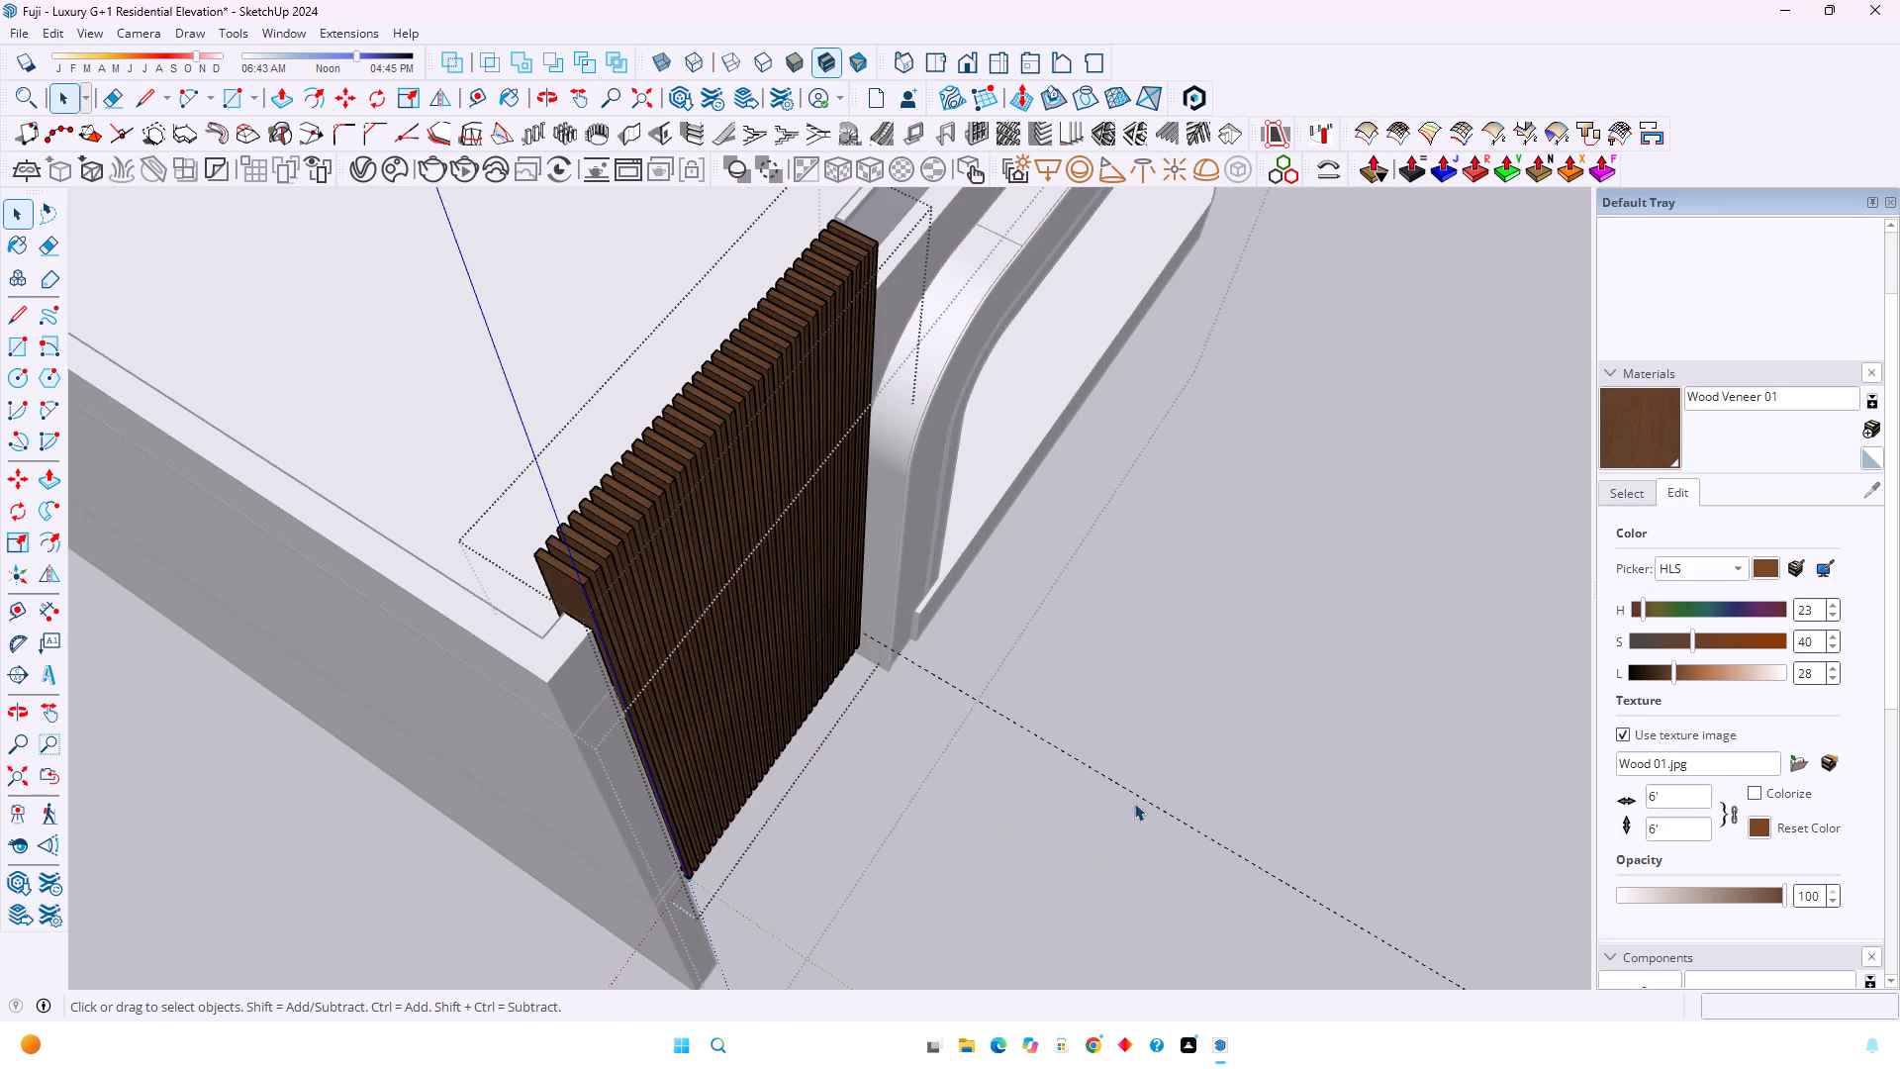
left_click(1194, 807)
double_click(1134, 789)
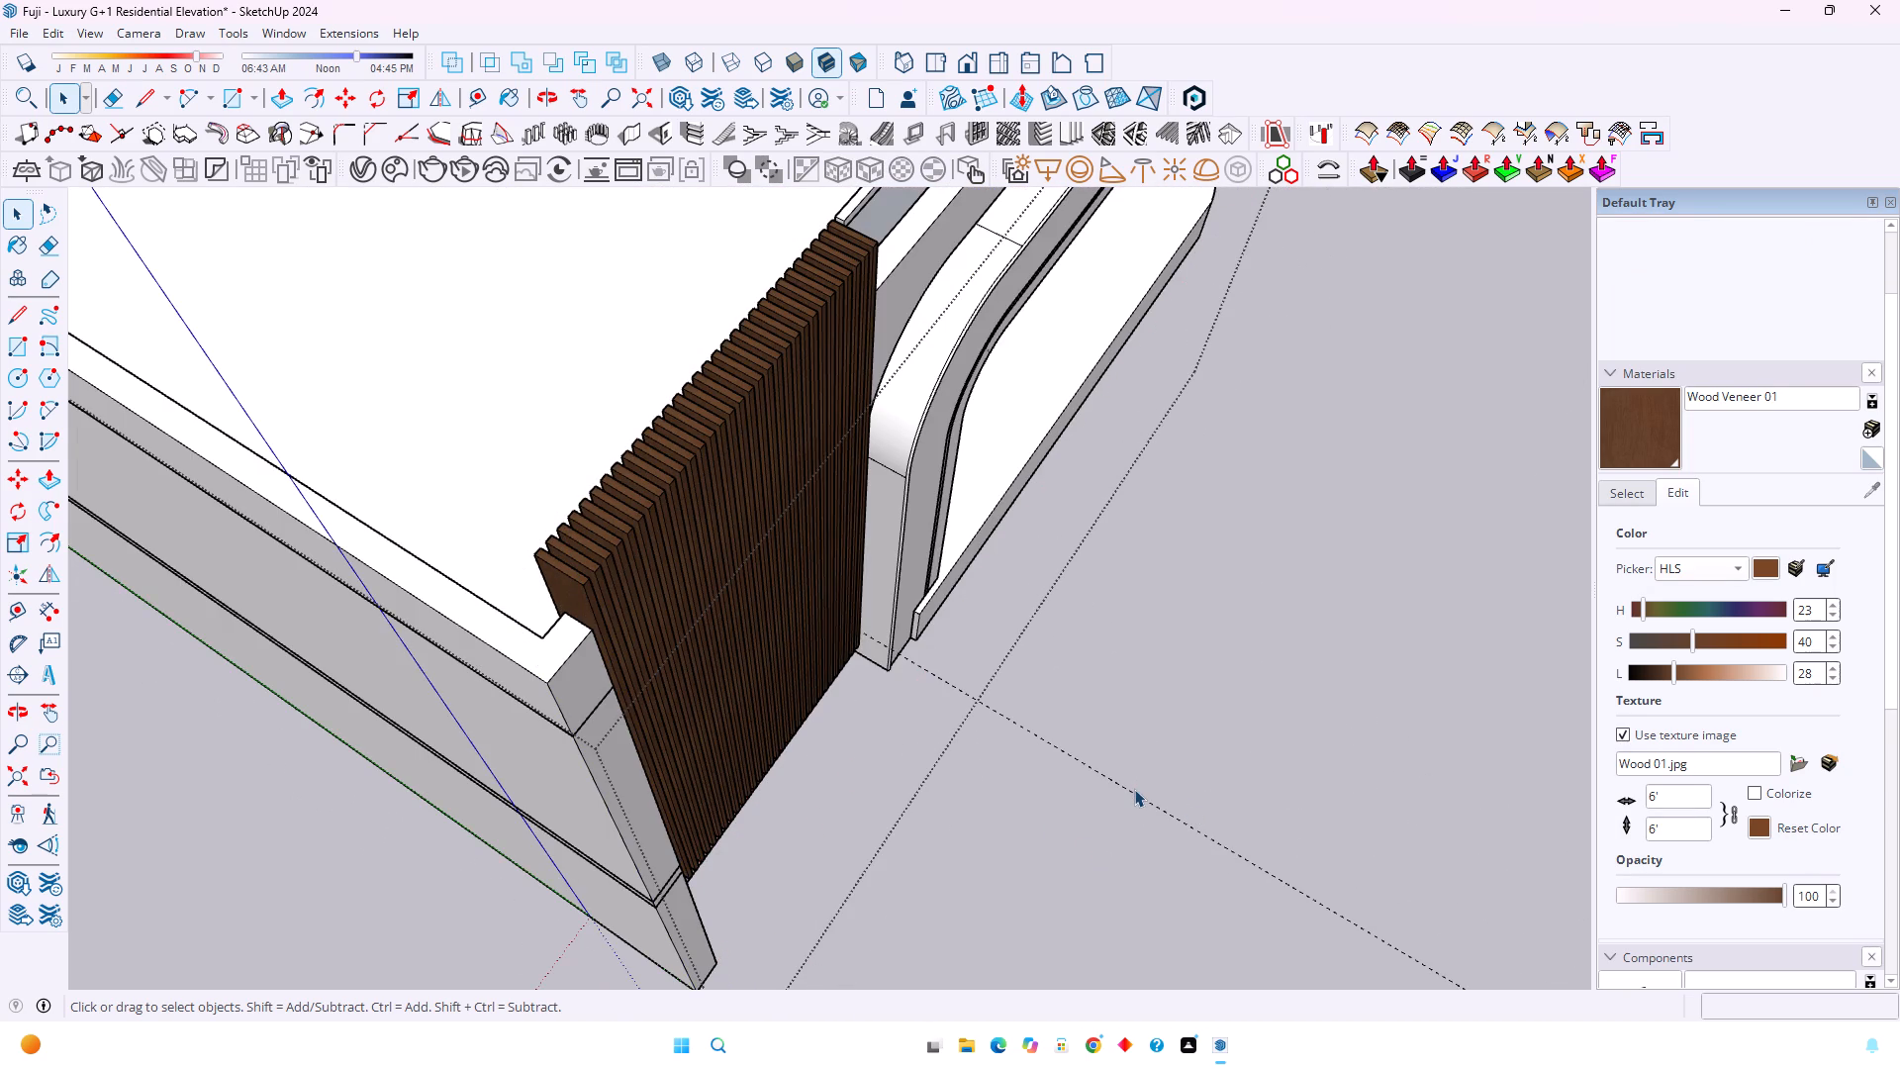
double_click(1134, 790)
left_click(1134, 791)
left_click(1134, 792)
left_click(1134, 792)
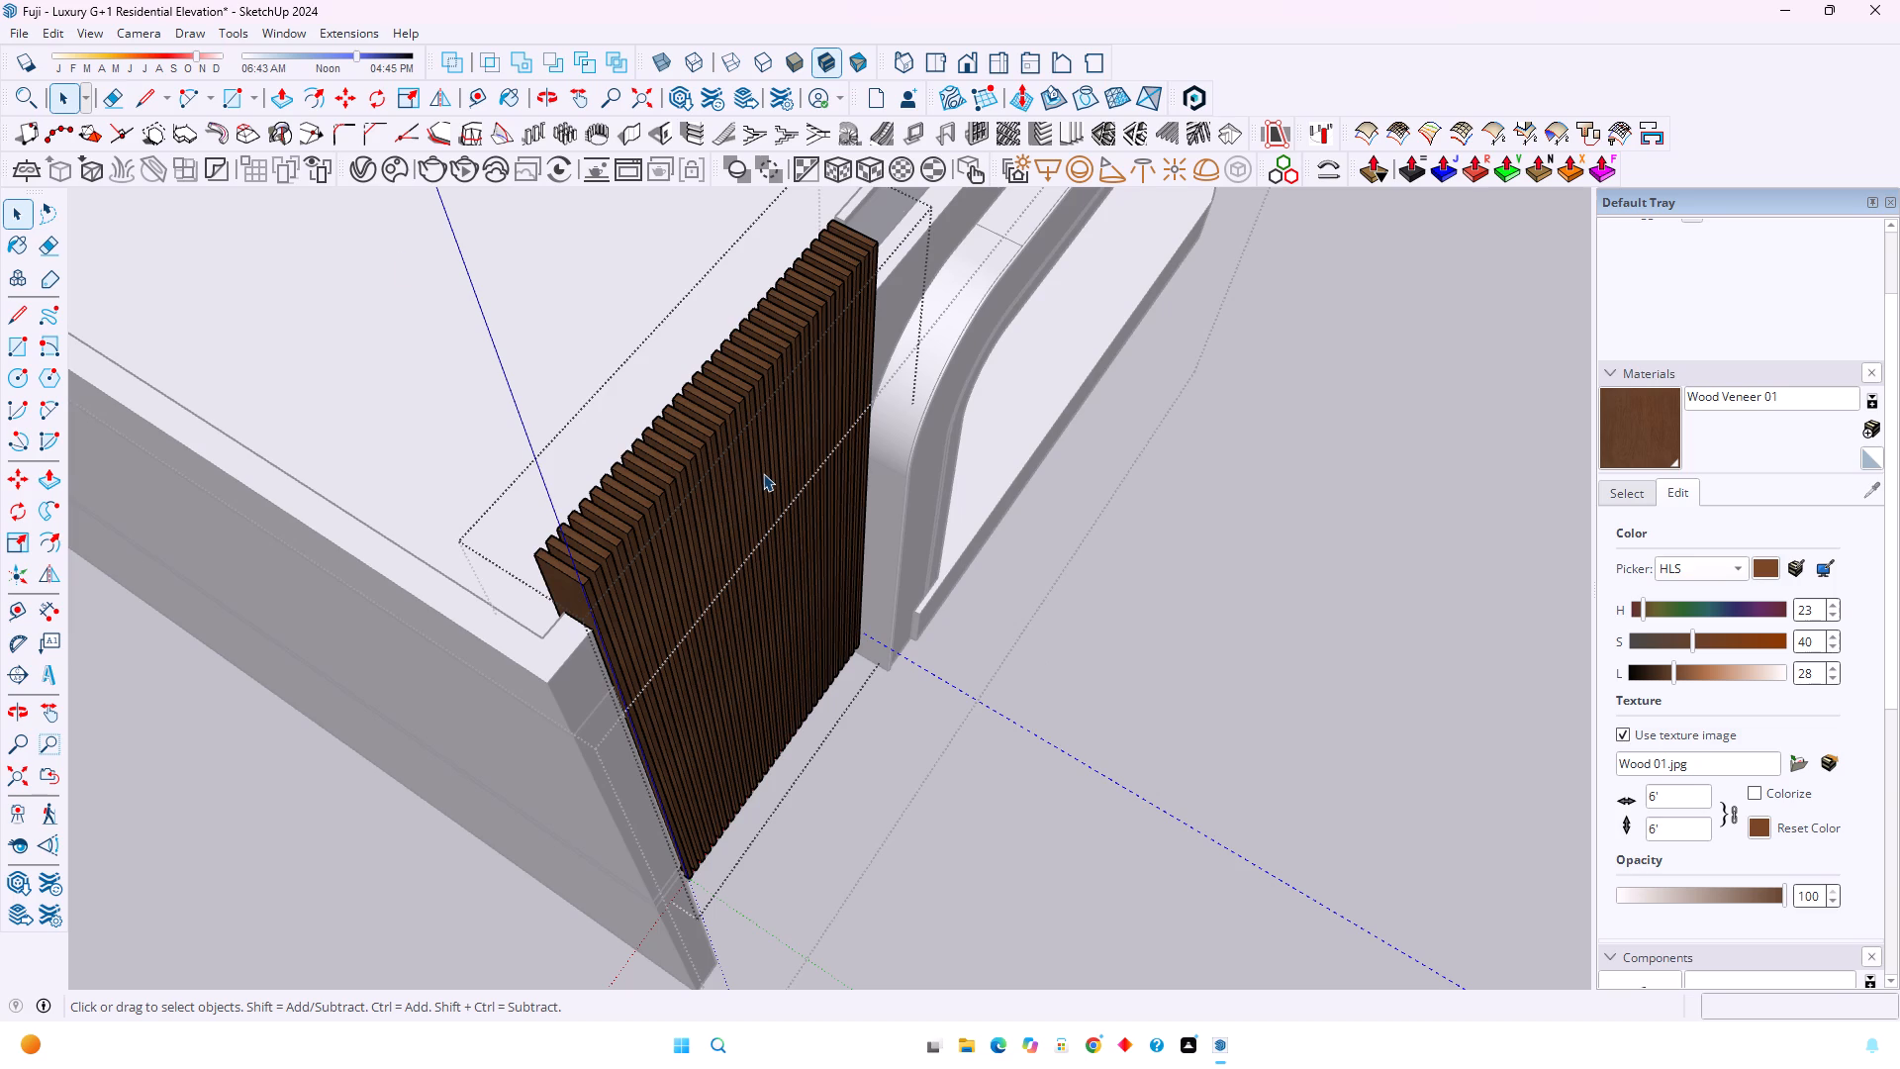
key("Delete")
scroll(812, 589, "down", 7)
scroll(733, 568, "down", 2)
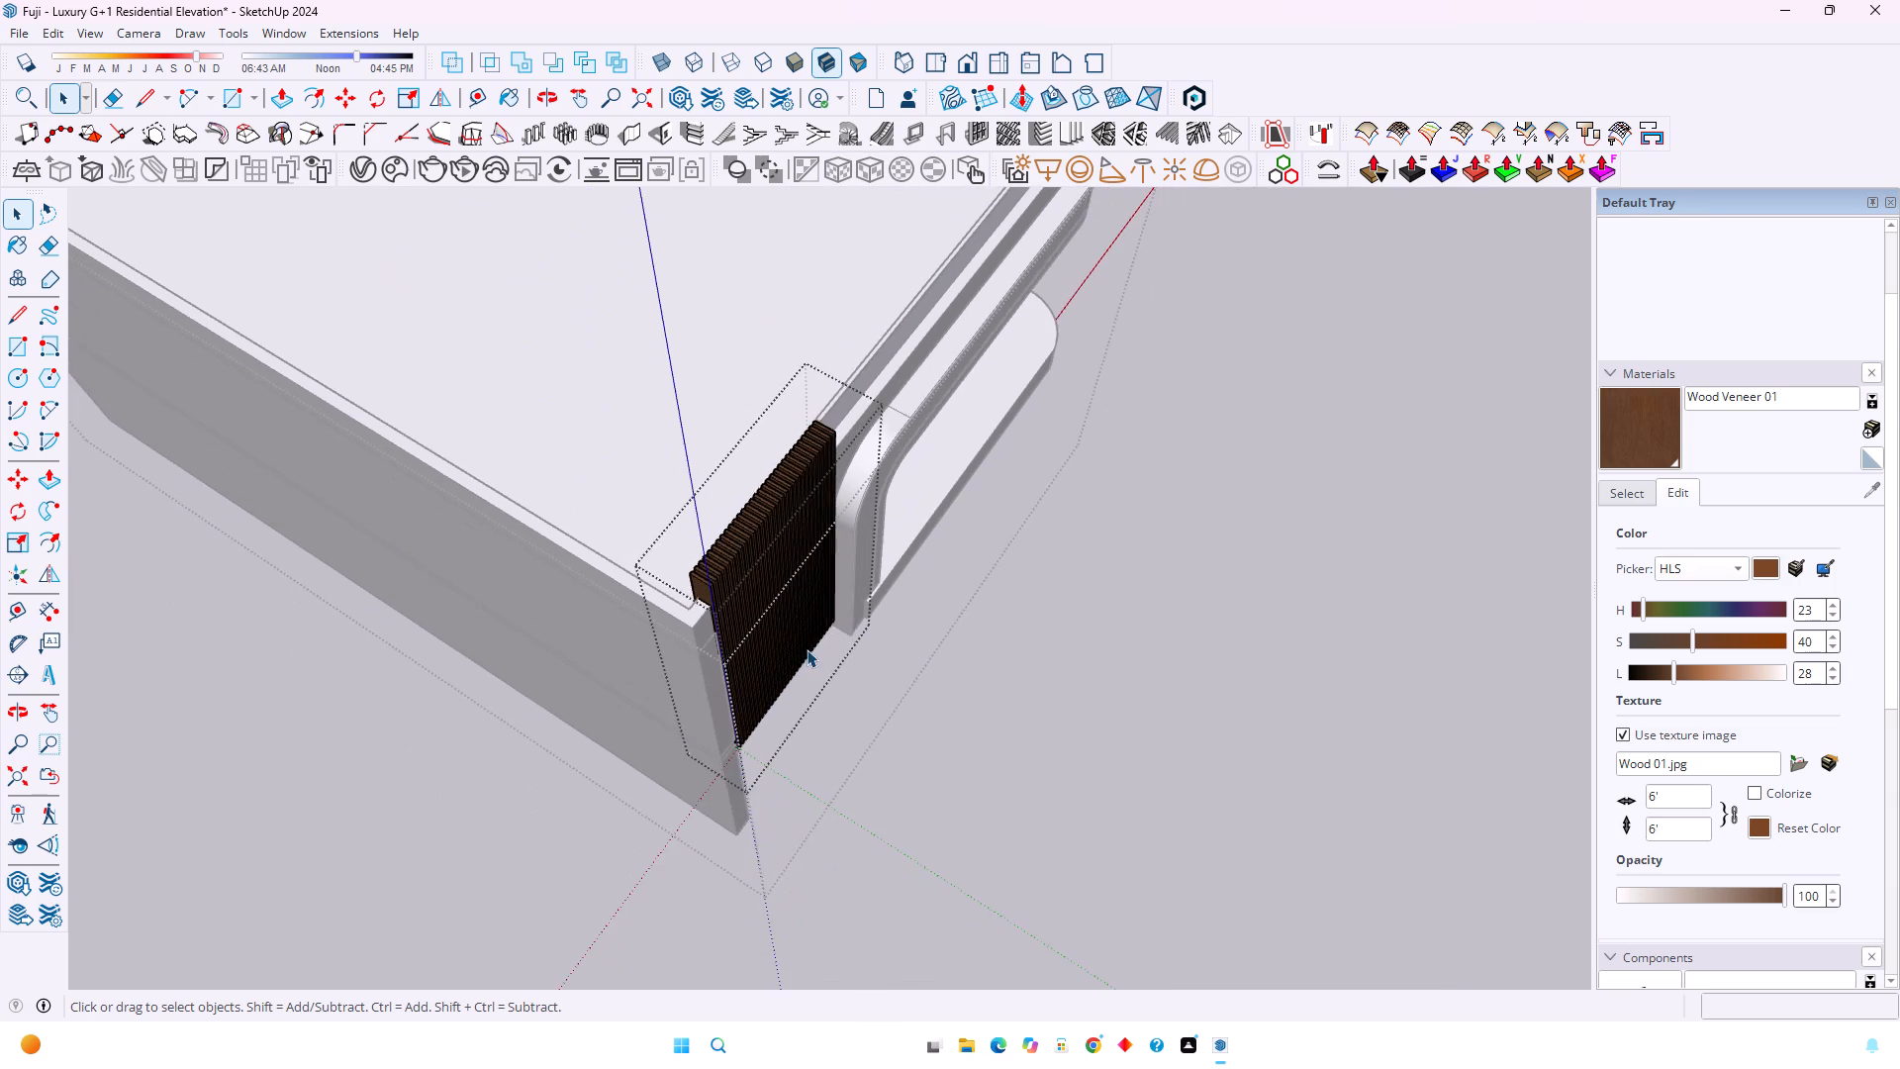
left_click(995, 691)
Examine the whole building from the front, side and above, including the curved frame, glass railing and louvre screen.
scroll(997, 690, "down", 3)
middle_click_drag(994, 706, 445, 631)
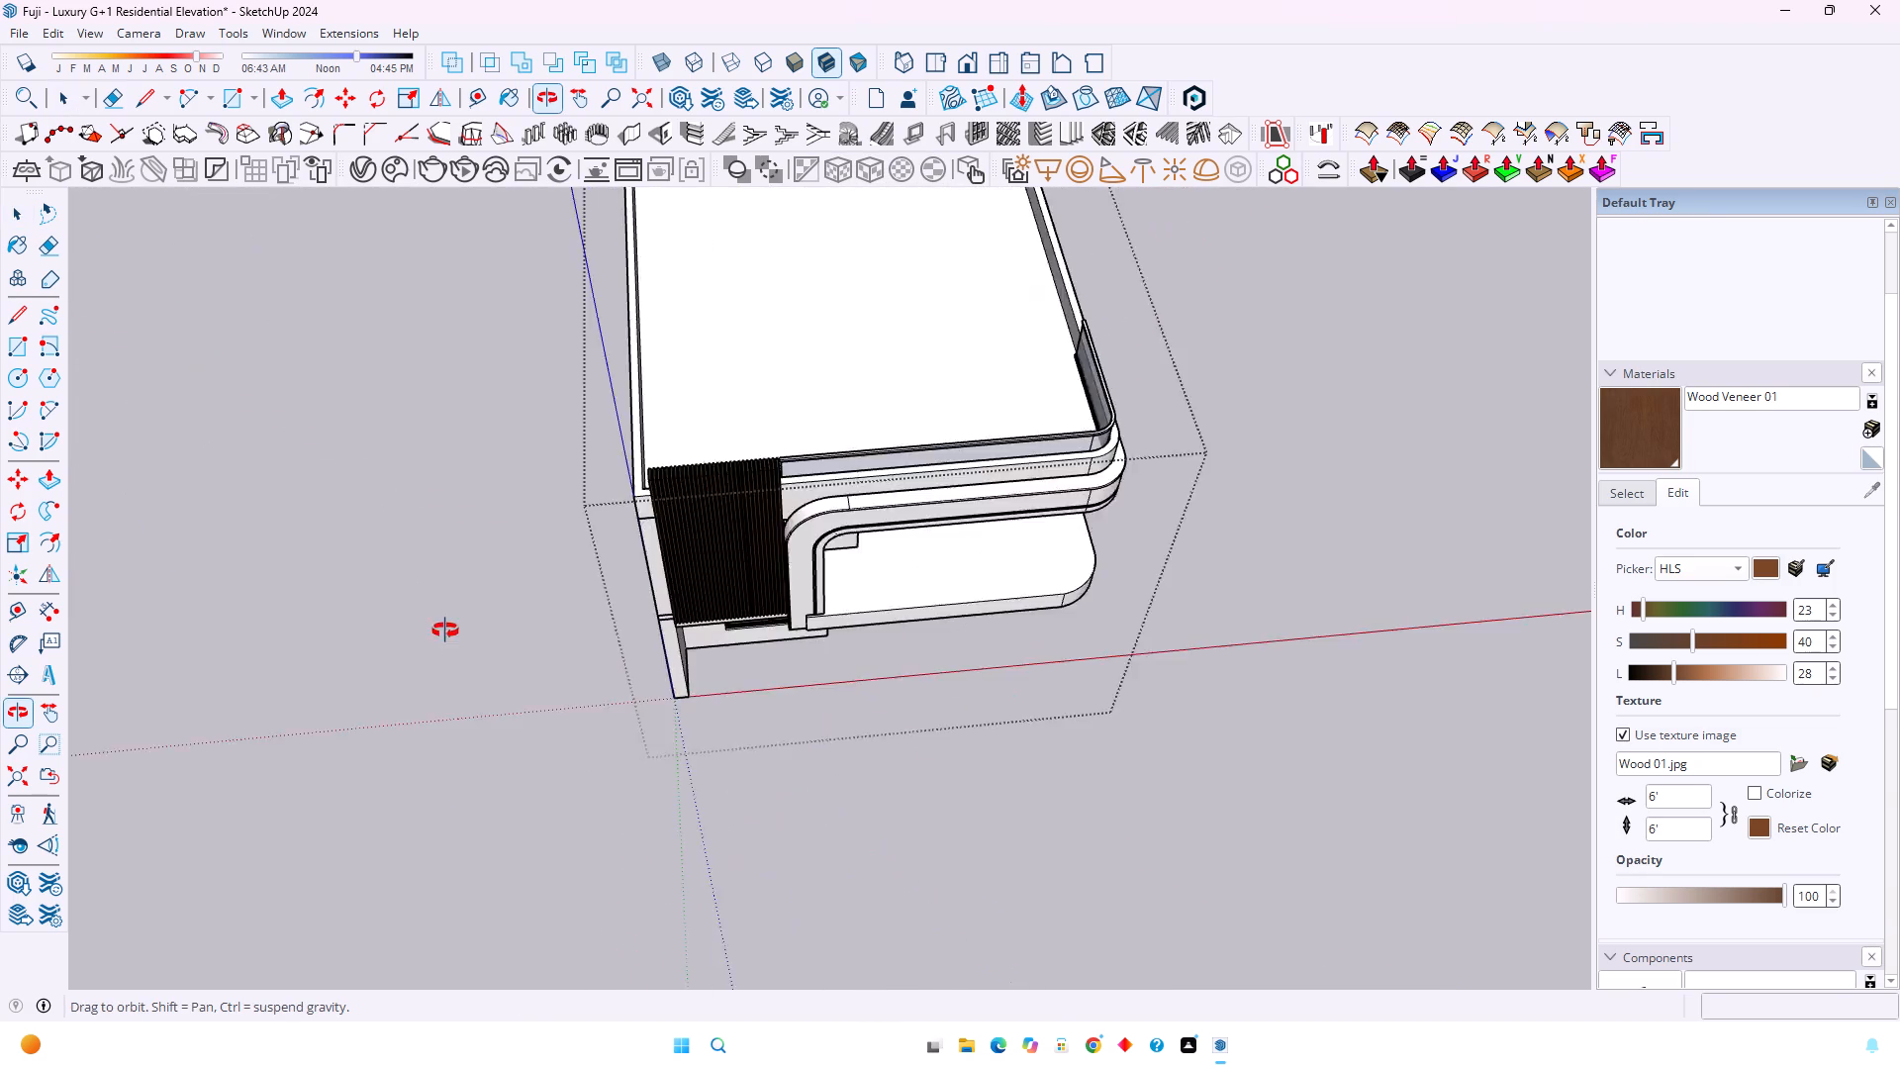
middle_click_drag(445, 631, 212, 402)
middle_click(212, 402)
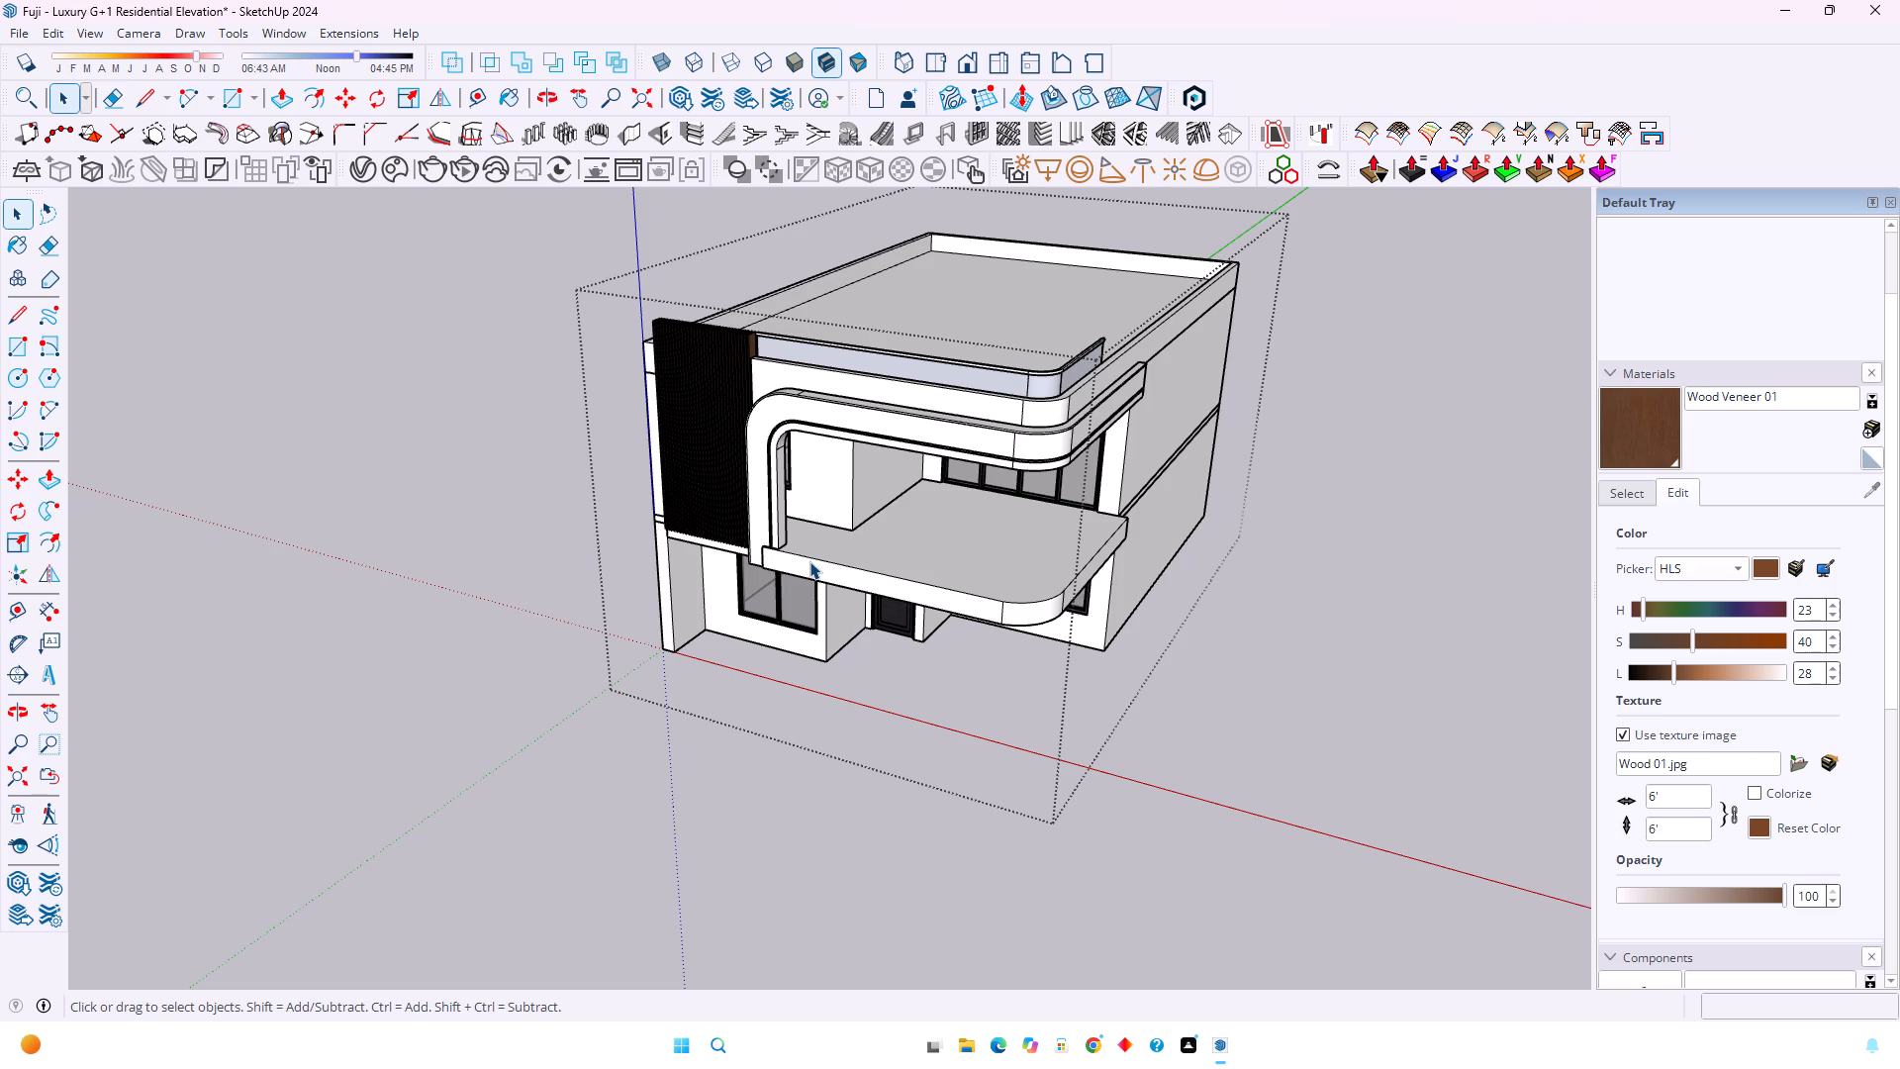
scroll(1075, 387, "up", 1)
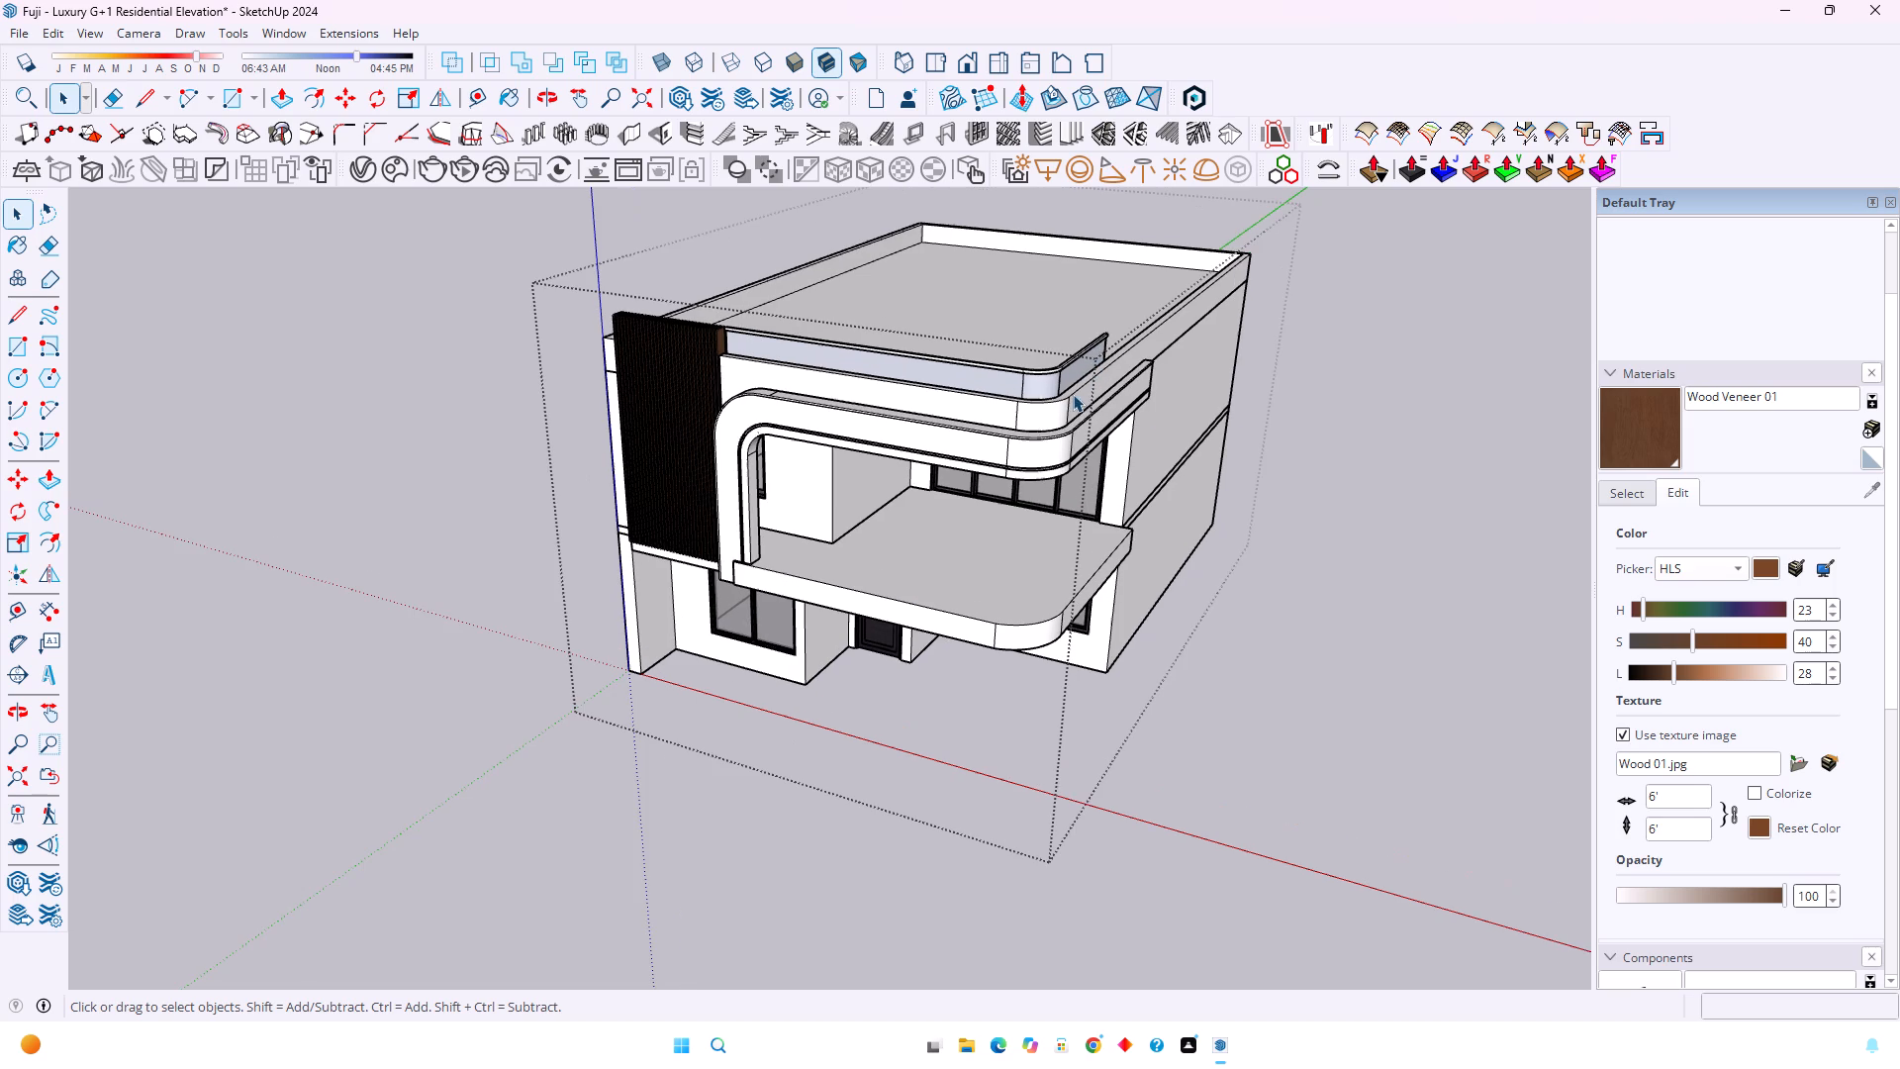
scroll(1056, 433, "up", 4)
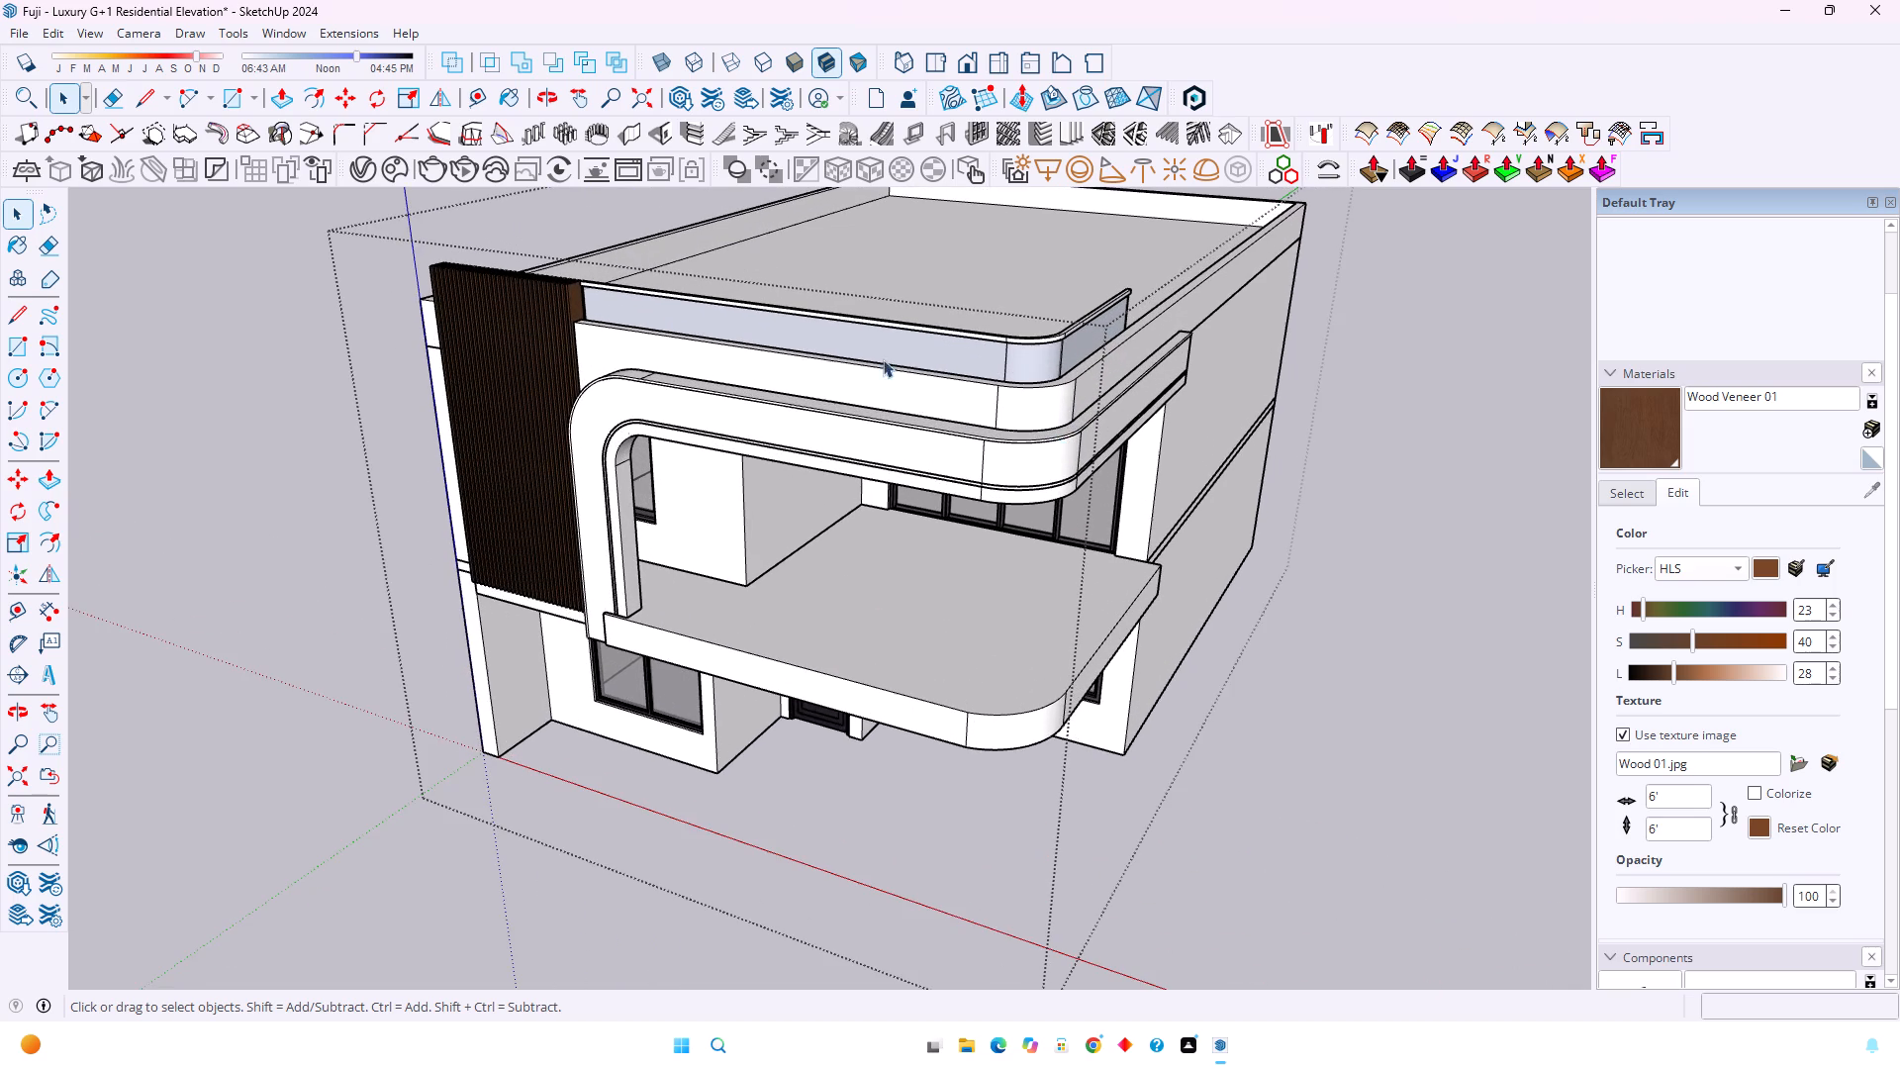
scroll(865, 340, "up", 3)
scroll(1010, 400, "up", 4)
middle_click_drag(1055, 468, 543, 446)
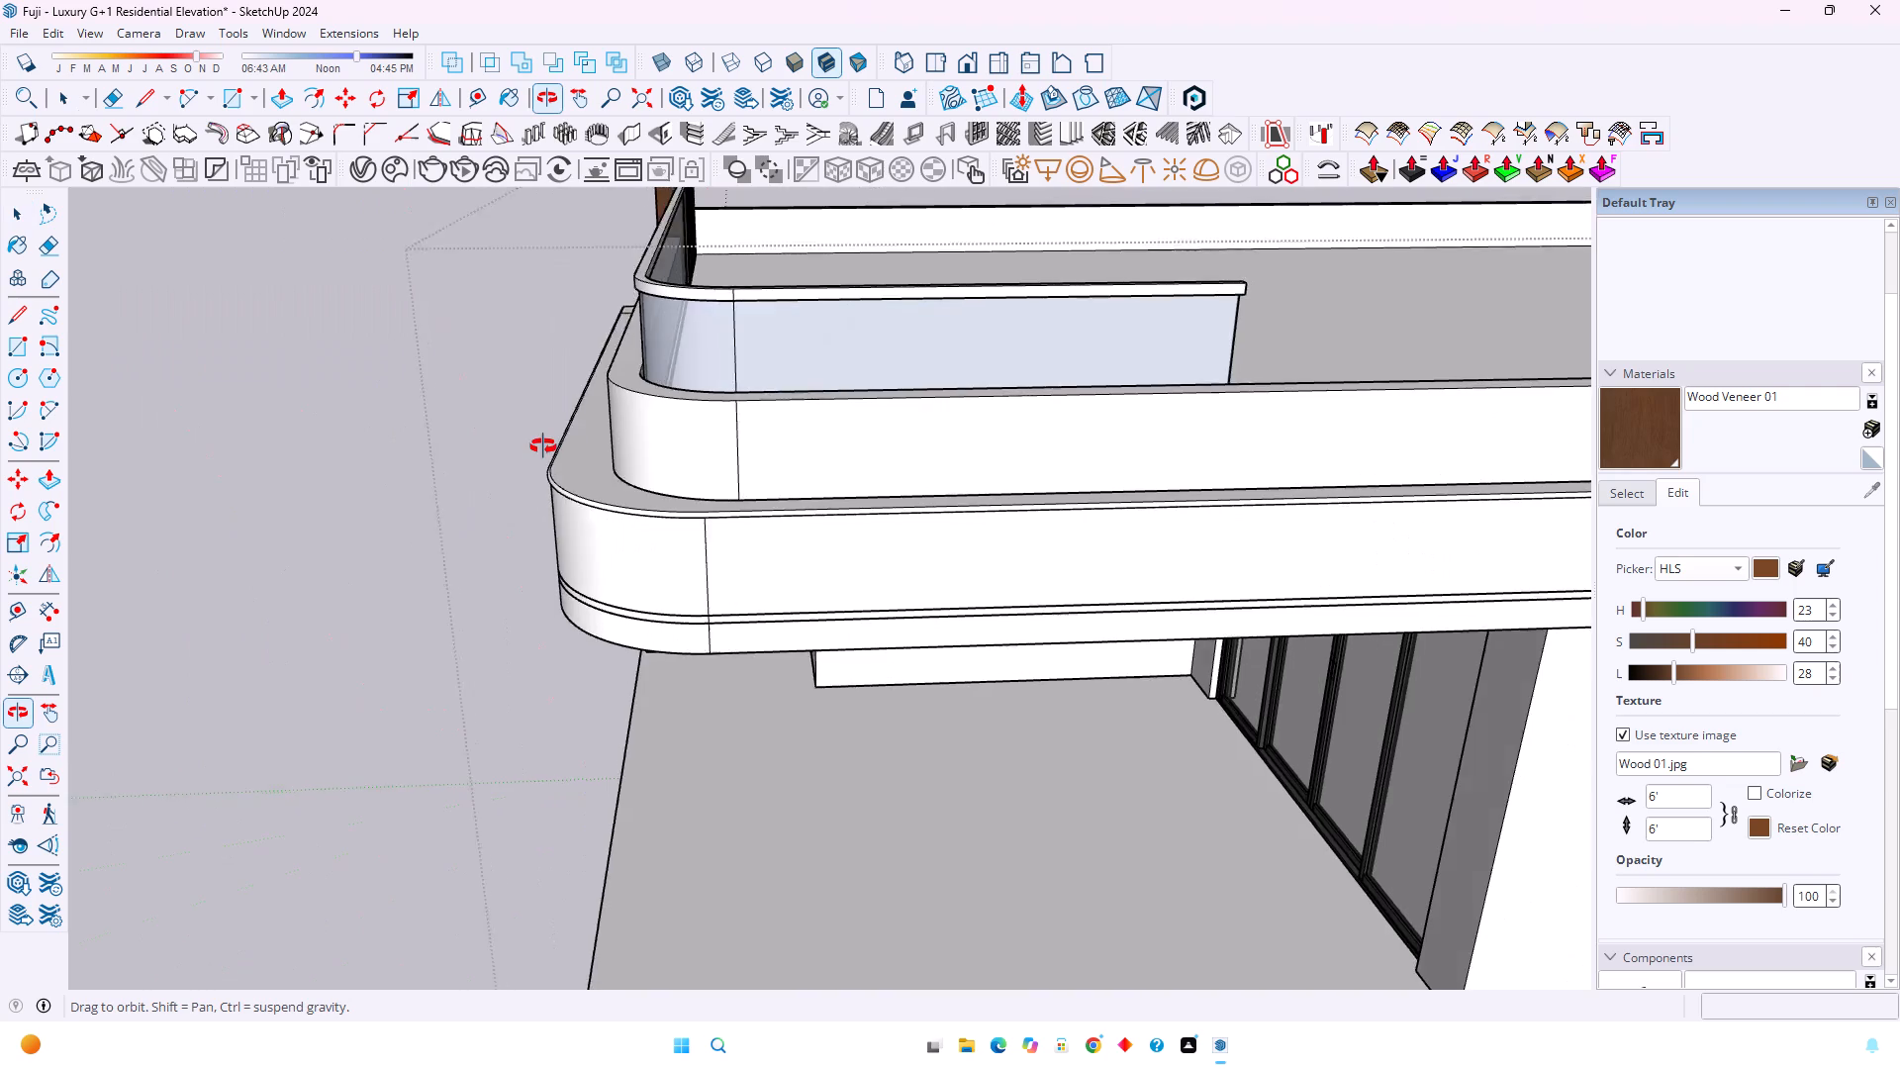
middle_click_drag(543, 446, 586, 403)
middle_click_drag(586, 403, 820, 355)
middle_click_drag(820, 355, 993, 317)
middle_click_drag(997, 312, 1040, 272)
middle_click_drag(1040, 272, 288, 347)
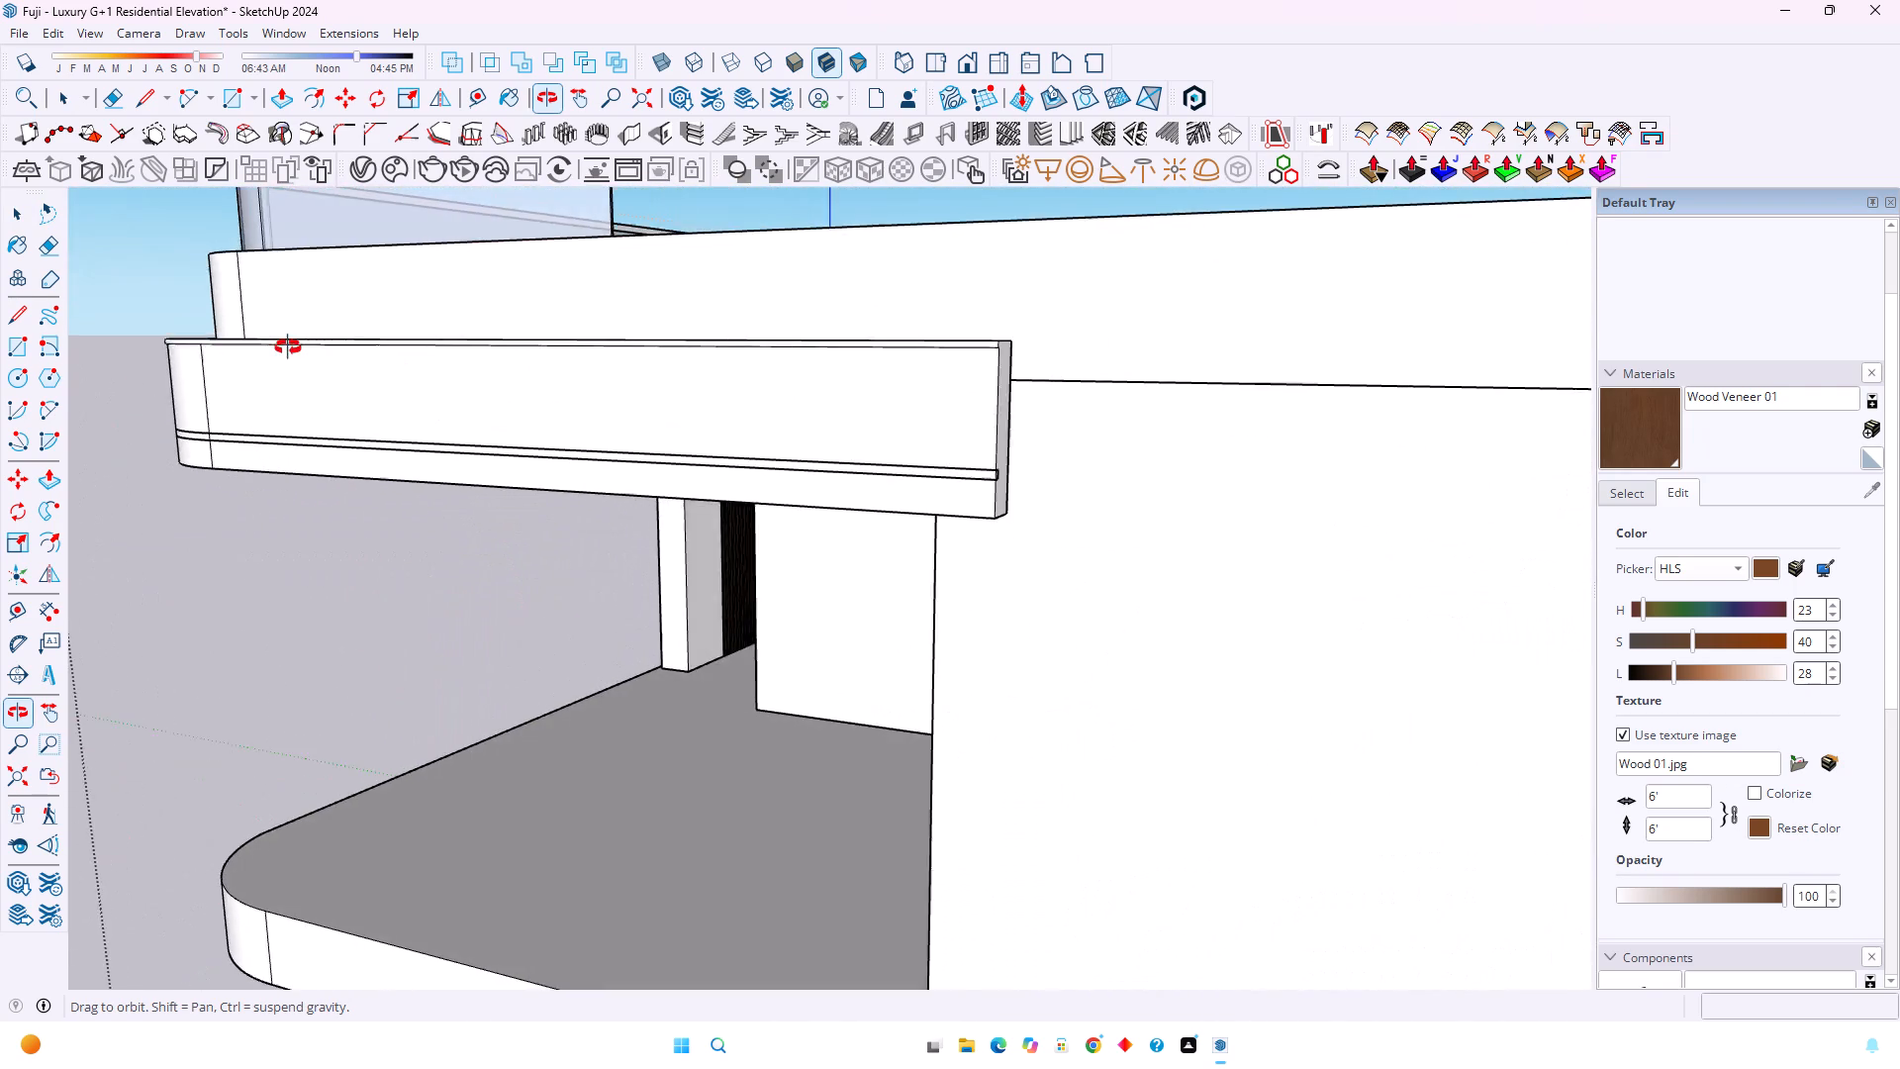
middle_click_drag(288, 347, 1137, 533)
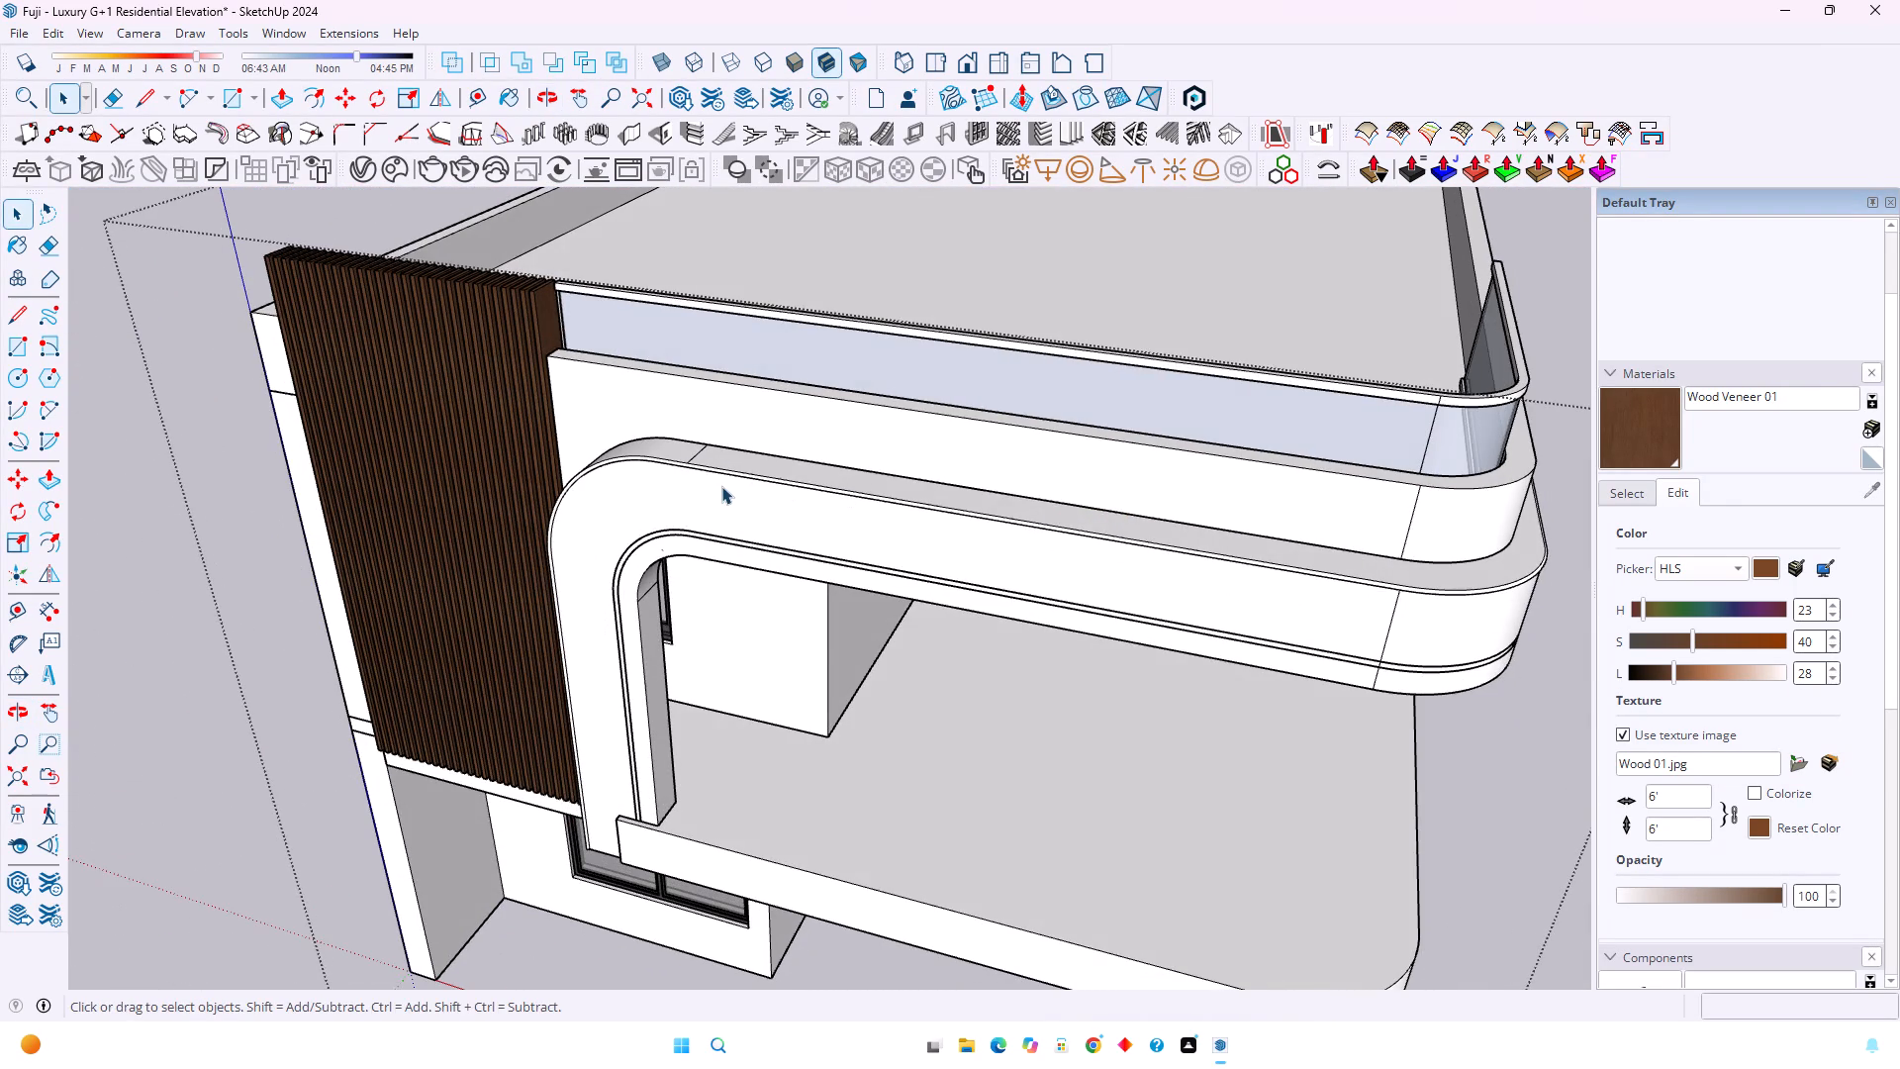
scroll(721, 486, "up", 5)
middle_click_drag(670, 483, 986, 320)
middle_click(986, 320)
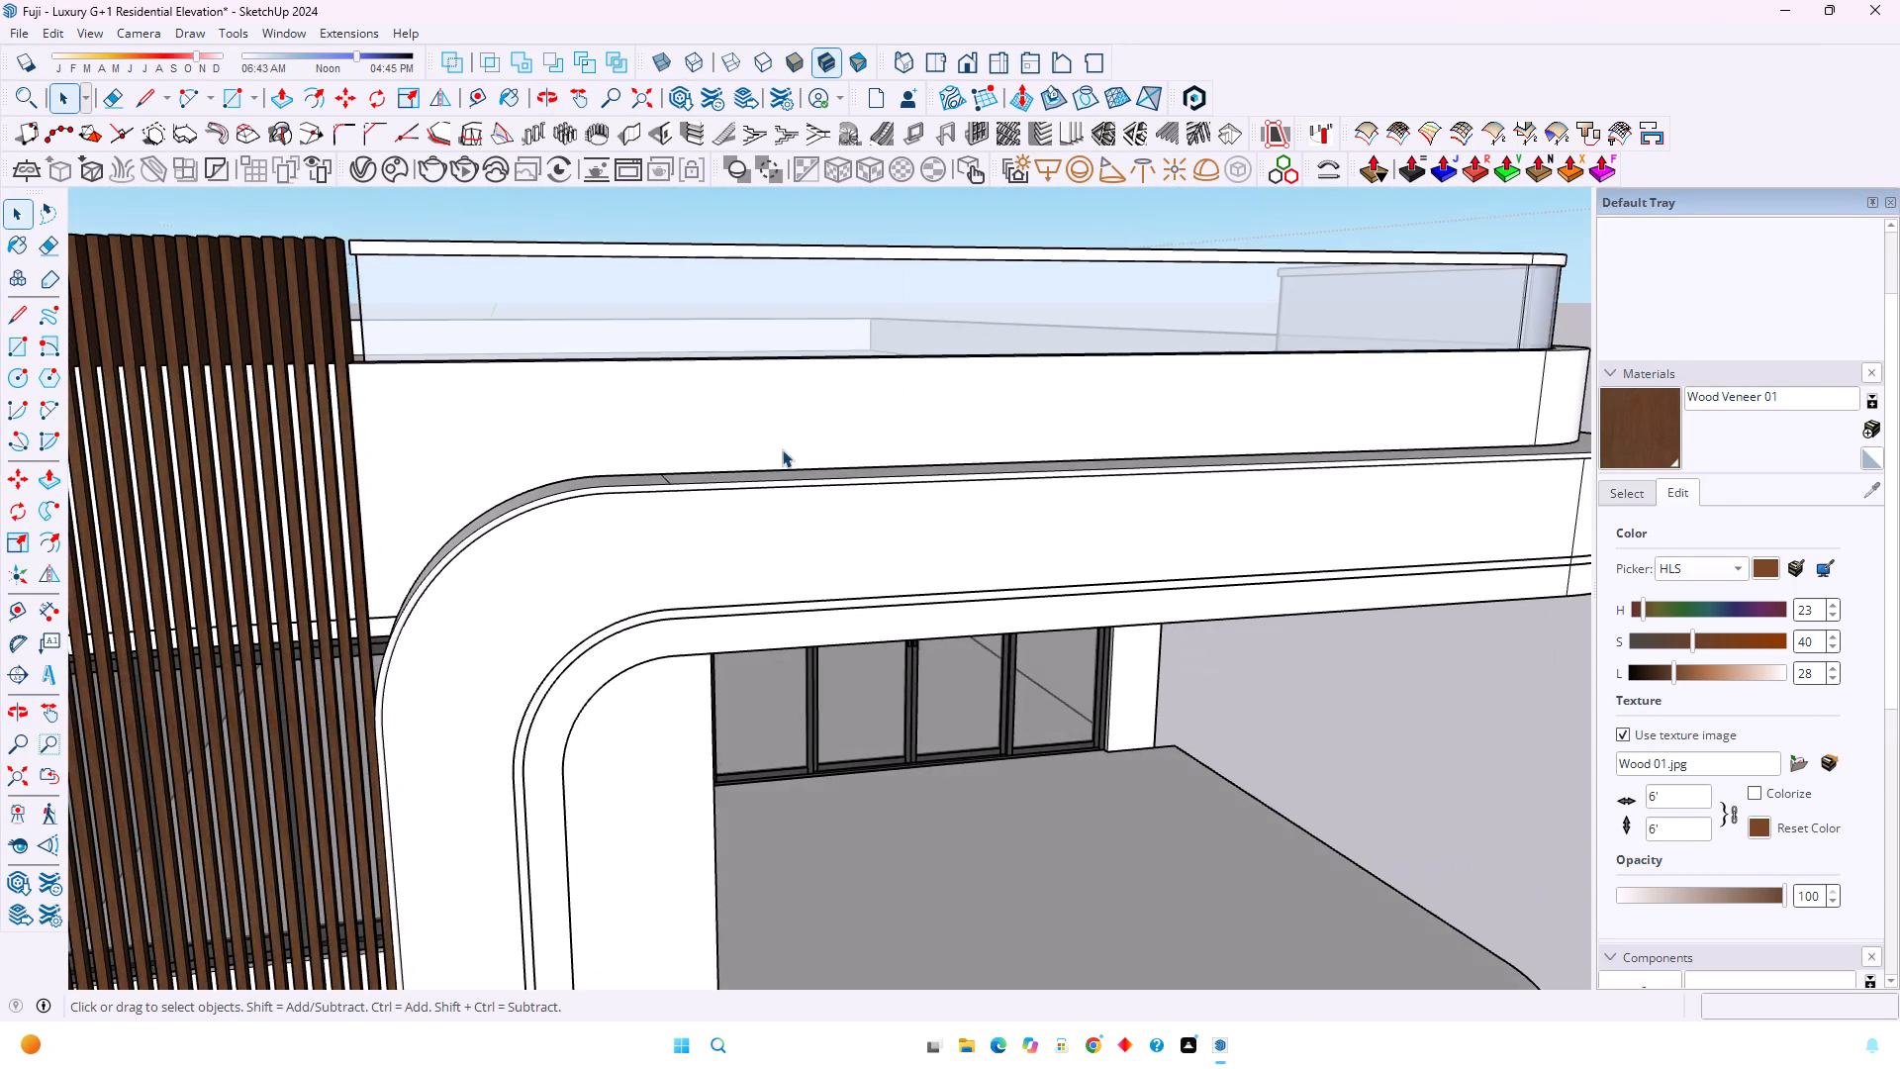
scroll(581, 478, "down", 2)
scroll(625, 493, "up", 11)
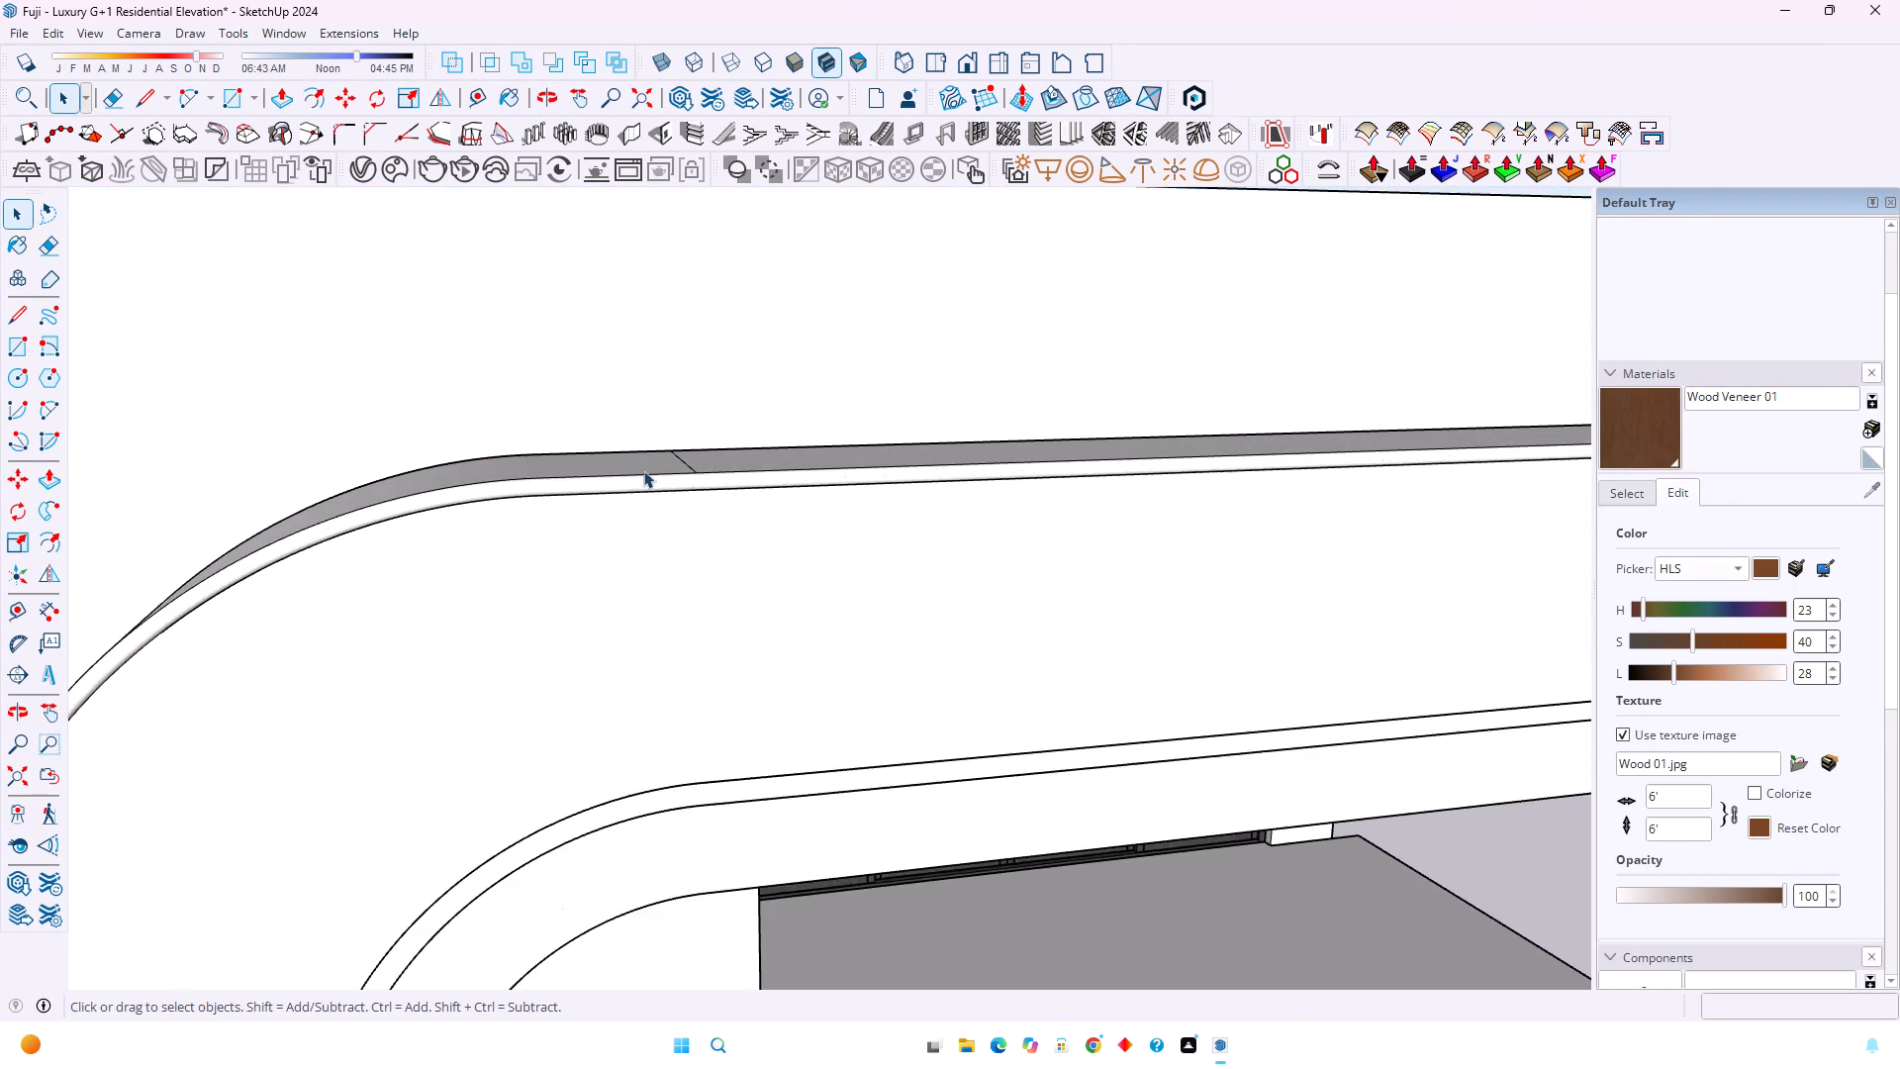
scroll(643, 463, "up", 3)
scroll(617, 501, "down", 18)
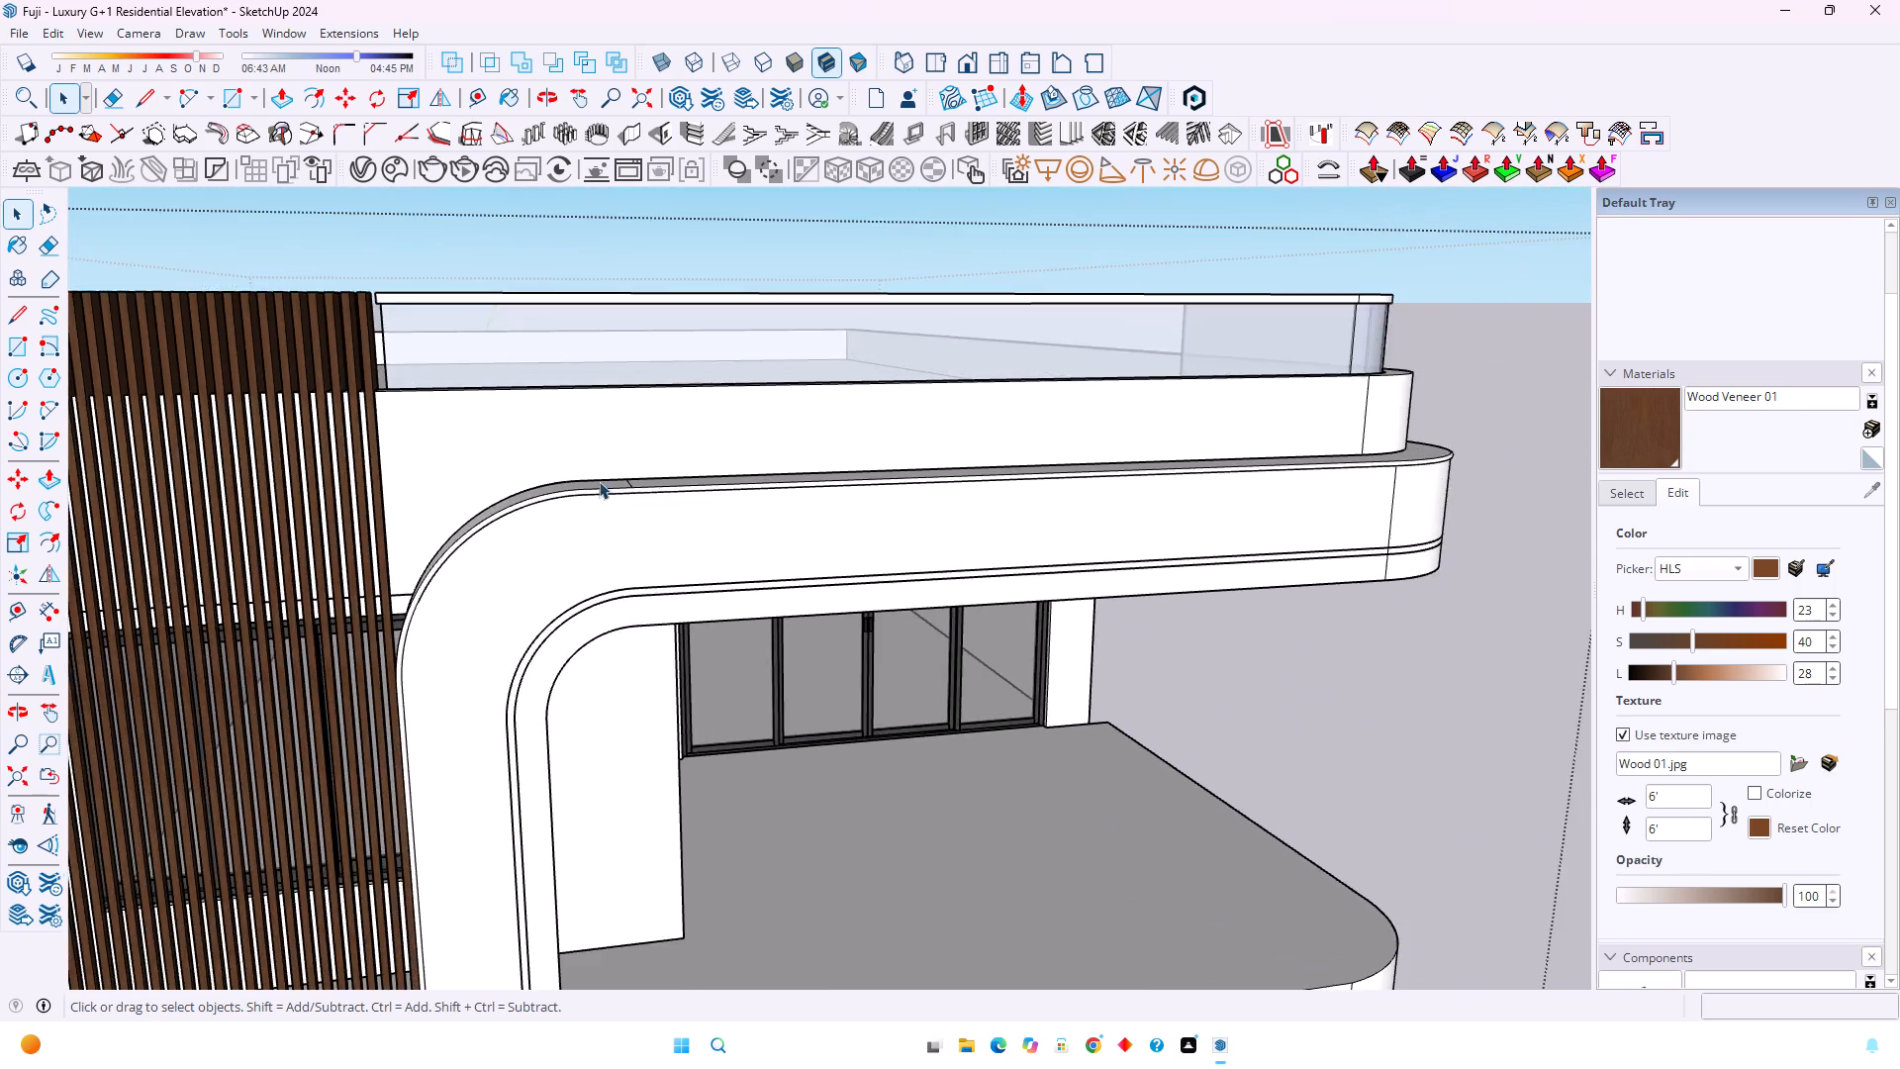
scroll(599, 481, "down", 11)
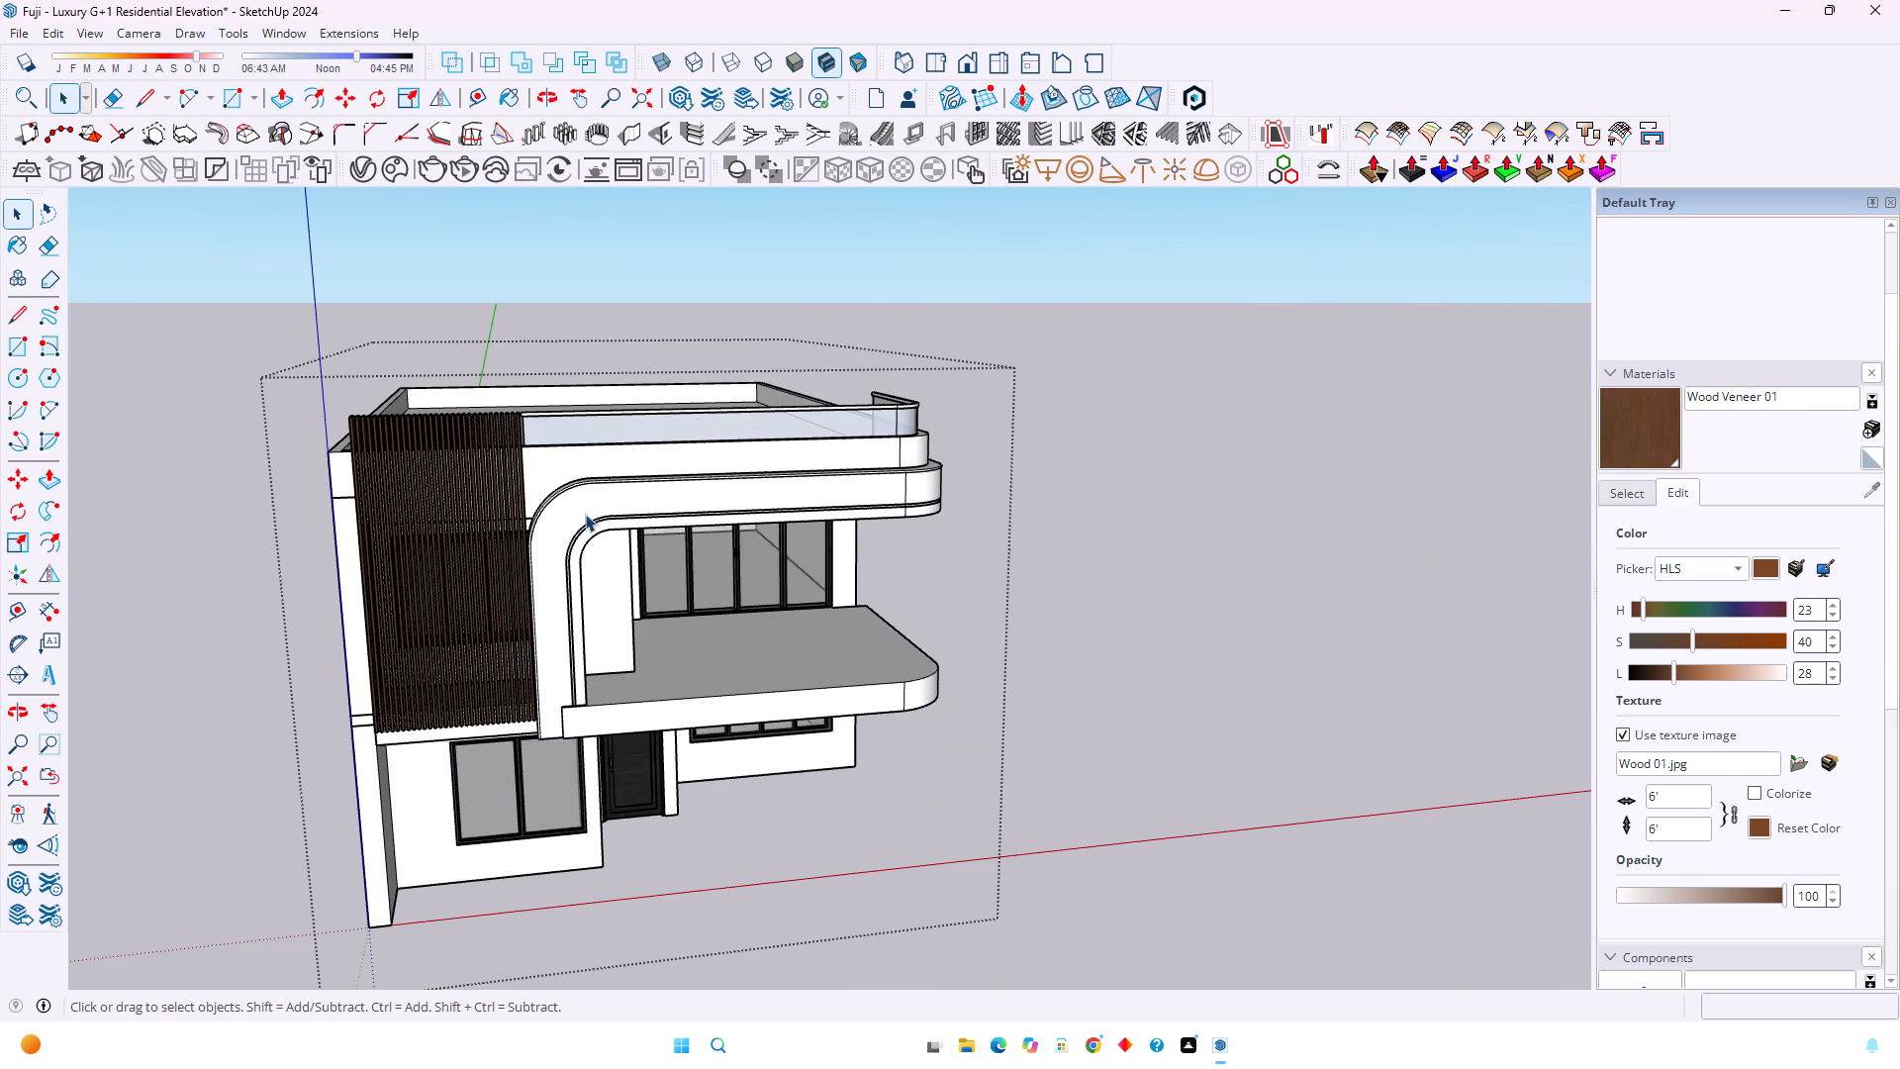
middle_click_drag(633, 618, 307, 772)
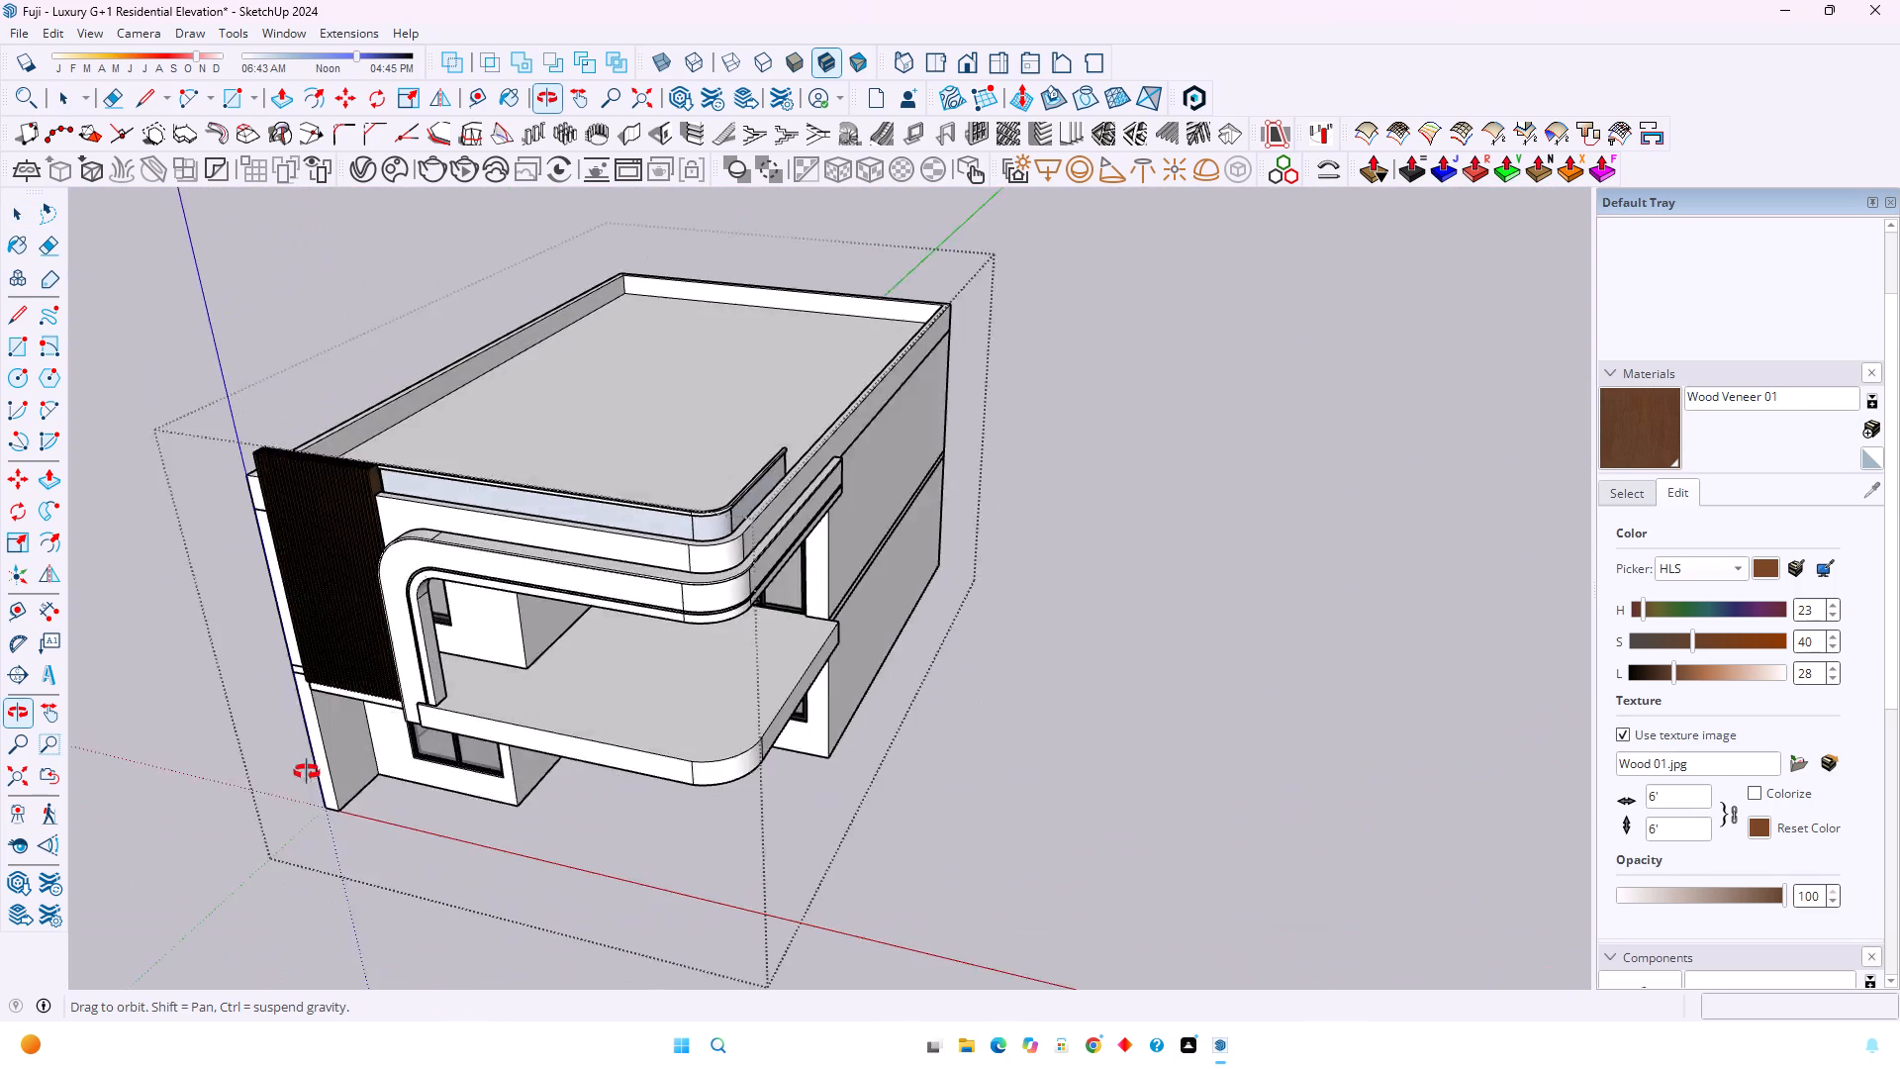
middle_click_drag(307, 772, 706, 859)
middle_click(706, 859)
scroll(704, 839, "up", 3)
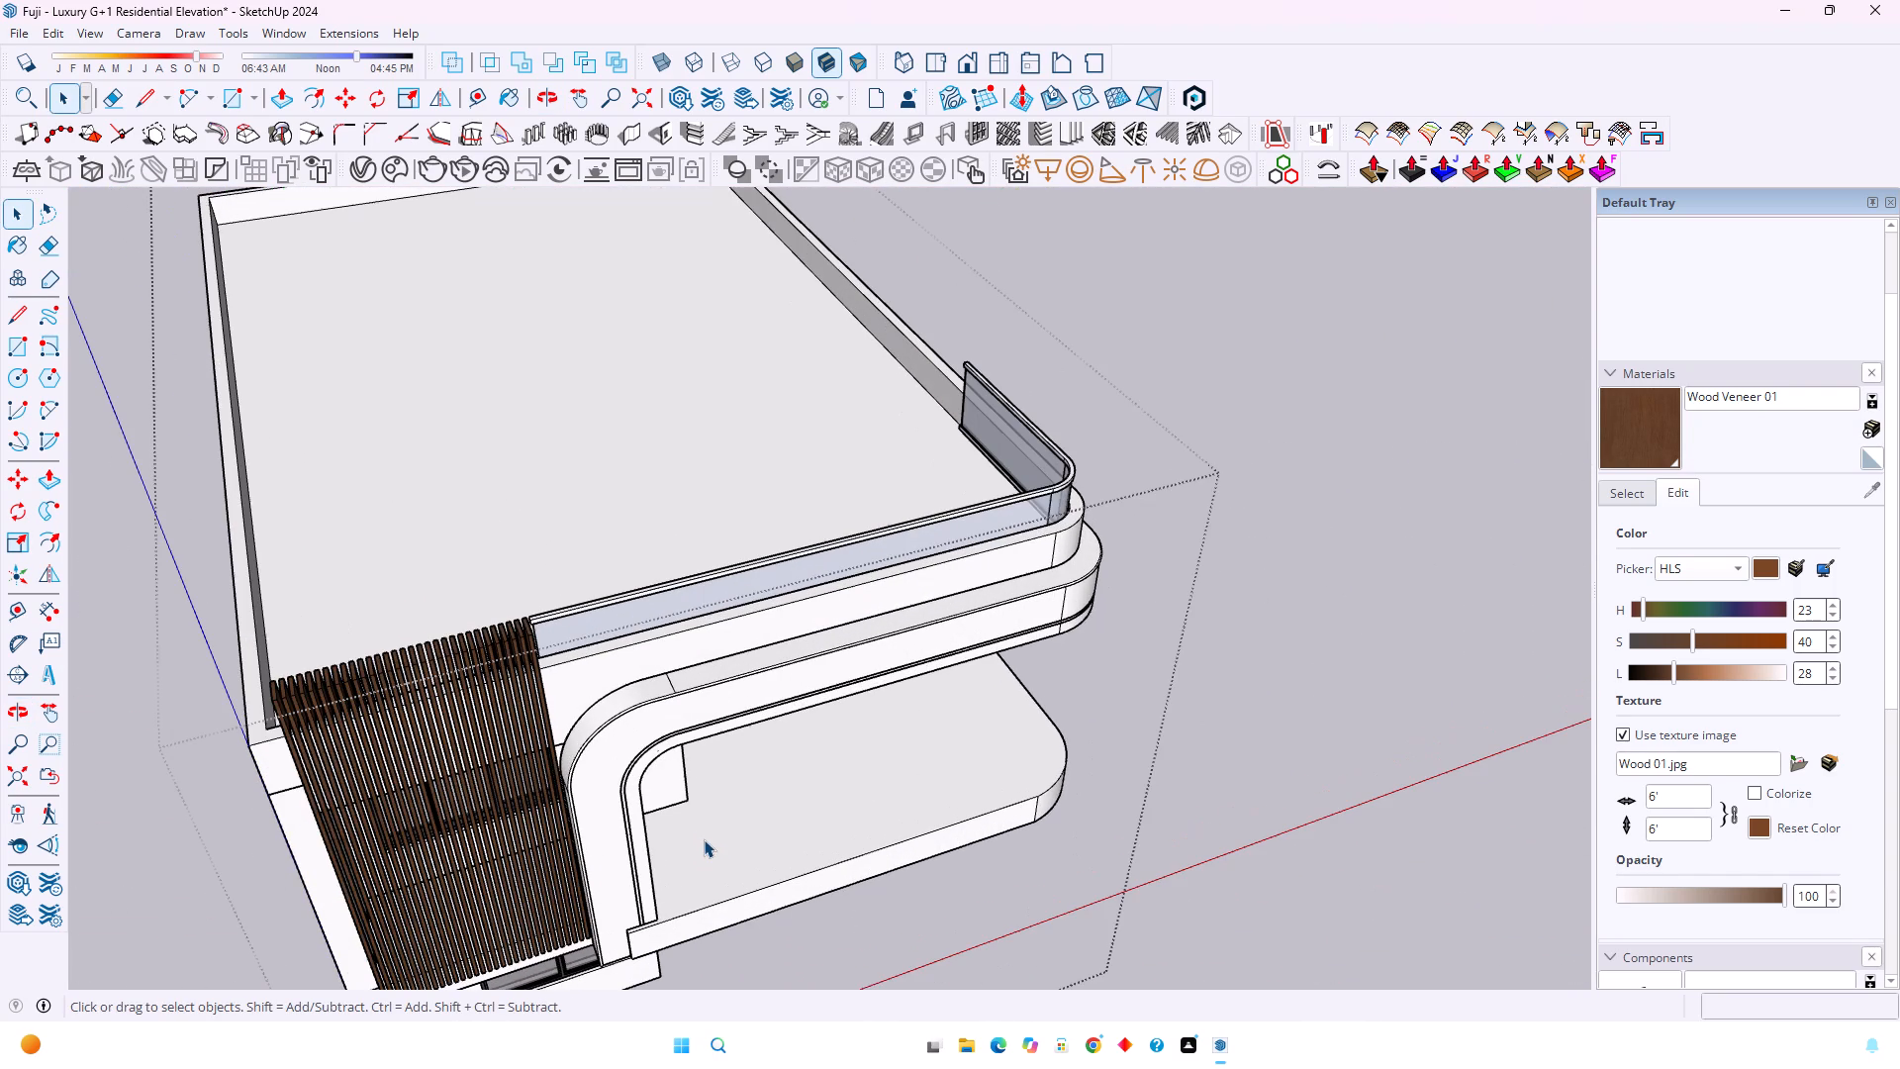
scroll(895, 860, "down", 2)
Open the group containing the curved frame and the first-floor balcony slab for editing.
middle_click_drag(895, 860, 365, 743)
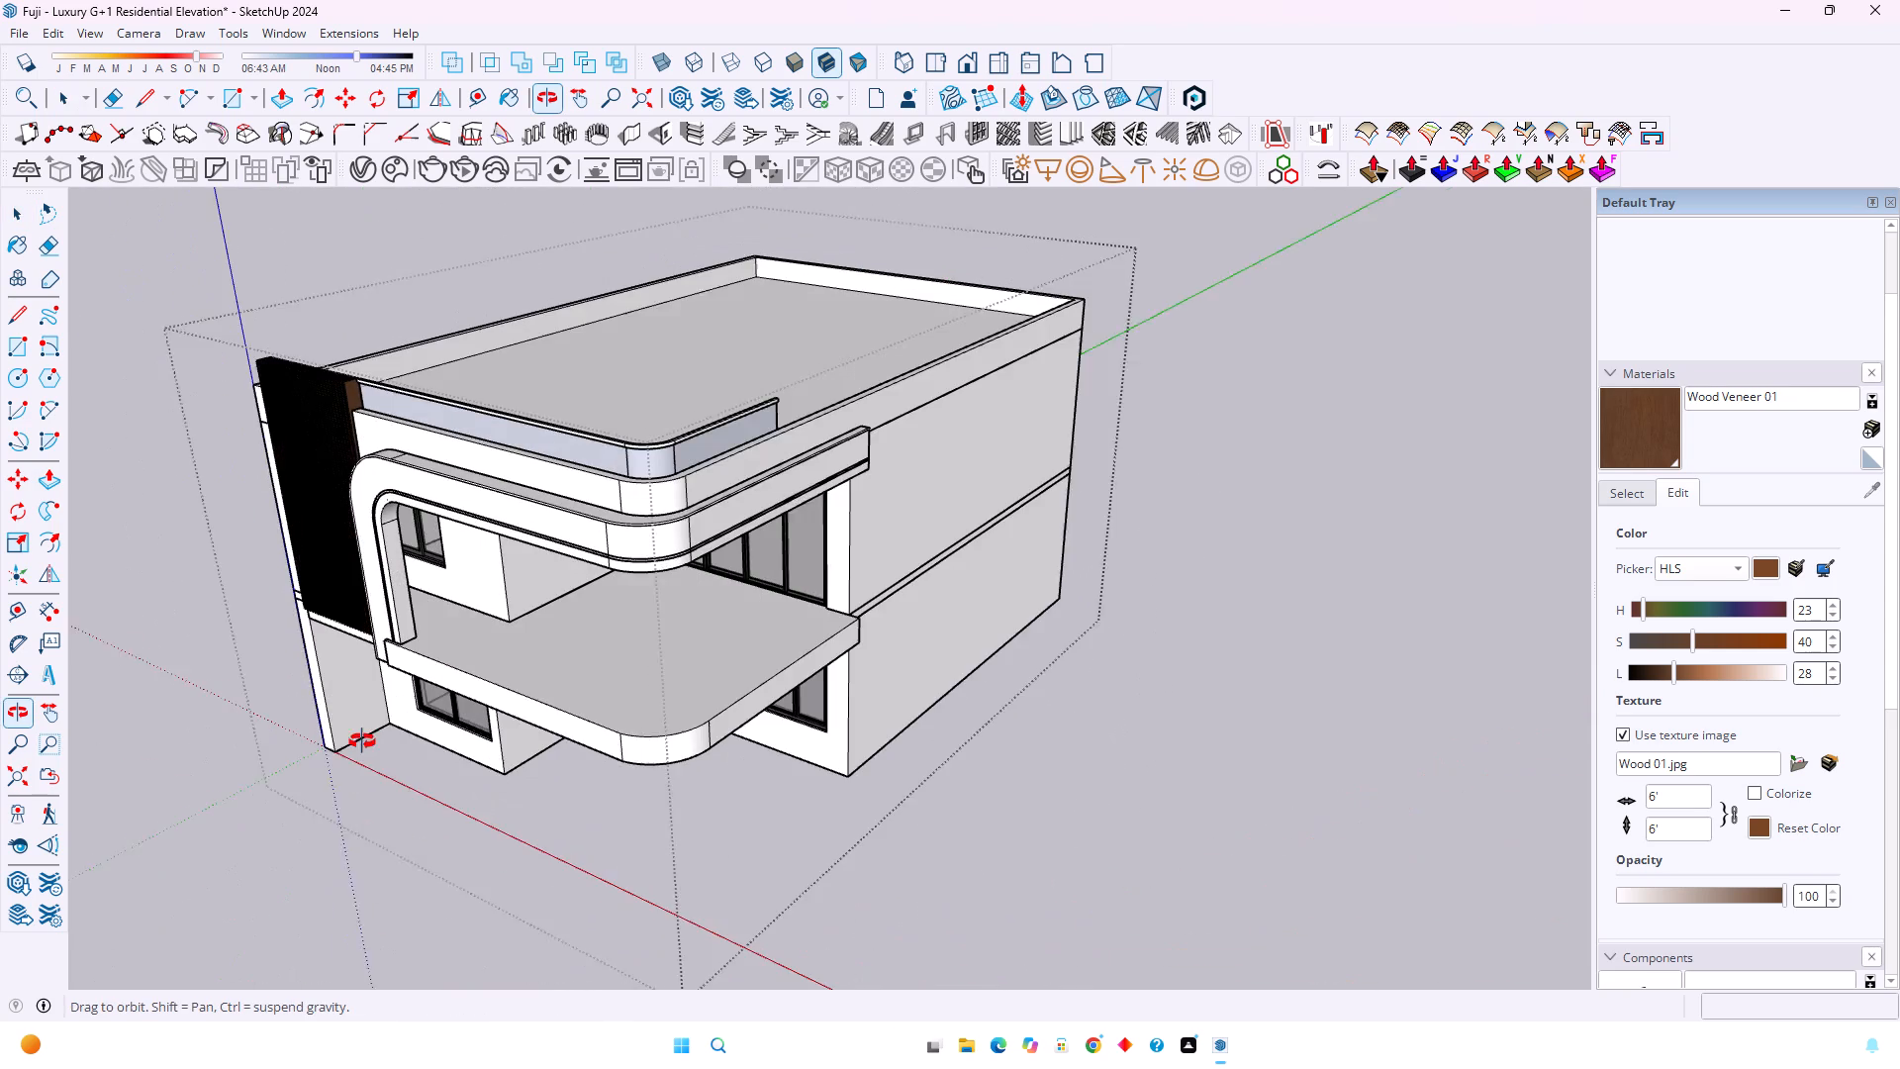
middle_click(365, 743)
scroll(551, 719, "up", 5)
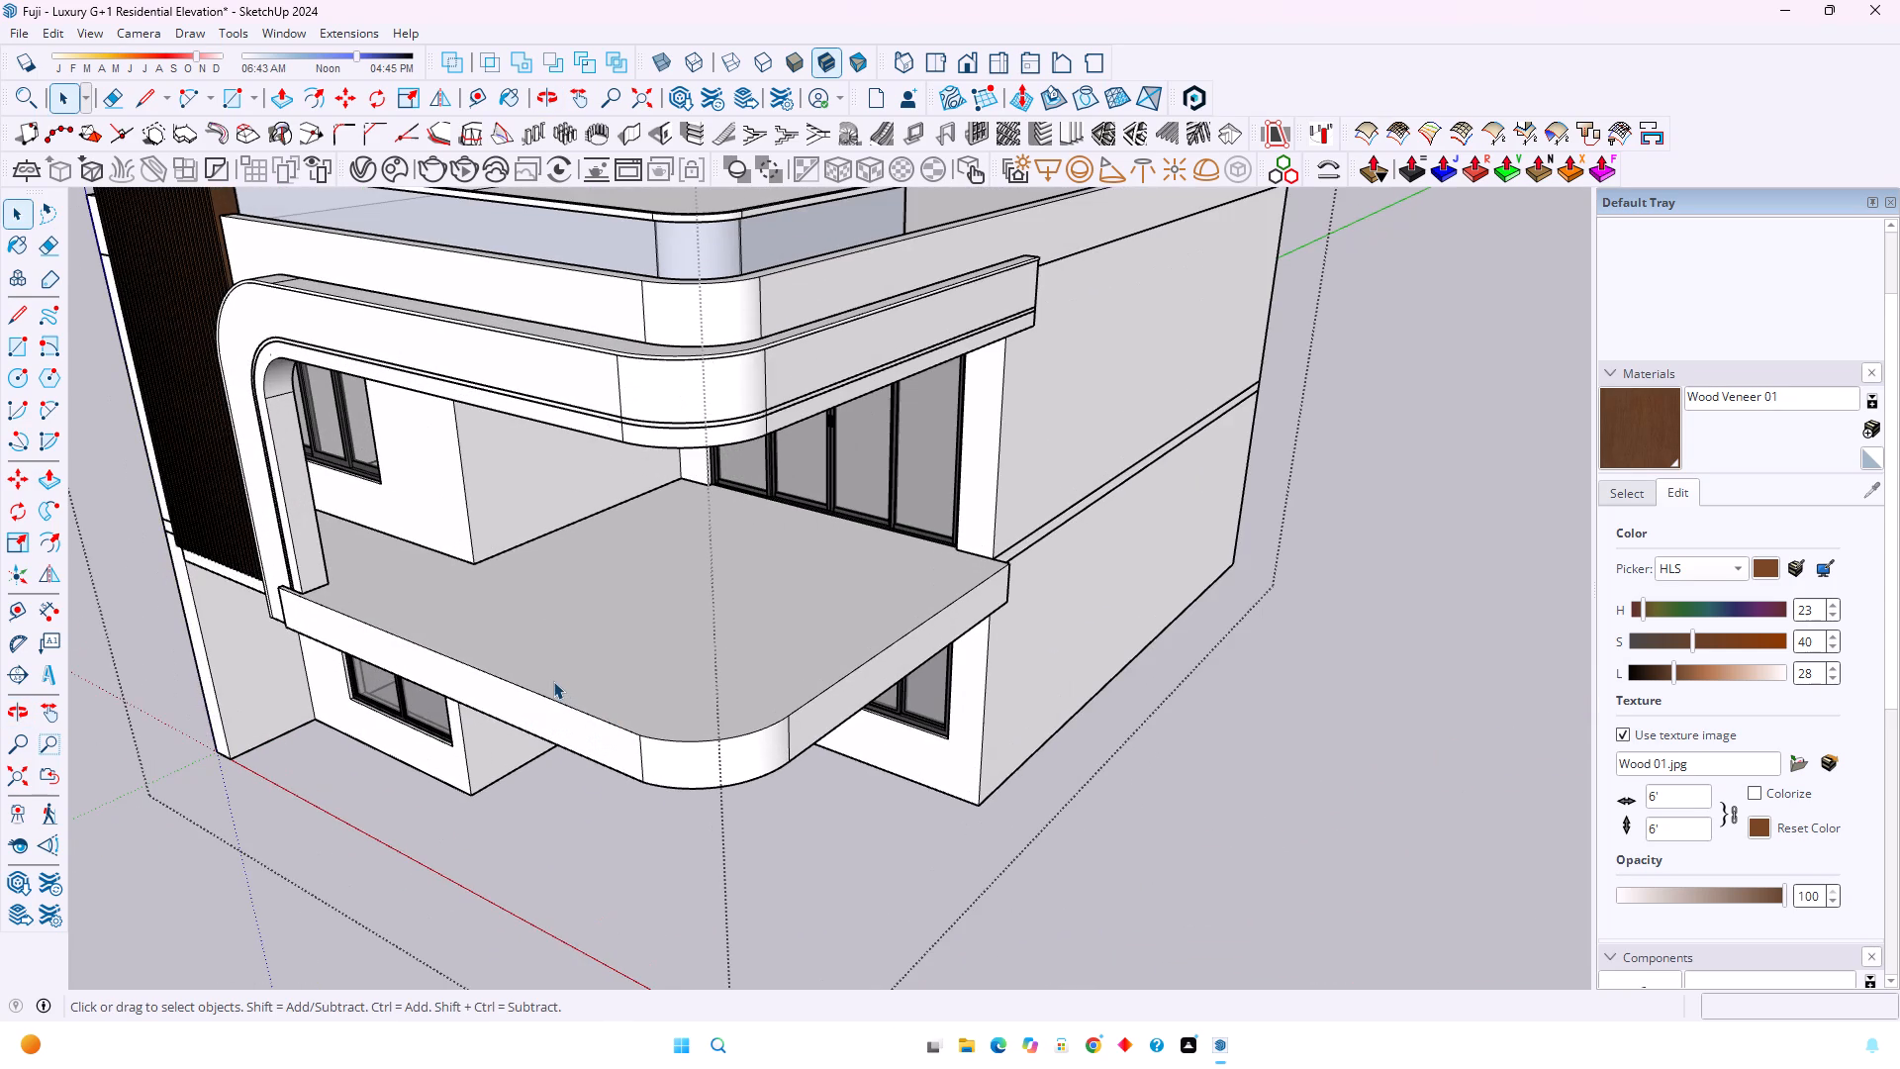
left_click(553, 681)
left_click(553, 681)
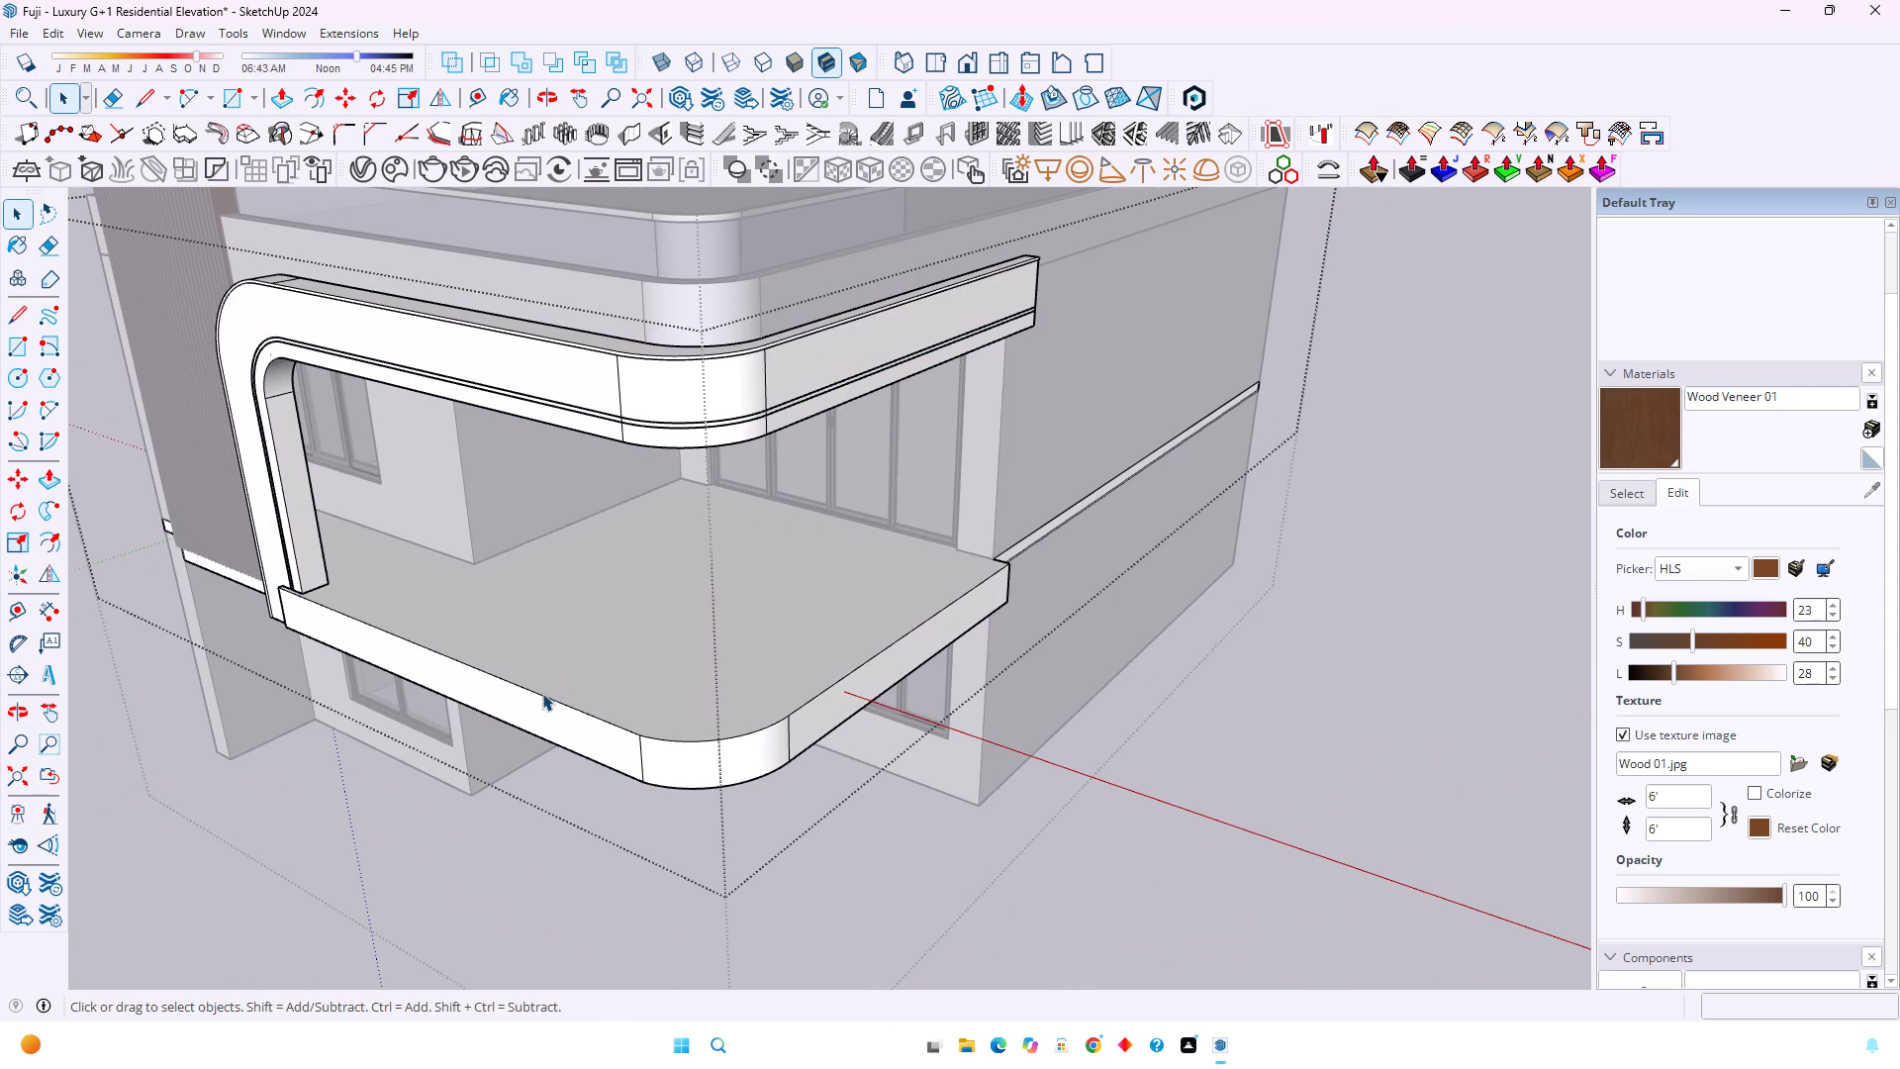
Offset the balcony slab's outer top edges, including the front edge, rounded corner and side edge, inward by 2.5".
middle_click_drag(1191, 756, 1053, 785)
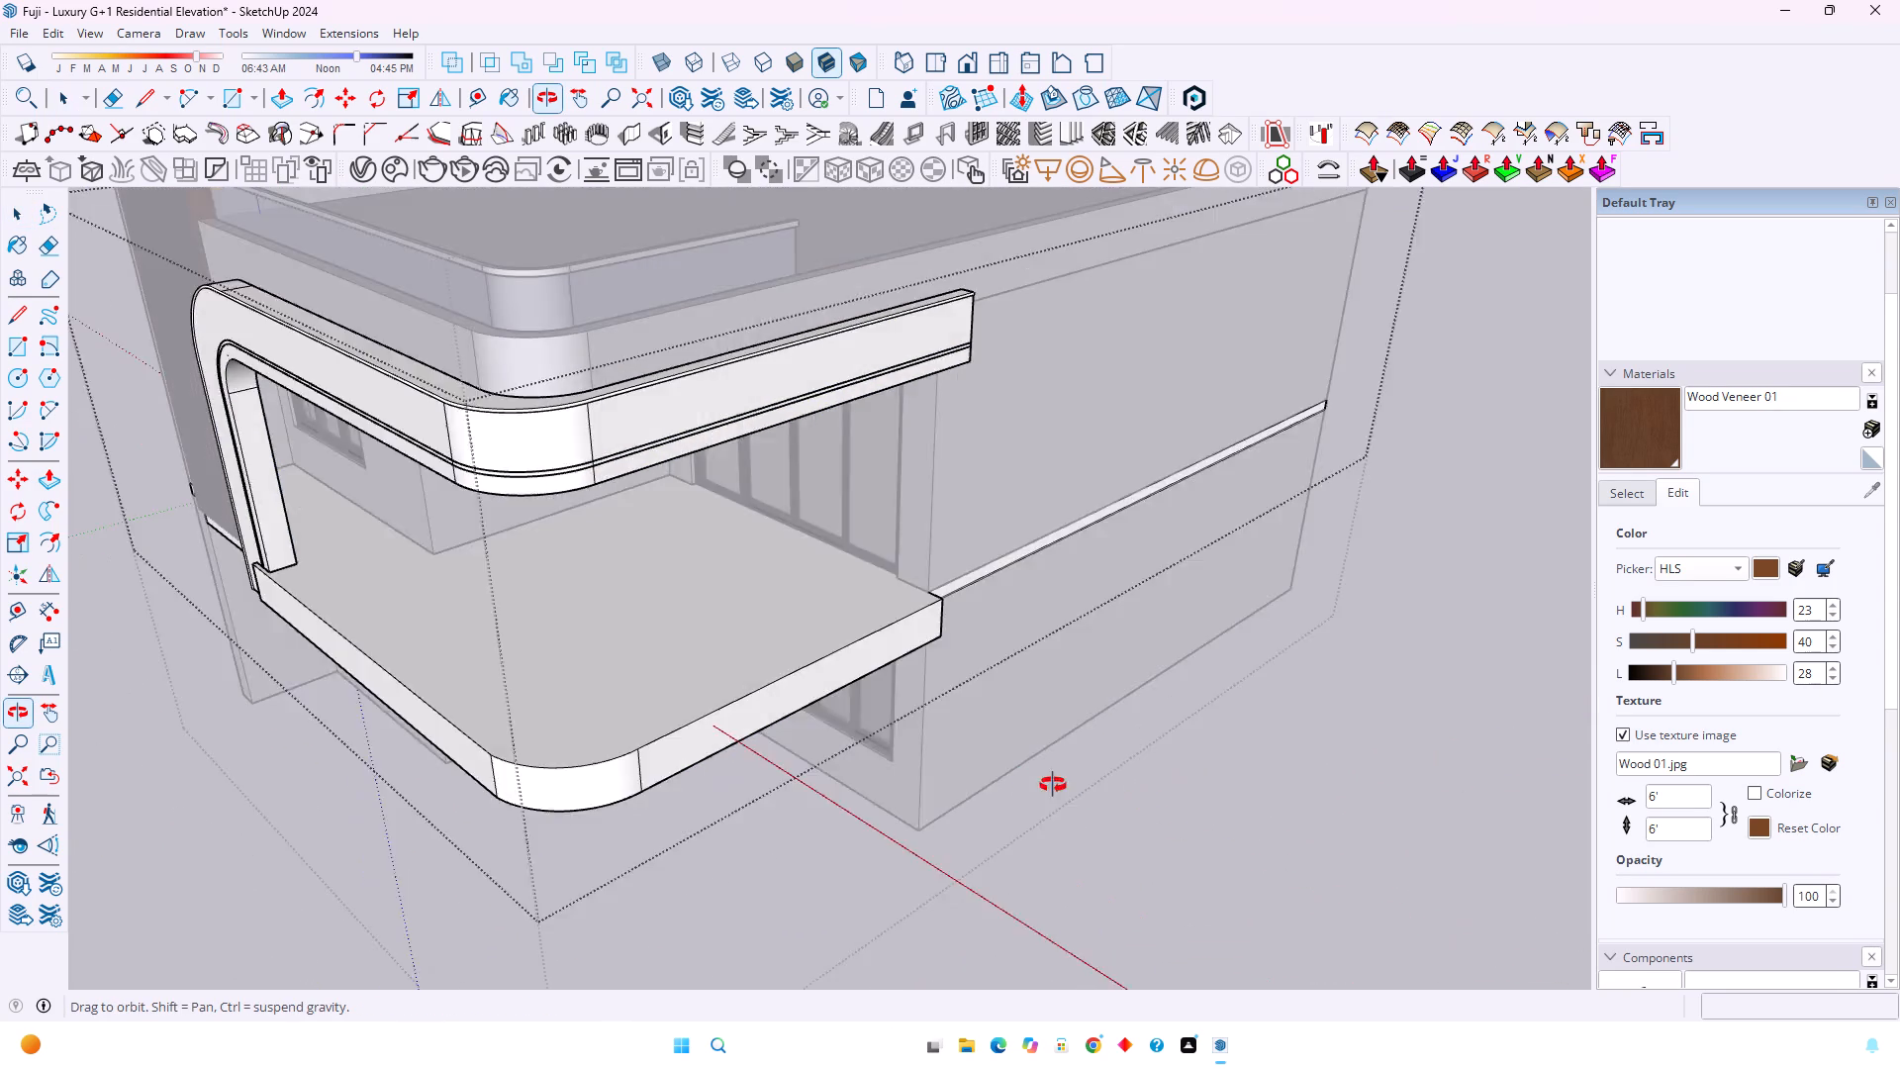
middle_click_drag(1053, 785, 1215, 795)
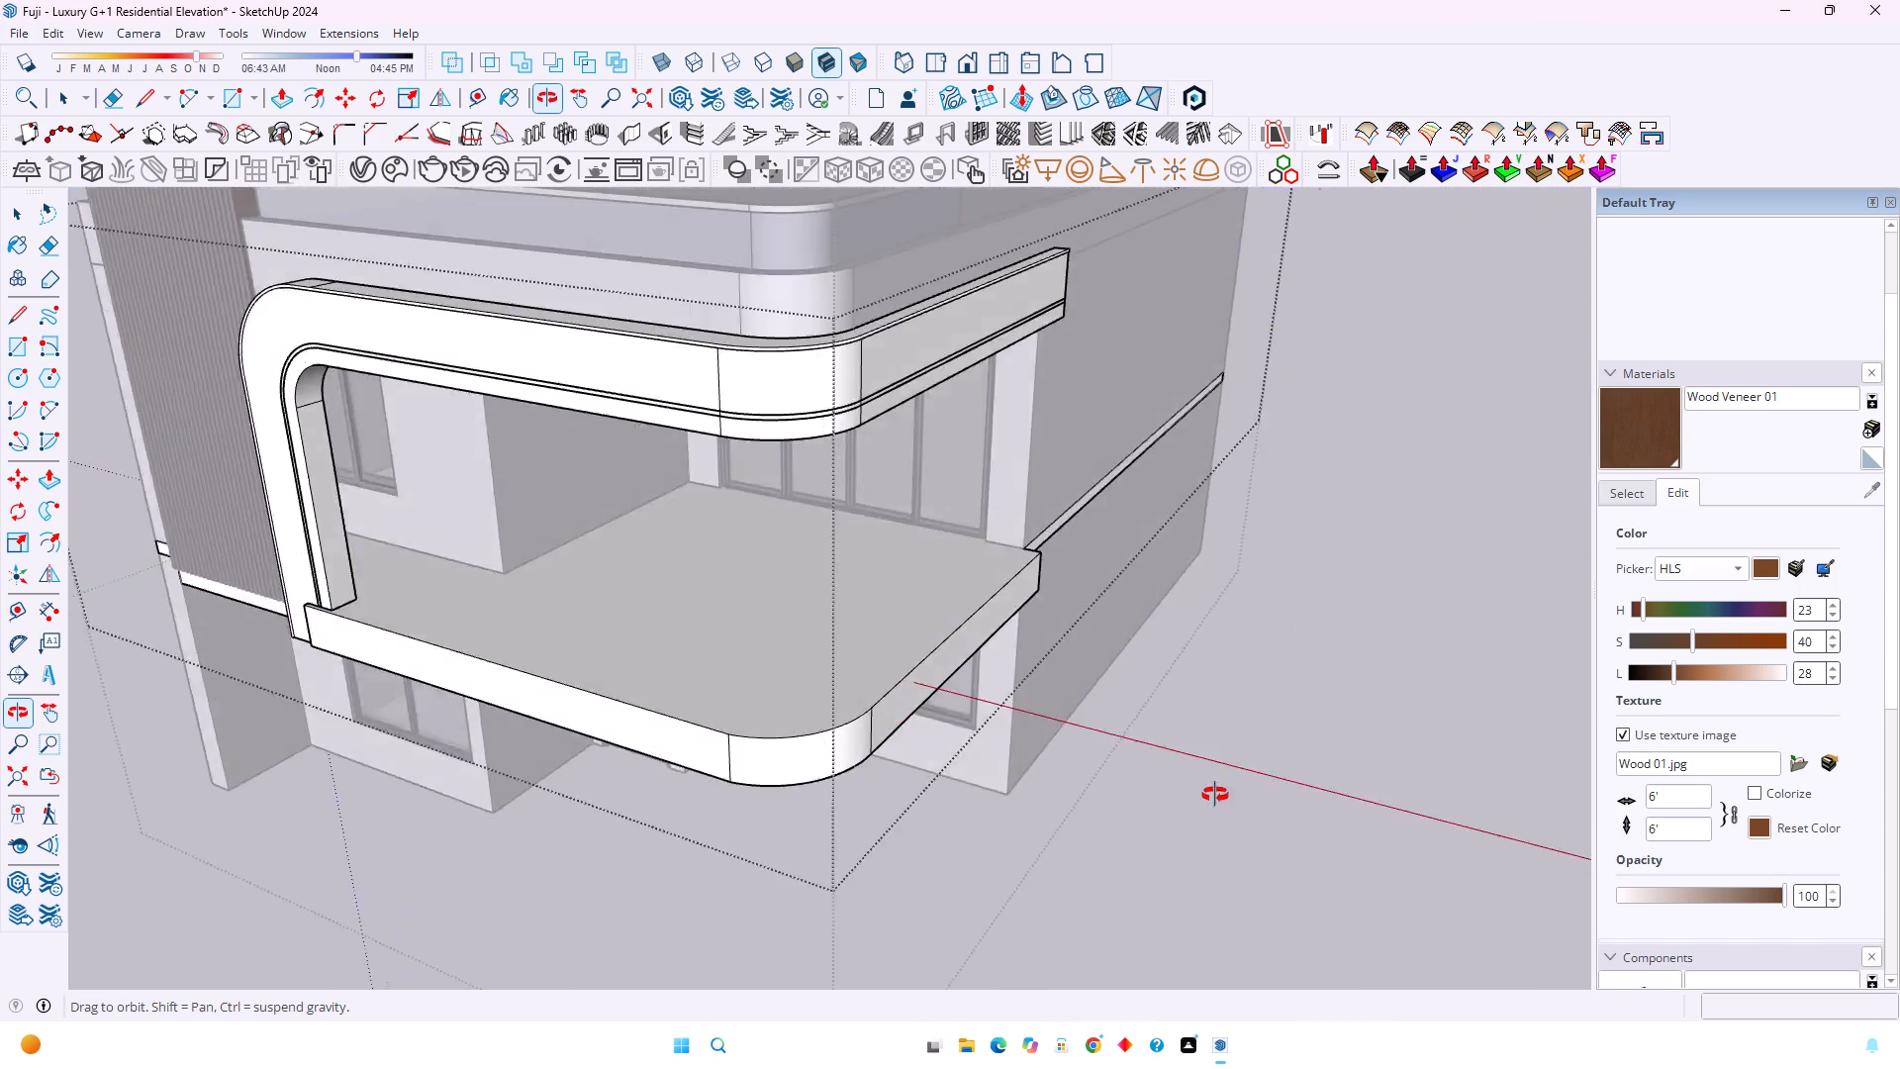
middle_click_drag(1215, 795, 1163, 832)
middle_click(1163, 832)
scroll(444, 753, "up", 3)
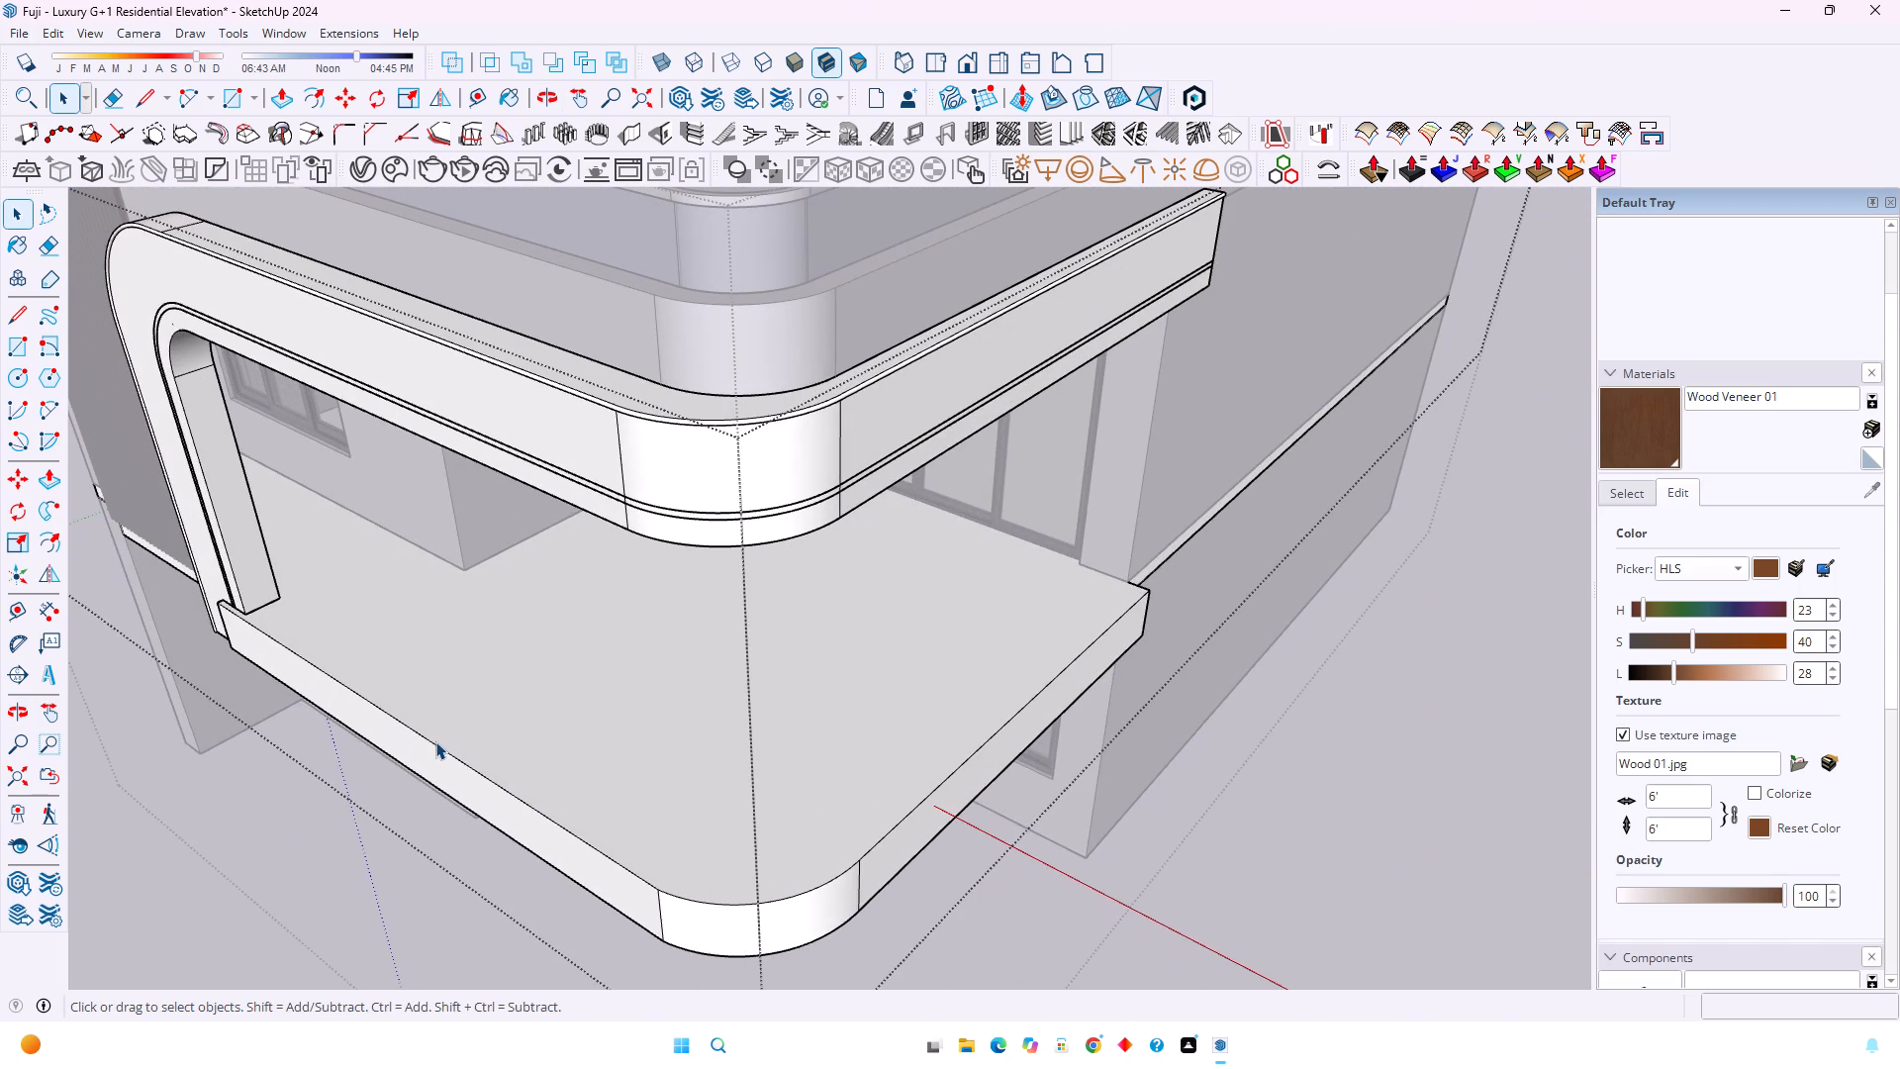
left_click(435, 741)
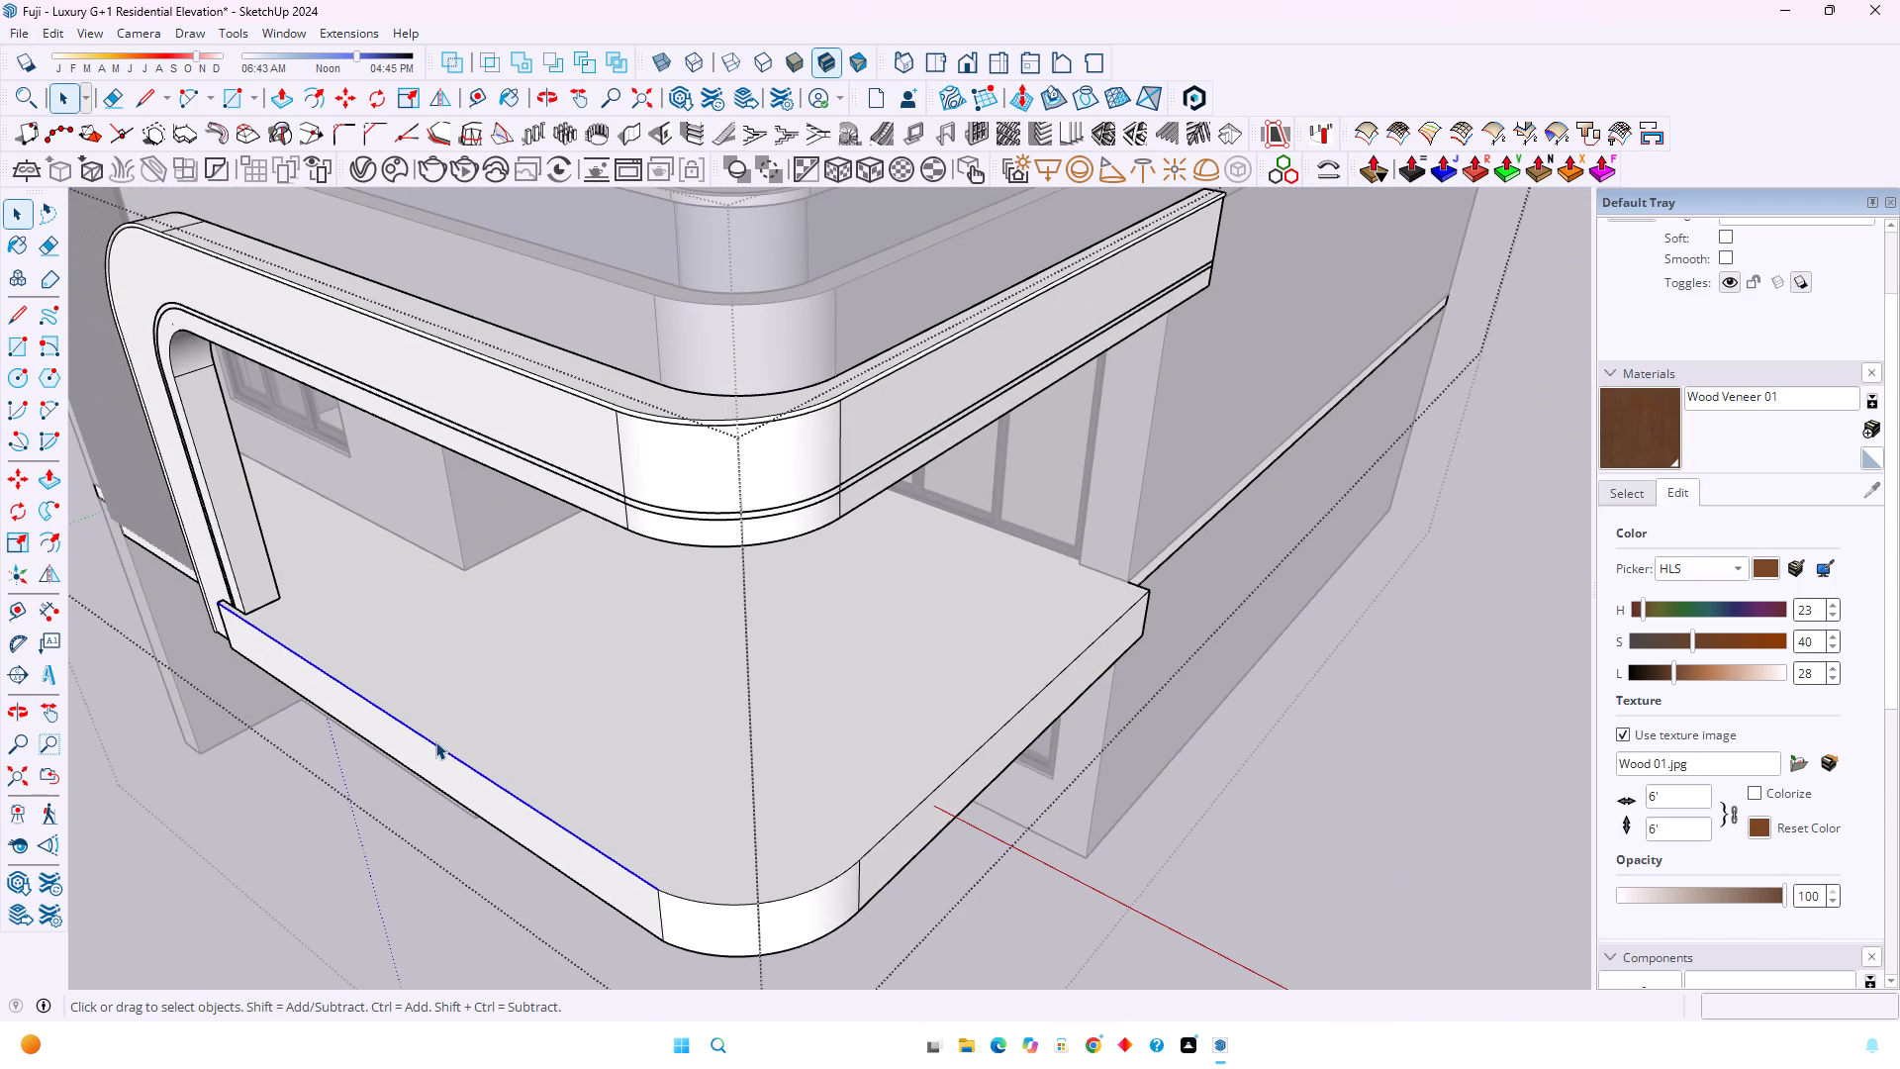
left_click(697, 899, "ctrl")
left_click(891, 828, "ctrl")
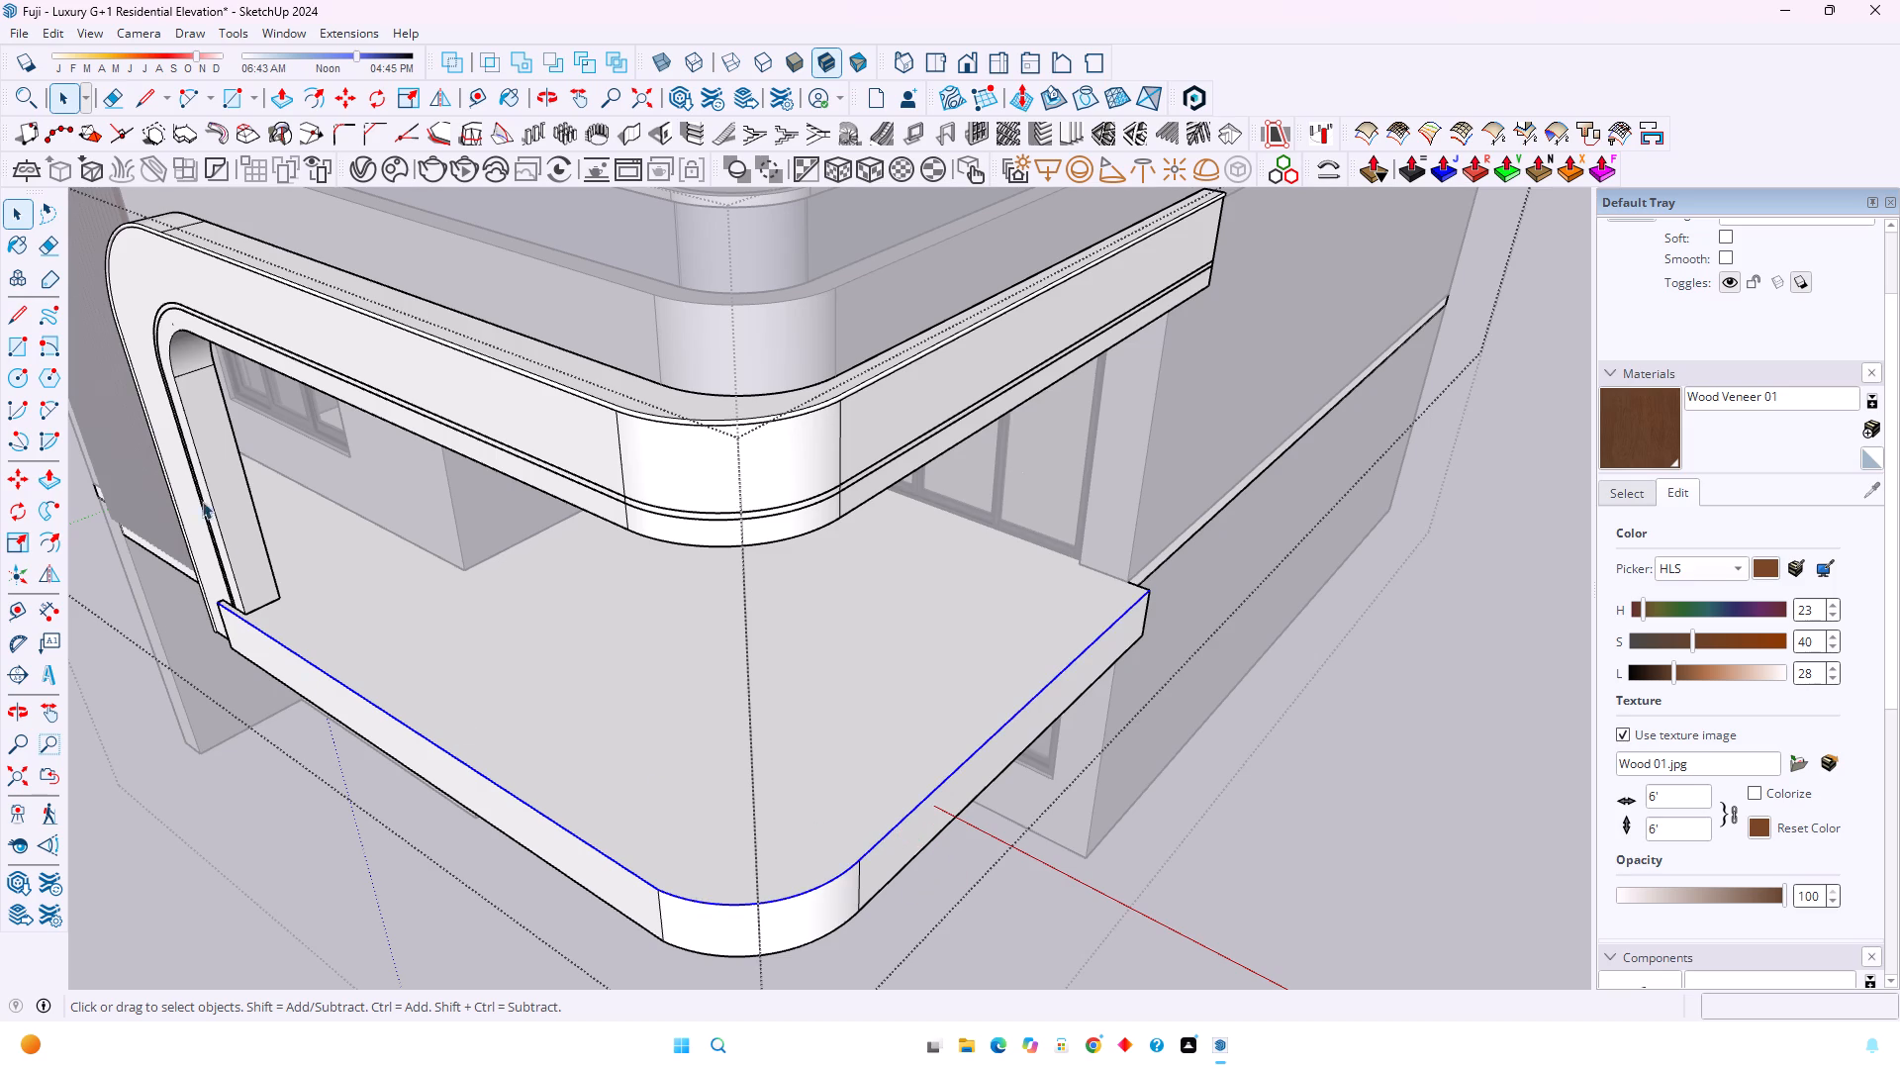
left_click(302, 97)
left_click(450, 741)
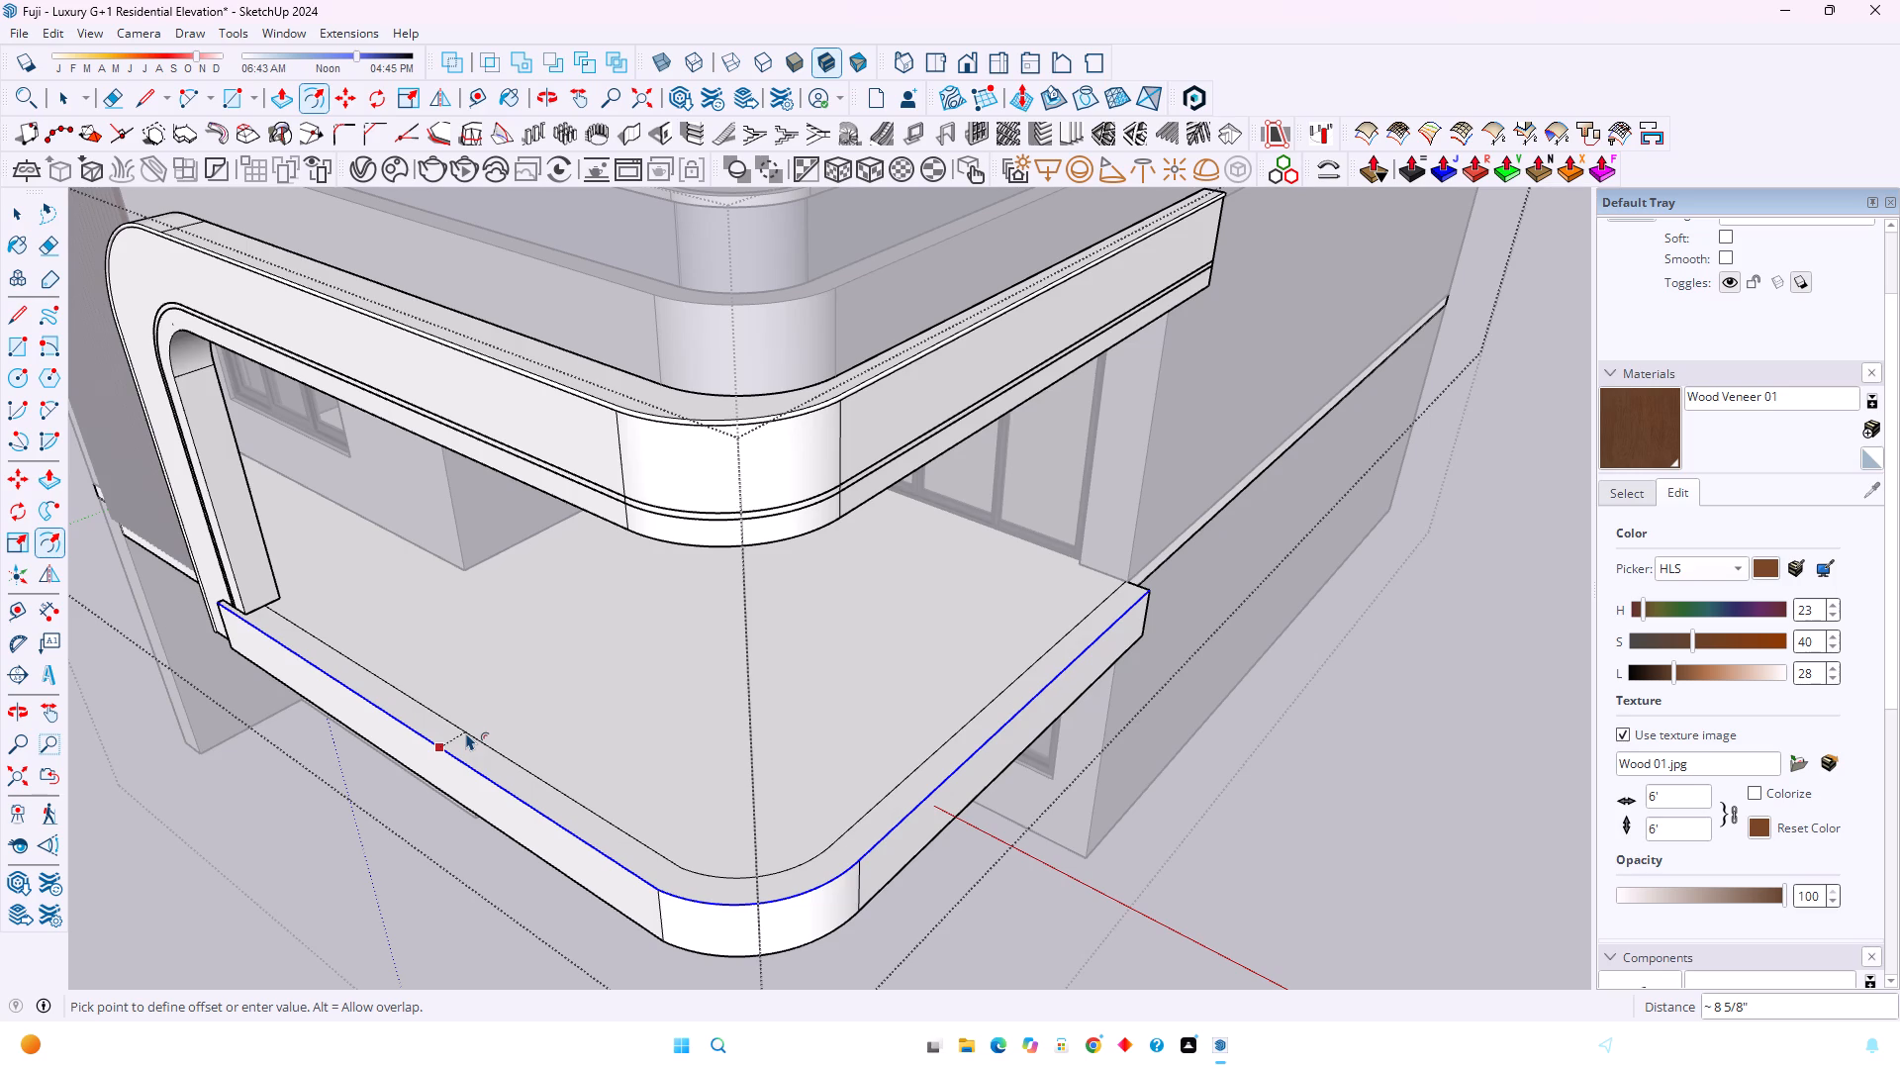
key("2")
key("Return")
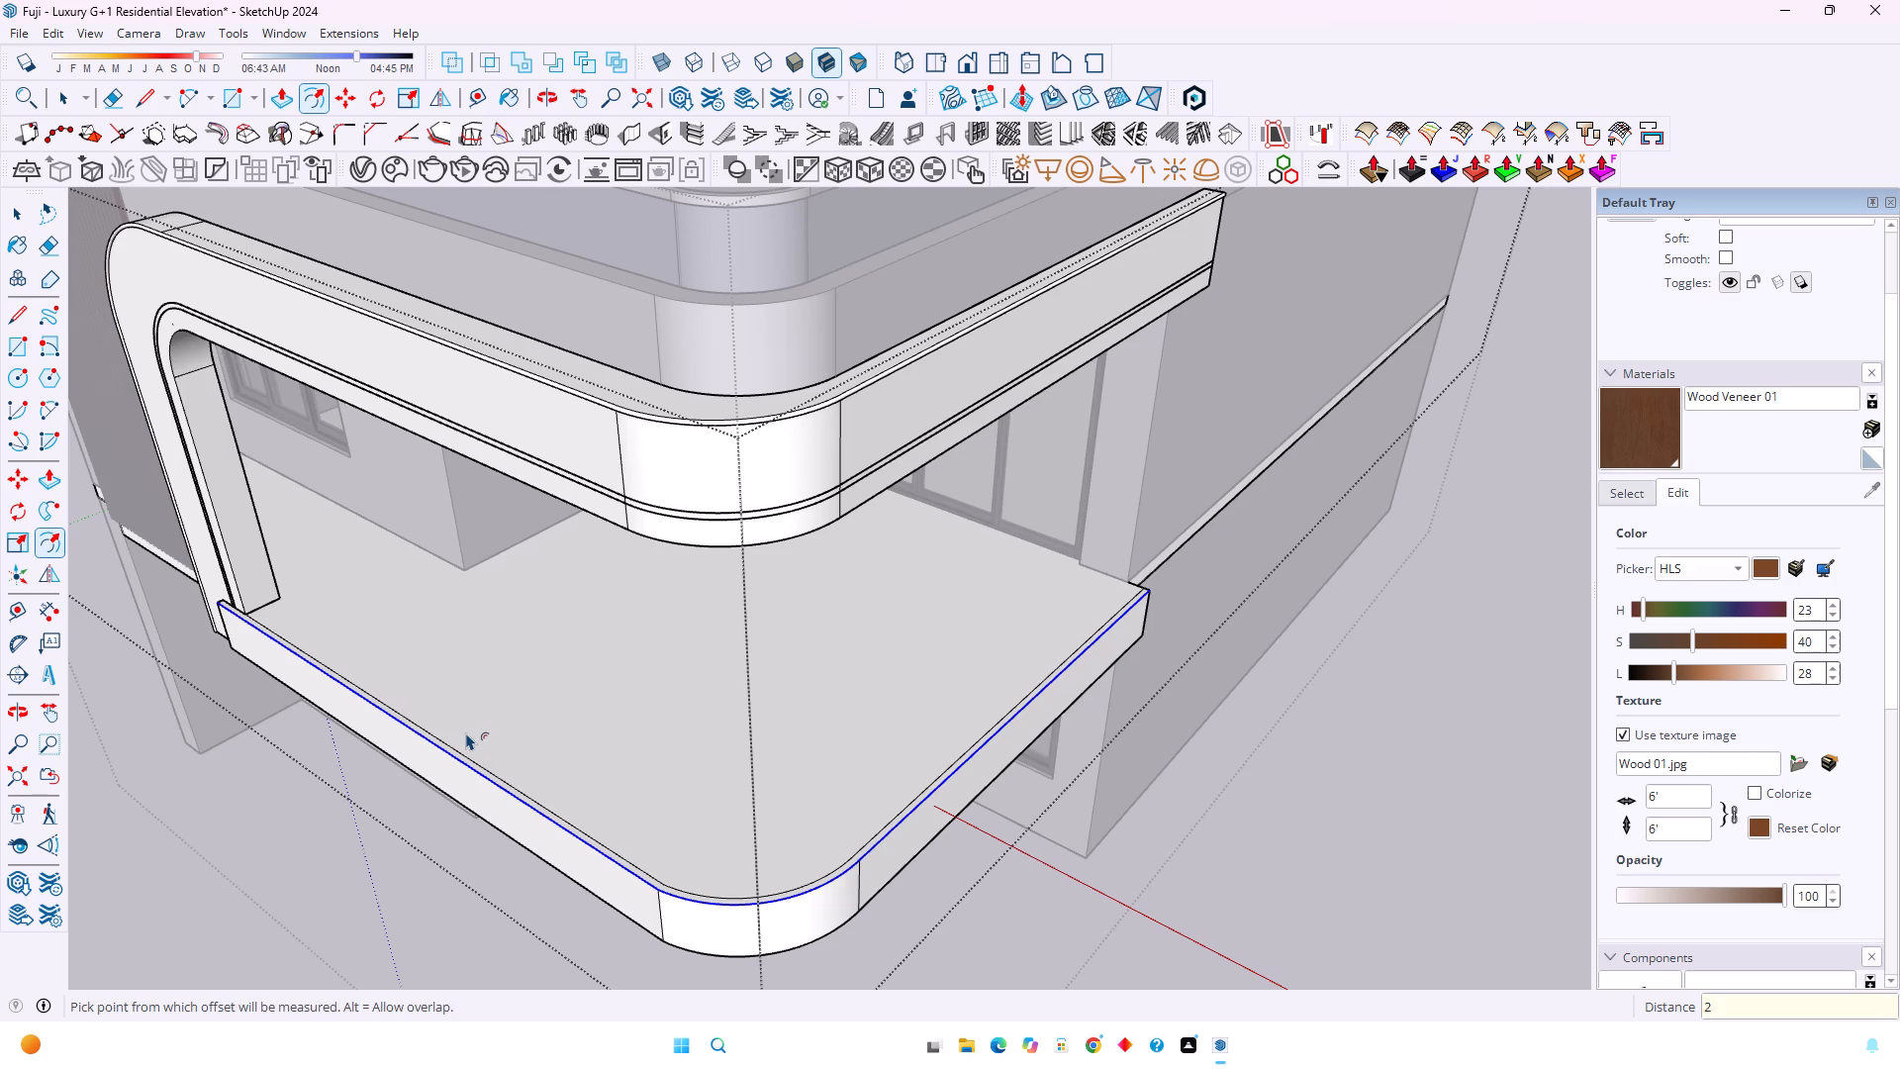
type("2.5")
key("Return")
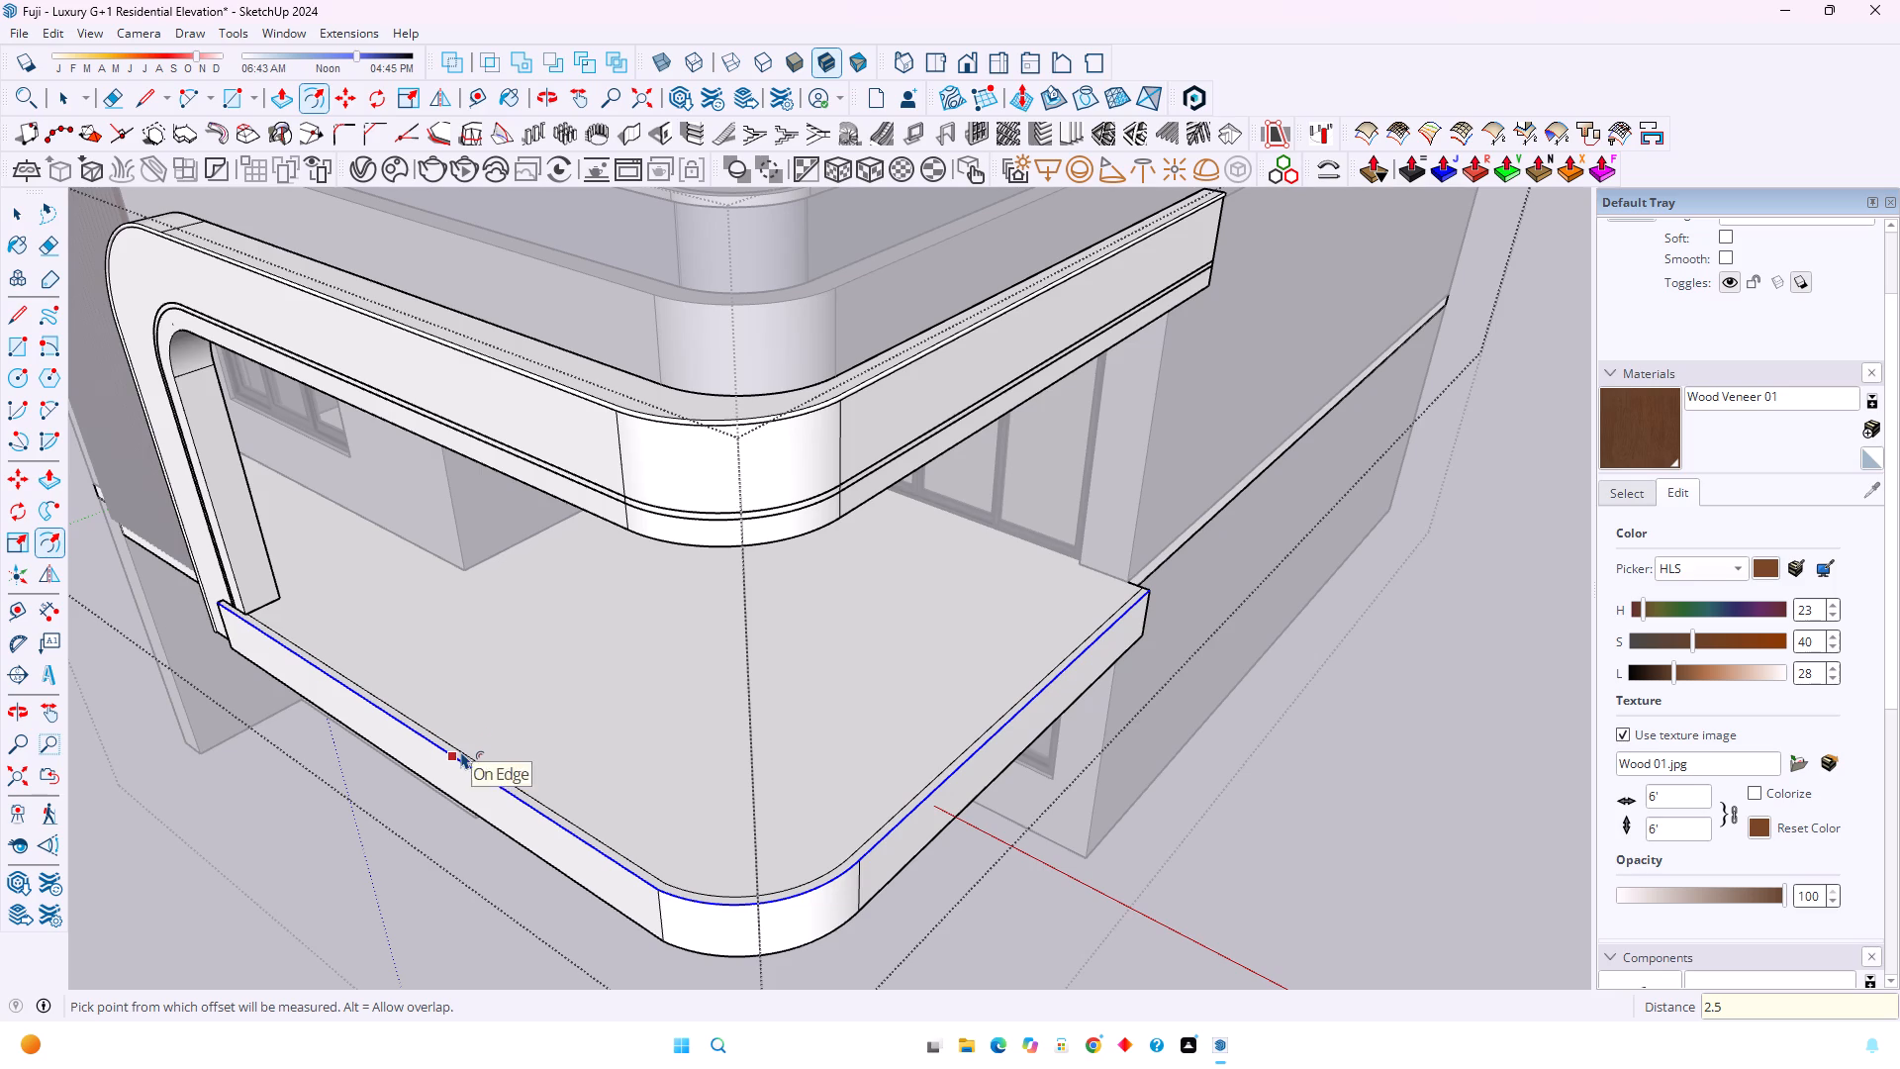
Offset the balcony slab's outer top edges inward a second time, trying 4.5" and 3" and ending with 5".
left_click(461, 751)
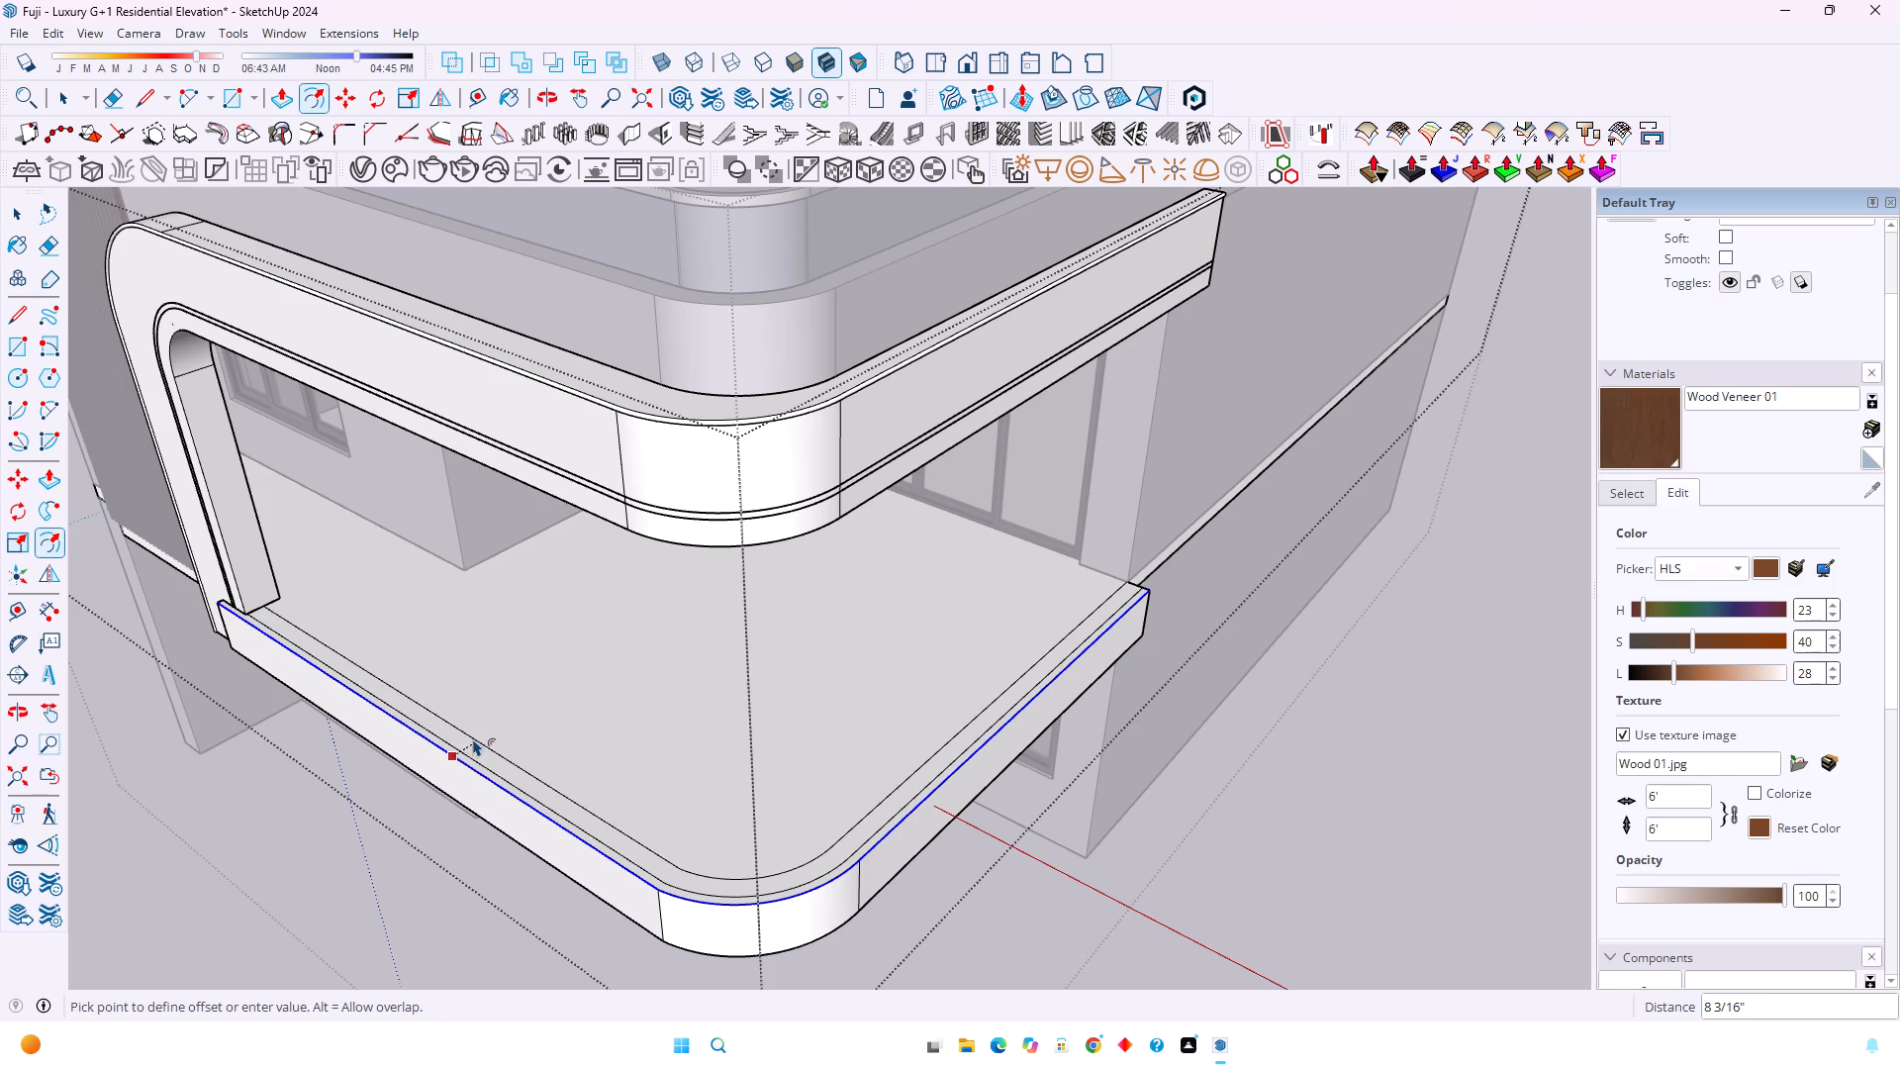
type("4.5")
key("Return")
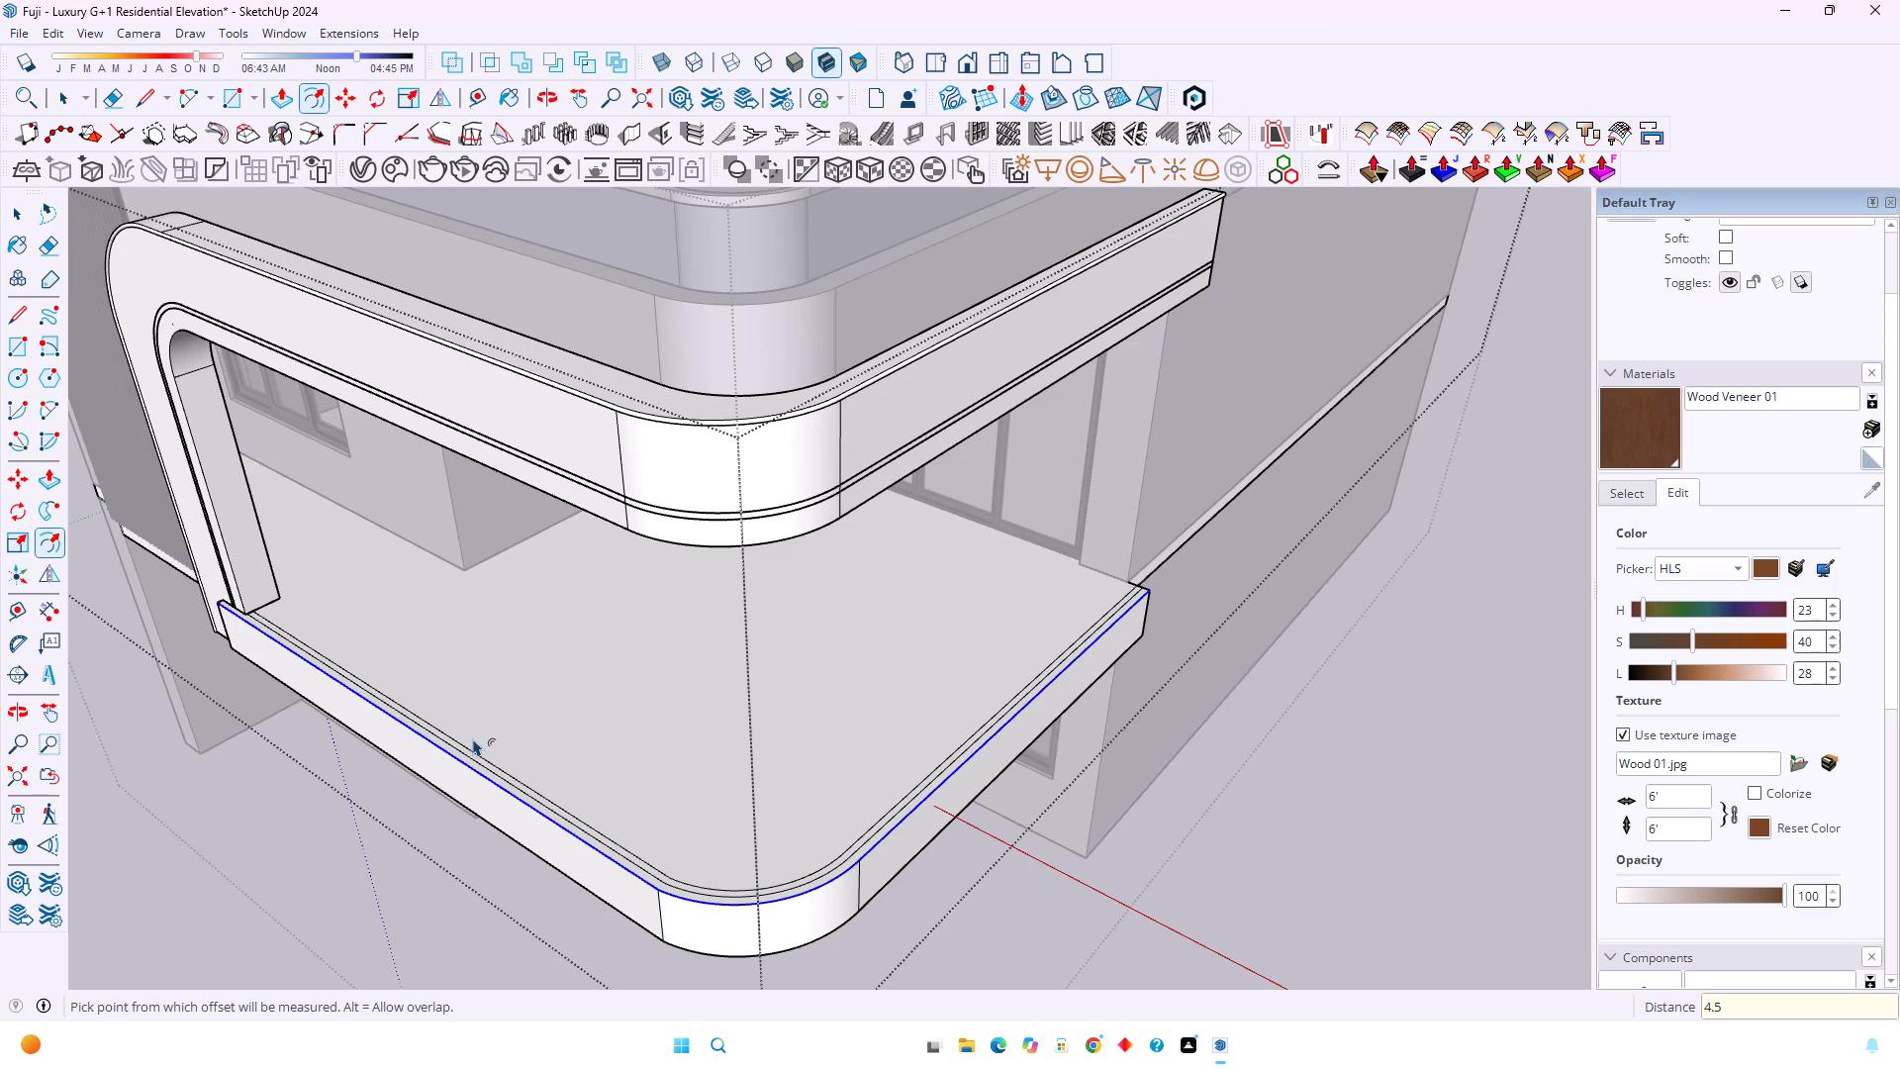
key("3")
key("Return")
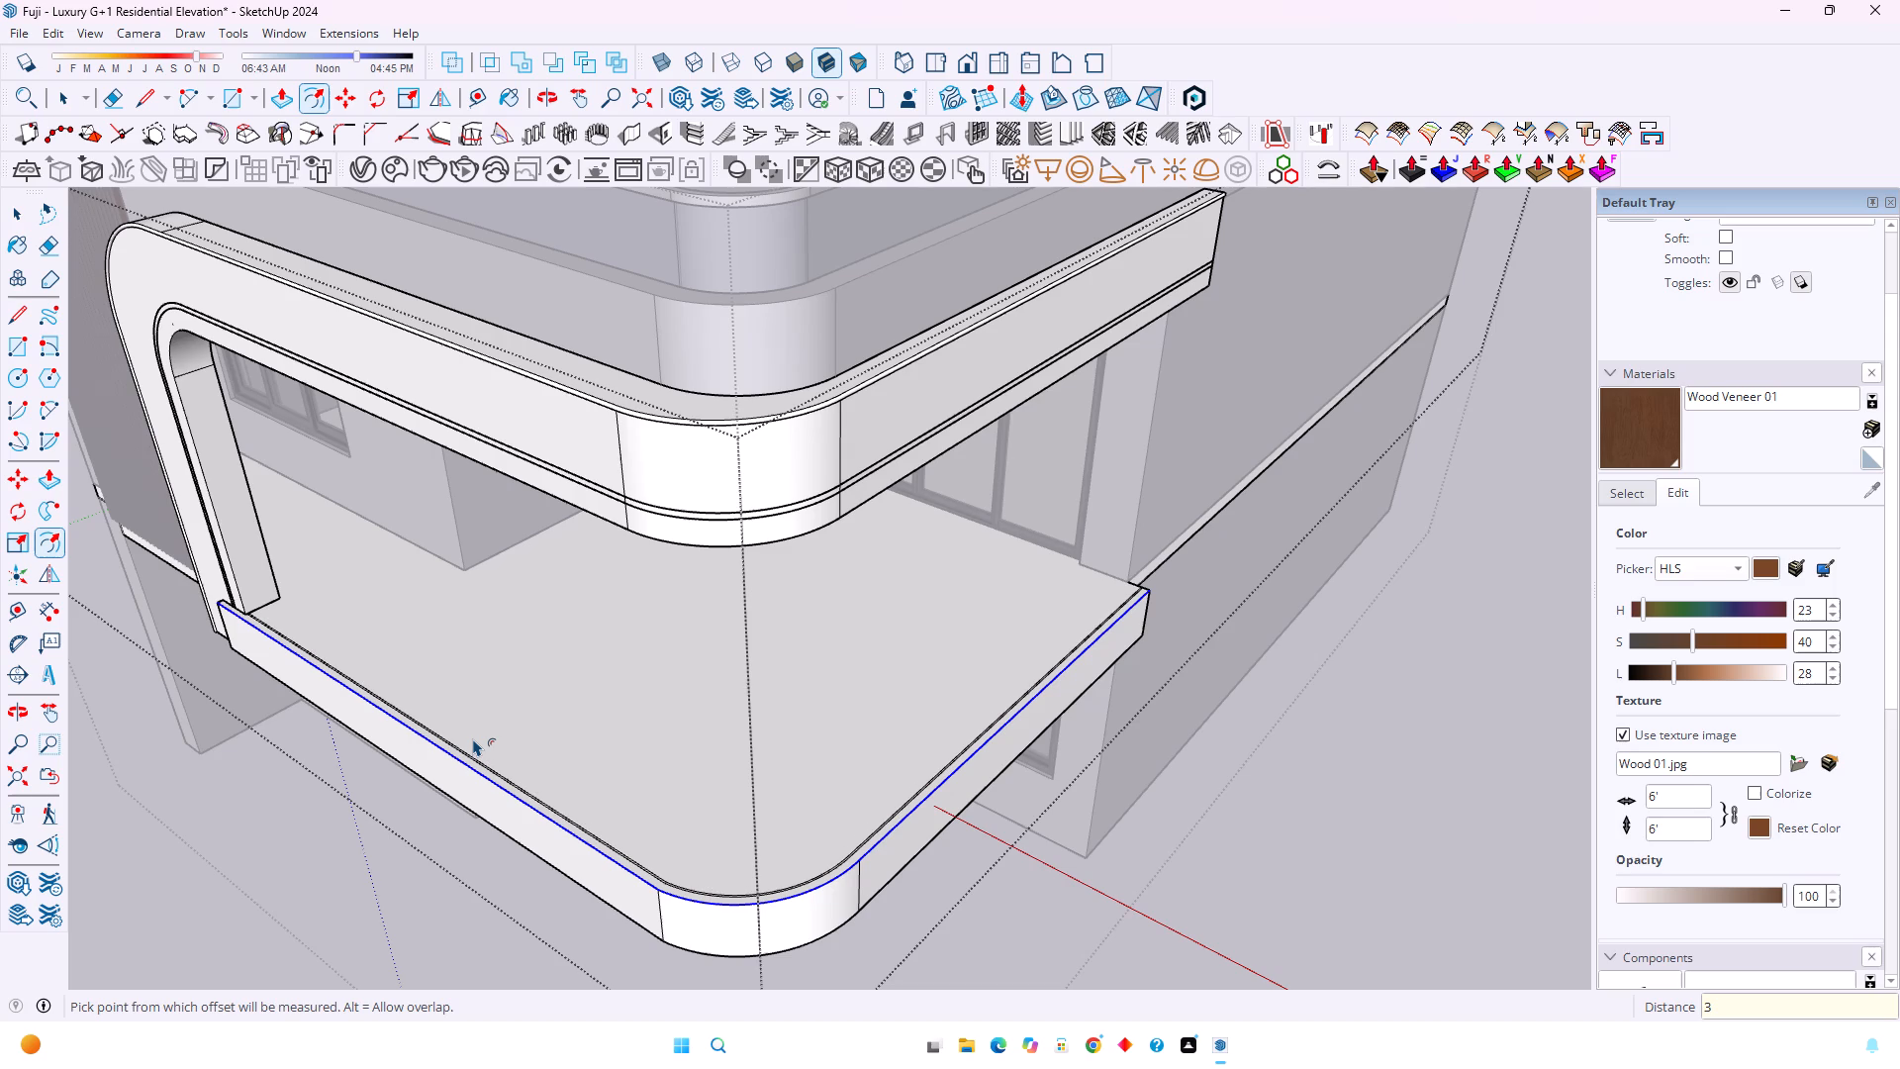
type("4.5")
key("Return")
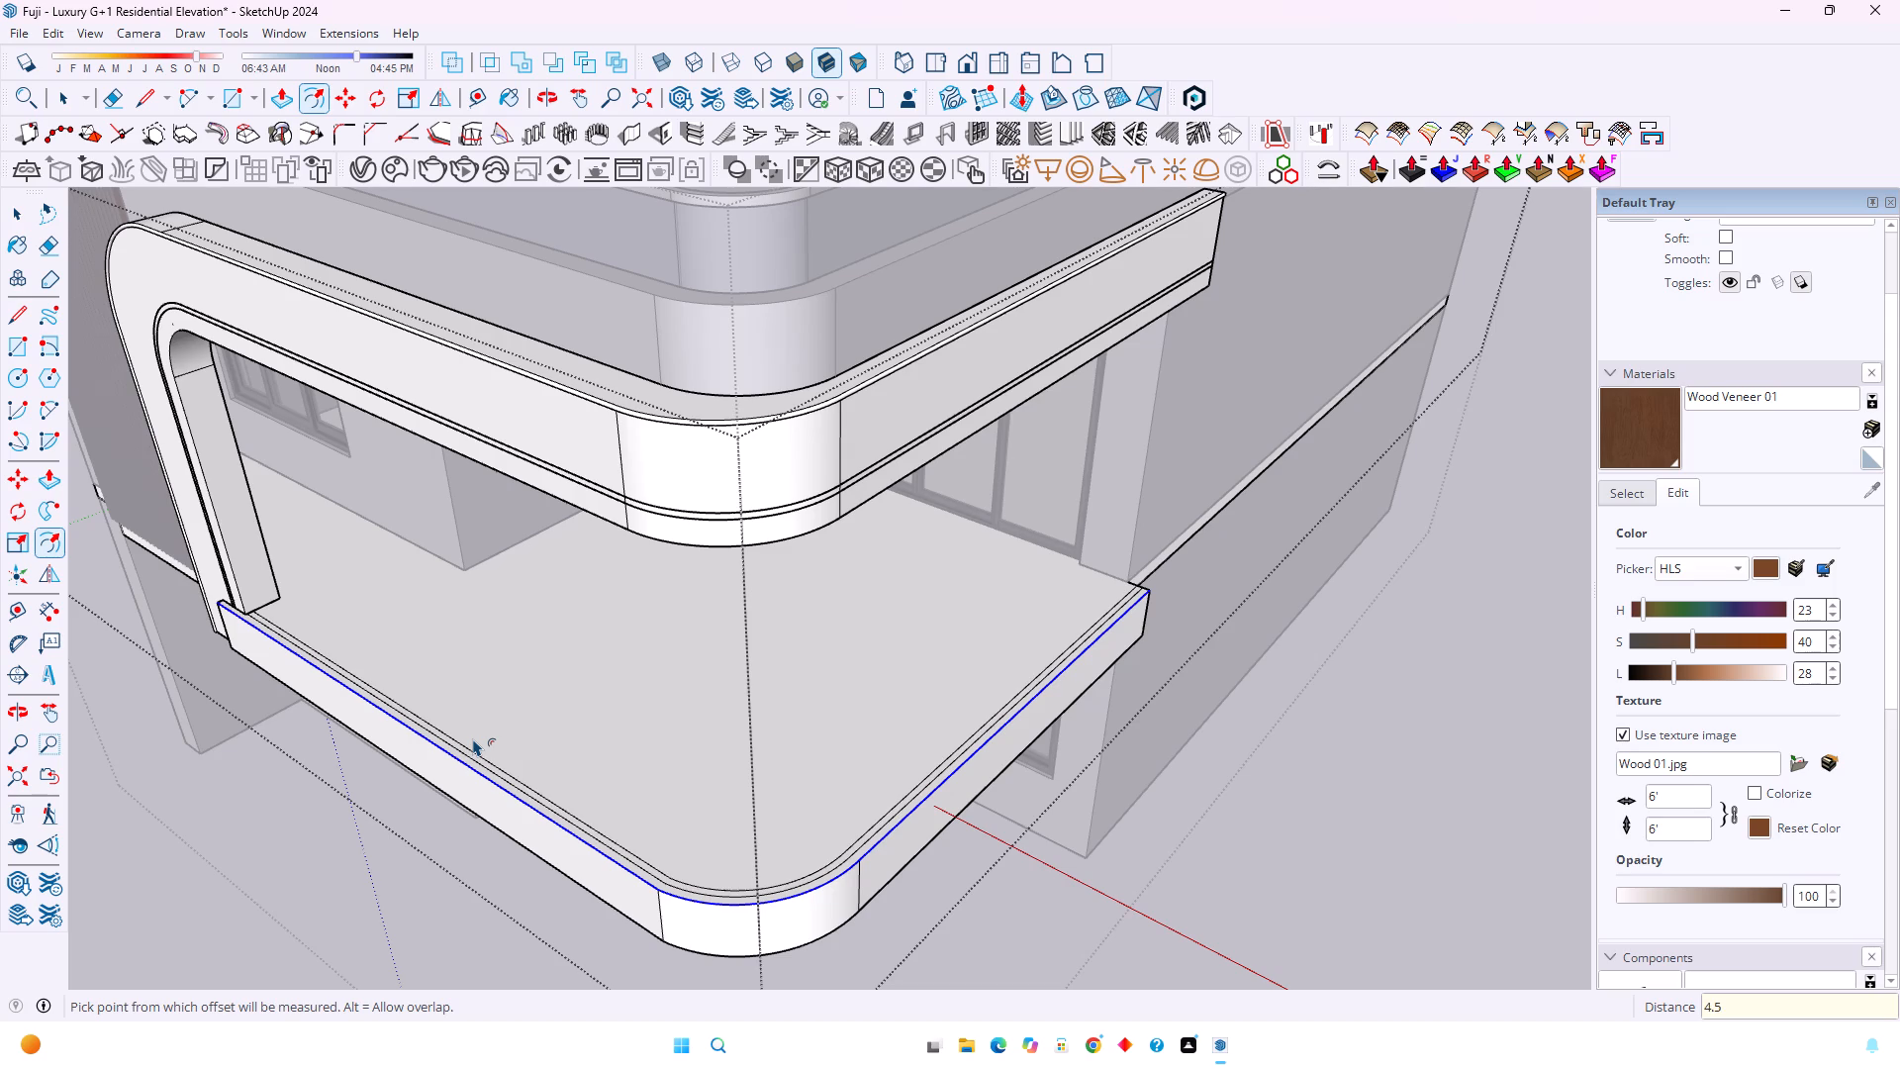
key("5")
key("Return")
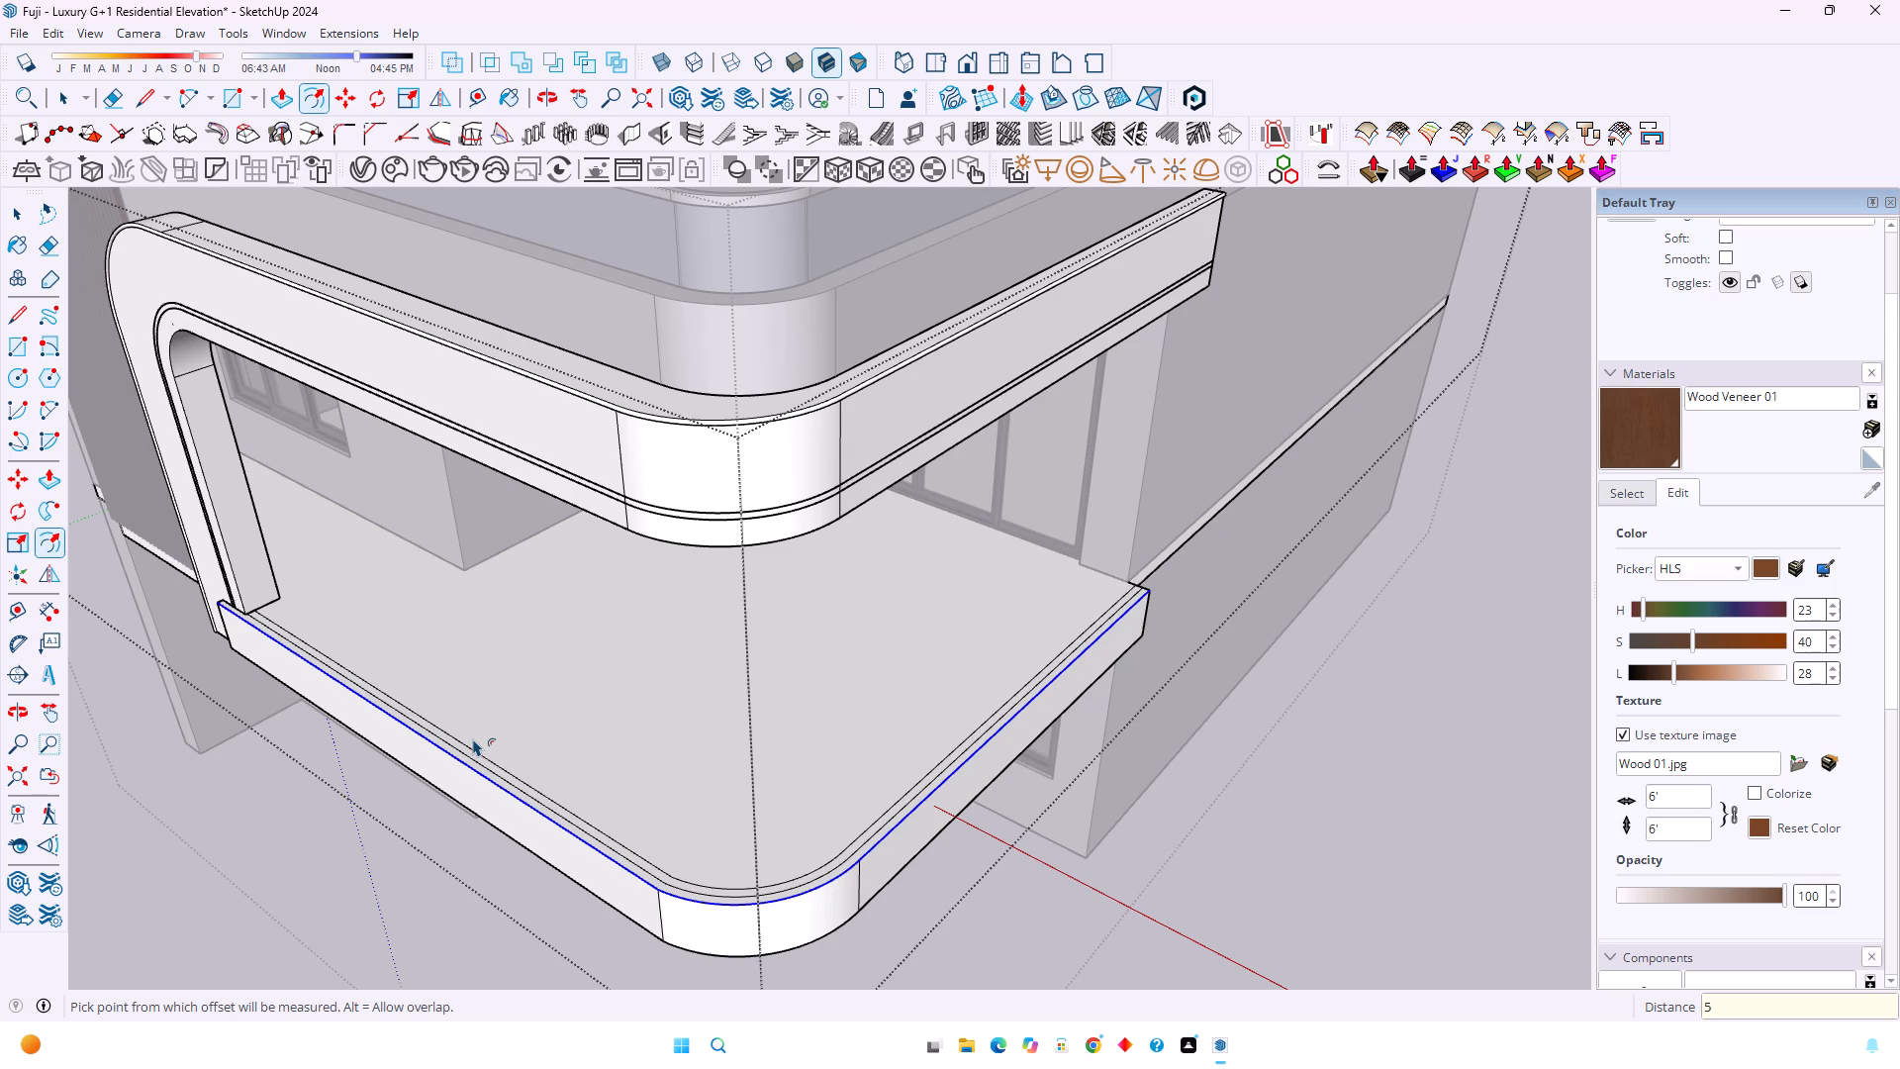
Examine the narrow strip between the two offset lines, especially where it meets the base of the curved frame.
key("space")
scroll(457, 729, "up", 3)
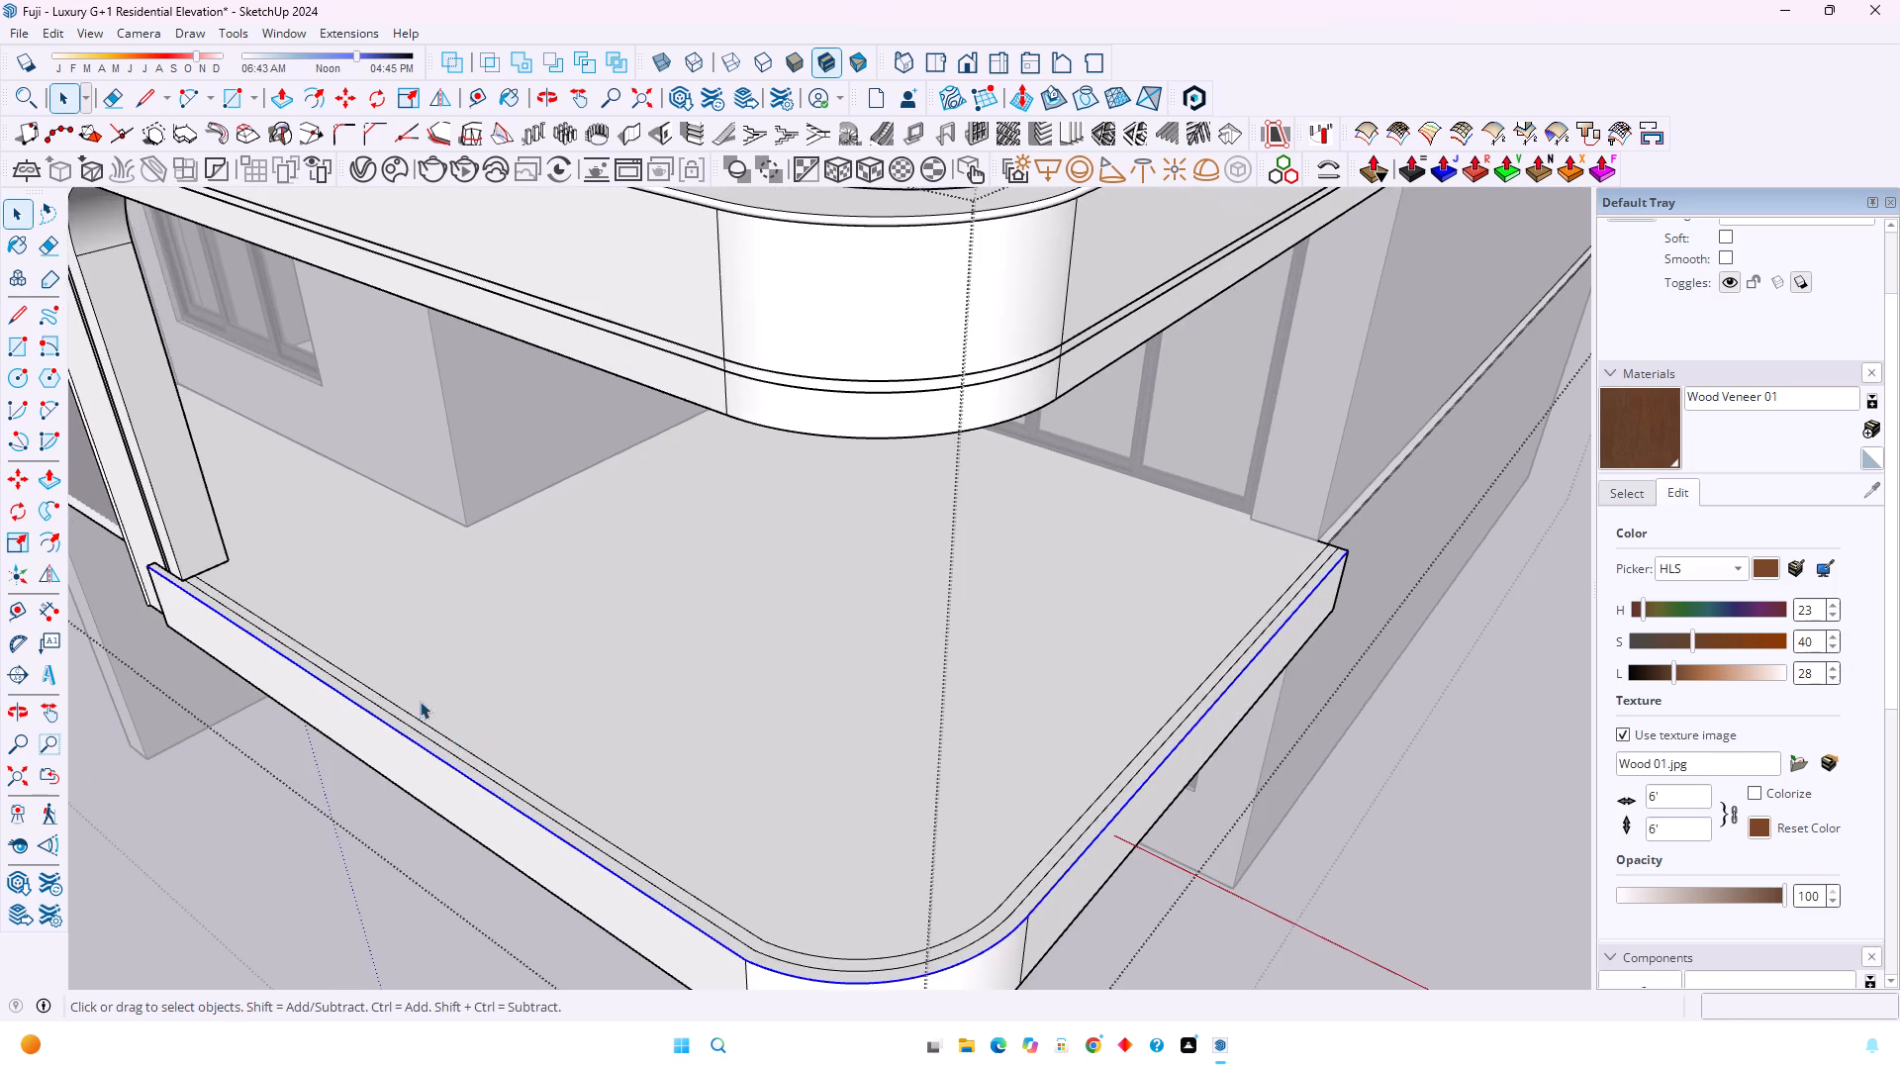
scroll(72, 569, "up", 3)
left_click(306, 619)
scroll(247, 616, "up", 6)
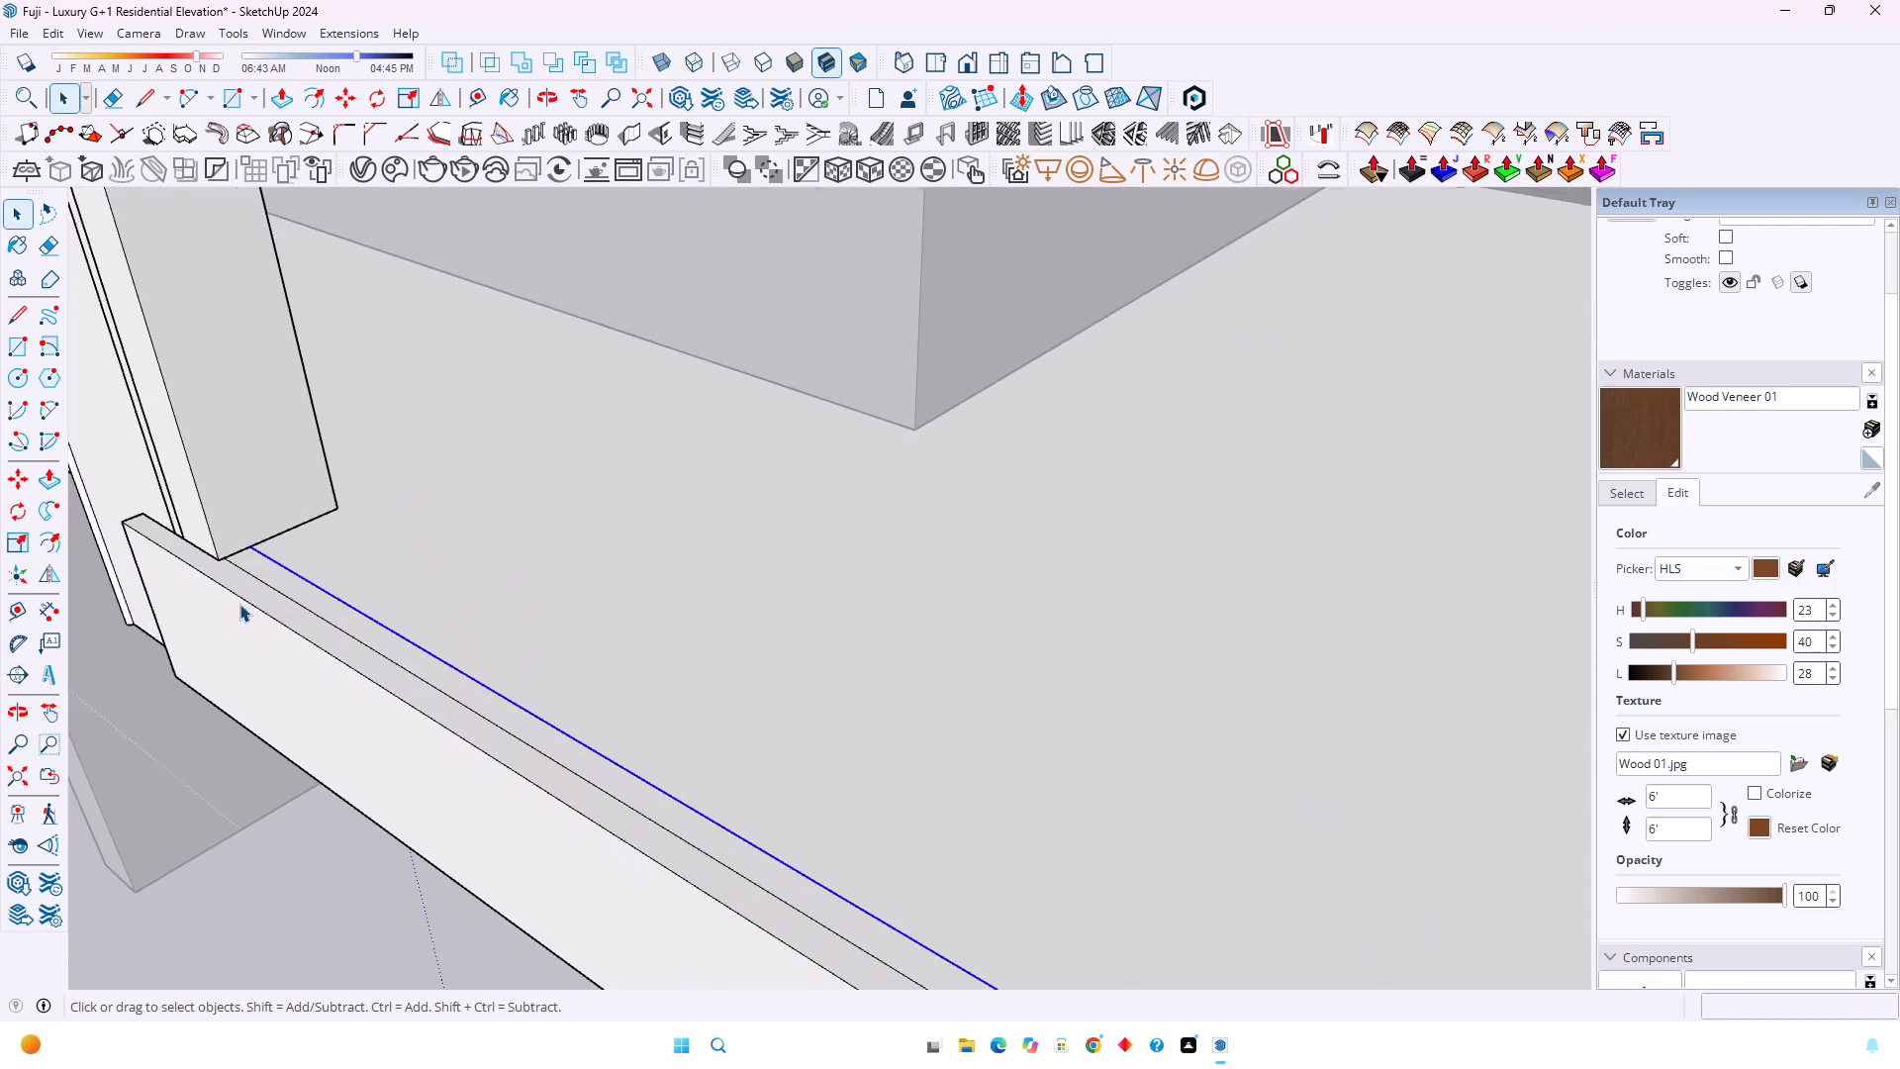
scroll(239, 604, "up", 8)
middle_click_drag(223, 596, 338, 689)
middle_click_drag(338, 689, 322, 678)
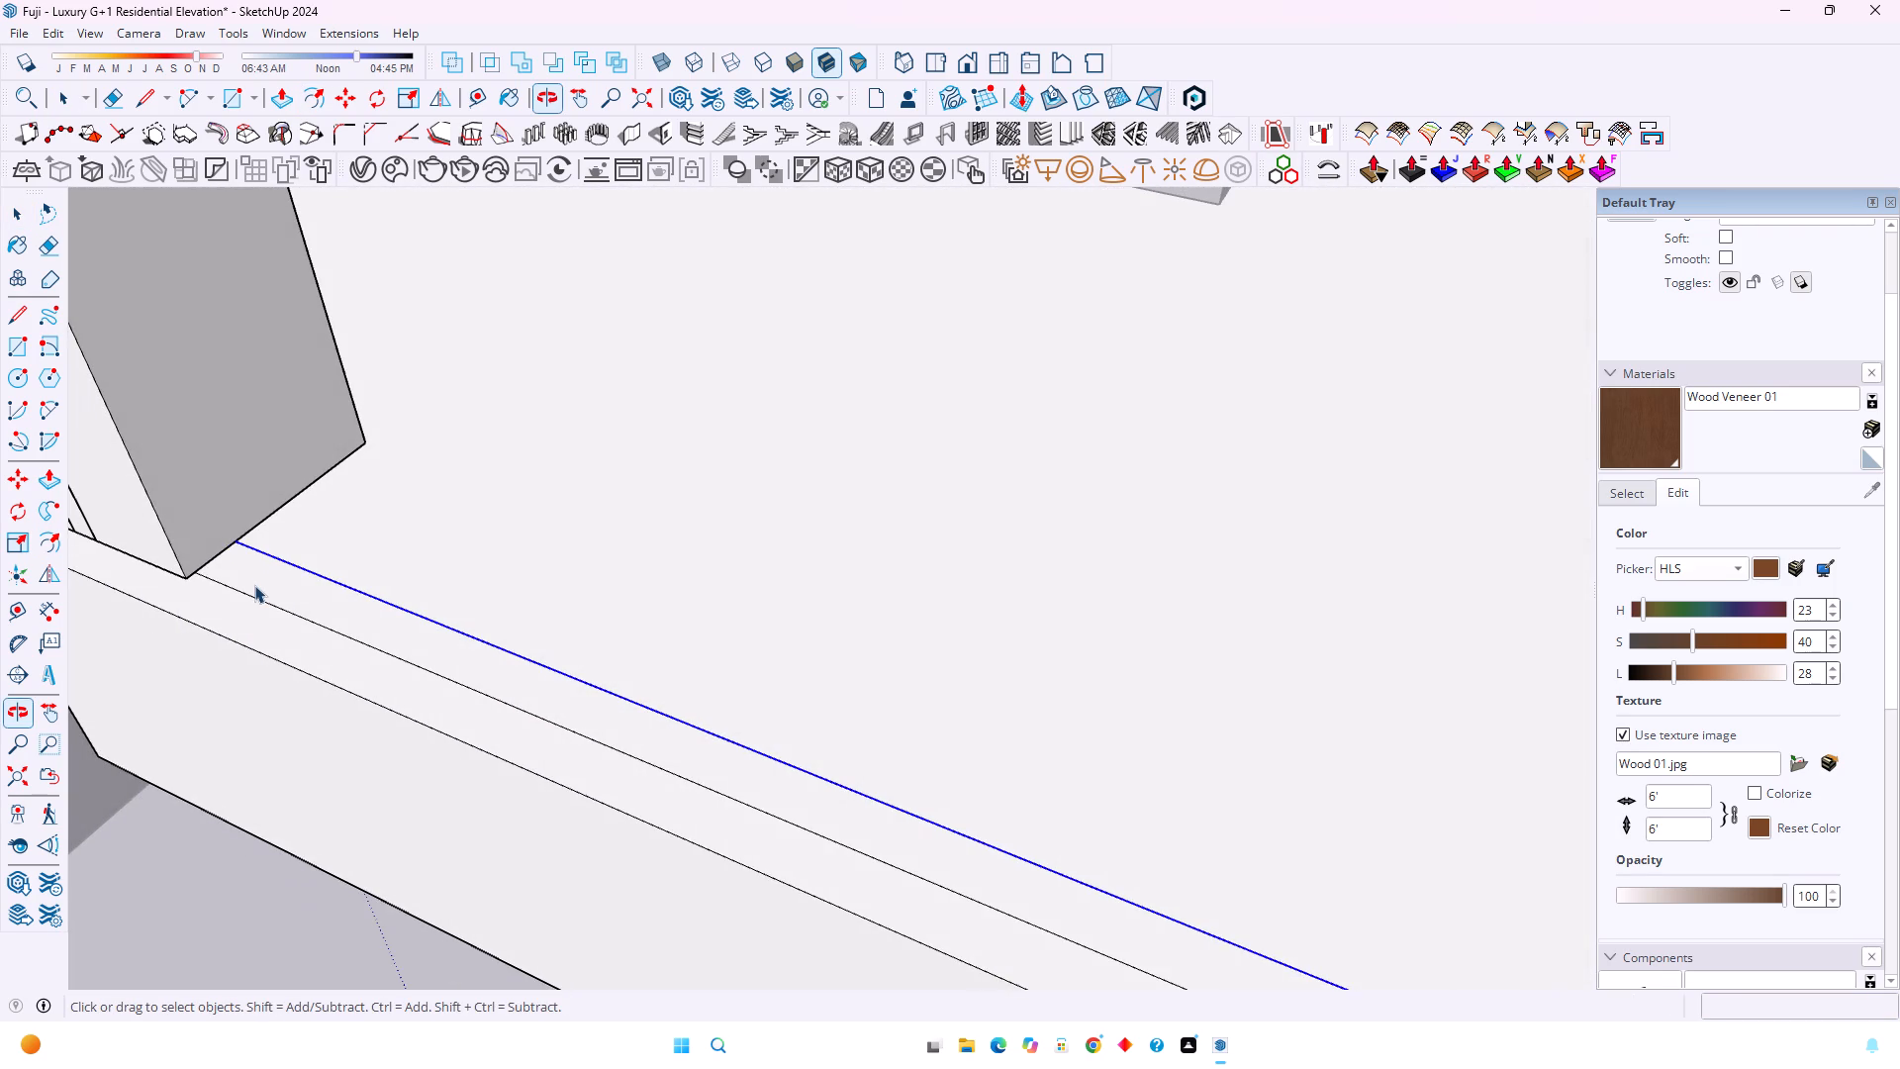
left_click(254, 578)
left_click(280, 594)
scroll(303, 594, "down", 5)
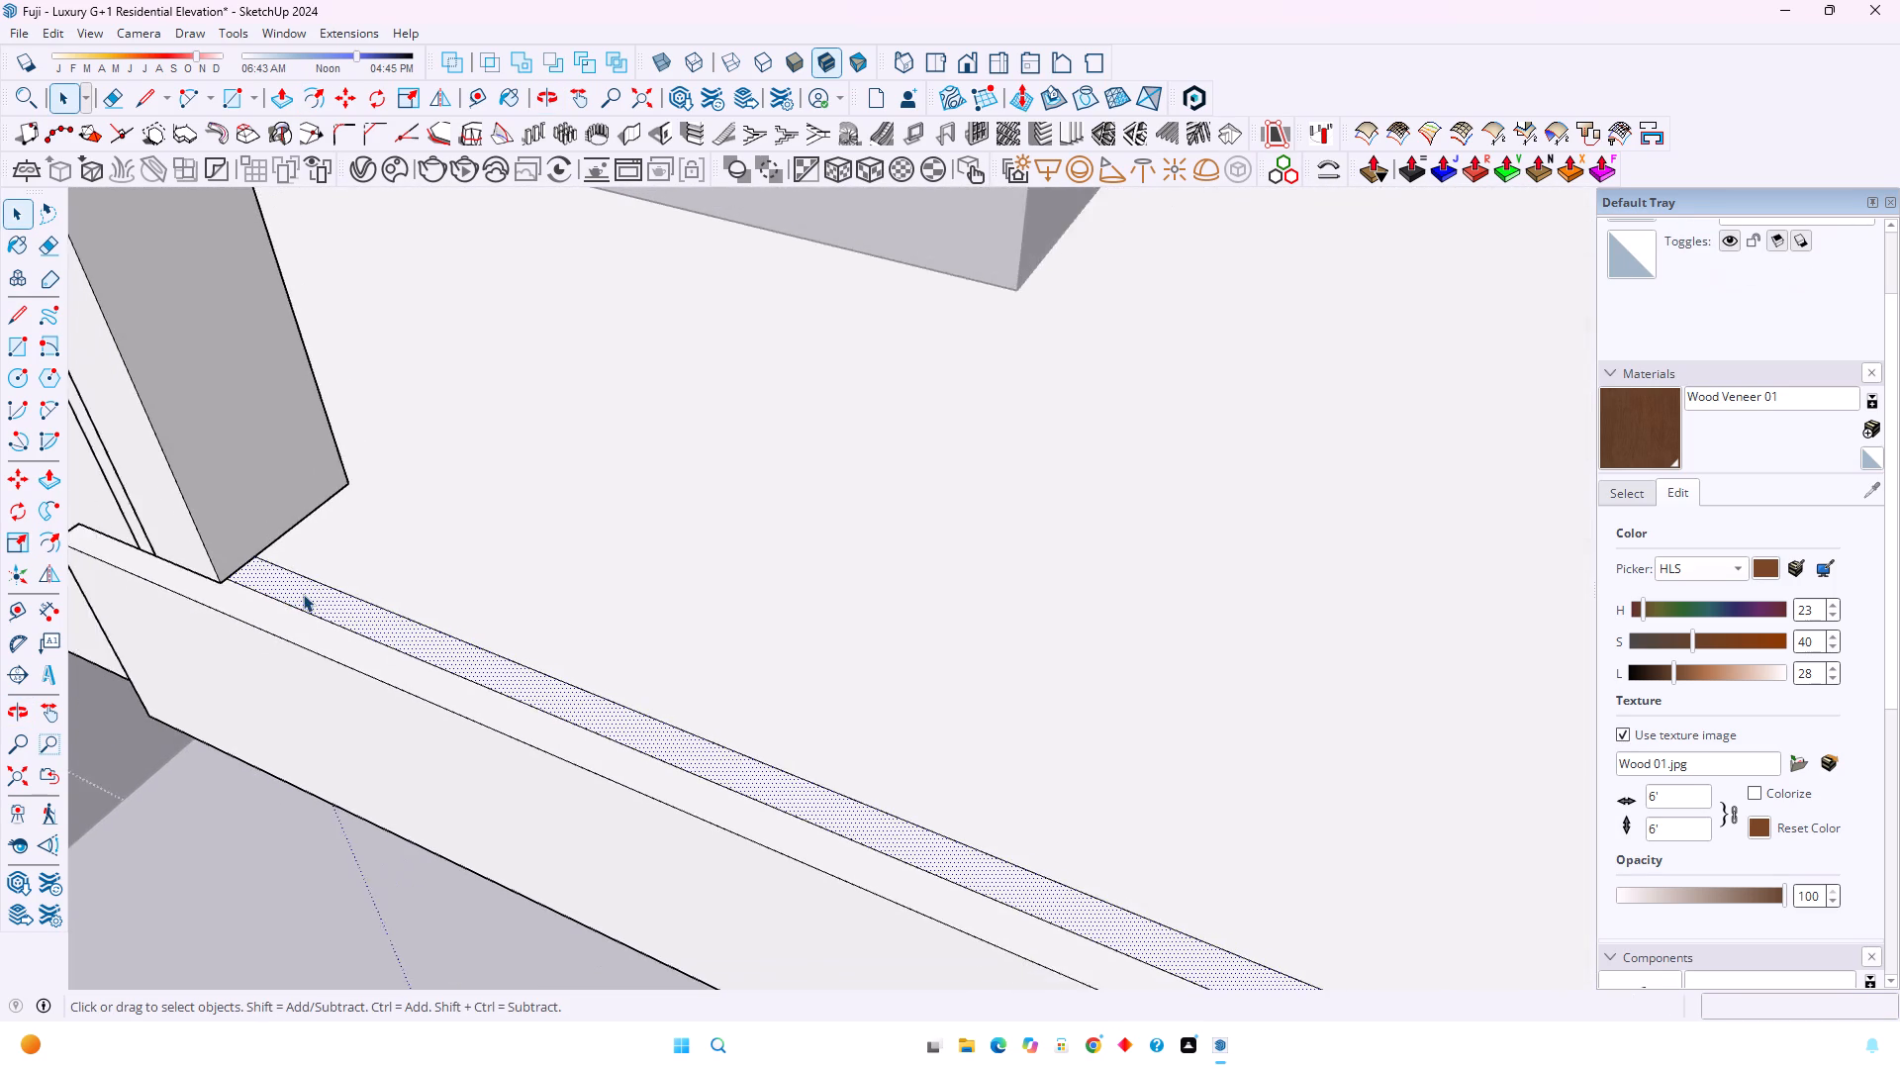
scroll(303, 594, "down", 16)
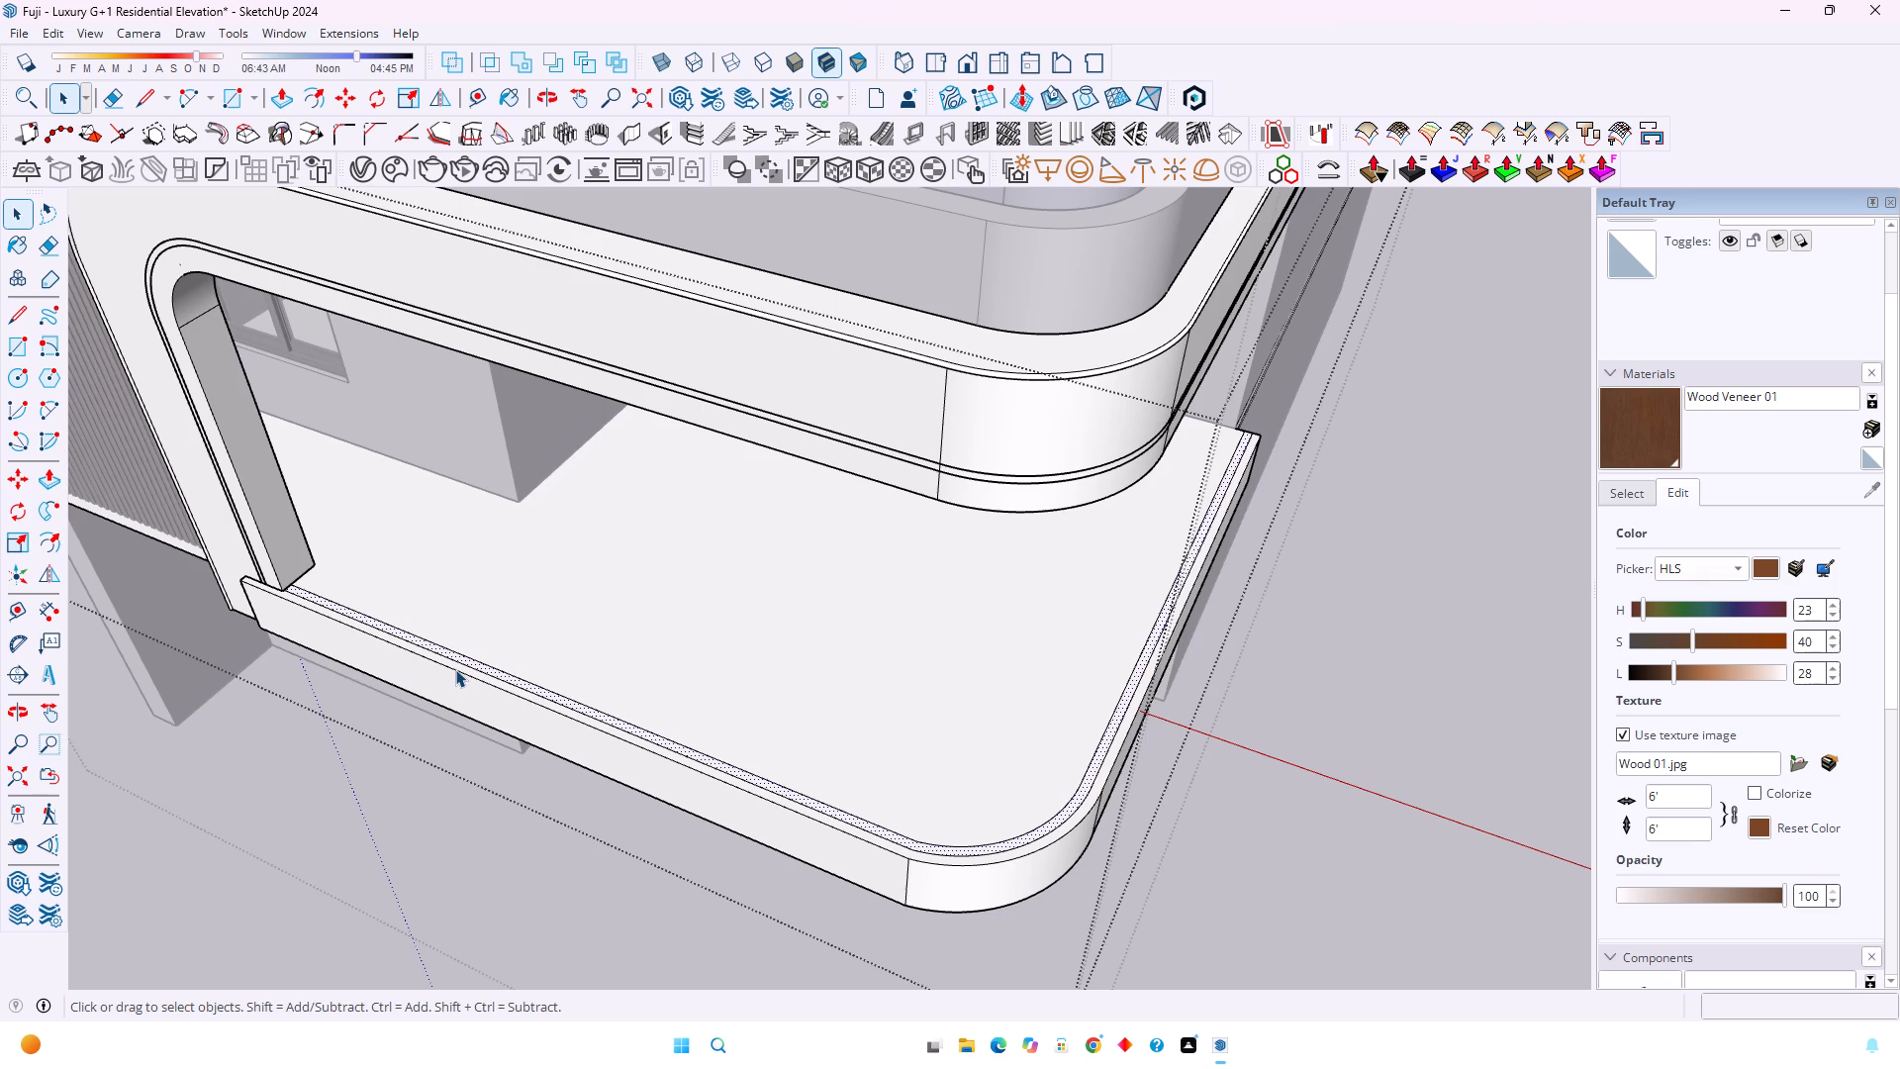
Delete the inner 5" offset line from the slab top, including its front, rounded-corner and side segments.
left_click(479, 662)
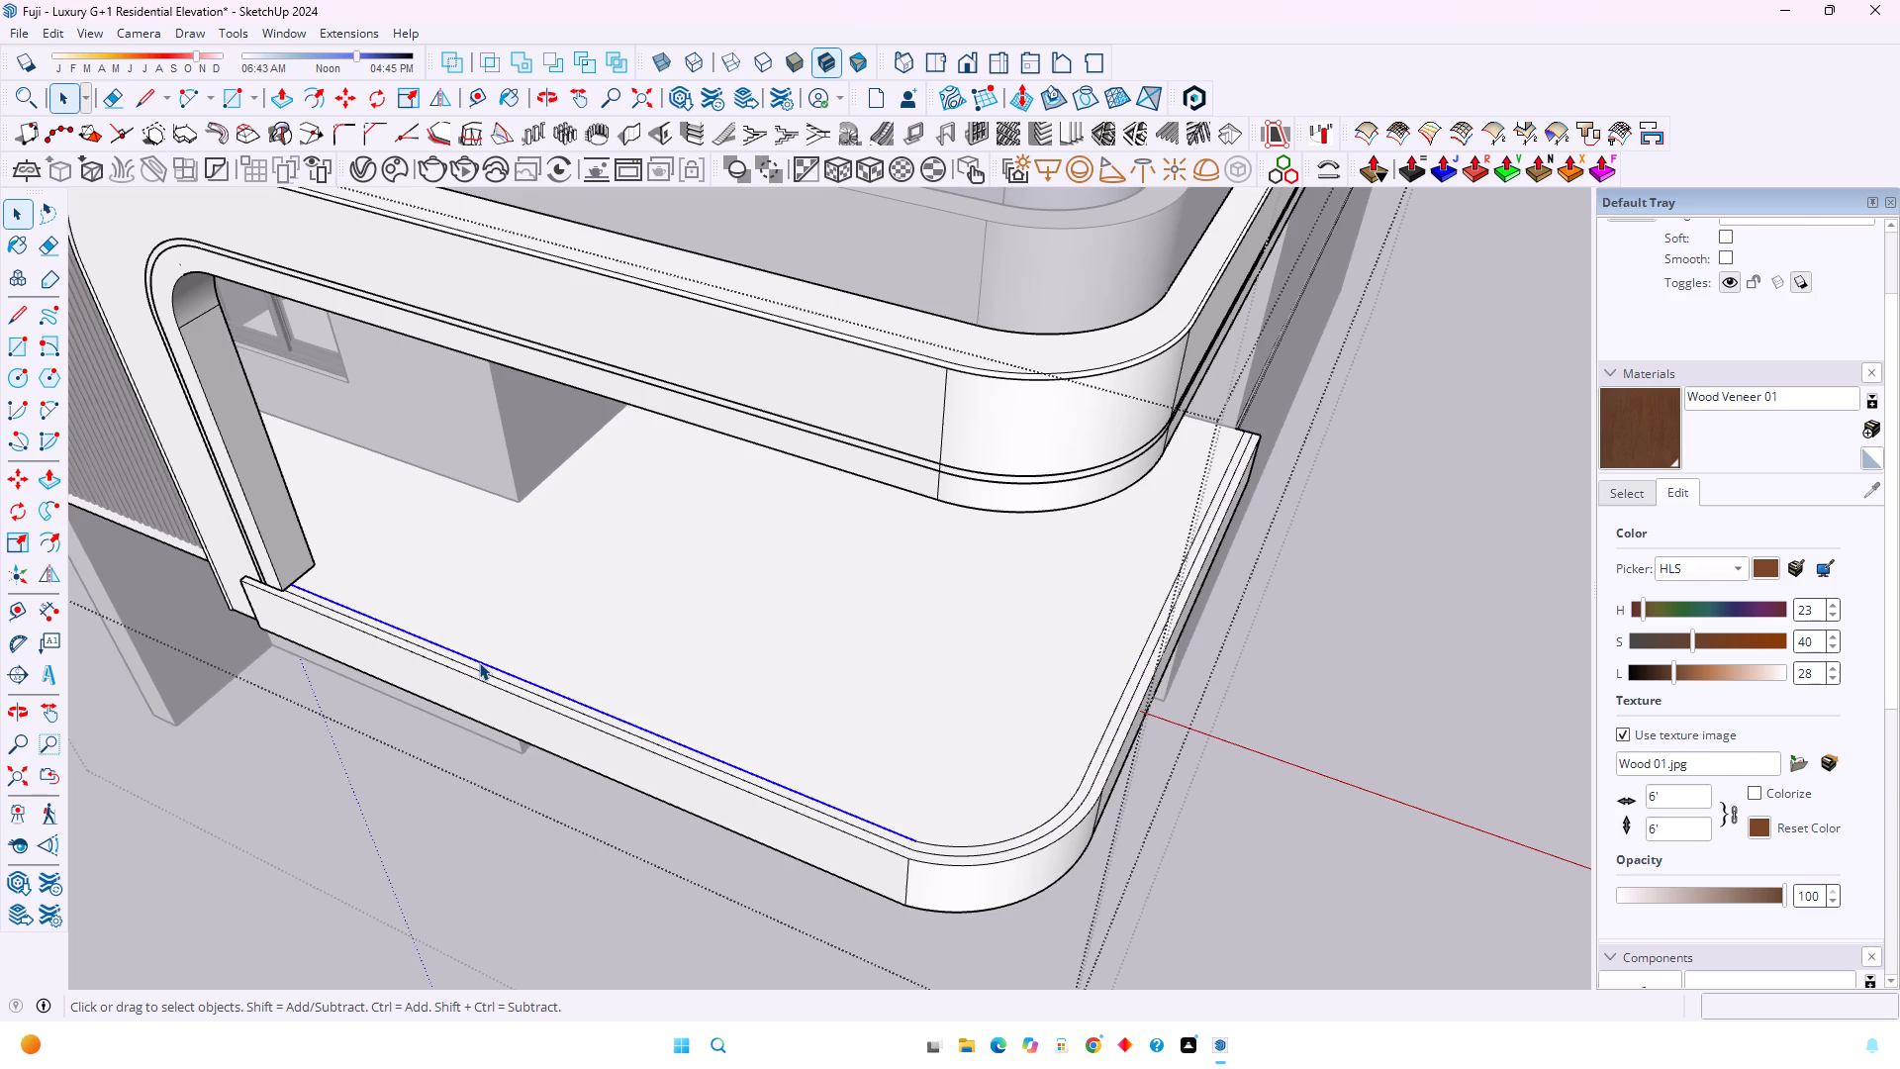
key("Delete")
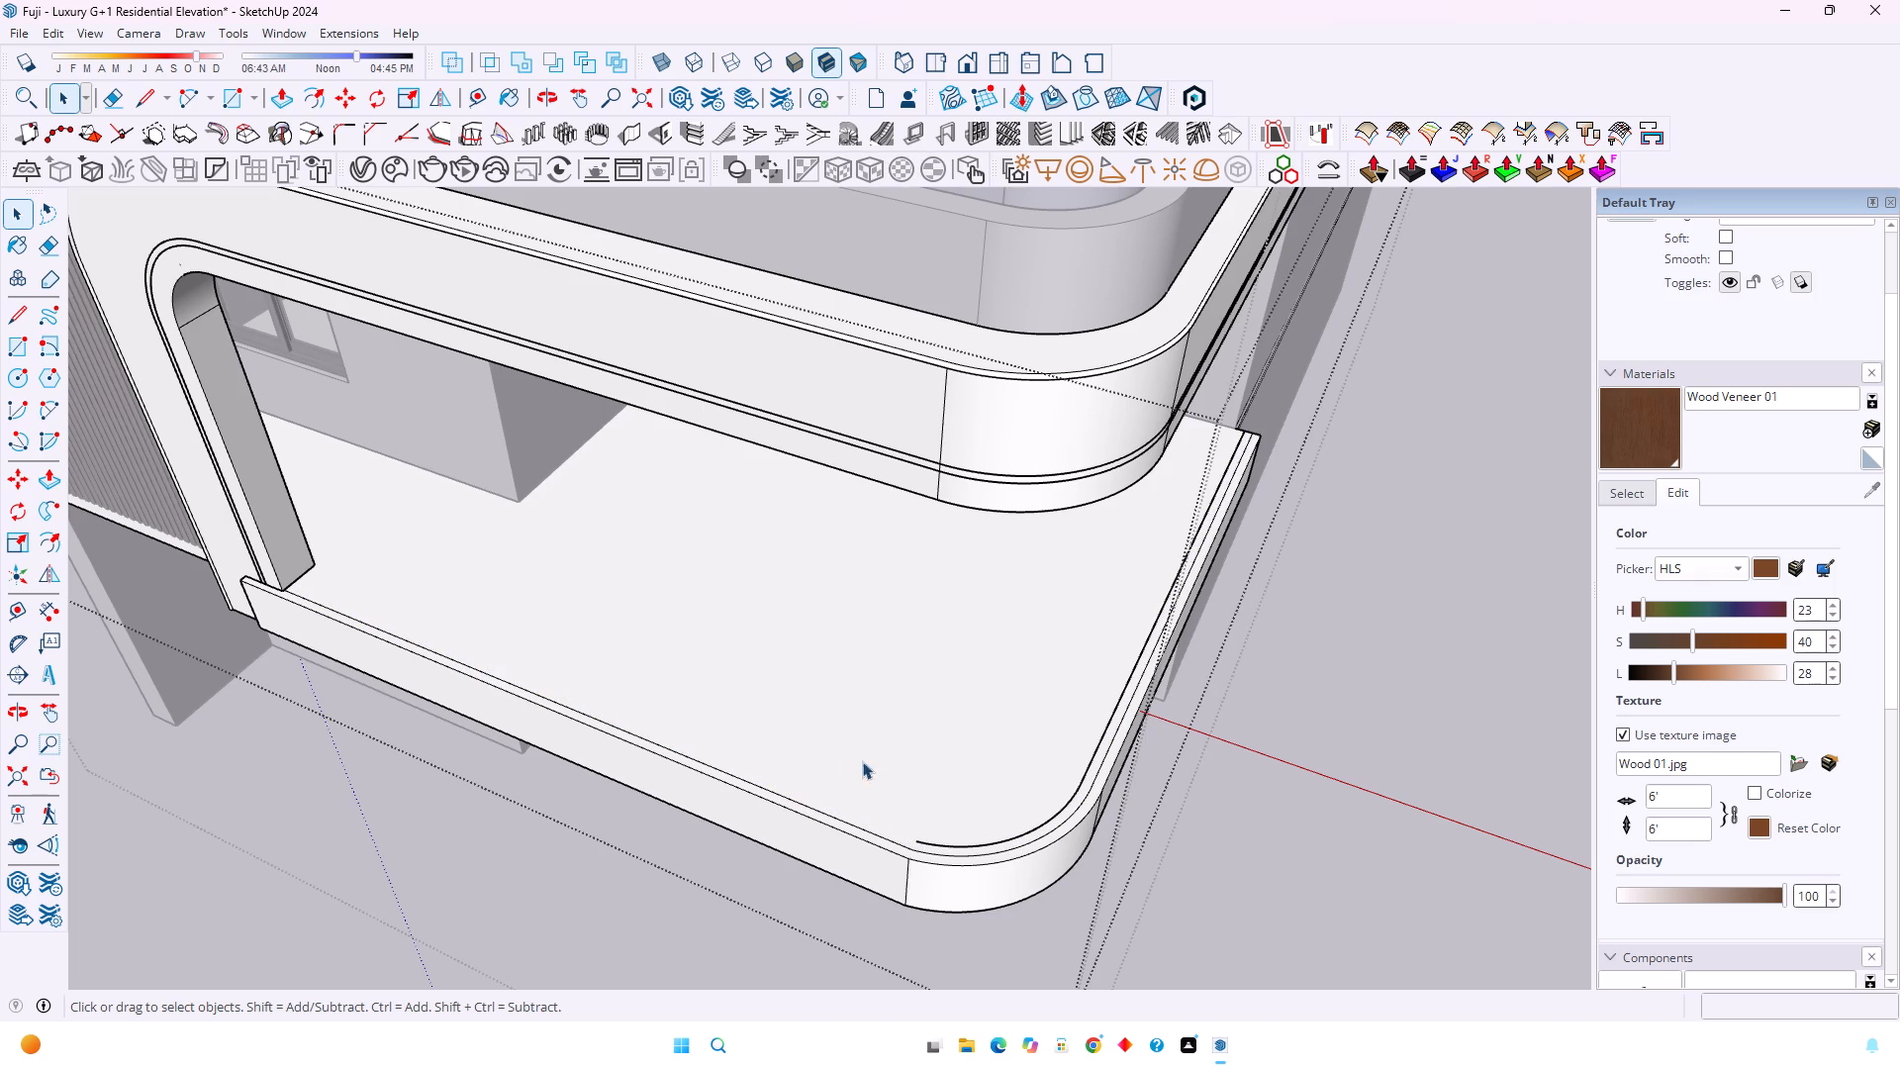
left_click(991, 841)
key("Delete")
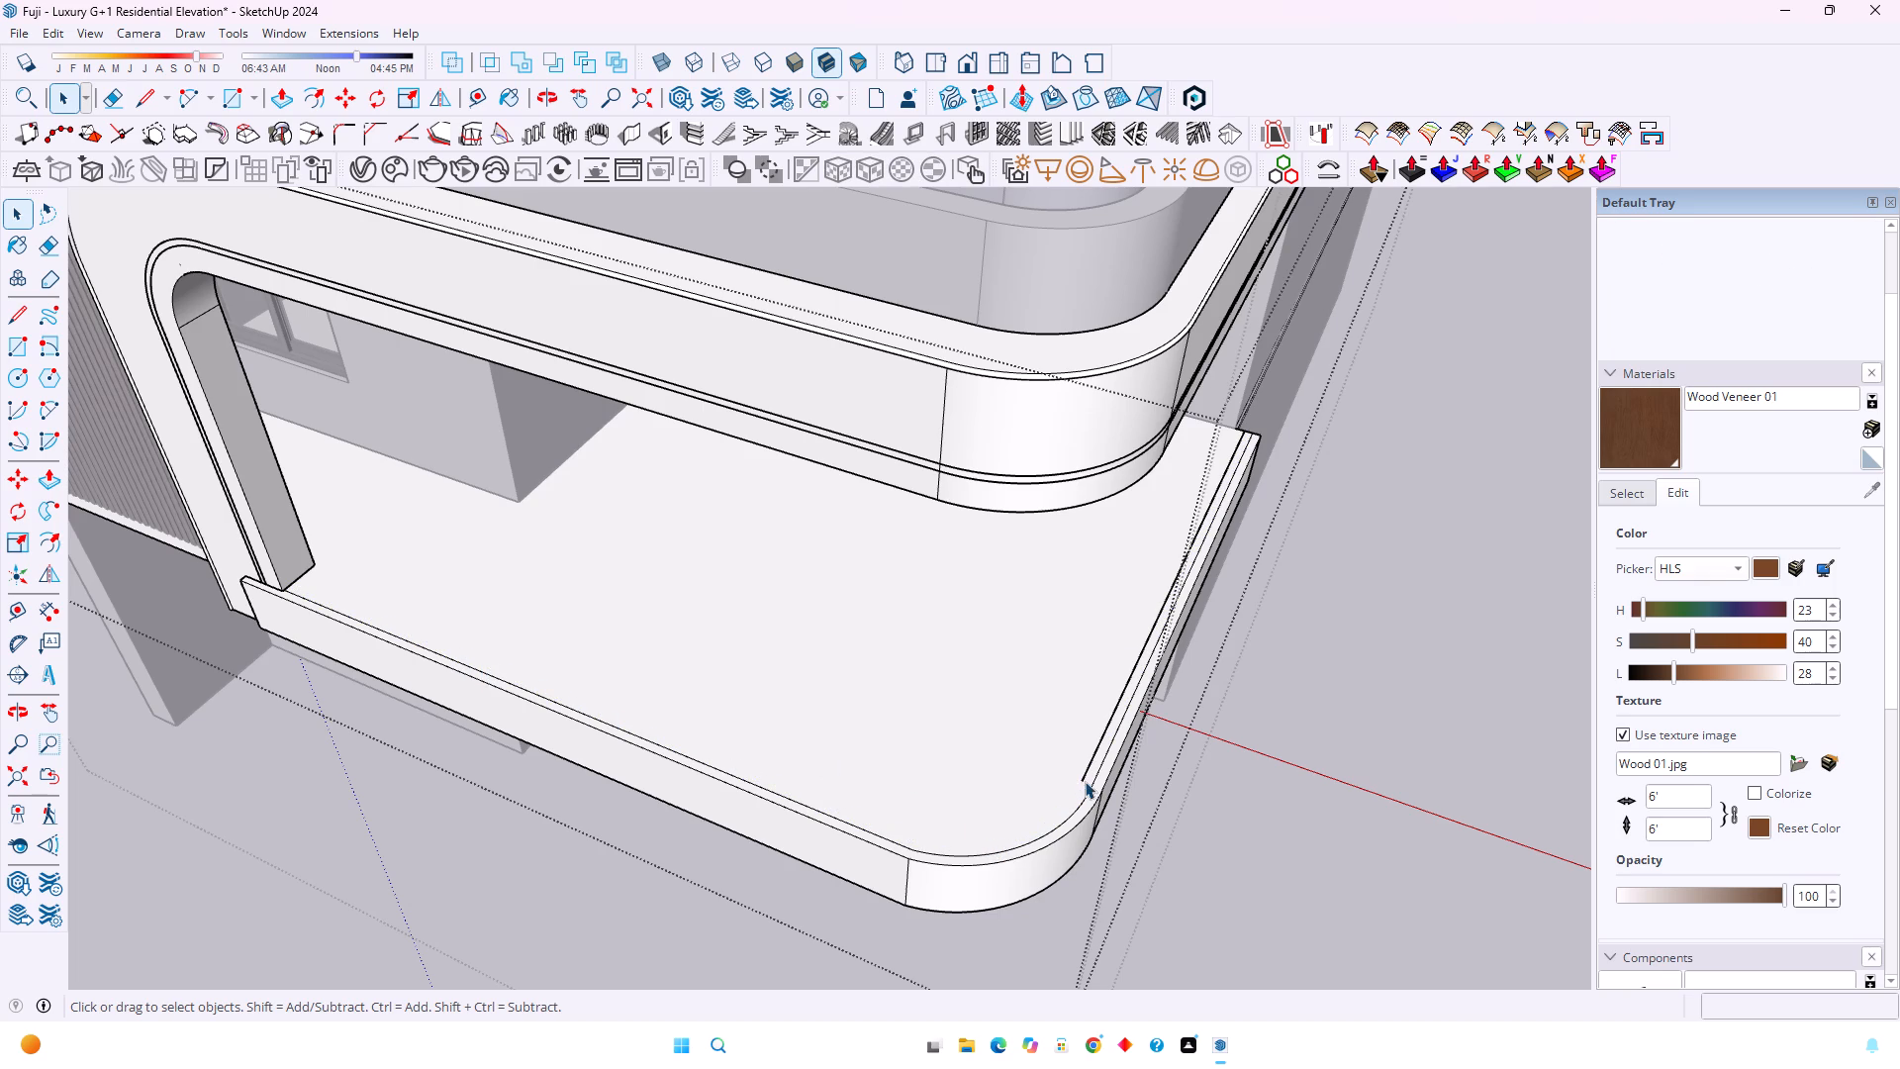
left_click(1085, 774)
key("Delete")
Copy the remaining offset line's front, corner and side segments 20' along the red axis, clear of the balcony slab.
left_click(557, 704)
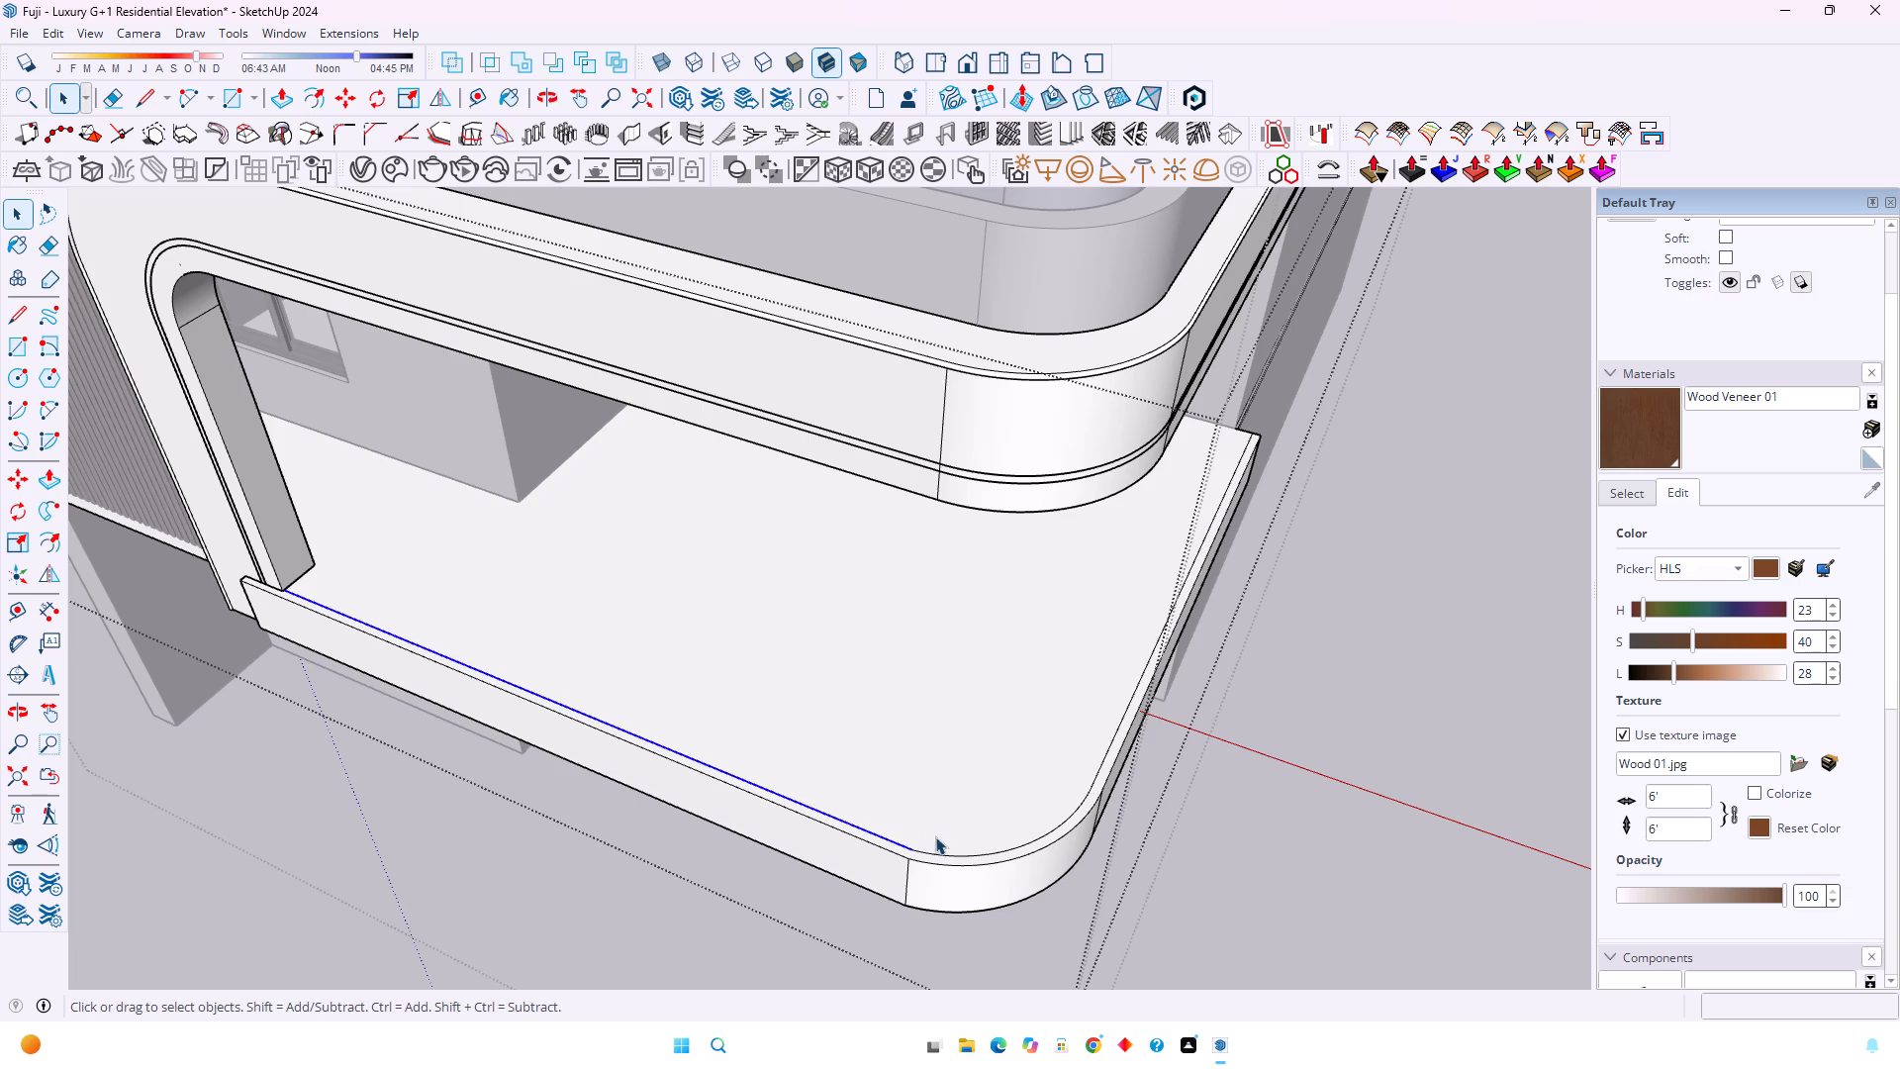
left_click(959, 854, "ctrl")
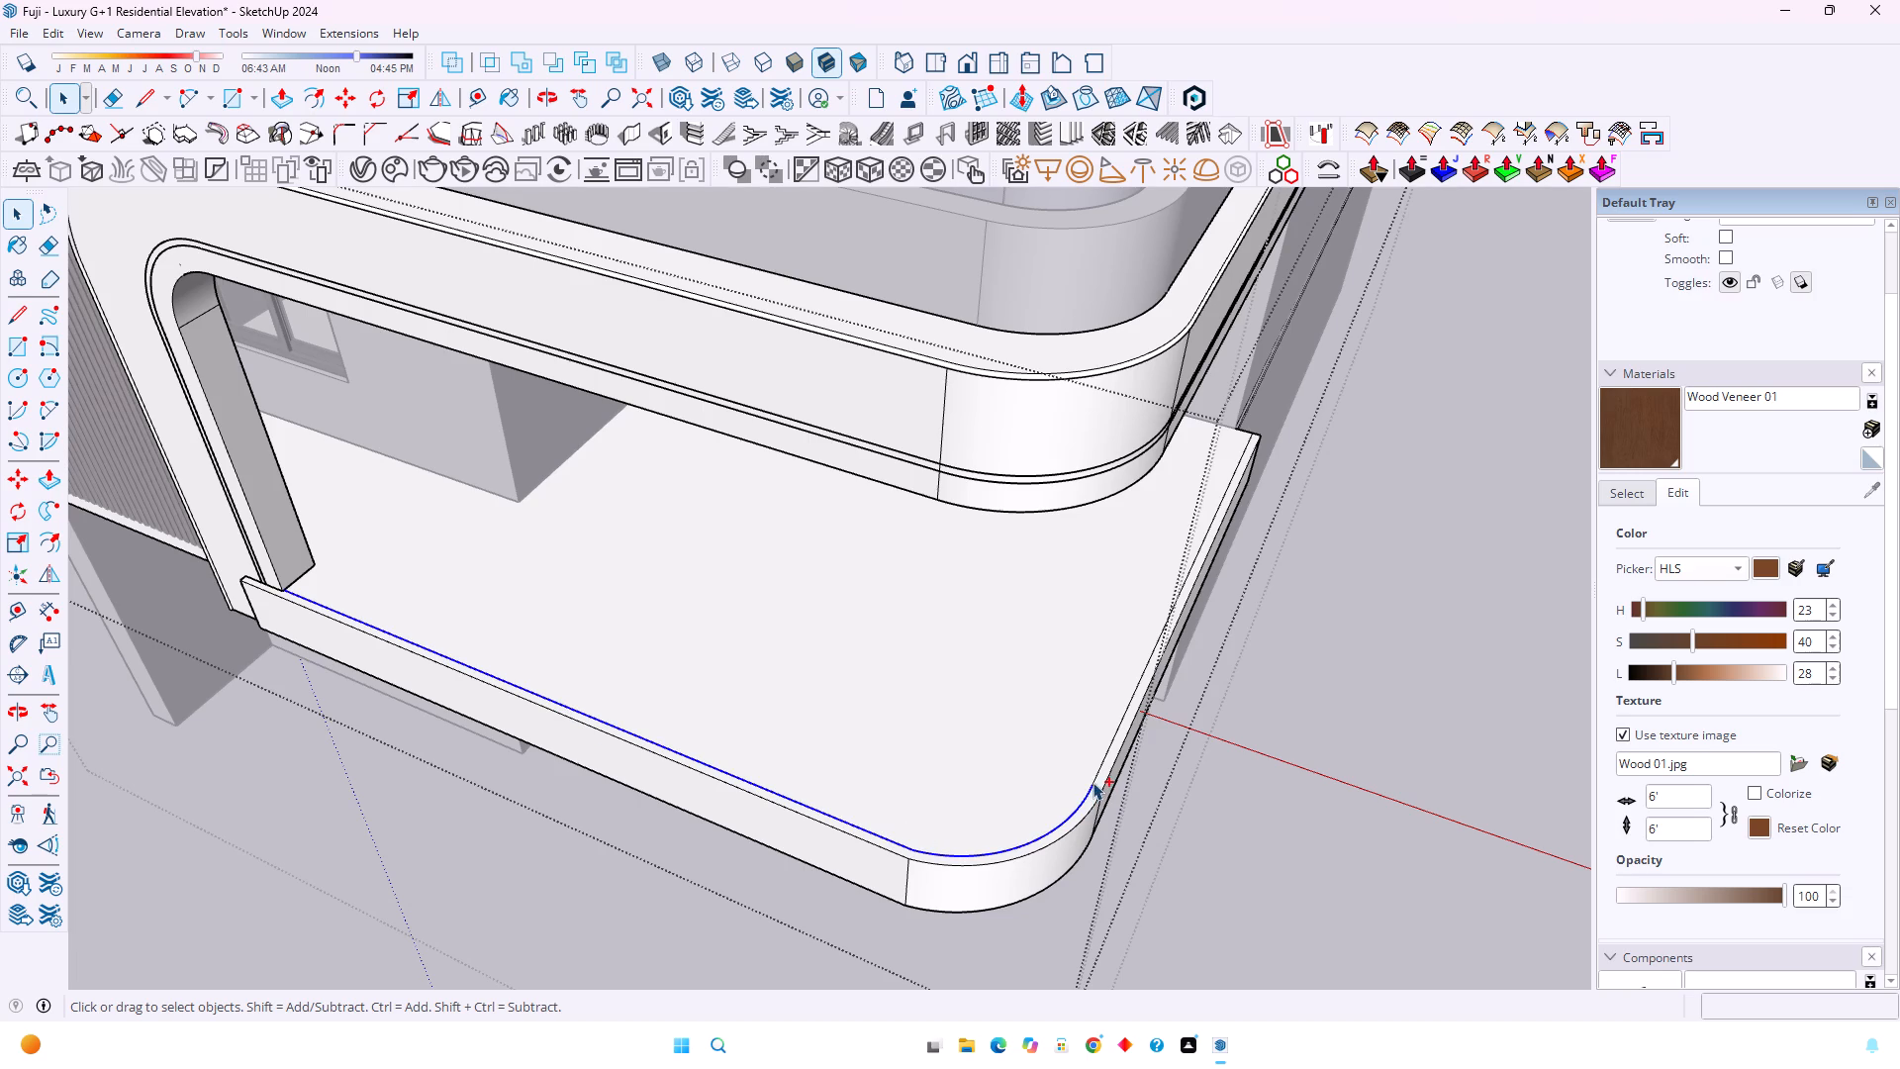
left_click(1093, 776, "ctrl")
key("m")
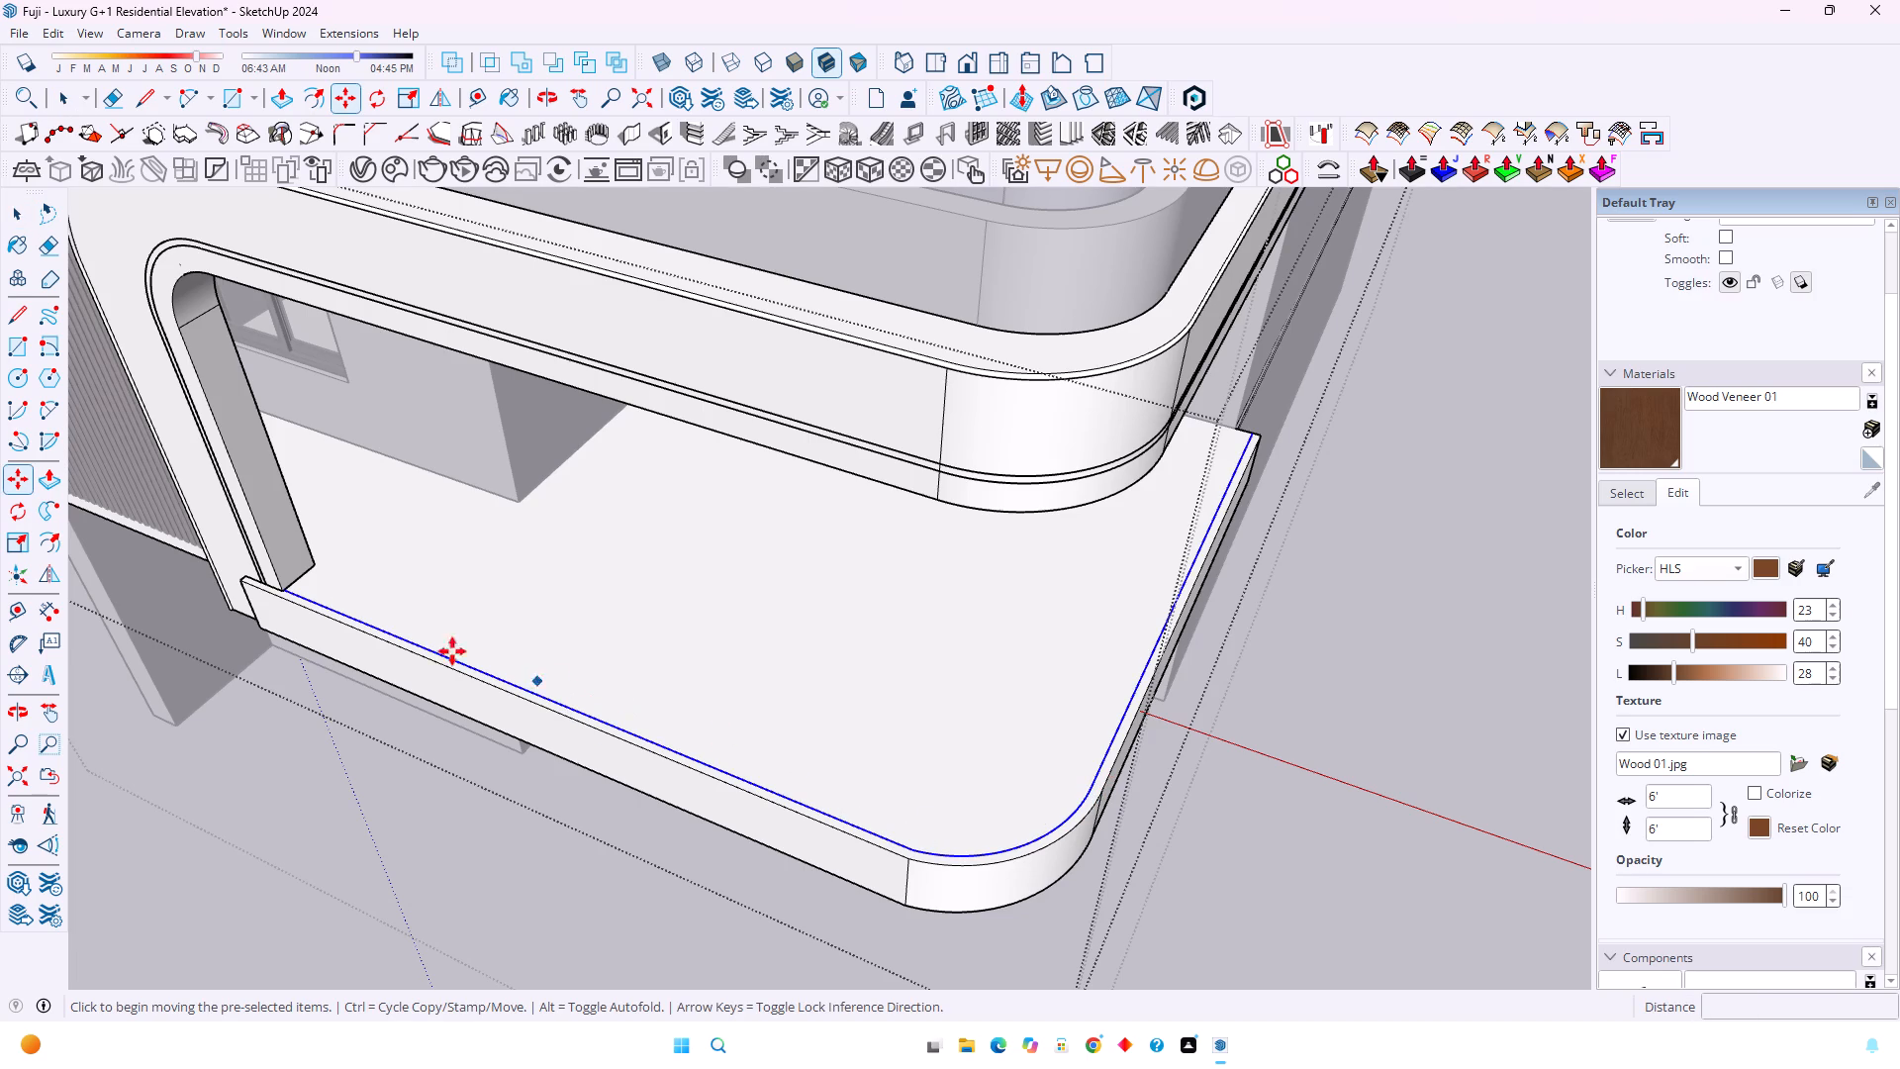
left_click(289, 587)
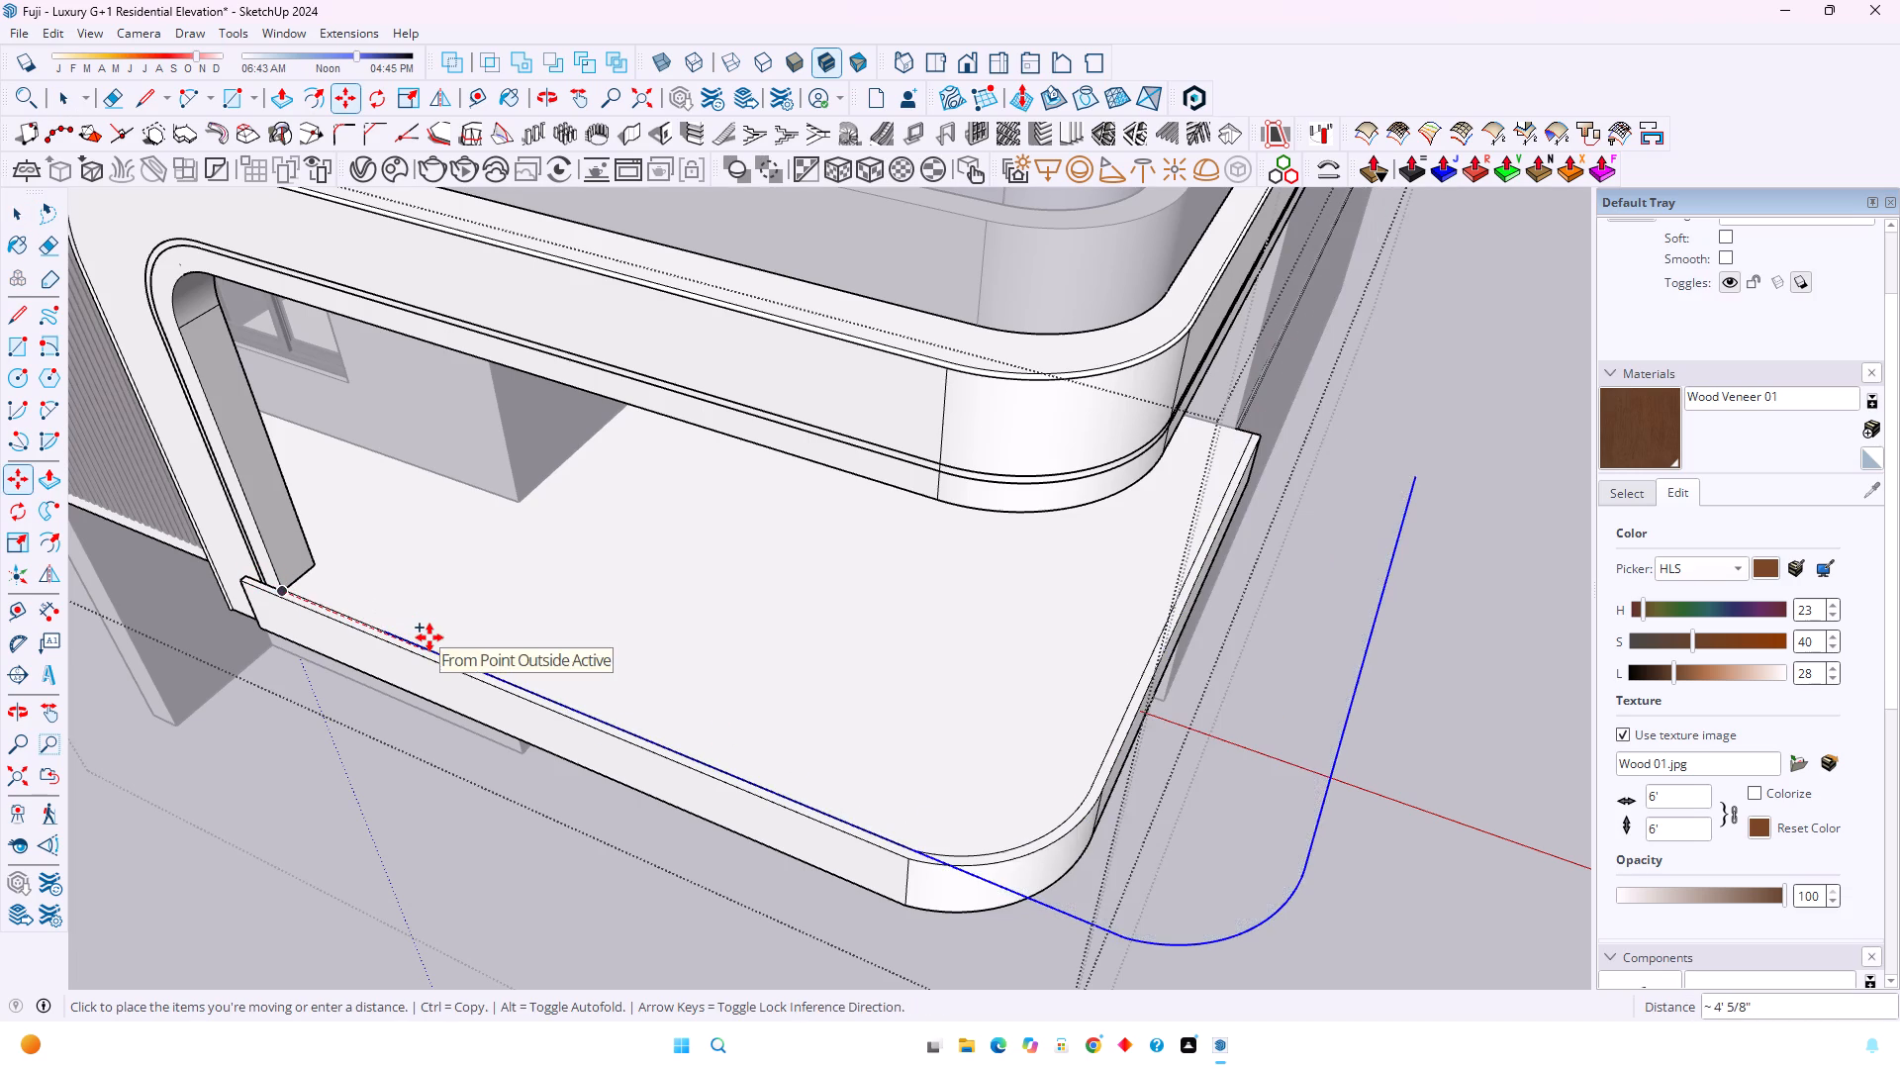
scroll(880, 776, "down", 1)
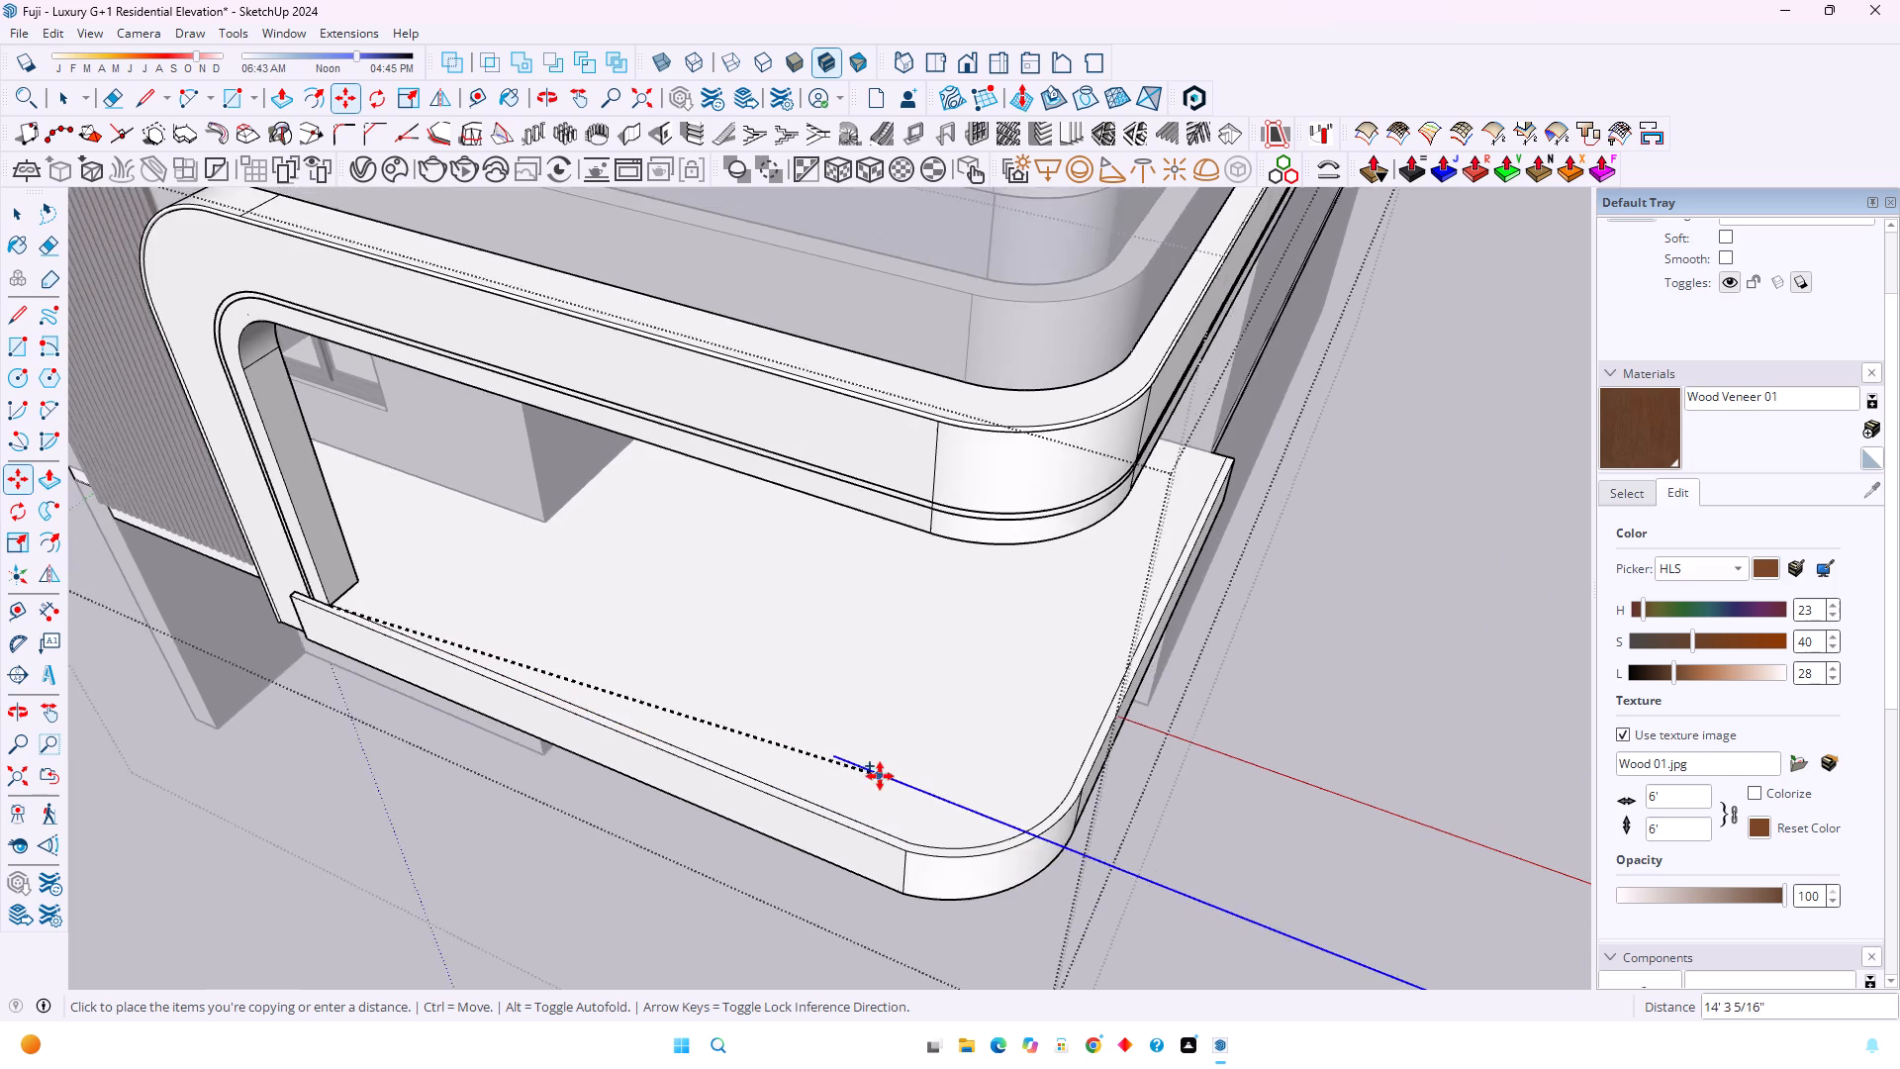
middle_click_drag(880, 776, 441, 566, "shift")
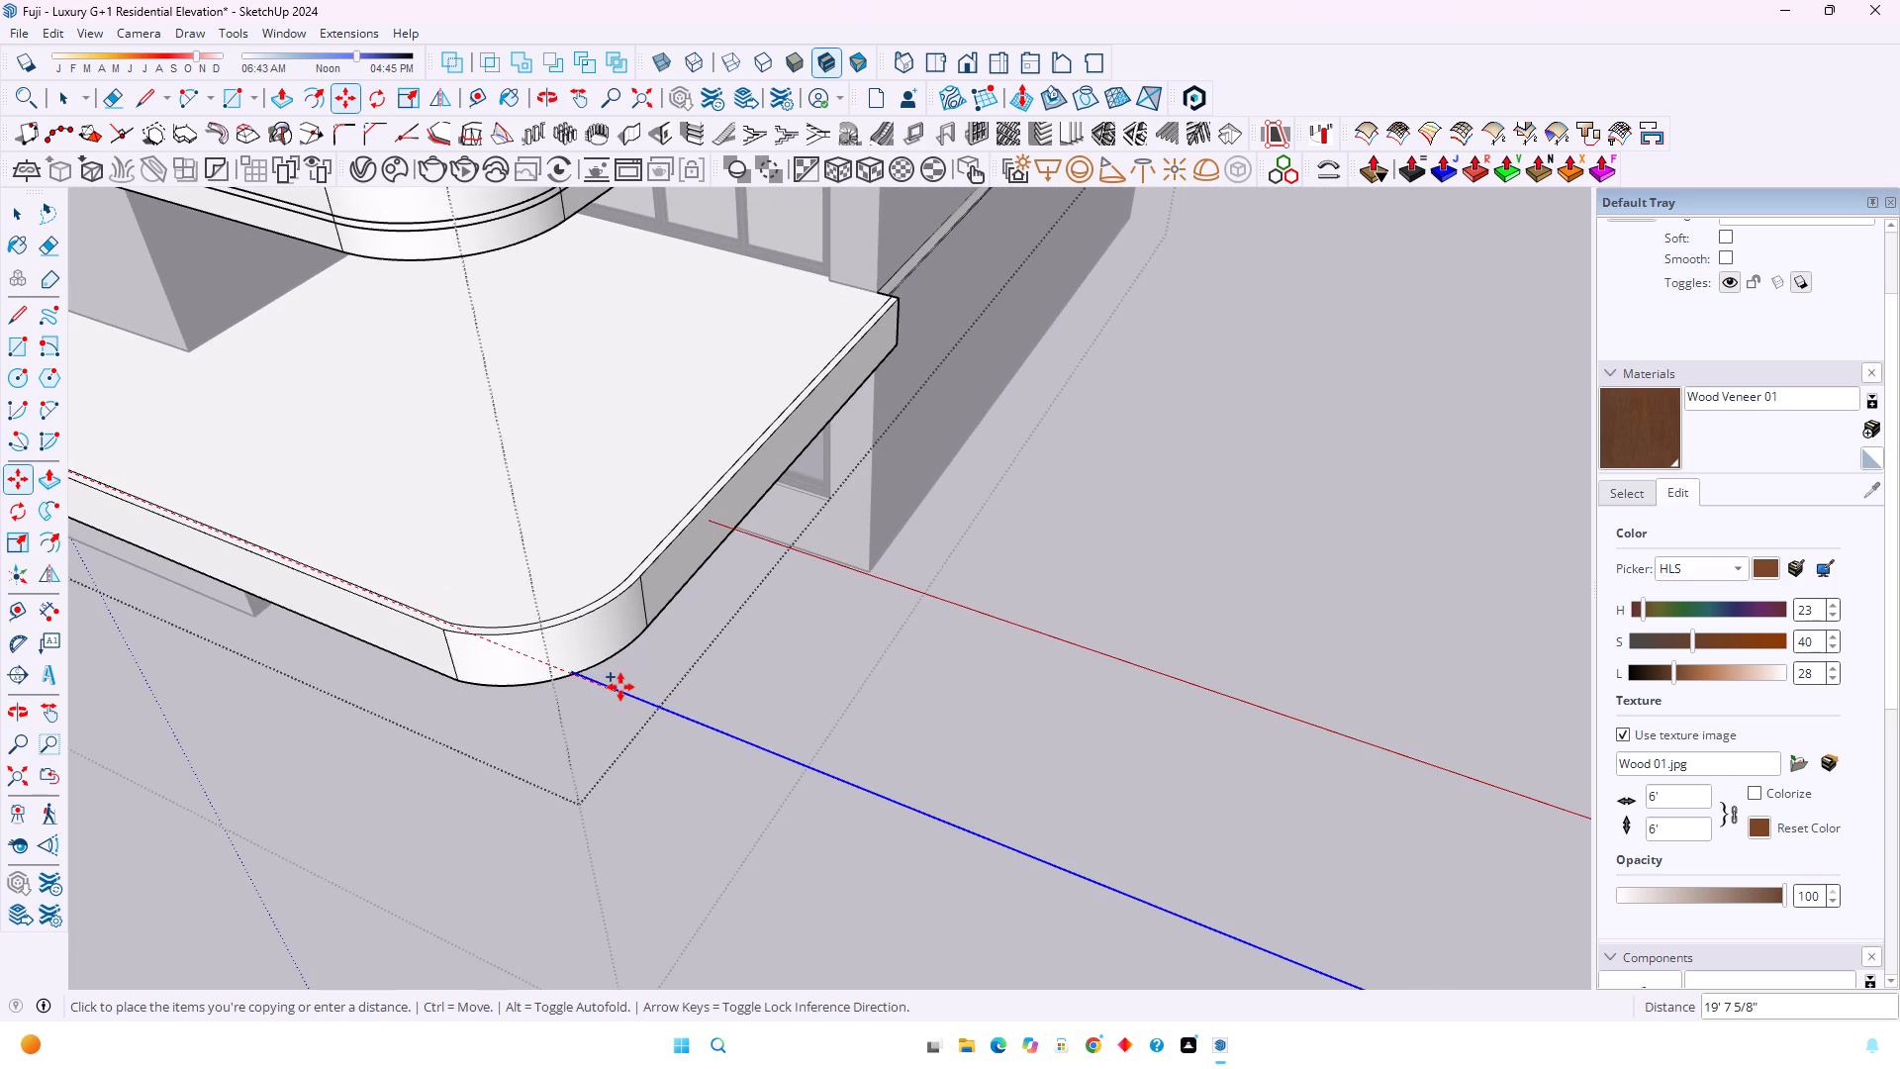
type("20")
key("apostrophe")
key("Return")
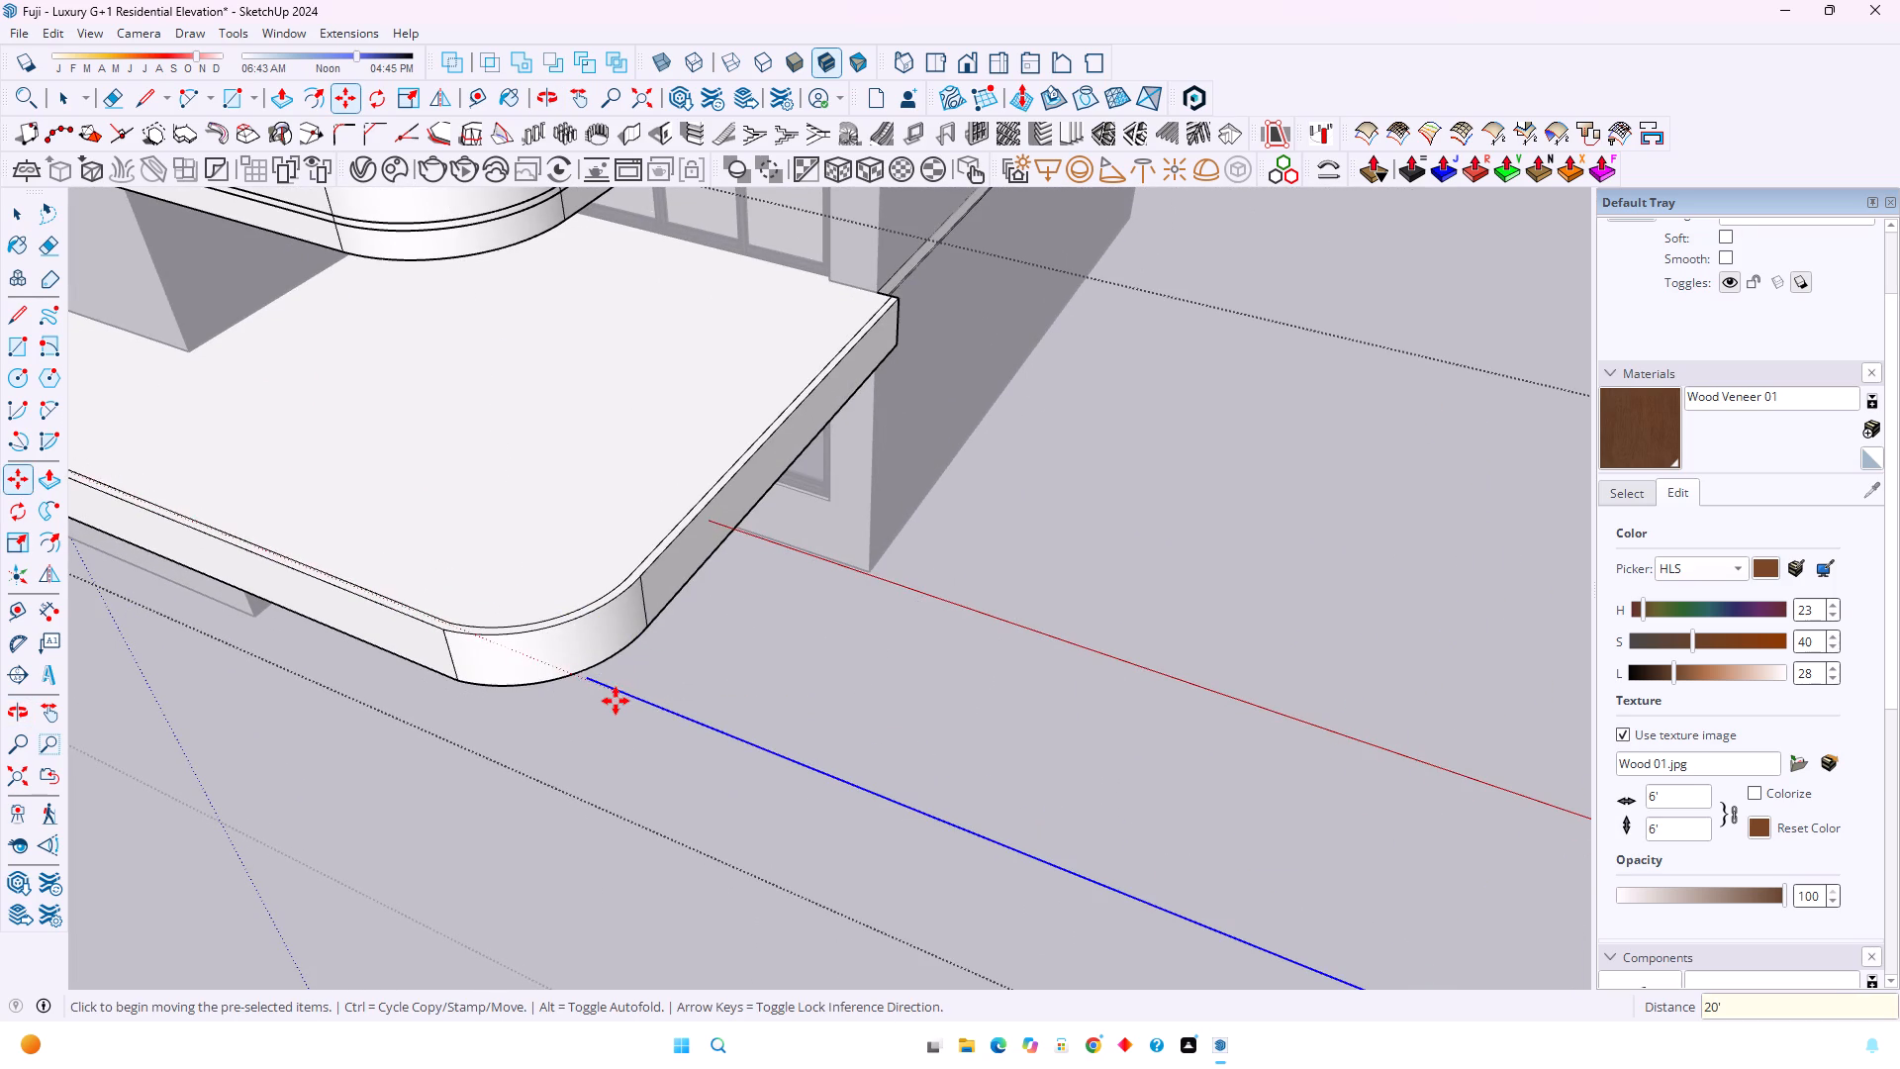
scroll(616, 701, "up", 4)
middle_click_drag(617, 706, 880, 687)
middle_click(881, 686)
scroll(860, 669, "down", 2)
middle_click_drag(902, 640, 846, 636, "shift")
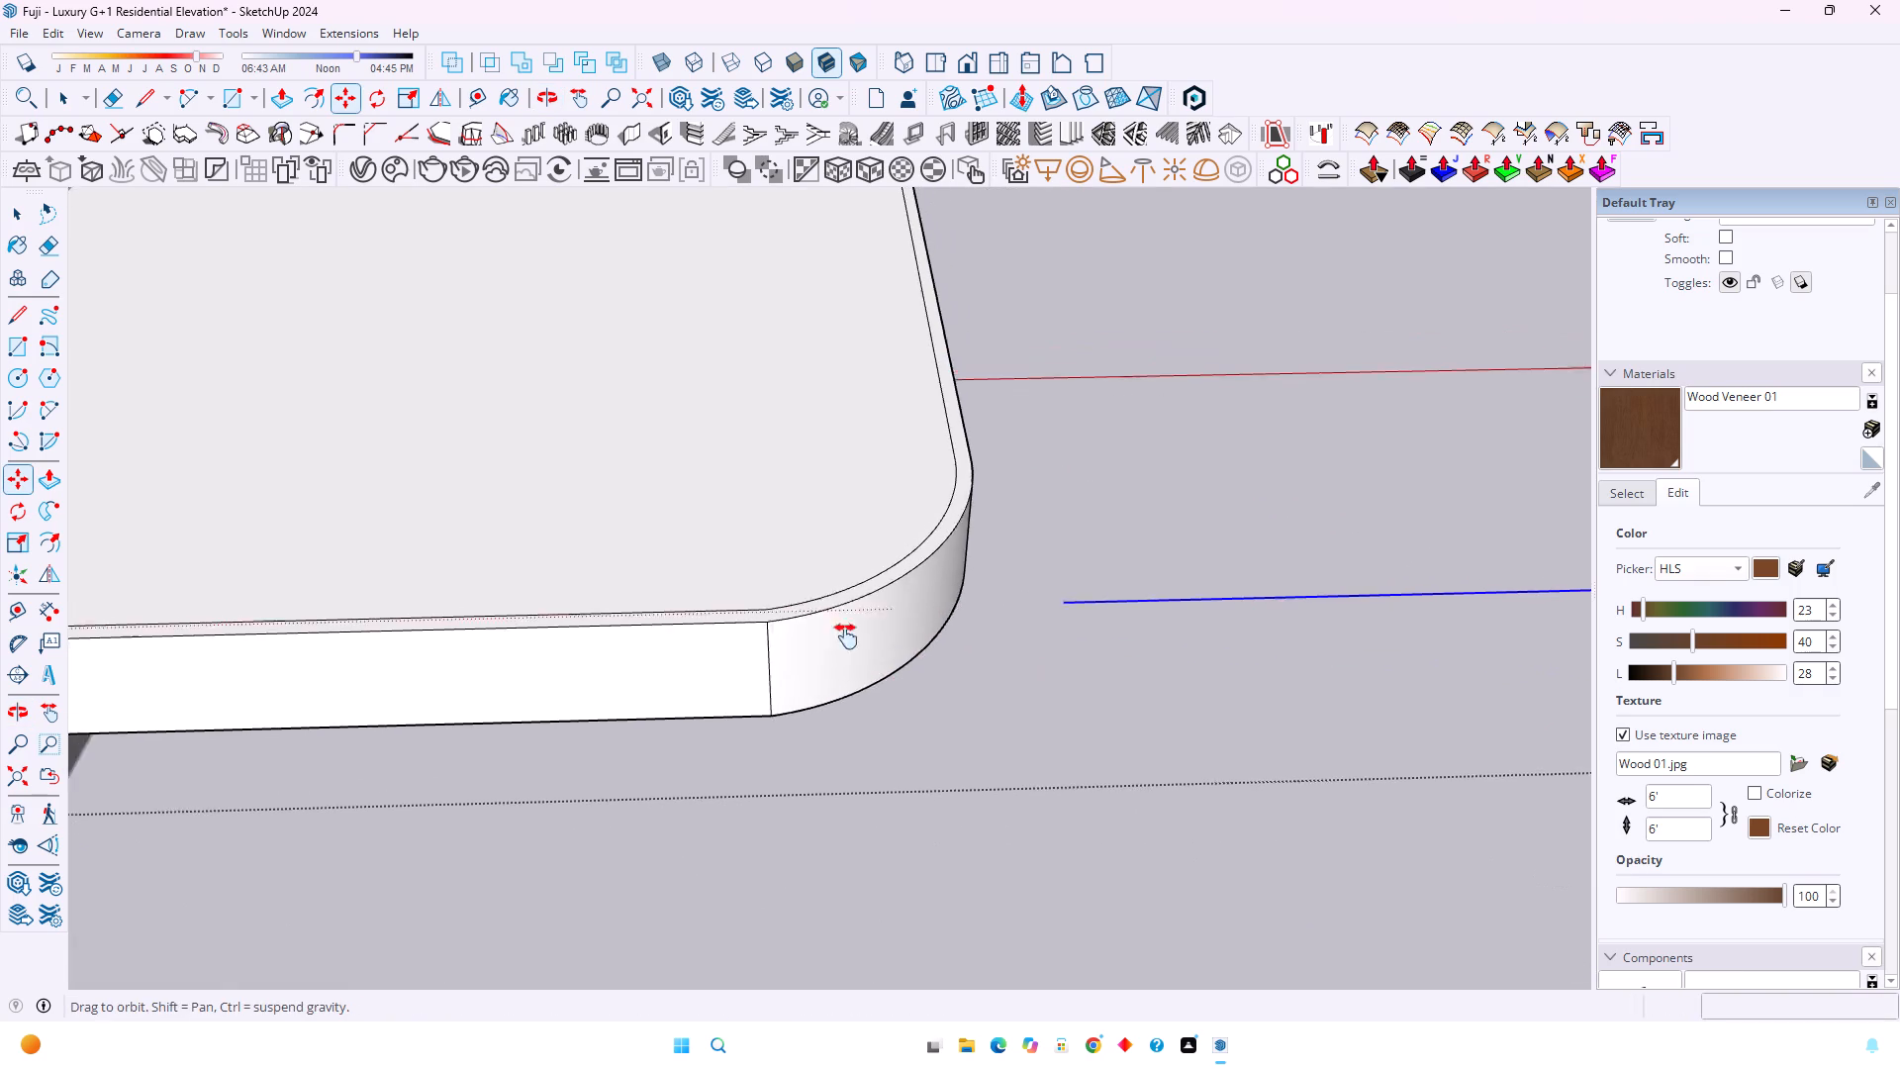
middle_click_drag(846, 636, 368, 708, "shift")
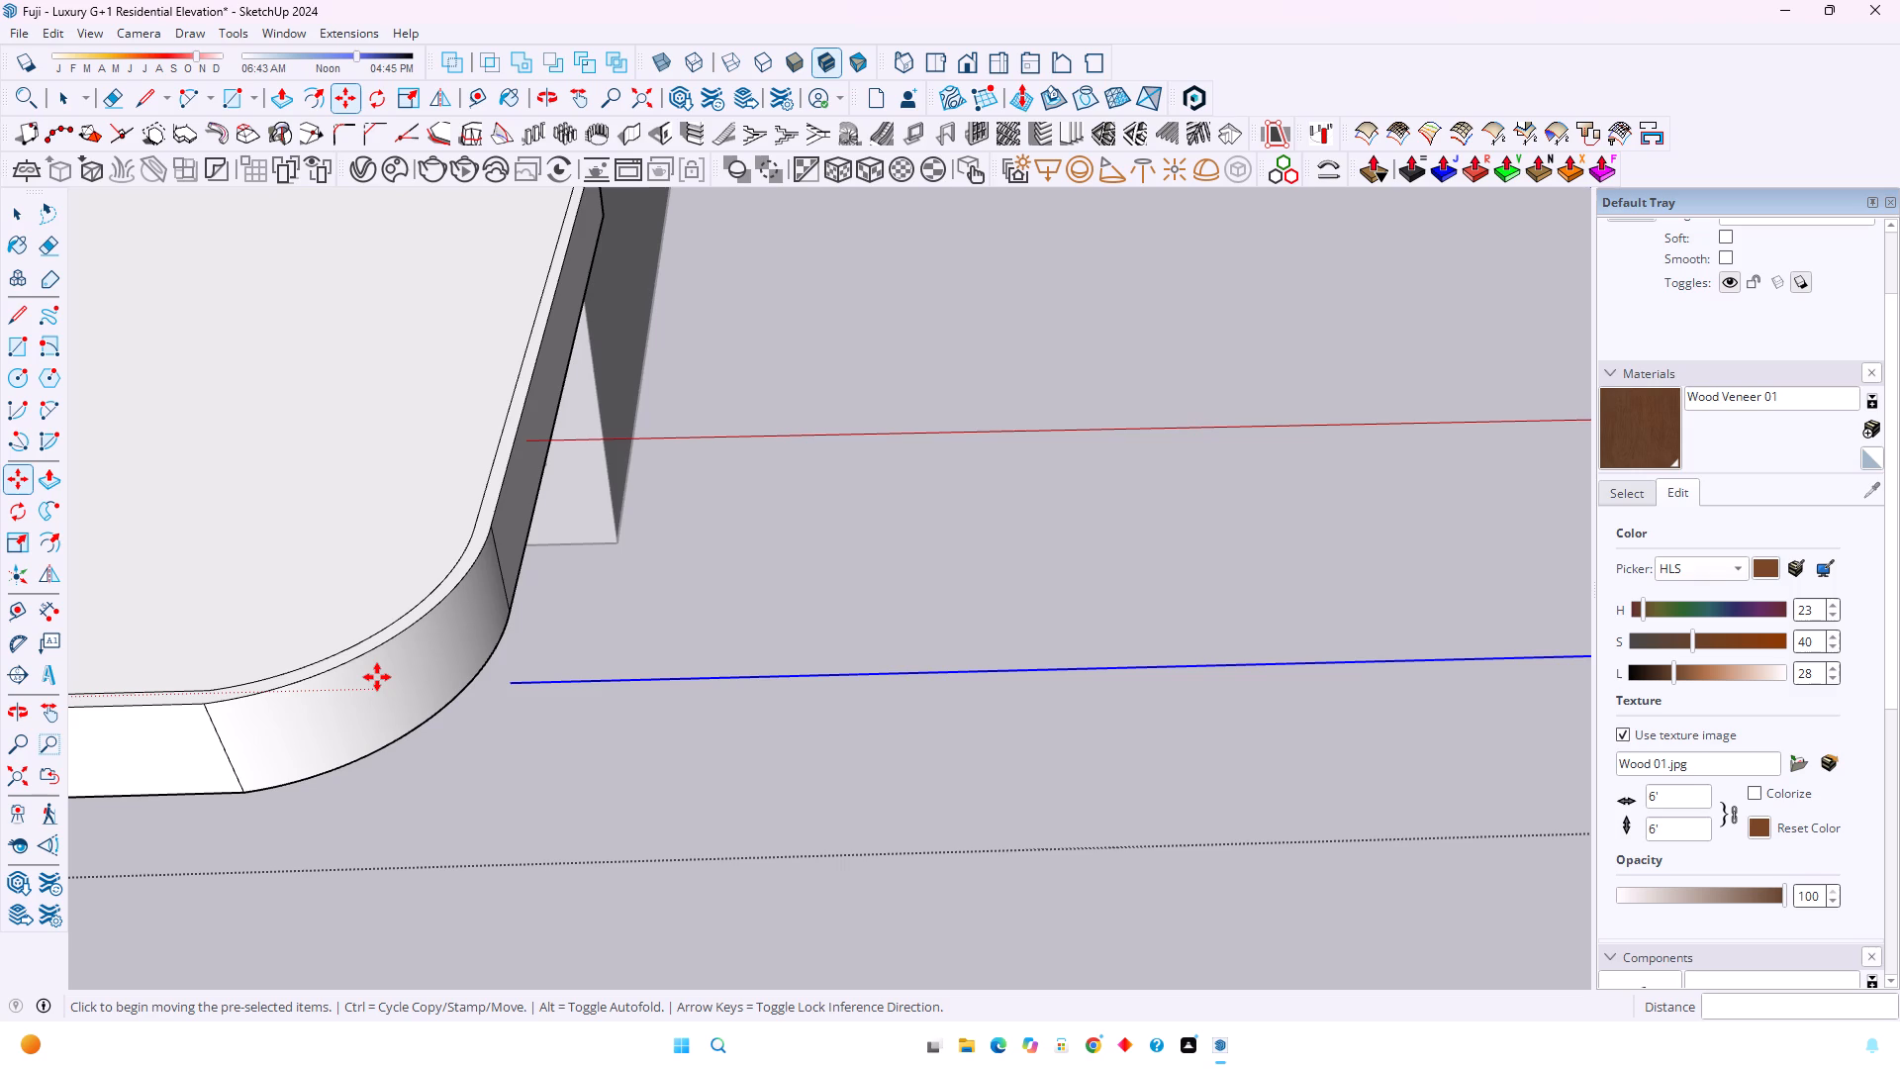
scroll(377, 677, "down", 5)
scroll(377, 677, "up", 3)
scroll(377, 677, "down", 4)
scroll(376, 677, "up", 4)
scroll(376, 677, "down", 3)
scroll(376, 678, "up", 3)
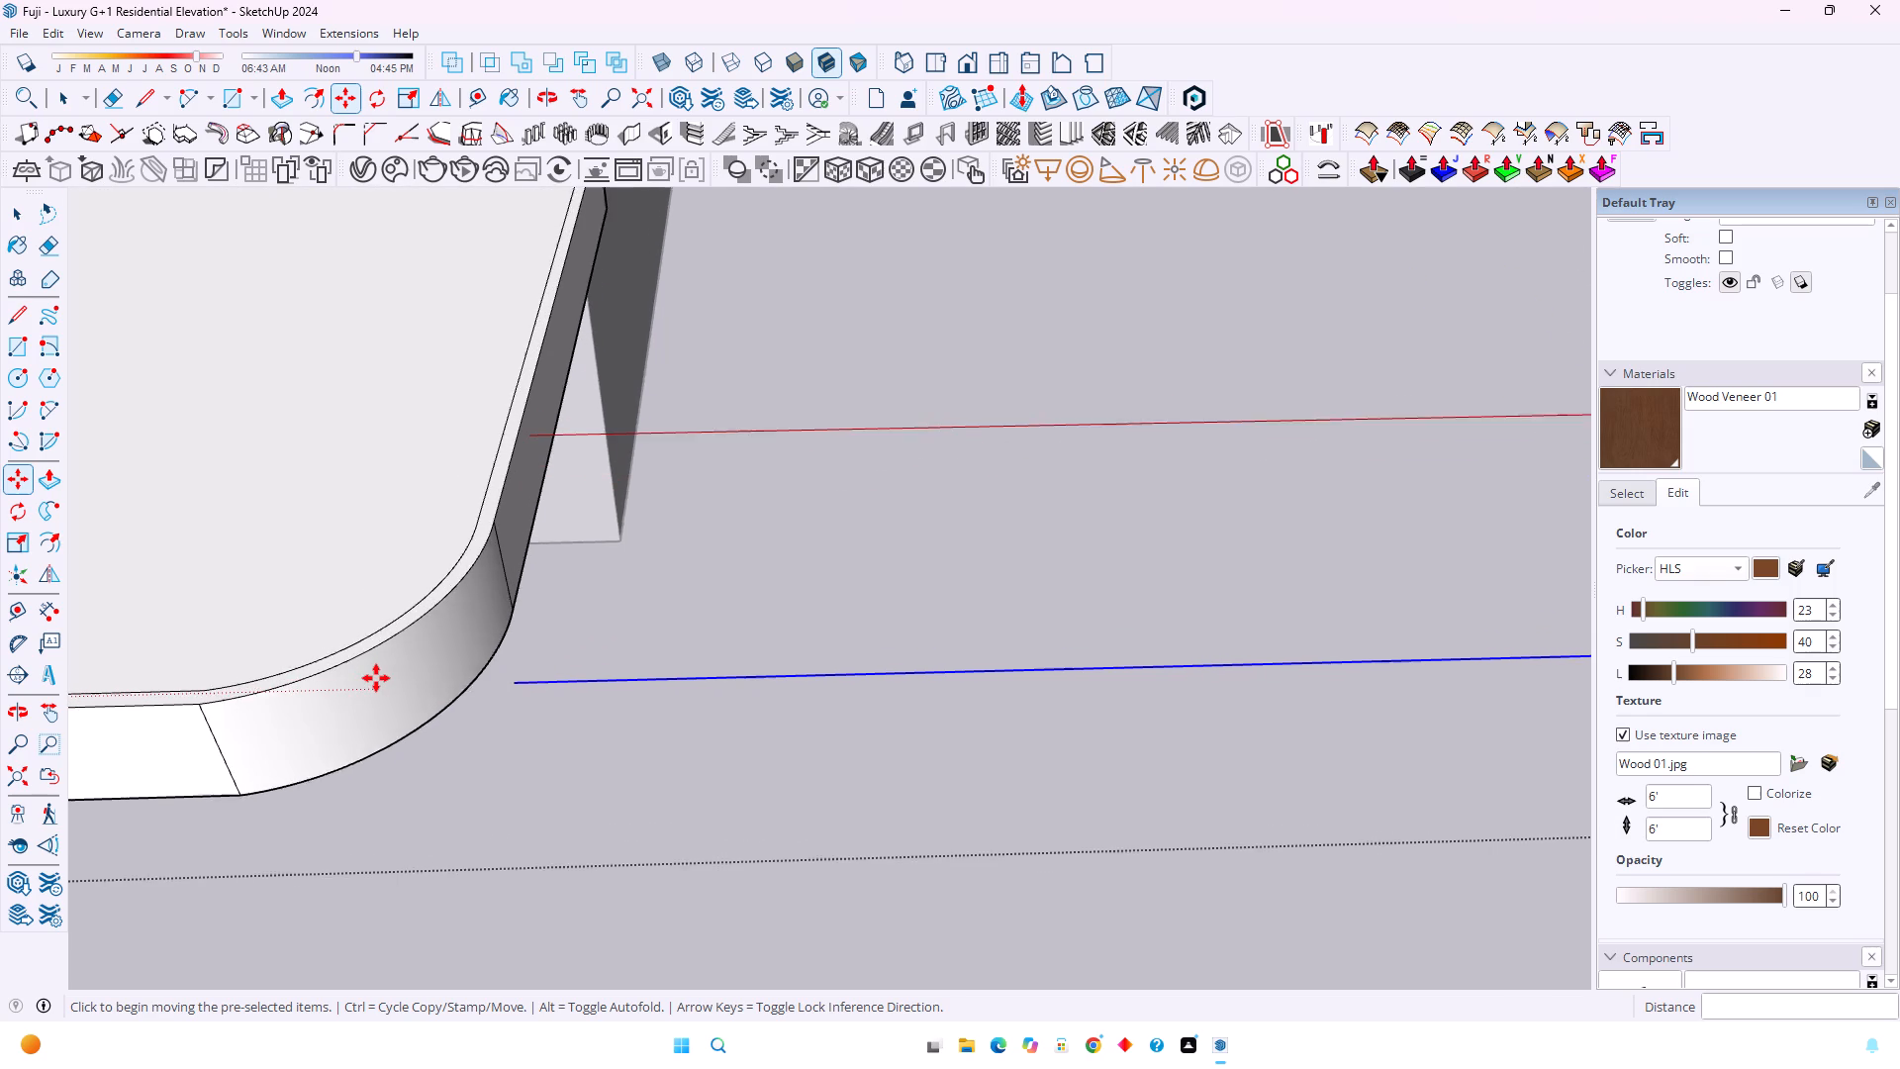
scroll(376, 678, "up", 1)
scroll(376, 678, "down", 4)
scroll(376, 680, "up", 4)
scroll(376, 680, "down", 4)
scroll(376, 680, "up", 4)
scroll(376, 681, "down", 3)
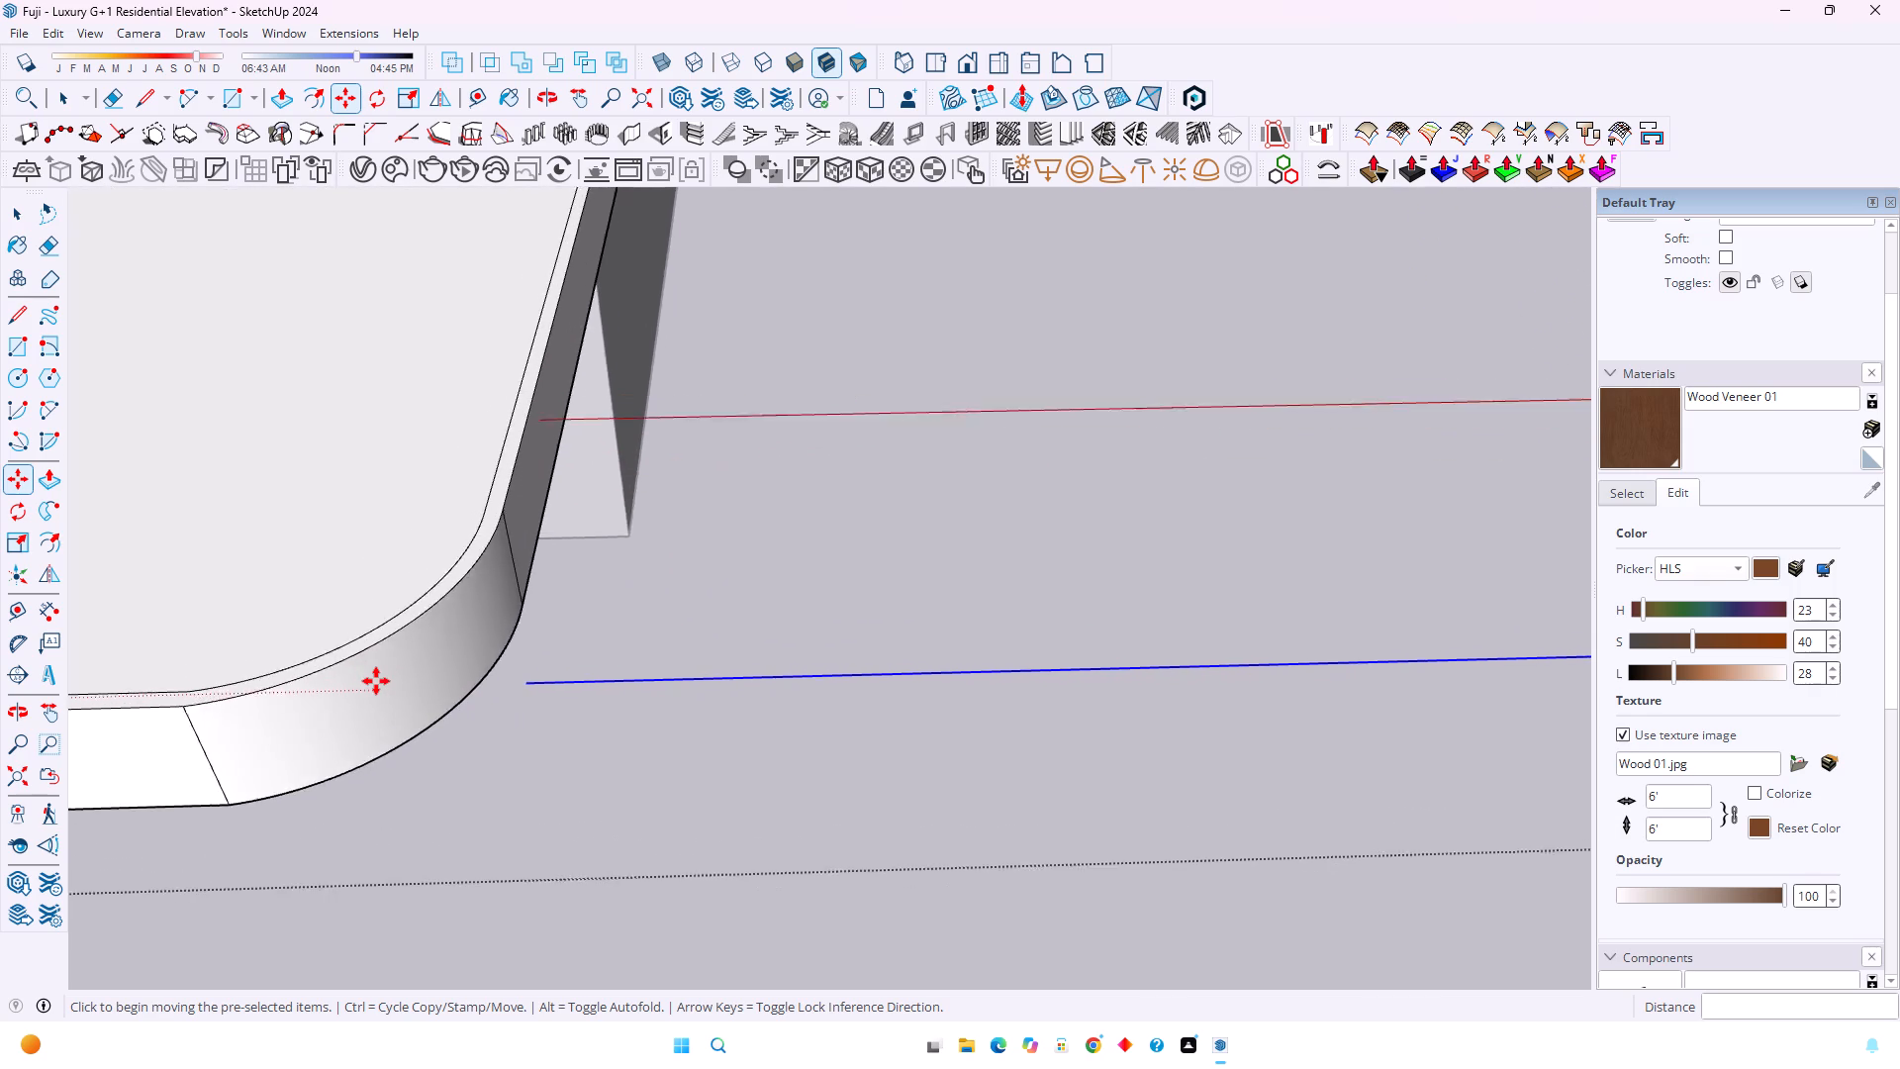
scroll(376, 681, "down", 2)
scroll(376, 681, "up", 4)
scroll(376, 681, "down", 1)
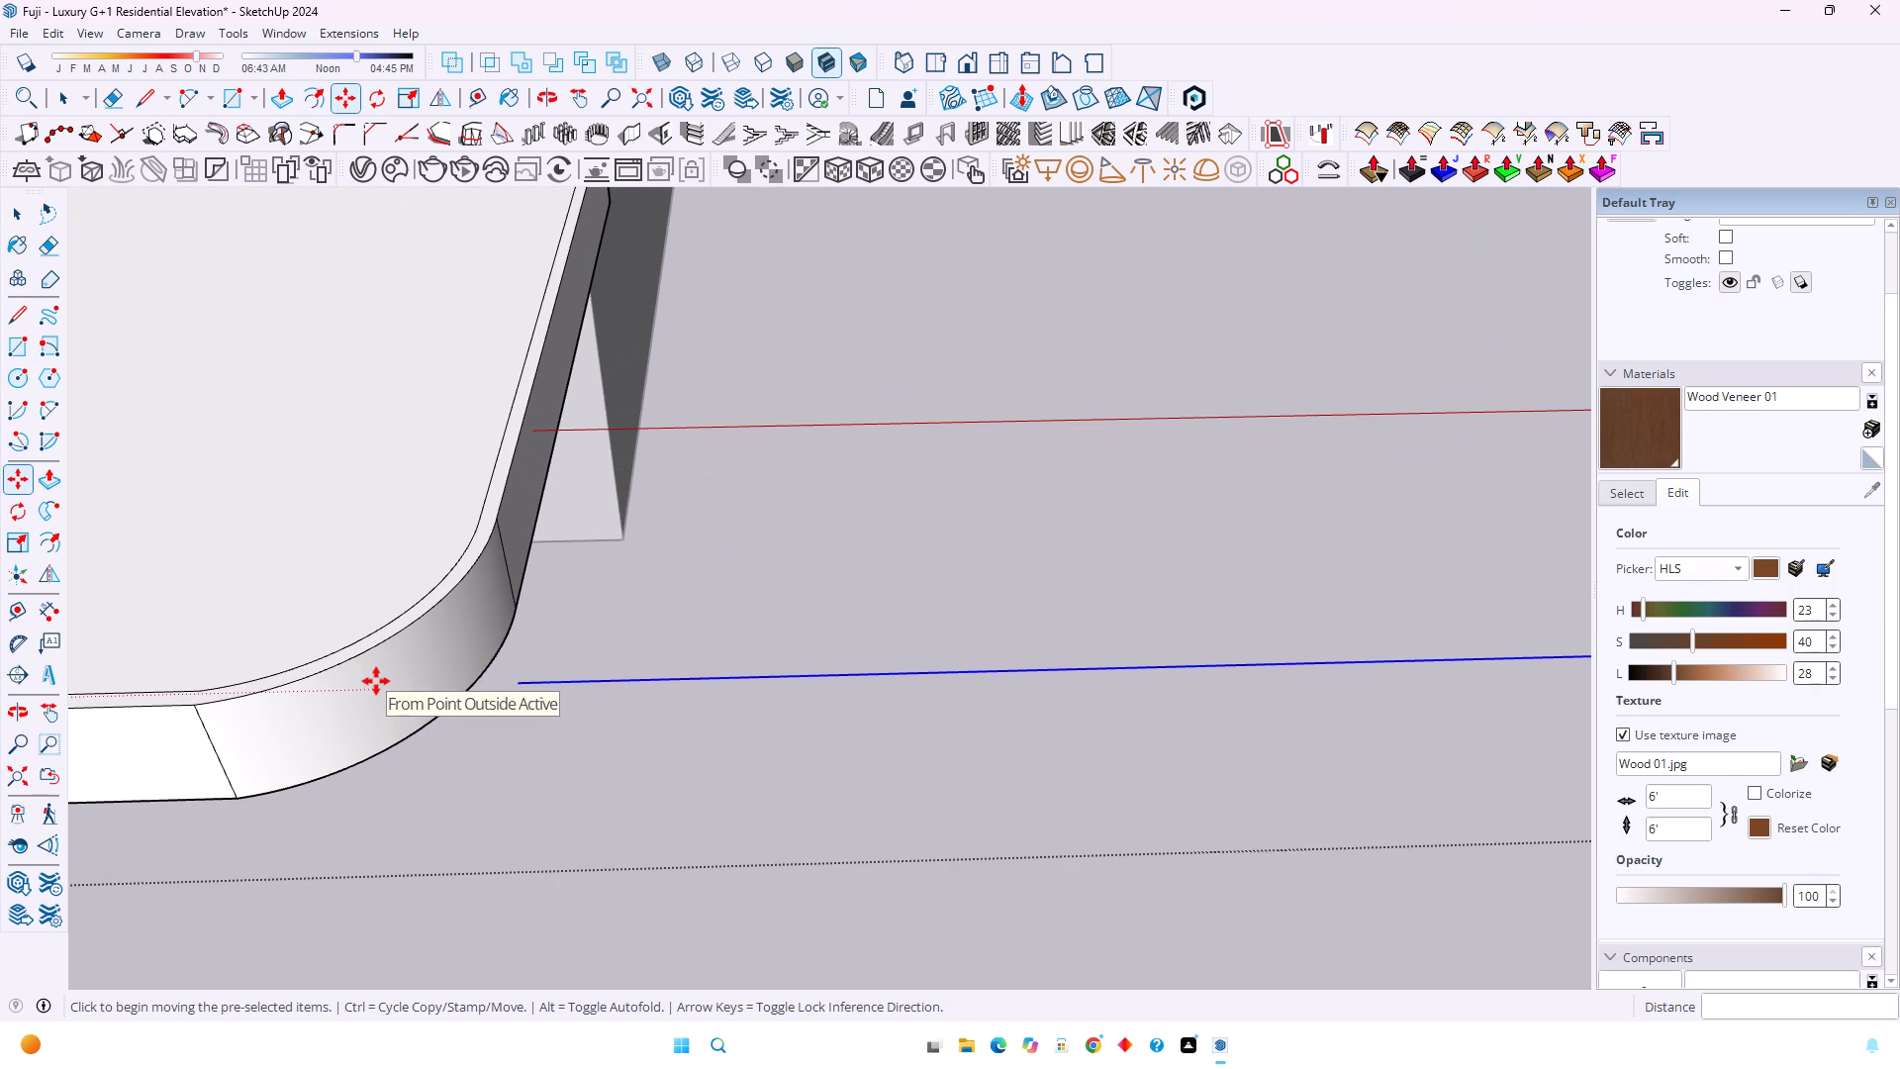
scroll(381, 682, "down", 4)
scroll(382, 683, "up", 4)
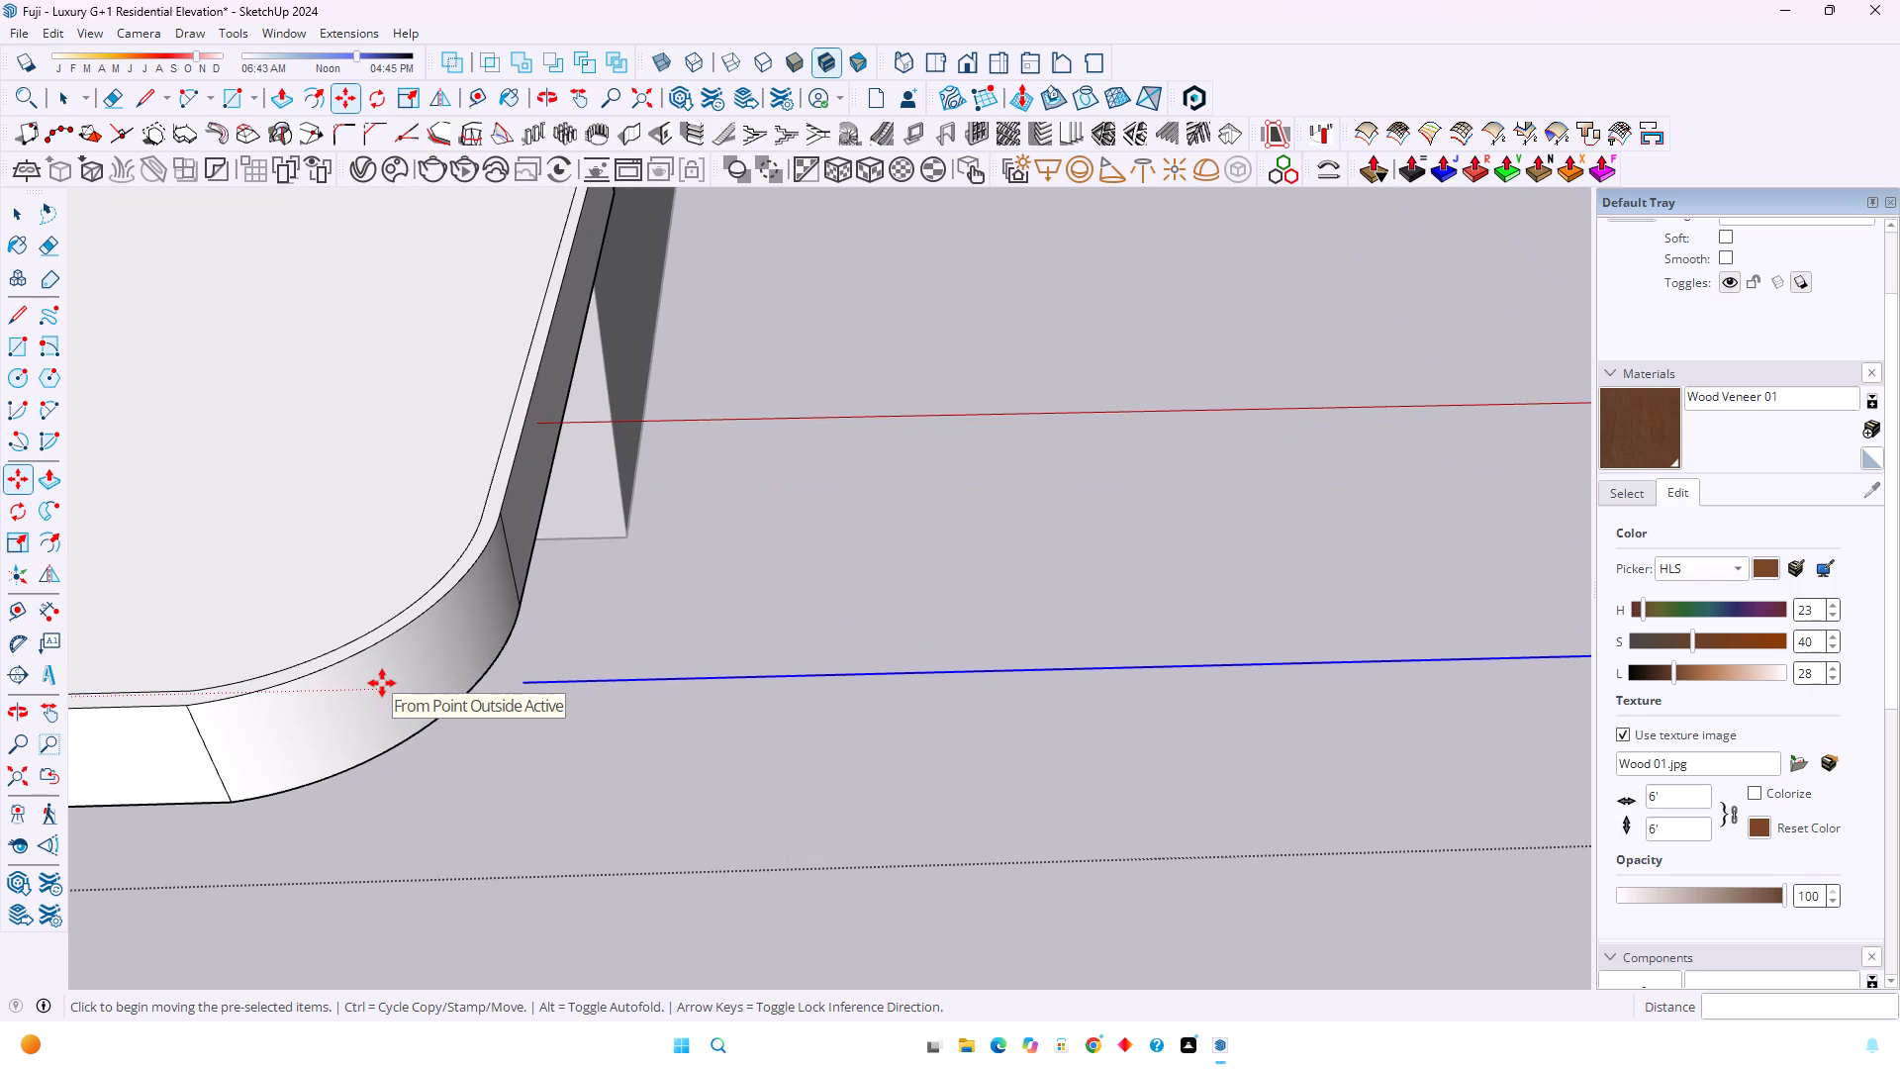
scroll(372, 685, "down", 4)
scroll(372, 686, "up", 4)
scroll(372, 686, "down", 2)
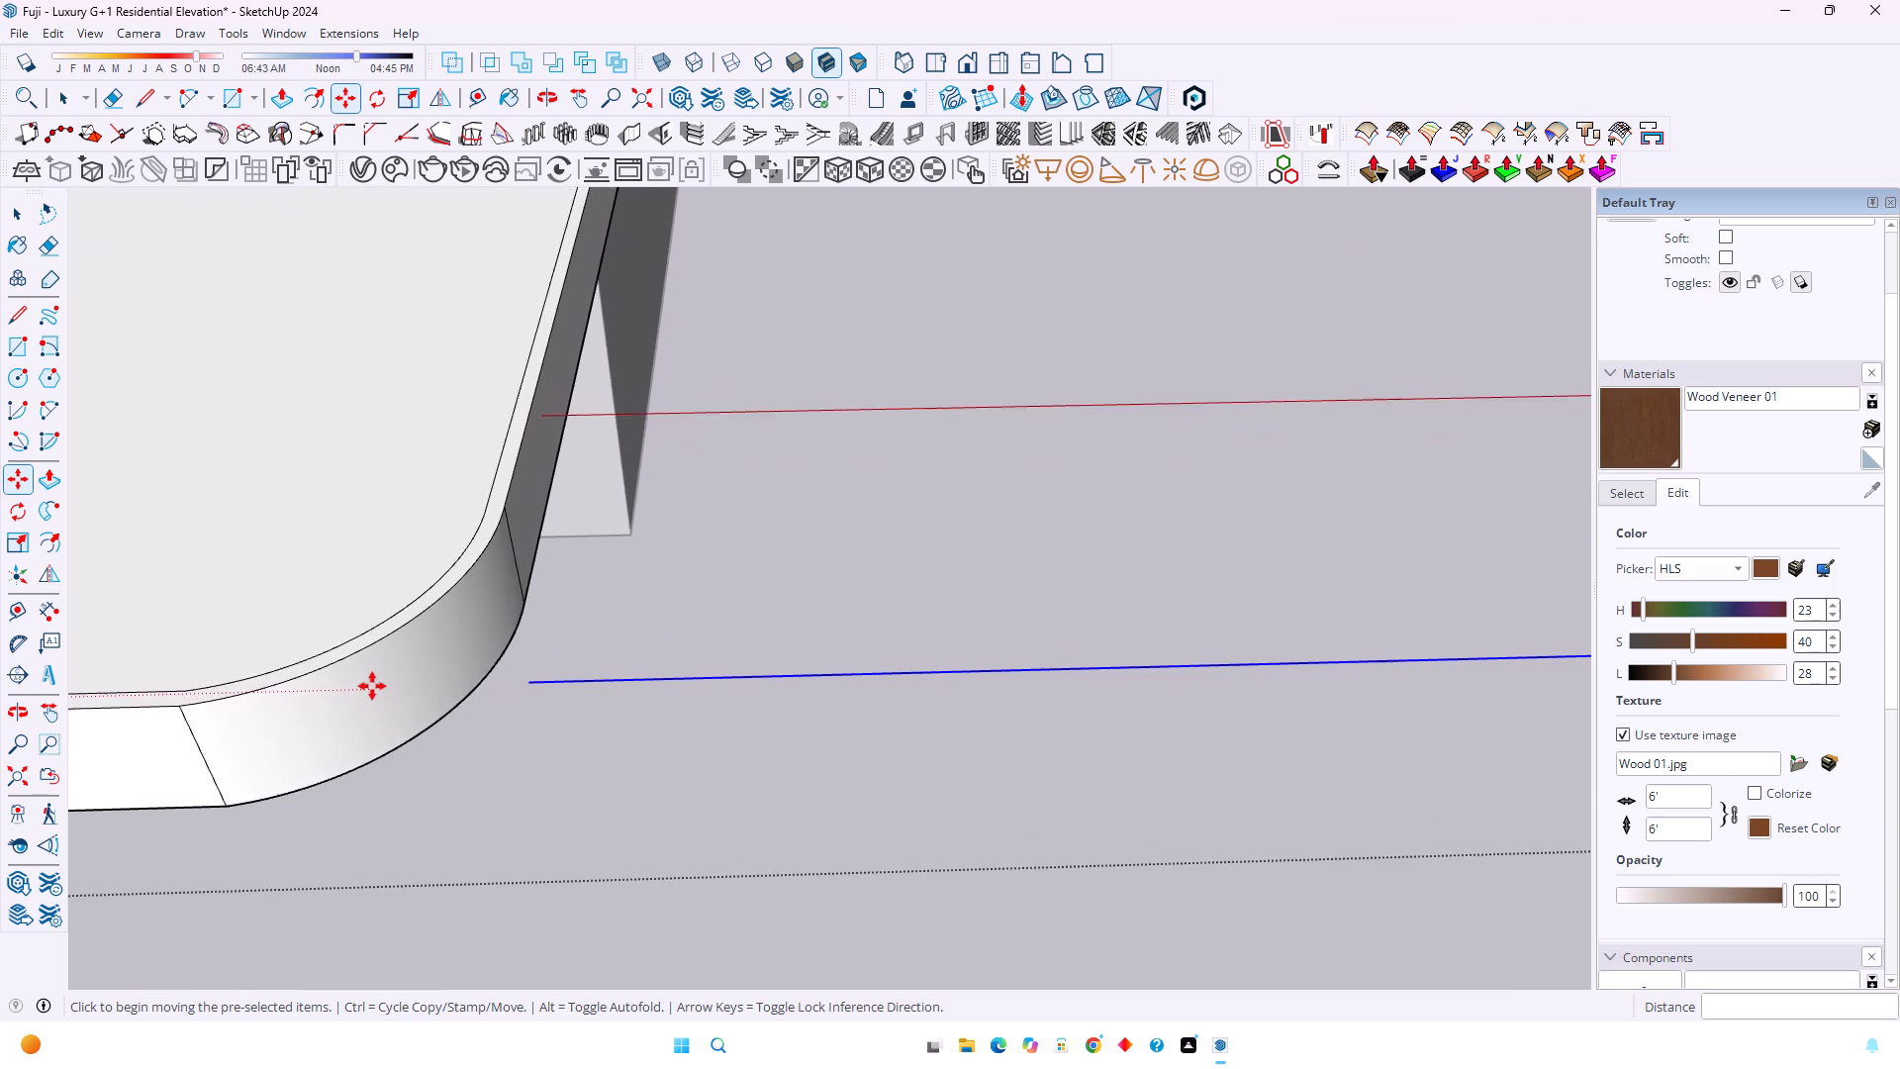
Draw a circle of 2" radius centred on the near end of the copied path, perpendicular to its front segment.
scroll(372, 686, "up", 5)
middle_click_drag(451, 679, 1016, 622)
middle_click(1016, 622)
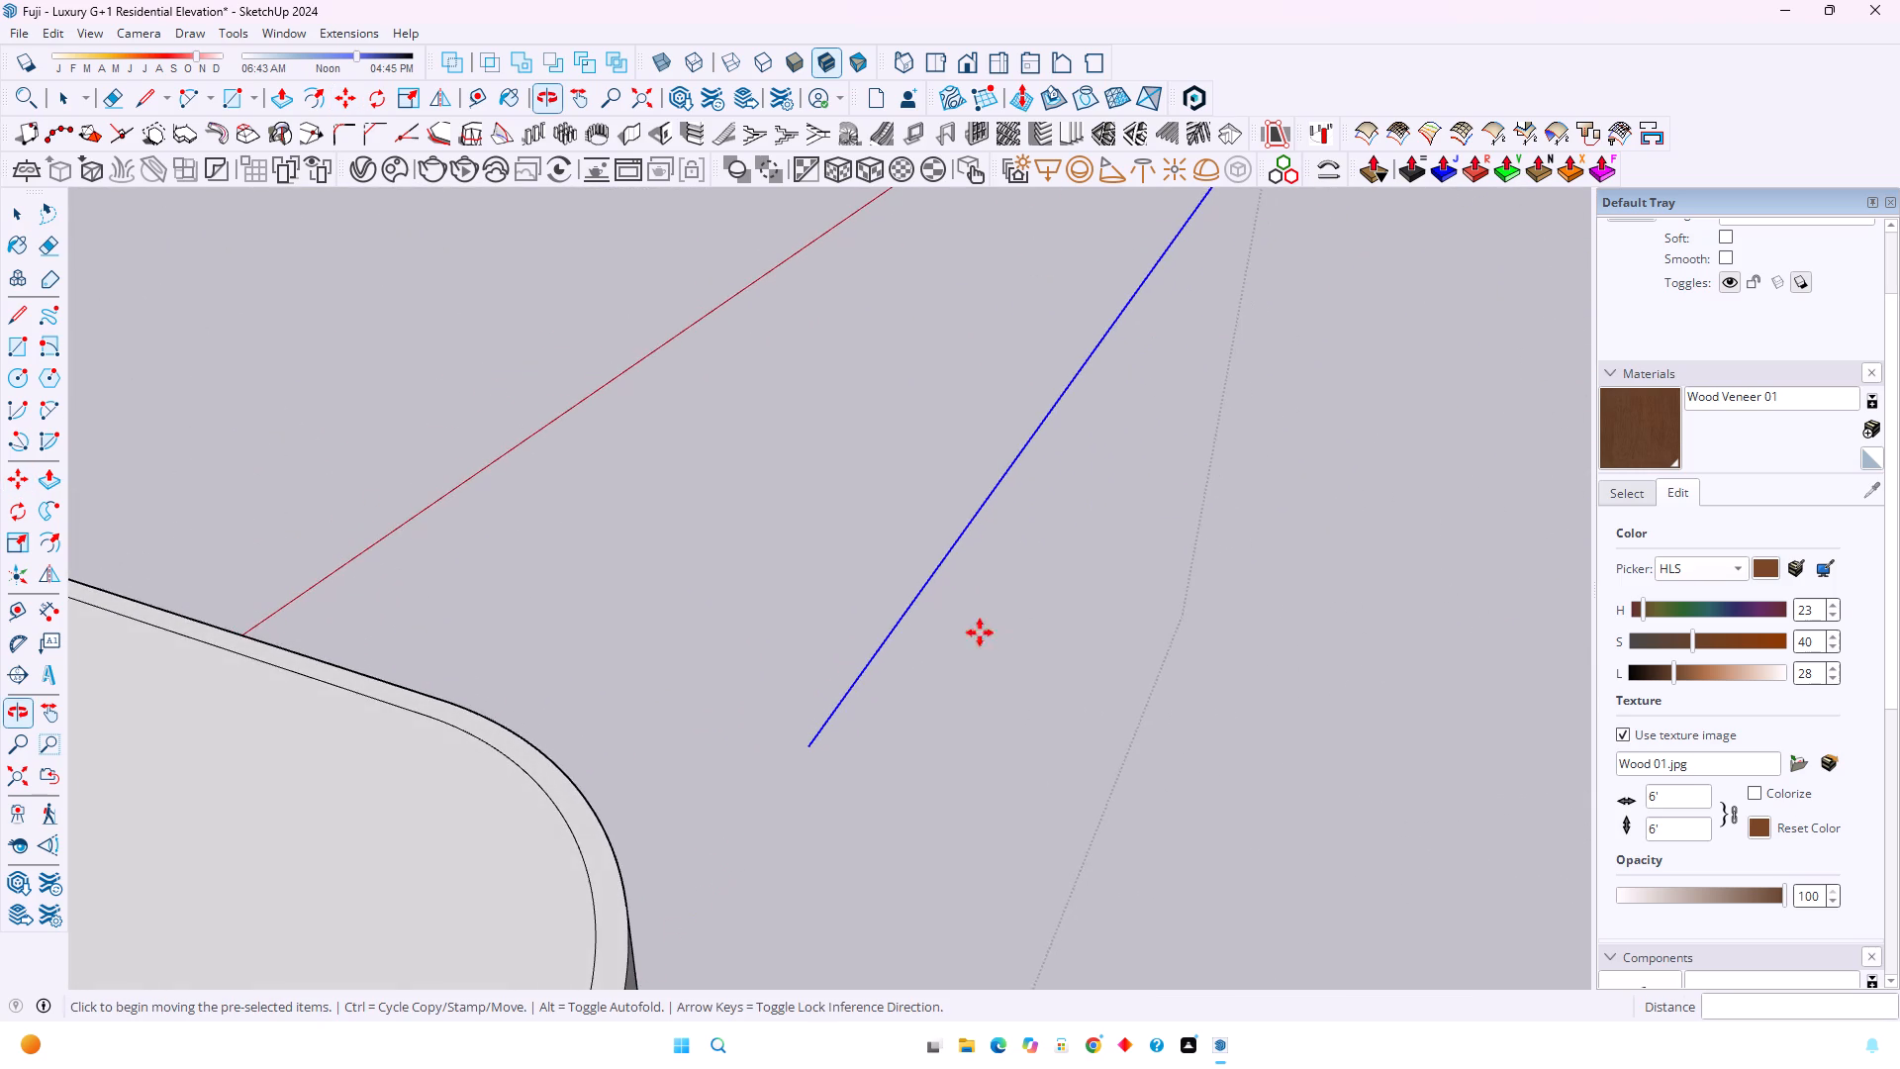
scroll(772, 741, "up", 4)
scroll(762, 754, "down", 3)
middle_click_drag(777, 778, 744, 728)
middle_click(745, 728)
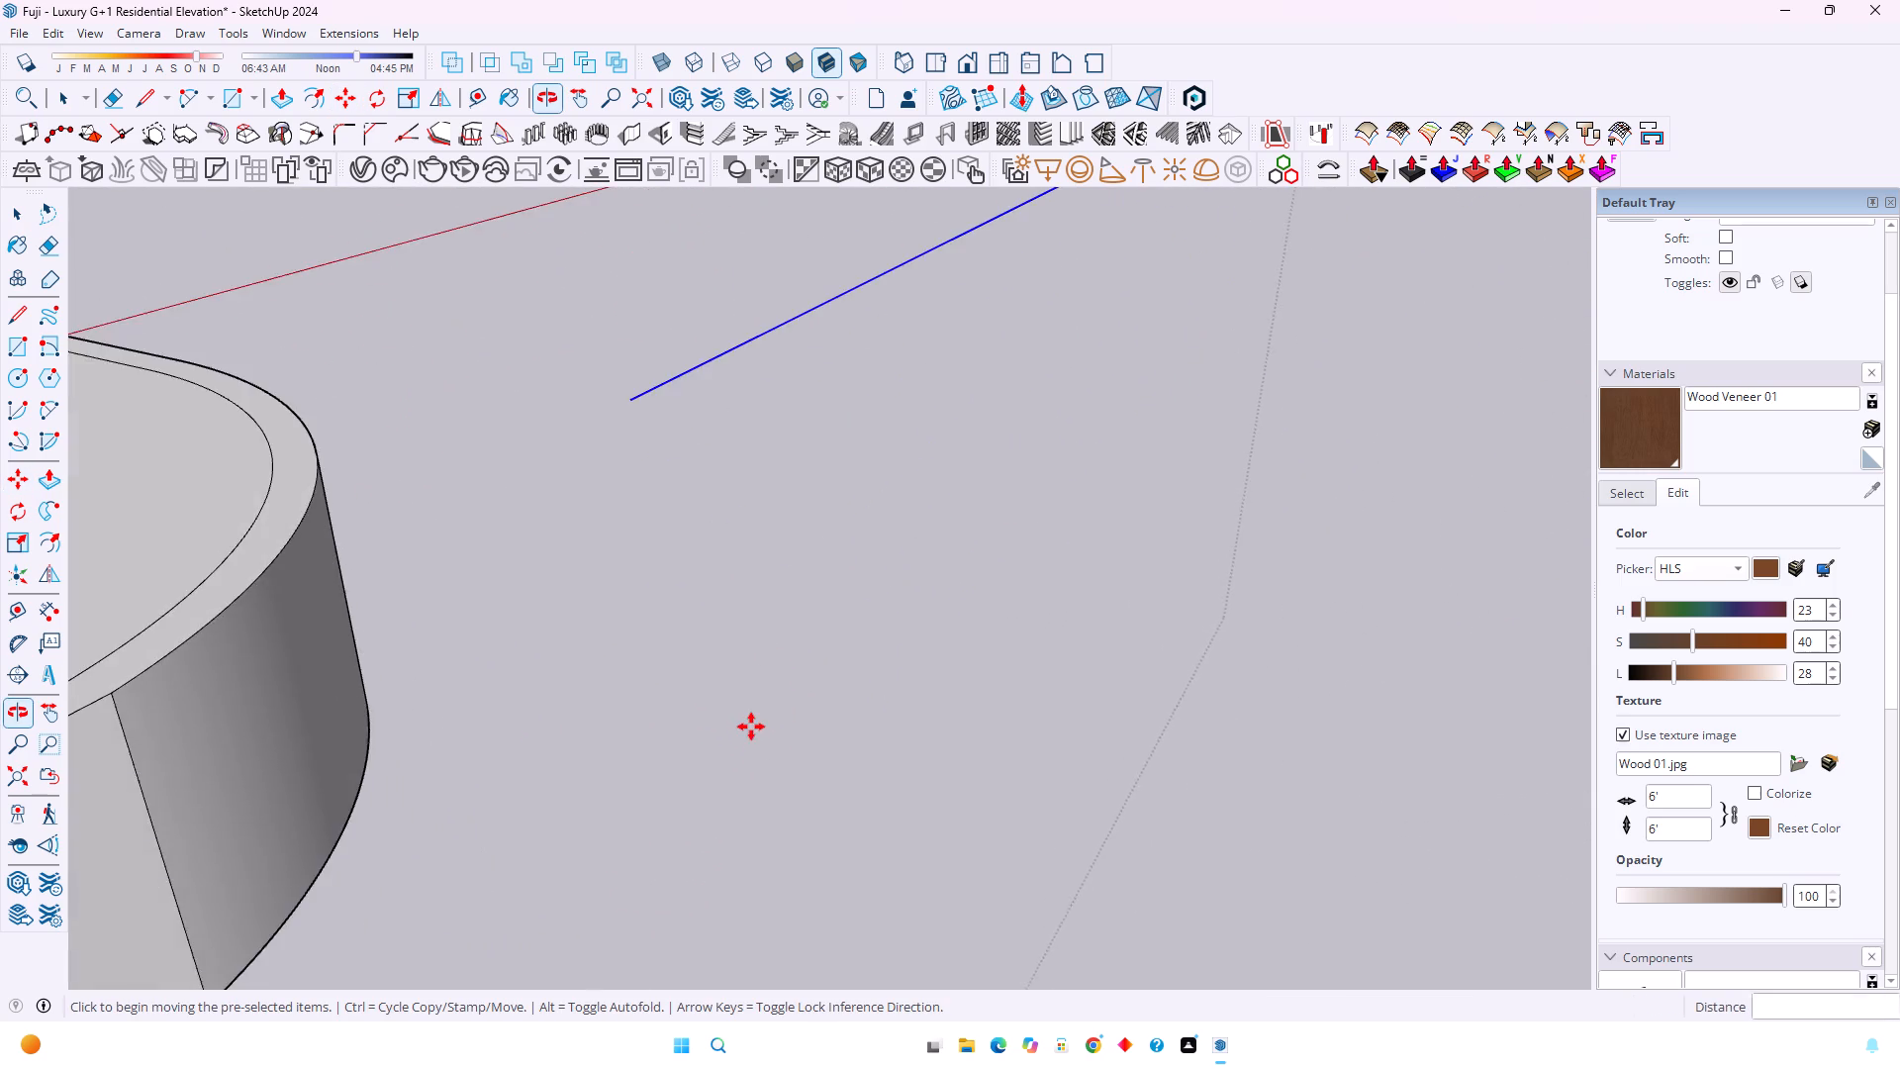
scroll(752, 723, "down", 2)
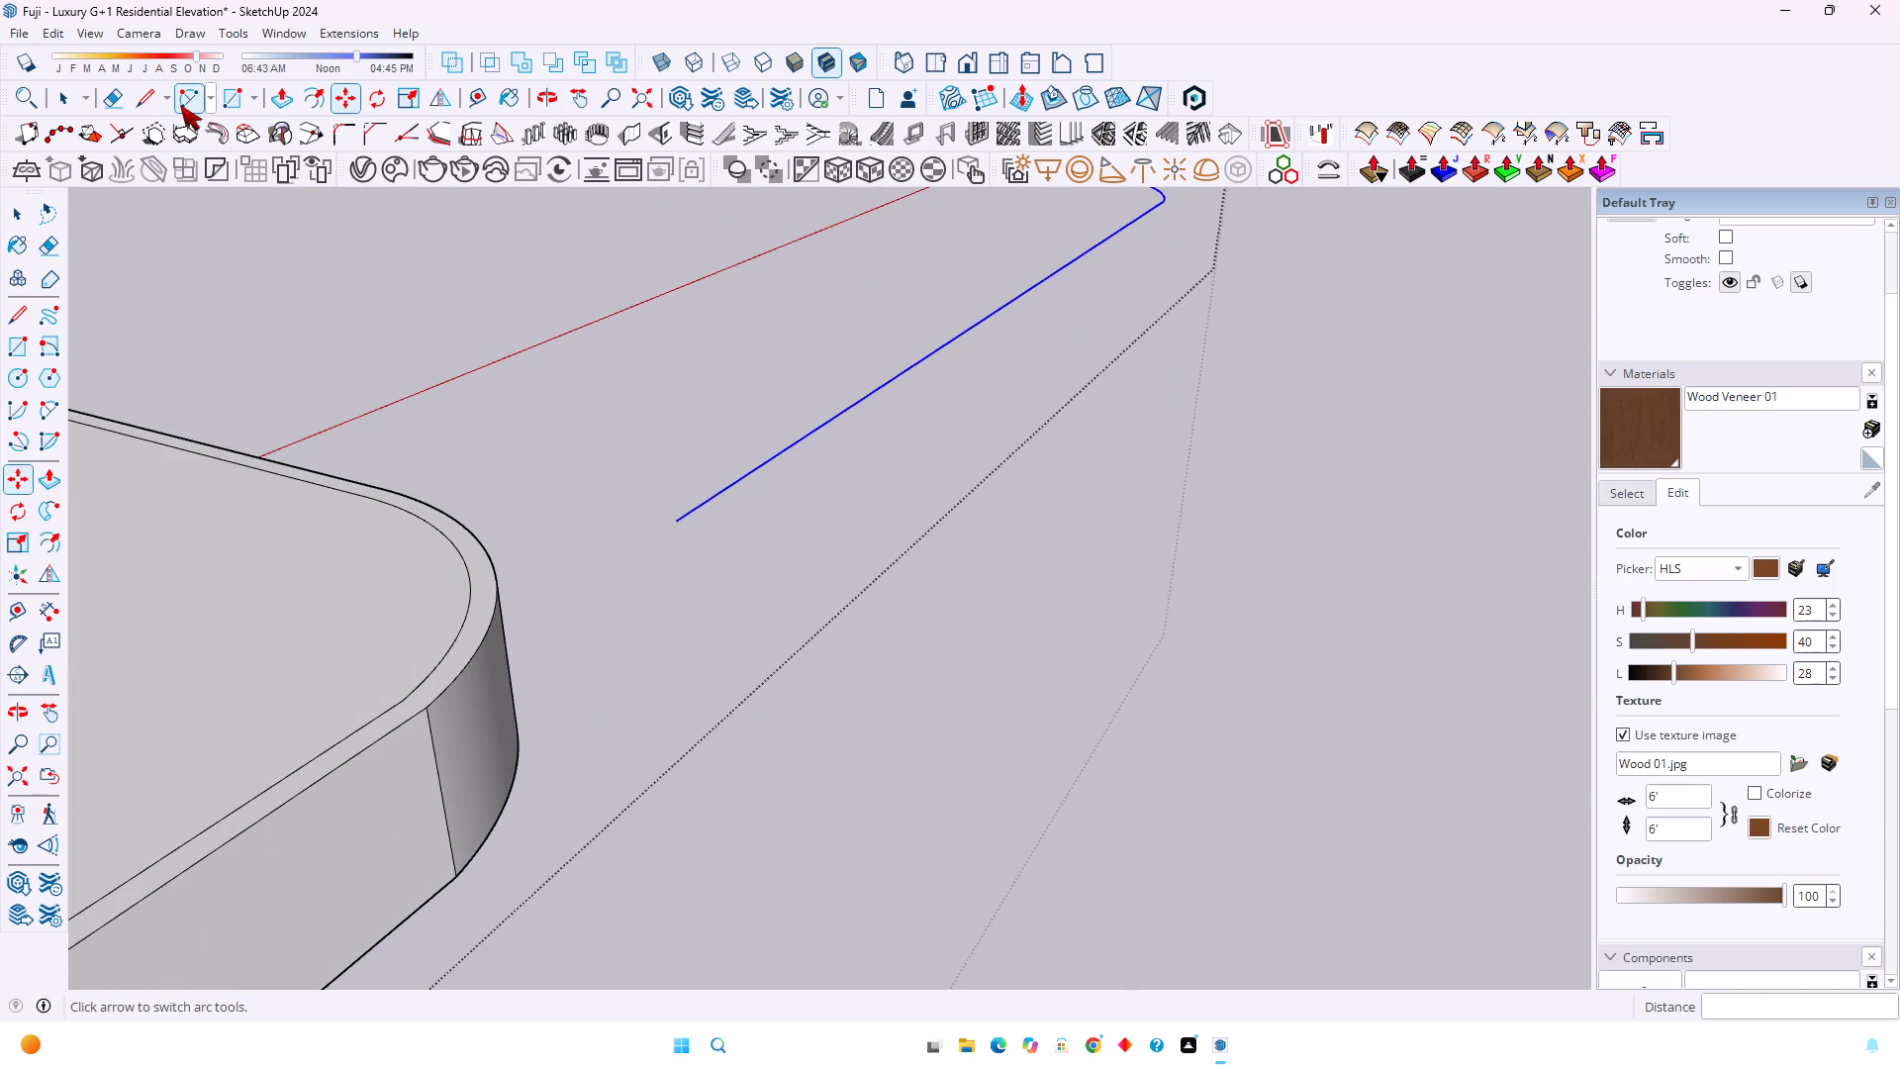
key("c")
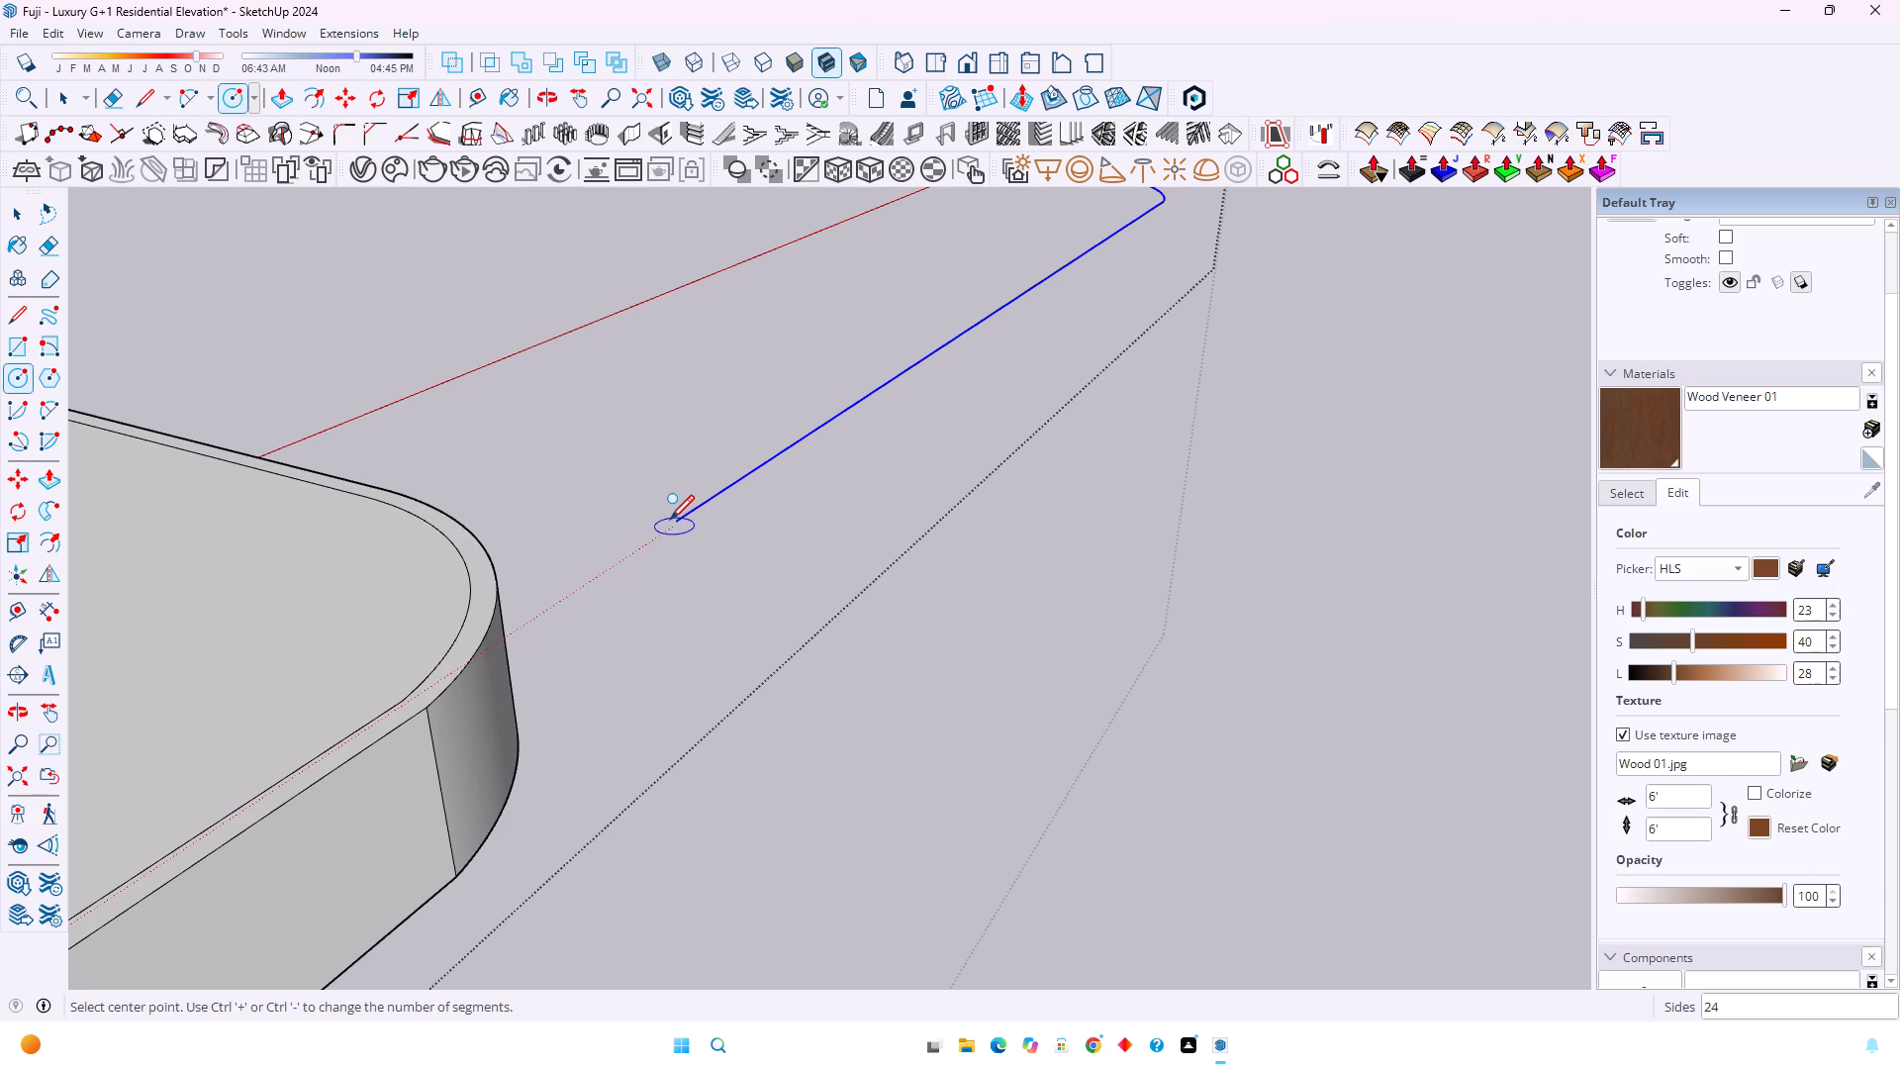
key("Left")
key("Right")
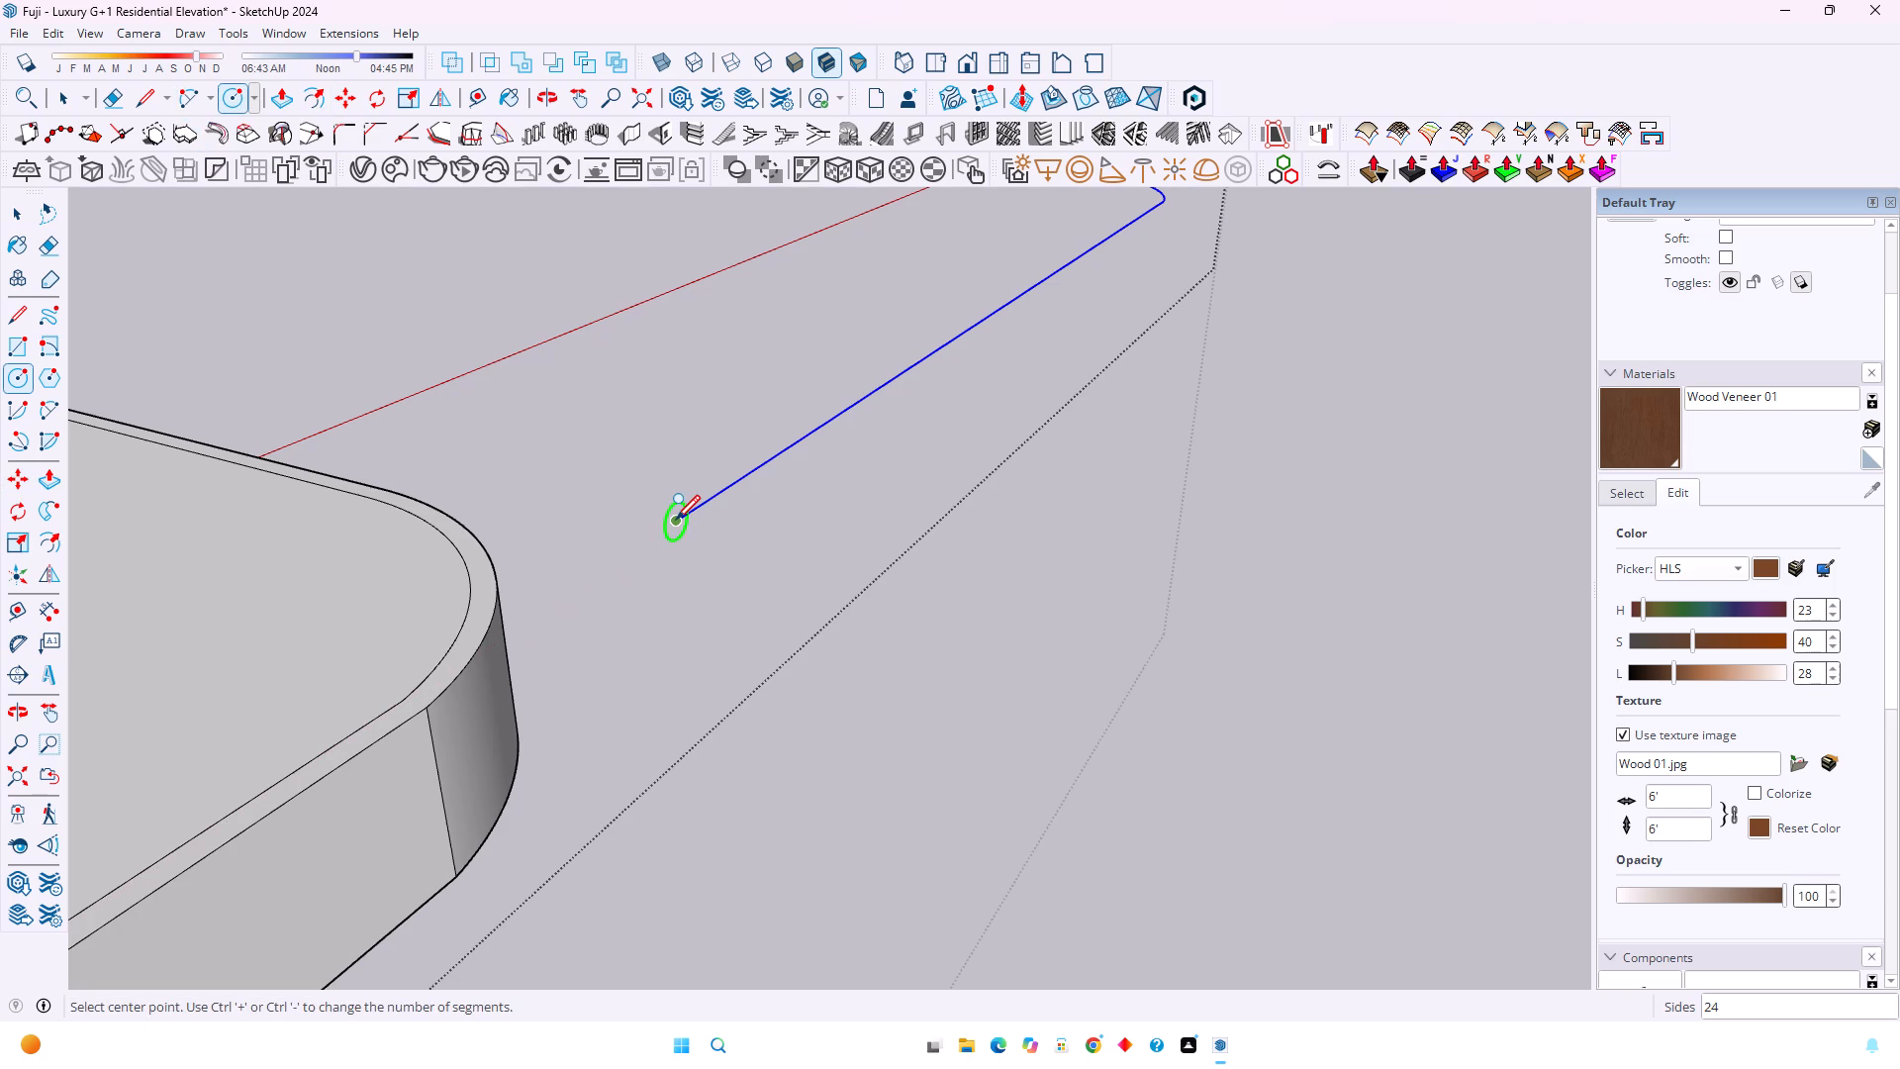
left_click(676, 518)
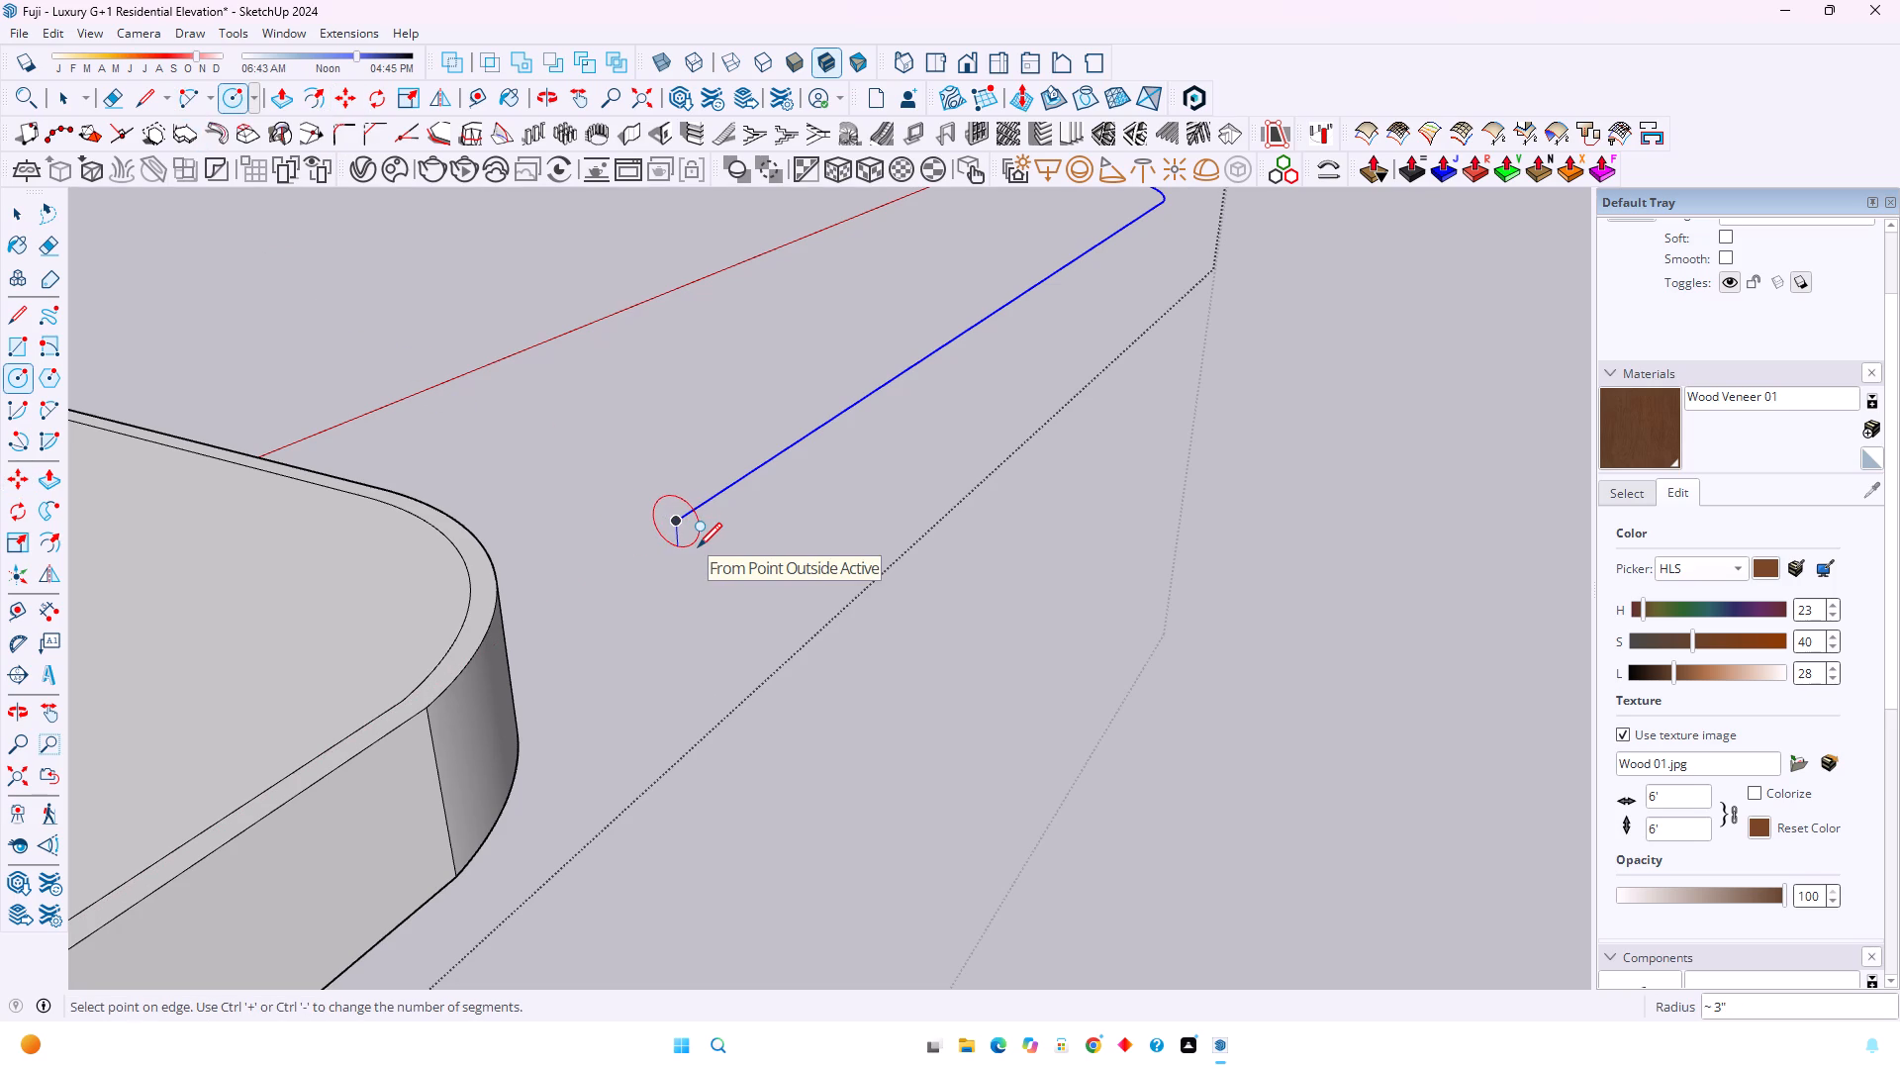
key("2")
key("Return")
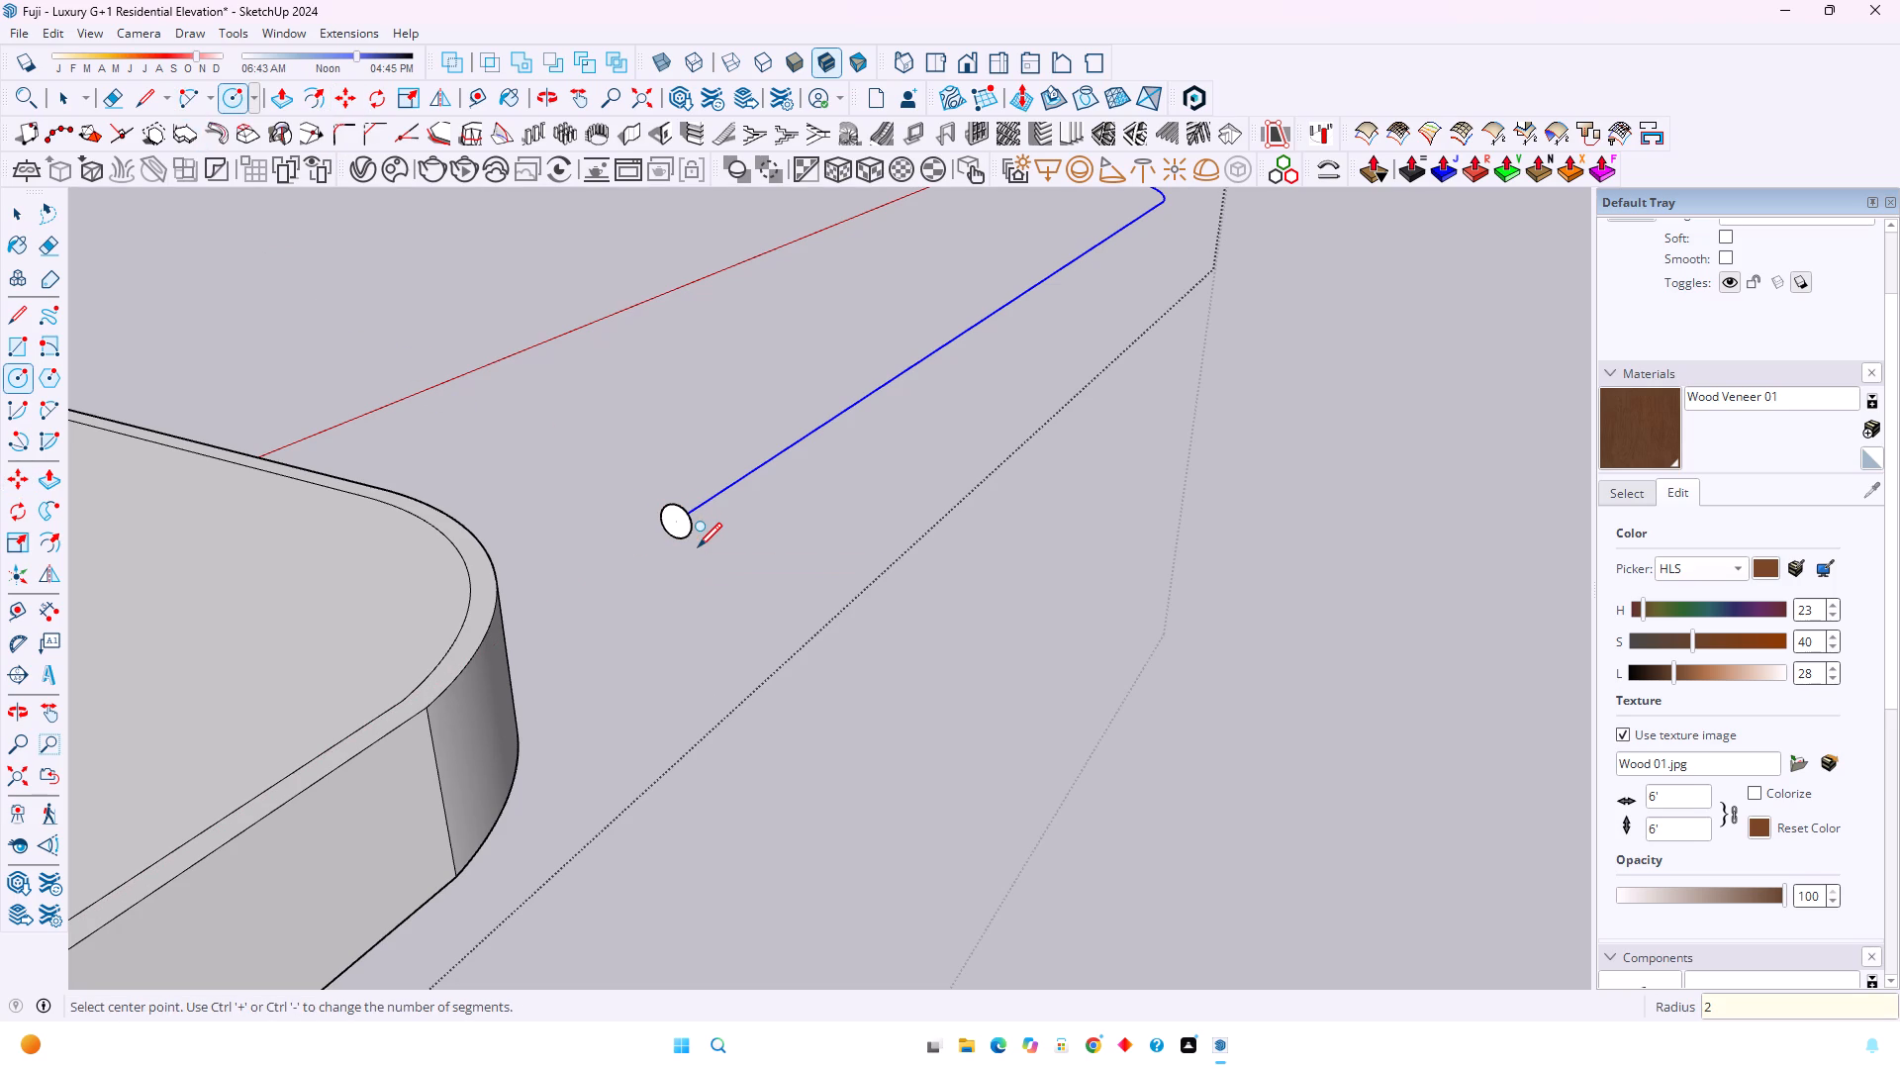
Set the radius of the profile circle at the path's end to 2.5".
scroll(712, 540, "up", 4)
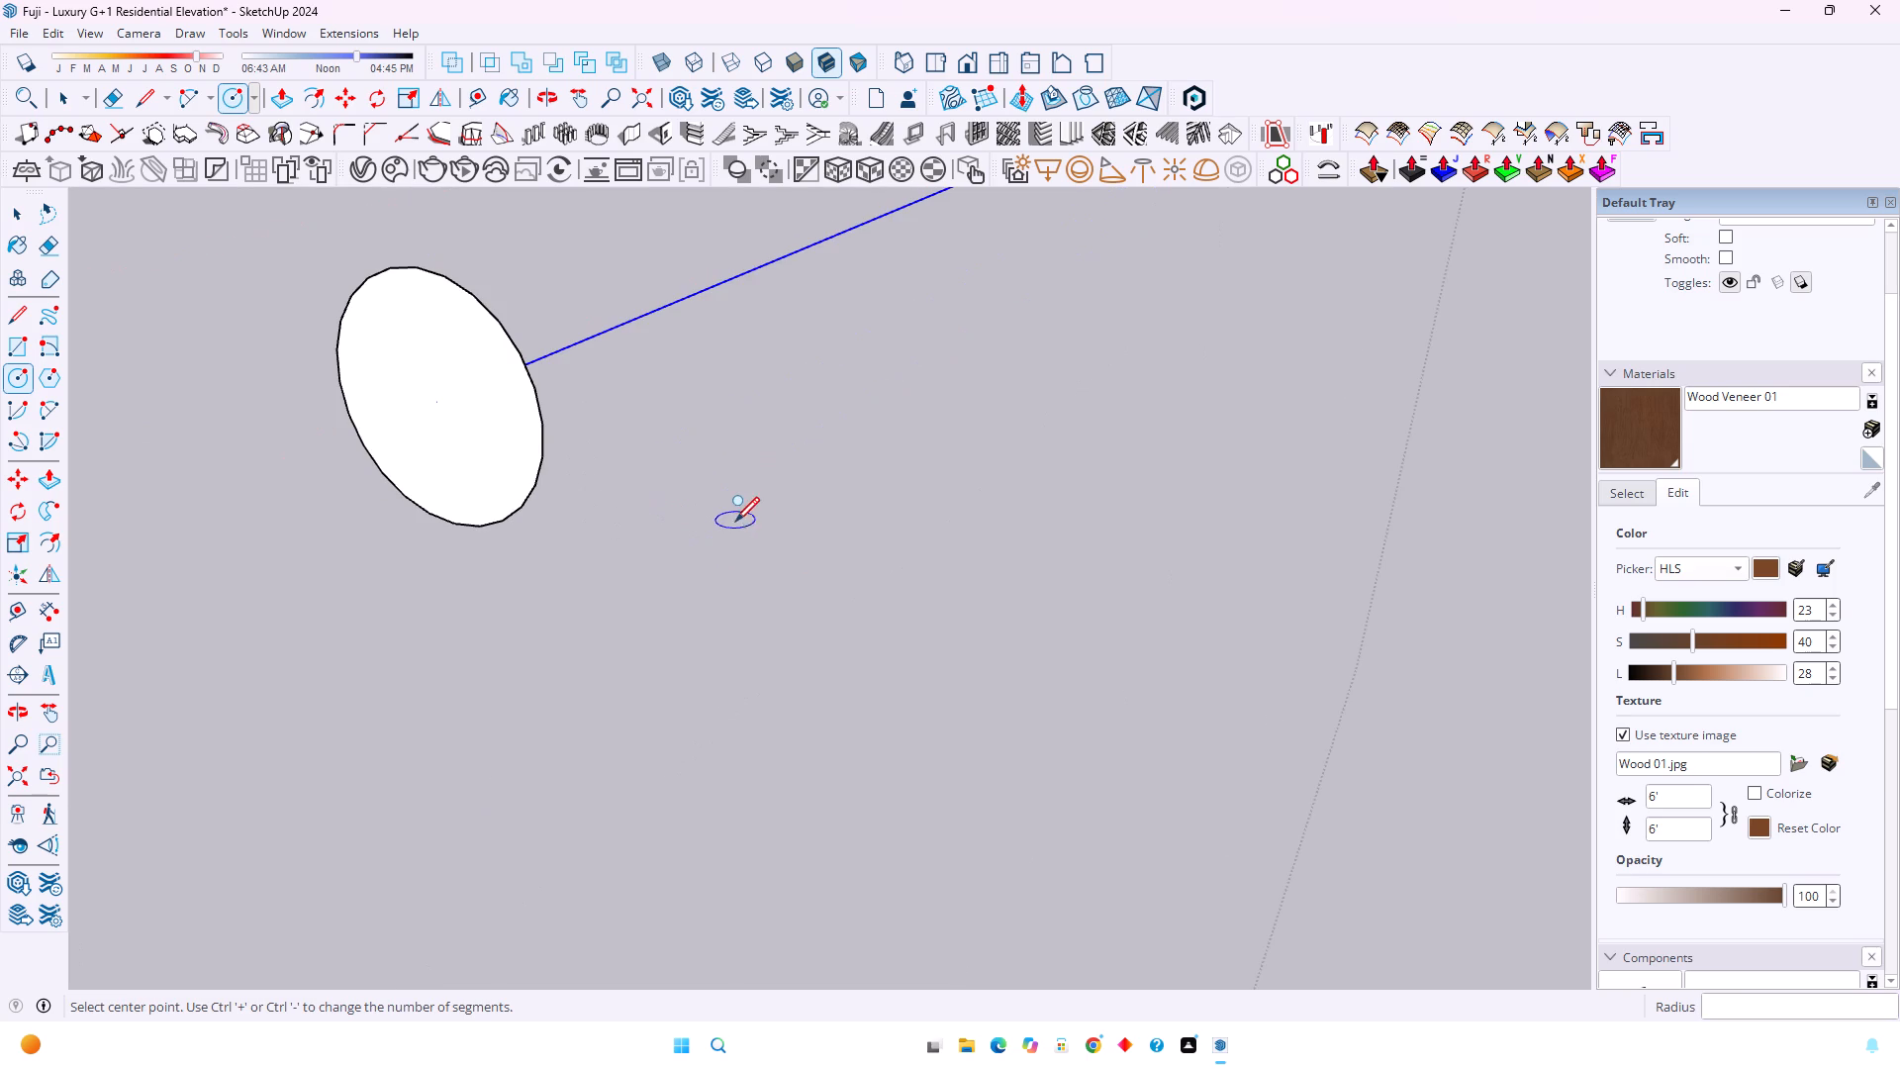
type("2.5")
key("Return")
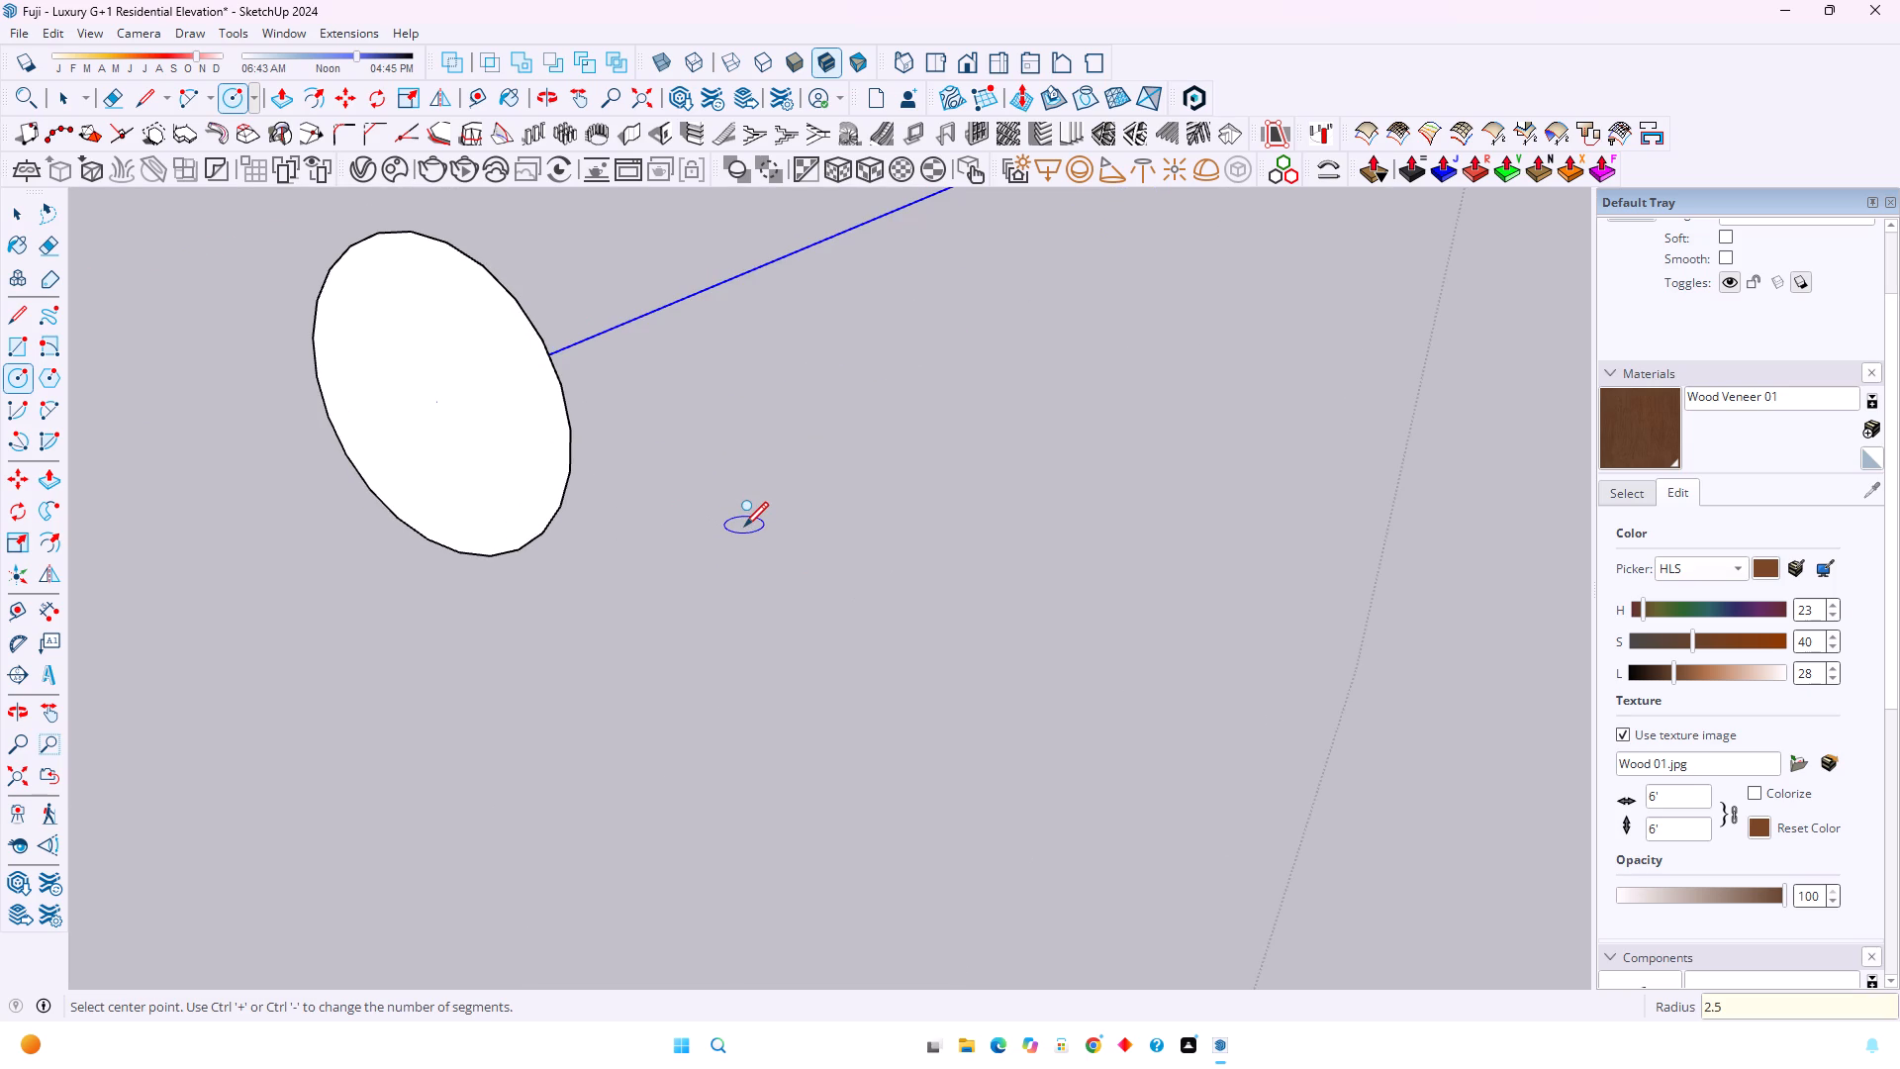
Raise the profile circle's segment count through 100 and 150 to 200 for a smoother outline.
key("space")
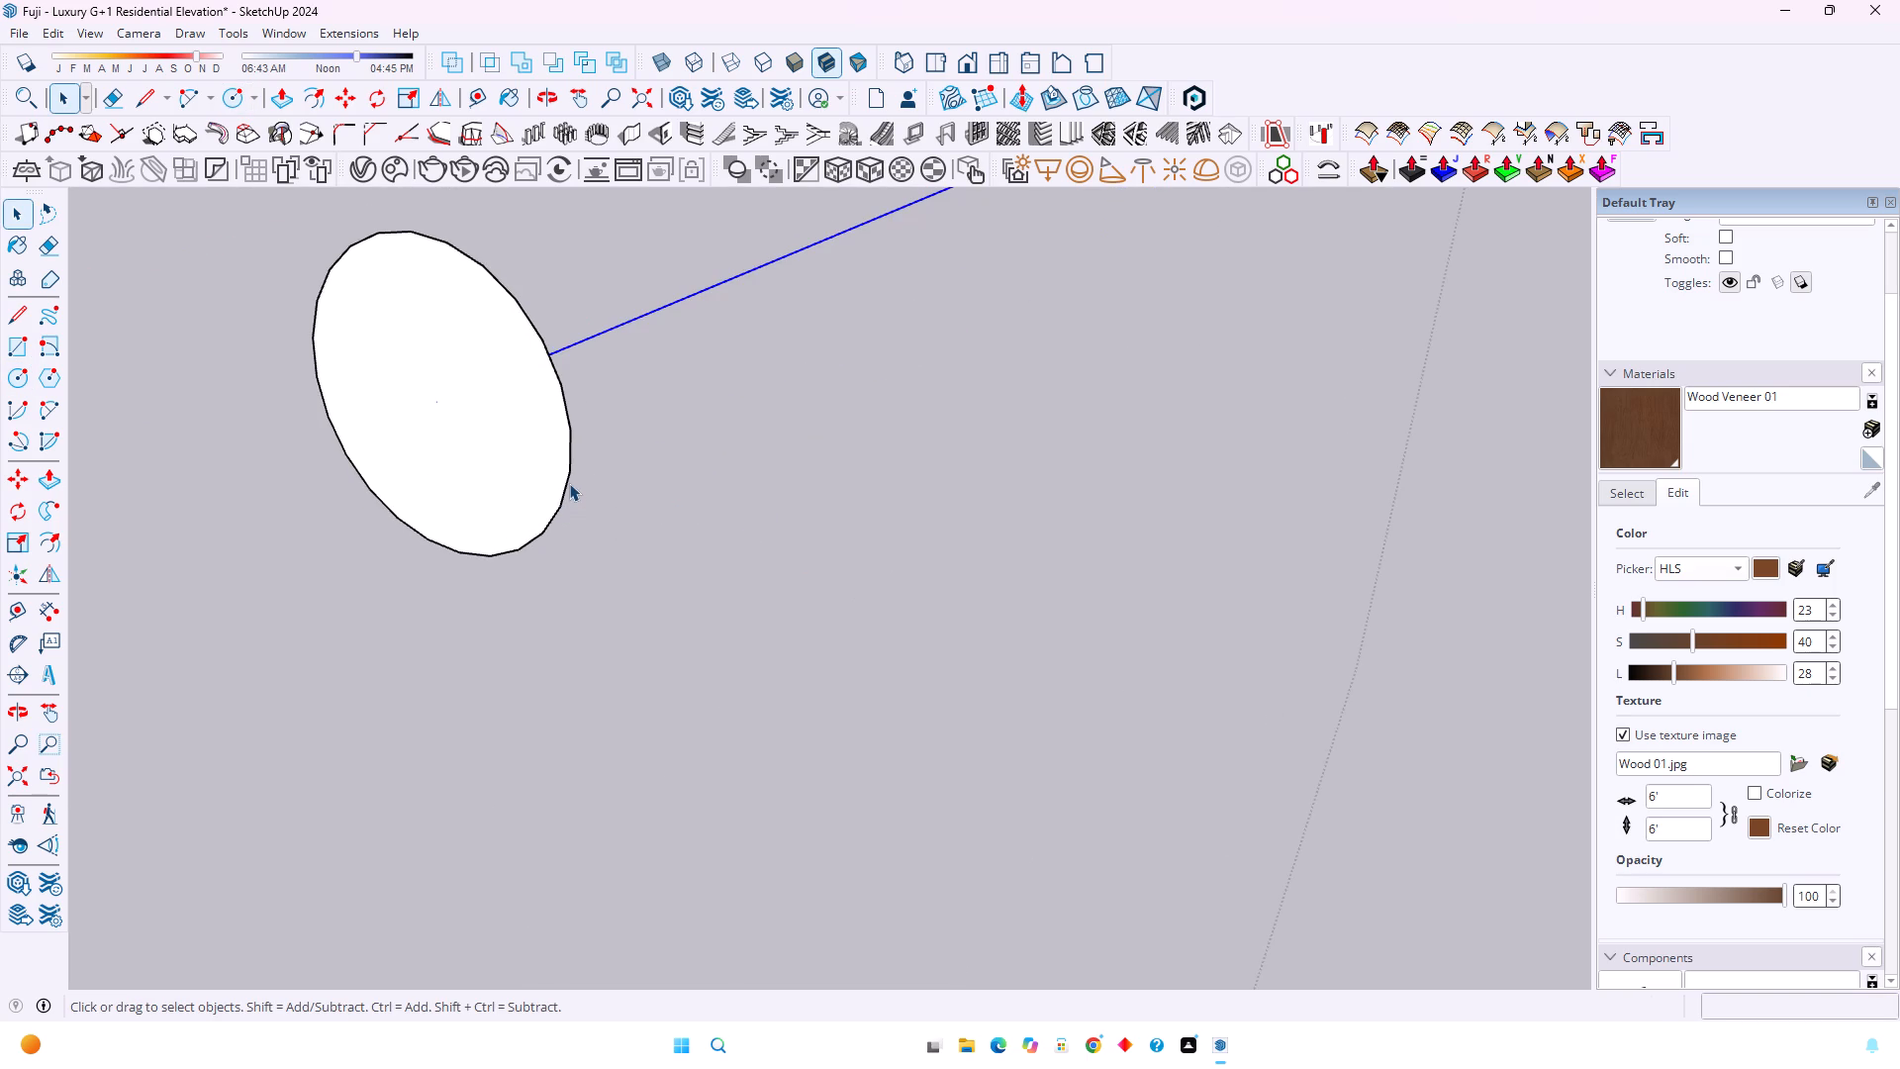
left_click(569, 482)
scroll(569, 480, "down", 1)
scroll(1775, 294, "up", 3)
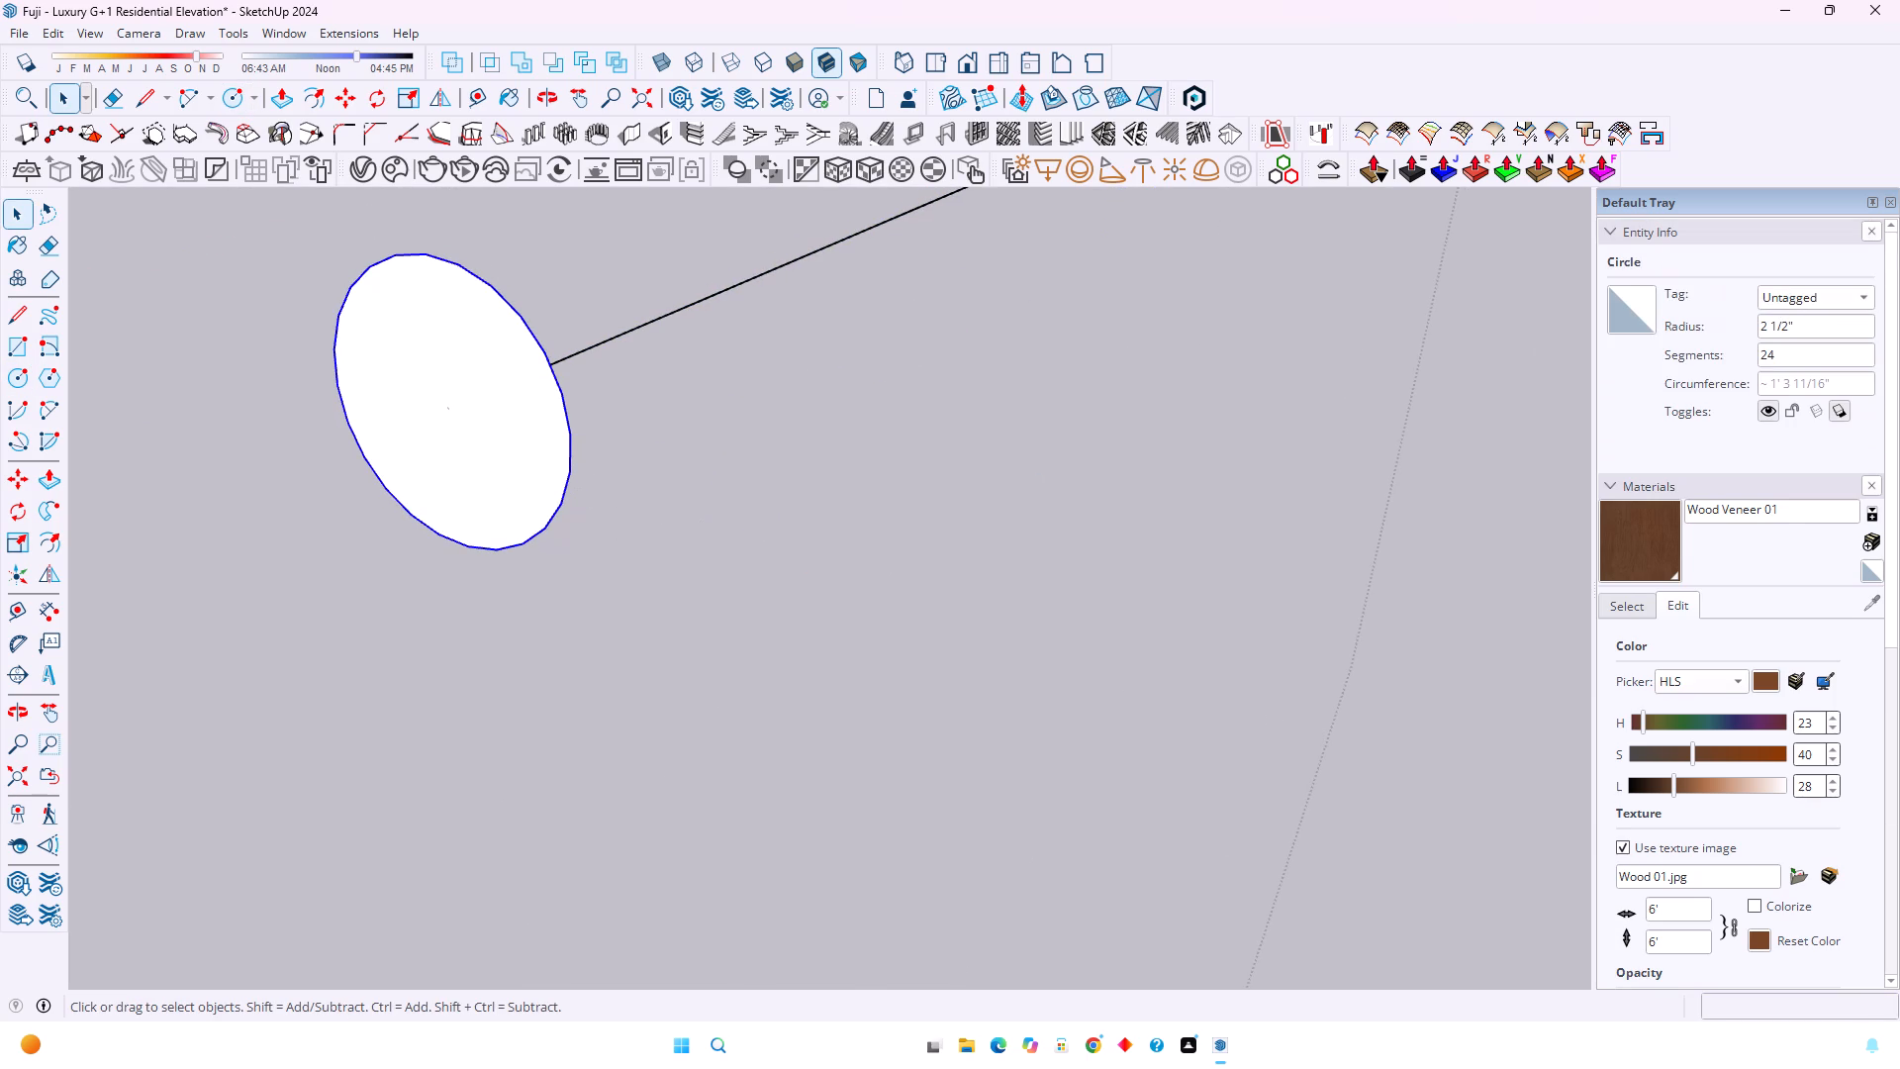
left_click(1813, 356)
key("BackSpace")
key("BackSpace")
type("100")
key("Return")
key("BackSpace")
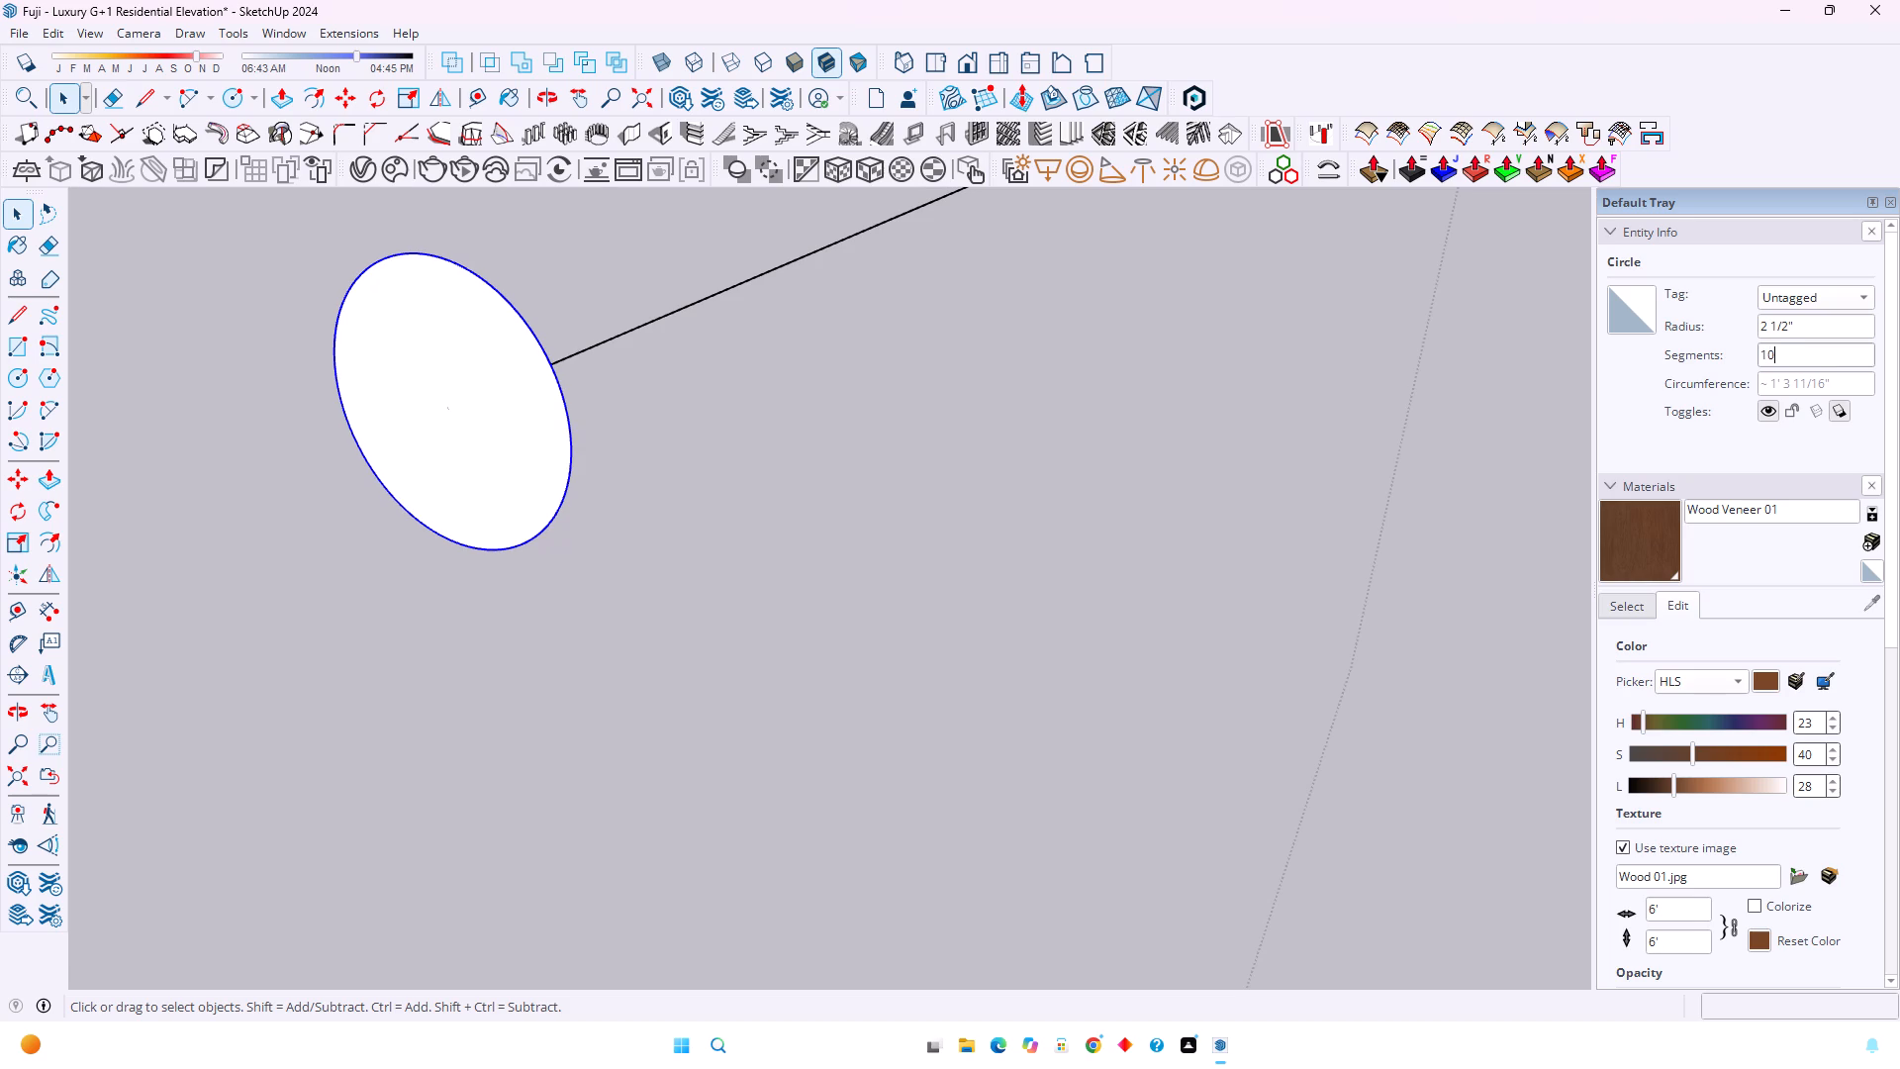
key("BackSpace")
key("BackSpace")
type("150")
key("Return")
left_click(1813, 323)
left_click_drag(1812, 344, 1794, 354)
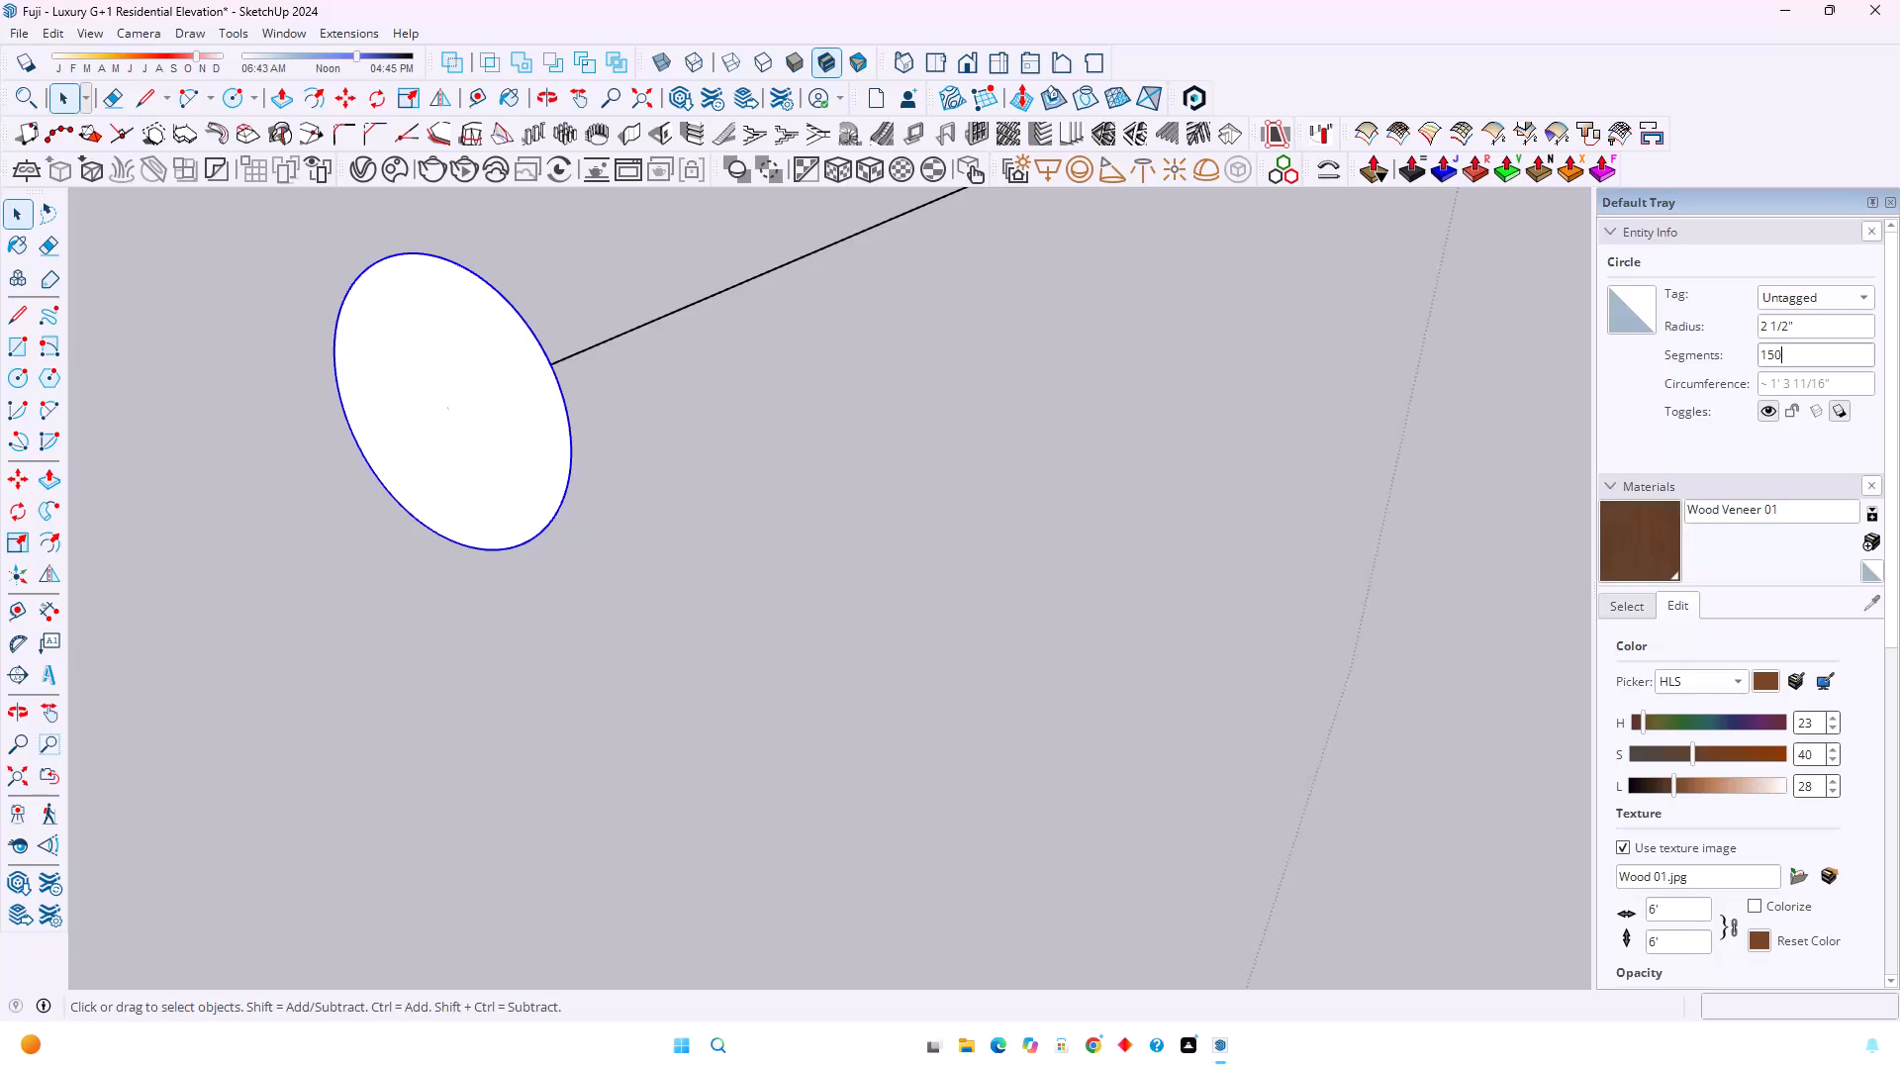
left_click_drag(1794, 354, 1712, 362)
key("BackSpace")
key("BackSpace")
key("BackSpace")
type("200")
key("Return")
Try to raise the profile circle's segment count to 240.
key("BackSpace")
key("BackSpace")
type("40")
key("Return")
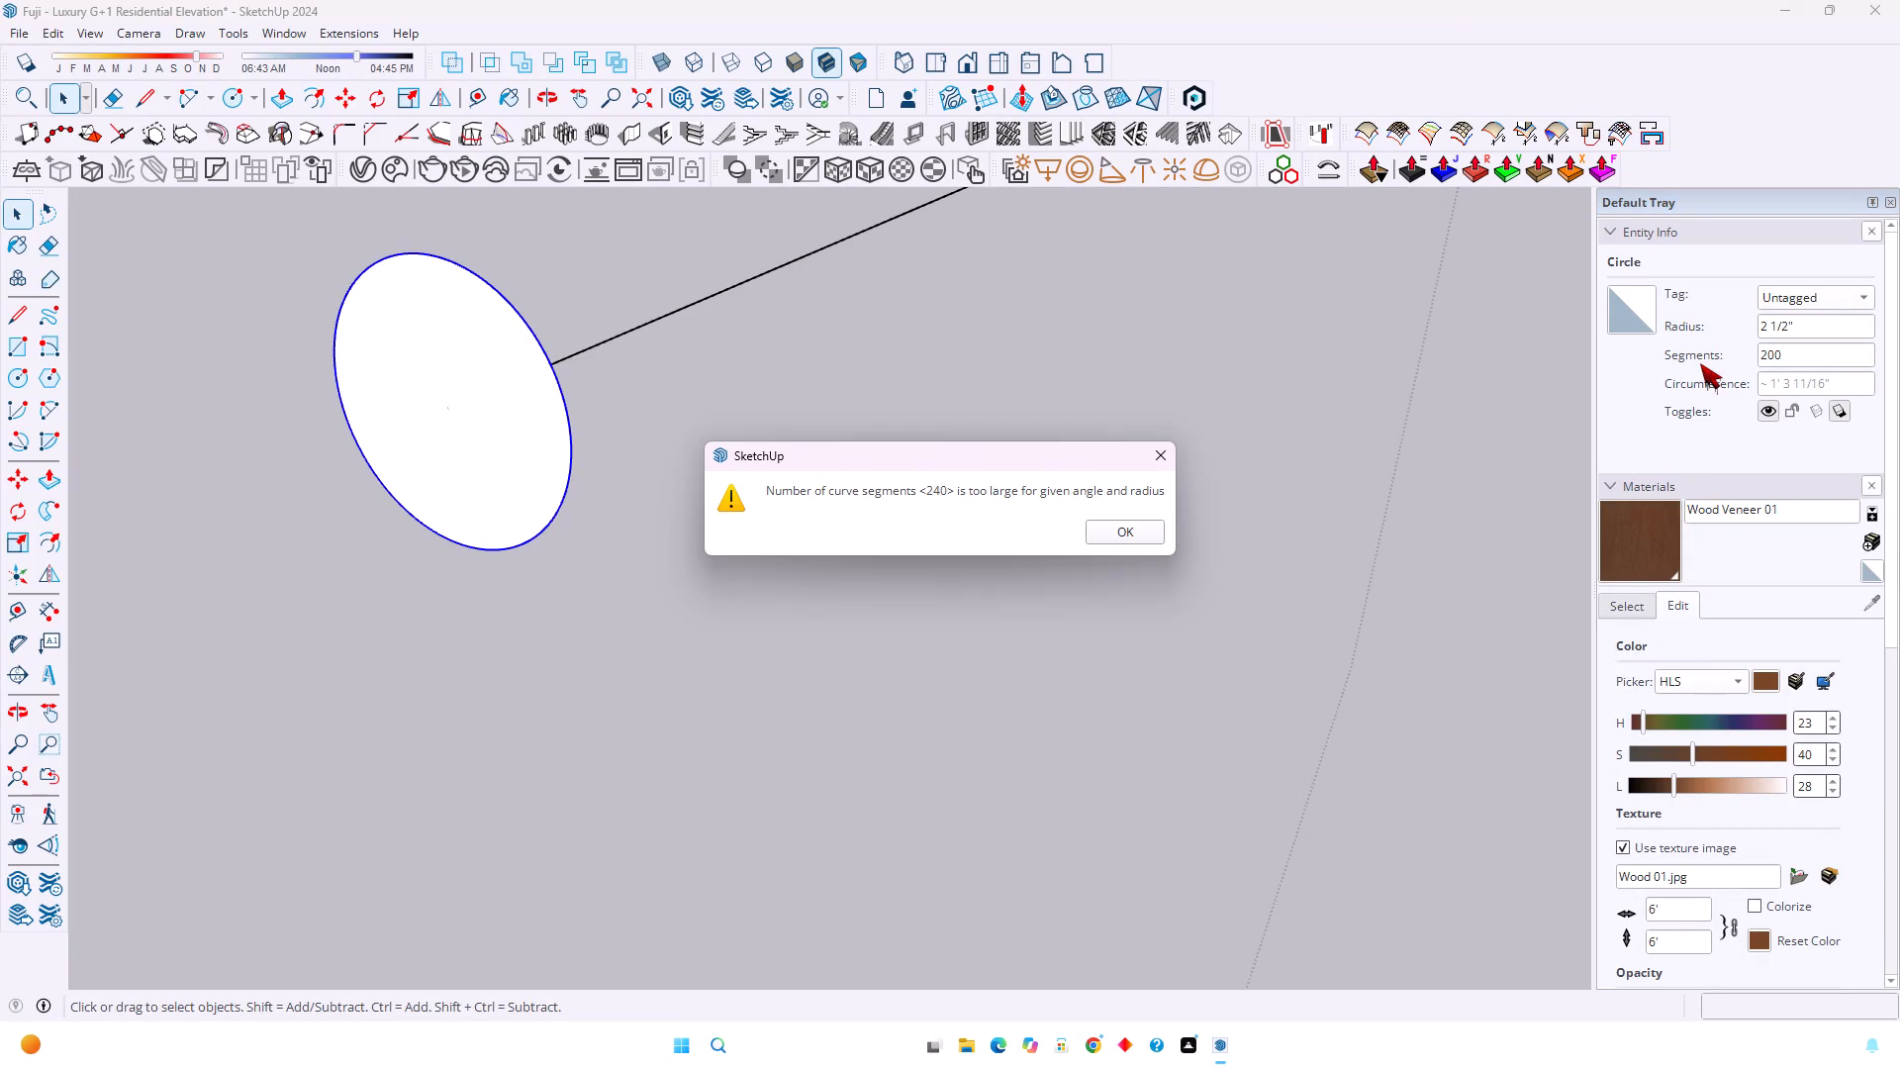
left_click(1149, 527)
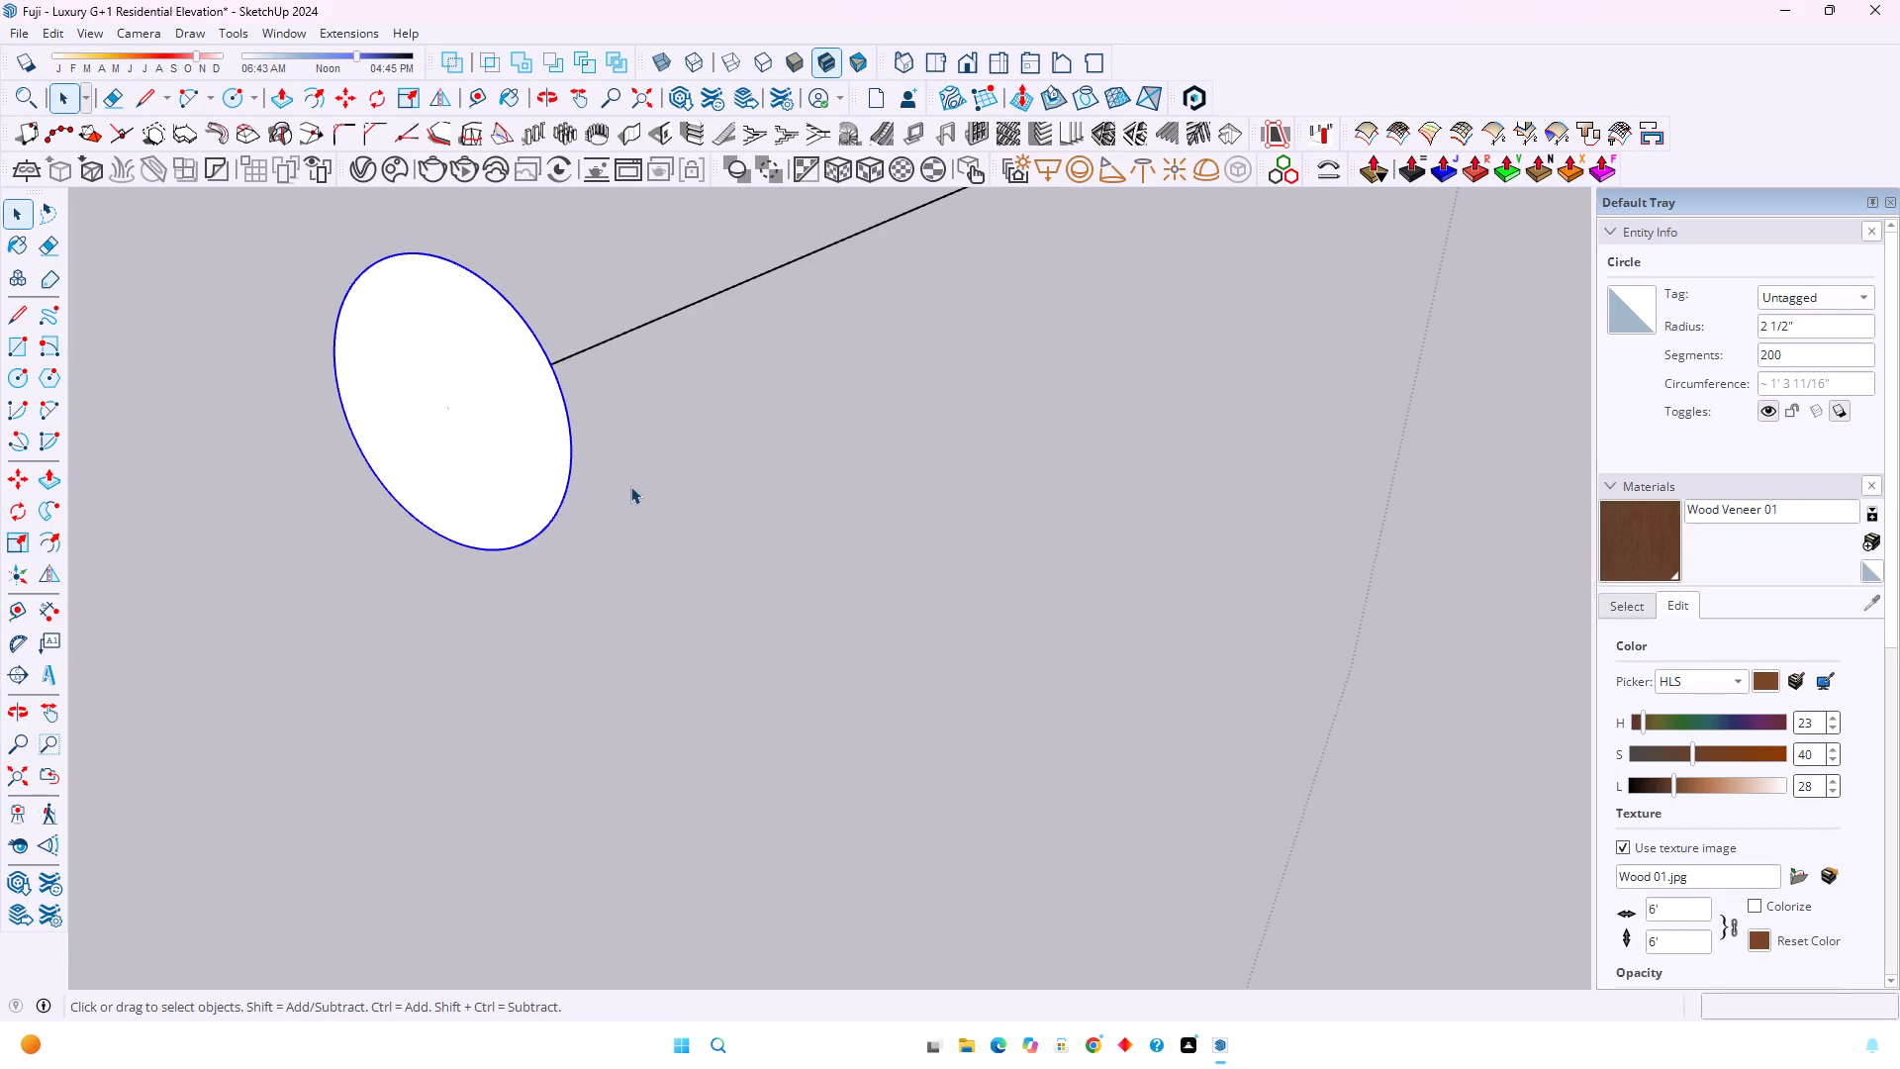
Select the profile circle's face and examine how it sits at the end of the copied path beside the slab.
left_click(462, 439)
scroll(452, 402, "up", 3)
middle_click_drag(481, 402, 961, 360)
middle_click(963, 360)
middle_click(964, 360)
scroll(965, 359, "down", 2)
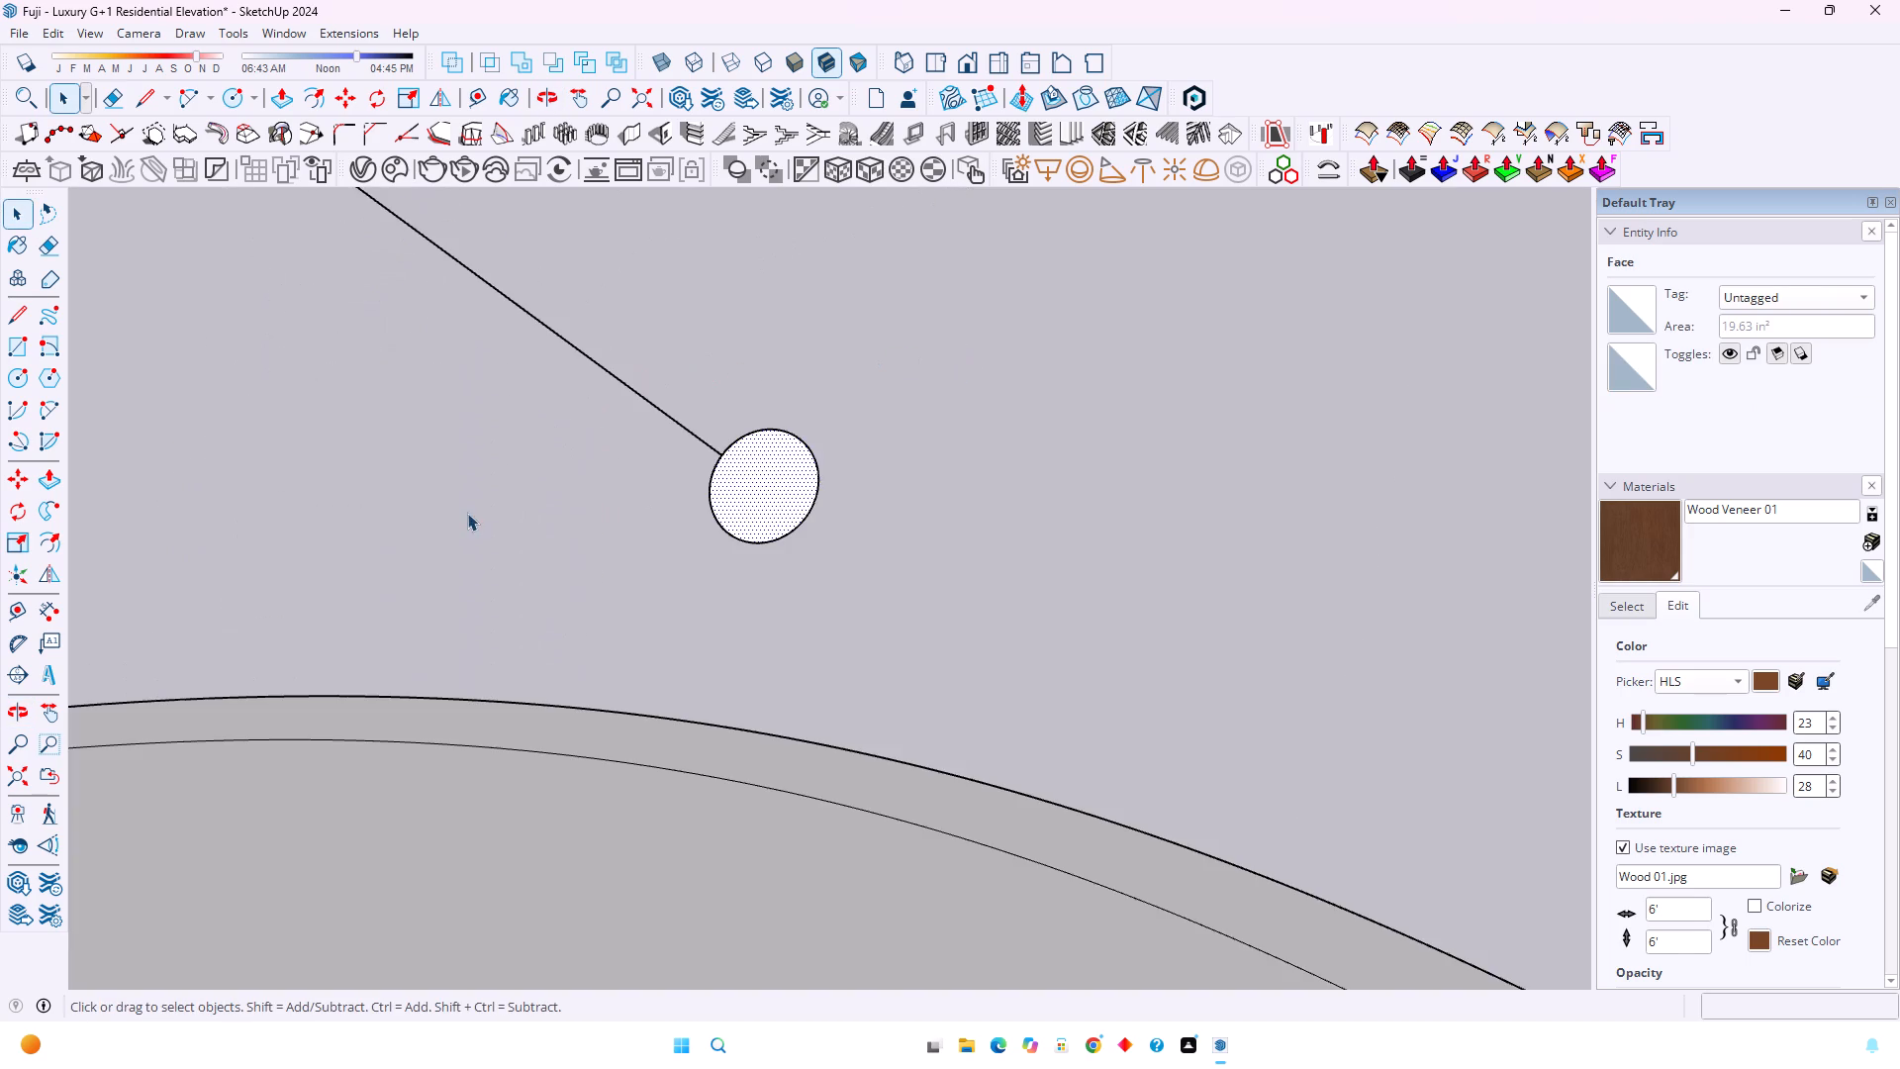
middle_click_drag(583, 509, 467, 461)
middle_click(467, 461)
middle_click_drag(467, 461, 492, 470)
middle_click(492, 470)
middle_click(492, 470)
scroll(492, 470, "down", 4)
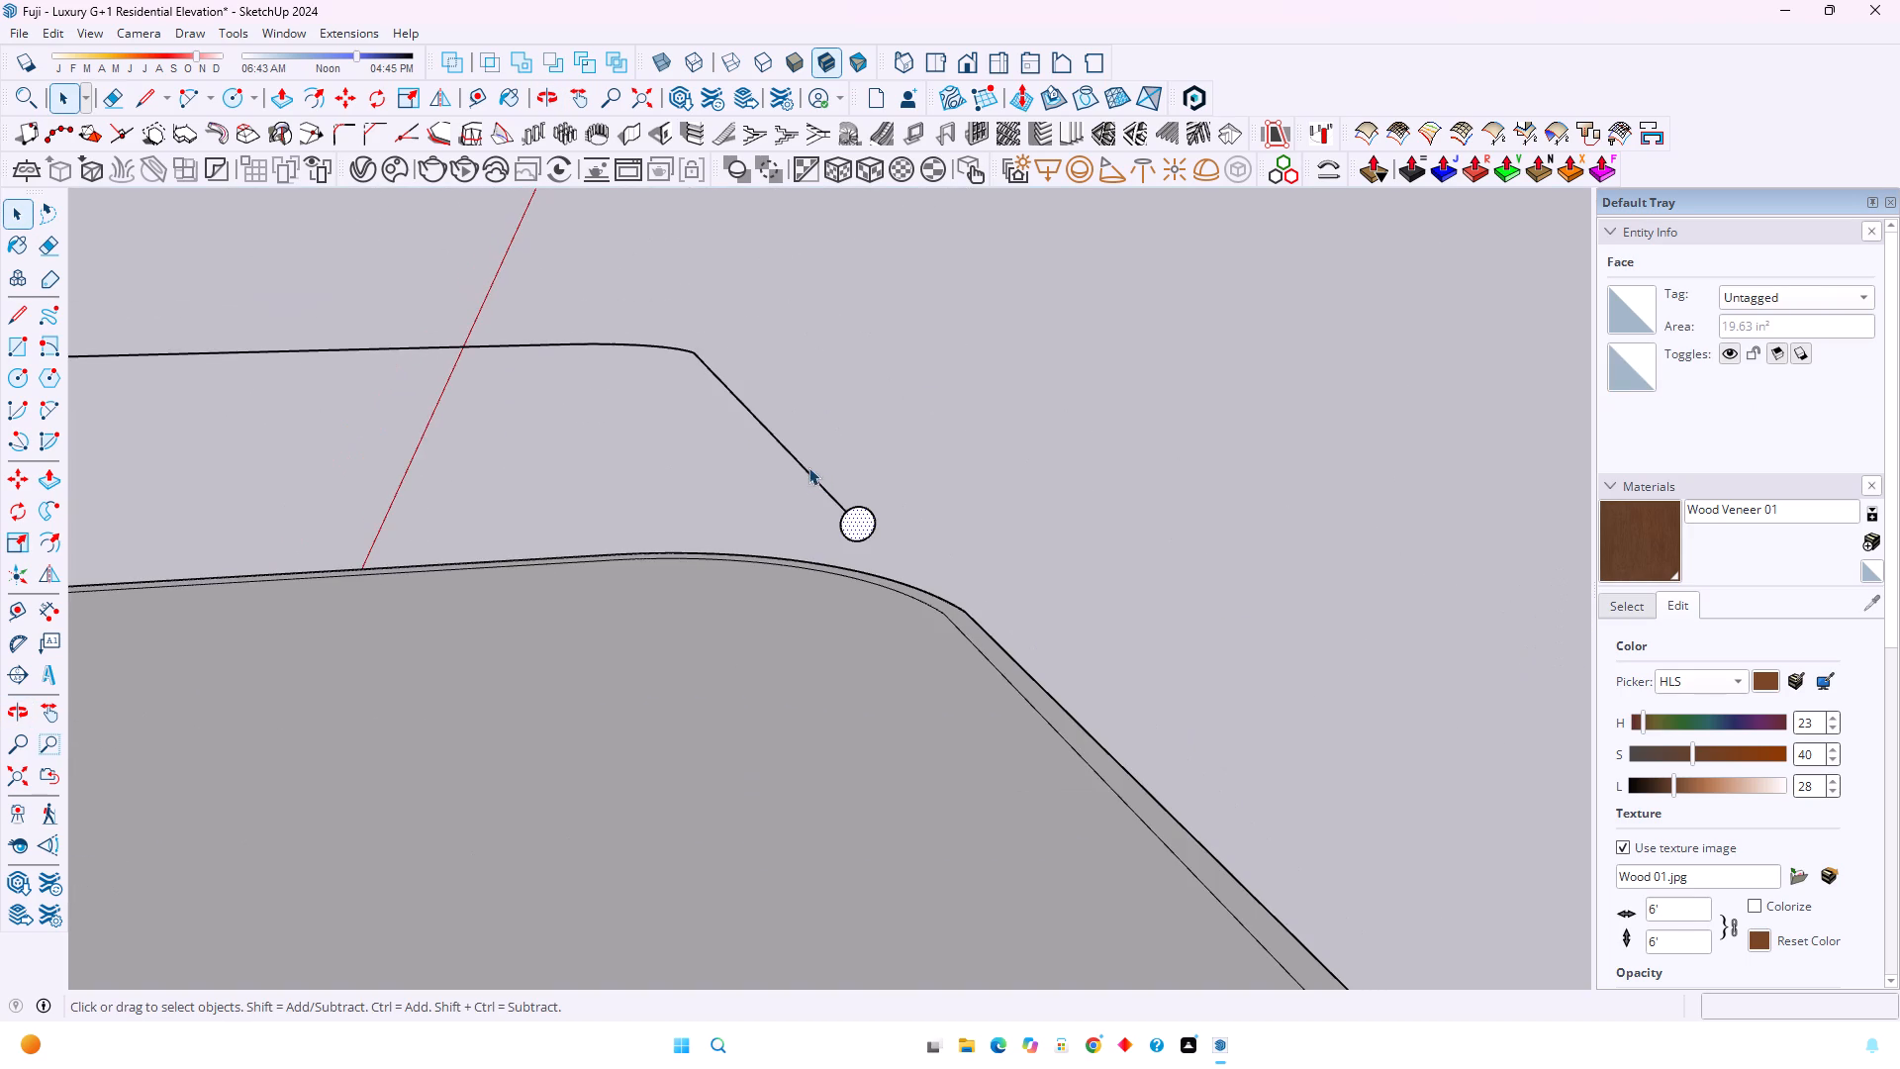
scroll(844, 505, "up", 16)
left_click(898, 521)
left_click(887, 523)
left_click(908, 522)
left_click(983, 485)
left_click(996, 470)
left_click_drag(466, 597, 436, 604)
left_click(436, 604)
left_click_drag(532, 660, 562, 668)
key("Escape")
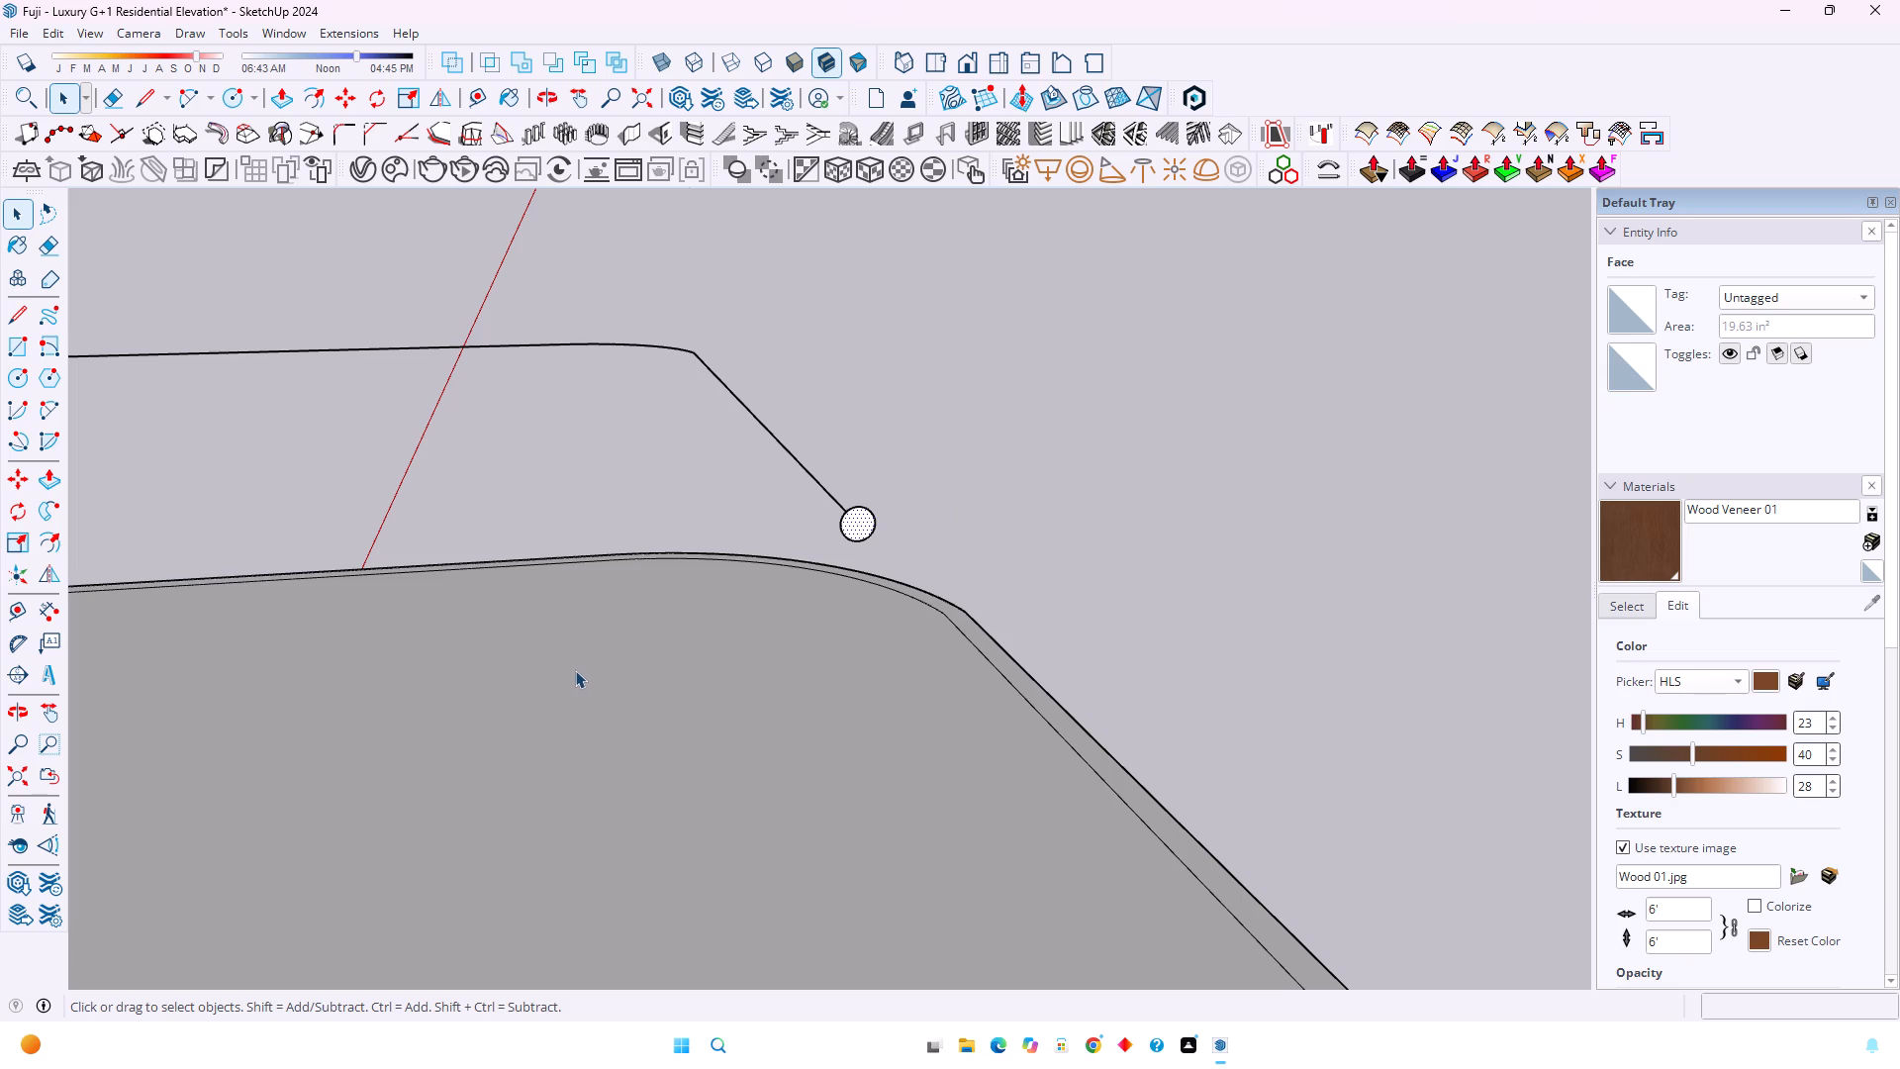
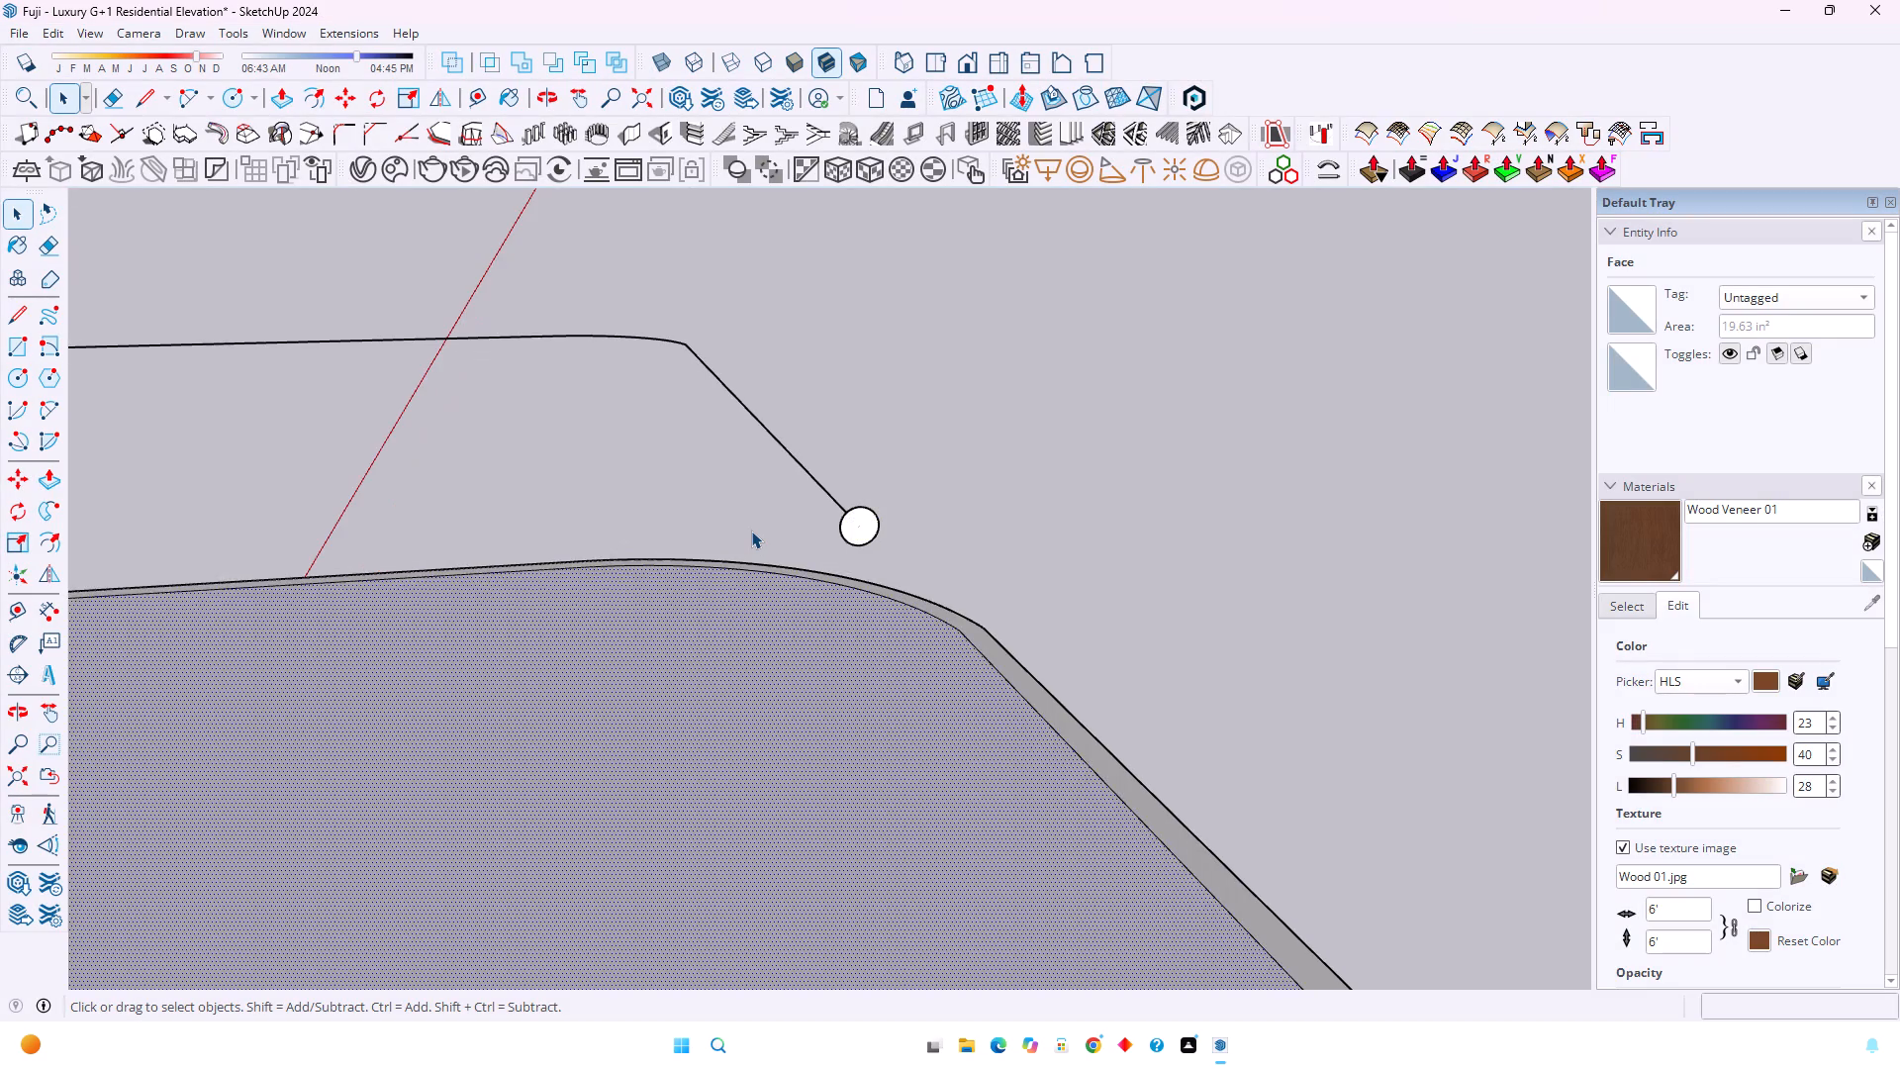
Draw a vertical line on the profile circle's face from its centre straight up to its top edge.
scroll(838, 534, "up", 4)
double_click(860, 523)
scroll(862, 522, "up", 4)
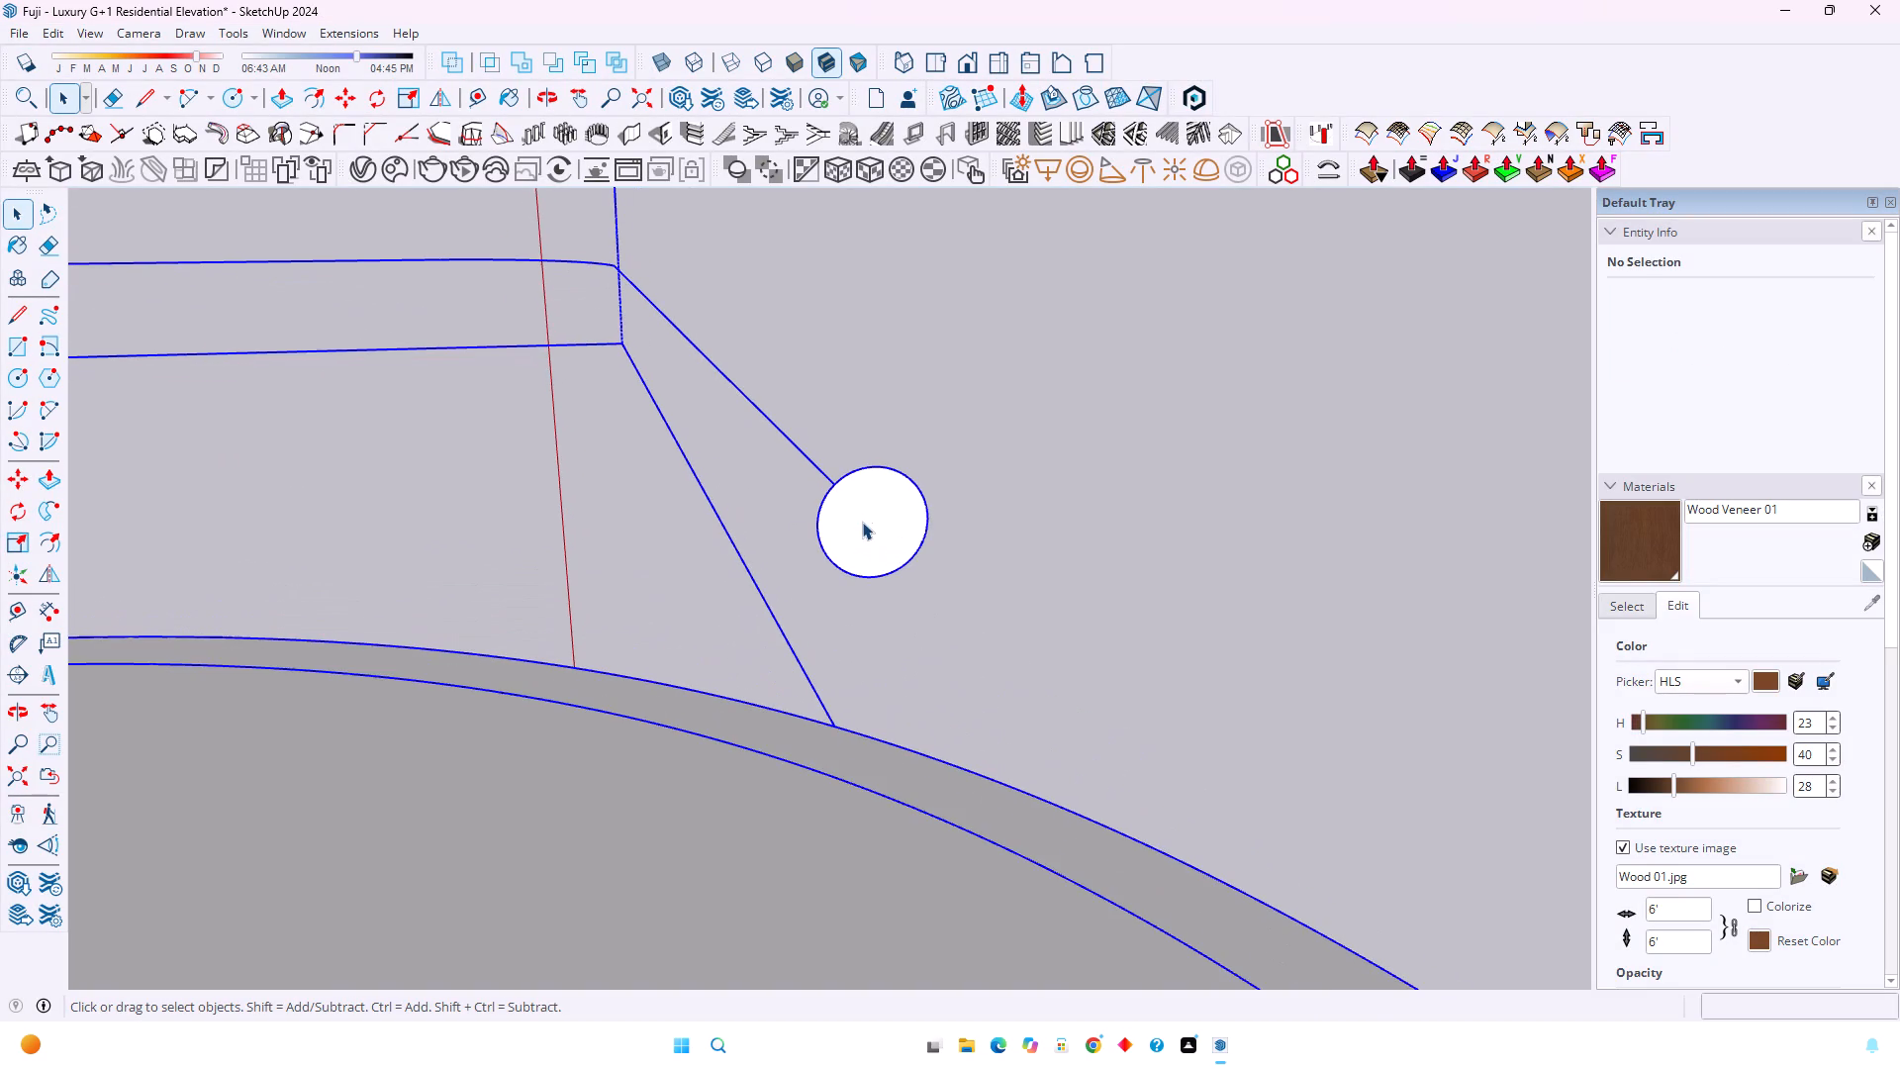
double_click(862, 522)
scroll(862, 522, "up", 4)
double_click(862, 522)
scroll(862, 522, "up", 1)
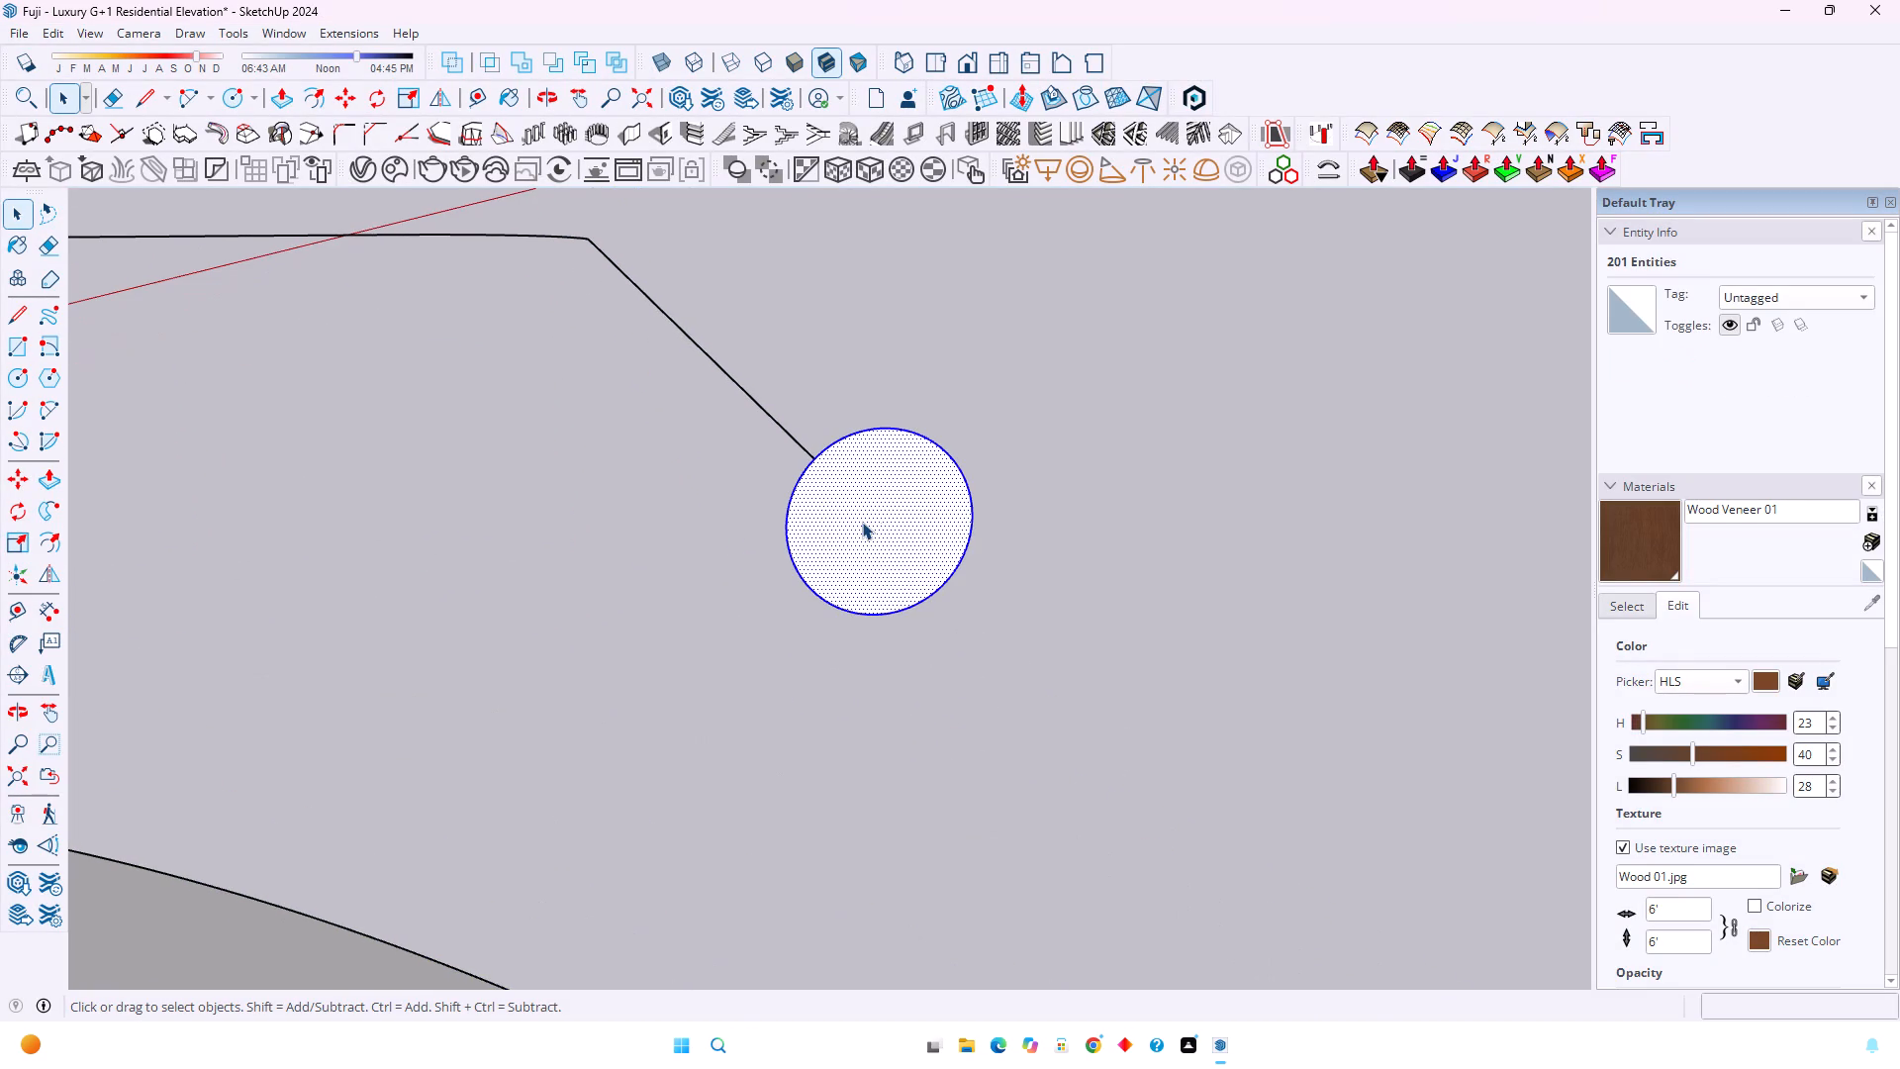
scroll(885, 516, "up", 6)
middle_click_drag(886, 515, 776, 493)
middle_click(776, 493)
middle_click(762, 486)
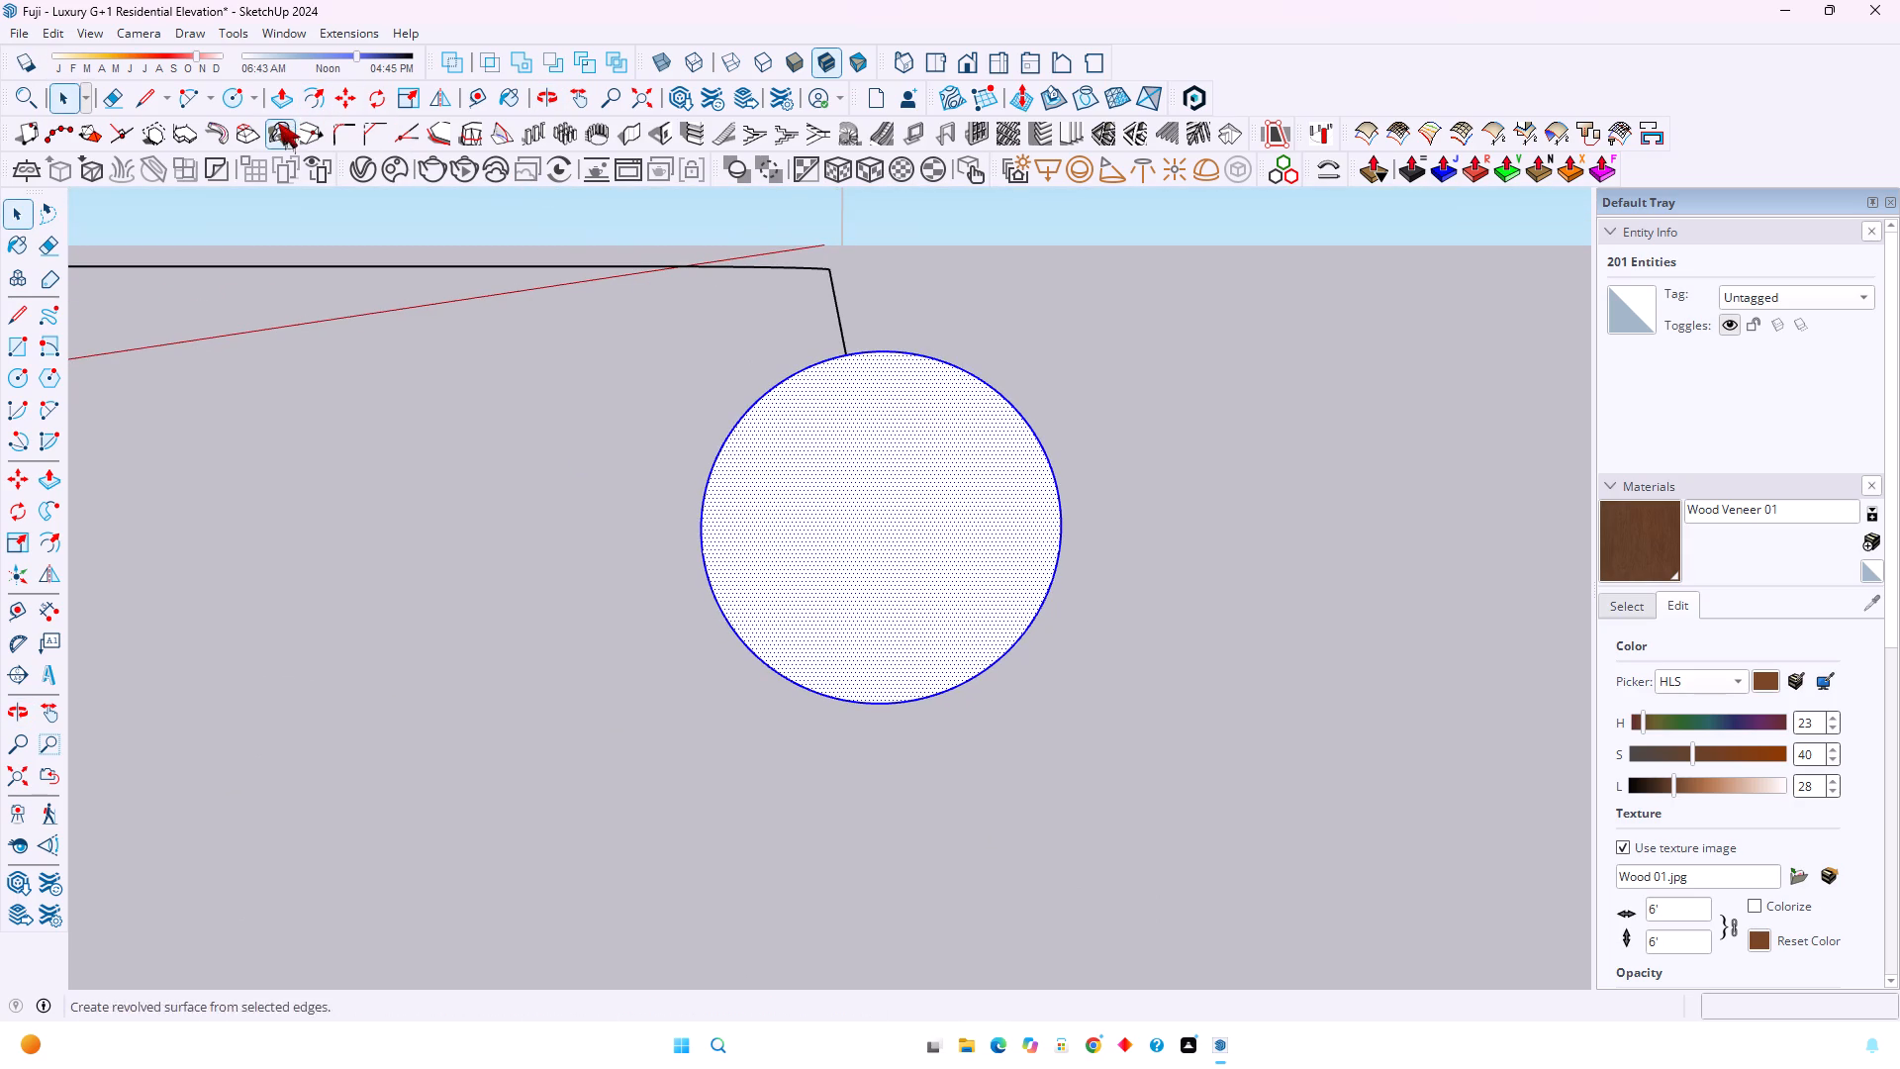
left_click(148, 104)
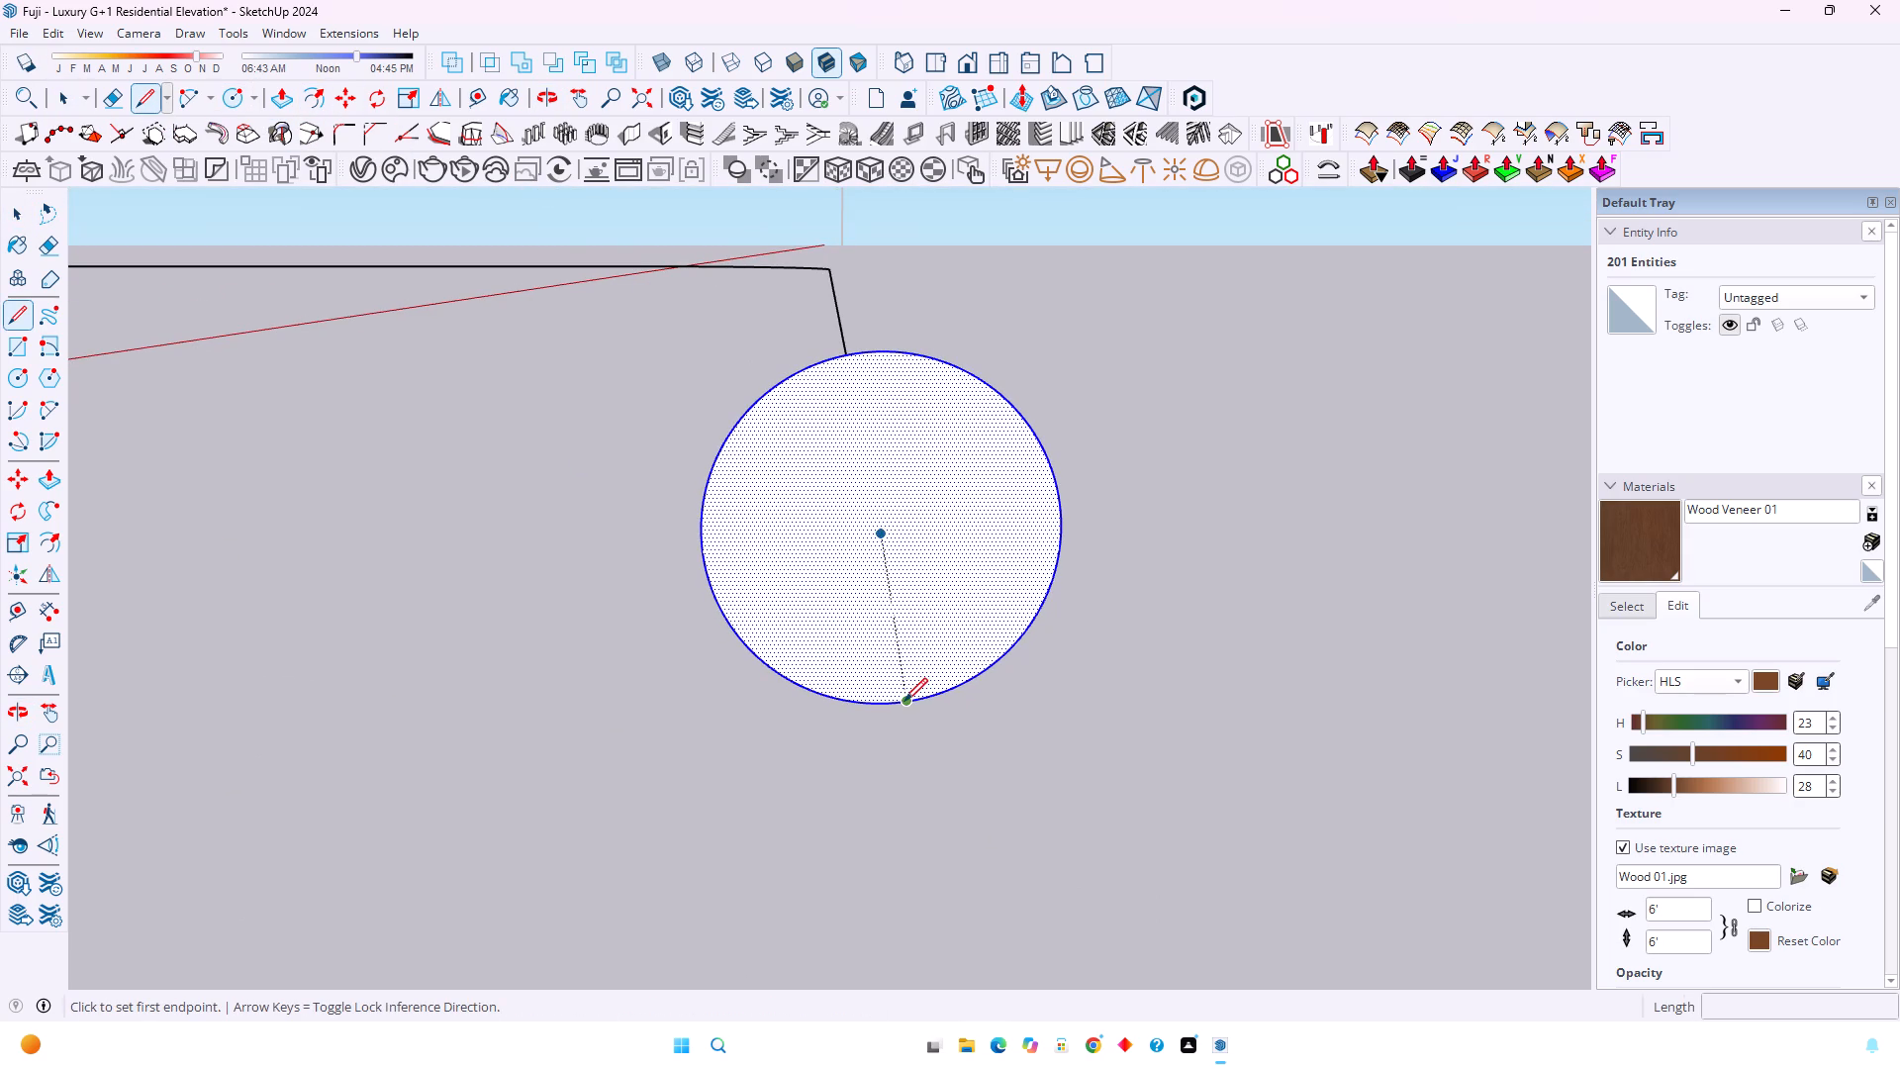
left_click(886, 535)
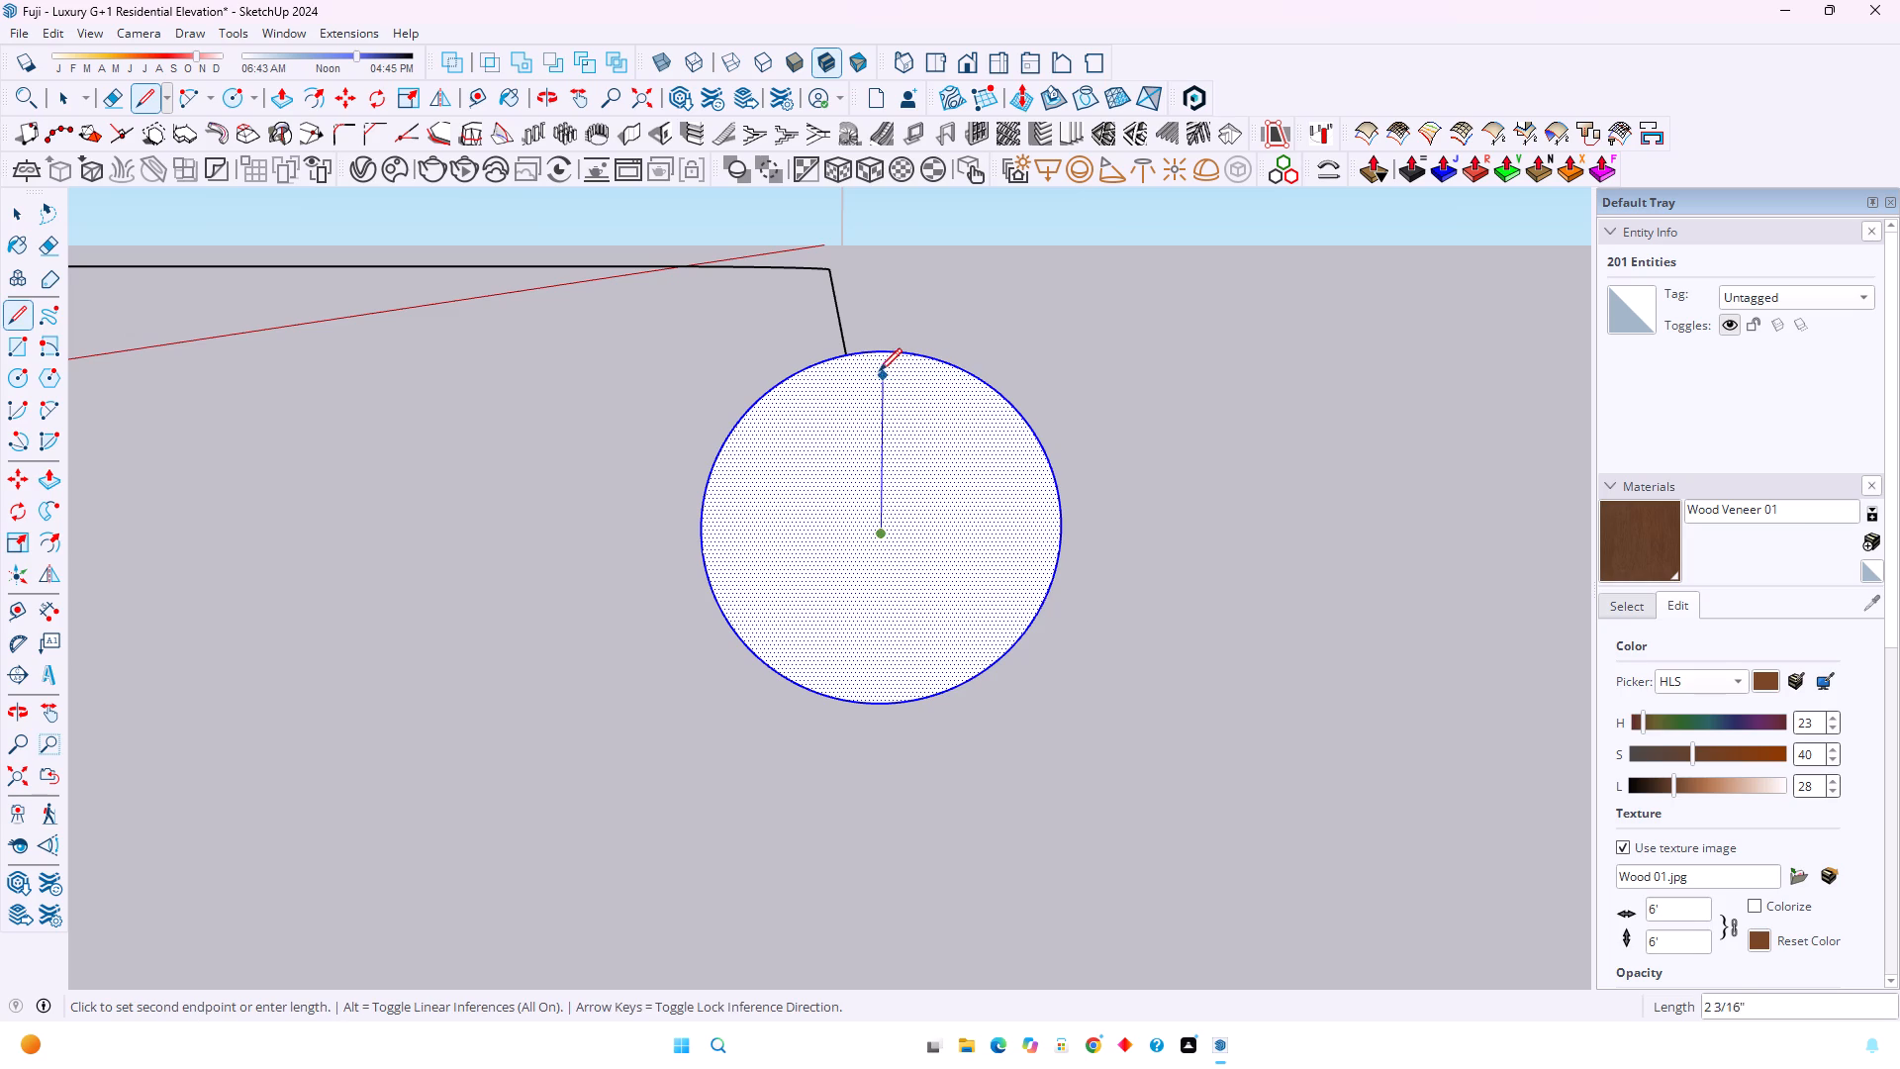
left_click(879, 353)
key("space")
Copy the vertical centre line 6 mm sideways to the right across the circle's face.
left_click(883, 432)
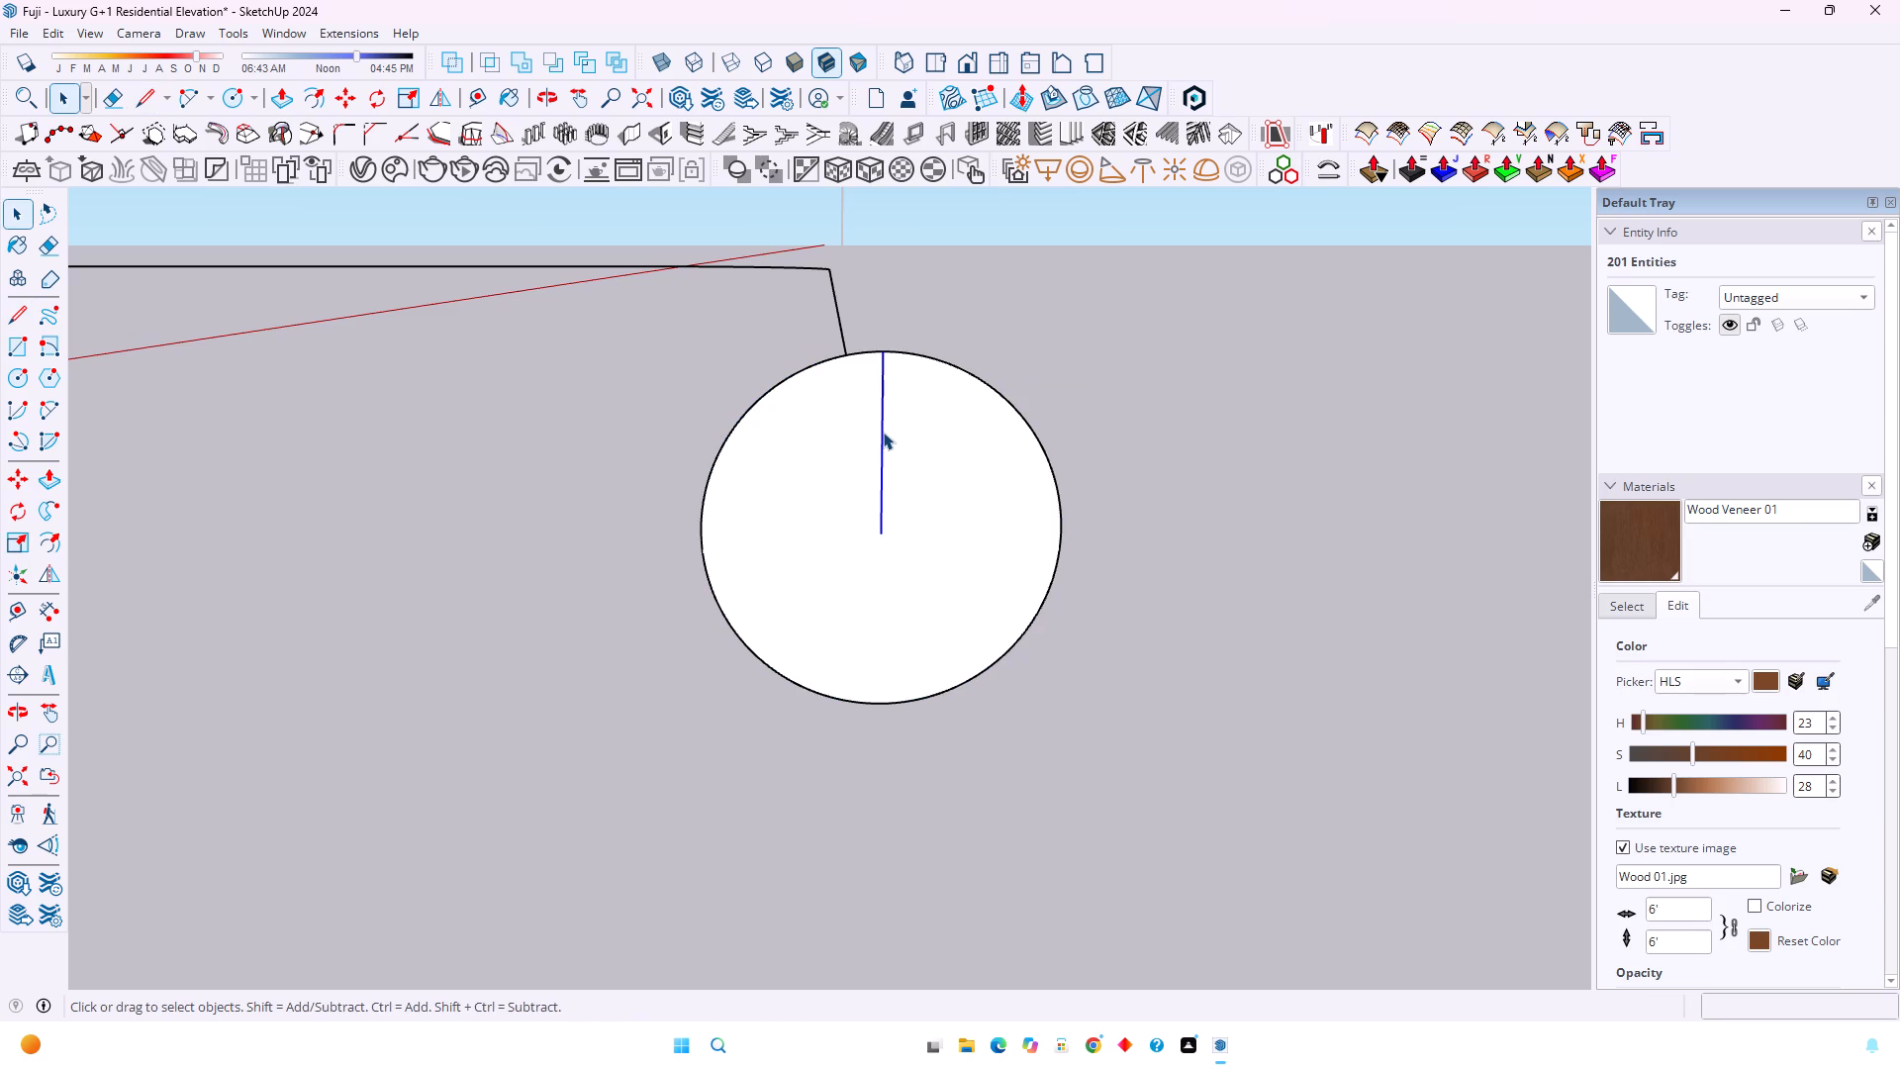
key("m")
left_click(885, 534)
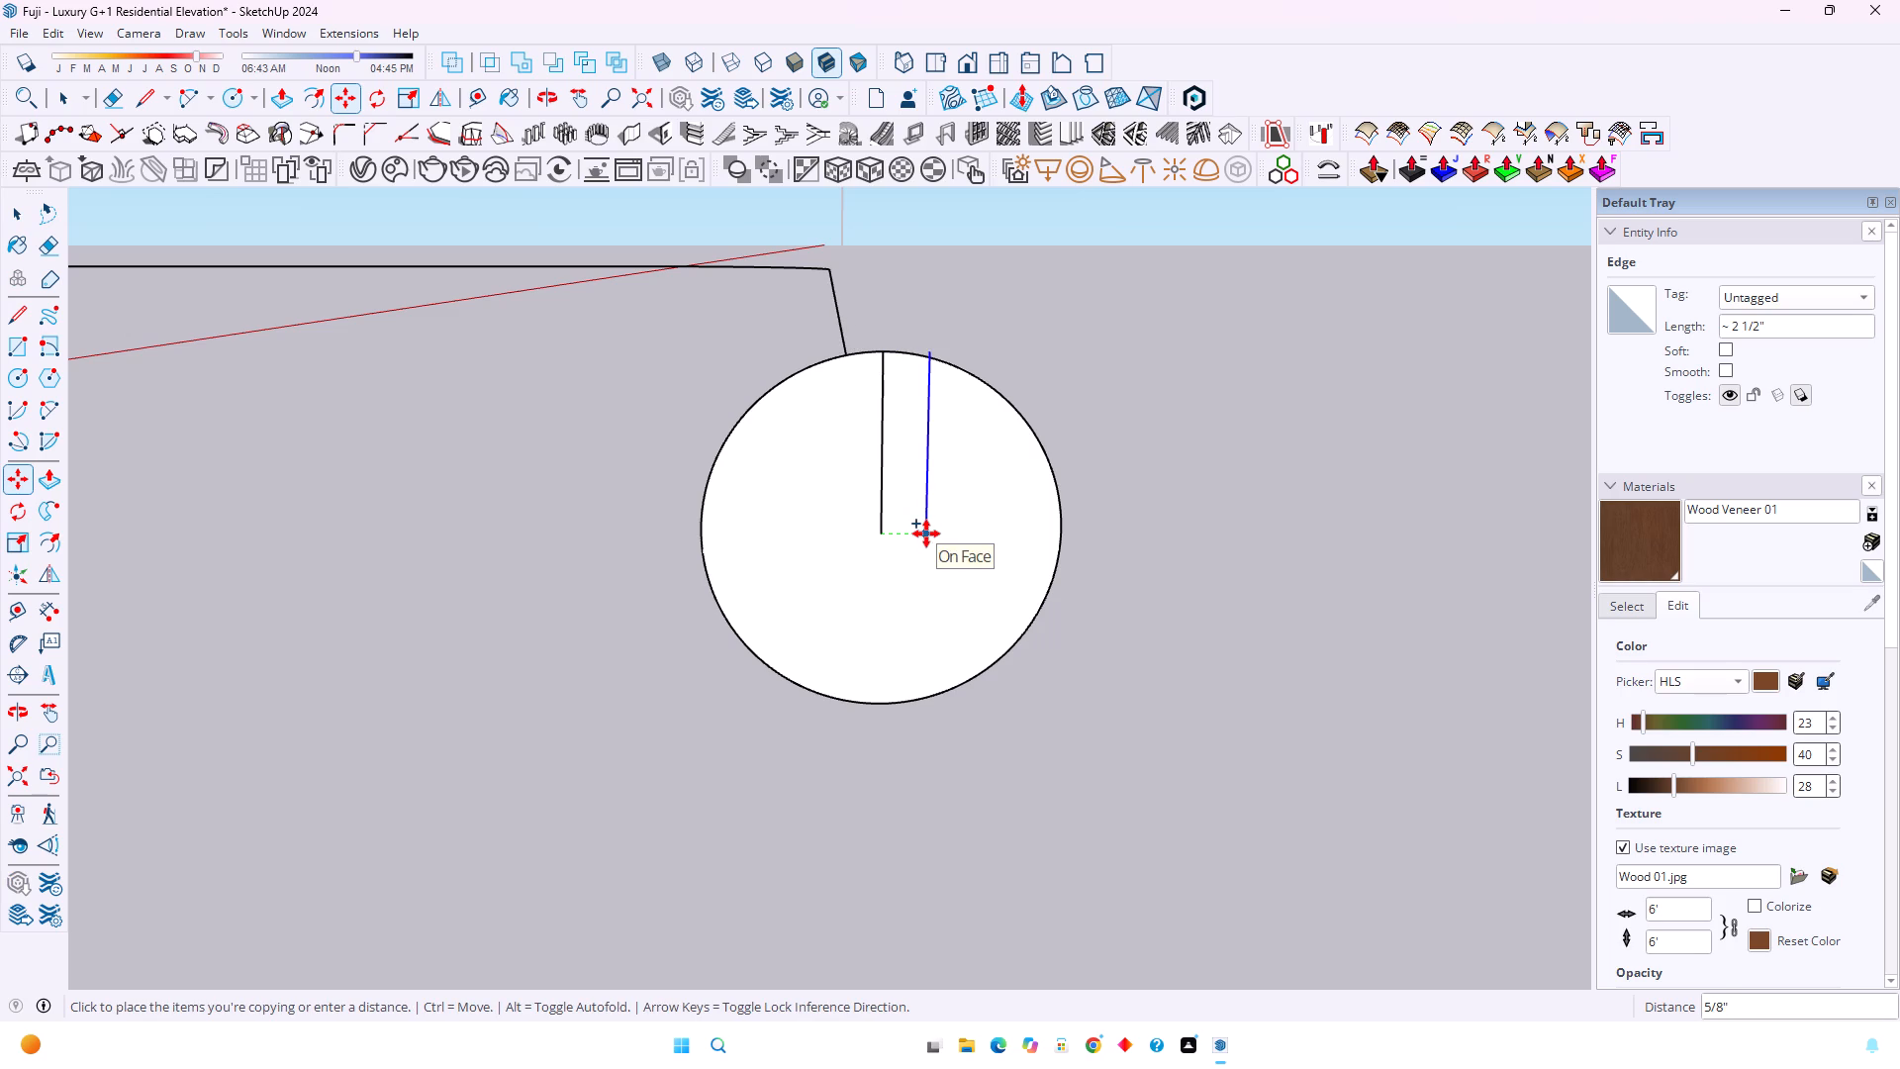
type("0.5")
key("BackSpace")
key("BackSpace")
key("BackSpace")
type("6mm")
key("Return")
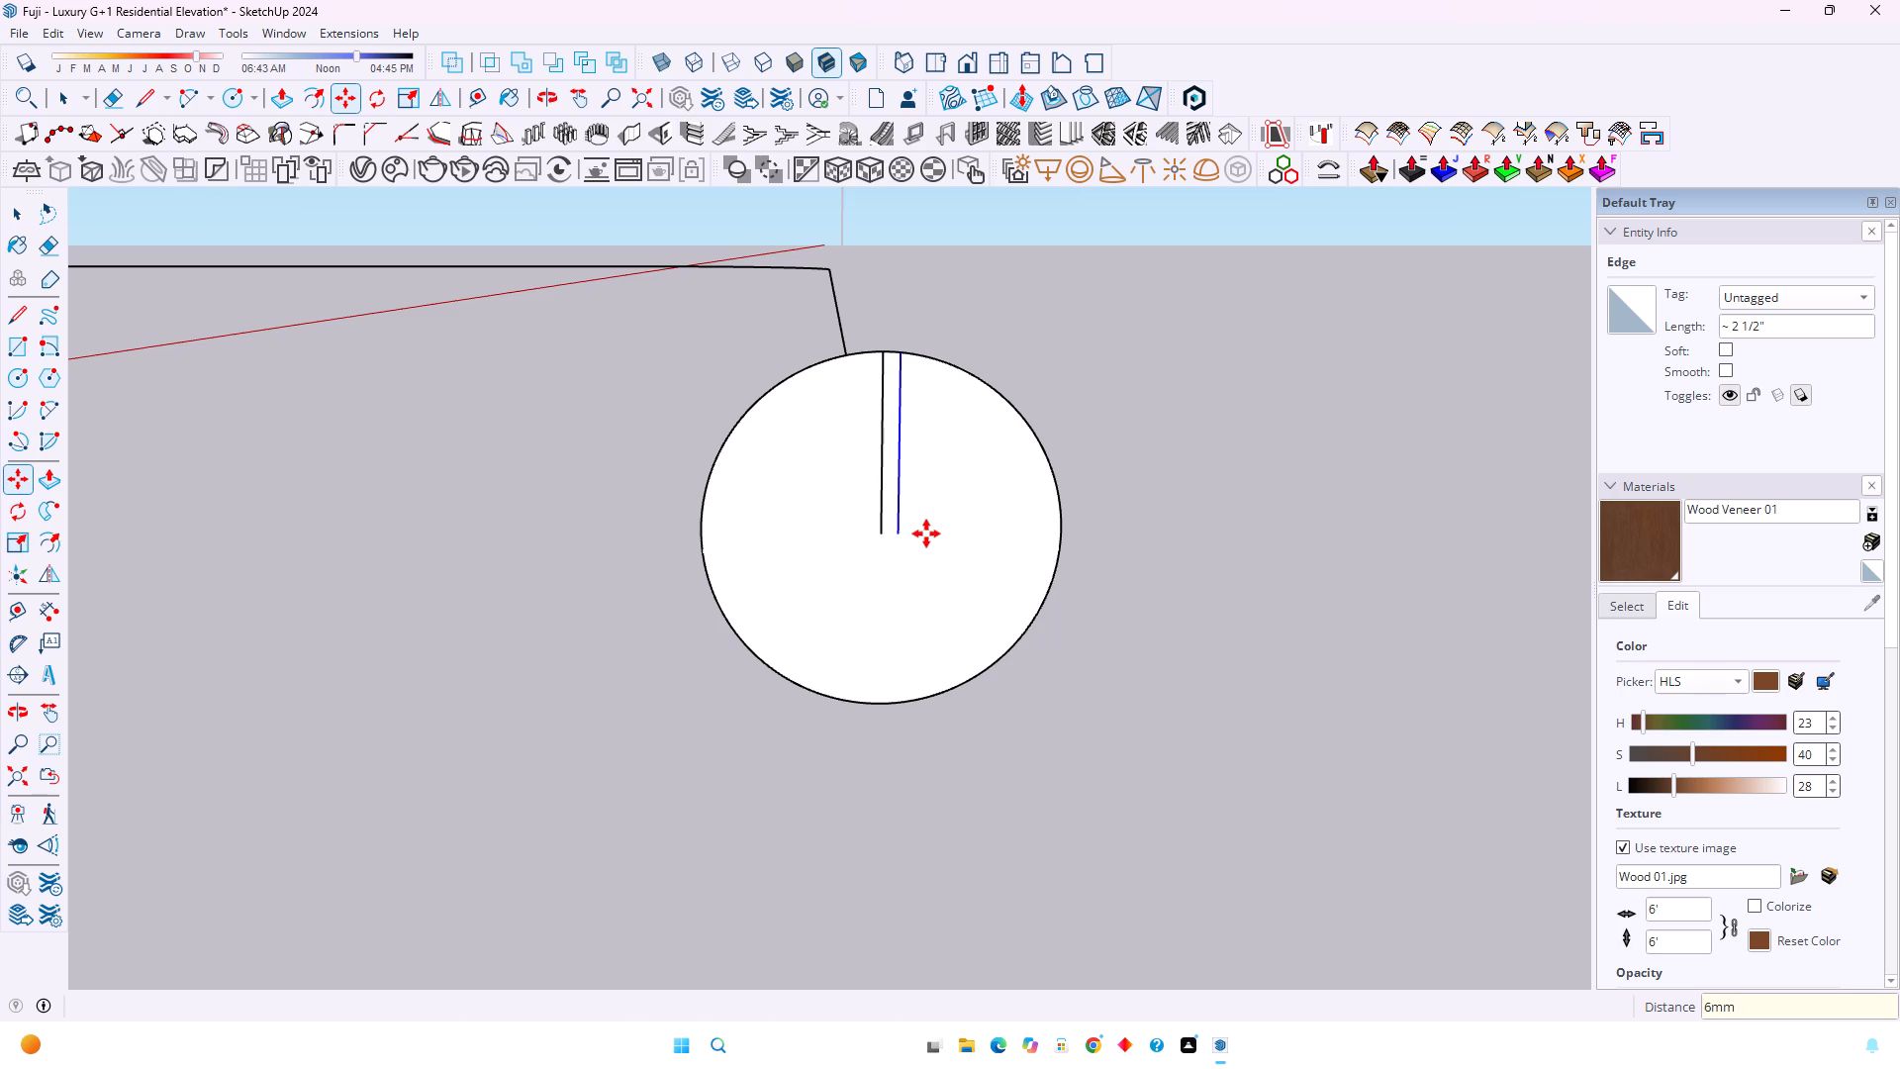
Copy the offset line 12 mm to the left, onto the opposite side of the centre line.
scroll(888, 529, "up", 1)
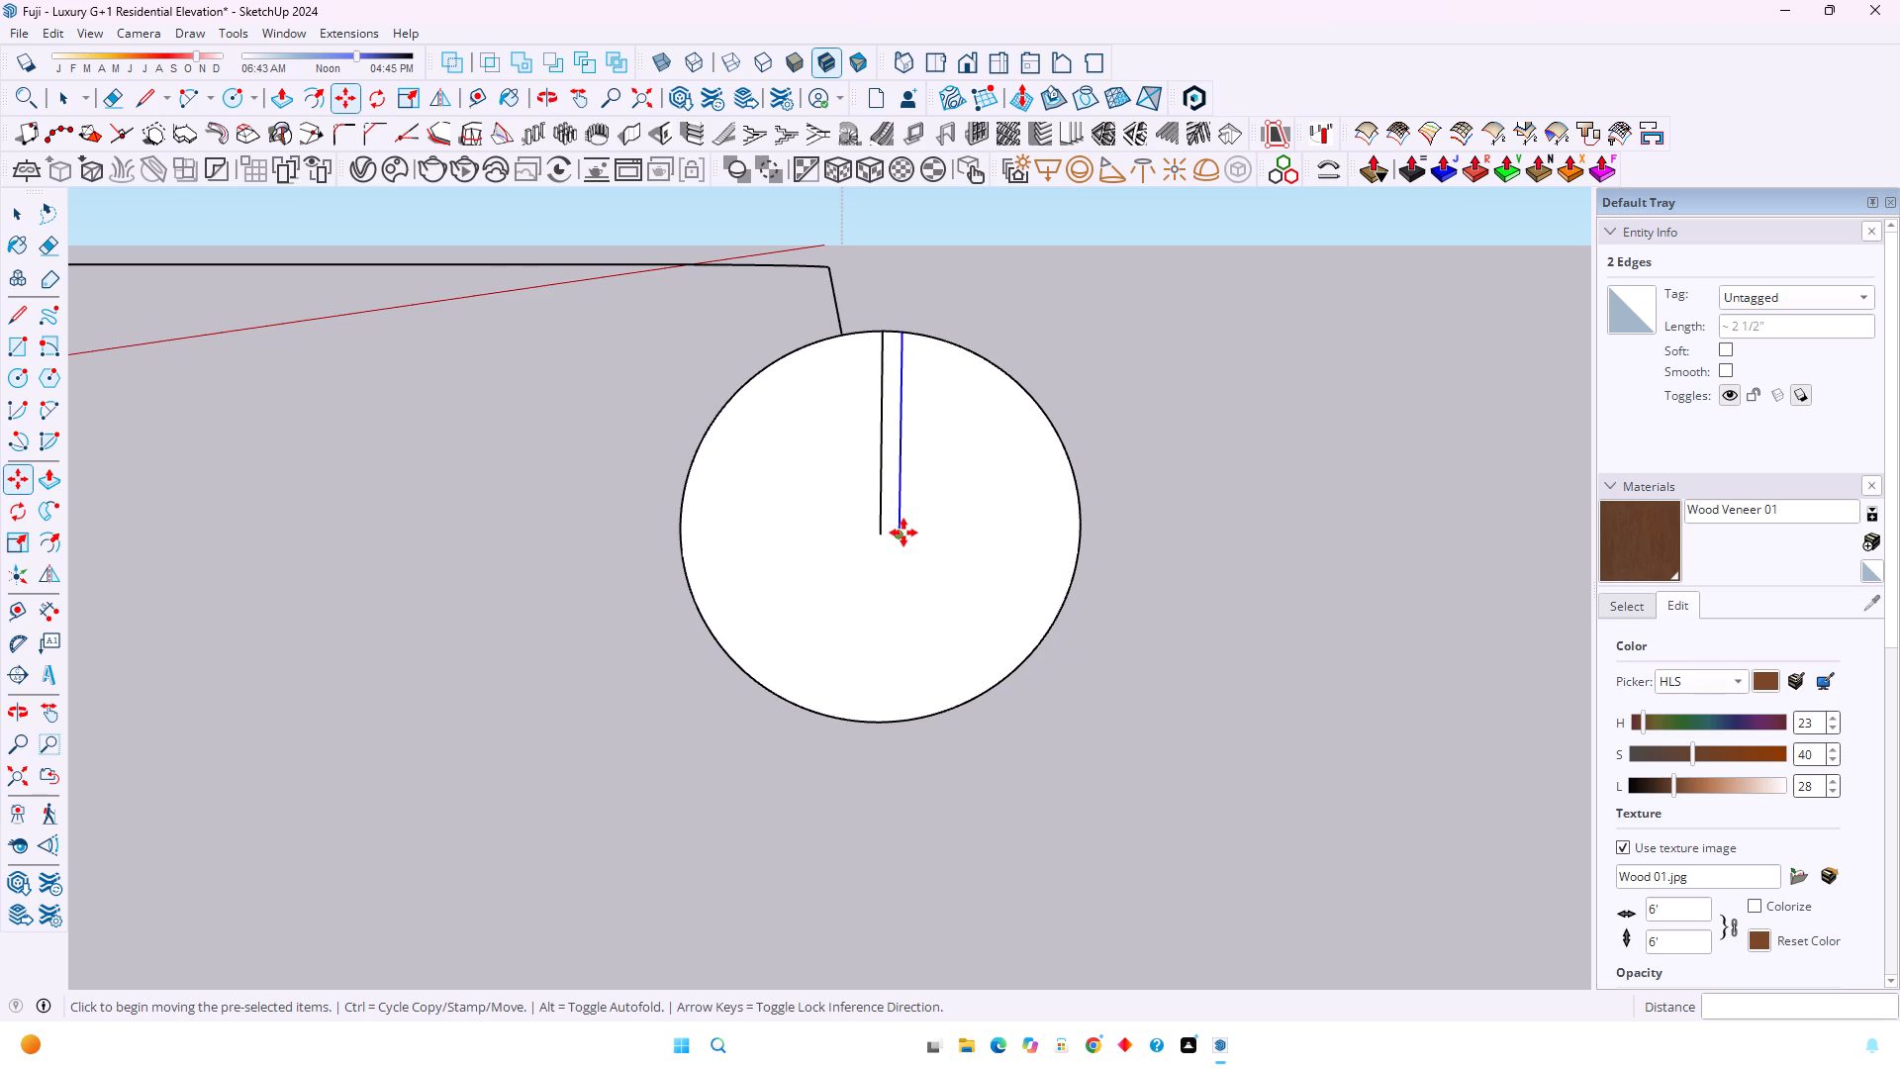
left_click(903, 533)
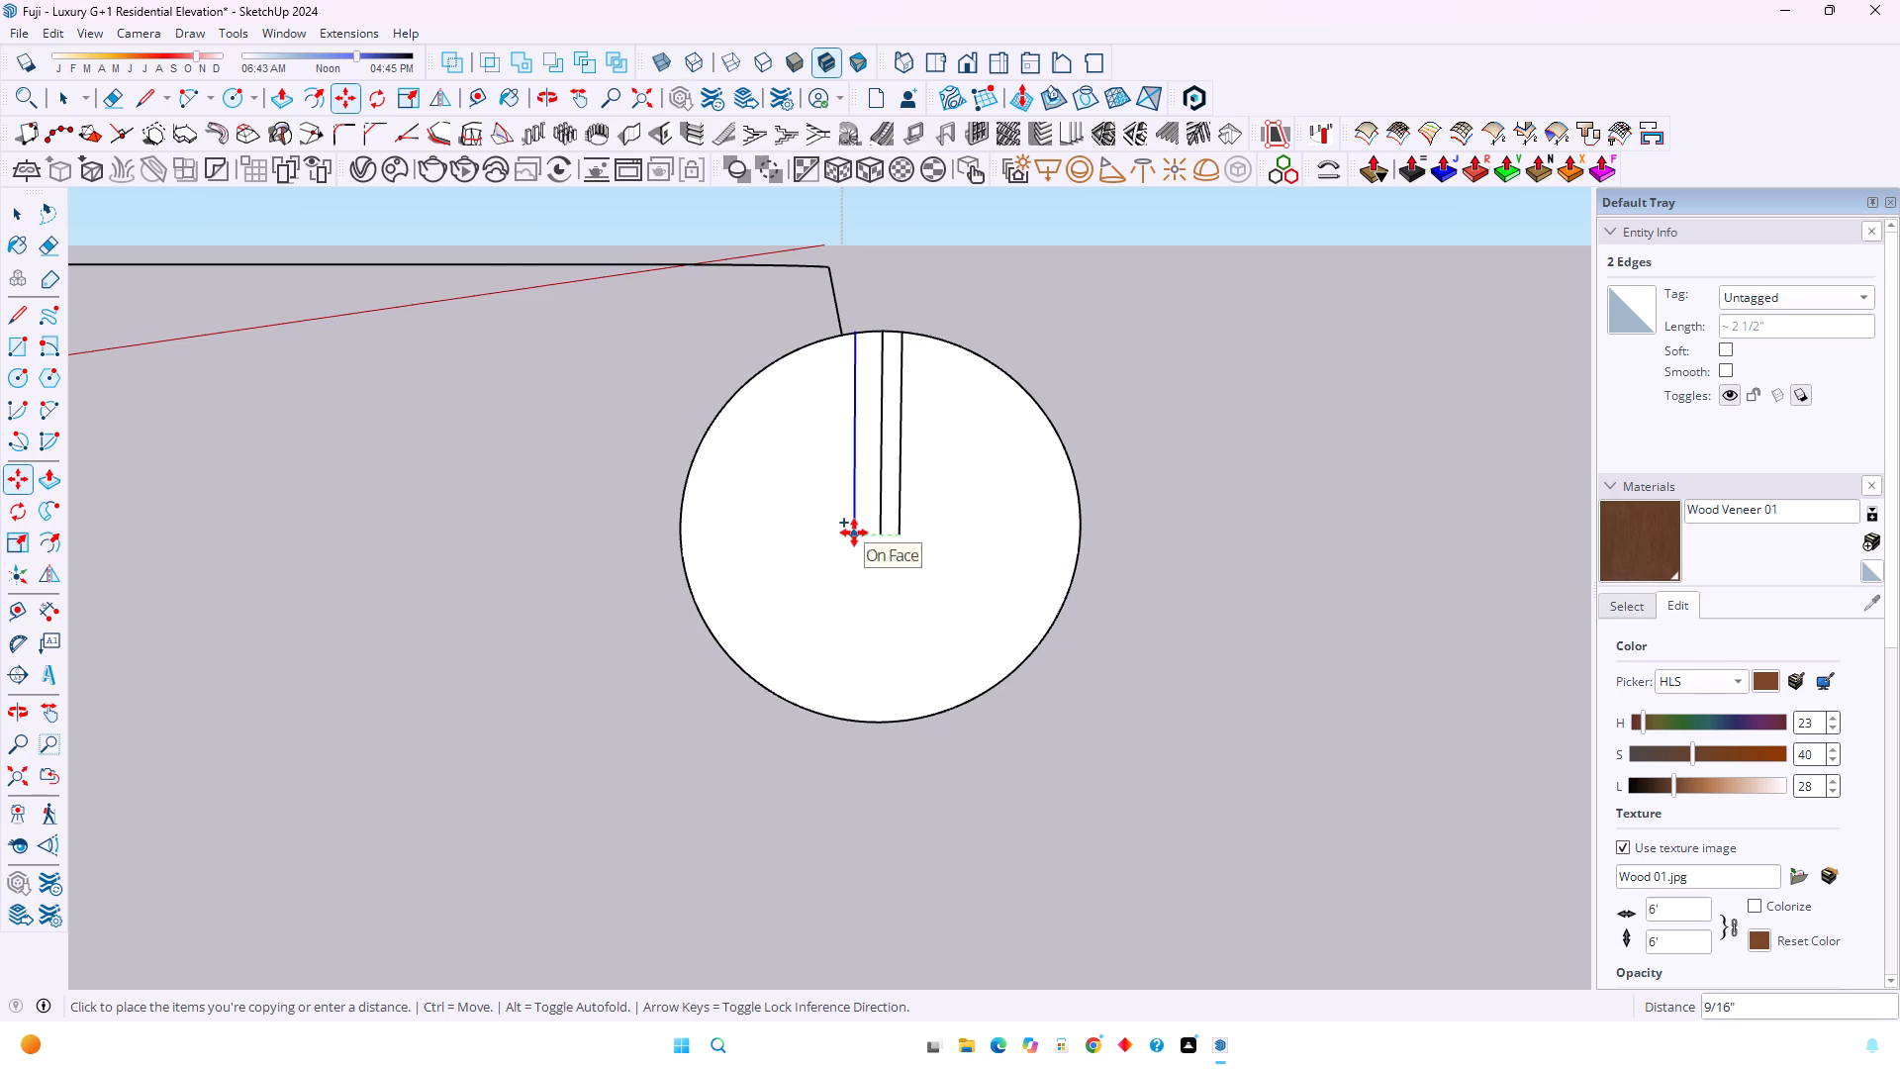
type("12mm")
key("Return")
key("space")
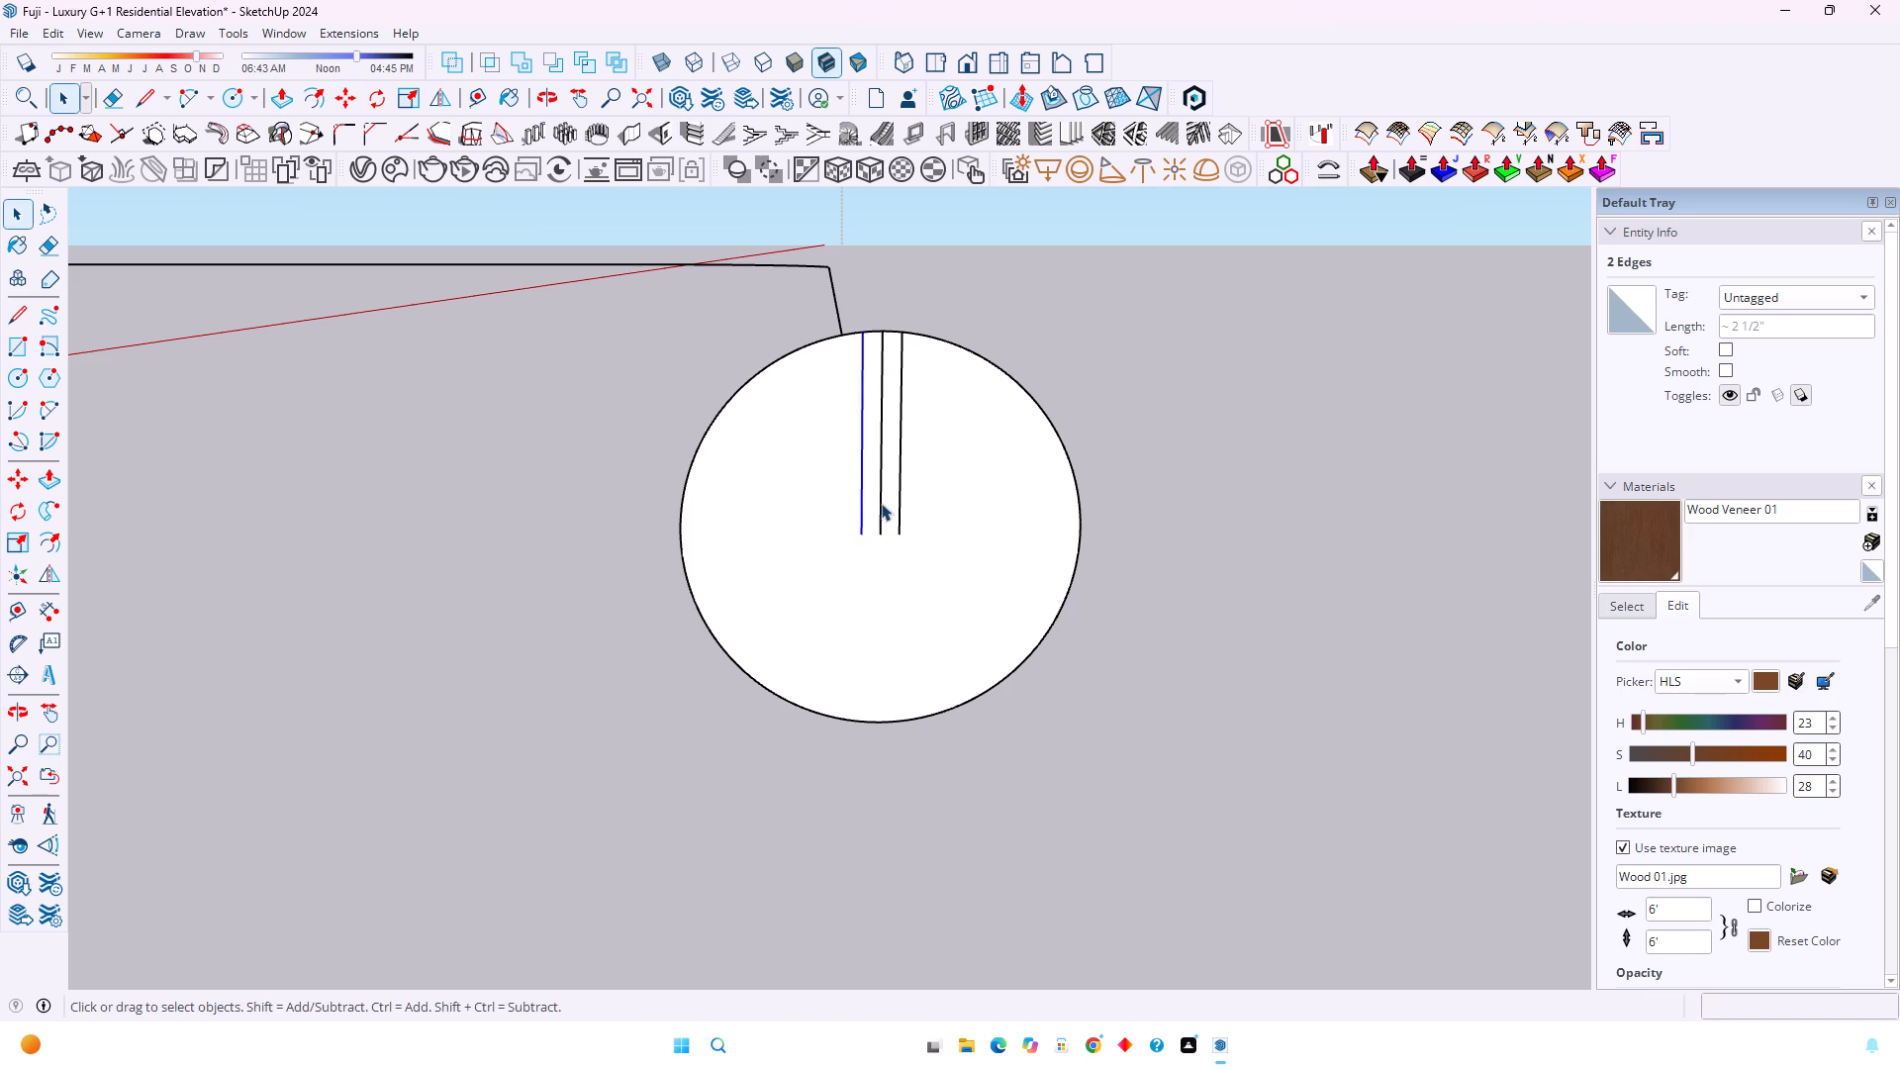
Delete the original centre line between the two offset lines.
left_click(882, 503)
key("Delete")
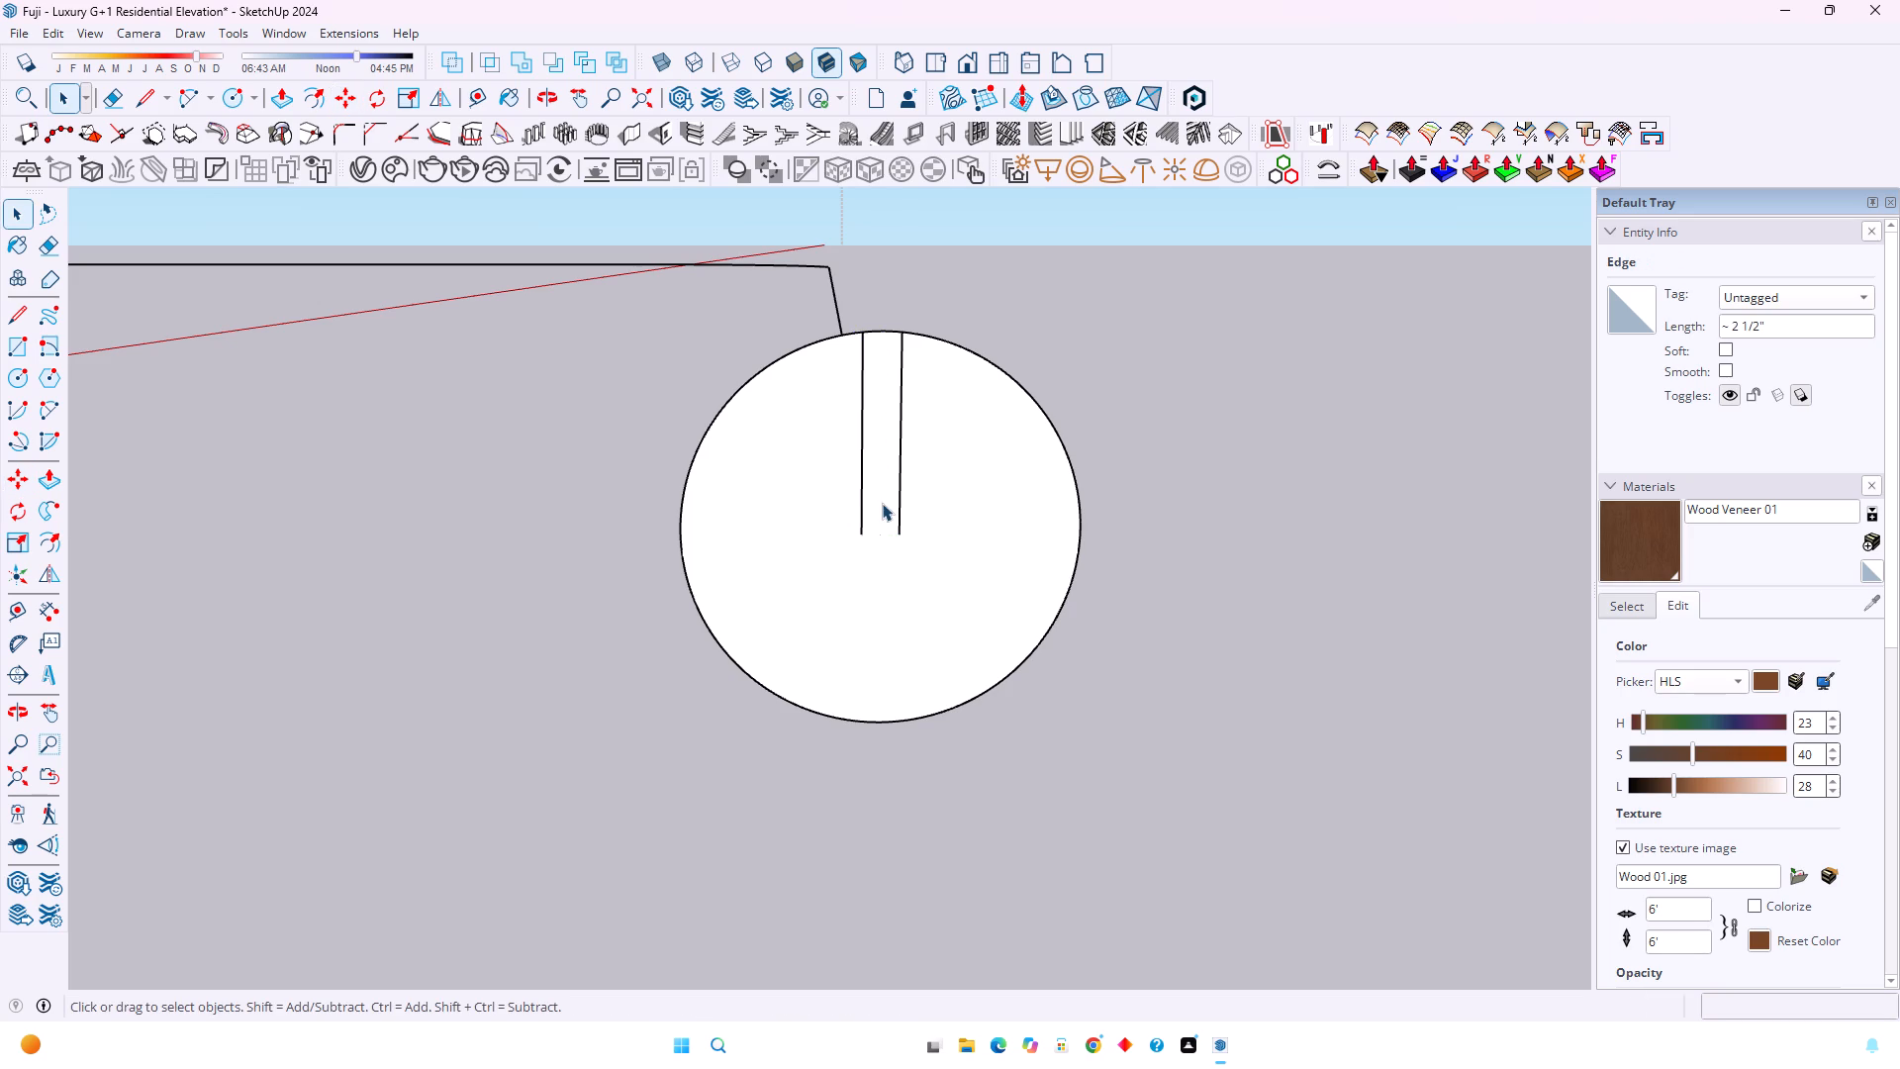
Join the lower ends of the two vertical lines with a horizontal line about 1/2" long.
left_click(151, 106)
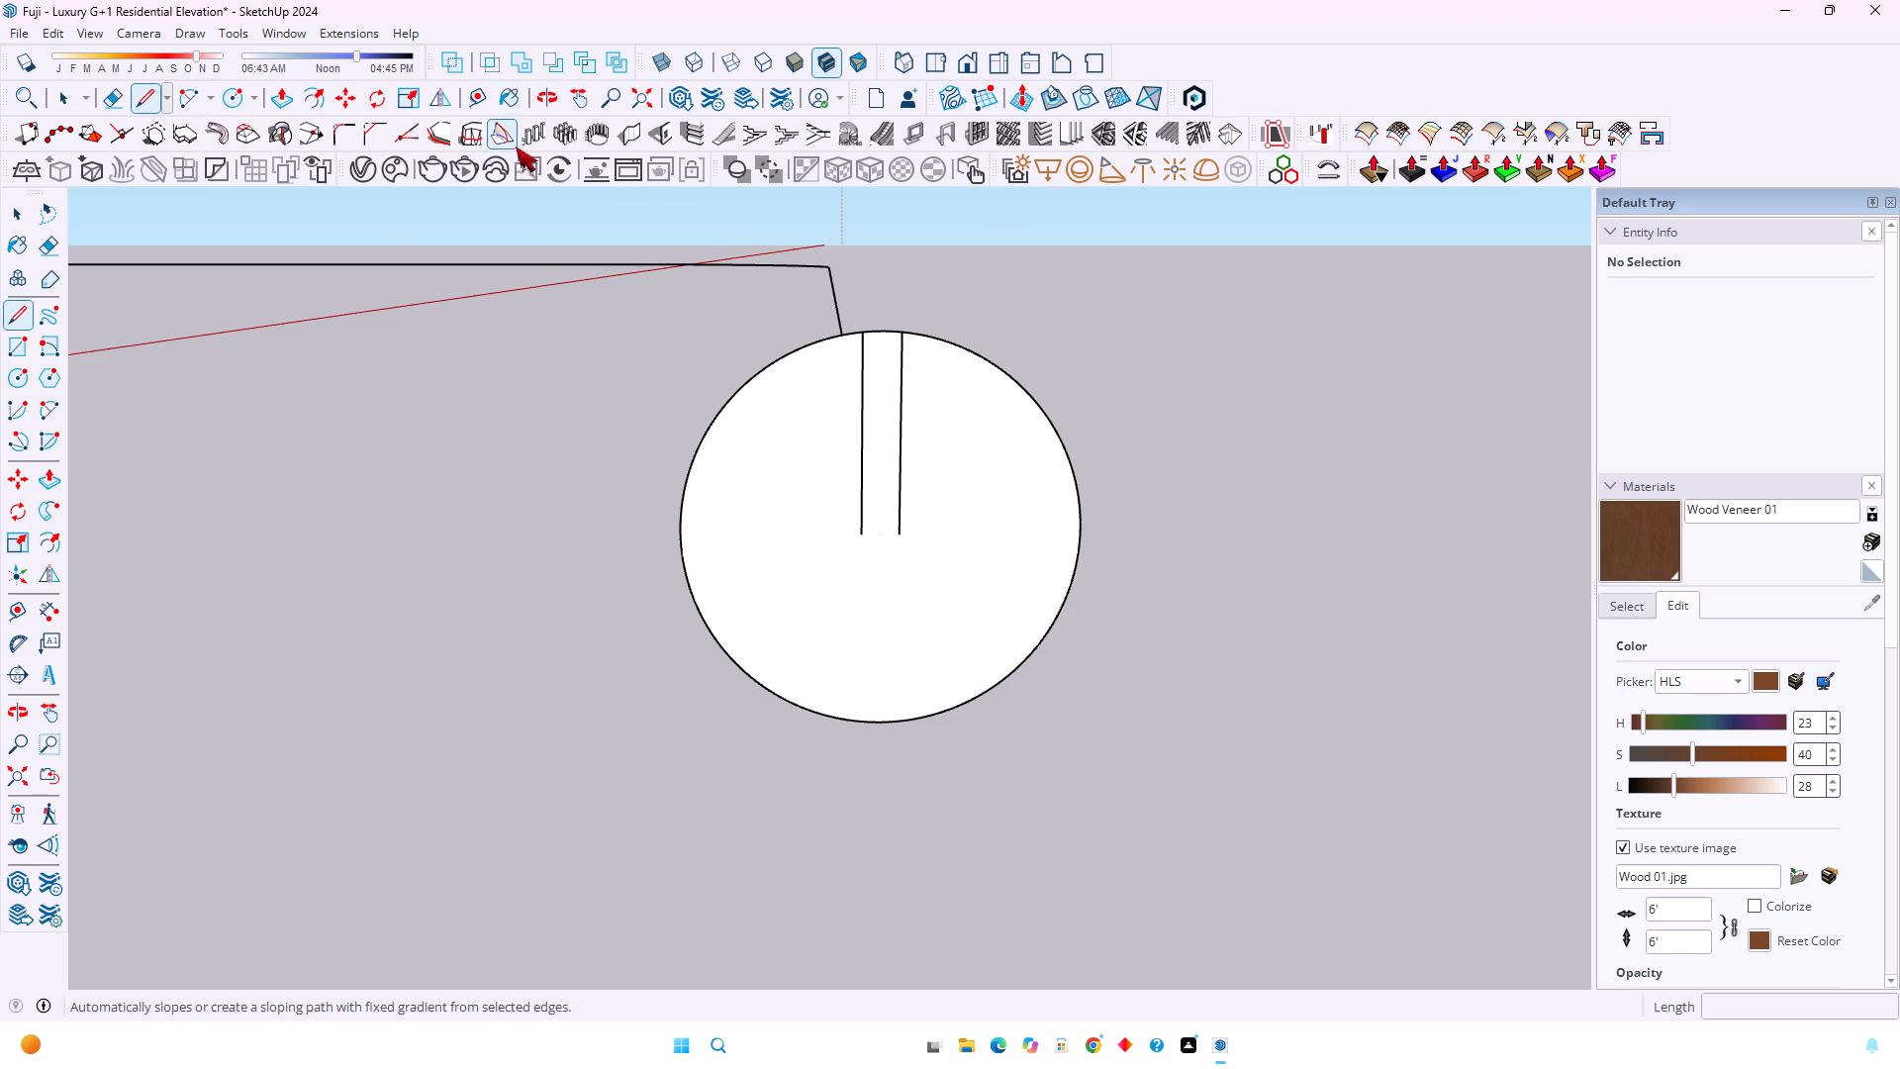
left_click(861, 536)
left_click(897, 536)
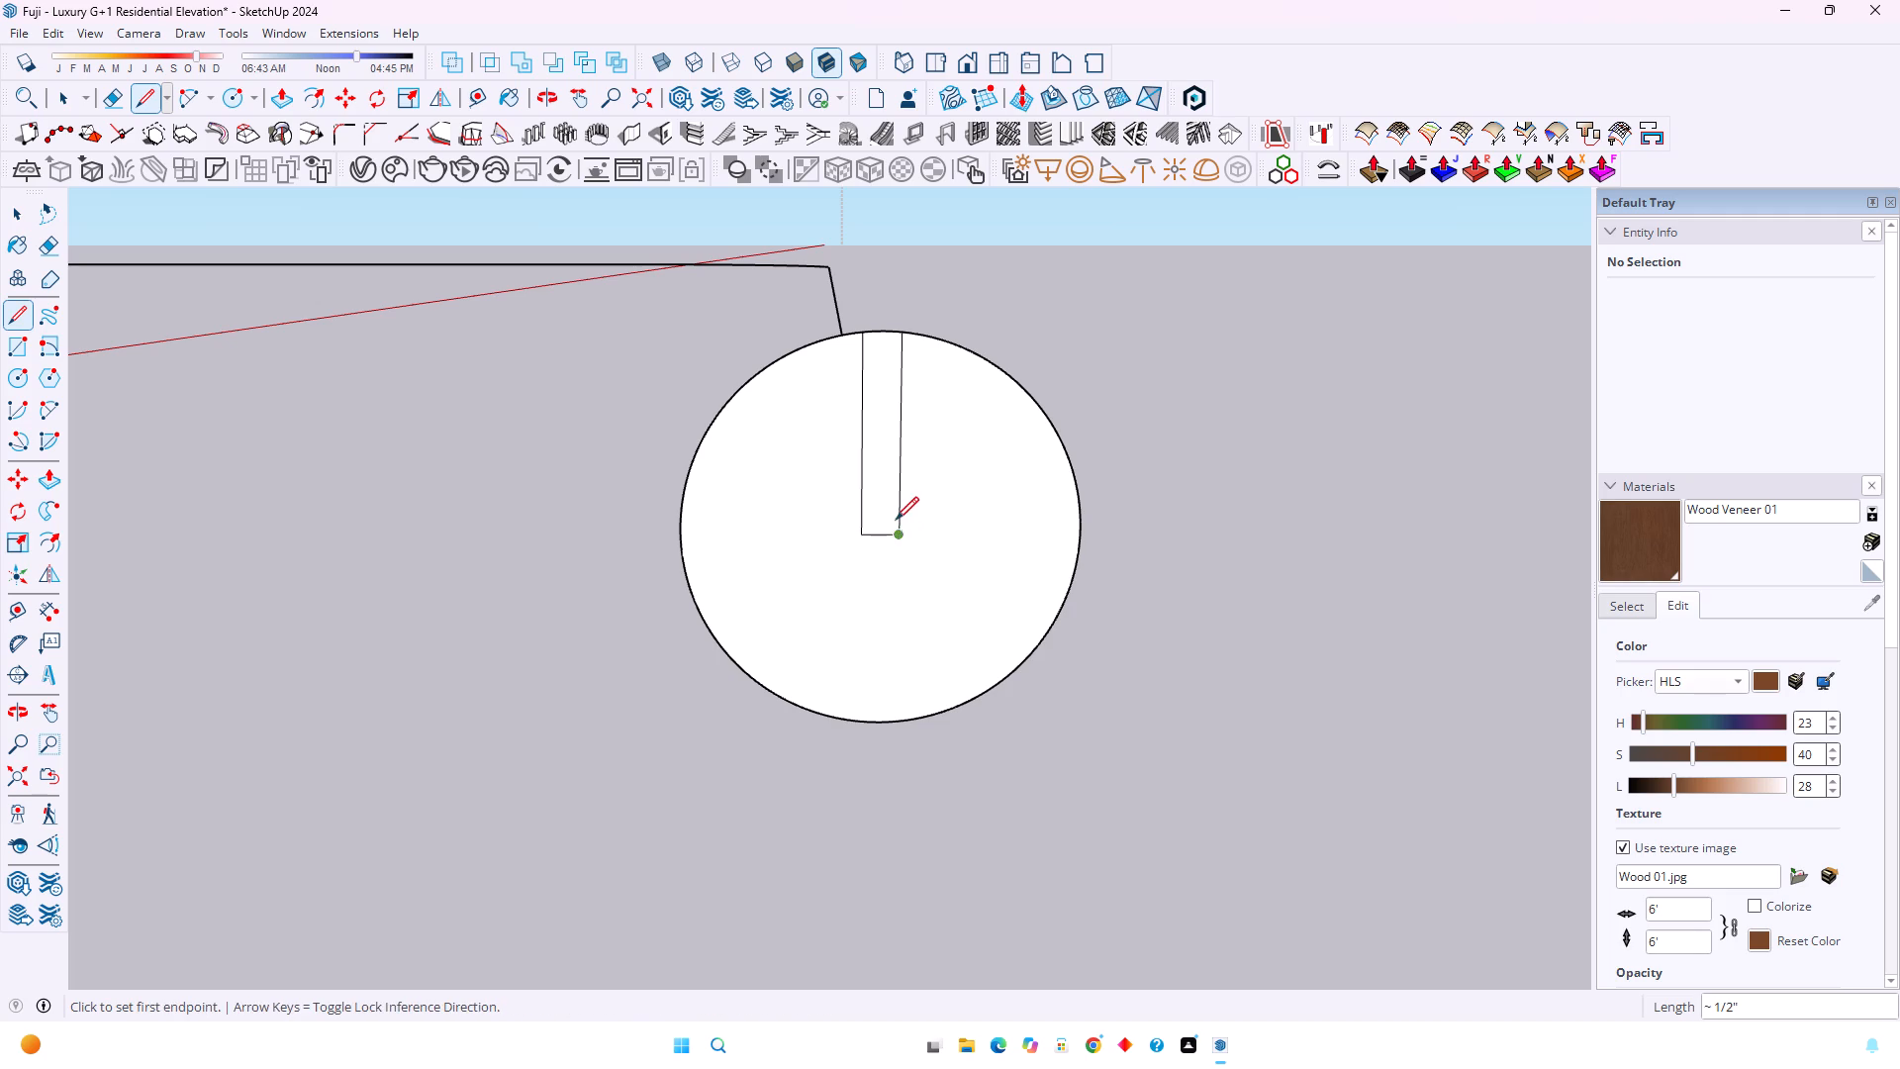
key("space")
Select both halves of the short horizontal line at the circle's centre and weld the edges into one curve.
left_click(882, 534)
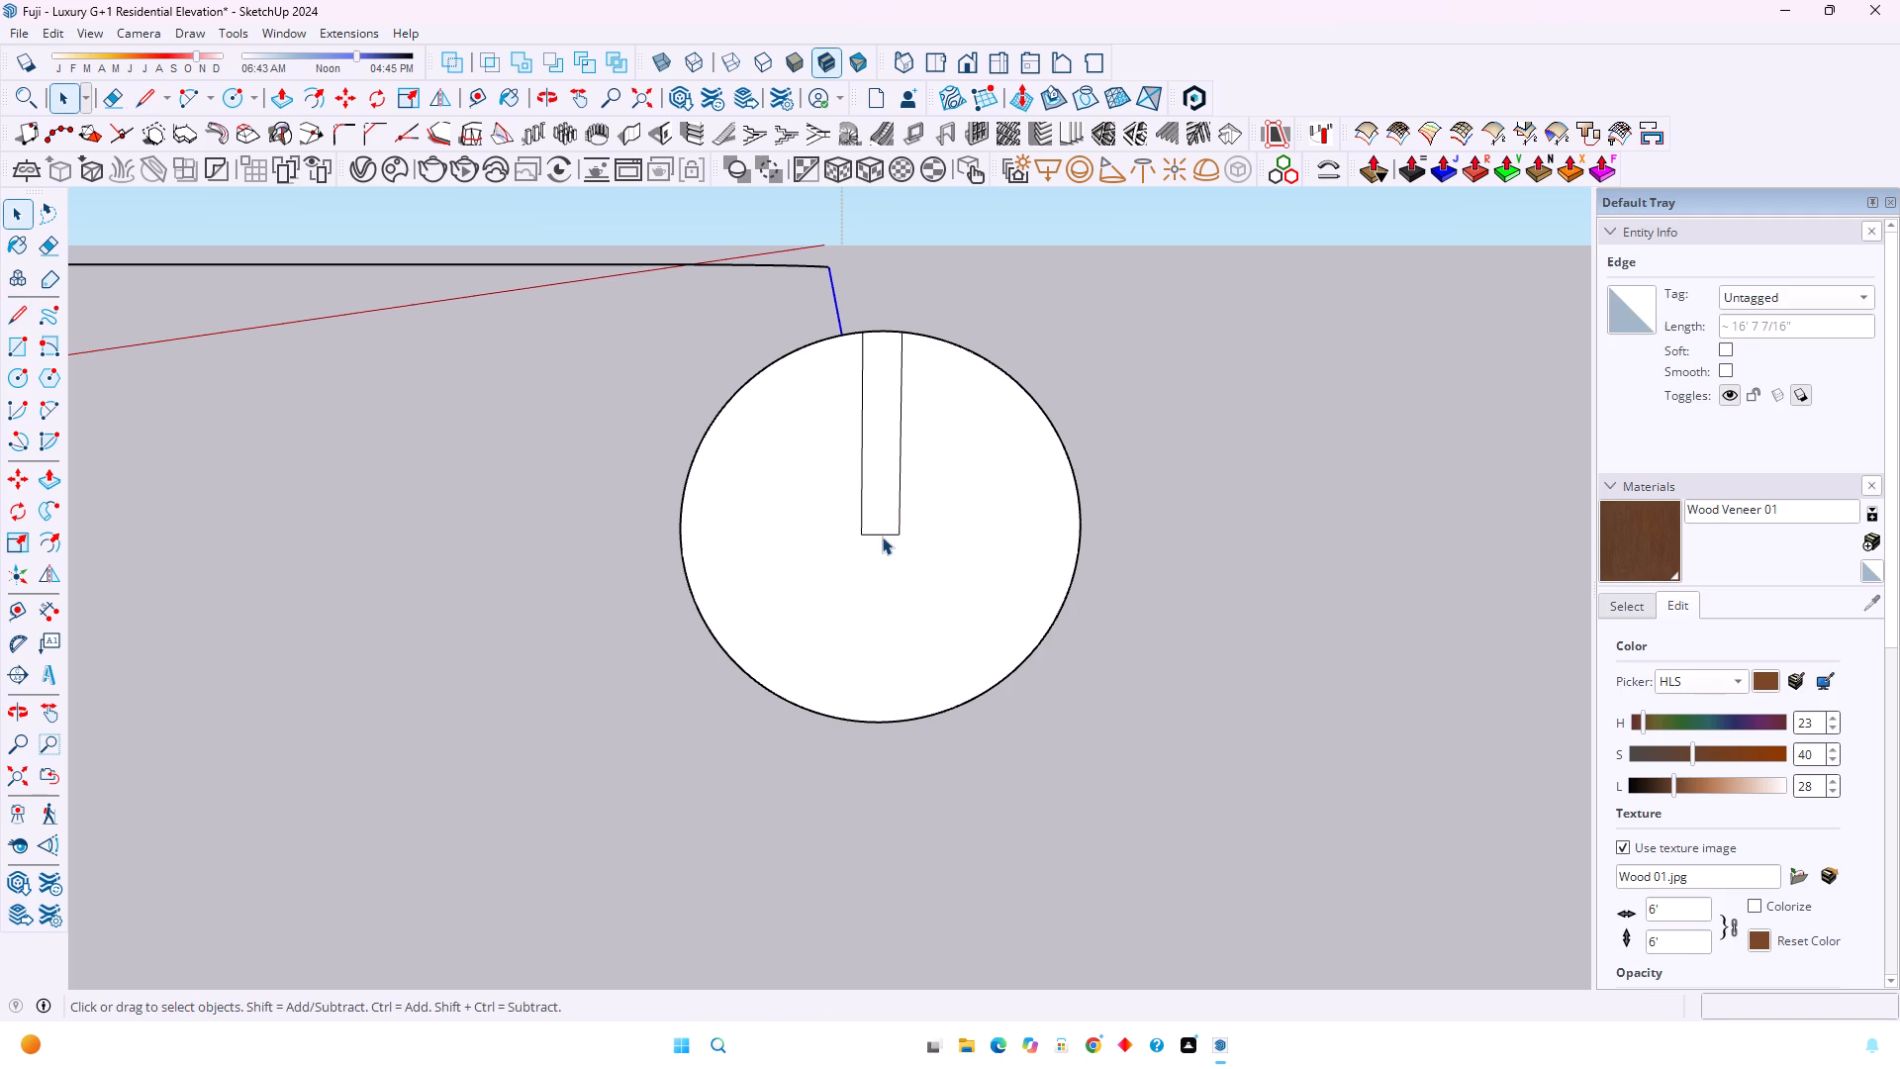
left_click(882, 534)
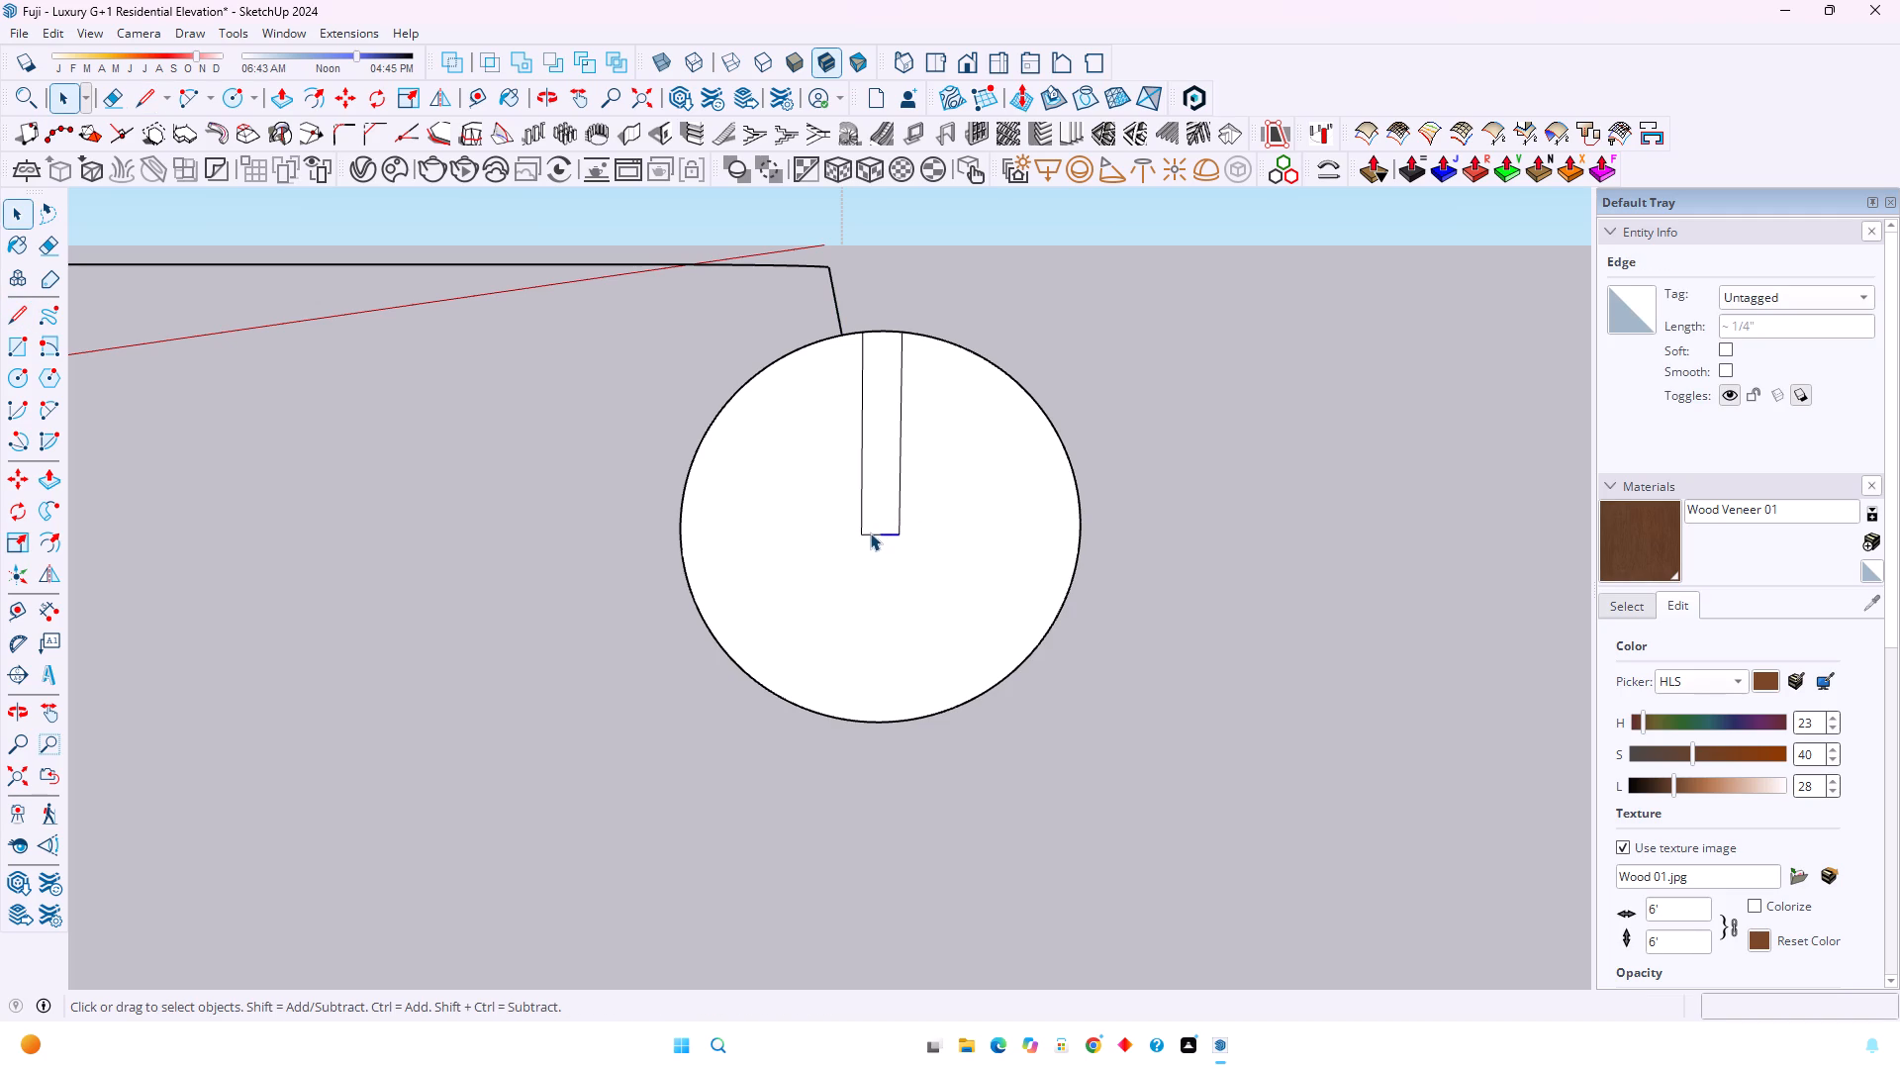
left_click(874, 532, "ctrl")
left_click(870, 534, "ctrl")
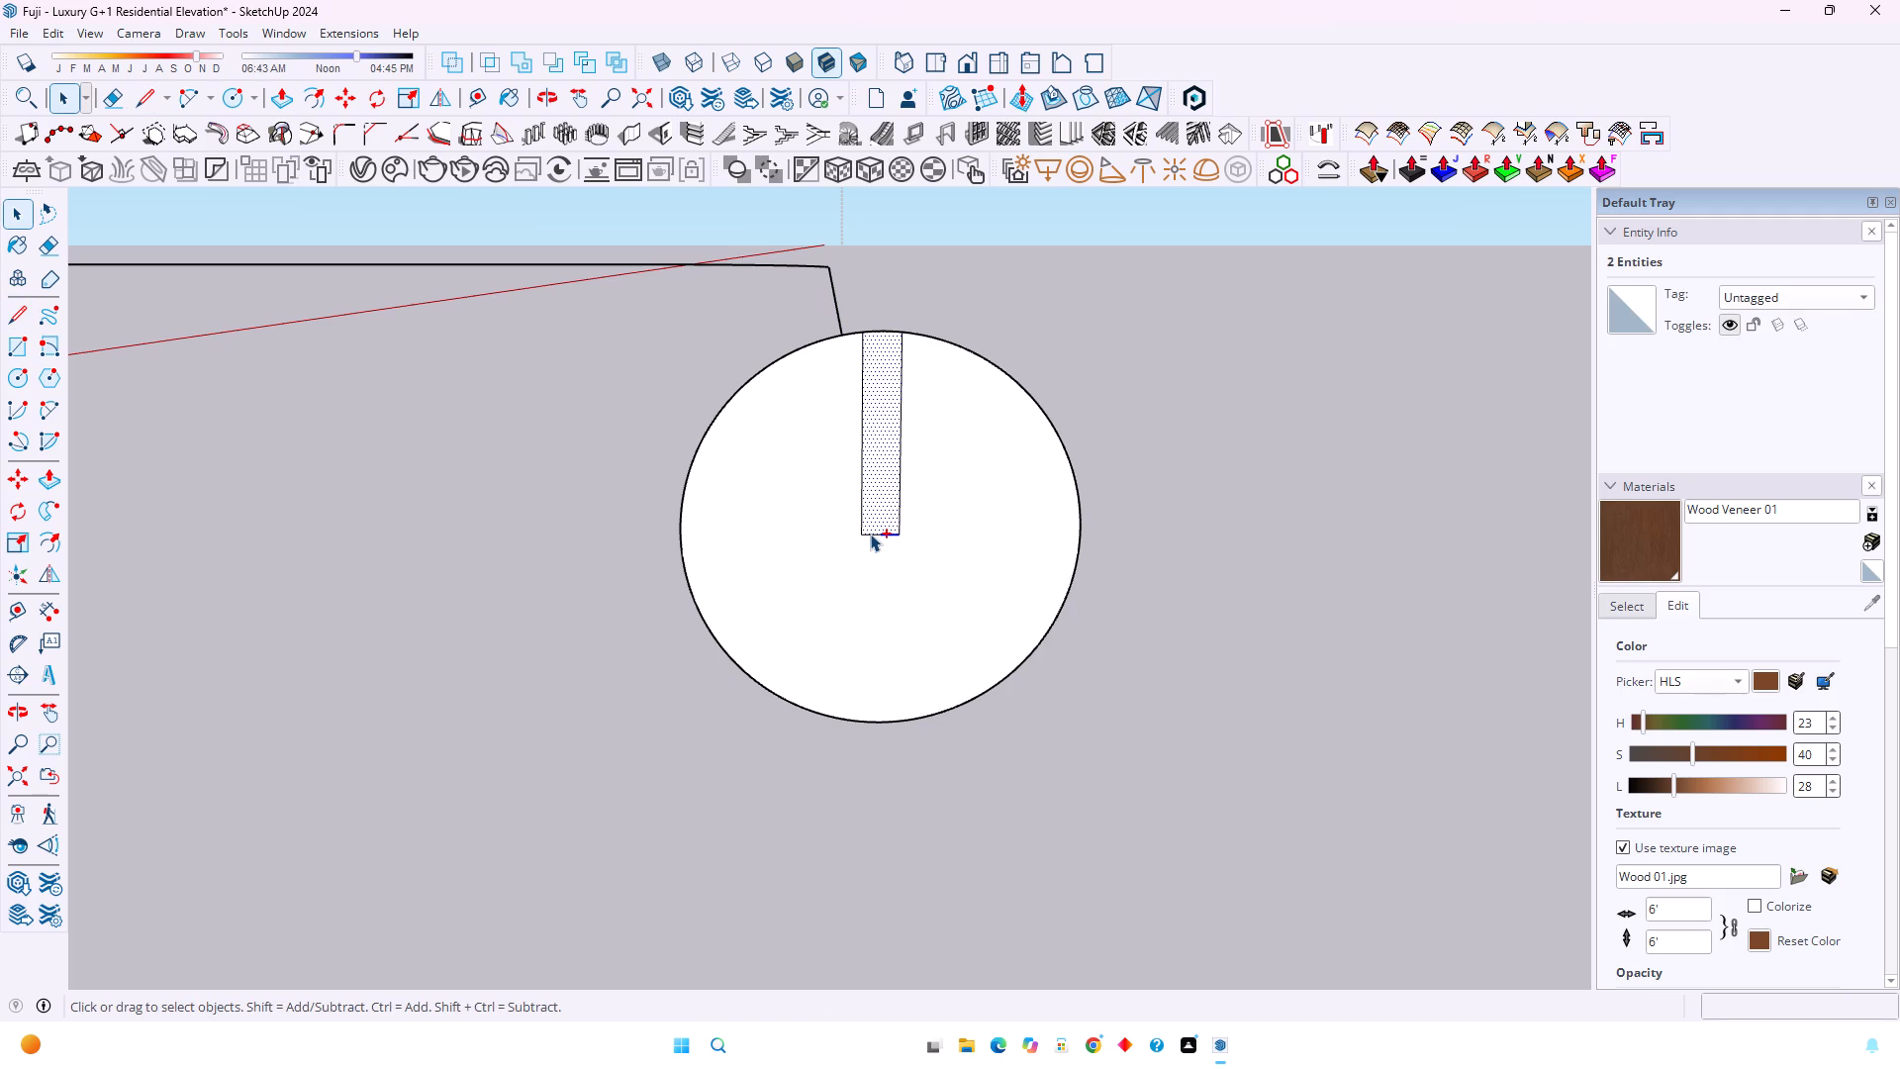
left_click(870, 534)
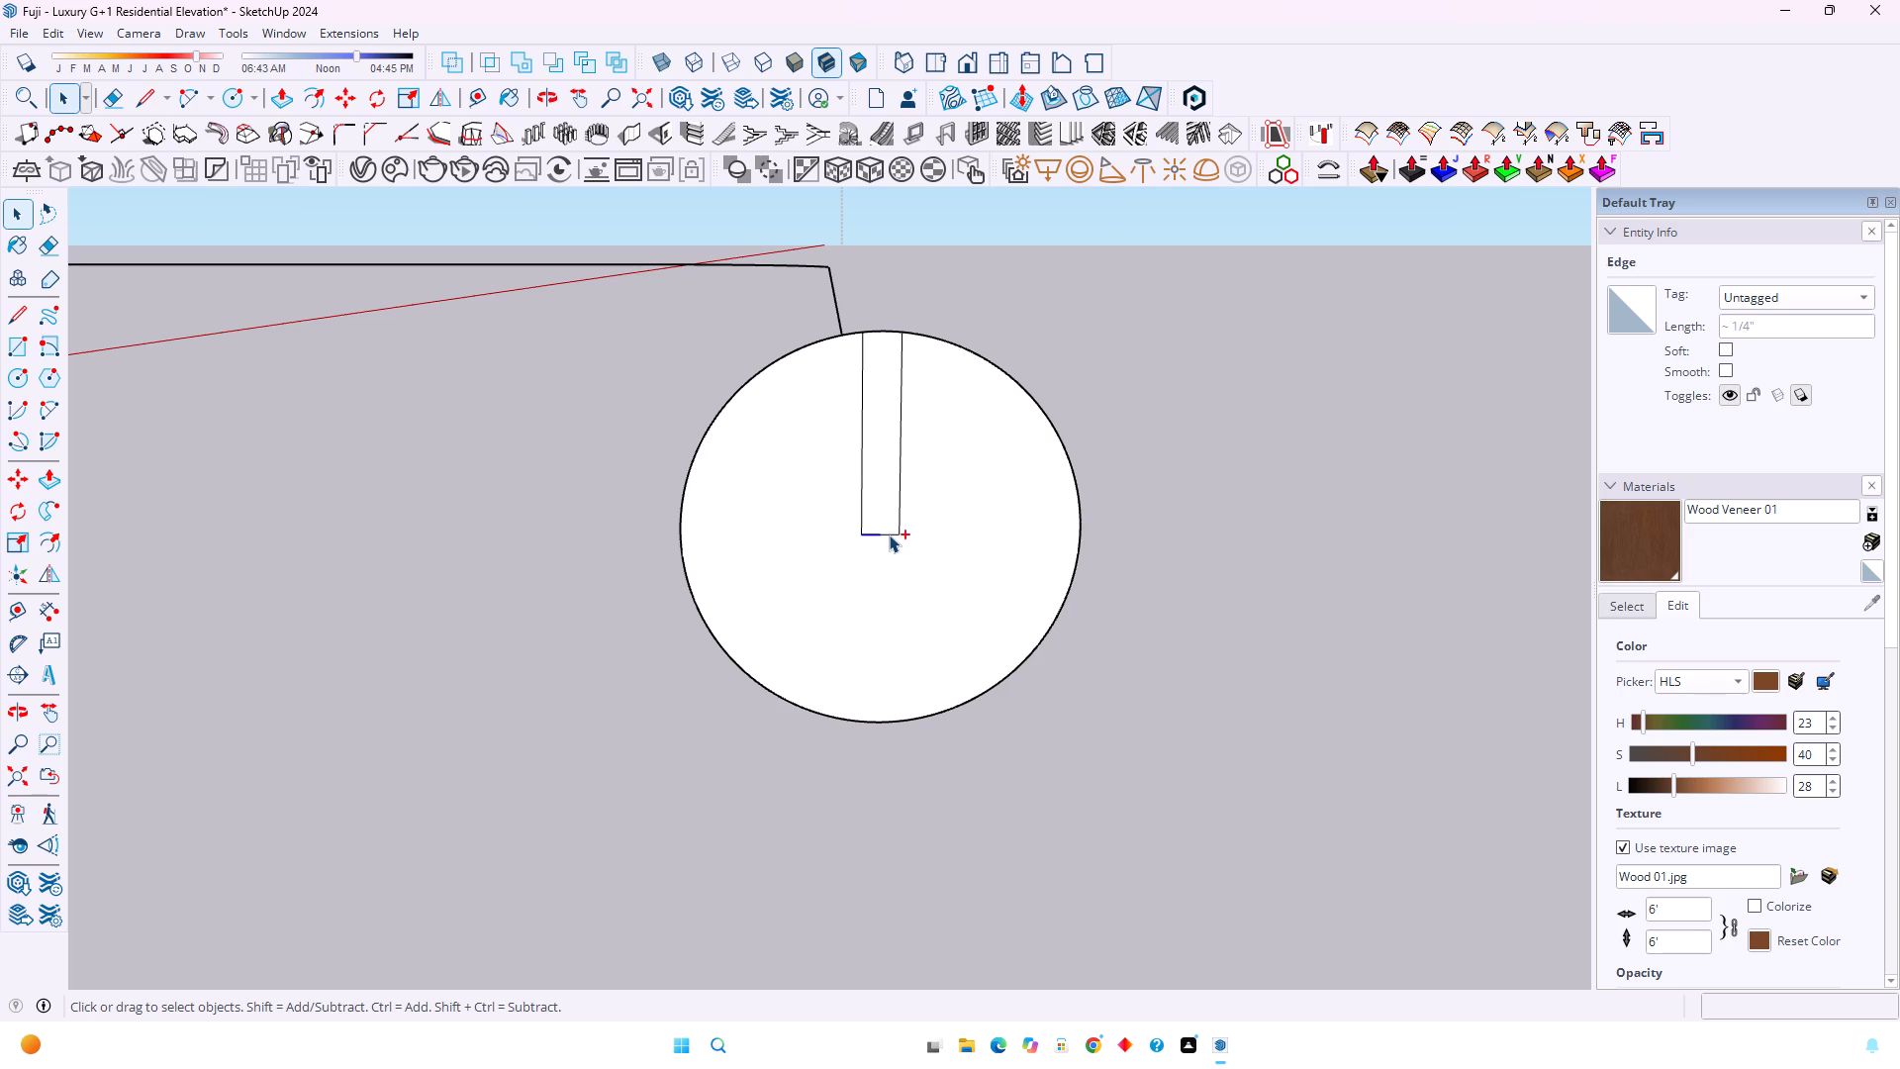
left_click(889, 534, "ctrl")
scroll(889, 535, "up", 2)
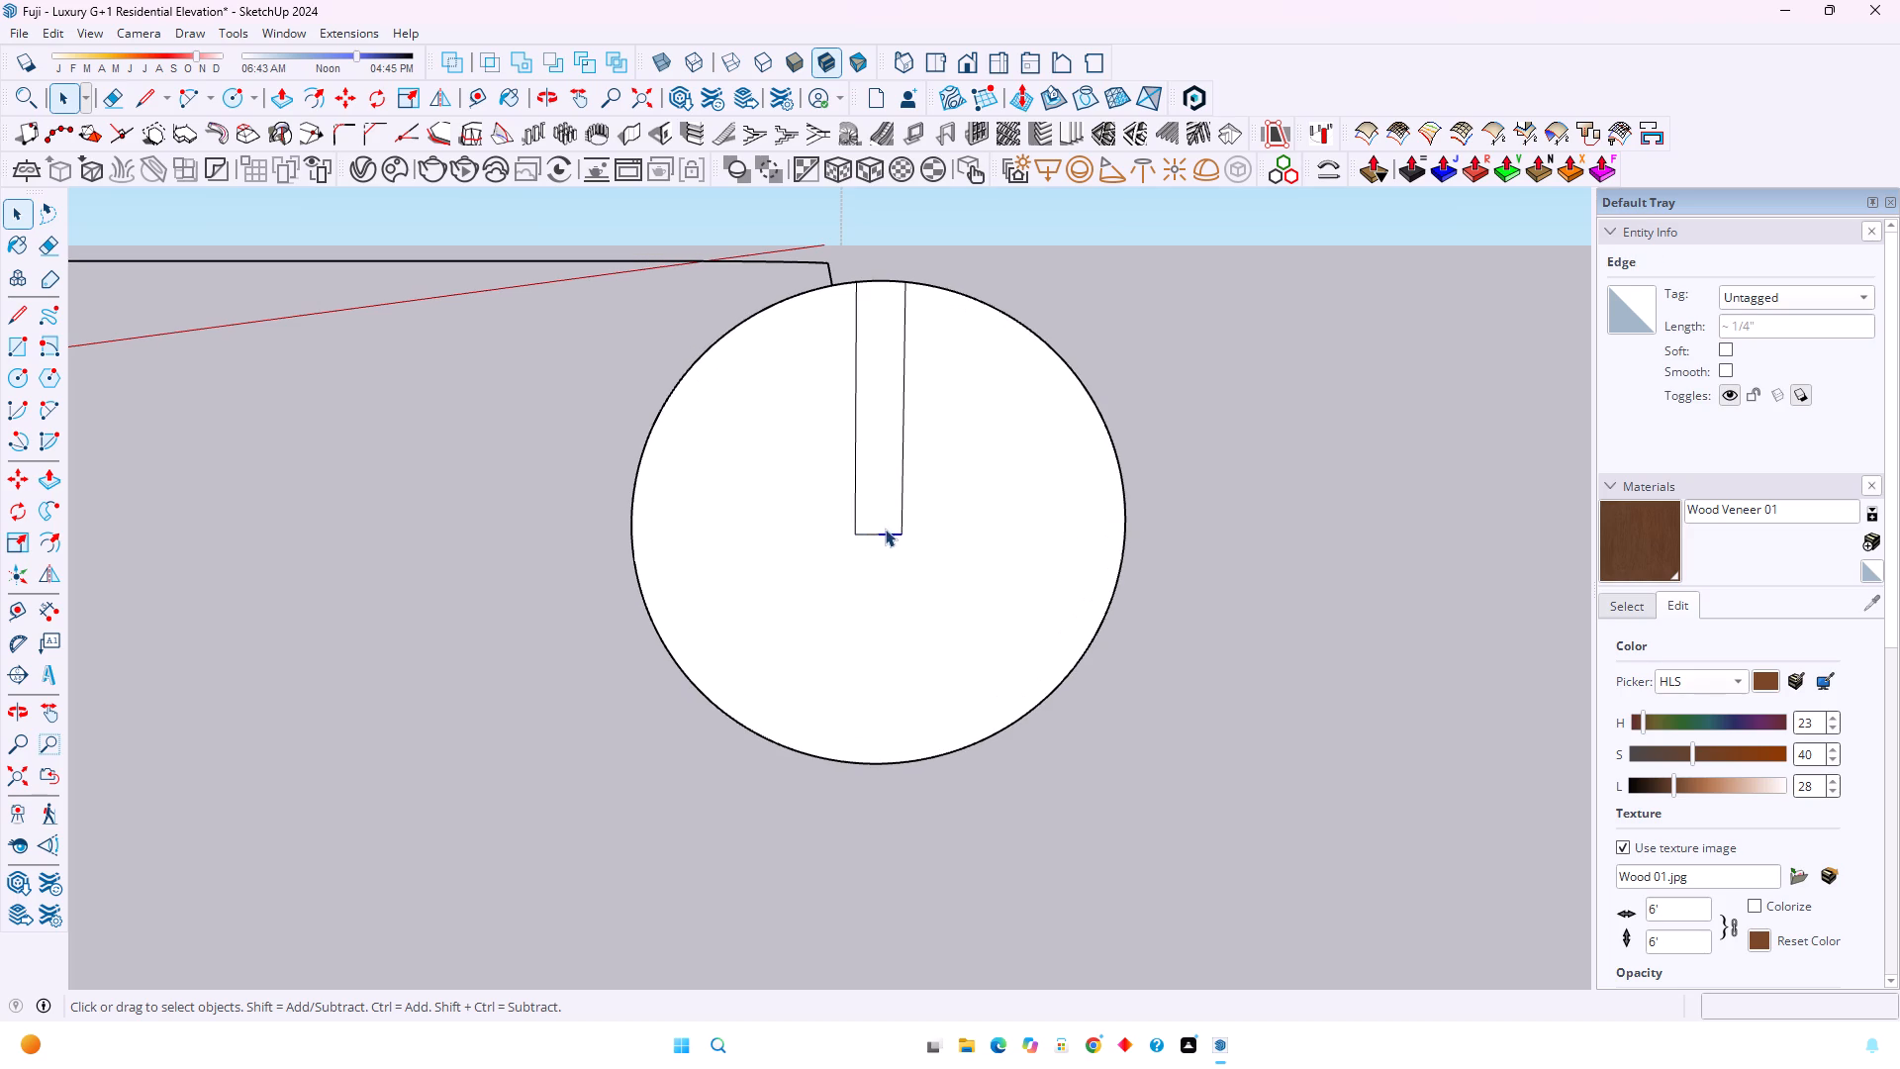
scroll(891, 533, "up", 5)
left_click_drag(840, 513, 897, 572, "ctrl")
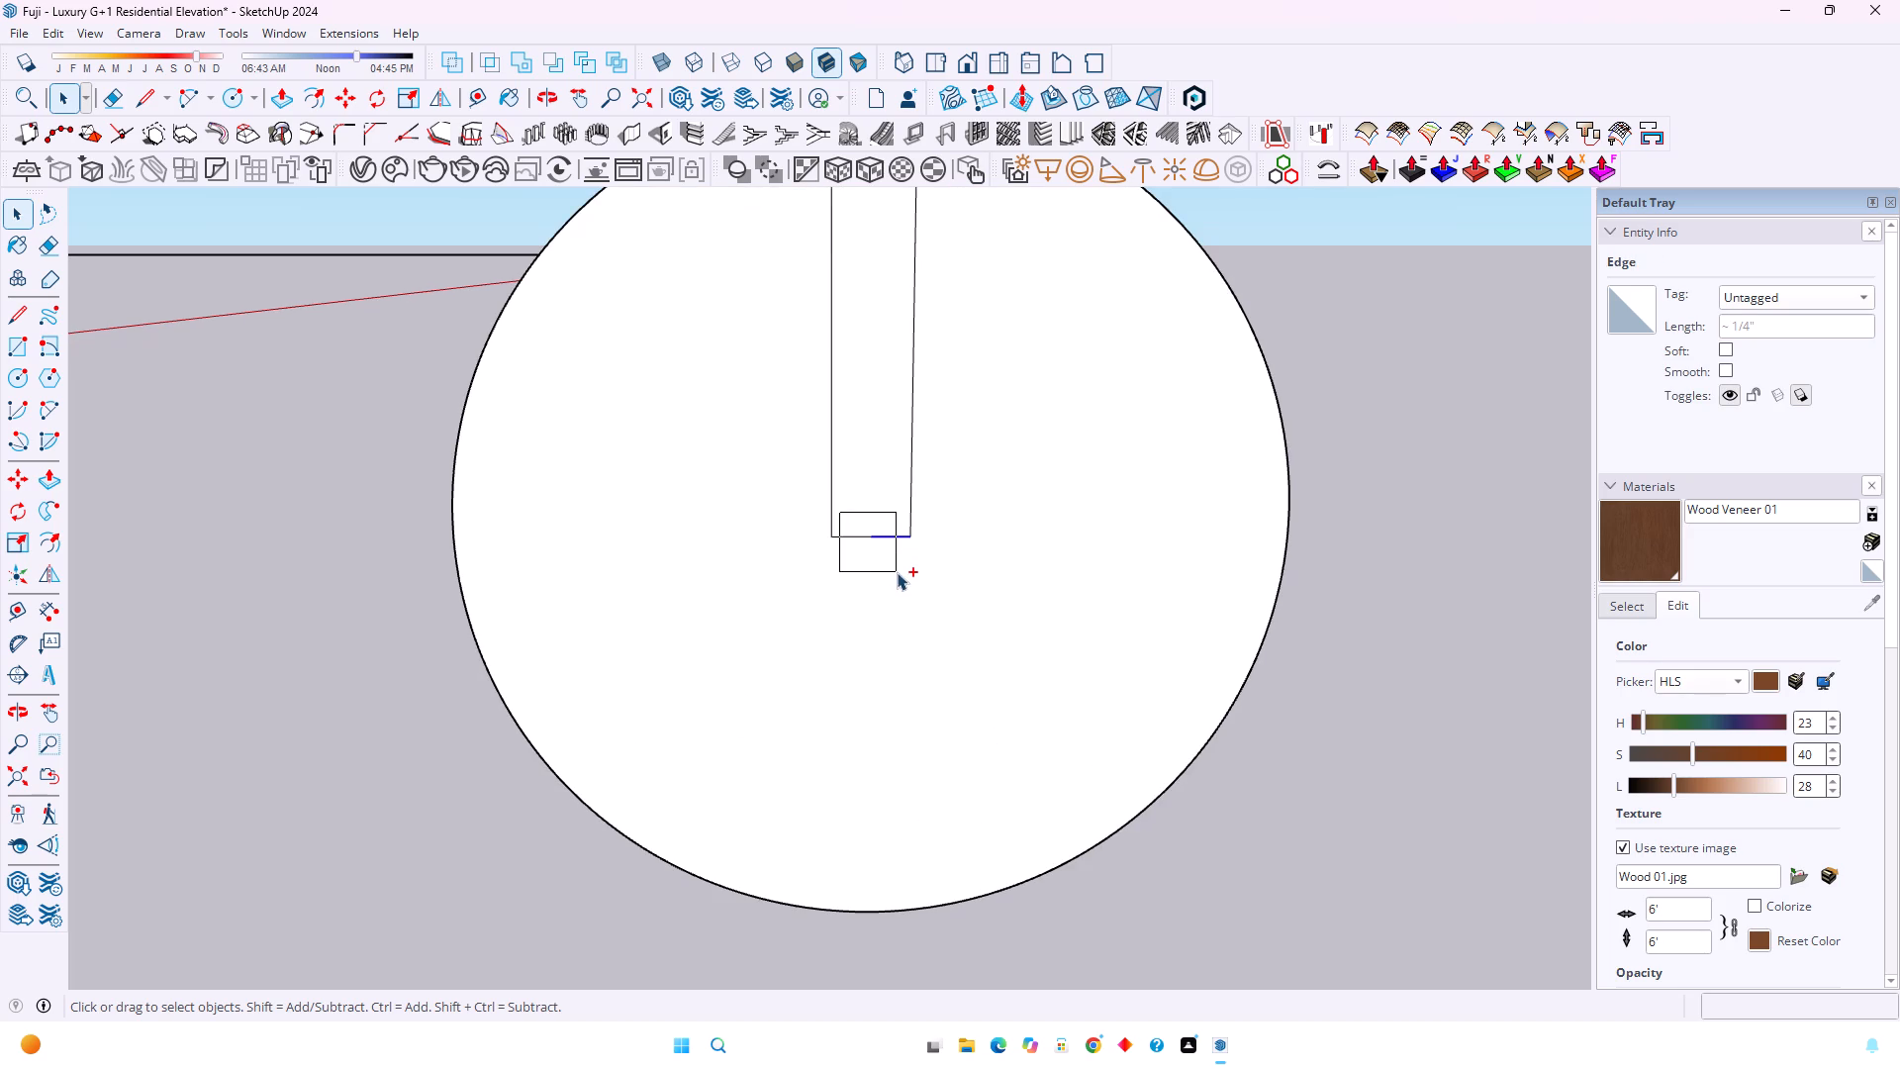
left_click_drag(848, 527, 875, 562, "ctrl")
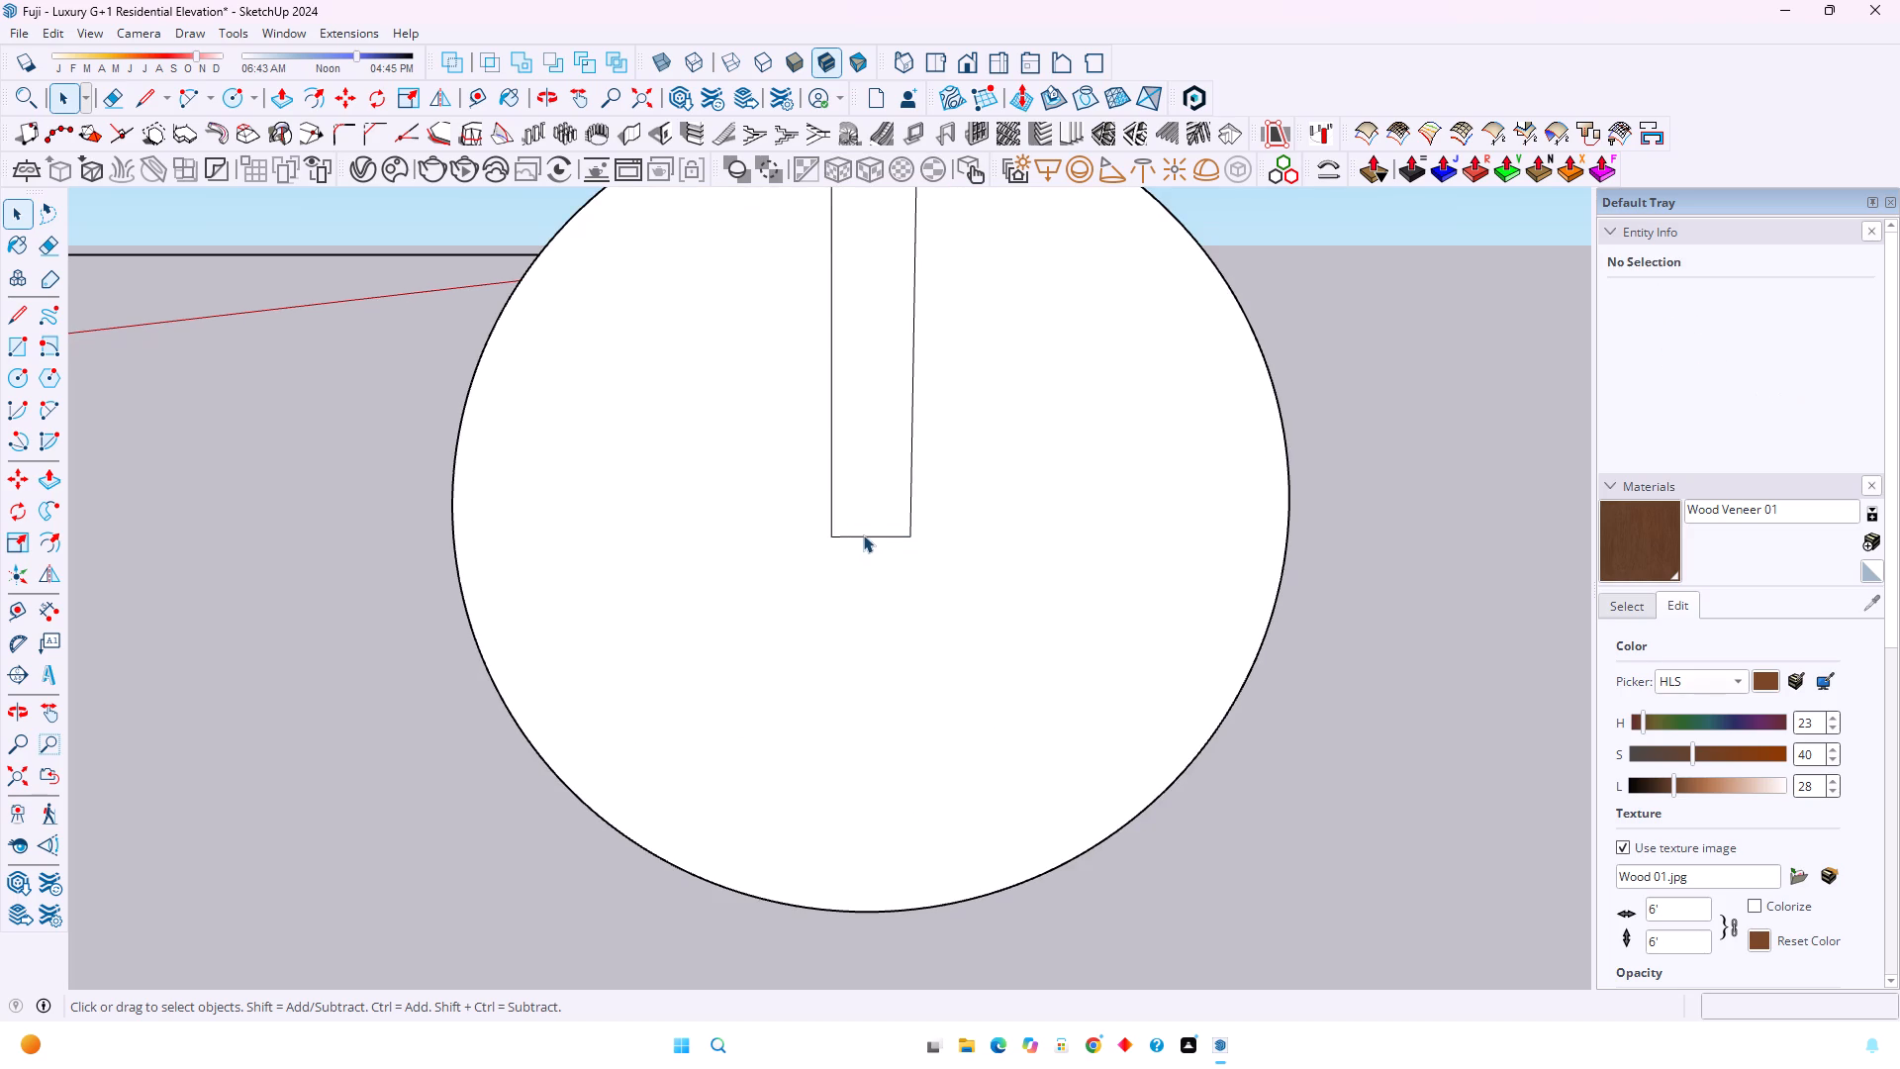
left_click(863, 534)
left_click(882, 535, "ctrl")
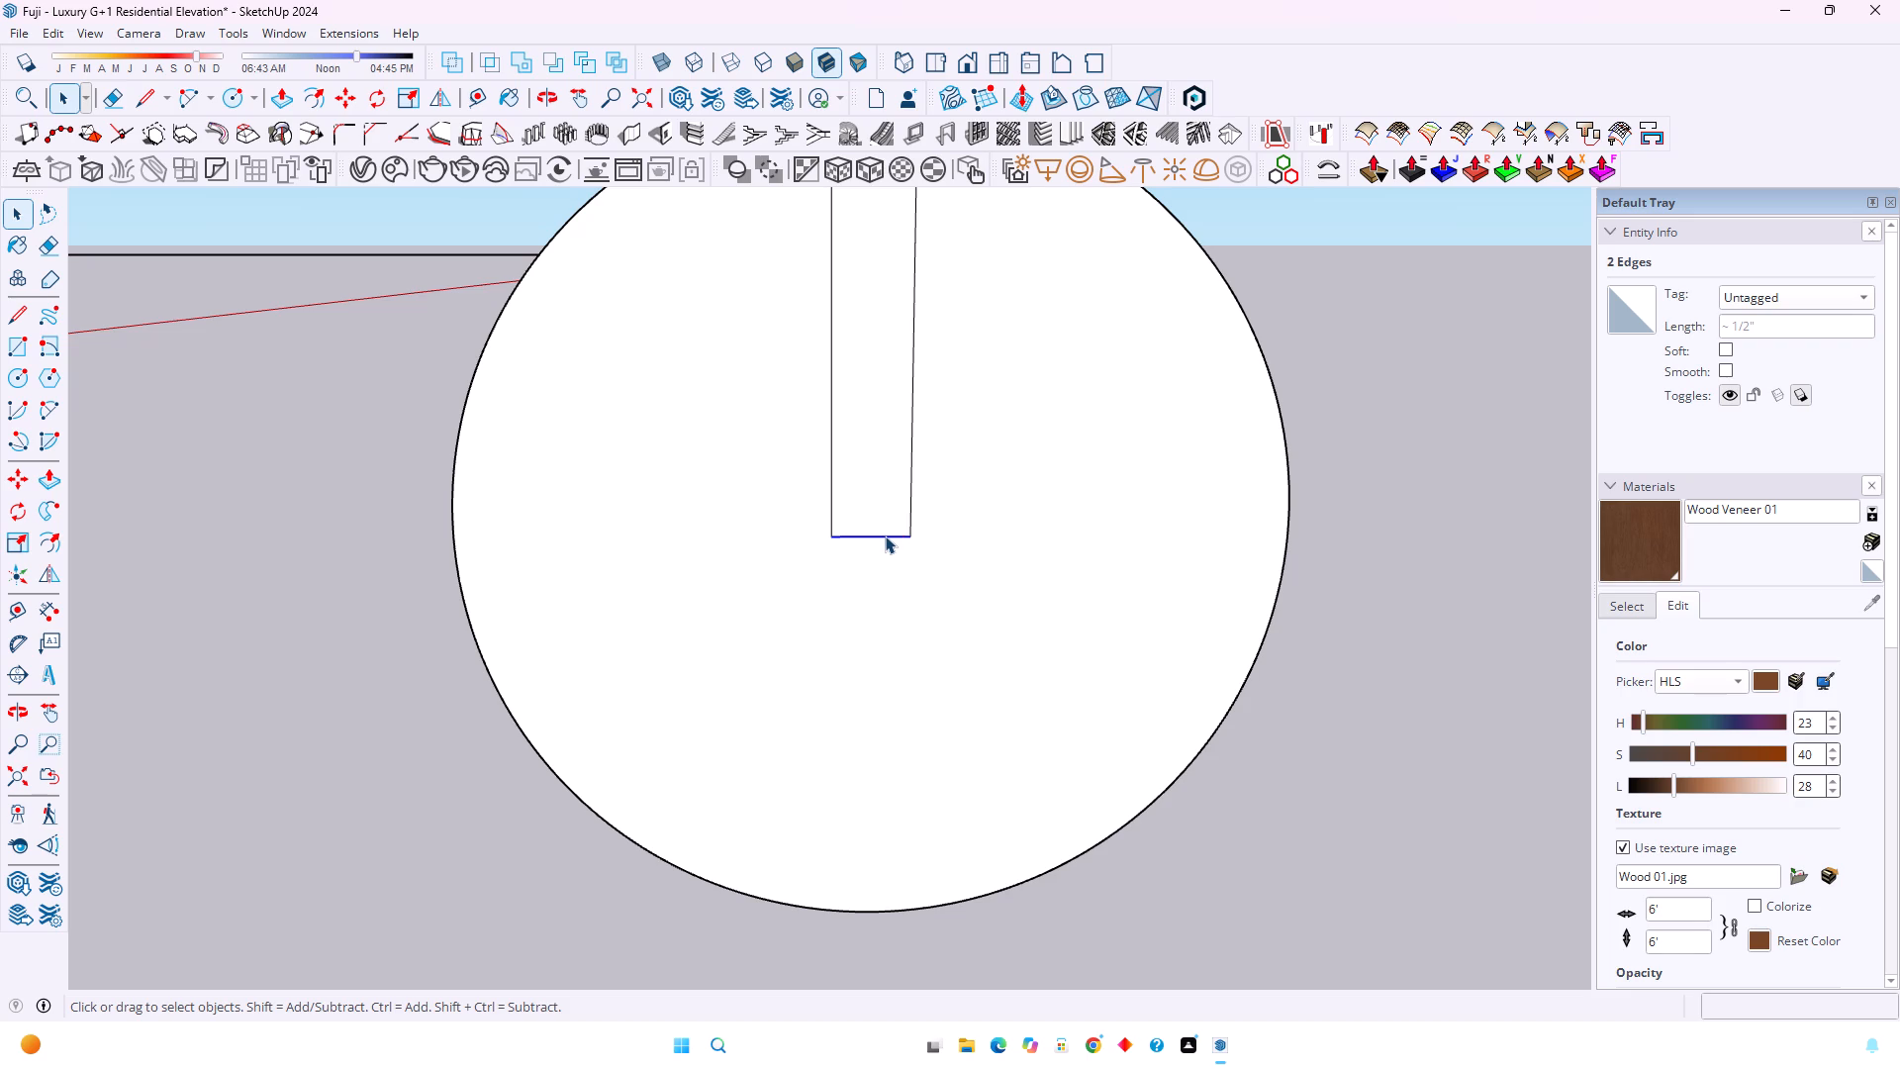
right_click(889, 535)
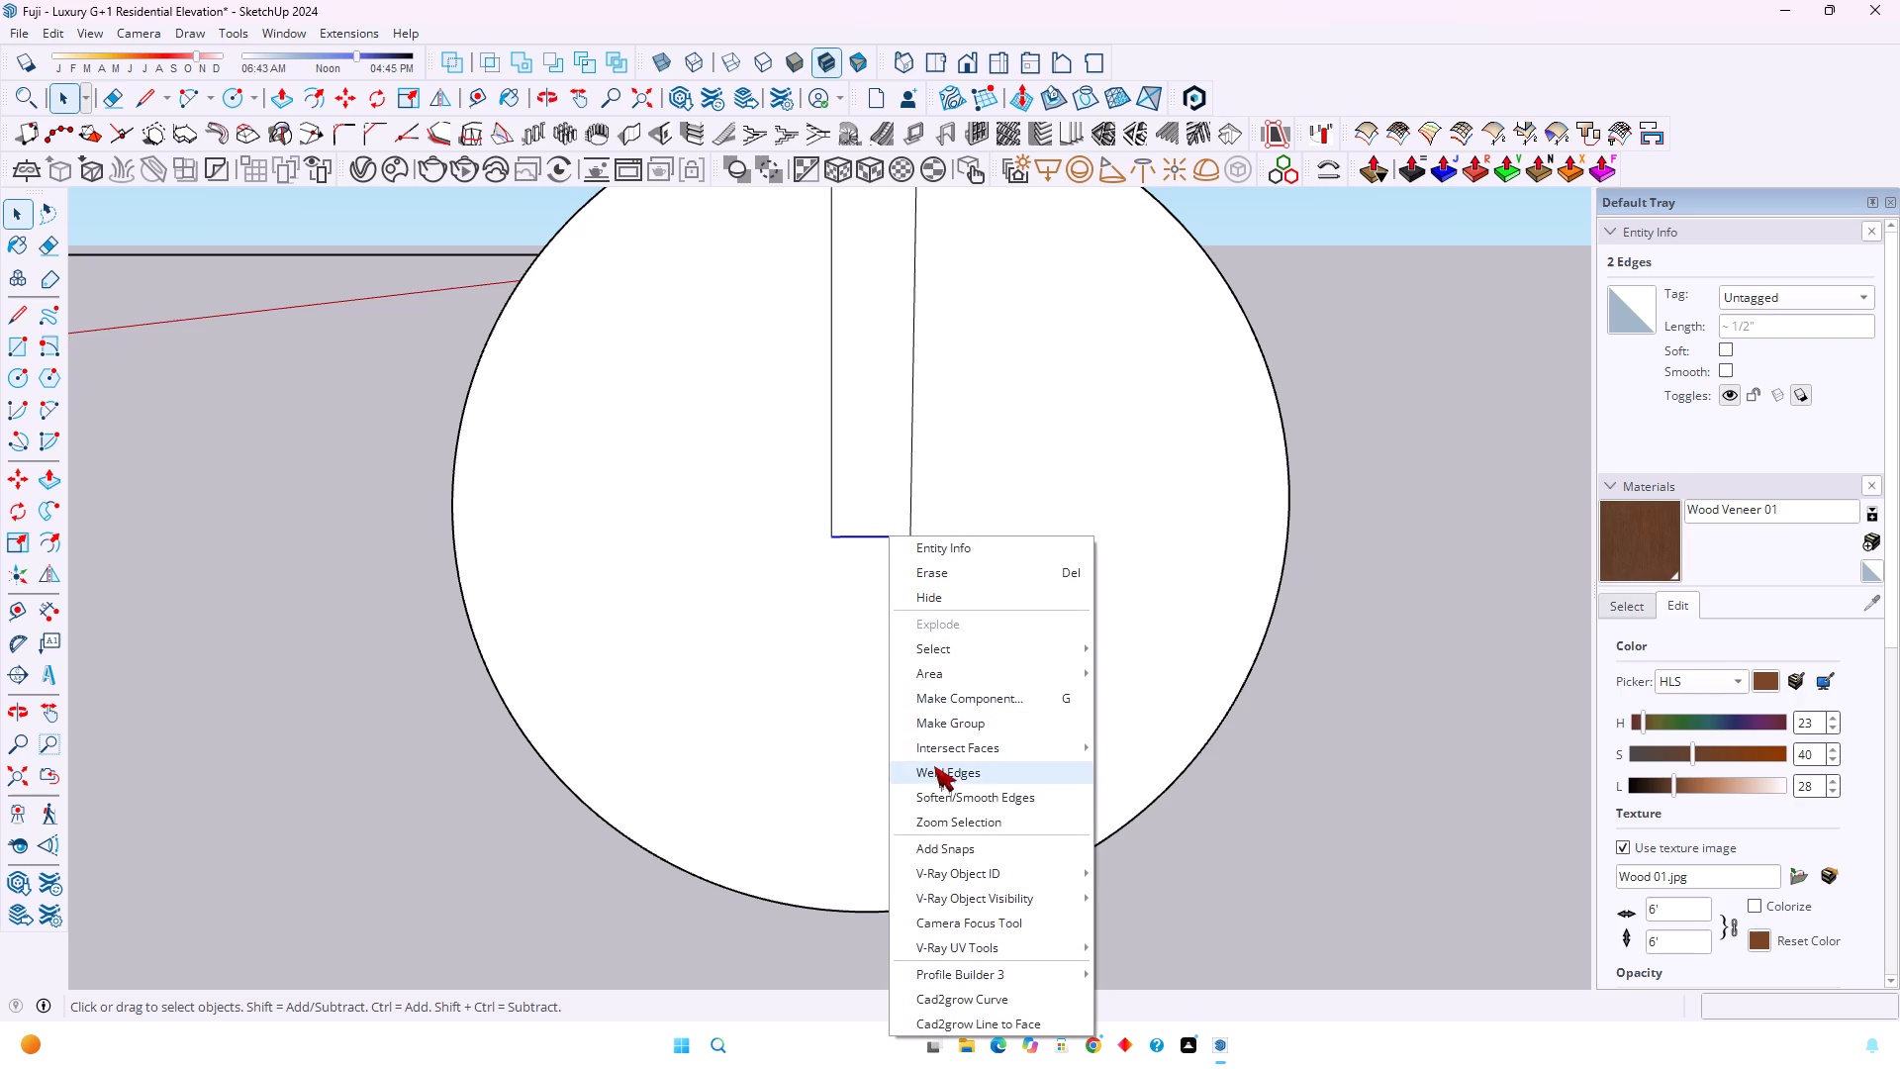
left_click(934, 766)
Copy the welded horizontal line 2" straight up between the two vertical lines.
key("m")
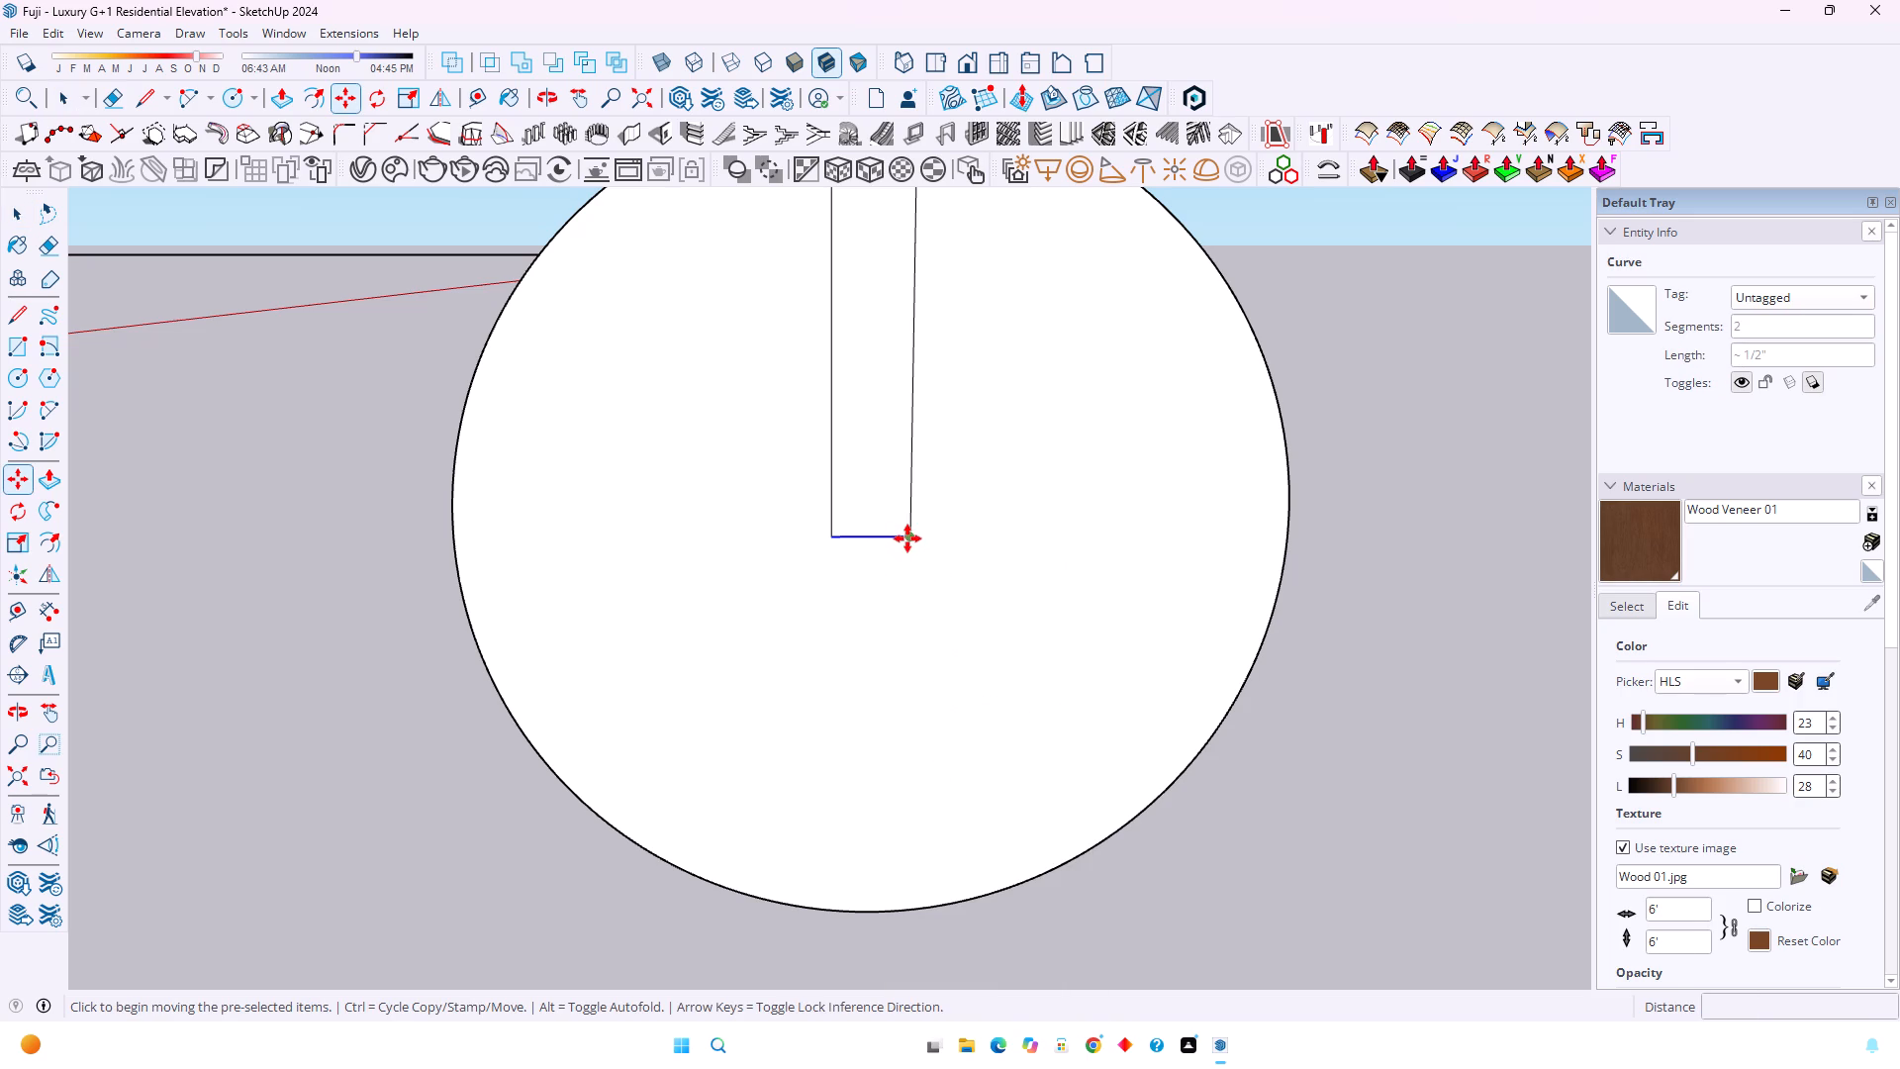
left_click(907, 538)
scroll(905, 487, "down", 7)
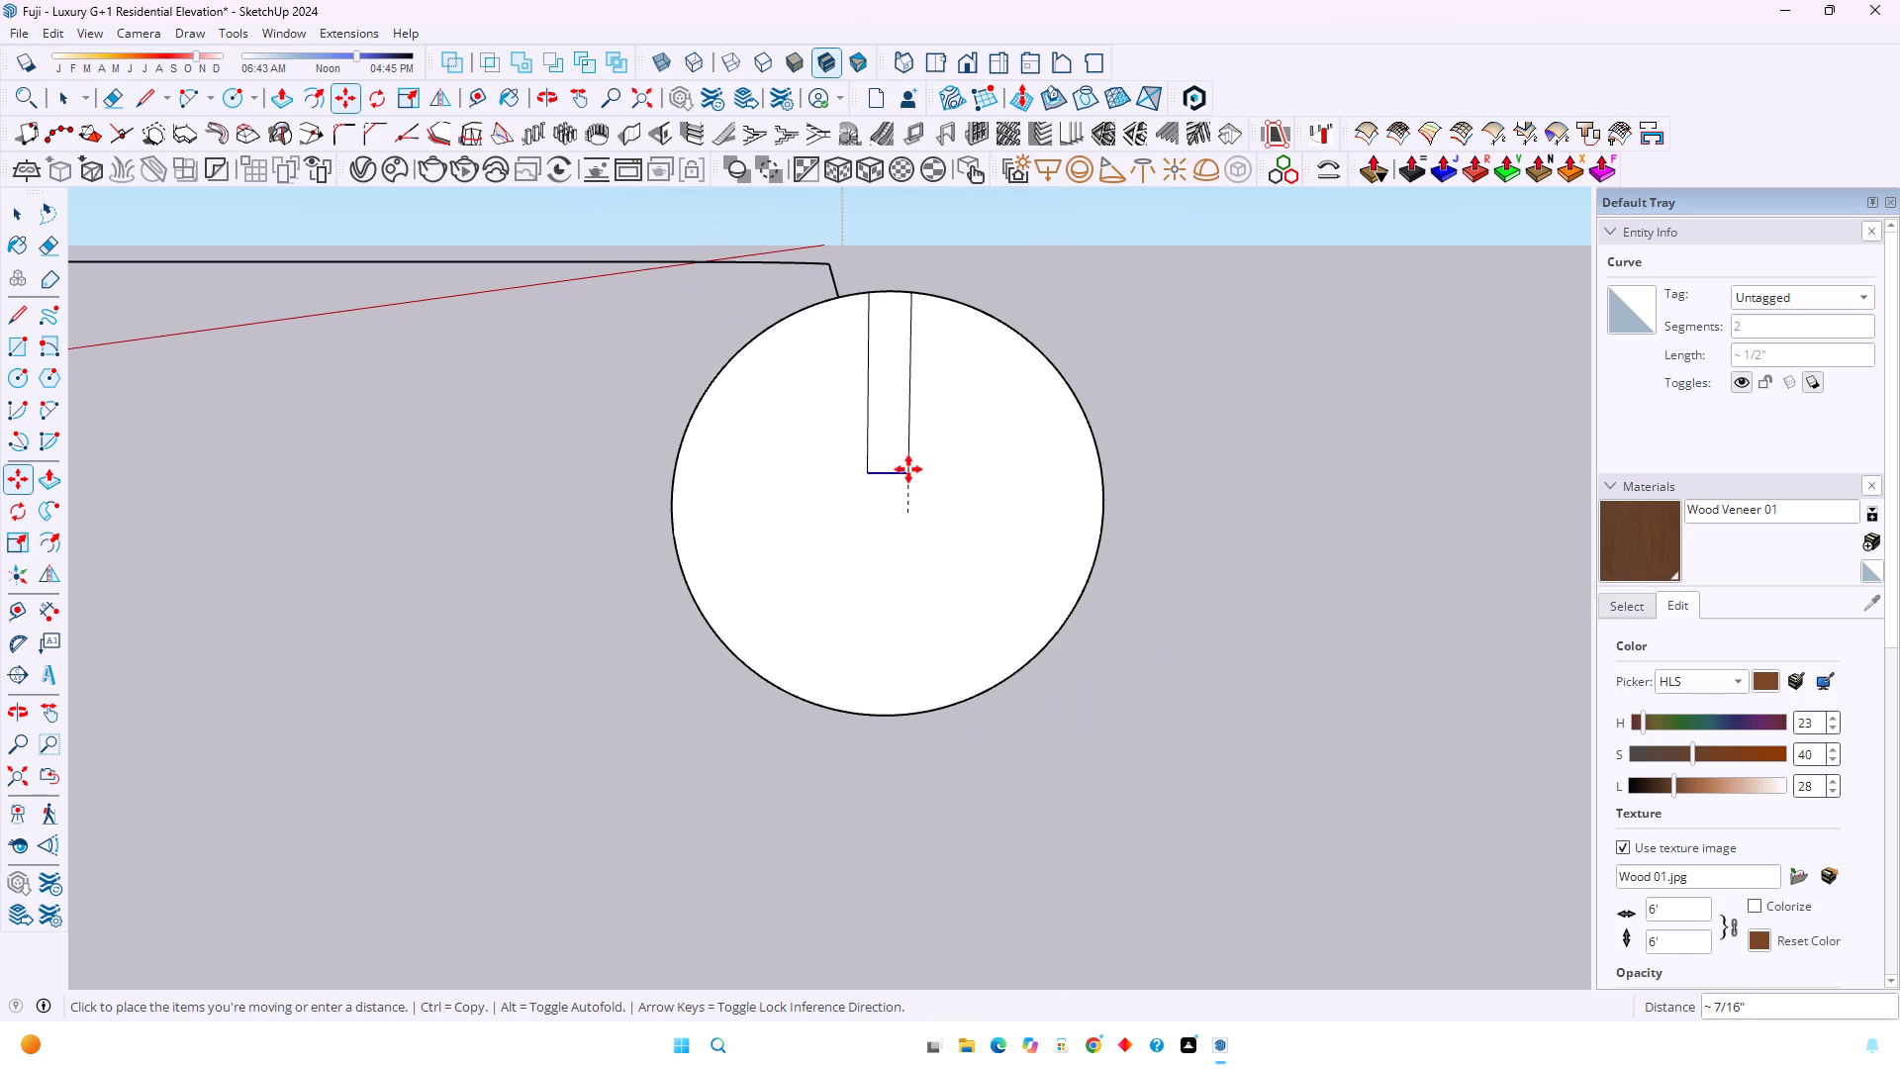
key("Up")
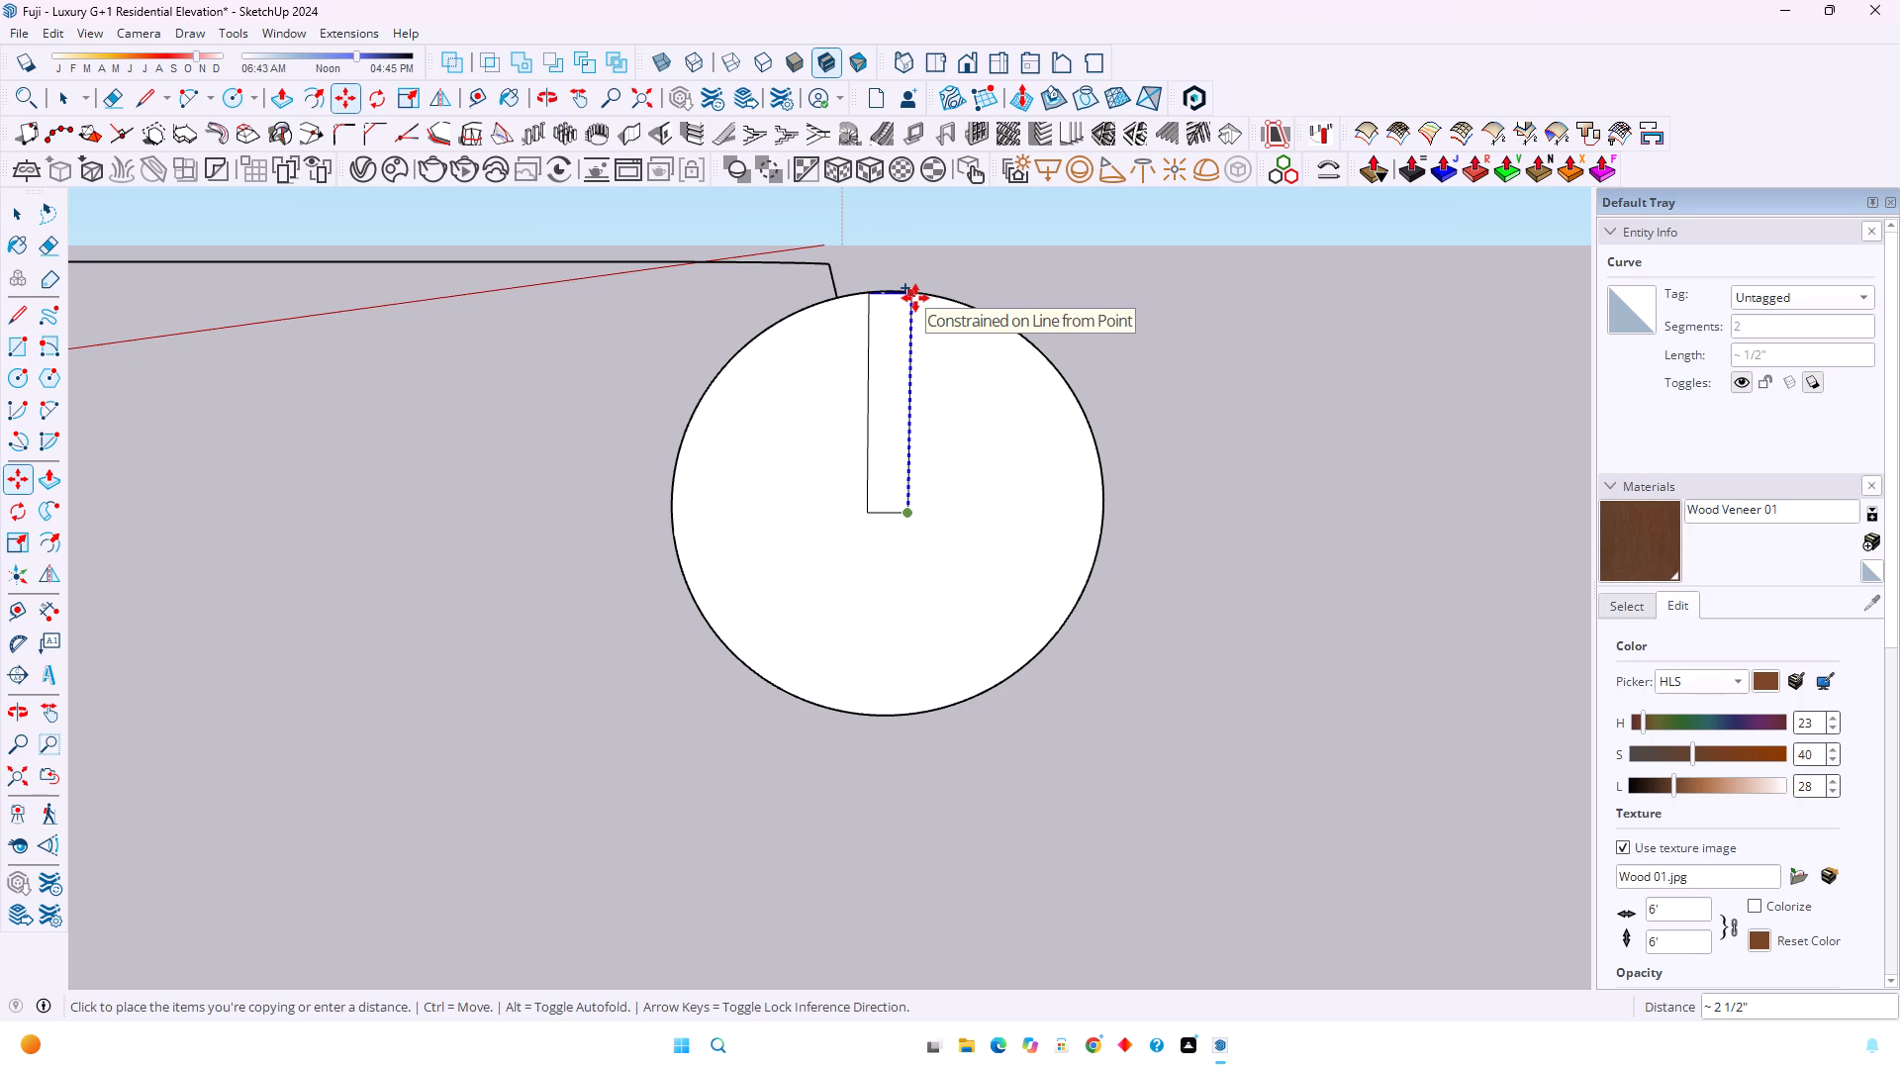
key("2")
key("Return")
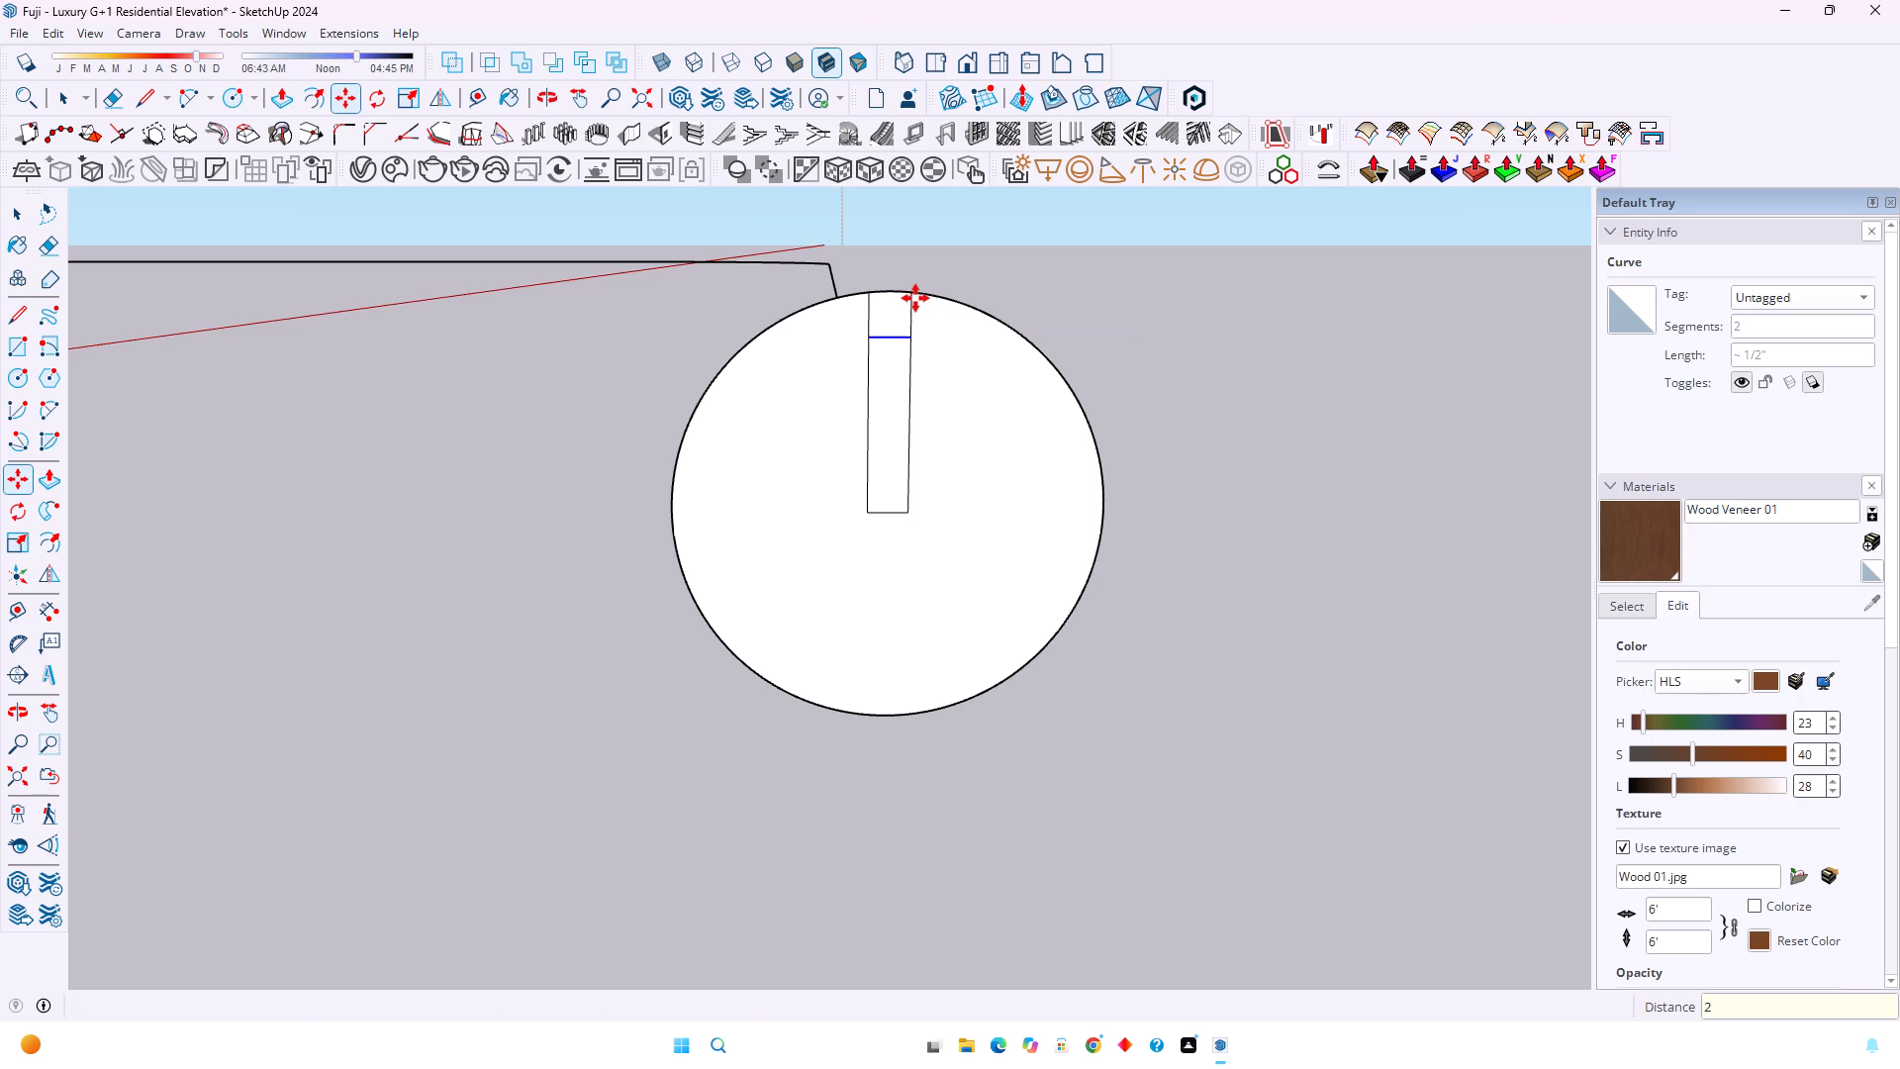
Erase the vertical lines below the raised copy and the horizontal line at the circle's centre, leaving only the small top notch outline.
key("space")
key("e")
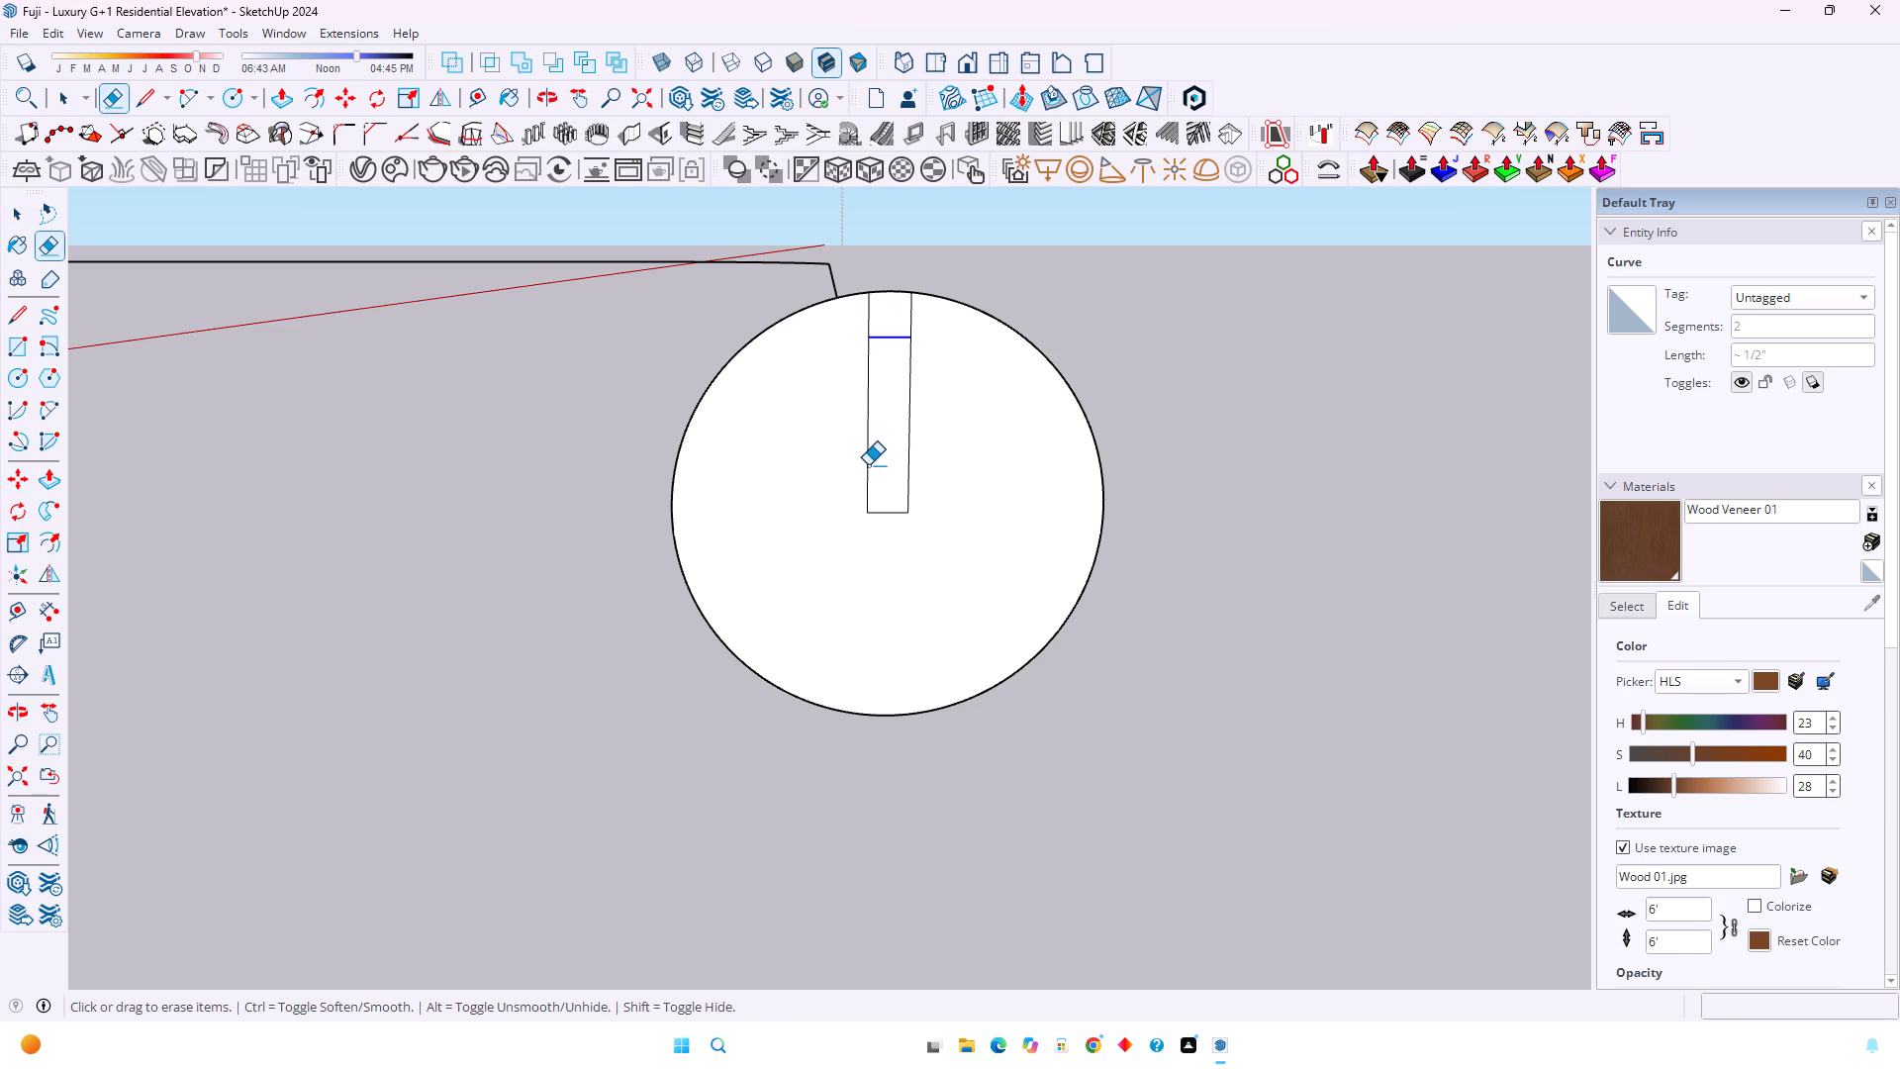
left_click(865, 463)
left_click_drag(889, 491, 895, 521)
left_click(906, 488)
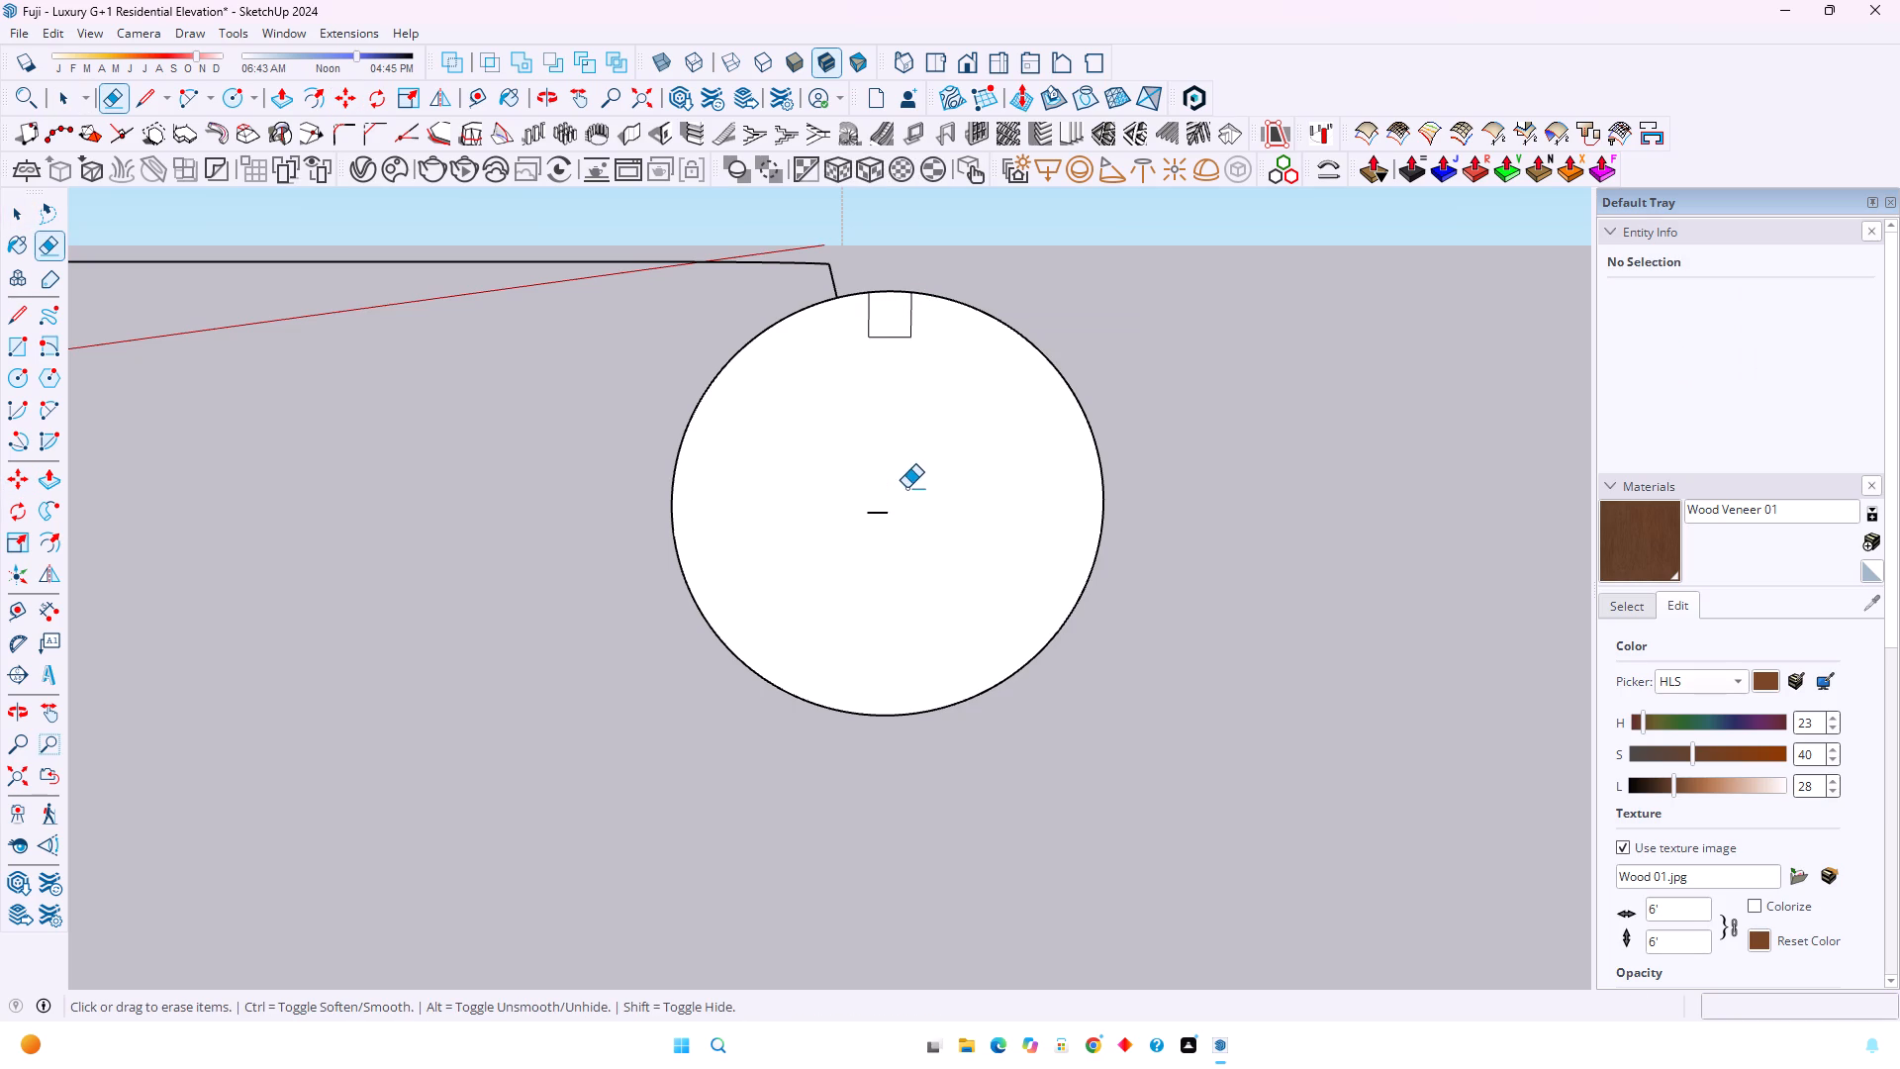
left_click(876, 515)
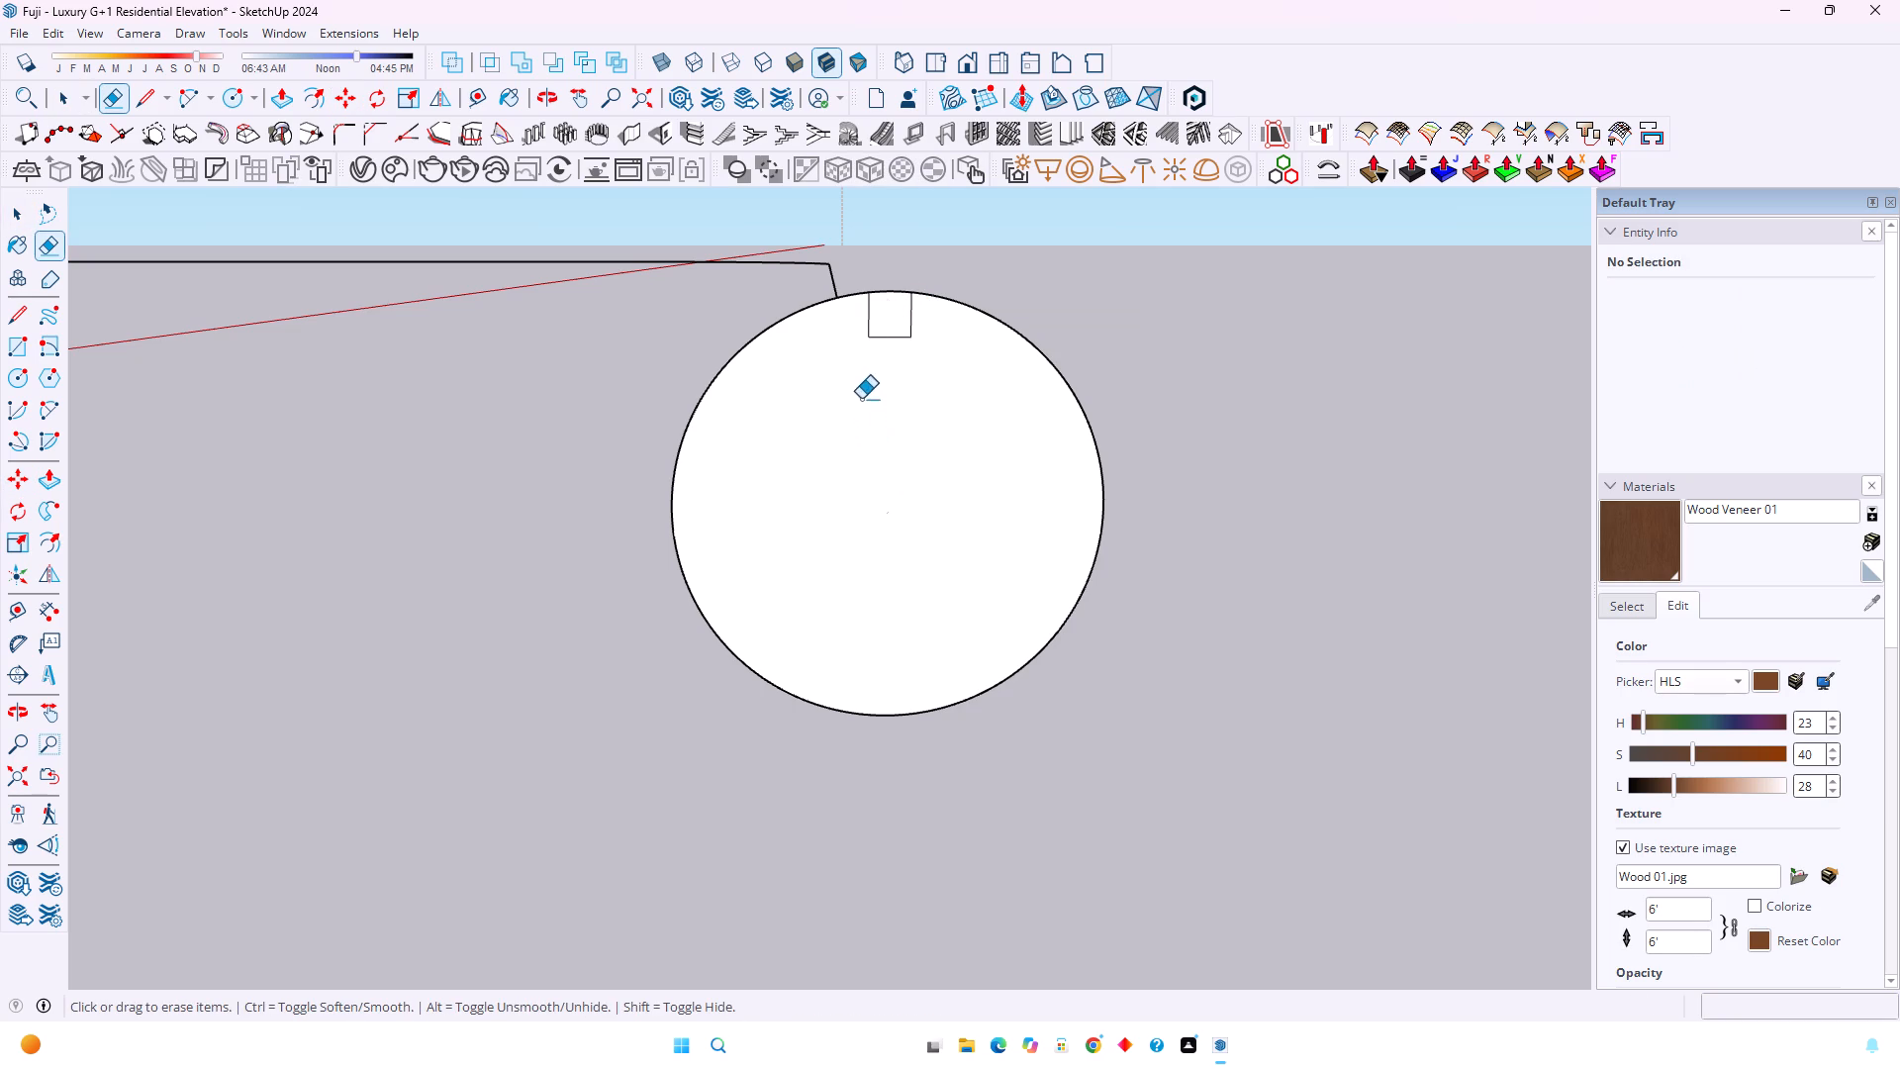
key("space")
middle_click_drag(937, 427, 592, 591)
middle_click(592, 591)
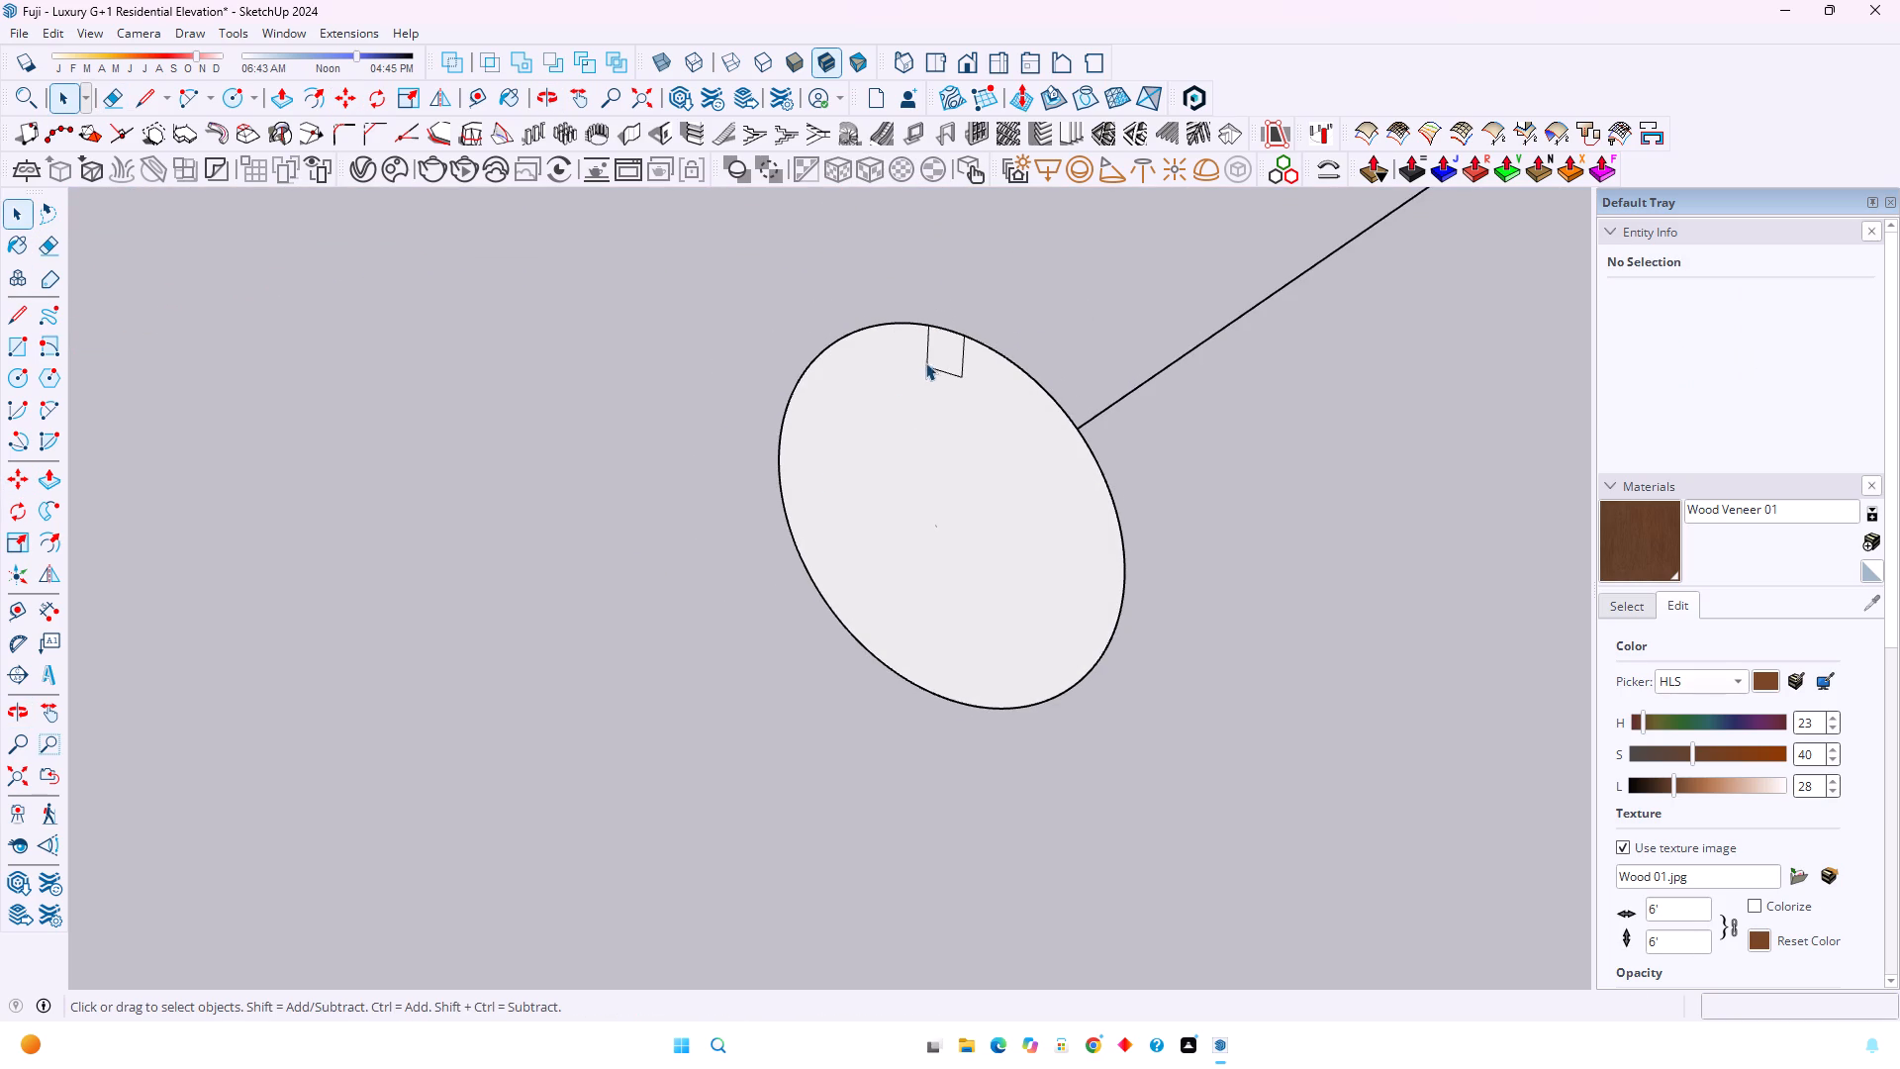
Delete the short arc segment closing the top of the notch to open the groove in the round profile.
left_click(943, 328)
key("Delete")
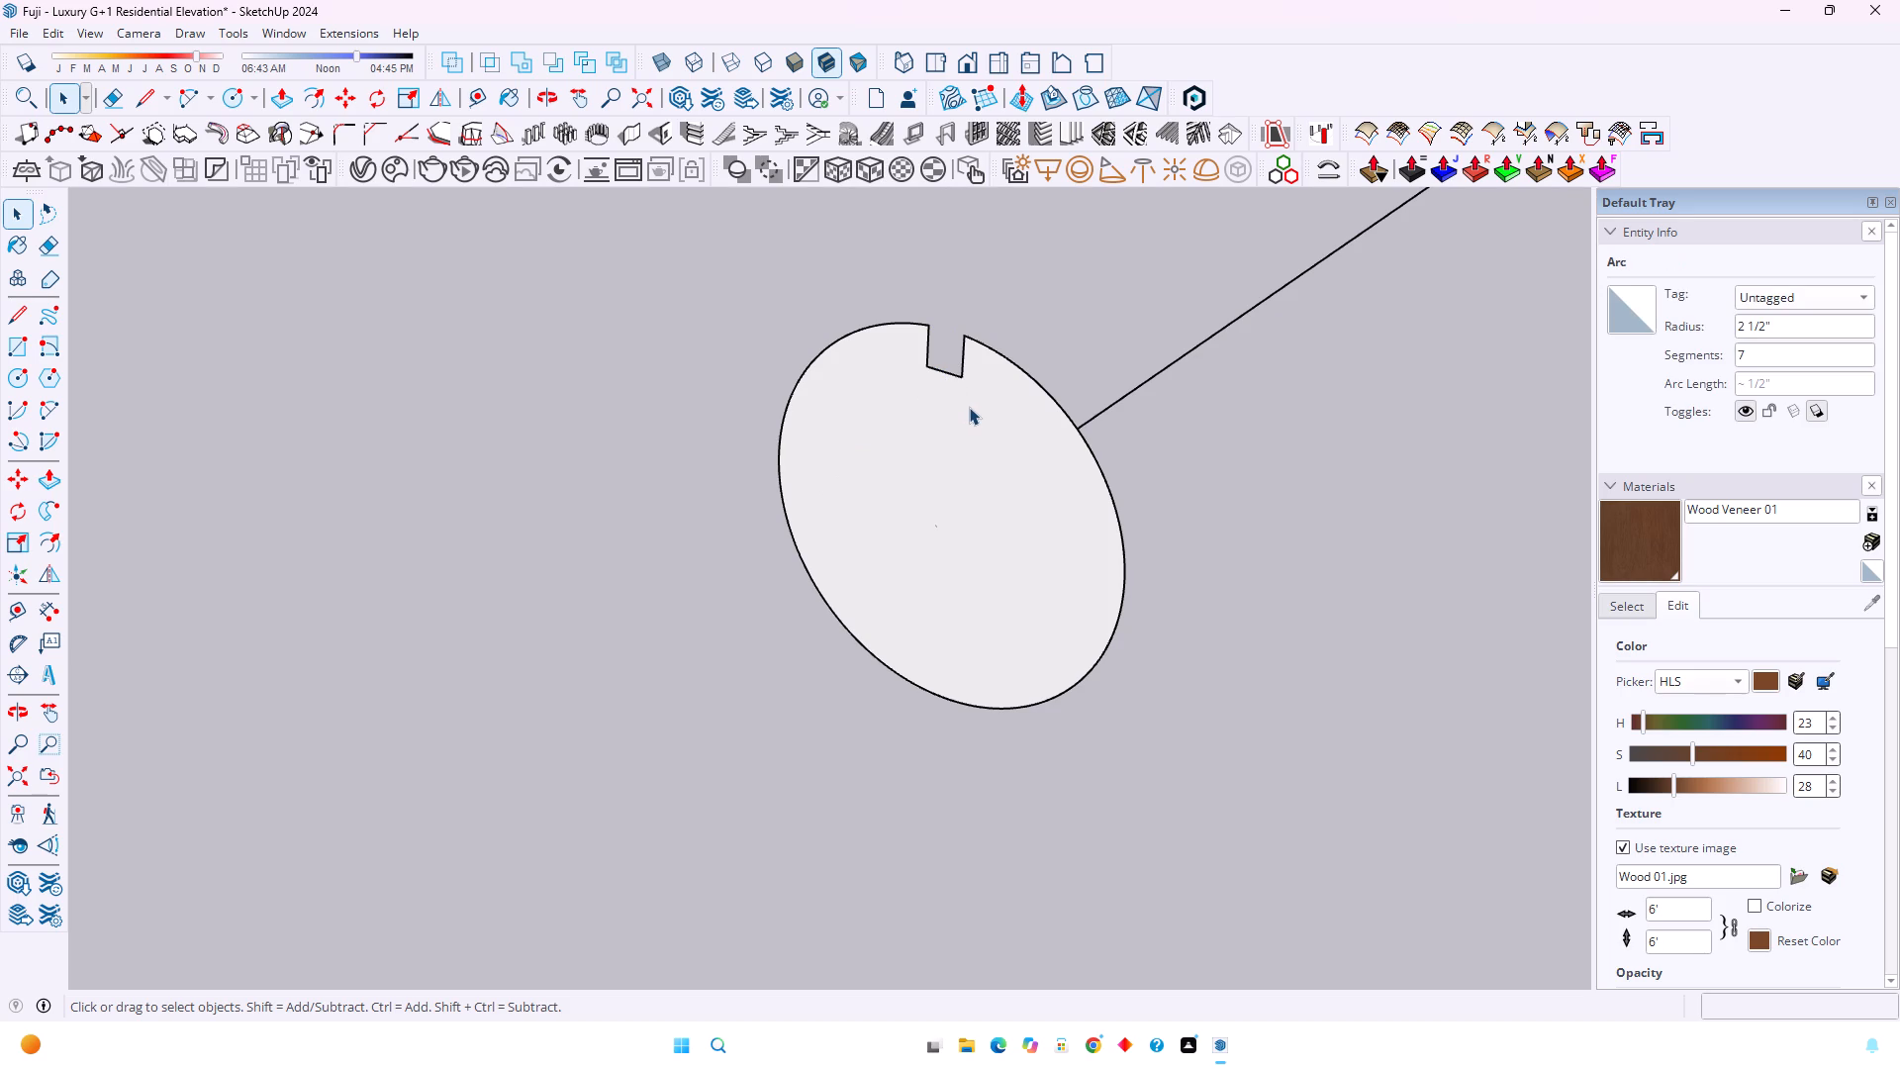
Select the whole connected perimeter path and extrude the notched round profile along it with Follow Me.
scroll(932, 438, "down", 5)
triple_click(1081, 401)
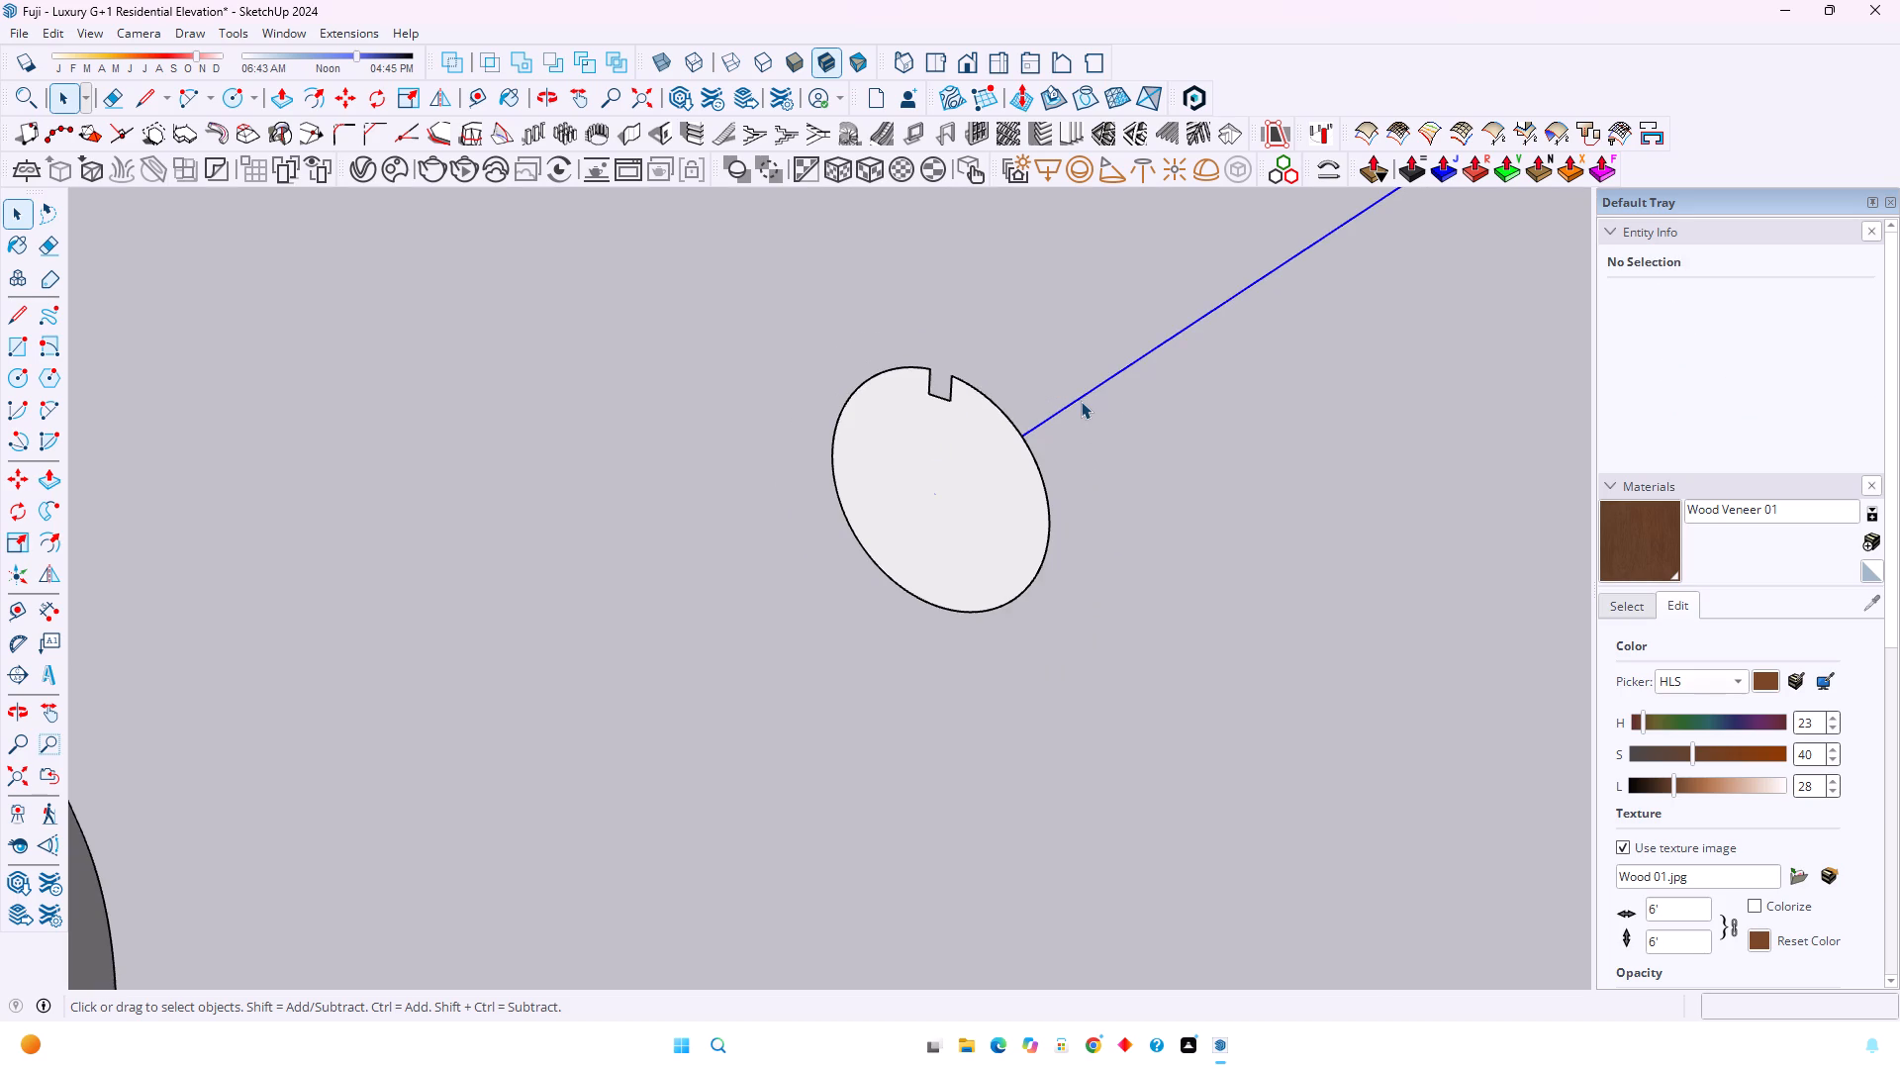
scroll(818, 445, "down", 7)
middle_click_drag(922, 415, 816, 725, "shift")
middle_click(816, 725, "shift")
scroll(806, 657, "down", 5)
scroll(678, 808, "up", 4)
scroll(770, 722, "up", 4)
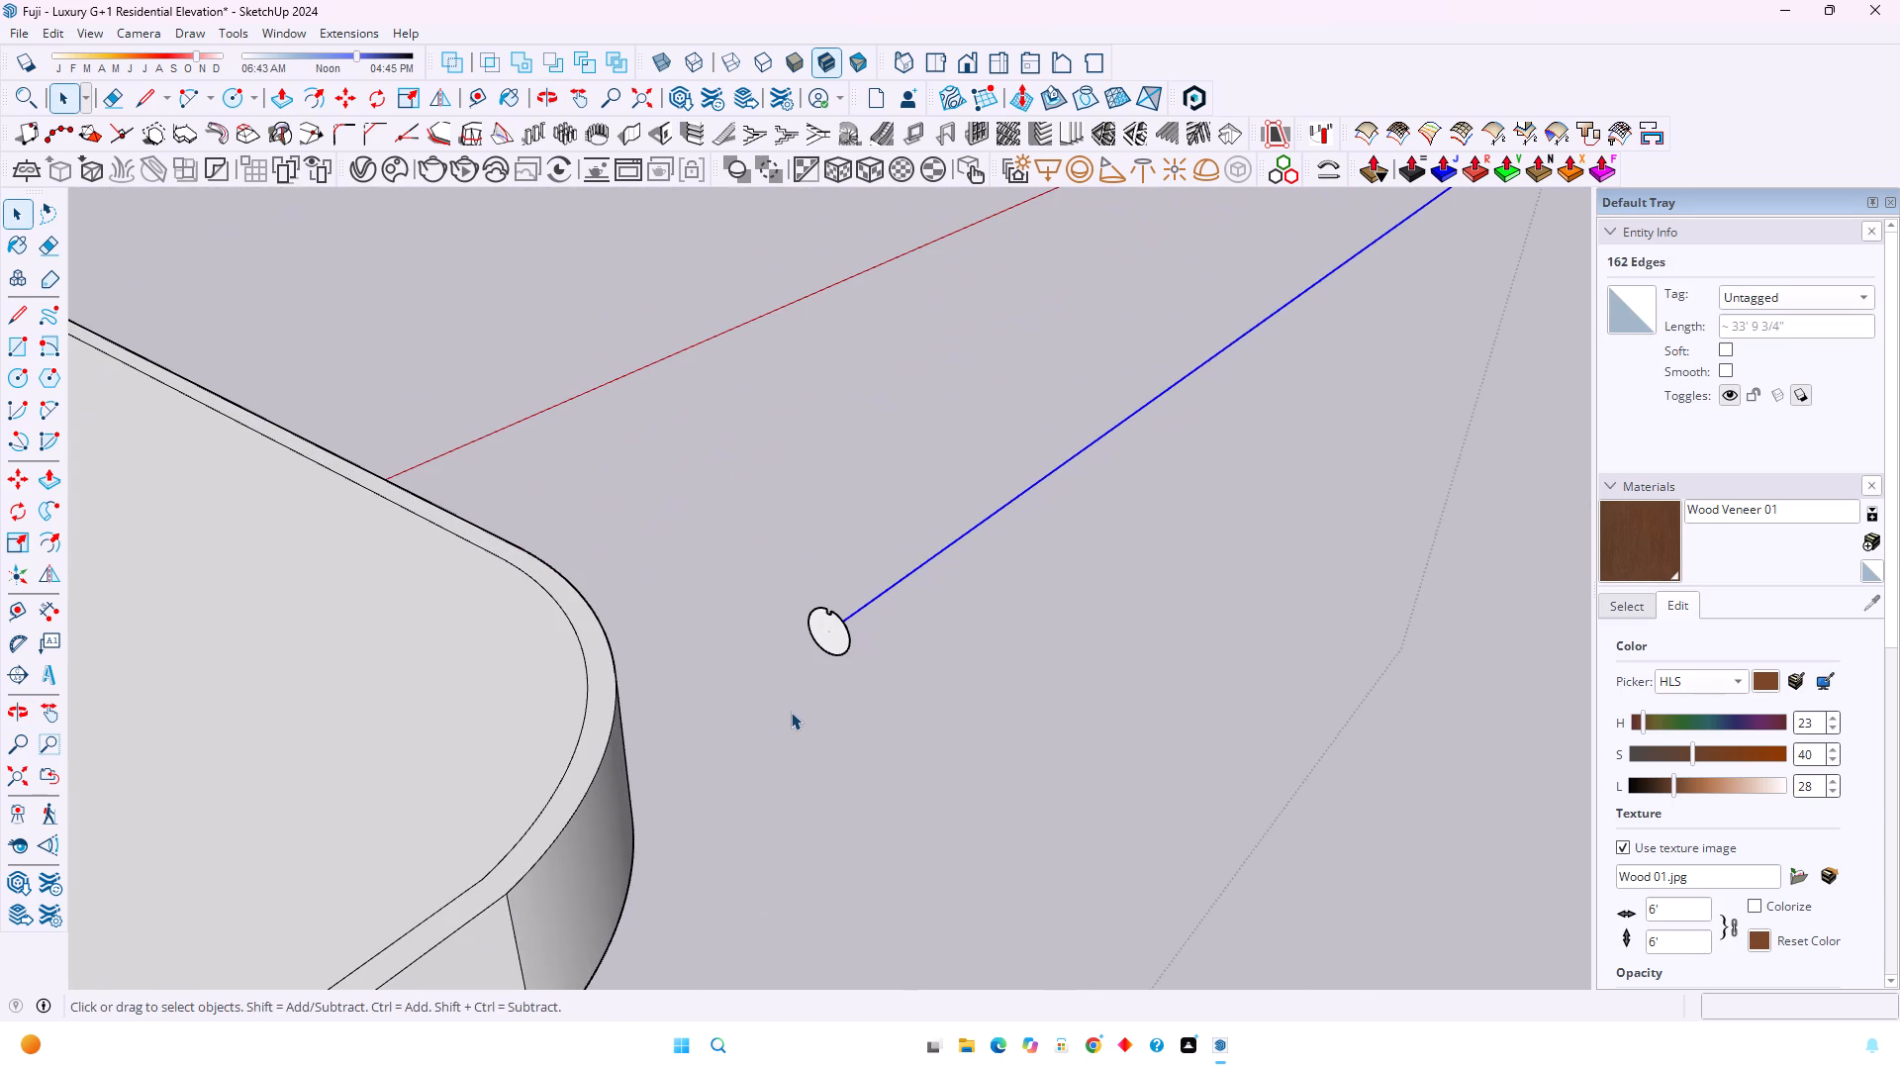
left_click(42, 523)
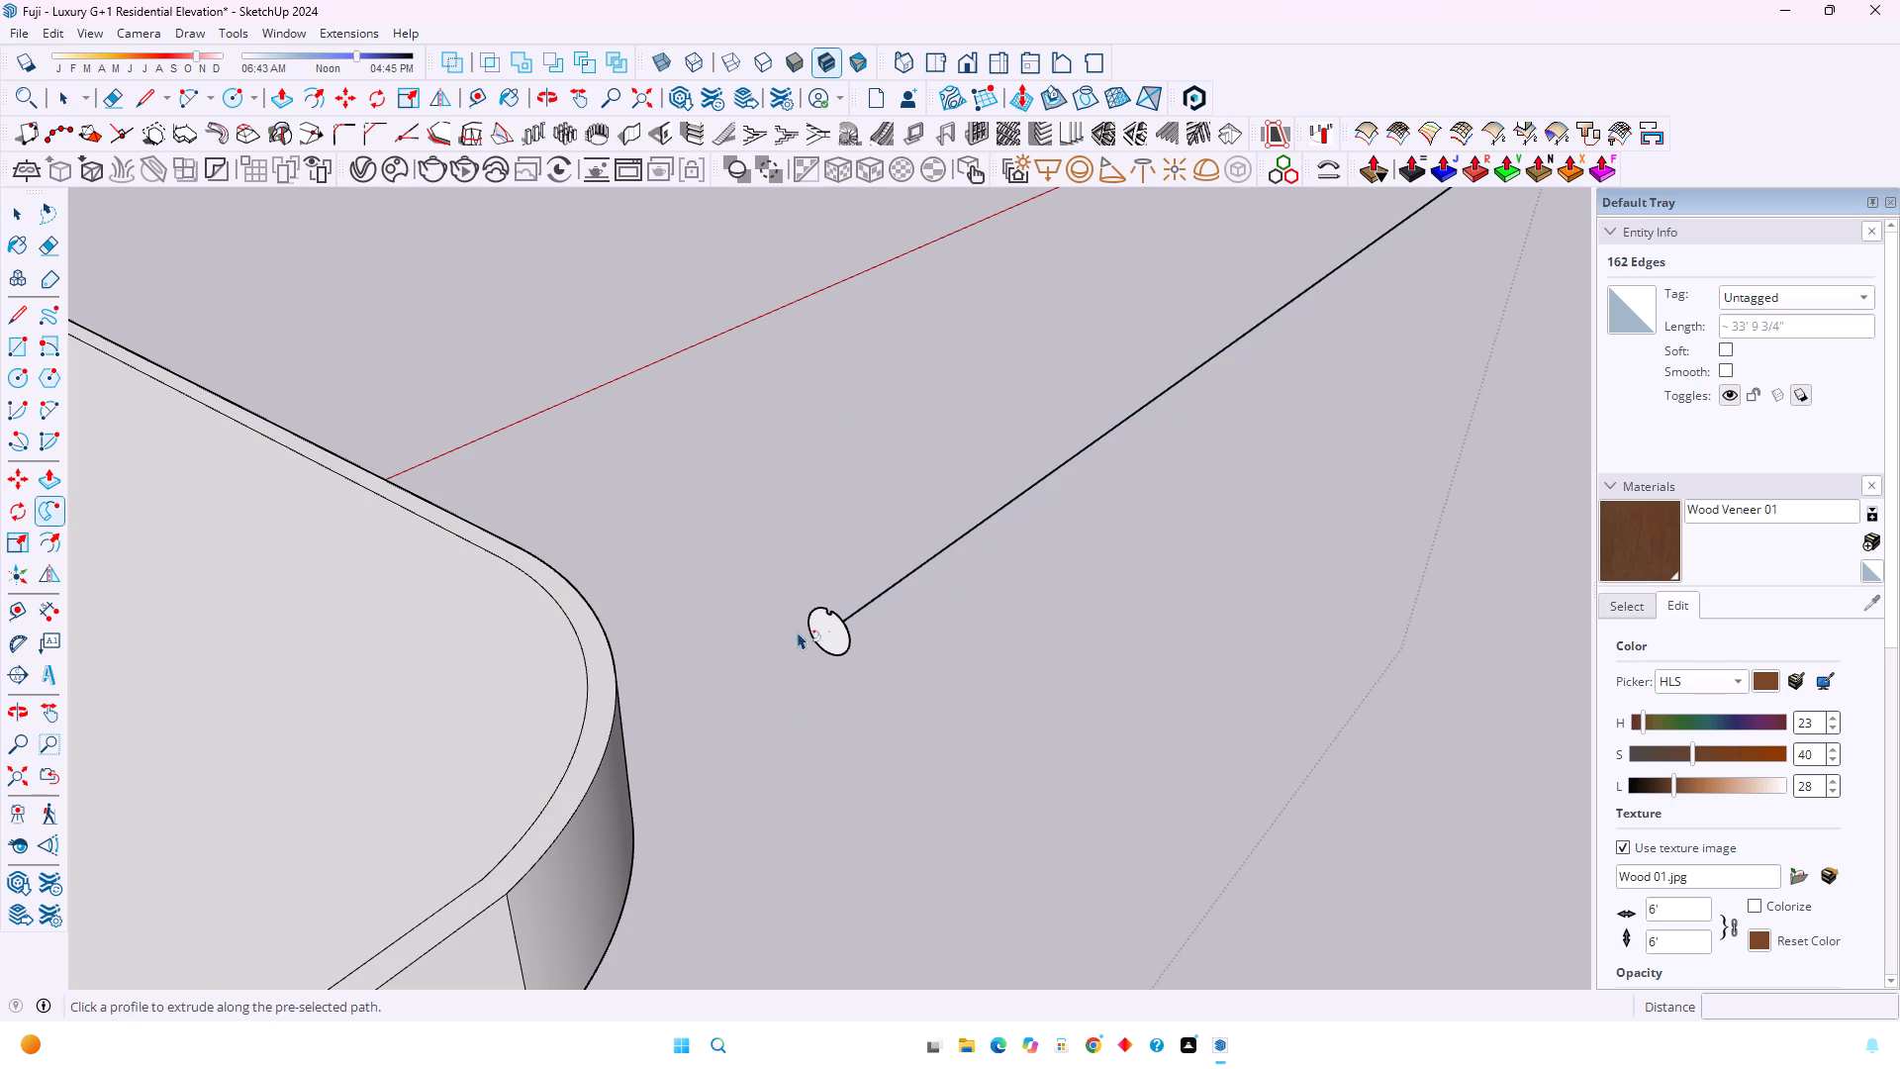
left_click(820, 632)
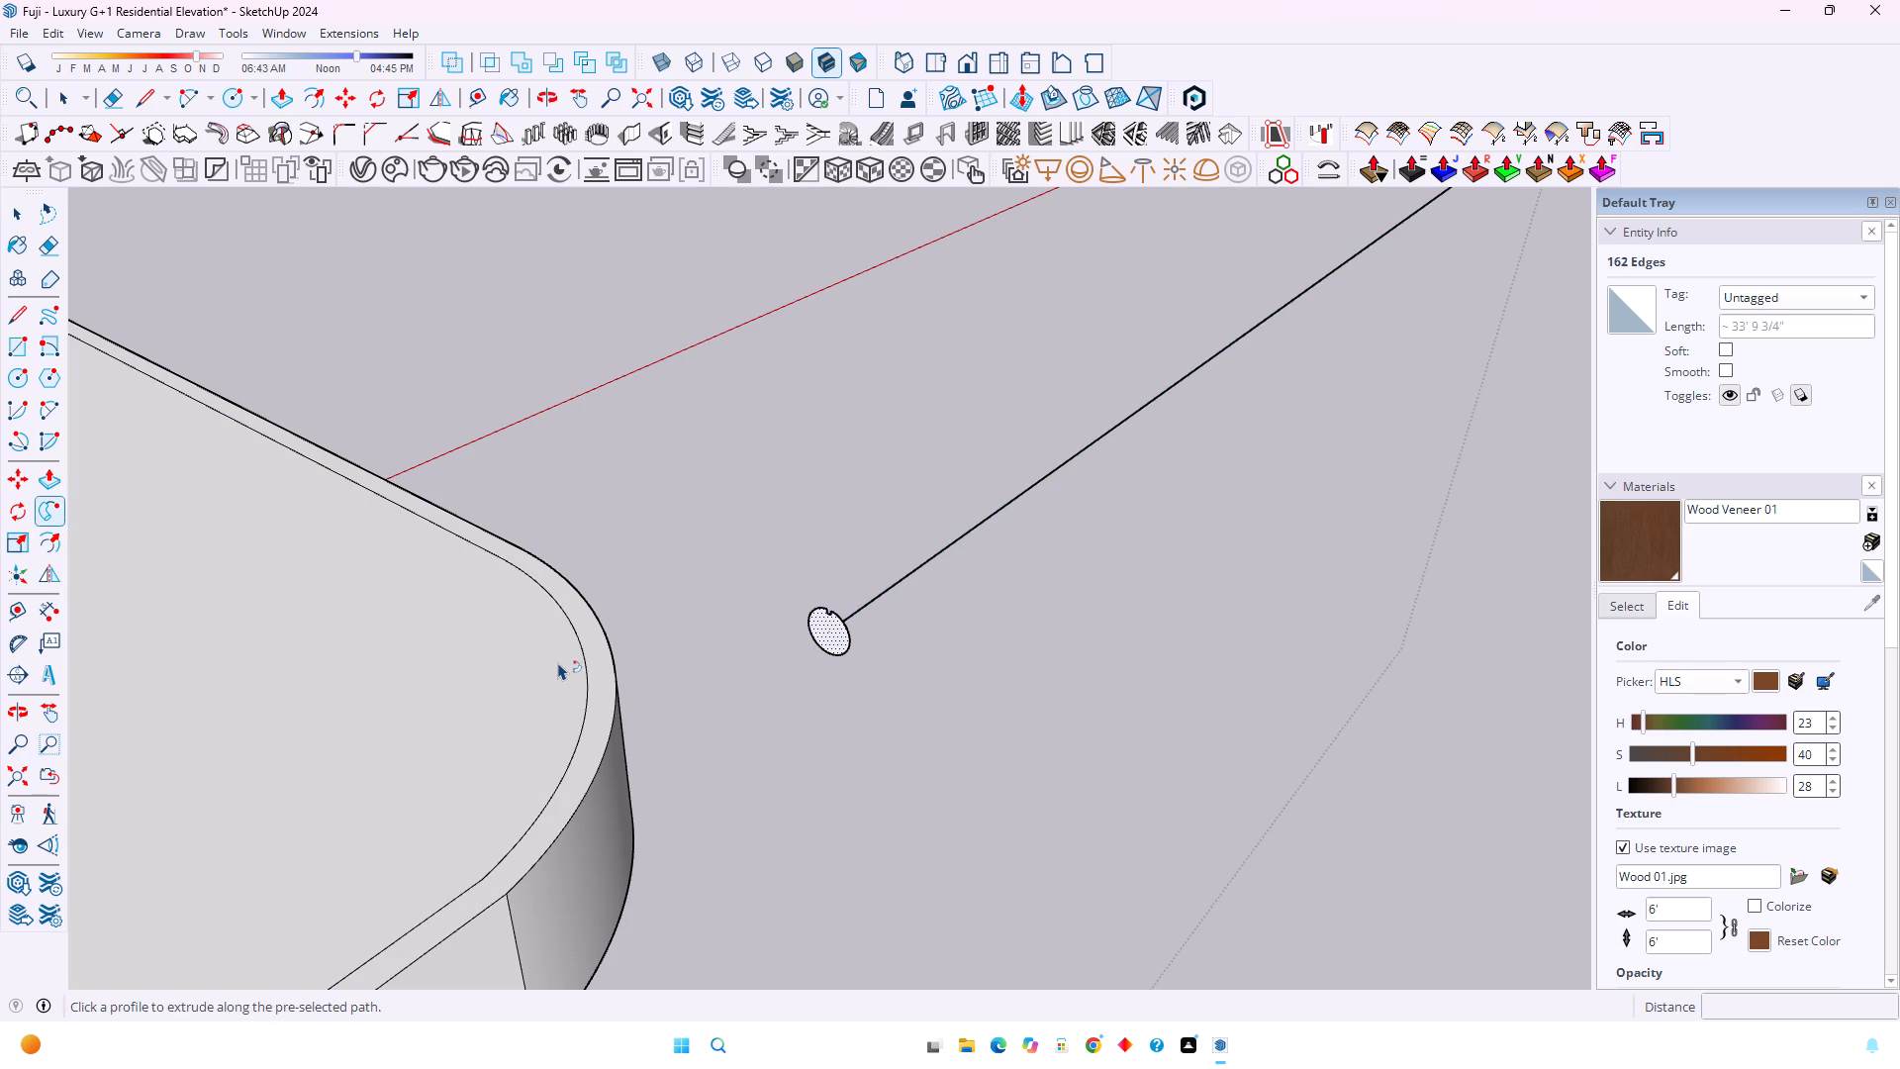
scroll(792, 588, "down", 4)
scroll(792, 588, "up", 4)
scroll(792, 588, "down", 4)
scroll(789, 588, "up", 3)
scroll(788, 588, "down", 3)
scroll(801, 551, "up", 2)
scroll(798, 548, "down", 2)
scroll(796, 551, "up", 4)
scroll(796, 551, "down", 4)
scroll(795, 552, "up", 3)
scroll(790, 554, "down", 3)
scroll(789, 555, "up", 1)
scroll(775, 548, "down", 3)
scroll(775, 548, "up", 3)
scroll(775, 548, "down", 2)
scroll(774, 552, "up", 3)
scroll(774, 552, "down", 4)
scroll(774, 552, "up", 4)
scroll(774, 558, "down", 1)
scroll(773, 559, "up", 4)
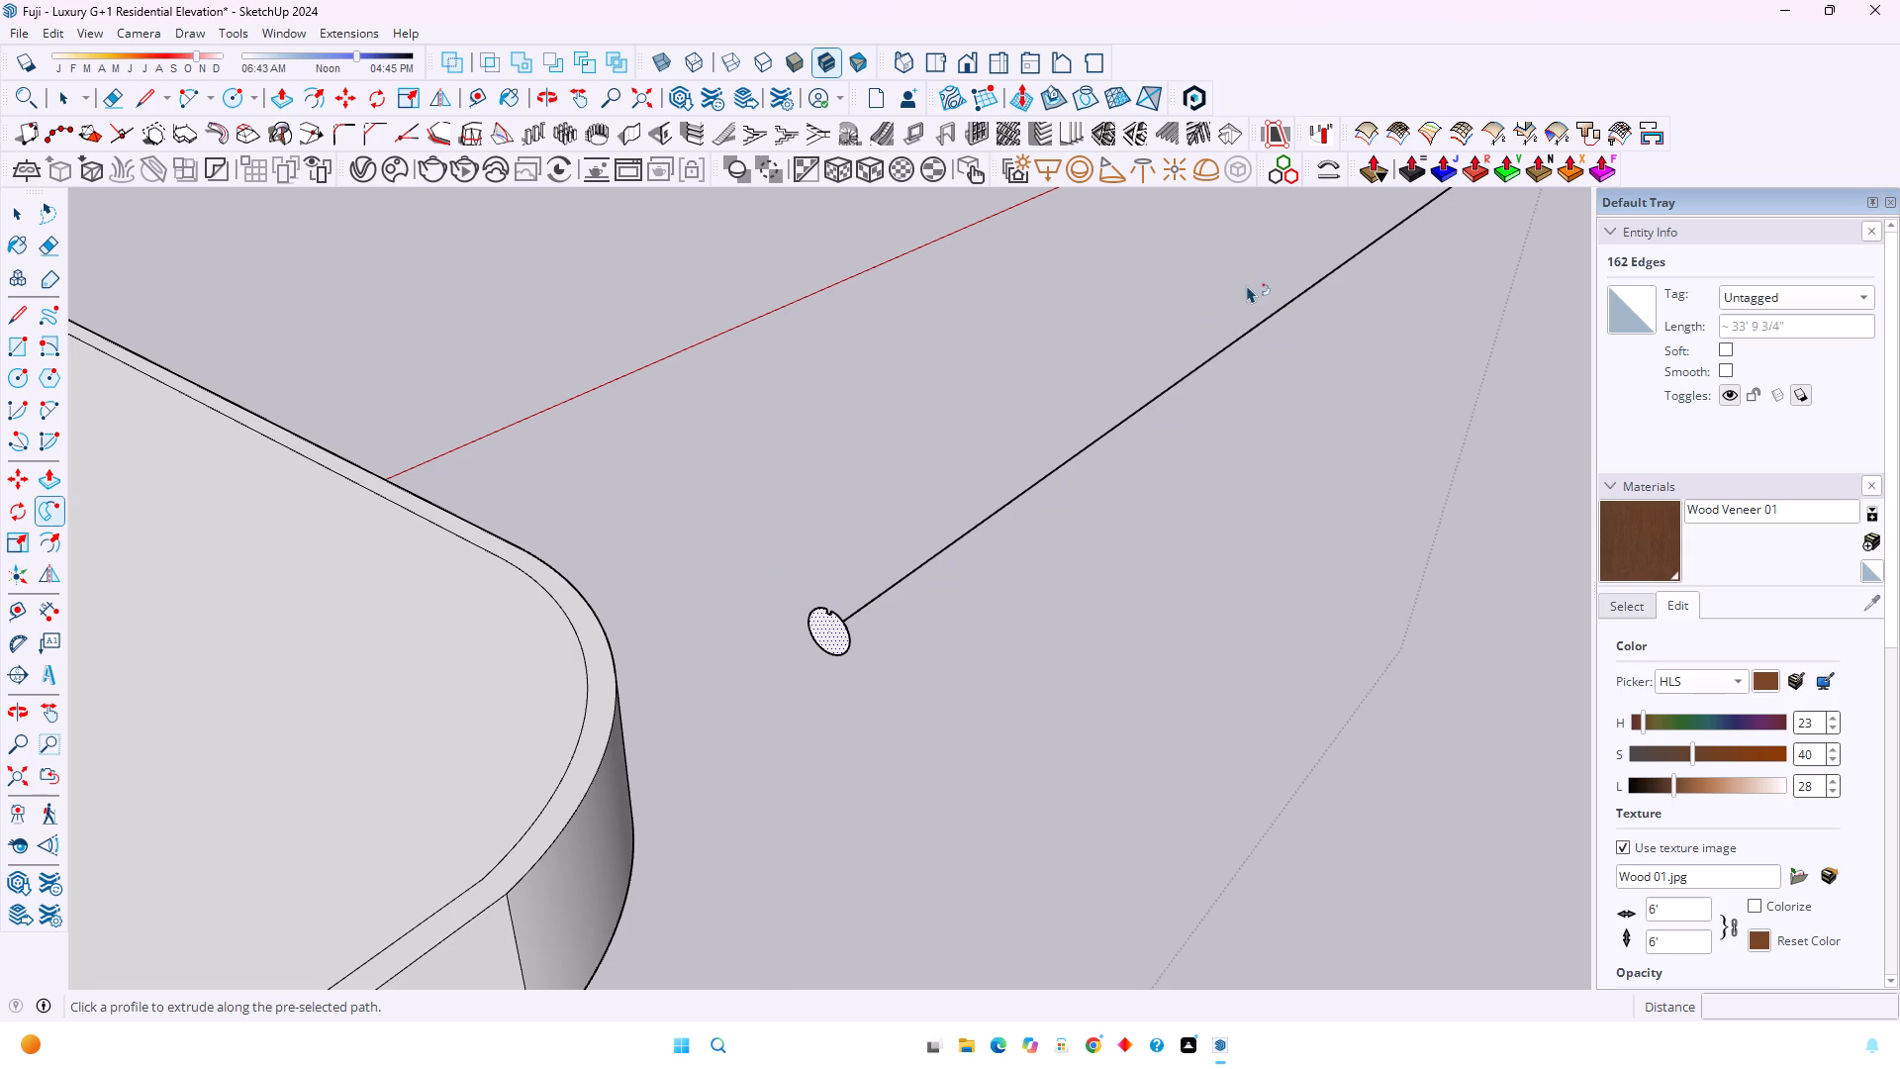
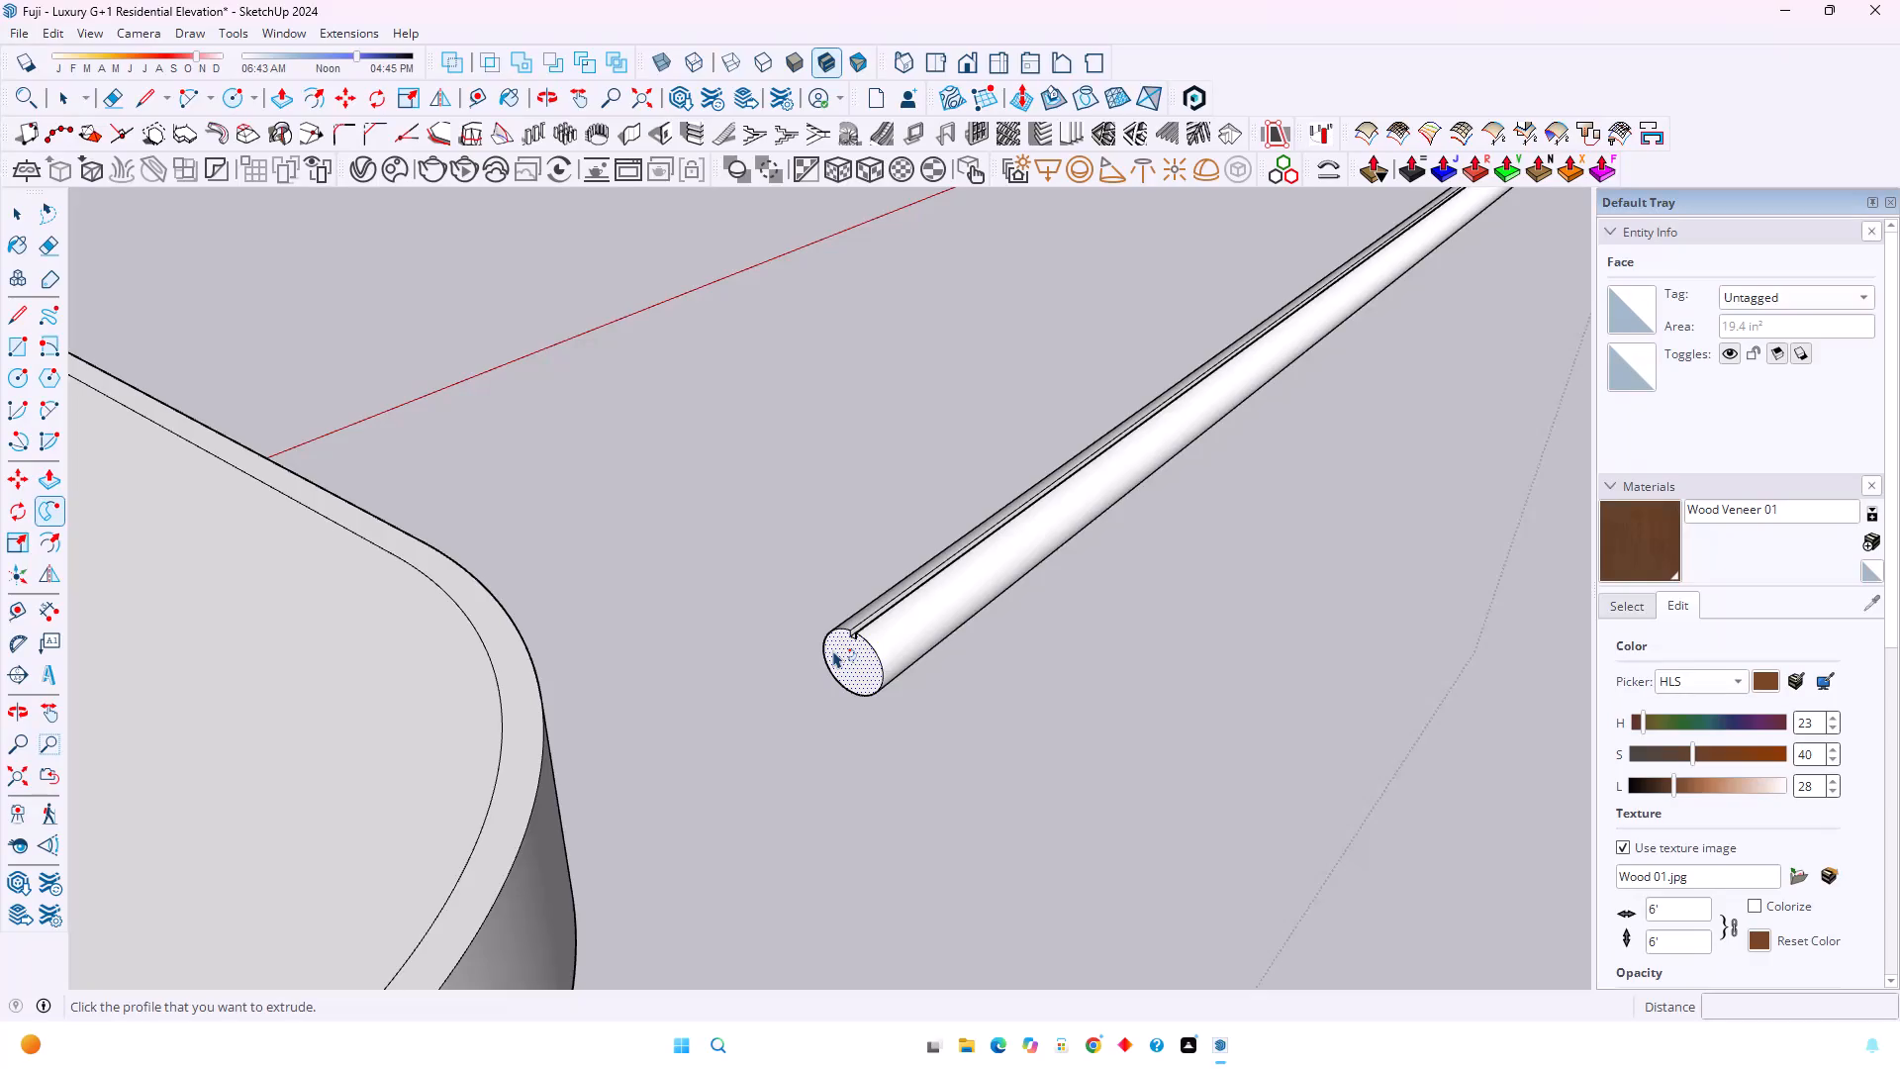
Hide the end face of the grooved round profile and delete the leftover path line inside it.
key("space")
scroll(859, 640, "up", 3)
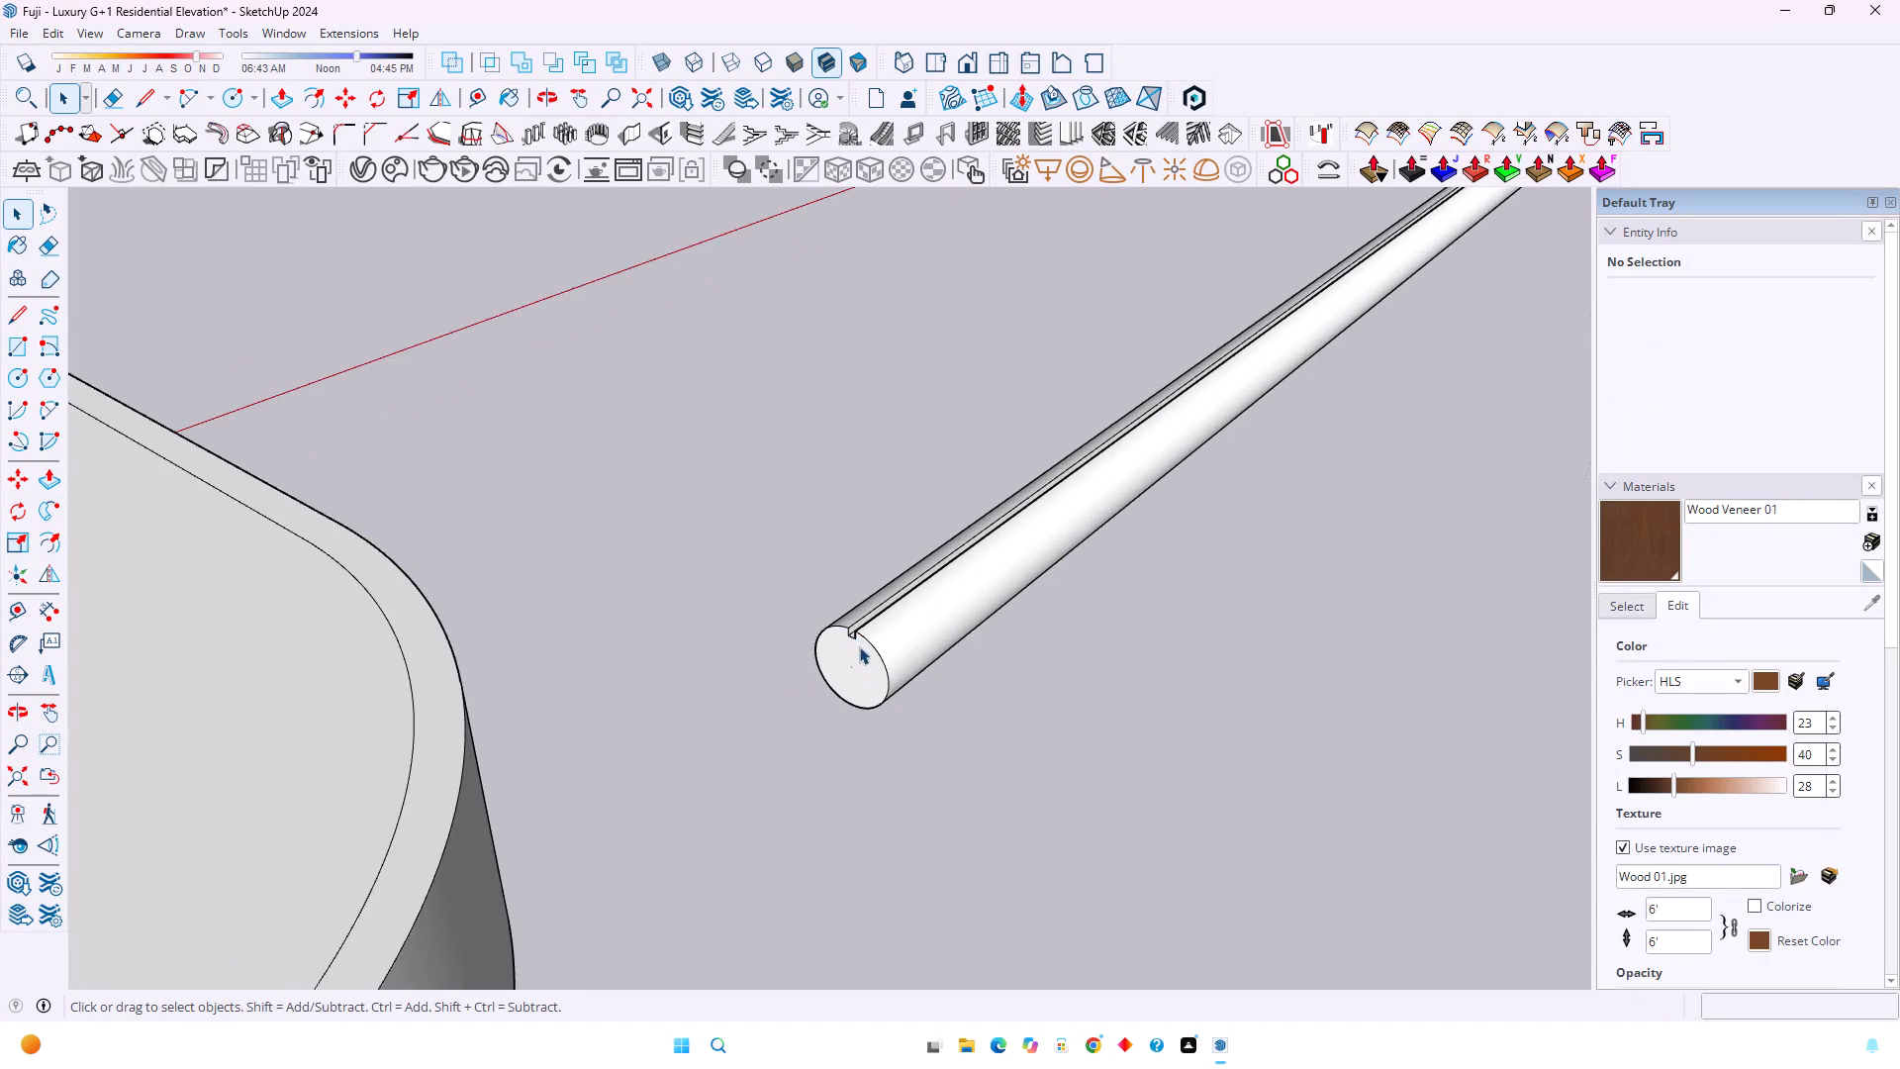
scroll(859, 646, "up", 5)
left_click(860, 668)
right_click(868, 679)
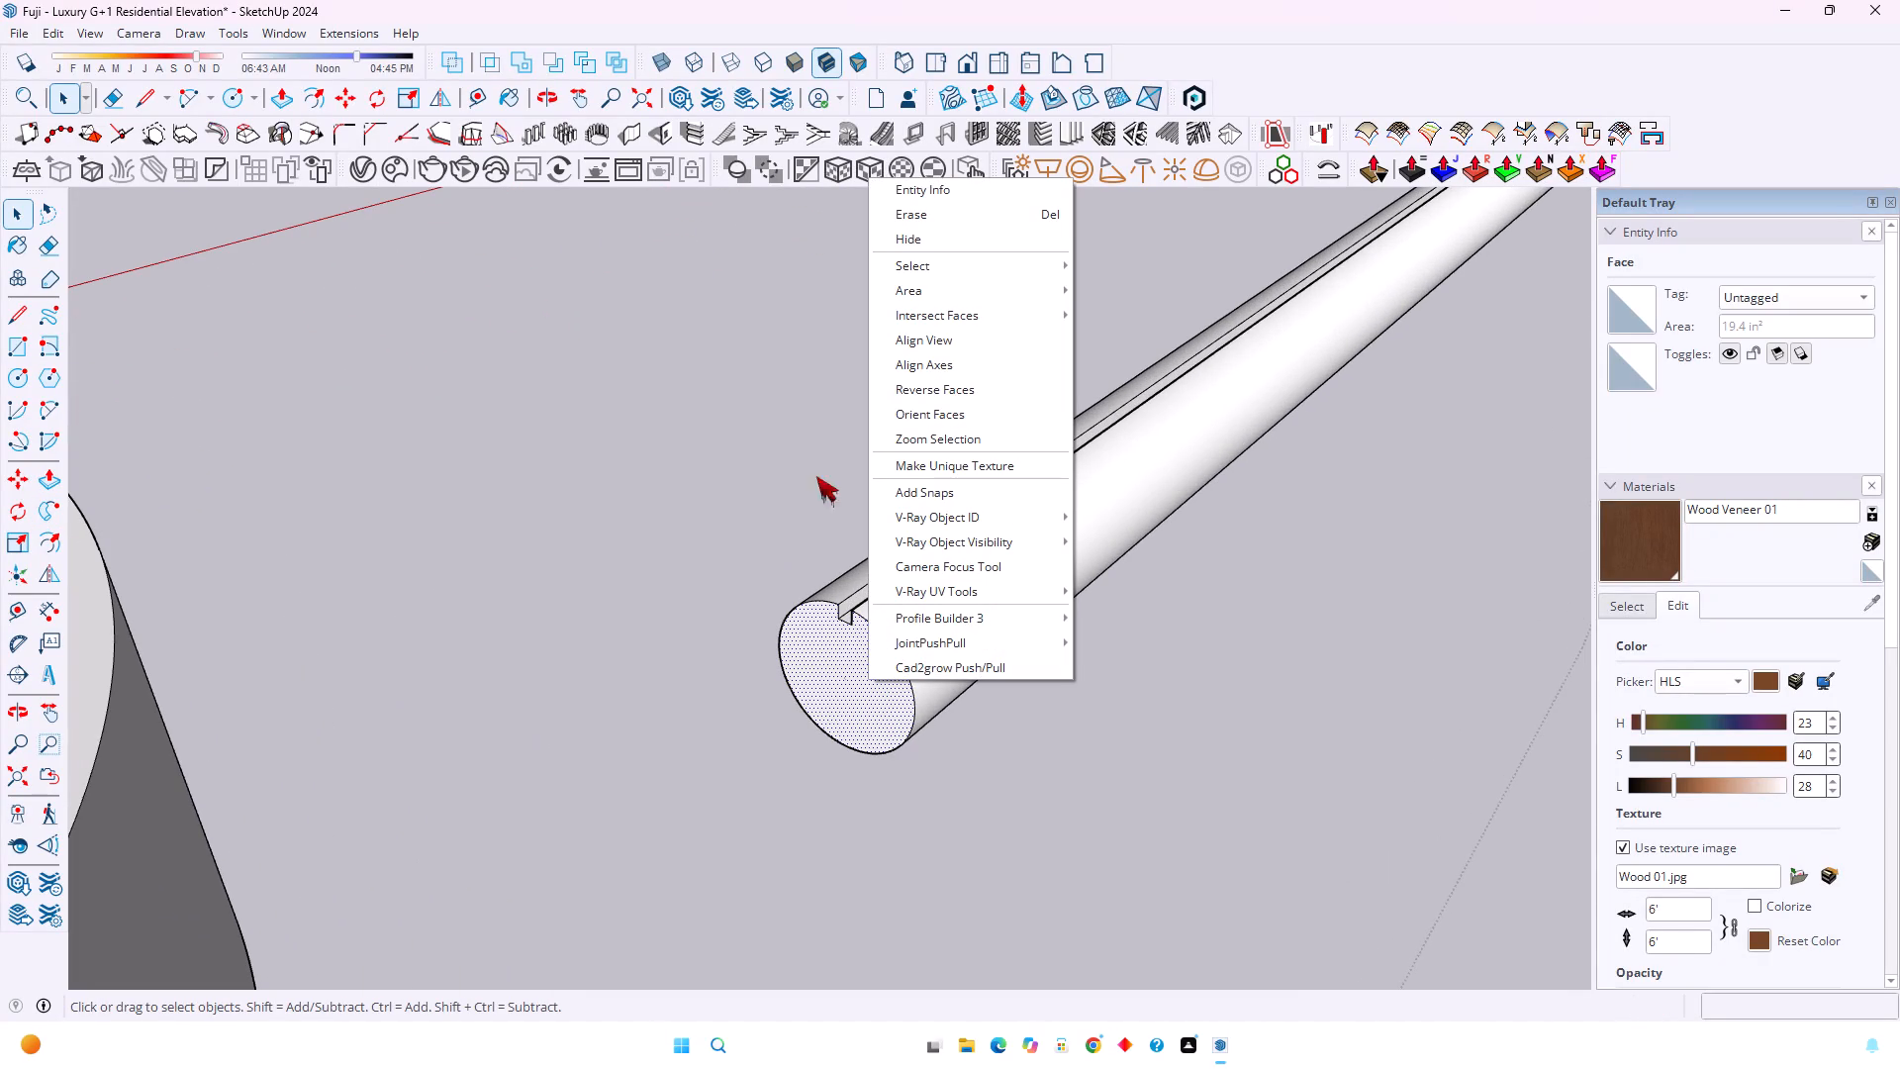
left_click(999, 239)
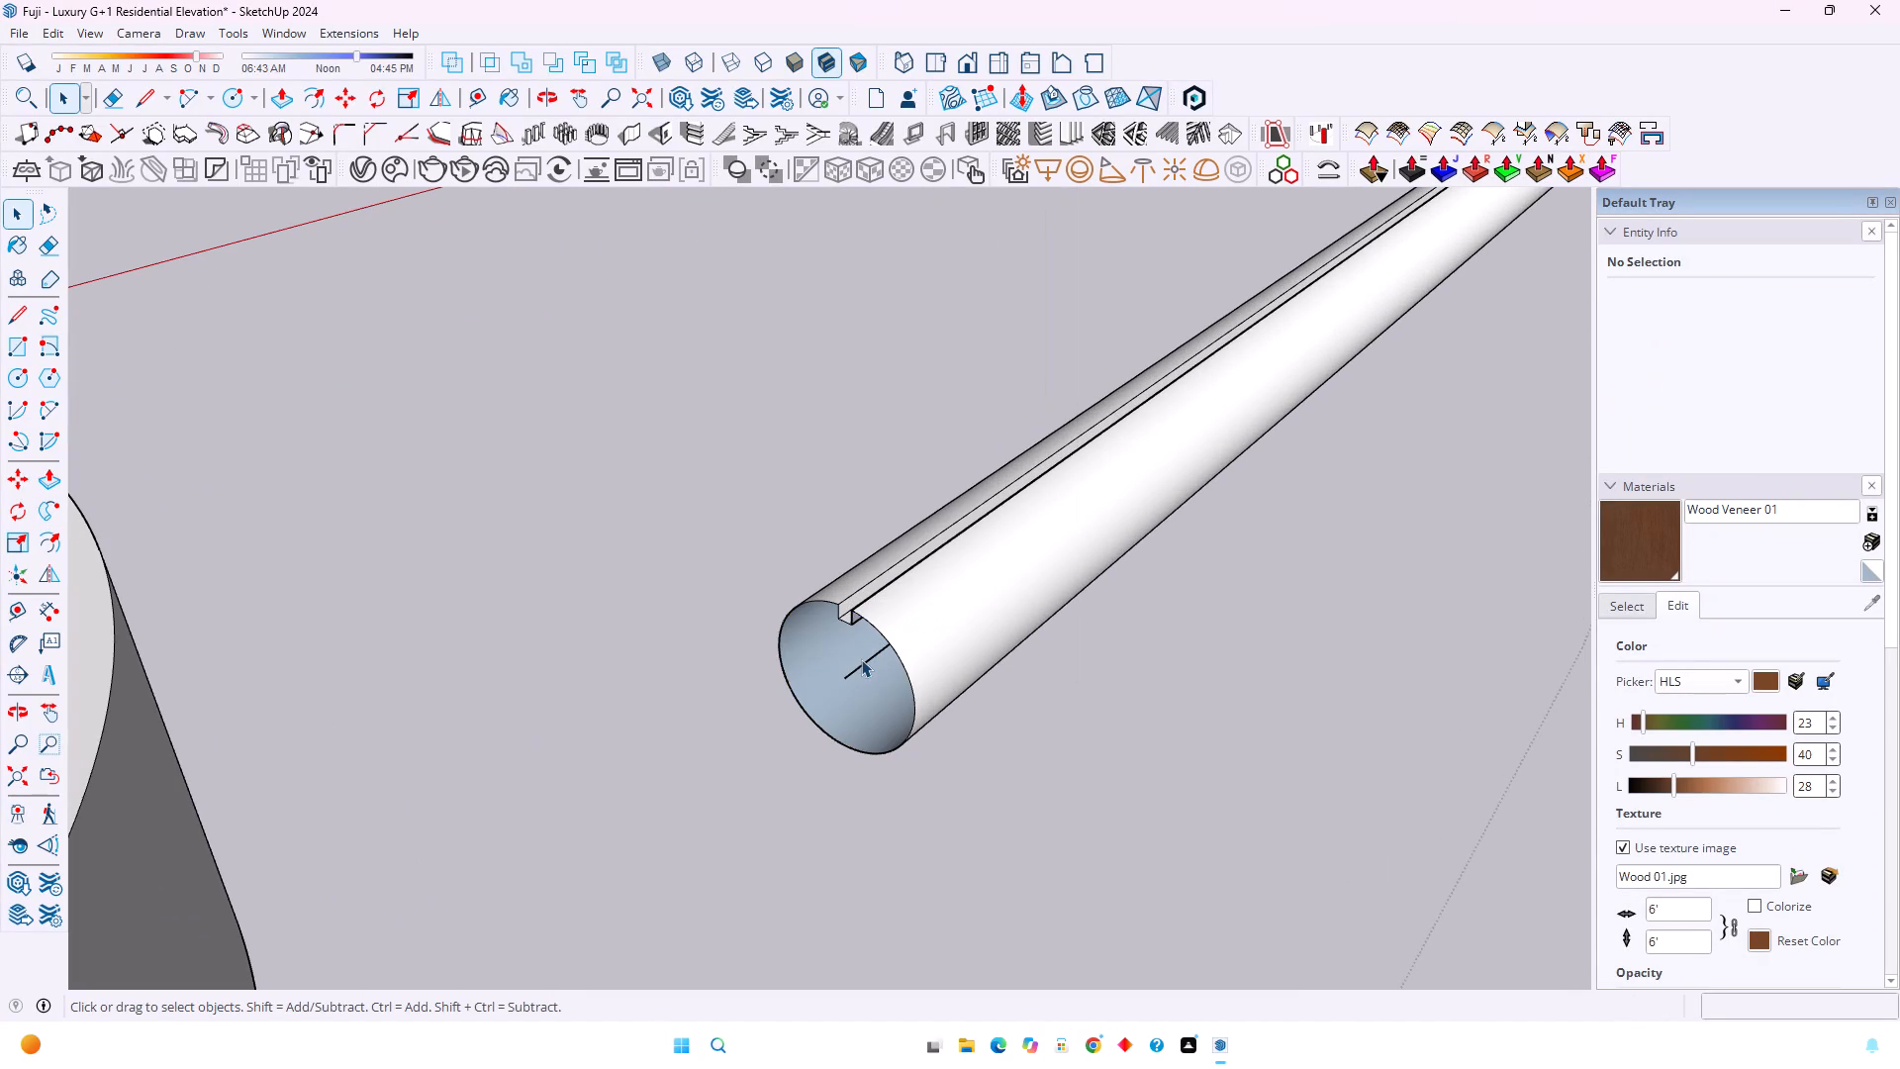
left_click(859, 665)
triple_click(859, 665)
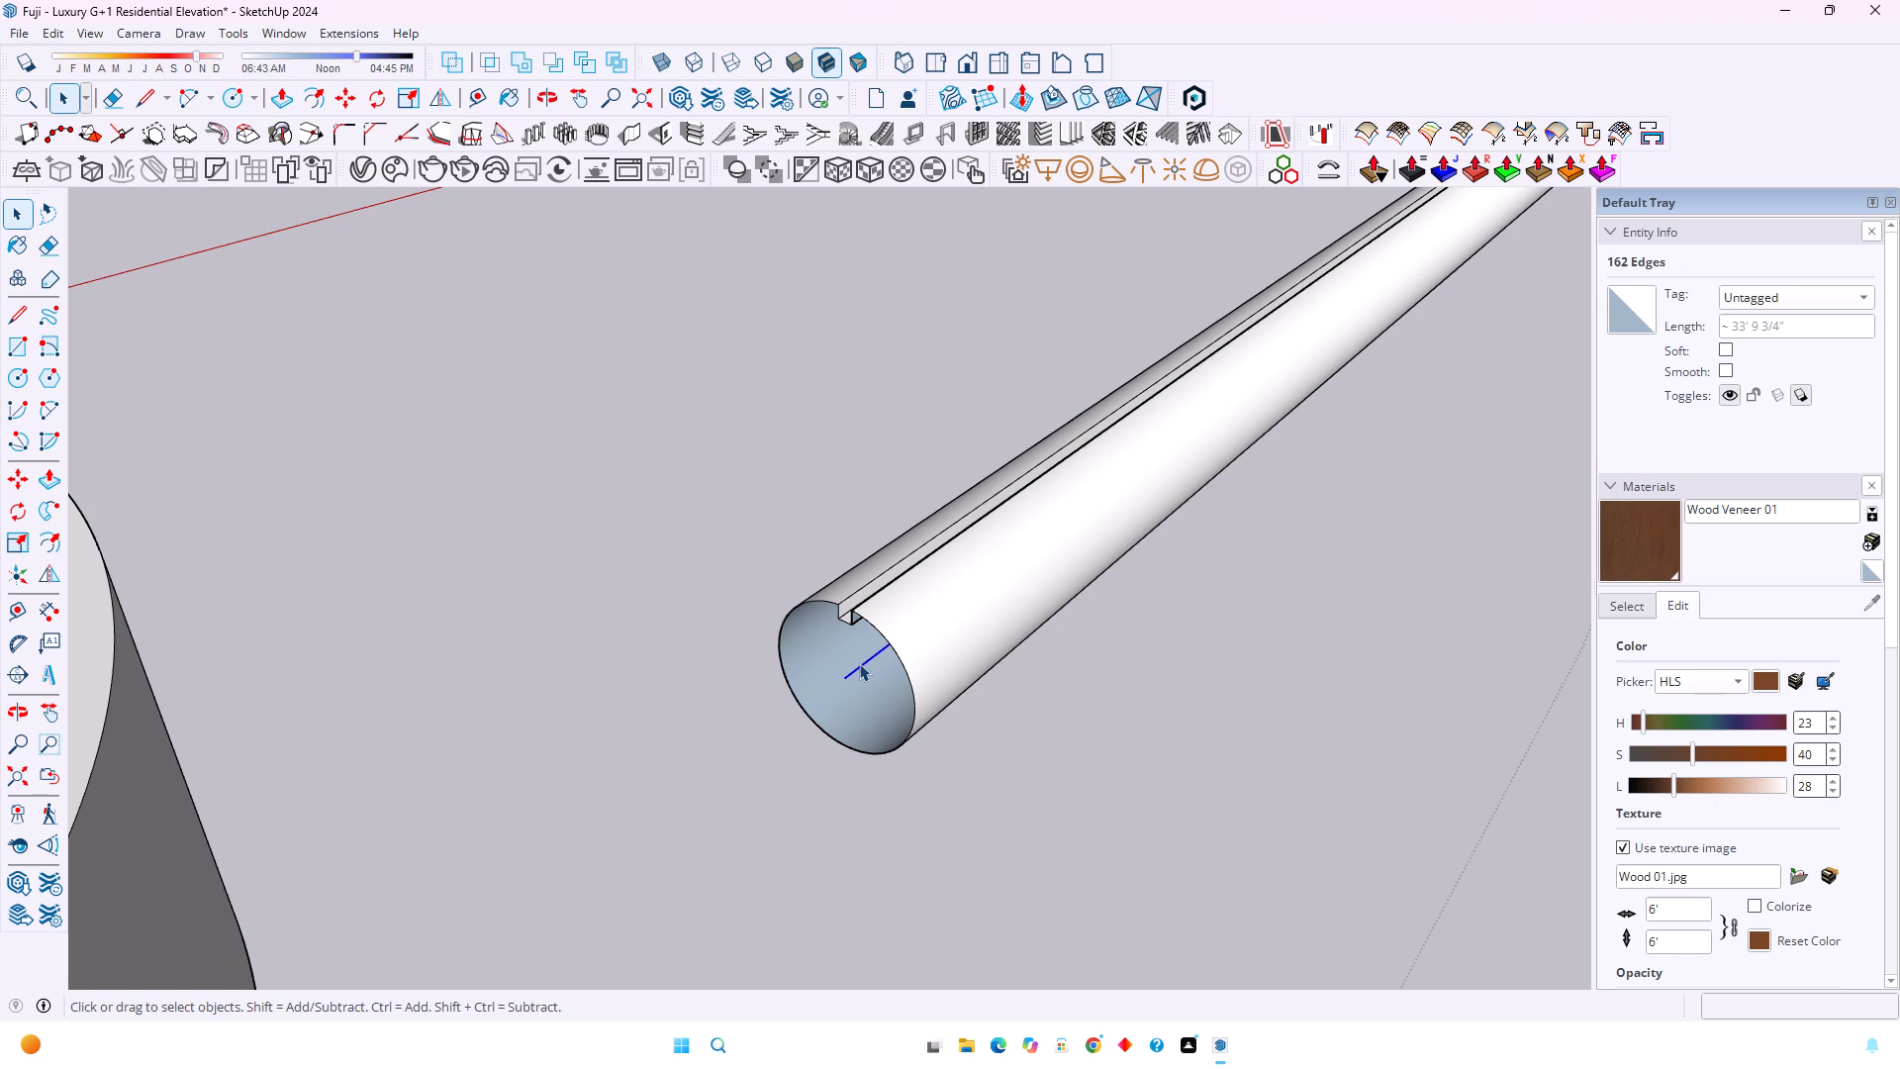
key("Delete")
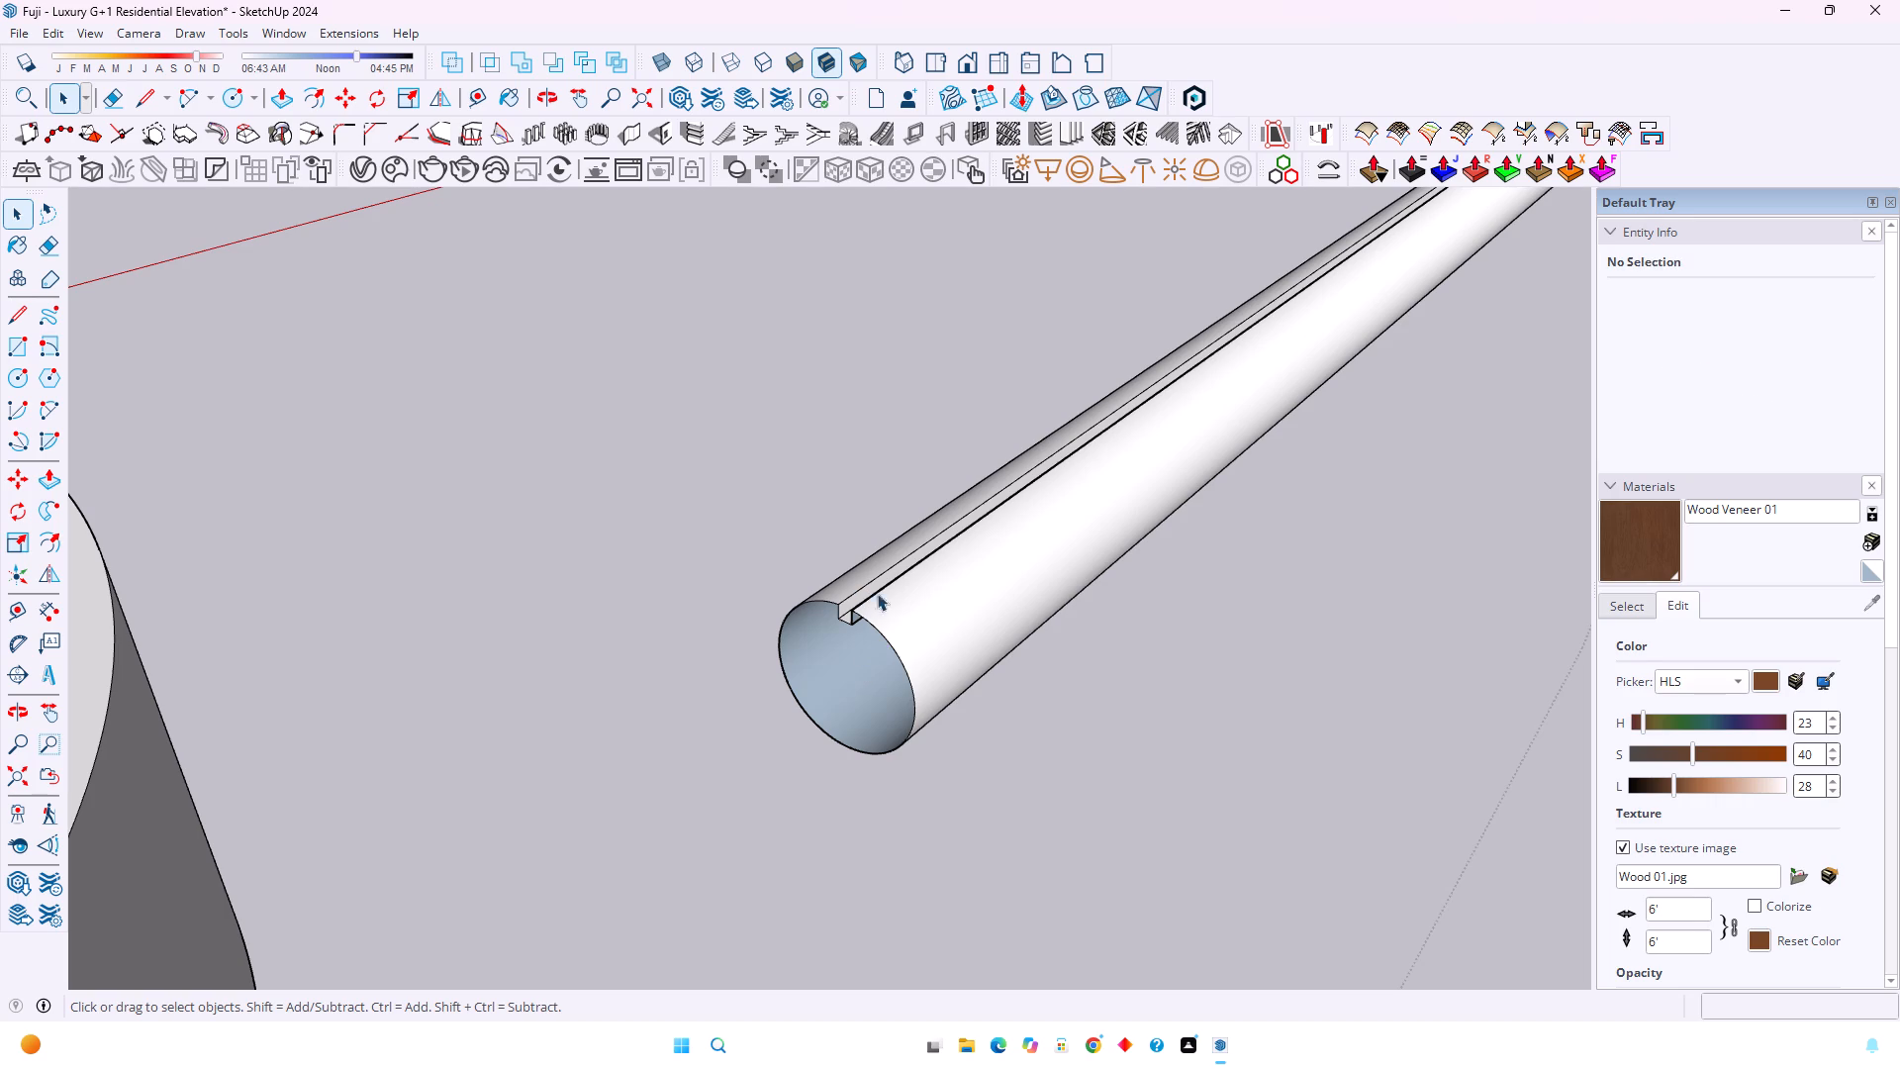
Unhide the last hidden item to restore the end face of the round profile.
scroll(920, 569, "down", 15)
scroll(920, 570, "down", 7)
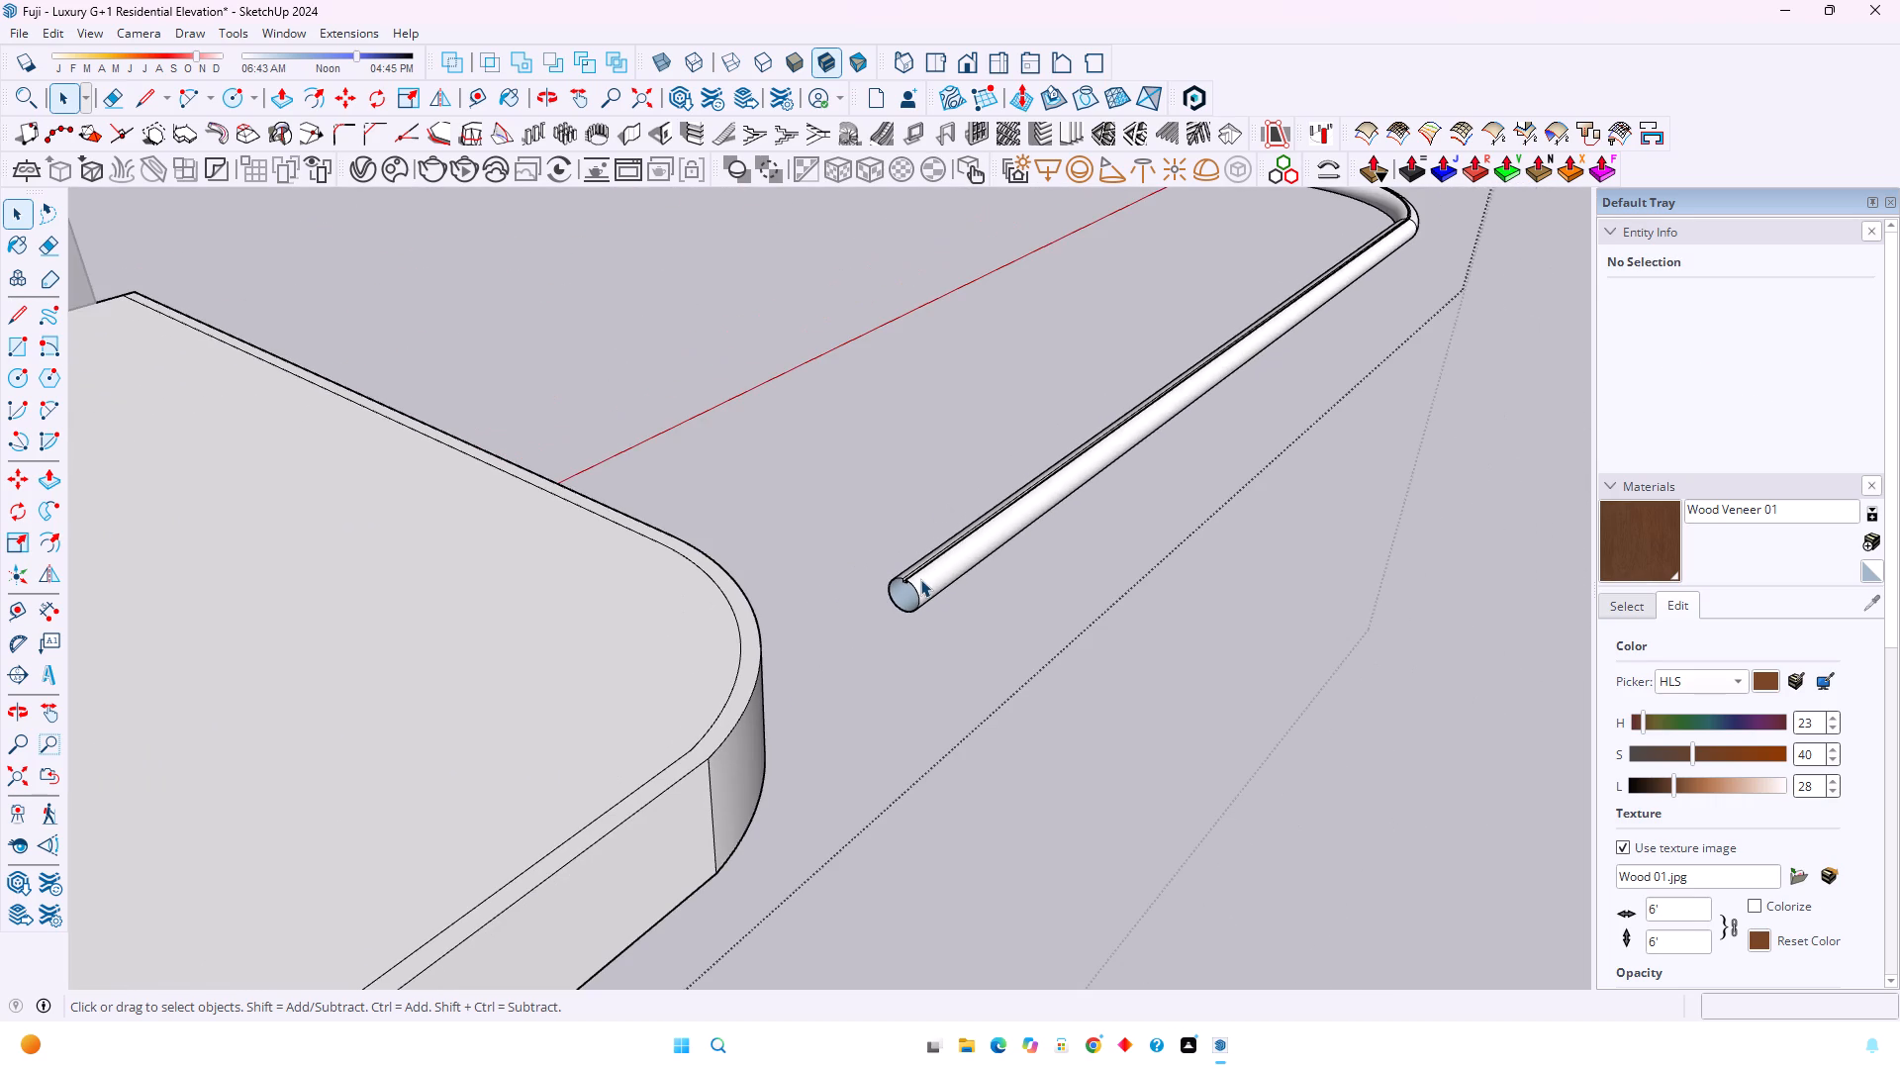
scroll(950, 553, "up", 12)
middle_click_drag(944, 551, 1223, 706)
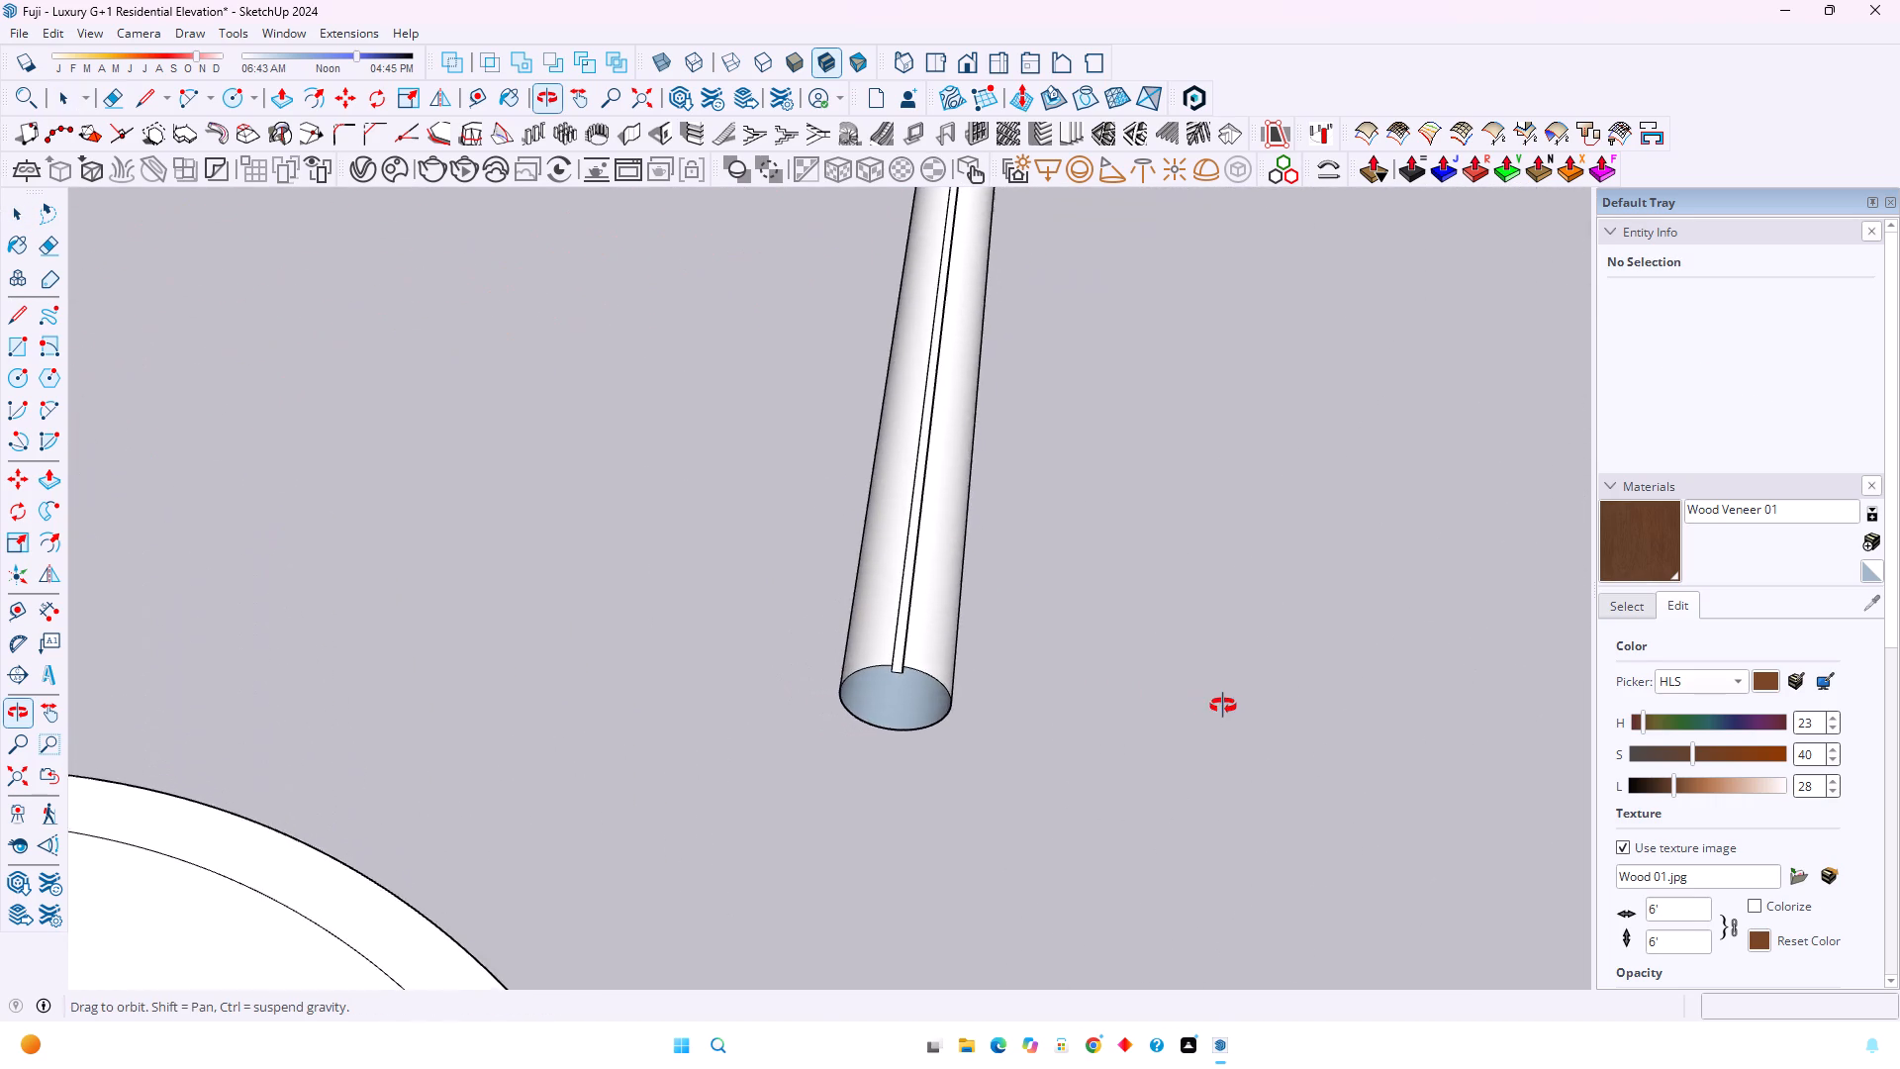
middle_click_drag(1223, 706, 1216, 704)
middle_click(1216, 704)
left_click(56, 37)
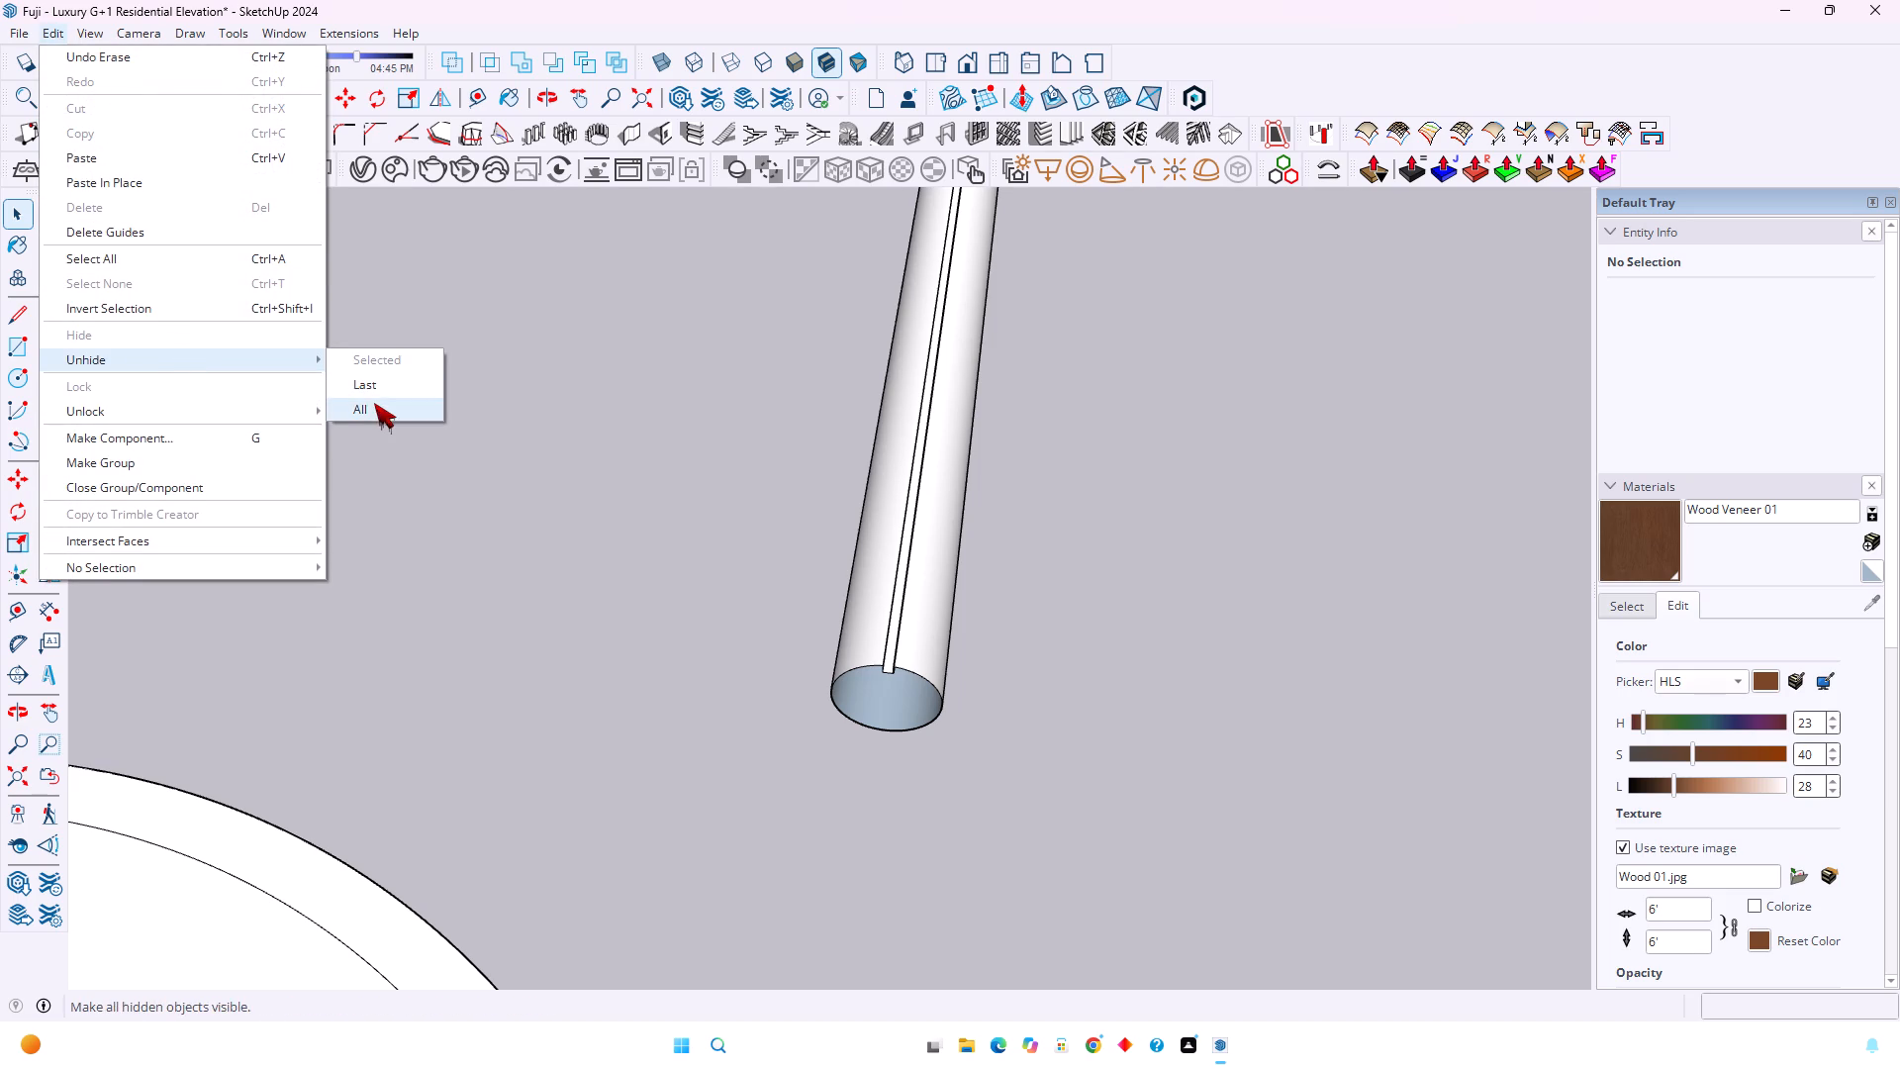
left_click(365, 391)
Copy the narrow bottom face of the profile's groove 16' outward along the green axis.
scroll(892, 628, "up", 3)
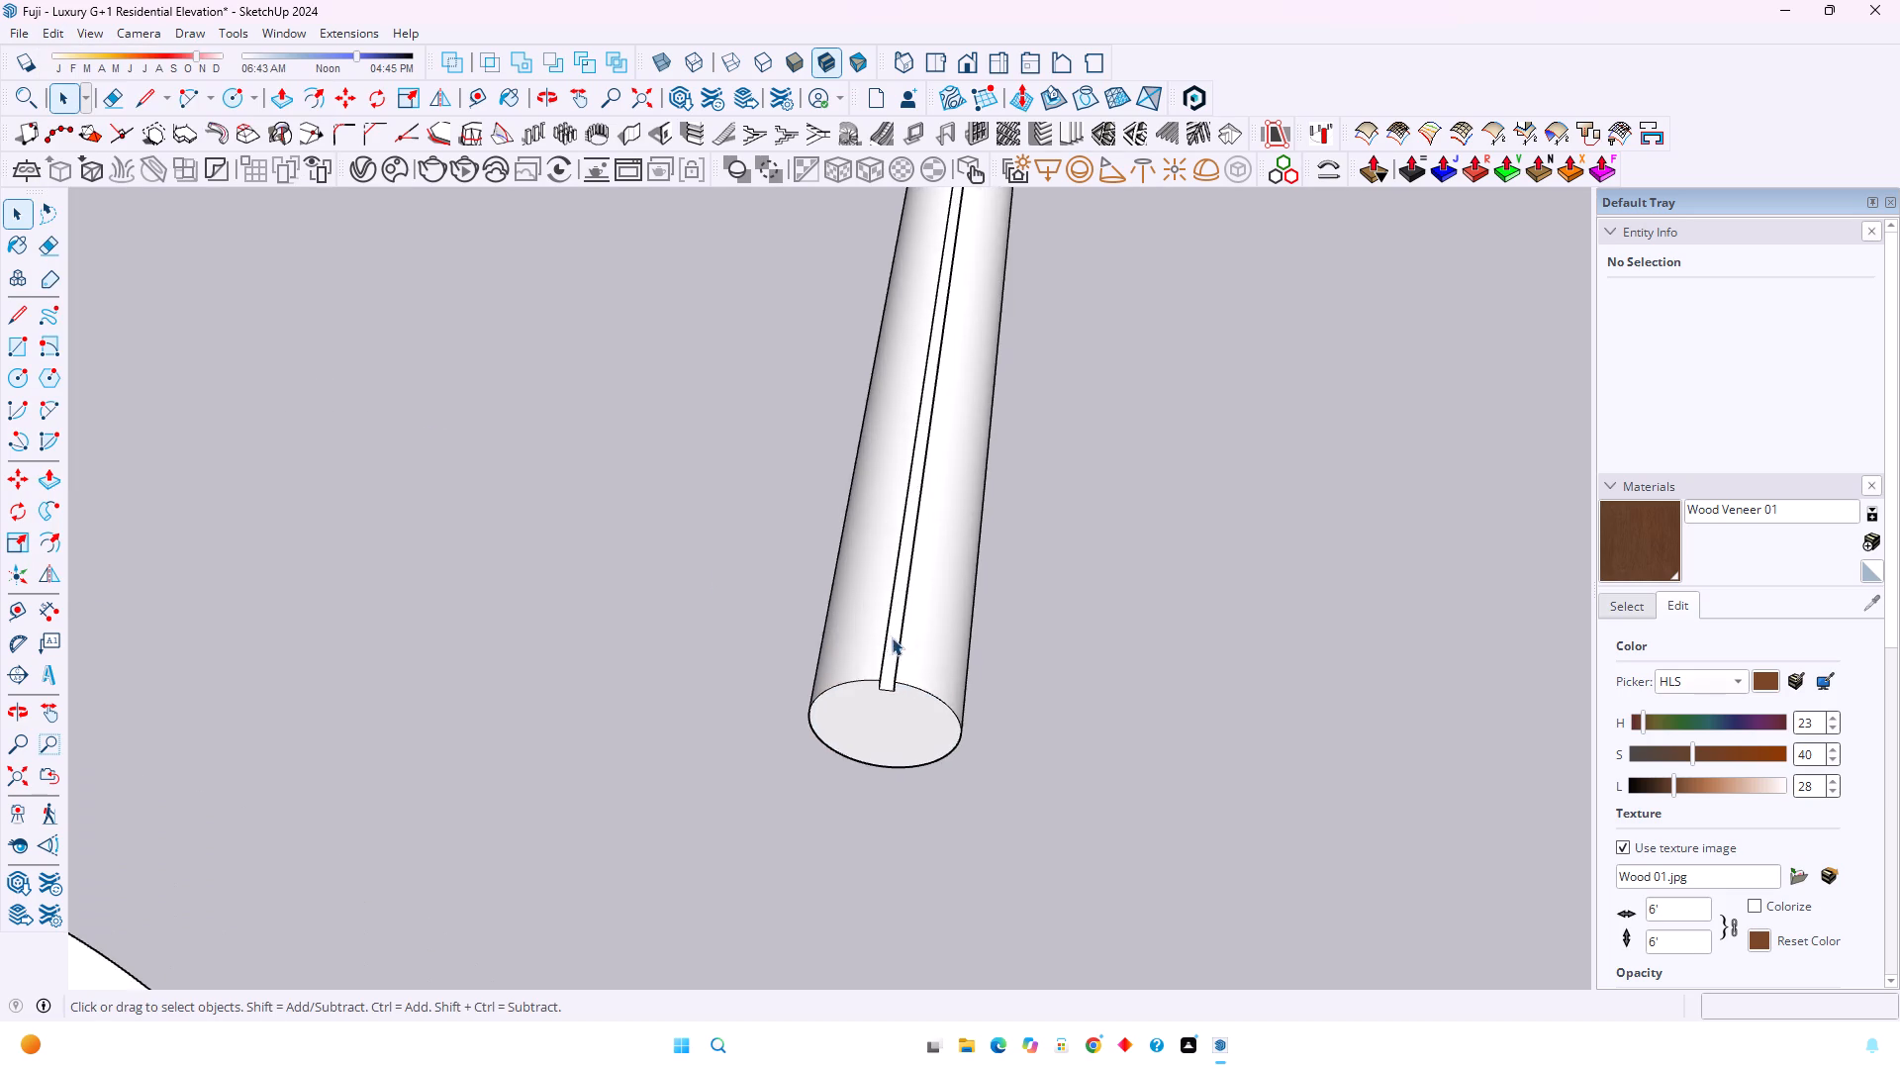
scroll(892, 637, "up", 10)
left_click(888, 665)
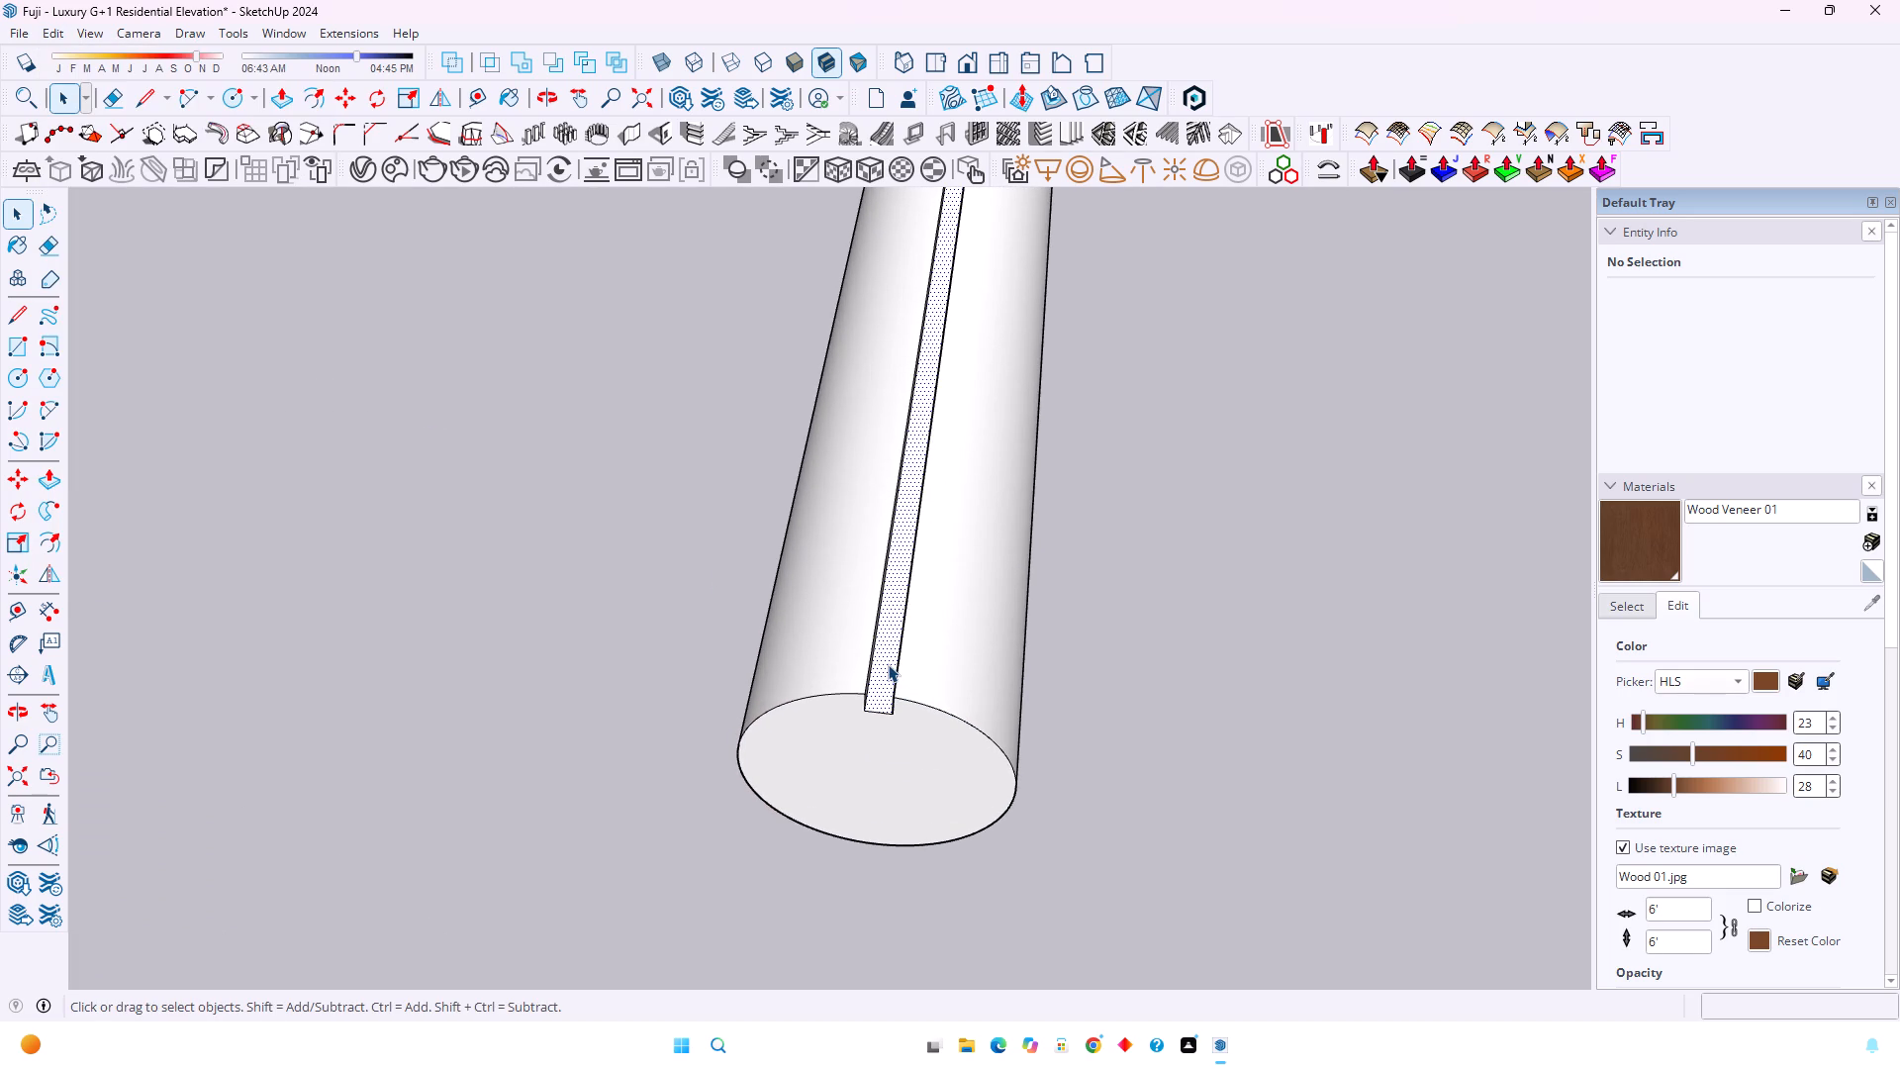
key("m")
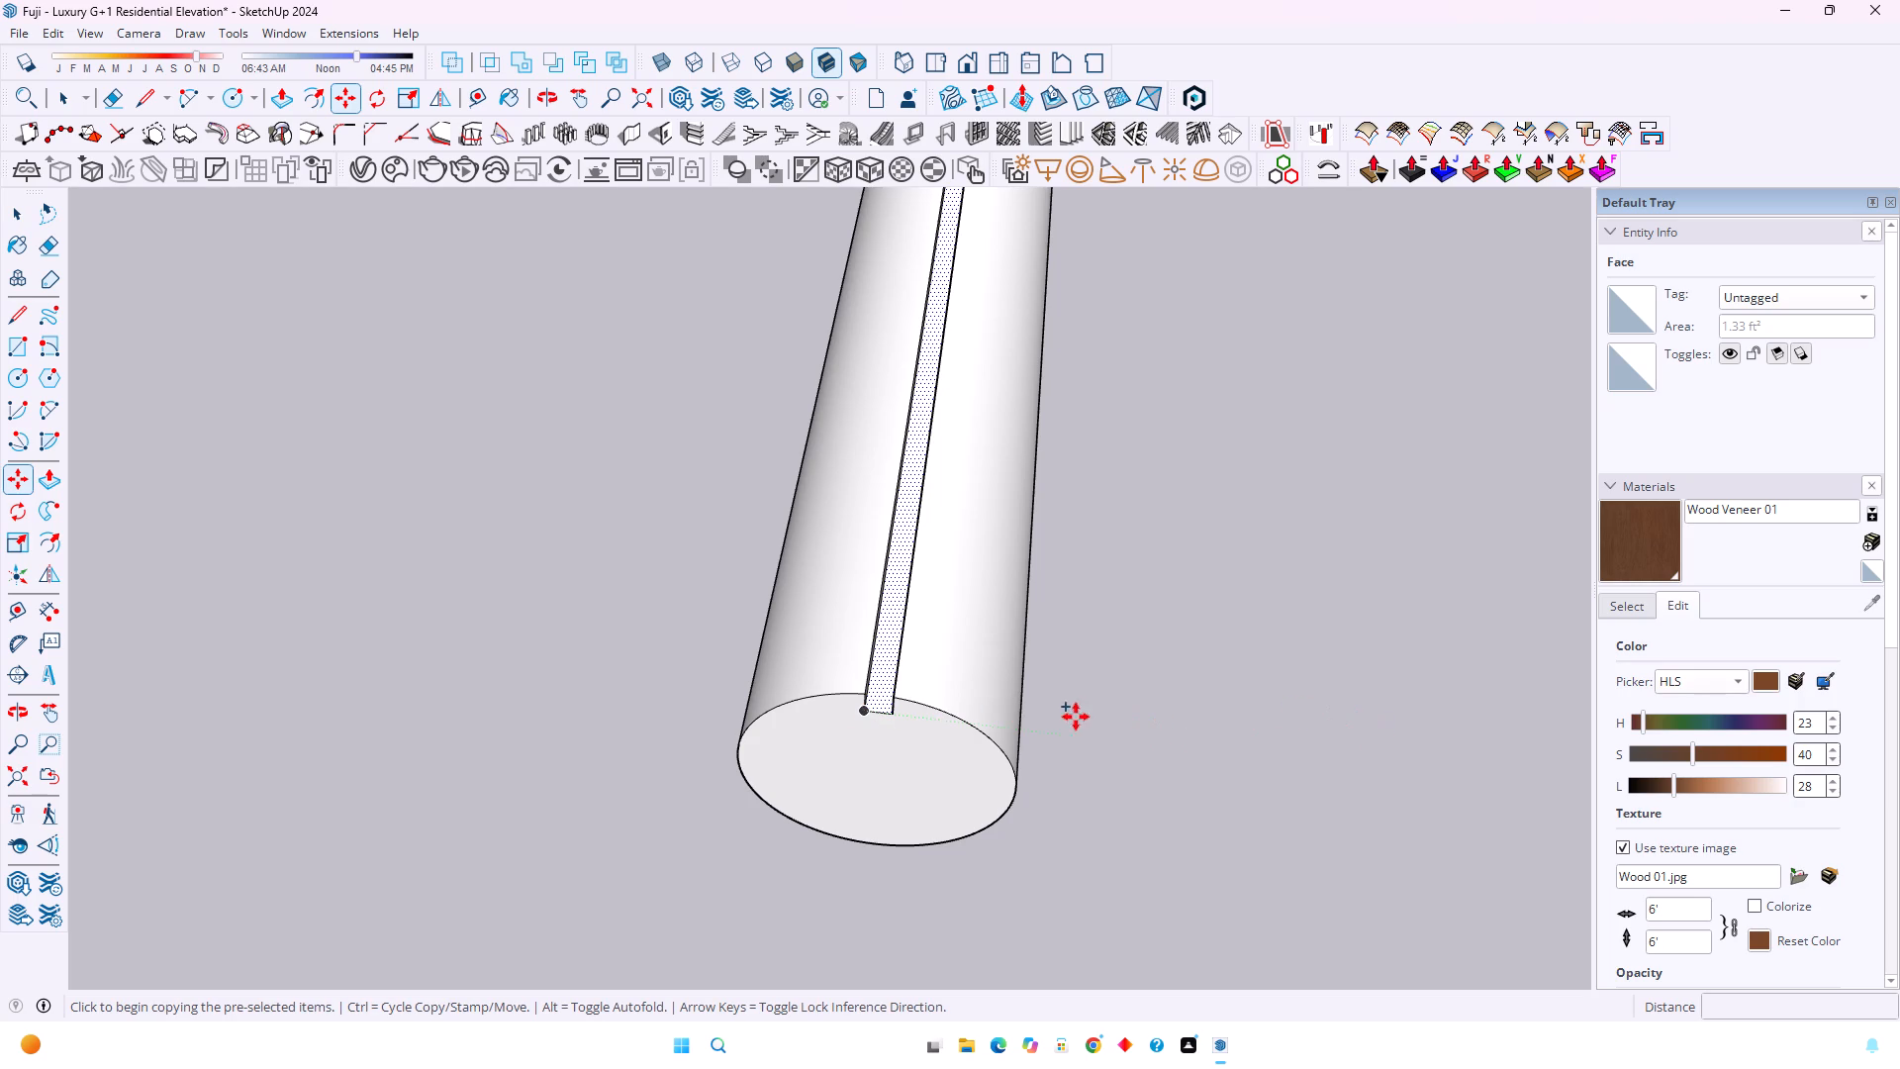
left_click(866, 710)
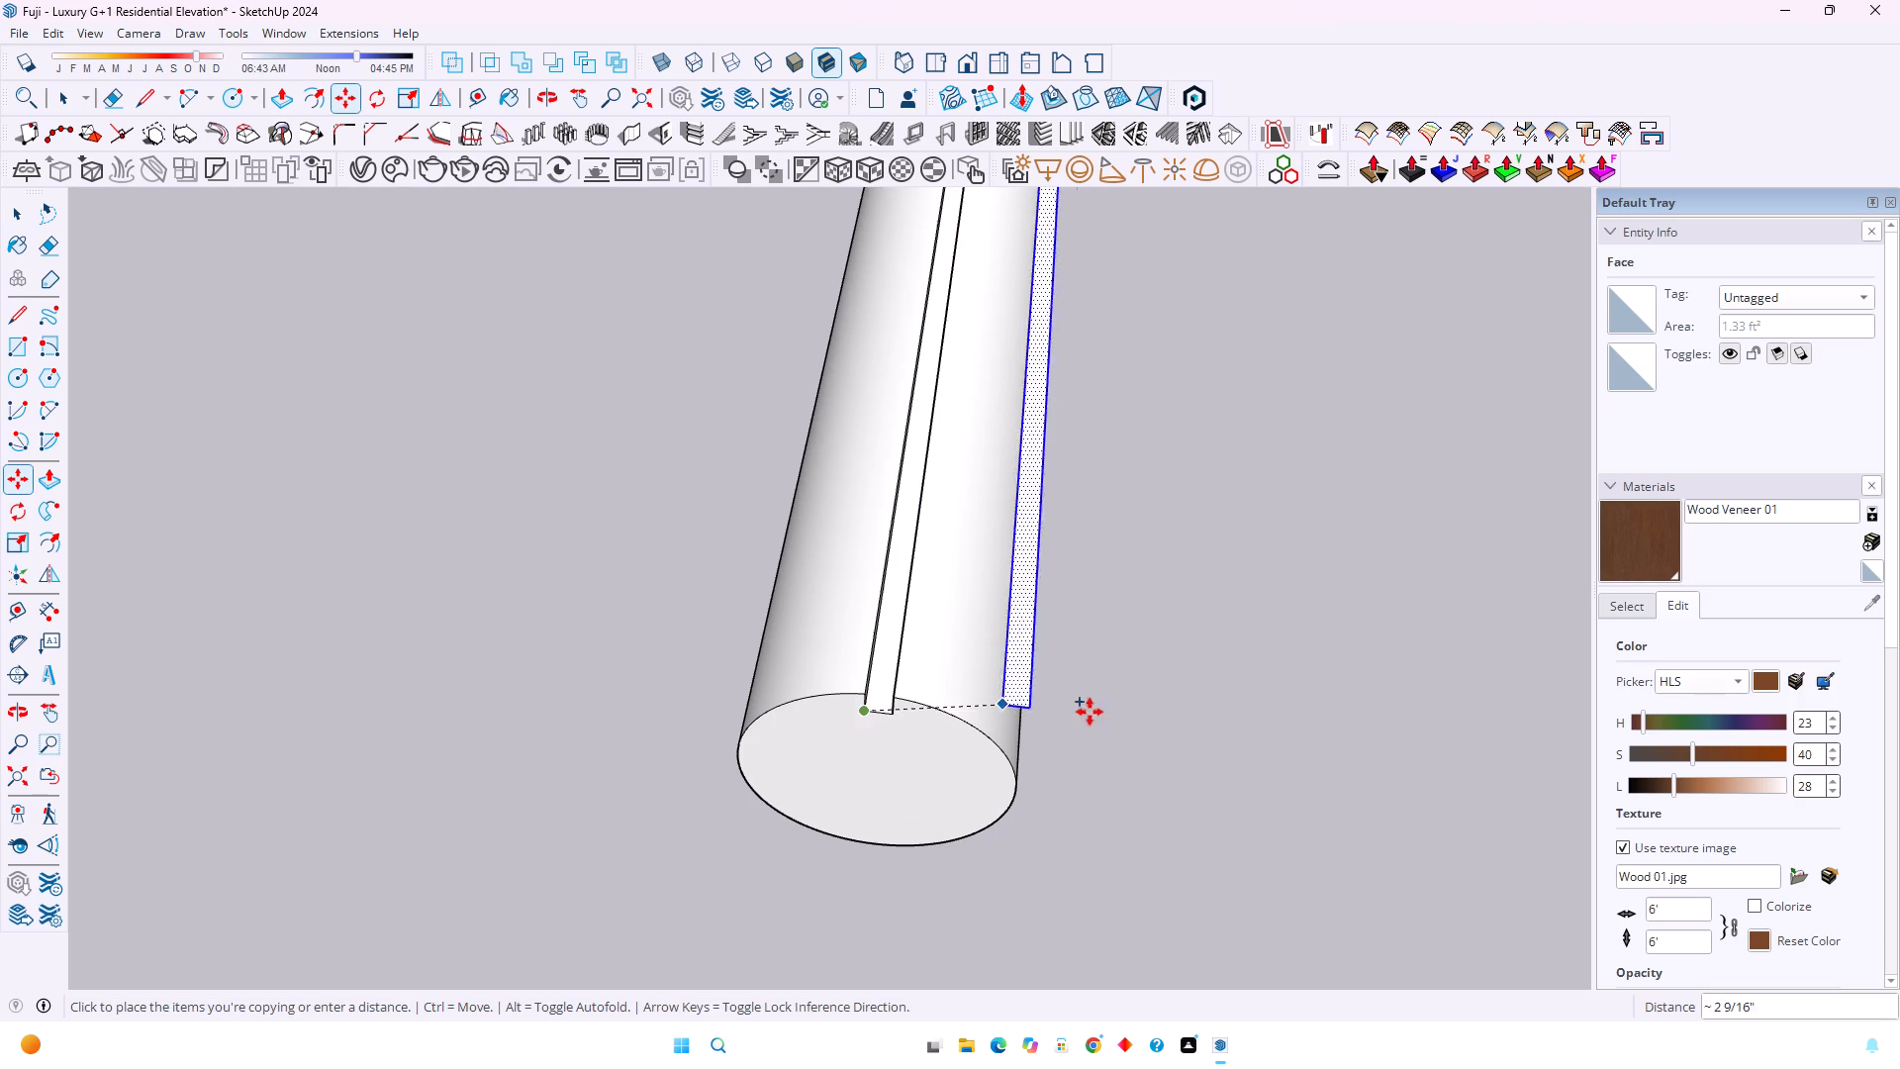
scroll(1243, 738, "down", 4)
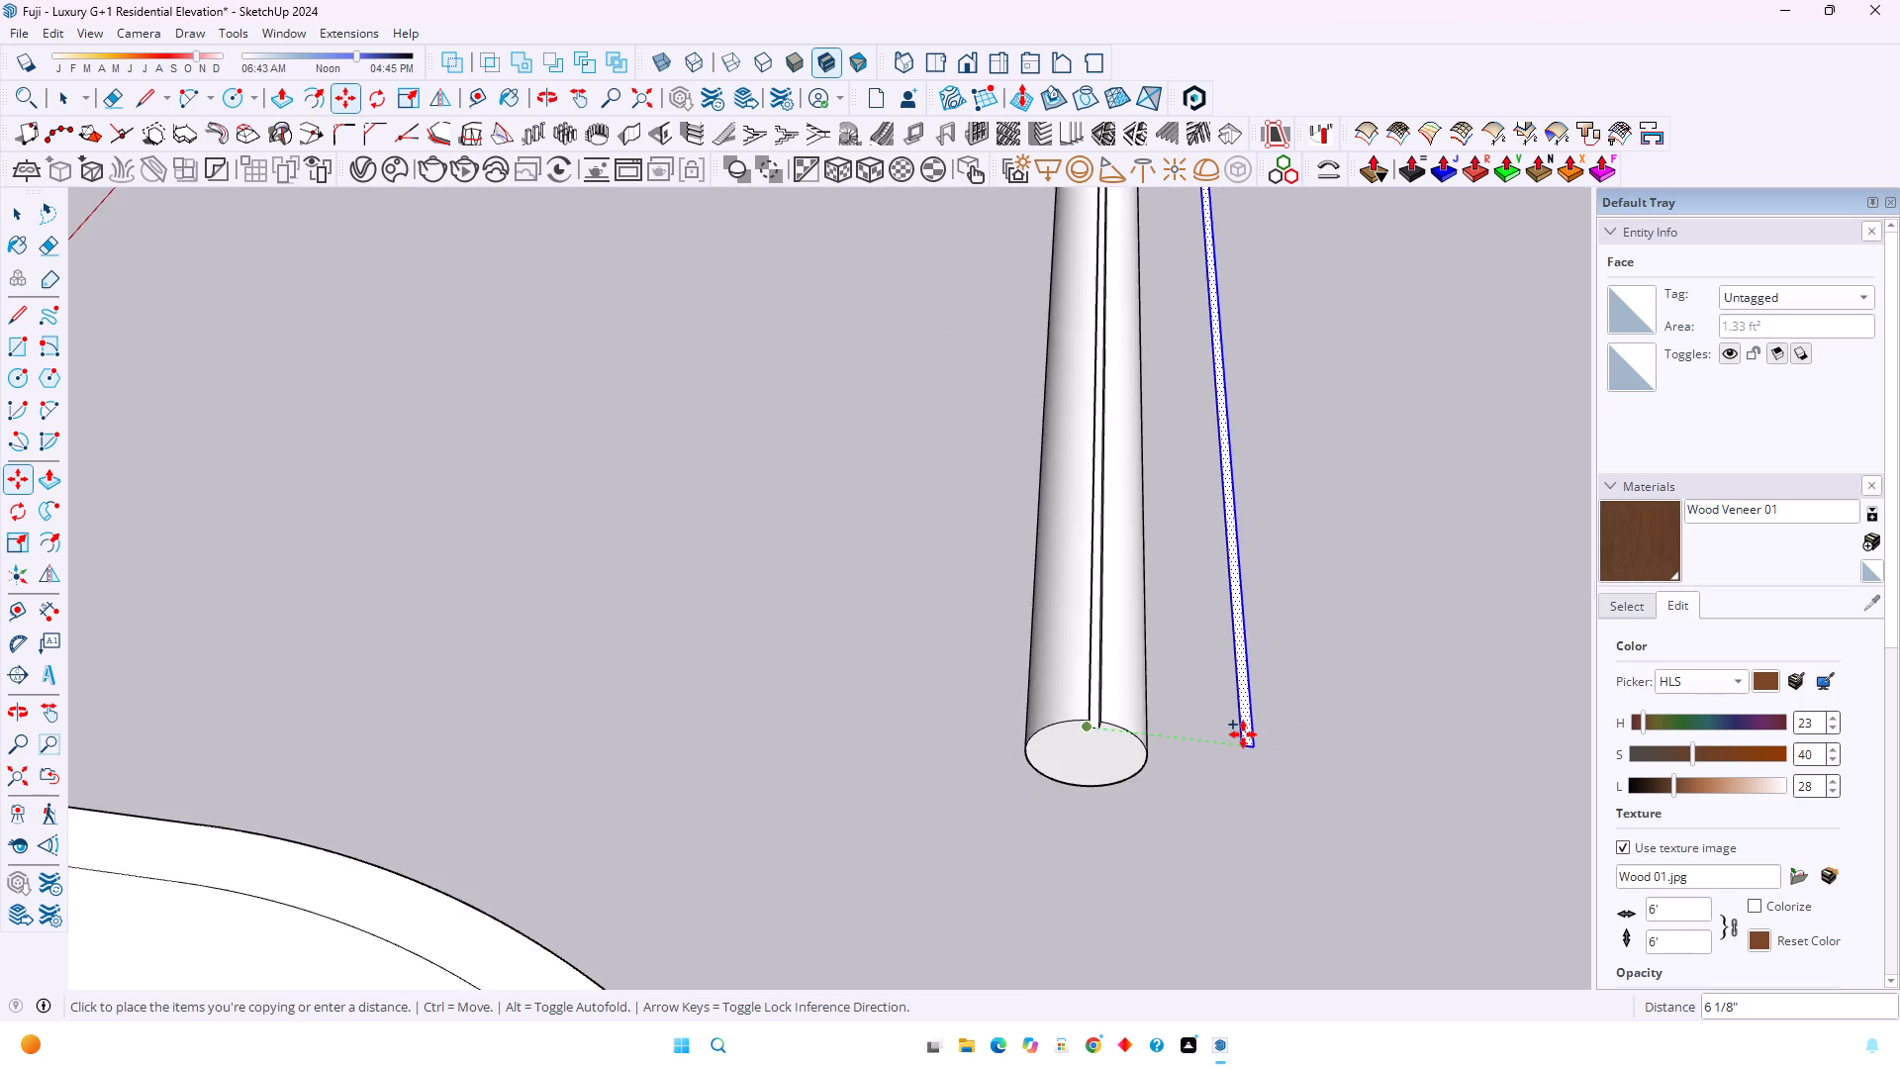
scroll(1243, 734, "down", 2)
key("Left")
scroll(1354, 735, "down", 4)
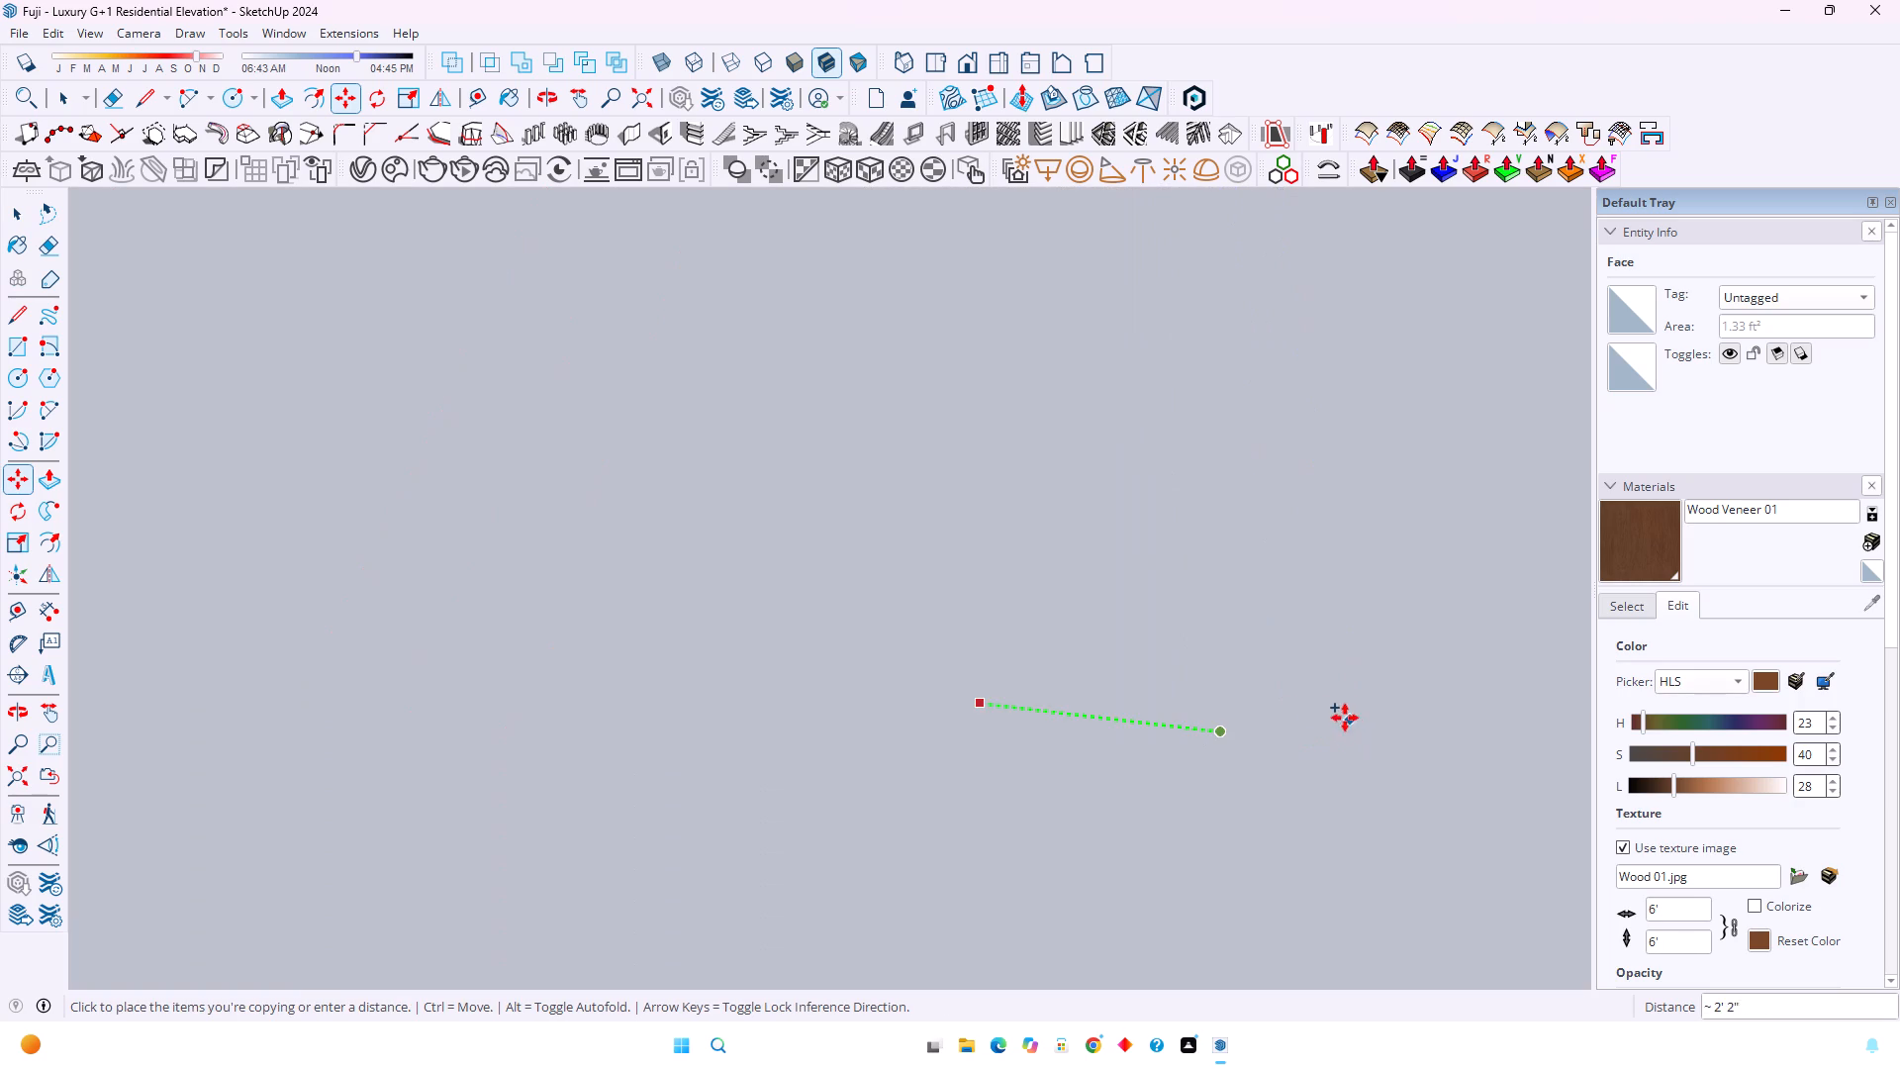
middle_click_drag(1345, 718, 658, 718, "shift")
middle_click(658, 718, "shift")
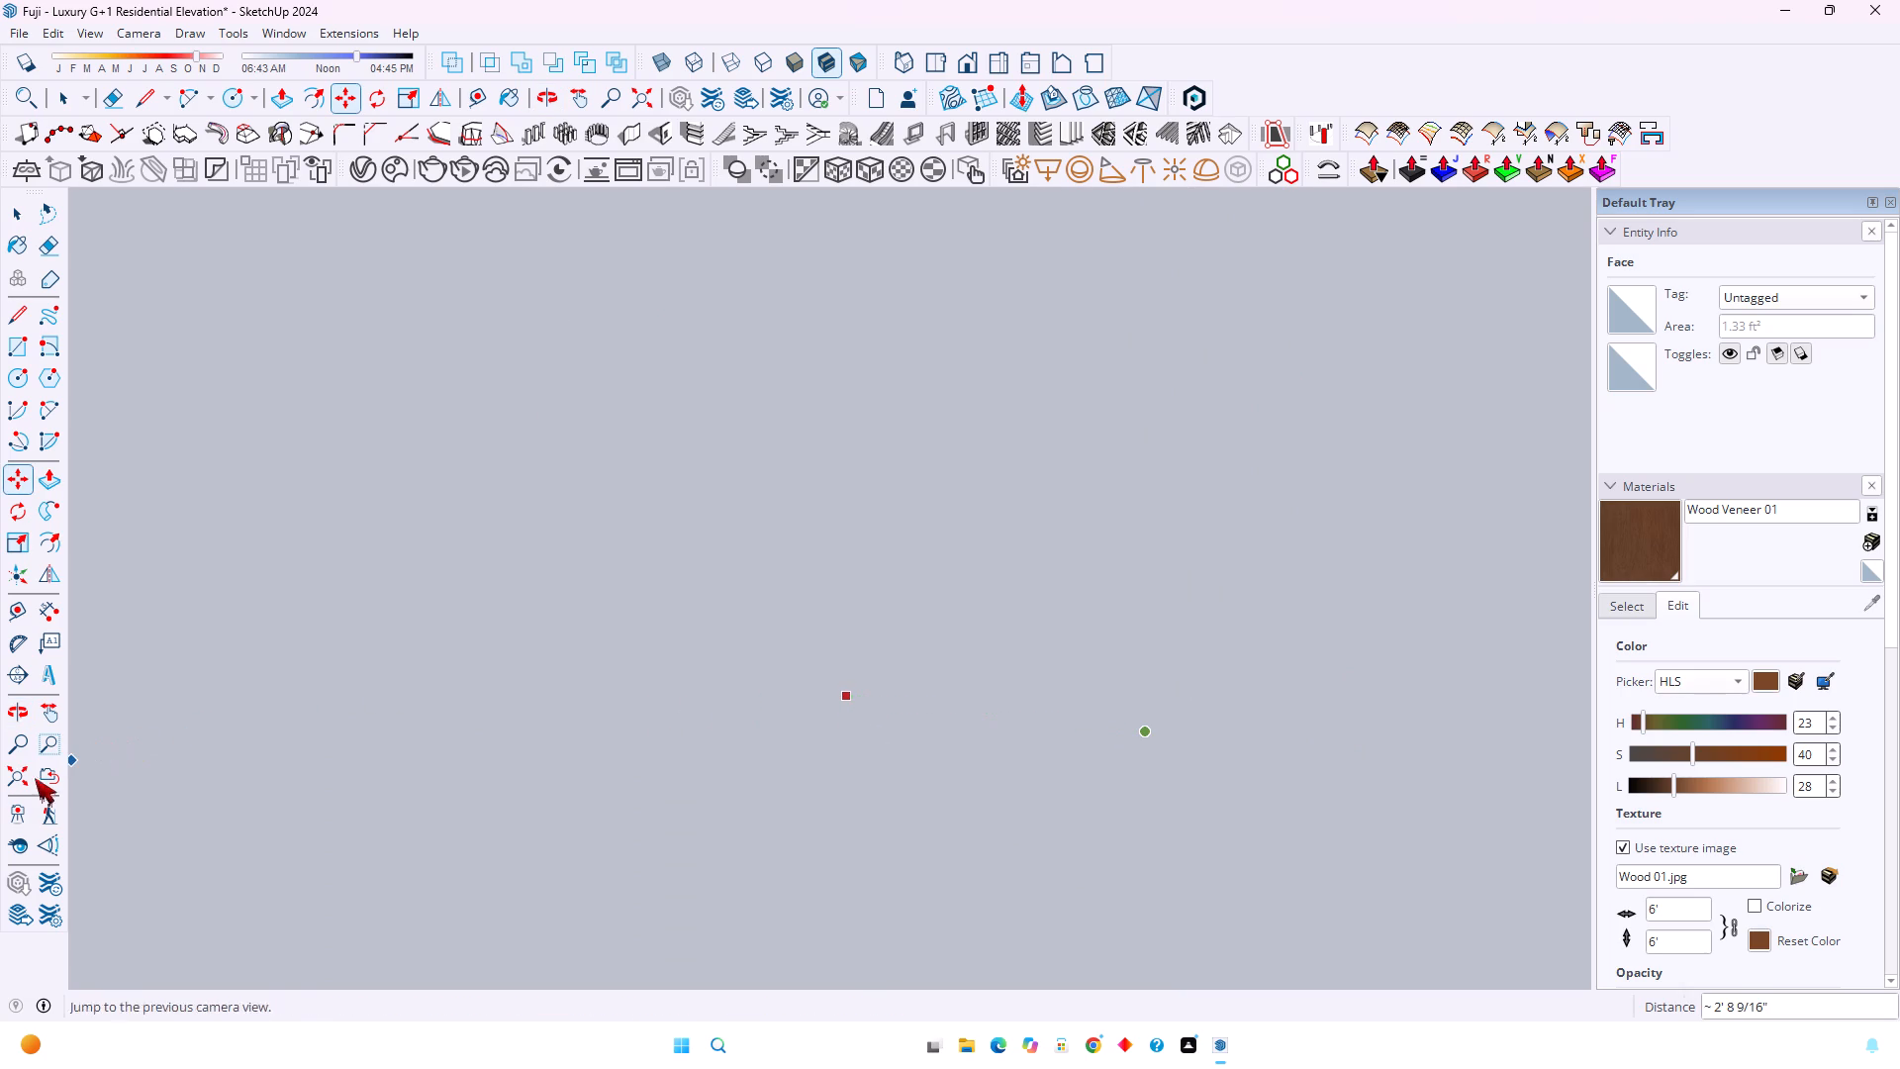
left_click(29, 781)
middle_click_drag(1528, 560, 785, 655, "shift")
middle_click(785, 655, "shift")
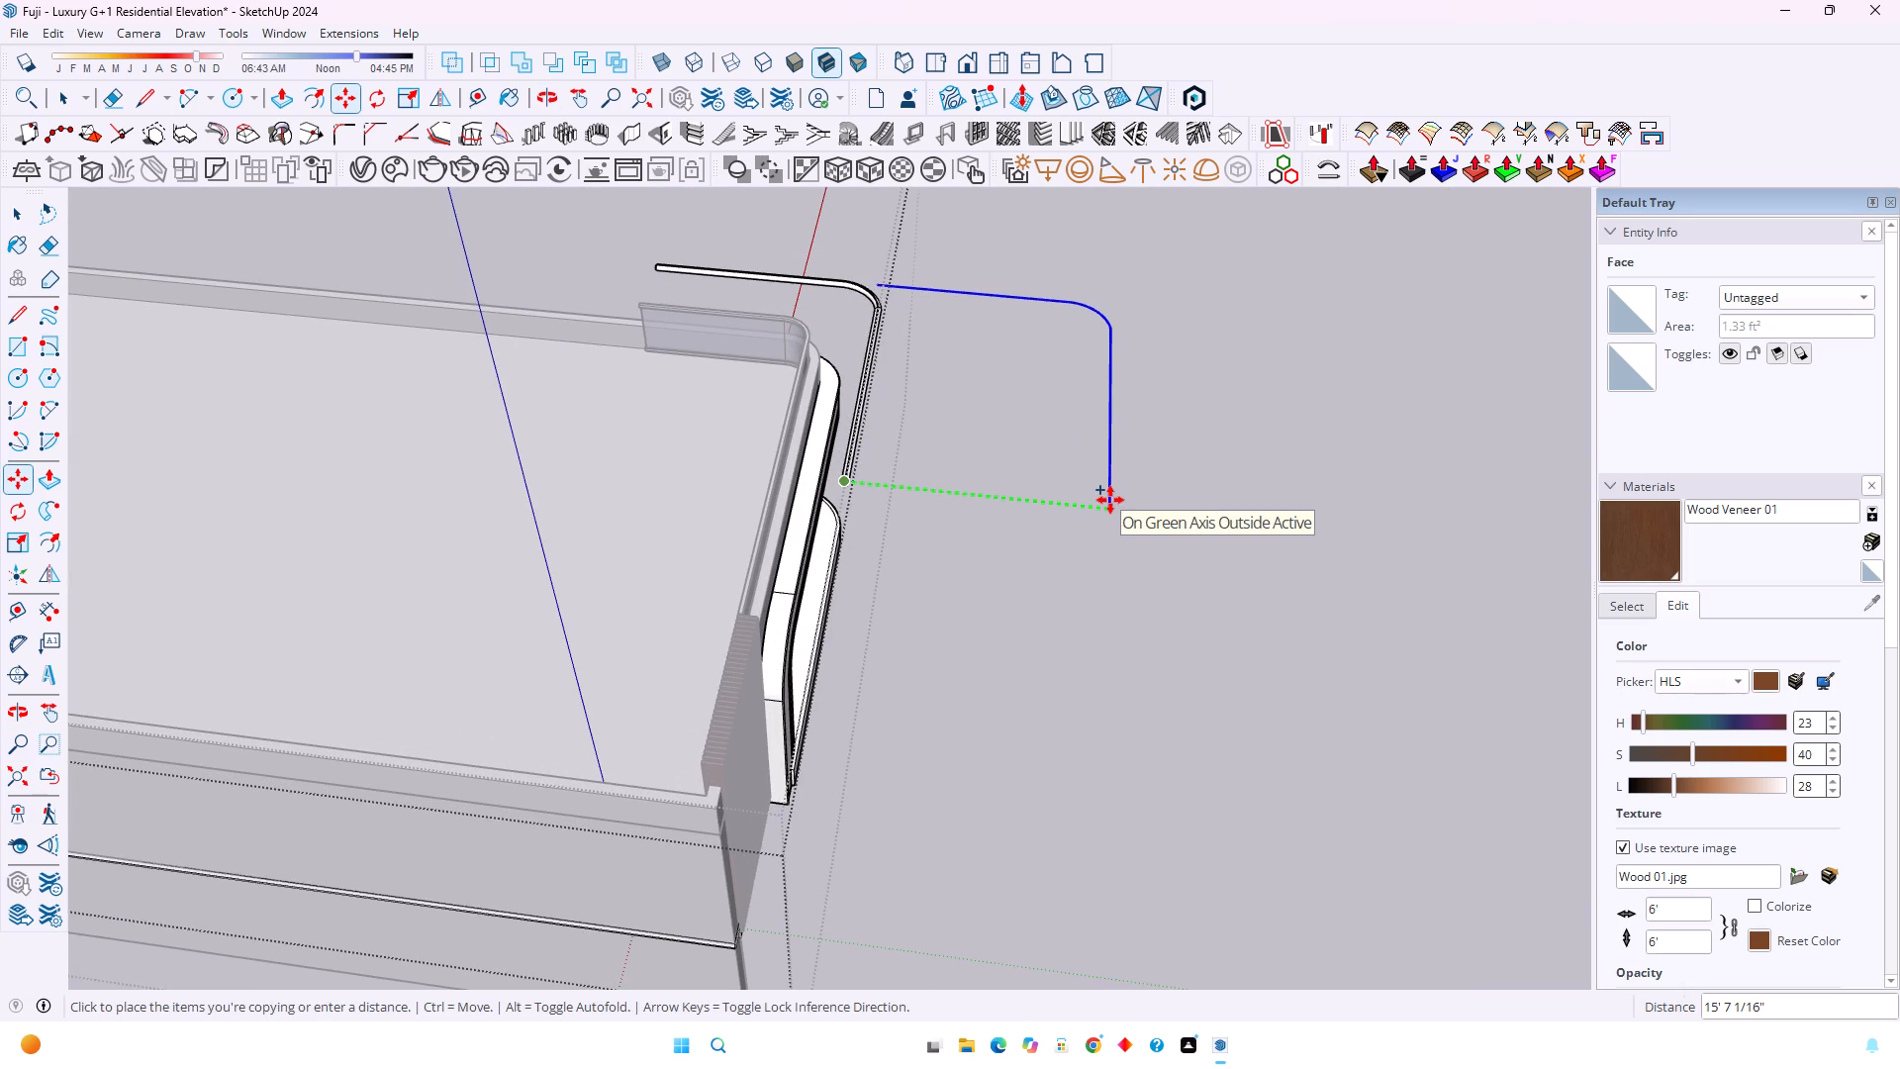
type("16'")
key("Return")
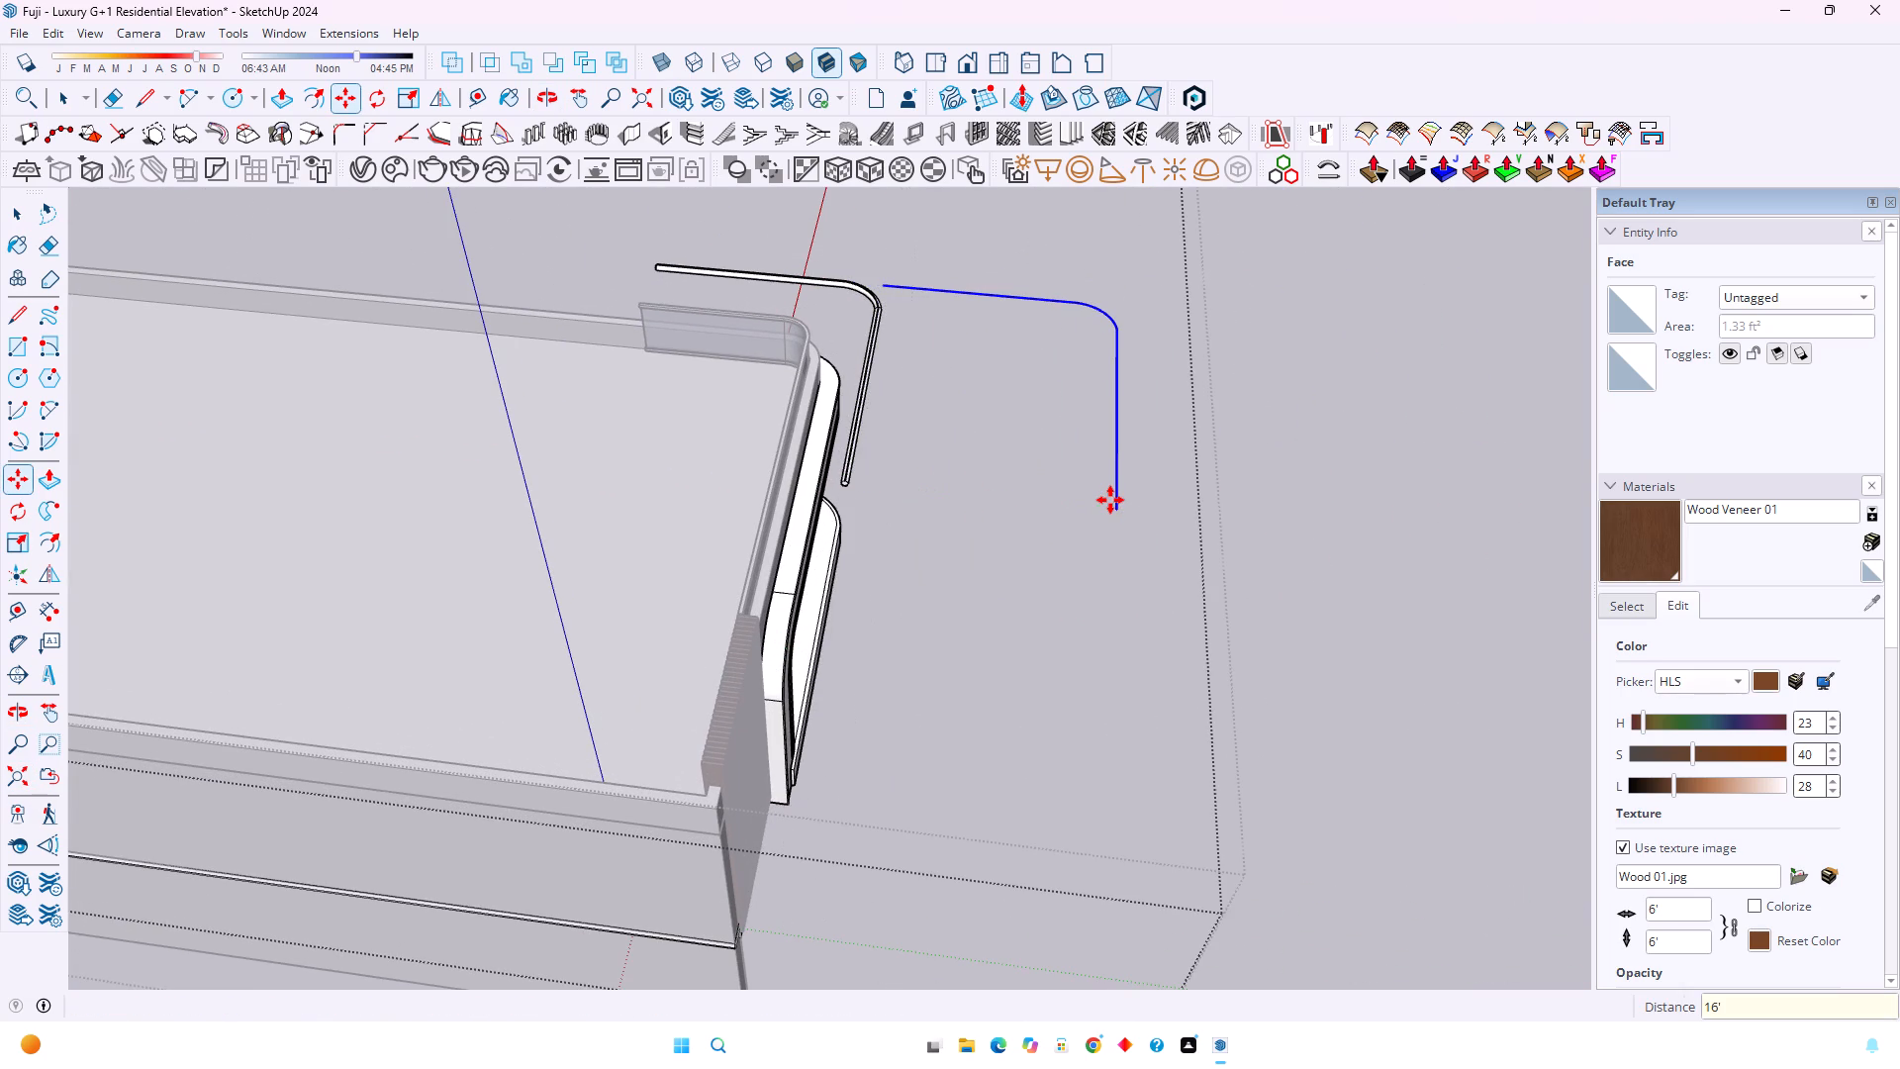
Make a group from the copied groove strip.
scroll(1110, 500, "up", 15)
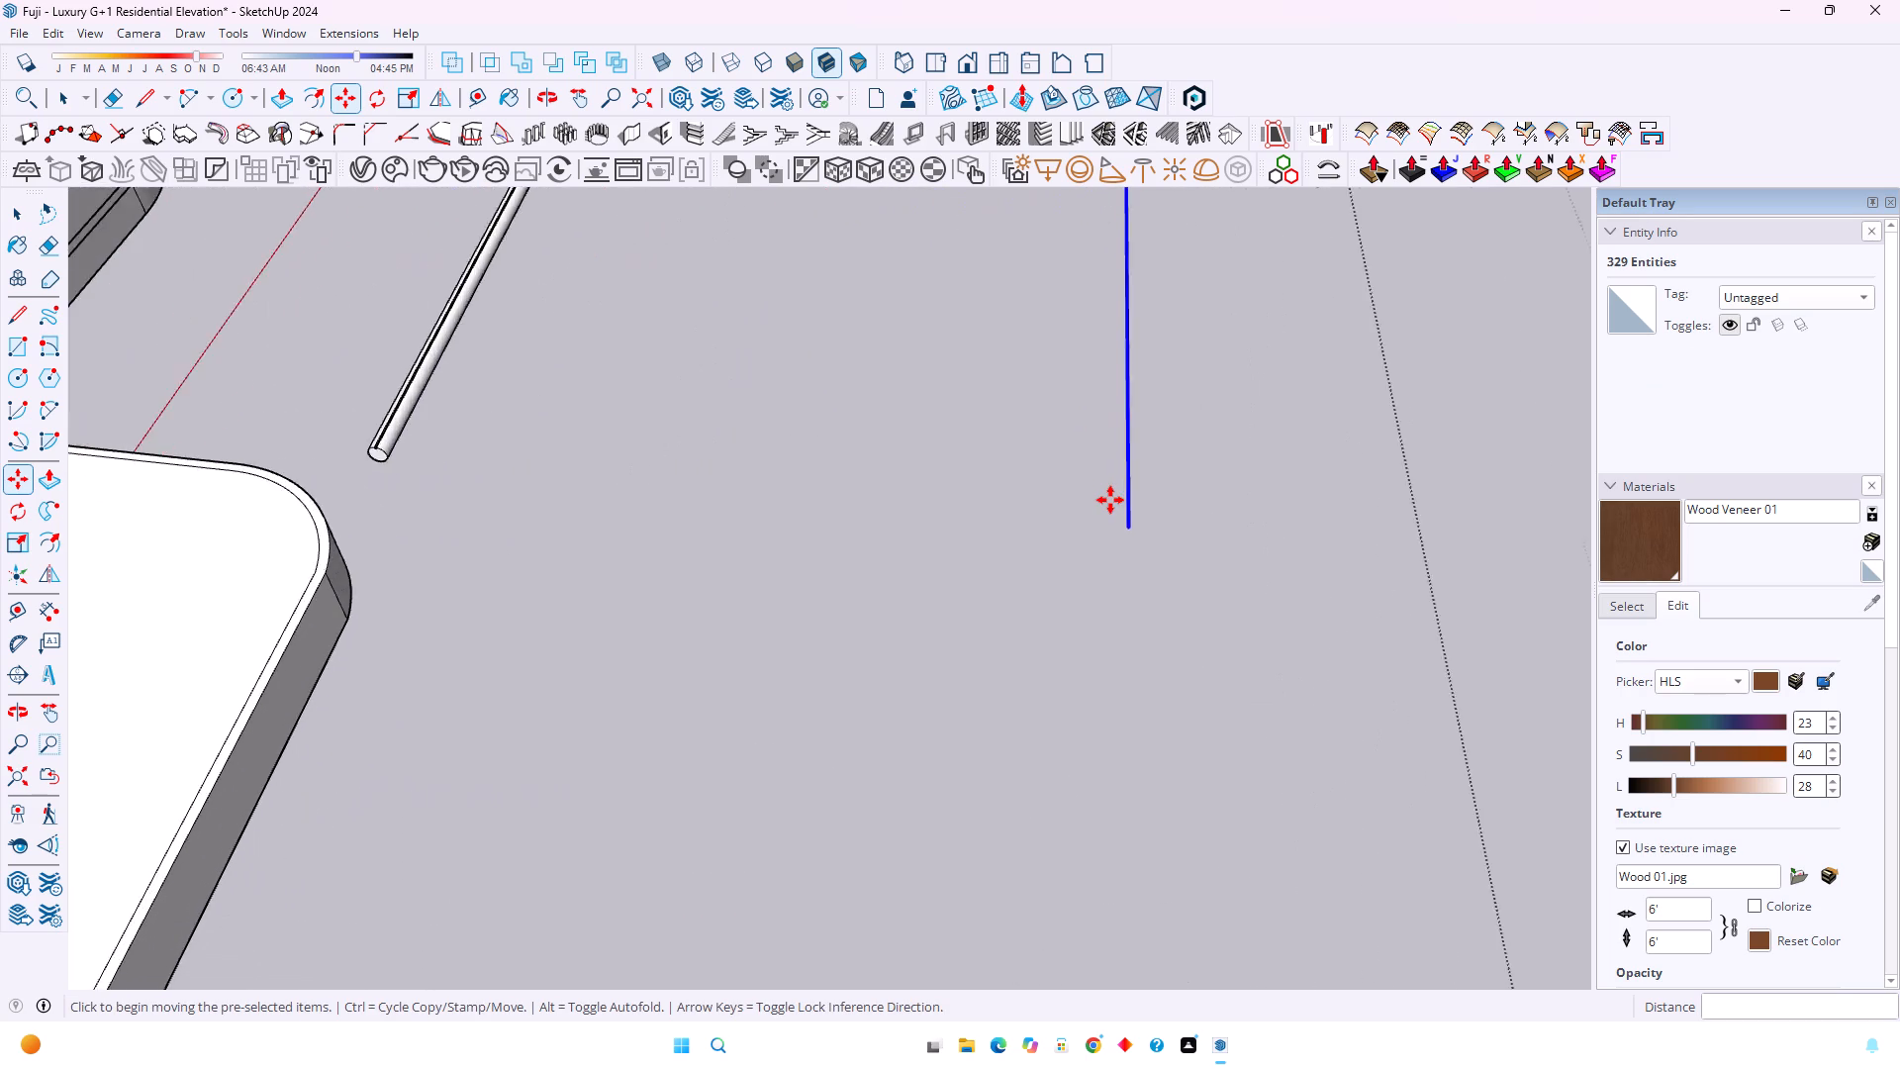
scroll(1110, 500, "up", 15)
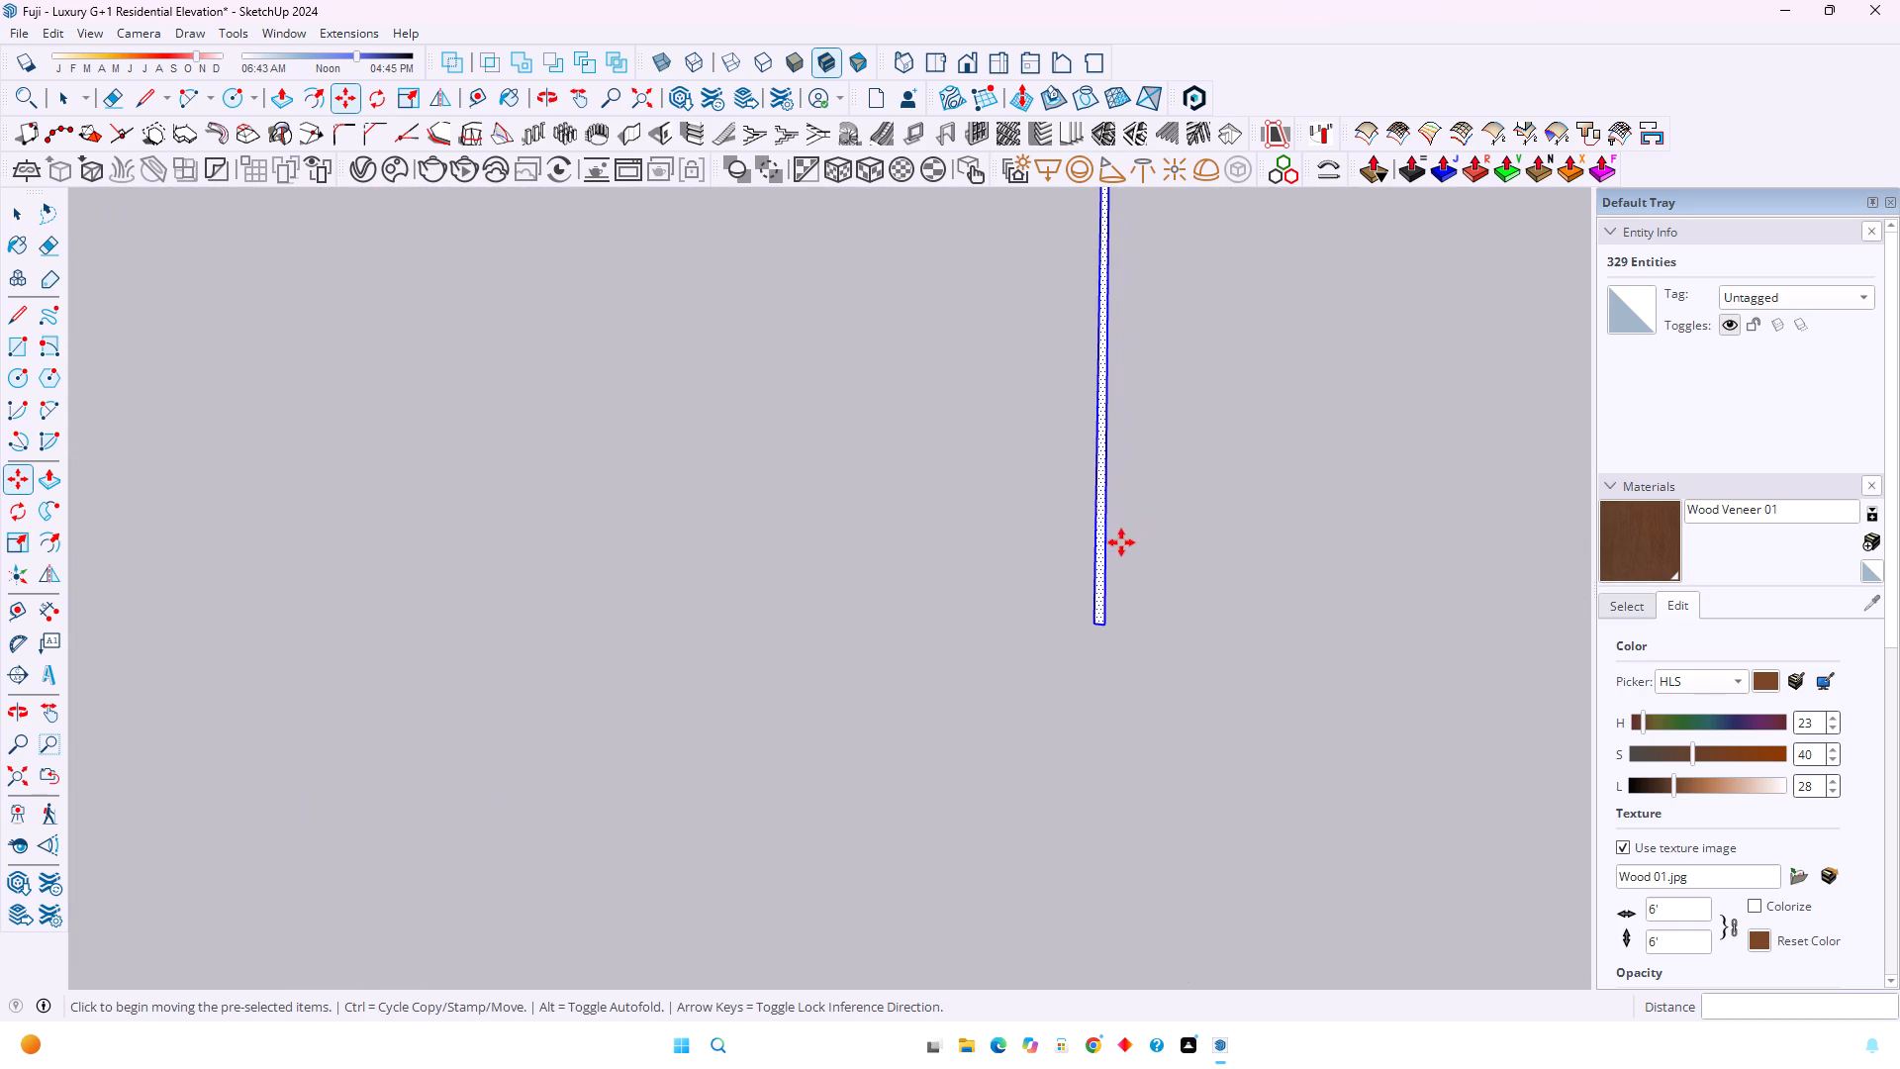
right_click(1100, 529)
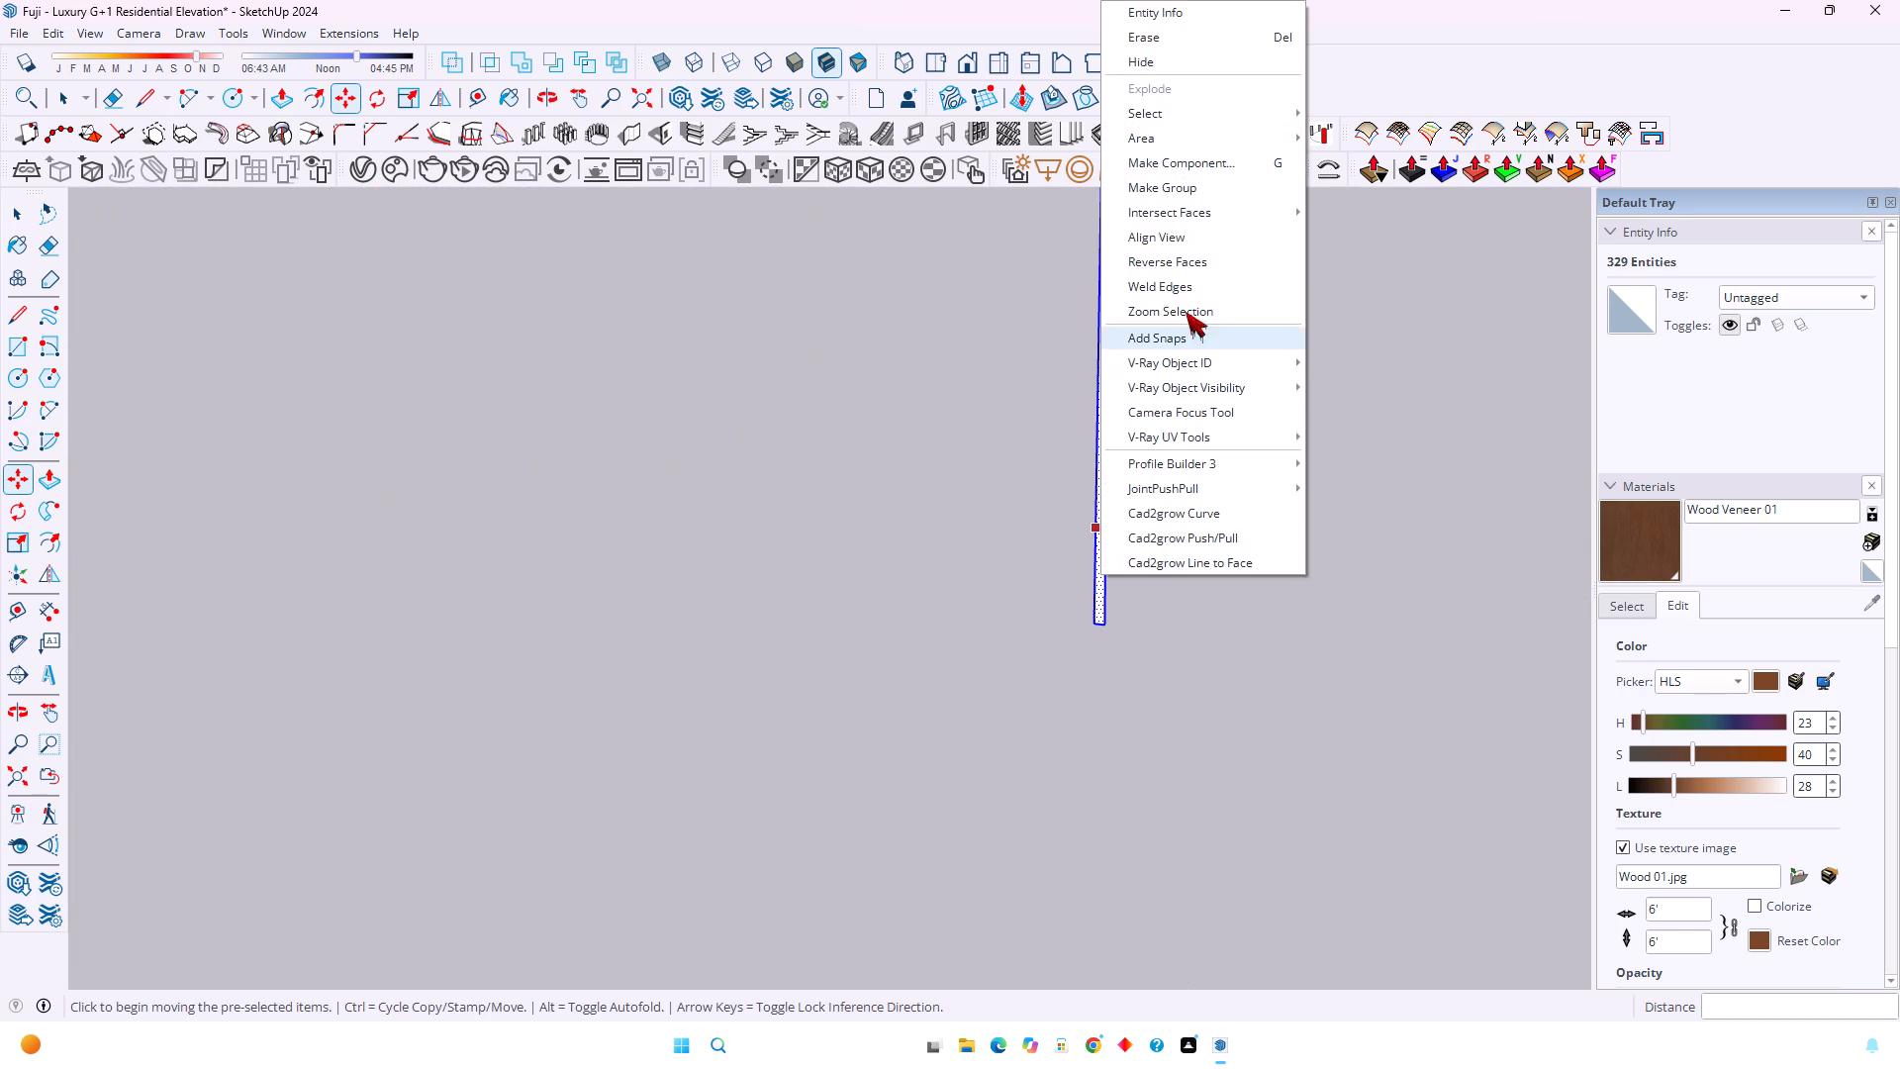
left_click(1200, 189)
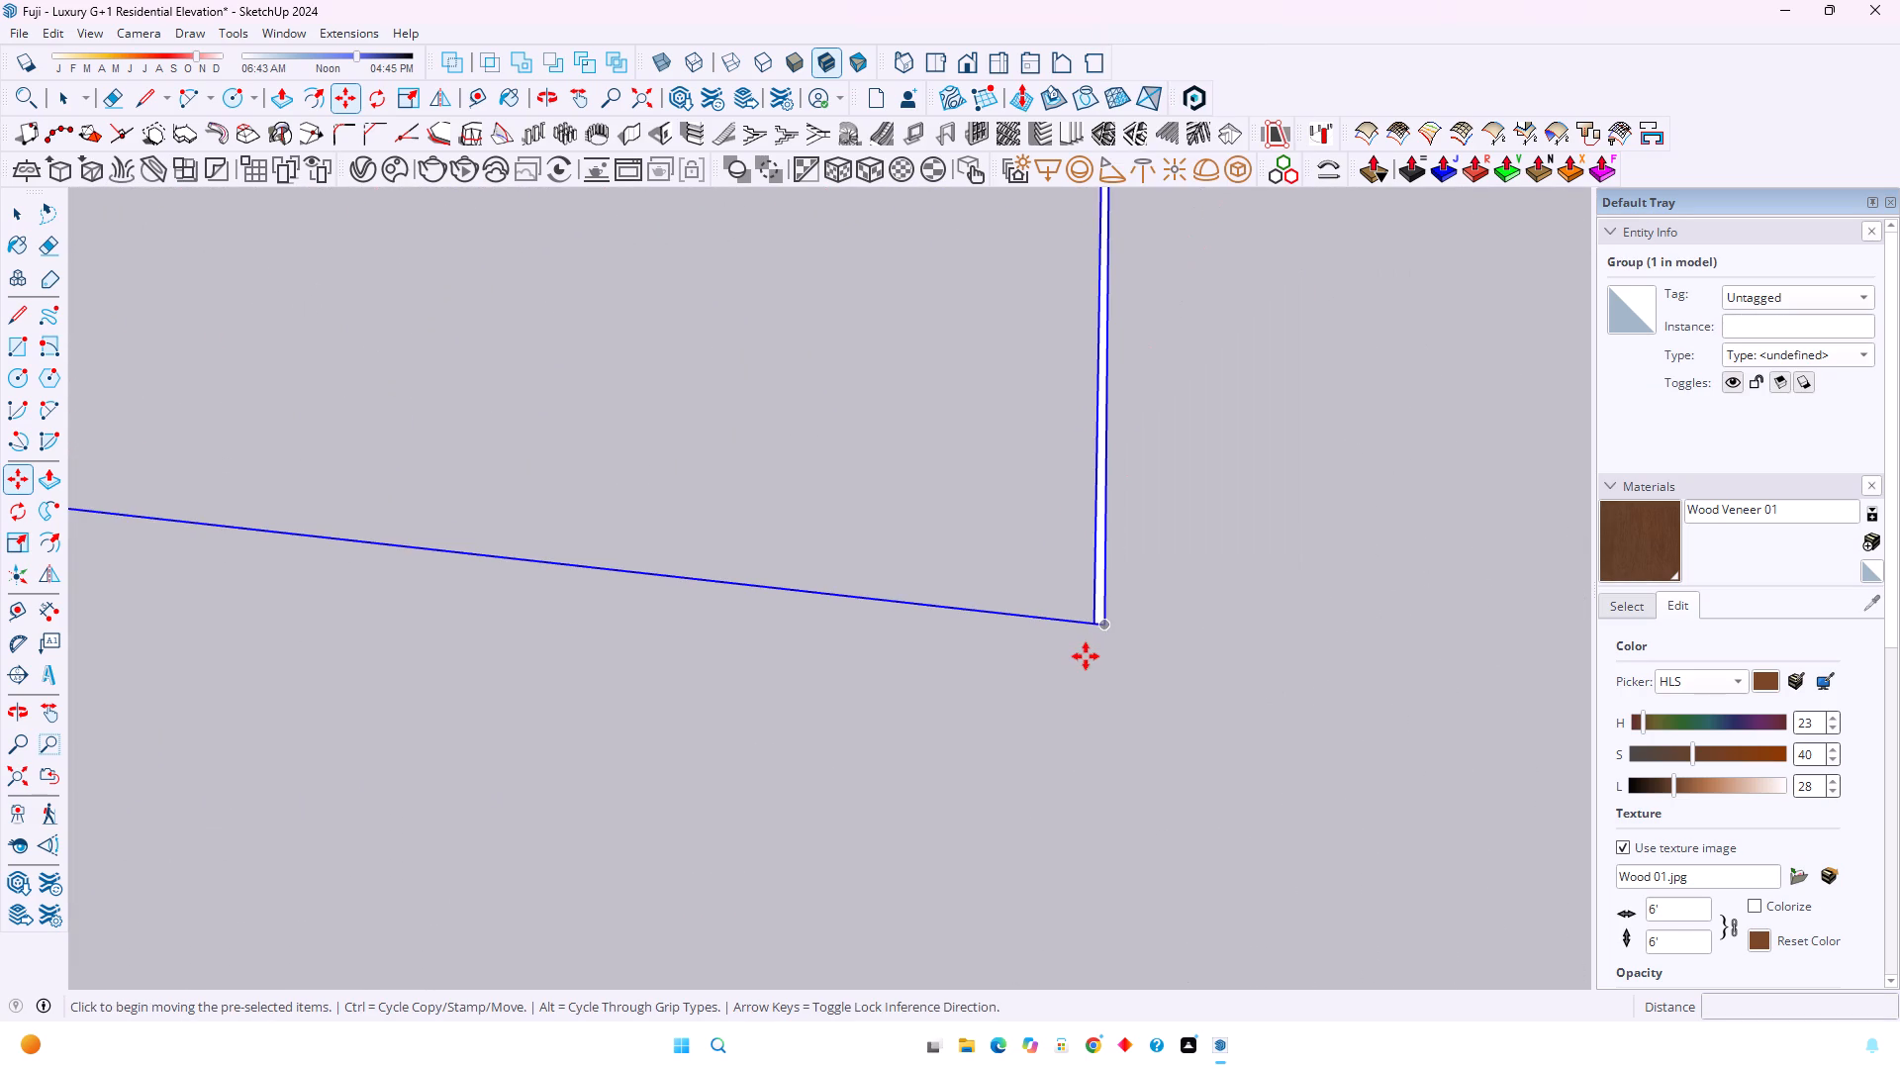
scroll(1086, 656, "down", 13)
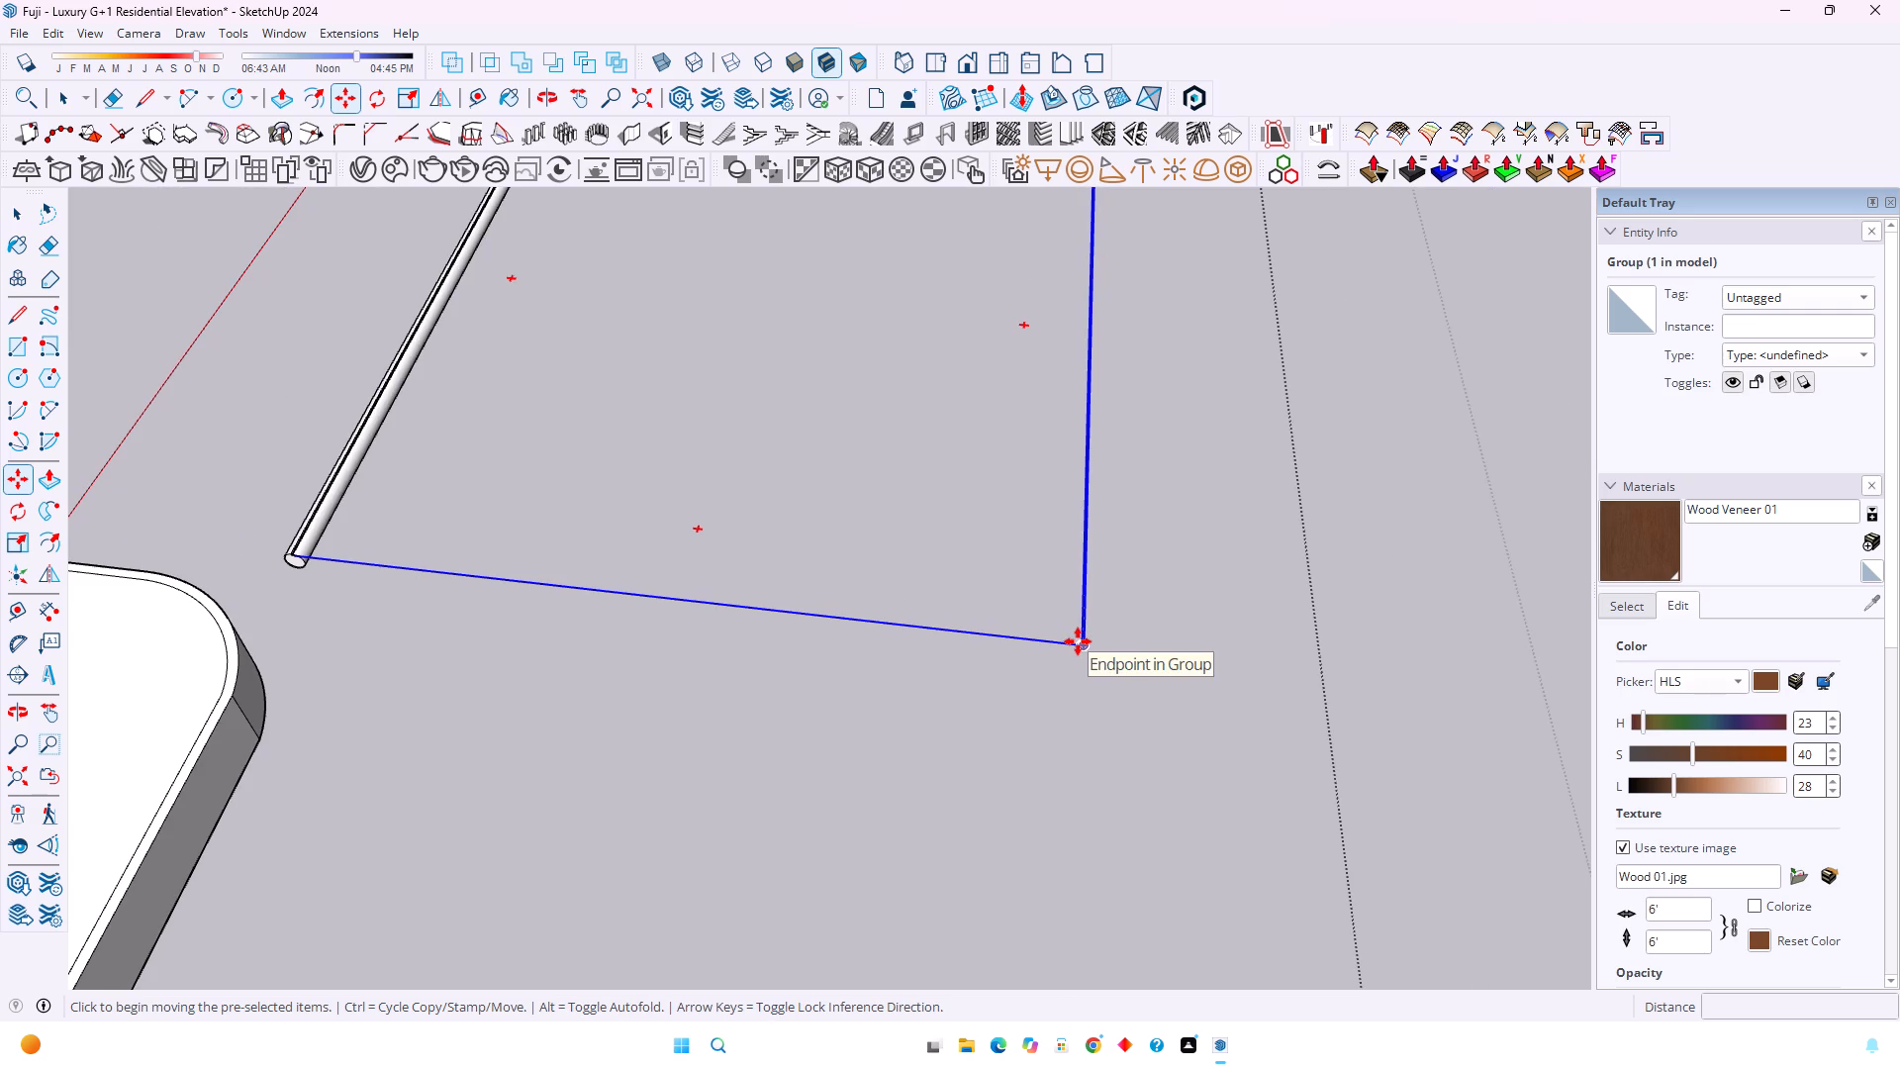
key("space")
Place a guide line 1'6" straight above the groove edge of the round profile along the blue axis.
scroll(534, 570, "down", 2)
scroll(493, 546, "up", 3)
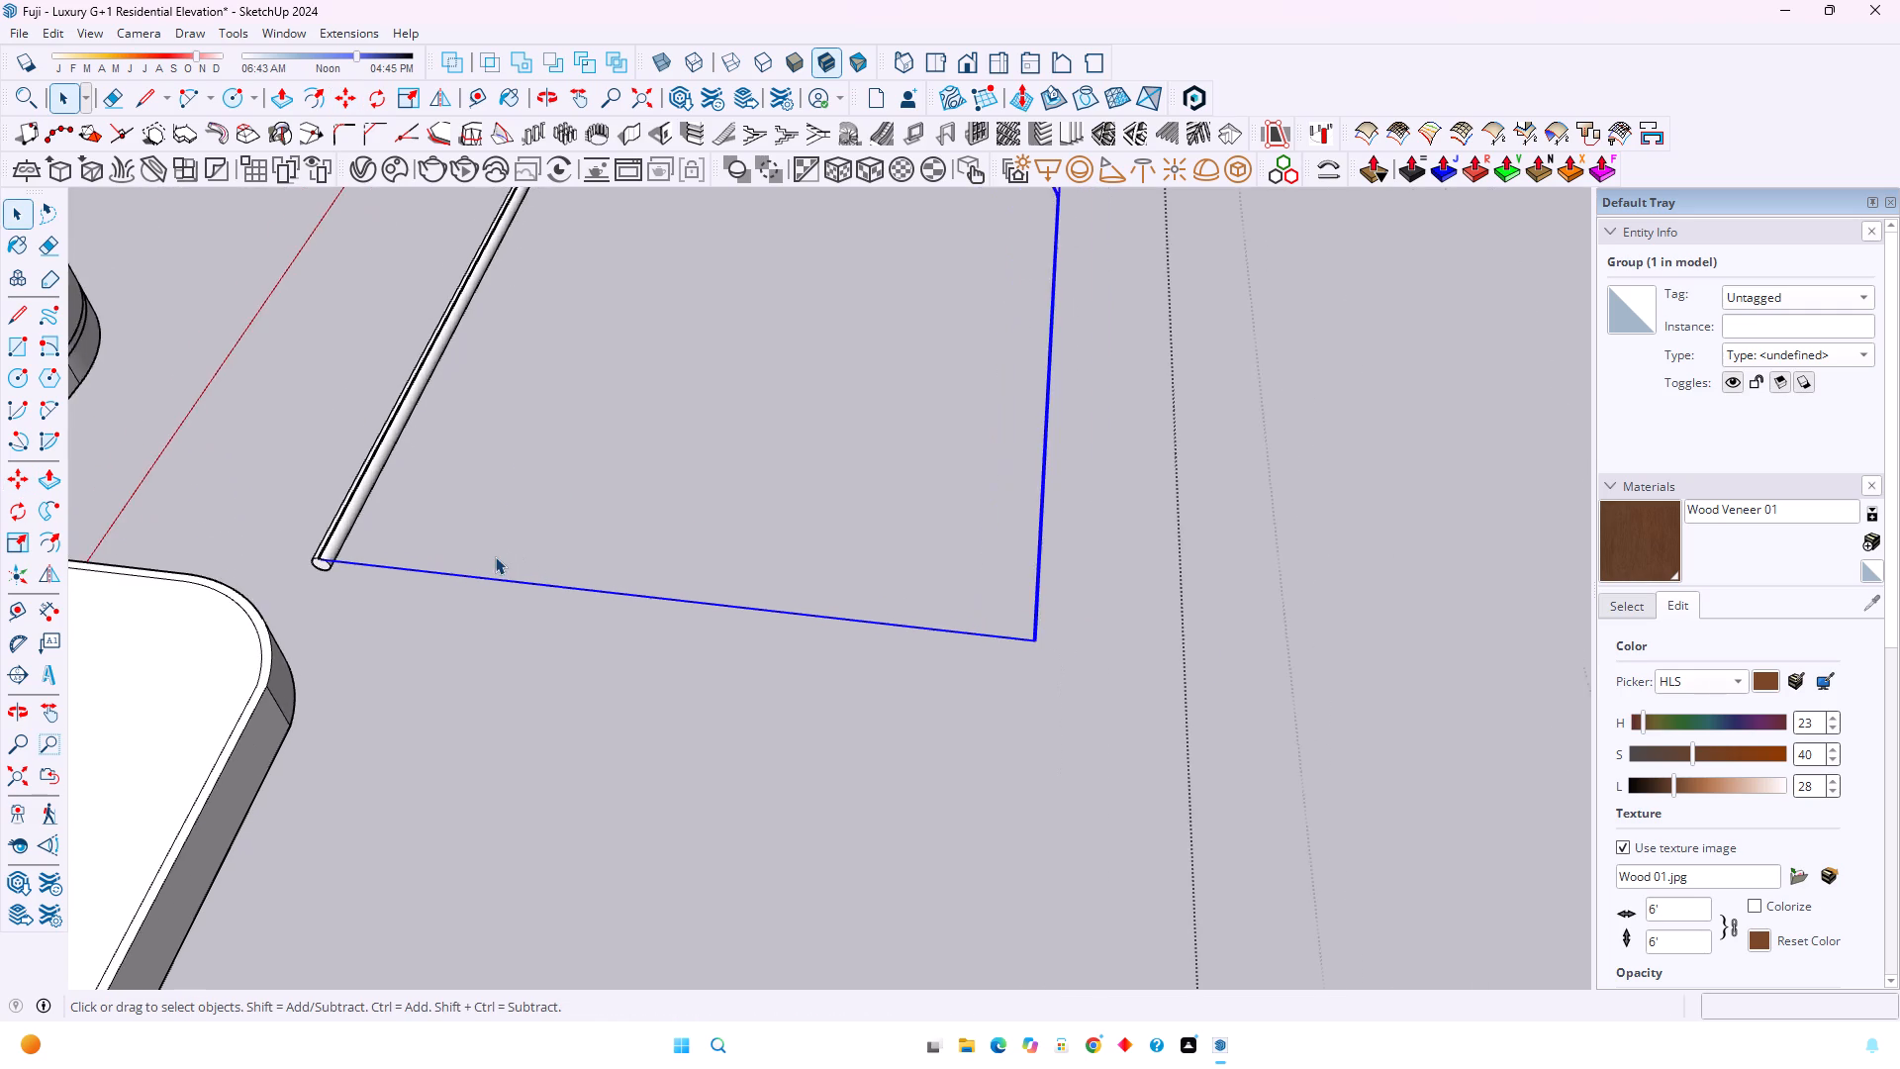
scroll(495, 556, "up", 1)
scroll(282, 516, "up", 12)
middle_click_drag(257, 545, 537, 499)
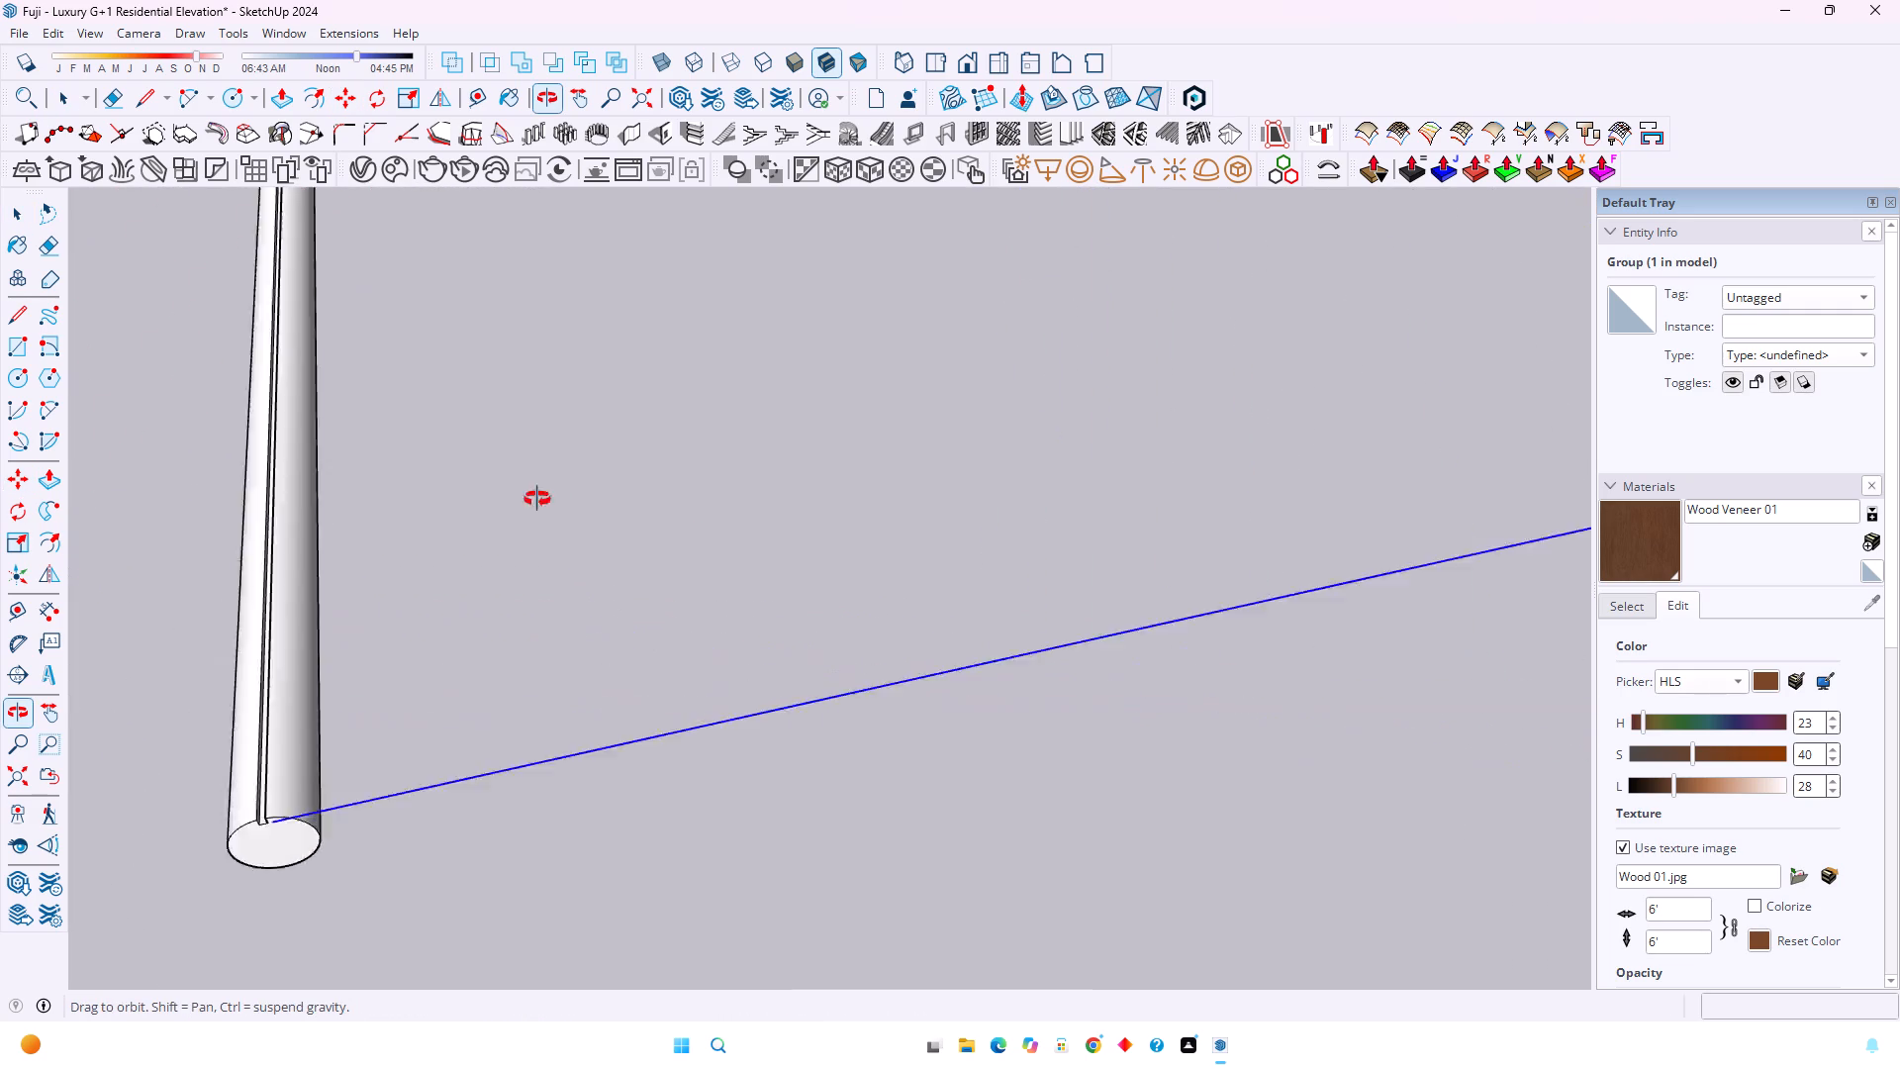
middle_click_drag(537, 499, 1157, 367)
scroll(860, 373, "down", 8)
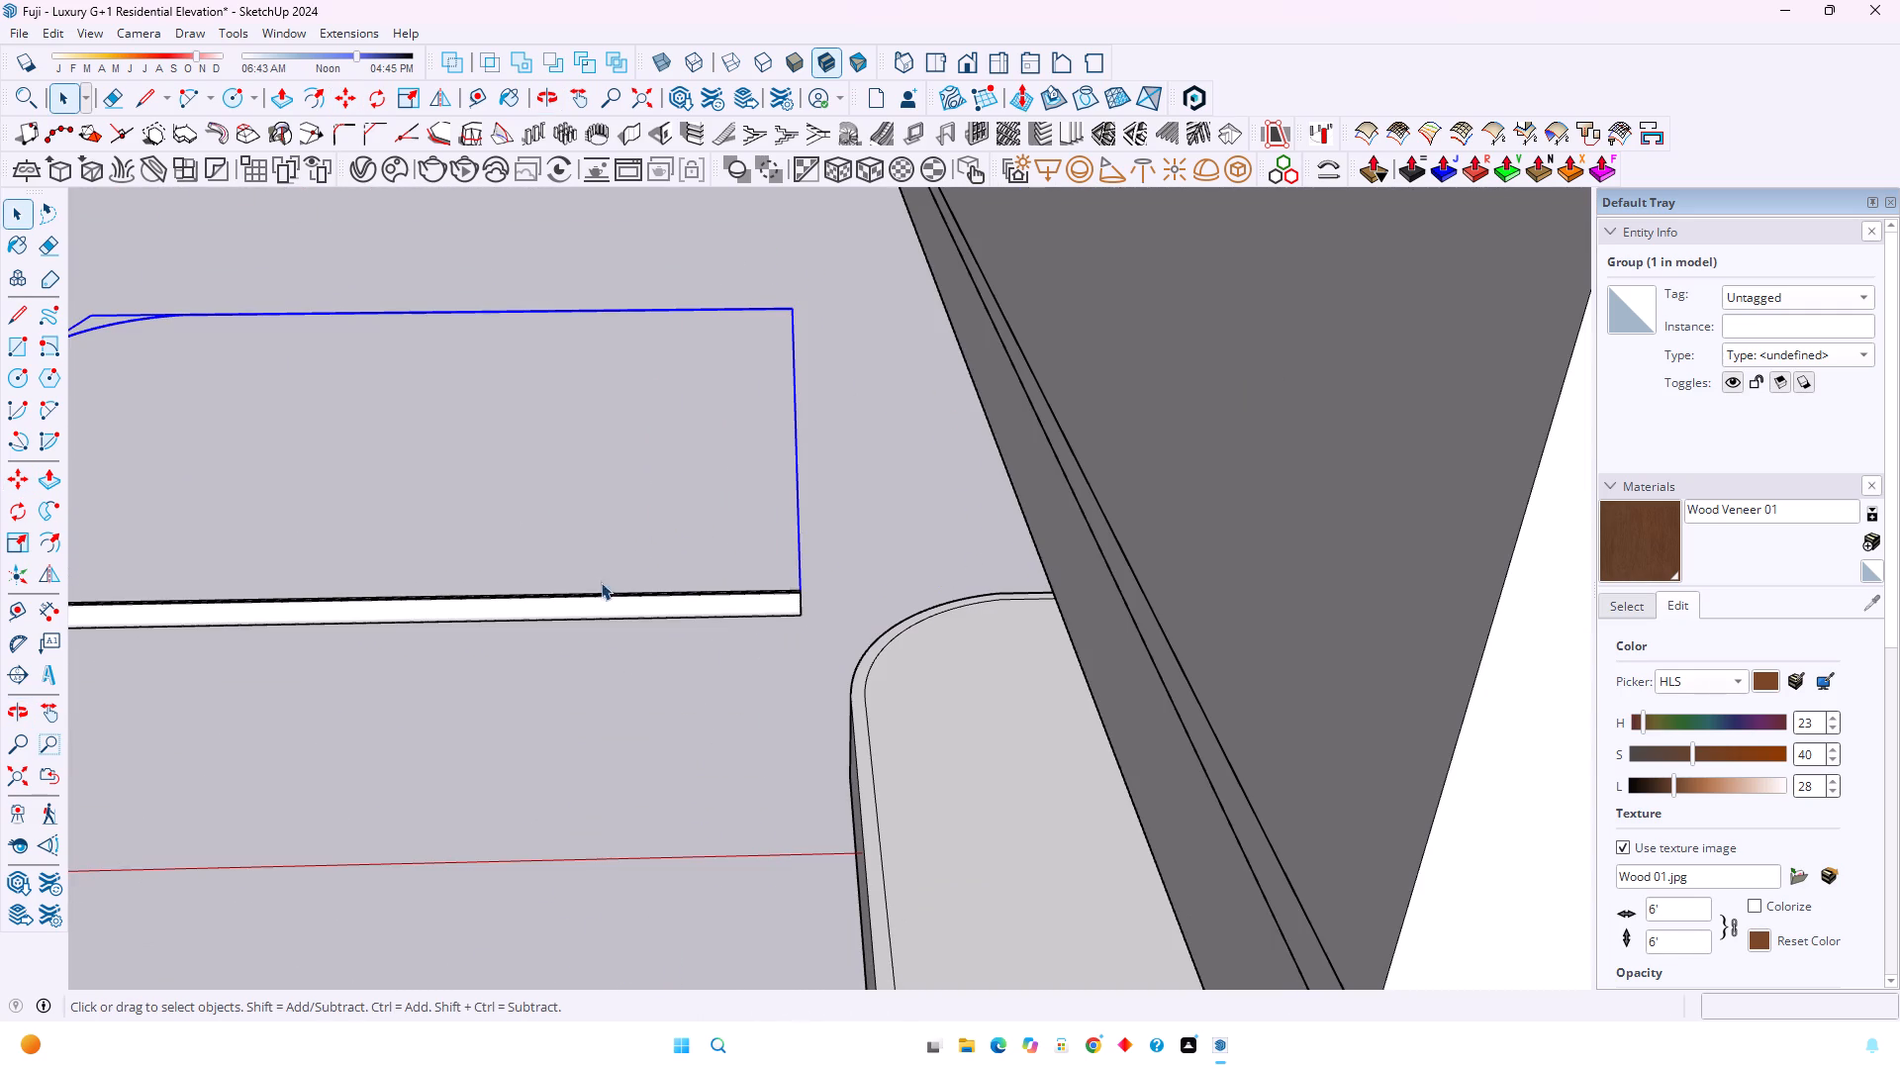
middle_click_drag(601, 582, 634, 515)
middle_click(634, 515)
scroll(610, 429, "up", 3)
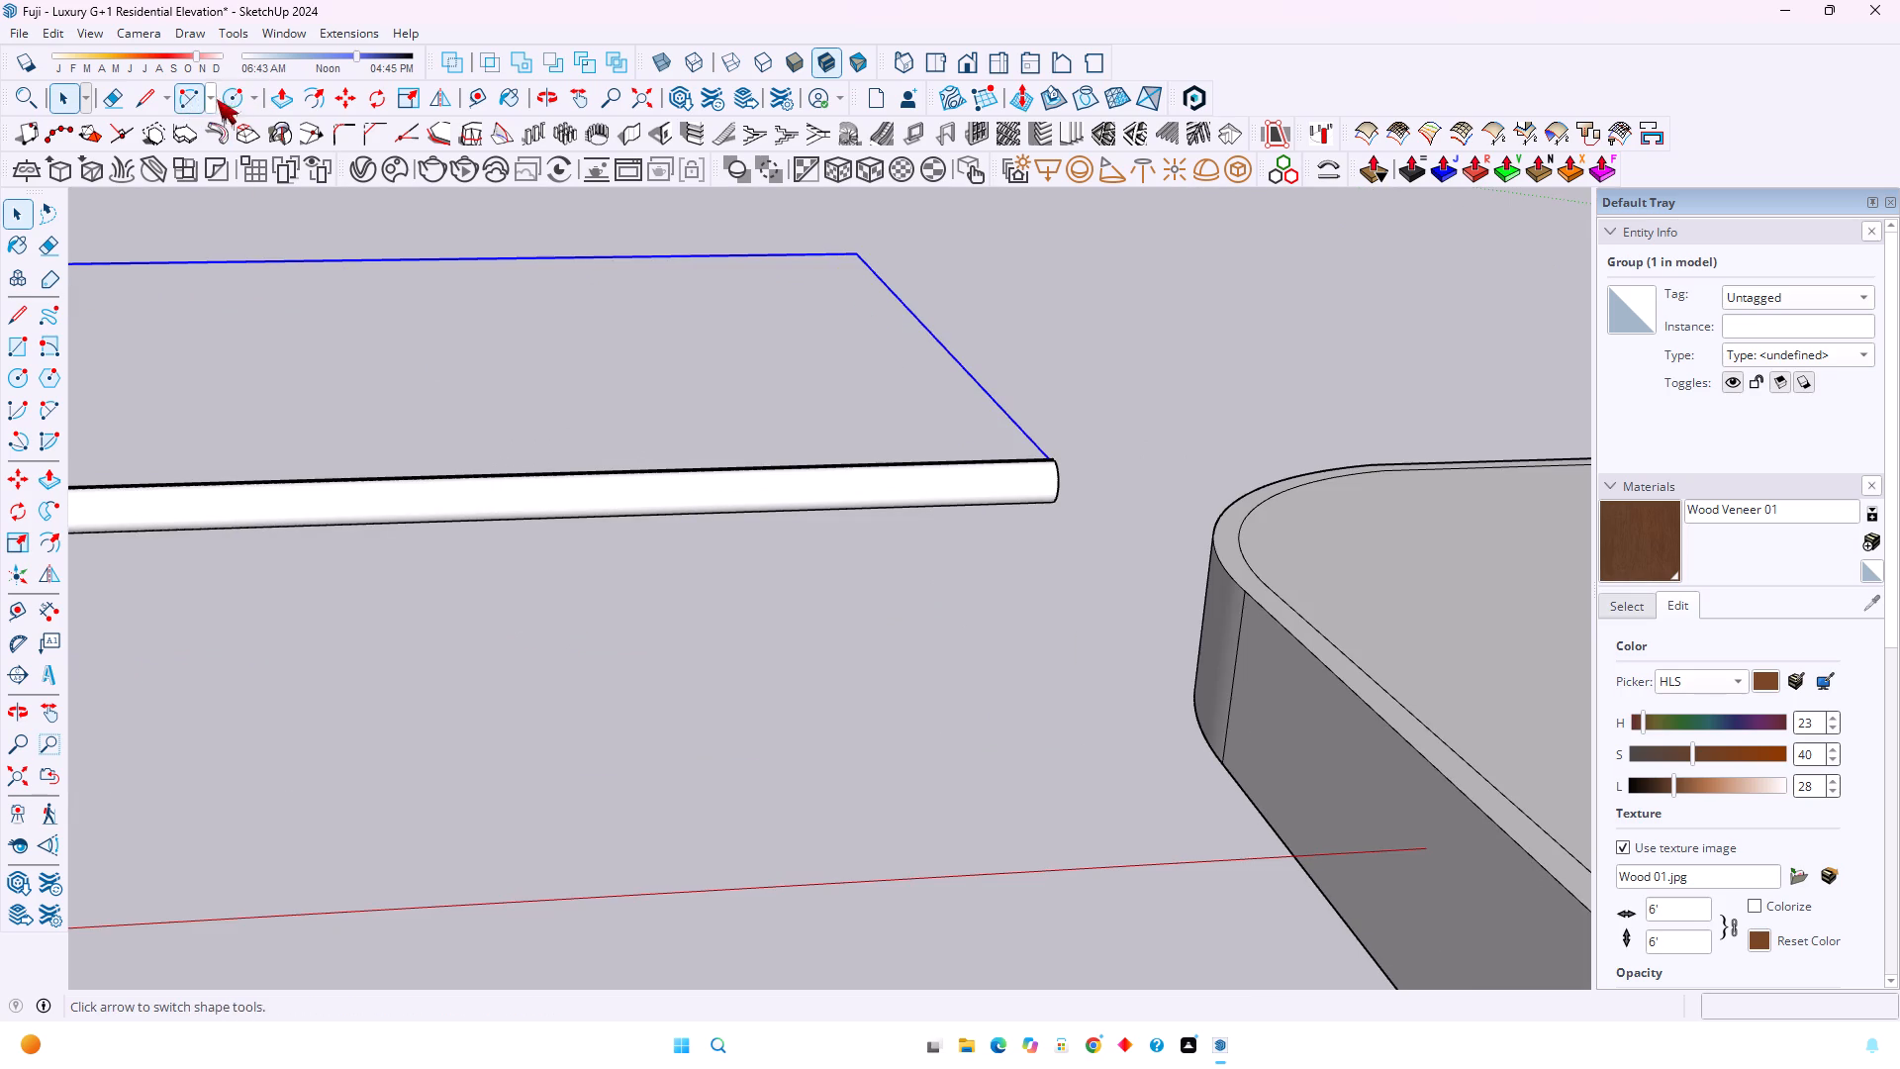
left_click(470, 83)
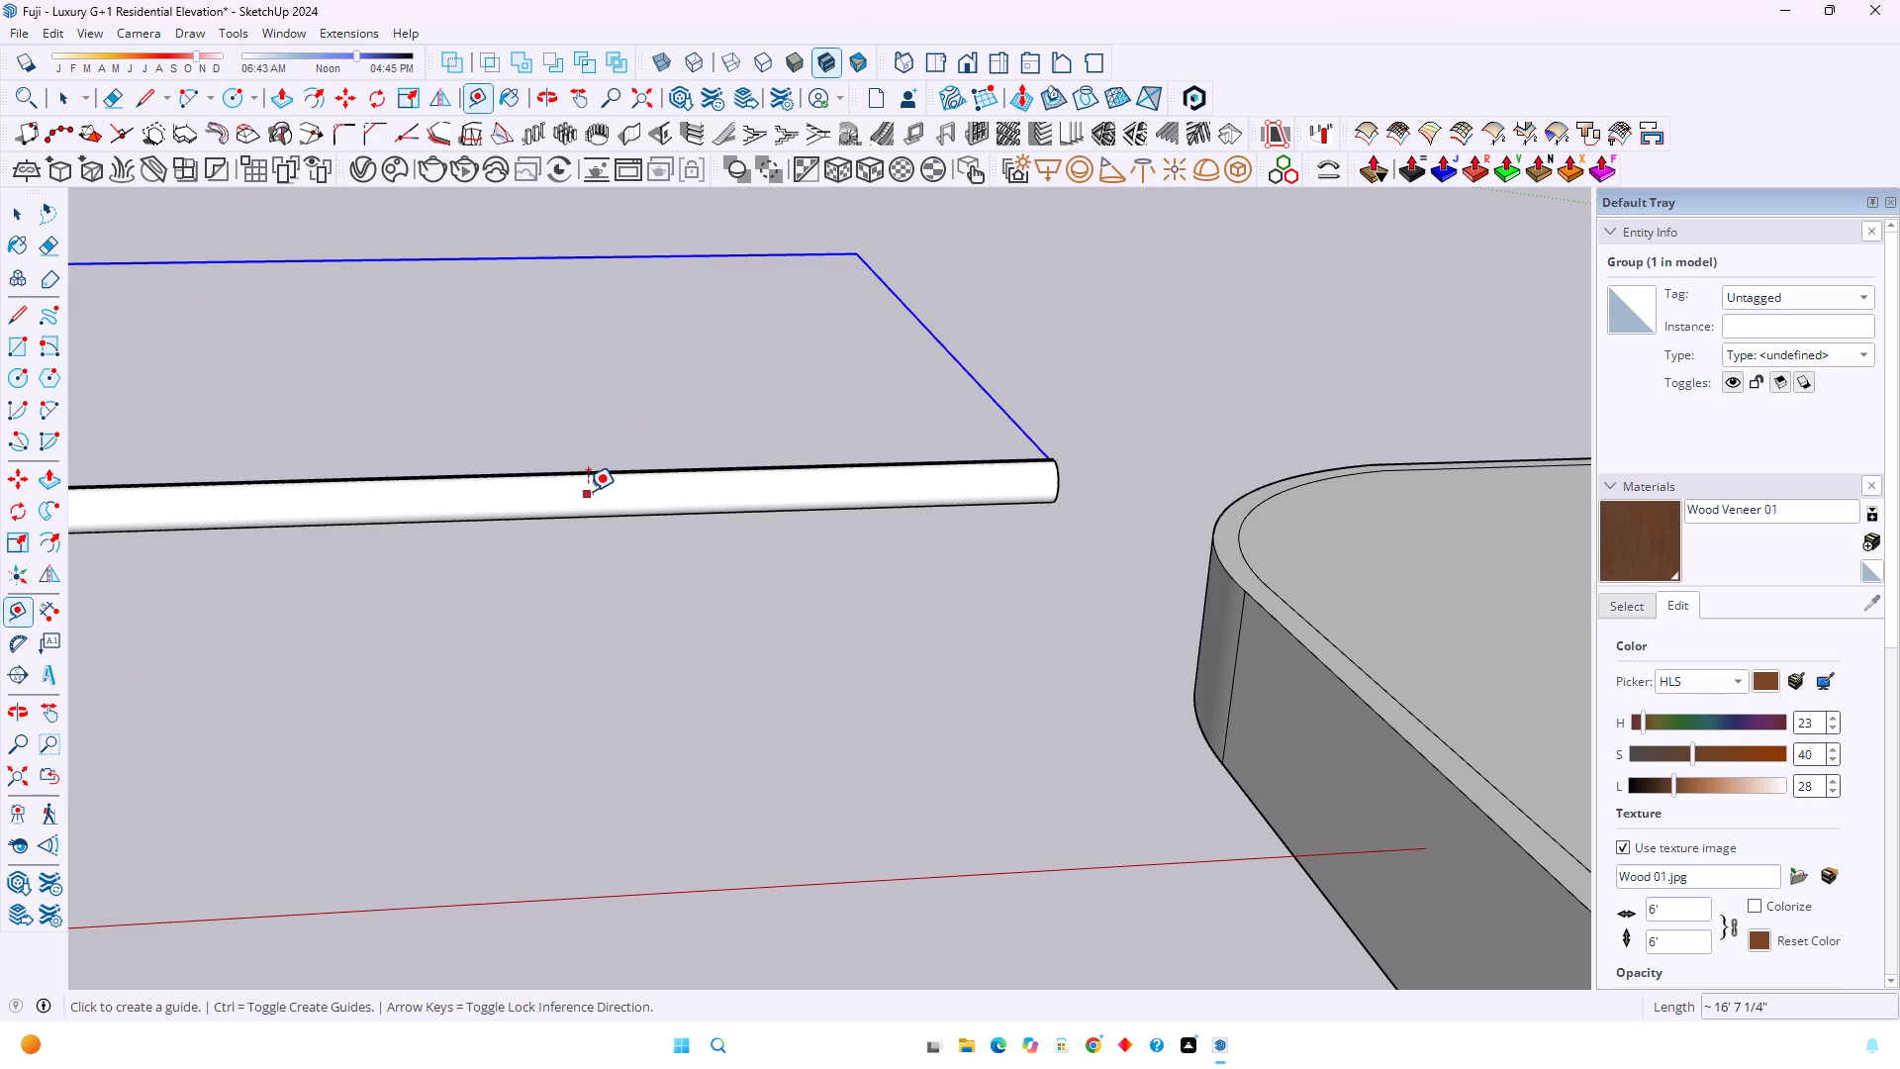
scroll(572, 485, "up", 5)
middle_click_drag(578, 481, 746, 857)
middle_click(746, 860)
scroll(616, 590, "up", 2)
scroll(599, 512, "up", 2)
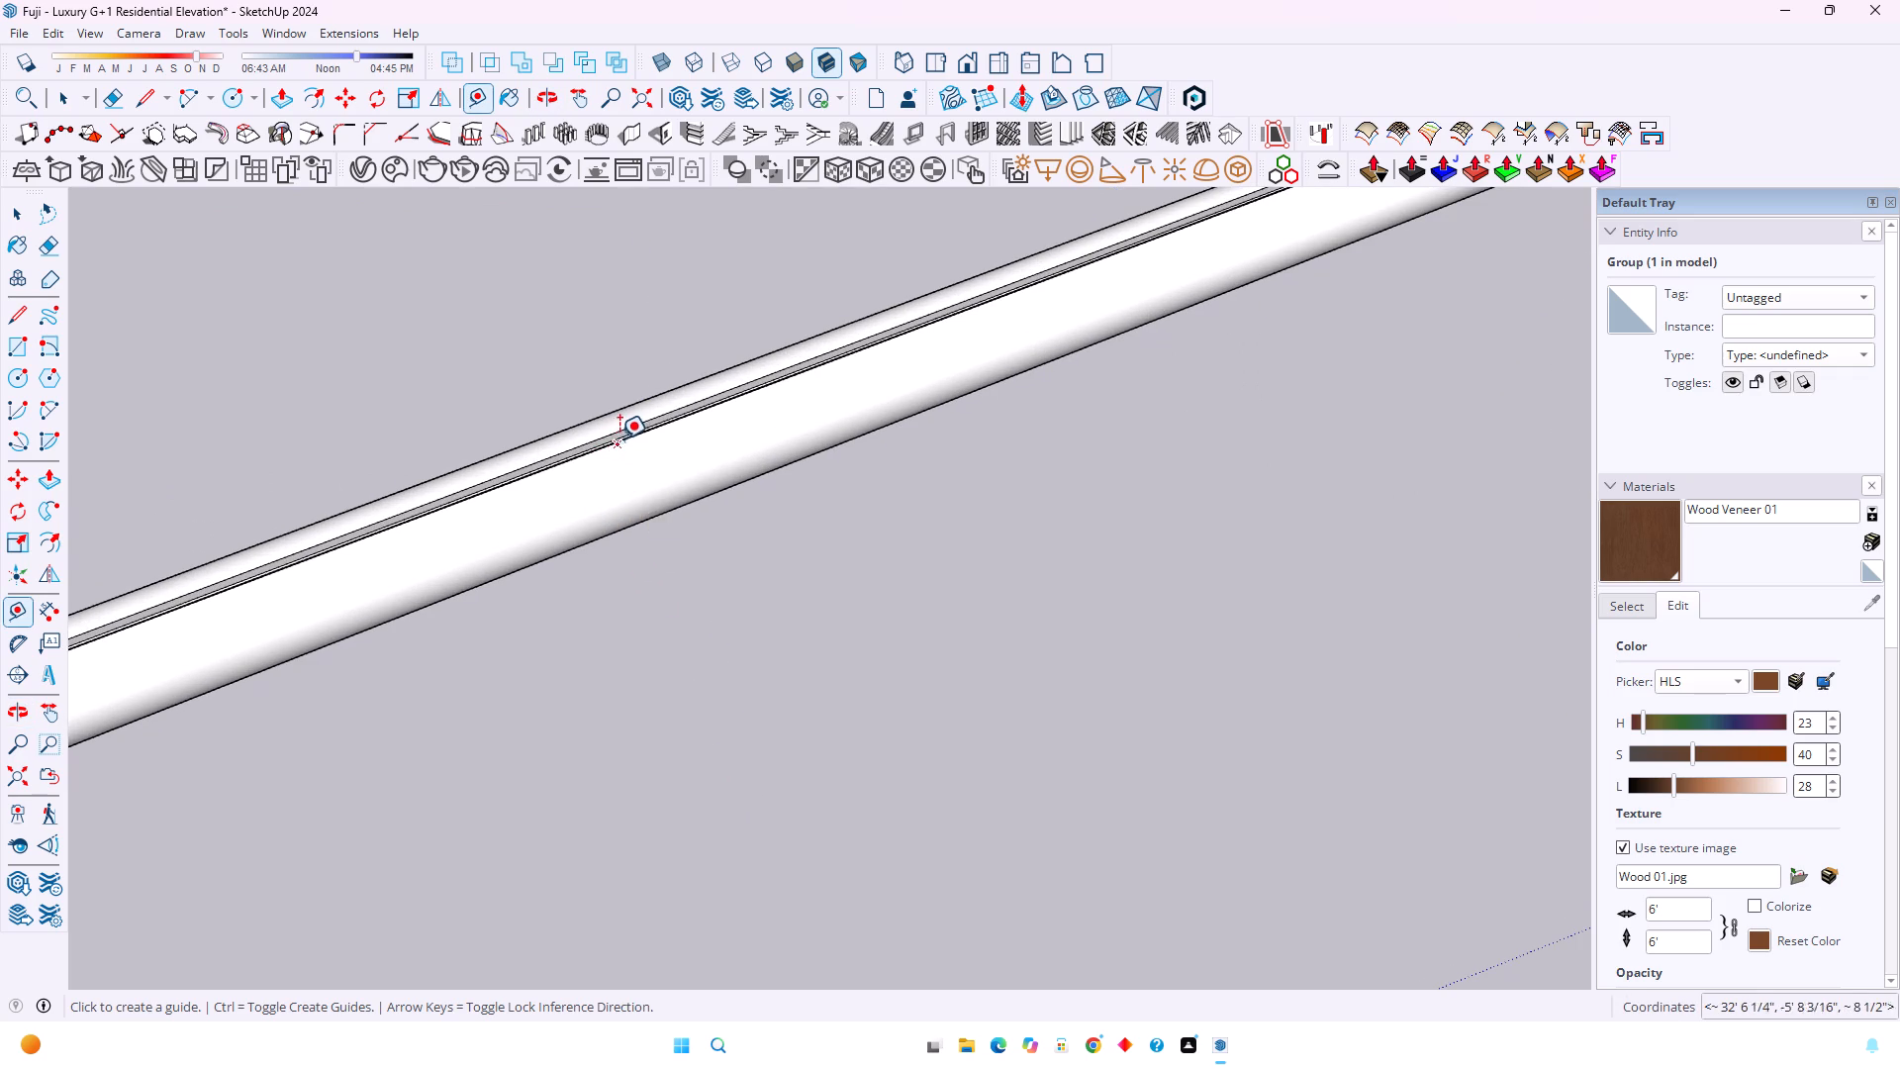
scroll(624, 435, "up", 9)
left_click(636, 441)
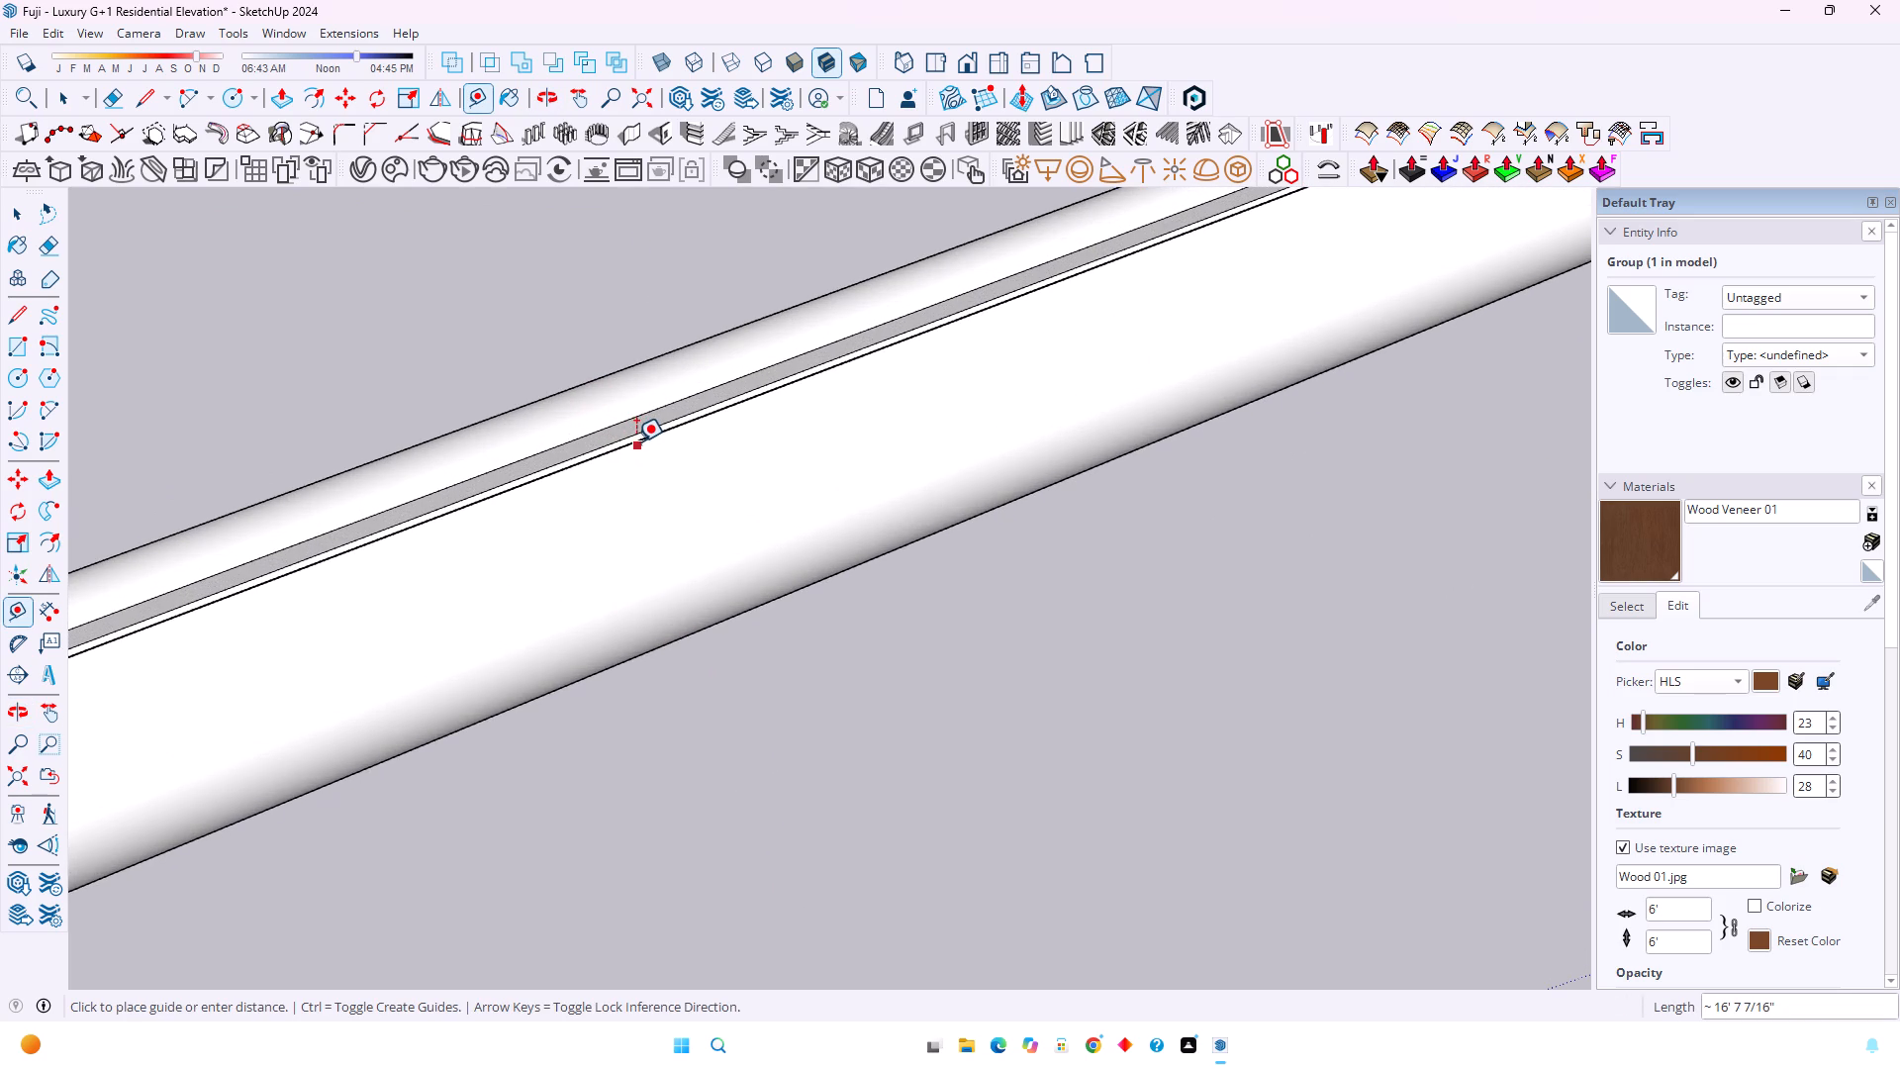
key("Up")
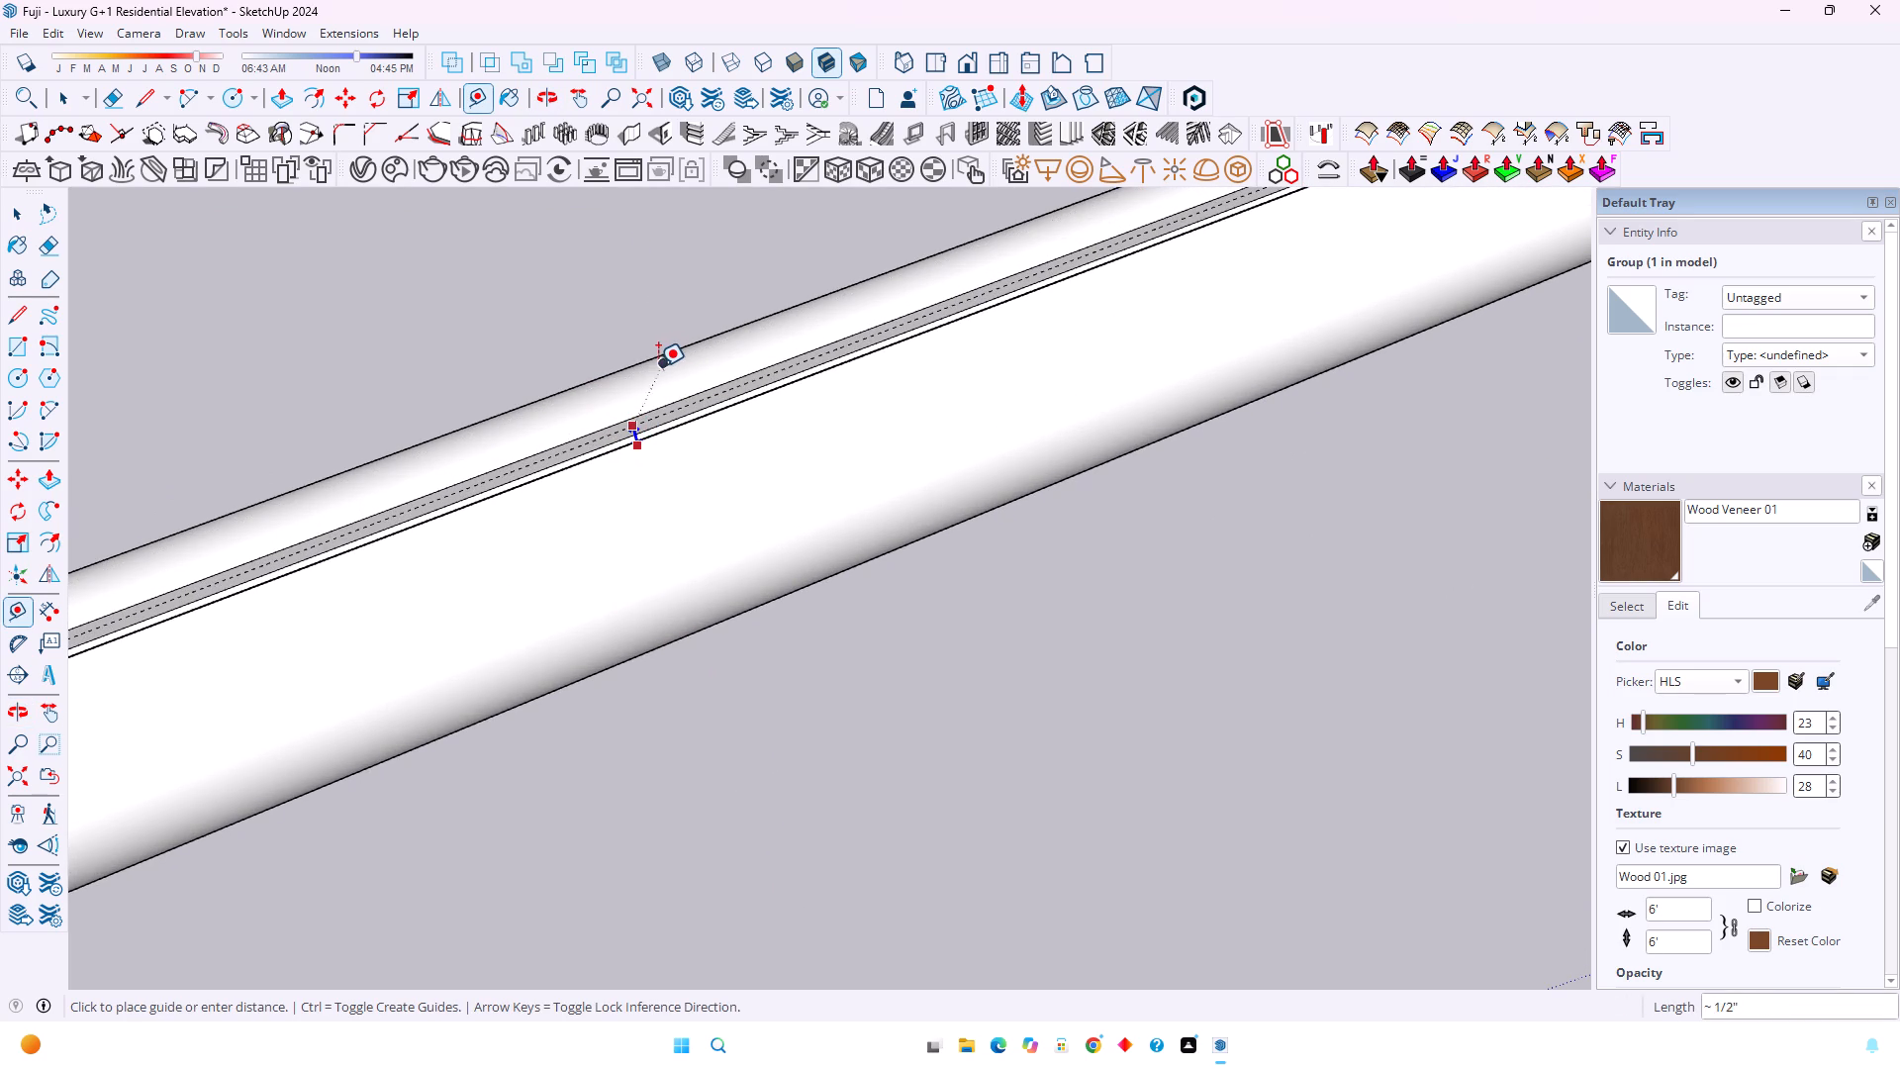
key("1")
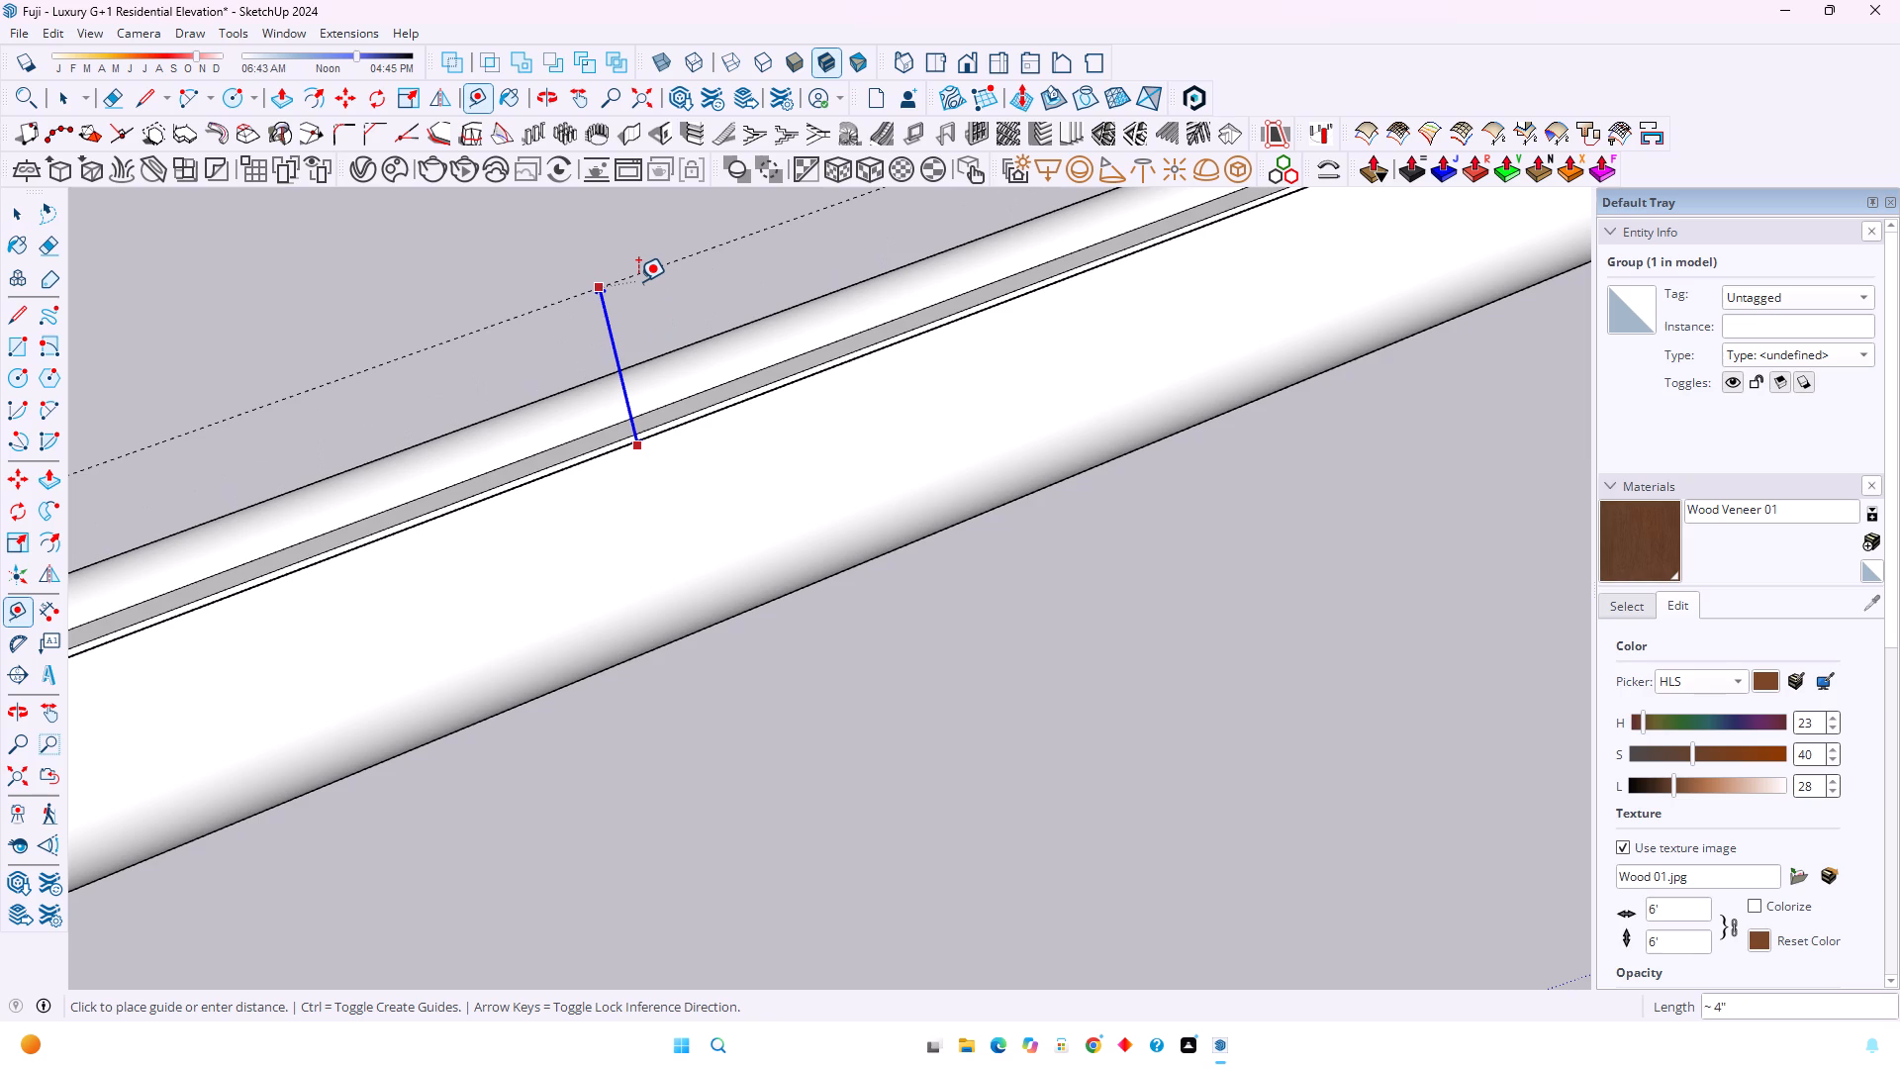
key("apostrophe")
key("6")
key("Return")
scroll(643, 454, "down", 1)
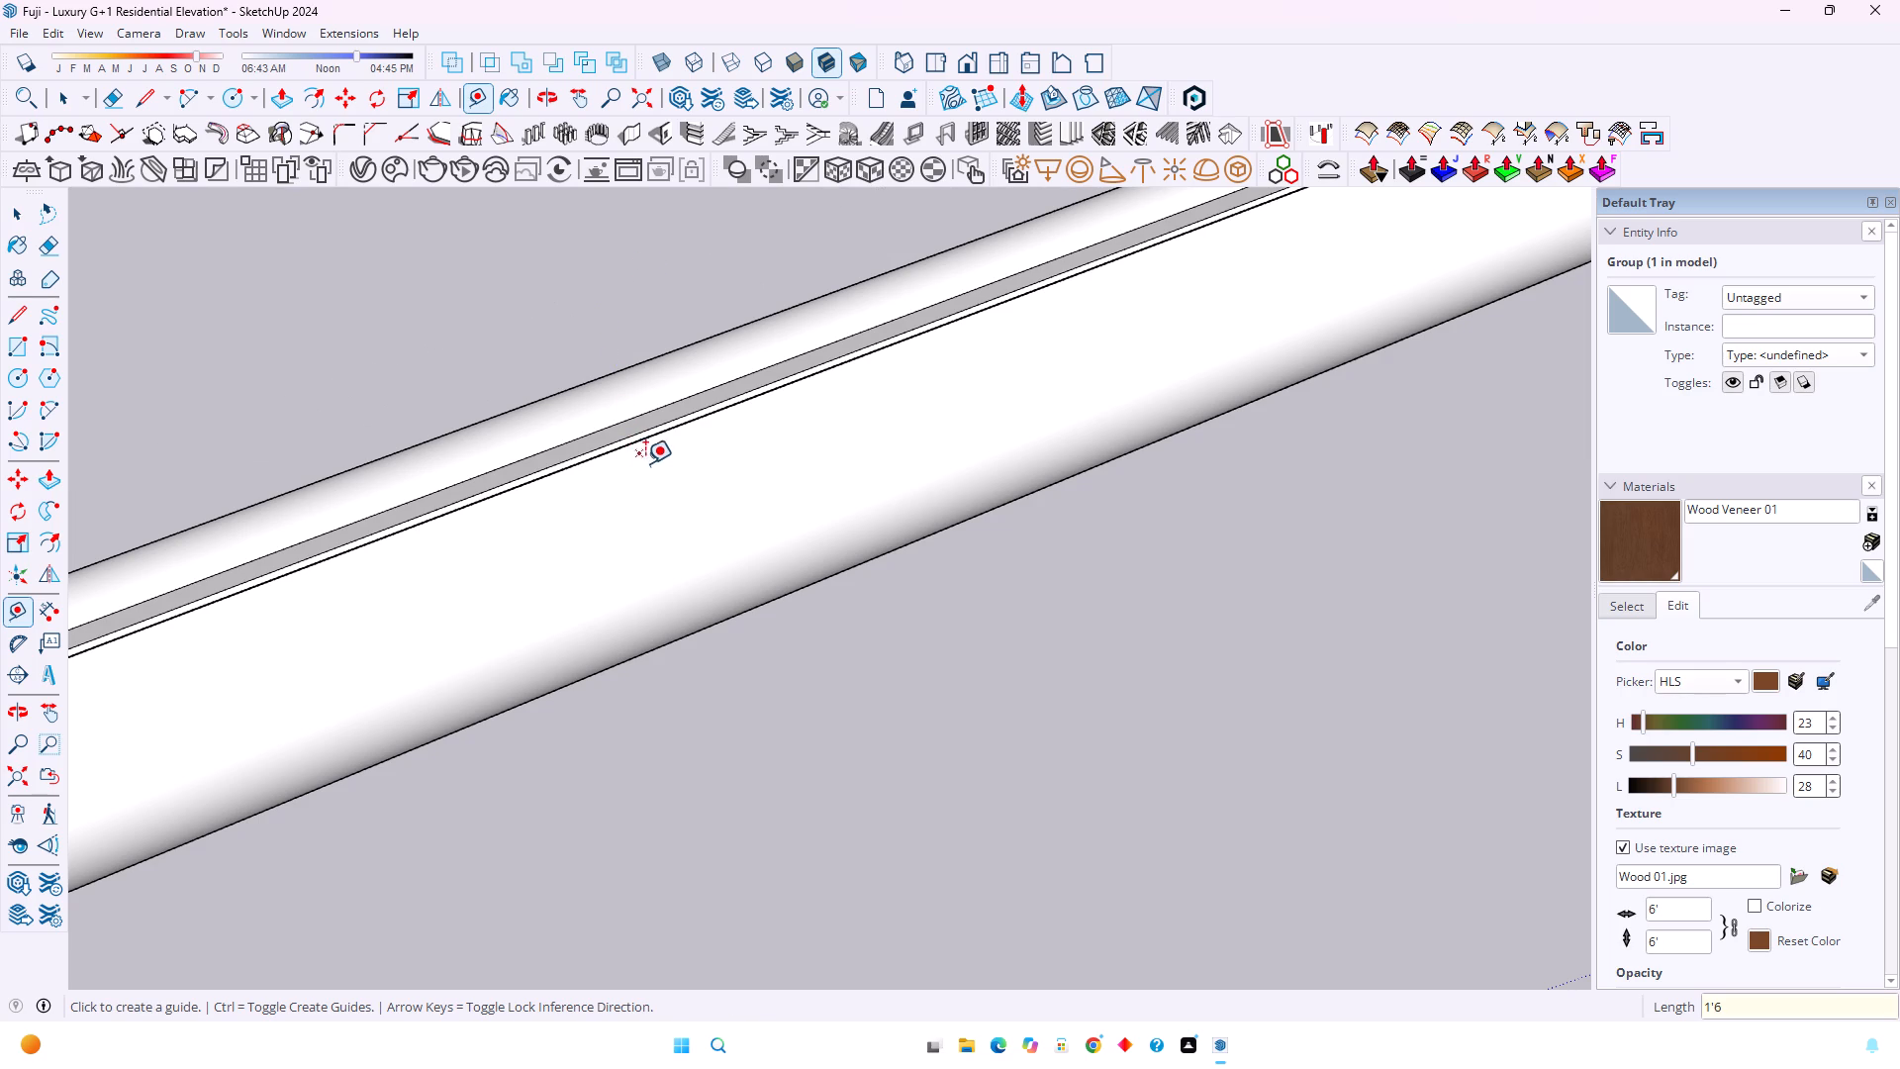
scroll(645, 463, "down", 20)
scroll(645, 463, "down", 7)
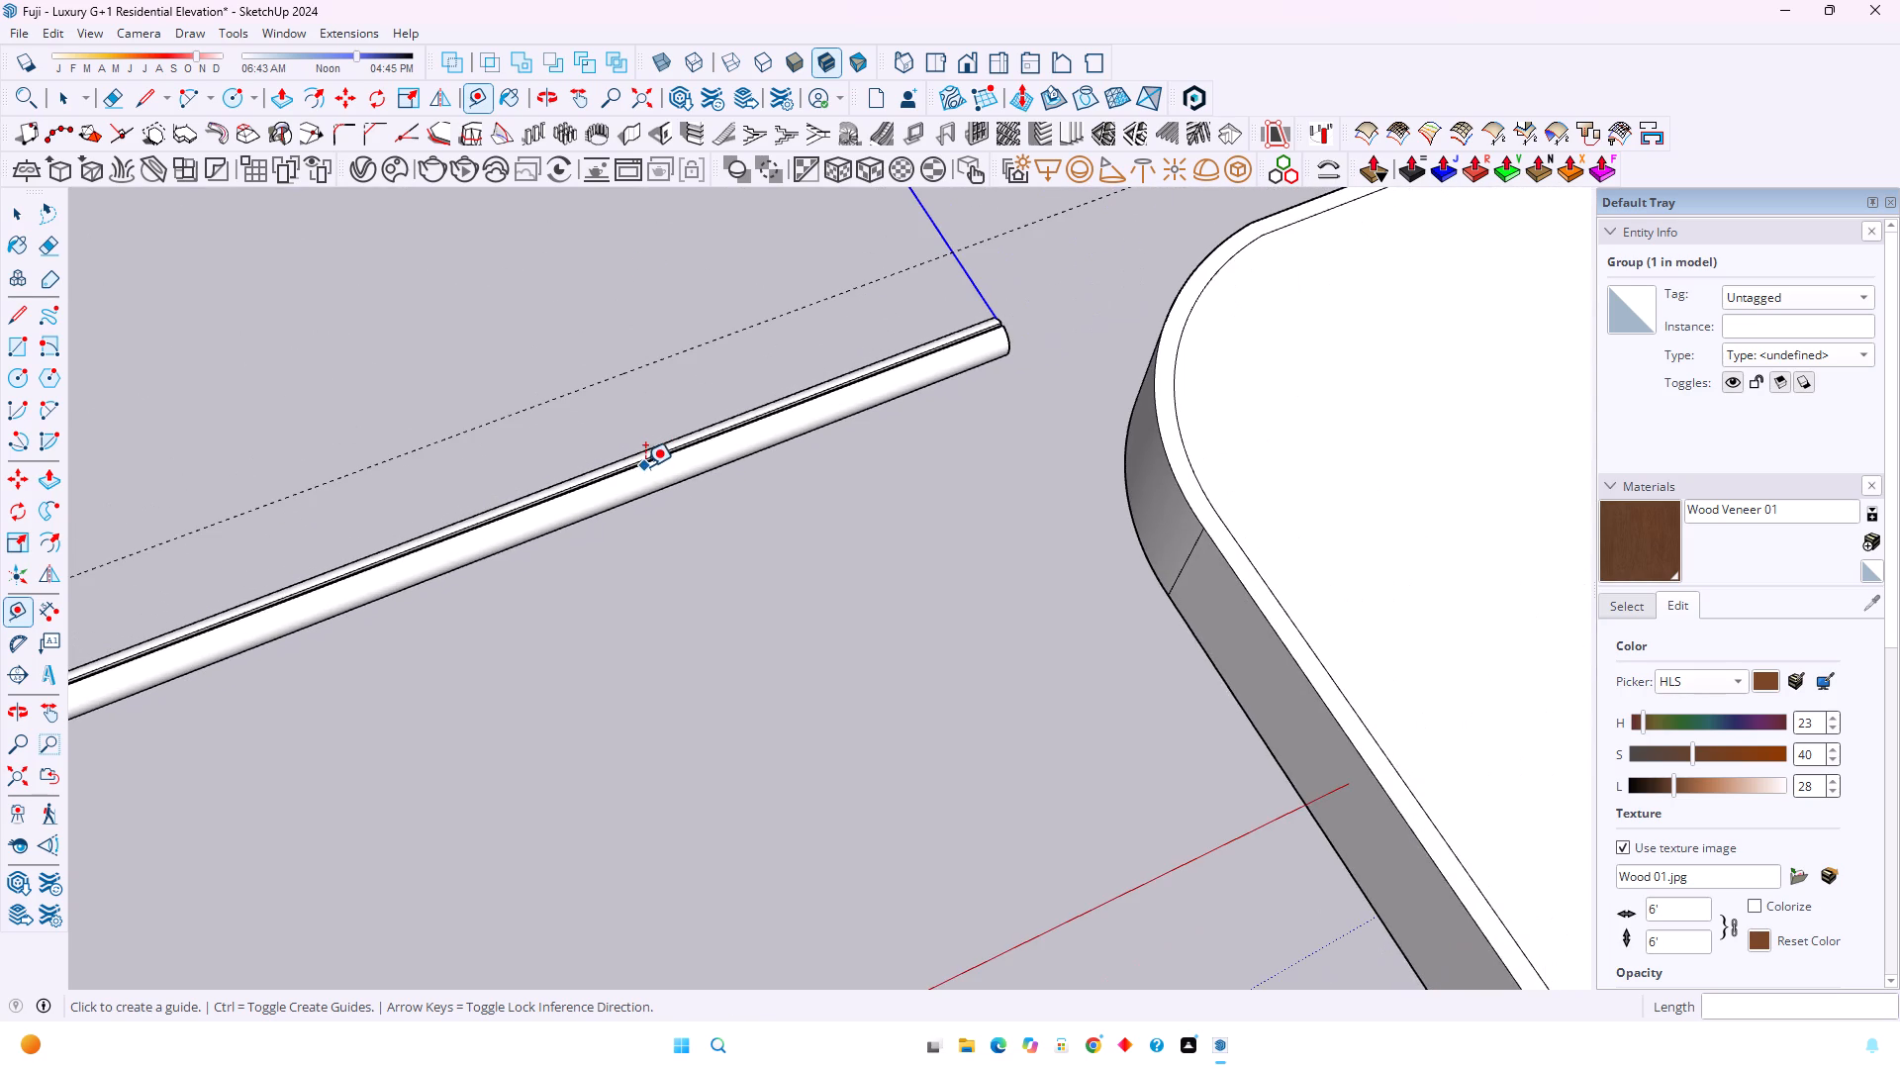
key("space")
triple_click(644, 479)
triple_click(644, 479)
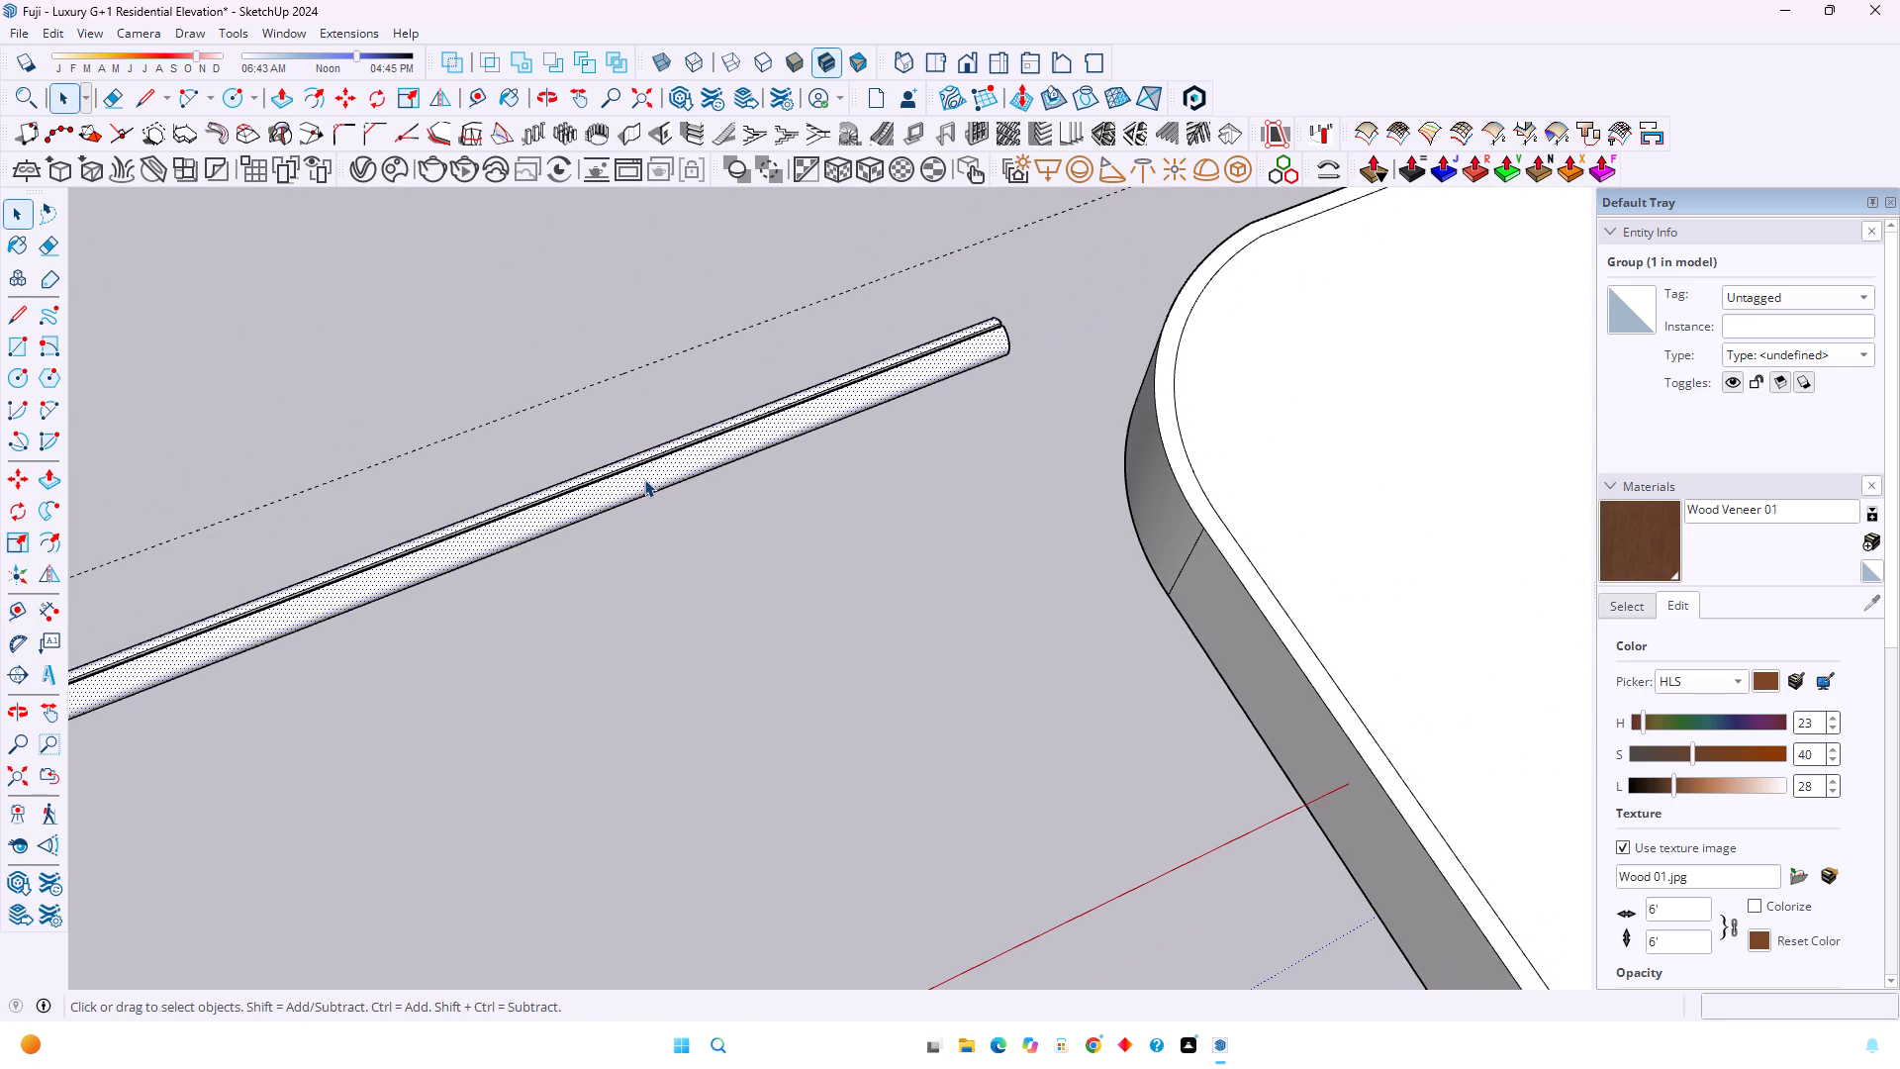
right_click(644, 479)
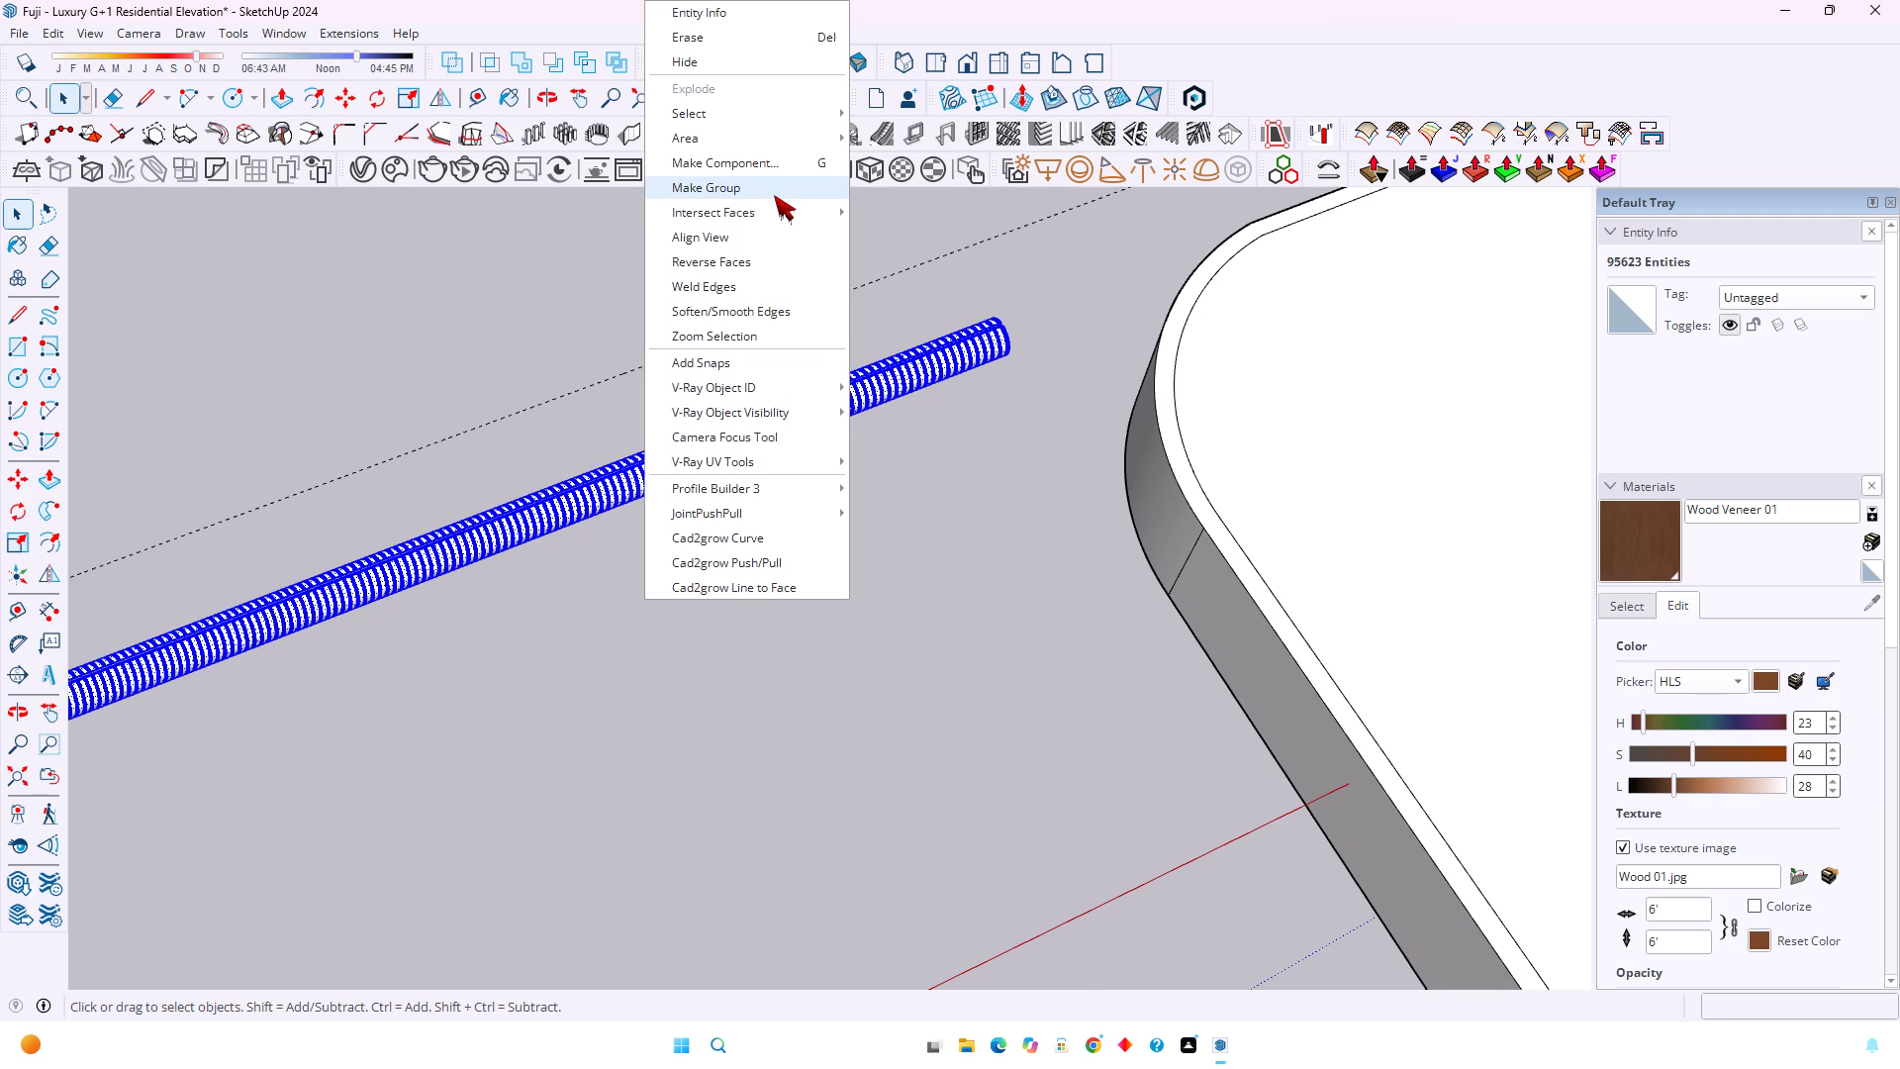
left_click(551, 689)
Select the whole grooved round rail and examine its end, its curved corner and its placement beside the balcony slab and building.
triple_click(594, 492)
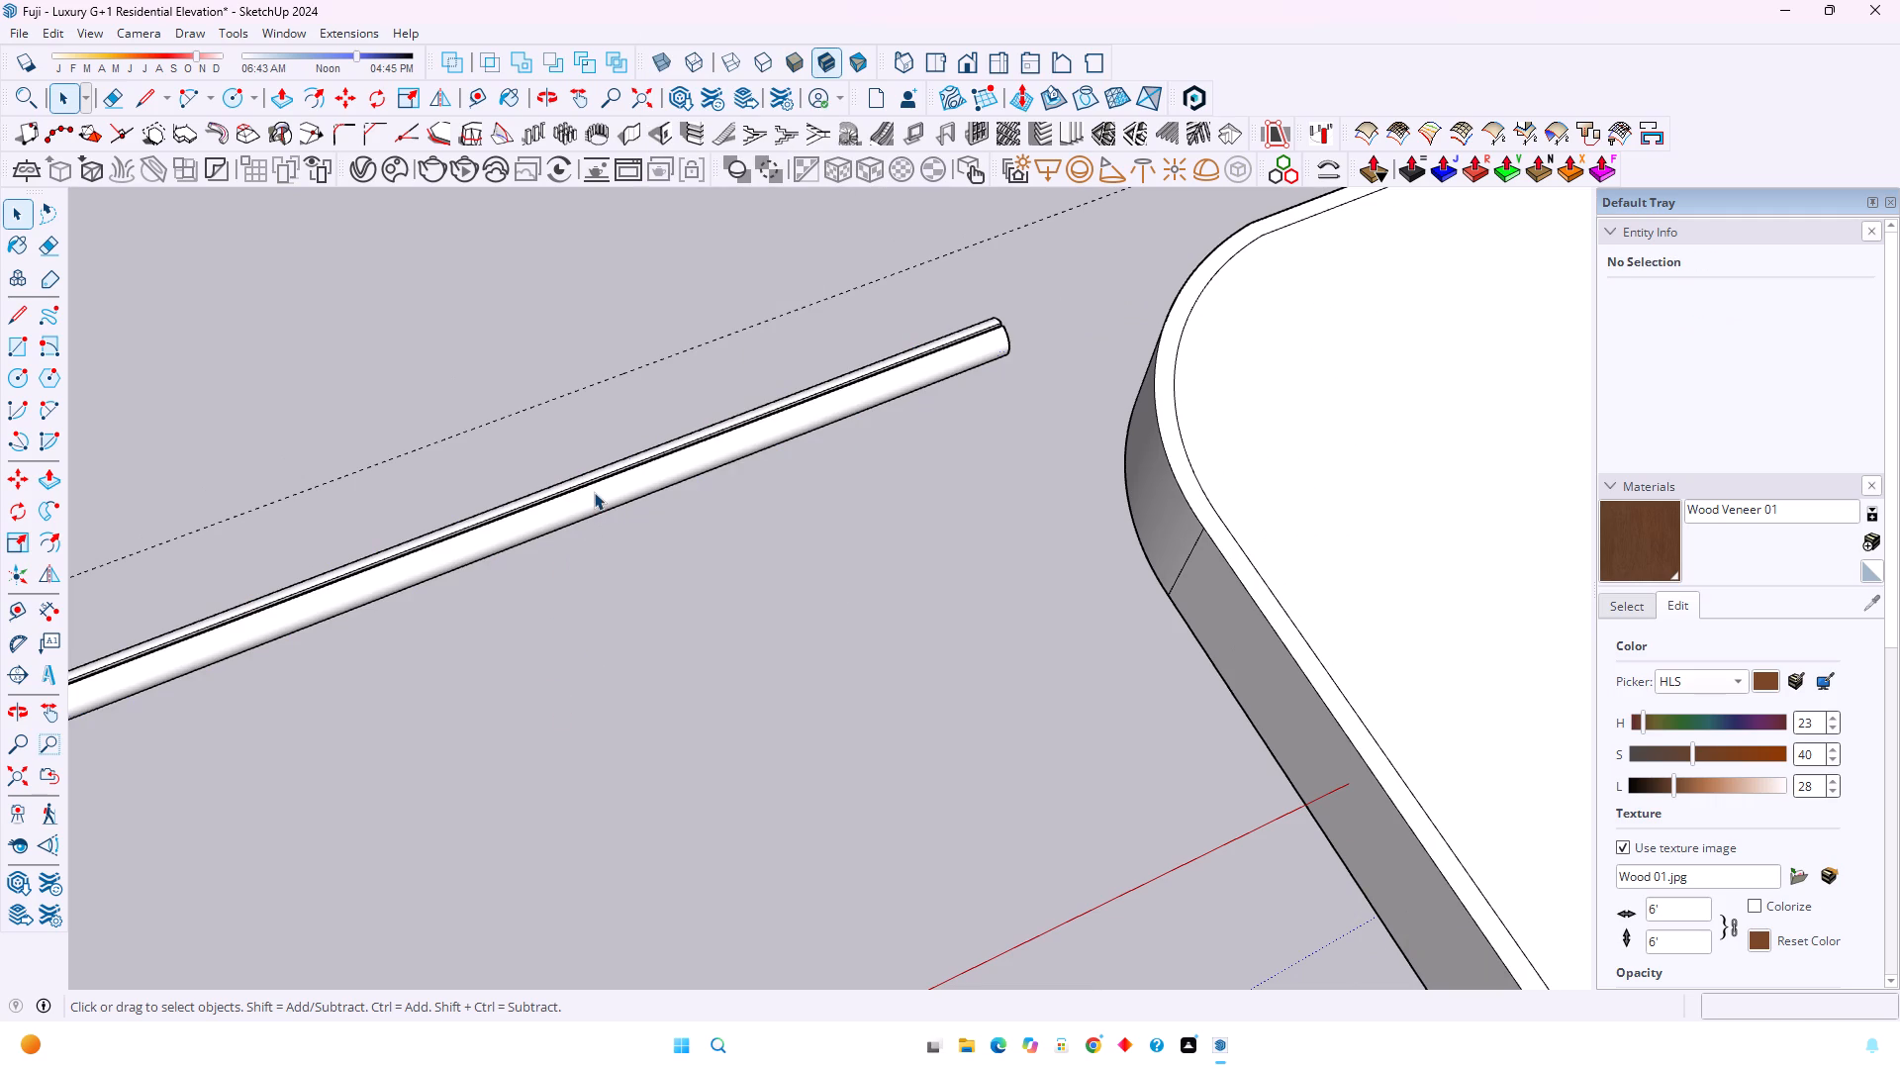
left_click(594, 492)
scroll(581, 505, "up", 3)
middle_click_drag(585, 521, 598, 826)
middle_click_drag(598, 827, 1068, 656)
middle_click(1074, 654)
middle_click(1079, 651)
scroll(1075, 845, "up", 3)
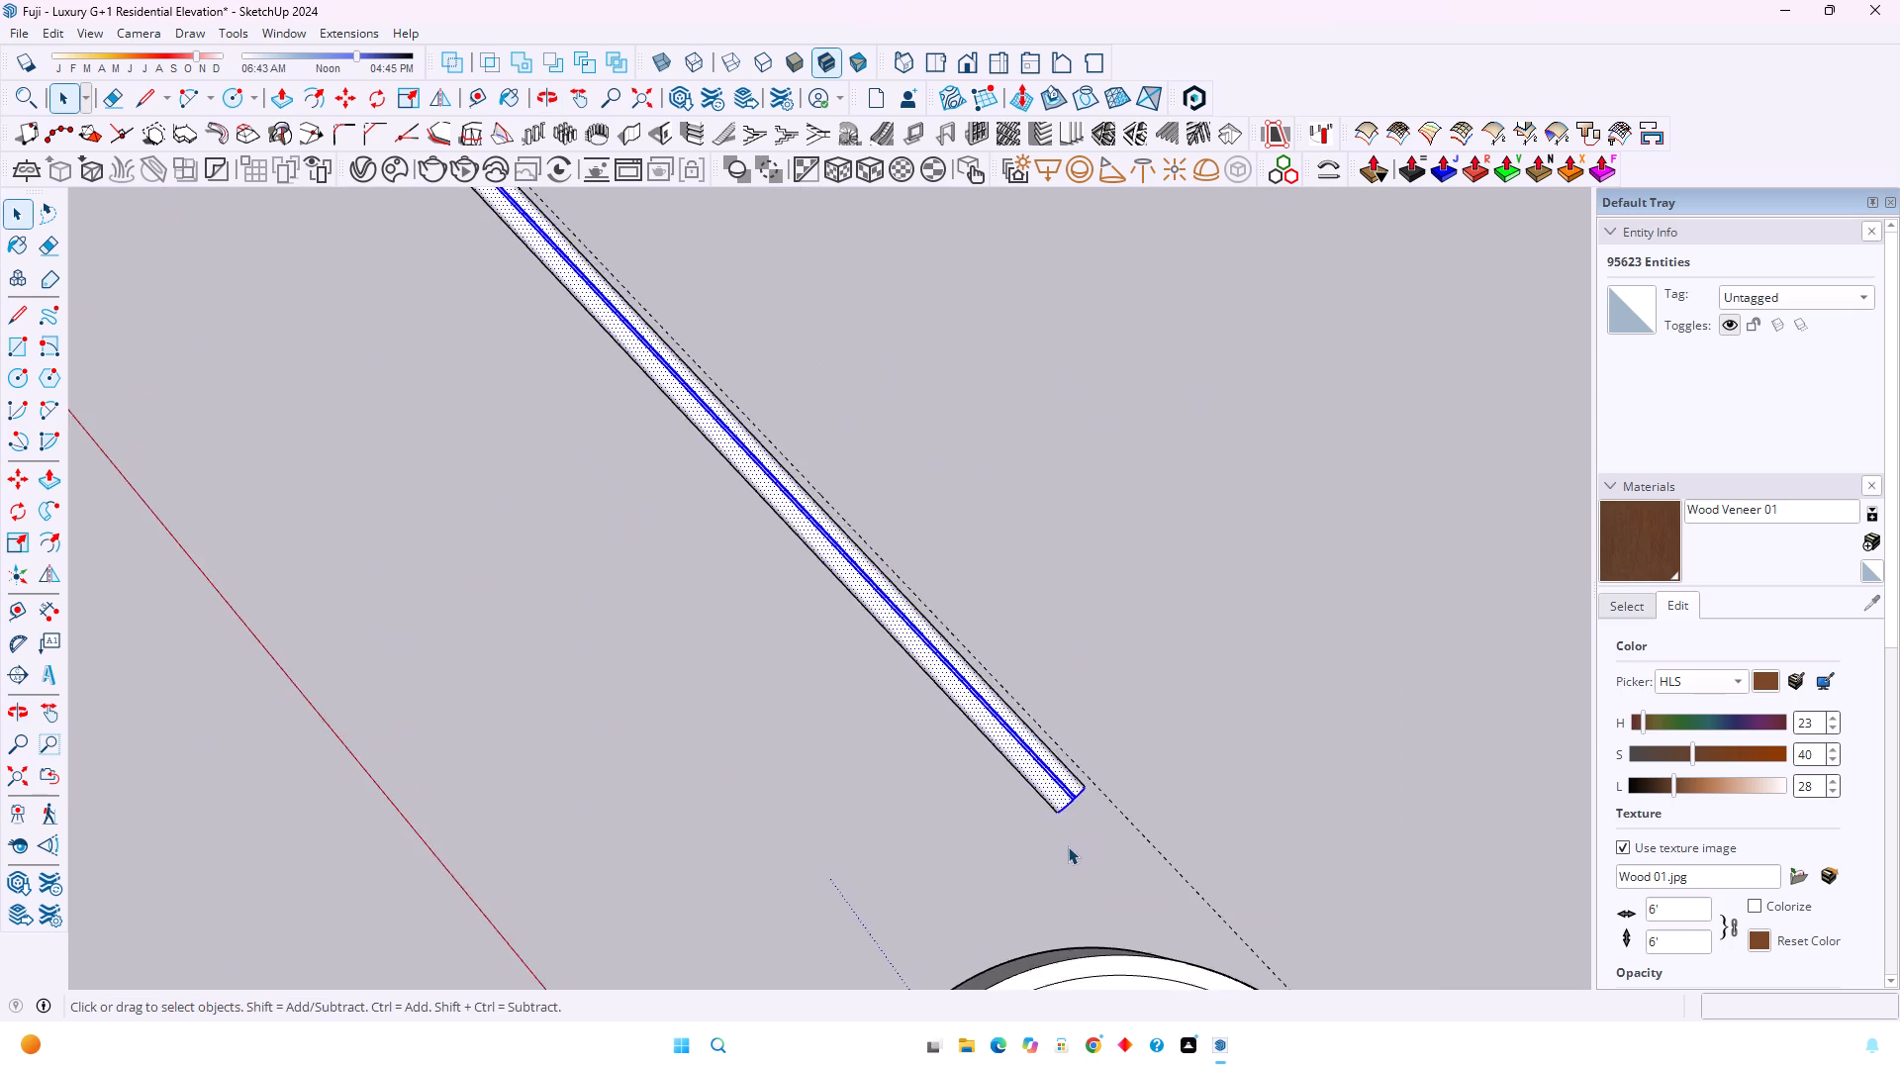
middle_click_drag(1068, 846, 841, 731)
middle_click_drag(831, 727, 821, 721)
middle_click_drag(793, 704, 629, 608)
middle_click(627, 606)
scroll(717, 767, "down", 4)
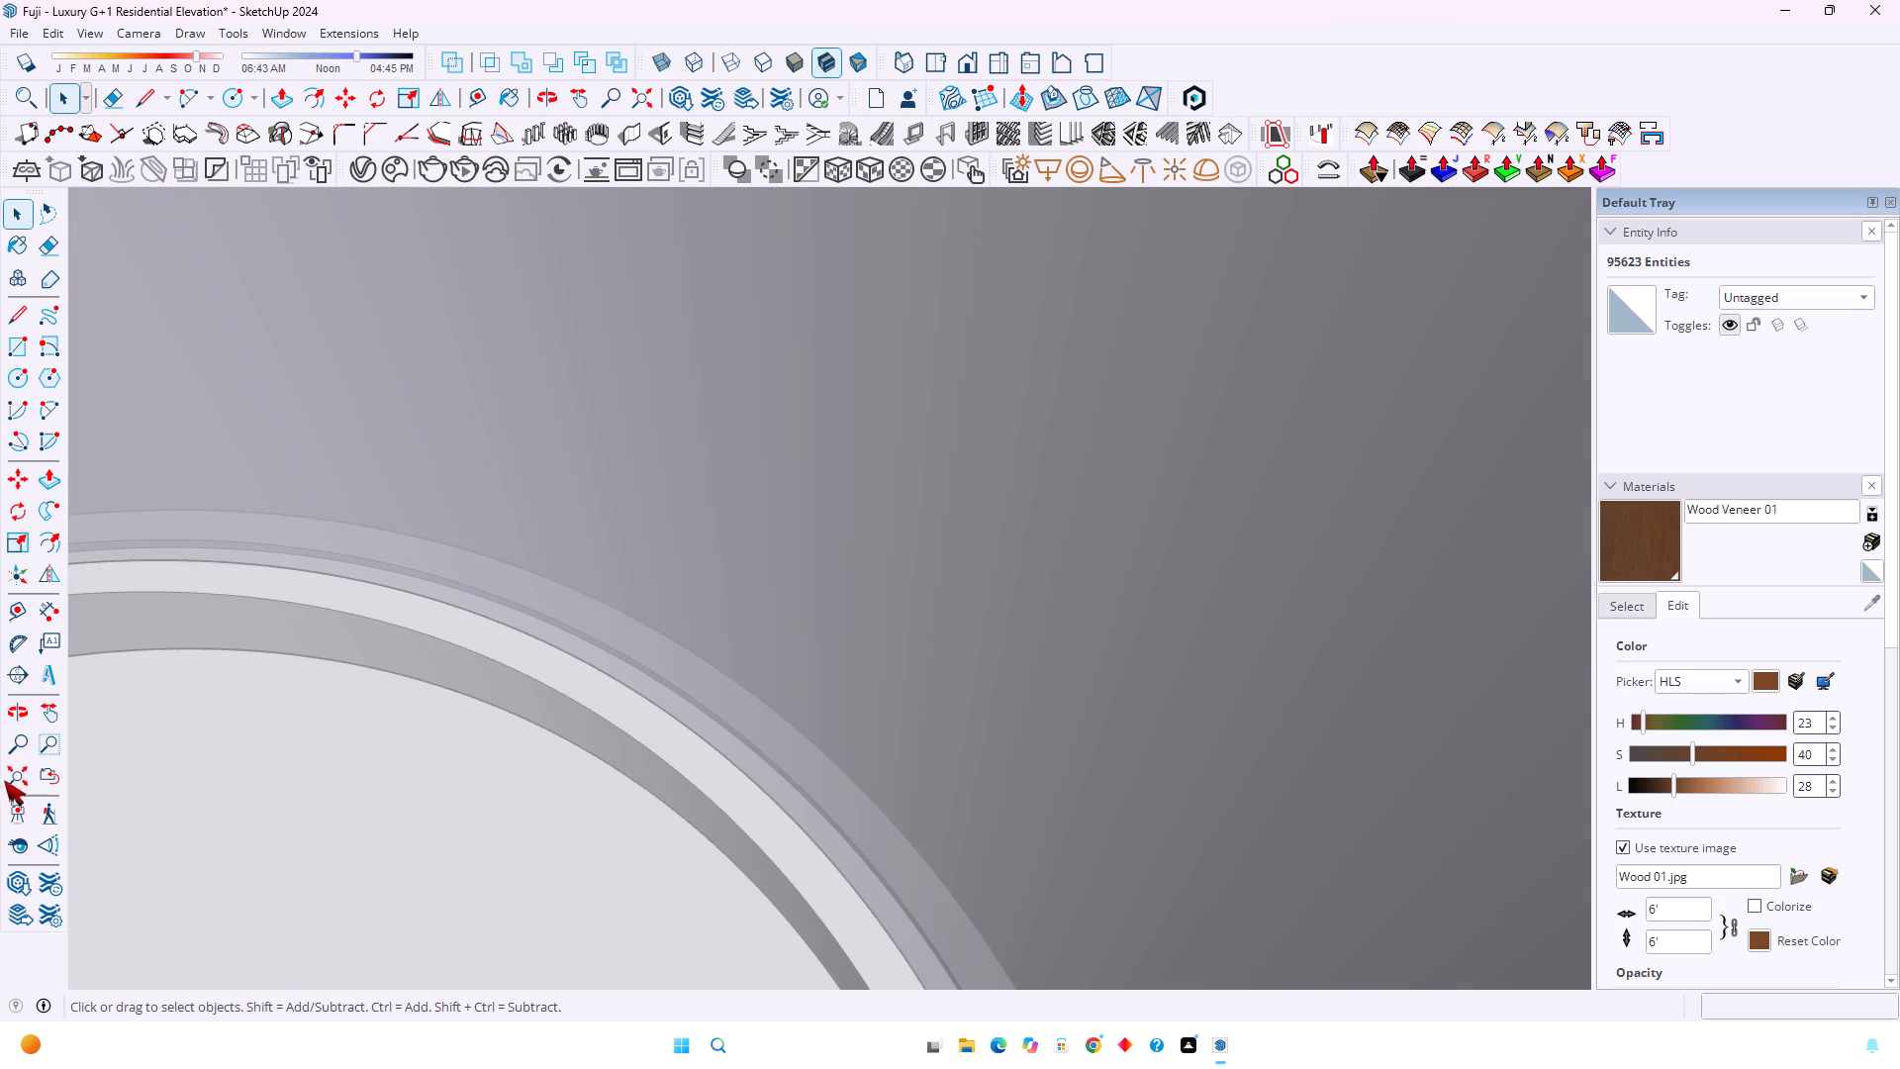
left_click(8, 776)
middle_click_drag(779, 736, 500, 676)
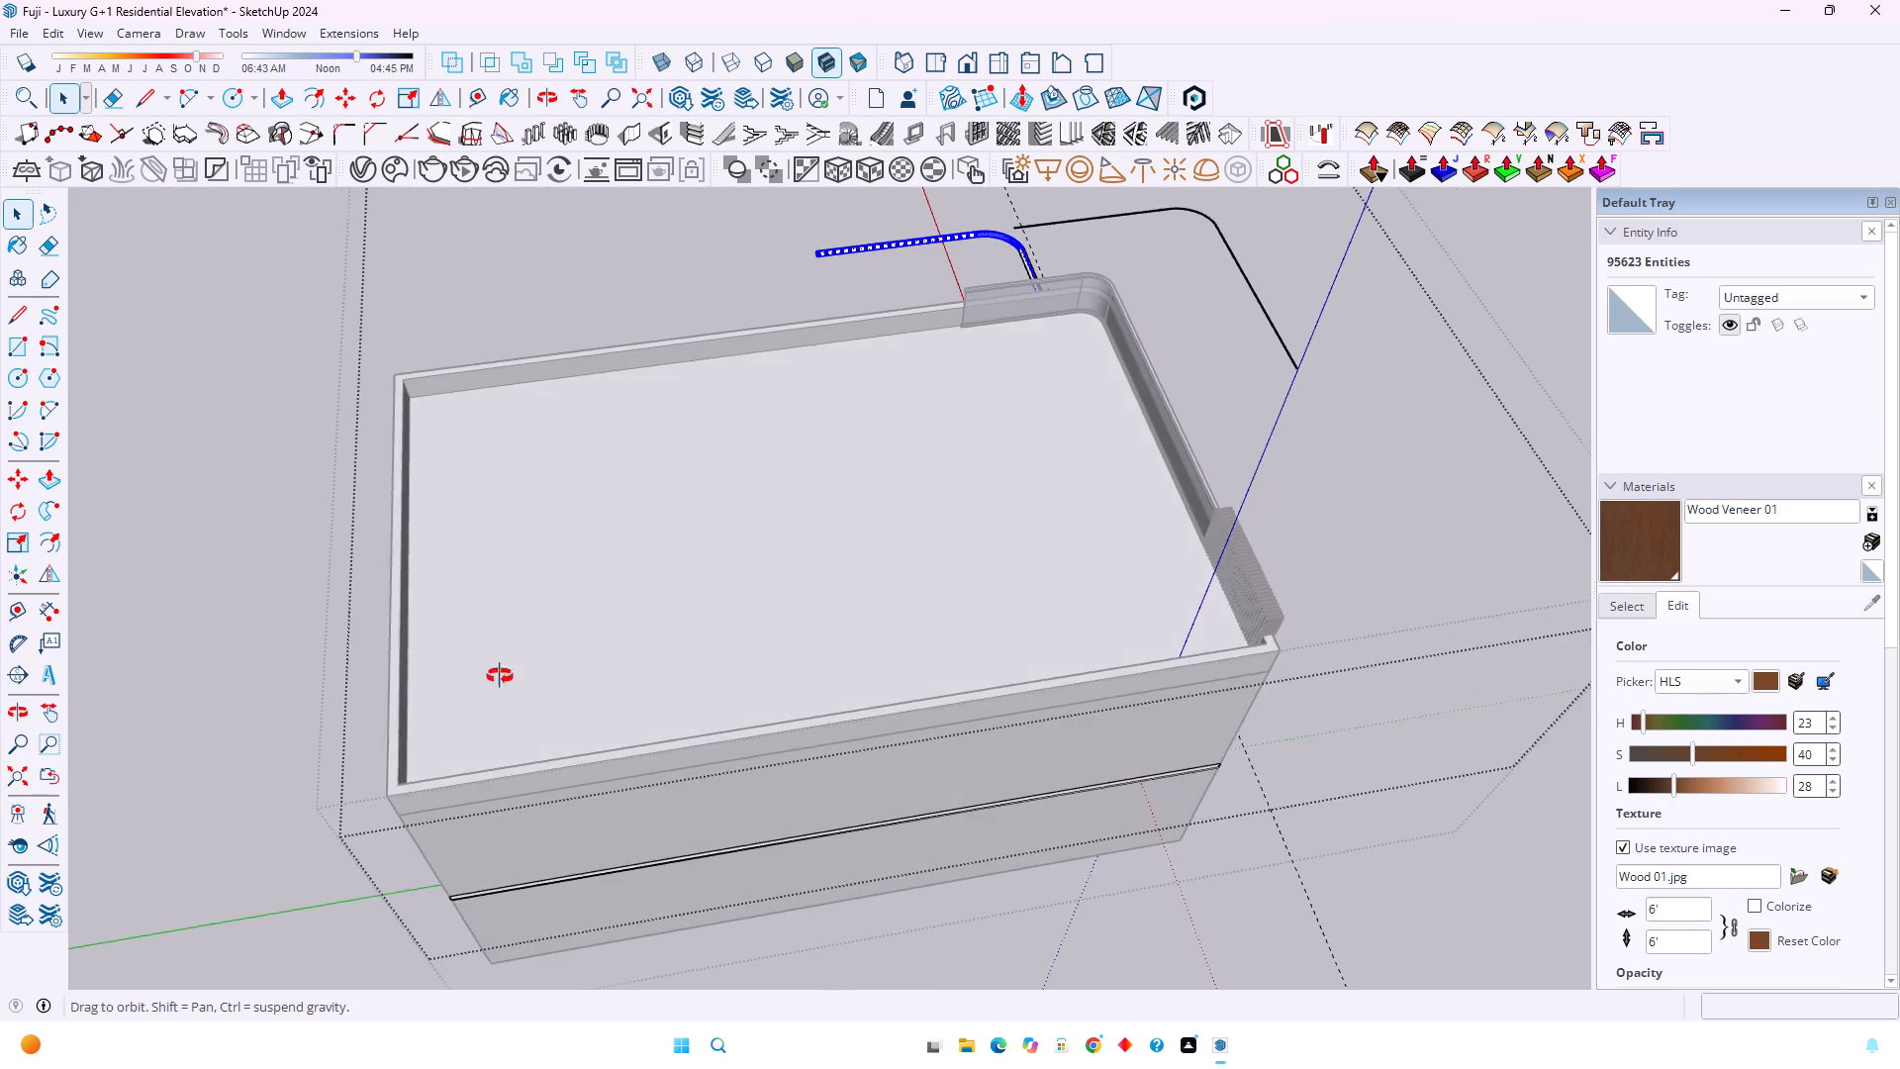
middle_click_drag(500, 676, 0, 533)
middle_click(0, 533)
scroll(1209, 632, "up", 6)
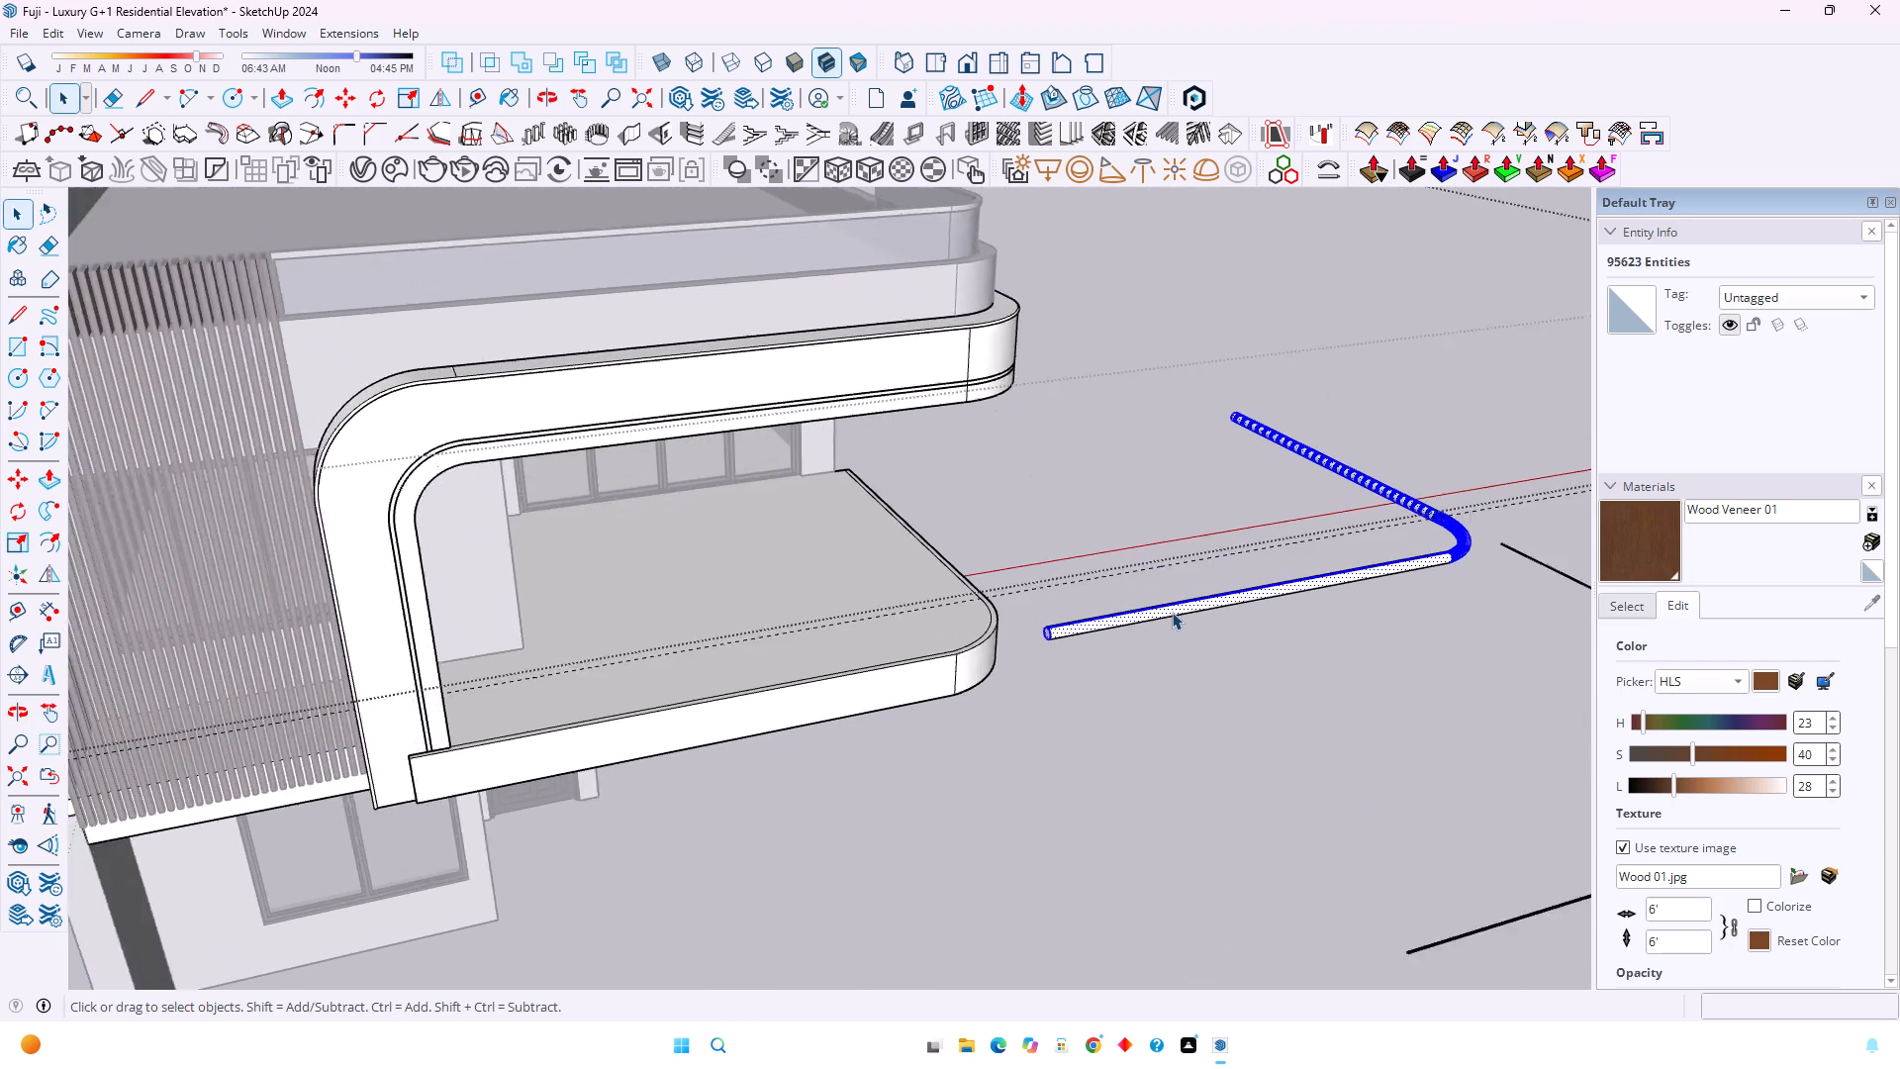
scroll(1051, 618, "up", 4)
scroll(1051, 618, "down", 3)
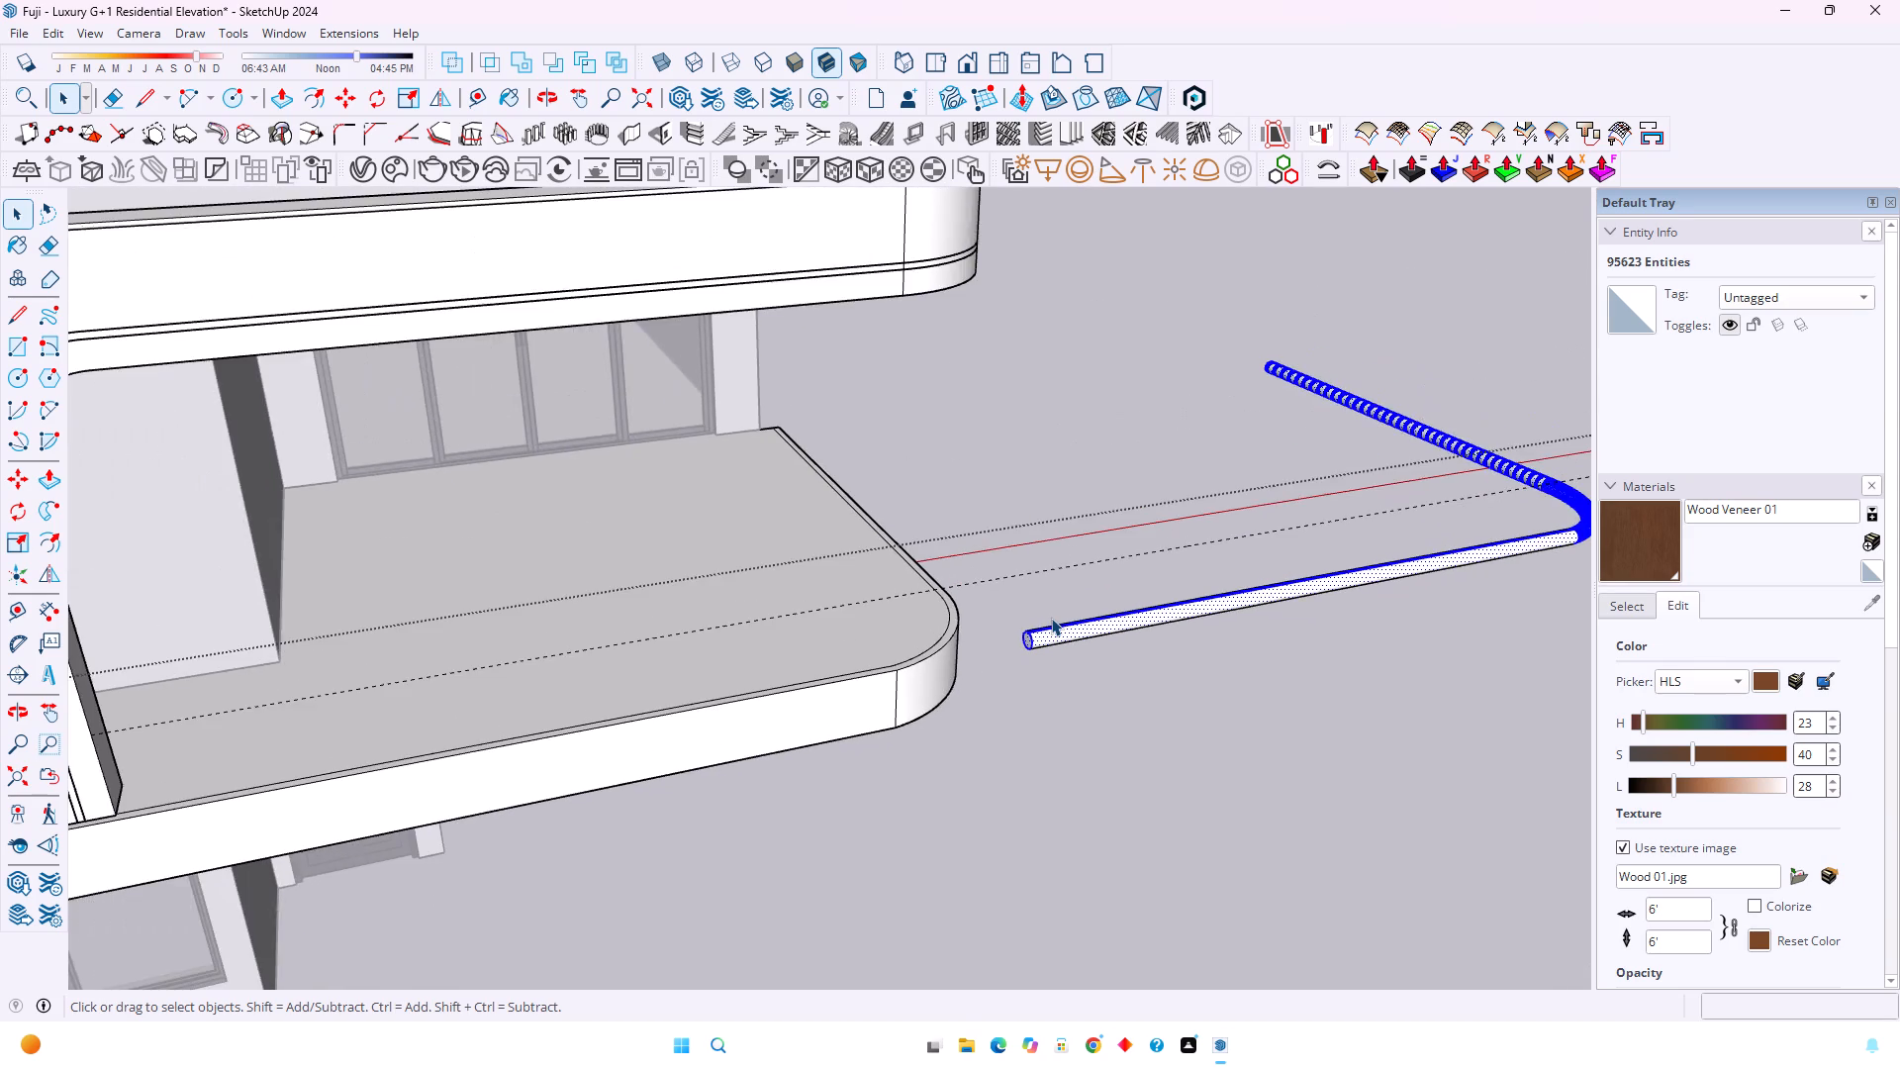
scroll(1051, 618, "down", 8)
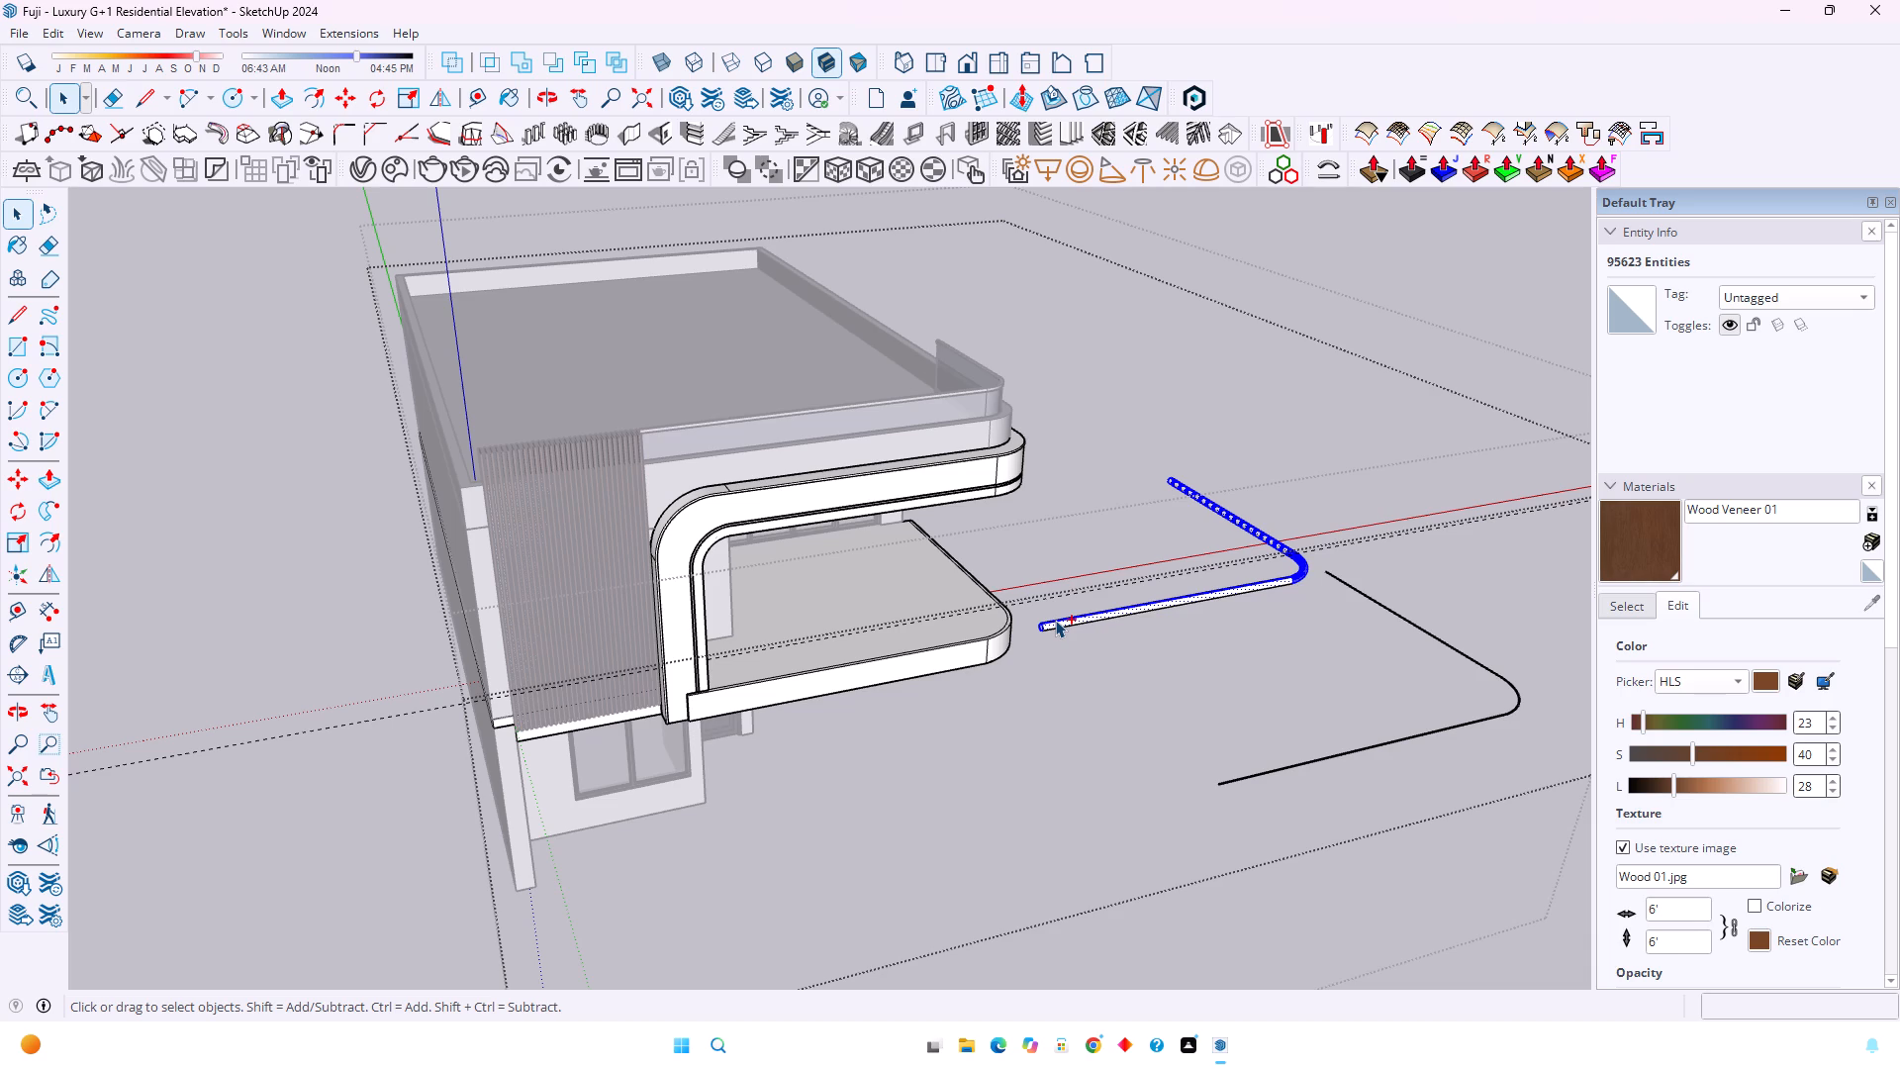
Undo the recent edits back past the guide line, the strip's group and the strip copied from the rail's groove.
key("ctrl+z")
key("ctrl+z")
key("ctrl+z")
key("ctrl+z")
key("space")
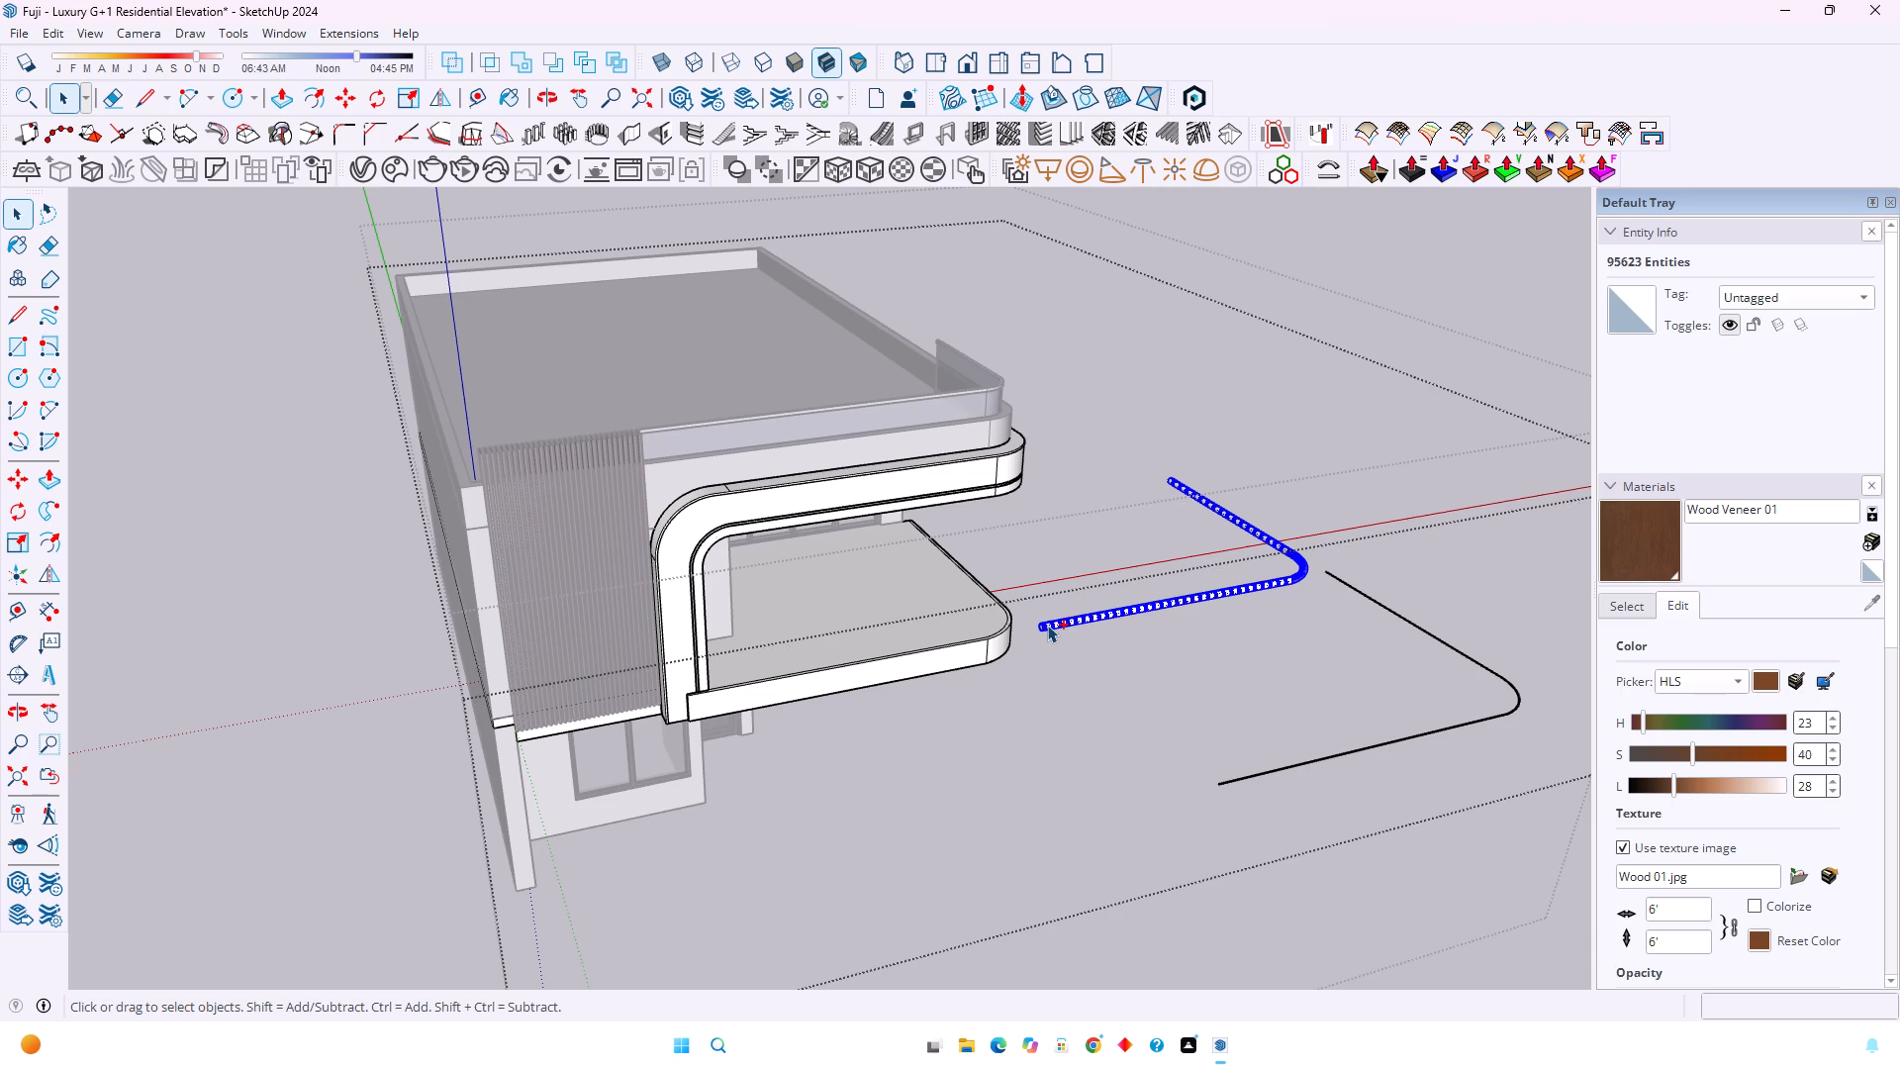
key("ctrl+z")
key("ctrl+z")
left_click(1087, 691)
key("ctrl+z")
key("ctrl+z")
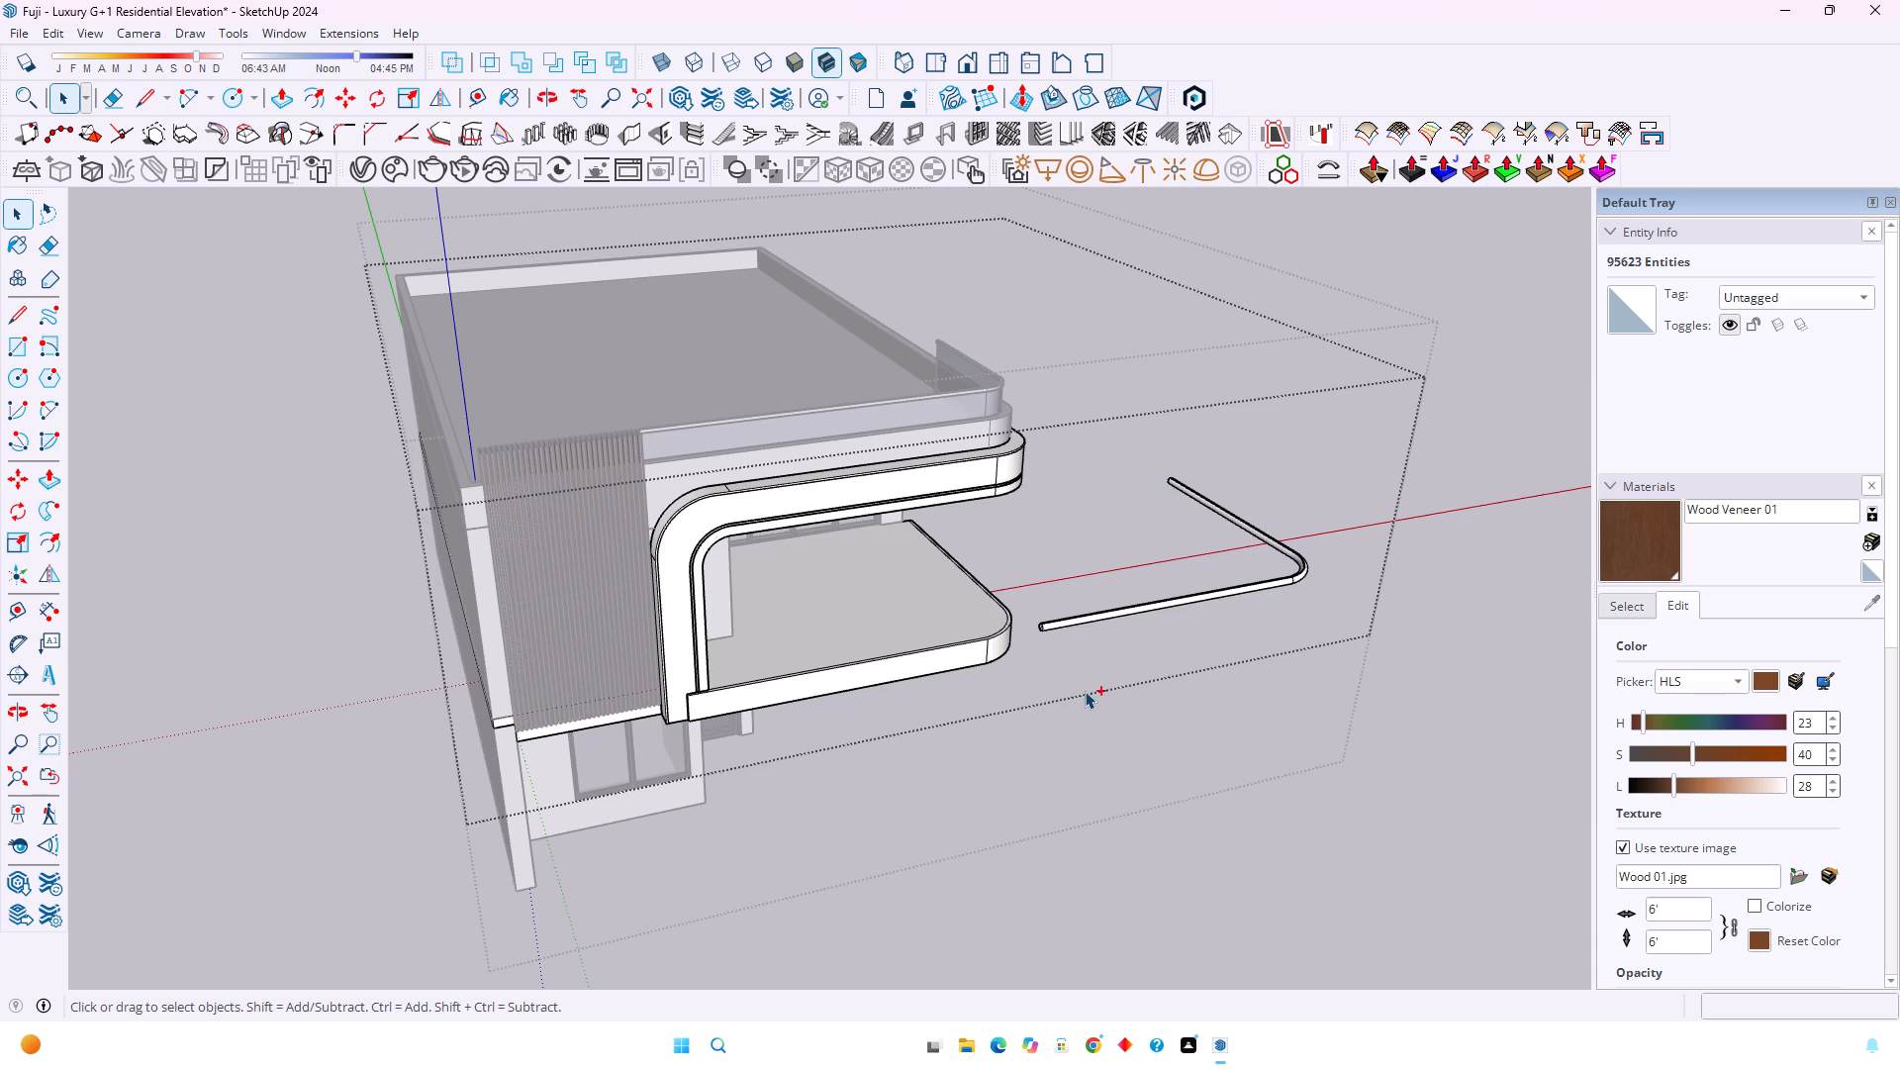
key("ctrl+z")
key("ctrl+z")
key("ctrl+z")
scroll(1074, 614, "up", 10)
key("space")
scroll(1072, 625, "up", 7)
left_click(1094, 659)
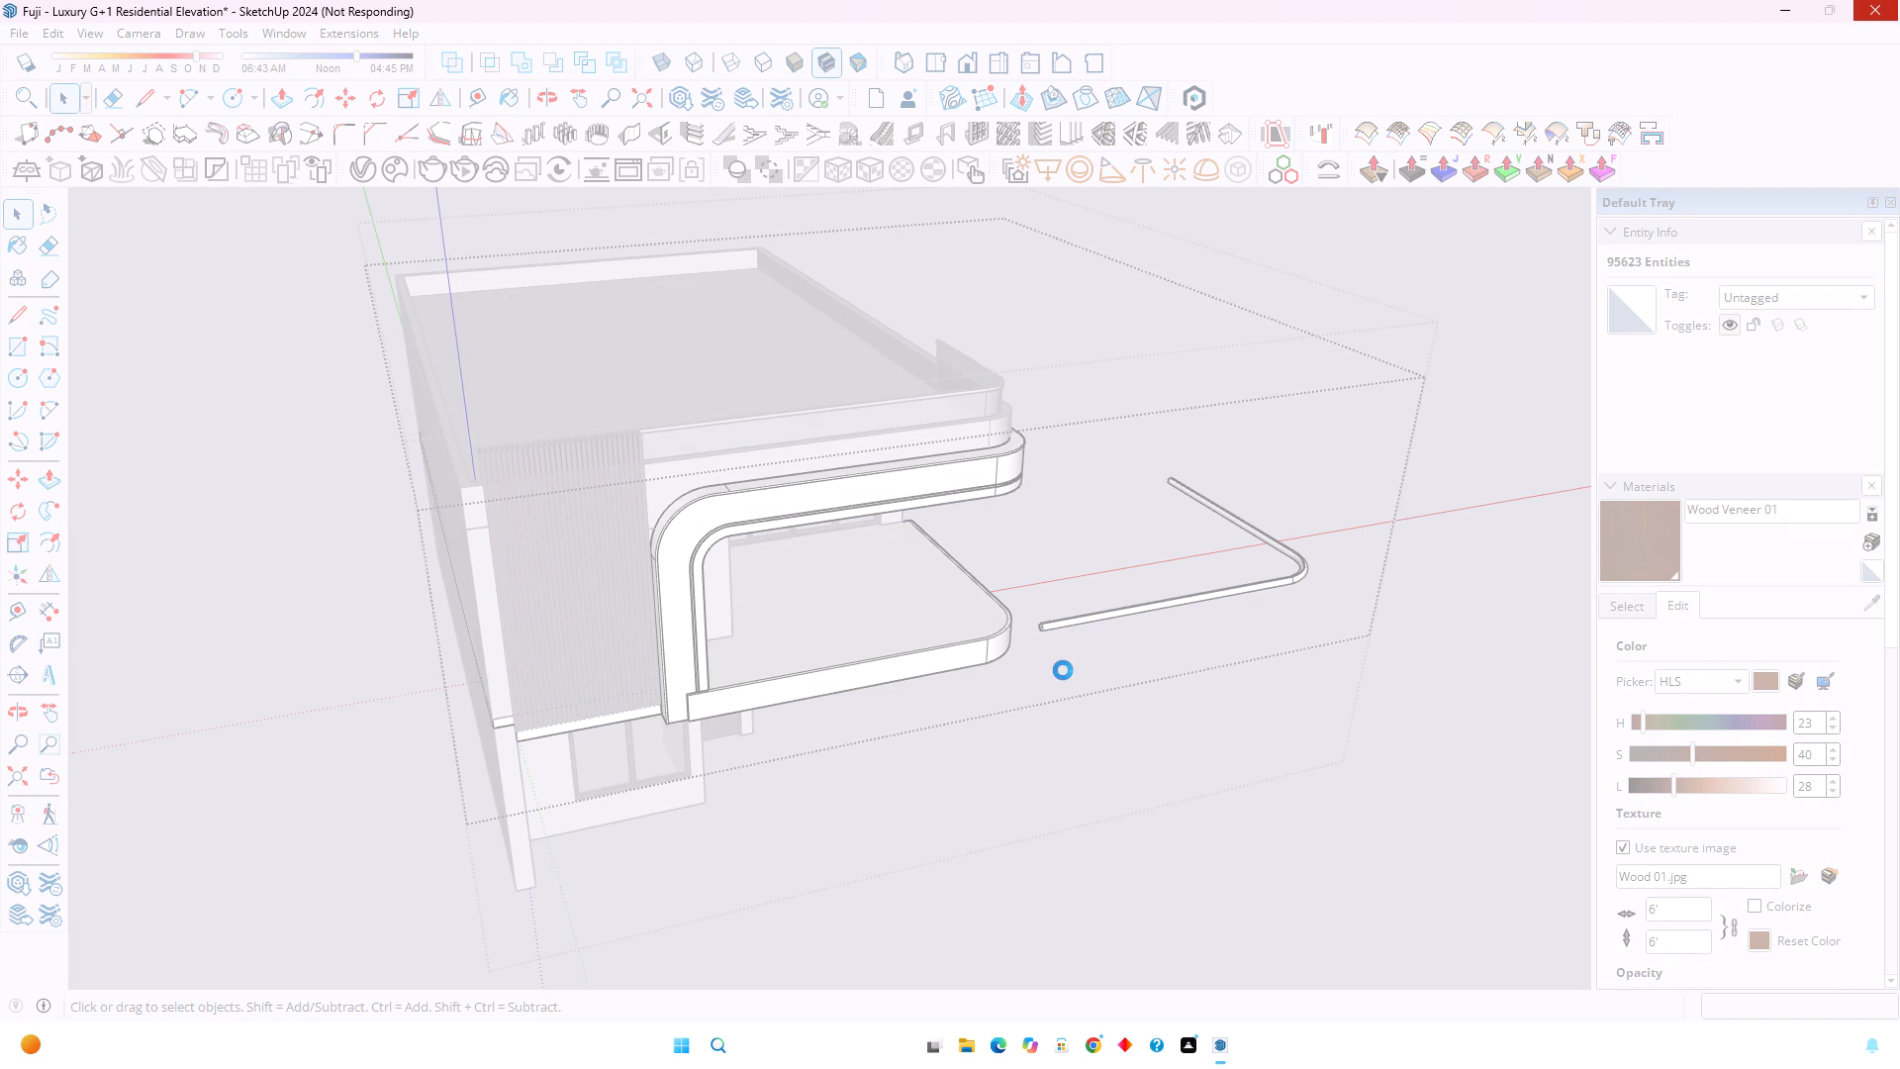
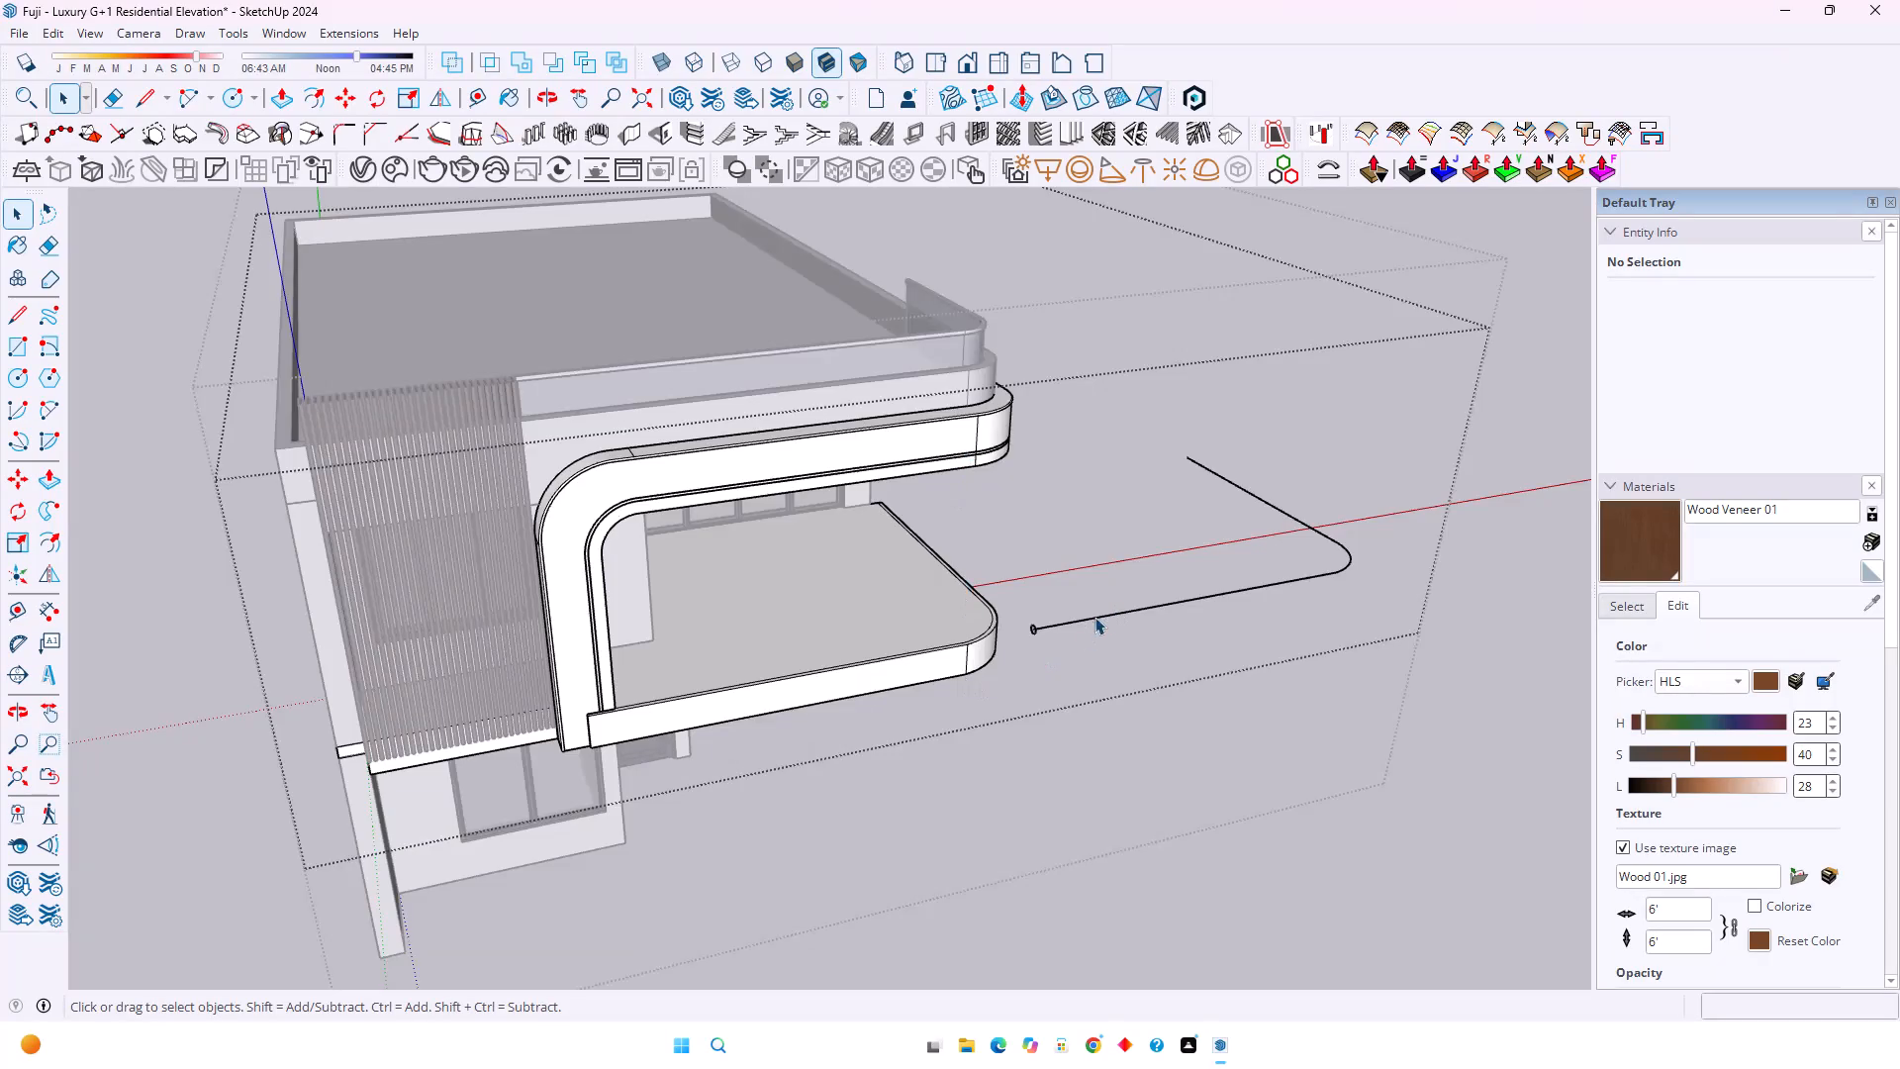
Undo the groove drawn in the round rail profile, back to the plain circle at the end of the path.
scroll(1079, 631, "up", 12)
scroll(962, 618, "up", 1)
middle_click_drag(962, 618, 1019, 613)
middle_click(1019, 613)
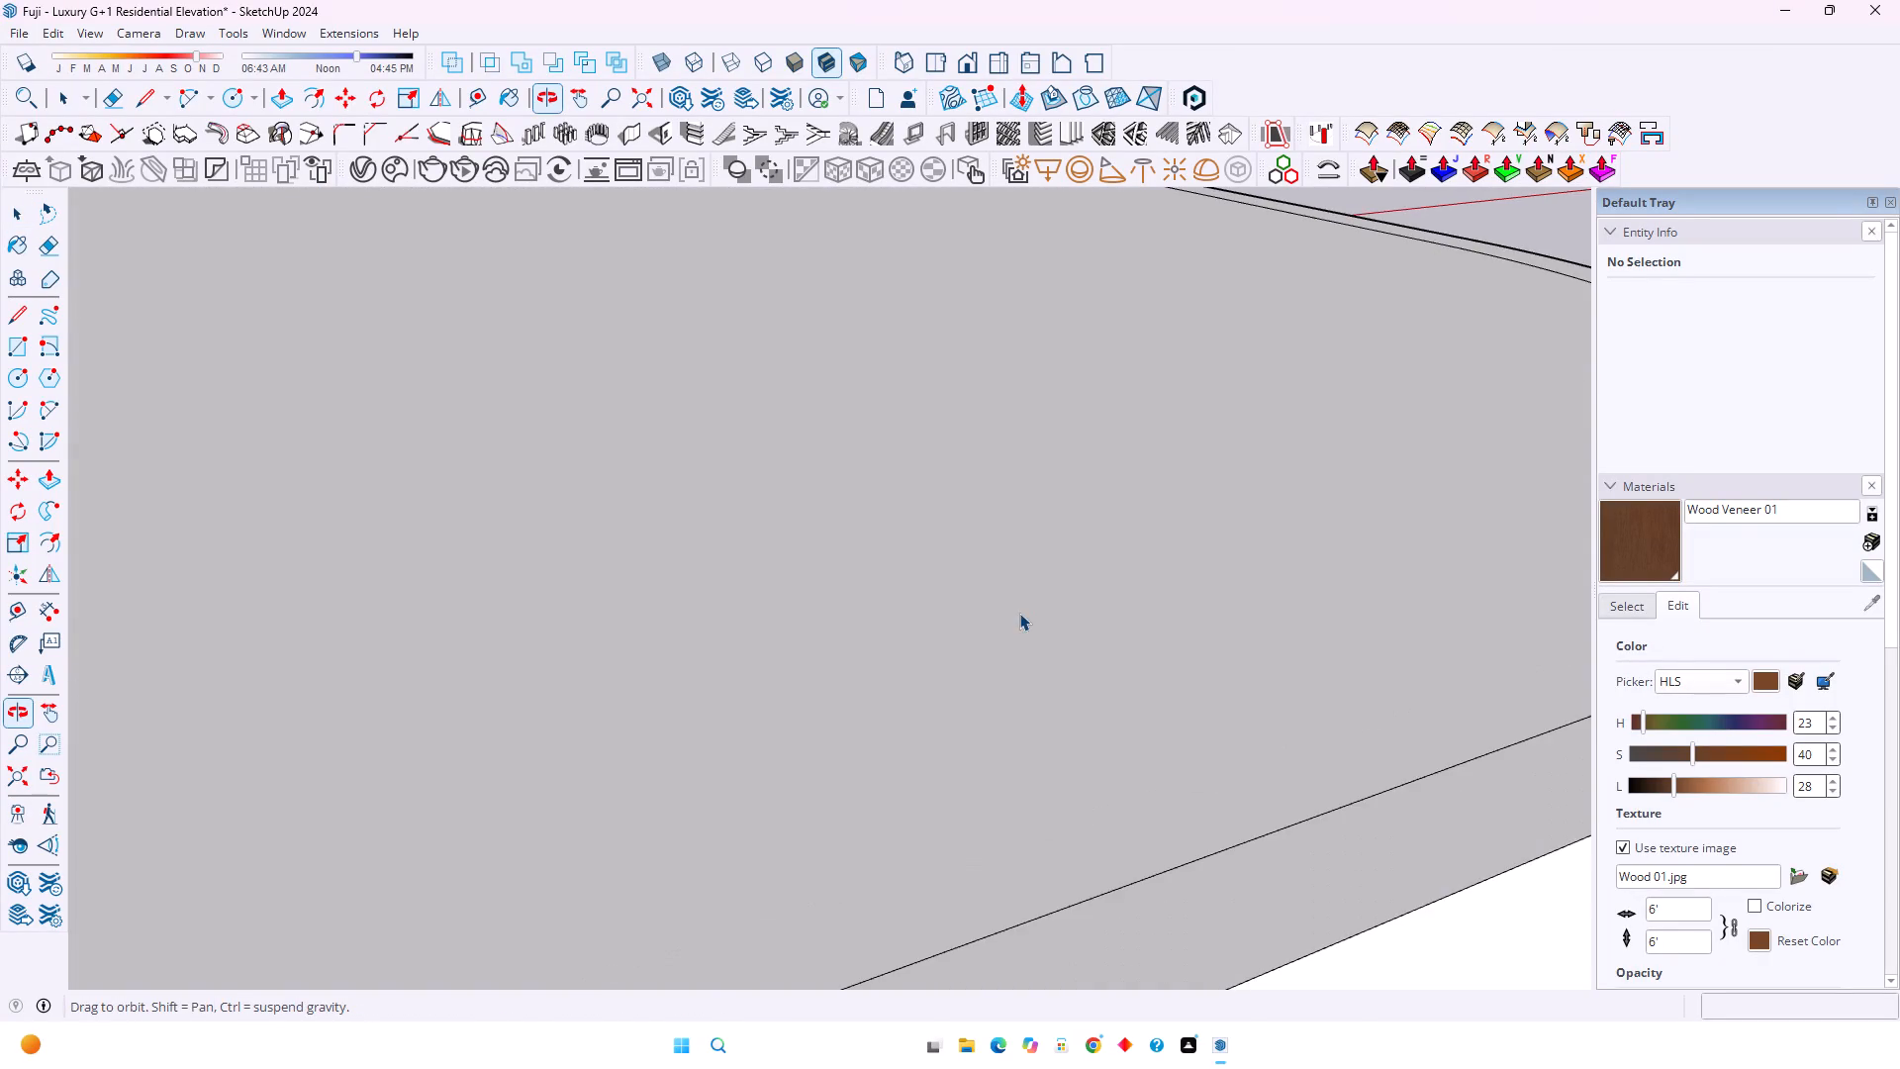
scroll(889, 599, "down", 20)
scroll(889, 599, "down", 3)
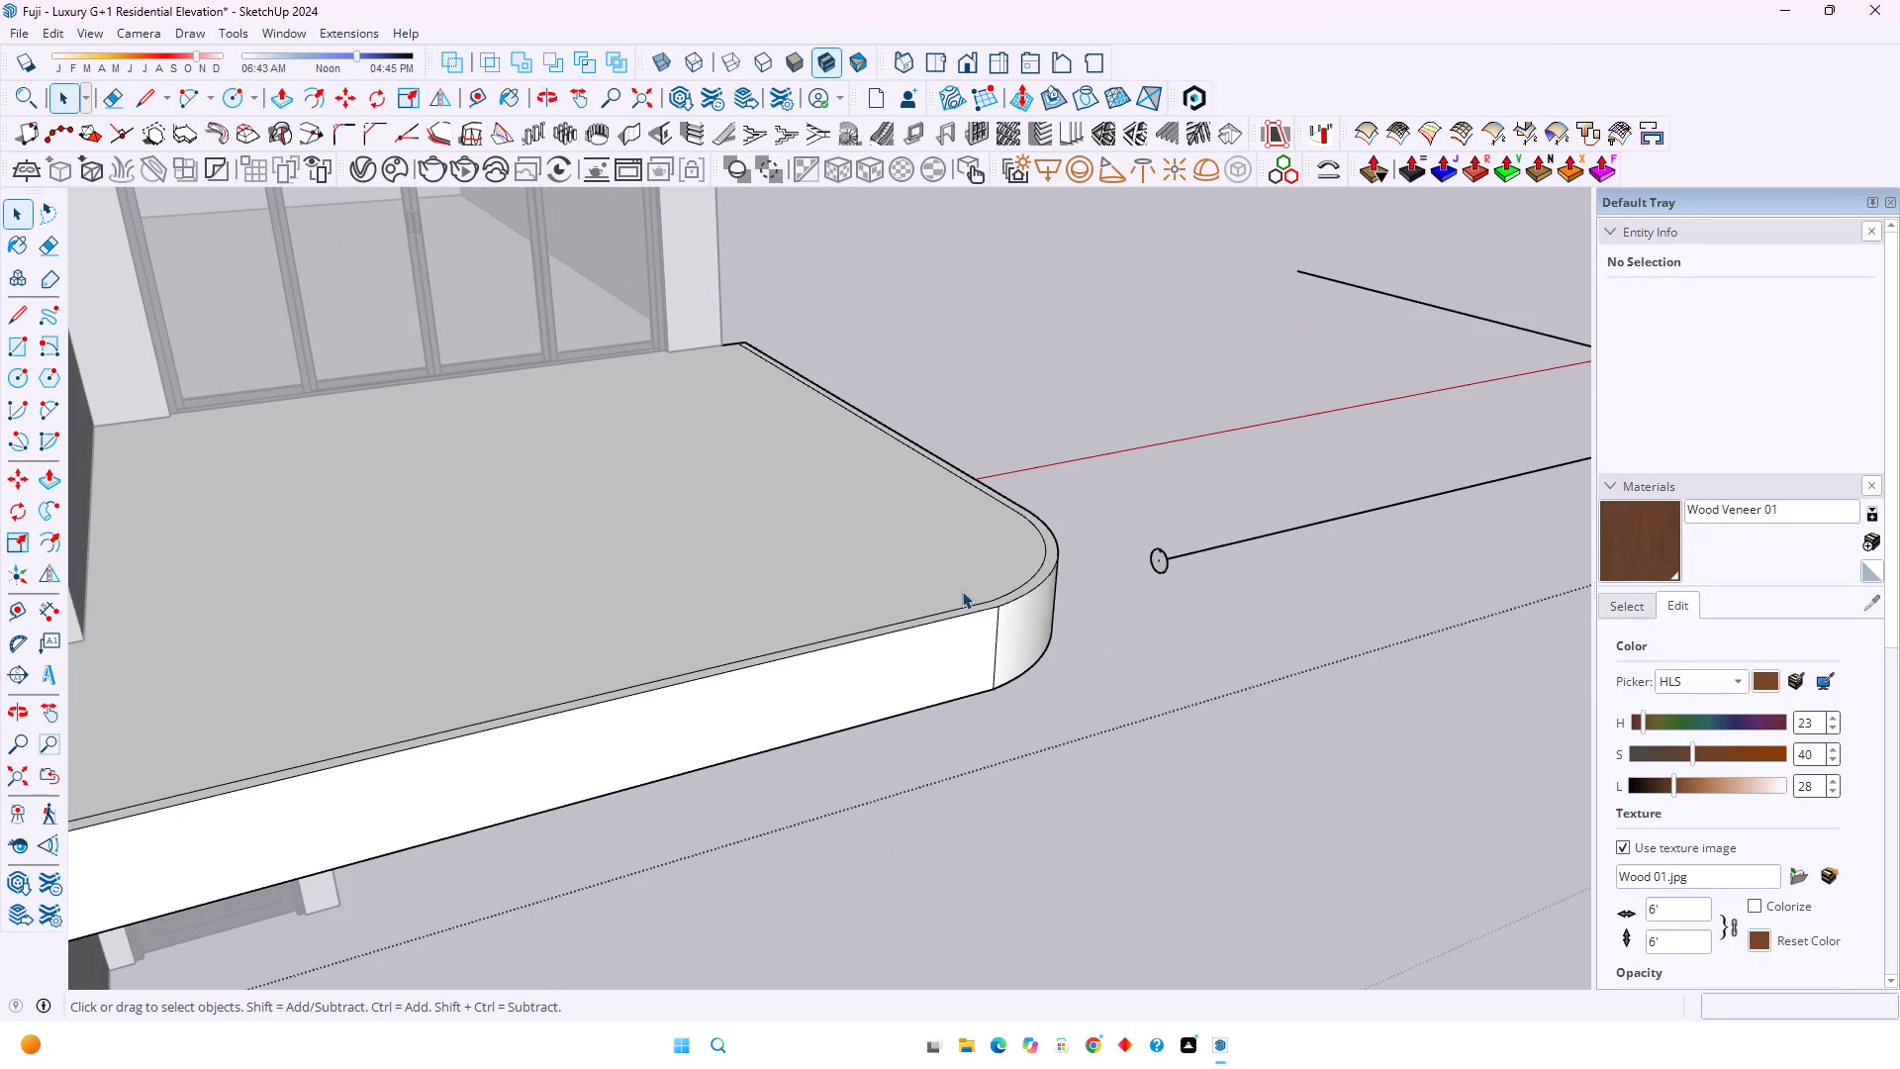
scroll(1174, 542, "up", 7)
scroll(1136, 569, "down", 4)
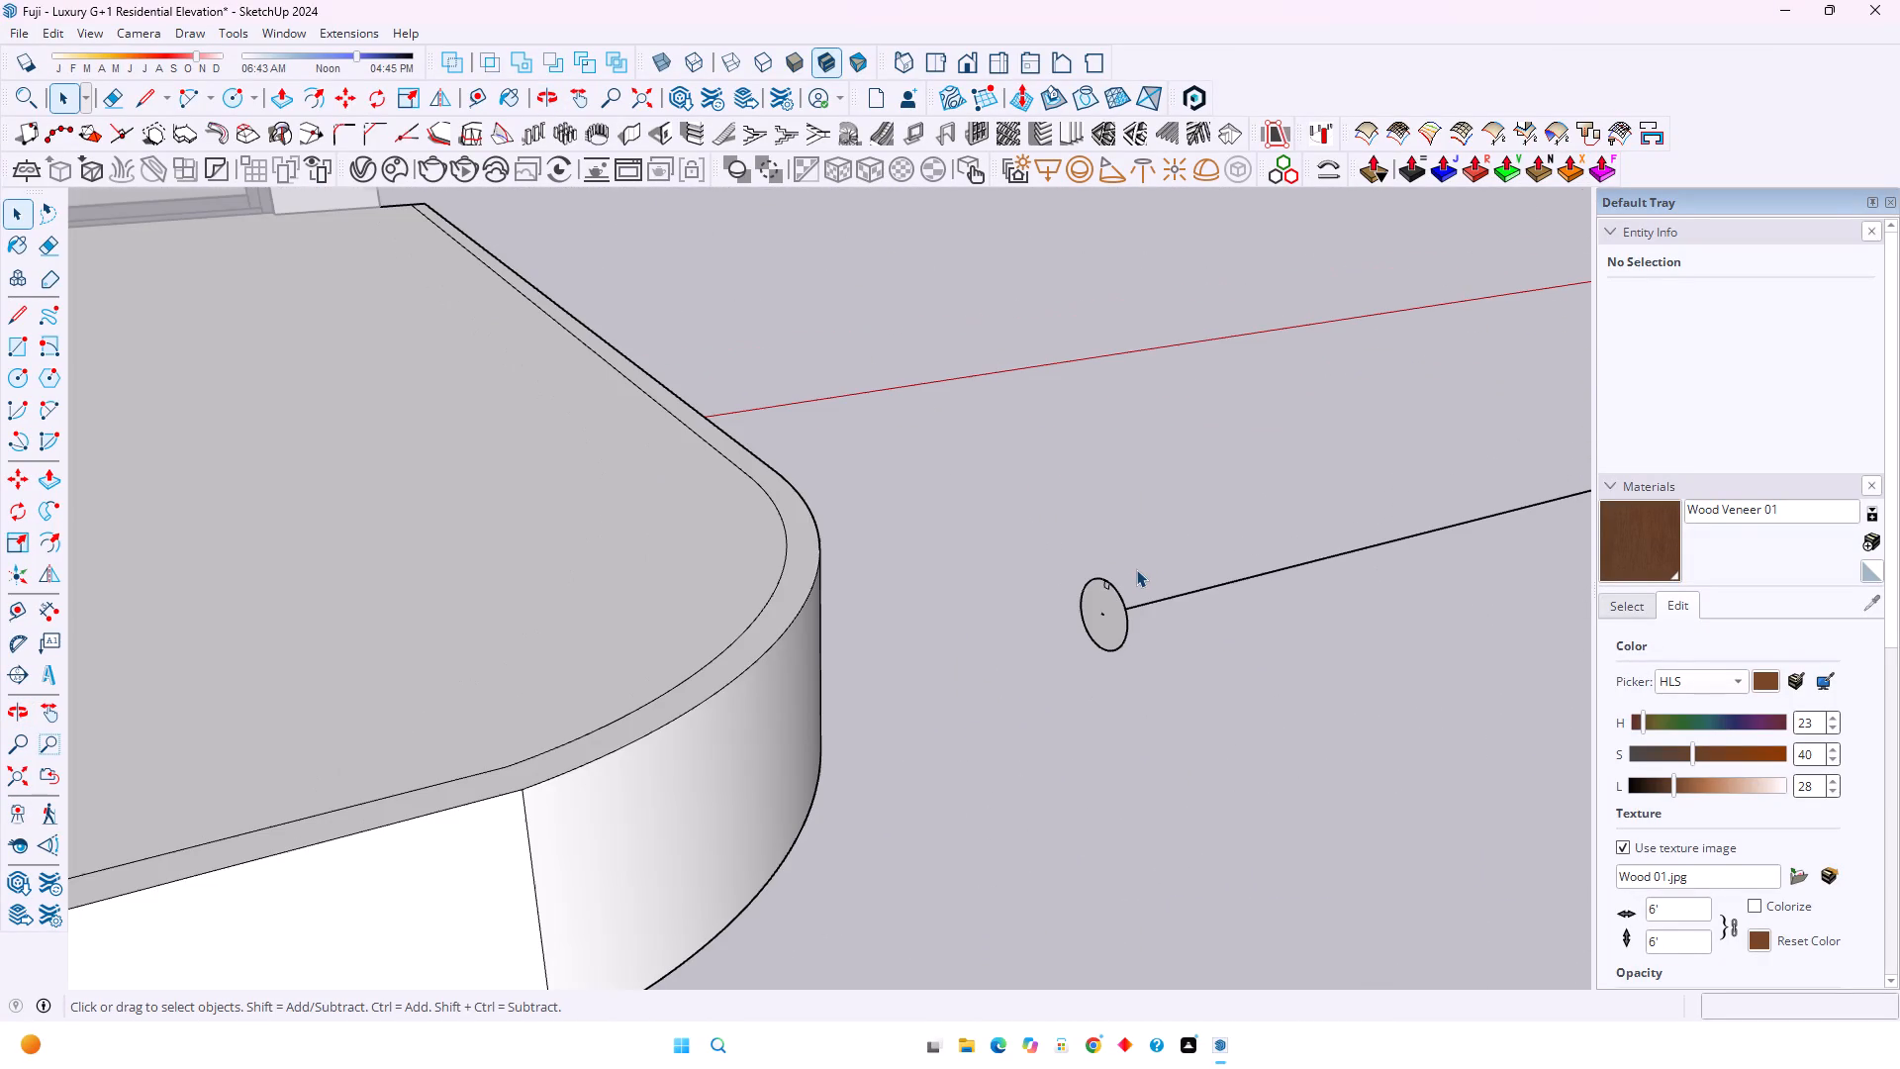
key("ctrl+z")
key("ctrl+z")
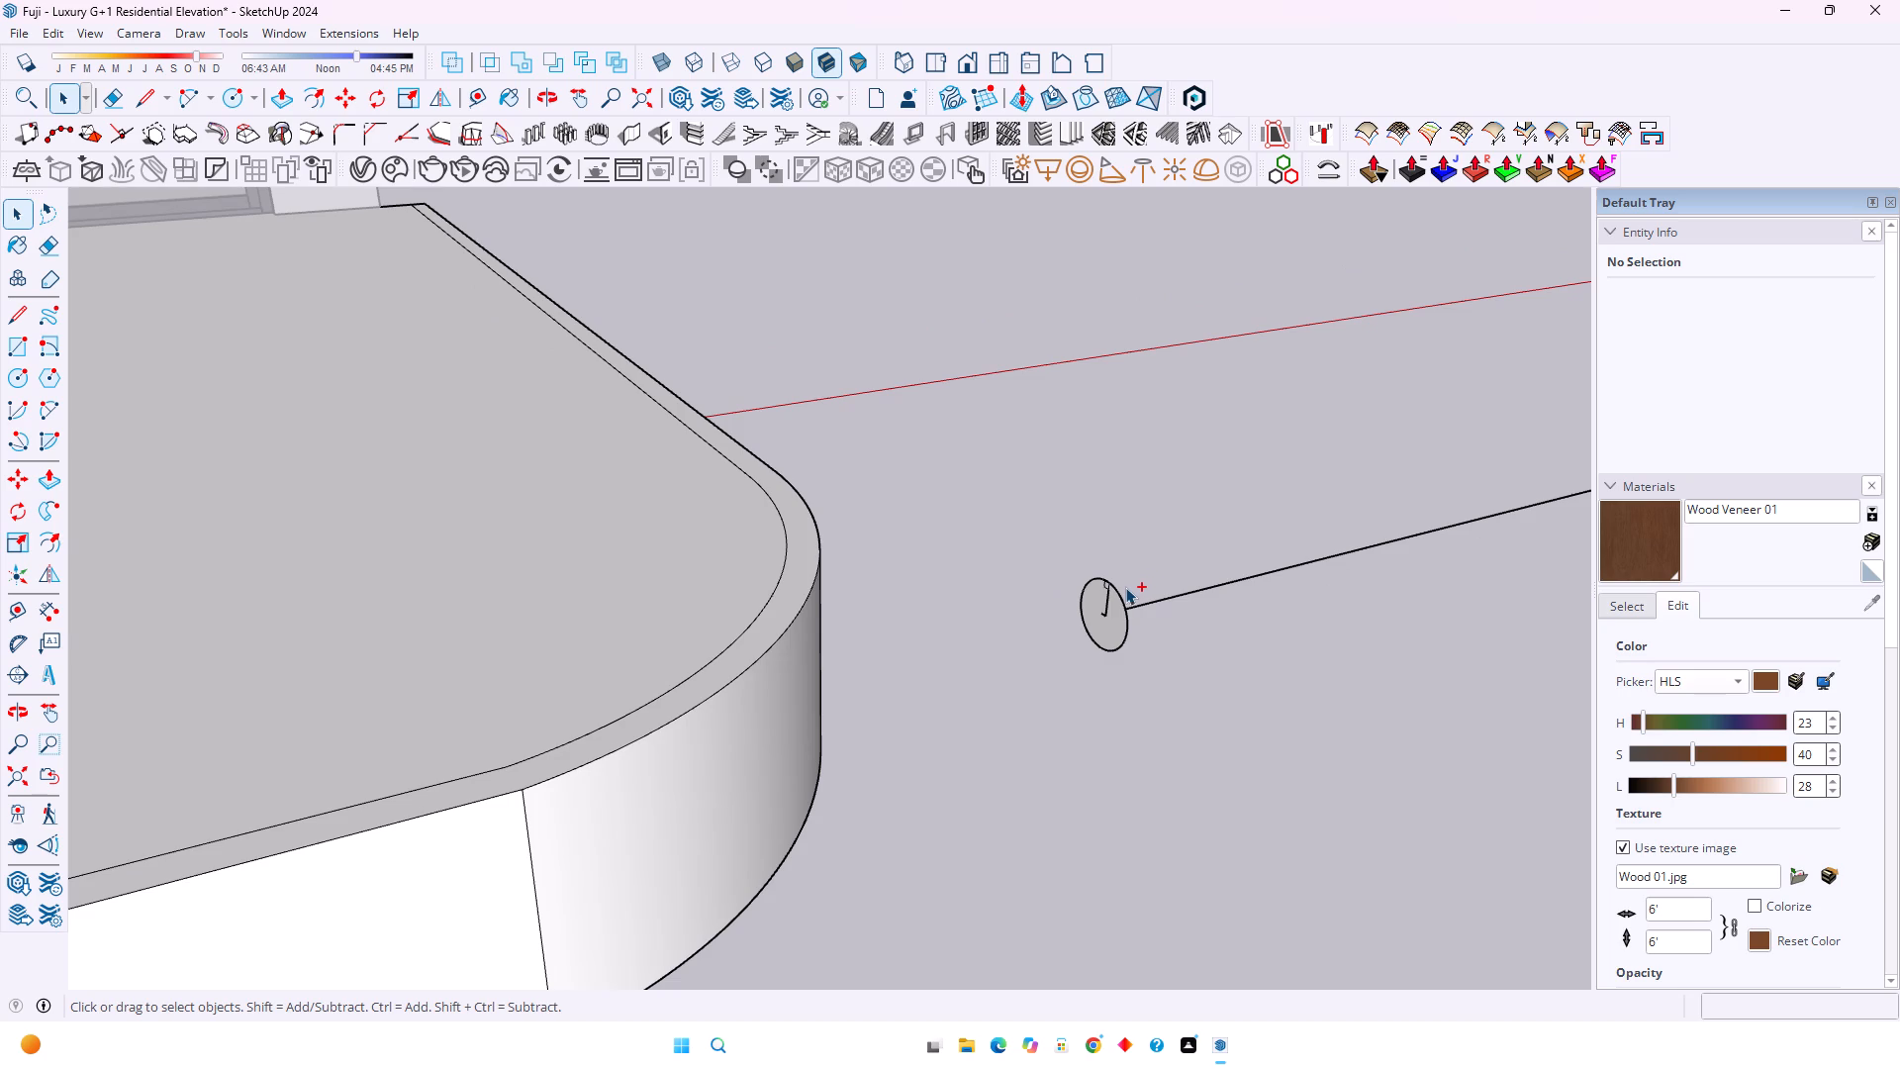
scroll(1119, 601, "up", 5)
scroll(1119, 601, "up", 4, "ctrl")
key("ctrl+z")
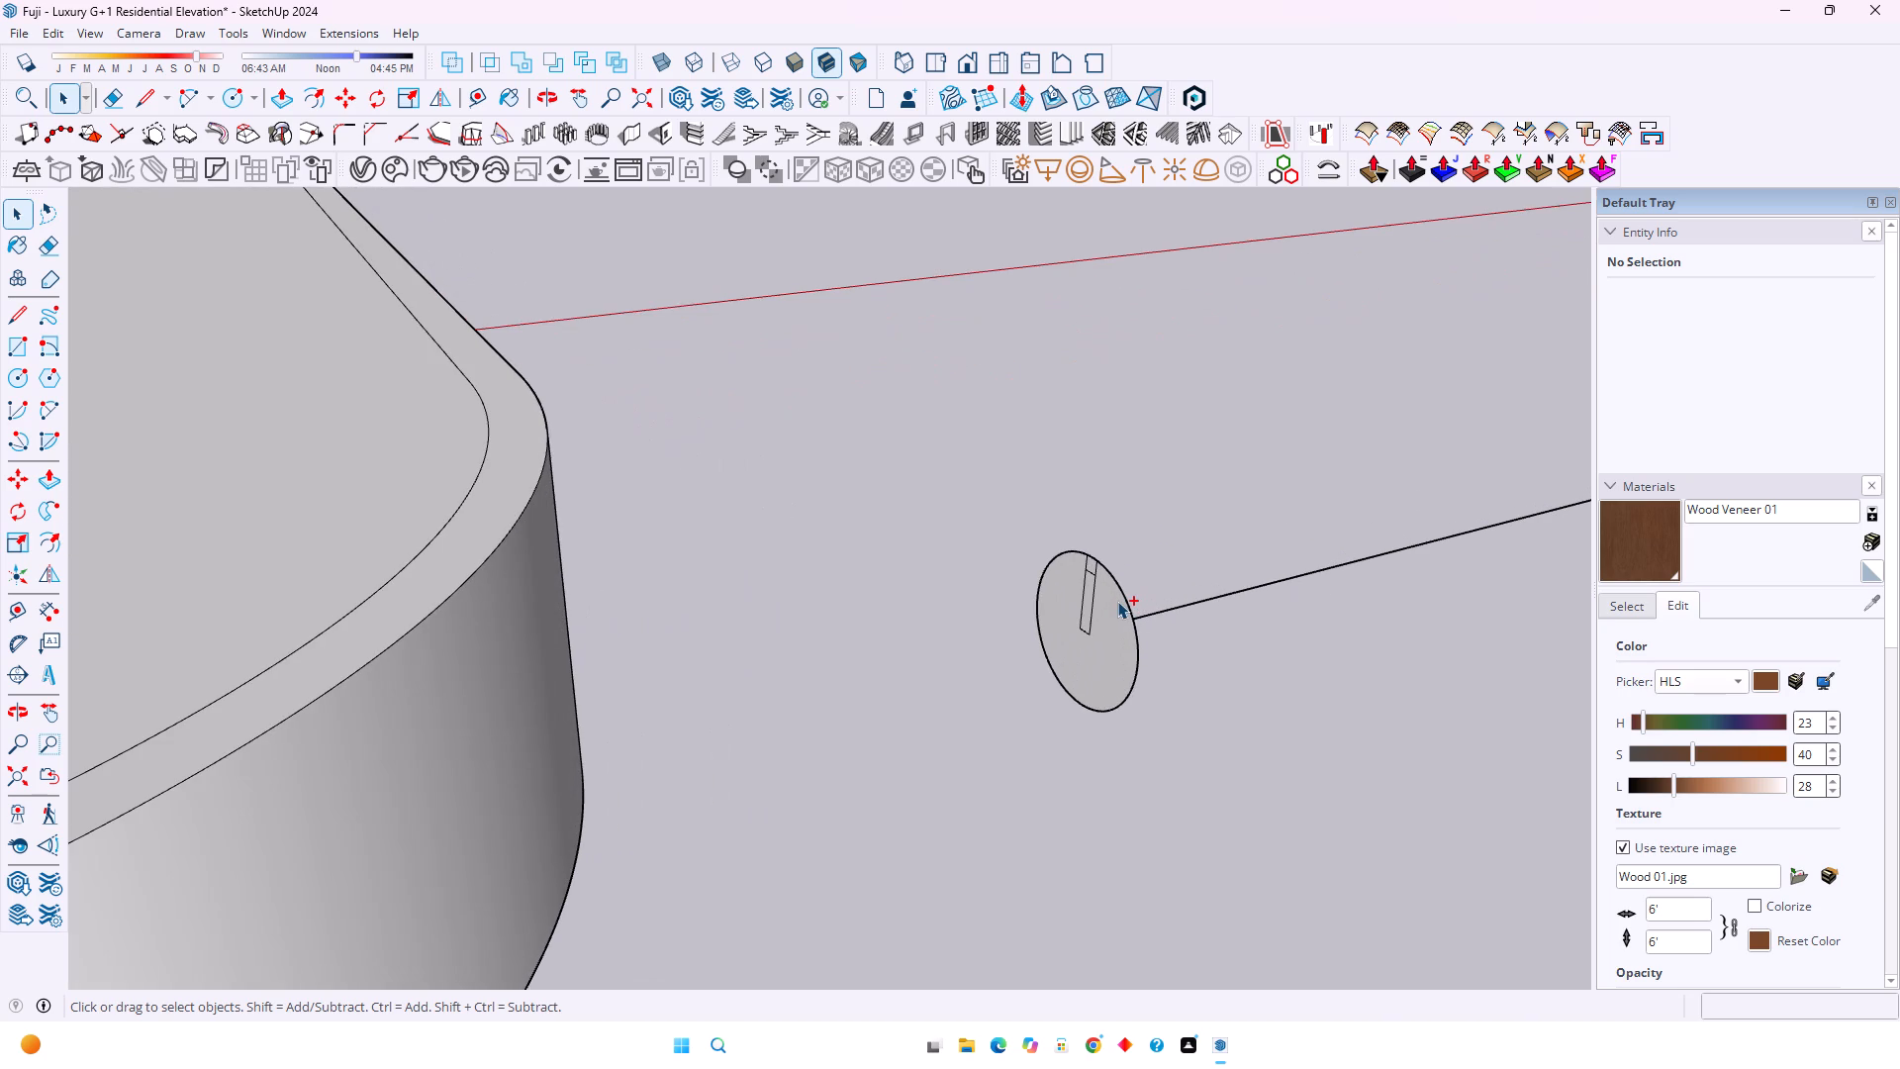
key("ctrl+z")
key("ctrl+z")
key("ctrl+z")
key("ctrl+z")
key("ctrl+z")
key("ctrl+z")
key("ctrl+z")
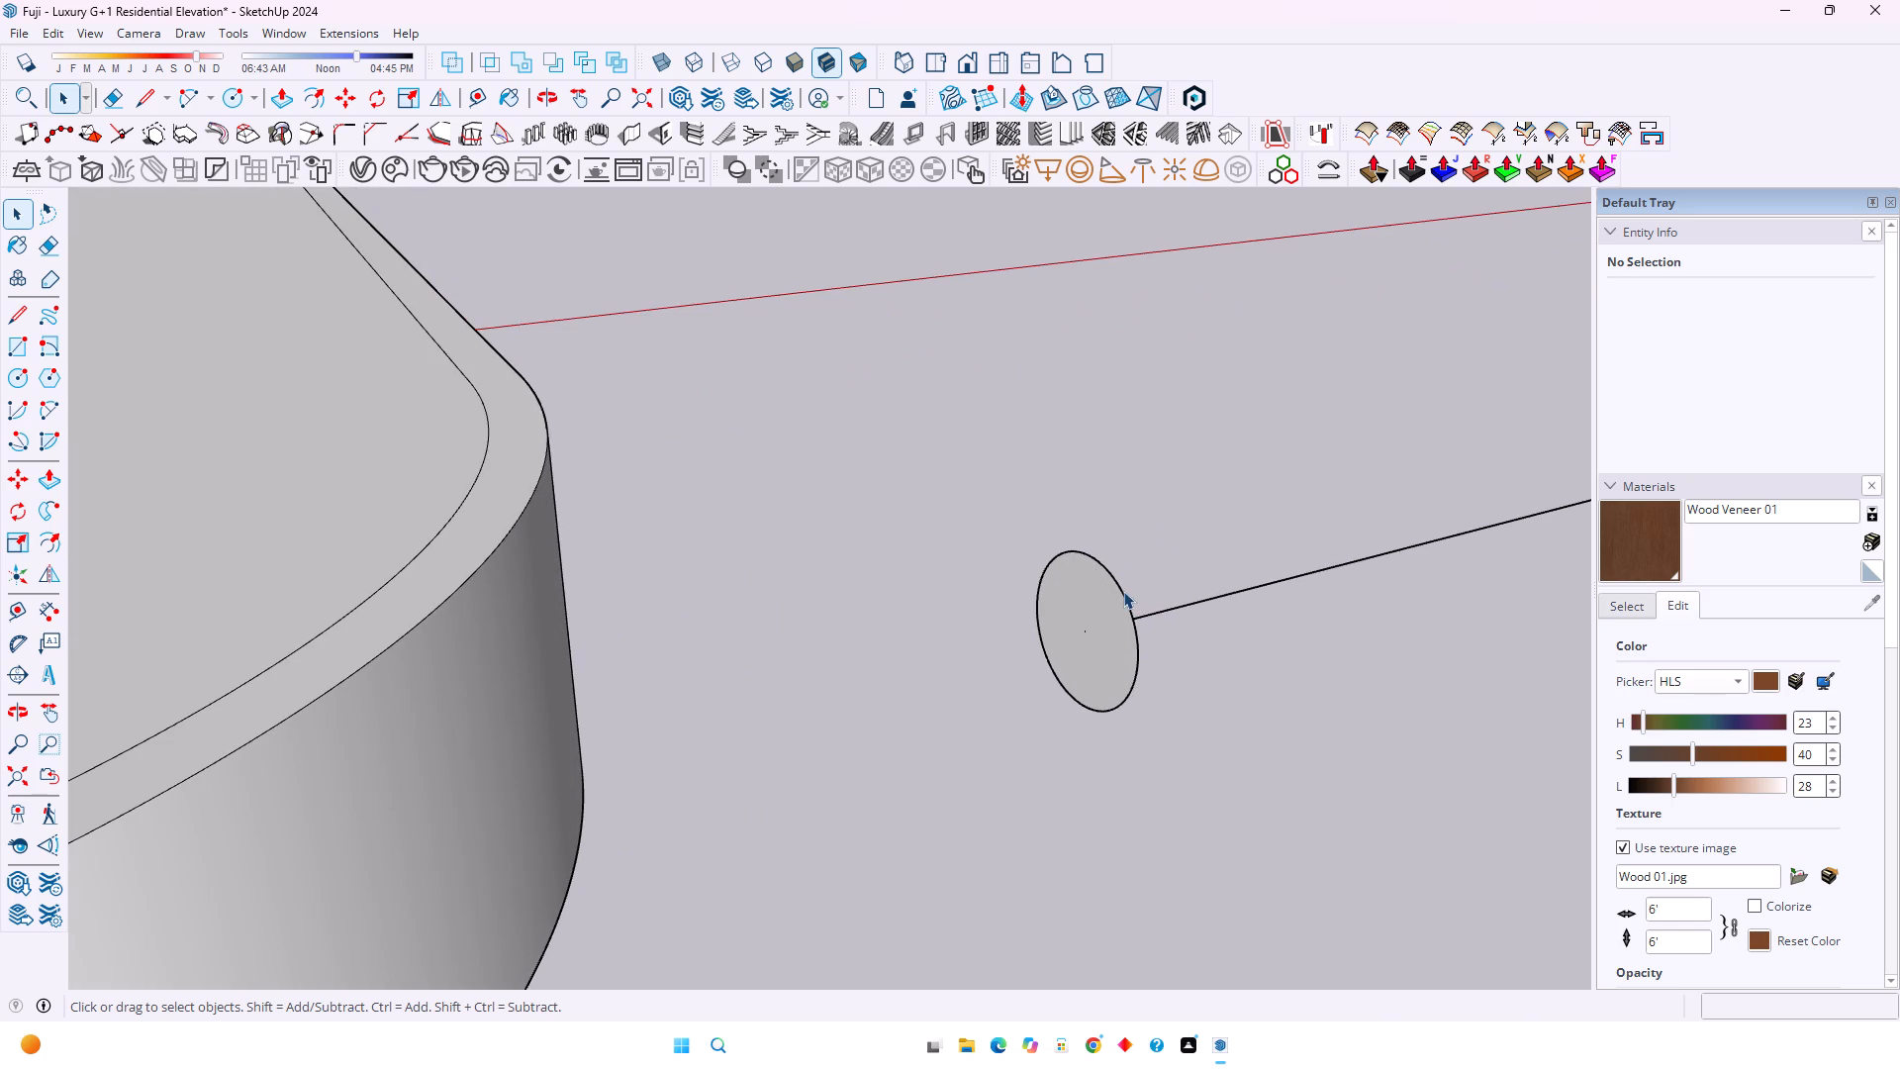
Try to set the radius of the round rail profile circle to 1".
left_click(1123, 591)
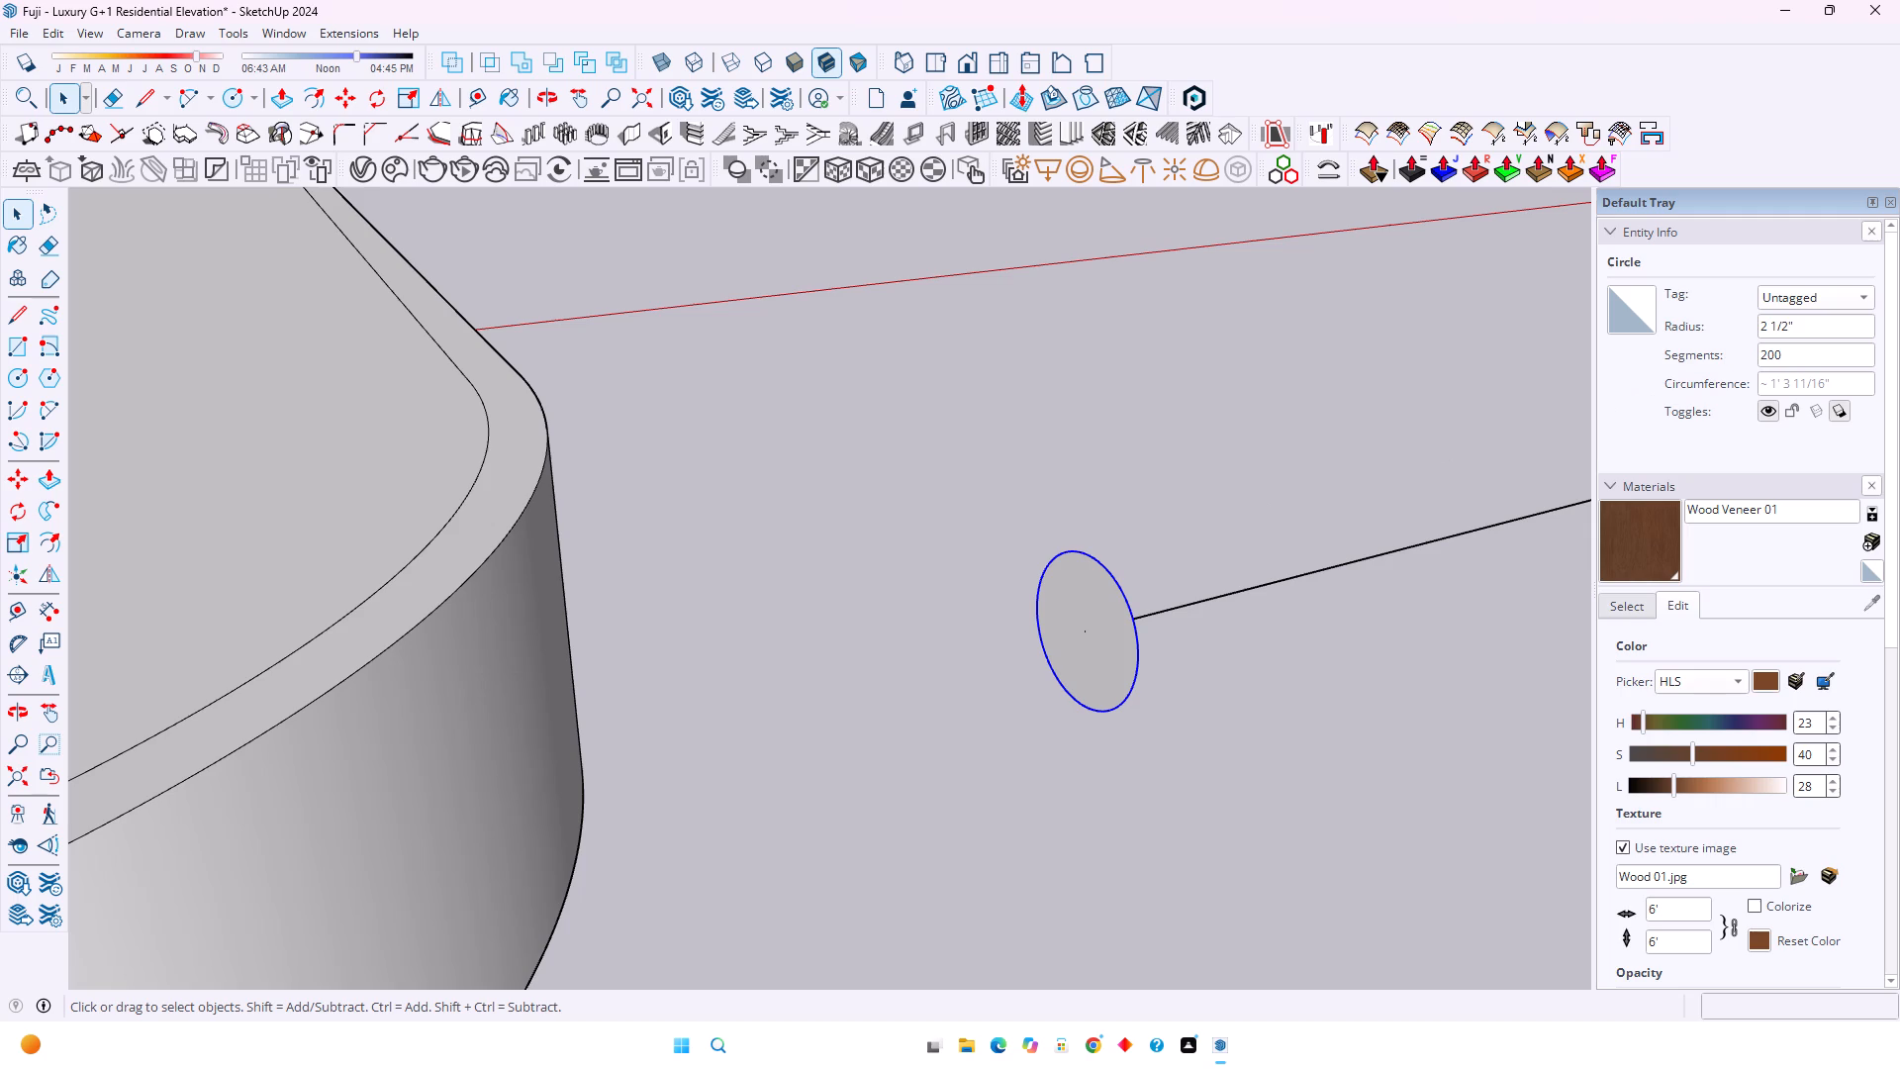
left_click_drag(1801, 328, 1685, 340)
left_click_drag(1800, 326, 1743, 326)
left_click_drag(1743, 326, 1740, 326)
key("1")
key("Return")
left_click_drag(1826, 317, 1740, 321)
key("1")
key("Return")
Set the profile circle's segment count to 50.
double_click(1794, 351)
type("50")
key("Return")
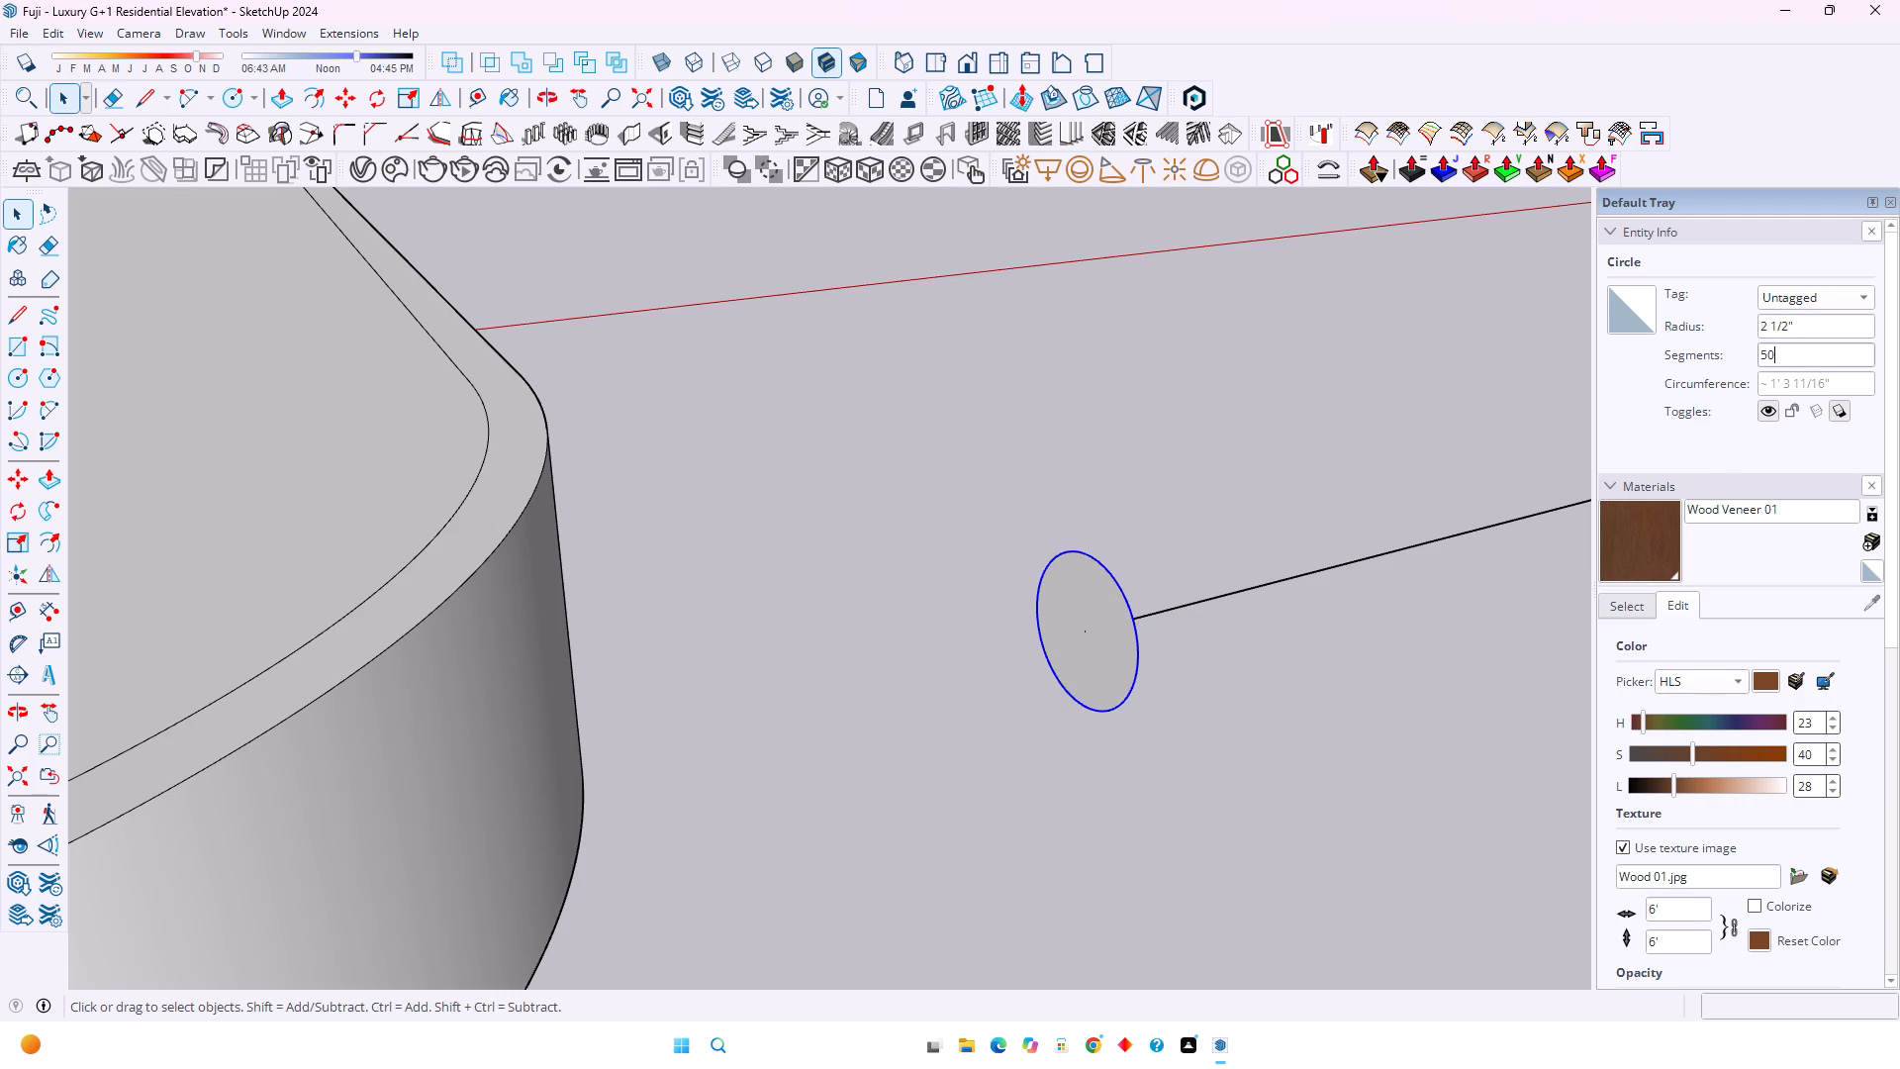
Set the profile circle's radius to 1".
double_click(1844, 325)
key("BackSpace")
key("BackSpace")
key("BackSpace")
key("BackSpace")
key("BackSpace")
key("BackSpace")
key("BackSpace")
key("BackSpace")
key("BackSpace")
key("BackSpace")
key("BackSpace")
key("BackSpace")
key("BackSpace")
key("1")
key("Return")
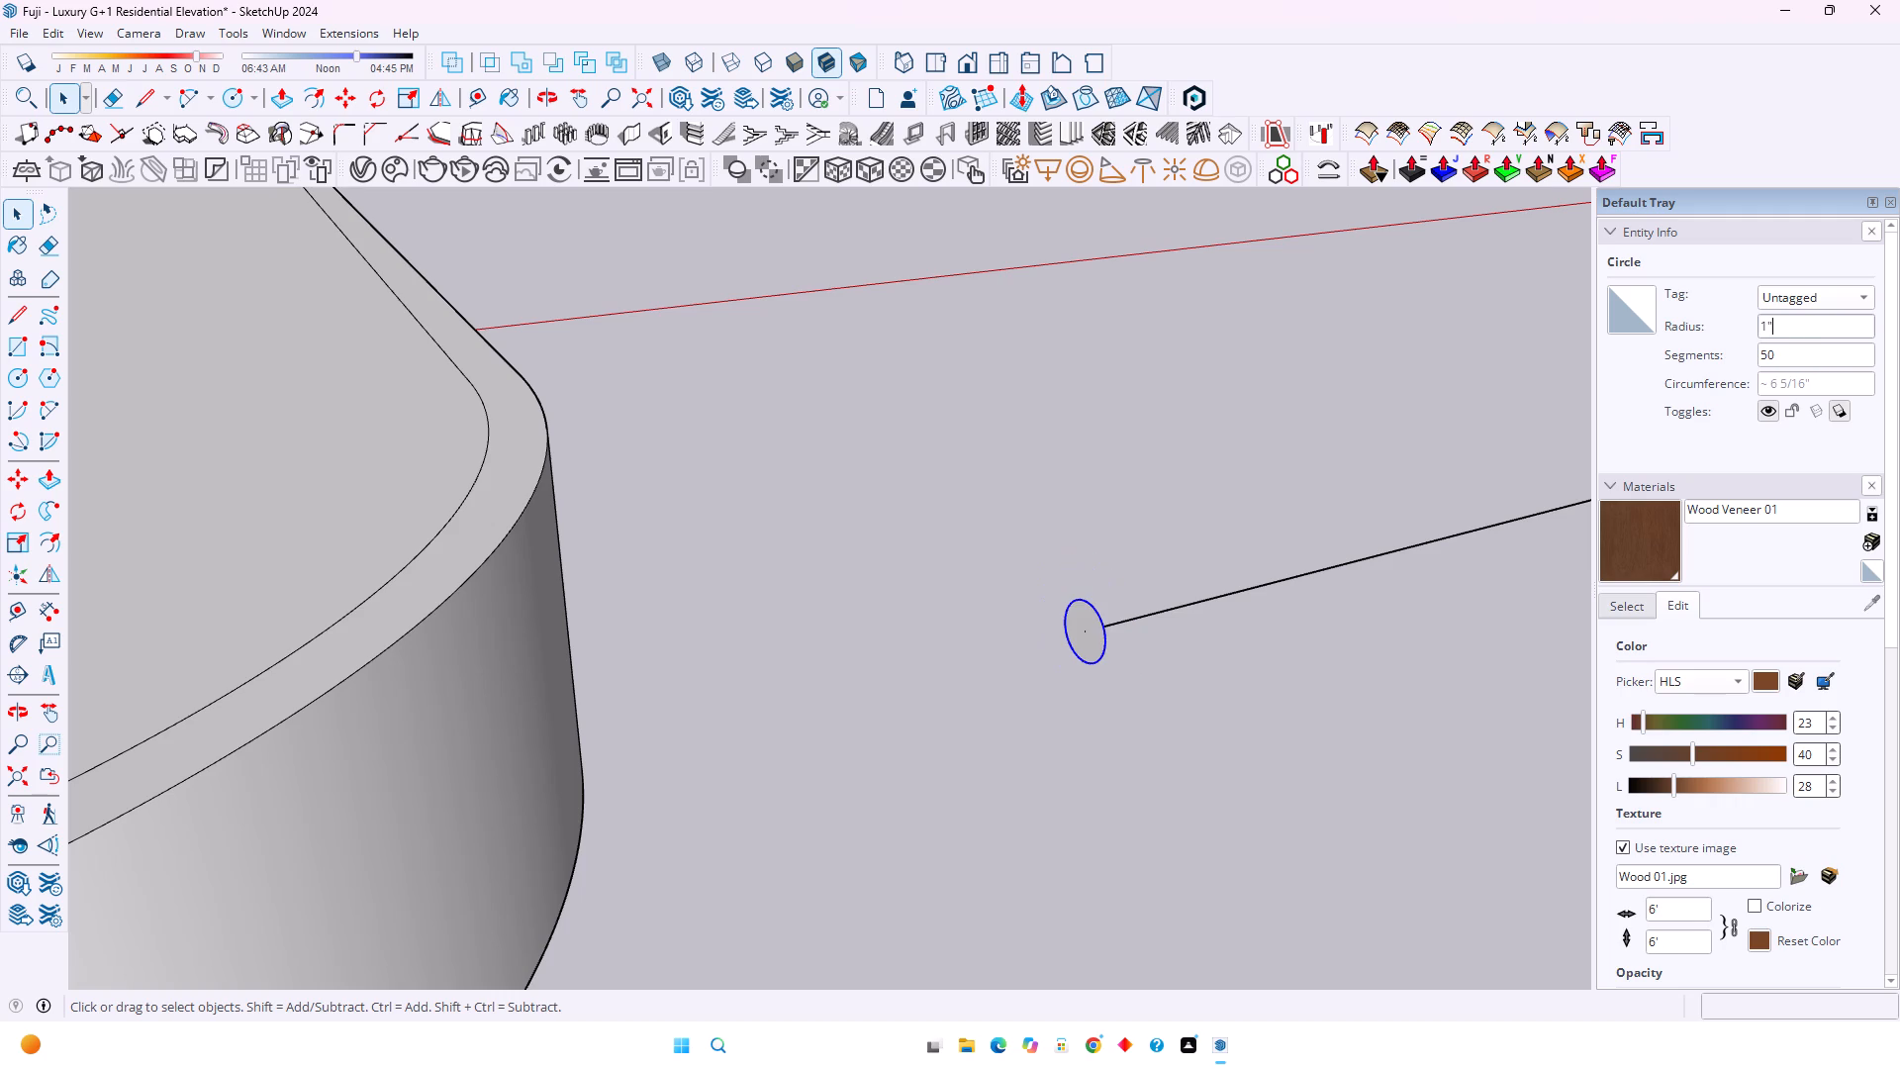
Set the profile circle's segment count to 100.
double_click(1800, 357)
type("100")
key("Return")
Place a guide line 2' straight above the straight rail path segment that meets the round profile, along the blue axis.
scroll(1183, 617, "up", 3)
scroll(1002, 615, "down", 3)
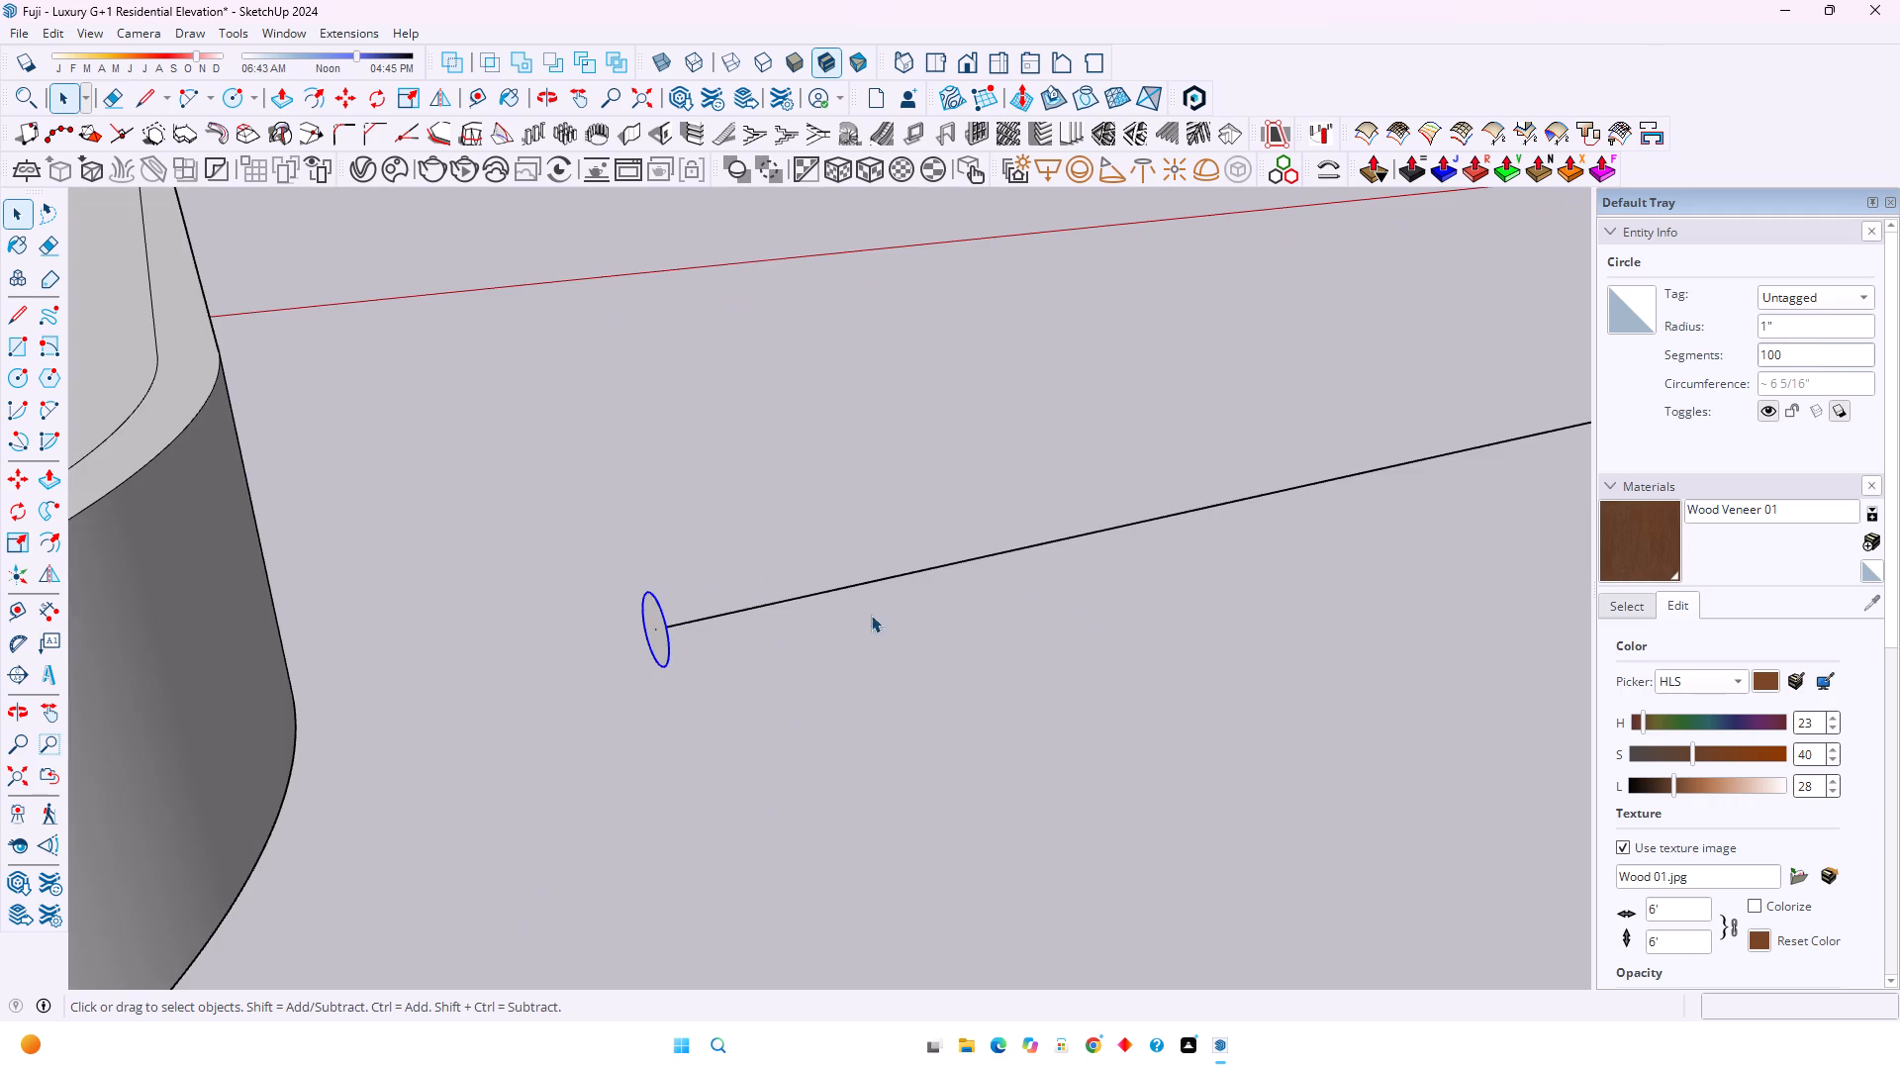
left_click(655, 620)
scroll(655, 620, "up", 11)
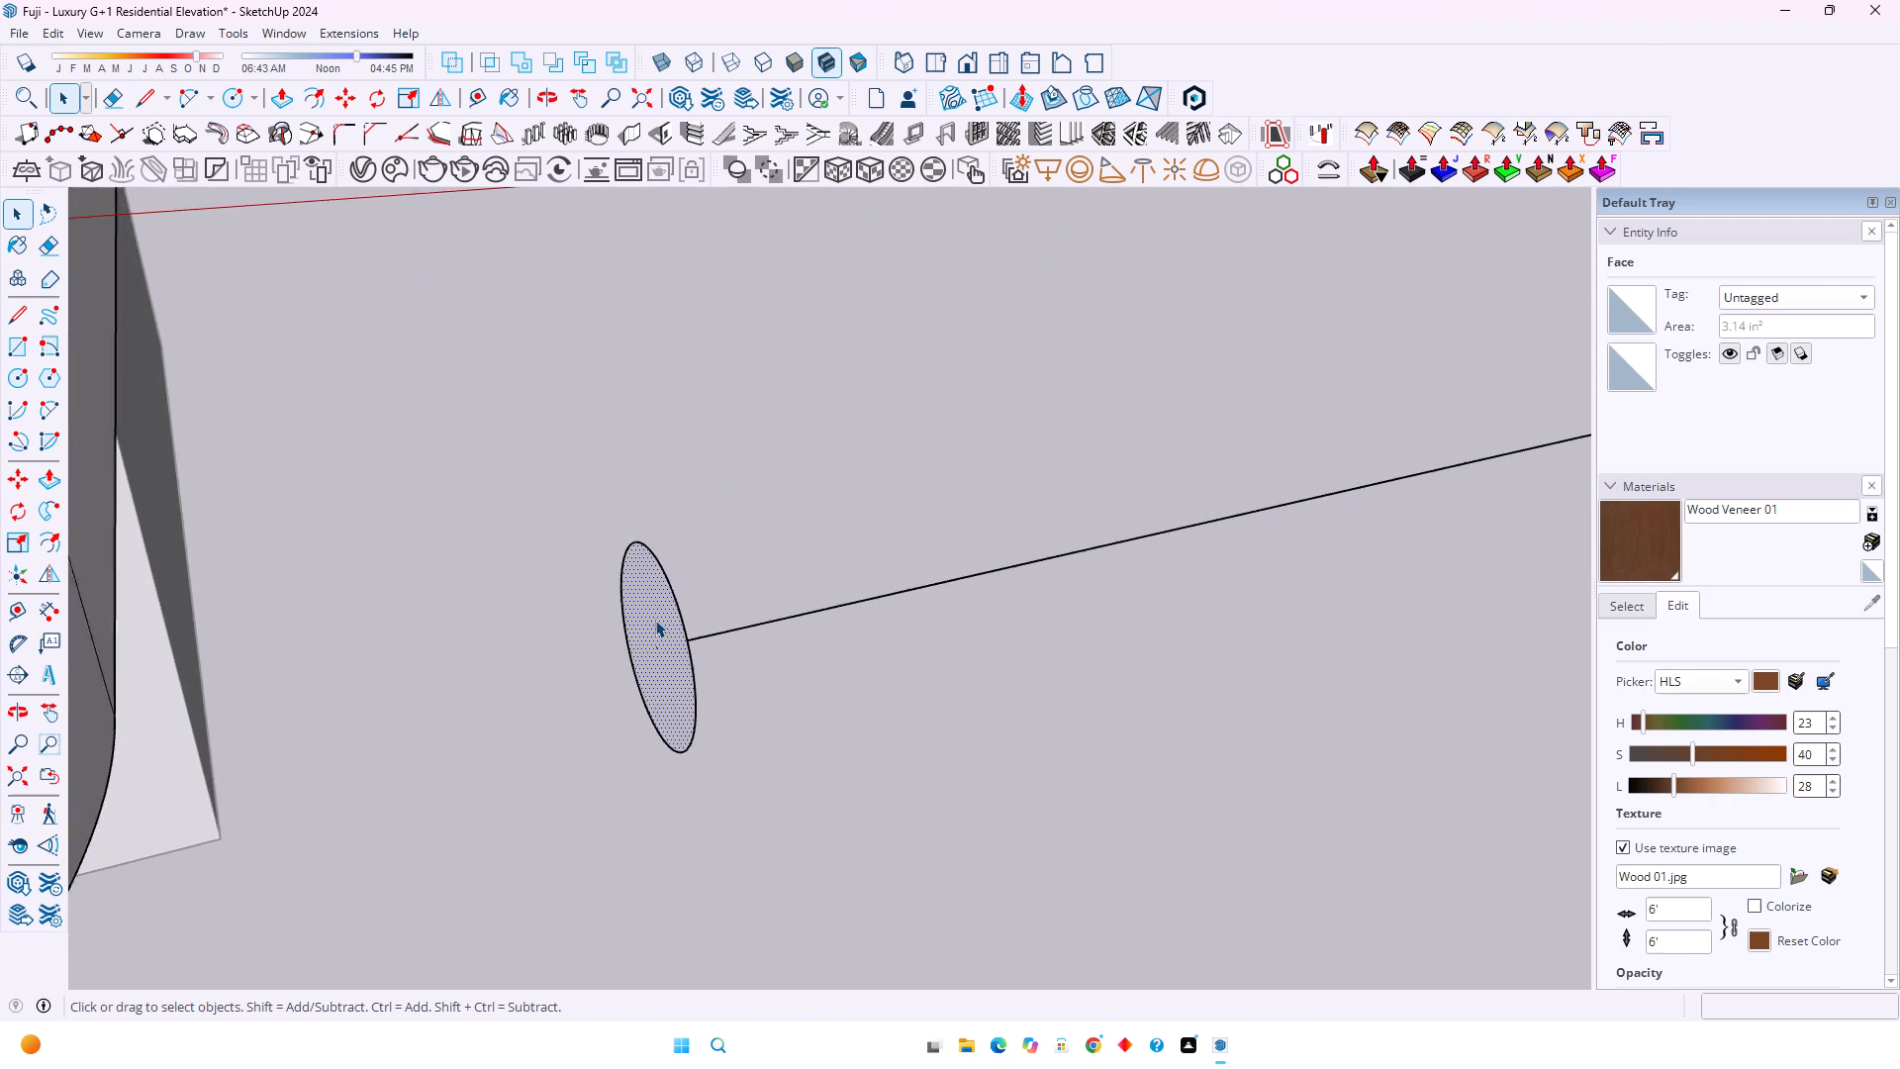
scroll(655, 620, "up", 1)
middle_click_drag(655, 620, 1149, 564)
middle_click(1149, 564)
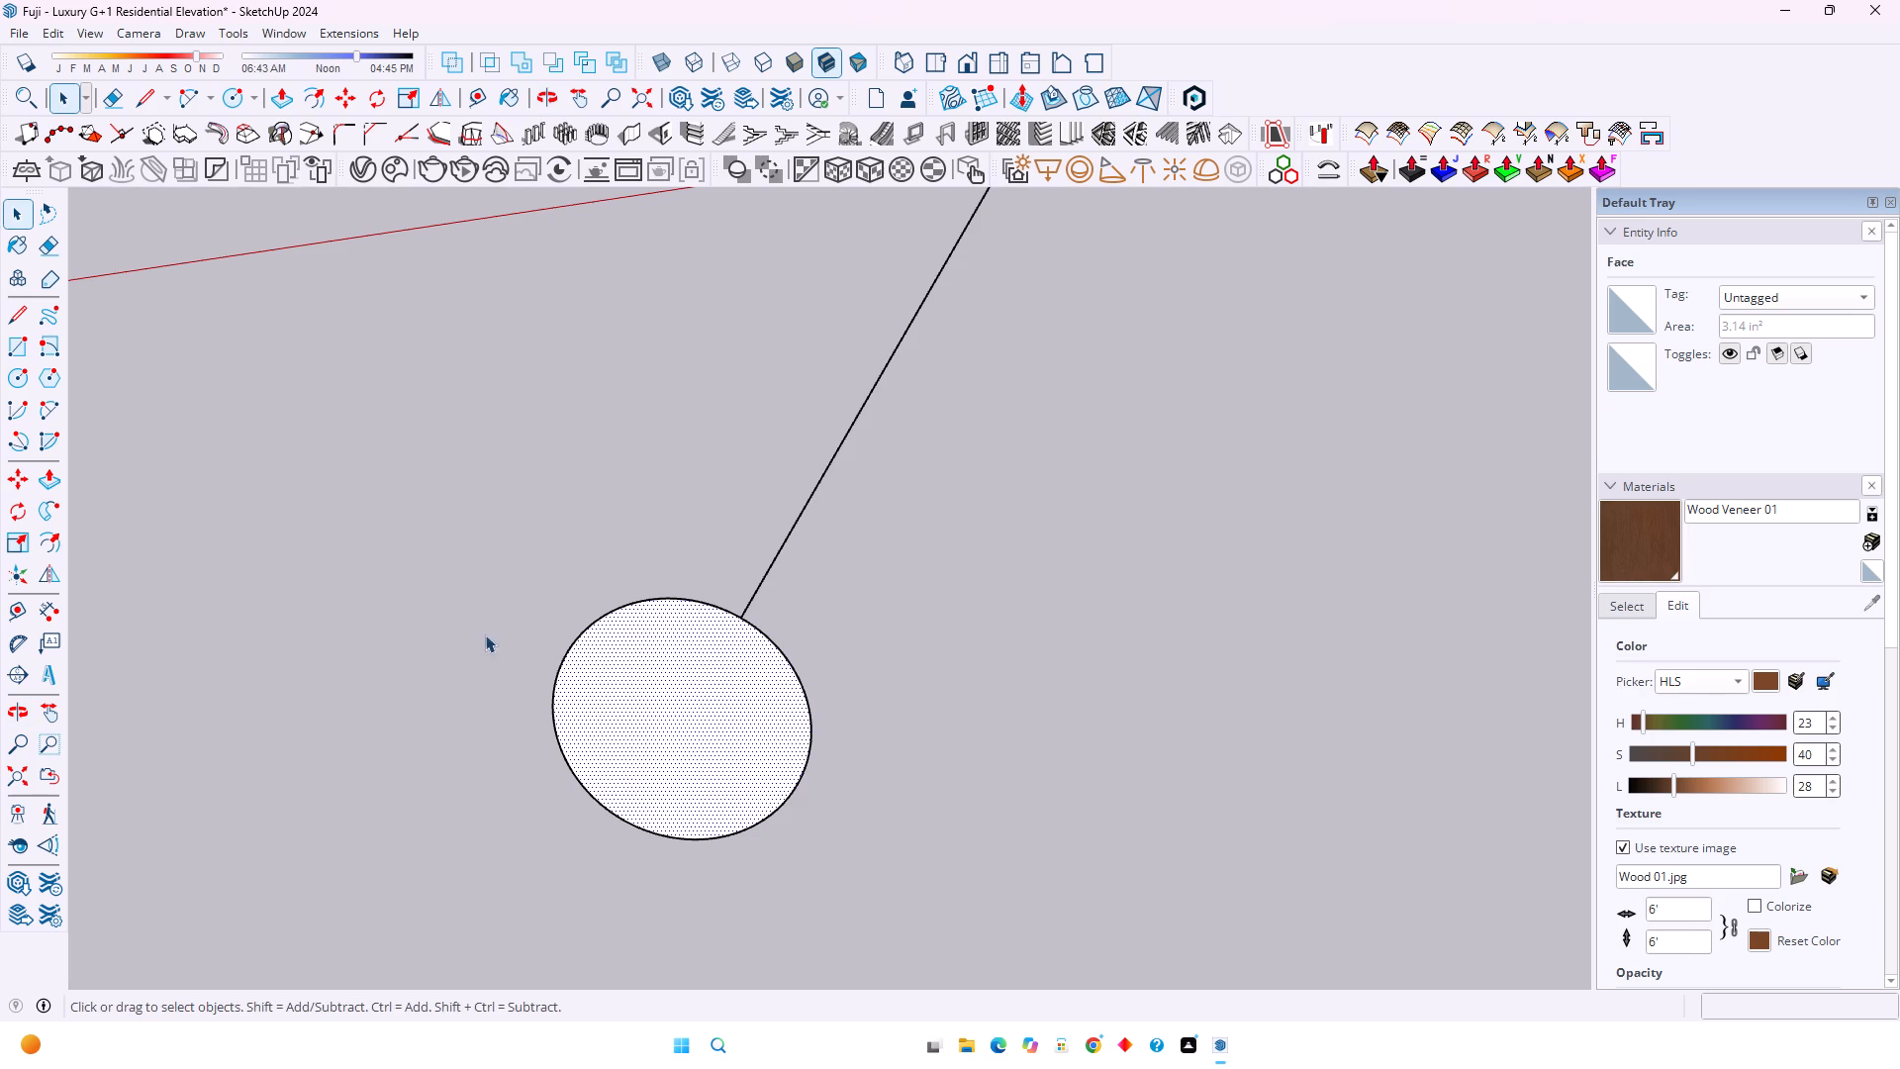
scroll(588, 745, "down", 17)
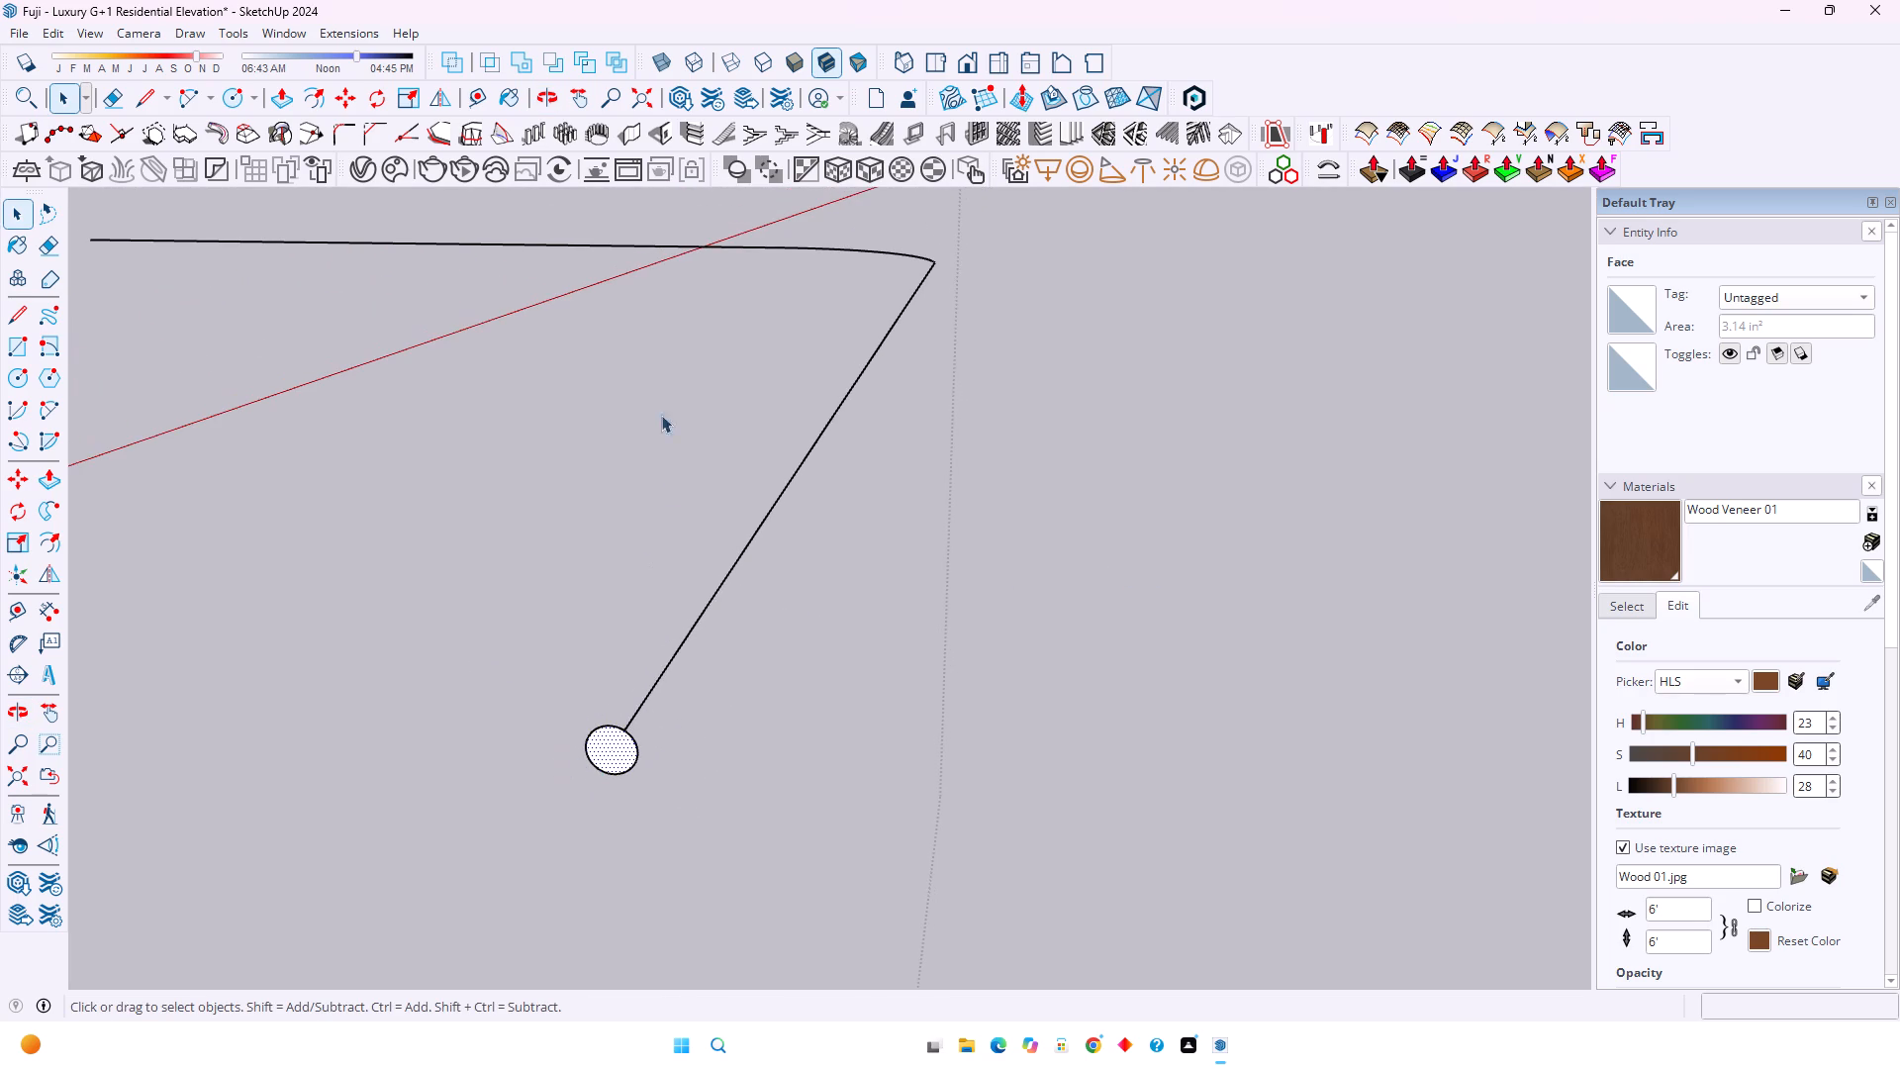
left_click(462, 92)
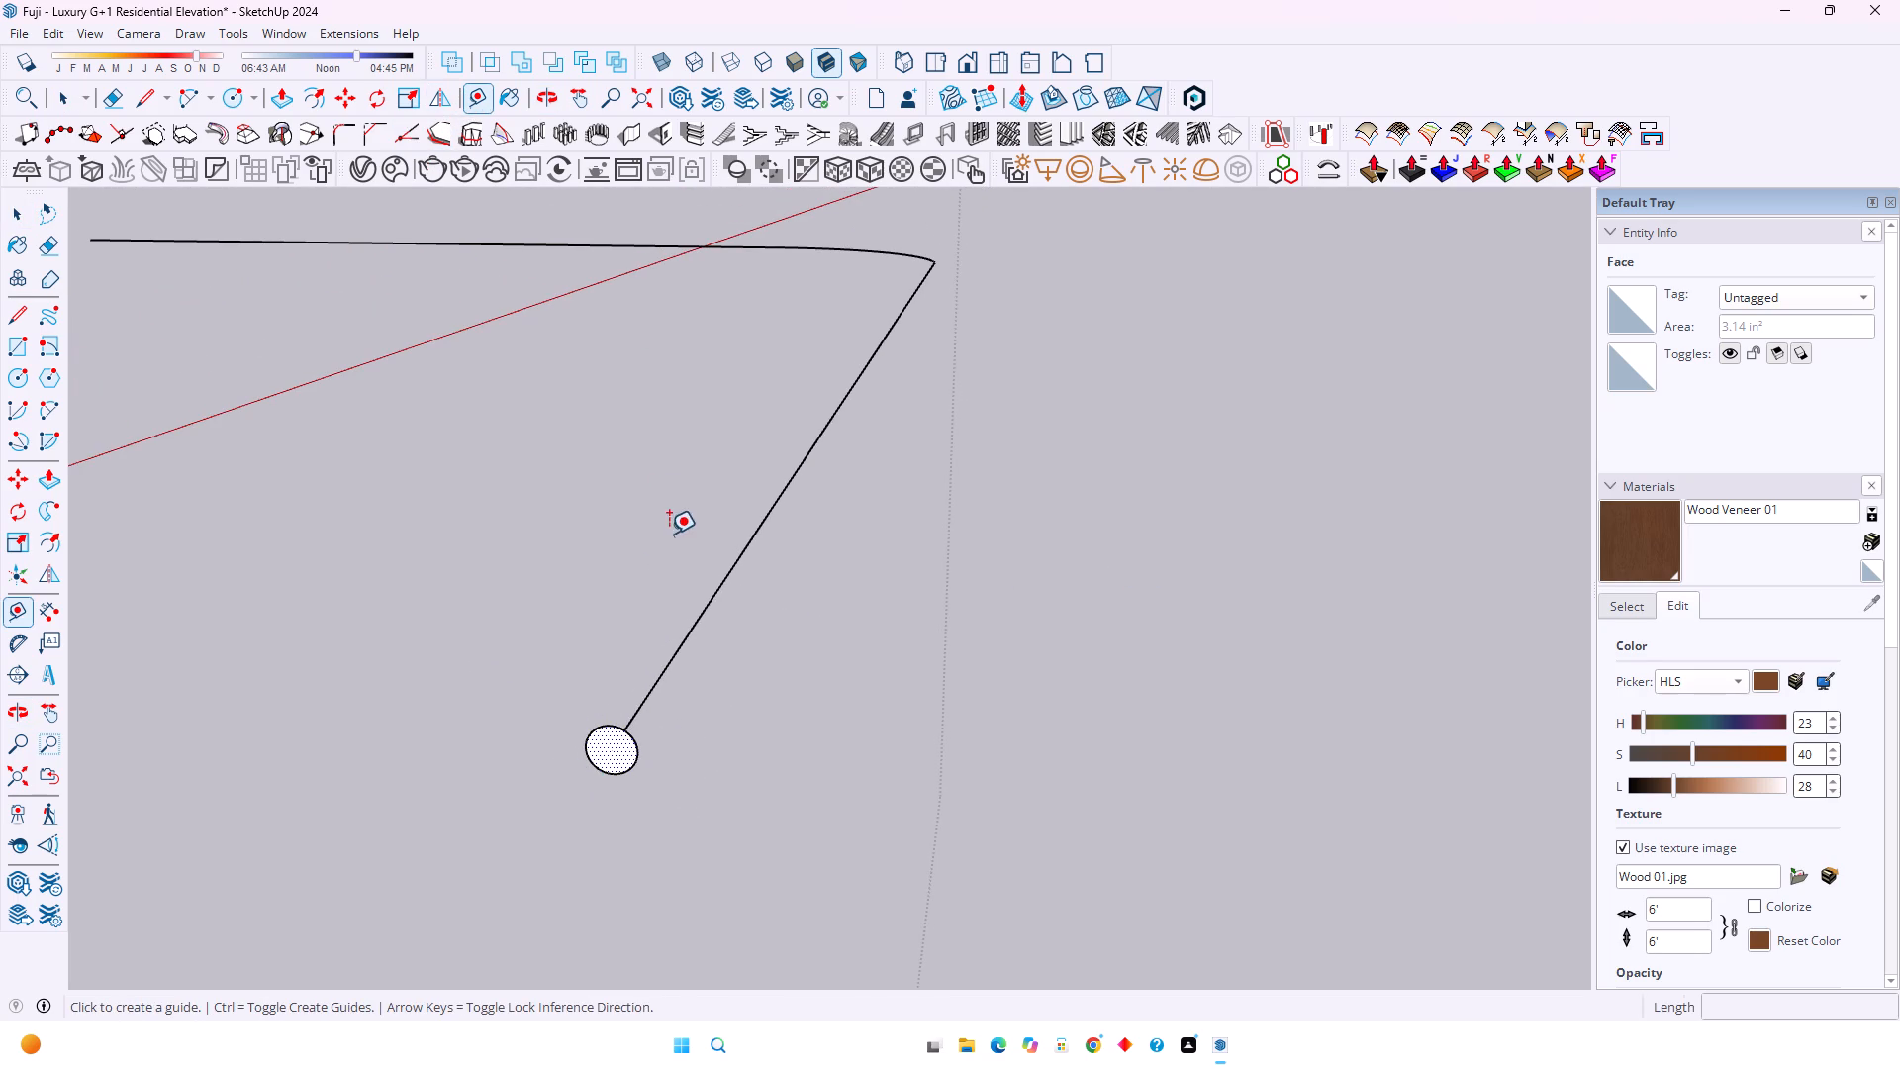
left_click(718, 585)
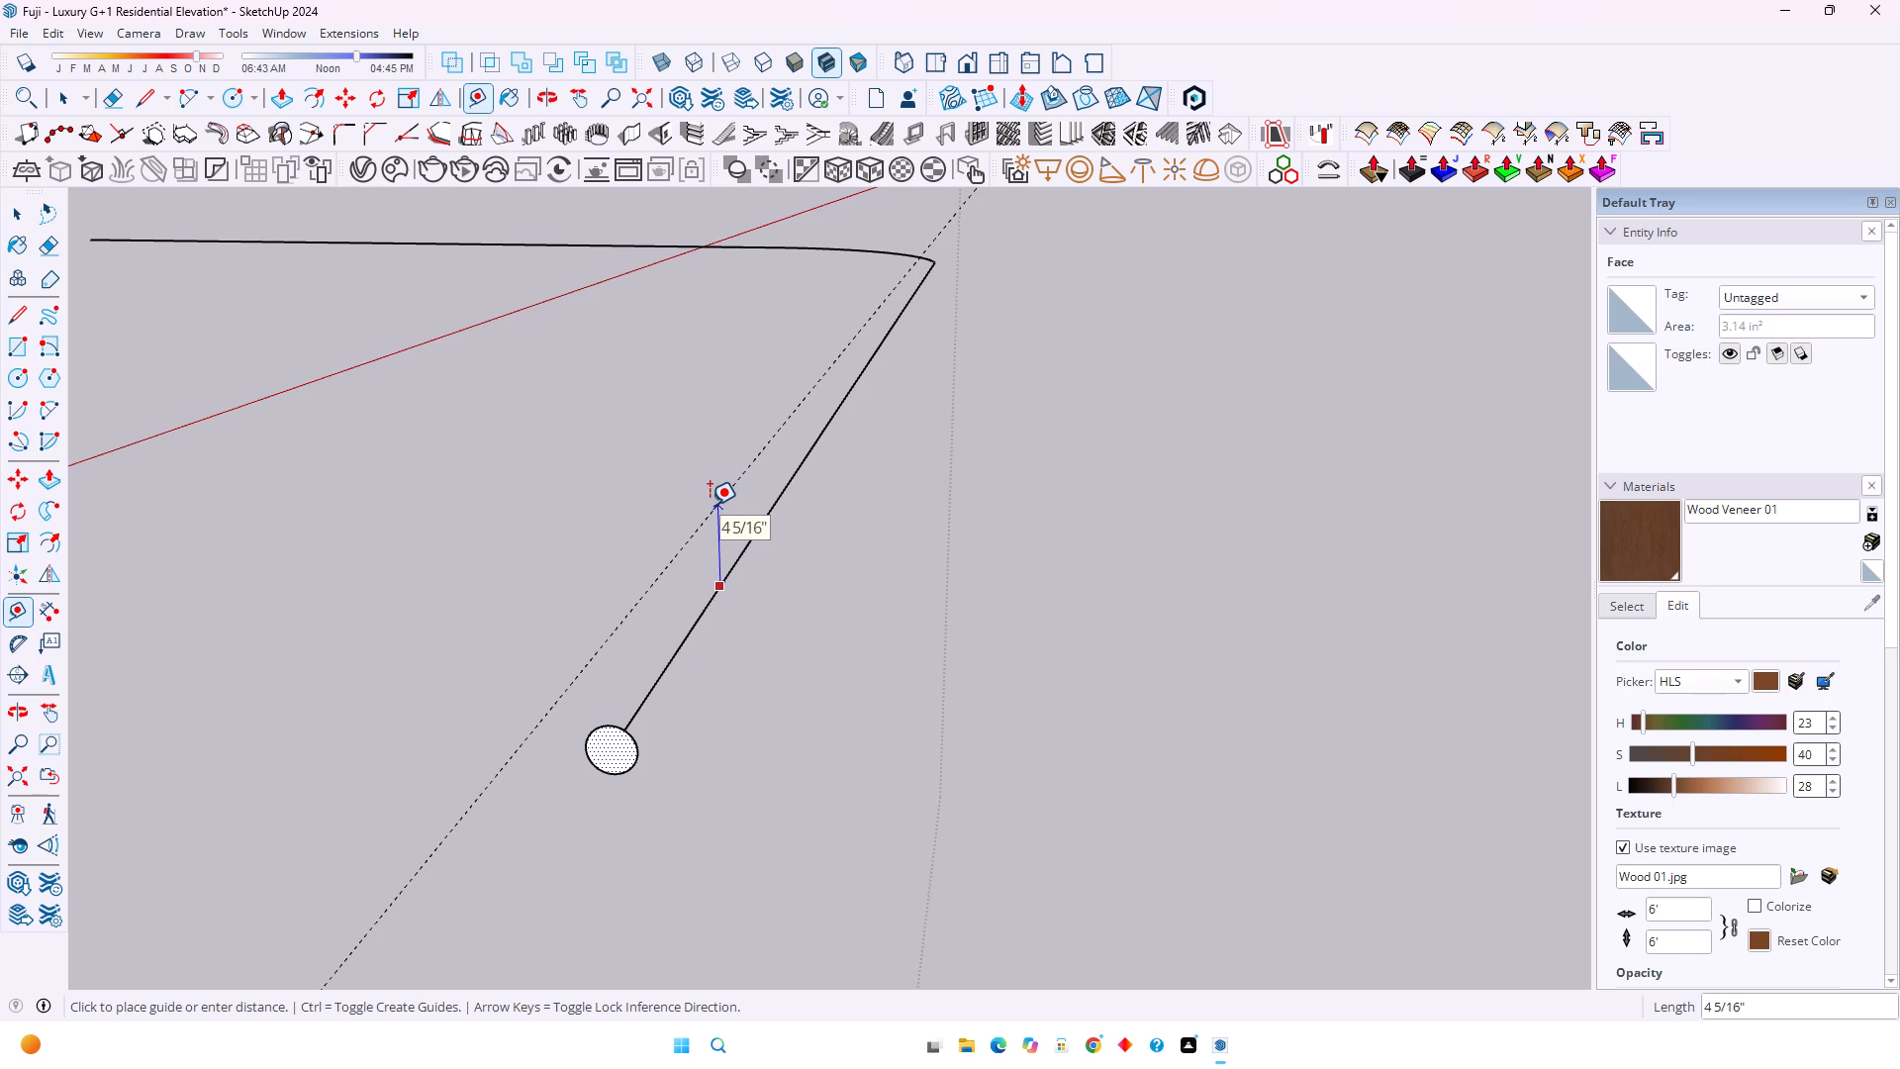
type("2'")
key("Return")
scroll(712, 505, "down", 6)
scroll(732, 528, "up", 6)
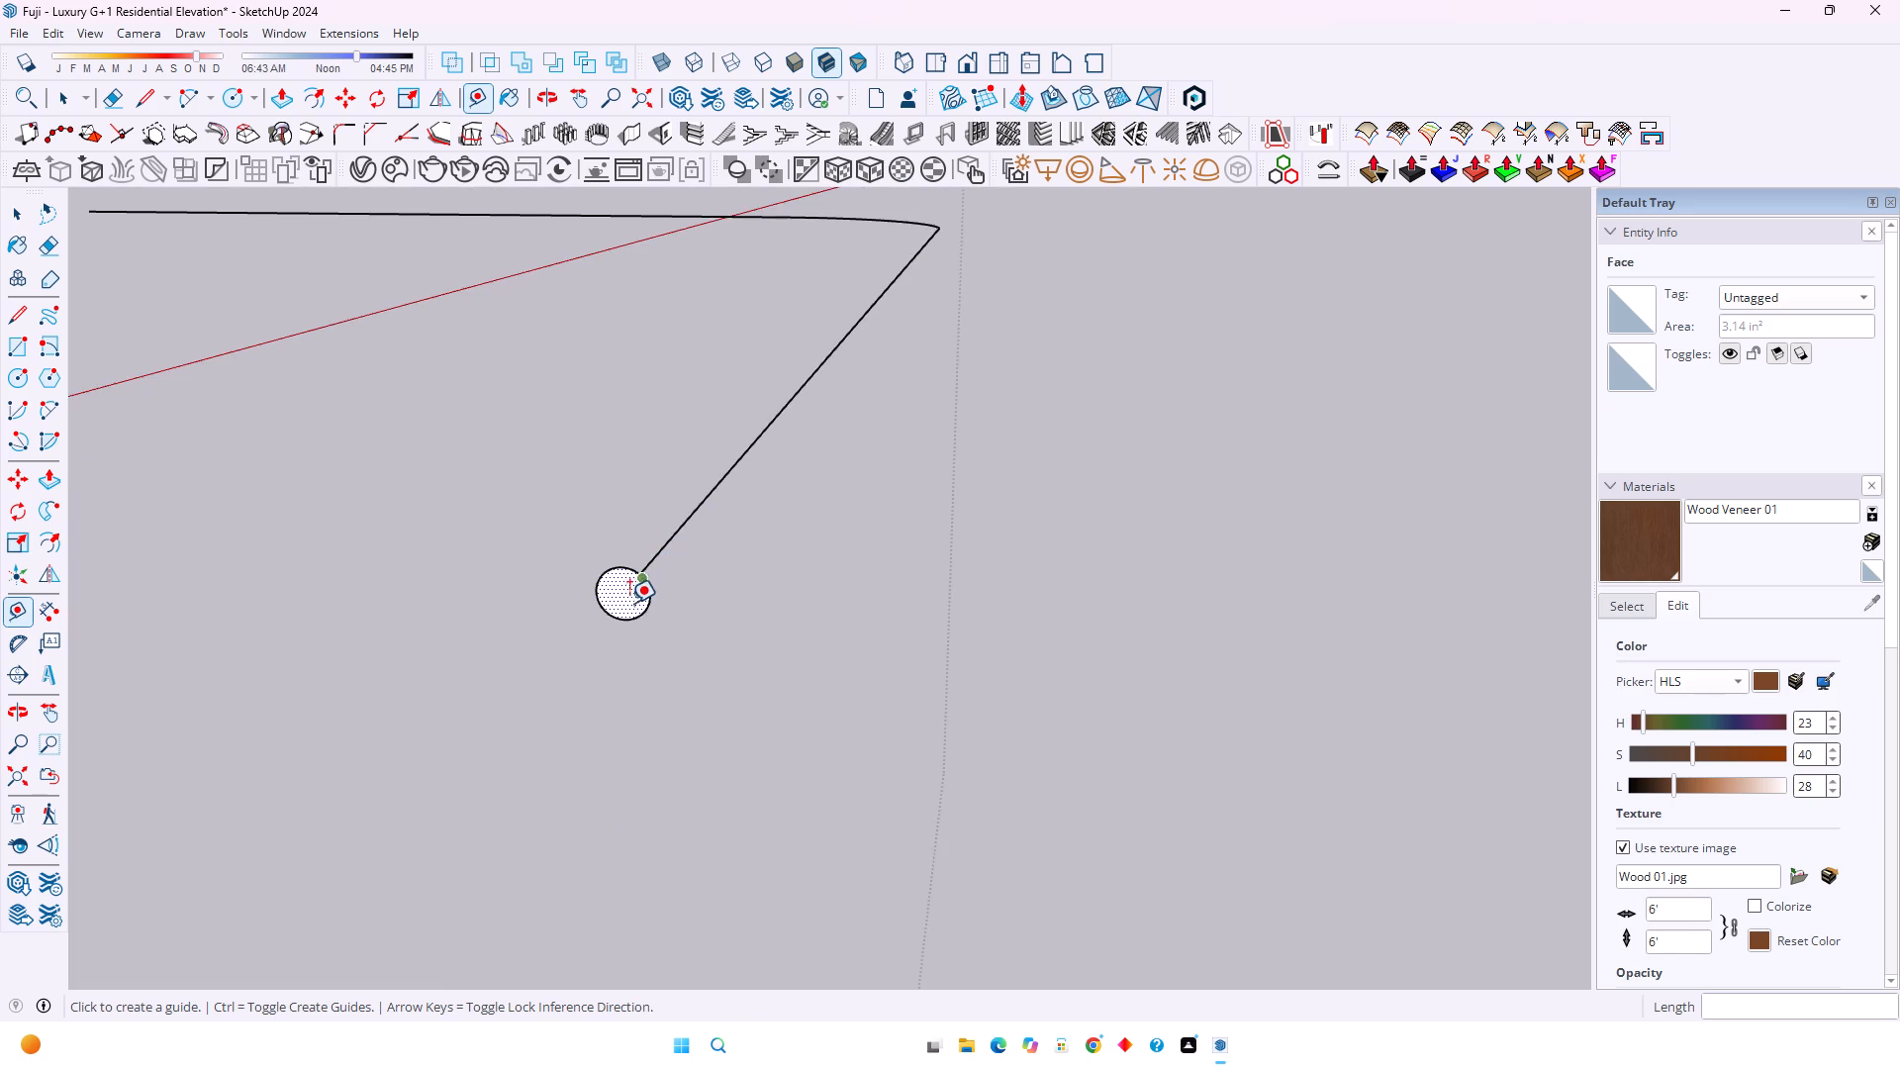
scroll(628, 604, "up", 12)
key("space")
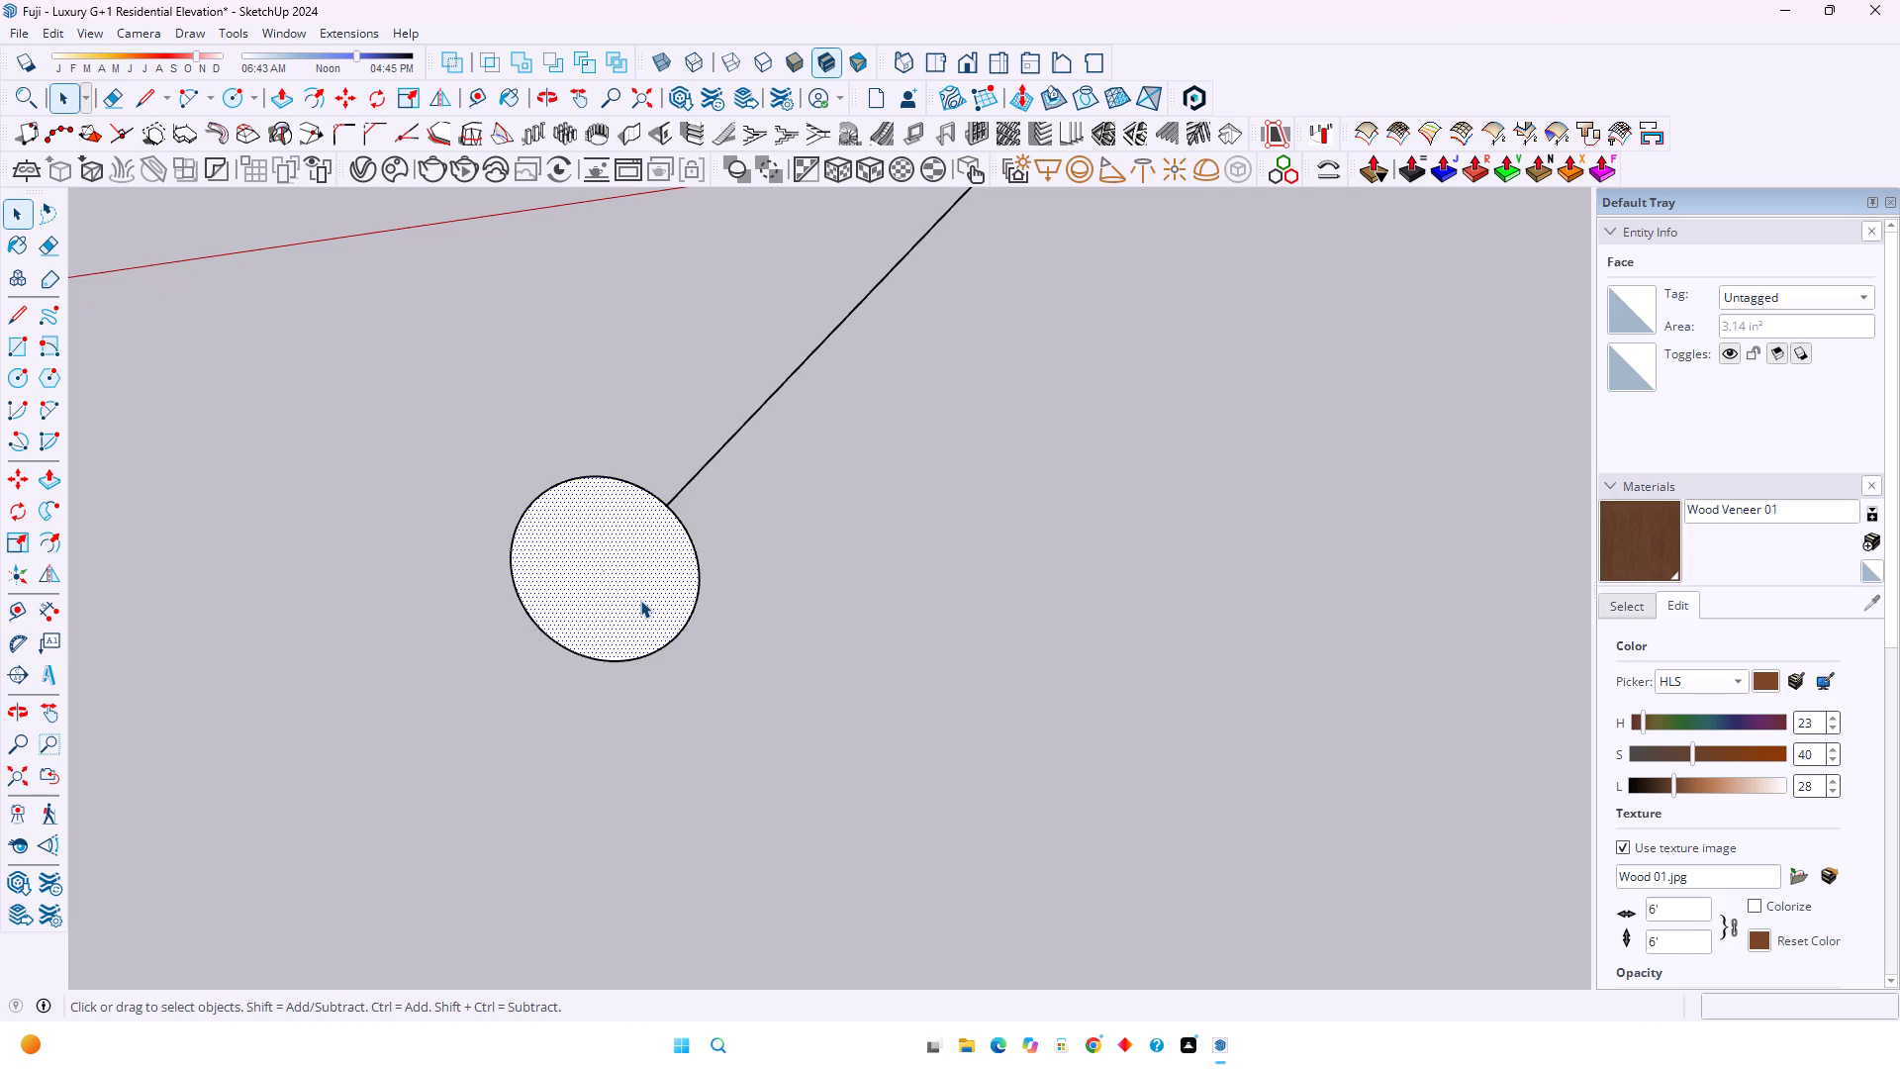
Draw a vertical line about 1" long from the centre of the round profile up to the top of its edge.
scroll(639, 598, "up", 3)
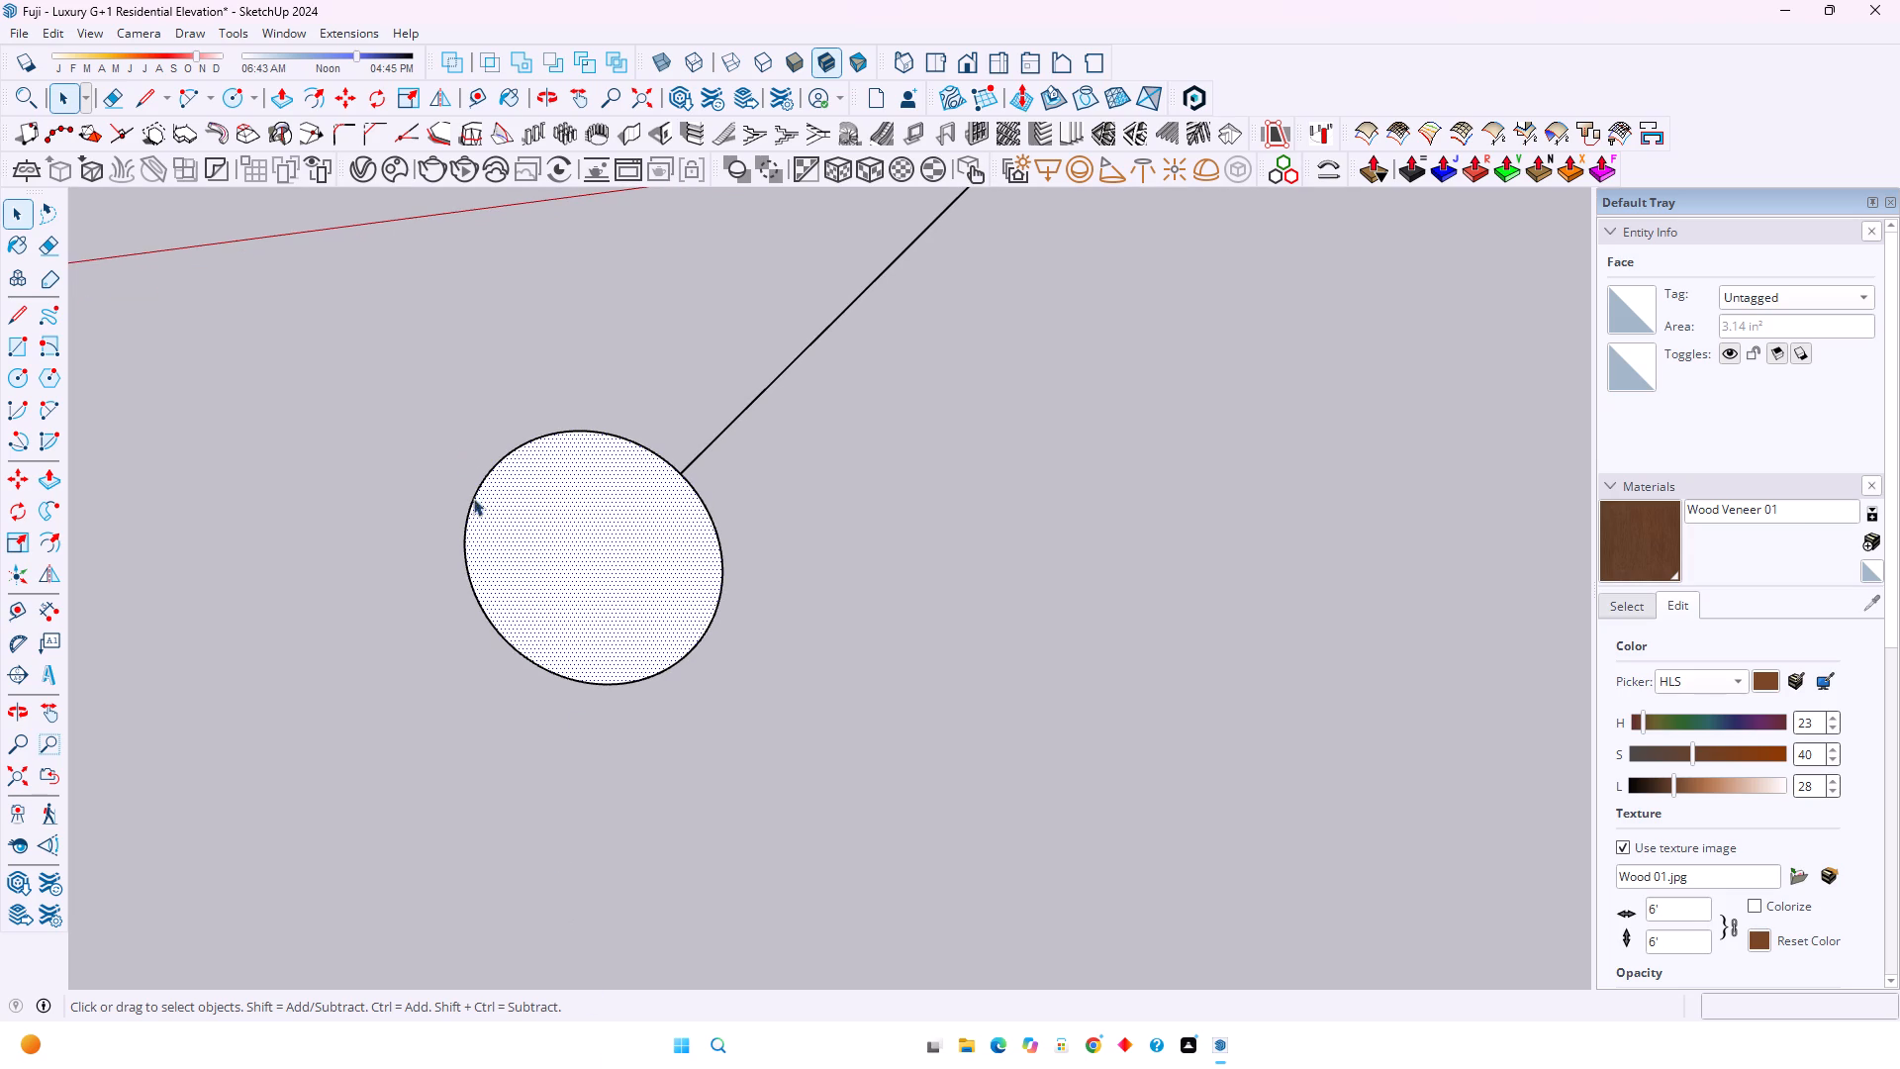
scroll(500, 527, "up", 5)
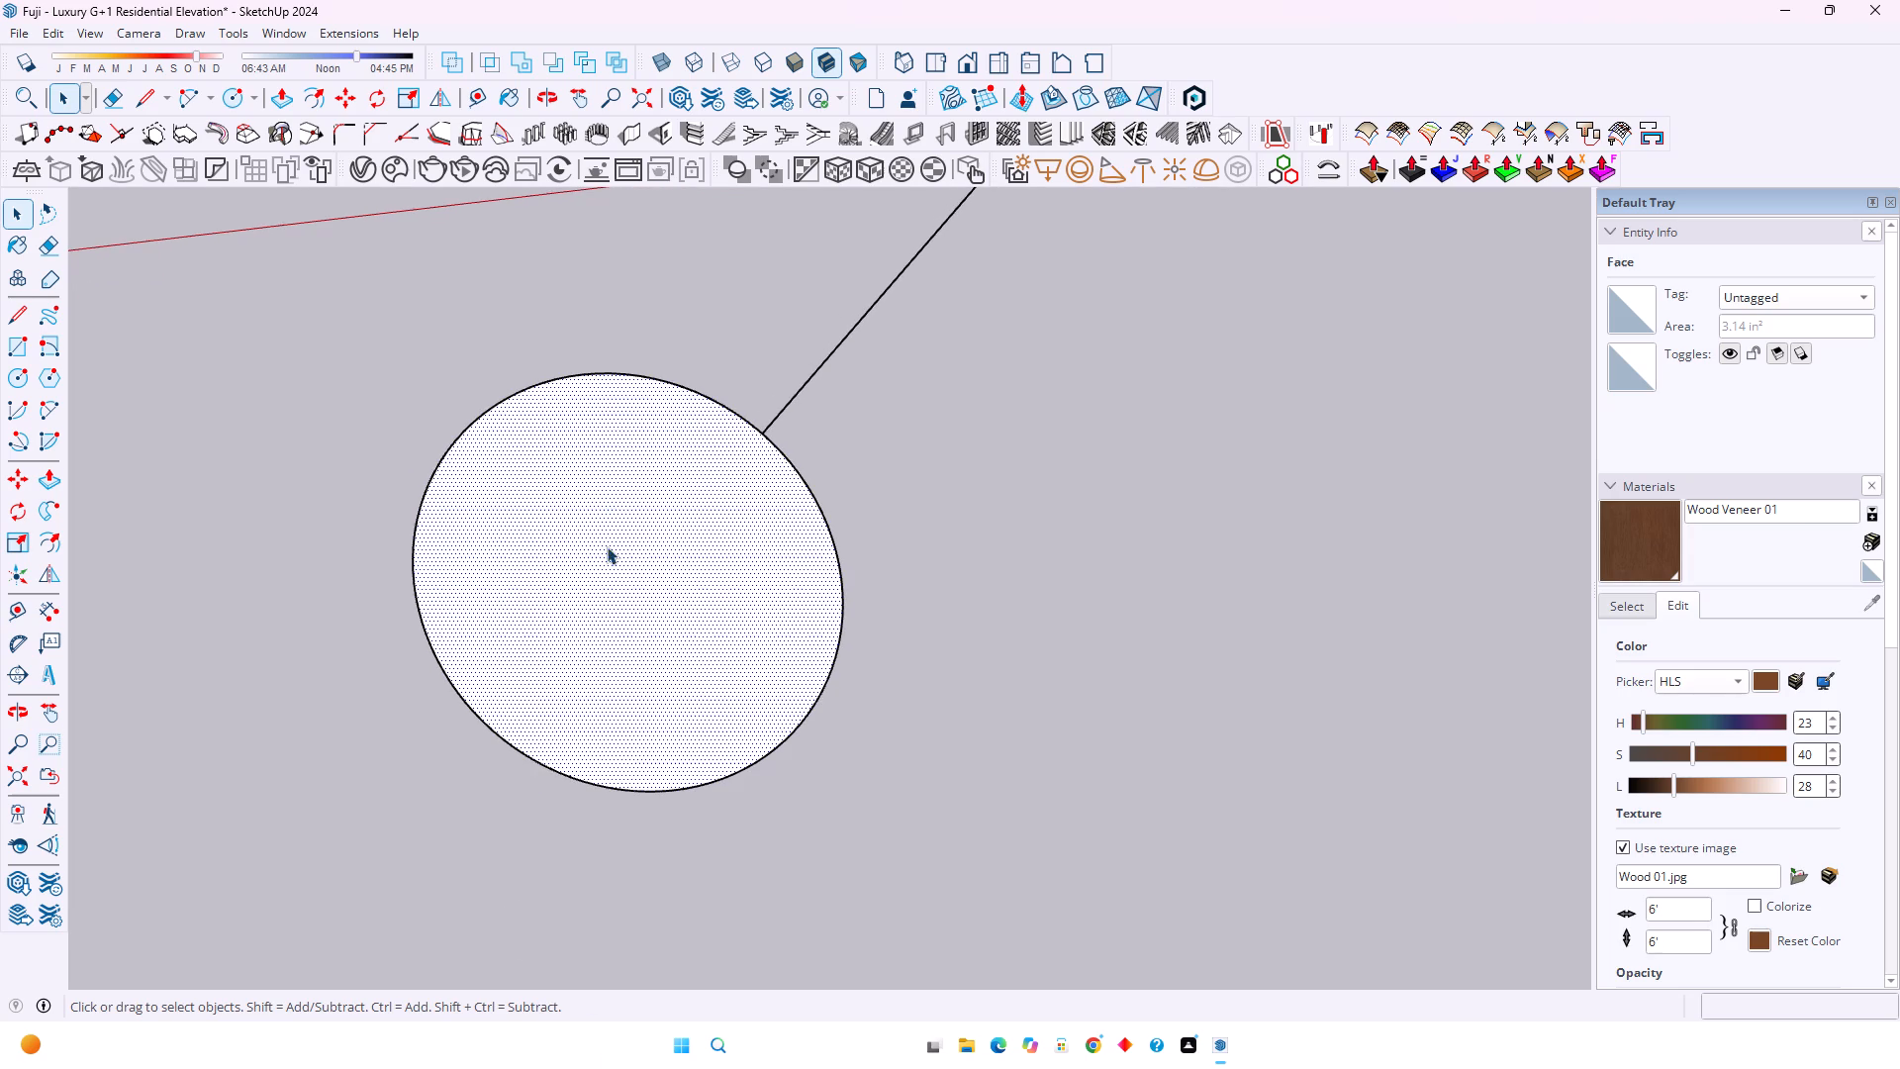
middle_click_drag(617, 547, 776, 470)
middle_click_drag(776, 470, 690, 418)
middle_click(690, 418)
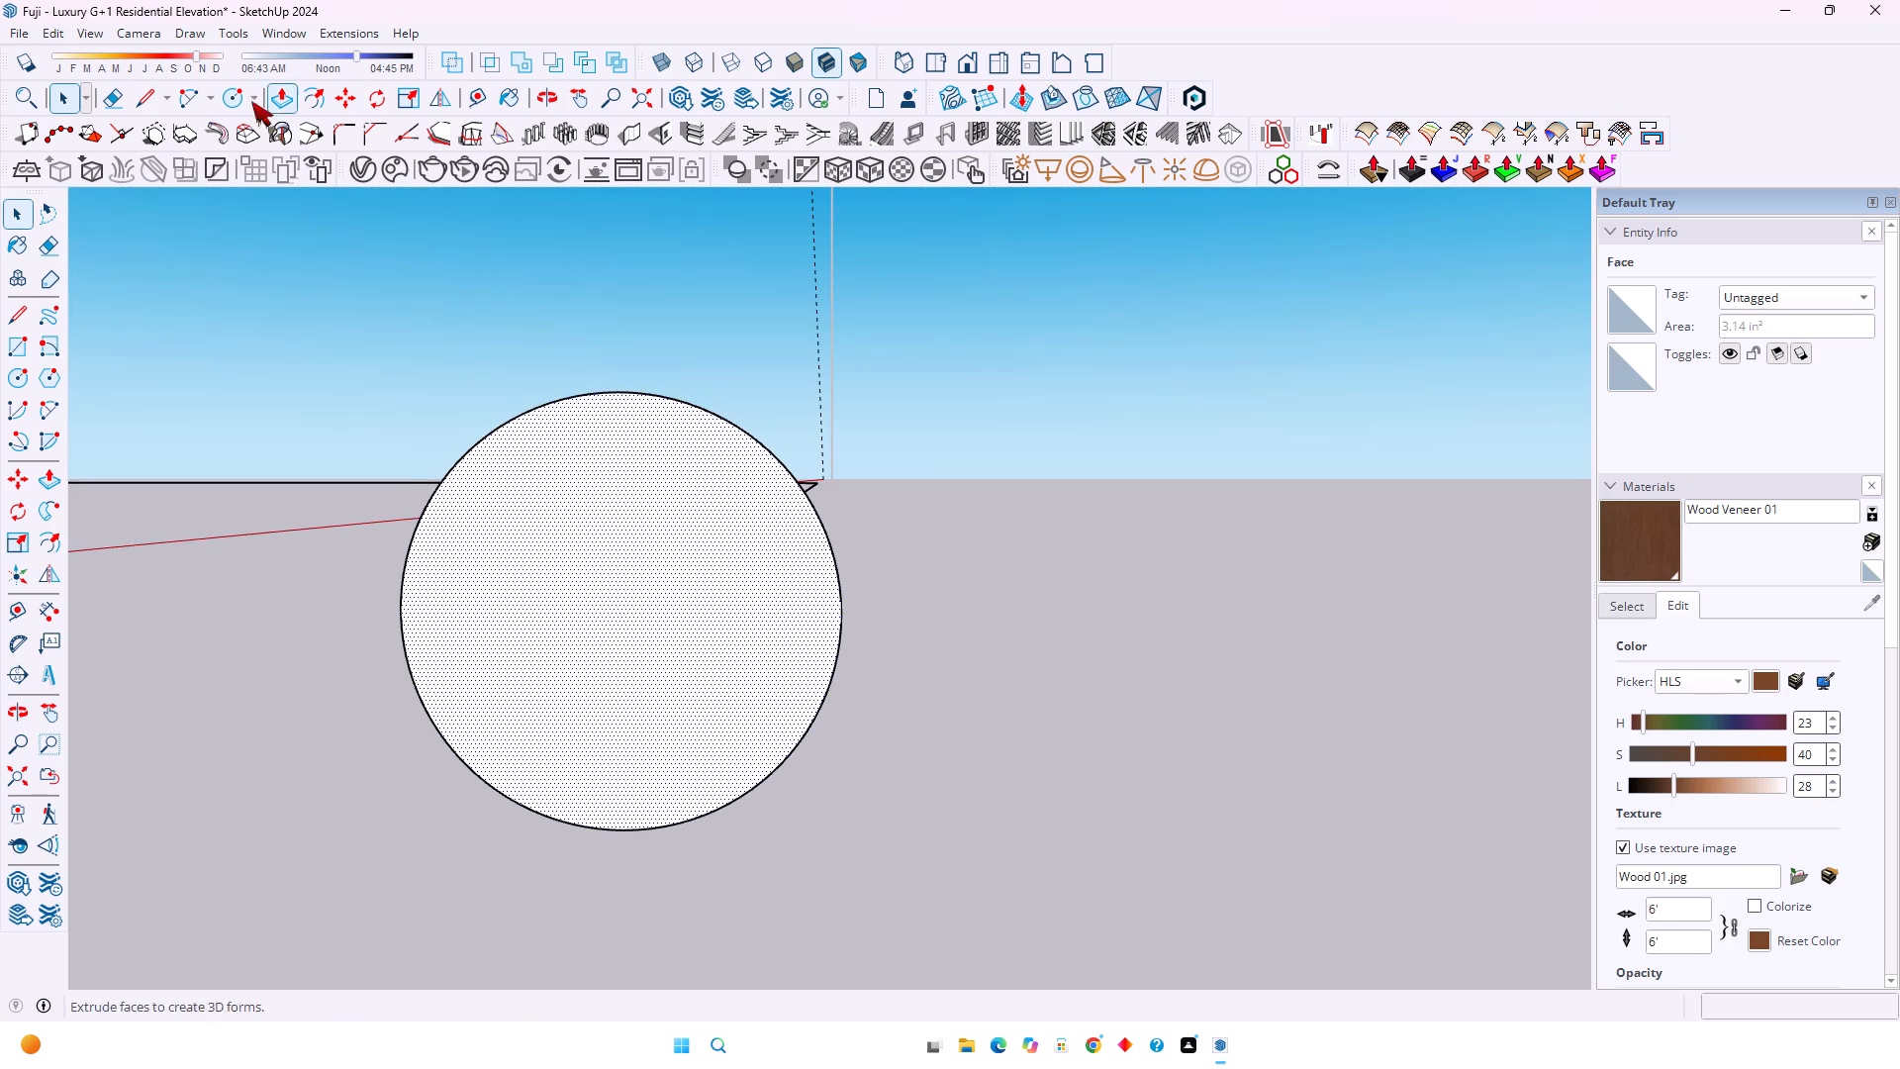
left_click(148, 101)
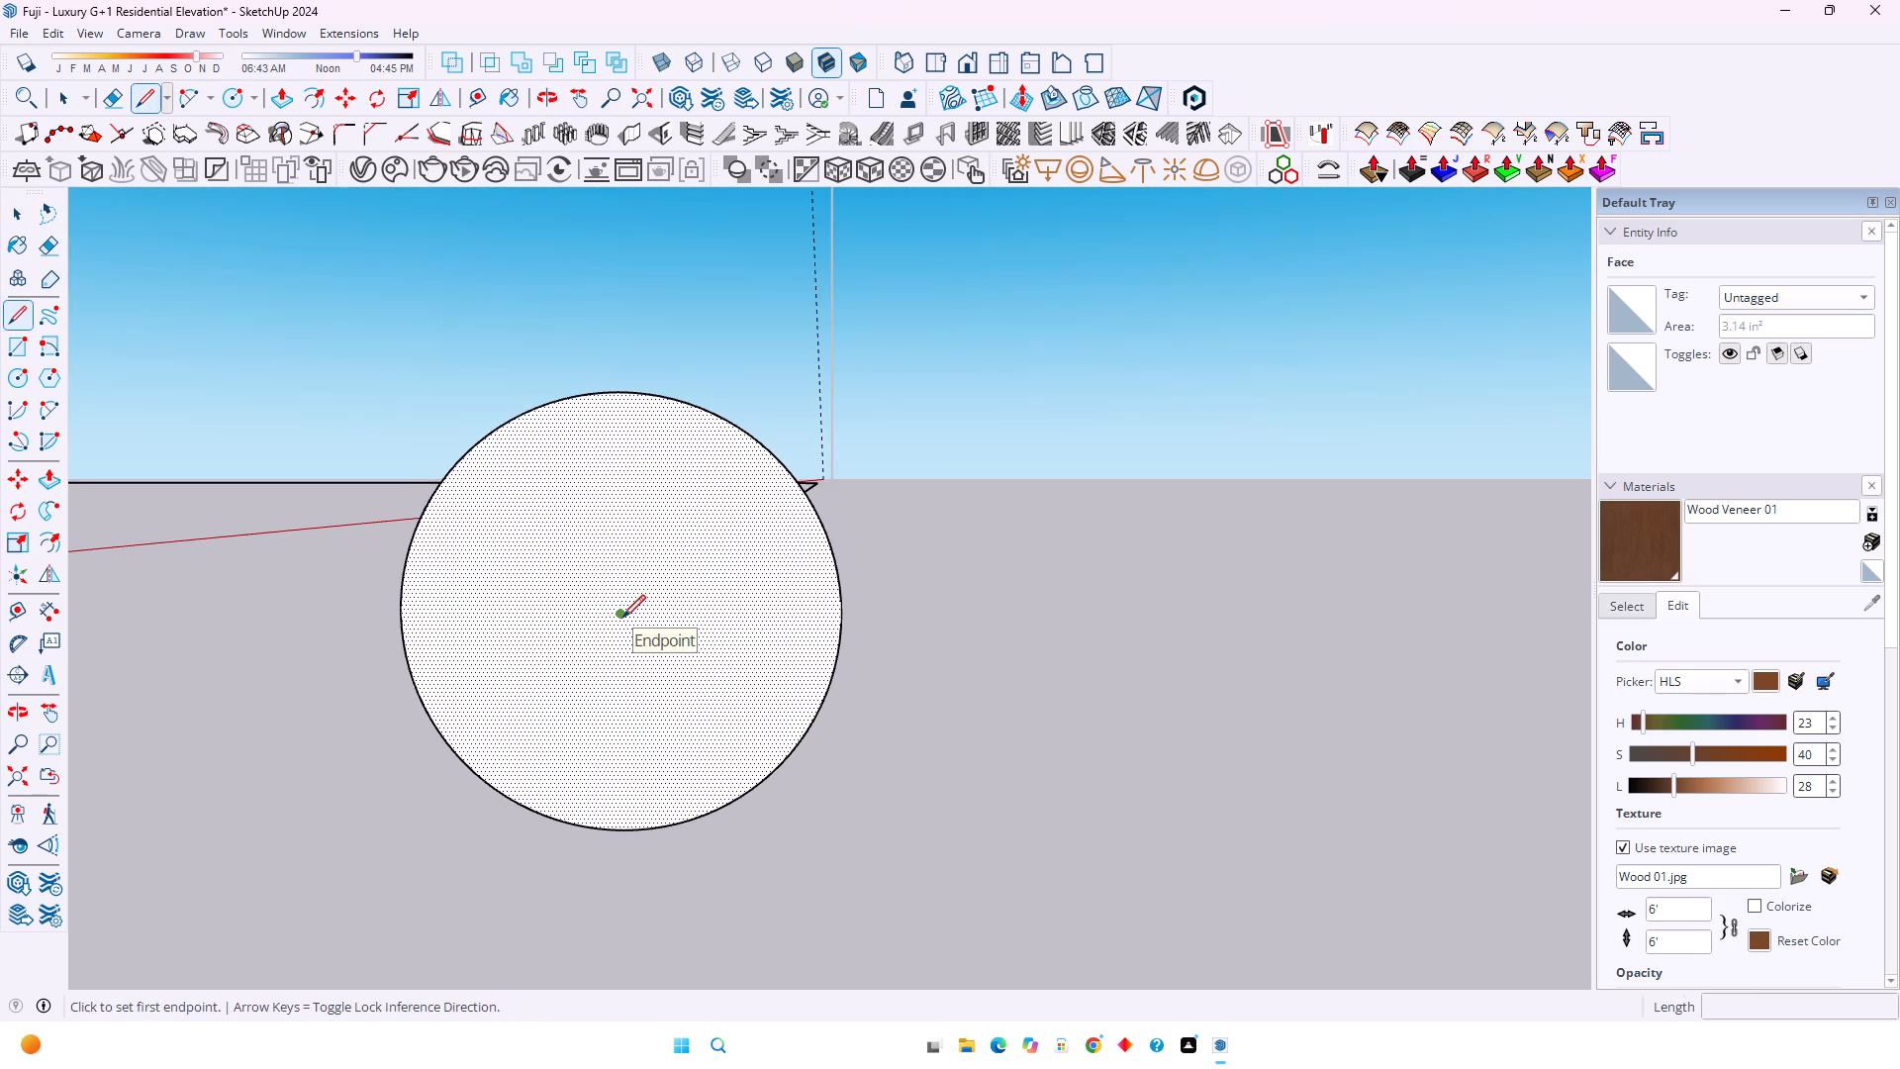
left_click(622, 618)
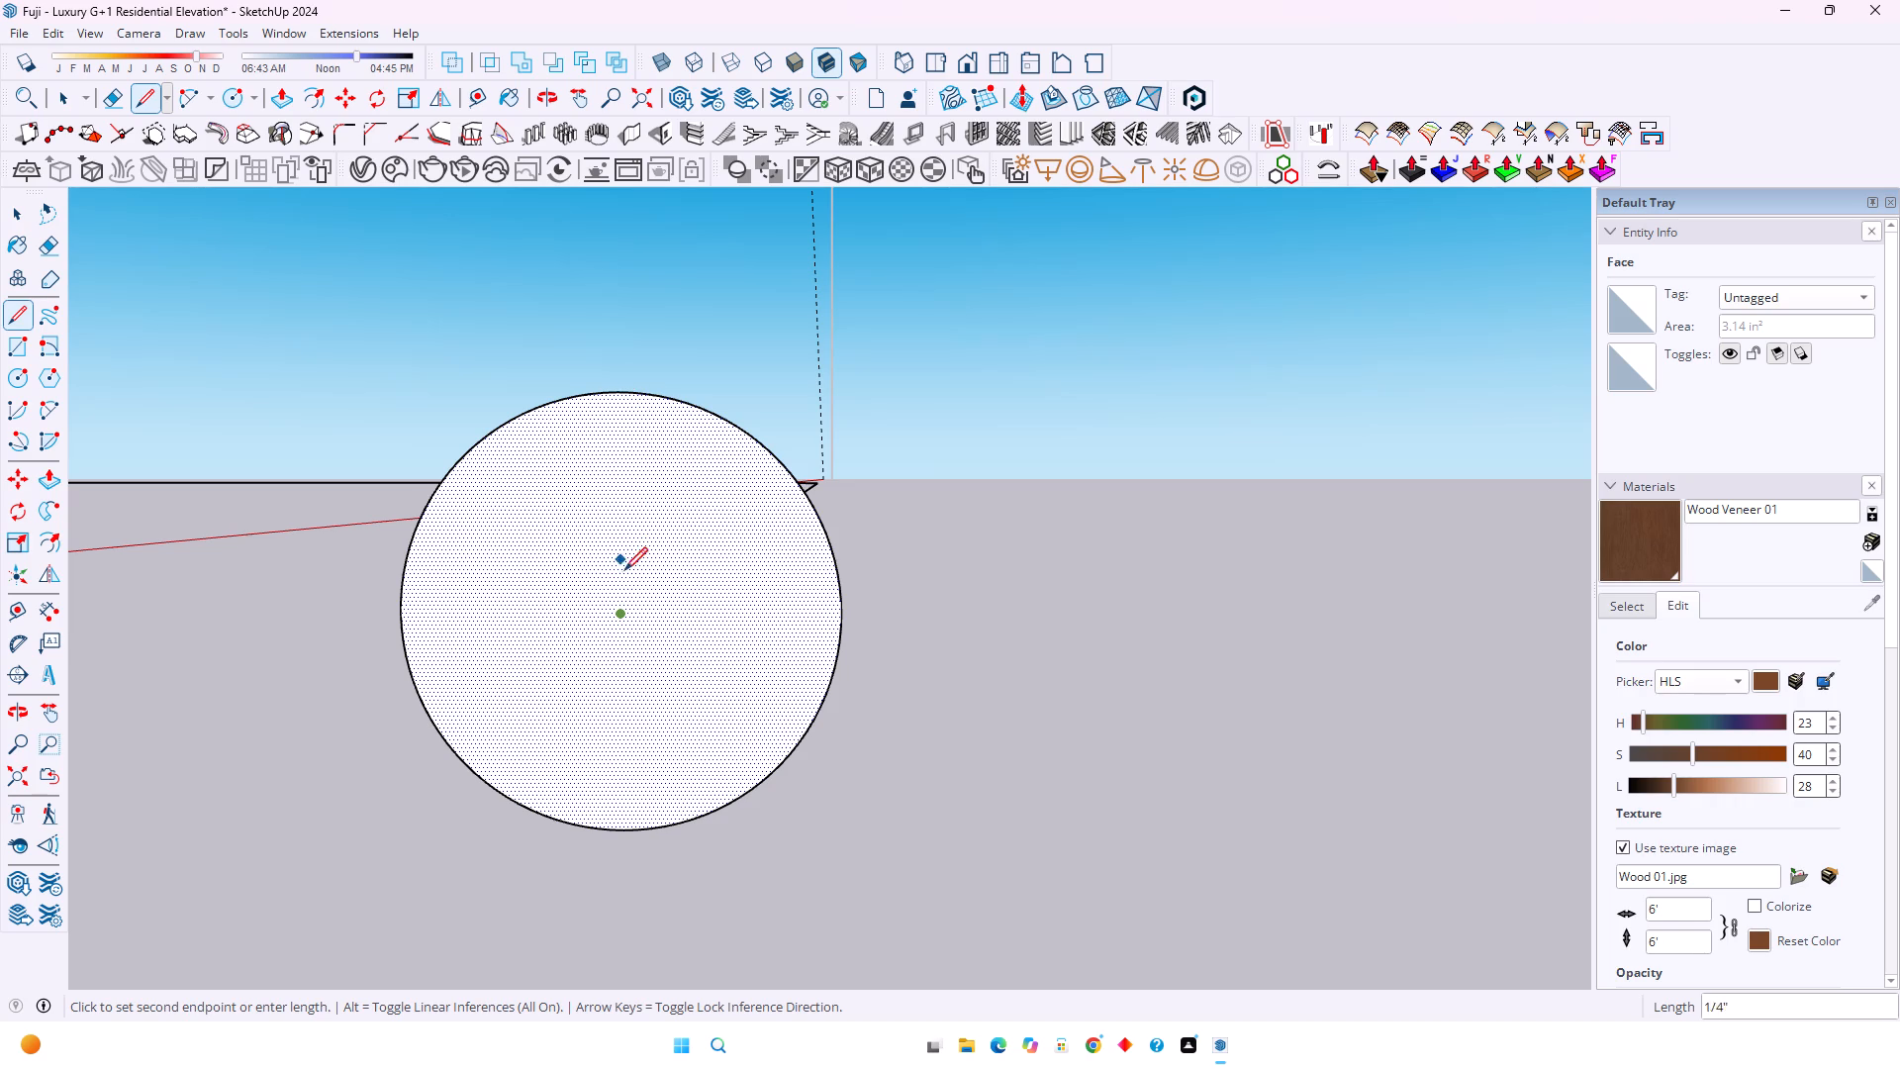
left_click(624, 611)
left_click(617, 394)
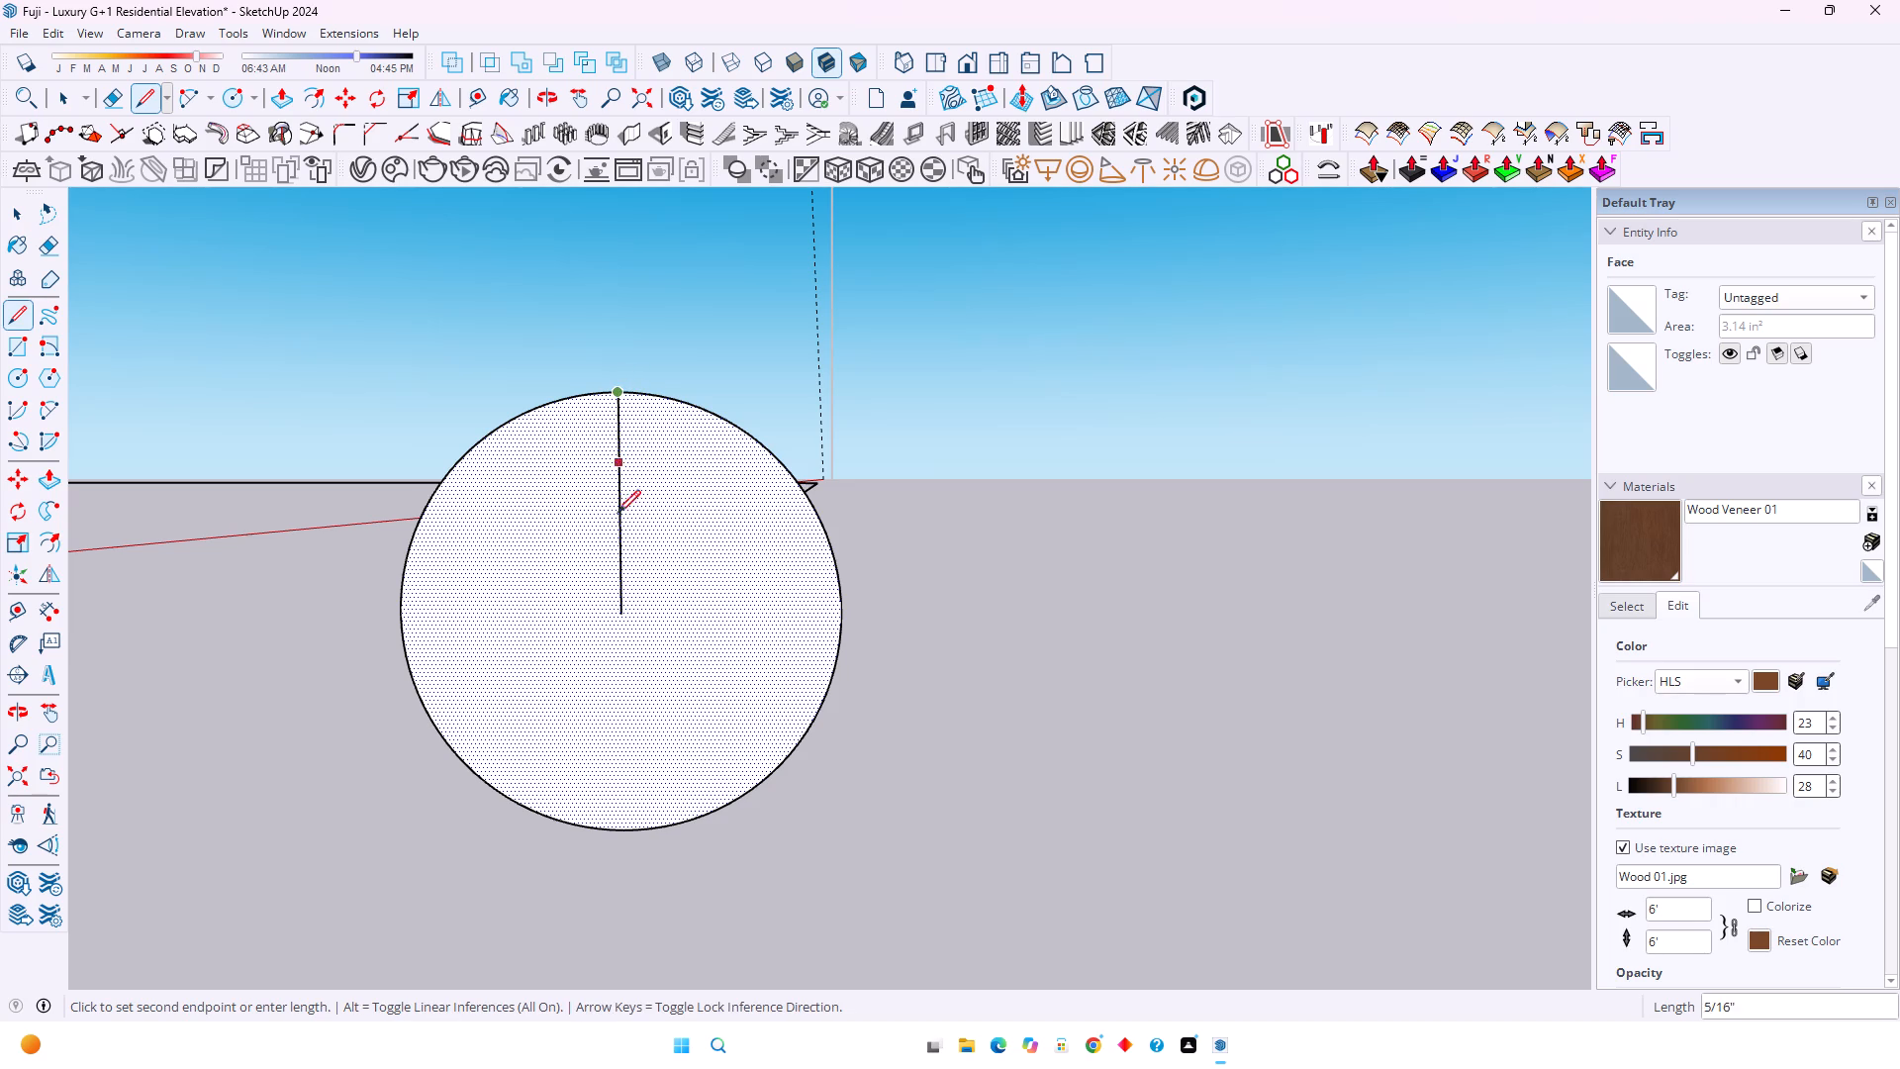
scroll(627, 627, "up", 3)
middle_click(631, 629)
middle_click_drag(640, 634, 686, 675)
middle_click(689, 681)
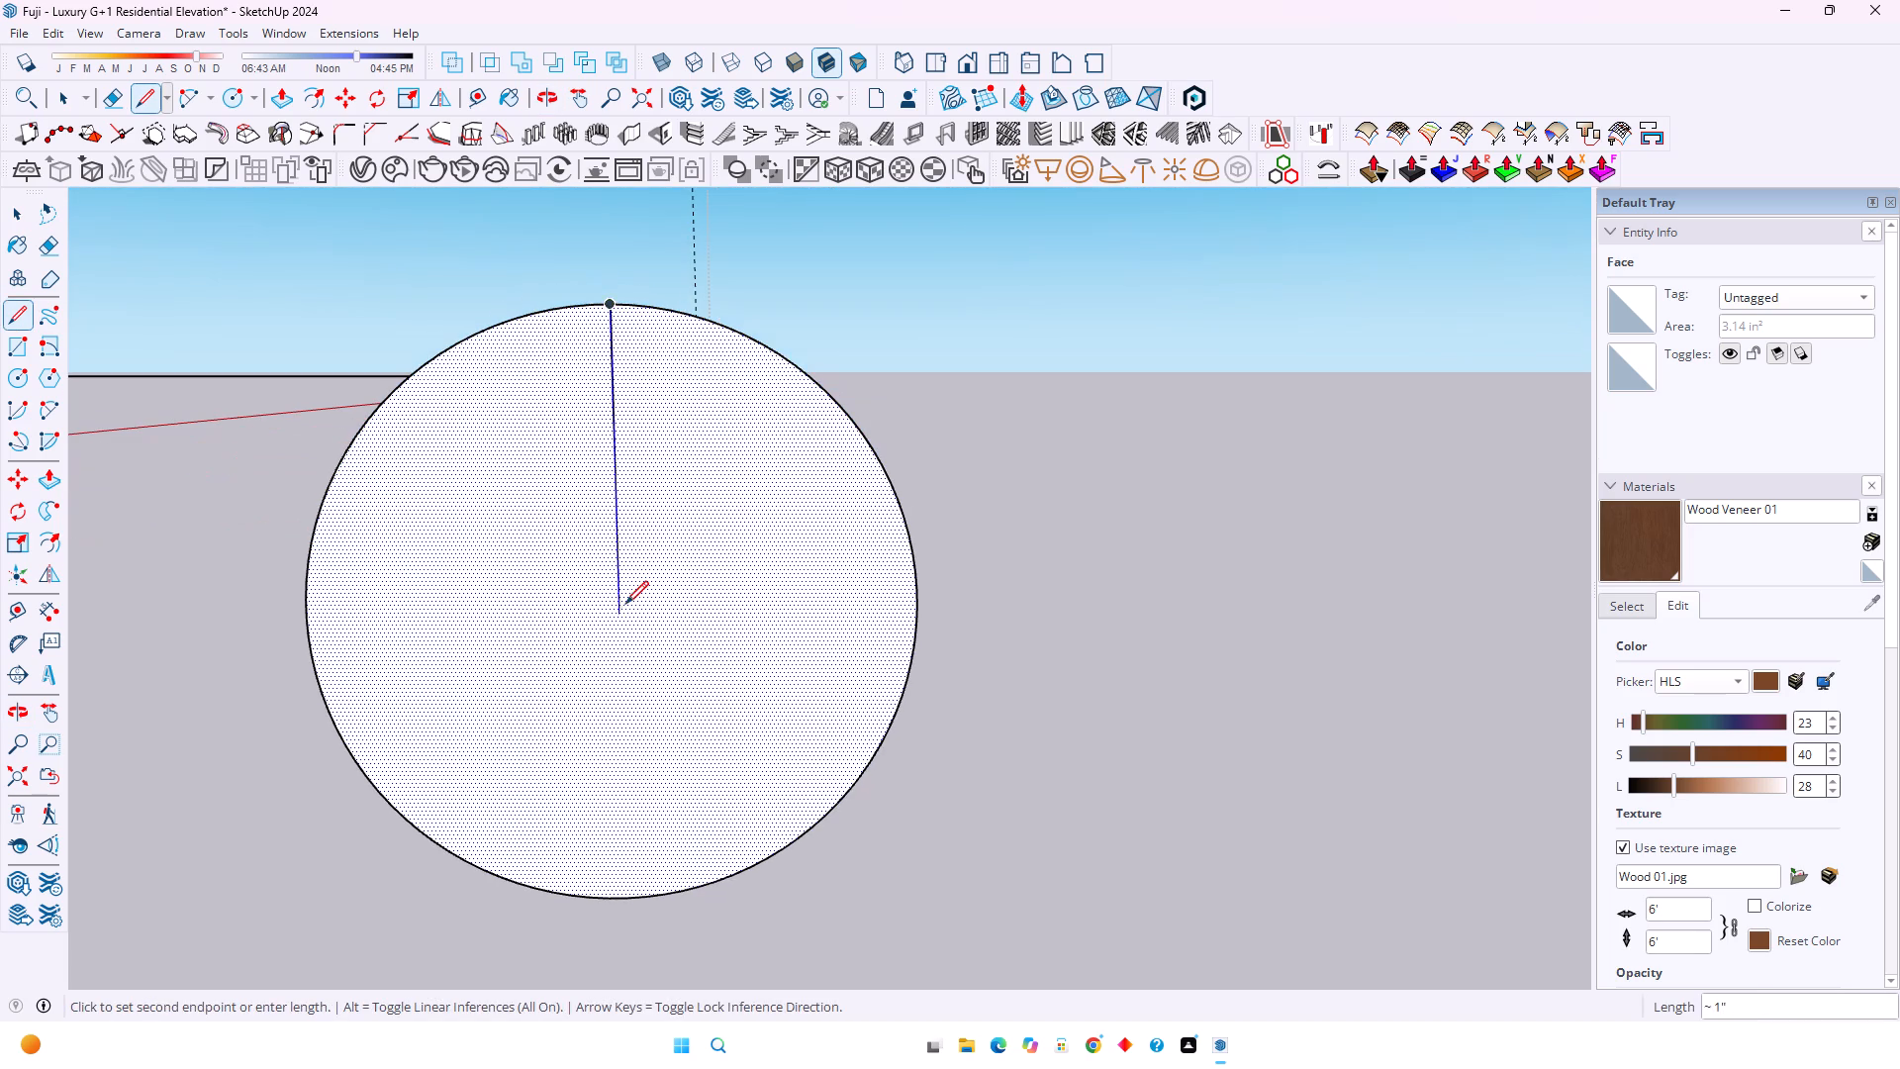
Examine the round profile and its vertical centre line from several angles around the rail path.
key("Escape")
key("space")
scroll(619, 572, "up", 2)
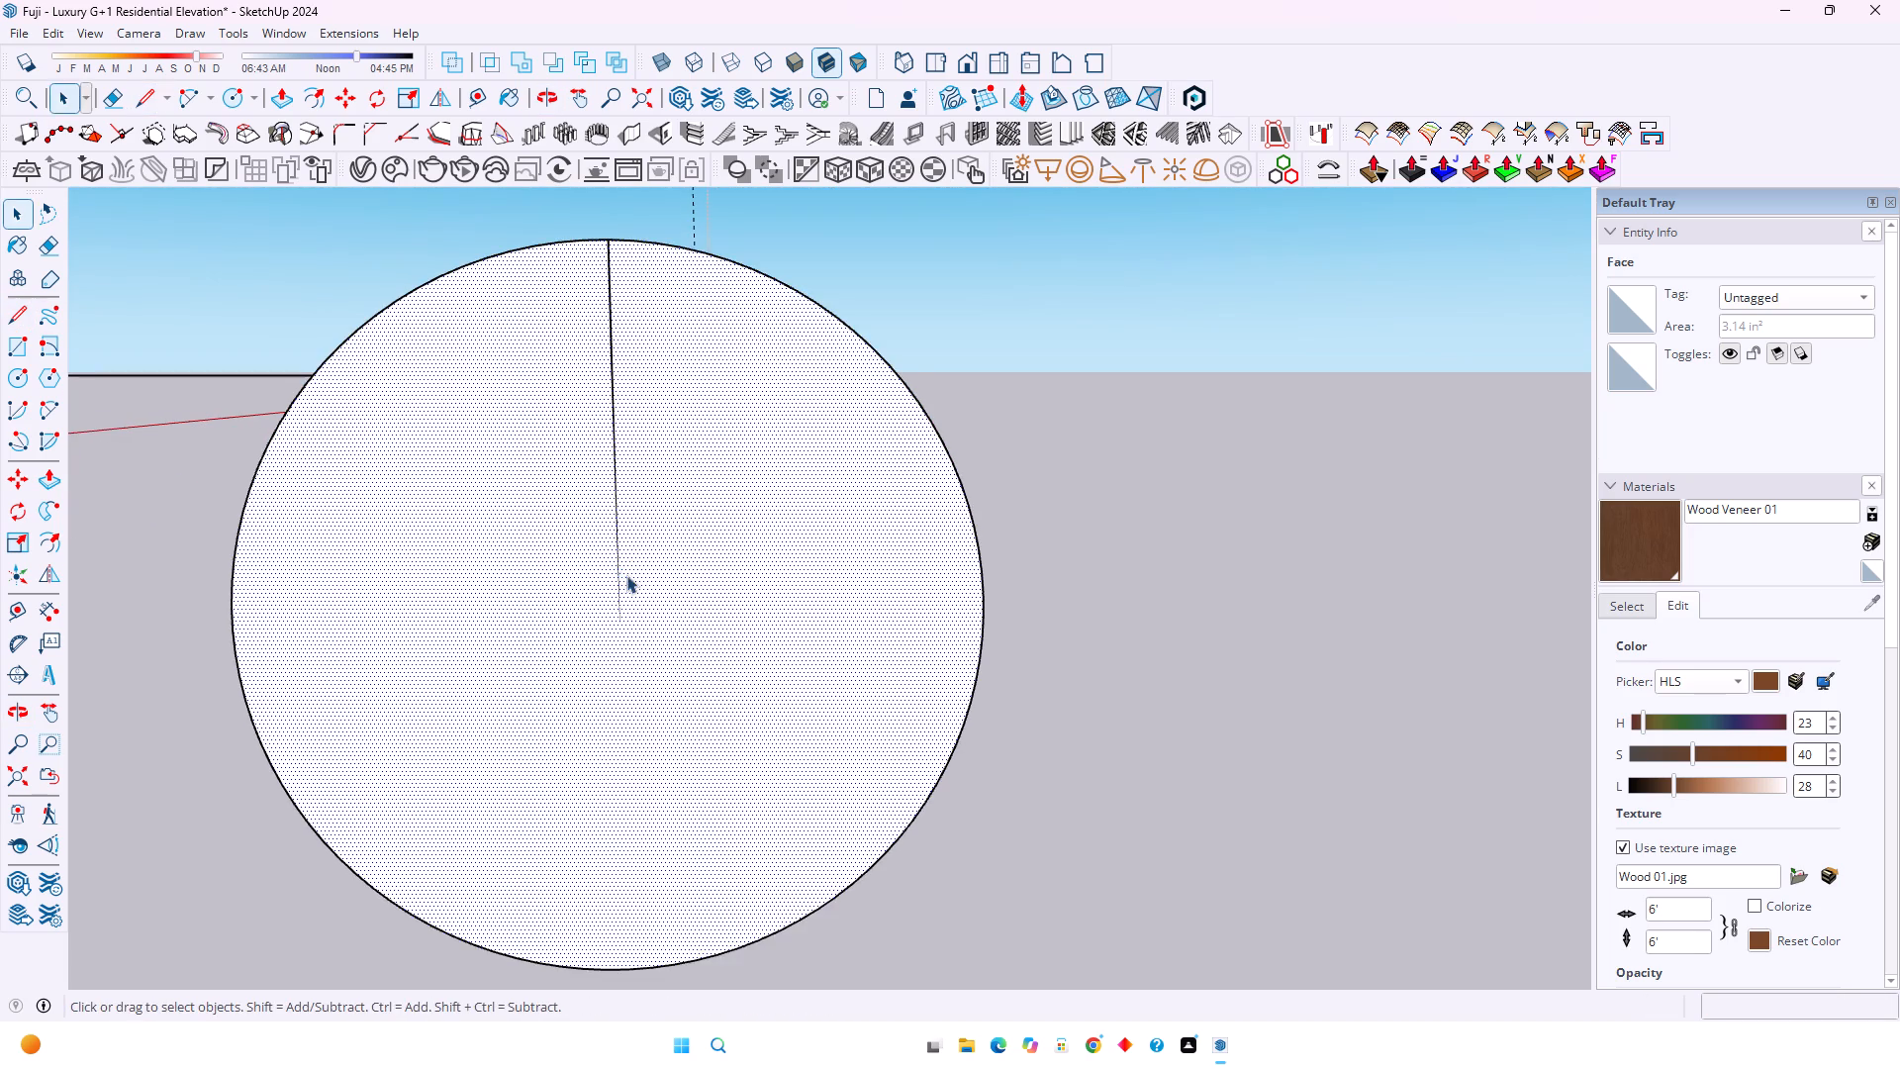
scroll(626, 575, "up", 1)
middle_click_drag(626, 576, 207, 601)
middle_click_drag(132, 610, 725, 606)
middle_click_drag(725, 606, 724, 606)
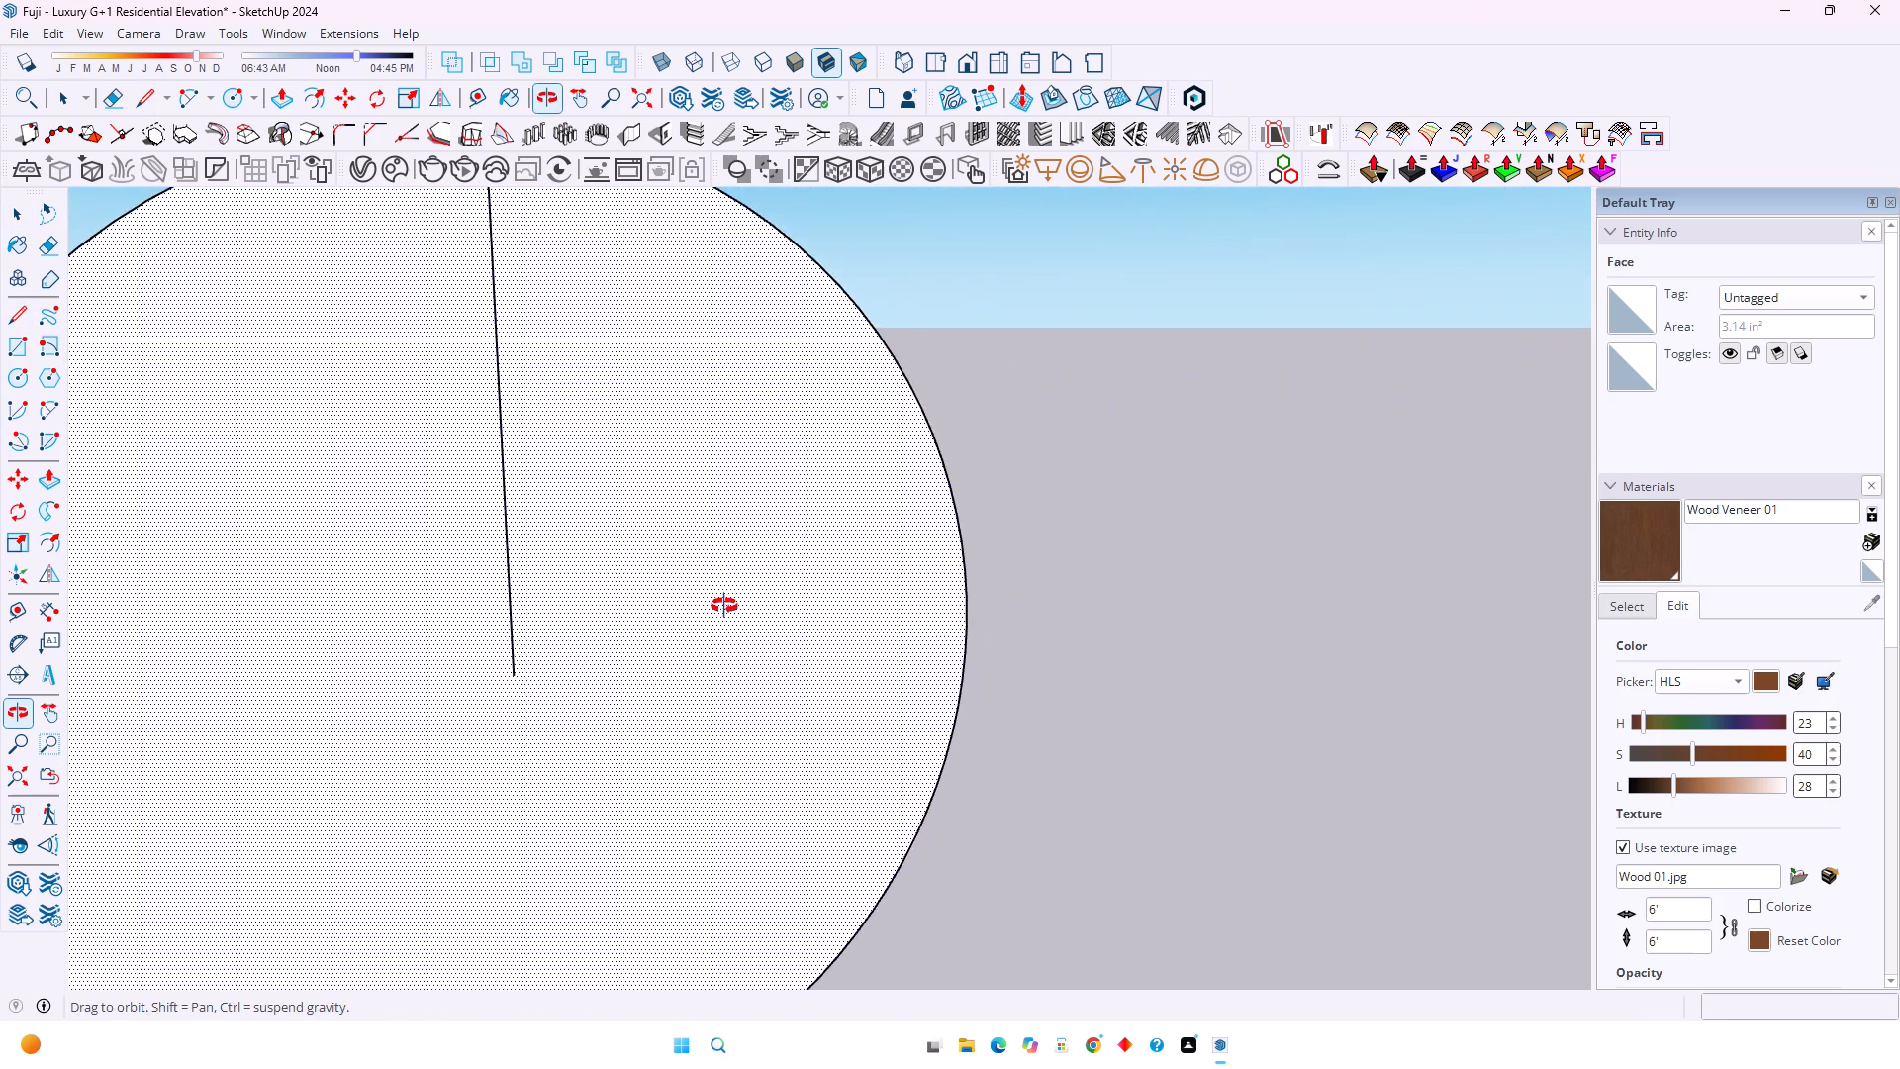
middle_click_drag(724, 606, 127, 647)
middle_click_drag(703, 724, 323, 655)
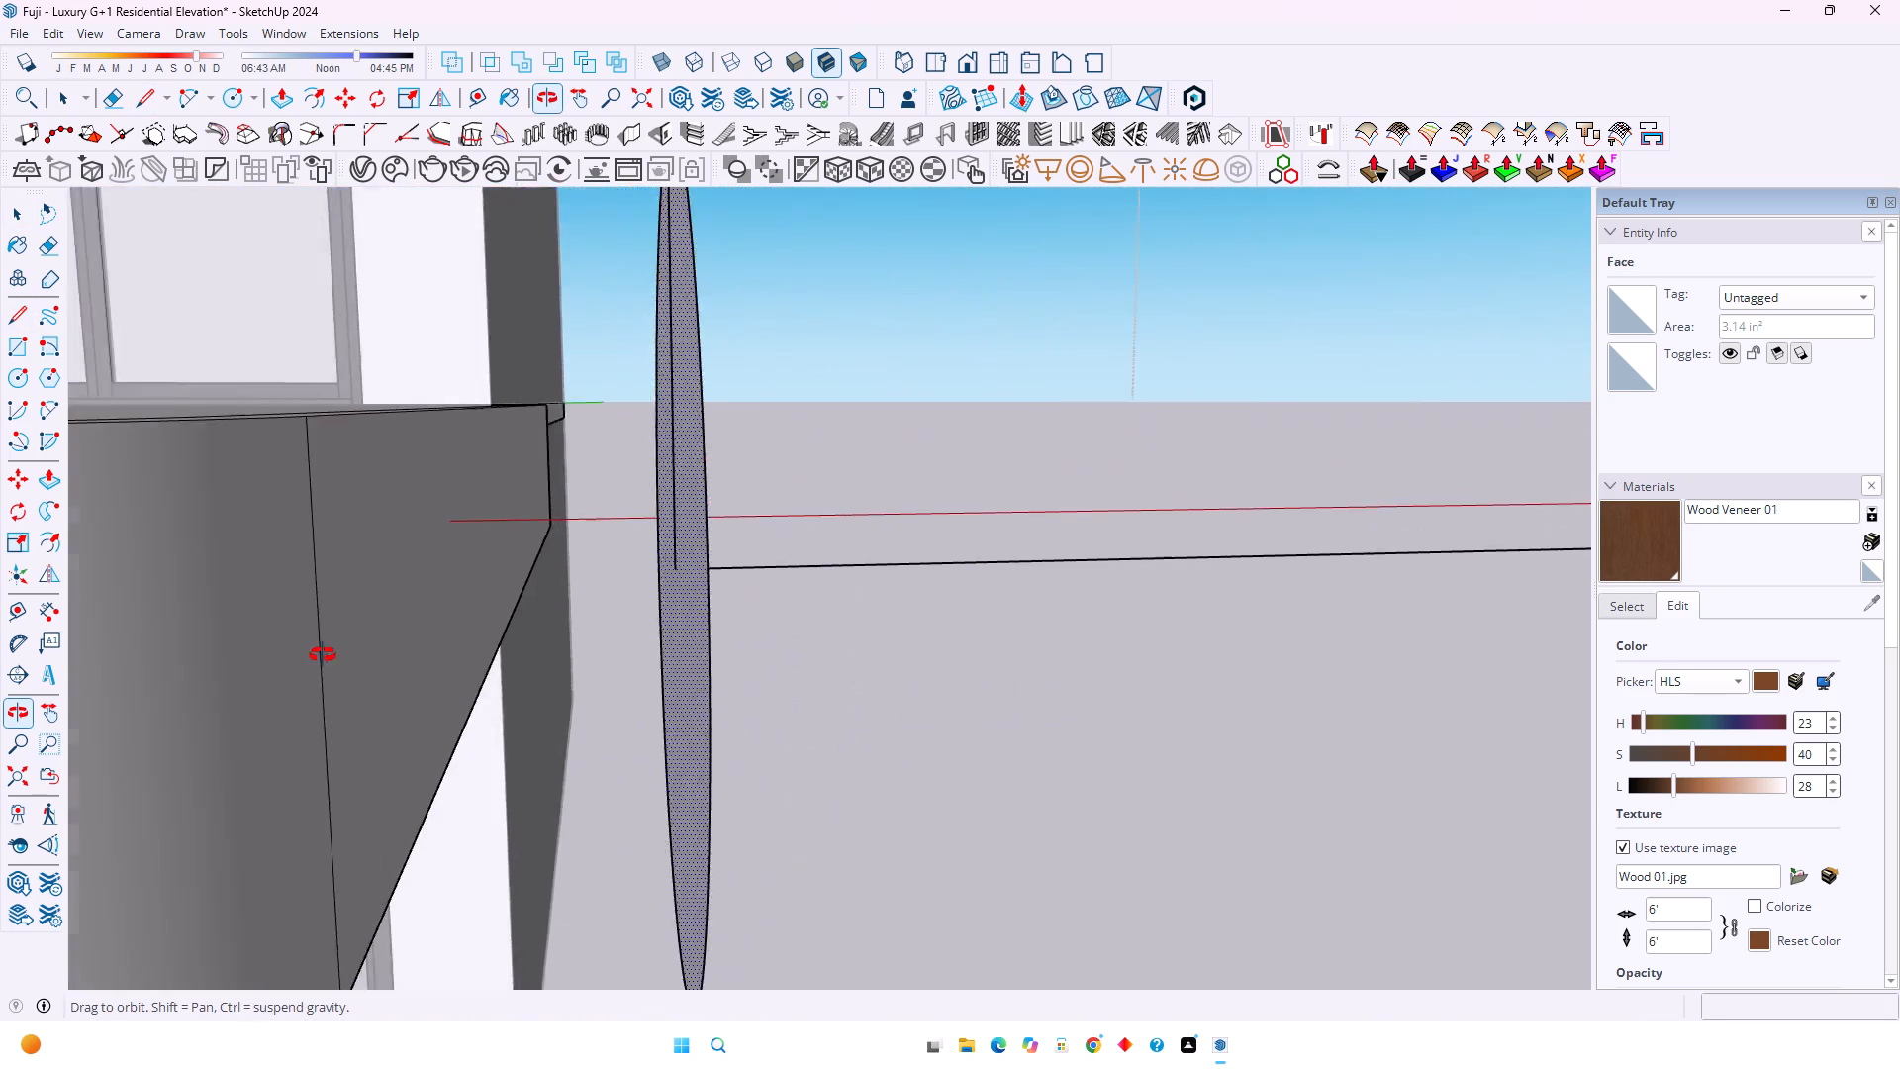
middle_click_drag(323, 655, 308, 655)
middle_click_drag(284, 652, 545, 666)
scroll(543, 661, "down", 4)
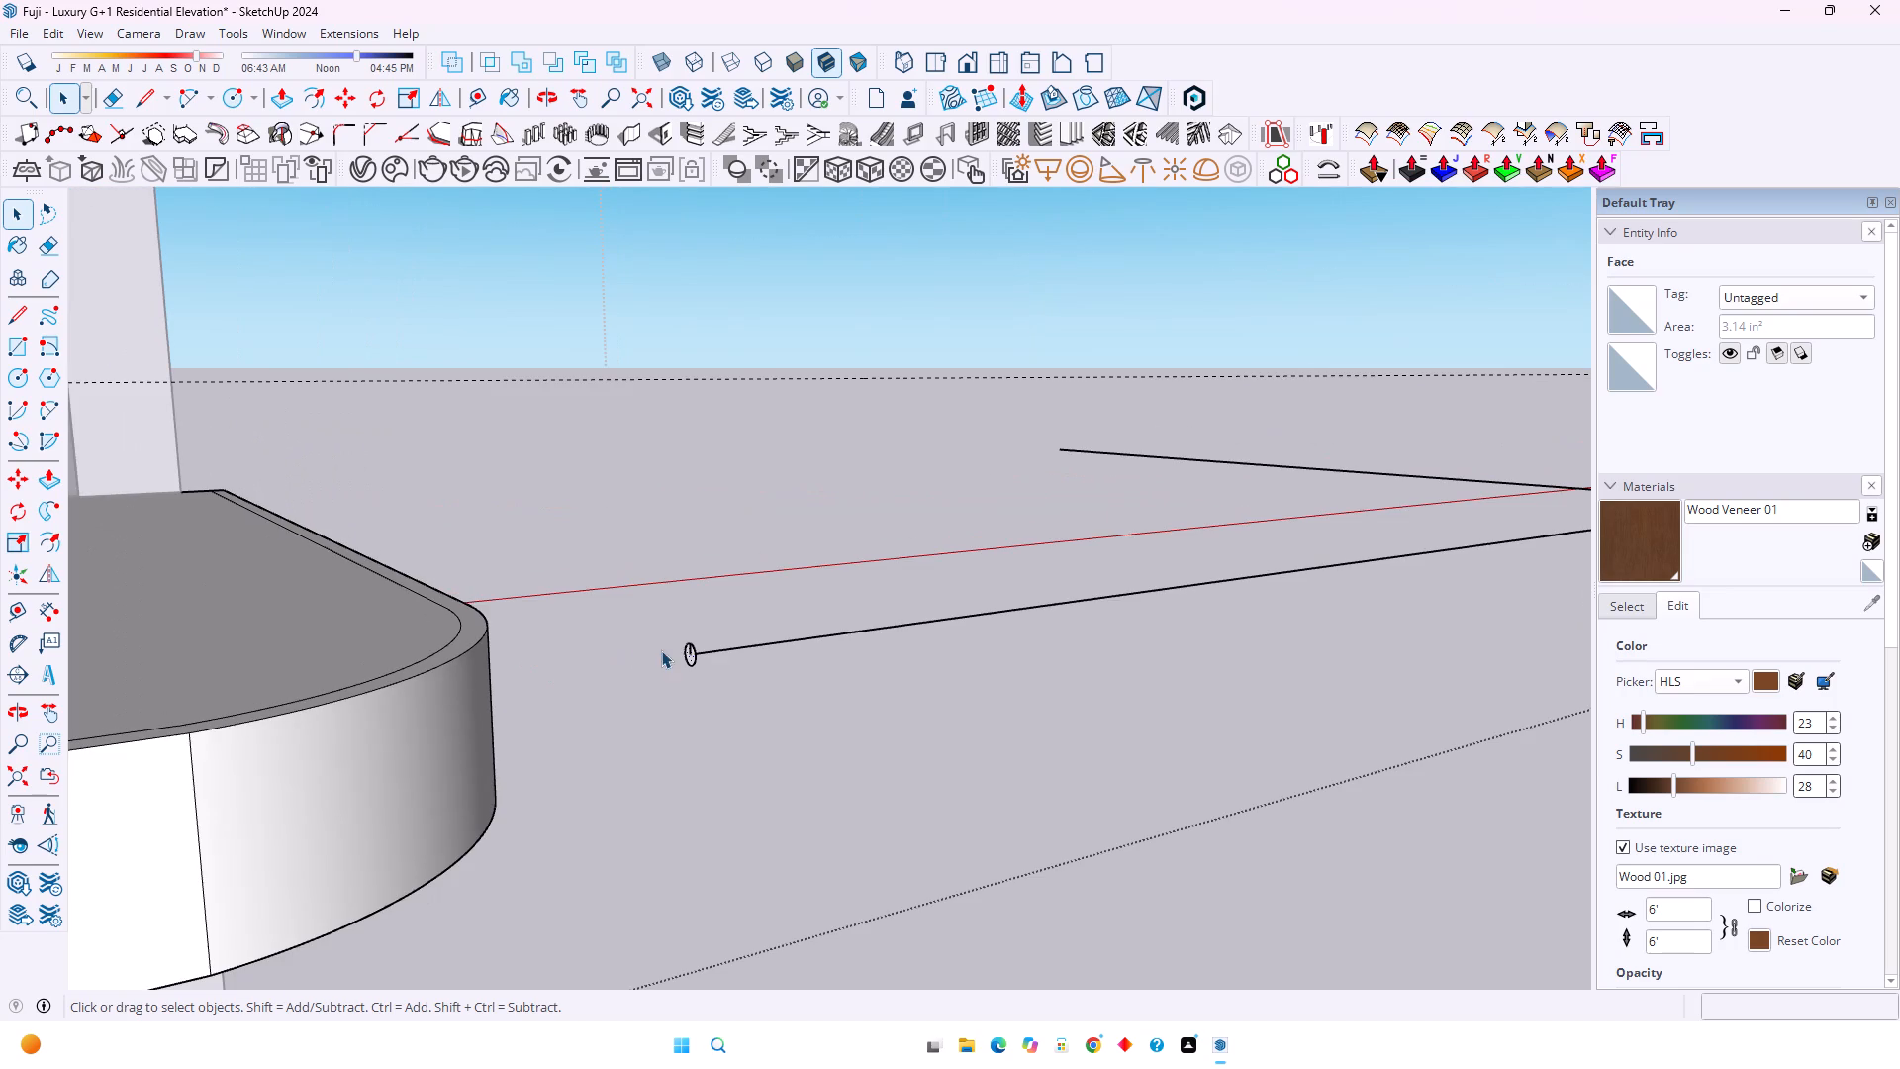
scroll(708, 653, "up", 15)
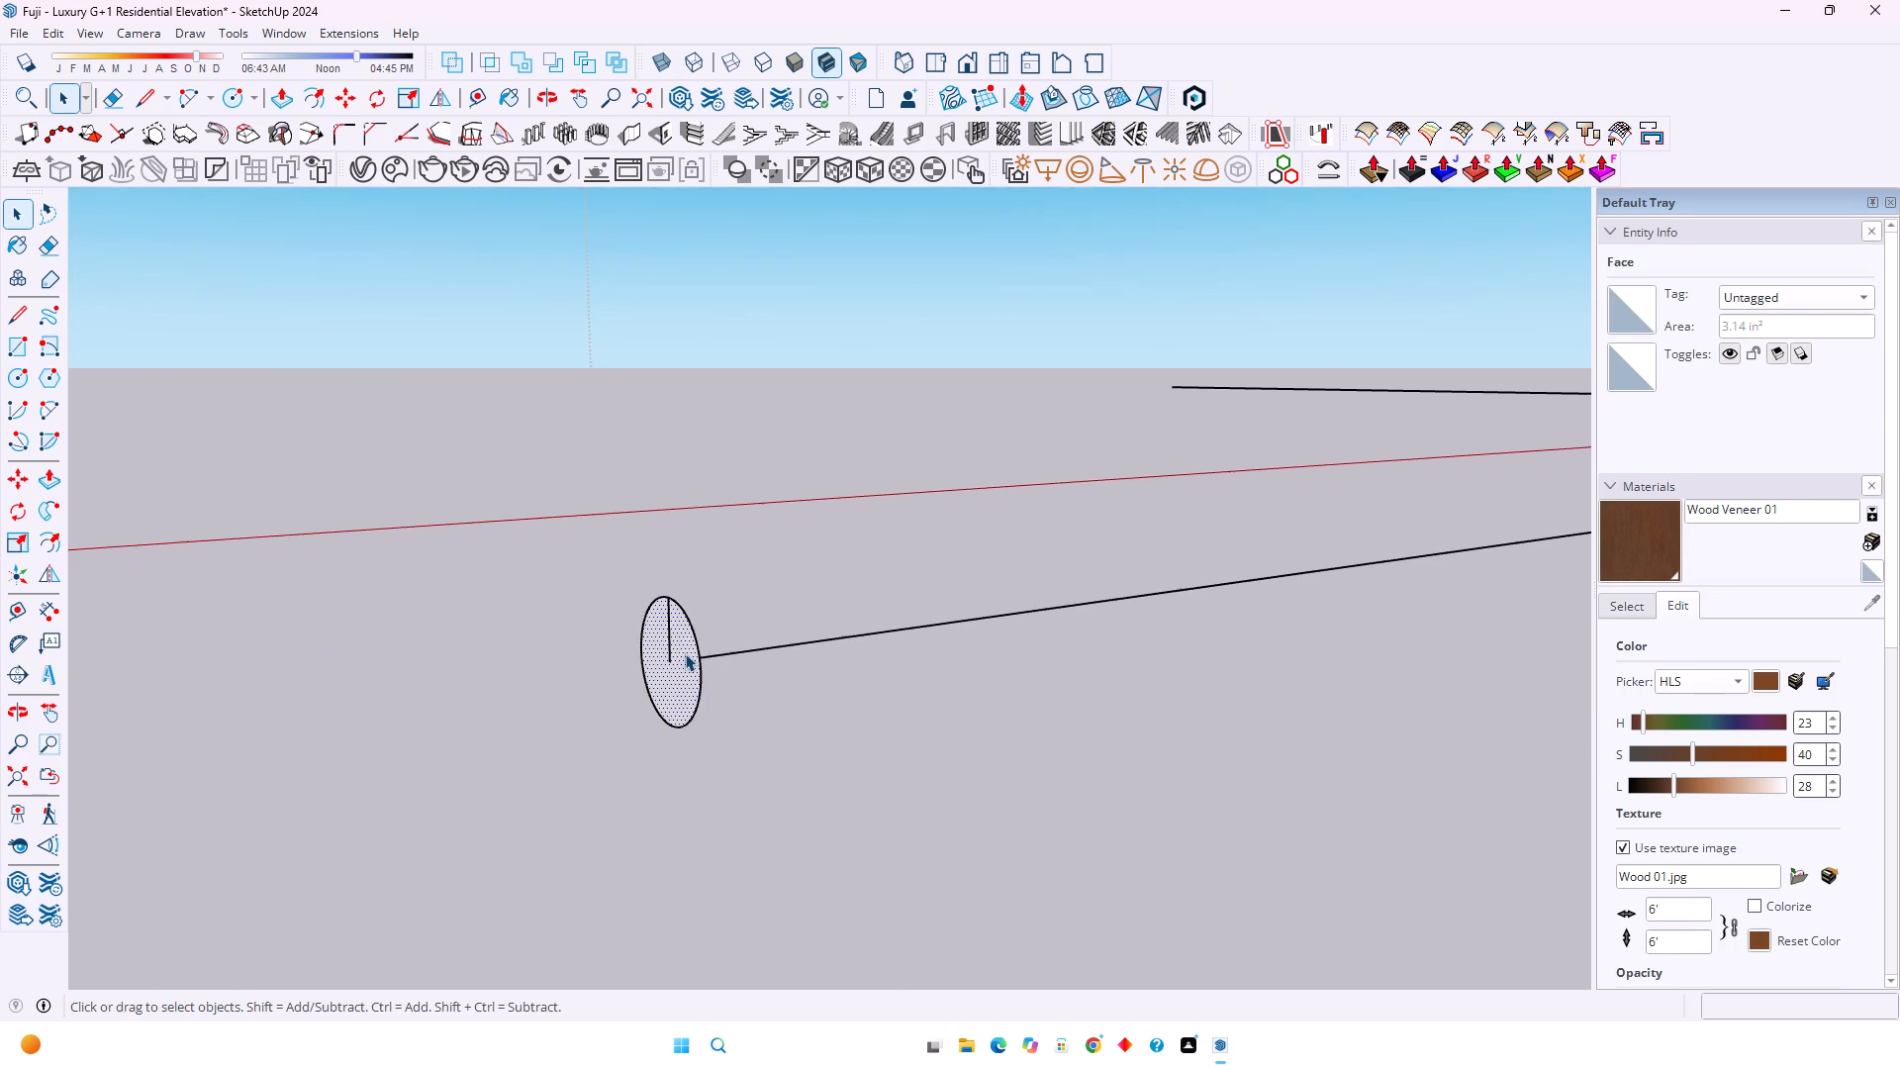
scroll(685, 653, "up", 18)
middle_click_drag(678, 652, 735, 644)
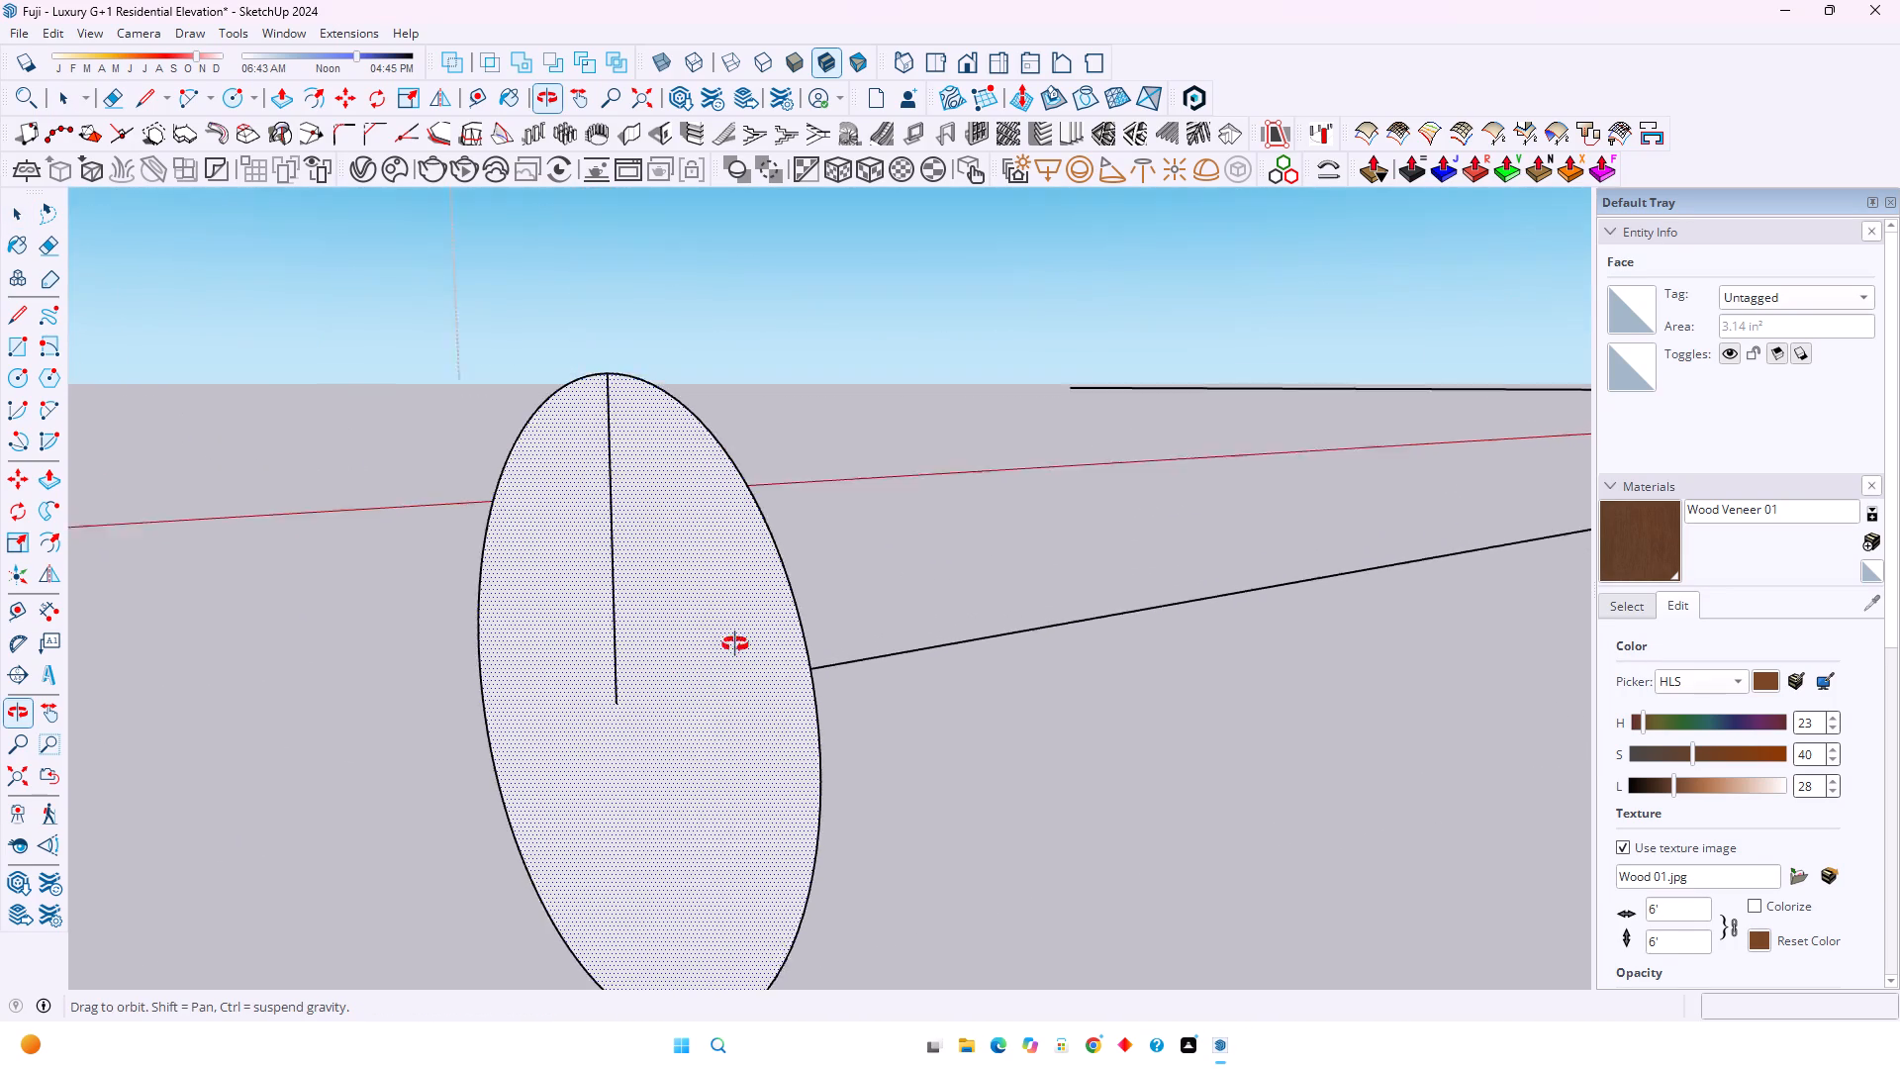
middle_click_drag(735, 644, 1190, 604)
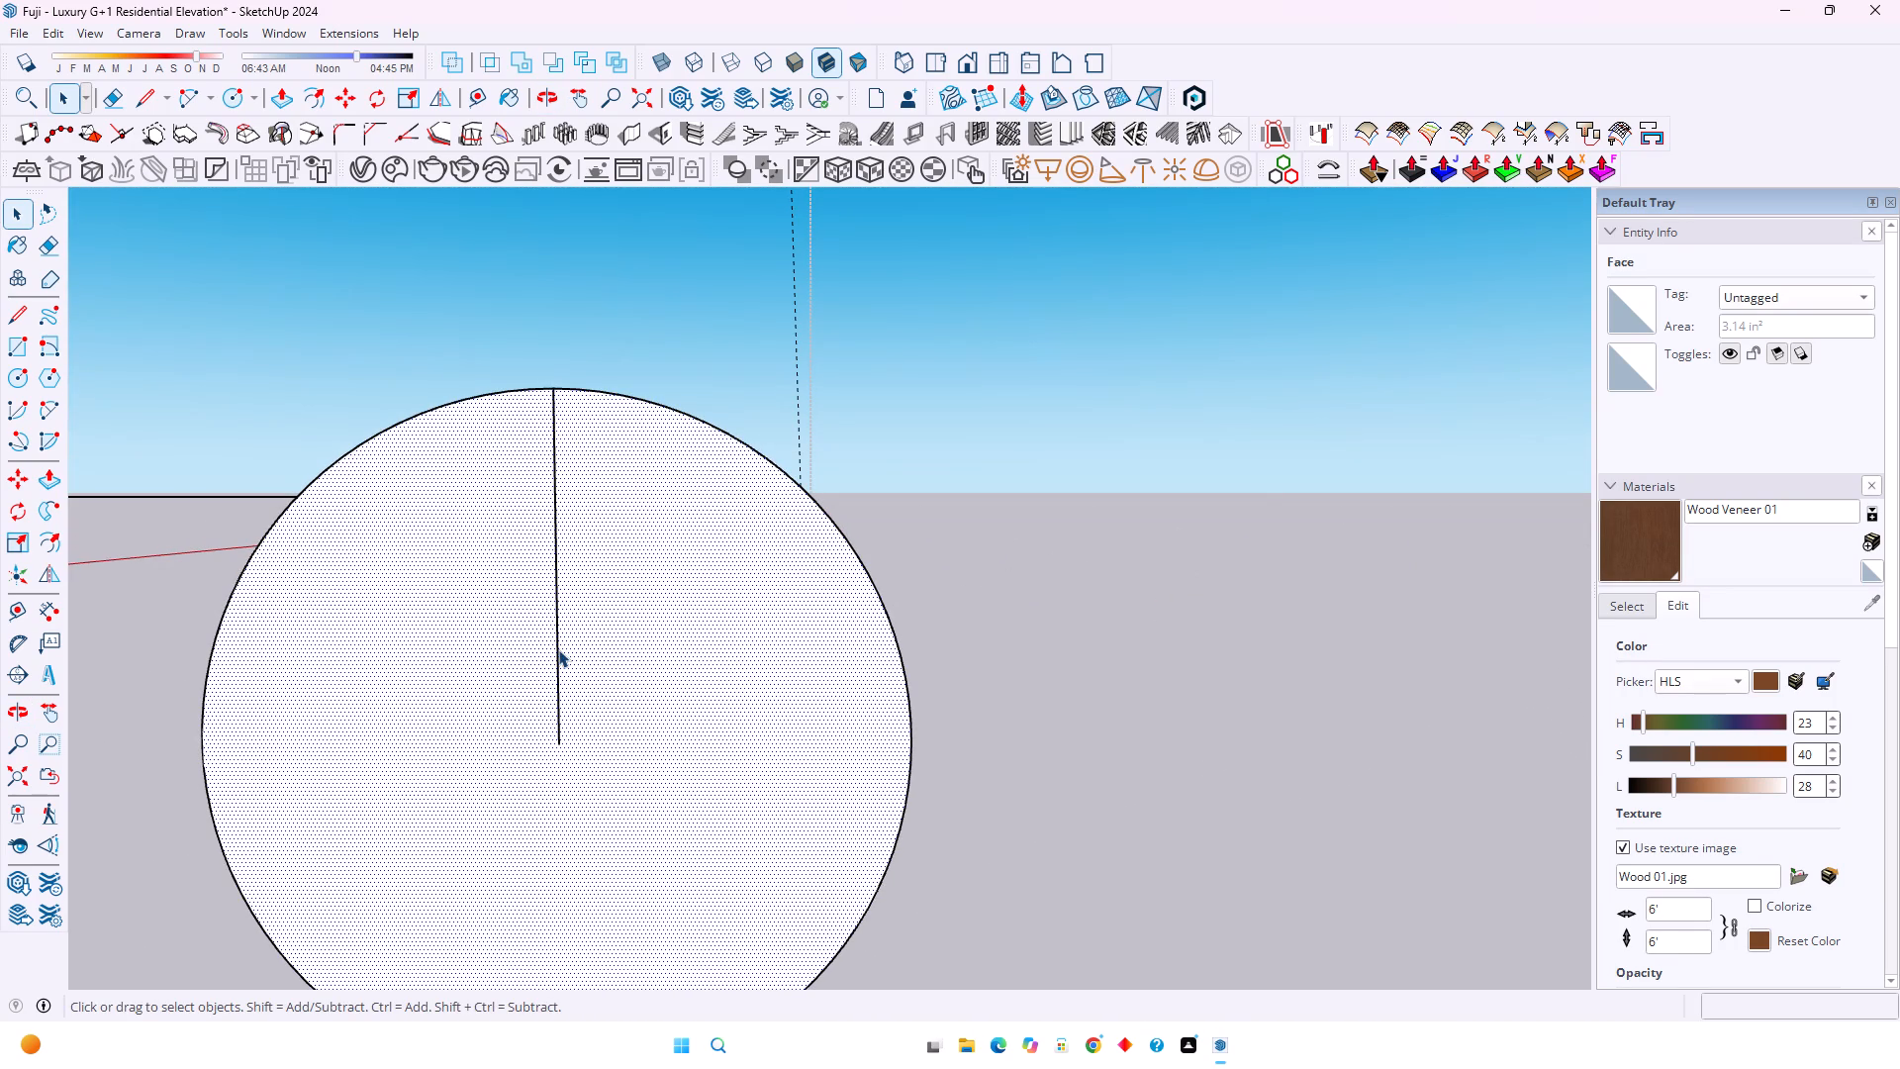
Copy the profile's vertical centre line 6 mm to one side along the green axis.
left_click(558, 650)
key("m")
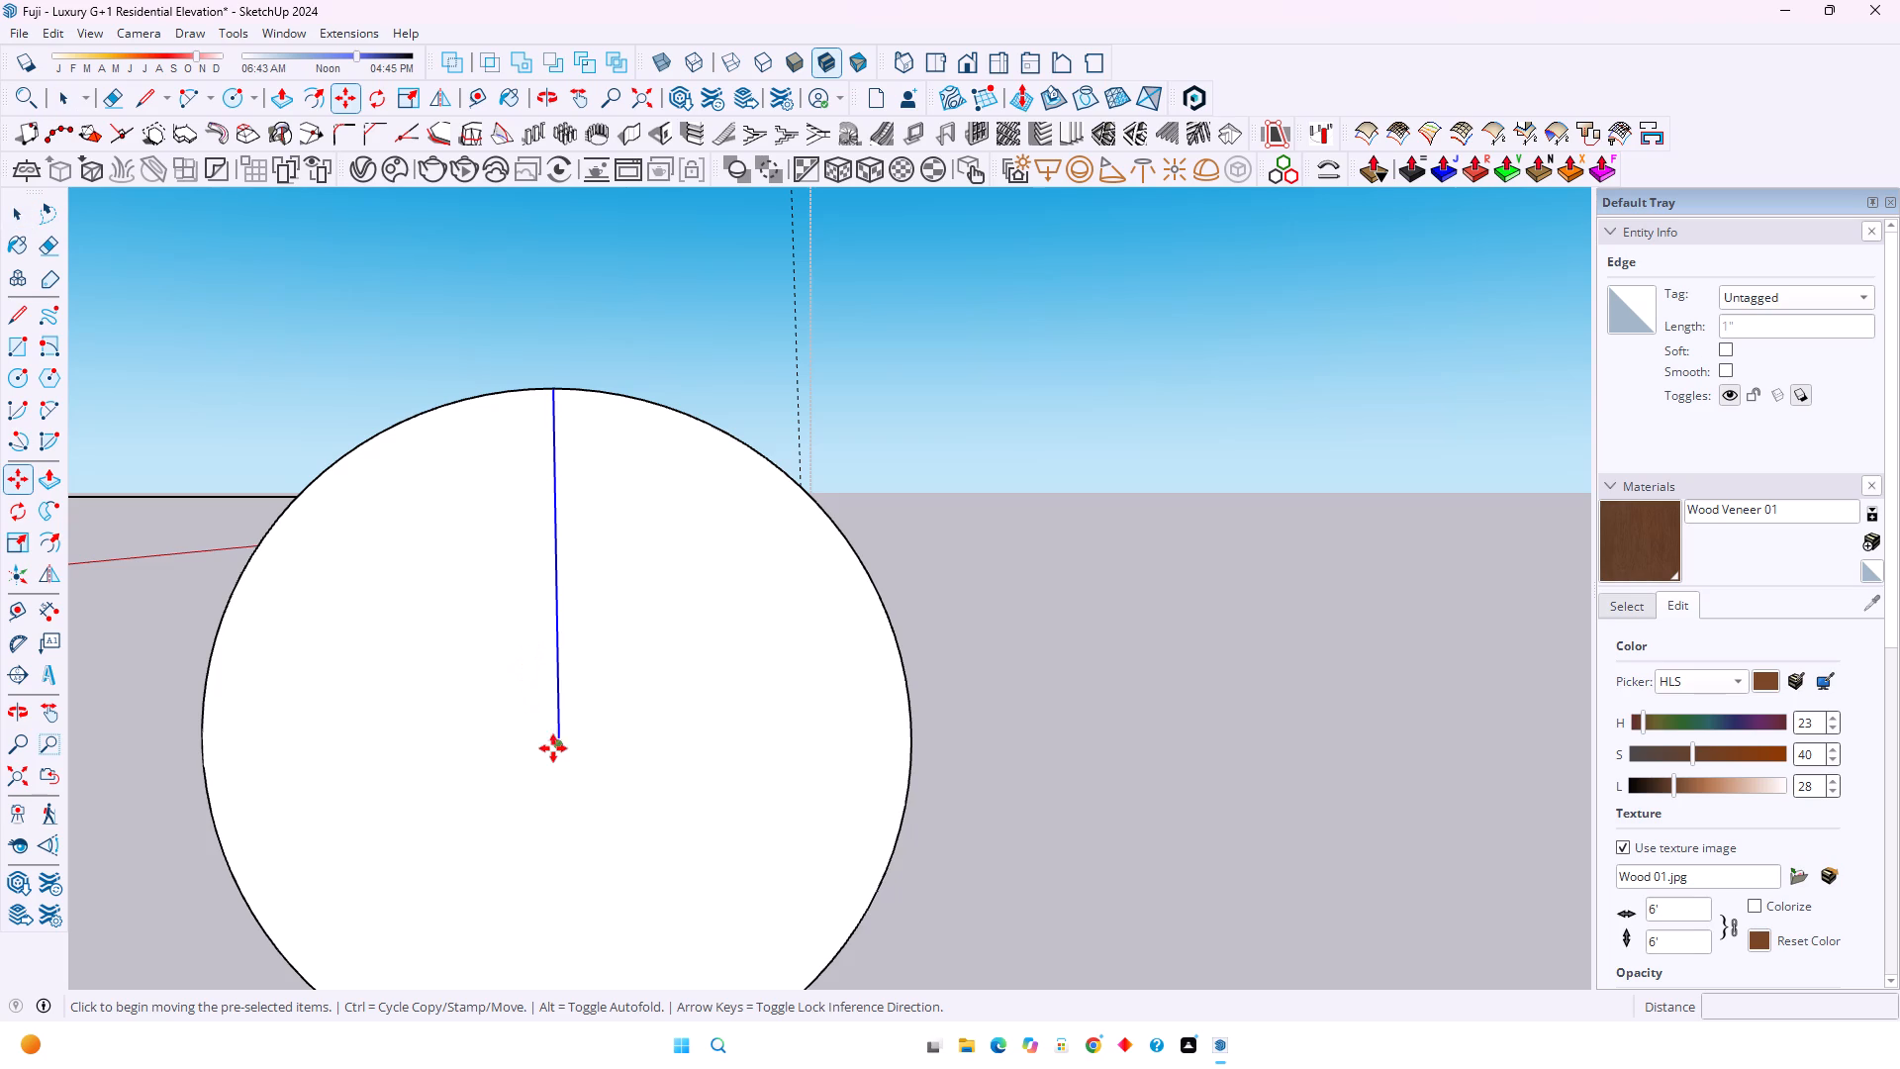
left_click(558, 746)
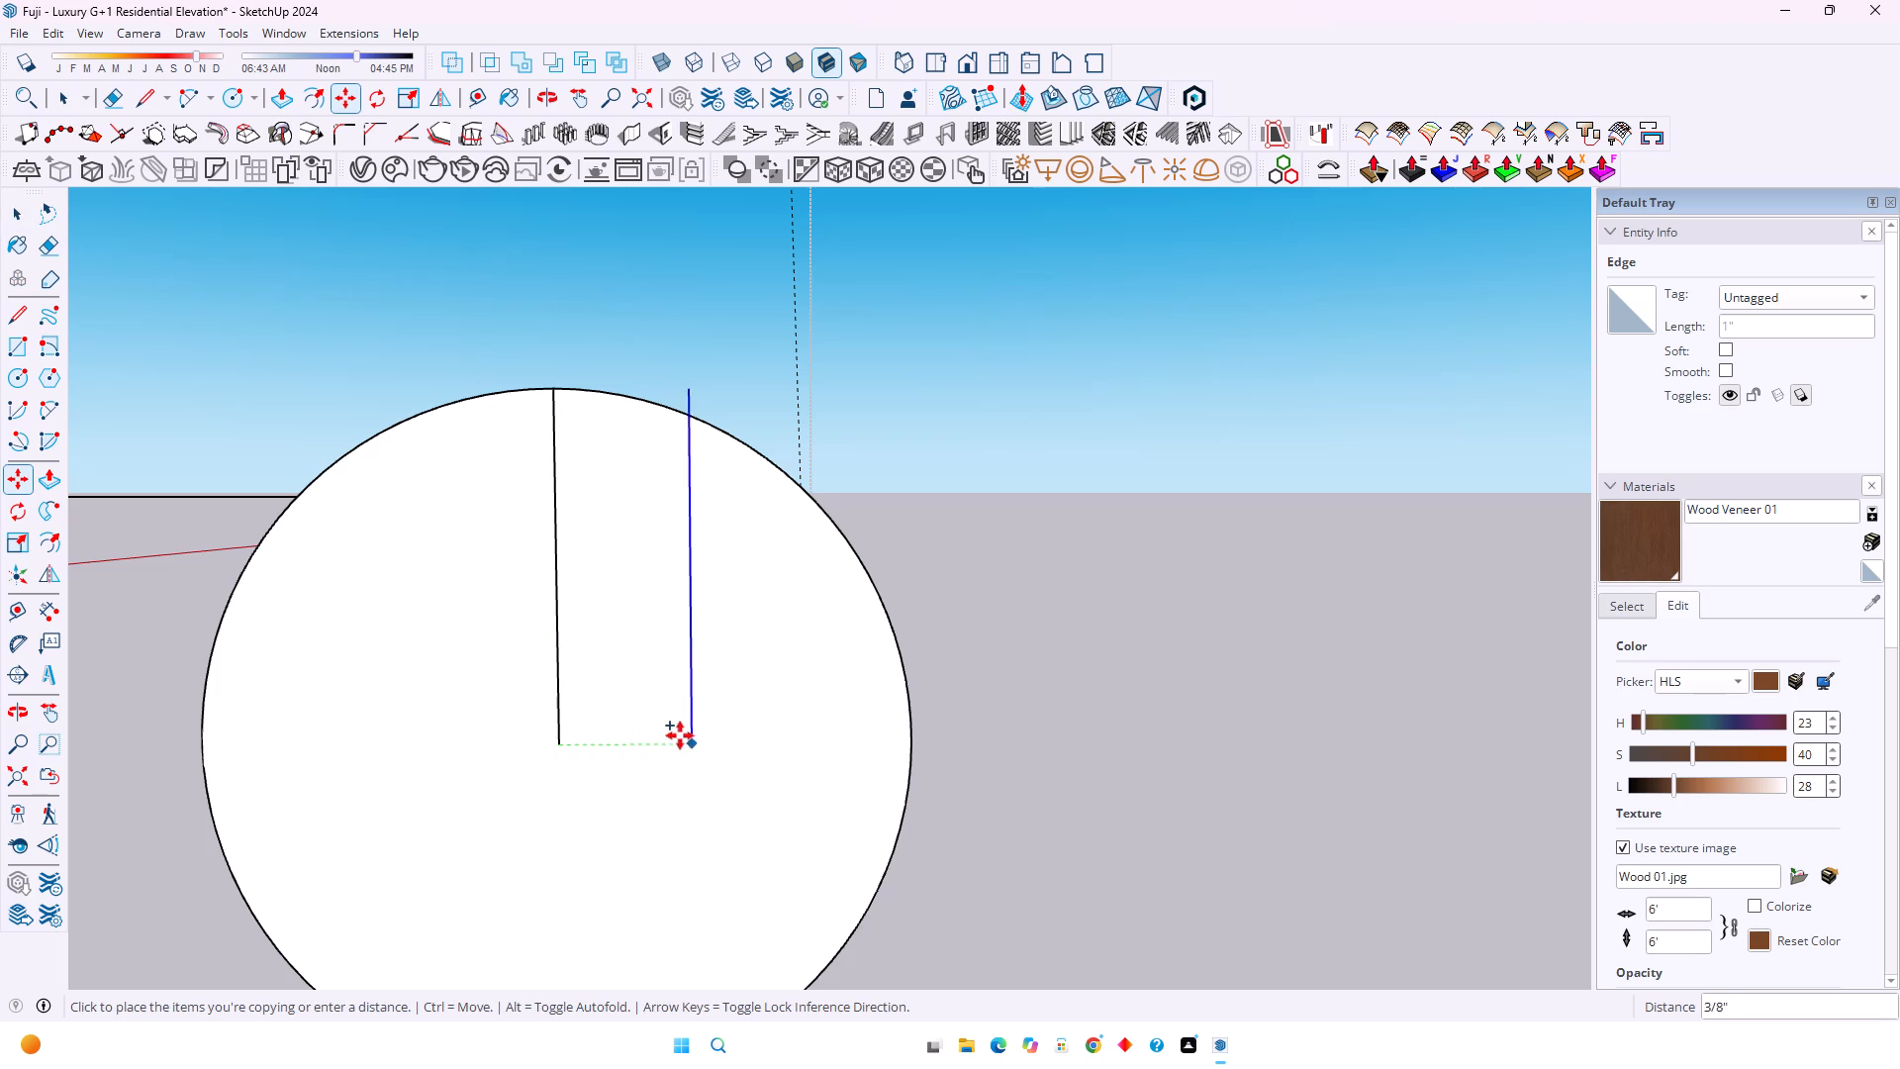
key("6")
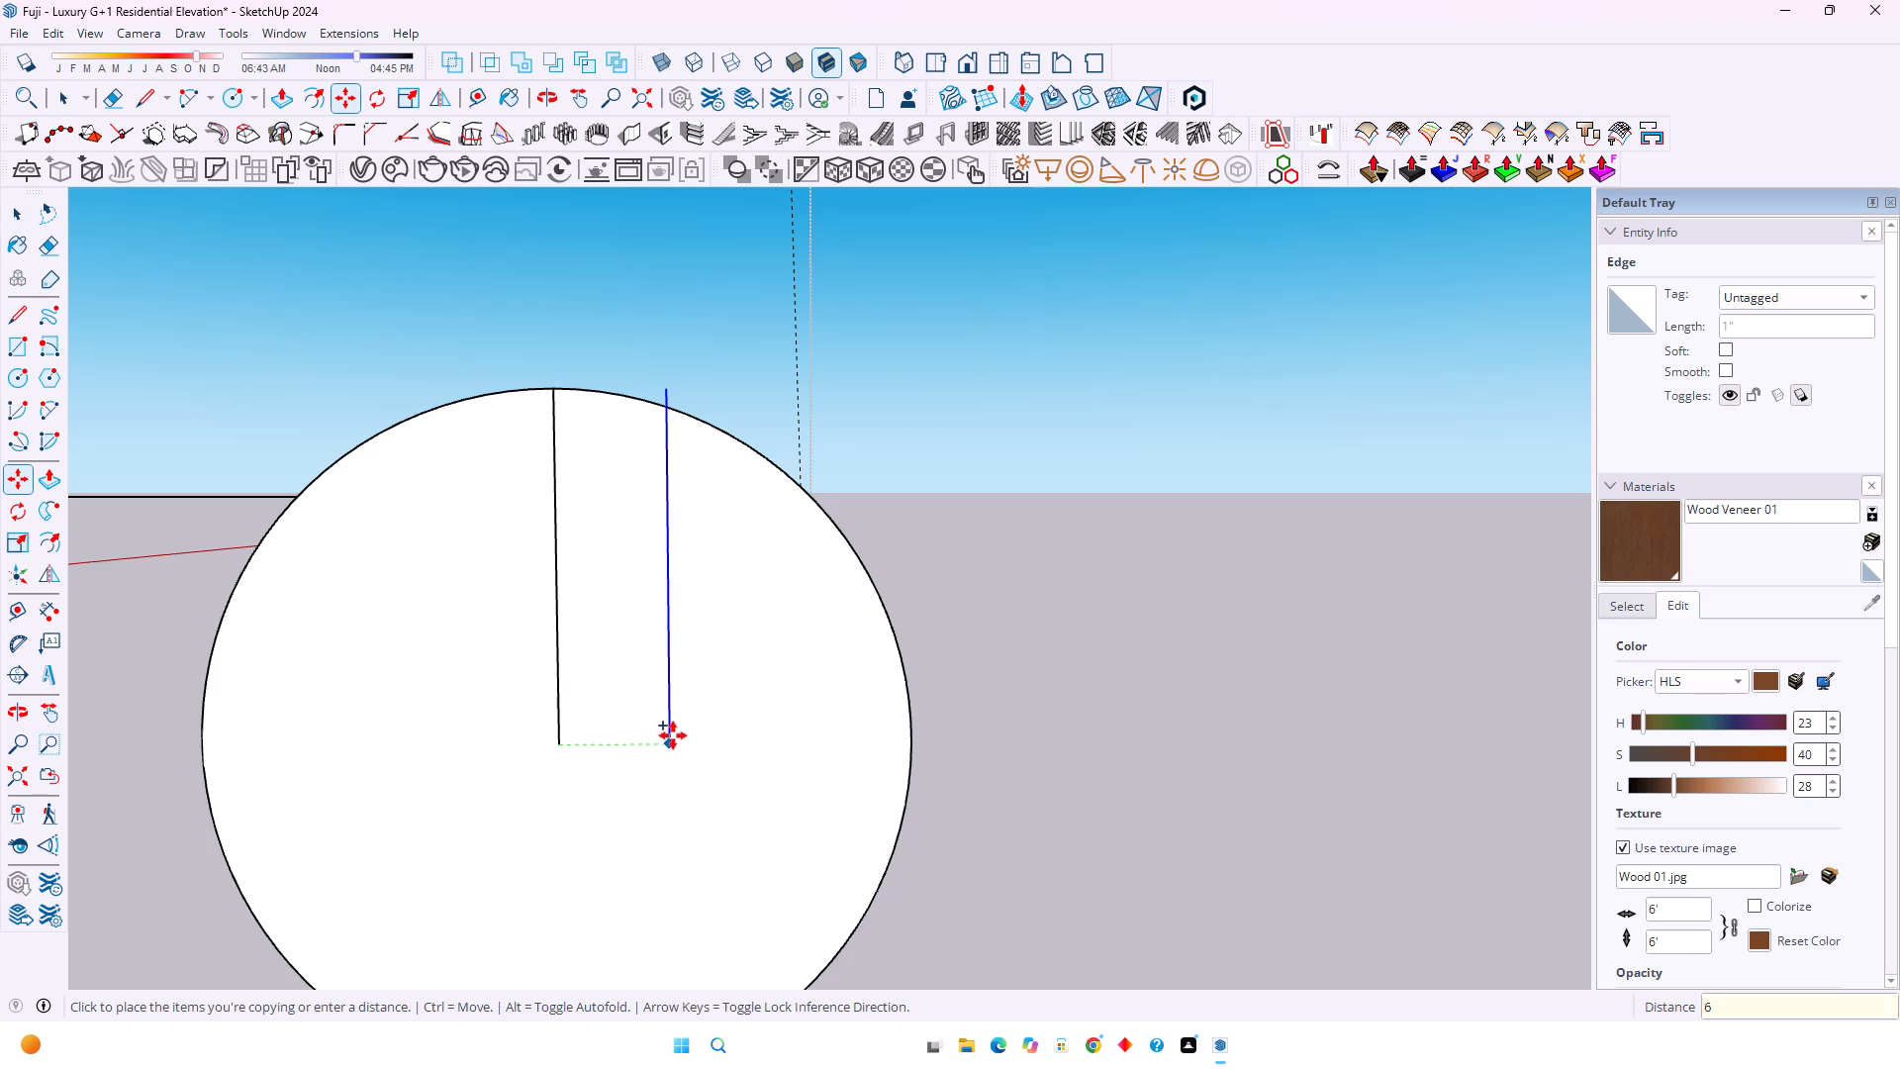
type("mm")
key("Return")
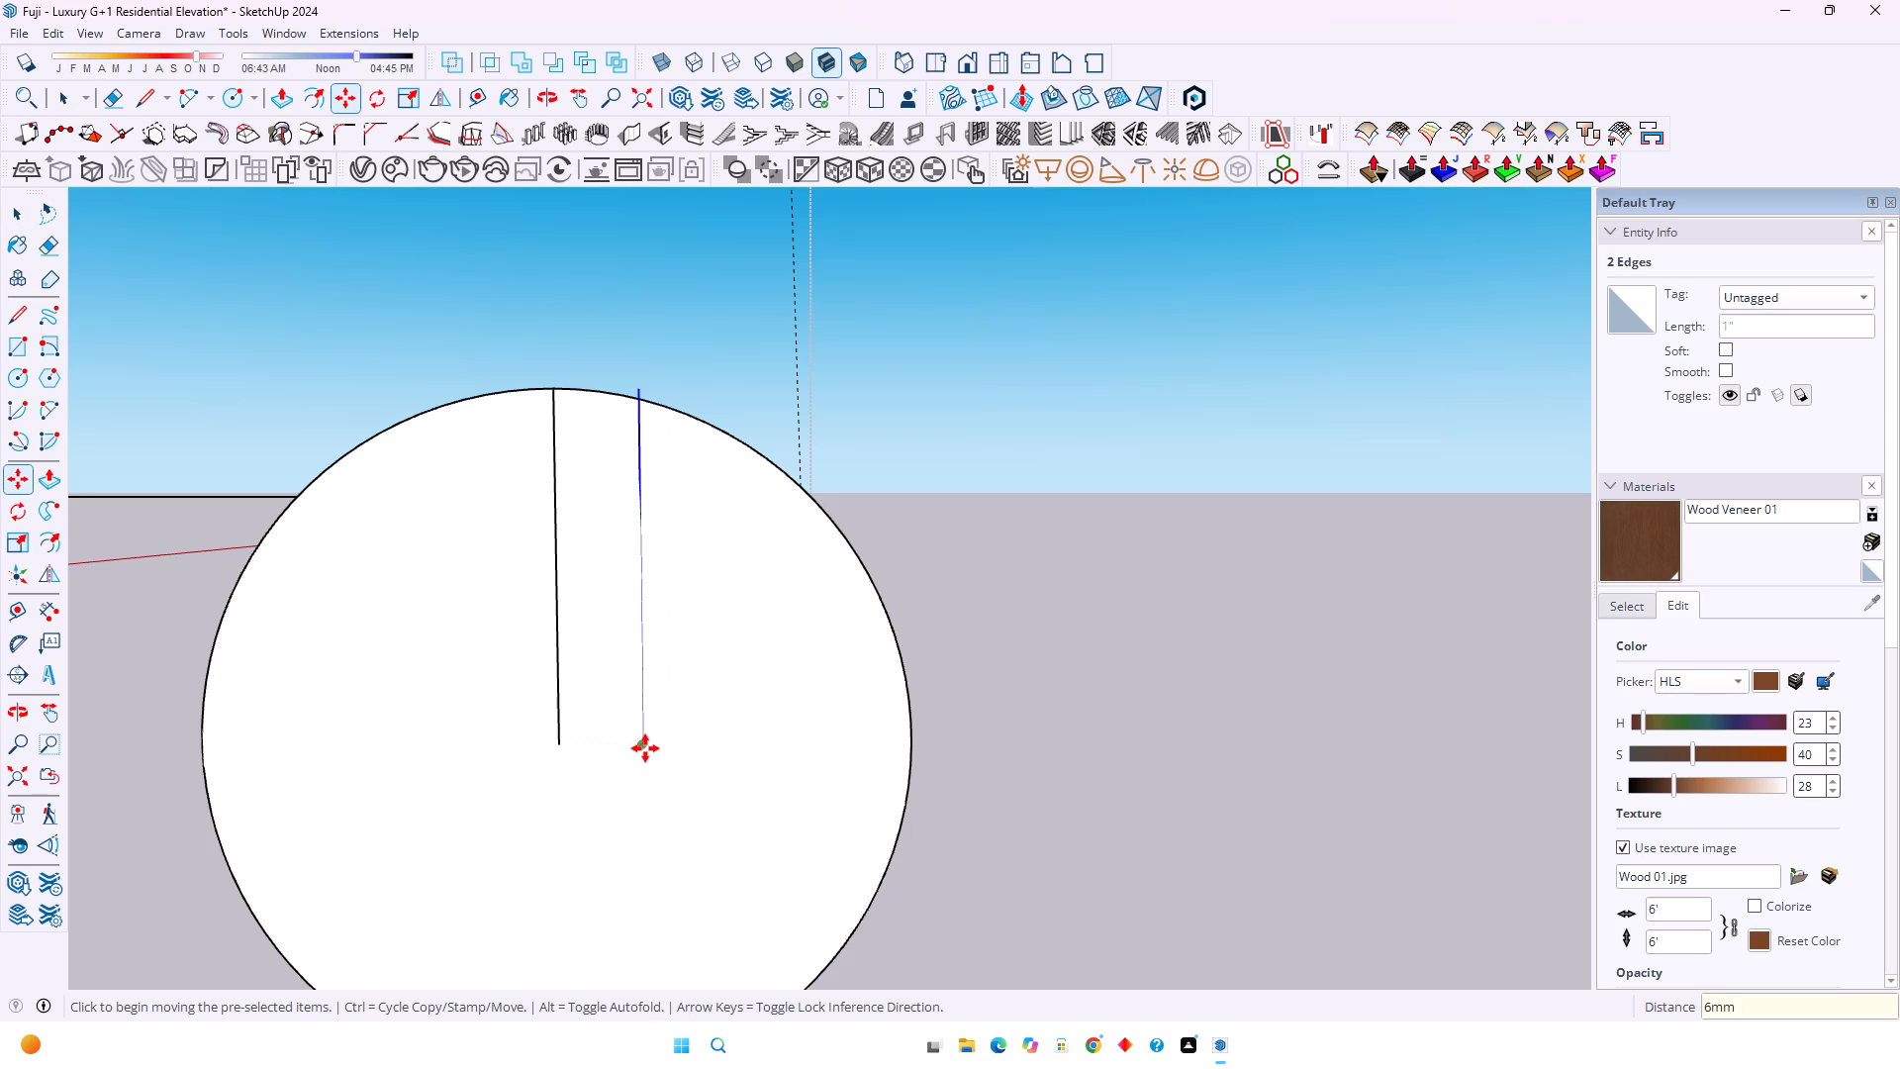
Copy the offset vertical line 12 mm back along the green axis to the opposite side of the centre line.
left_click(644, 748)
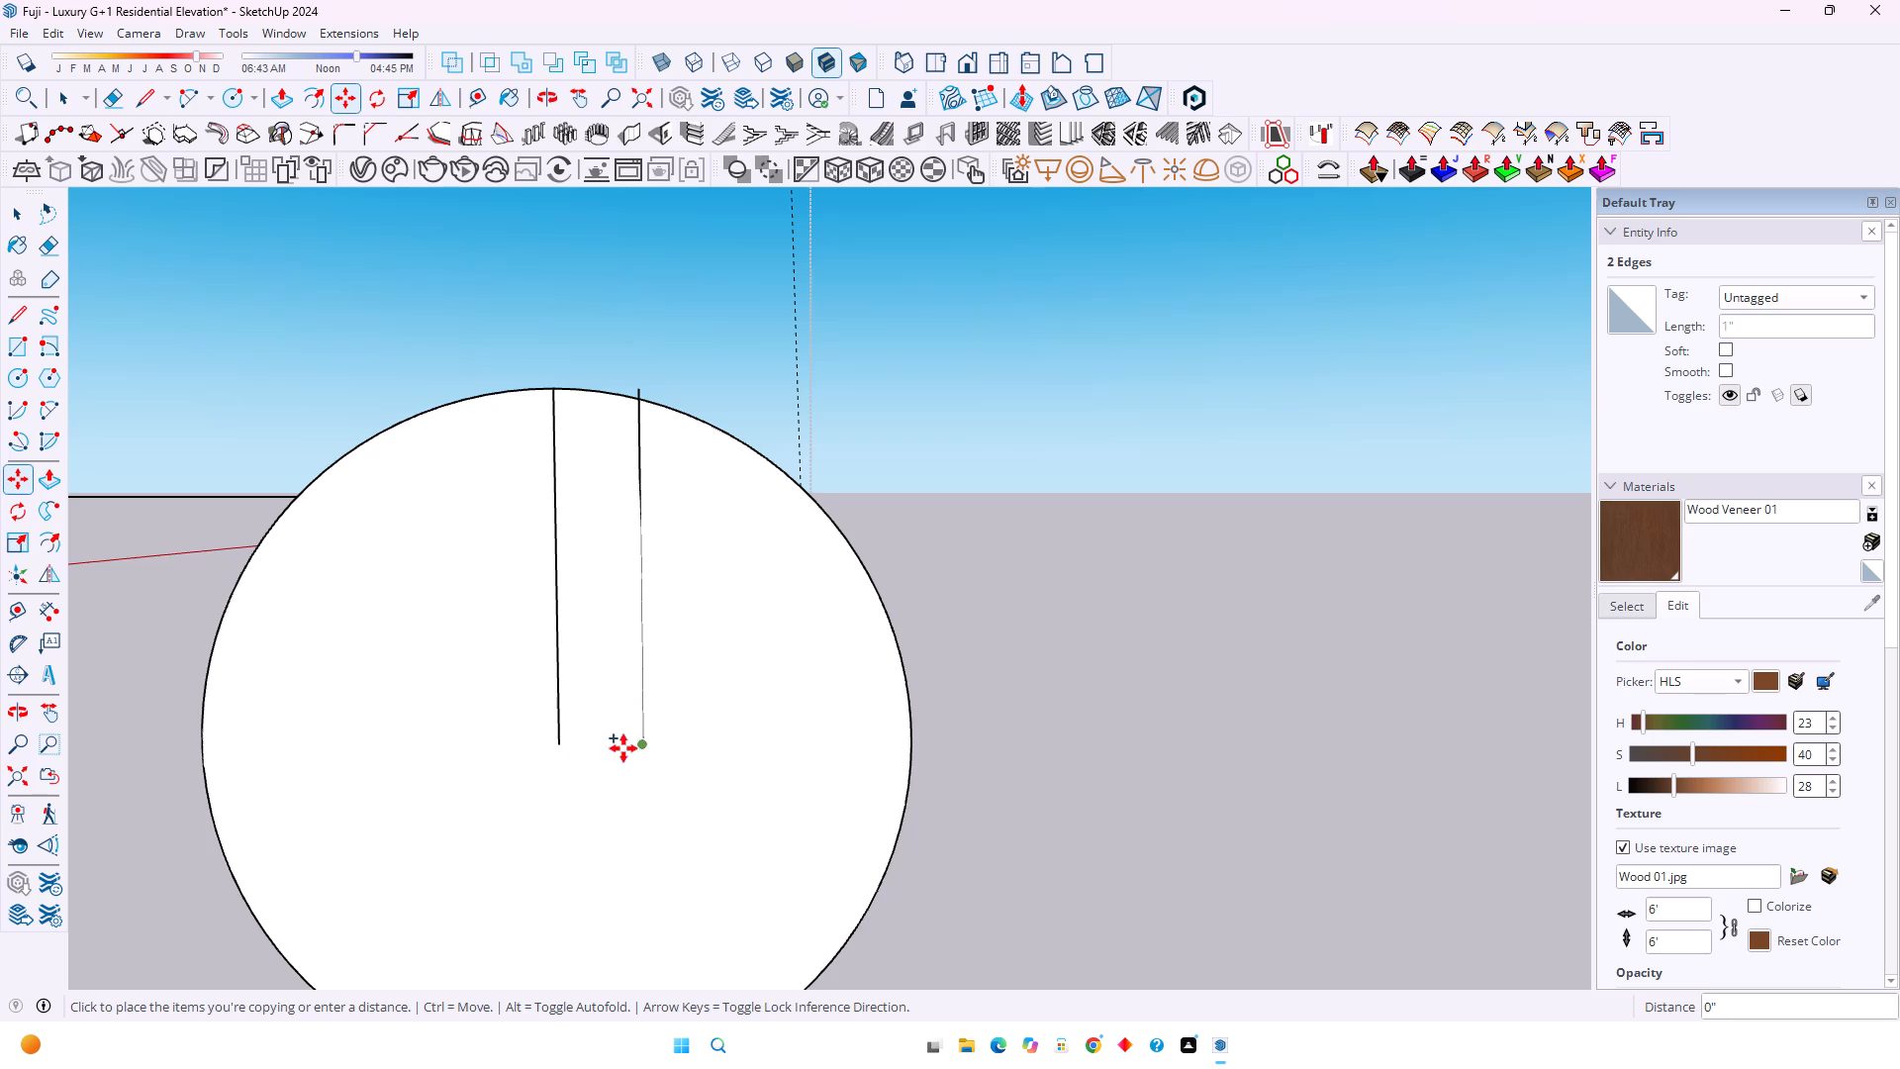
type("12")
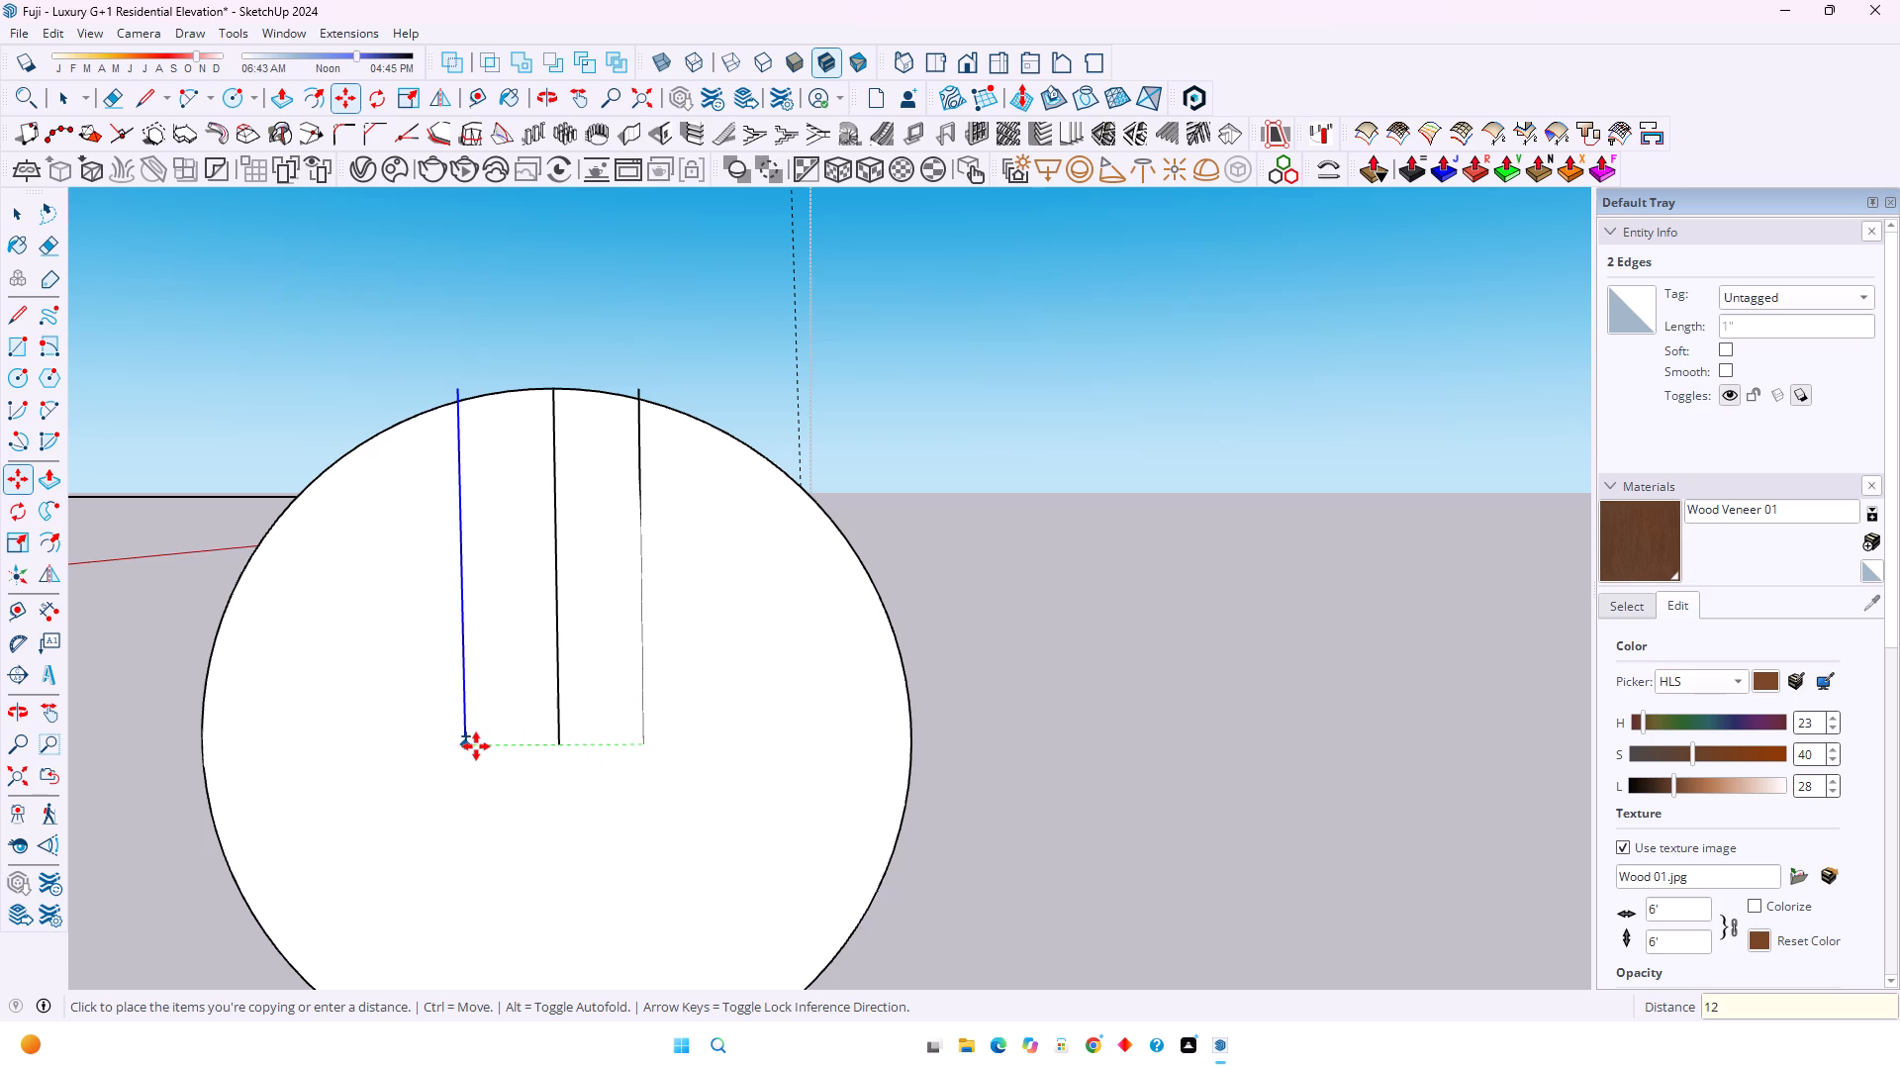
type("mm")
key("Return")
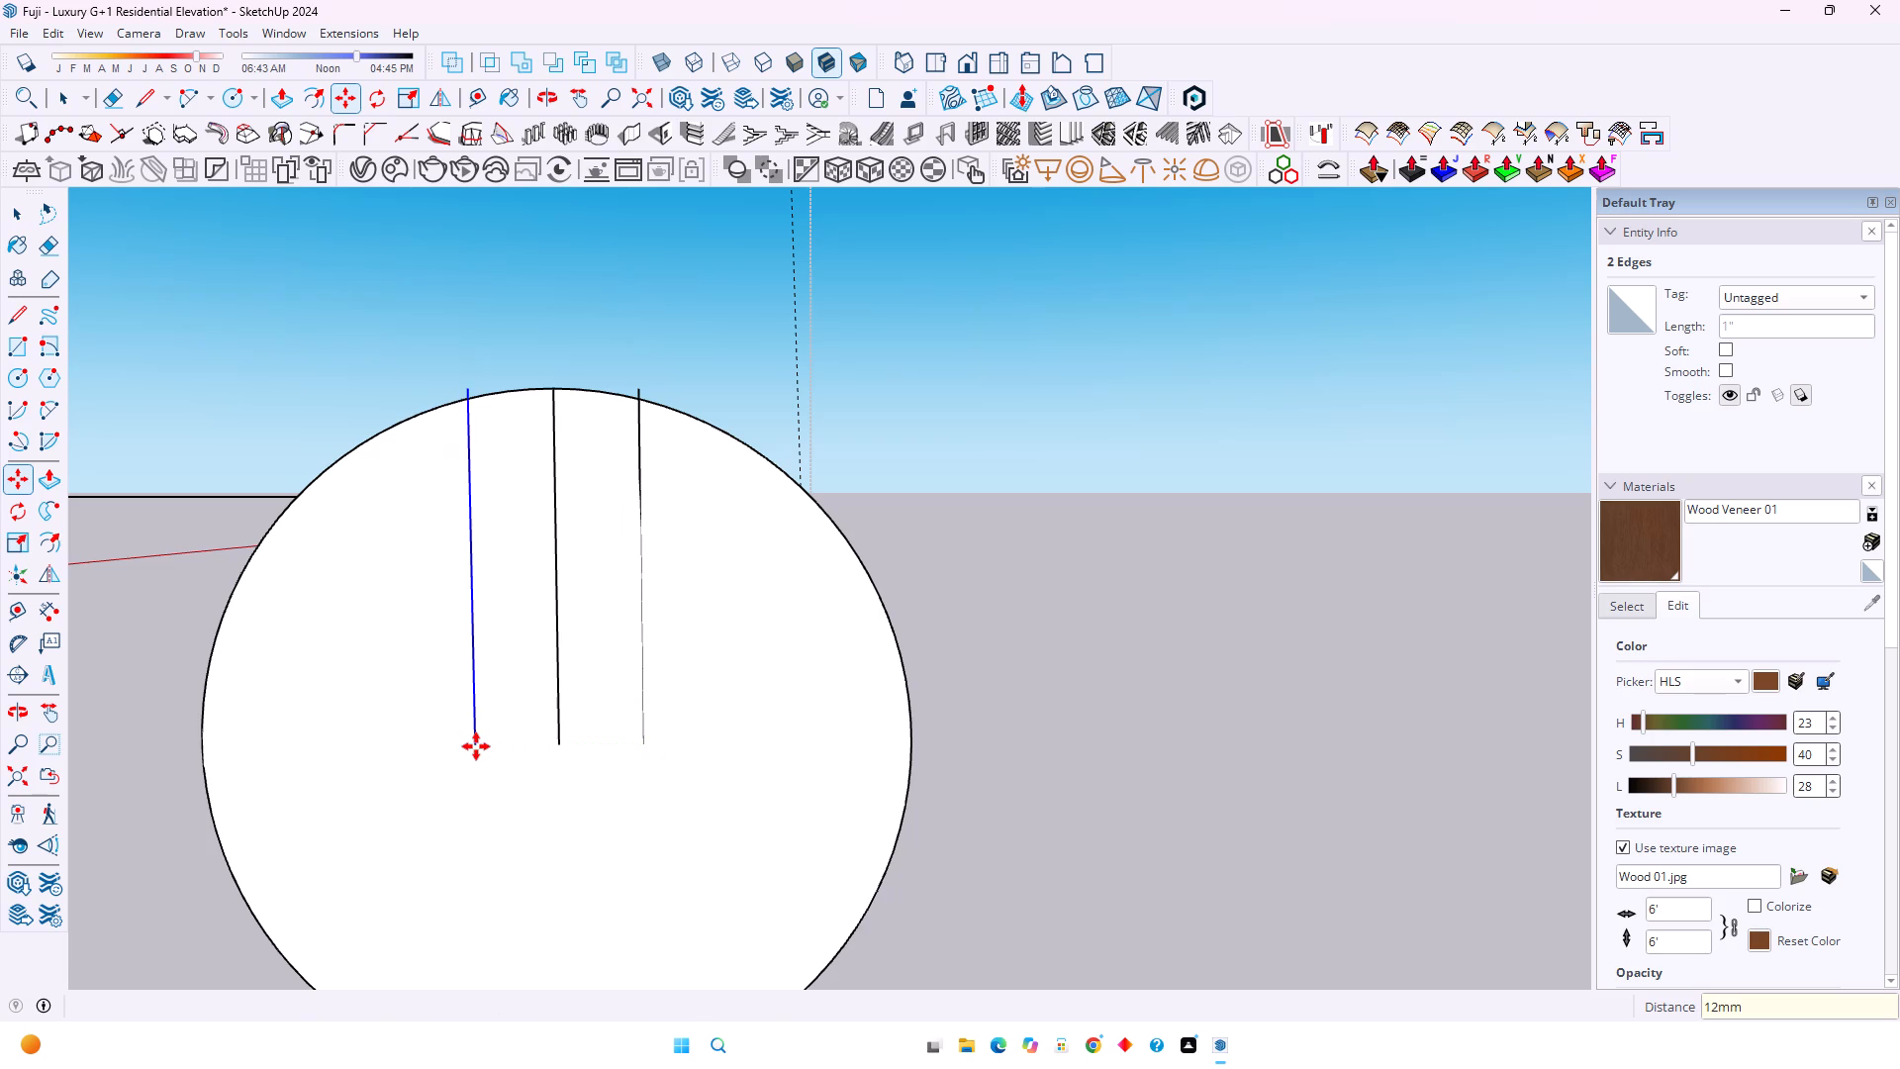
key("space")
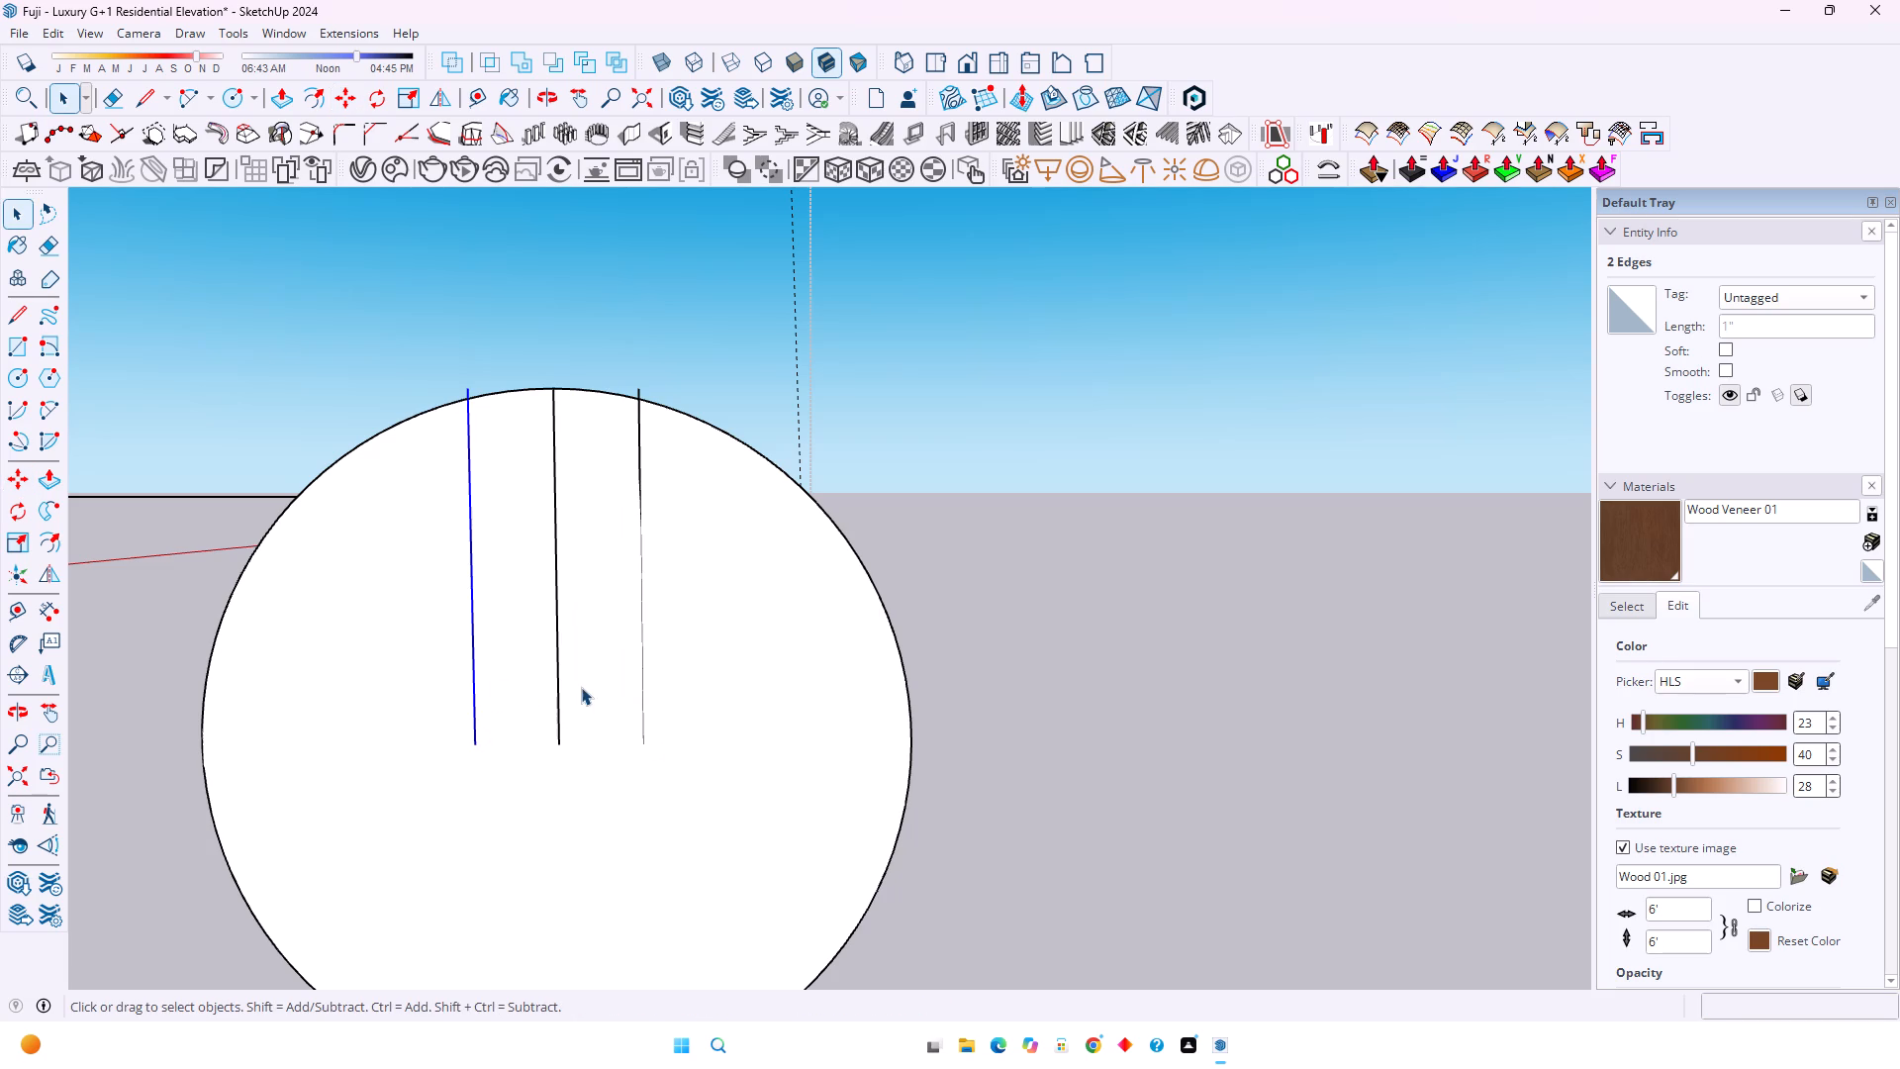
Delete the original centre line and erase the ends of both offset lines that protrude past the circle.
left_click(560, 727)
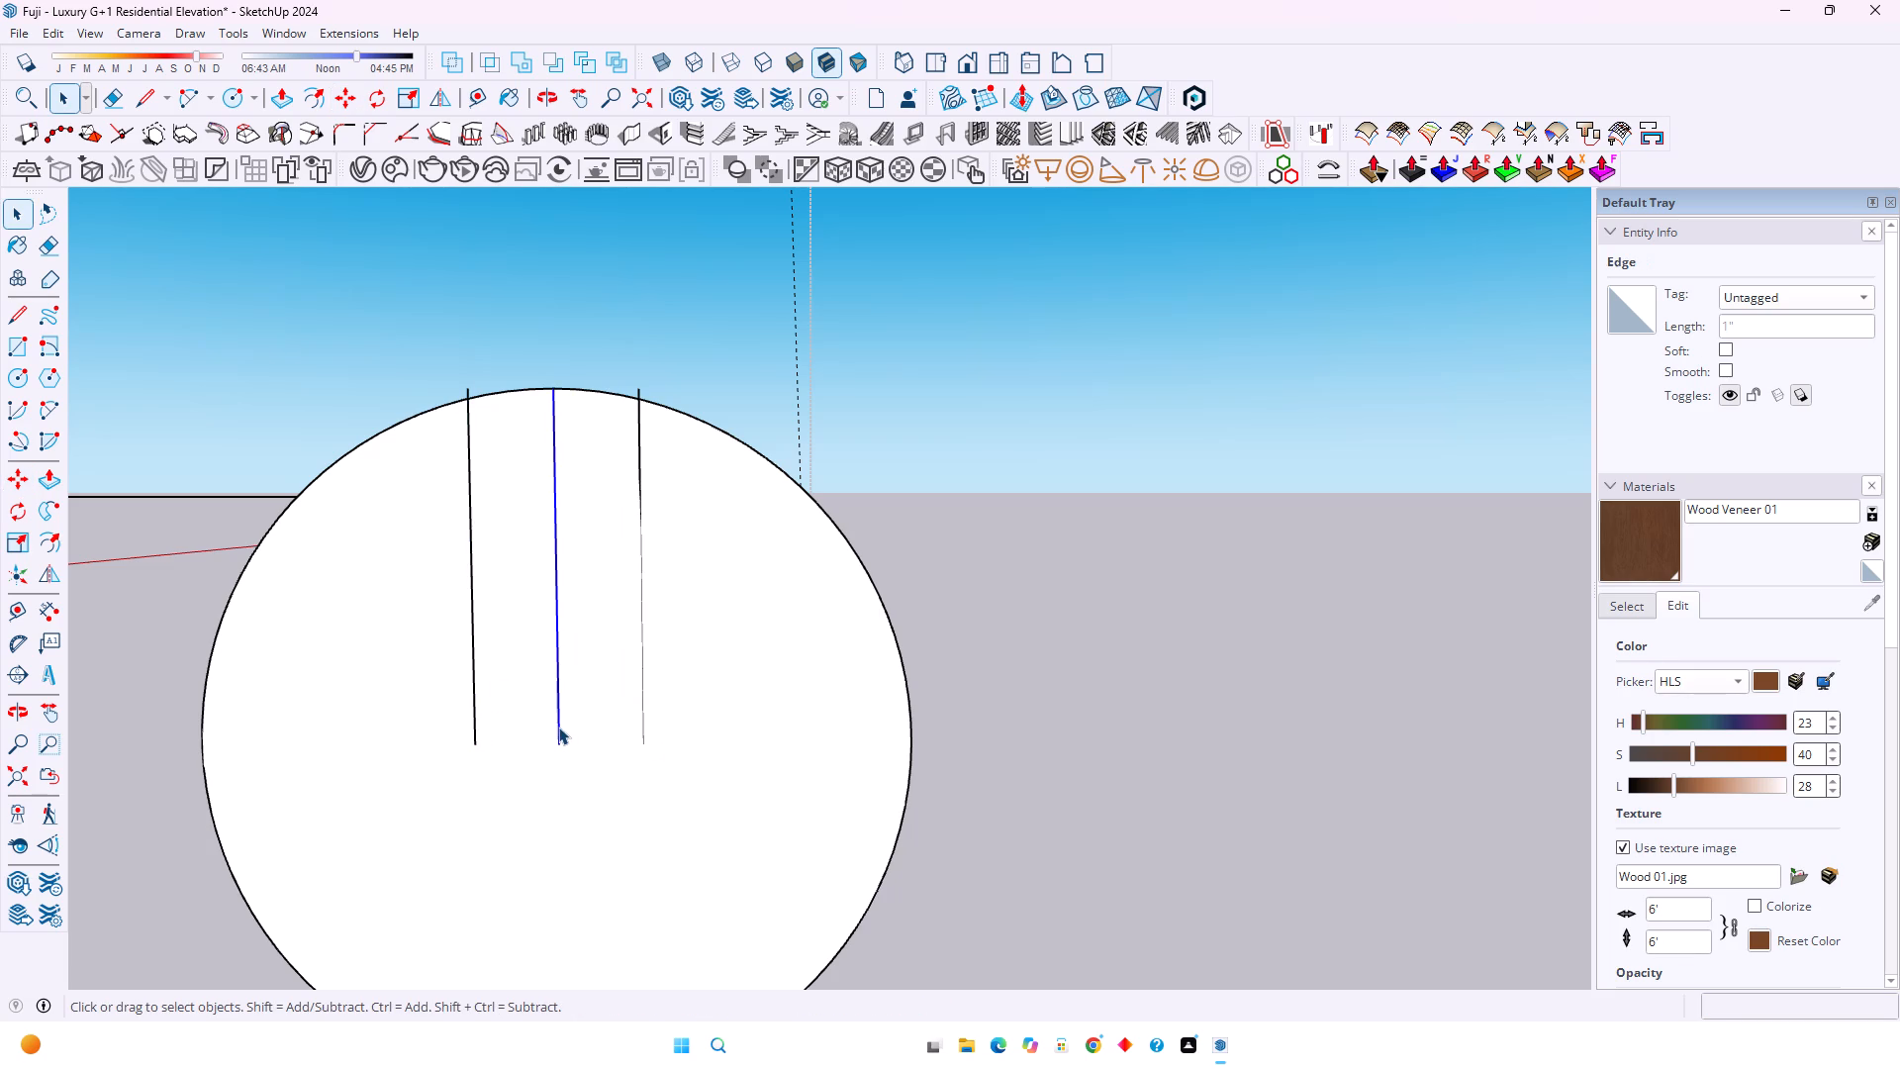
key("Delete")
key("e")
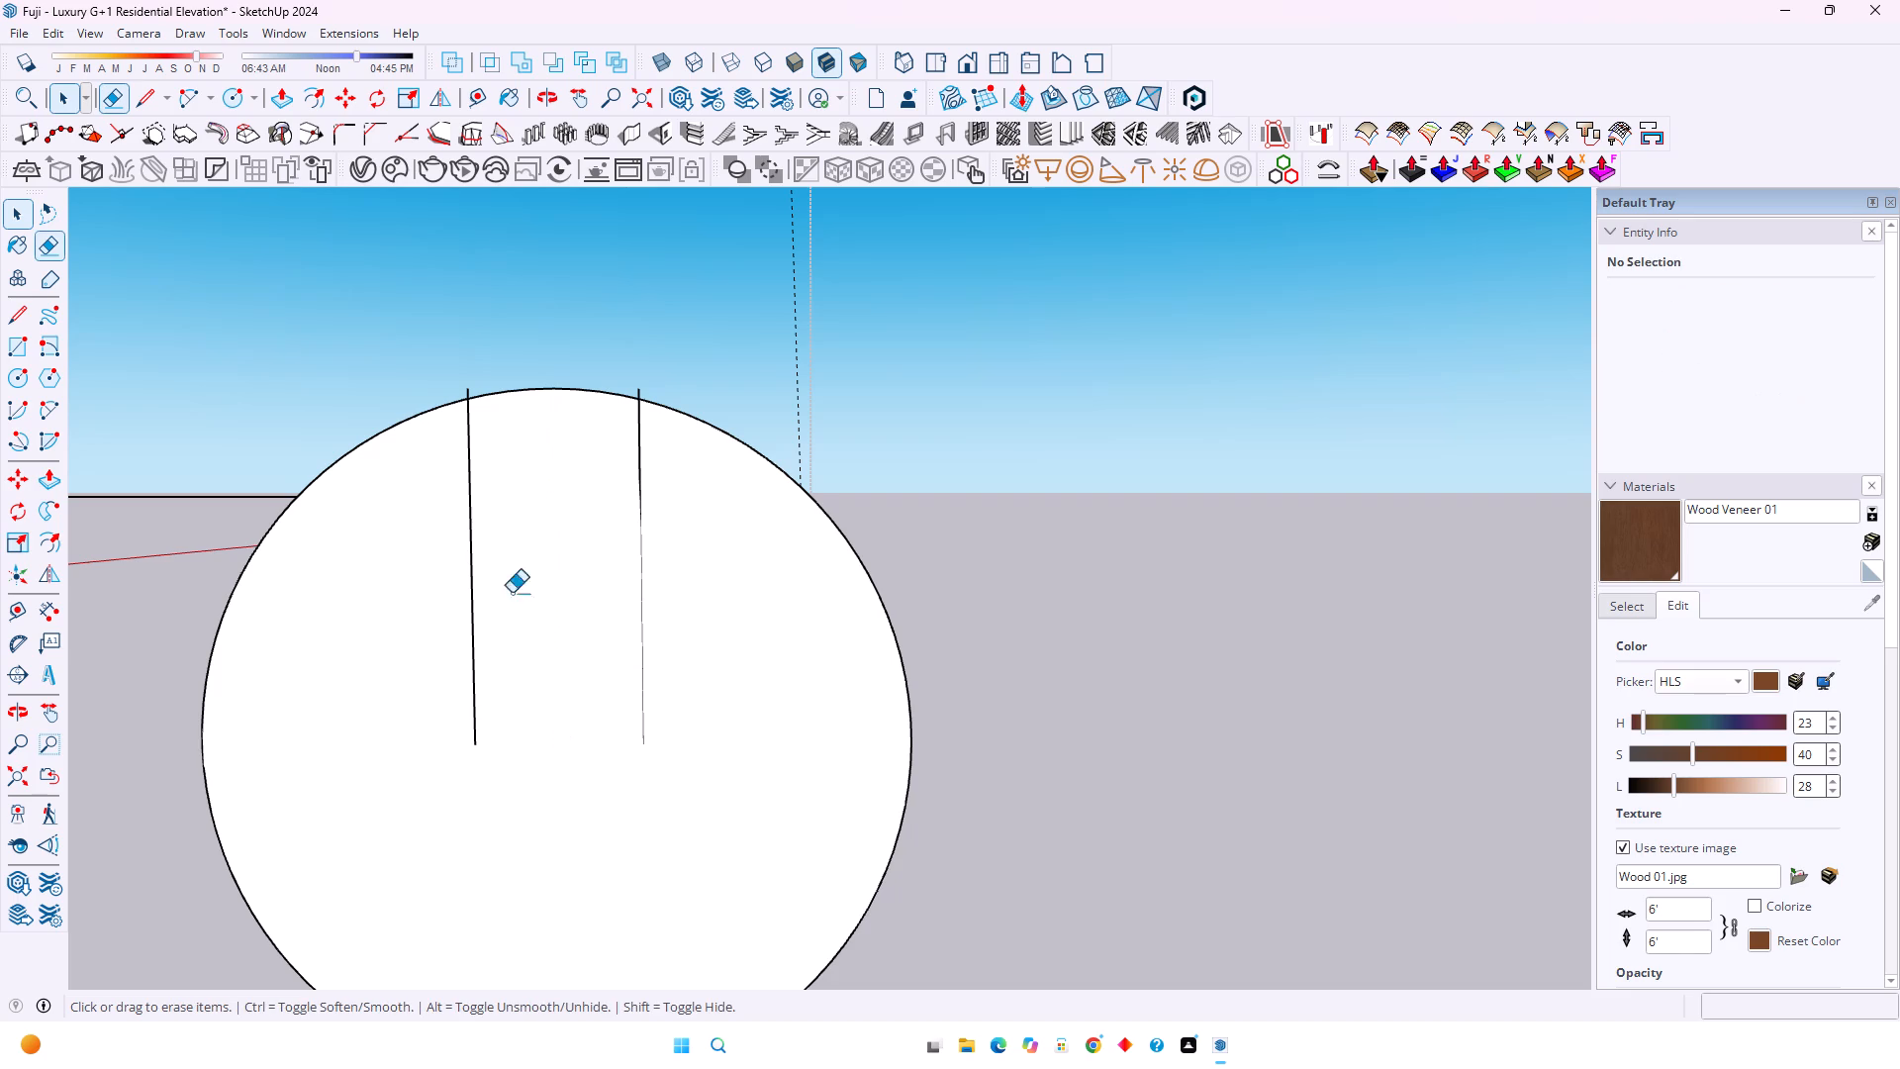
left_click(638, 392)
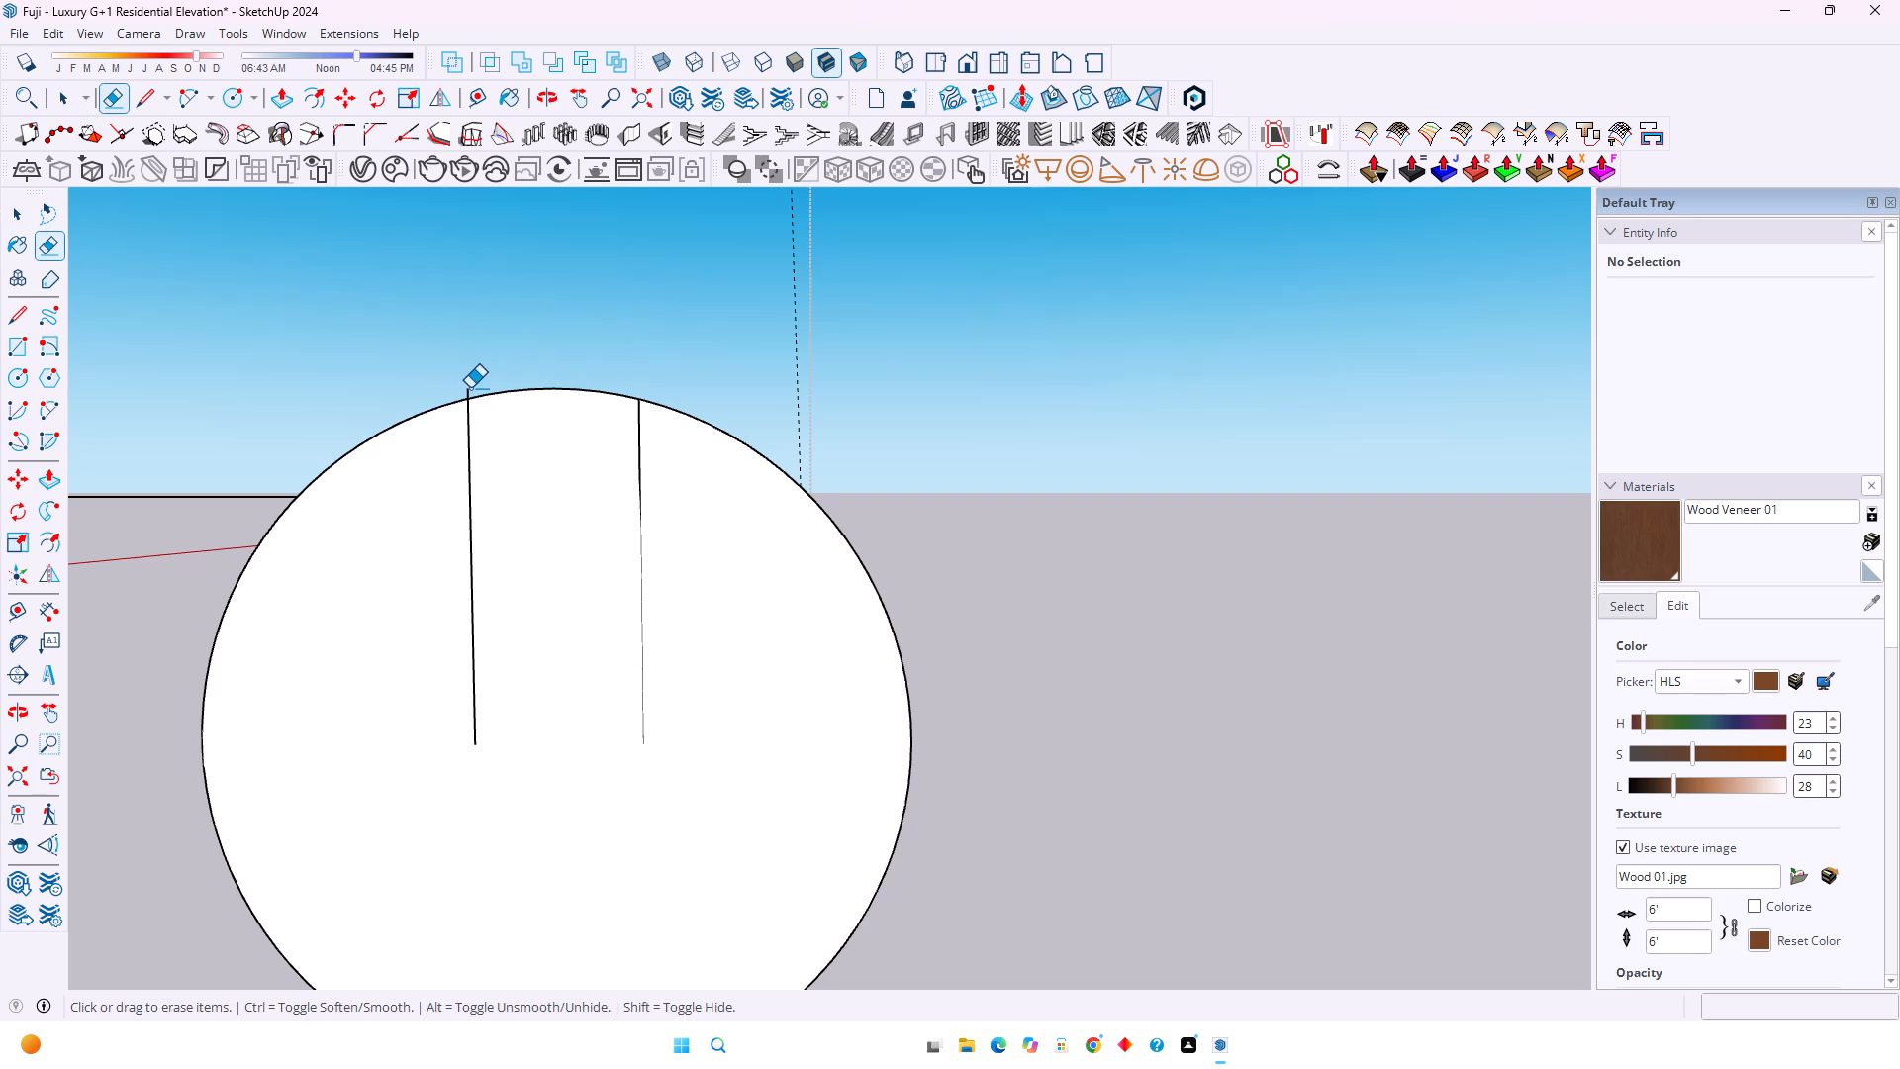
left_click(469, 388)
Draw a horizontal line about 1/2" long joining the lower ends of the two offset lines.
key("l")
left_click(478, 745)
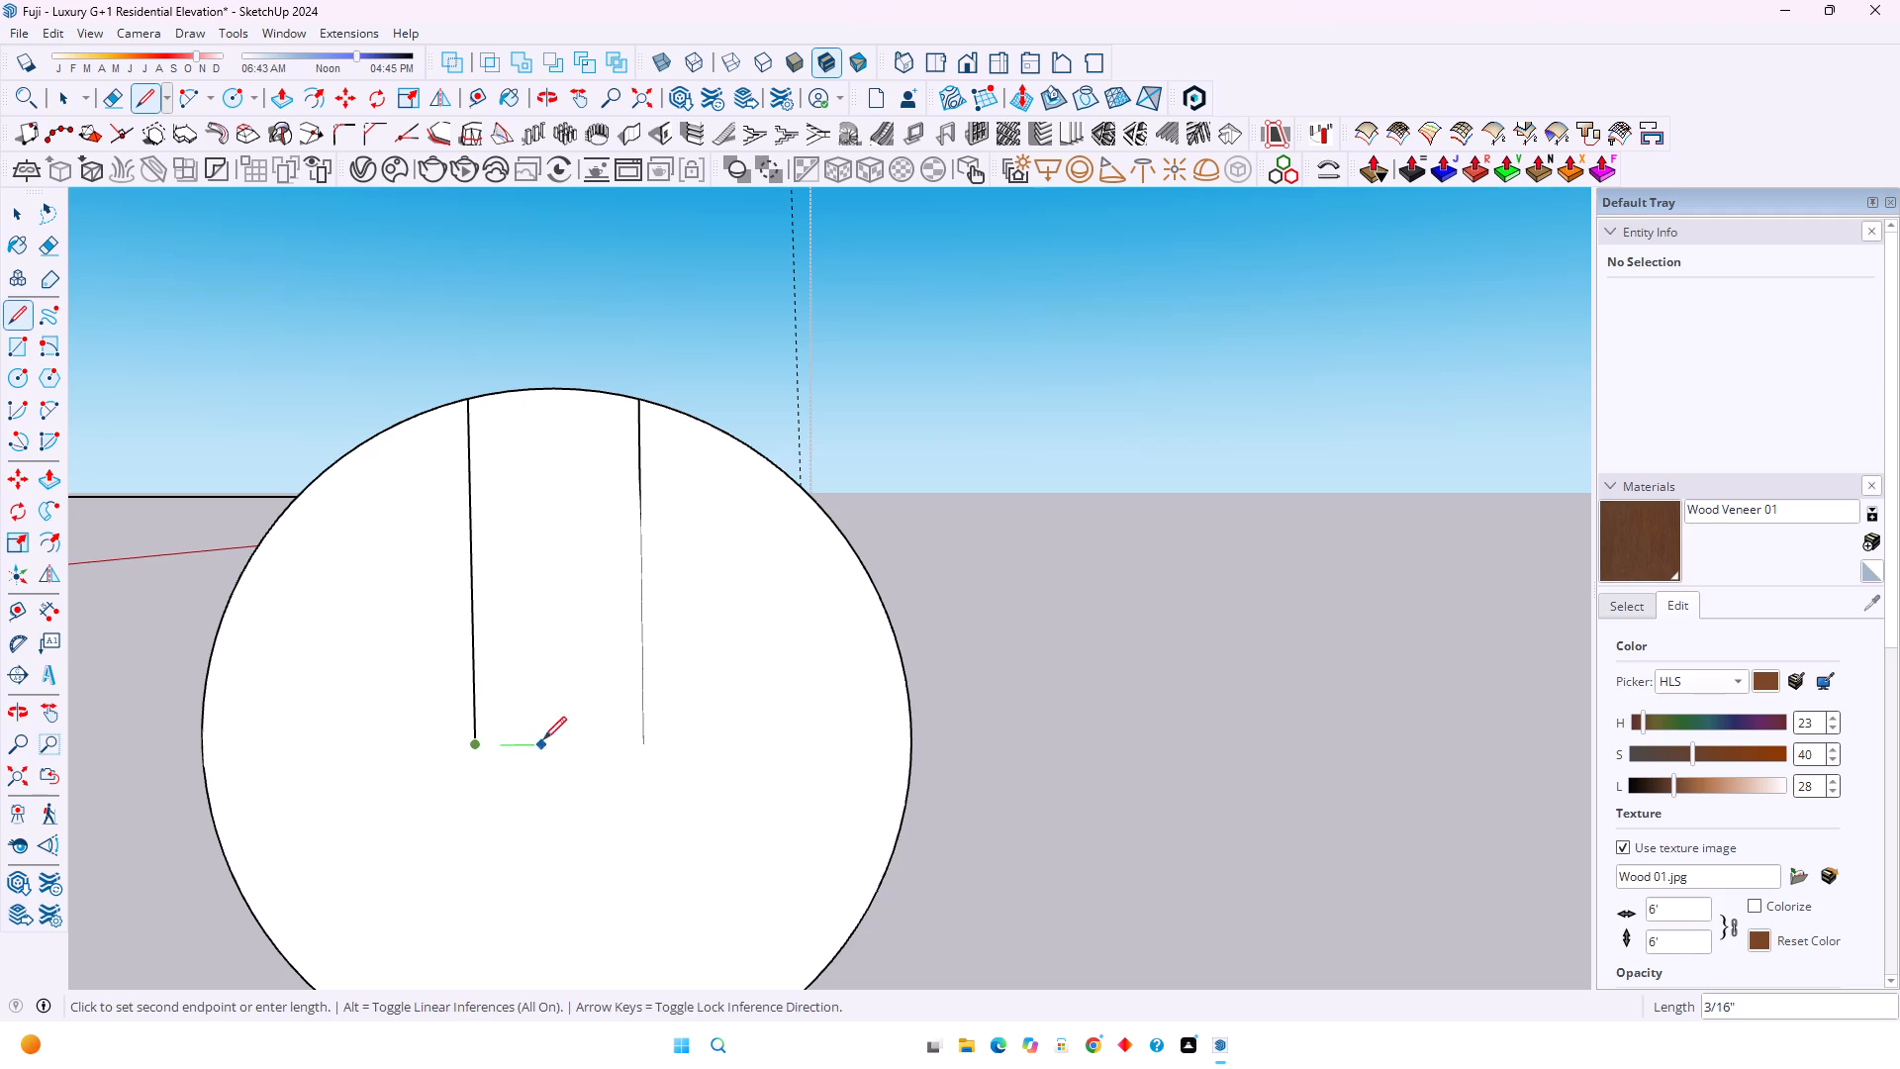
left_click(638, 740)
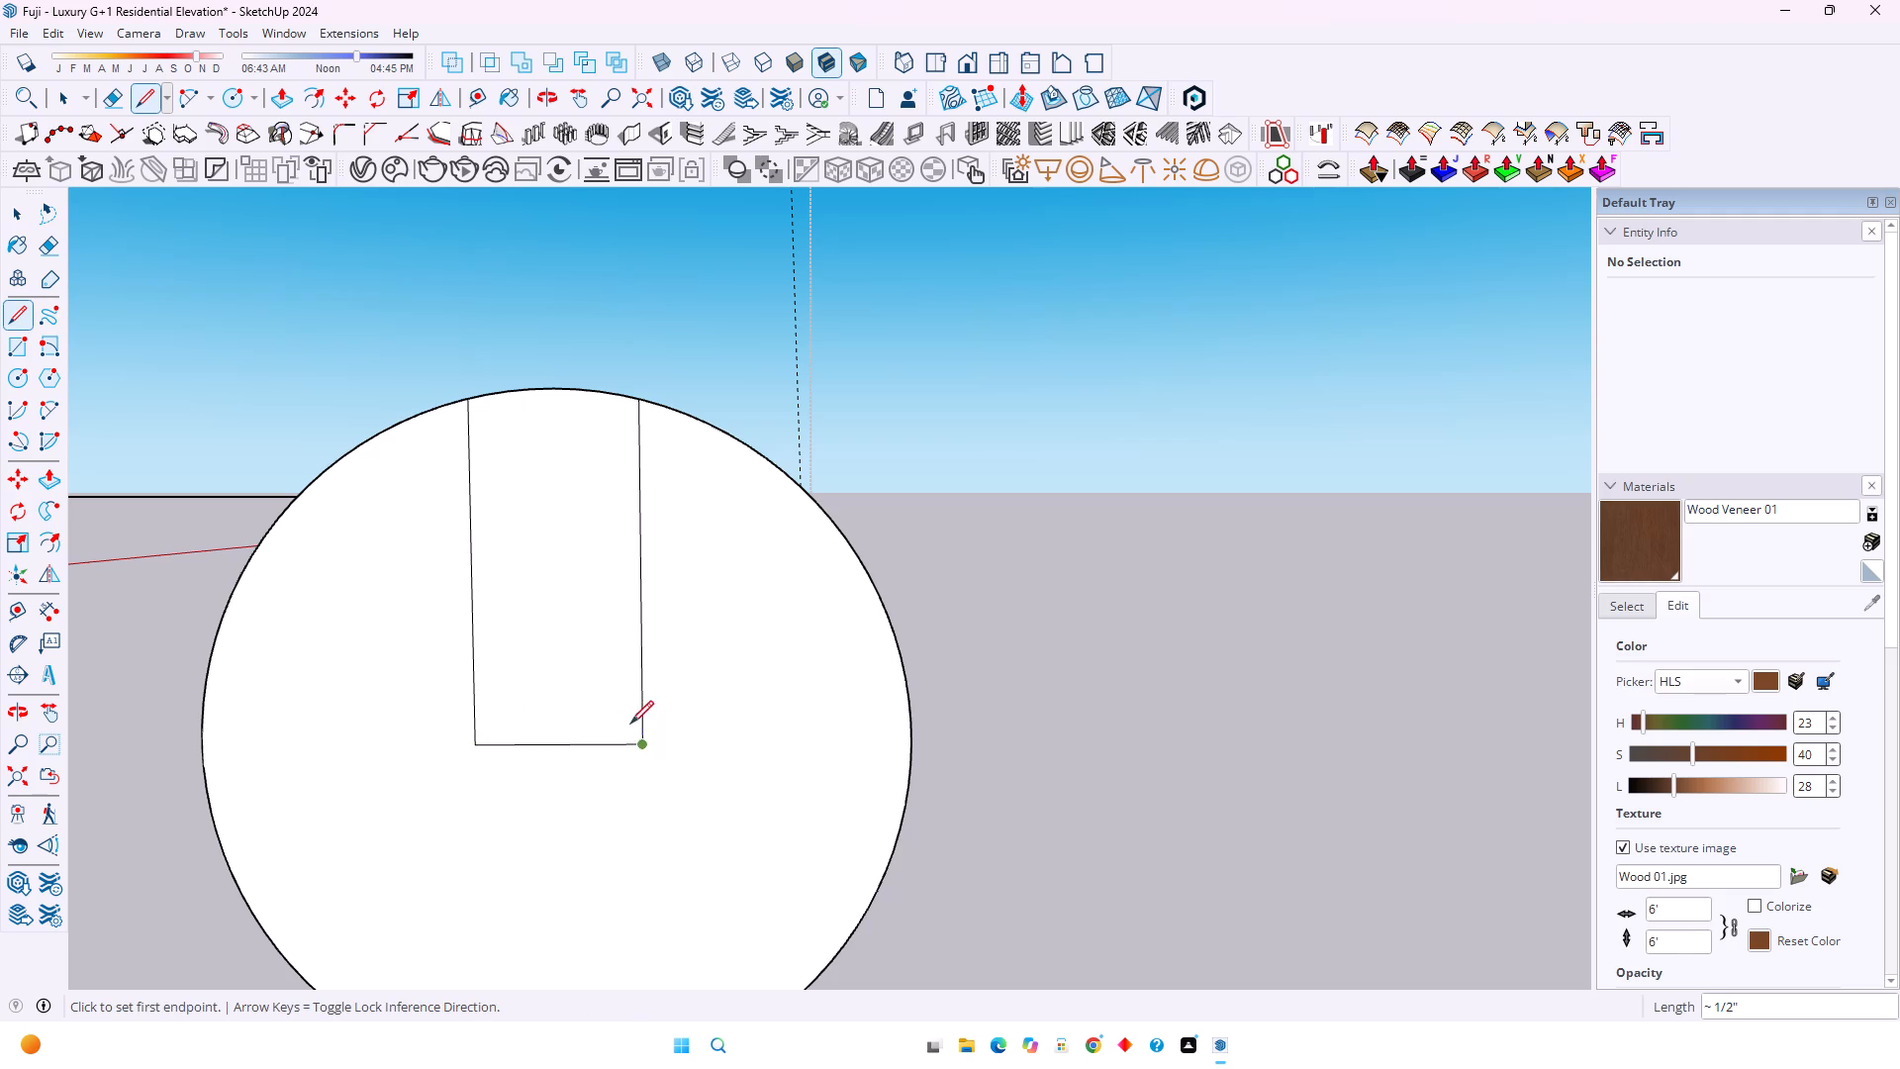
key("space")
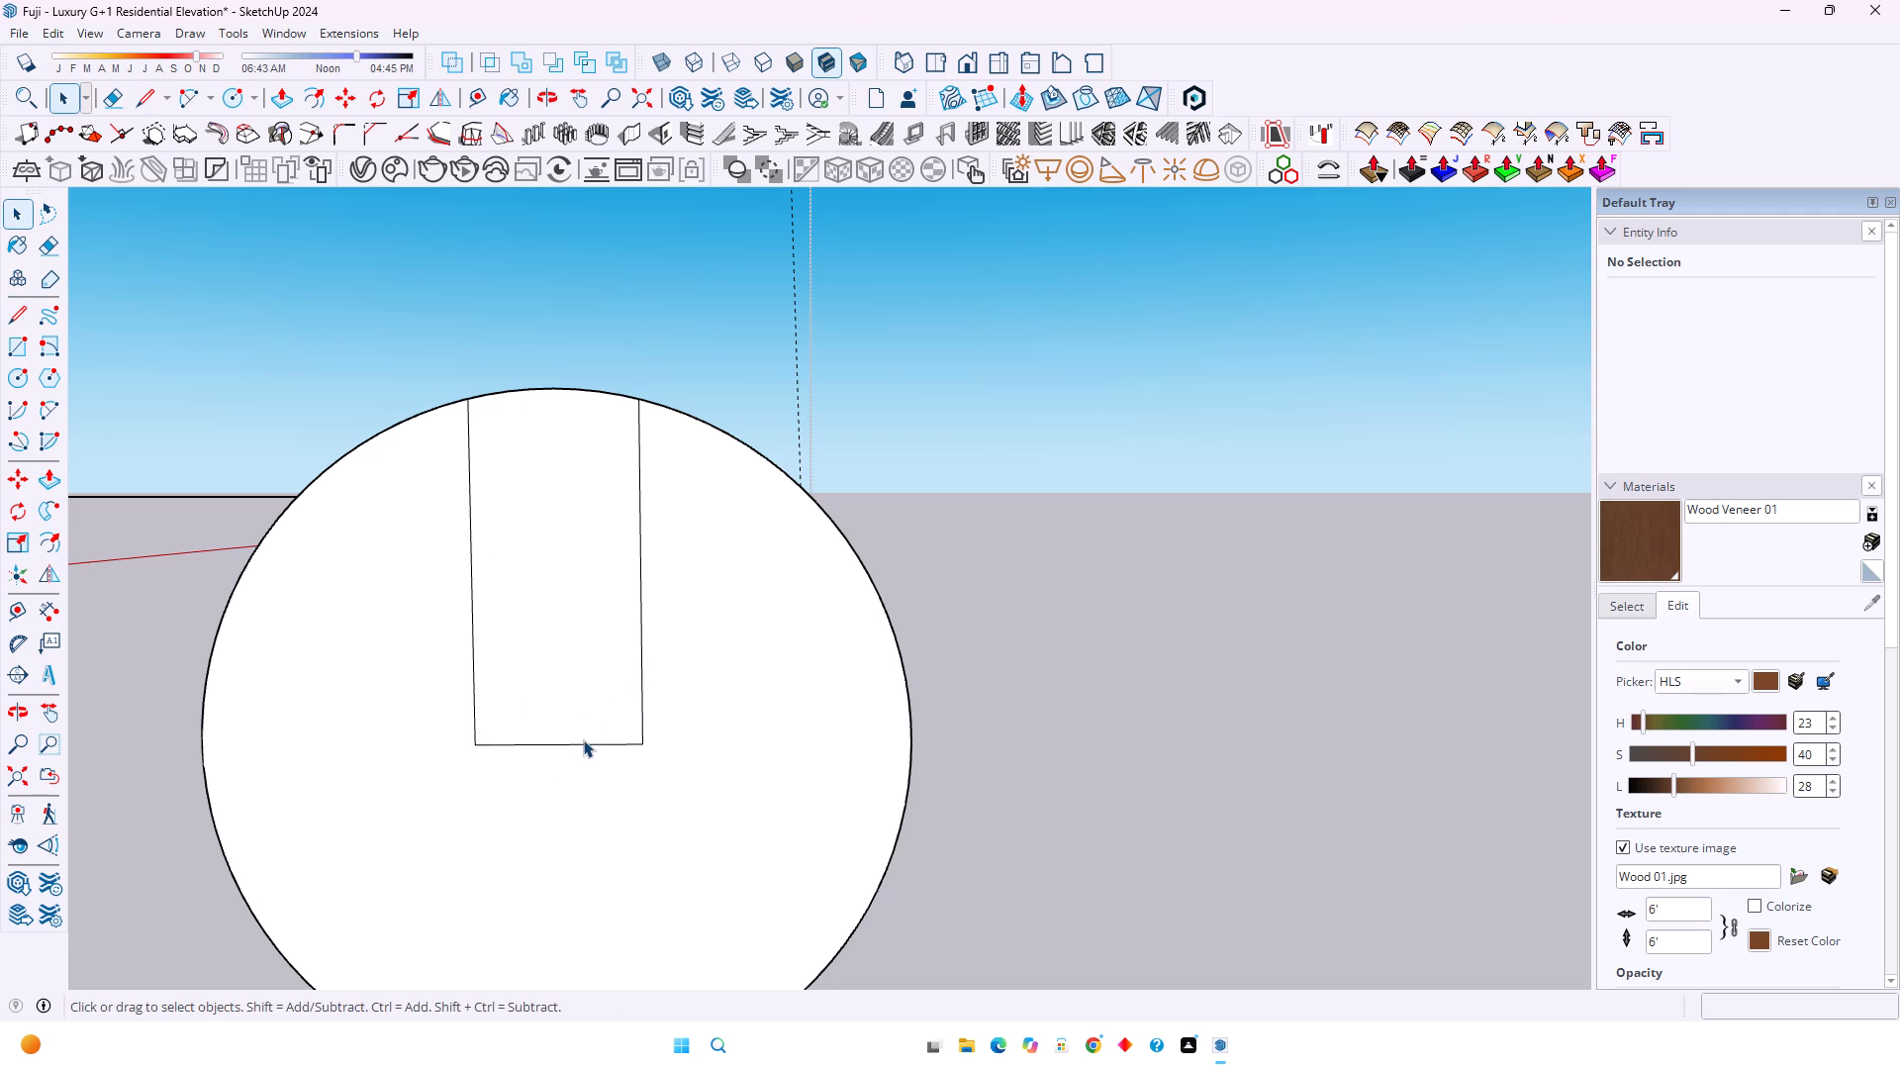
Weld the two halves of the horizontal line between the offset lines into one curve.
left_click(583, 739)
left_click(583, 740)
left_click(584, 743)
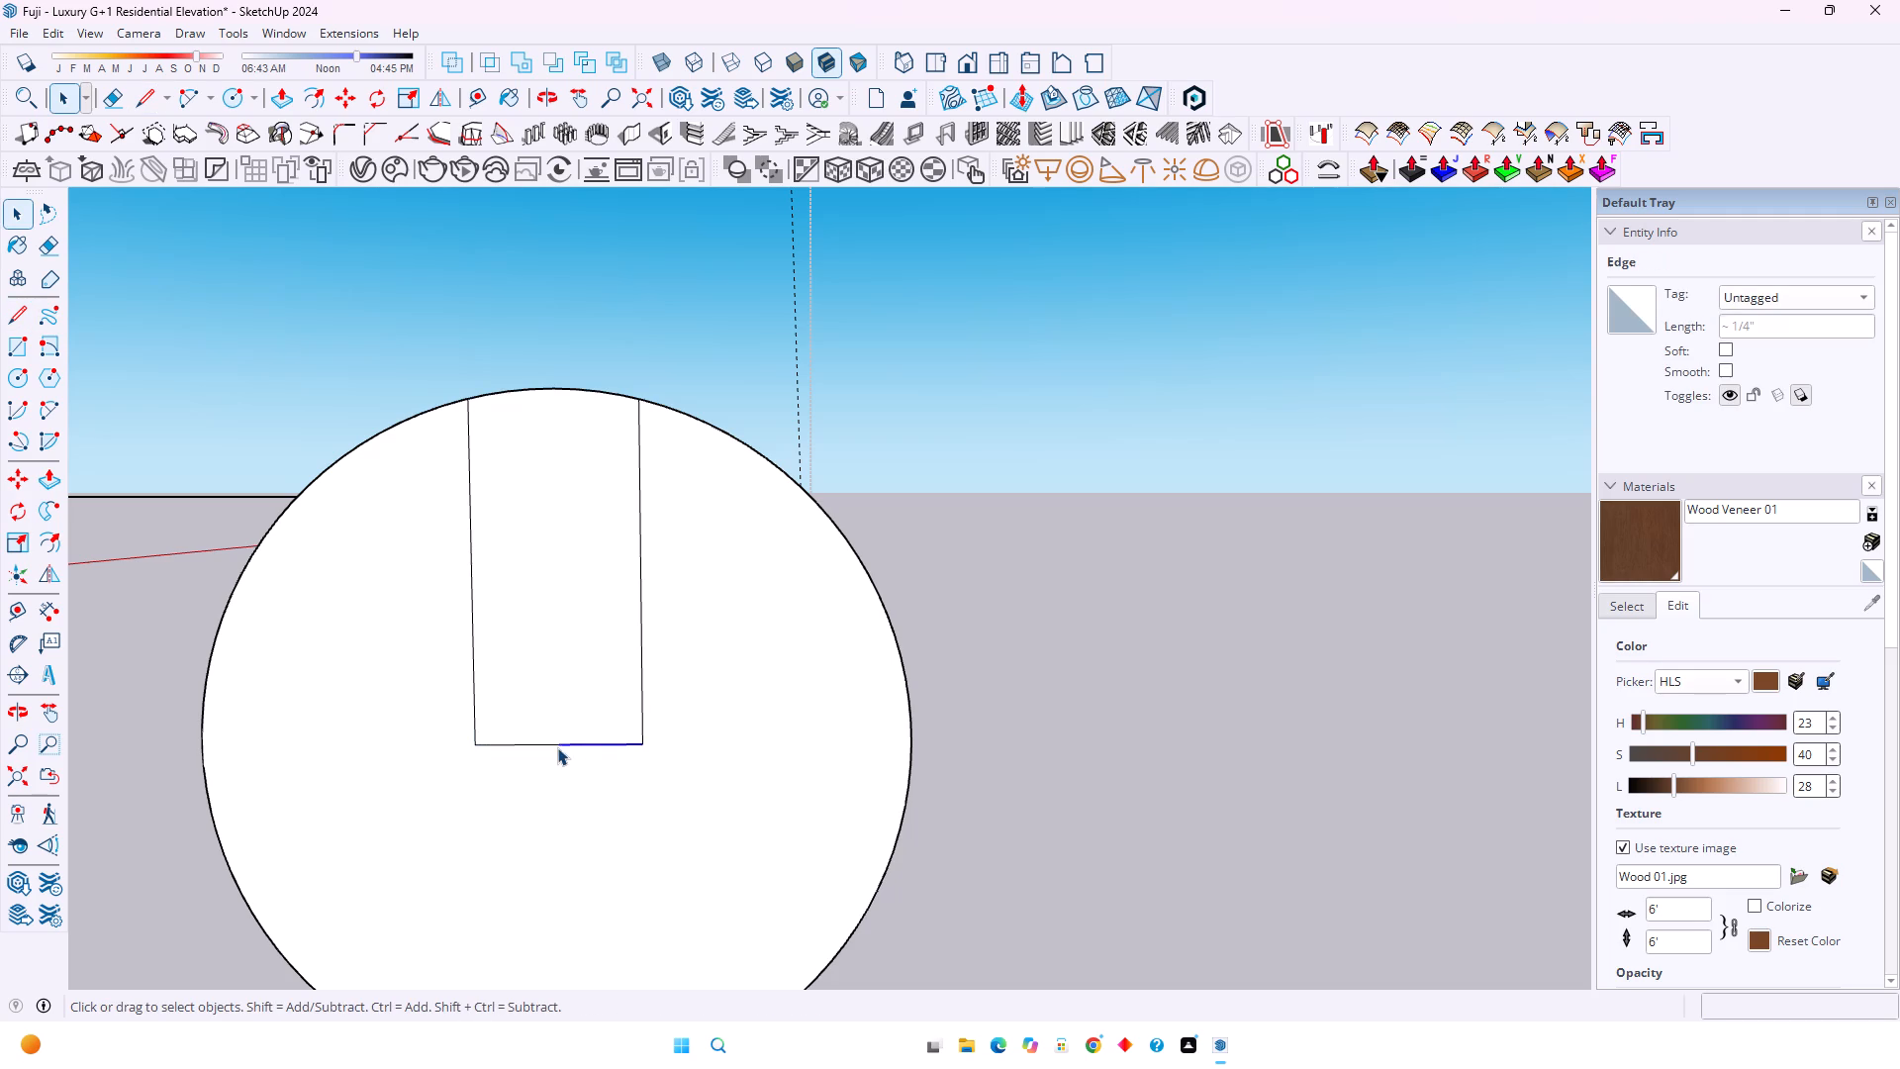
left_click(537, 741, "ctrl")
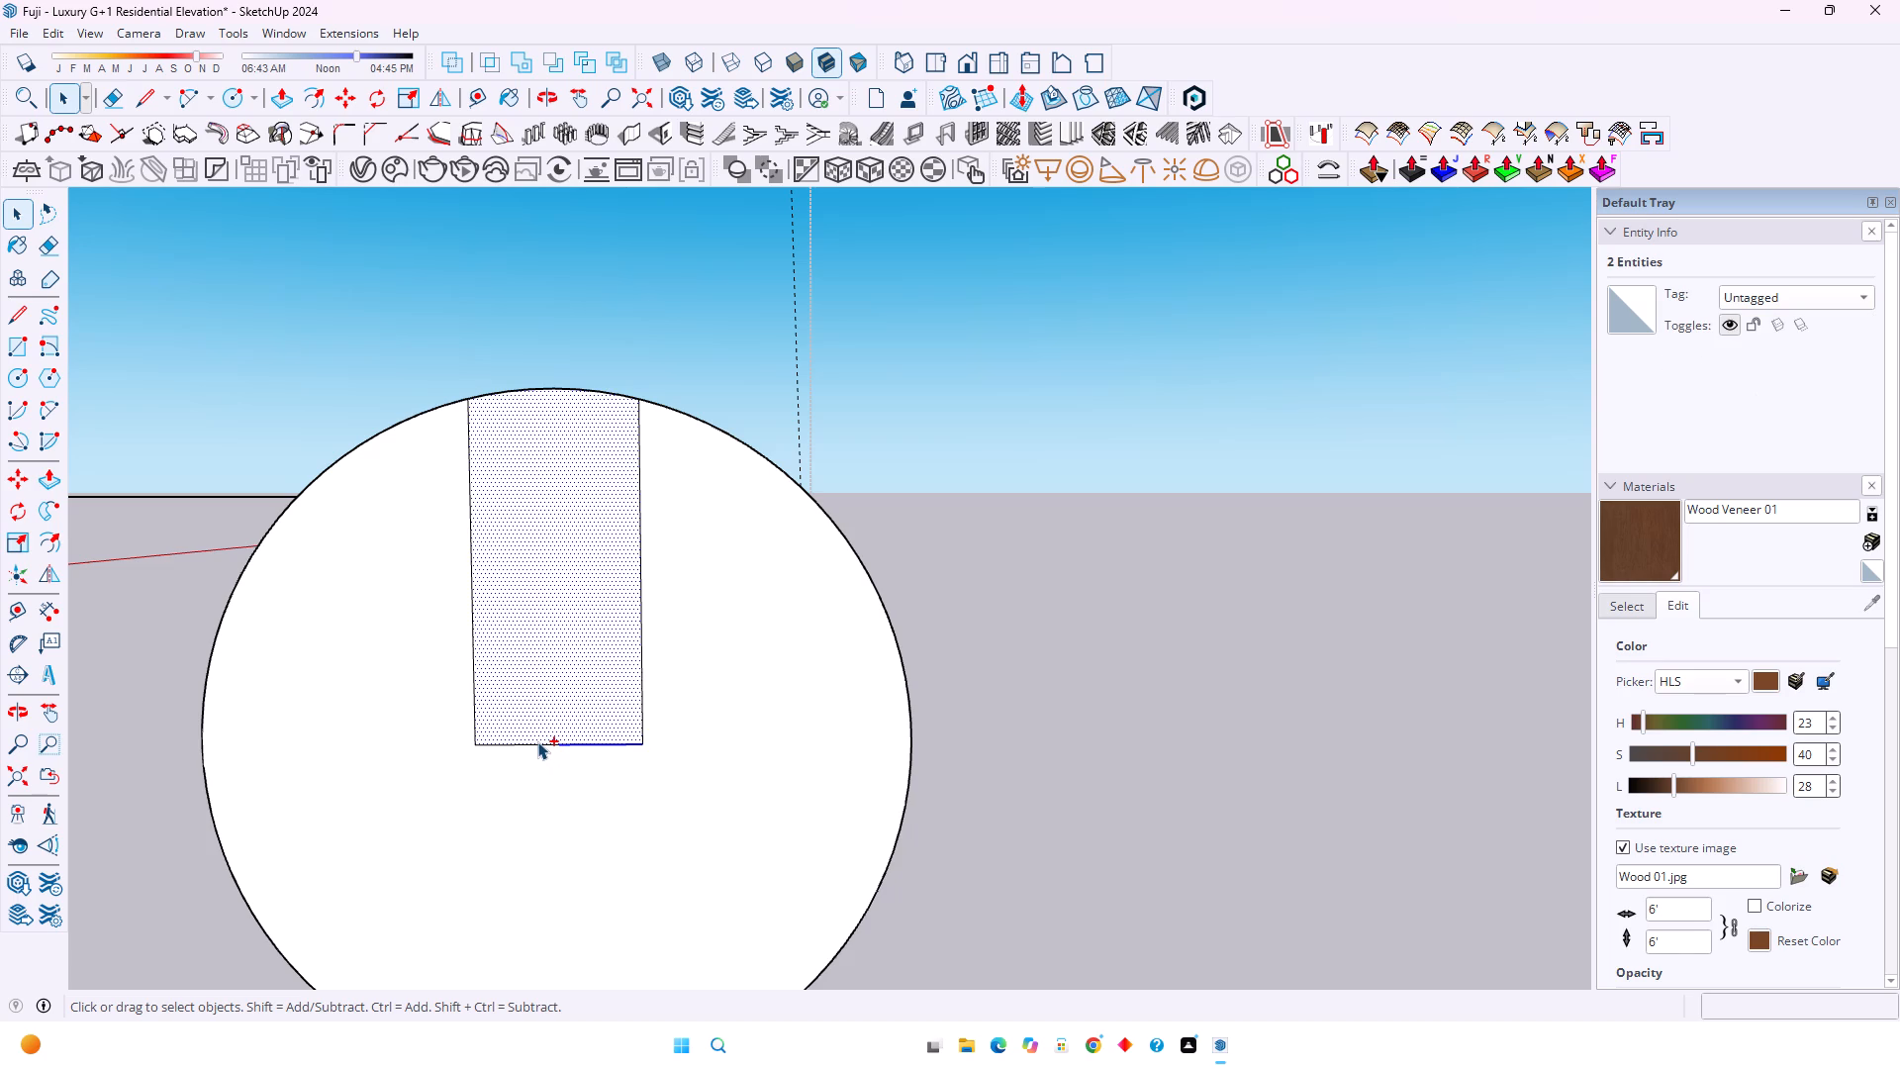
left_click(537, 741, "ctrl")
left_click(537, 742)
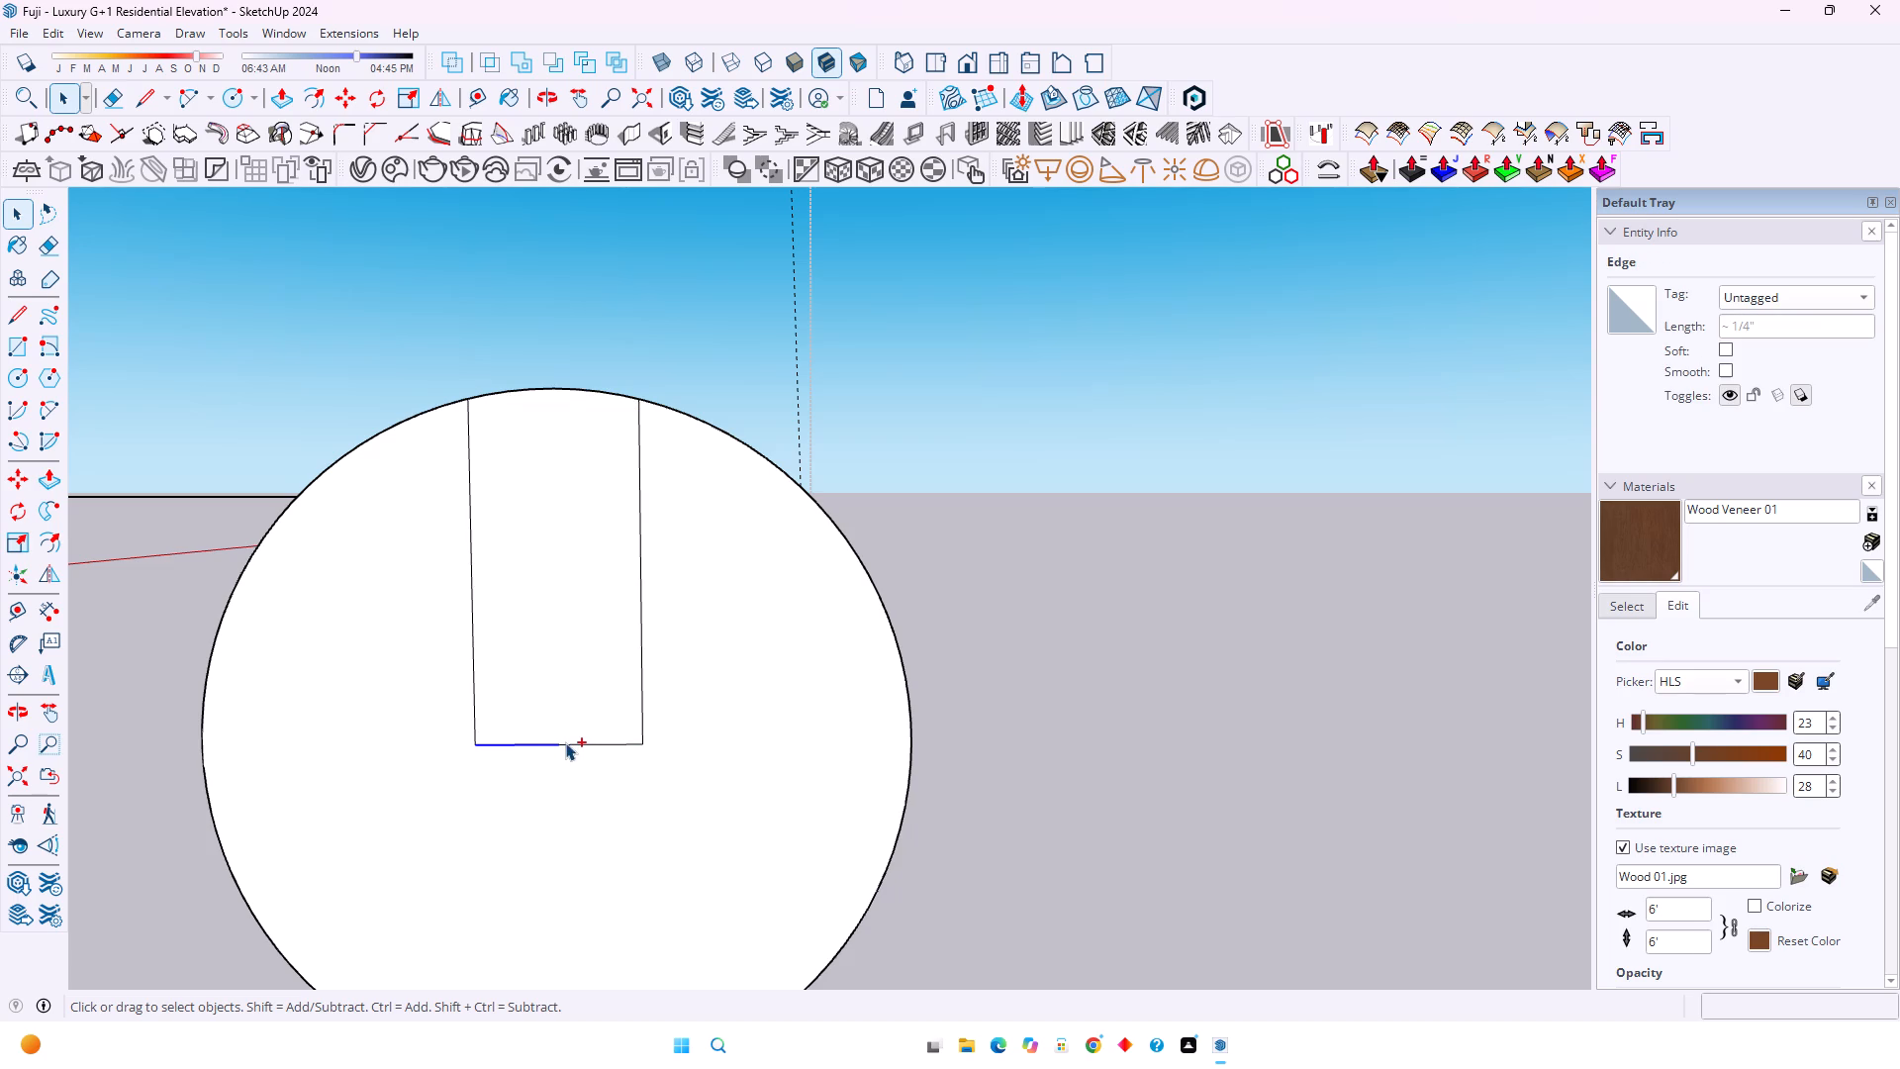
left_click(568, 742, "ctrl")
right_click(568, 742)
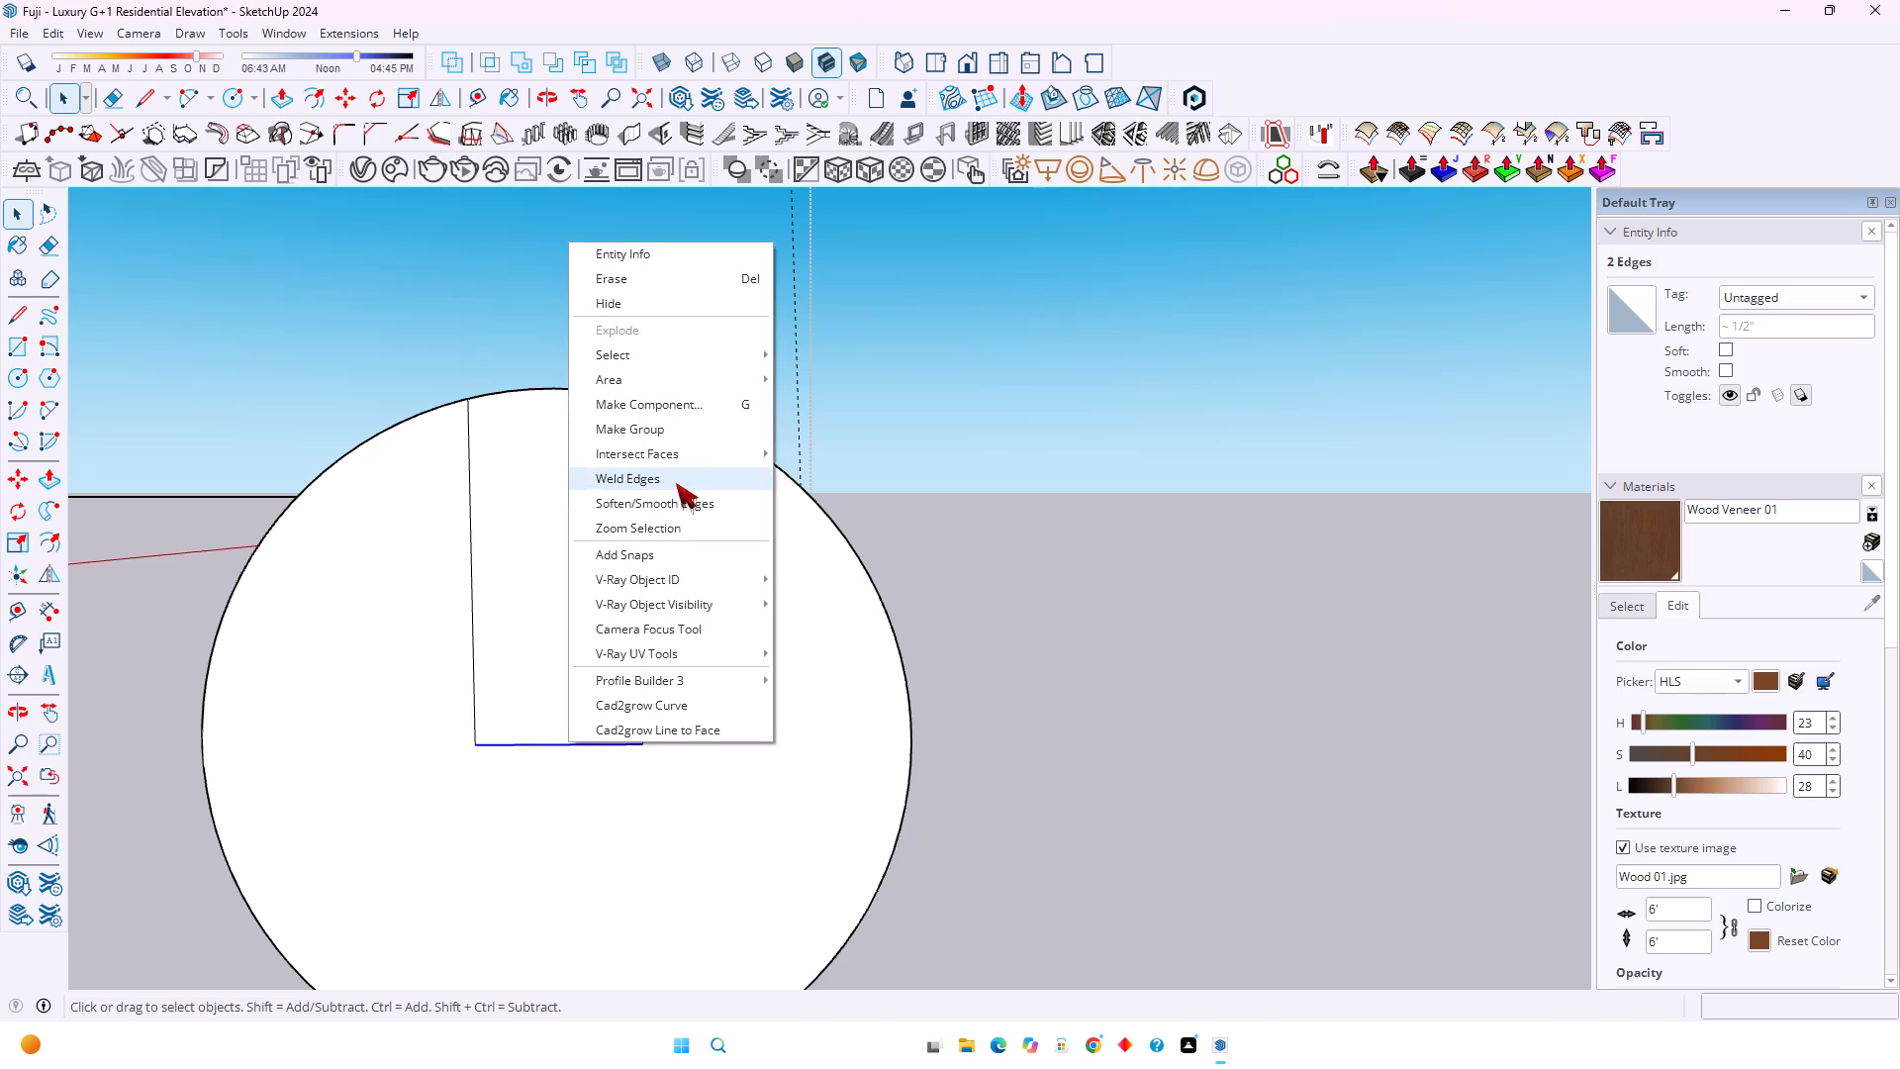
left_click(669, 481)
Copy the welded horizontal line 0.75" up toward the top of the circle.
key("m")
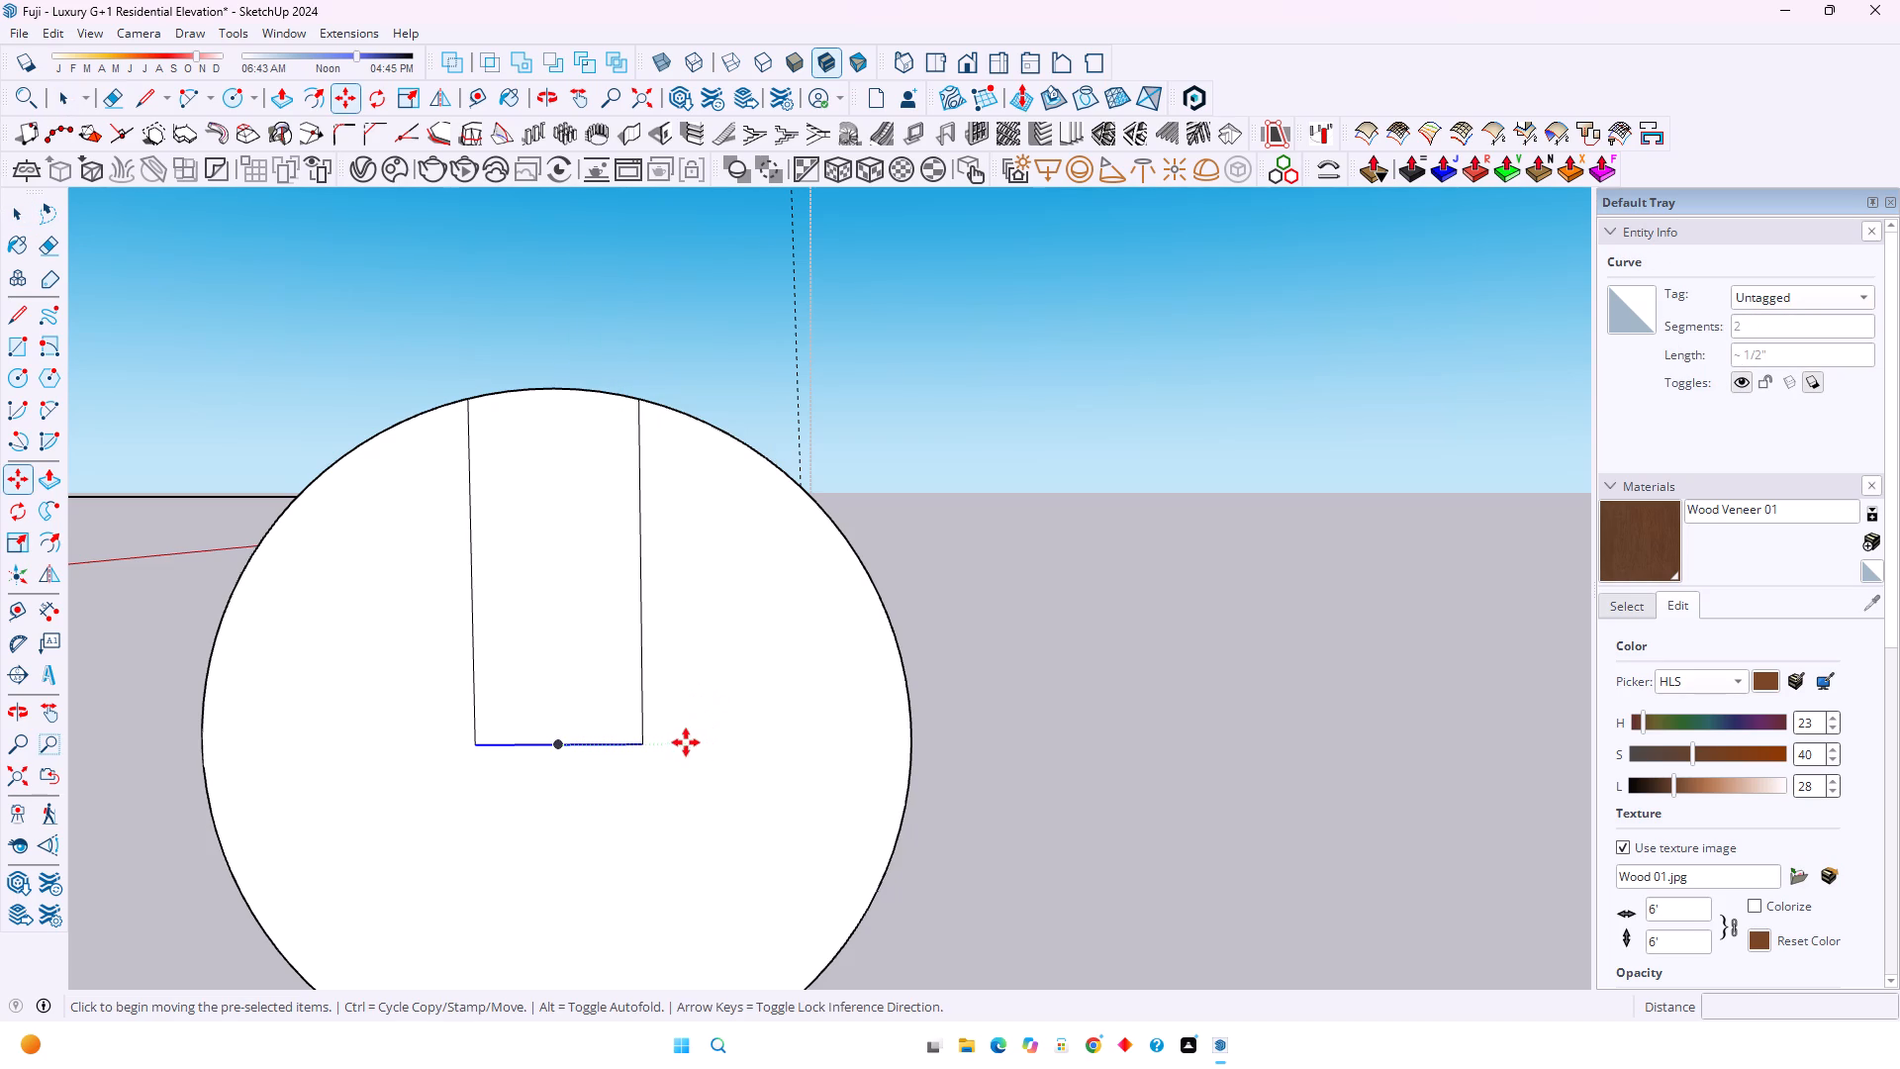
left_click(644, 746)
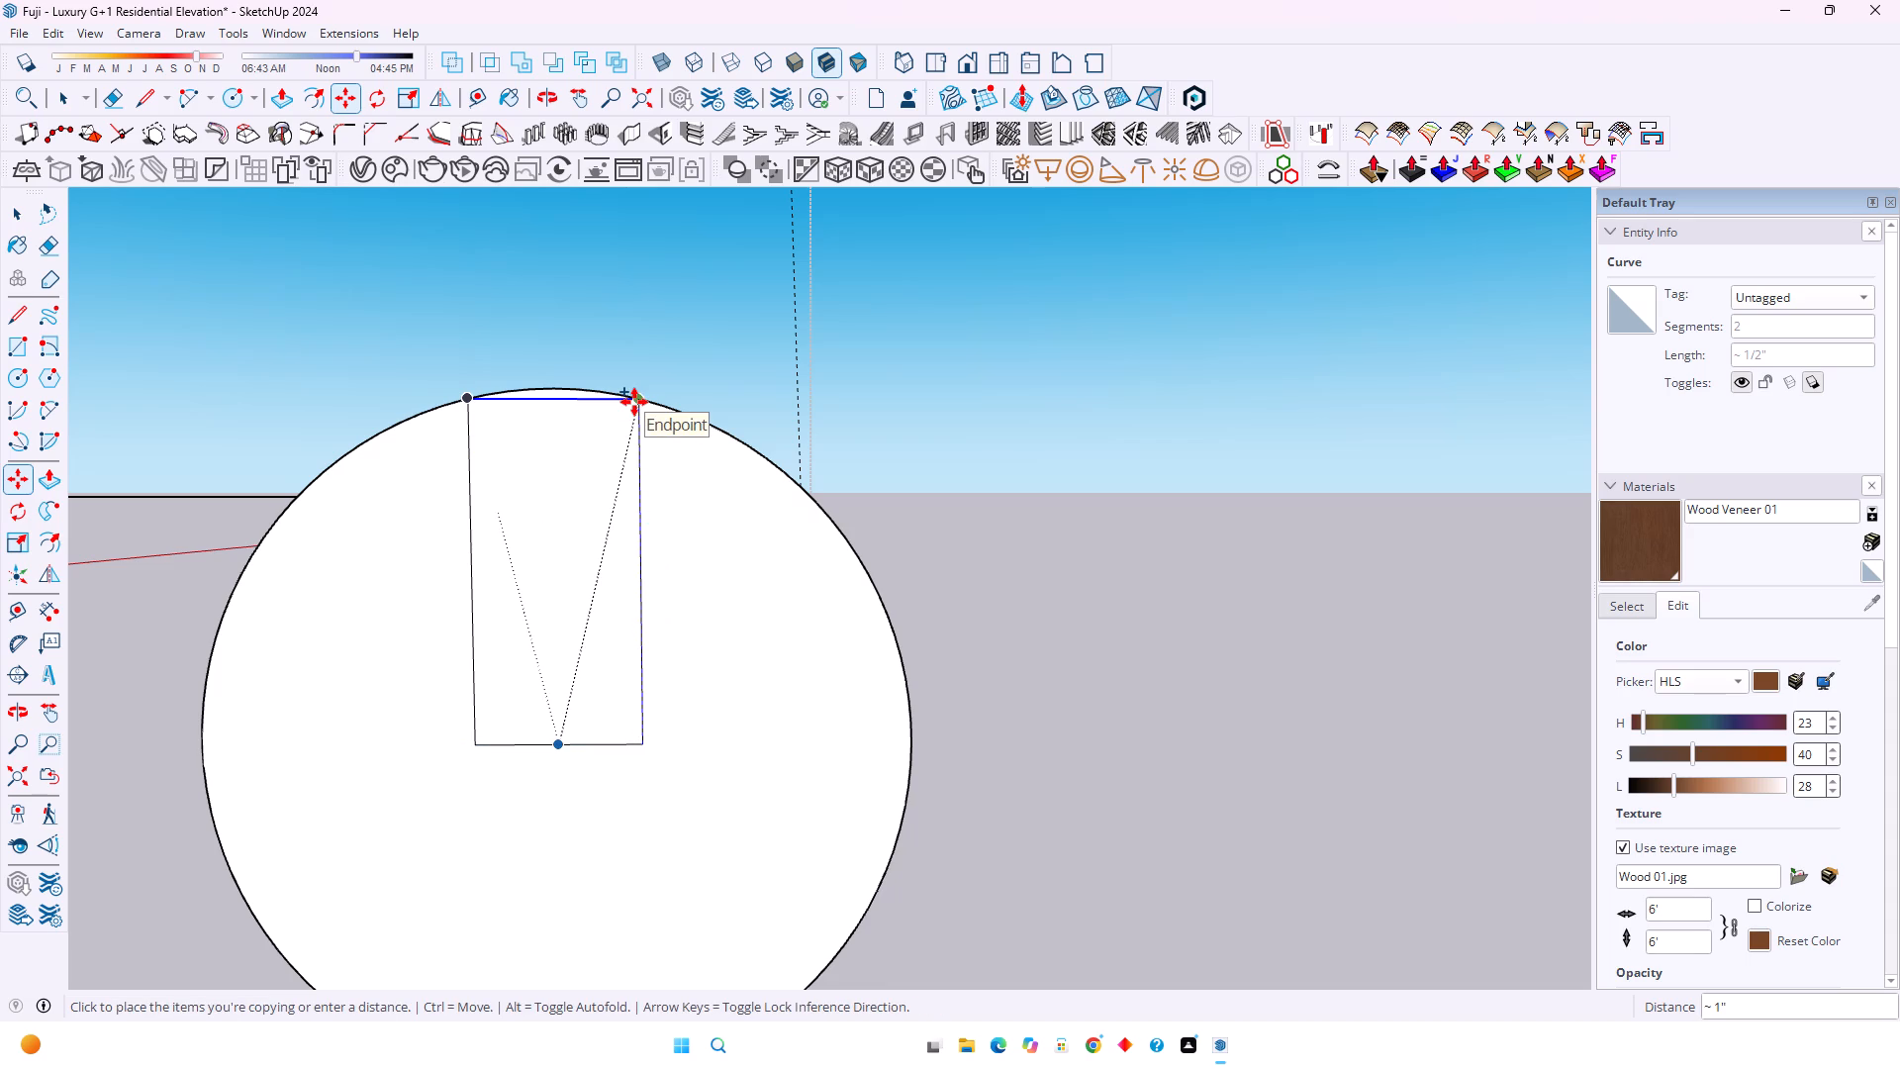
type("0.")
type("75")
key("Return")
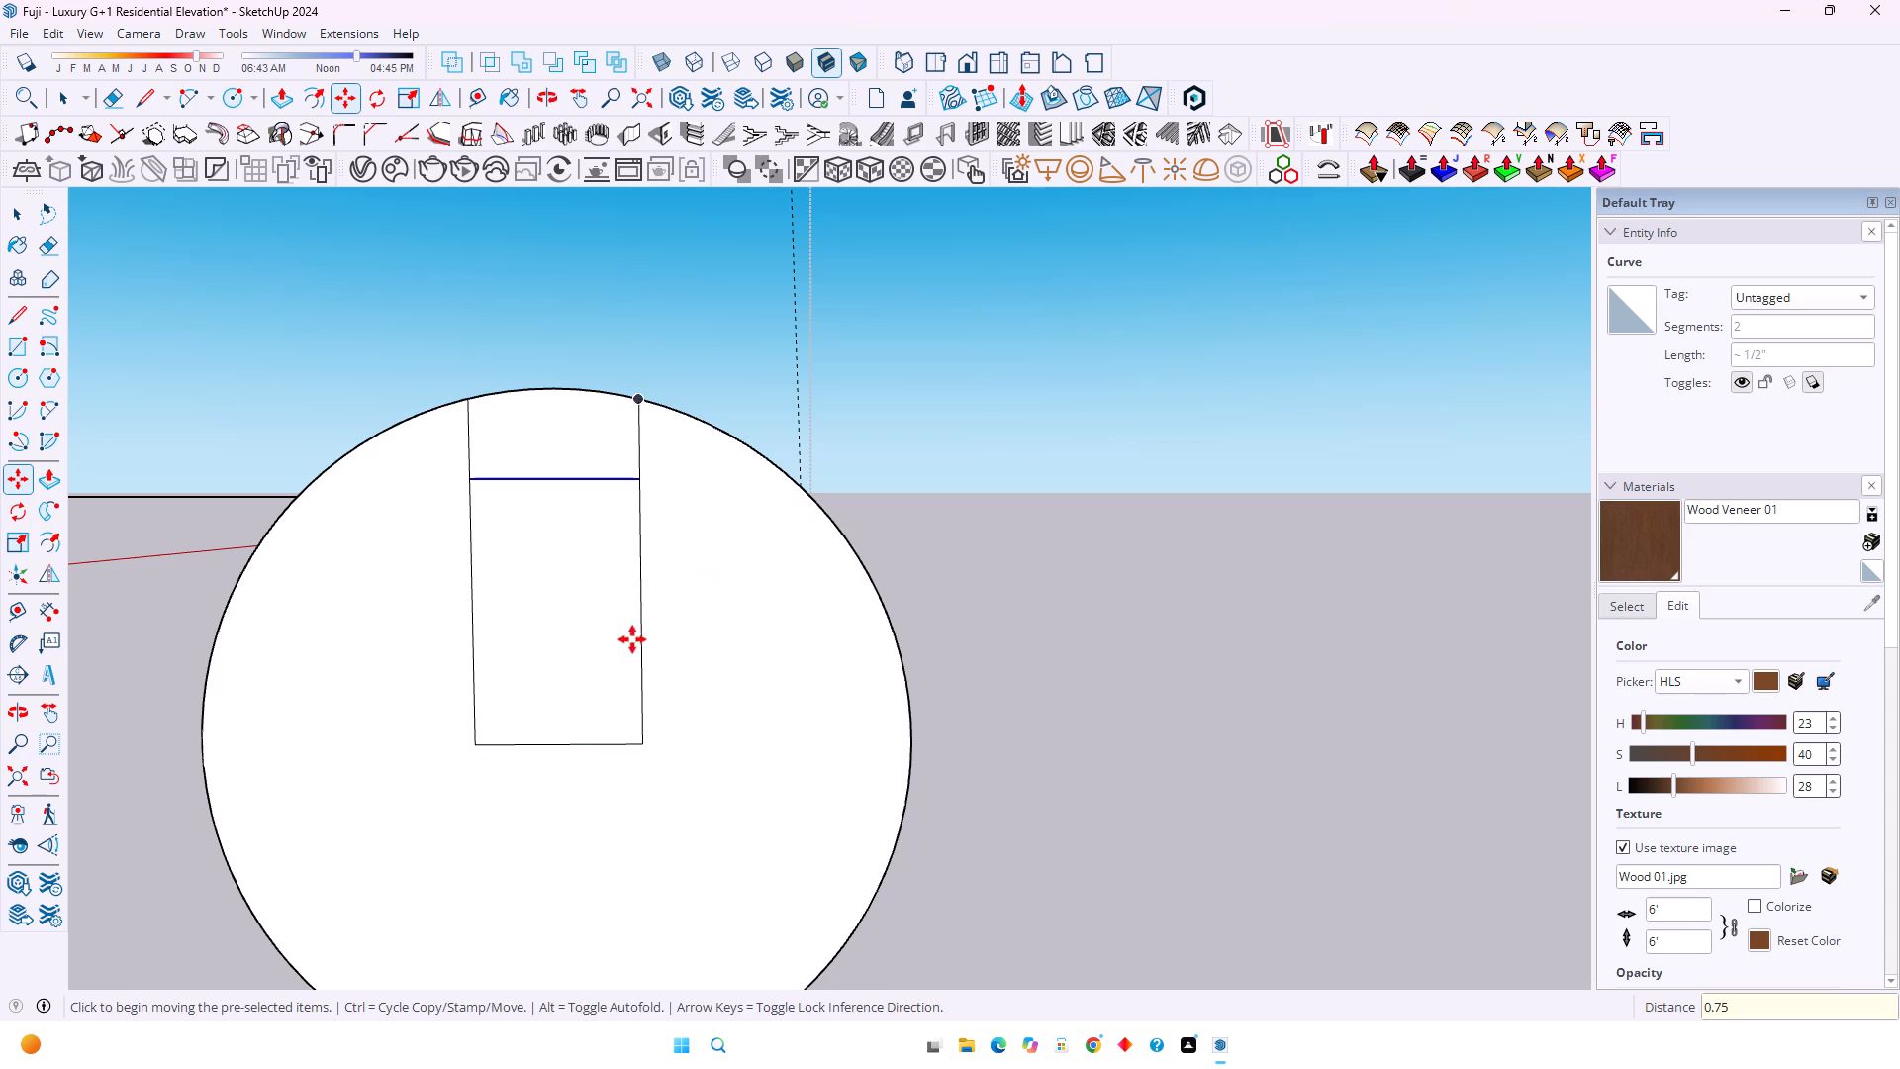
Erase both side lines below the copied horizontal line and the original bottom line, leaving only the shallow groove outline.
key("space")
key("e")
left_click_drag(649, 632, 636, 640)
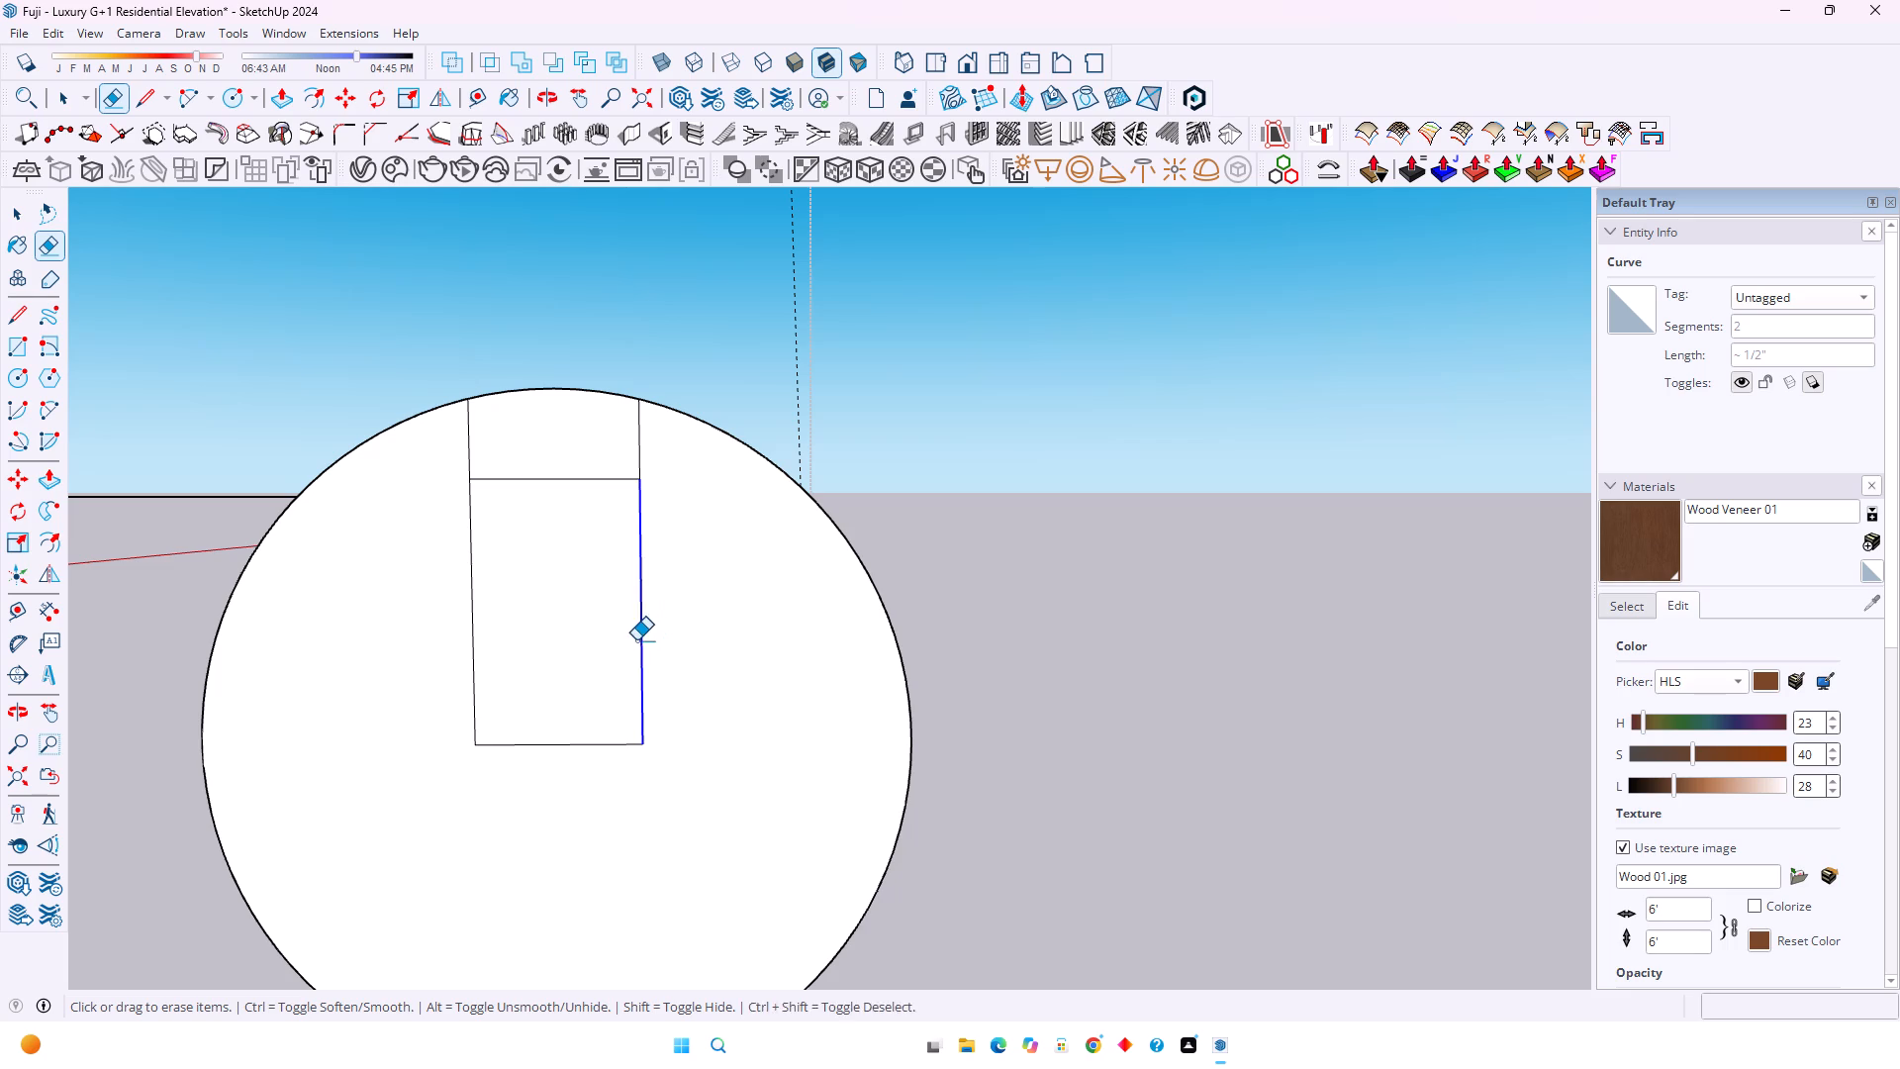
left_click_drag(514, 623, 453, 622)
left_click_drag(510, 677, 540, 769)
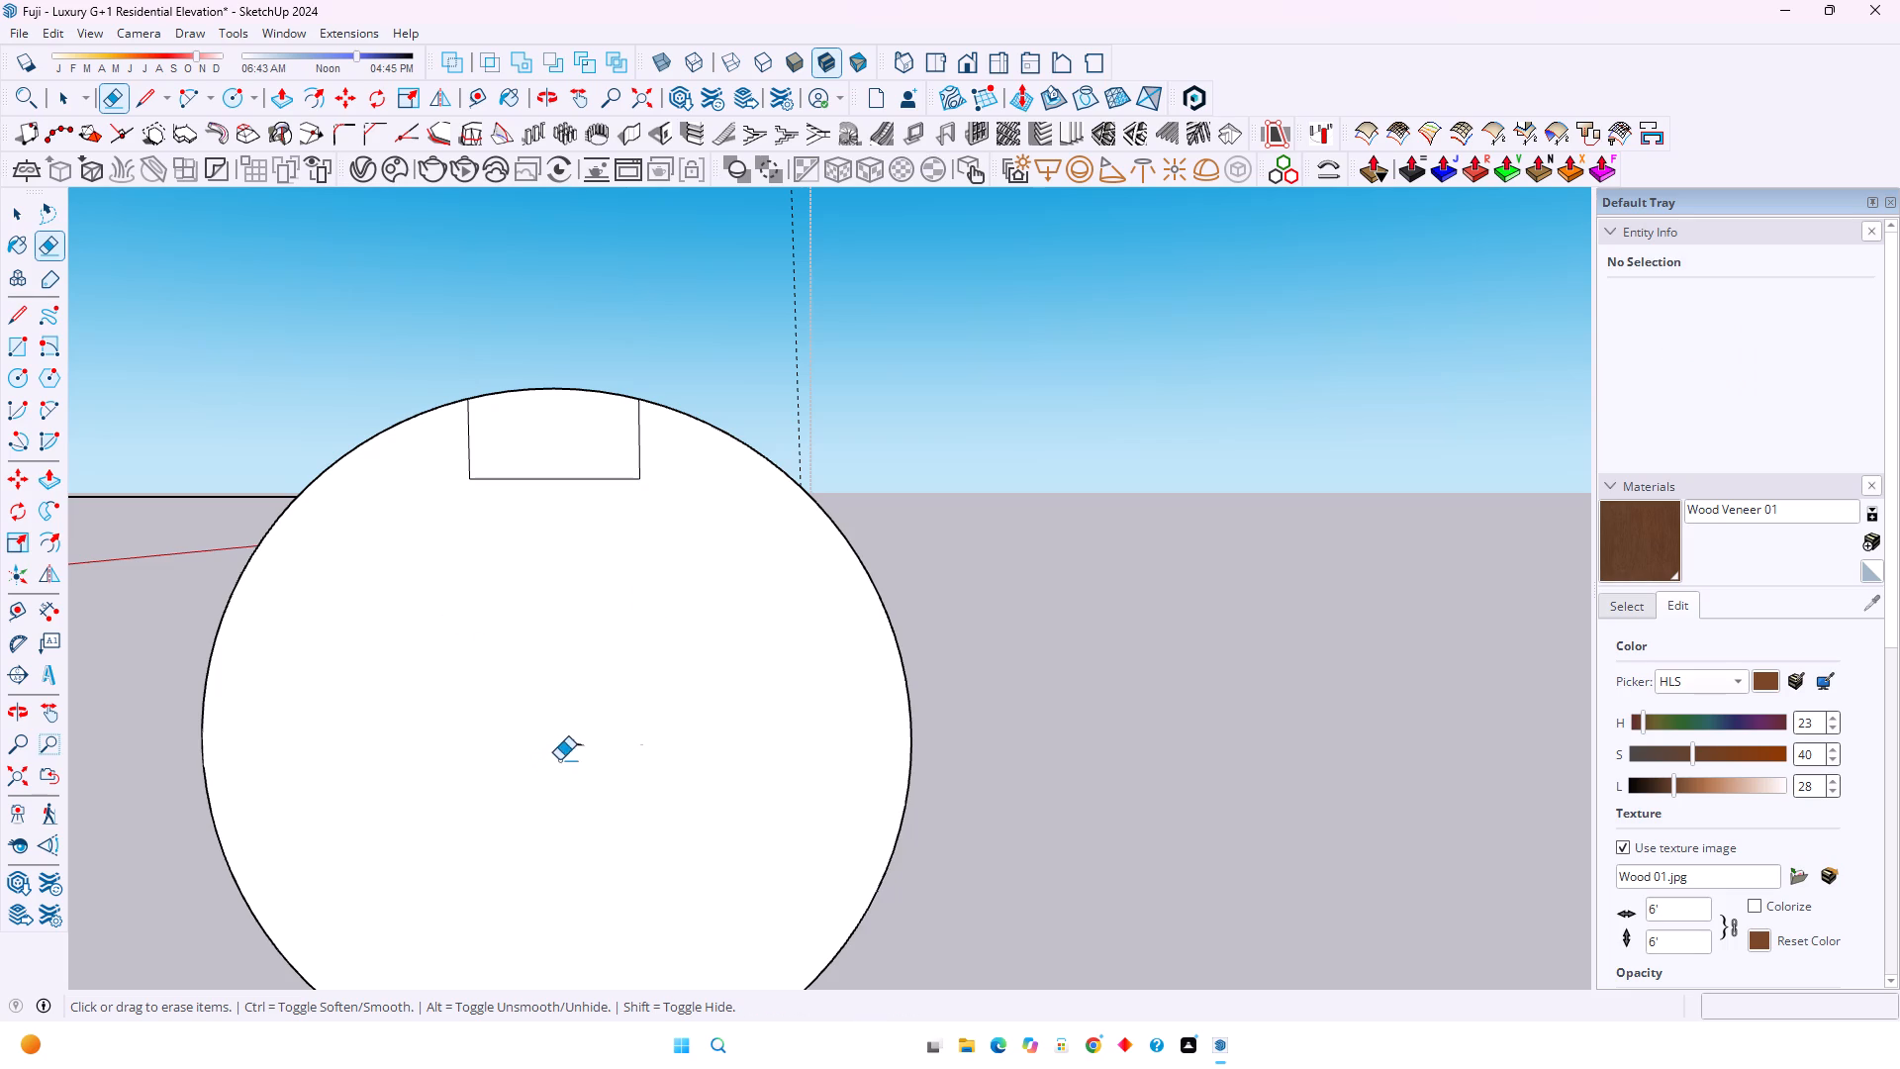
left_click_drag(562, 756, 567, 745)
key("space")
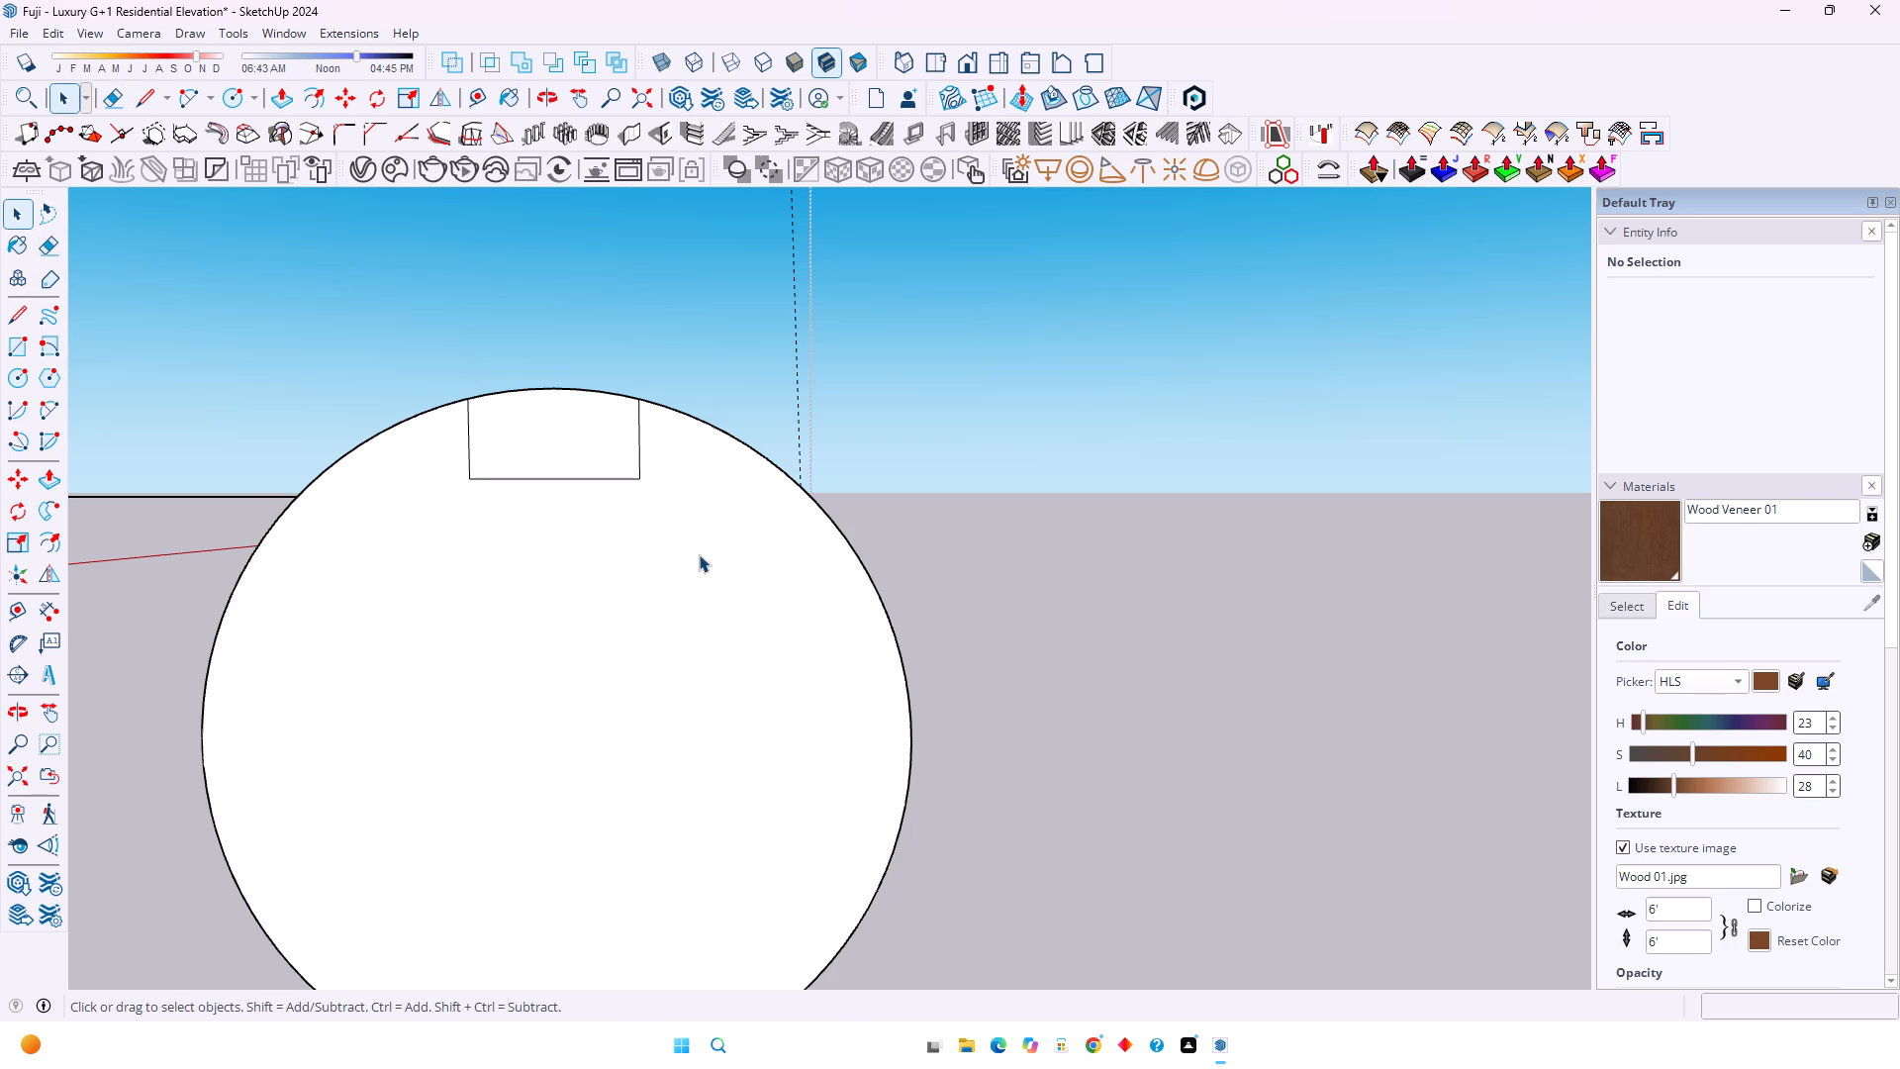
Delete the arc across the top of the groove outline to cut an open notch in the round profile.
scroll(700, 553, "down", 3)
left_click(623, 431)
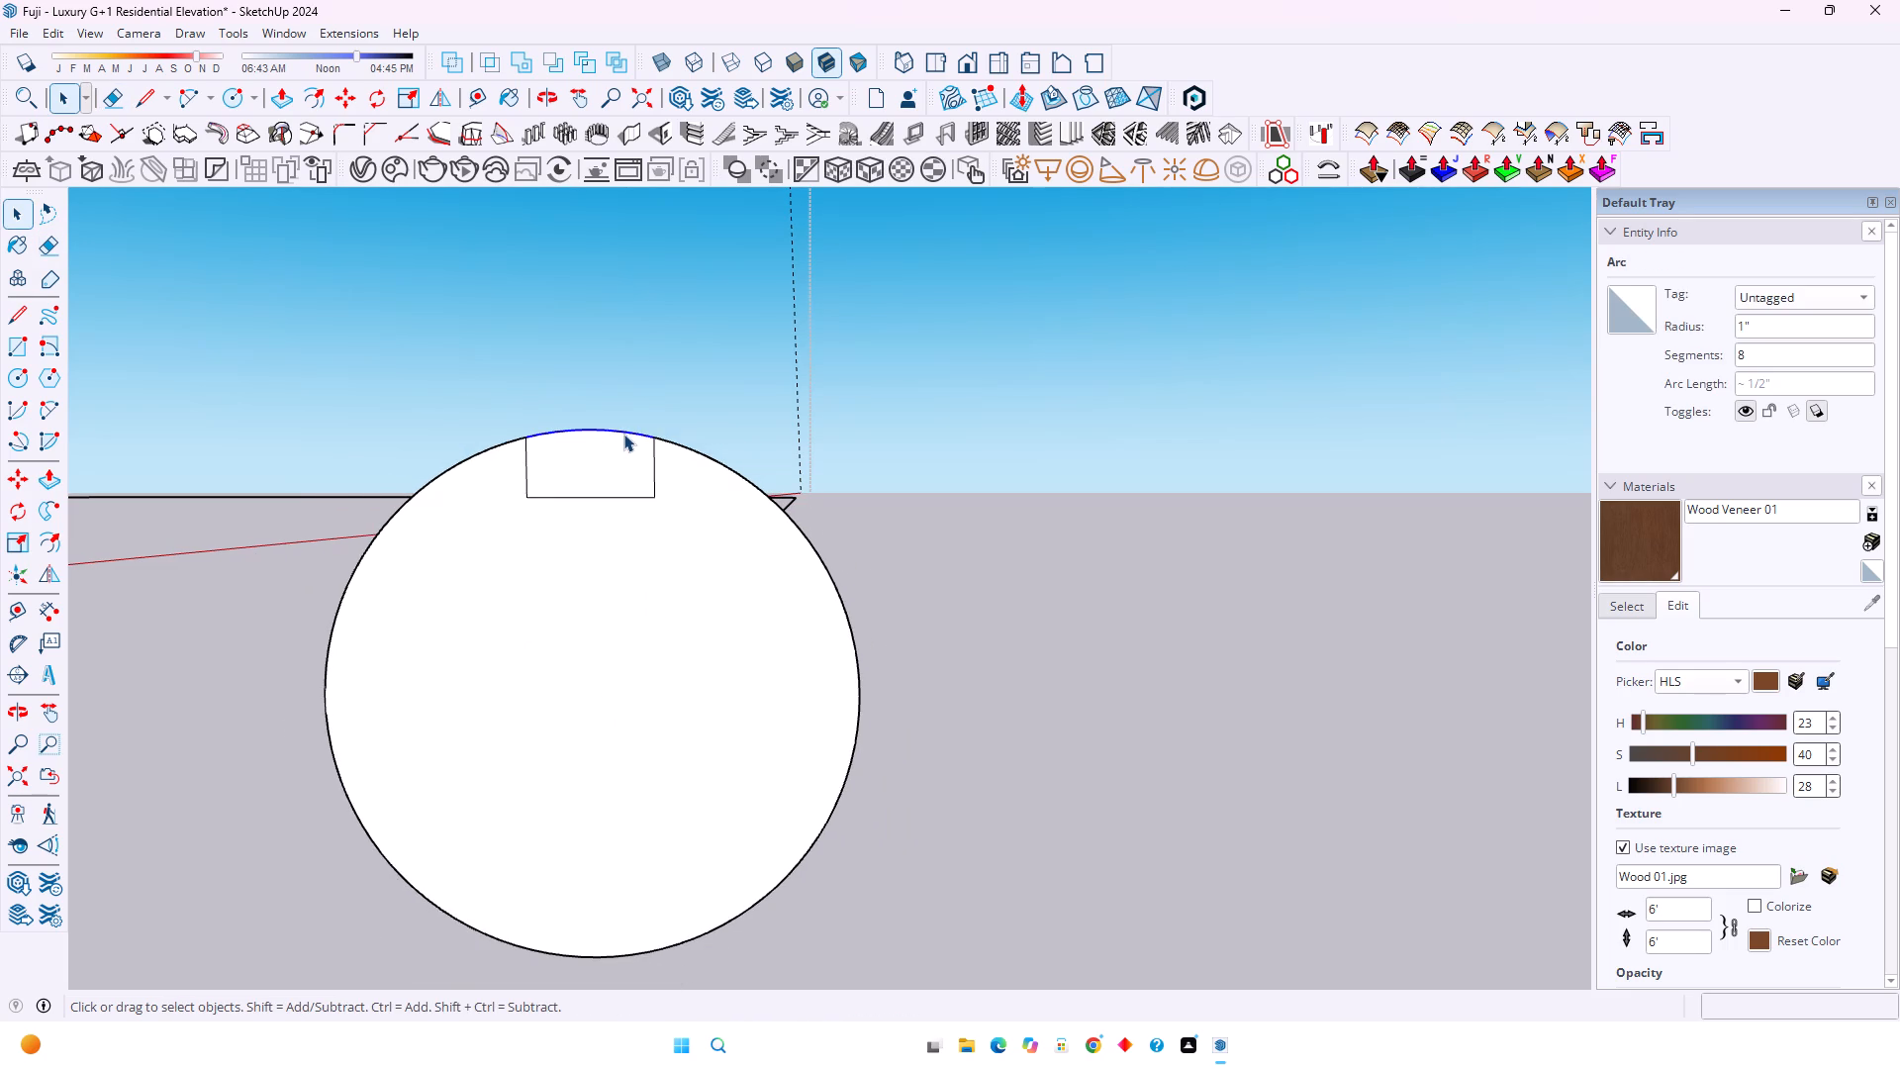
key("Delete")
Sweep the notched round profile along the full rail path, including both straight runs and the curved corner, with Follow Me.
scroll(681, 590, "down", 4)
middle_click_drag(687, 629, 379, 781)
middle_click(378, 781)
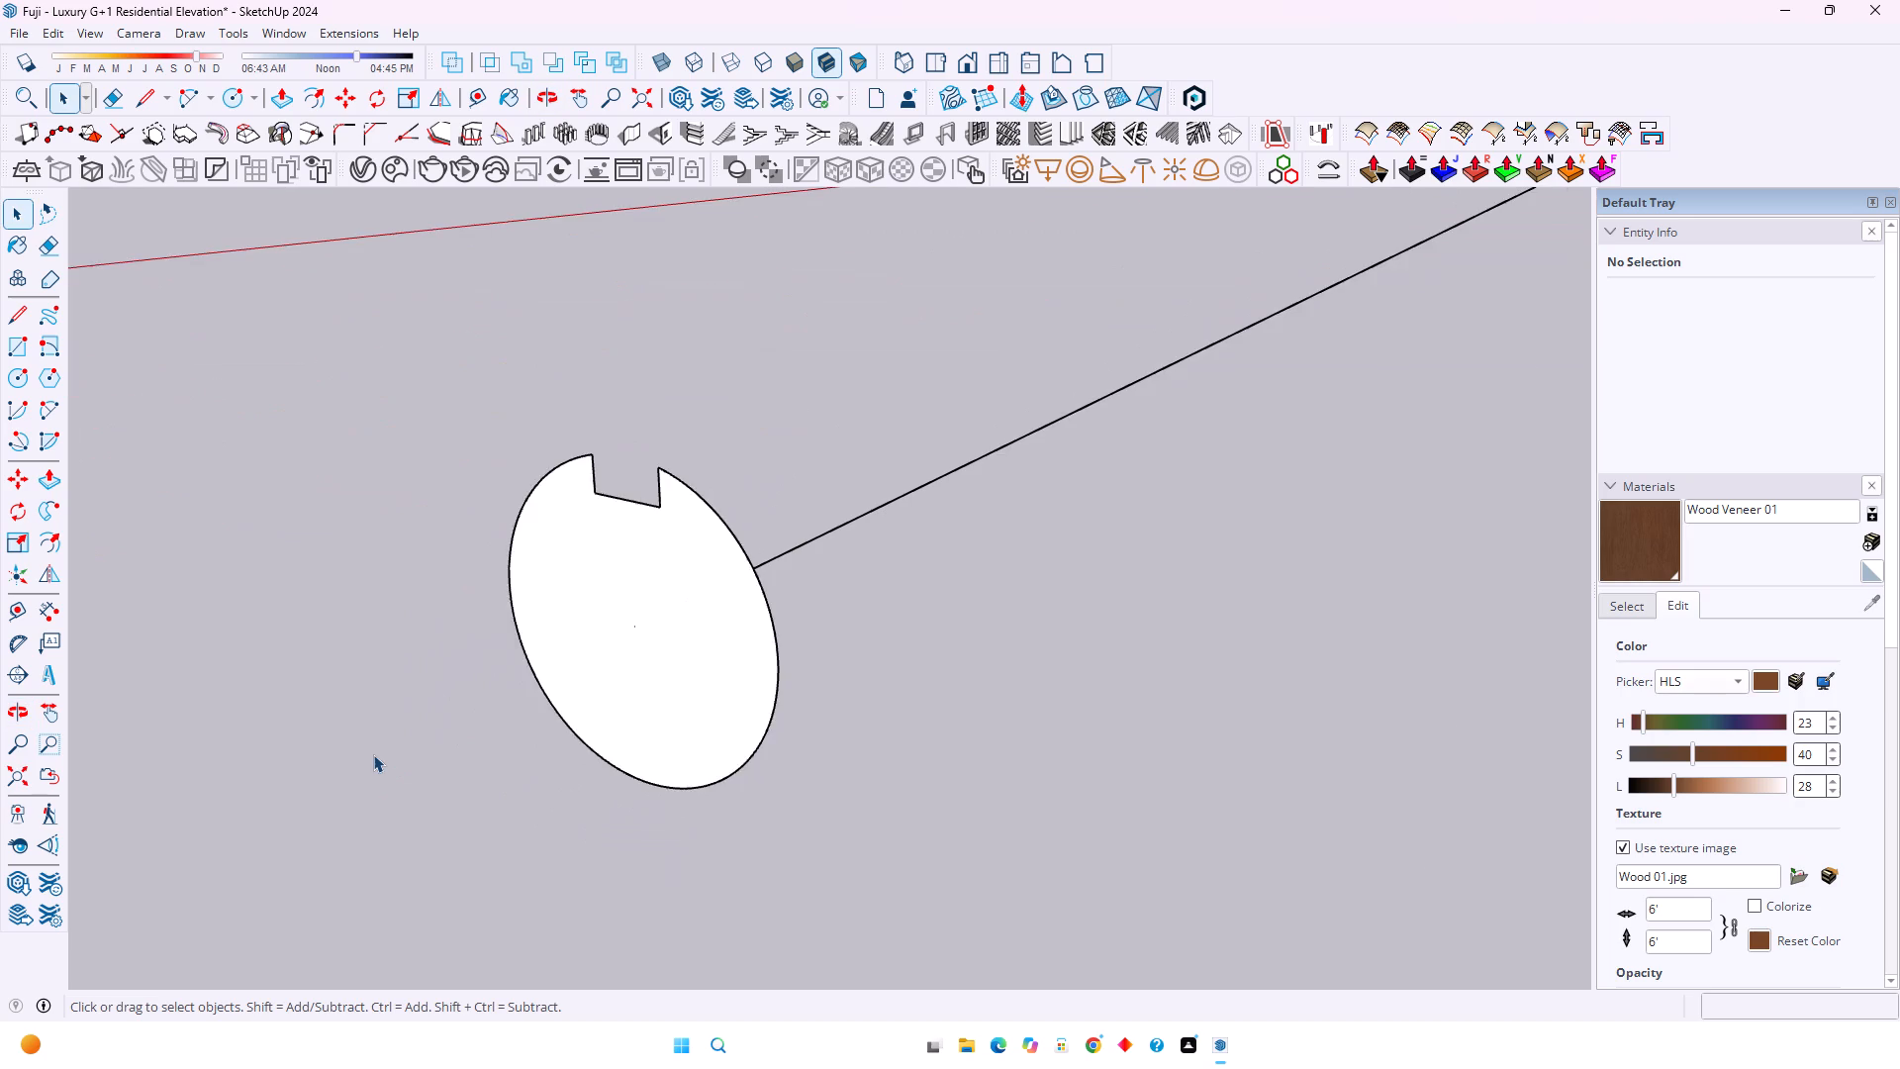
scroll(373, 754, "down", 6)
left_click(488, 700)
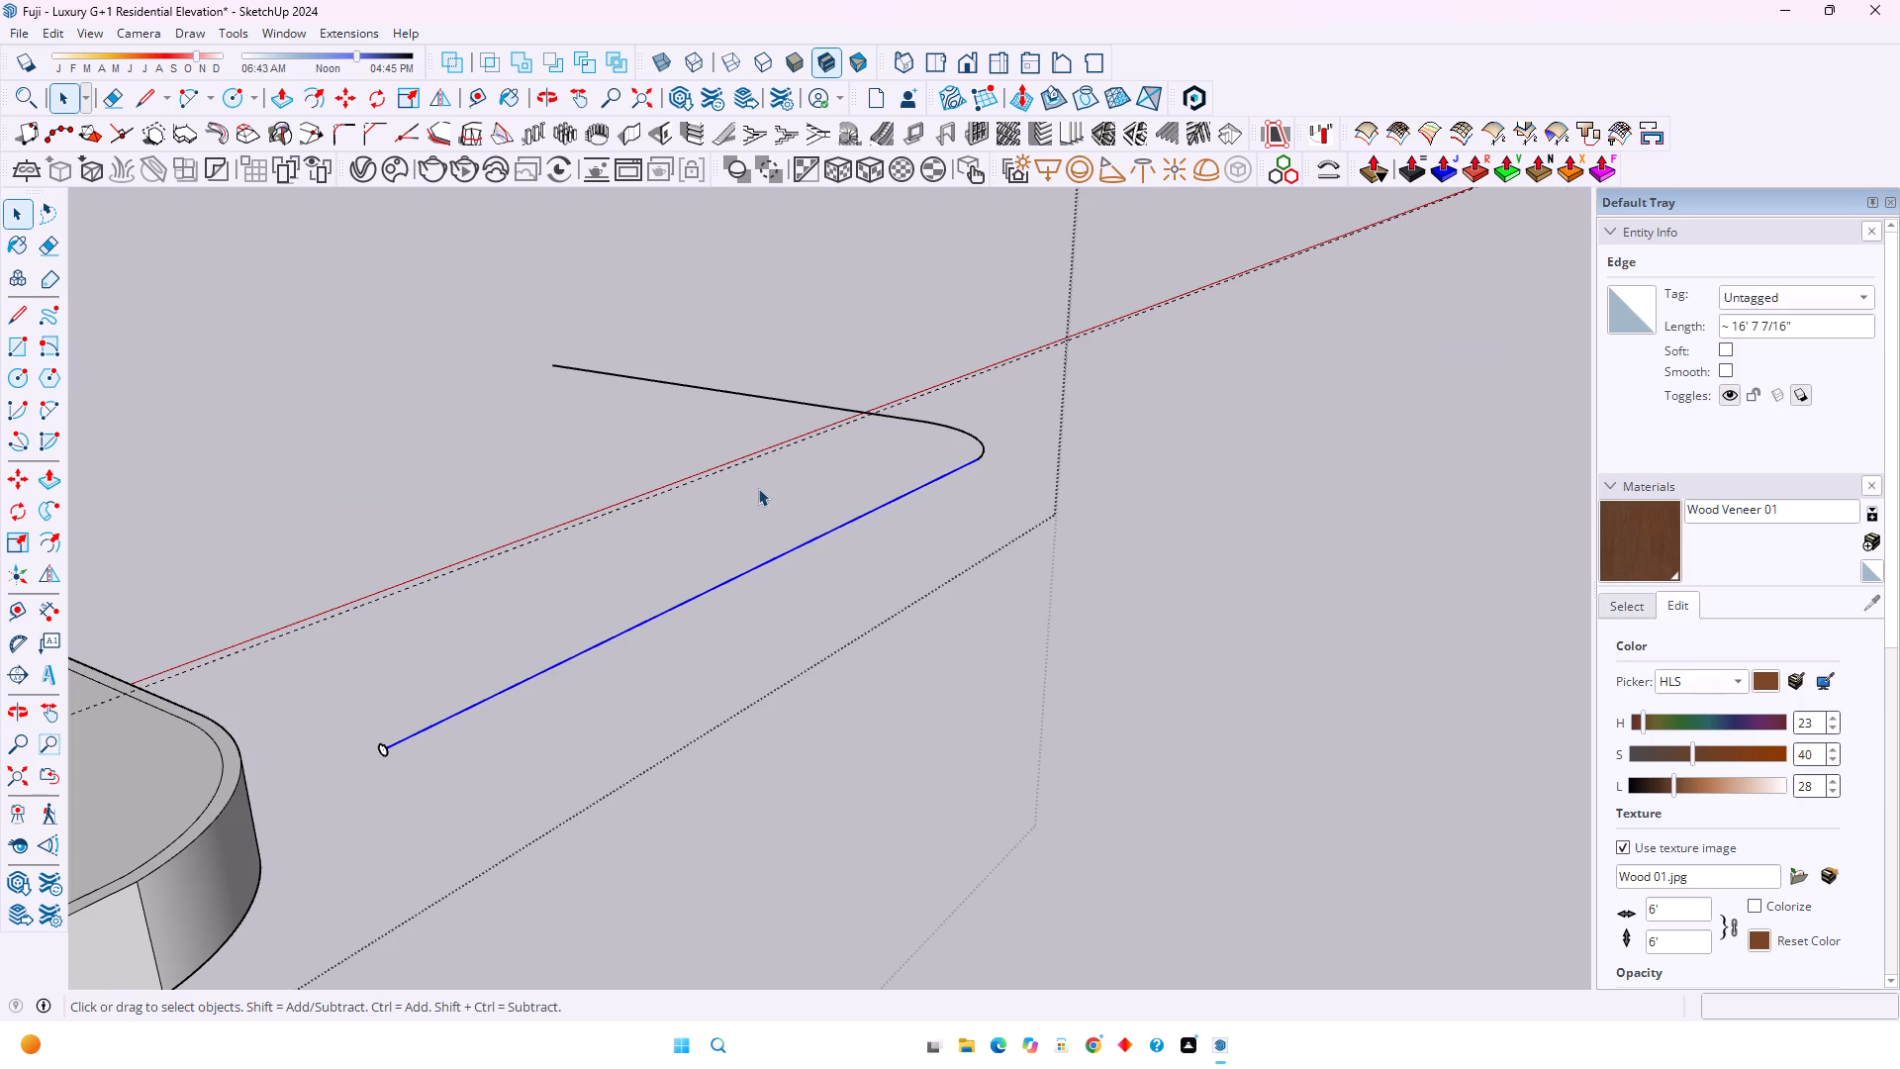
left_click(982, 449, "ctrl")
left_click(902, 419, "ctrl")
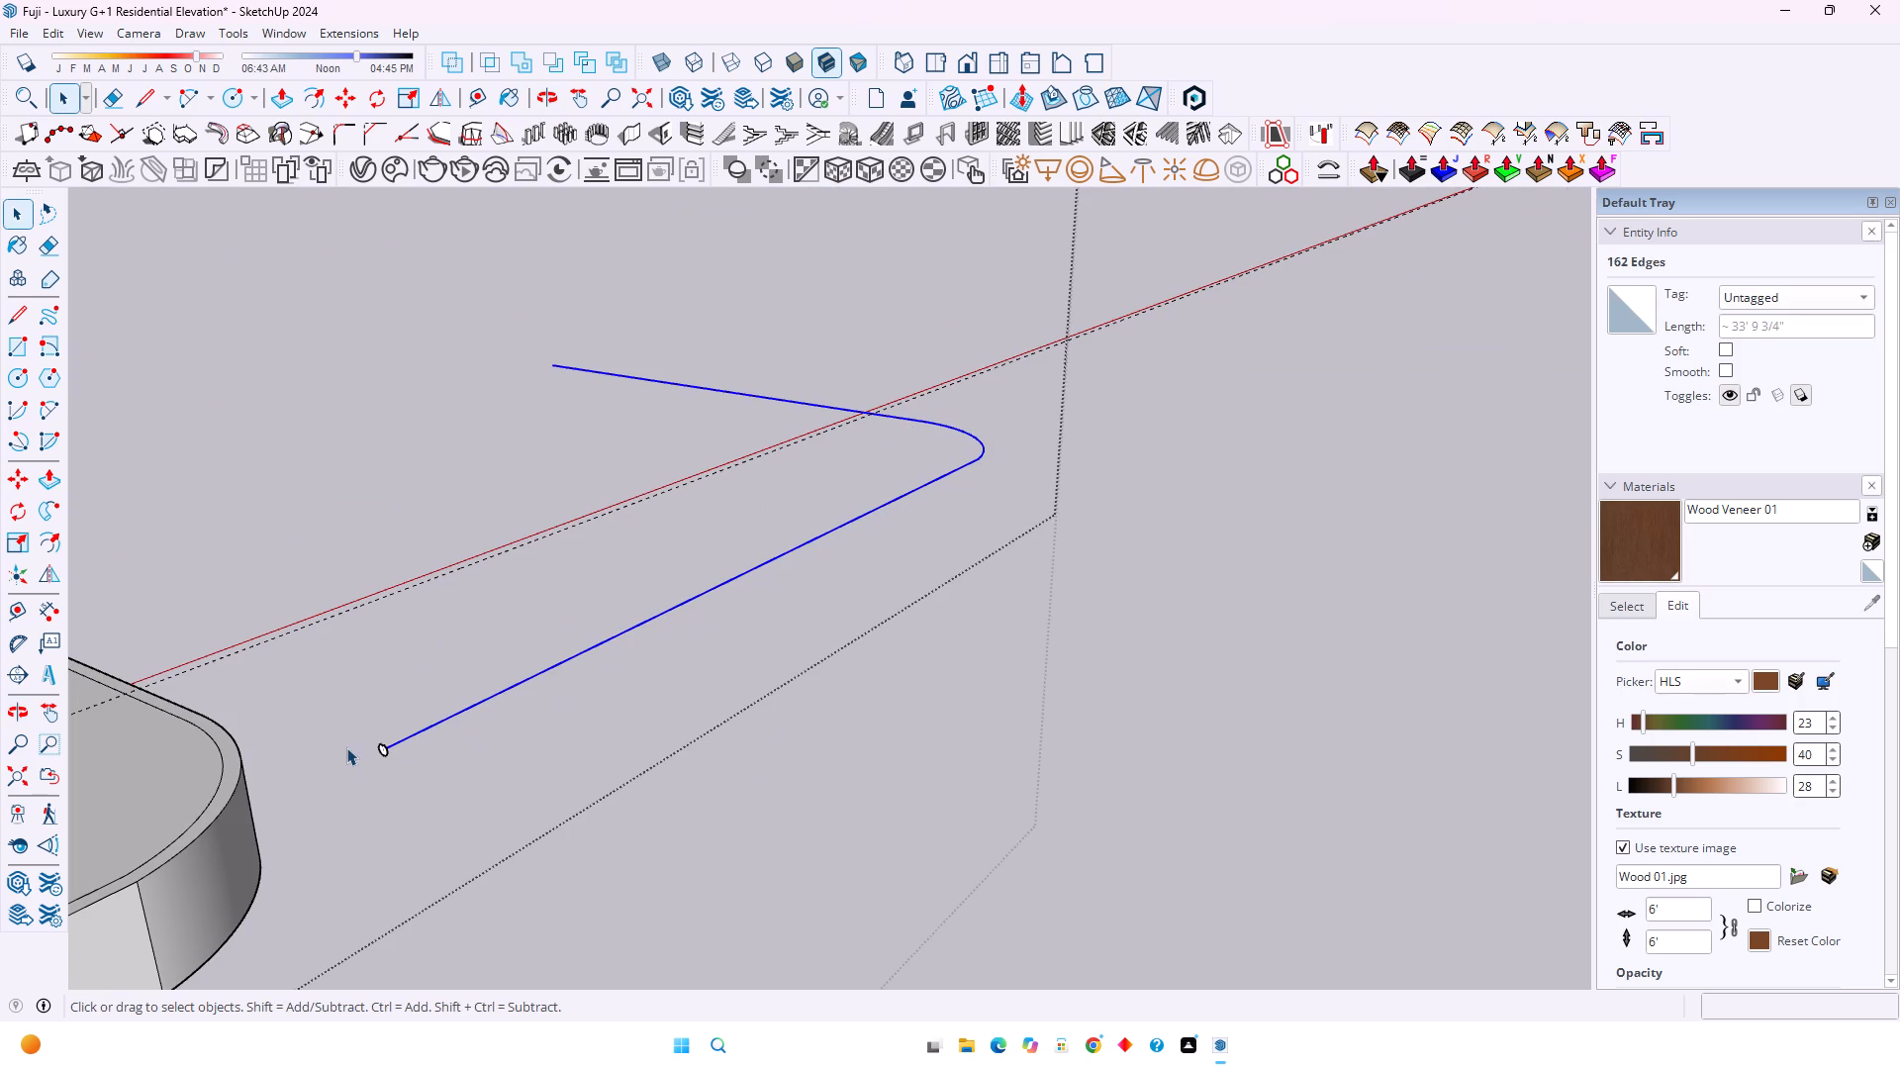
left_click(46, 512)
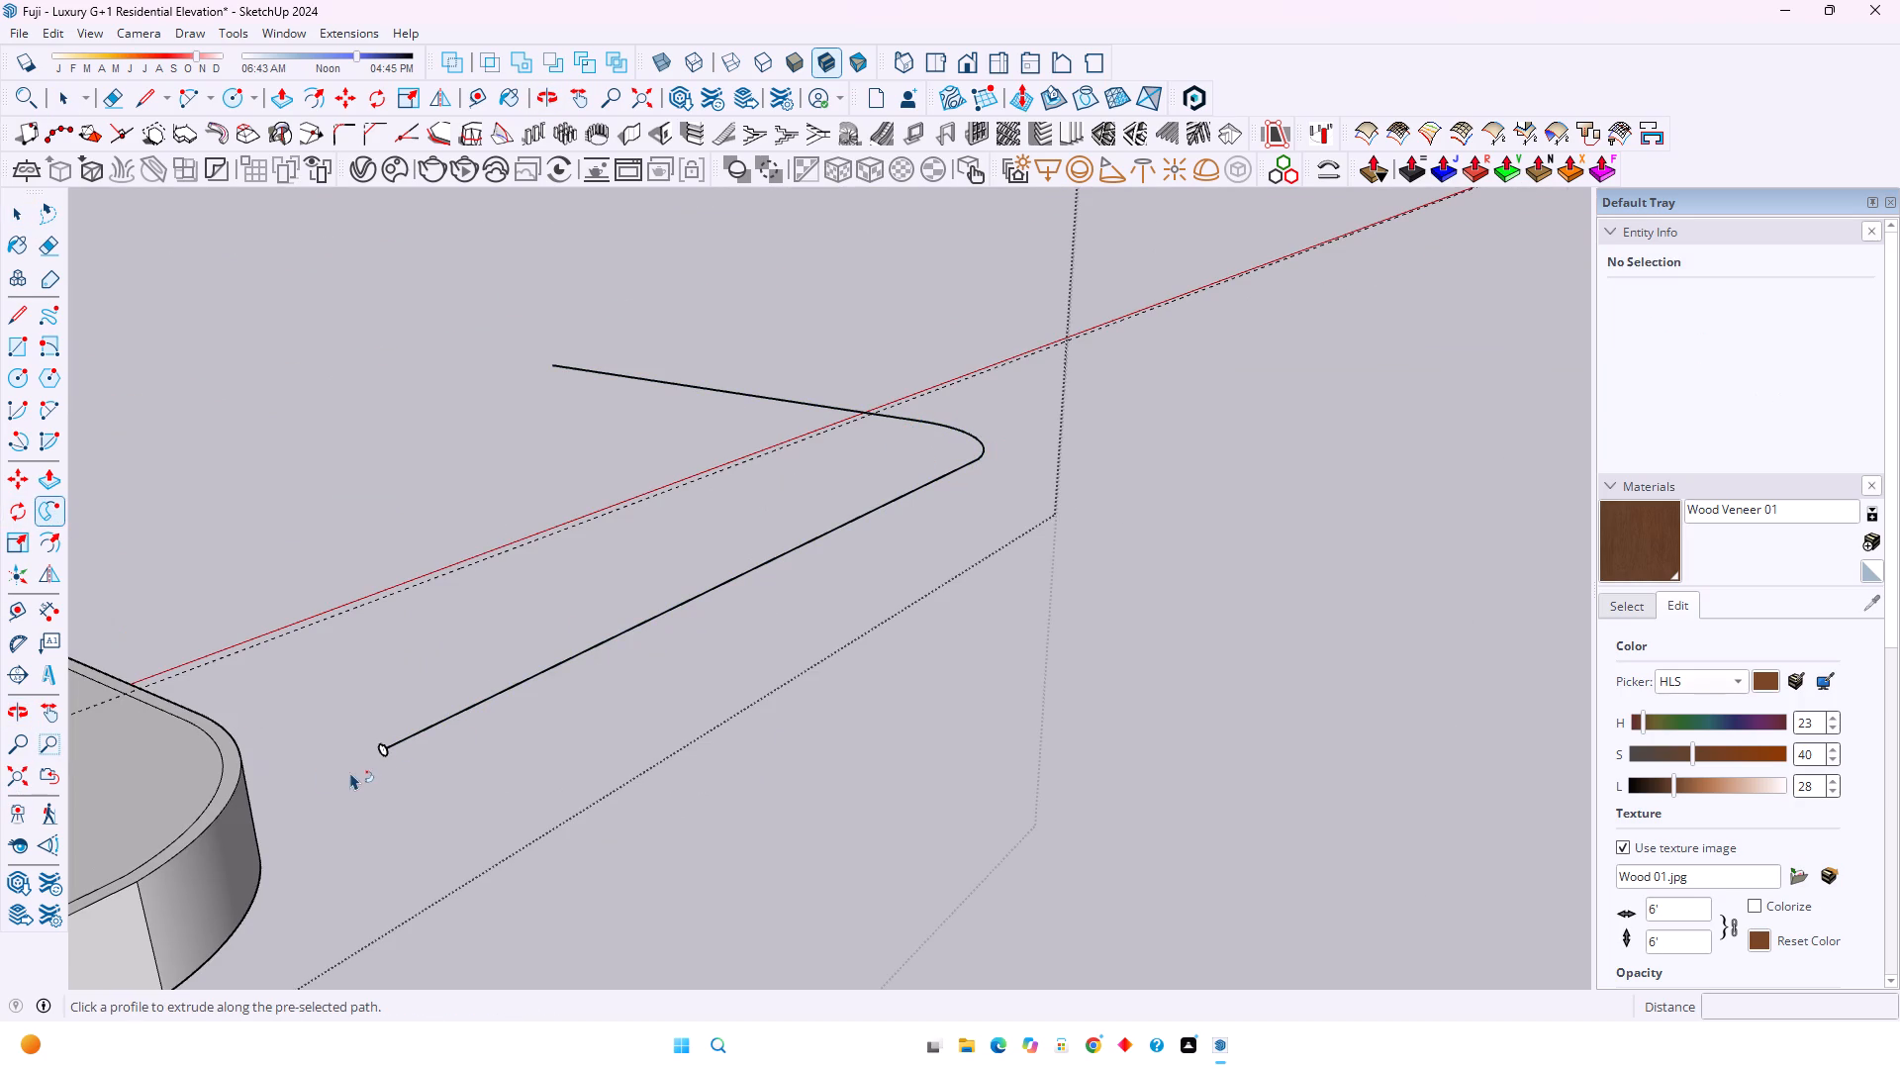
scroll(353, 772, "up", 4)
scroll(460, 719, "up", 2)
scroll(415, 707, "down", 2)
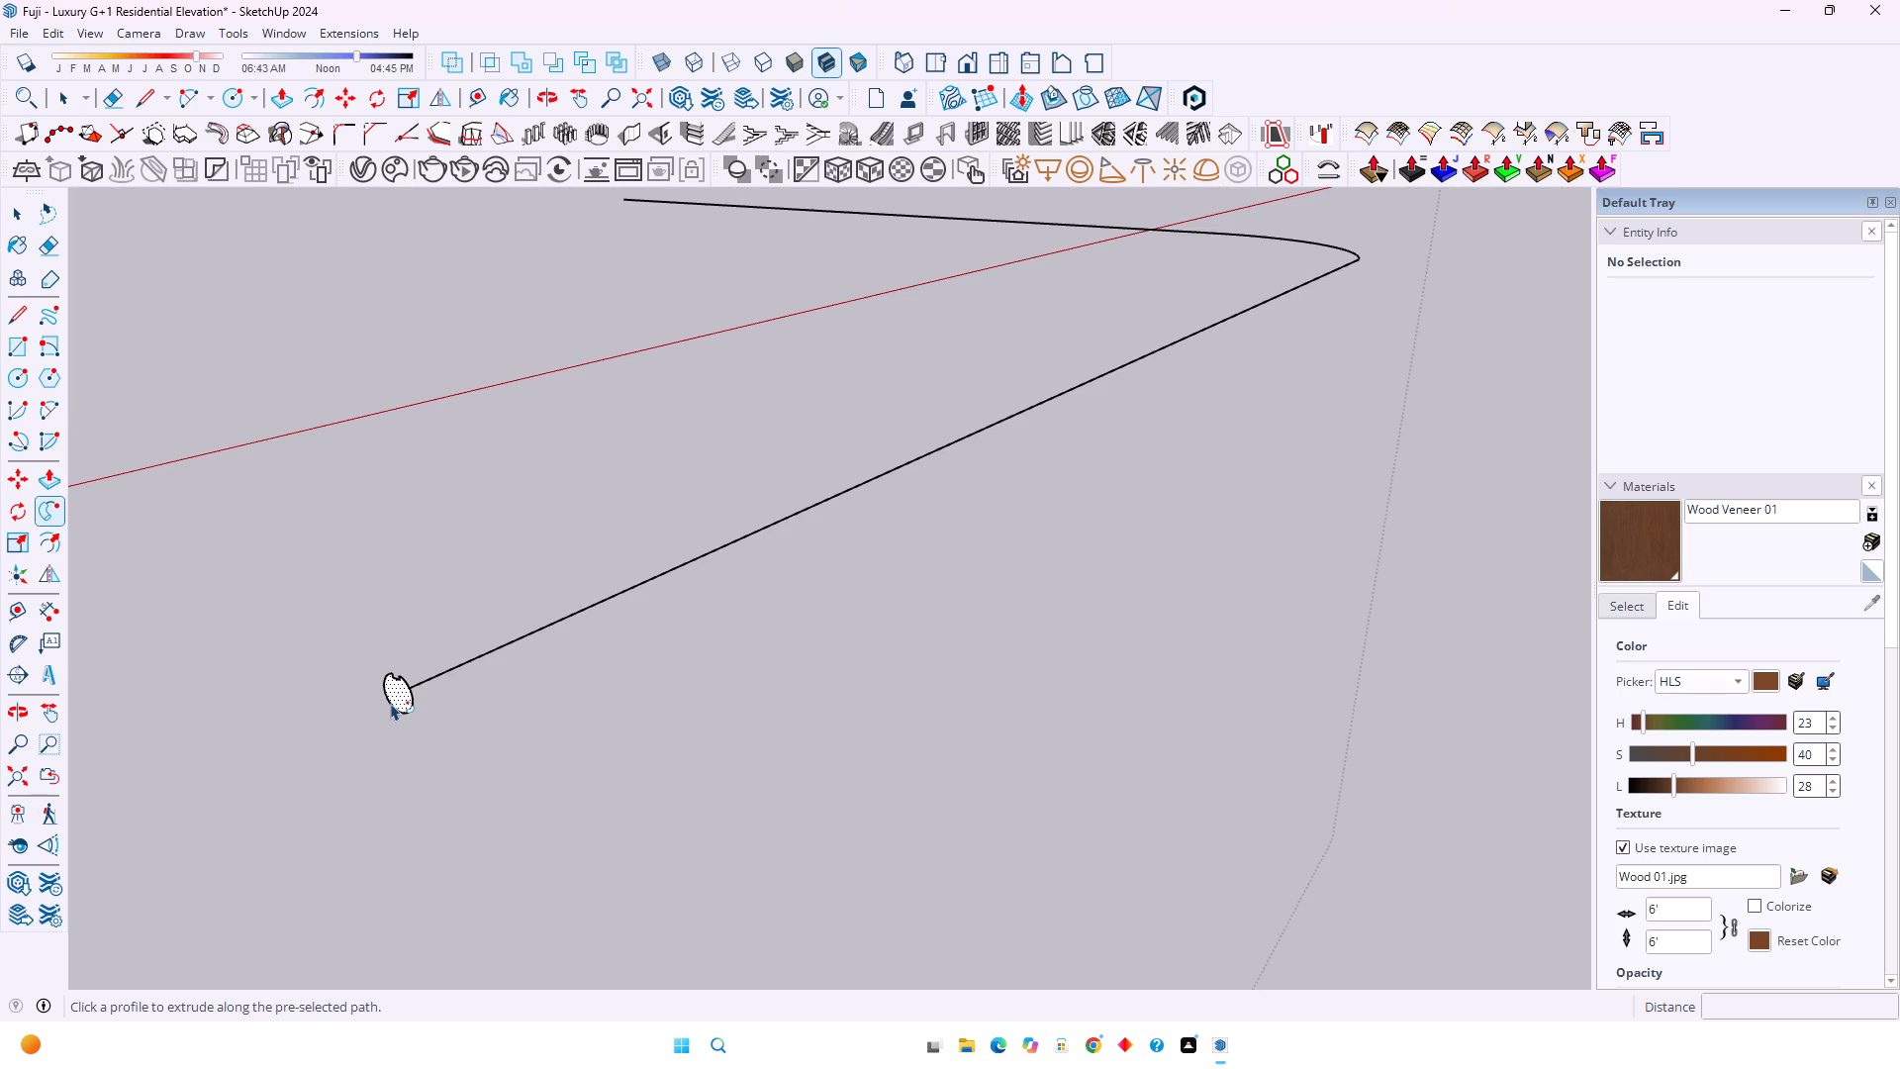
left_click(394, 702)
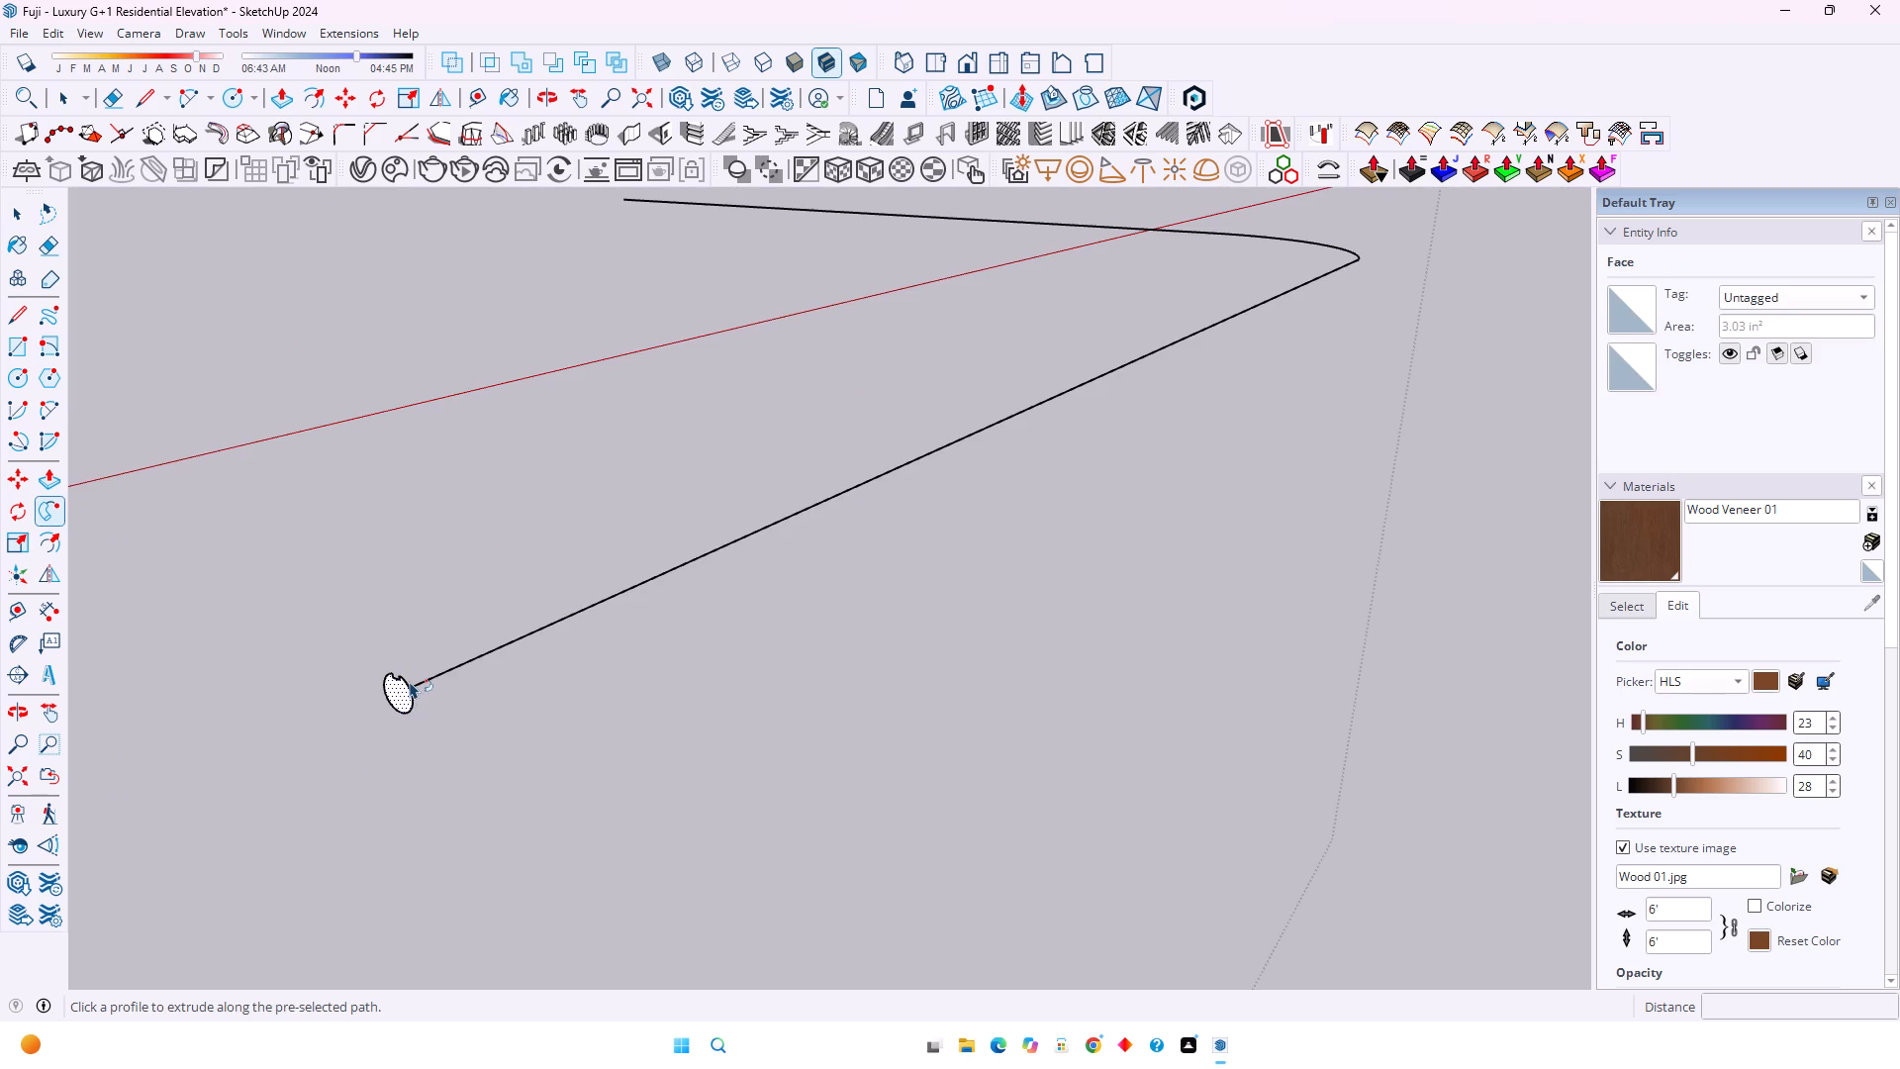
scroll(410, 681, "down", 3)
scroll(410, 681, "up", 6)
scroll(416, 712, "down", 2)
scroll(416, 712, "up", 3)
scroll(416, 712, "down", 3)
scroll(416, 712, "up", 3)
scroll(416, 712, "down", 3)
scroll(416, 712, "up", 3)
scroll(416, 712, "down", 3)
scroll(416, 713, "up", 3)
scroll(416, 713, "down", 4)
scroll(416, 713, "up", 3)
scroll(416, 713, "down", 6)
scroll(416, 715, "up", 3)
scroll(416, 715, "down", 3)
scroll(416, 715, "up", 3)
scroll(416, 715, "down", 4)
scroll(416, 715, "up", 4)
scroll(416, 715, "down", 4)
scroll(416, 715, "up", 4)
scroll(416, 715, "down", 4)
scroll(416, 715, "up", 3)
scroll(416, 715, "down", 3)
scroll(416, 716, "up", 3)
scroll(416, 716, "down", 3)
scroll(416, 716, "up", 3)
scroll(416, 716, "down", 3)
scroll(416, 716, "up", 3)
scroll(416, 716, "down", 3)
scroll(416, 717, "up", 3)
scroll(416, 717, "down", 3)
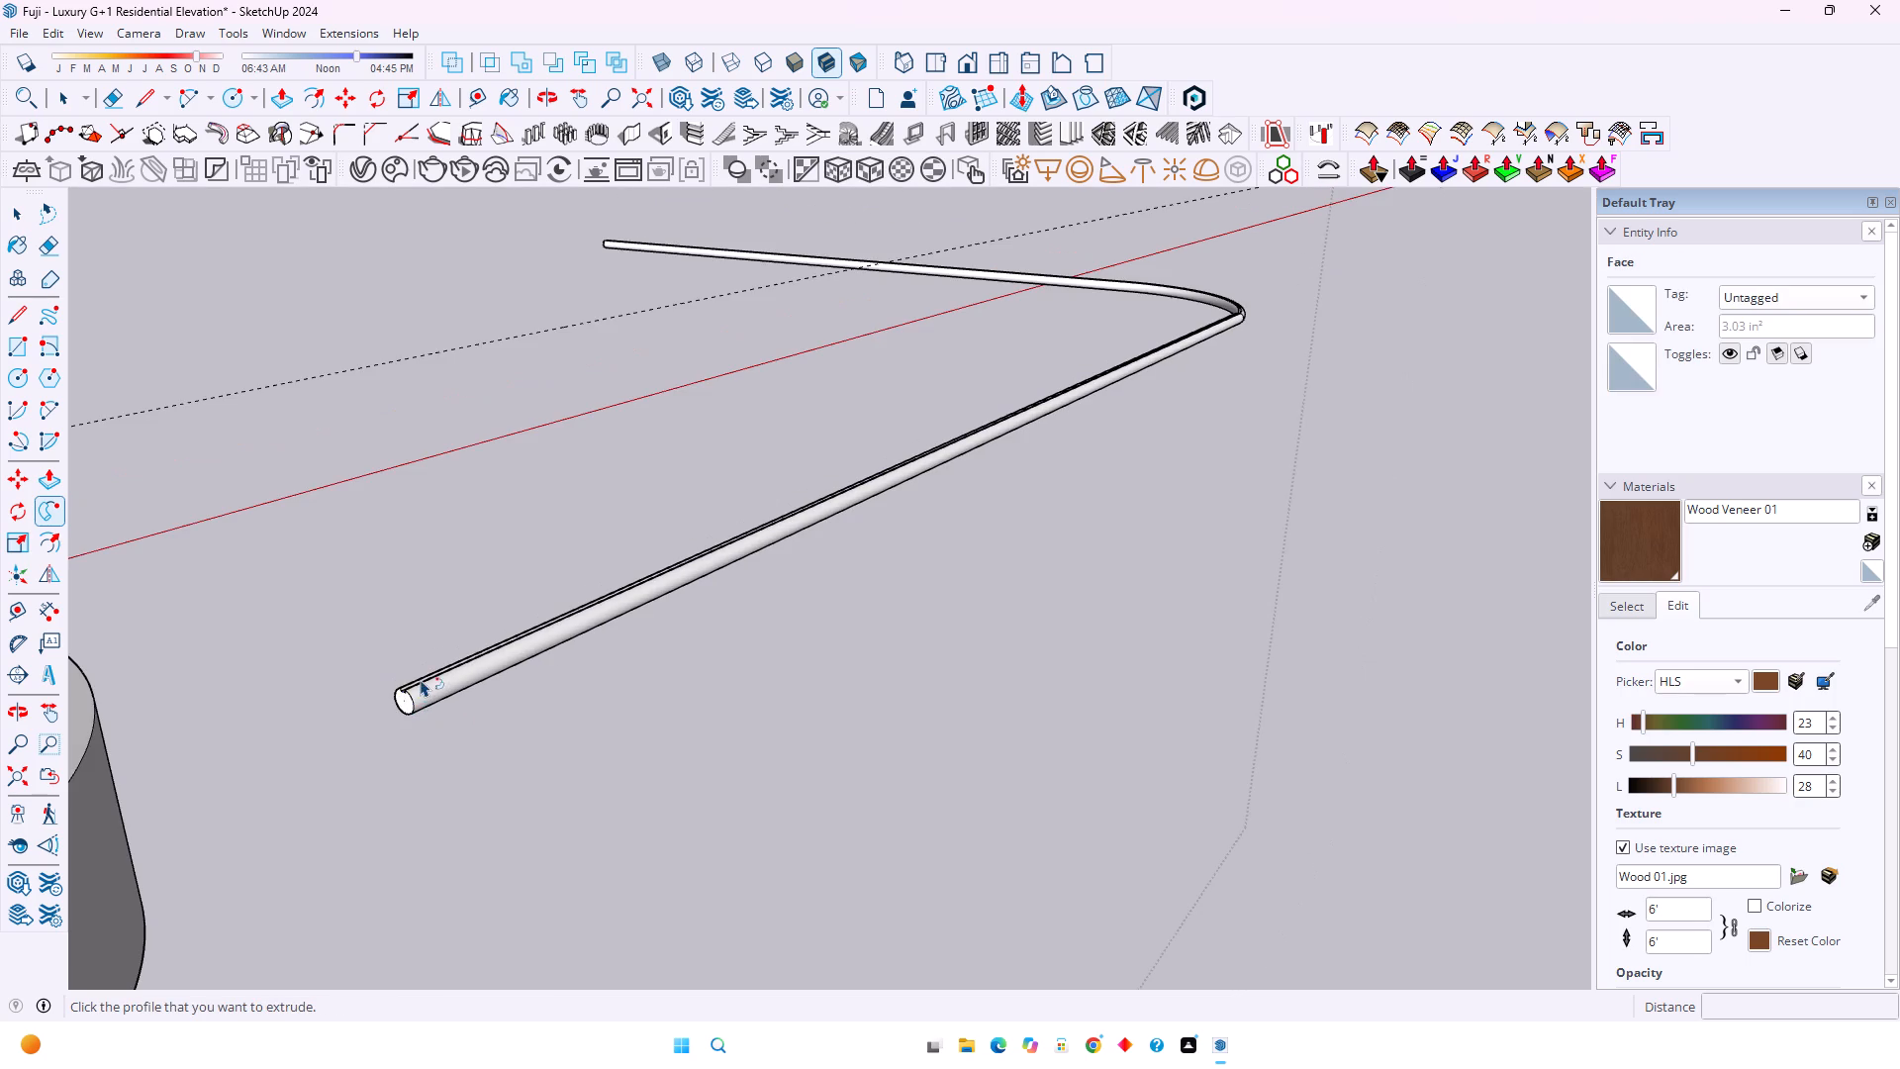
Hide the notched end face of the swept rail to expose the path line inside it.
scroll(421, 679, "up", 10)
key("space")
scroll(393, 704, "up", 6)
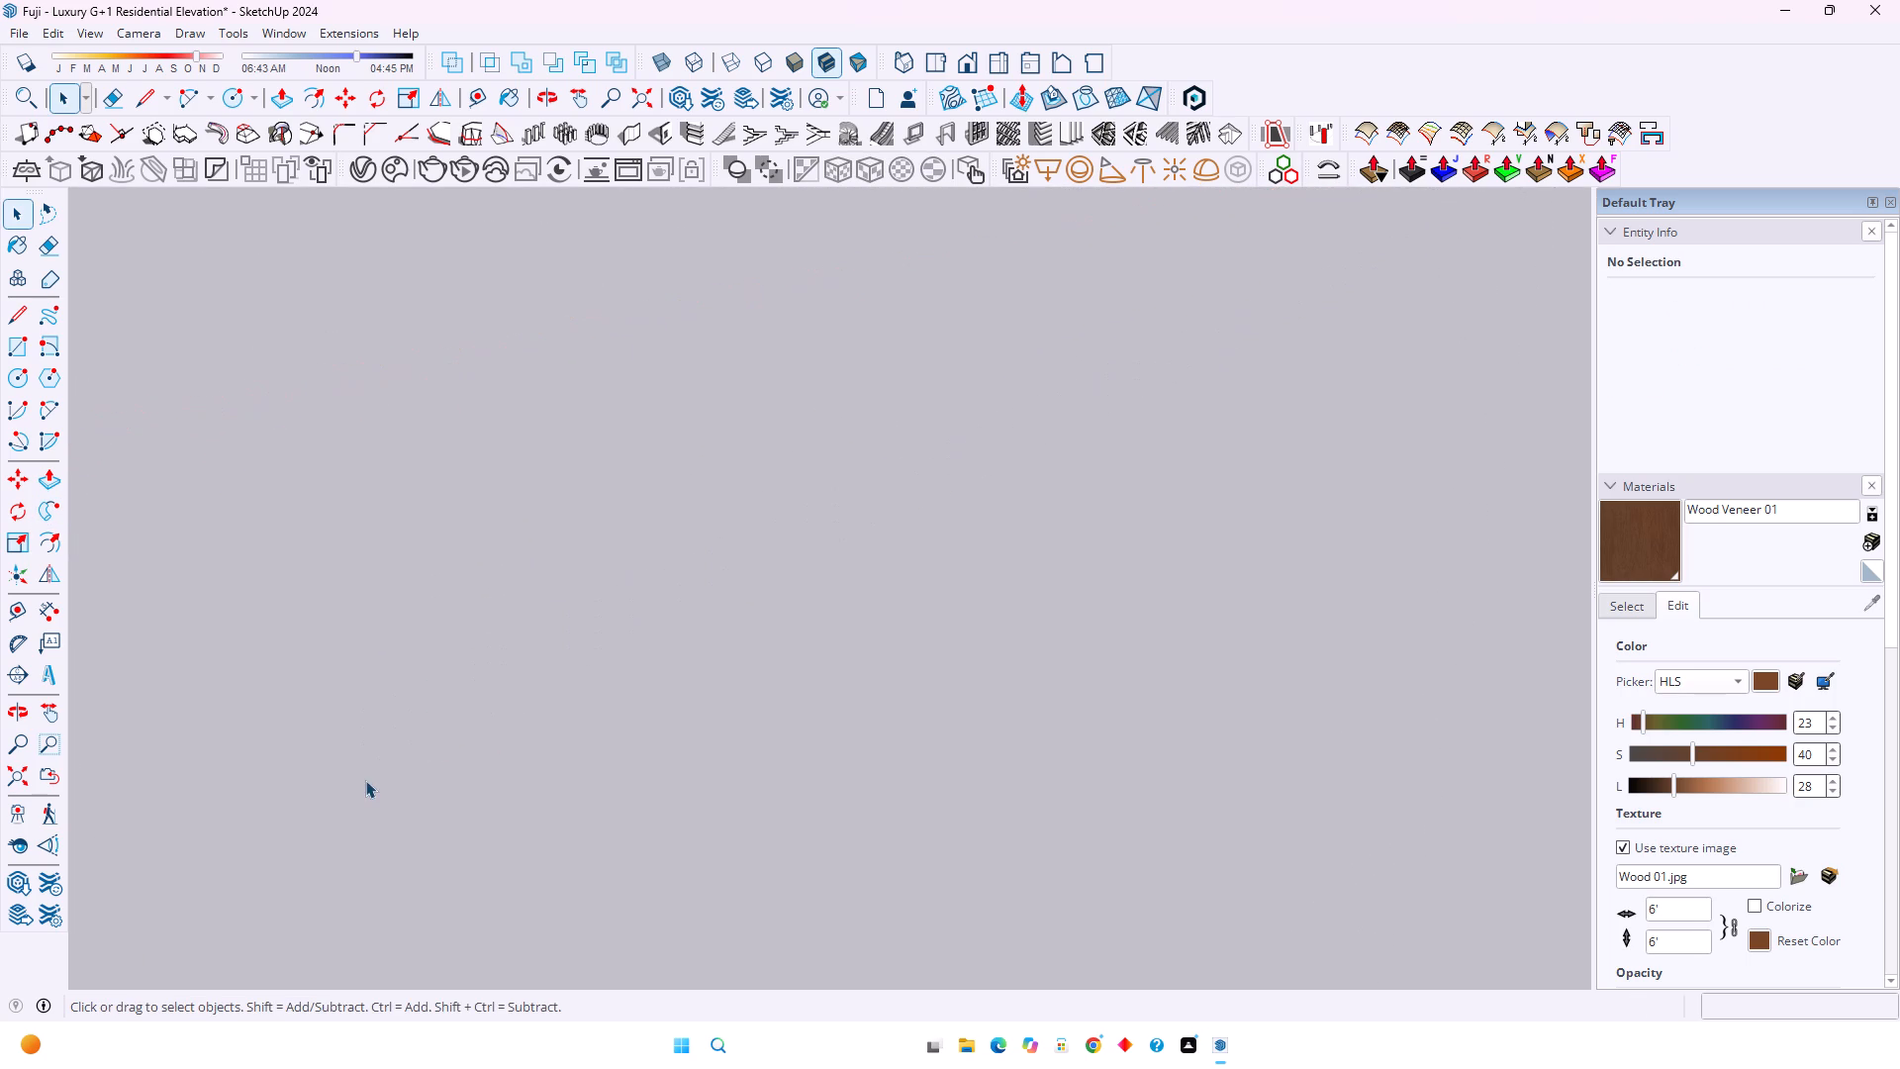
scroll(405, 747, "down", 6)
scroll(443, 686, "up", 7)
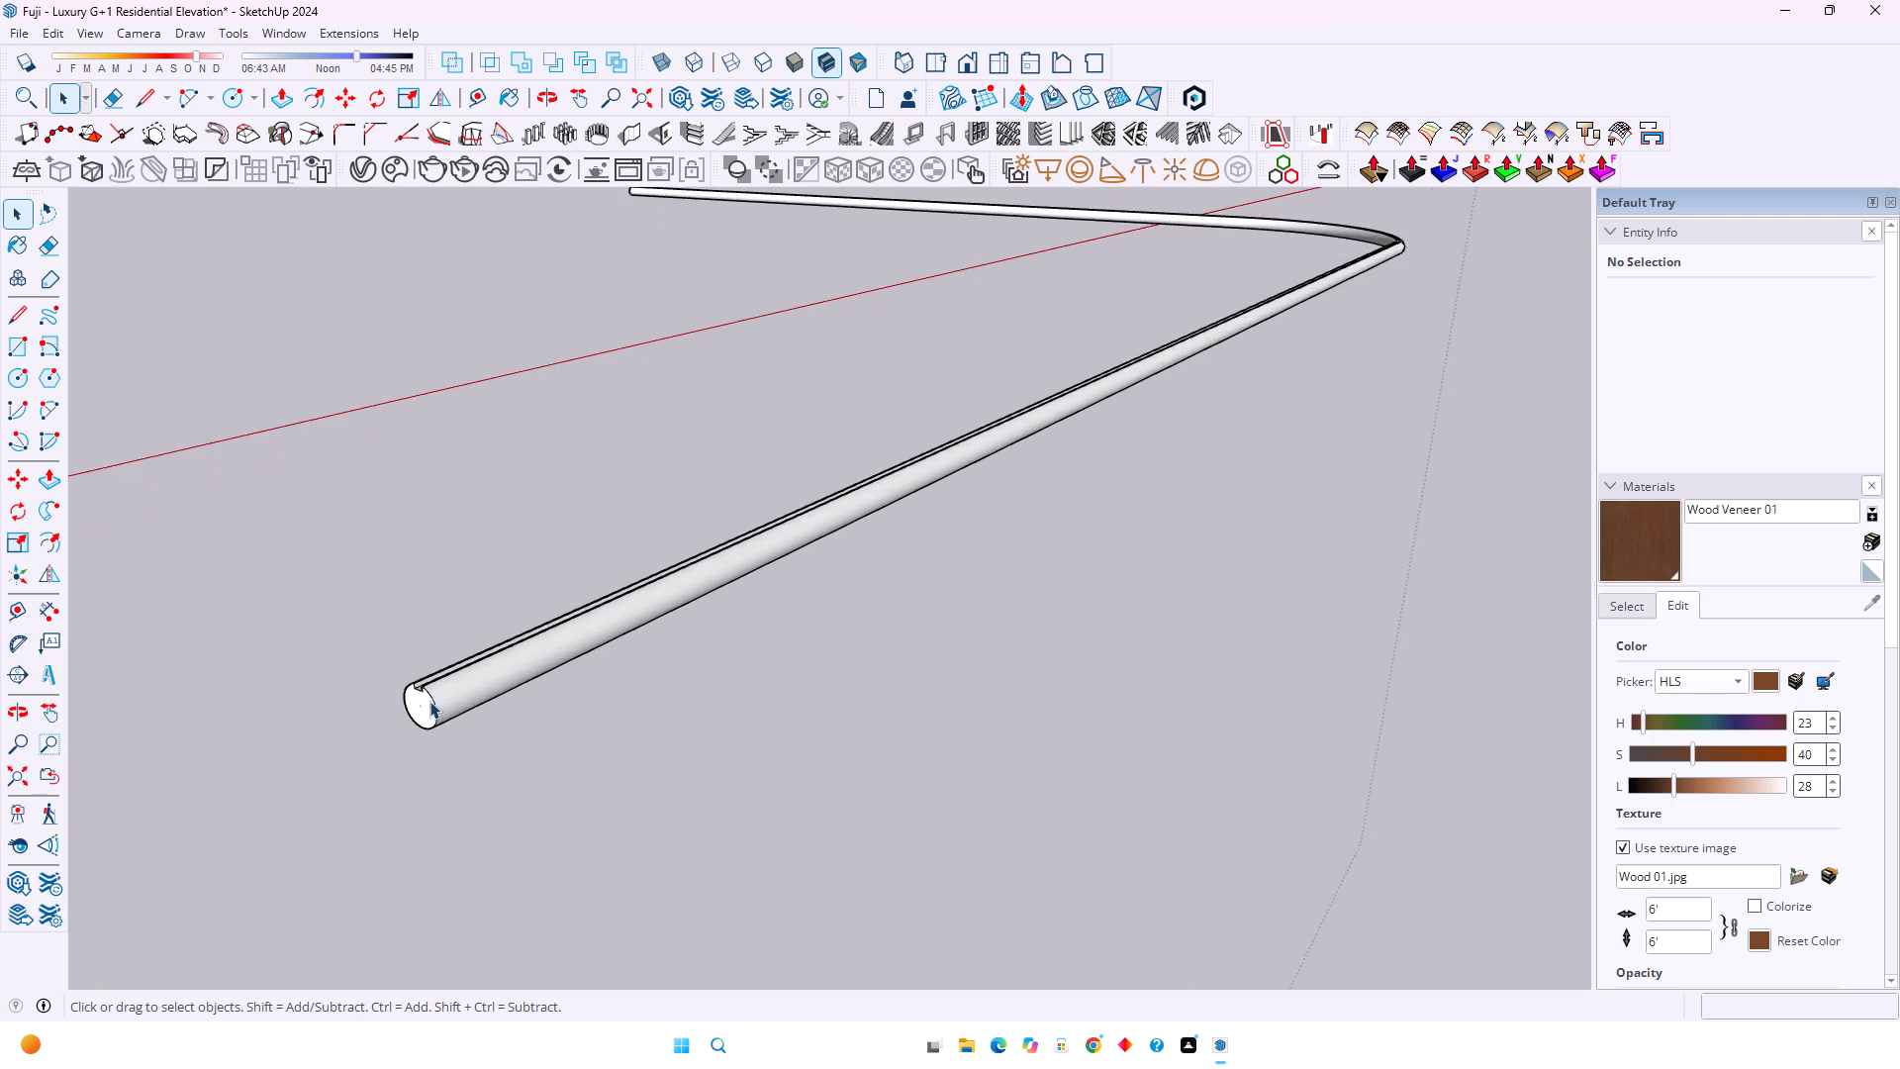
scroll(429, 701, "up", 12)
left_click(427, 699)
right_click(427, 699)
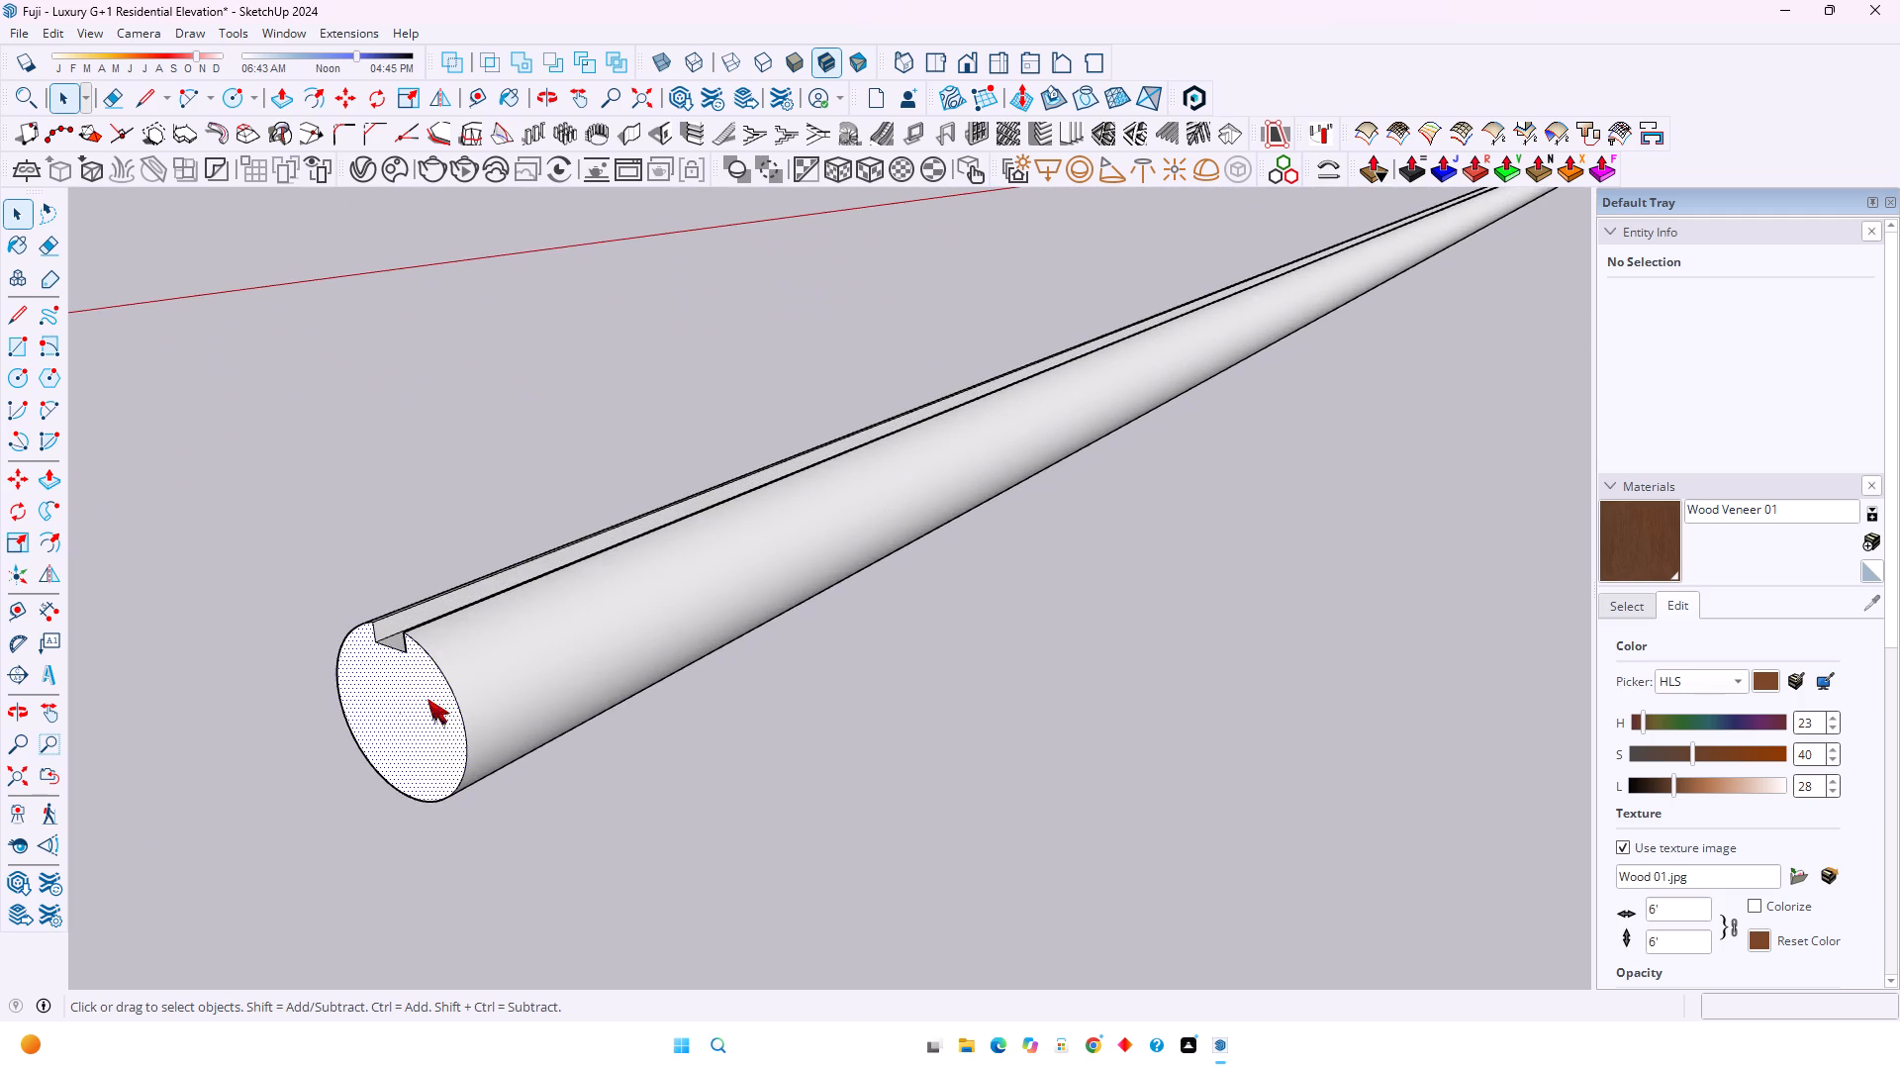
left_click(466, 268)
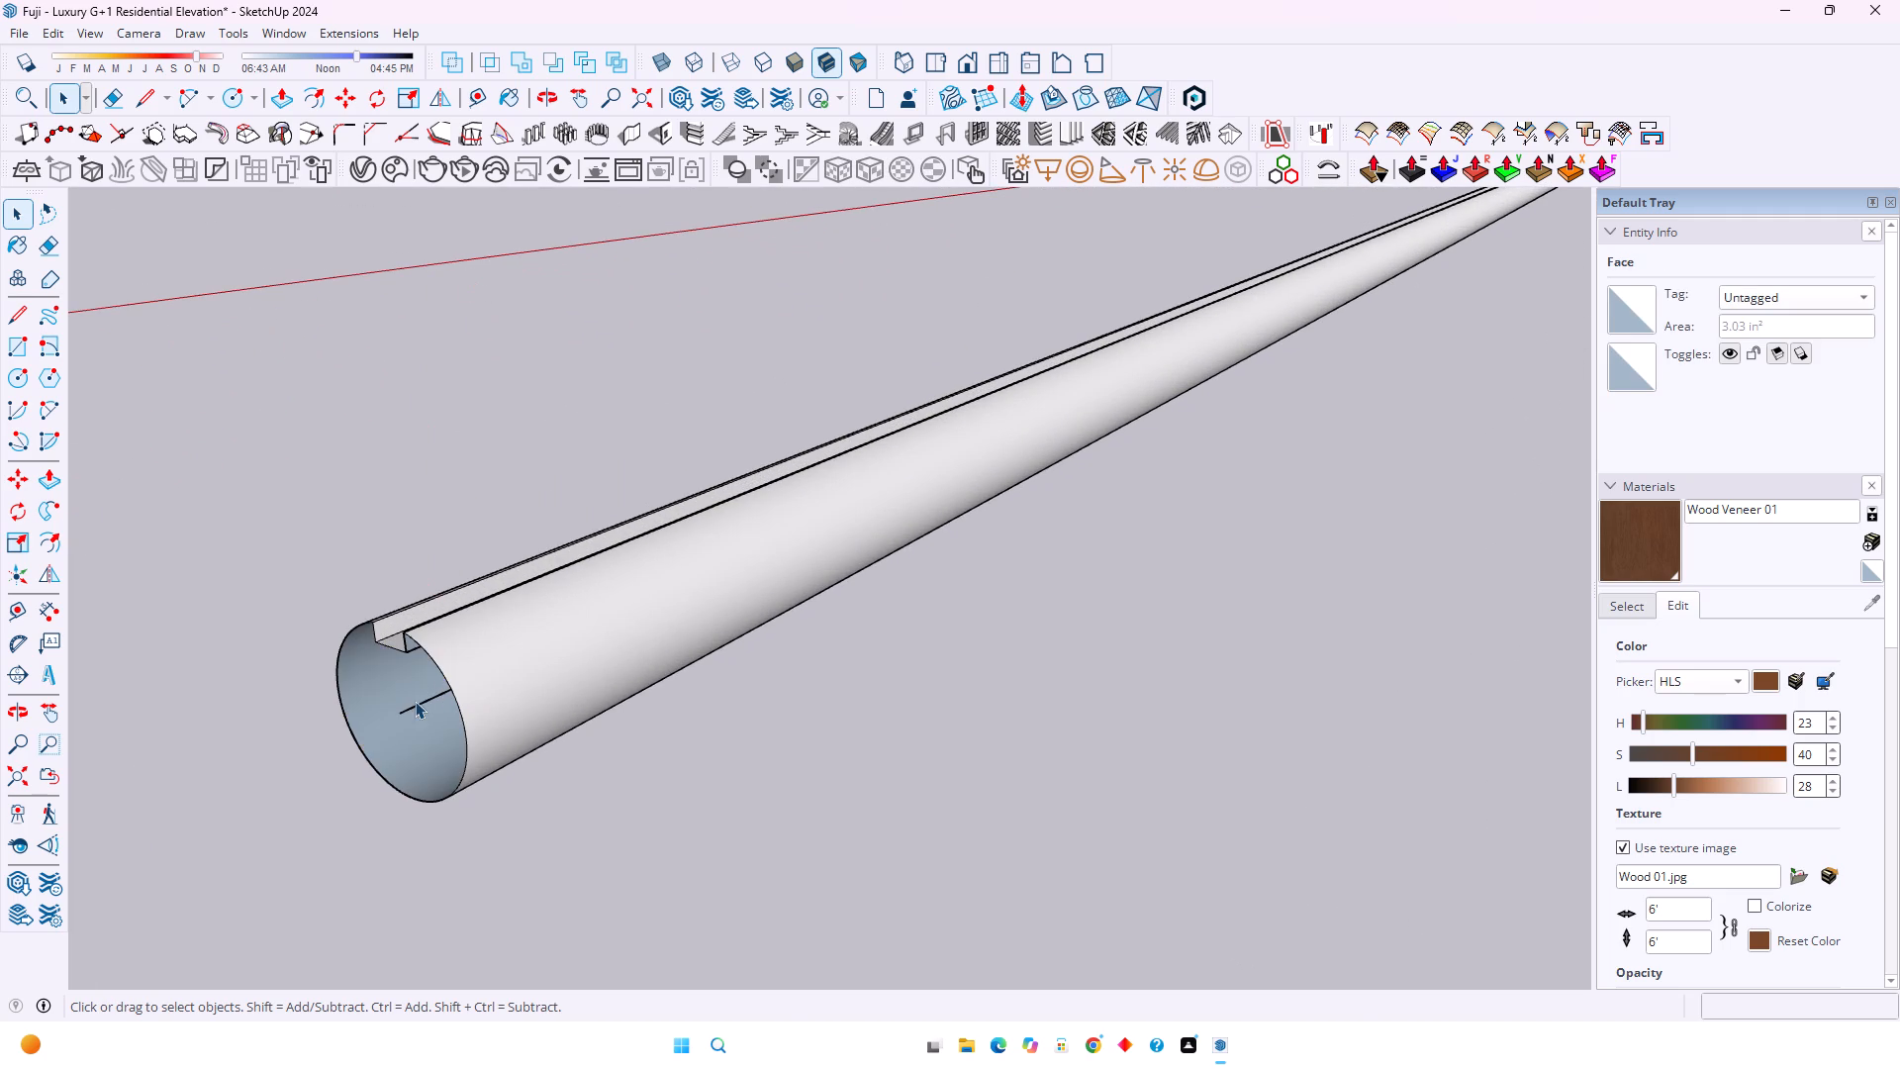
Delete the leftover path curve running inside the swept rail.
triple_click(412, 709)
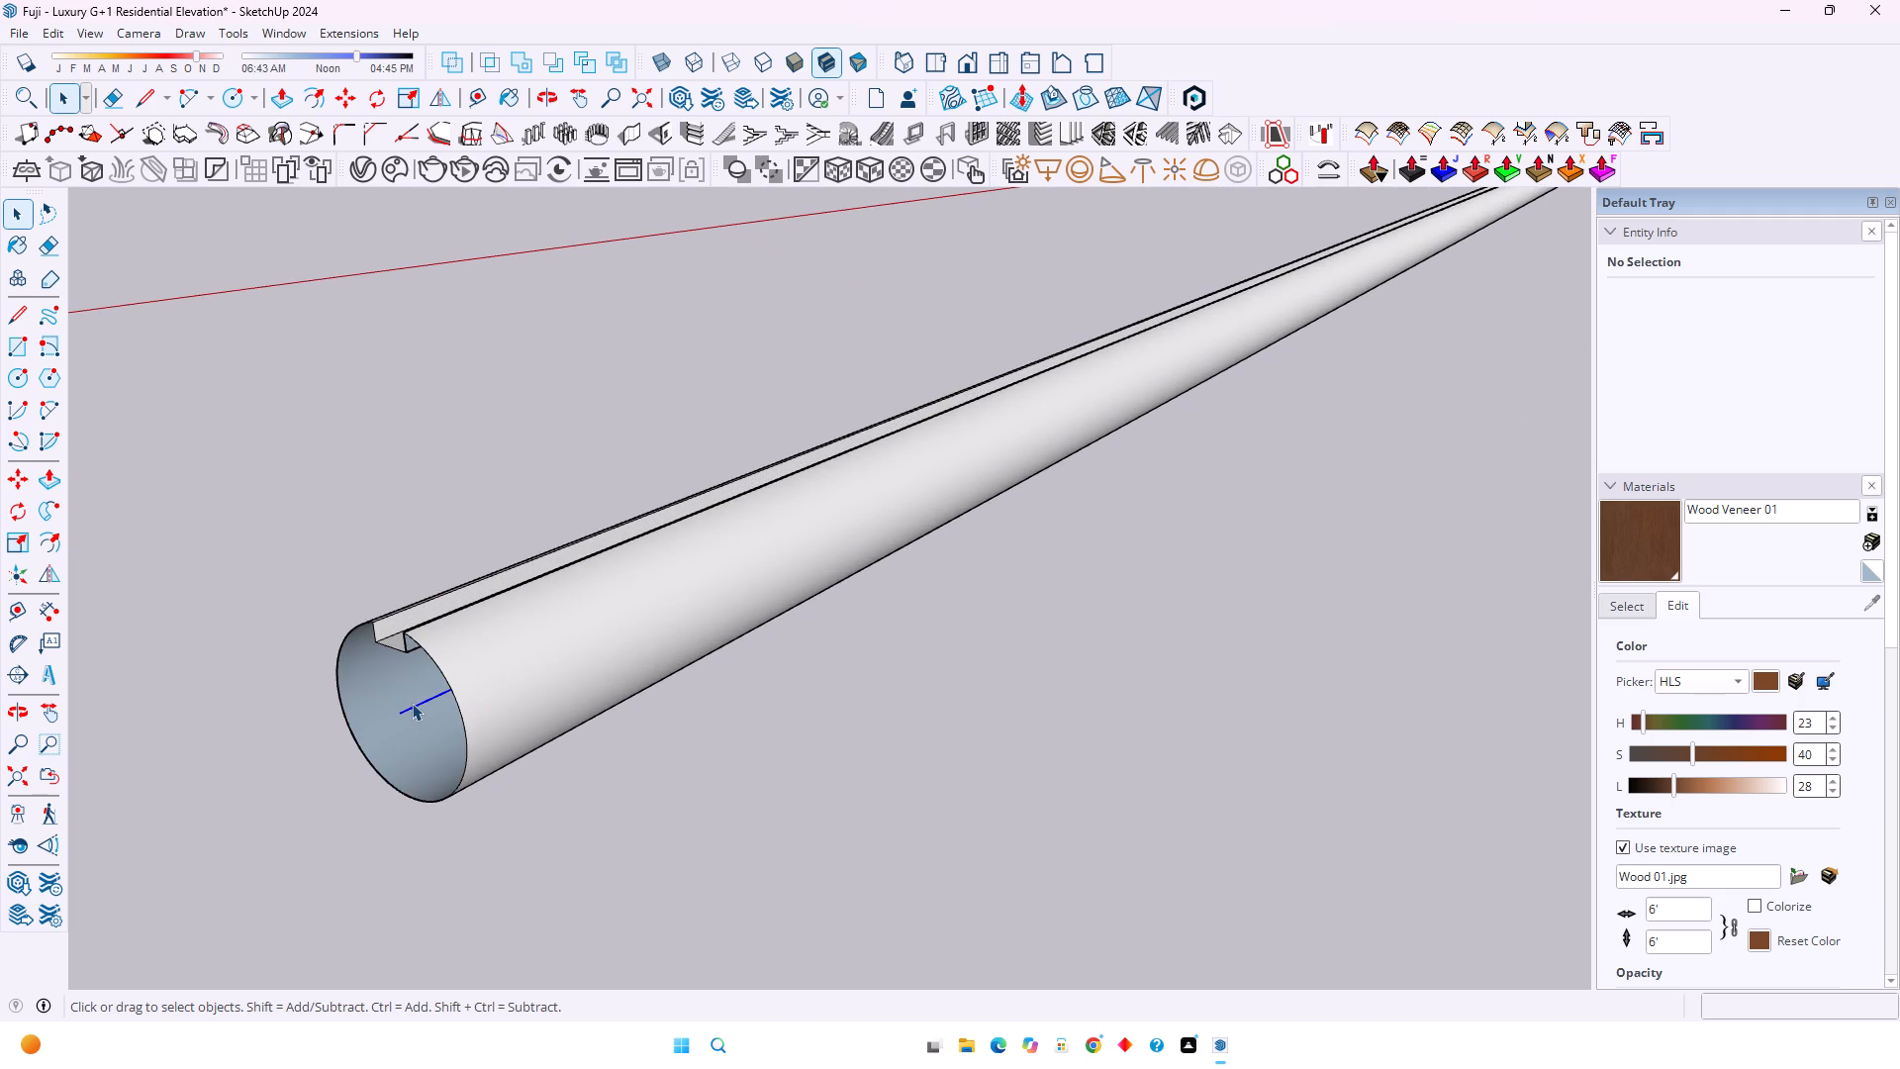
double_click(414, 710)
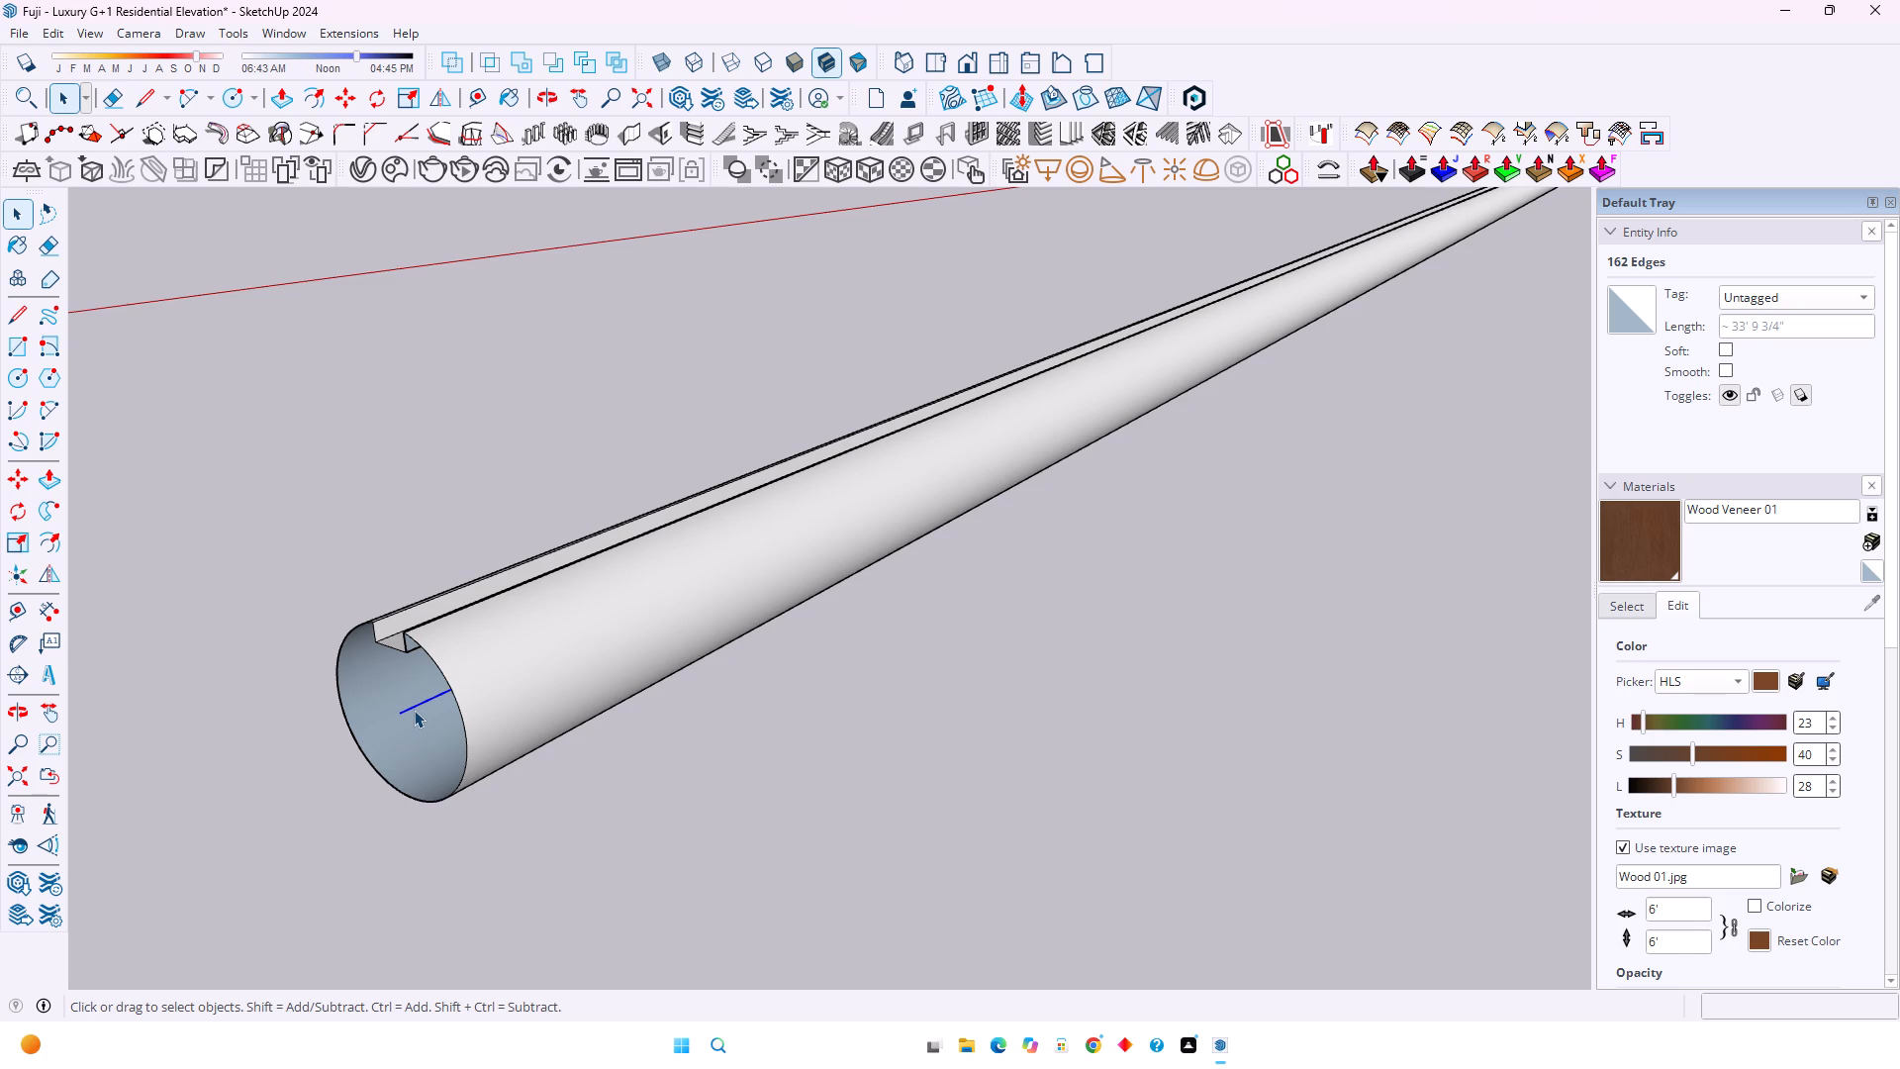
double_click(414, 710)
key("Delete")
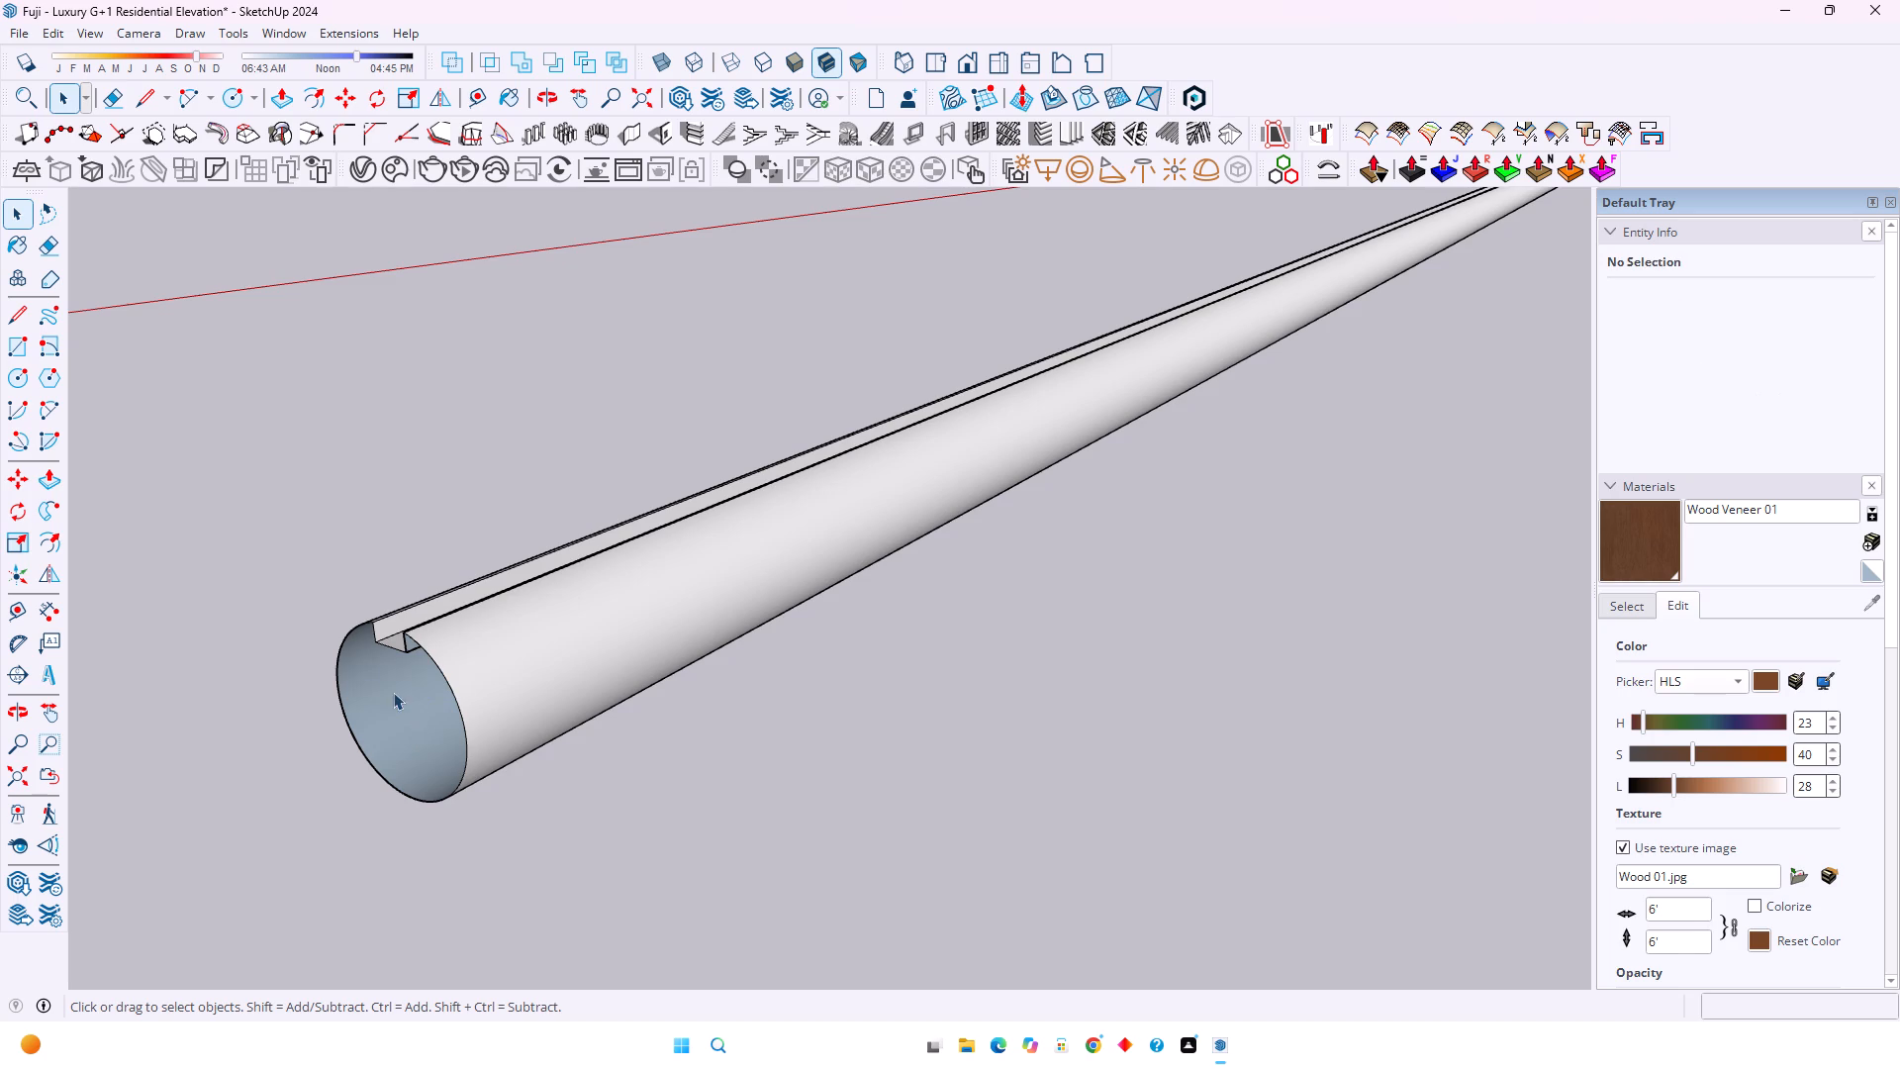
Unhide the last hidden face to close the rail's end again.
left_click(40, 26)
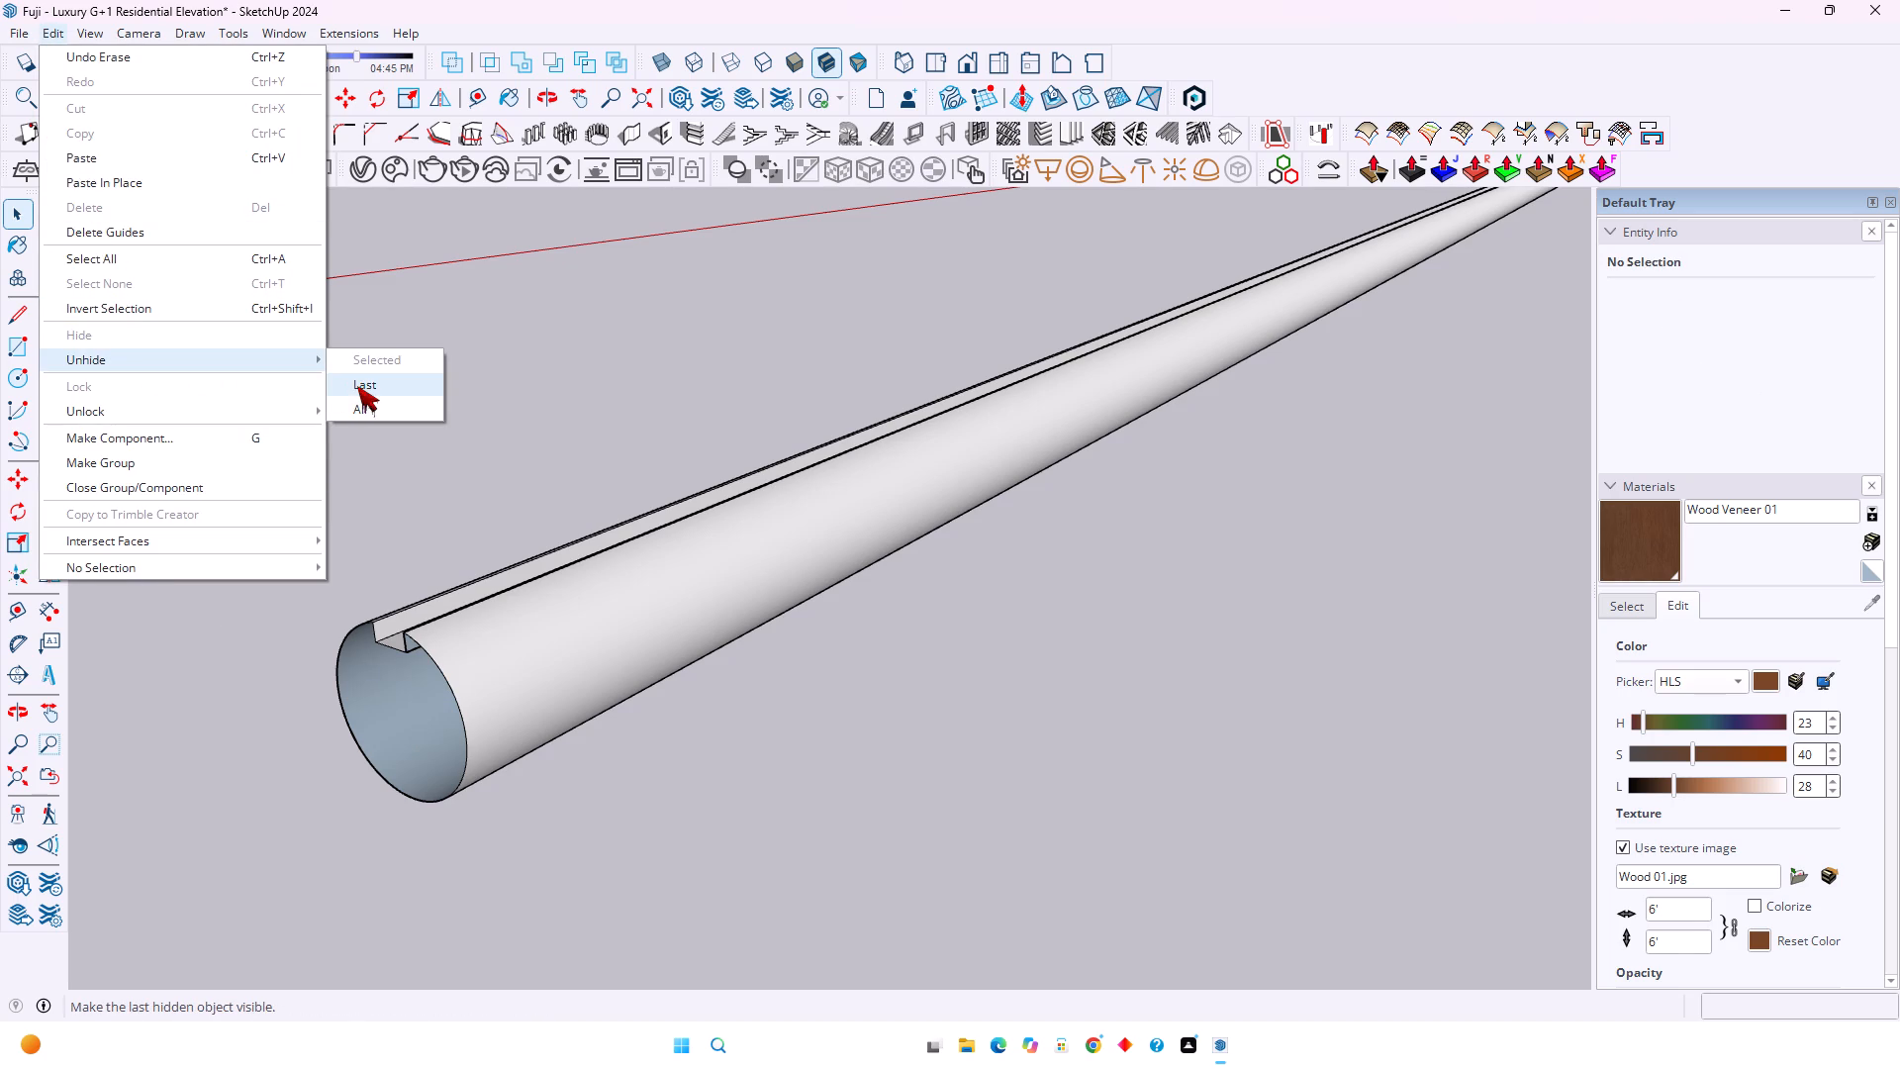
left_click(357, 386)
Copy the groove's bottom face with its edges 16' along the green axis, clear of the rail.
scroll(382, 636, "up", 3)
double_click(397, 643)
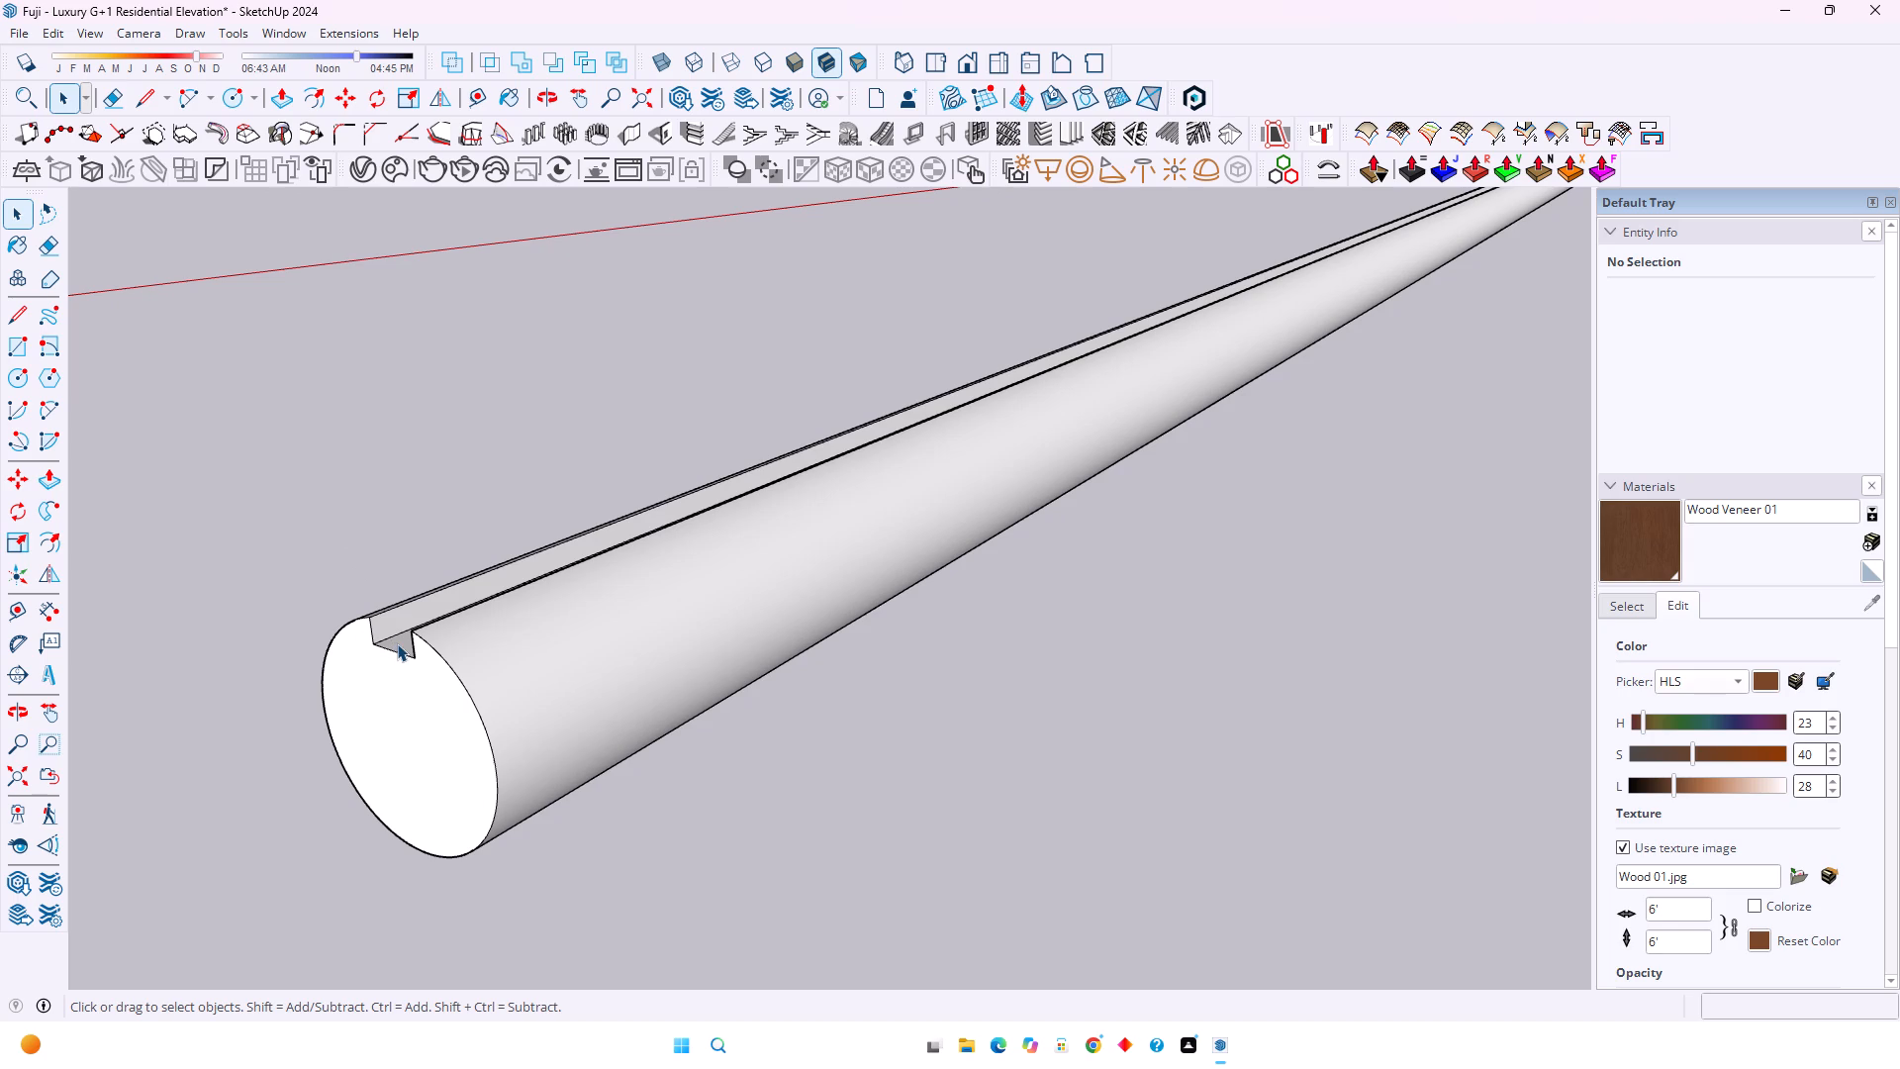
key("m")
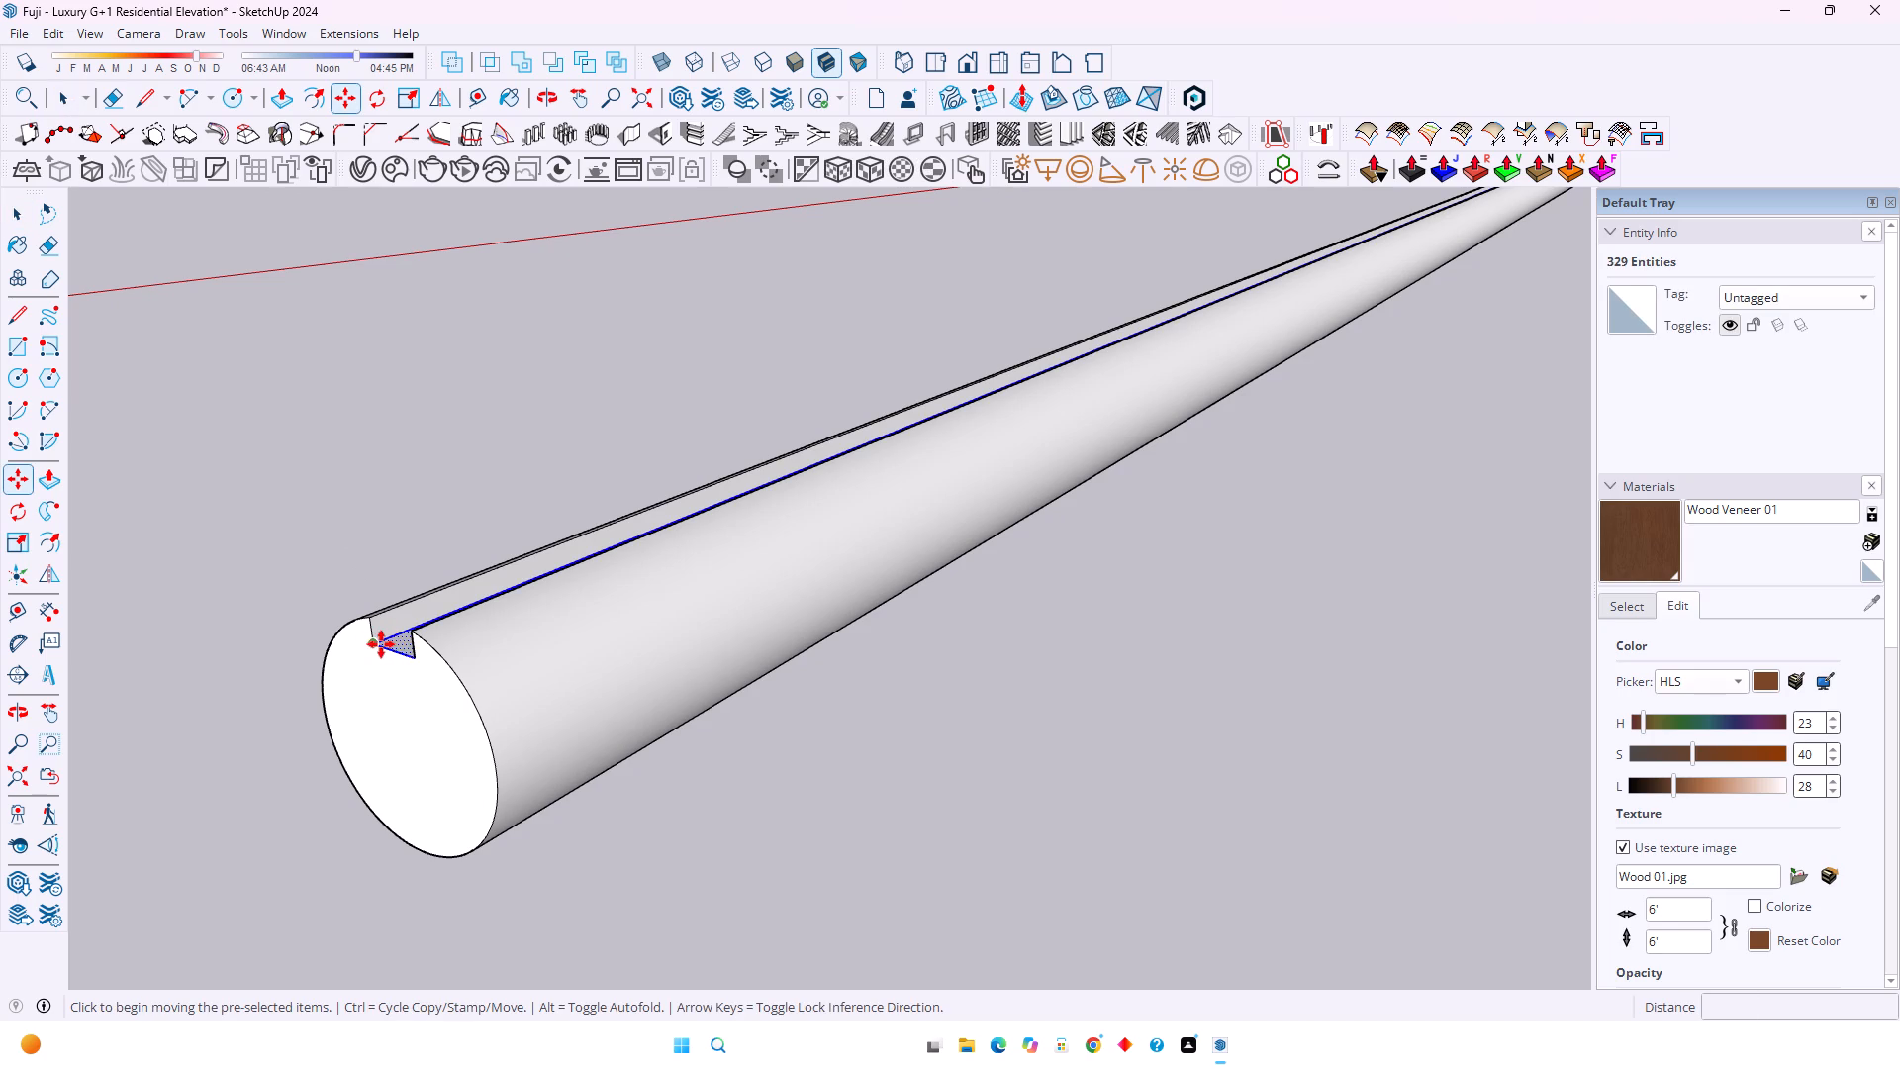
left_click(378, 645)
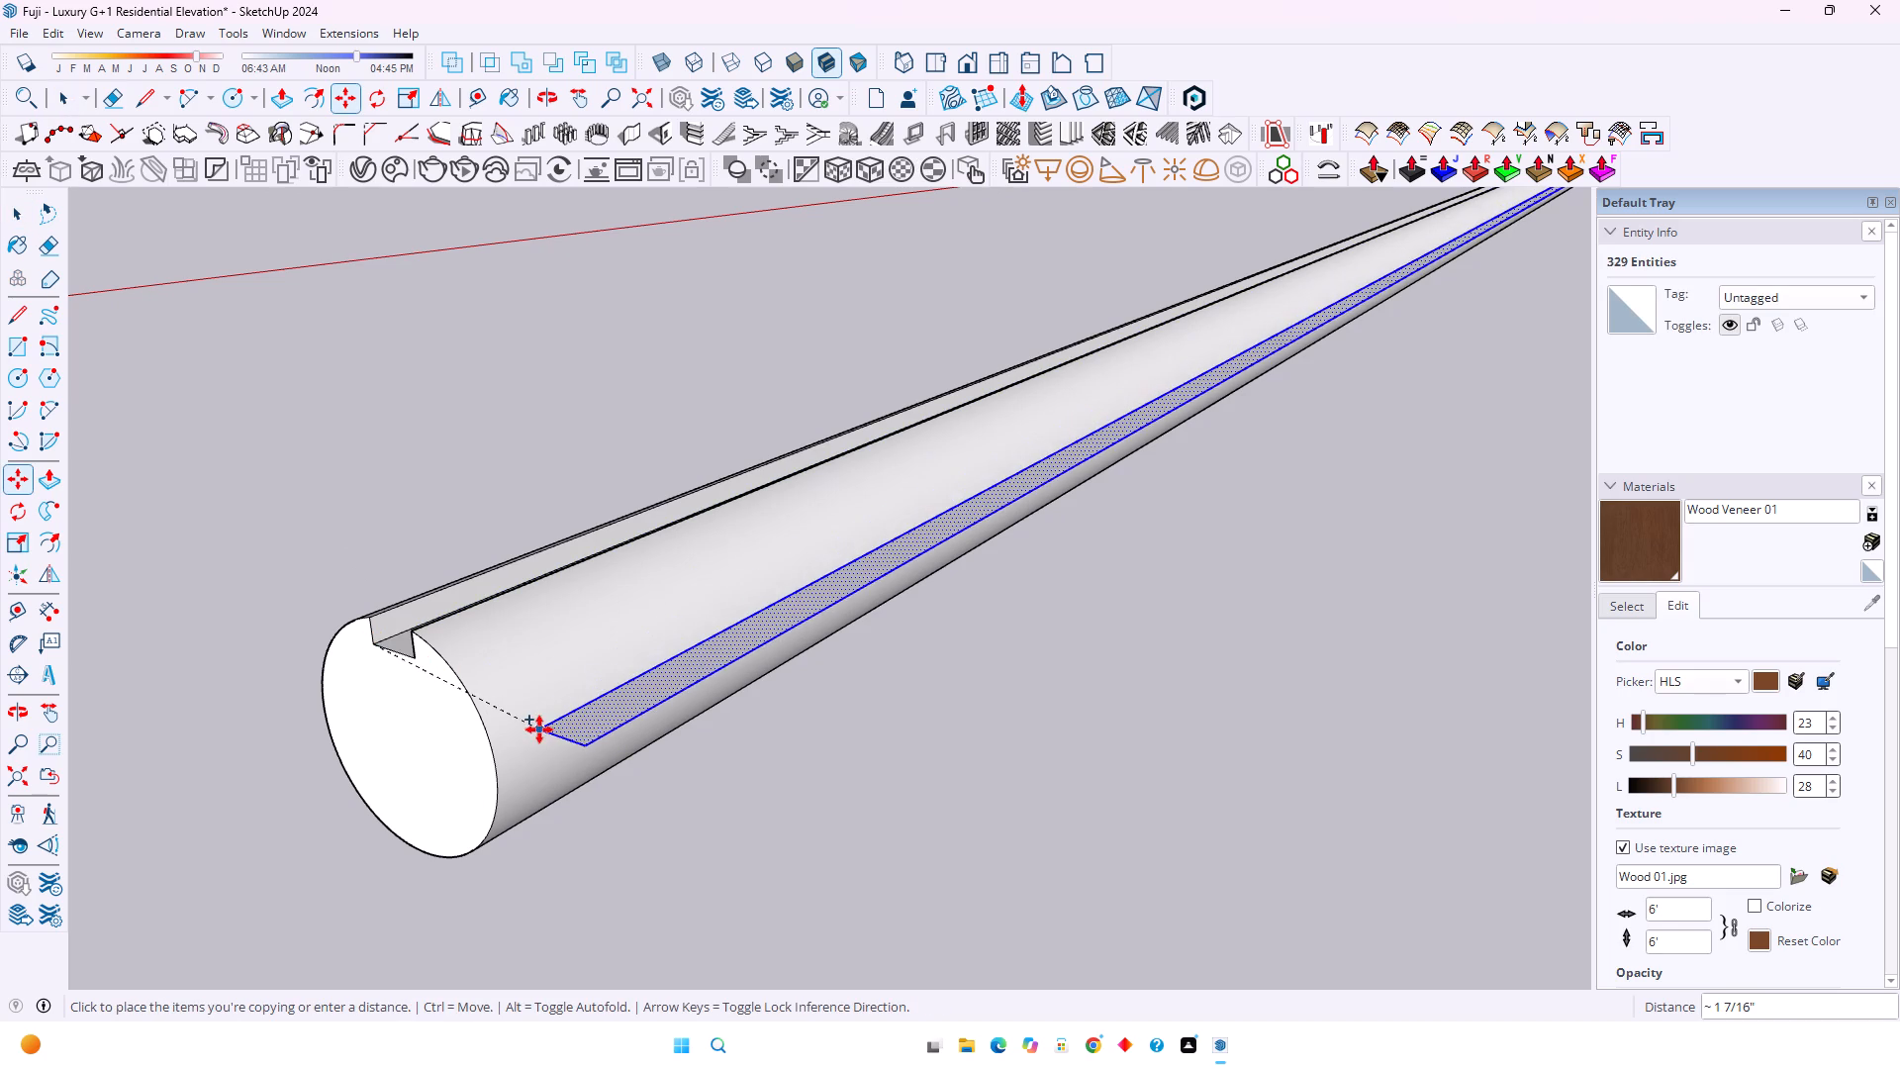
key("Left")
type("16'")
key("Return")
scroll(521, 712, "down", 11)
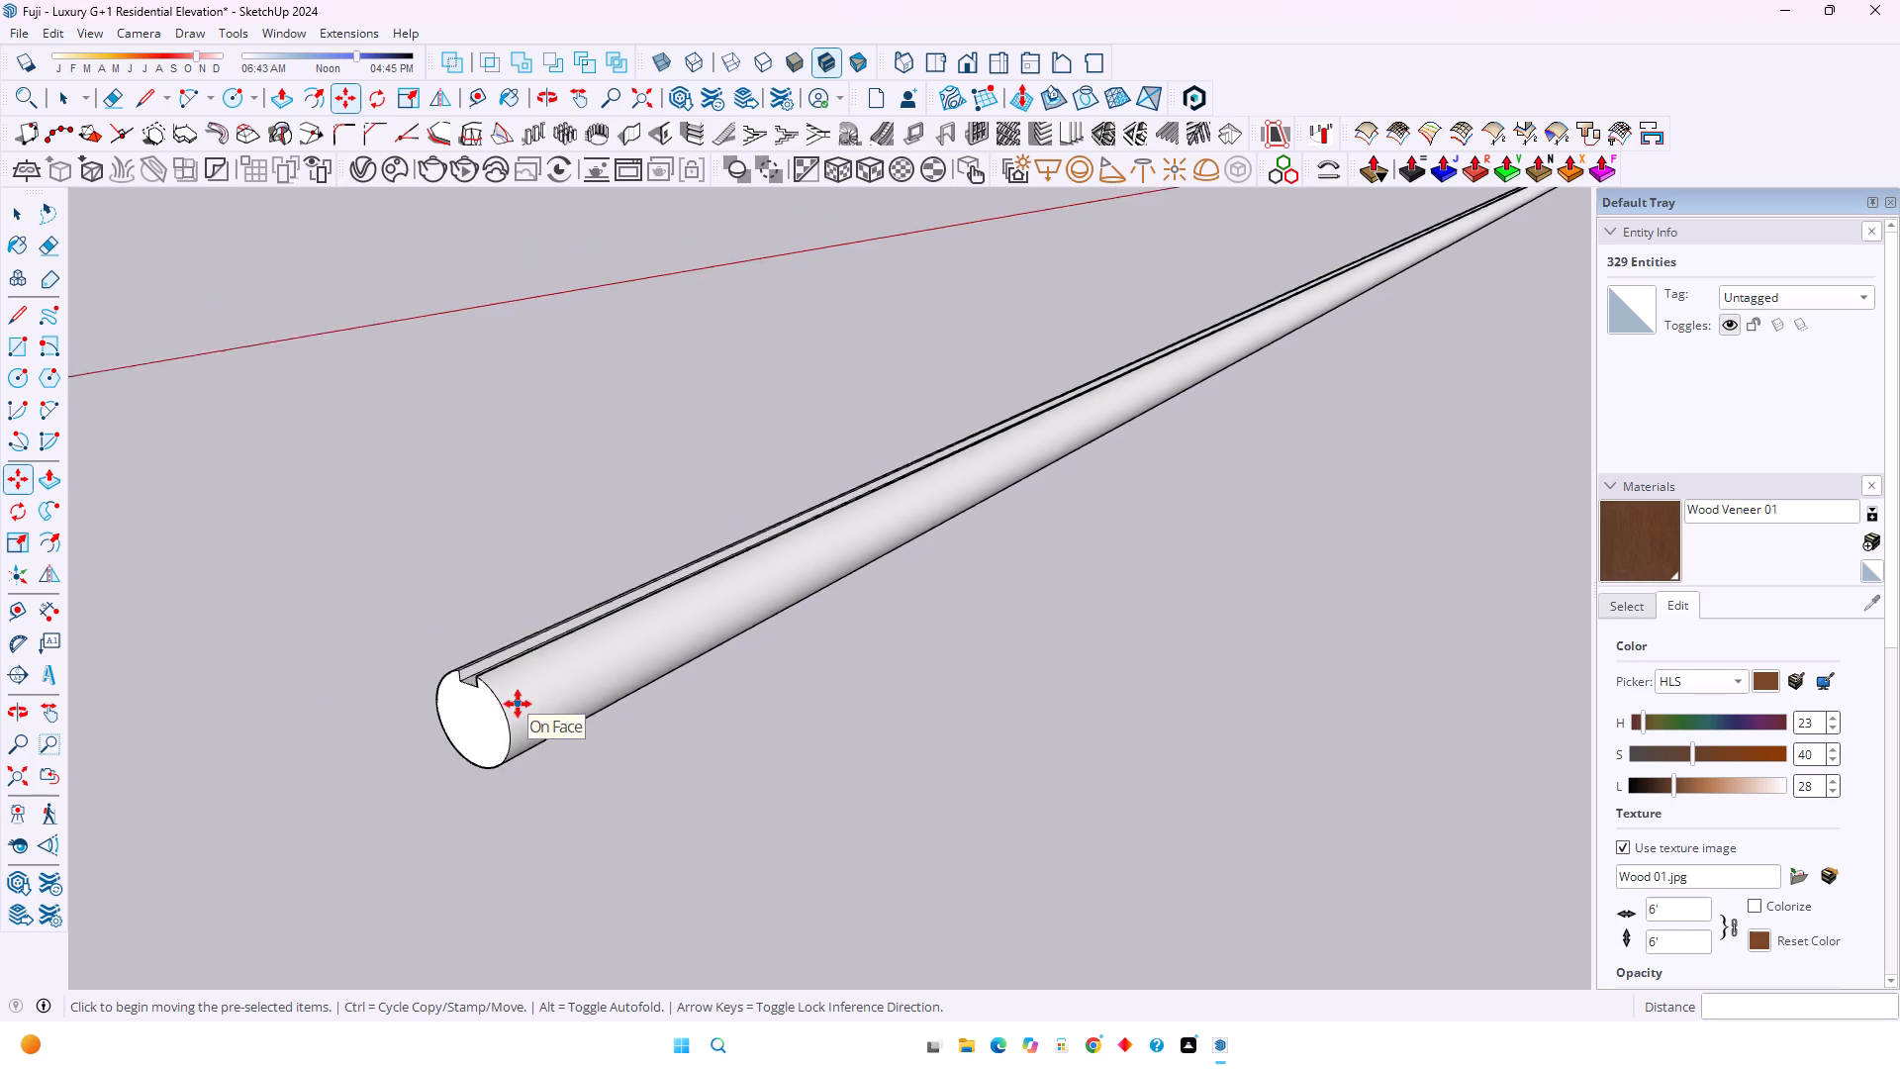
Make the copied groove strip a group.
scroll(518, 704, "down", 18)
scroll(530, 710, "down", 3)
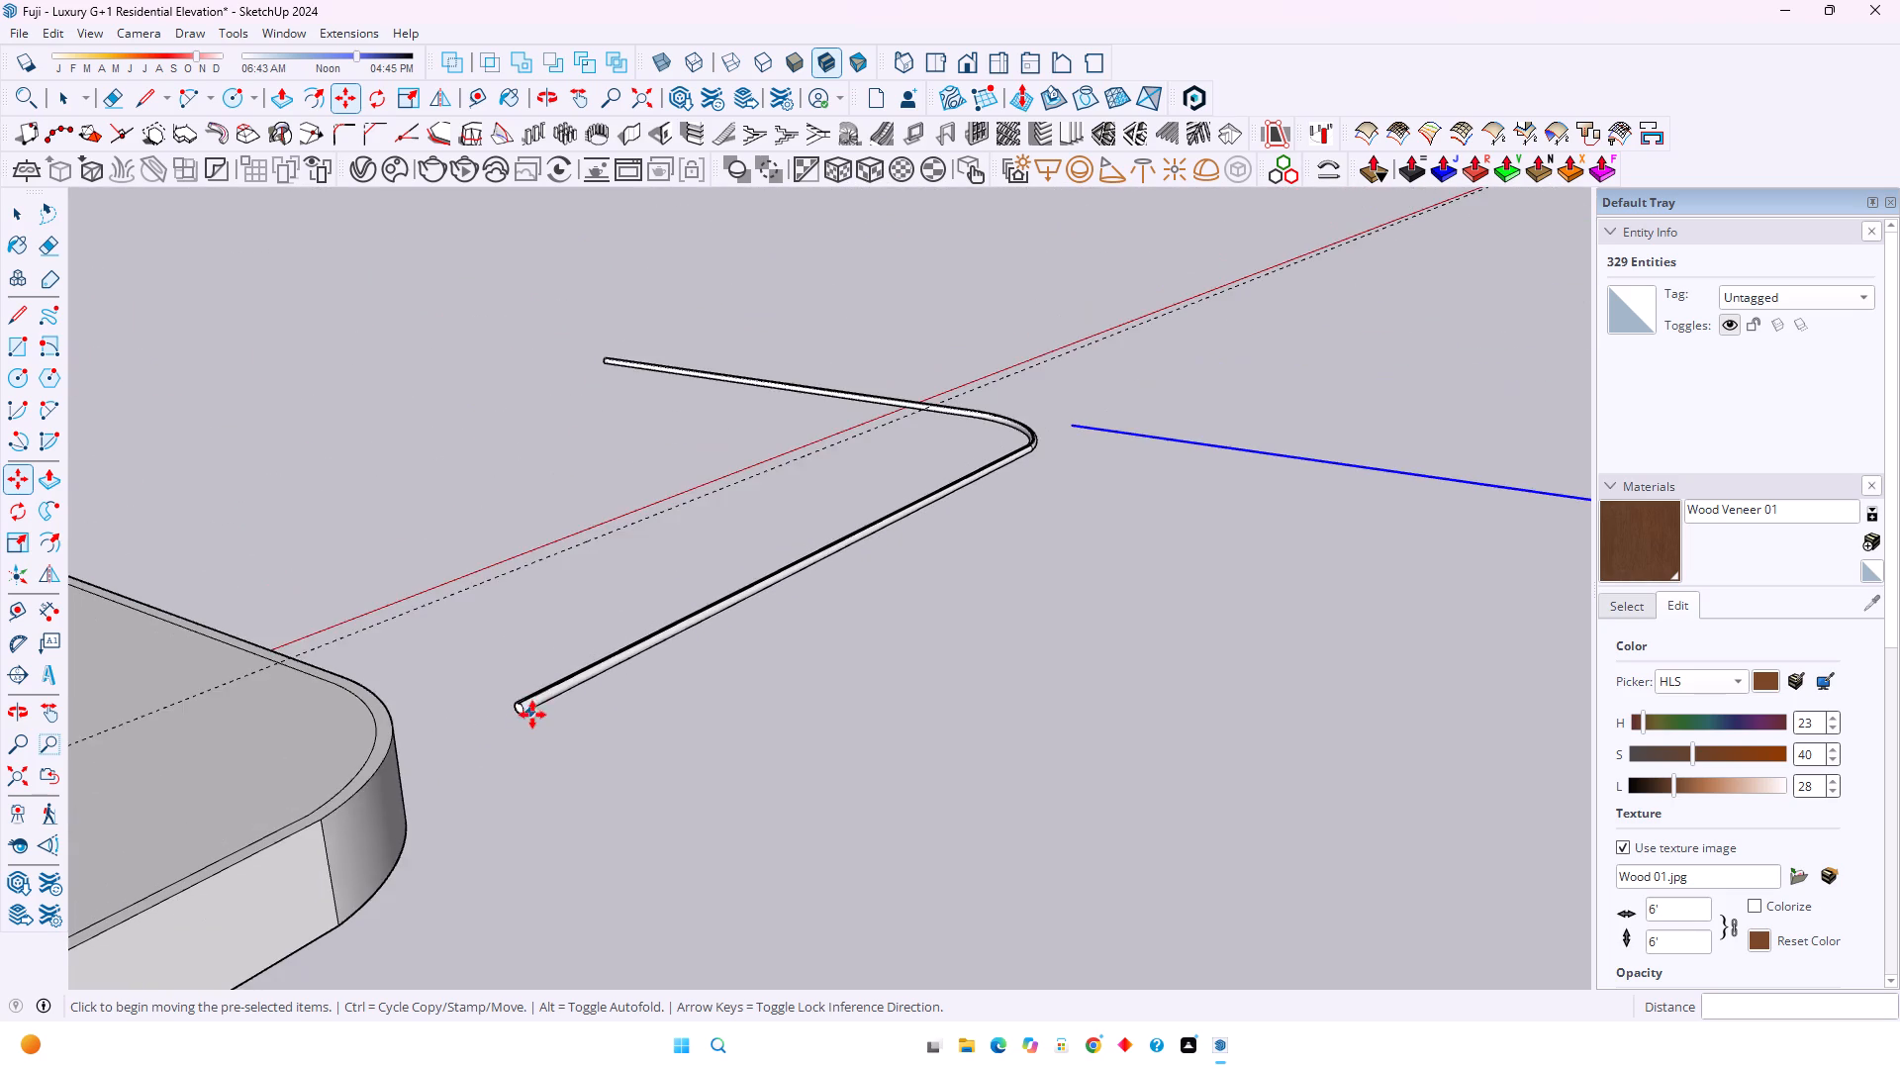
scroll(532, 715, "down", 6)
scroll(1098, 925, "up", 4)
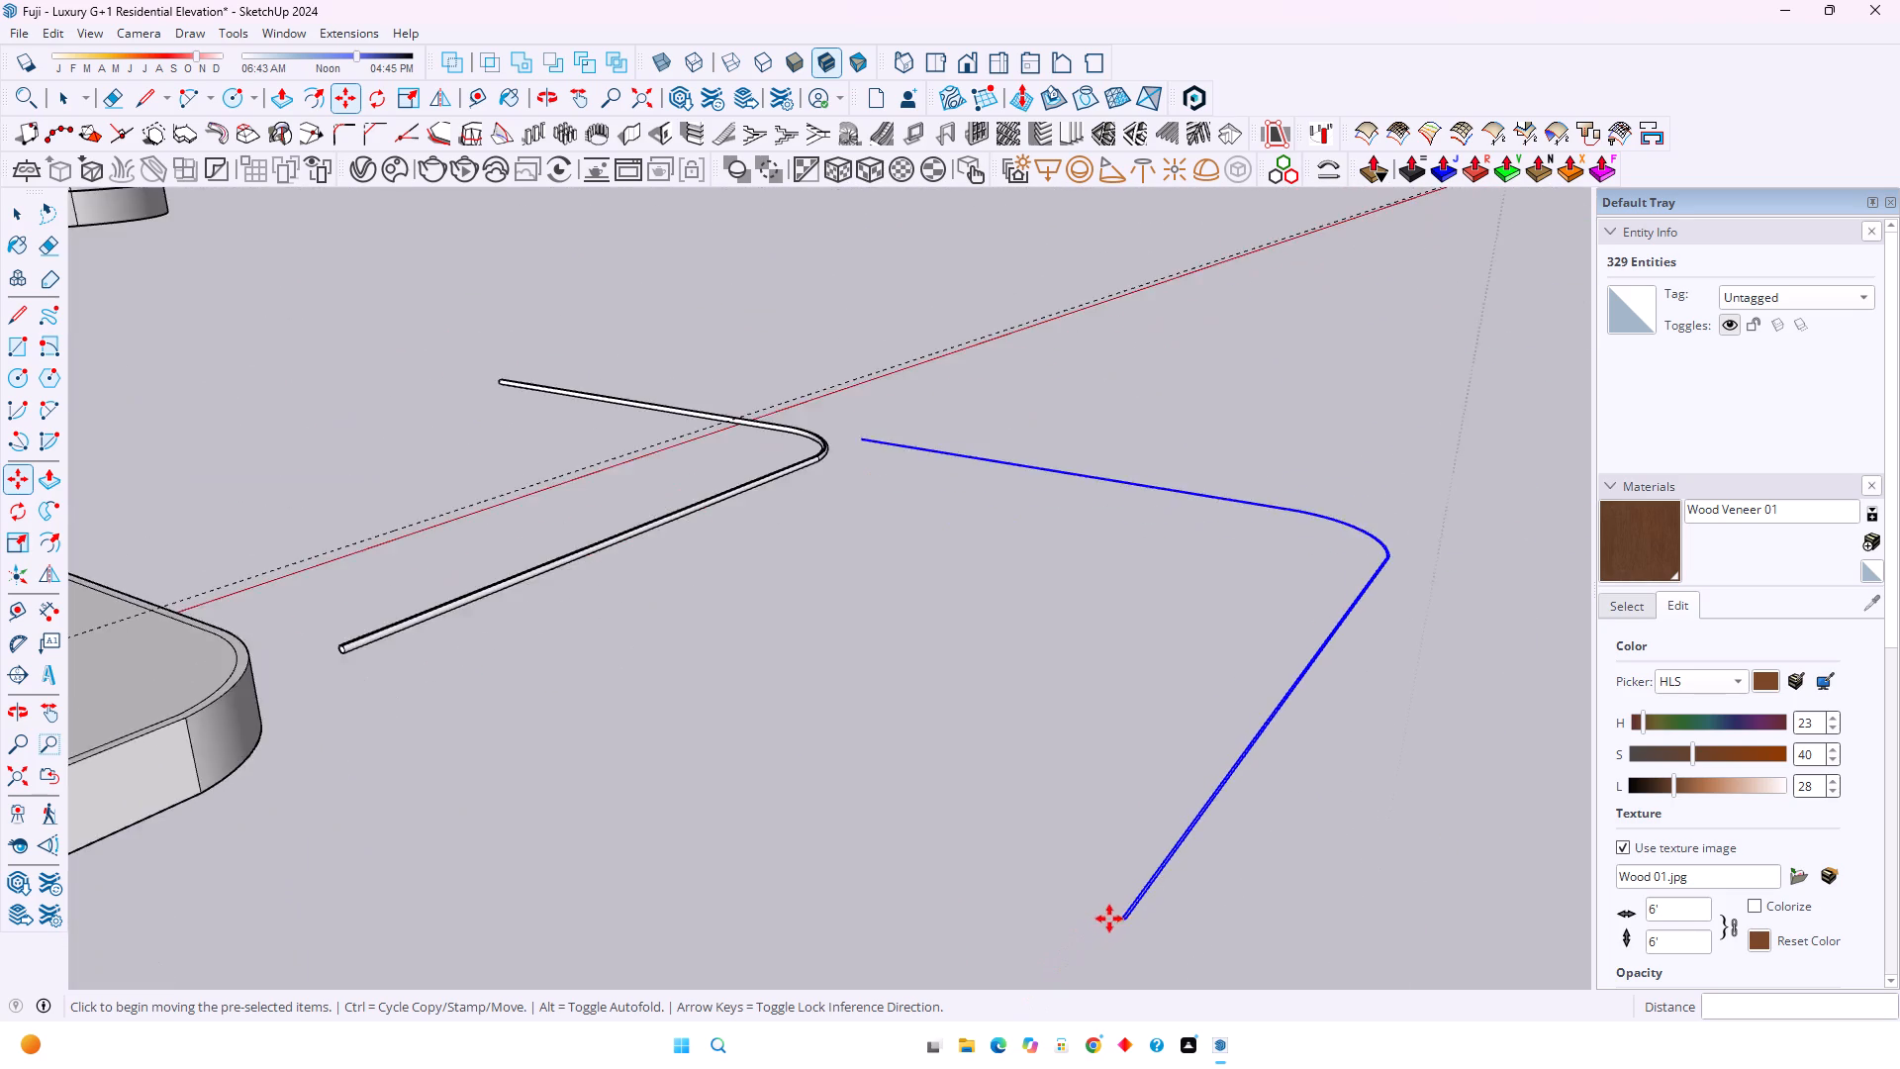
scroll(1109, 919, "up", 7)
right_click(1182, 895)
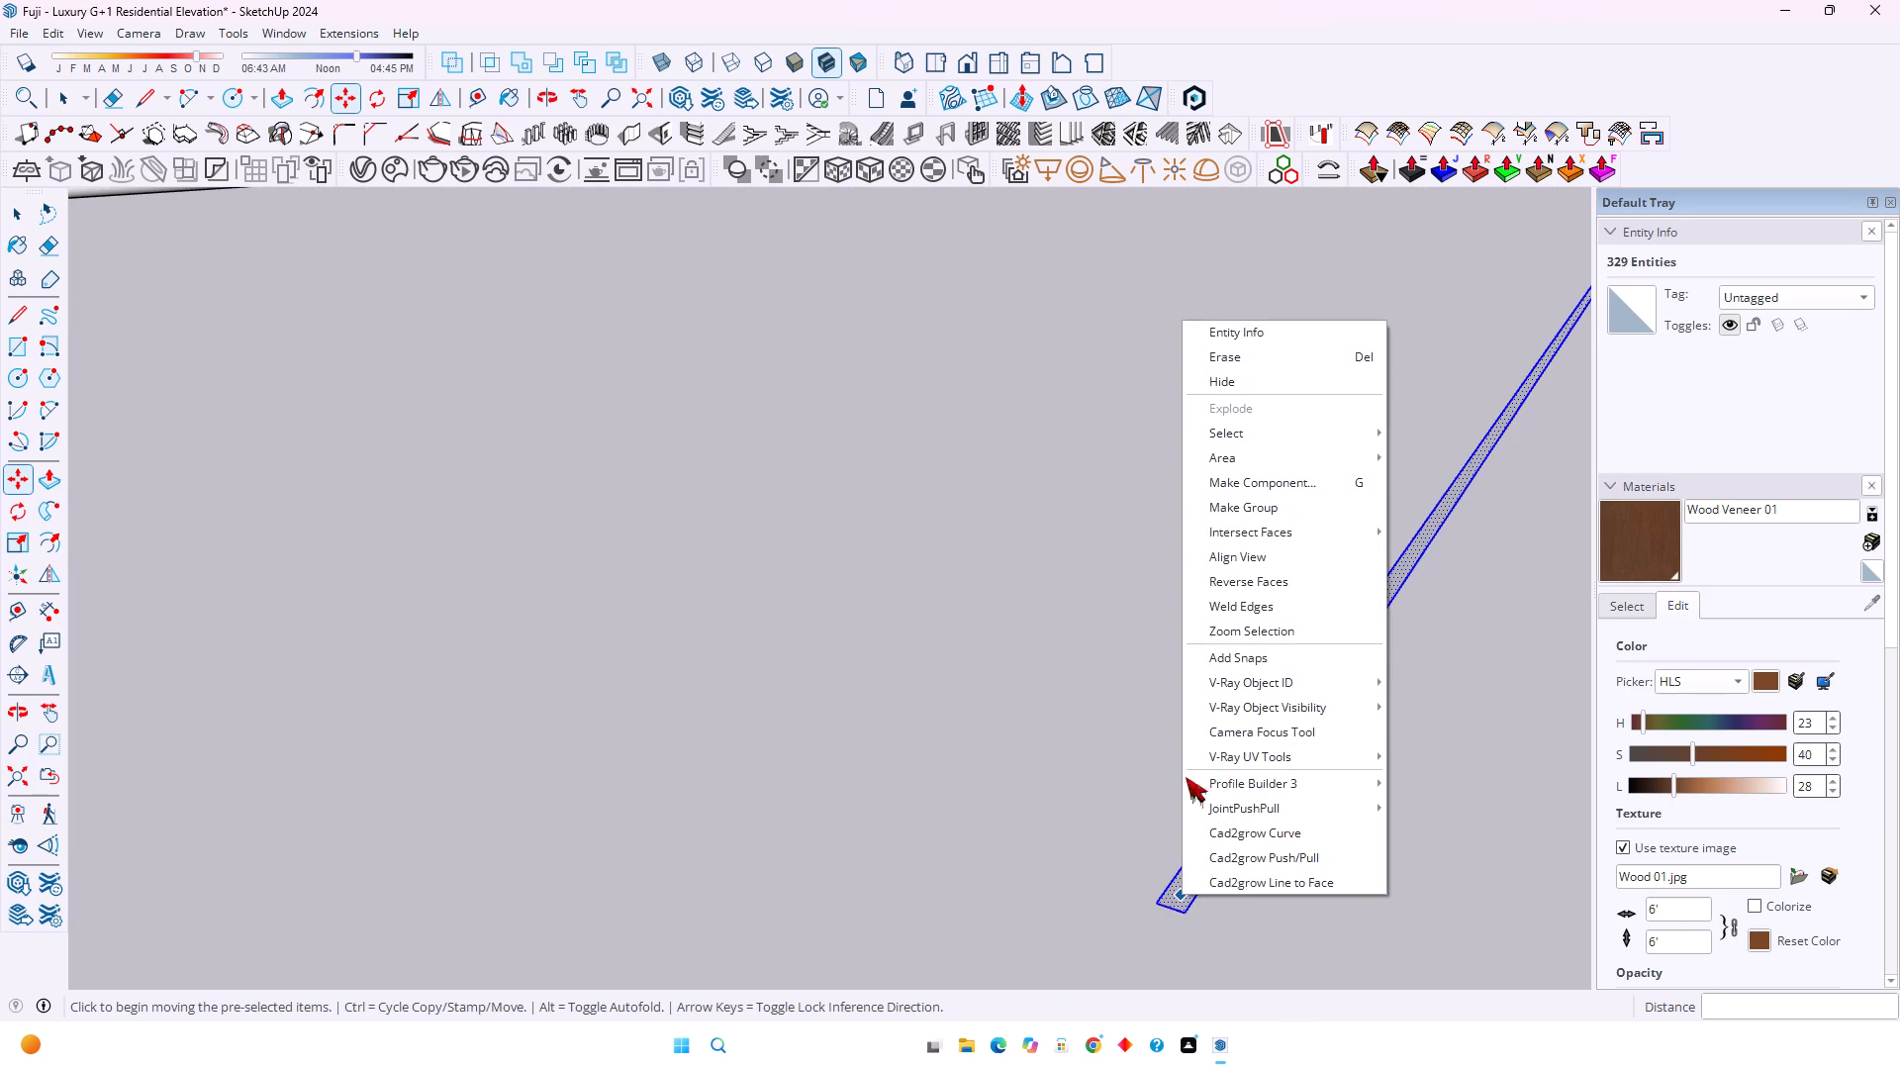
left_click(1222, 512)
Paint the grouped strip with the in-model material Translucent Glass Blue.
scroll(1085, 916, "down", 5)
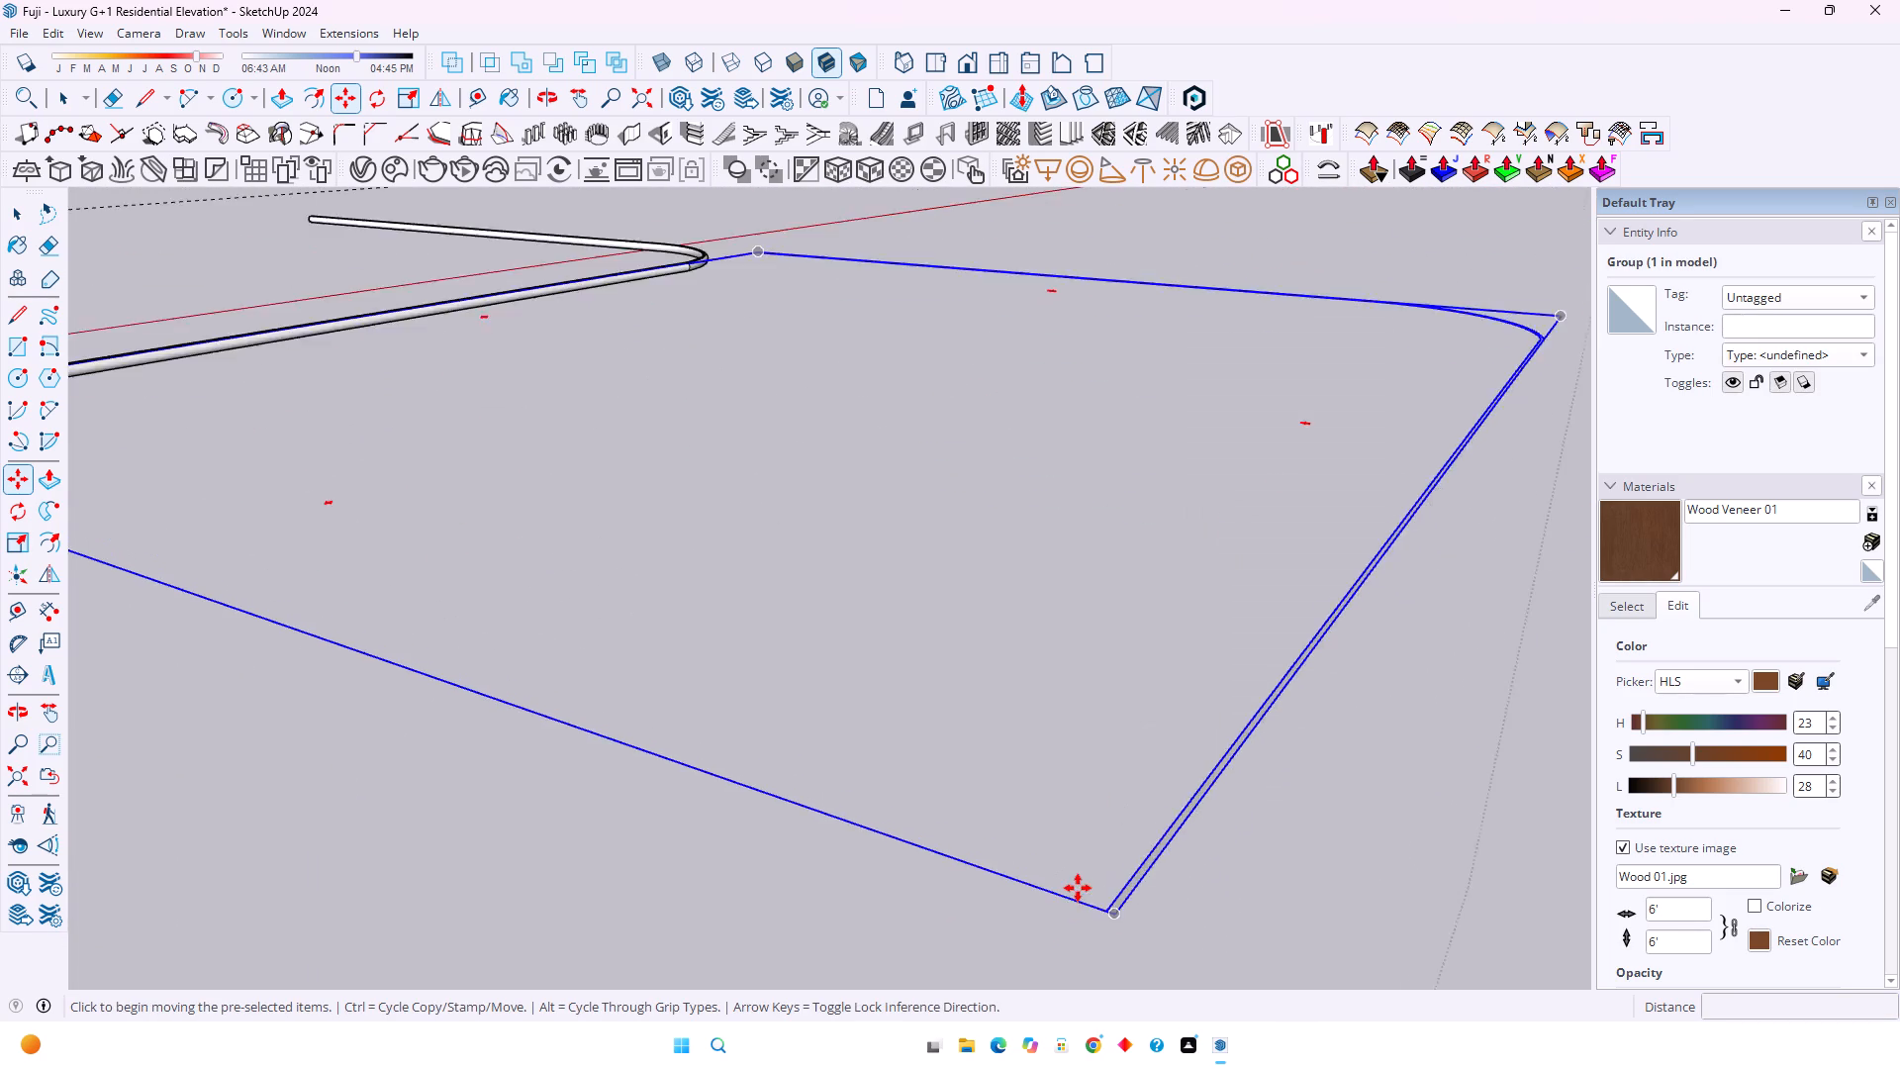
scroll(1078, 888, "down", 5)
left_click(1624, 598)
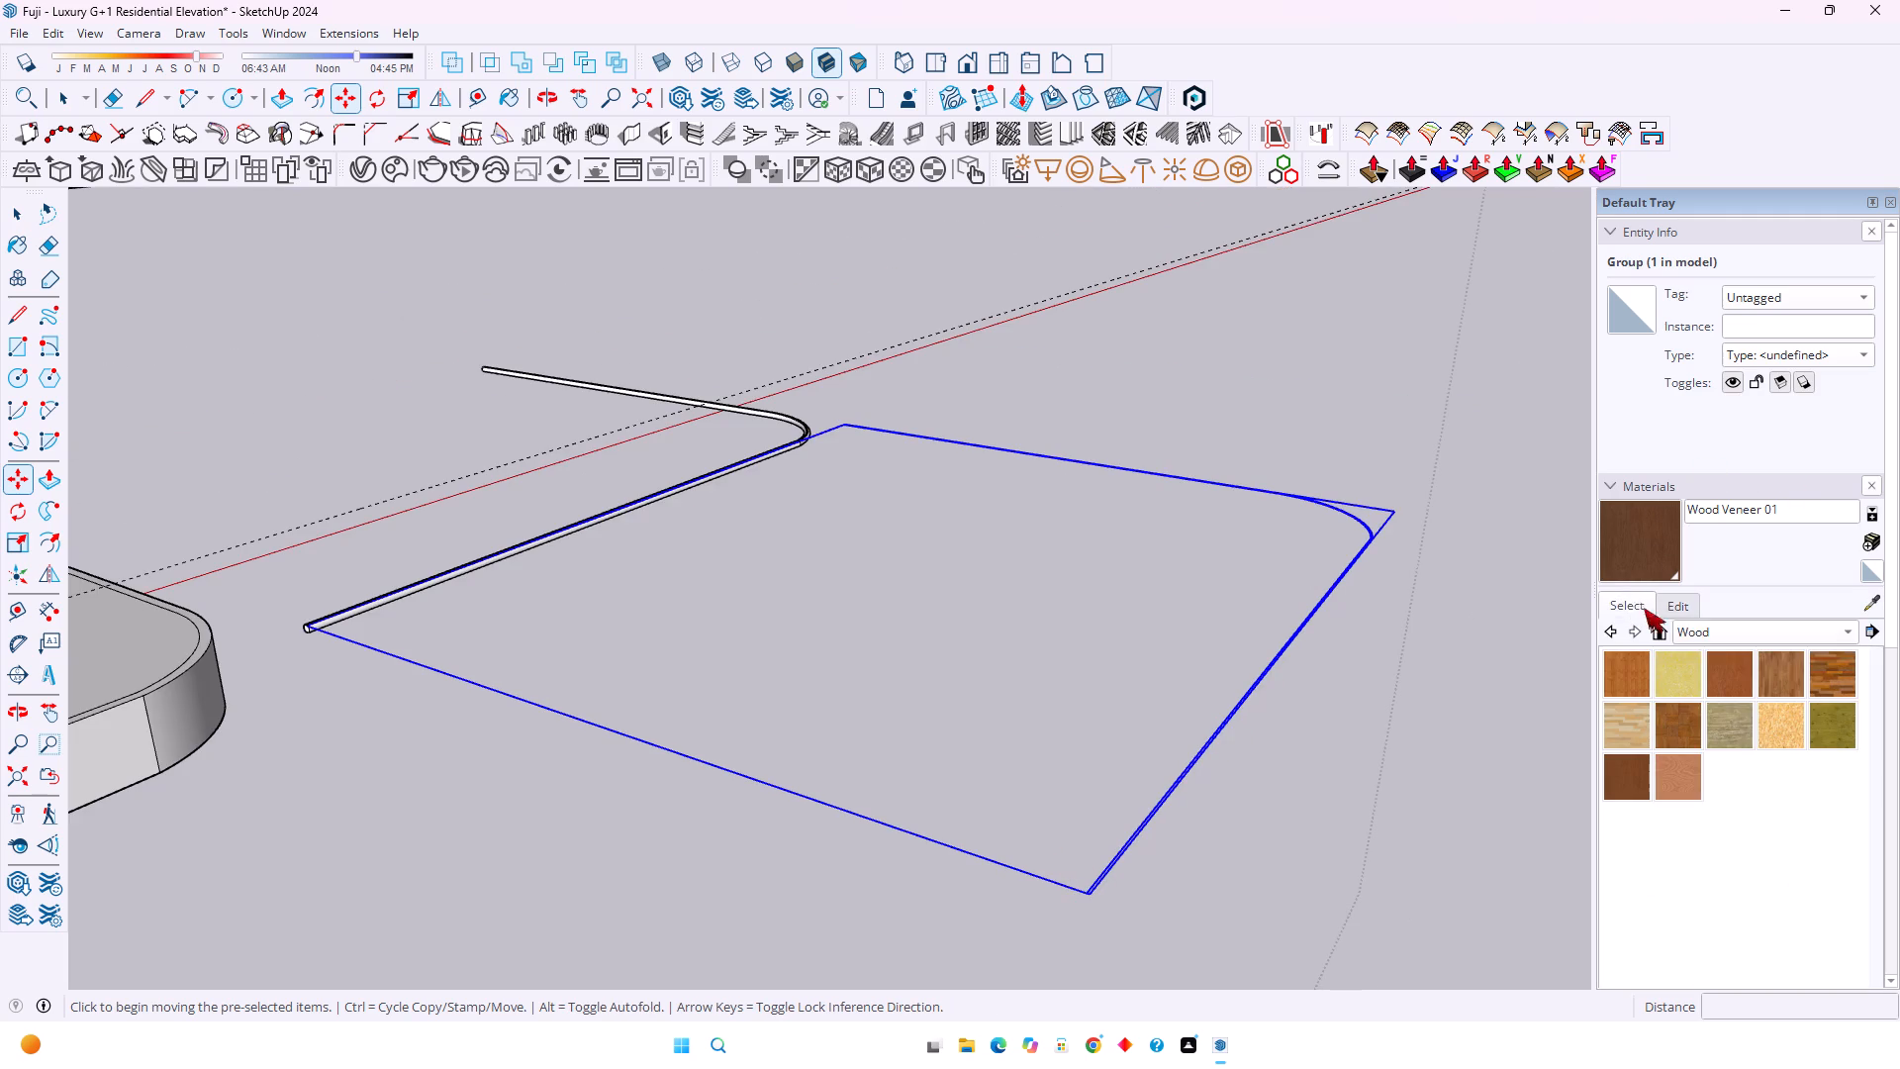
left_click(1686, 625)
left_click(1671, 88)
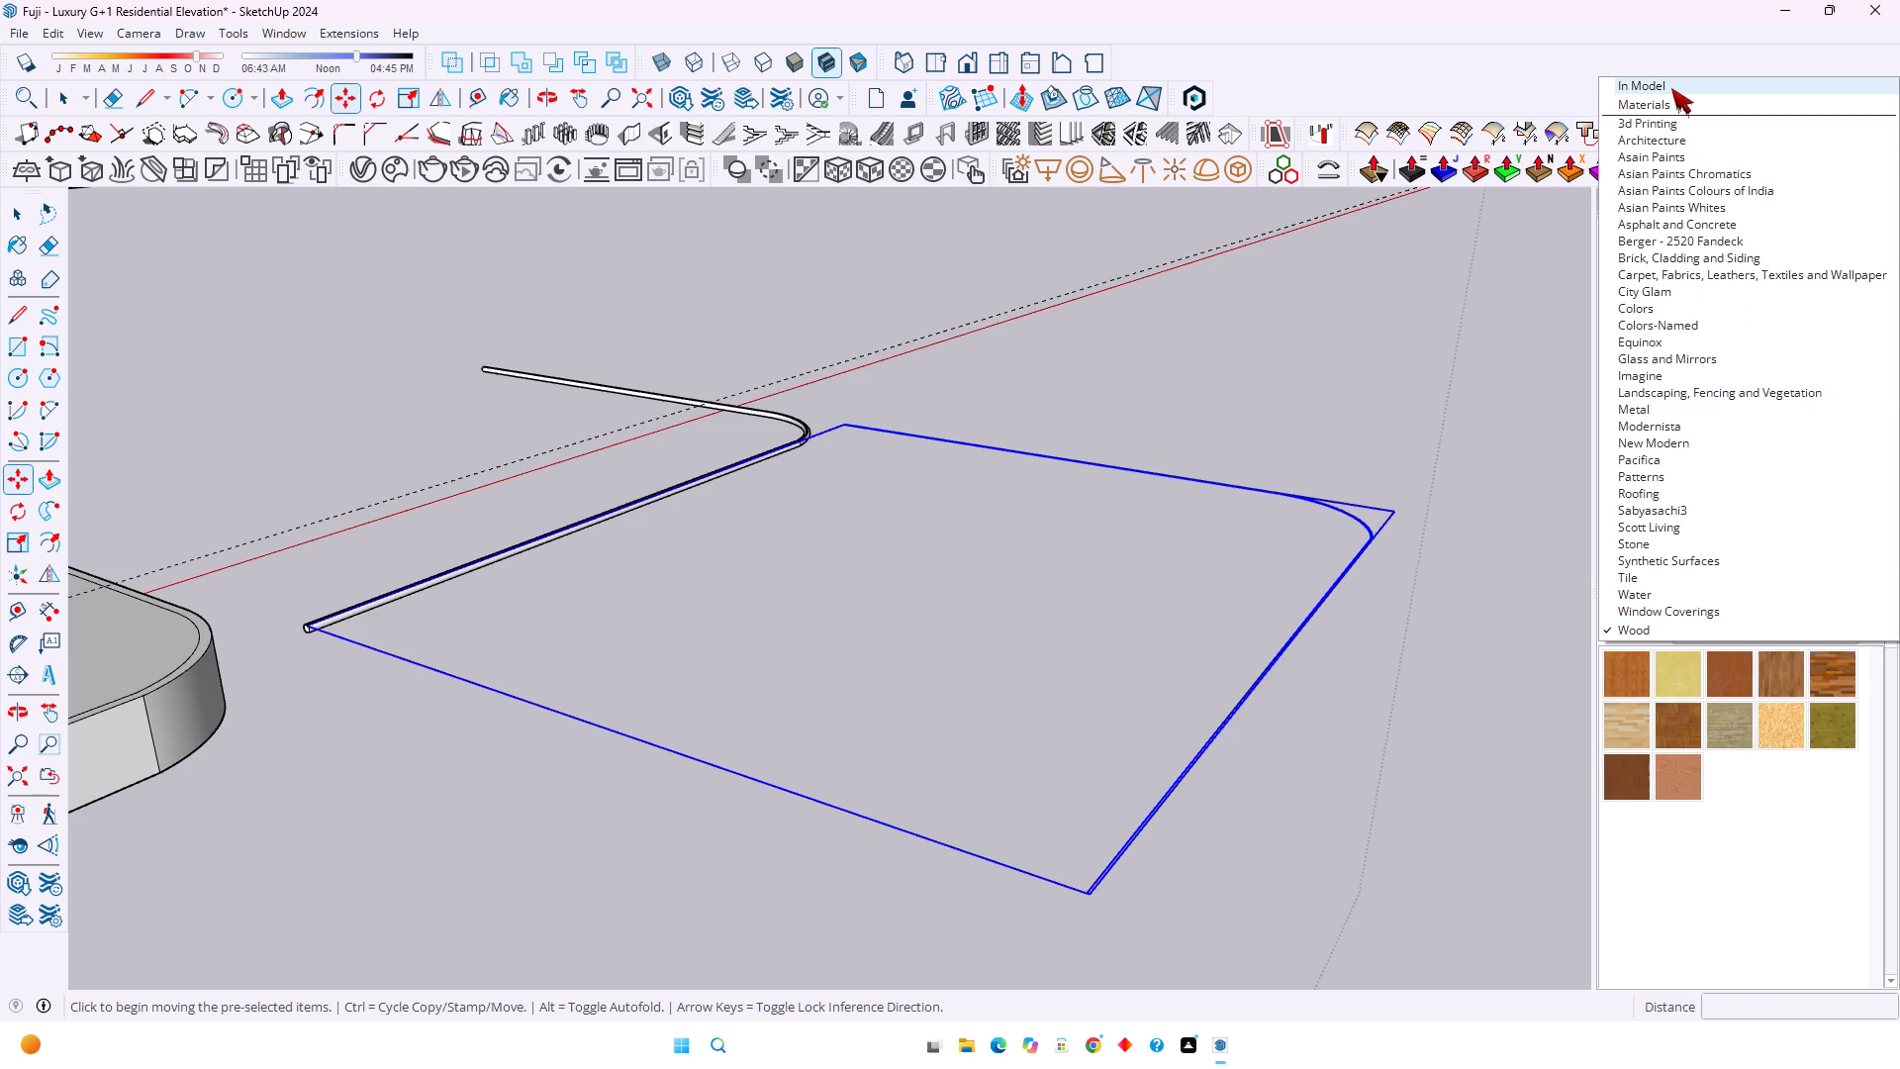
scroll(1739, 816, "down", 13)
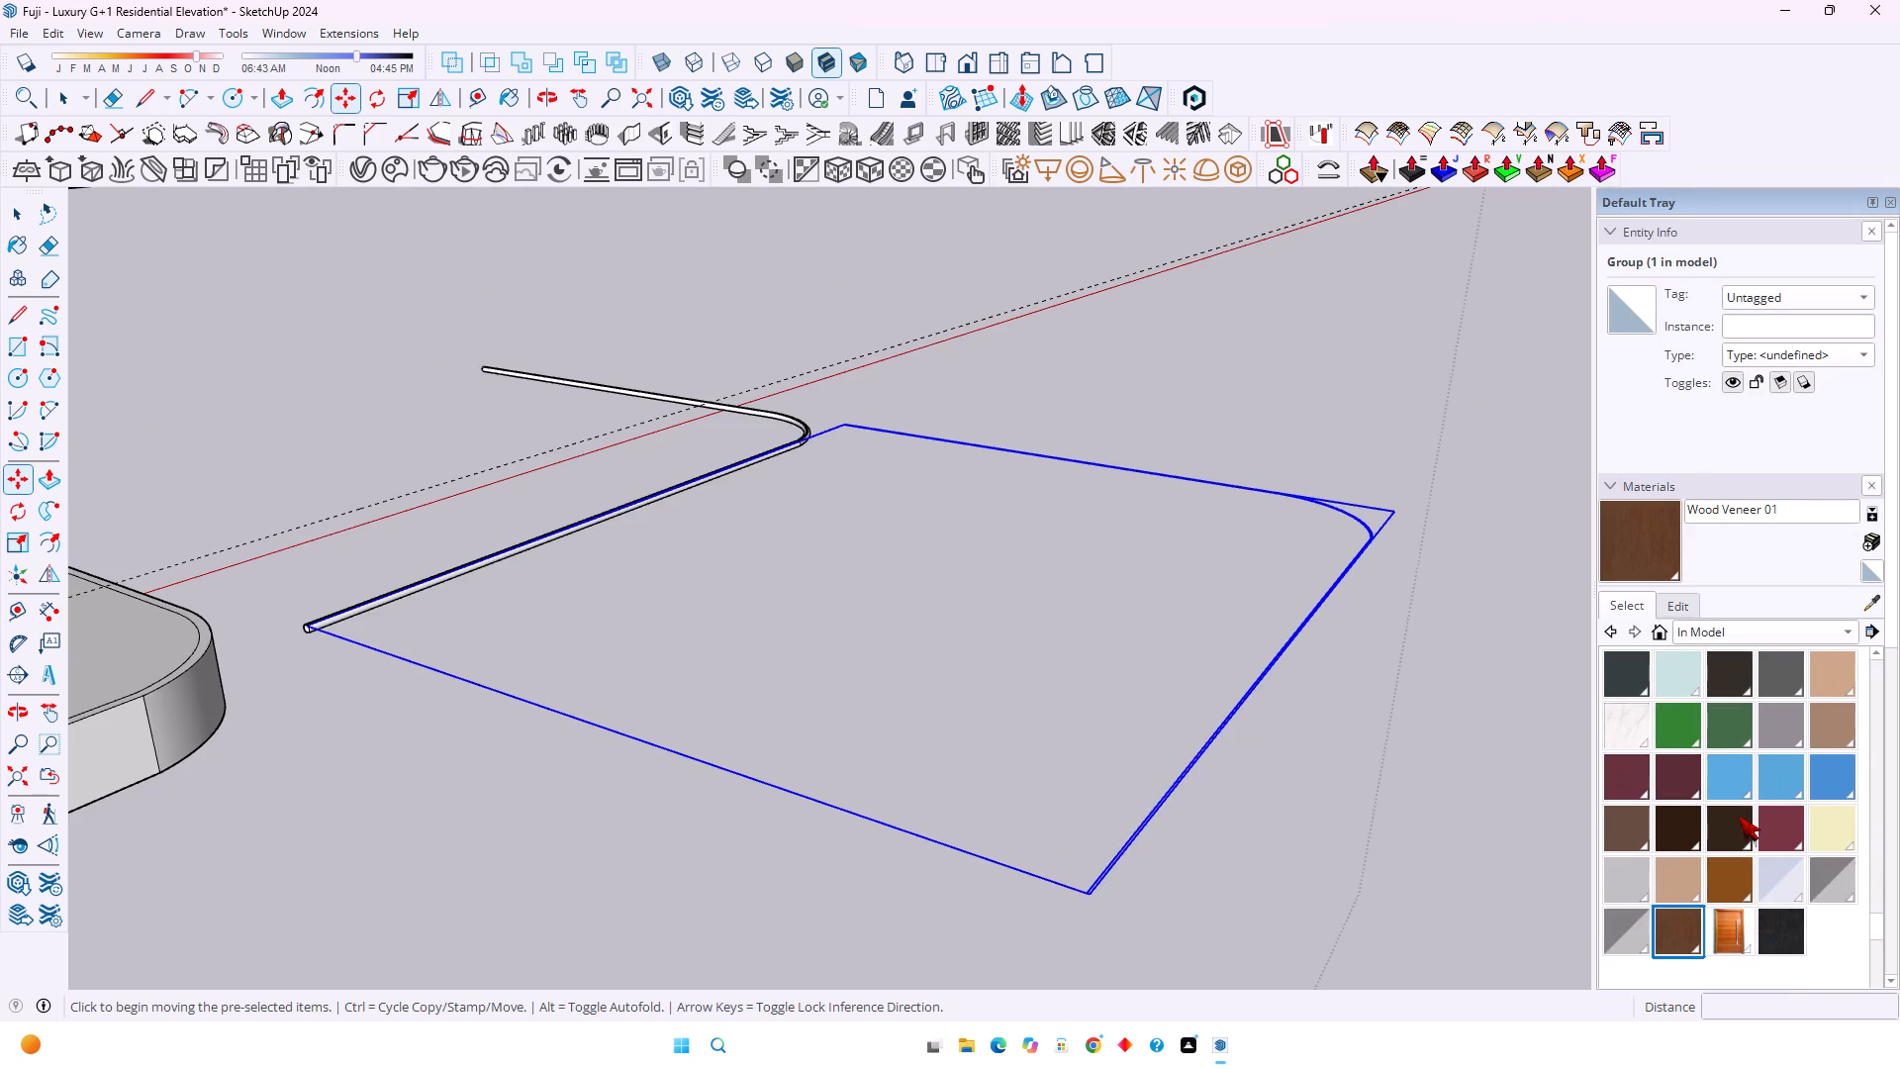
scroll(1739, 816, "down", 3)
scroll(1739, 816, "up", 3)
left_click(1774, 878)
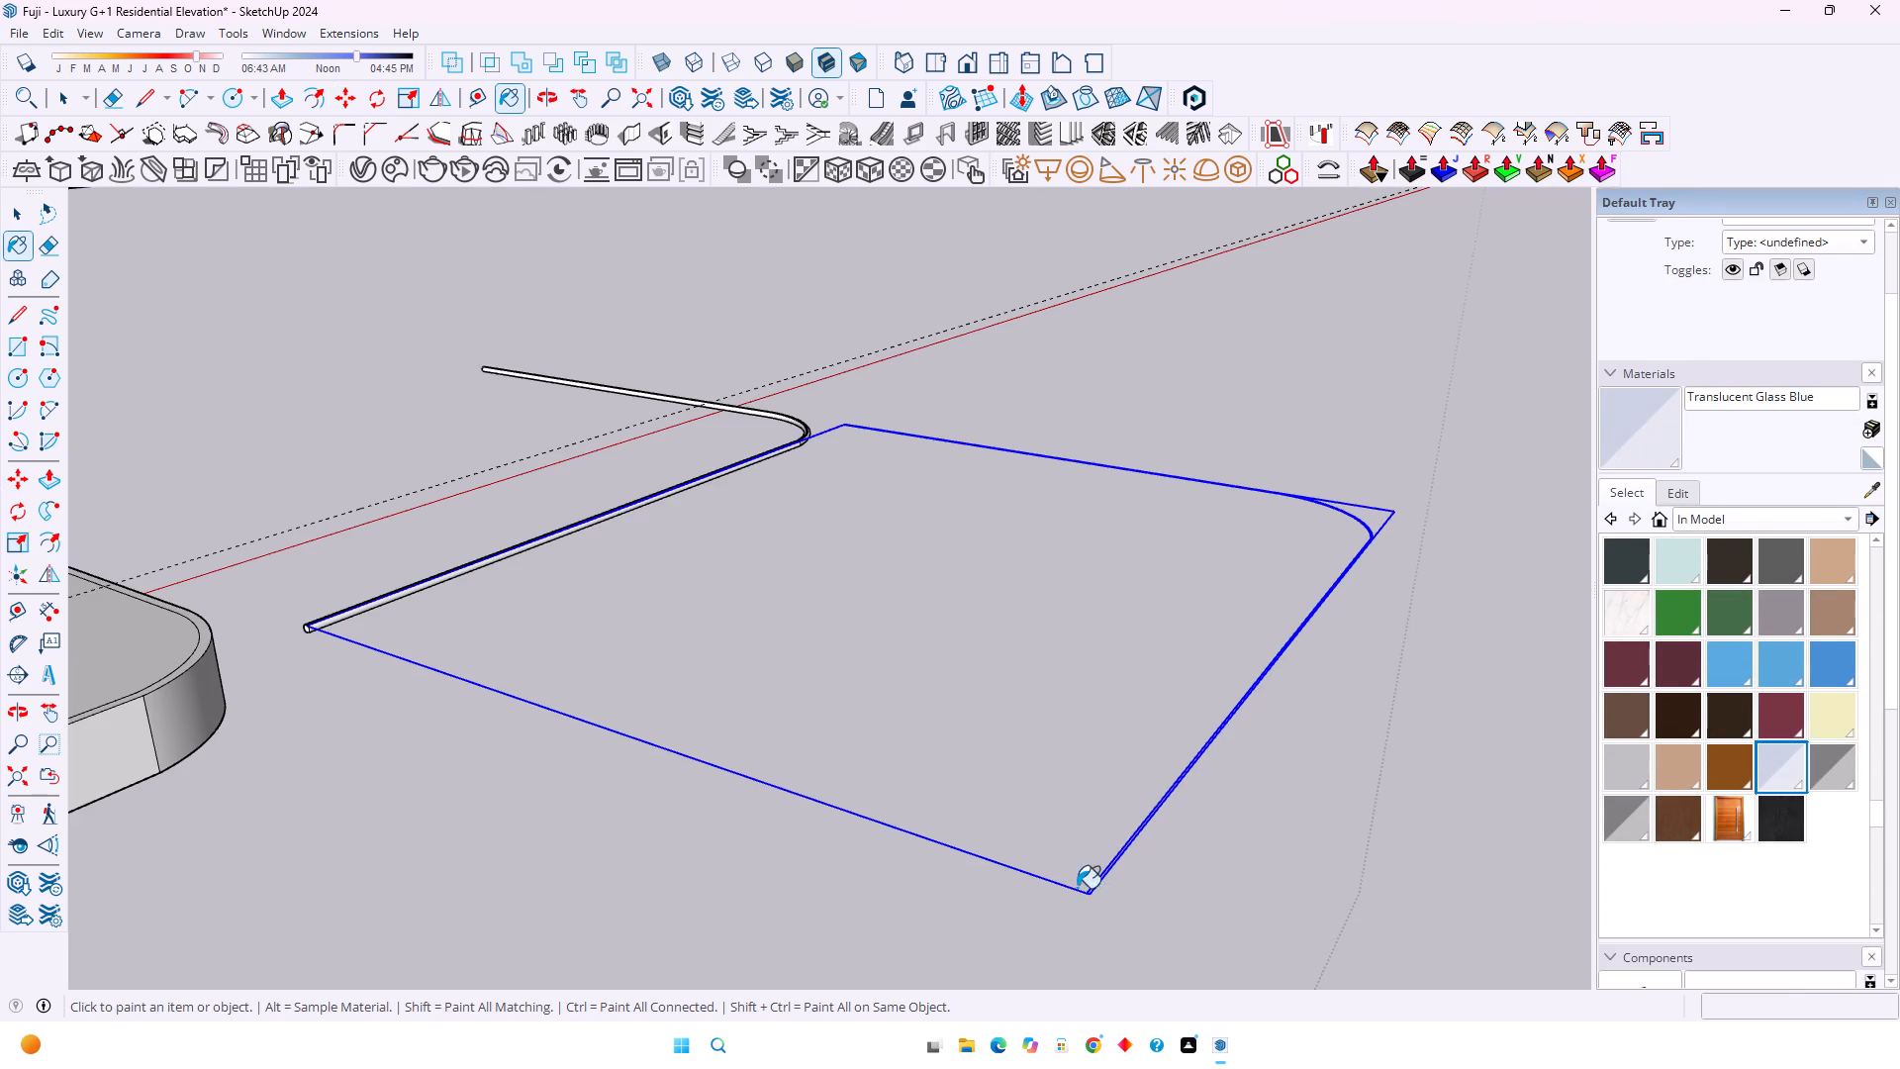
scroll(1074, 886, "up", 2)
left_click(1078, 856)
scroll(1090, 873, "up", 4)
left_click(1148, 902)
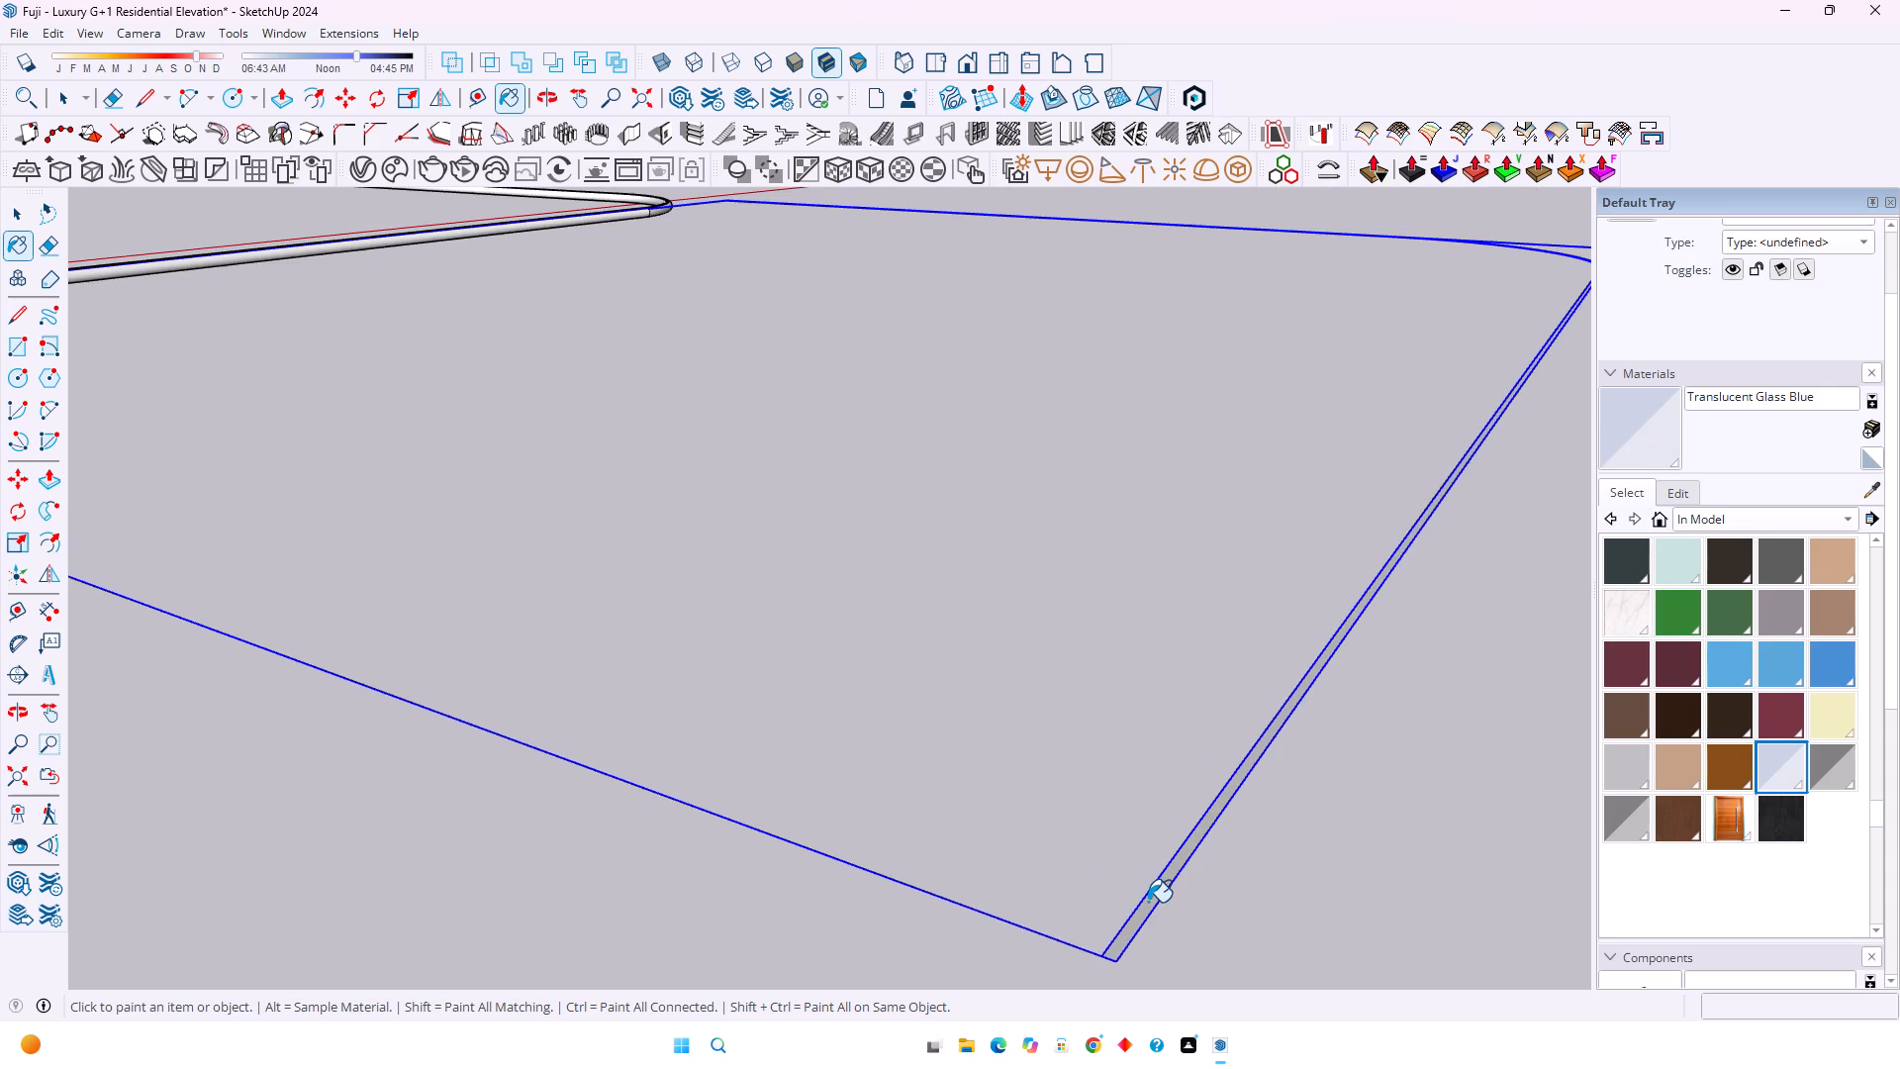
scroll(1145, 894, "up", 1)
scroll(1145, 894, "down", 4)
key("space")
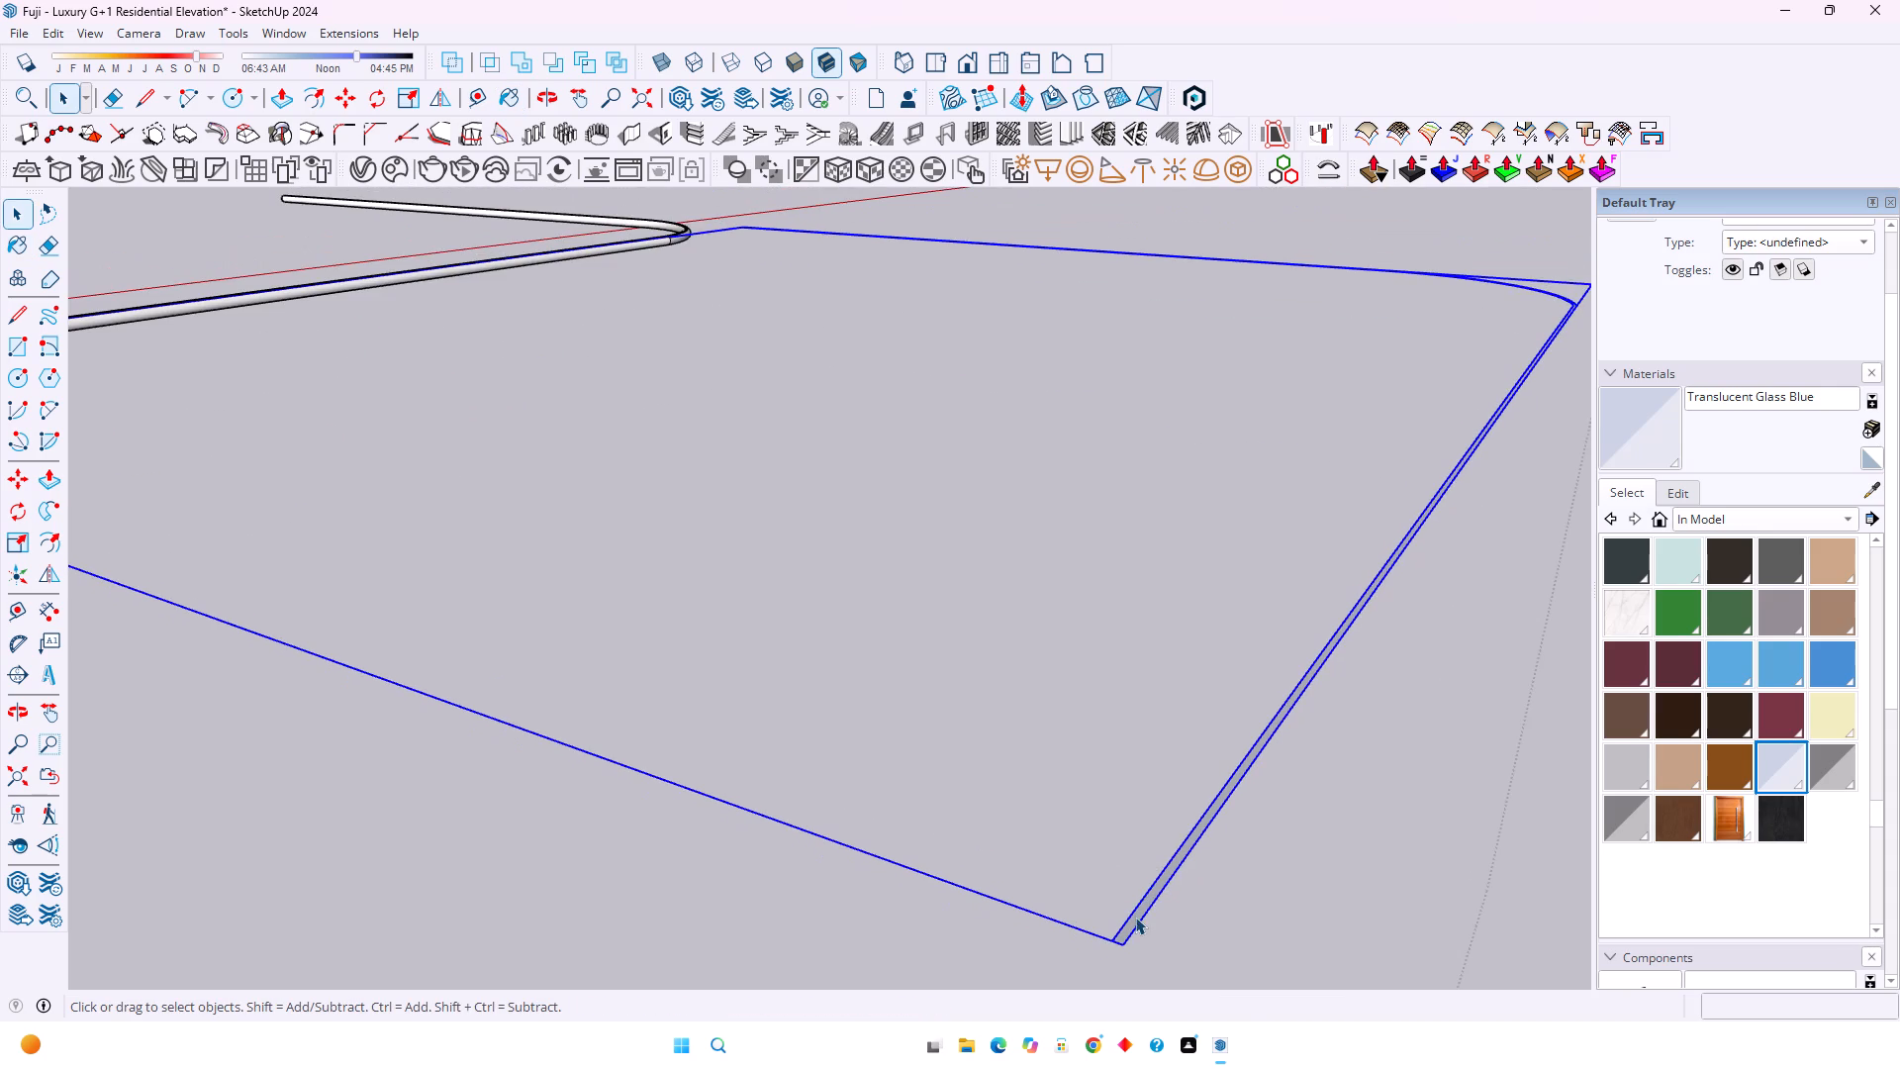
Flip the whole notched rail vertically about a horizontal mirror plane moved about 2' above the rail.
scroll(1135, 917, "up", 8)
scroll(954, 800, "down", 8)
scroll(935, 760, "up", 4)
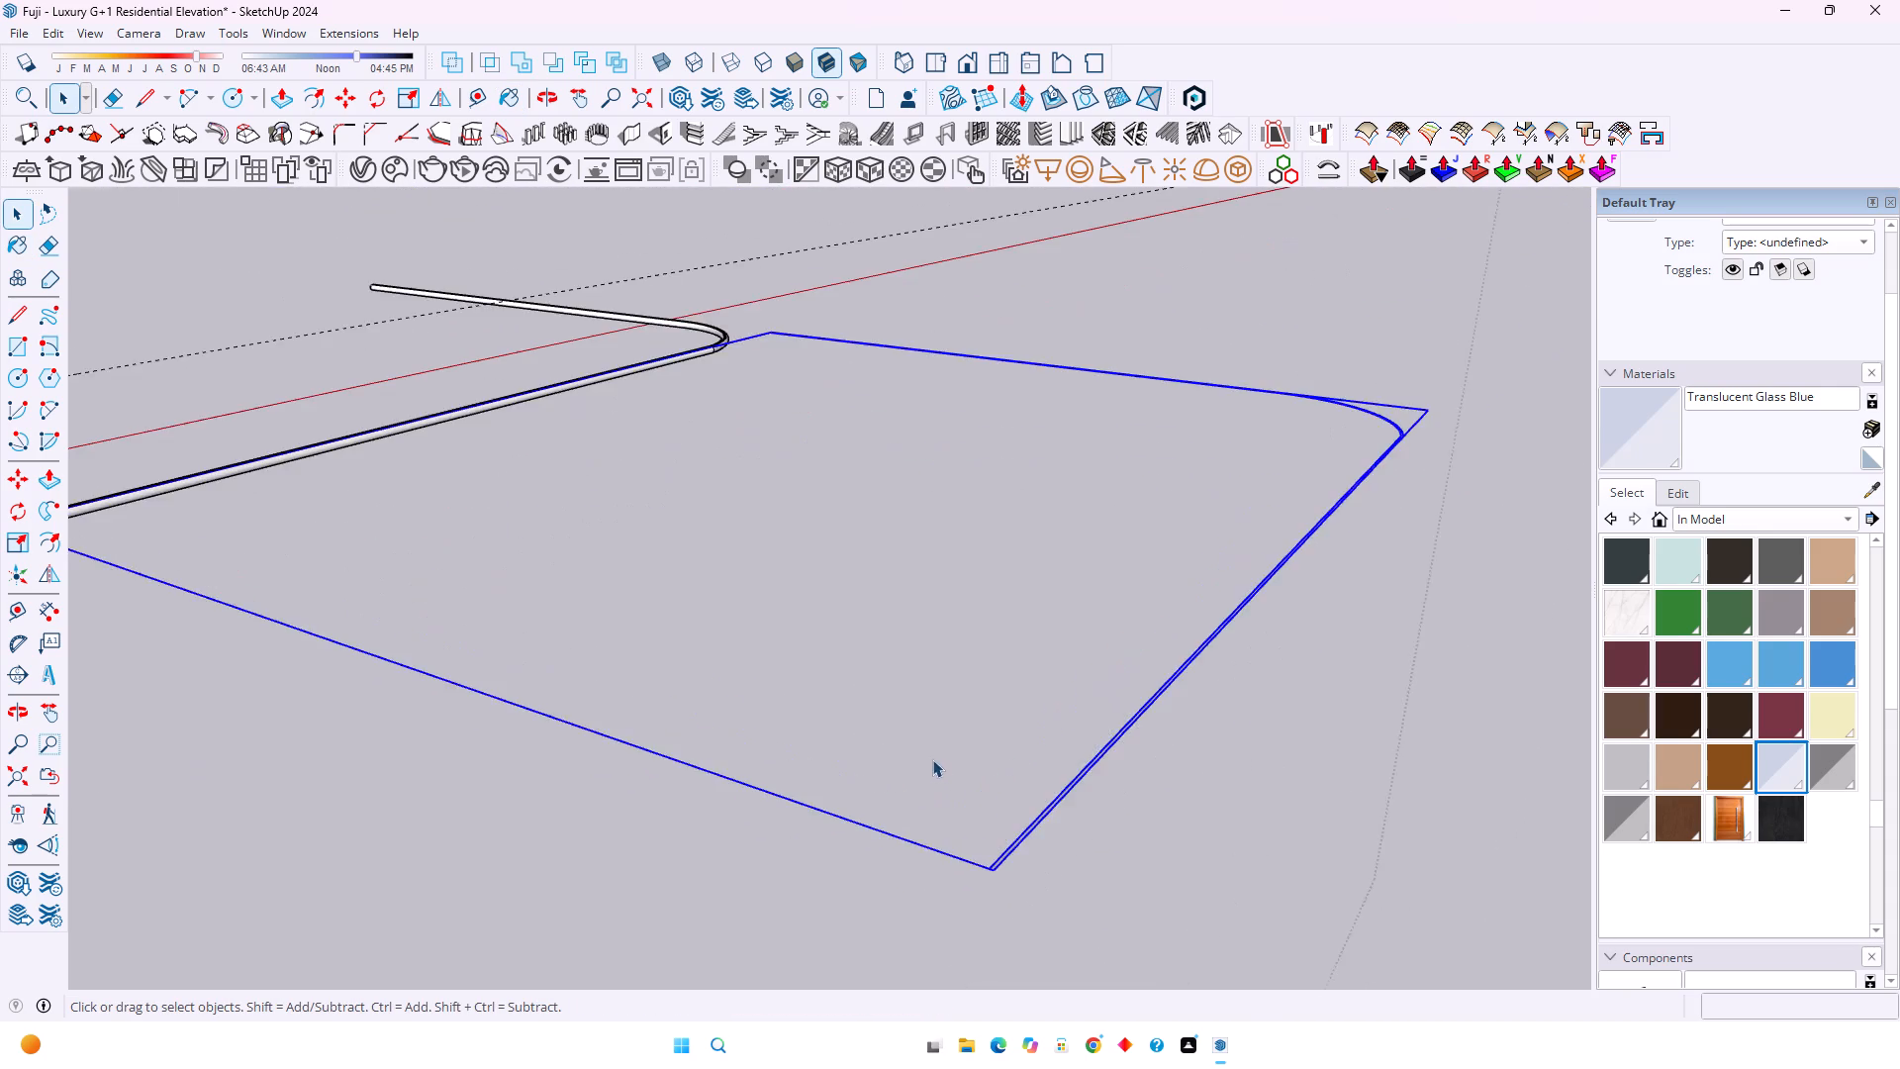
scroll(552, 661, "up", 1)
middle_click_drag(550, 659, 1170, 993, "shift")
middle_click(1170, 993, "shift")
middle_click(1170, 993, "shift")
scroll(980, 848, "up", 6)
middle_click_drag(980, 847, 1027, 584, "shift")
middle_click(1031, 577, "shift")
scroll(967, 602, "down", 4)
scroll(736, 727, "up", 6)
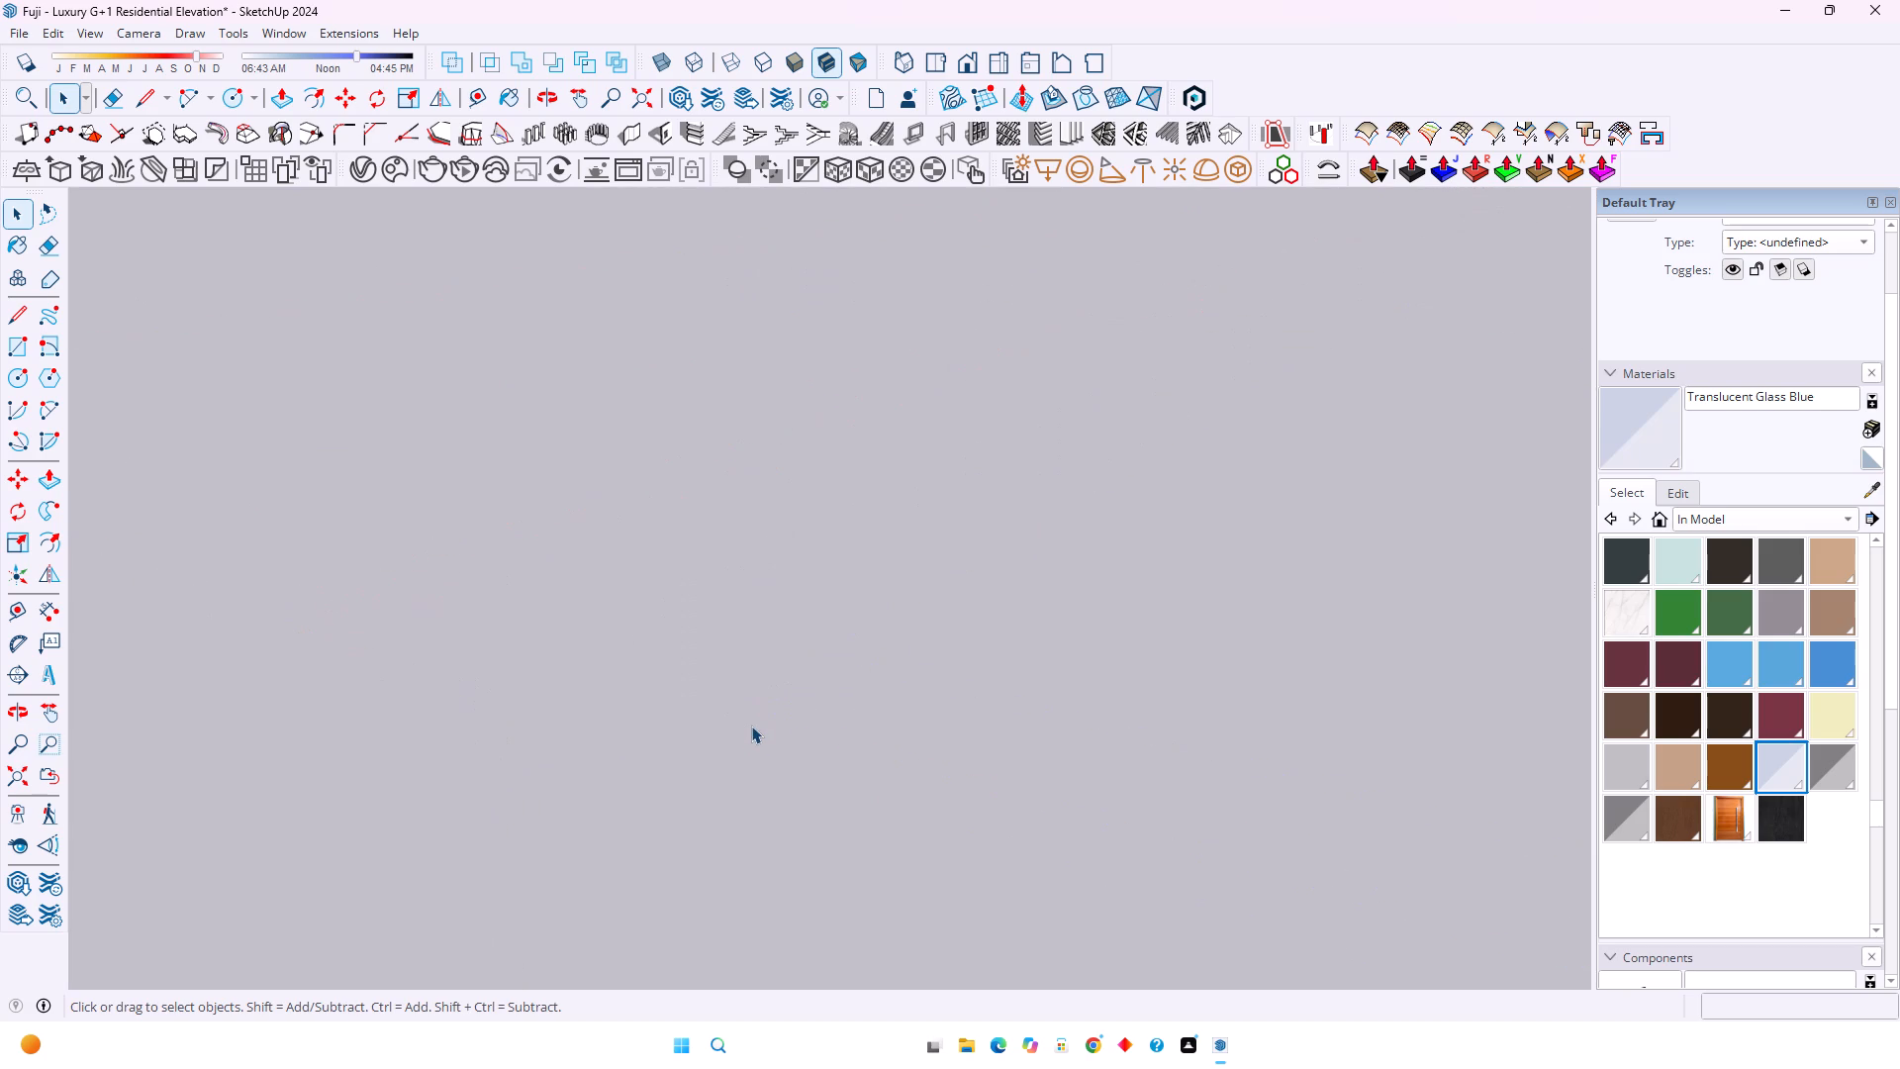
scroll(751, 726, "down", 2)
scroll(729, 694, "up", 3)
triple_click(729, 692)
double_click(729, 692)
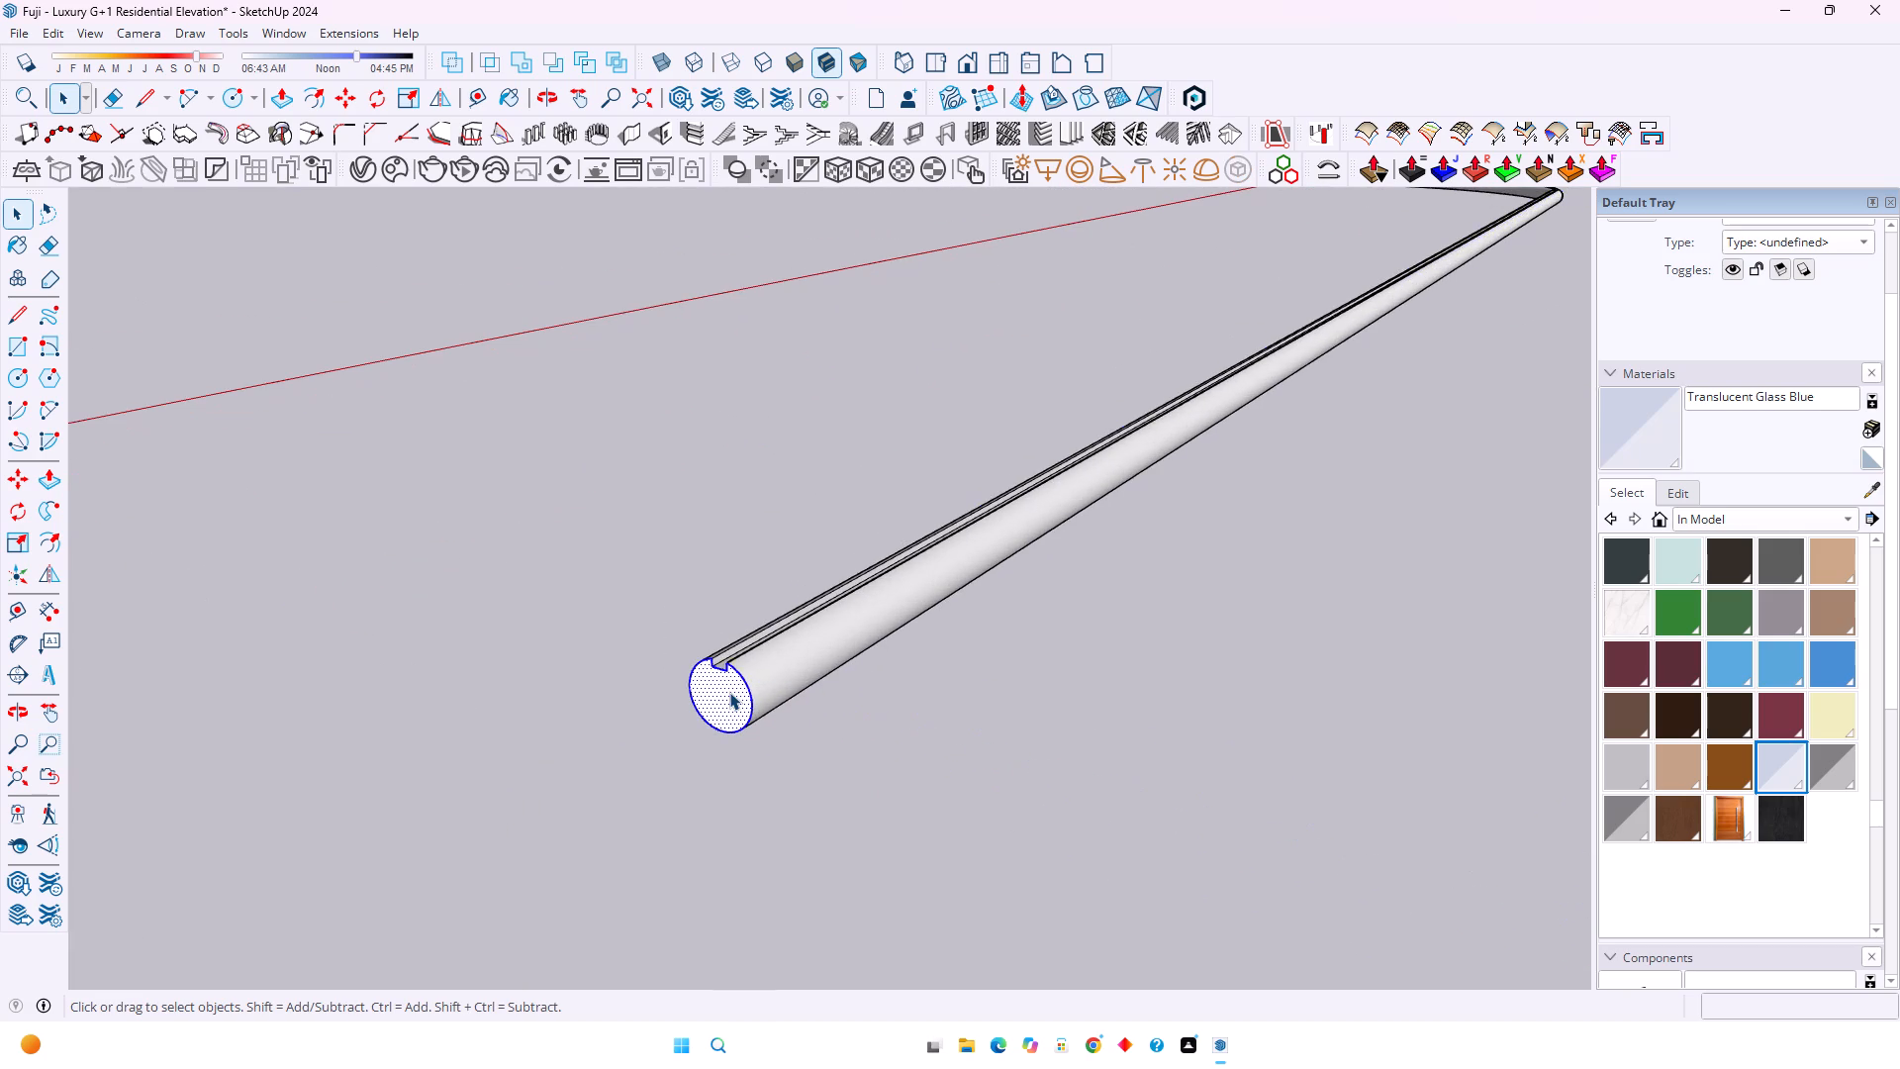
scroll(729, 692, "down", 14)
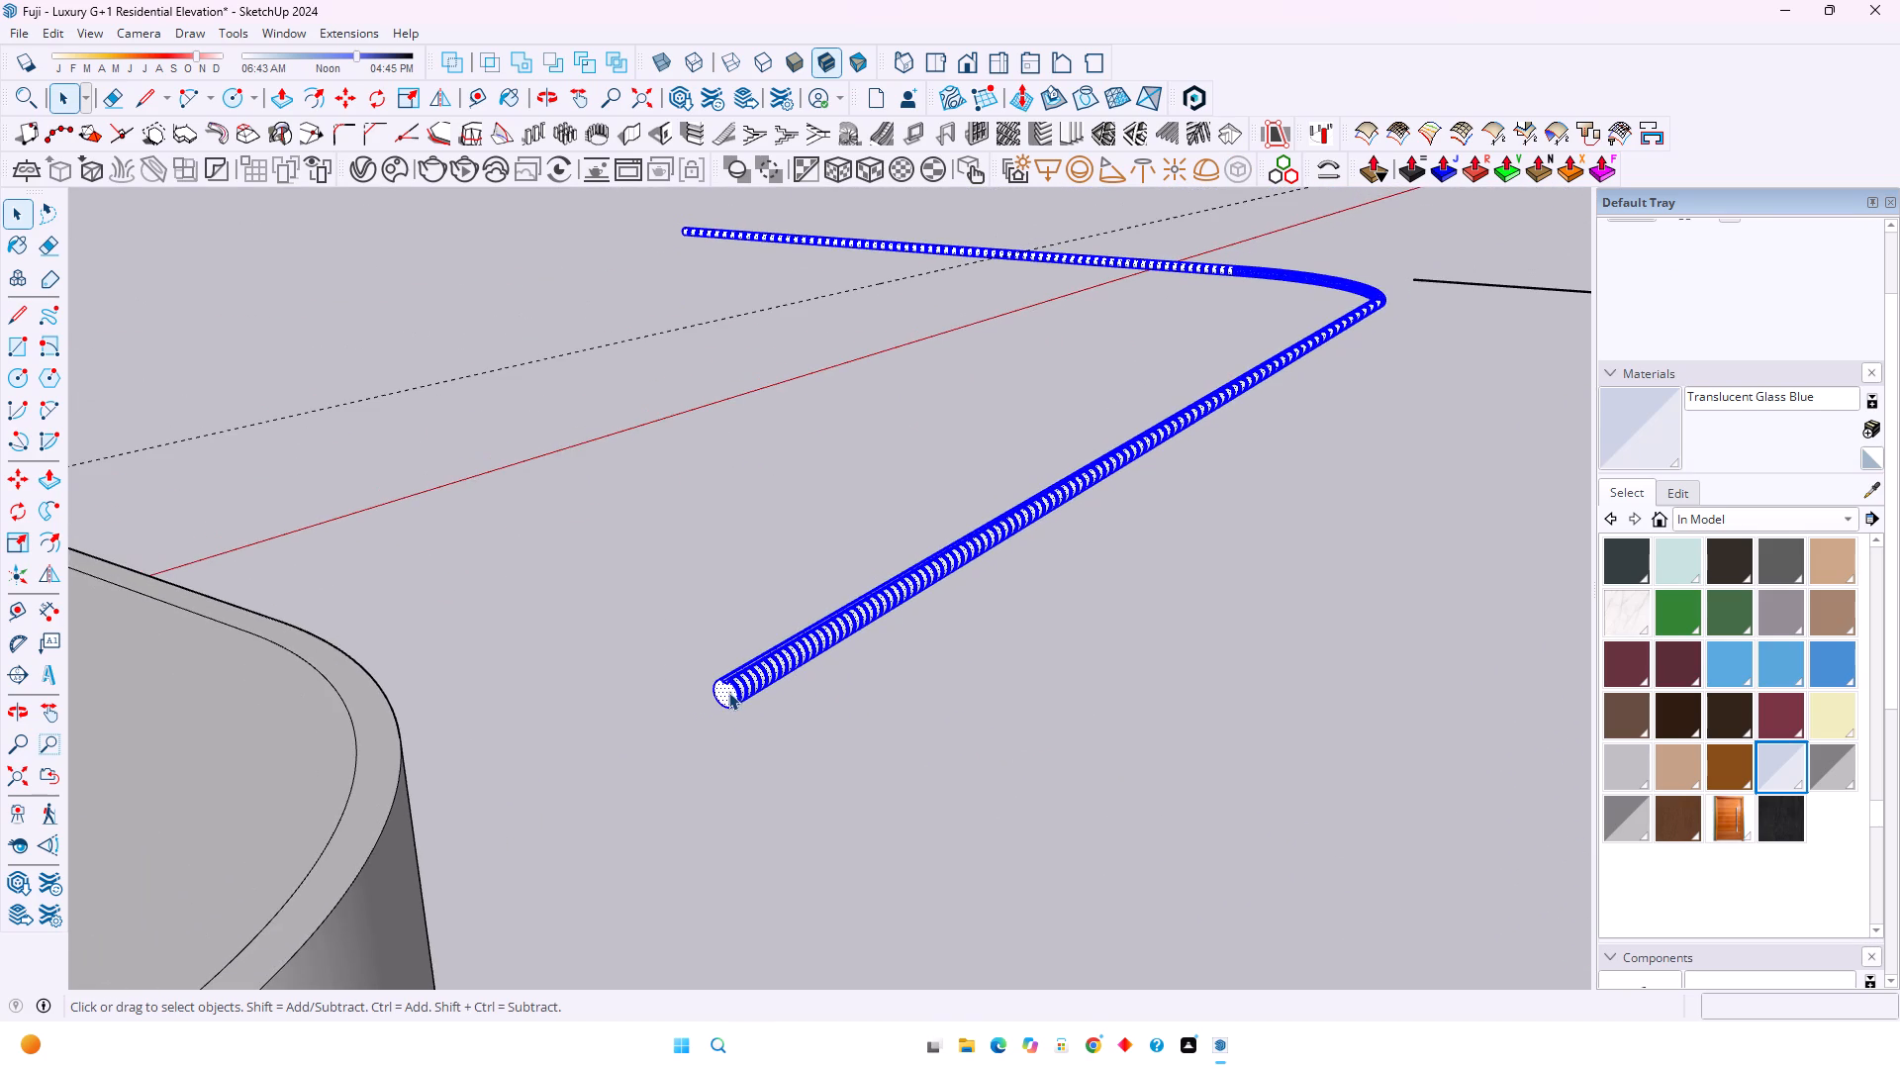
left_click(443, 100)
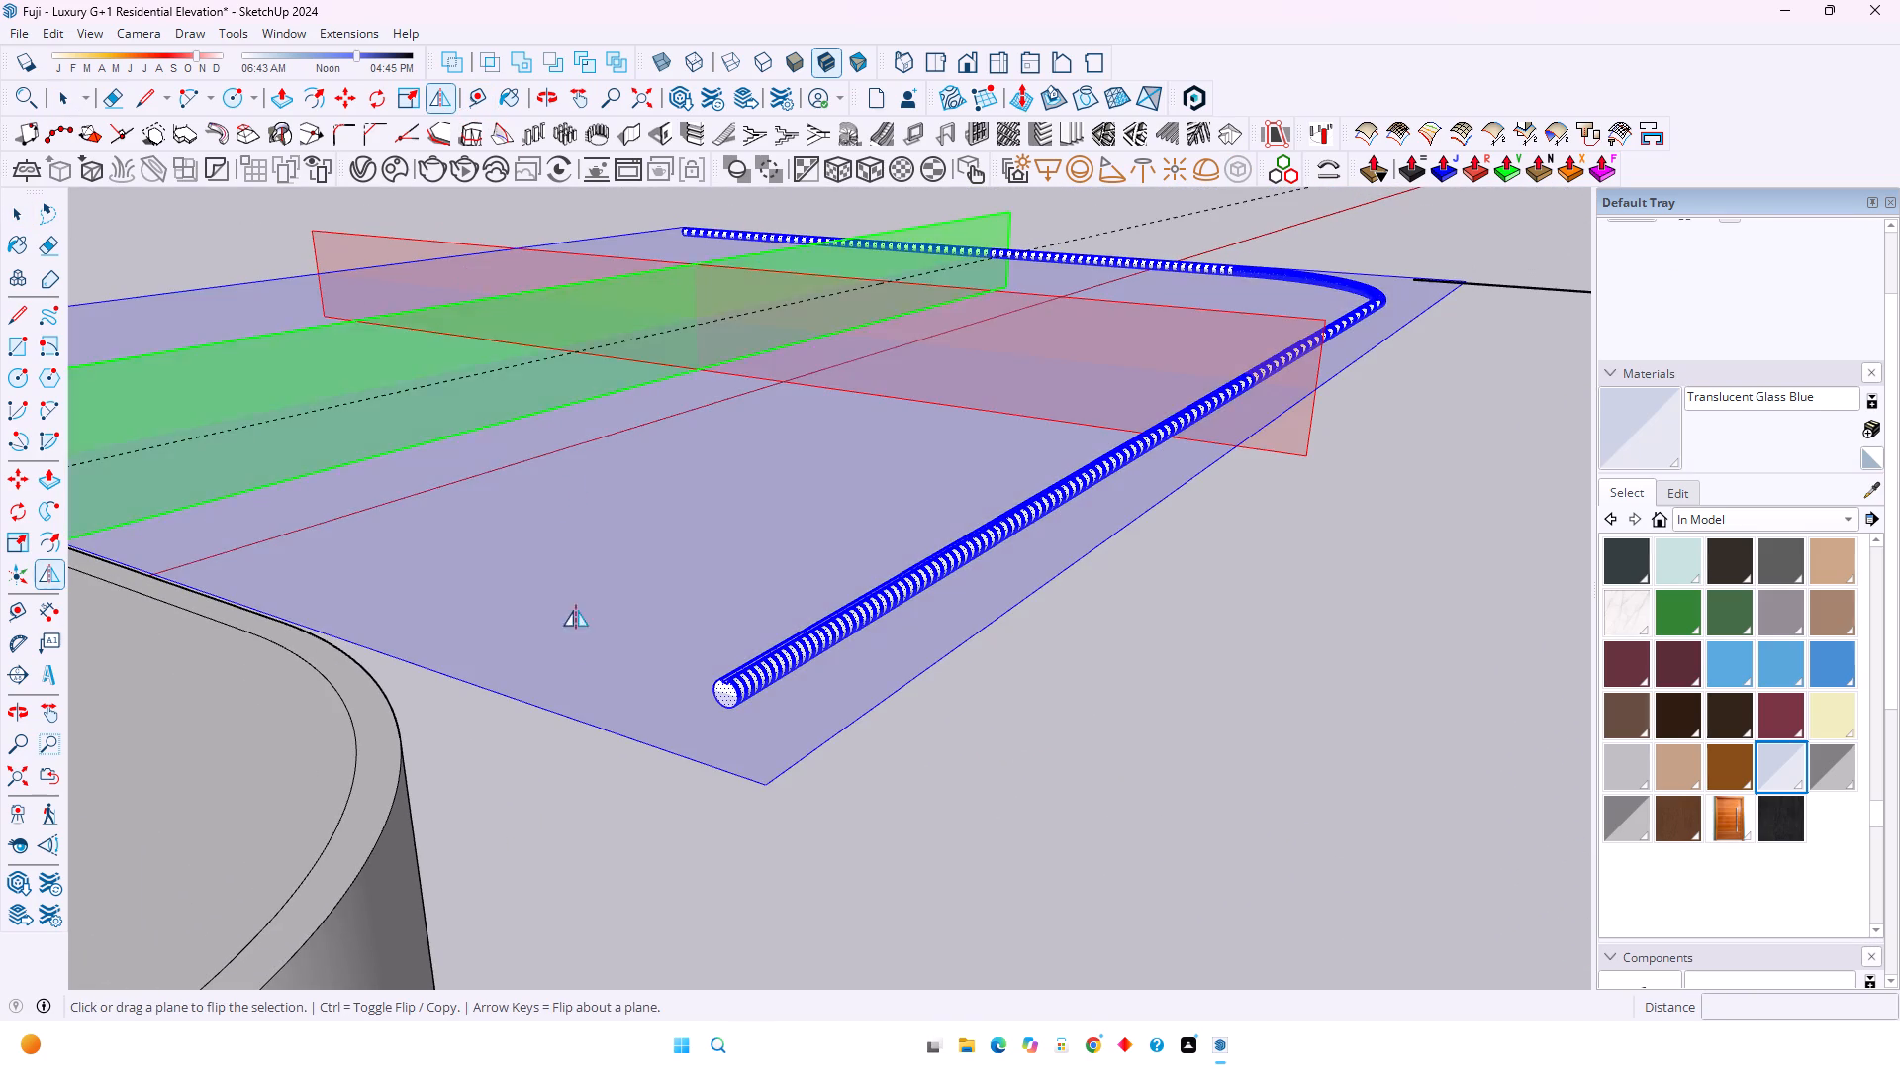
left_click_drag(741, 777, 590, 522)
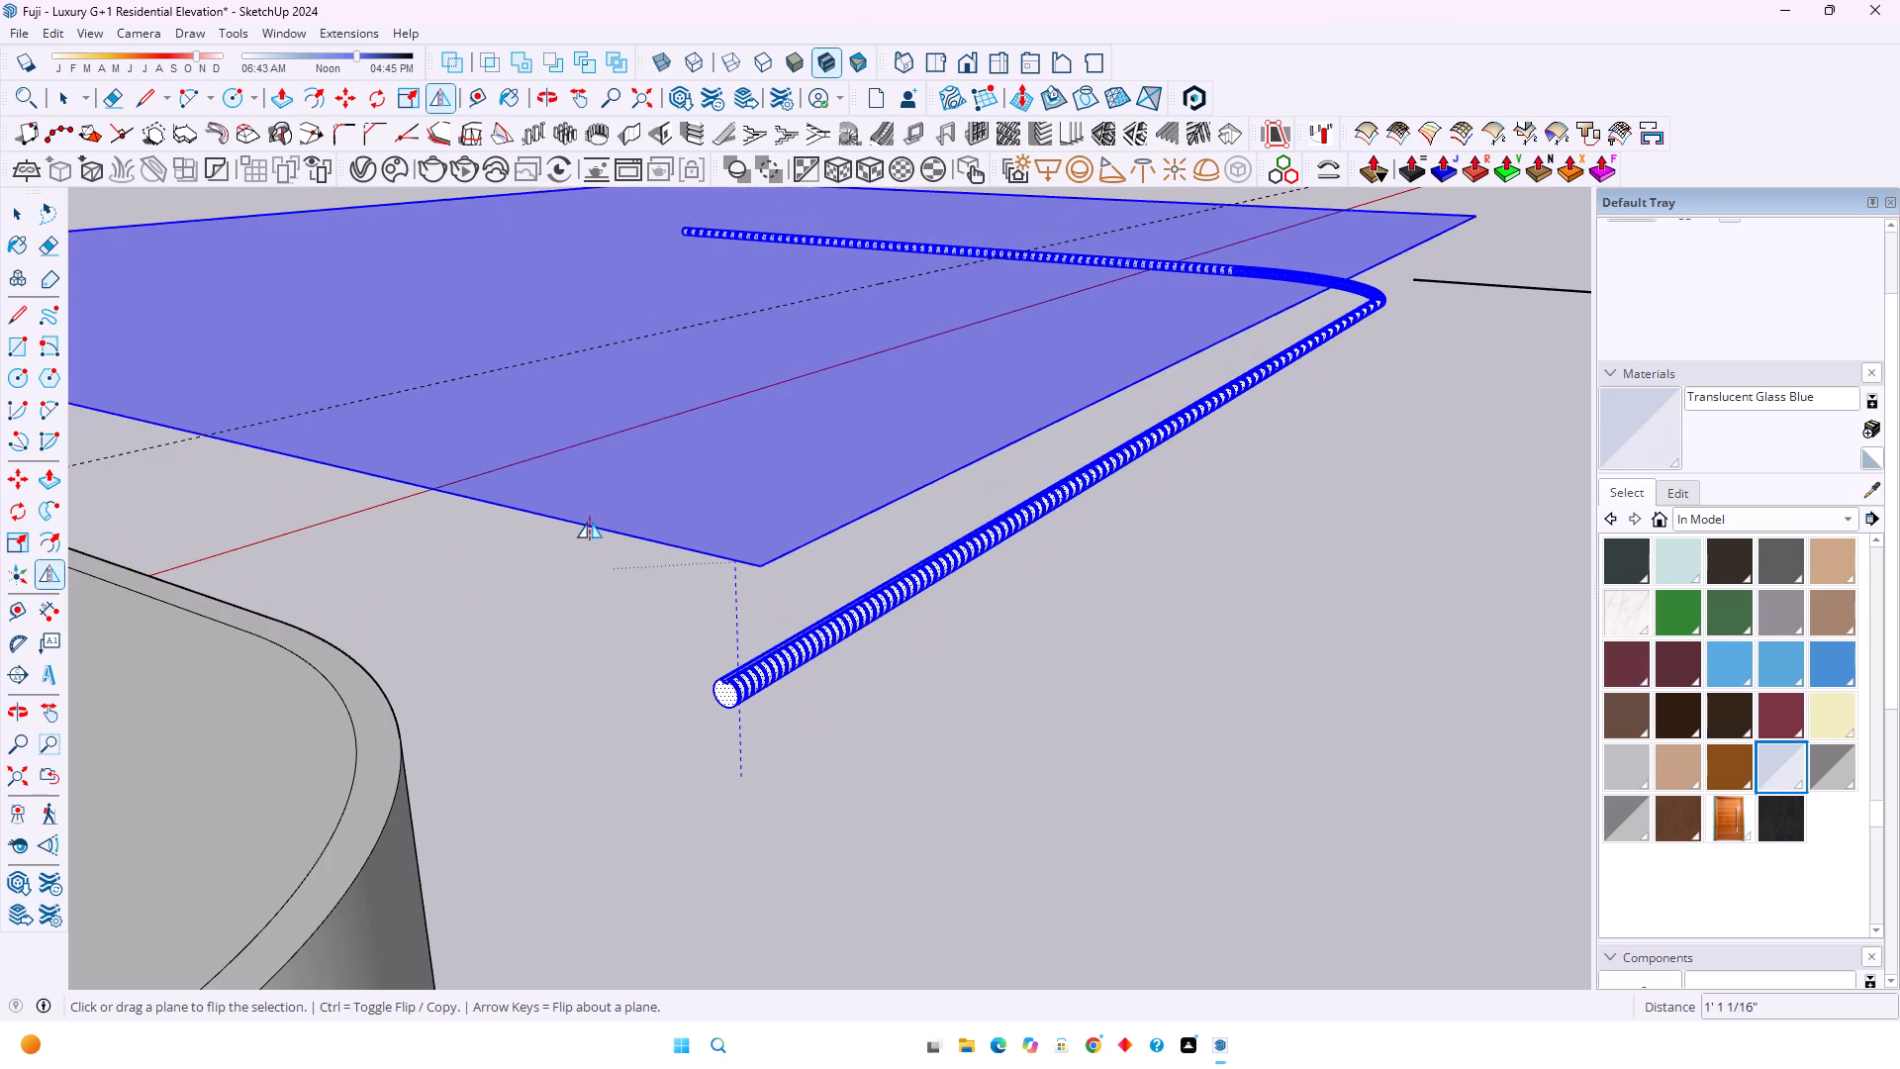
left_click_drag(590, 522, 562, 350)
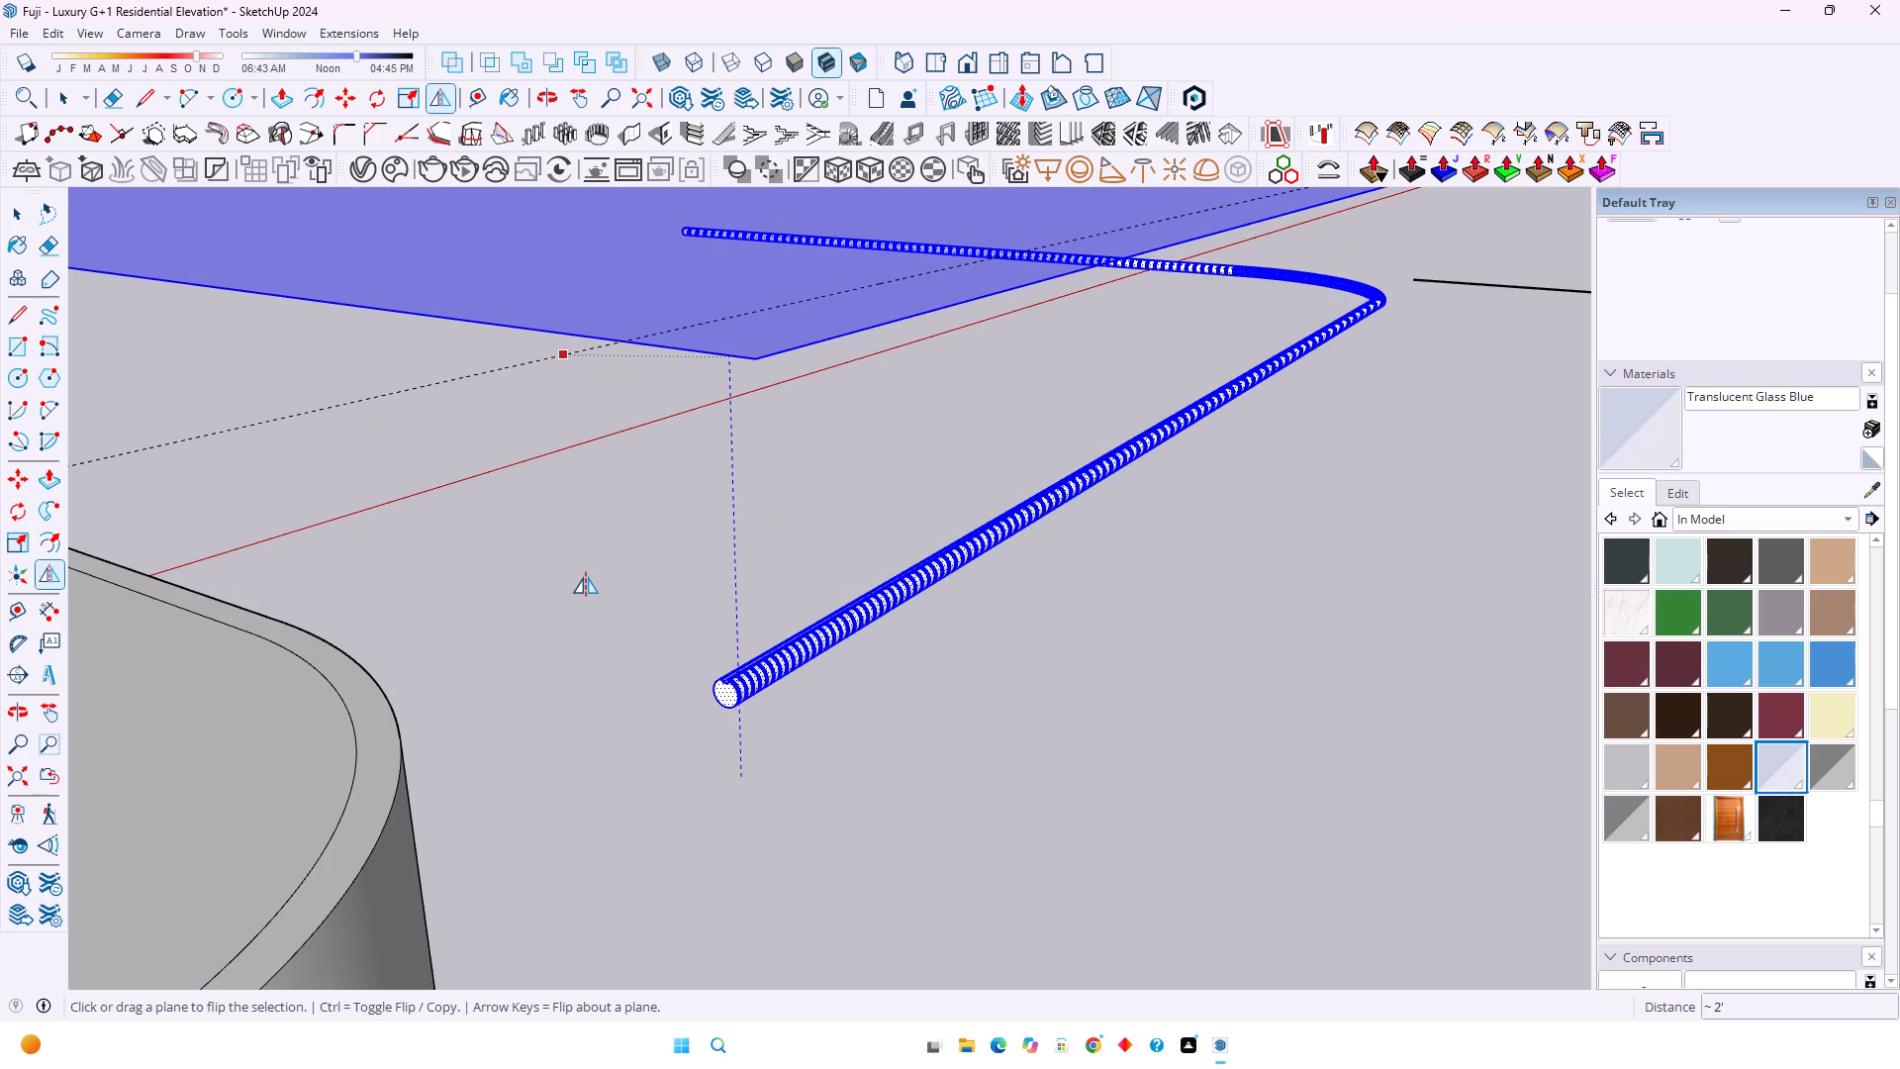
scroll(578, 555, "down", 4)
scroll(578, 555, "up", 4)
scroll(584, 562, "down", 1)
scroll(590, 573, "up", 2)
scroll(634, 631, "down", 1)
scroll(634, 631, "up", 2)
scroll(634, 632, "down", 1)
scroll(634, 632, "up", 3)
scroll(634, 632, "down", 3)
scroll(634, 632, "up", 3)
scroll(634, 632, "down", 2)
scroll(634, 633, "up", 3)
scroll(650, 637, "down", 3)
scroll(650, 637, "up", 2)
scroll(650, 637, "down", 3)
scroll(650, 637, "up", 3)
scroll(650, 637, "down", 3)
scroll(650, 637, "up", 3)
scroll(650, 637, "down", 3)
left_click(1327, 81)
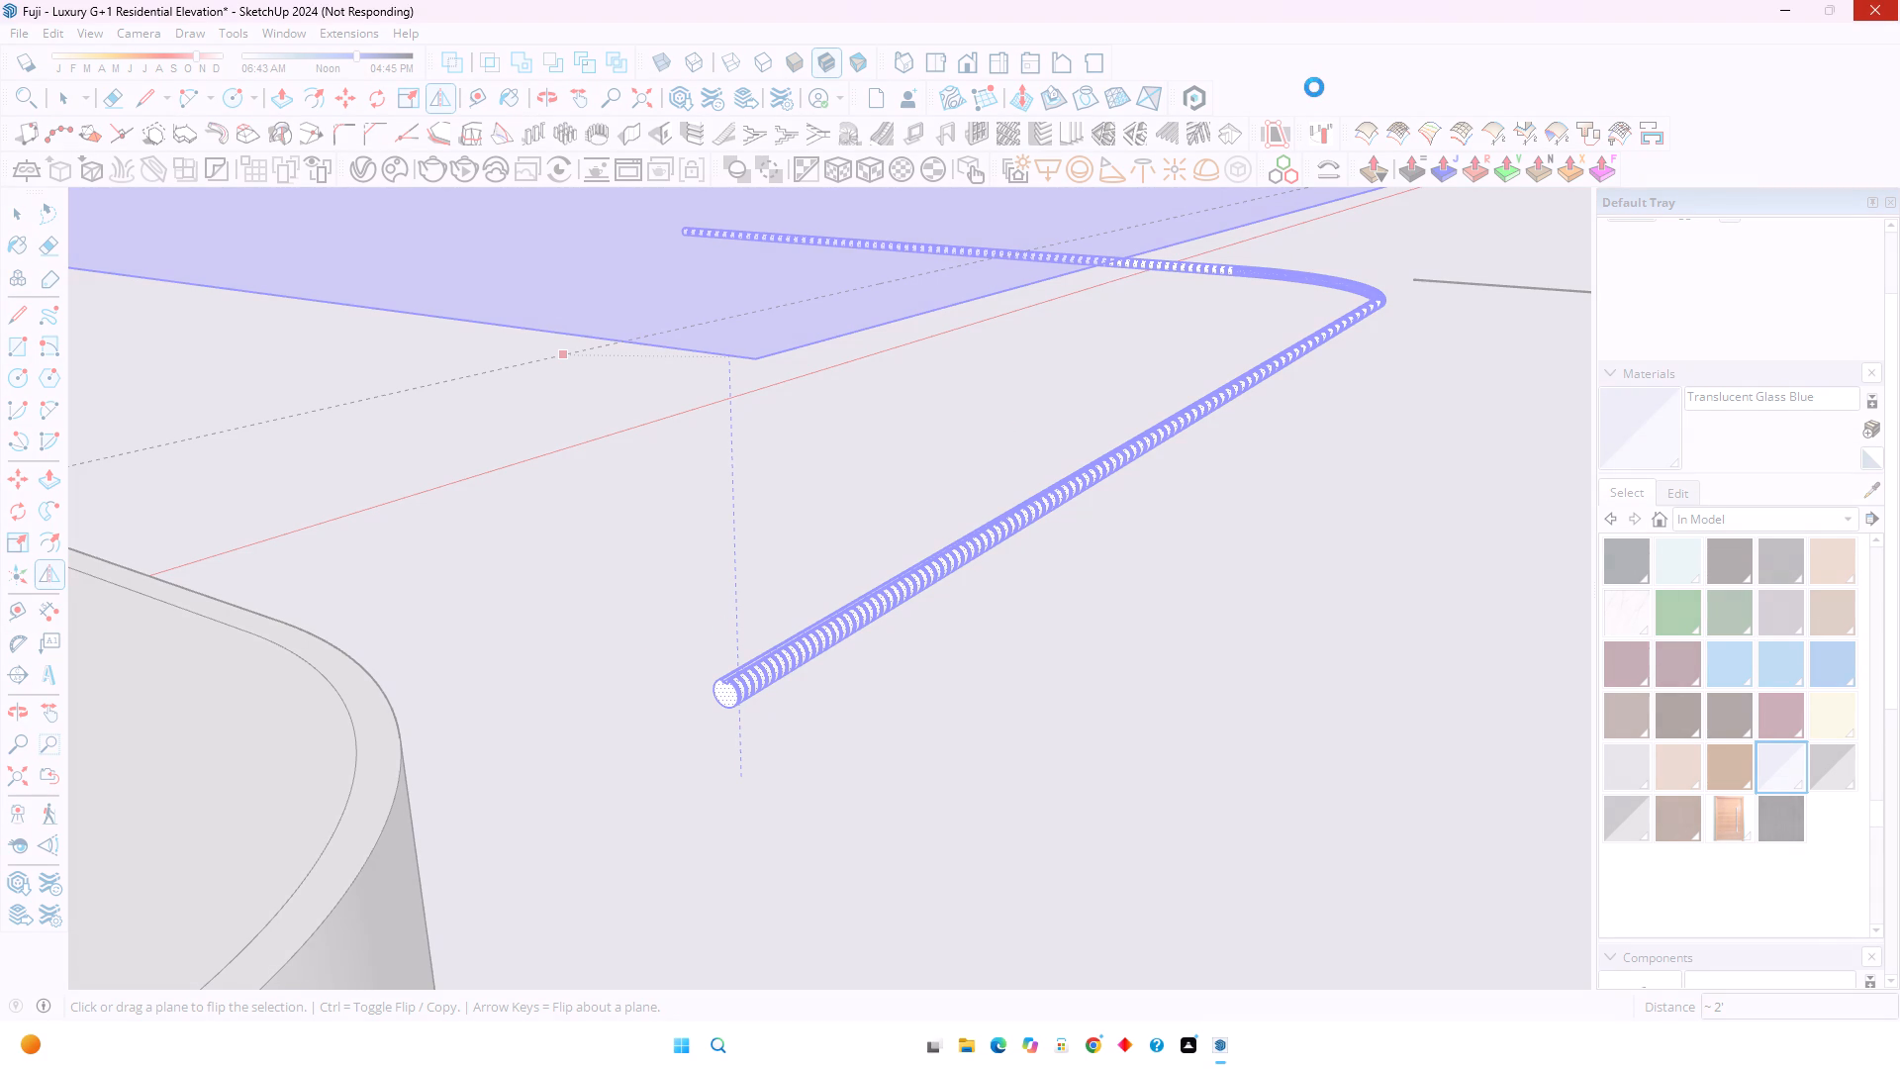
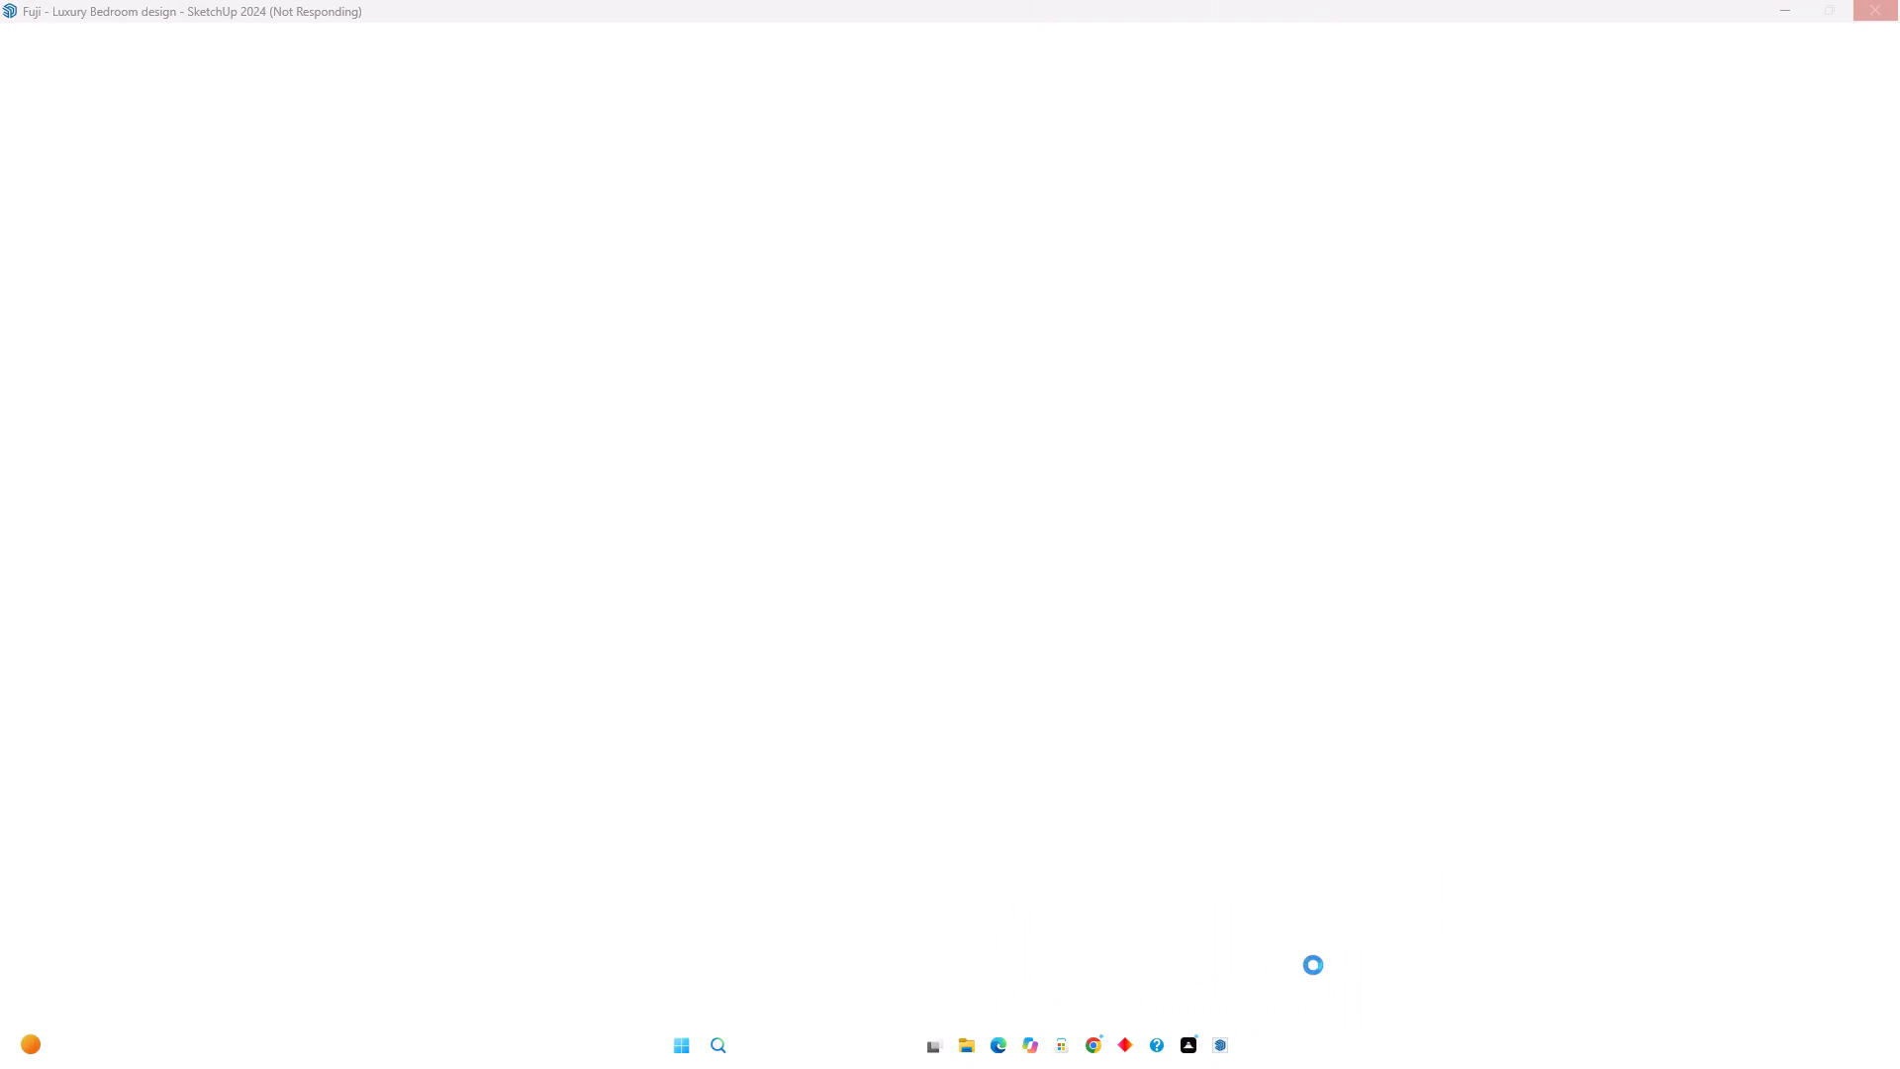
Bring up the previews of the open SketchUp windows, the Luxury Bedroom design and the Luxury G+1 Residential elevation.
left_click(1219, 1042)
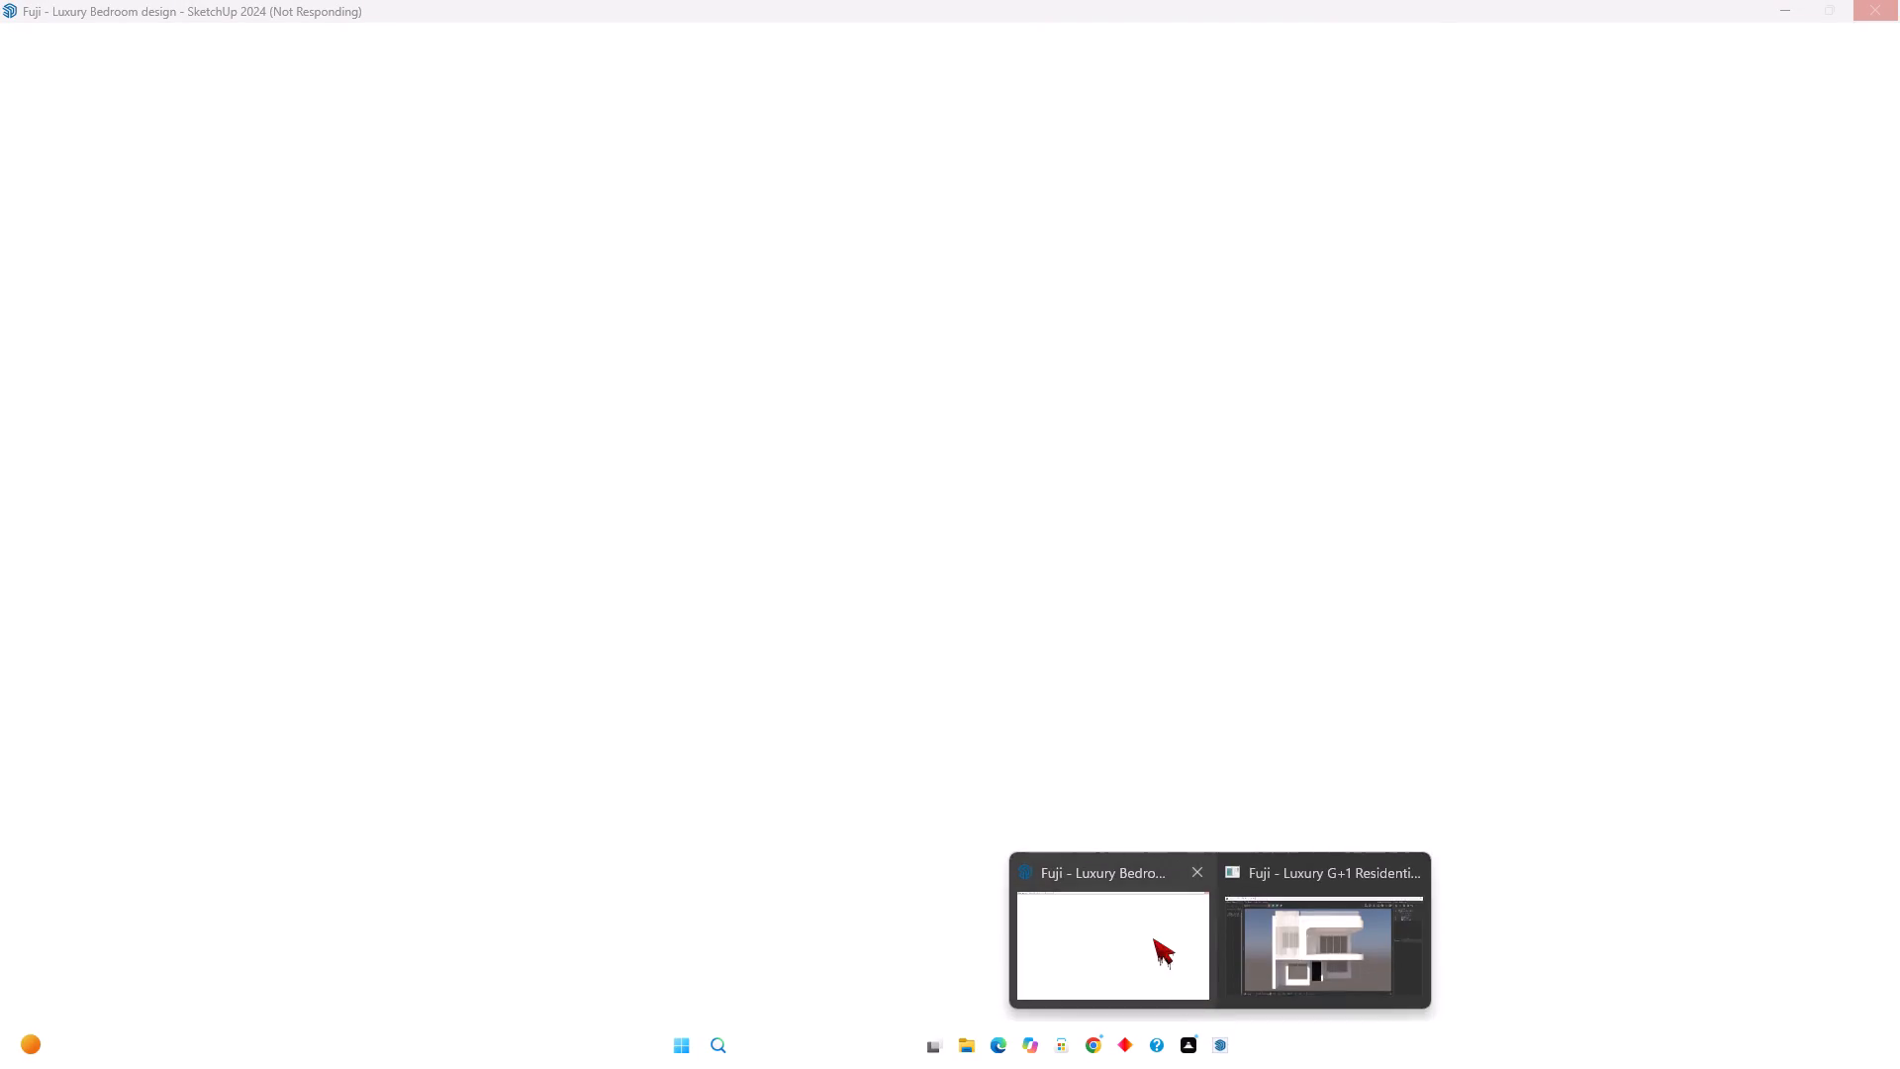
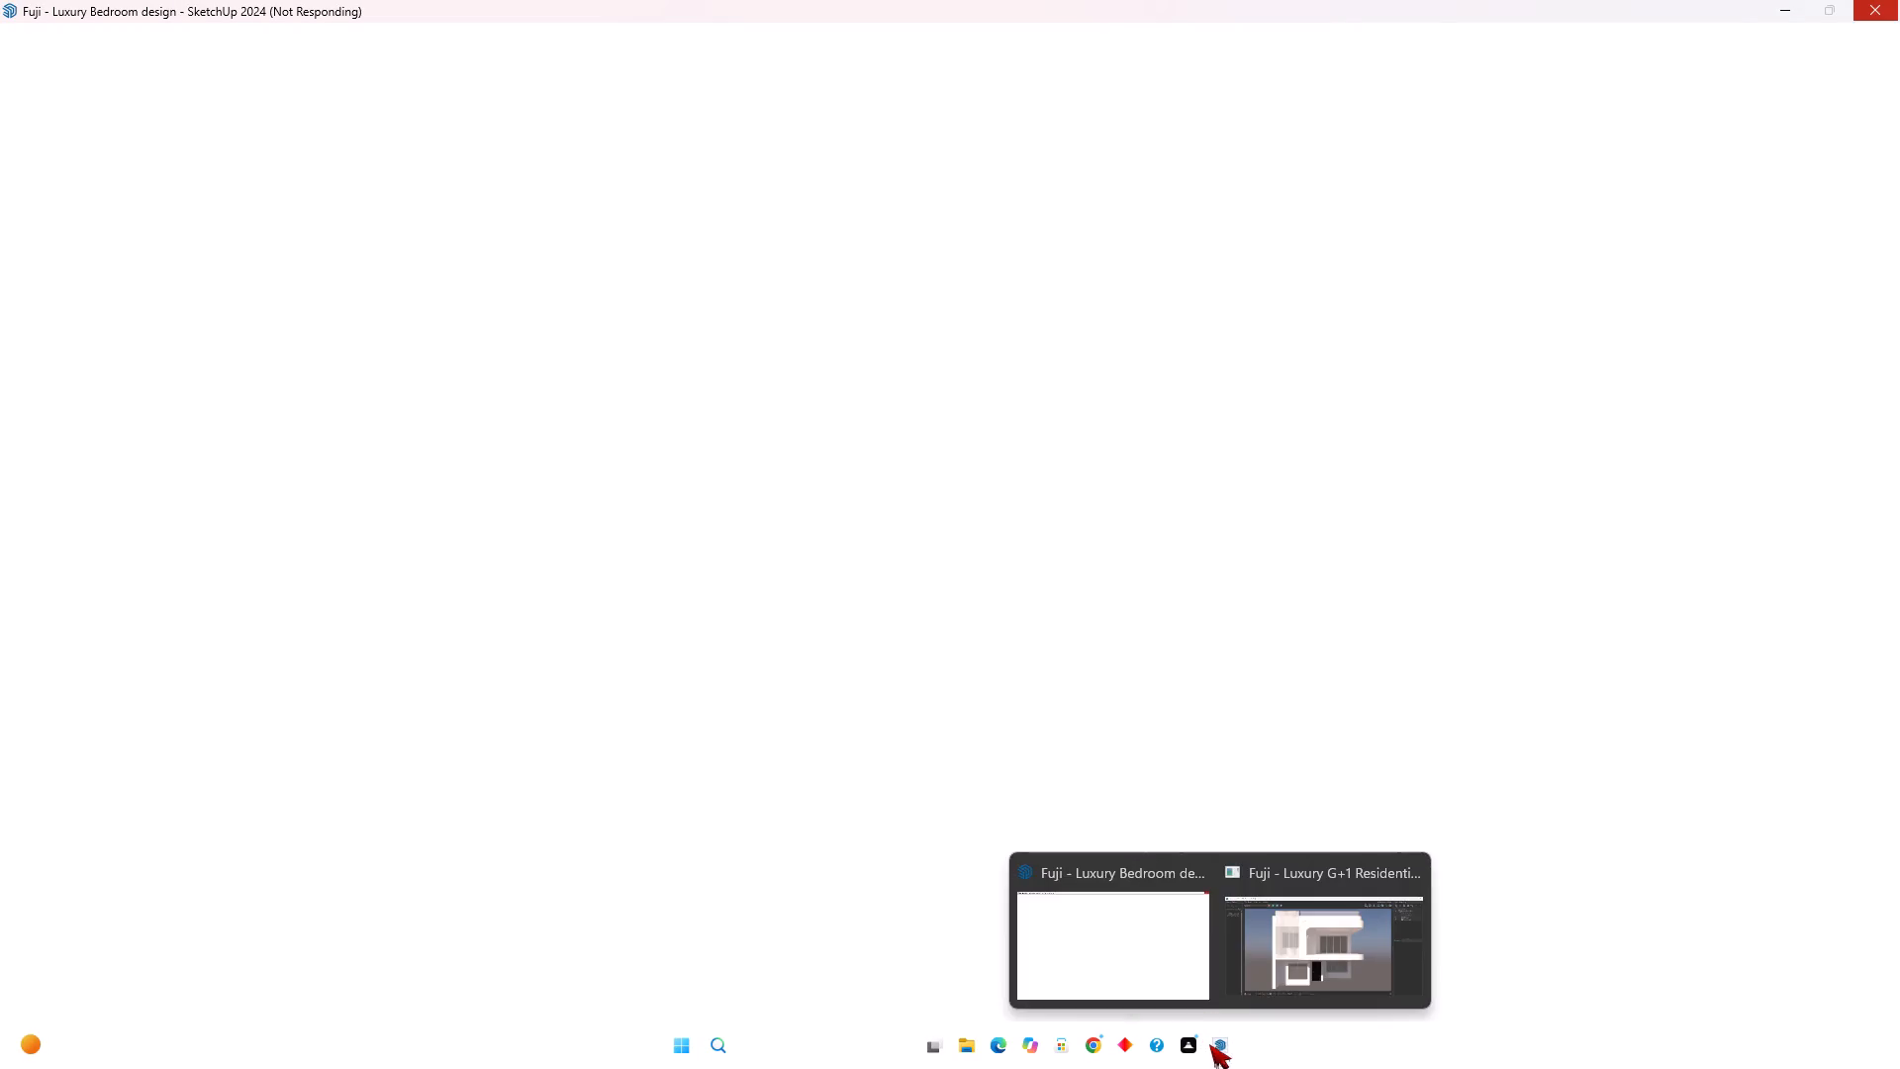
Switch to the Luxury G+1 Residential Elevation model and put away the V-Ray Frame Buffer to reveal the modelling view.
left_click(1187, 967)
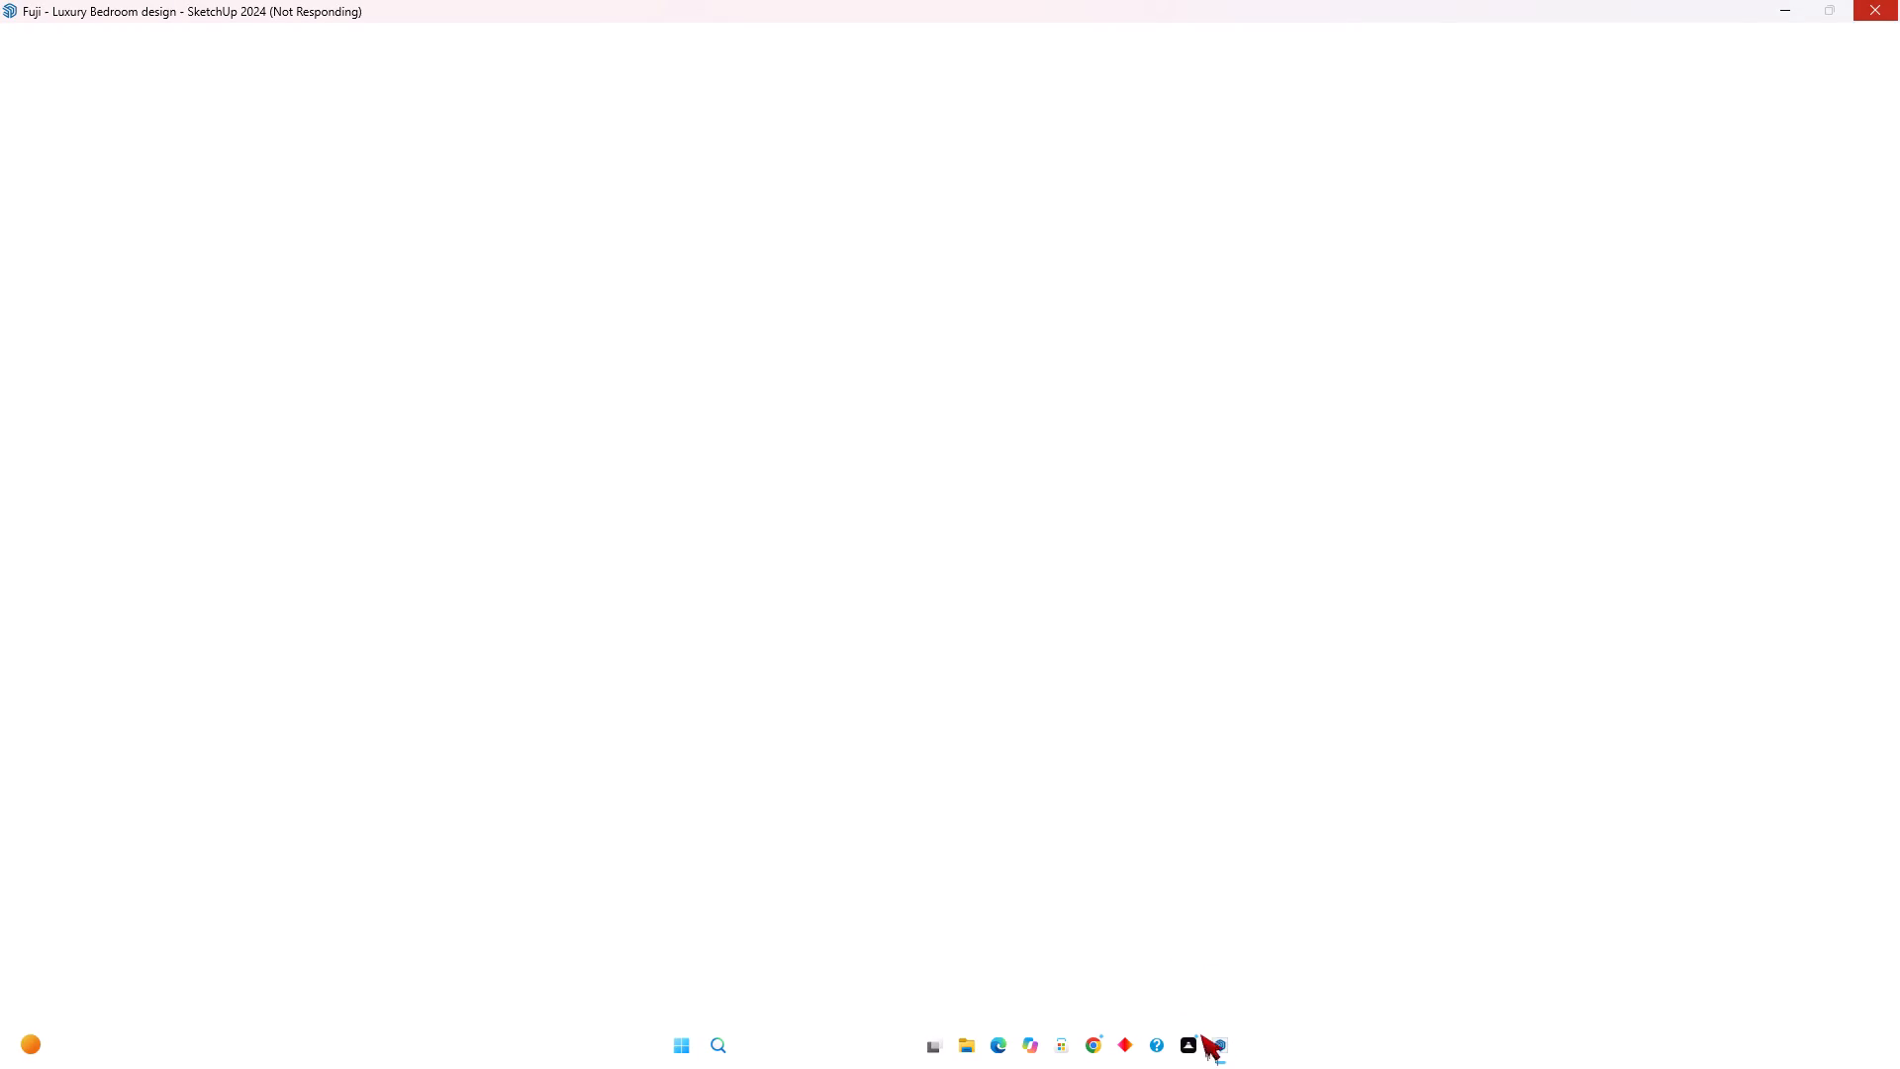
left_click(1217, 1047)
left_click(1291, 966)
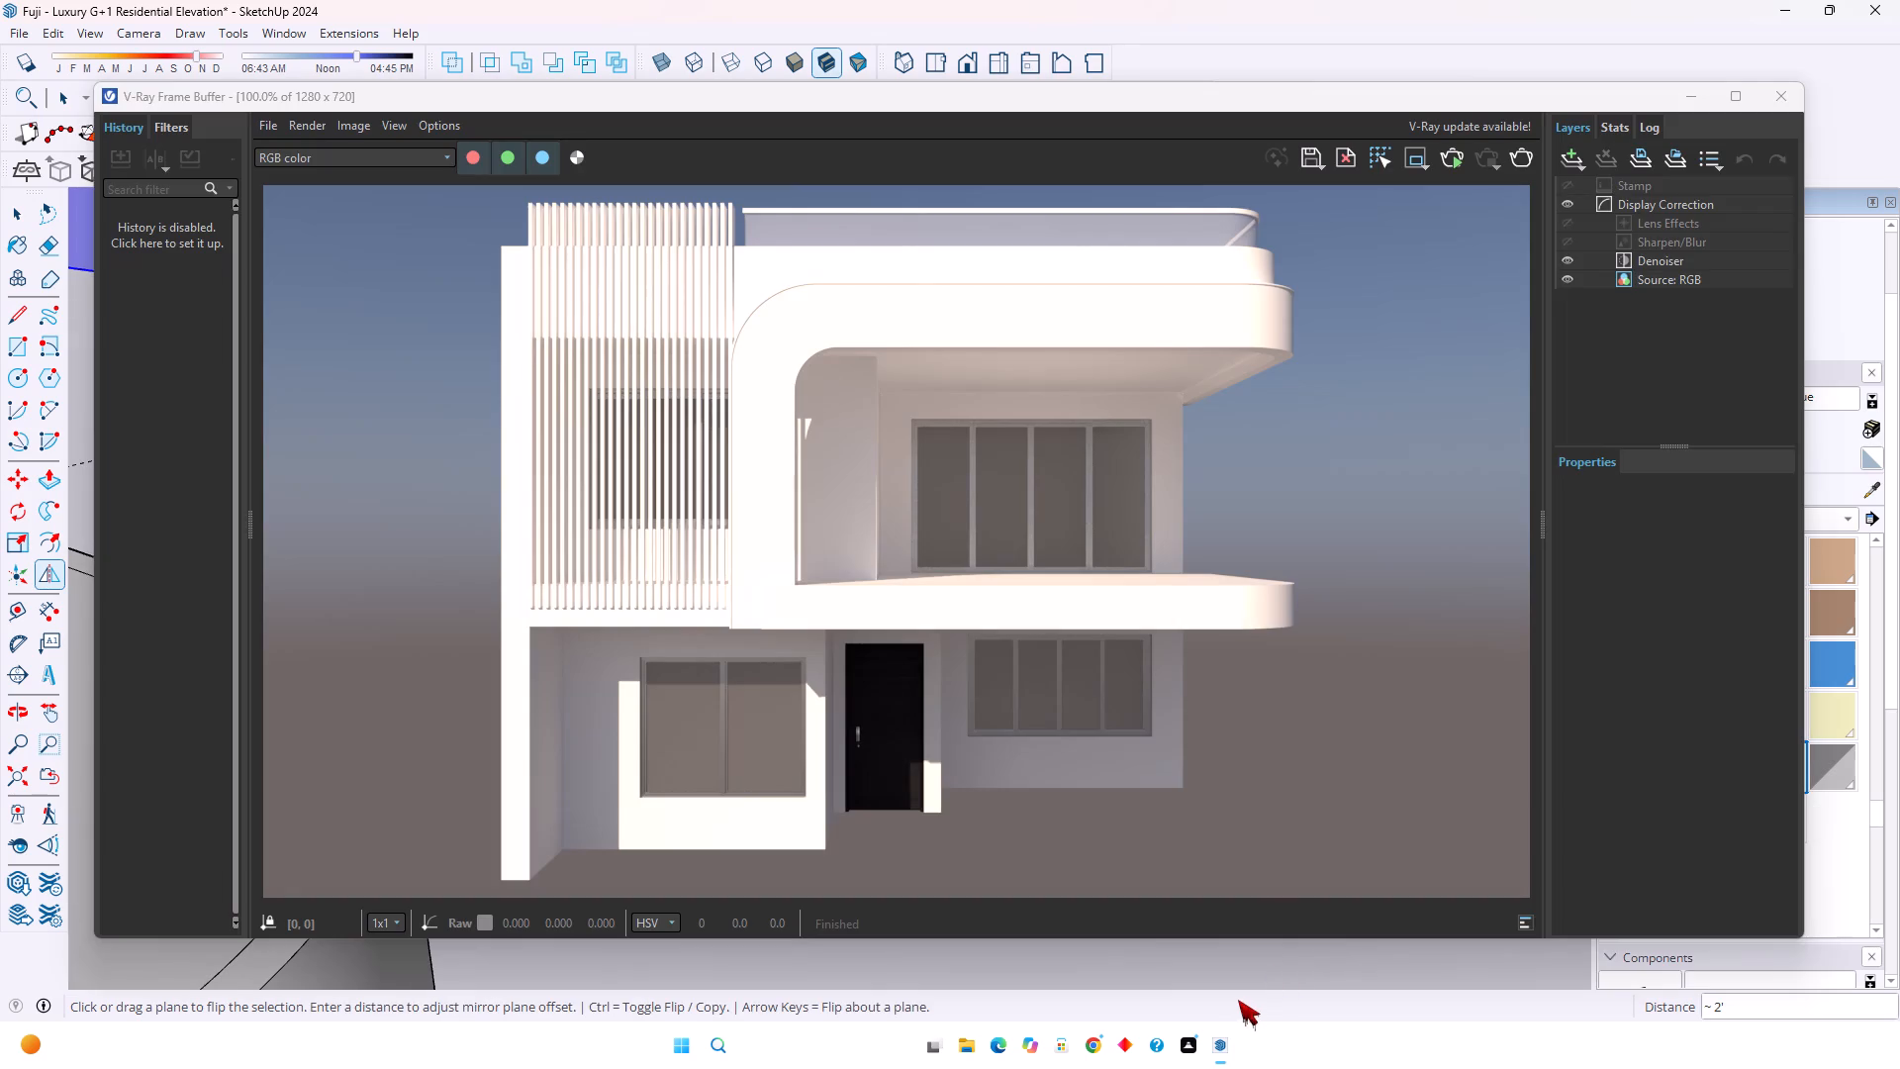
left_click(1244, 970)
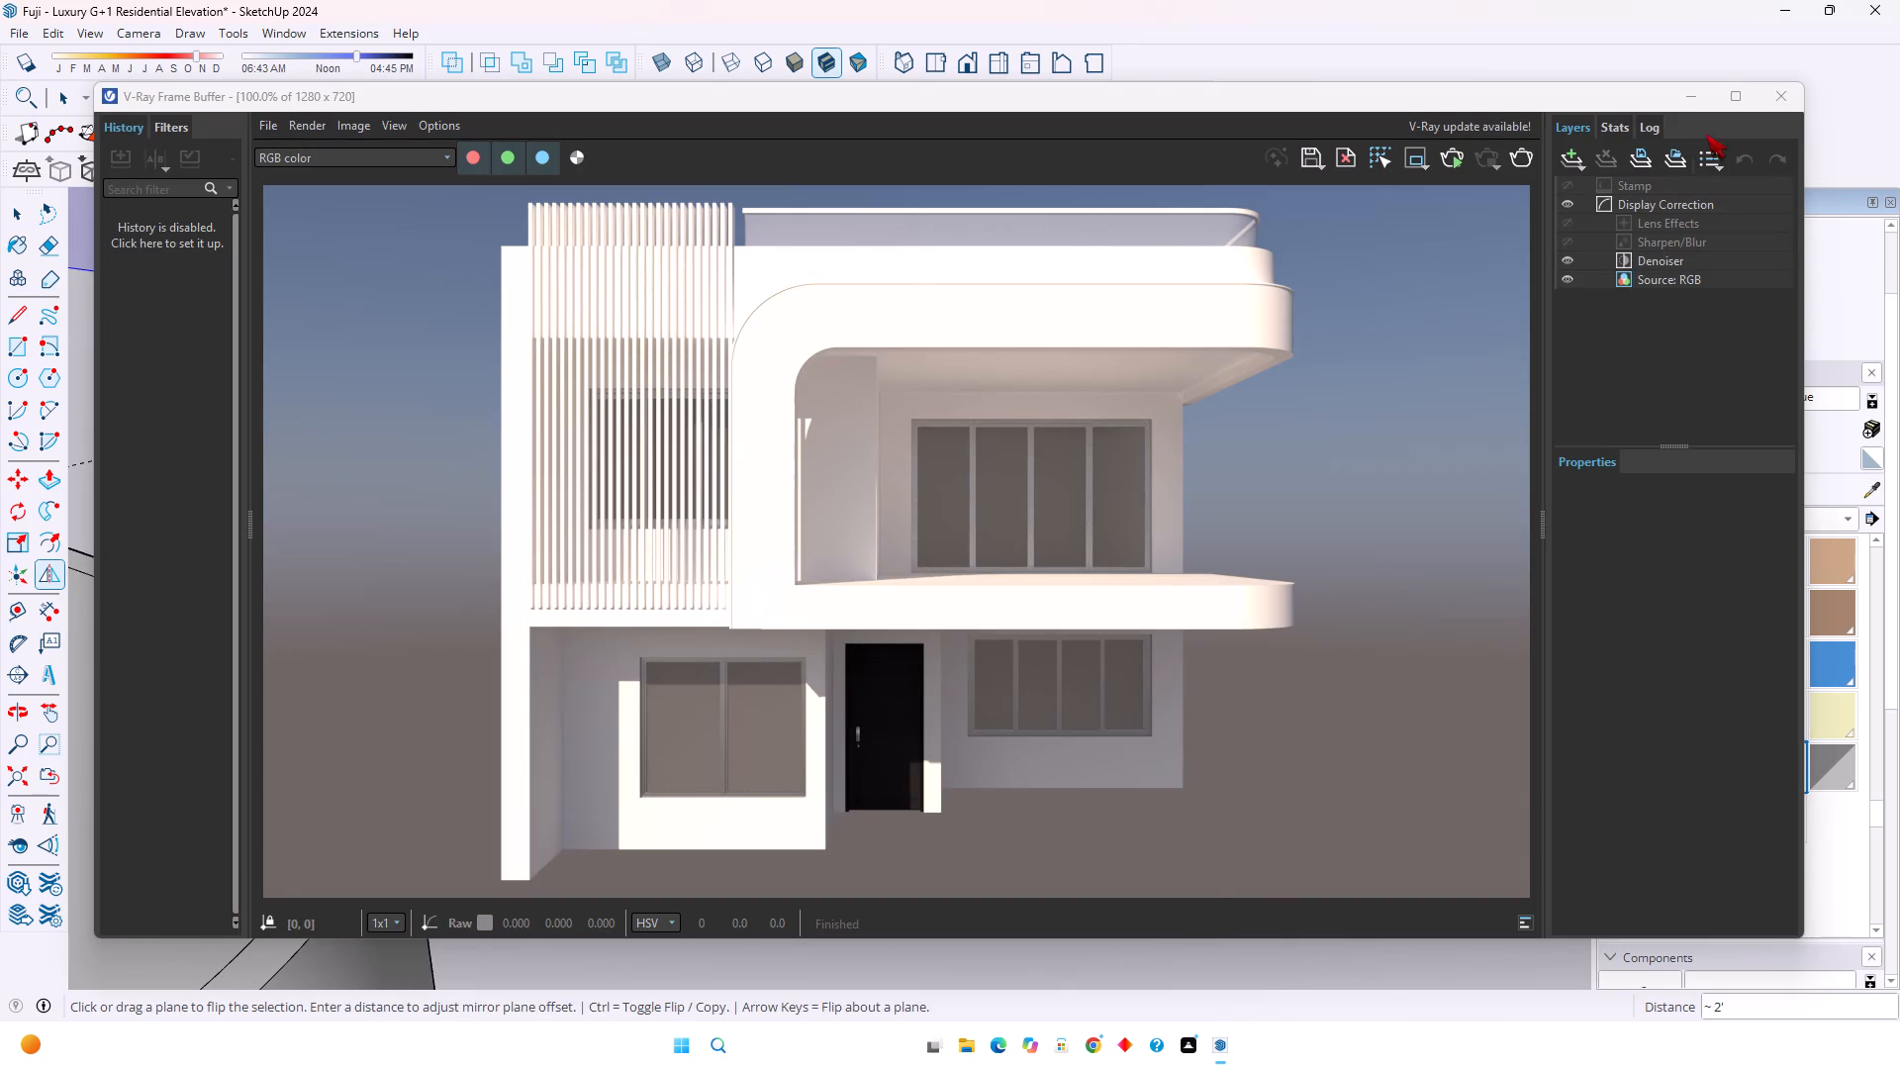
left_click(1705, 98)
Undo the latest Flip edits on the swept round rail above the balcony slab and leave the Flip tool.
scroll(1089, 591, "down", 7)
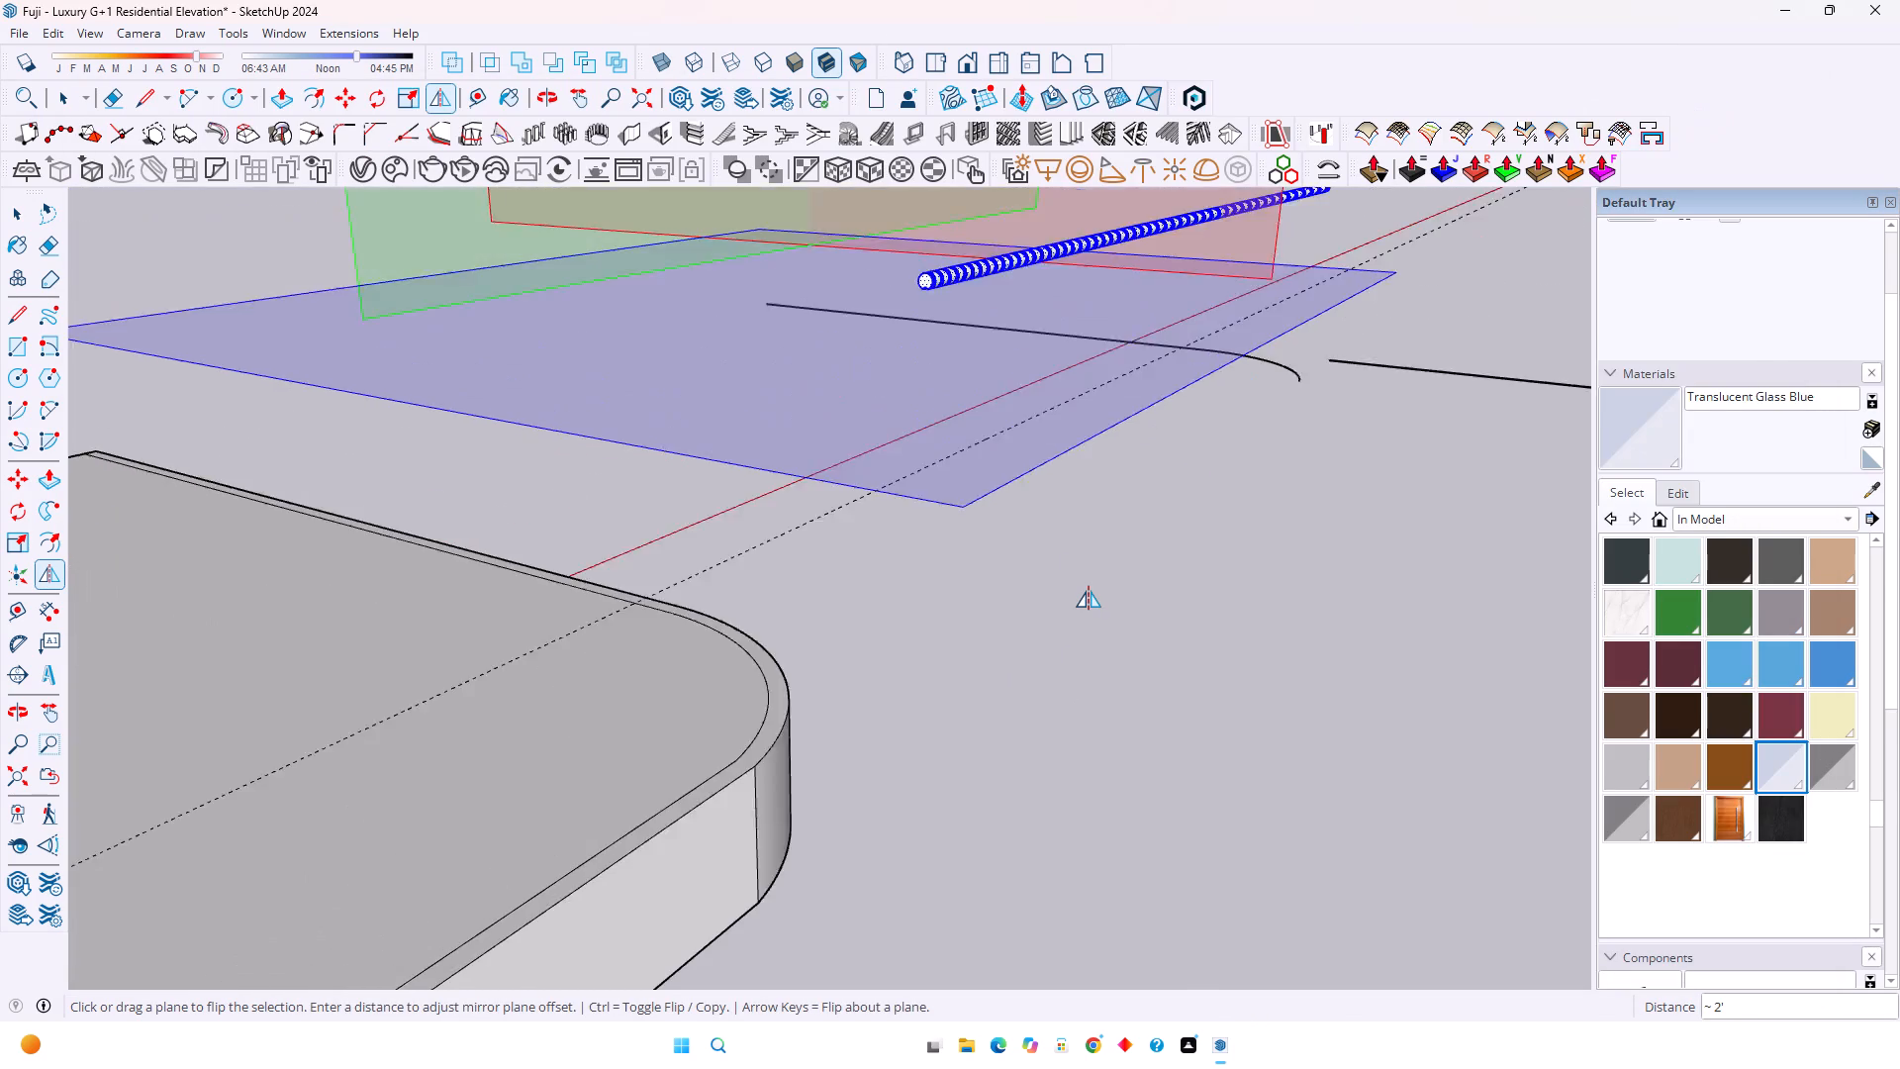
scroll(1089, 591, "down", 10)
scroll(1148, 541, "up", 4)
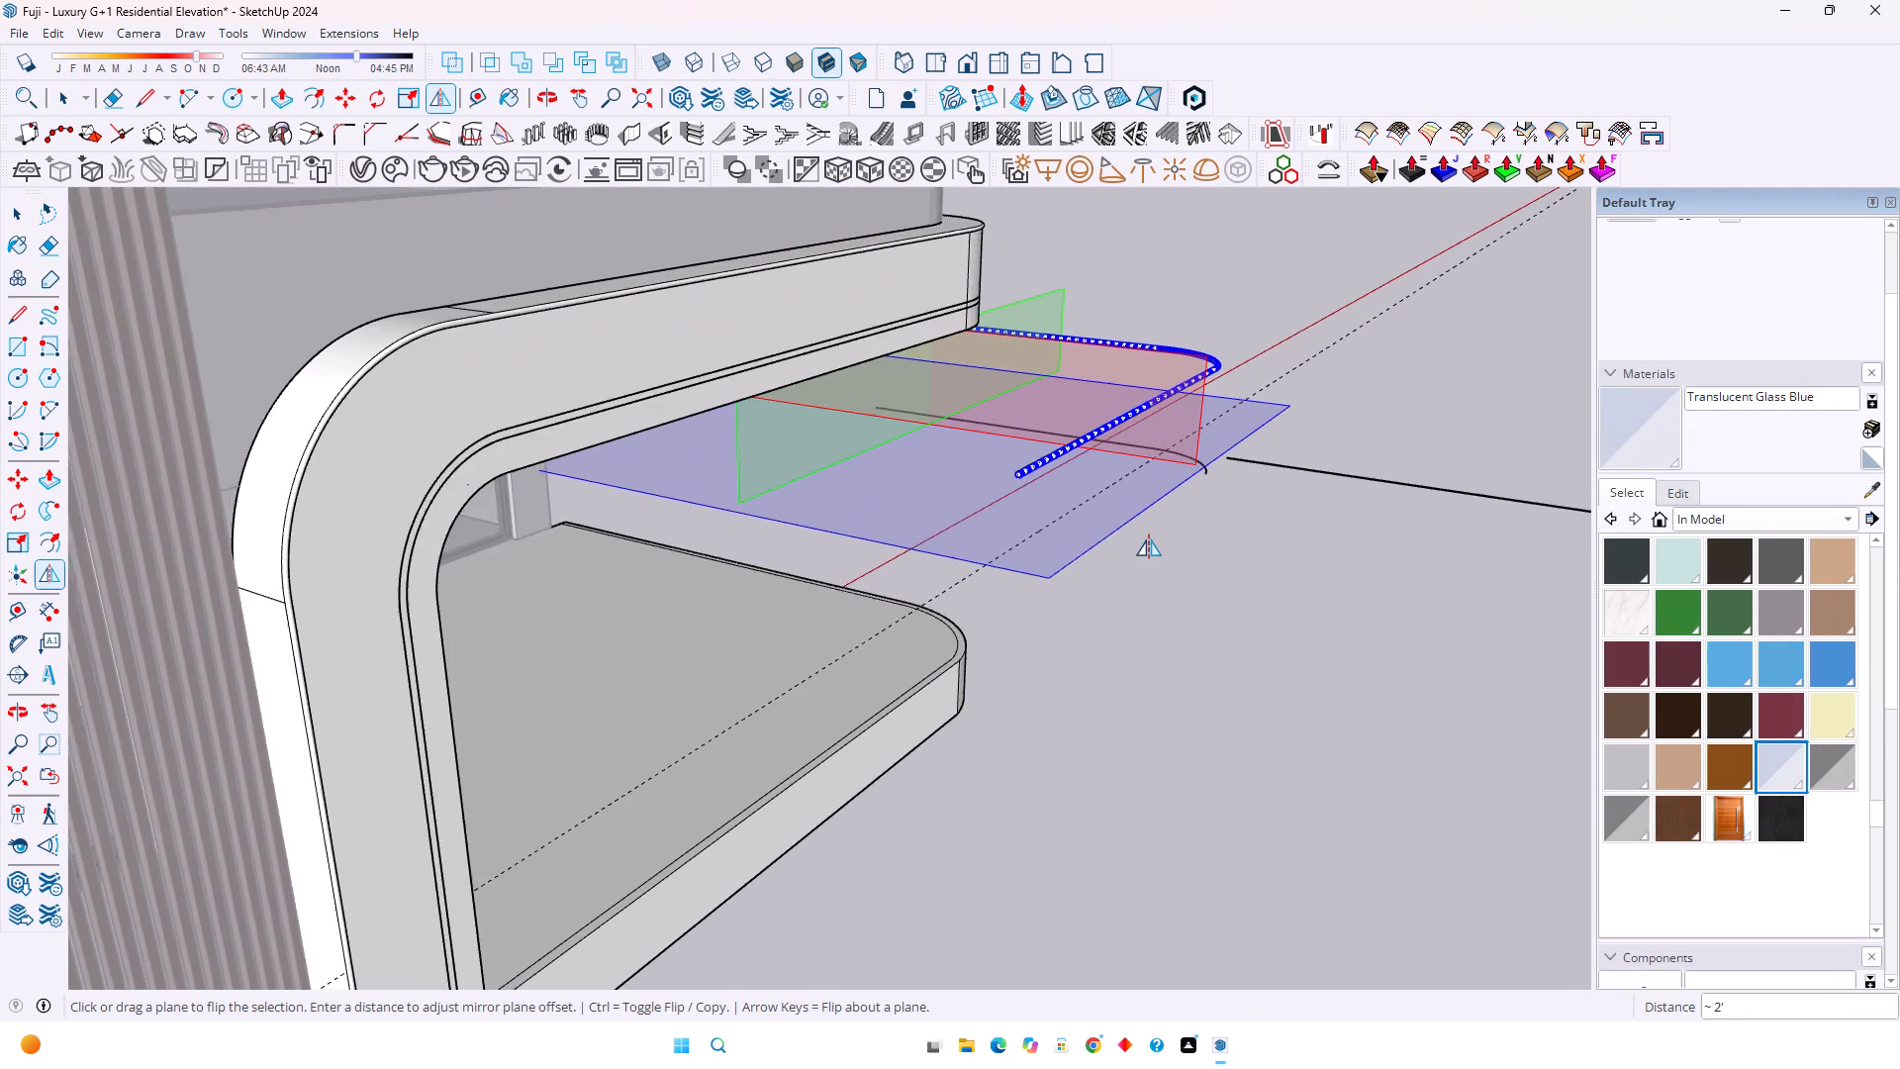
scroll(1149, 539, "up", 5)
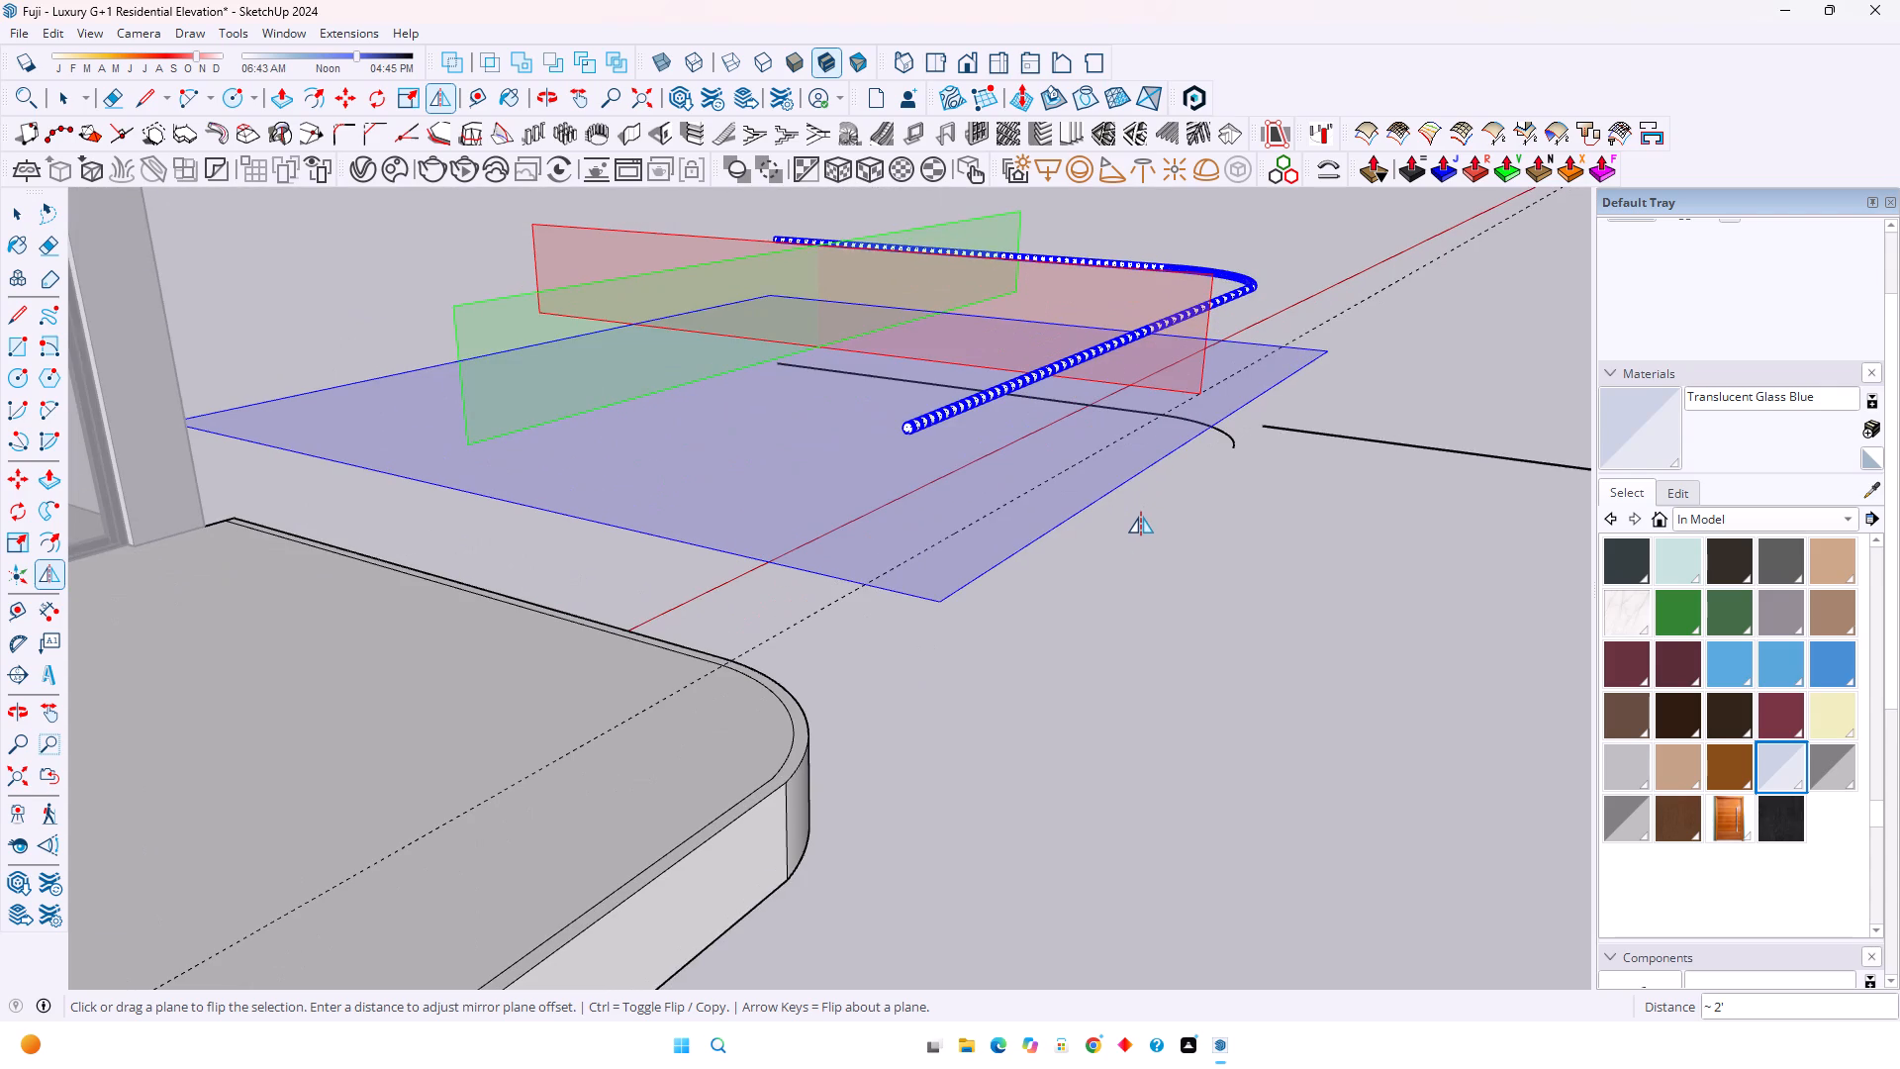
key("ctrl+z")
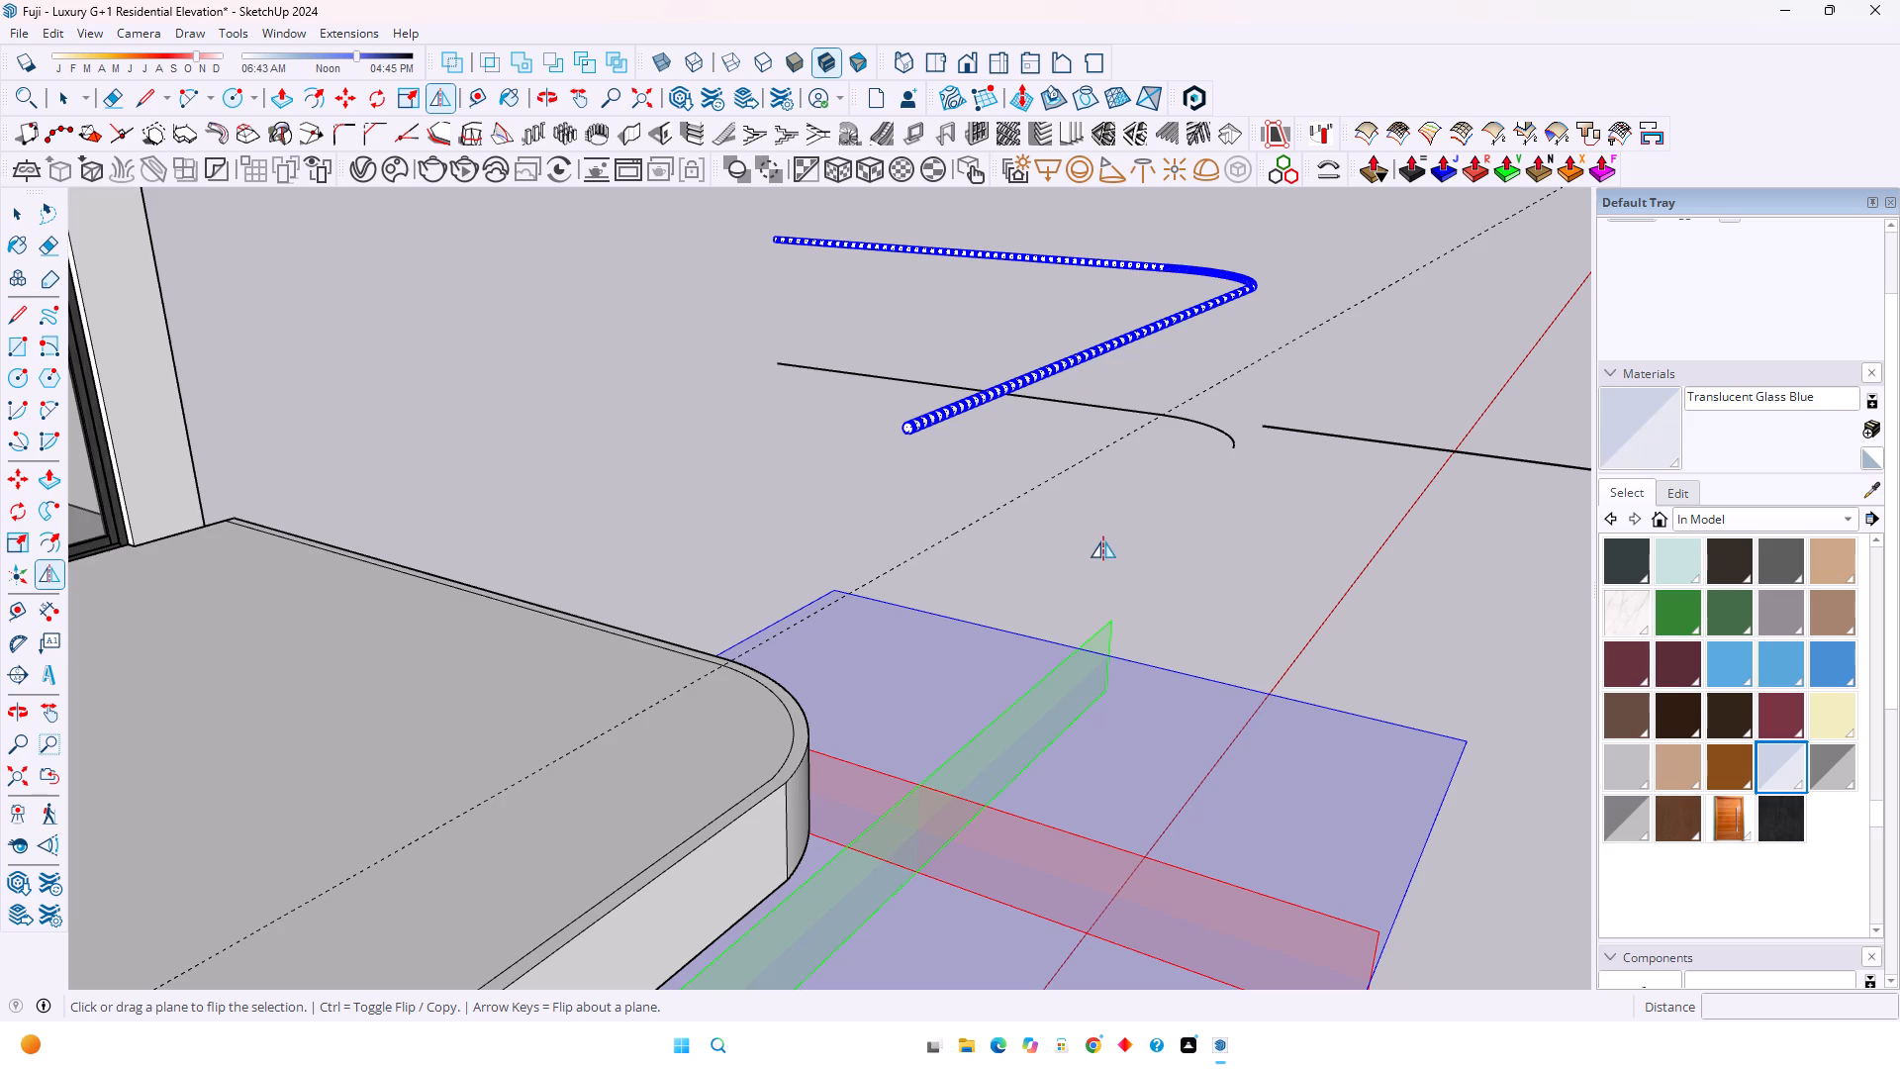
key("space")
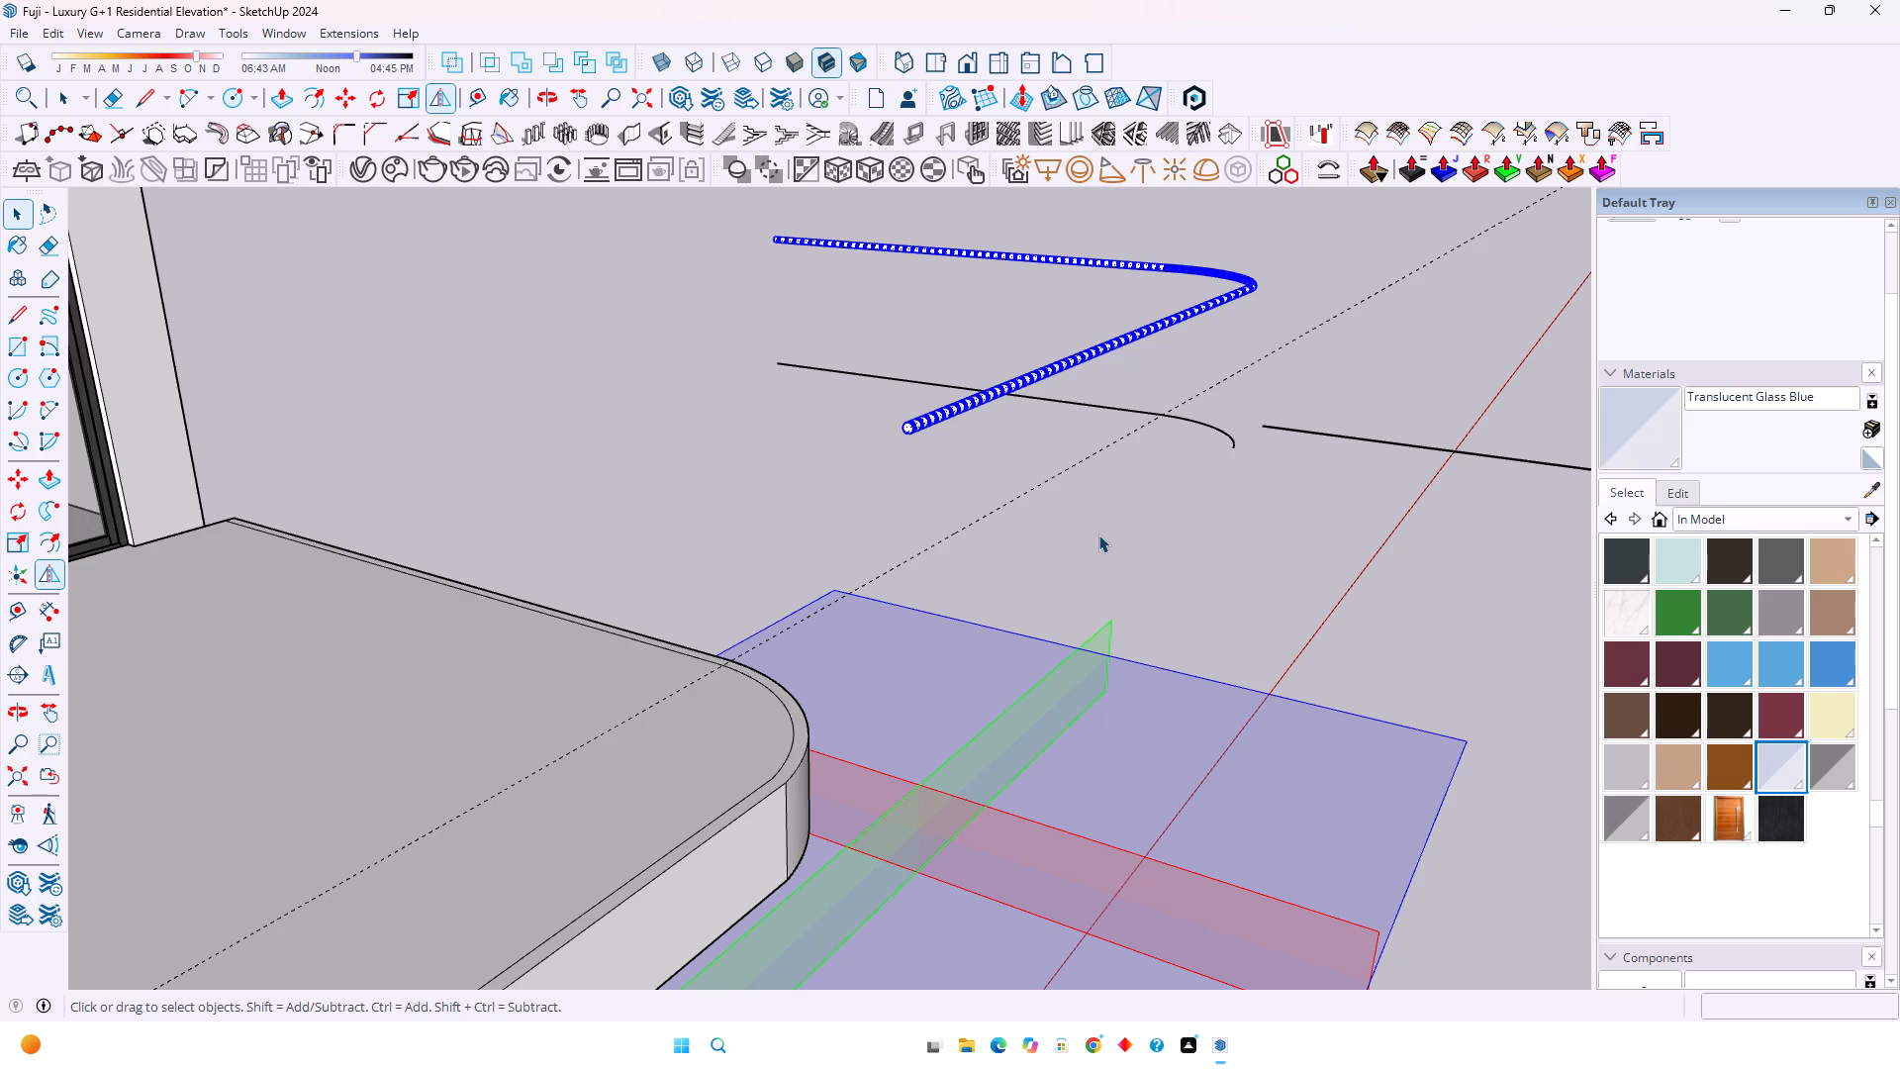
key("ctrl+z")
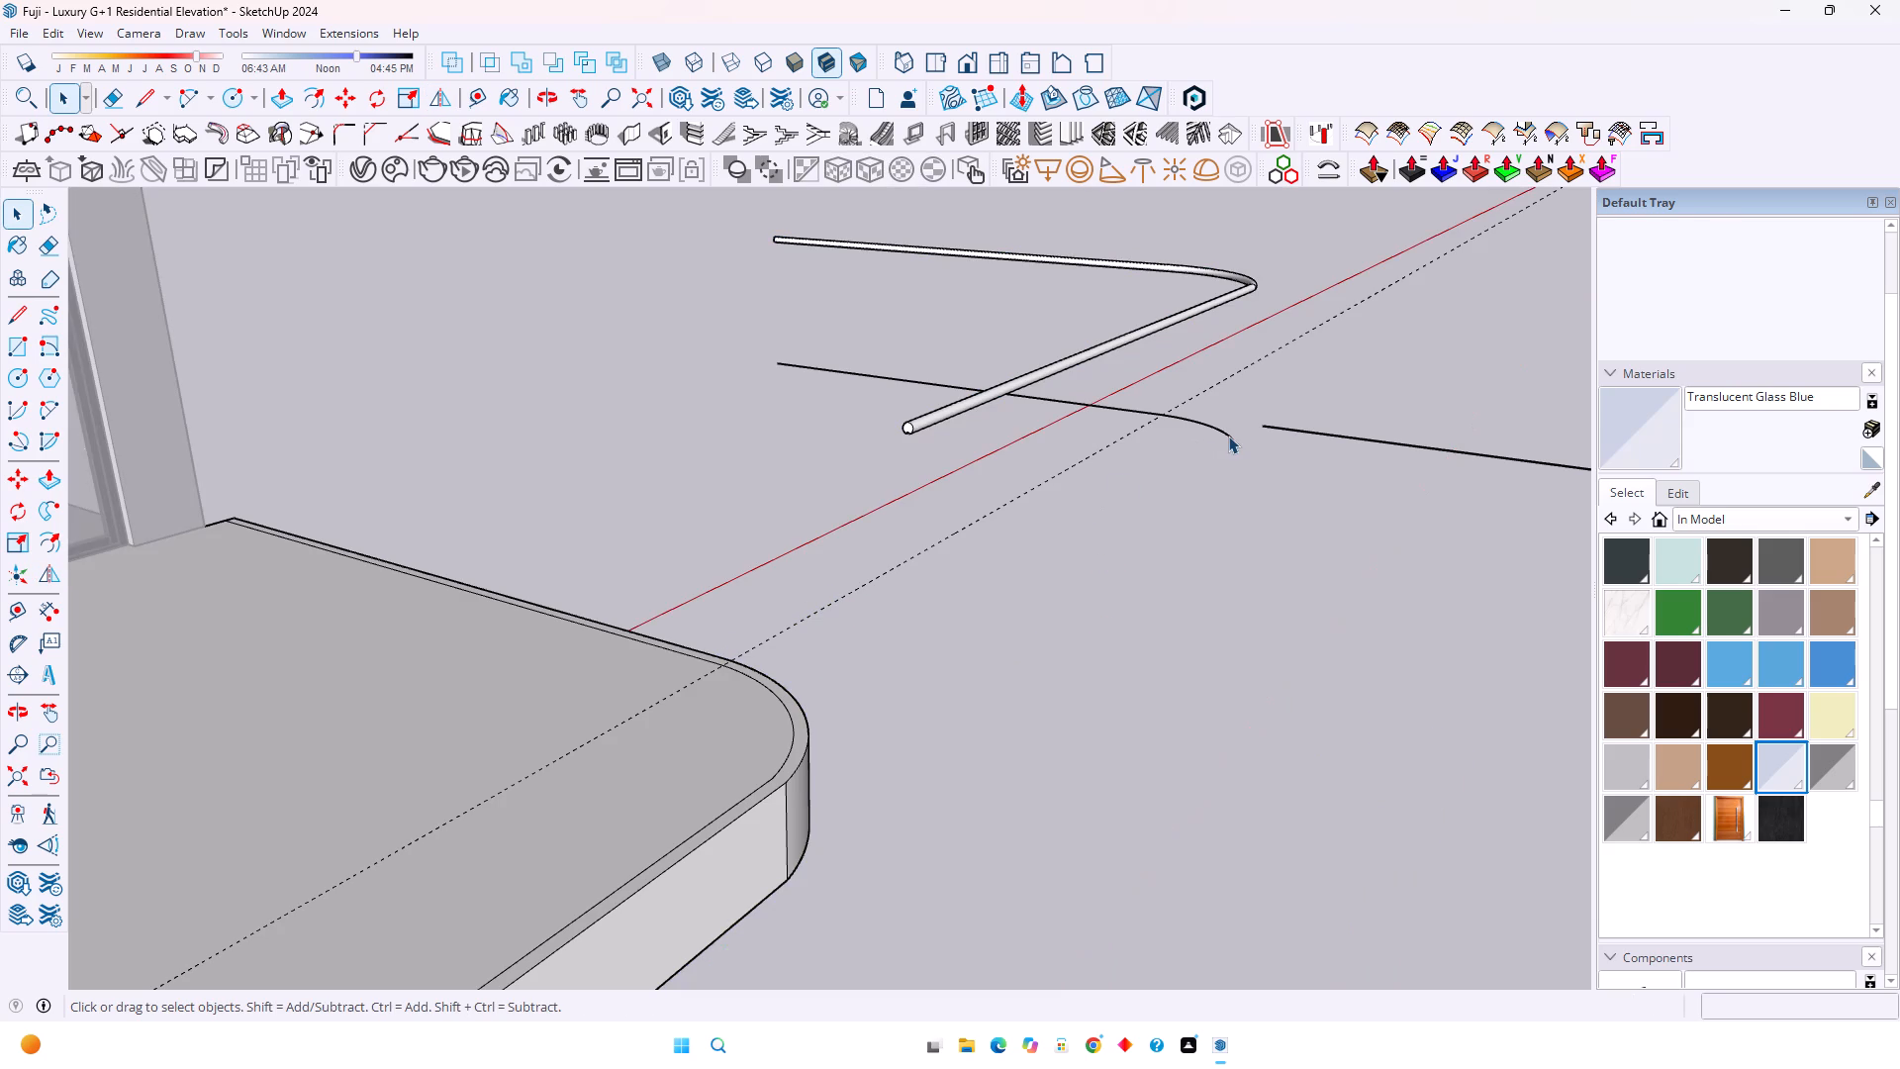
key("ctrl+z")
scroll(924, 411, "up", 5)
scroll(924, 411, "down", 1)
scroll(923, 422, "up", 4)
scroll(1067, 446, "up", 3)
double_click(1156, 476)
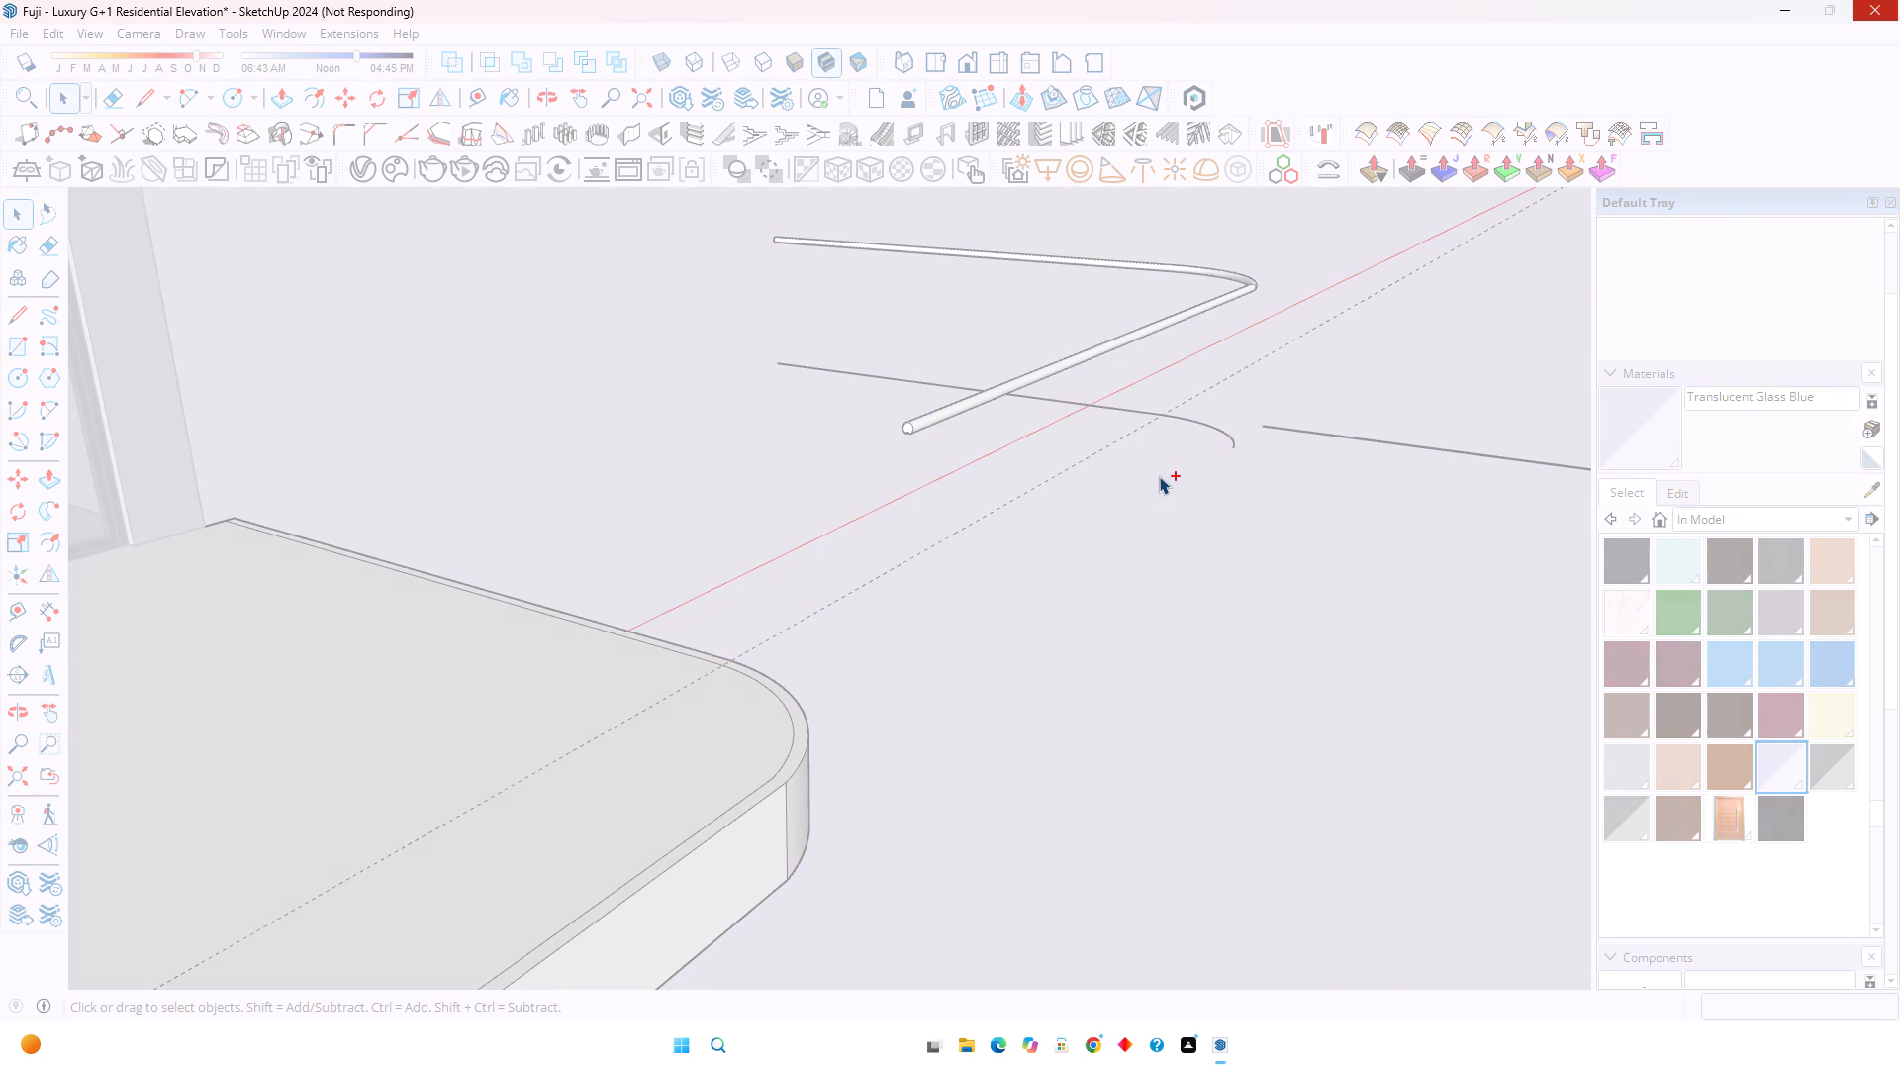
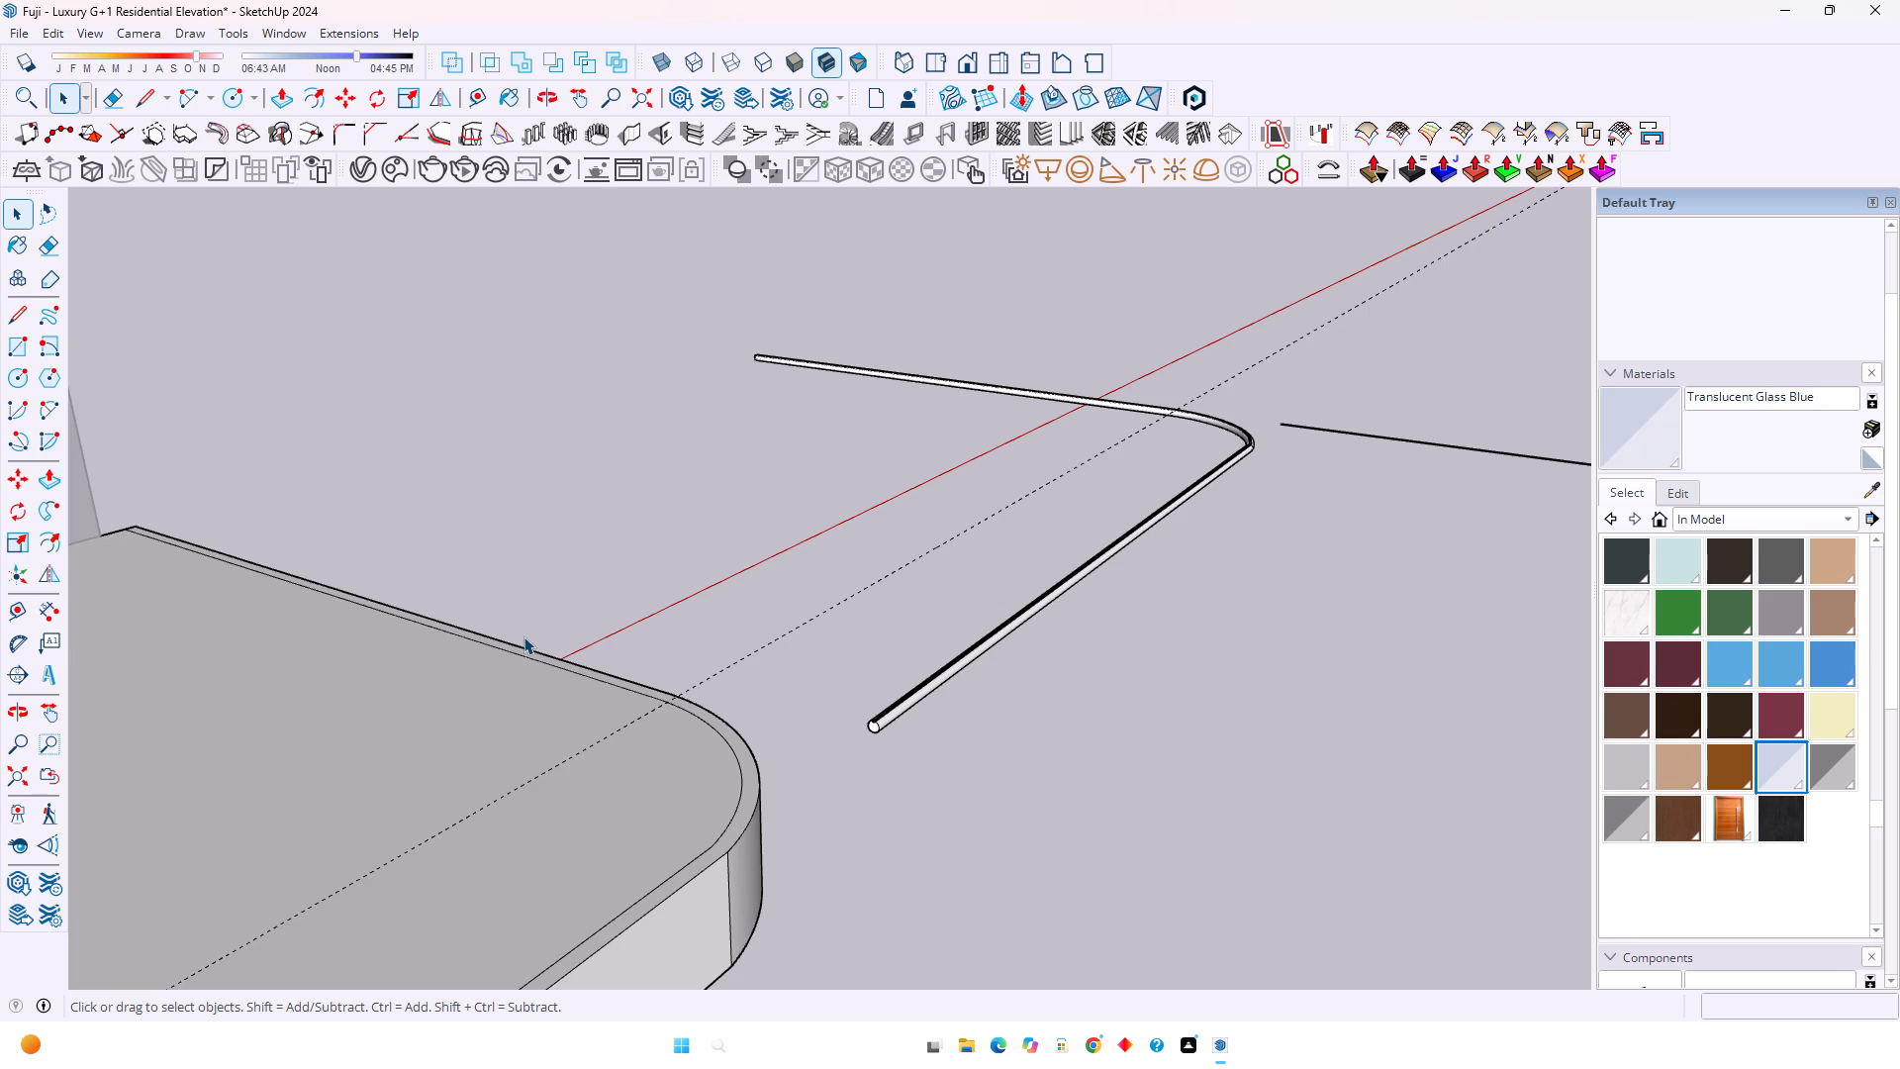
Select all connected geometry of the swept notched round rail beside the balcony slab.
scroll(525, 633, "down", 3)
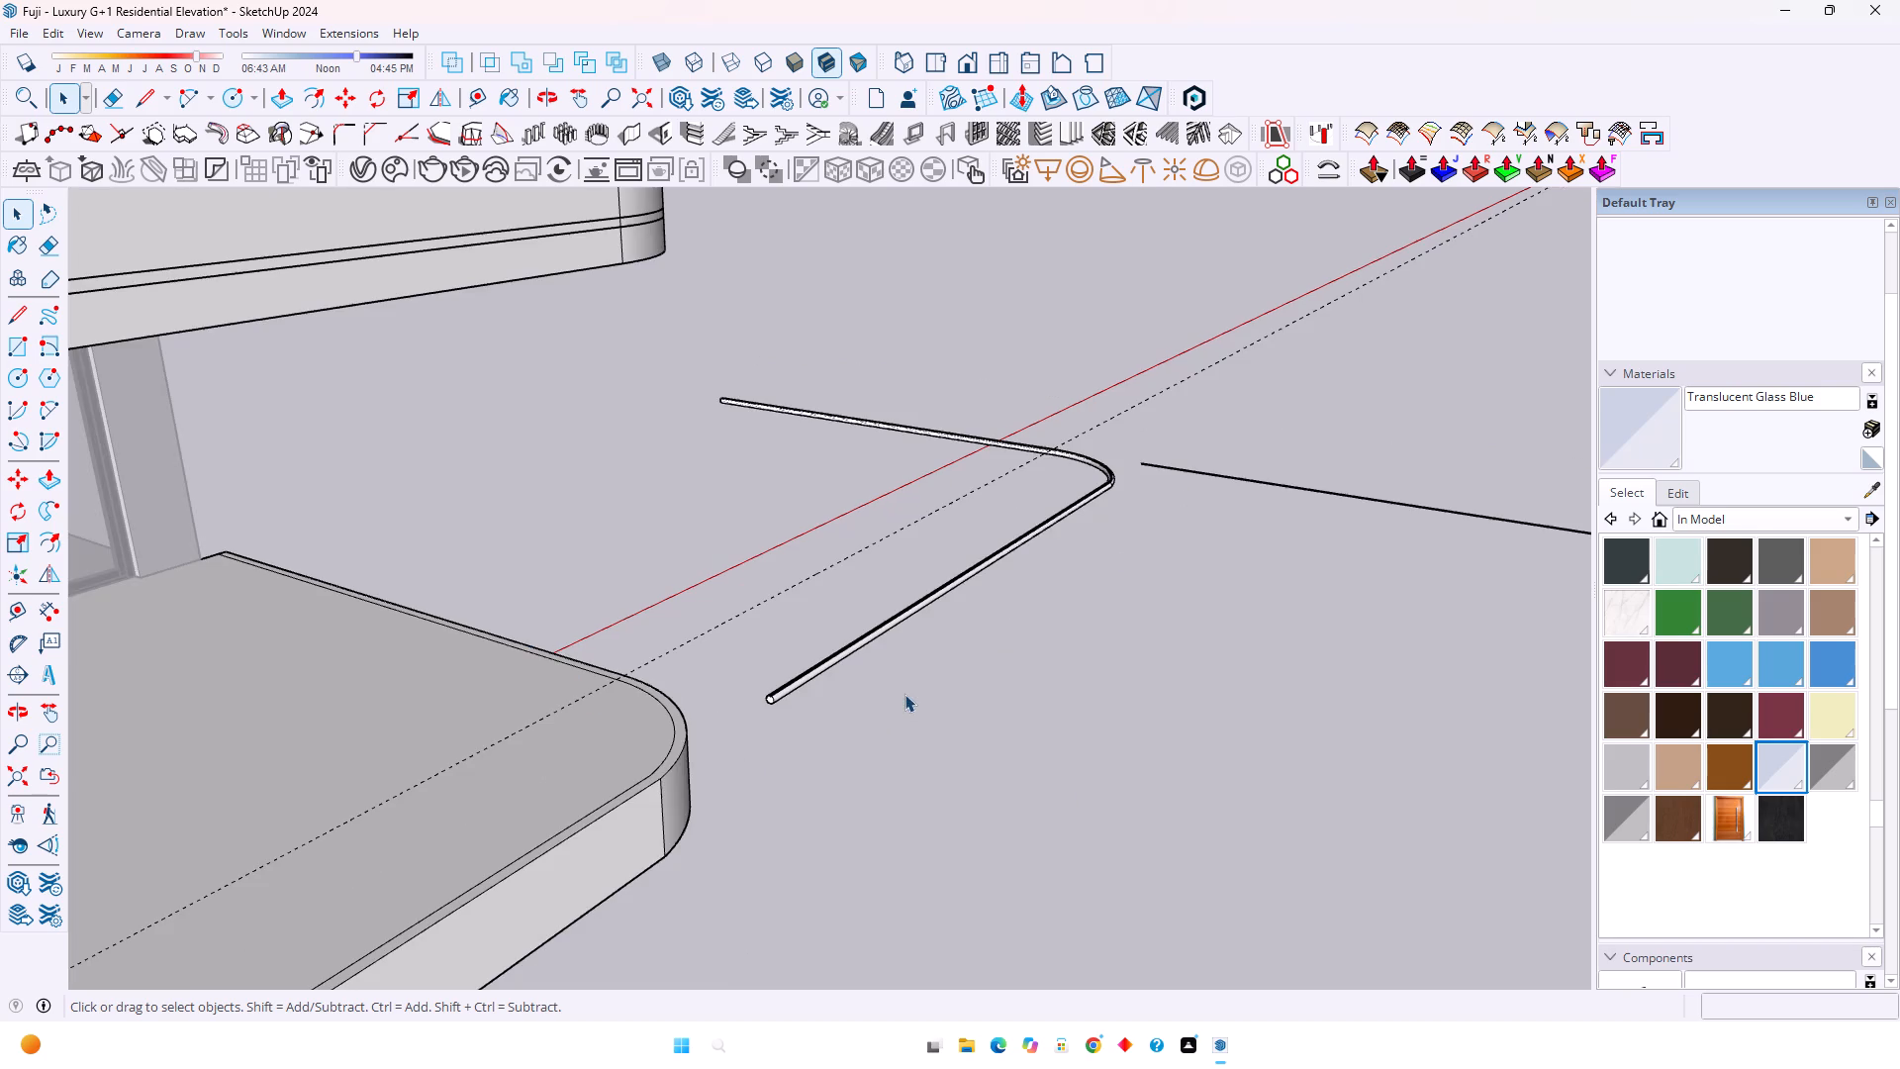
left_click(904, 694)
scroll(774, 662, "up", 4)
triple_click(792, 741)
triple_click(792, 741)
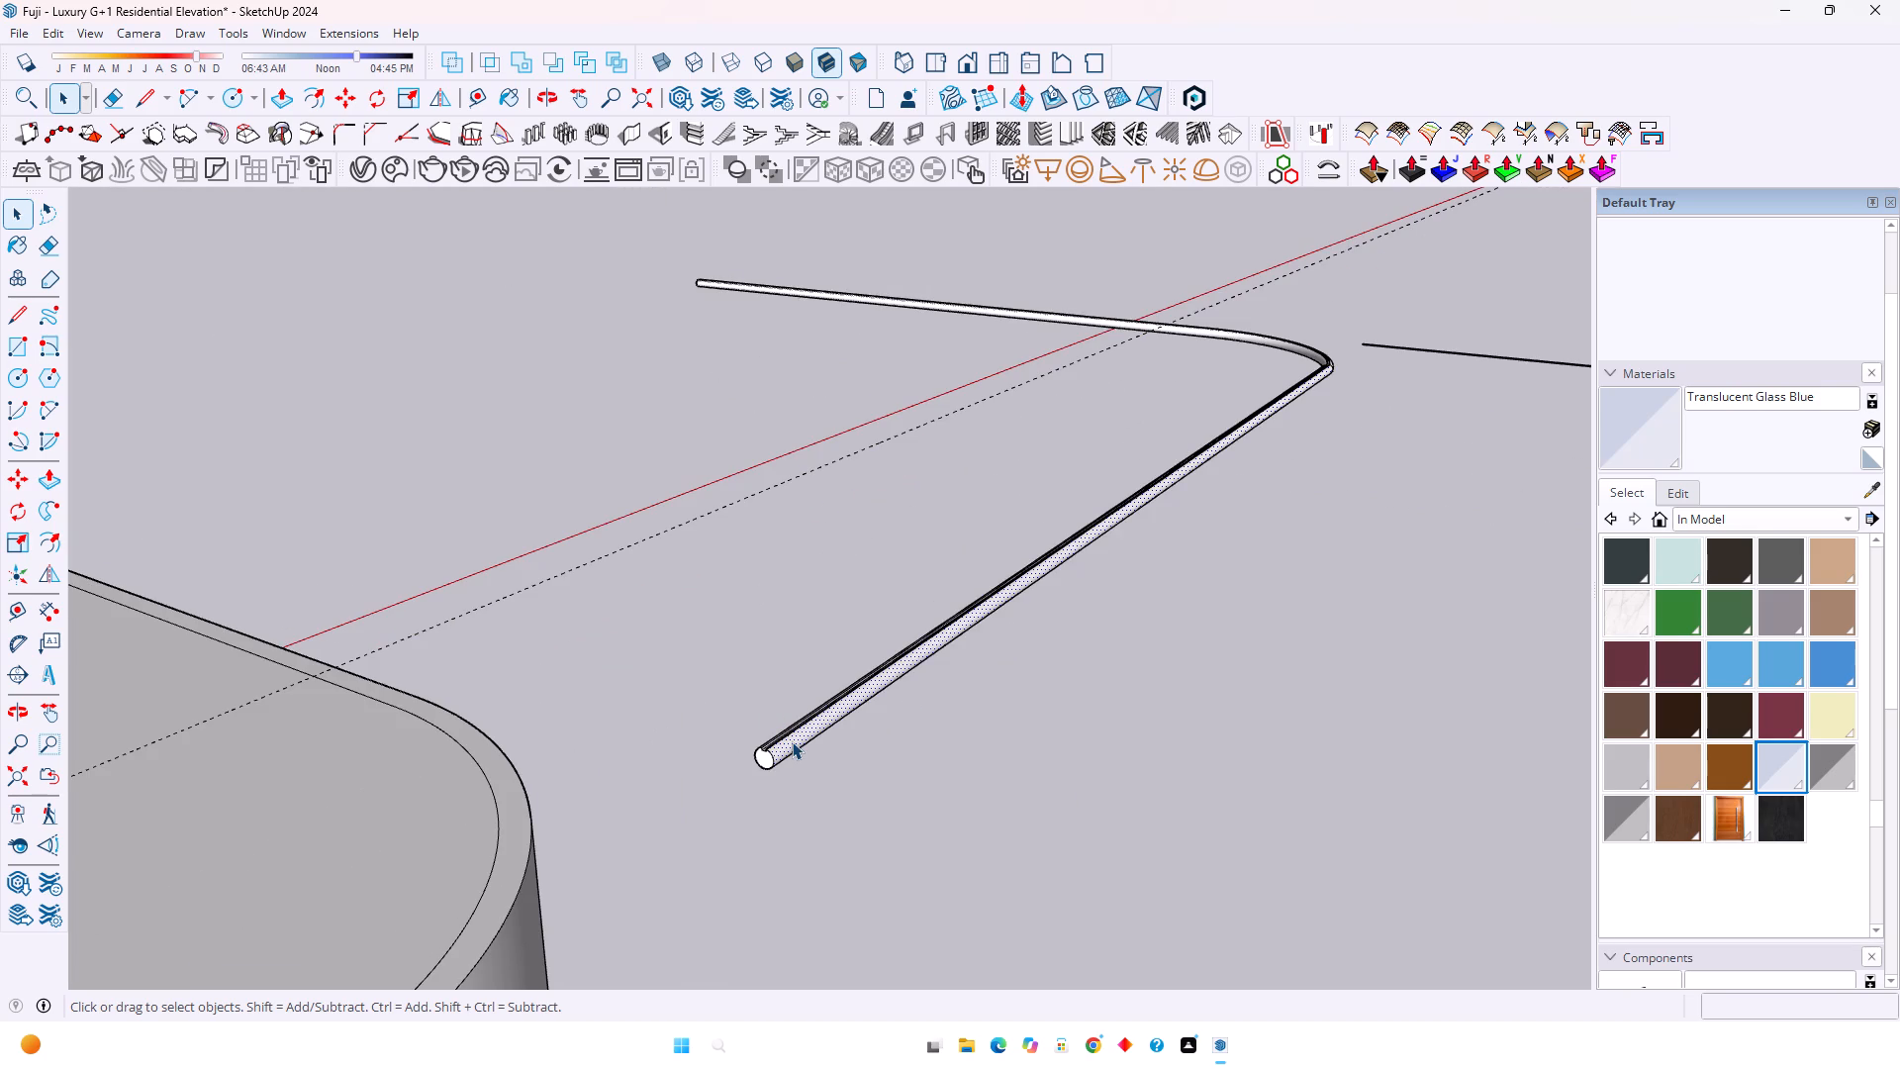
triple_click(792, 741)
scroll(791, 741, "up", 3)
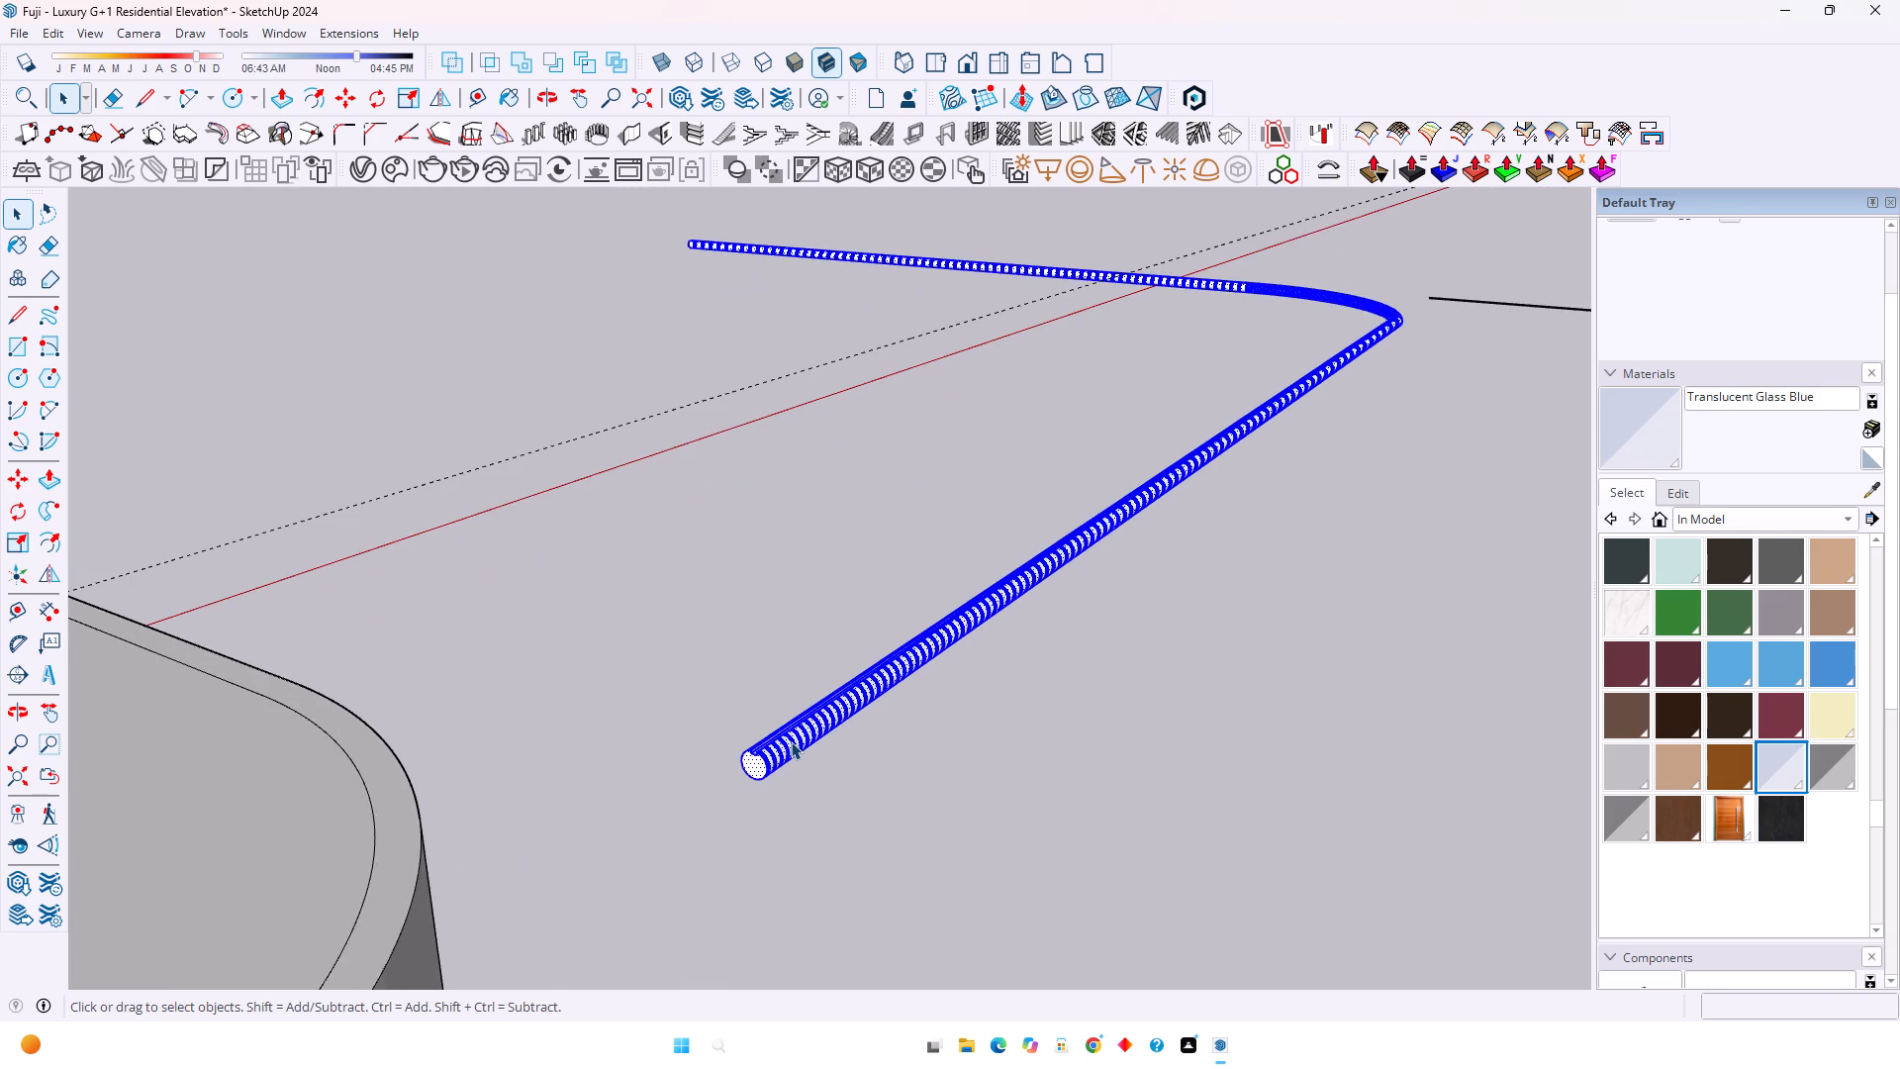
scroll(791, 741, "down", 2)
right_click(791, 741)
scroll(791, 741, "up", 2)
left_click(784, 810)
triple_click(772, 762)
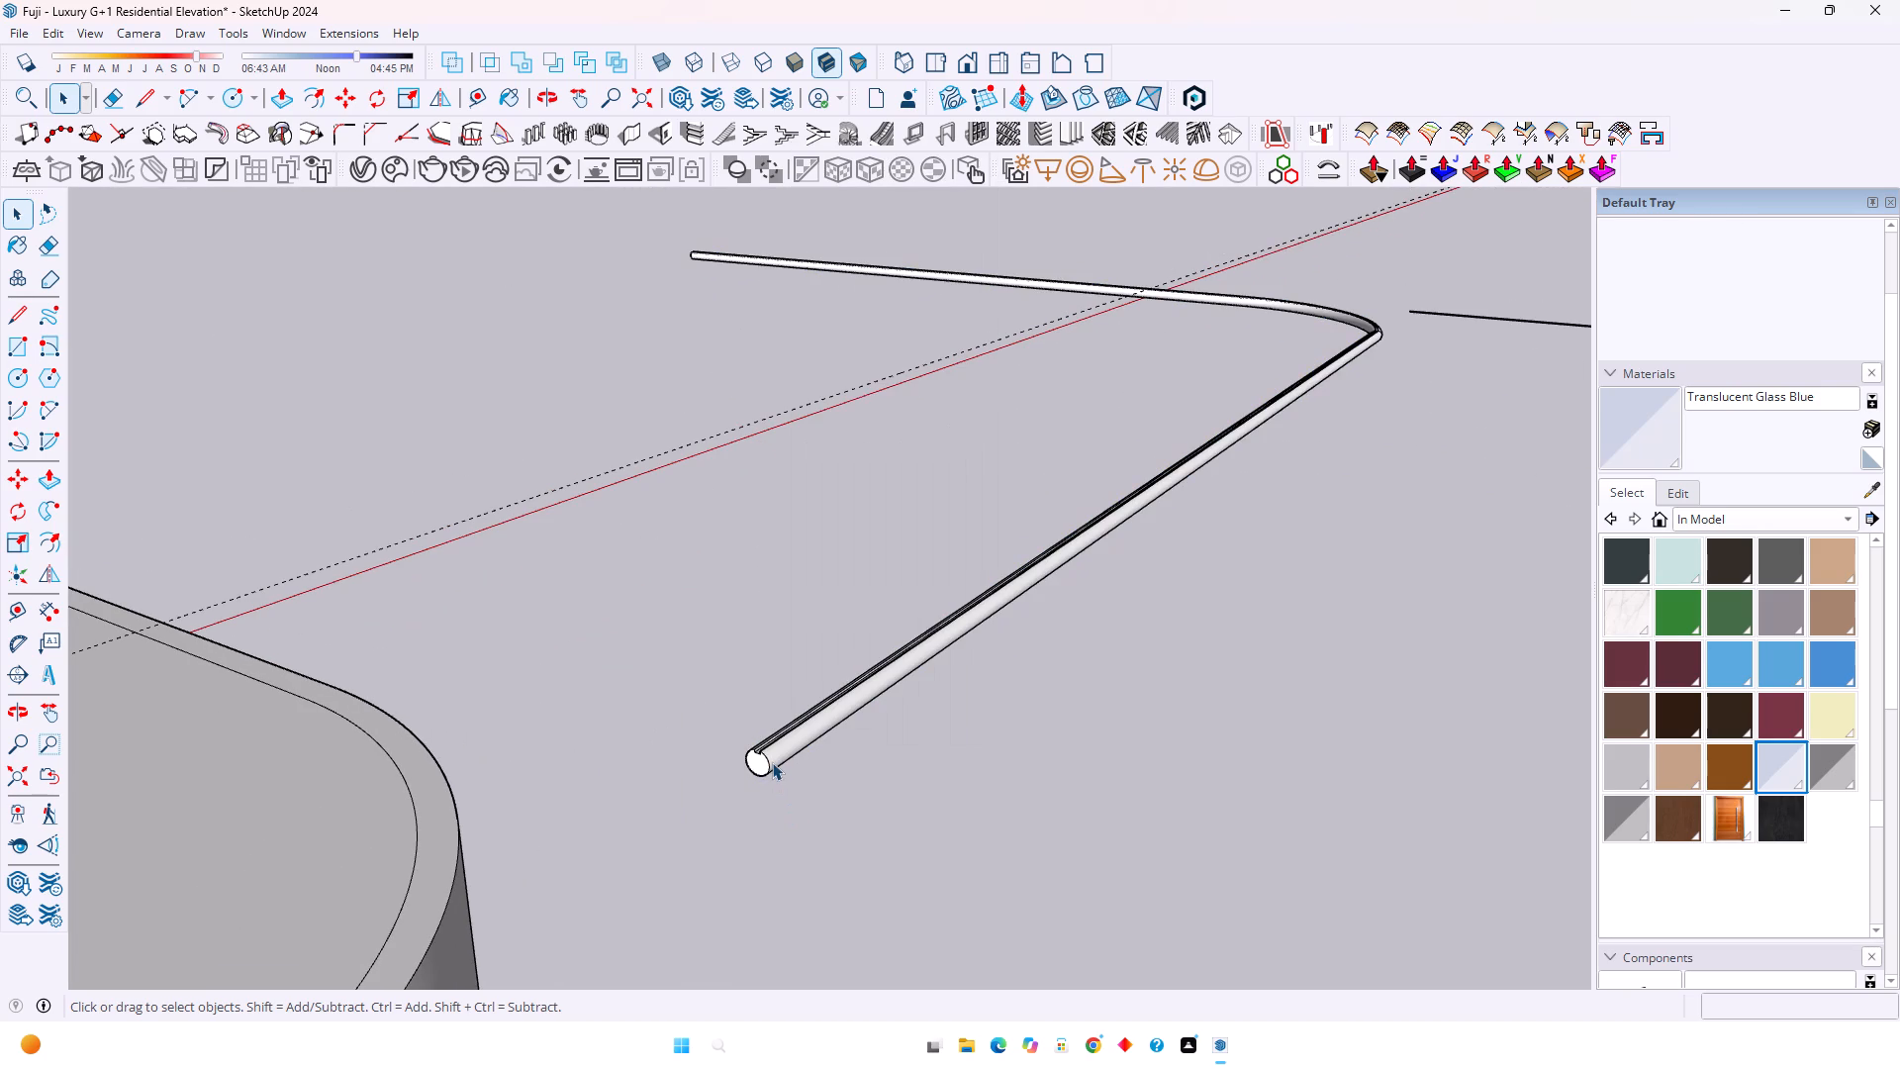
triple_click(772, 762)
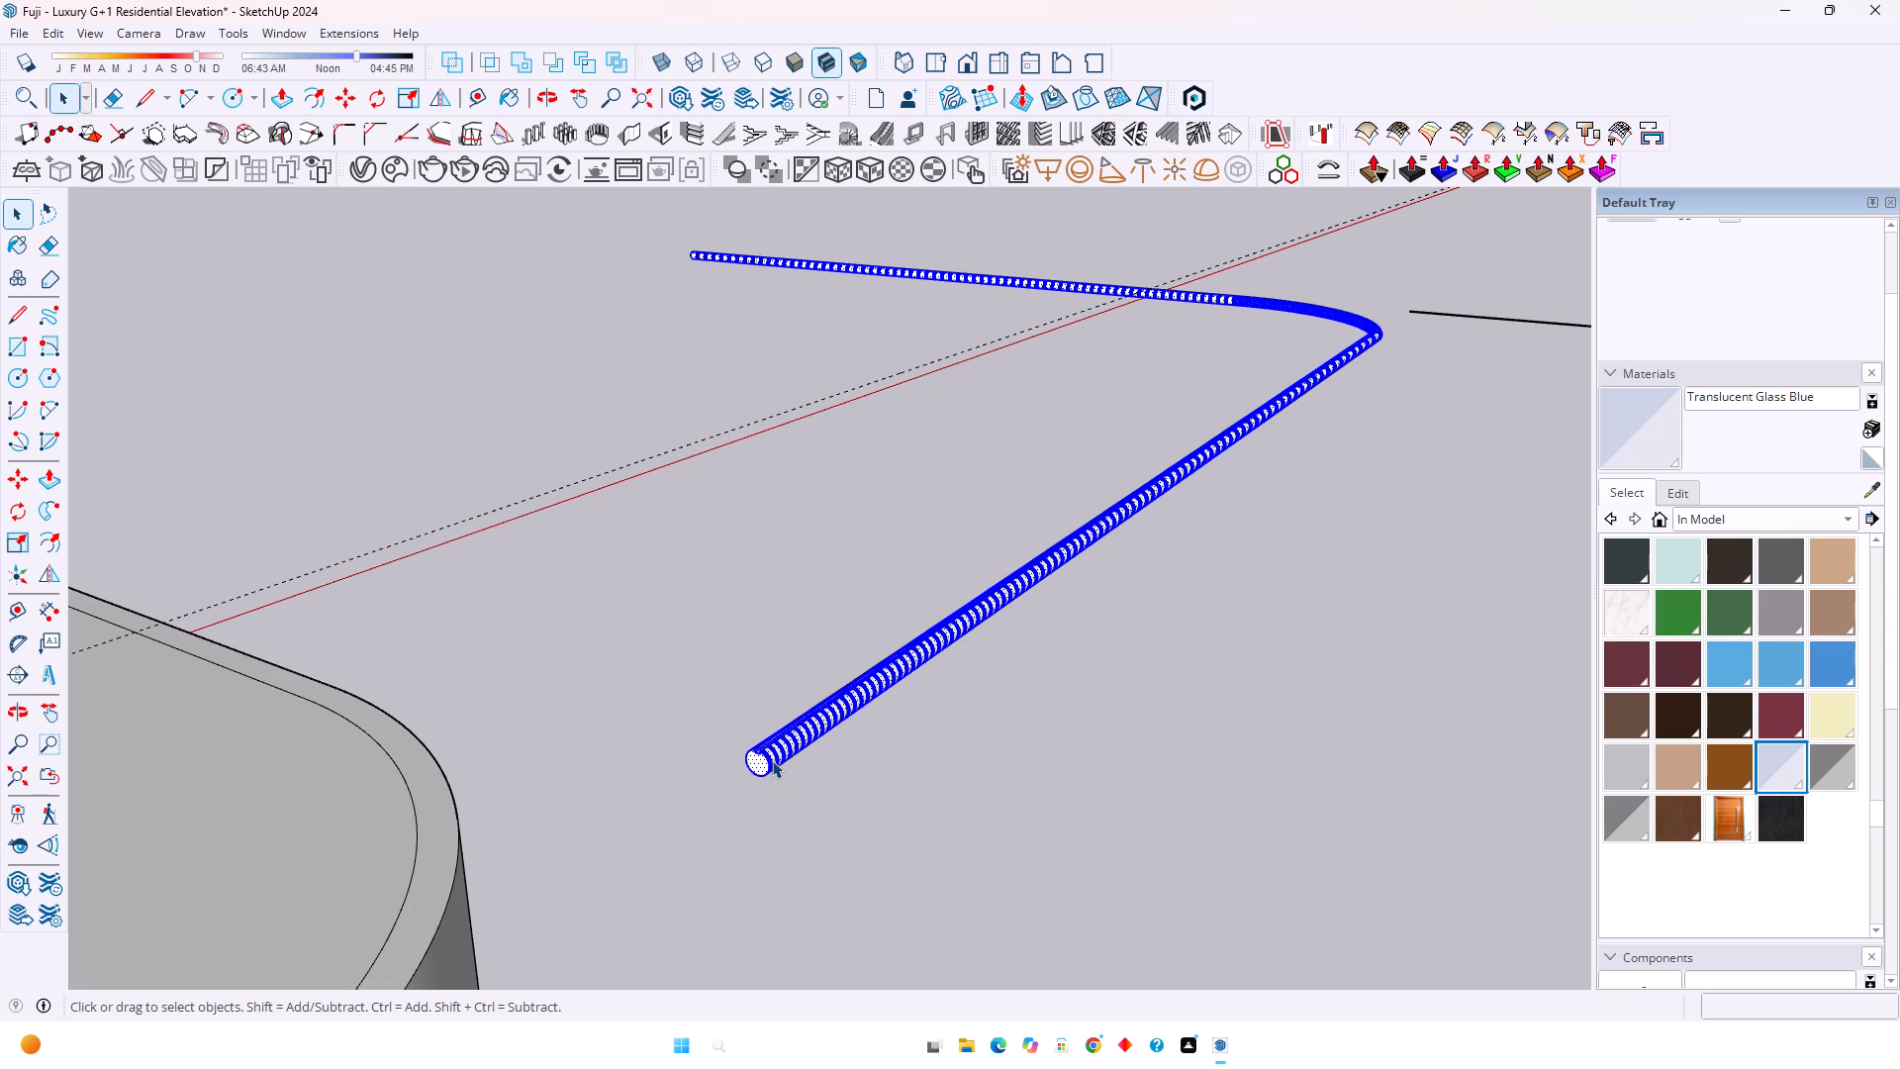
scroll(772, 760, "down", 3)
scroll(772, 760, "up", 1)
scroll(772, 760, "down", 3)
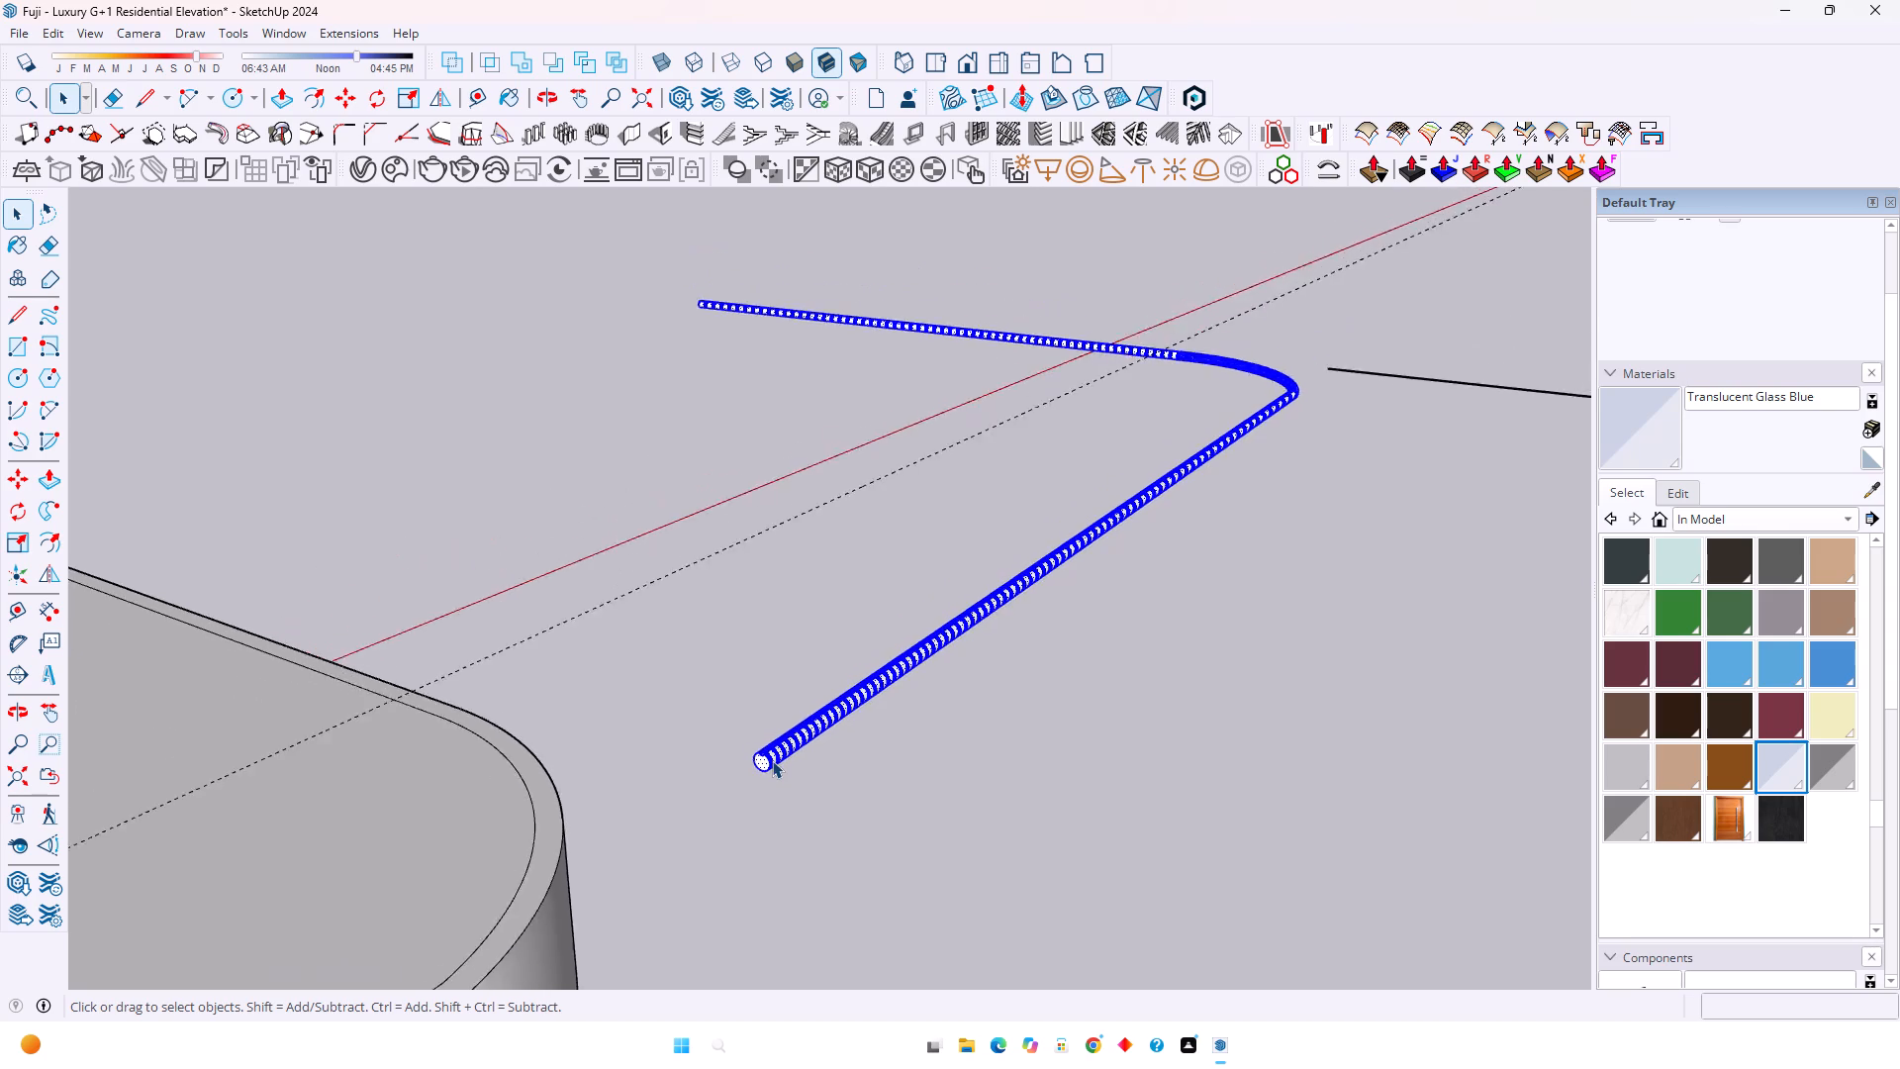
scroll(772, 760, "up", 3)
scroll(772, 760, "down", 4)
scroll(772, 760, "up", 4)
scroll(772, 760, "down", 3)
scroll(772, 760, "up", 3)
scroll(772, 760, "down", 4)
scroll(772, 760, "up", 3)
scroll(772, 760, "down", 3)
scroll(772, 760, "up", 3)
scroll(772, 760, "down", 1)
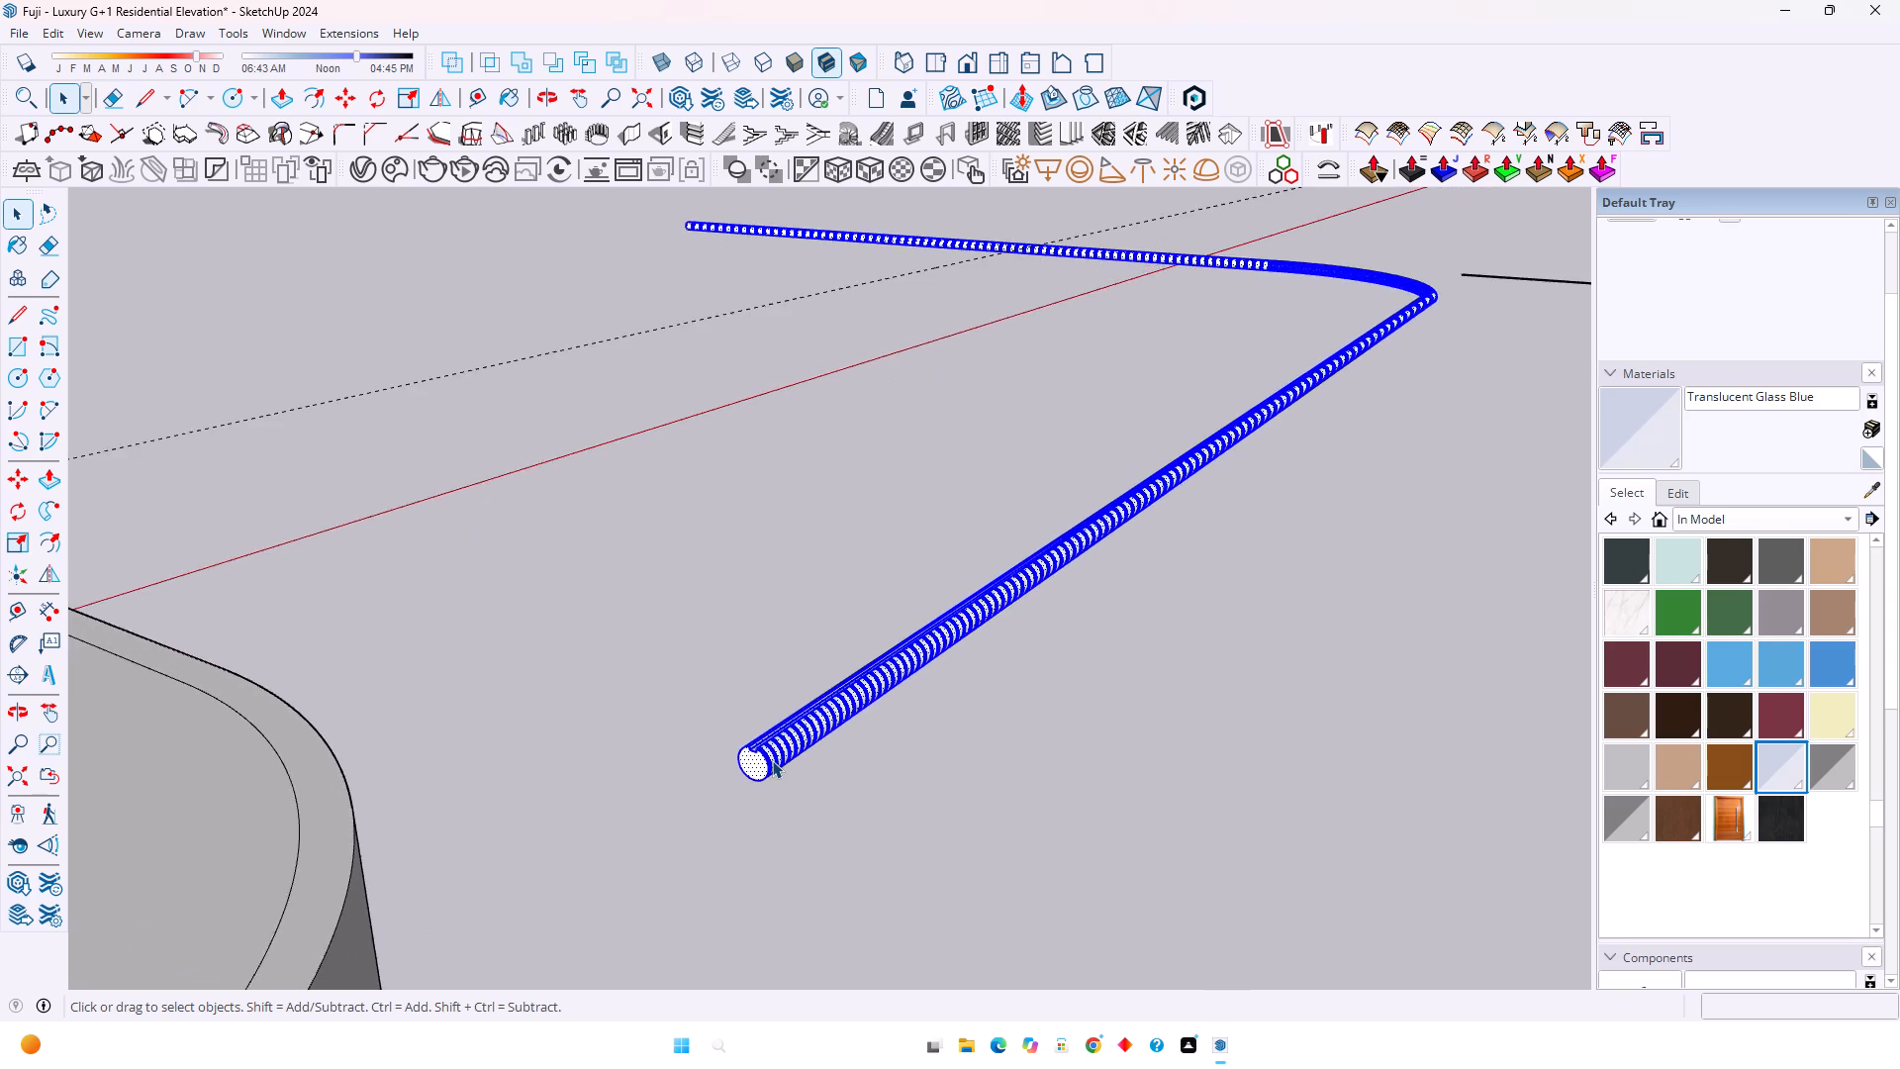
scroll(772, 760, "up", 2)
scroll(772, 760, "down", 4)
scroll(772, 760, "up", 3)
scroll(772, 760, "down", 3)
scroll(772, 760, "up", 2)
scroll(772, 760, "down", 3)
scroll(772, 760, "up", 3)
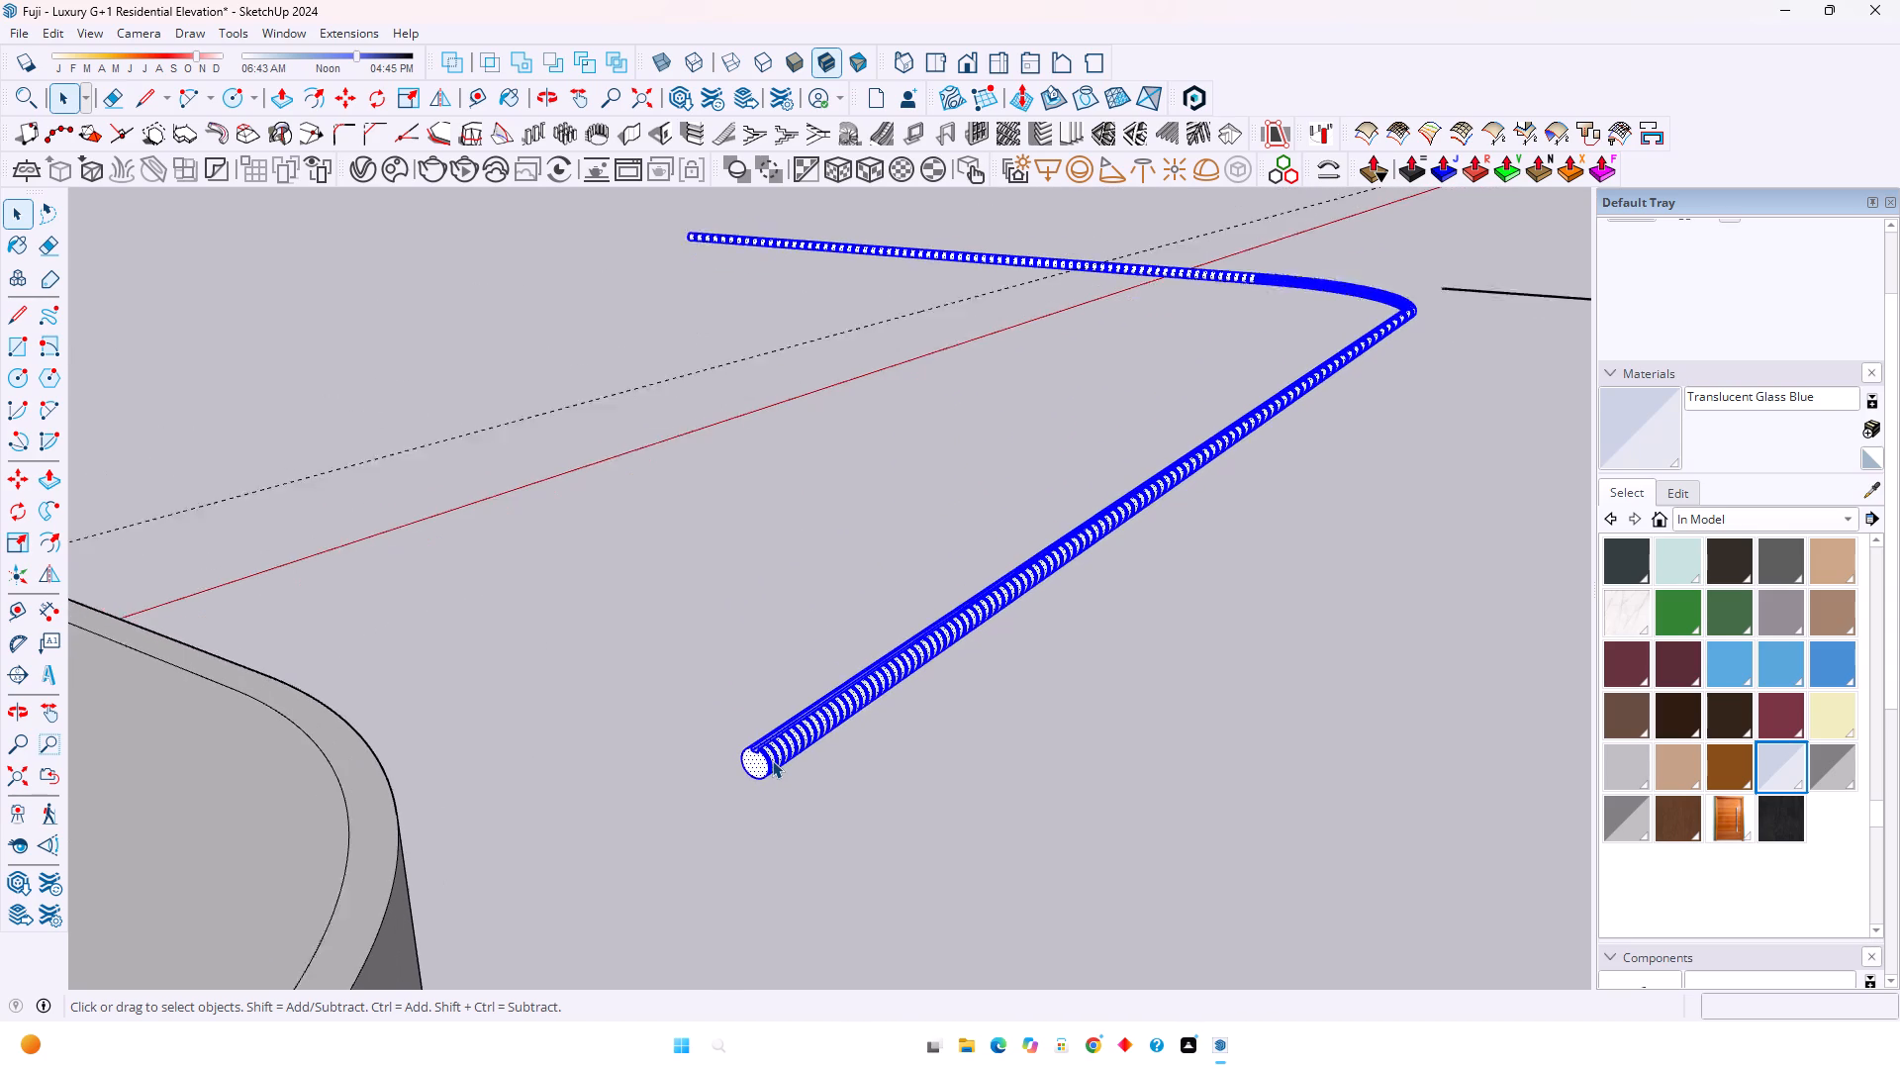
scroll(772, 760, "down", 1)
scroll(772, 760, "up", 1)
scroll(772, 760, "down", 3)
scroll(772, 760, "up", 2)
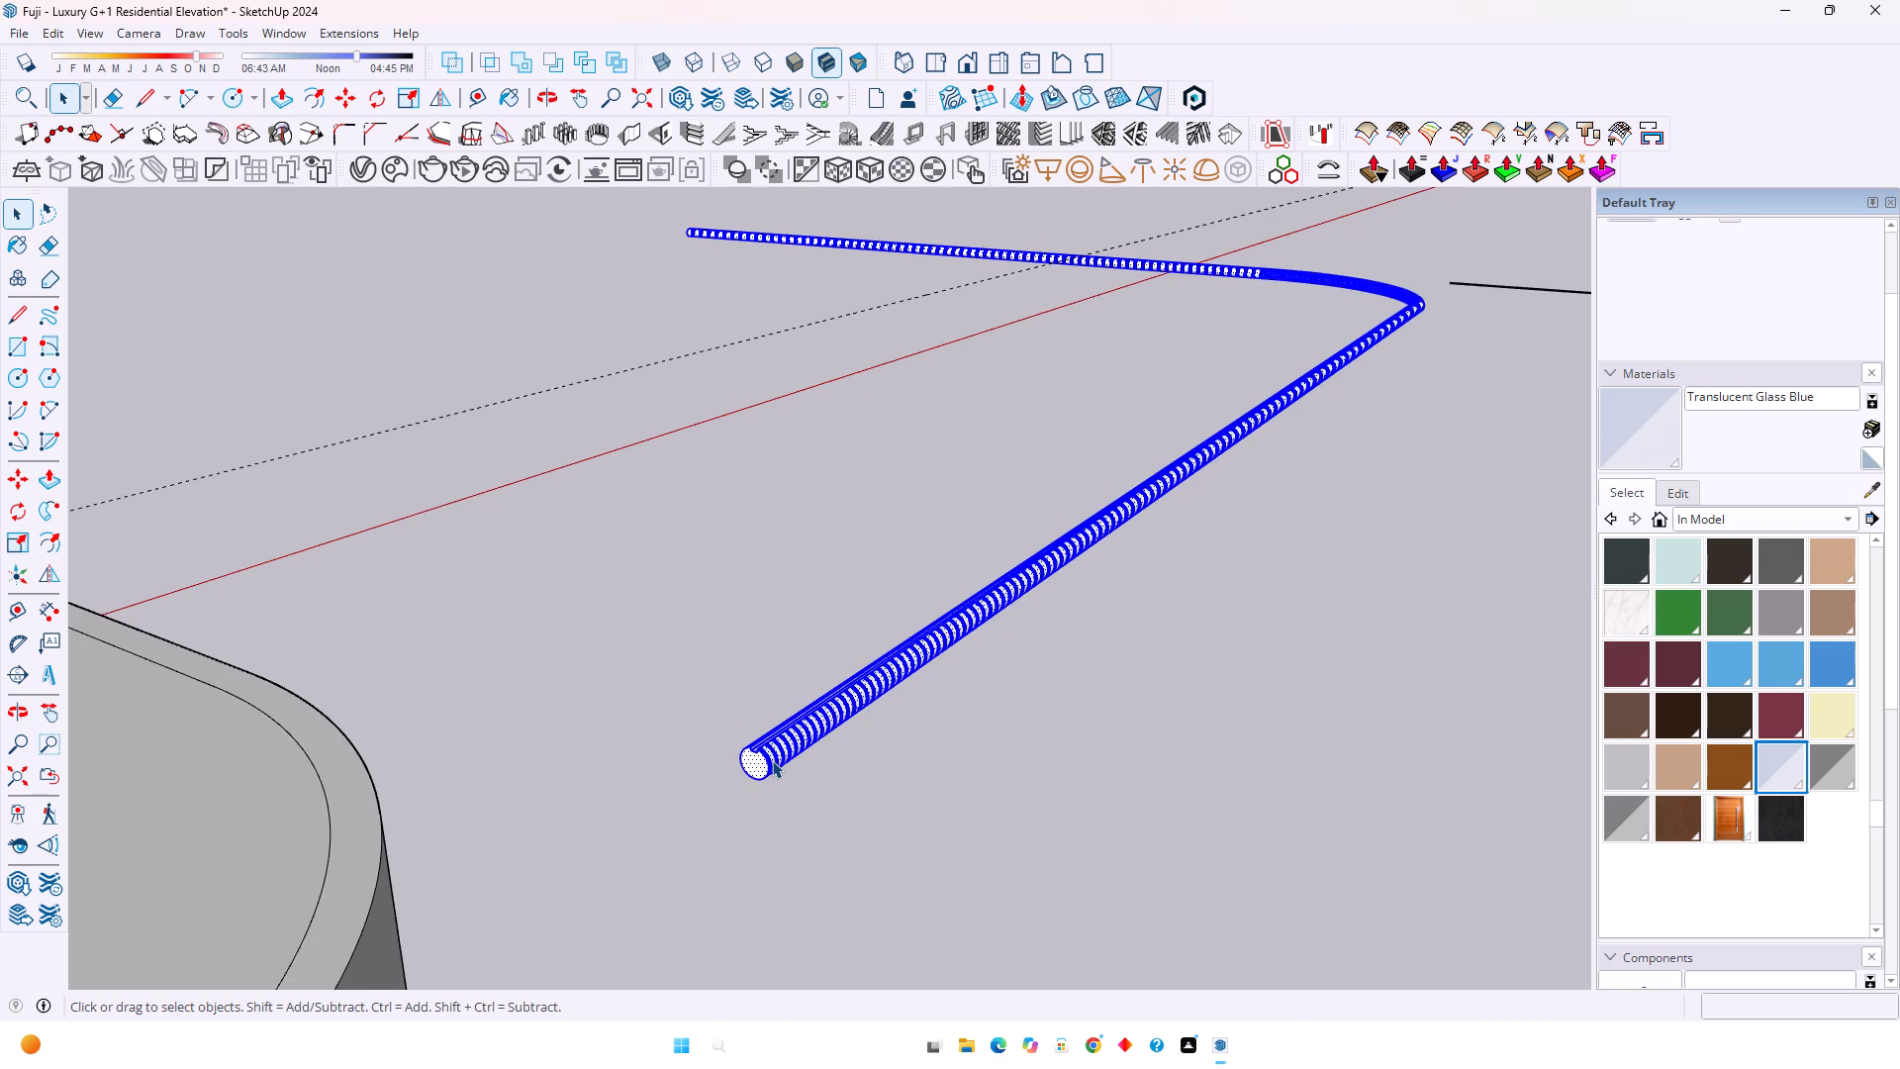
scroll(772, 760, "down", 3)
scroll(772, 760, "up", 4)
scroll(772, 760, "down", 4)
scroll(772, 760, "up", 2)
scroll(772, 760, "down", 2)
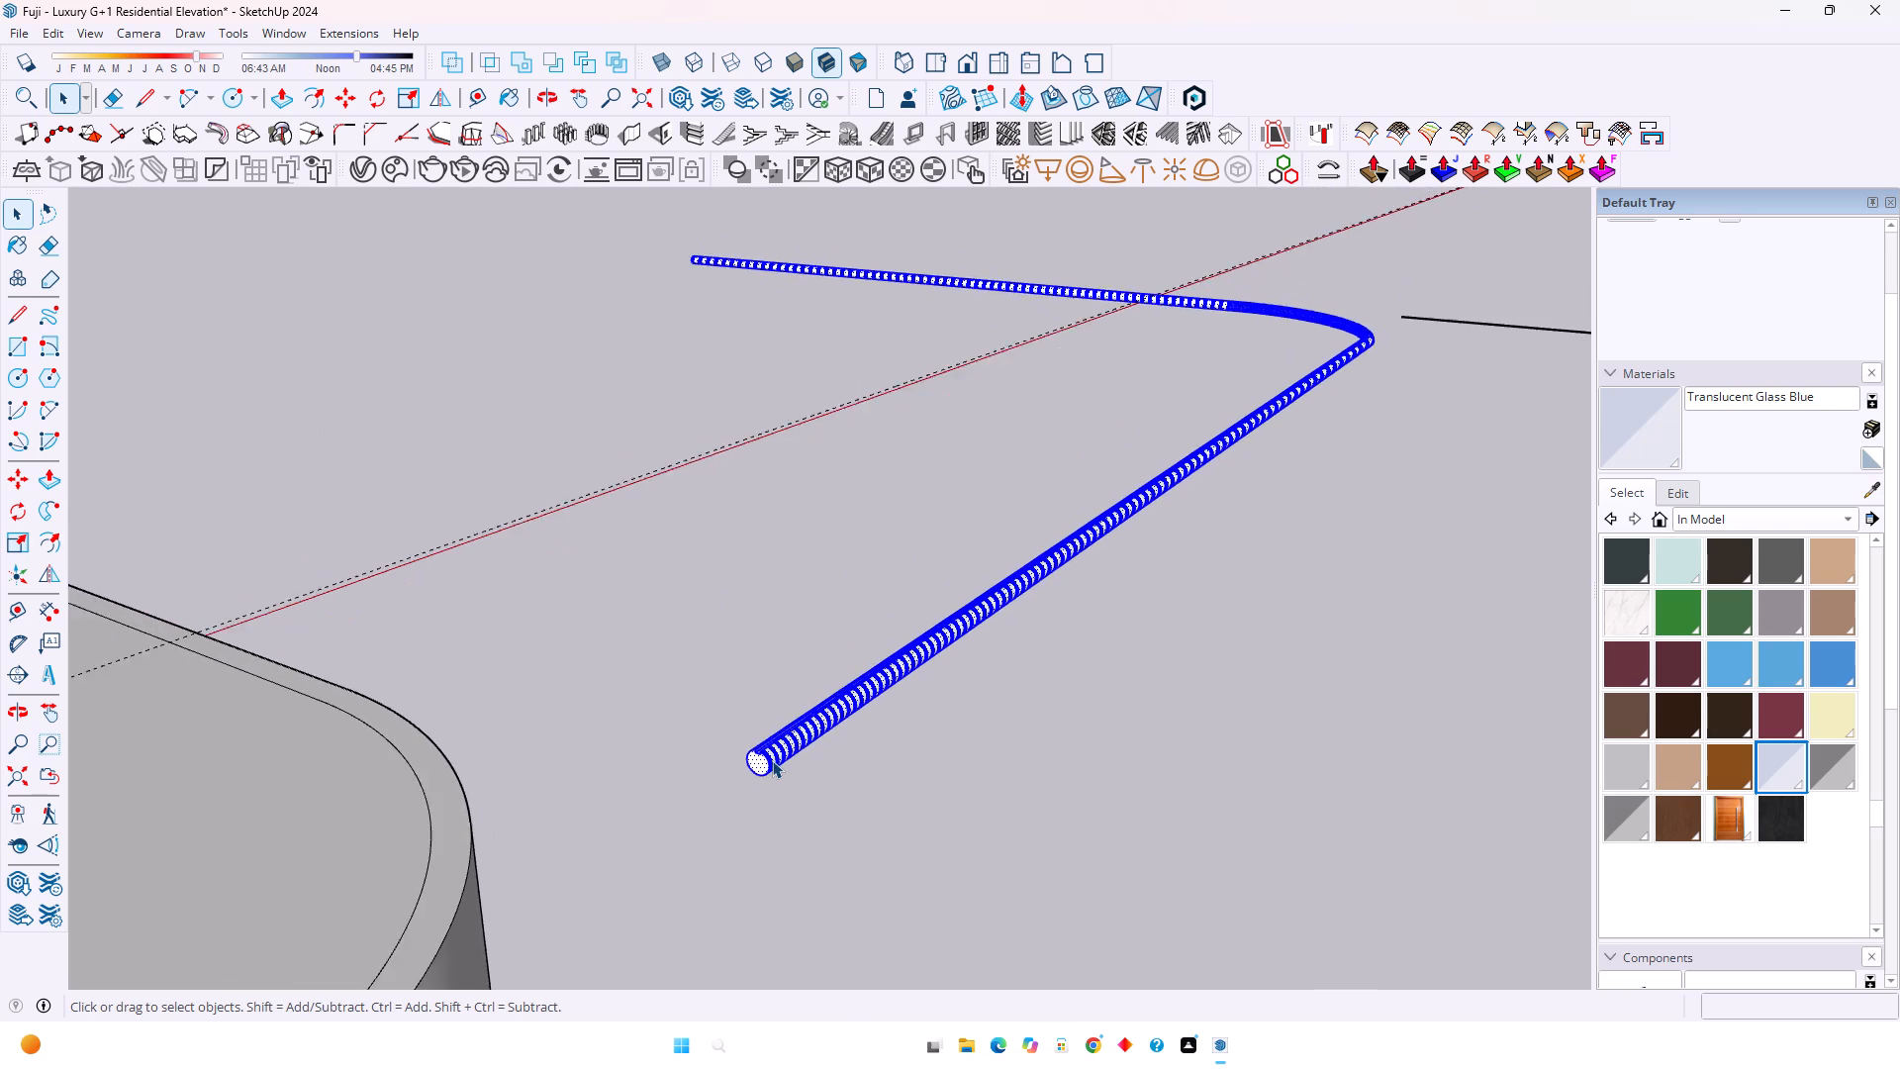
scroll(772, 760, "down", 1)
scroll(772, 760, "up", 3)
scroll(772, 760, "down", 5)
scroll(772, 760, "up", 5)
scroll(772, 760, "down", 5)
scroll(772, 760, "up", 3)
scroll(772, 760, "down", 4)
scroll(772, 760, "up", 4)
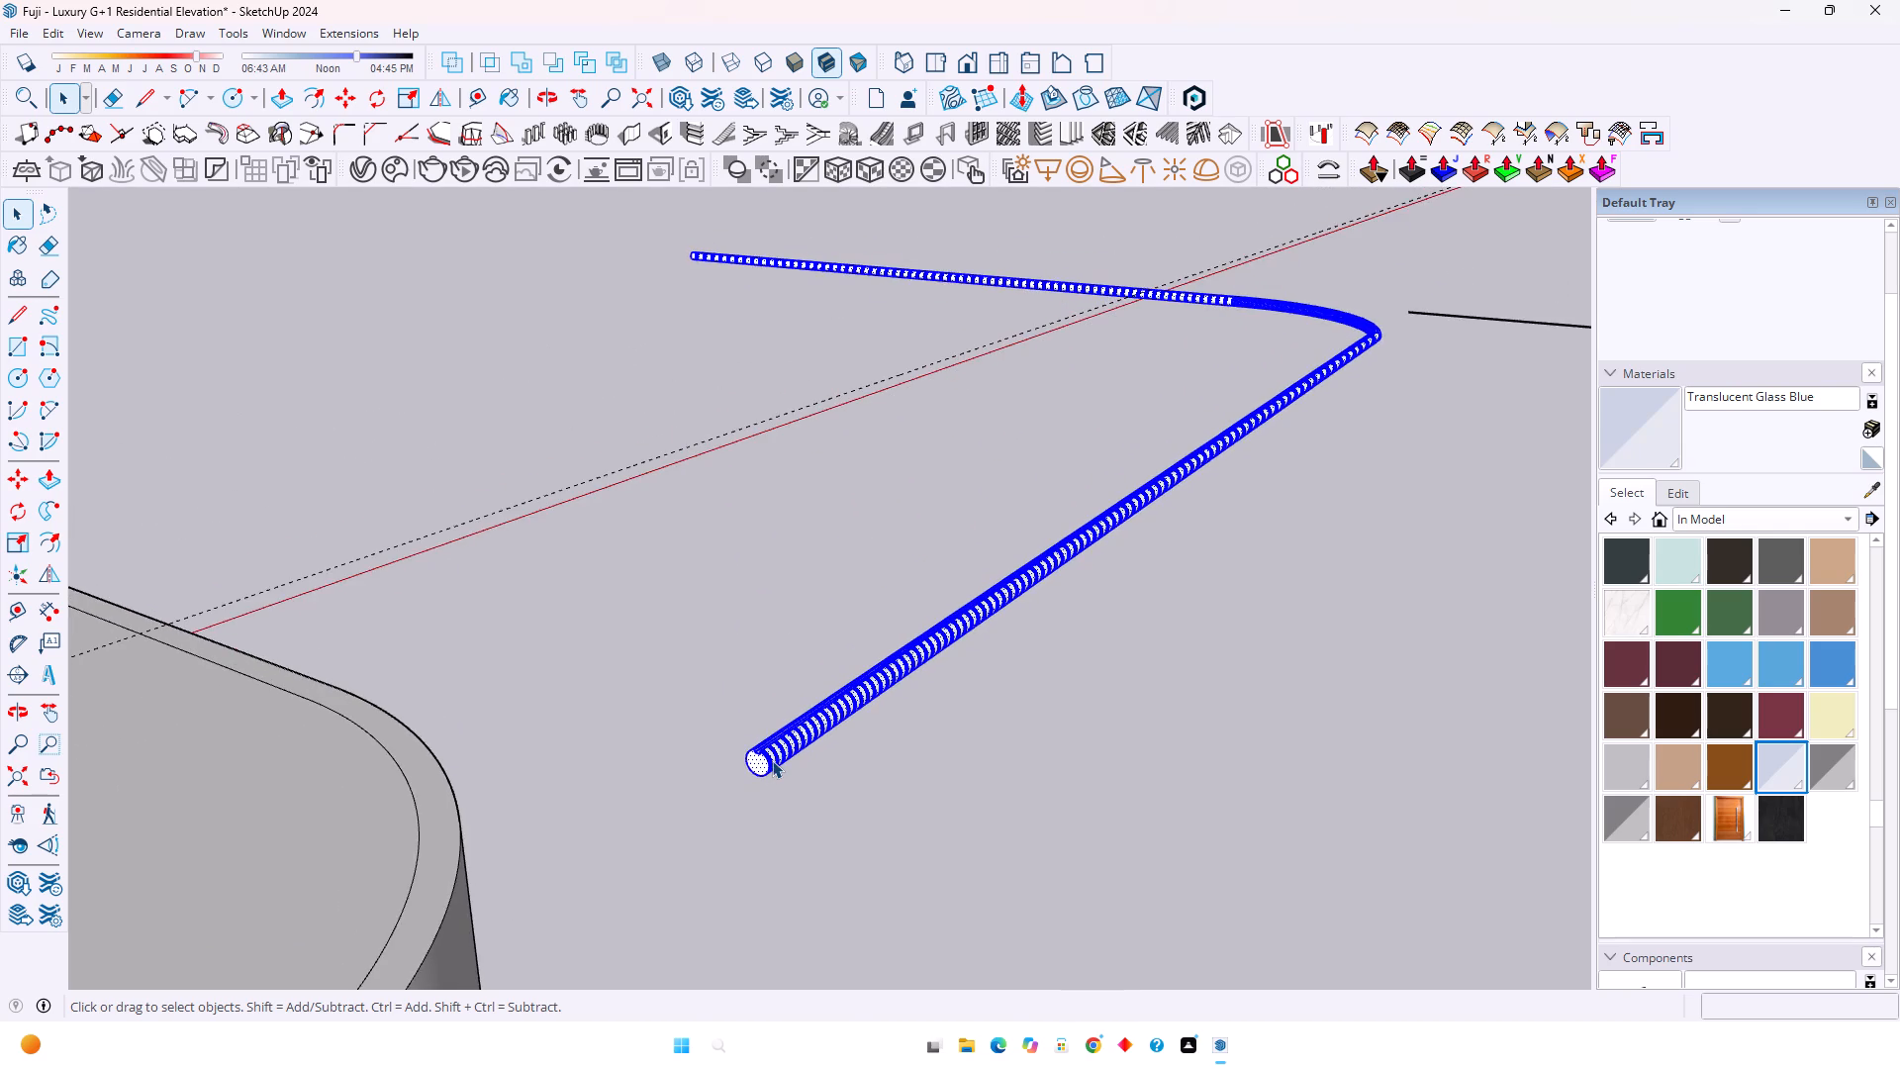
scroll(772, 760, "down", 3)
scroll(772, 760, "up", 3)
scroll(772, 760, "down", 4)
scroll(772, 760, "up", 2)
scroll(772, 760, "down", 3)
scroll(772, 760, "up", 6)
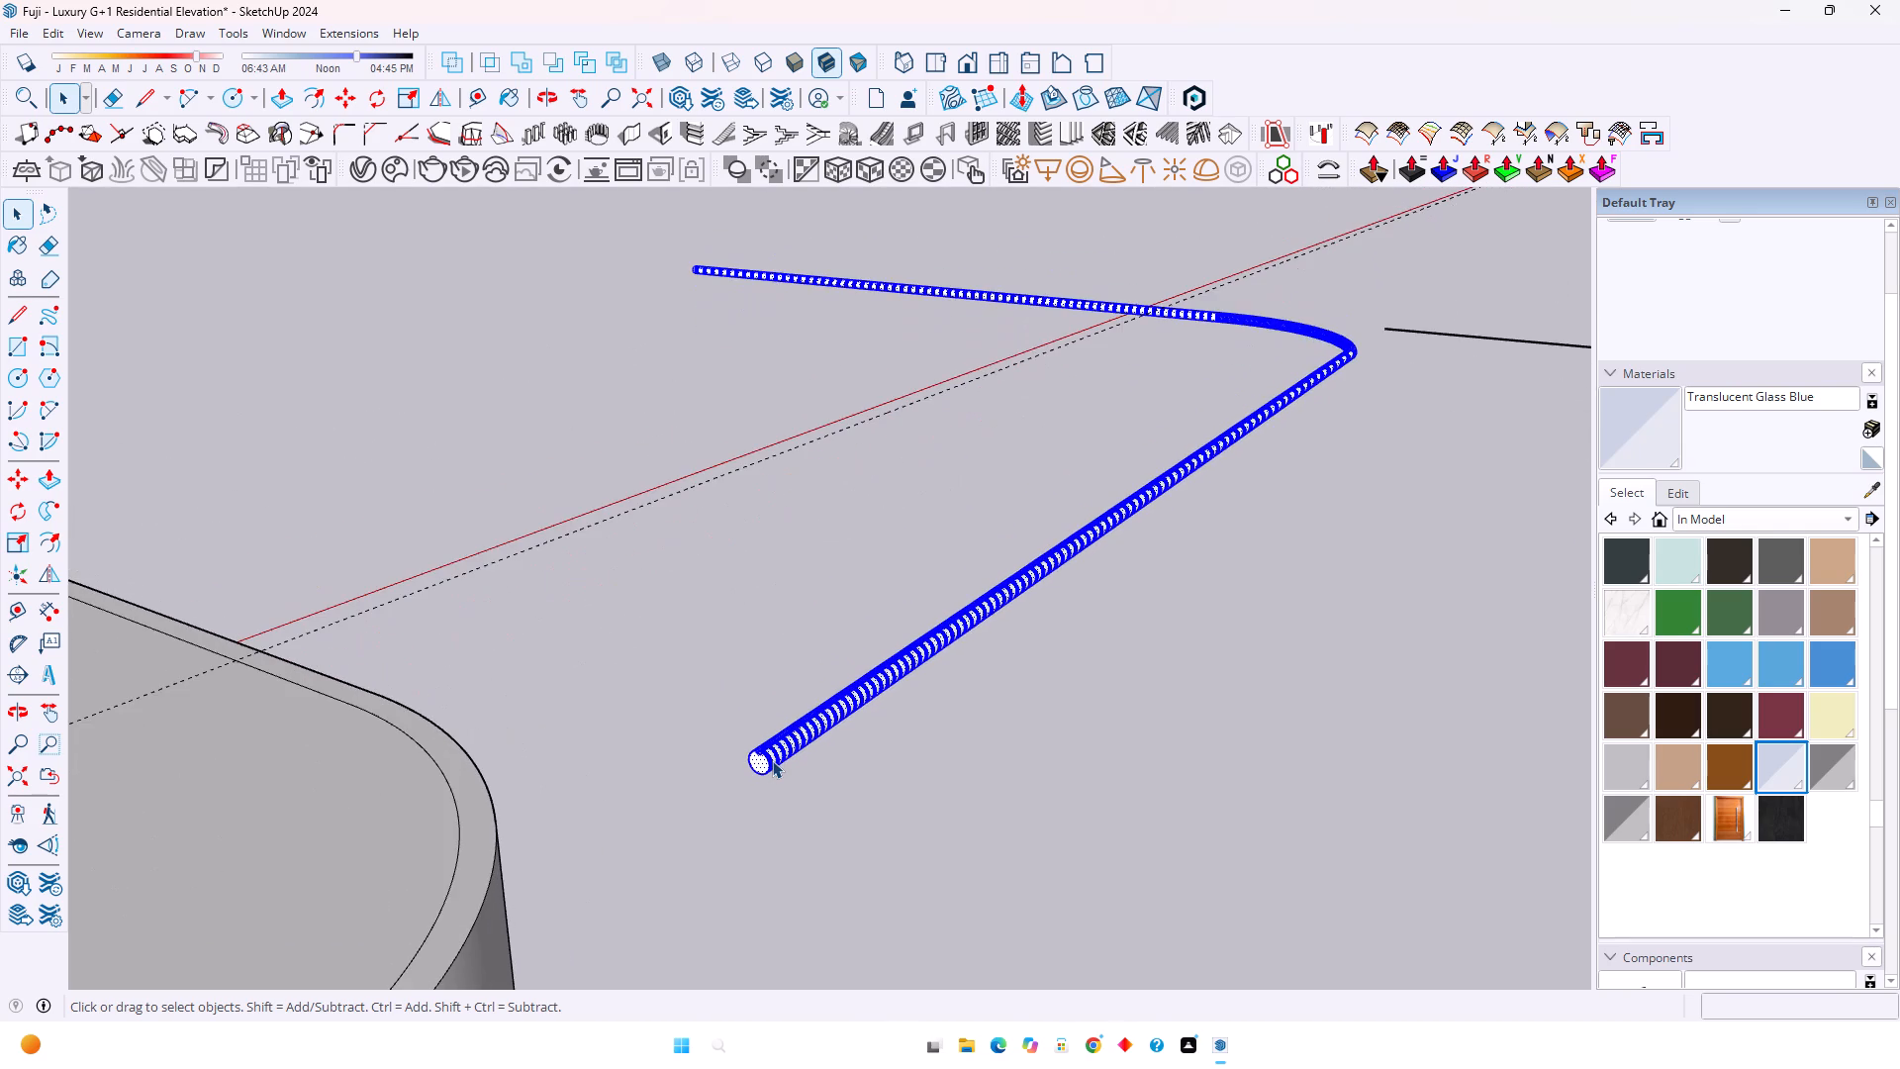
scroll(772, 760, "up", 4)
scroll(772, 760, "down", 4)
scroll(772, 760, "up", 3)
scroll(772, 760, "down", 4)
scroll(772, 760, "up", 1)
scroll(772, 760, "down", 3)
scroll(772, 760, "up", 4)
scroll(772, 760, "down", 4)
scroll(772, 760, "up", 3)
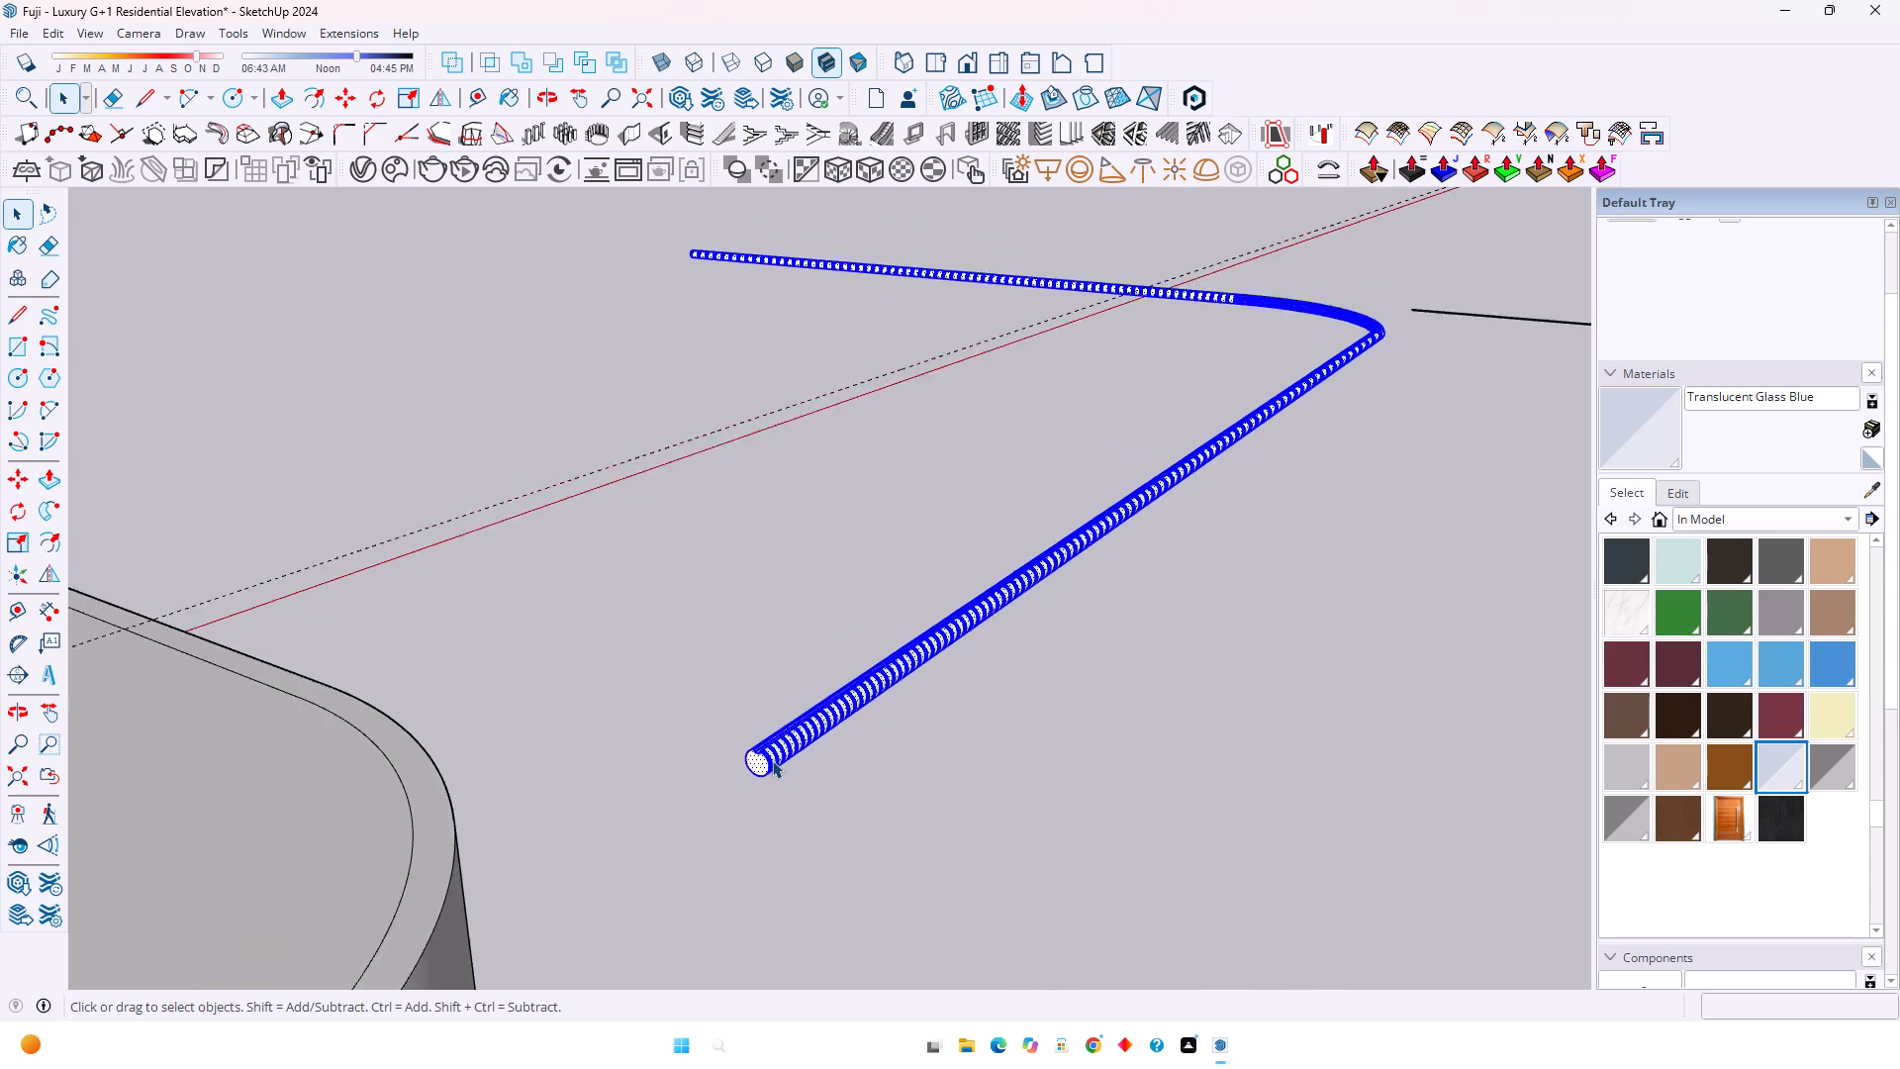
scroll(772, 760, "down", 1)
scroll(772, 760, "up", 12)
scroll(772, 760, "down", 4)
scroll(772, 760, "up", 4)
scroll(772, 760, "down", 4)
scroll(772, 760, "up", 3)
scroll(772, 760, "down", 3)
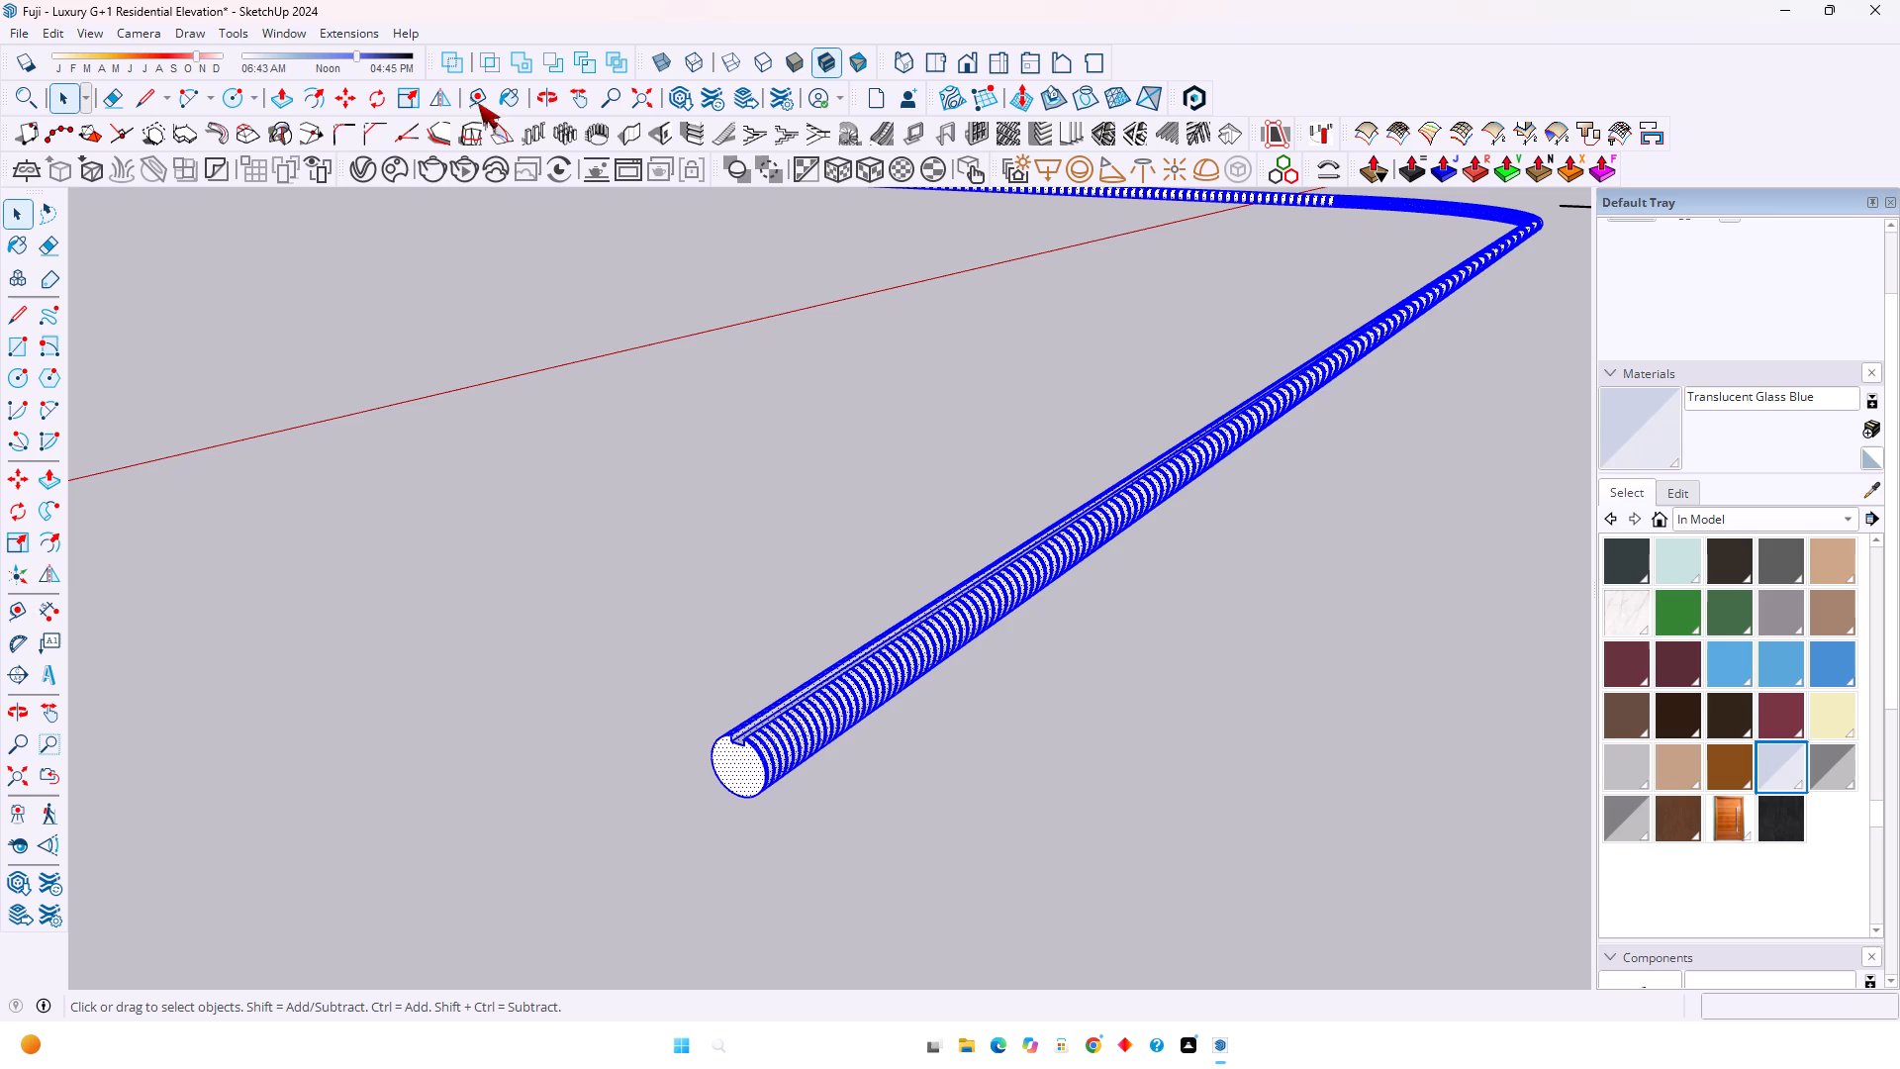
Flip the selected notched rail vertically, moving the horizontal flip plane about 2' upward.
left_click(435, 92)
scroll(531, 589, "down", 2)
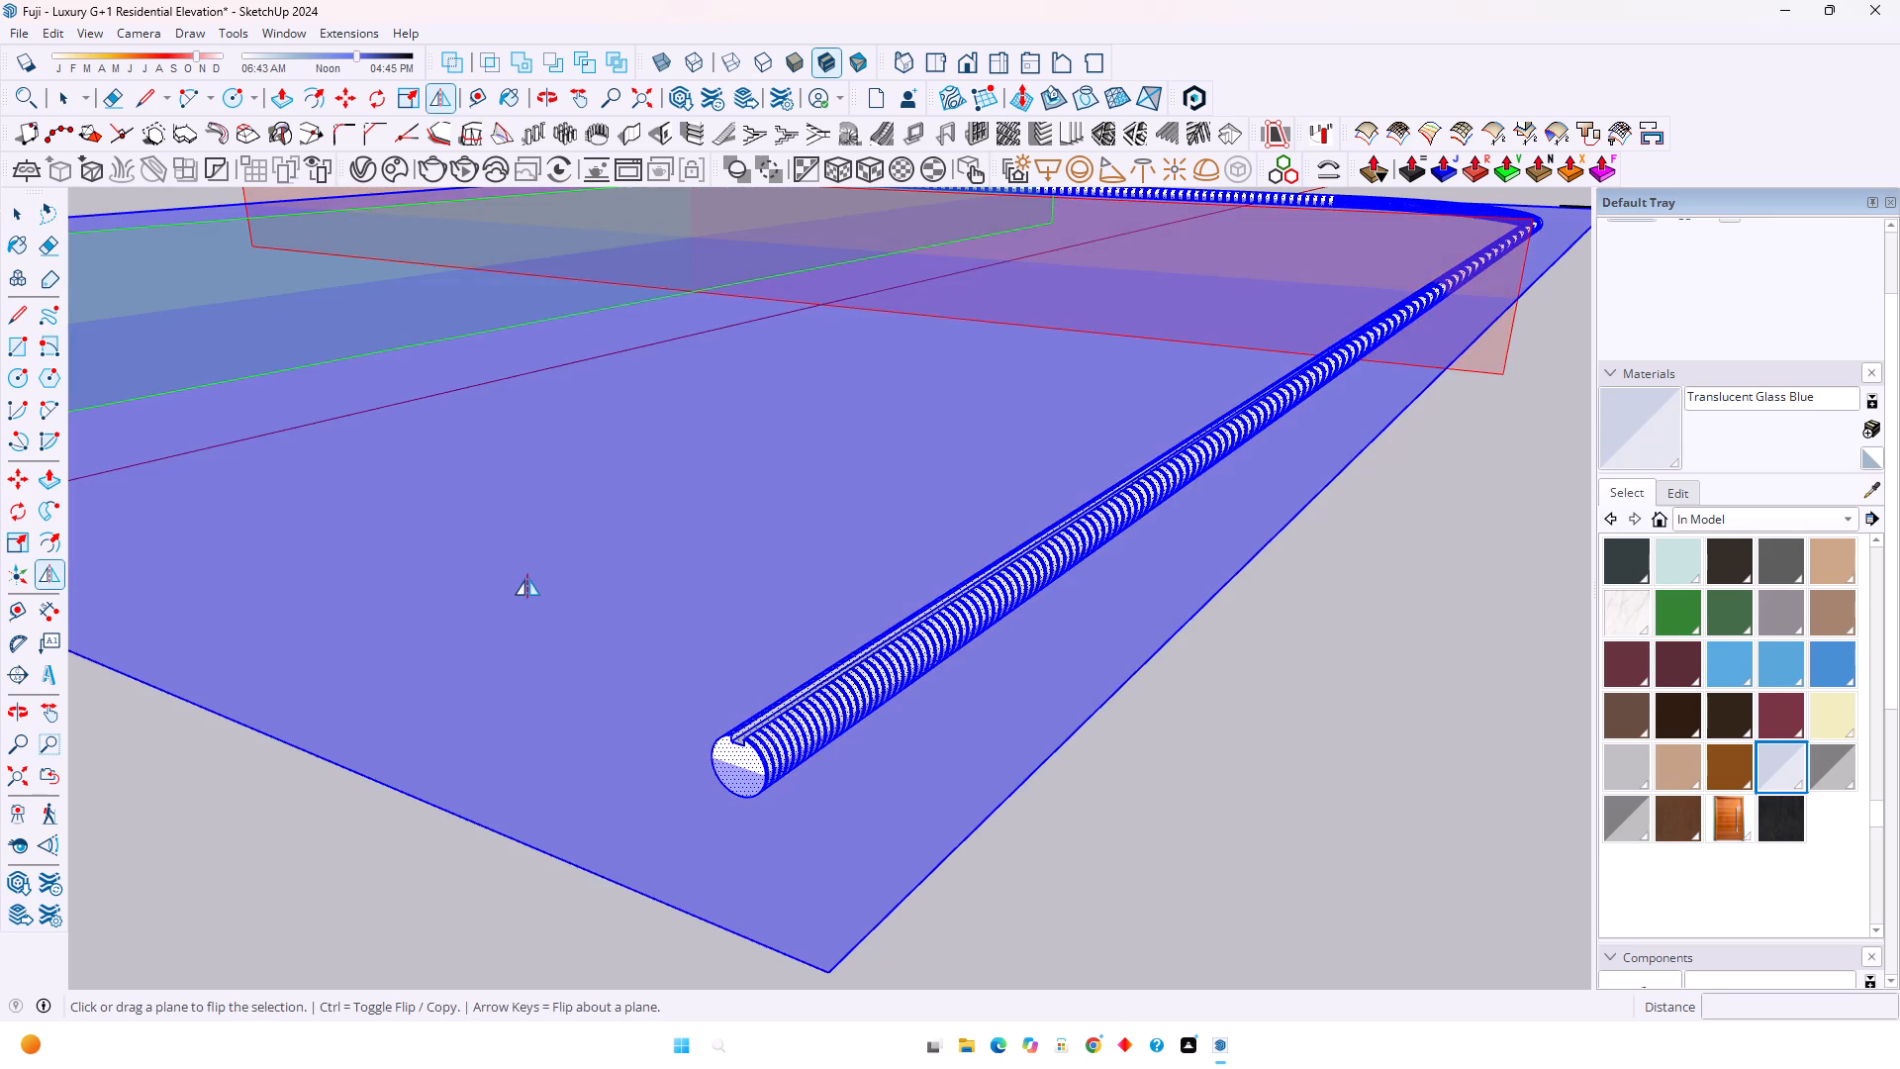
scroll(527, 567, "down", 10)
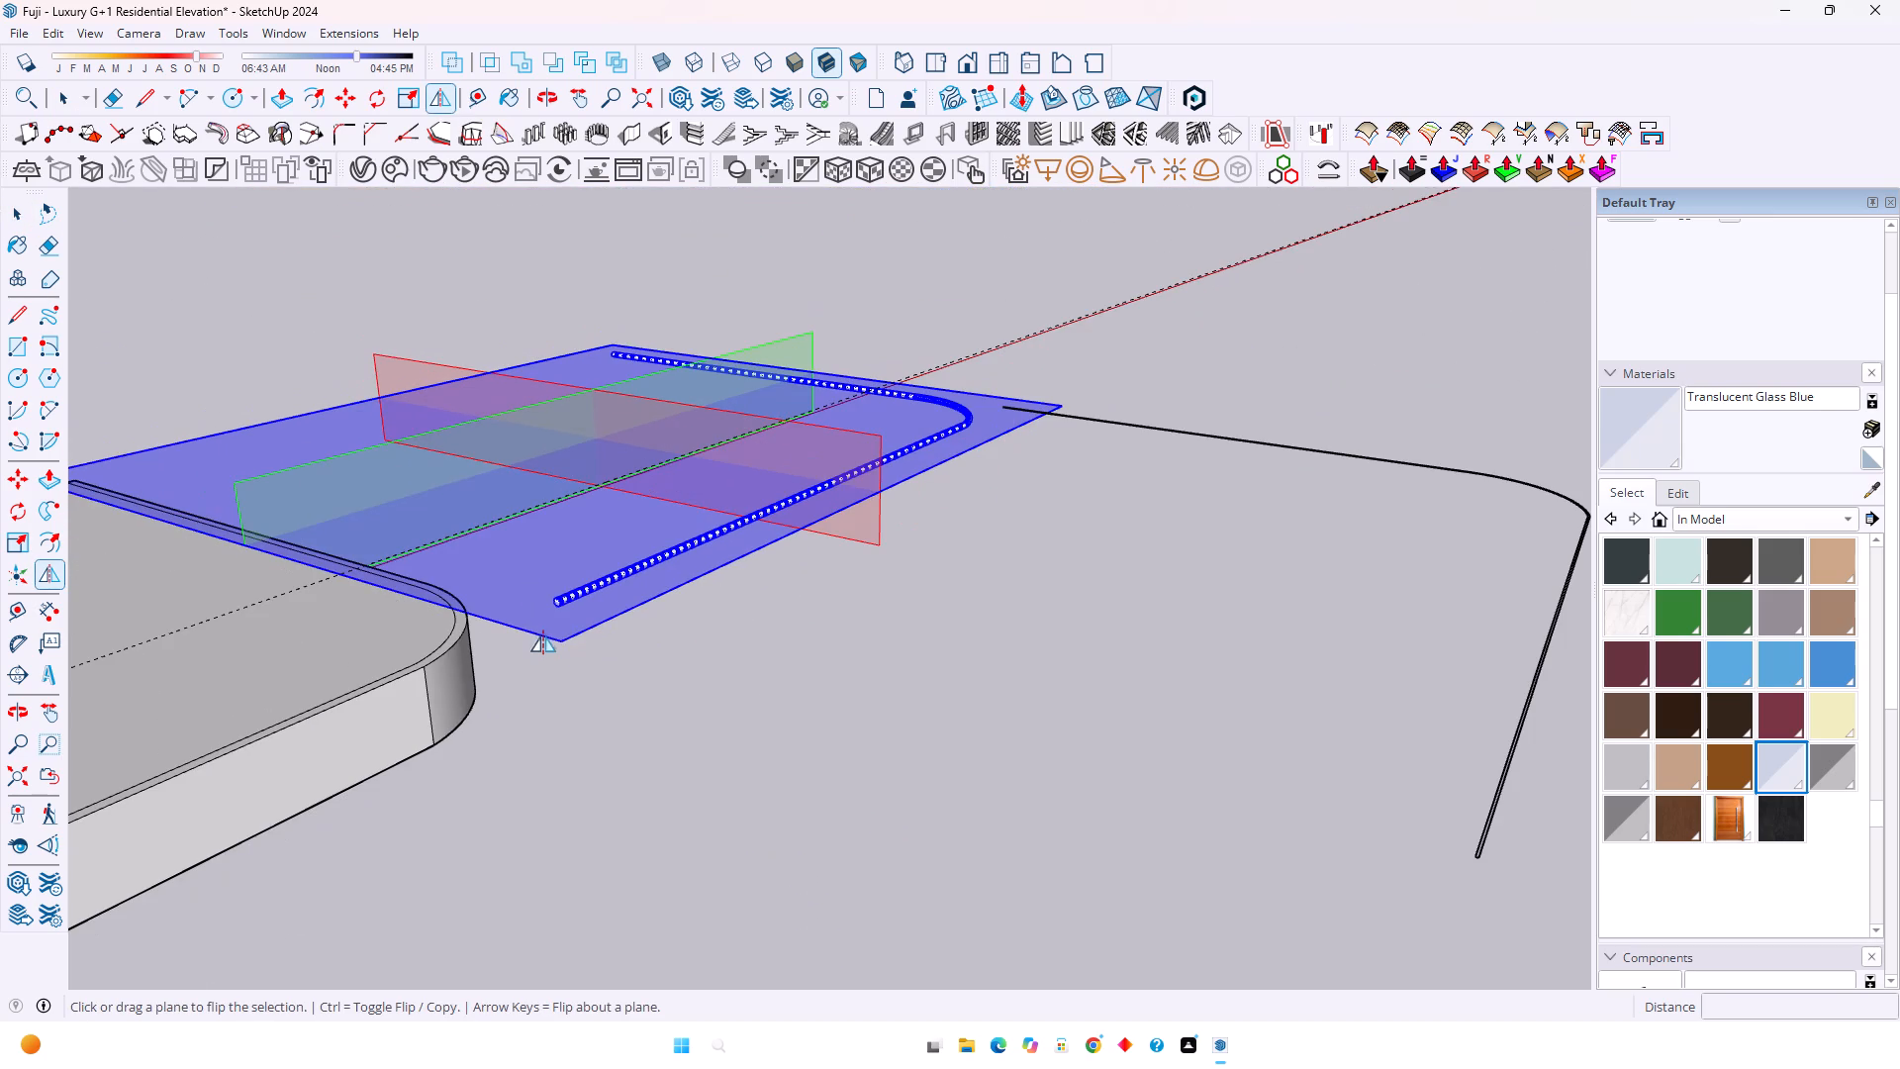
left_click_drag(562, 642, 655, 496)
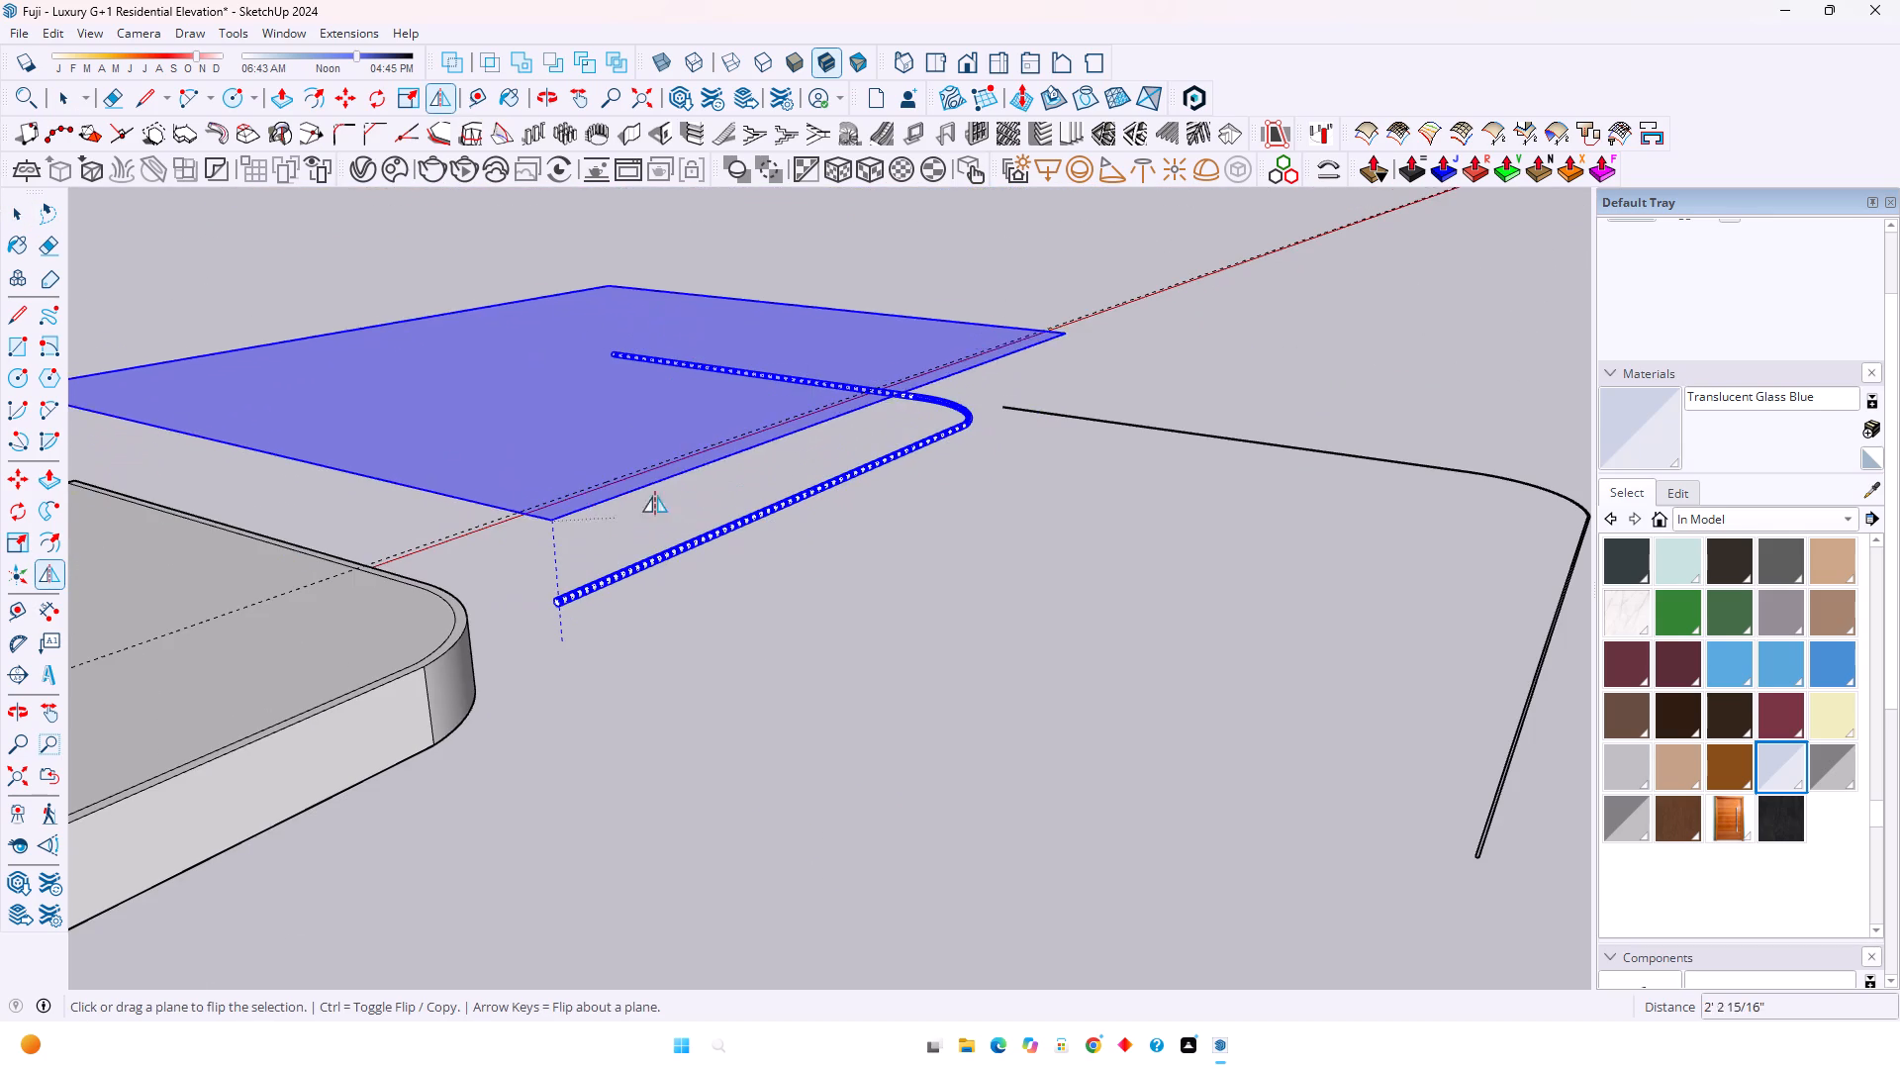
left_click_drag(655, 496, 757, 432)
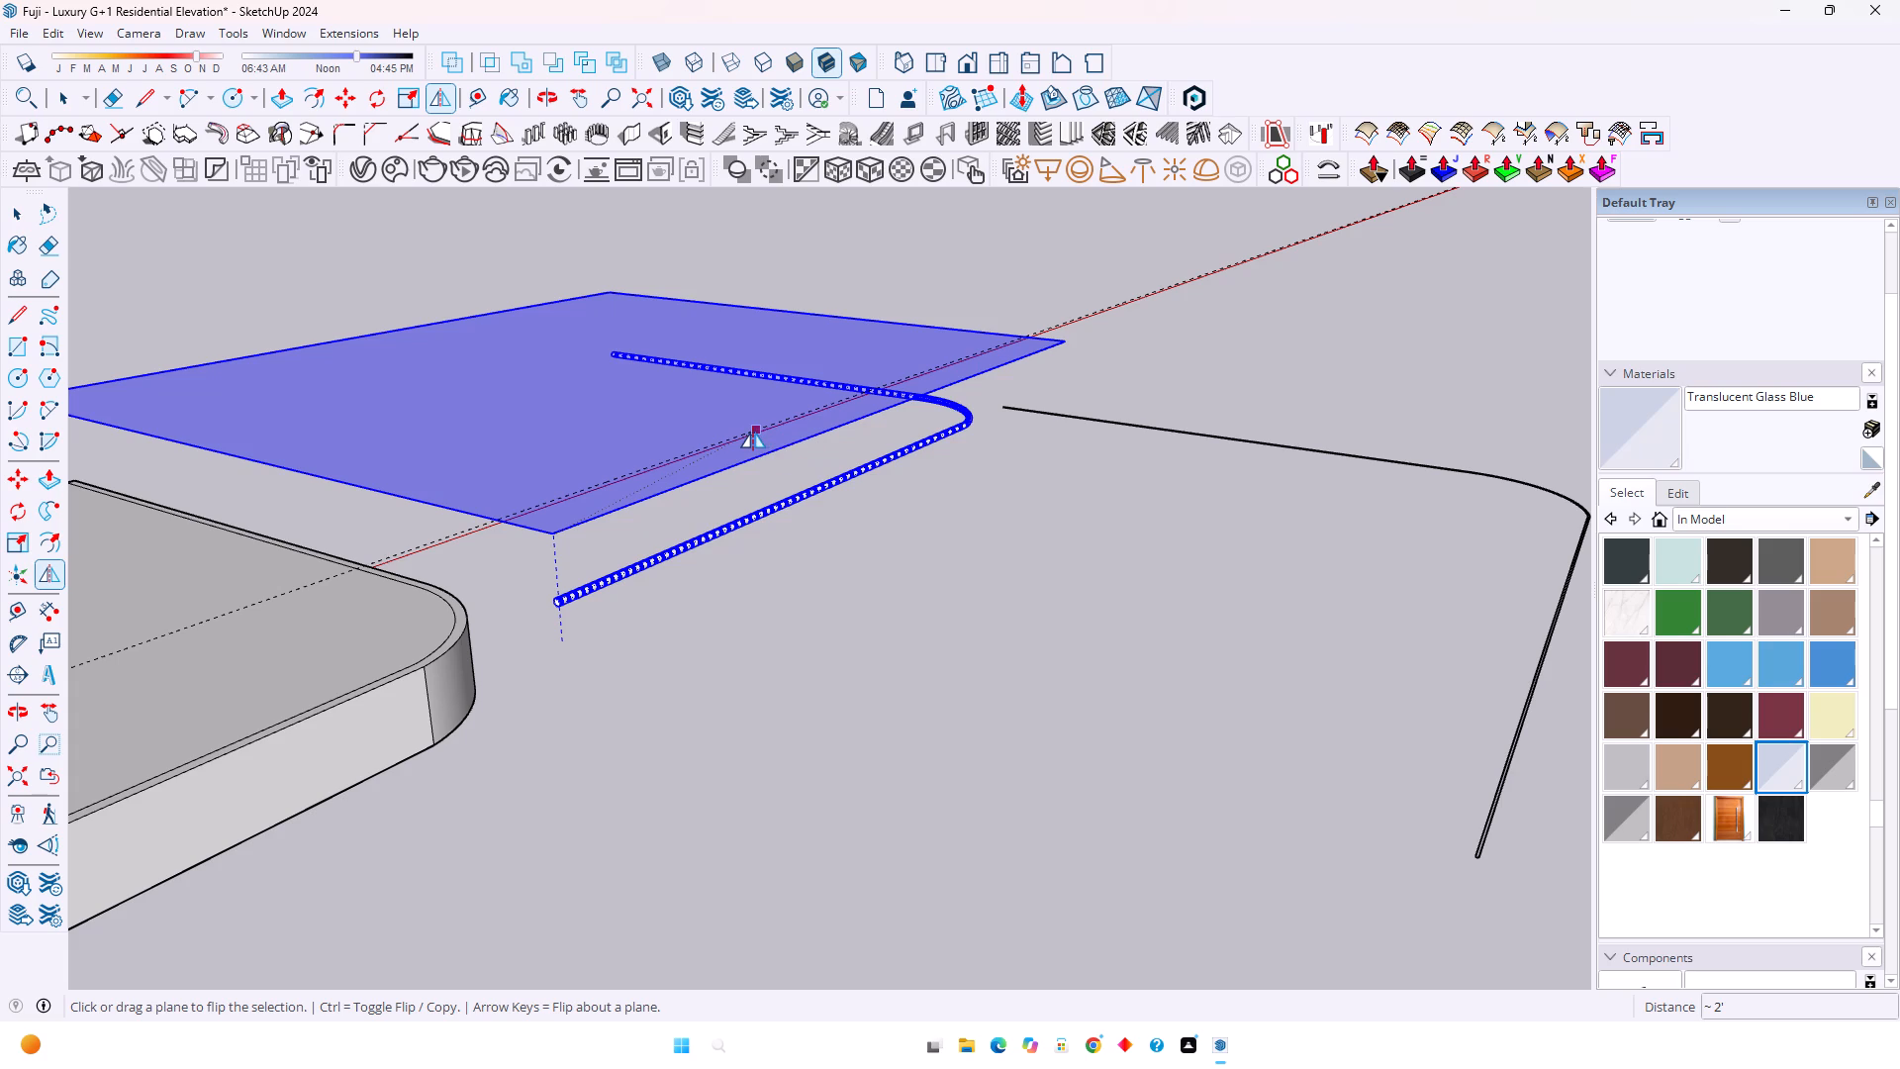
left_click(753, 431)
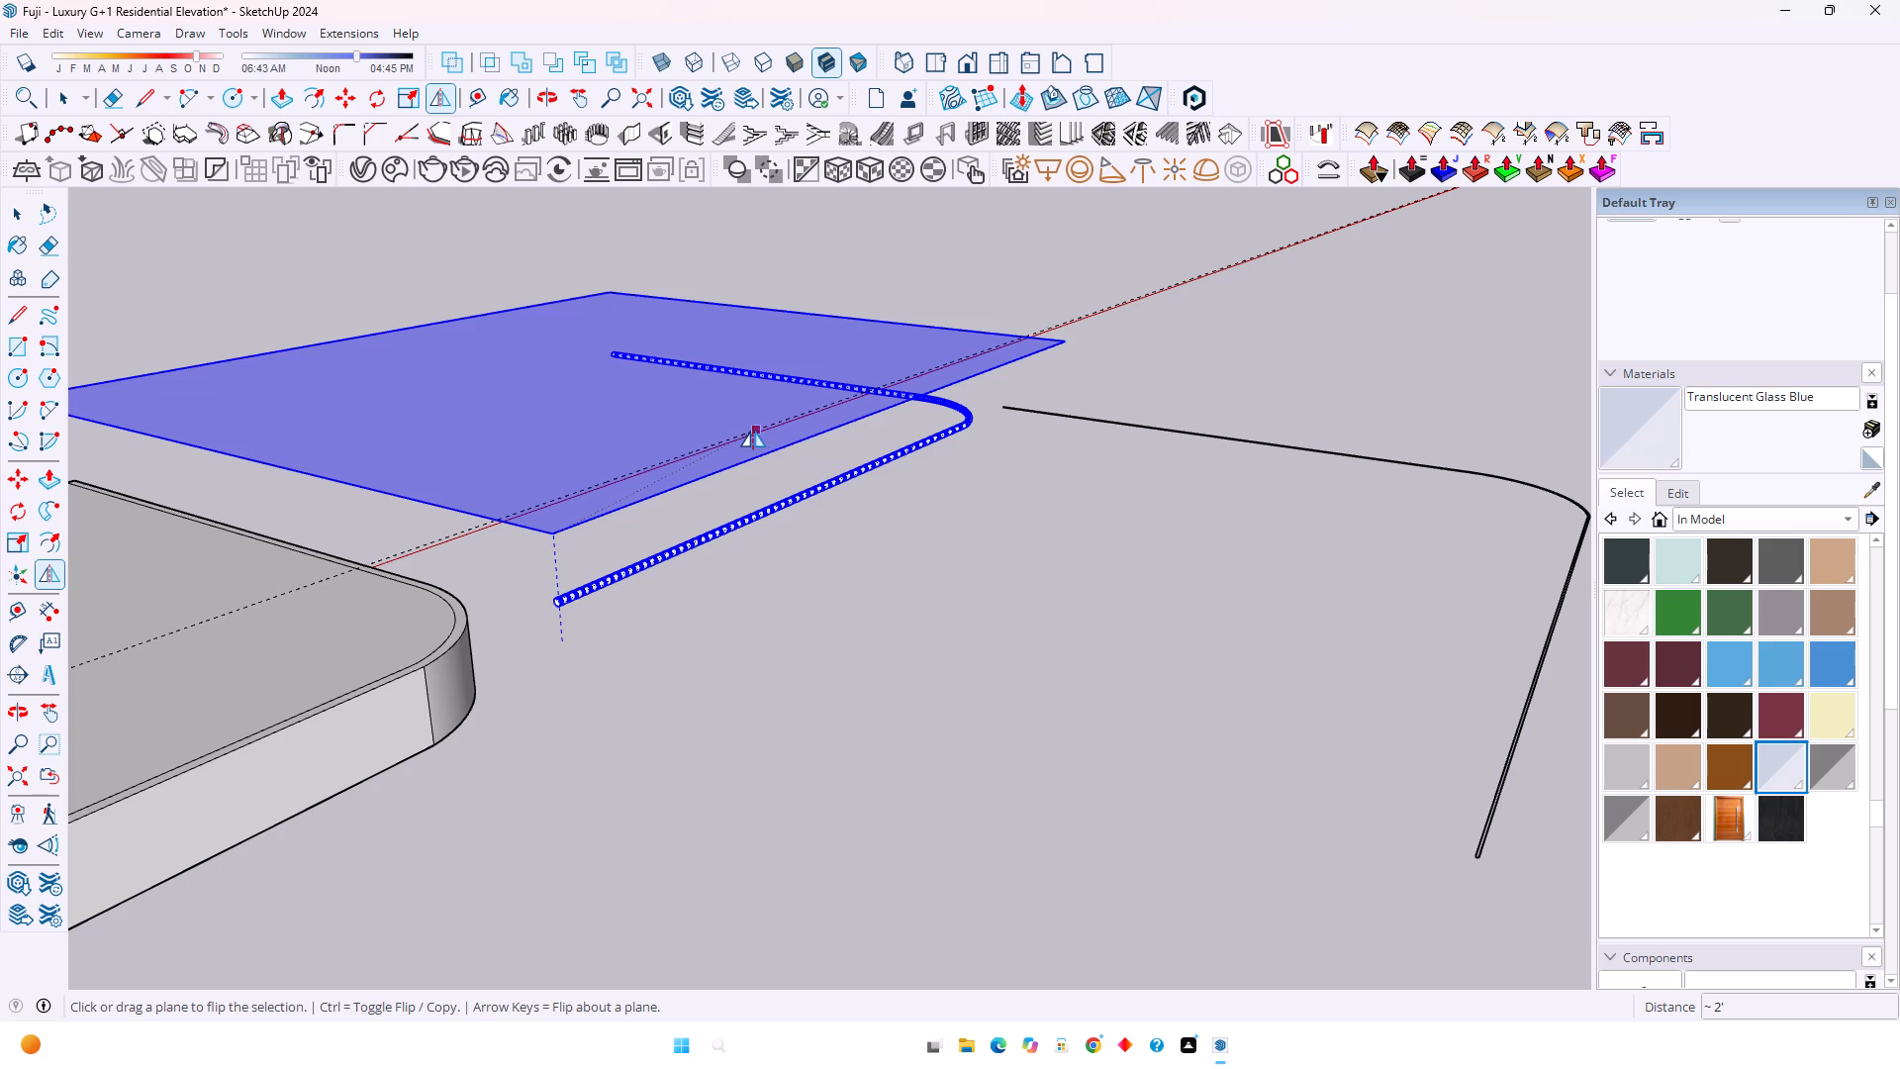
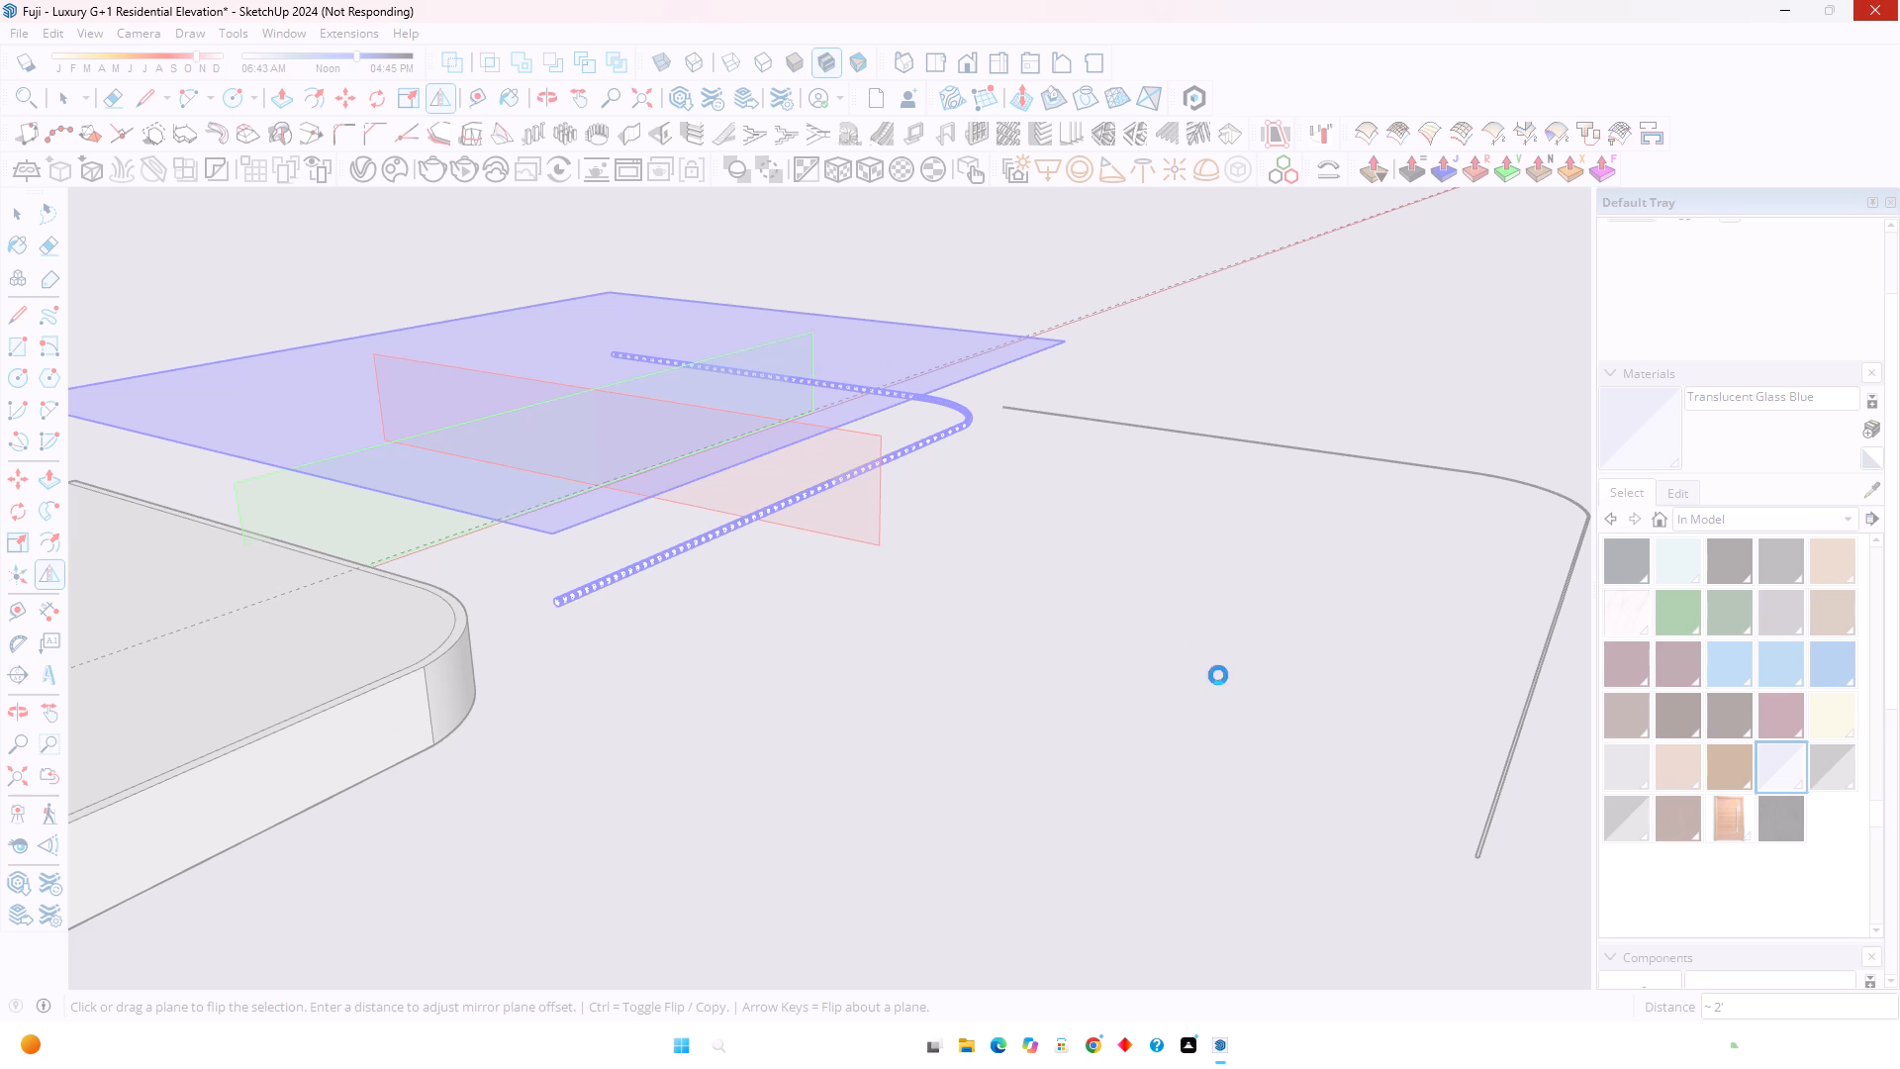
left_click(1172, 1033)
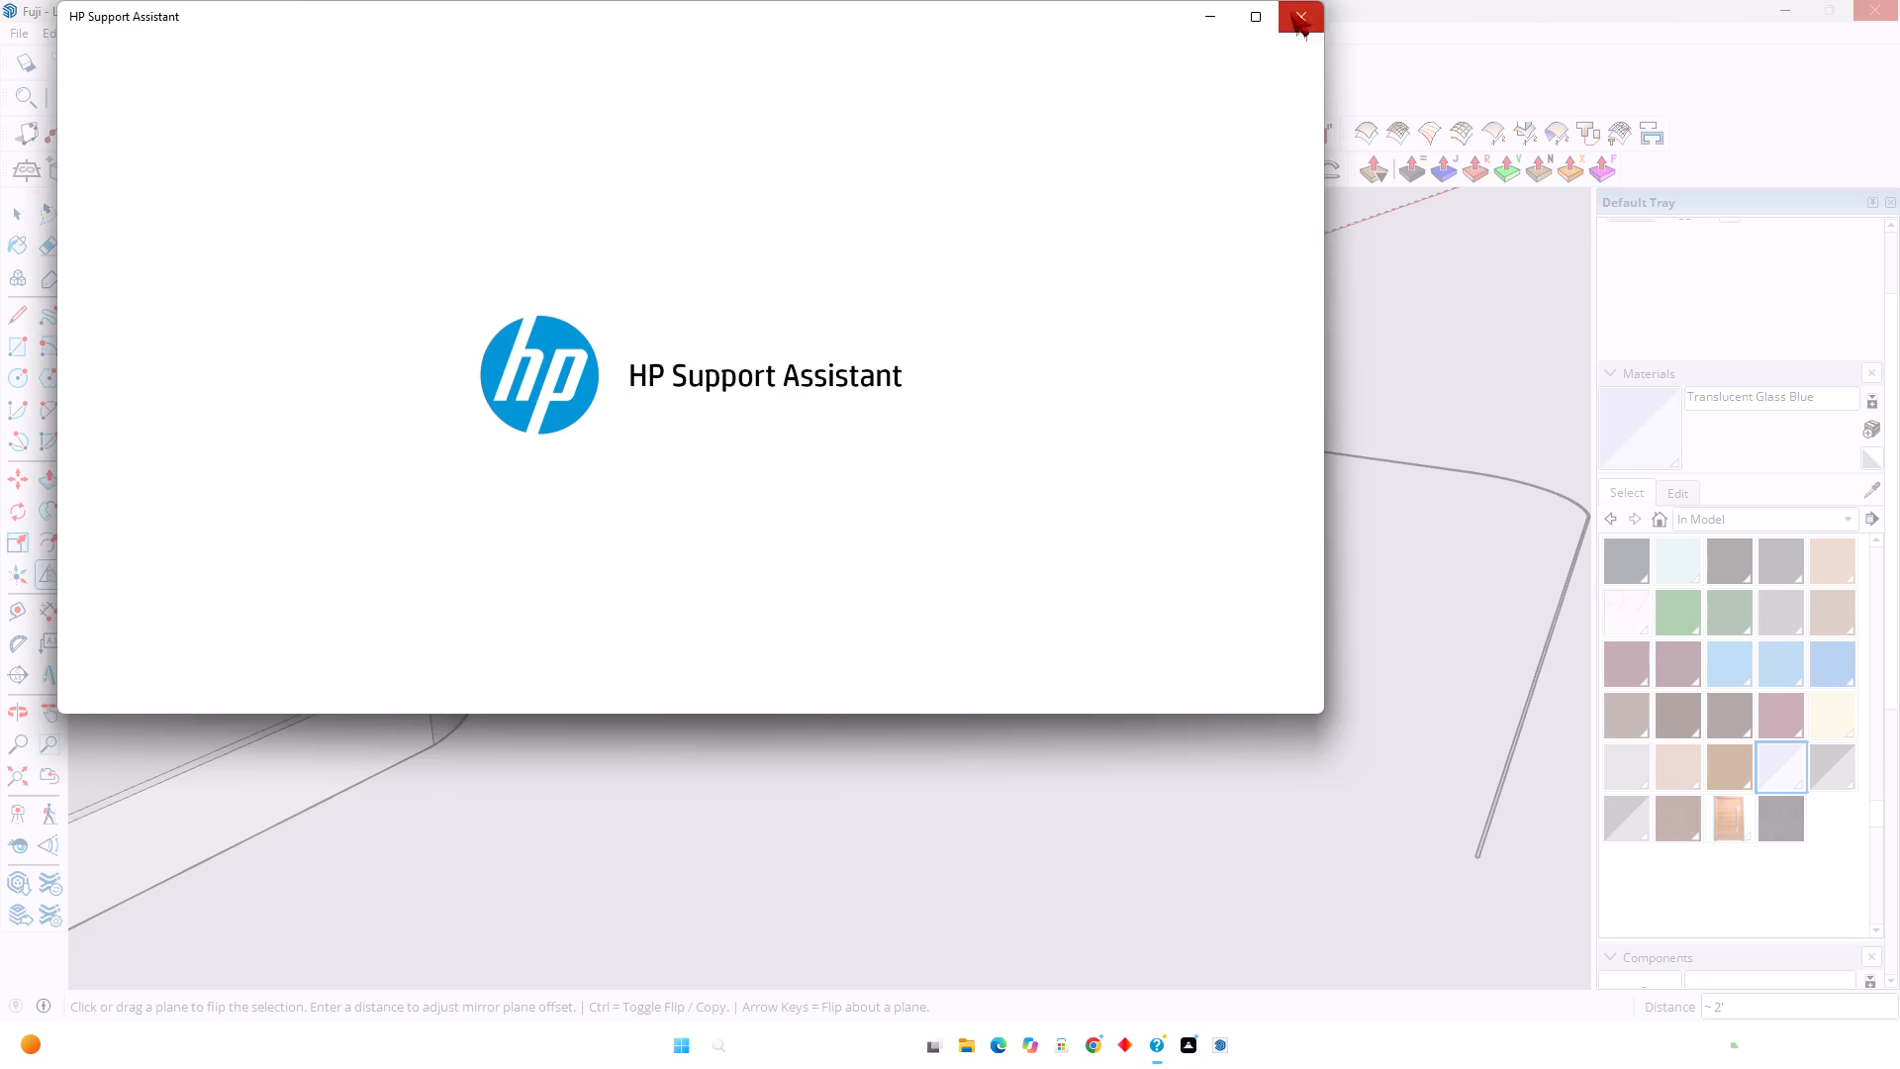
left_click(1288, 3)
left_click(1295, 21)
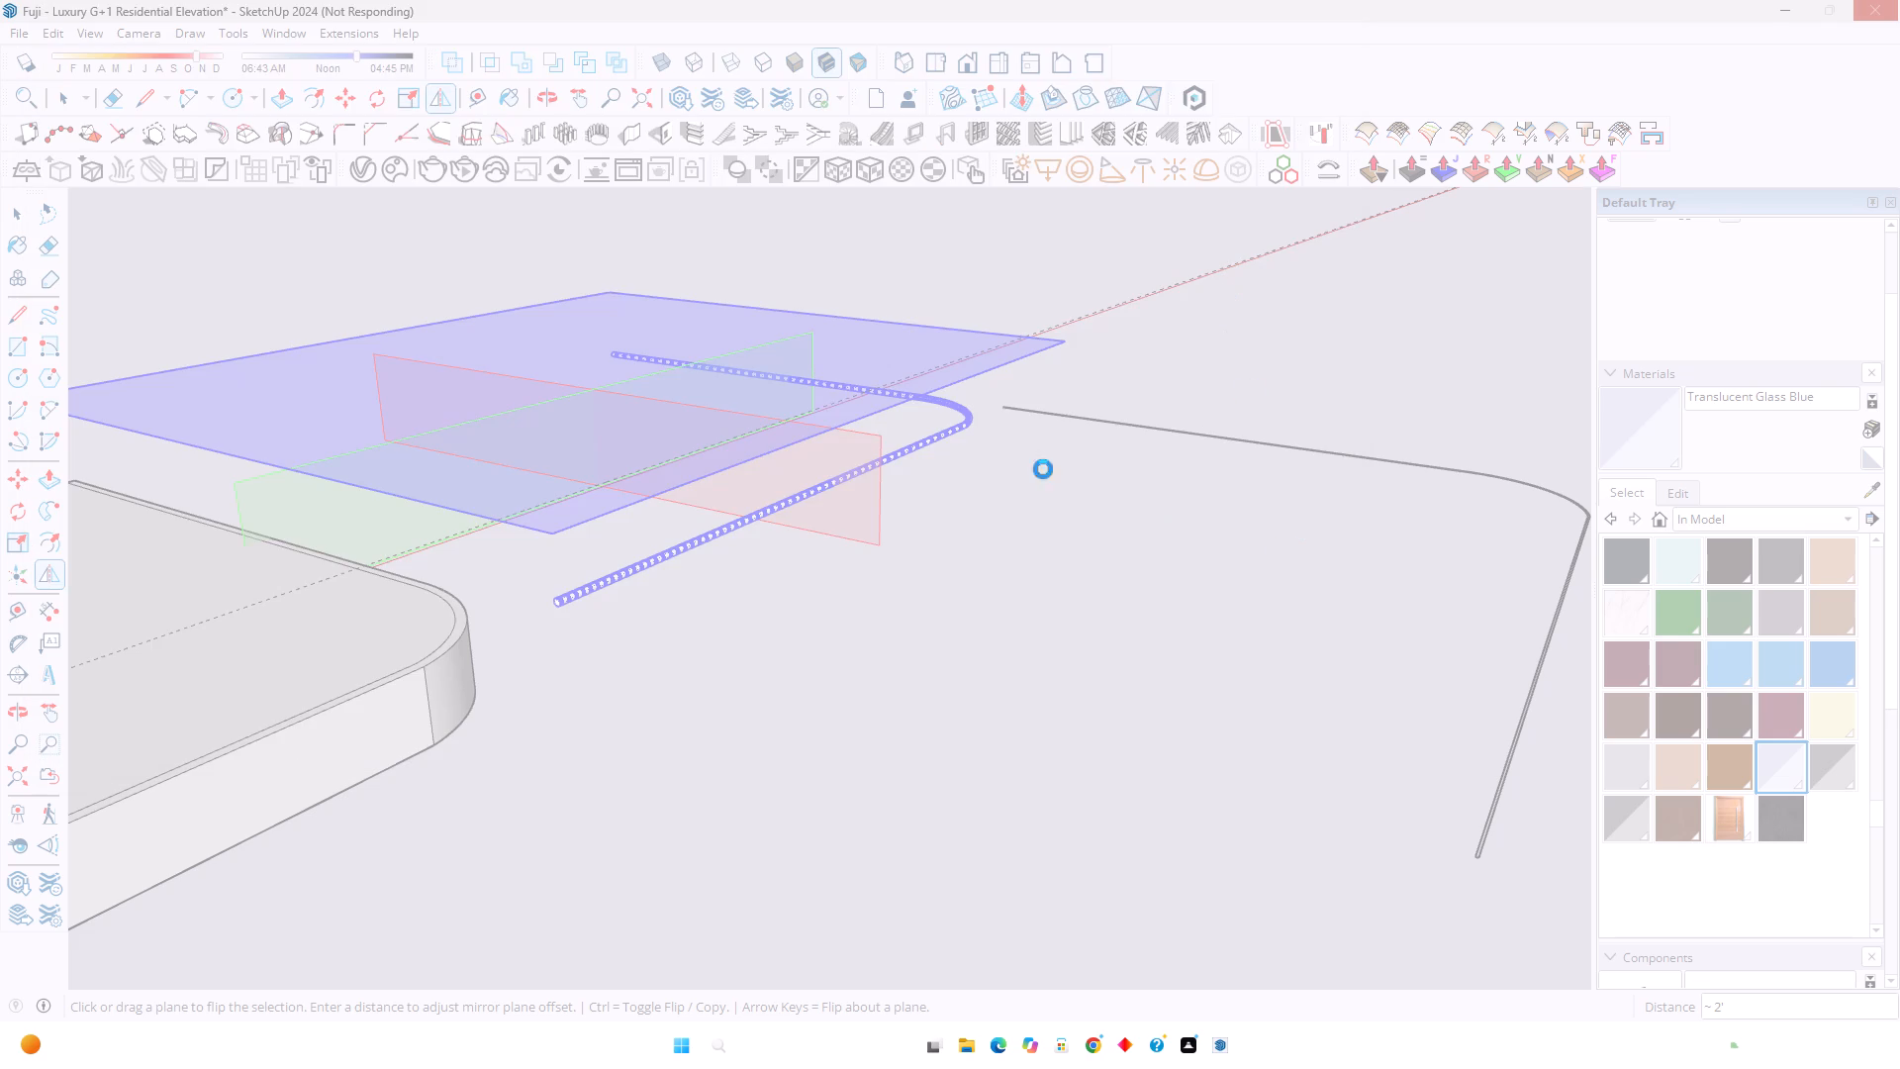
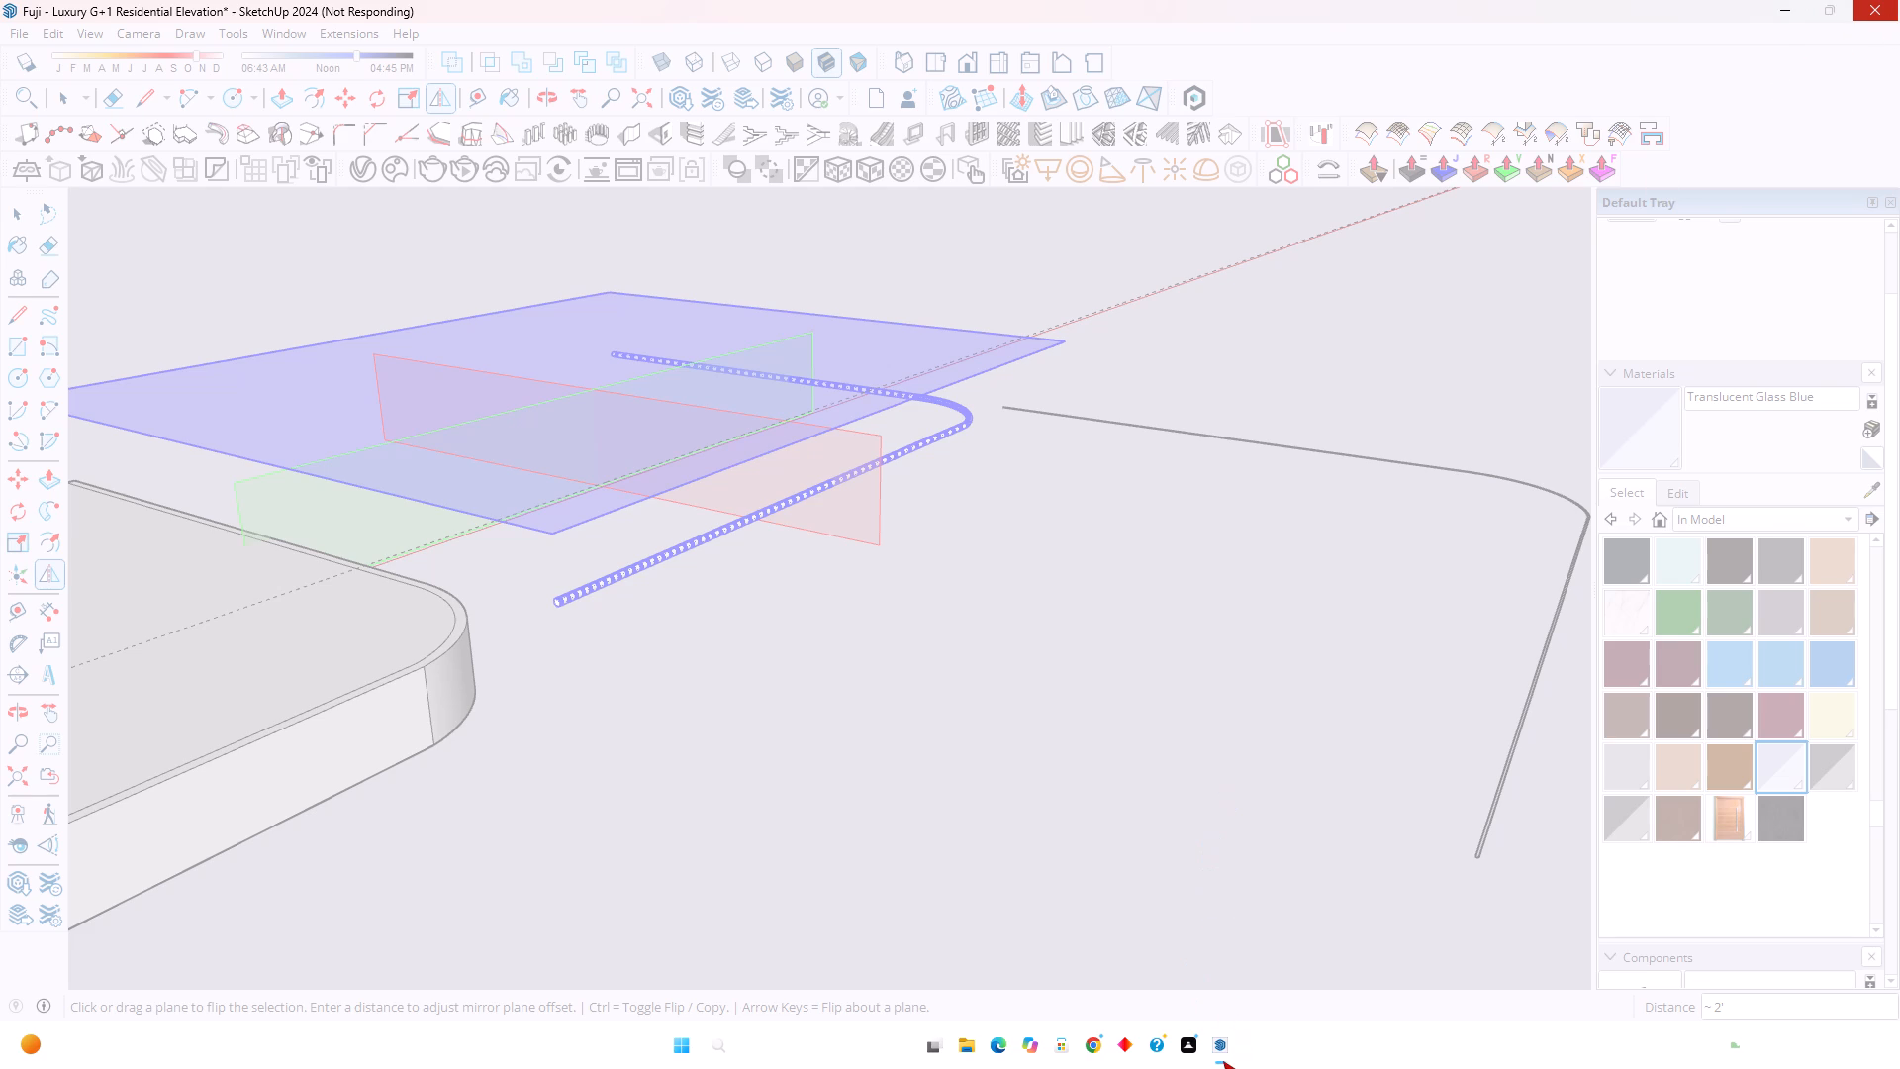
Force-close the frozen Luxury G+1 Residential Elevation model and close the unresponsive Luxury Bedroom design window.
left_click(916, 539)
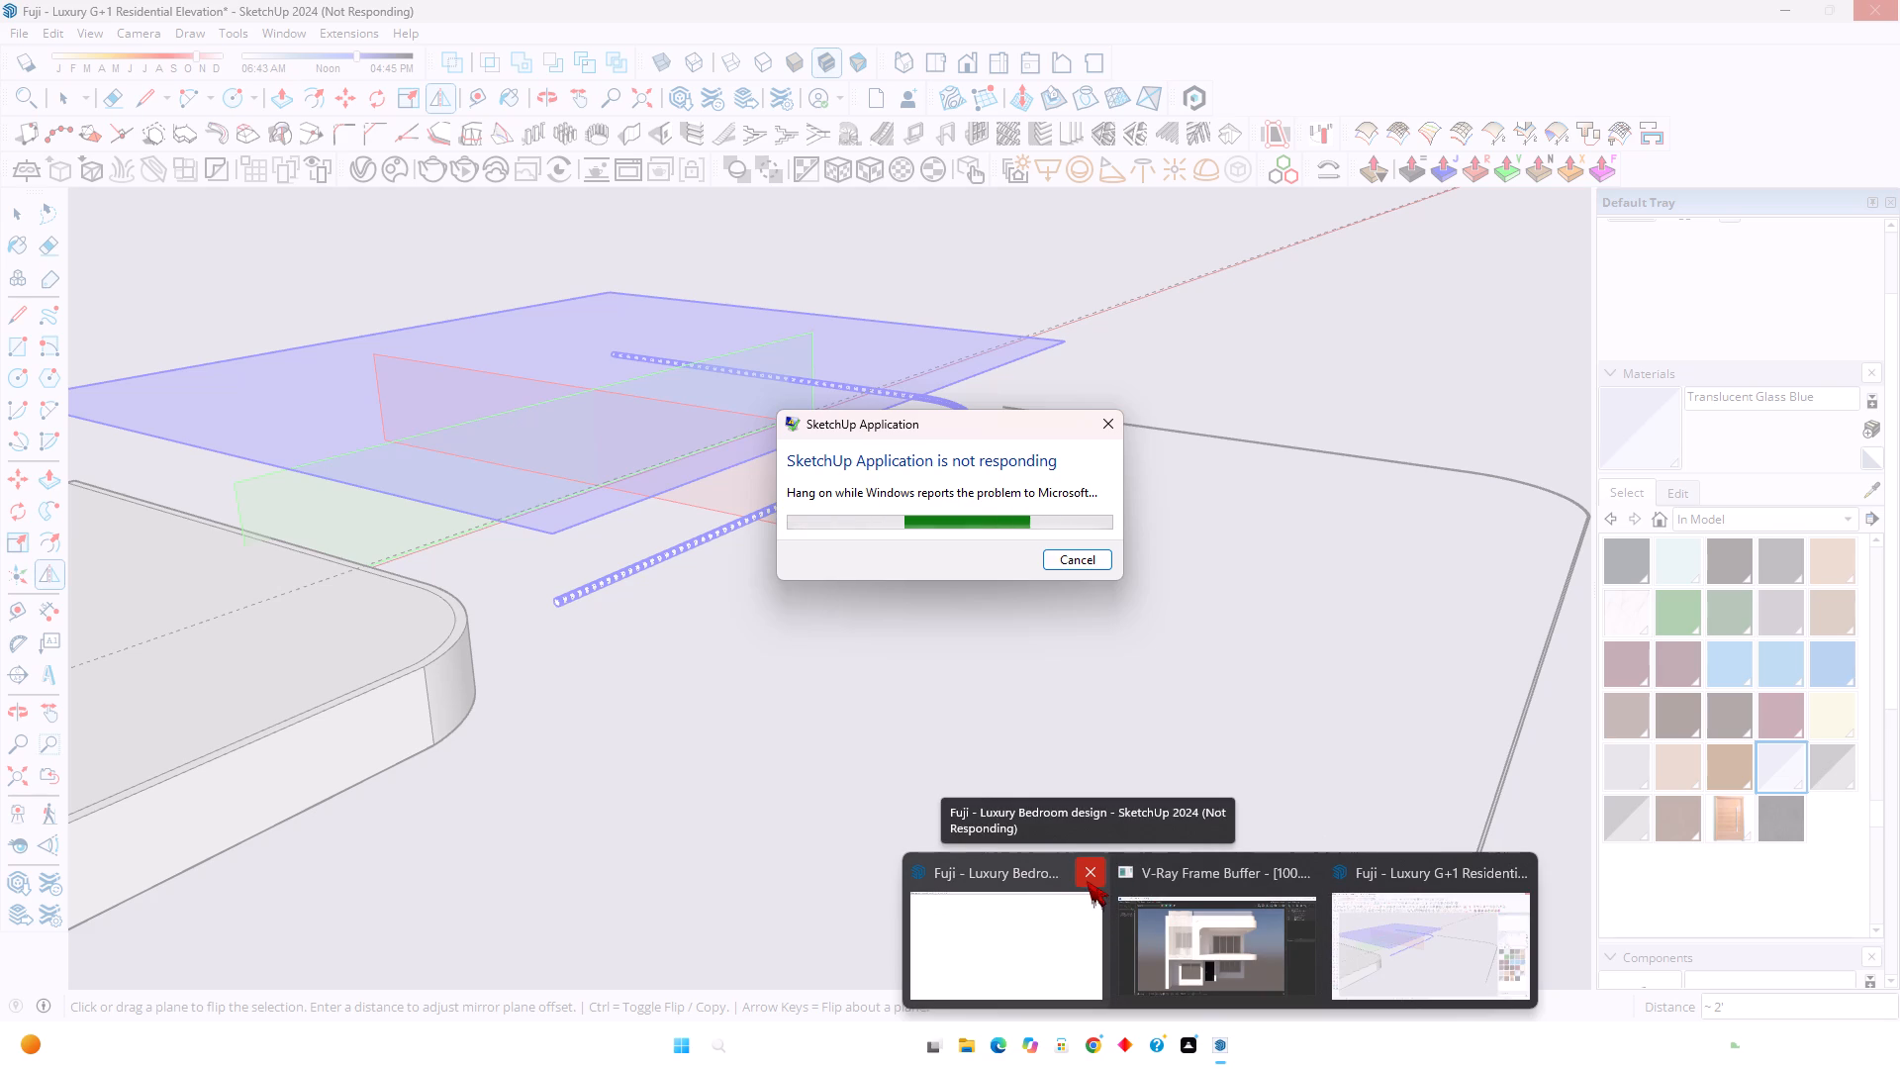
left_click(1087, 880)
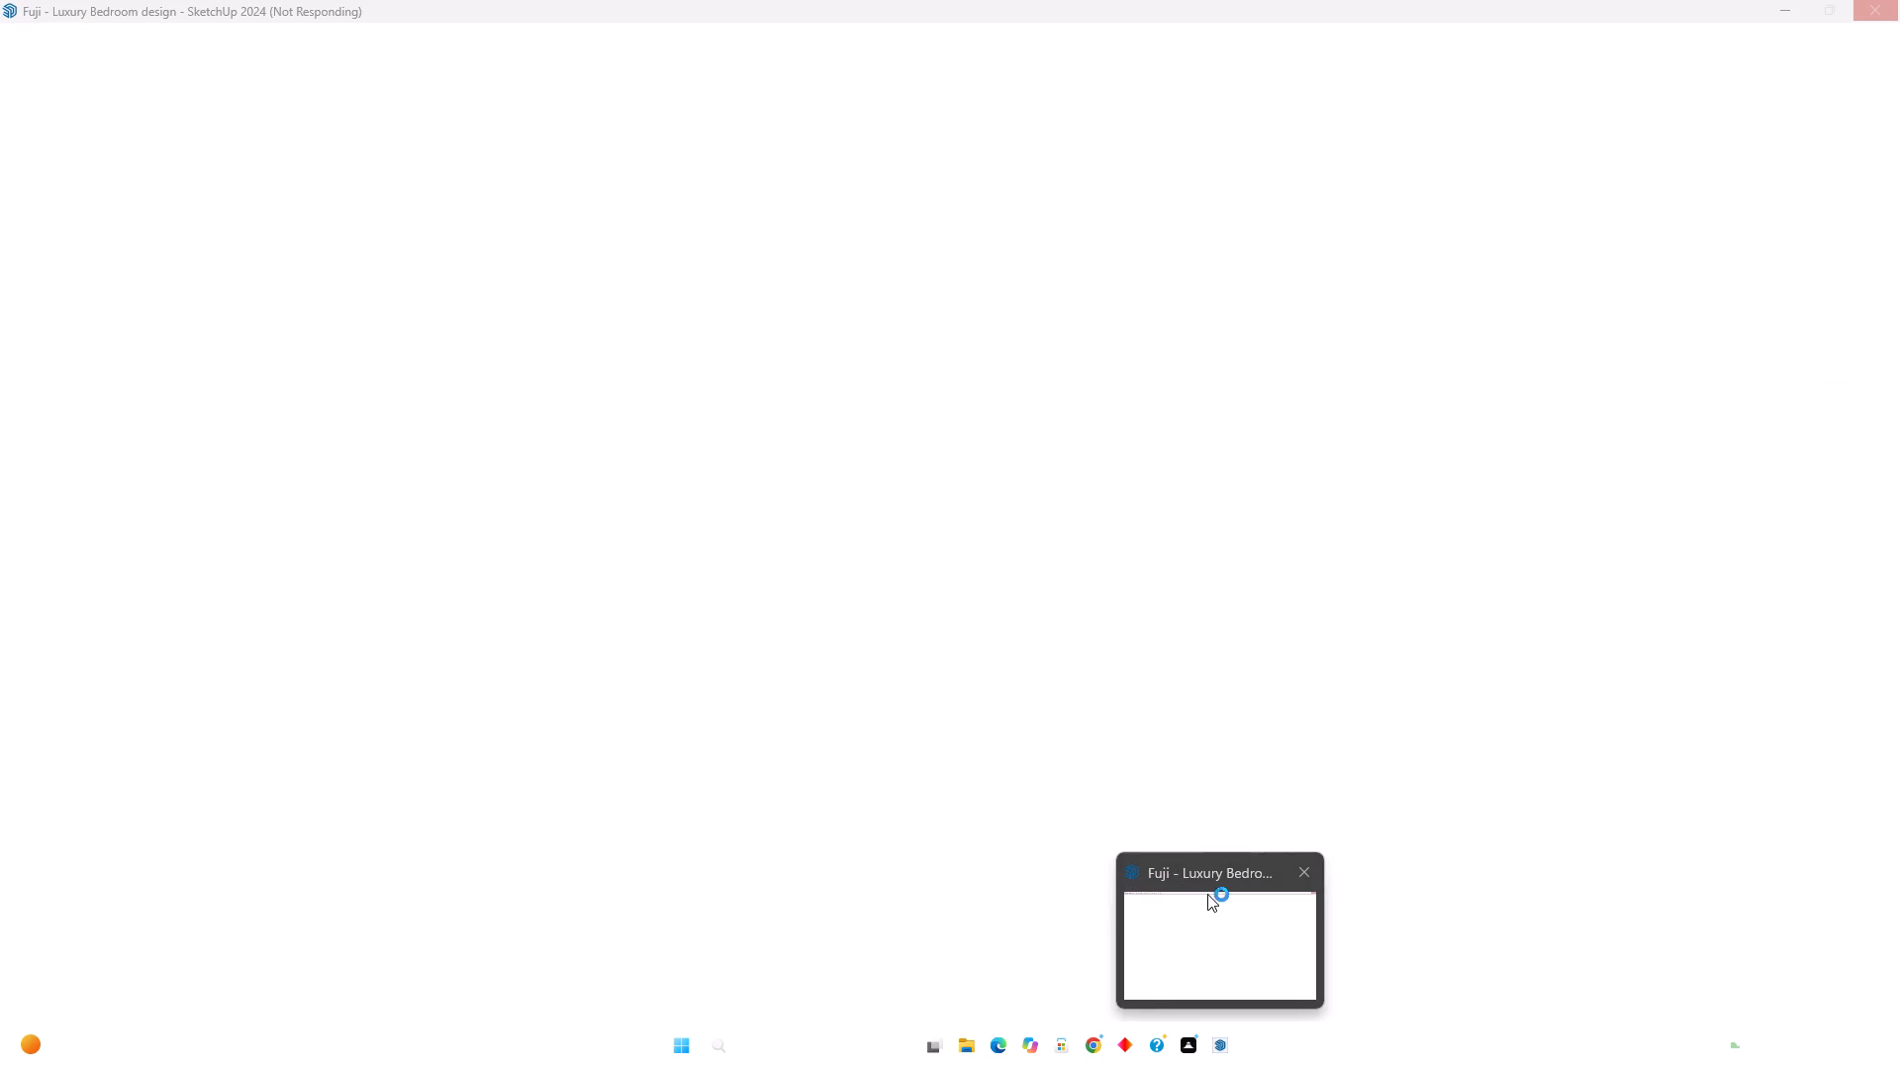
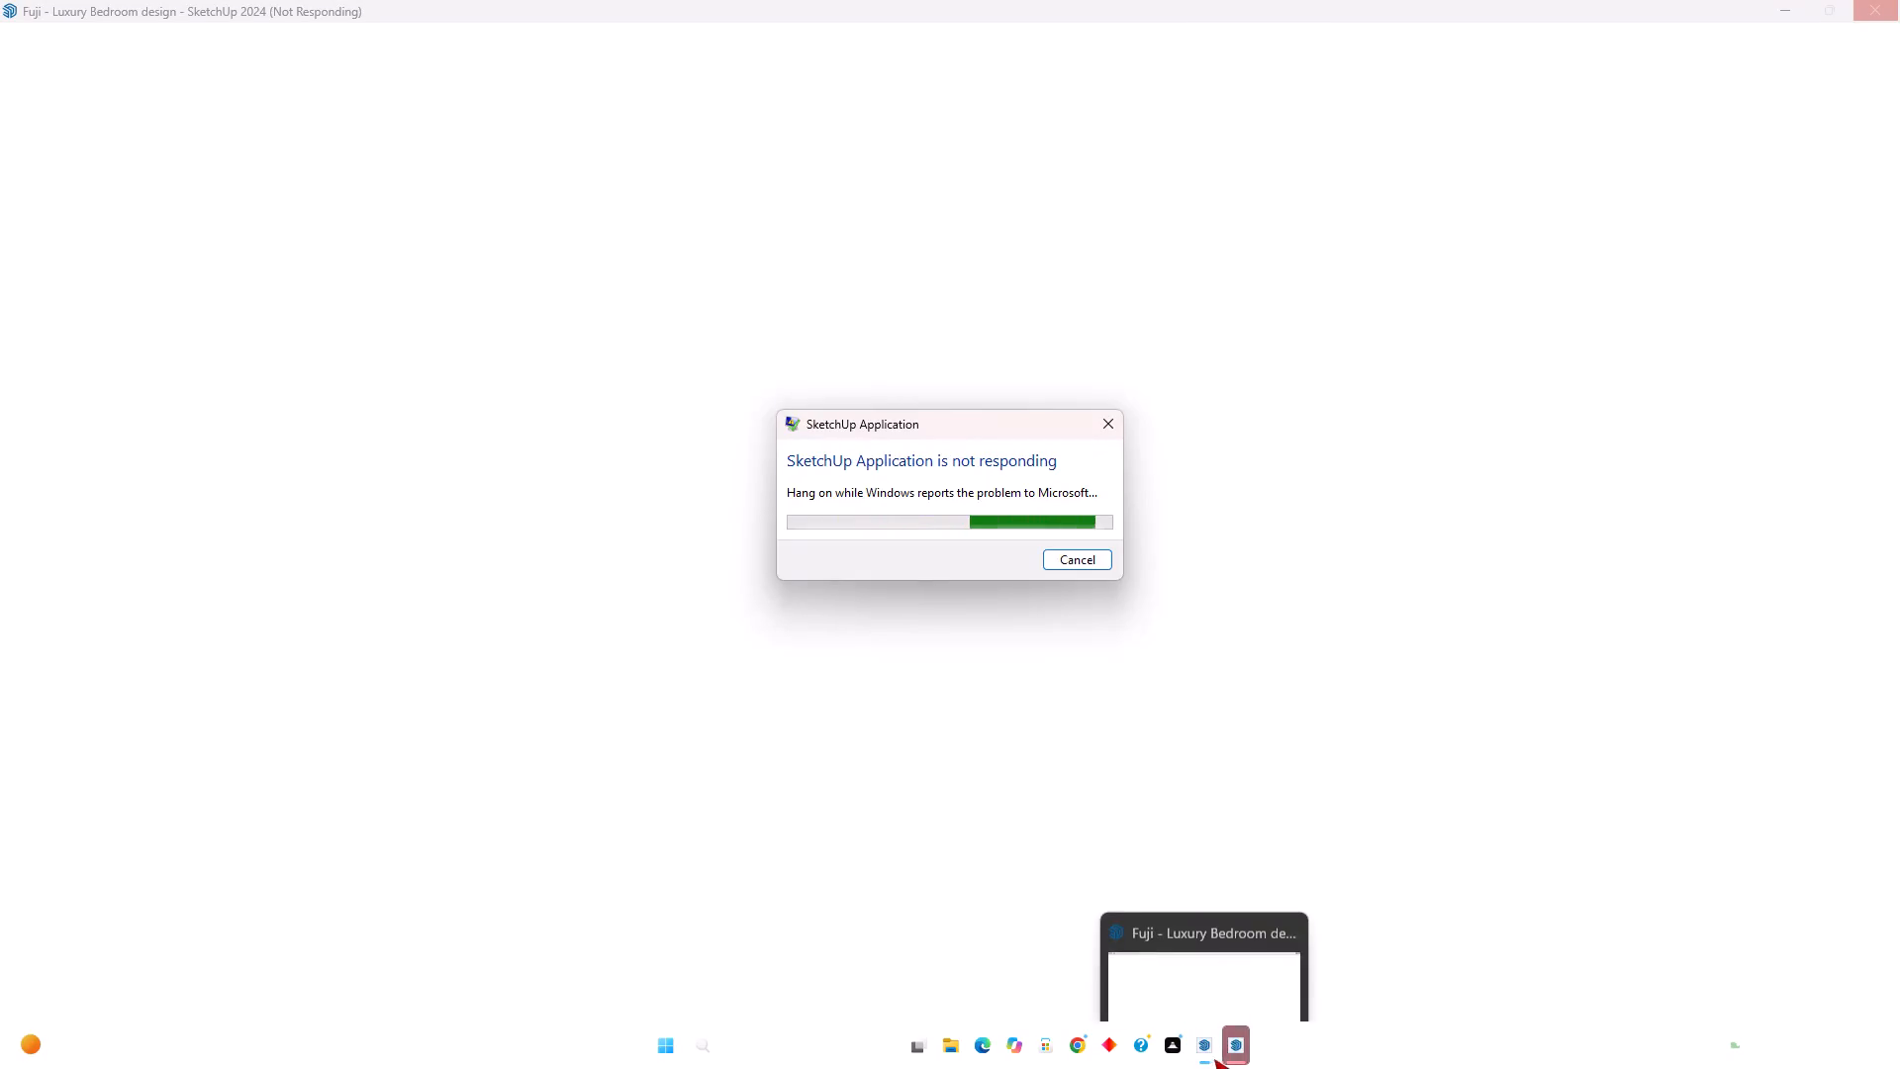
Switch to the SketchUp welcome window and open the recovered Luxury G+1 Residential Elevation model from the recent files.
left_click(1232, 1047)
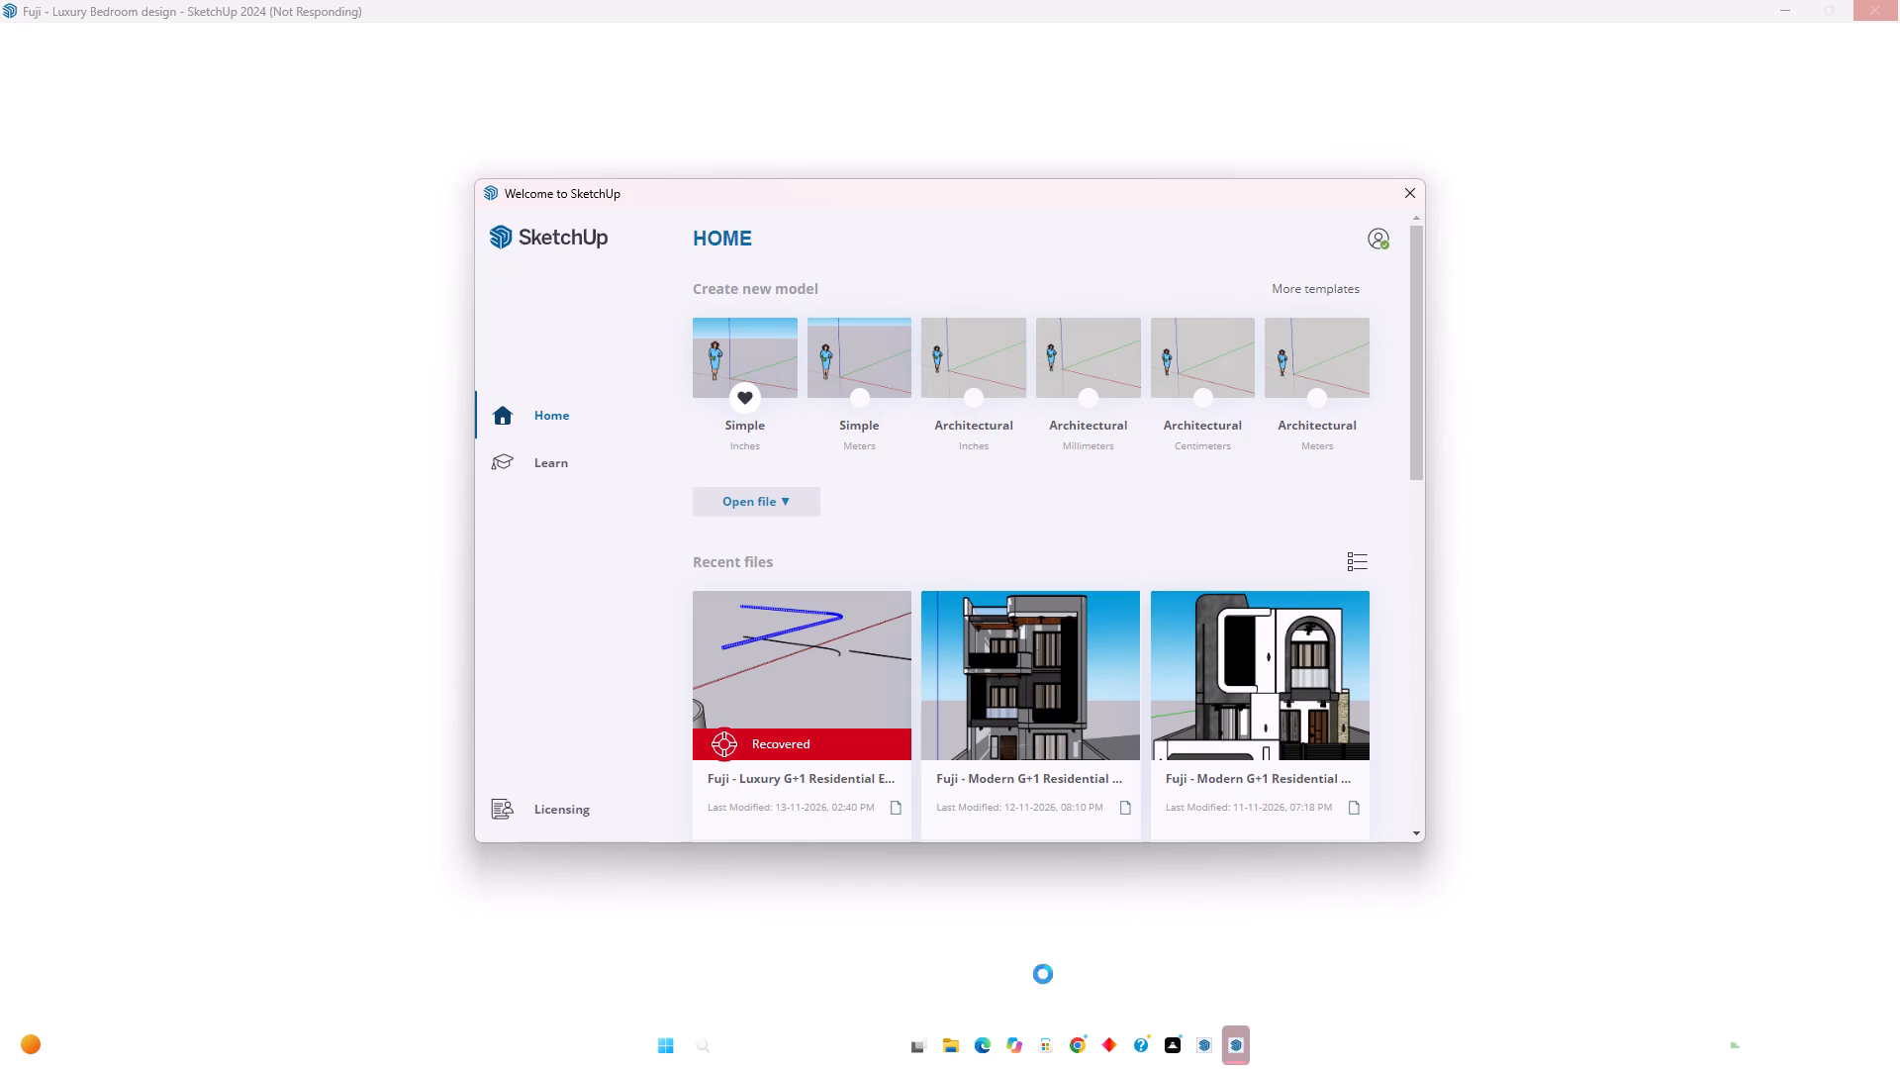
left_click(809, 705)
left_click(770, 515)
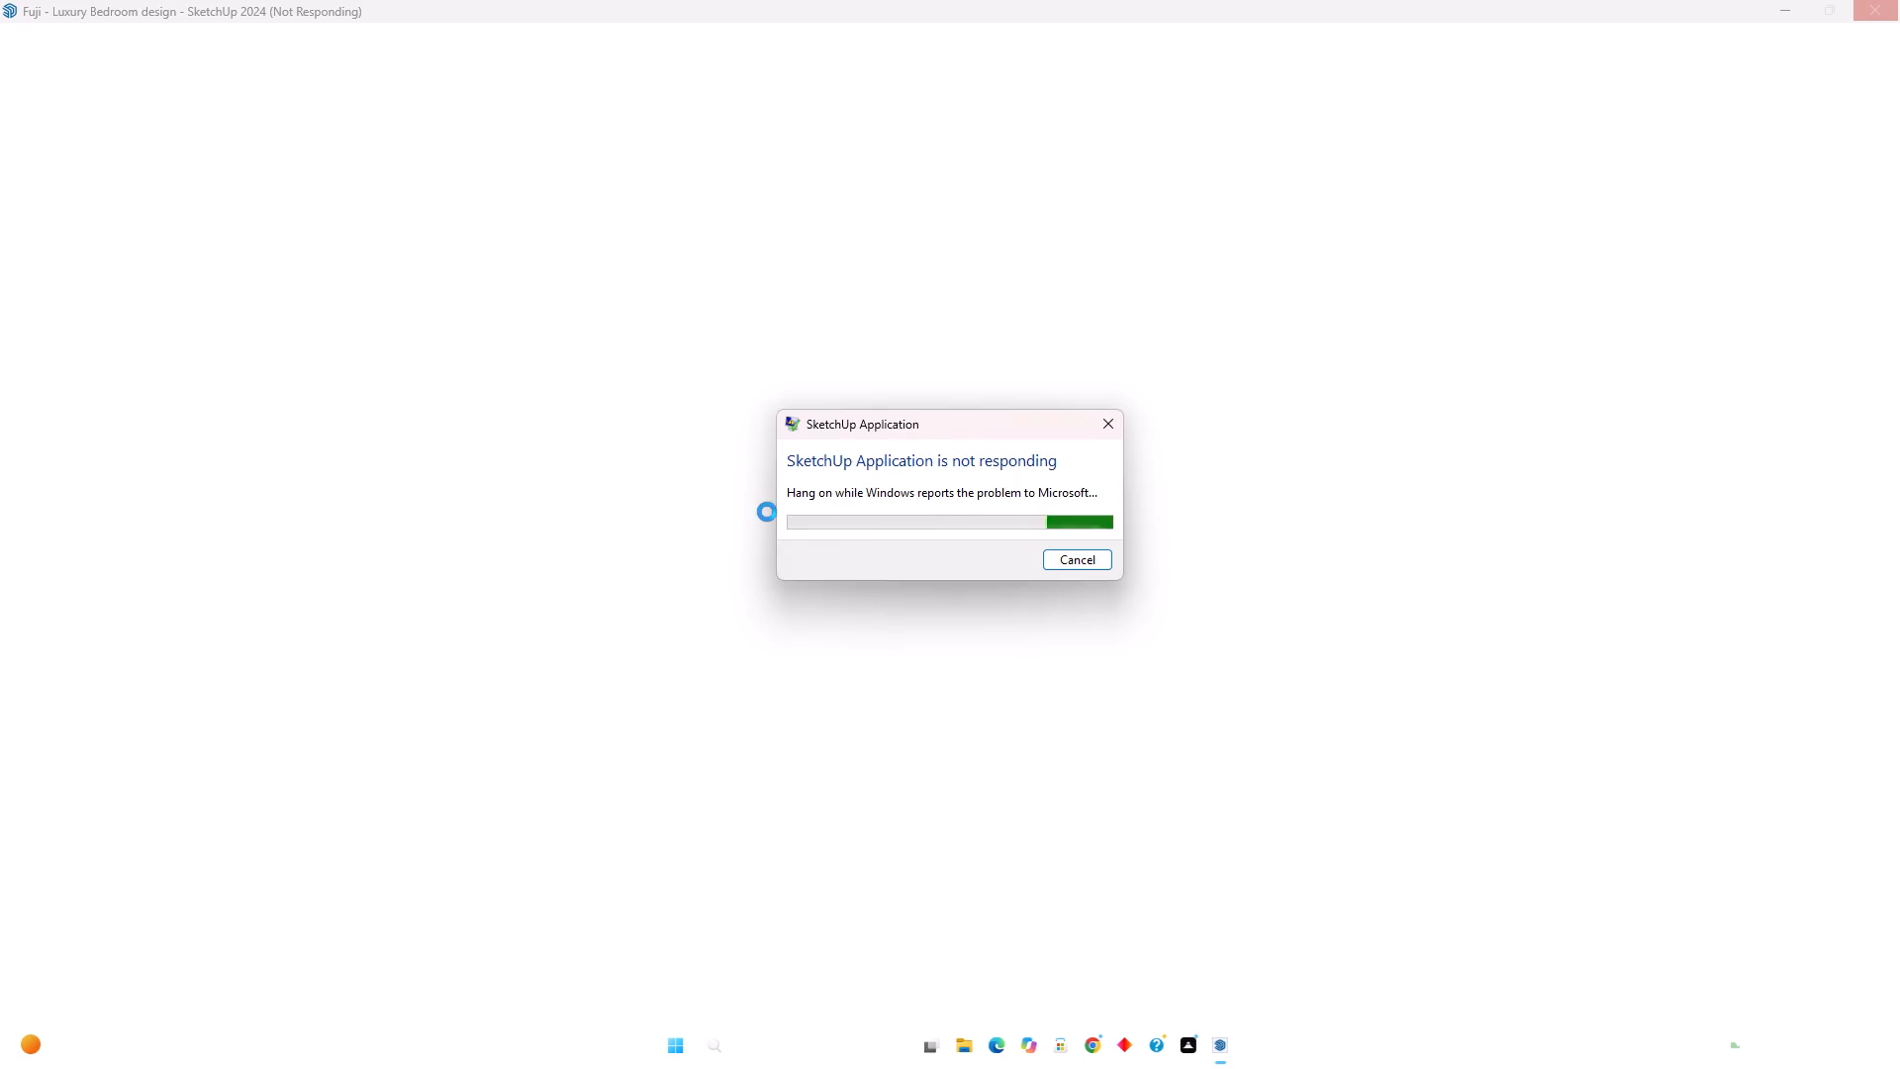
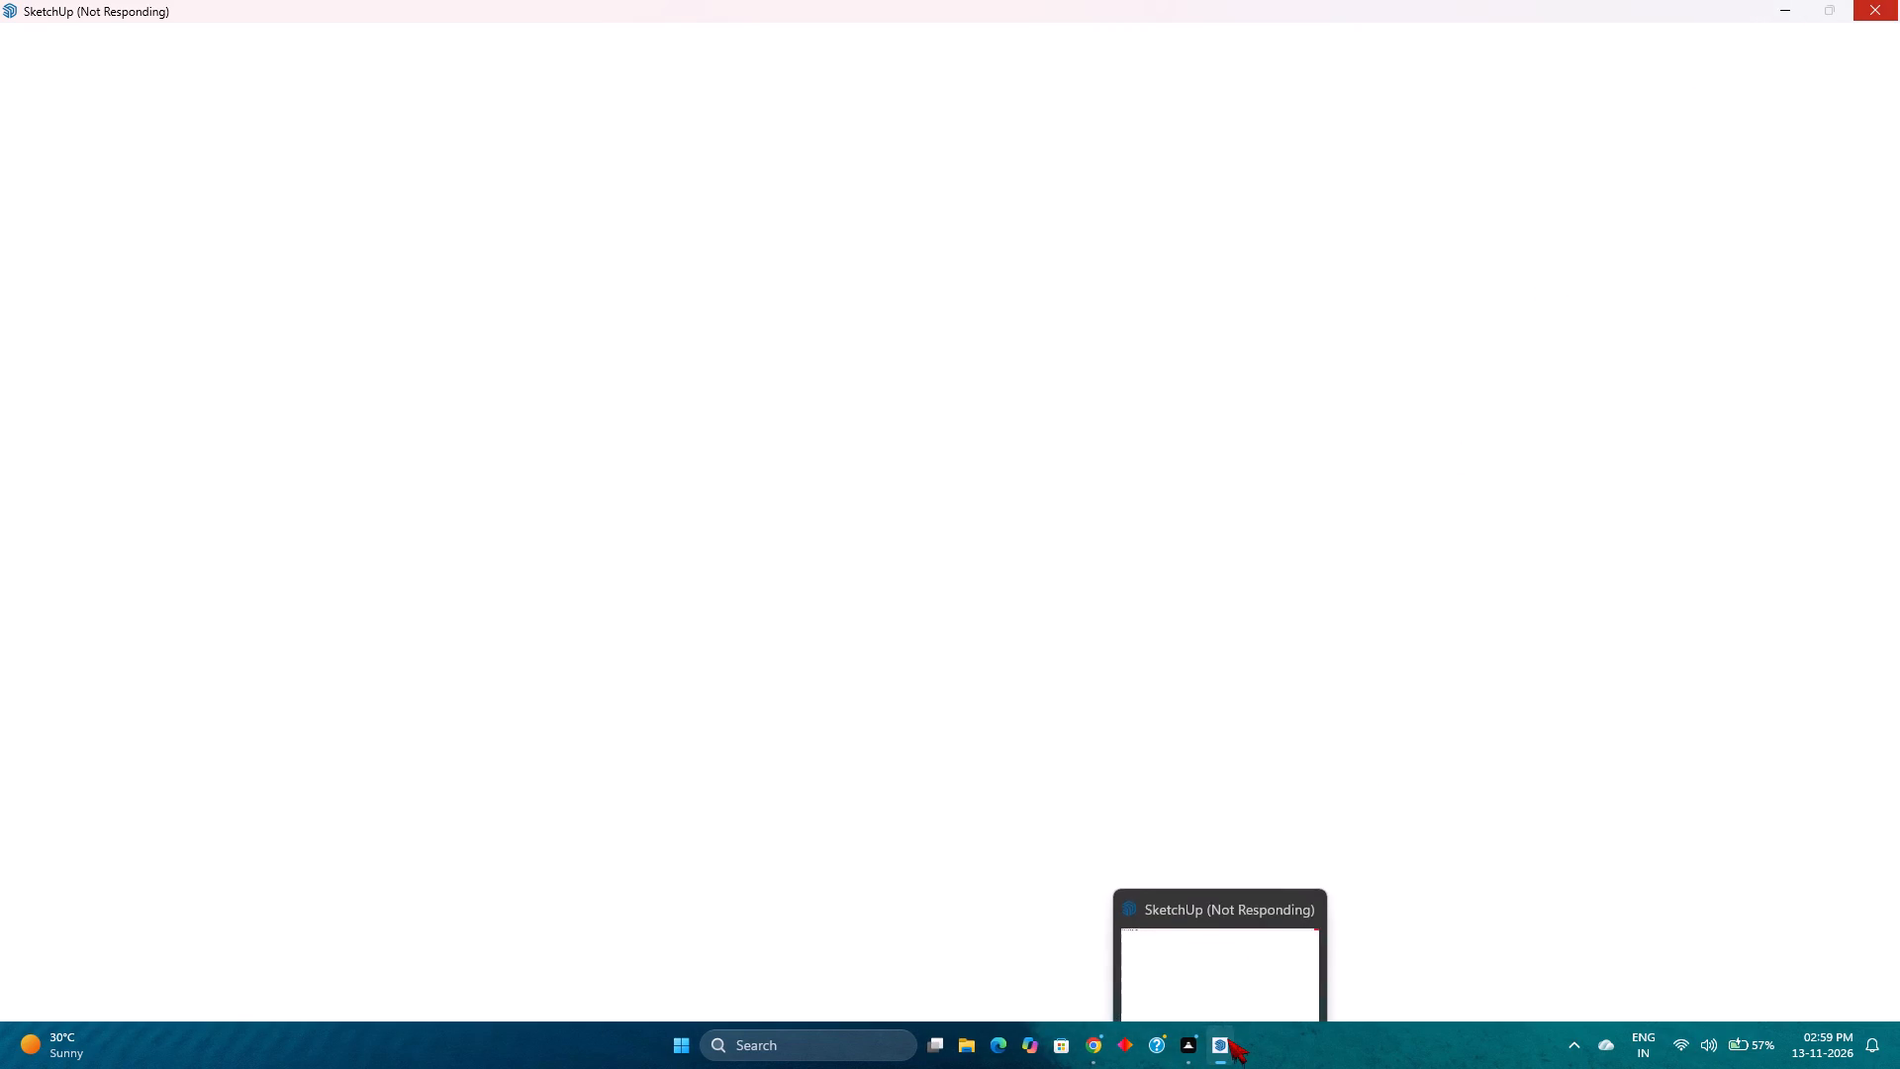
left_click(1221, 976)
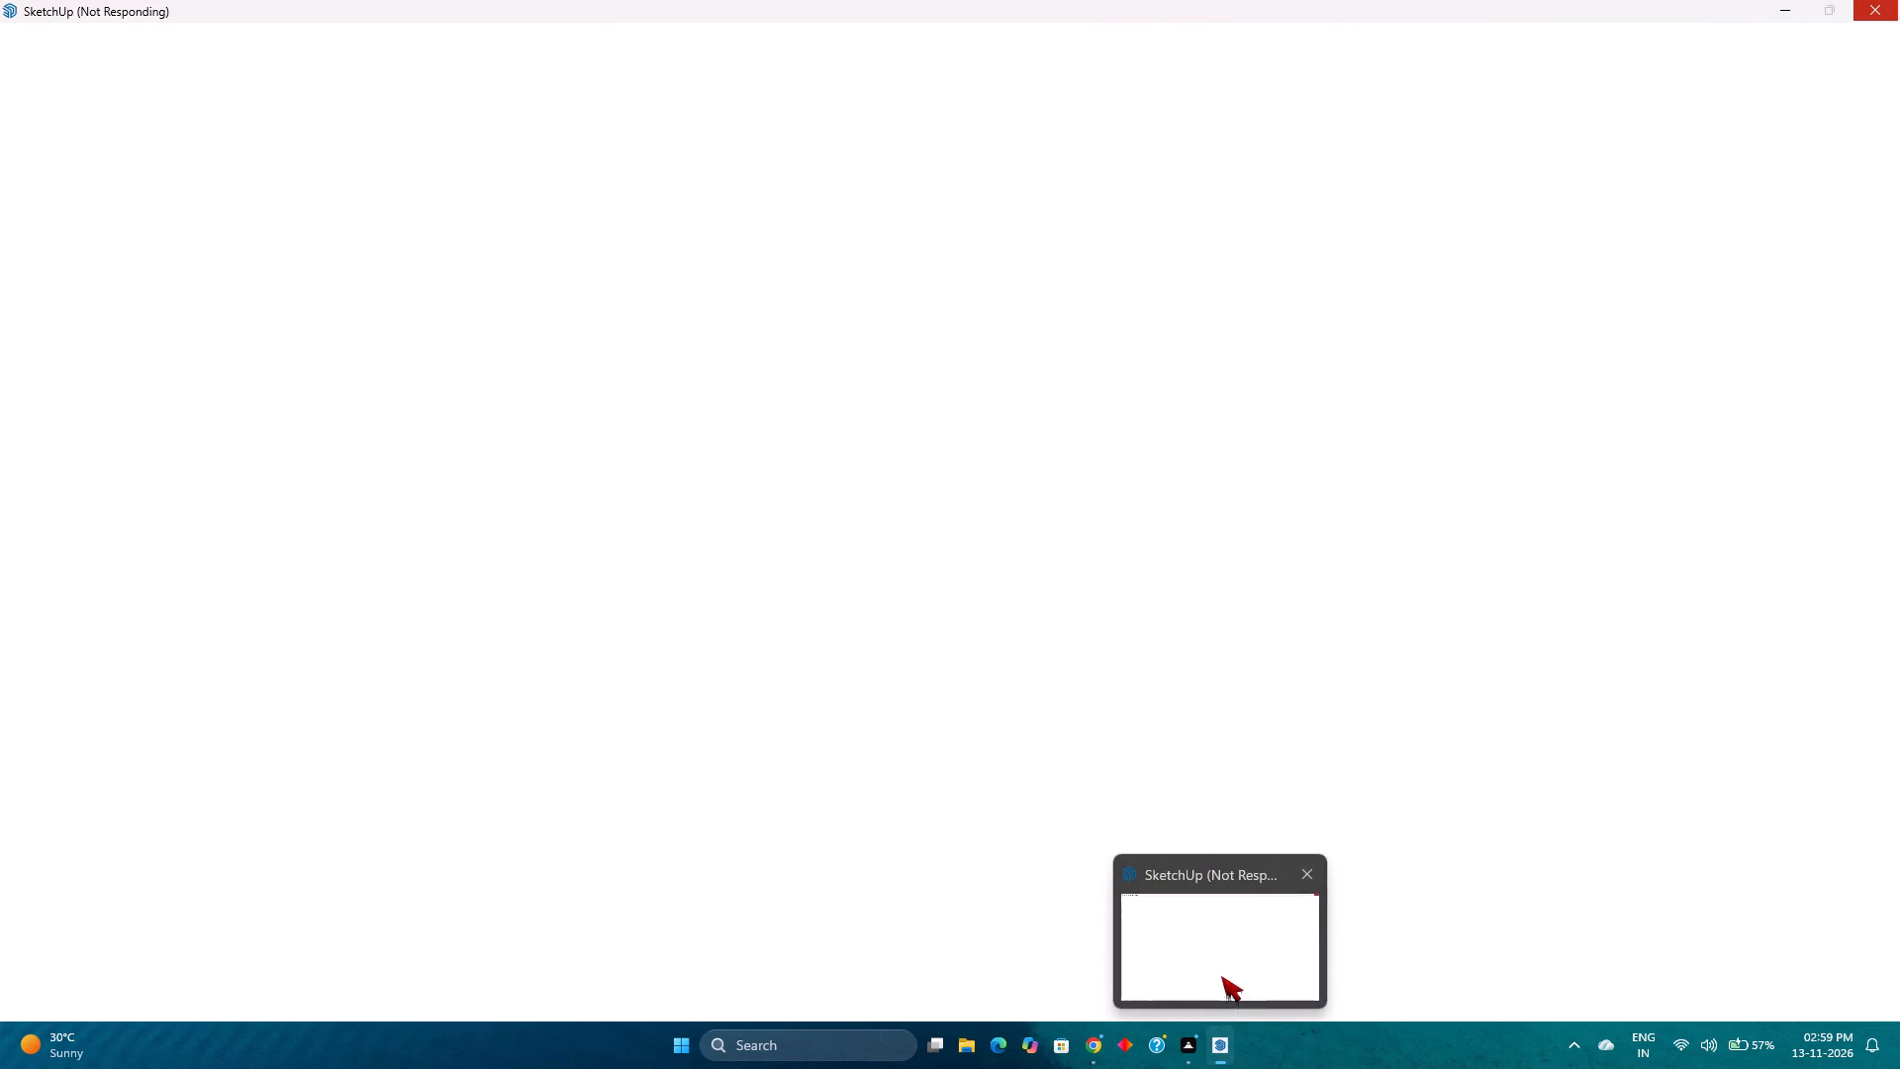
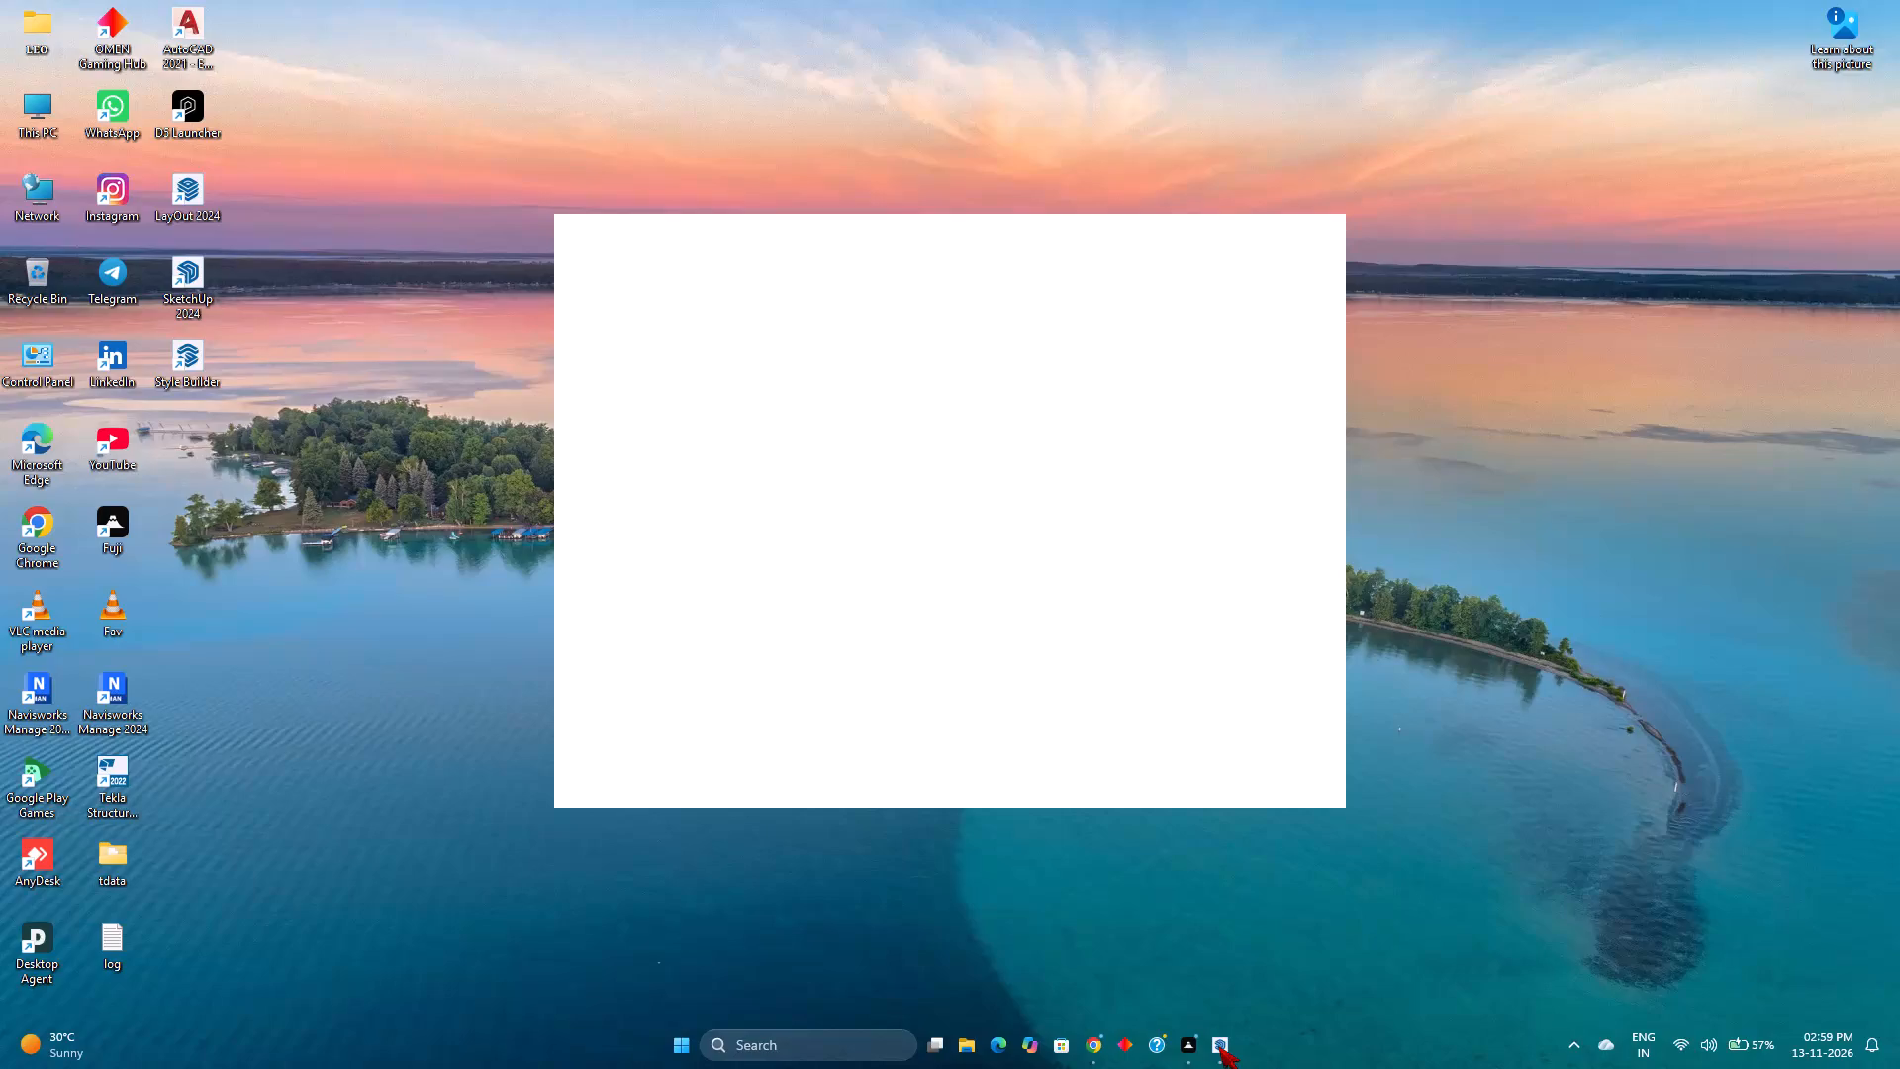
Try to close the blank white application window left open on the desktop.
right_click(1218, 1046)
left_click(1172, 981)
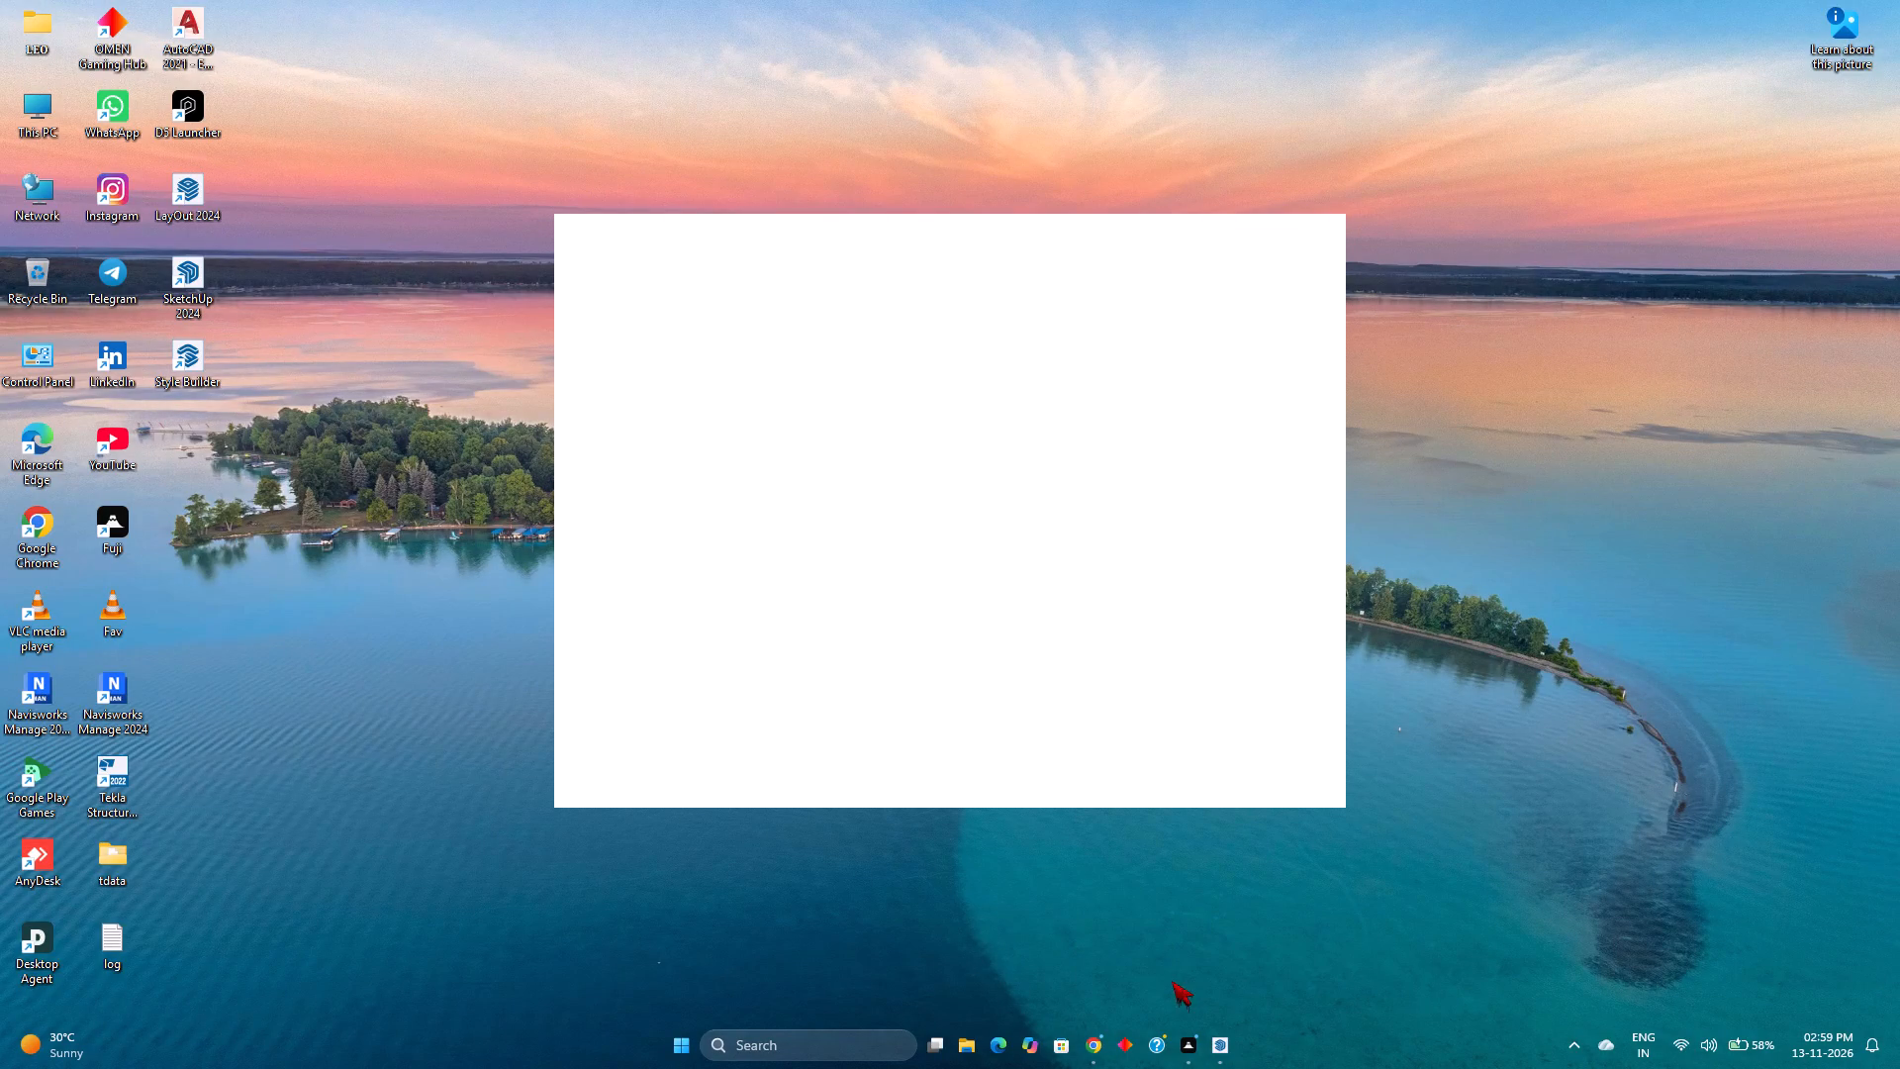
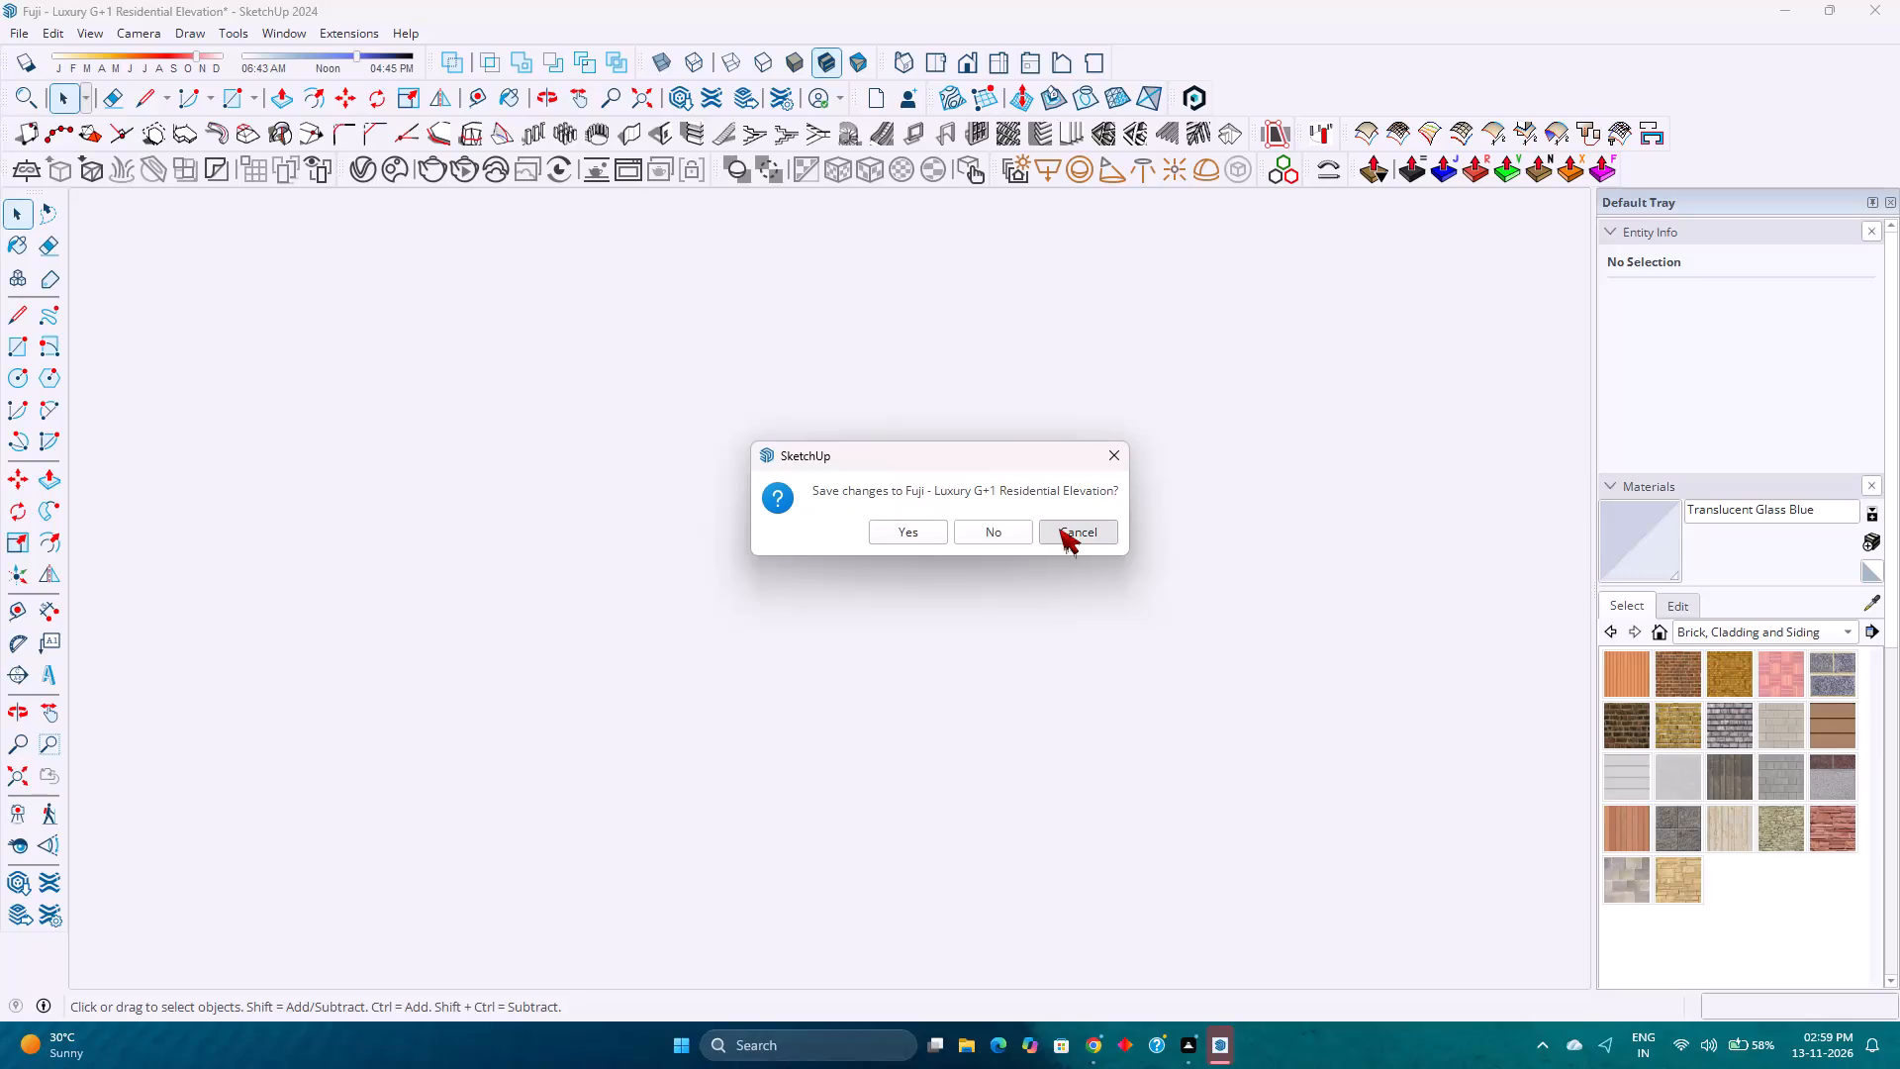
Close the Welcome to SketchUp window and return to the Luxury G+1 Residential Elevation model window.
left_click(1159, 755)
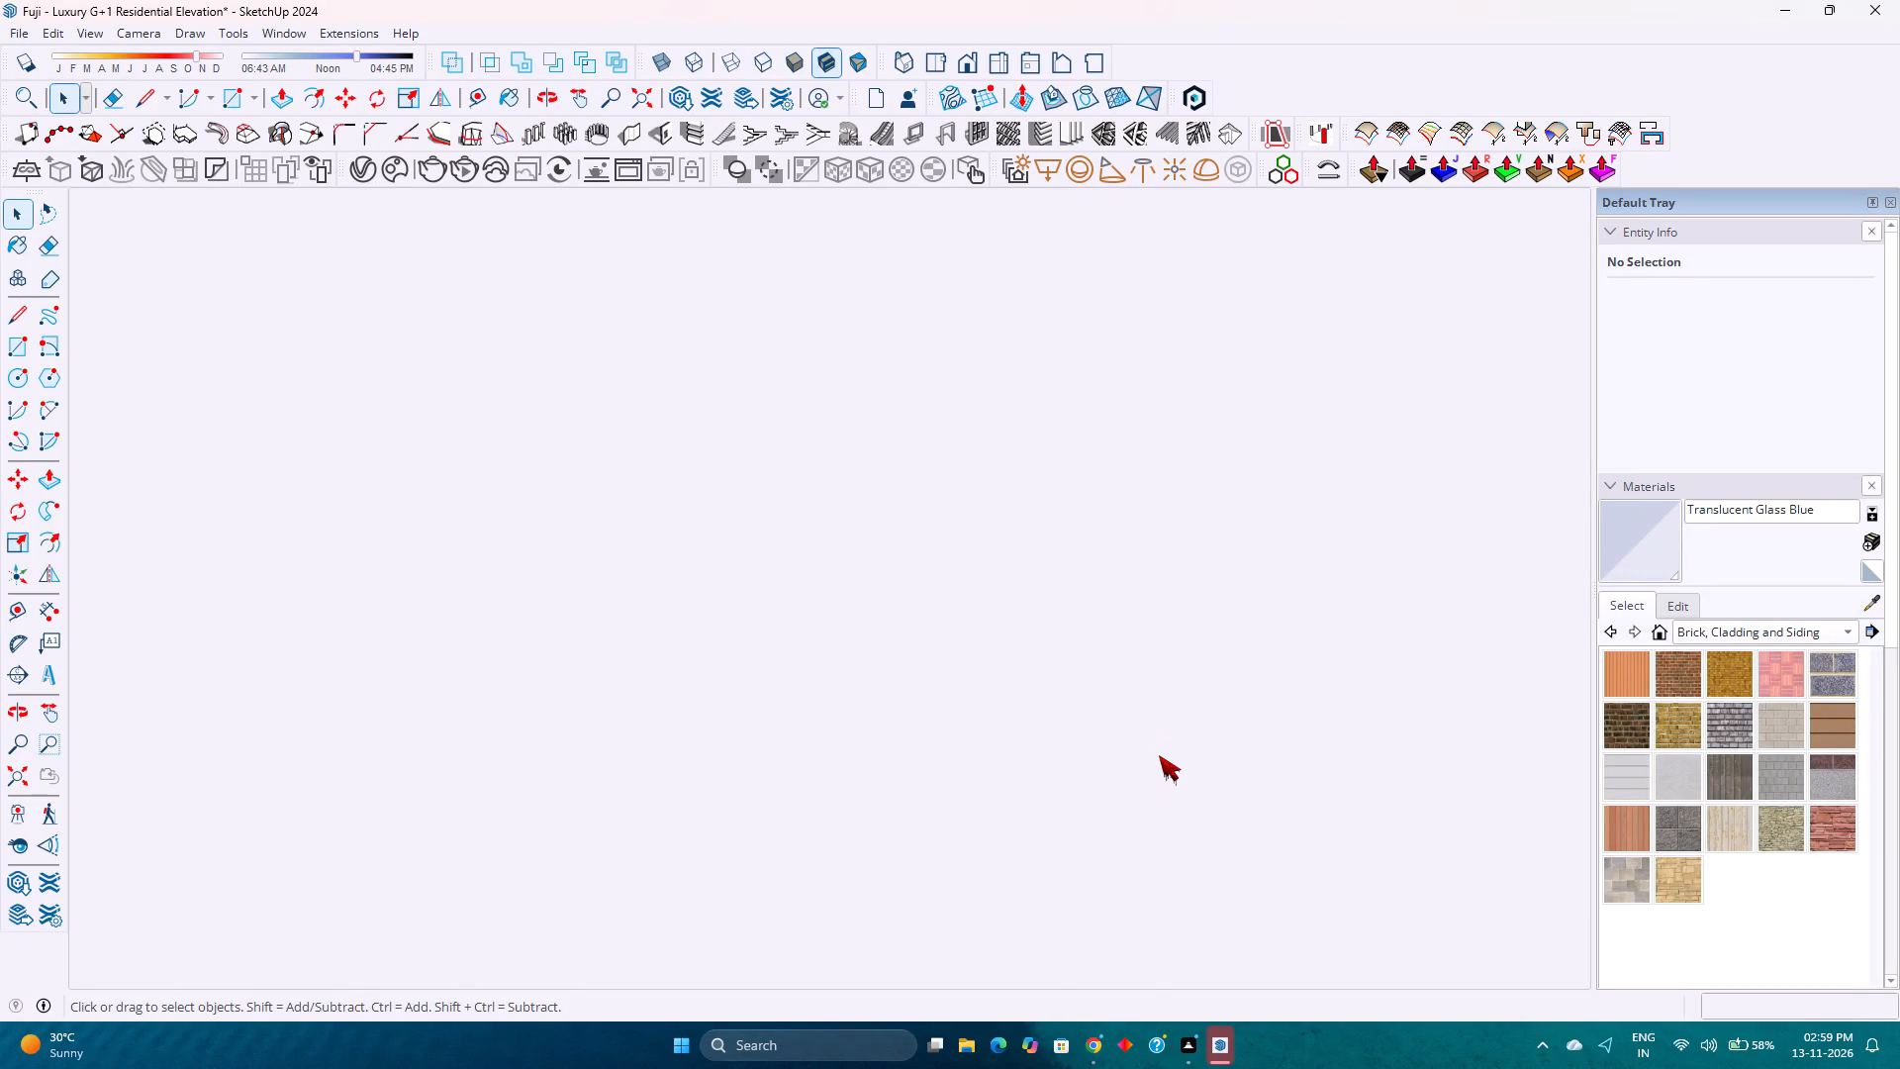
left_click(1145, 755)
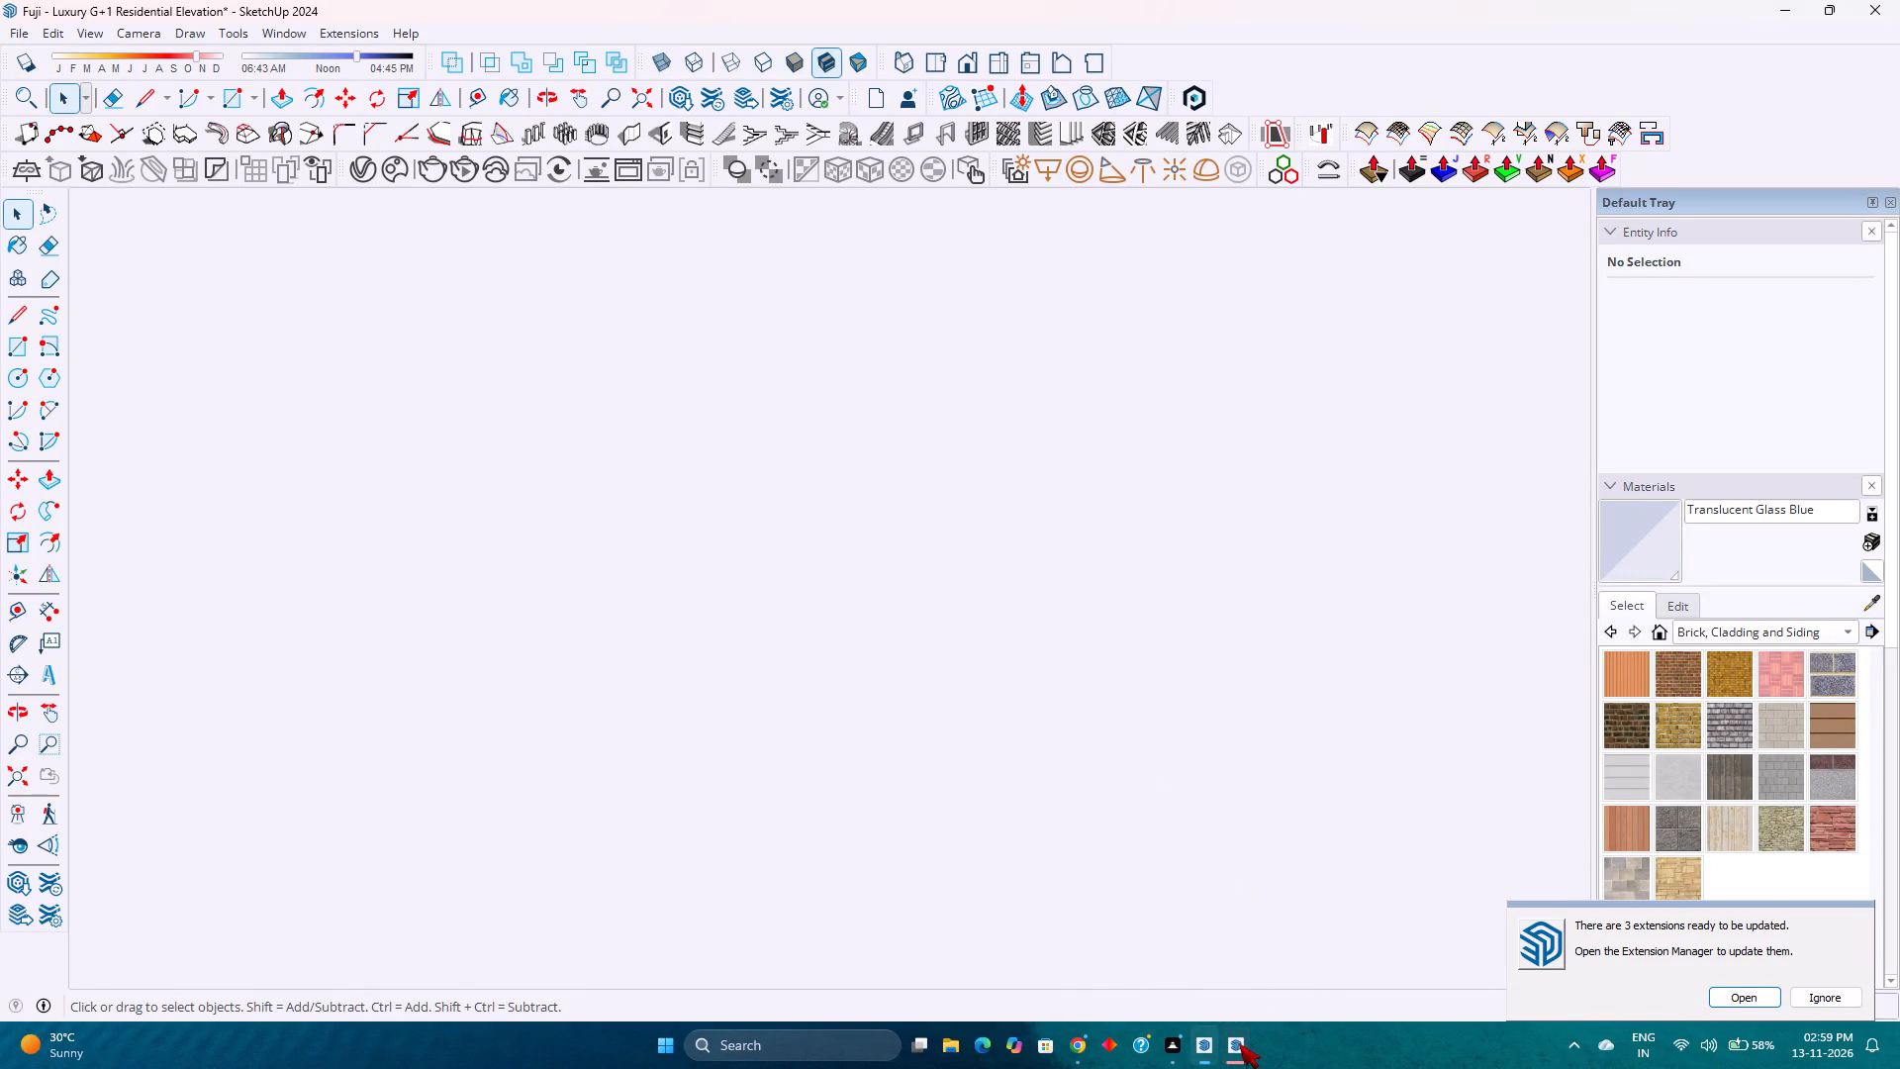
left_click(1268, 916)
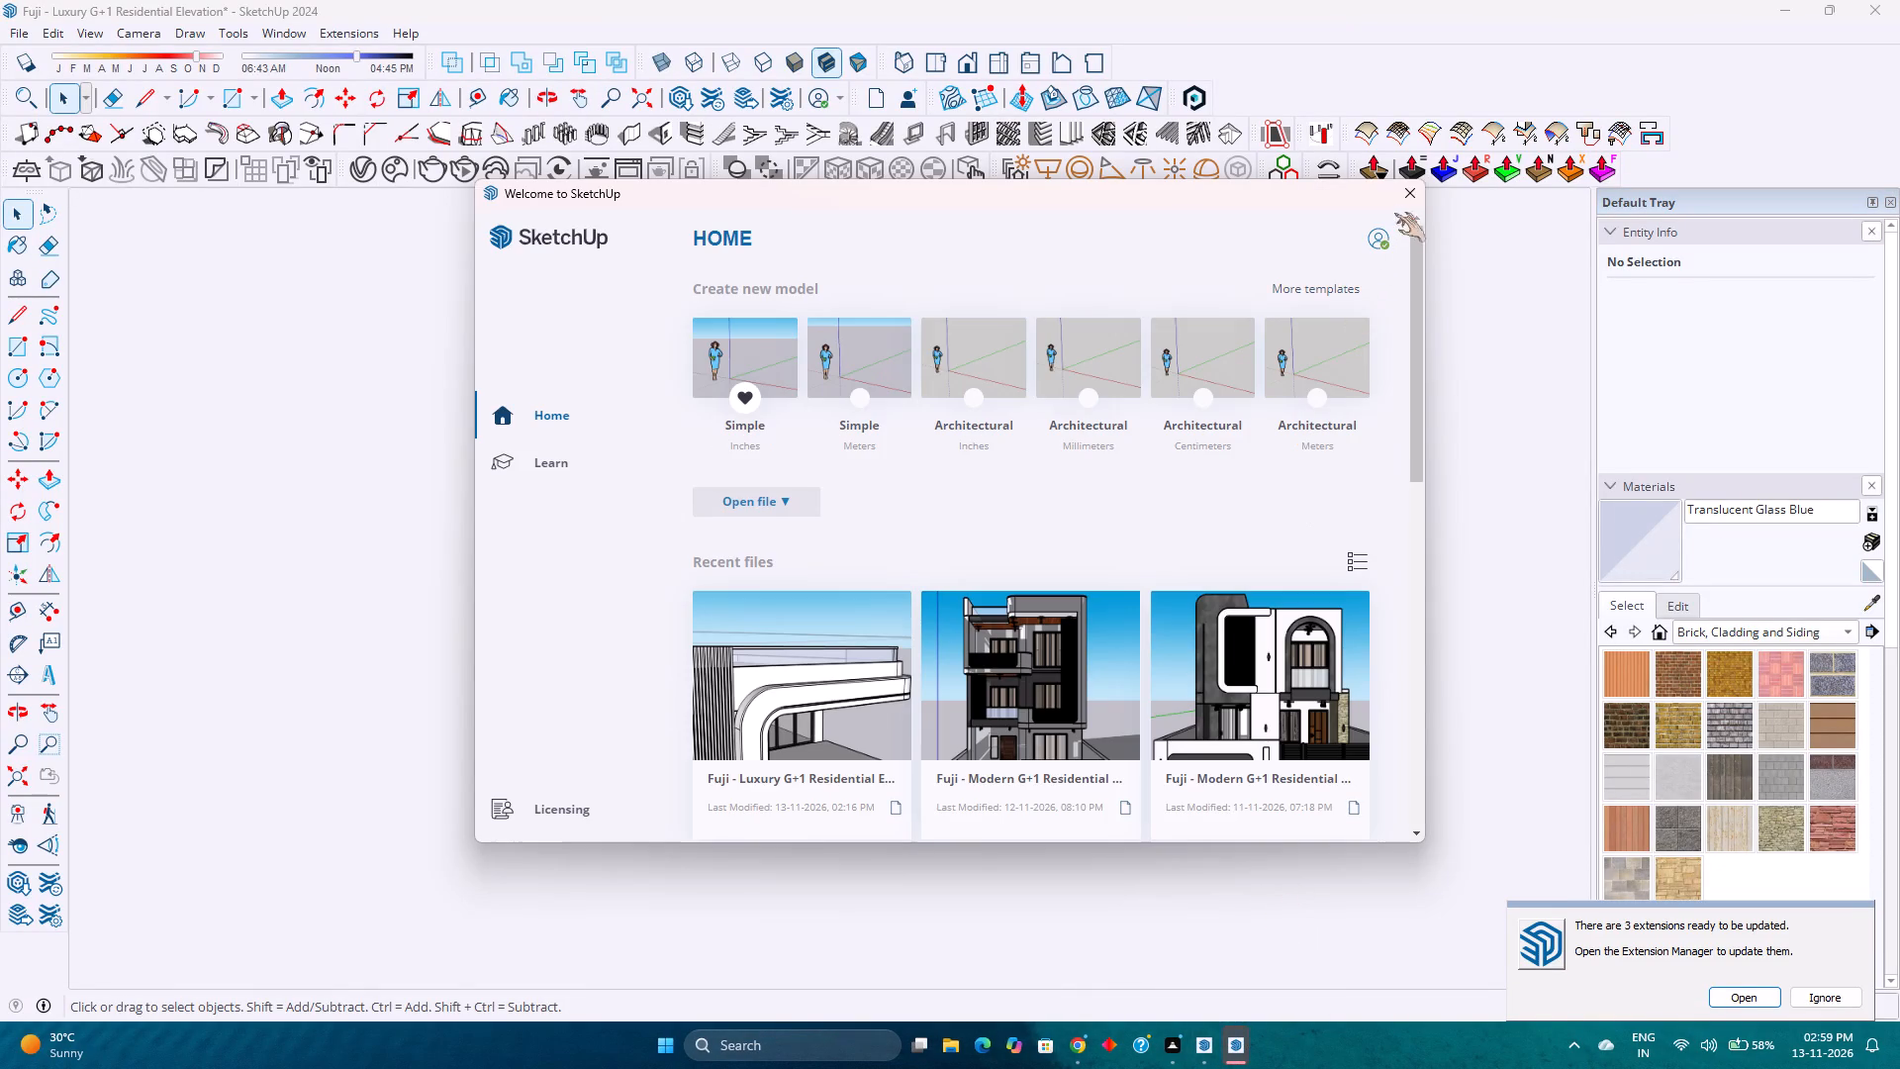
left_click(1404, 198)
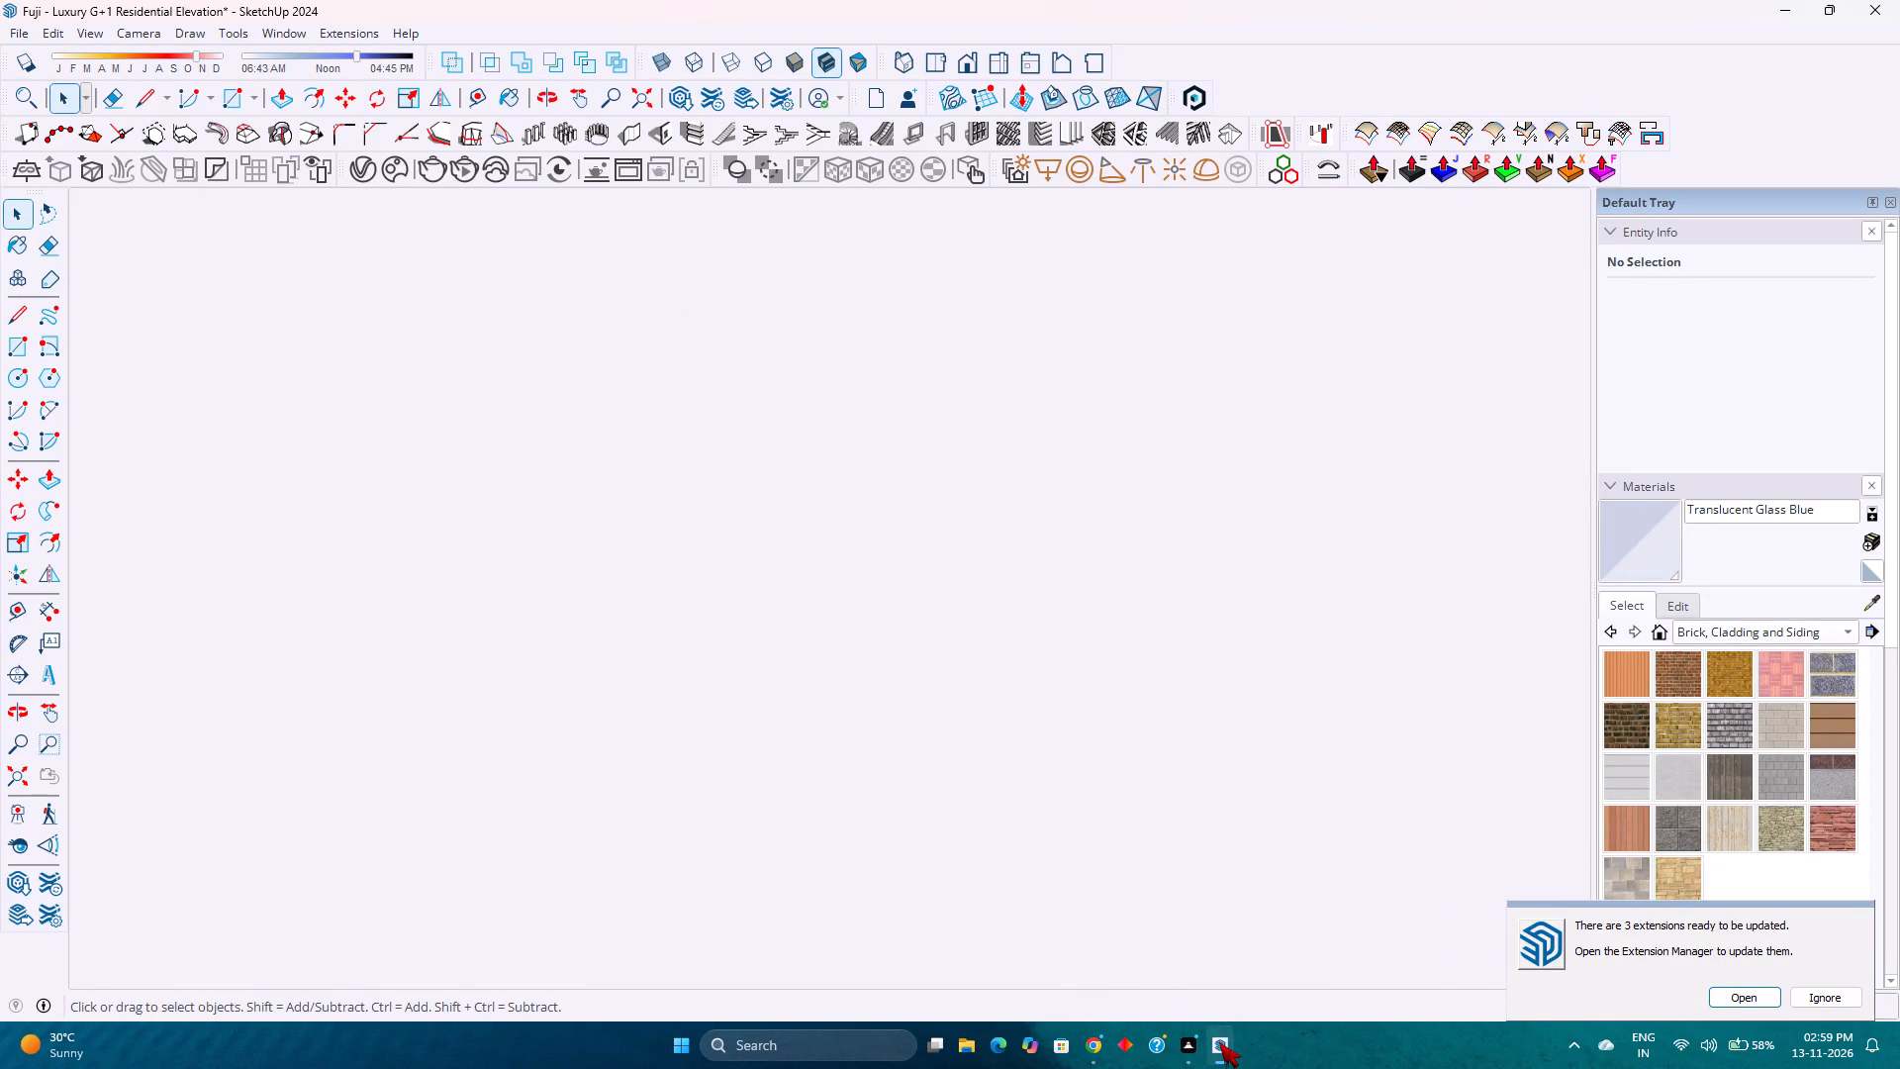
left_click(1187, 961)
triple_click(866, 741)
Try to fit the whole model in the blank viewport with Zoom Extents.
scroll(1137, 201, "down", 3)
left_click(23, 773)
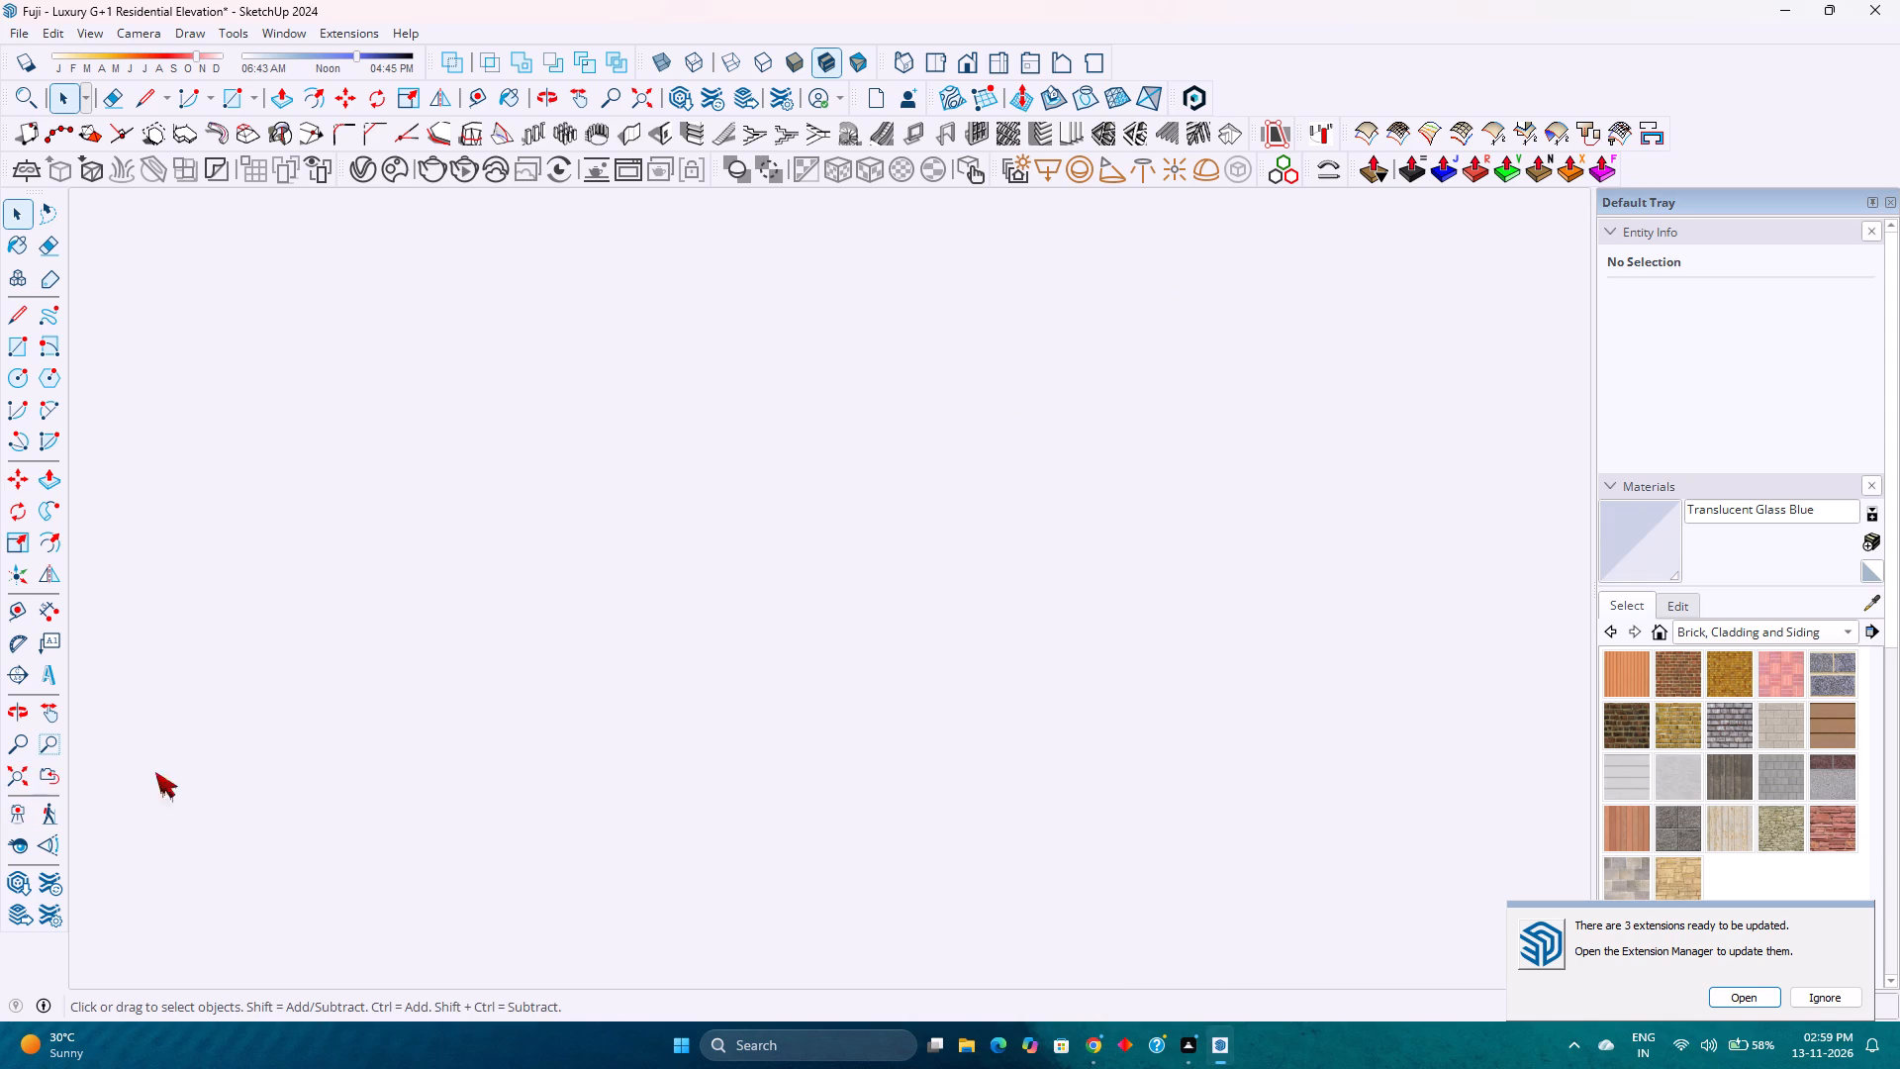
Ignore the notification about the available extension updates.
left_click(1833, 999)
Try to bring the model back into the blank viewport using Zoom Extents and the standard Front view.
left_click_drag(1042, 592, 1023, 585)
double_click(1023, 585)
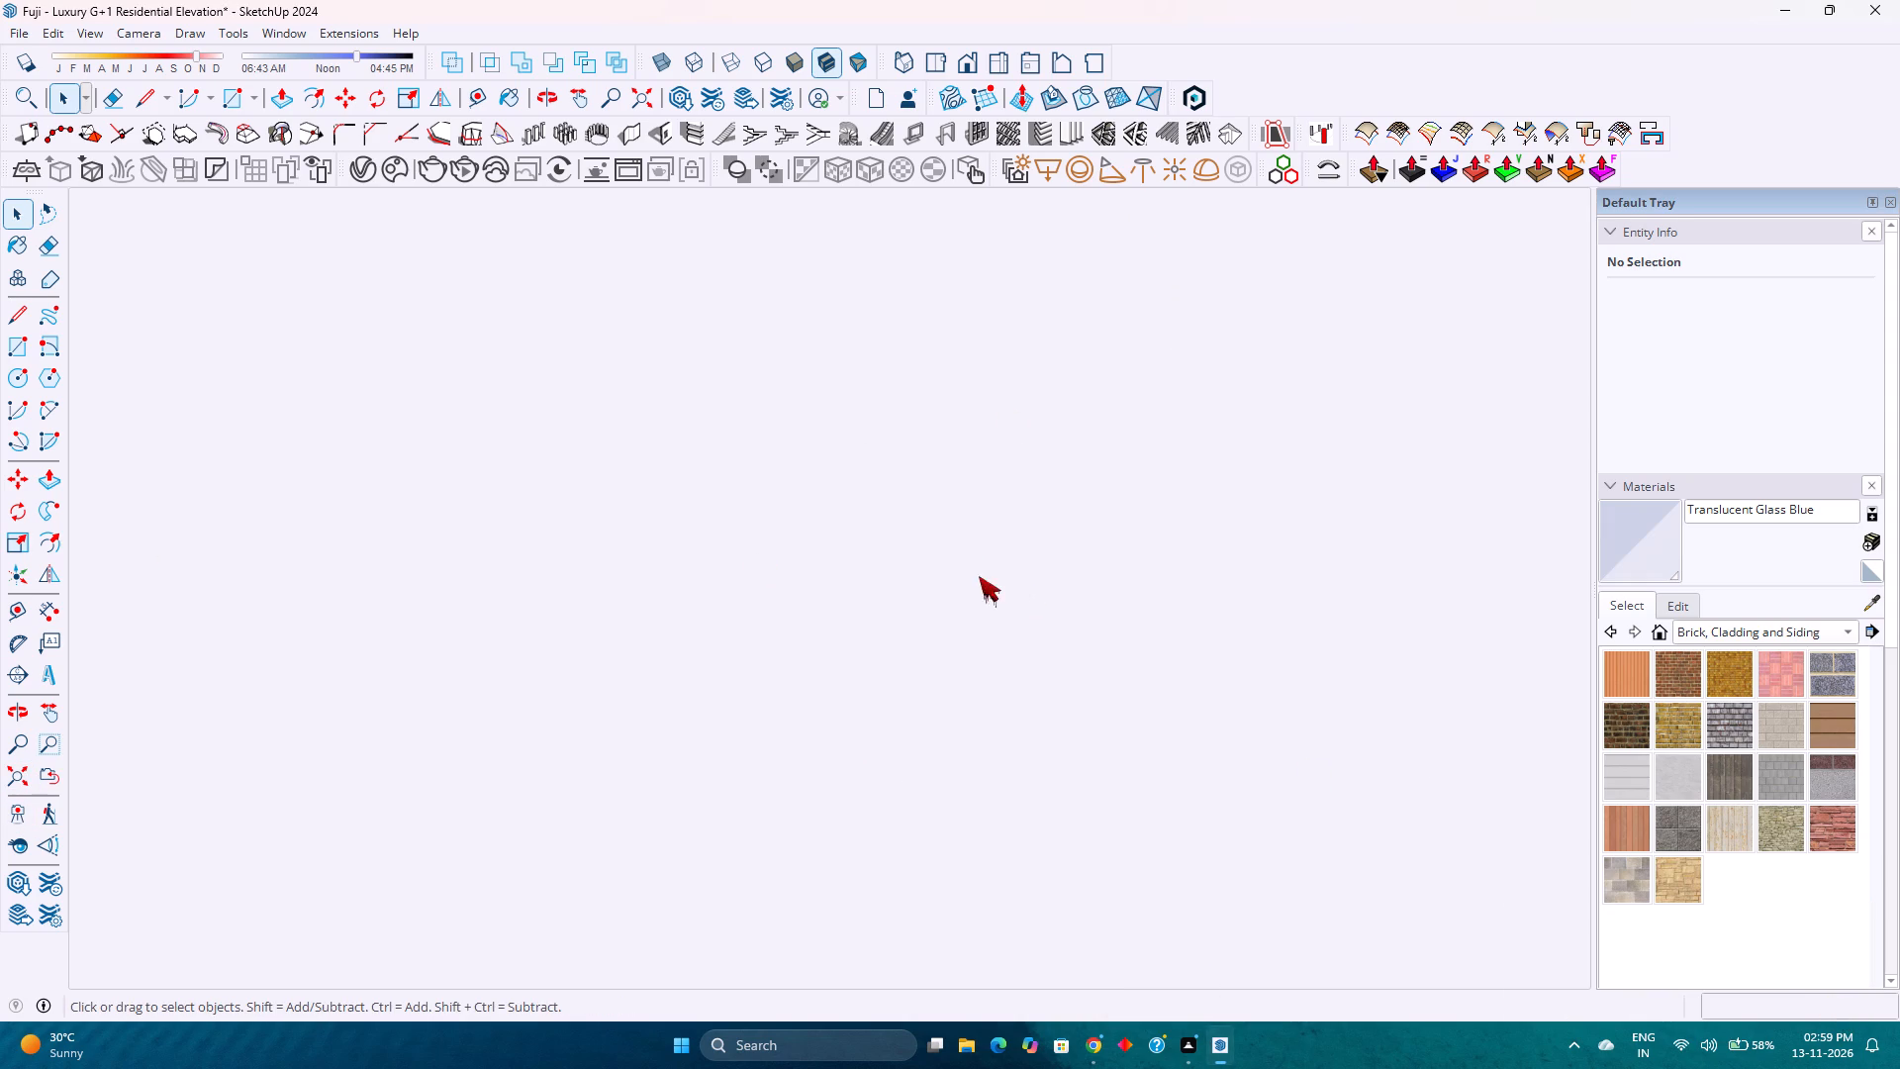
triple_click(11, 779)
left_click(281, 670)
left_click(290, 662)
scroll(440, 582, "down", 2)
scroll(440, 582, "up", 5)
scroll(440, 582, "down", 4)
scroll(440, 582, "up", 2)
scroll(440, 582, "down", 4)
scroll(406, 538, "up", 1)
scroll(391, 533, "down", 3)
scroll(366, 503, "up", 4)
left_click(339, 458)
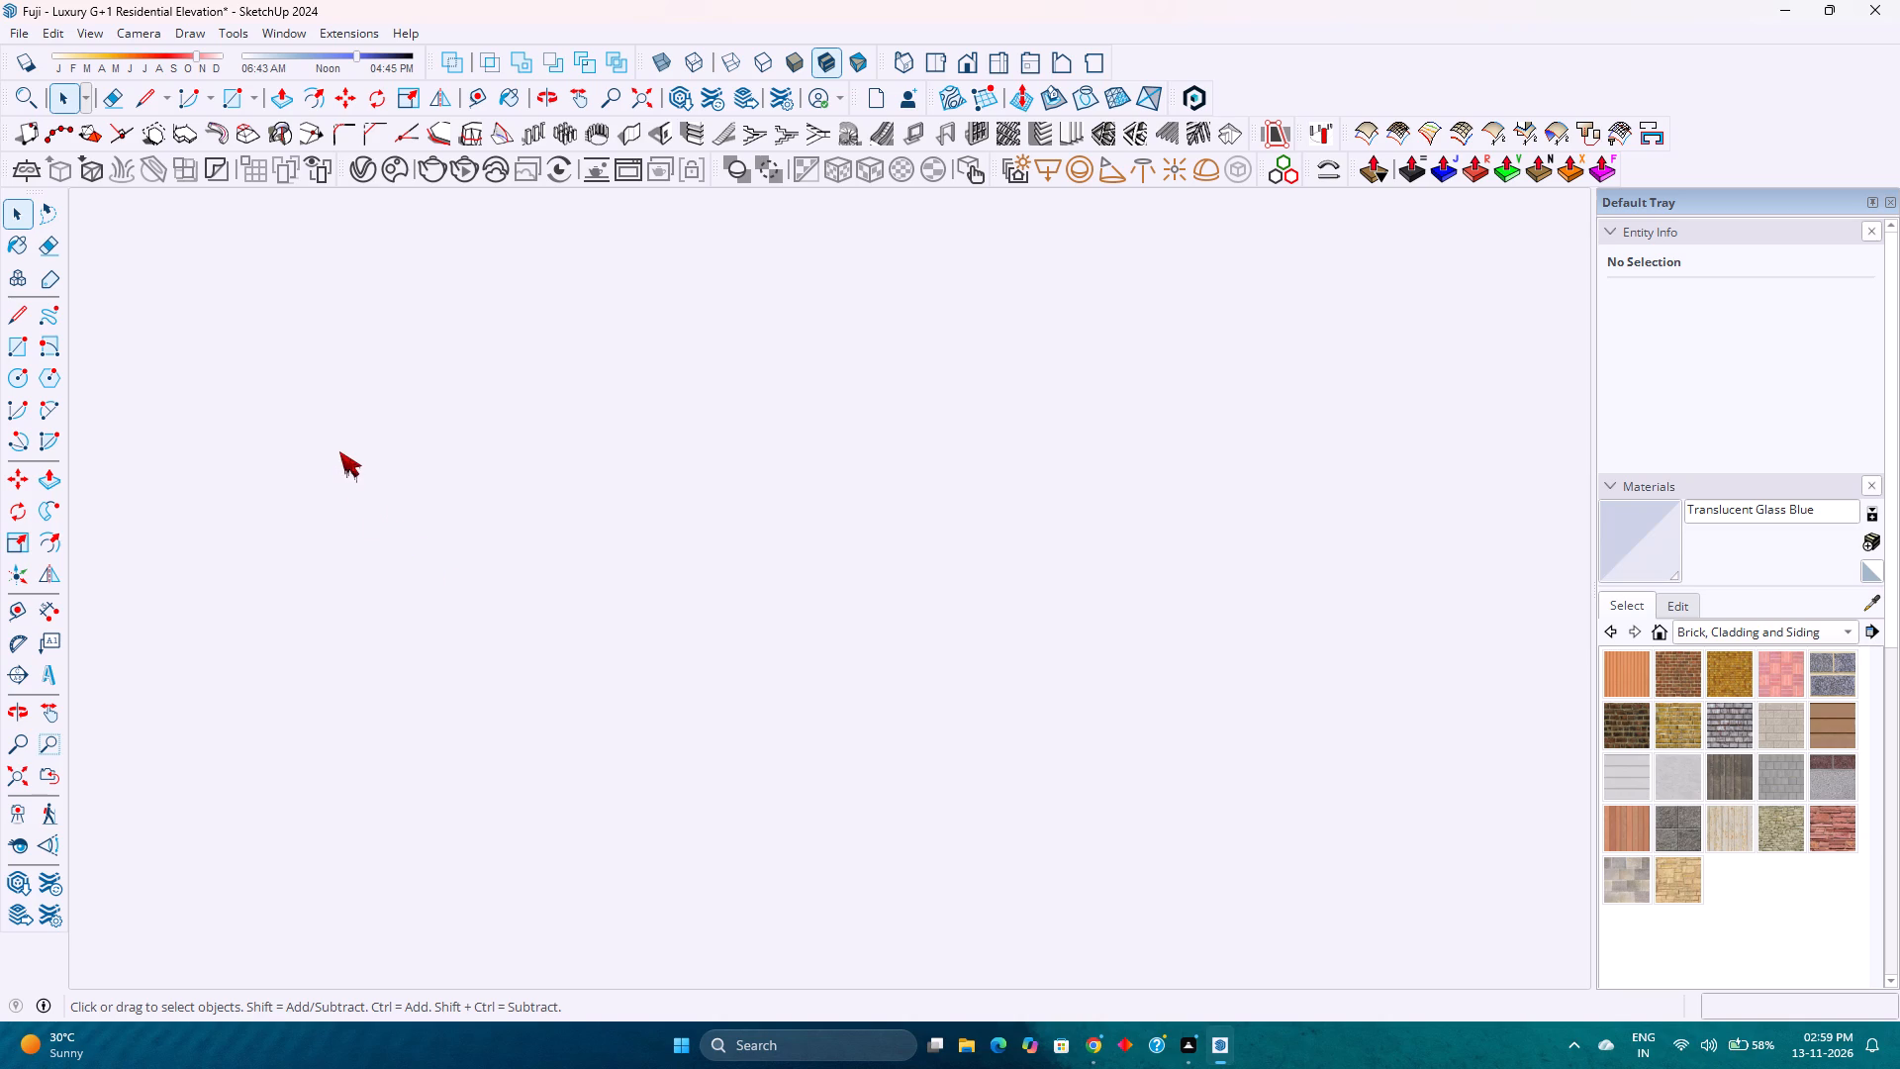
left_click(339, 451)
left_click(341, 470)
left_click(341, 480)
triple_click(965, 56)
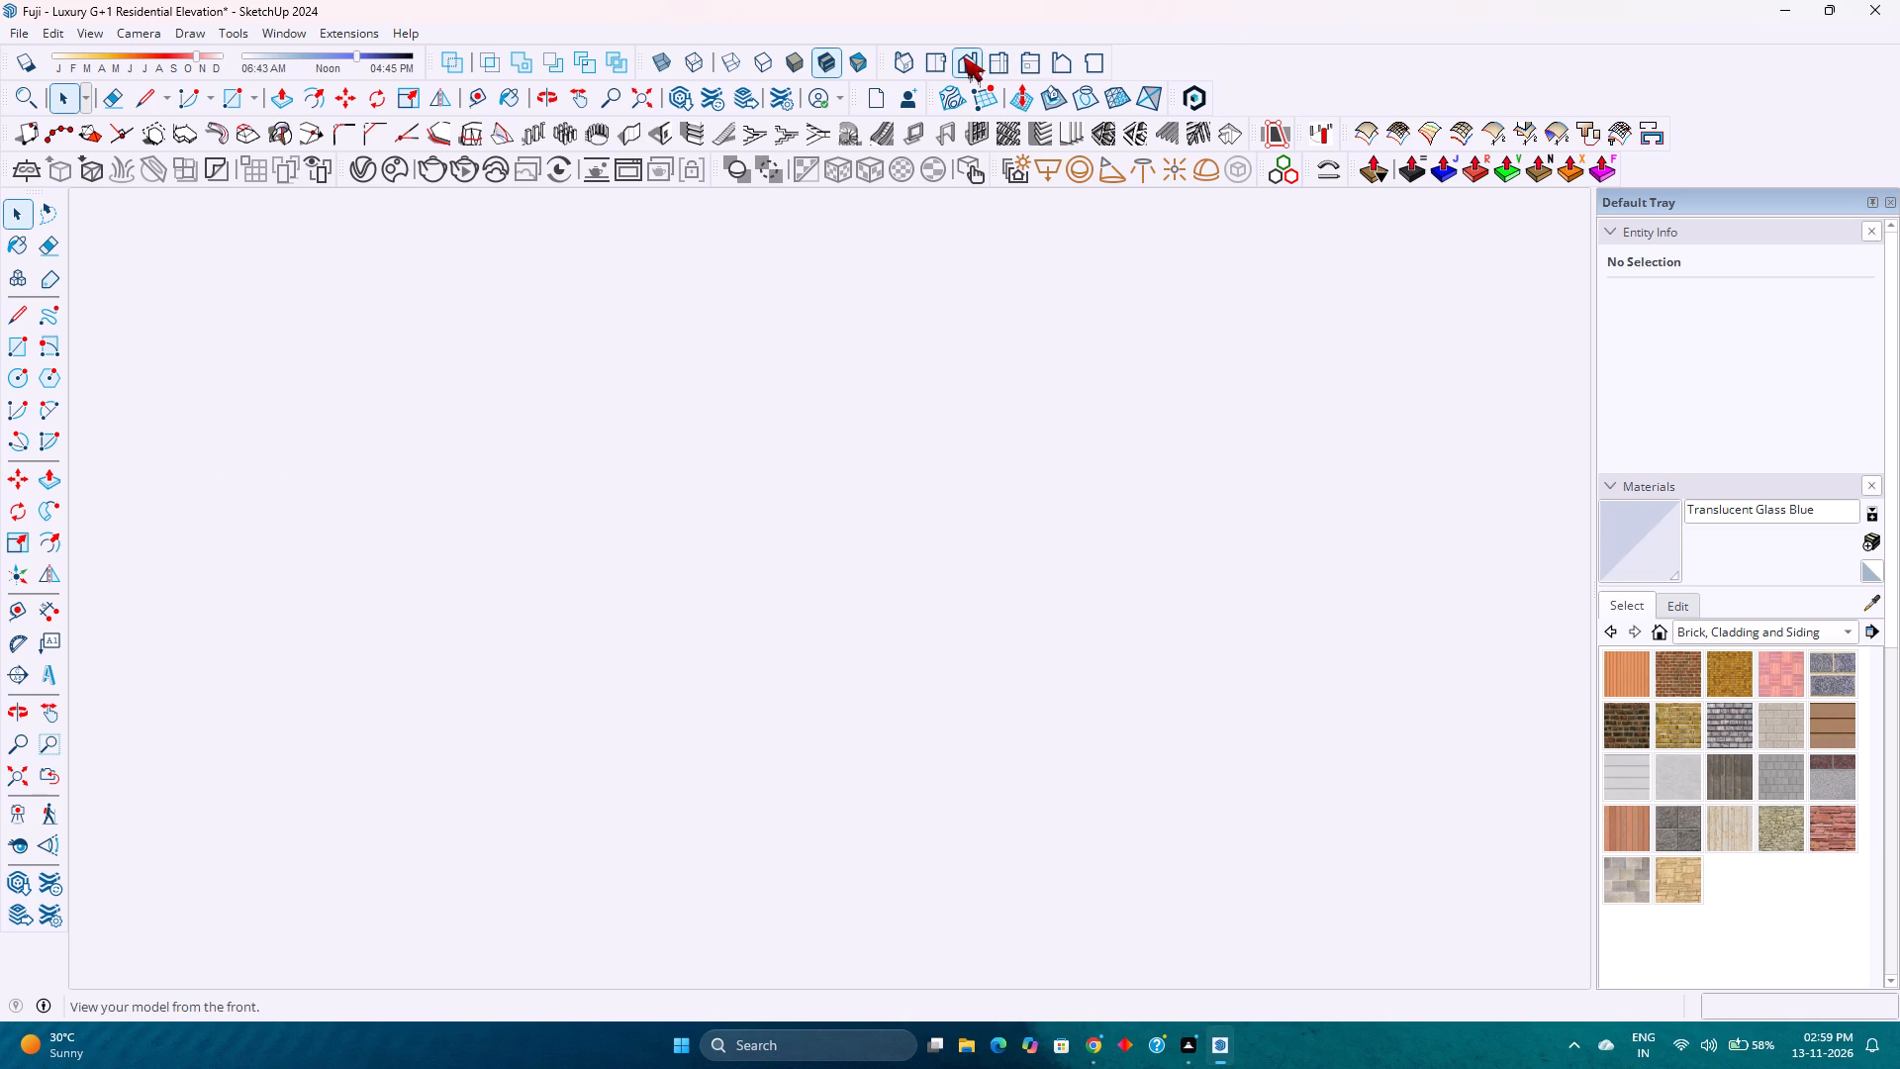
left_click(905, 402)
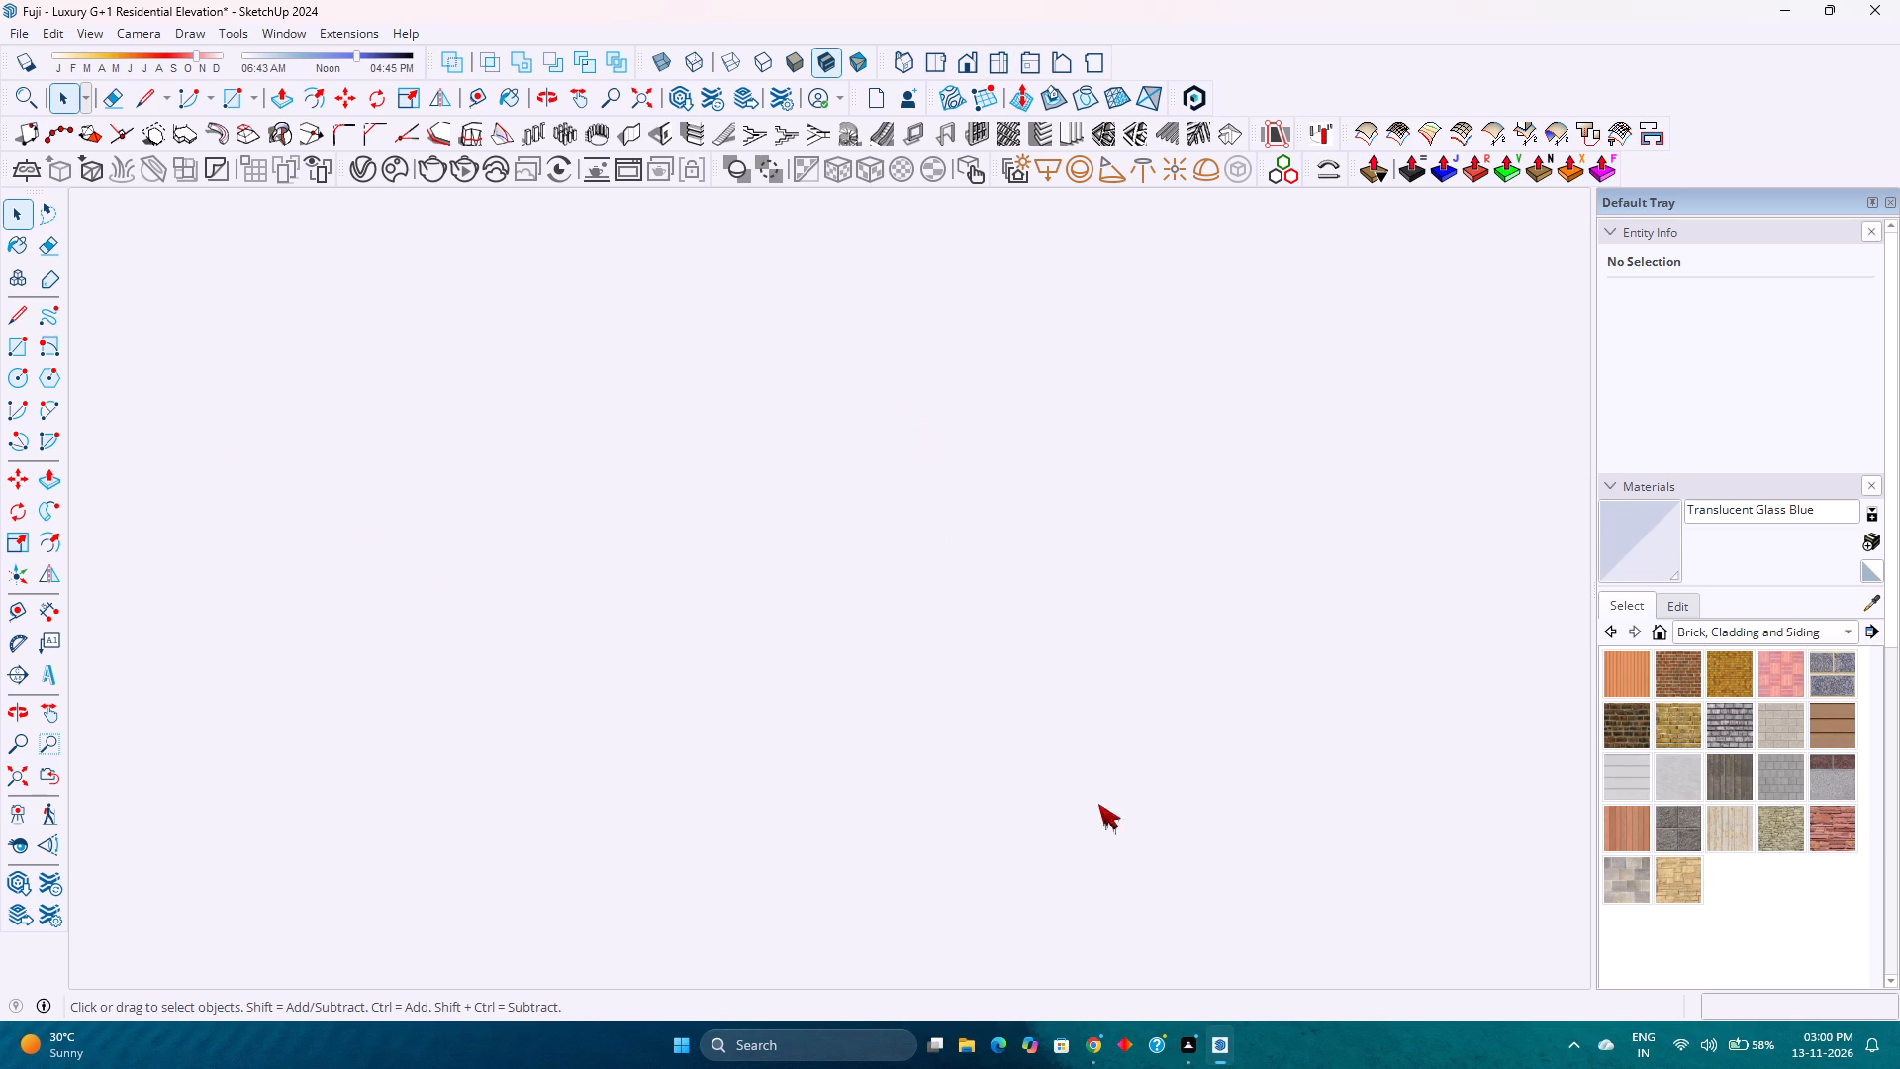
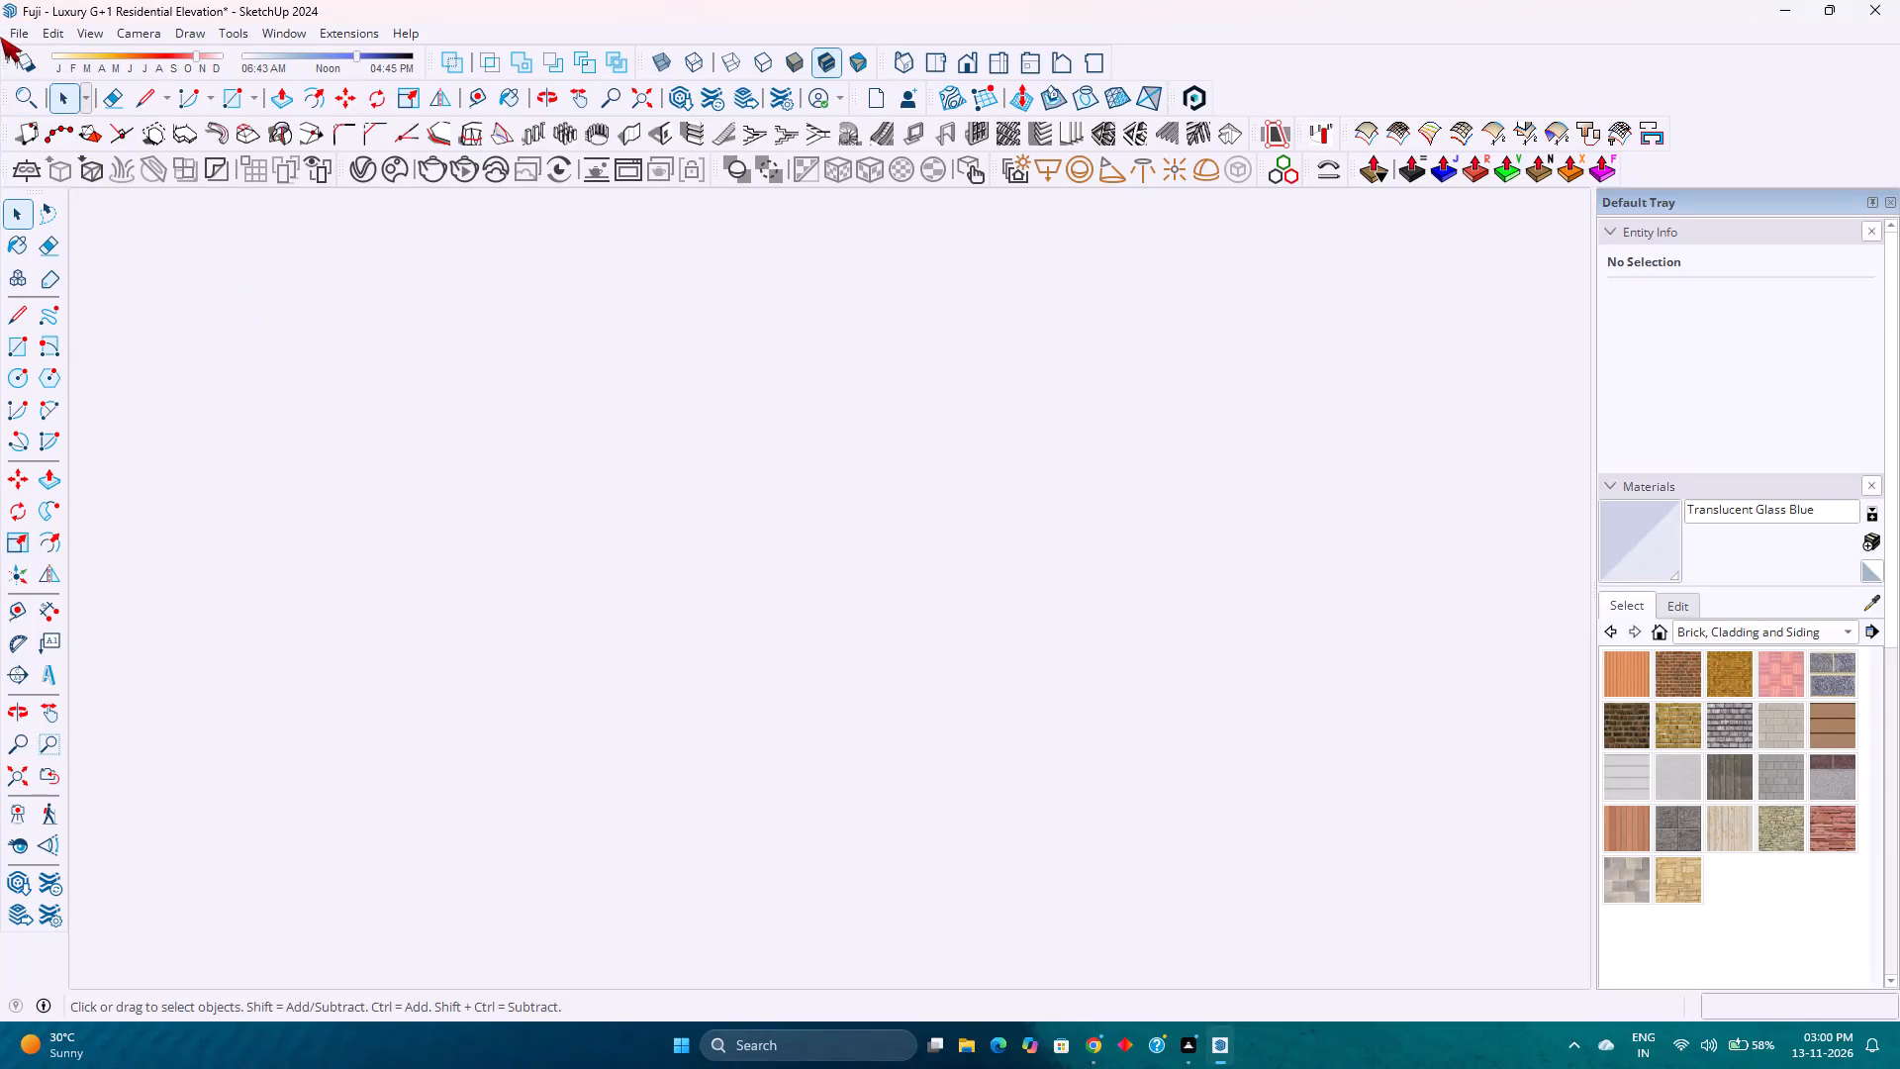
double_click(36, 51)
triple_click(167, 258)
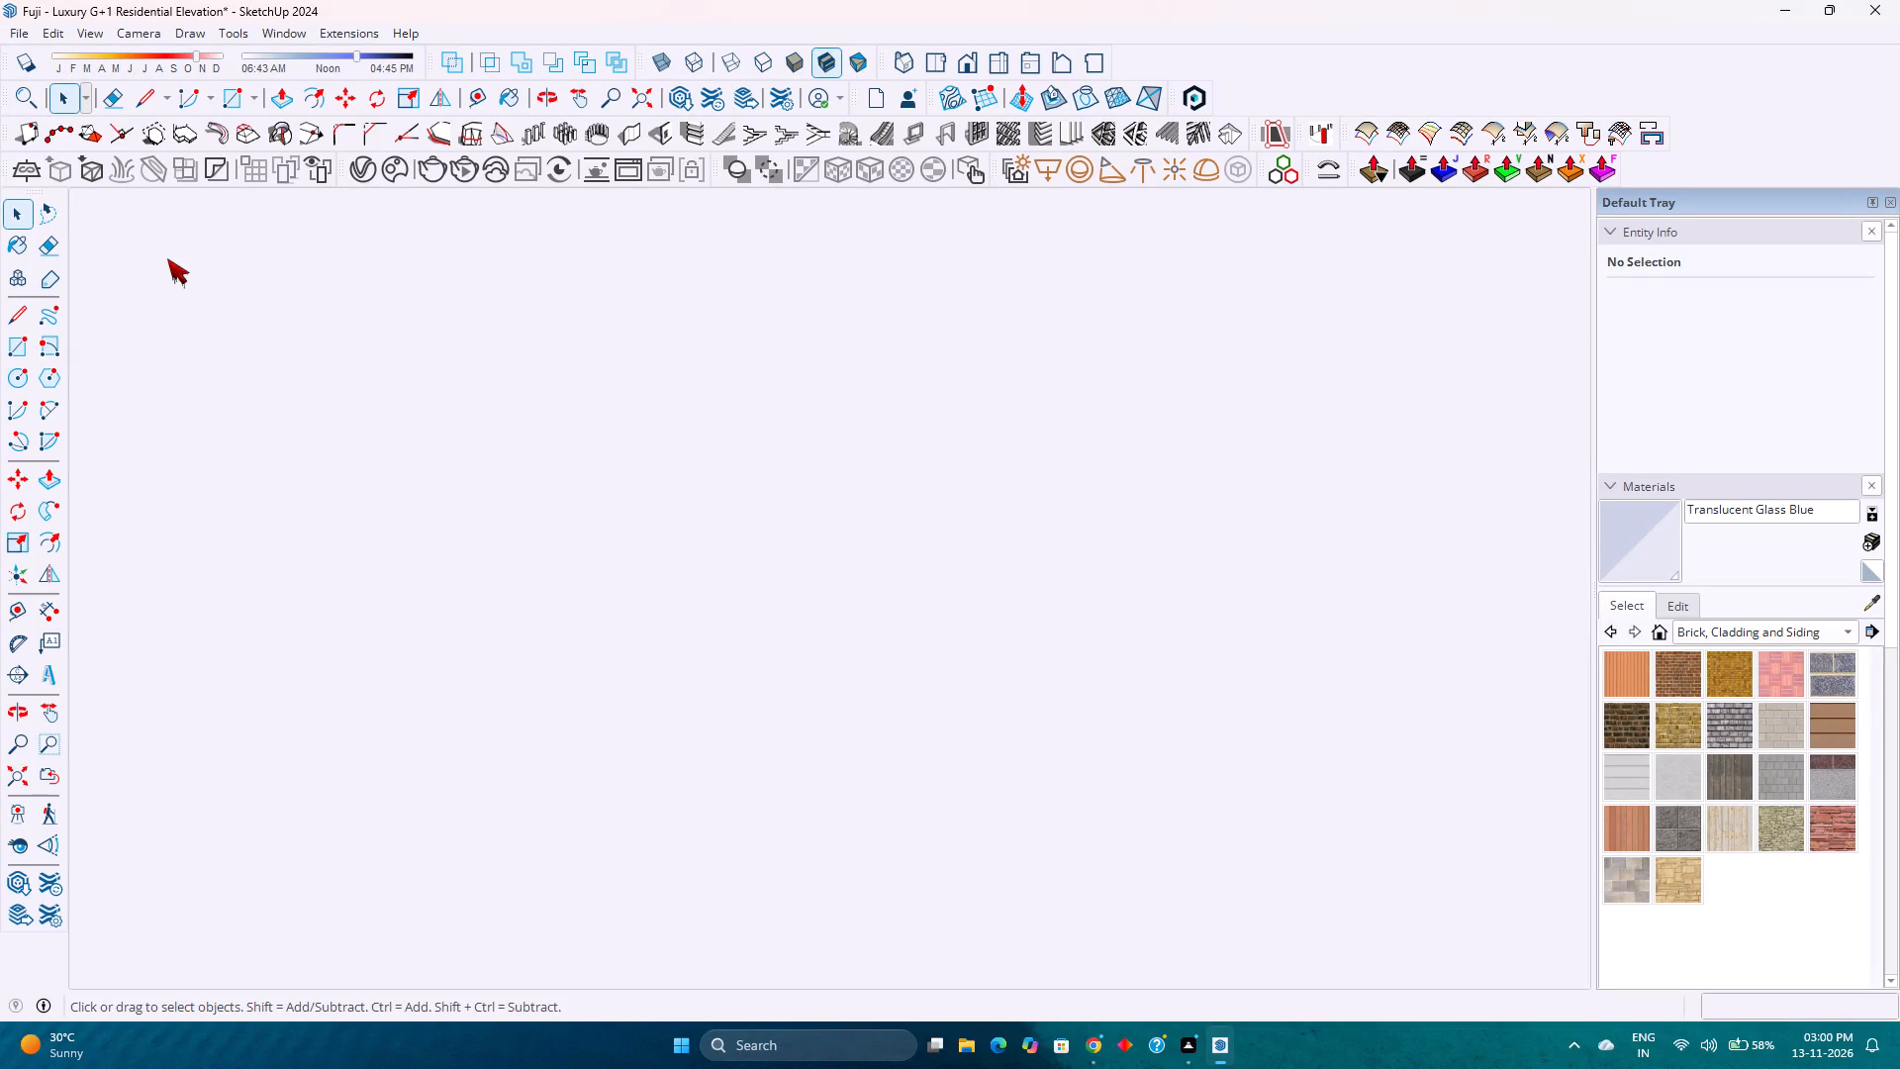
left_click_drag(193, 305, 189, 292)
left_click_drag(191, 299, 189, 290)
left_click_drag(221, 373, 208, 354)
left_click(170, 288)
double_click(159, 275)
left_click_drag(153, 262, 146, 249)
Close the Luxury G+1 Residential Elevation model window, saving the changes to the file.
left_click(1899, 6)
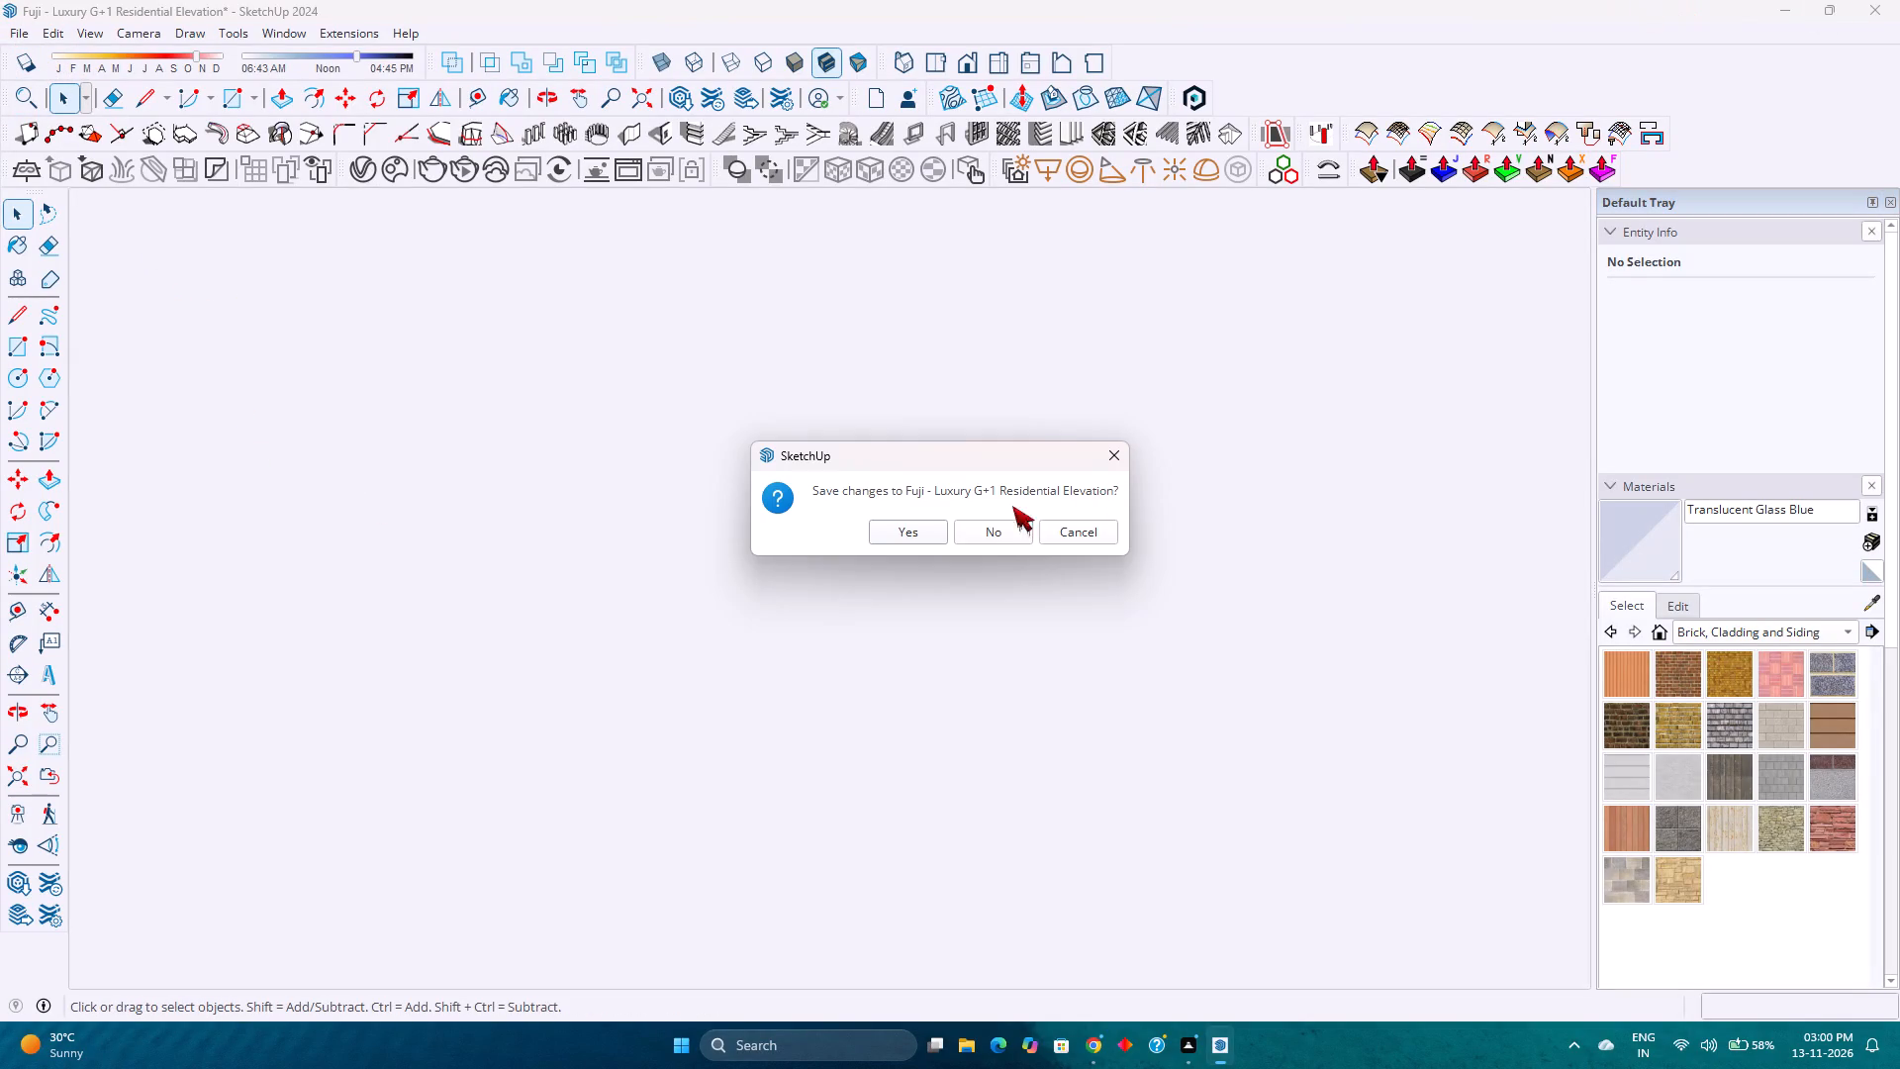
left_click(907, 539)
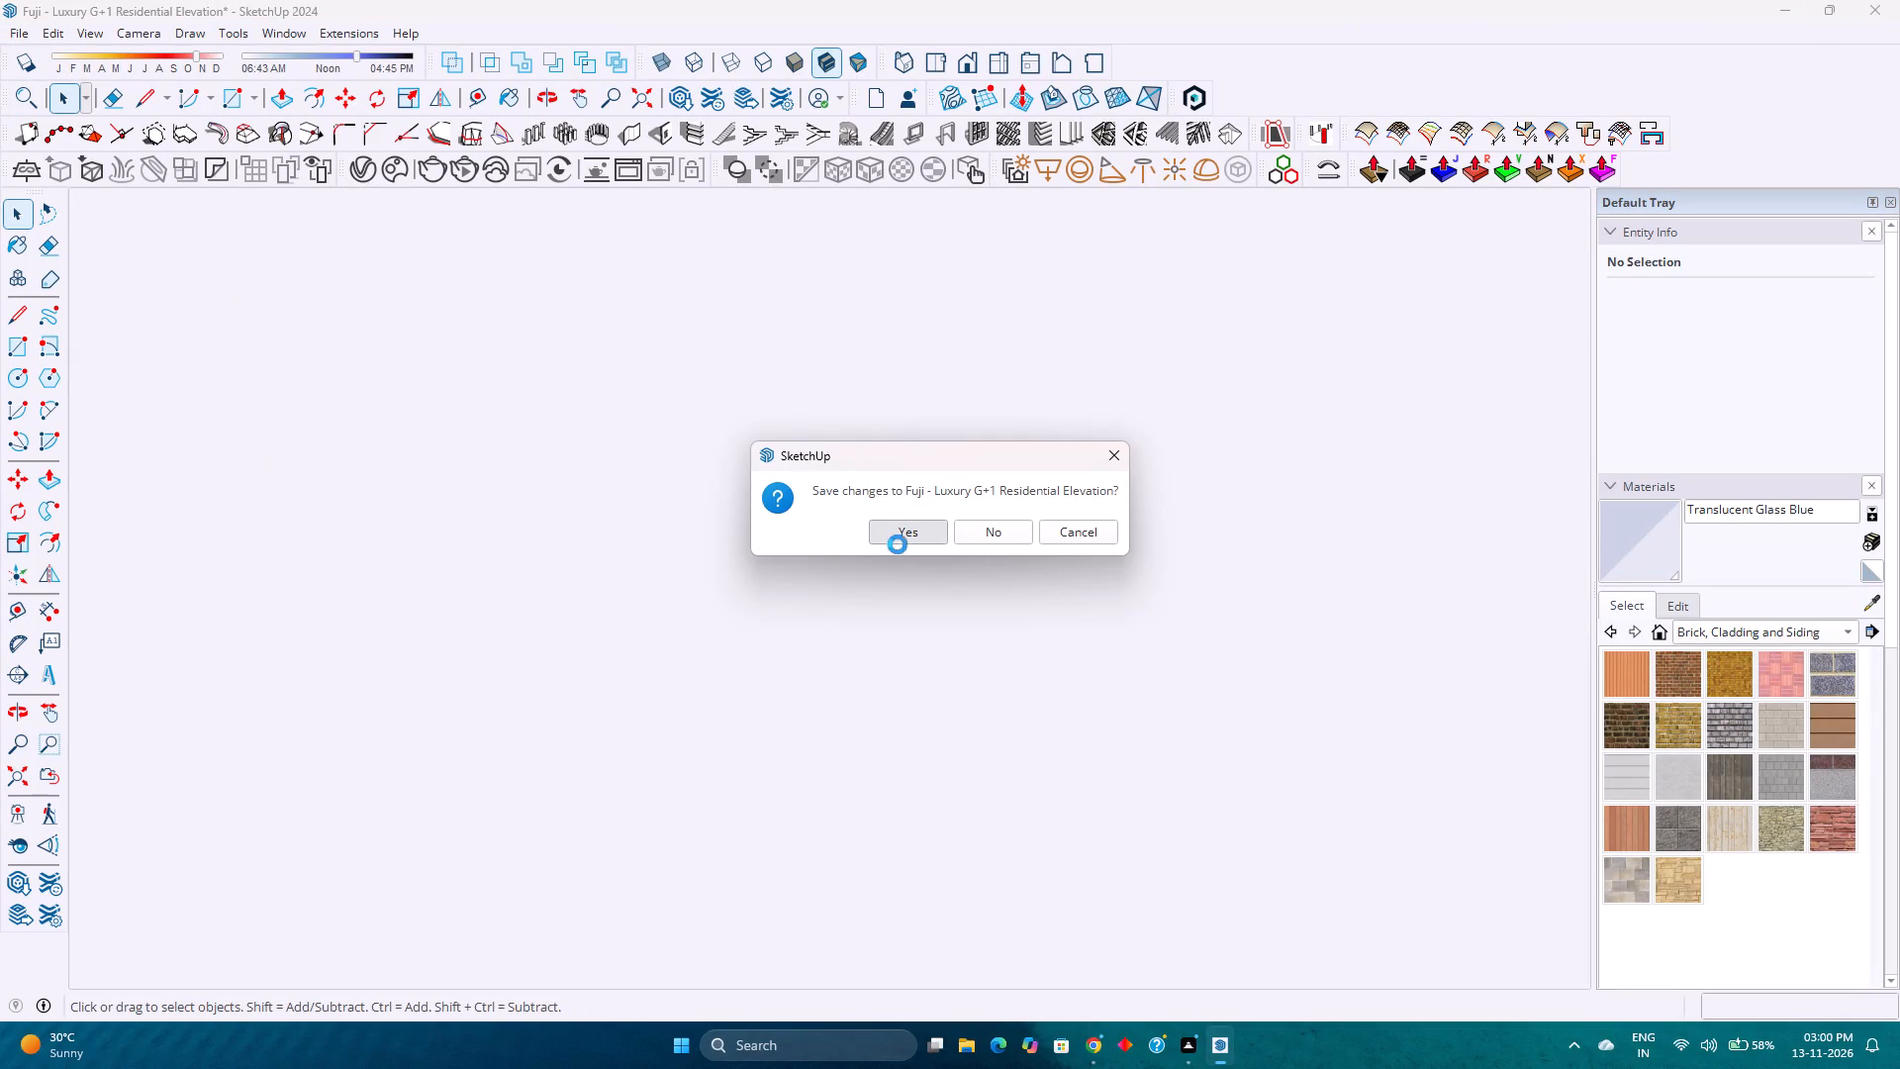
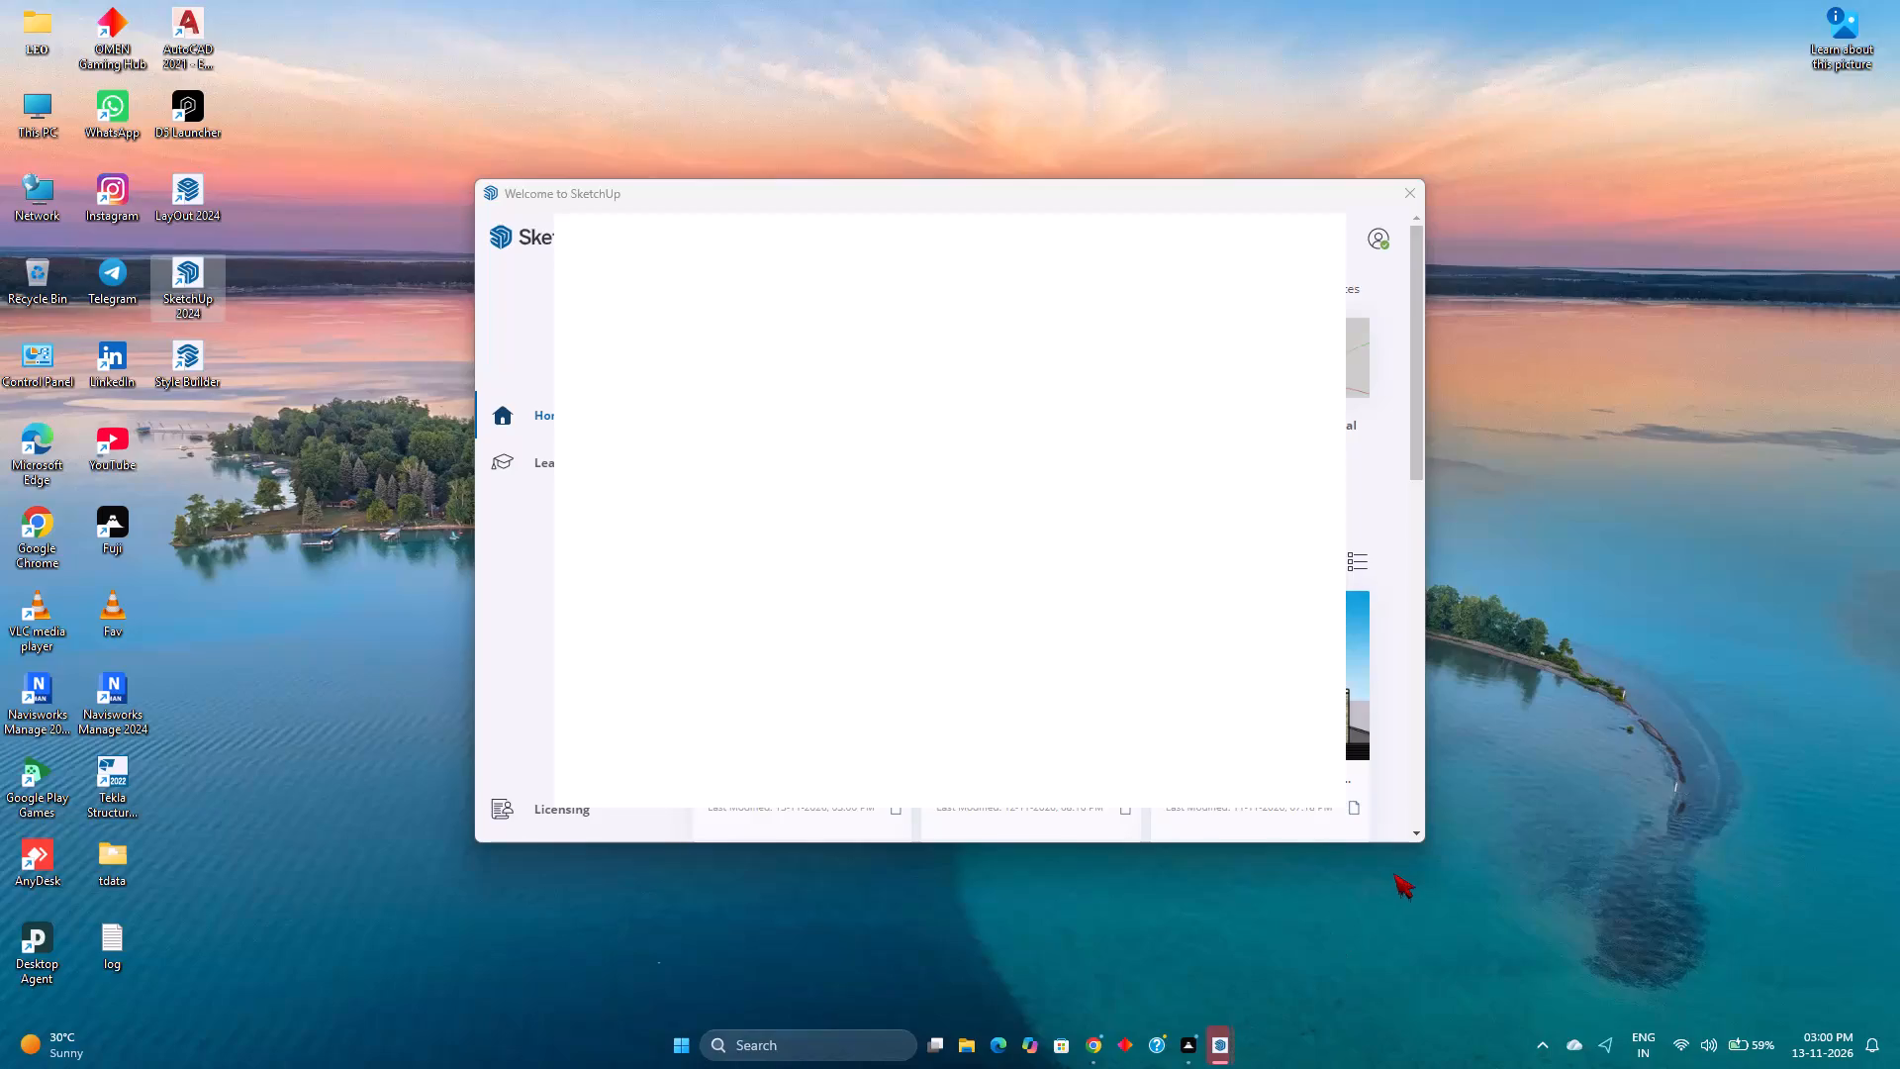
Reopen the Fuji - Luxury G+1 Residential Elevation model from the recent files list.
left_click(1390, 786)
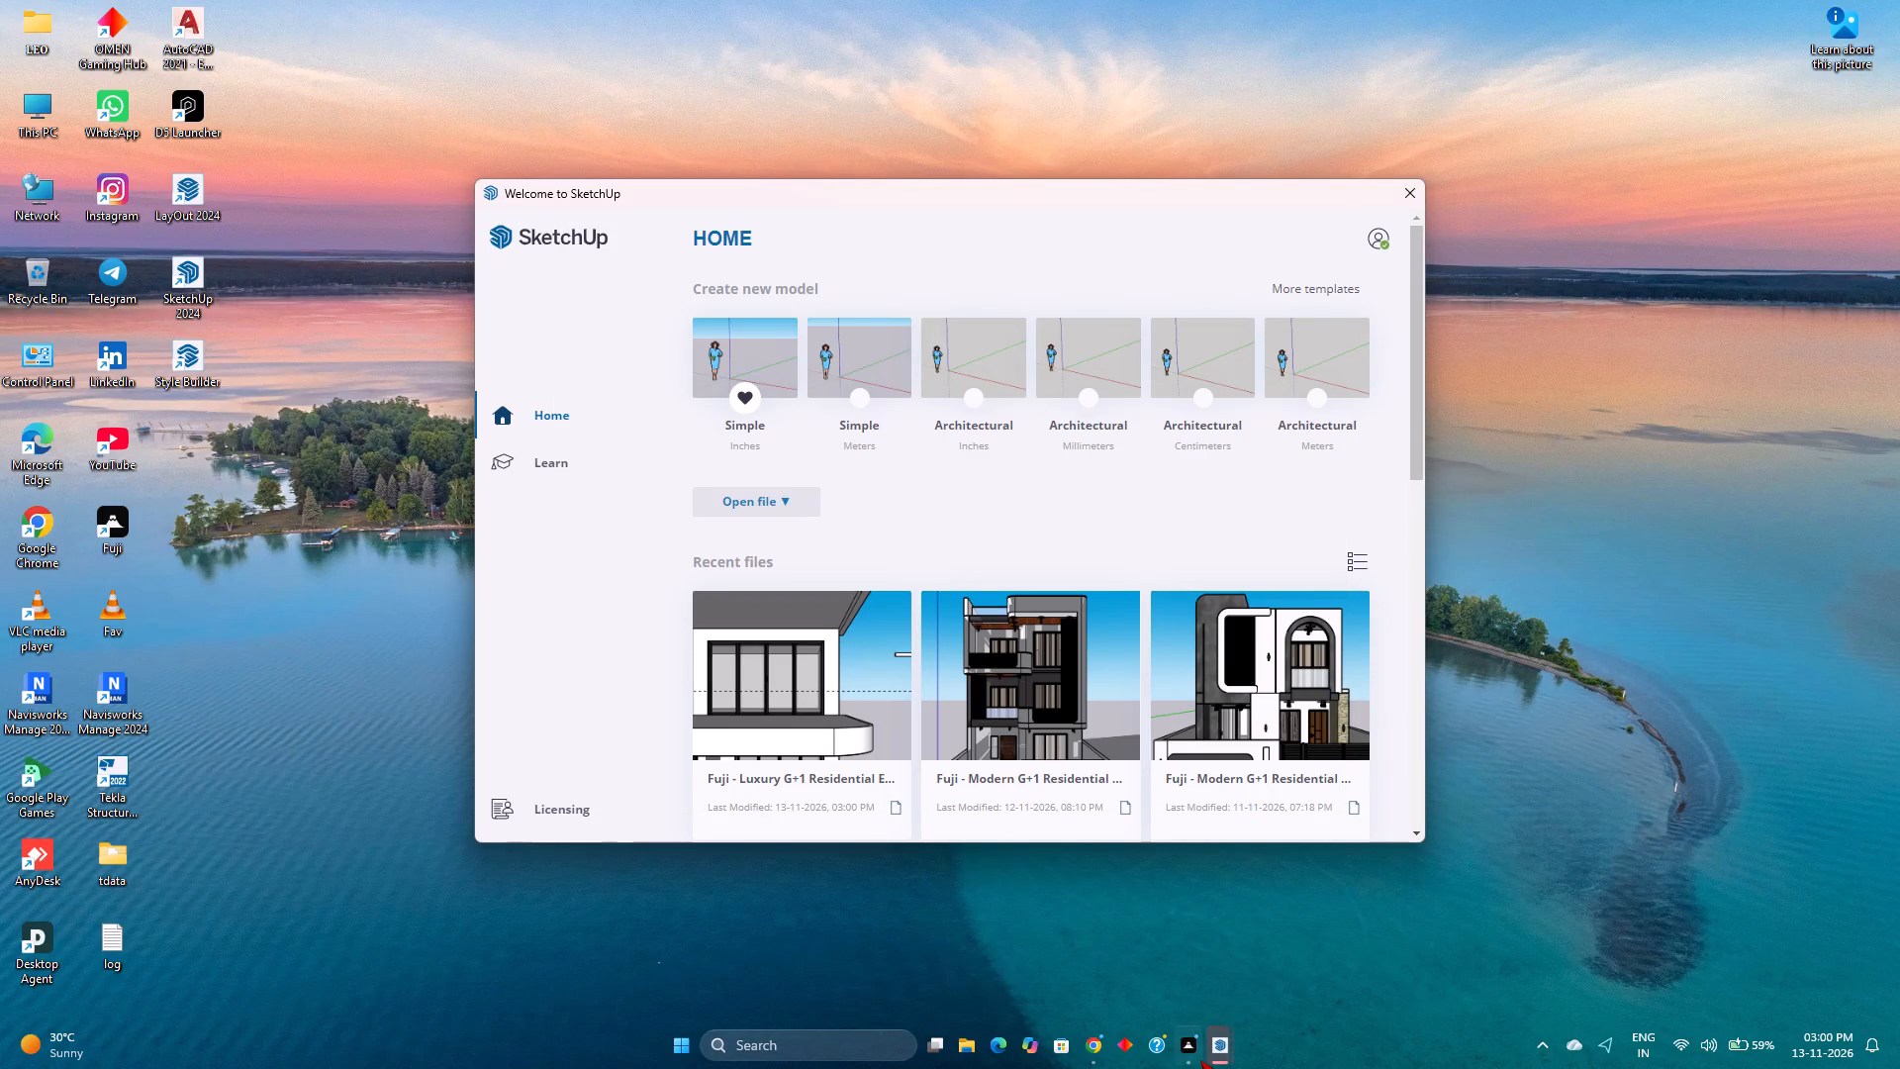
left_click(1379, 872)
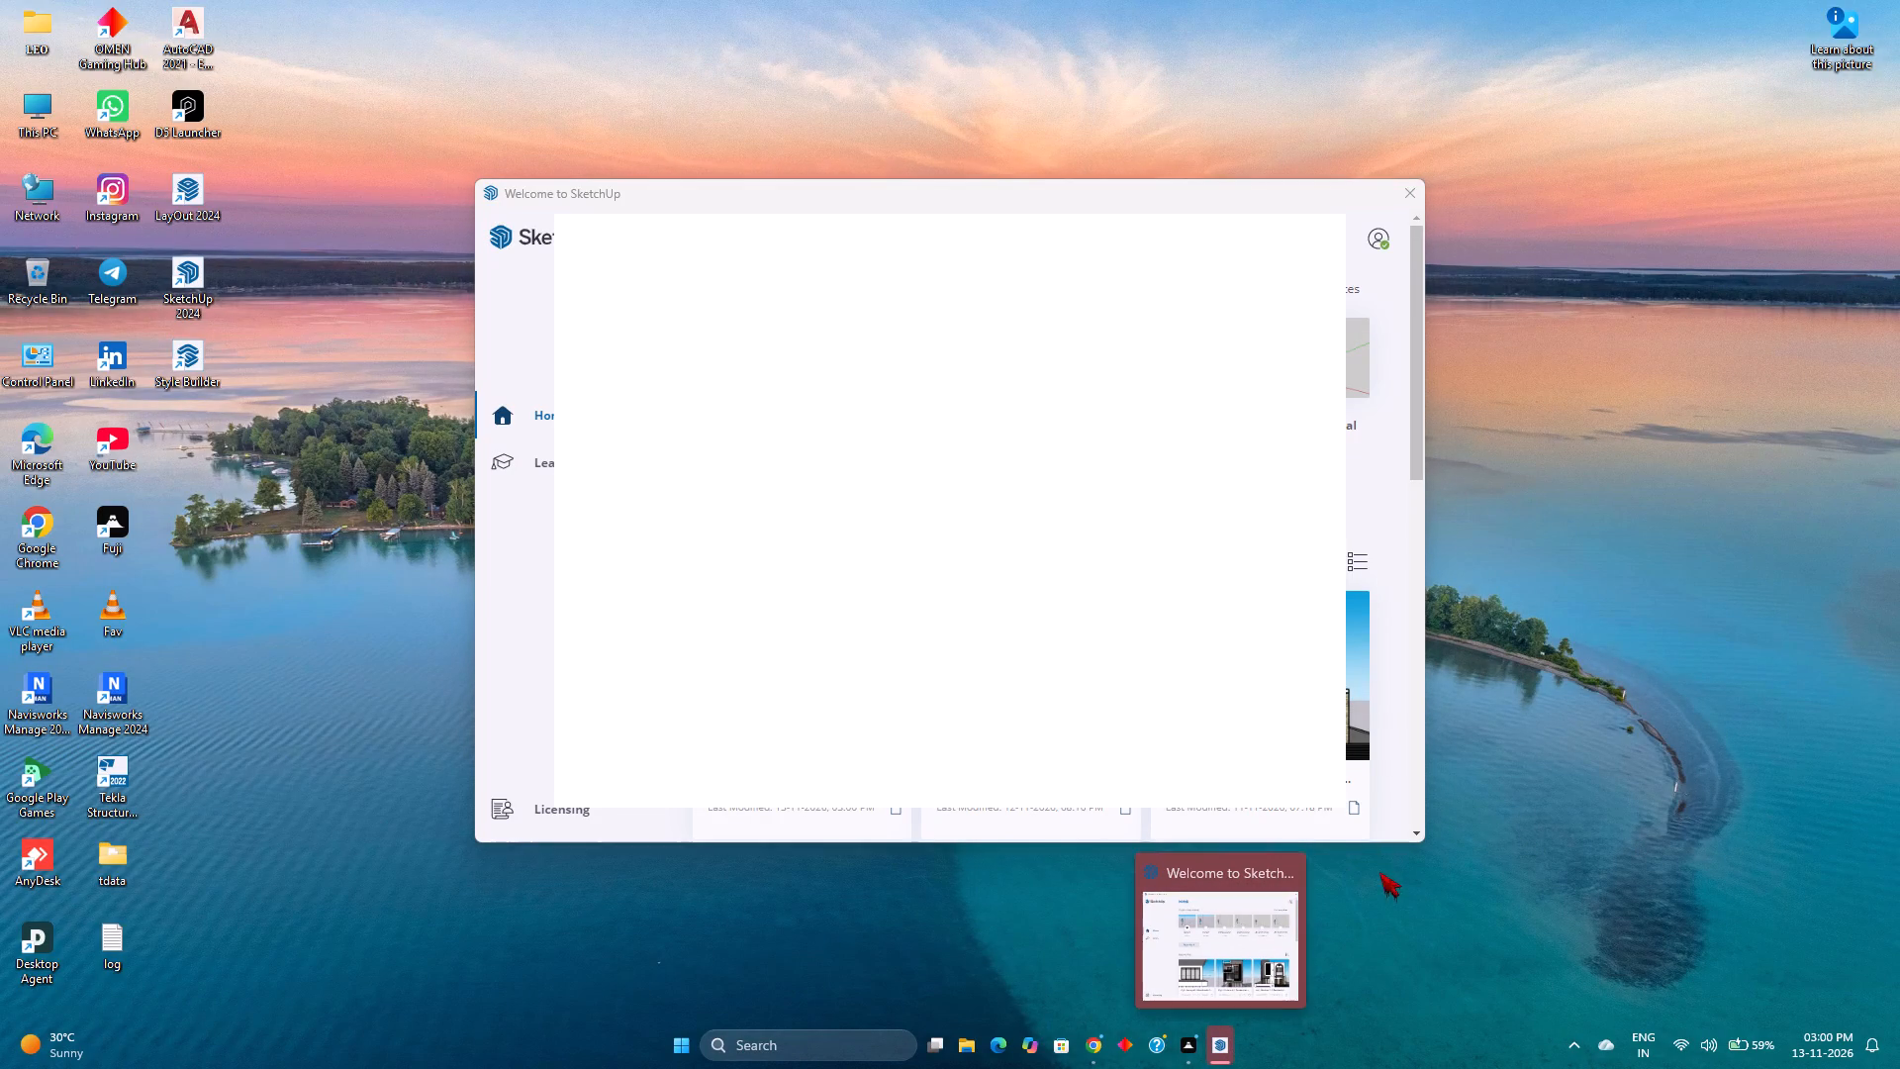
left_click(1221, 947)
scroll(794, 670, "down", 2)
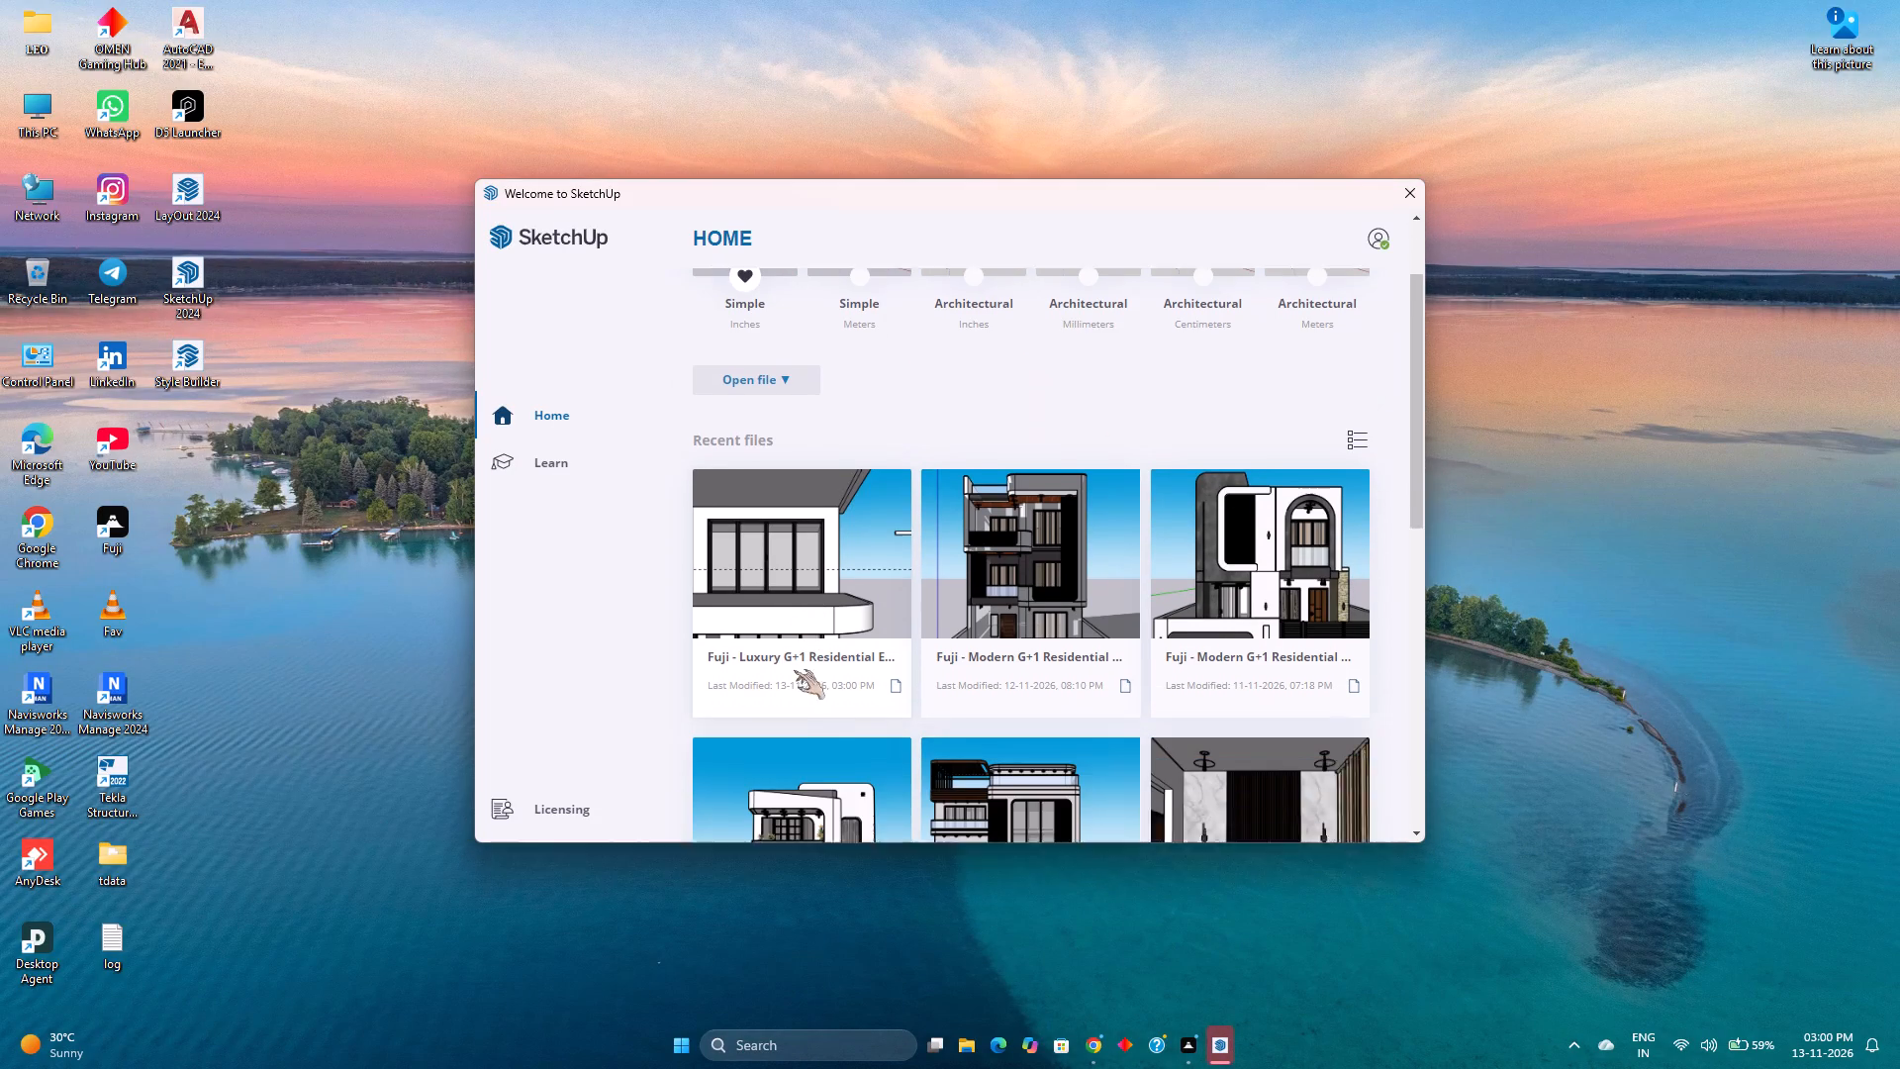
left_click(816, 505)
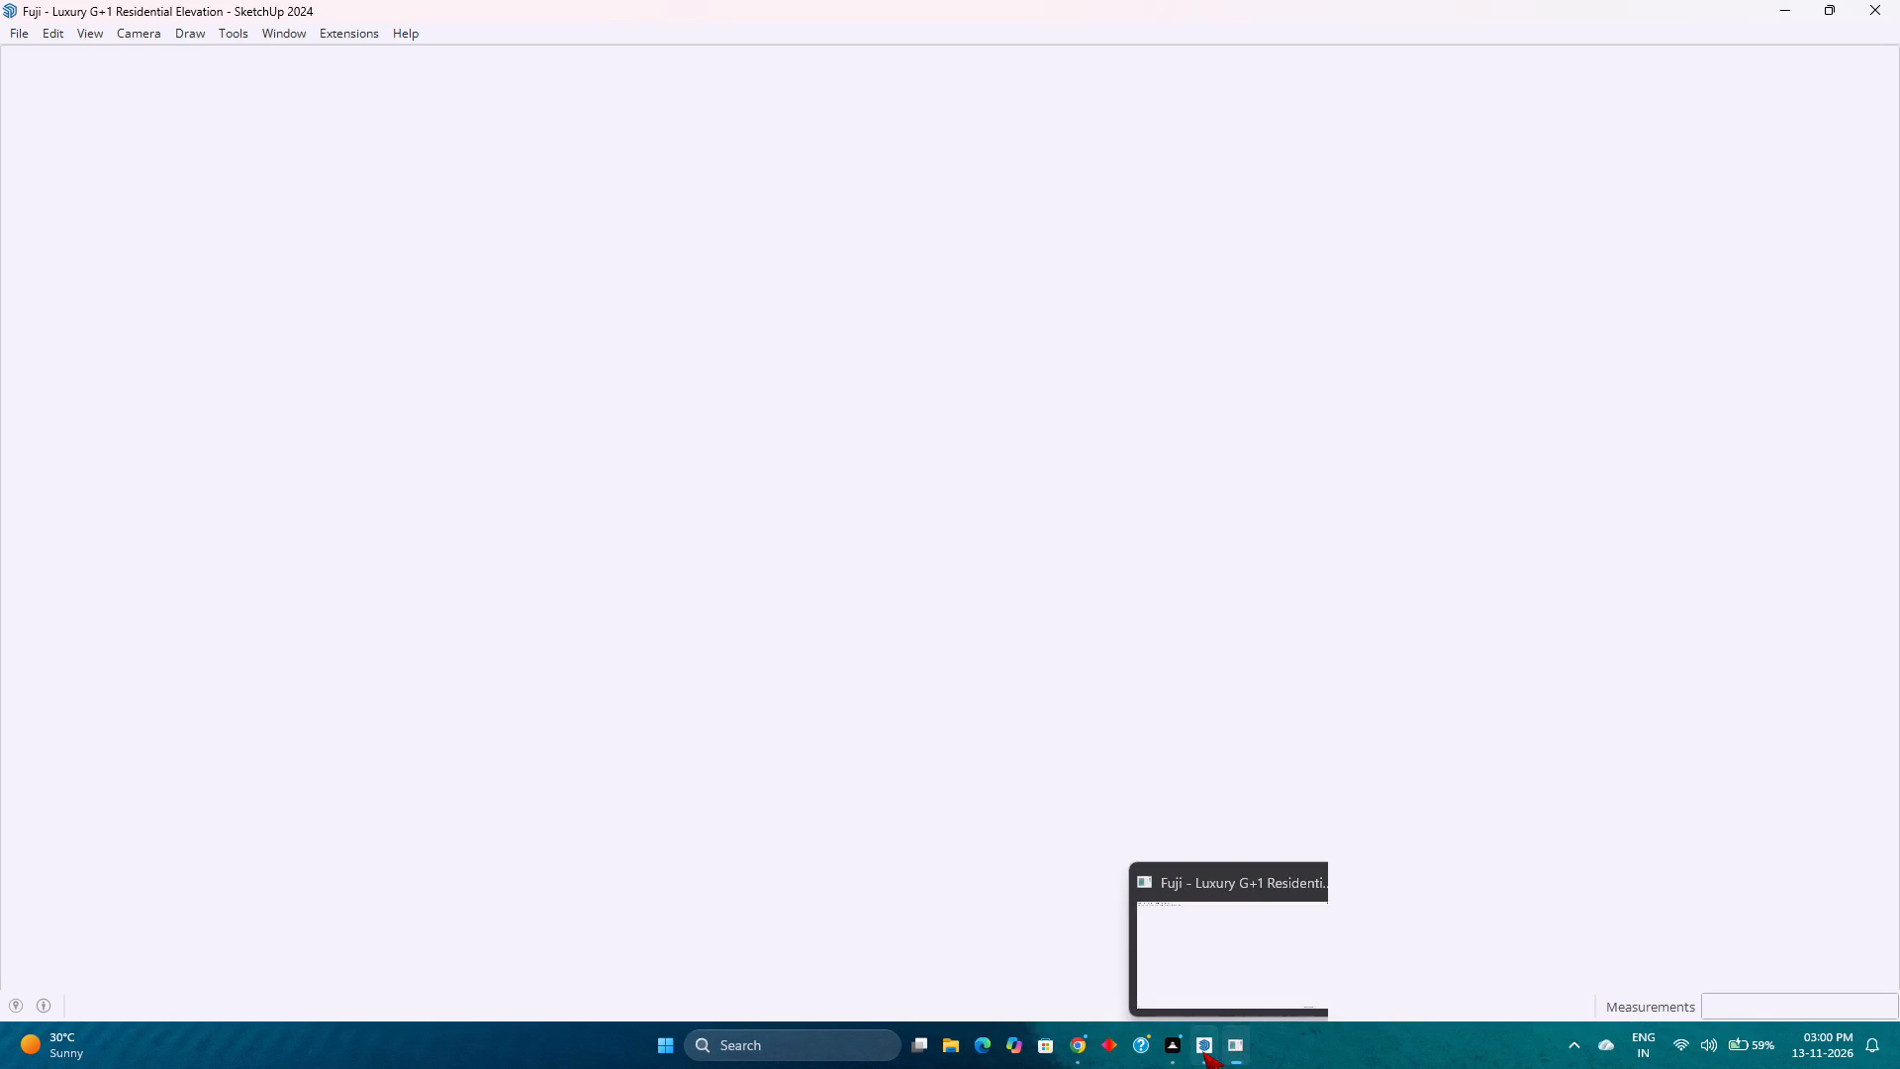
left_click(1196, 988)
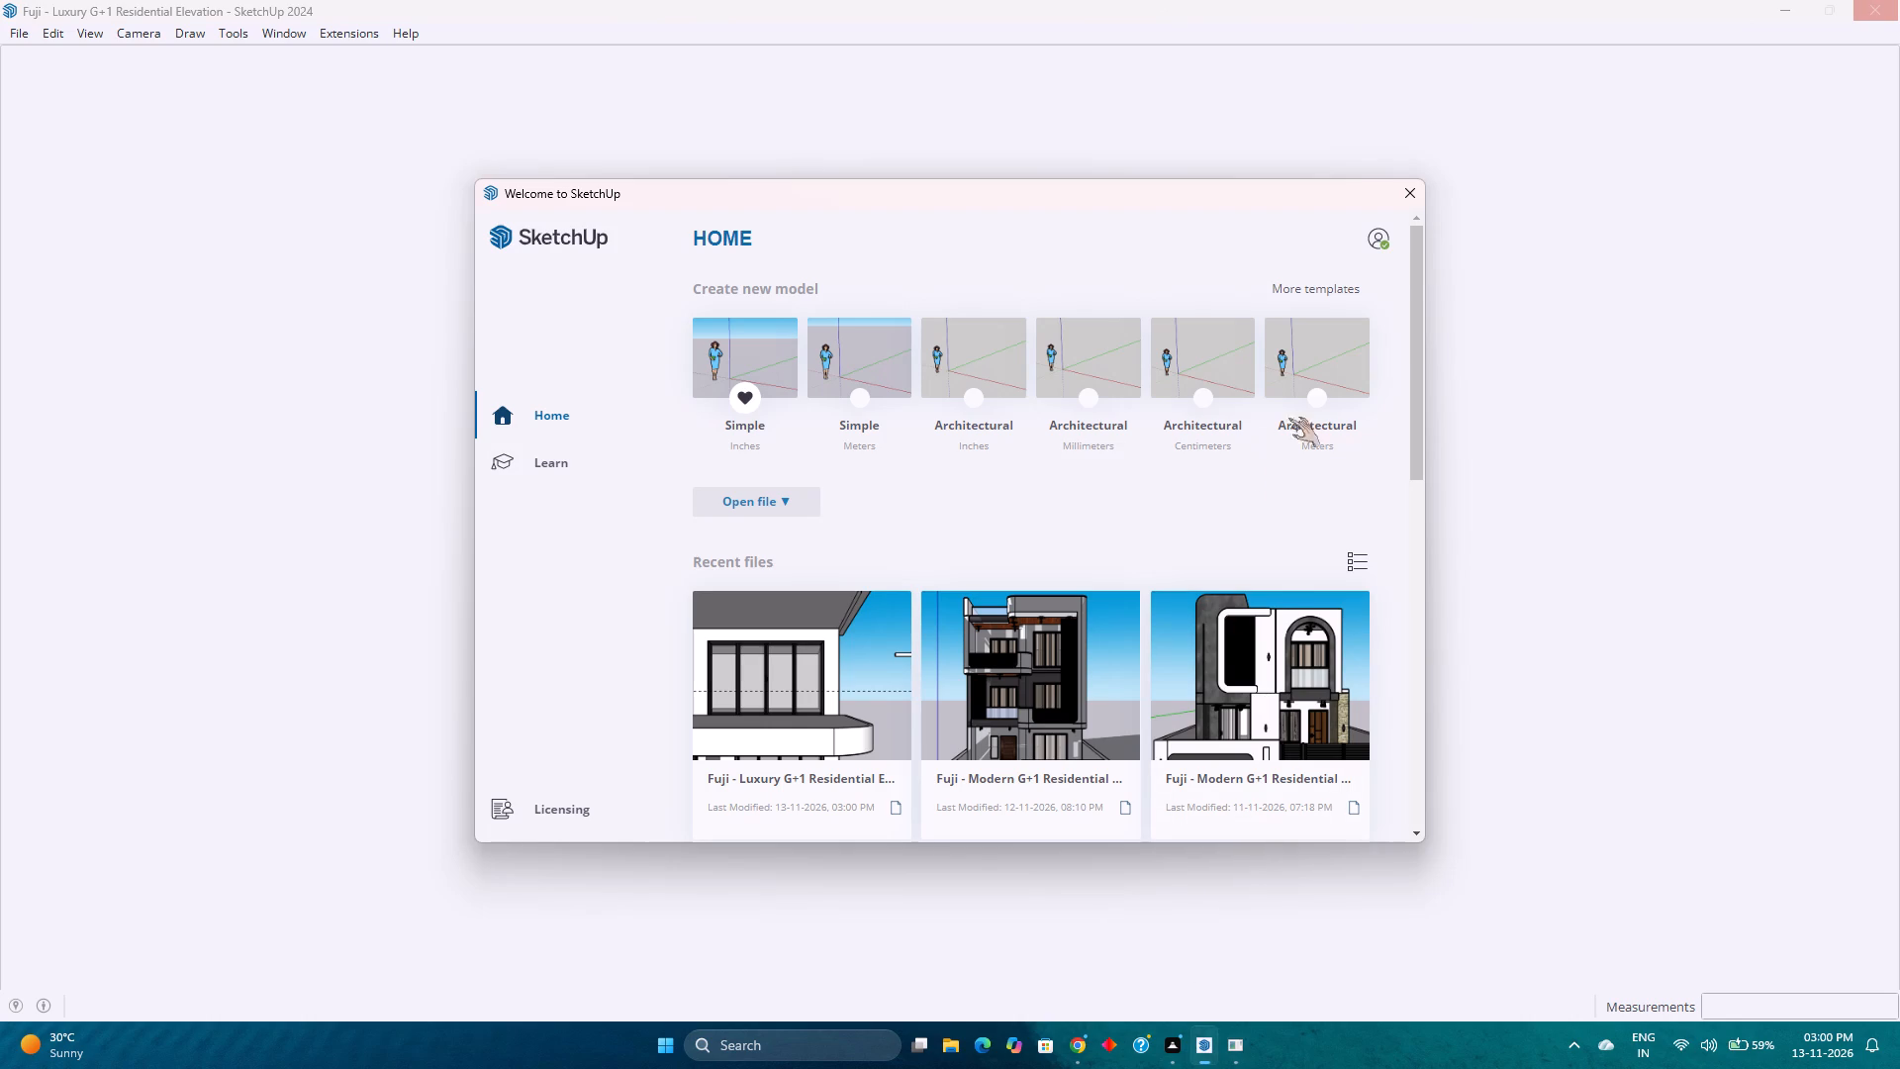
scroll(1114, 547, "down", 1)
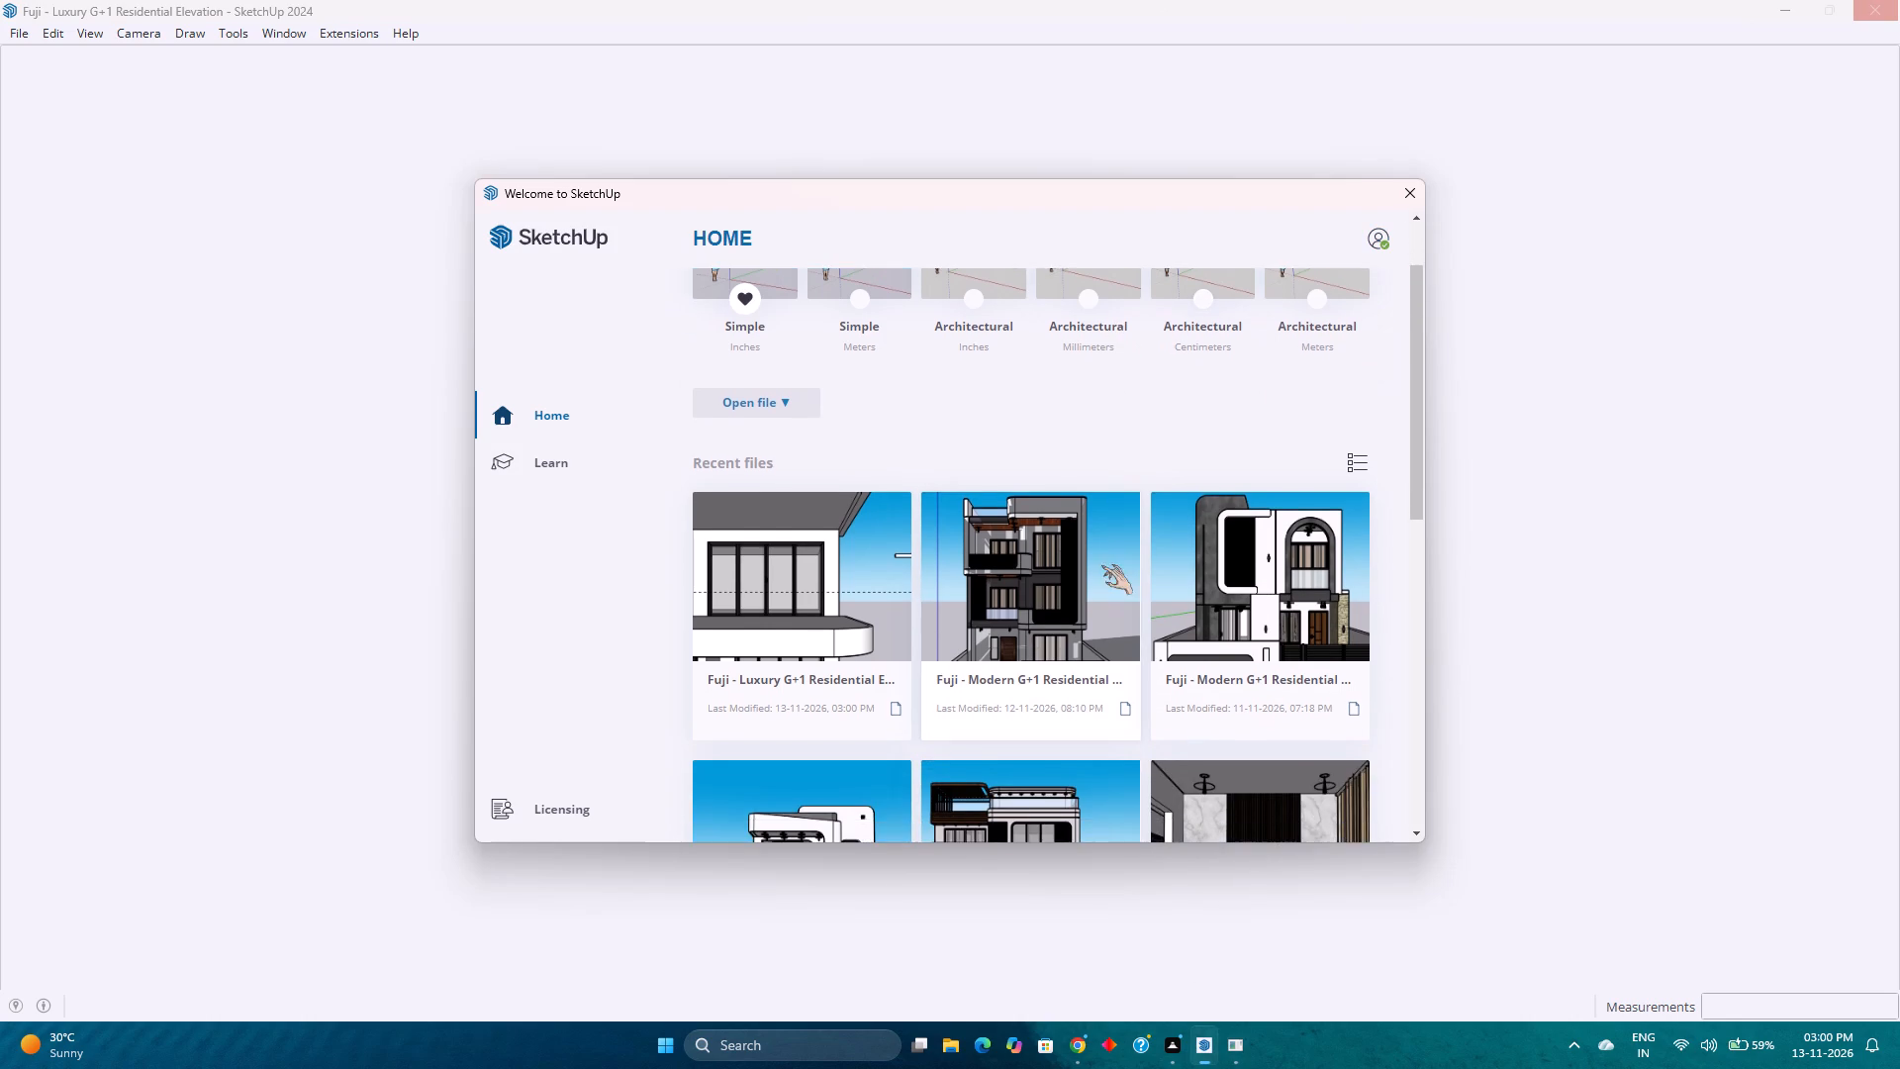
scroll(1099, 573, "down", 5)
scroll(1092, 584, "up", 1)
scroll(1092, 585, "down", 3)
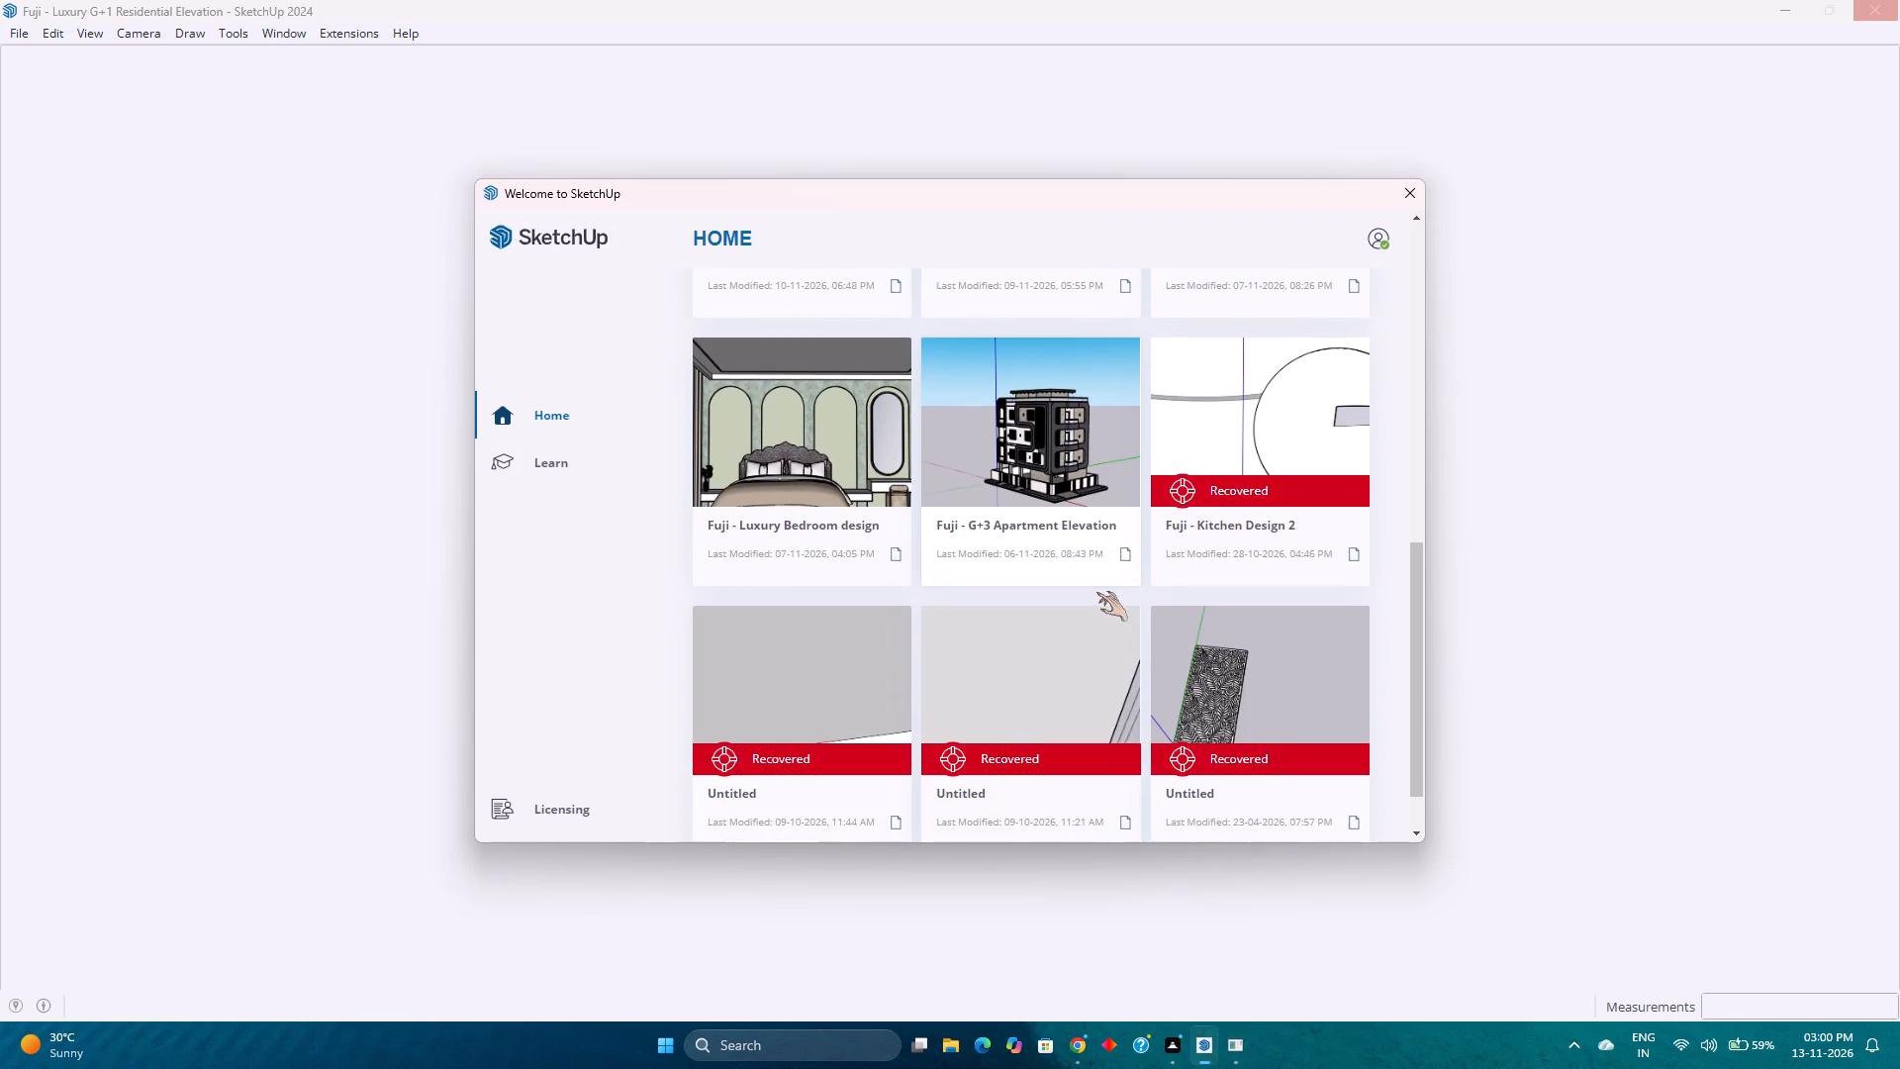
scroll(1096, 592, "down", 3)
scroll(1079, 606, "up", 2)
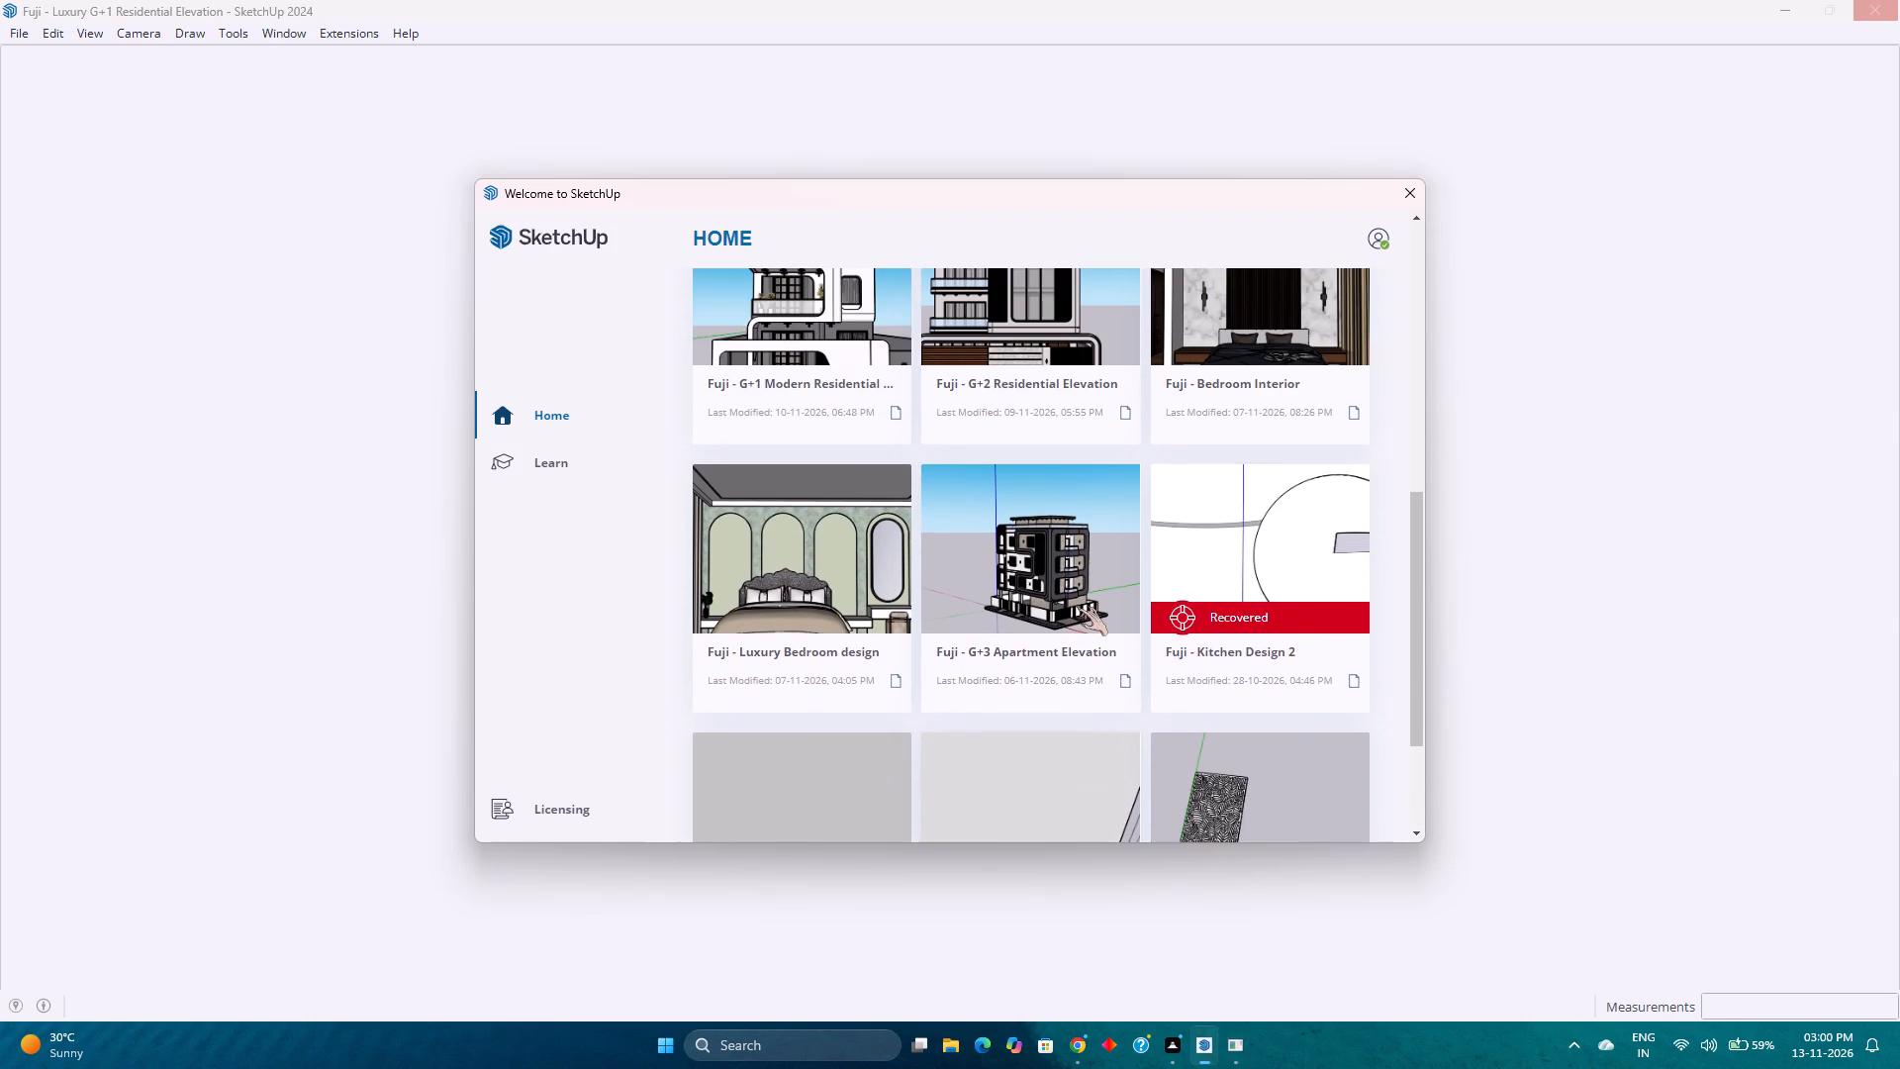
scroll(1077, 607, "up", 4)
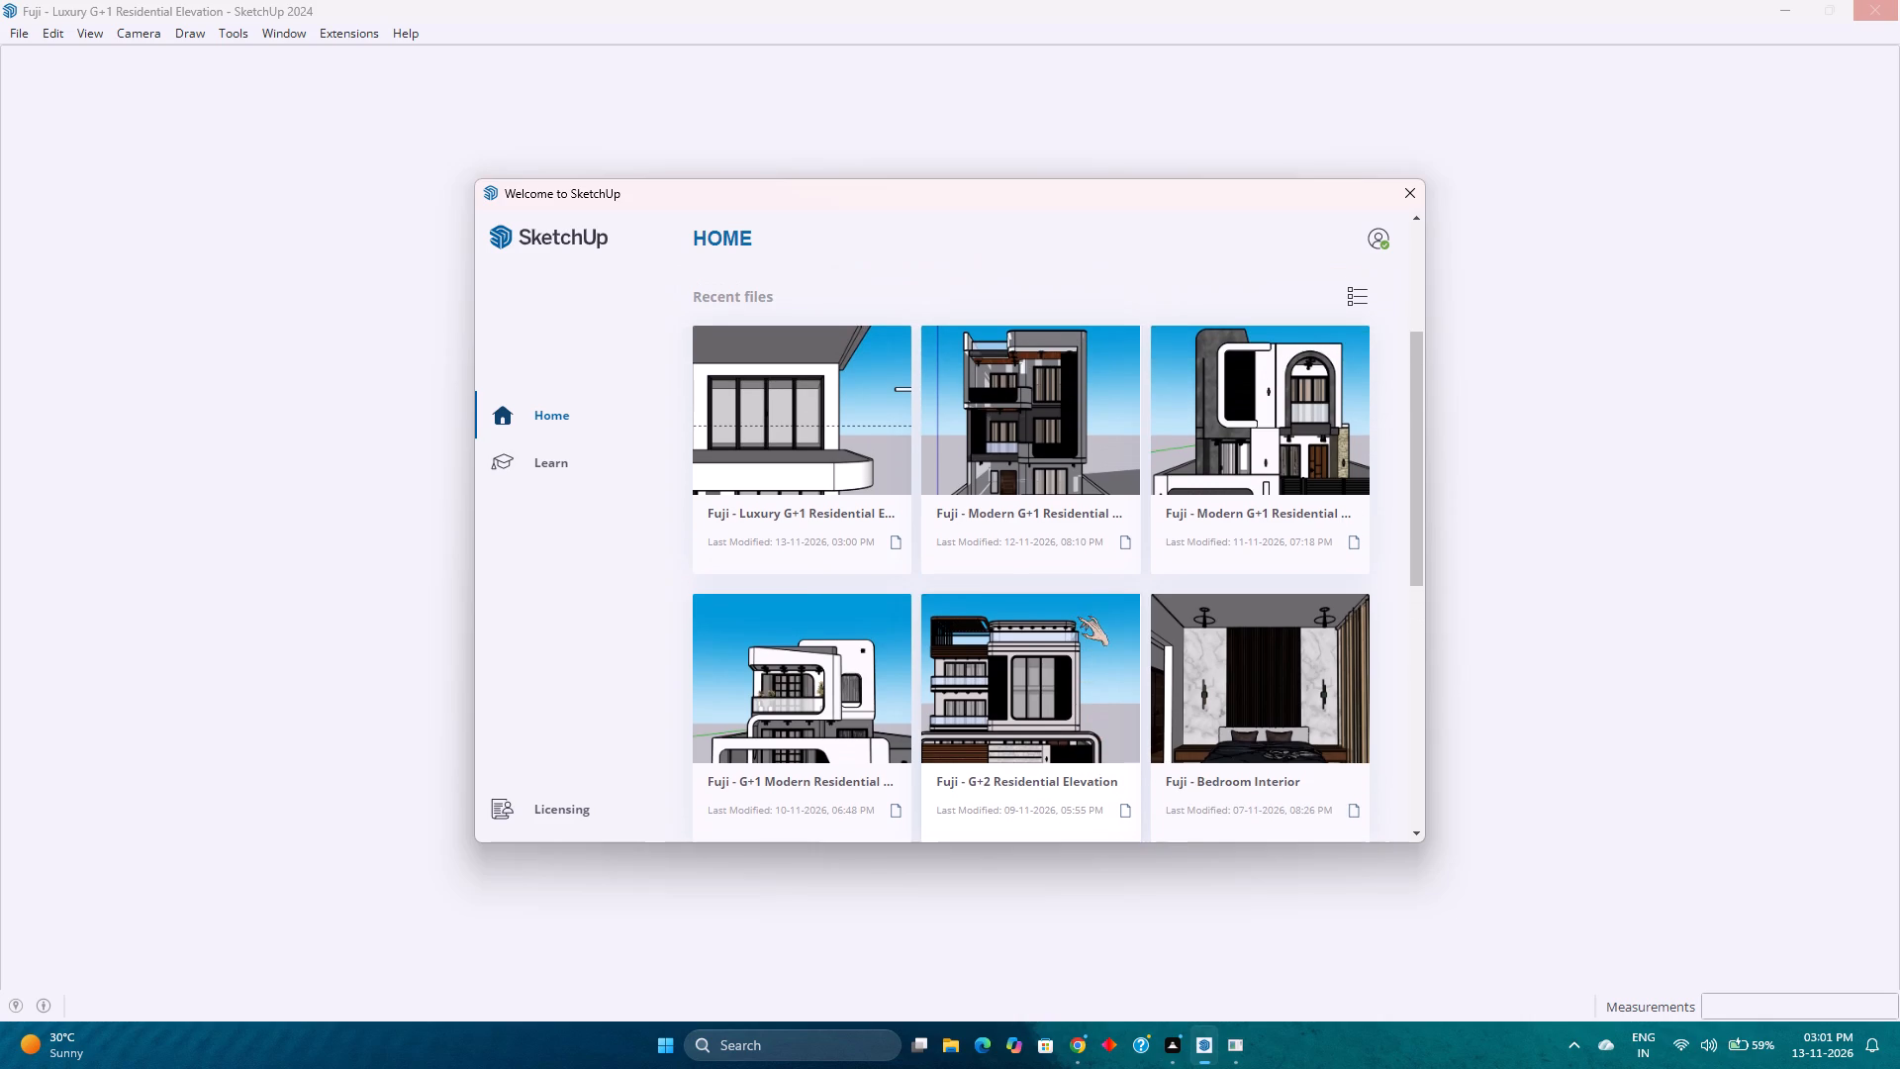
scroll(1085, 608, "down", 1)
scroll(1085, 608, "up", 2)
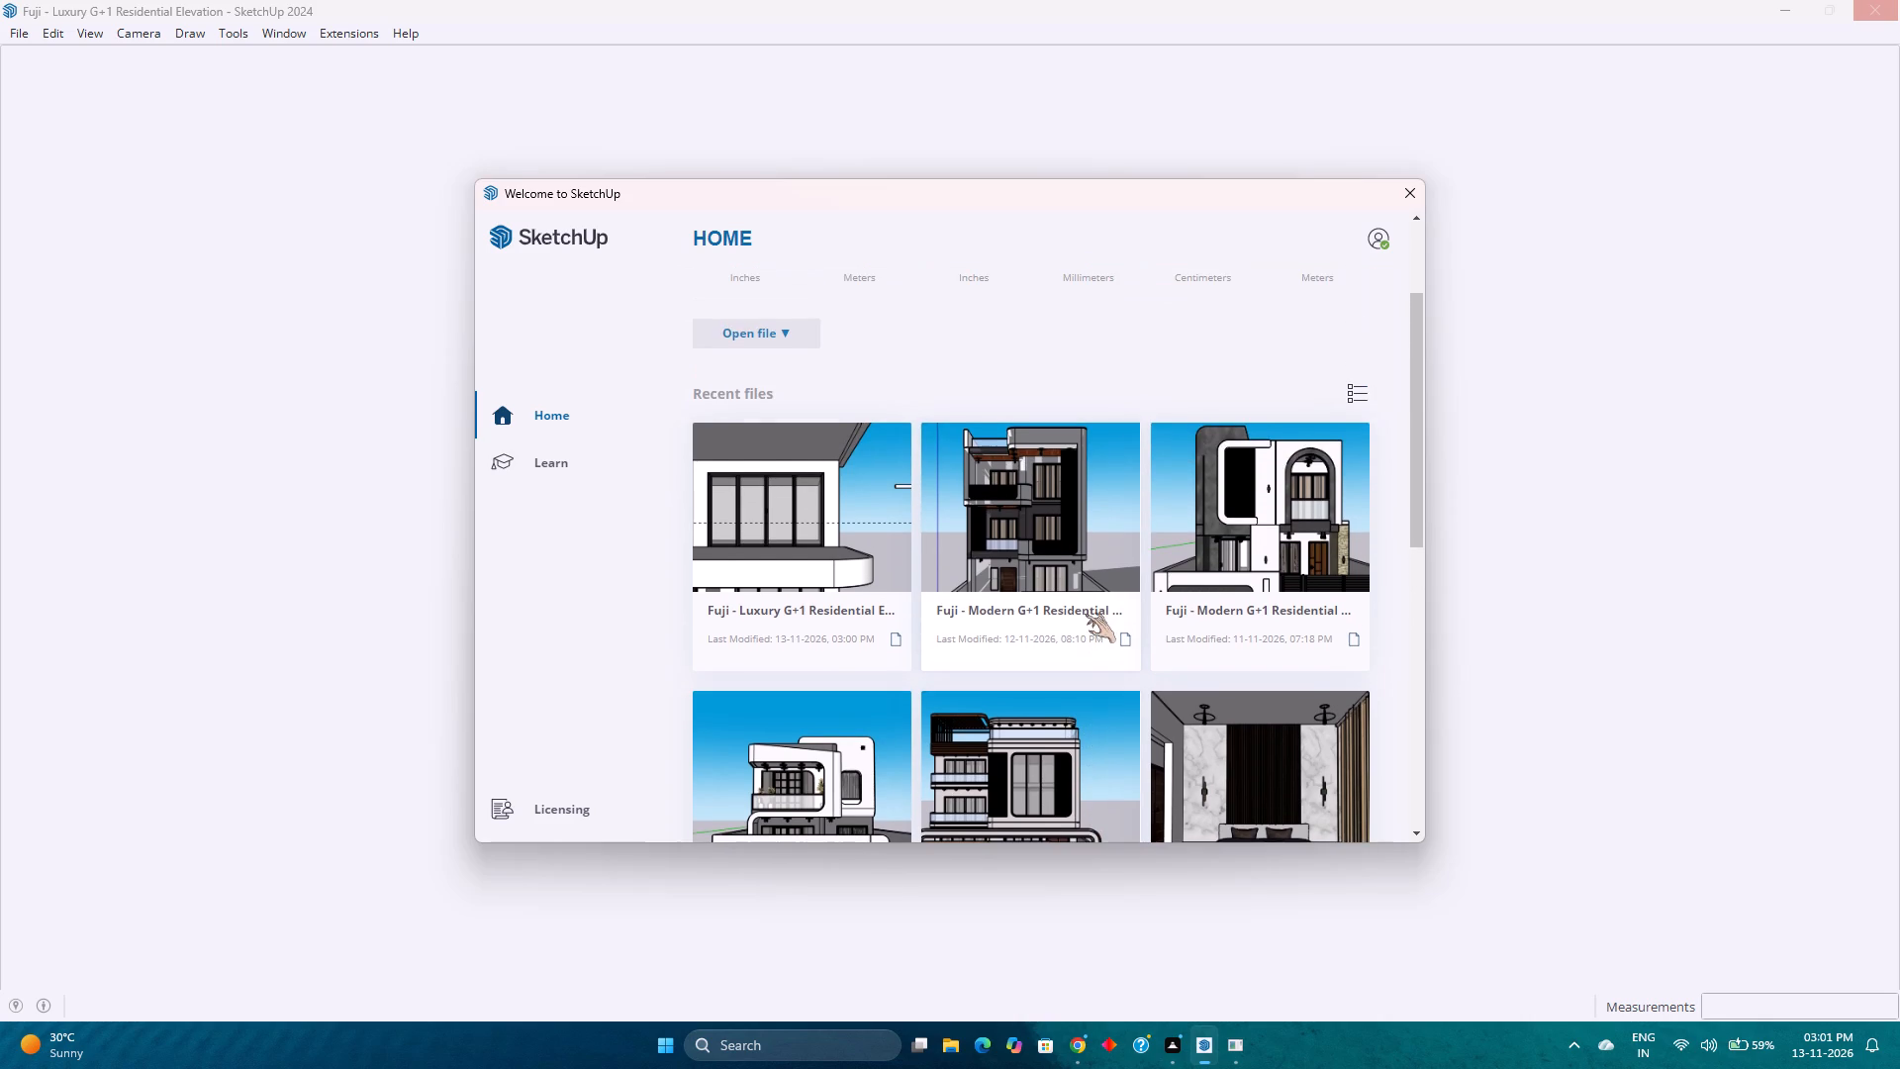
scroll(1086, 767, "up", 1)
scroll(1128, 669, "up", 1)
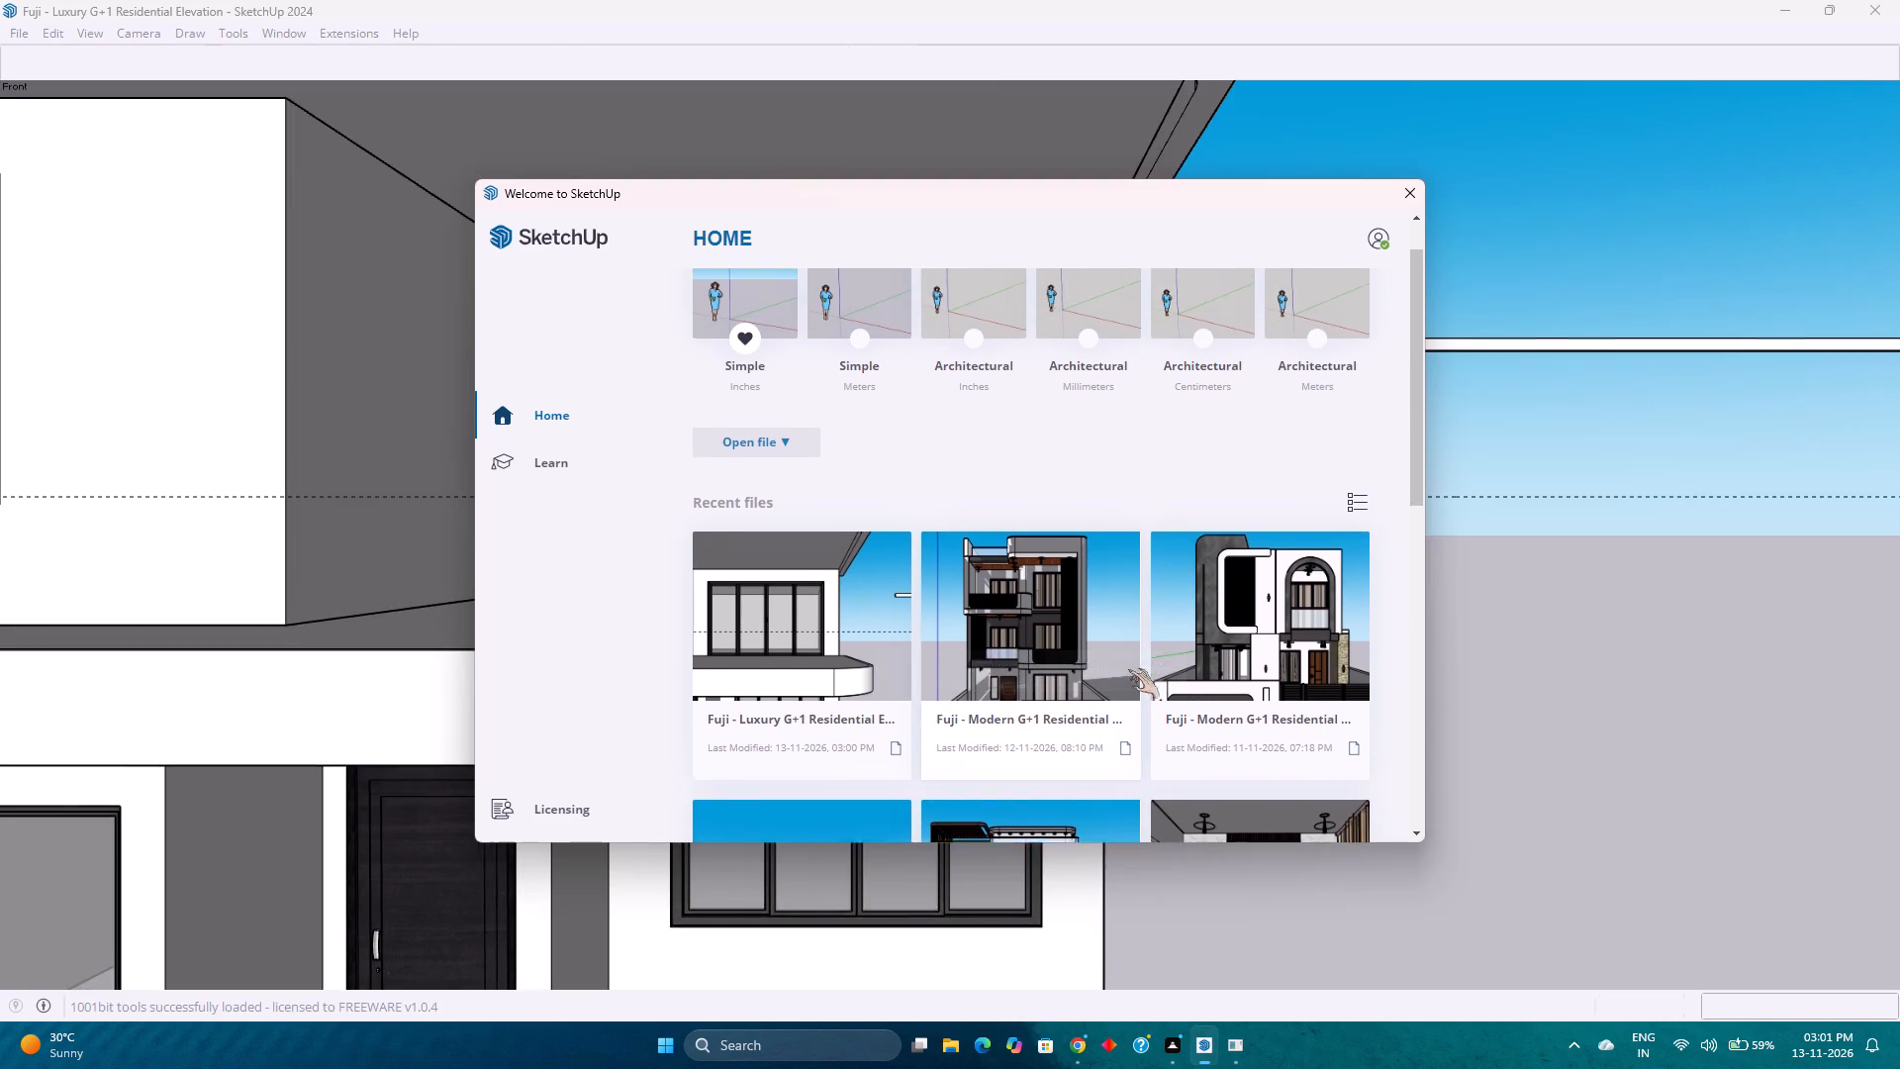
Return to the reopened elevation model's window and ignore the extension update notice.
left_click(1581, 769)
scroll(1140, 736, "down", 3)
double_click(1106, 729)
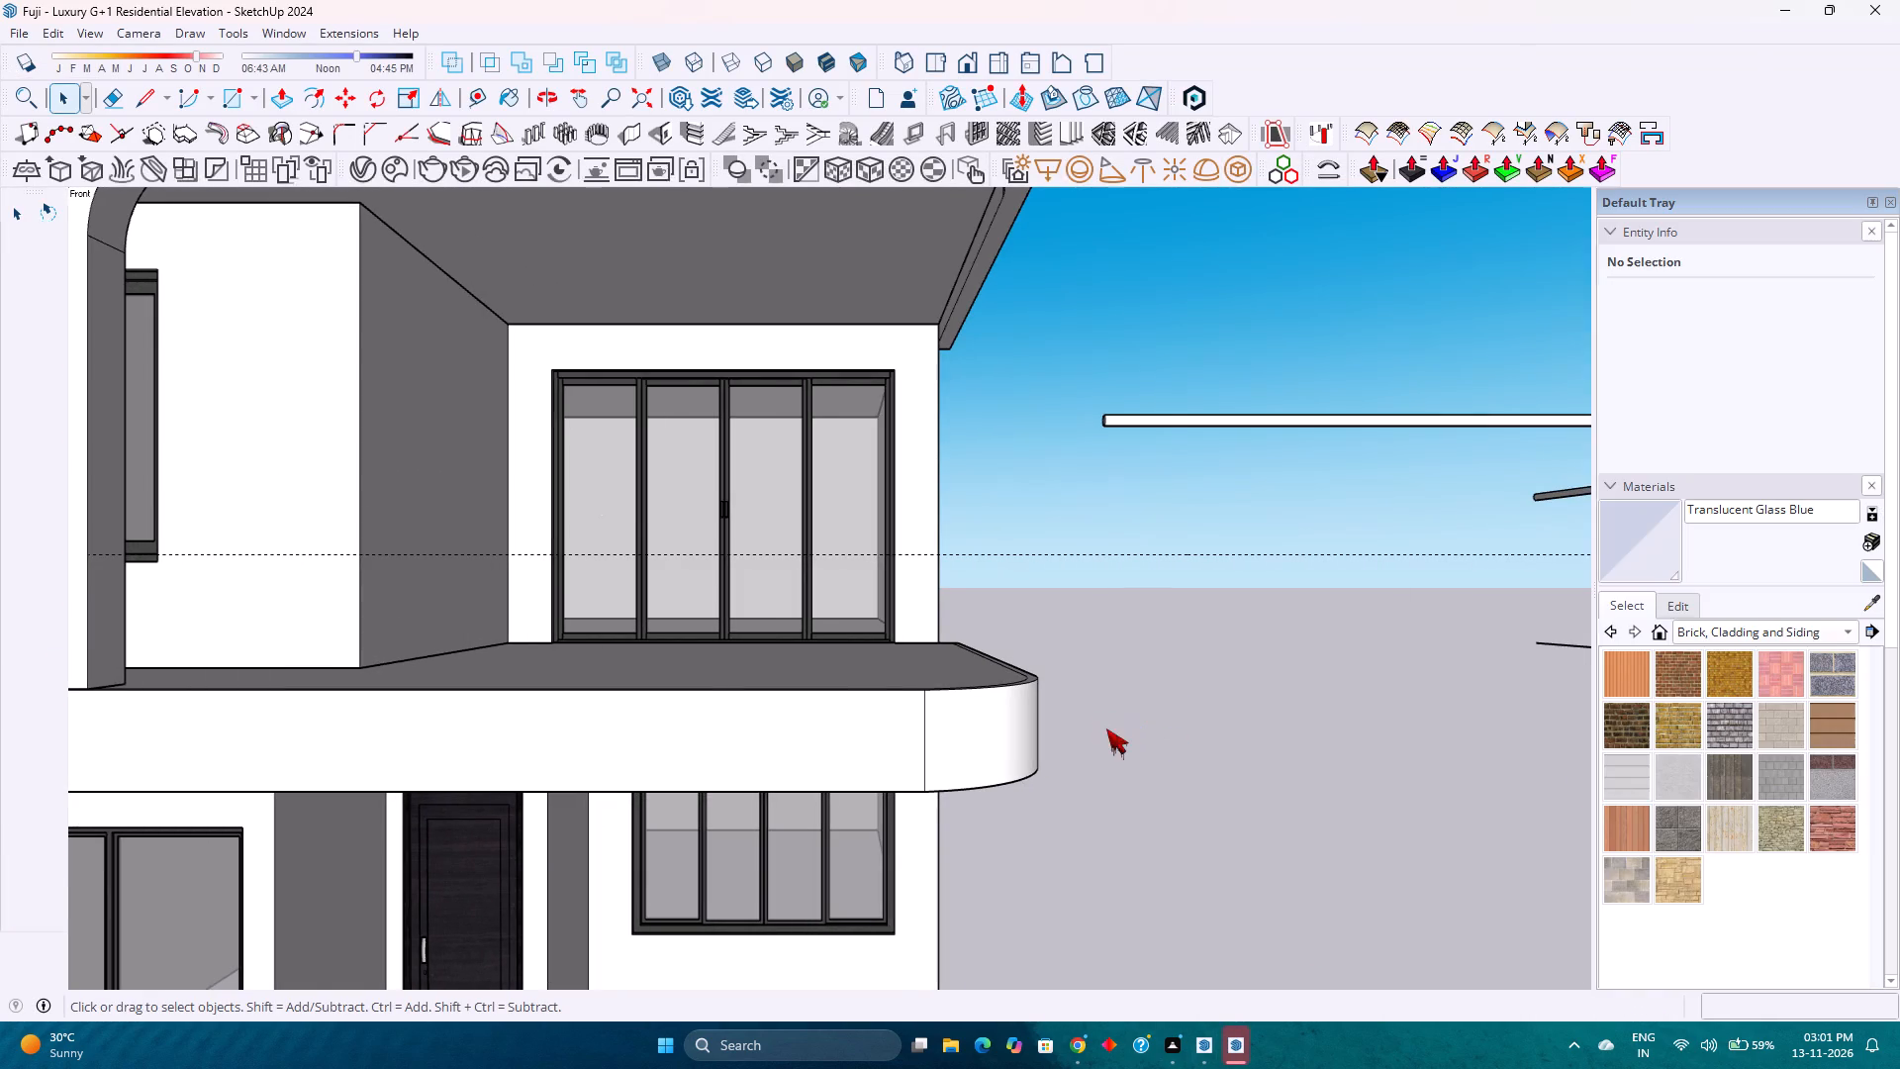
scroll(1097, 722, "down", 7)
scroll(1093, 722, "up", 1)
middle_click_drag(1110, 748, 1191, 860)
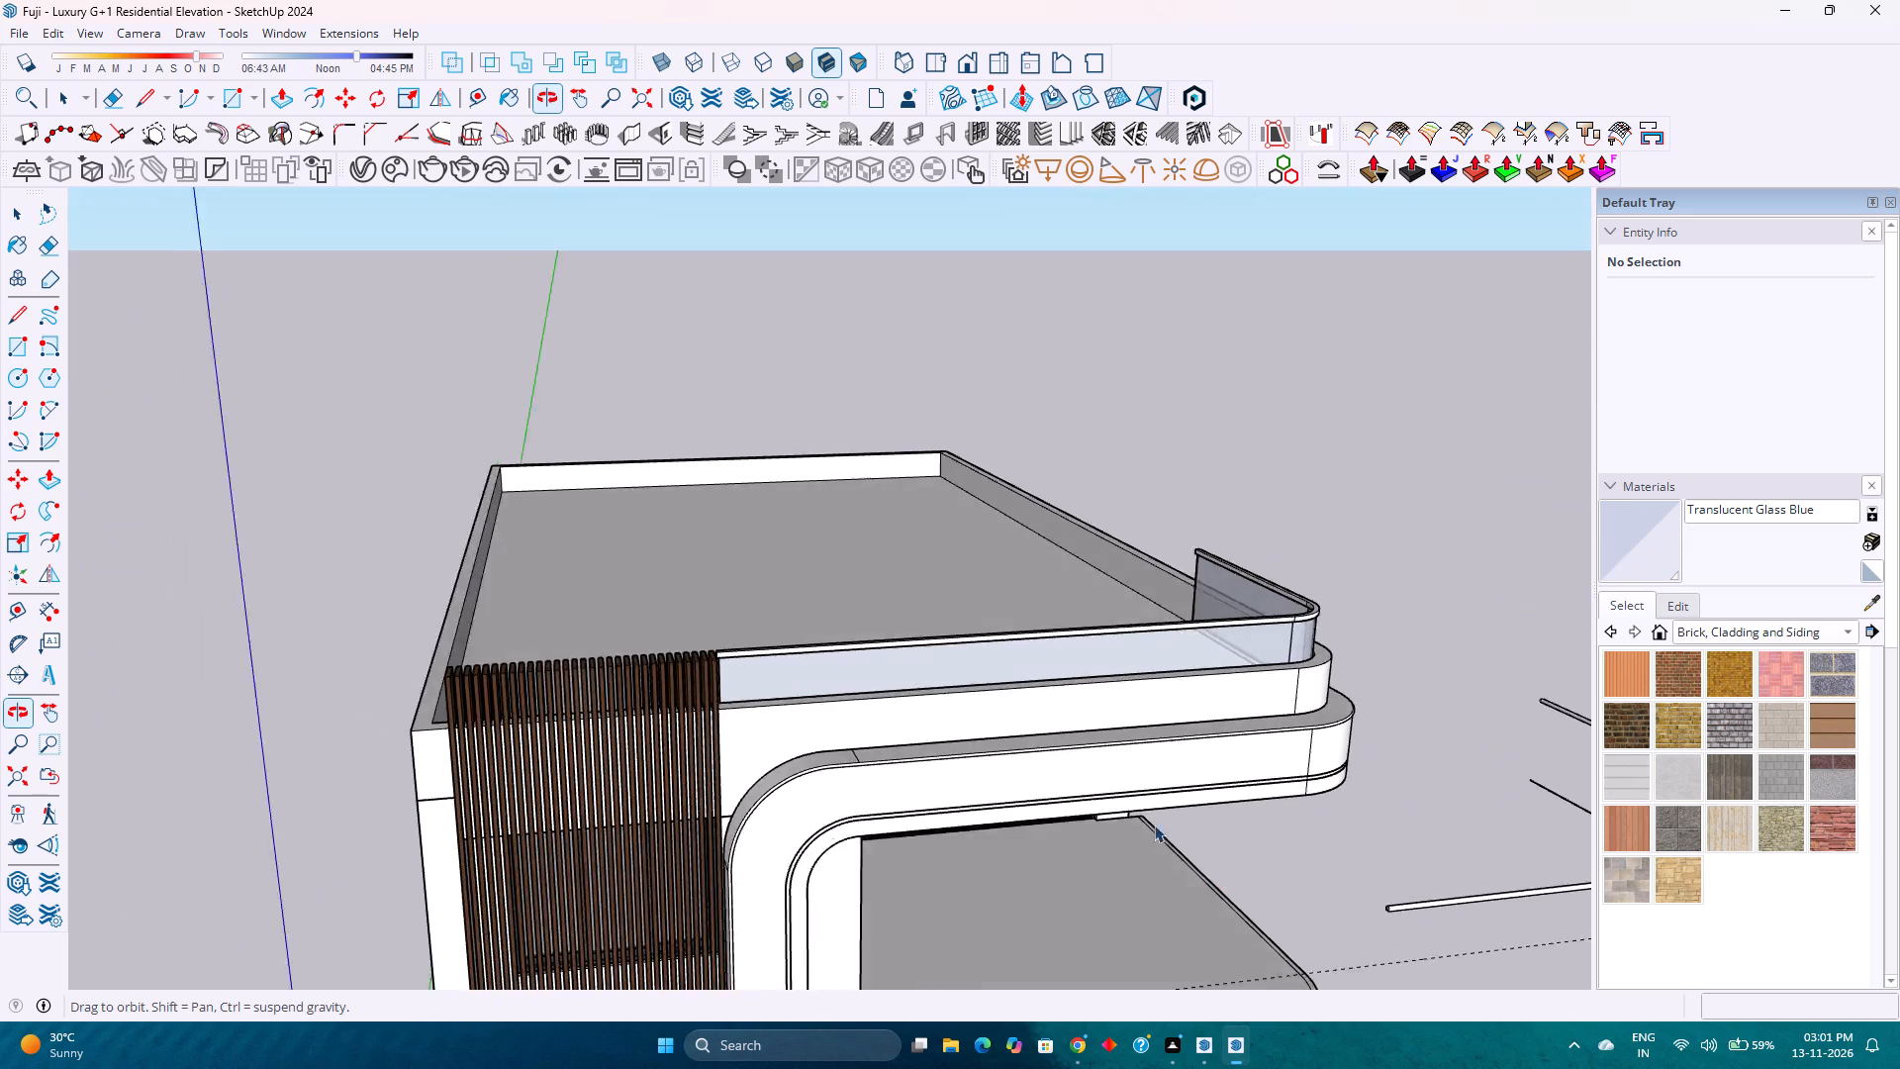
middle_click(1146, 818)
middle_click_drag(1139, 812, 1110, 791)
scroll(1069, 756, "down", 8)
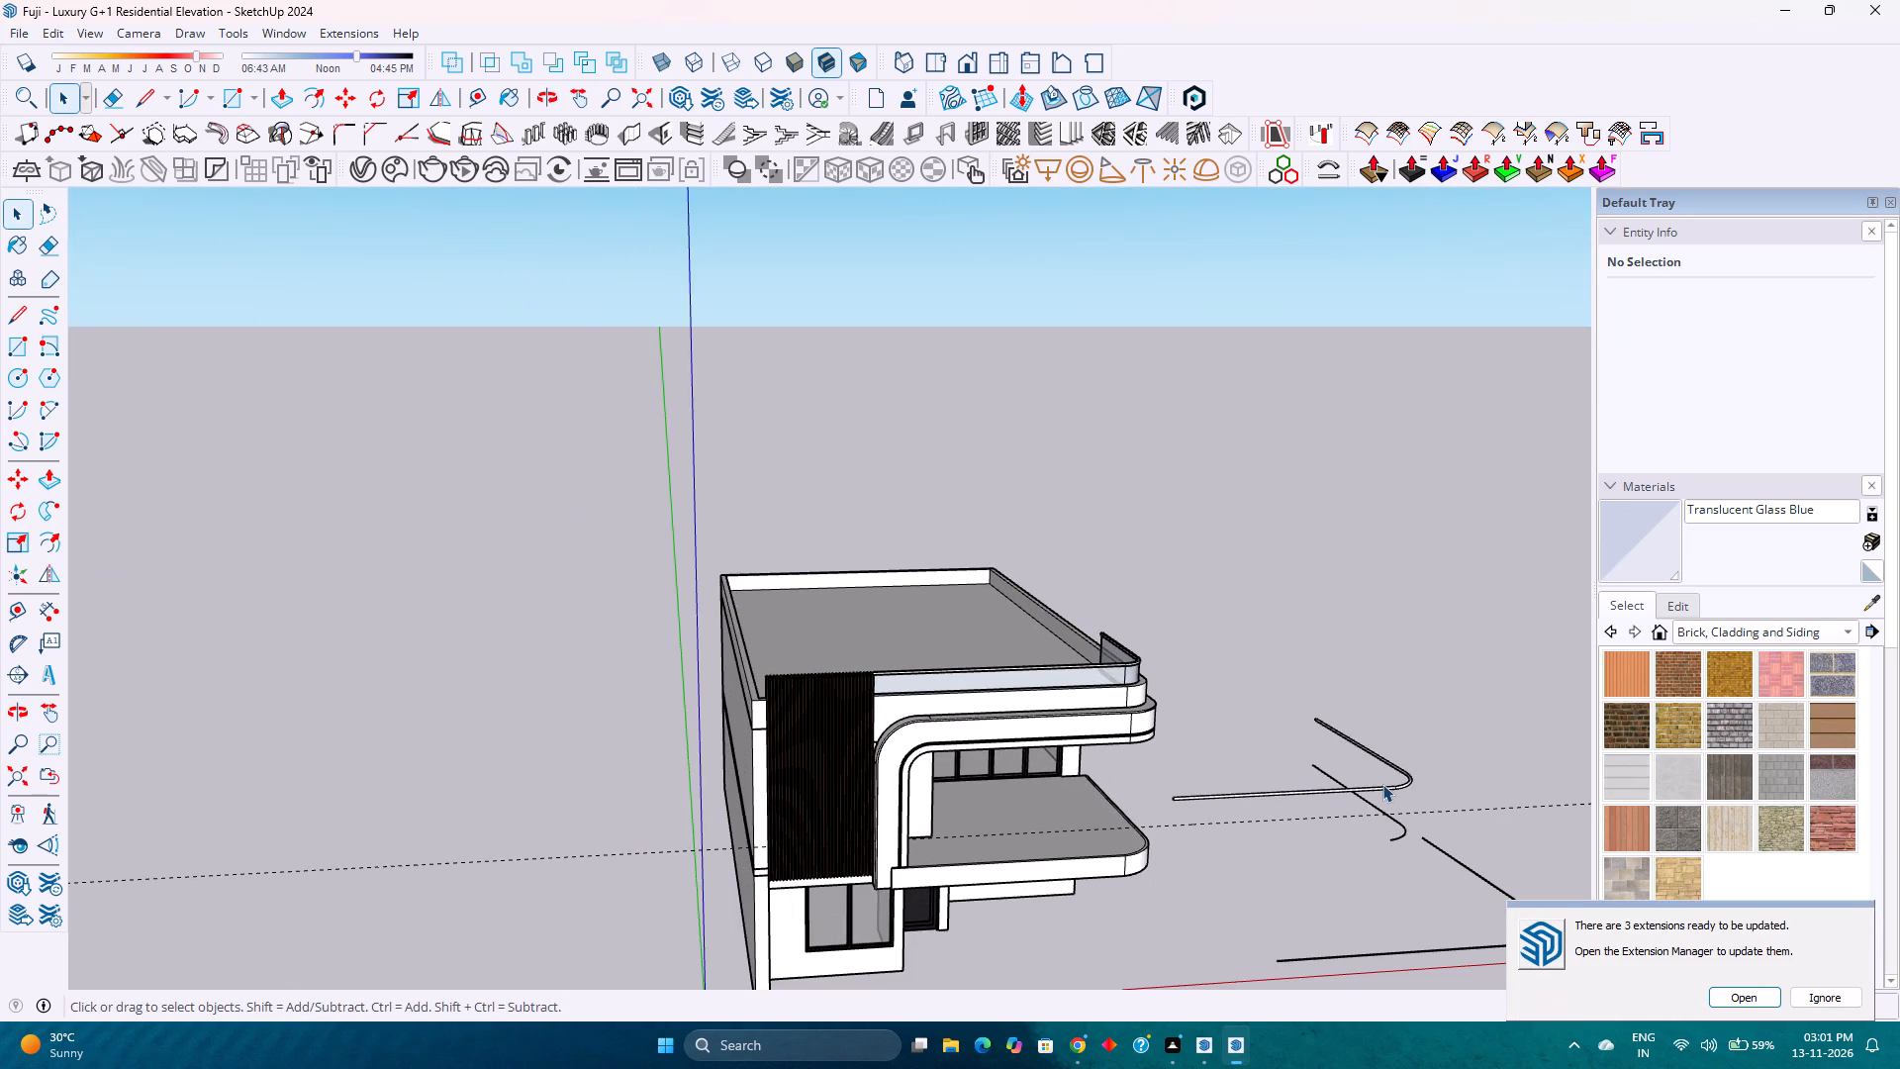
double_click(1382, 784)
left_click(1805, 1003)
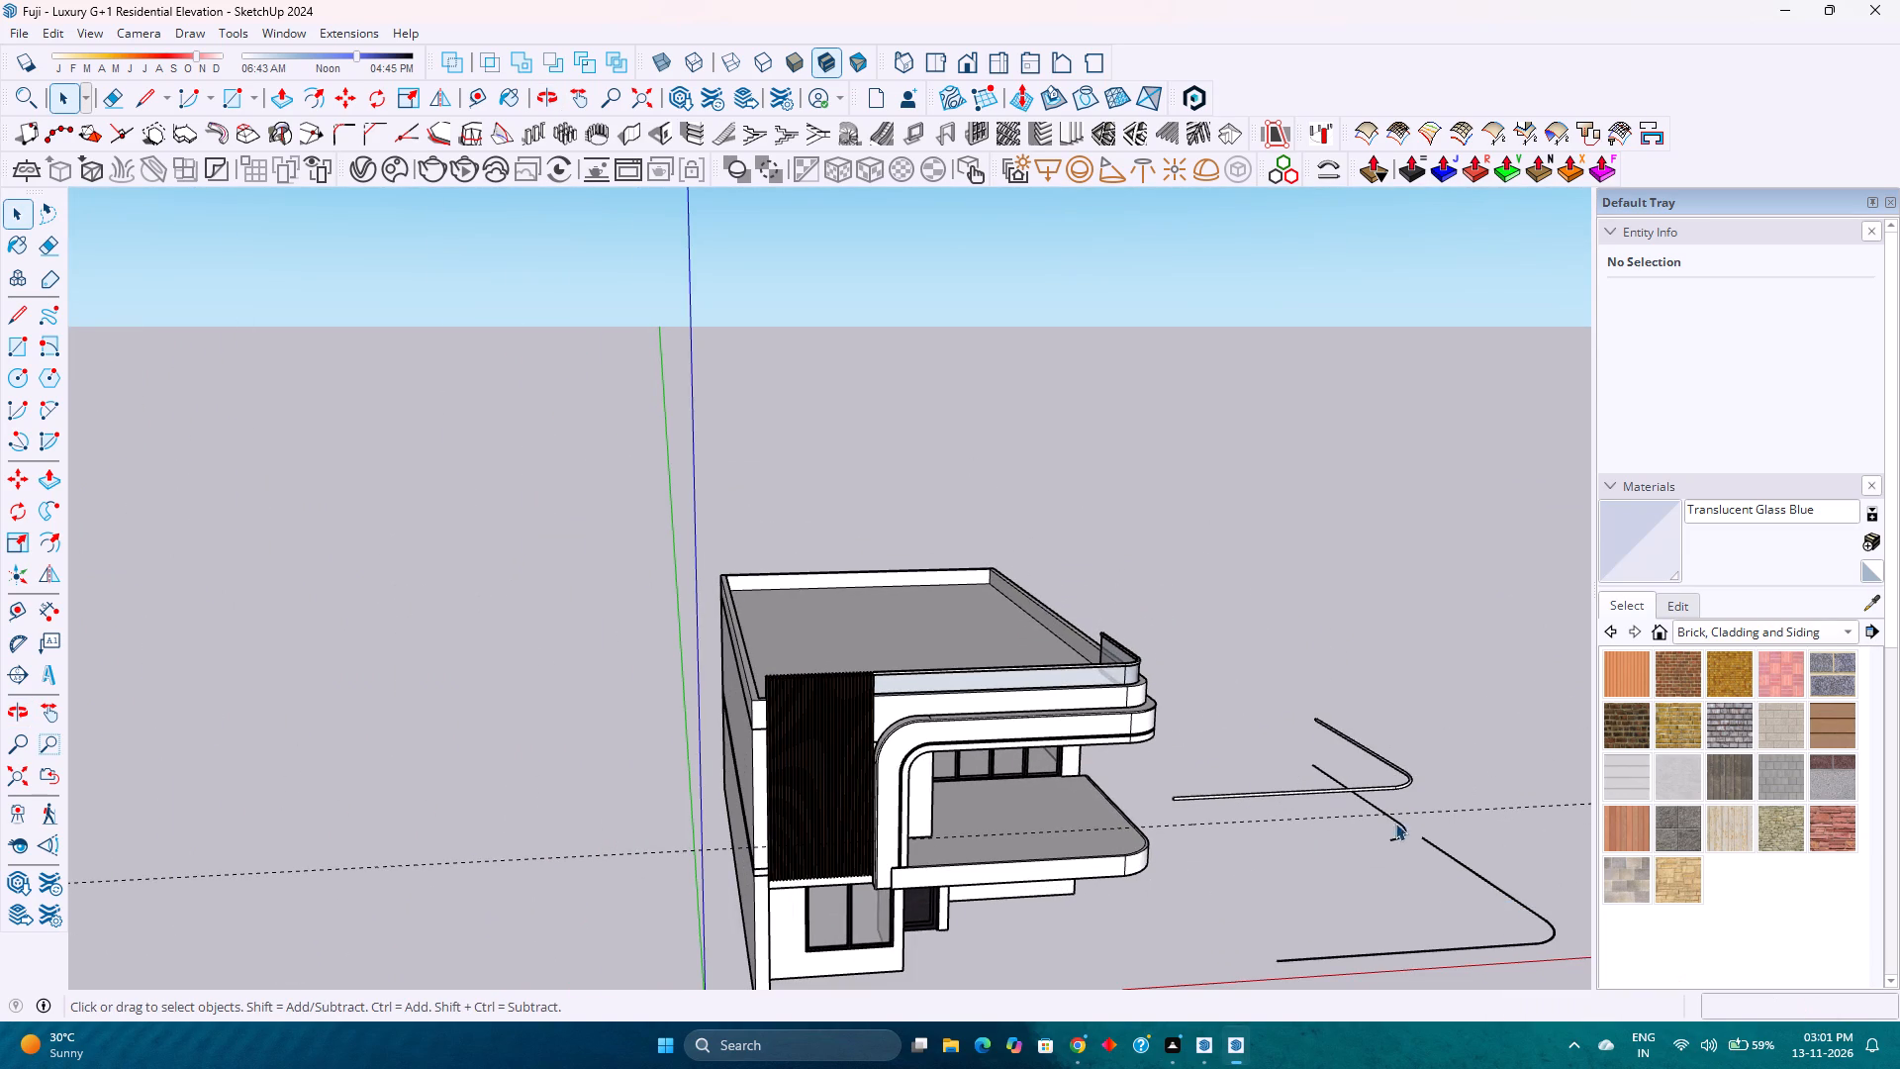
Open the nested balcony group for editing and delete the leftover straight edge and corner arc just below the curved rail.
double_click(1364, 789)
triple_click(1364, 789)
left_click(1364, 789)
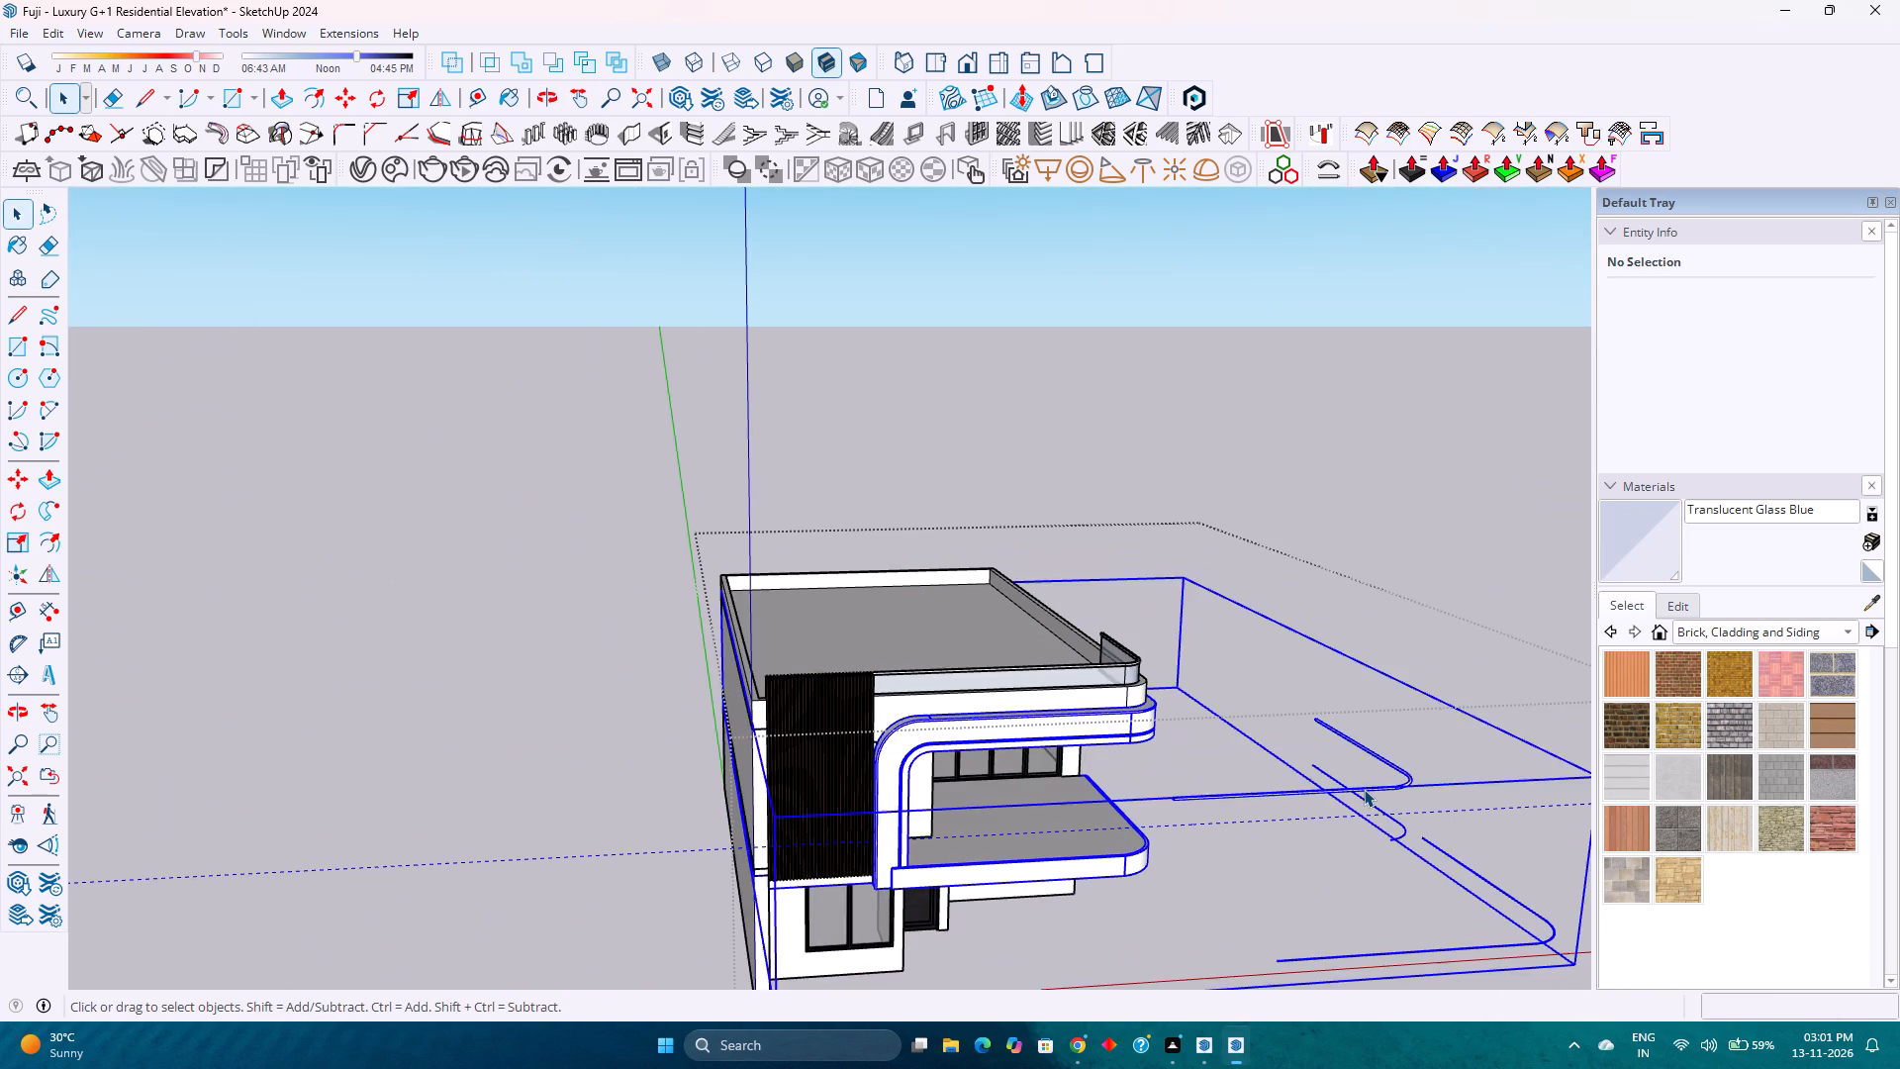
left_click(1392, 821)
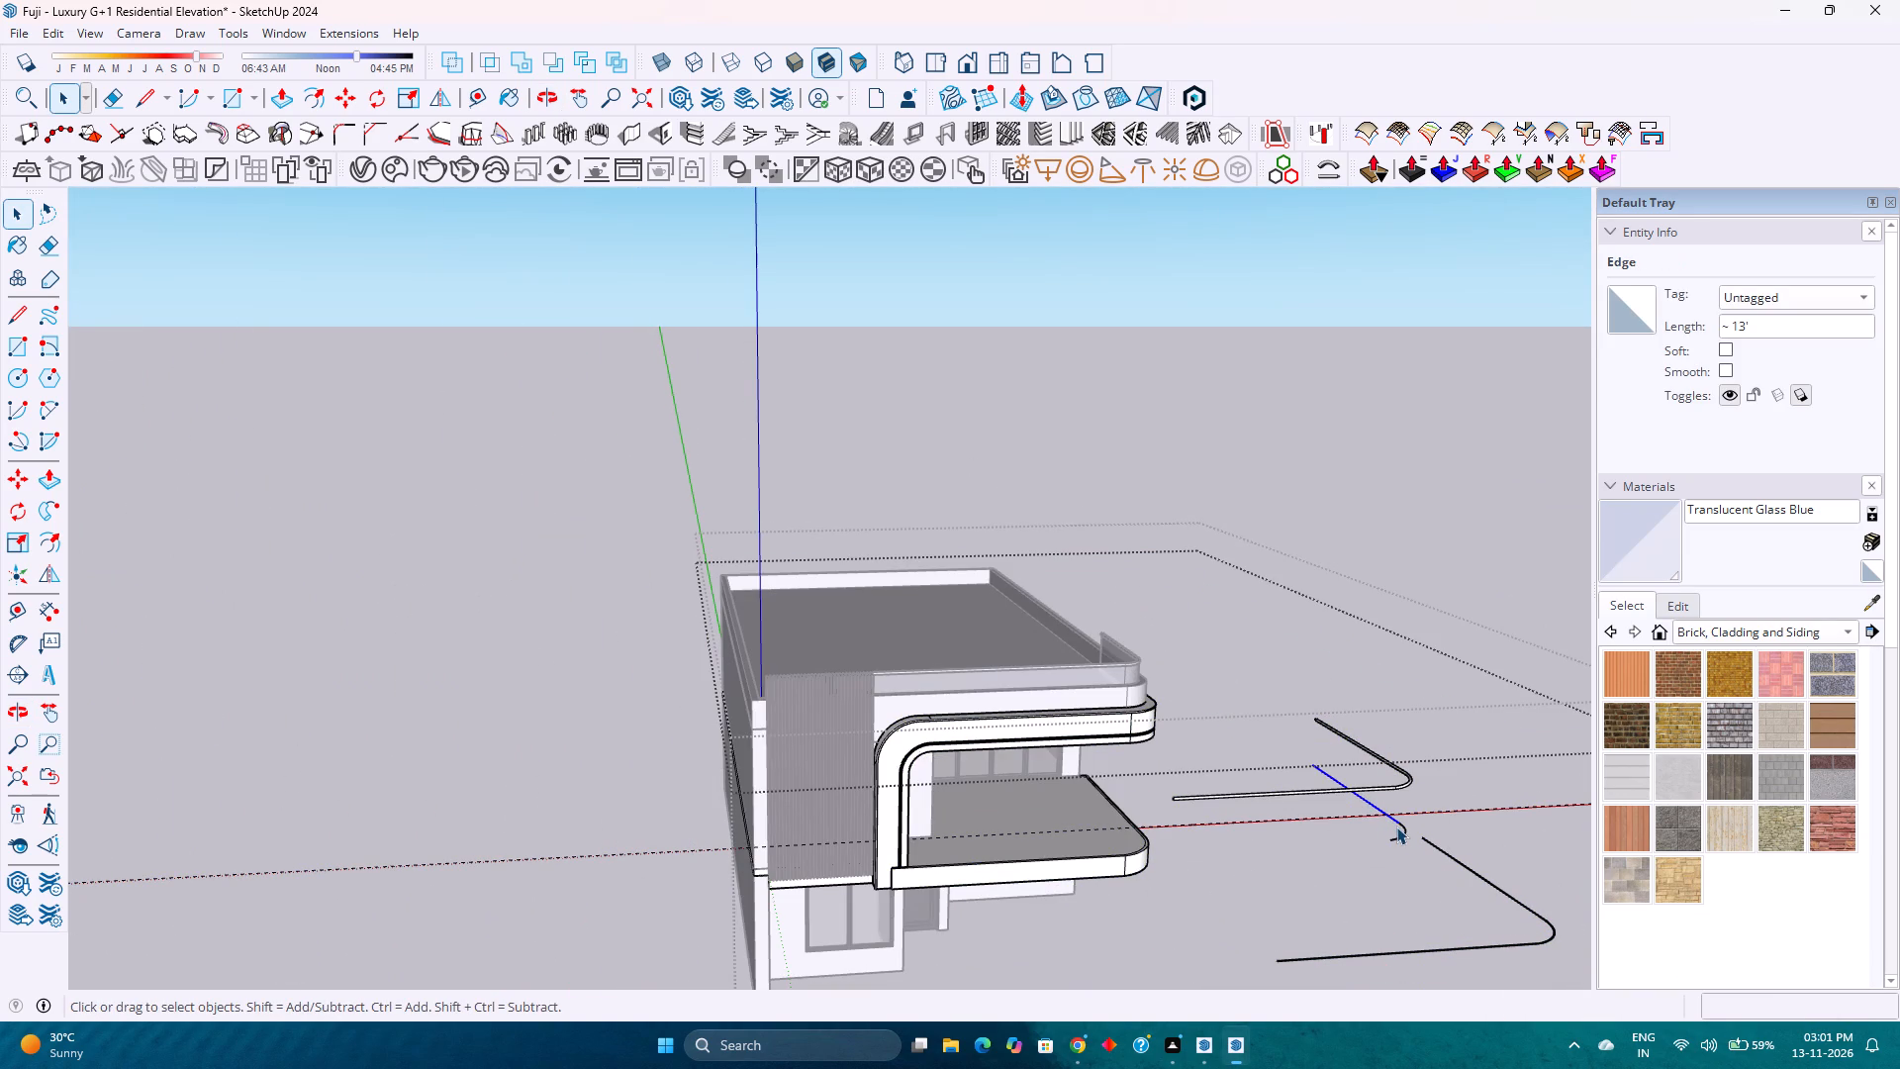
left_click(1398, 836, "ctrl")
key("Delete")
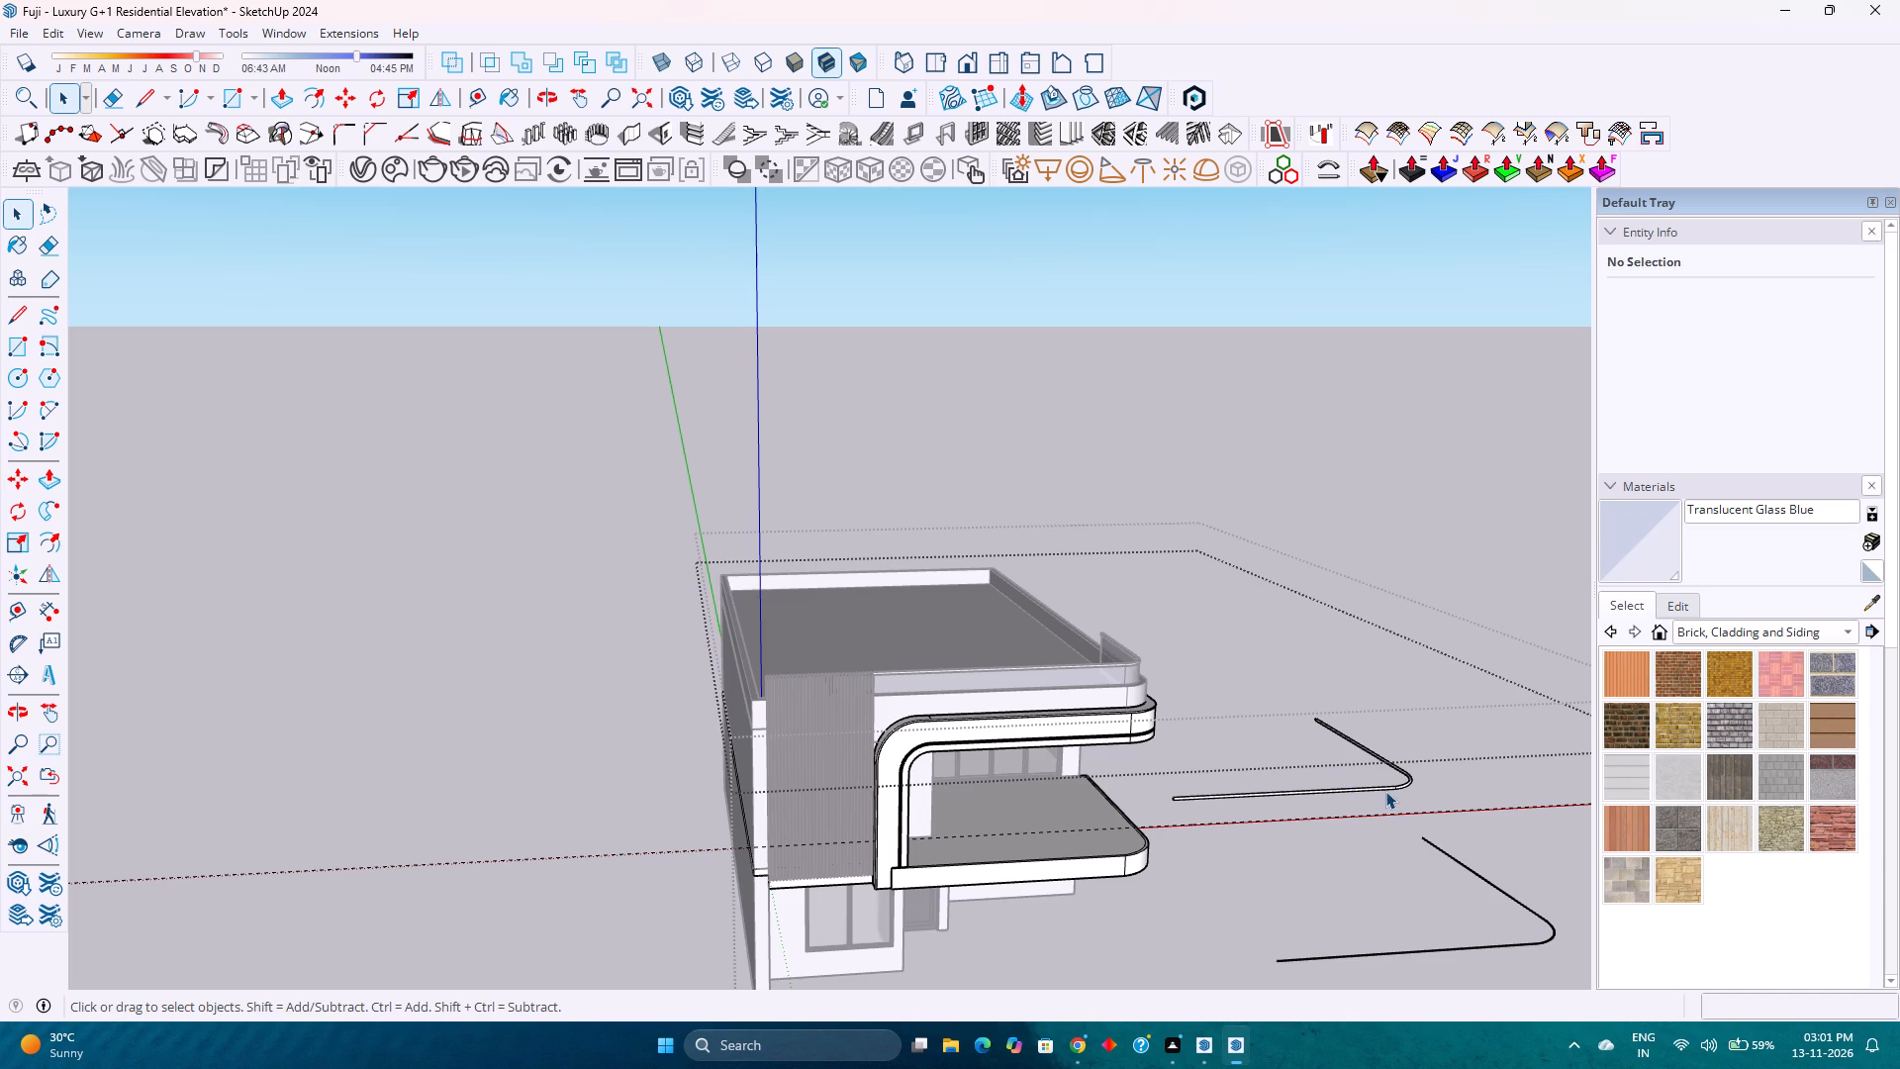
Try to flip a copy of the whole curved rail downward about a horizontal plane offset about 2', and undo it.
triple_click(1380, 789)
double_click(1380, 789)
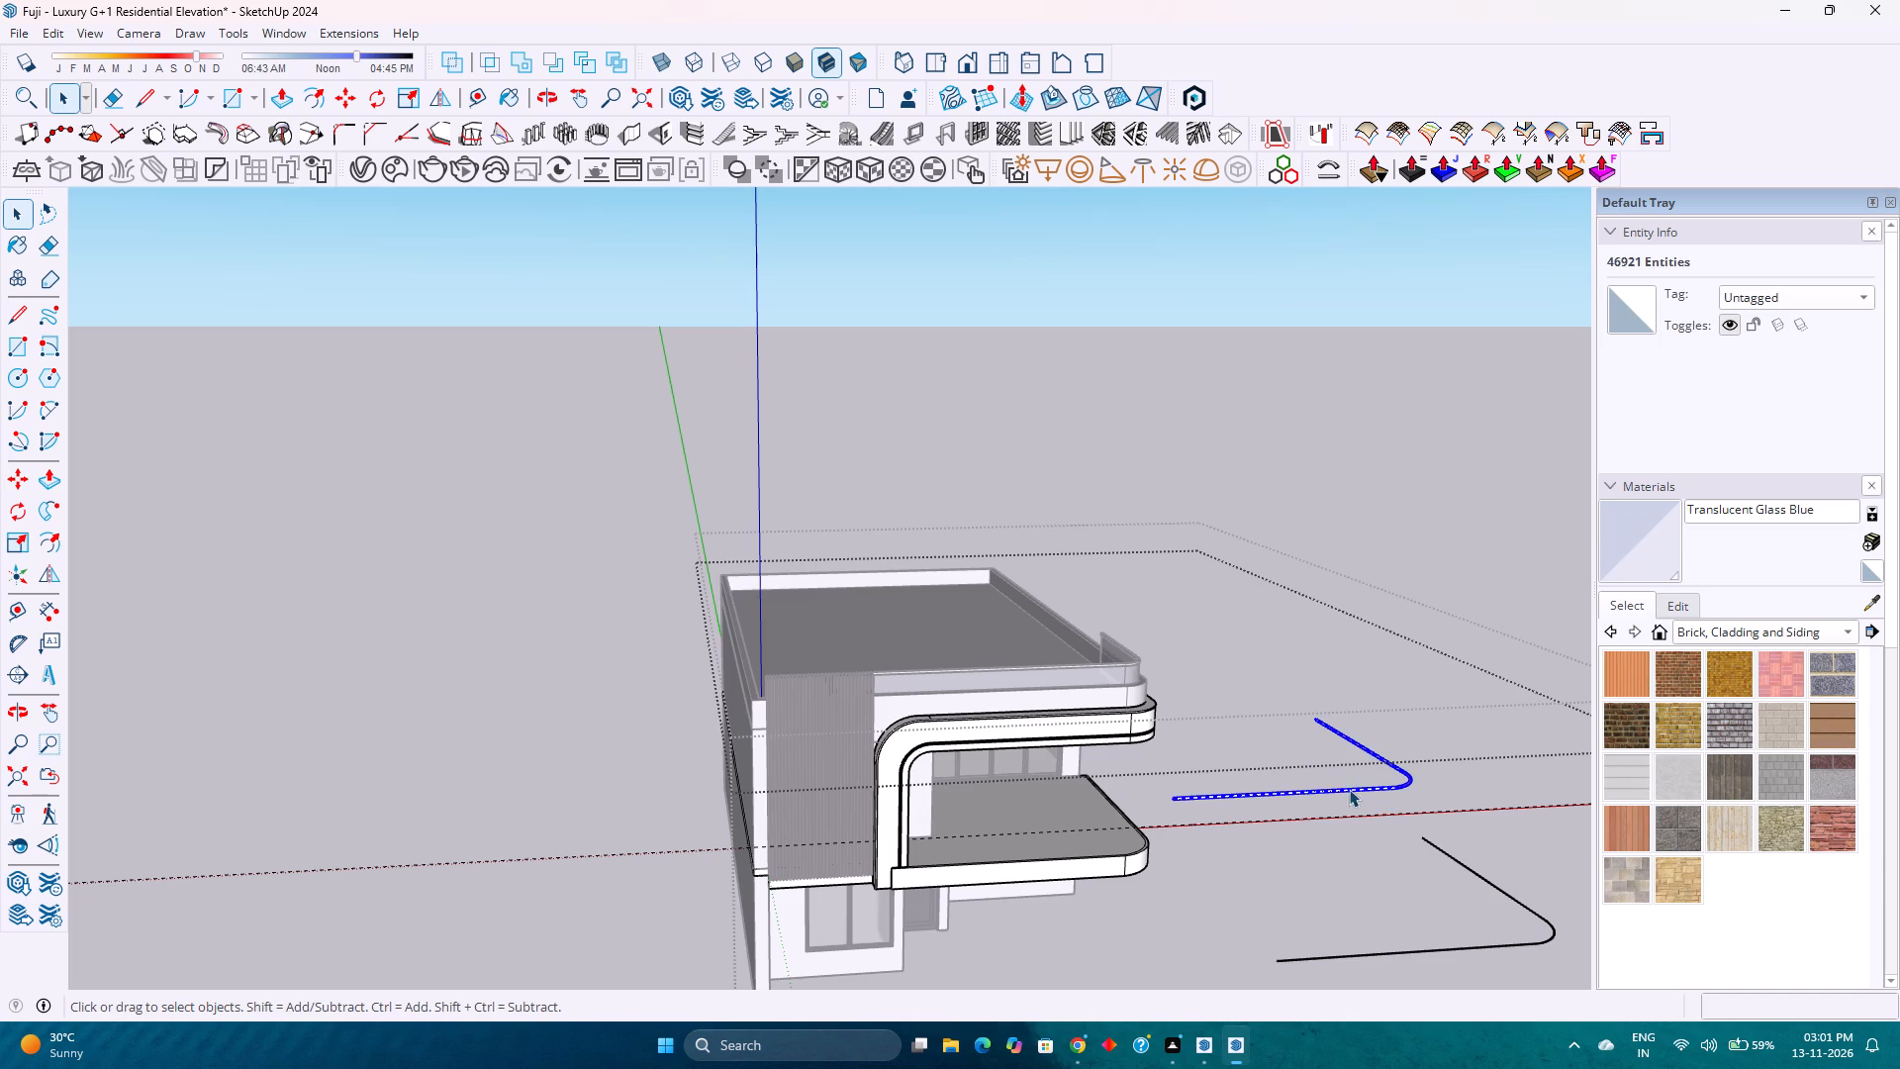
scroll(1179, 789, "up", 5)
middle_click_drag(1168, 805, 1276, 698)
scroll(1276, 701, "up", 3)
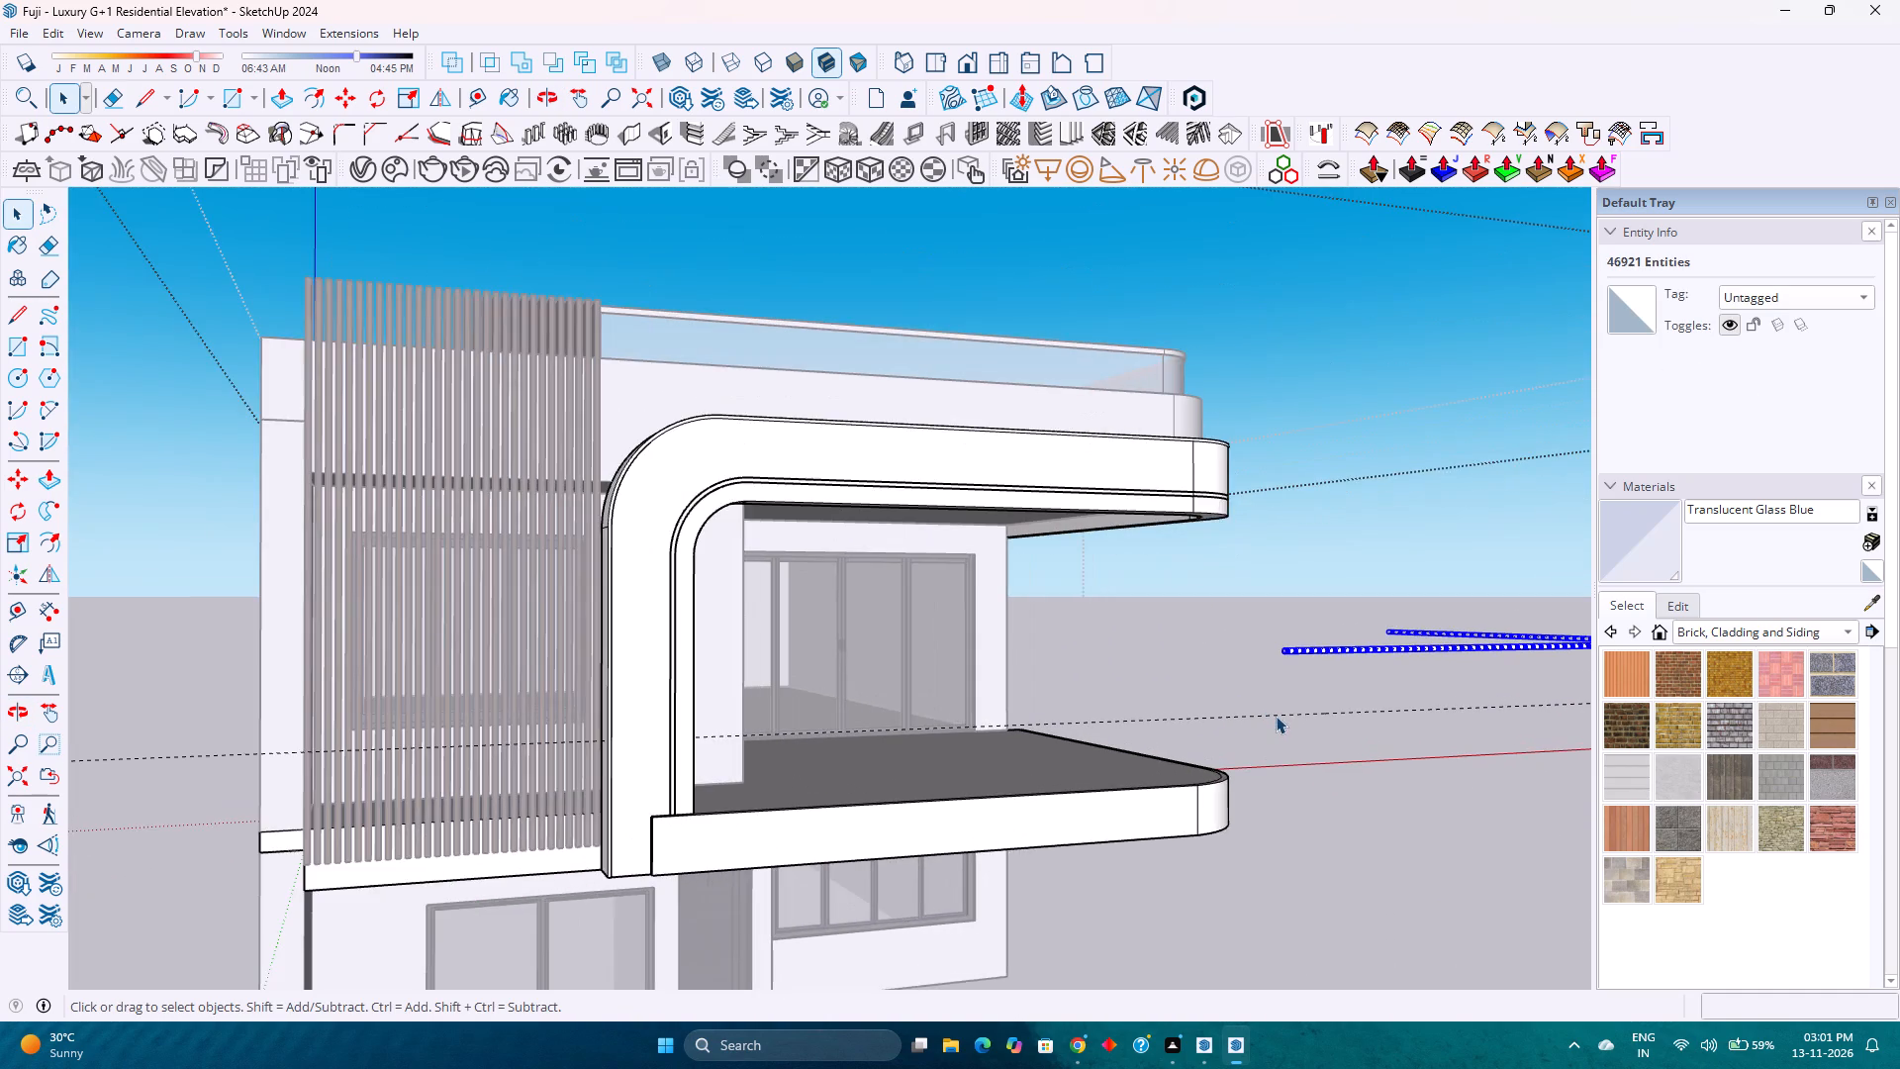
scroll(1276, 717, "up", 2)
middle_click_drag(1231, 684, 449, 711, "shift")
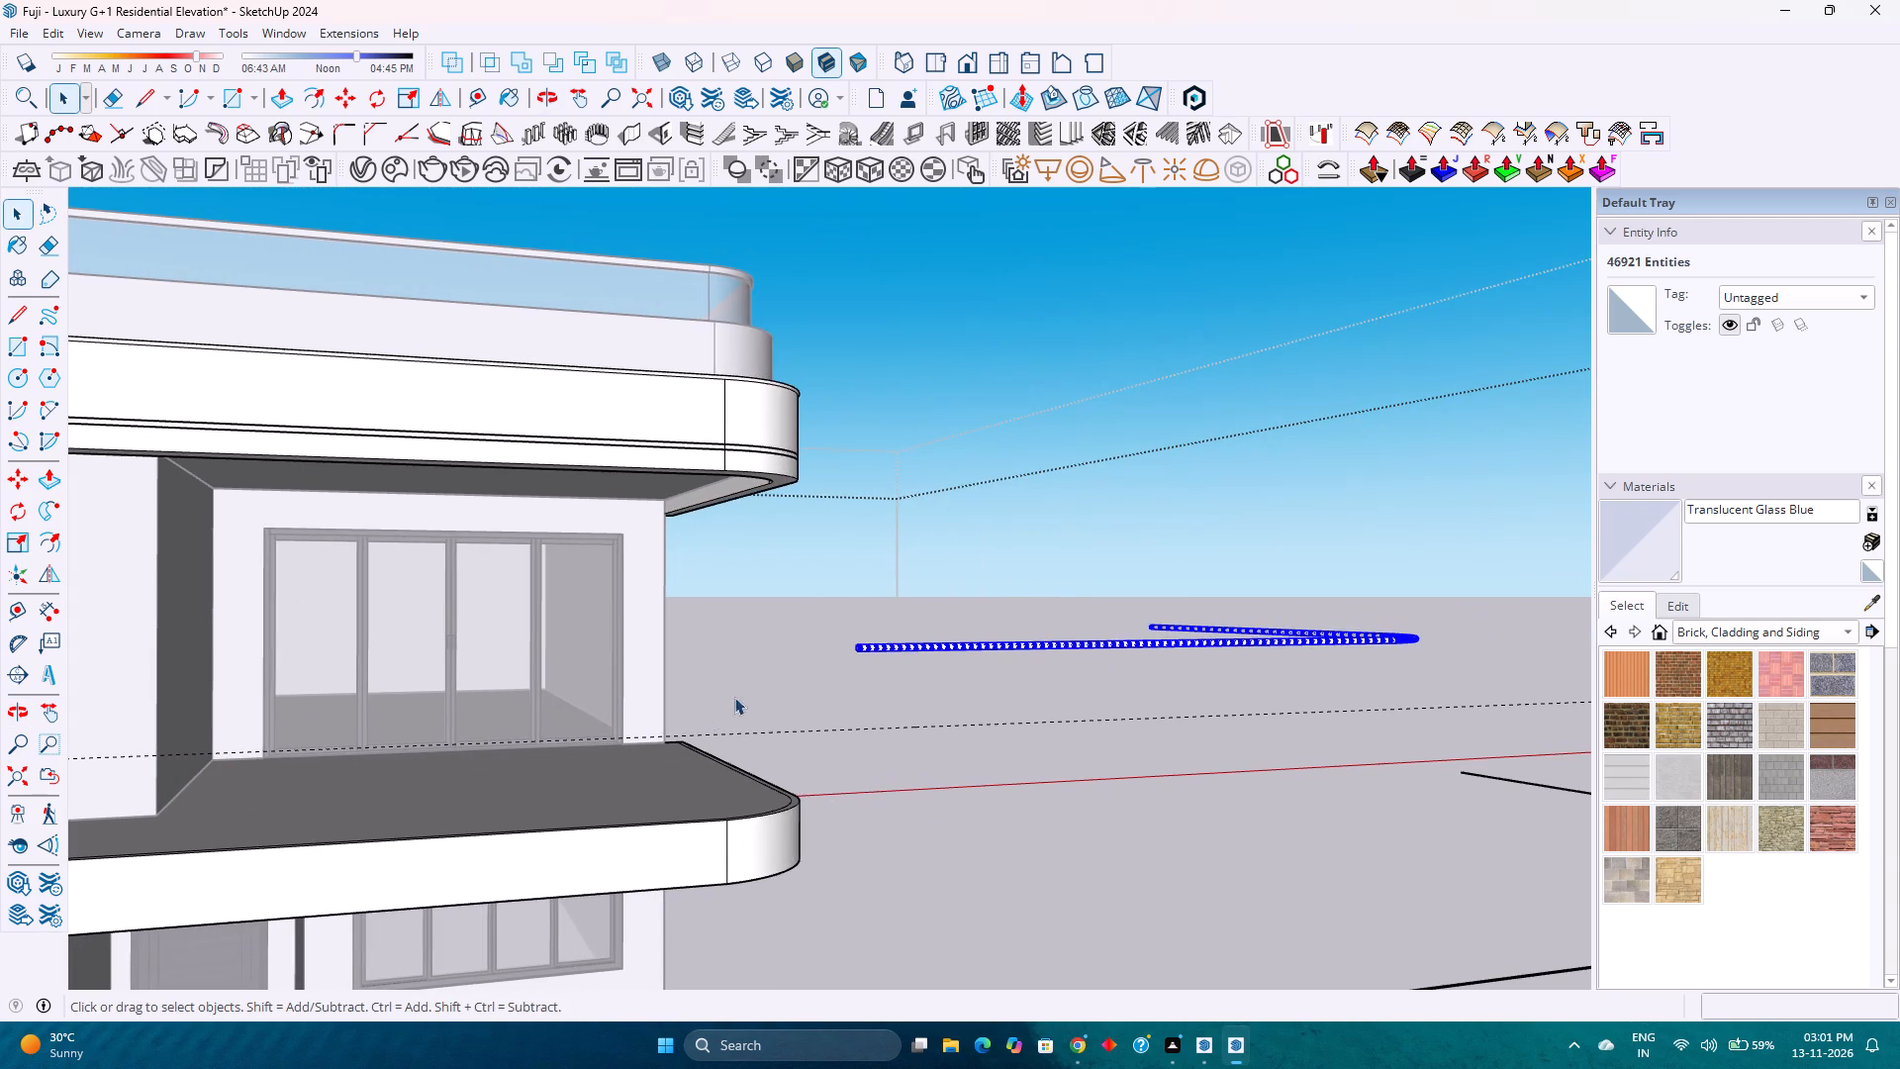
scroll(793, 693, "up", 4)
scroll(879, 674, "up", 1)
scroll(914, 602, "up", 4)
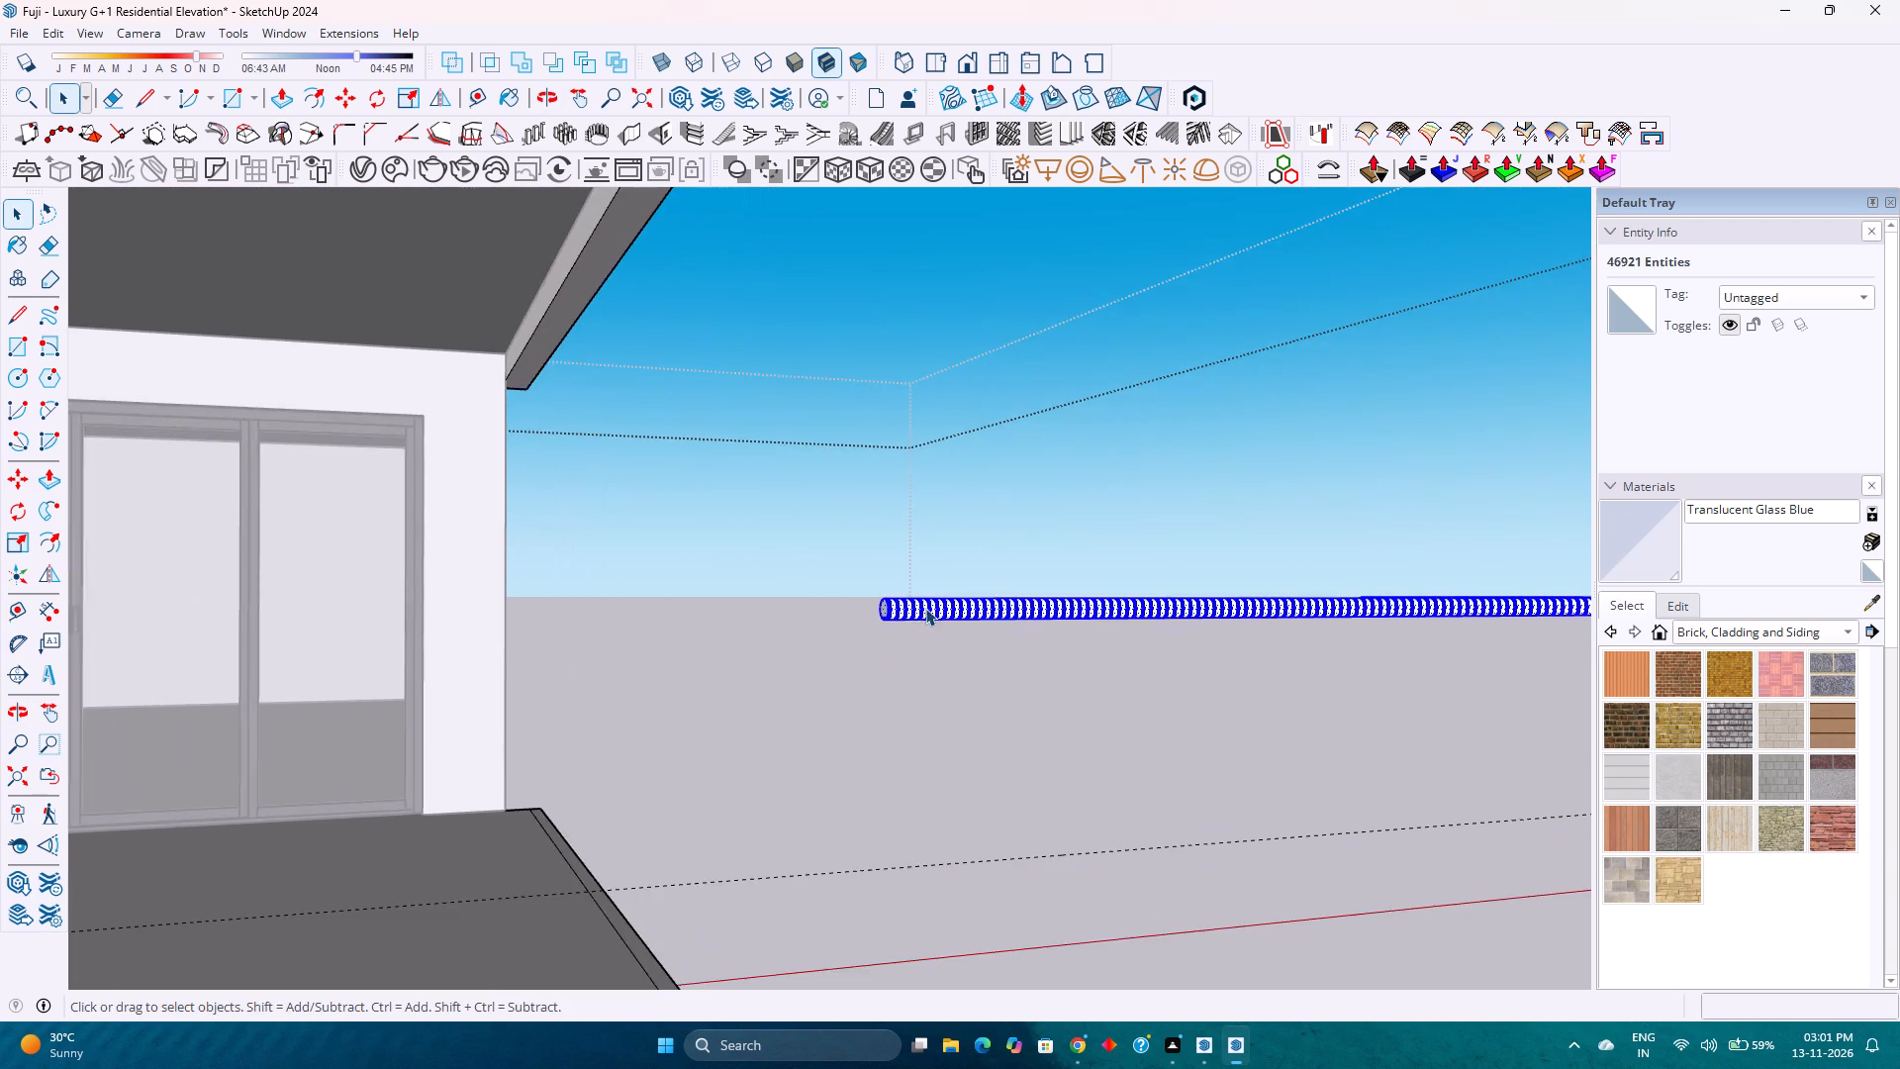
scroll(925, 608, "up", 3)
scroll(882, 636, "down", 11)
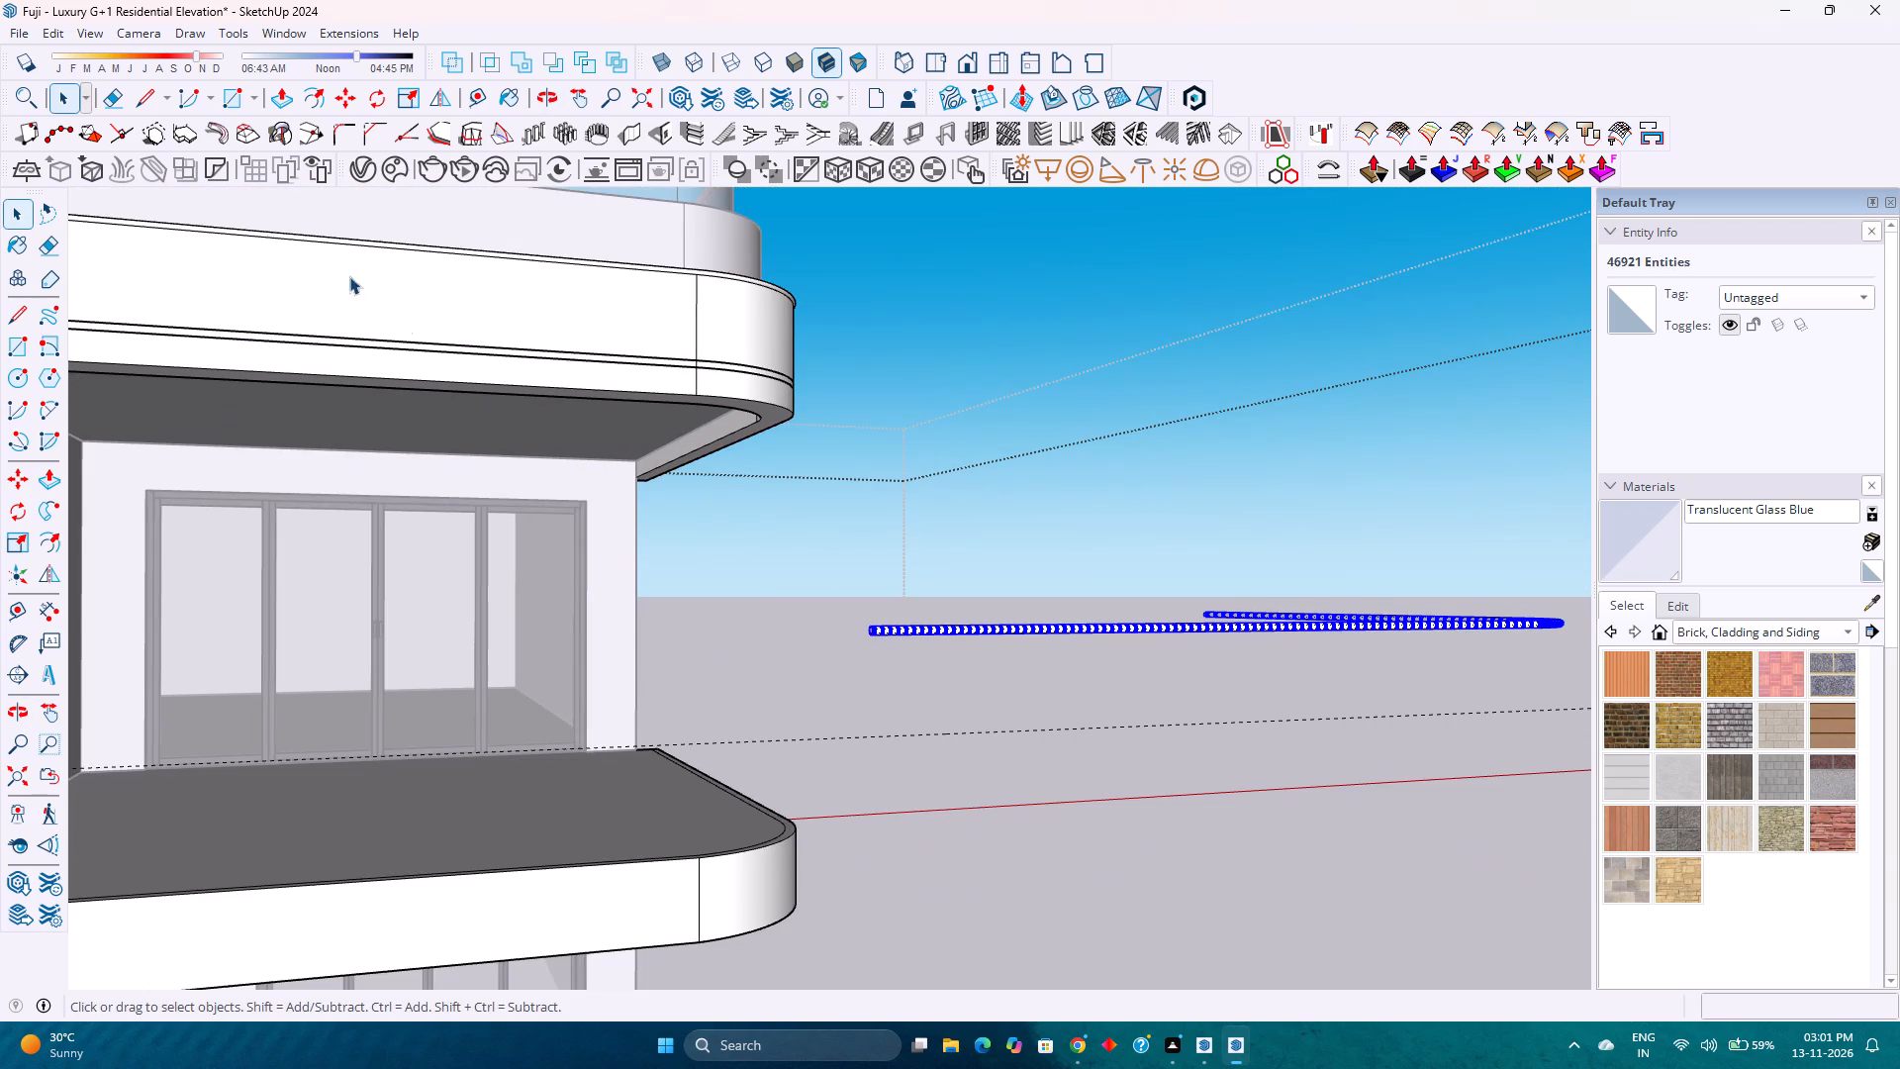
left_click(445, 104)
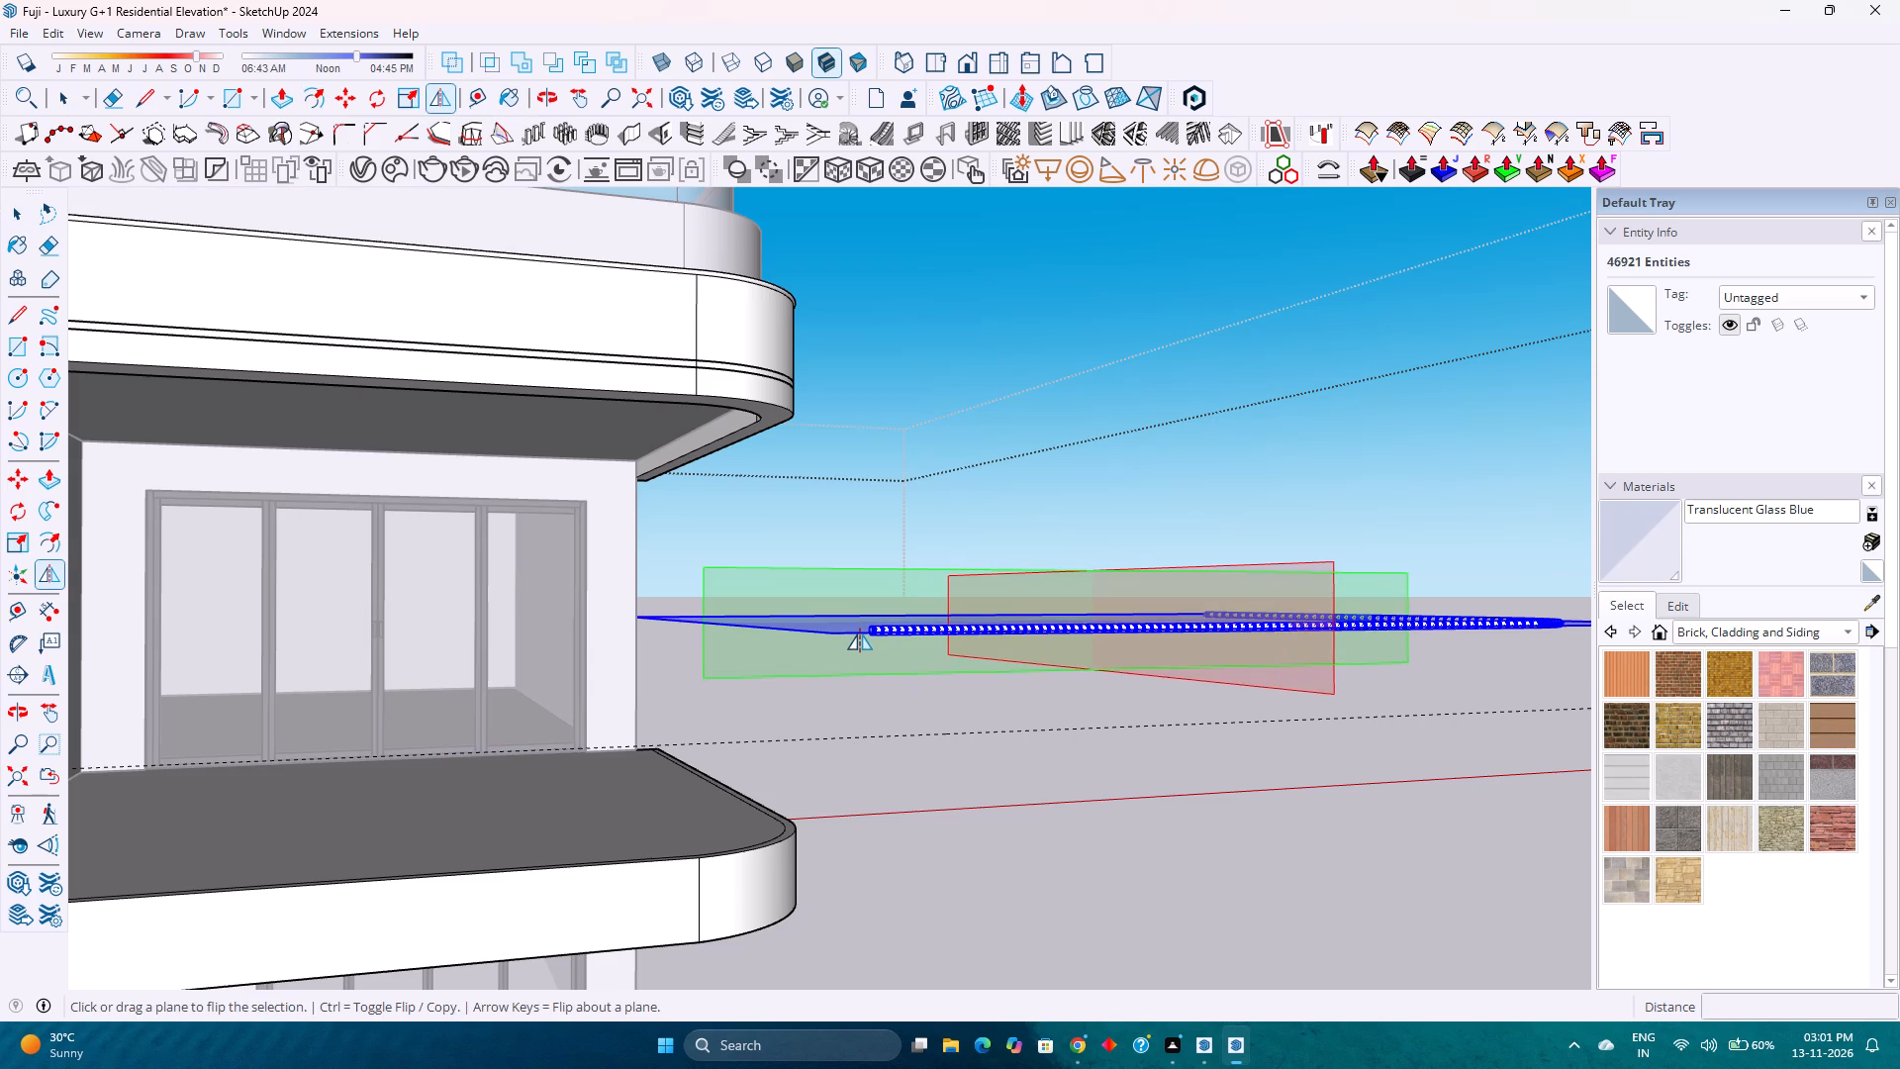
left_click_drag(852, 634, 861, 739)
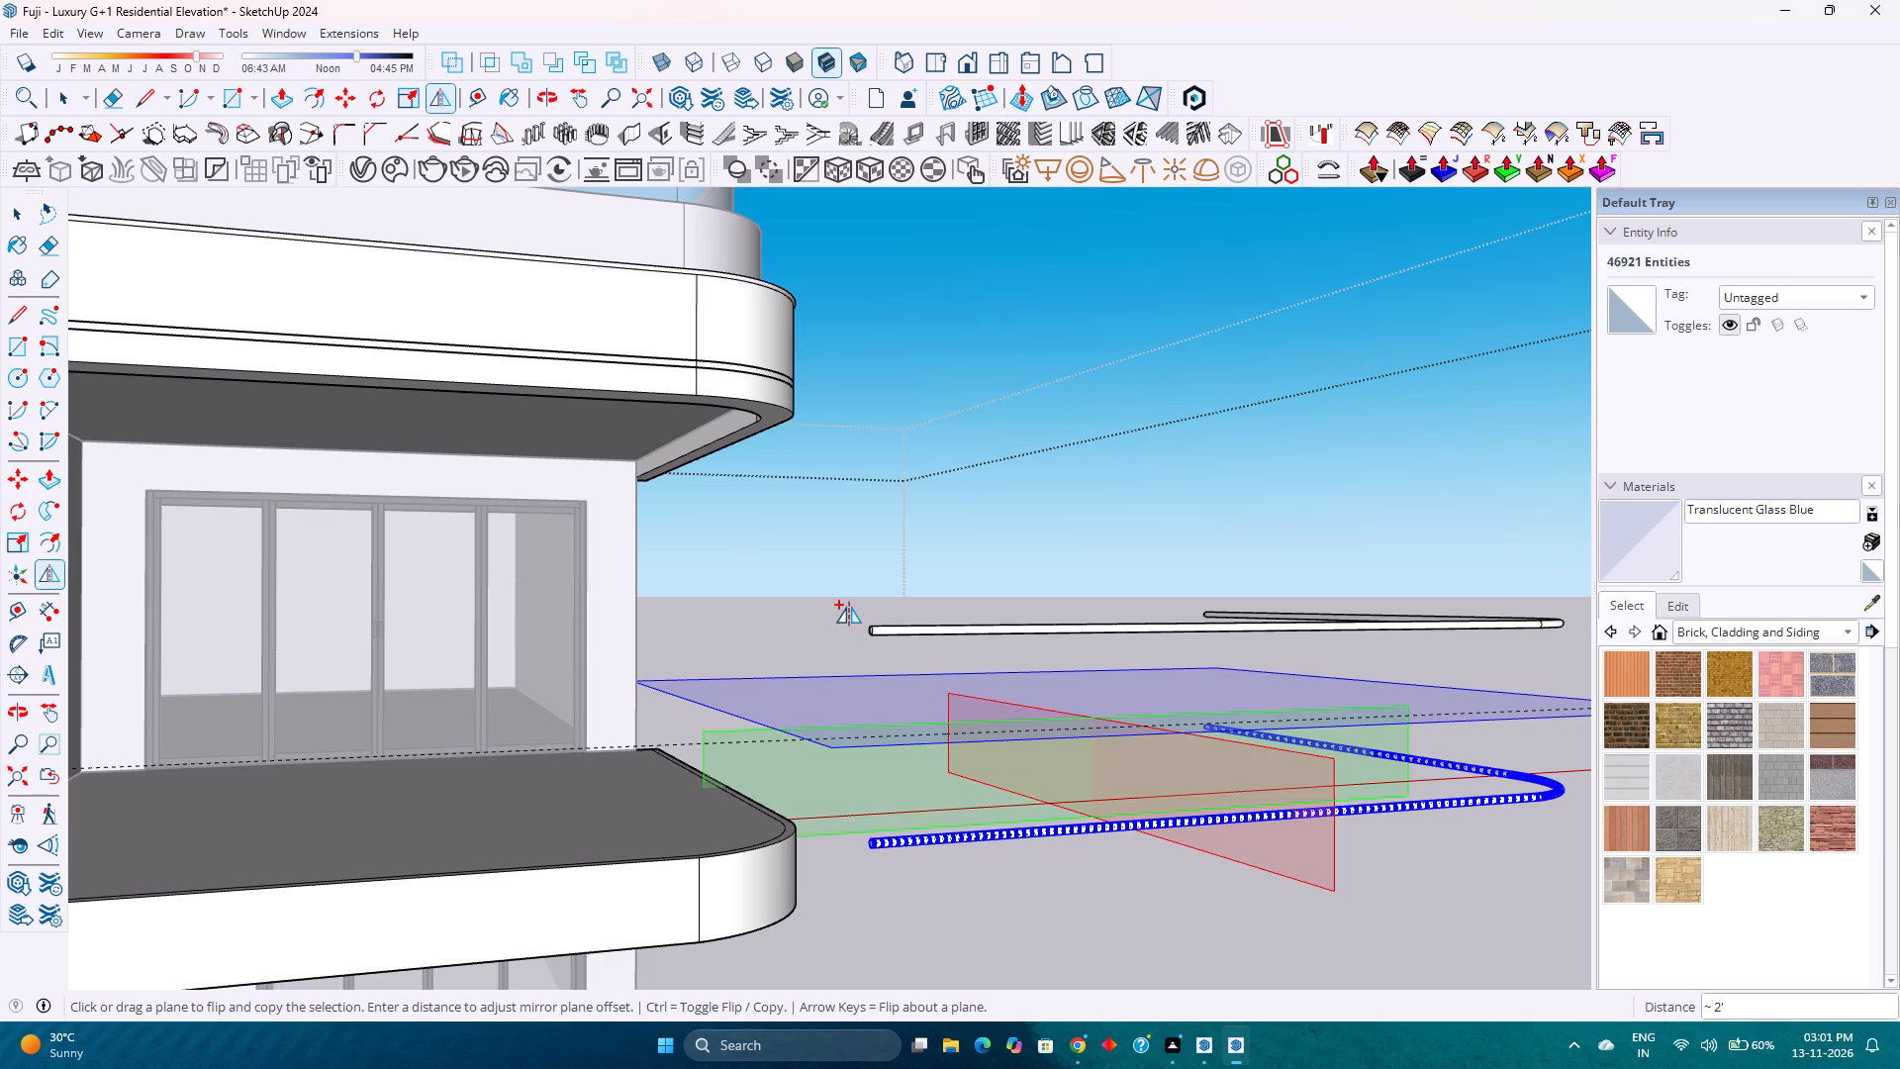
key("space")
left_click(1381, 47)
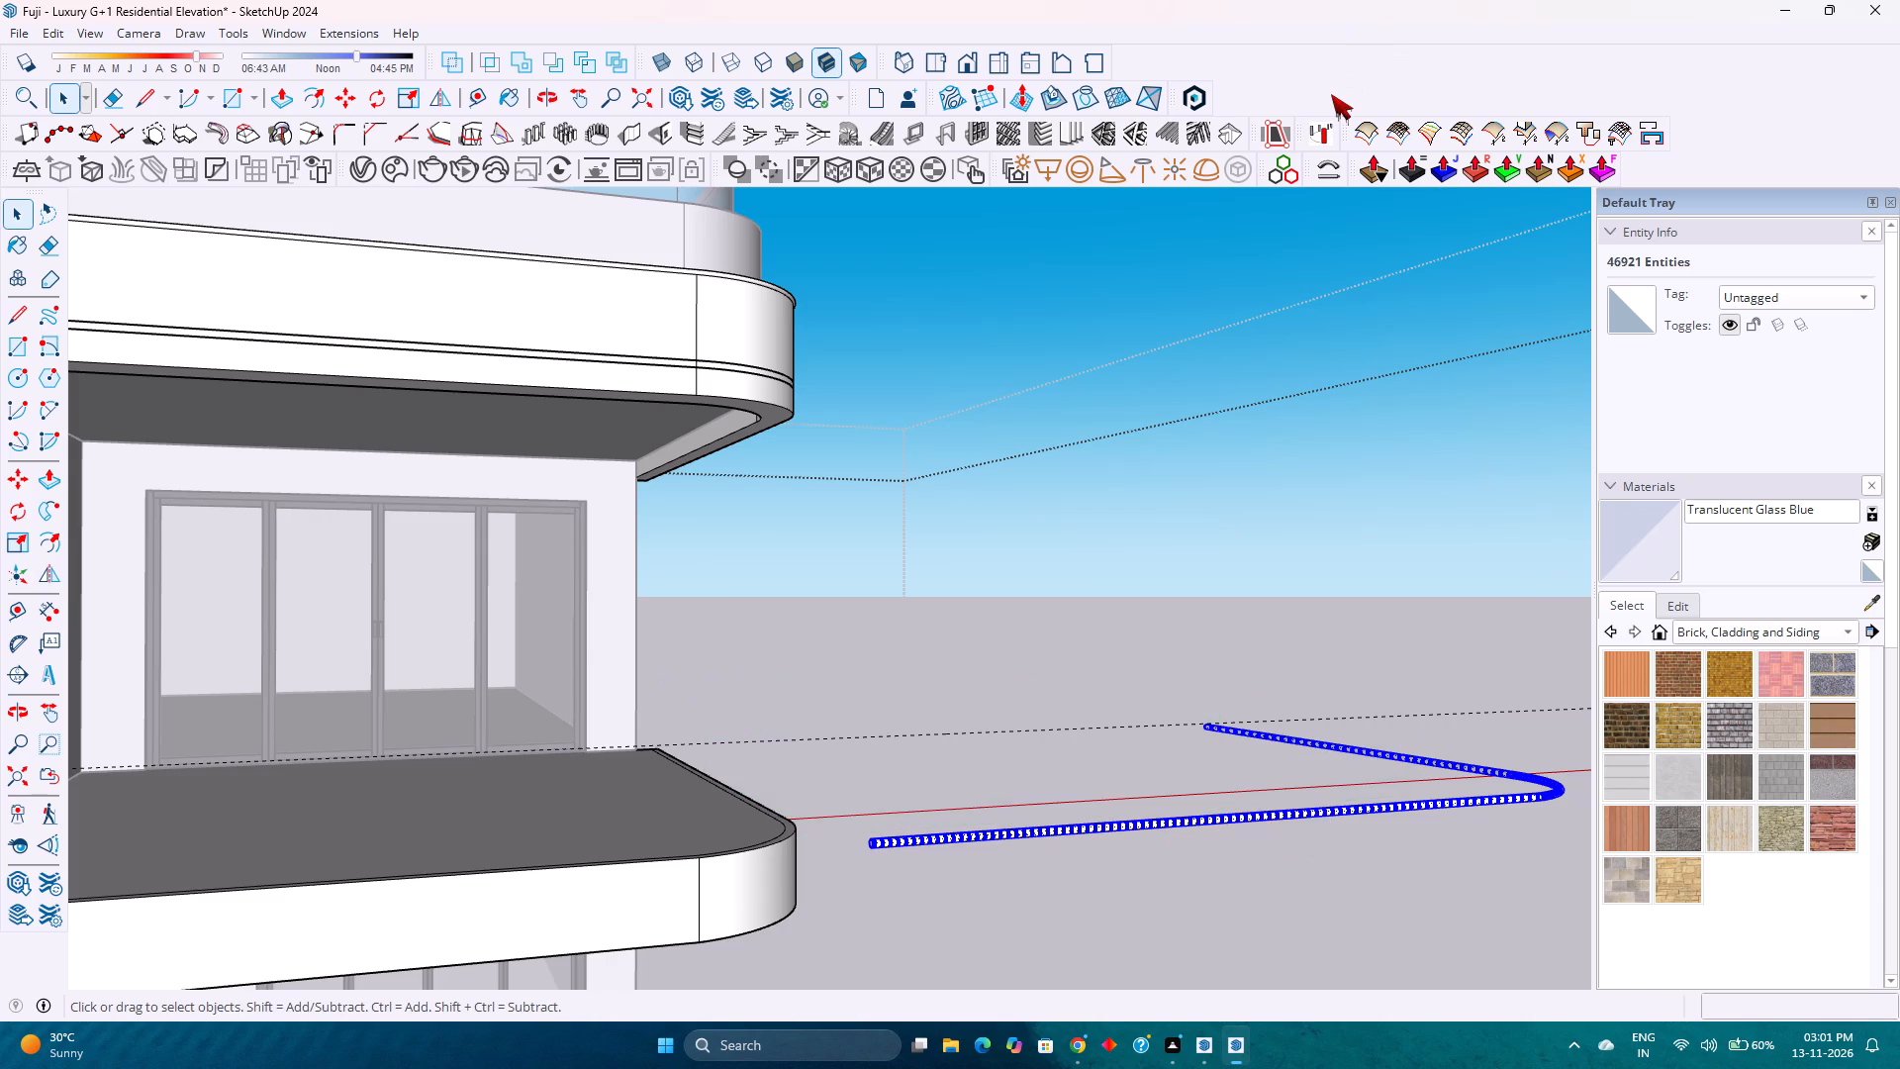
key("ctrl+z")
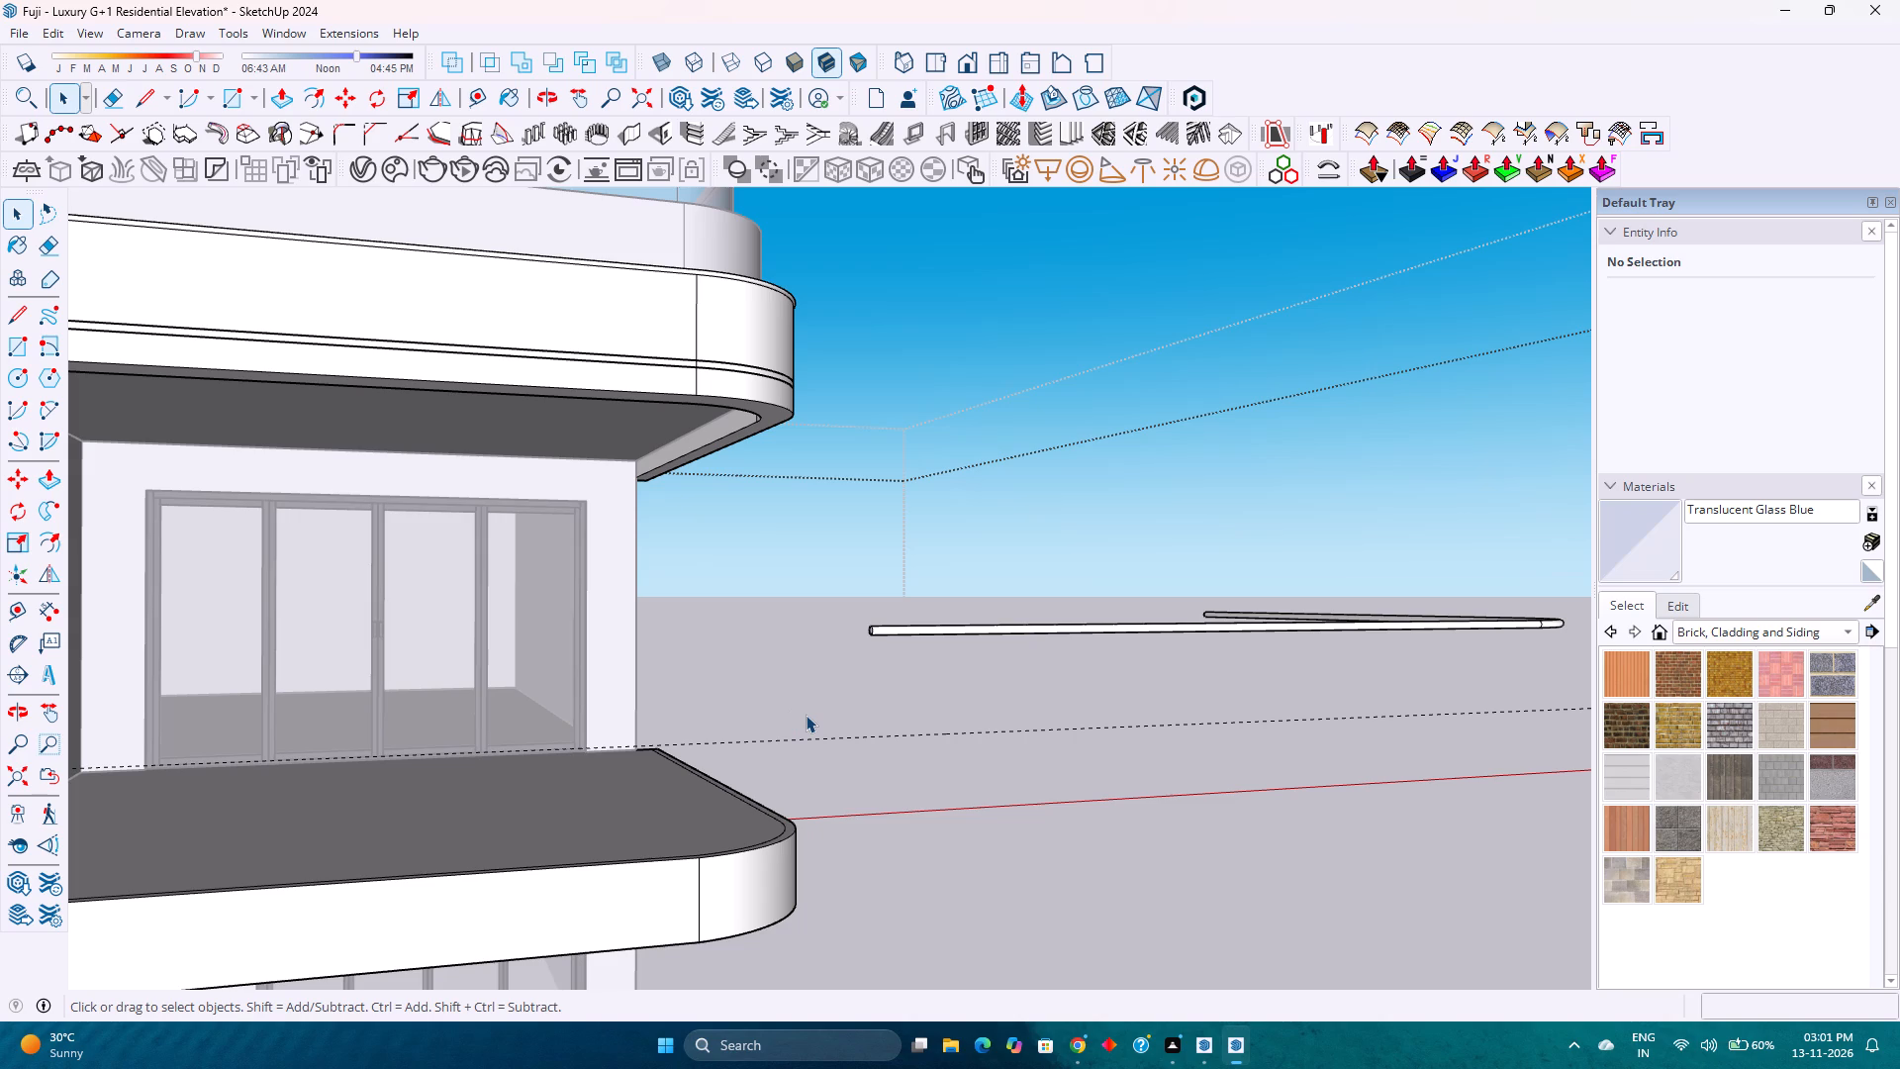
Flip a copy of the whole curved rail downward about a horizontal plane offset about 2' below it.
scroll(828, 714, "down", 5)
scroll(828, 714, "up", 3)
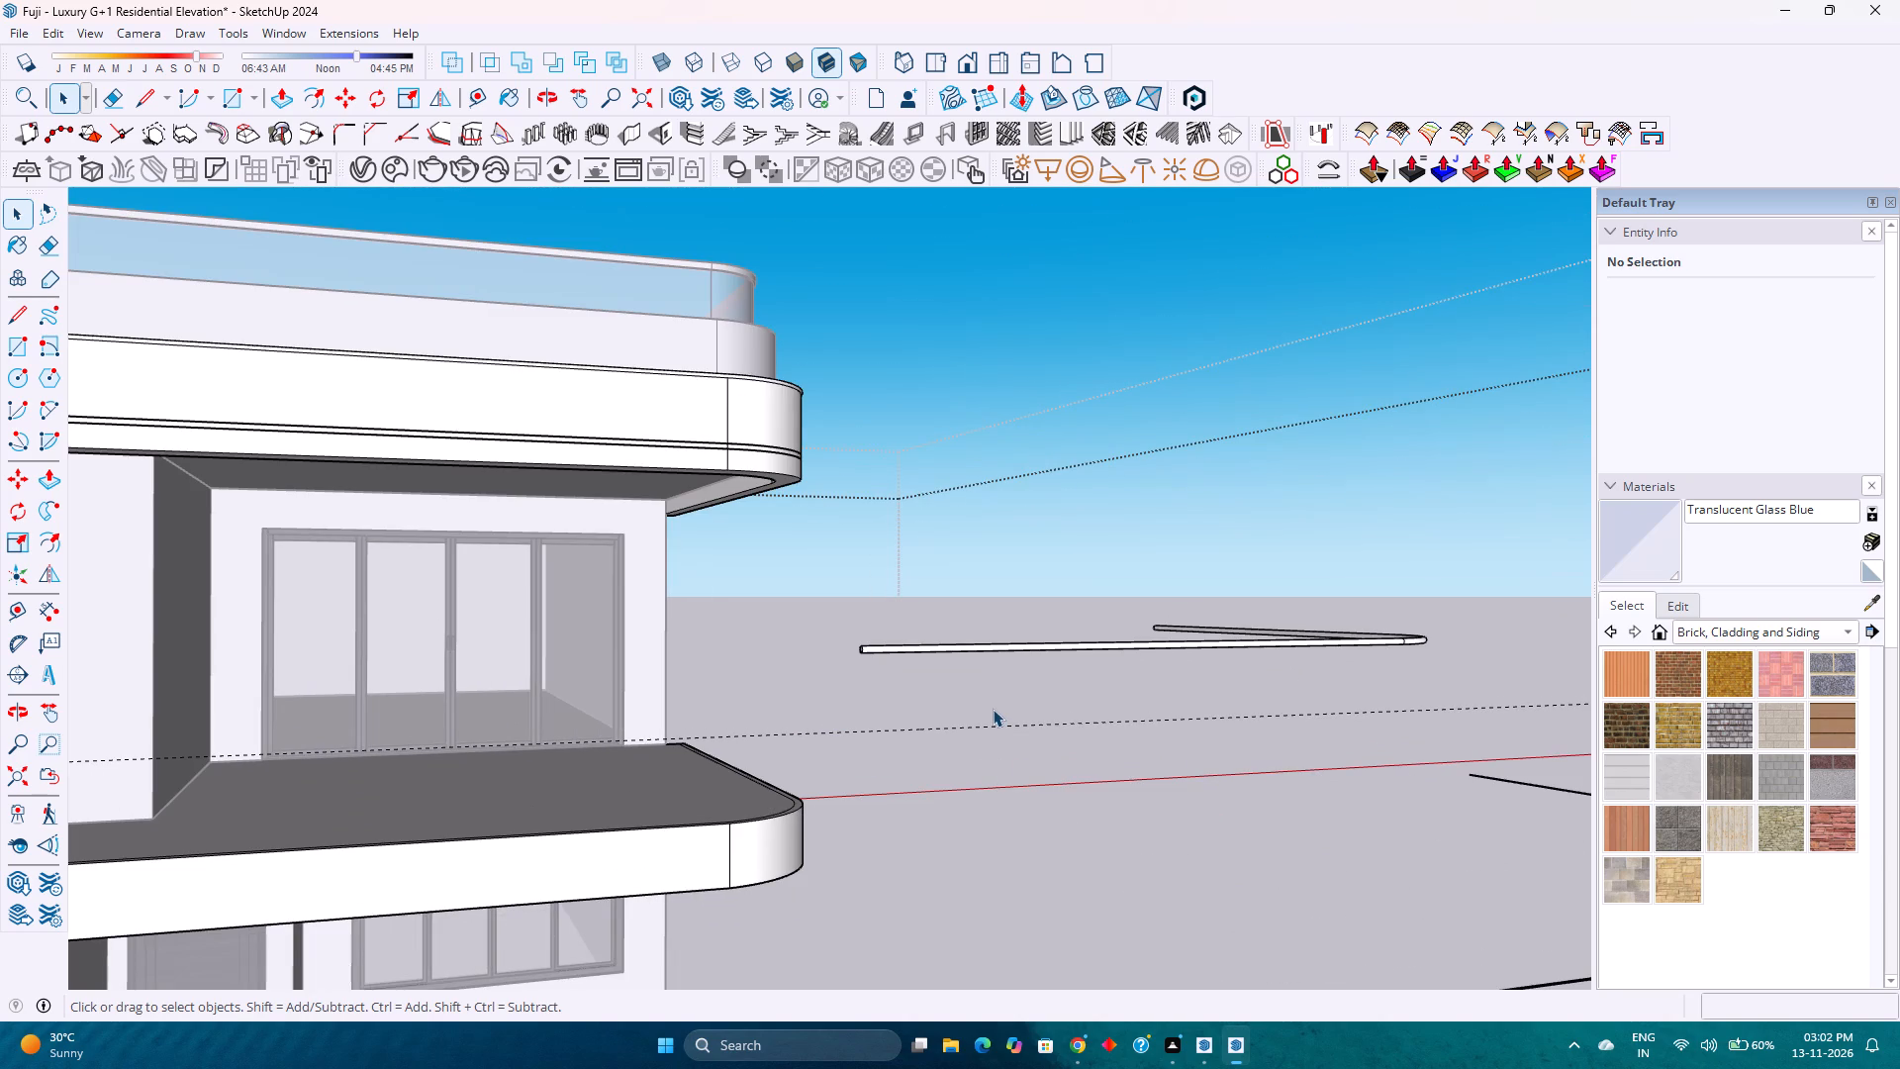
triple_click(949, 647)
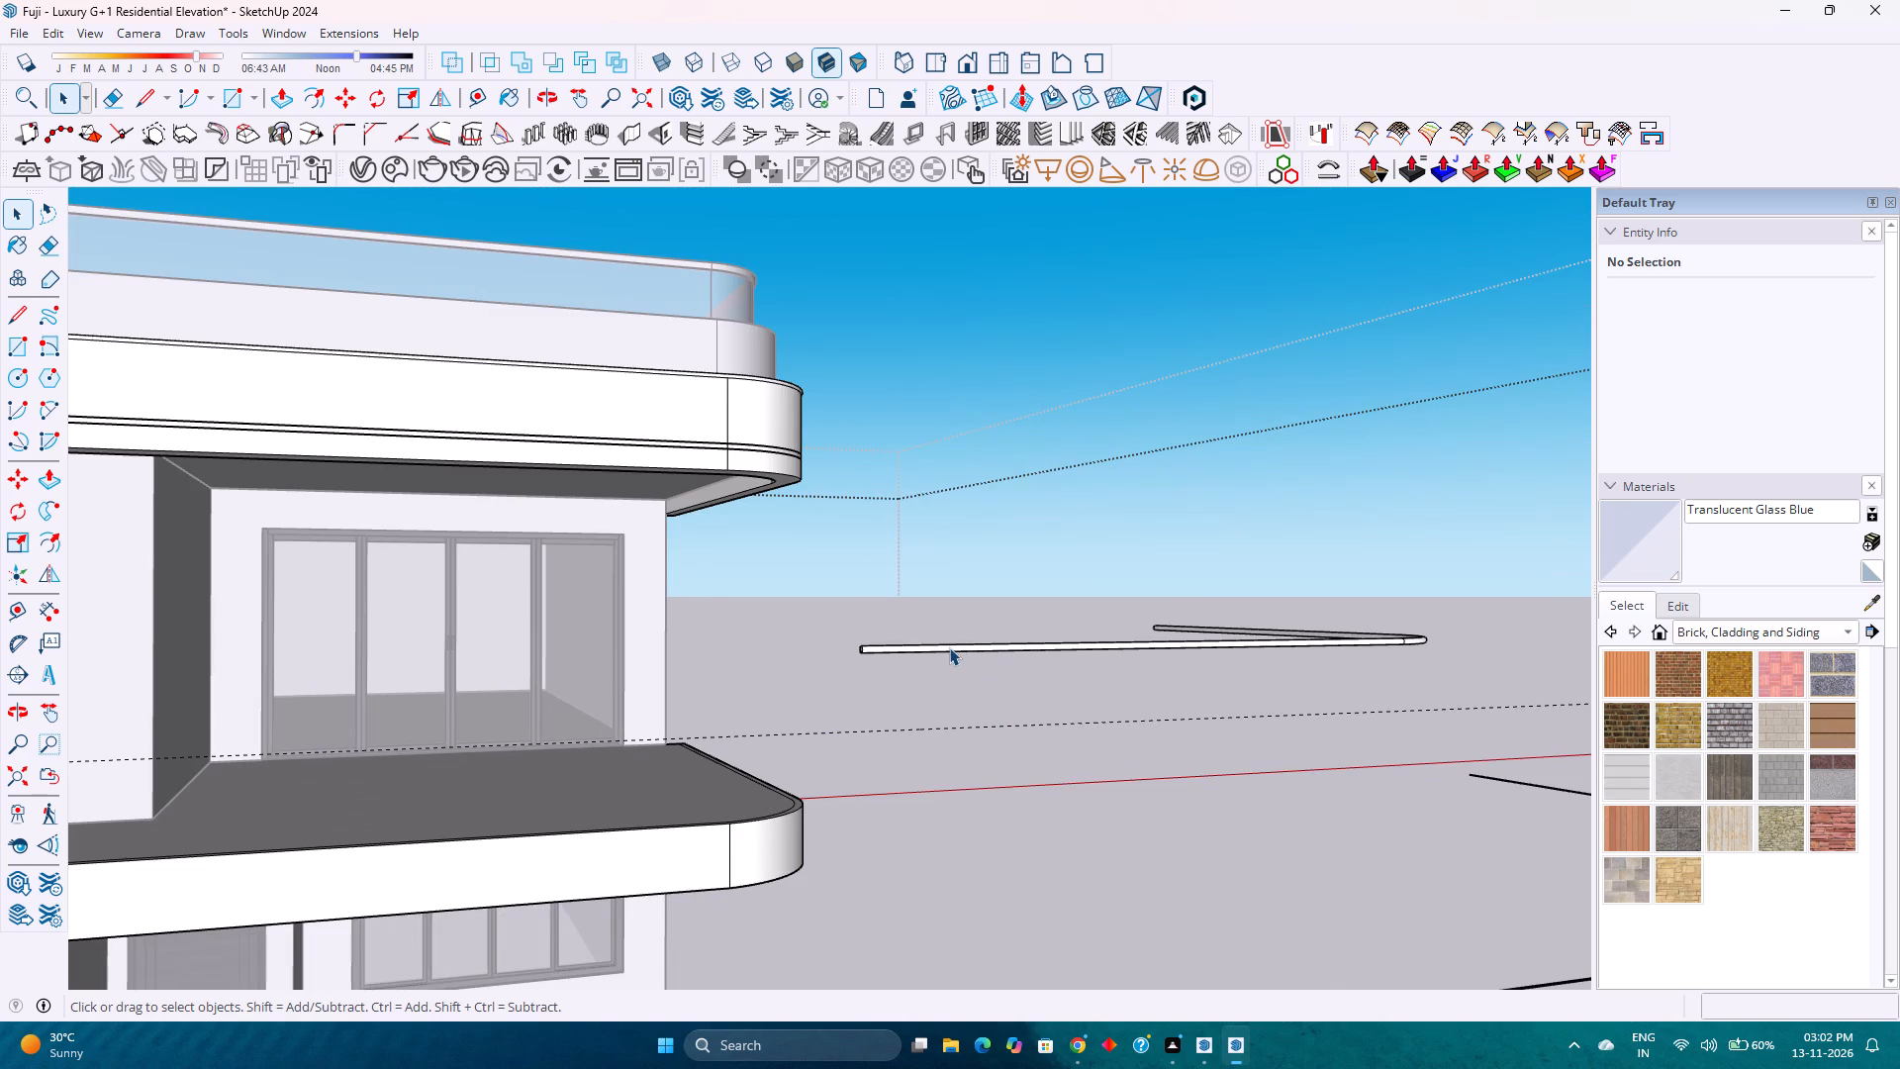
double_click(949, 647)
scroll(948, 647, "up", 5)
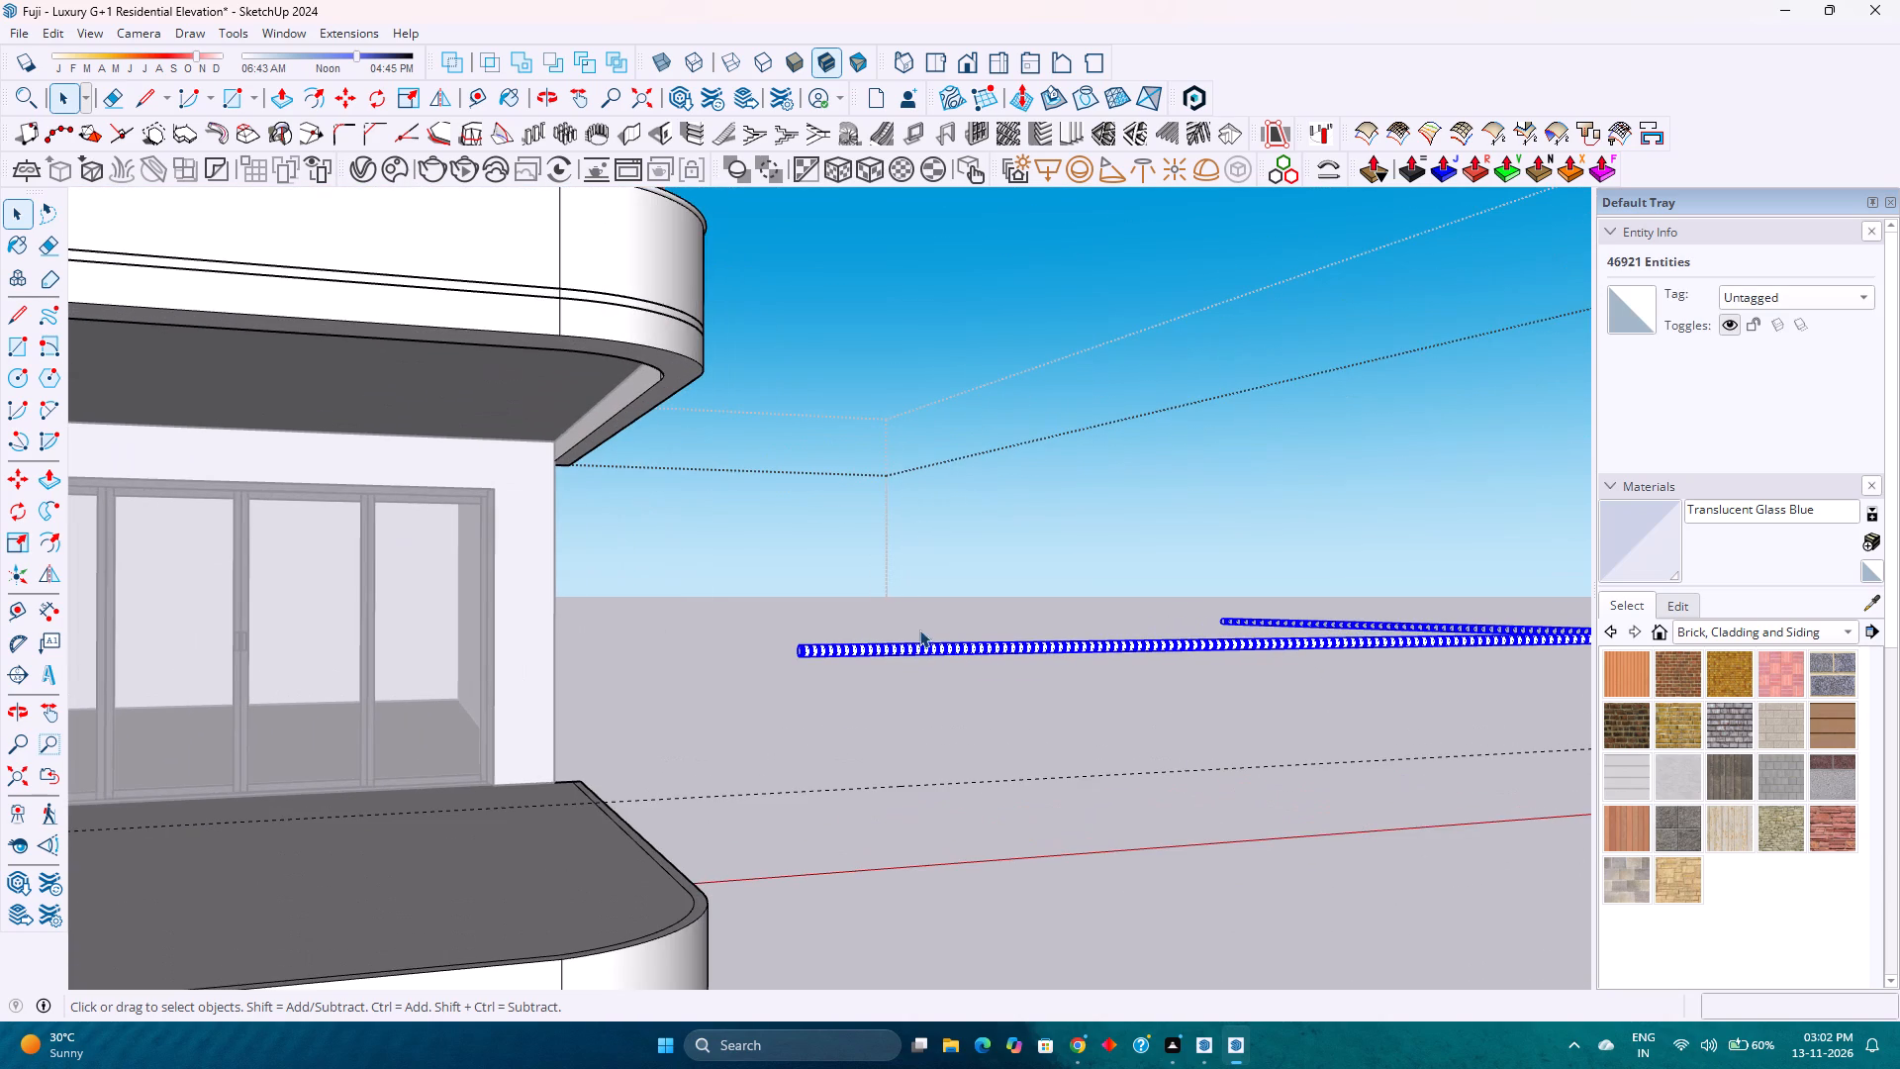
left_click(451, 93)
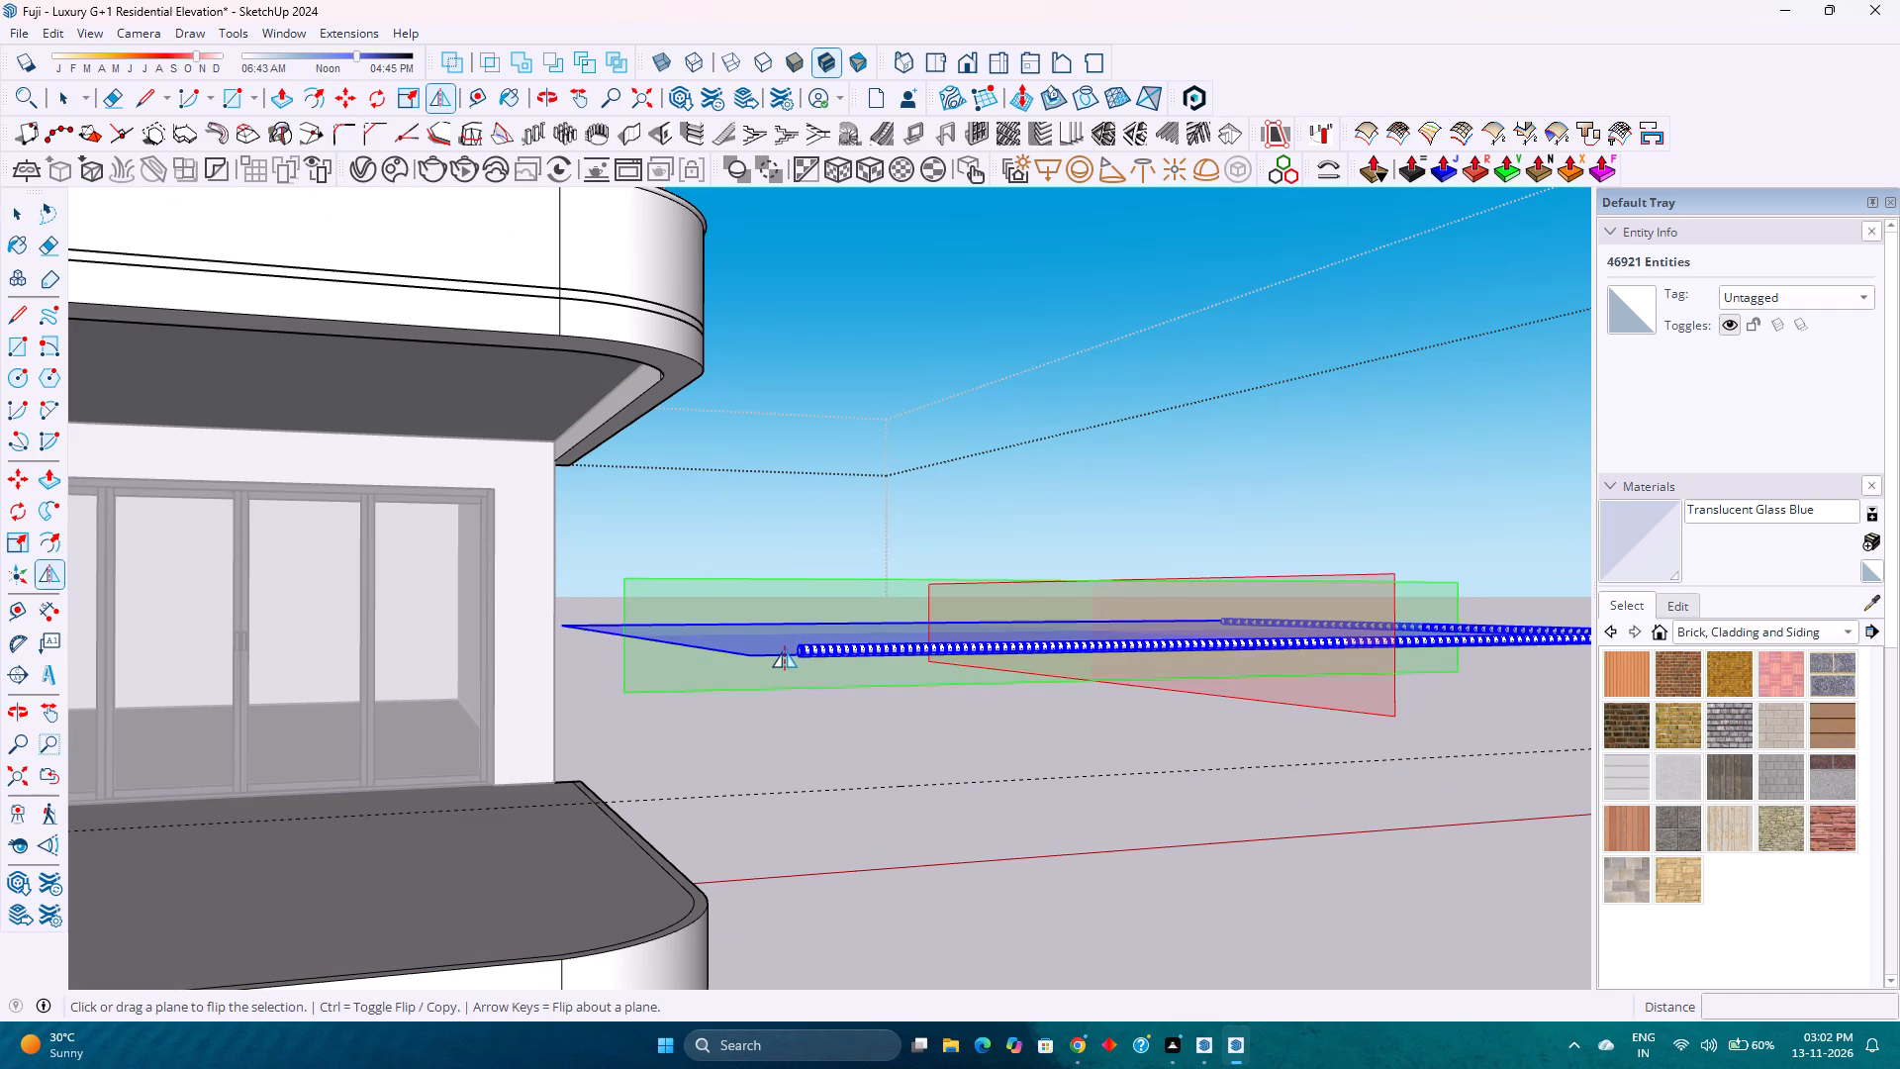
left_click_drag(769, 652, 778, 793)
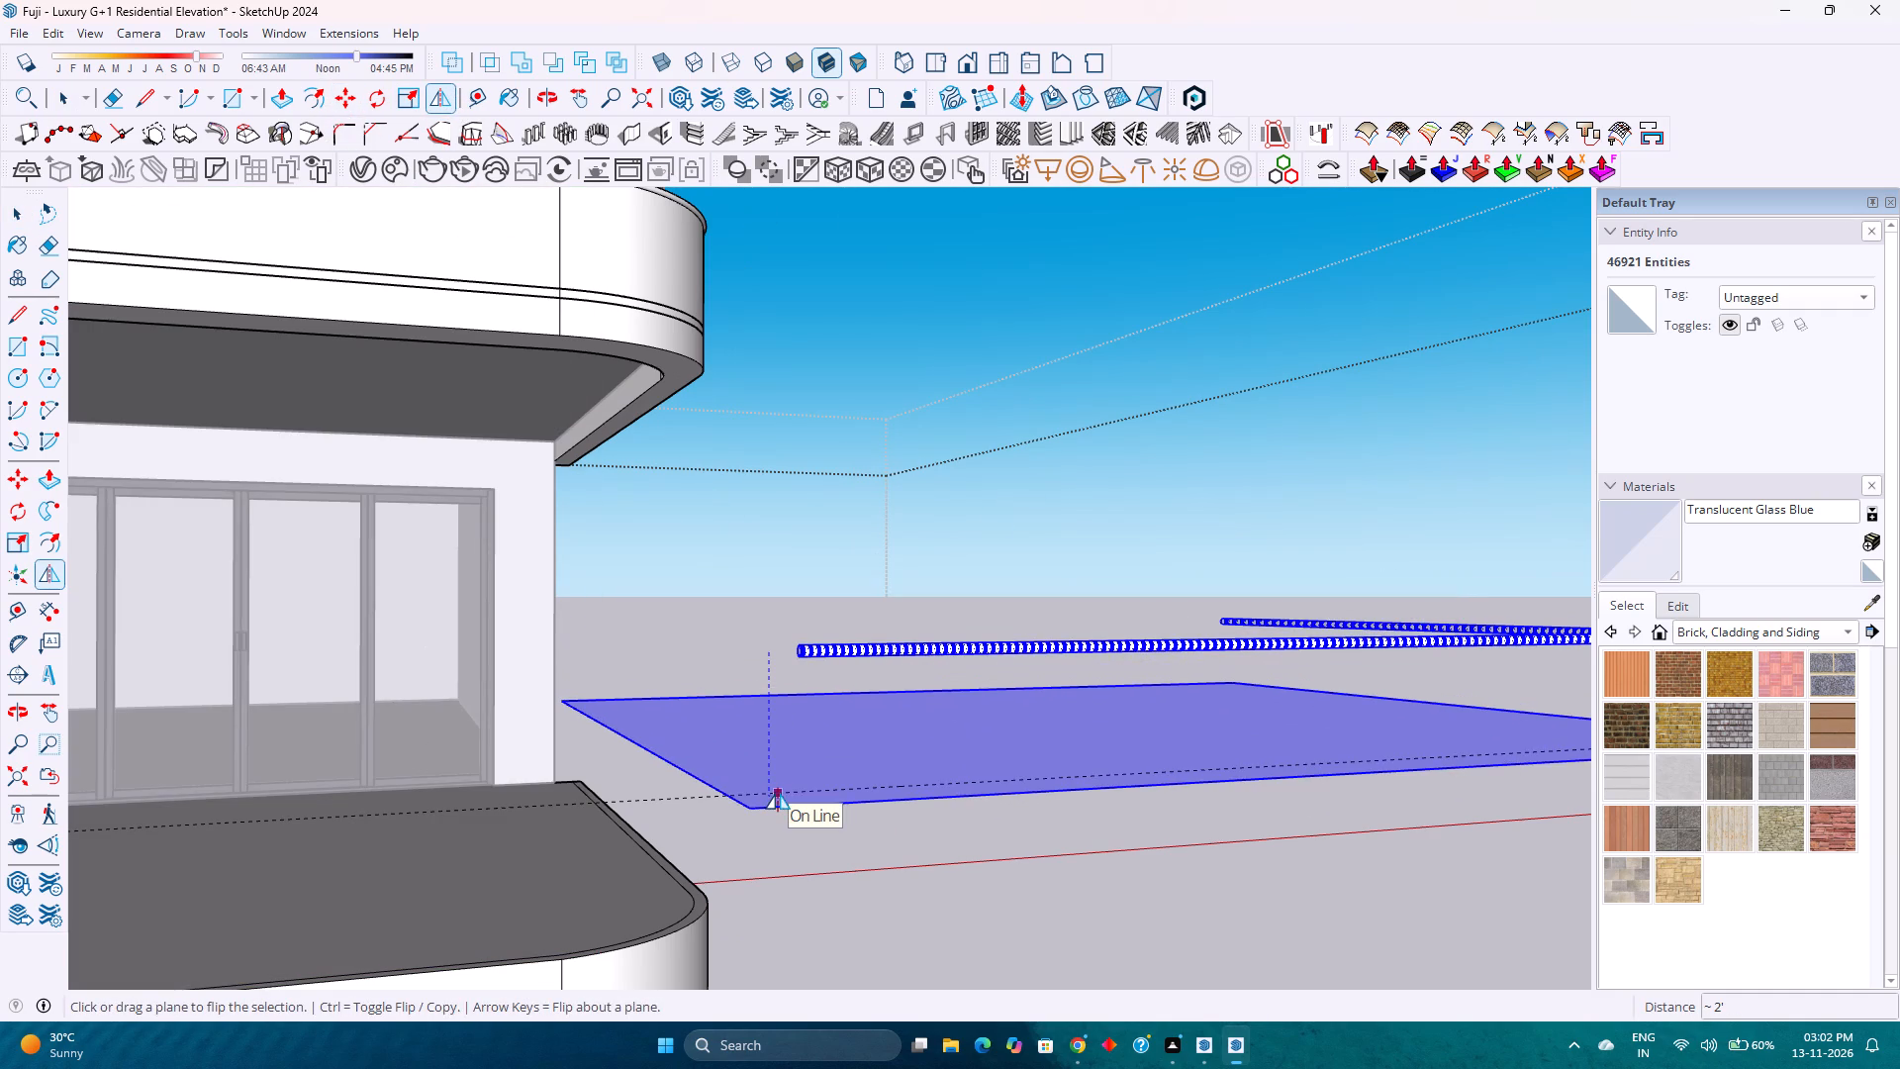
left_click_drag(778, 793, 781, 790)
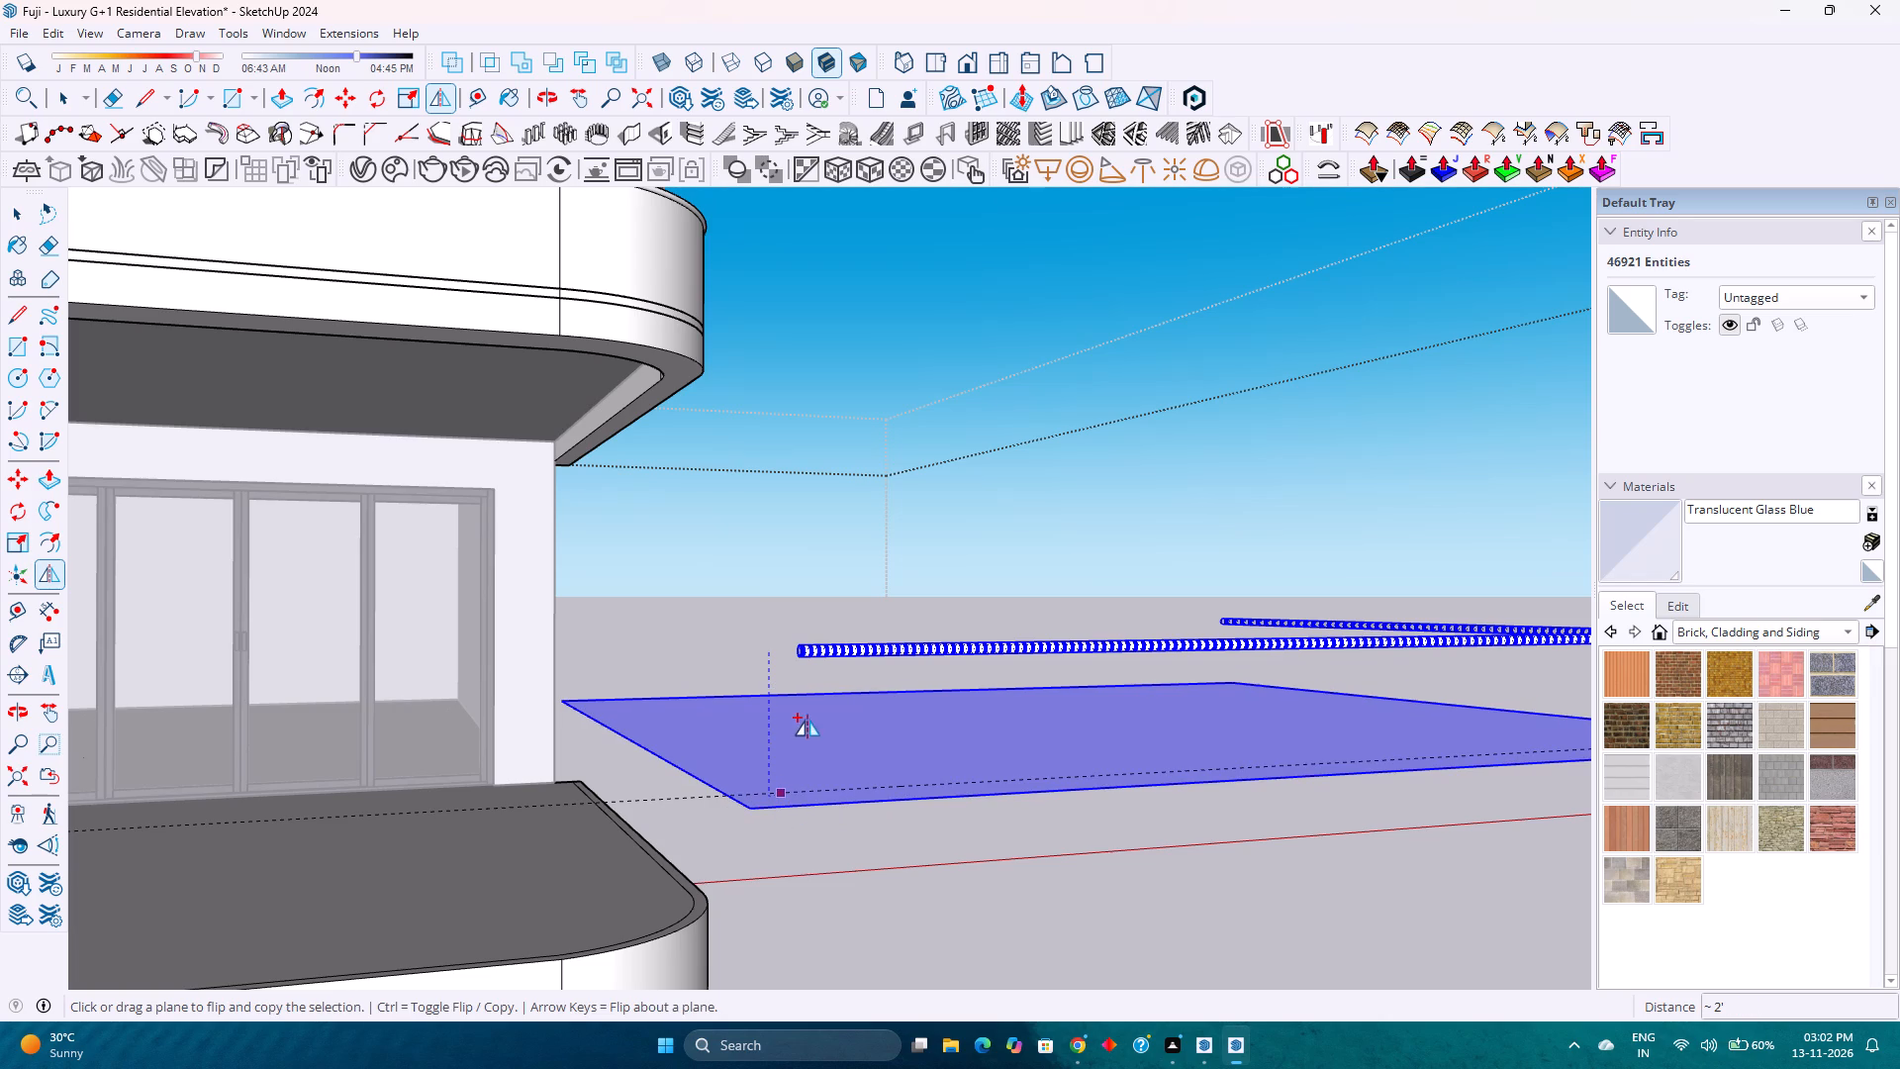
key("space")
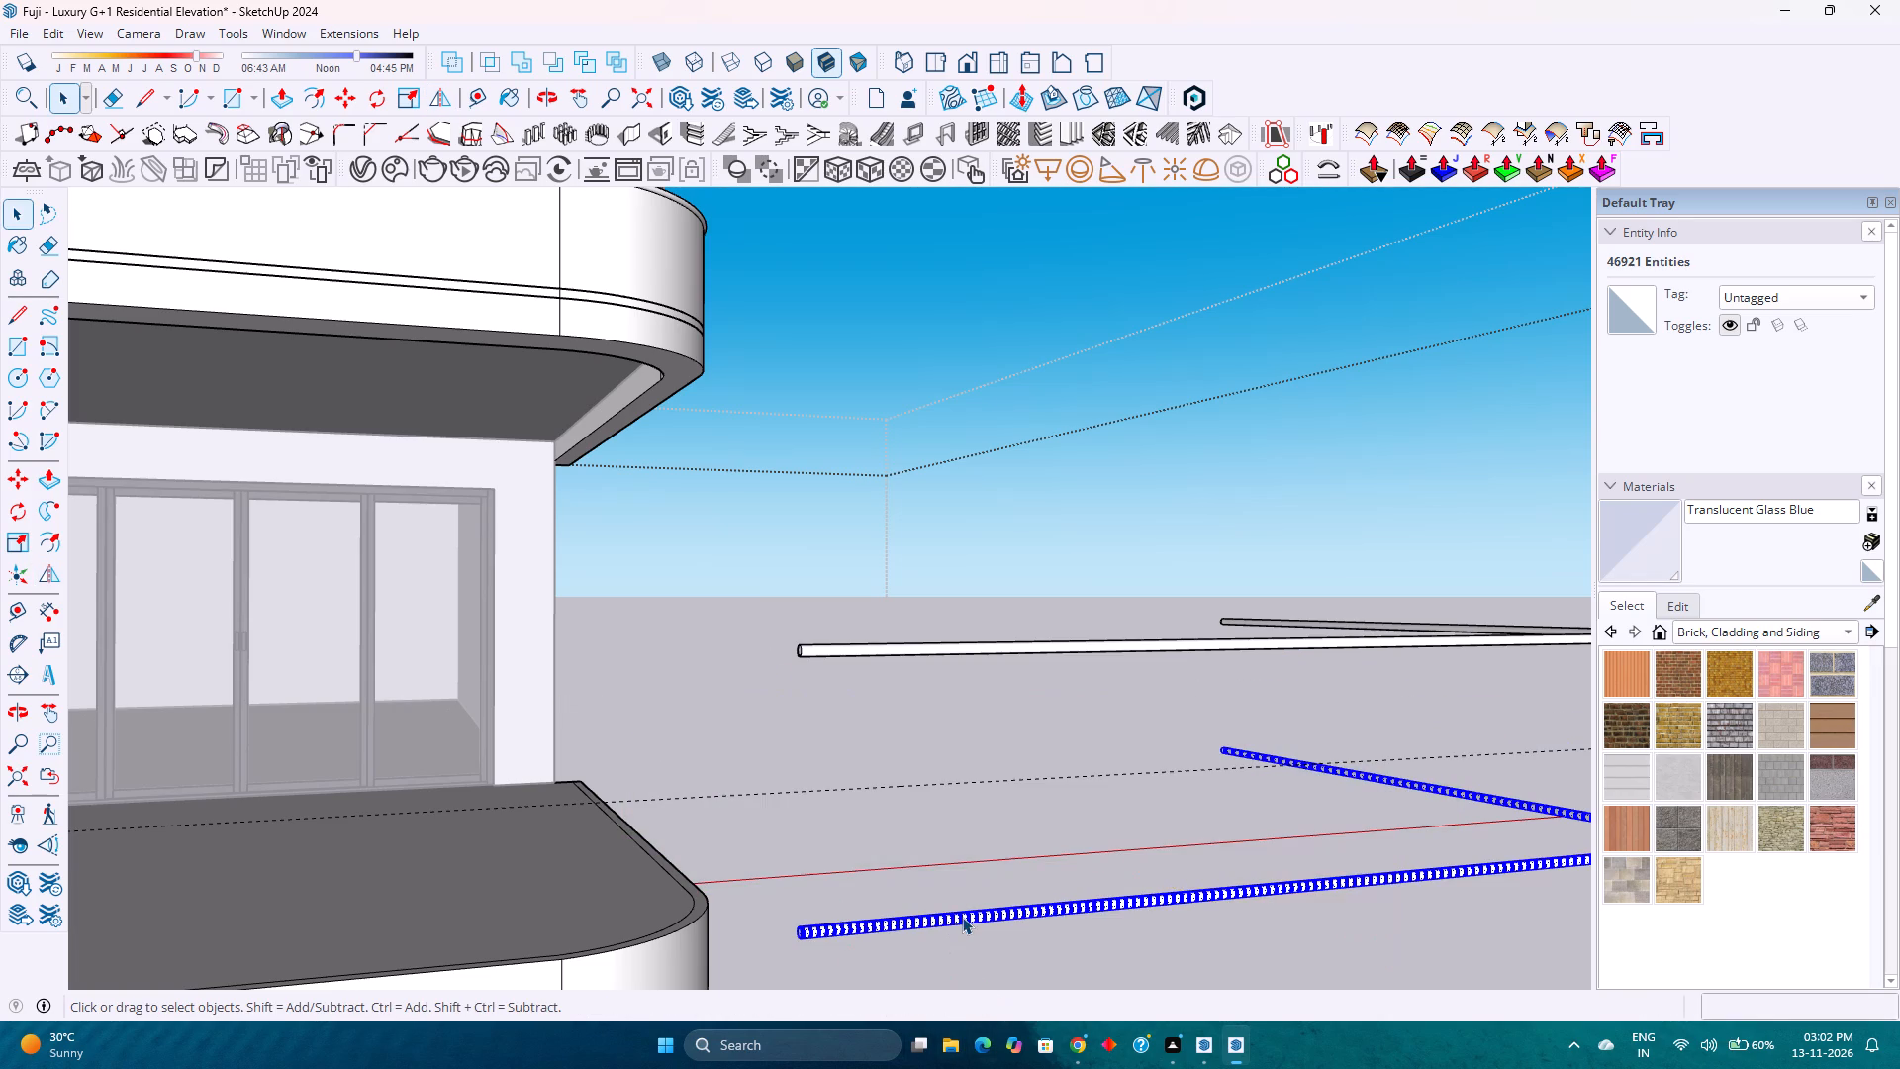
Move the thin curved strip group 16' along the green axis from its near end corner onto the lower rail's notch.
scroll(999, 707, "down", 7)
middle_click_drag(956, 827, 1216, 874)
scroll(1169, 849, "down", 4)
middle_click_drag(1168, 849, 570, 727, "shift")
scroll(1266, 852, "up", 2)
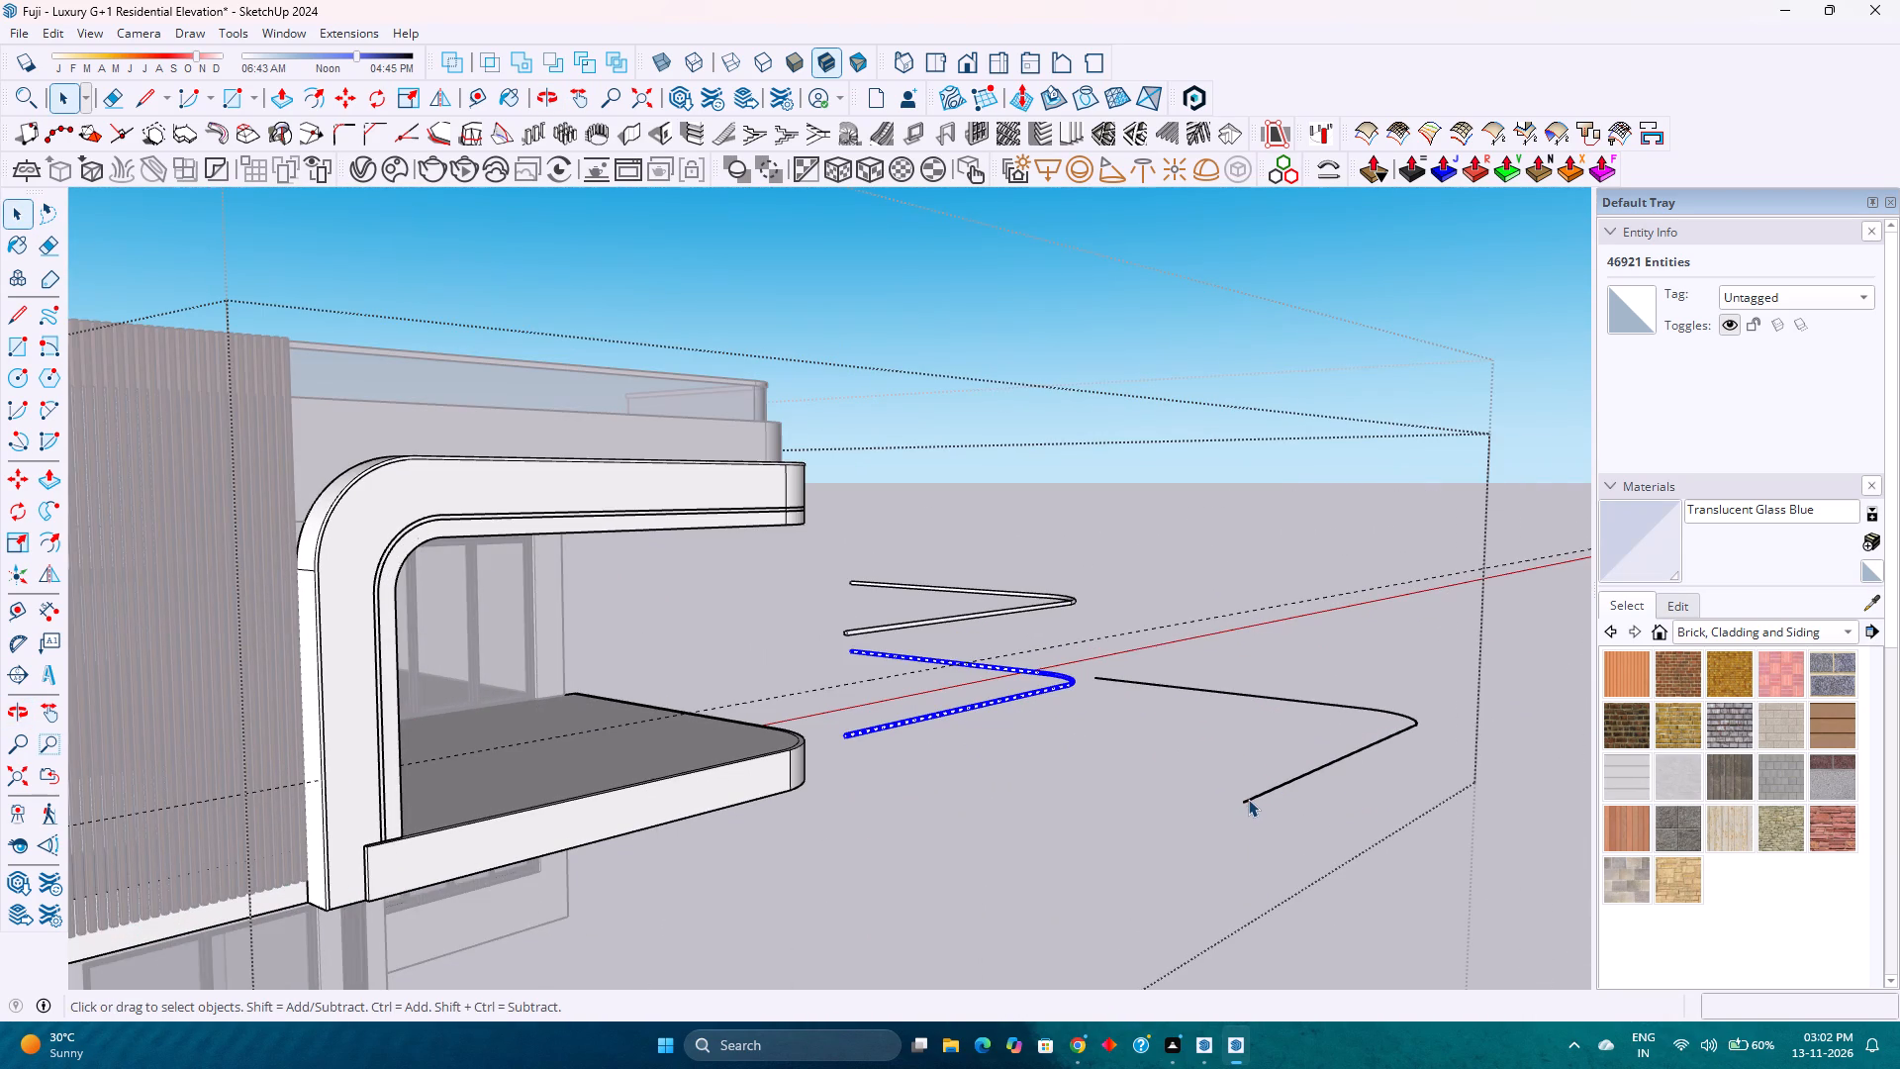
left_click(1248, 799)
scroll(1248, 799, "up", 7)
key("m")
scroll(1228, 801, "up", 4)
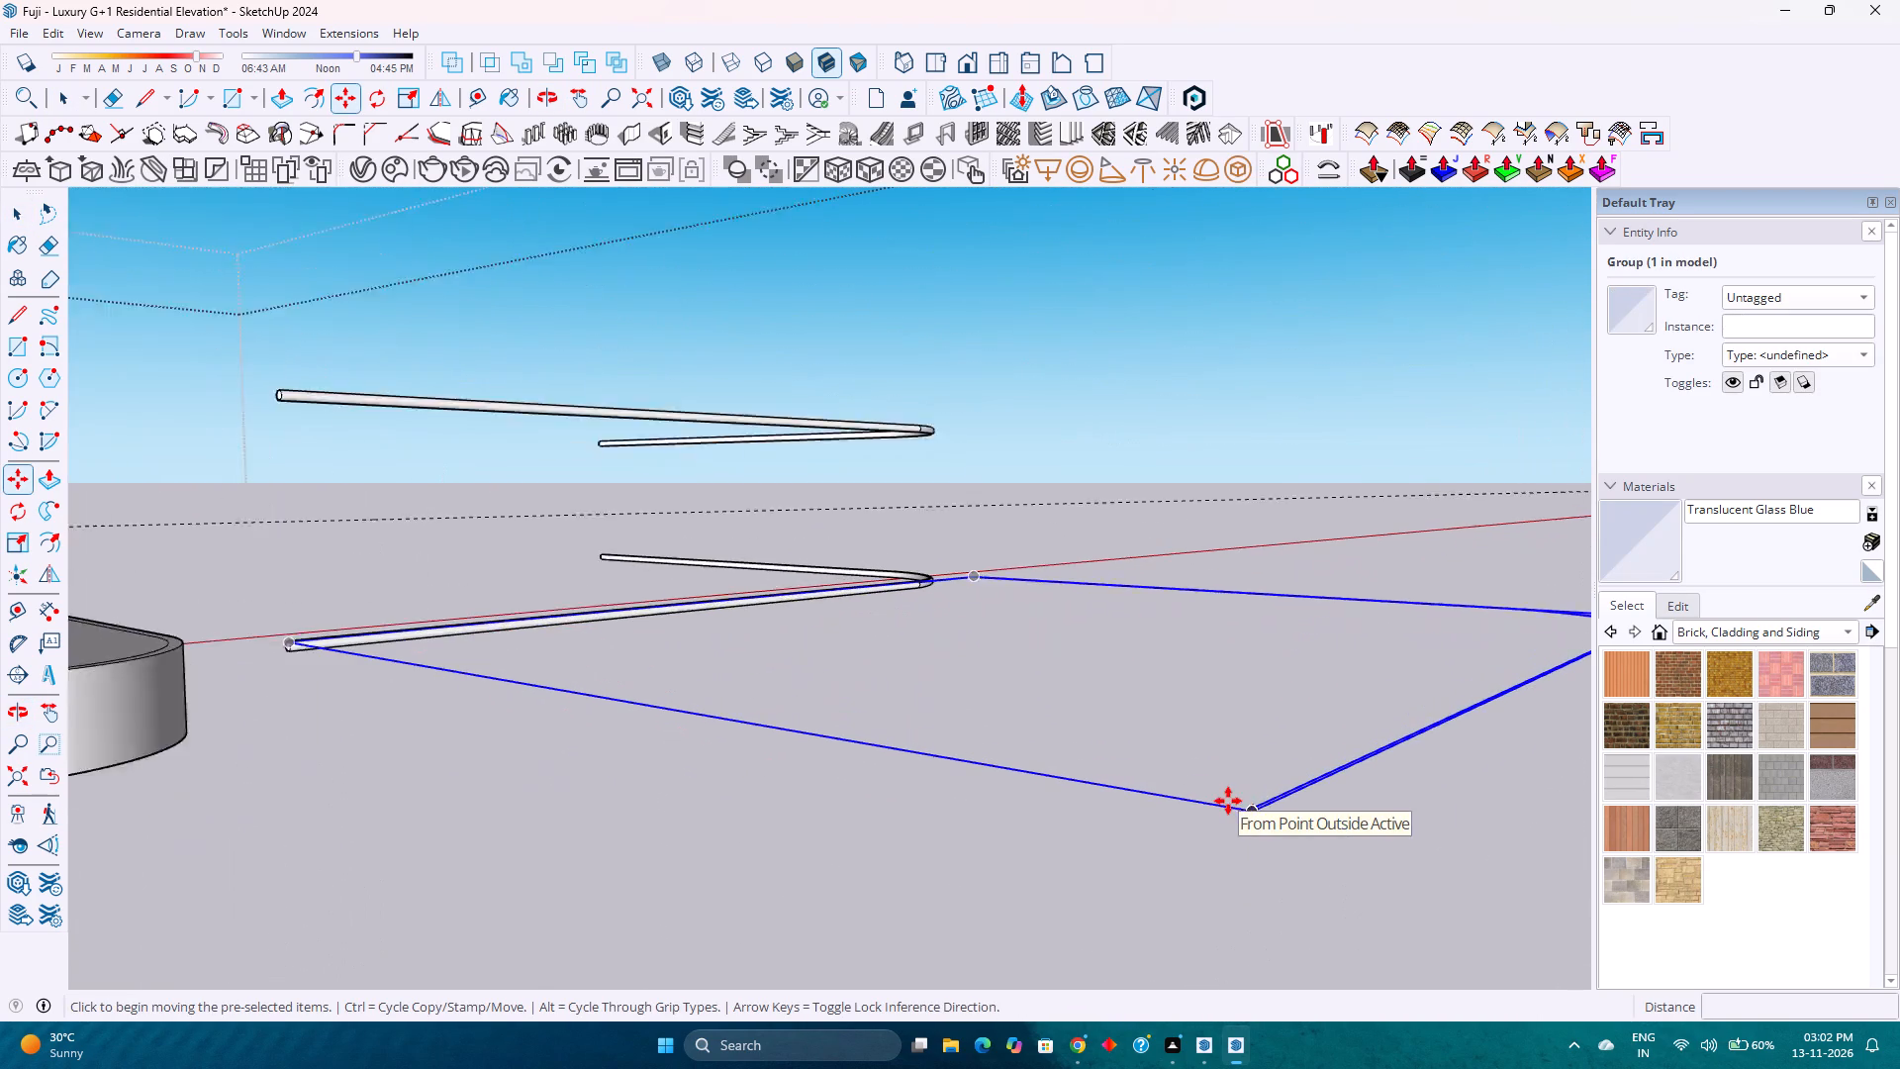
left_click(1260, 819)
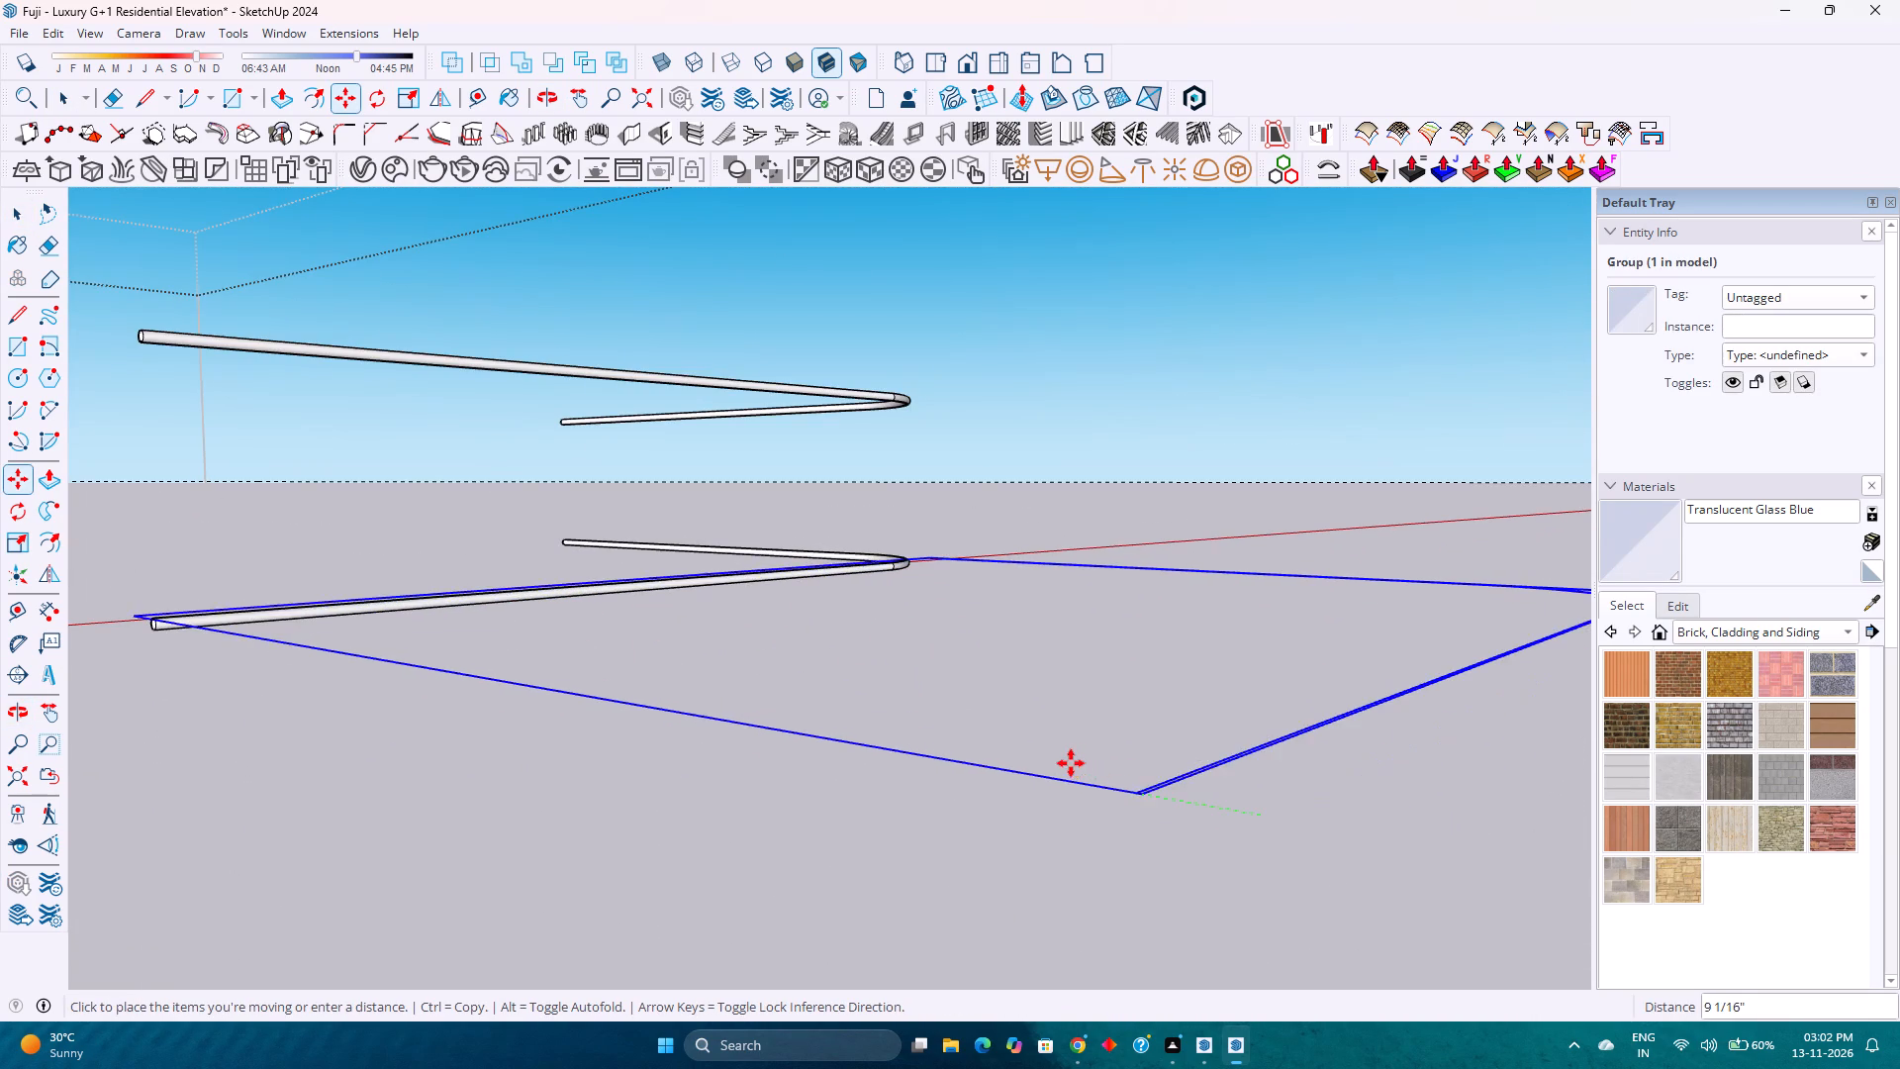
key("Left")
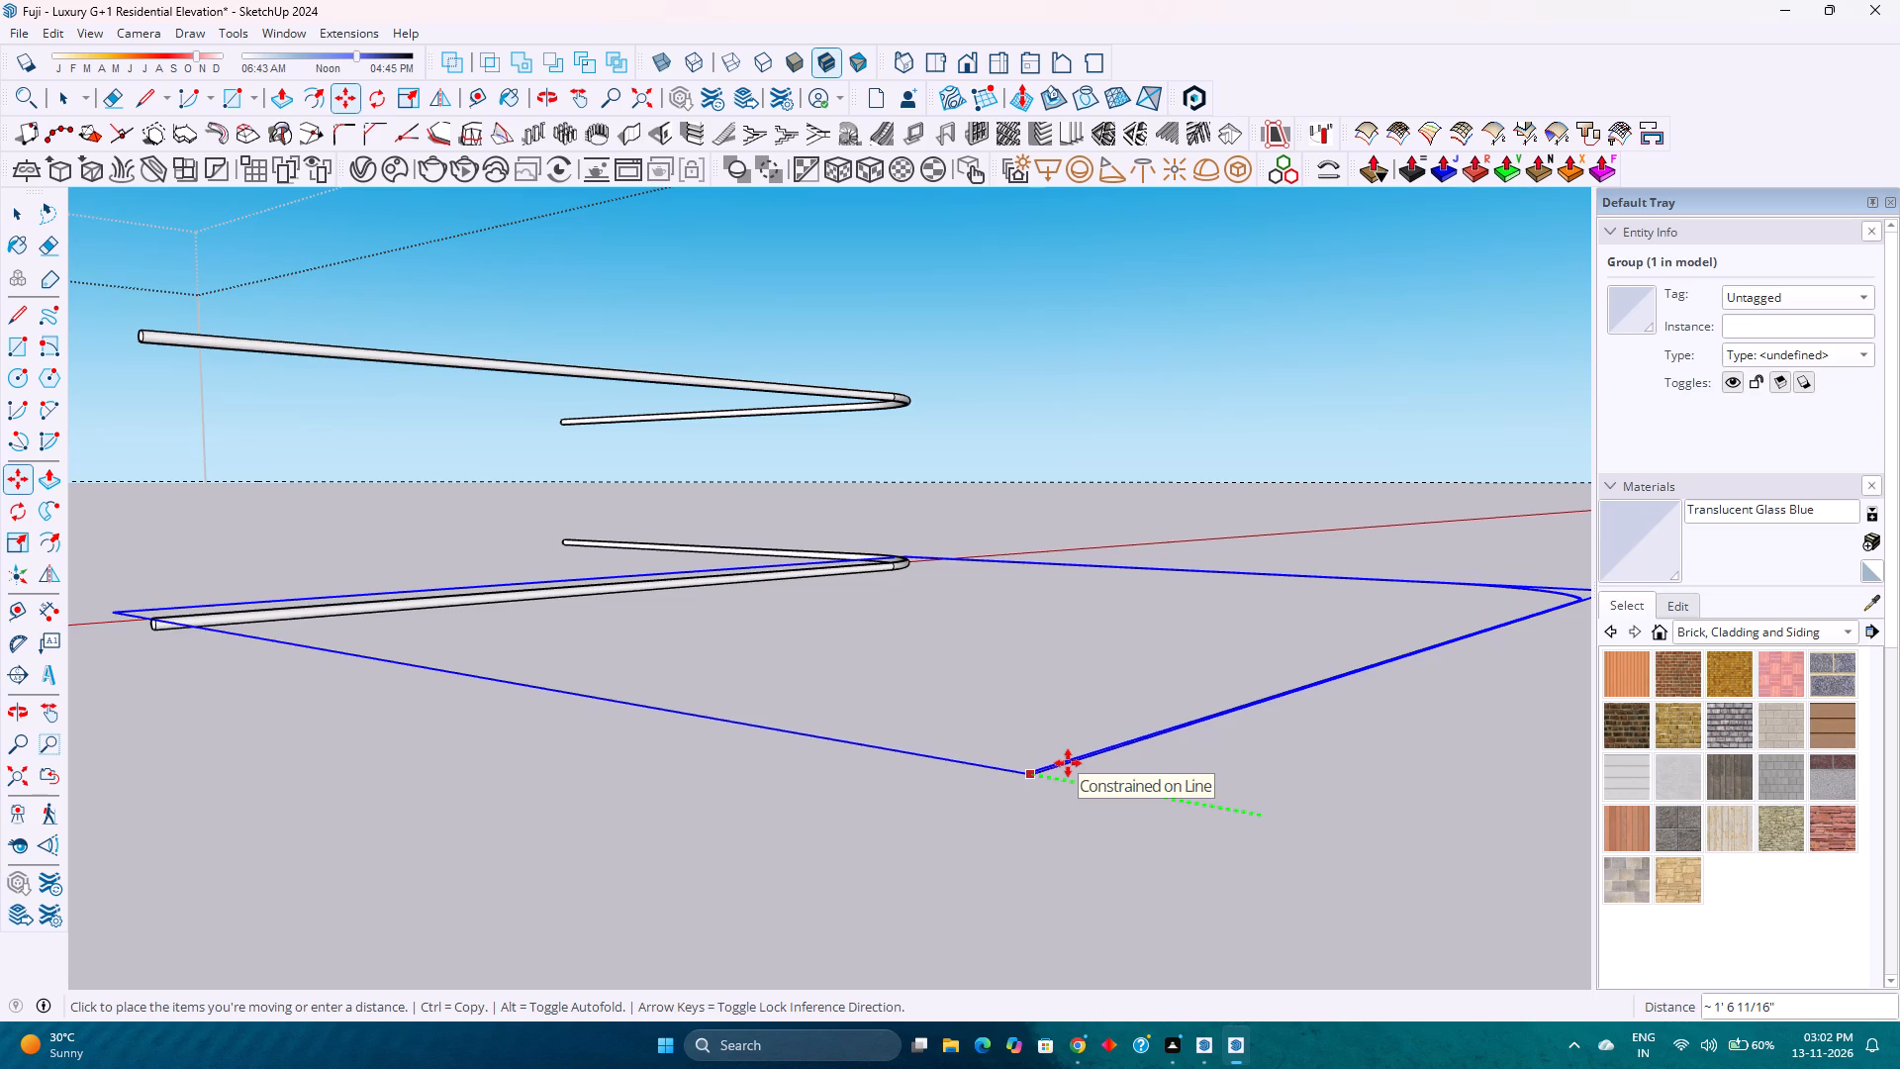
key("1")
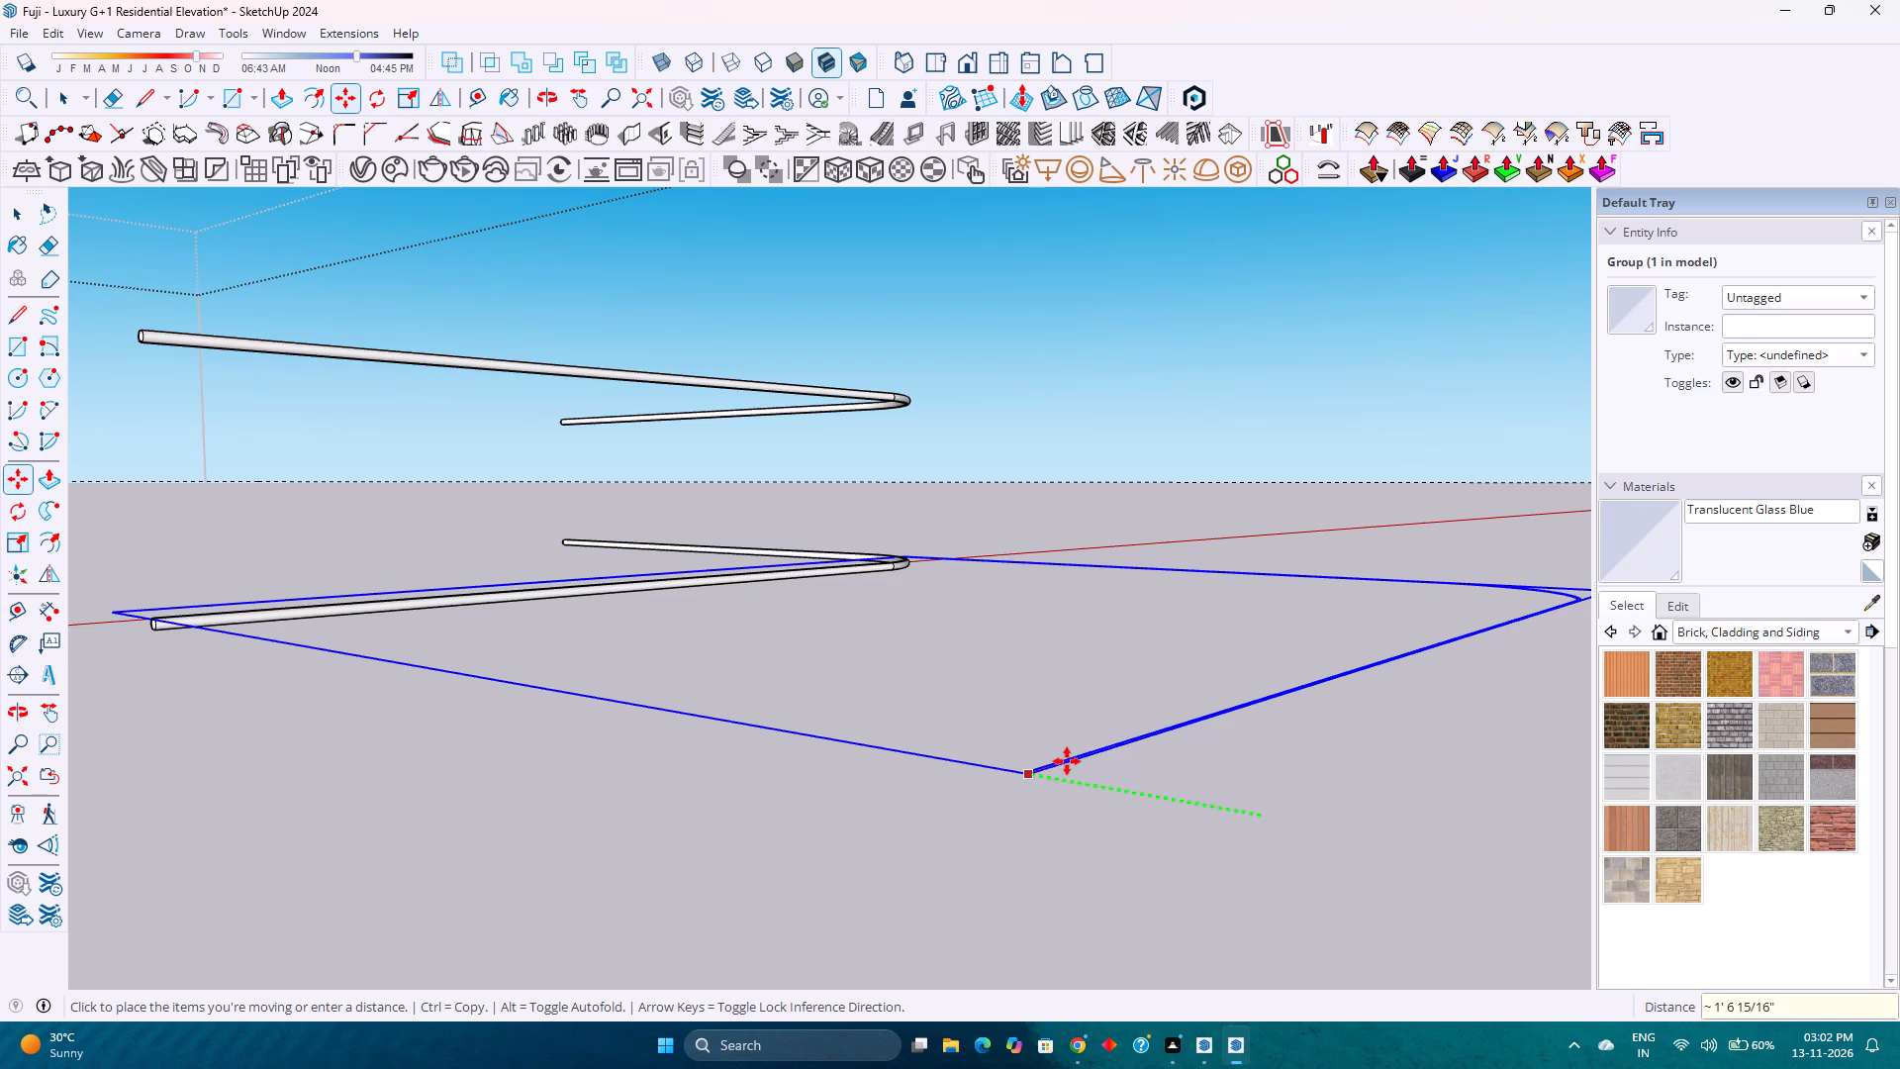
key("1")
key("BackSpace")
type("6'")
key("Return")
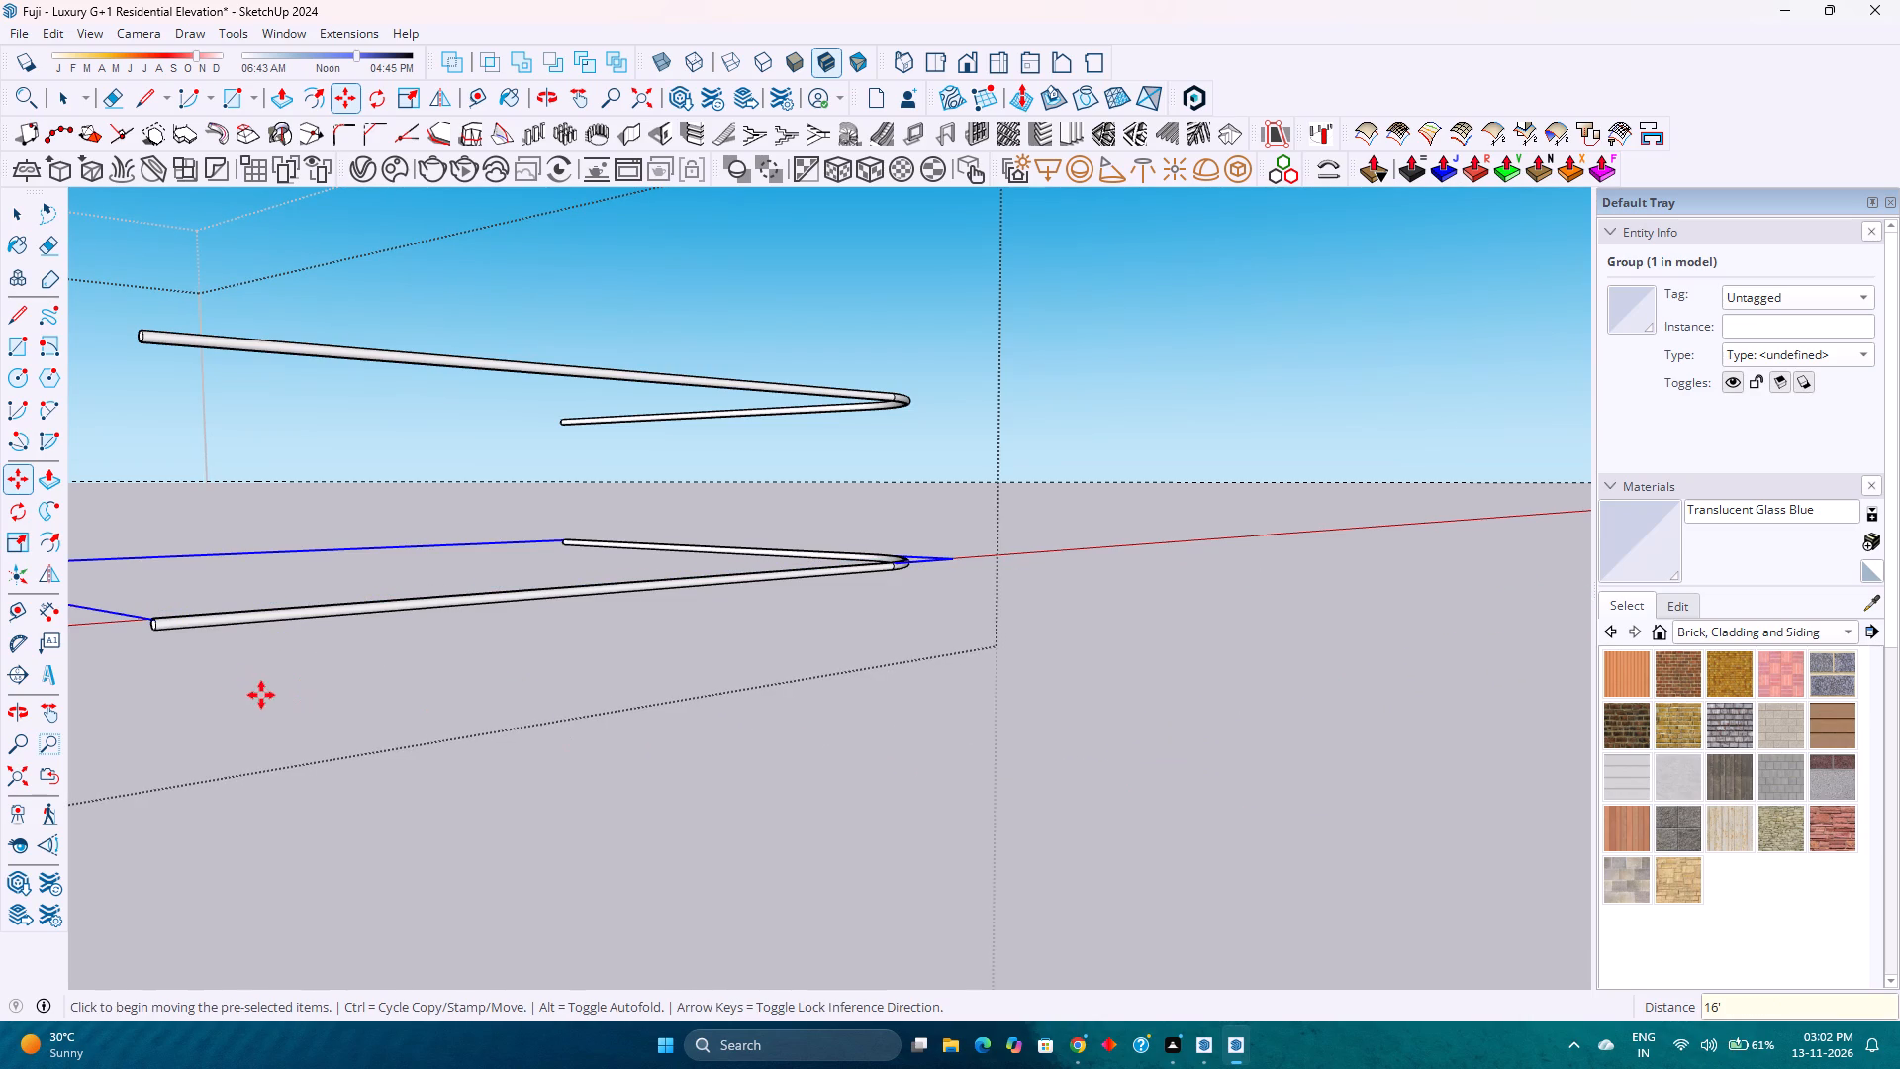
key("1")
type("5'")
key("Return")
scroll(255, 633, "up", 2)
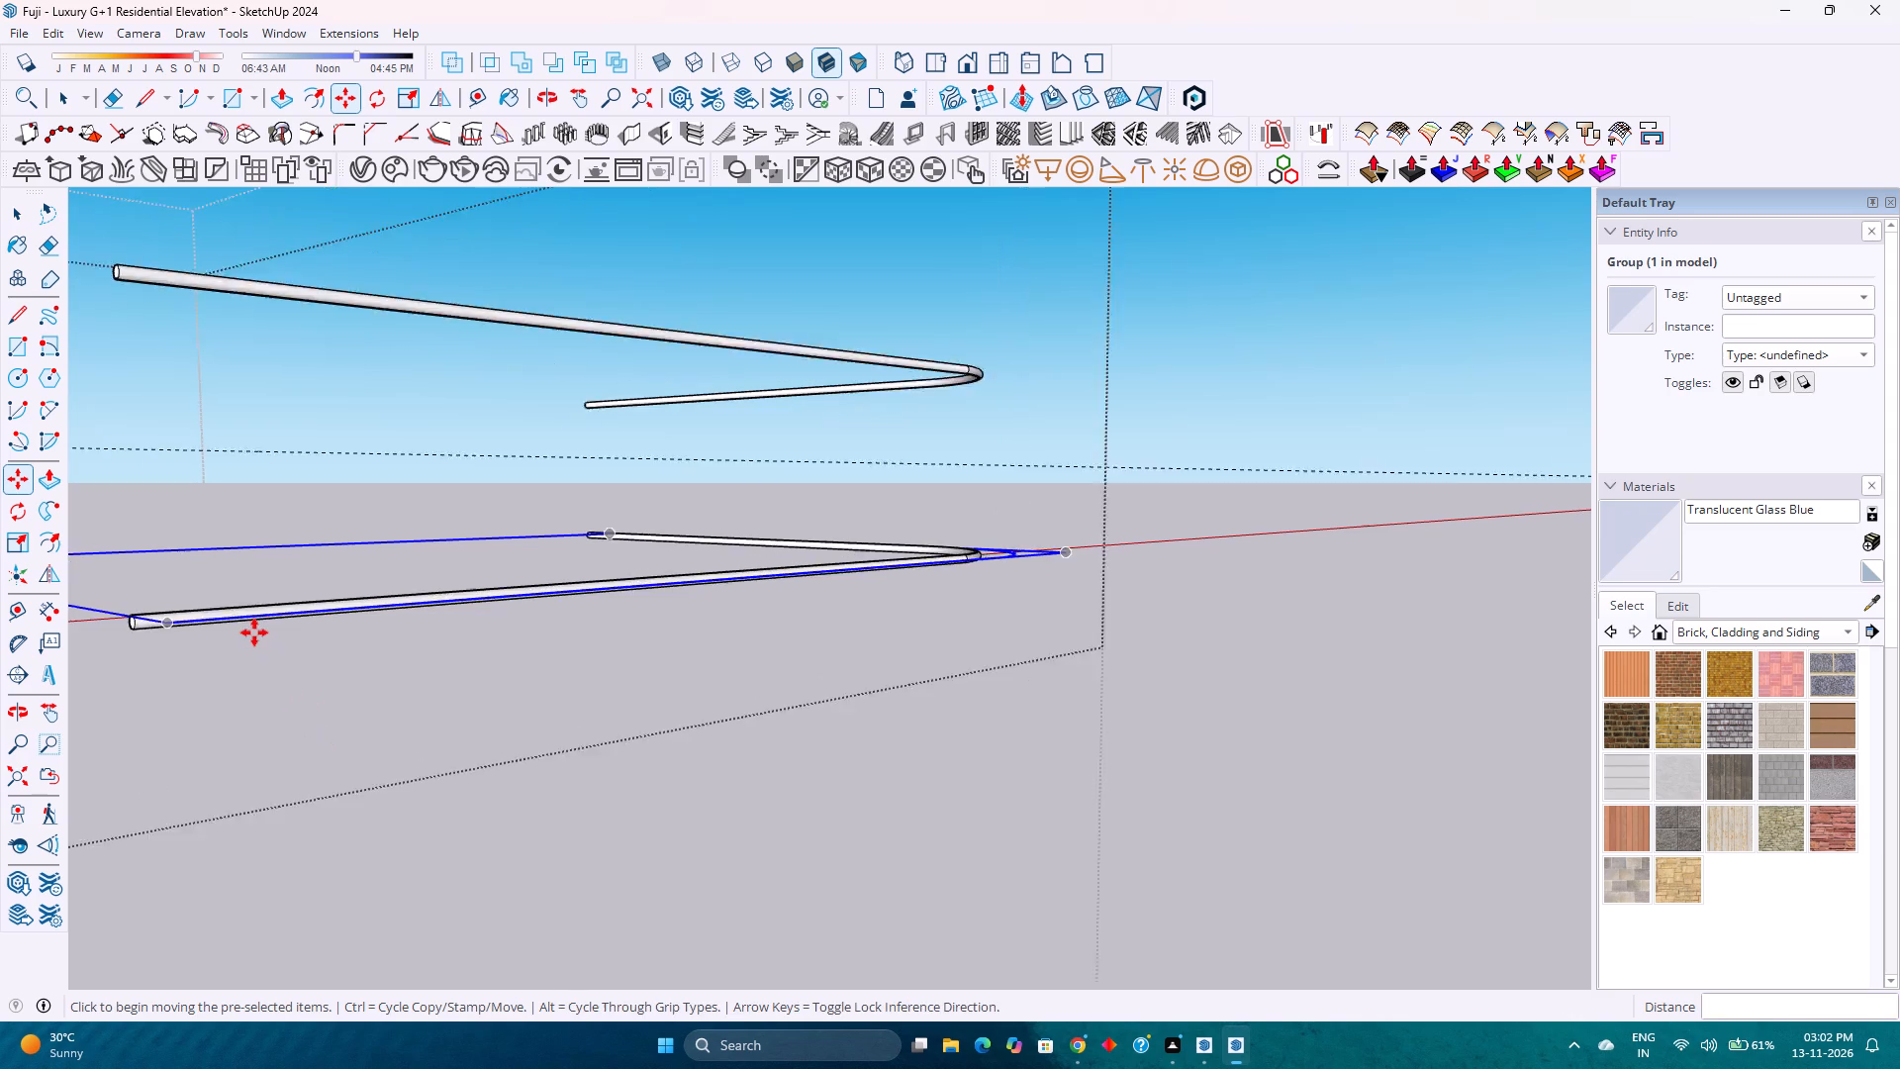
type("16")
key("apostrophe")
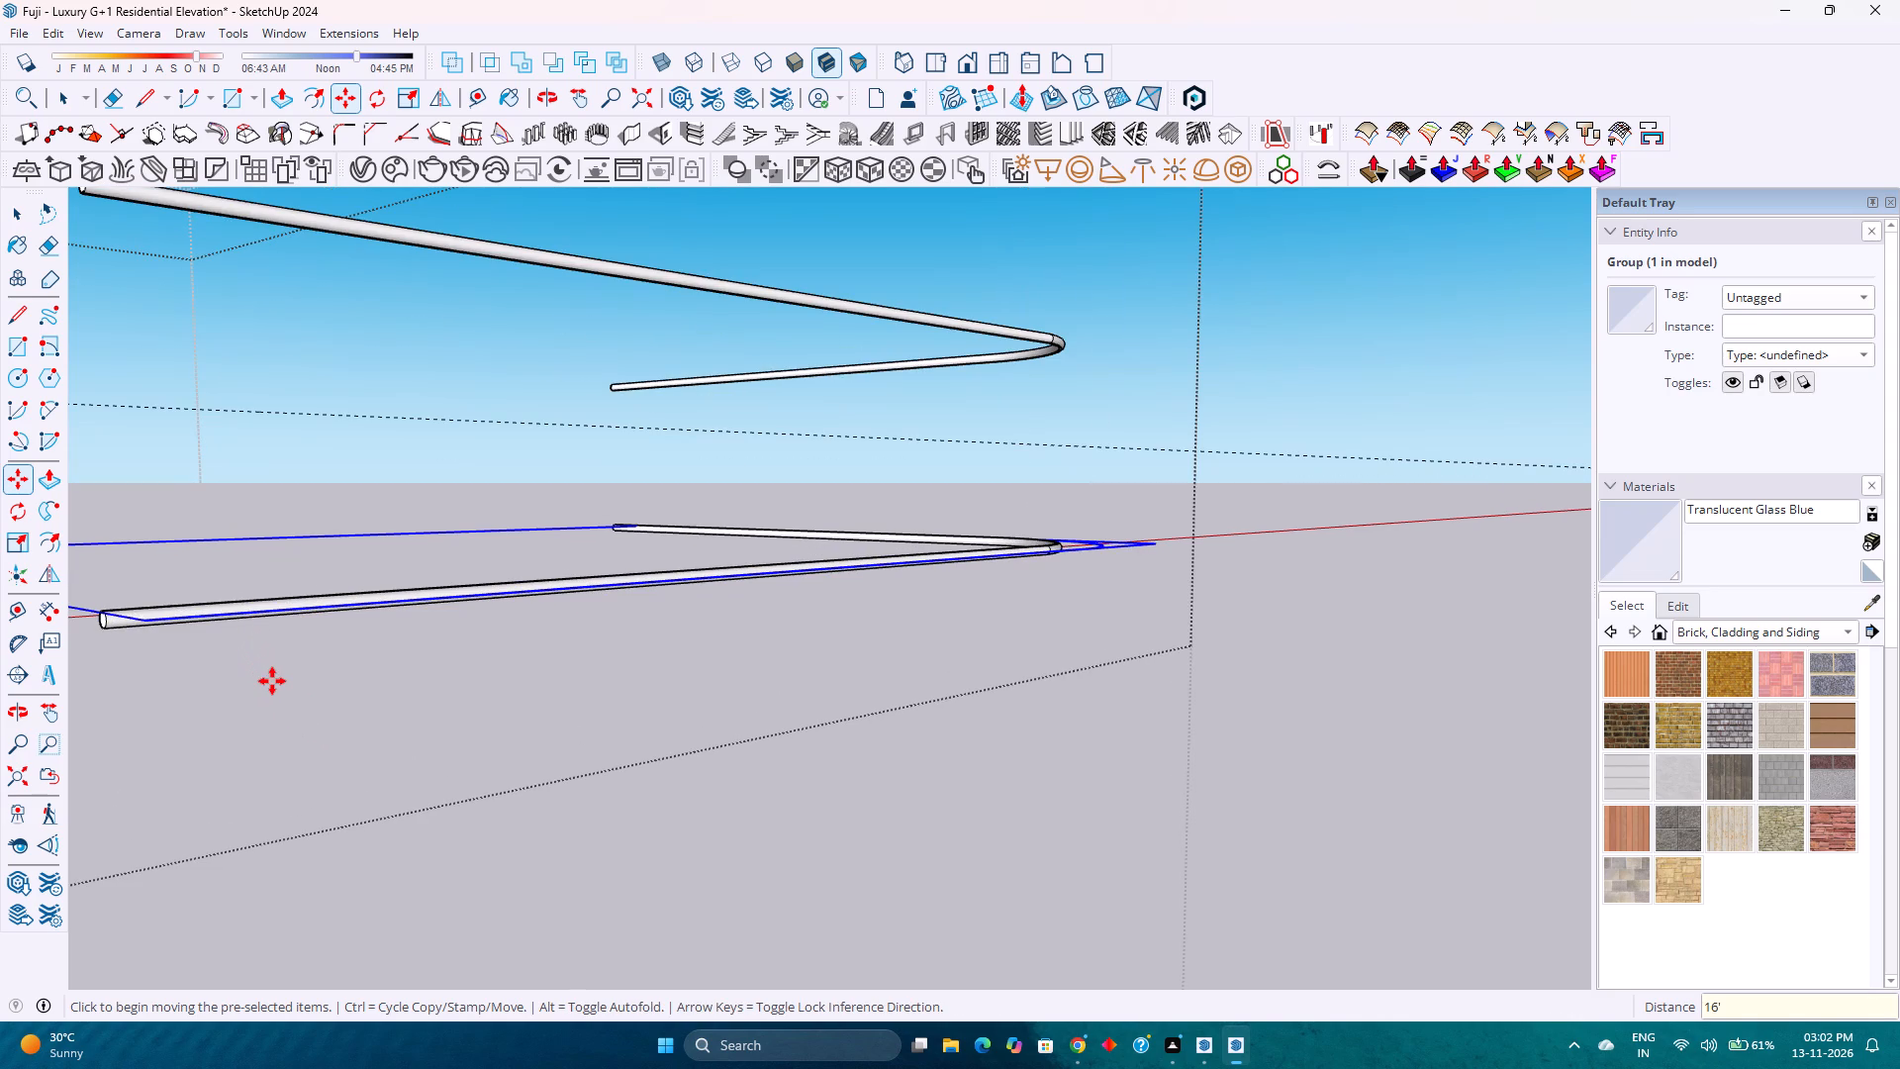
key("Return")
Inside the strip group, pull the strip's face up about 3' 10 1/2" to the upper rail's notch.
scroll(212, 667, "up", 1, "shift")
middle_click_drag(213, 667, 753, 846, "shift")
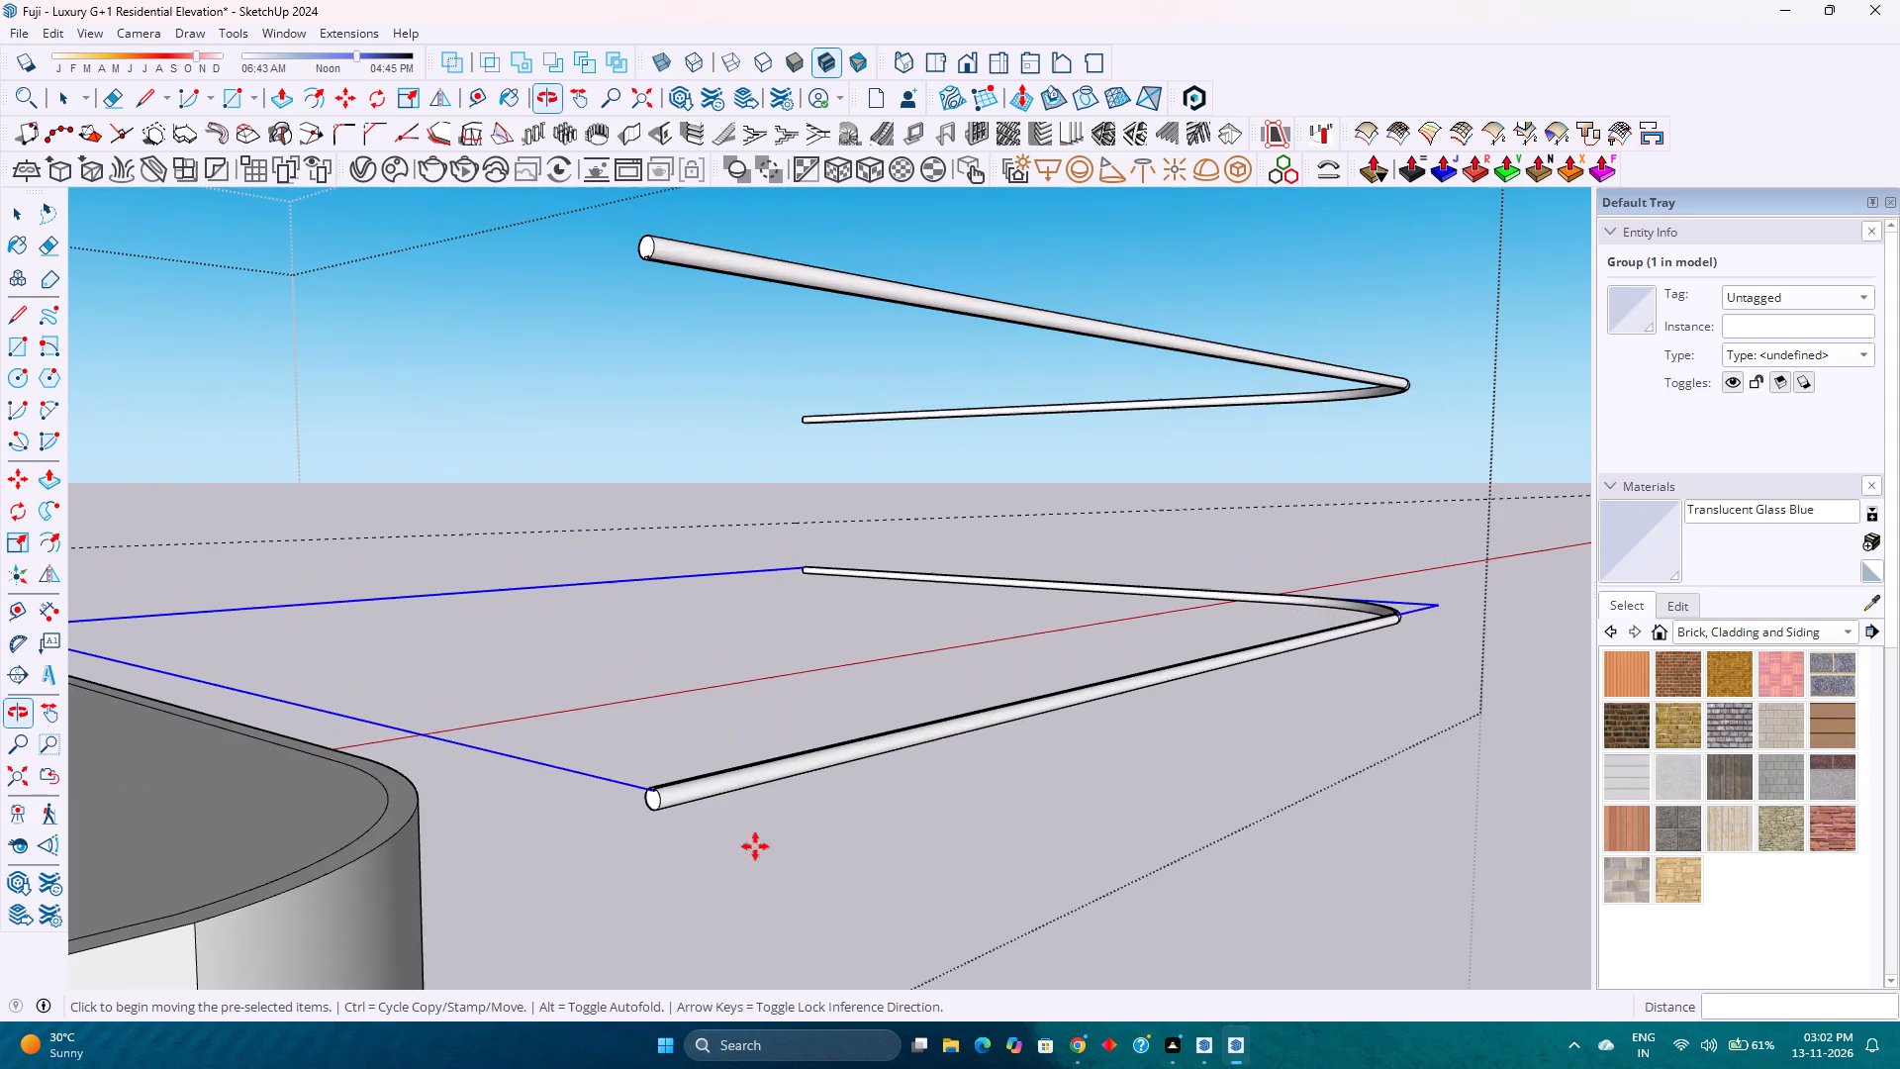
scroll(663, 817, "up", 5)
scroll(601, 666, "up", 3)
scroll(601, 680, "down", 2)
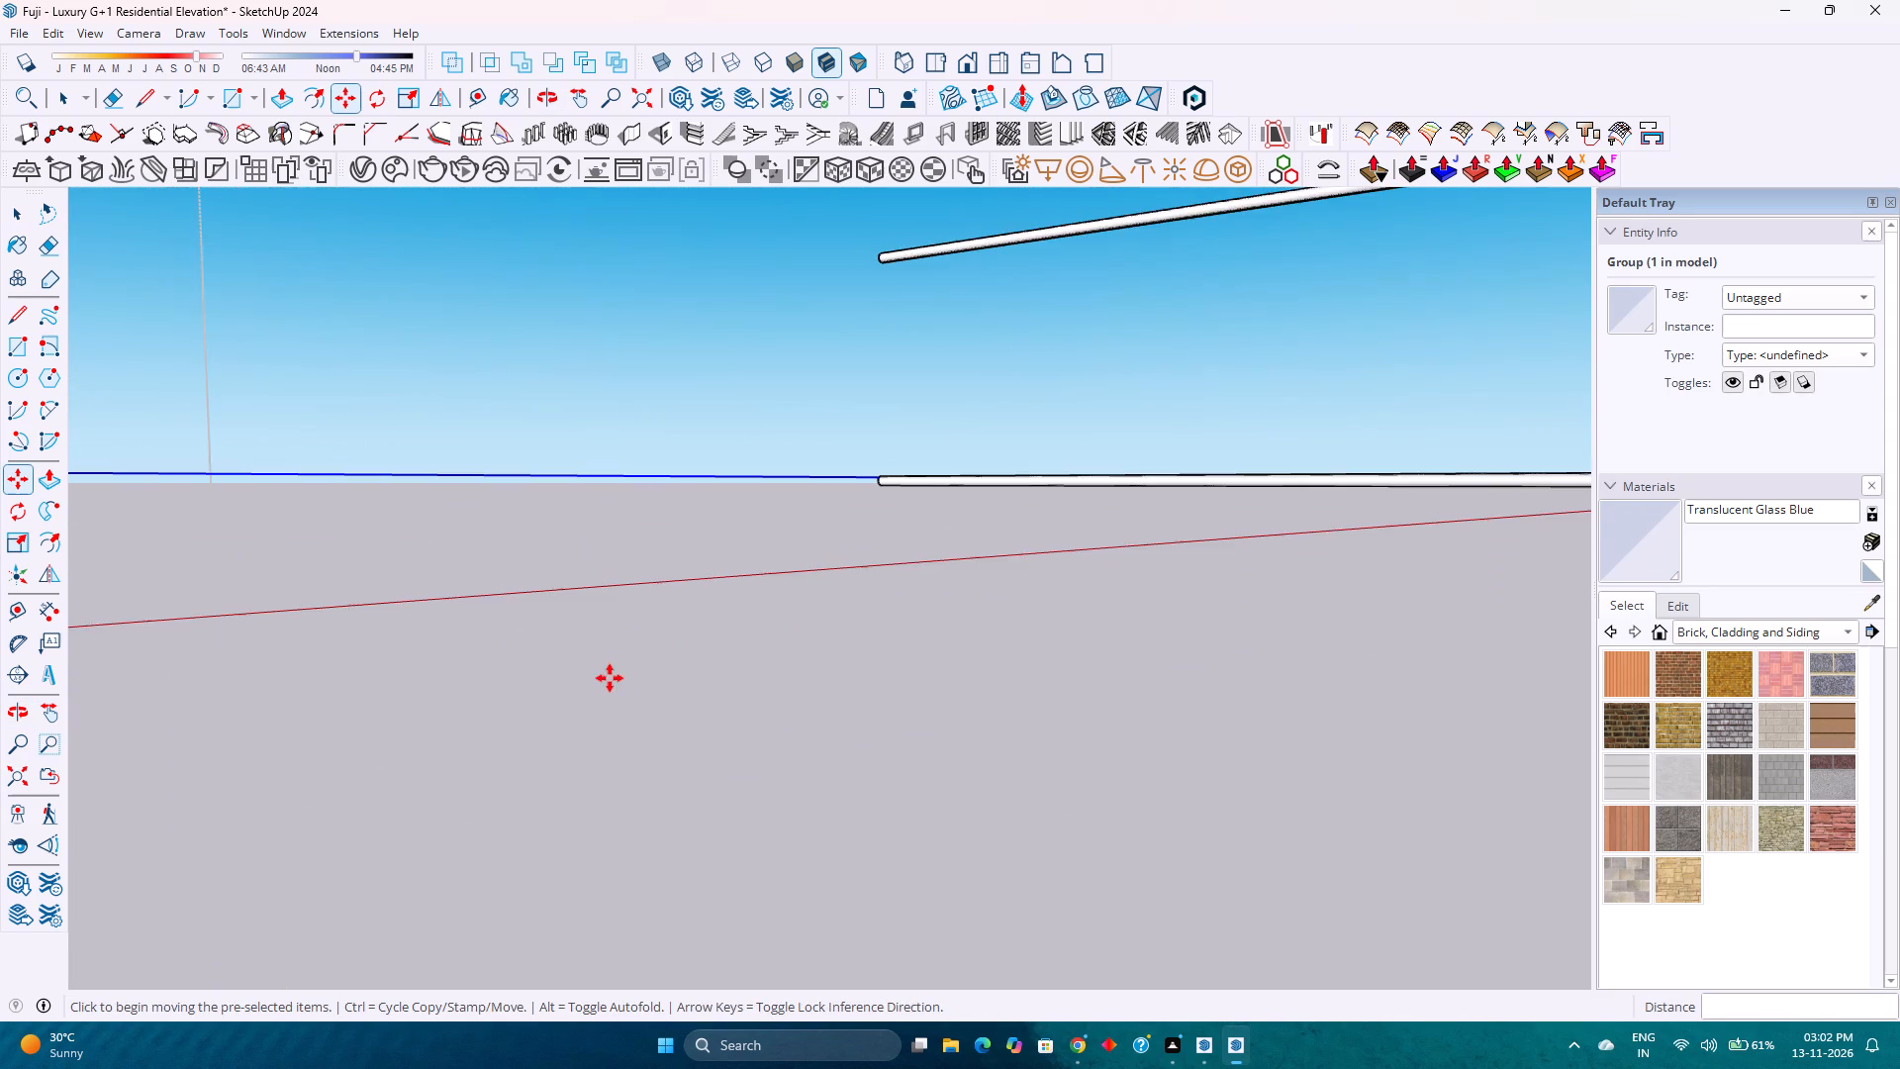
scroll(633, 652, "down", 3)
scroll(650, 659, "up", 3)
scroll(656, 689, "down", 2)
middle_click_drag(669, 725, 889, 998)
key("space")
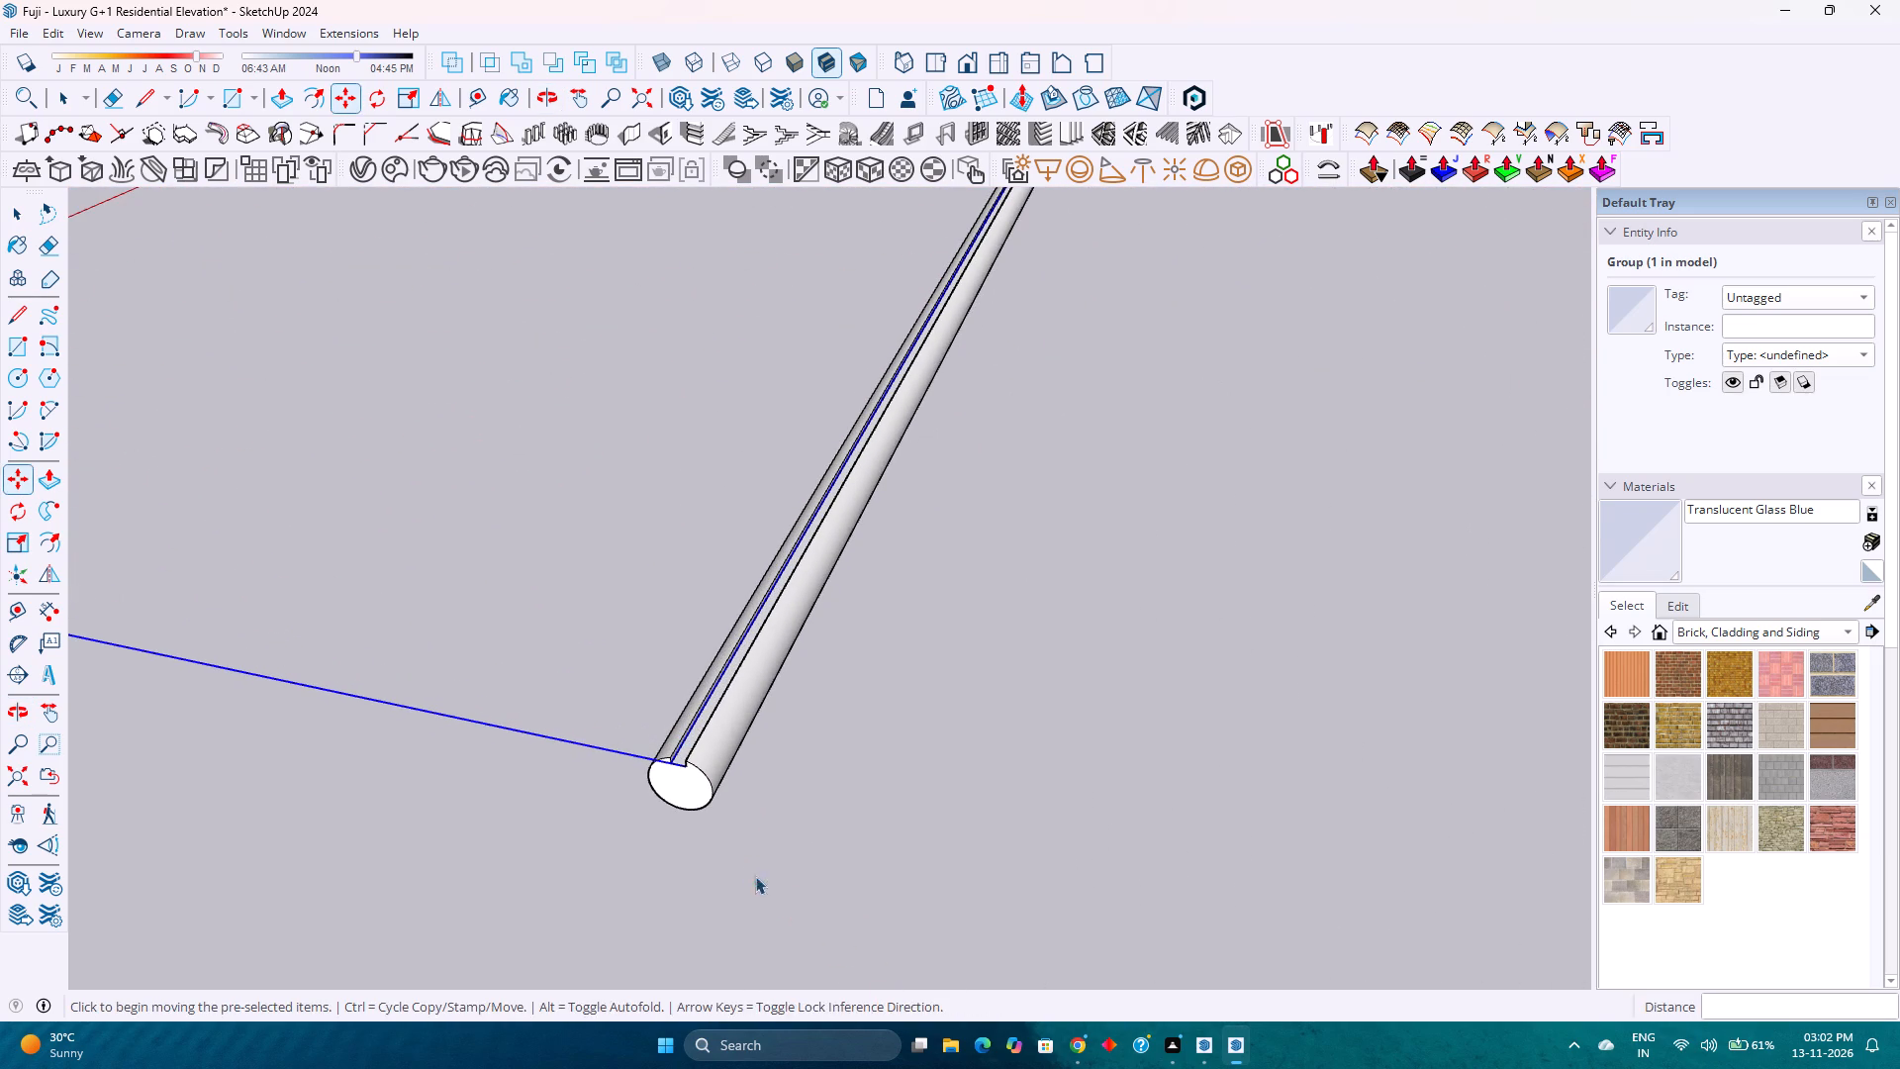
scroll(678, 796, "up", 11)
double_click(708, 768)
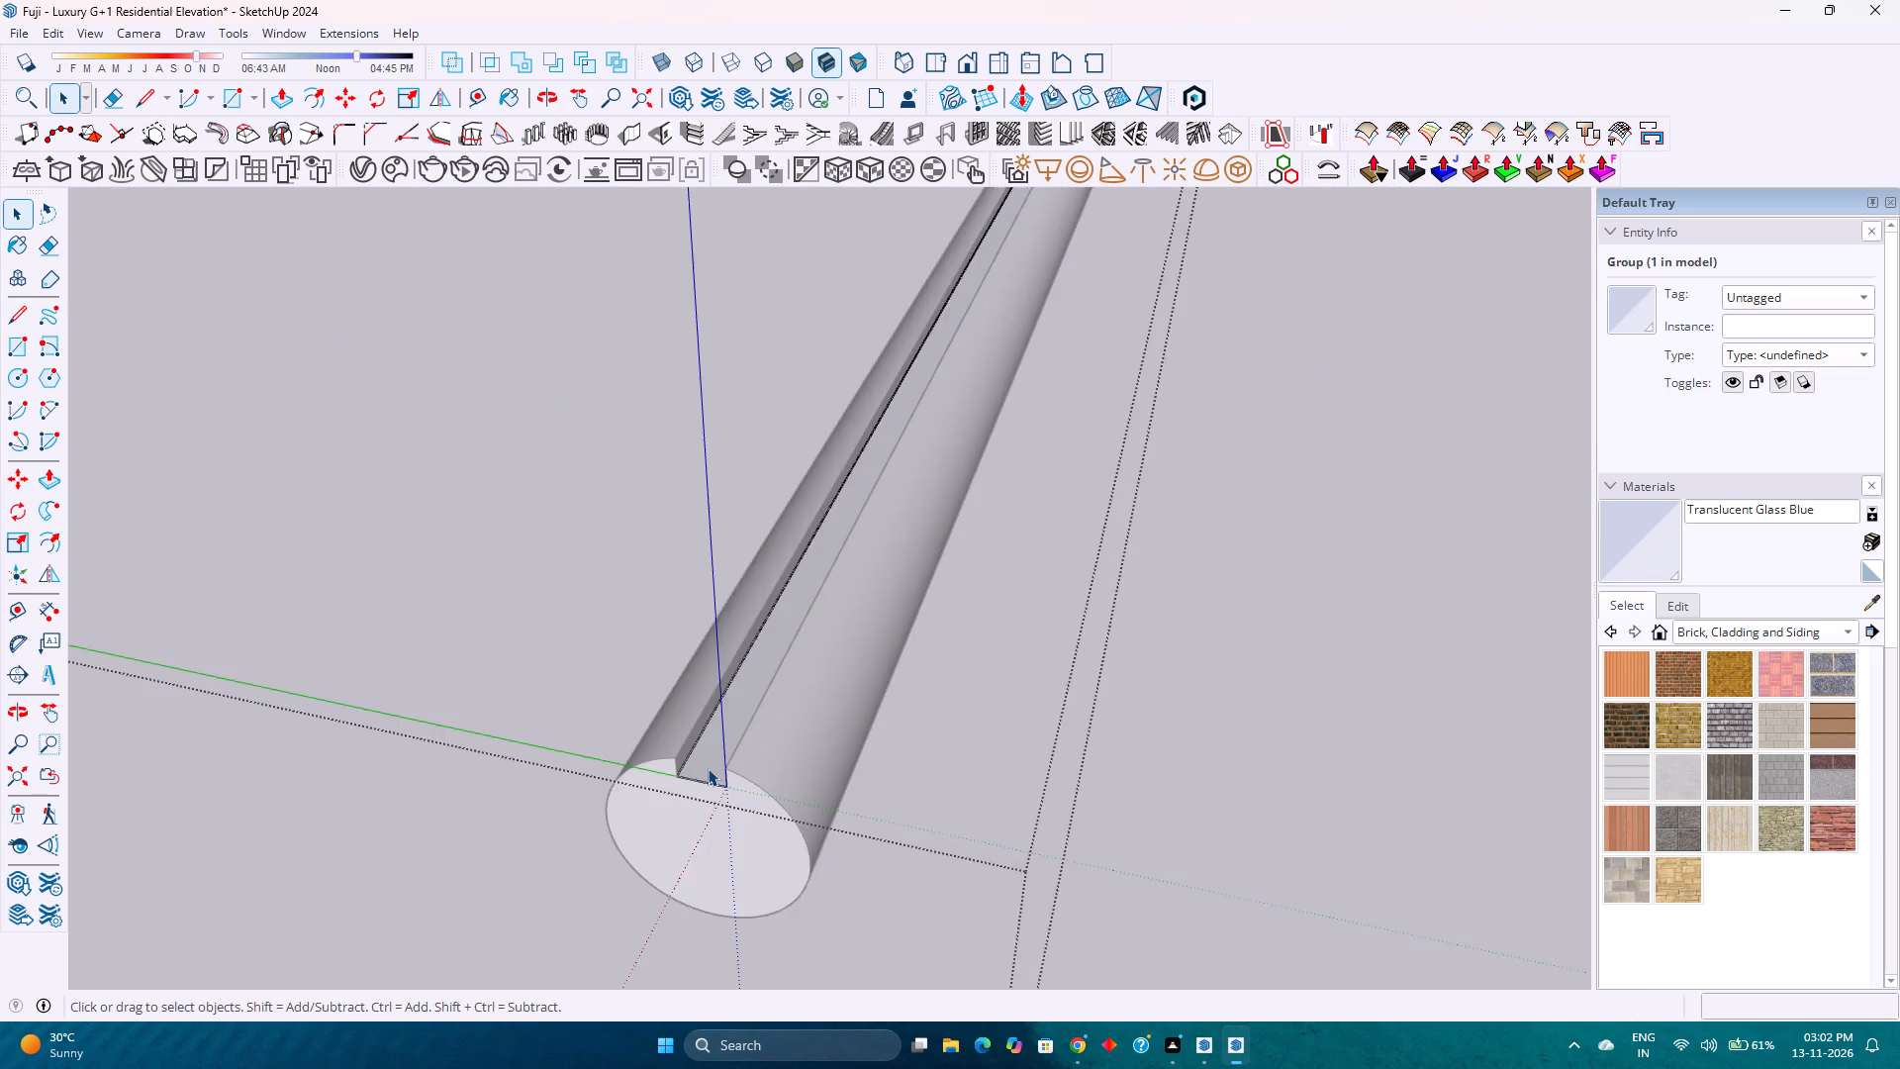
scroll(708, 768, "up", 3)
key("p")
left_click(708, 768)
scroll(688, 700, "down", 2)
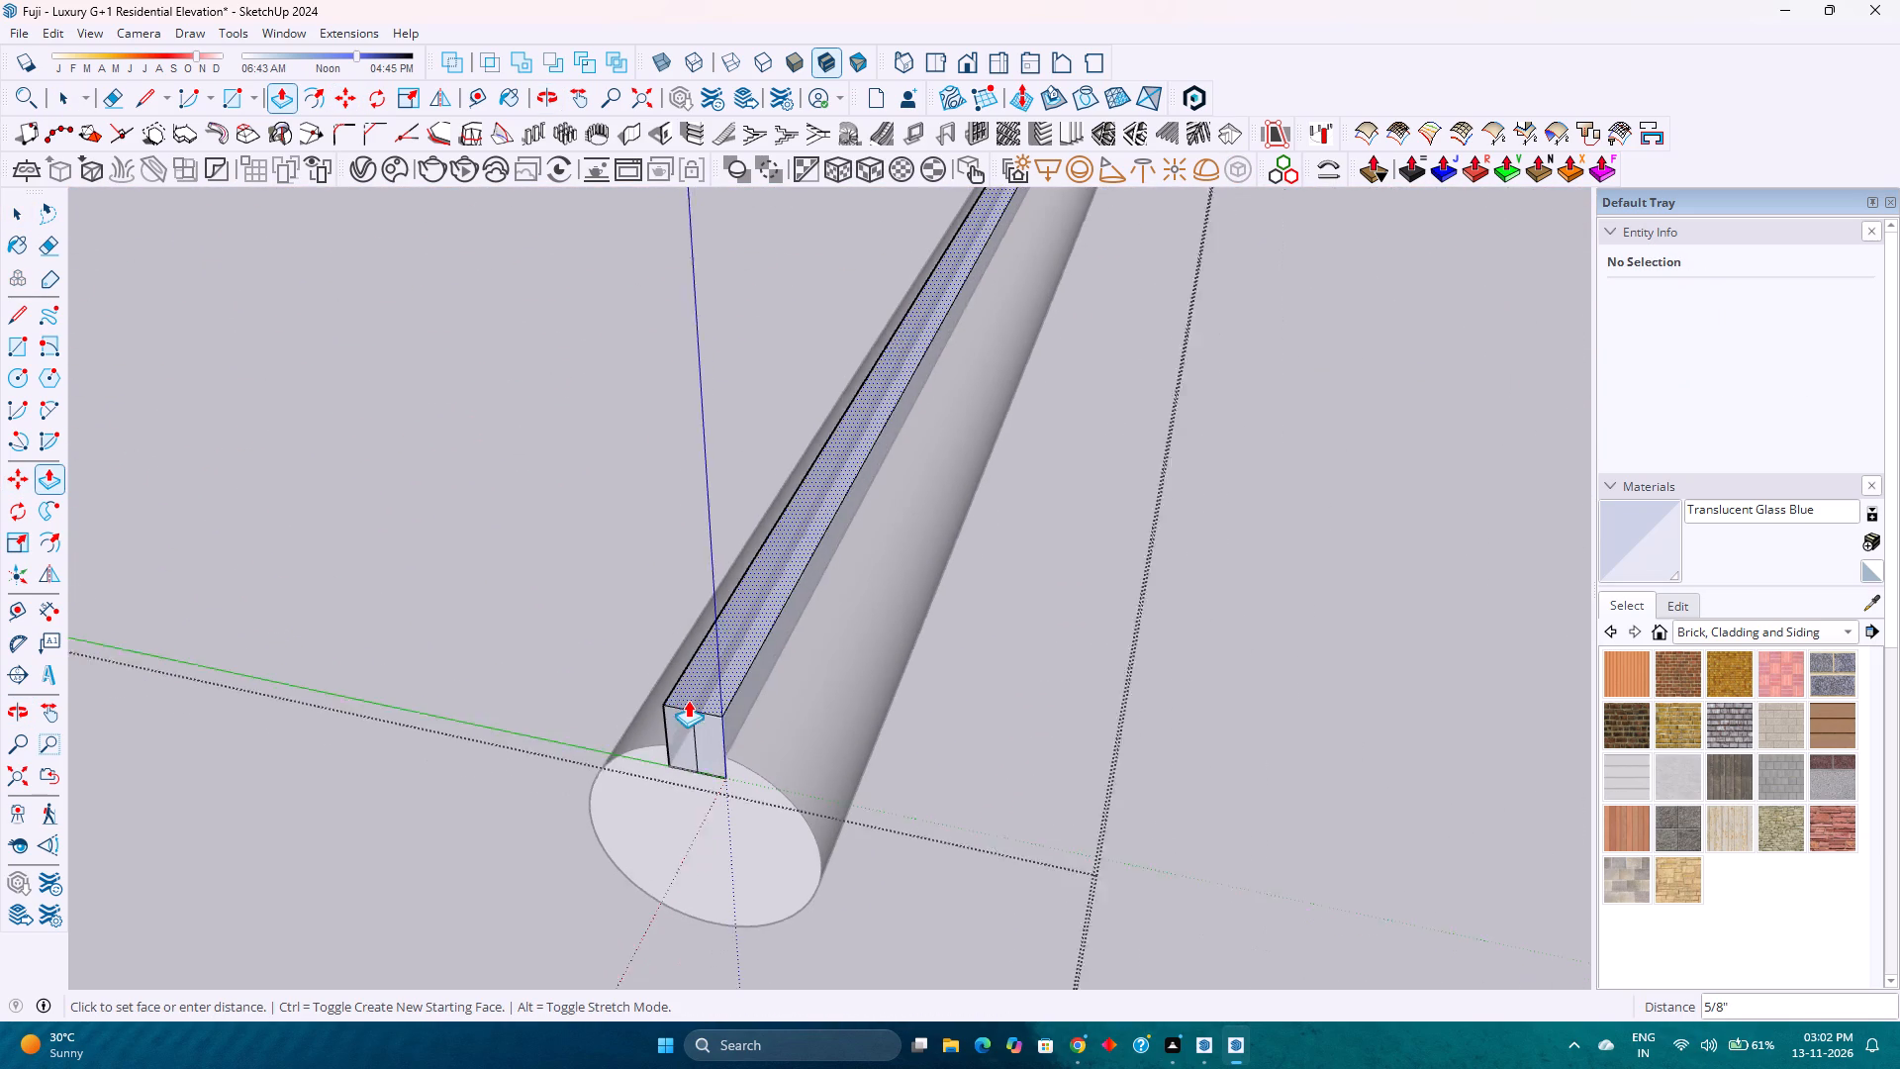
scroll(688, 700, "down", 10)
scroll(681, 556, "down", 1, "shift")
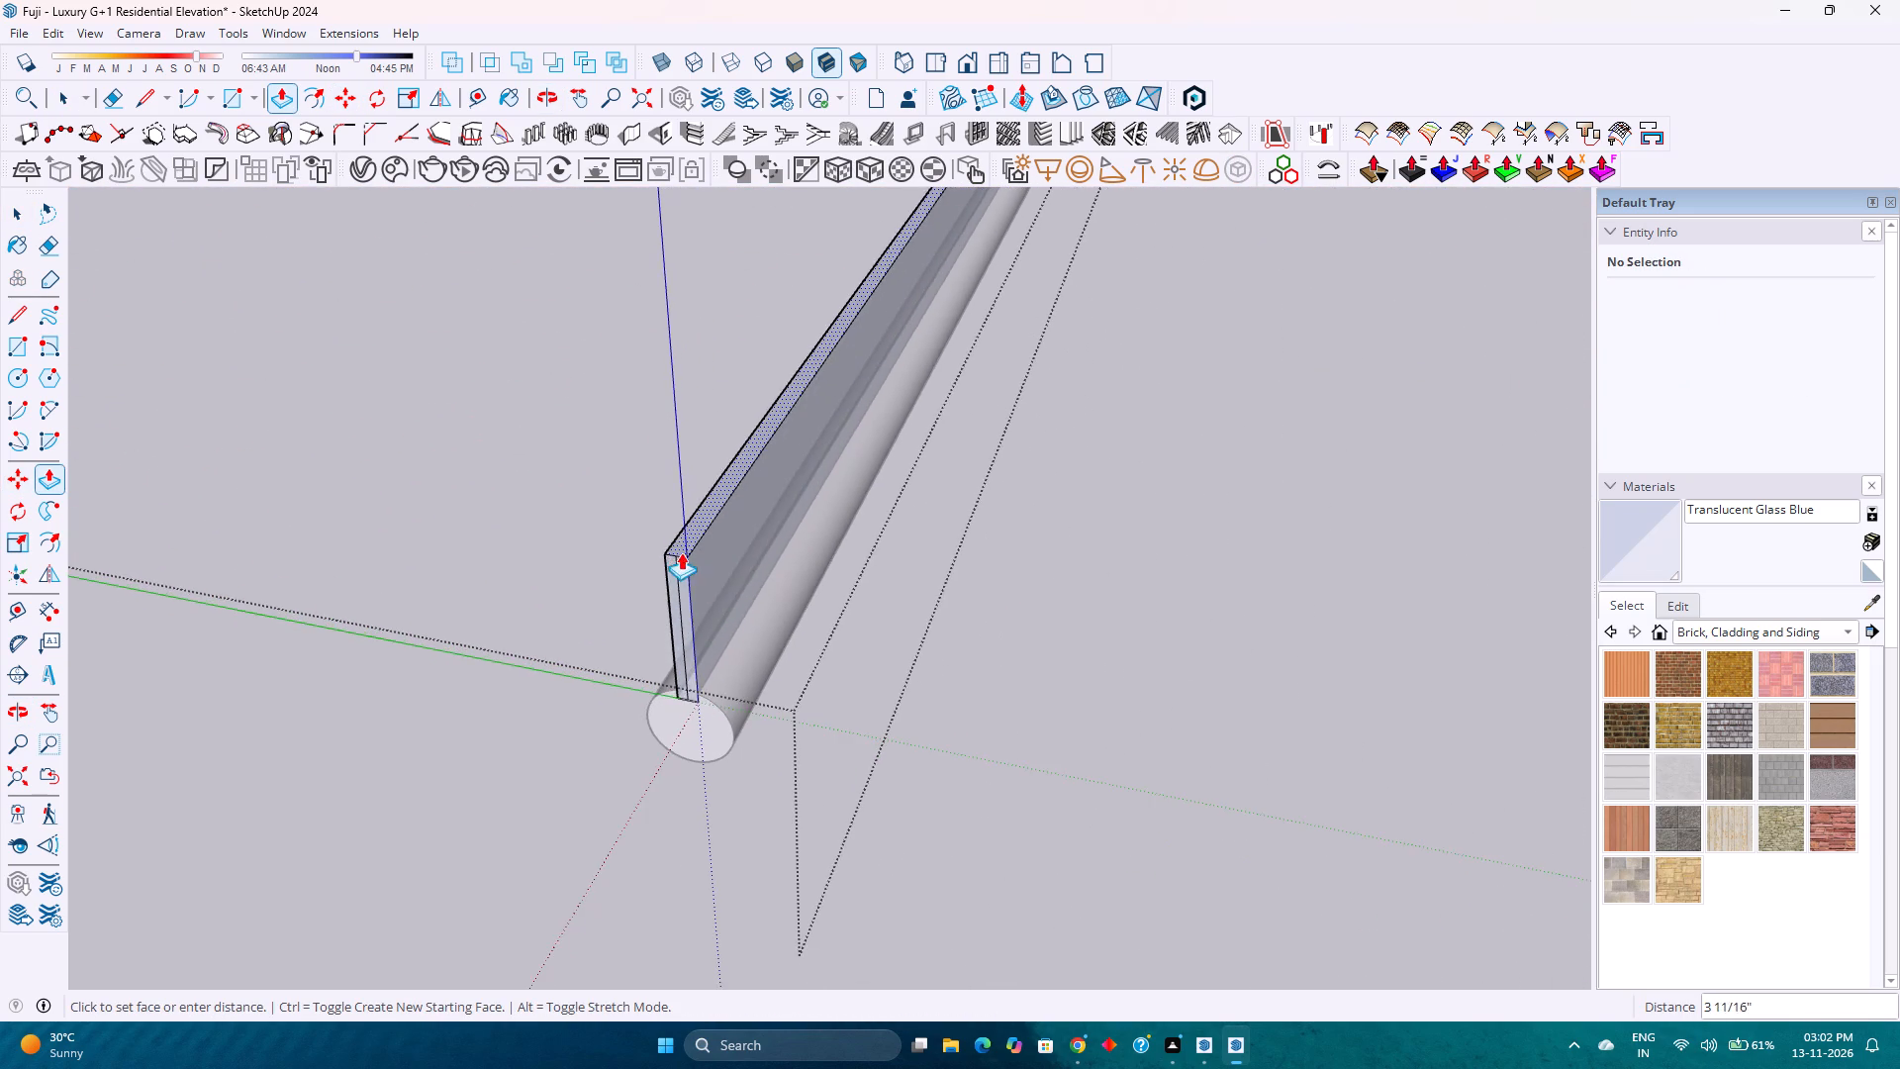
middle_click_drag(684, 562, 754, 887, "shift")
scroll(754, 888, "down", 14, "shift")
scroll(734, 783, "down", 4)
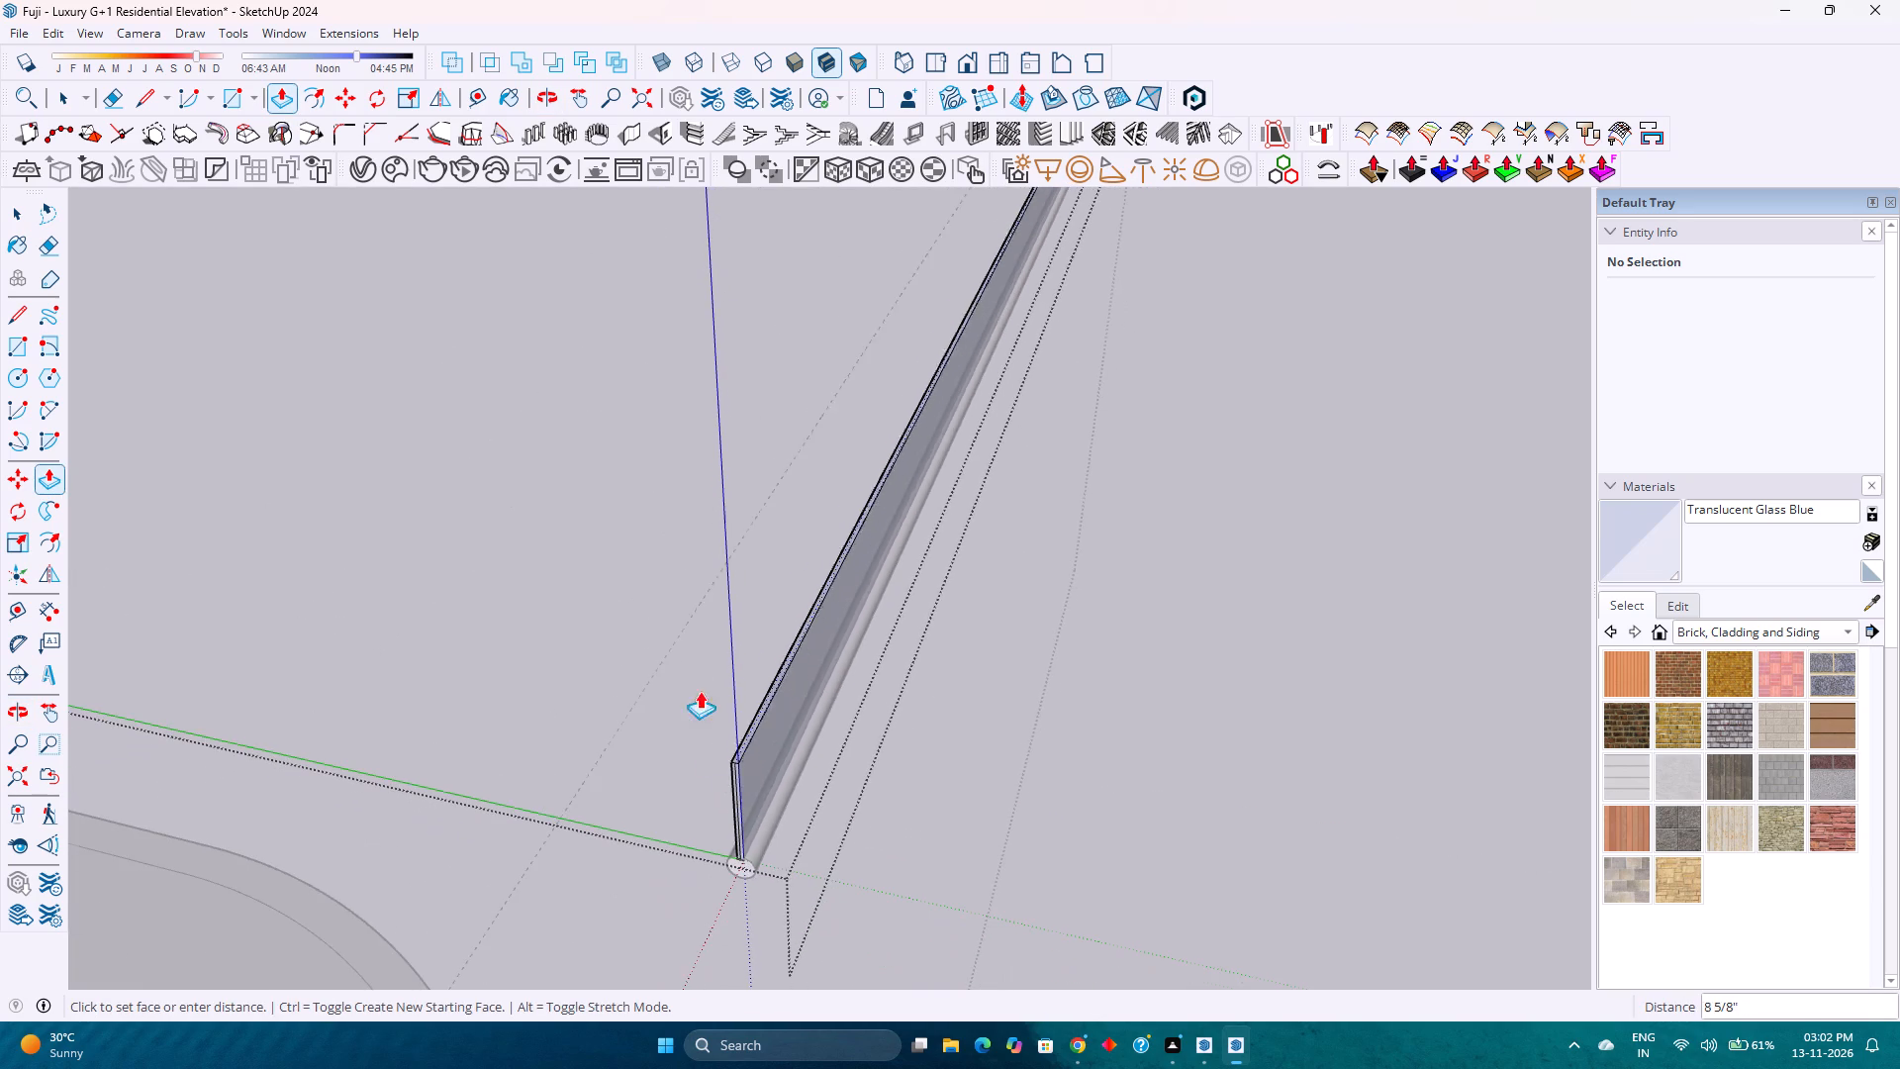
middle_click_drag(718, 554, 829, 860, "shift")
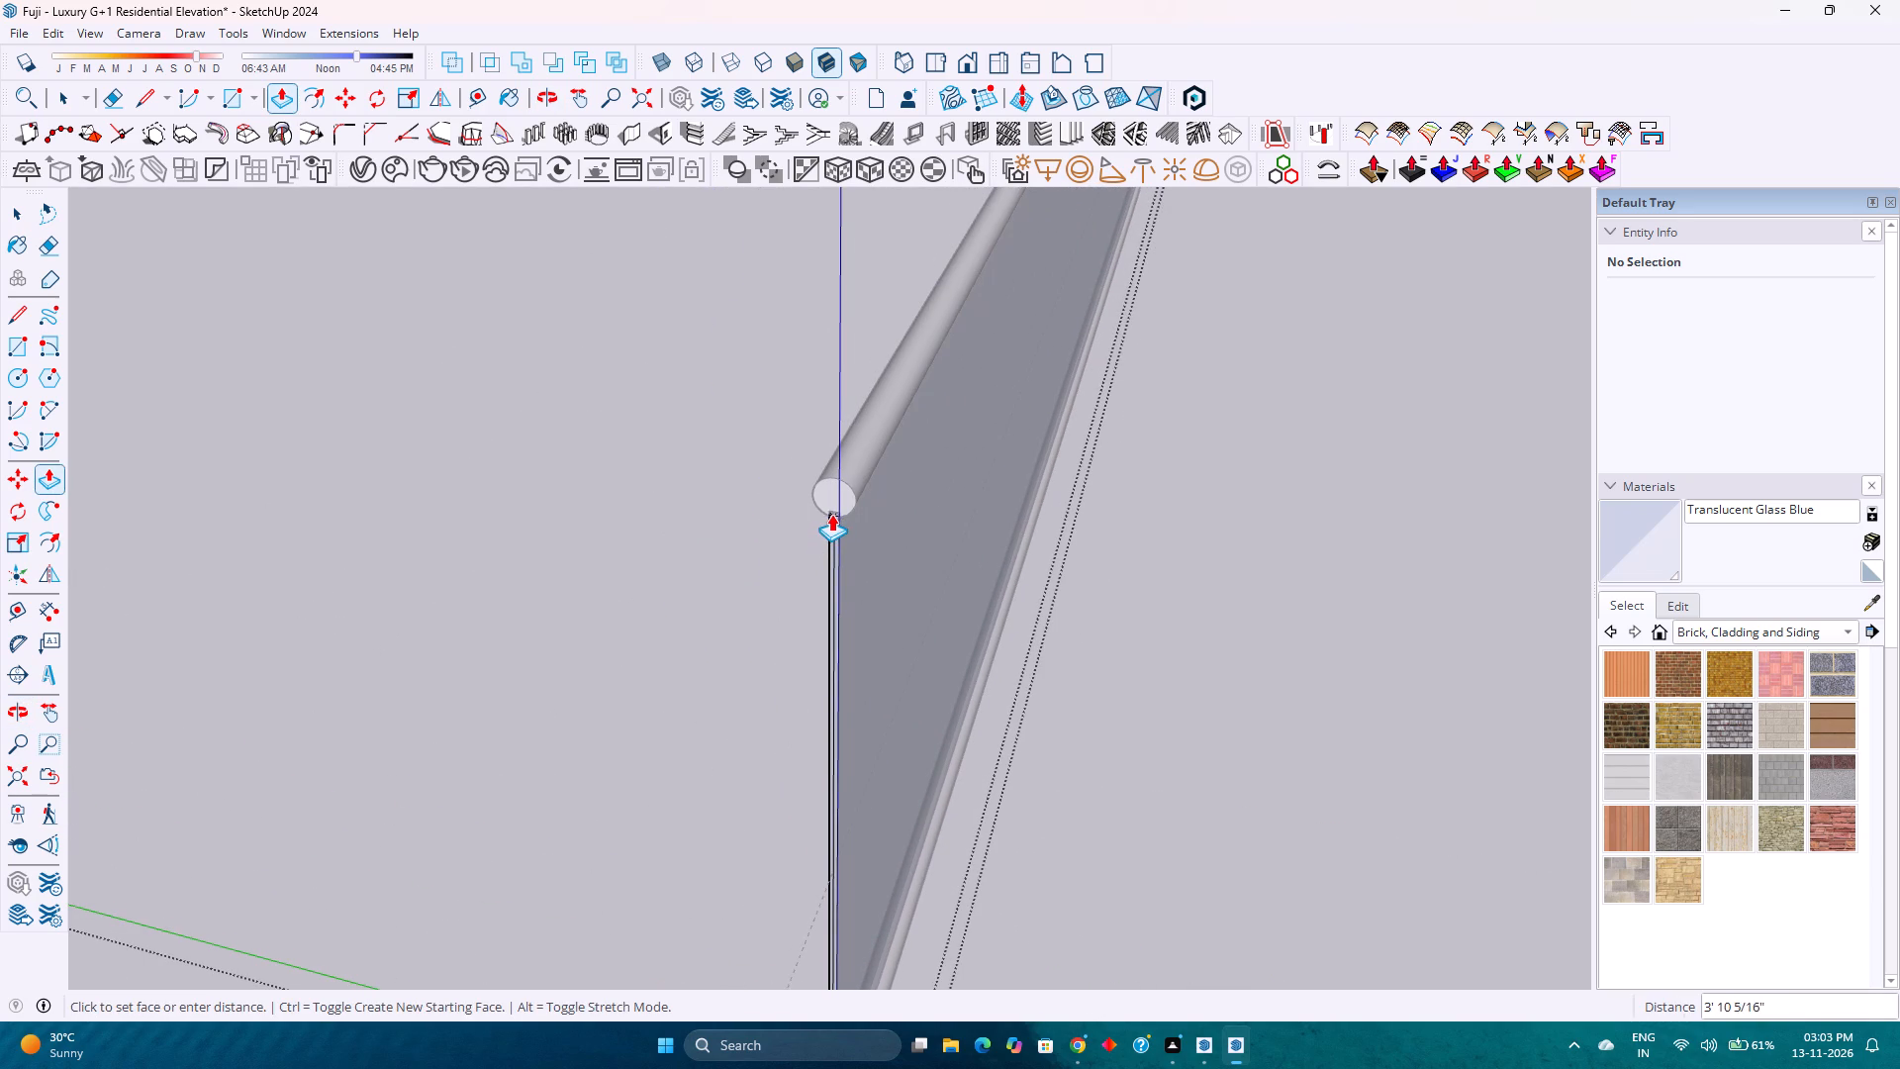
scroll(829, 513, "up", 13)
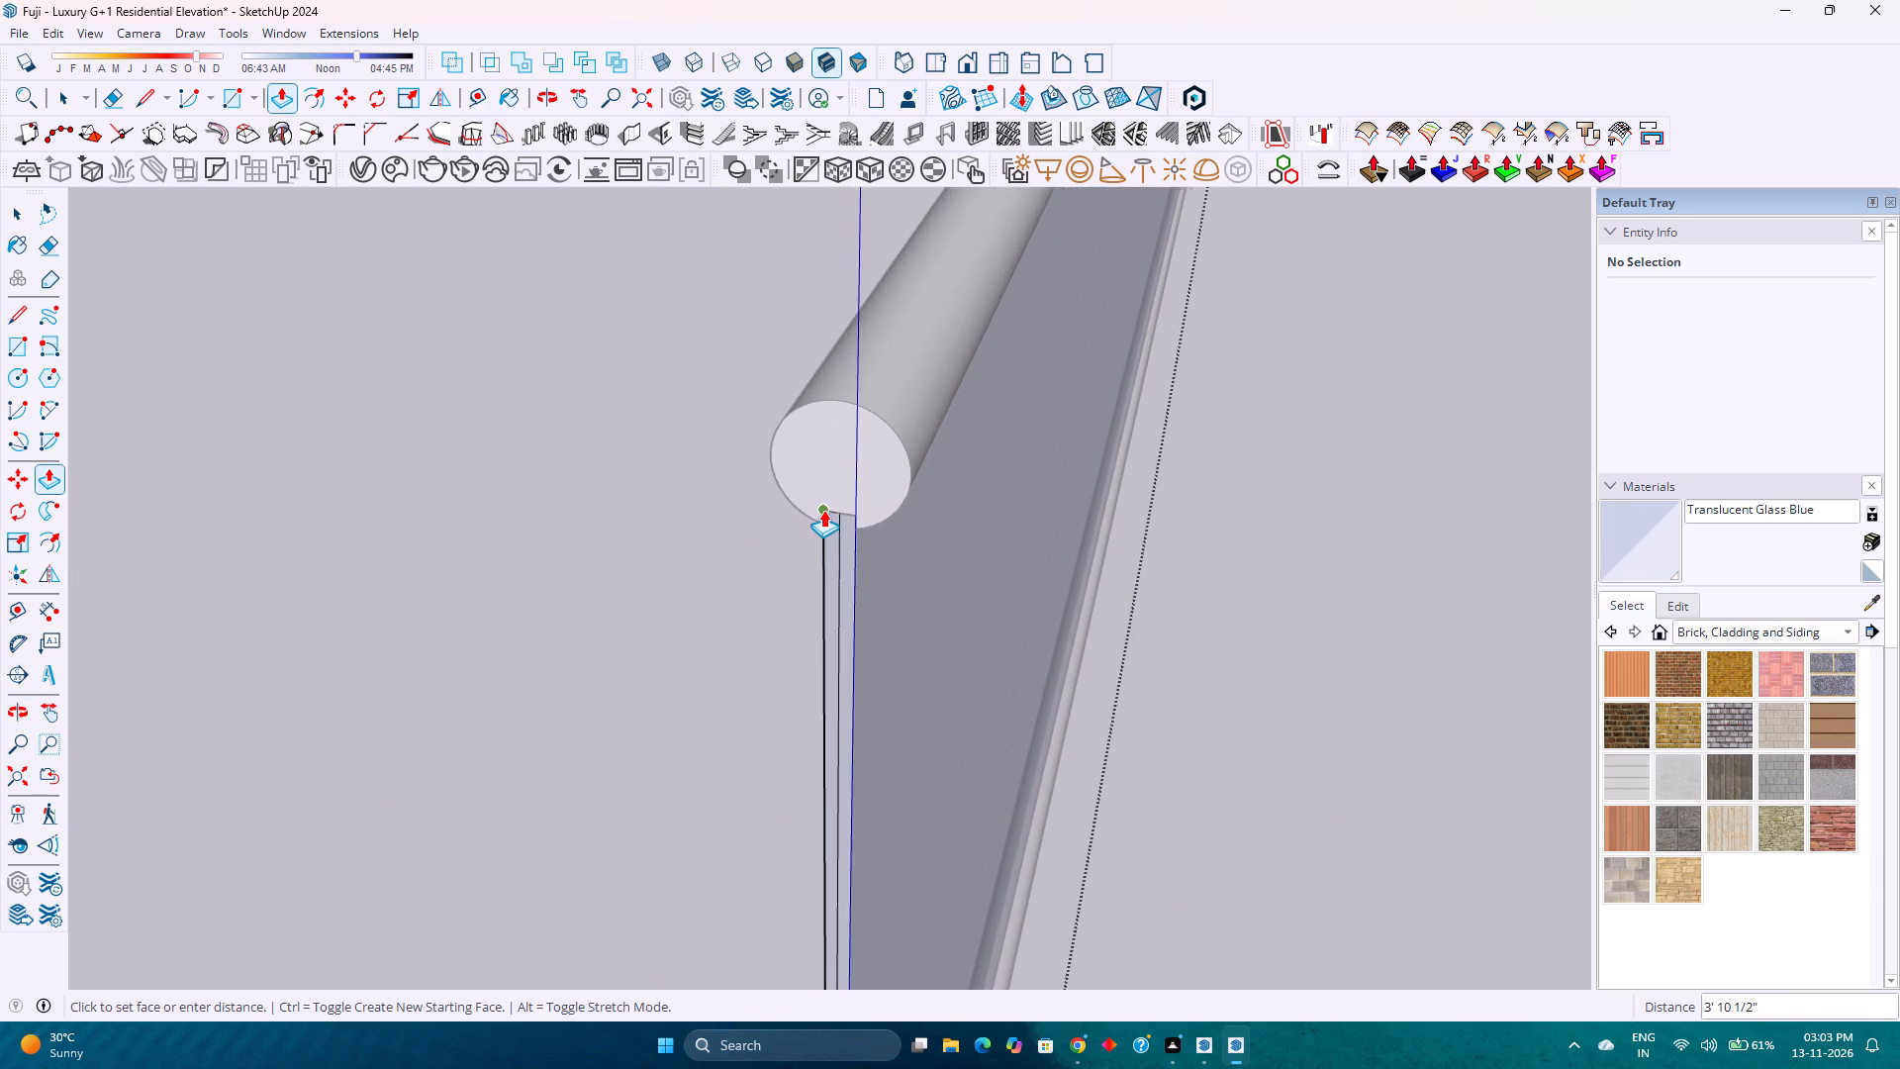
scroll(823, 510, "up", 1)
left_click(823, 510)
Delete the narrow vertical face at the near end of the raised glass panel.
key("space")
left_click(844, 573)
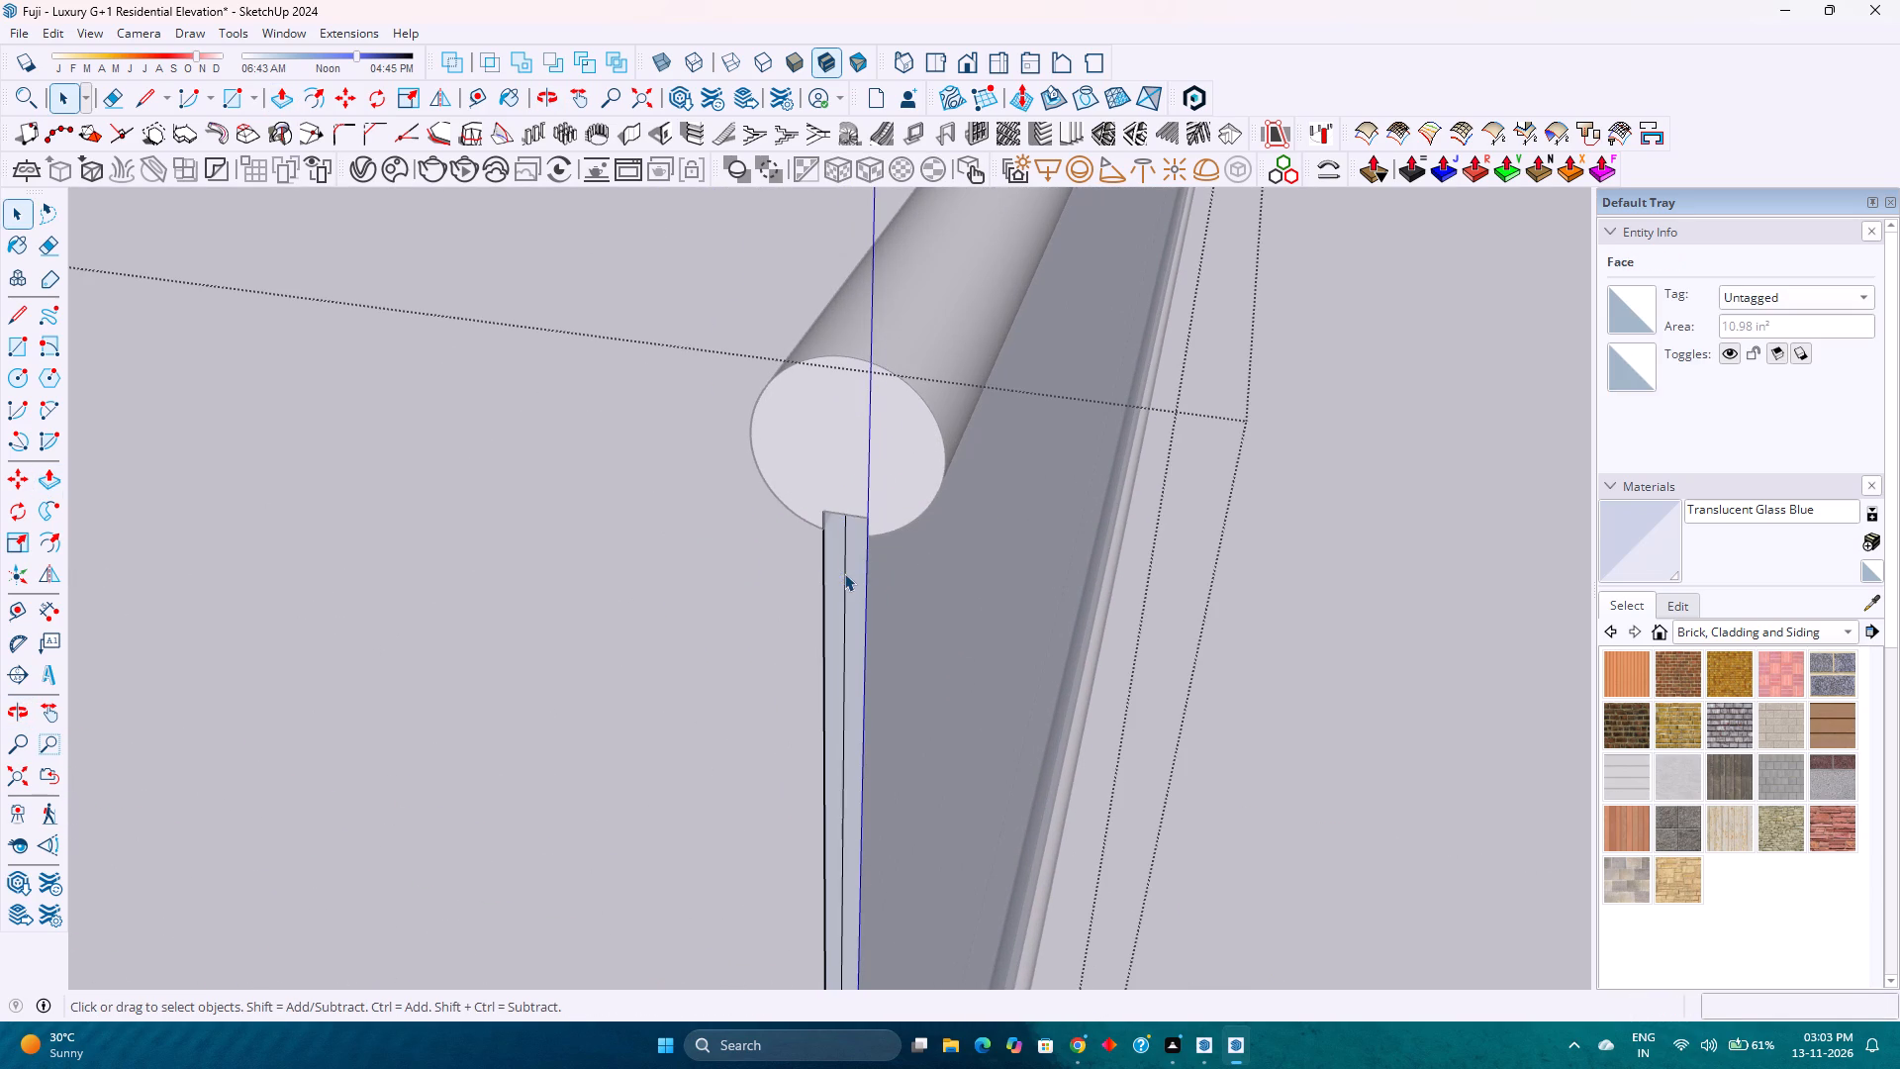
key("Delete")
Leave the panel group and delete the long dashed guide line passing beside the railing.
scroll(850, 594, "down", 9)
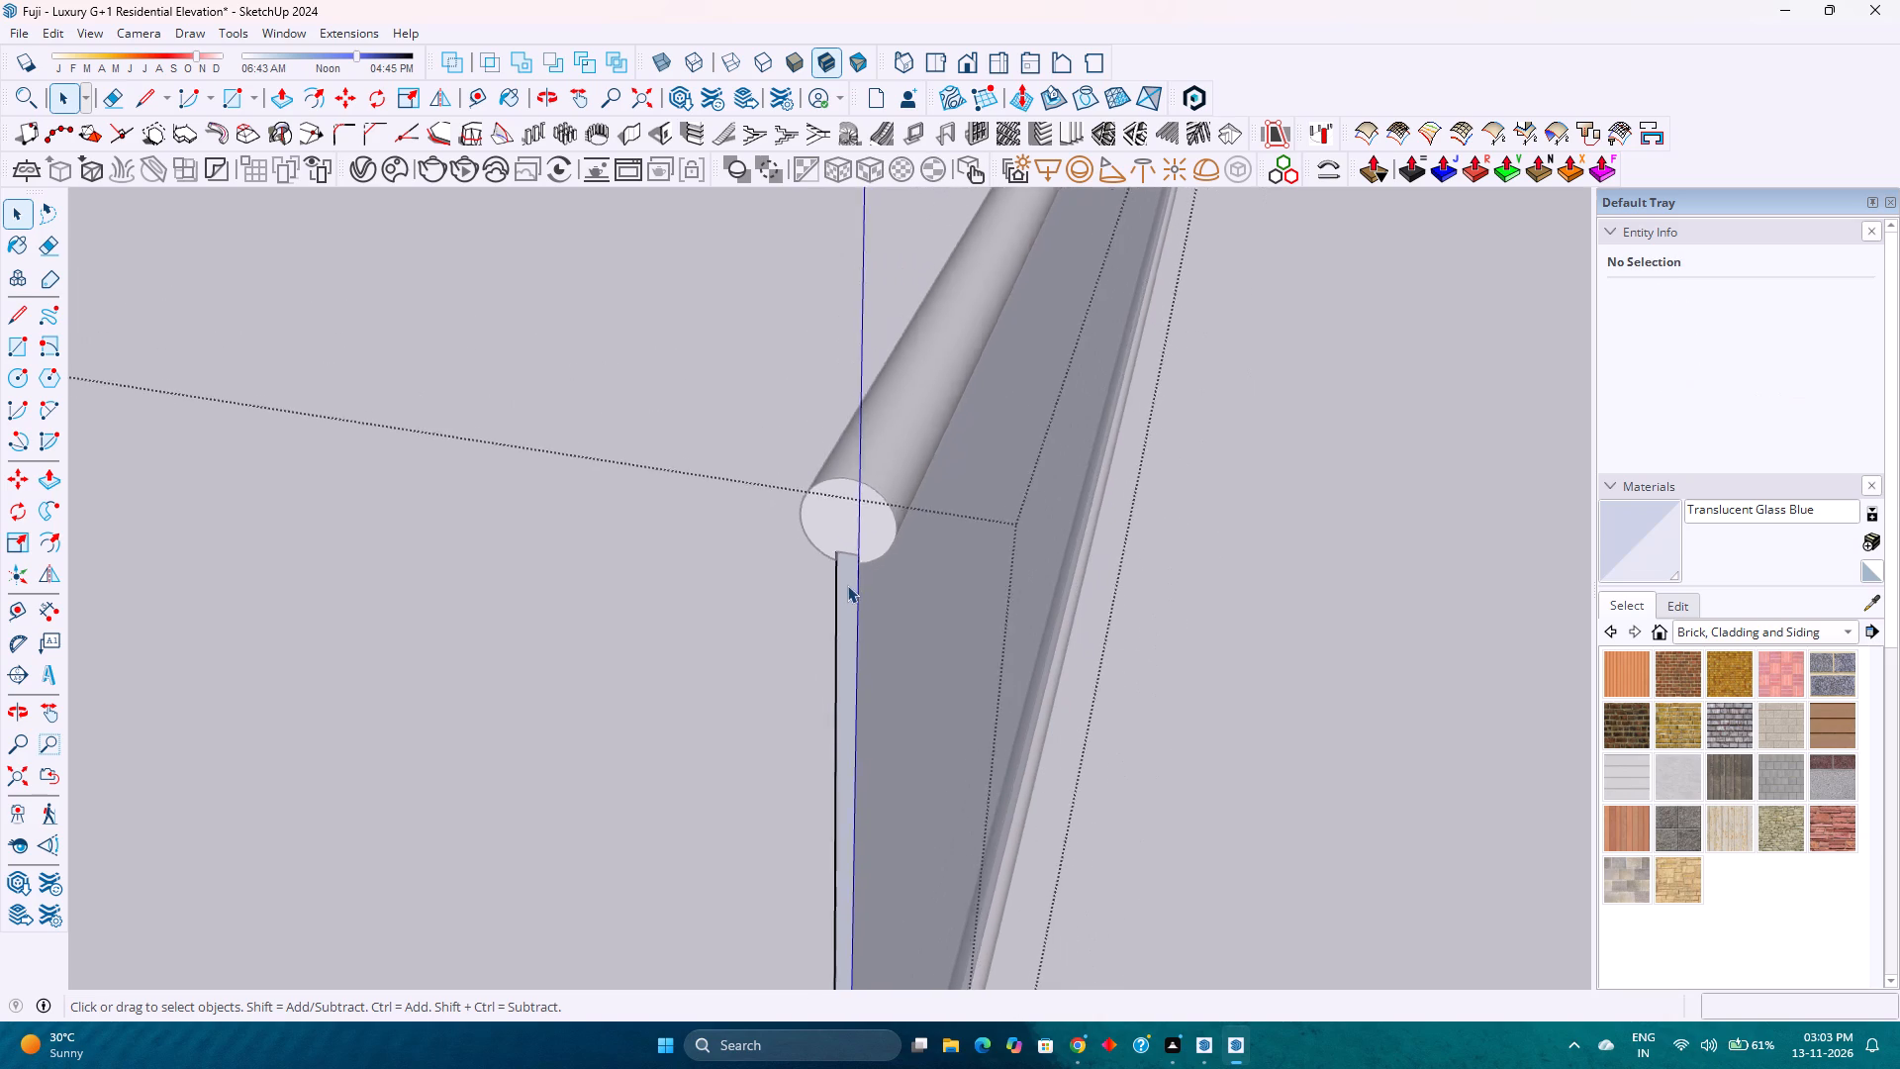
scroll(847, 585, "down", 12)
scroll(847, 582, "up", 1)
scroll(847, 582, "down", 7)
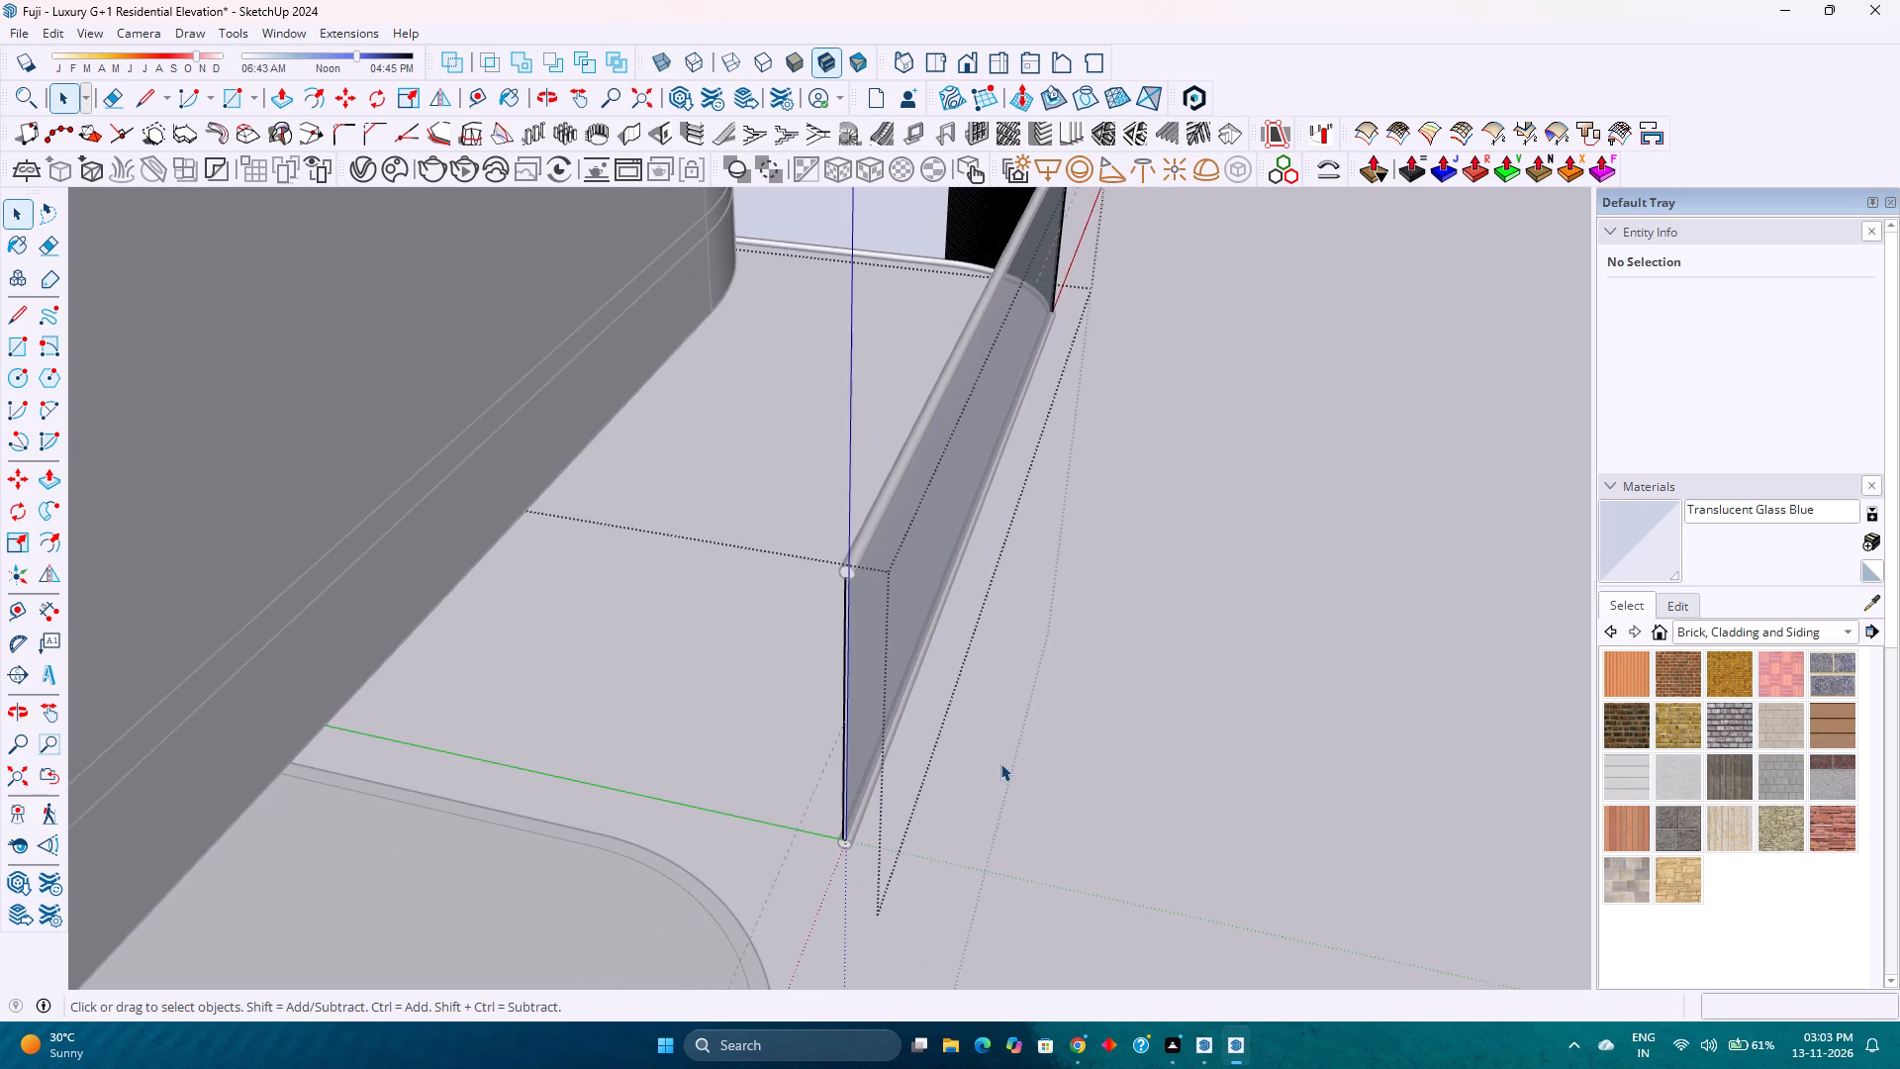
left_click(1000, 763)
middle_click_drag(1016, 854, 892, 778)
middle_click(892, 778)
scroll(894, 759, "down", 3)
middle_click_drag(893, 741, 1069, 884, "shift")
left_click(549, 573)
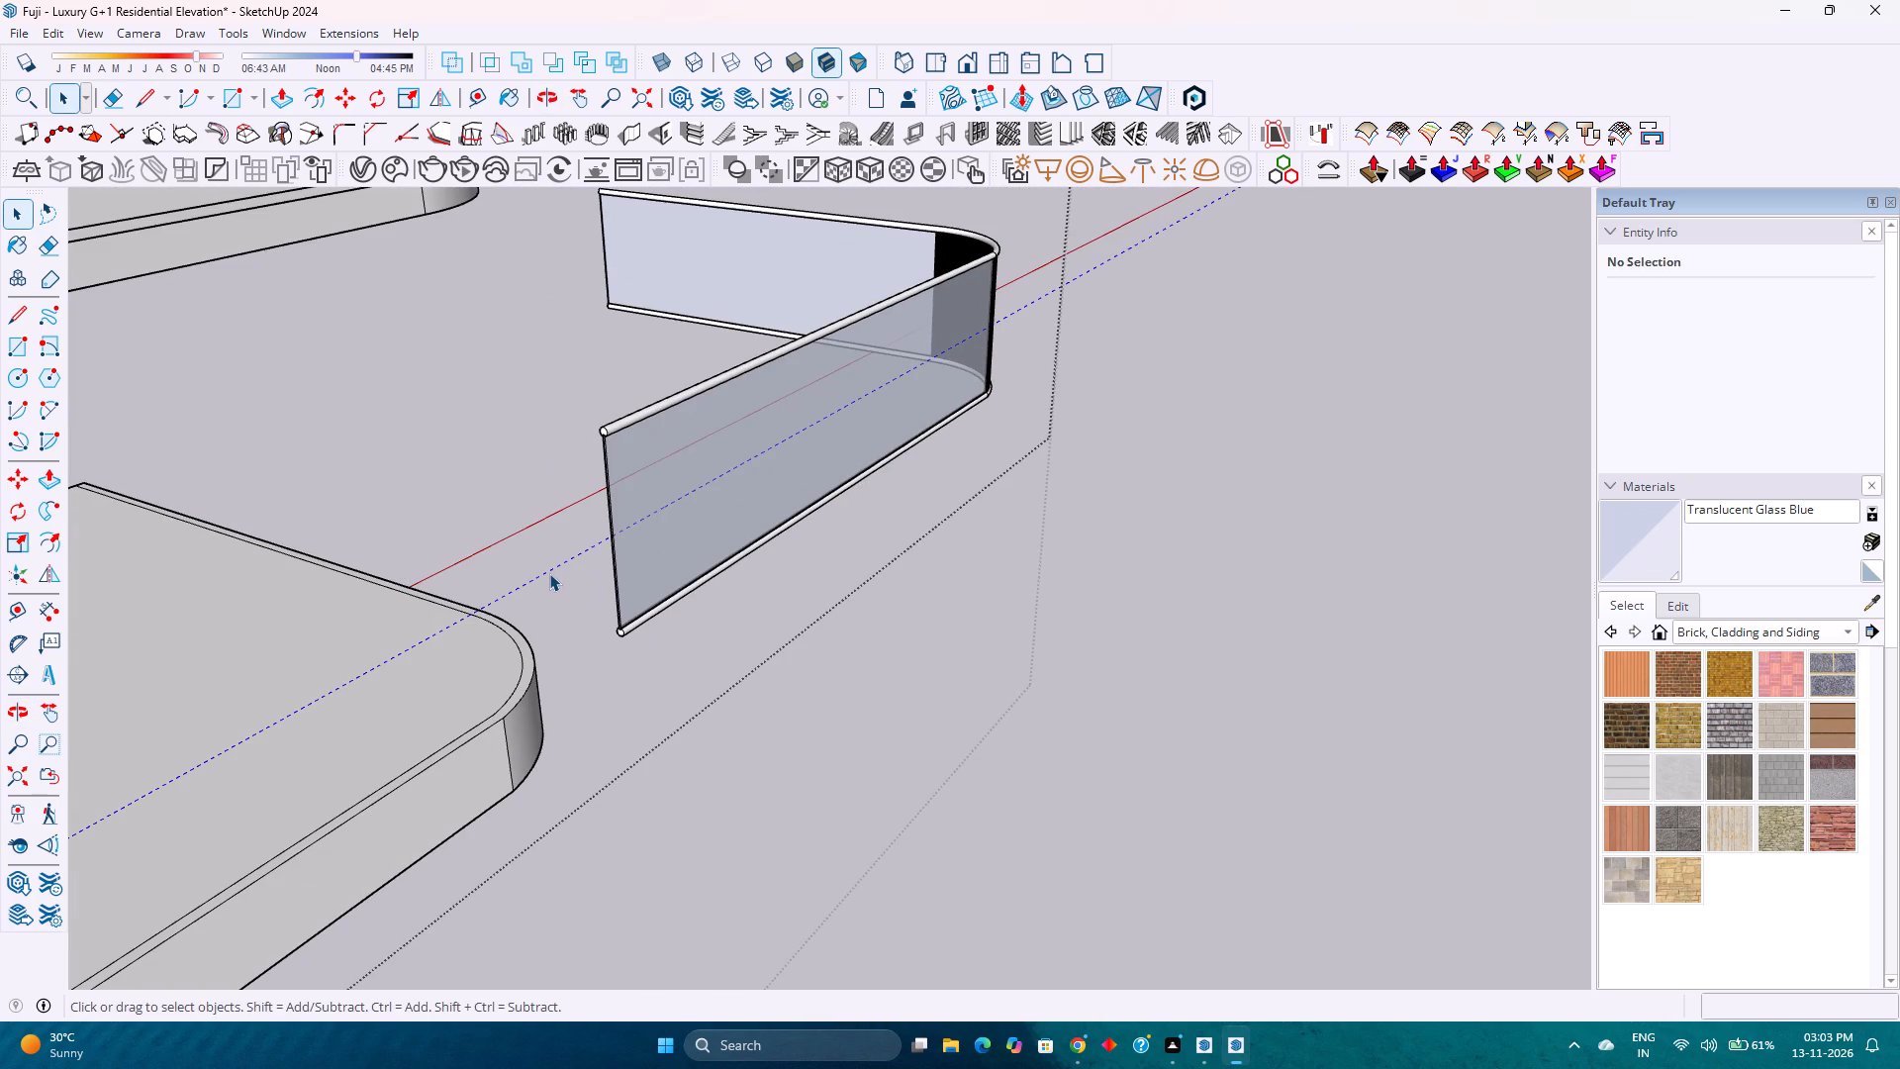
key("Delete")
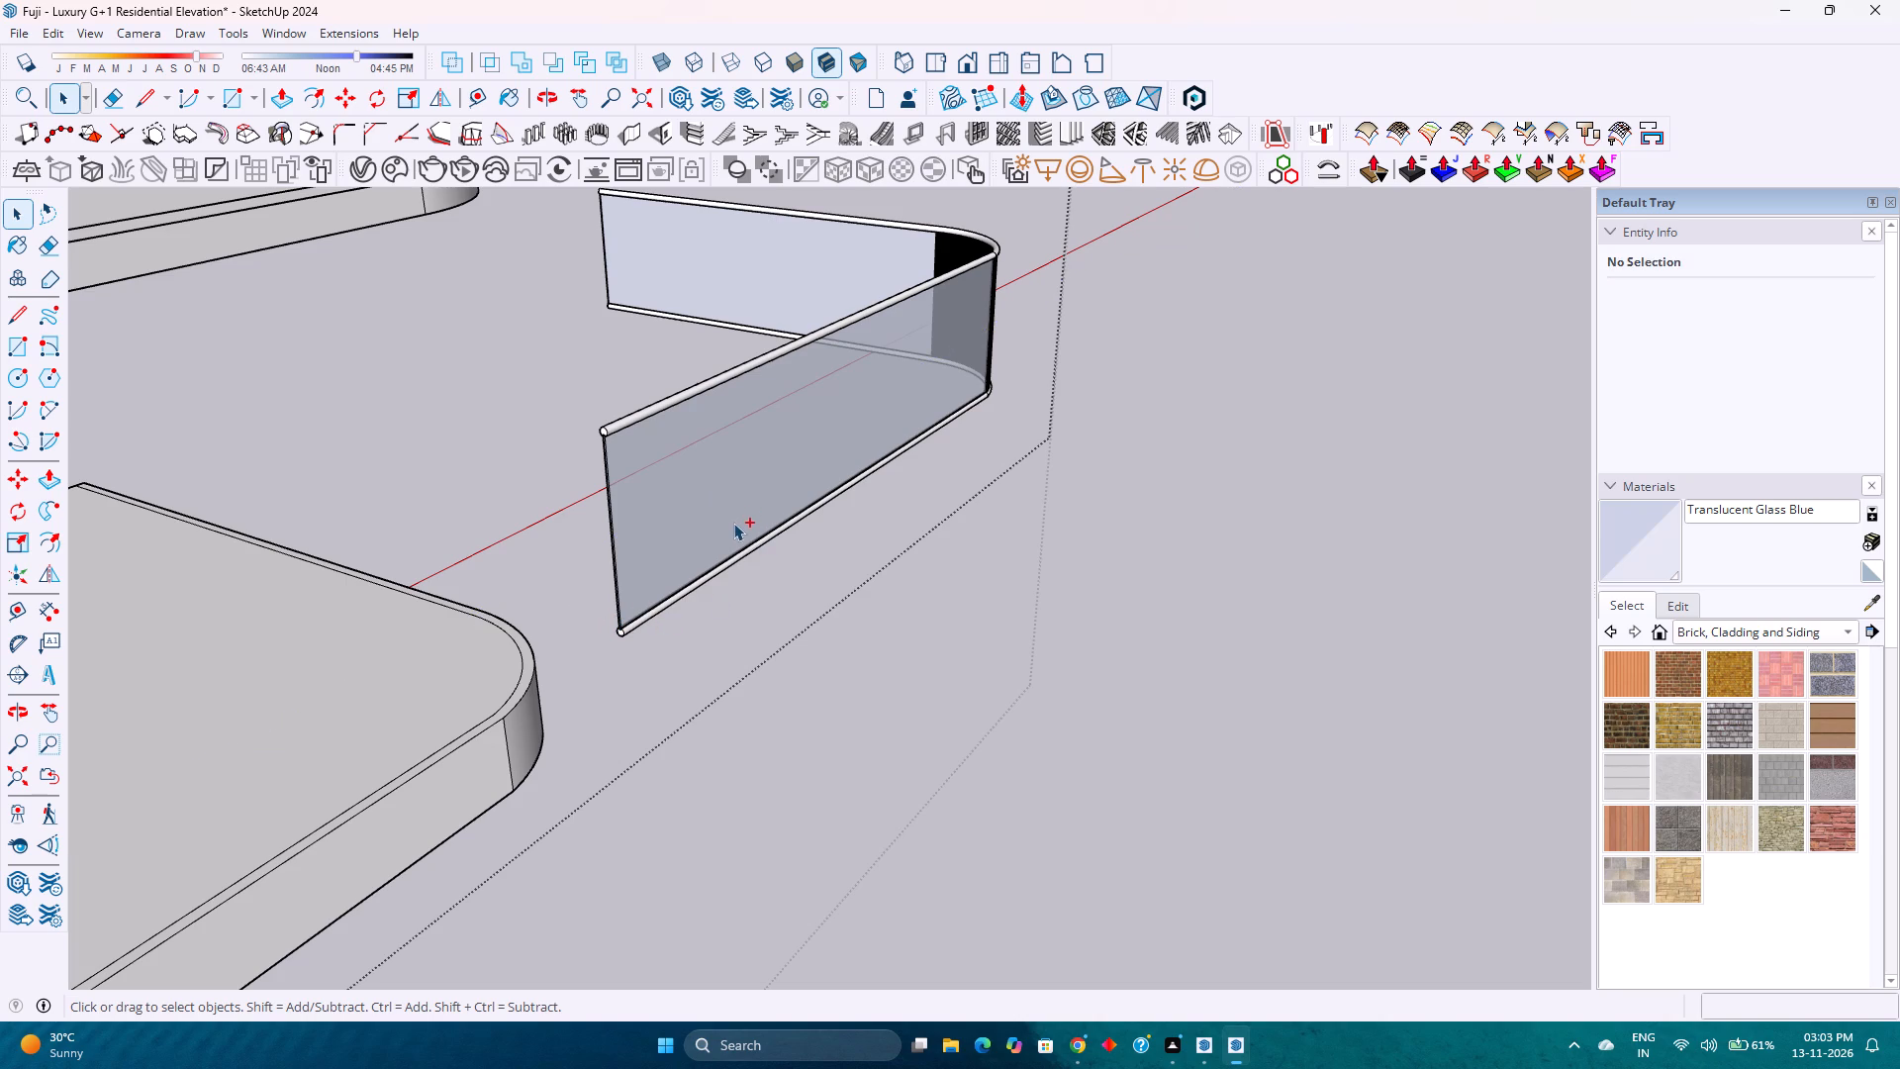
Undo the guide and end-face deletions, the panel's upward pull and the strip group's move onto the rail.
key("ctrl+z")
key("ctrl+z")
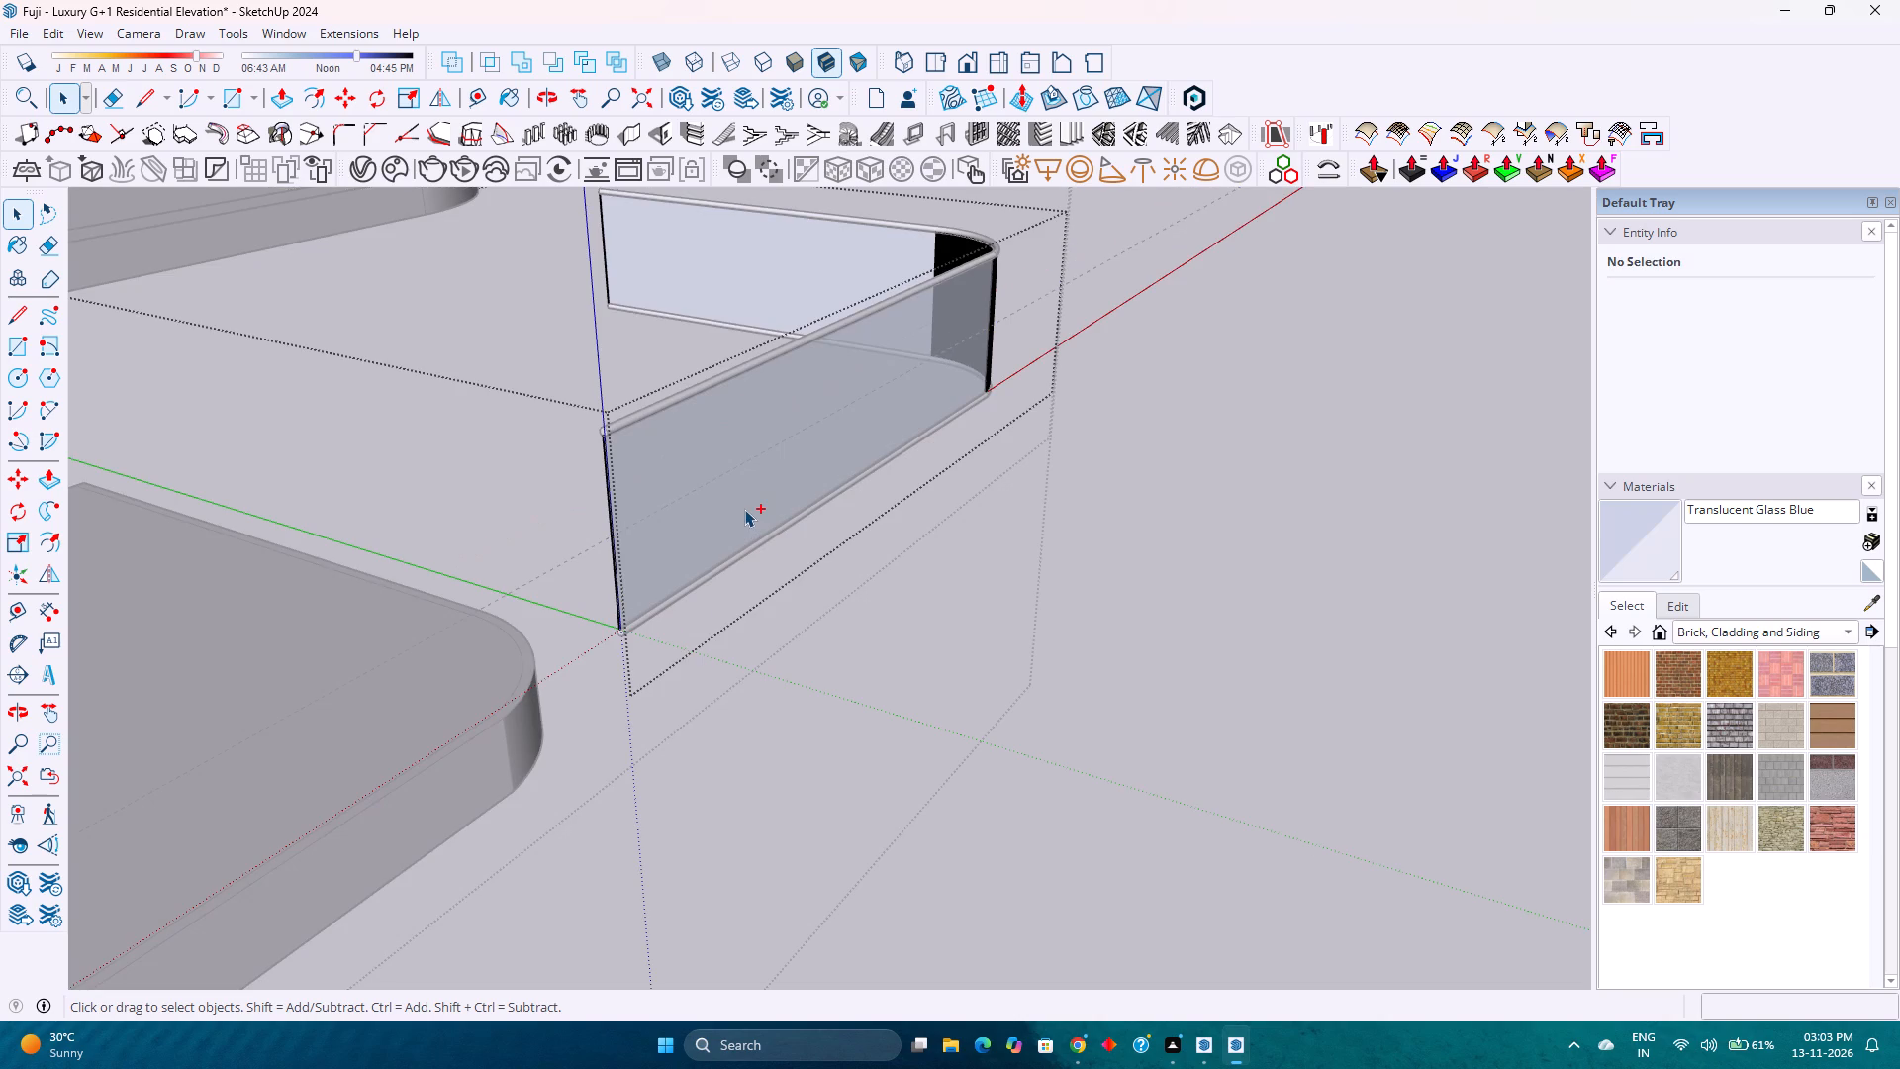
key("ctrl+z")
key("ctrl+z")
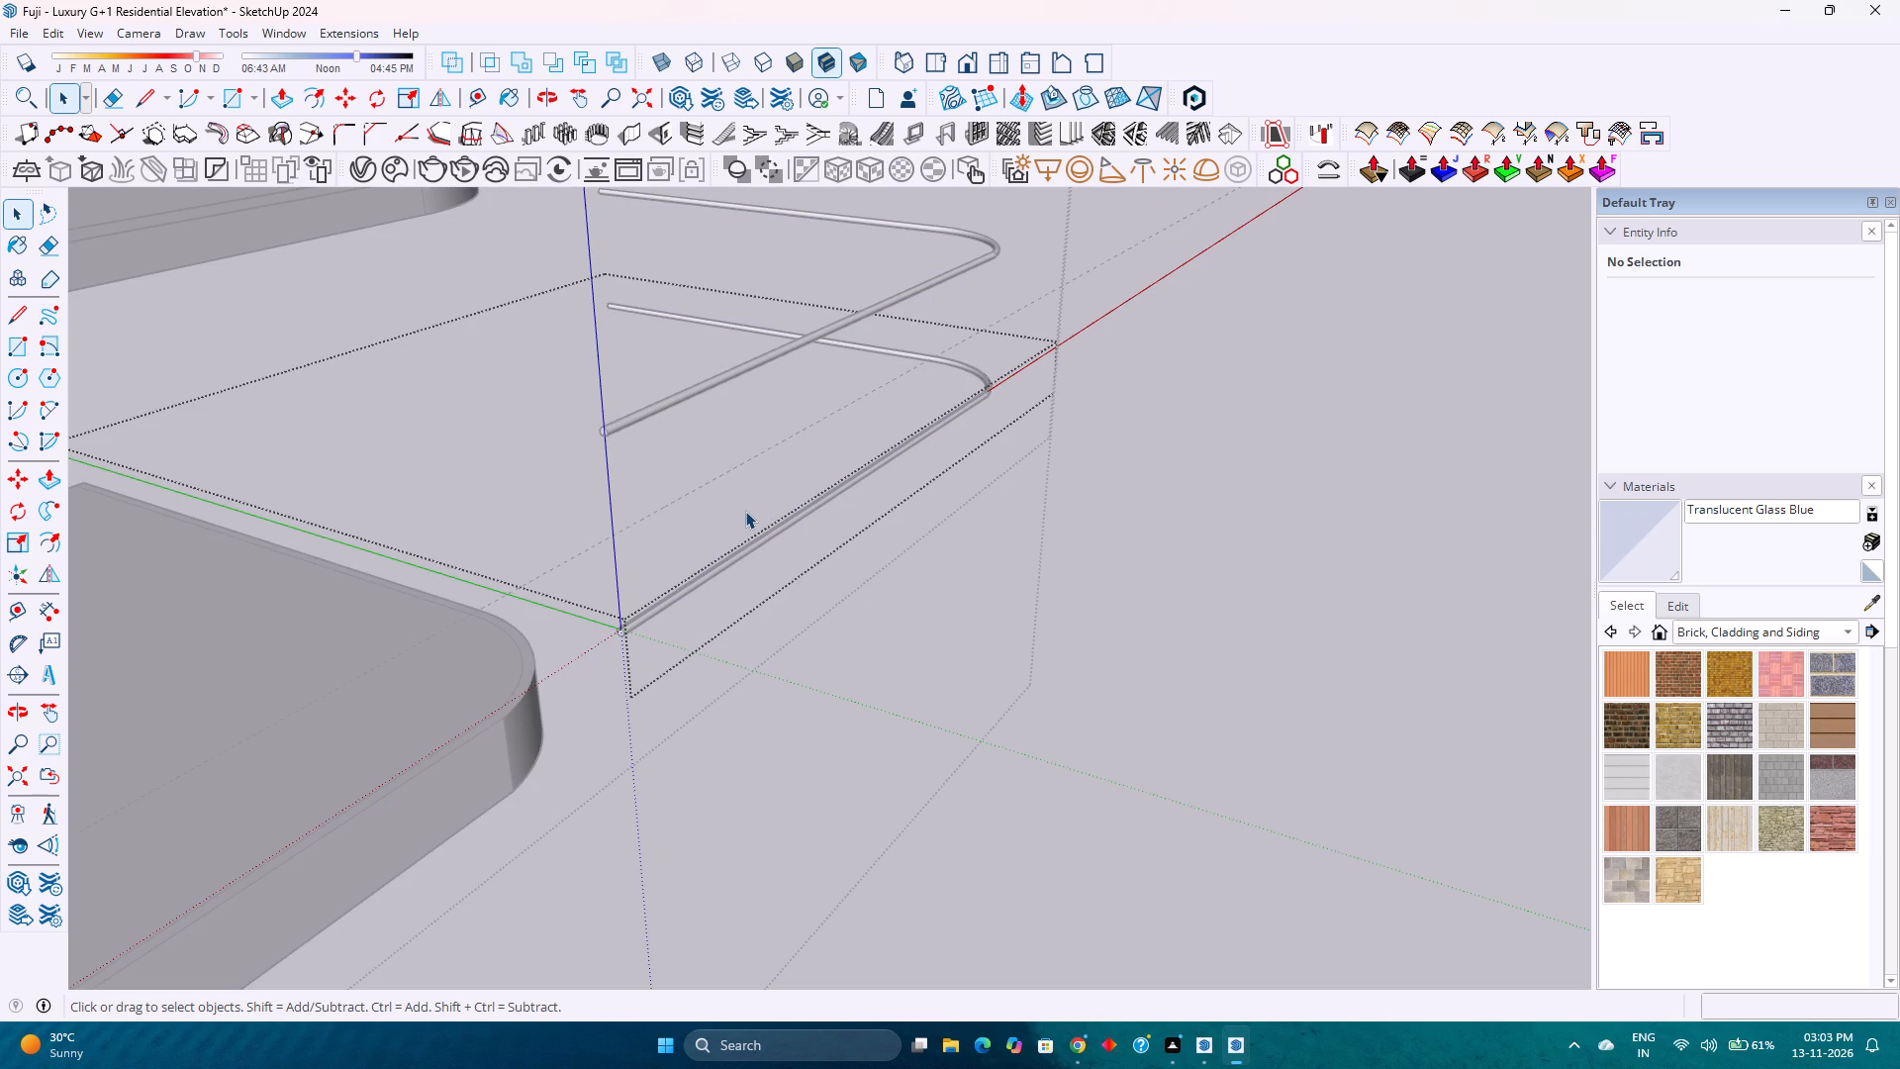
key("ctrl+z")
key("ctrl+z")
Inside the flat strip group beside the railing, weld the edges of its rounded corner into continuous curves.
scroll(774, 512, "down", 4)
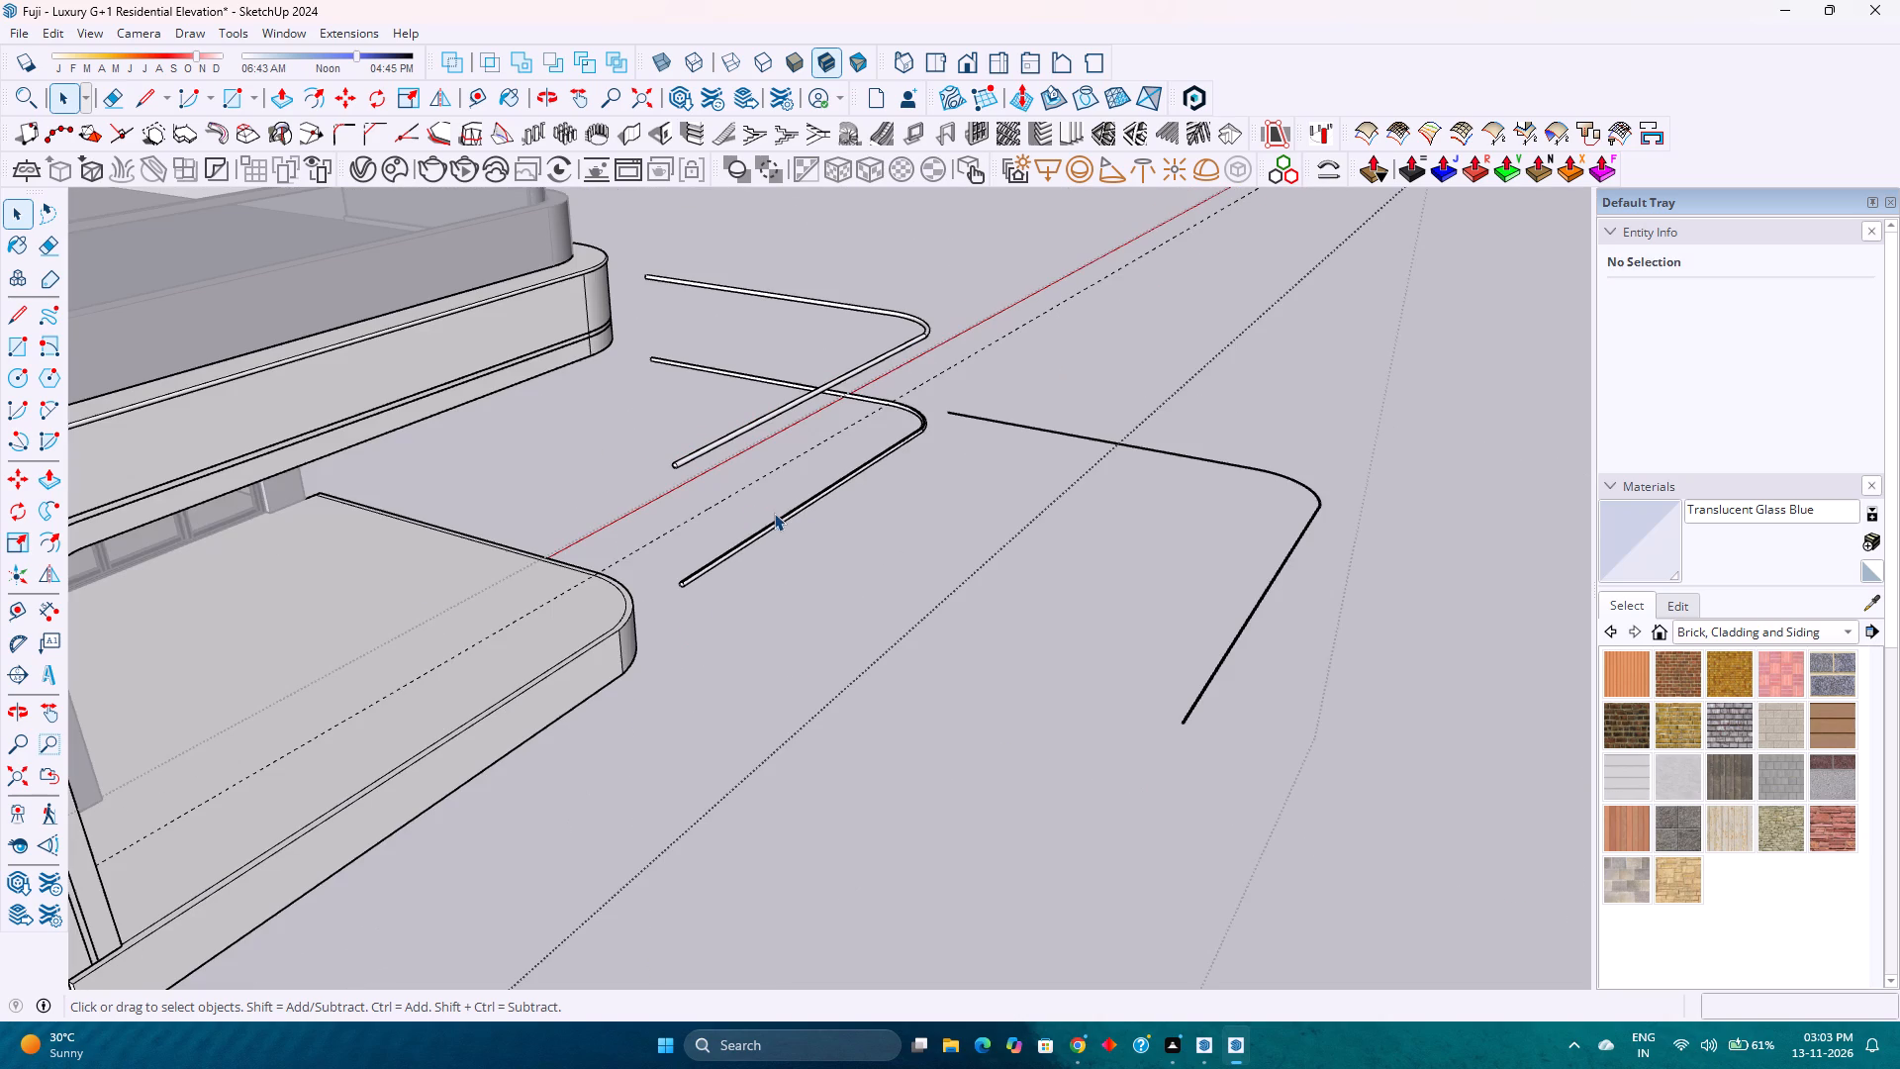
double_click(1317, 504)
scroll(1319, 508, "up", 11)
scroll(1209, 410, "up", 2)
left_click_drag(1159, 402, 1397, 611)
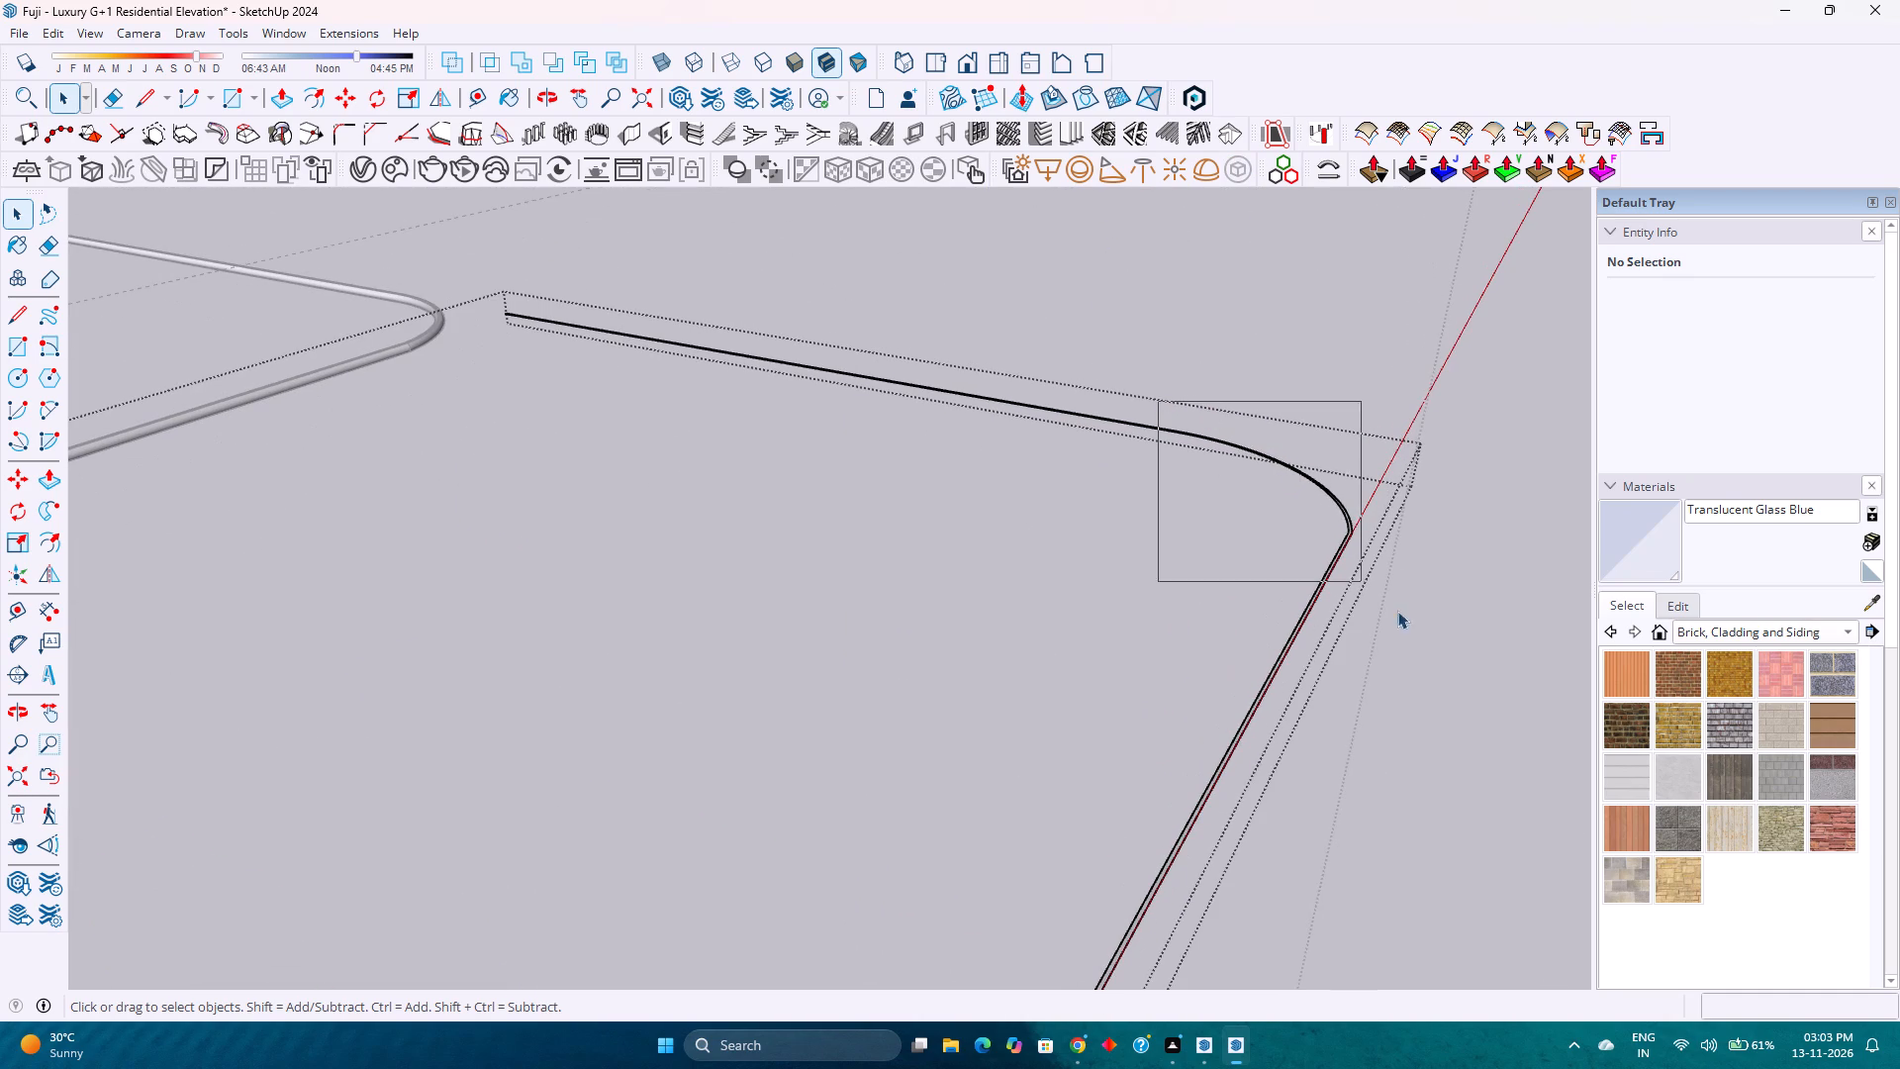
left_click_drag(1397, 611, 1470, 671)
scroll(1363, 512, "up", 12)
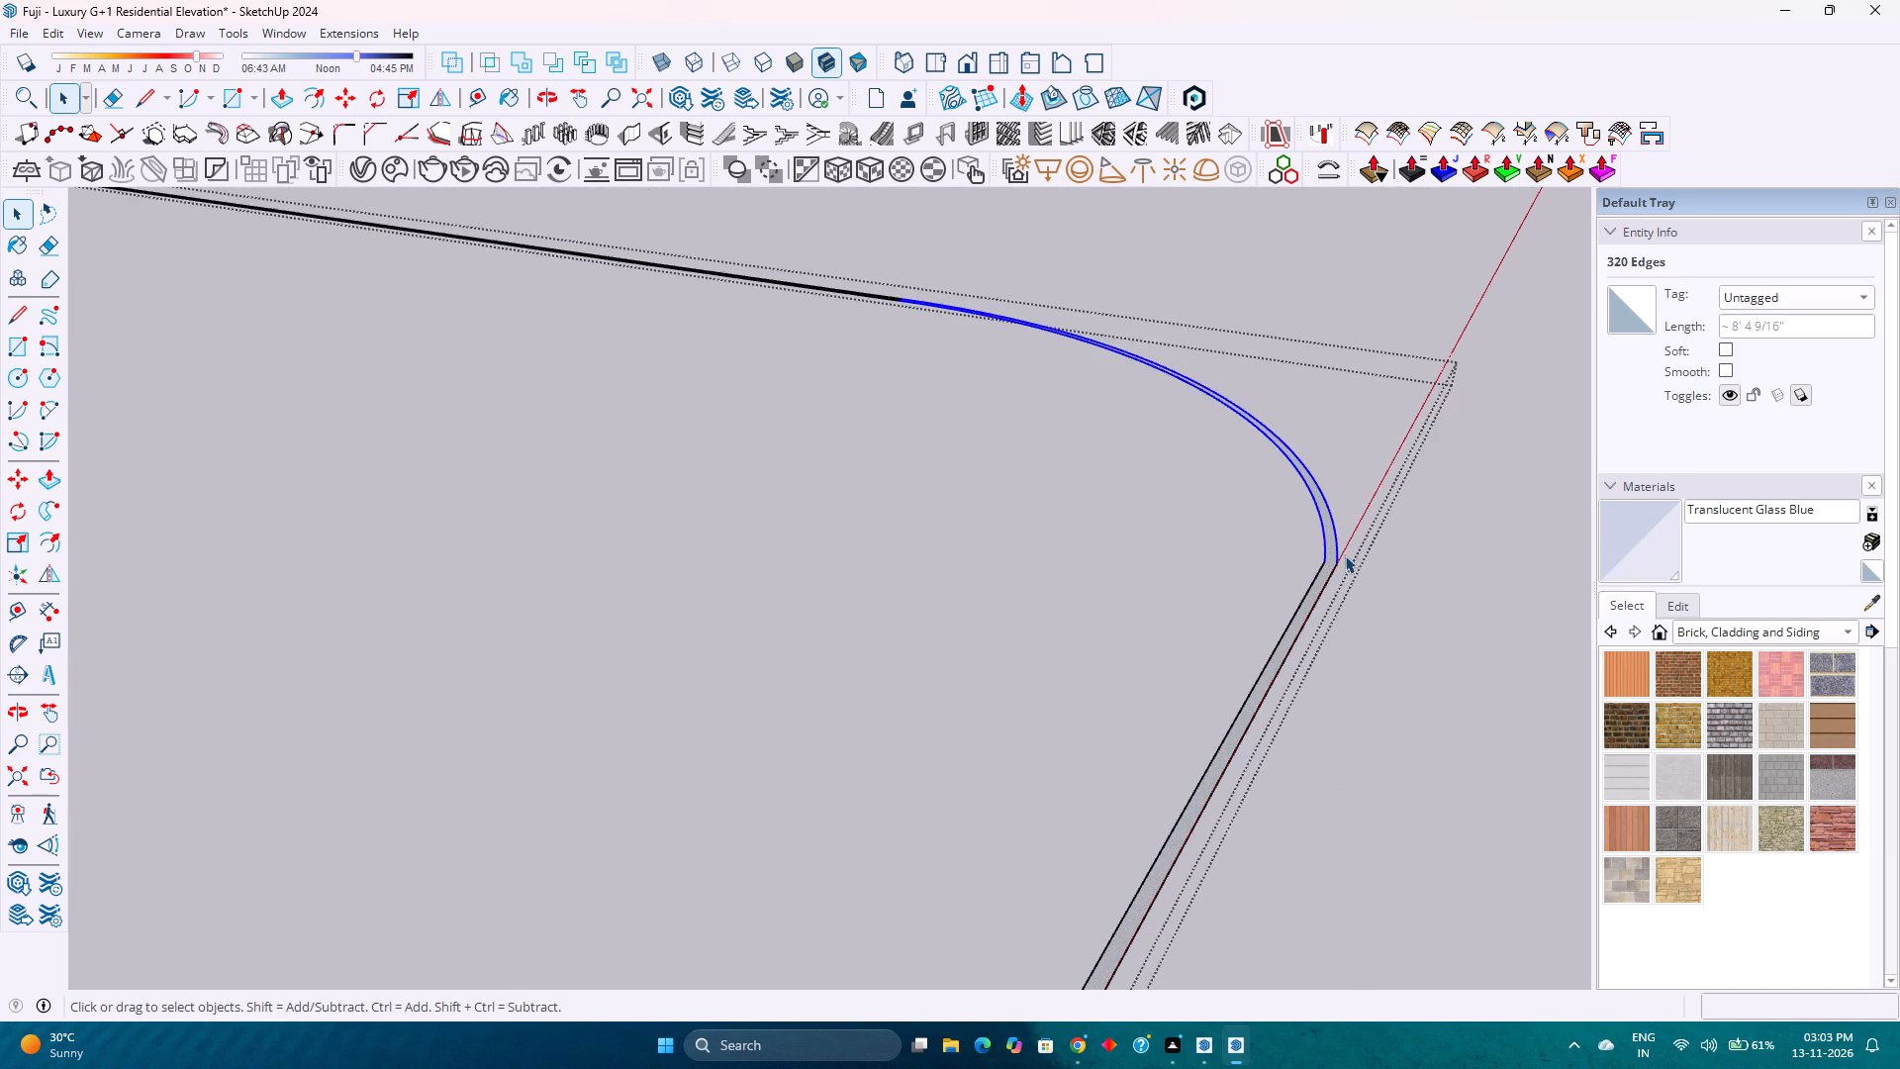
scroll(1336, 561, "up", 1)
middle_click(1336, 562)
middle_click_drag(1333, 568, 1152, 689)
middle_click_drag(1152, 689, 1041, 697)
middle_click_drag(980, 697, 813, 700)
scroll(810, 669, "down", 8)
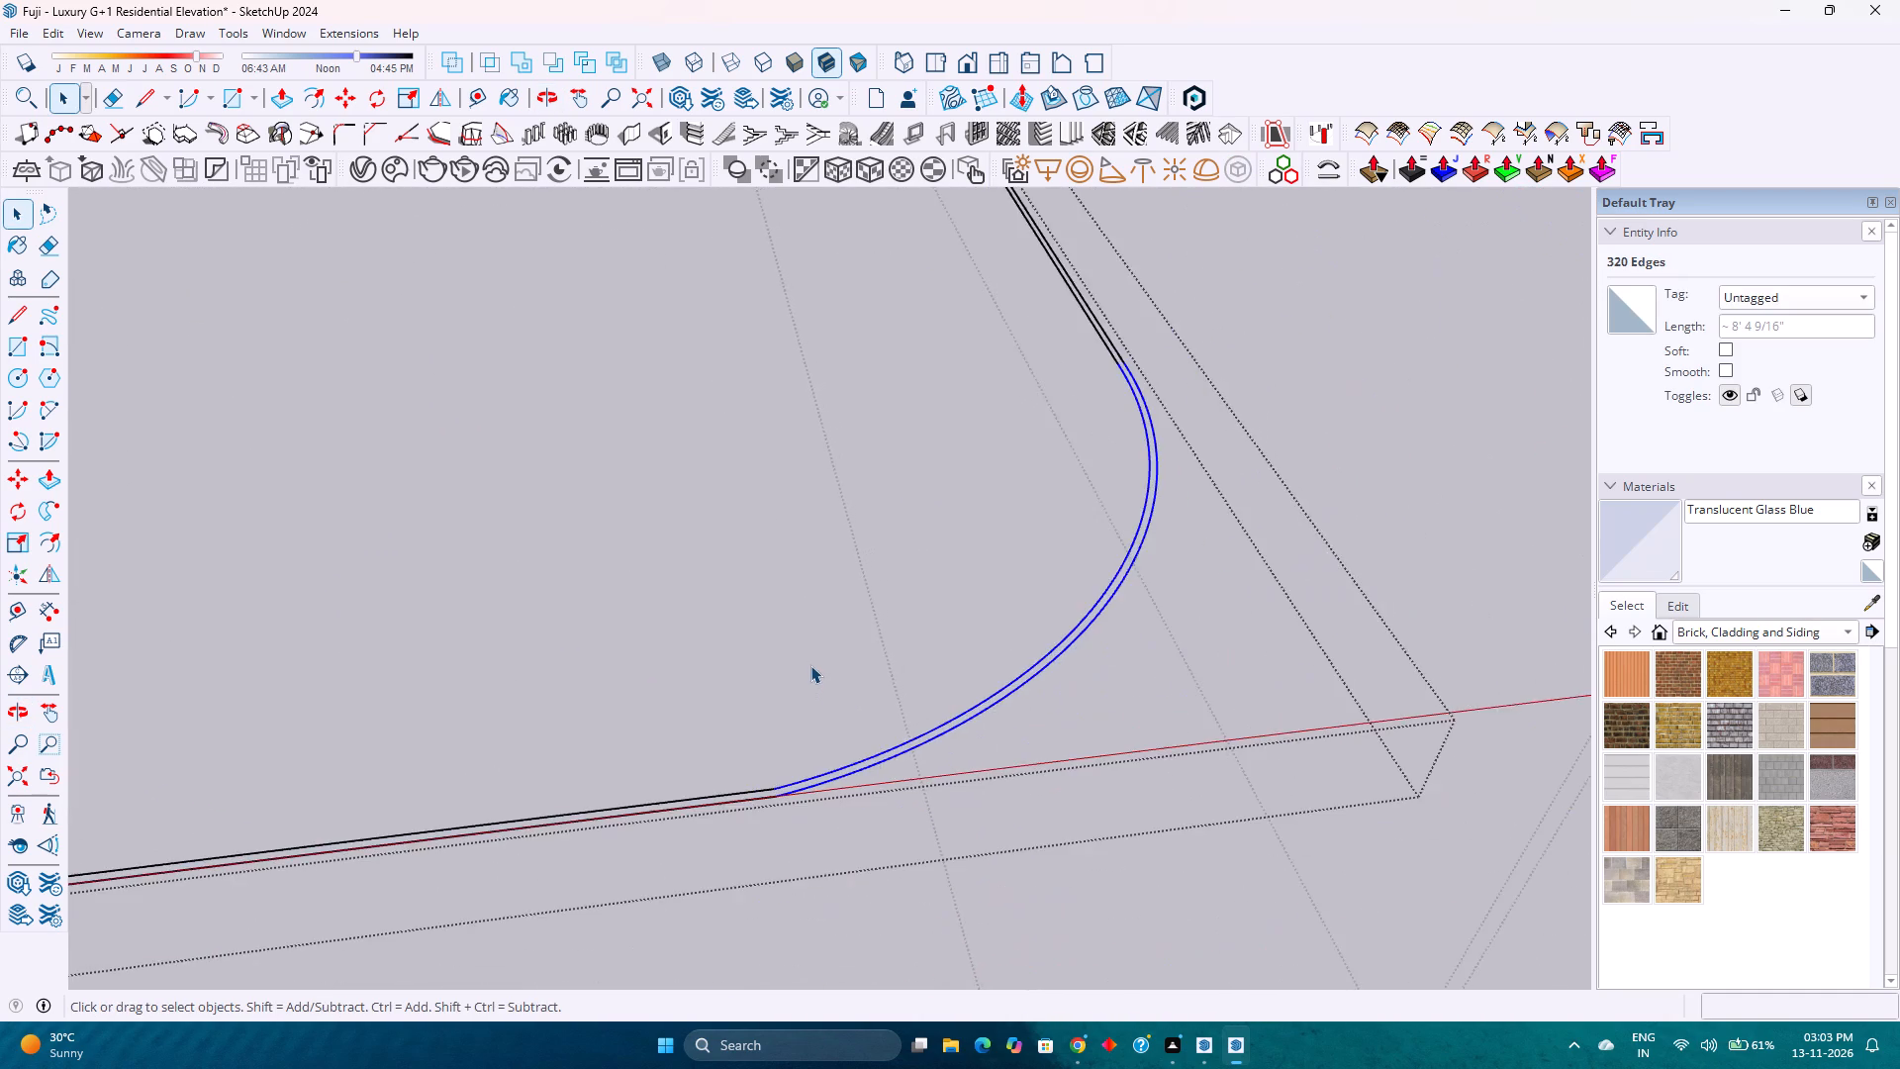
scroll(813, 671, "down", 4)
scroll(813, 737, "up", 8)
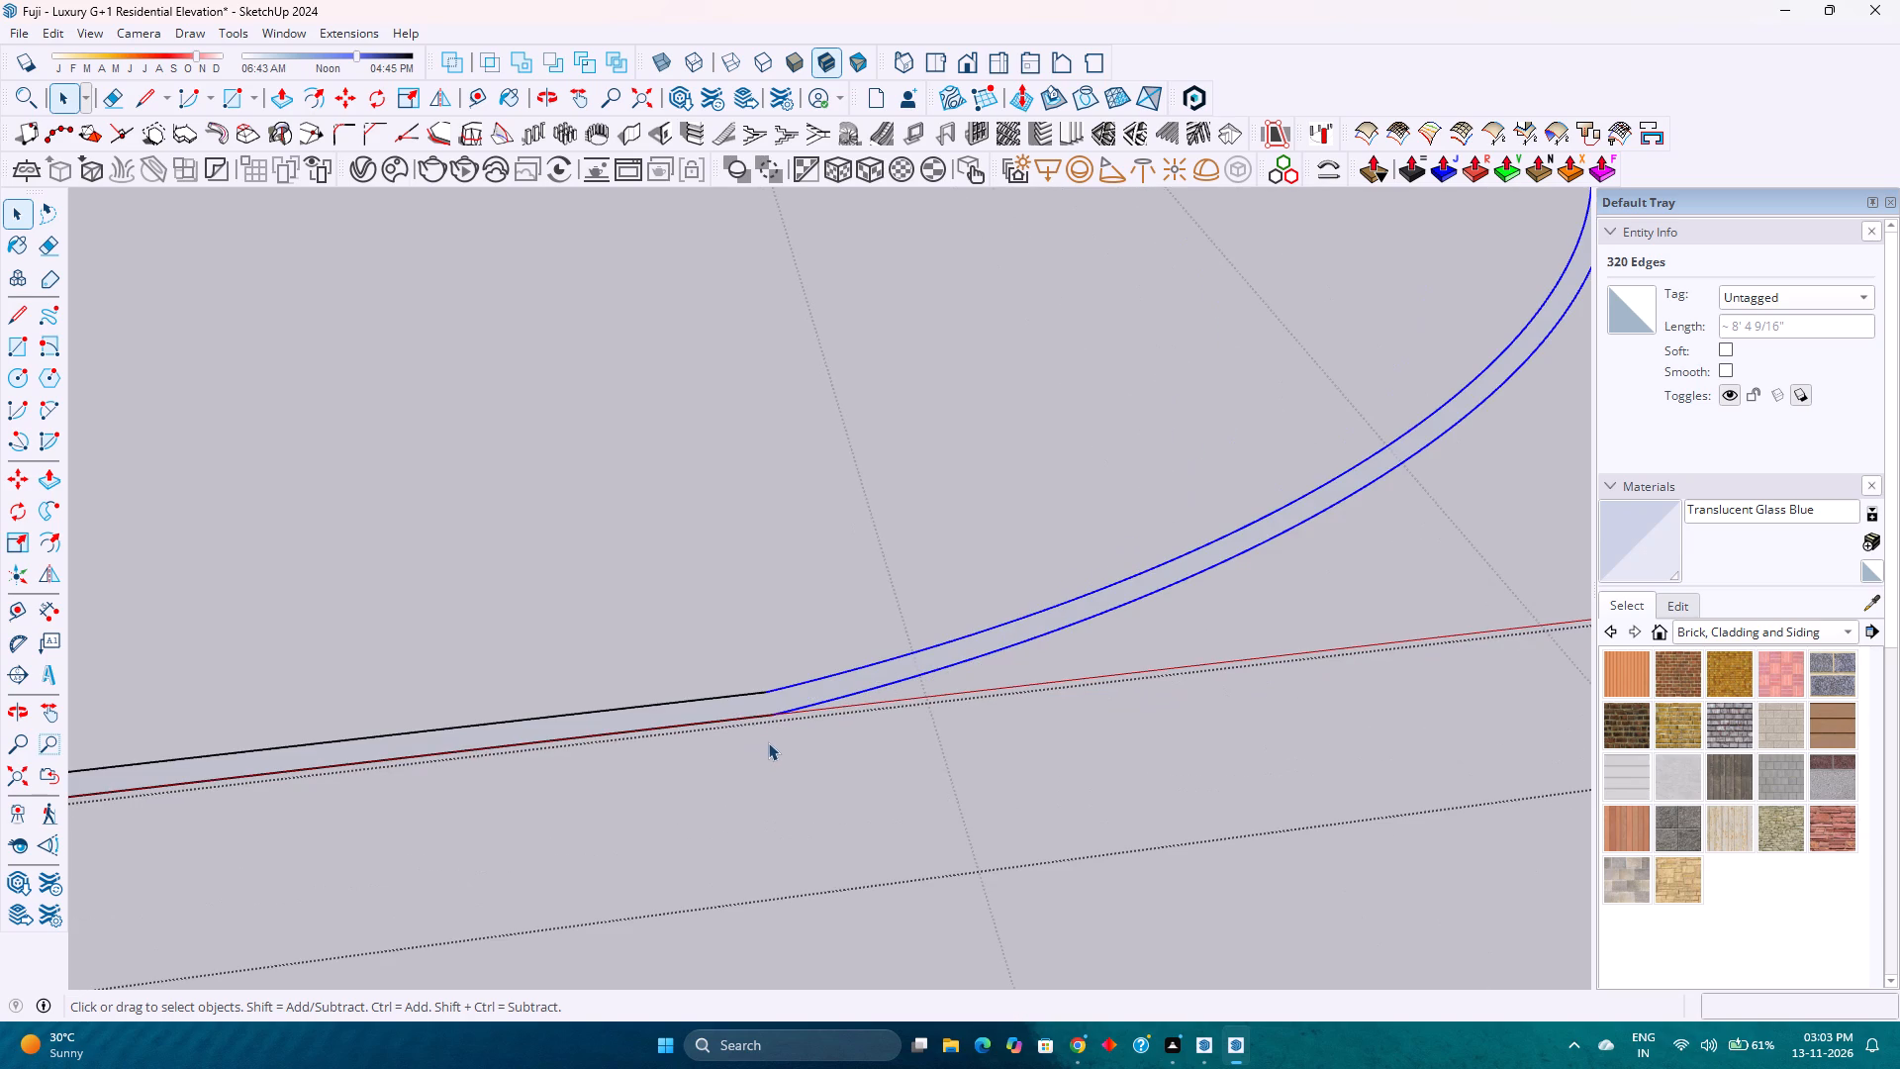
left_click_drag(632, 557, 1252, 1026, "ctrl")
right_click(816, 704)
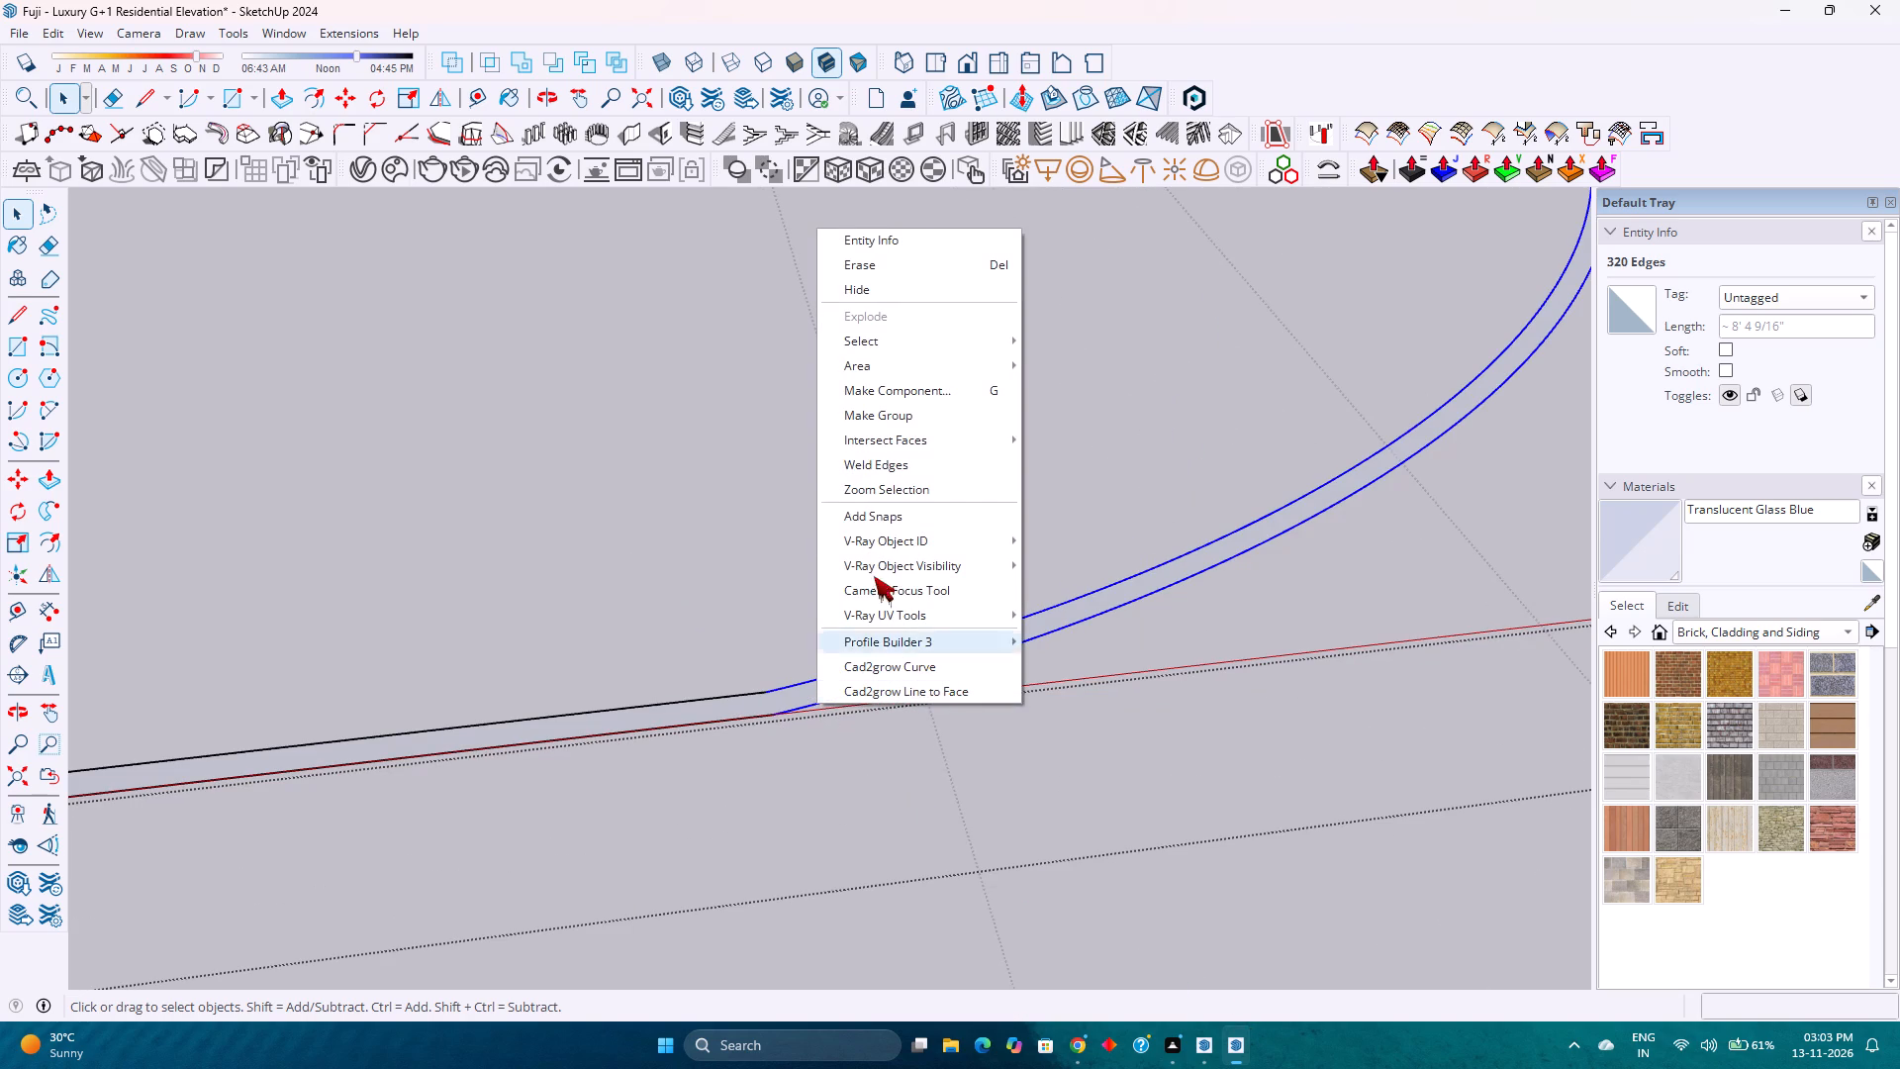
left_click(898, 465)
scroll(1064, 767, "down", 4)
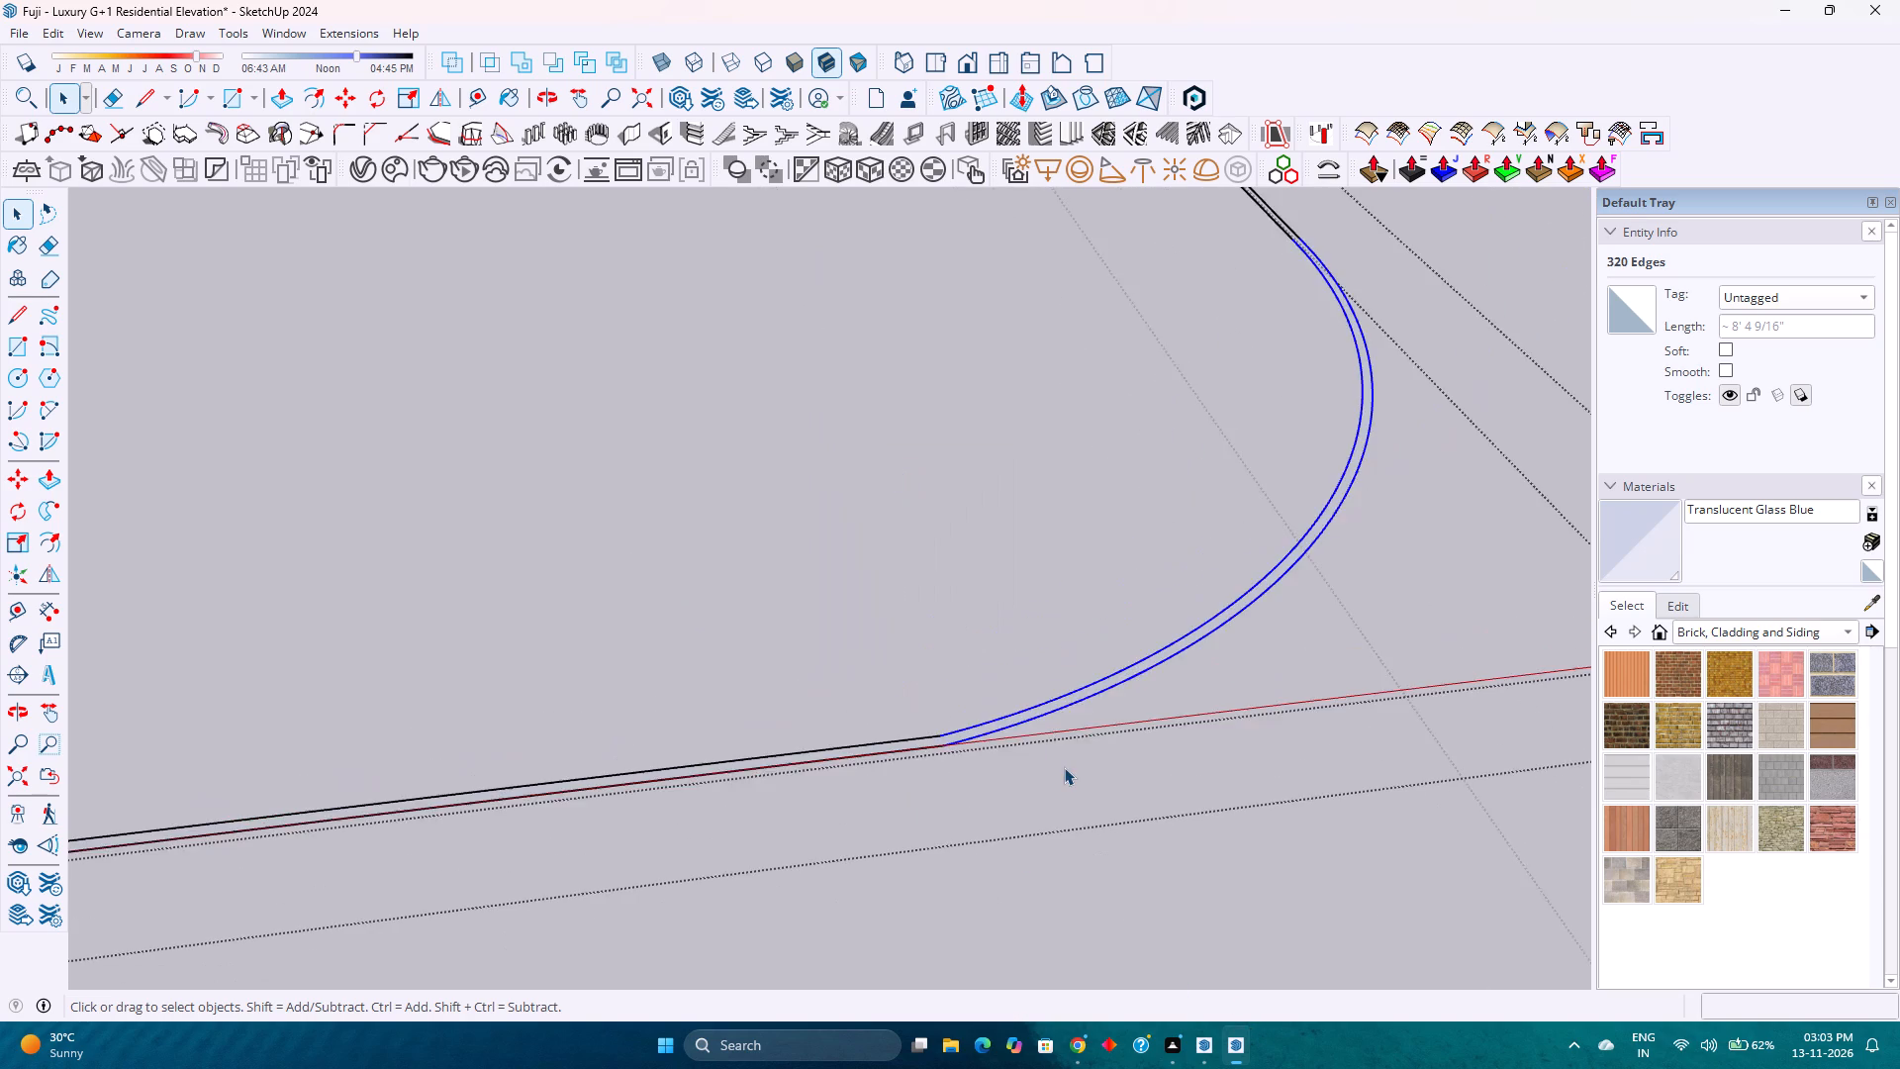
scroll(1064, 767, "down", 8)
left_click(1049, 834)
Reopen the strip group and check that its corner arc is selectable as one curve.
scroll(1035, 829, "down", 3)
middle_click_drag(879, 825, 901, 825)
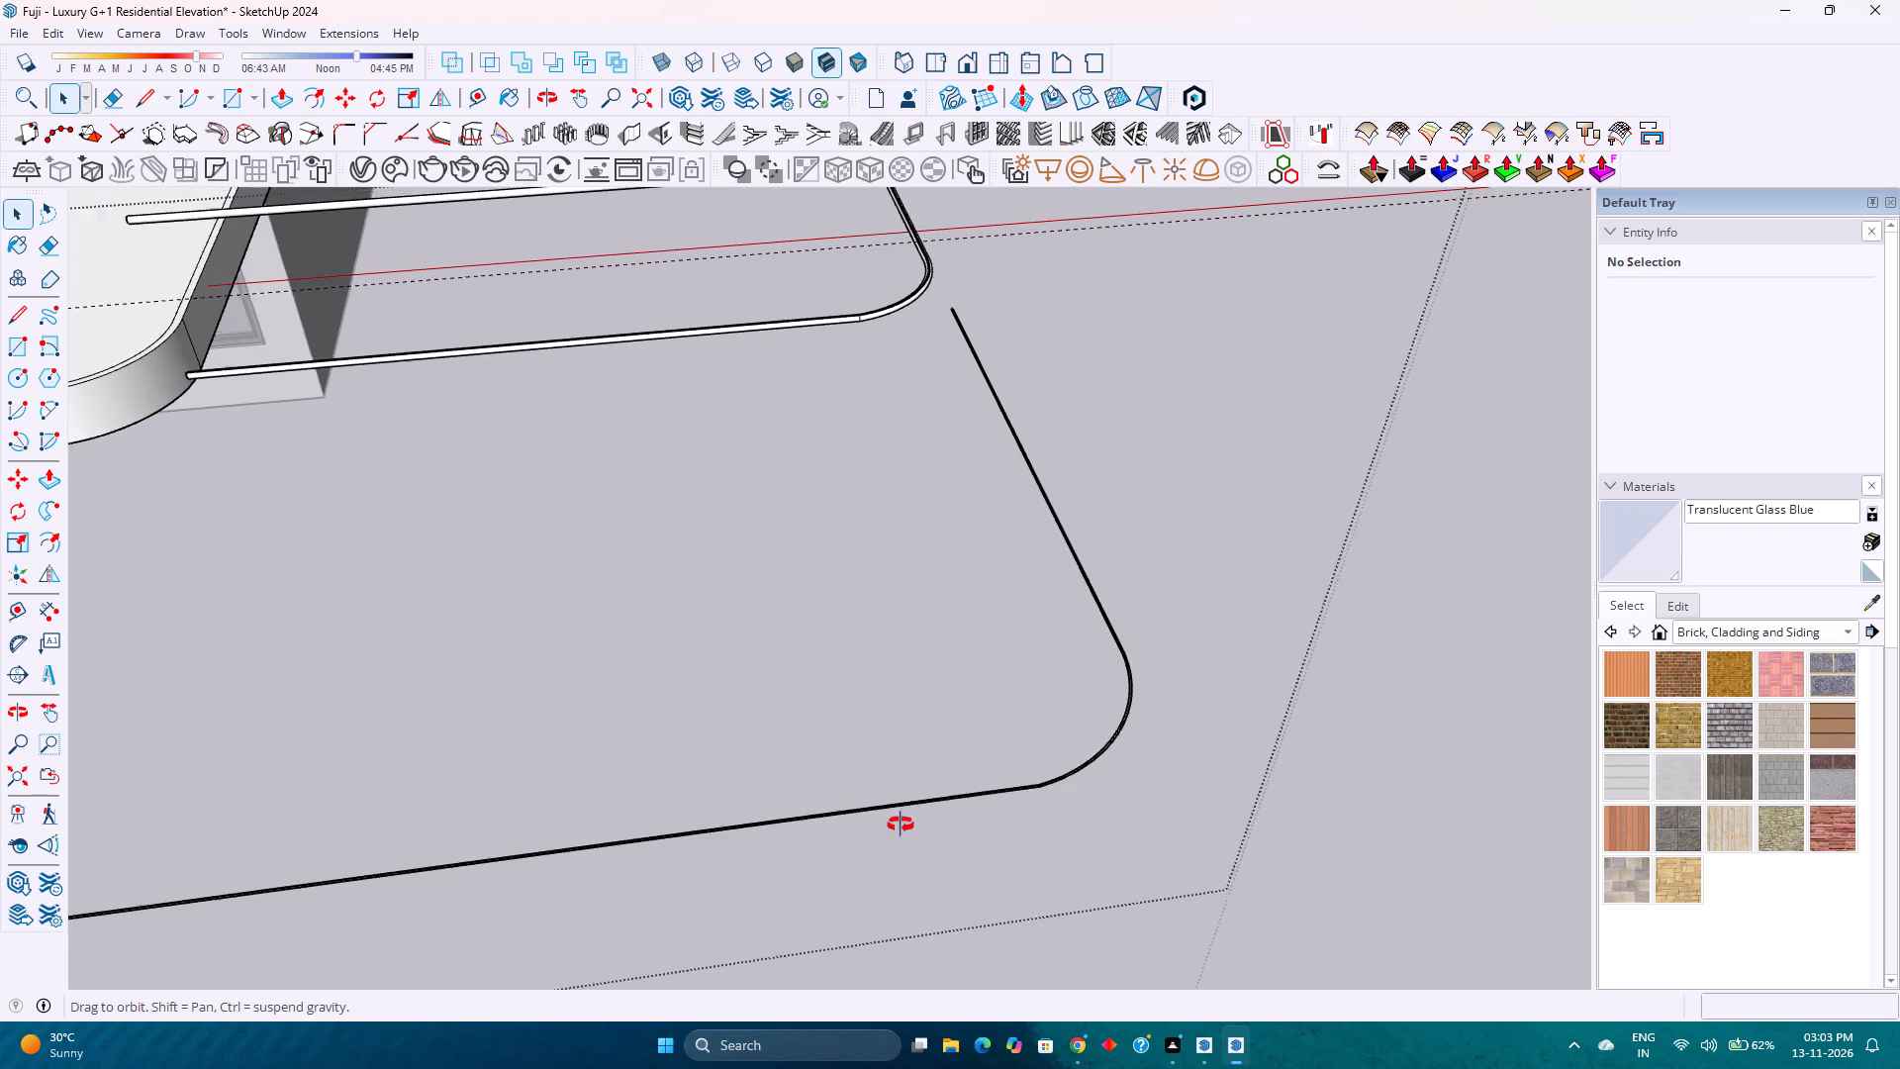
middle_click_drag(901, 825, 1170, 798)
middle_click_drag(1180, 797, 1259, 783)
middle_click(1268, 781)
scroll(1187, 732, "down", 4)
left_click(1016, 799)
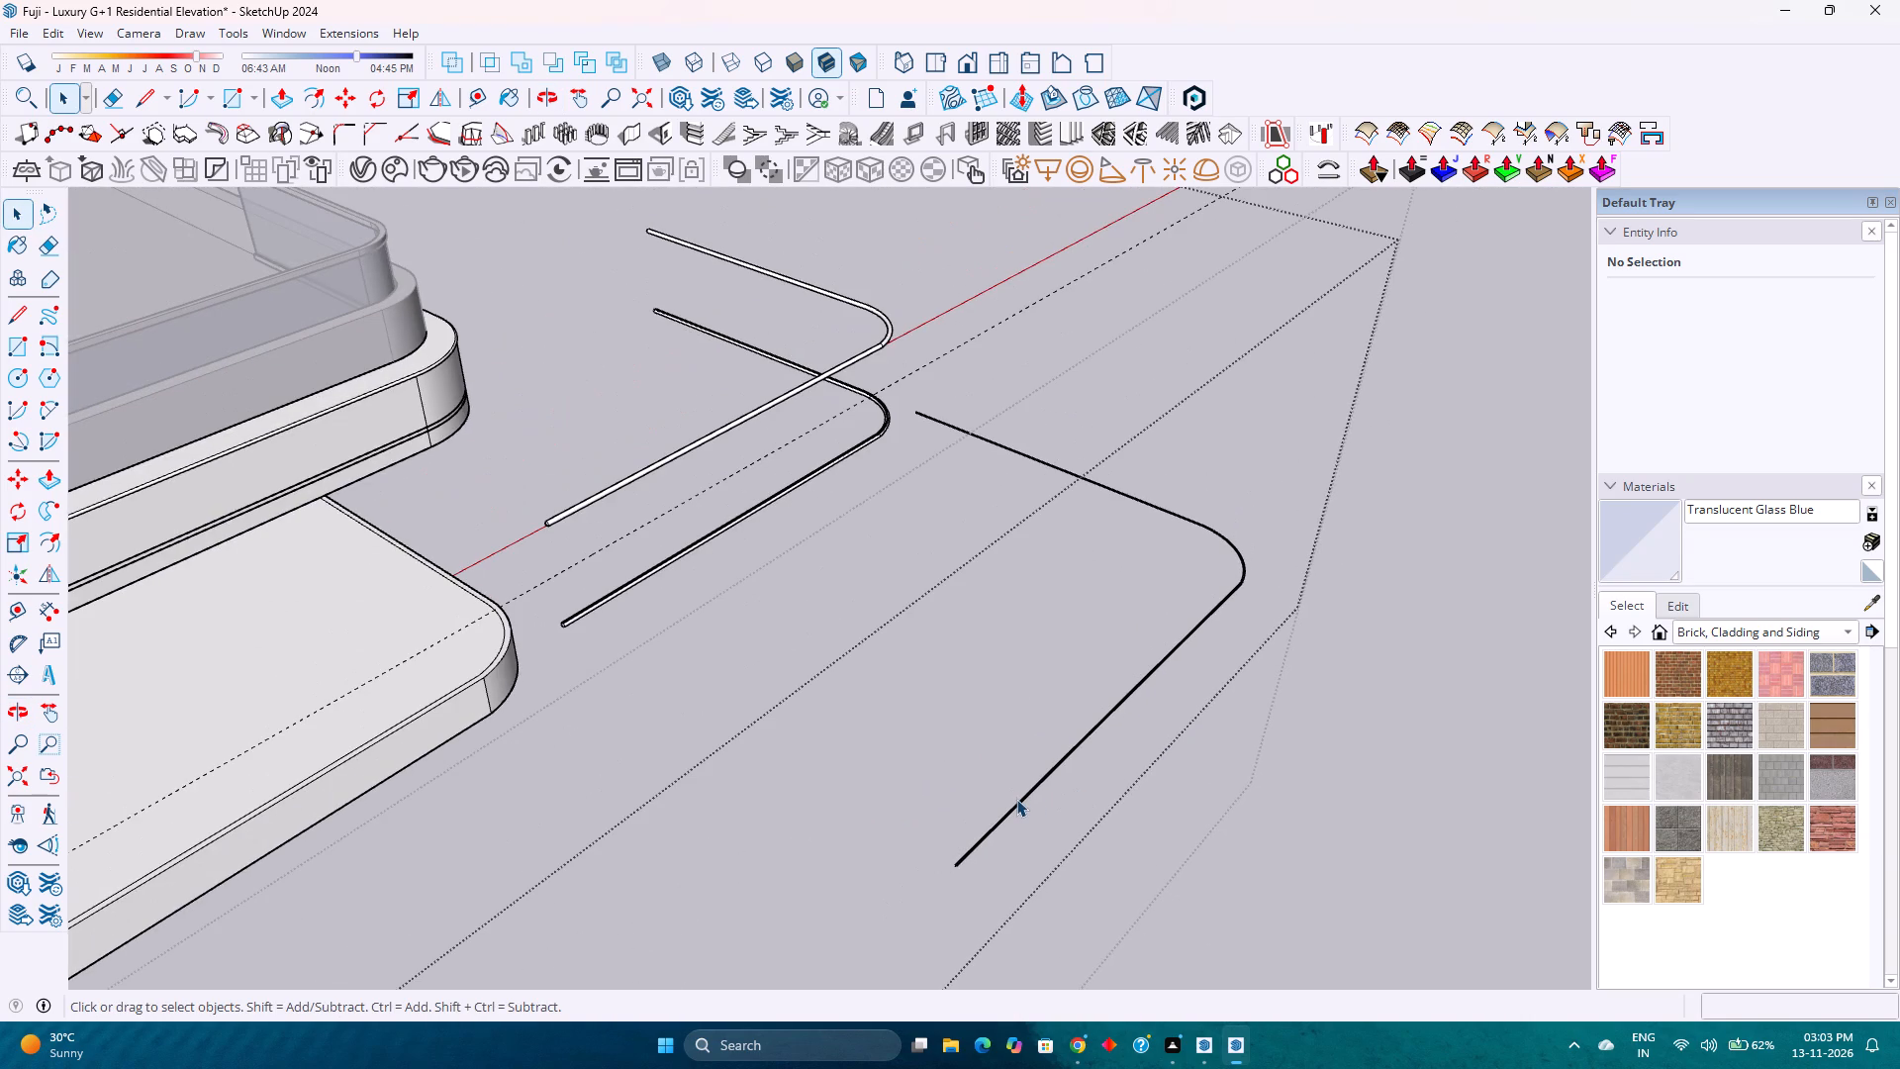
double_click(1022, 799)
scroll(1023, 798, "up", 2)
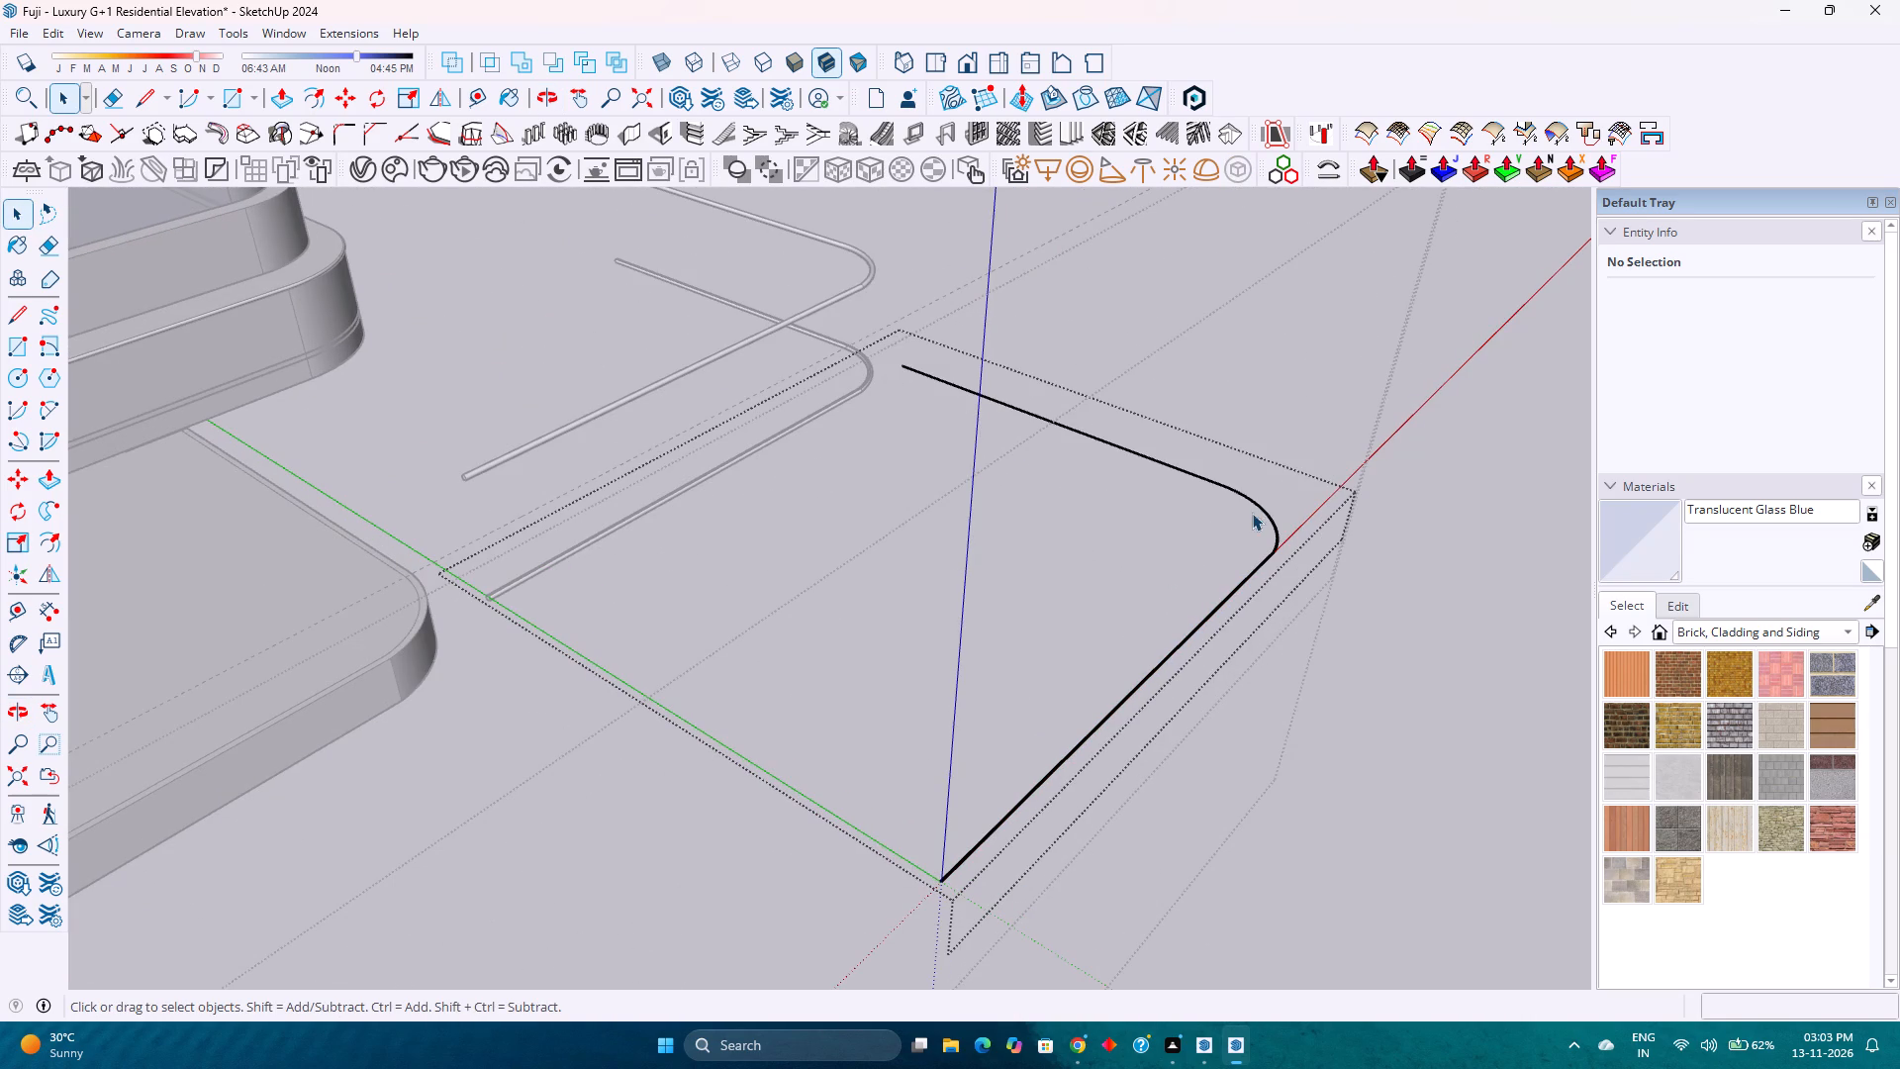
left_click(1260, 509)
key("Escape")
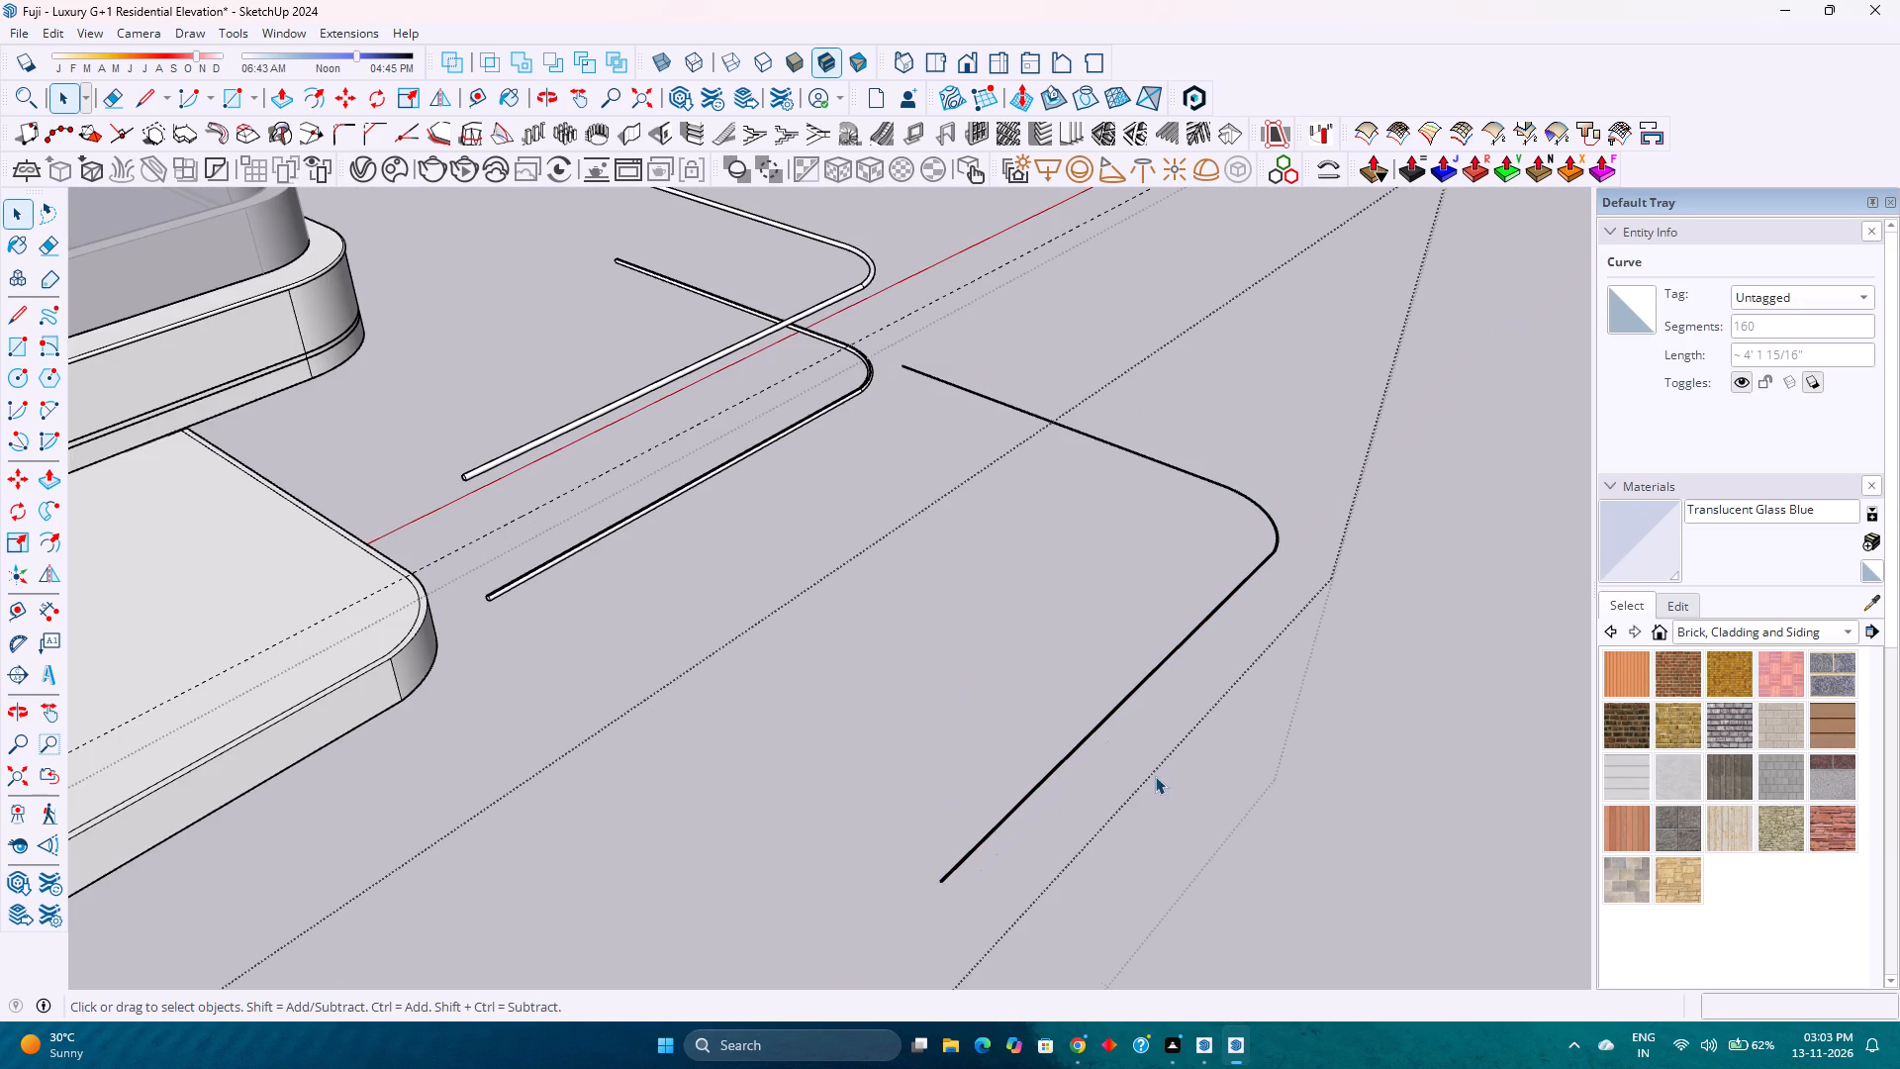
Move the strip group 16' along the green axis from its near end into the lower rail's notch.
left_click(945, 381)
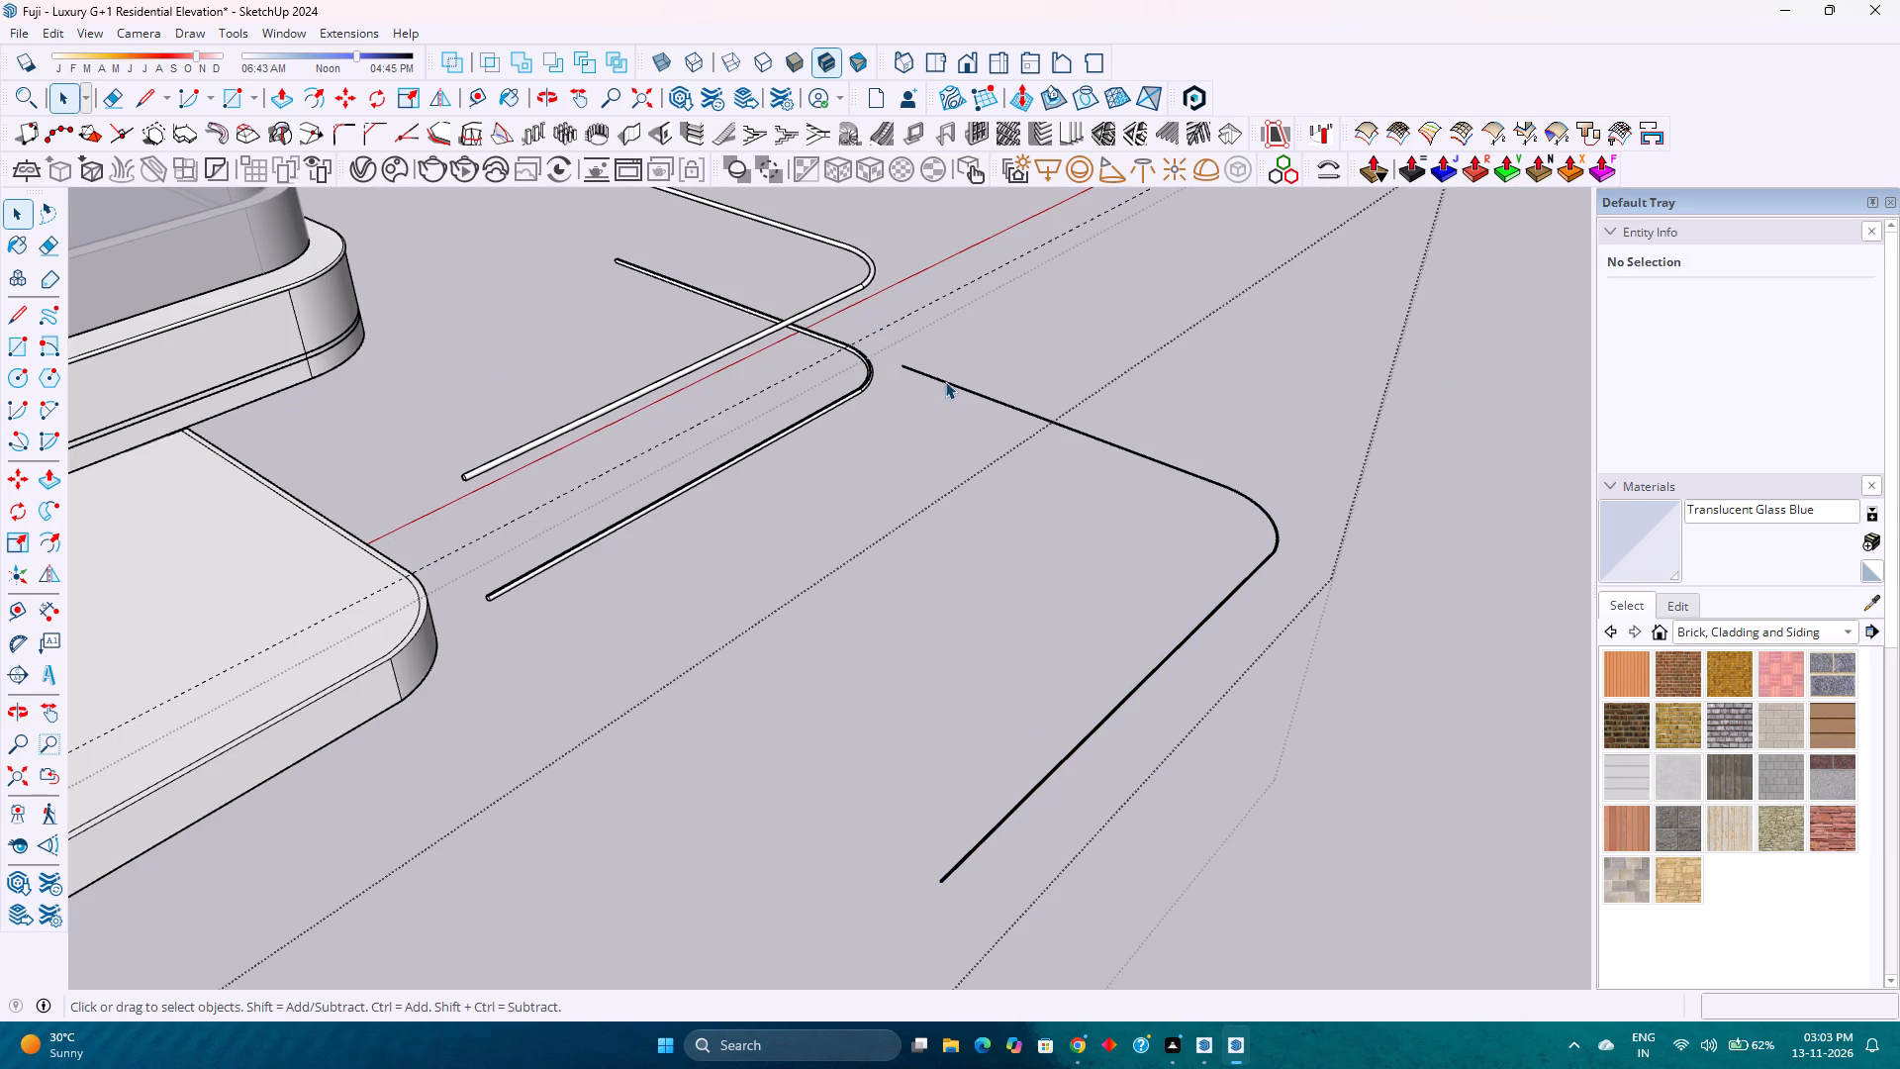
key("m")
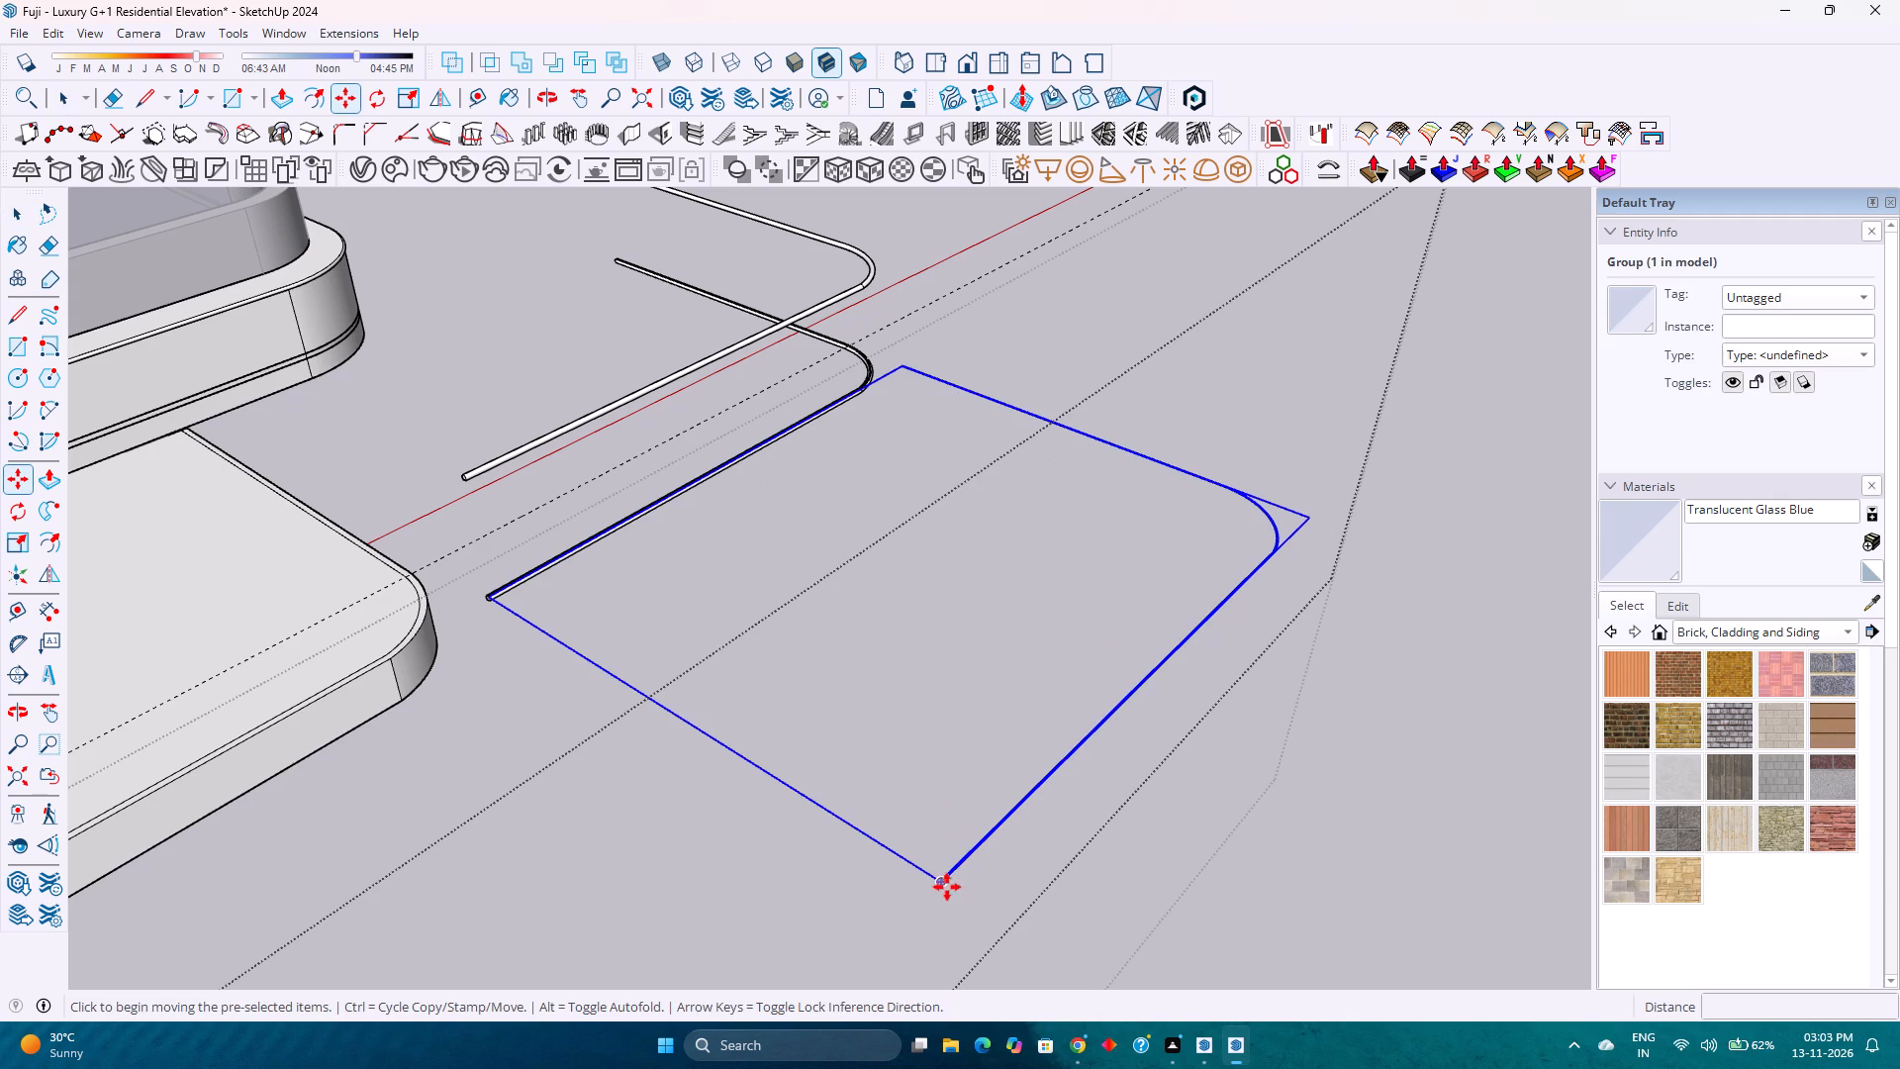
left_click(945, 887)
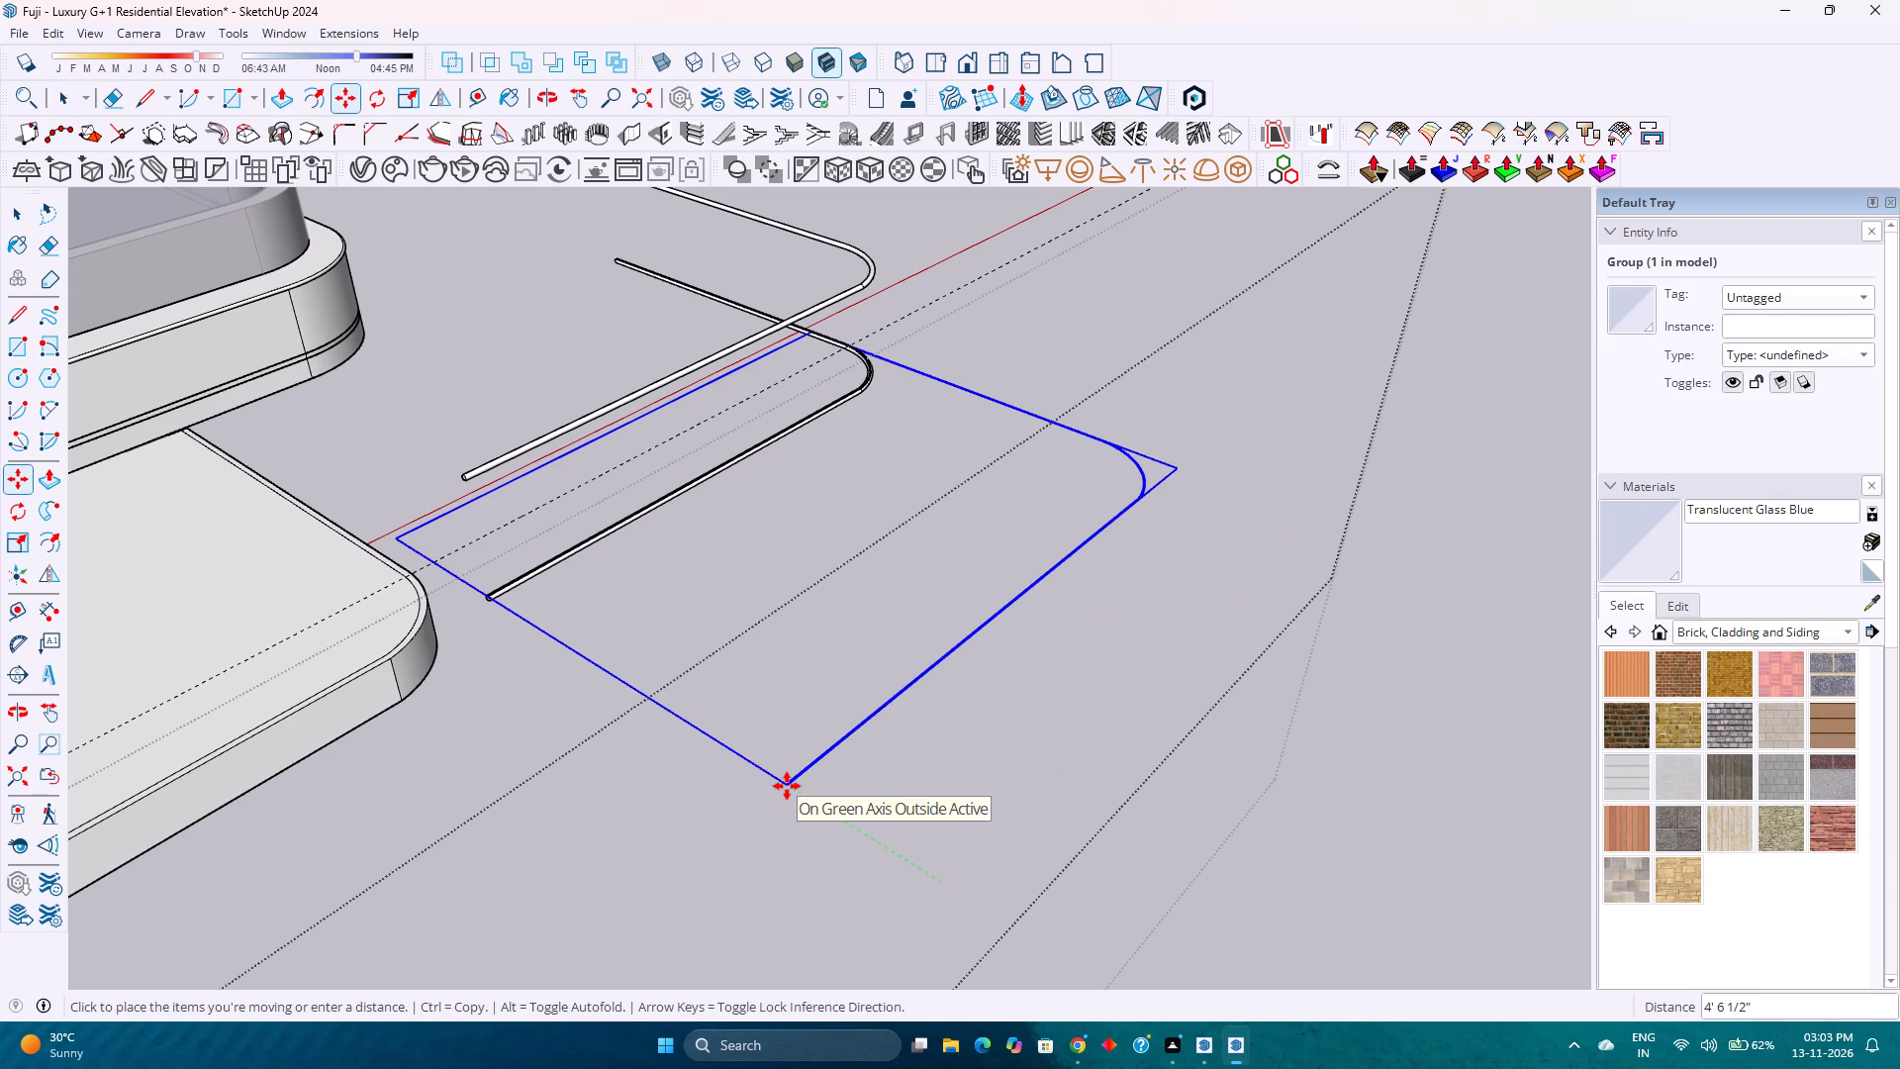
key("Left")
type("16'")
key("Return")
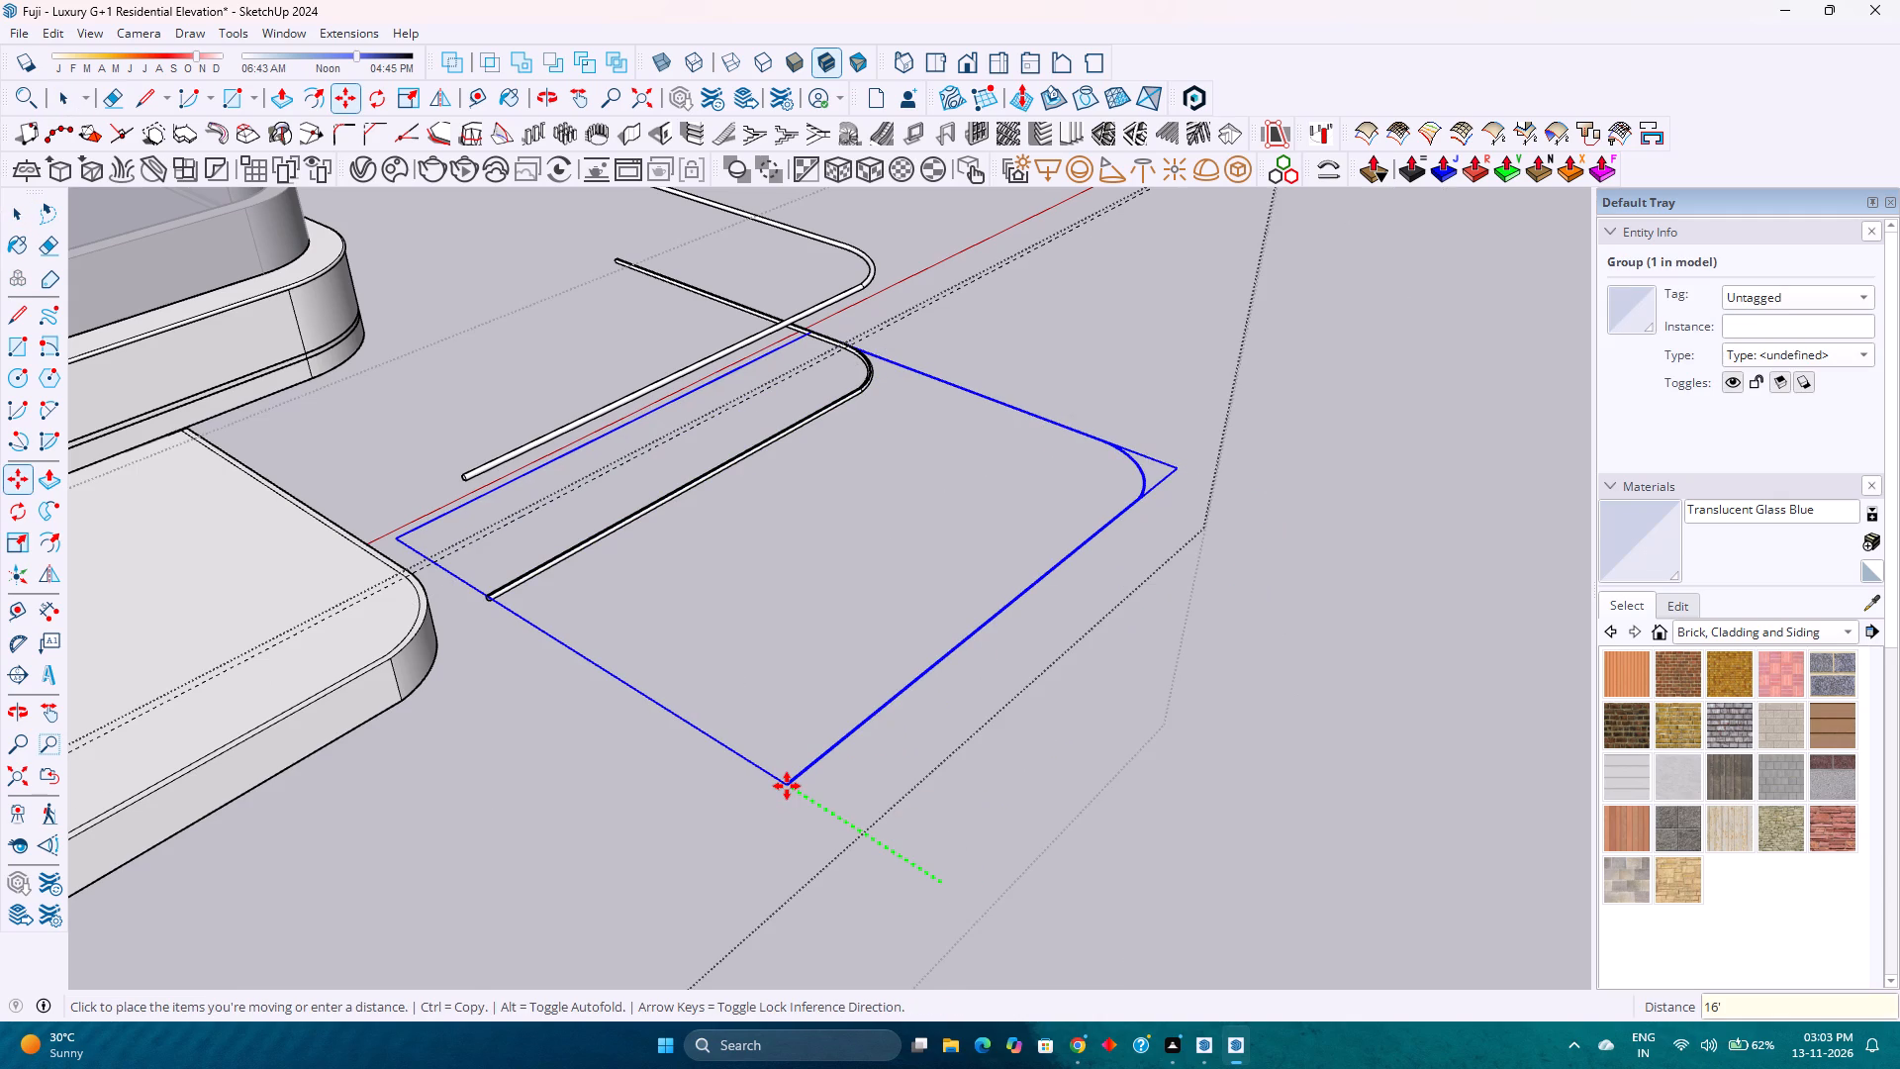
scroll(490, 584, "up", 15)
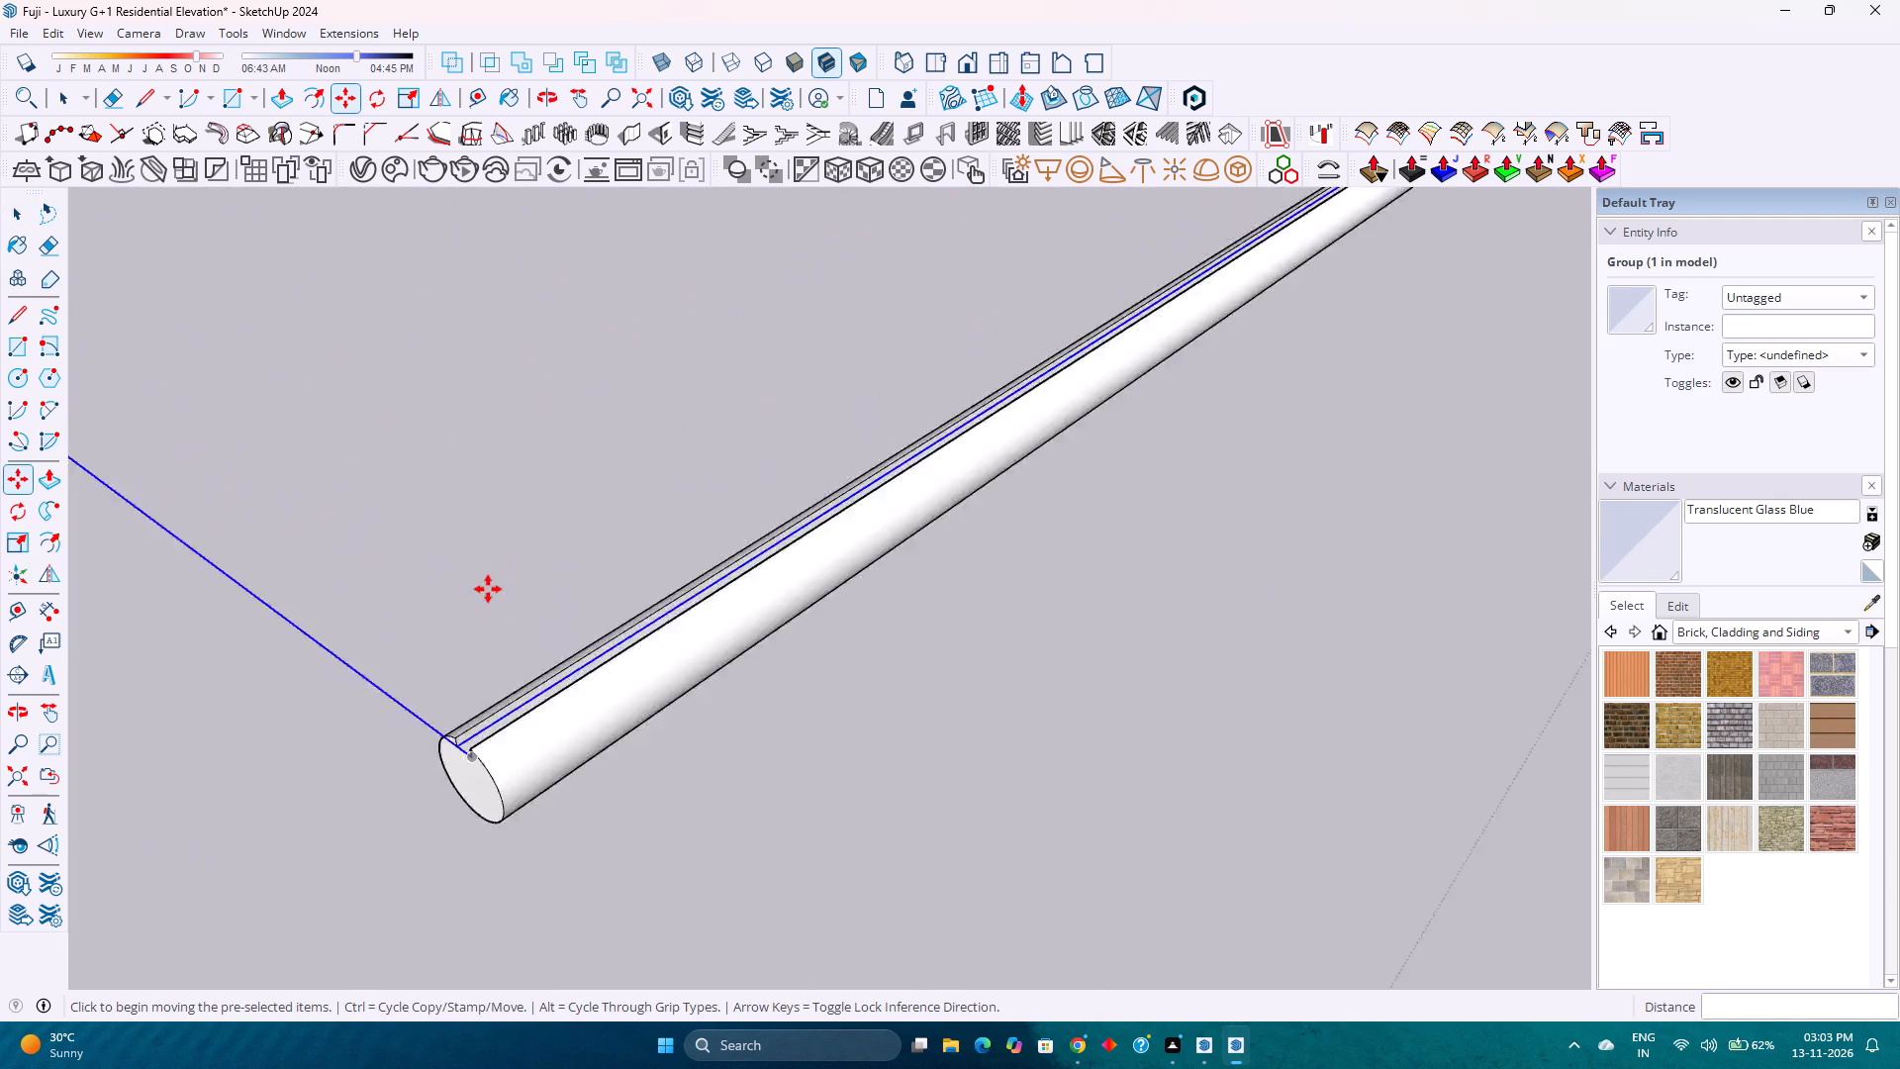
key("space")
Inside the strip group, pull the strip's face up about 1 1/4" above the lower rail.
scroll(495, 651, "down", 5)
scroll(504, 689, "up", 11)
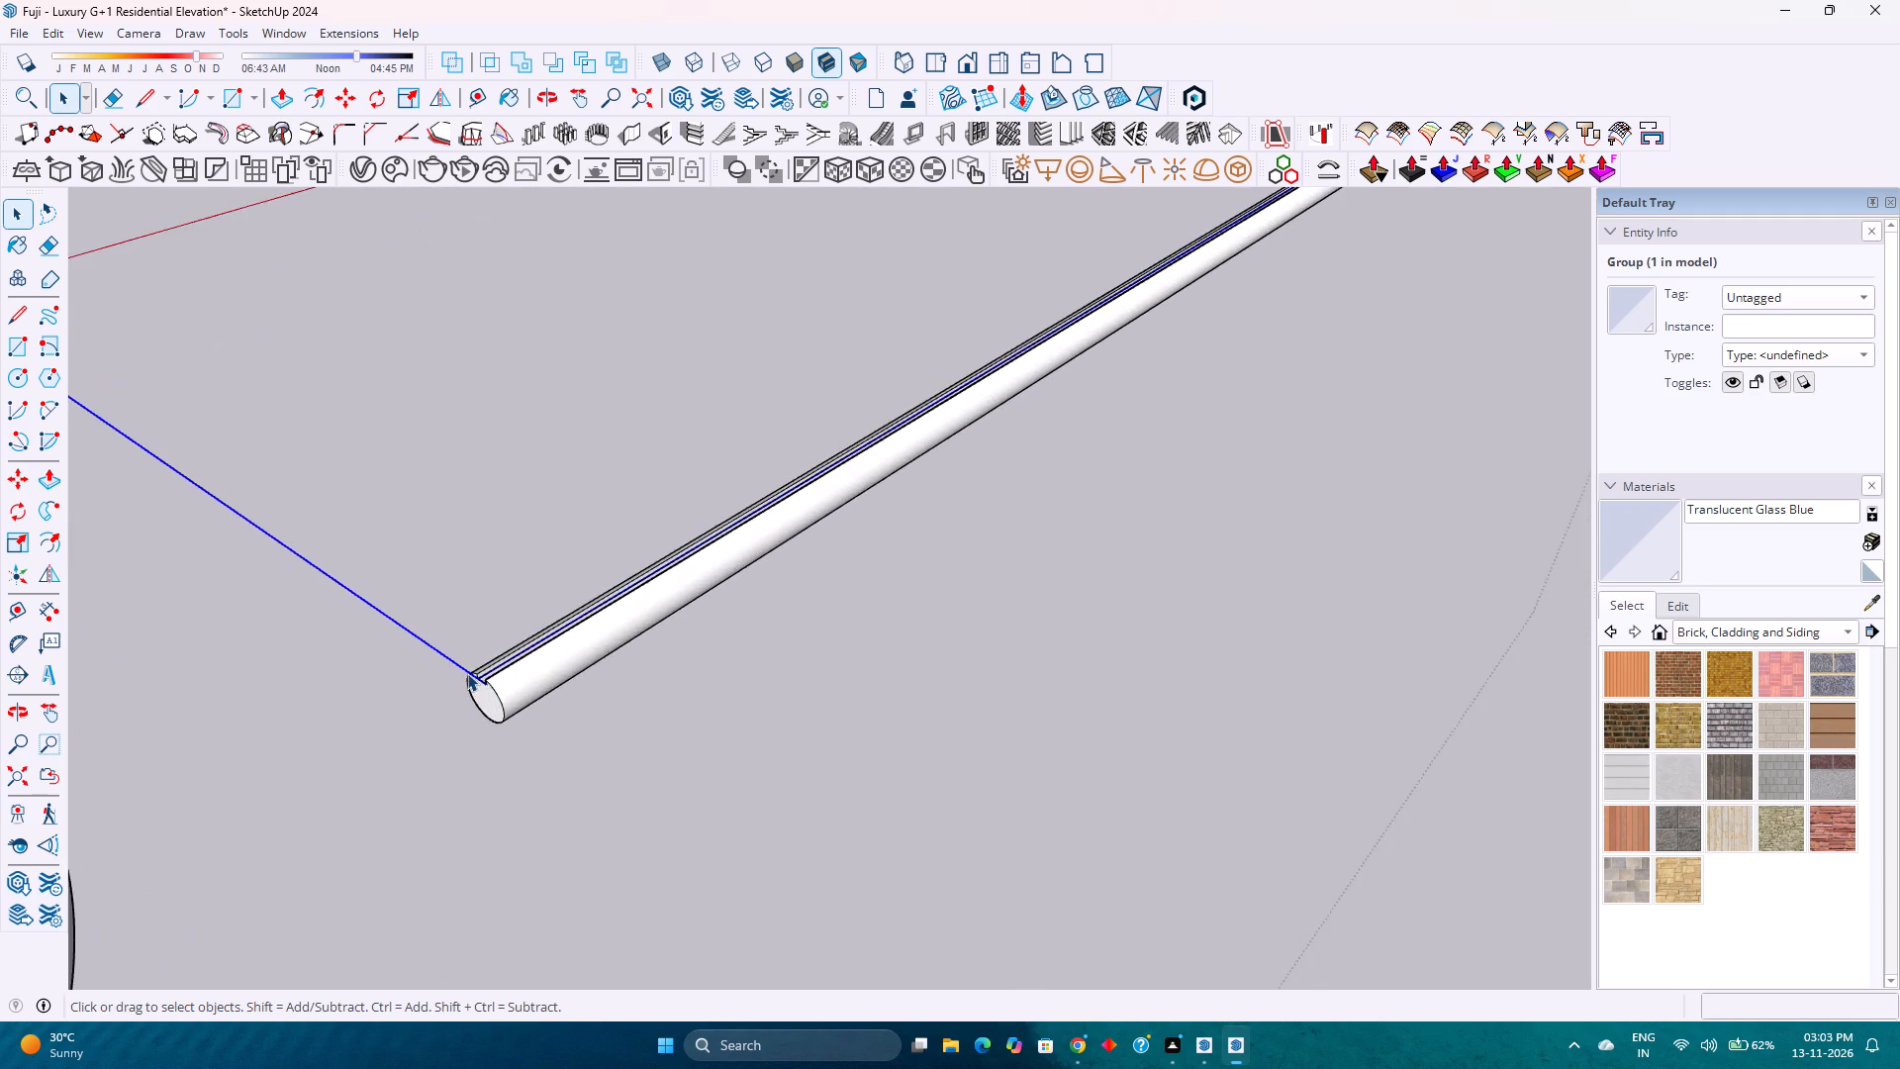
scroll(467, 673, "up", 9)
scroll(477, 689, "down", 8)
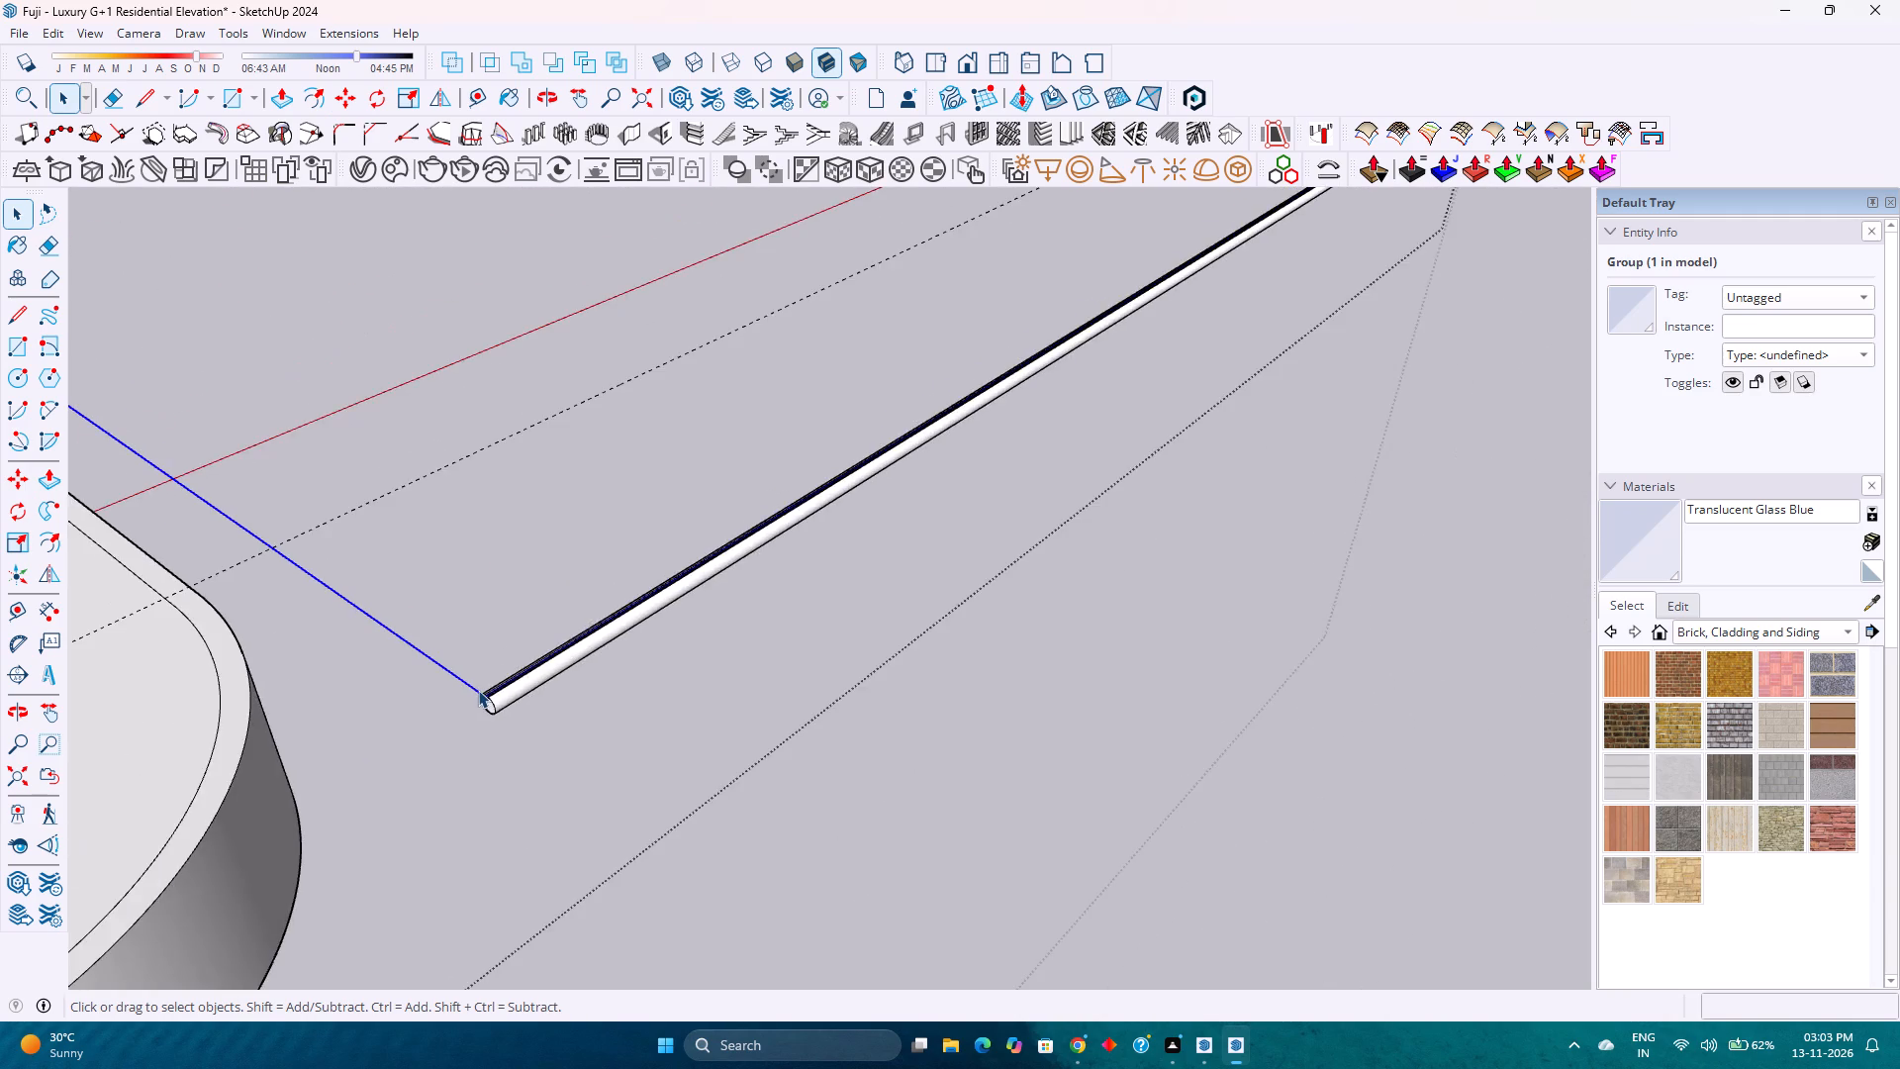
scroll(478, 690, "up", 4)
scroll(556, 758, "up", 3)
double_click(585, 764)
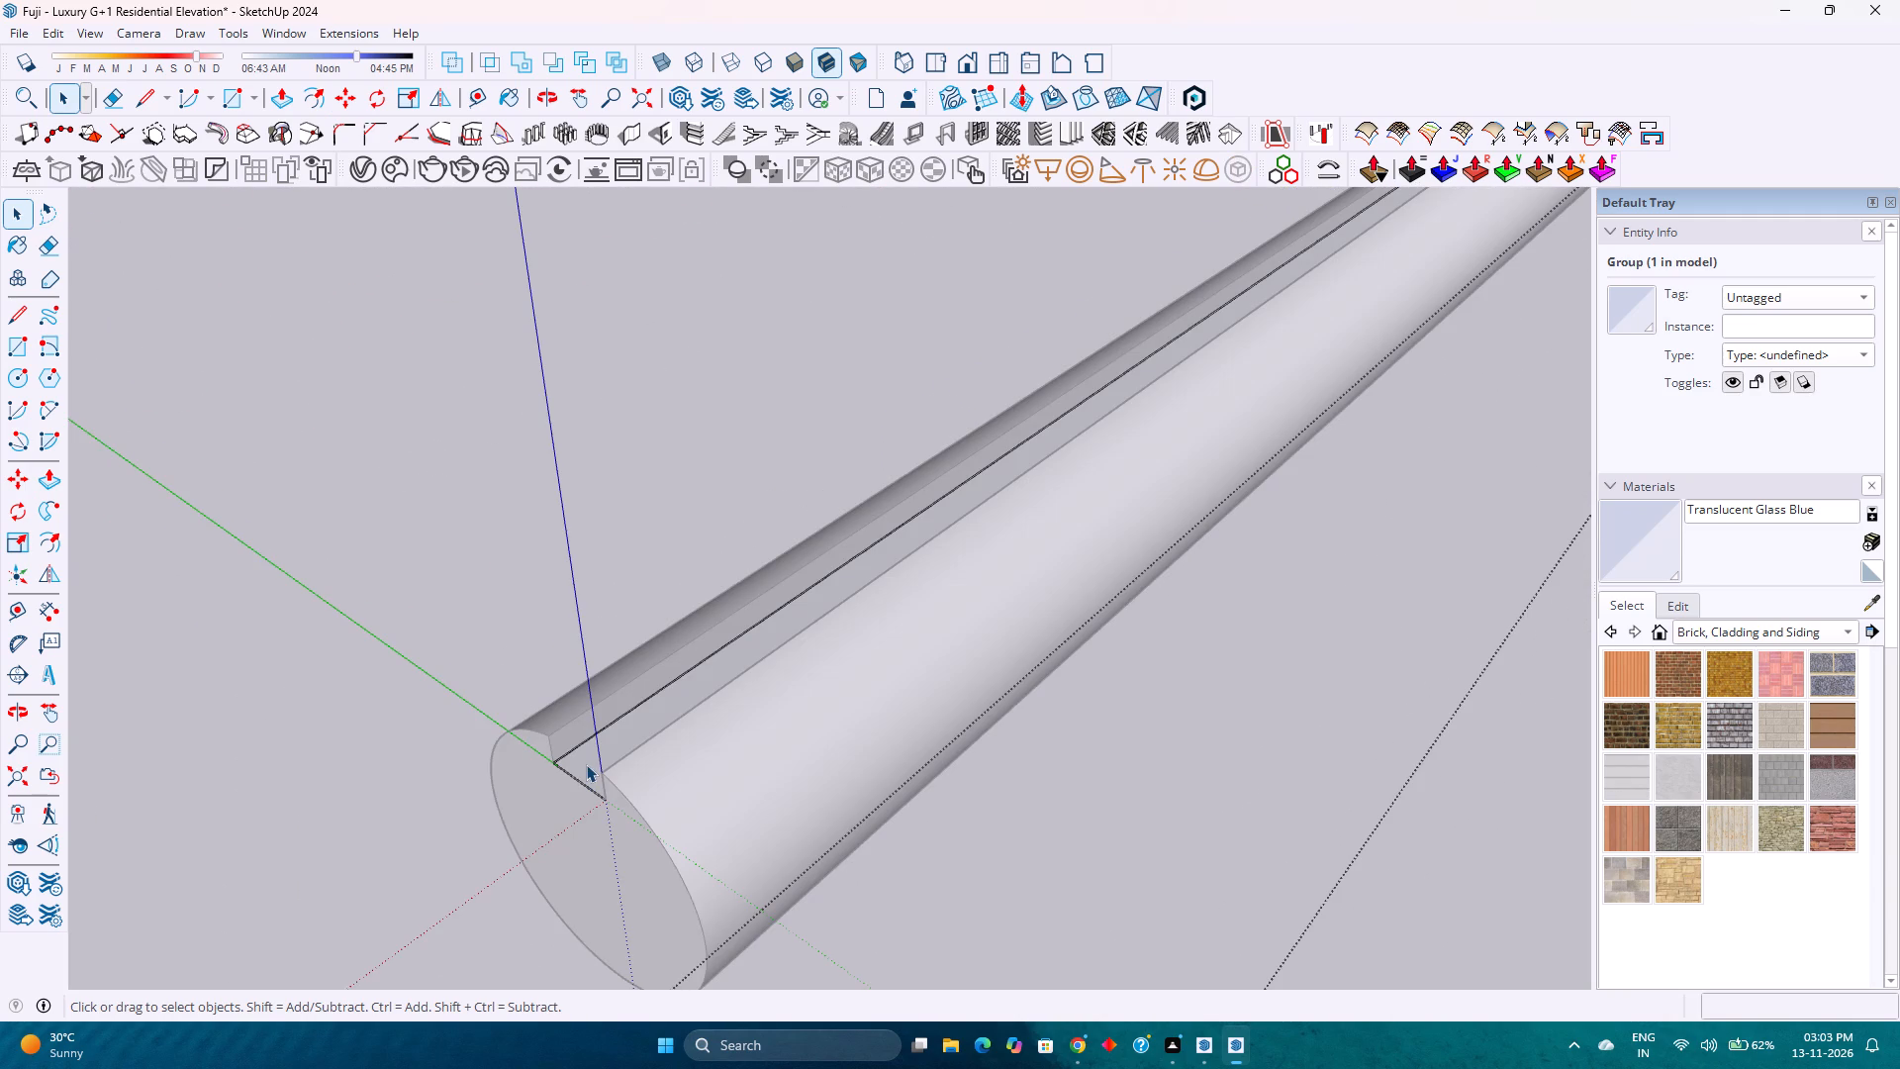
key("p")
left_click(592, 772)
scroll(582, 599, "down", 5)
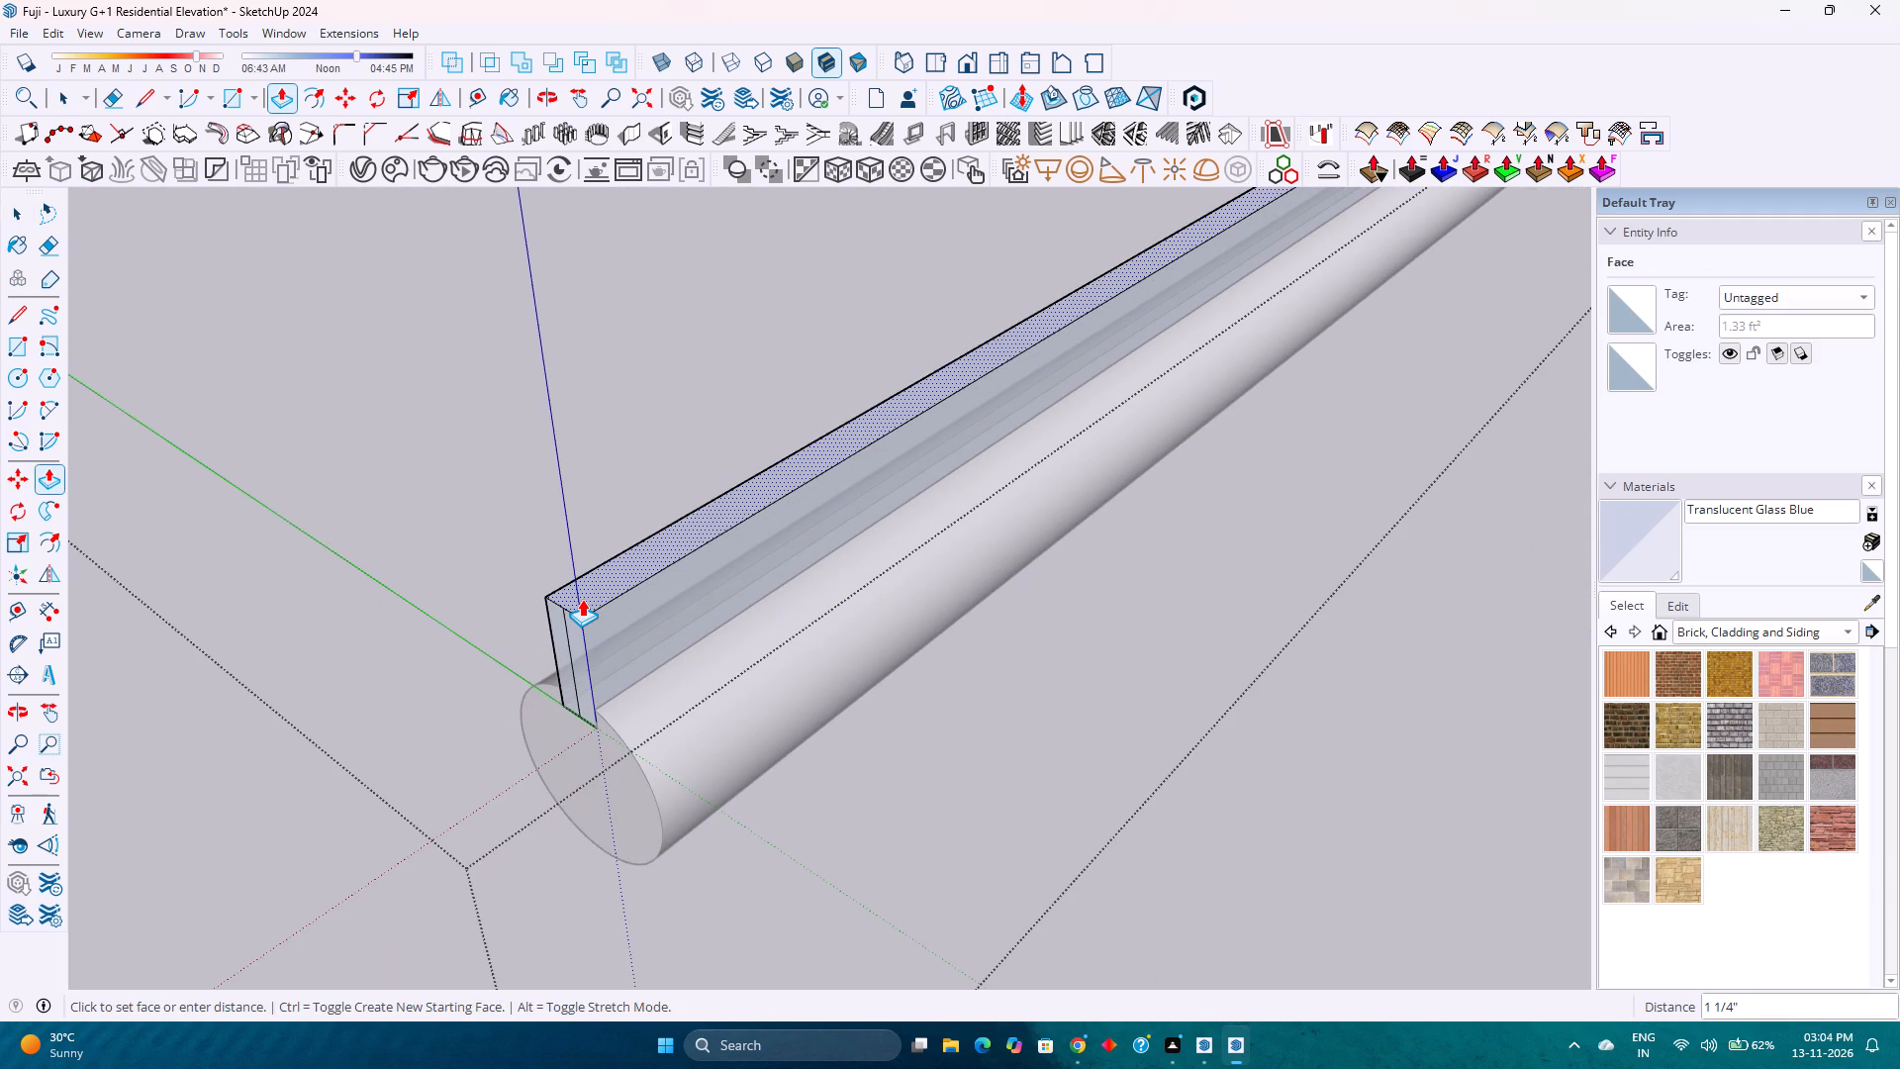
left_click(582, 599)
key("space")
Delete the stray vertical edge dividing the near end of the raised strip.
left_click(569, 638)
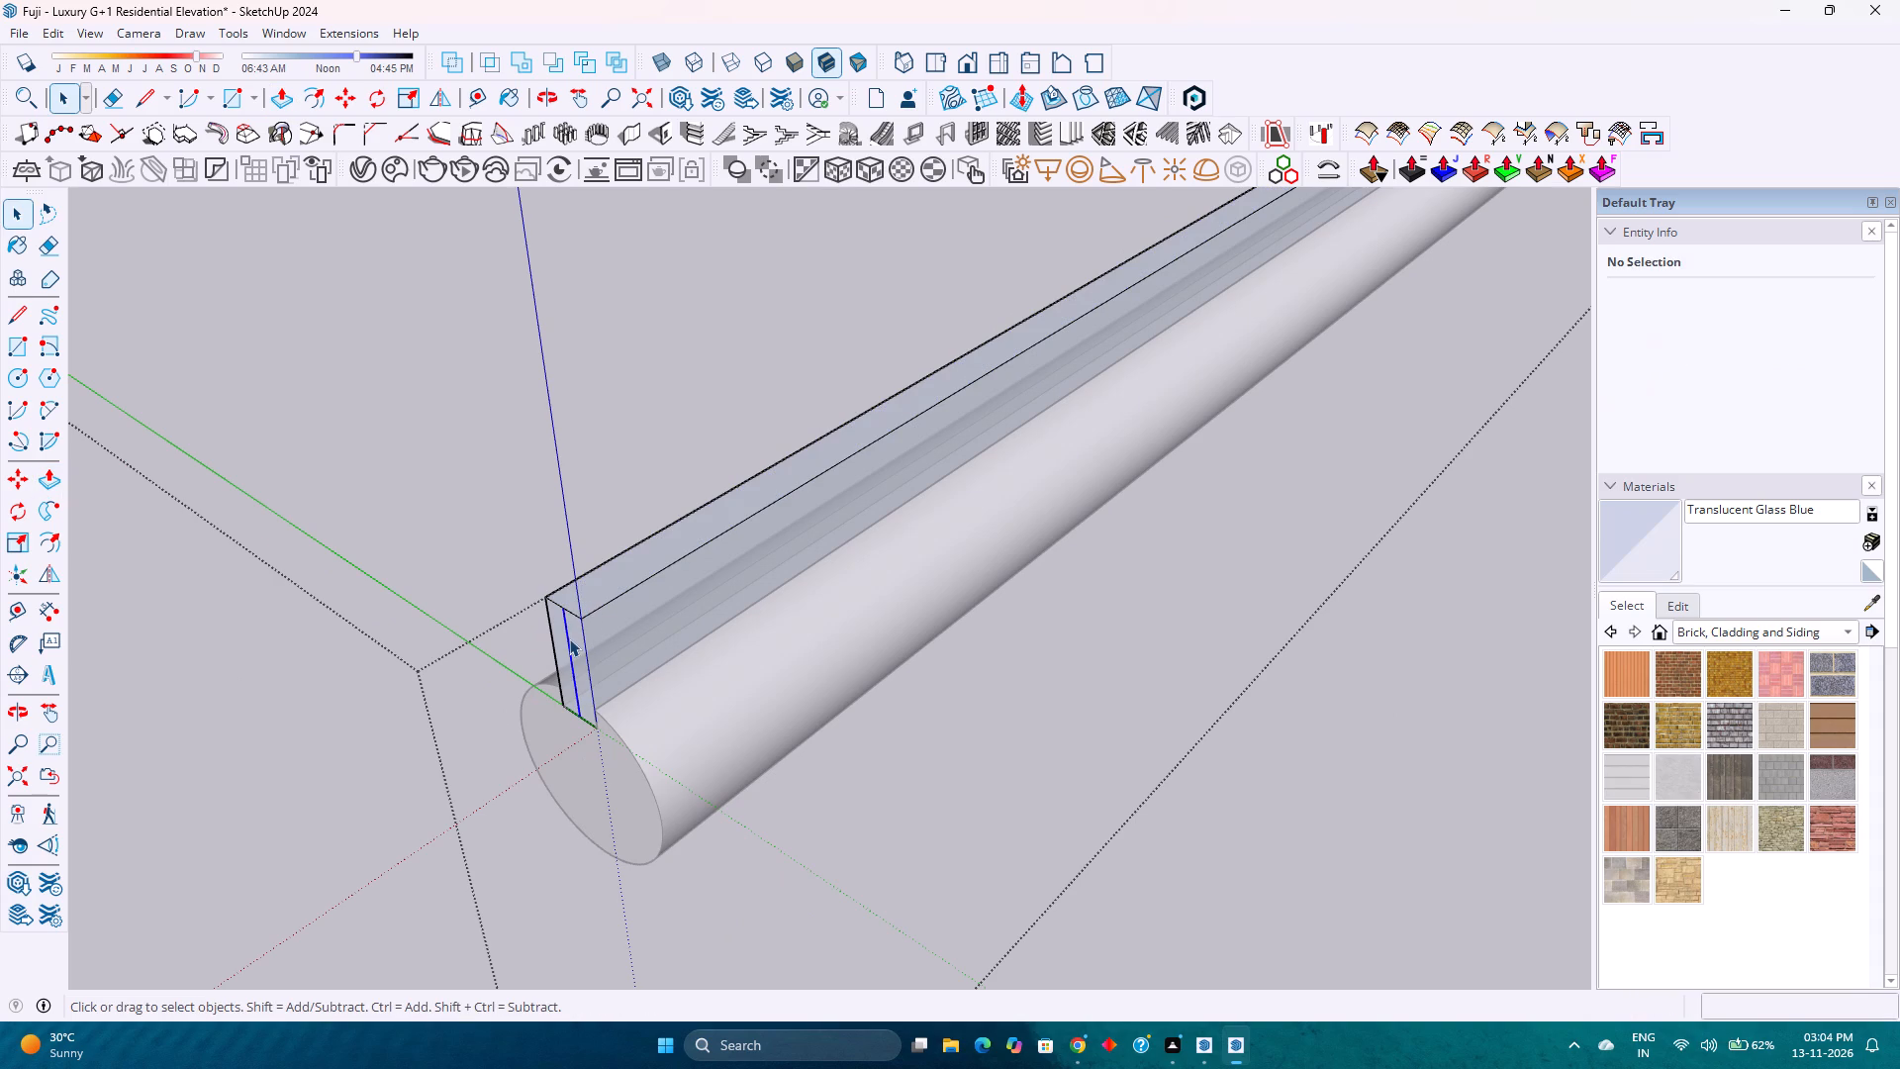
key("Delete")
Pull the strip's top face up about 3' 9 1/4" to meet the upper rail's notch.
key("p")
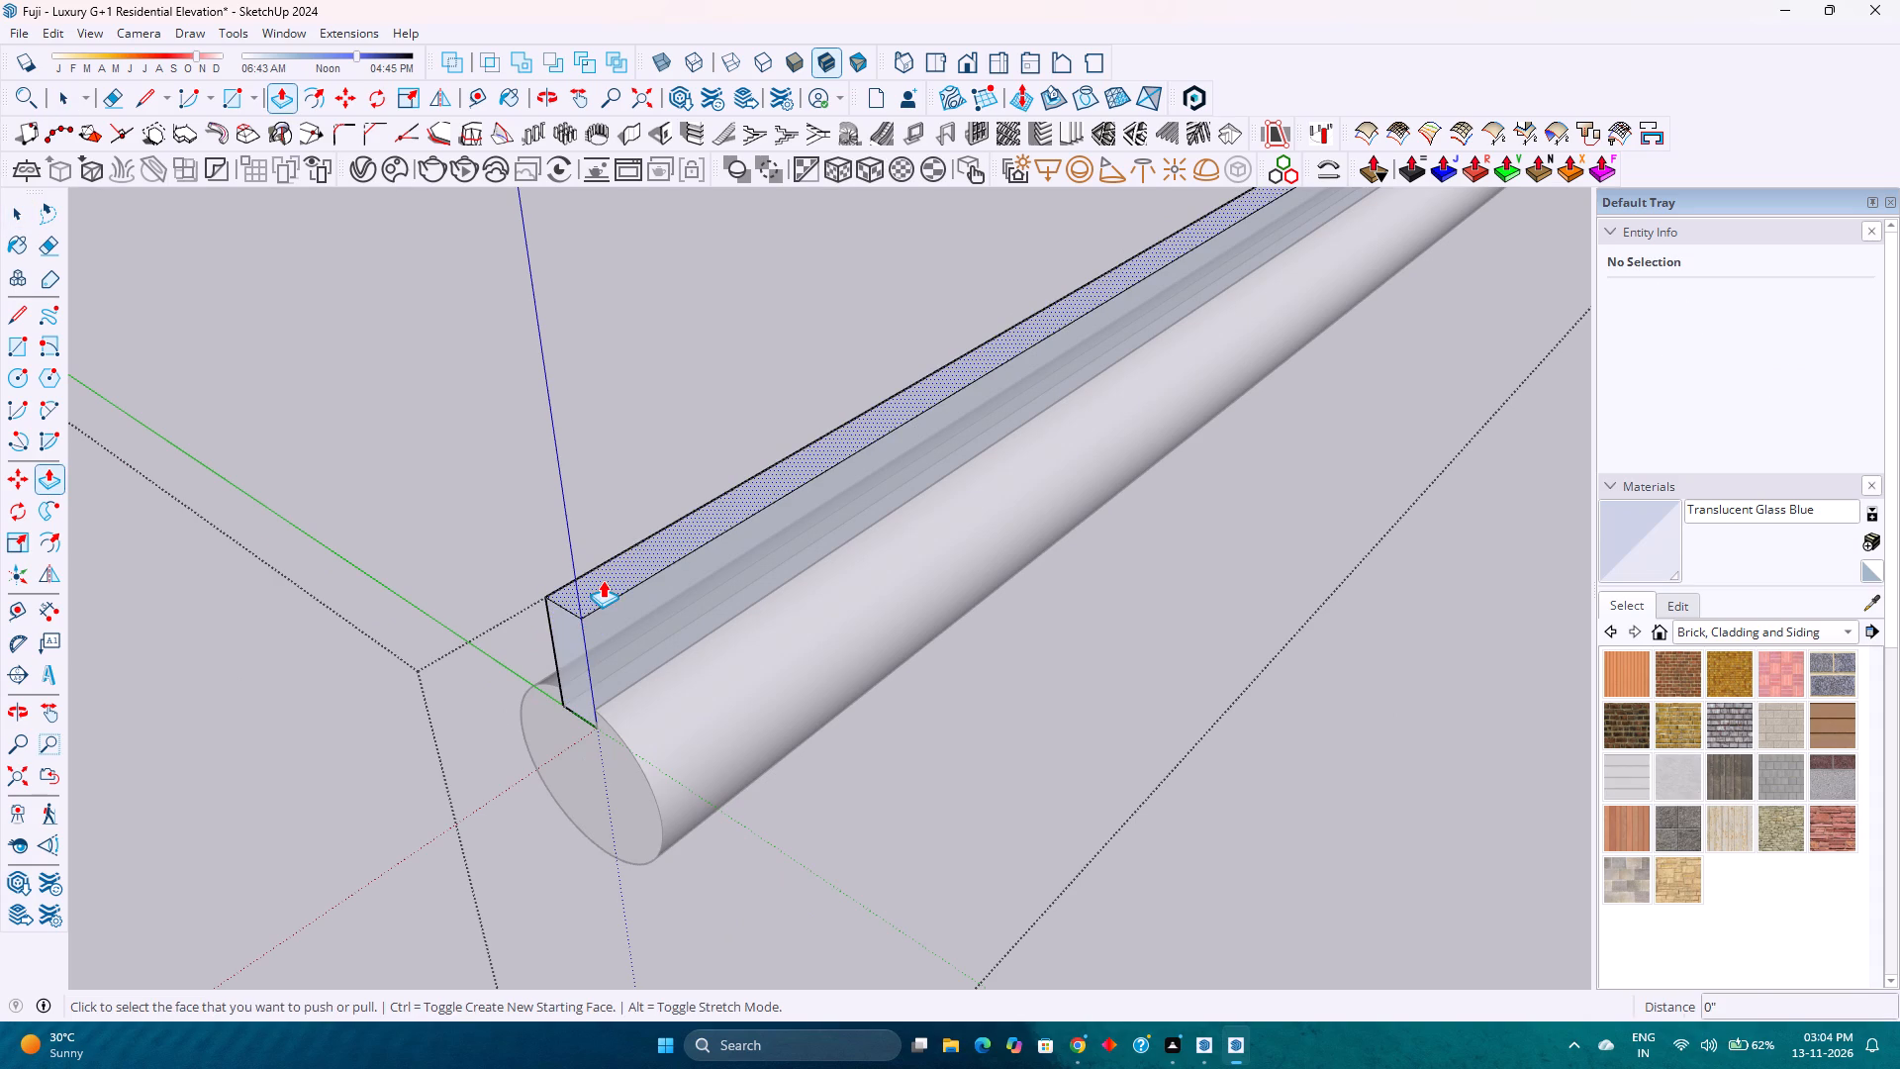
left_click(603, 579)
scroll(594, 497, "down", 7)
middle_click_drag(604, 470, 830, 871, "shift")
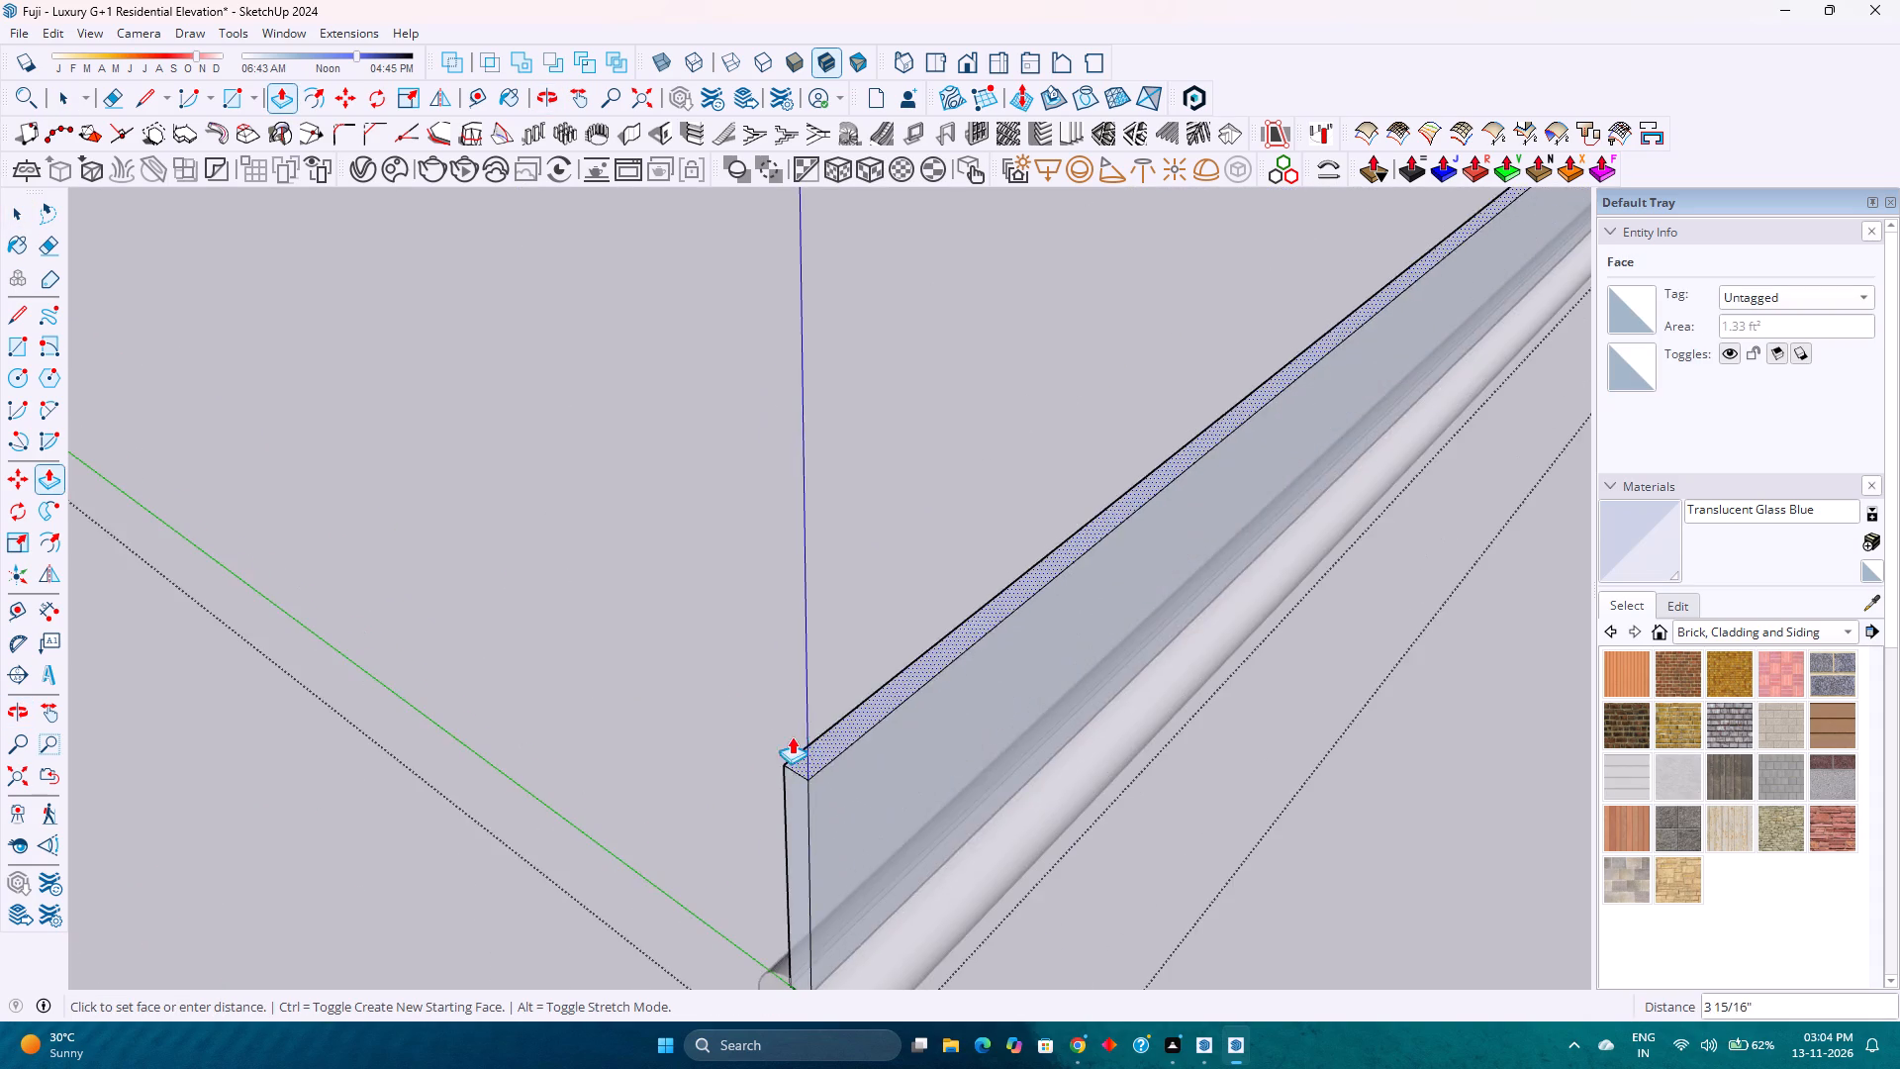
scroll(791, 734, "down", 20)
scroll(791, 734, "down", 1)
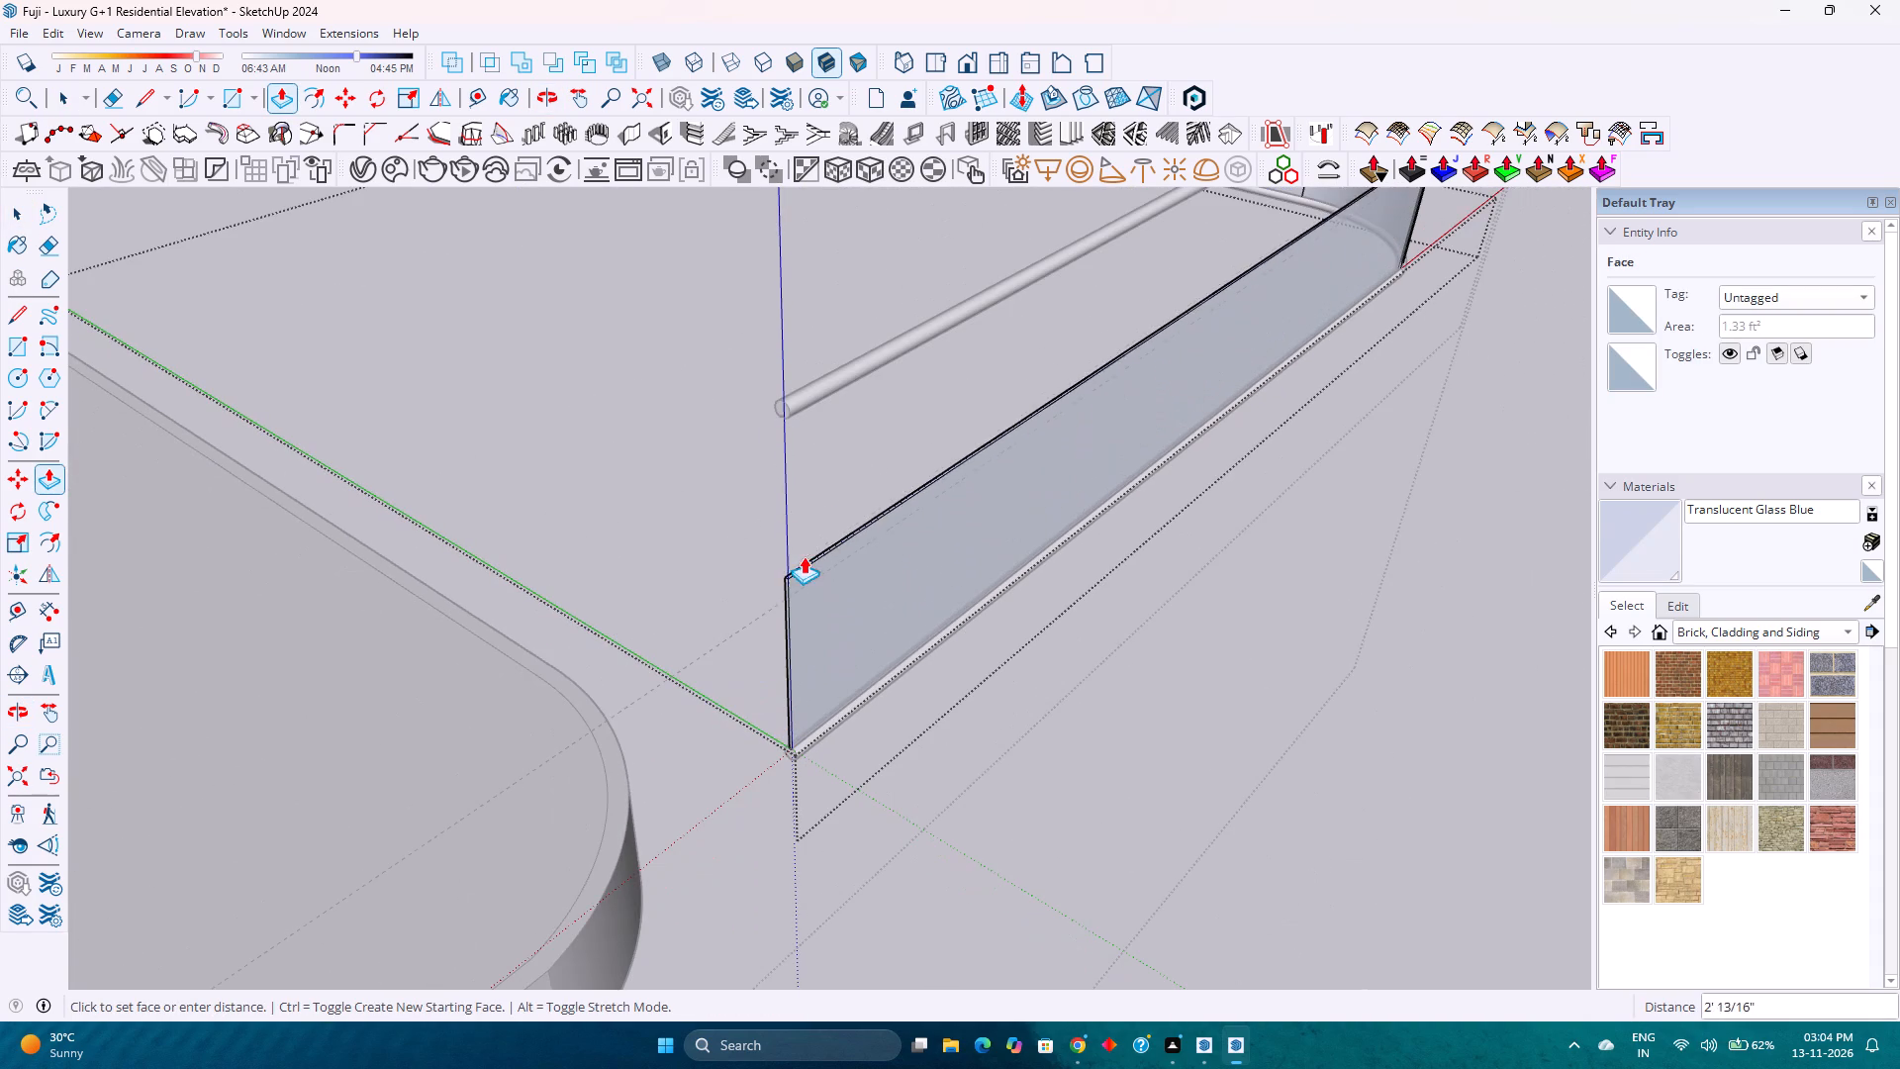
scroll(775, 414, "up", 15)
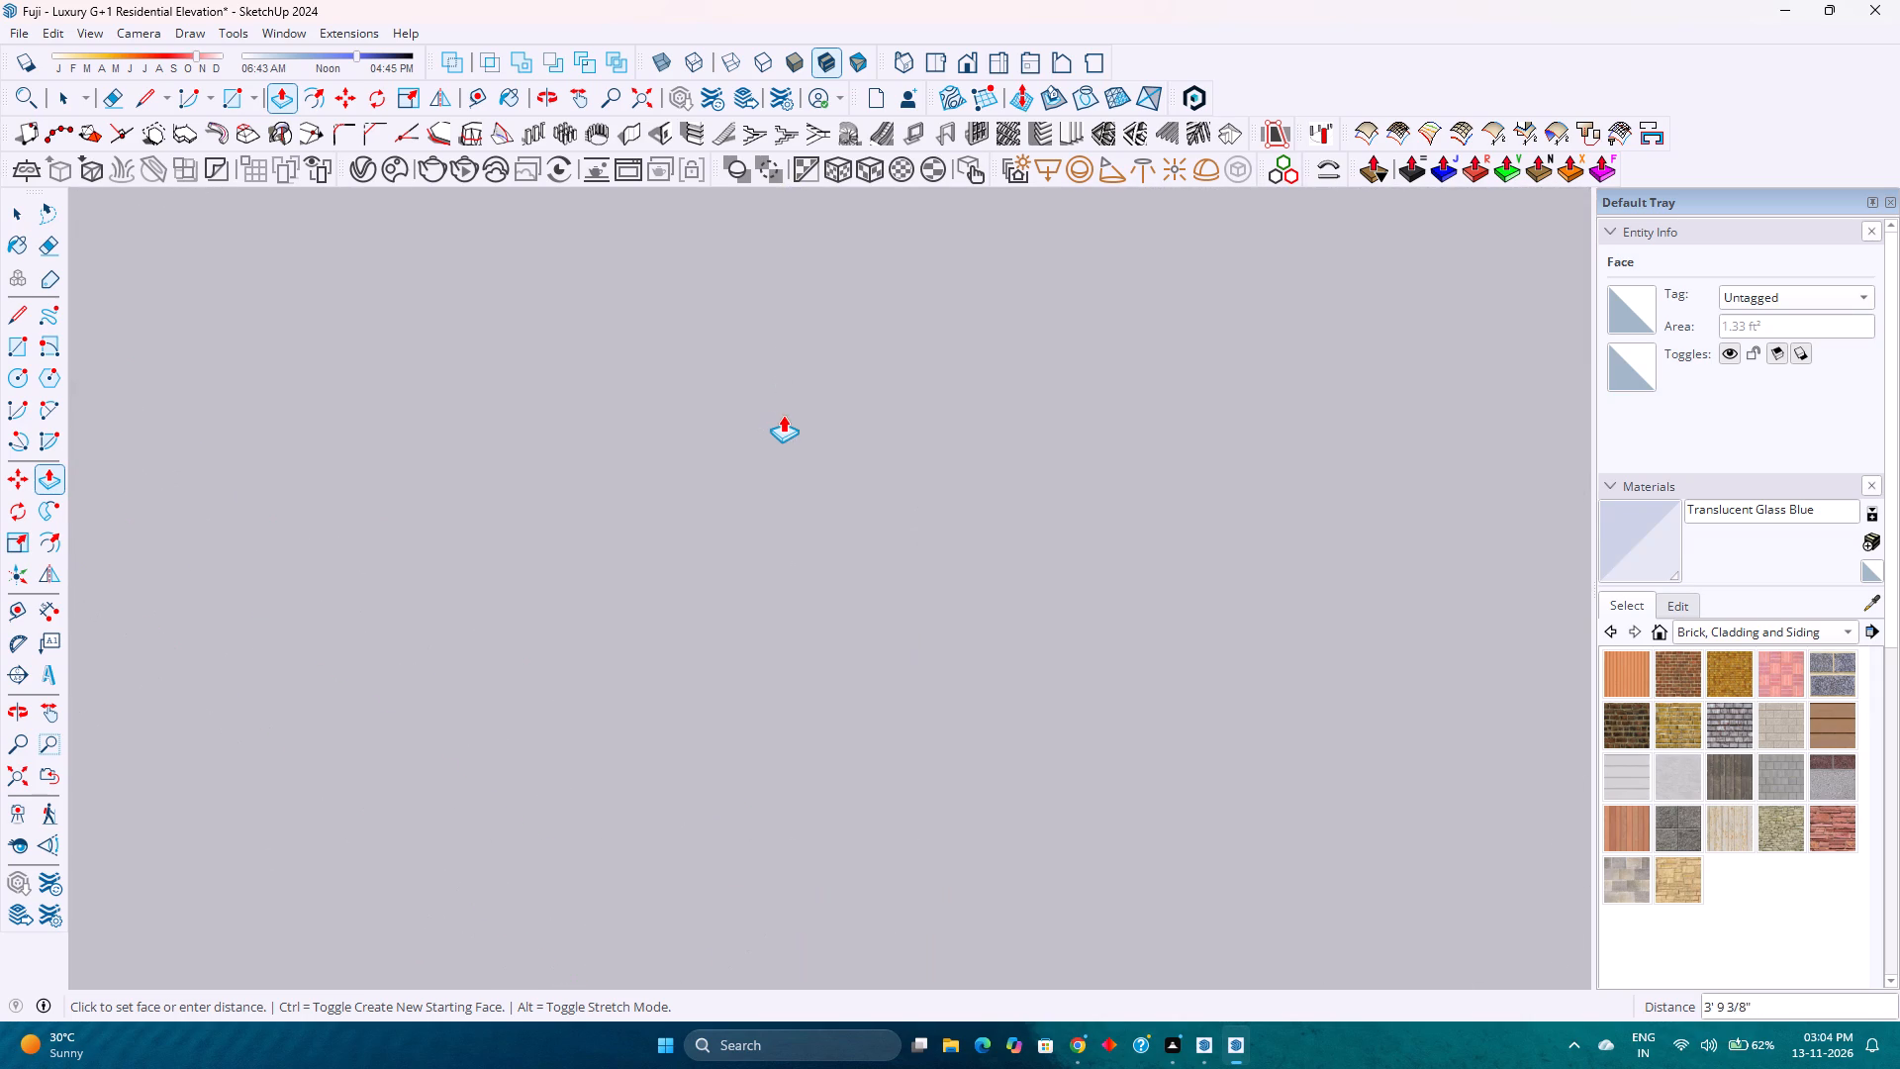
scroll(783, 417, "down", 2)
left_click(829, 442)
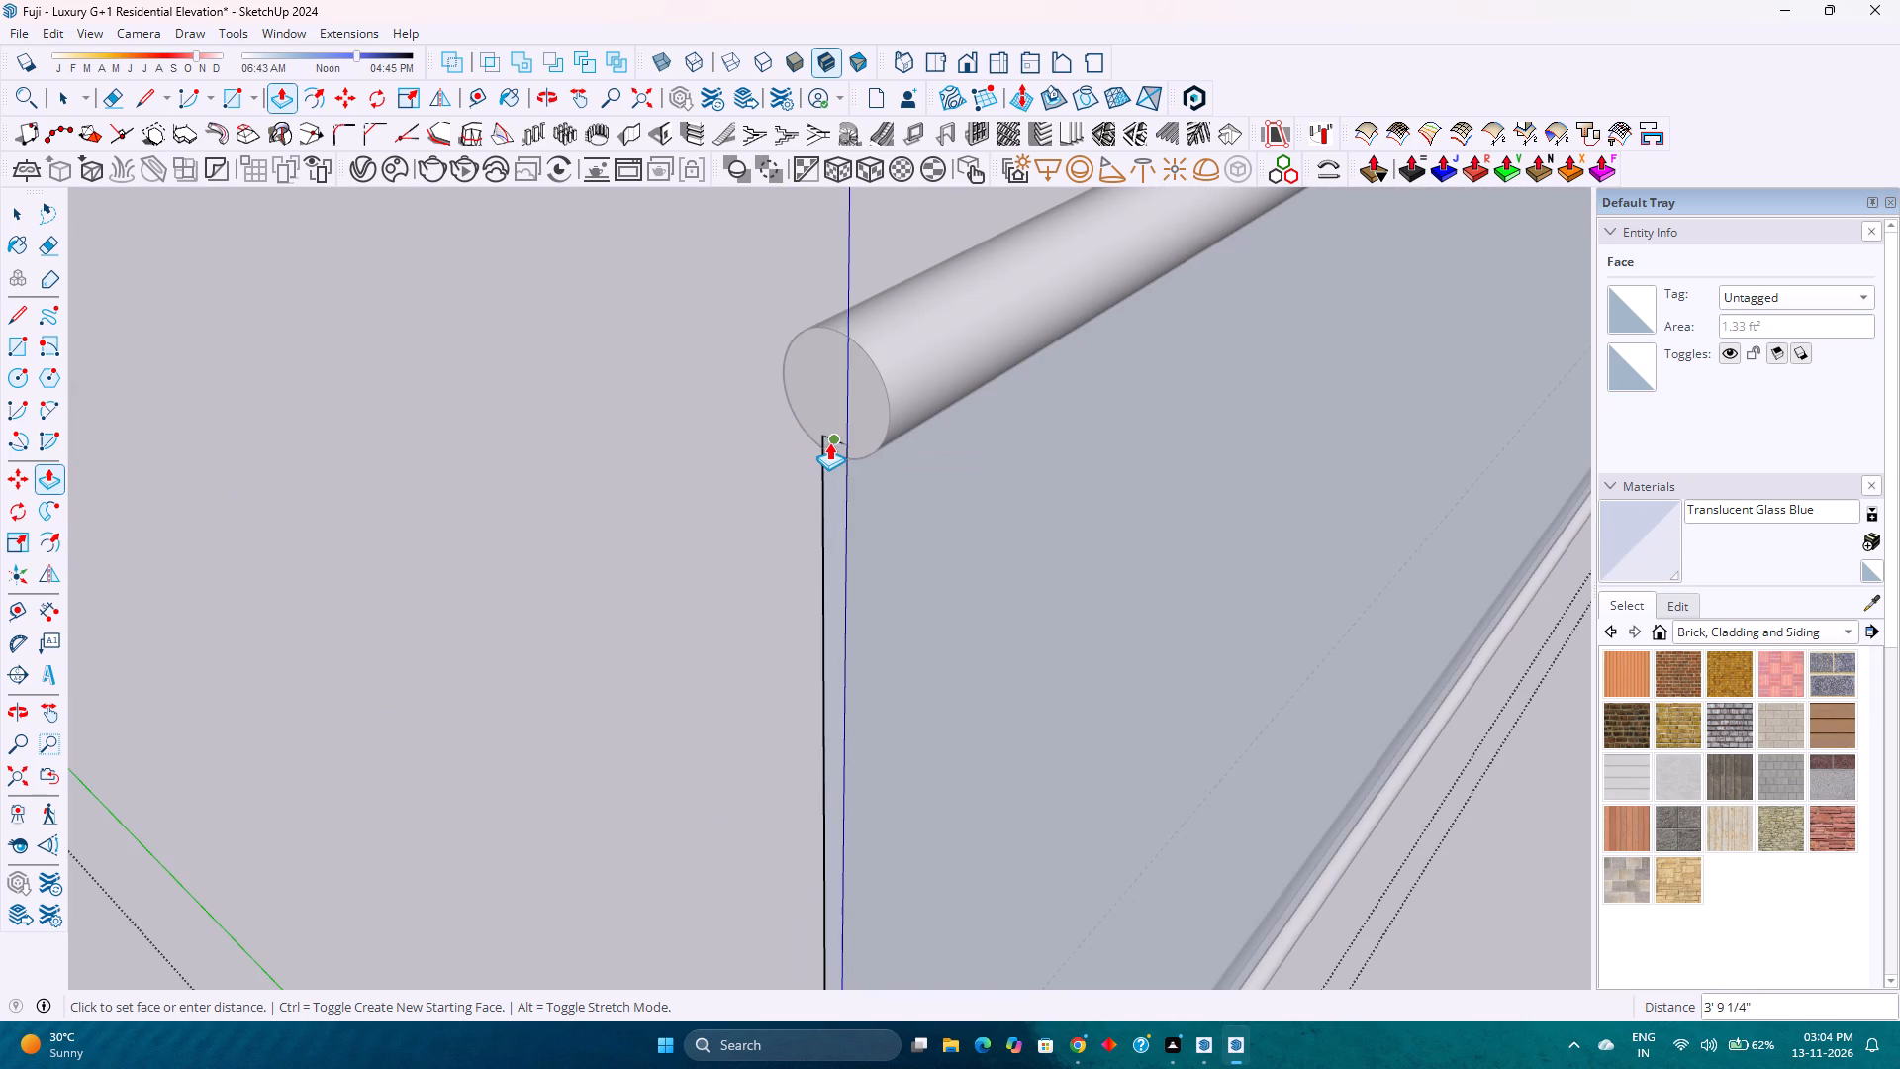
Leave the panel group and delete the long dashed guide line passing through the railing.
scroll(815, 486, "down", 5)
key("space")
scroll(815, 488, "down", 4)
key("Escape")
scroll(815, 488, "down", 3)
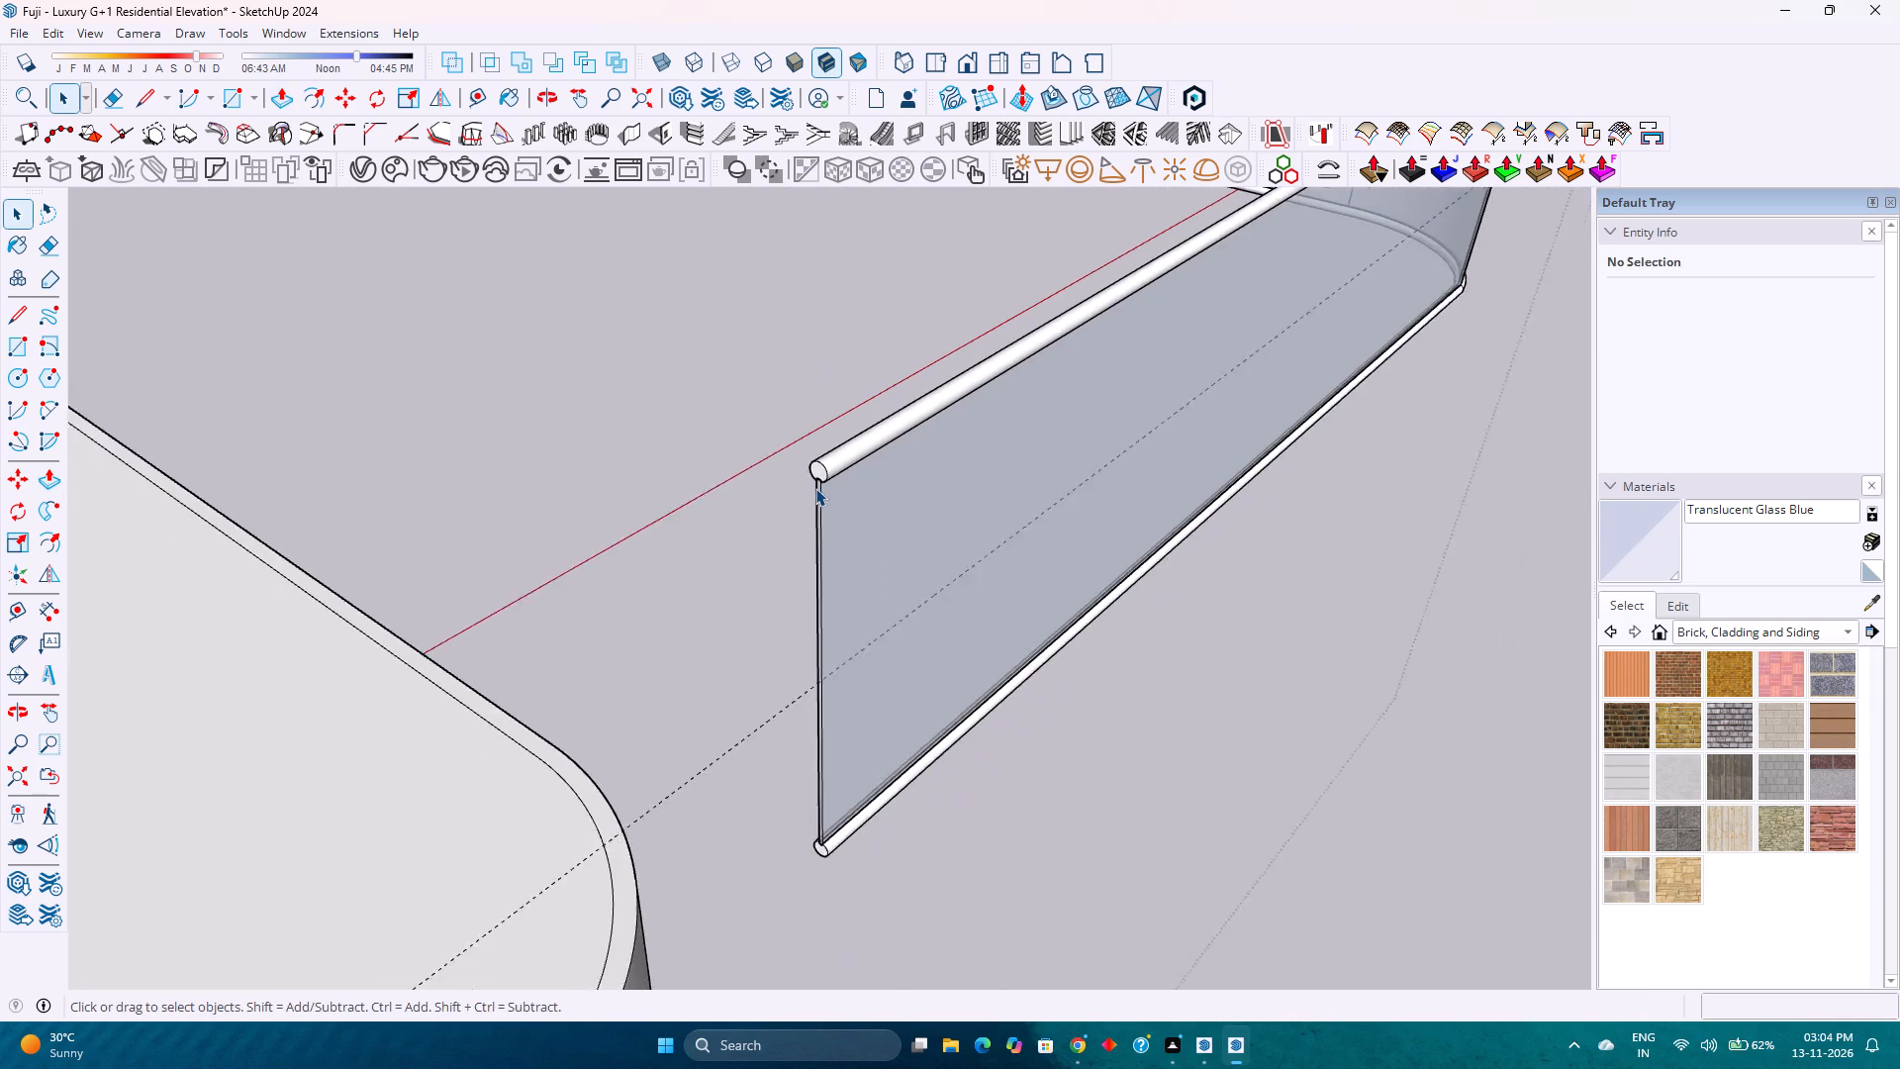
scroll(815, 488, "down", 6)
left_click(785, 624)
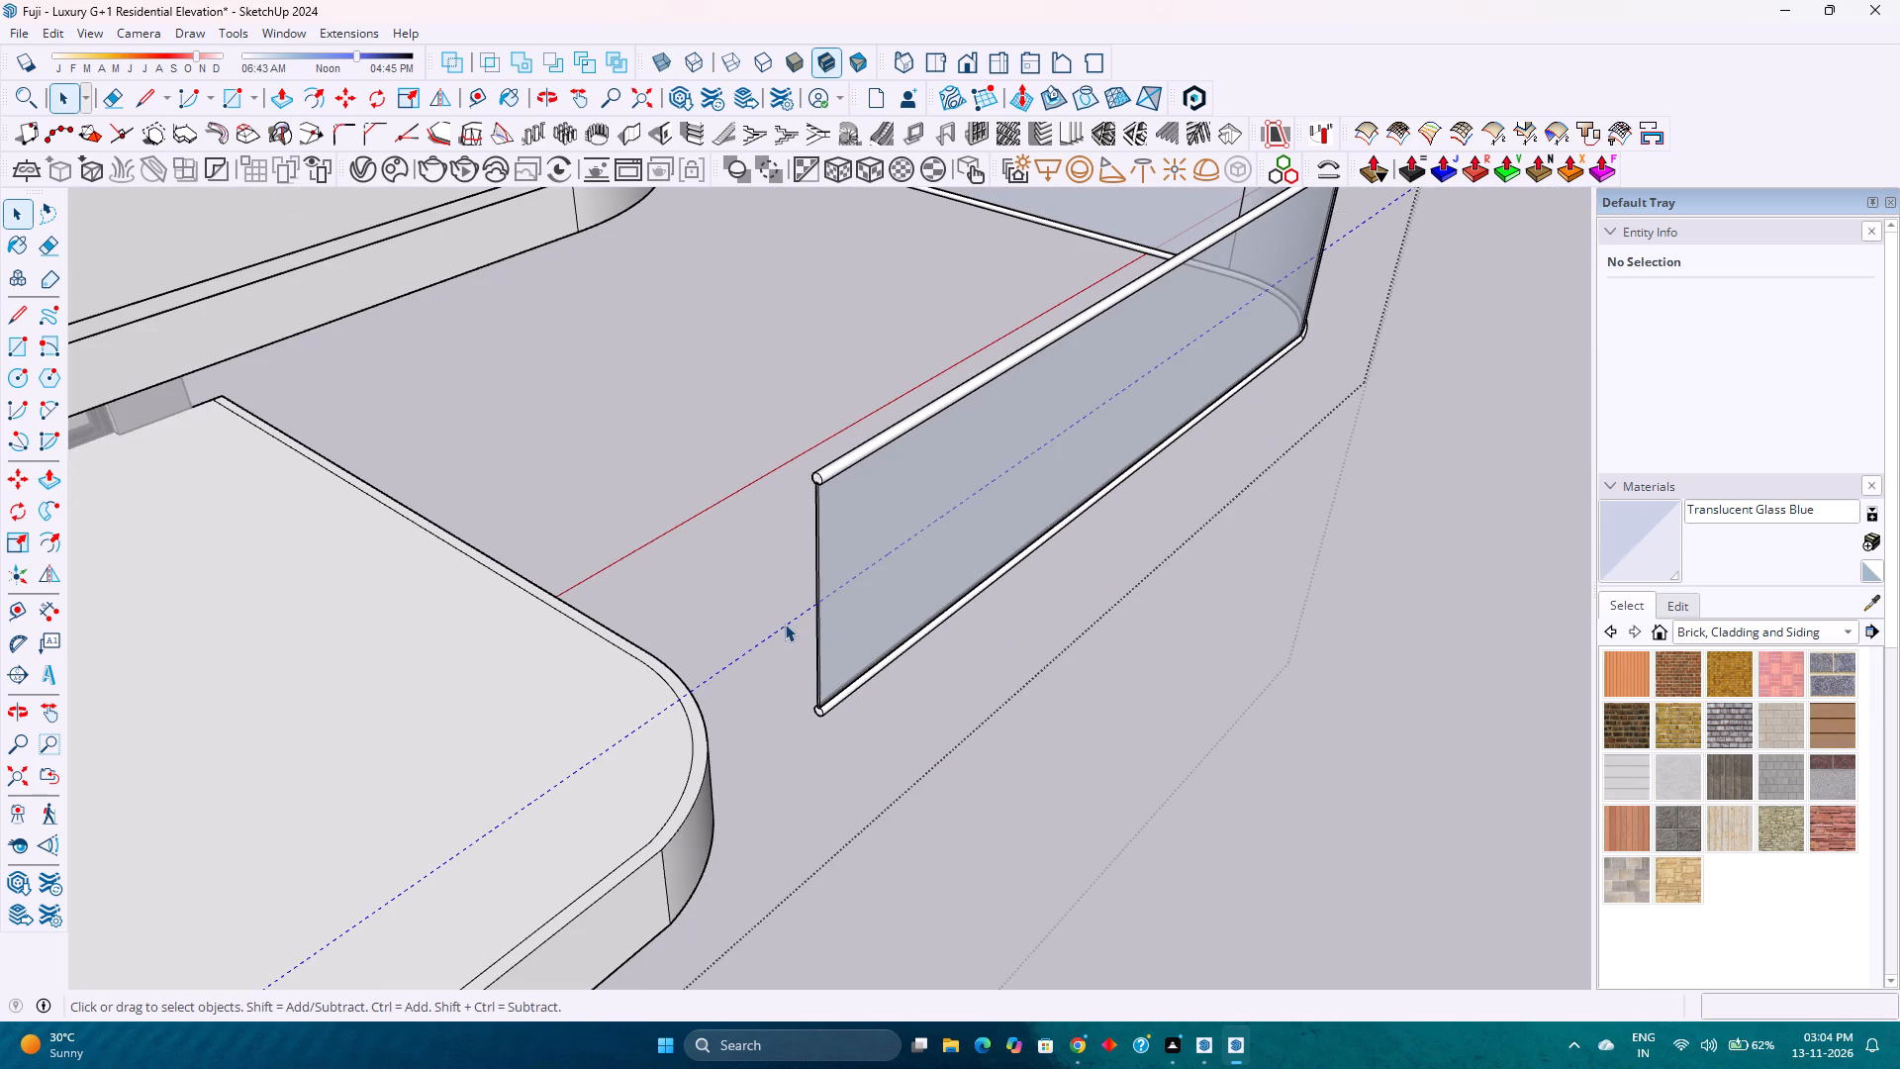
key("Delete")
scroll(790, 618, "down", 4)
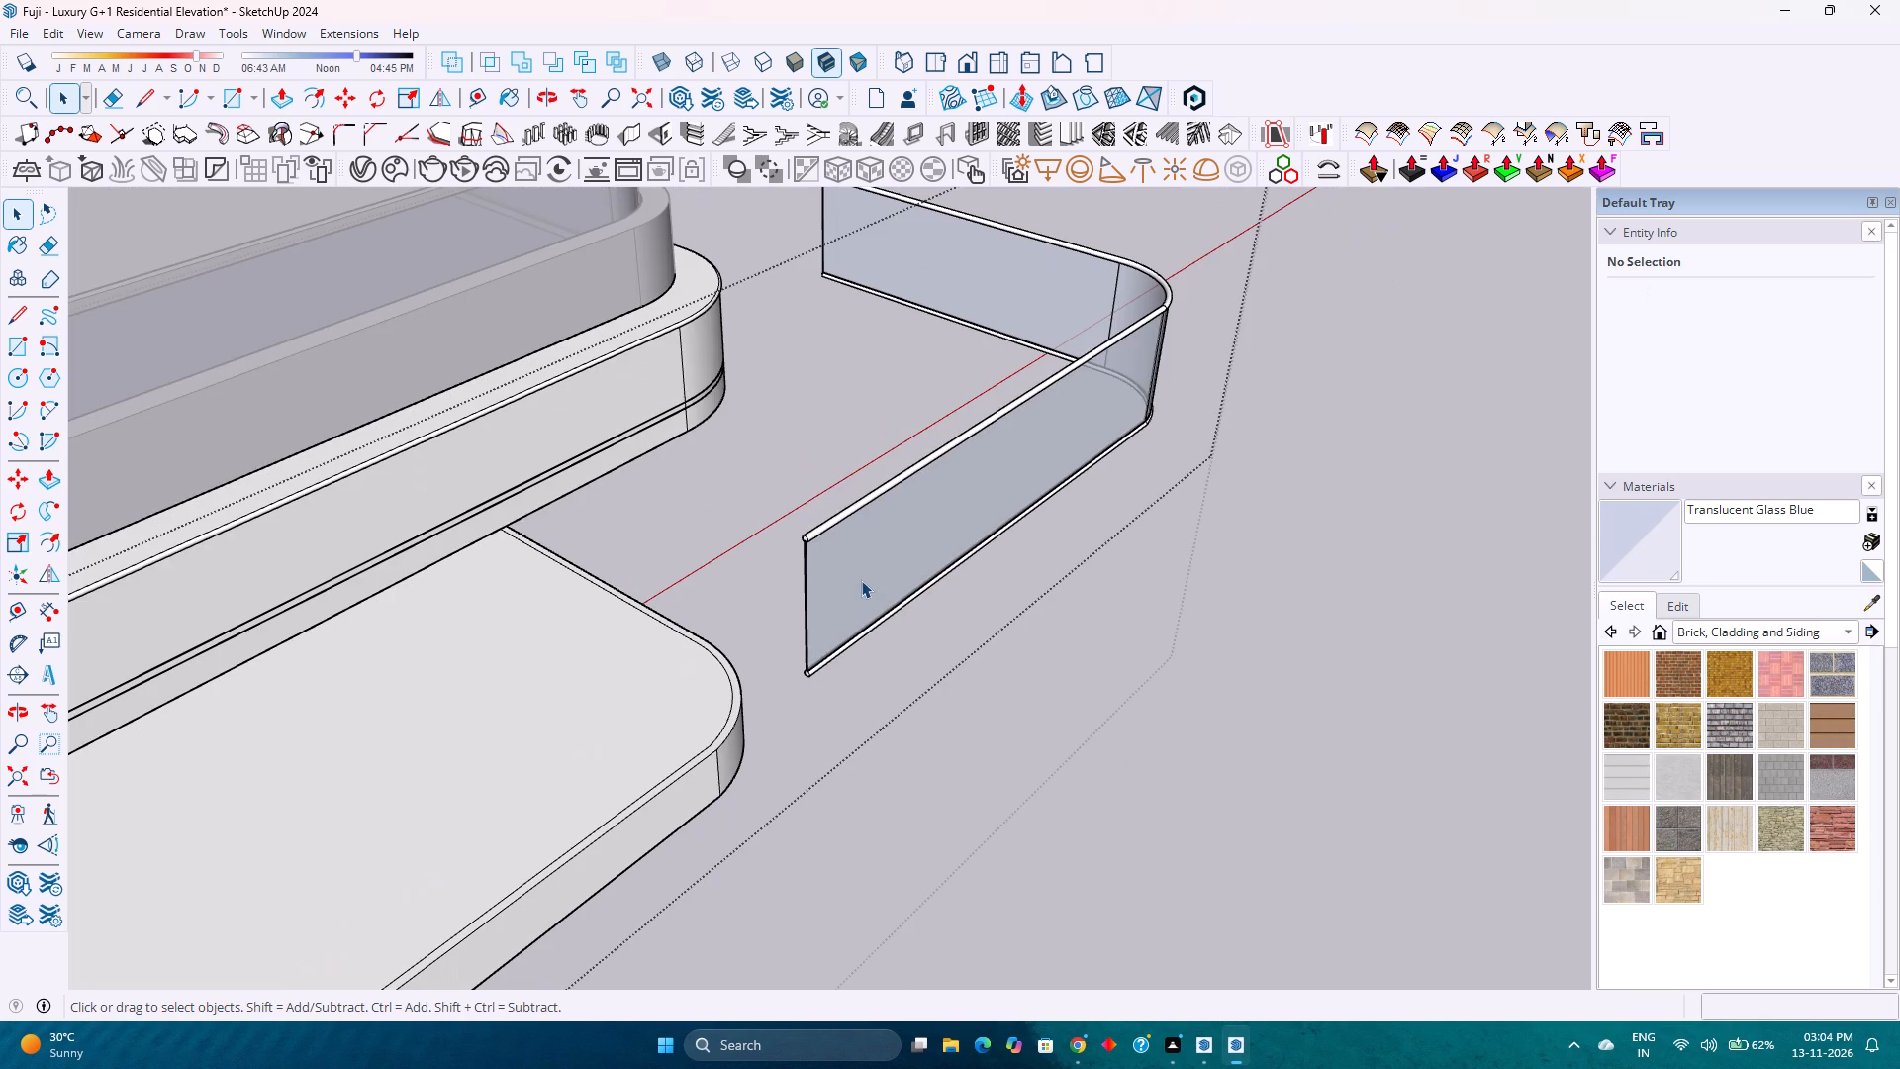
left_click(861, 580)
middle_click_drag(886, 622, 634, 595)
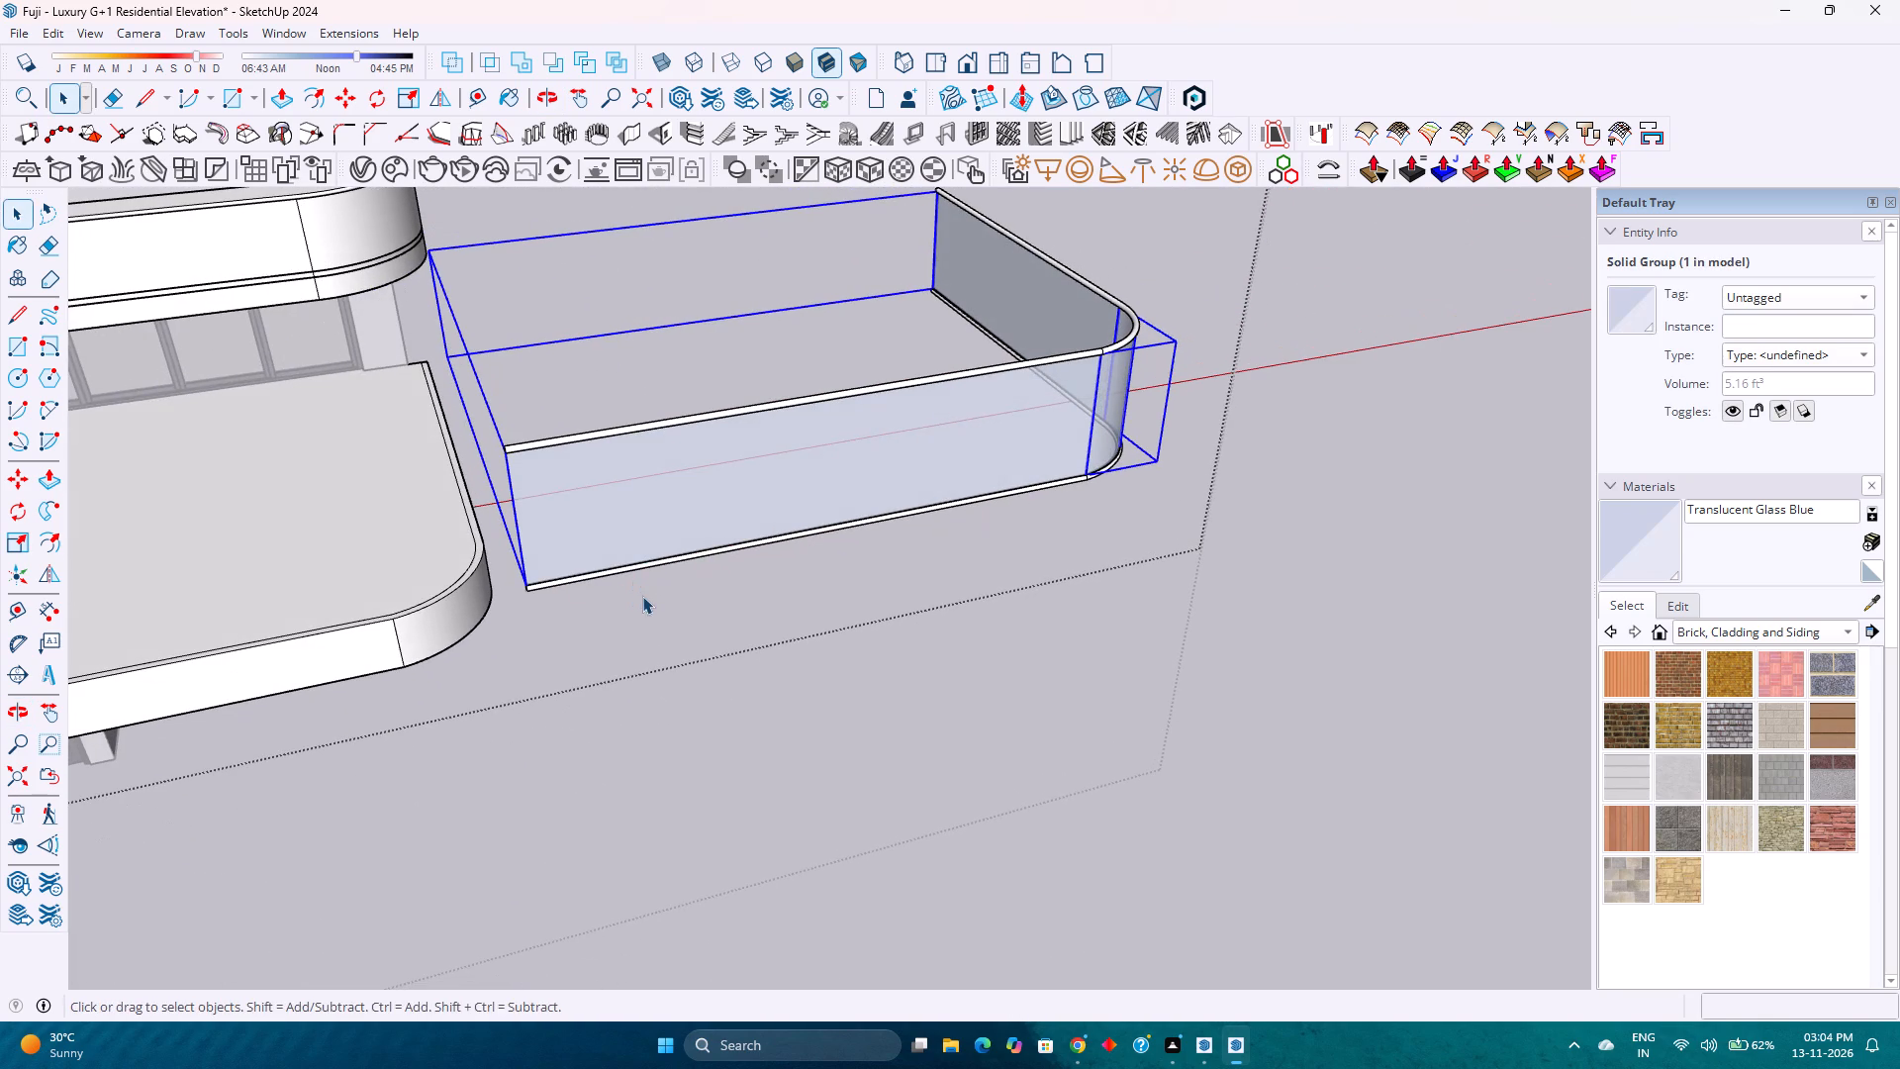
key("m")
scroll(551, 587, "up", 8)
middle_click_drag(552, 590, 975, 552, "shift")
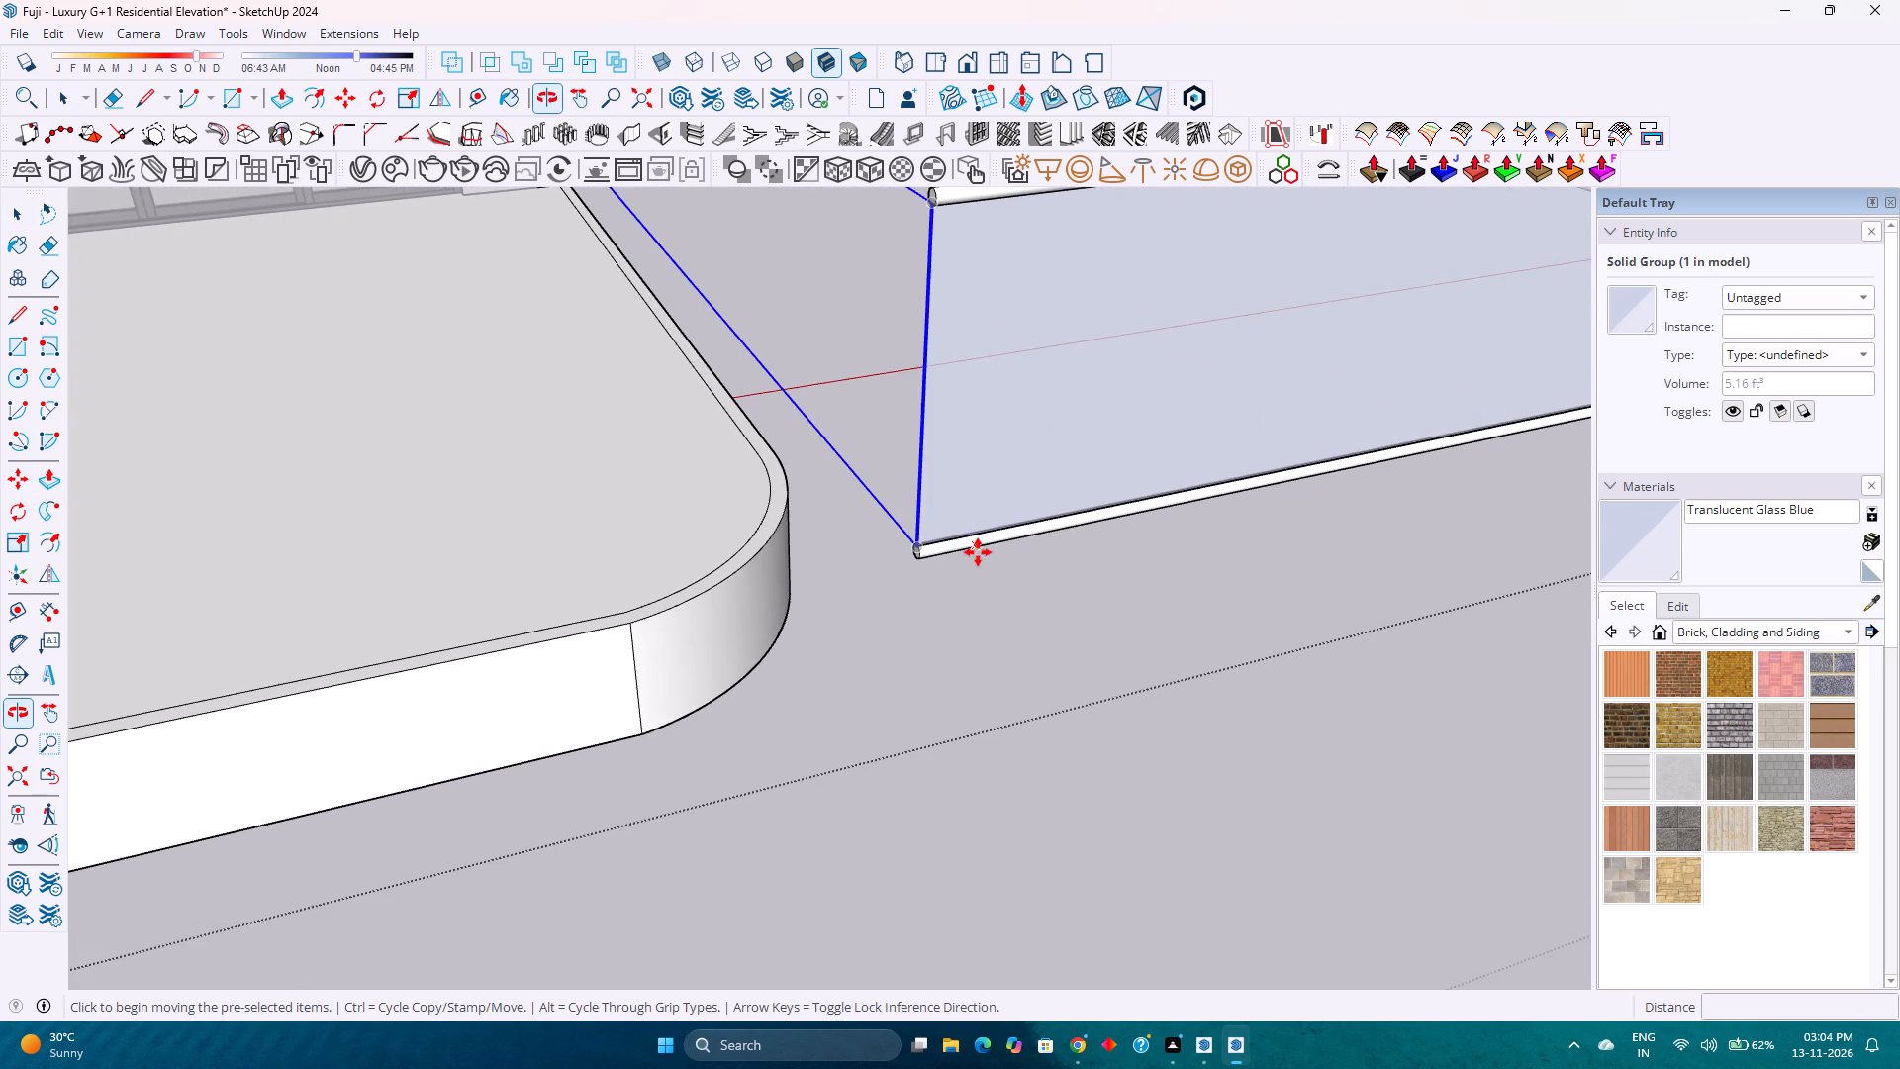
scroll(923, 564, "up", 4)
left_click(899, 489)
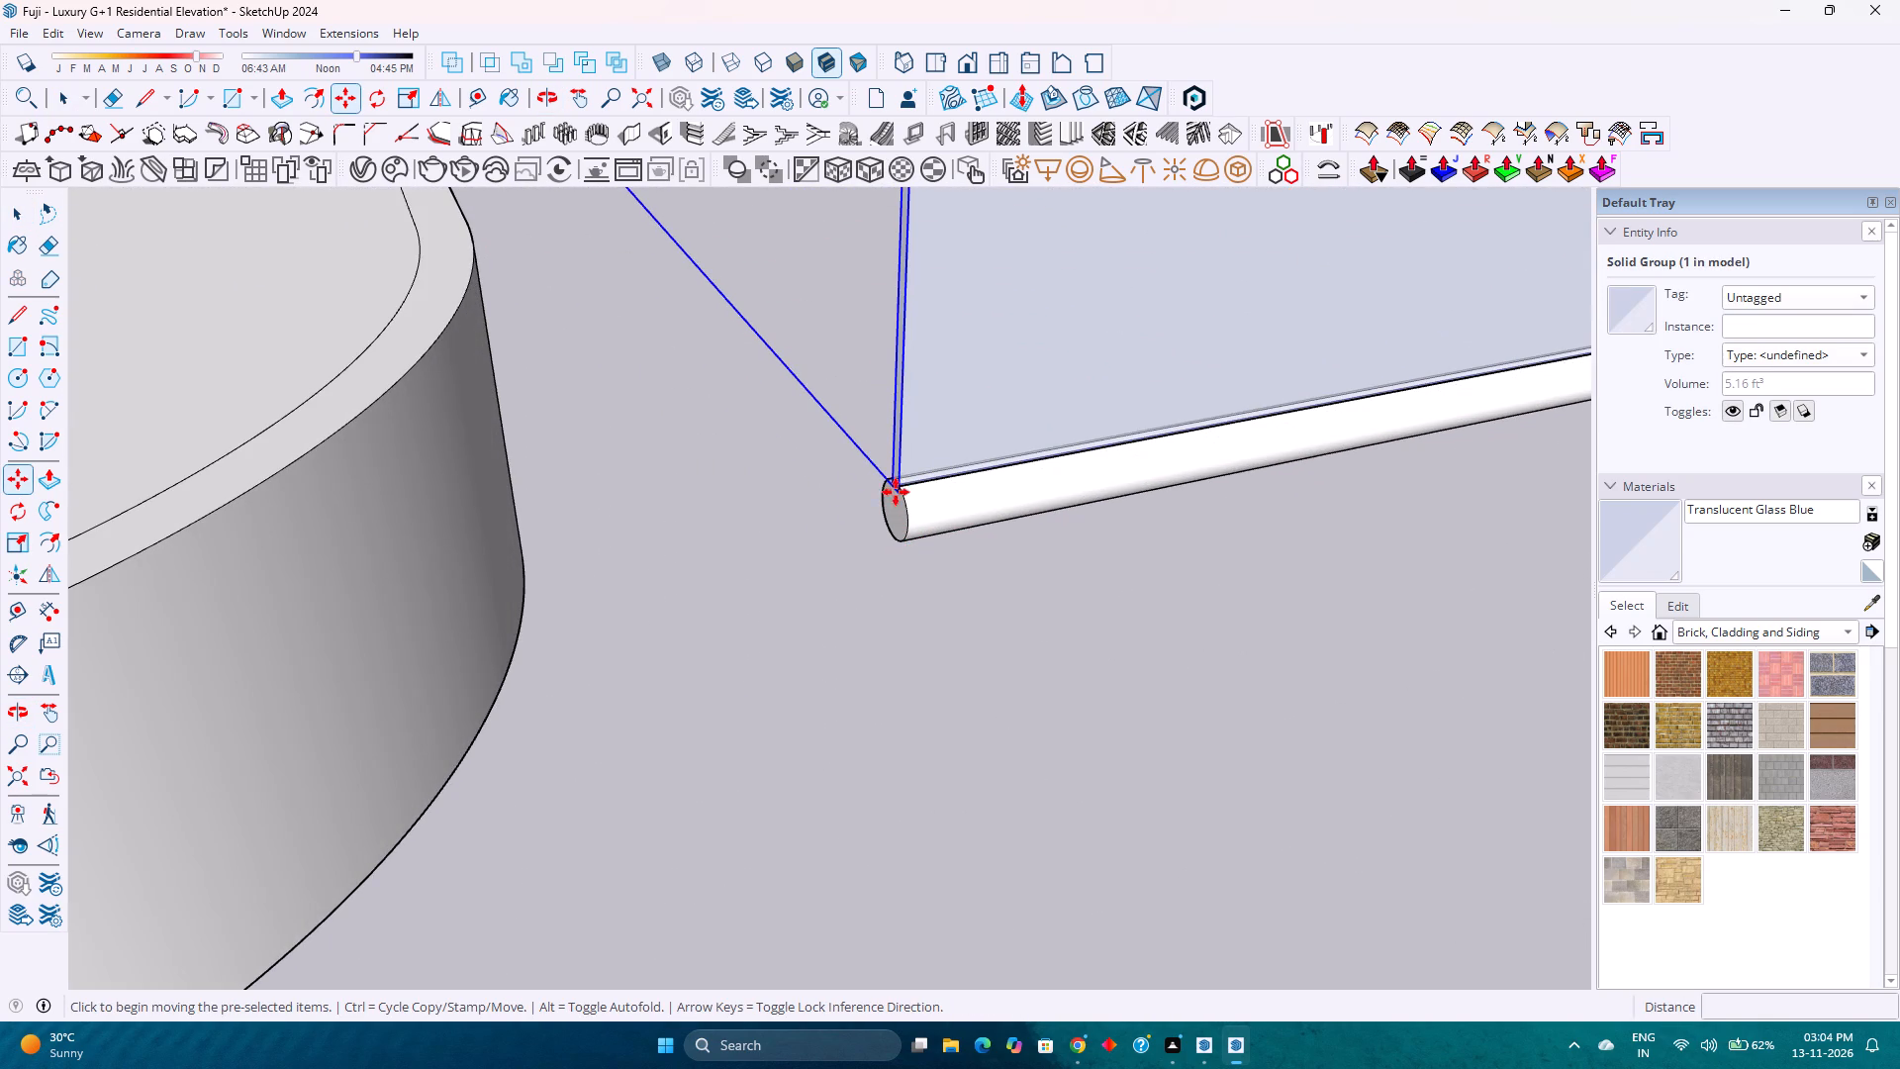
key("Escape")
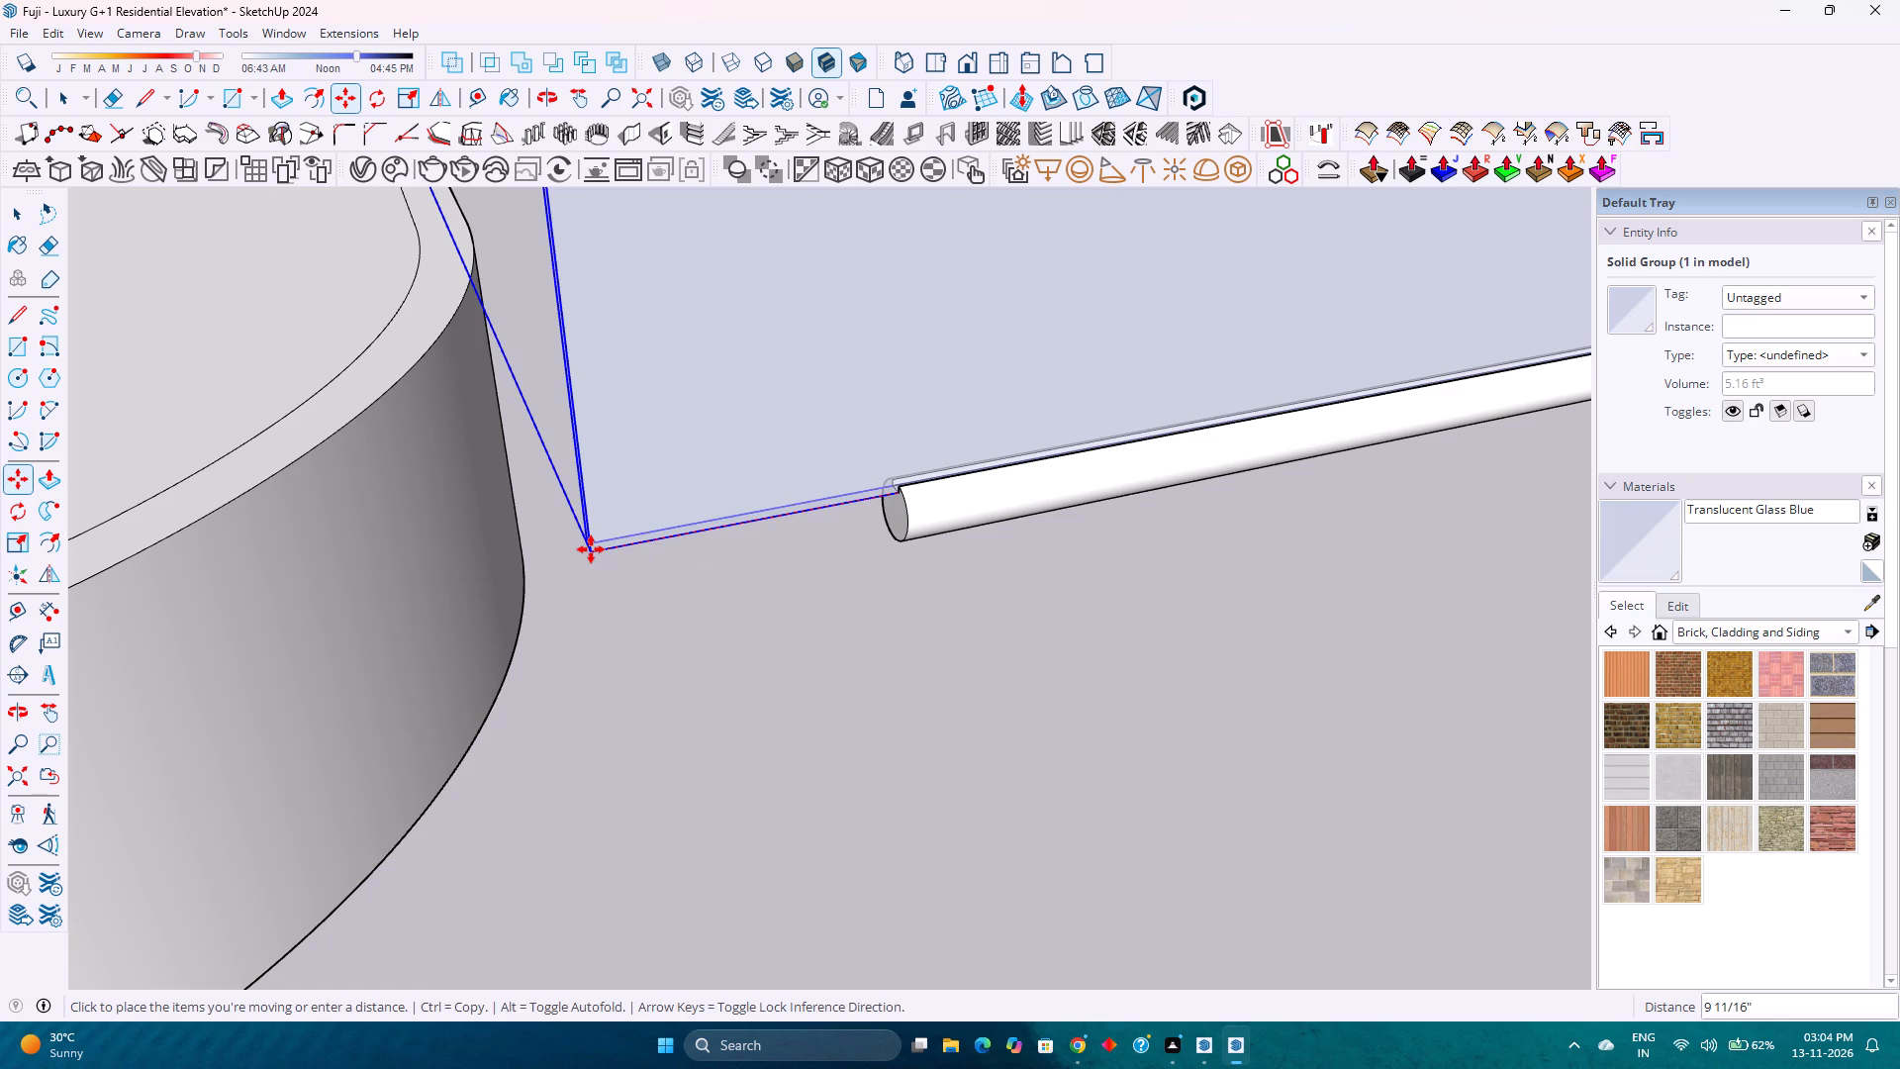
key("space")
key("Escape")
Select the lower rail's geometry, the glass panel and the upper rail's geometry together and combine them into one group.
left_click(917, 518)
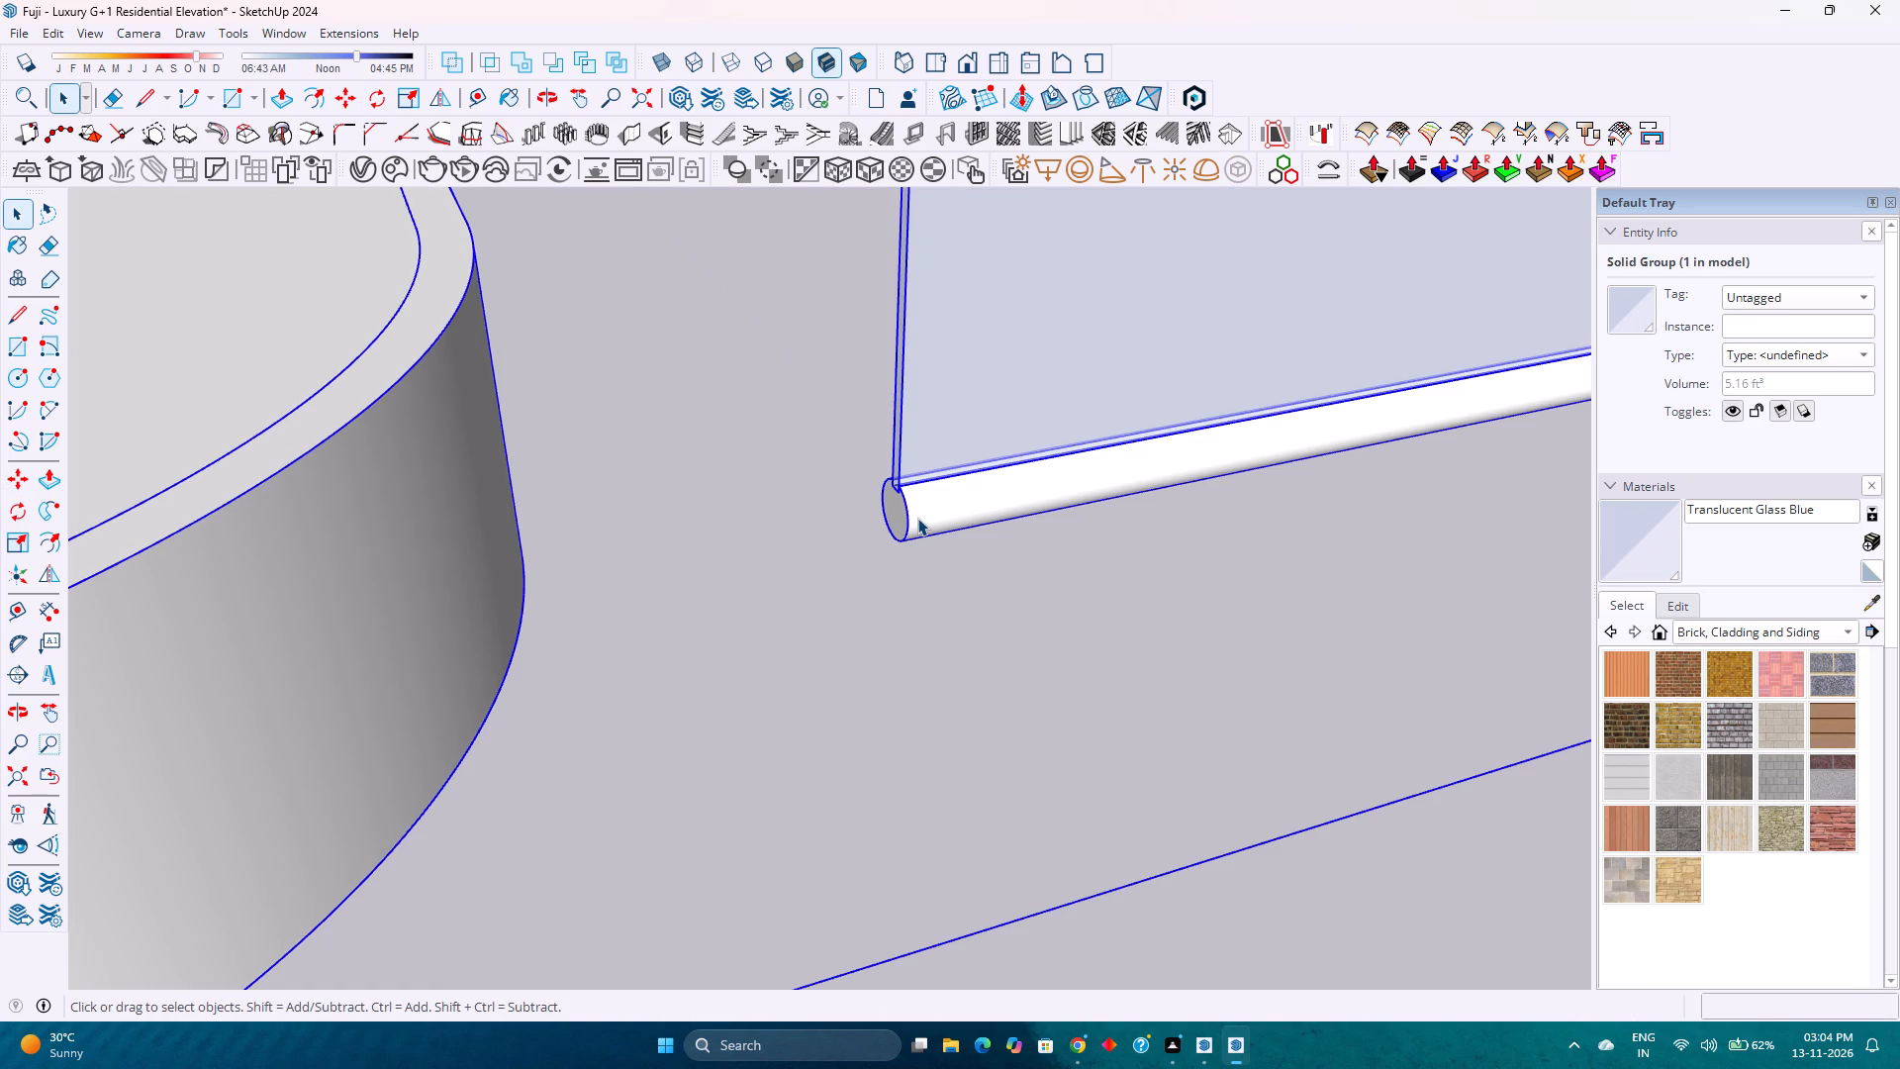
scroll(917, 518, "down", 1)
double_click(917, 518)
scroll(917, 518, "down", 4)
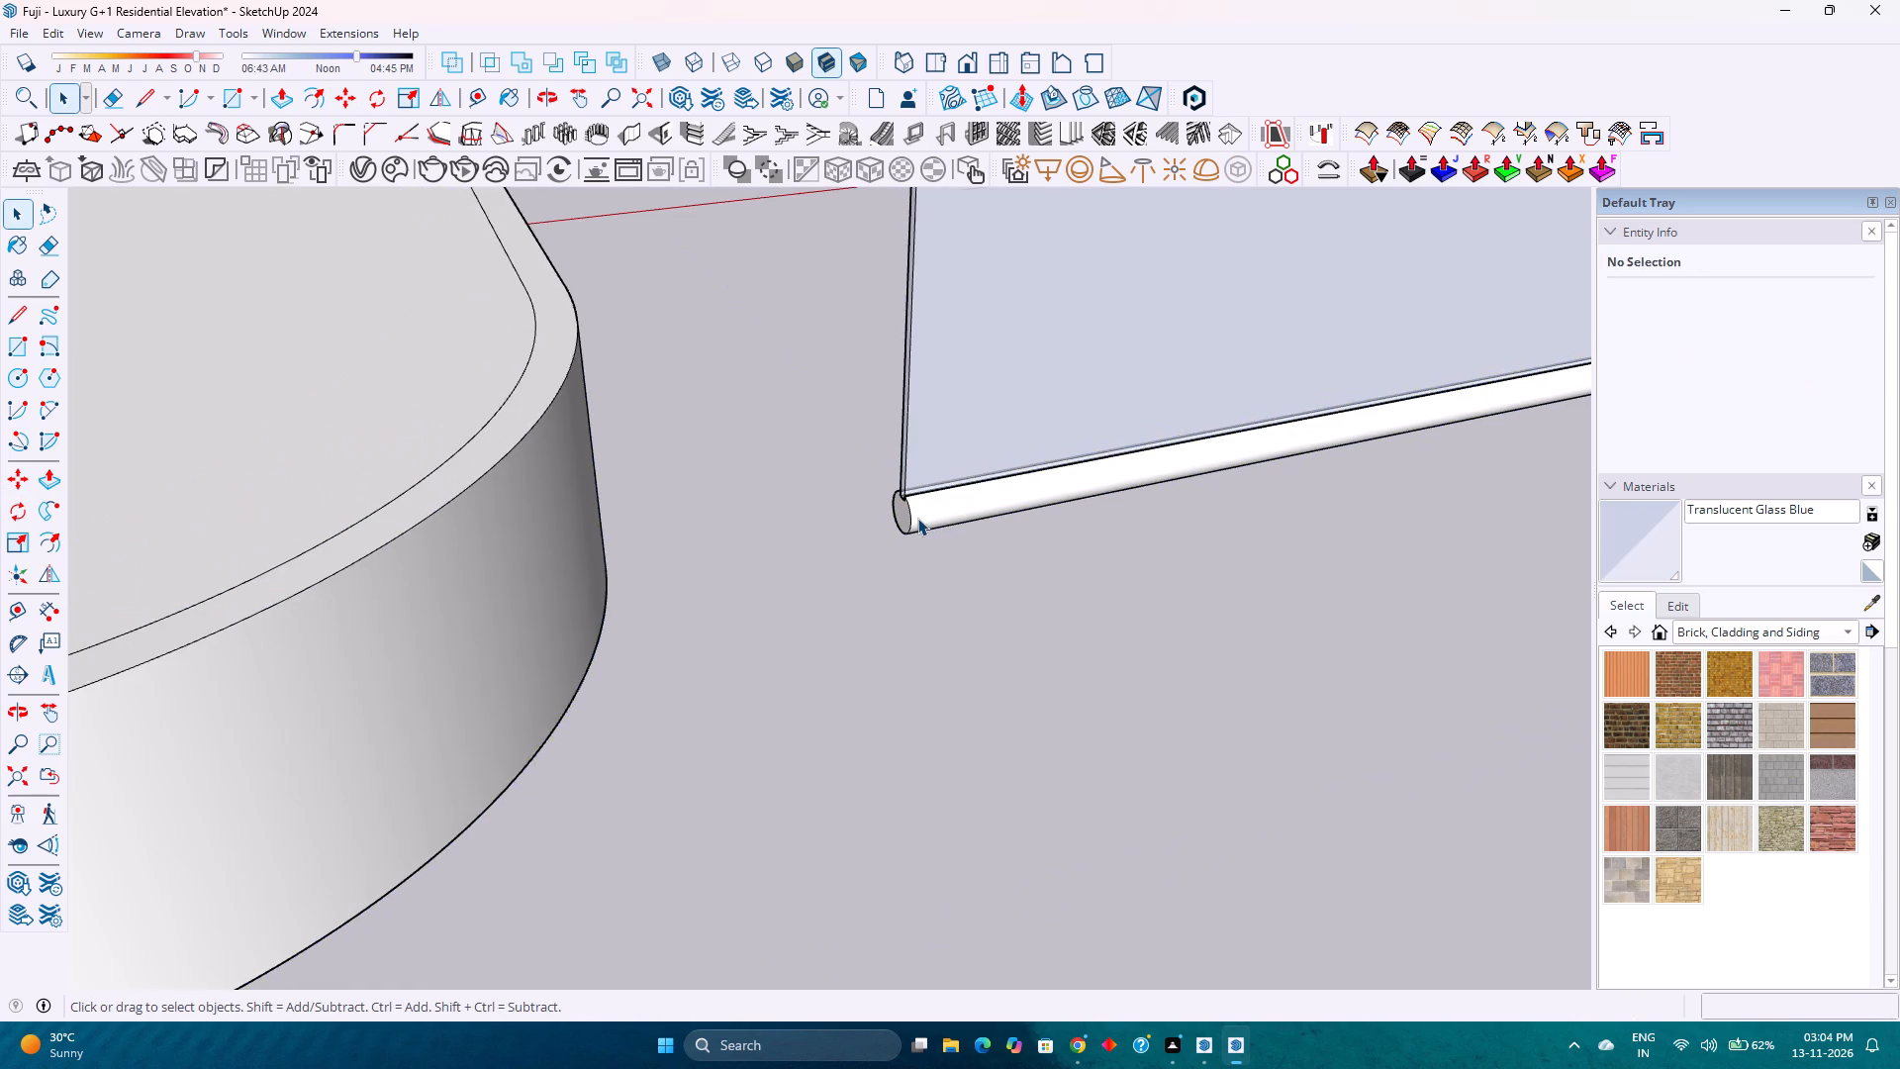
scroll(917, 518, "down", 1)
triple_click(917, 518)
left_click(917, 518)
scroll(917, 518, "down", 6)
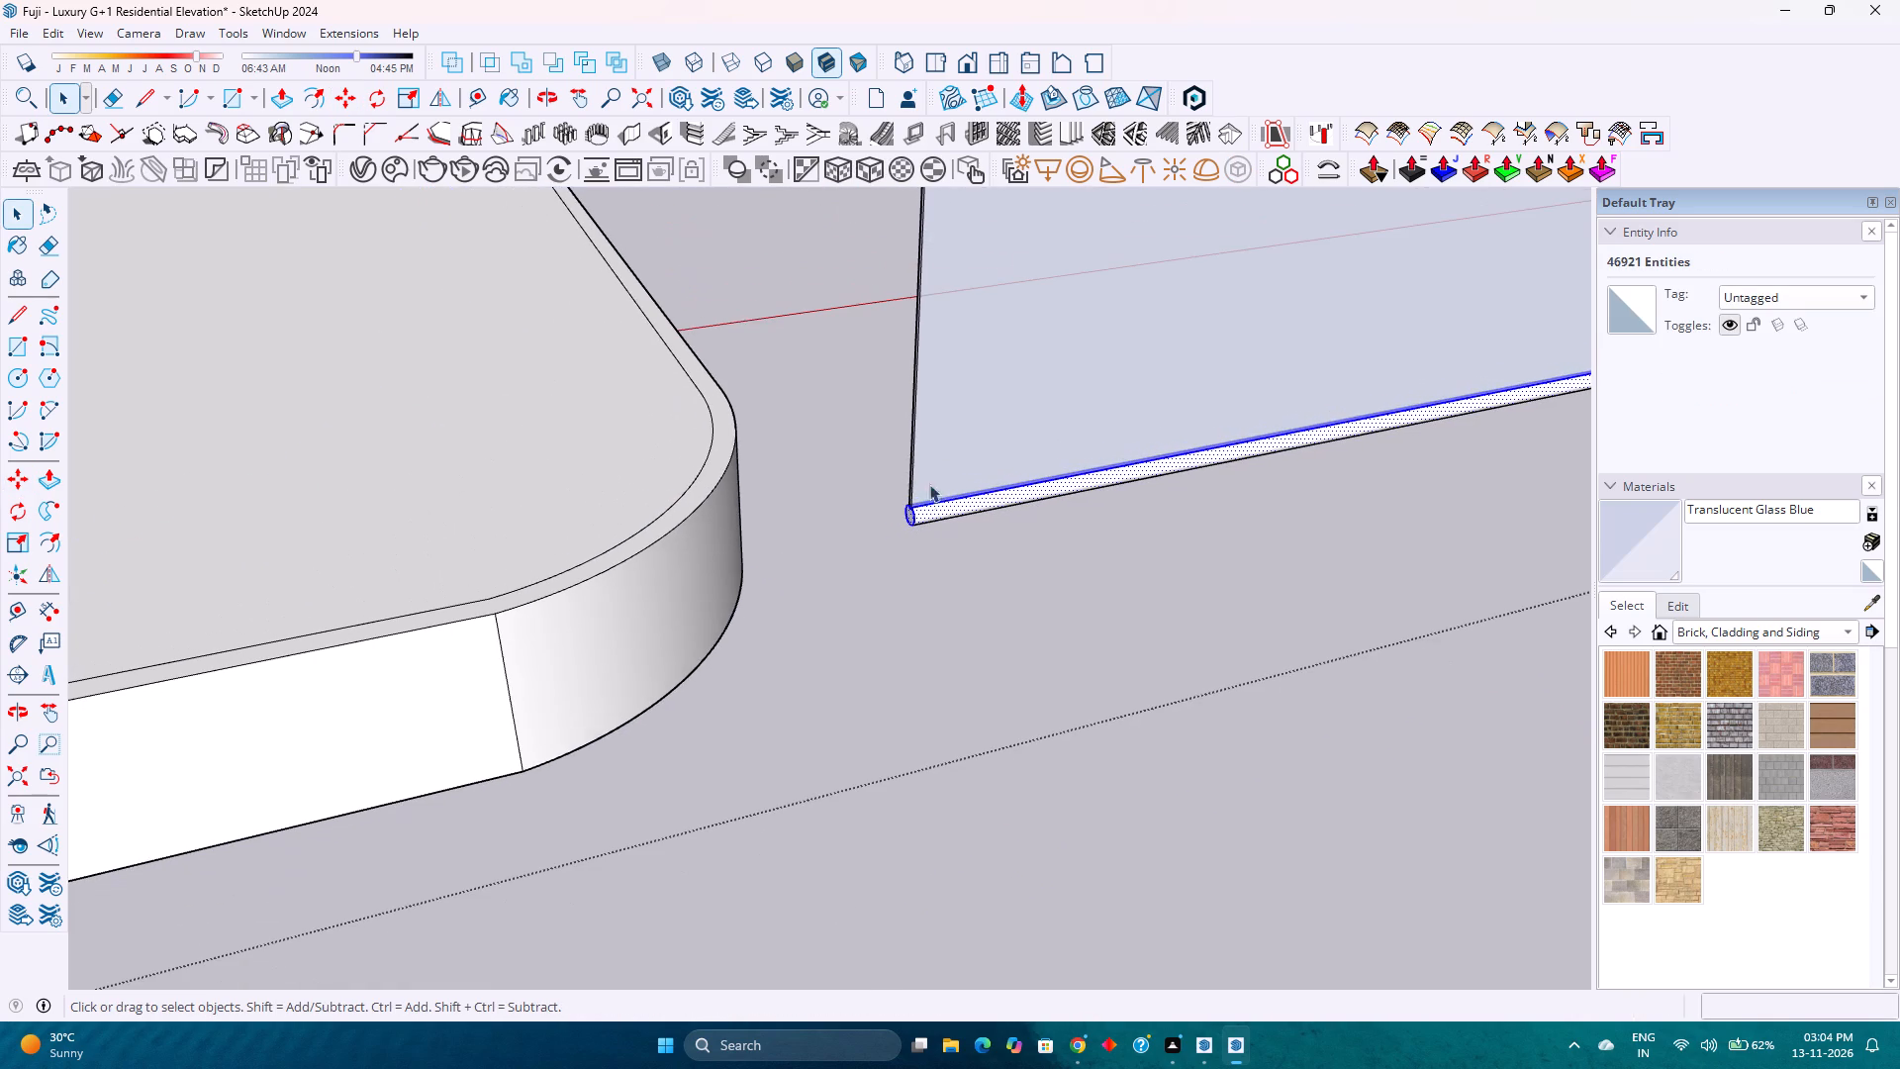
left_click(942, 436, "ctrl")
scroll(905, 576, "down", 8)
middle_click_drag(904, 537, 907, 642, "shift")
middle_click(907, 649, "shift")
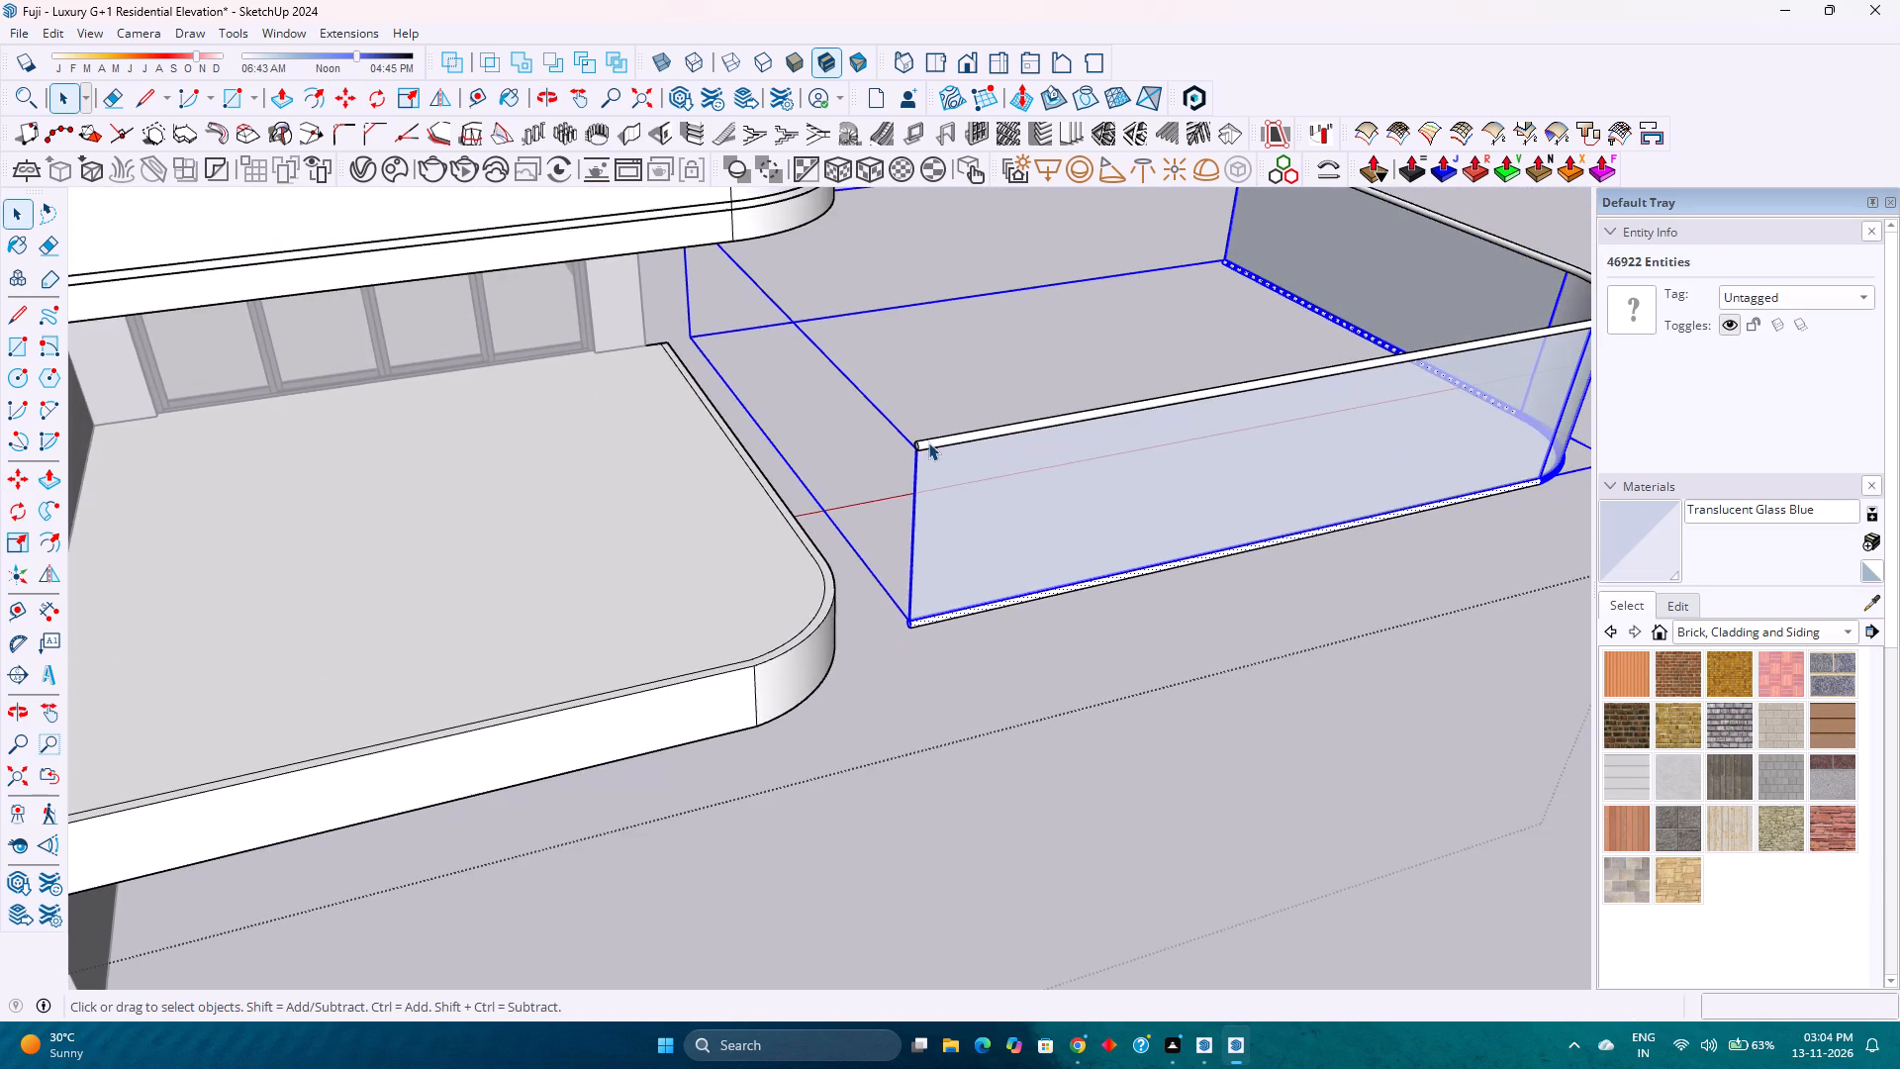
scroll(928, 441, "up", 5)
triple_click(928, 441, "ctrl")
triple_click(928, 441, "ctrl")
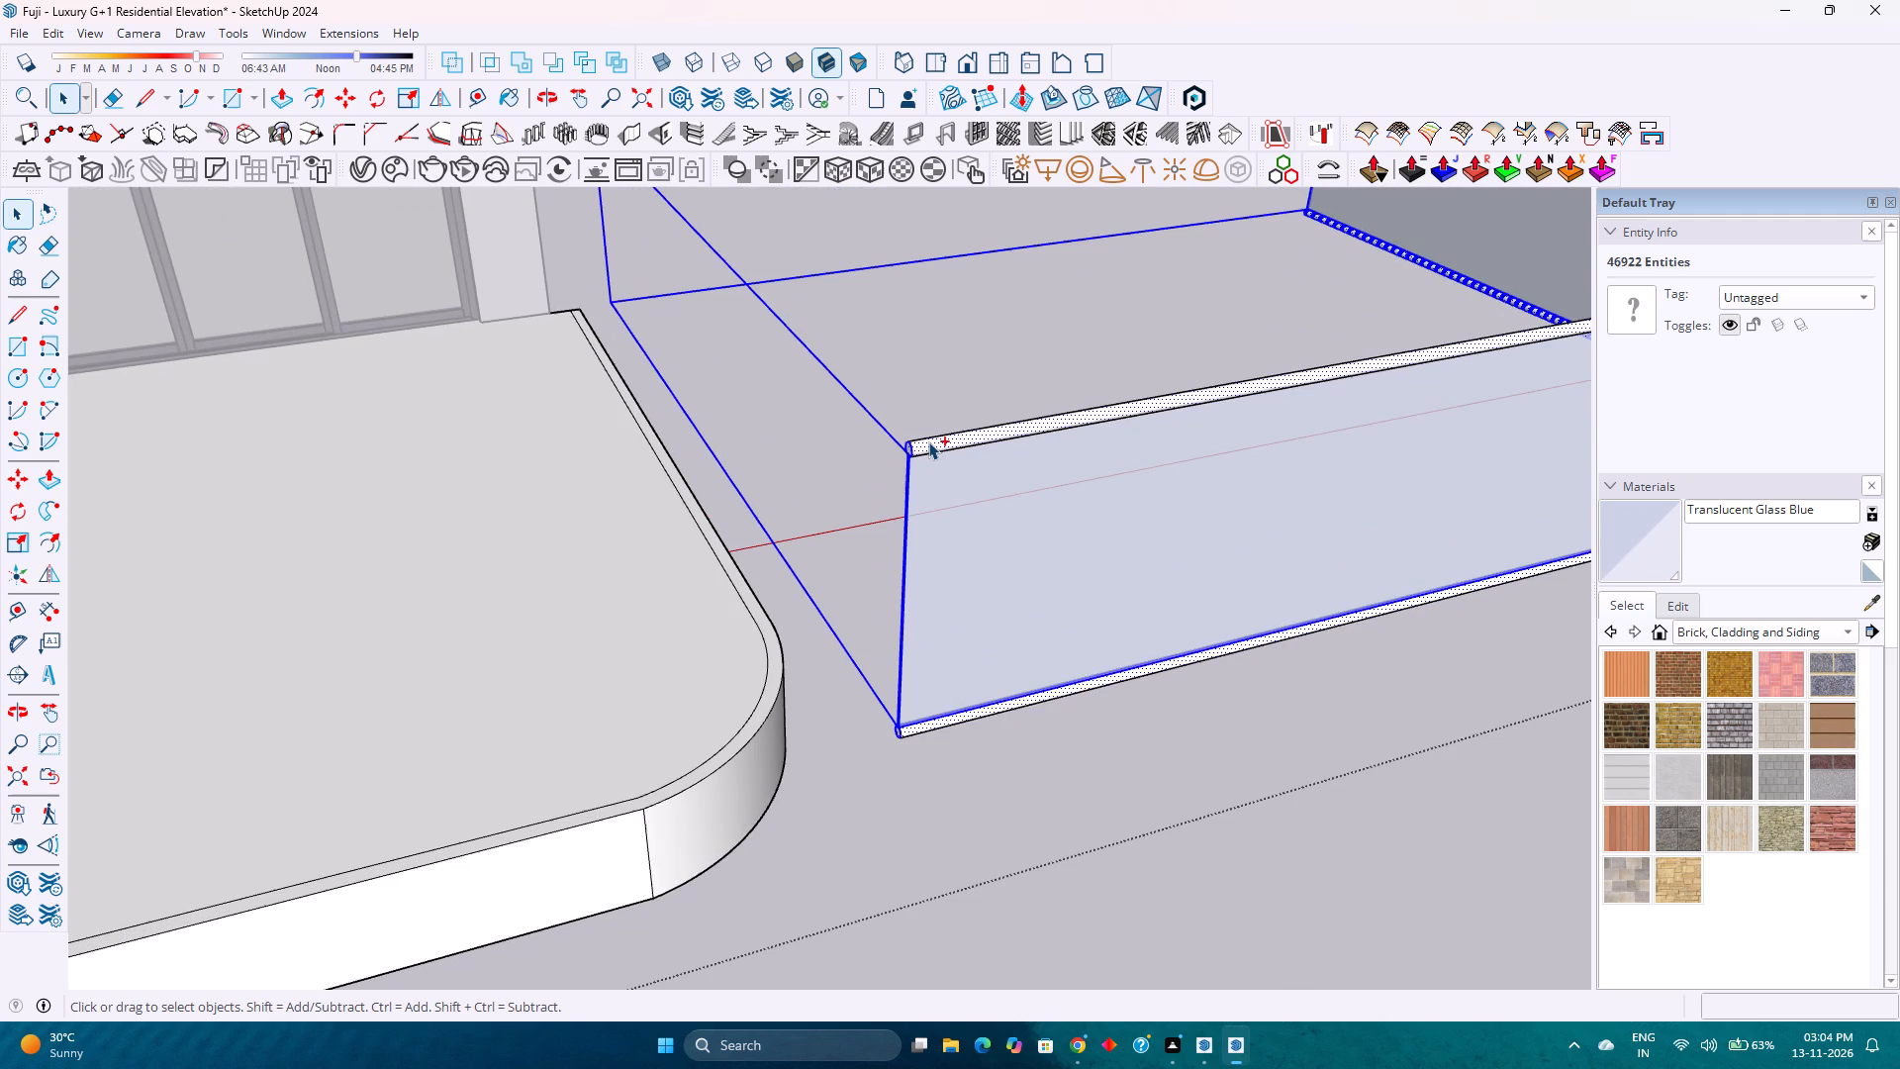
left_click(928, 441, "ctrl")
scroll(919, 744, "up", 6)
triple_click(901, 714, "ctrl")
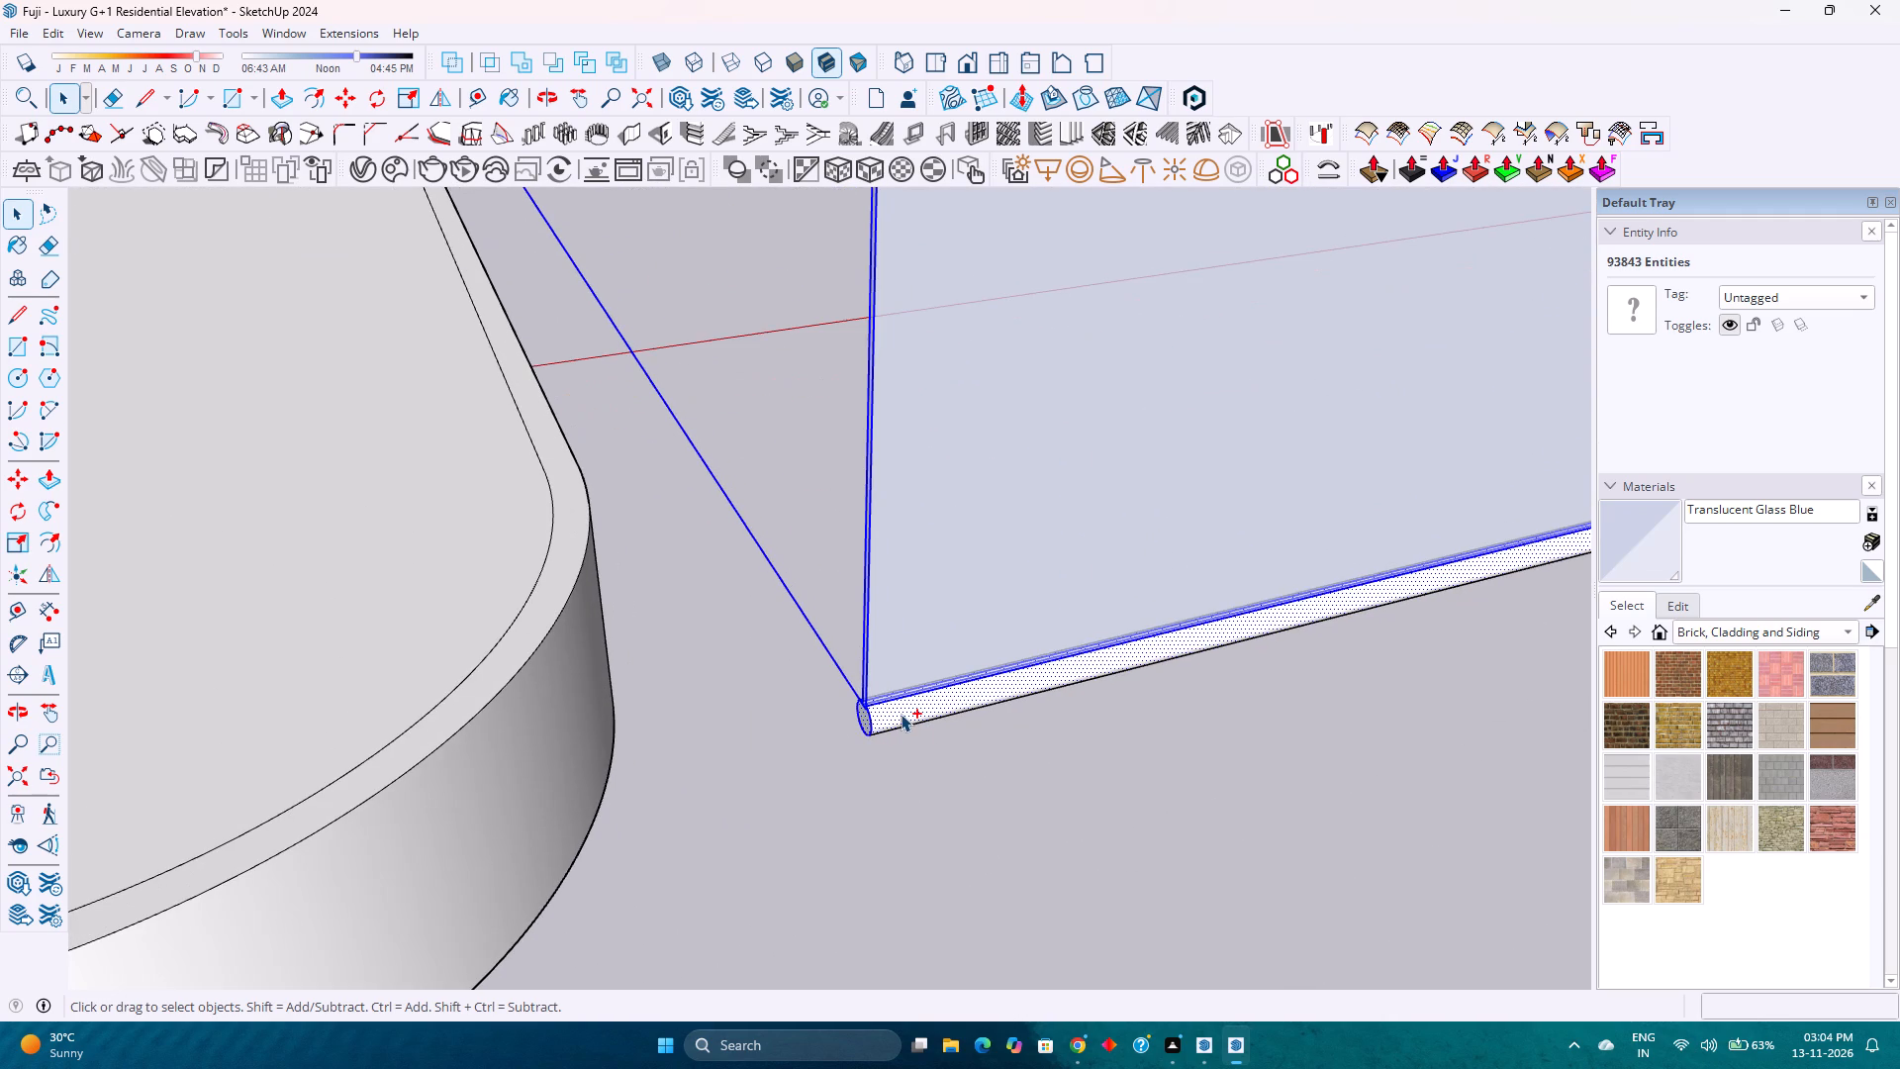
triple_click(901, 714, "ctrl")
triple_click(901, 714, "ctrl")
right_click(901, 714)
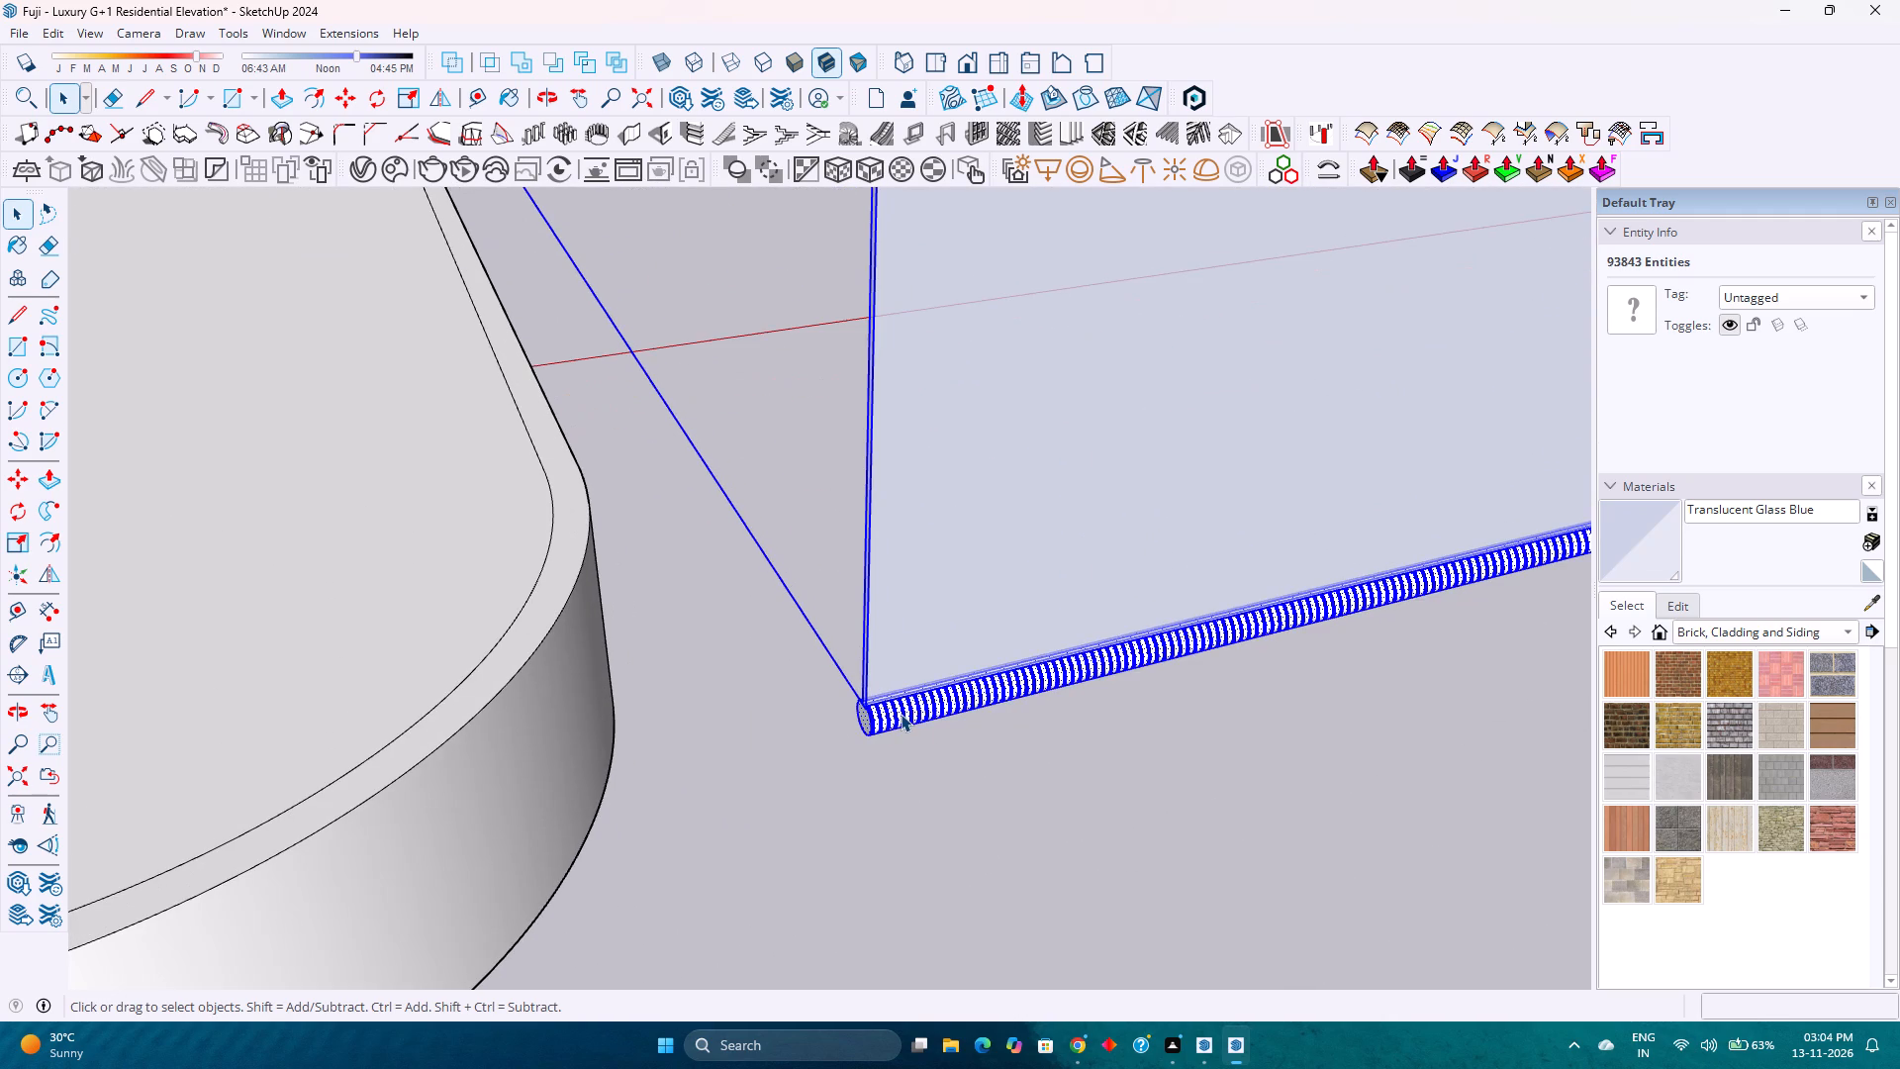
left_click(963, 281)
Move the railing group 21' along the red axis toward the balcony slab and correct the distance to 20'.
key("m")
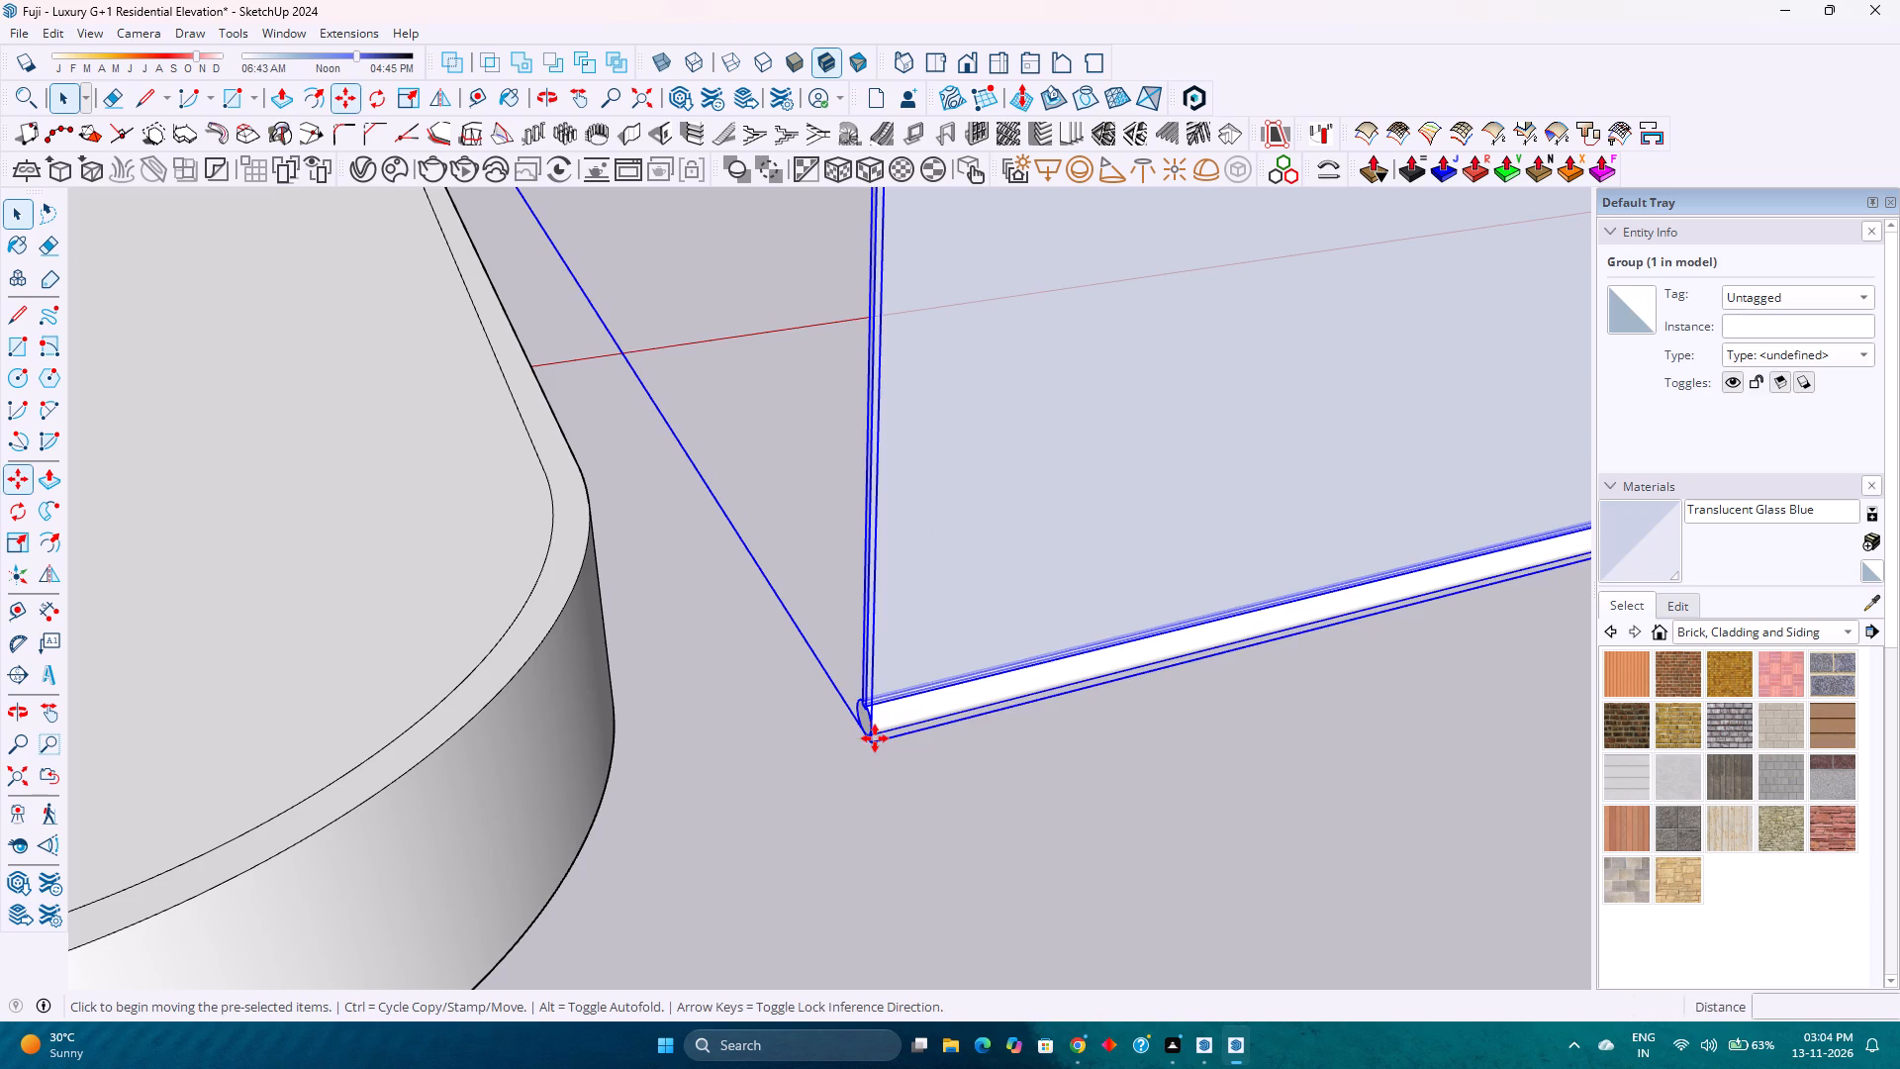
left_click(878, 742)
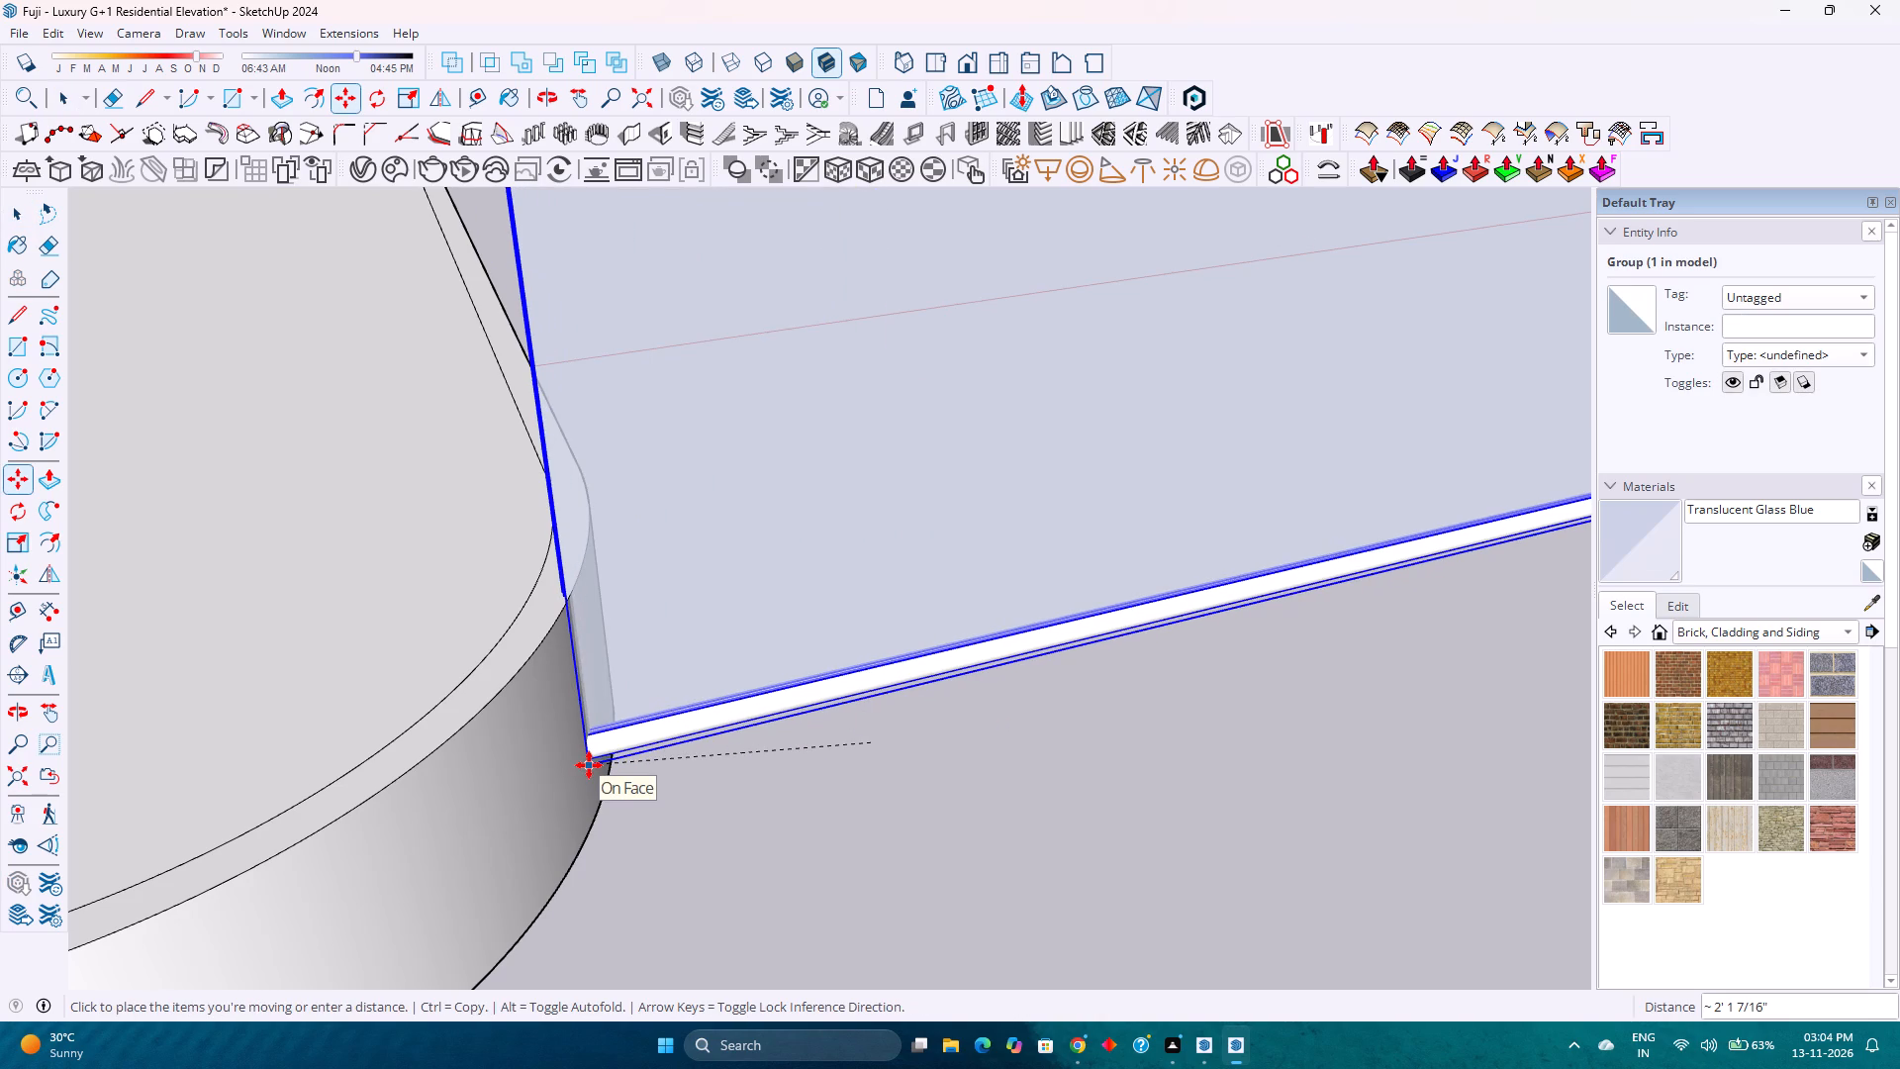
key("Right")
key("2")
type("1'")
key("Return")
scroll(649, 746, "down", 4)
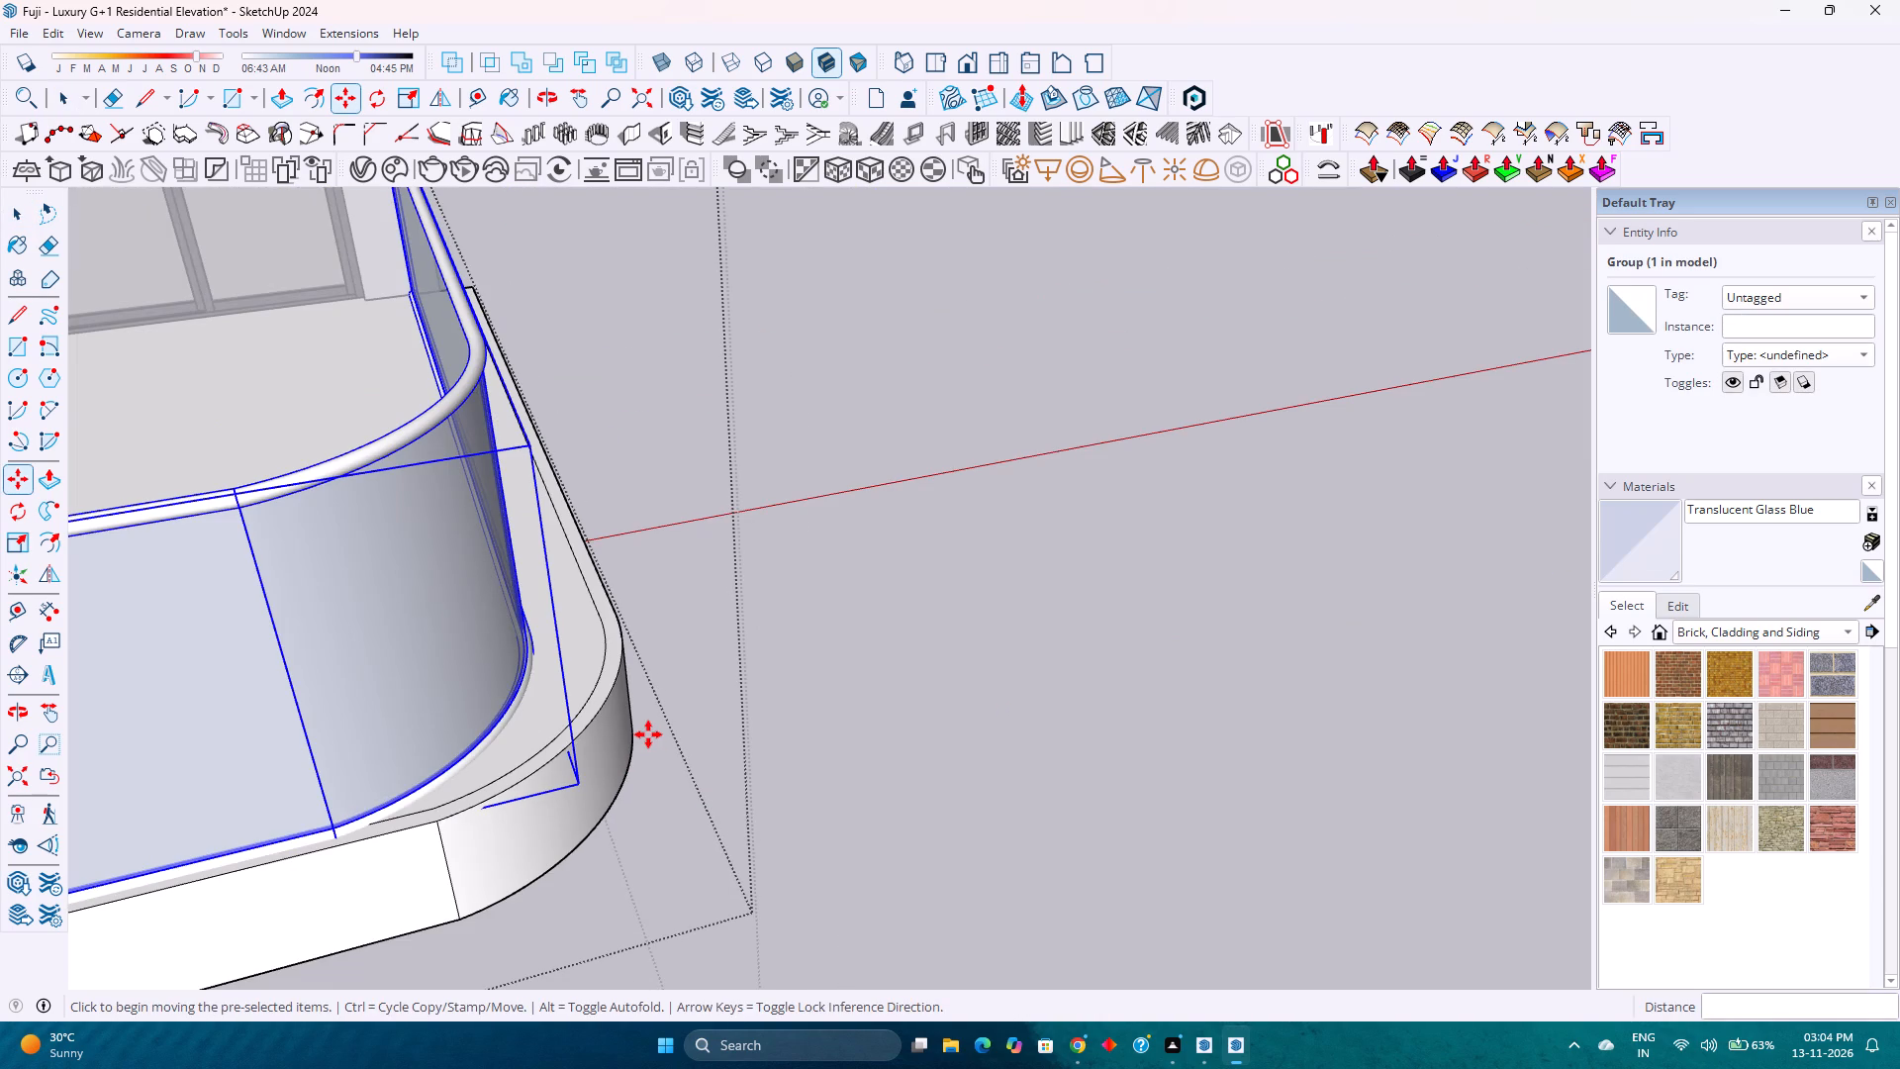
key("2")
key("0")
key("apostrophe")
key("Return")
Open the balcony group containing the curved white frame and the railing for editing.
scroll(674, 717, "down", 6)
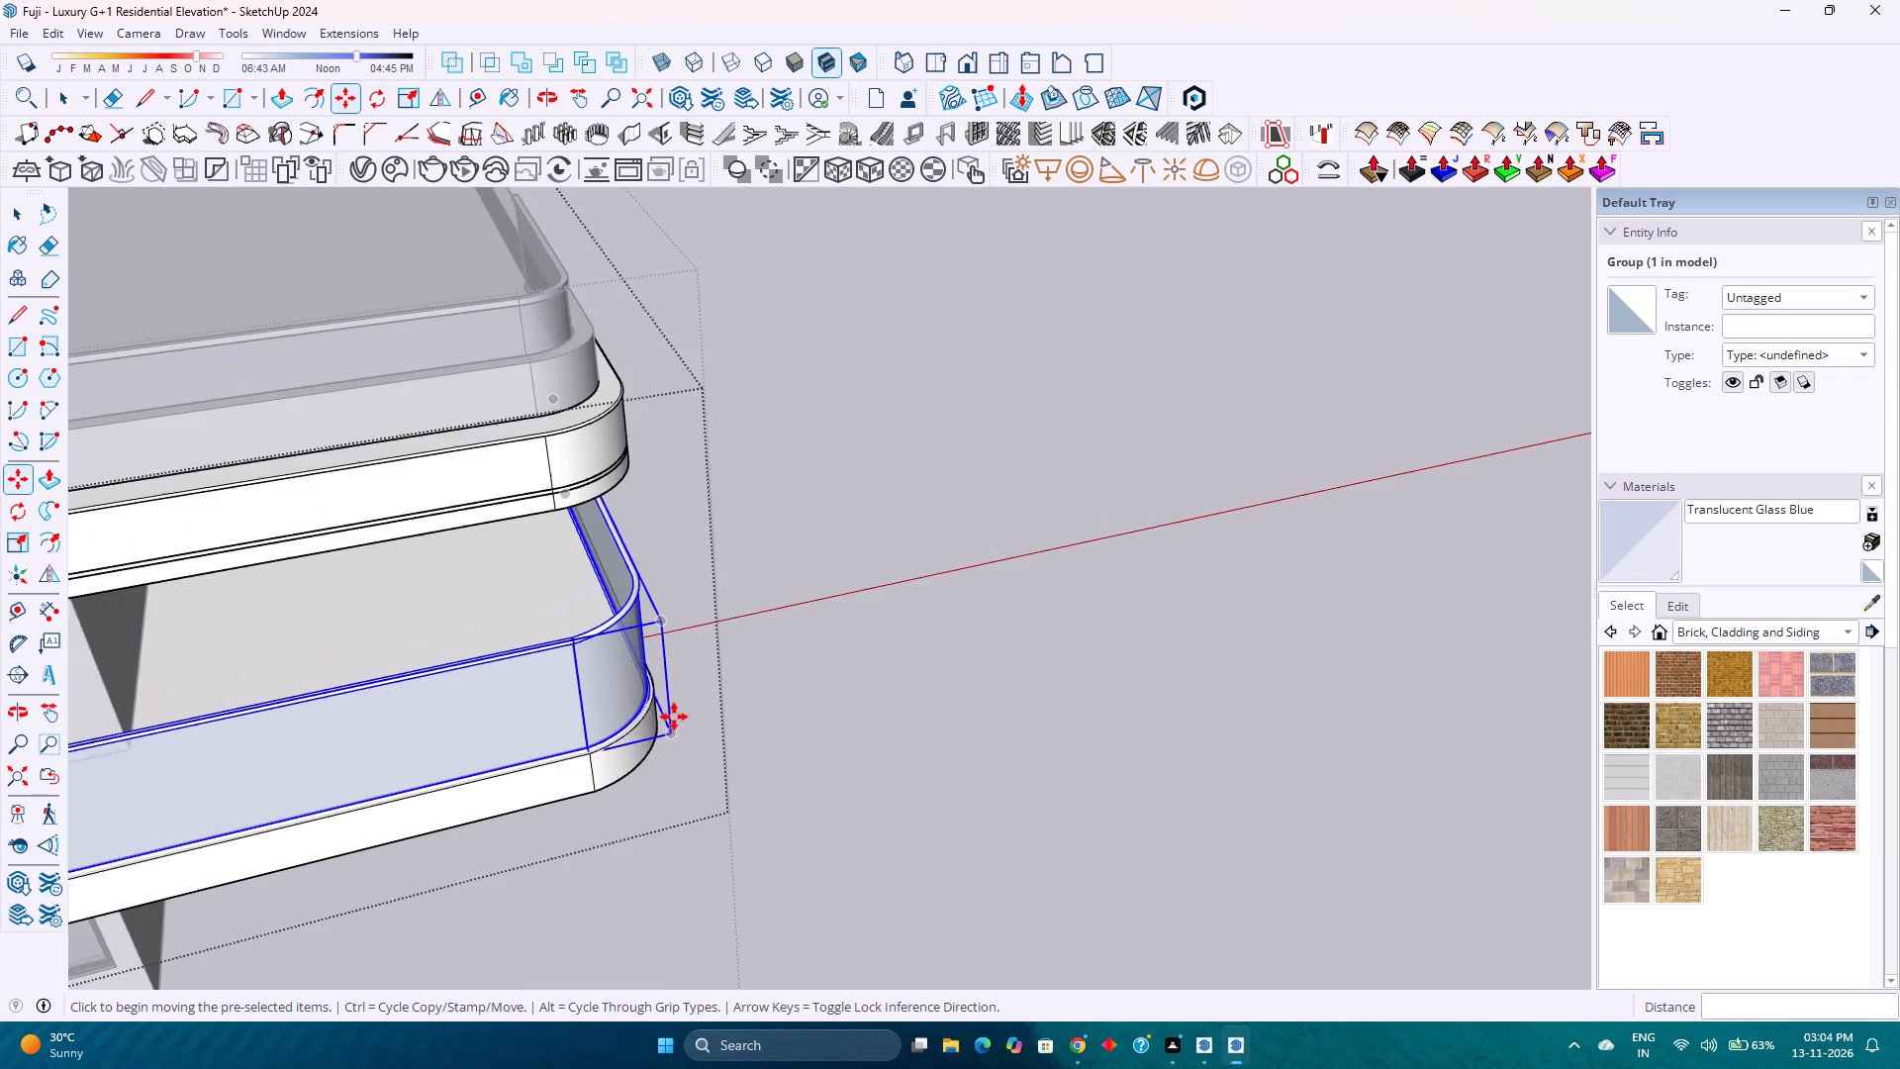
scroll(674, 717, "down", 5)
middle_click_drag(512, 751, 723, 712, "shift")
middle_click(723, 712, "shift")
scroll(564, 733, "up", 3)
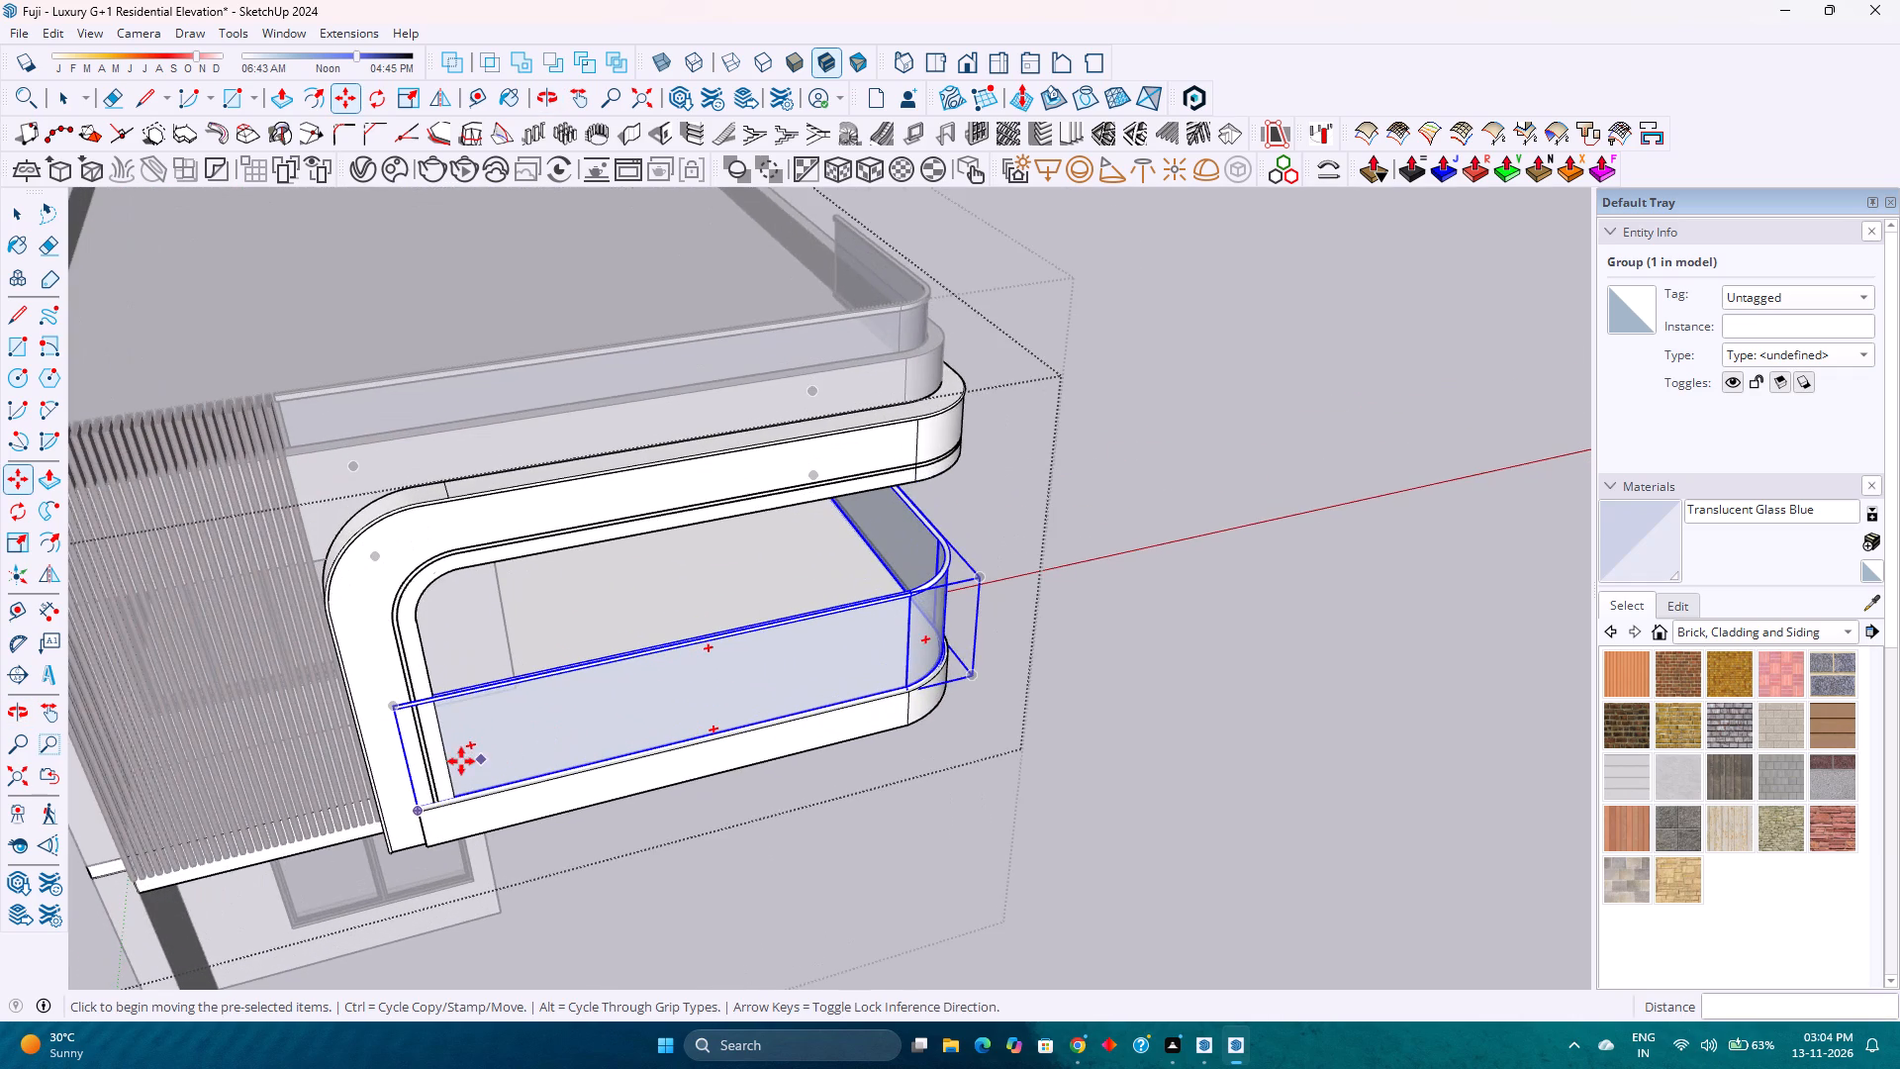
scroll(461, 761, "up", 7)
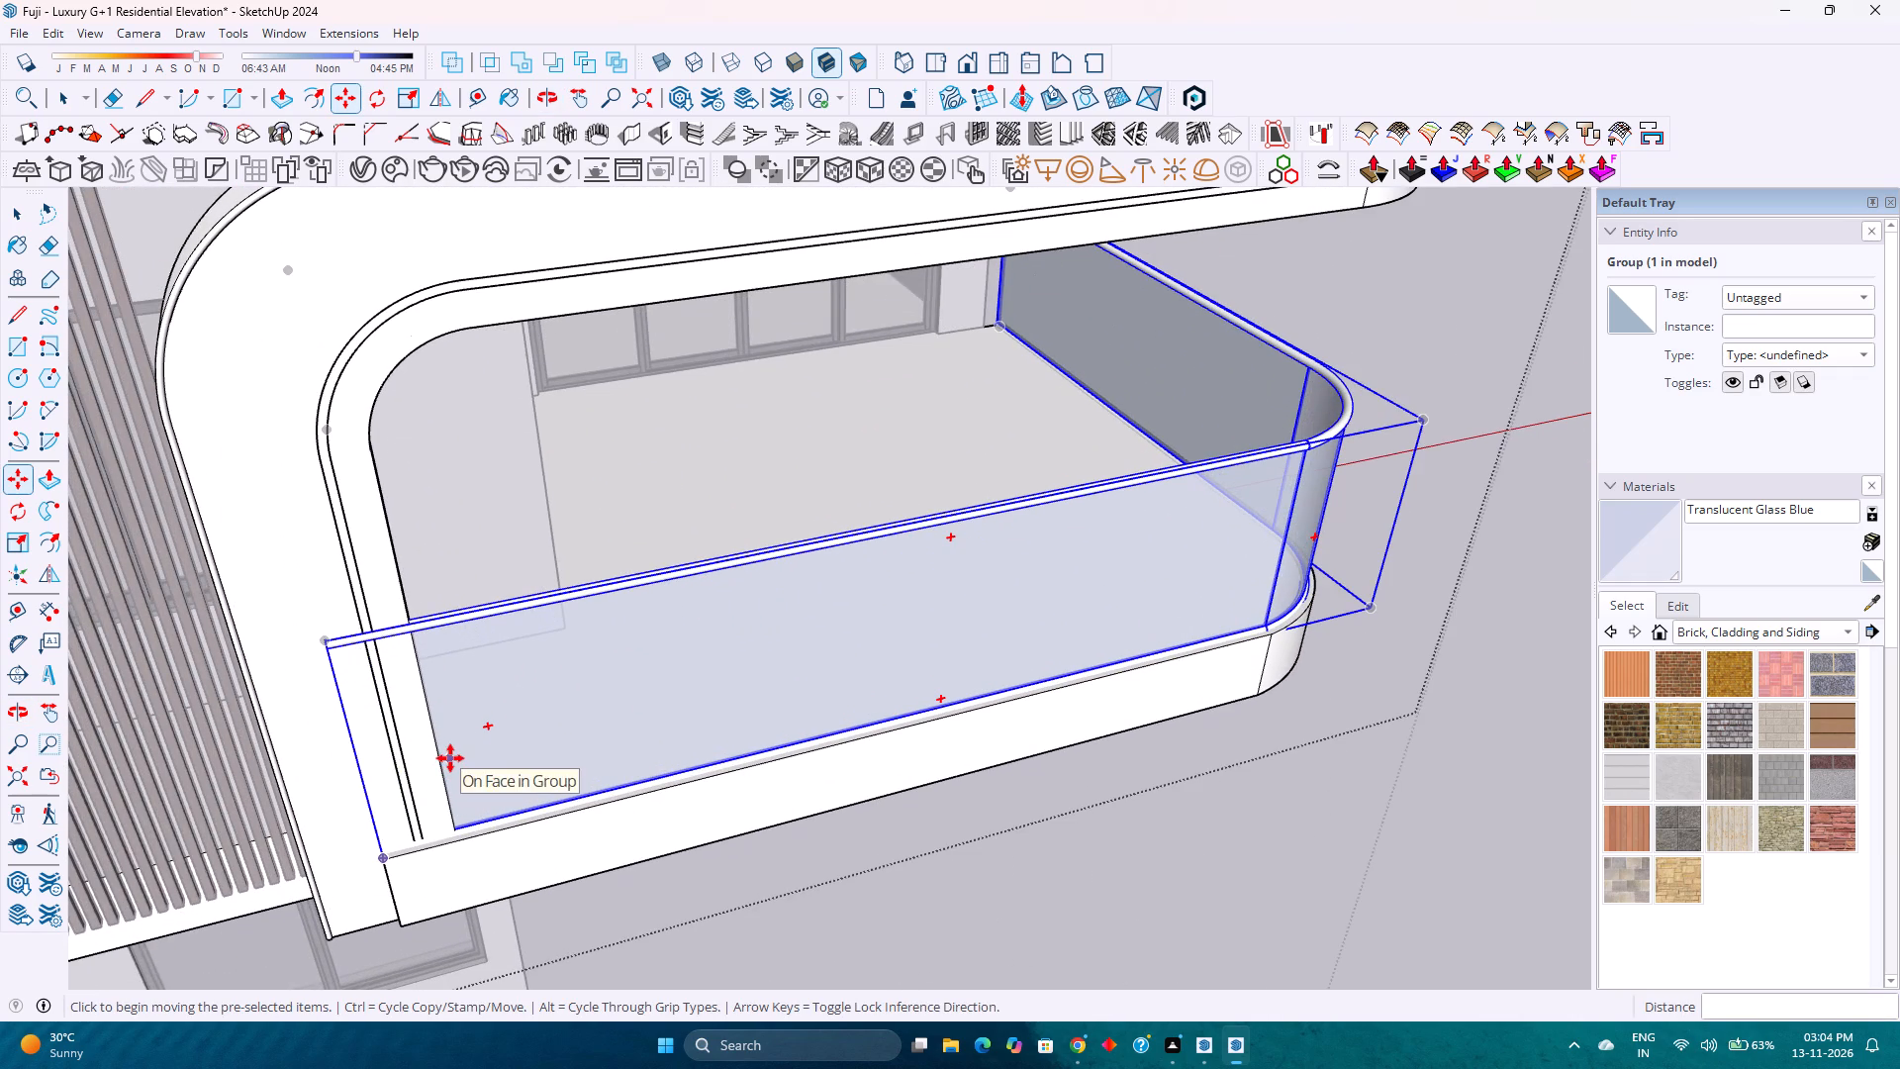
key("space")
scroll(457, 754, "up", 3)
middle_click_drag(455, 754, 682, 650)
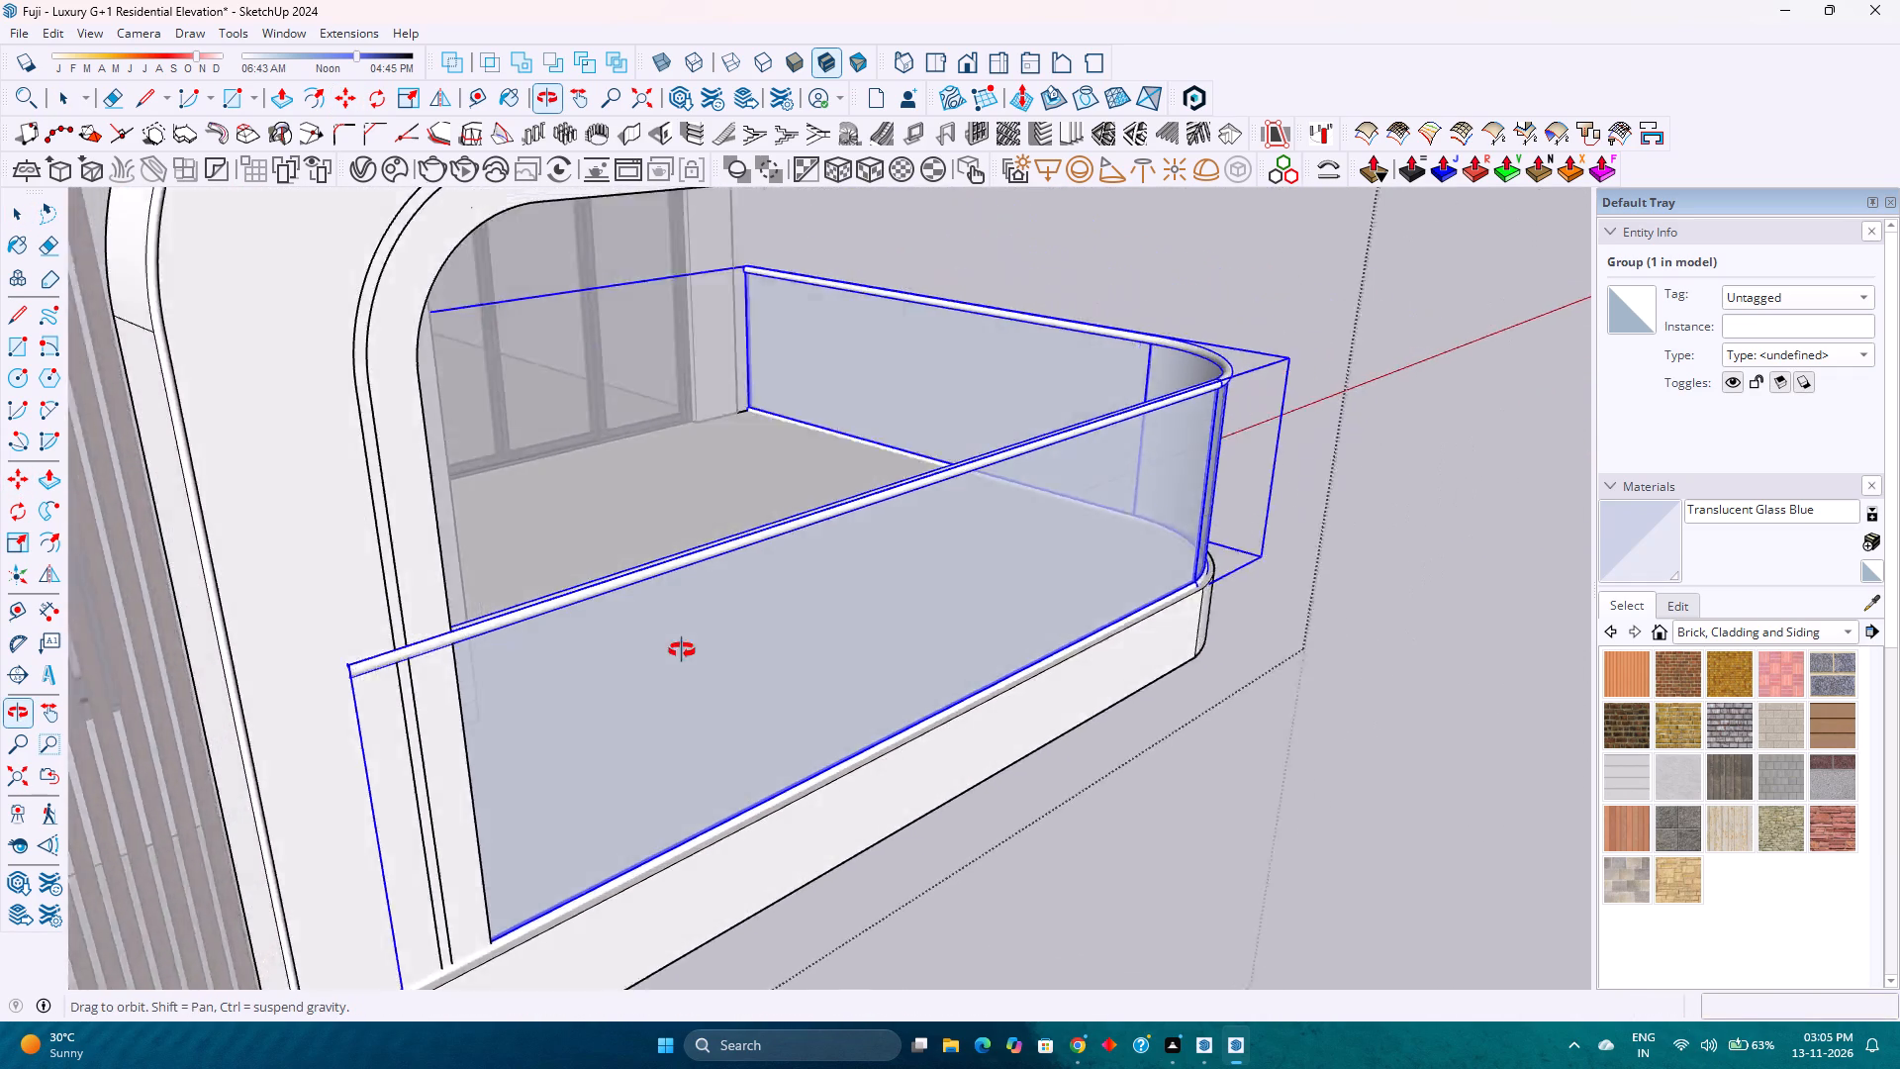
middle_click_drag(682, 650, 775, 606)
middle_click(775, 606)
scroll(432, 708, "up", 3)
key("Escape")
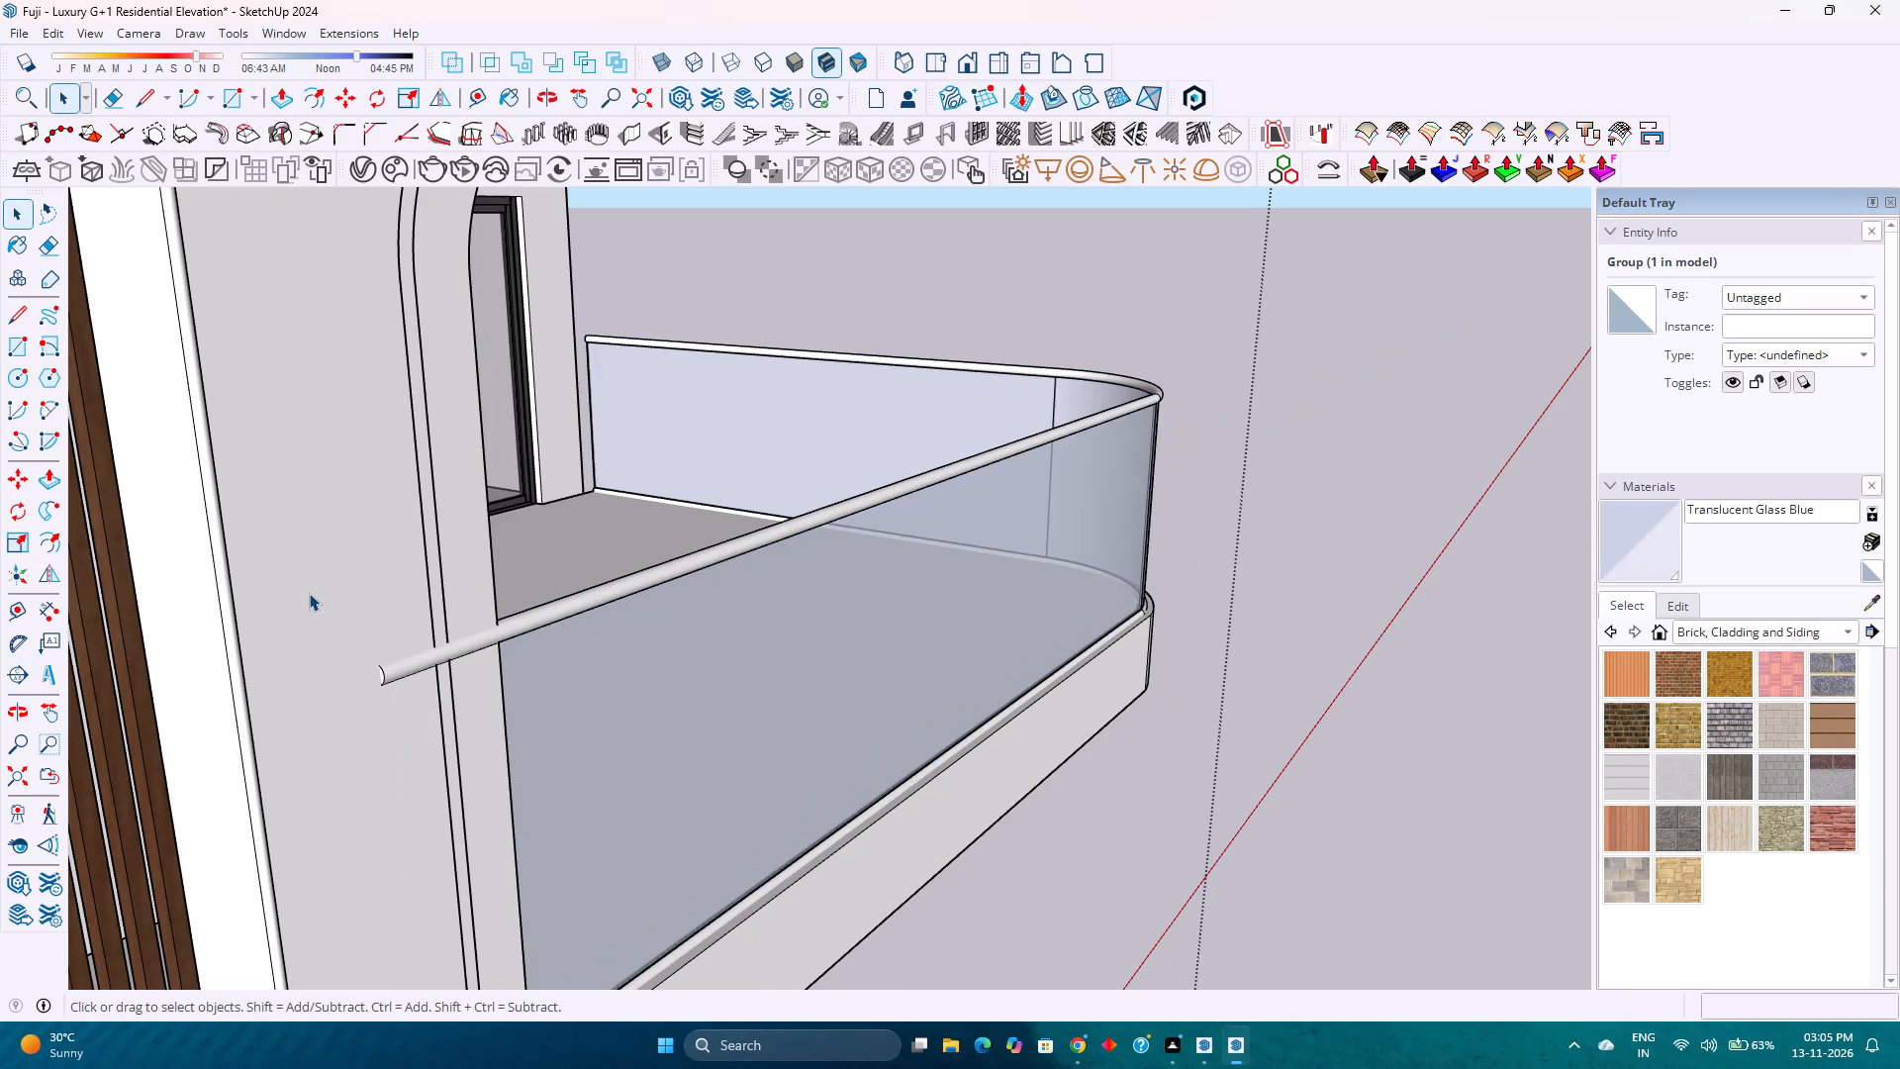
left_click(309, 593)
right_click(309, 593)
double_click(347, 684)
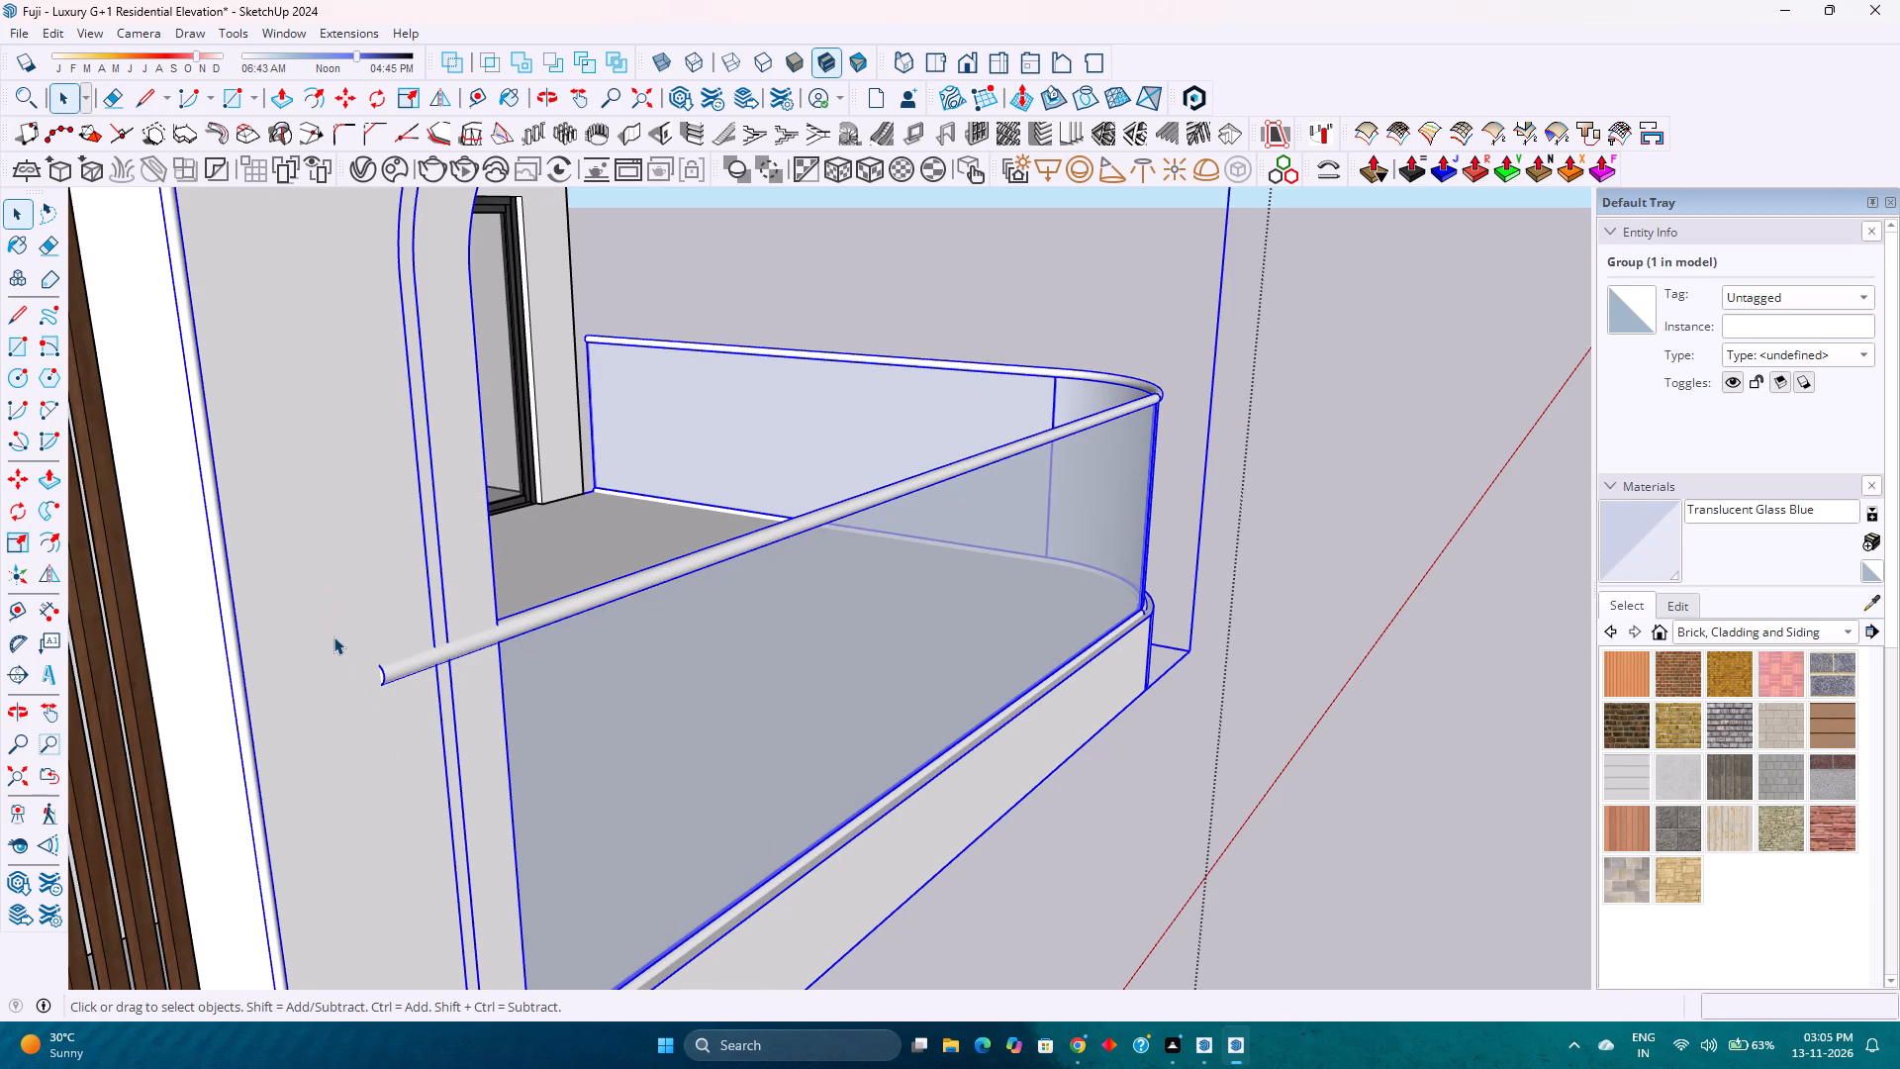
double_click(339, 620)
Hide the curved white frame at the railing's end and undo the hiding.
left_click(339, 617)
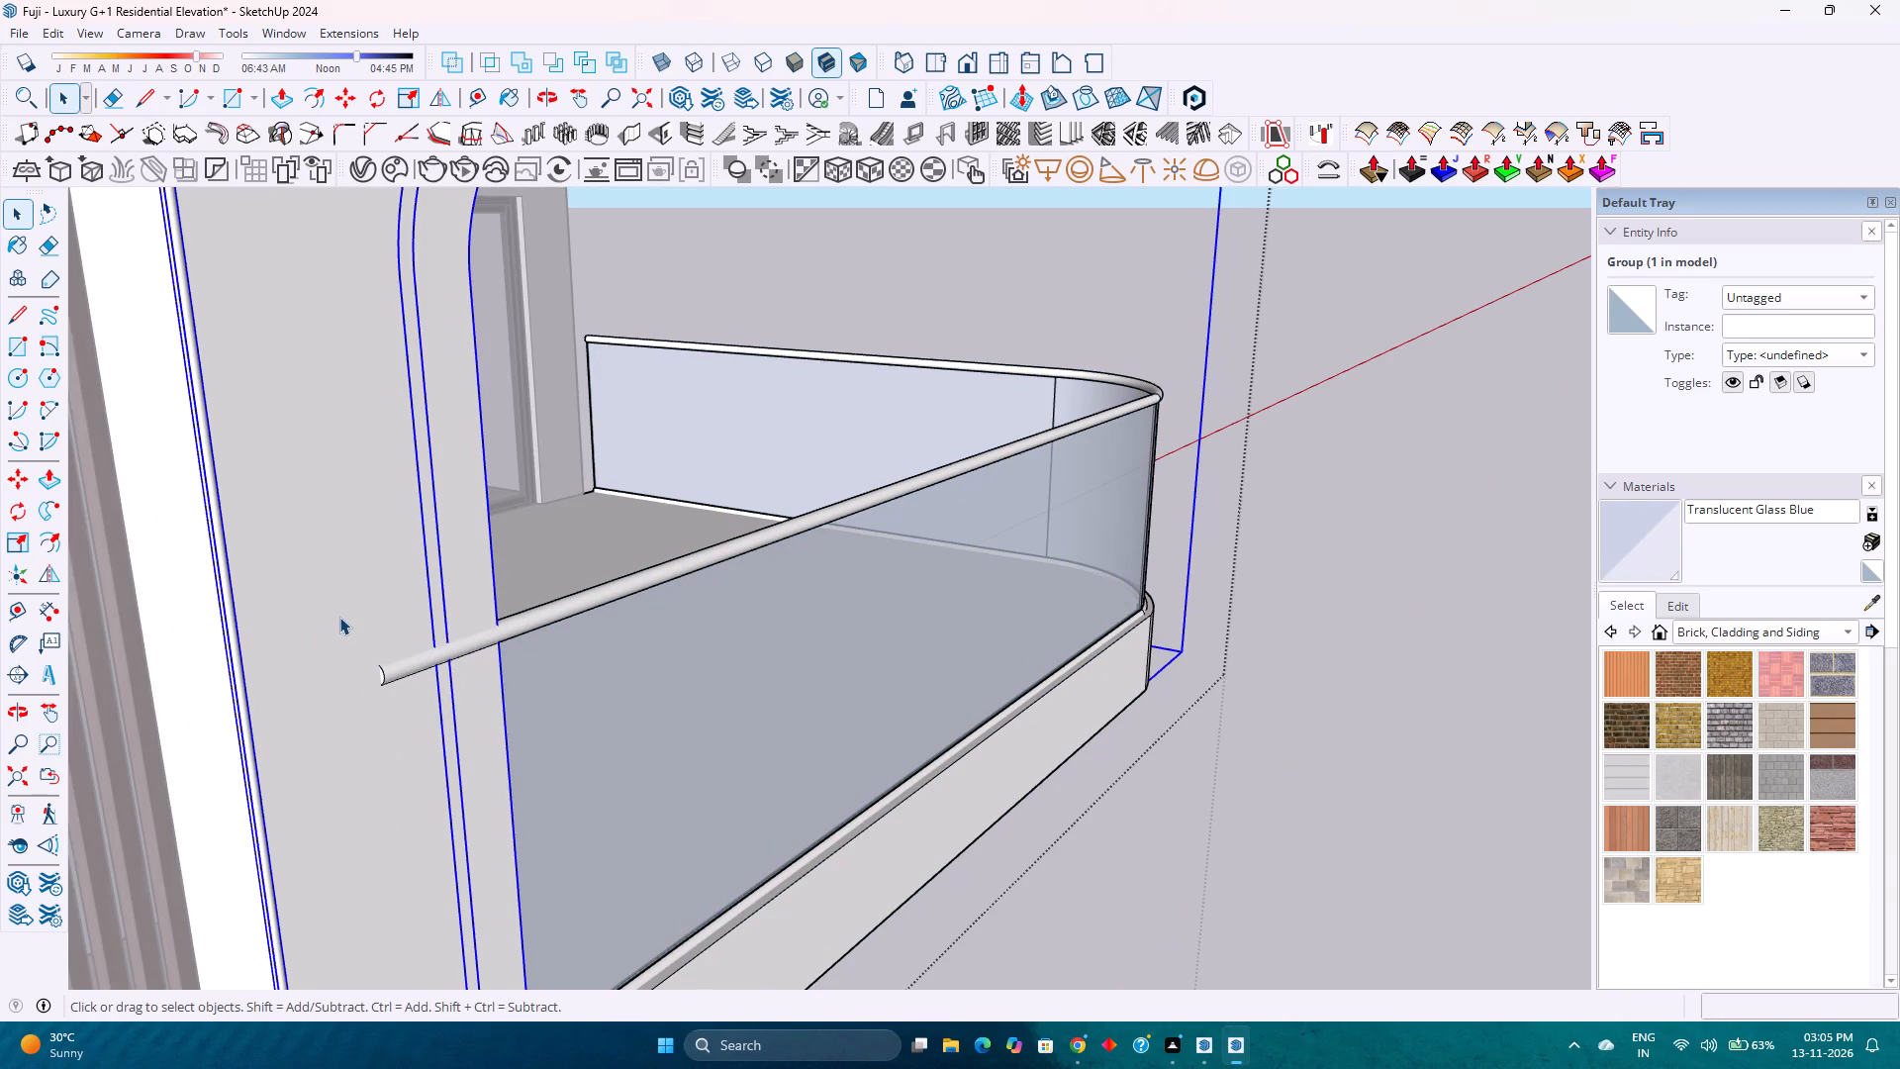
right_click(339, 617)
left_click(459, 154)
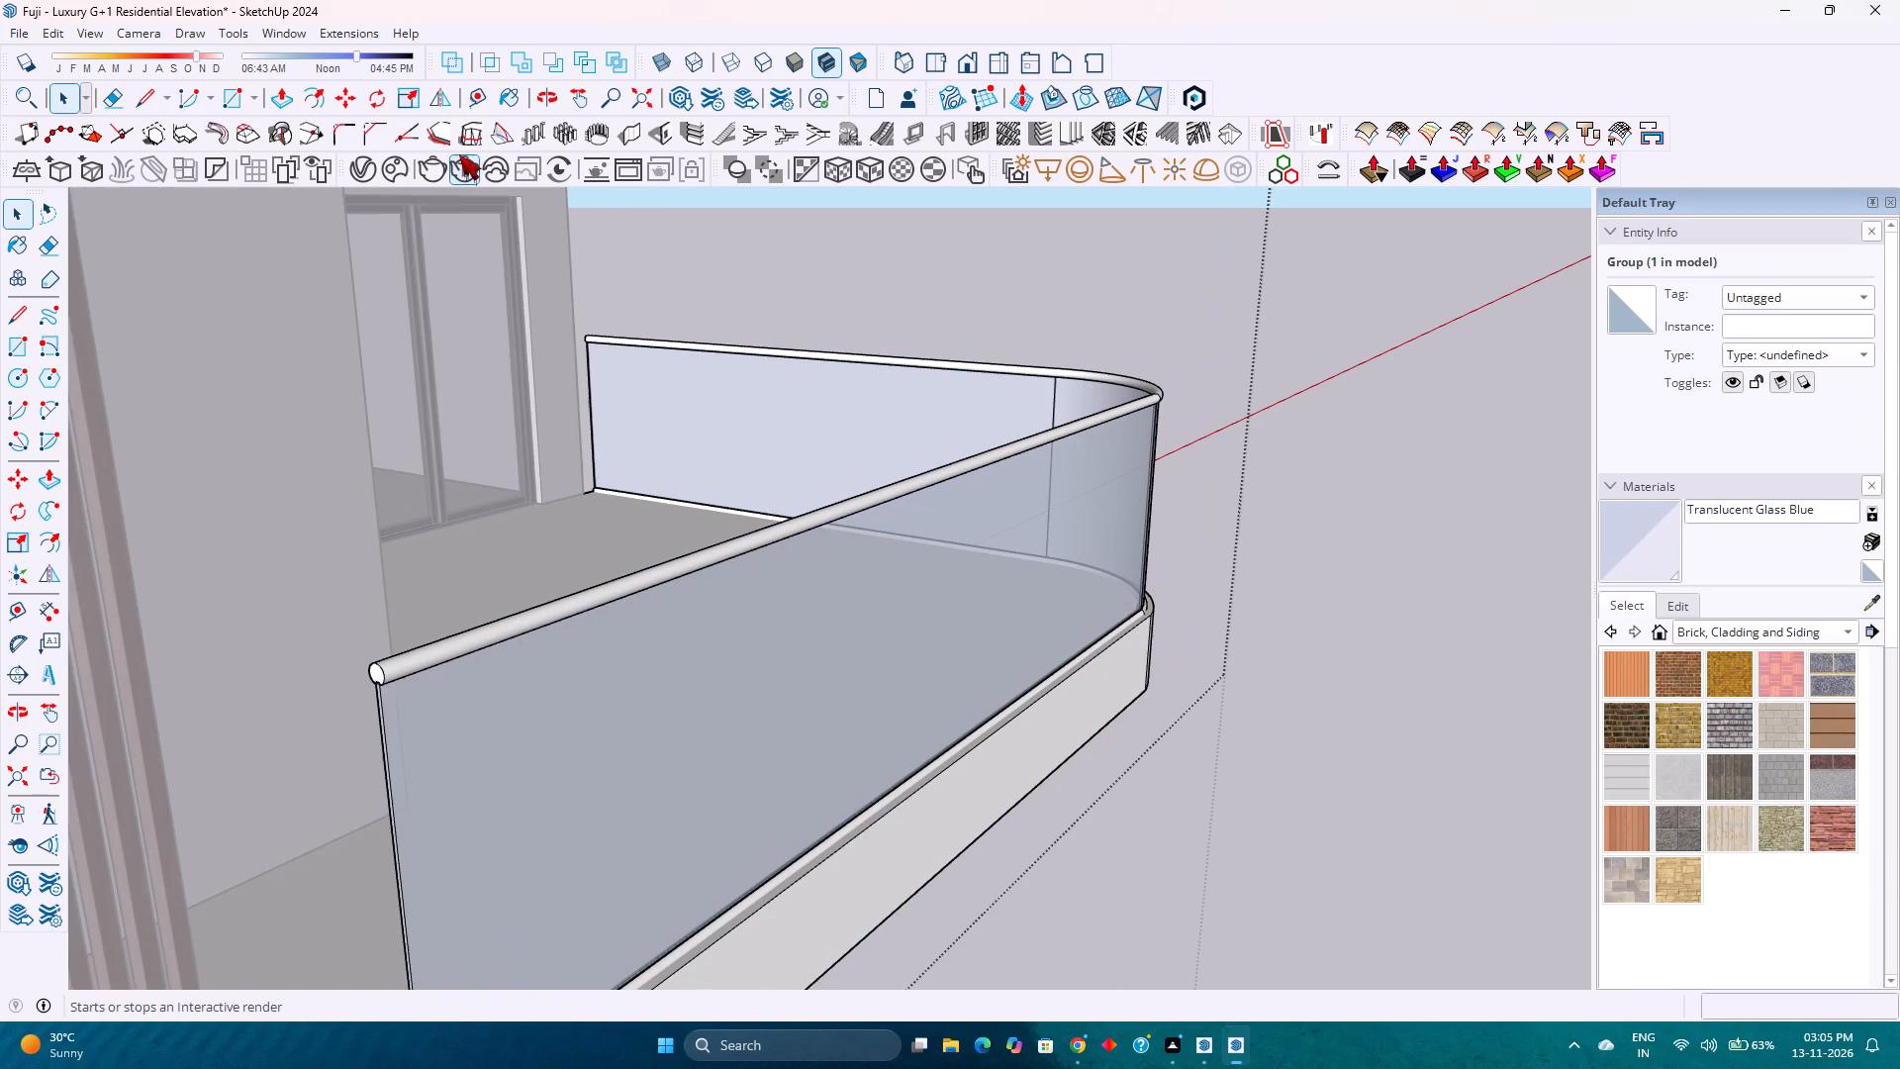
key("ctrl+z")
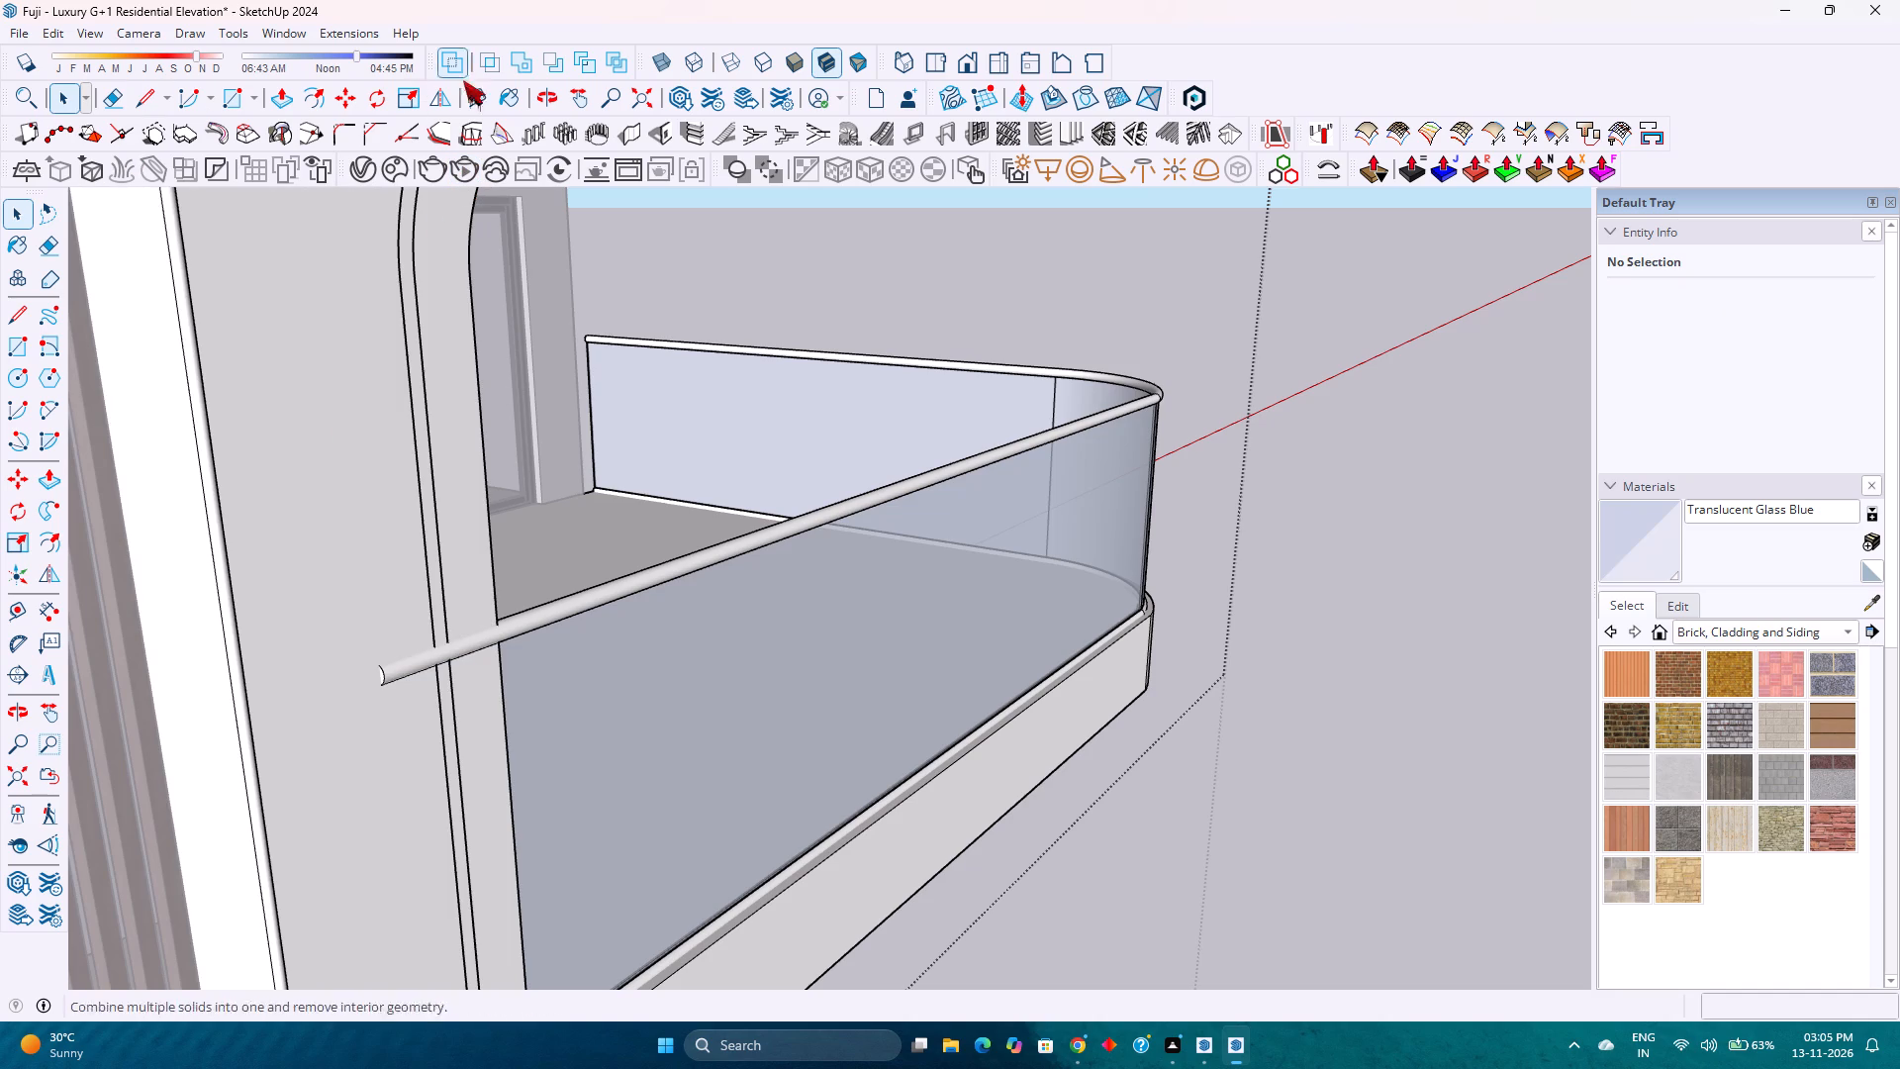
Place a vertical guide line 6" from the curved frame's vertical edge, along the frame's inner side.
left_click(487, 95)
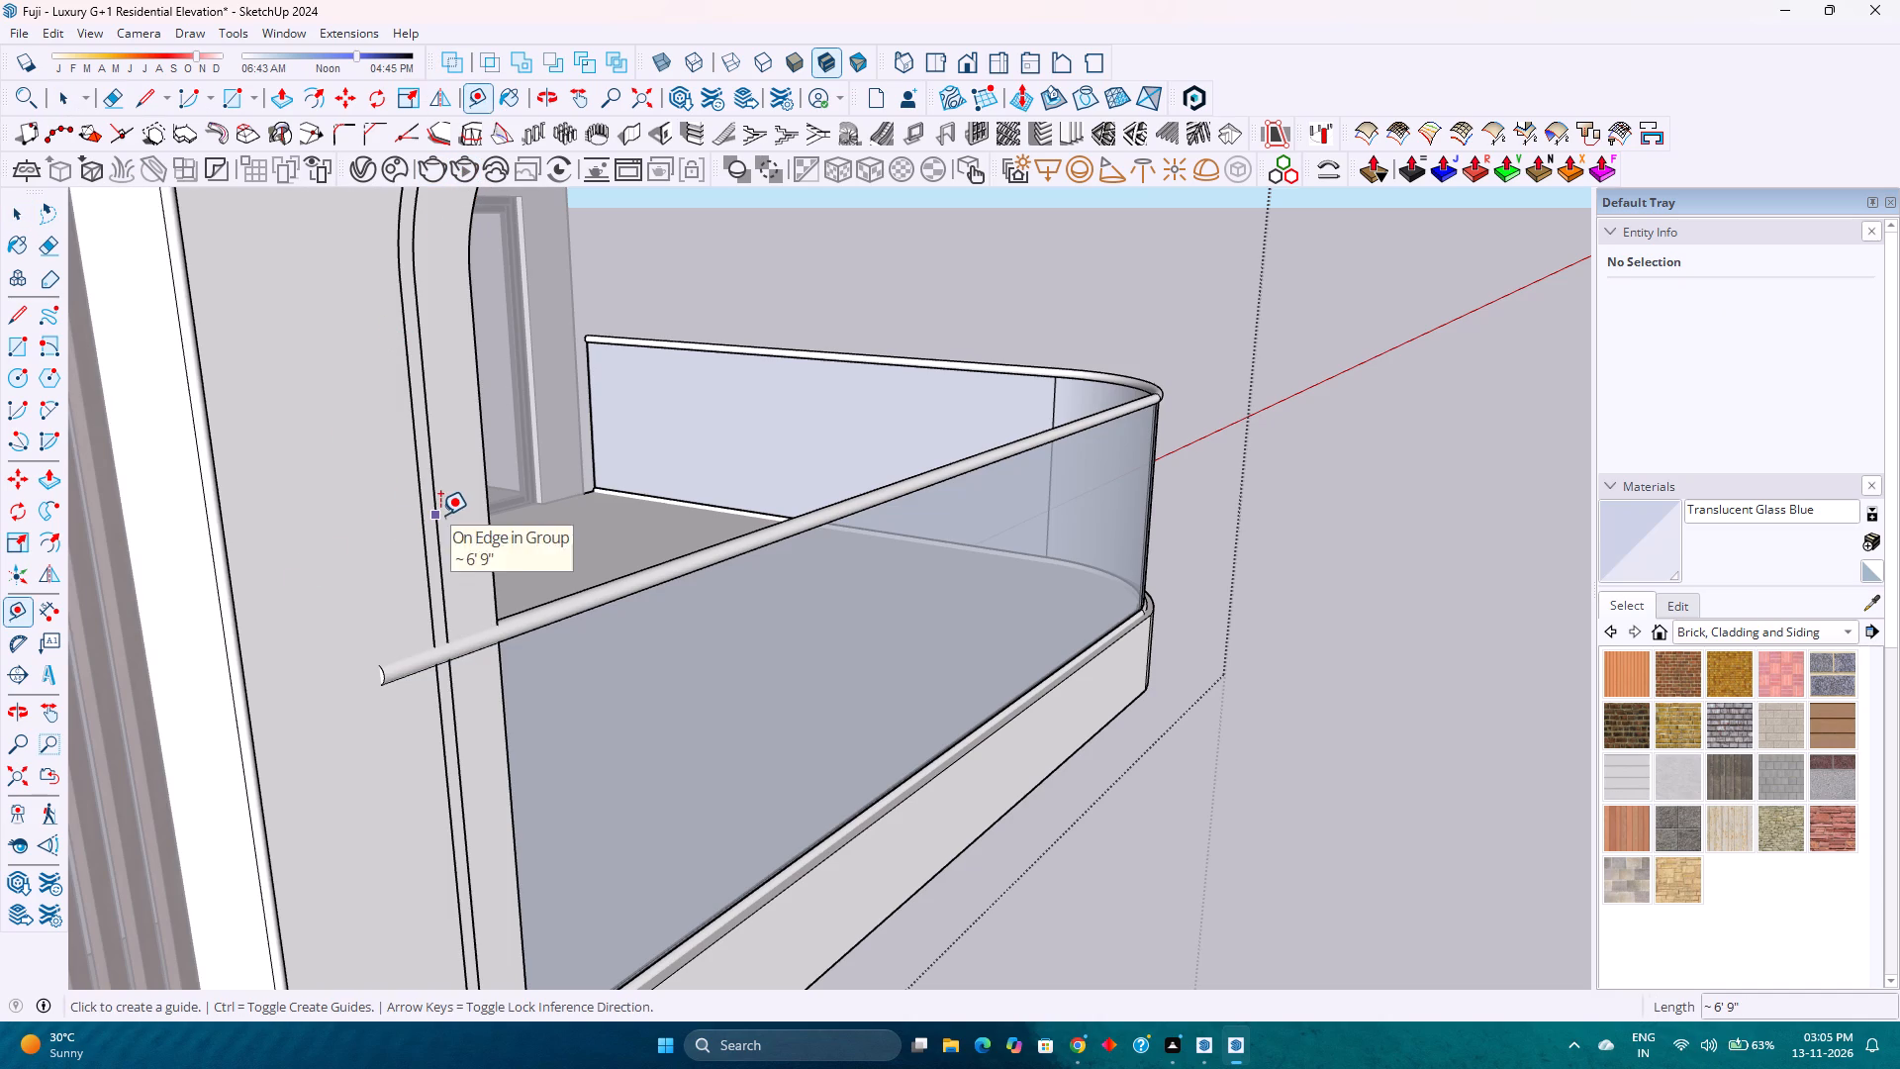
left_click(440, 515)
left_click(483, 475)
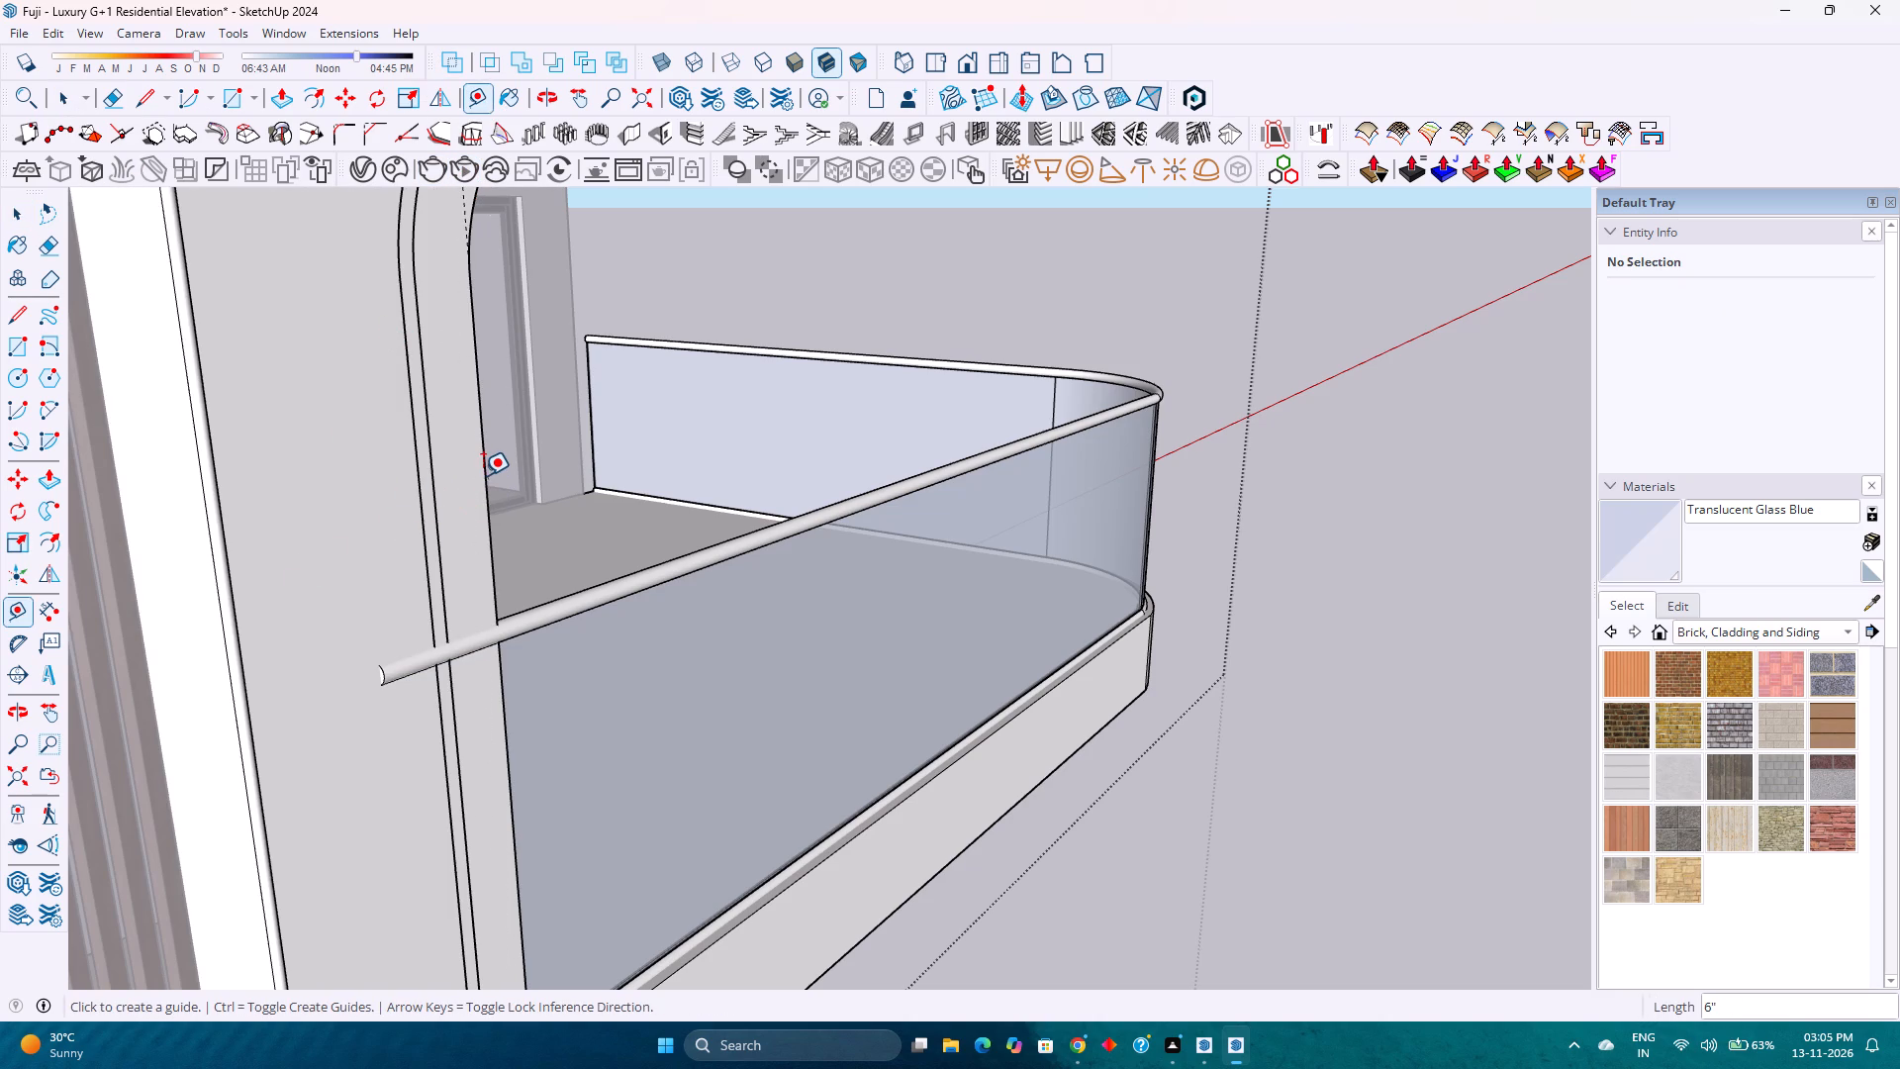
Hide the curved white frame that covers the railing's end.
key("space")
left_click(355, 575)
right_click(355, 575)
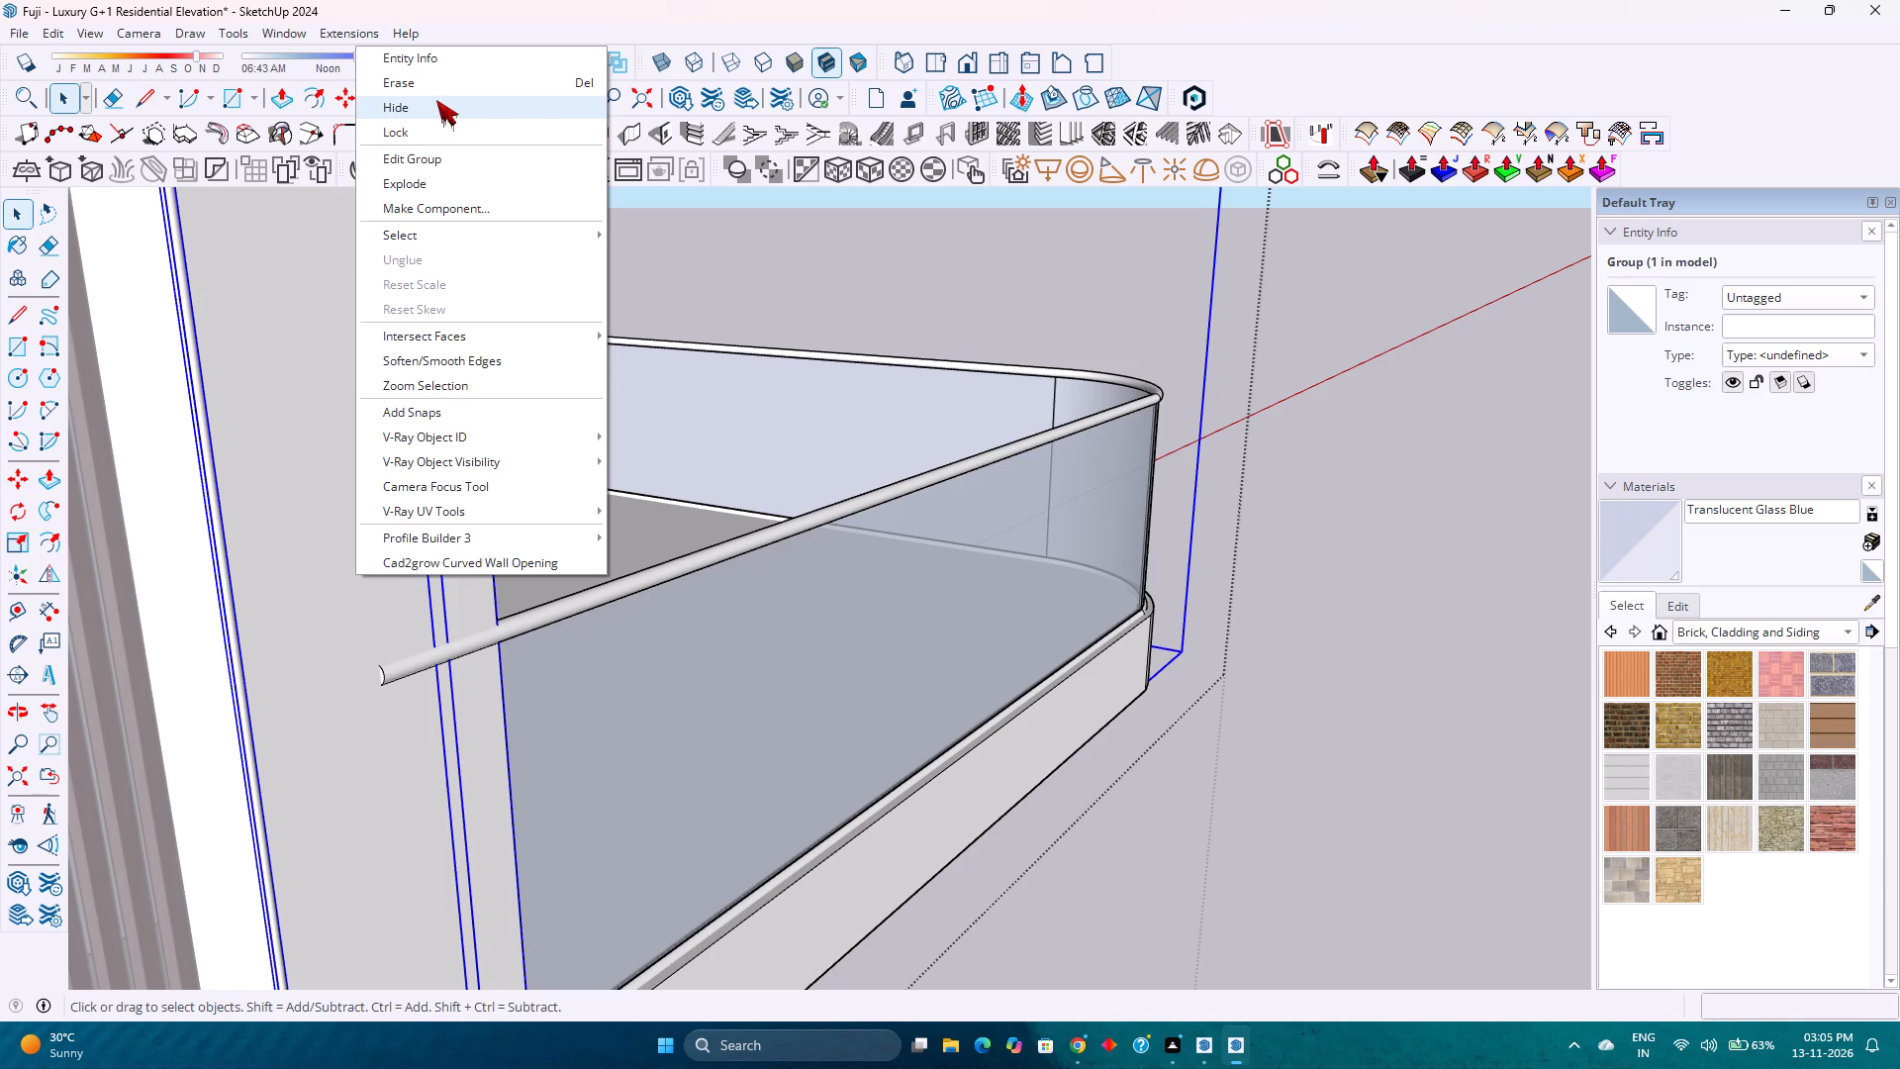
left_click(436, 100)
Inside the railing group, push the upper rail's end face back 1' 1 1/2" to the guide line.
double_click(401, 672)
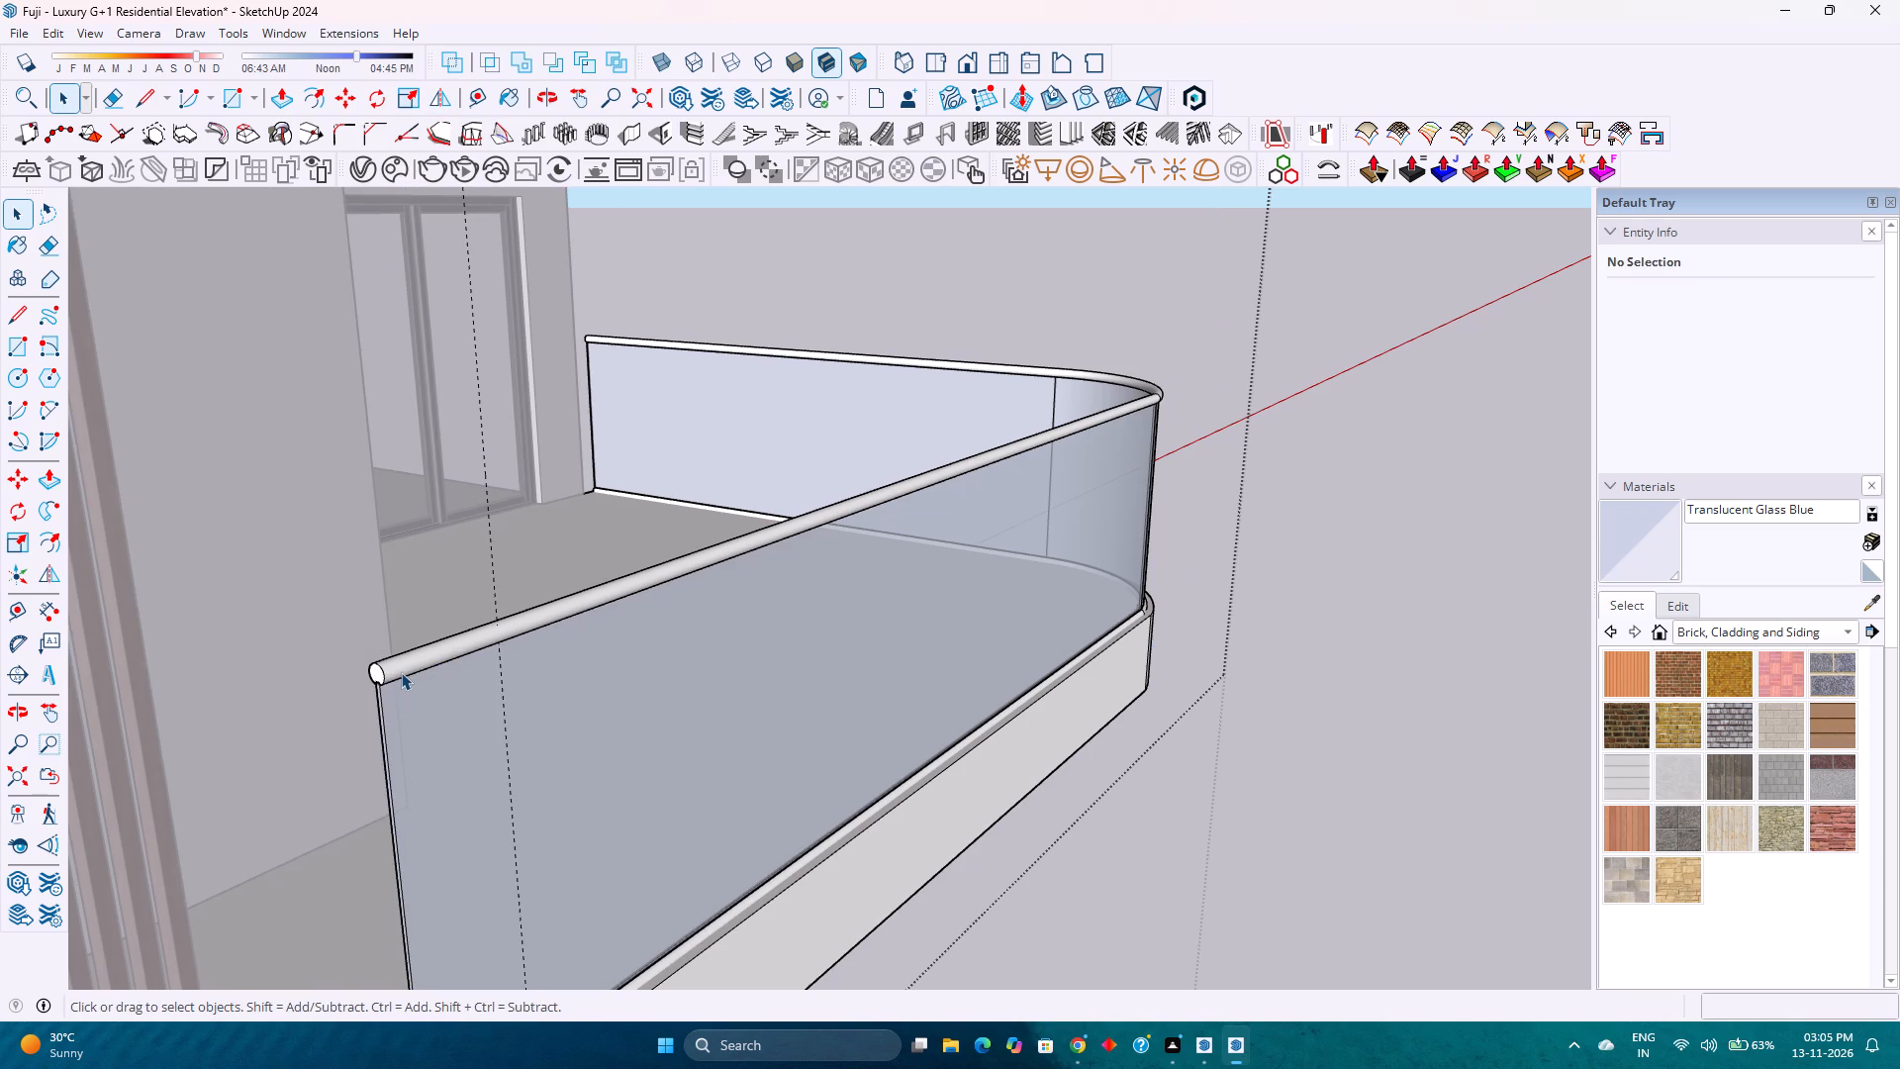
scroll(394, 672, "up", 3)
middle_click_drag(388, 694, 547, 528, "shift")
middle_click(551, 524, "shift")
middle_click(558, 516, "shift")
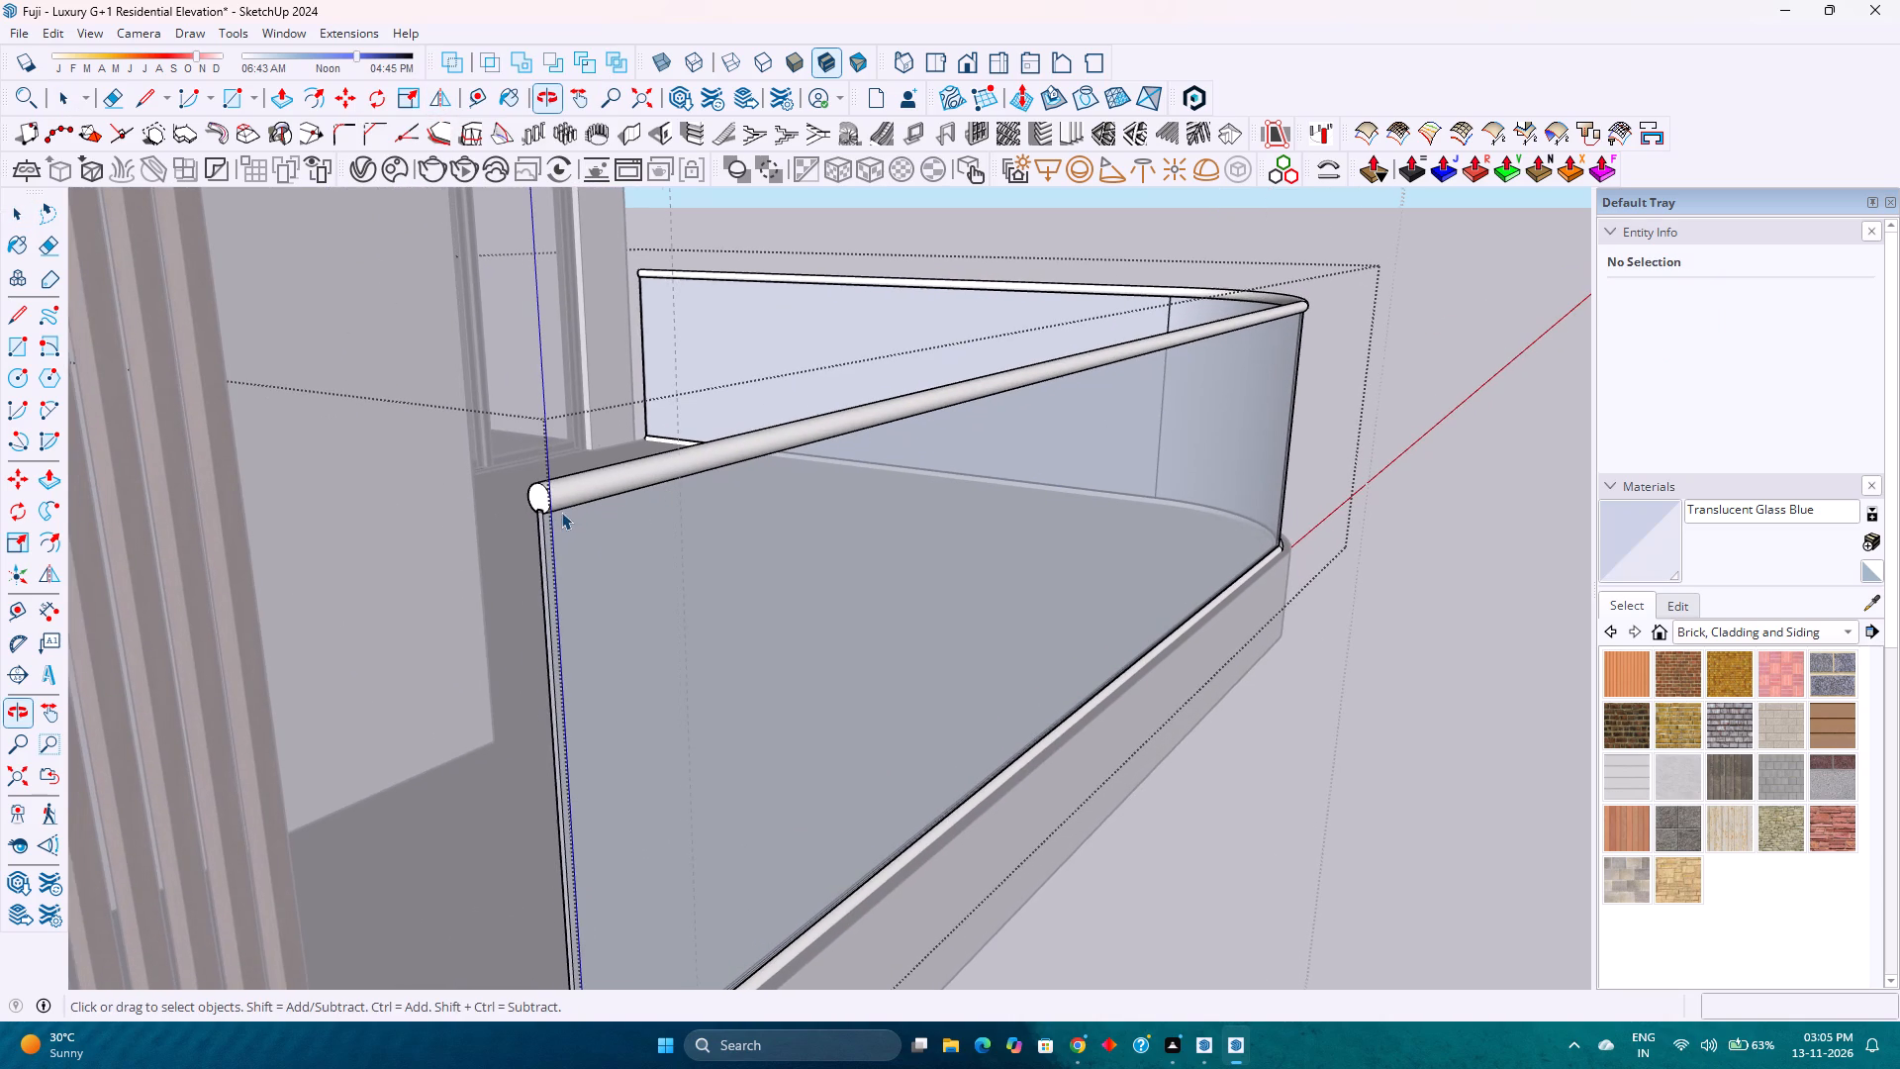
key("p")
left_click(541, 497)
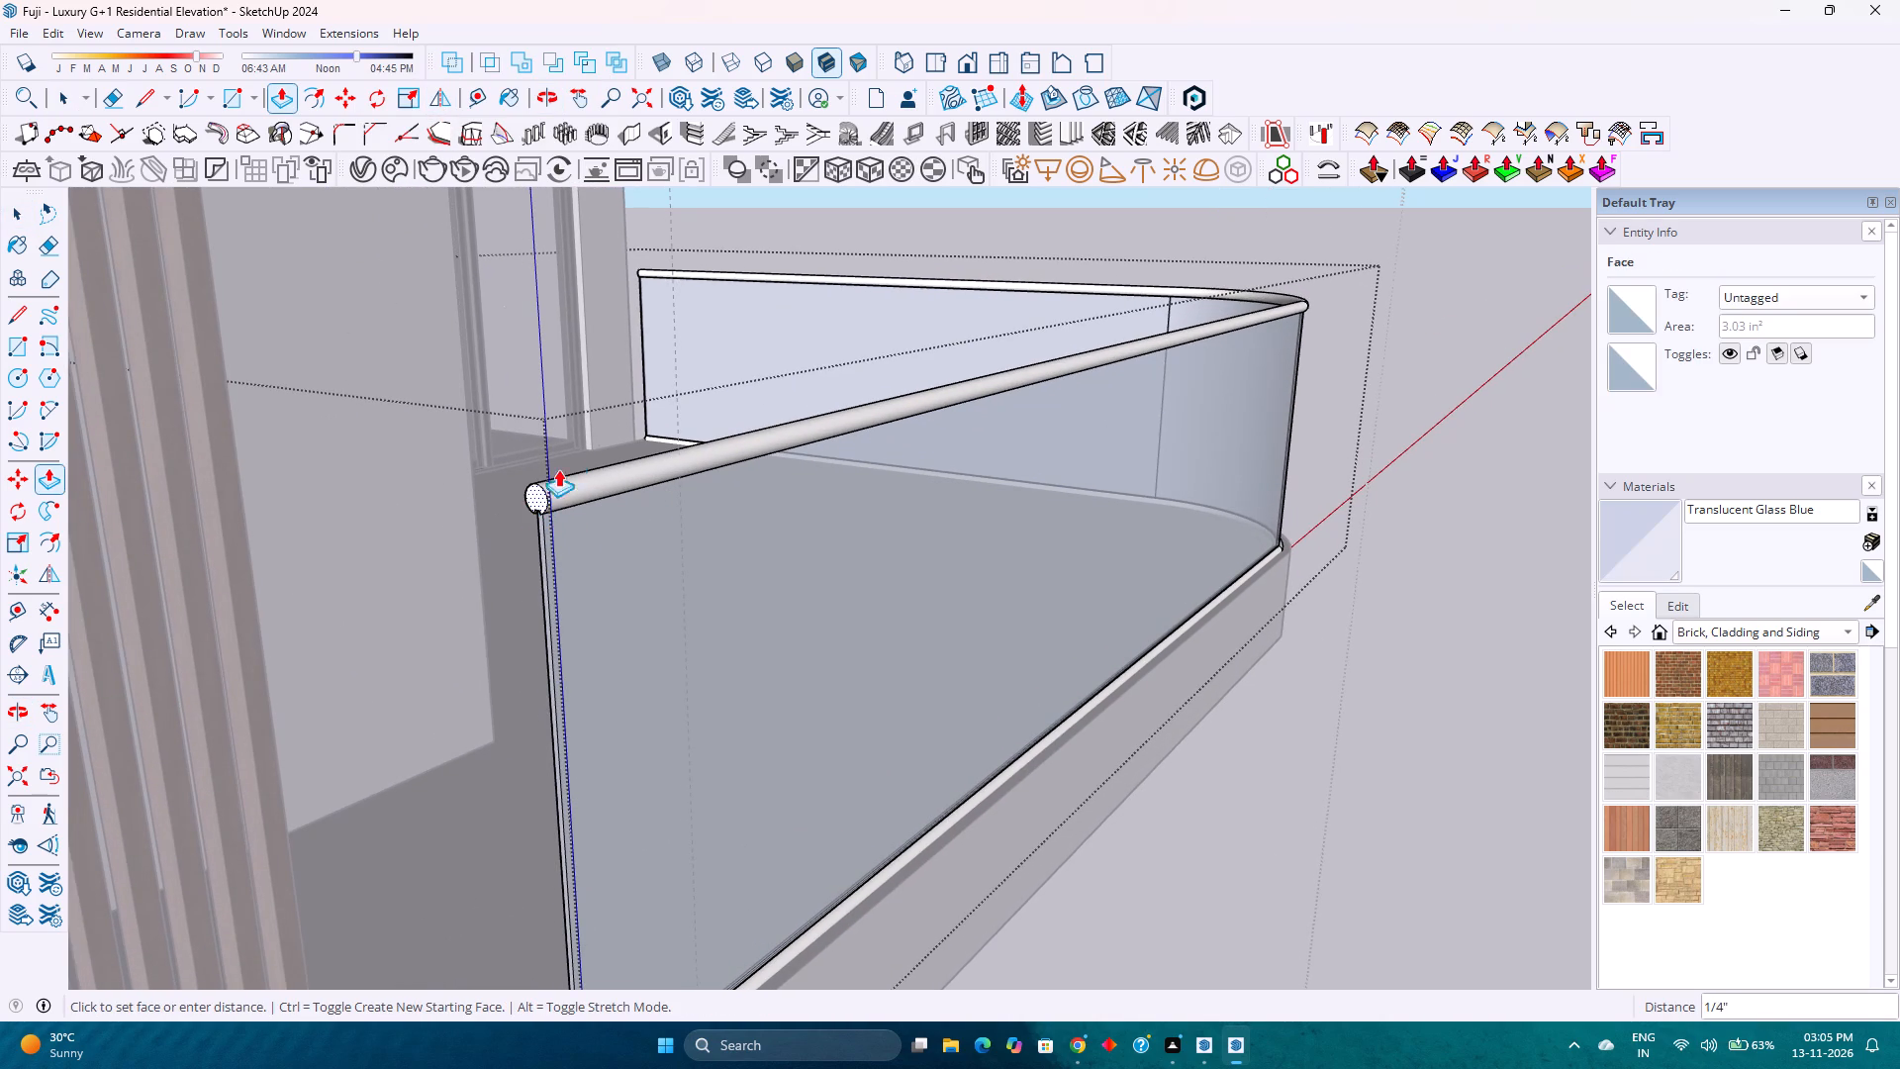
left_click(676, 341)
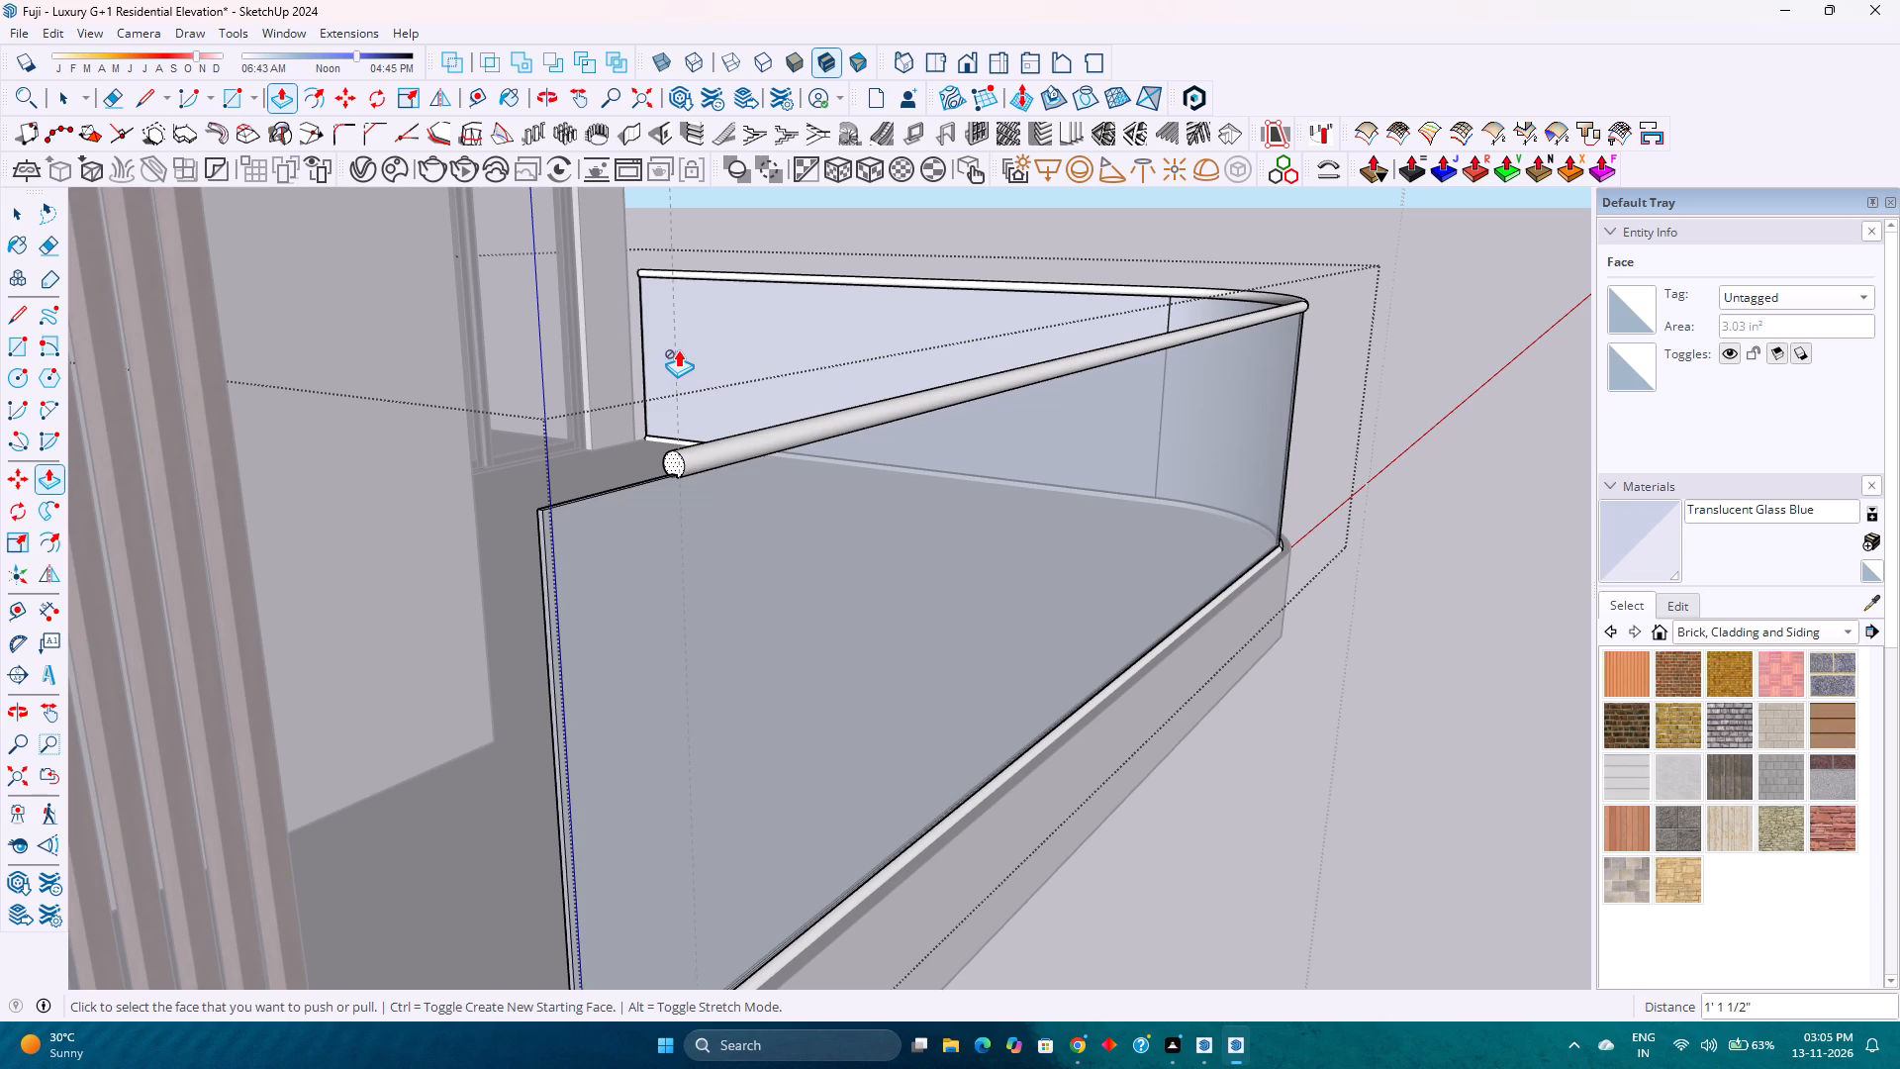
Push the lower rail's end face back by the same 1' 1 1/2" distance.
scroll(713, 508, "down", 7)
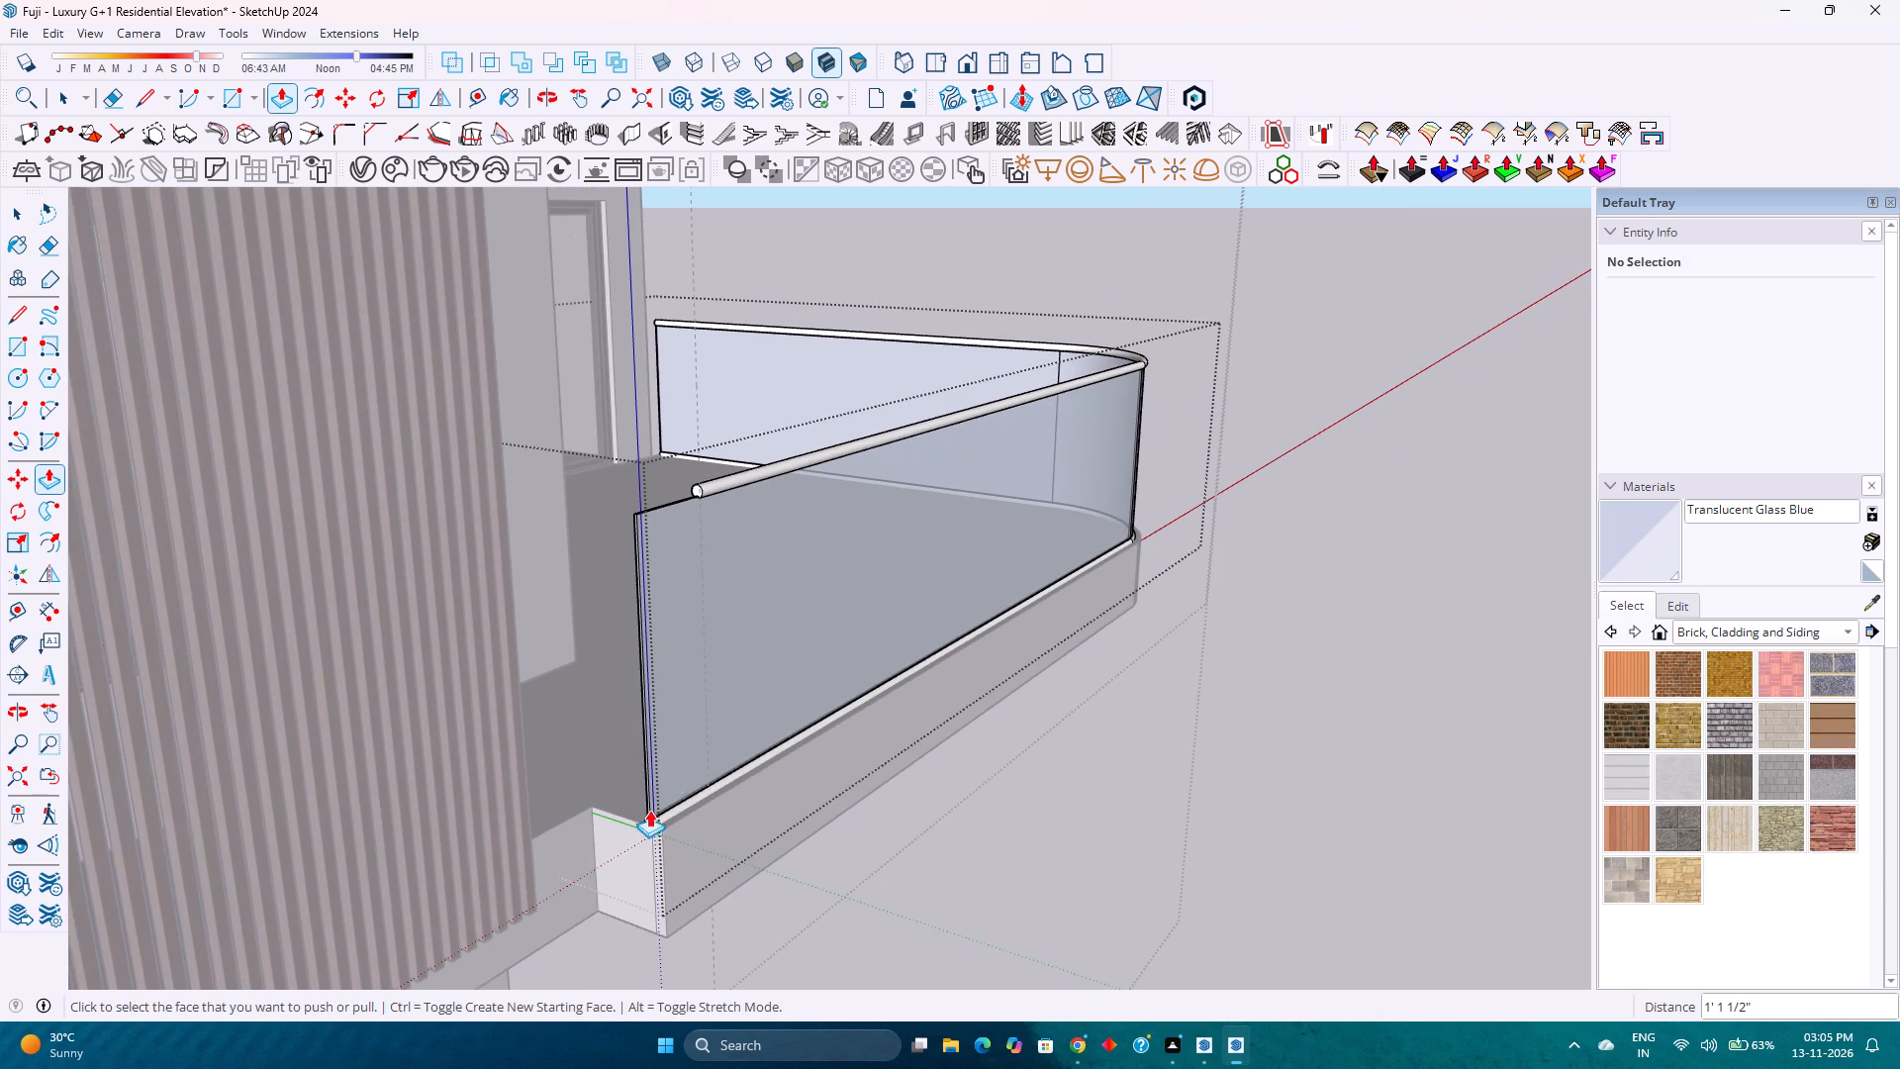
scroll(646, 833, "up", 11)
double_click(654, 818)
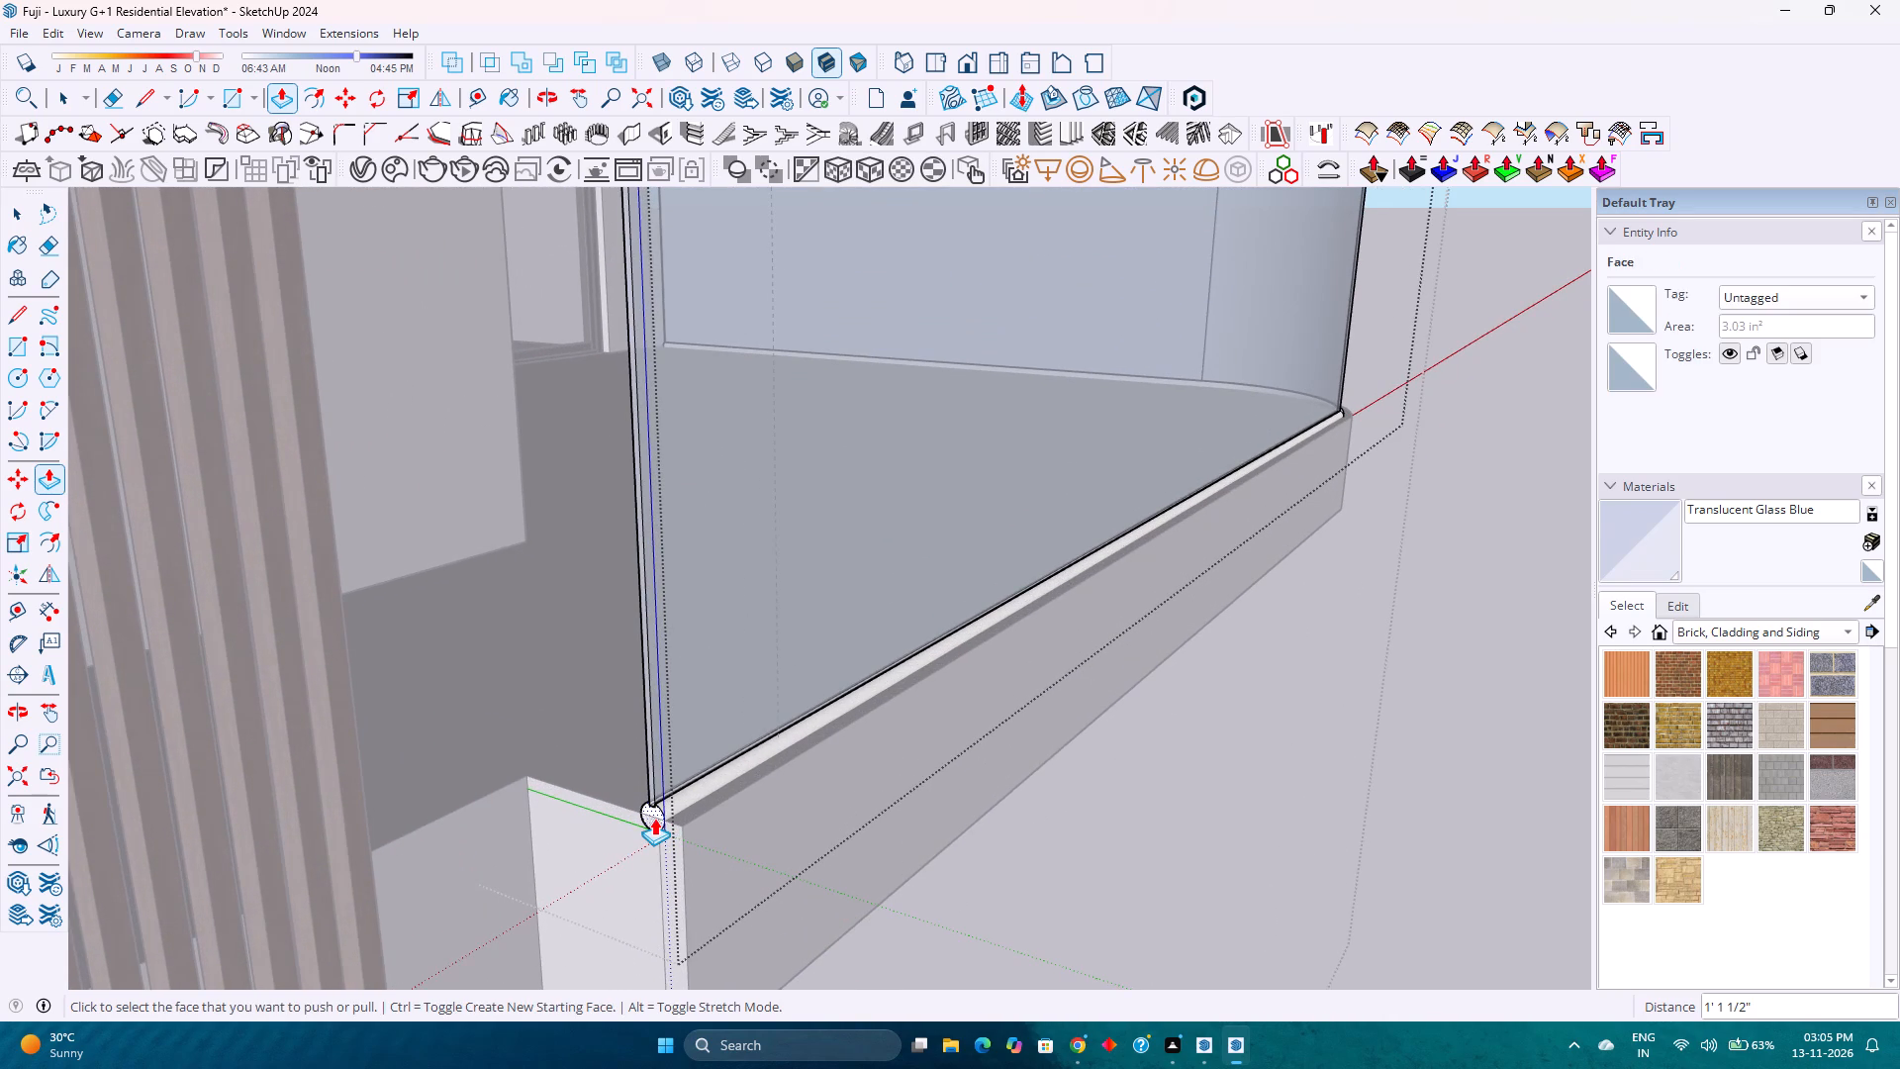
key("space")
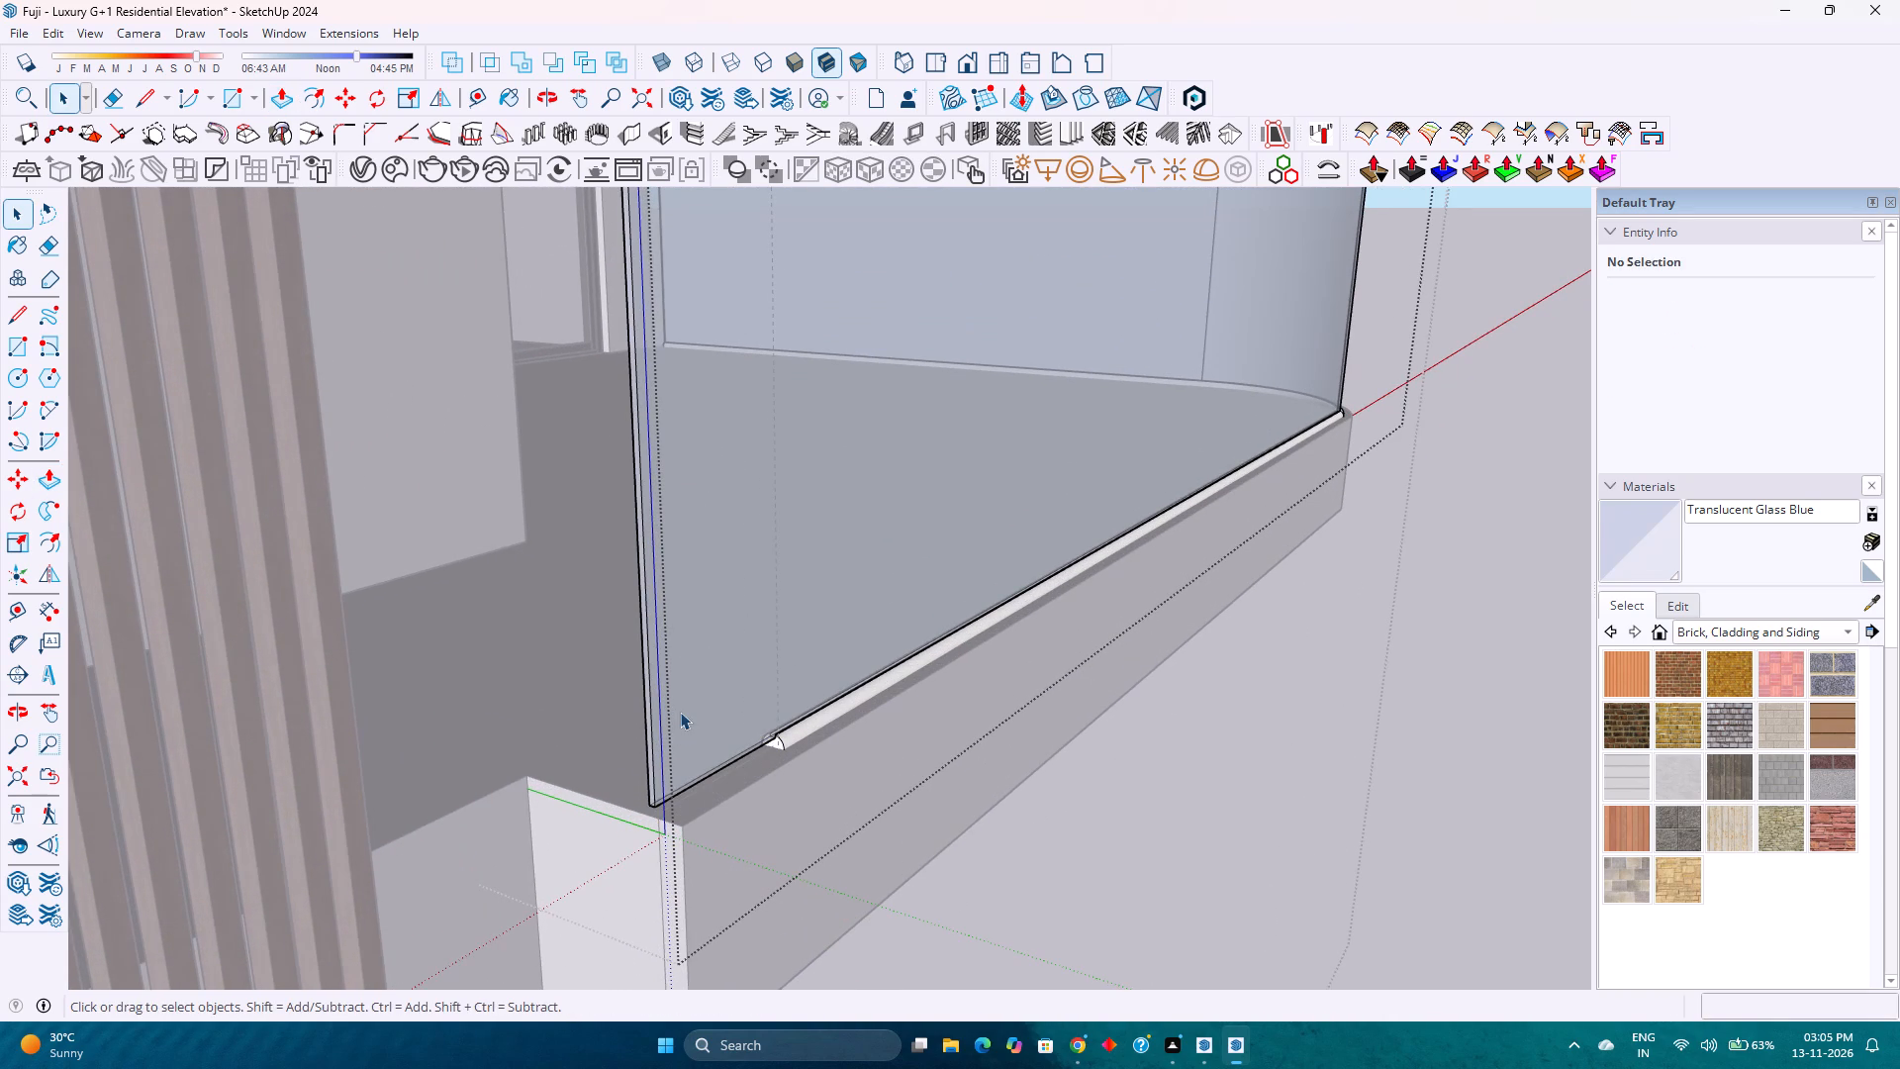
Inside the glass panel group, push the panel's end face back by the same distance and leave the railing groups.
scroll(644, 760, "up", 1)
double_click(655, 756)
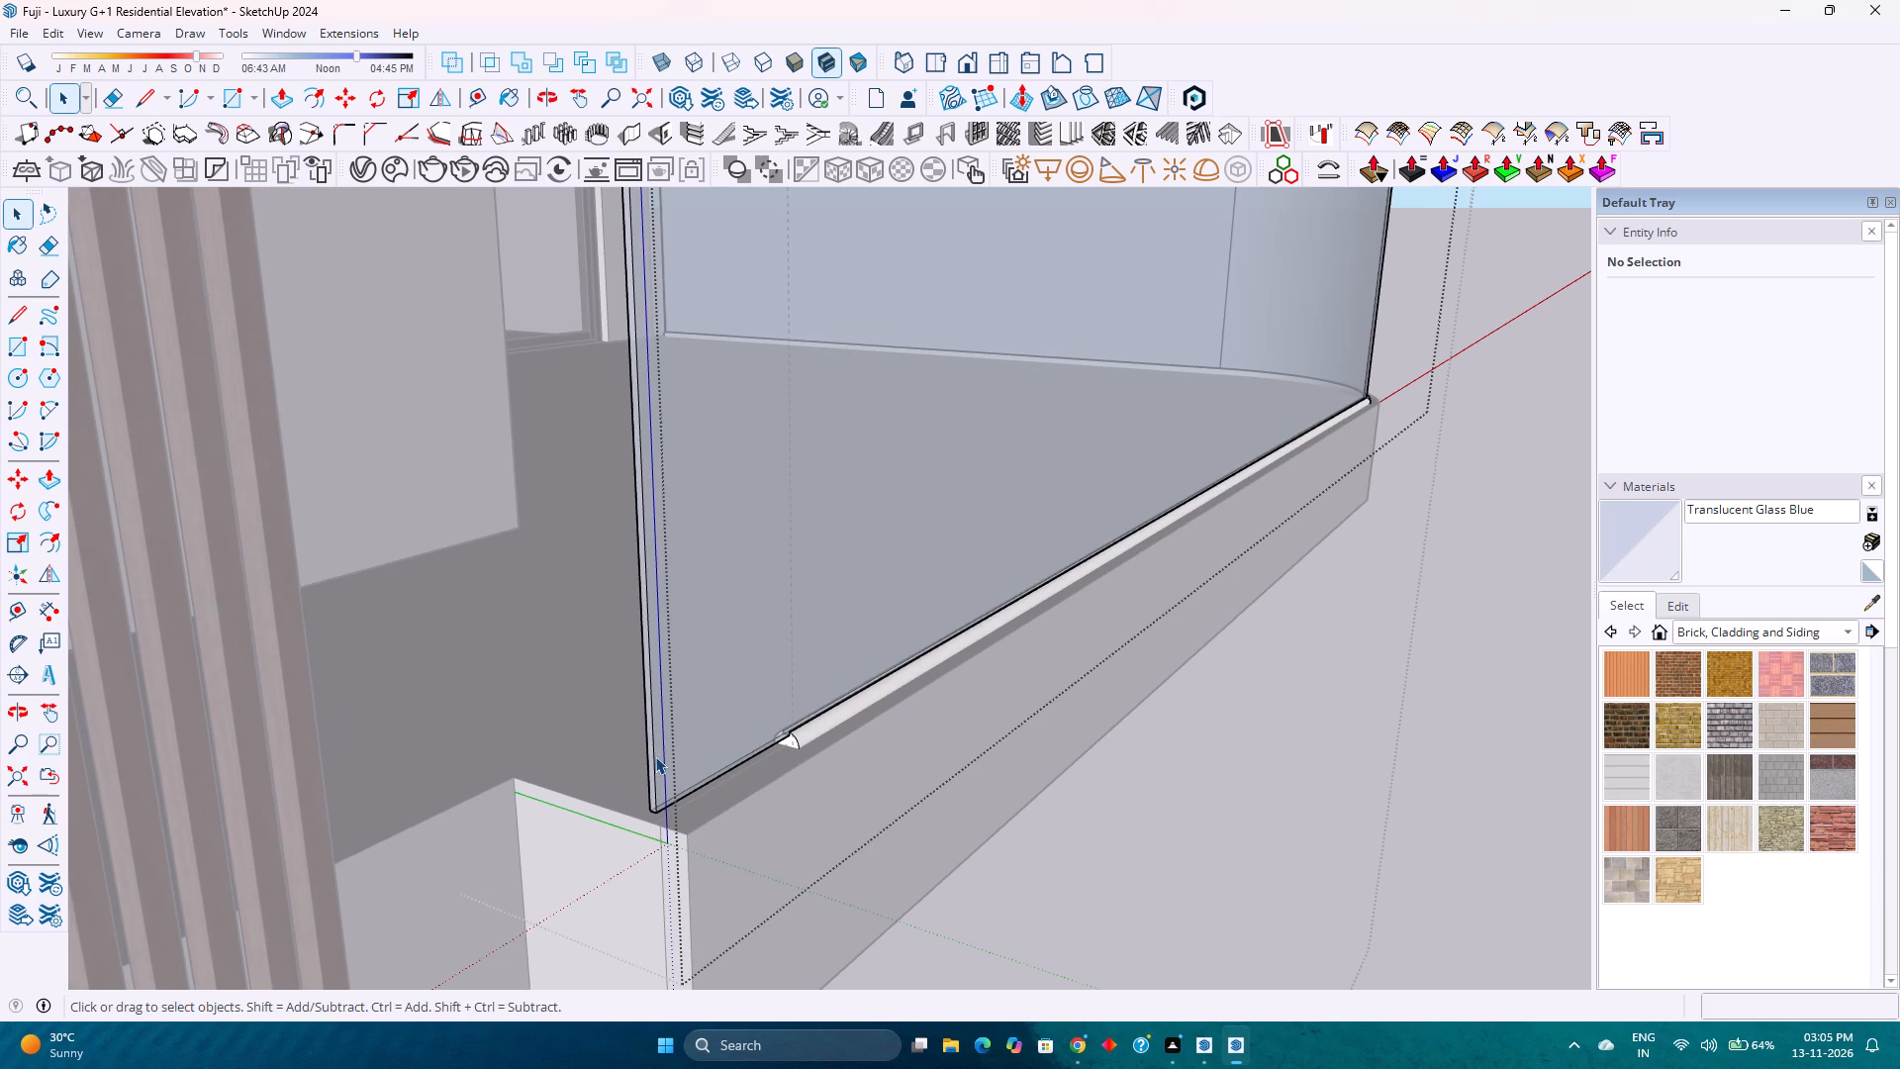
scroll(655, 756, "up", 6)
key("p")
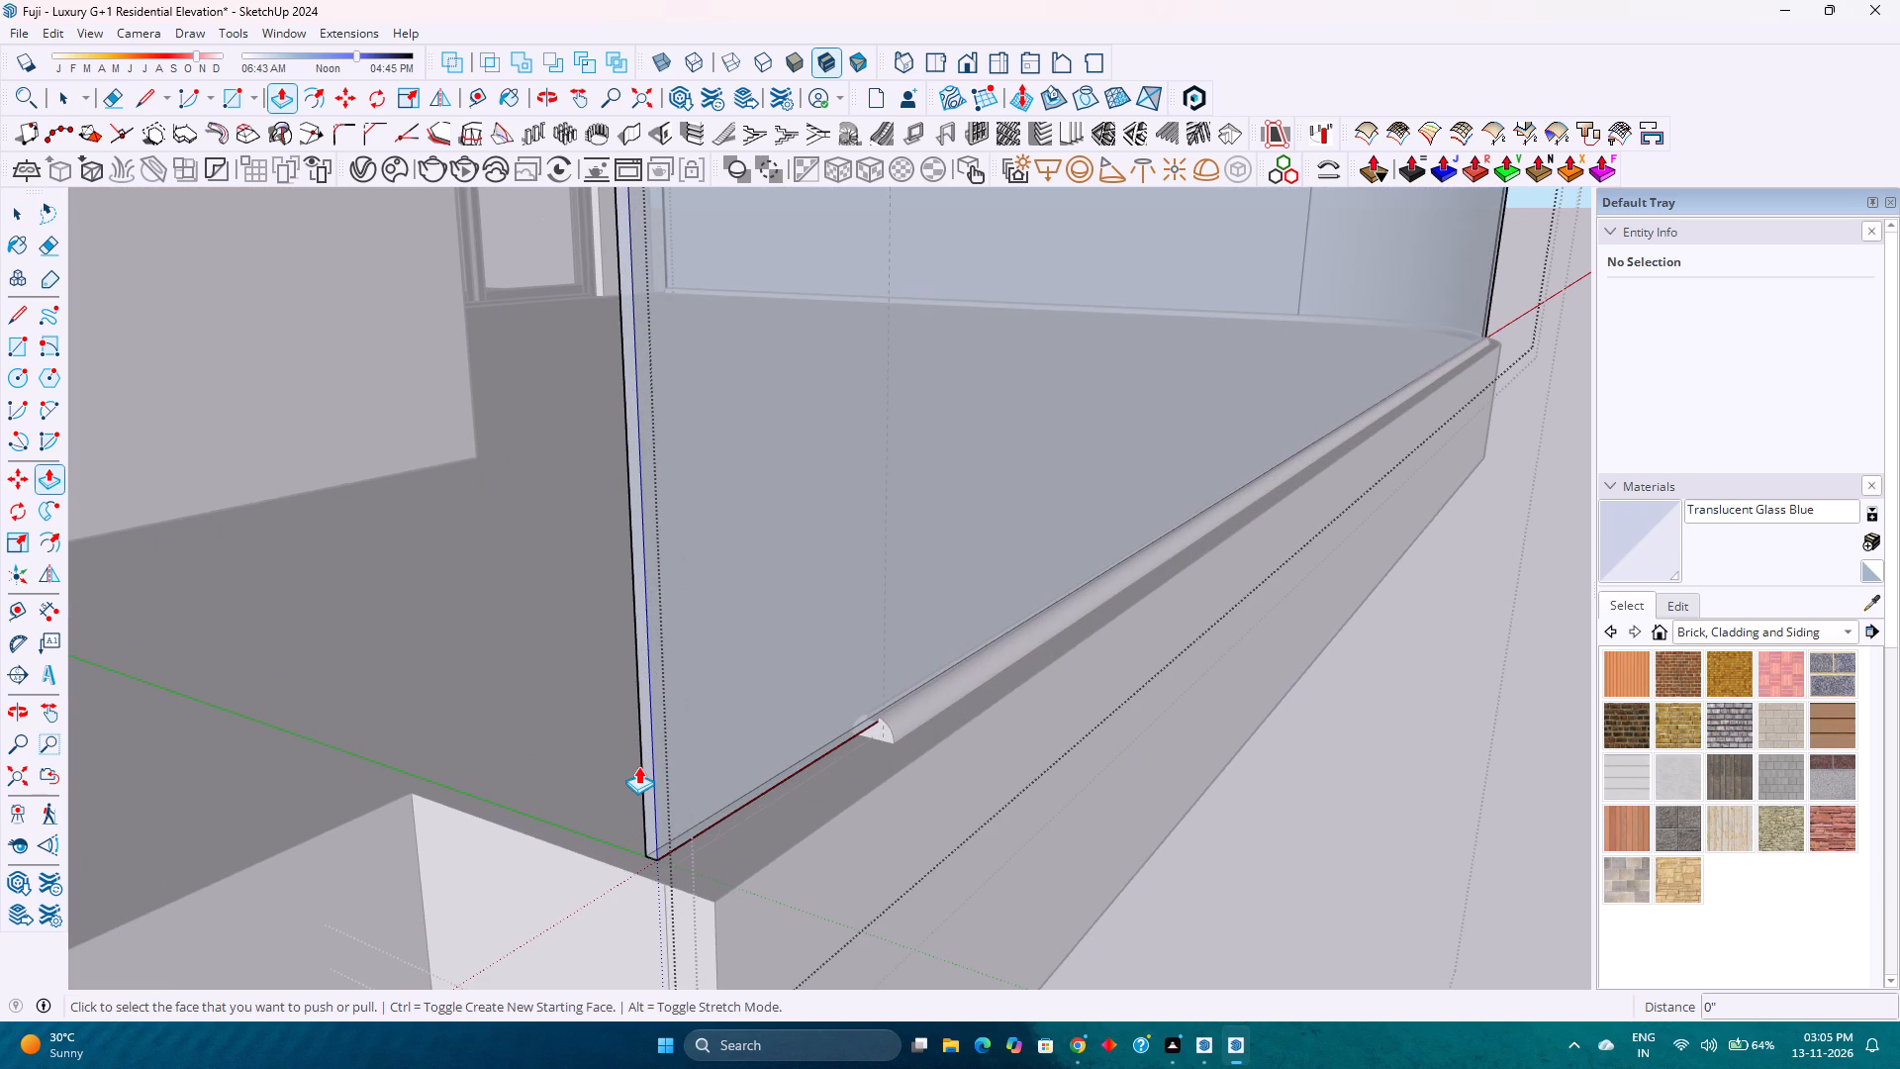
double_click(646, 762)
scroll(646, 762, "down", 3)
key("space")
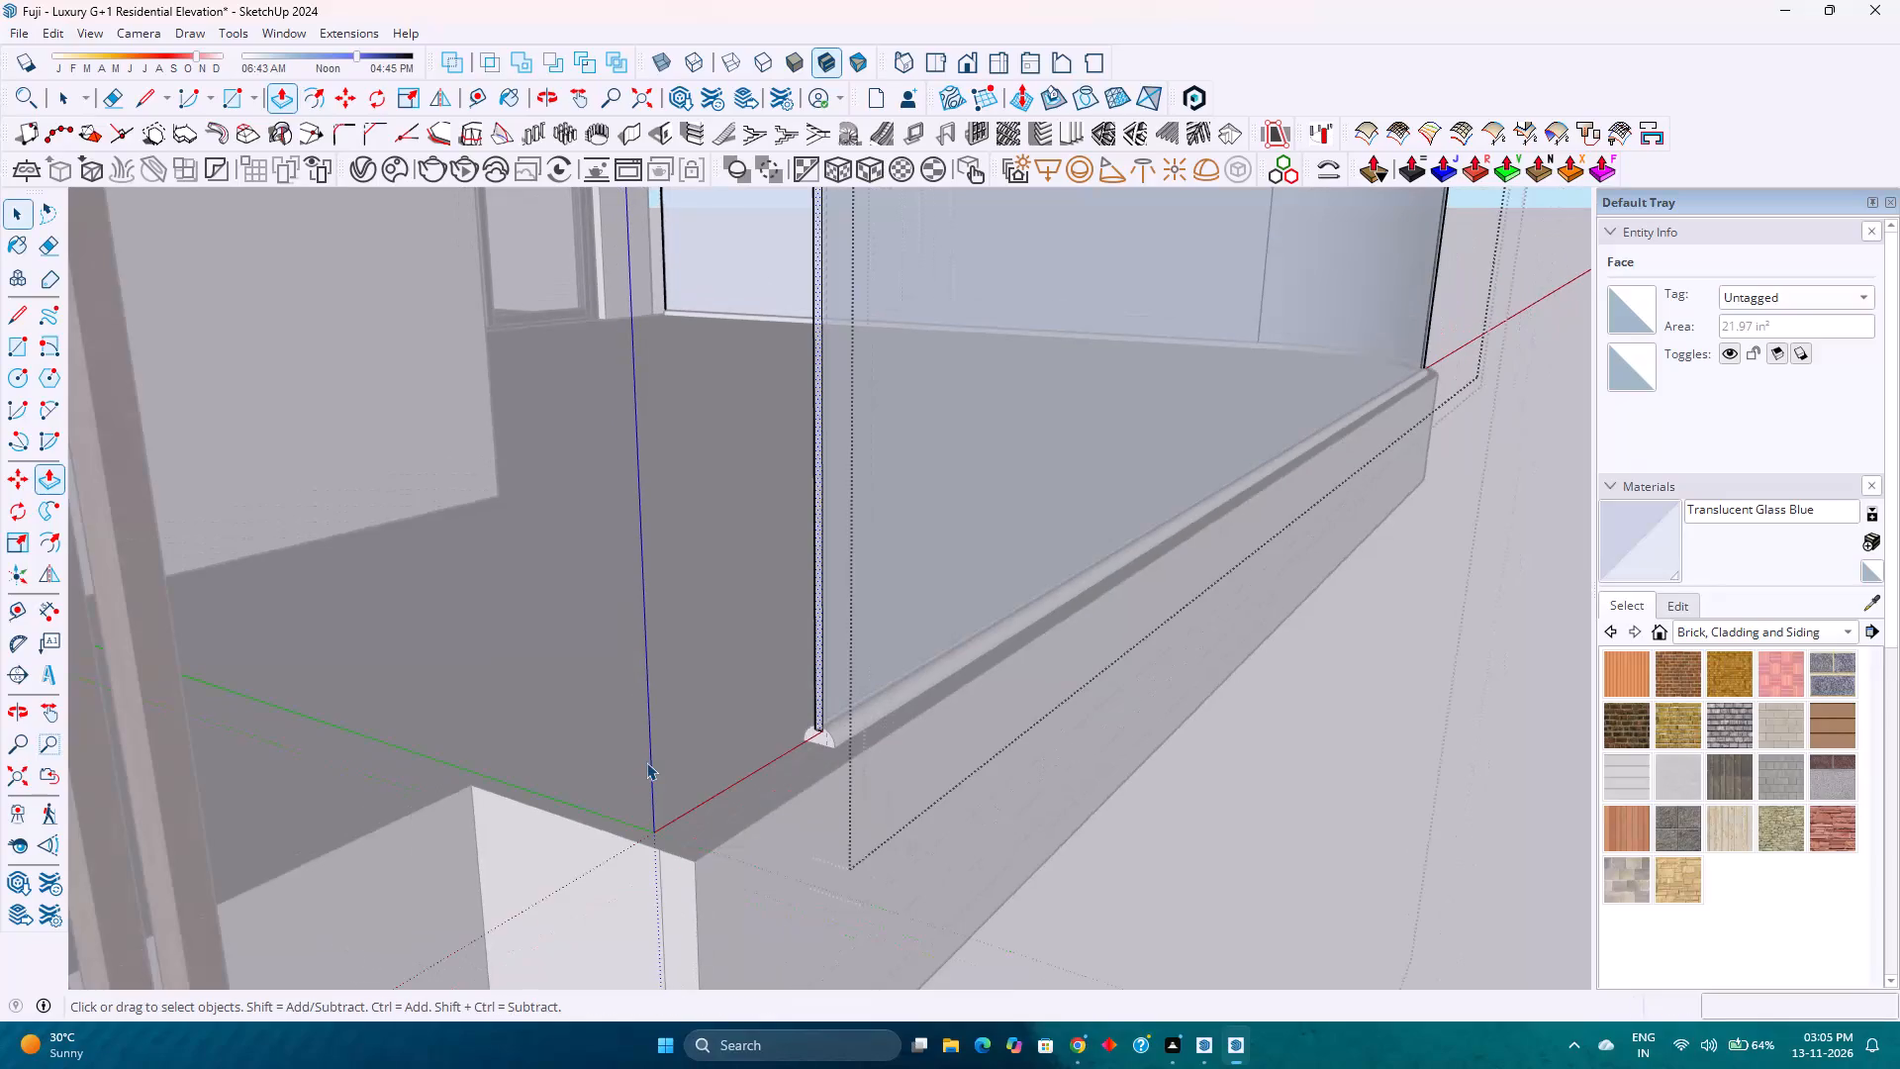
scroll(646, 762, "down", 4)
key("Escape")
key("Escape")
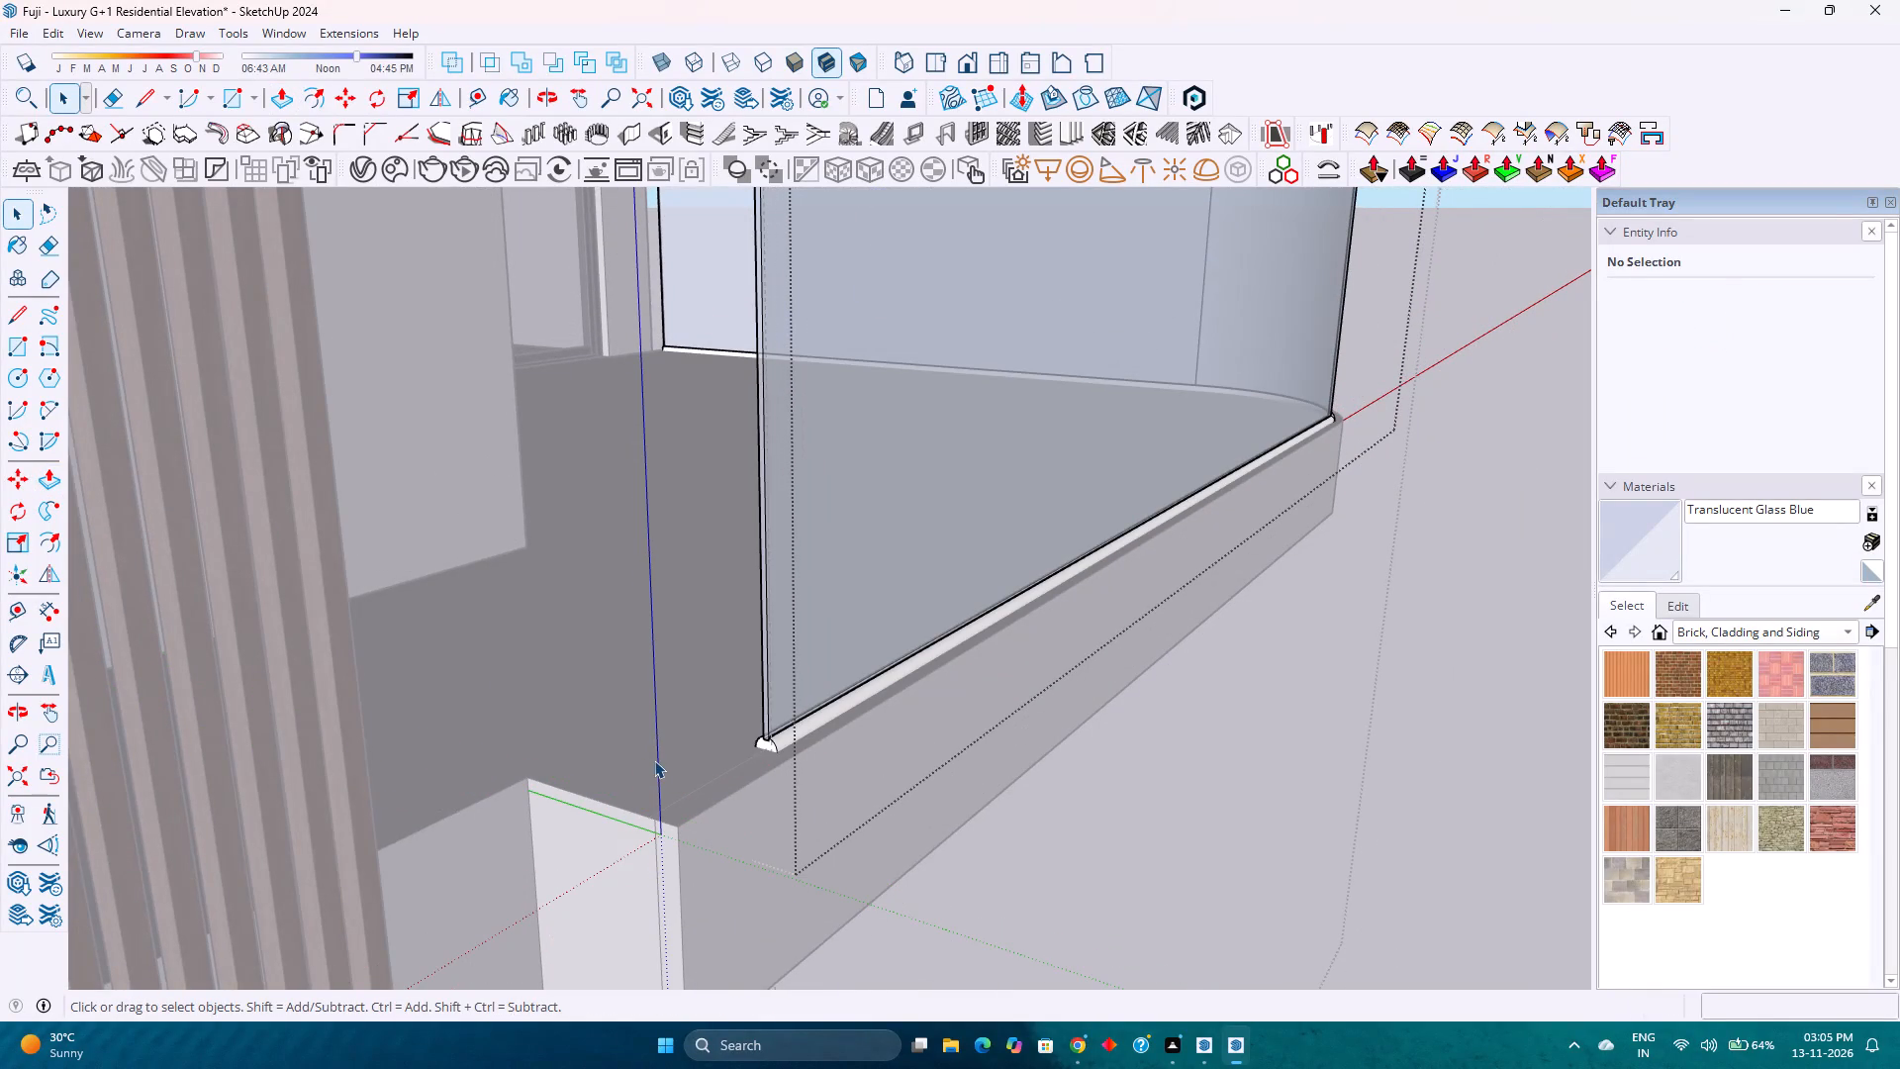
scroll(654, 760, "down", 4)
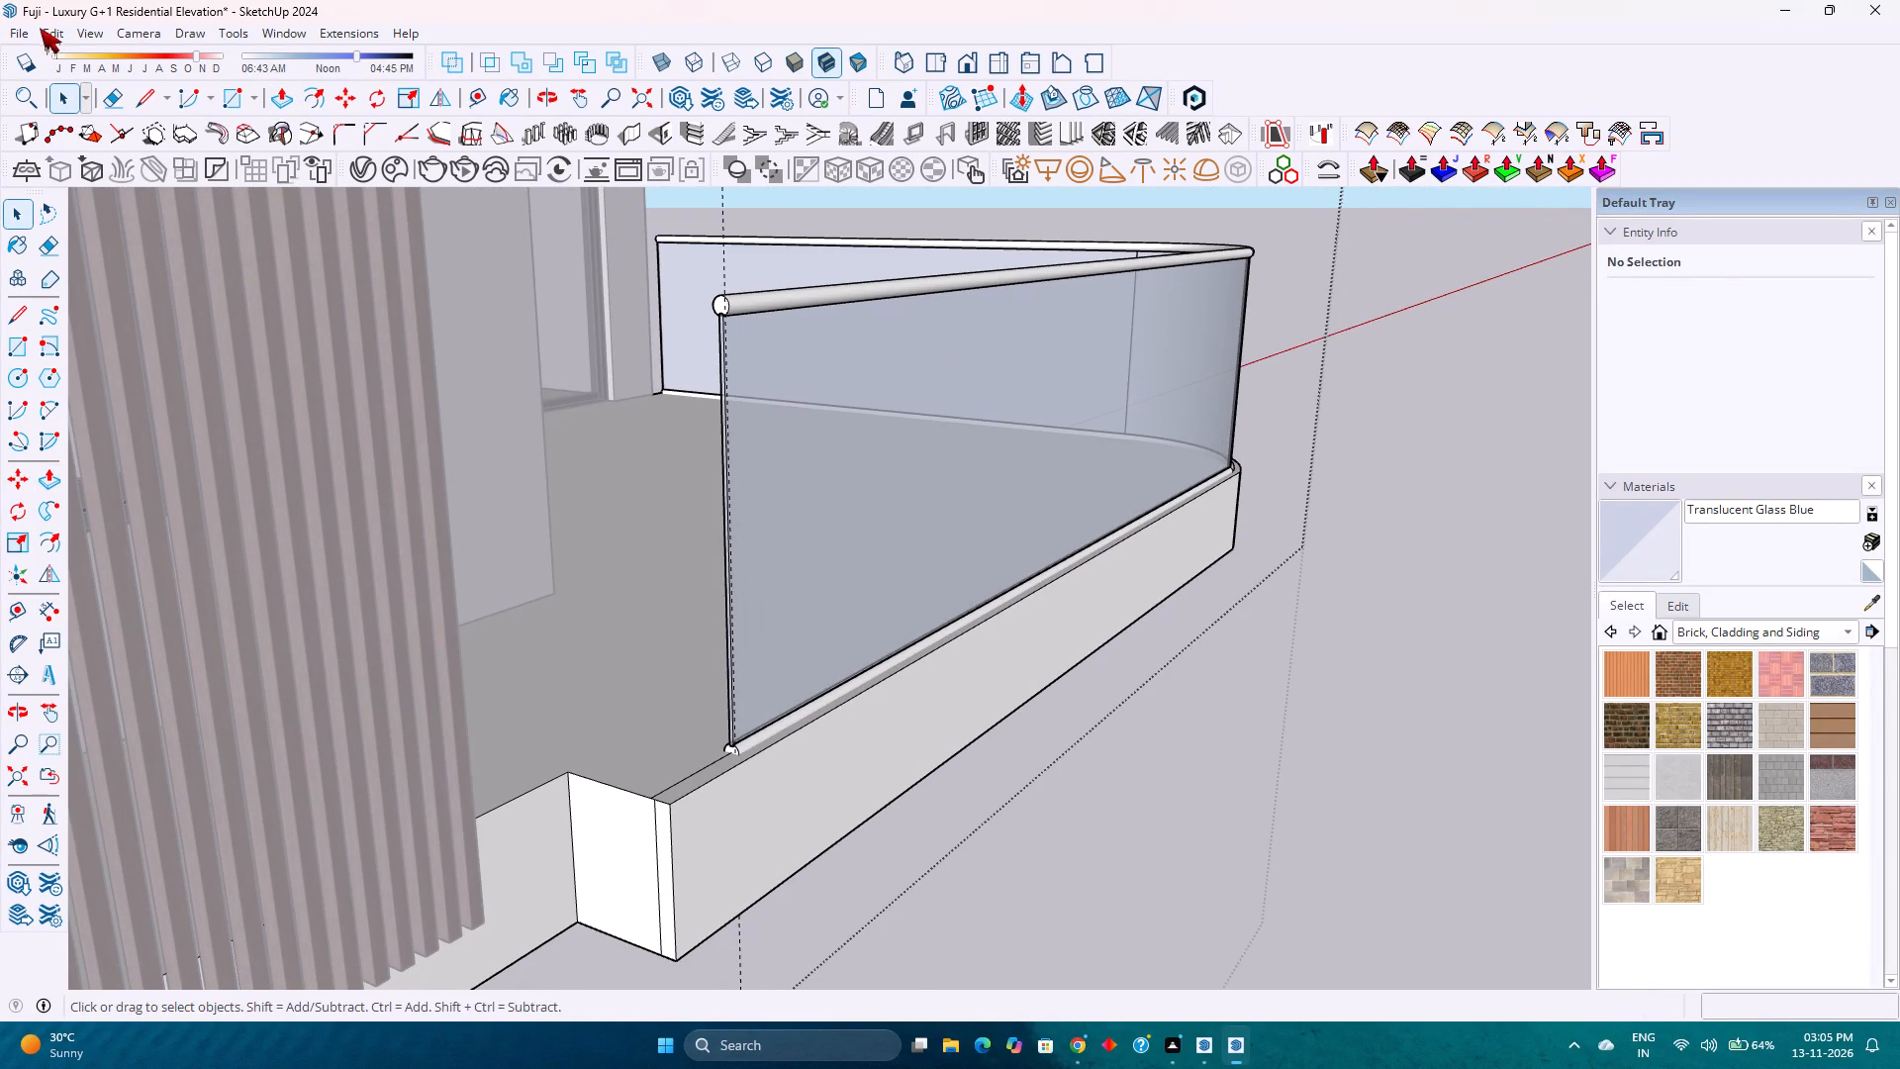
Unhide all hidden geometry to bring back the curved white frame.
left_click(43, 32)
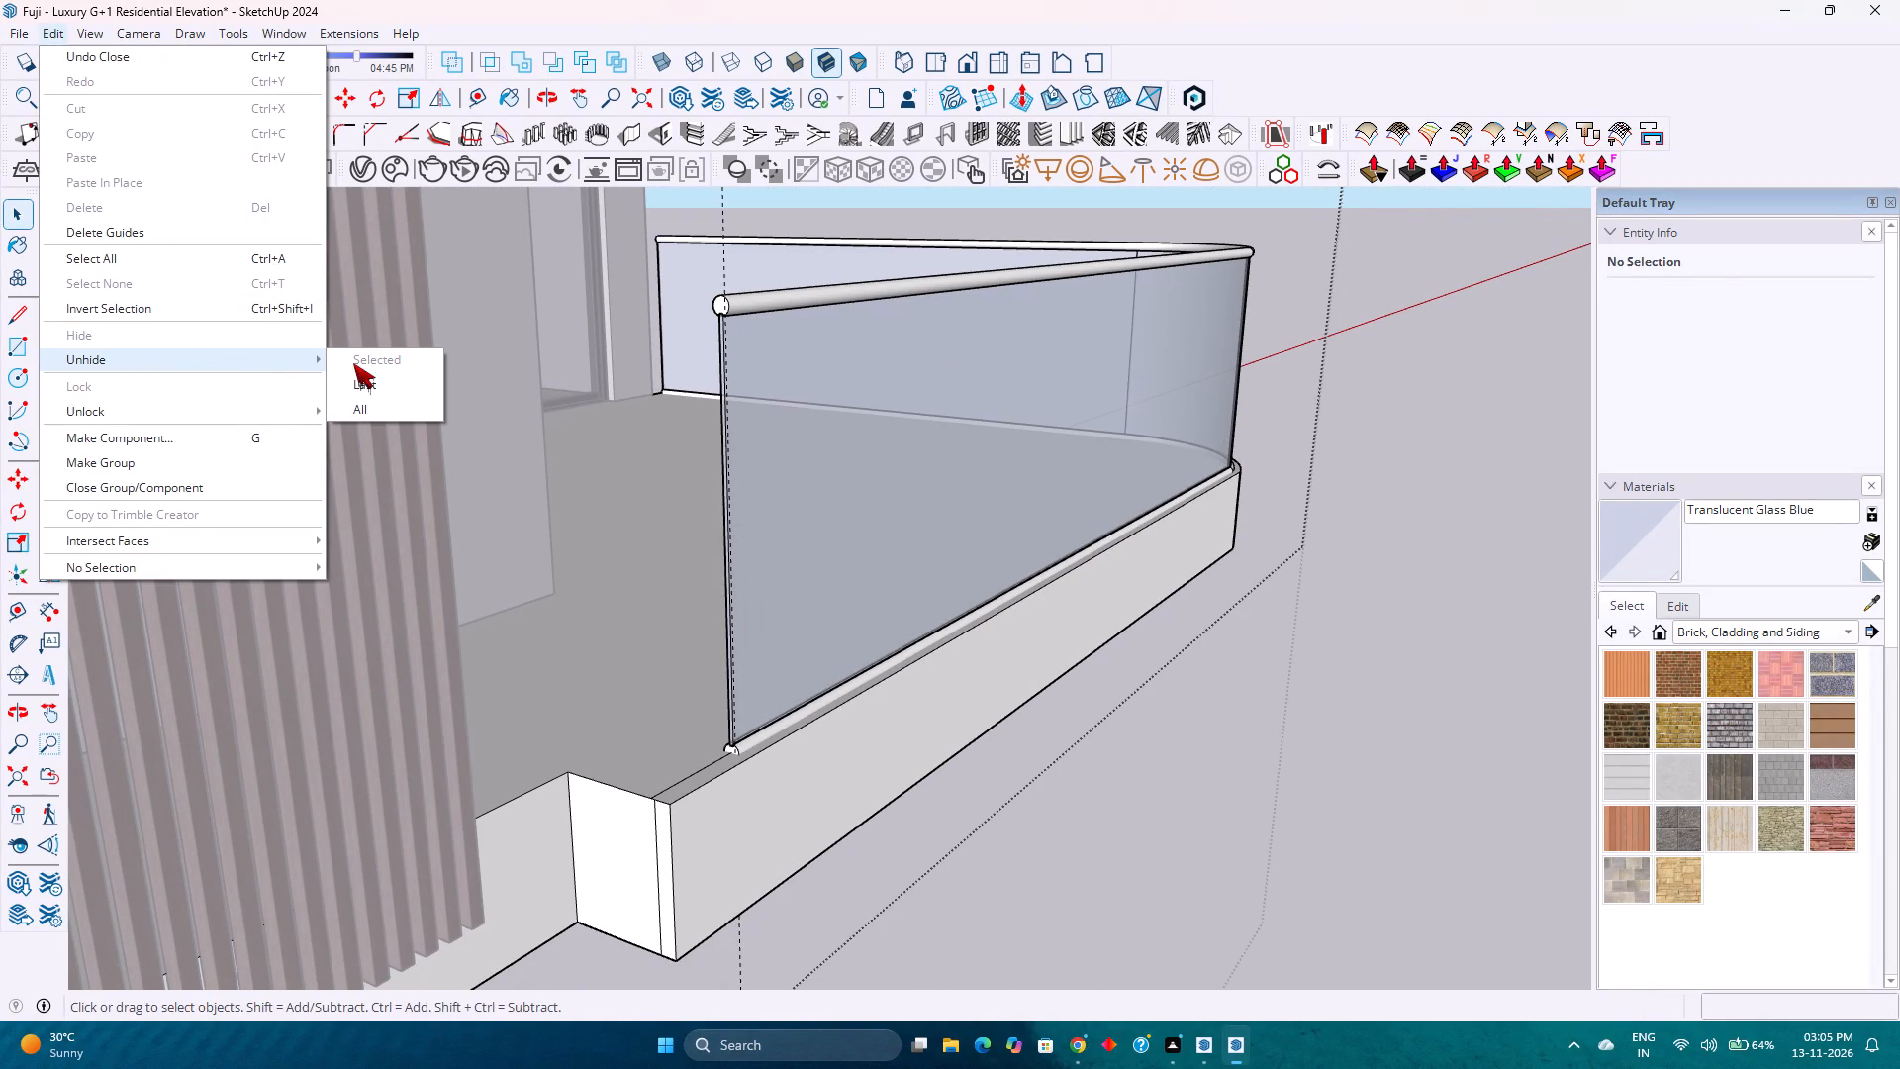
left_click(377, 406)
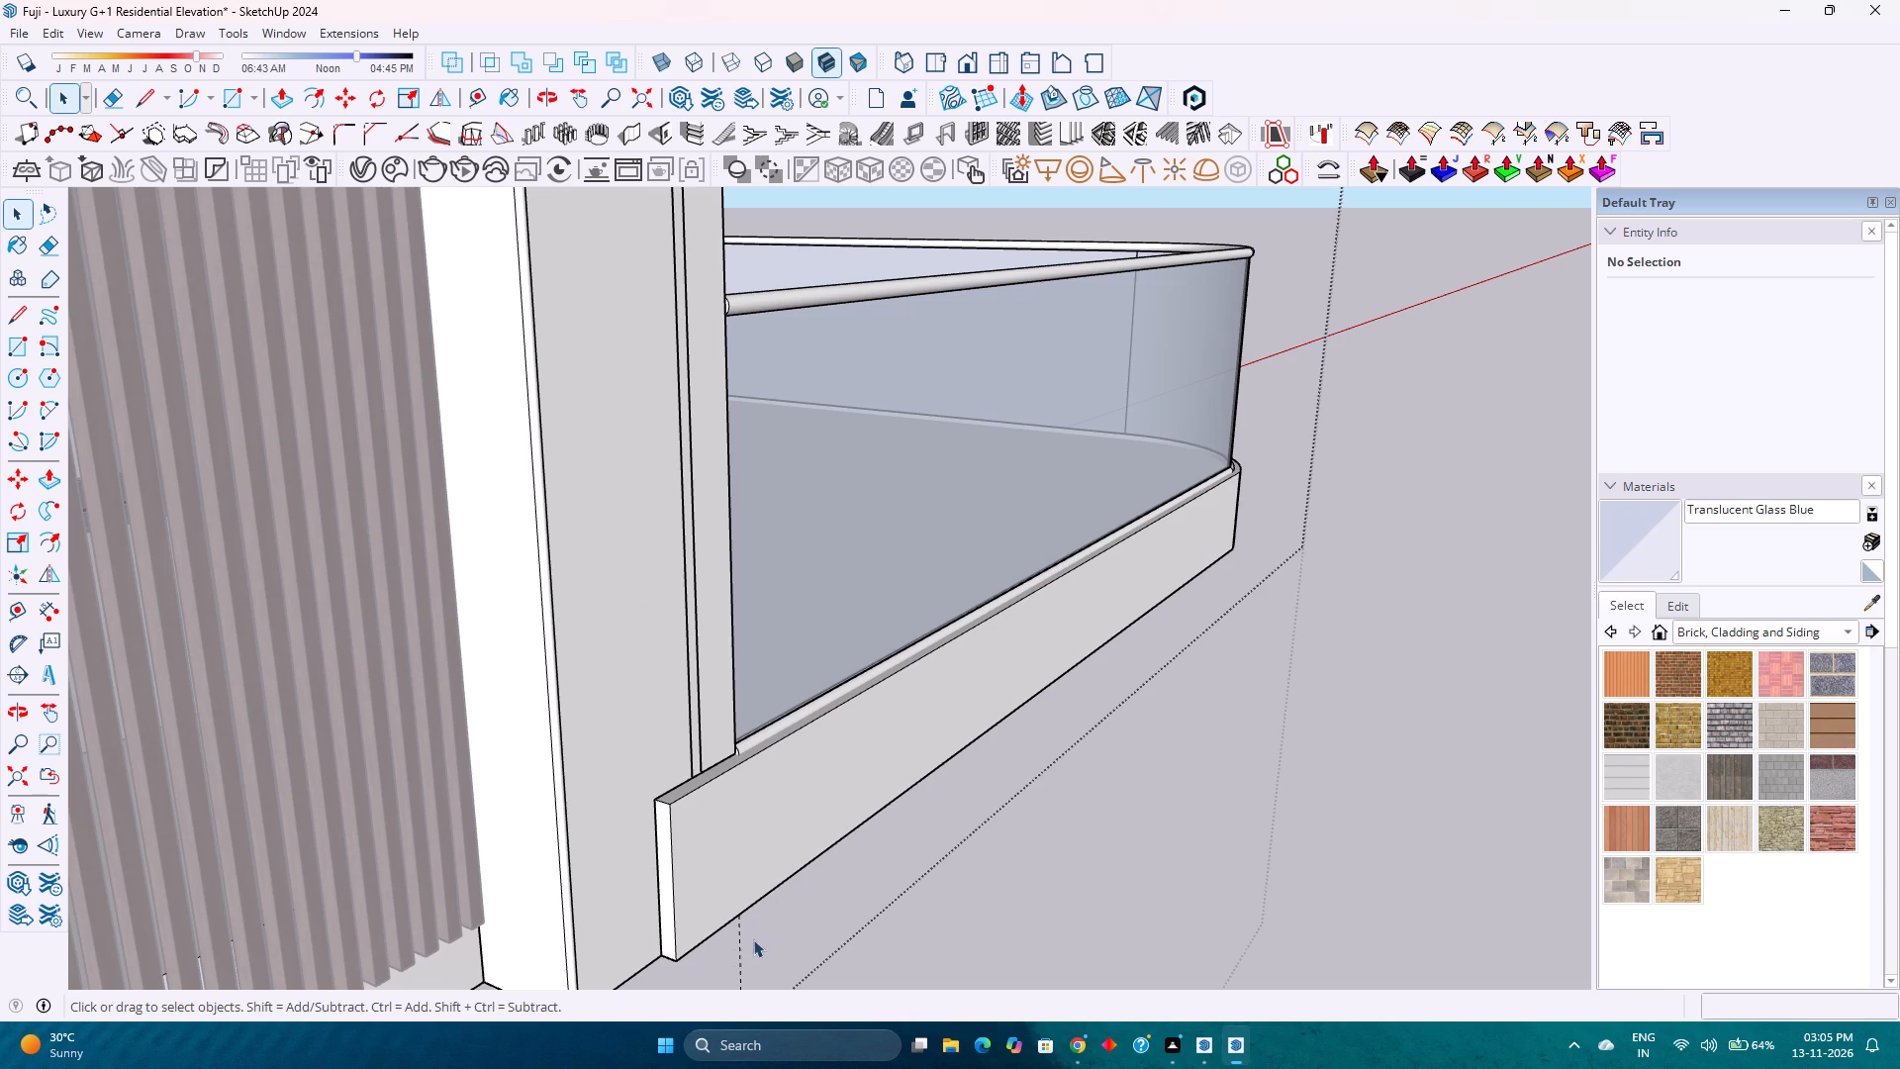
Delete the vertical guide line at the railing's end.
left_click(740, 943)
key("Delete")
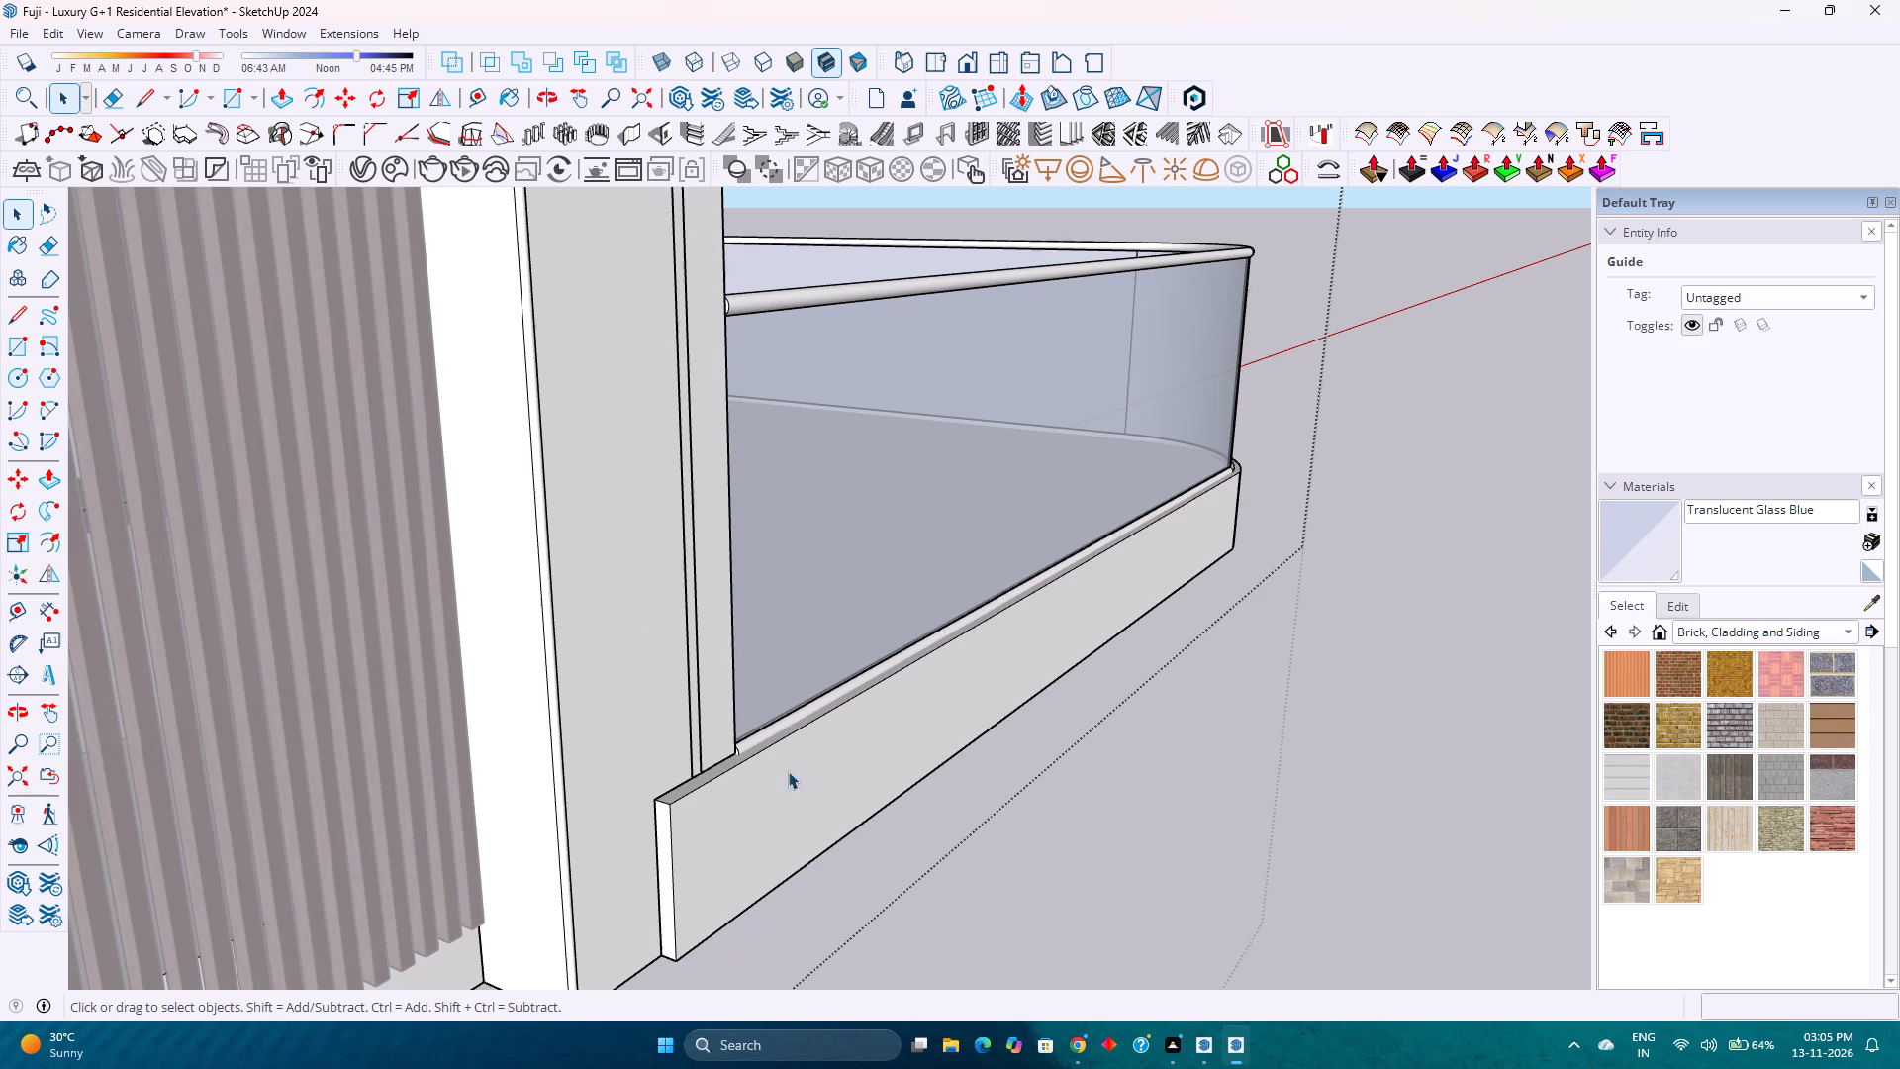
Move the balcony railing group straight up by about 1 3/8" along the vertical axis.
scroll(782, 717, "down", 7)
middle_click_drag(962, 725, 602, 786)
scroll(763, 528, "up", 2)
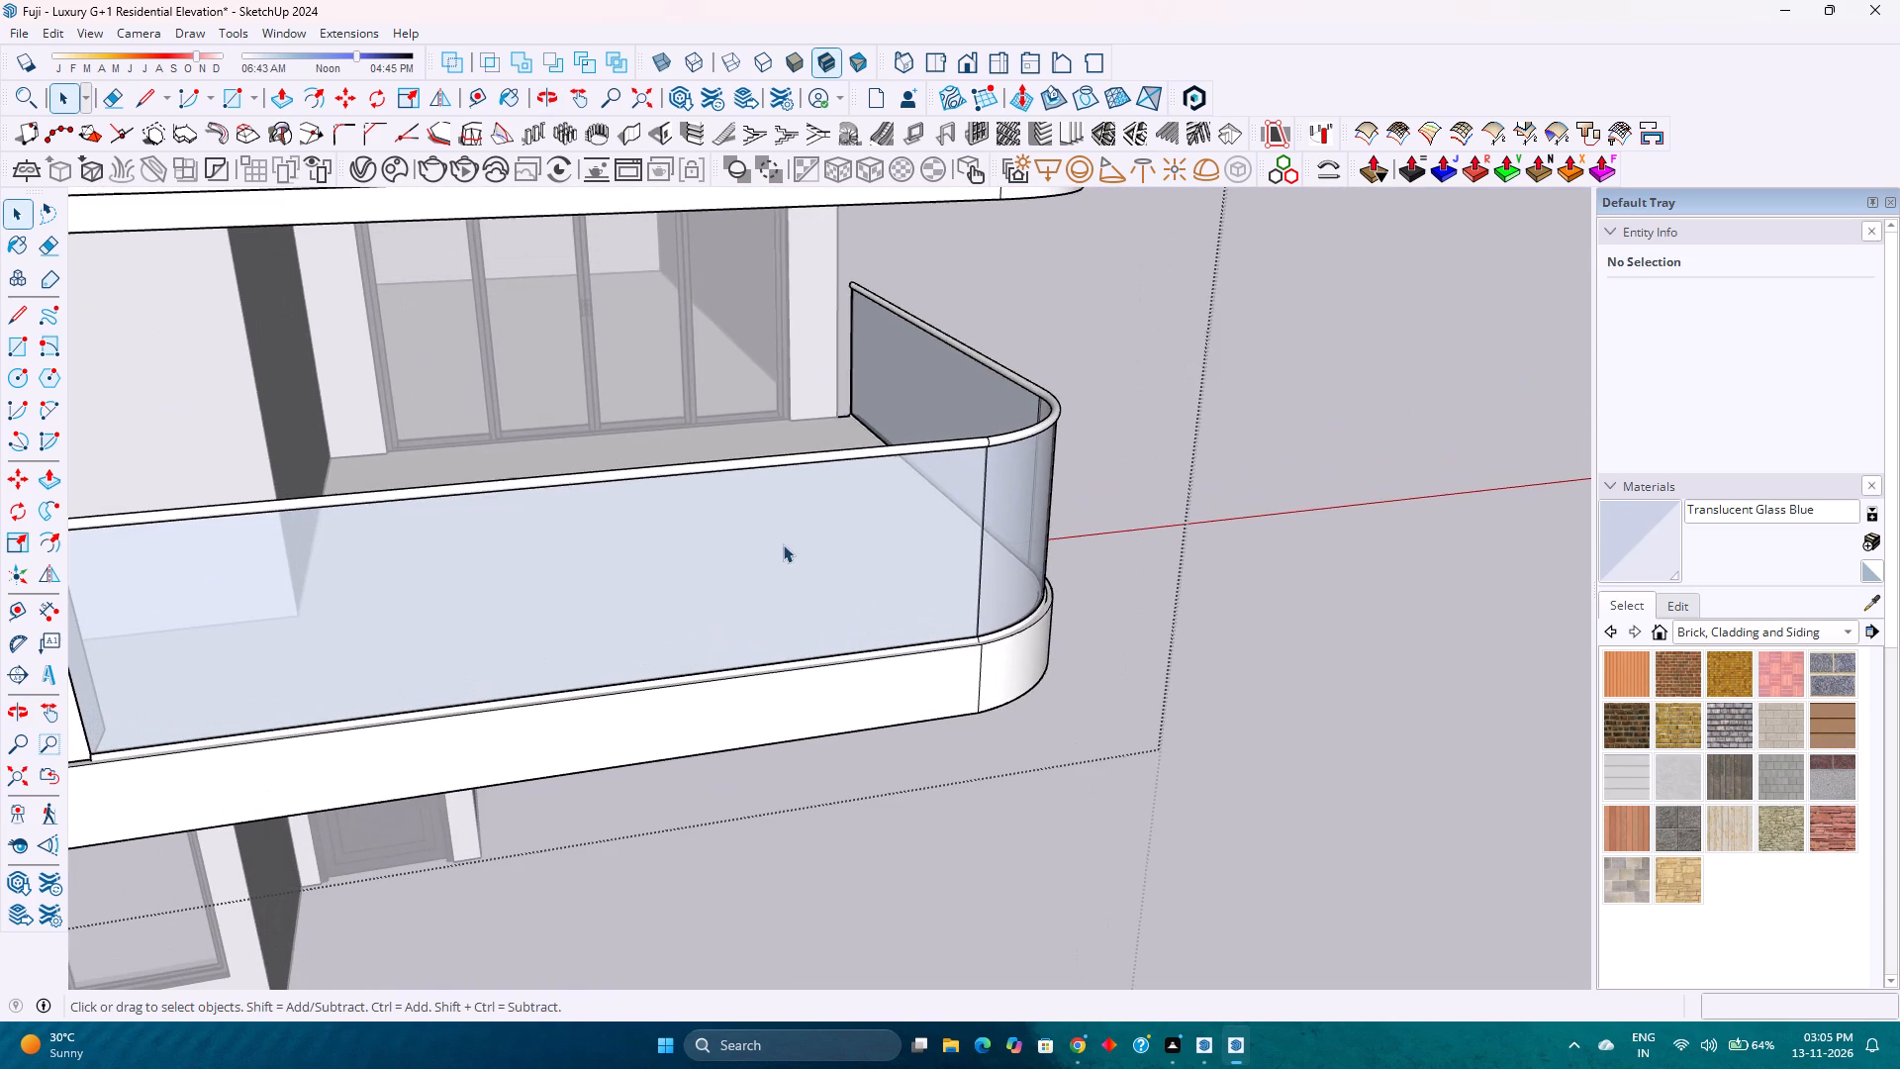
left_click(802, 559)
key("m")
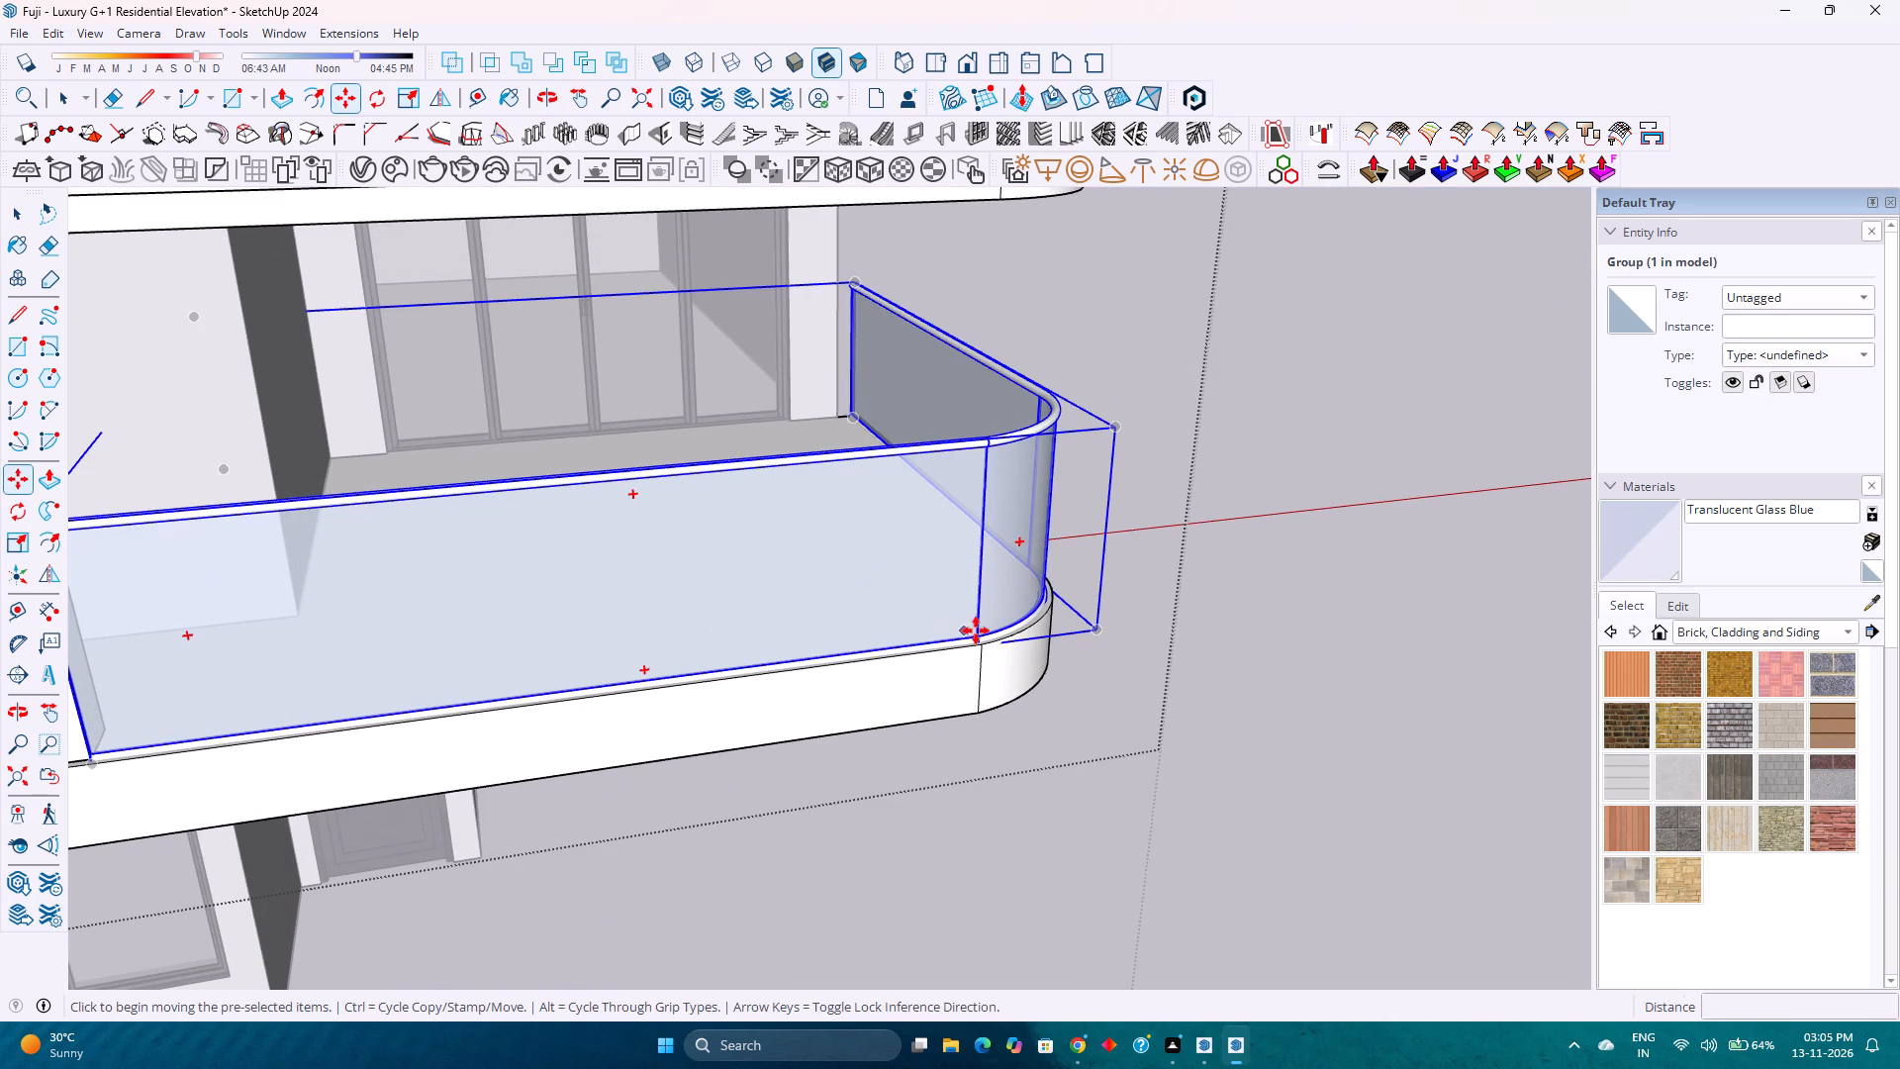
scroll(976, 631, "up", 7)
left_click(1004, 638)
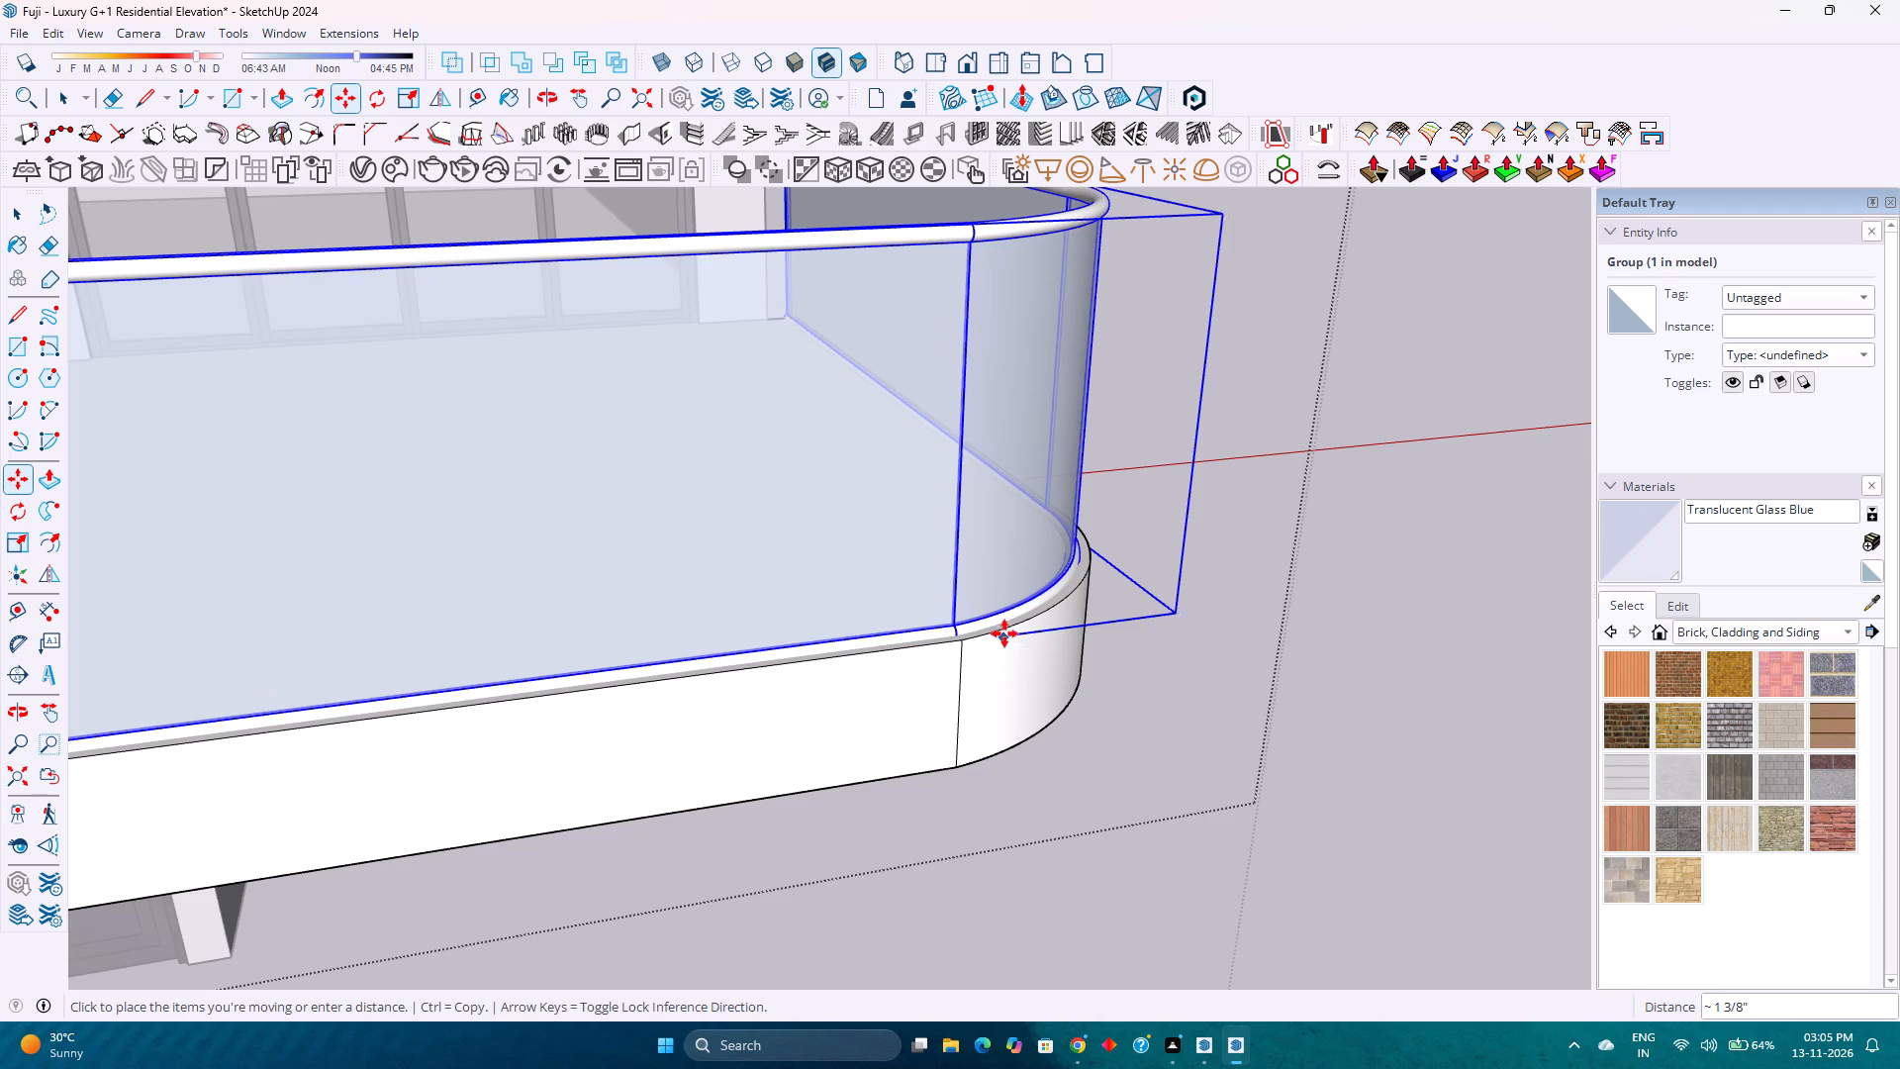
key("Up")
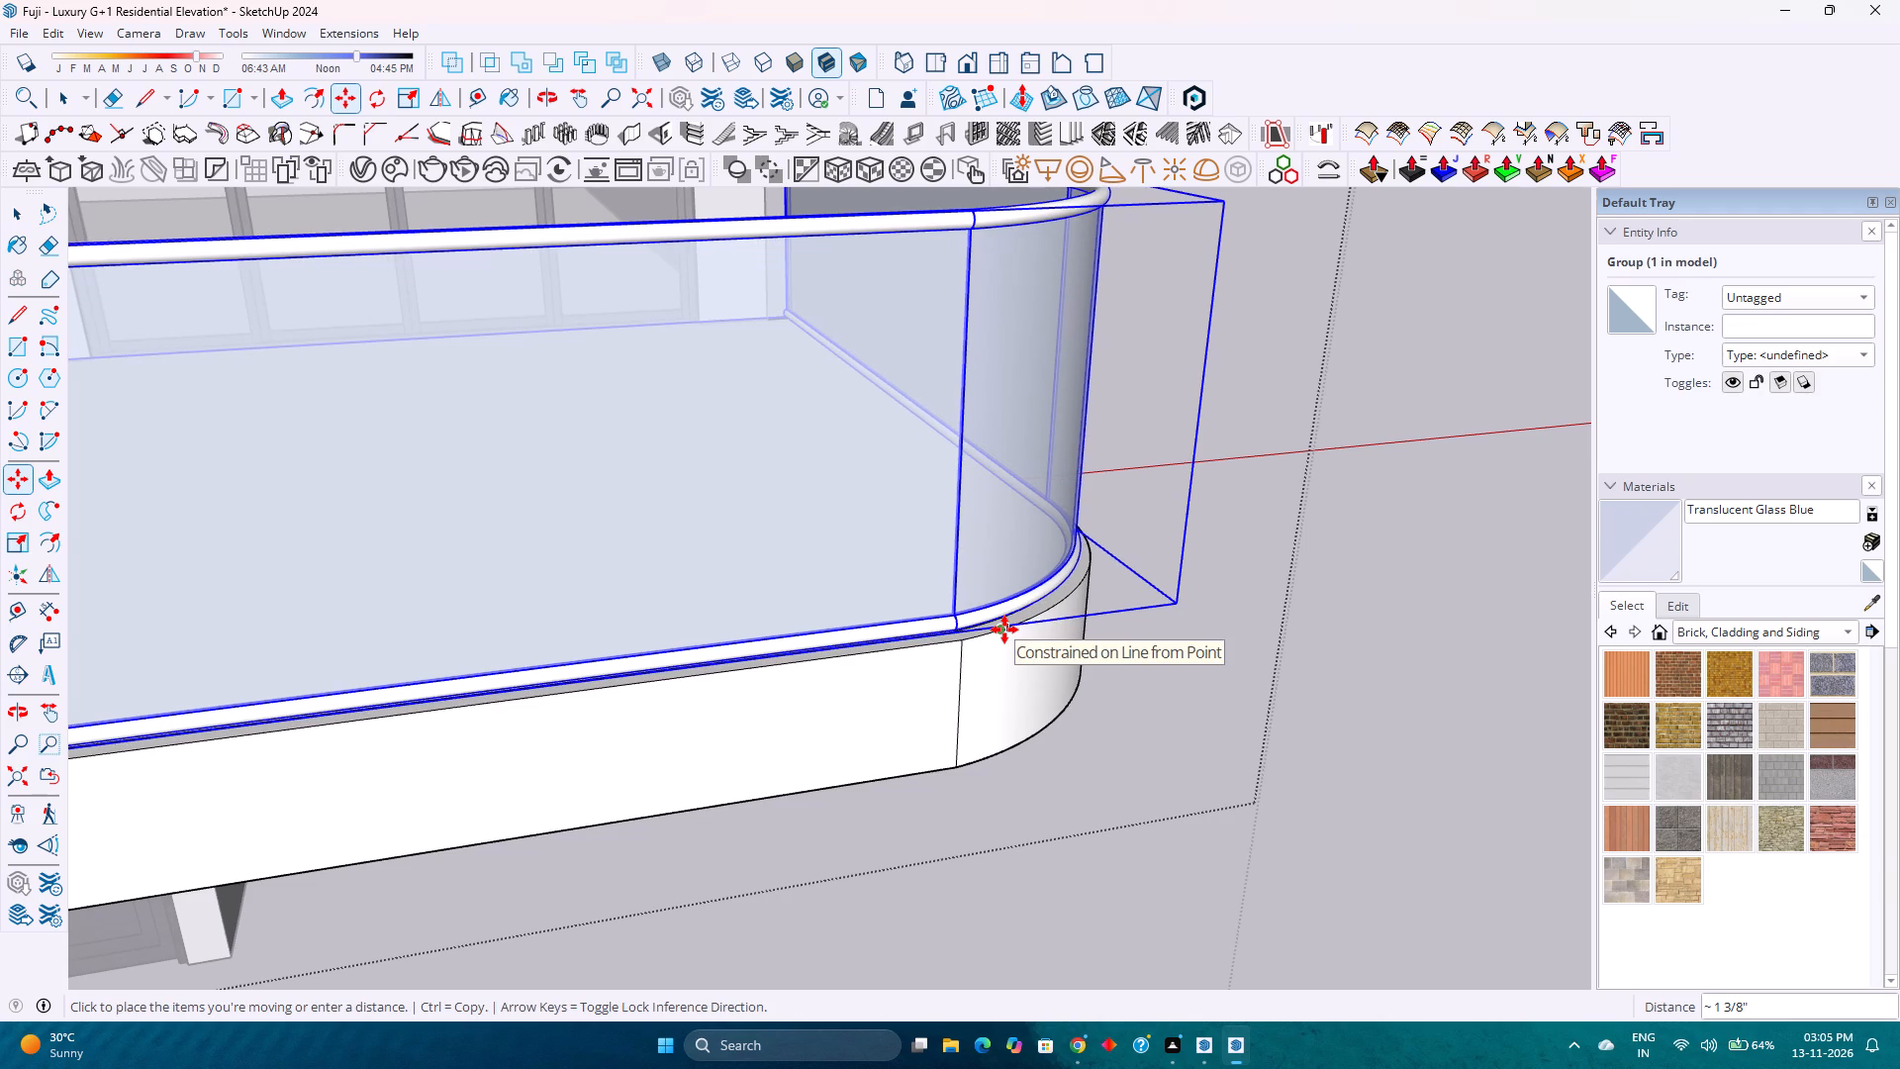
left_click(1004, 630)
Scale the railing group along the green axis by 0.99 from its front side.
scroll(1010, 659, "up", 3)
scroll(1010, 659, "down", 14)
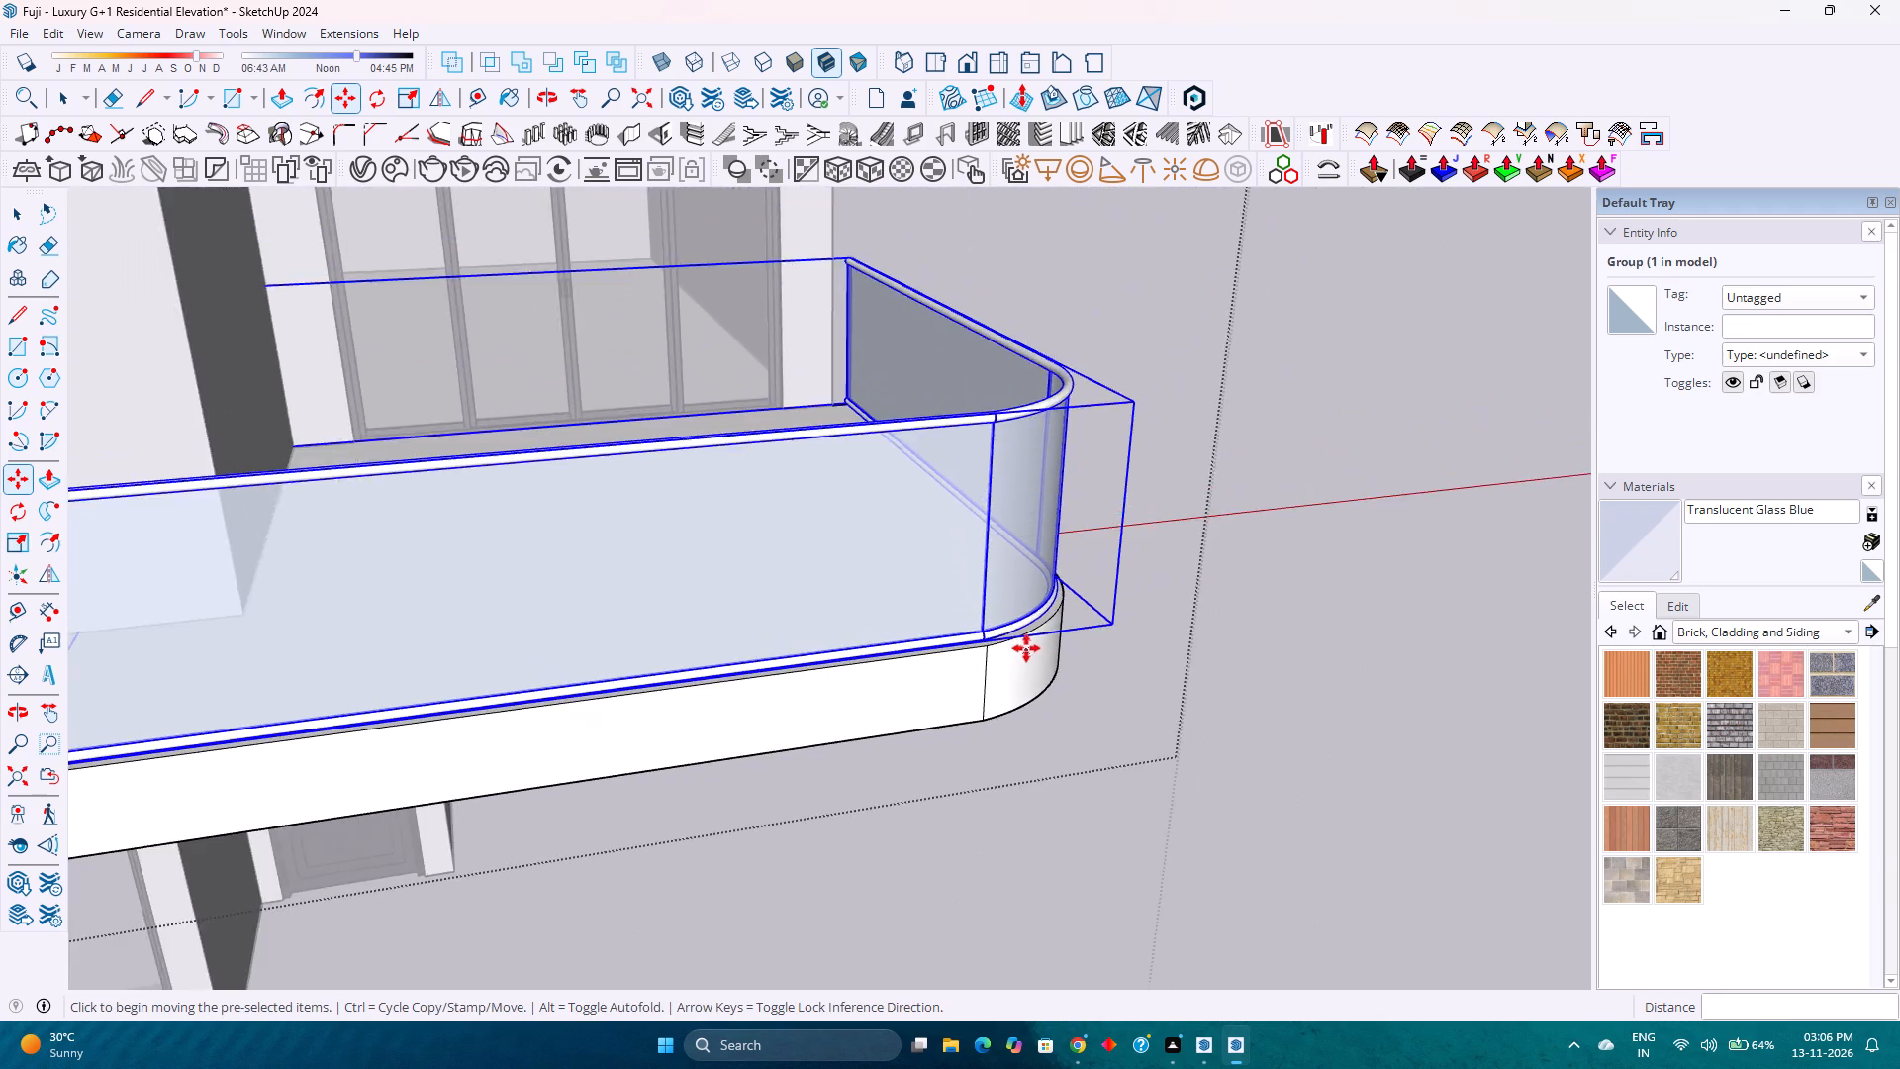
scroll(1026, 648, "down", 2)
middle_click_drag(1023, 651, 638, 706)
scroll(528, 620, "up", 6)
middle_click_drag(495, 605, 720, 756, "shift")
middle_click(720, 756, "shift")
scroll(605, 633, "up", 3)
middle_click_drag(627, 647, 791, 785, "shift")
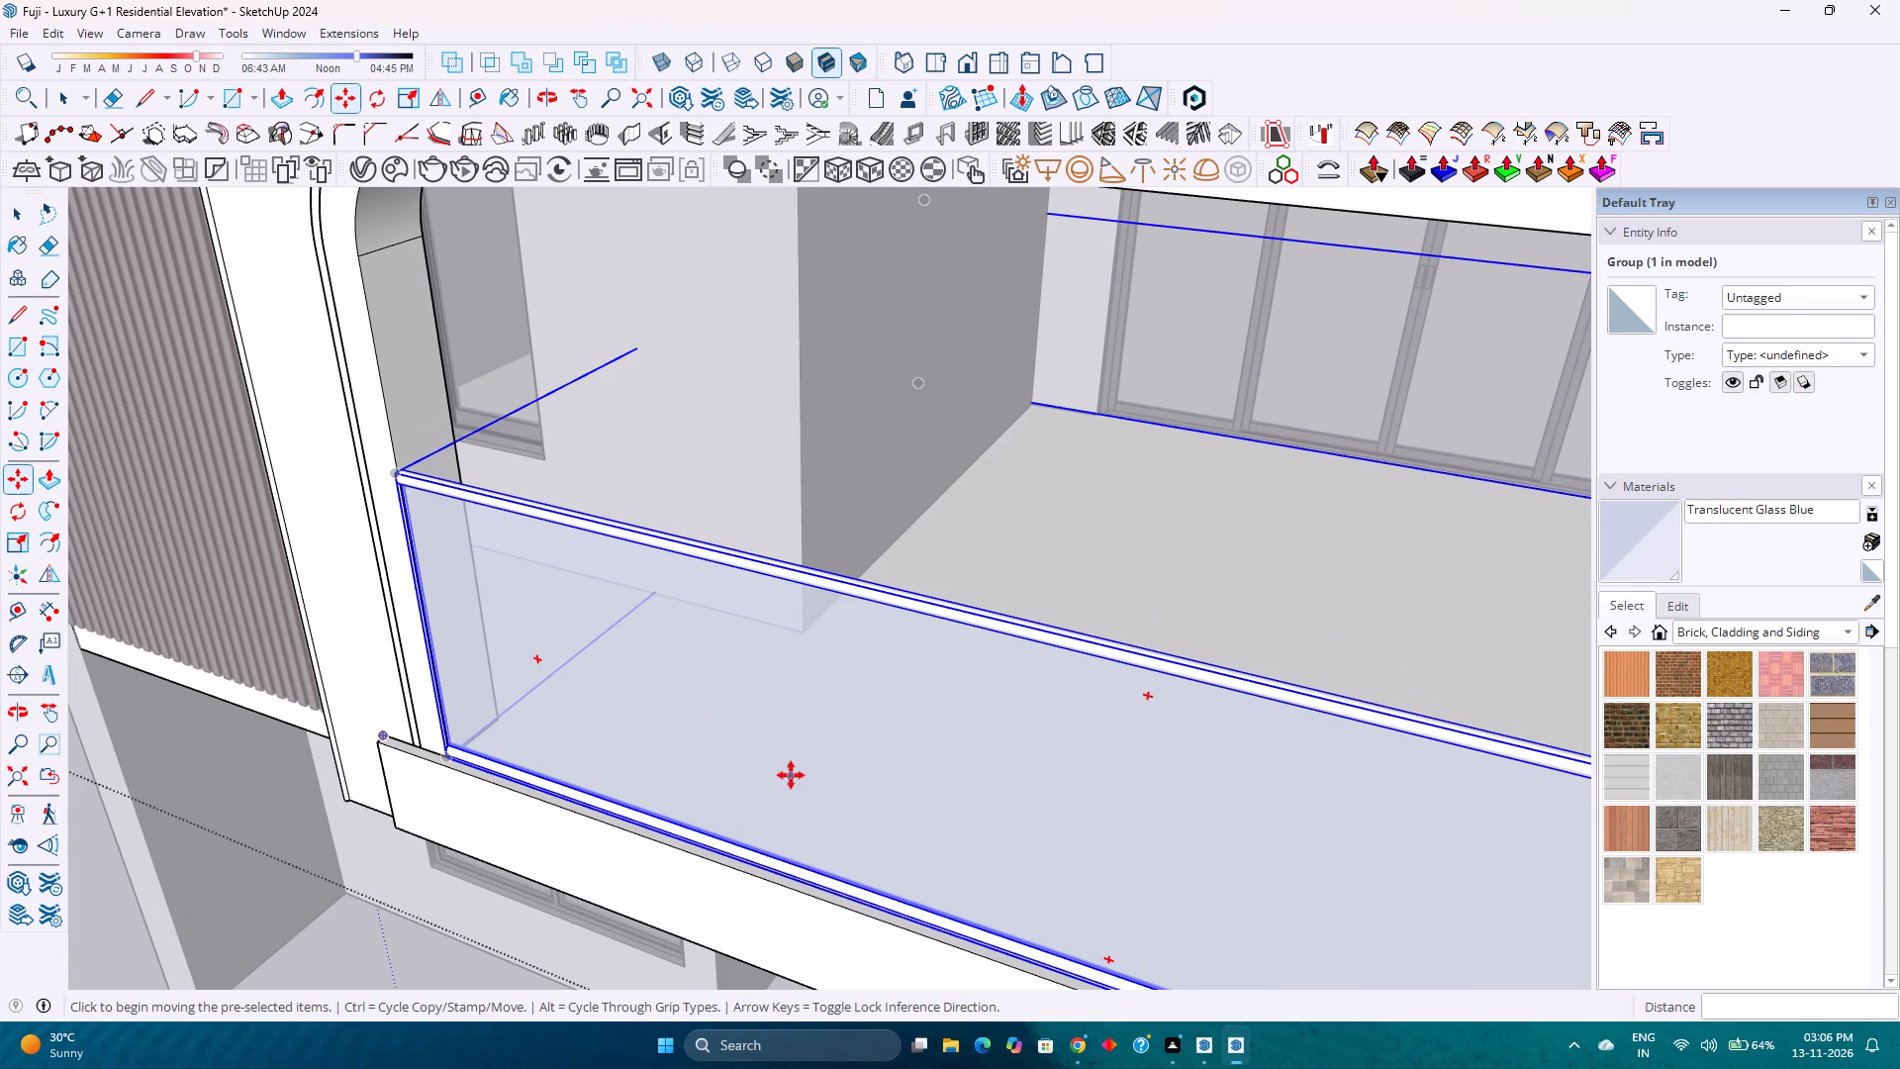
key("s")
left_click(1123, 840)
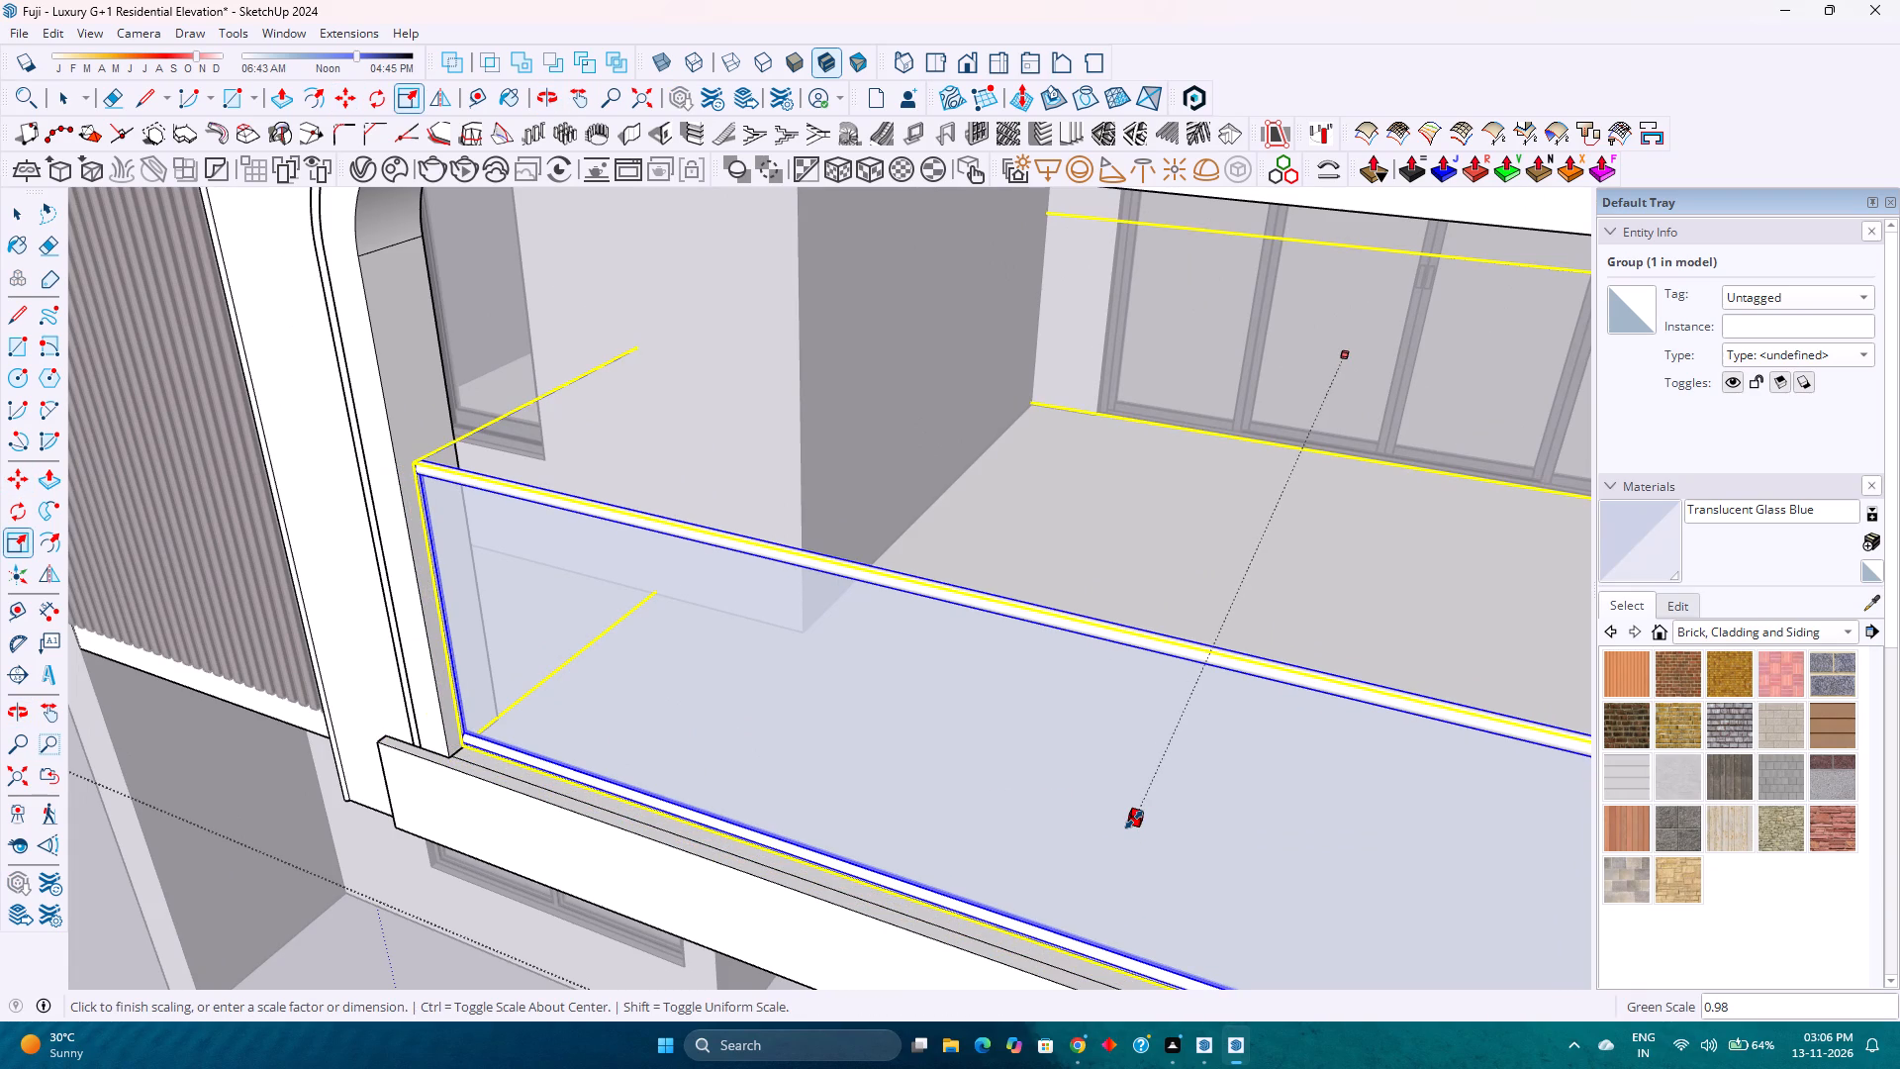
type("0.99")
key("Return")
Scale the railing group along the red axis to about 0.96 from its outer side, and deselect it.
scroll(617, 762, "down", 12)
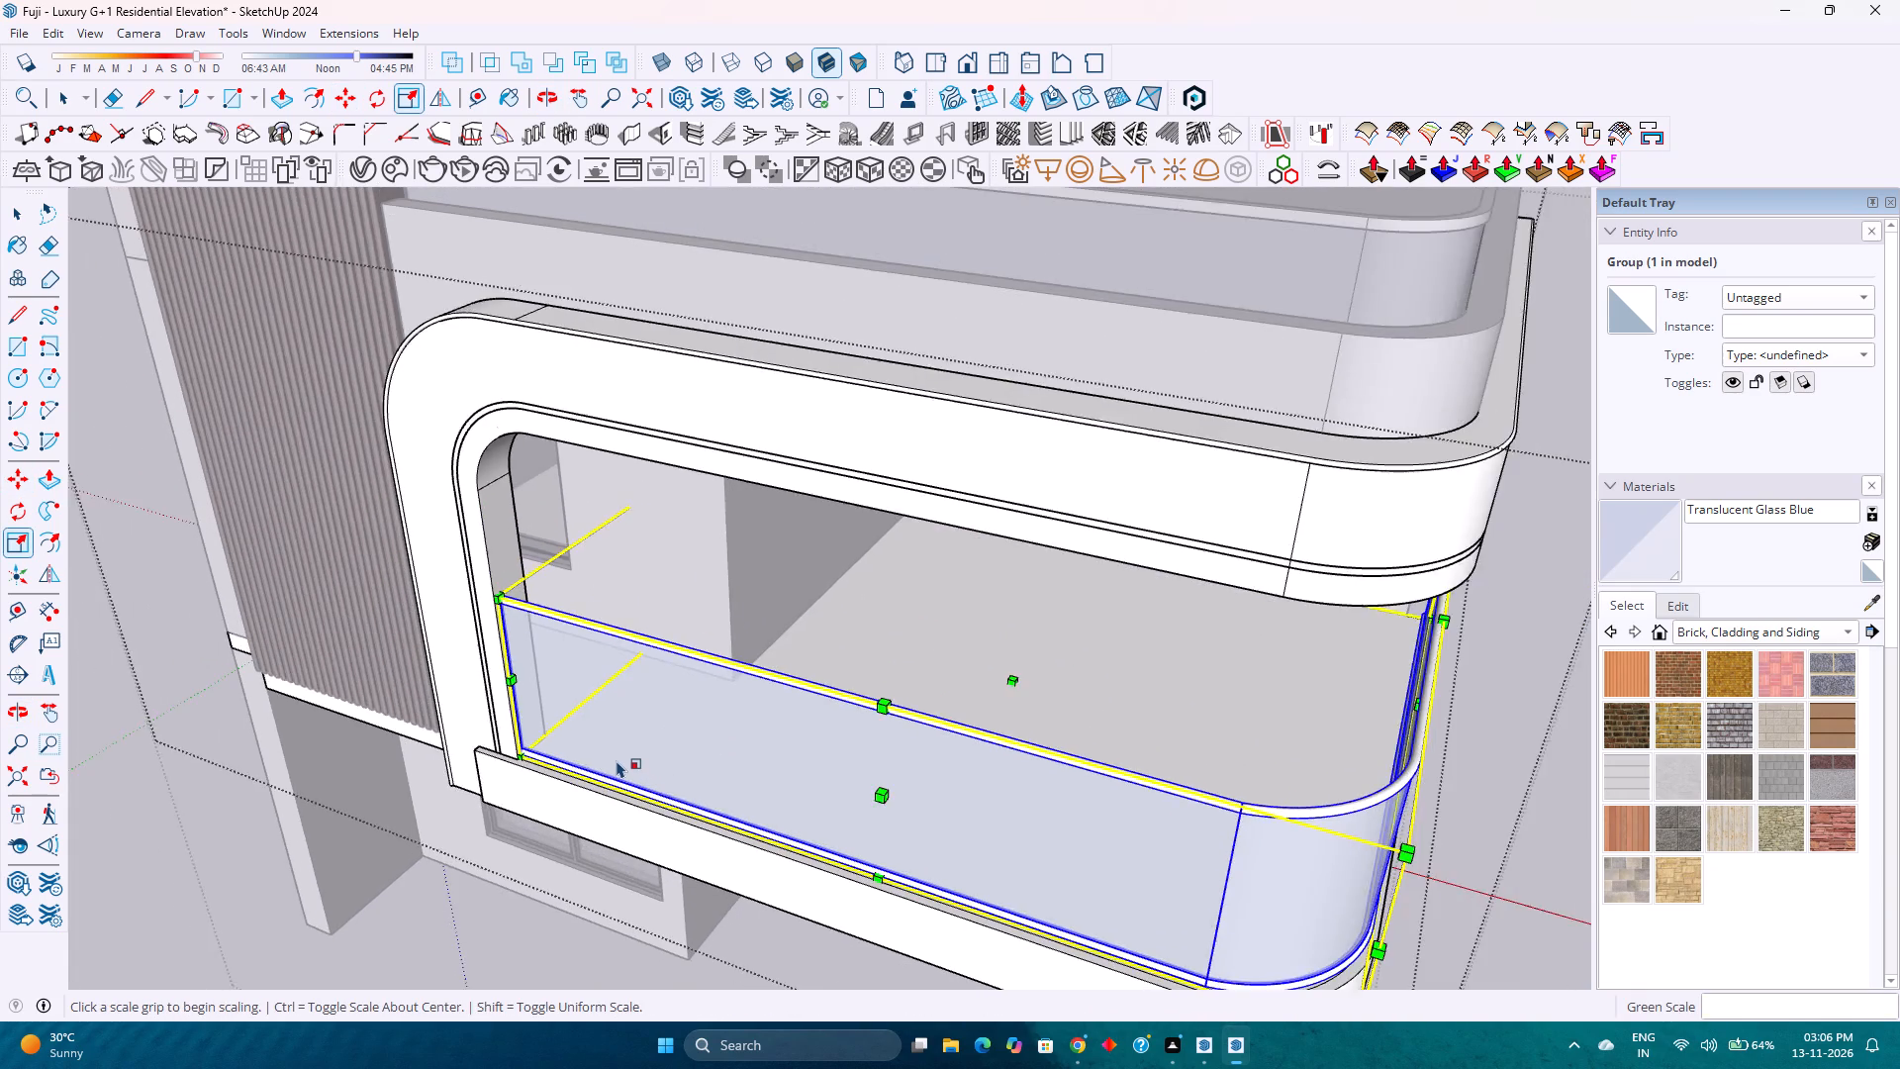
scroll(617, 760, "down", 1)
scroll(1125, 811, "up", 4)
scroll(1201, 763, "up", 8)
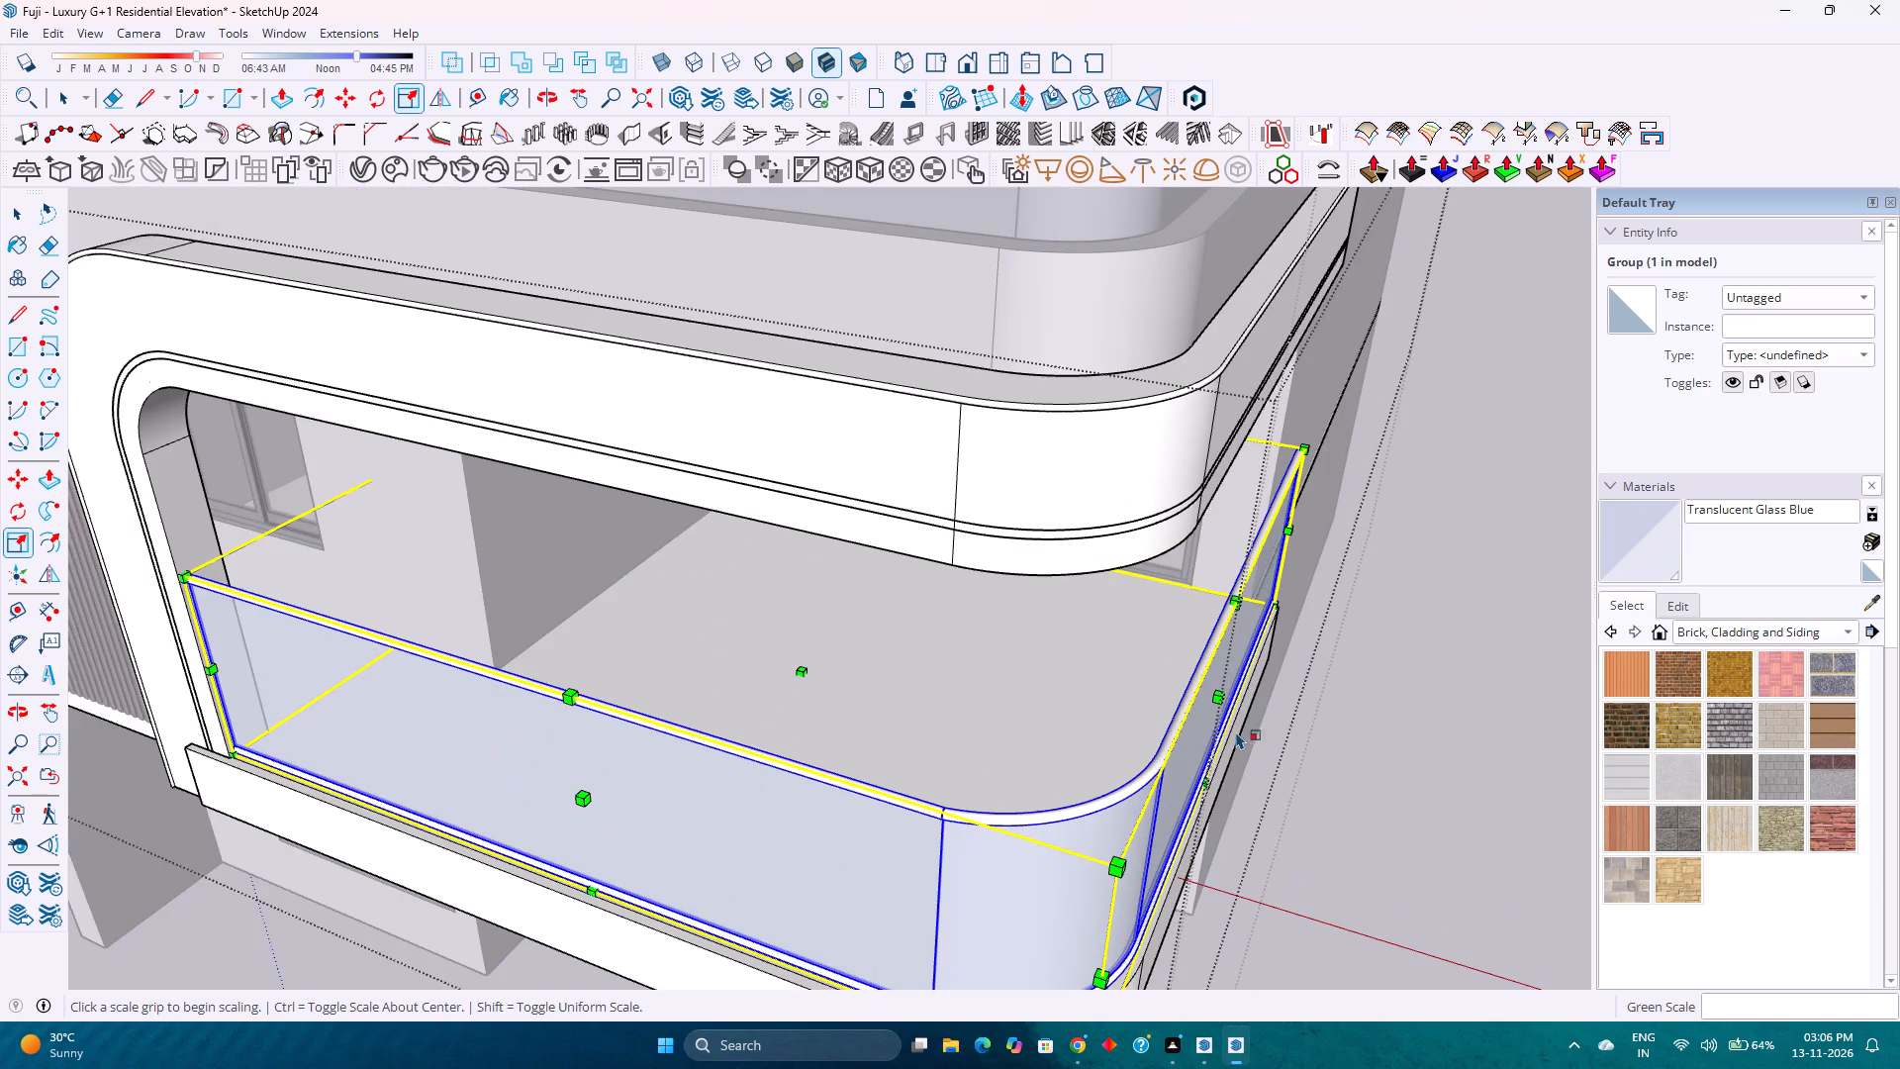
scroll(1236, 731, "up", 2)
left_click(1212, 693)
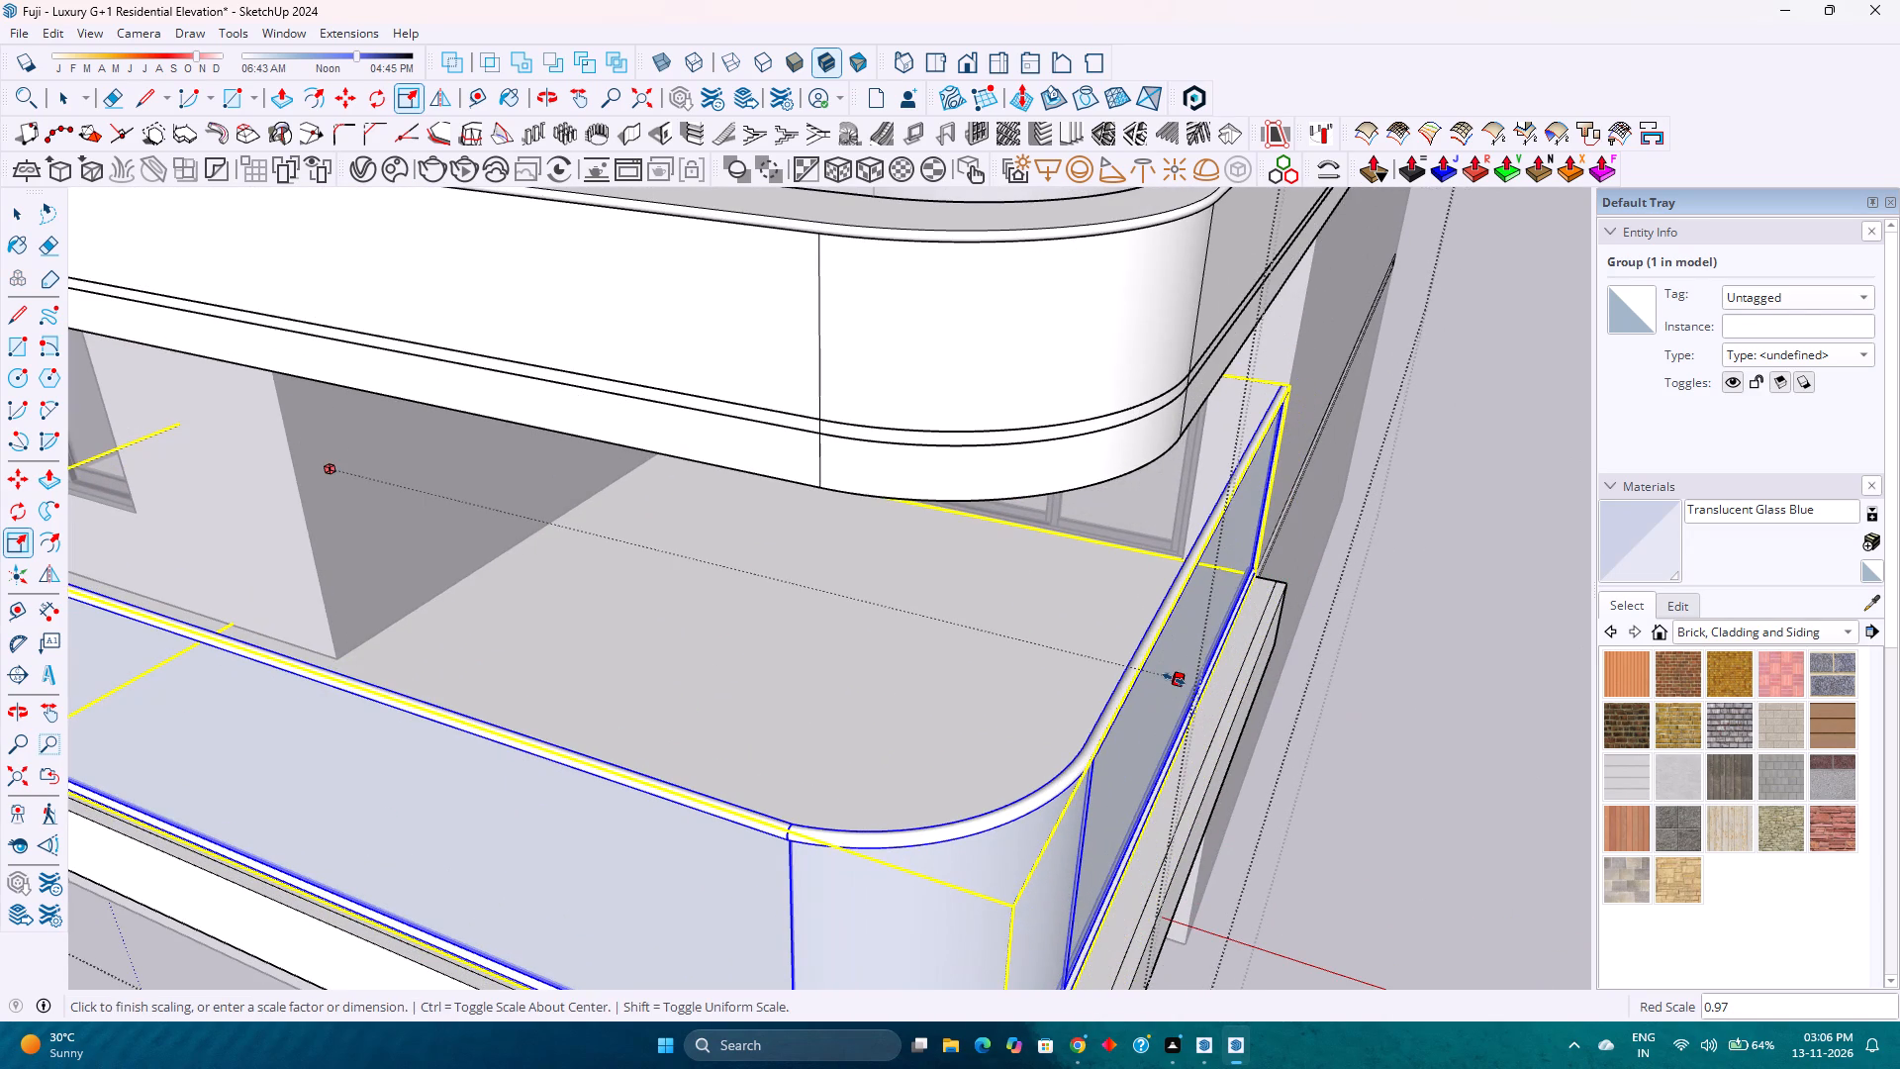
left_click(1171, 676)
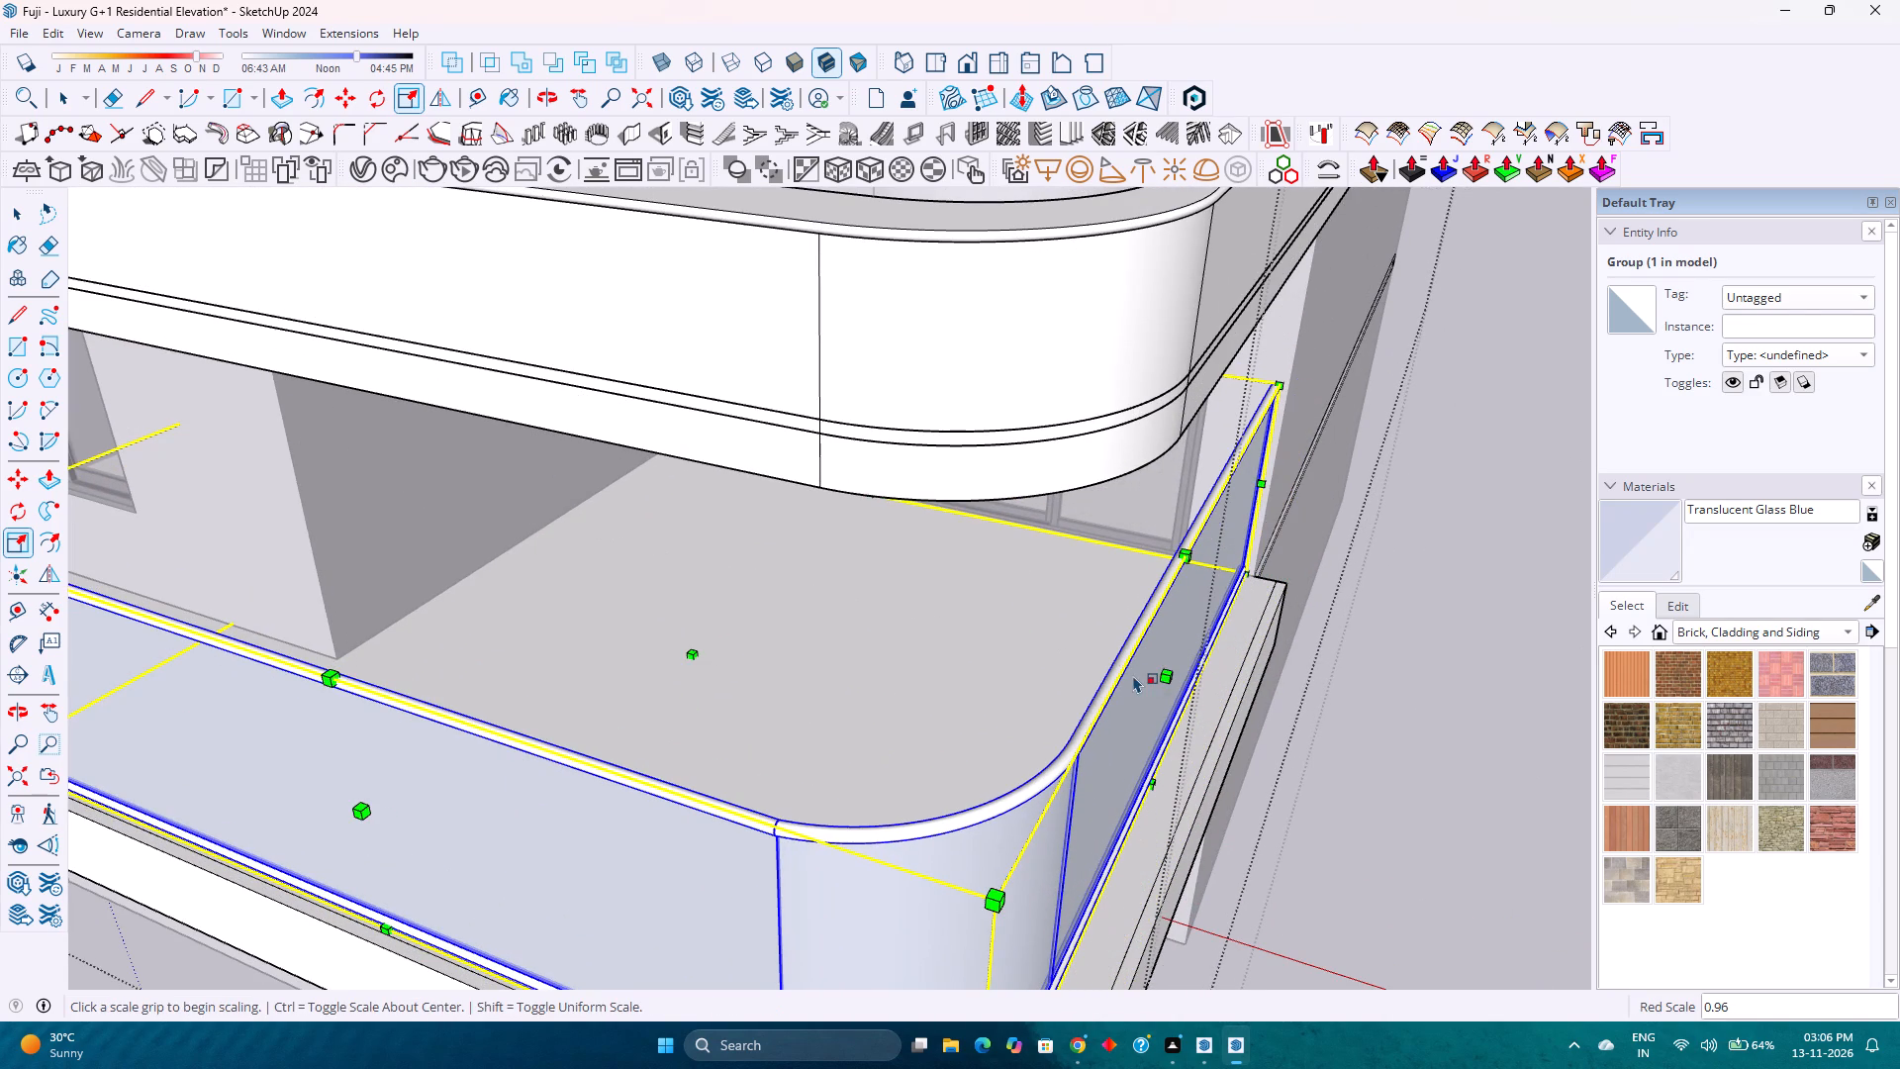
key("space")
scroll(1132, 673, "down", 8)
key("Escape")
Delete the inner offset arc and its adjoining straight edges from the top of the balcony parapet.
scroll(1169, 812, "up", 6)
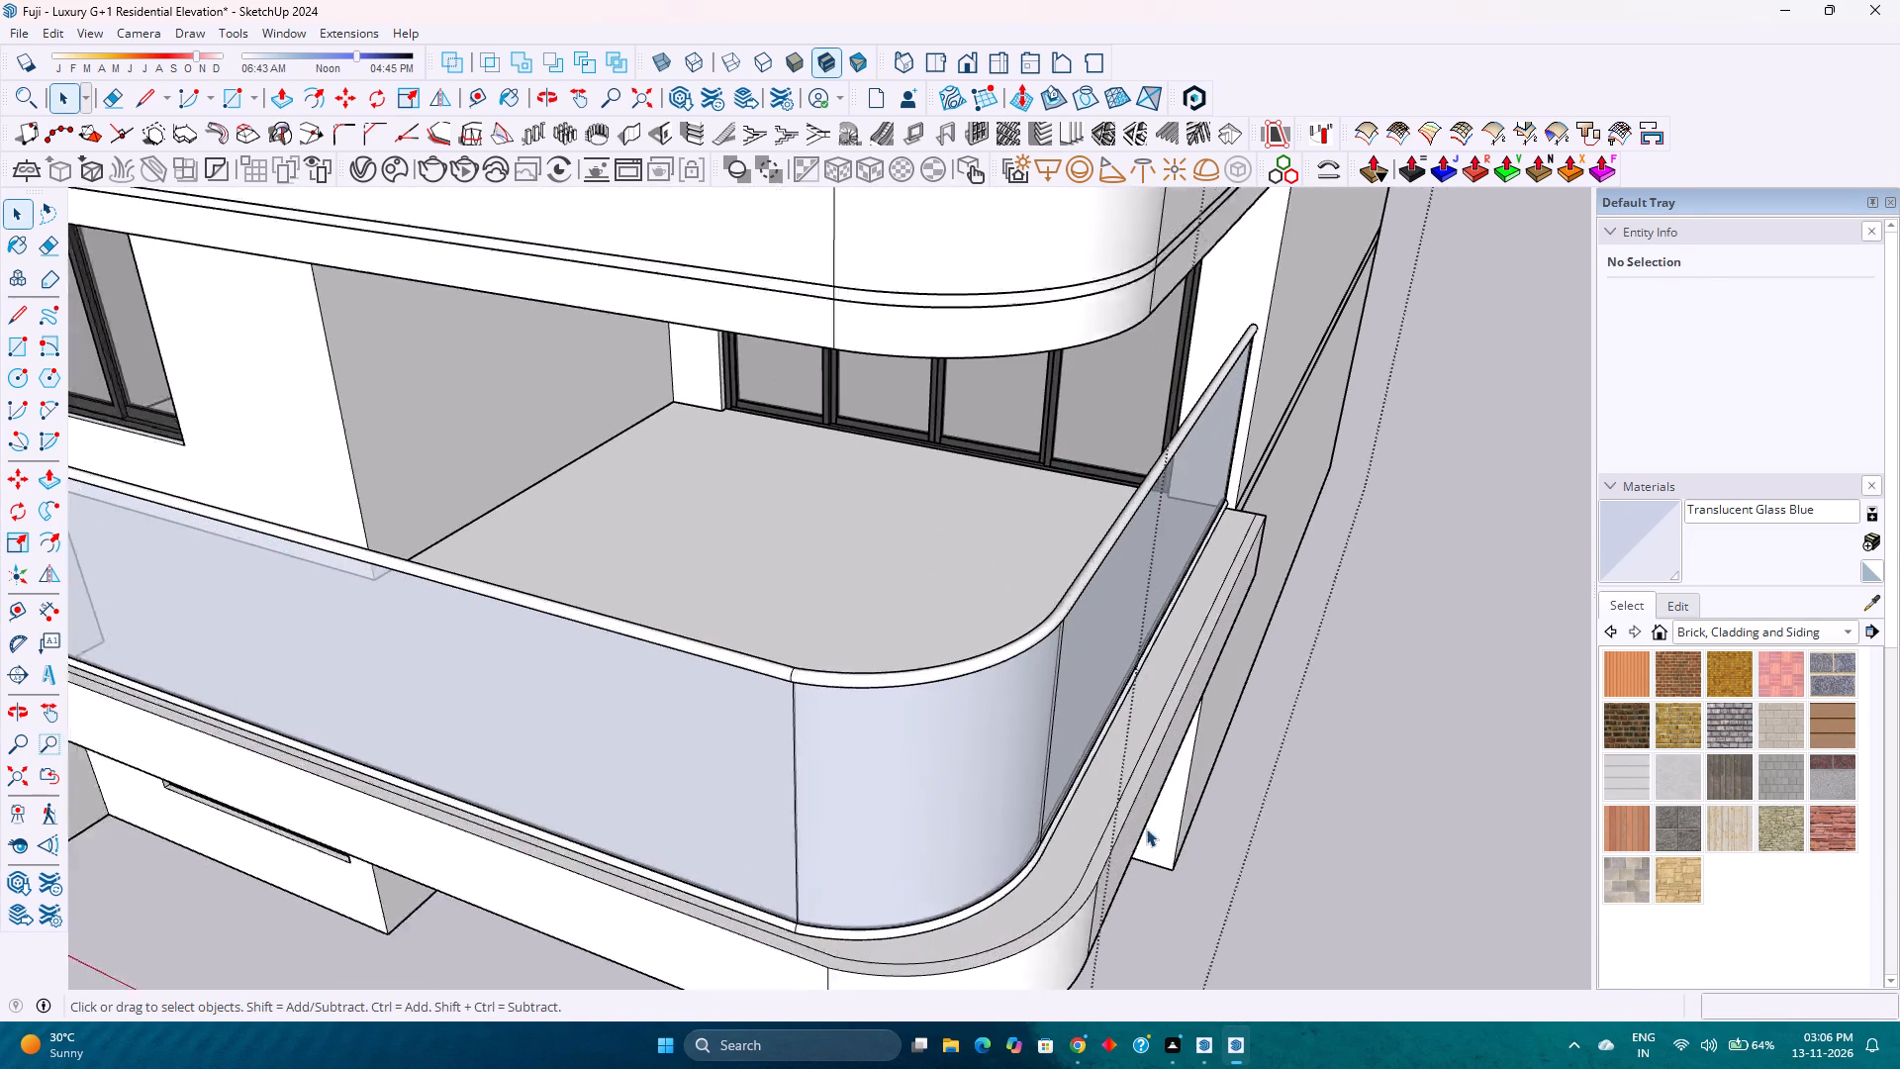
scroll(1146, 828, "up", 1)
scroll(1123, 819, "down", 3)
middle_click_drag(1026, 819, 1097, 698, "shift")
middle_click_drag(1050, 731, 1082, 736)
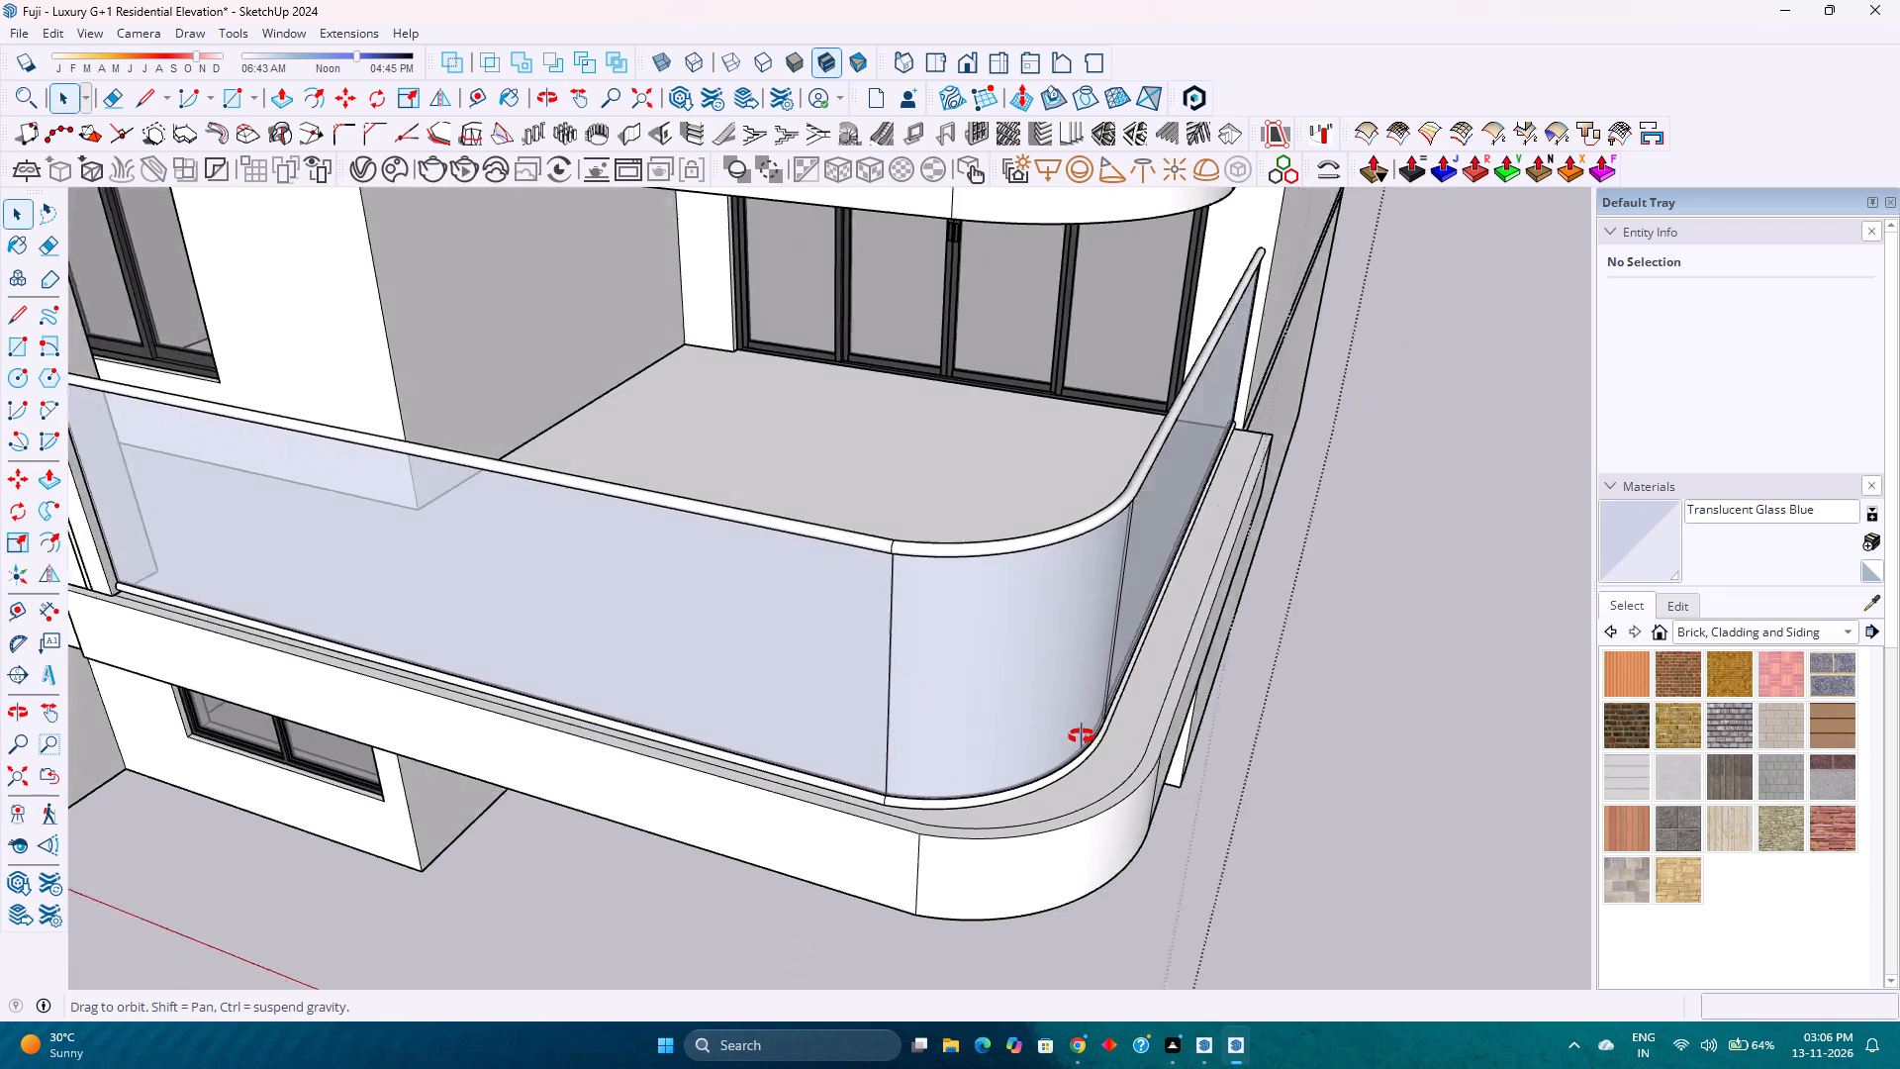
middle_click_drag(1082, 736, 1181, 634)
scroll(1148, 757, "up", 3)
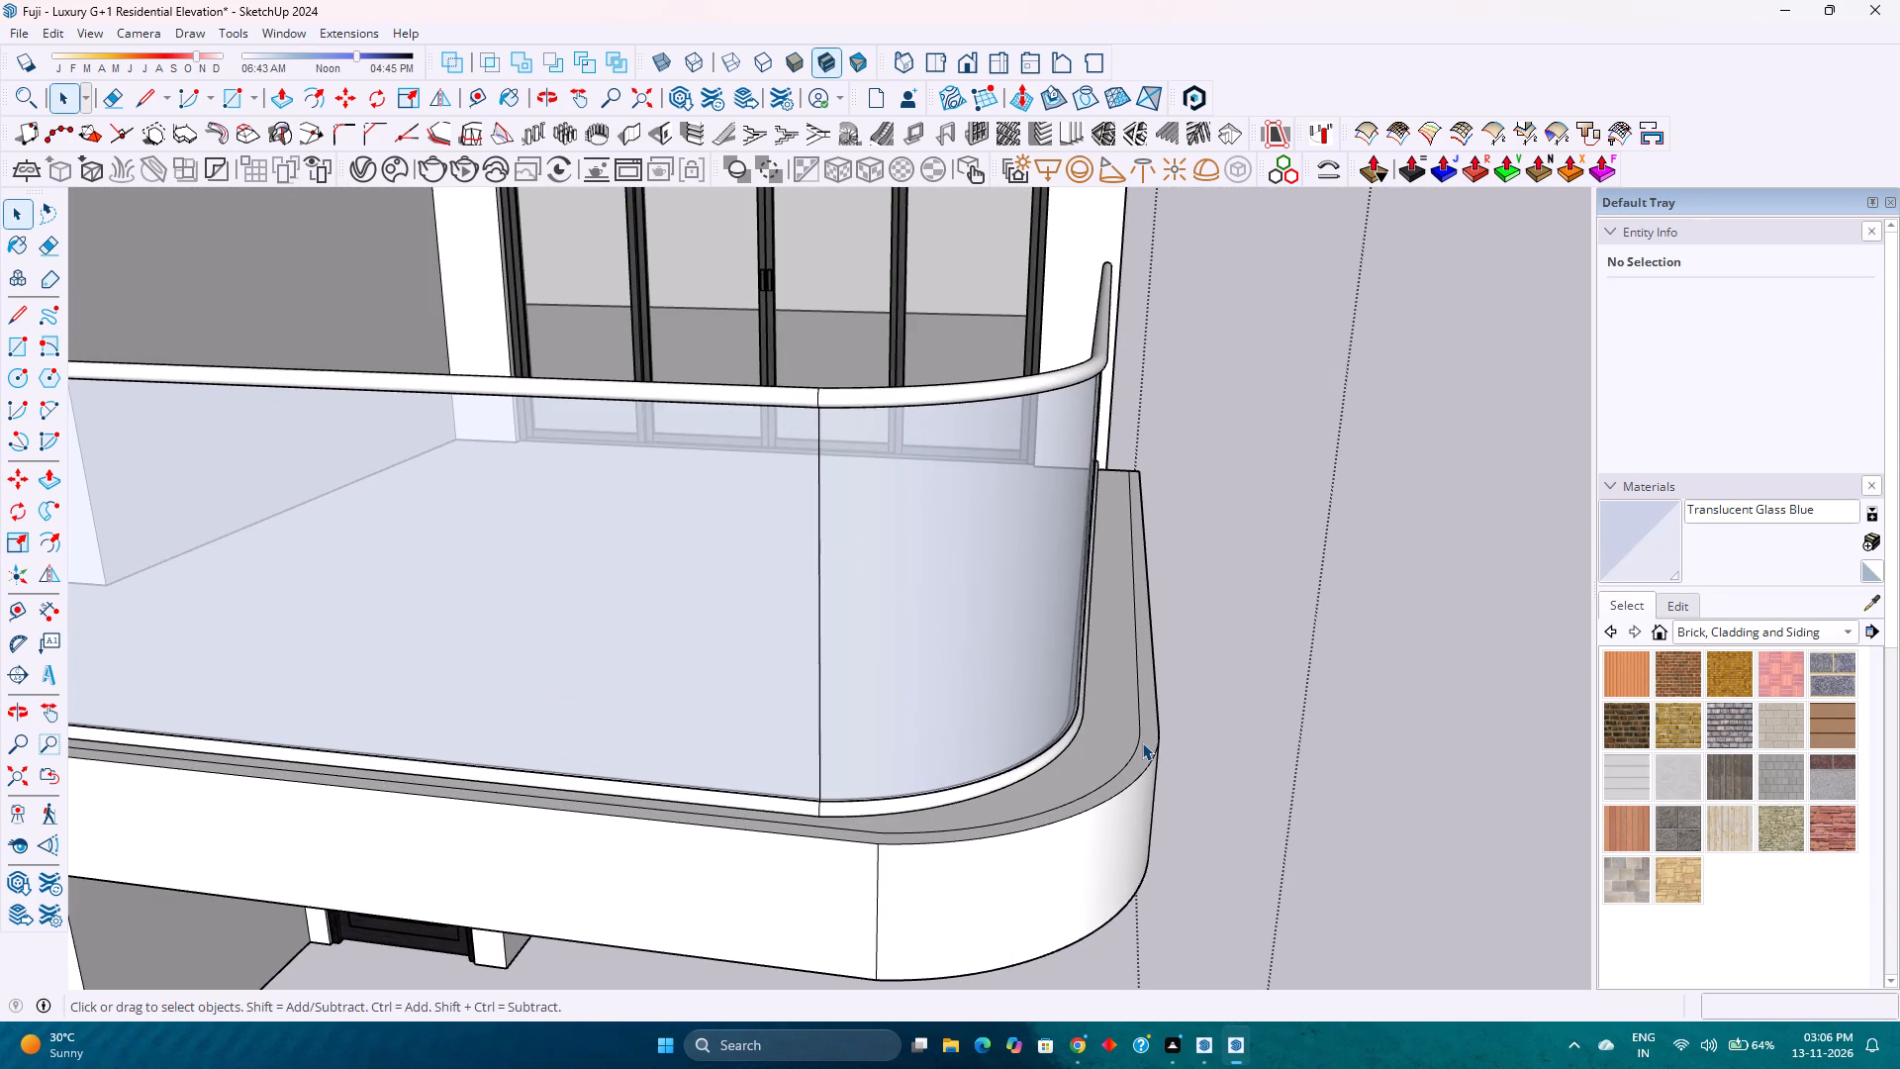
left_click(1142, 742)
left_click(1140, 740)
left_click(1139, 737)
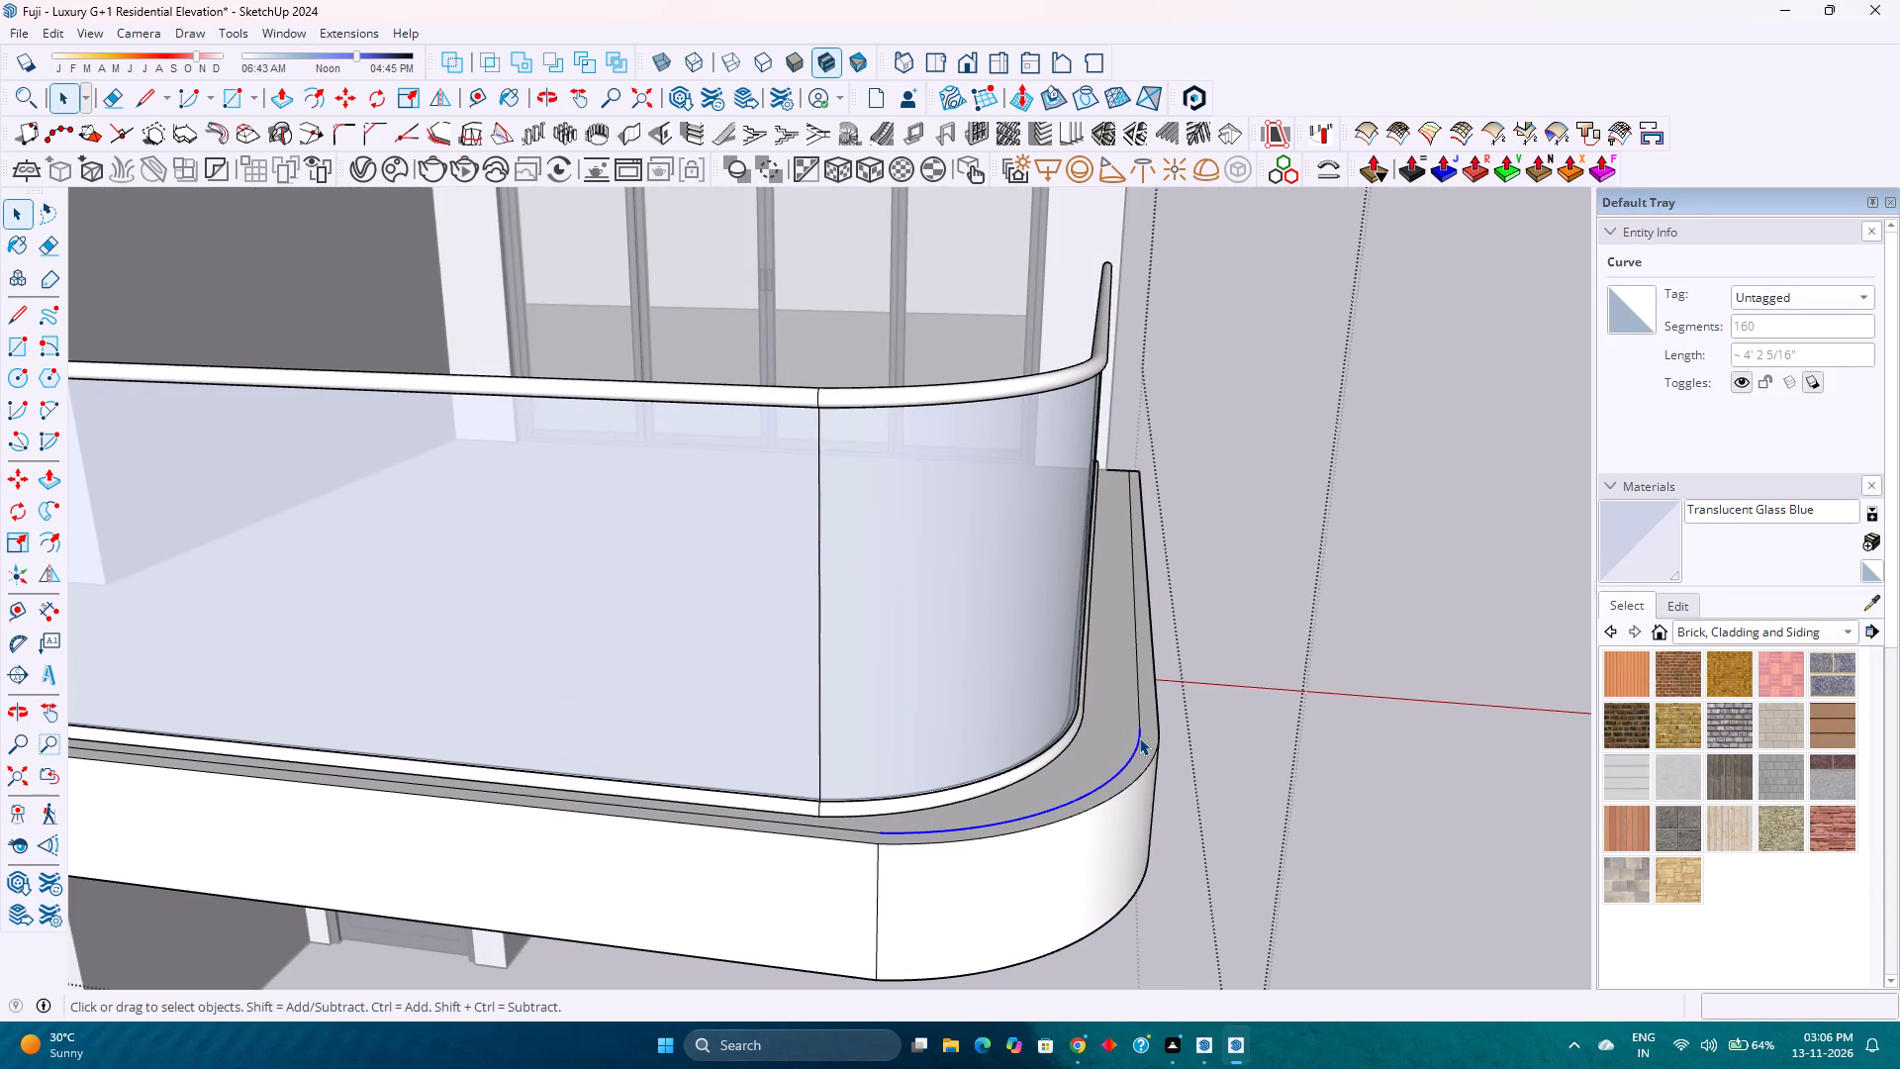
key("Delete")
left_click(1139, 727)
key("Delete")
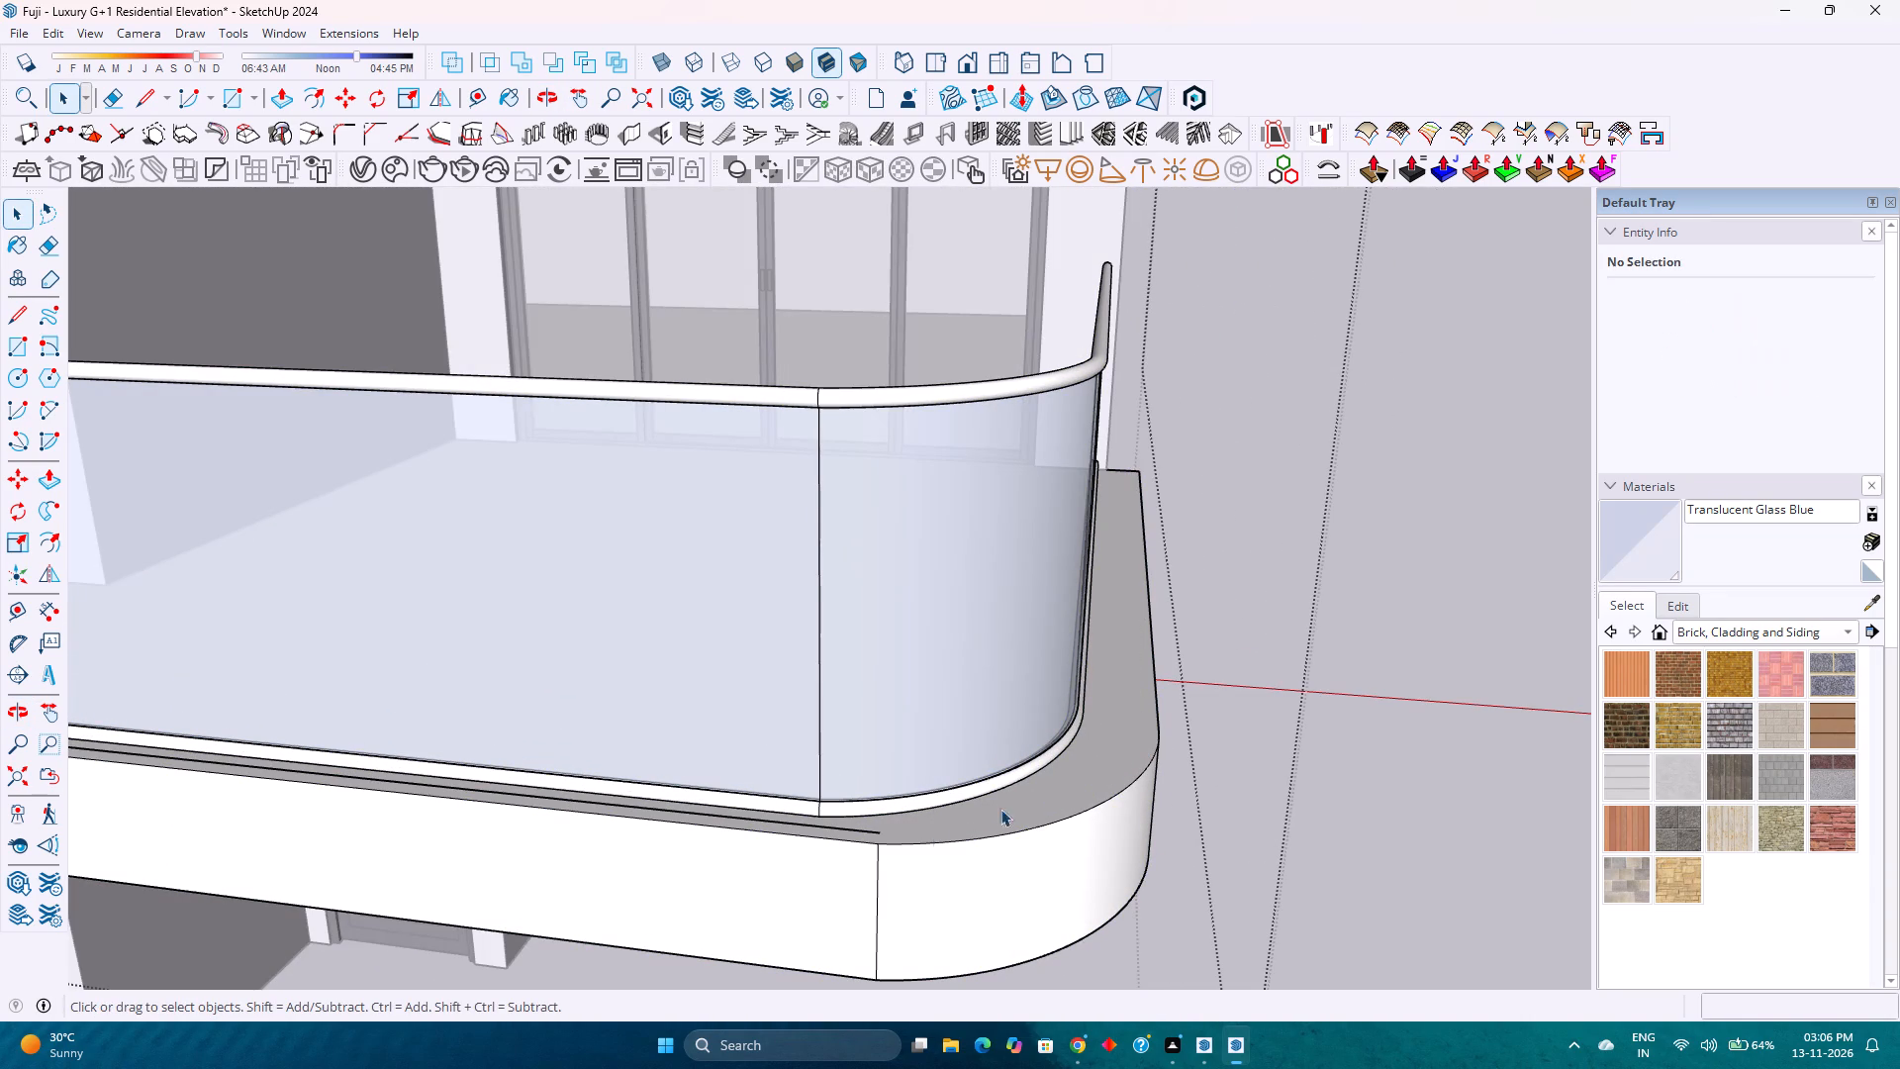
left_click(874, 834)
key("Delete")
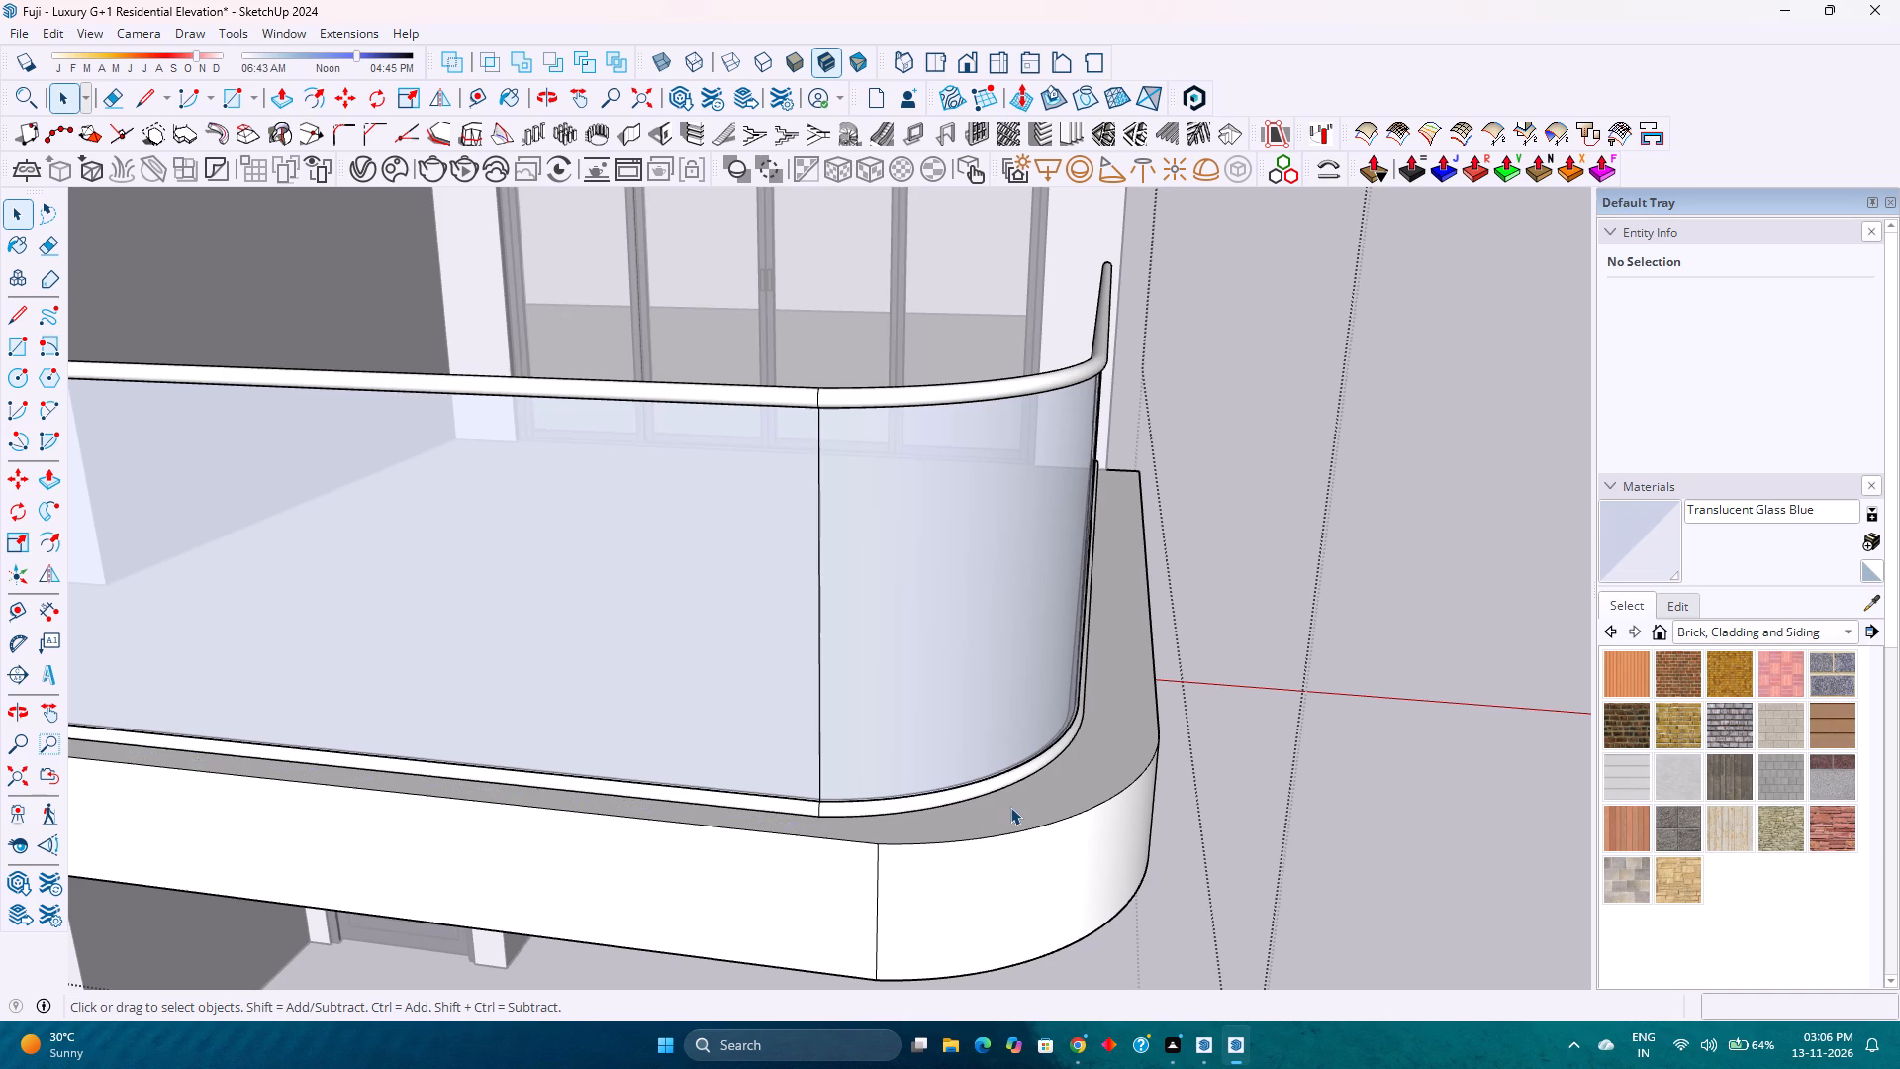
Examine the finished railing and the whole house from the front, side, above and below.
scroll(1010, 807, "down", 11)
left_click(1165, 781)
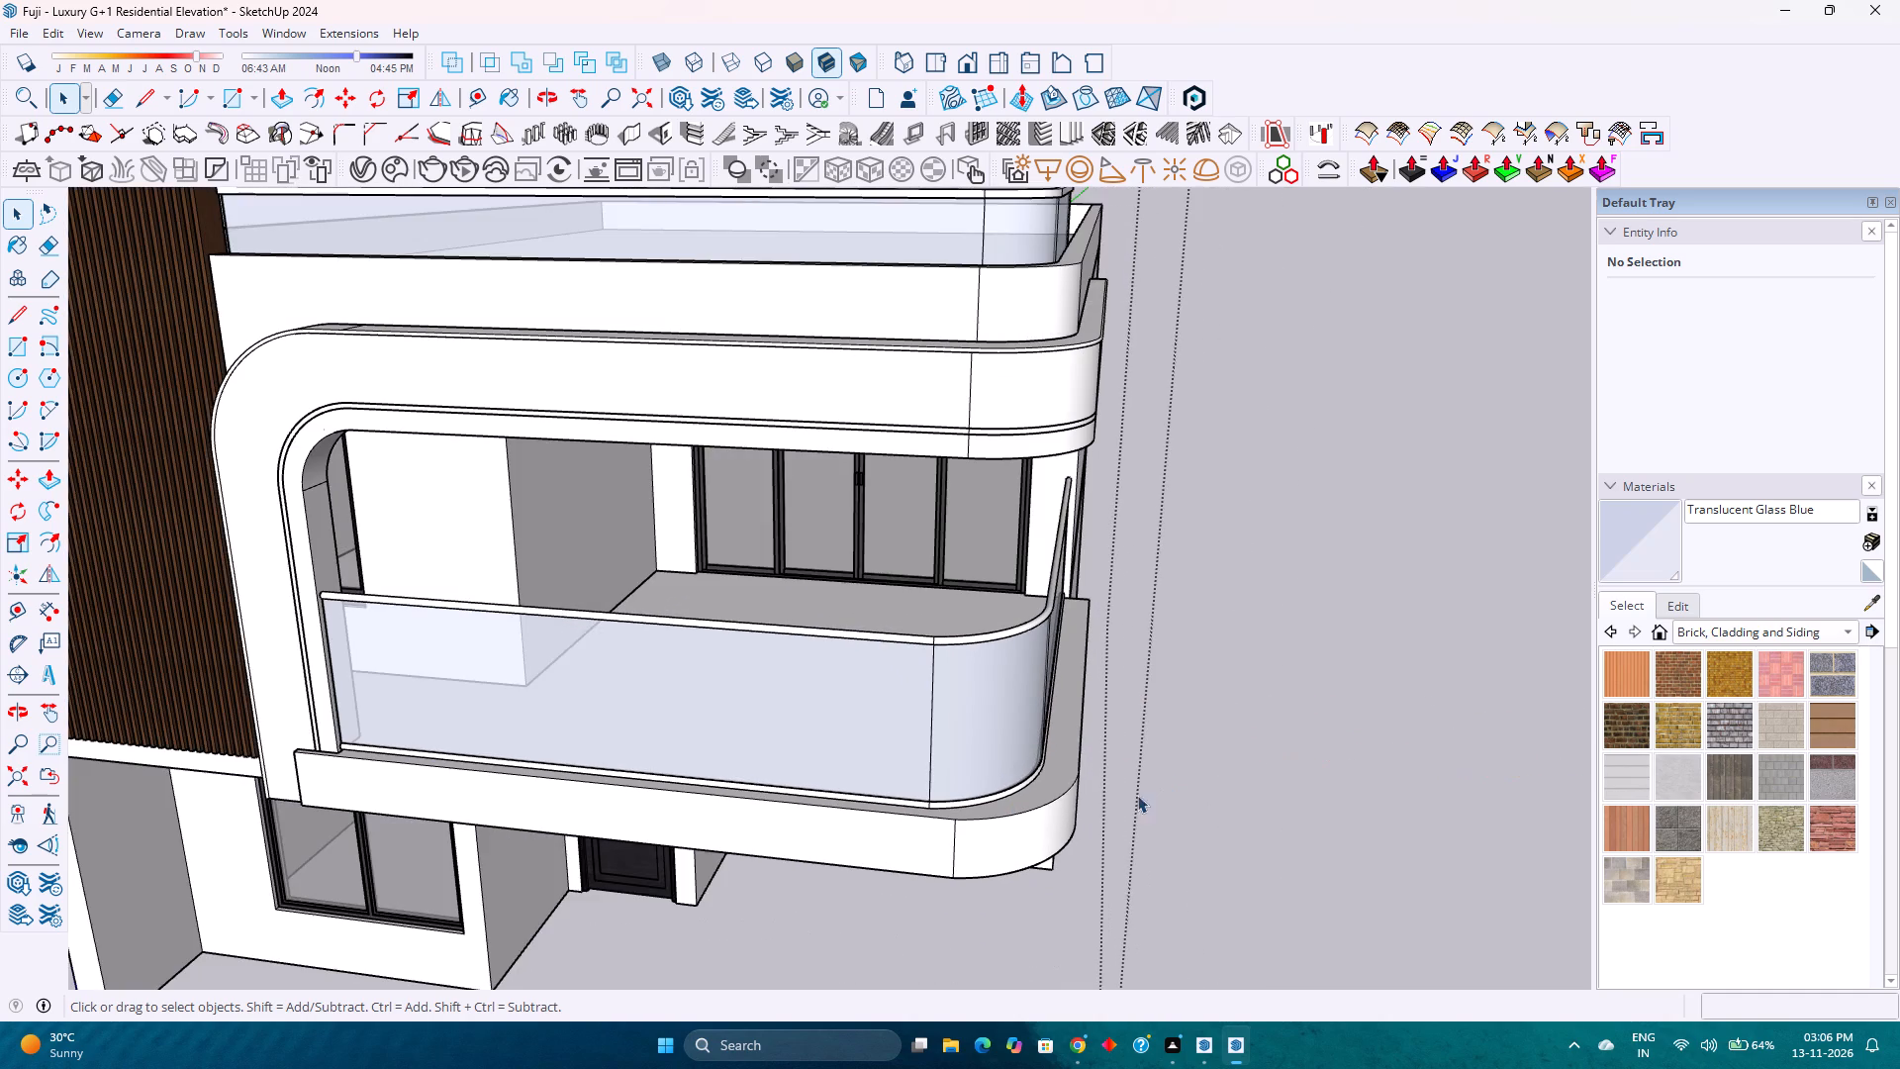
middle_click_drag(1119, 790, 1063, 720)
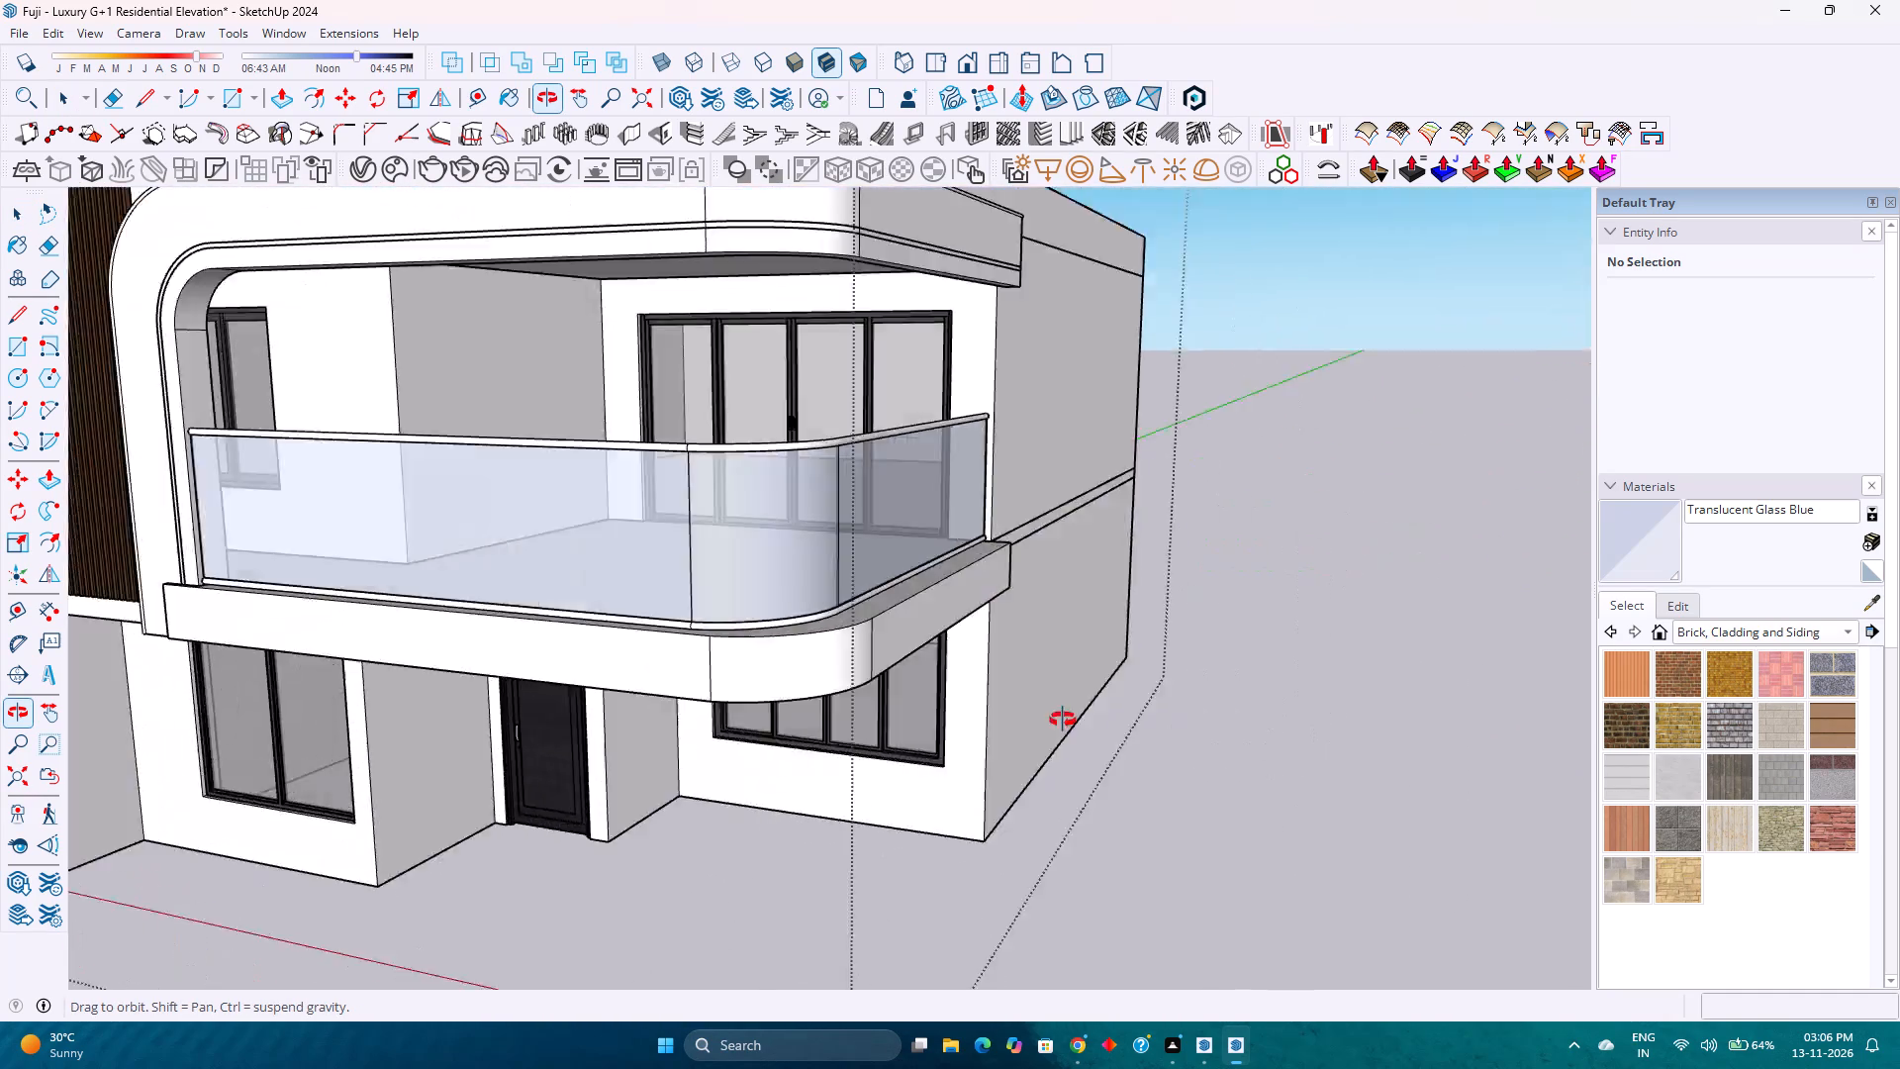
middle_click_drag(1063, 720, 1205, 705)
scroll(1179, 717, "down", 3)
middle_click_drag(1179, 717, 530, 896)
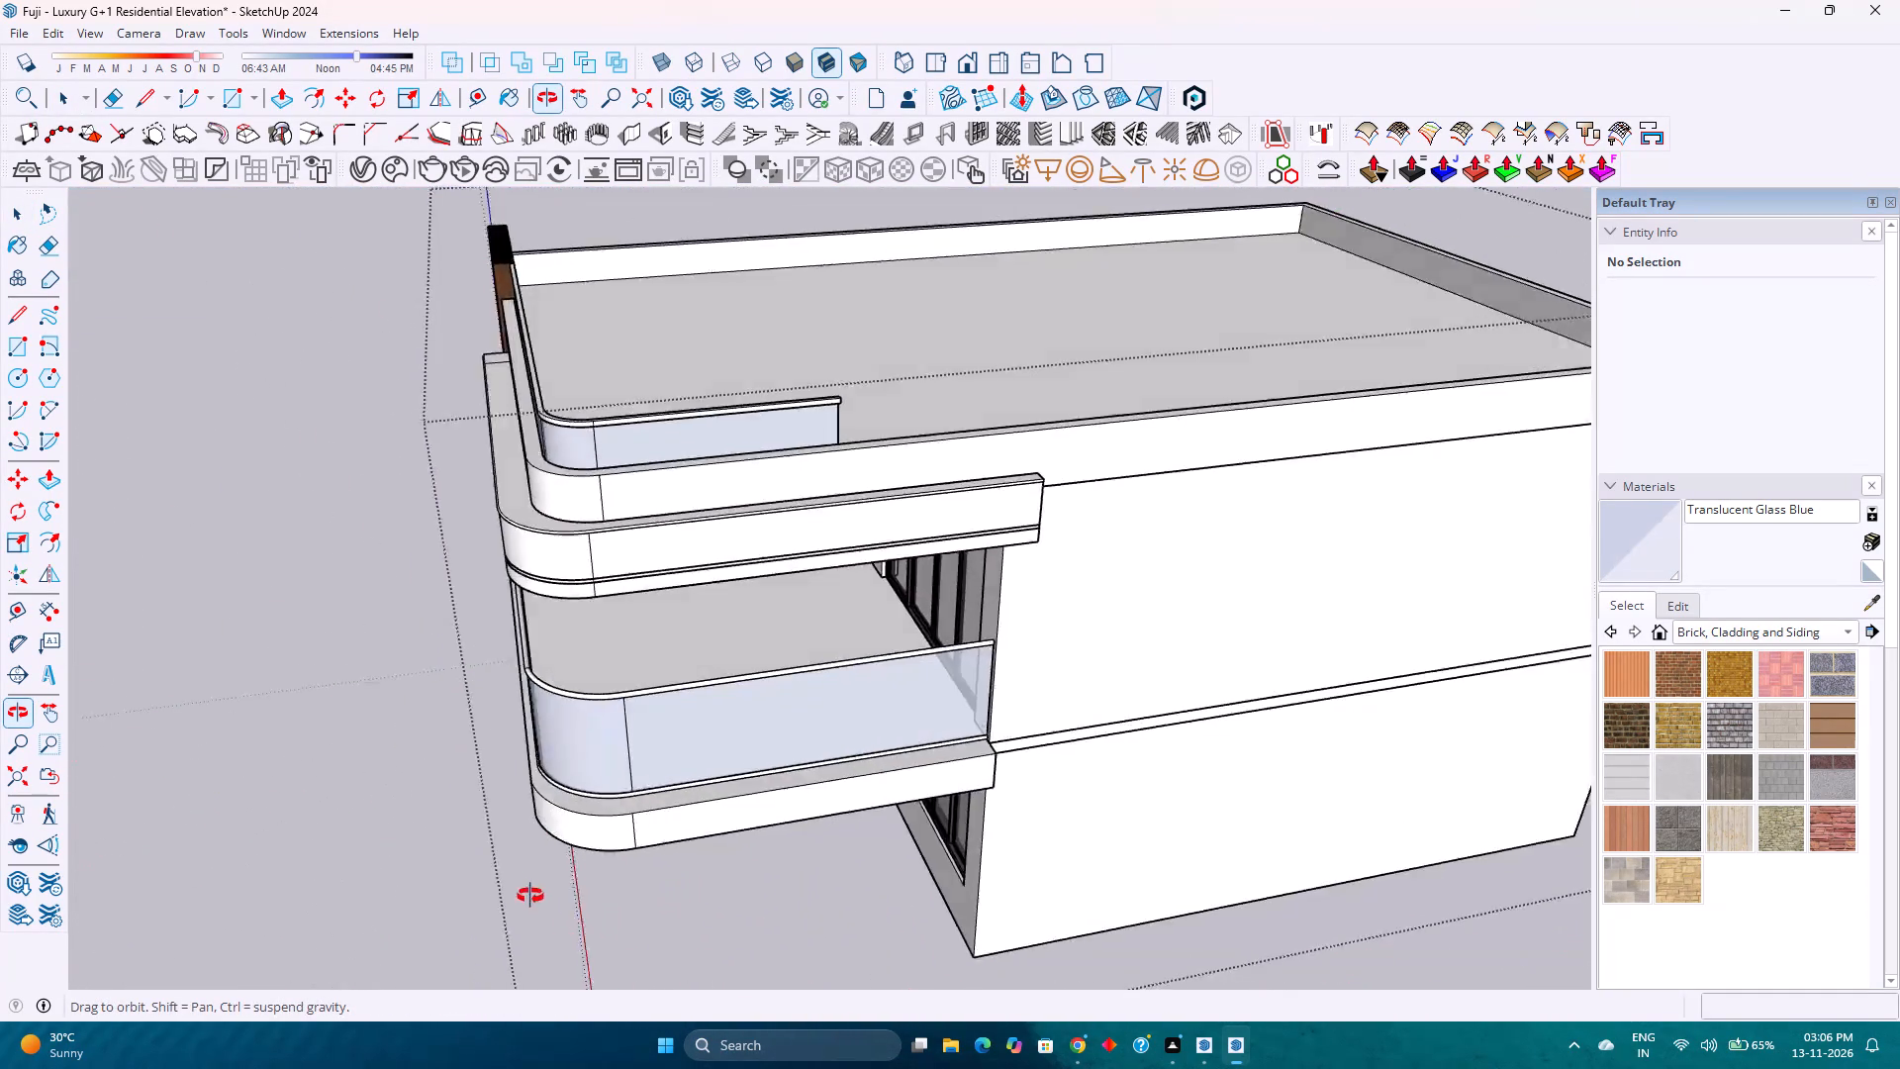
middle_click_drag(530, 896, 1162, 538)
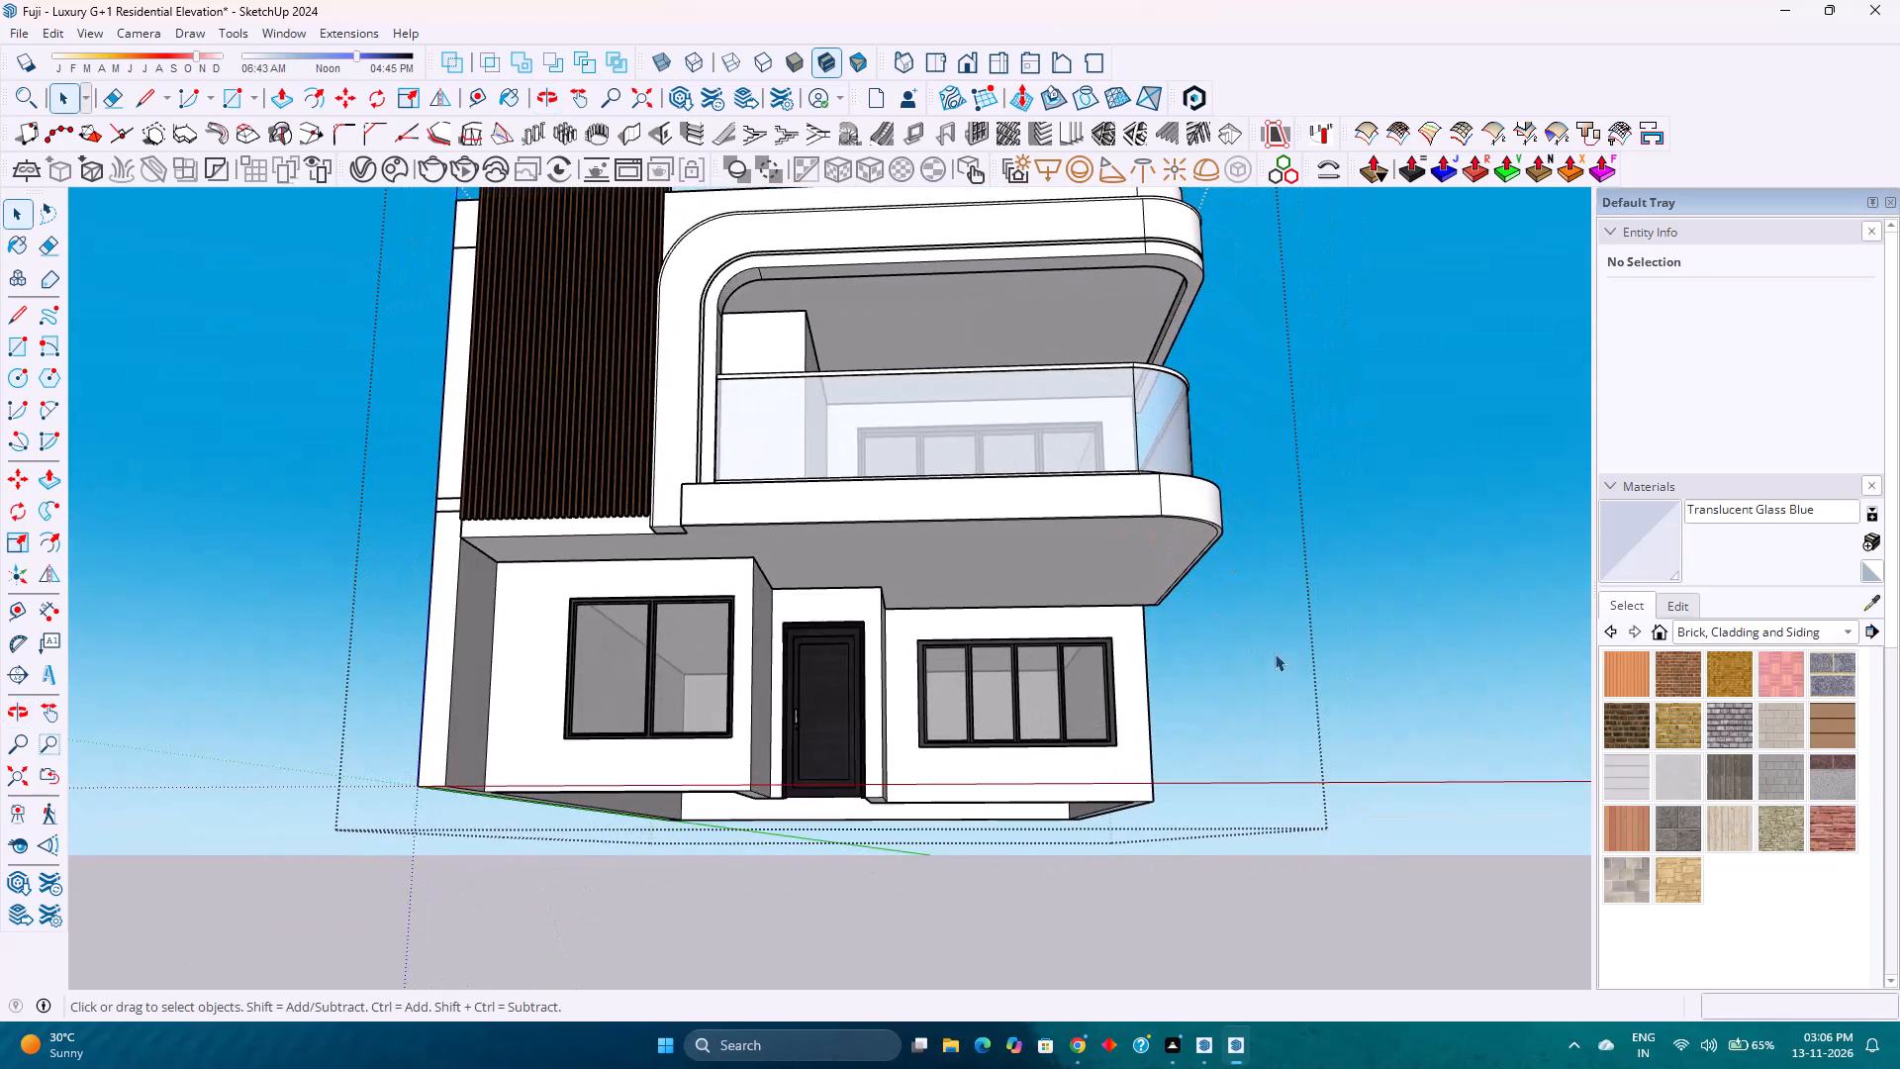
scroll(1260, 625, "up", 3)
middle_click_drag(1248, 620, 1036, 808)
middle_click(1036, 808)
middle_click_drag(918, 826, 1027, 730, "shift")
middle_click_drag(1025, 722, 1002, 927)
middle_click(1002, 927)
middle_click_drag(957, 872, 1075, 688, "shift")
middle_click(1078, 681, "shift")
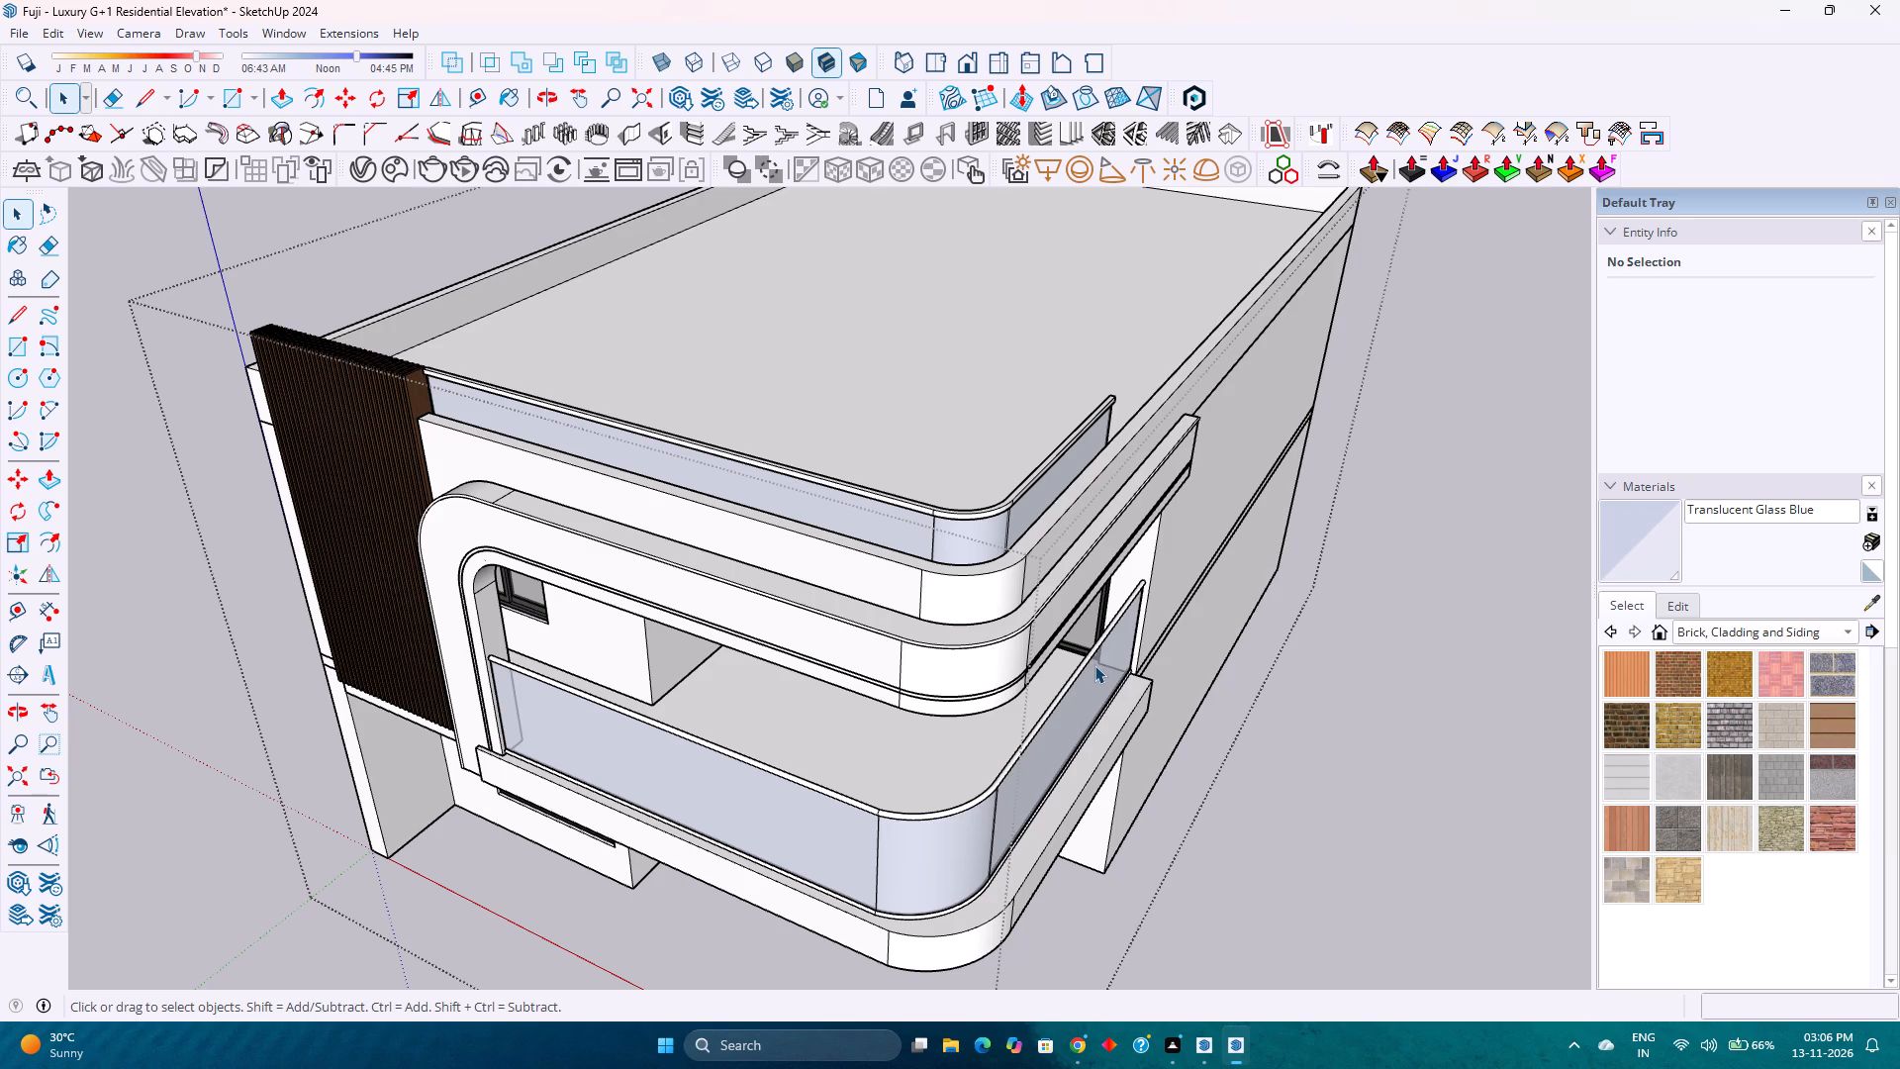
scroll(1111, 653, "up", 2)
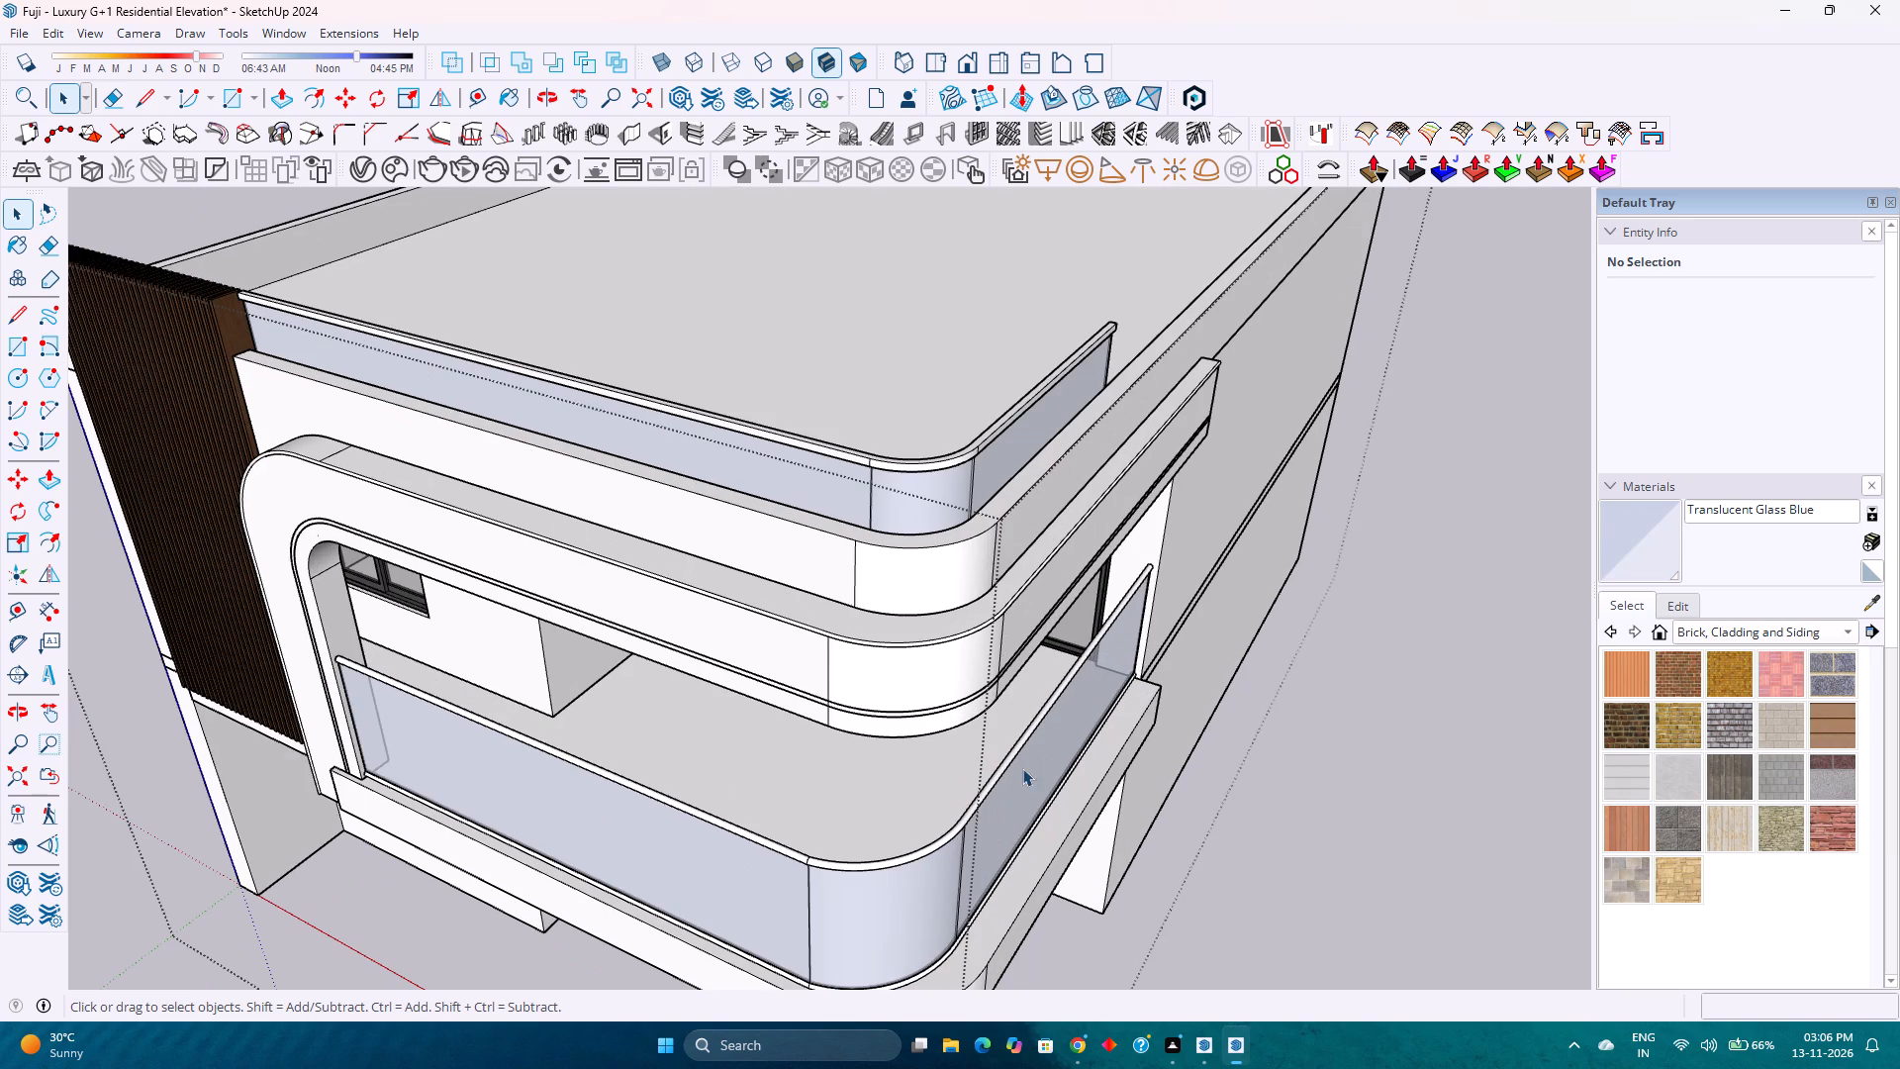
scroll(1020, 776, "up", 1)
middle_click_drag(1020, 776, 1267, 640)
middle_click_drag(1267, 640, 1297, 652)
middle_click(1001, 654)
scroll(996, 639, "up", 1)
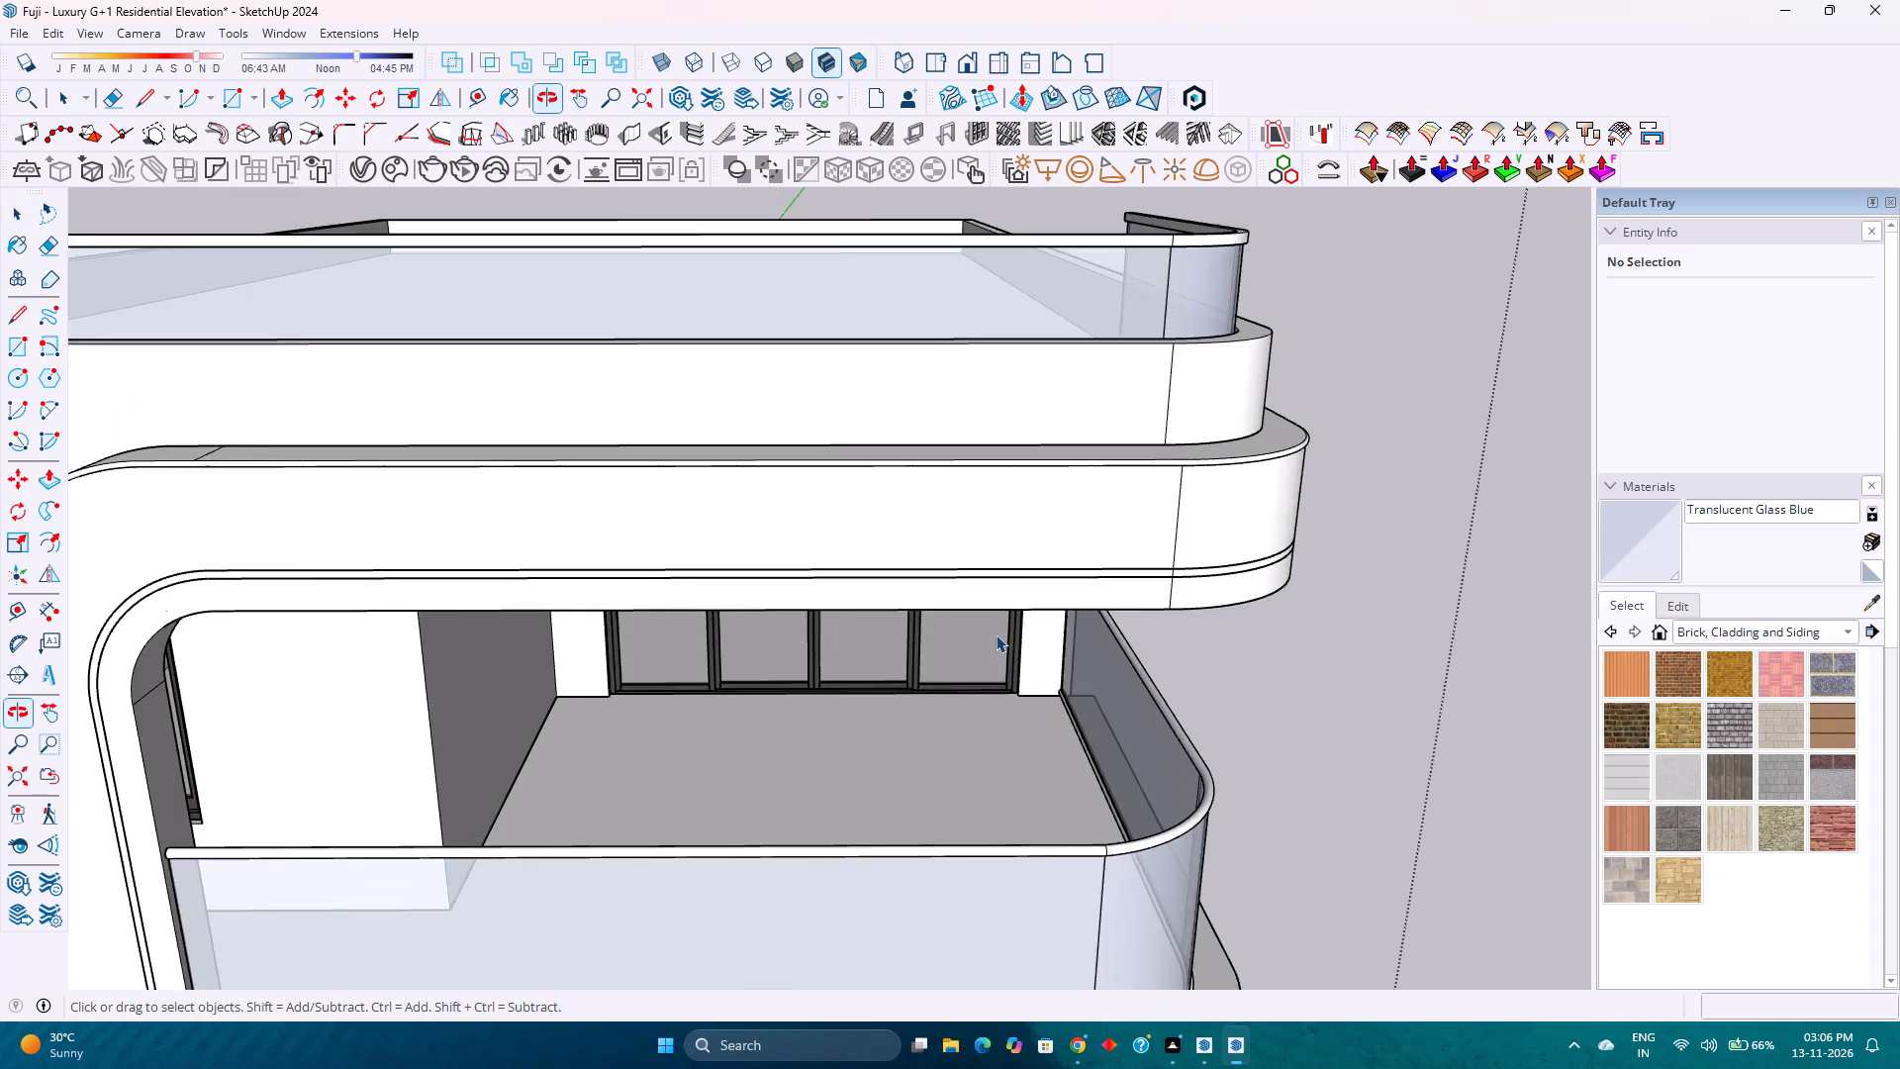
scroll(996, 634, "down", 5)
middle_click_drag(970, 892, 835, 648)
middle_click_drag(835, 648, 938, 601)
middle_click(956, 599)
scroll(997, 599, "down", 7)
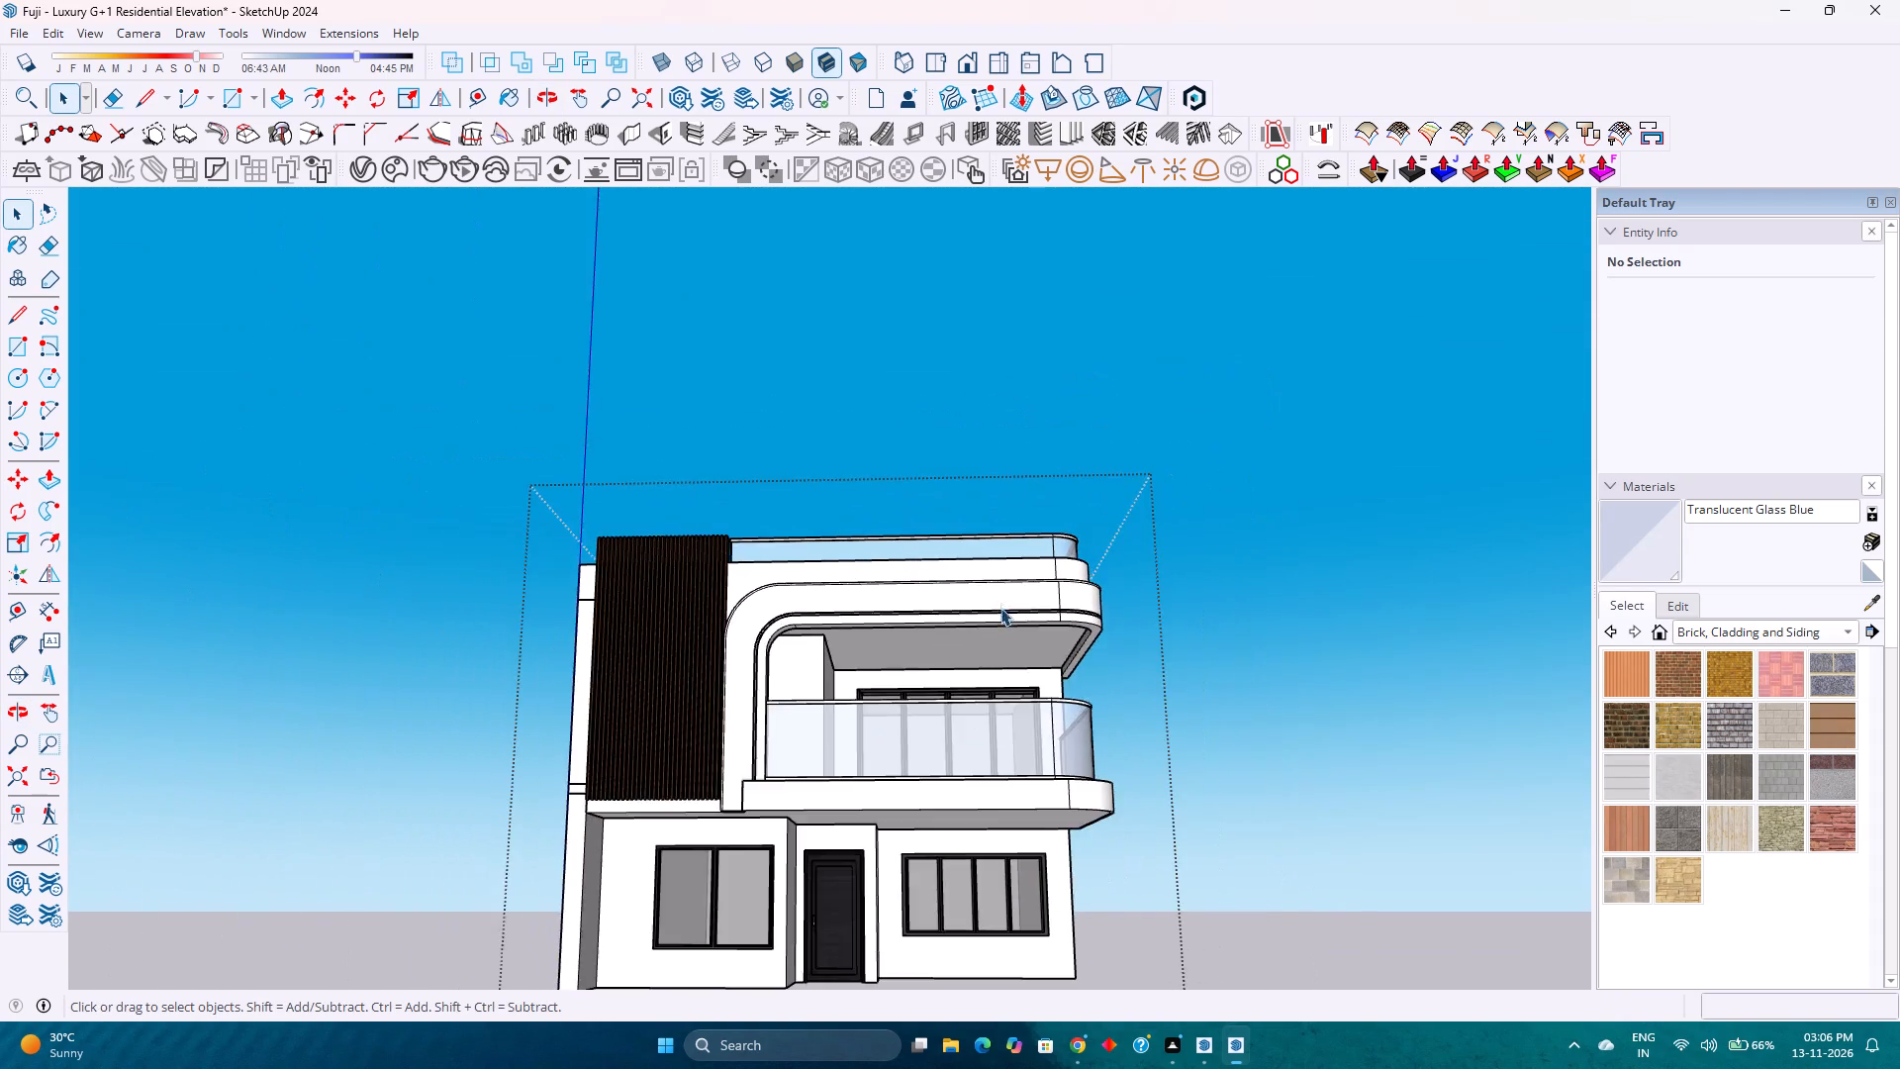
middle_click_drag(1001, 608, 999, 731)
middle_click(999, 731)
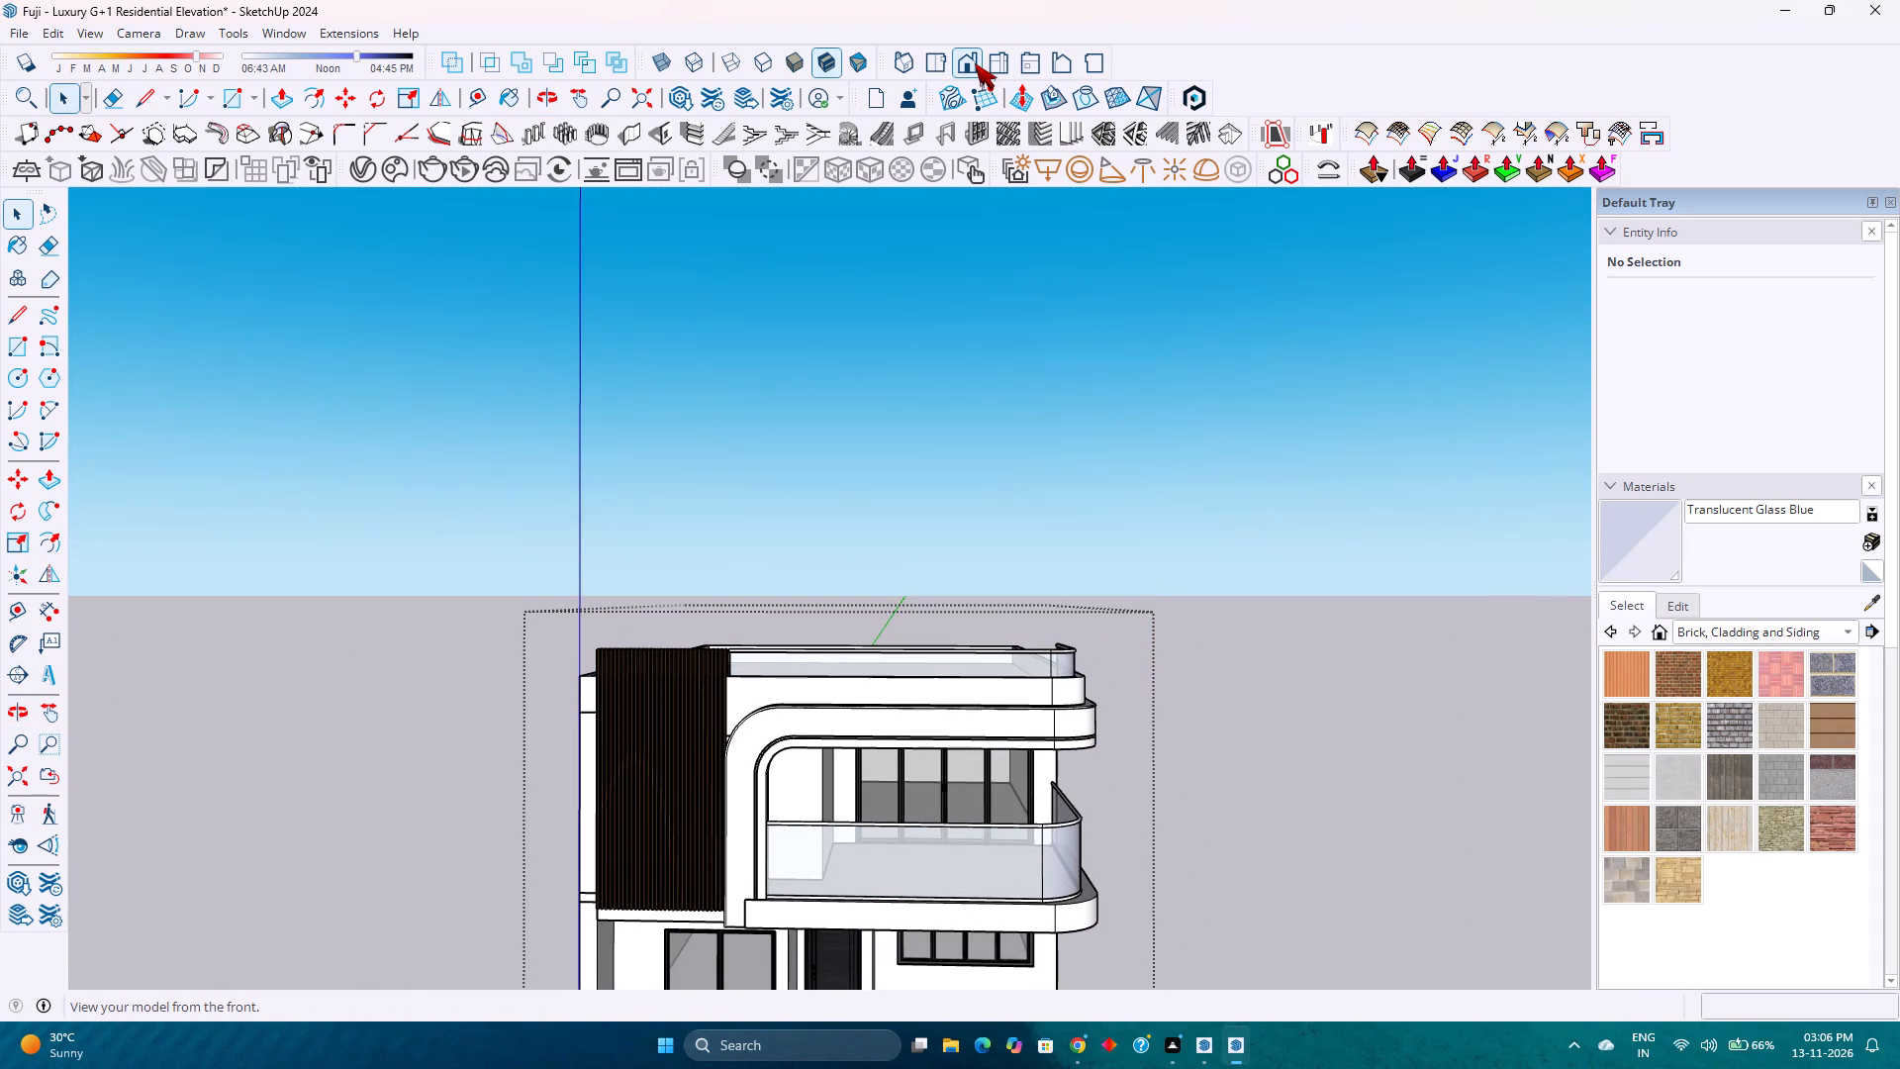
Switch to the standard front view and review the full elevation.
left_click(975, 63)
scroll(1062, 610, "up", 2)
scroll(1062, 610, "down", 3)
scroll(1062, 610, "up", 4)
scroll(1065, 612, "down", 3)
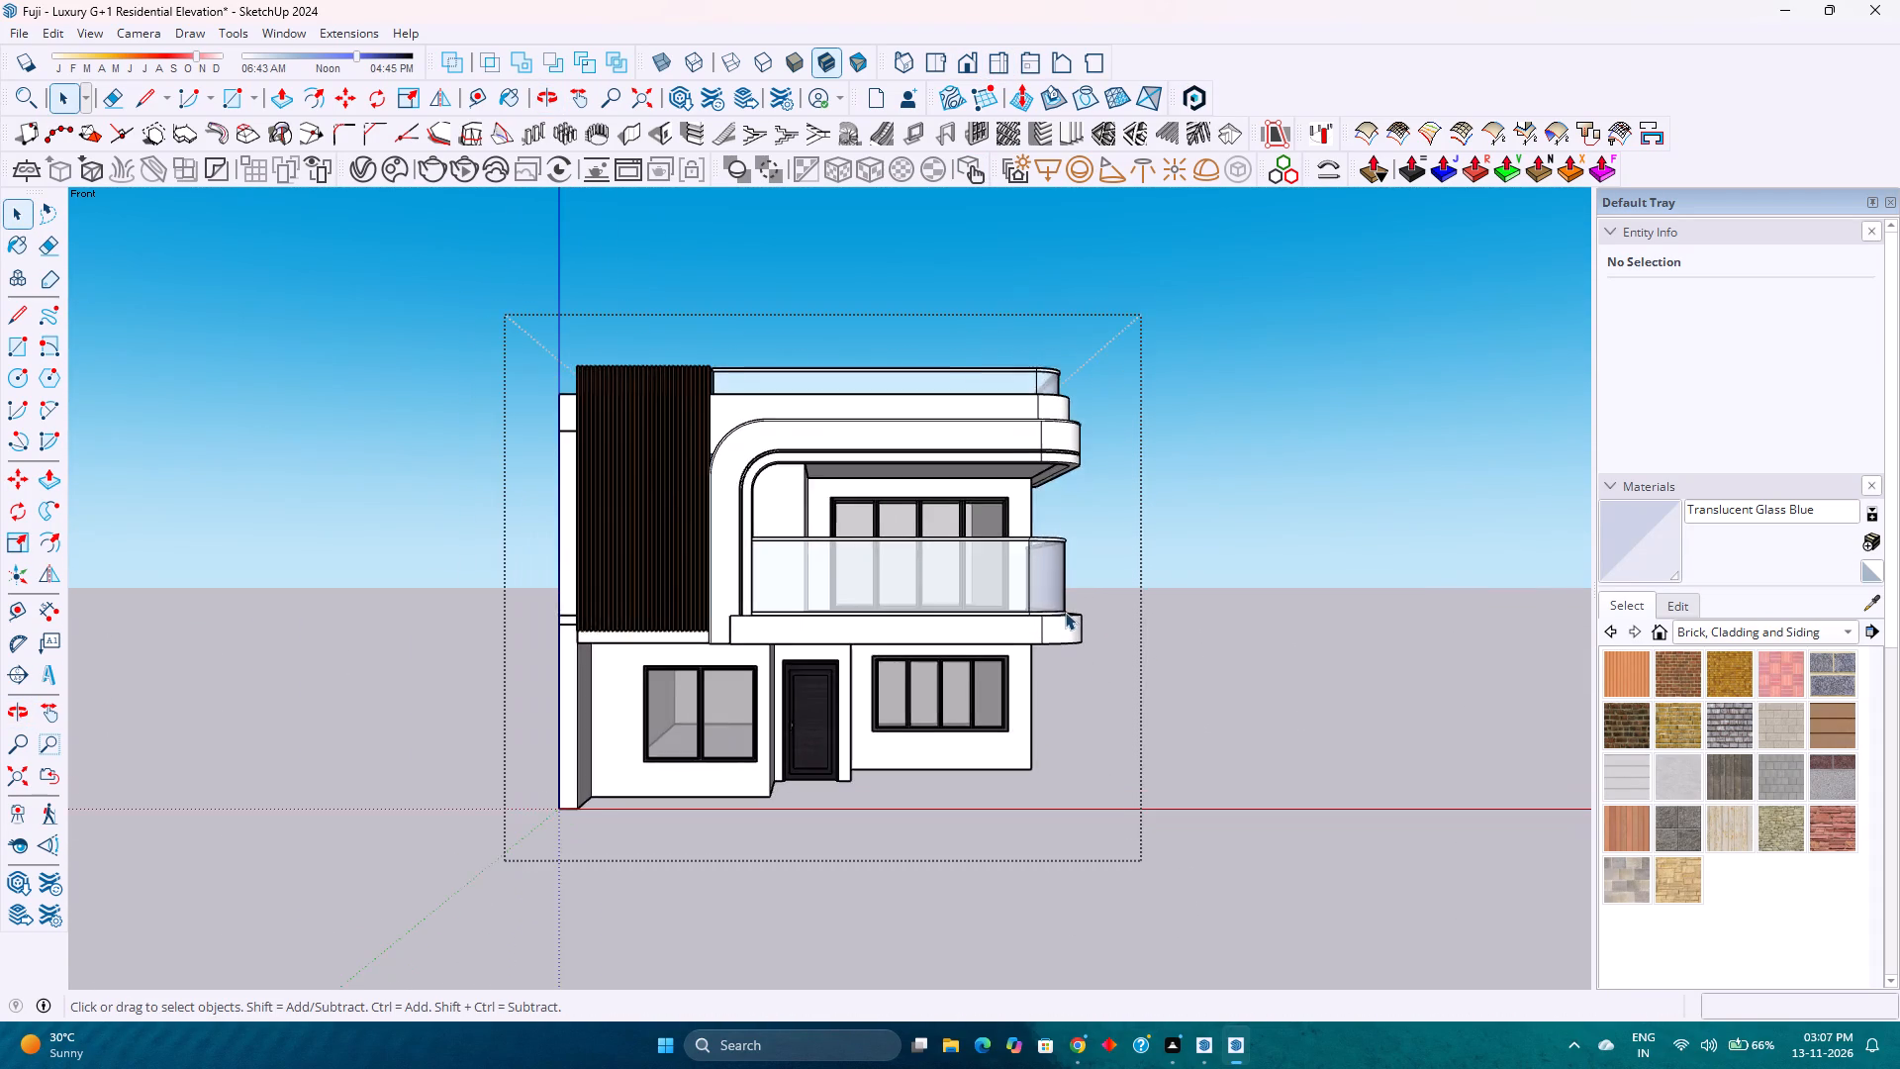
scroll(1065, 613, "up", 3)
scroll(1071, 613, "down", 3)
scroll(1071, 613, "up", 4)
scroll(1071, 613, "down", 3)
scroll(1071, 613, "up", 3)
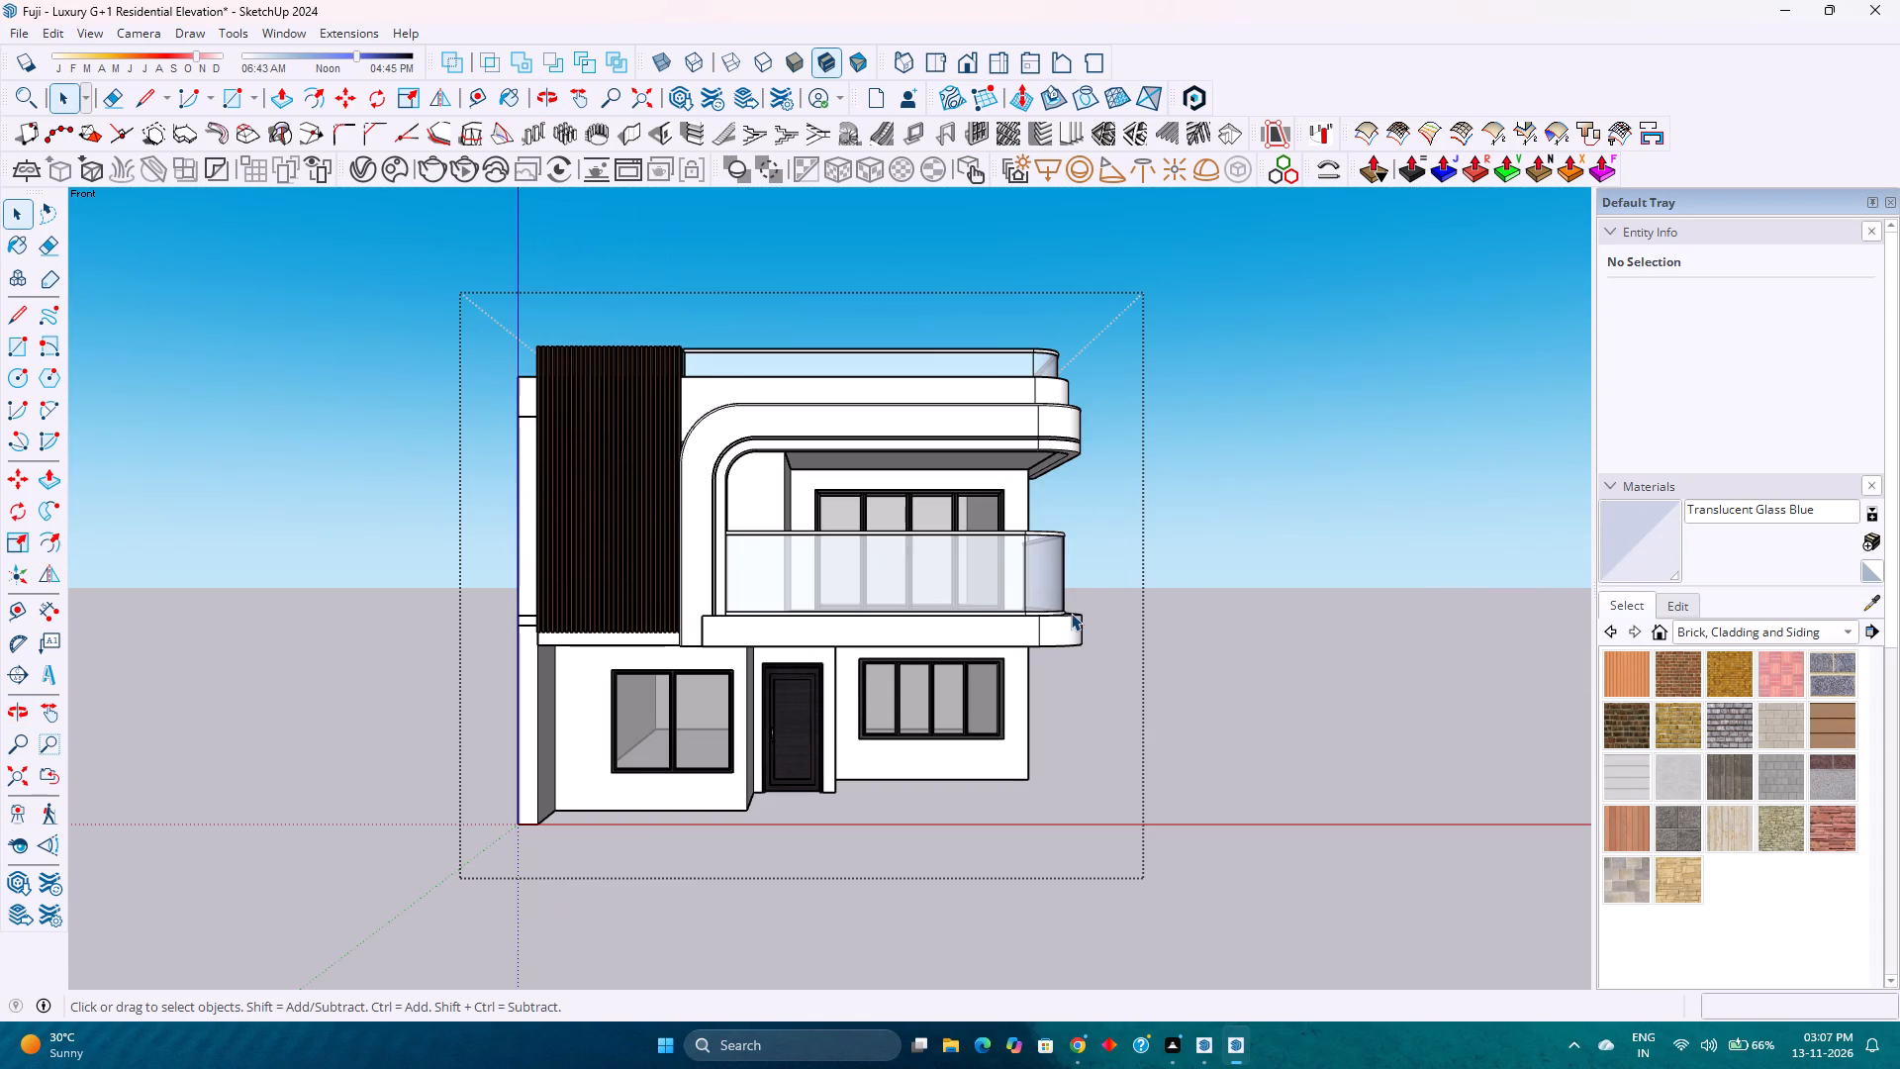
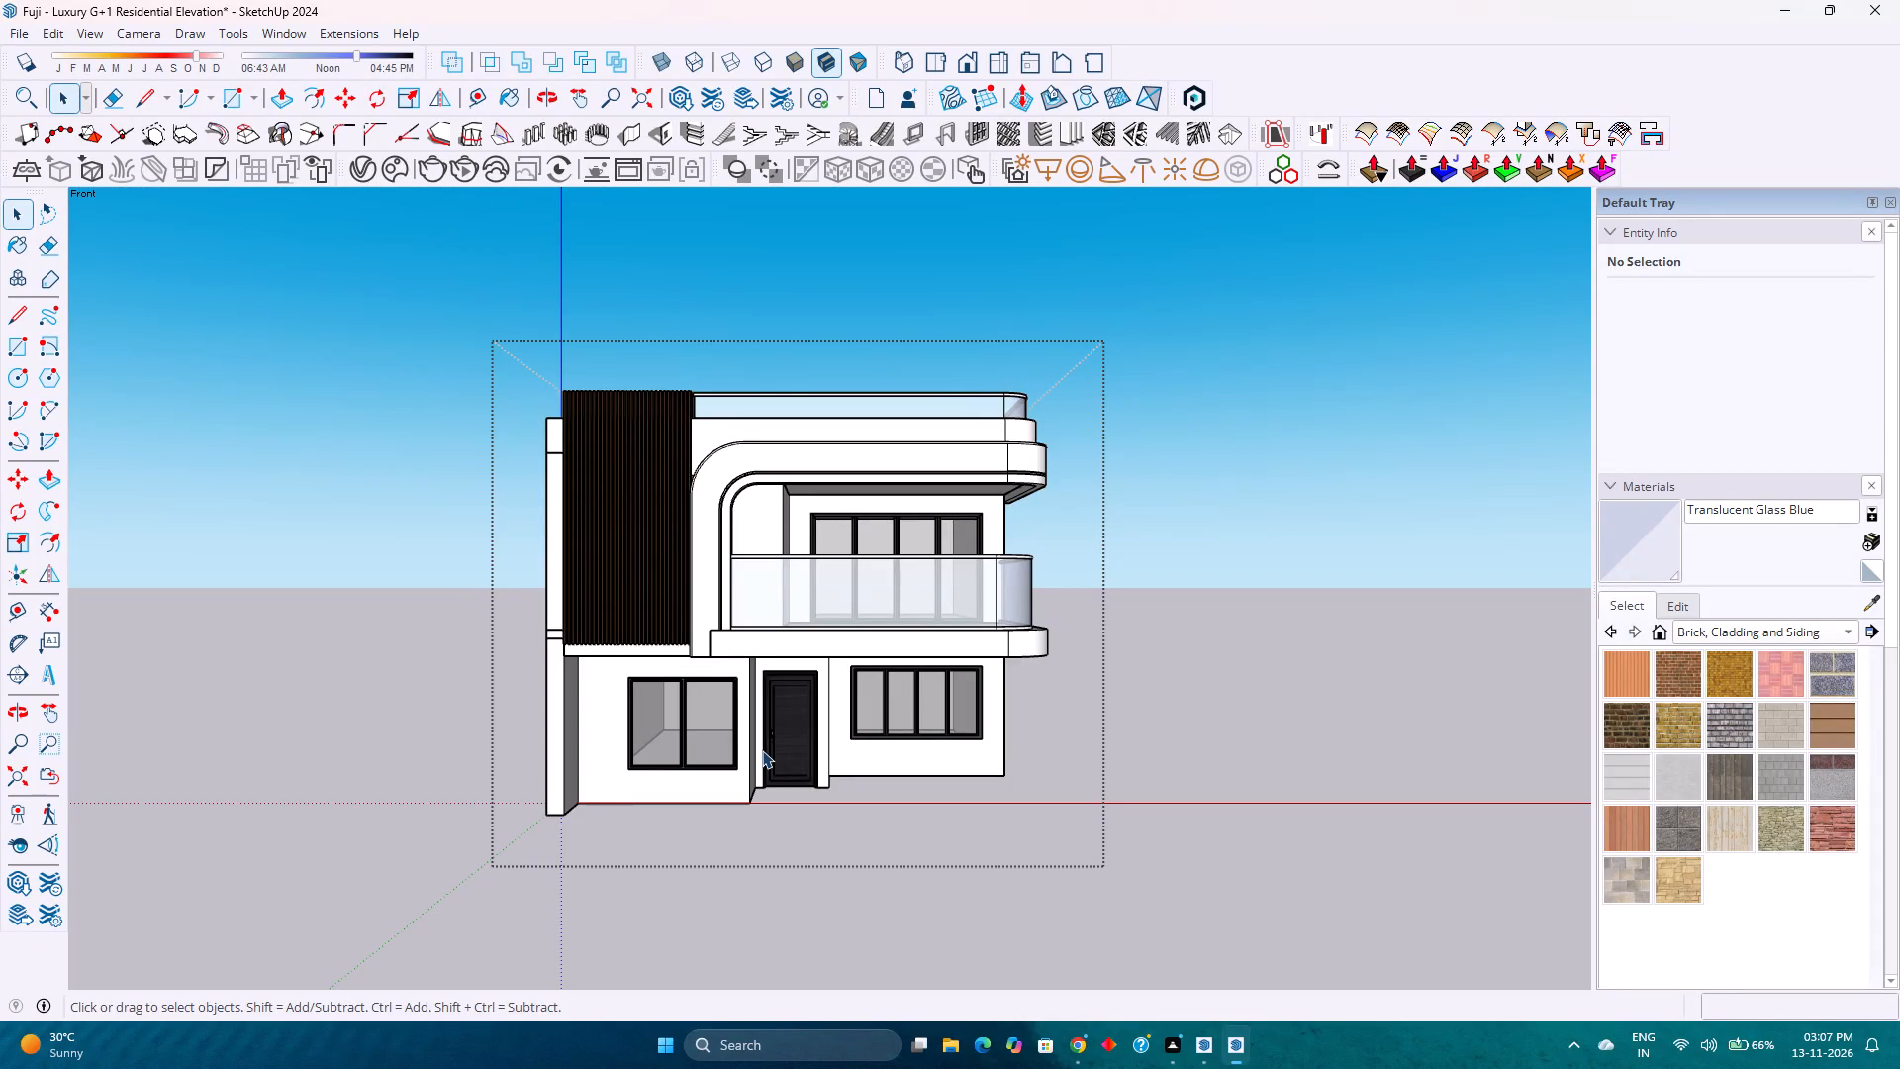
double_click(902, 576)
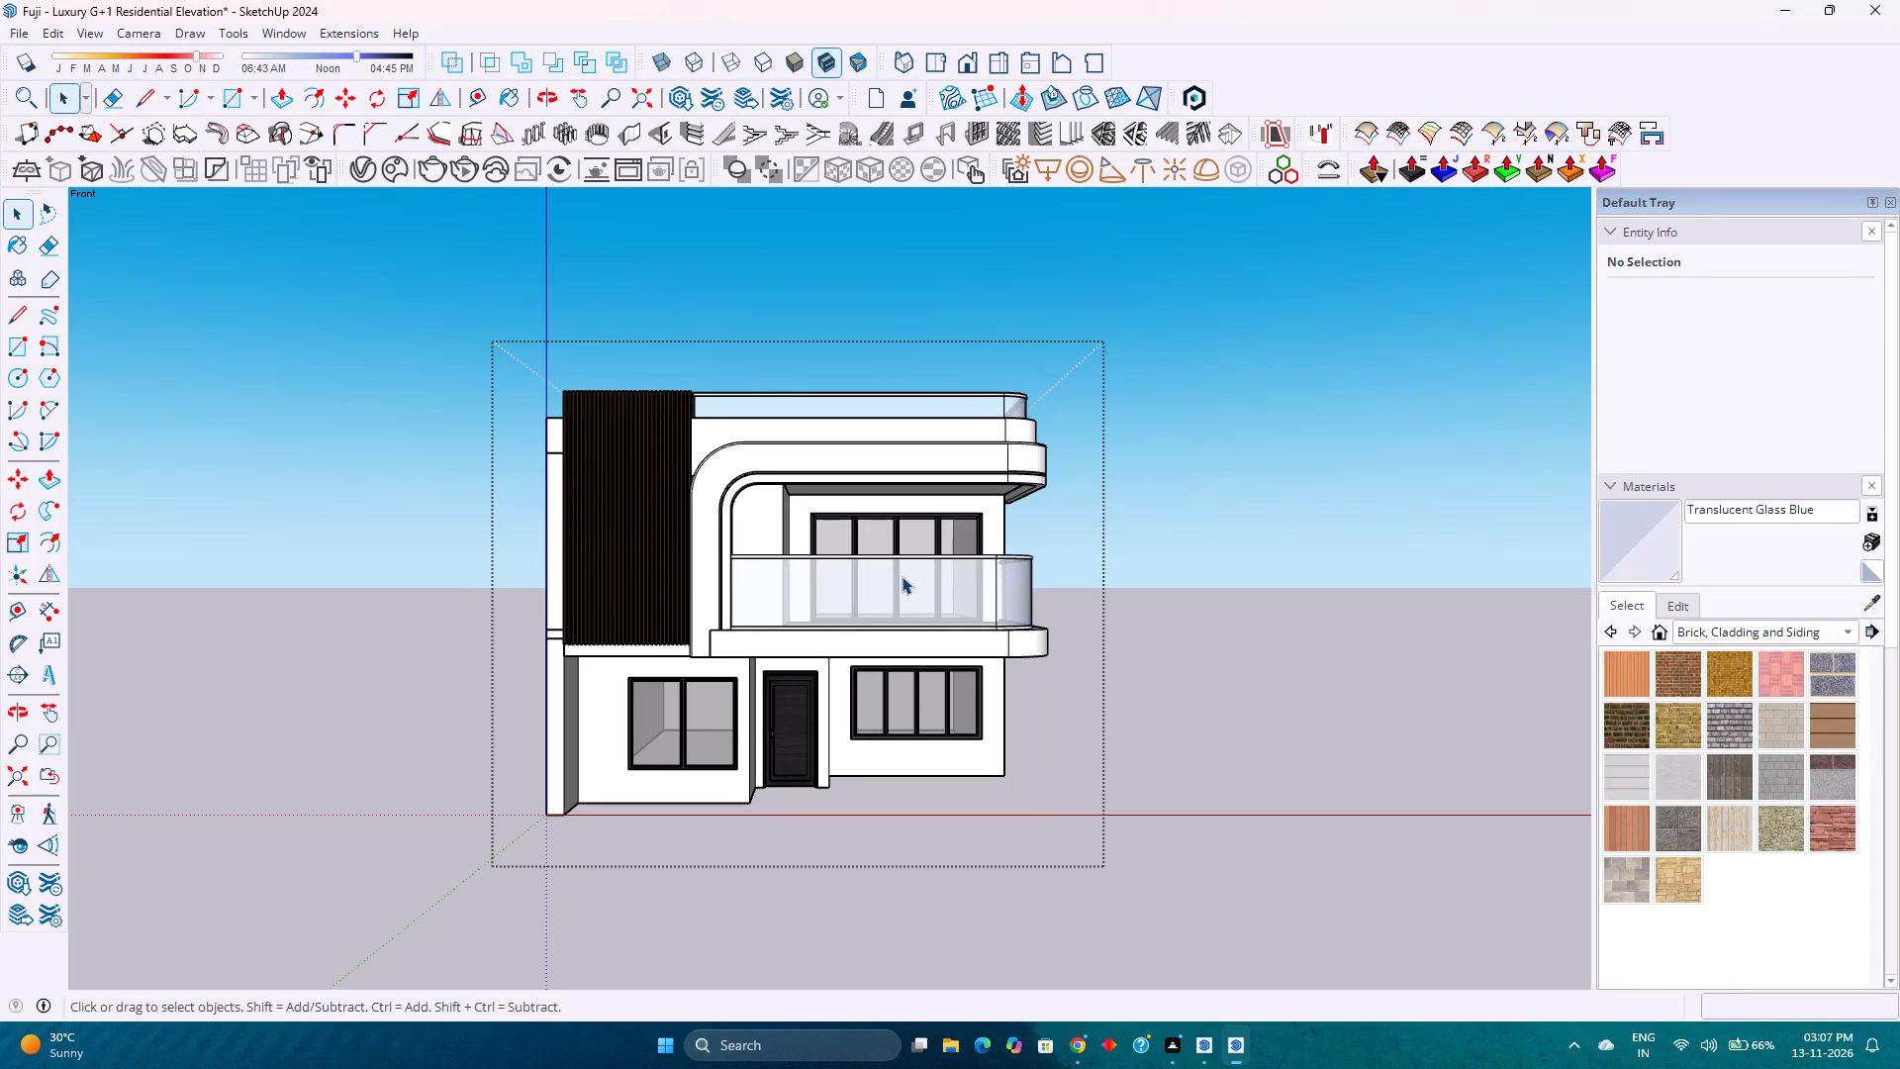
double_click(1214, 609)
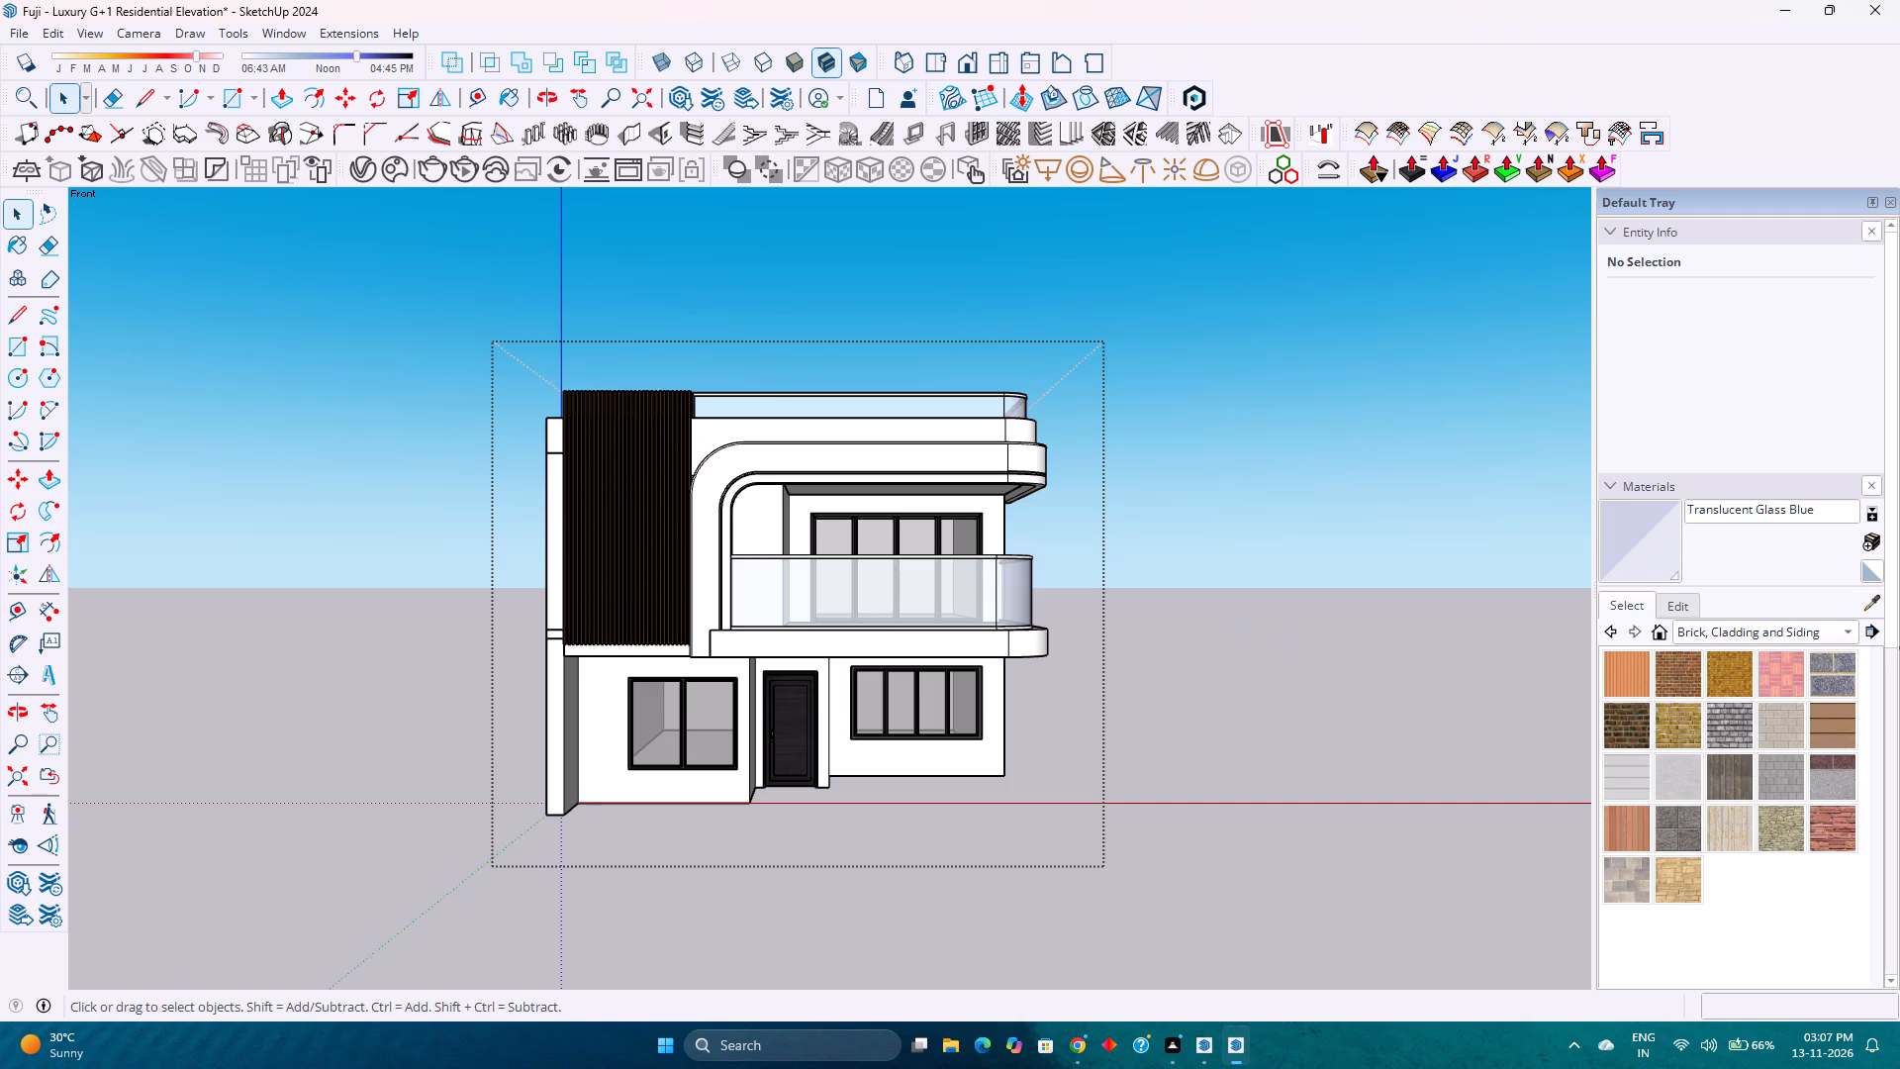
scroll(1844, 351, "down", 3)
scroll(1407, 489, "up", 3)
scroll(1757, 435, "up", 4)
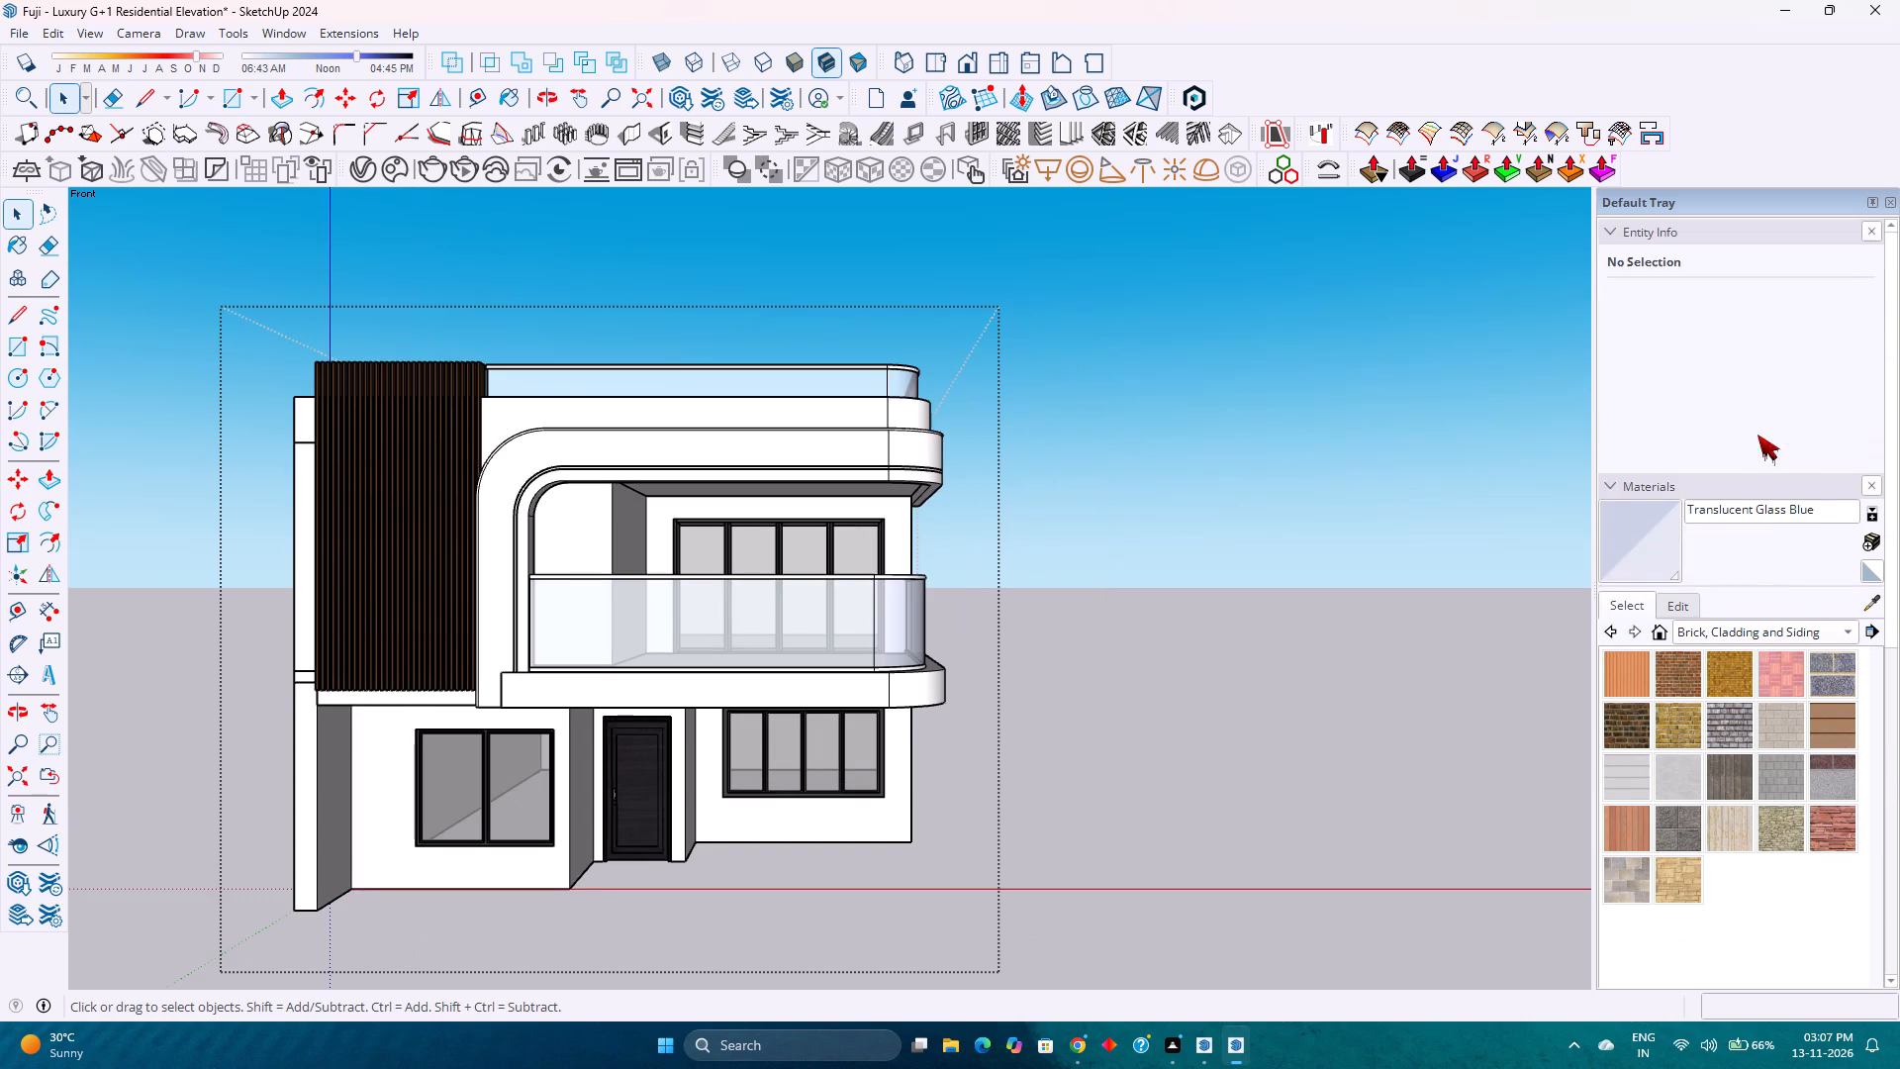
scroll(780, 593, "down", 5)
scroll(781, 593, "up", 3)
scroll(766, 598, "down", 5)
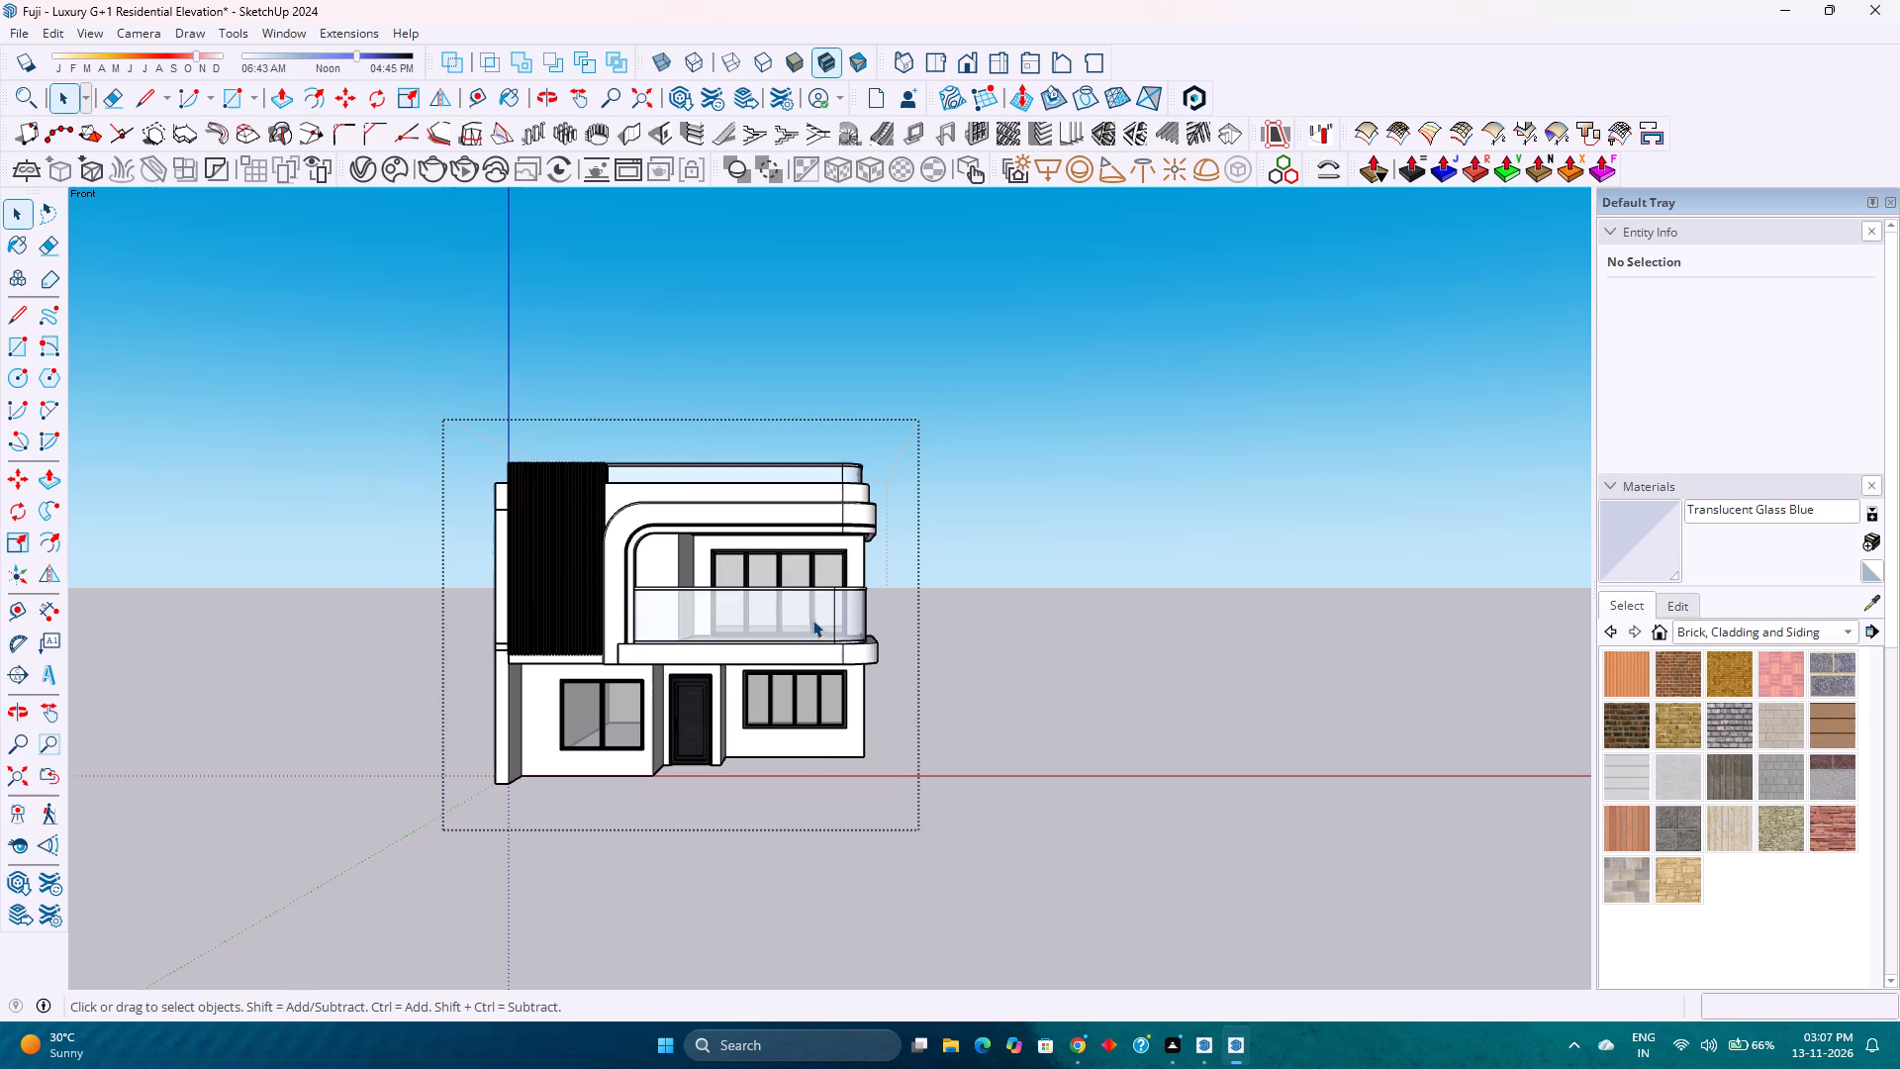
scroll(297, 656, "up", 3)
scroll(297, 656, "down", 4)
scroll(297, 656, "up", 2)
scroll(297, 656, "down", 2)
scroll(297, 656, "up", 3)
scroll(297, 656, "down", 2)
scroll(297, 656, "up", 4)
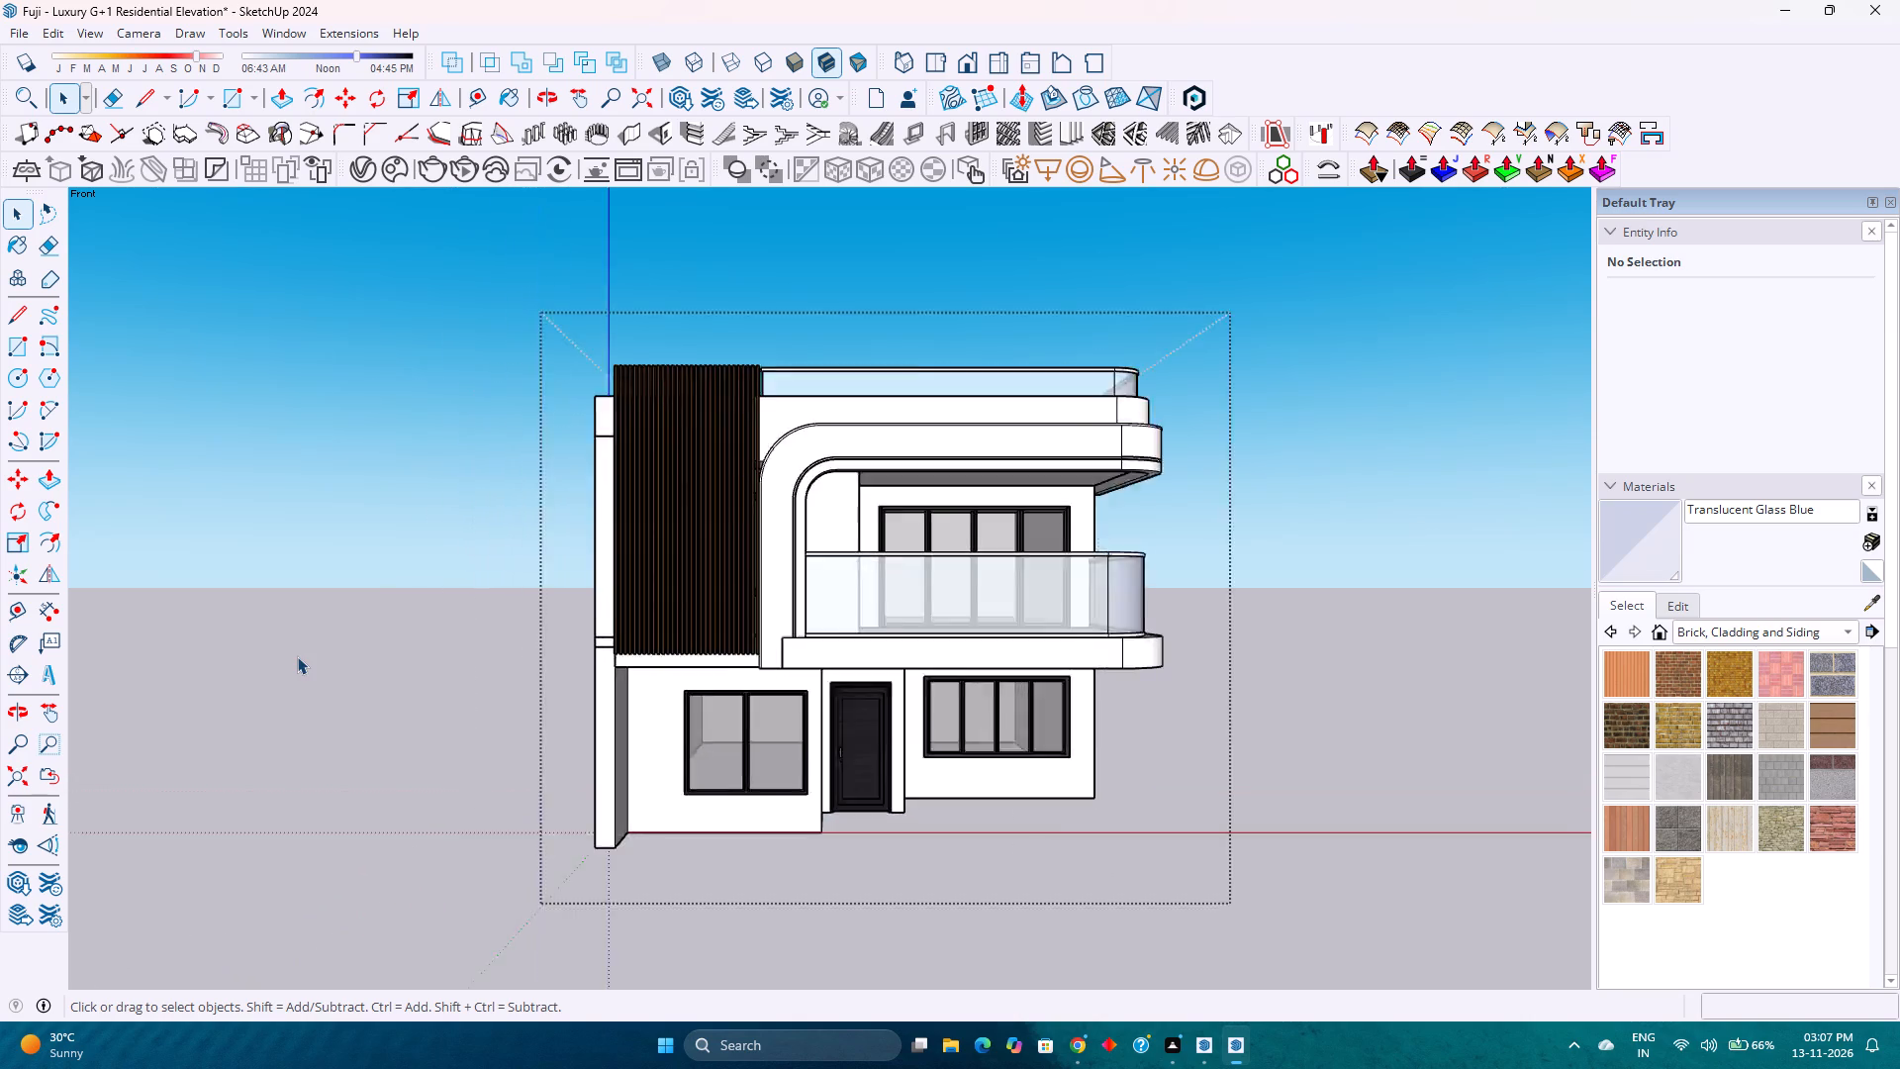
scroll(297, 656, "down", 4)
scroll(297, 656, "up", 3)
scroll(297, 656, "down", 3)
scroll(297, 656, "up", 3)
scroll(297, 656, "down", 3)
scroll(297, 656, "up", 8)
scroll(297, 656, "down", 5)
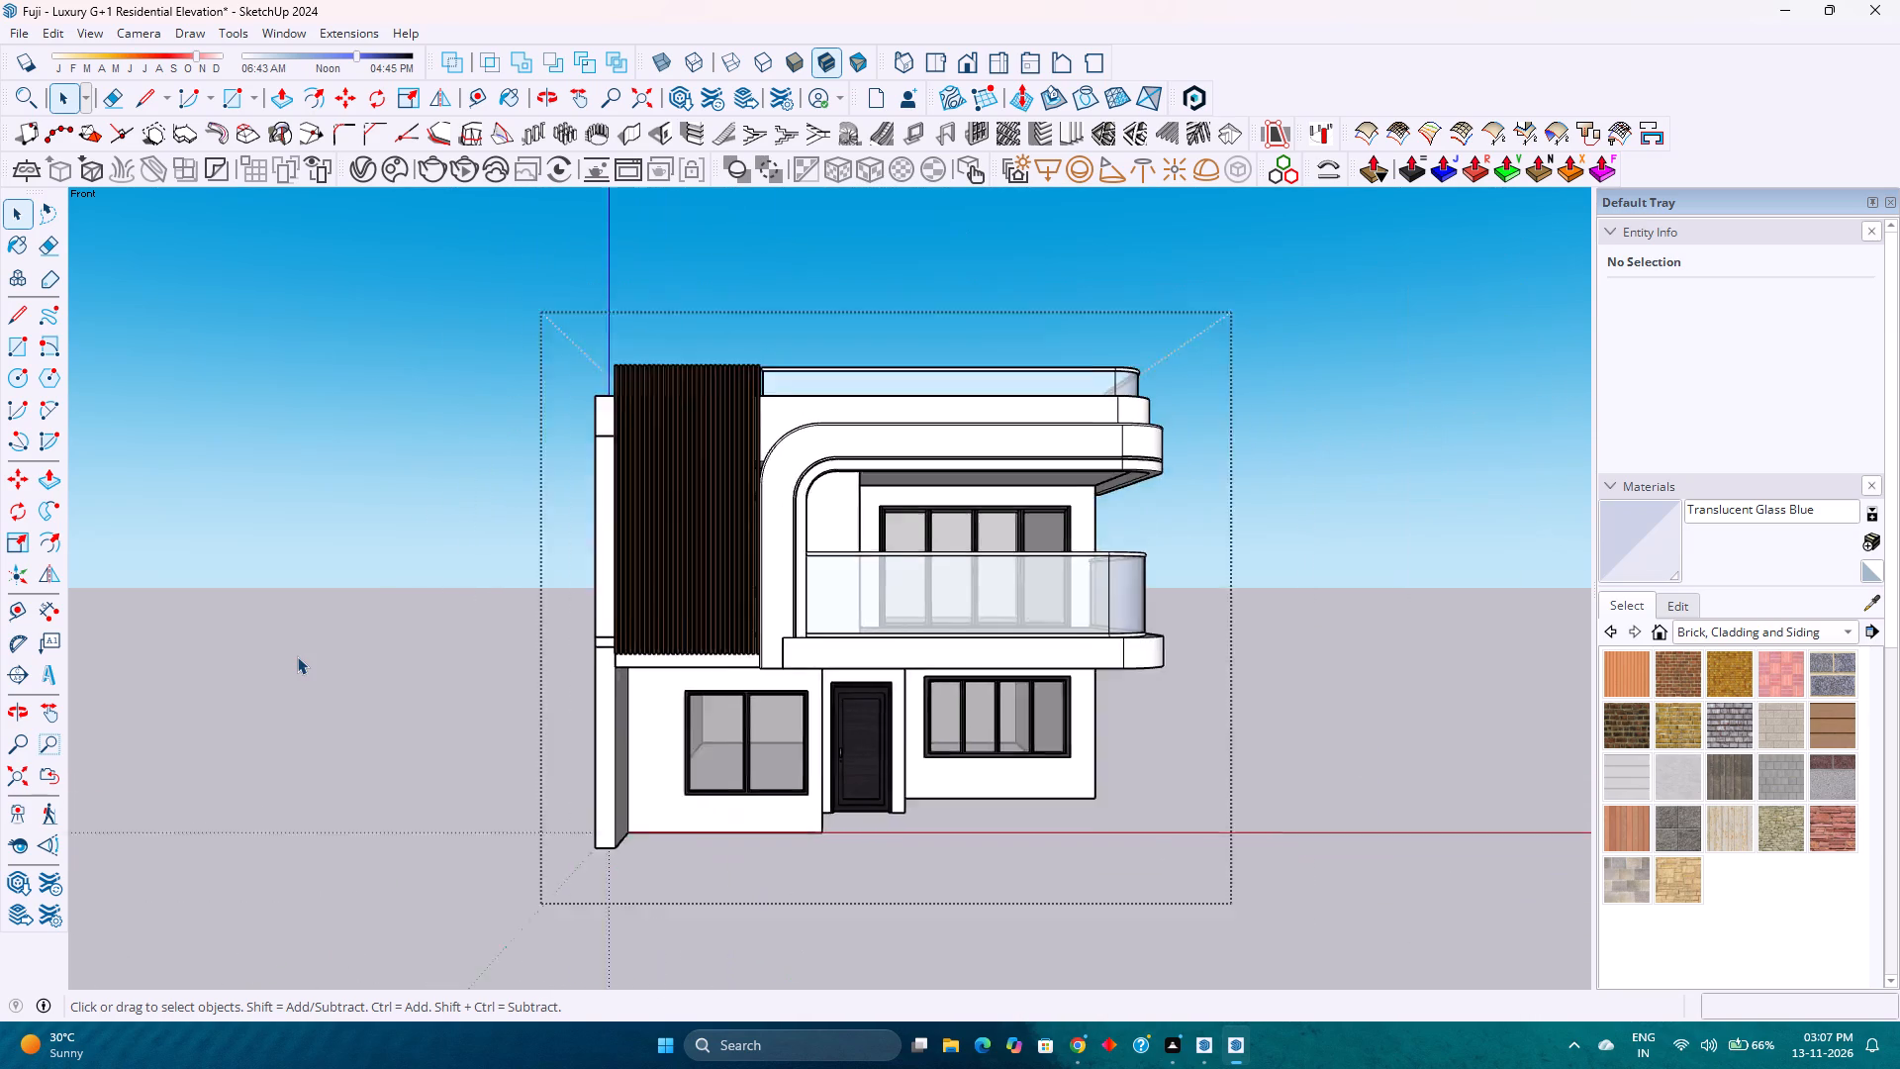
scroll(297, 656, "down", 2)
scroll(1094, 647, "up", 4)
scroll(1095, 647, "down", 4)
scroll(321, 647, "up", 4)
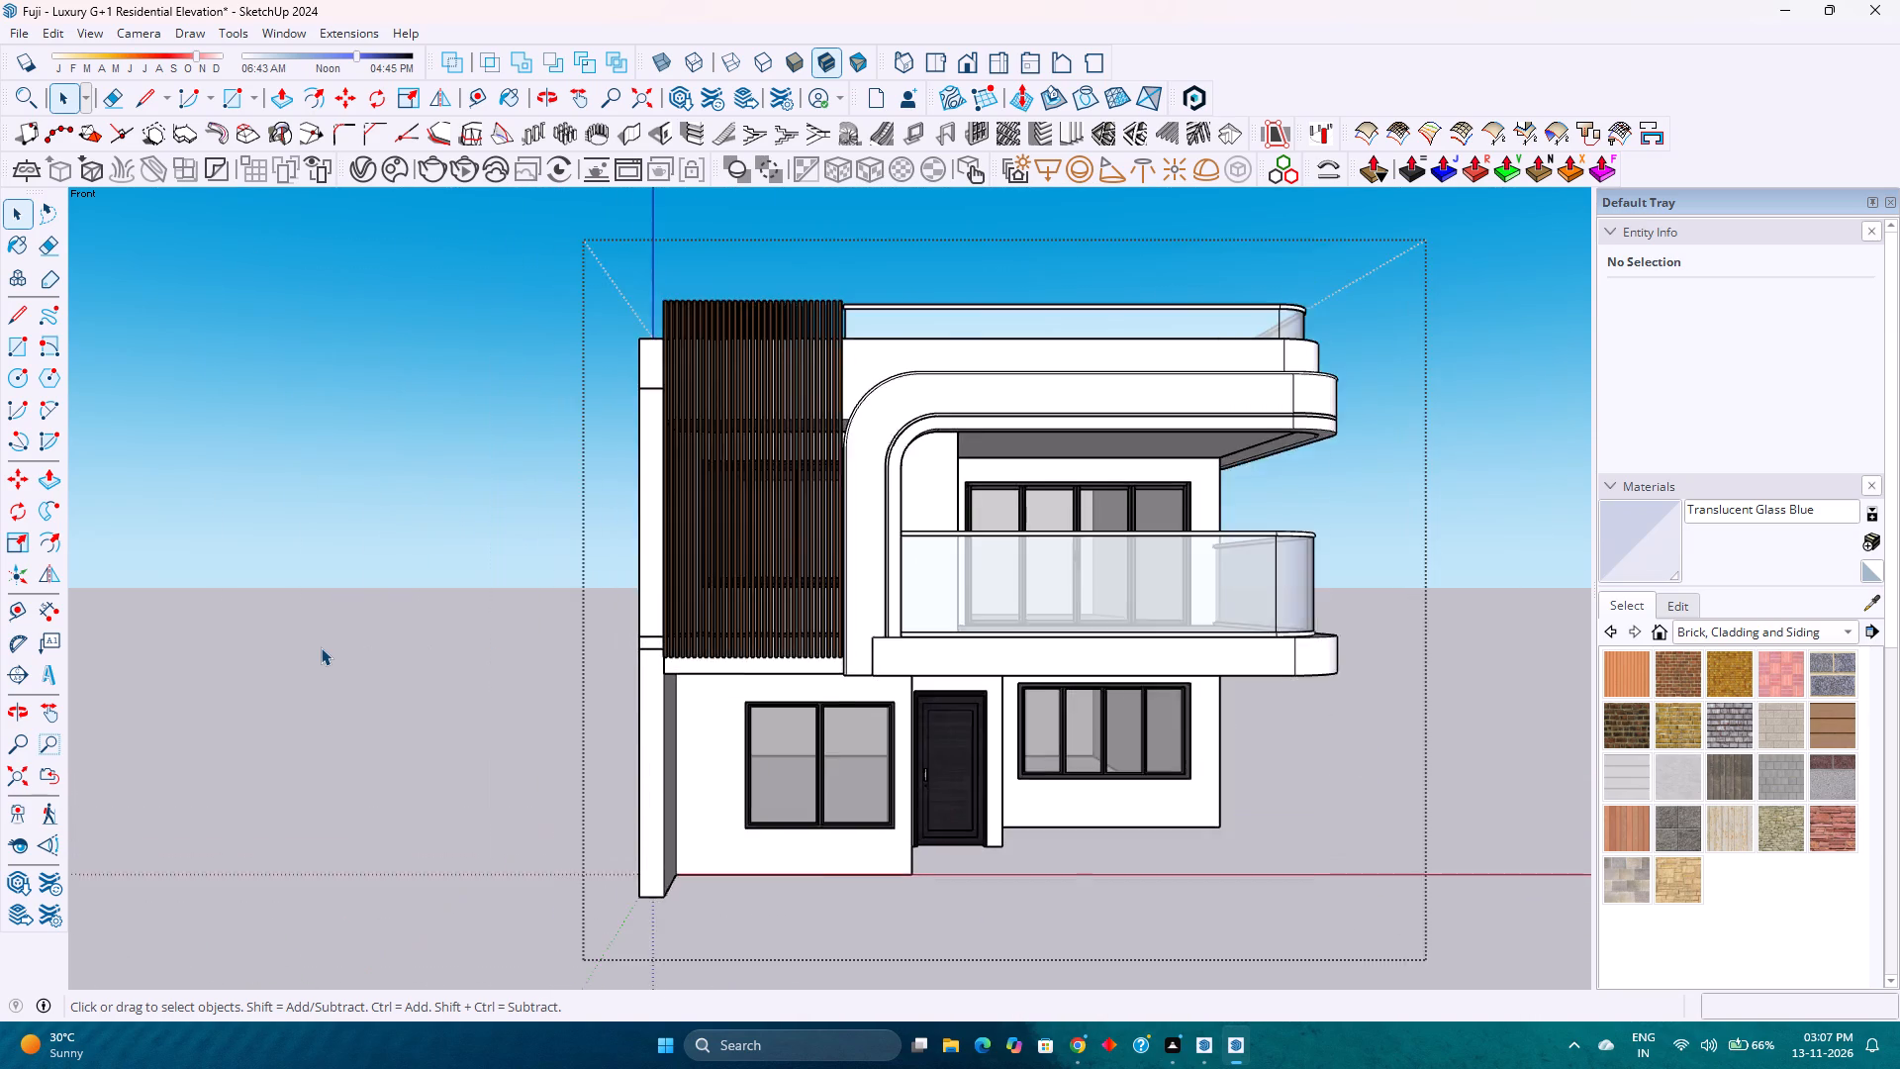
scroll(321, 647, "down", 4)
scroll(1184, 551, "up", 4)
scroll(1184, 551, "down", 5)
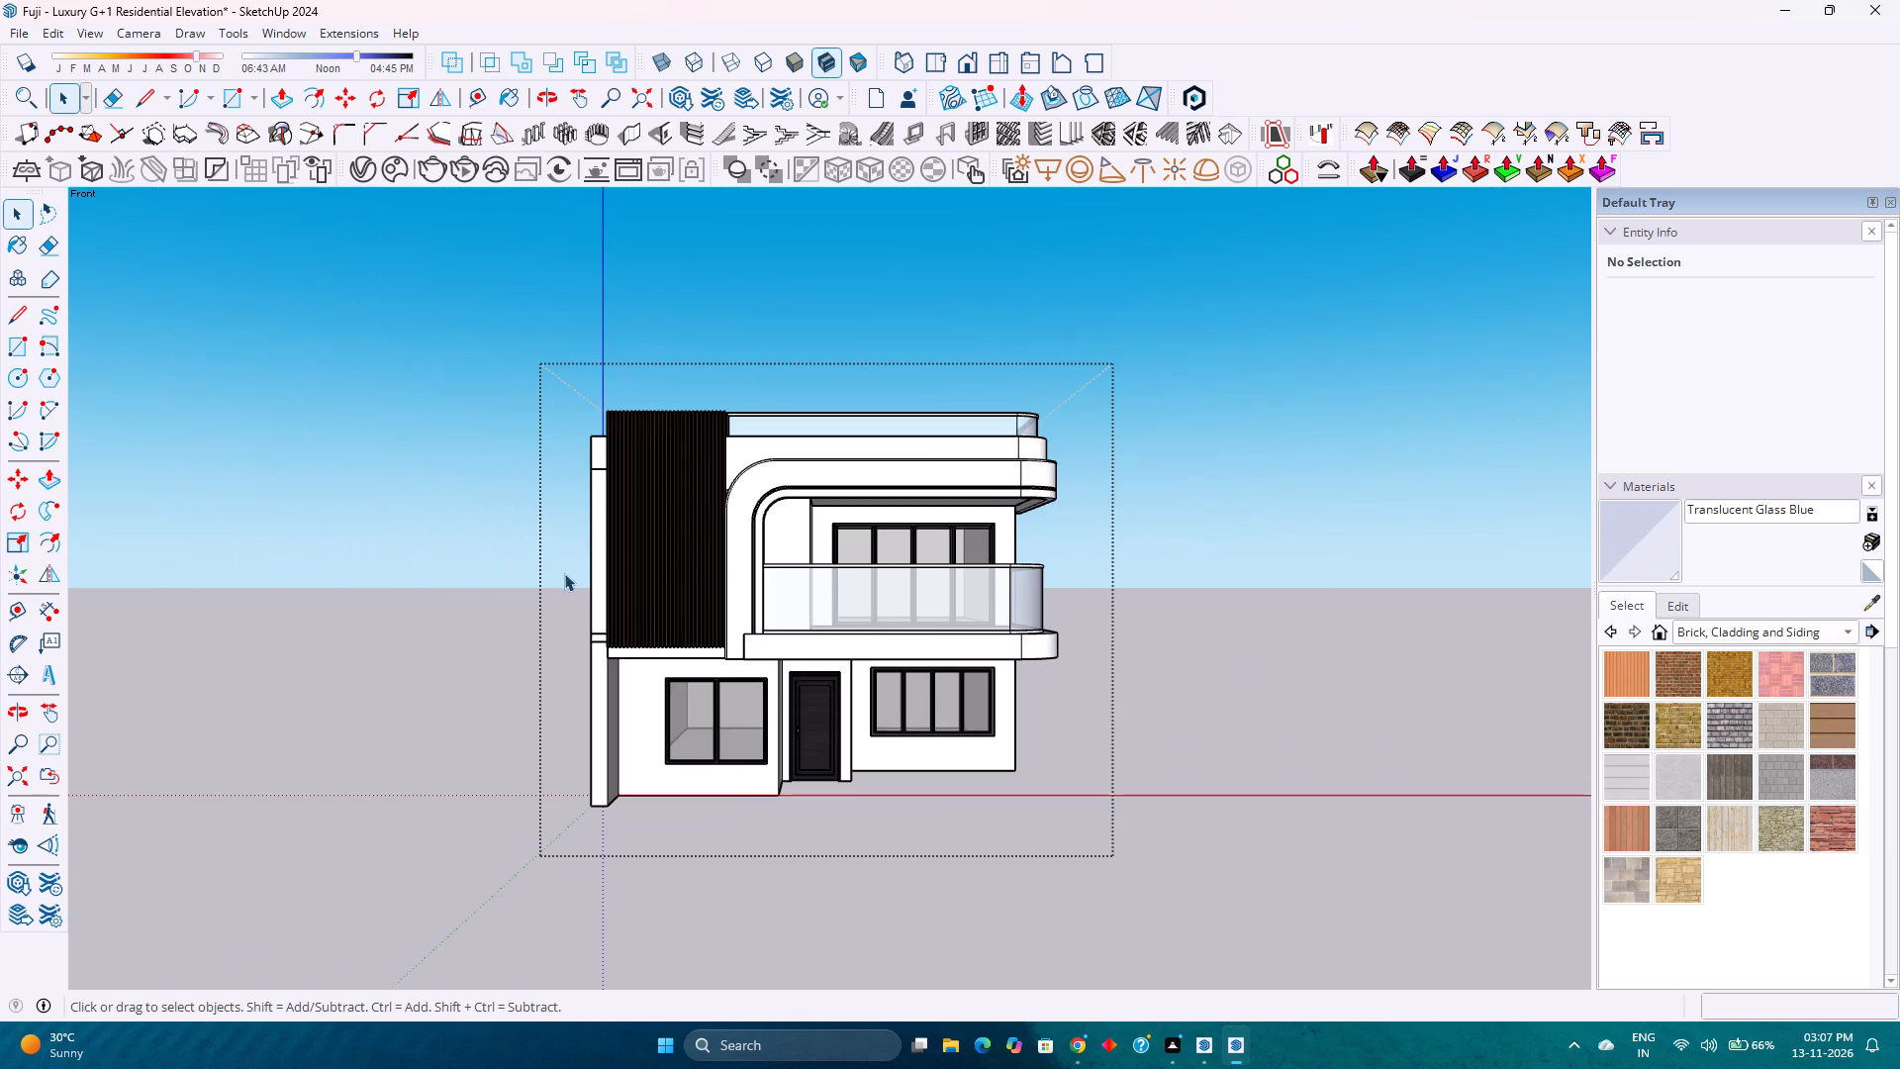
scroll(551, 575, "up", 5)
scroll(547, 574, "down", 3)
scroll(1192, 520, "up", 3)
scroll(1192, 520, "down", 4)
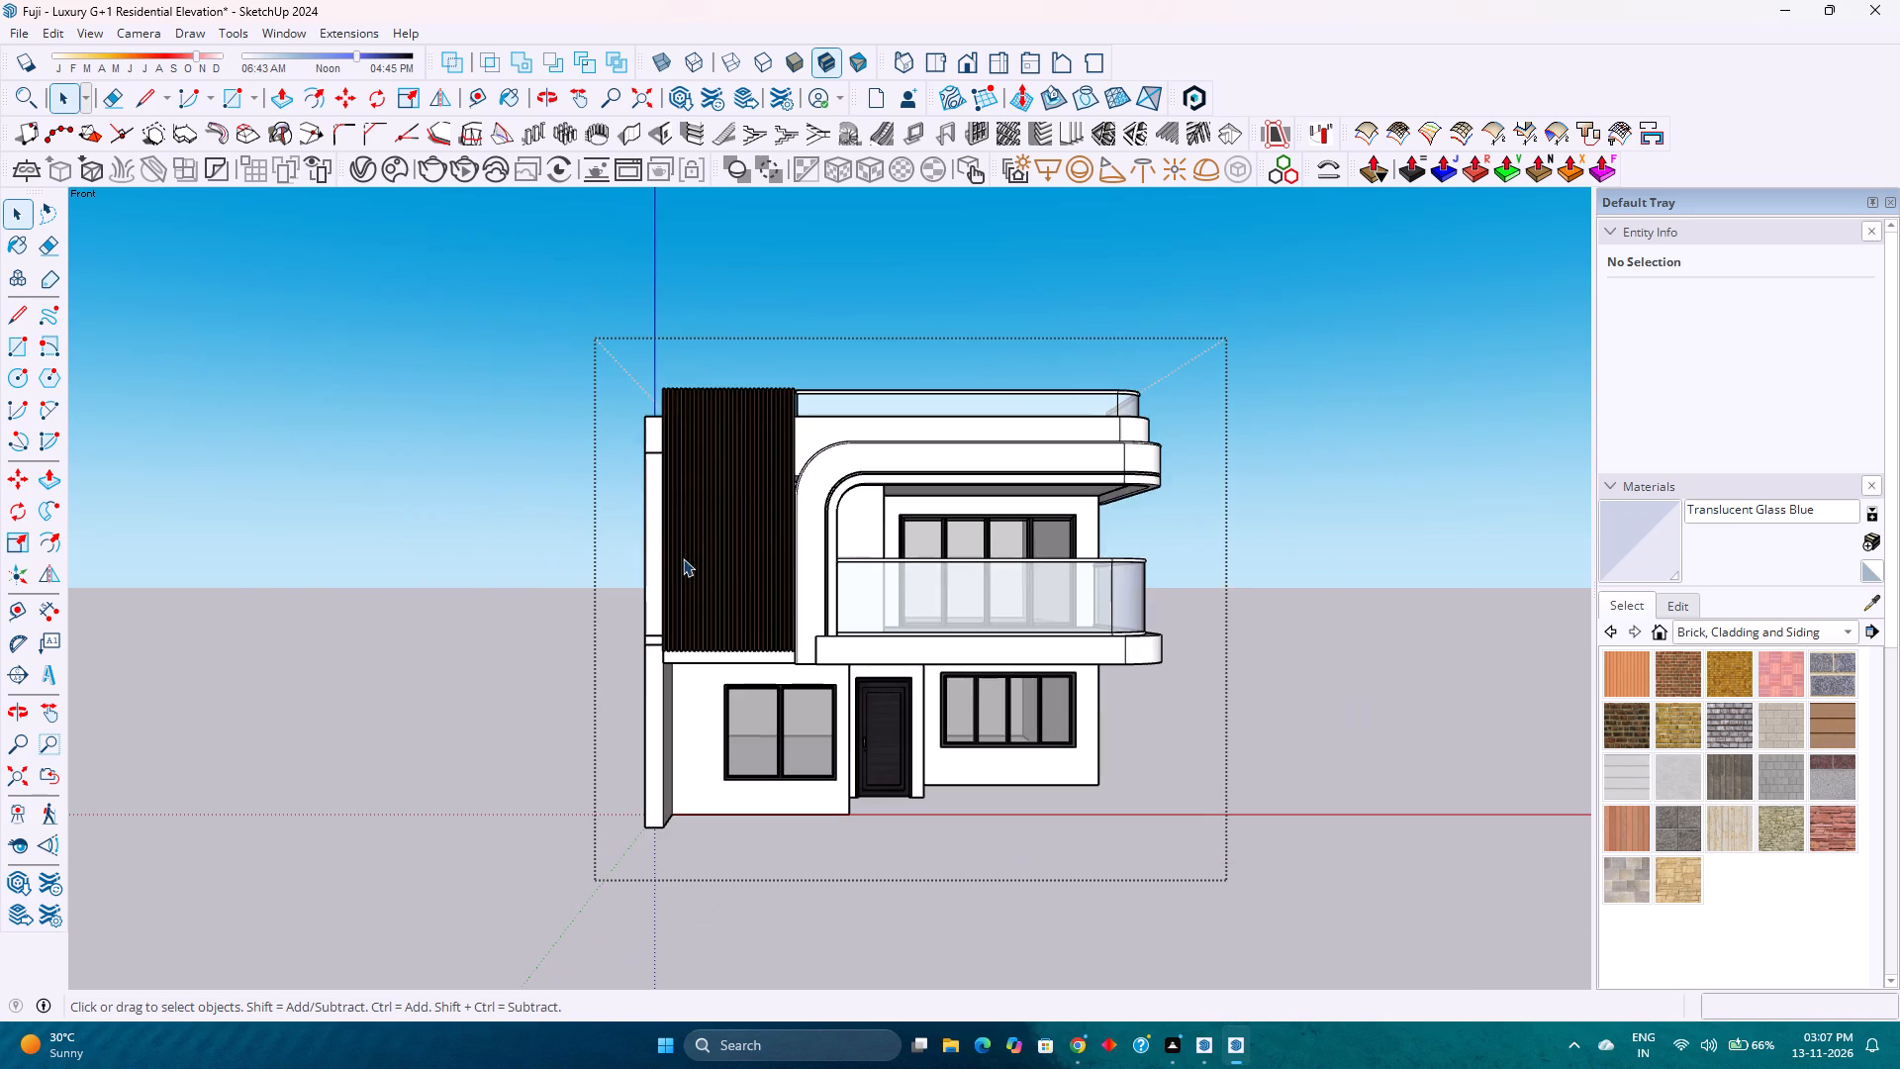
Examine the vertical timber slat screen on the front elevation and the upper-floor window behind it.
scroll(415, 559, "up", 5)
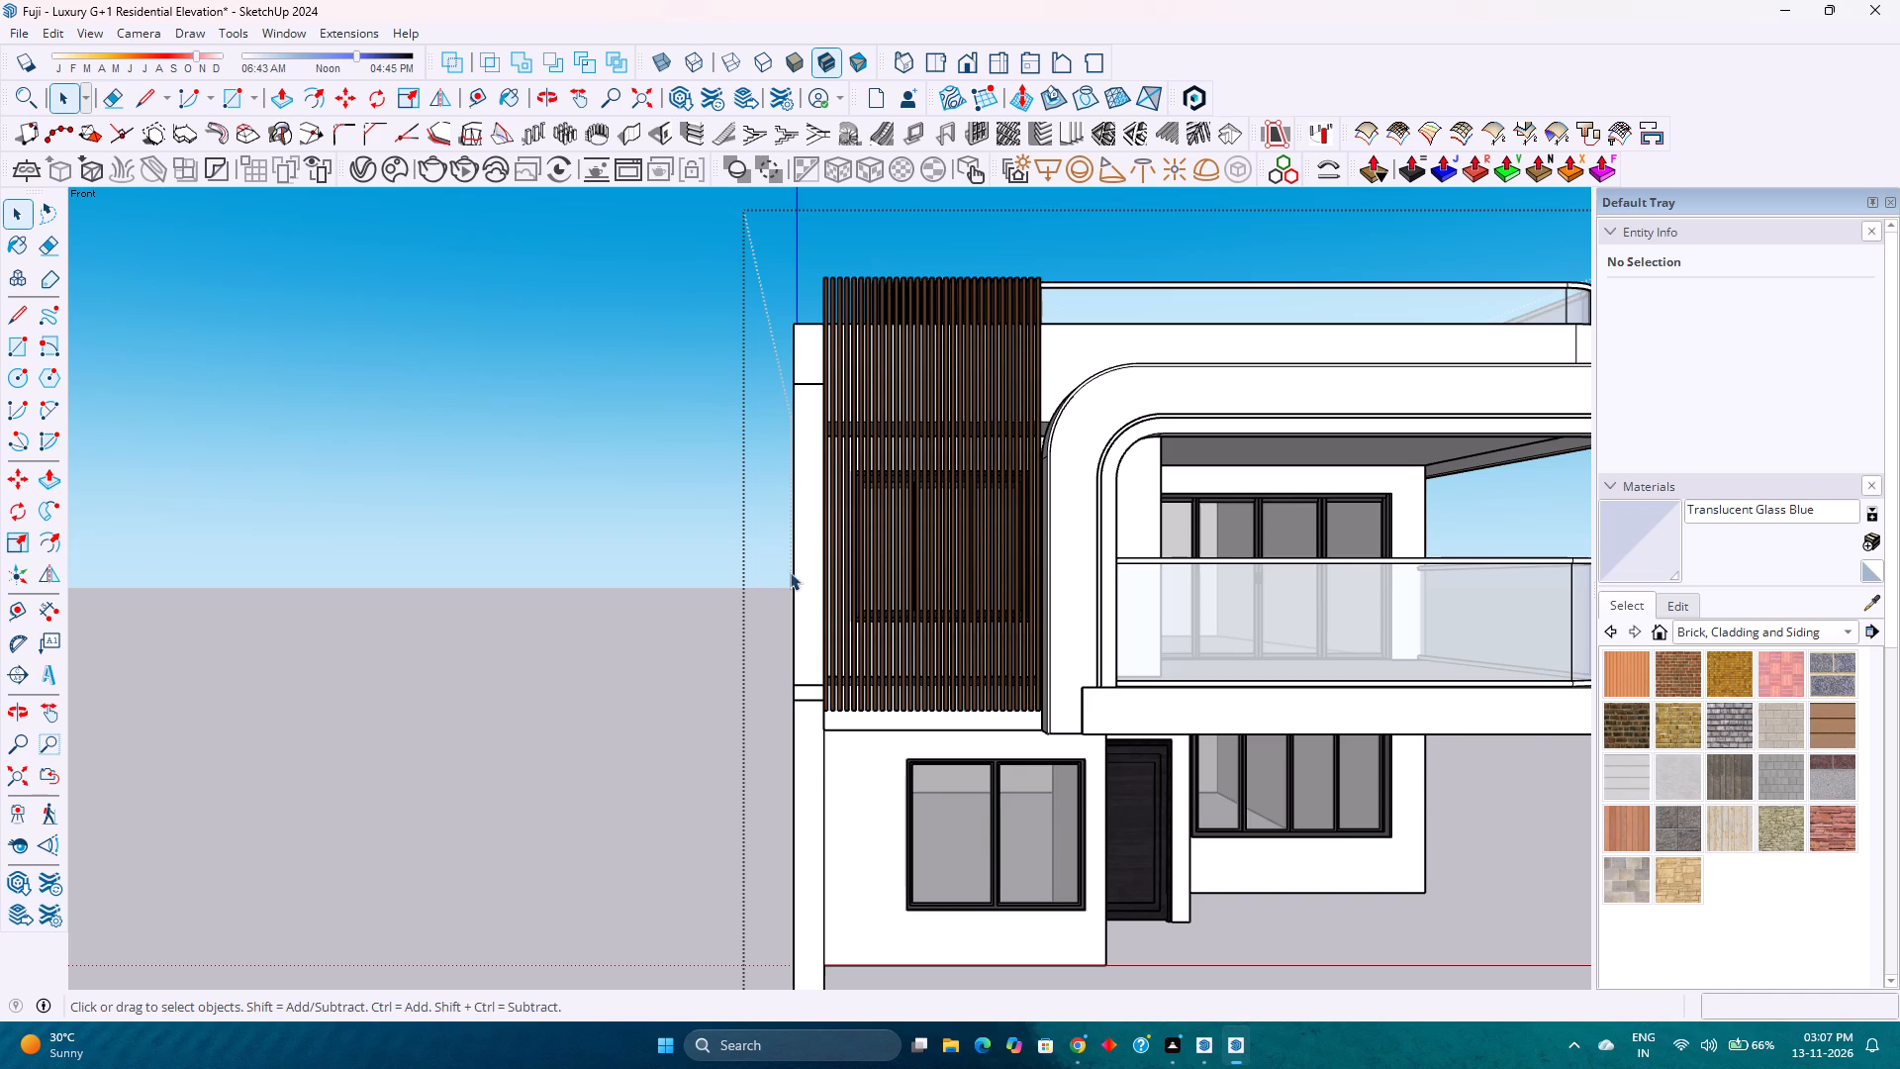
scroll(846, 741, "down", 4)
scroll(913, 572, "up", 7)
scroll(918, 546, "down", 3)
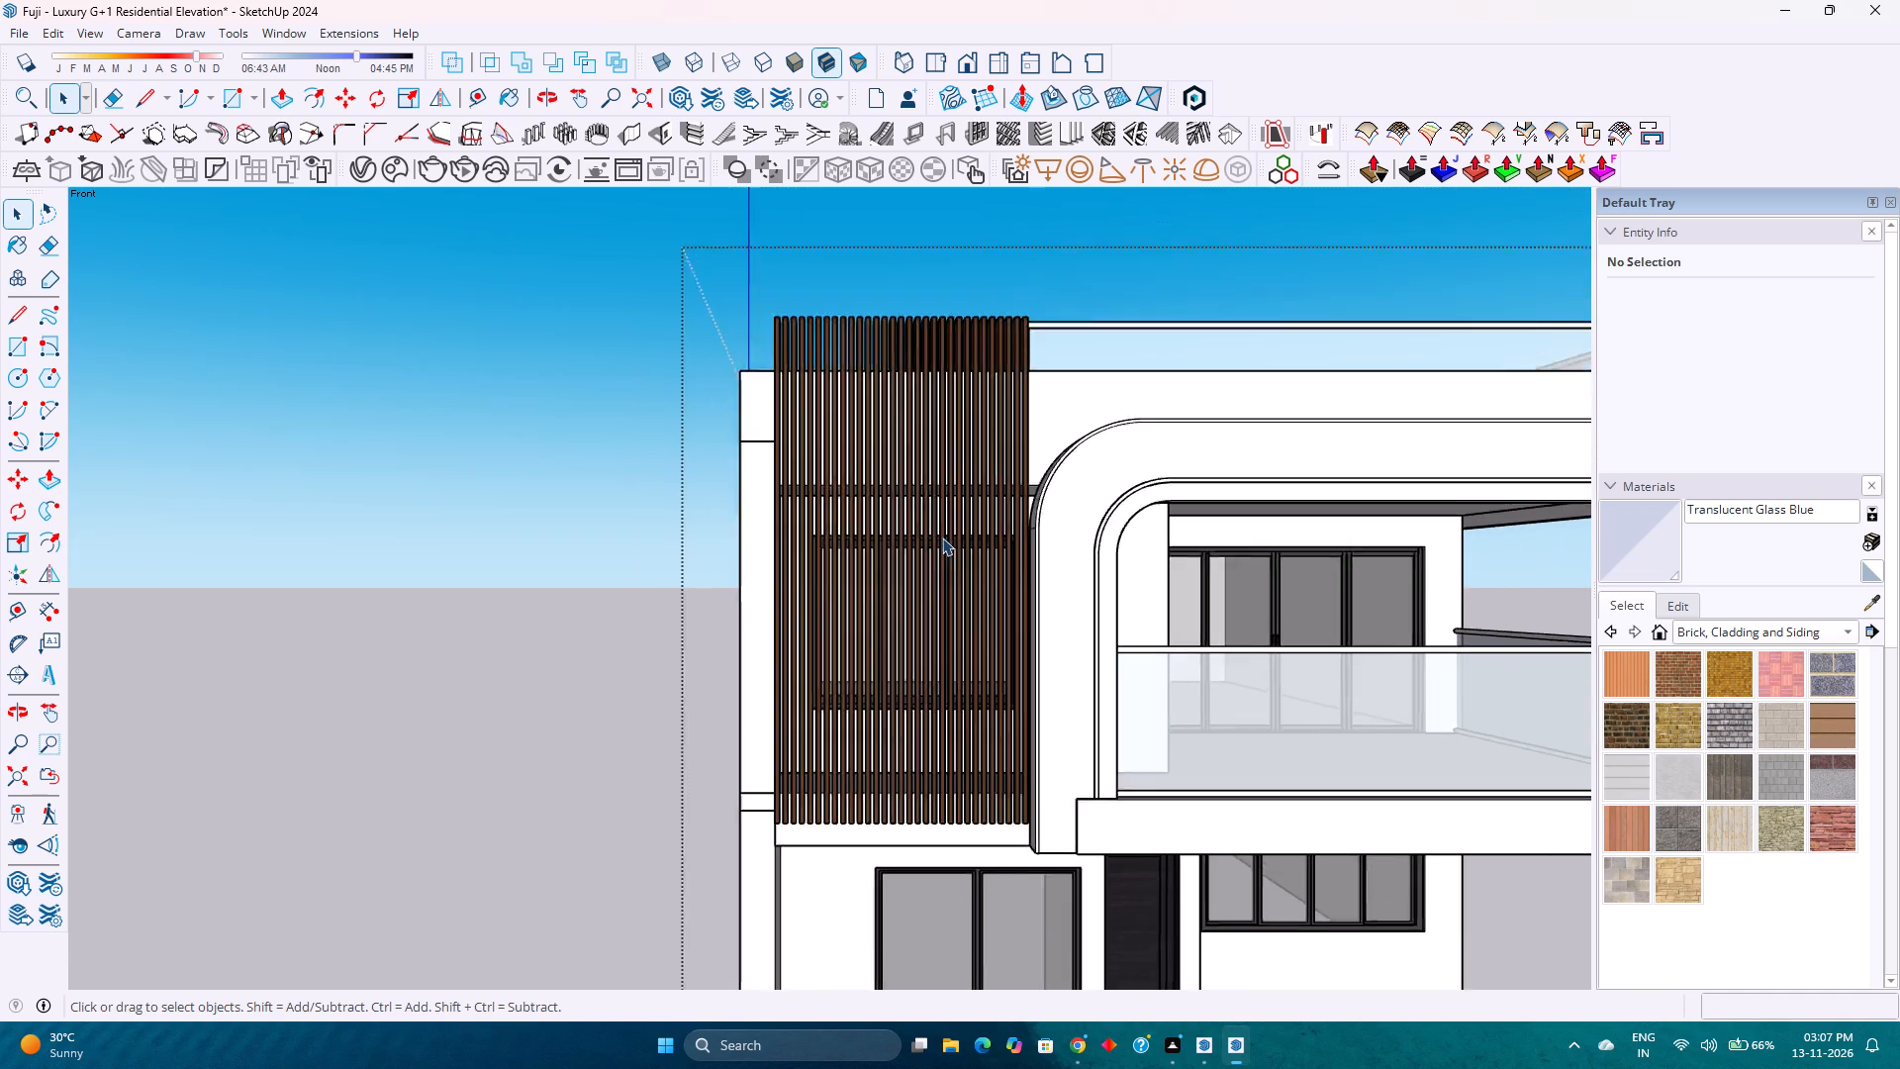
scroll(942, 537, "down", 4)
scroll(943, 537, "up", 4)
scroll(315, 489, "down", 4)
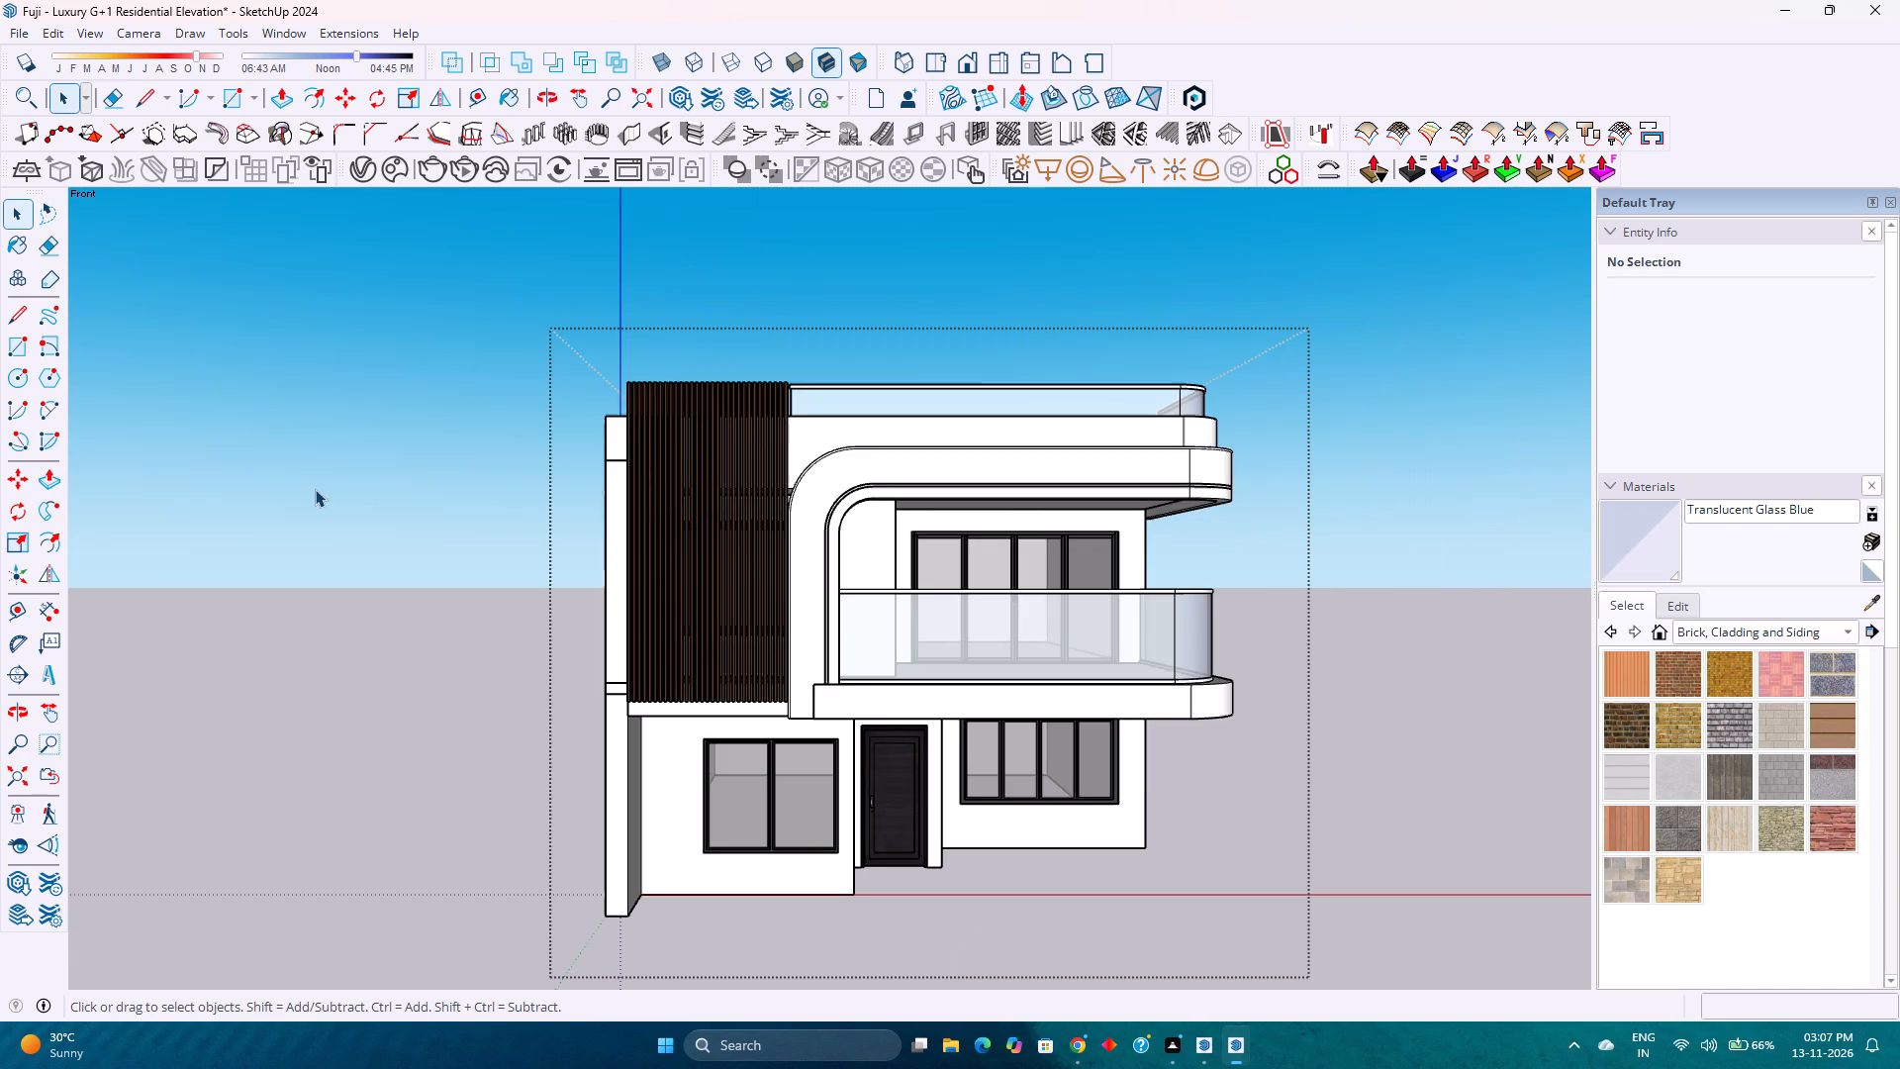
scroll(699, 562, "up", 6)
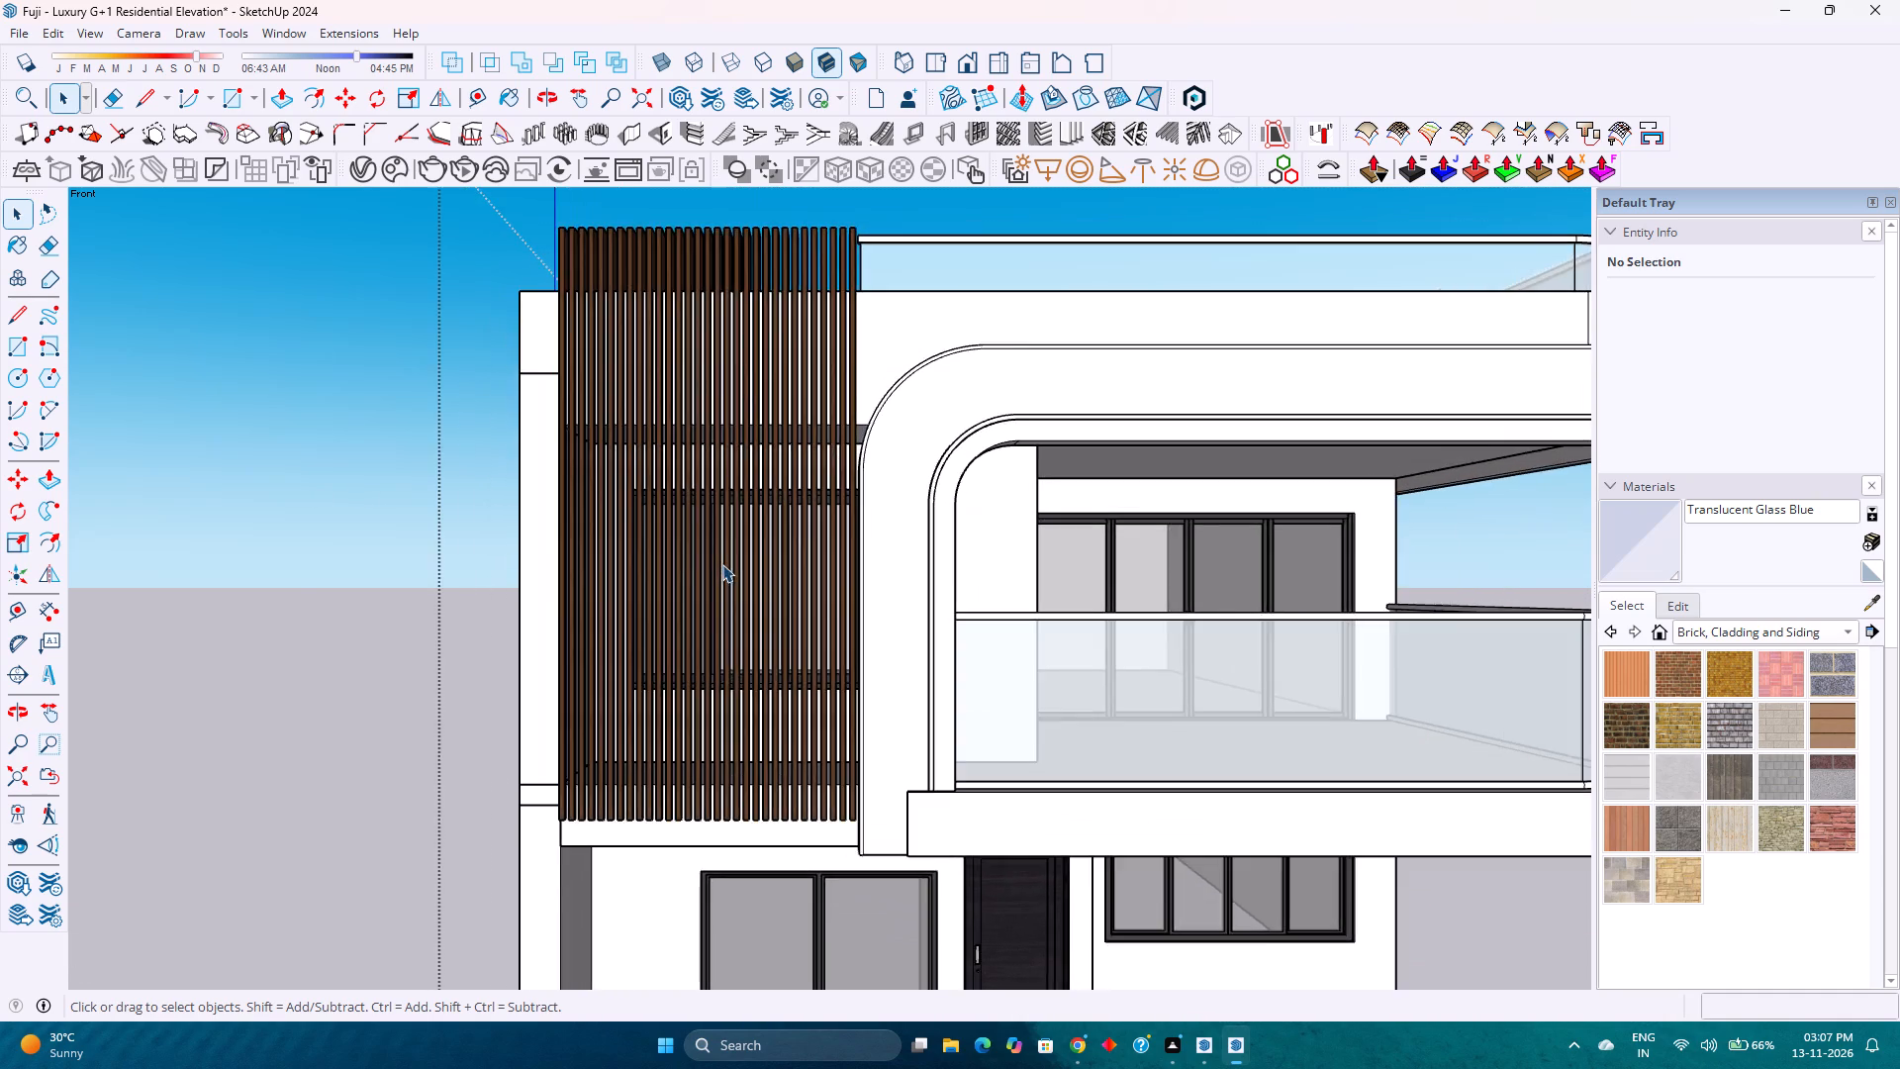
scroll(722, 564, "up", 6)
scroll(725, 571, "down", 4)
scroll(725, 571, "up", 4)
scroll(726, 571, "down", 3)
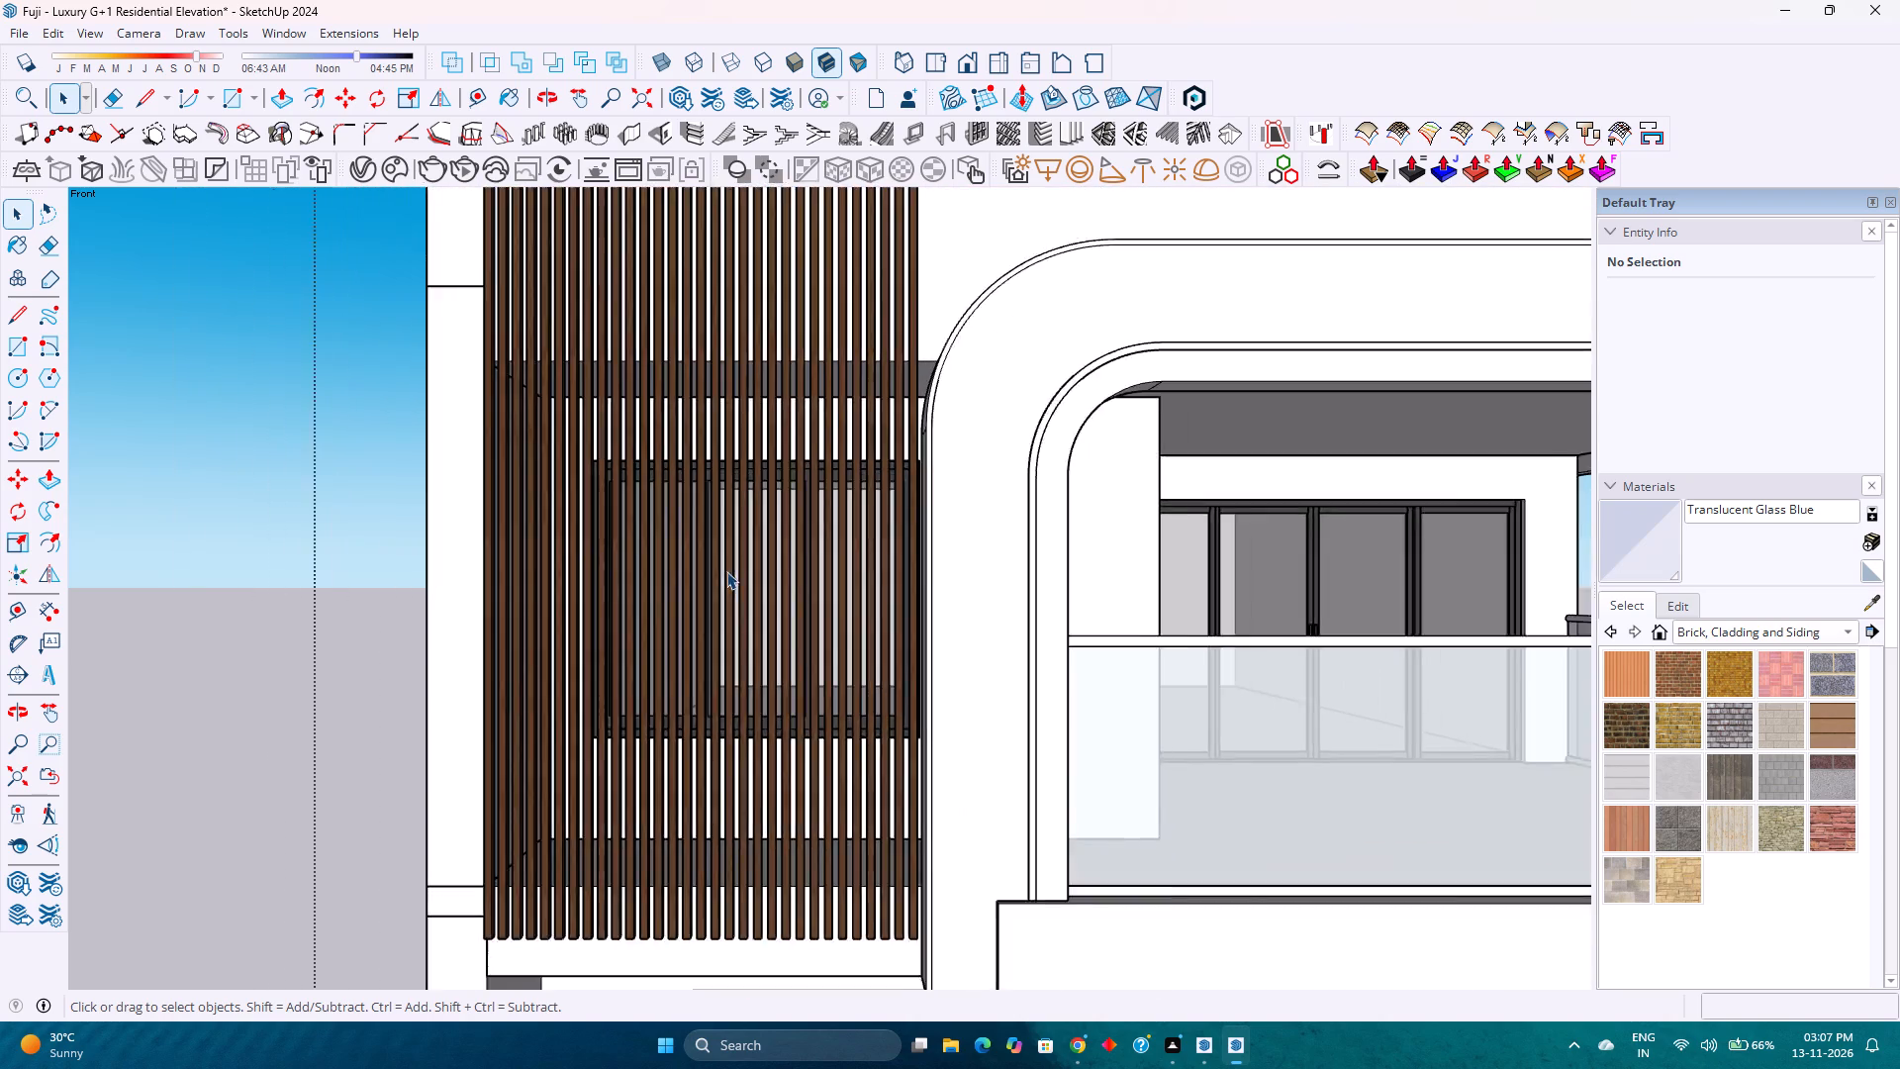
scroll(726, 571, "down", 1)
scroll(726, 571, "up", 3)
scroll(726, 571, "down", 4)
scroll(726, 571, "up", 4)
scroll(726, 571, "down", 5)
scroll(726, 571, "up", 5)
scroll(726, 571, "down", 4)
scroll(728, 571, "up", 2)
scroll(729, 571, "down", 4)
scroll(729, 571, "up", 4)
scroll(730, 571, "down", 2)
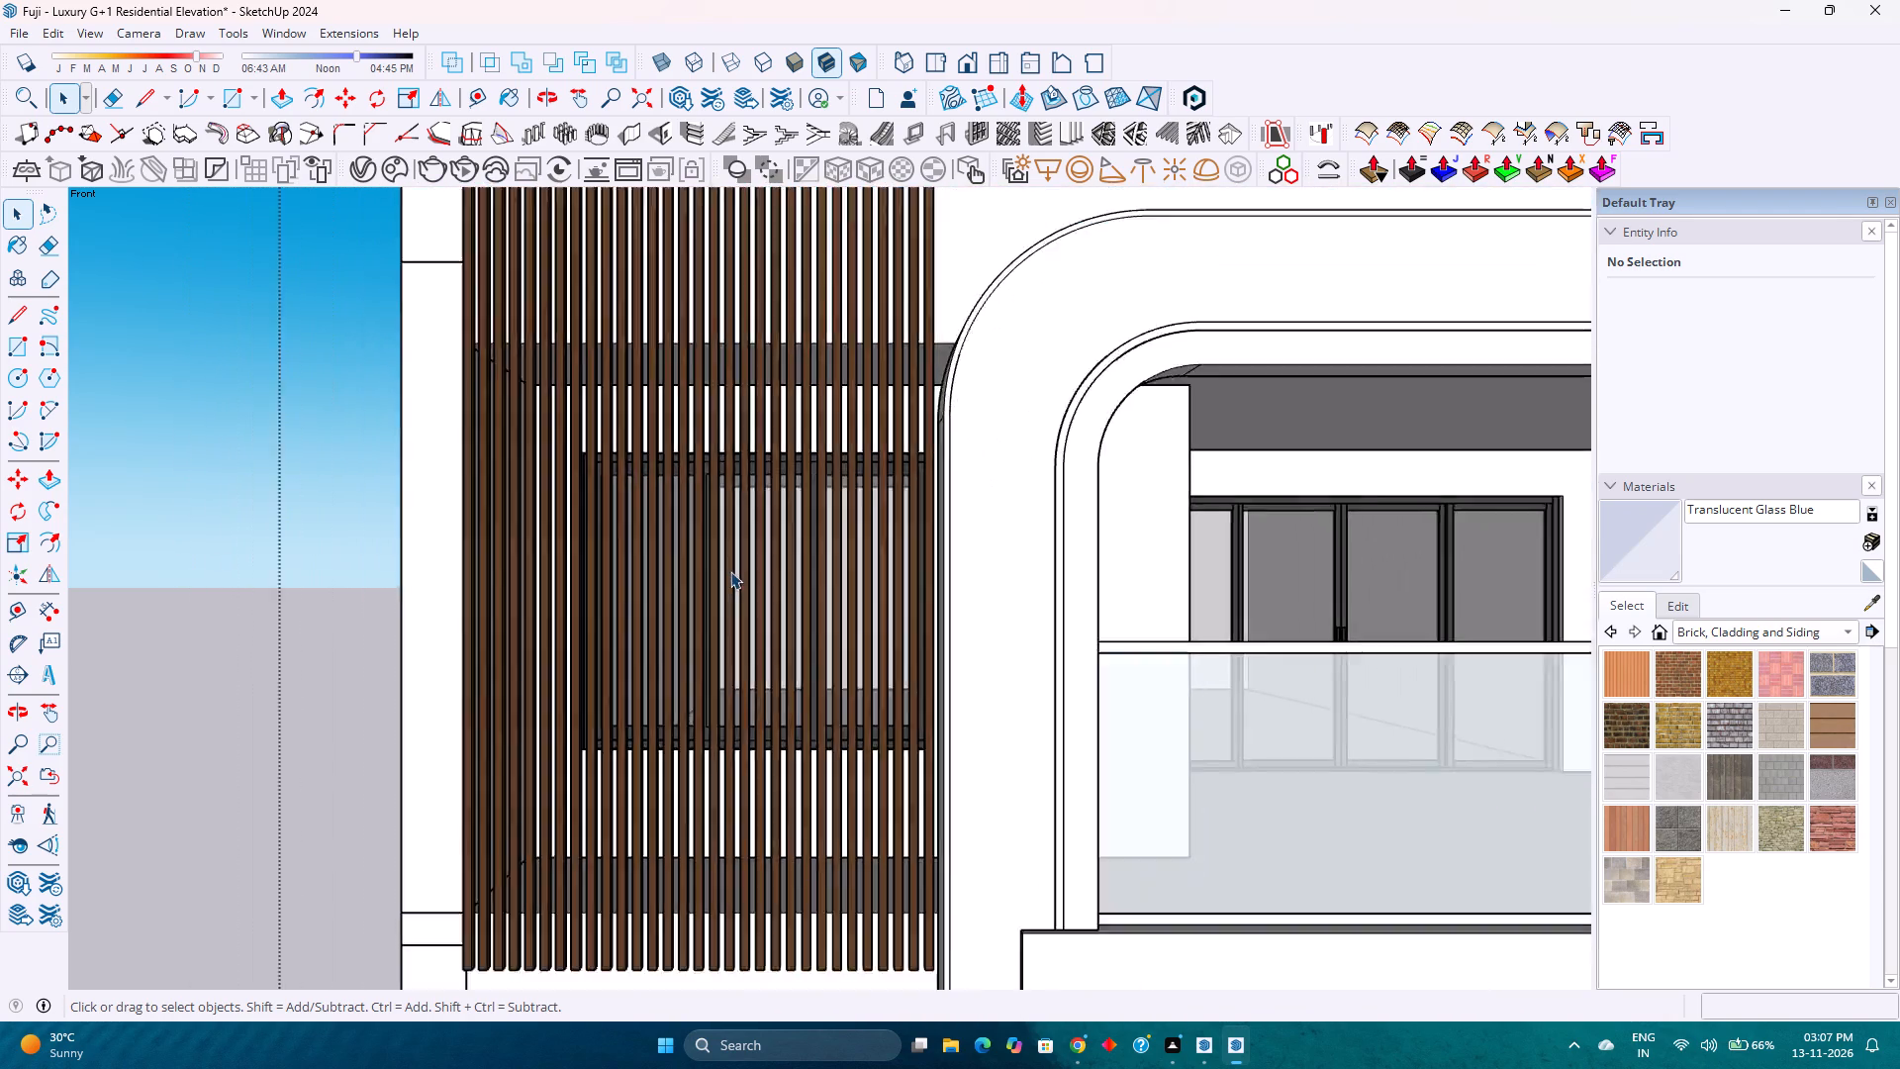
scroll(730, 571, "down", 12)
scroll(745, 565, "up", 4)
scroll(745, 565, "down", 4)
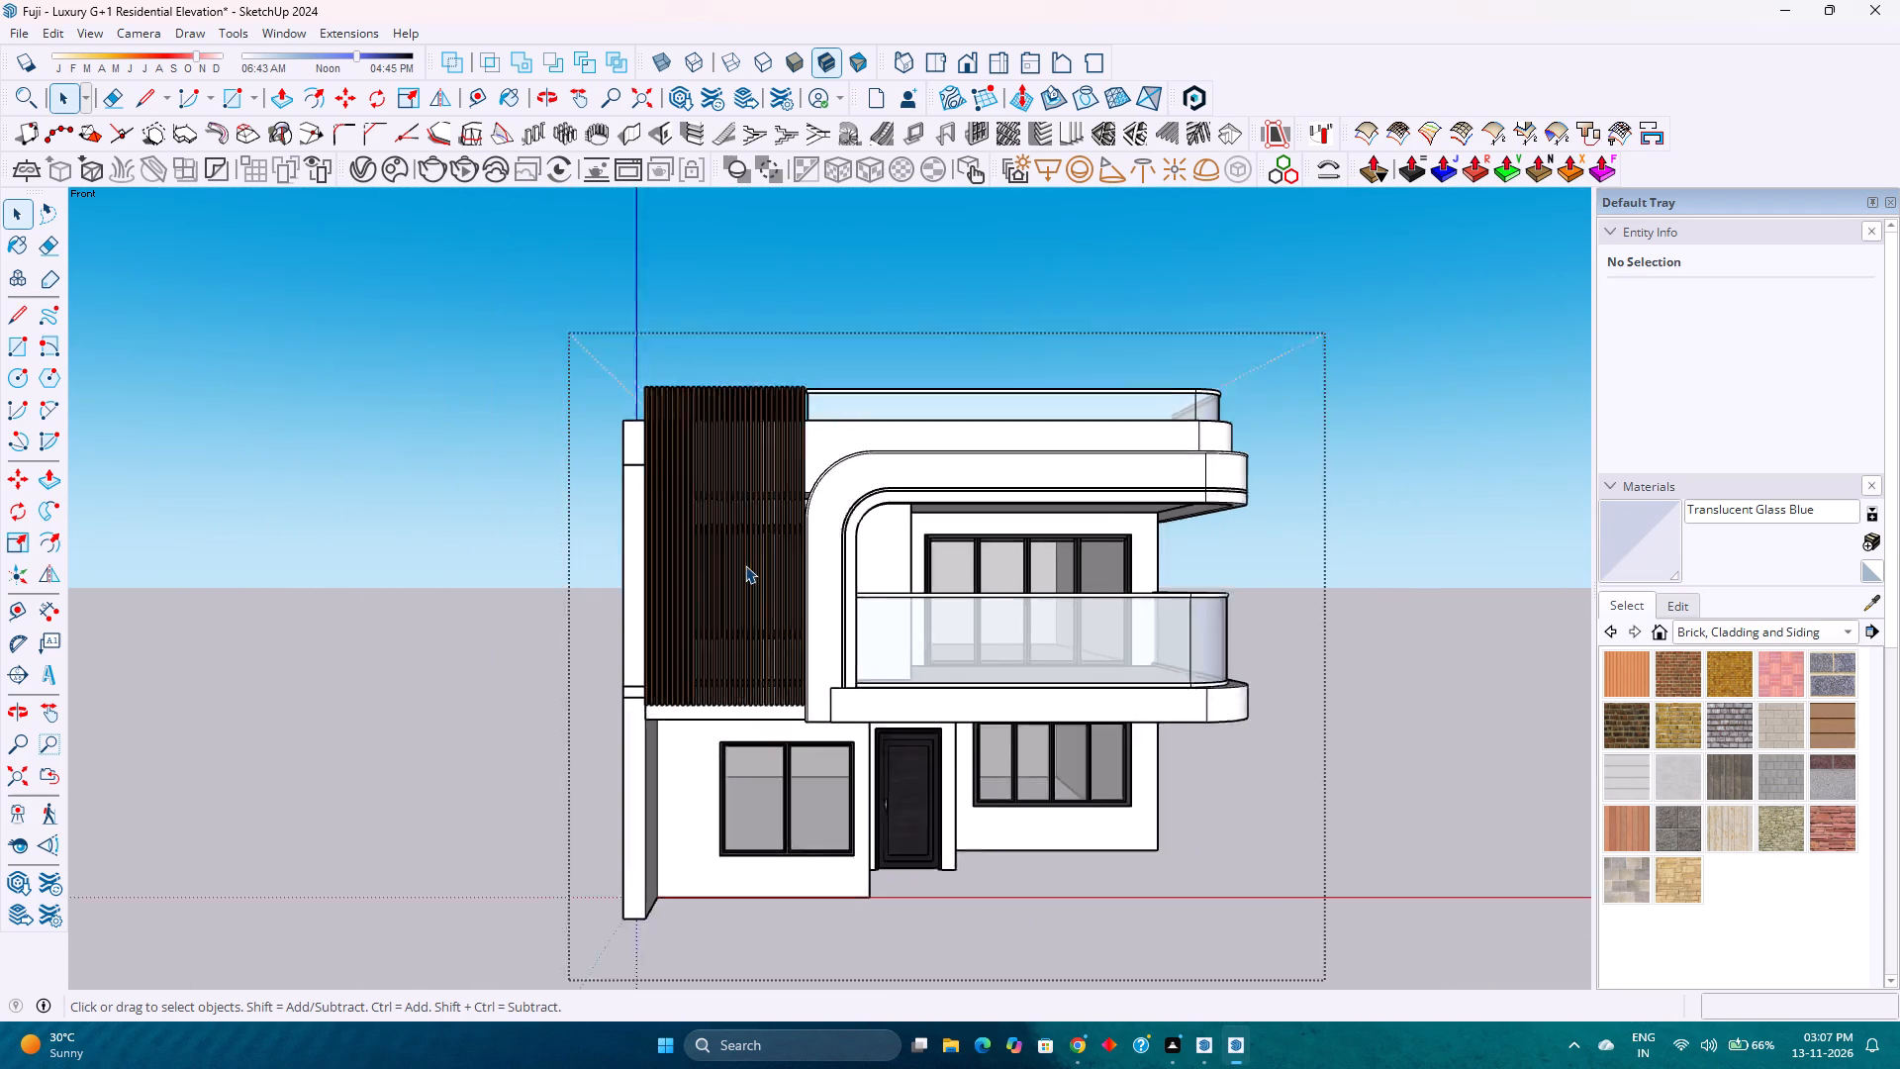
scroll(745, 565, "up", 4)
scroll(745, 565, "down", 5)
scroll(745, 565, "up", 15)
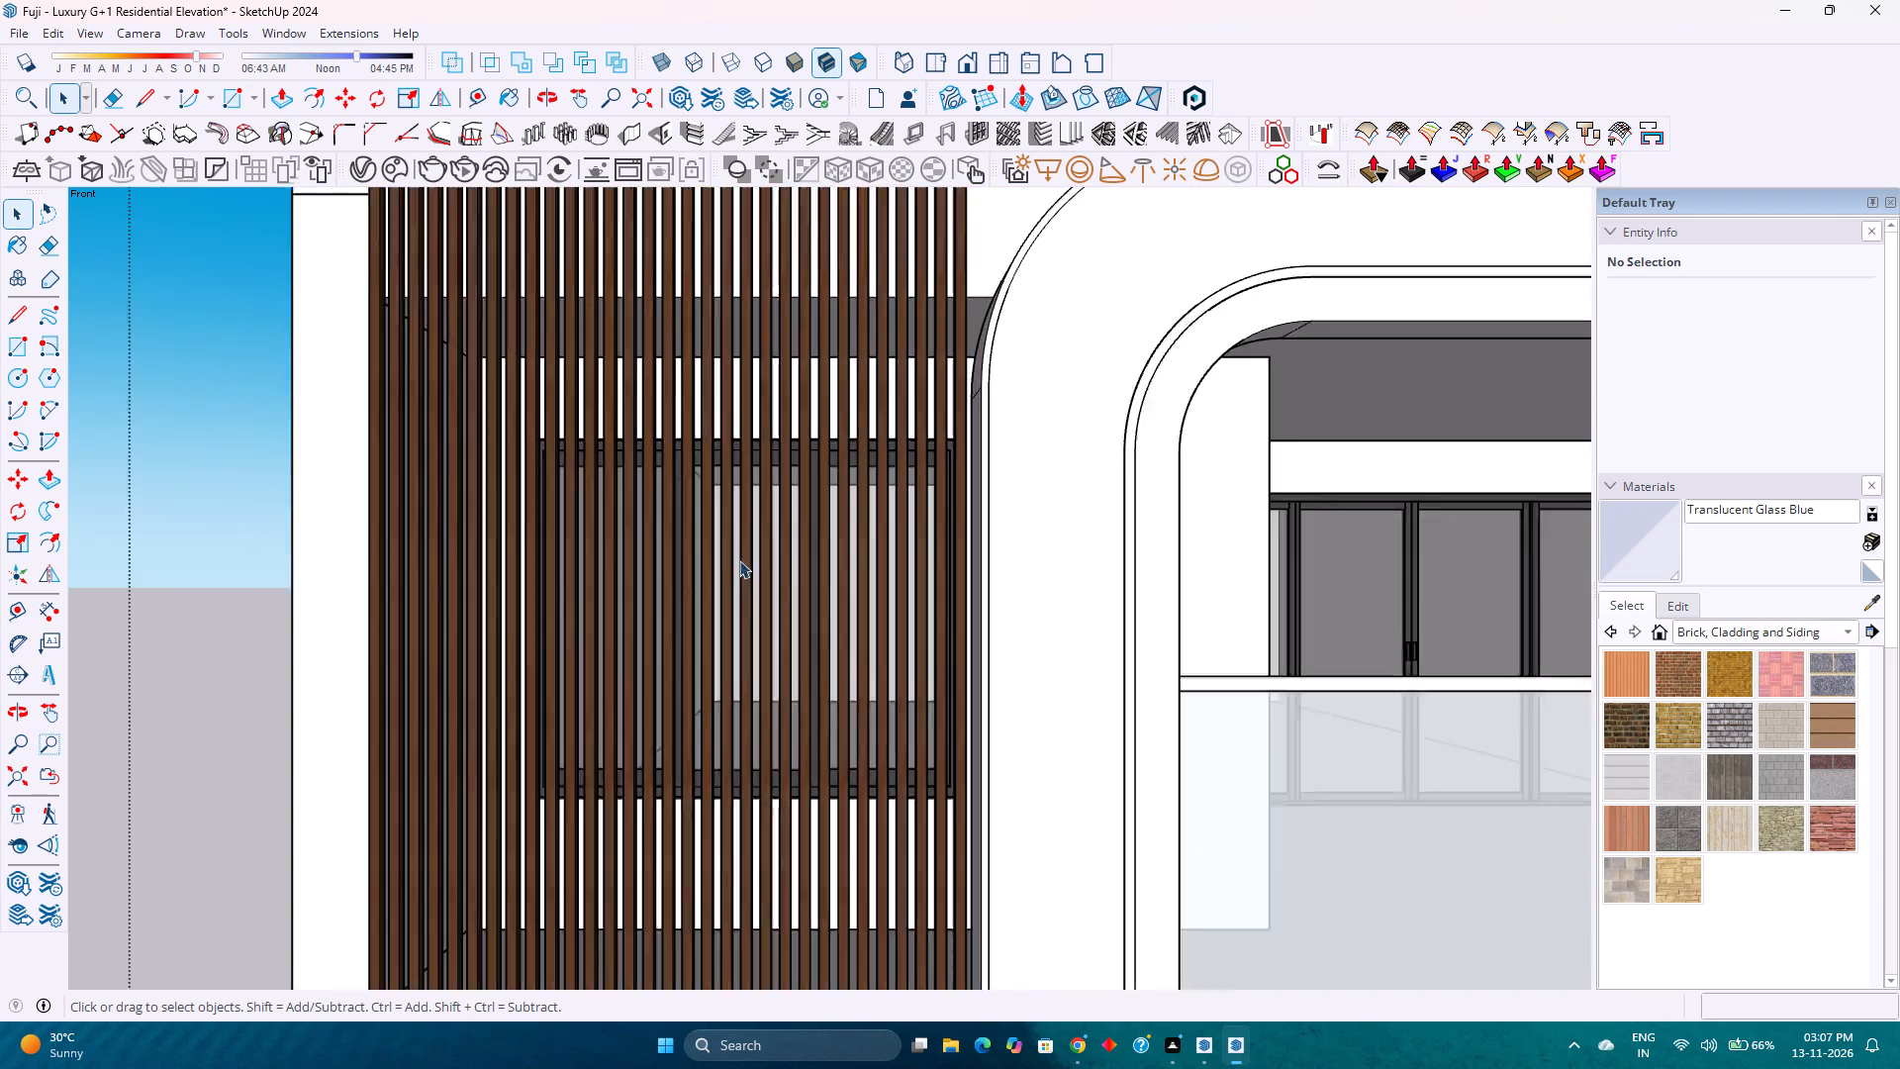
scroll(734, 541, "up", 11)
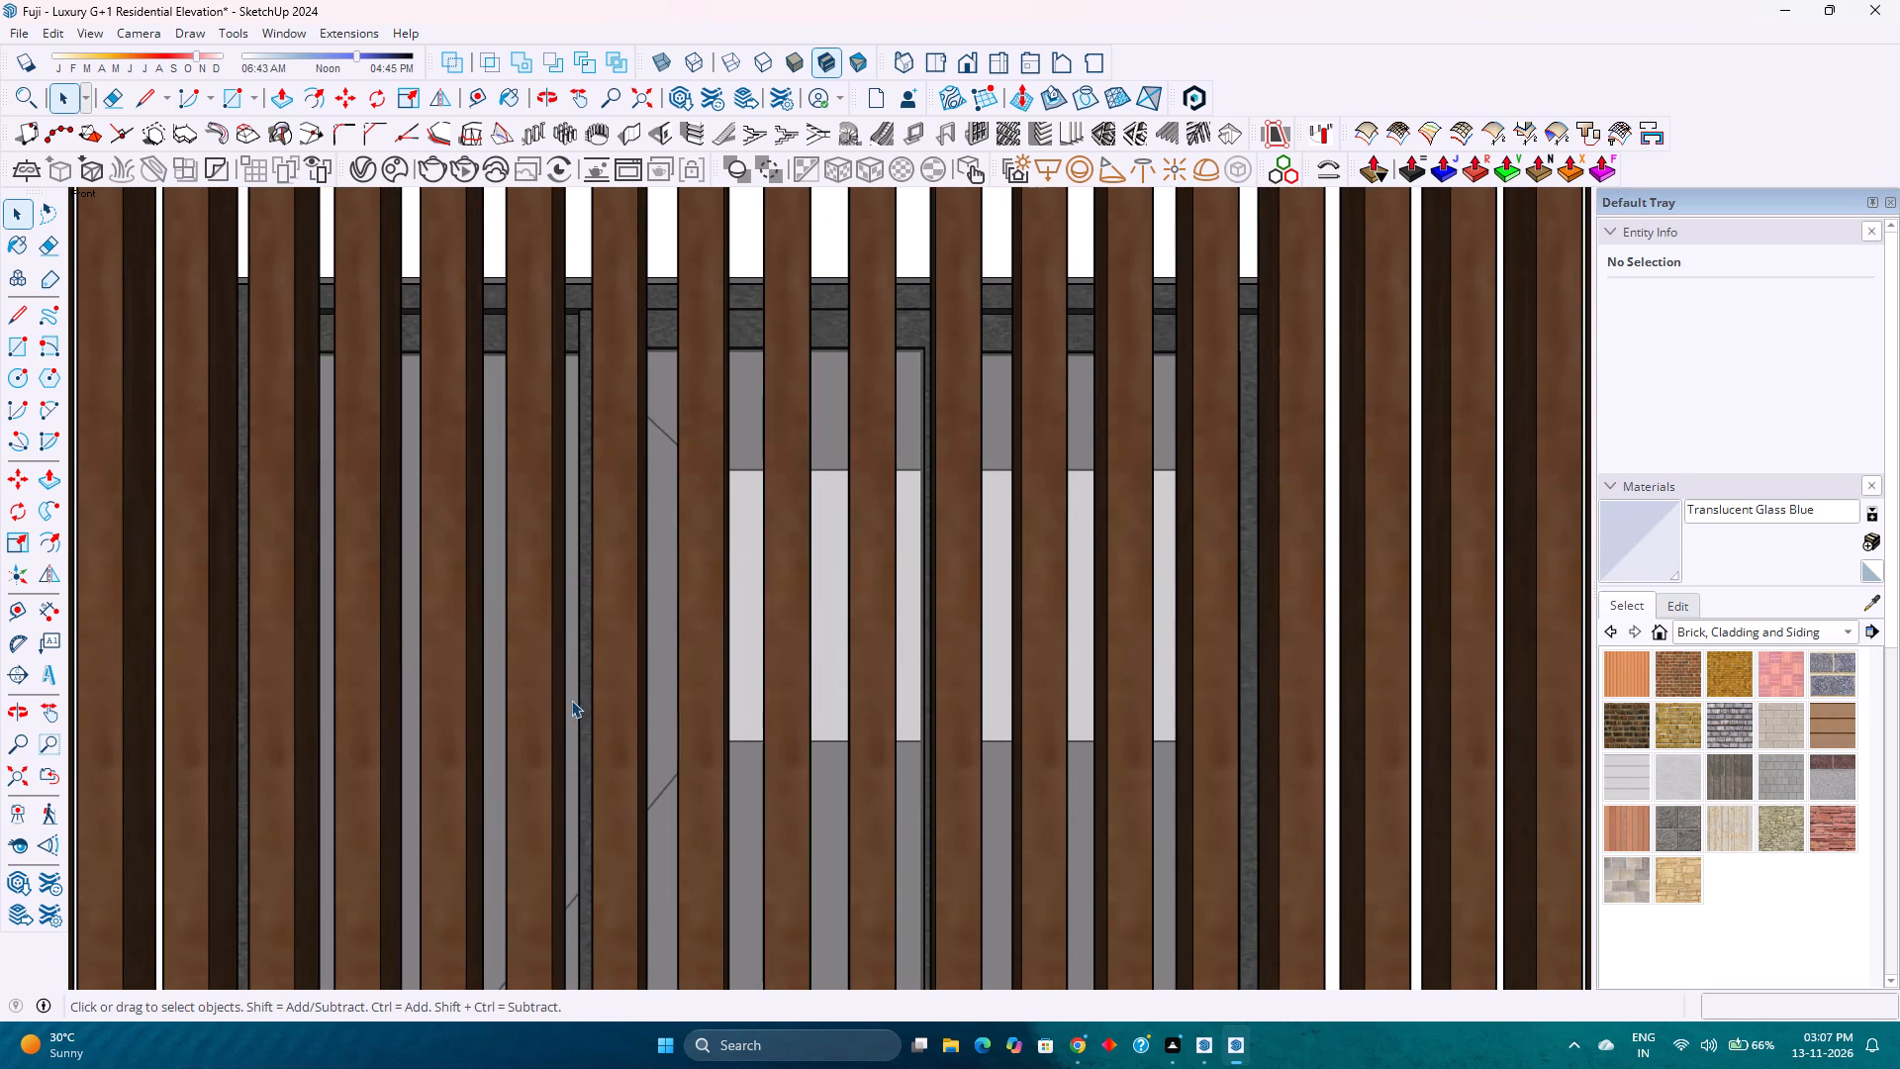
scroll(586, 722, "down", 20)
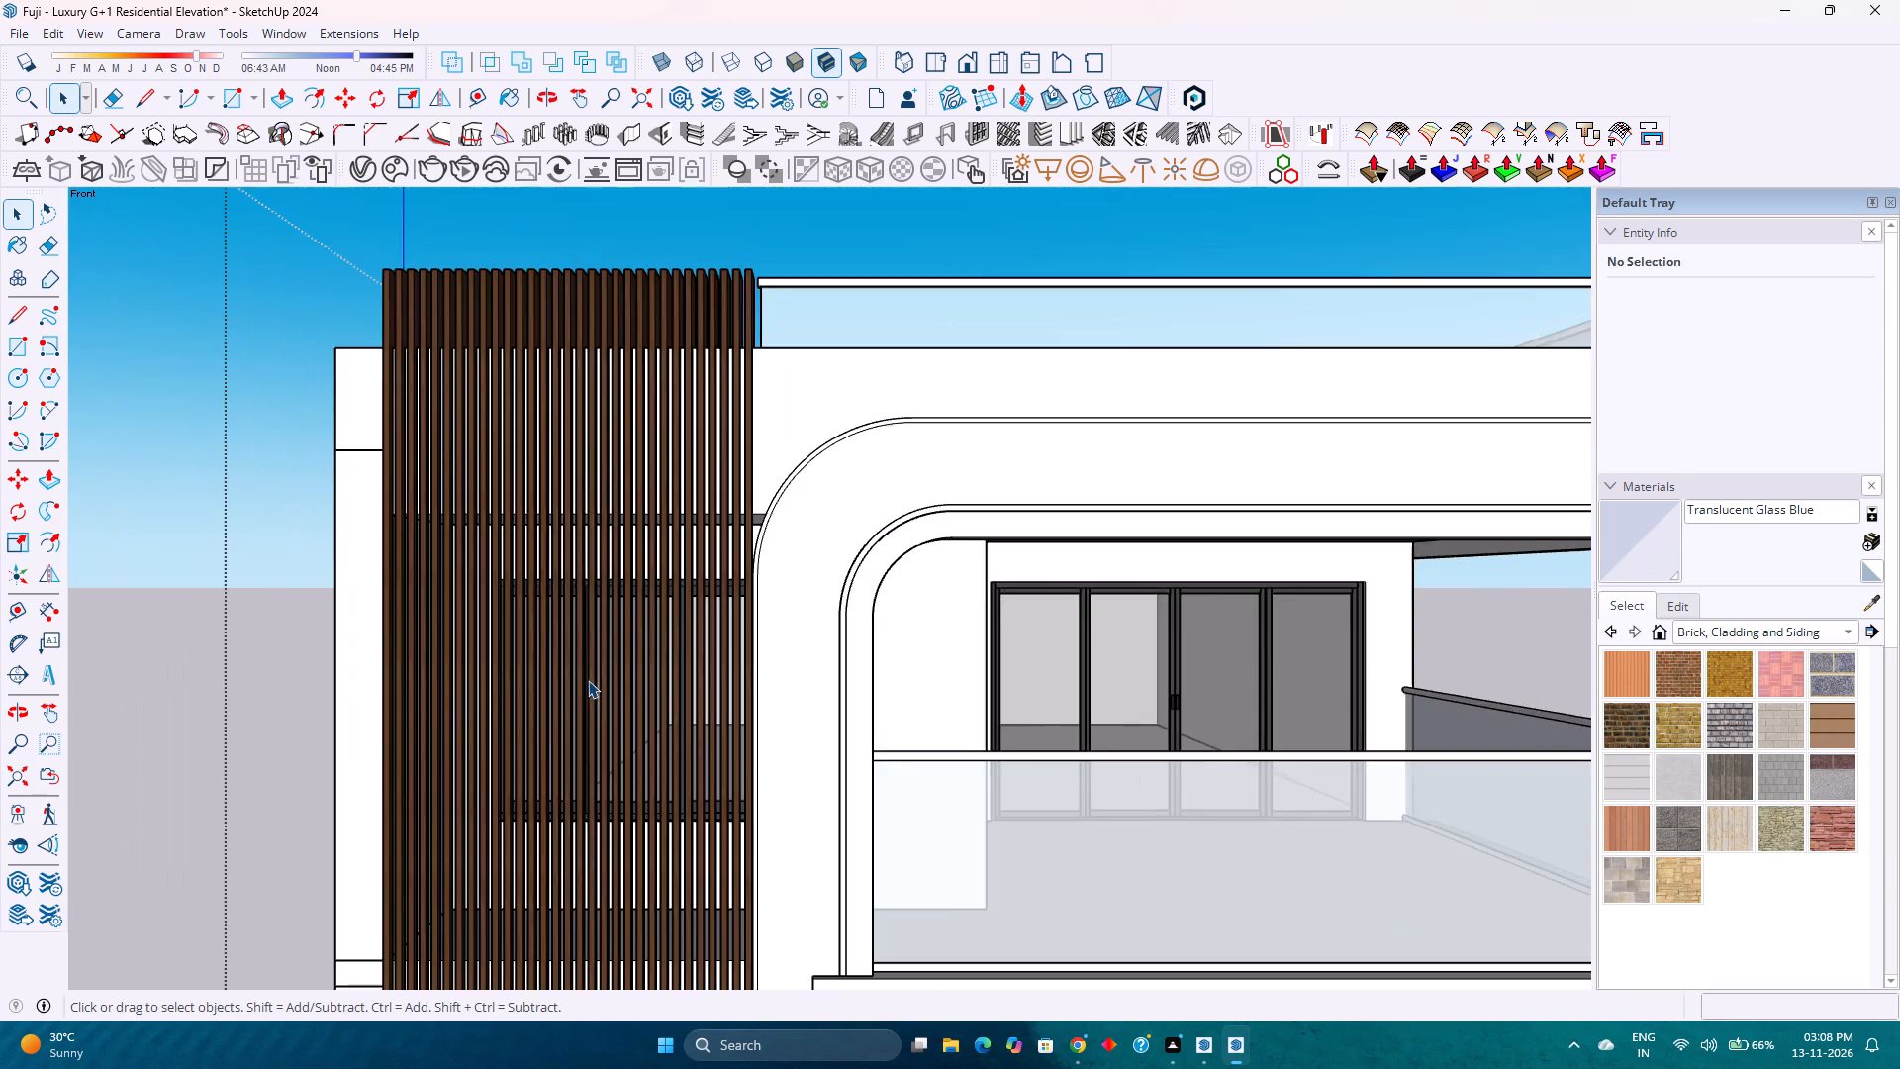
Inspect the house from the corner, front and below, including the roof, the balcony underside and the ground-floor openings.
scroll(588, 680, "down", 6)
middle_click_drag(1028, 559, 421, 691)
scroll(406, 685, "down", 4)
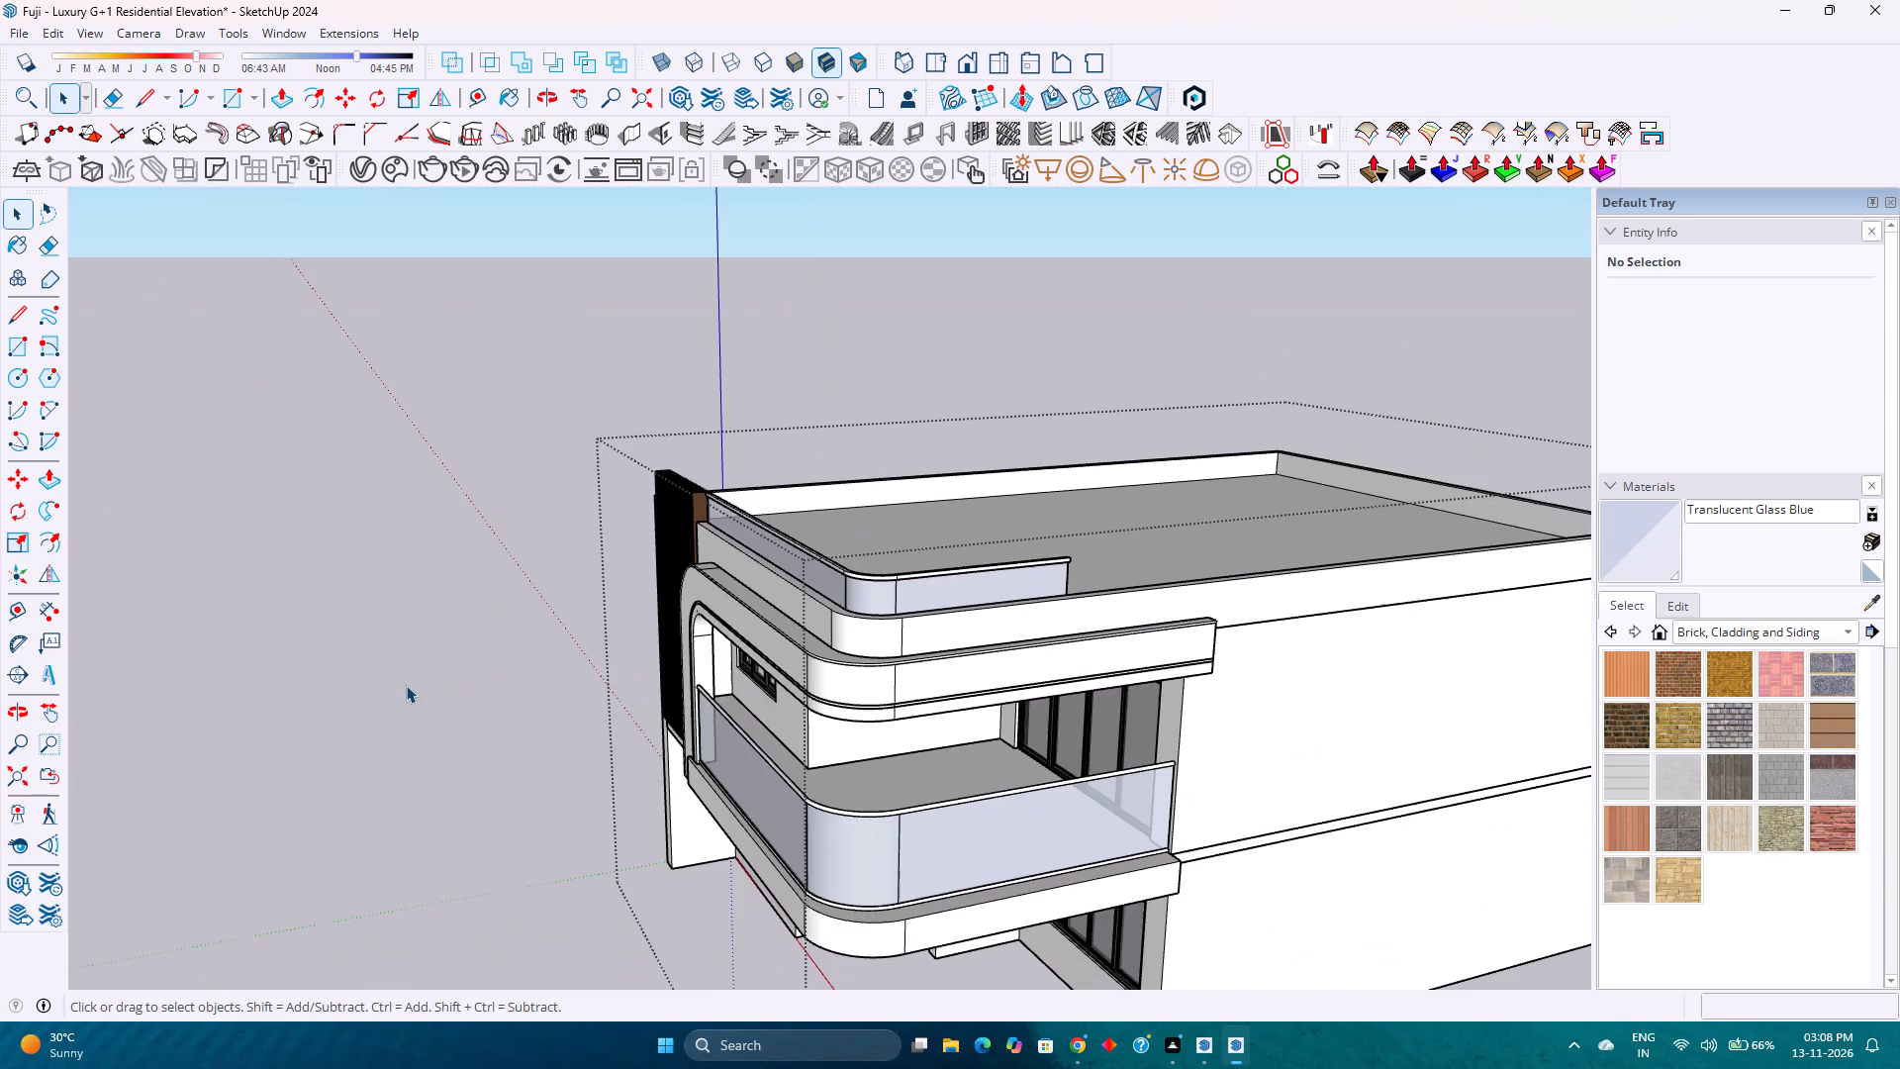
scroll(904, 735, "down", 5)
middle_click_drag(1053, 828, 1405, 564)
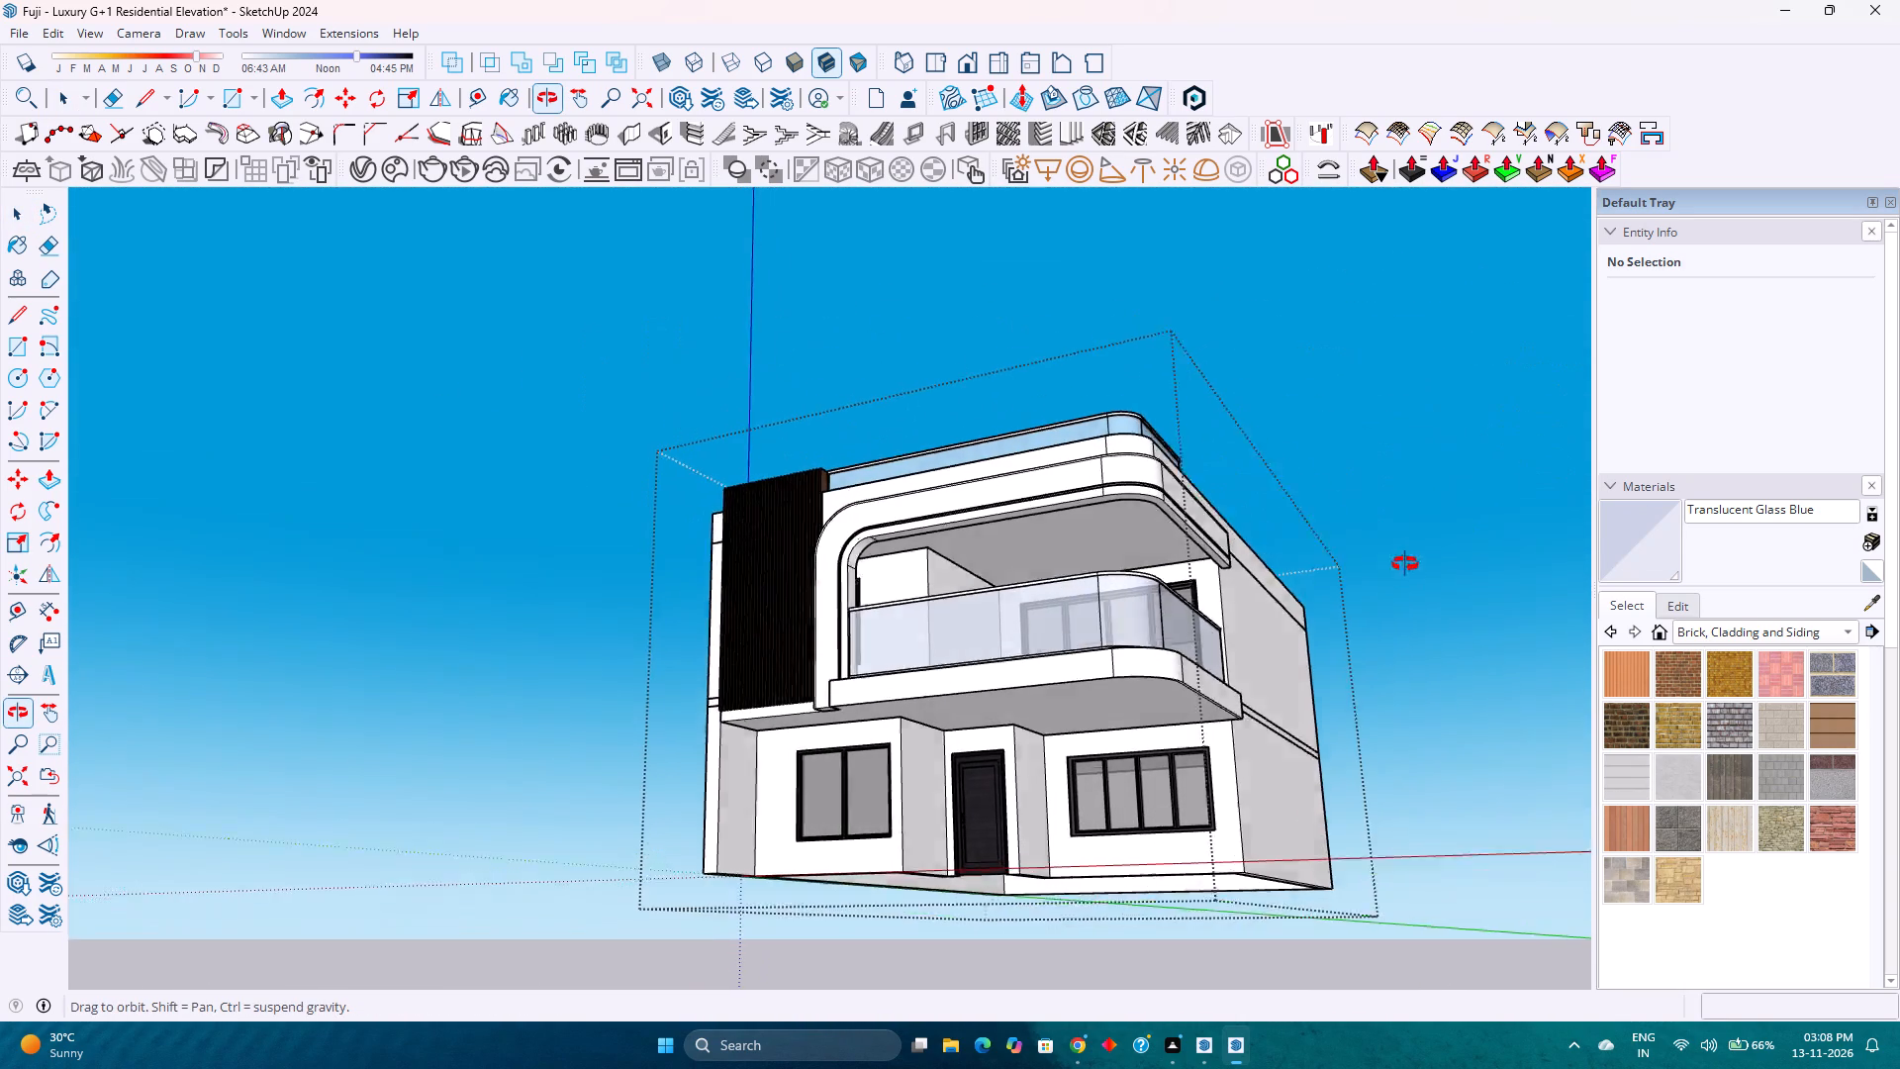
middle_click_drag(1405, 564, 1410, 564)
middle_click(1410, 564)
scroll(943, 663, "up", 3)
middle_click_drag(988, 687, 1162, 731)
scroll(1015, 649, "down", 4)
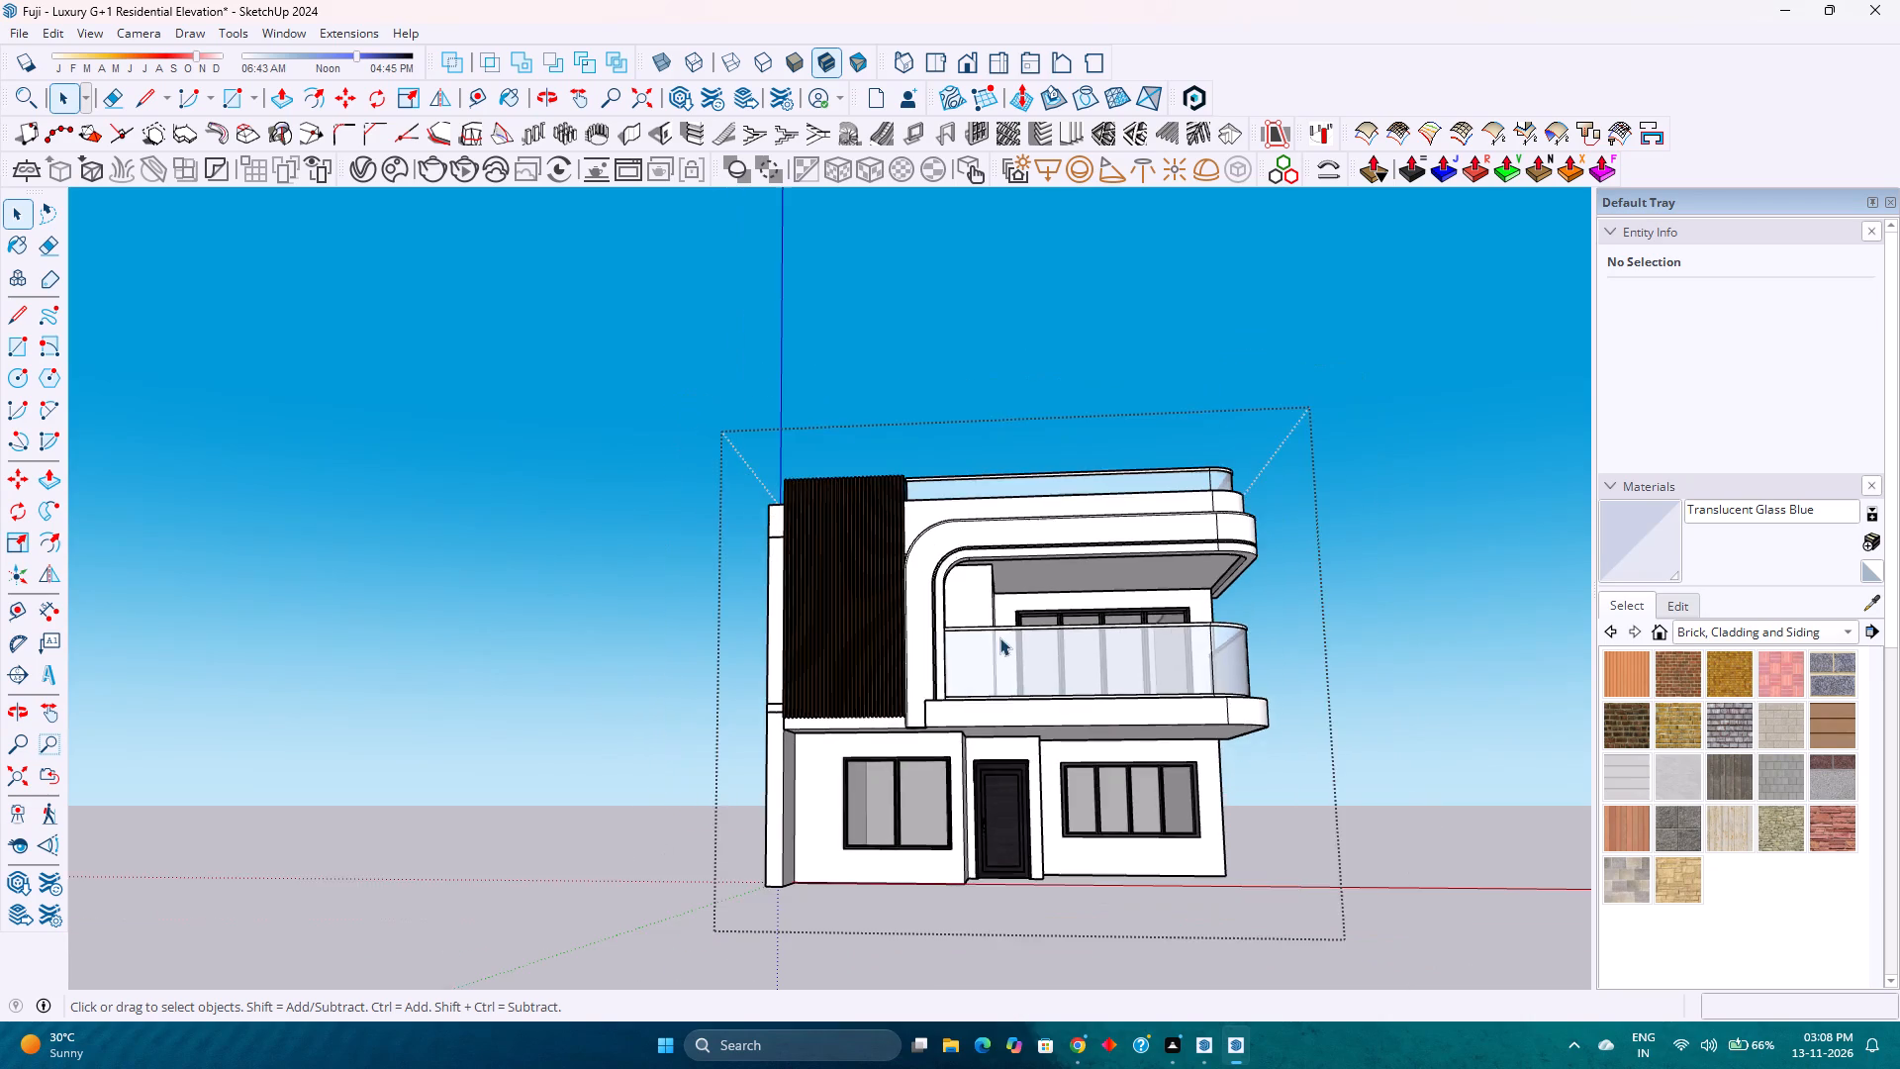
middle_click_drag(998, 637, 947, 742)
scroll(936, 708, "down", 9)
middle_click_drag(969, 781, 1039, 696)
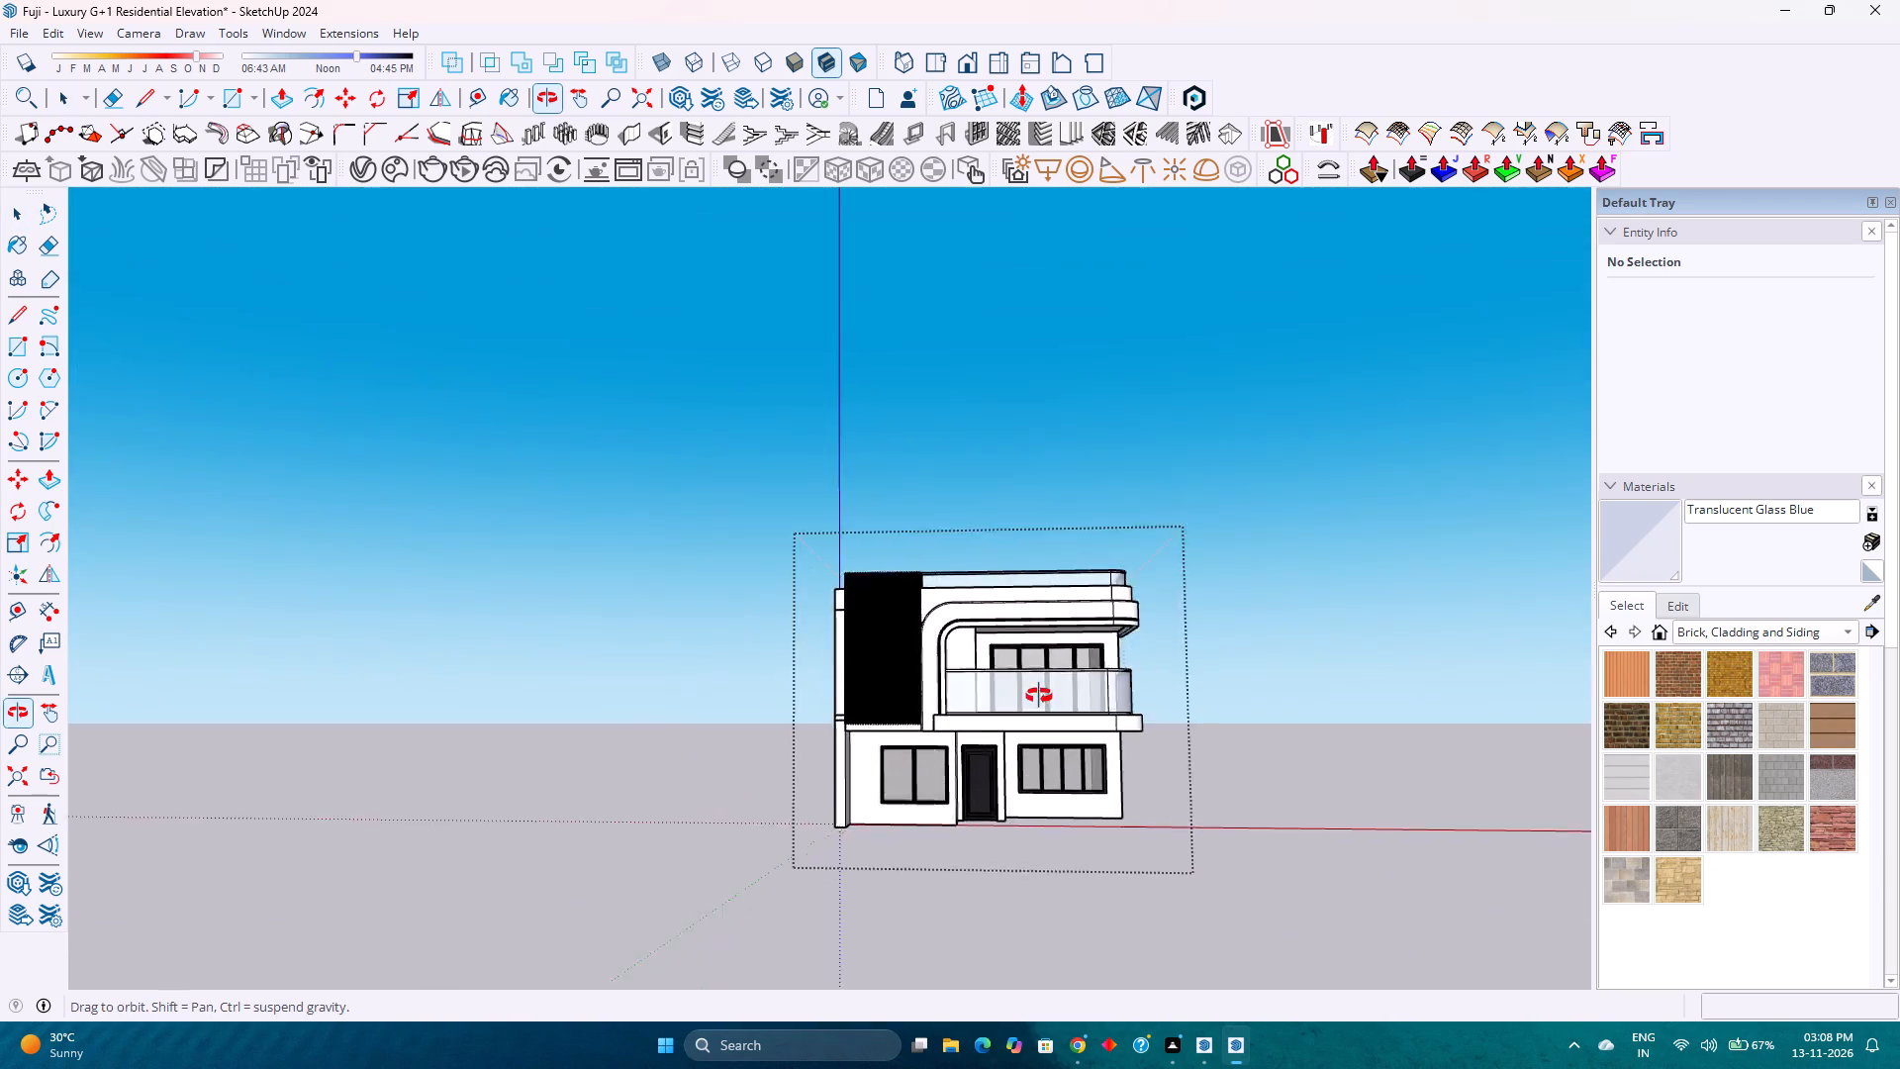
middle_click_drag(1039, 696, 1051, 680)
middle_click(1051, 680)
middle_click(1051, 680)
scroll(1056, 686, "up", 4)
scroll(552, 679, "up", 4)
middle_click_drag(552, 679, 617, 633)
middle_click(617, 633)
scroll(617, 633, "up", 1)
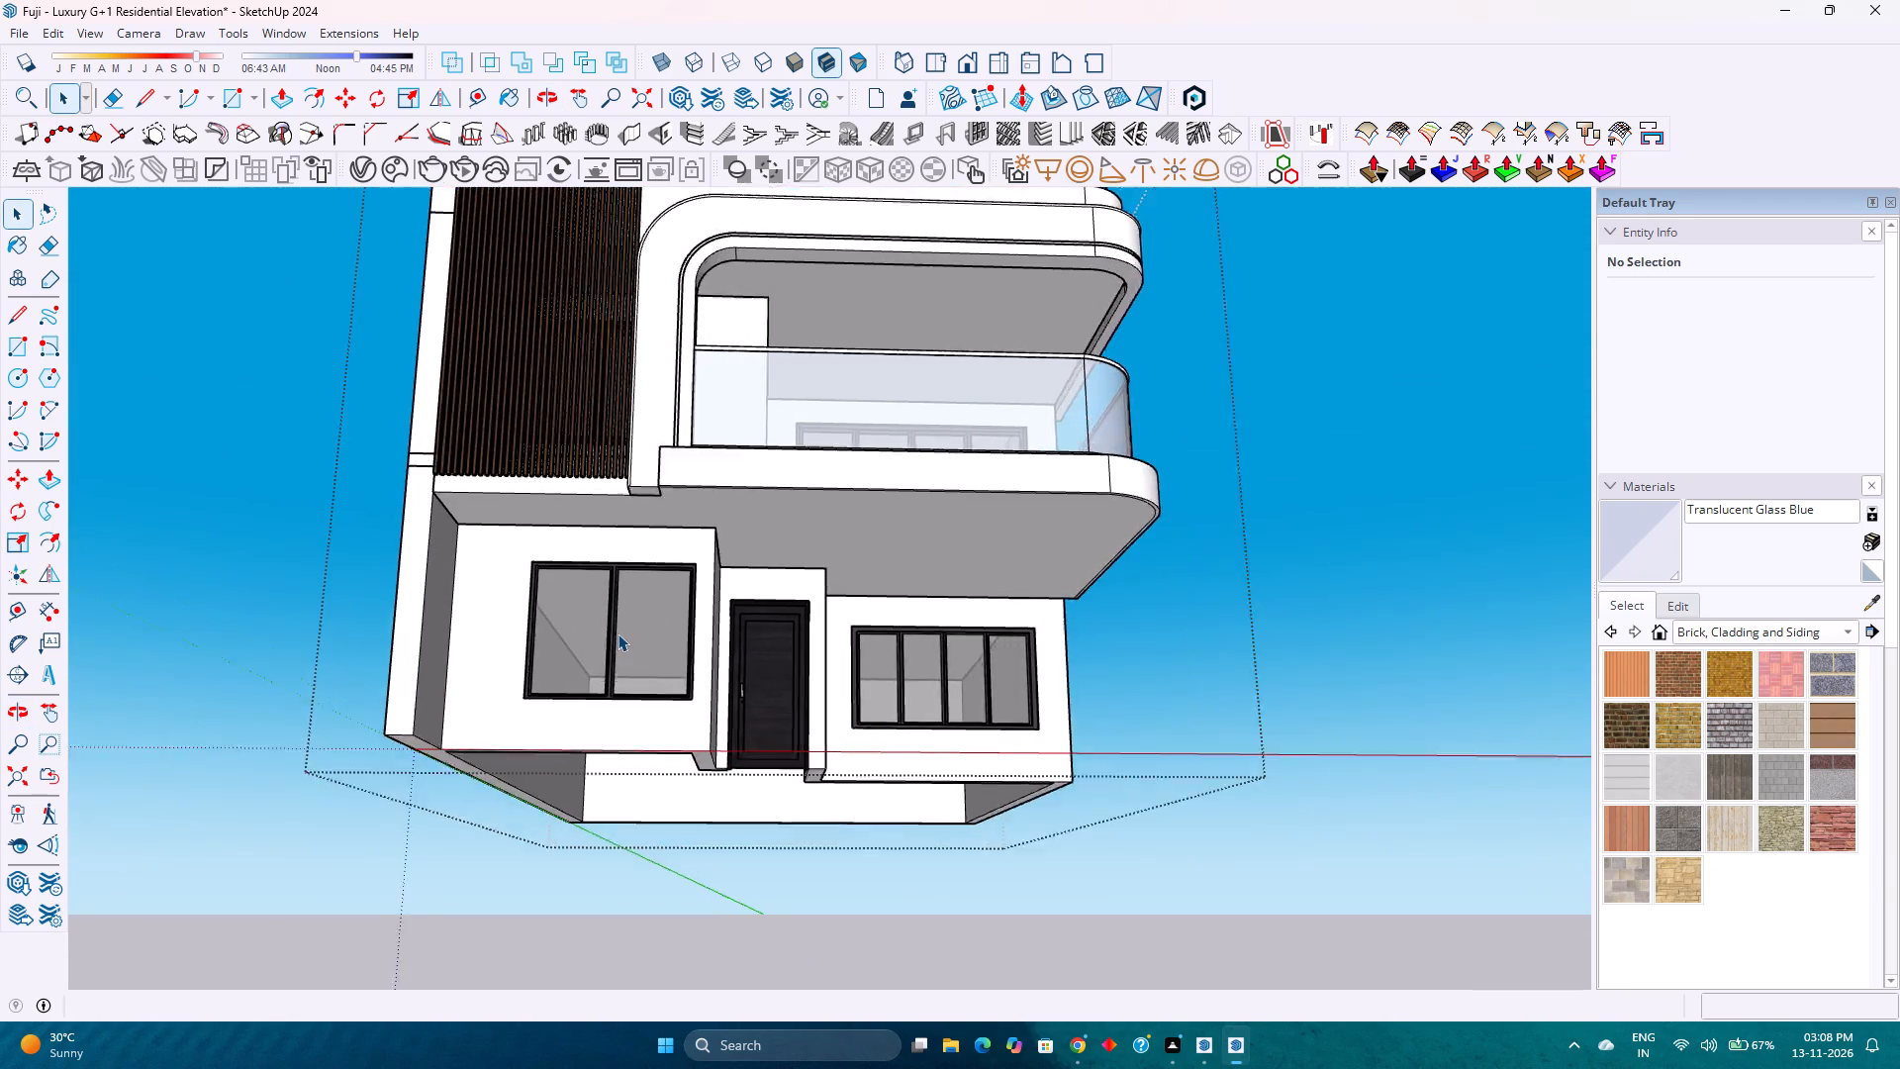
scroll(617, 633, "up", 3)
scroll(616, 634, "down", 4)
scroll(615, 640, "up", 3)
scroll(614, 643, "down", 3)
scroll(614, 643, "up", 4)
scroll(614, 643, "down", 4)
scroll(612, 644, "up", 4)
scroll(612, 644, "down", 4)
scroll(612, 644, "up", 4)
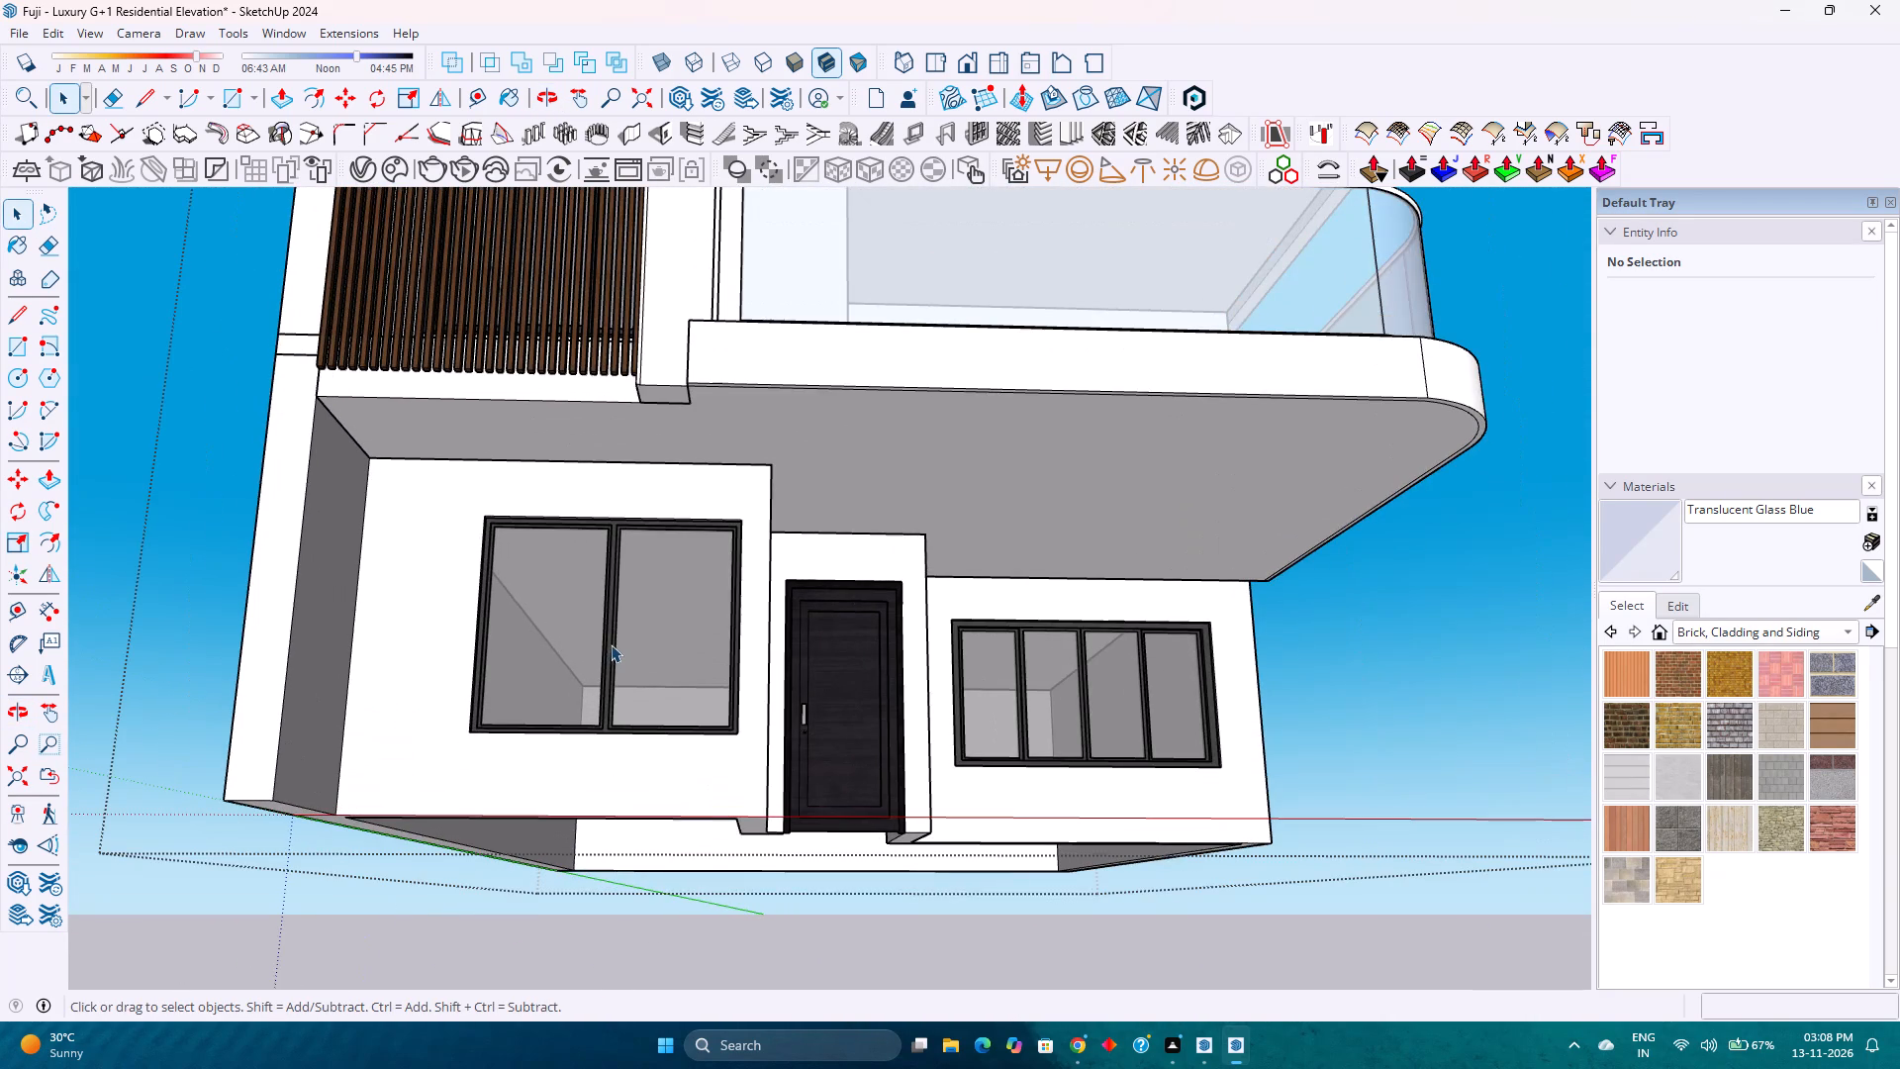
Inside the upper-floor balcony group, delete the inset arc and the two straight inset edges bordering the slab's underside.
double_click(979, 427)
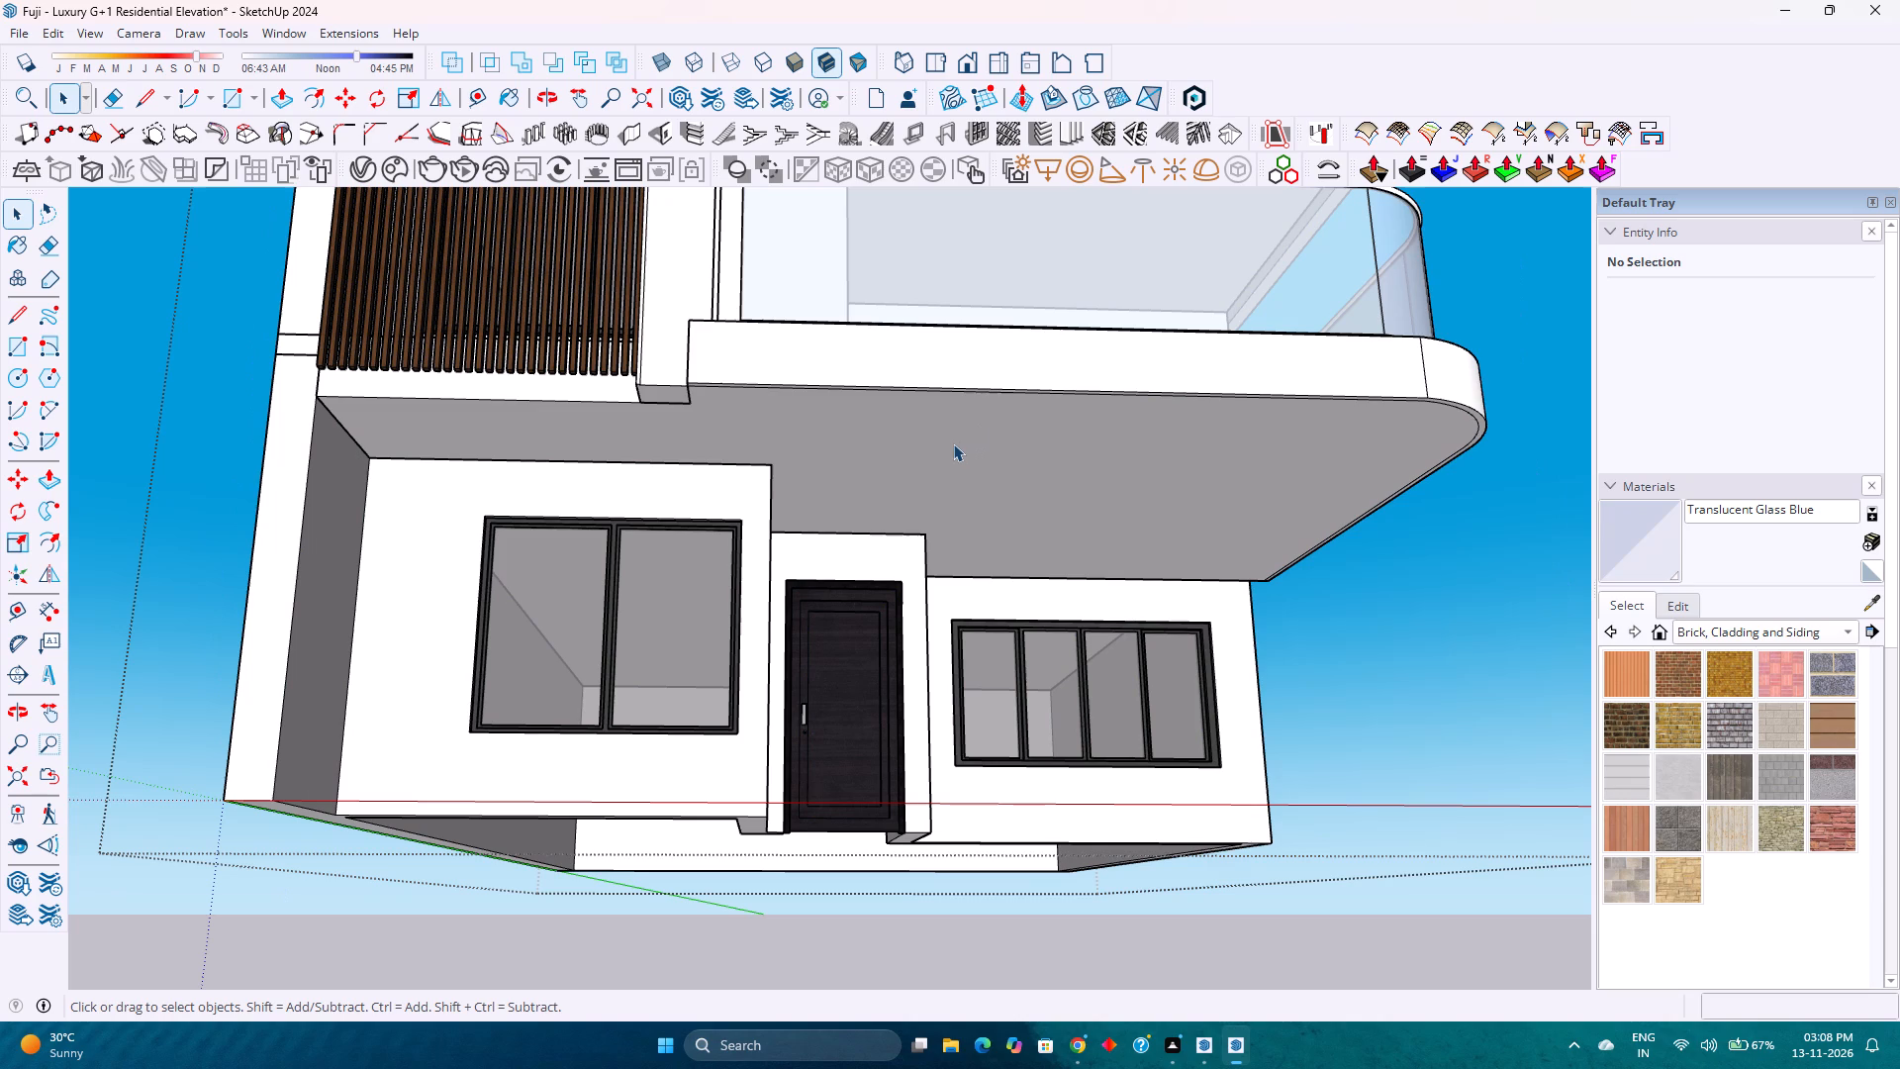
left_click(953, 443)
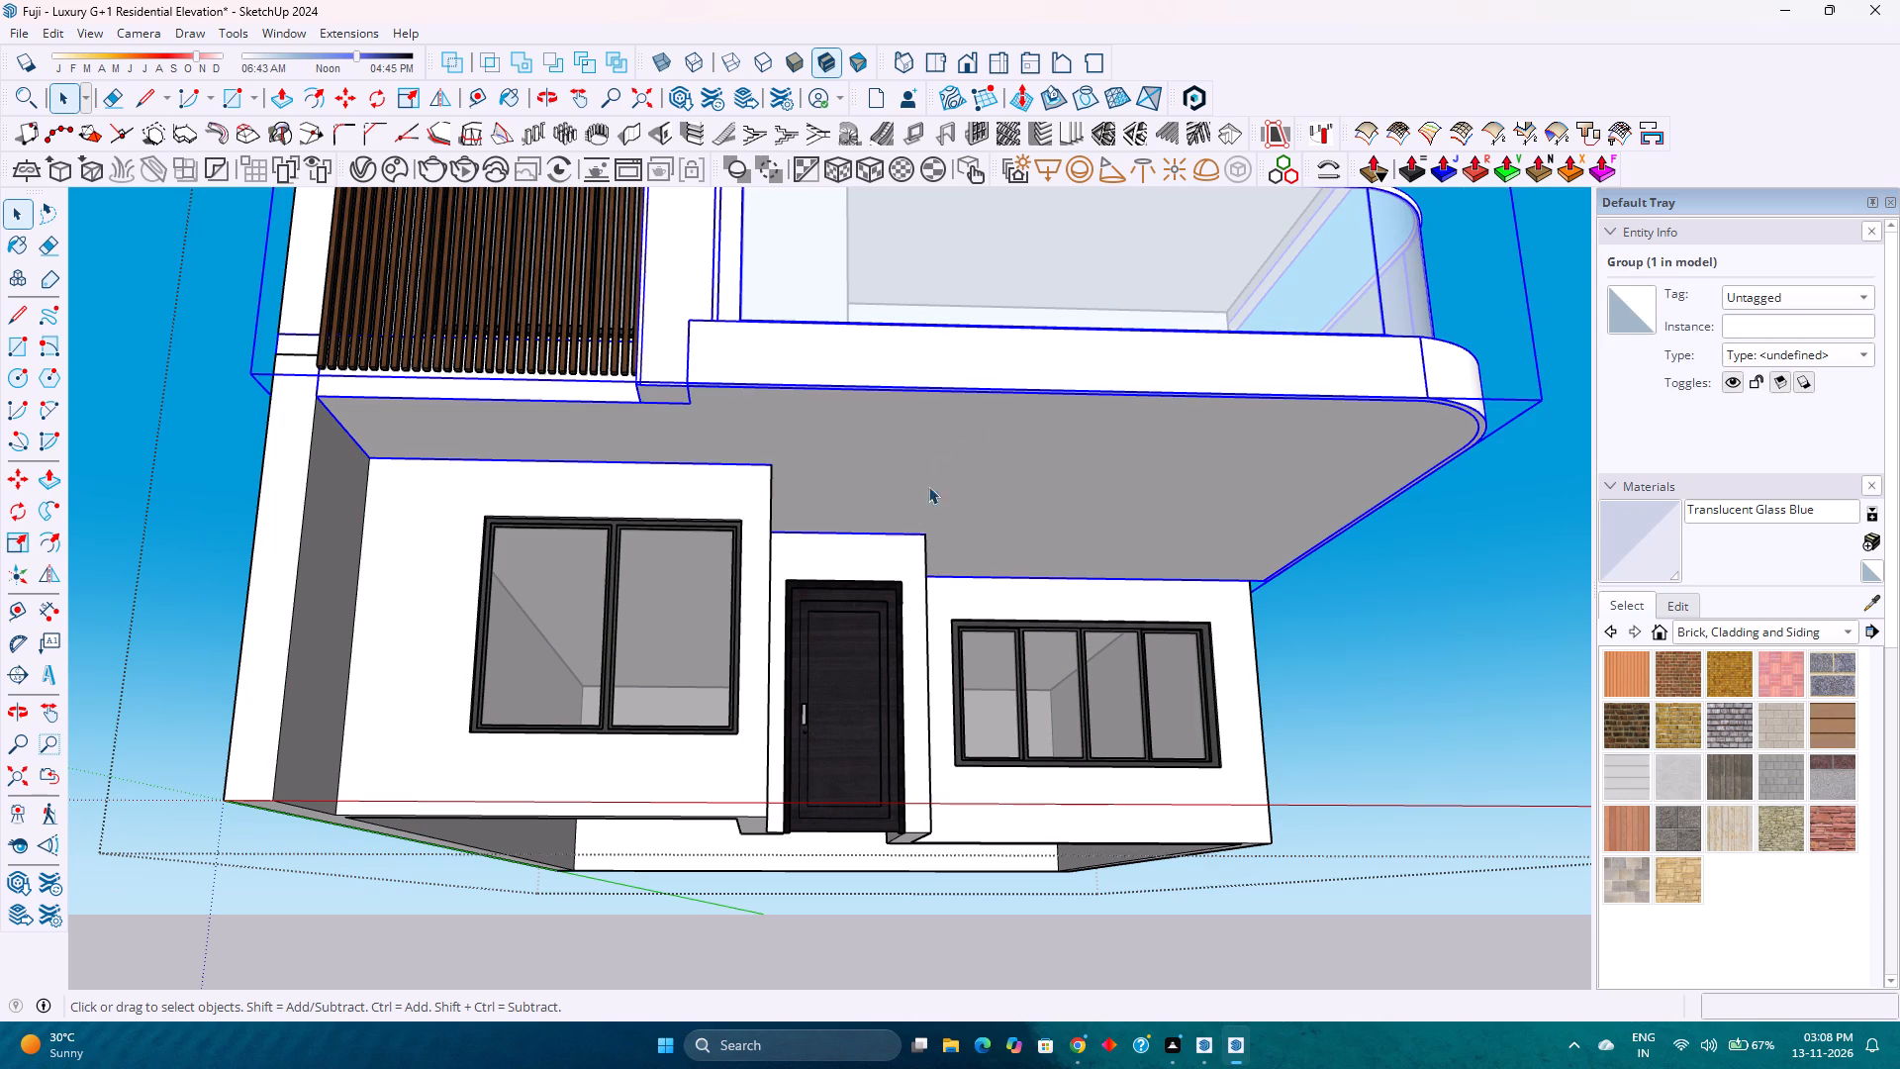
scroll(894, 520, "down", 11)
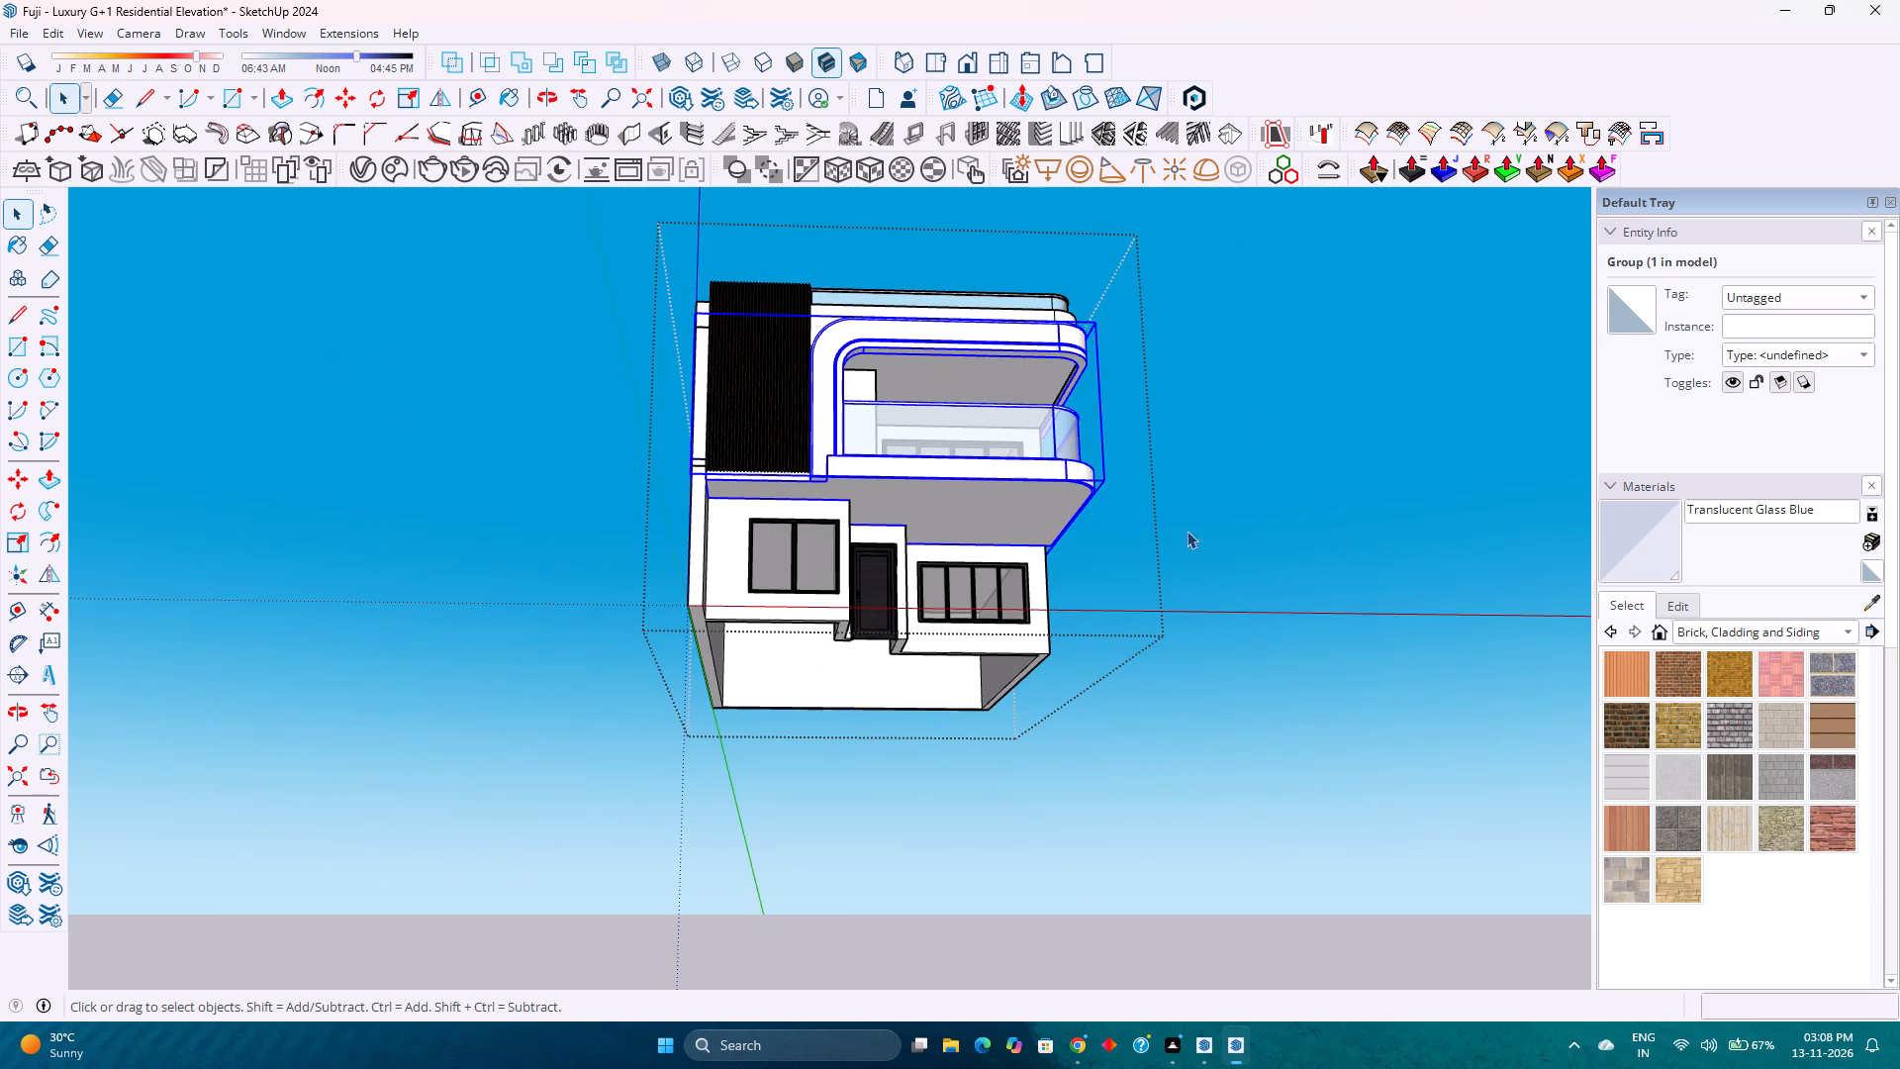
double_click(1008, 519)
scroll(1004, 519, "up", 3)
left_click(1004, 519)
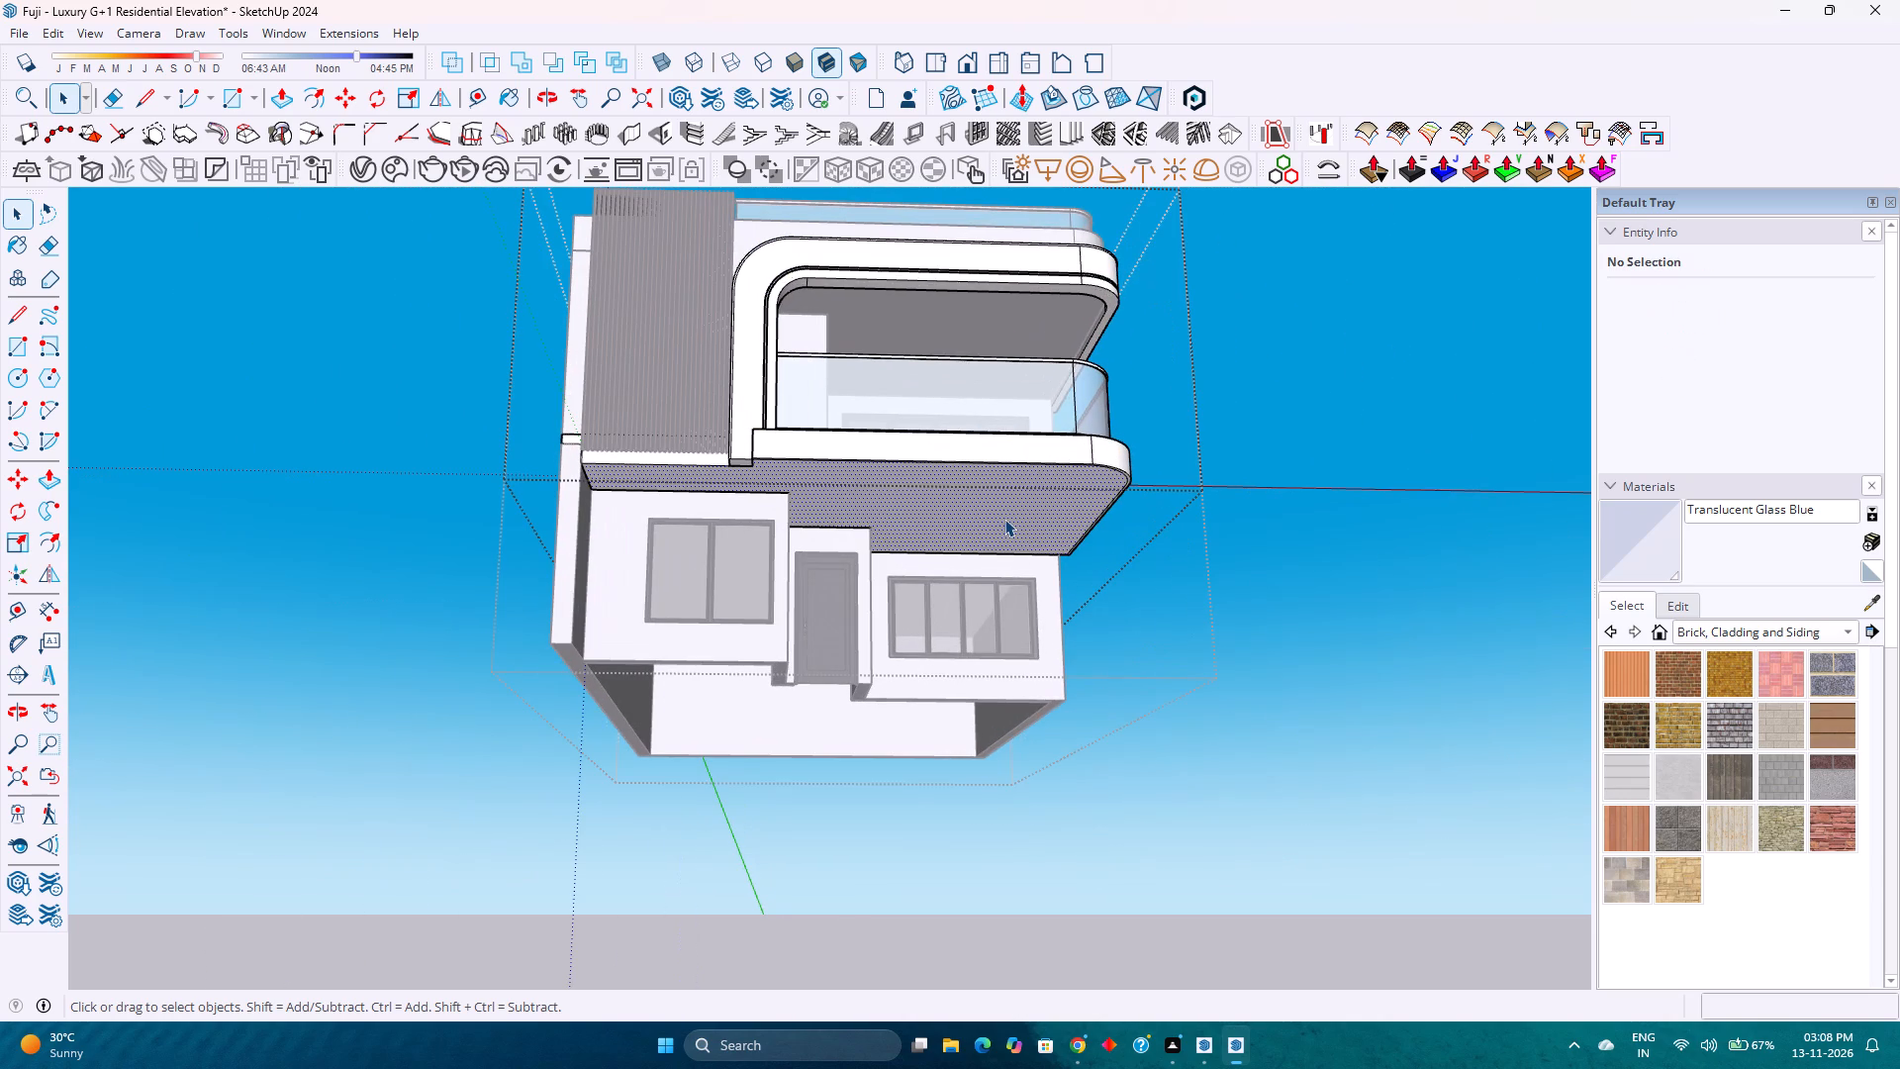
scroll(985, 519, "up", 4)
scroll(1180, 445, "up", 6)
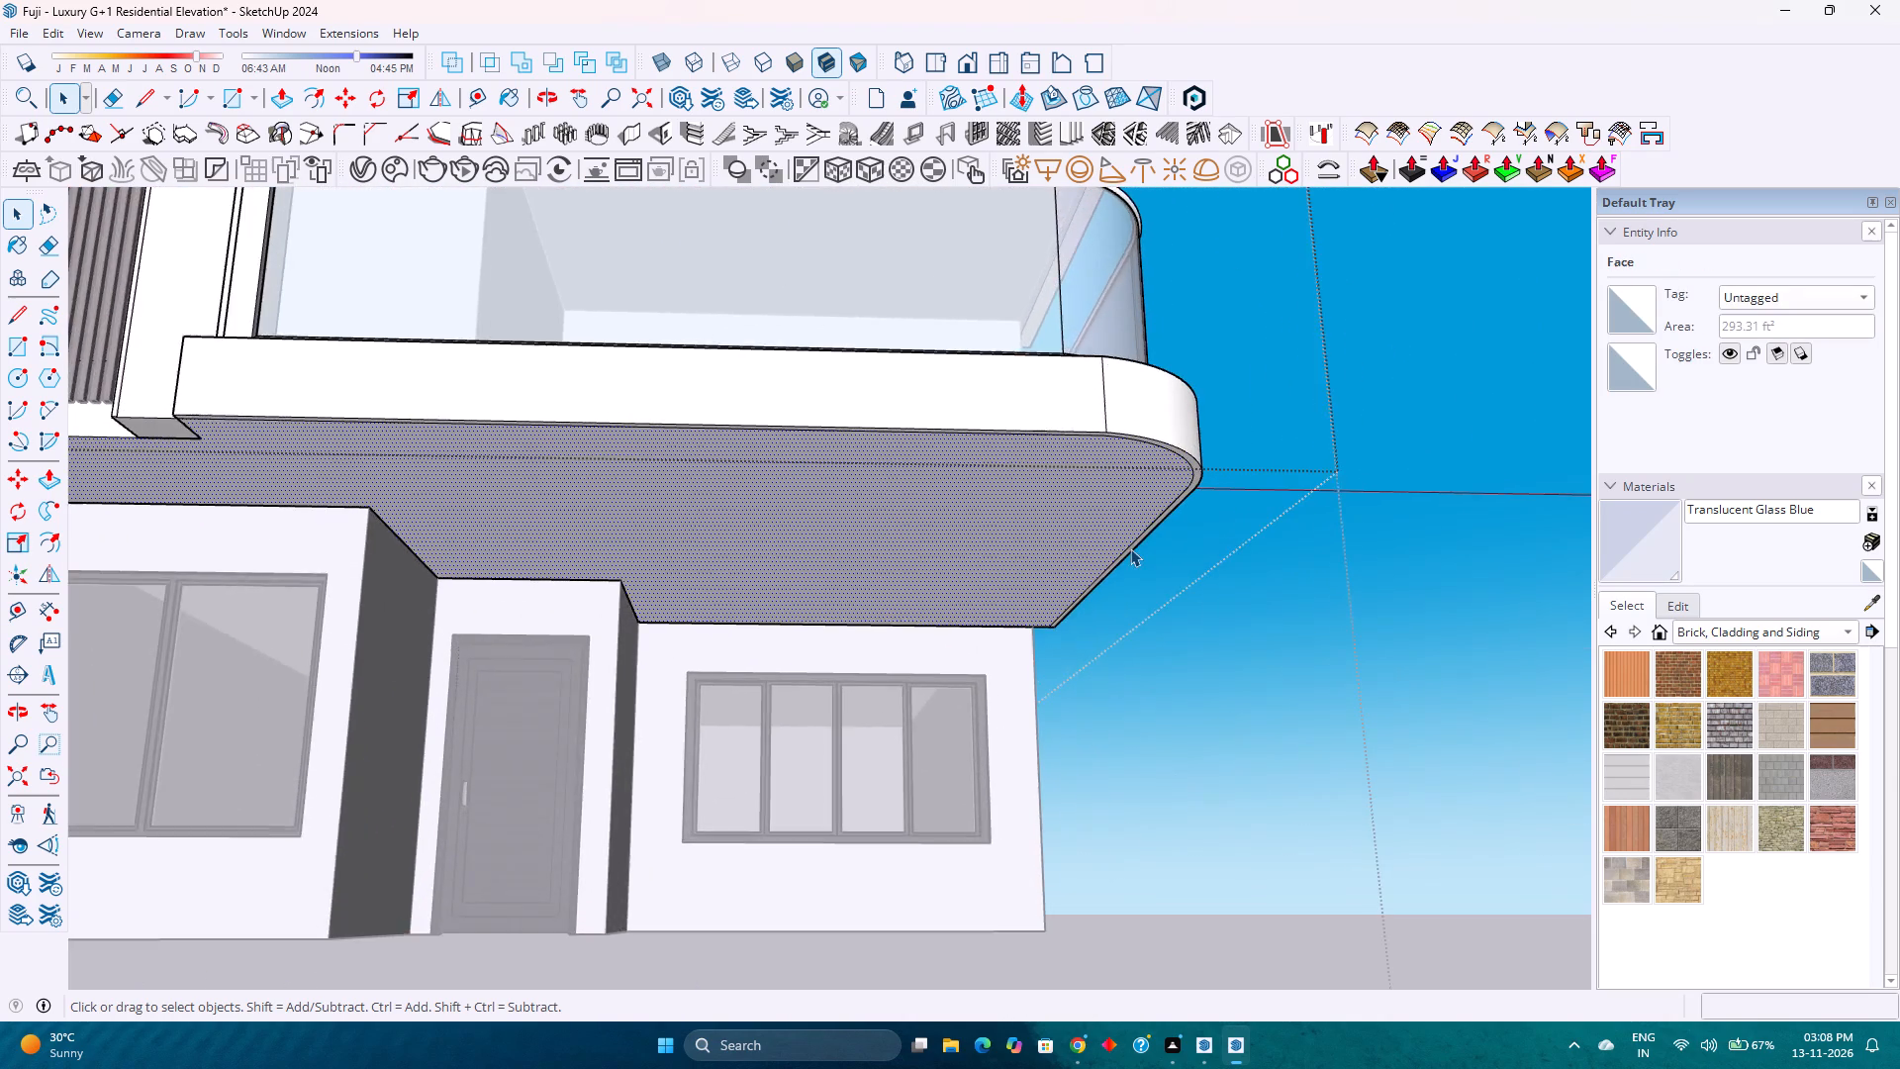
scroll(1130, 548, "up", 2)
middle_click_drag(1130, 548, 1123, 510)
middle_click(1123, 510)
left_click(1200, 418)
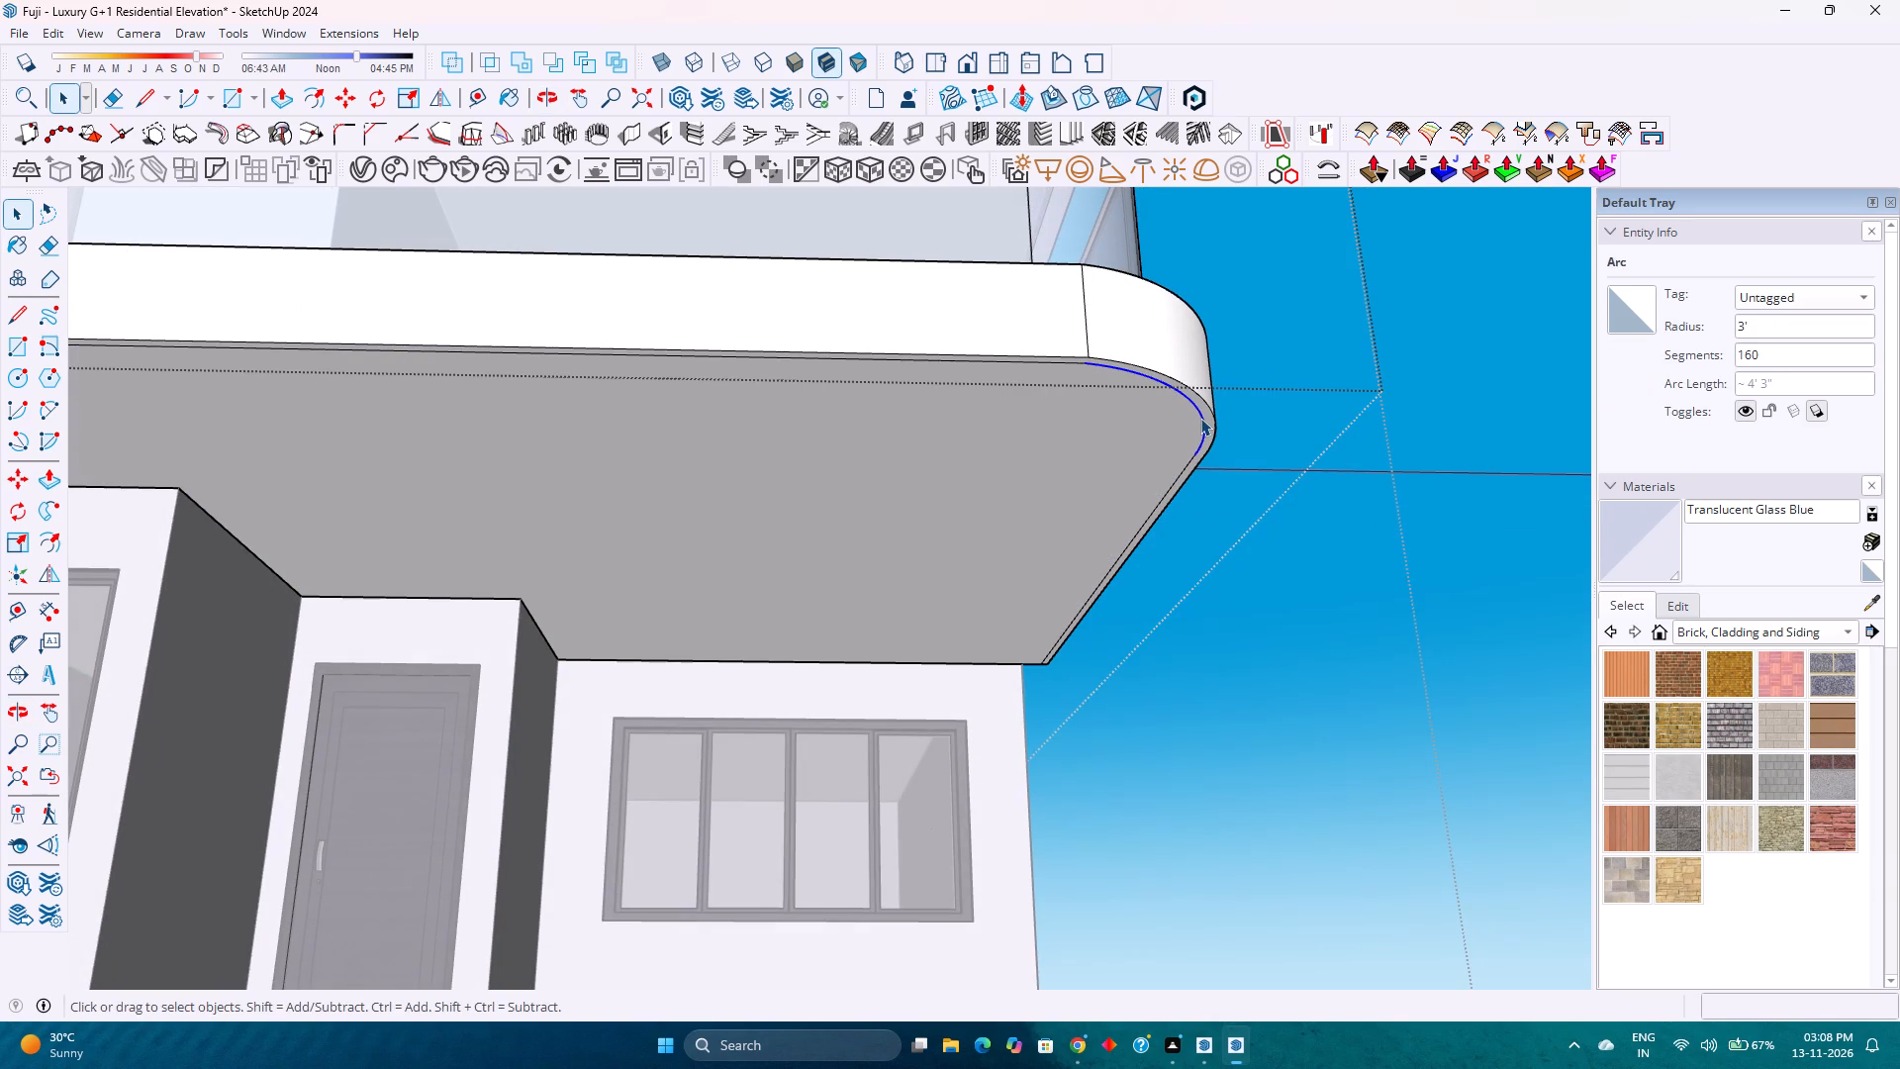
key("Delete")
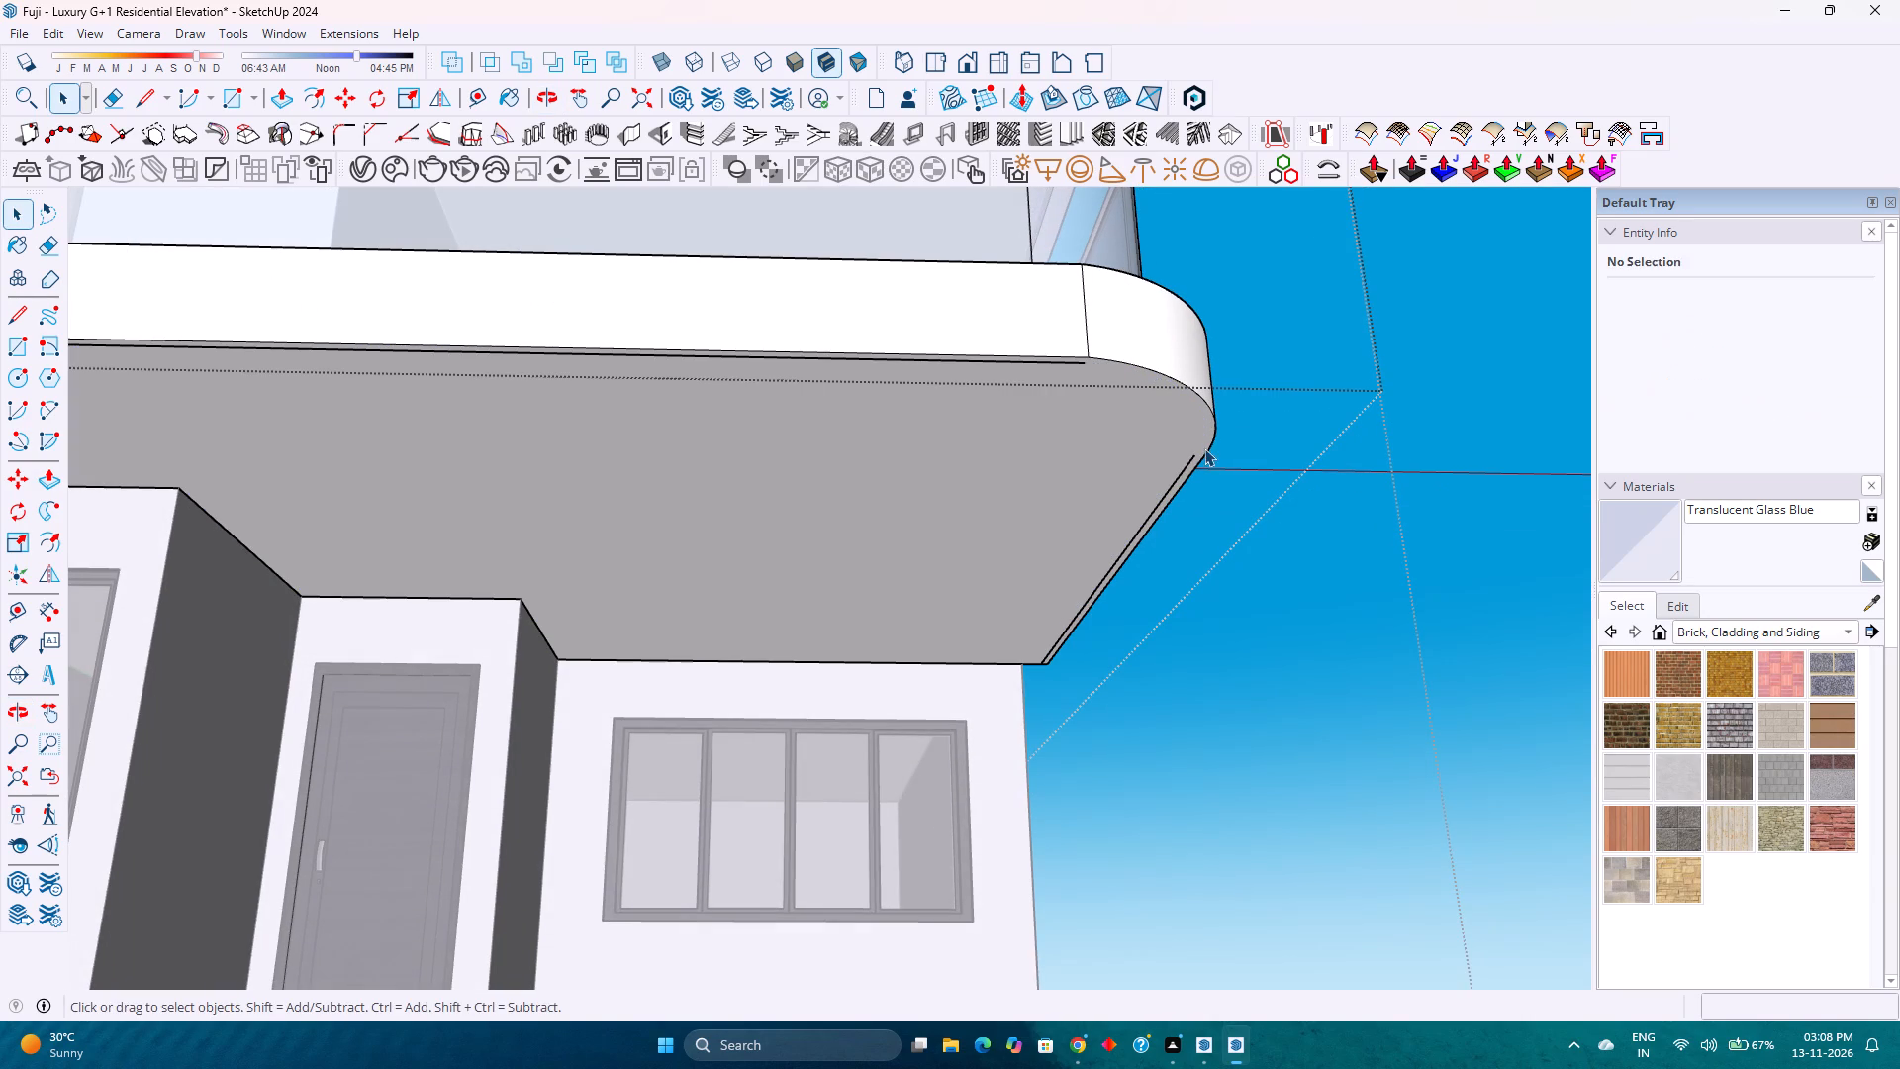
left_click(1191, 457)
key("Delete")
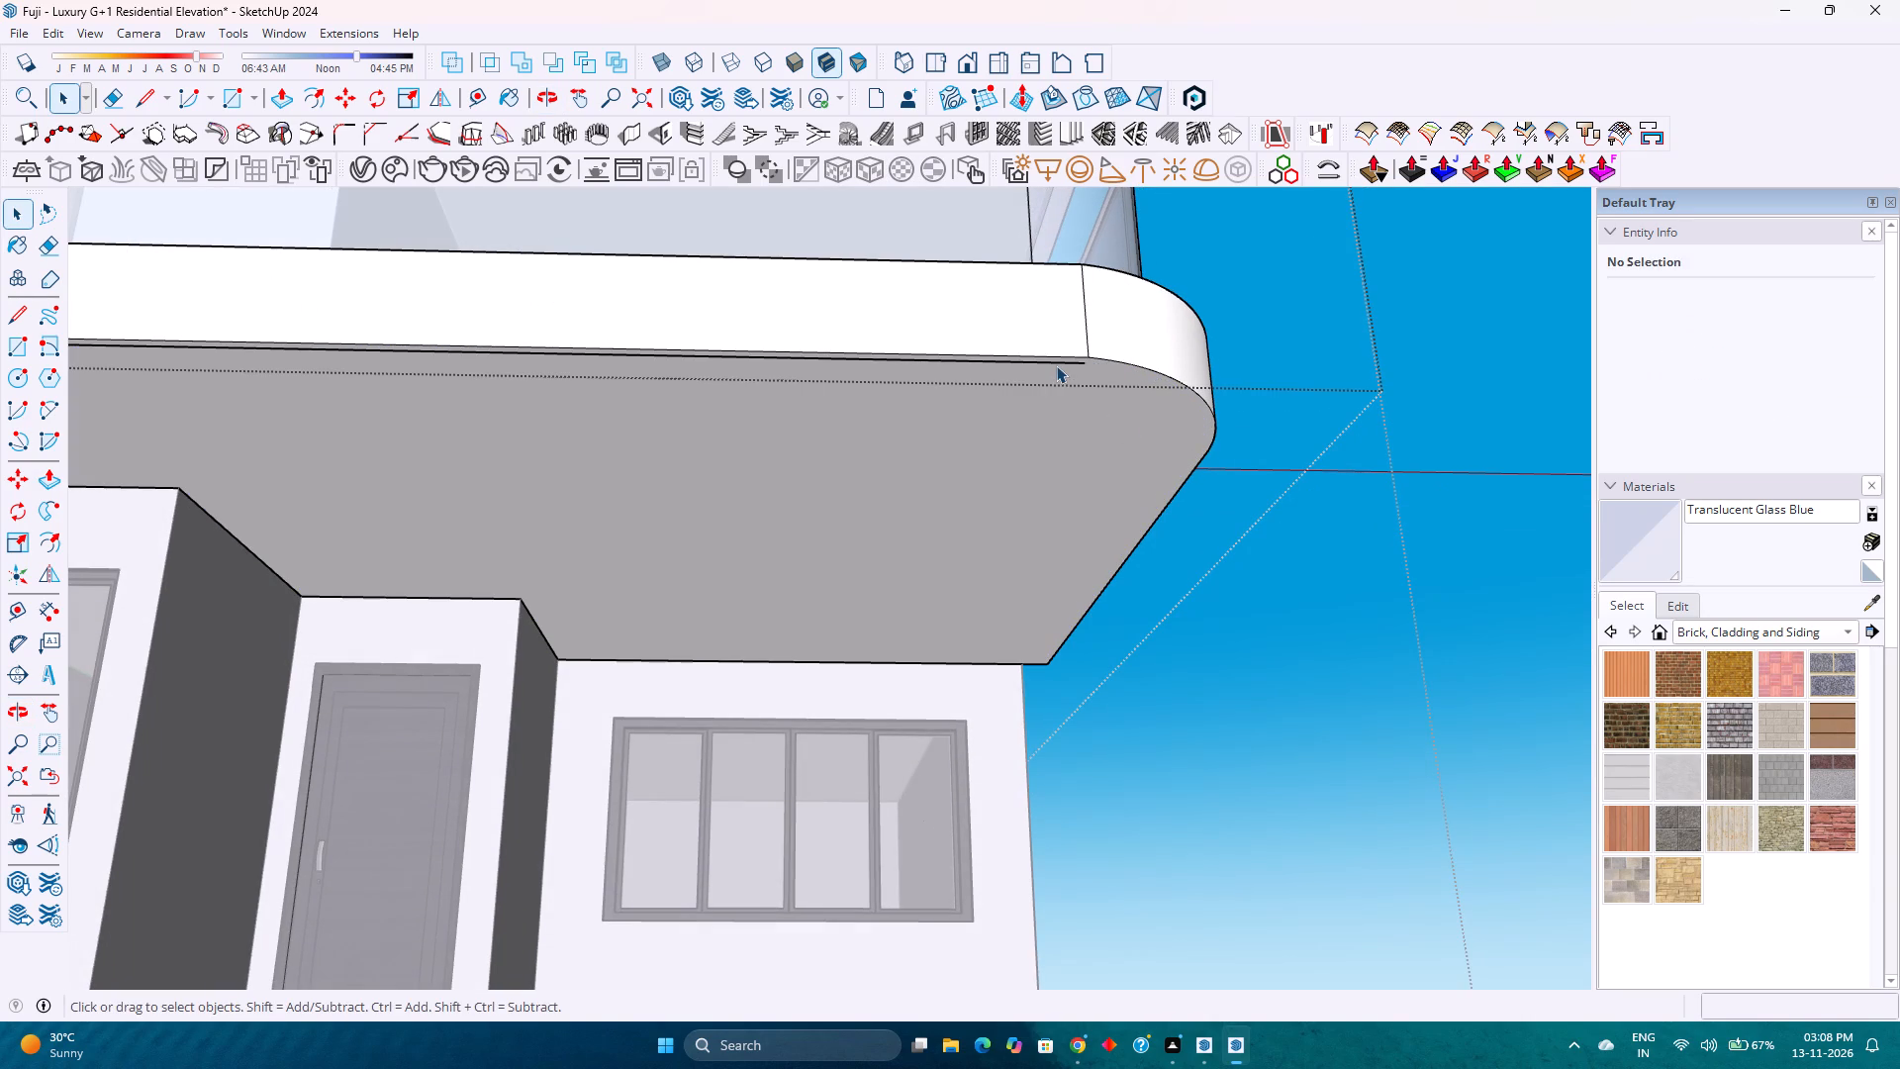
left_click(1058, 362)
key("Delete")
scroll(1071, 376, "down", 8)
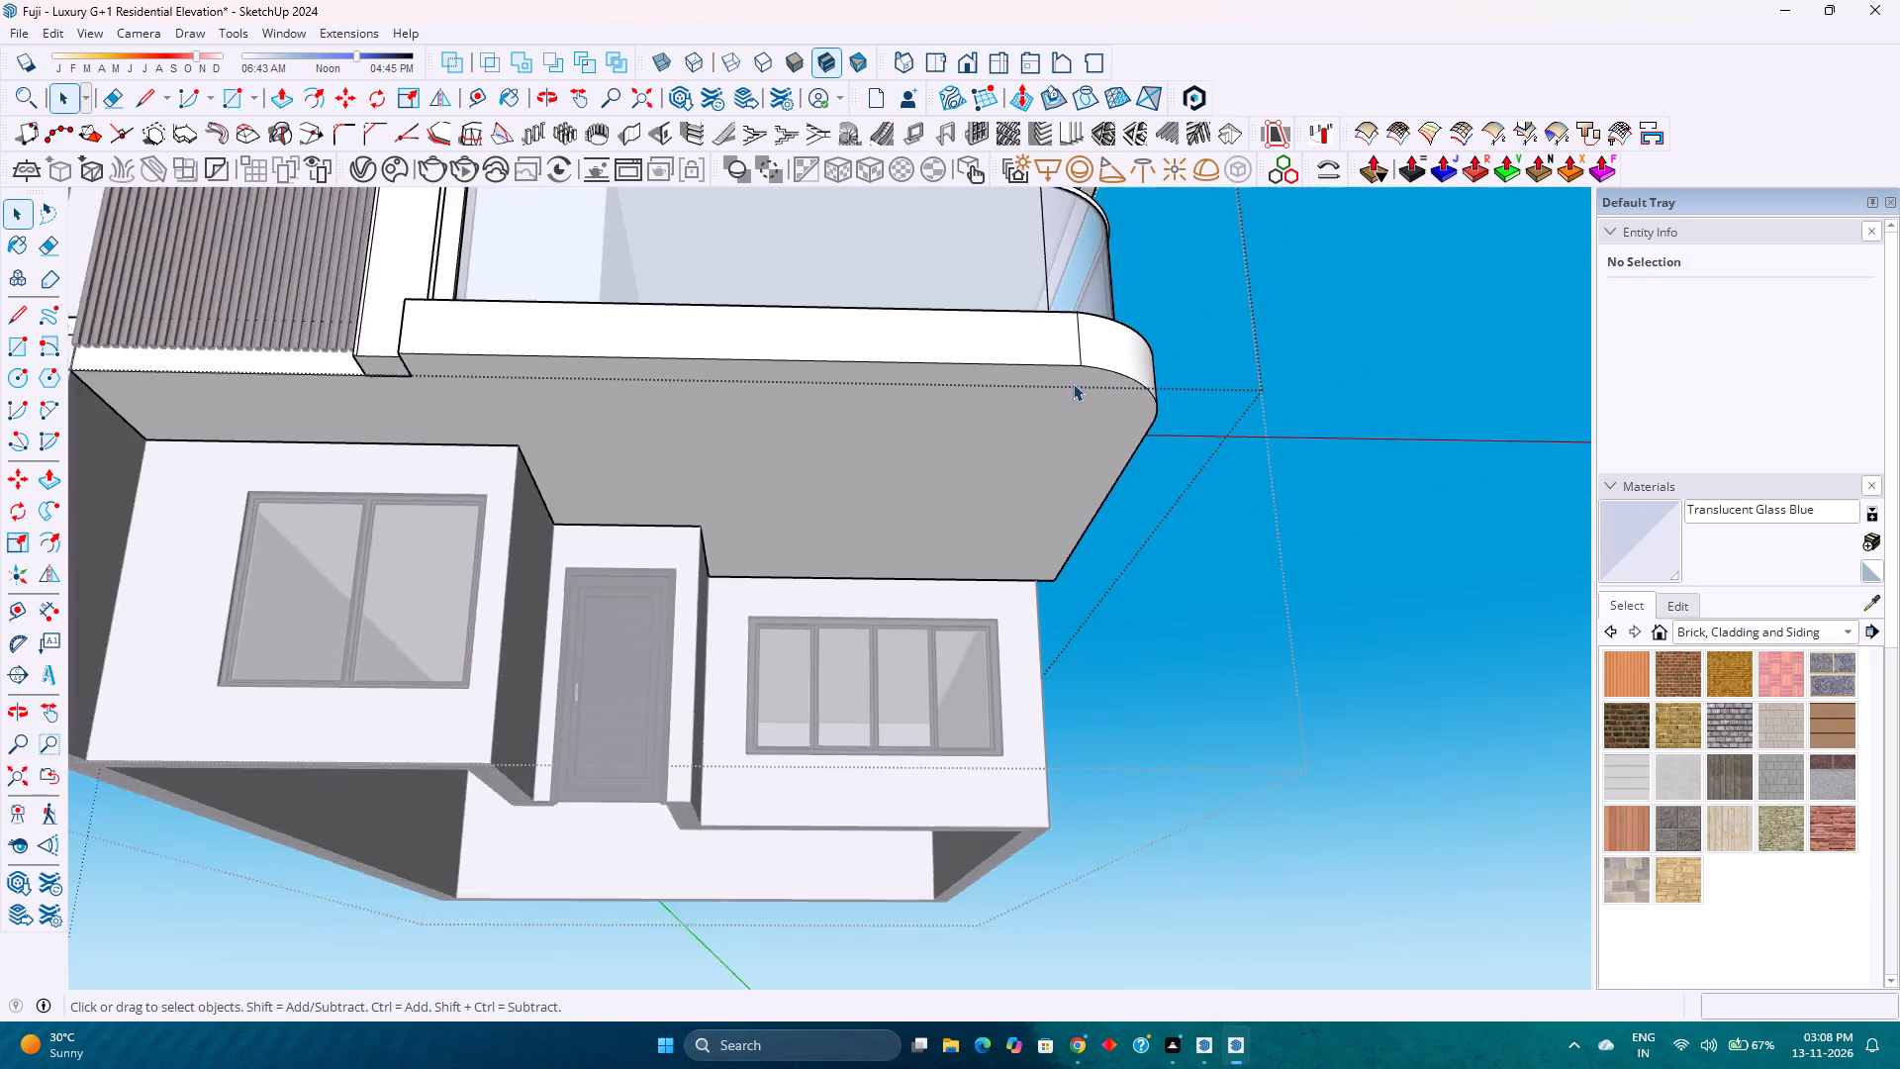
Offset the border of the upper-floor balcony slab's underside face inward by 2 inches.
scroll(538, 357, "up", 6)
left_click(467, 434)
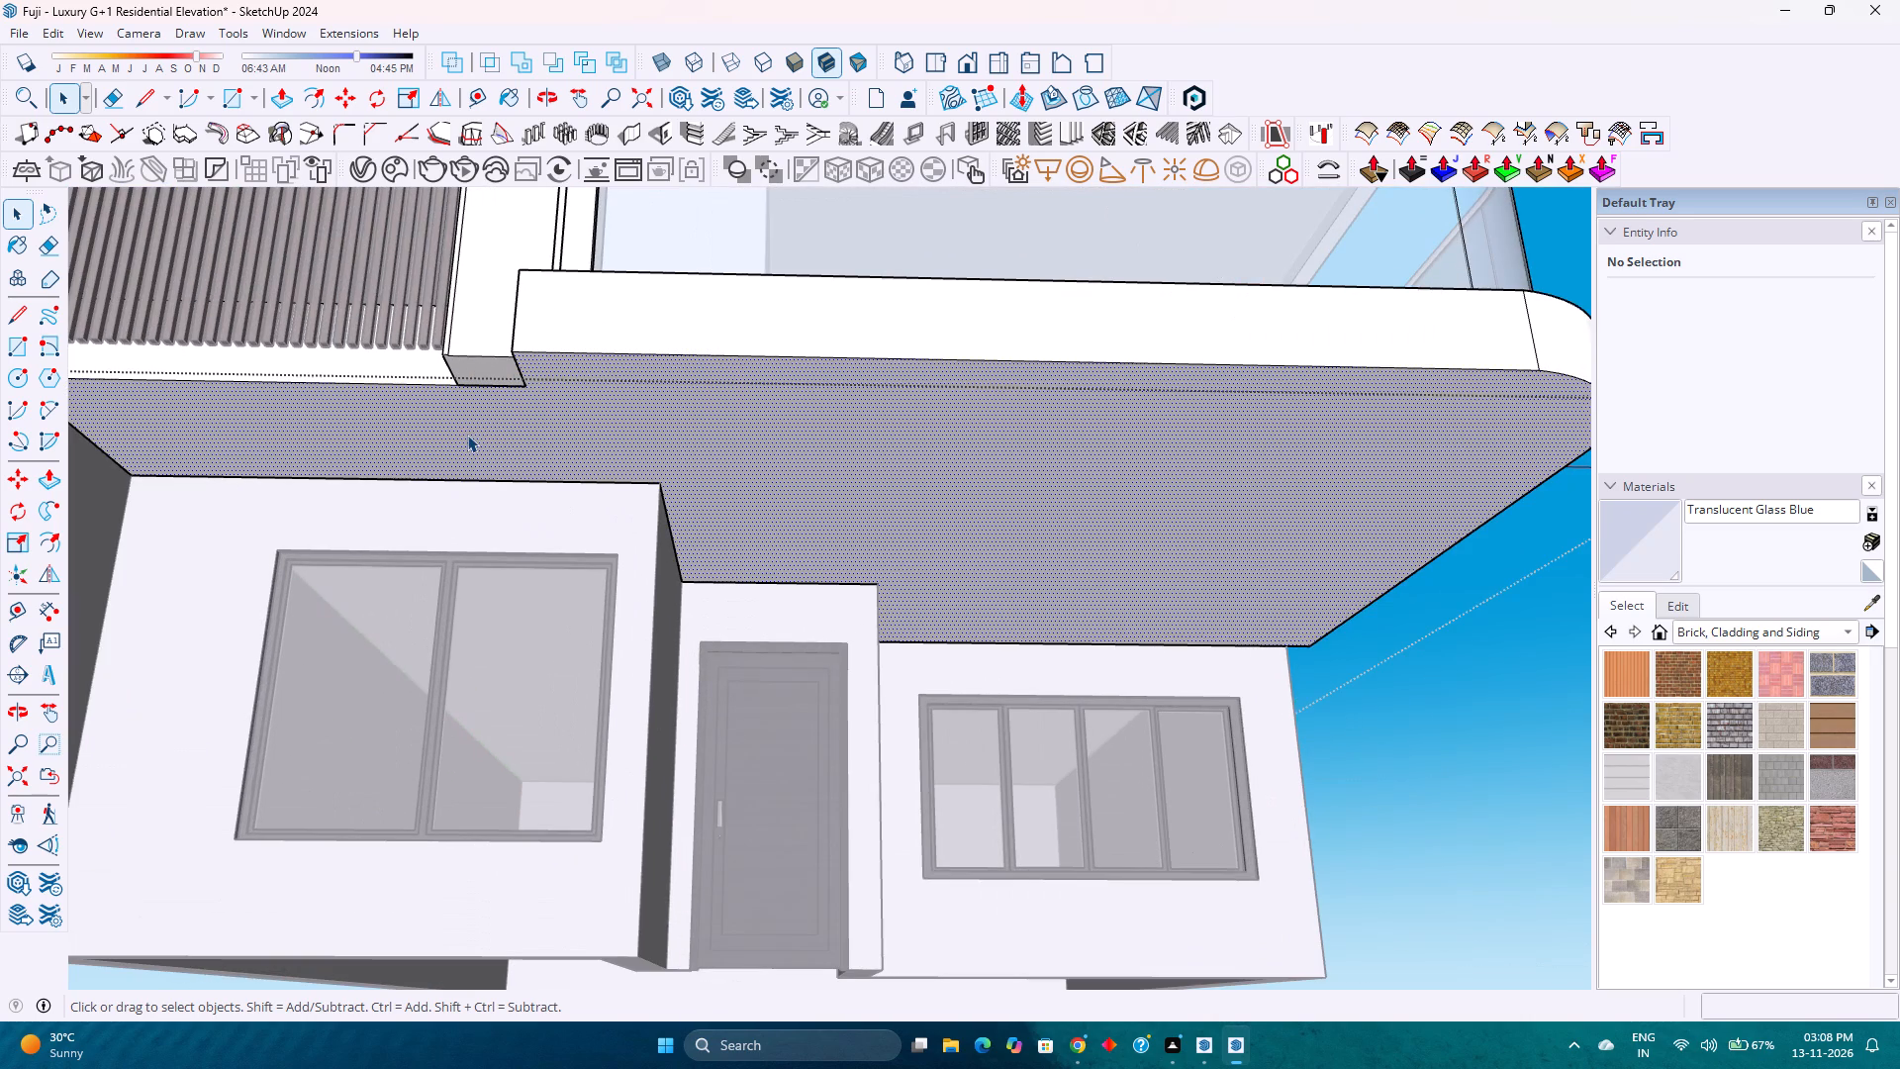
scroll(467, 435, "down", 4)
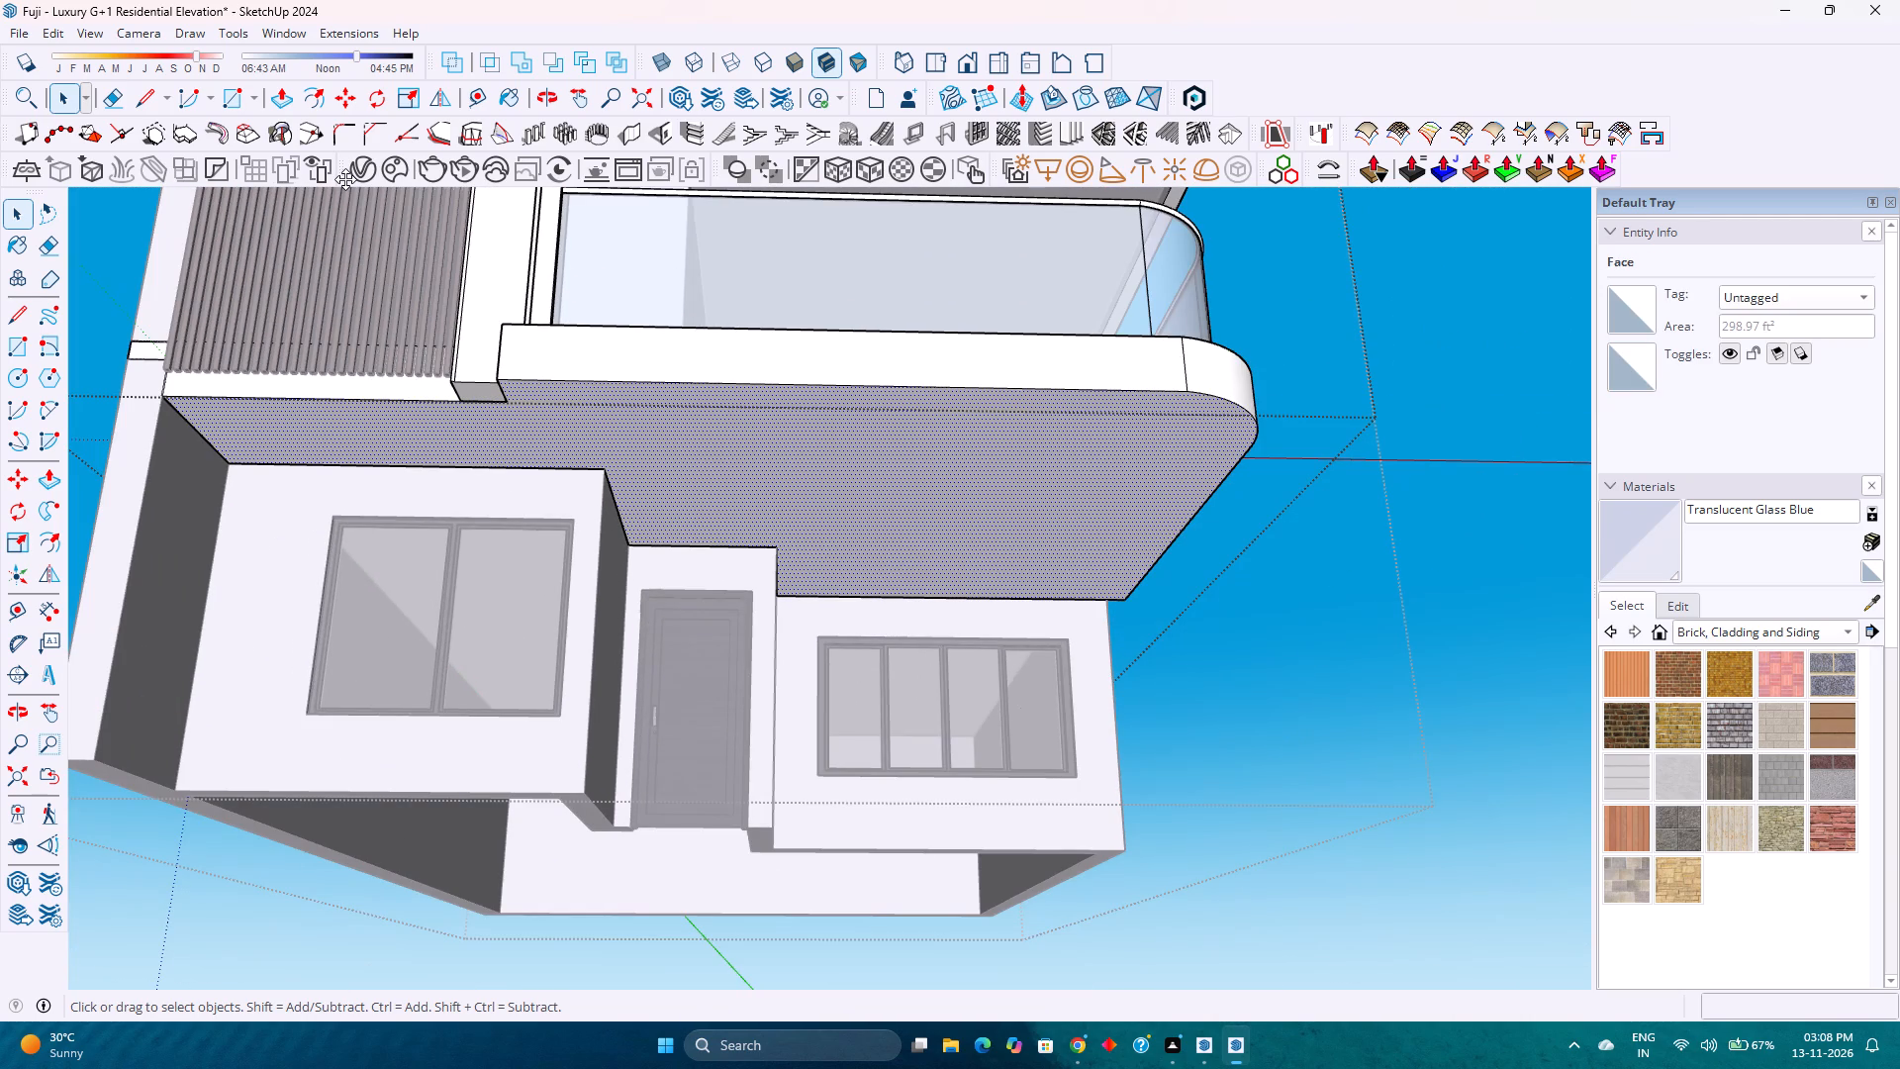
left_click(311, 88)
left_click(605, 458)
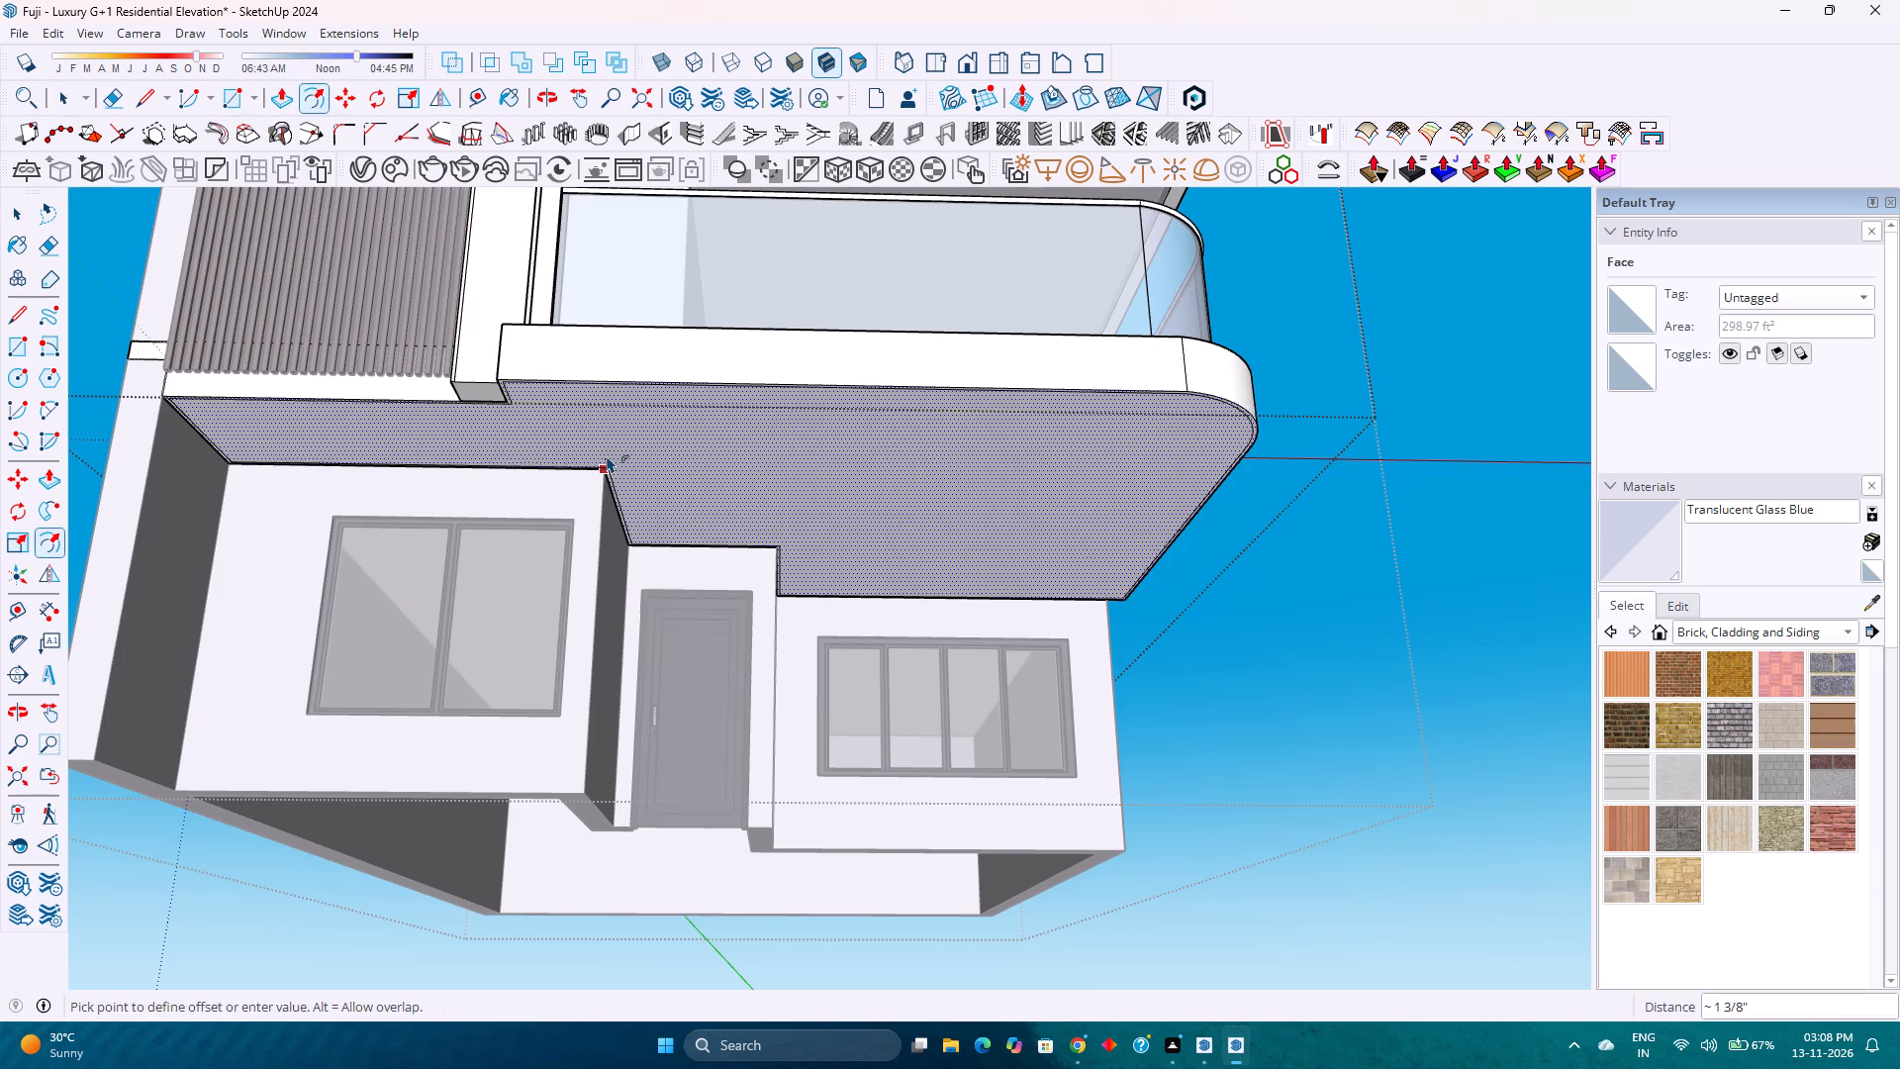
key("2")
key("Return")
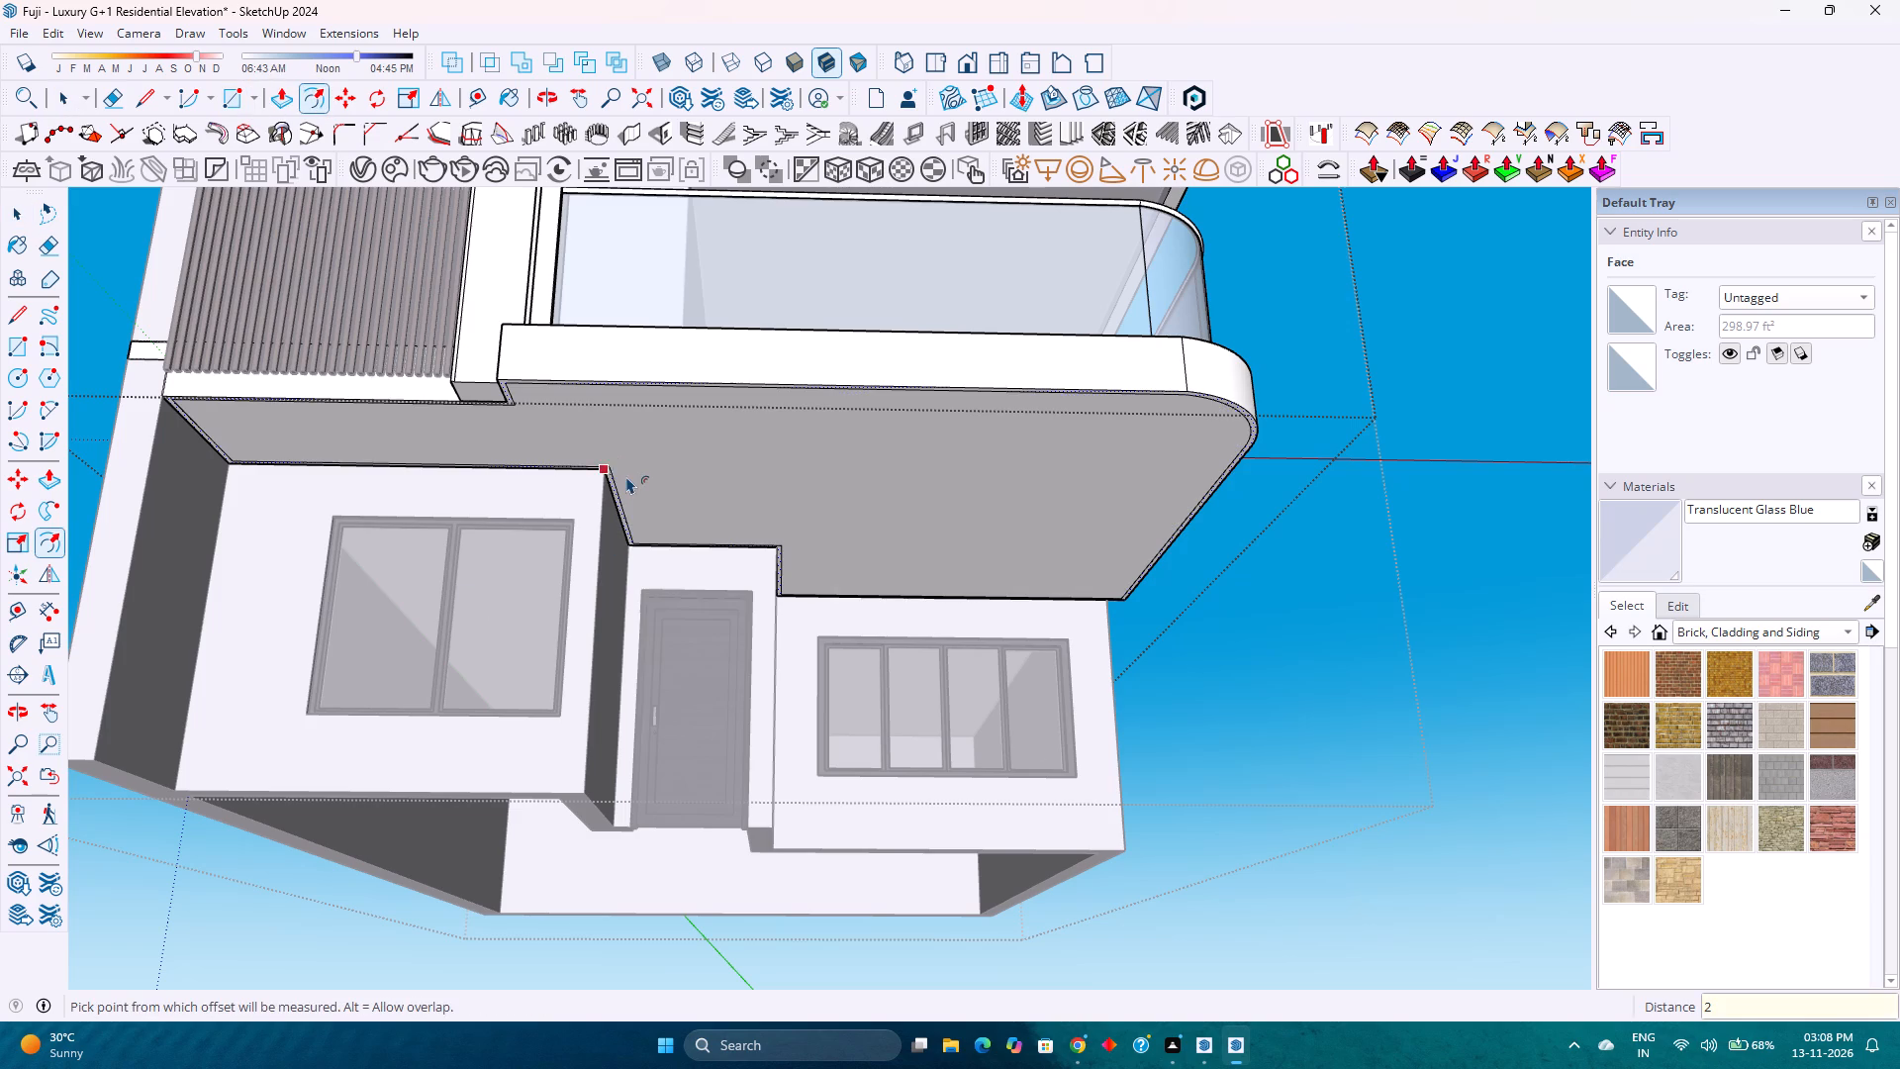
Add two more inset outlines on the slab's underside, offset 9 inches and 11 inches, to form a thin band.
left_click(627, 477)
key("4")
key("Return")
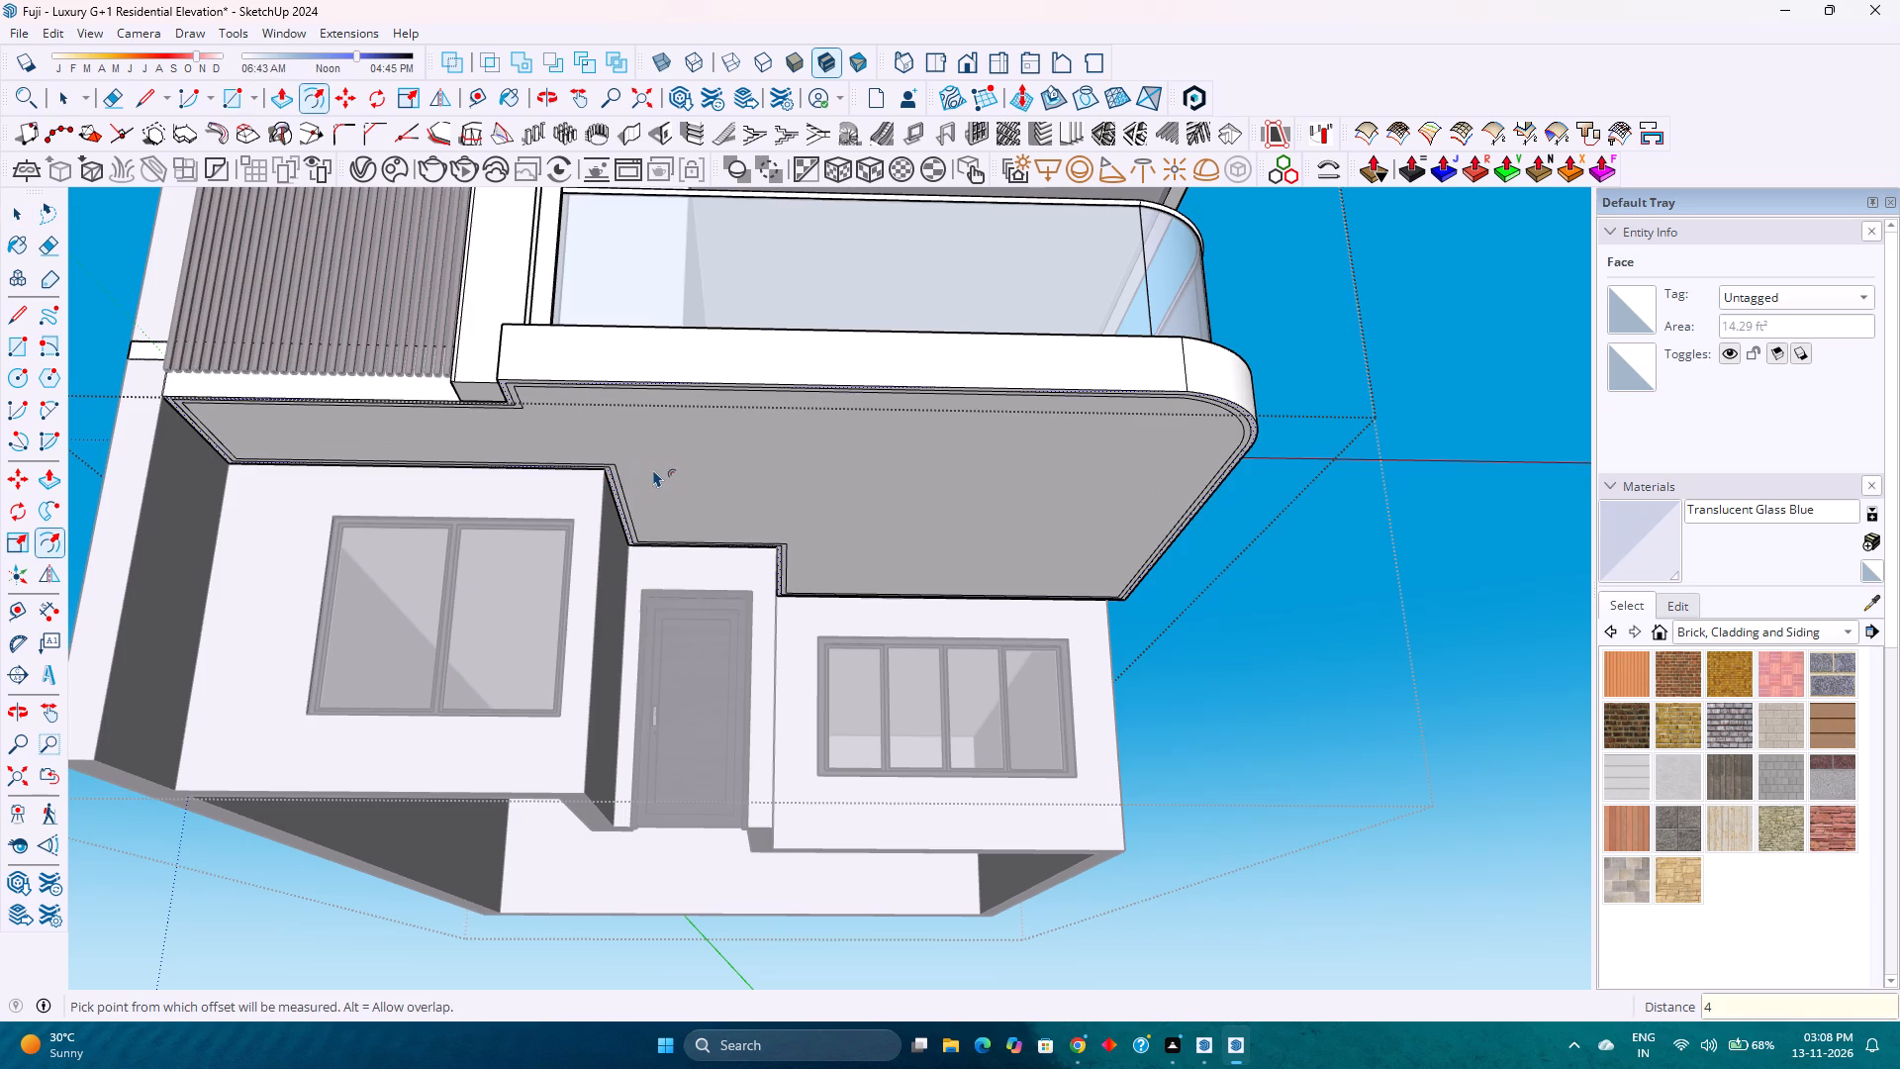
key("6")
key("Return")
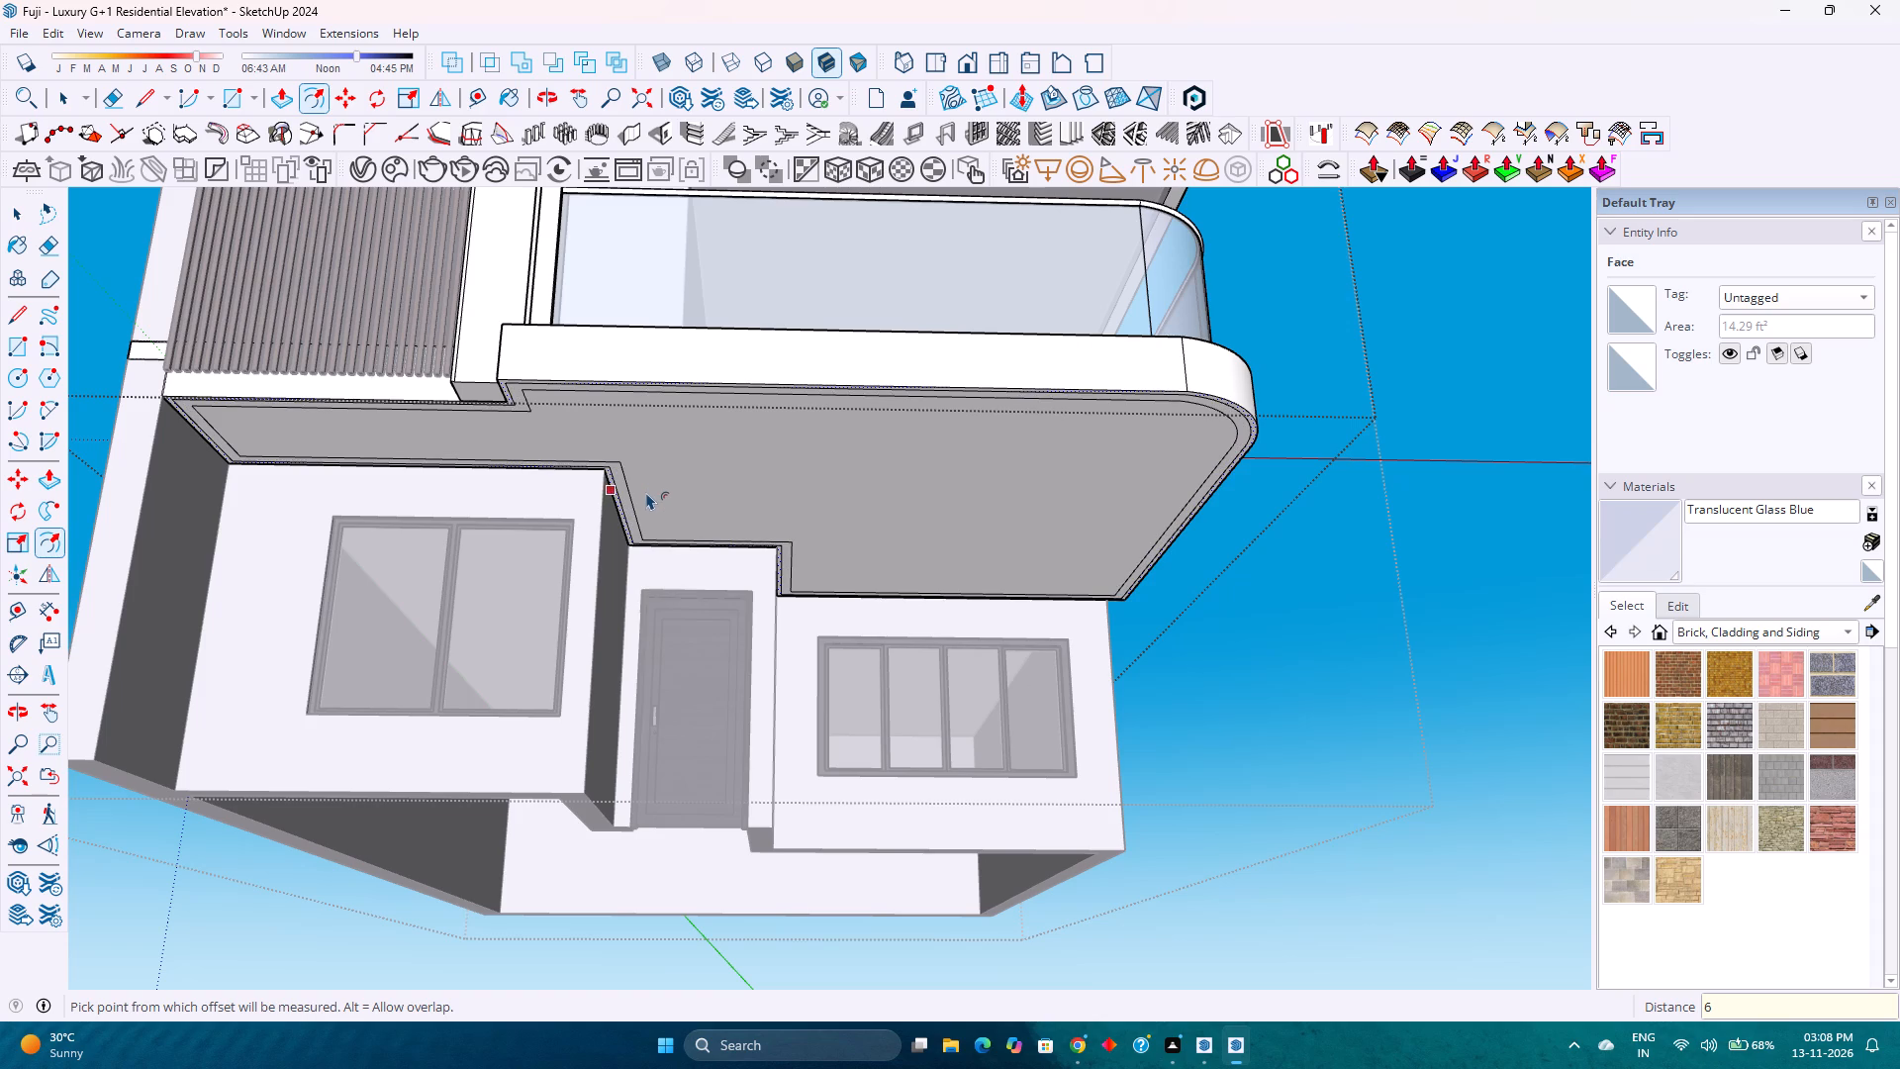
key("9")
key("Return")
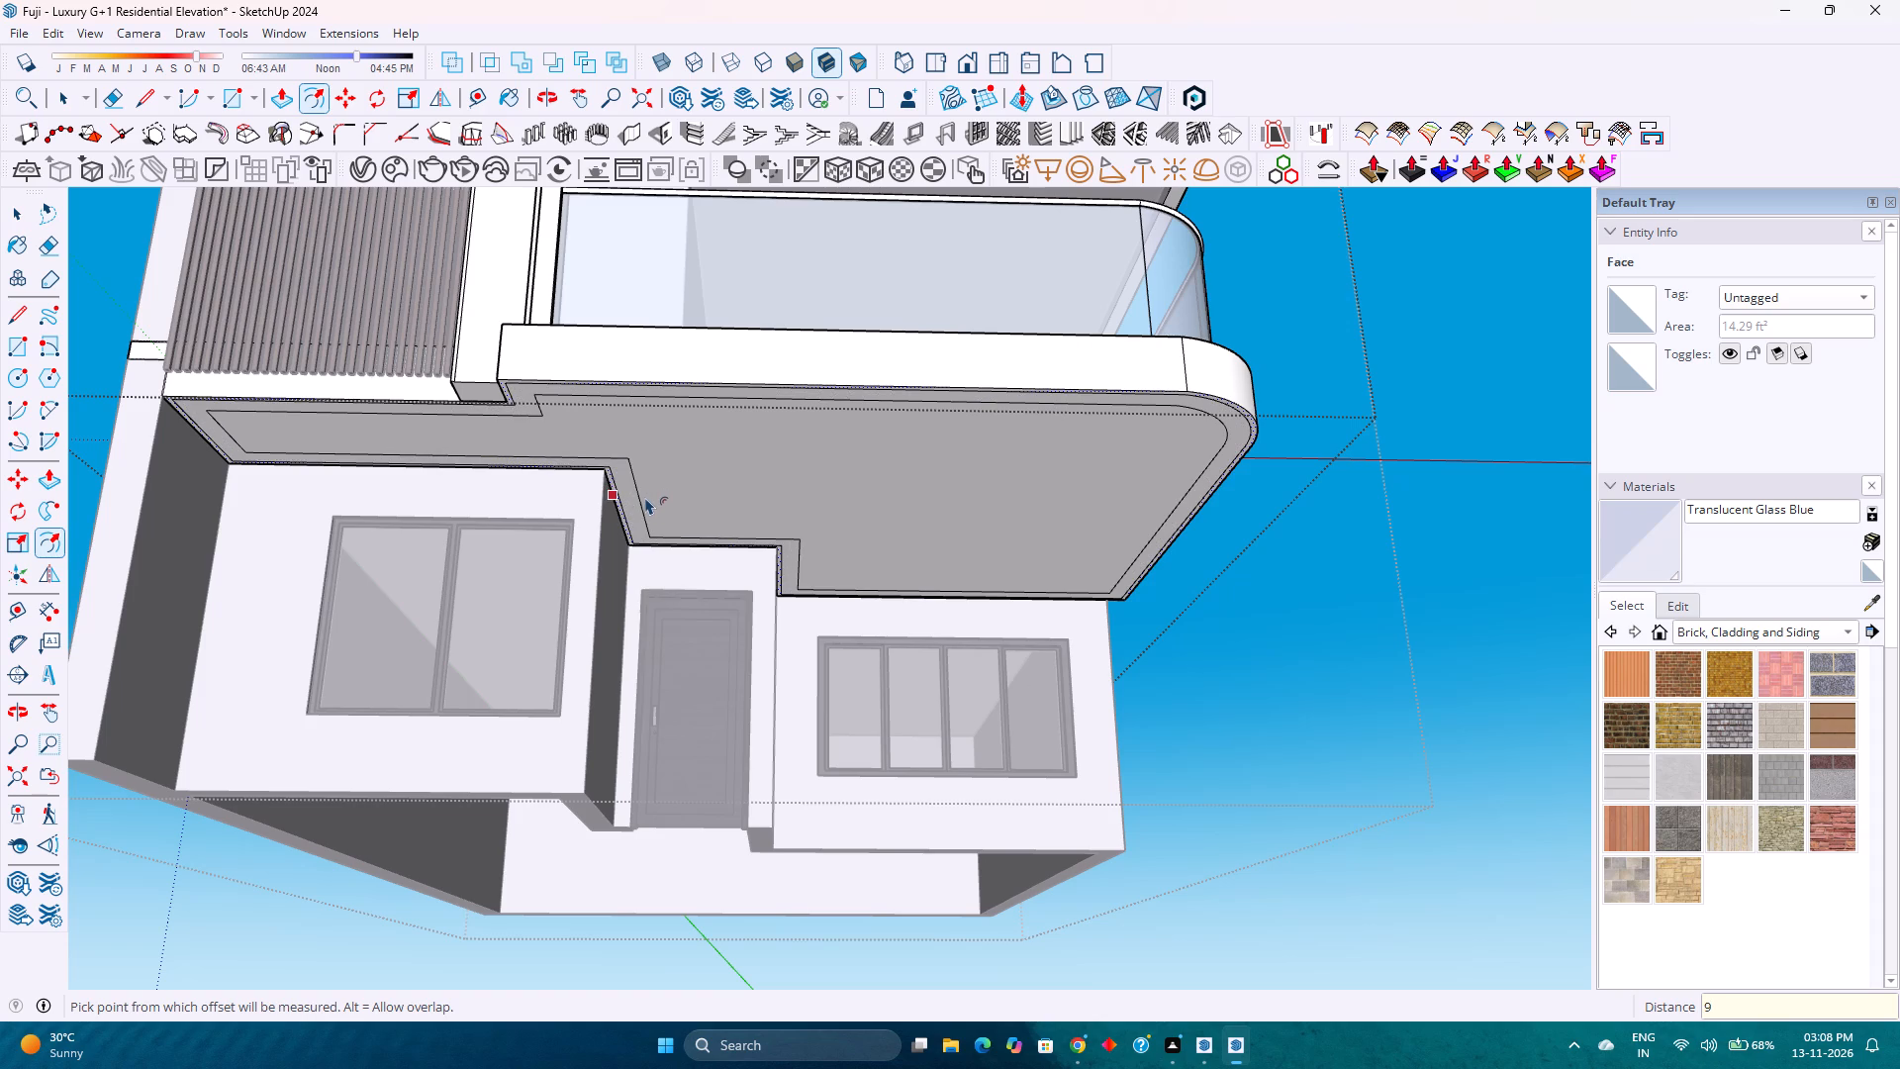
left_click(640, 512)
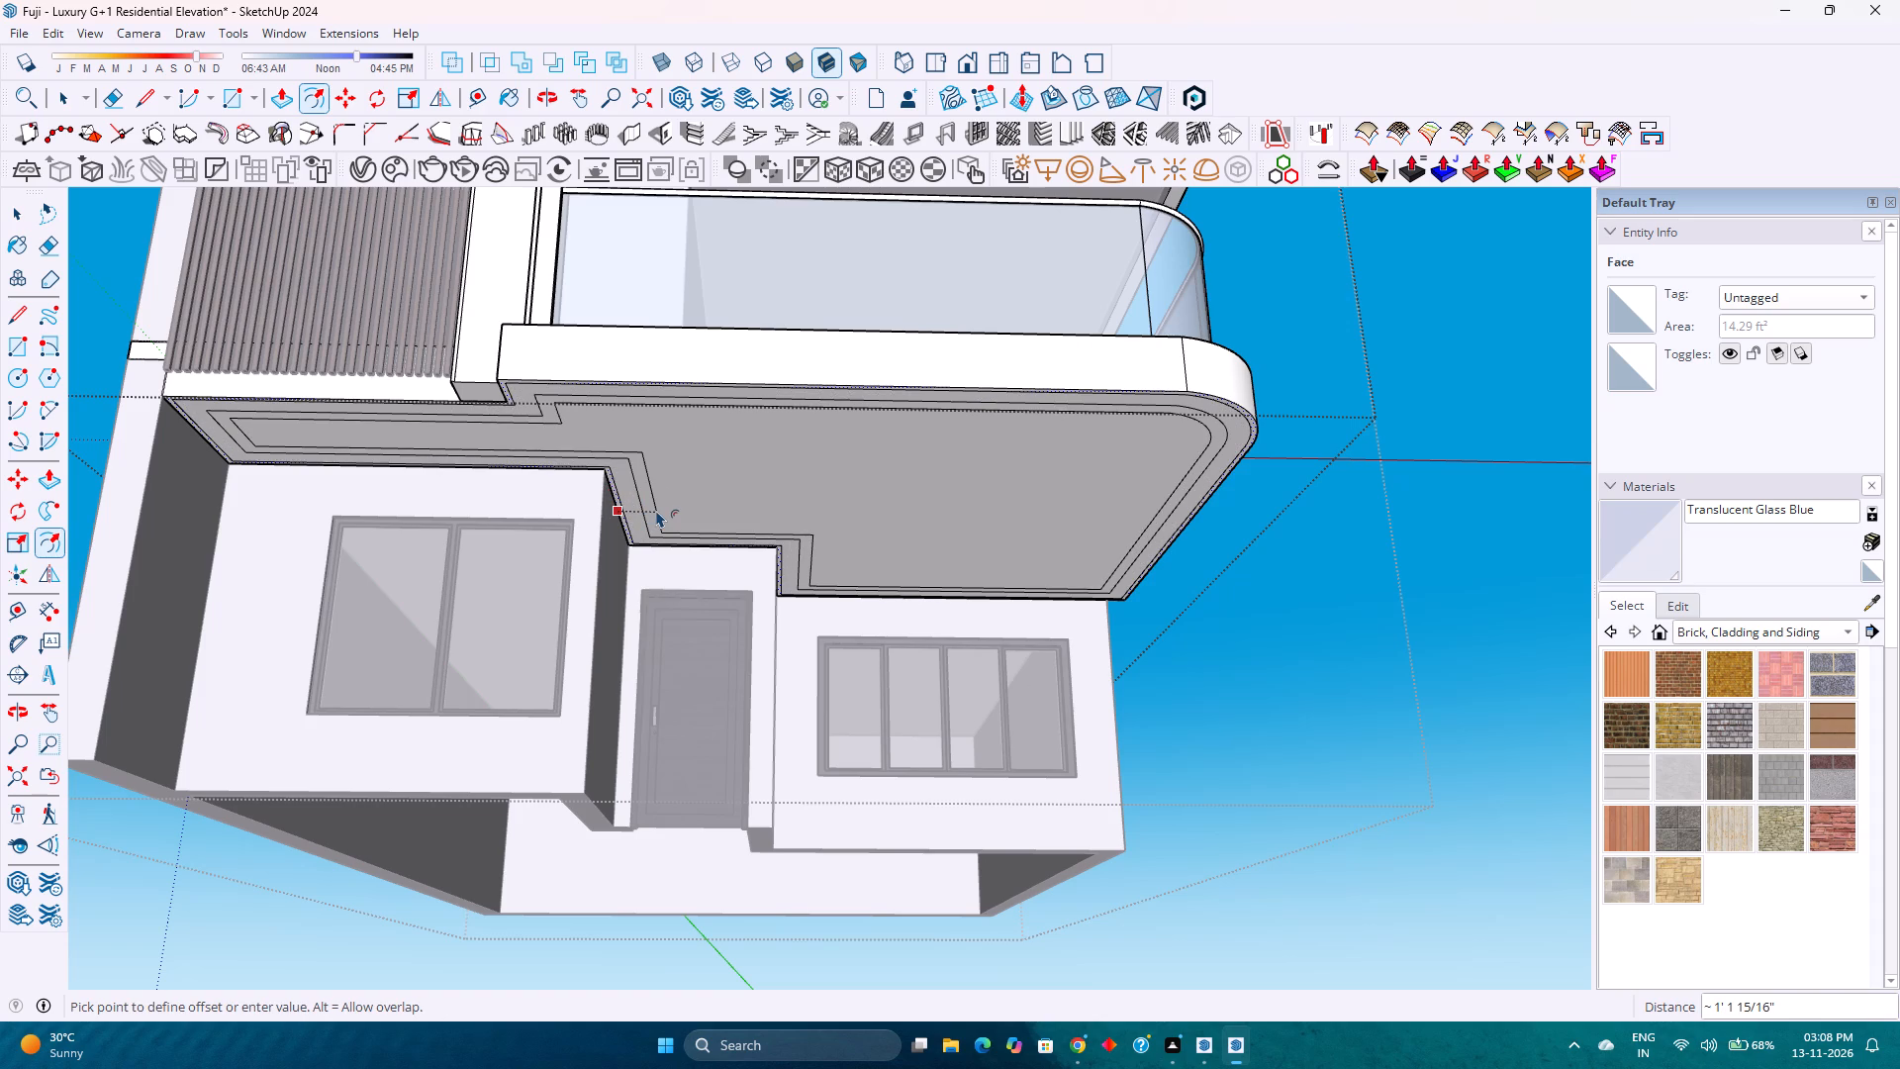
type("11")
key("Return")
key("space")
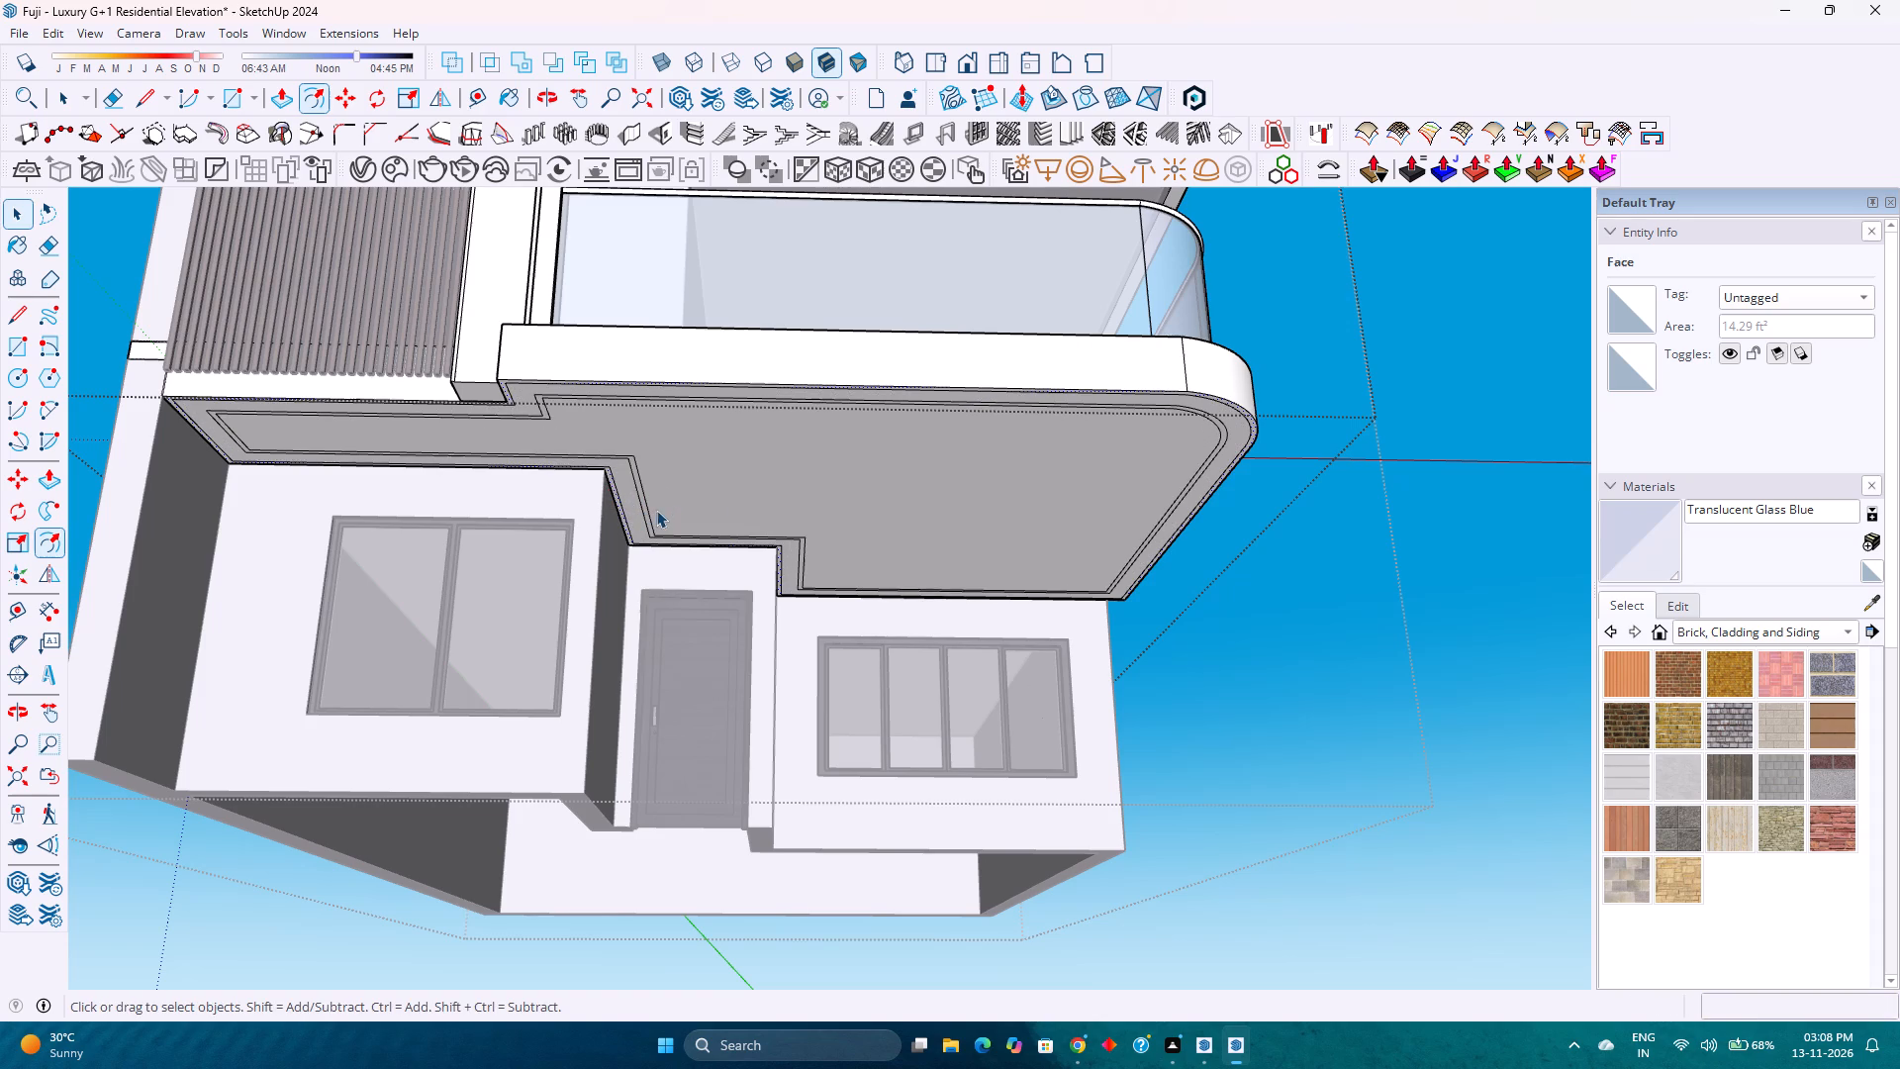
Push/Pull the outer border strip of the balcony slab's underside downward by 2 inches.
scroll(1239, 405, "up", 10)
key("p")
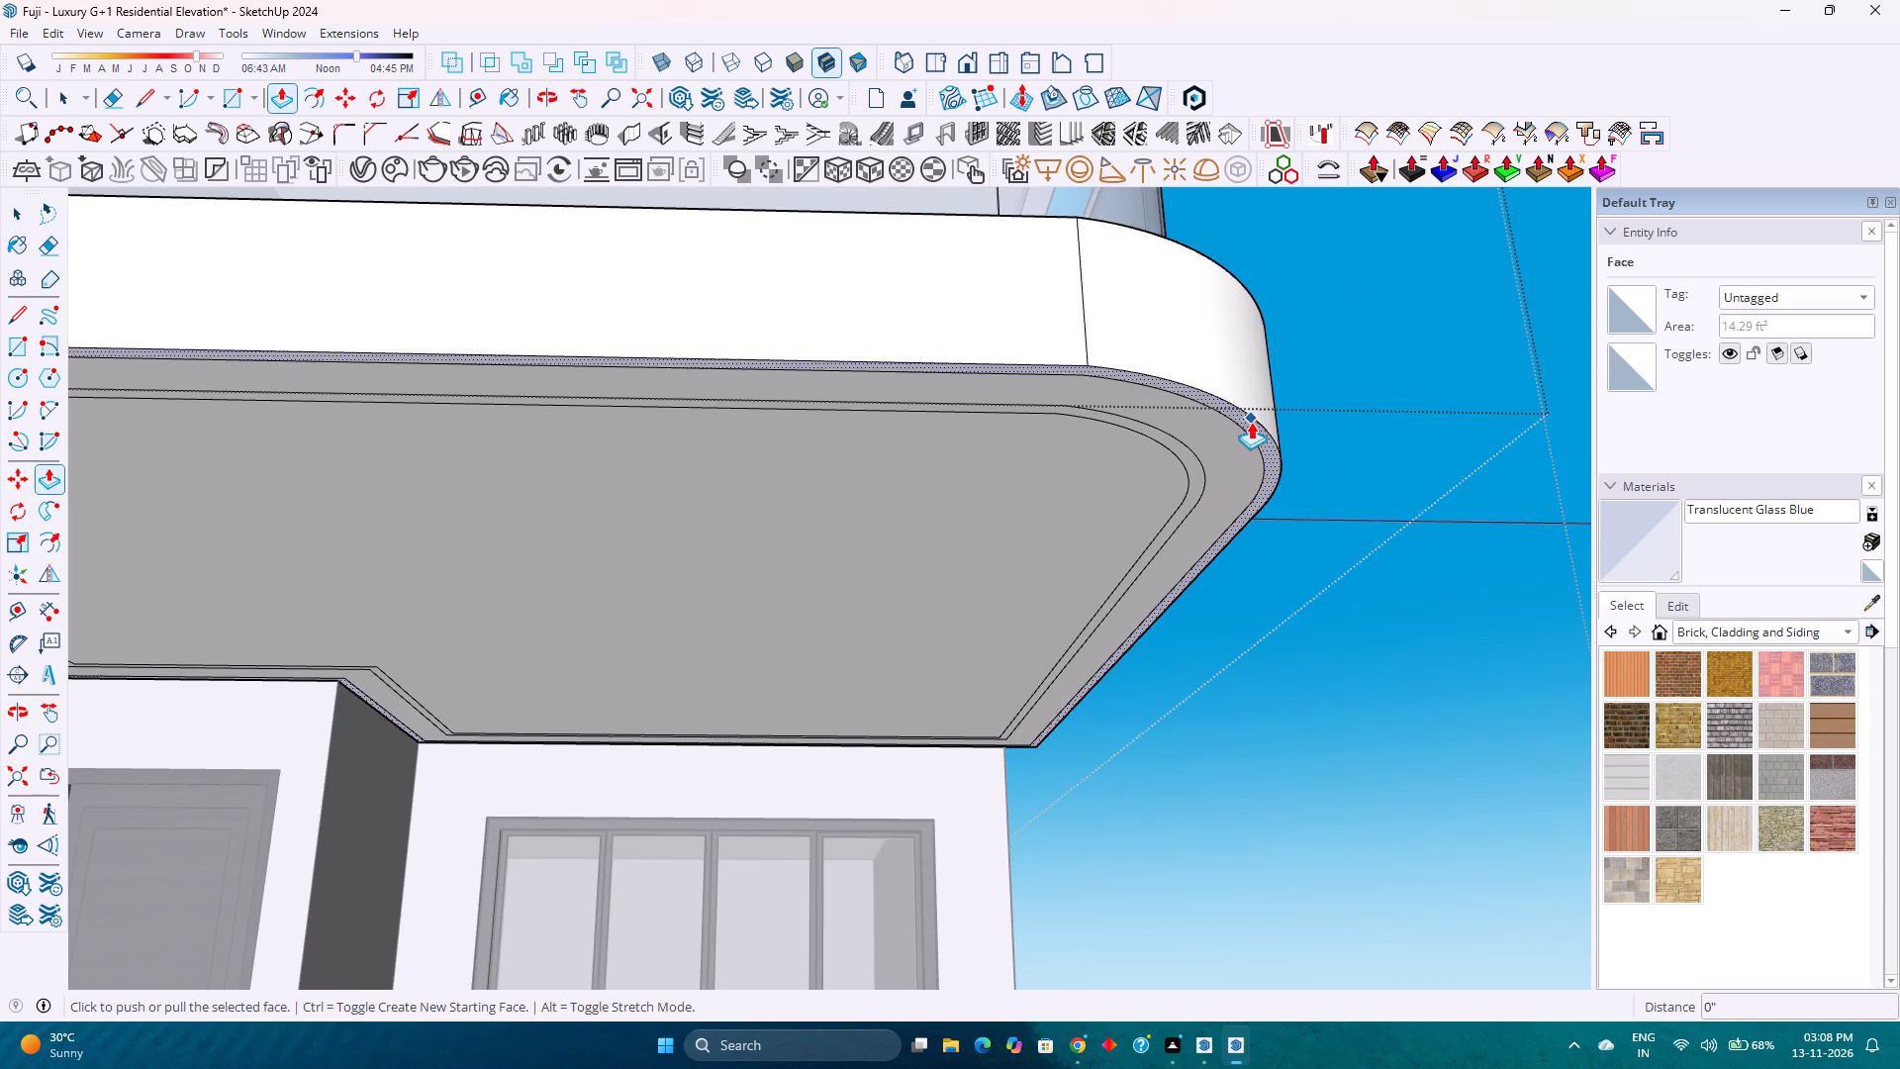
left_click(1251, 426)
key("2")
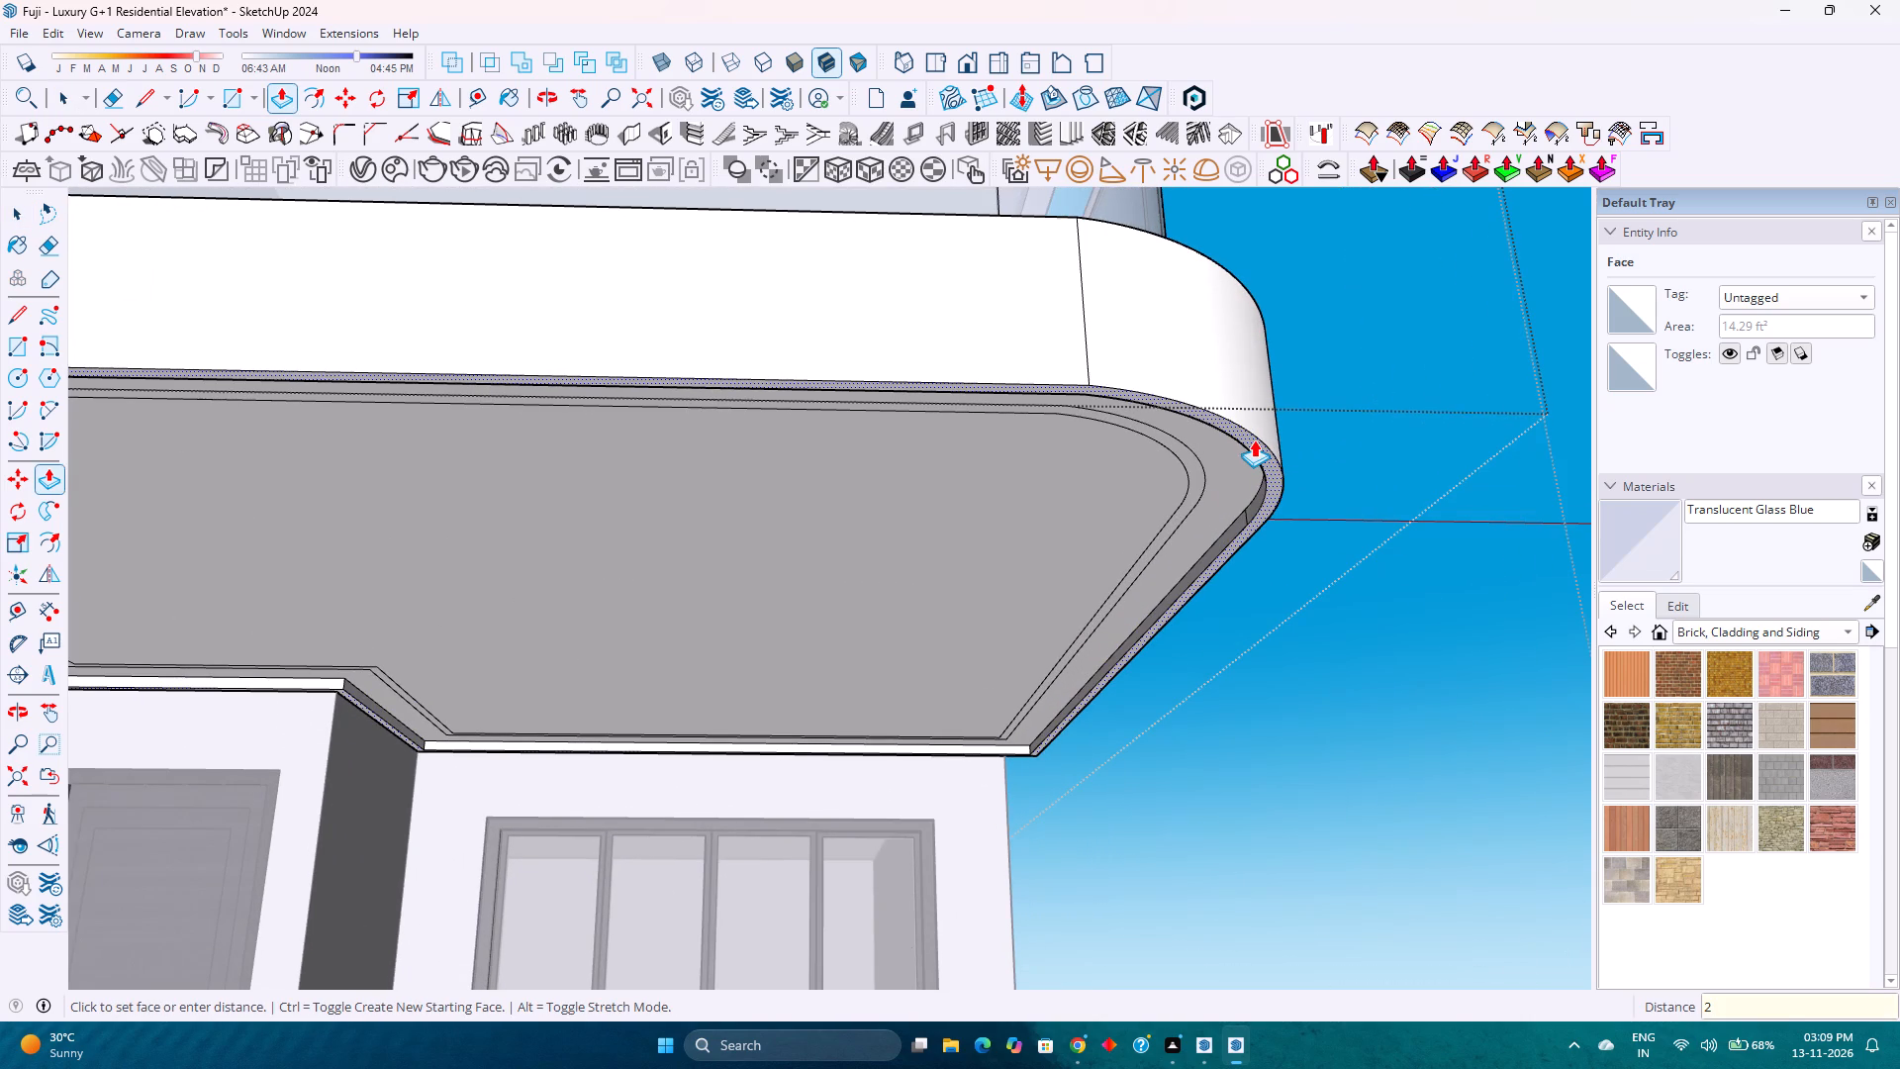
key("Return")
Recess the thin inset band on the balcony slab's underside by 0.5 inch to form a shallow groove.
left_click(1189, 497)
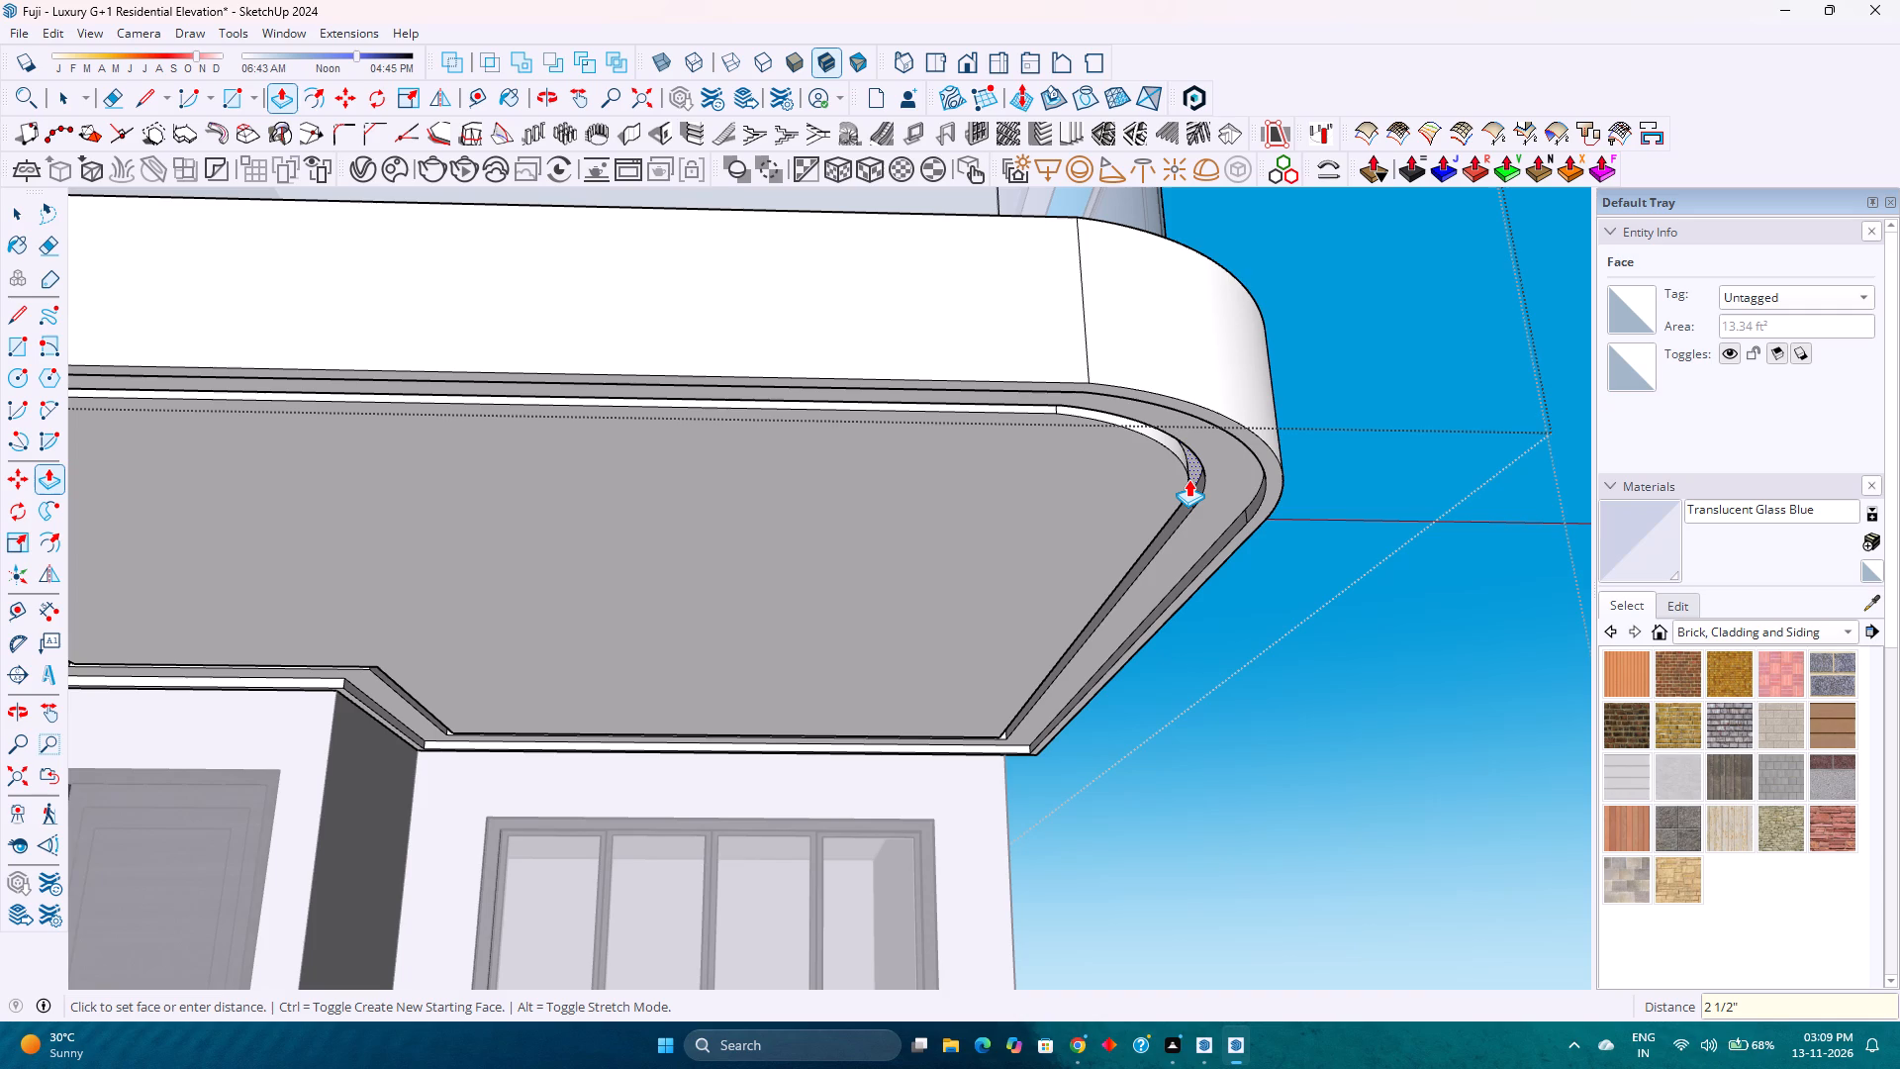
key("1")
key("Return")
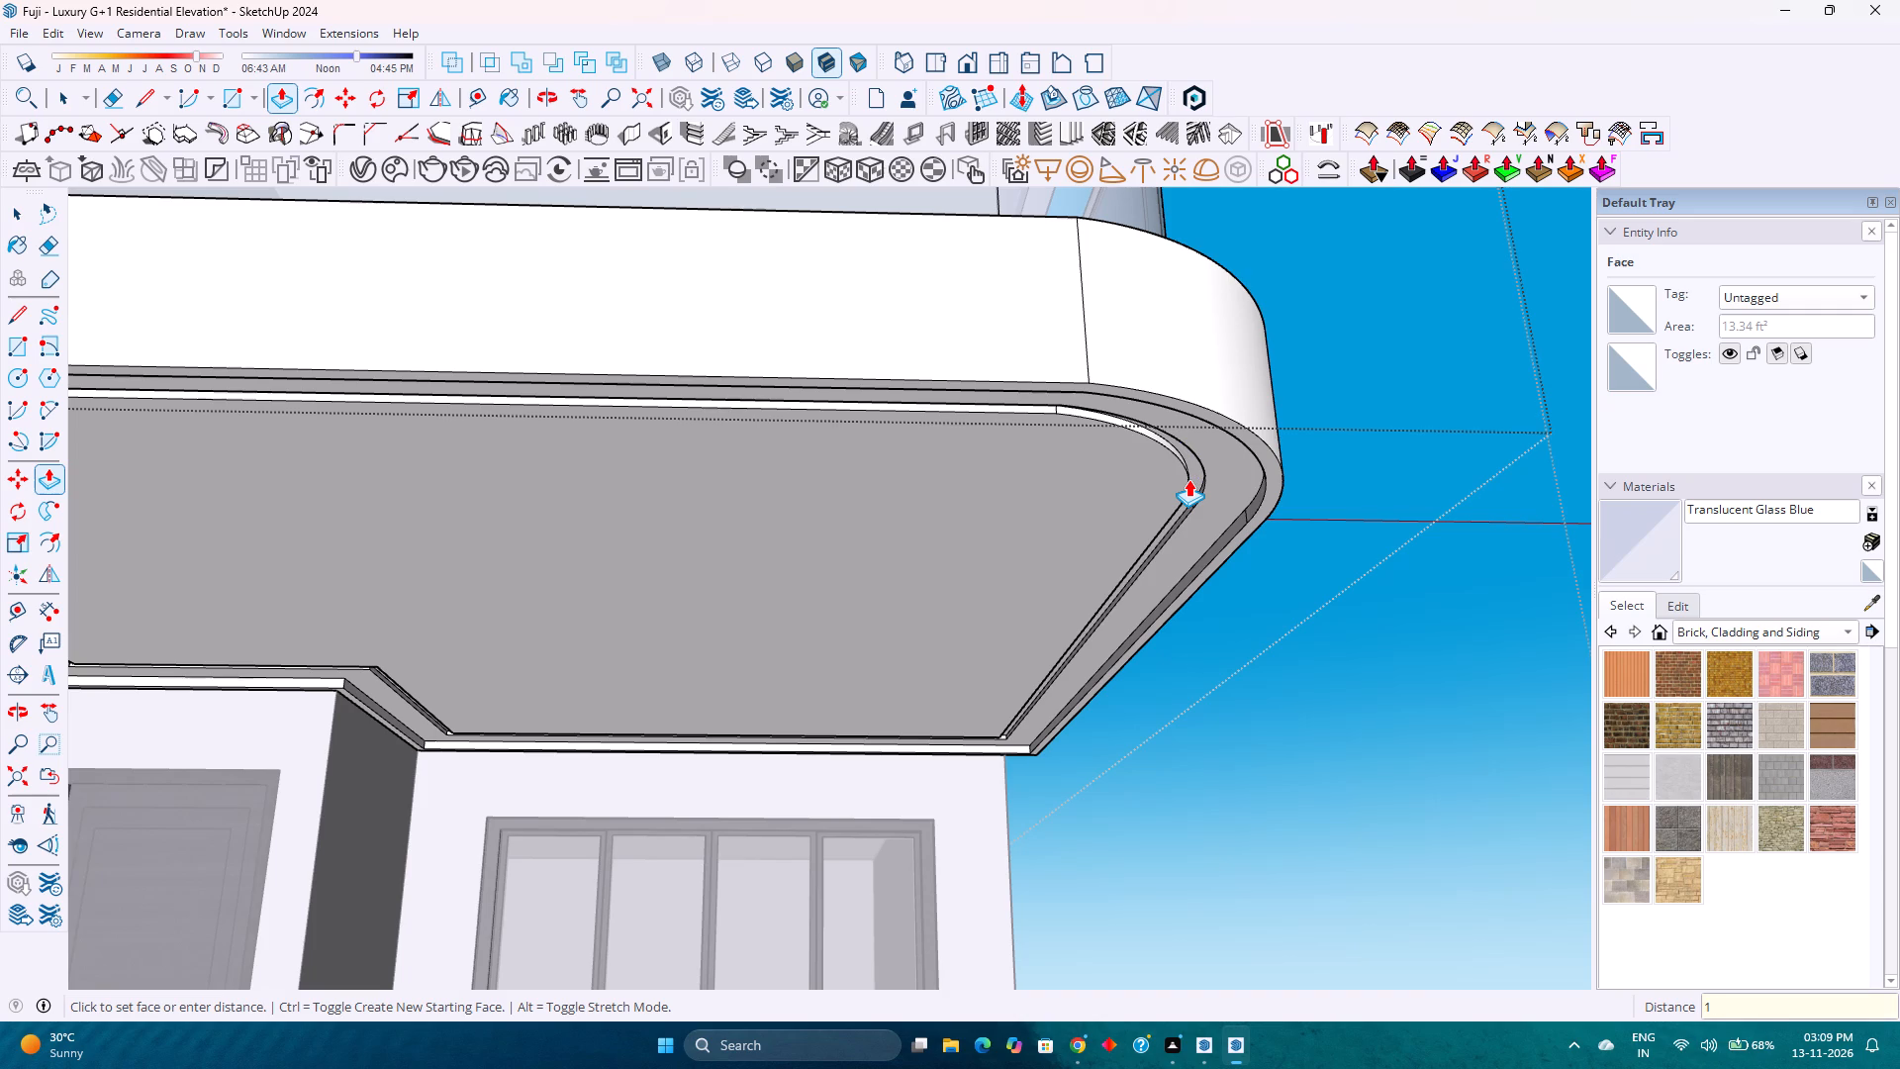
key("0")
type(".5")
key("Return")
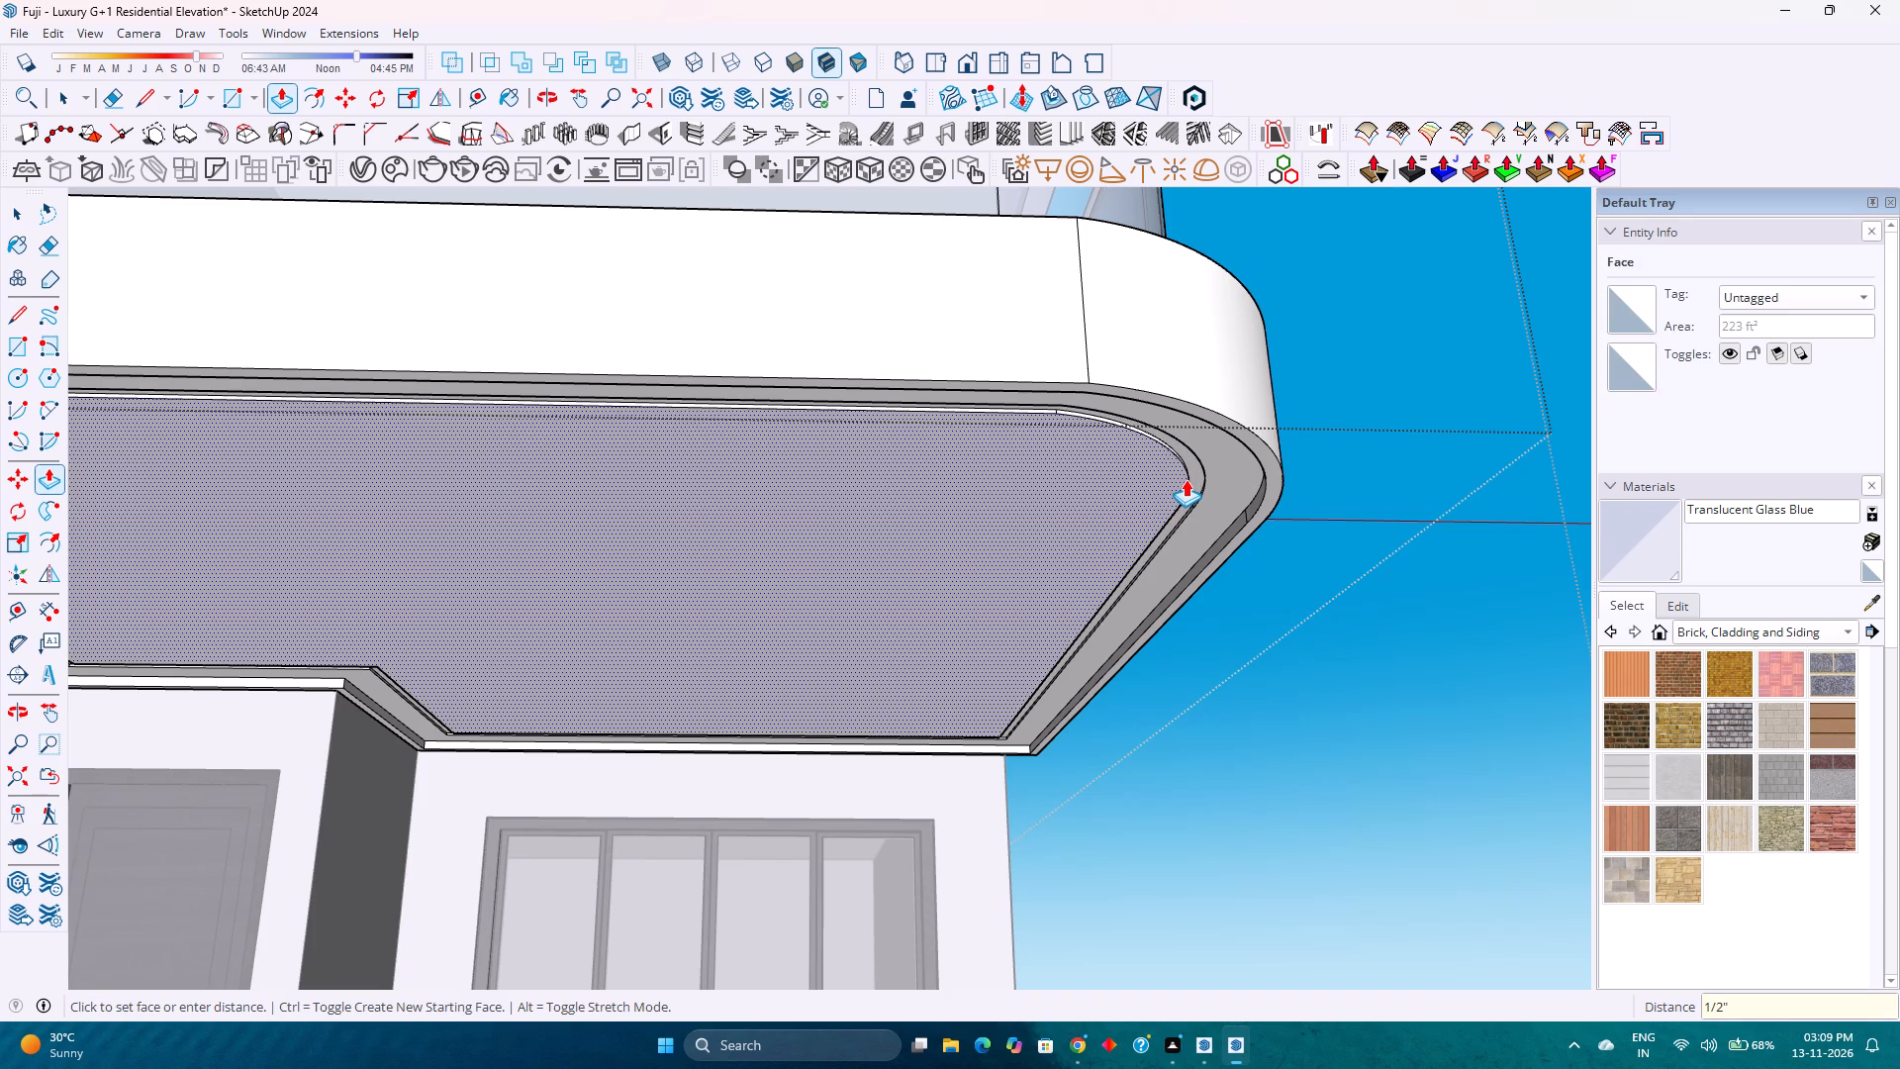
key("space")
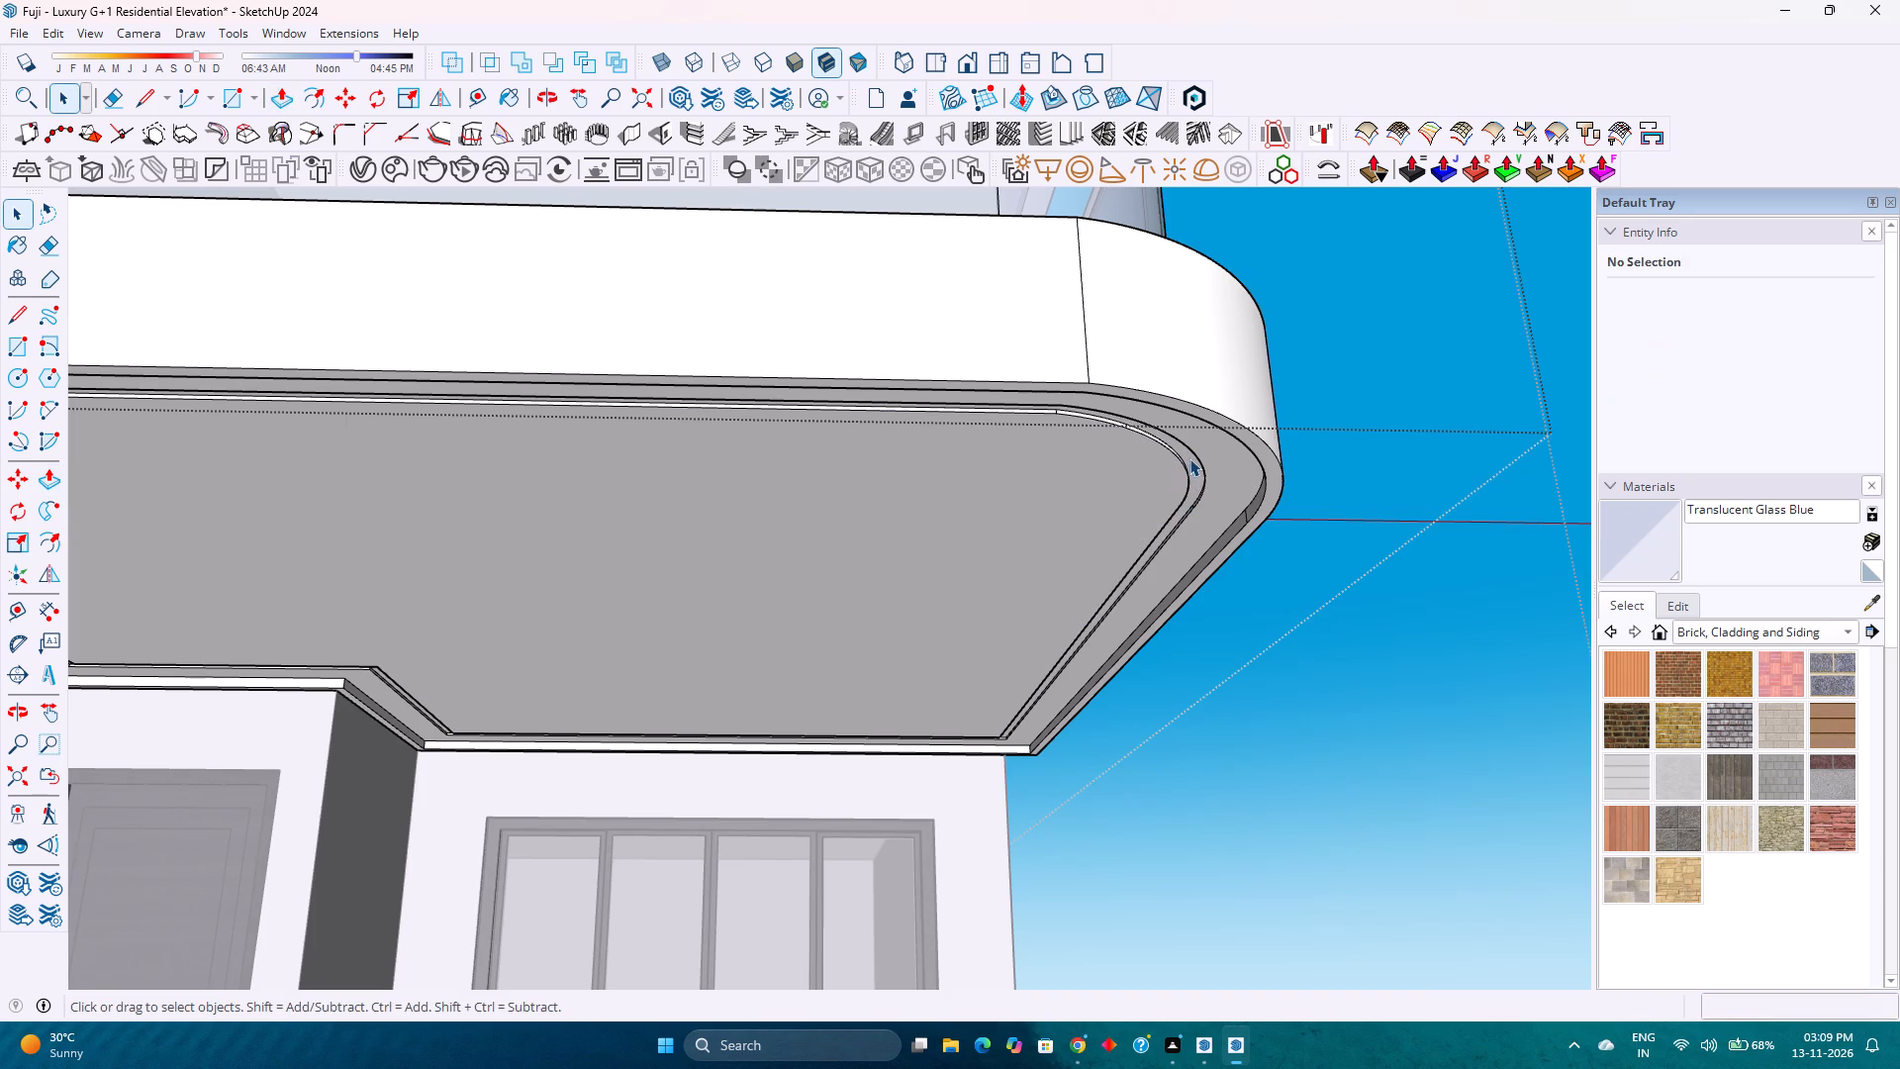
Copy the recessed groove's face 29' along the red axis, clear of the house.
left_click(1189, 458)
key("m")
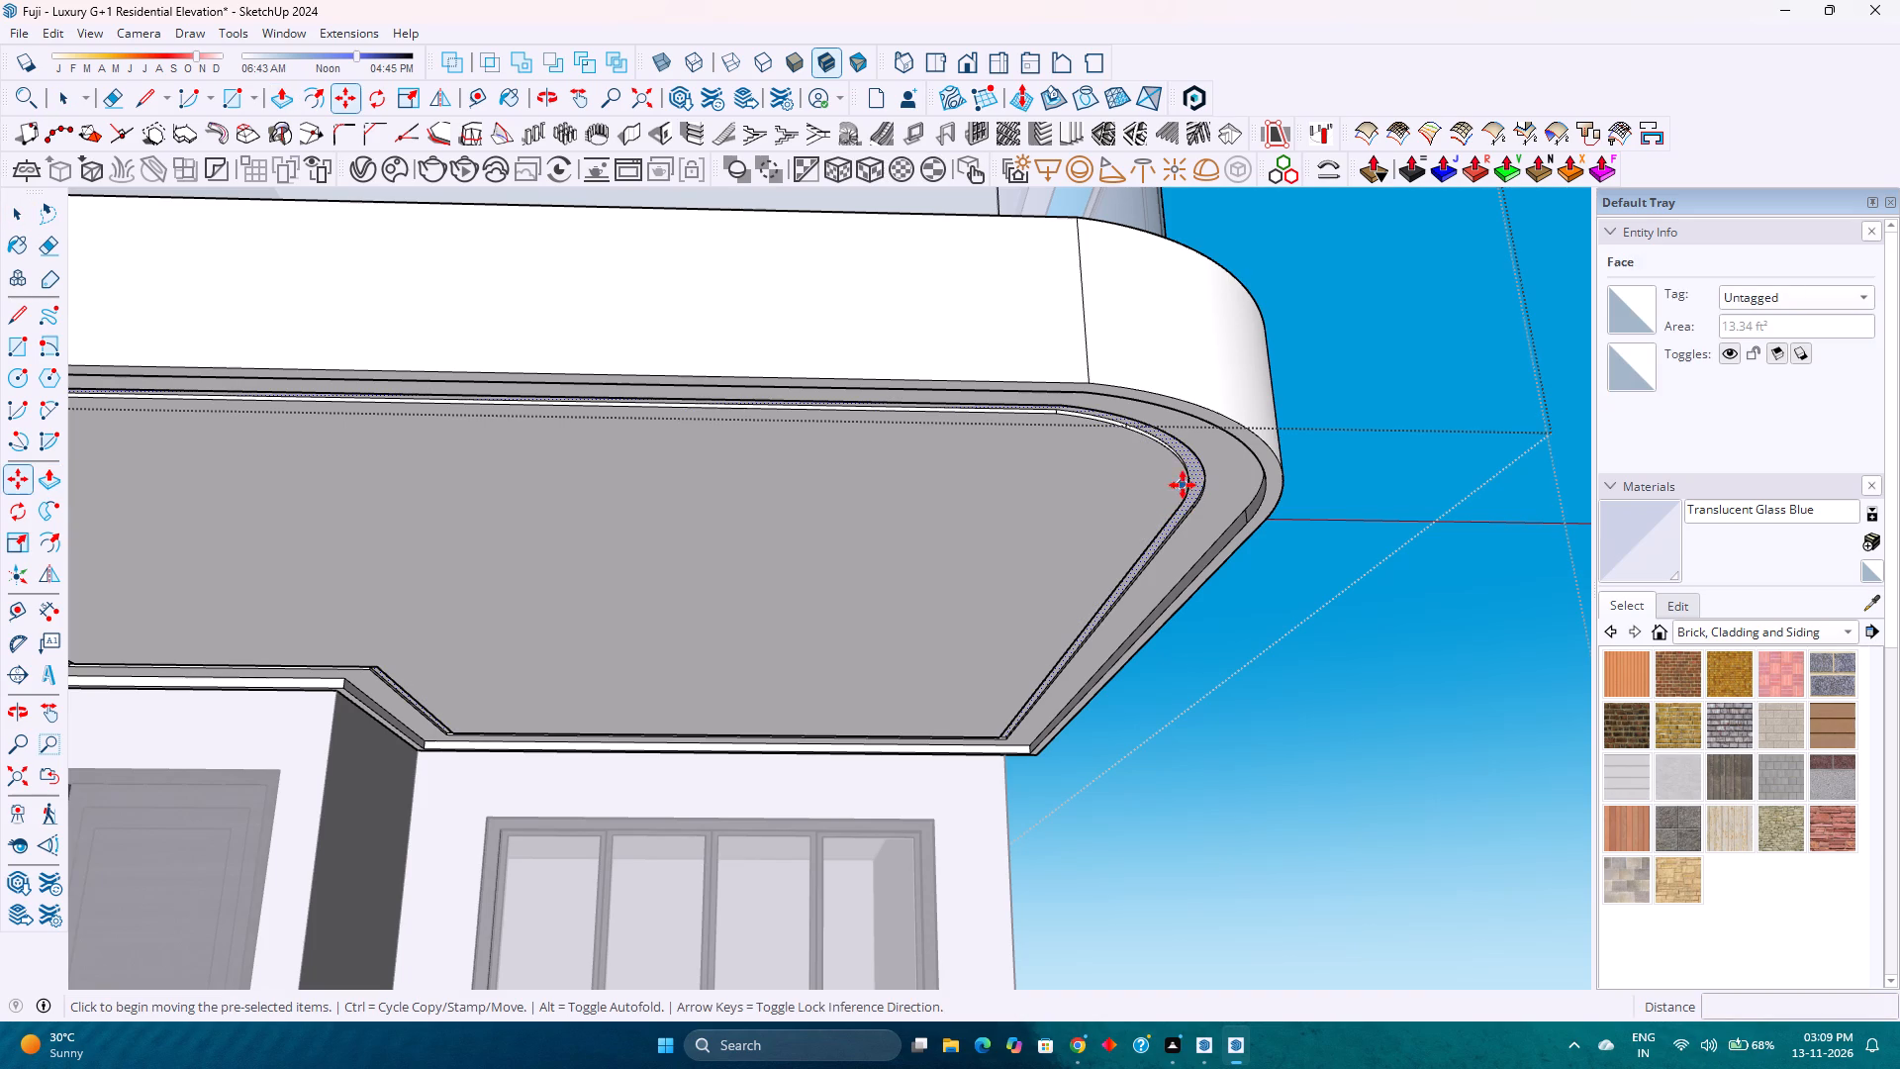
left_click(1193, 476)
scroll(1289, 471, "down", 7)
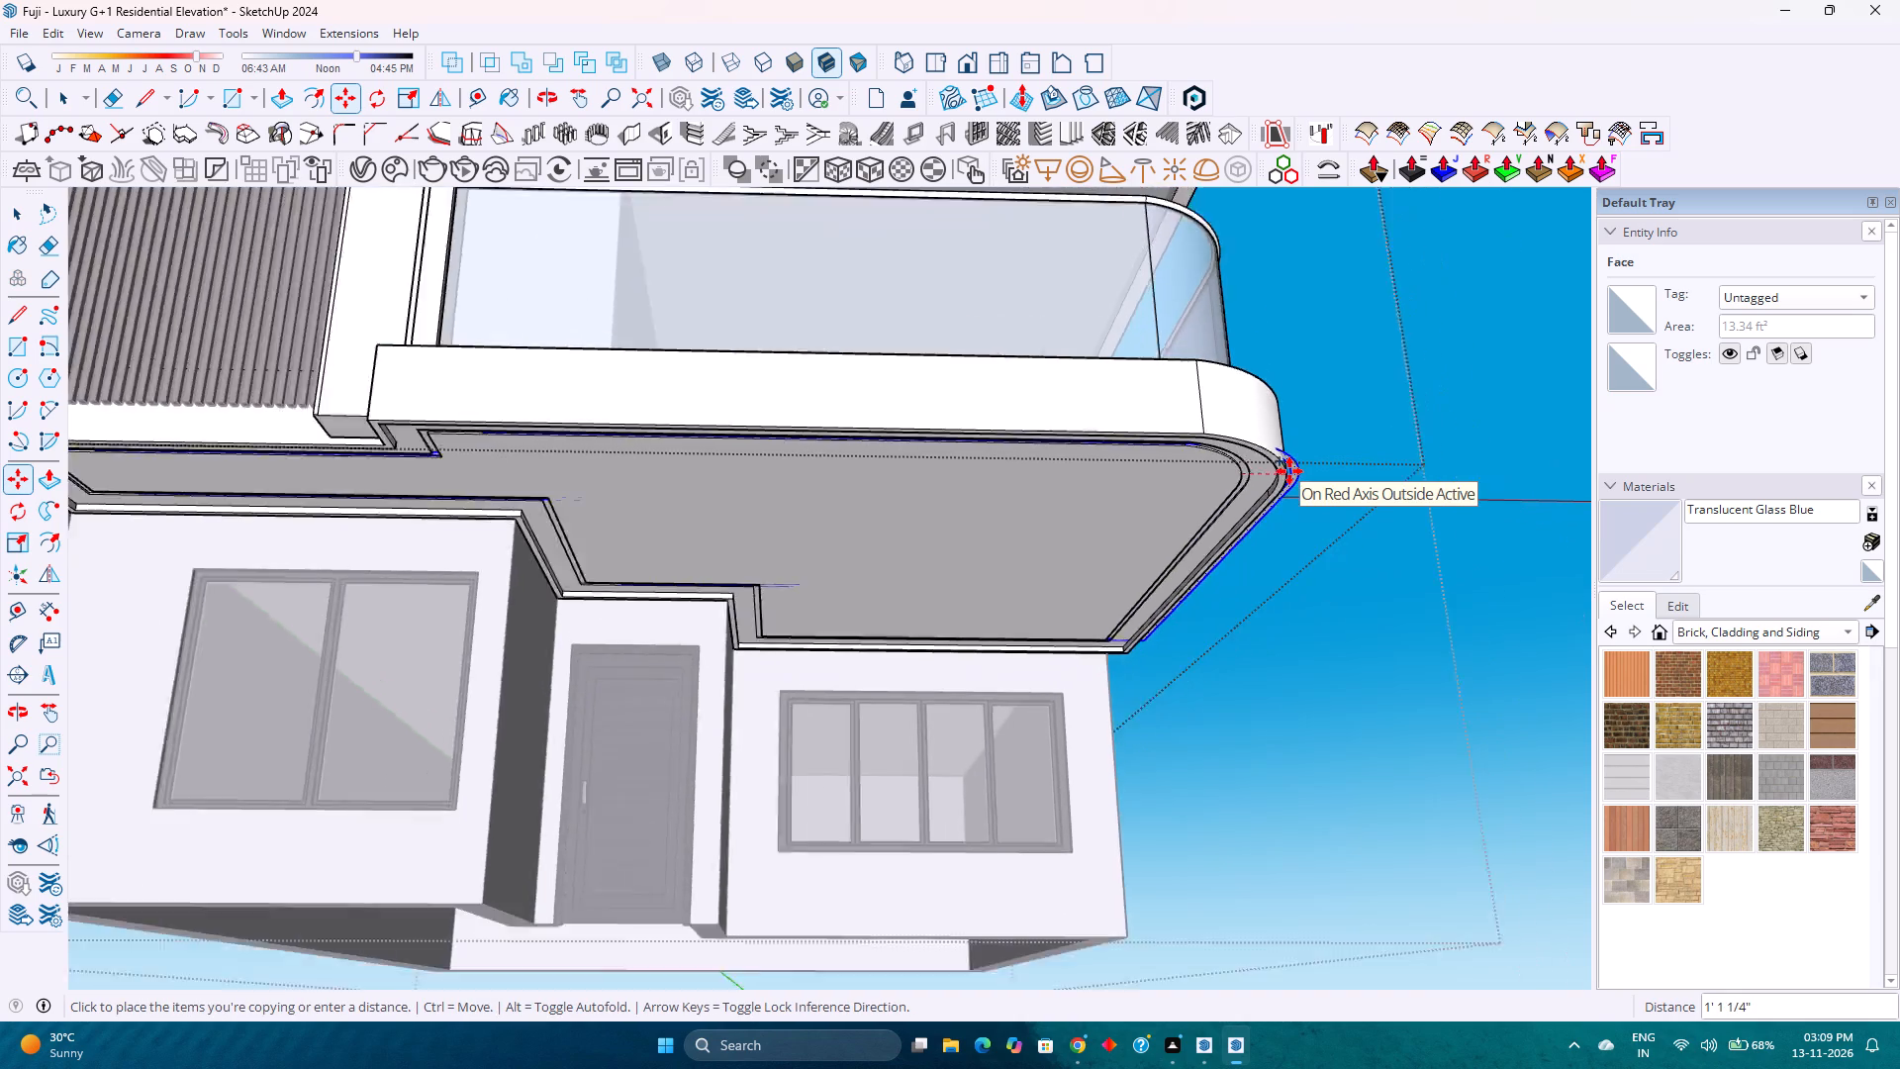
scroll(1289, 471, "down", 5)
middle_click_drag(1284, 471, 887, 463, "shift")
middle_click(887, 463, "shift")
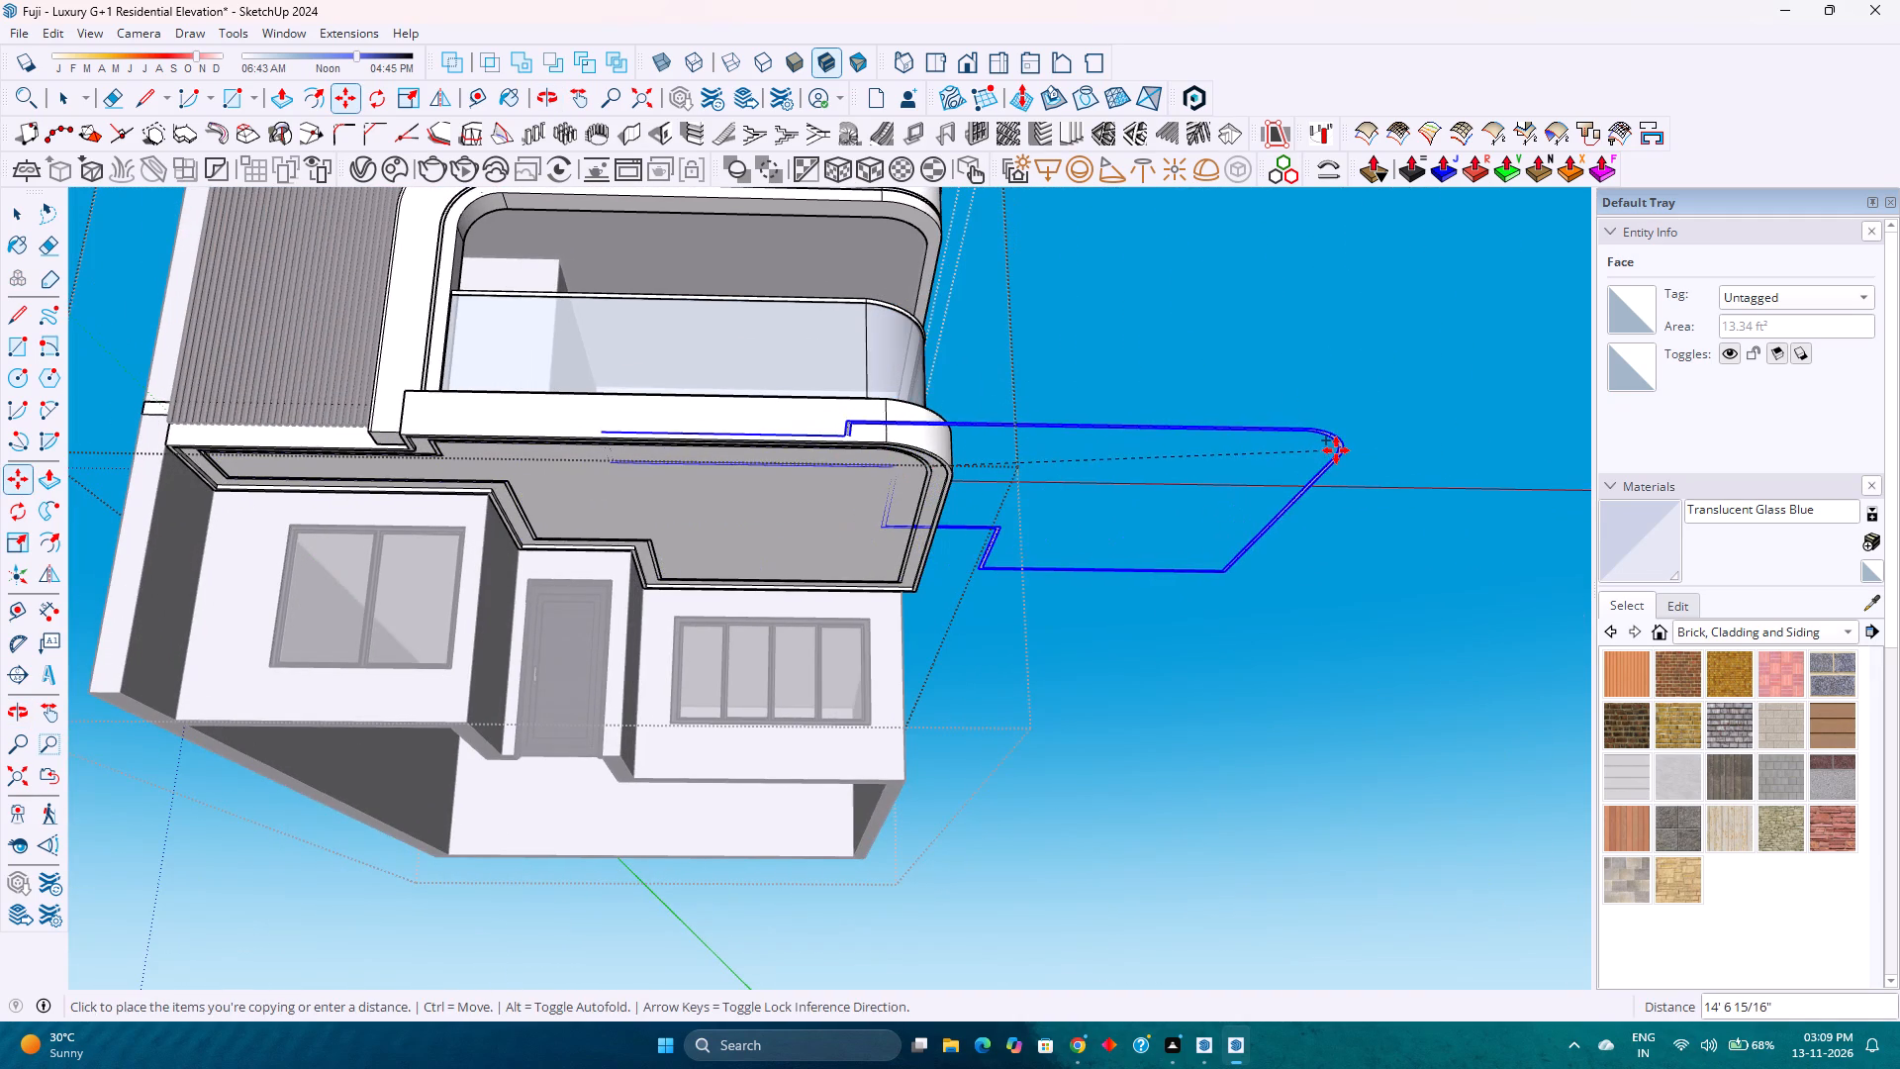
key("Right")
middle_click_drag(1494, 455, 1461, 450, "shift")
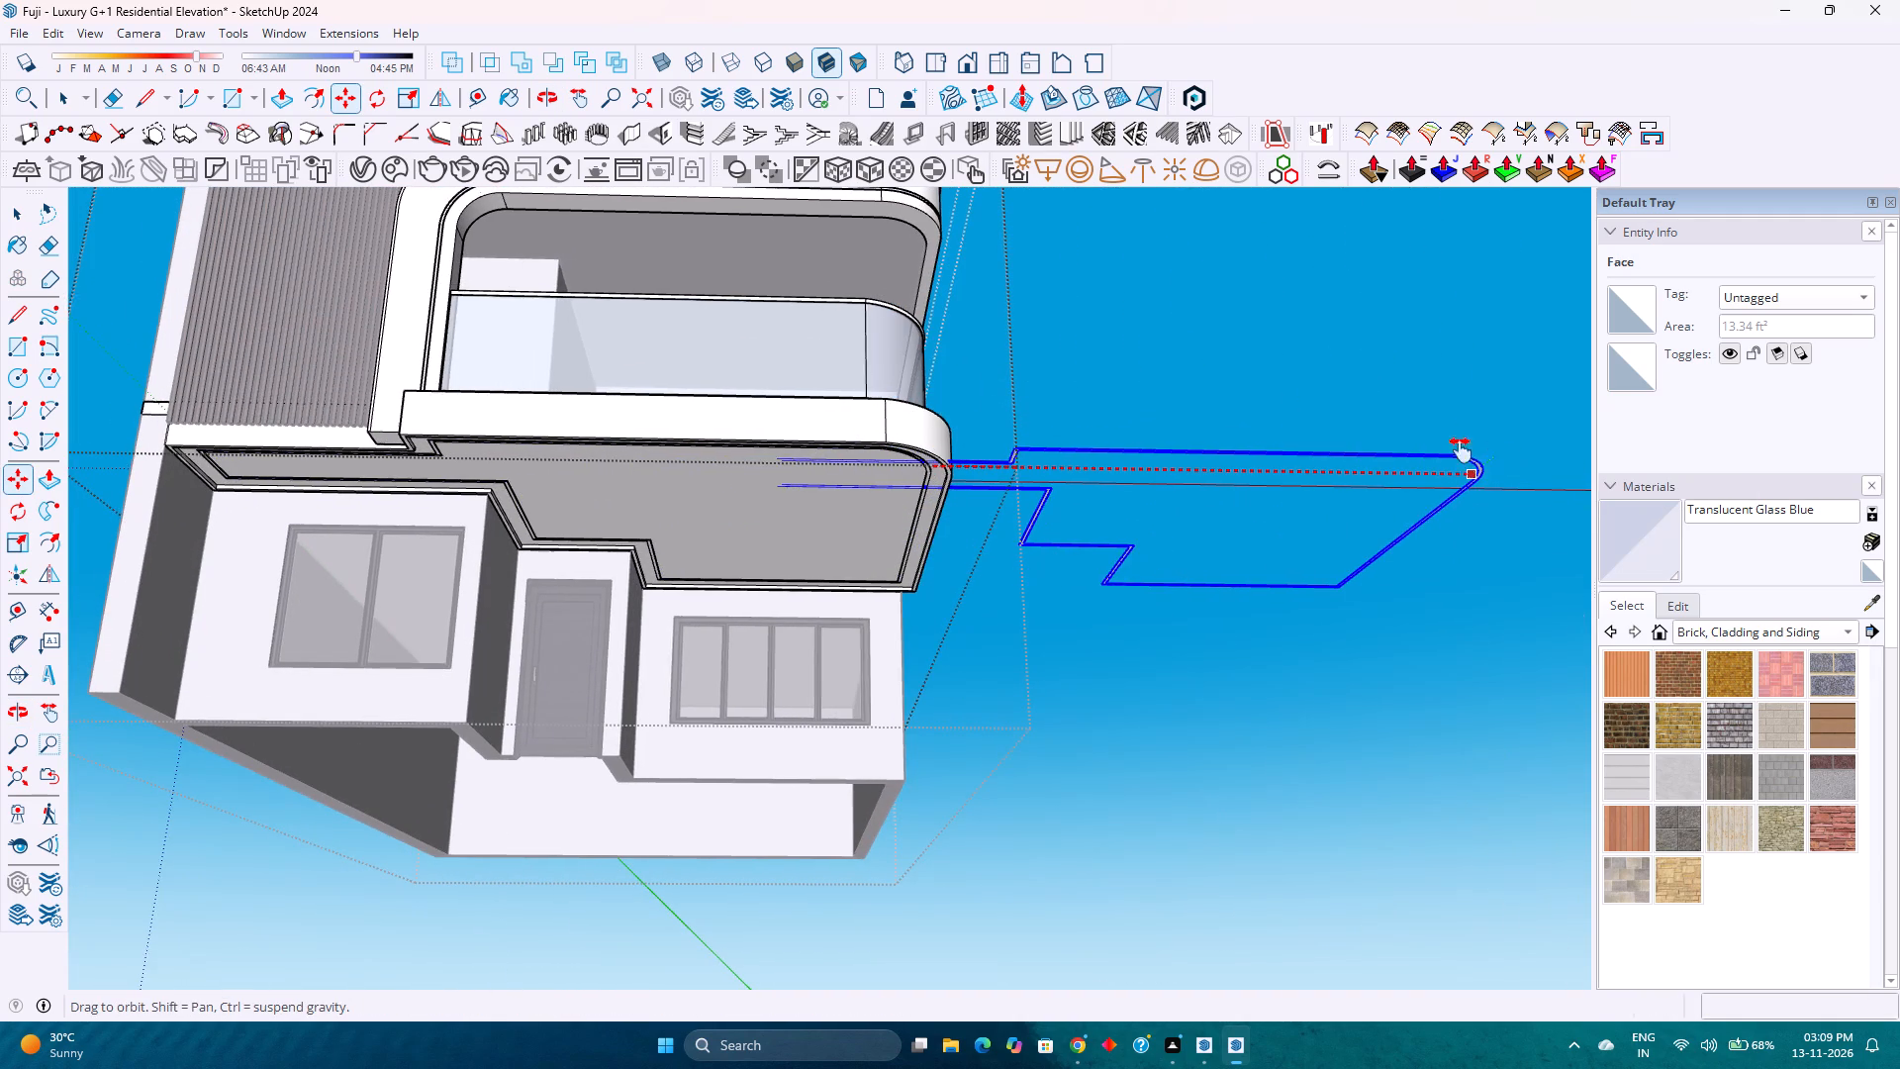
middle_click_drag(1461, 450, 1009, 447, "shift")
middle_click(1009, 447, "shift")
scroll(1009, 447, "down", 4)
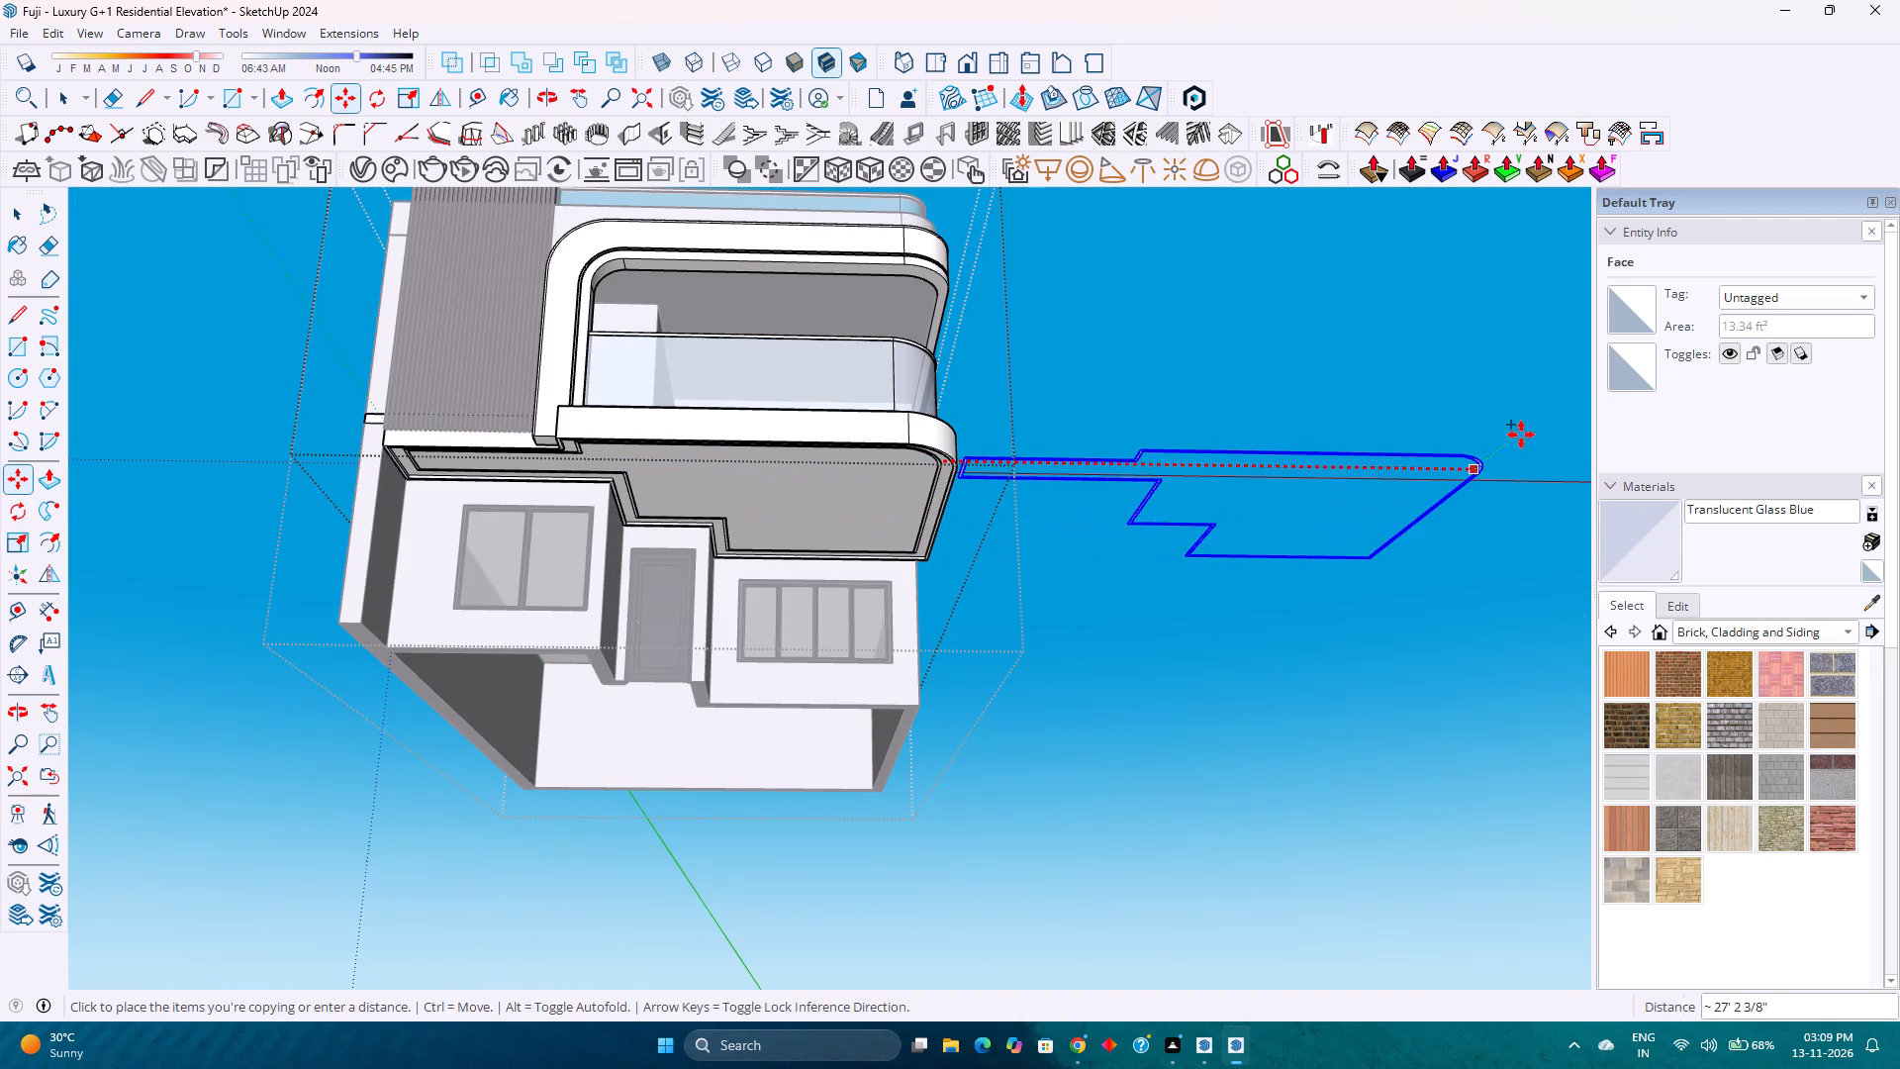
type("29")
key("apostrophe")
key("Return")
Make the copied band beside the house into a group.
scroll(1180, 464, "up", 3)
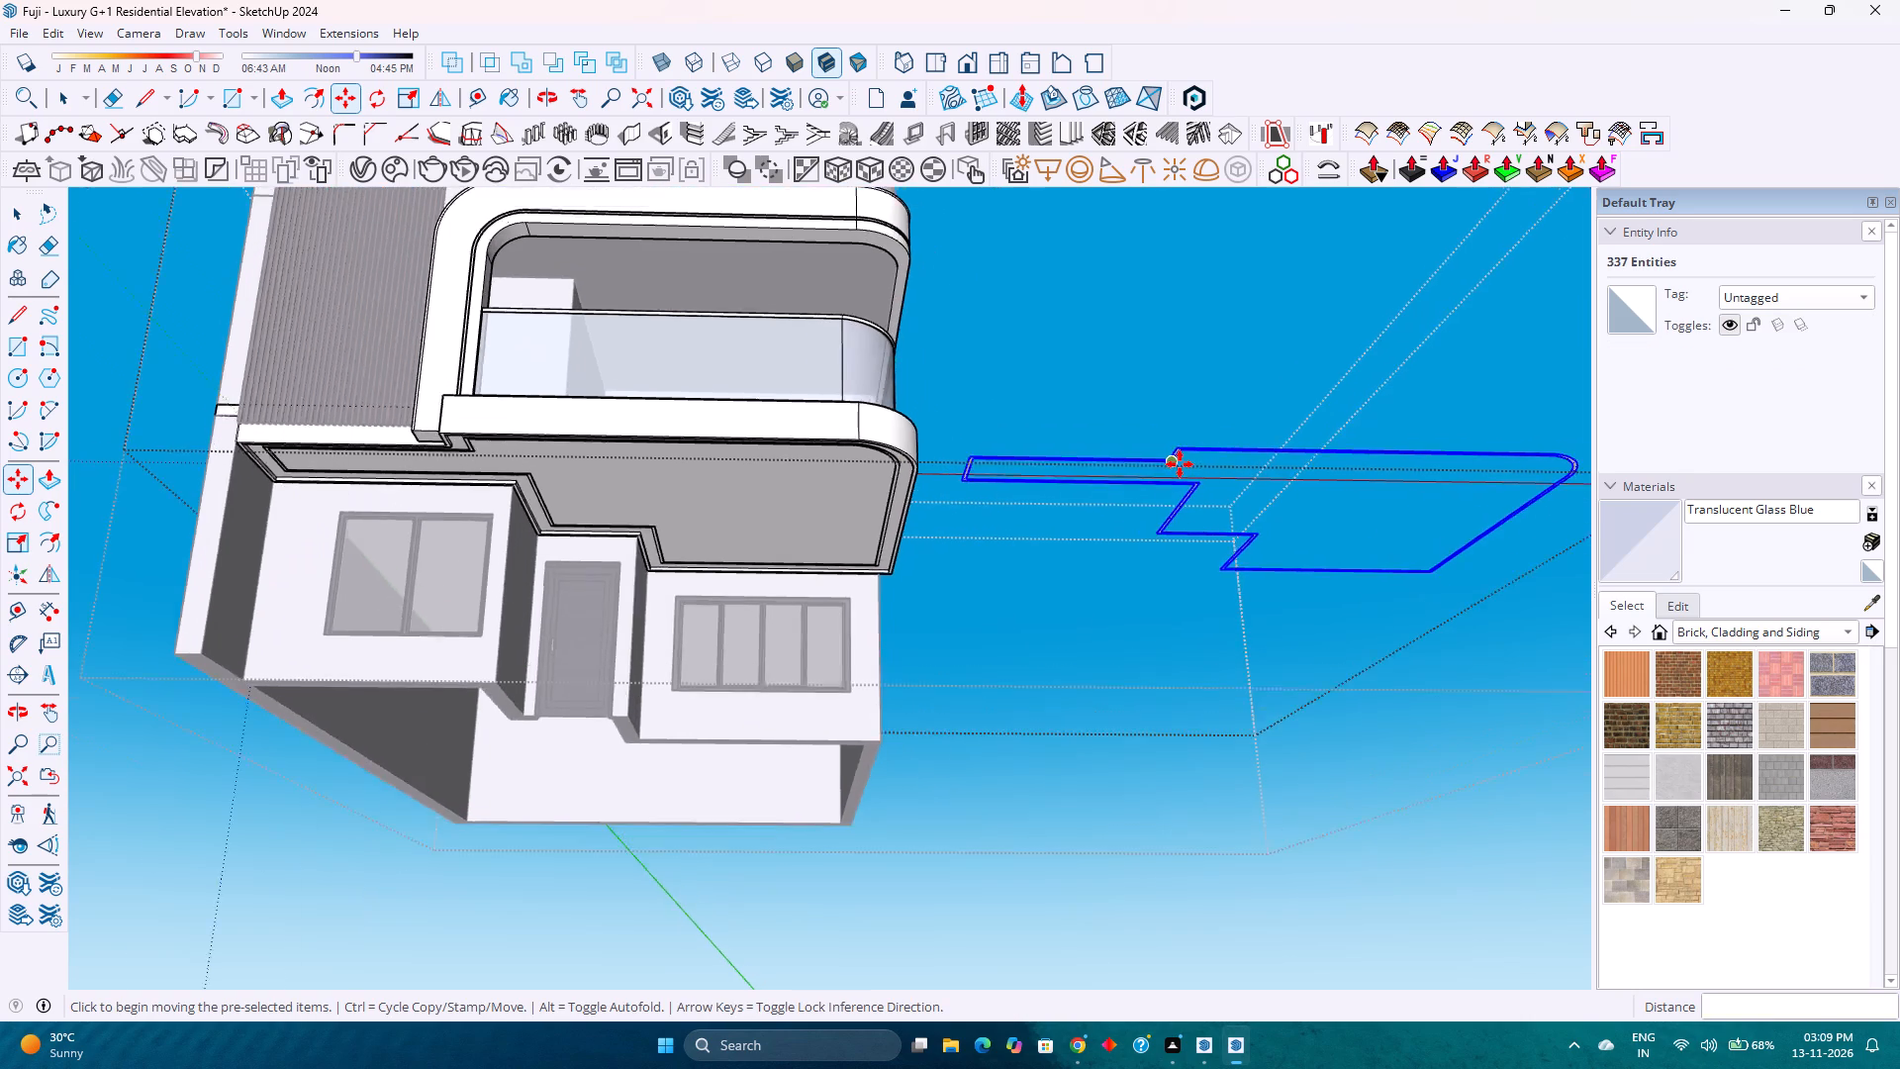
scroll(1180, 464, "up", 17)
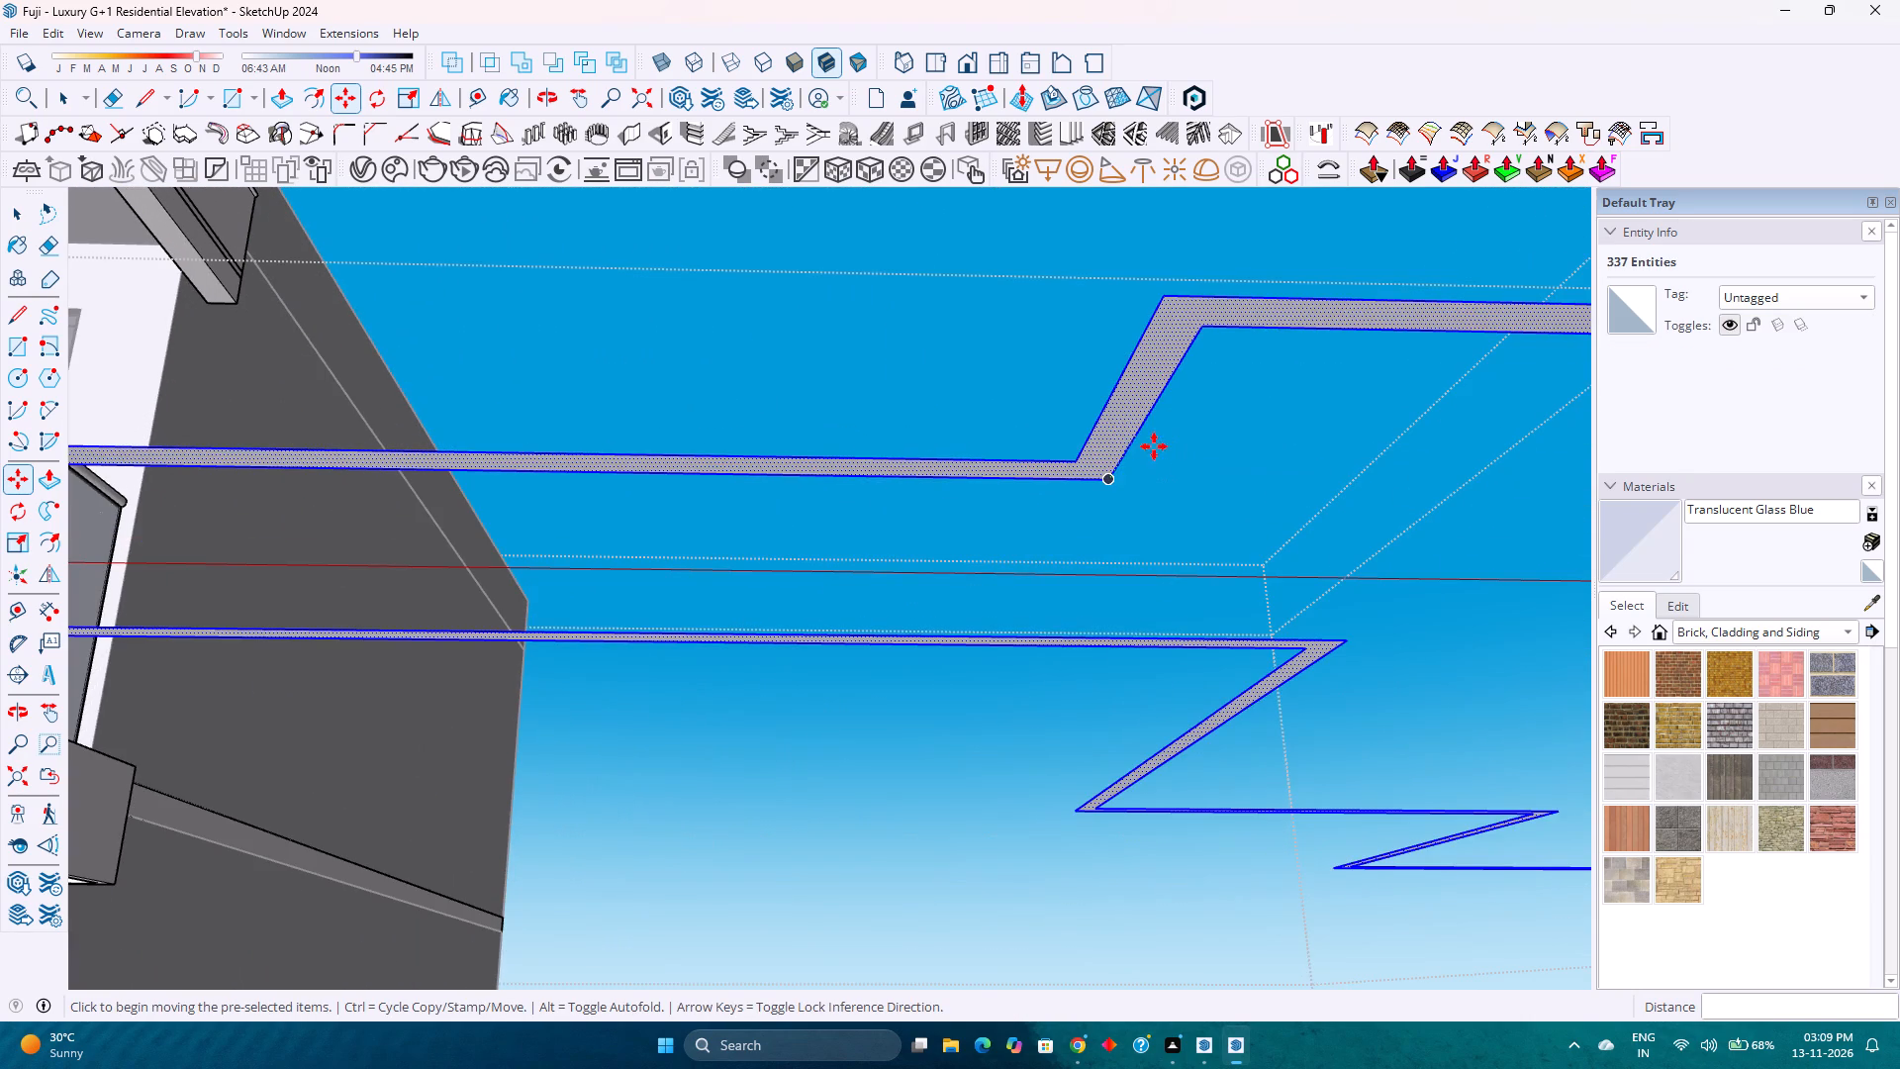
right_click(1124, 422)
left_click(1242, 600)
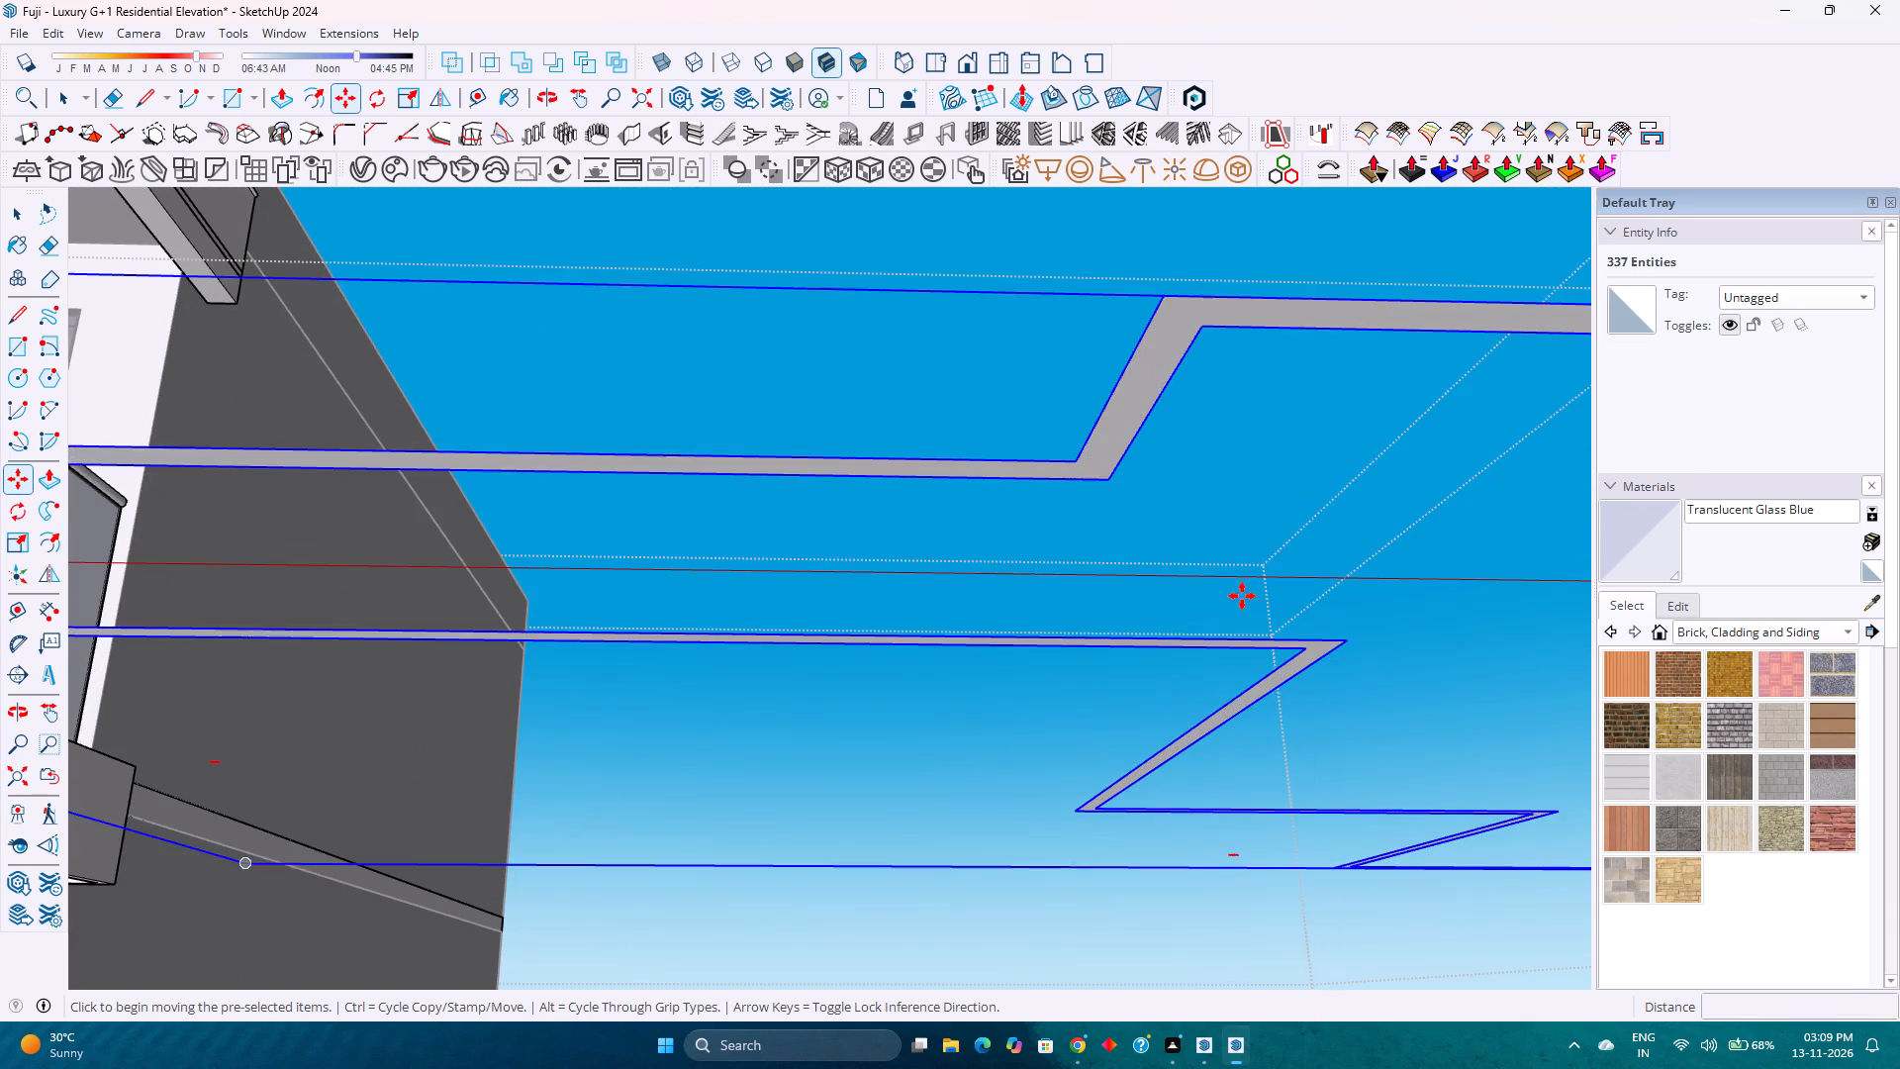
scroll(1139, 524, "down", 8)
key("space")
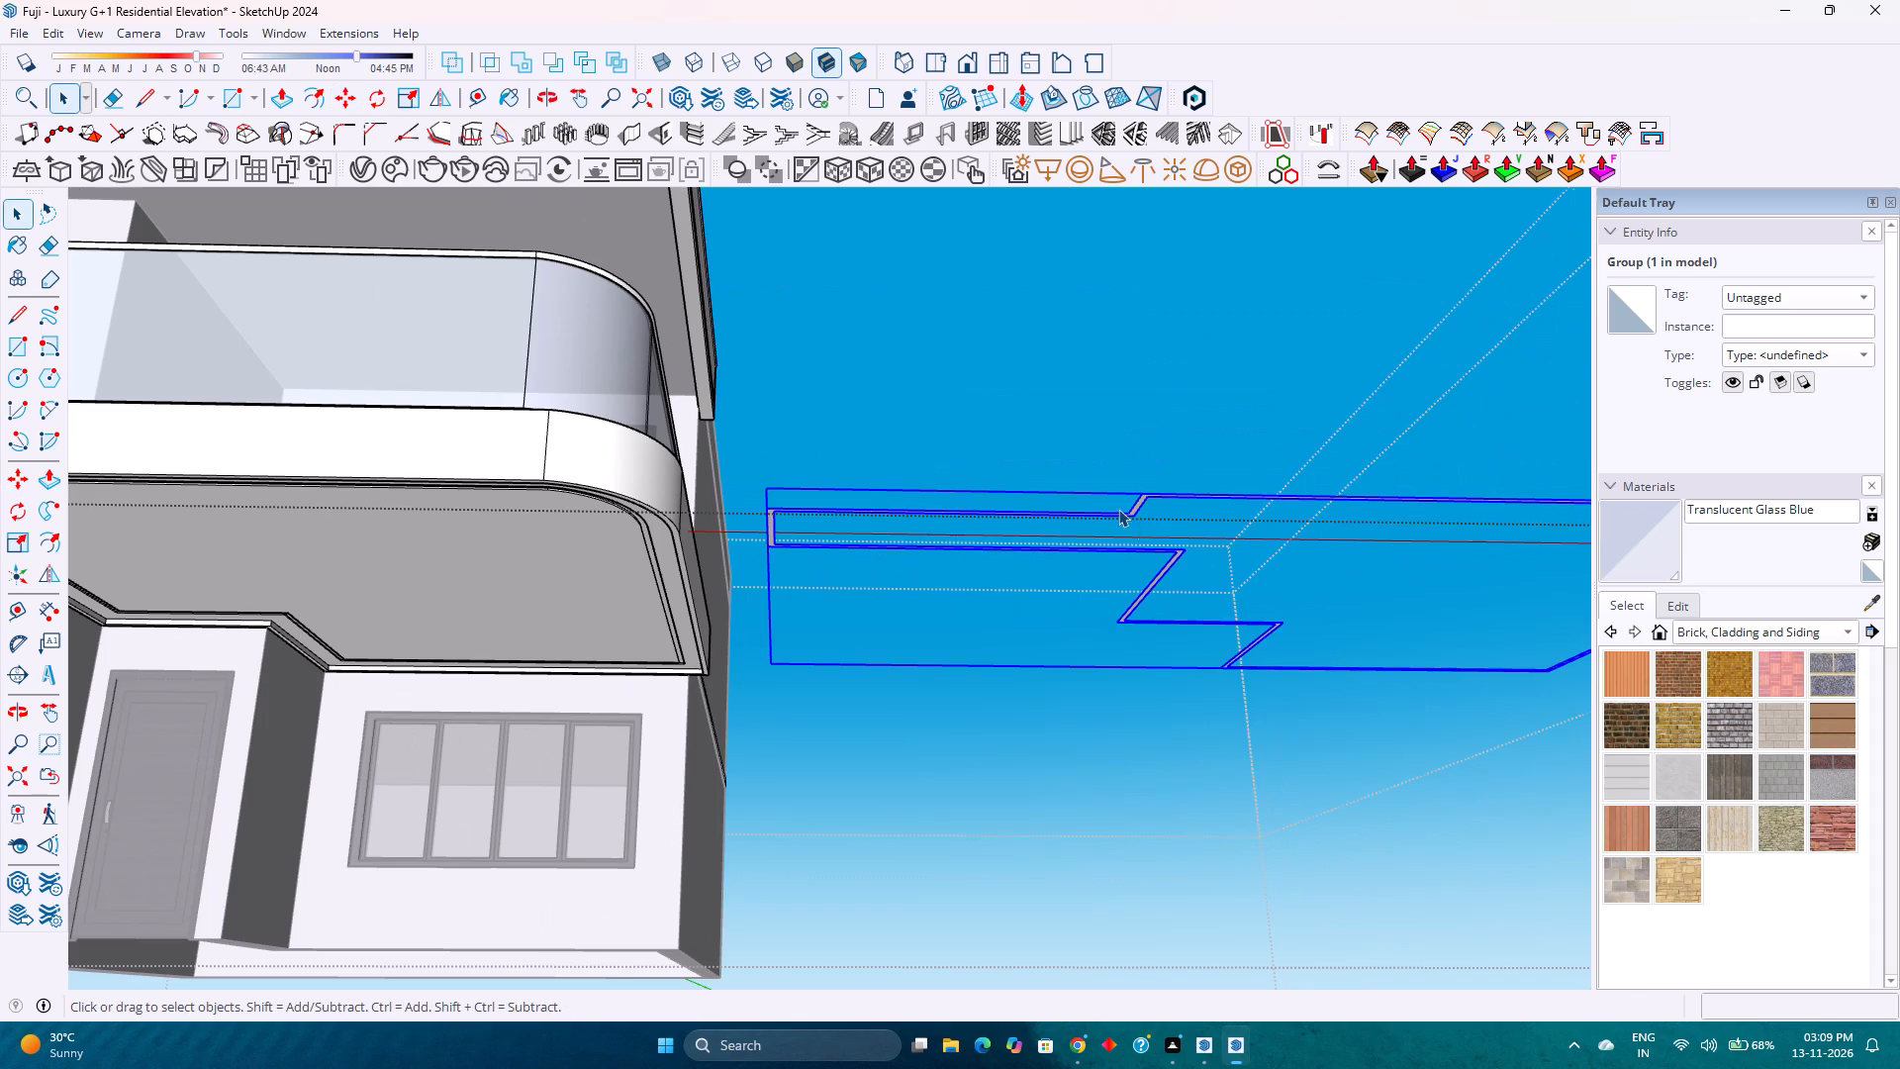
Inside the new band group, Push/Pull the face 0.5 inch to give the strip thickness.
scroll(1118, 509, "up", 7)
double_click(1142, 499)
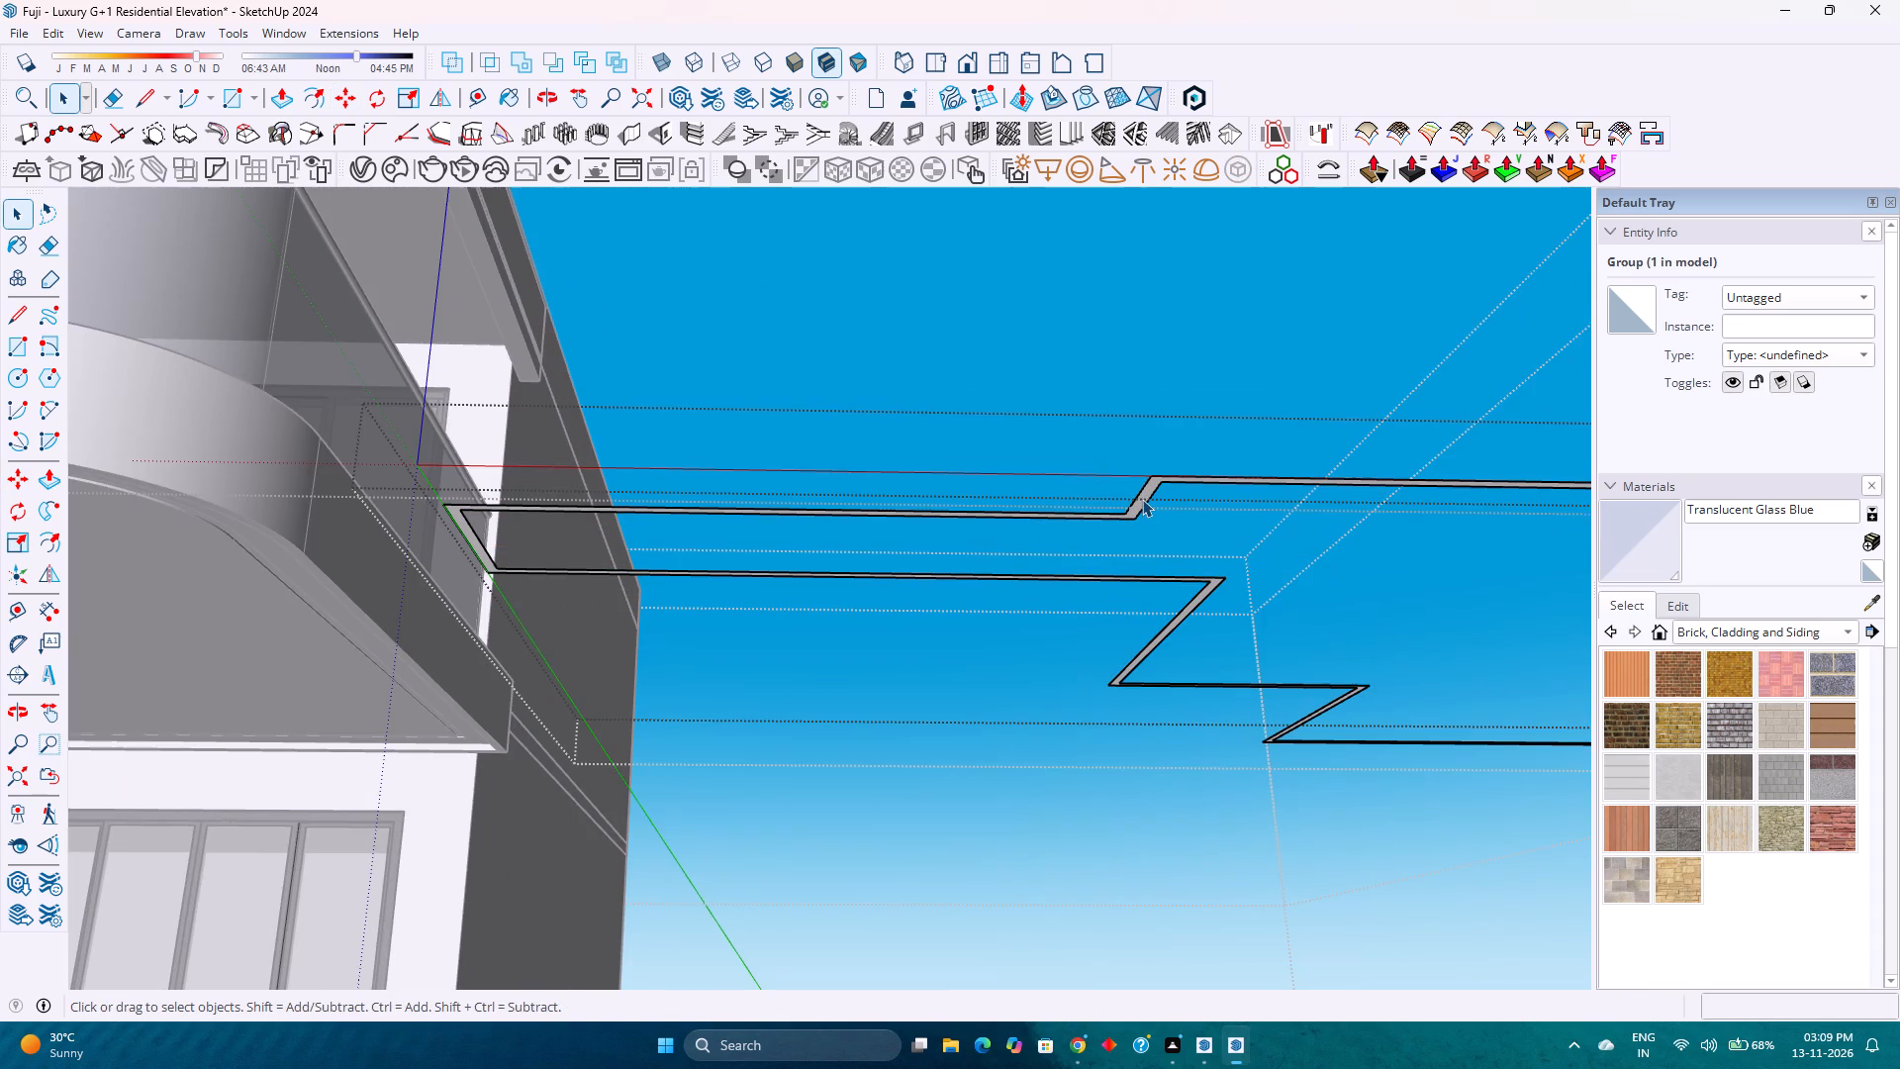
key("p")
left_click(1142, 499)
type("0.5")
key("Return")
key("space")
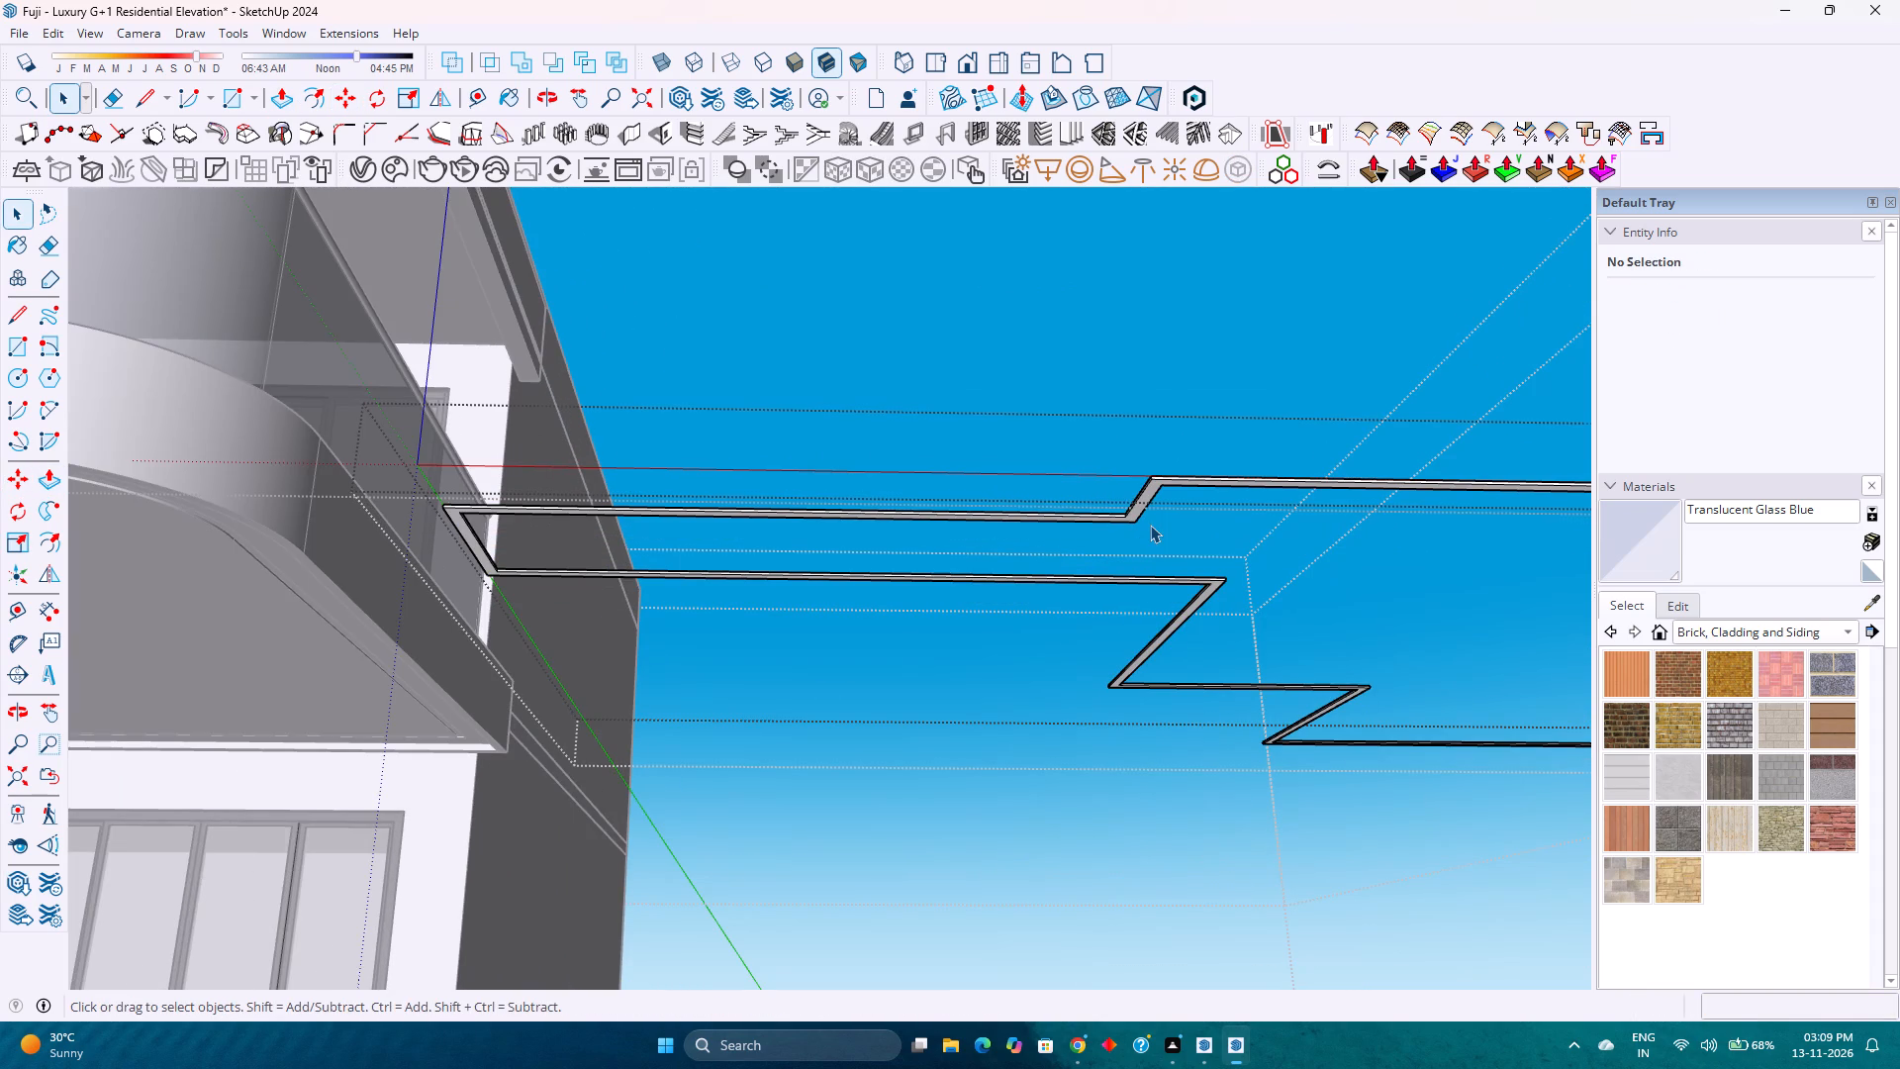
key("Escape")
Move the strip group 29' back along the red axis into the balcony underside groove, and close the balcony group.
left_click(1136, 510)
scroll(1056, 522, "down", 10)
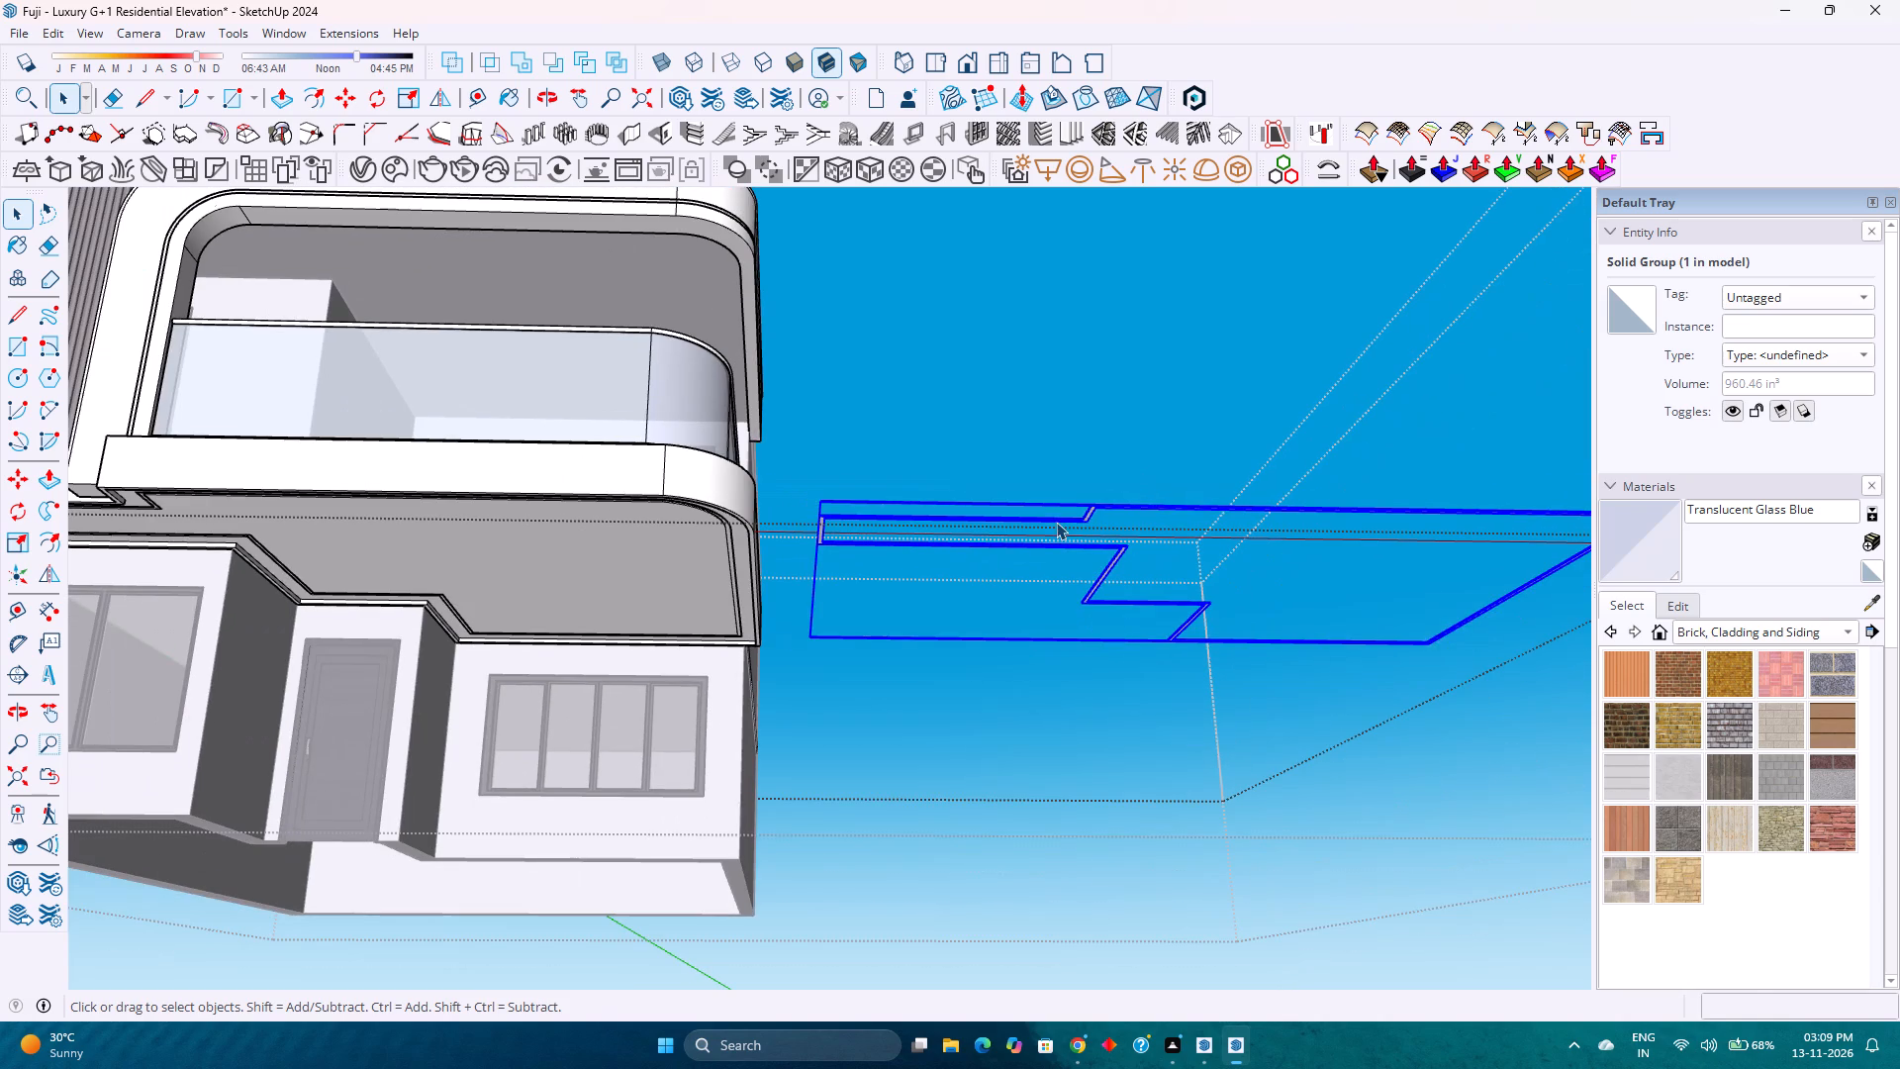
key("m")
left_click(1197, 507)
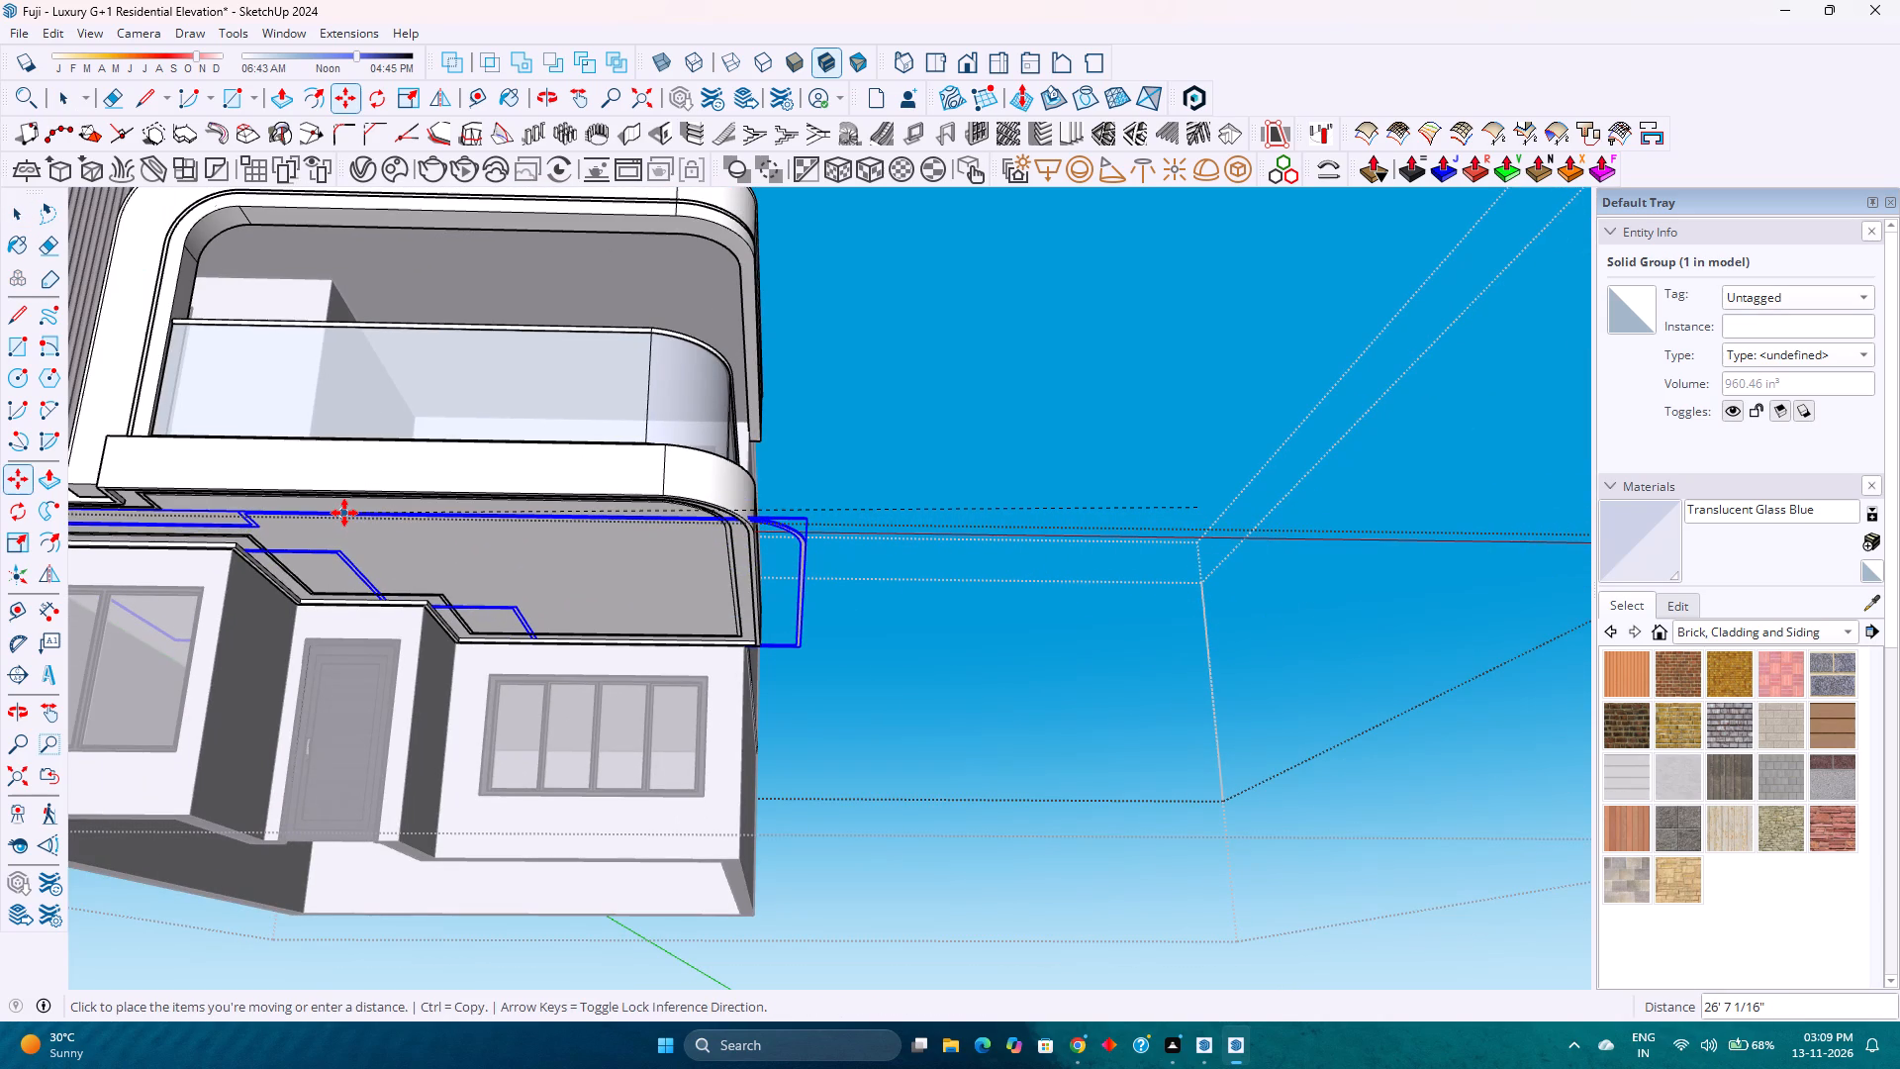
key("Right")
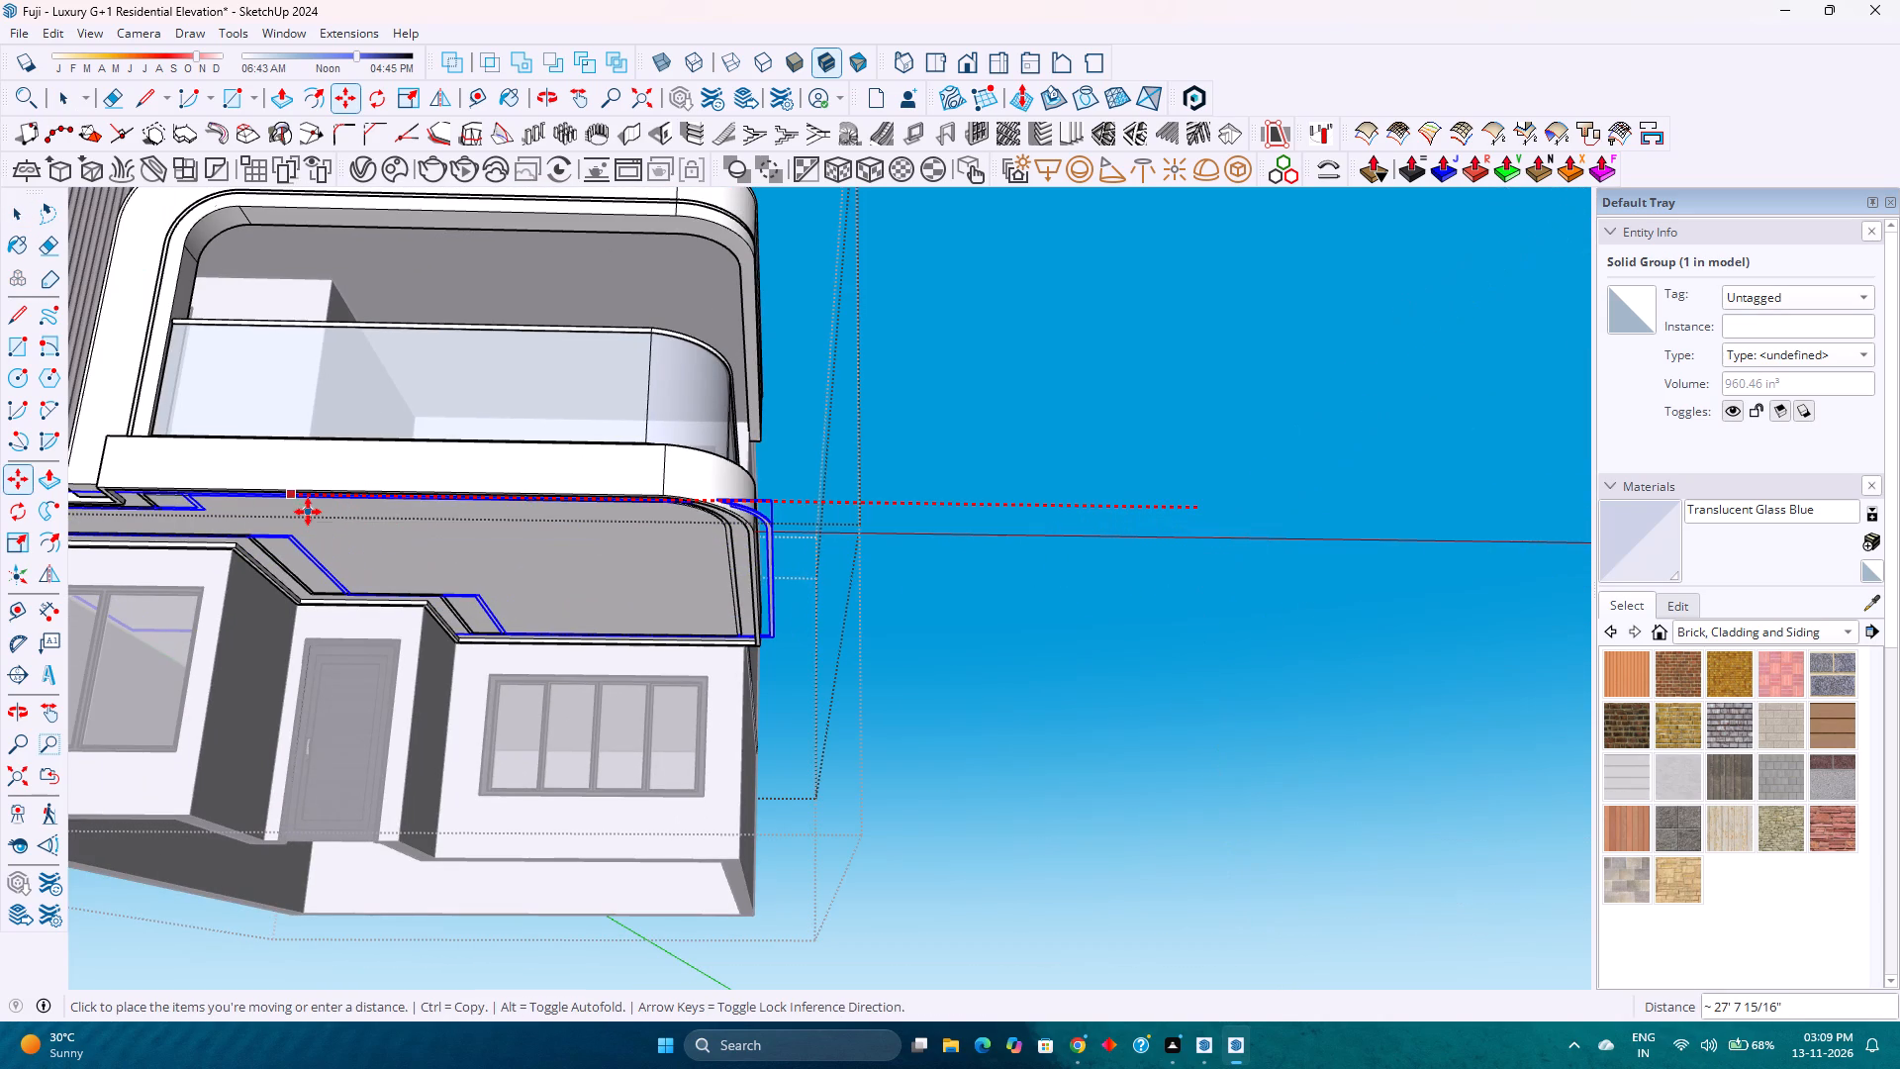
middle_click_drag(308, 512, 576, 528, "shift")
middle_click(576, 528, "shift")
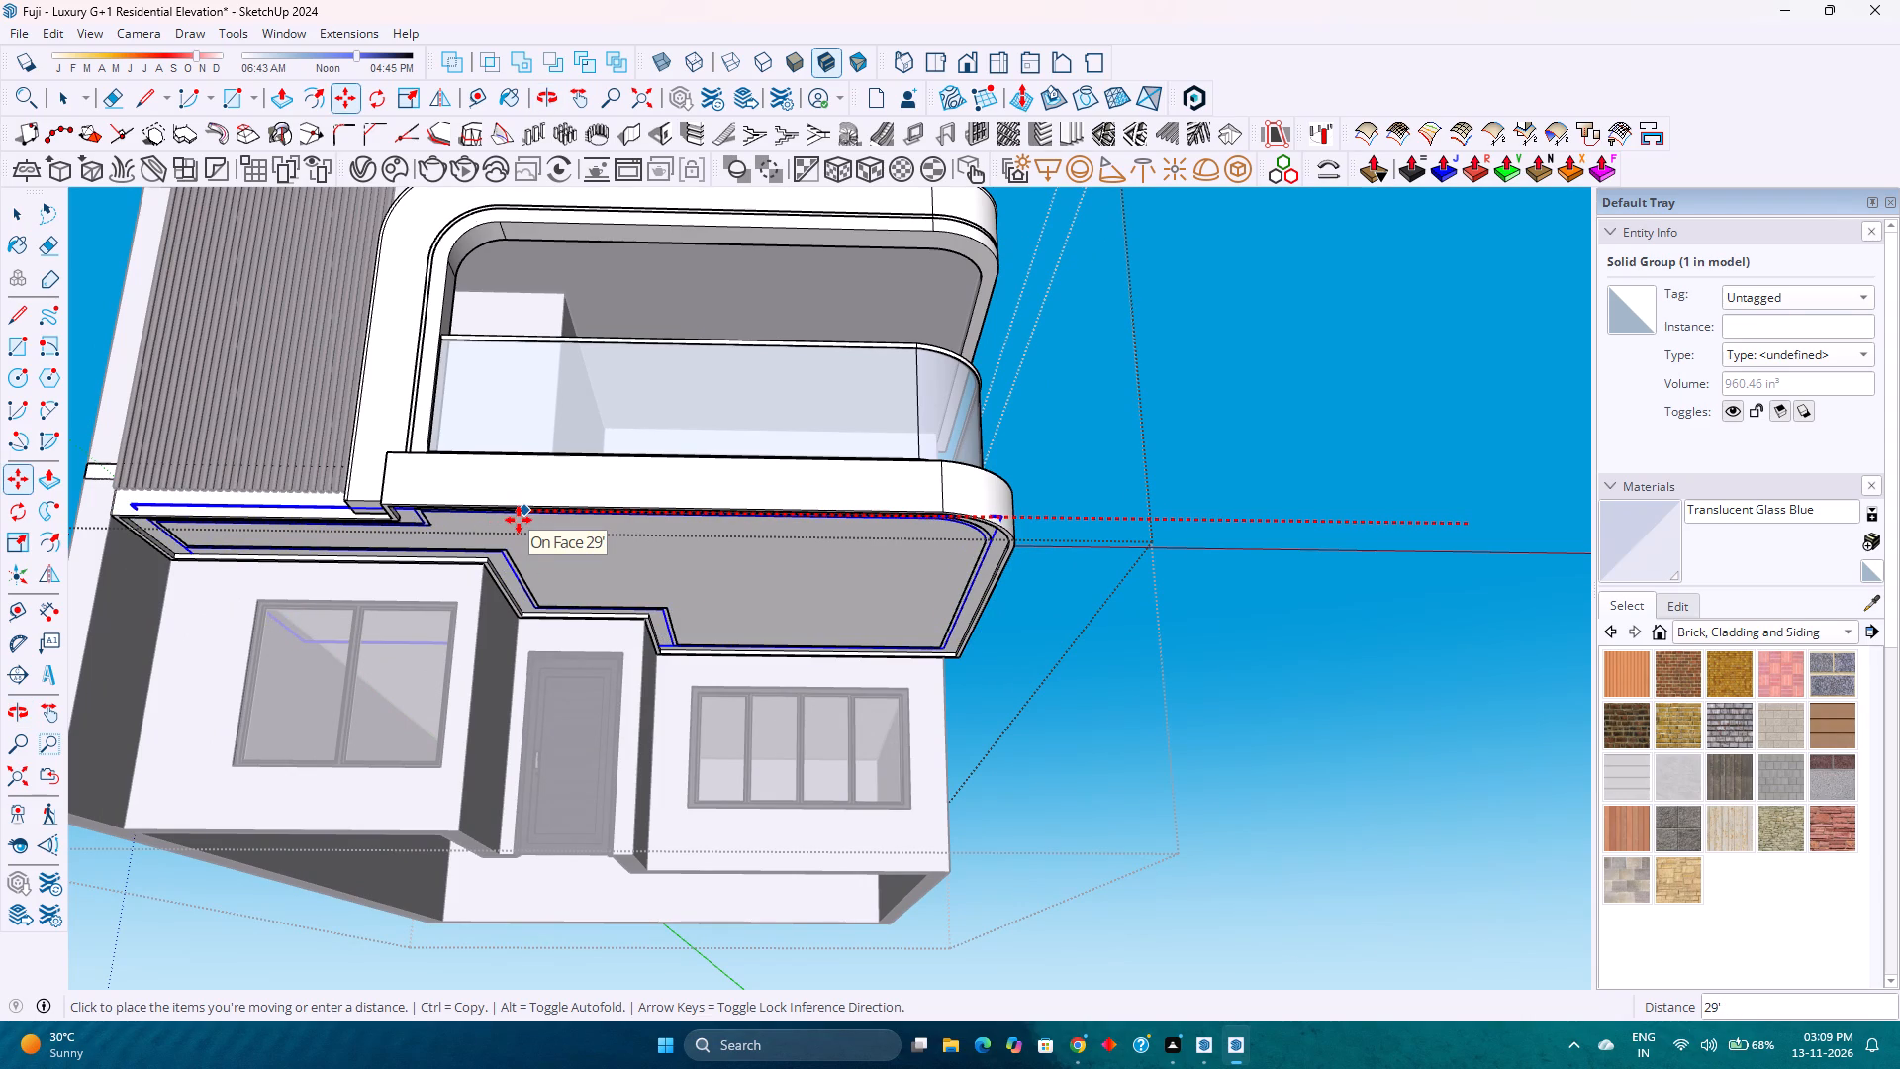
type("29'")
key("Return")
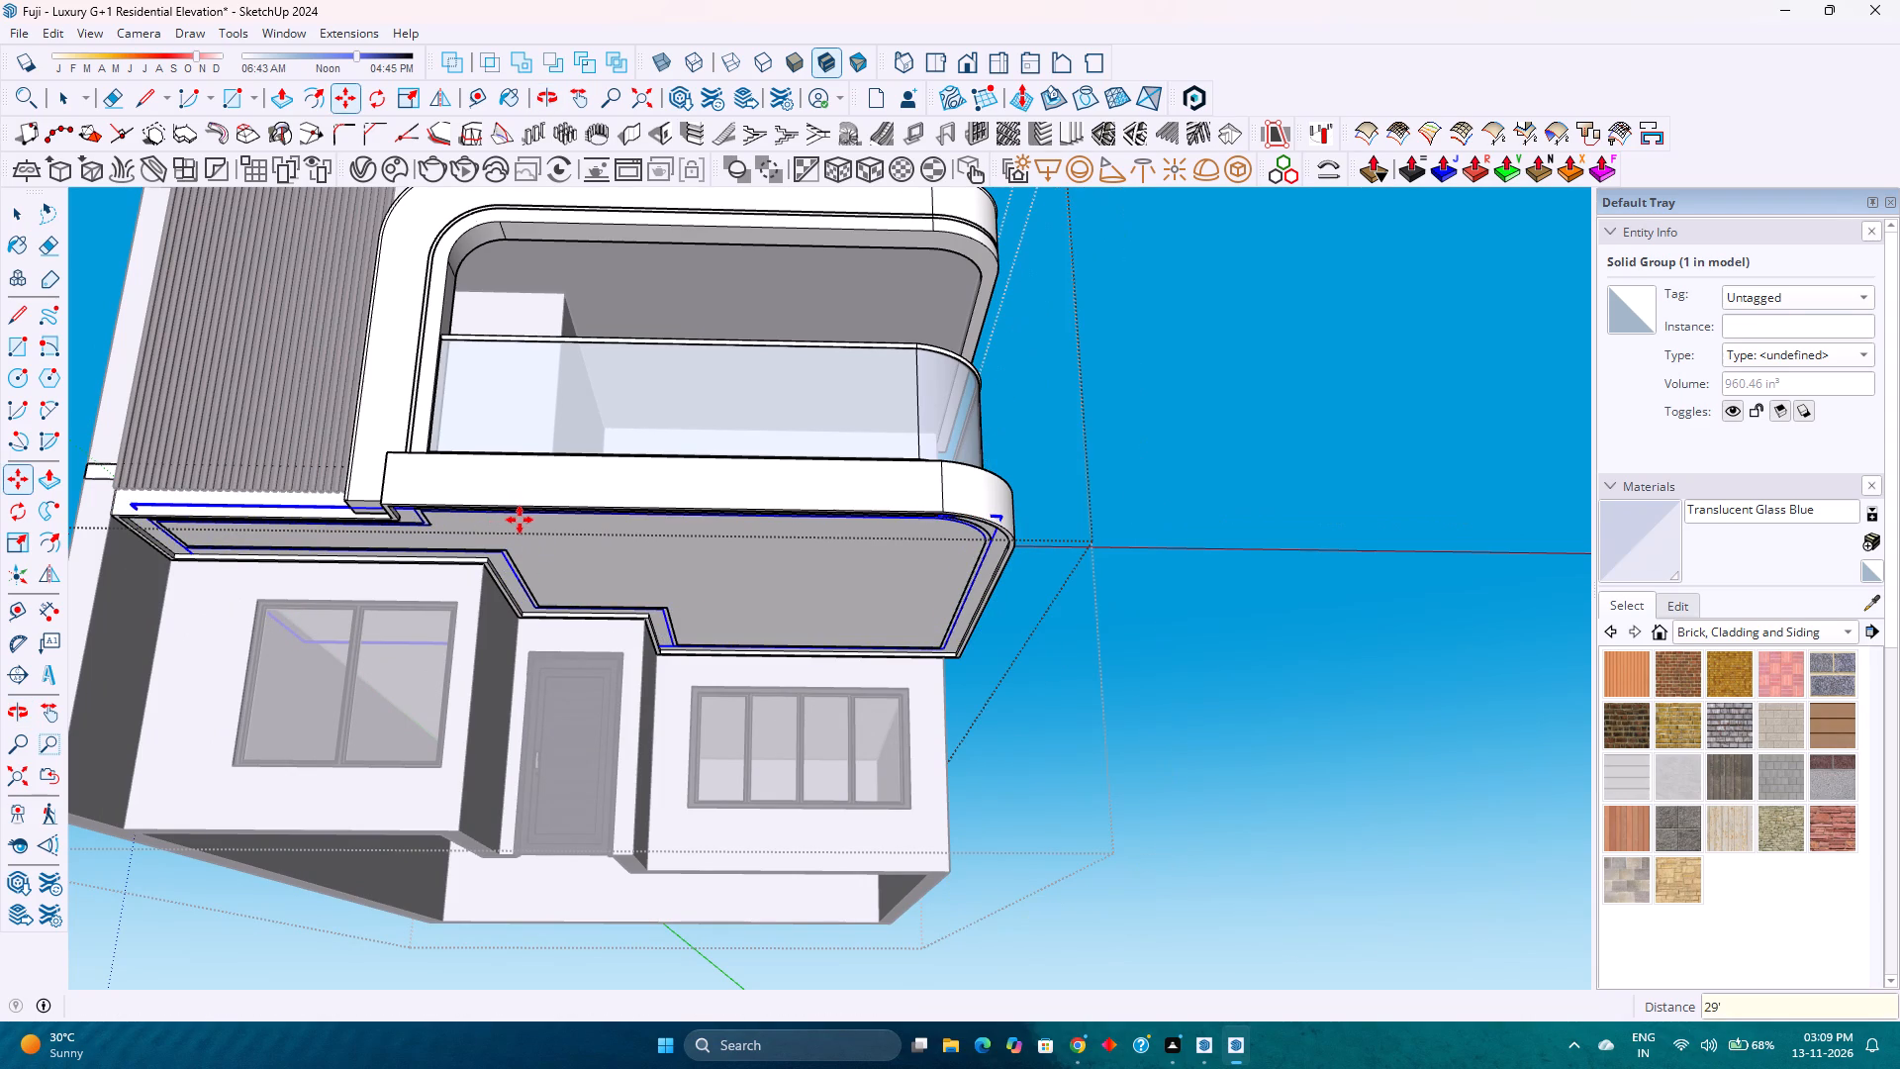
key("space")
key("space")
scroll(1417, 651, "up", 2)
scroll(1012, 589, "up", 3)
left_click(1012, 589)
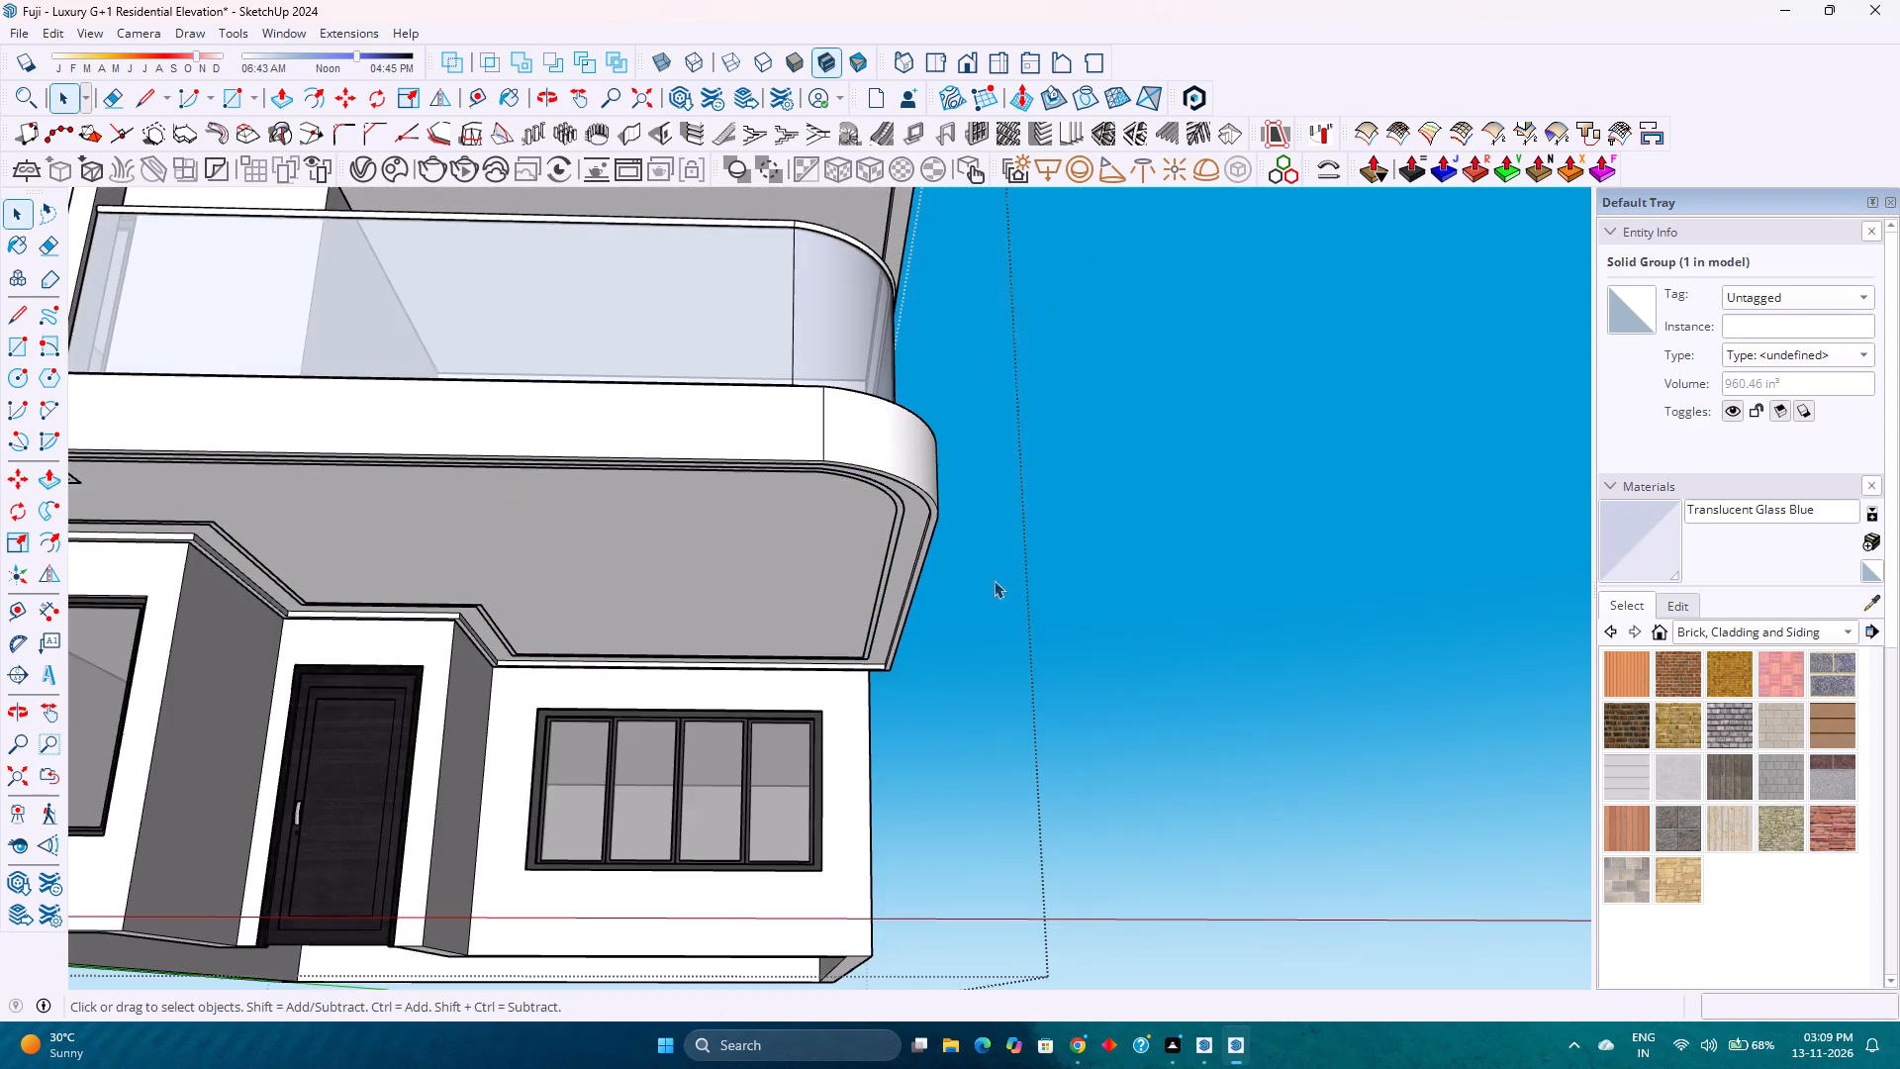
Examine the fit of the strip in the groove at the slab underside's rear corner above the ground-floor window.
scroll(915, 541, "up", 13)
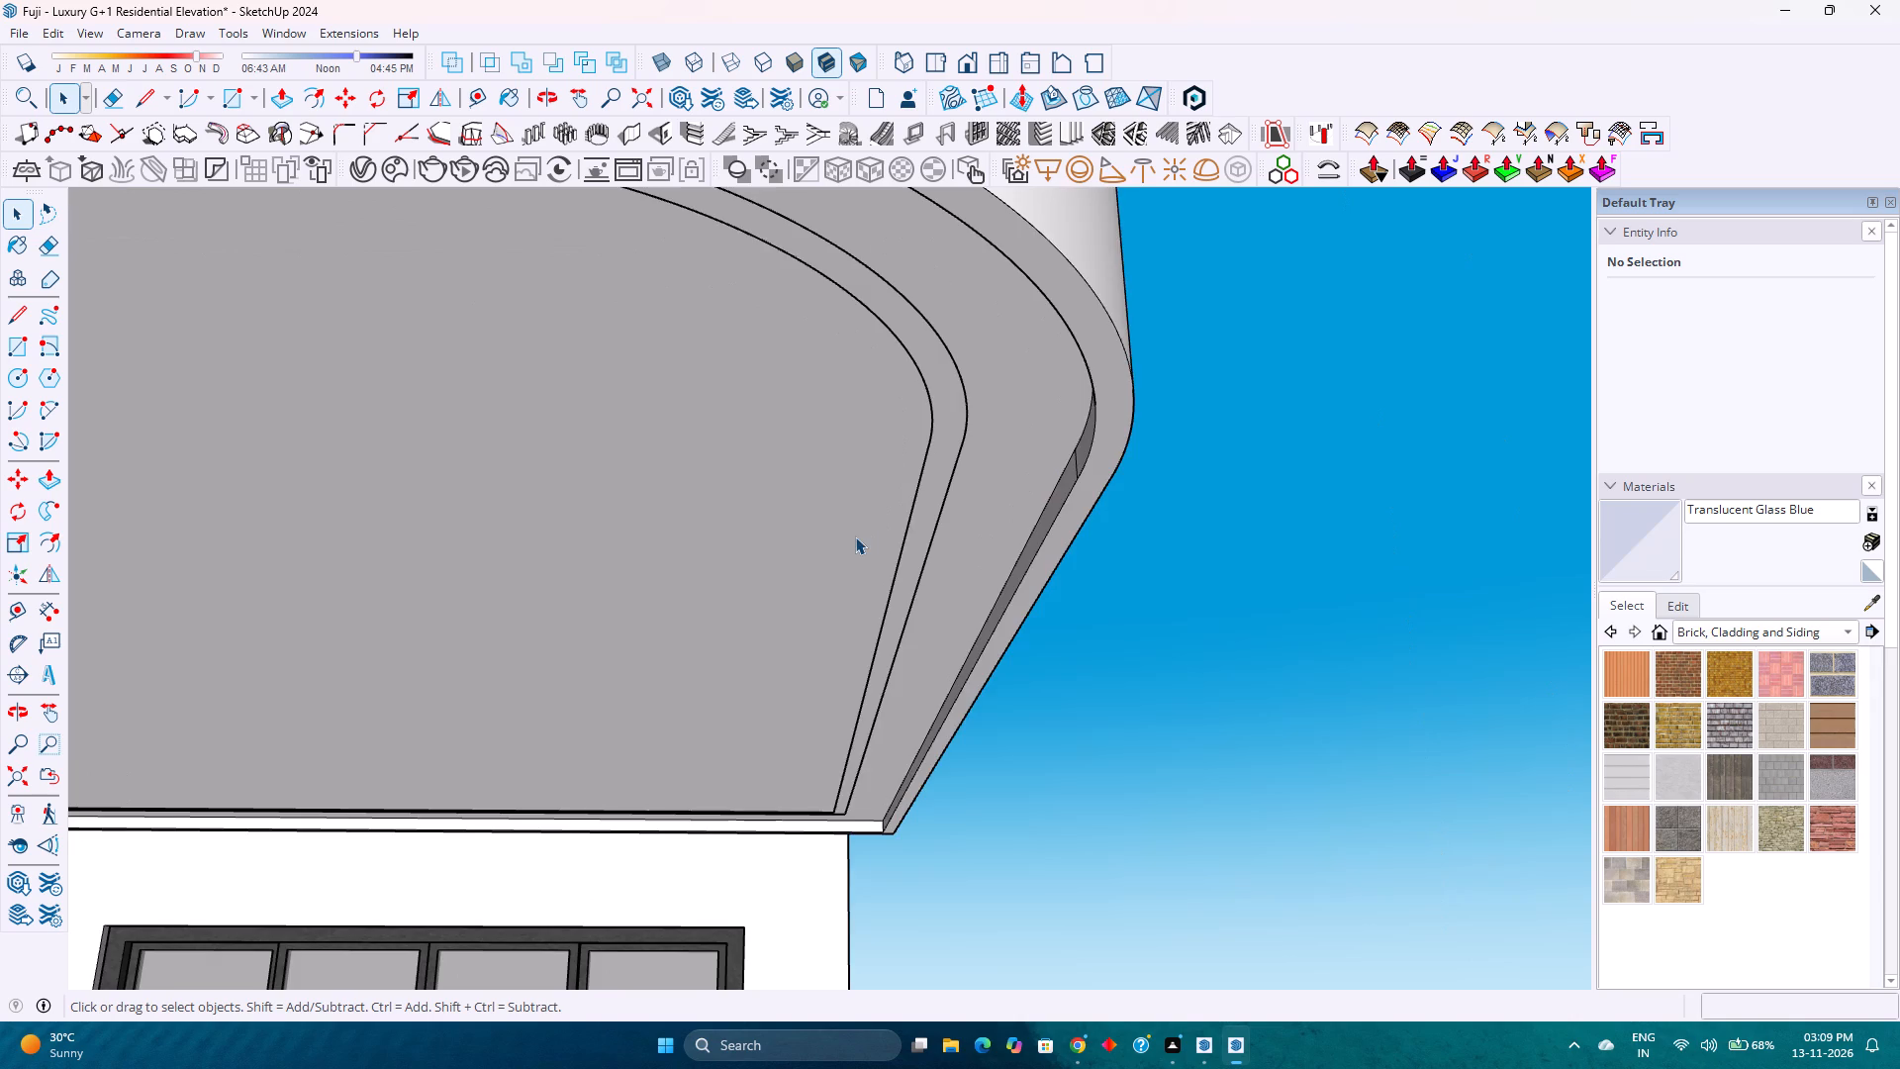
scroll(855, 536, "up", 2)
scroll(881, 862, "up", 3)
scroll(802, 820, "up", 5)
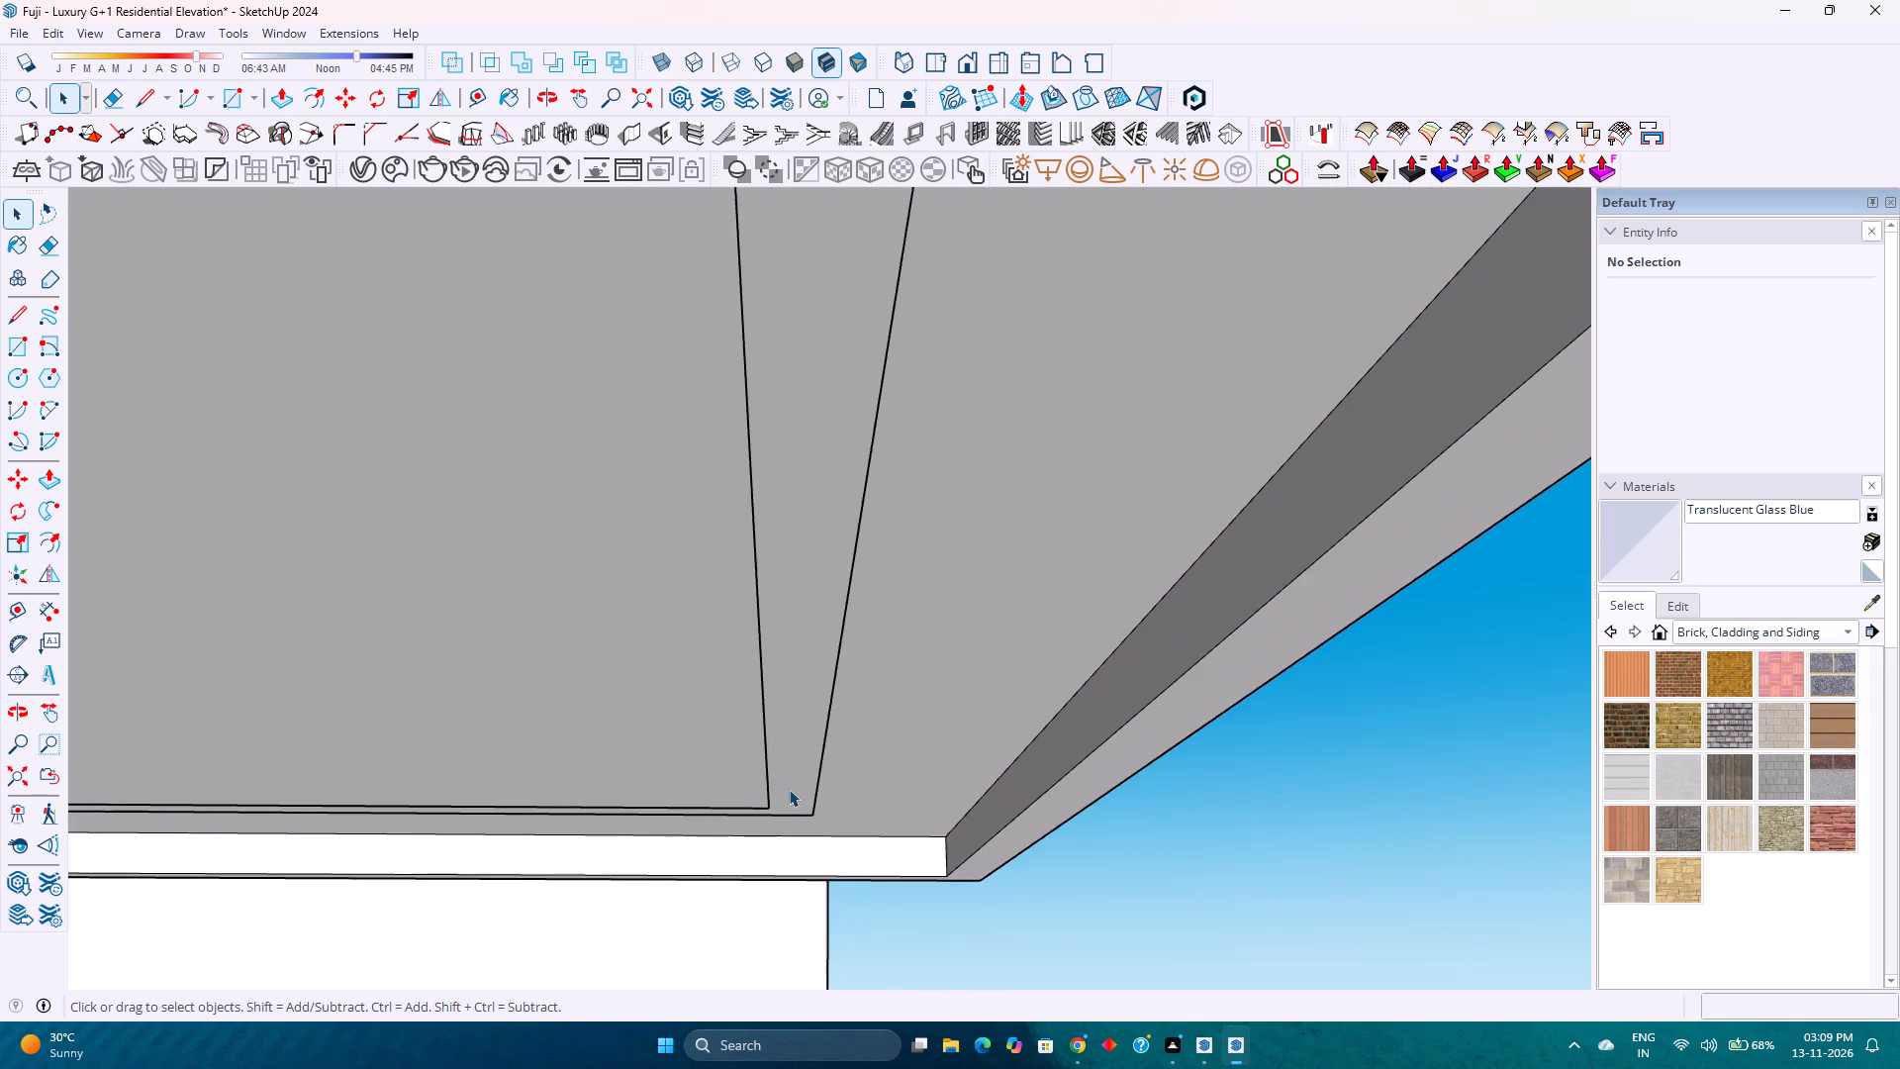
middle_click_drag(795, 786, 902, 840)
middle_click(901, 836)
middle_click_drag(900, 833, 822, 761)
Inside the balcony group, Push/Pull the underside's outer border face 0.5 inch, and close the group.
double_click(850, 697)
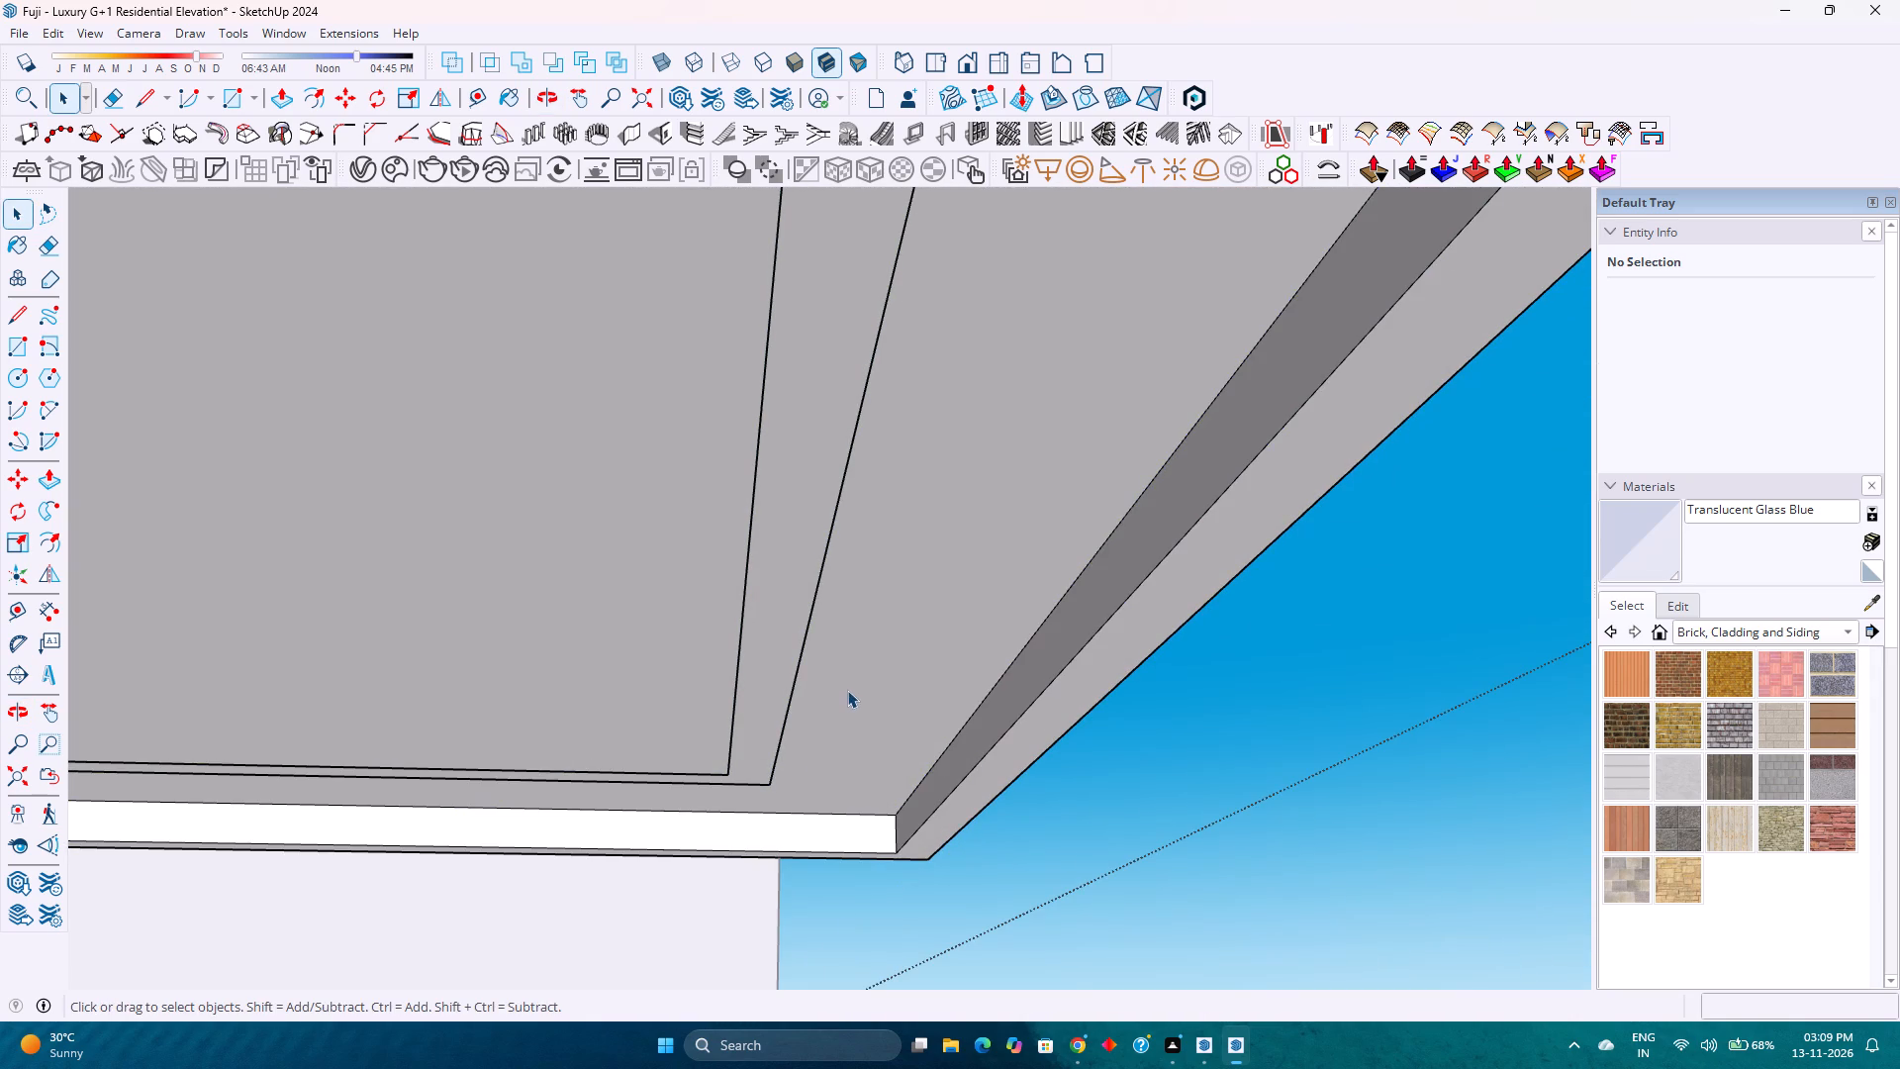
left_click(847, 690)
key("p")
left_click(847, 690)
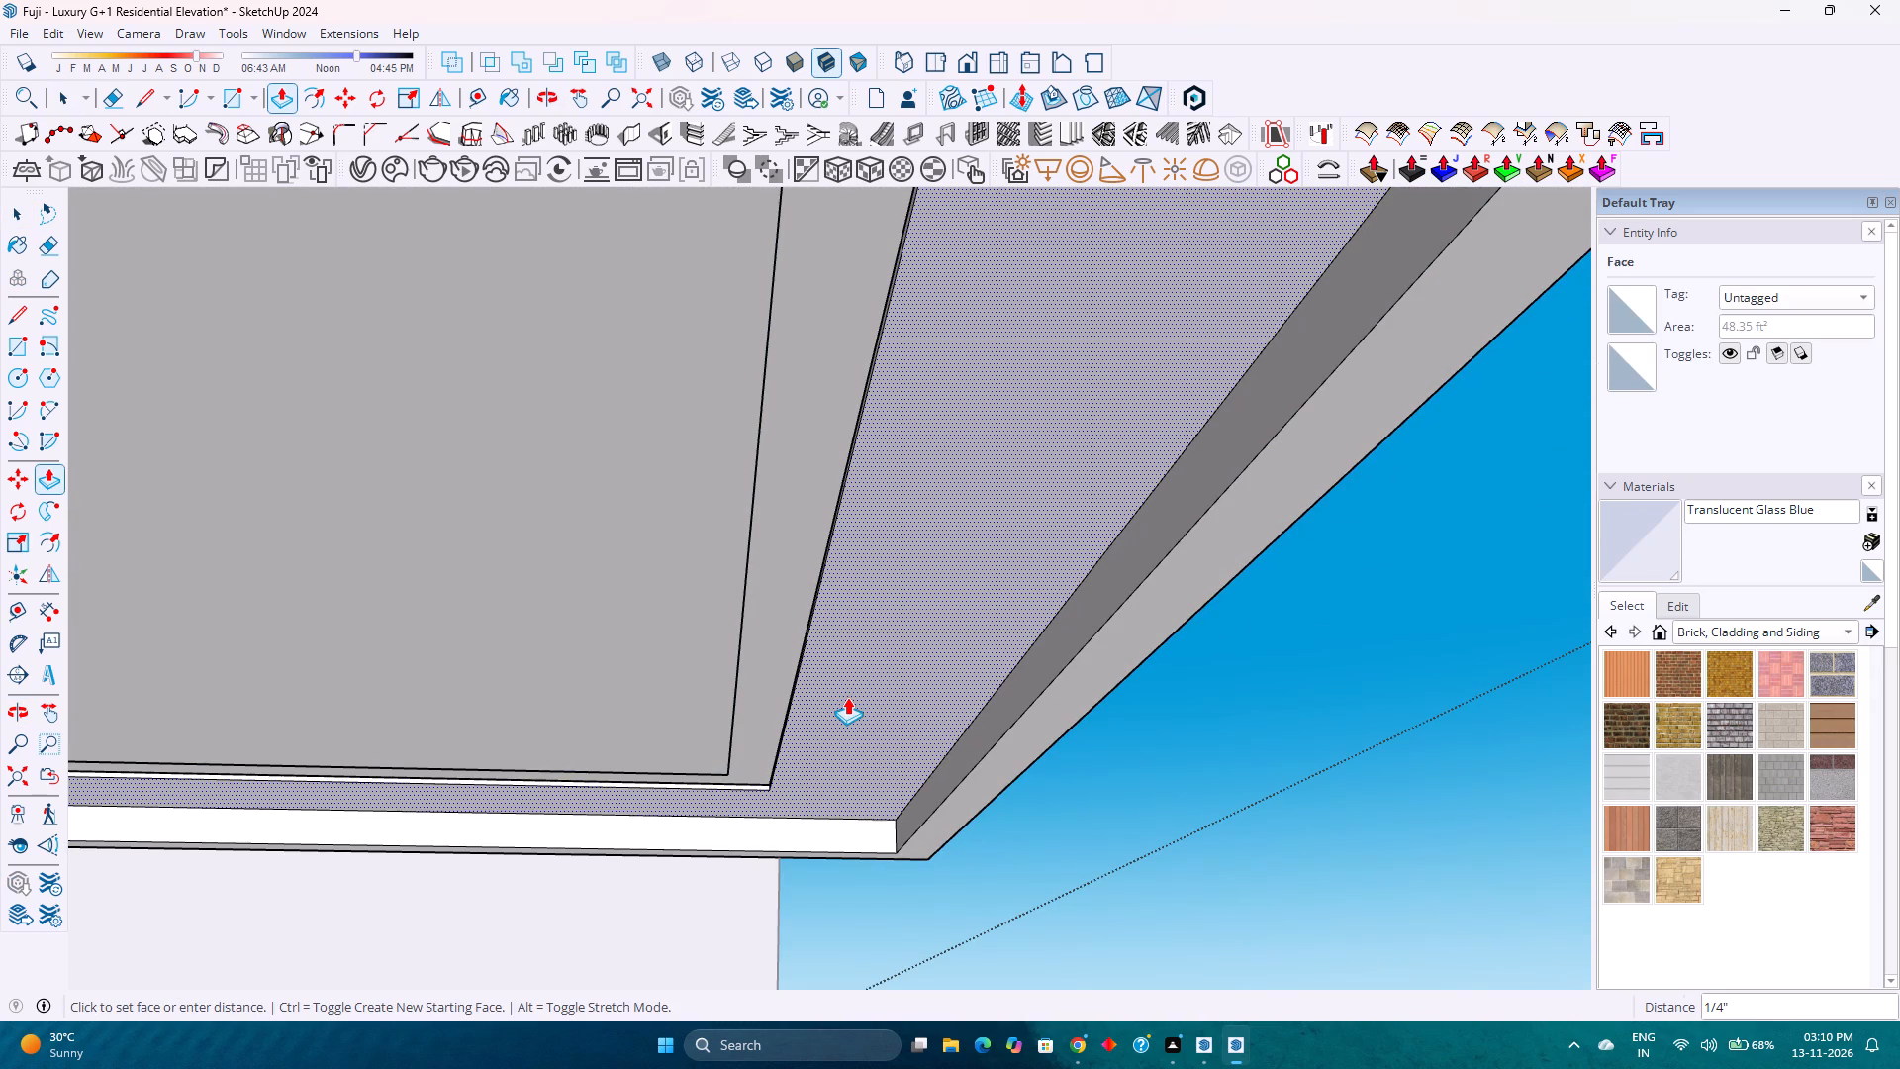
key("1")
key("Return")
type("0.5")
key("Return")
key("space")
scroll(847, 697, "down", 9)
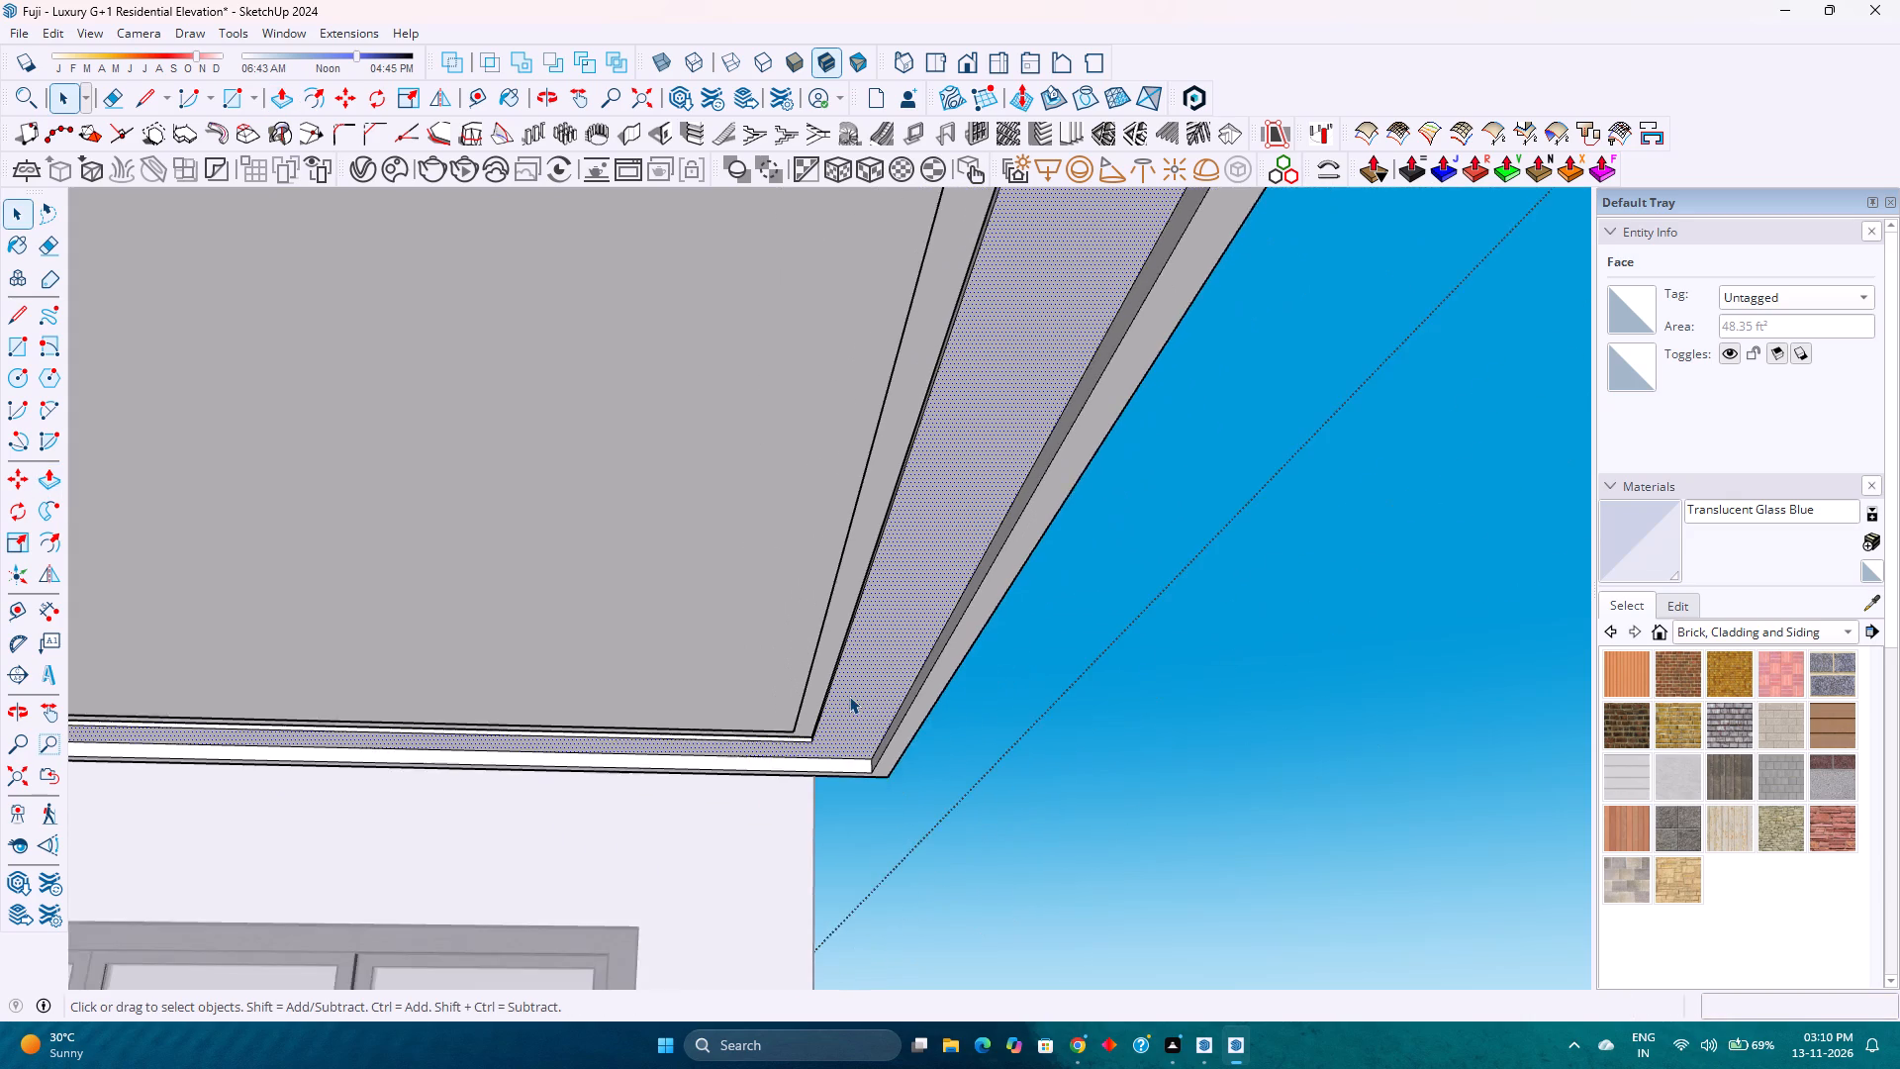
scroll(849, 696, "down", 6)
scroll(1086, 769, "down", 8)
left_click(1157, 788)
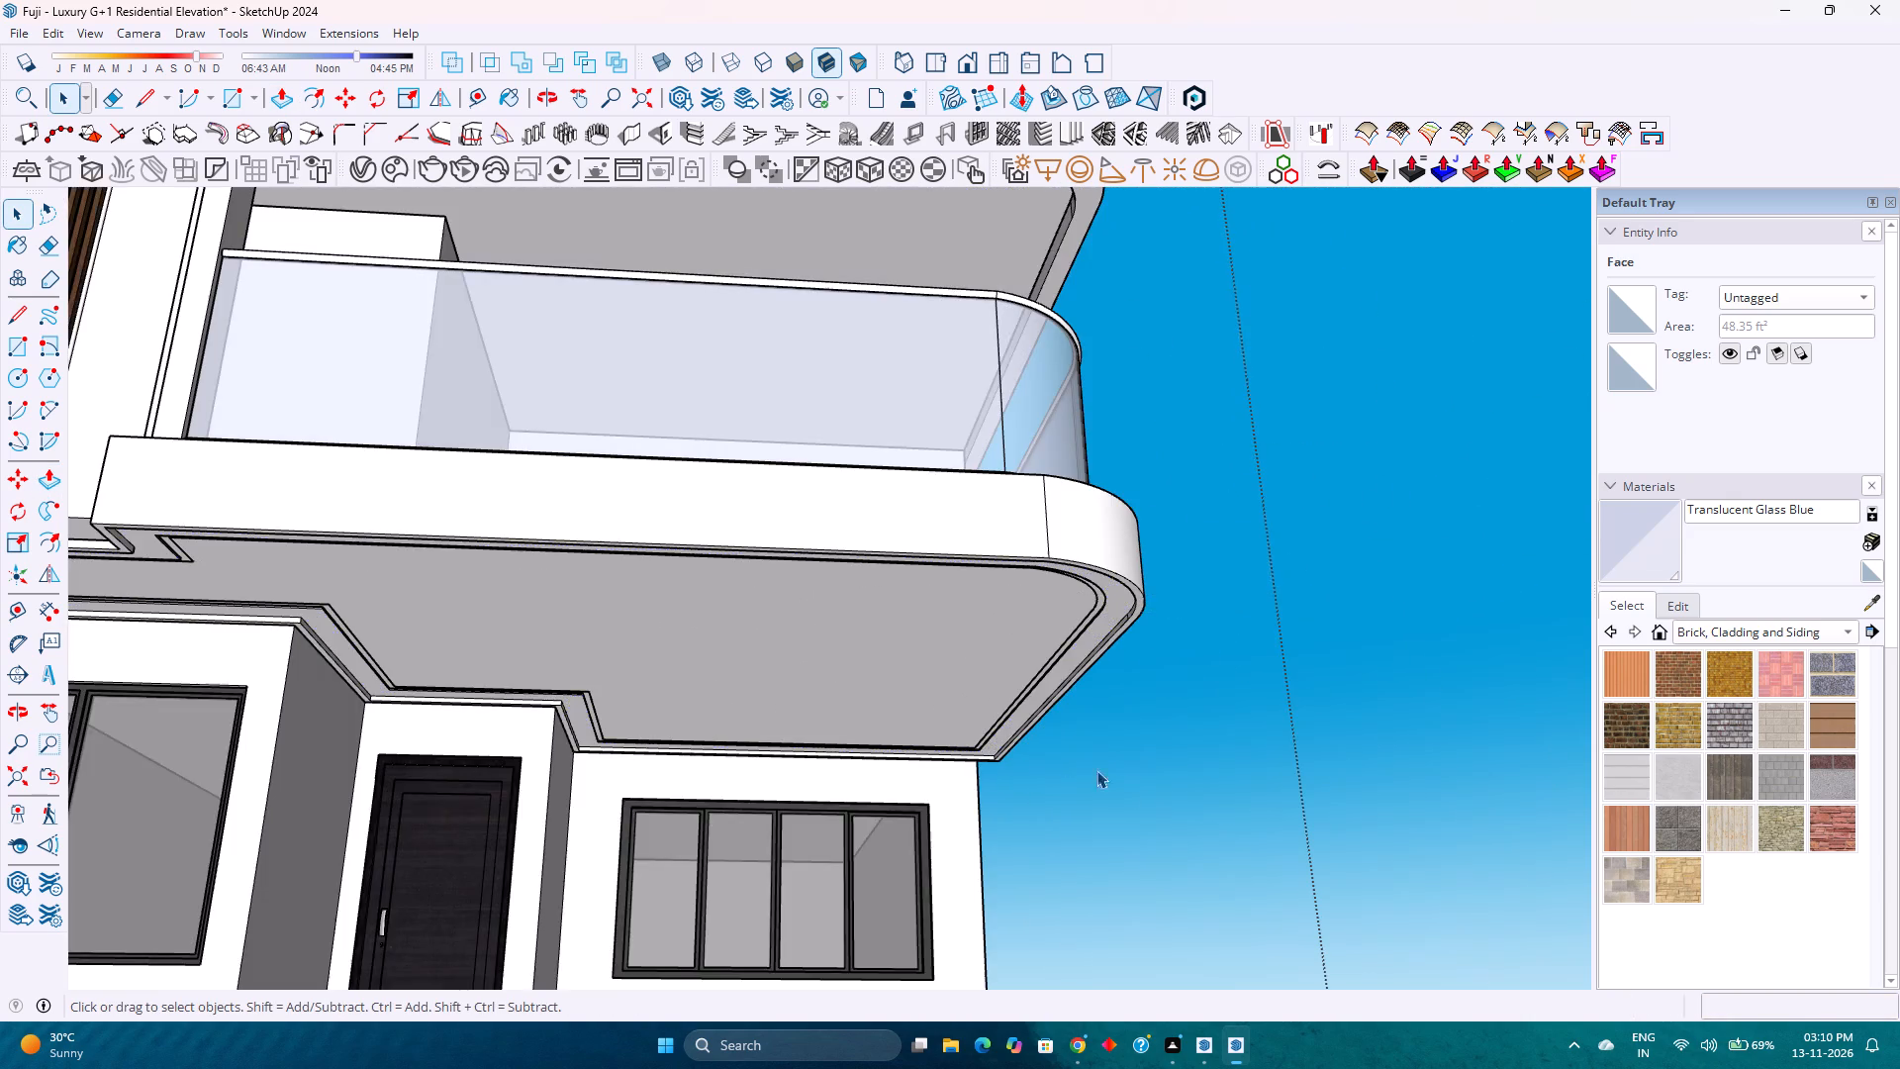
Examine the border and groove along the whole balcony underside above the entrance door and ground-floor windows.
scroll(669, 712, "up", 3)
scroll(645, 711, "down", 4)
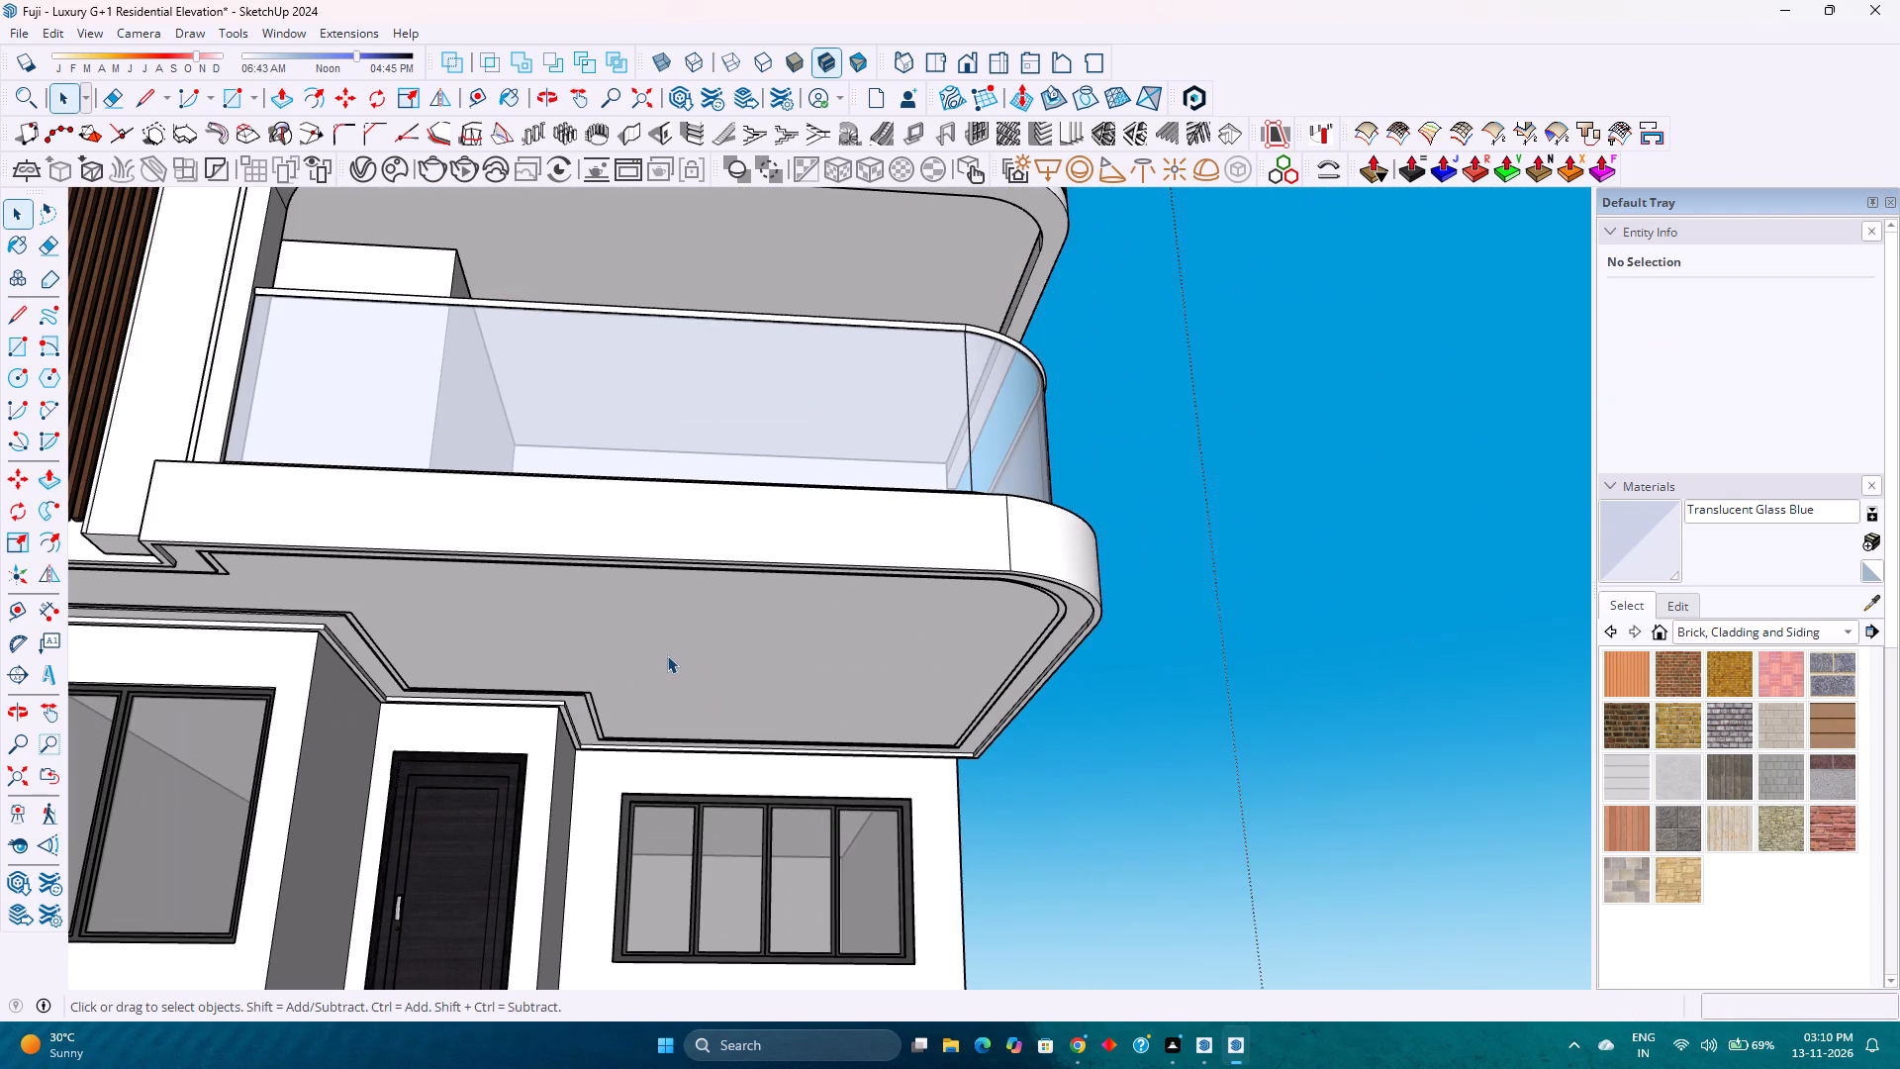
scroll(667, 655, "down", 4)
middle_click_drag(652, 670, 753, 577, "shift")
scroll(776, 580, "up", 3)
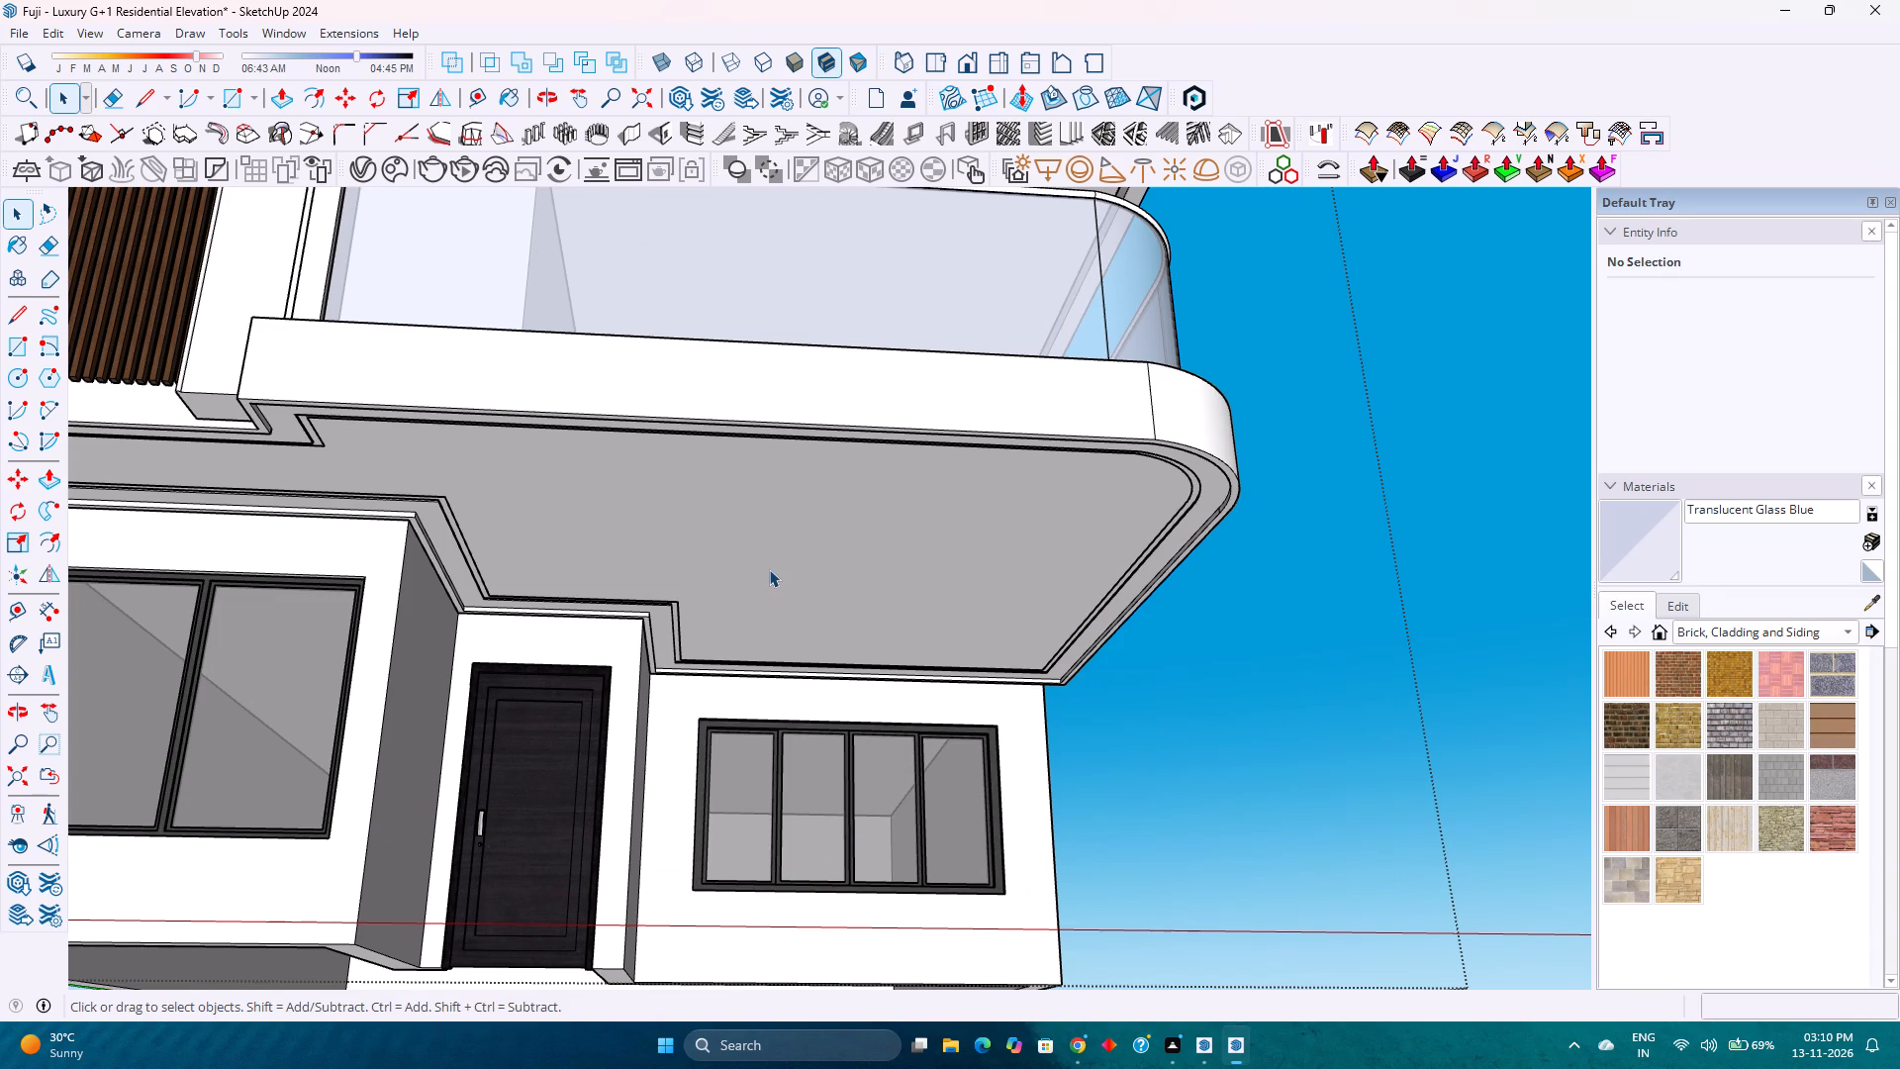
scroll(769, 557, "down", 7)
middle_click_drag(686, 551, 686, 549)
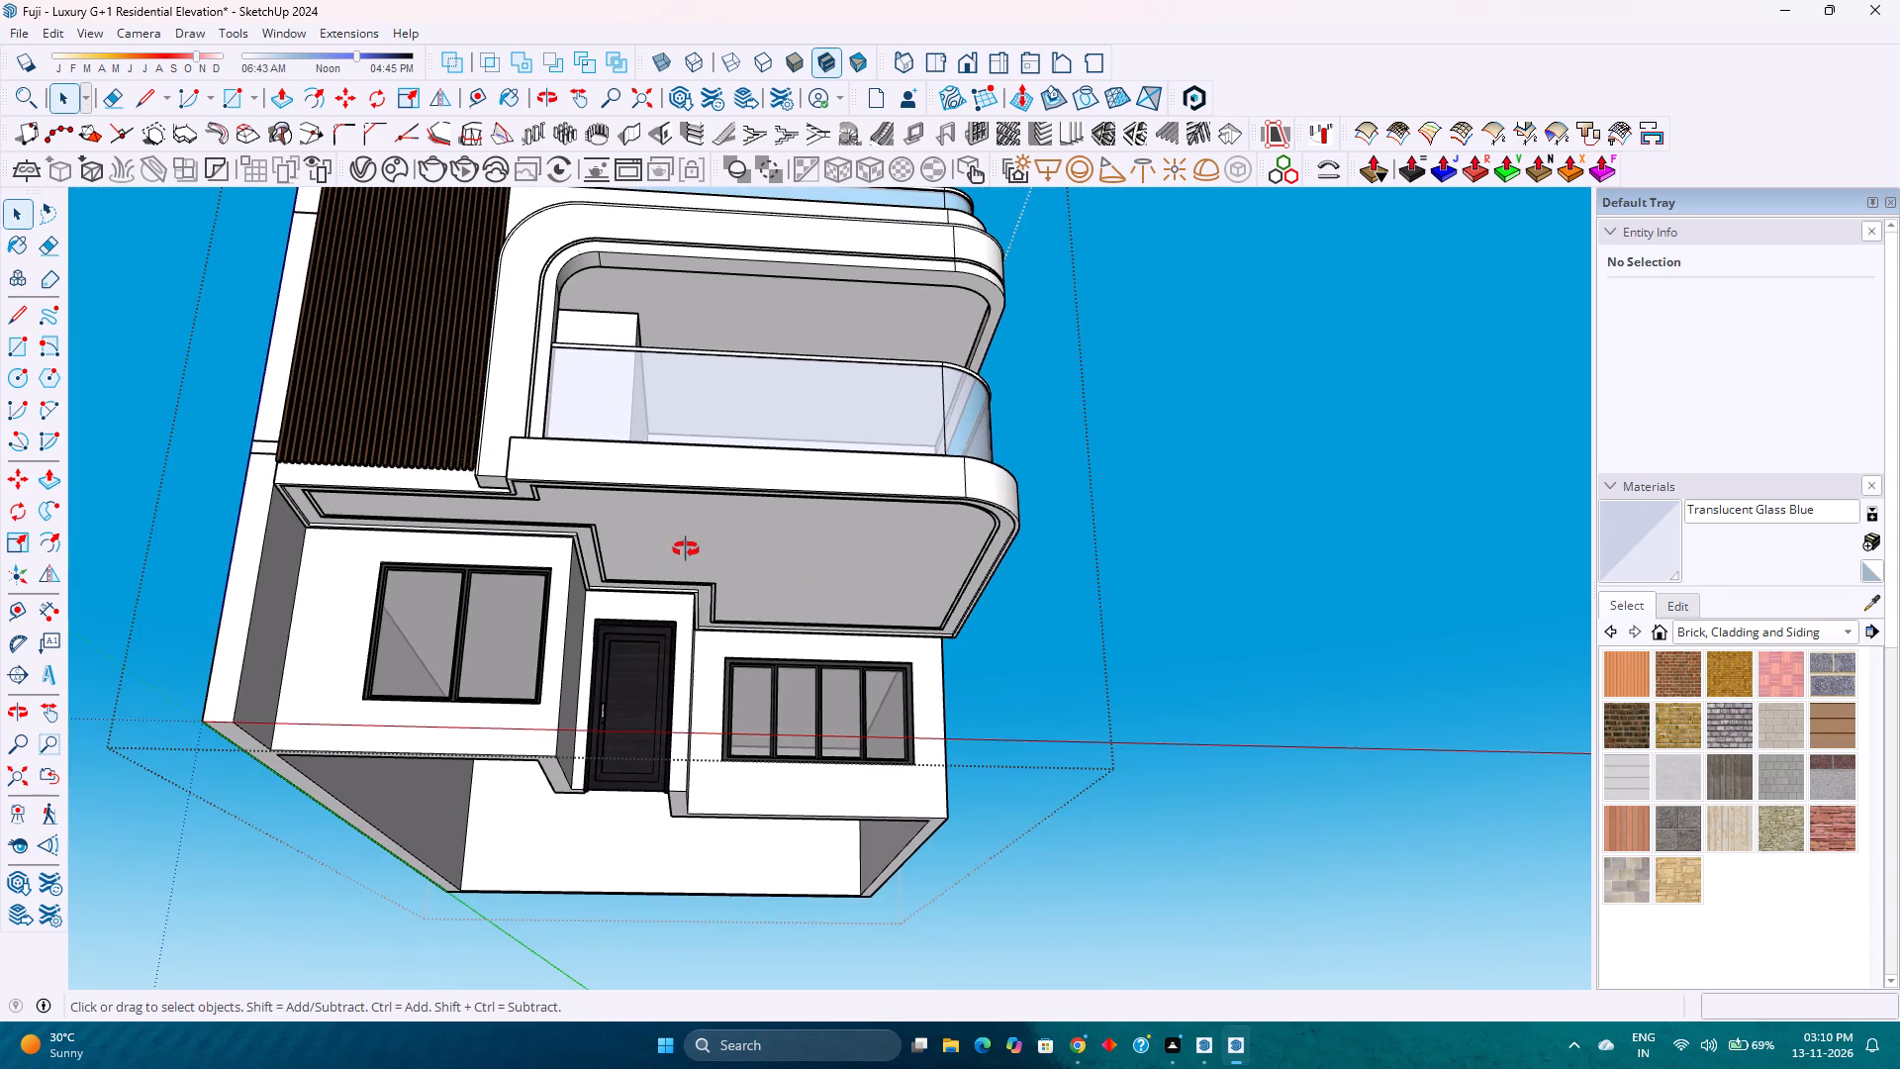
middle_click_drag(686, 549, 691, 507)
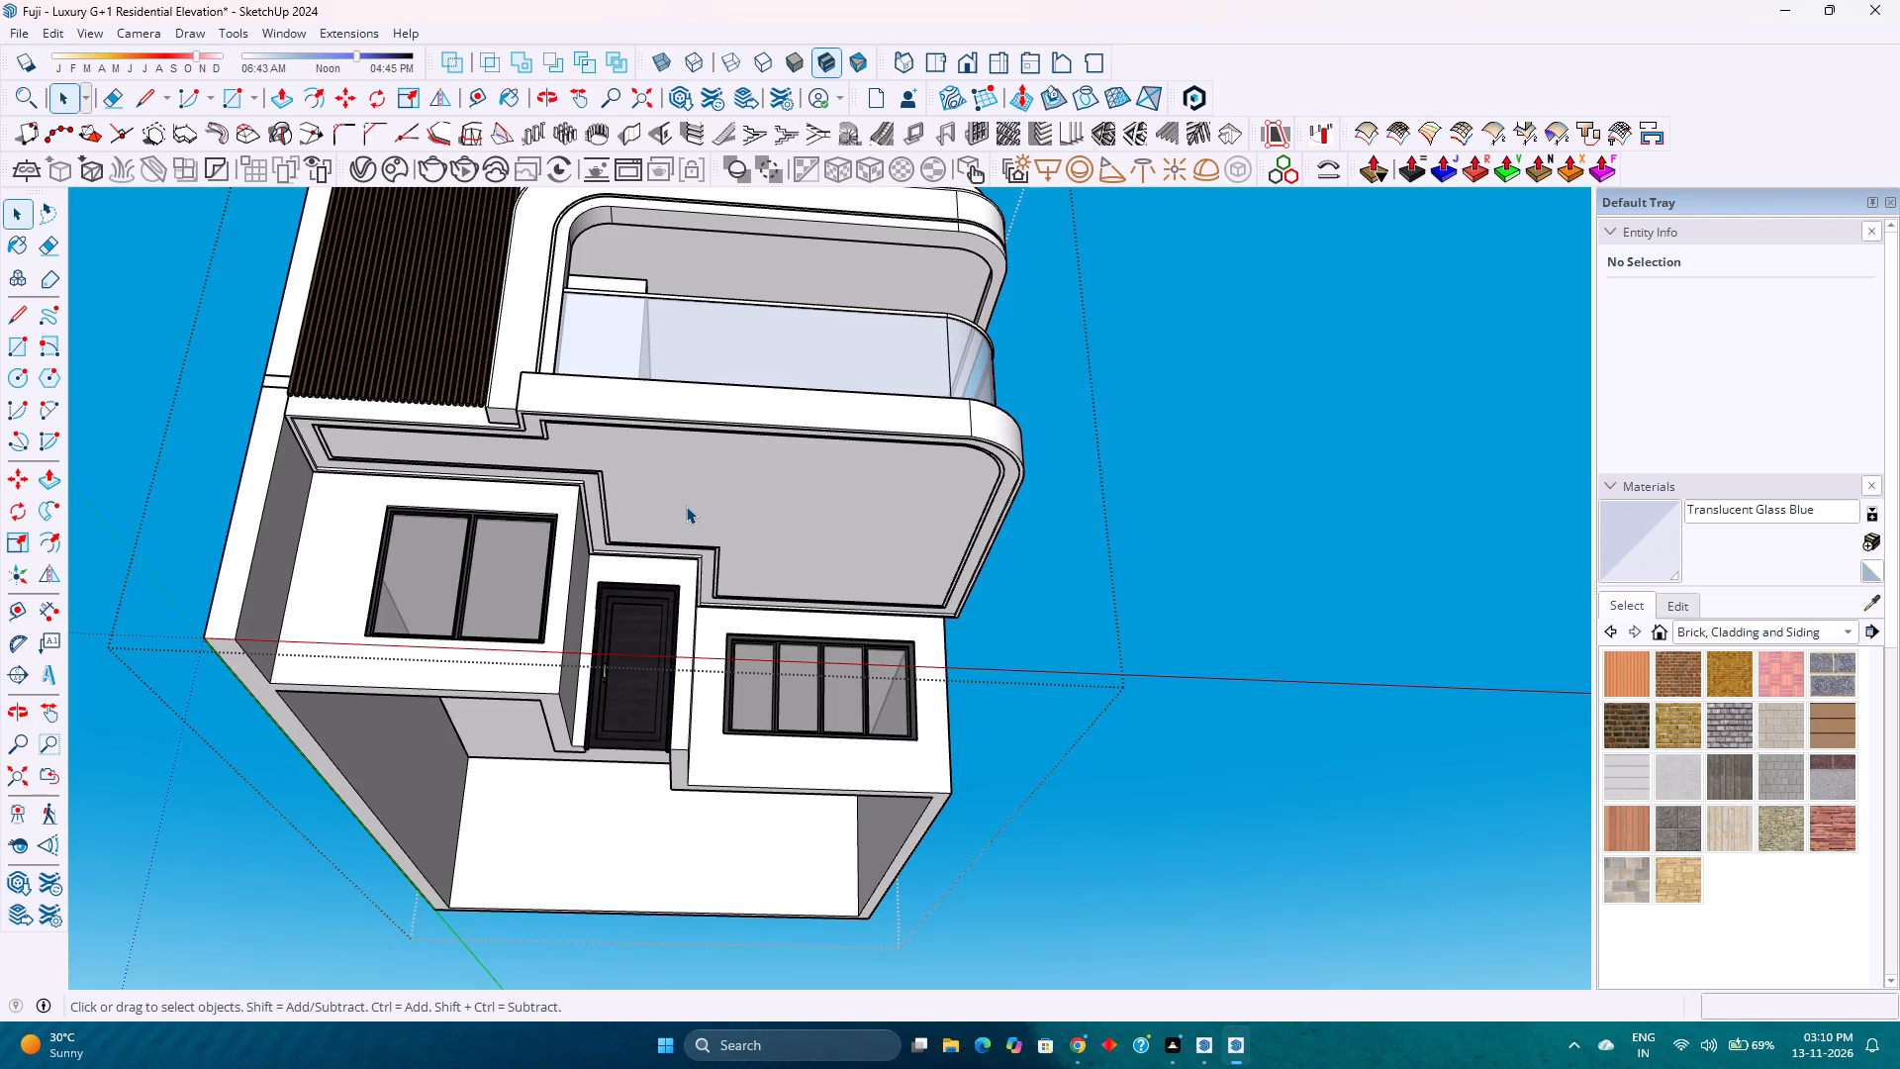
Inside the balcony group, place a guide 1'1" inward from the groove's front inner edge below the slatted screen, through the short end's midpoint.
double_click(691, 493)
scroll(691, 493, "up", 2)
middle_click_drag(689, 493, 806, 365)
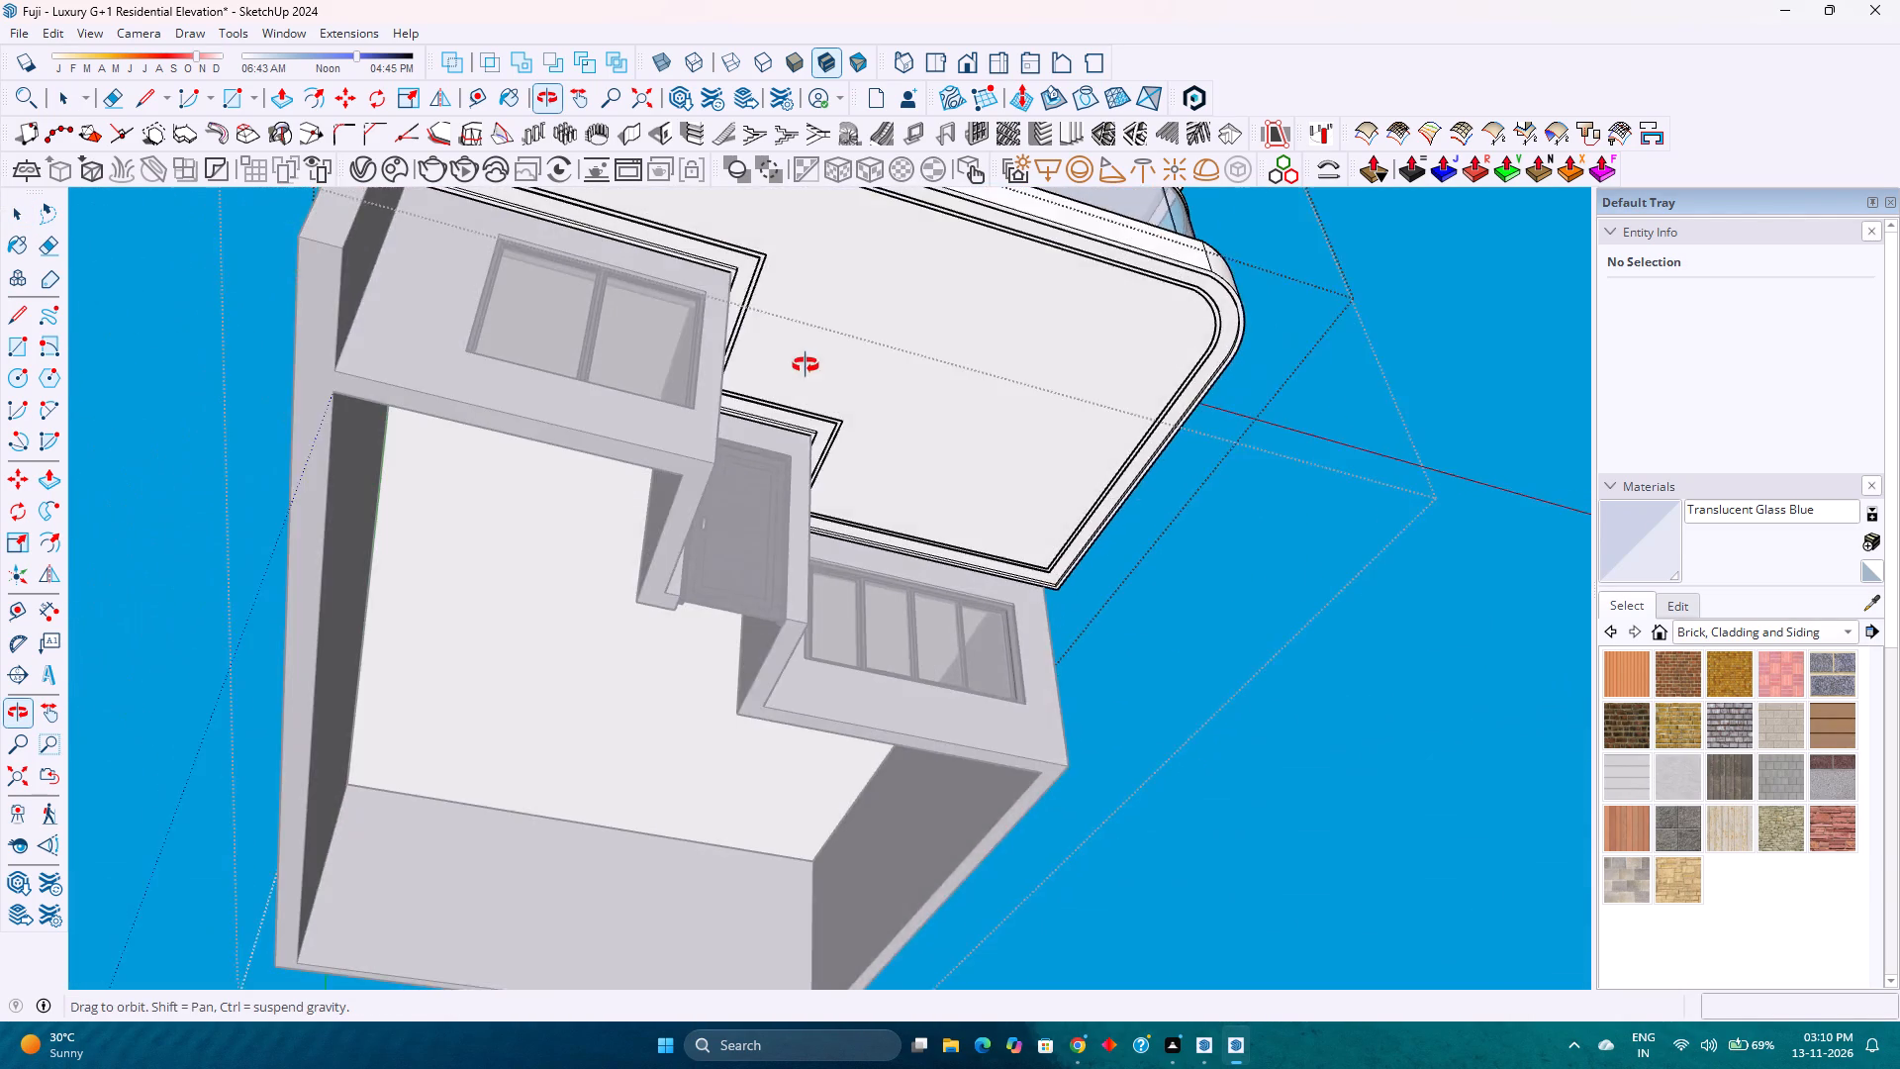
middle_click_drag(806, 365, 838, 379)
middle_click(838, 379)
scroll(838, 382, "down", 8)
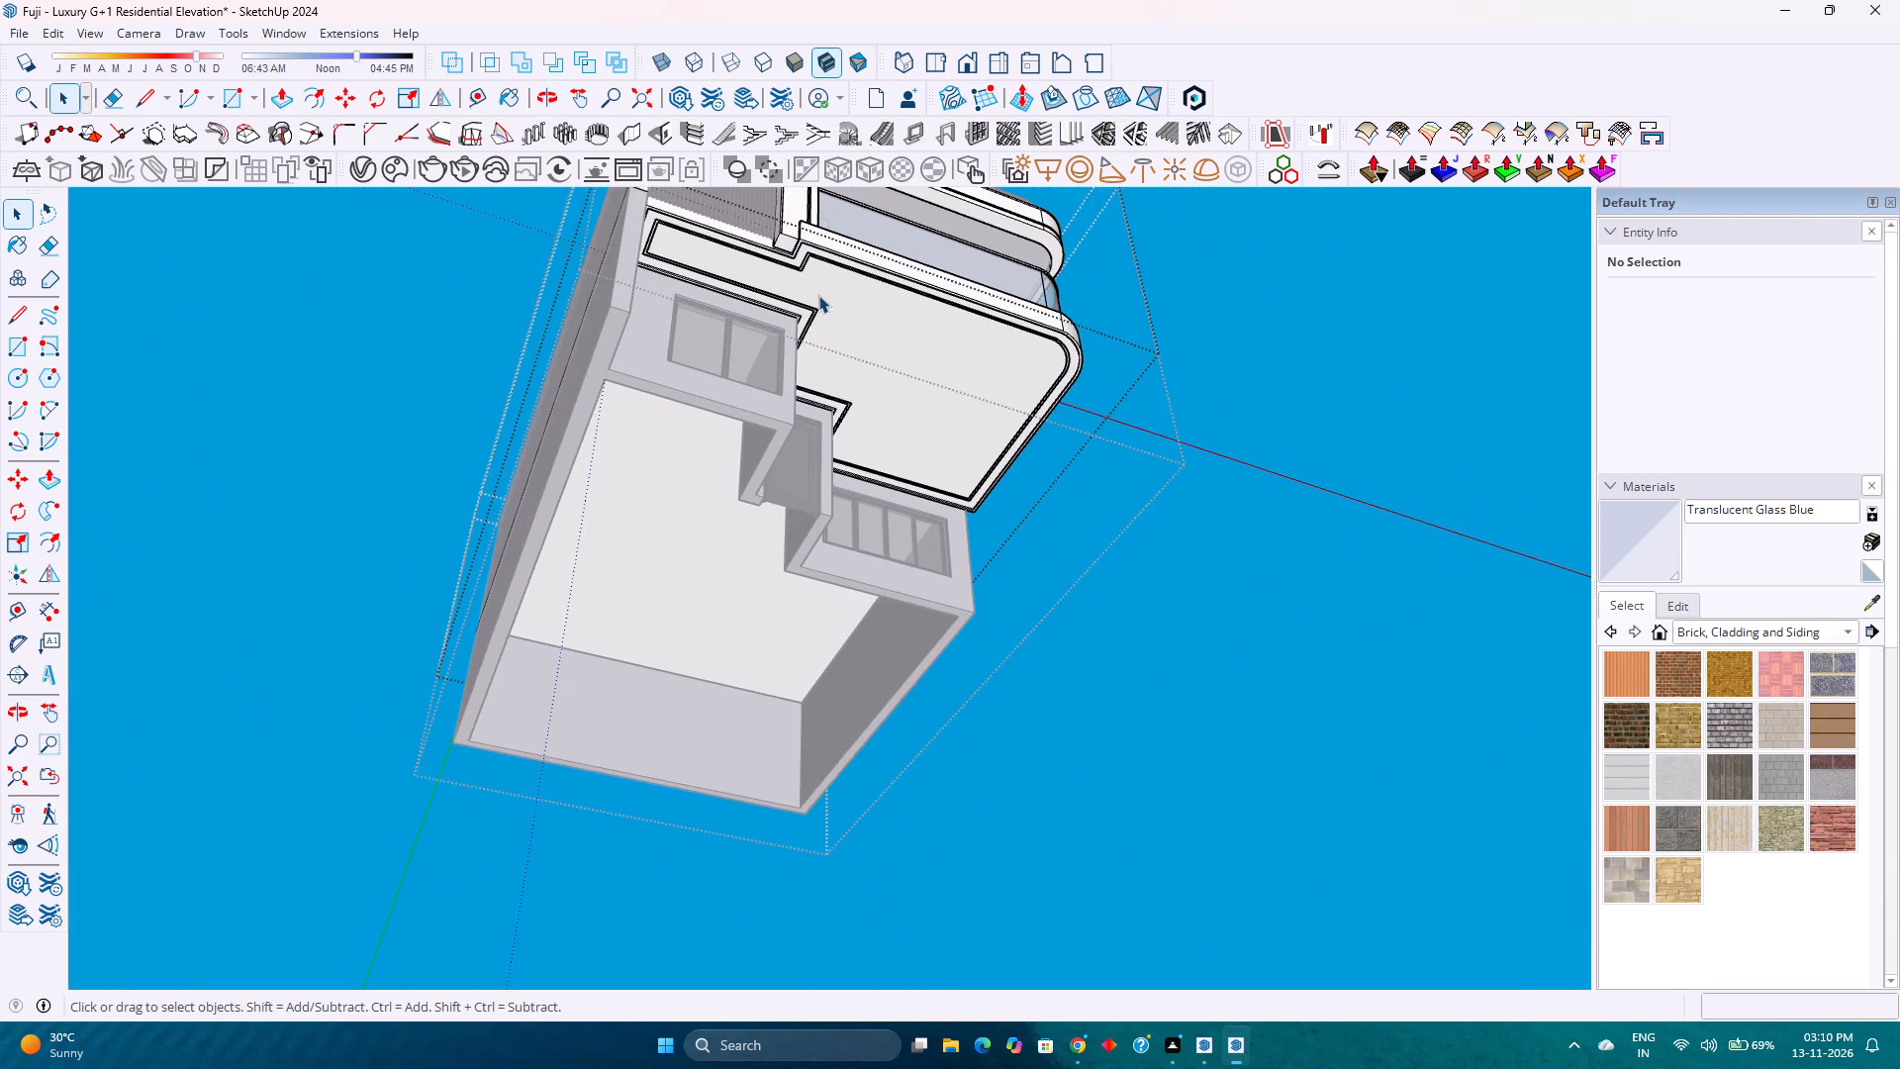
middle_click_drag(819, 298, 788, 556)
middle_click(788, 556)
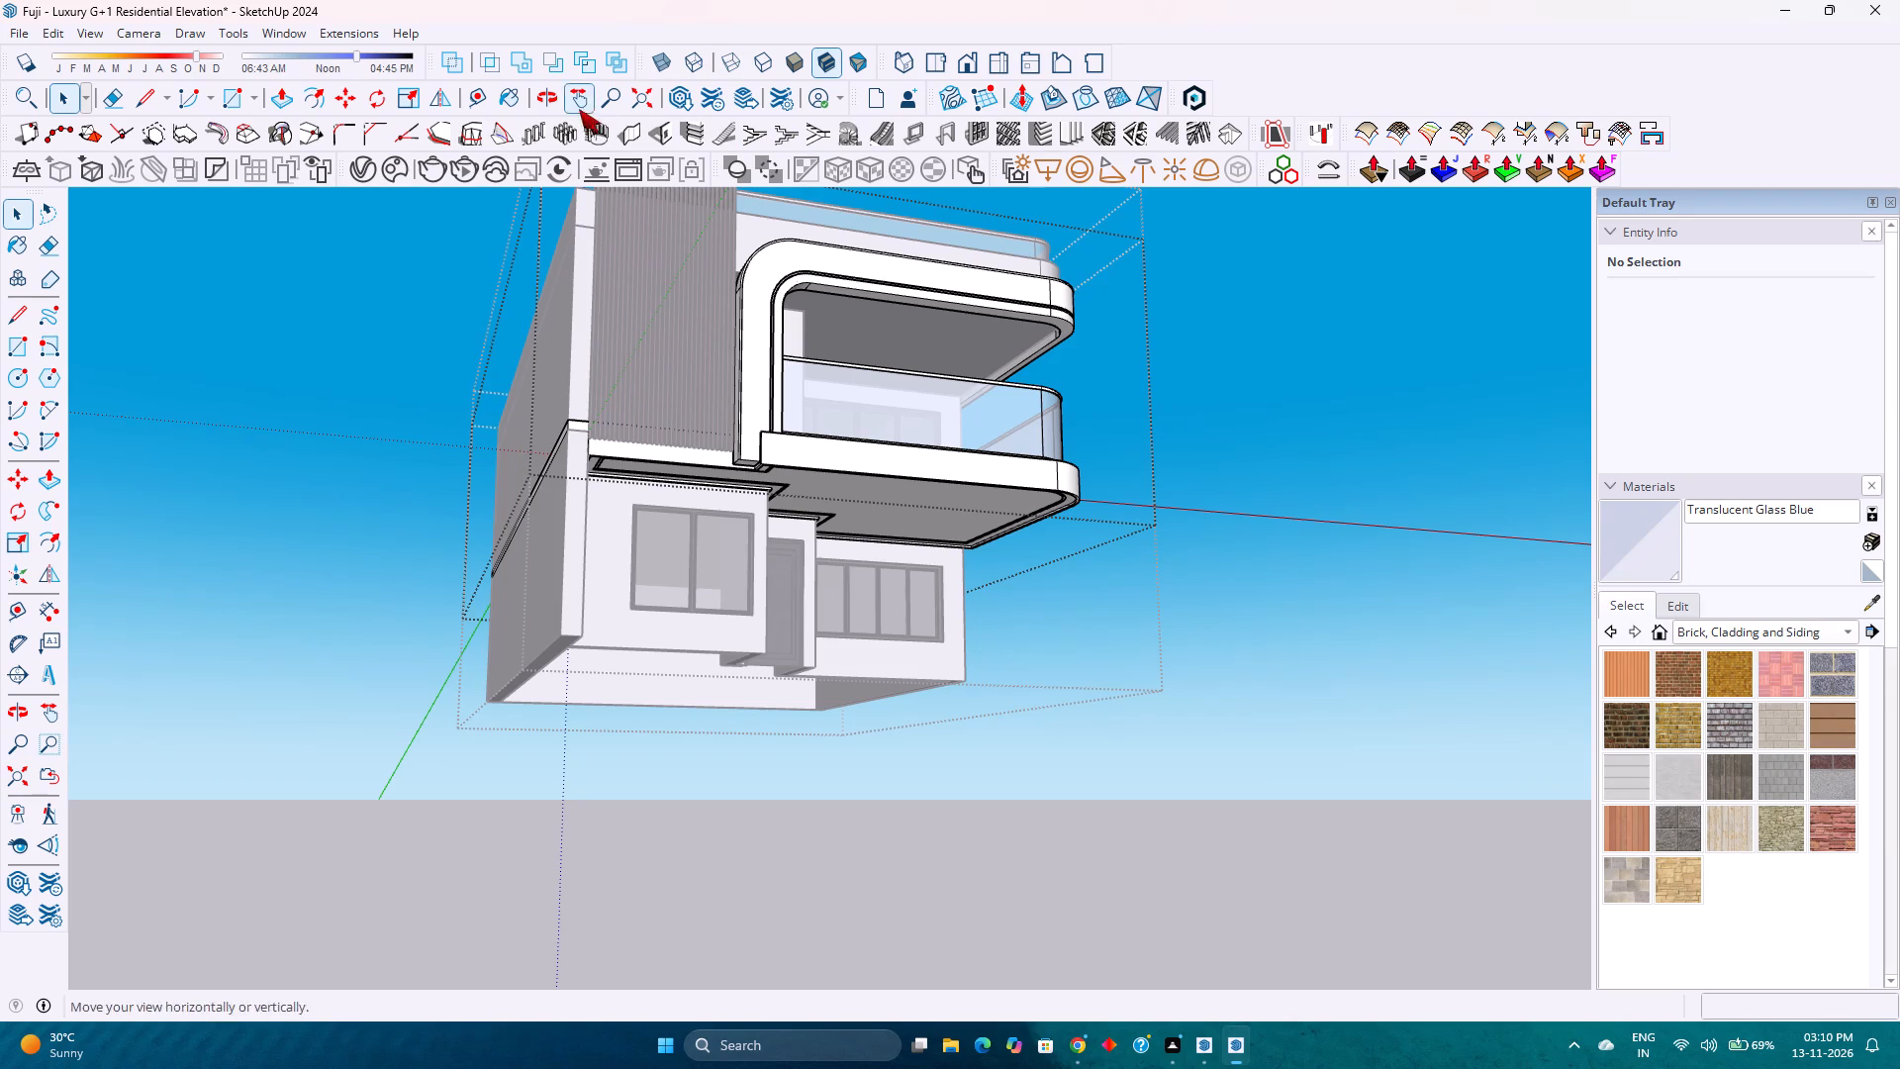
left_click(479, 103)
scroll(677, 454, "up", 10)
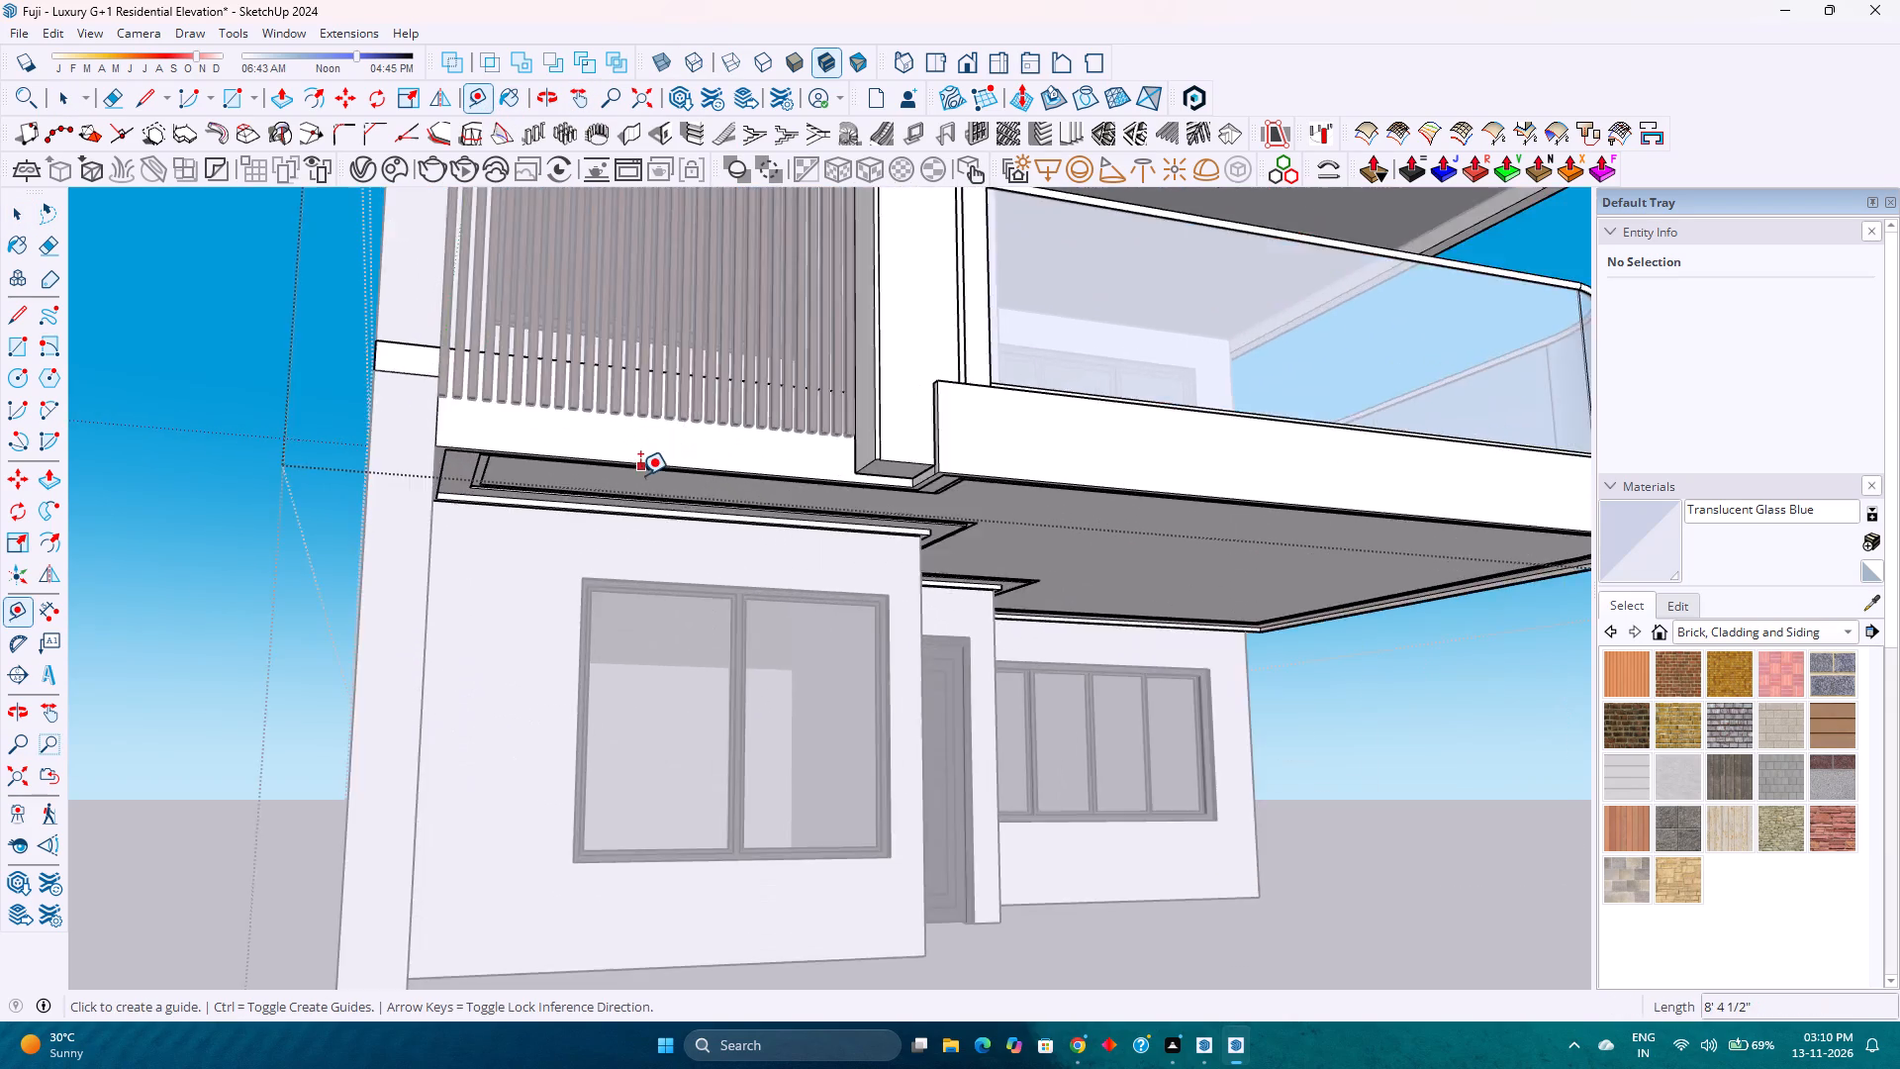
scroll(640, 475, "up", 6)
middle_click_drag(641, 479, 764, 225)
middle_click(764, 225)
middle_click(765, 225)
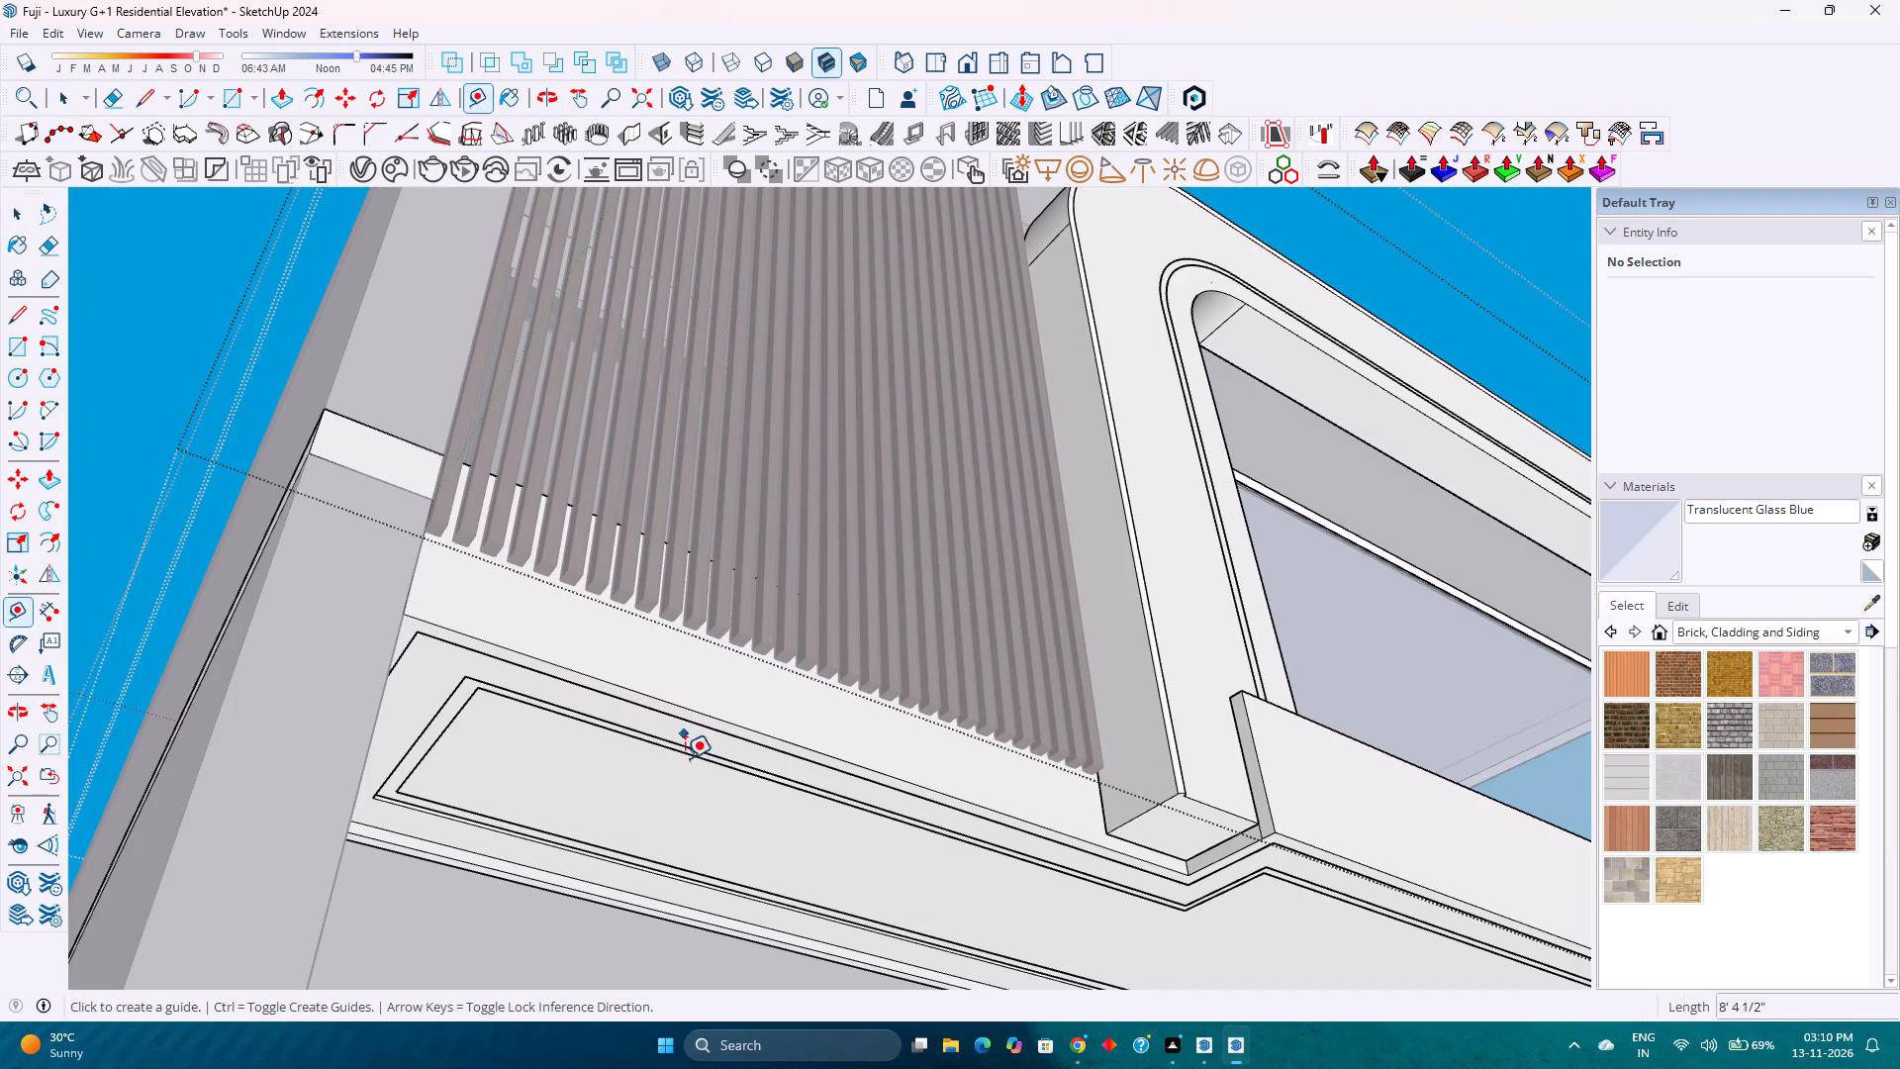
scroll(692, 772, "up", 6)
middle_click_drag(704, 778, 704, 706)
left_click(662, 729)
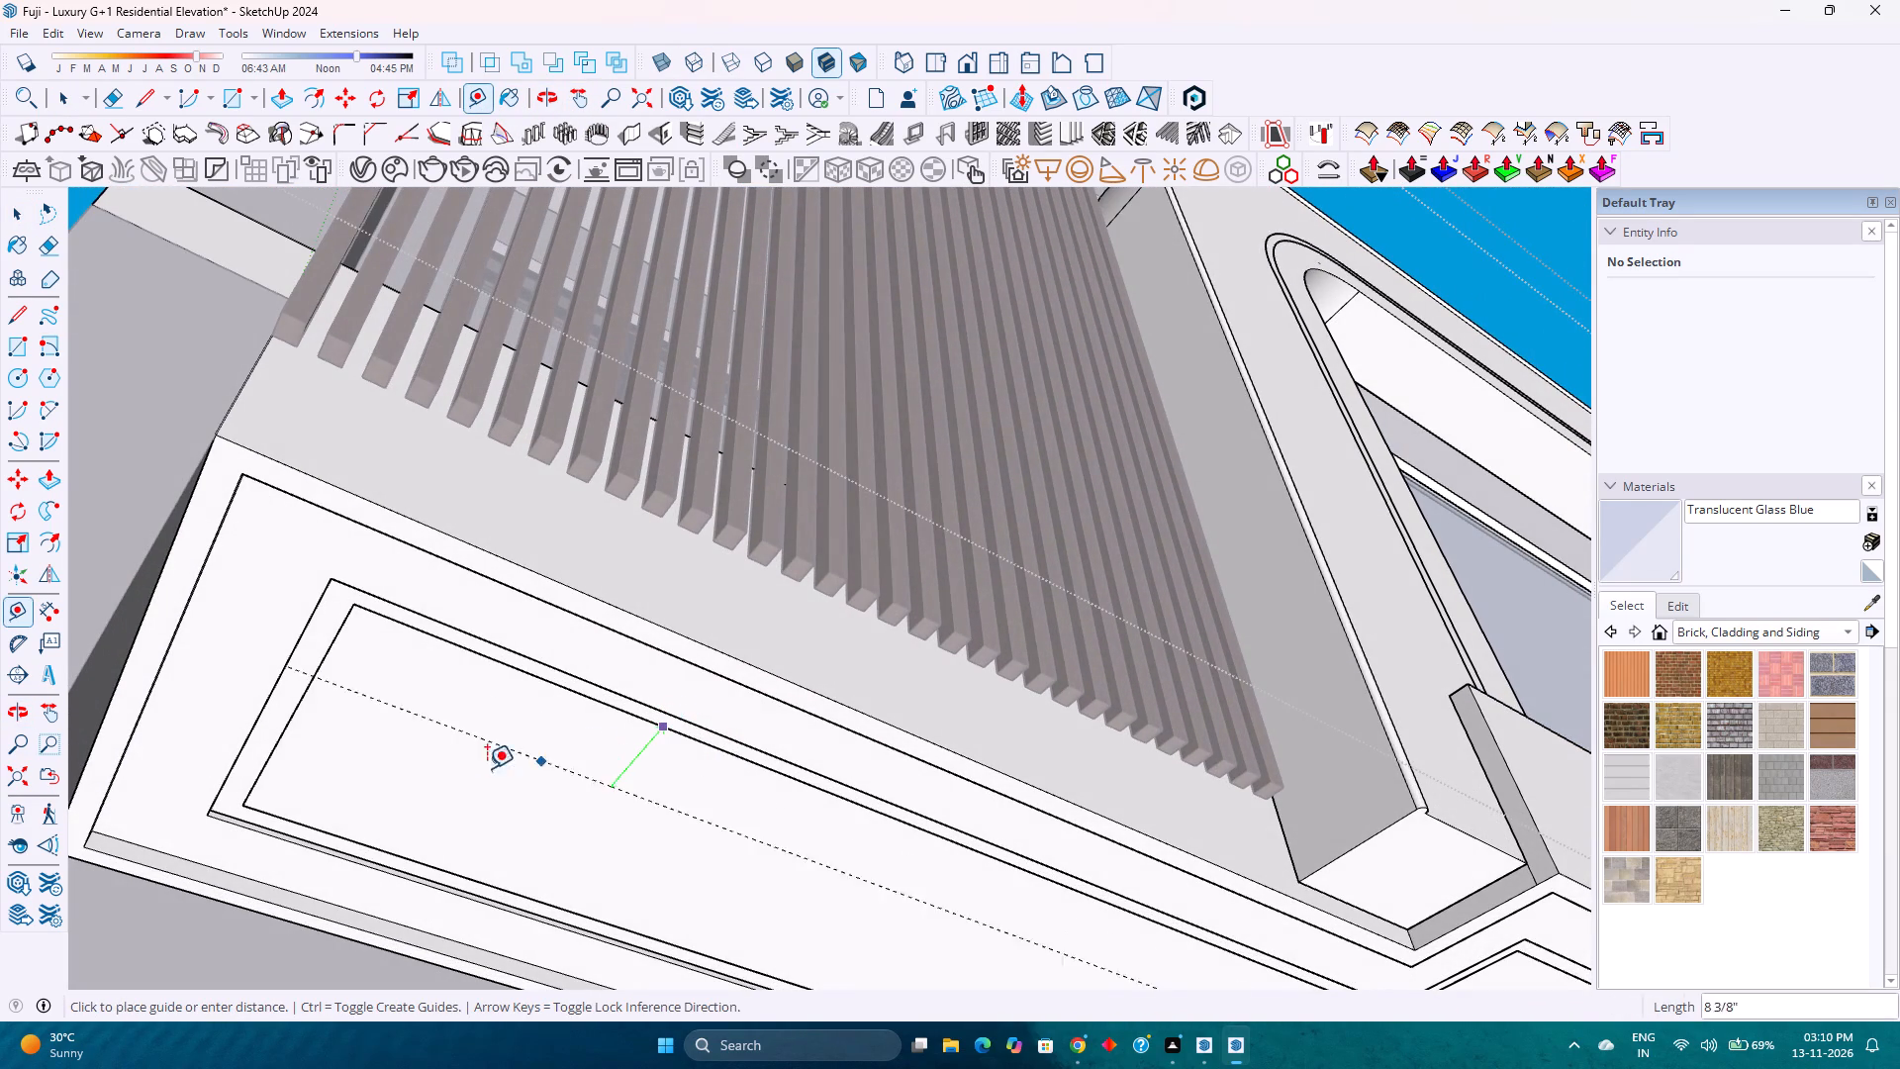
left_click(297, 714)
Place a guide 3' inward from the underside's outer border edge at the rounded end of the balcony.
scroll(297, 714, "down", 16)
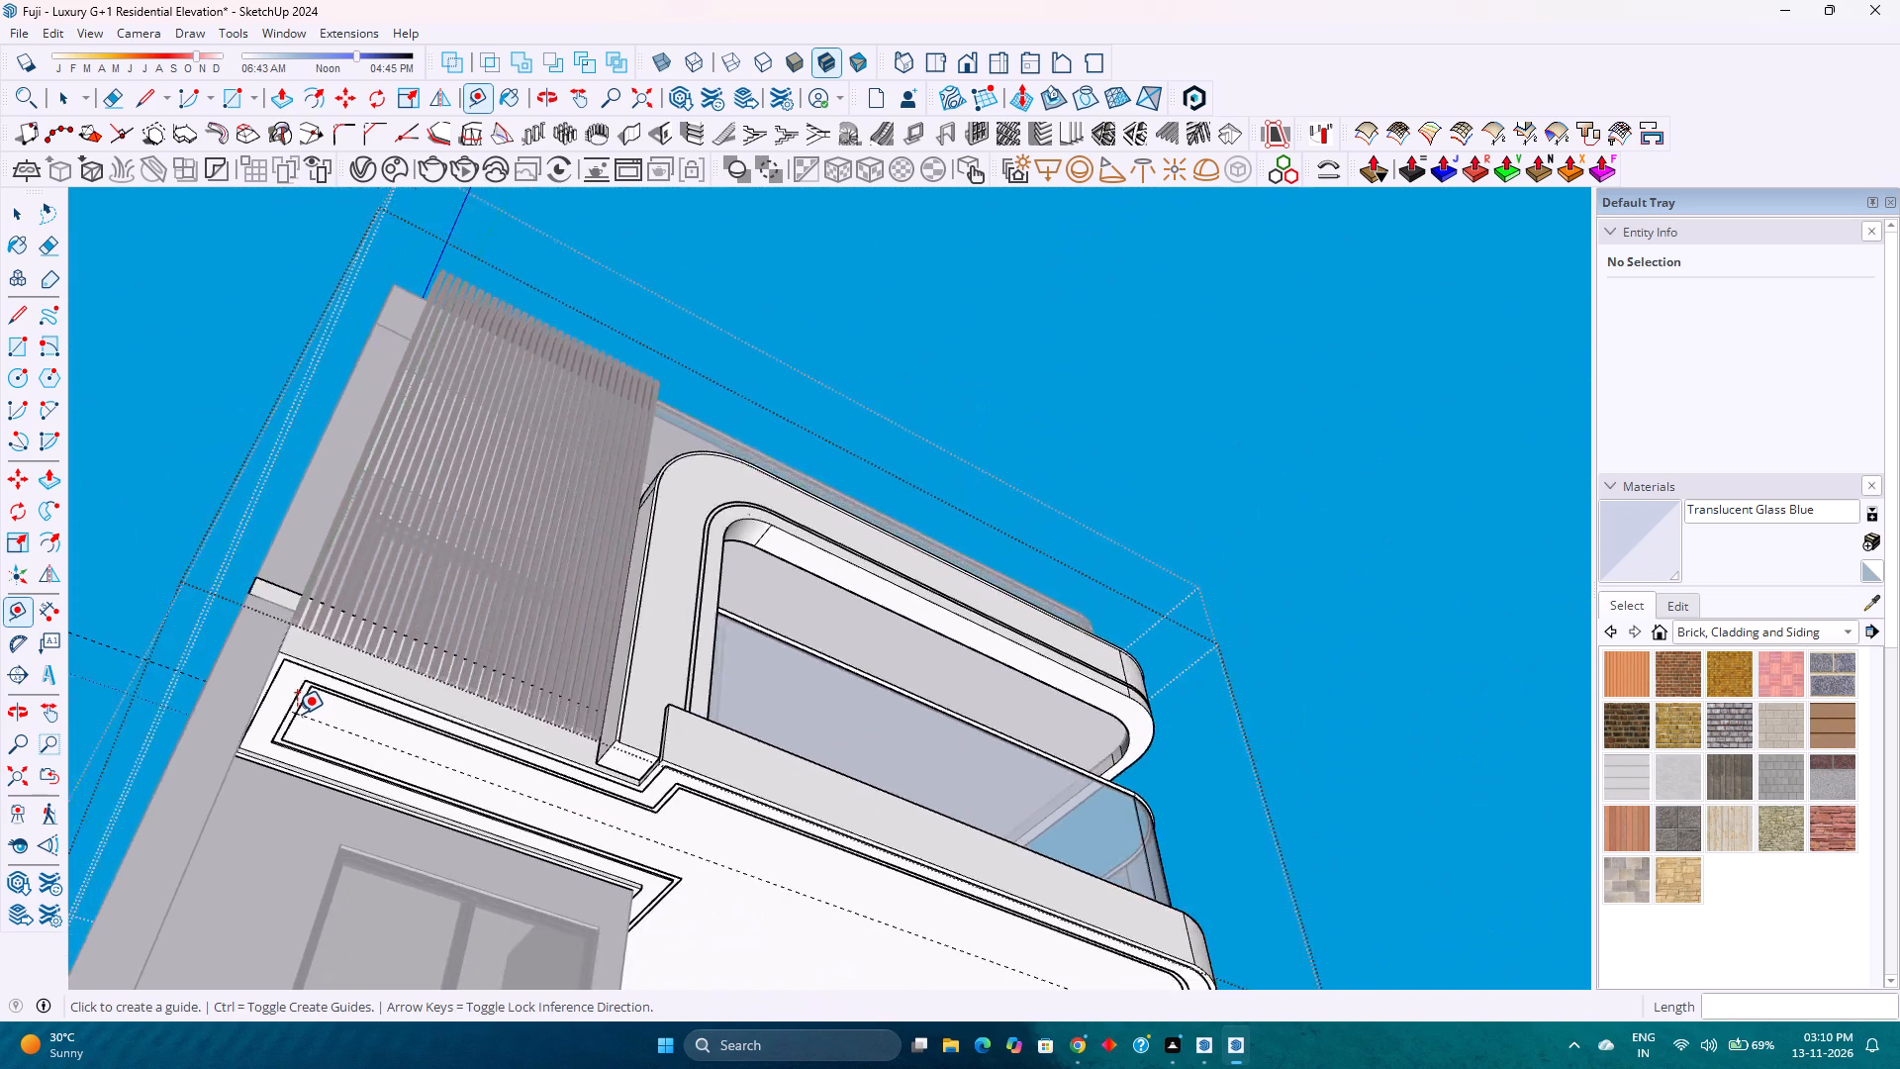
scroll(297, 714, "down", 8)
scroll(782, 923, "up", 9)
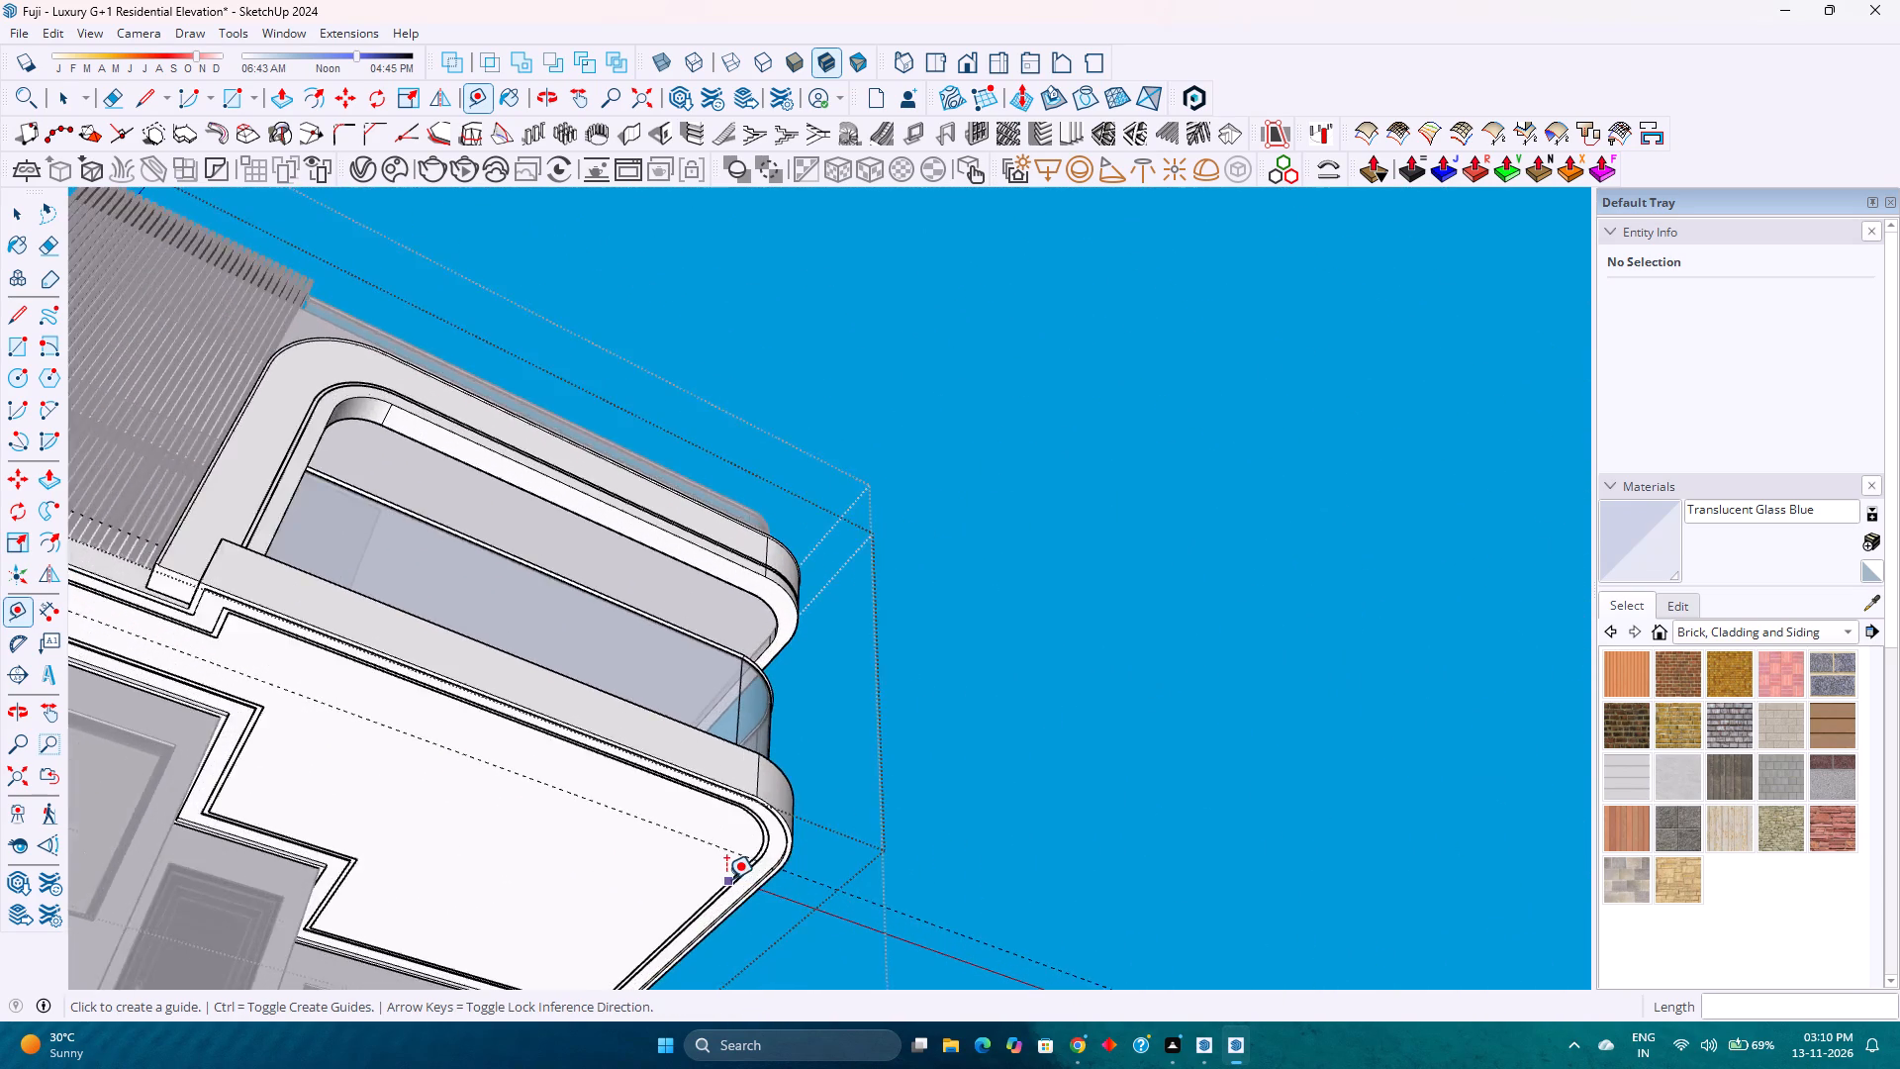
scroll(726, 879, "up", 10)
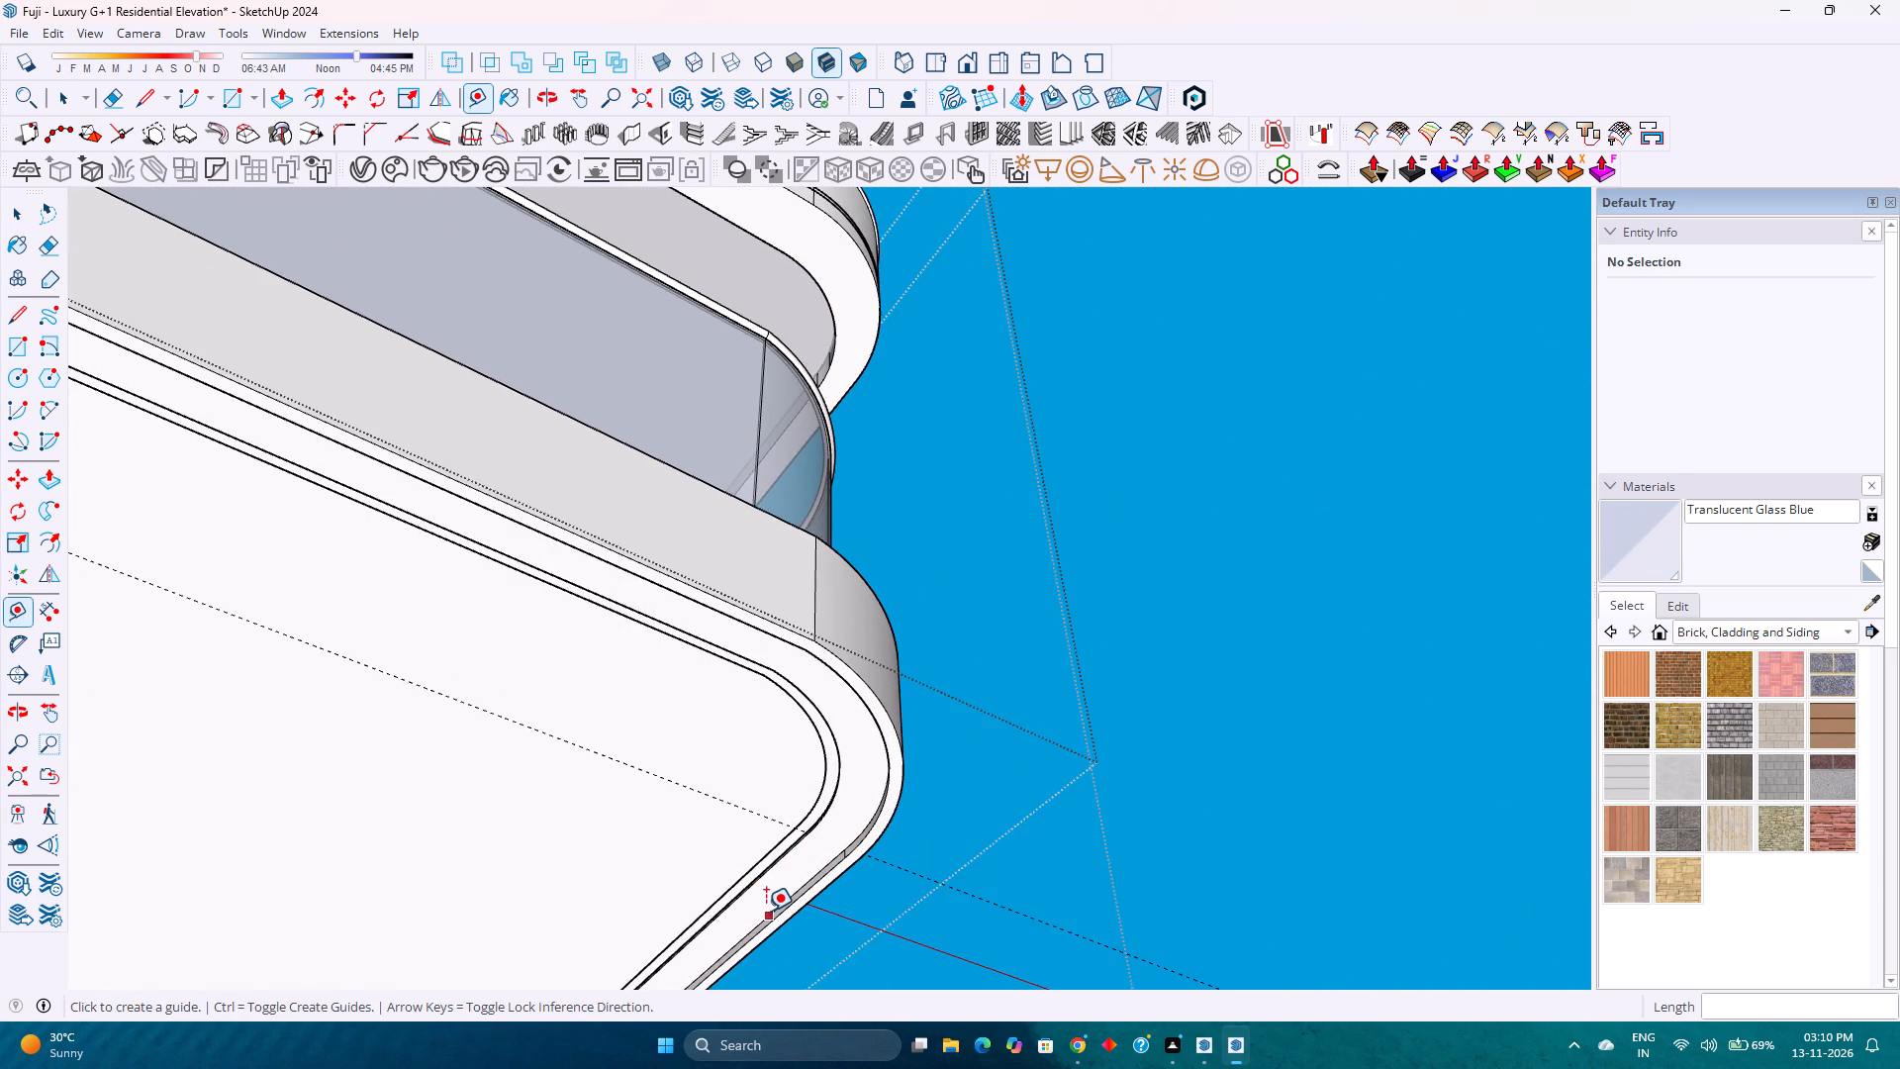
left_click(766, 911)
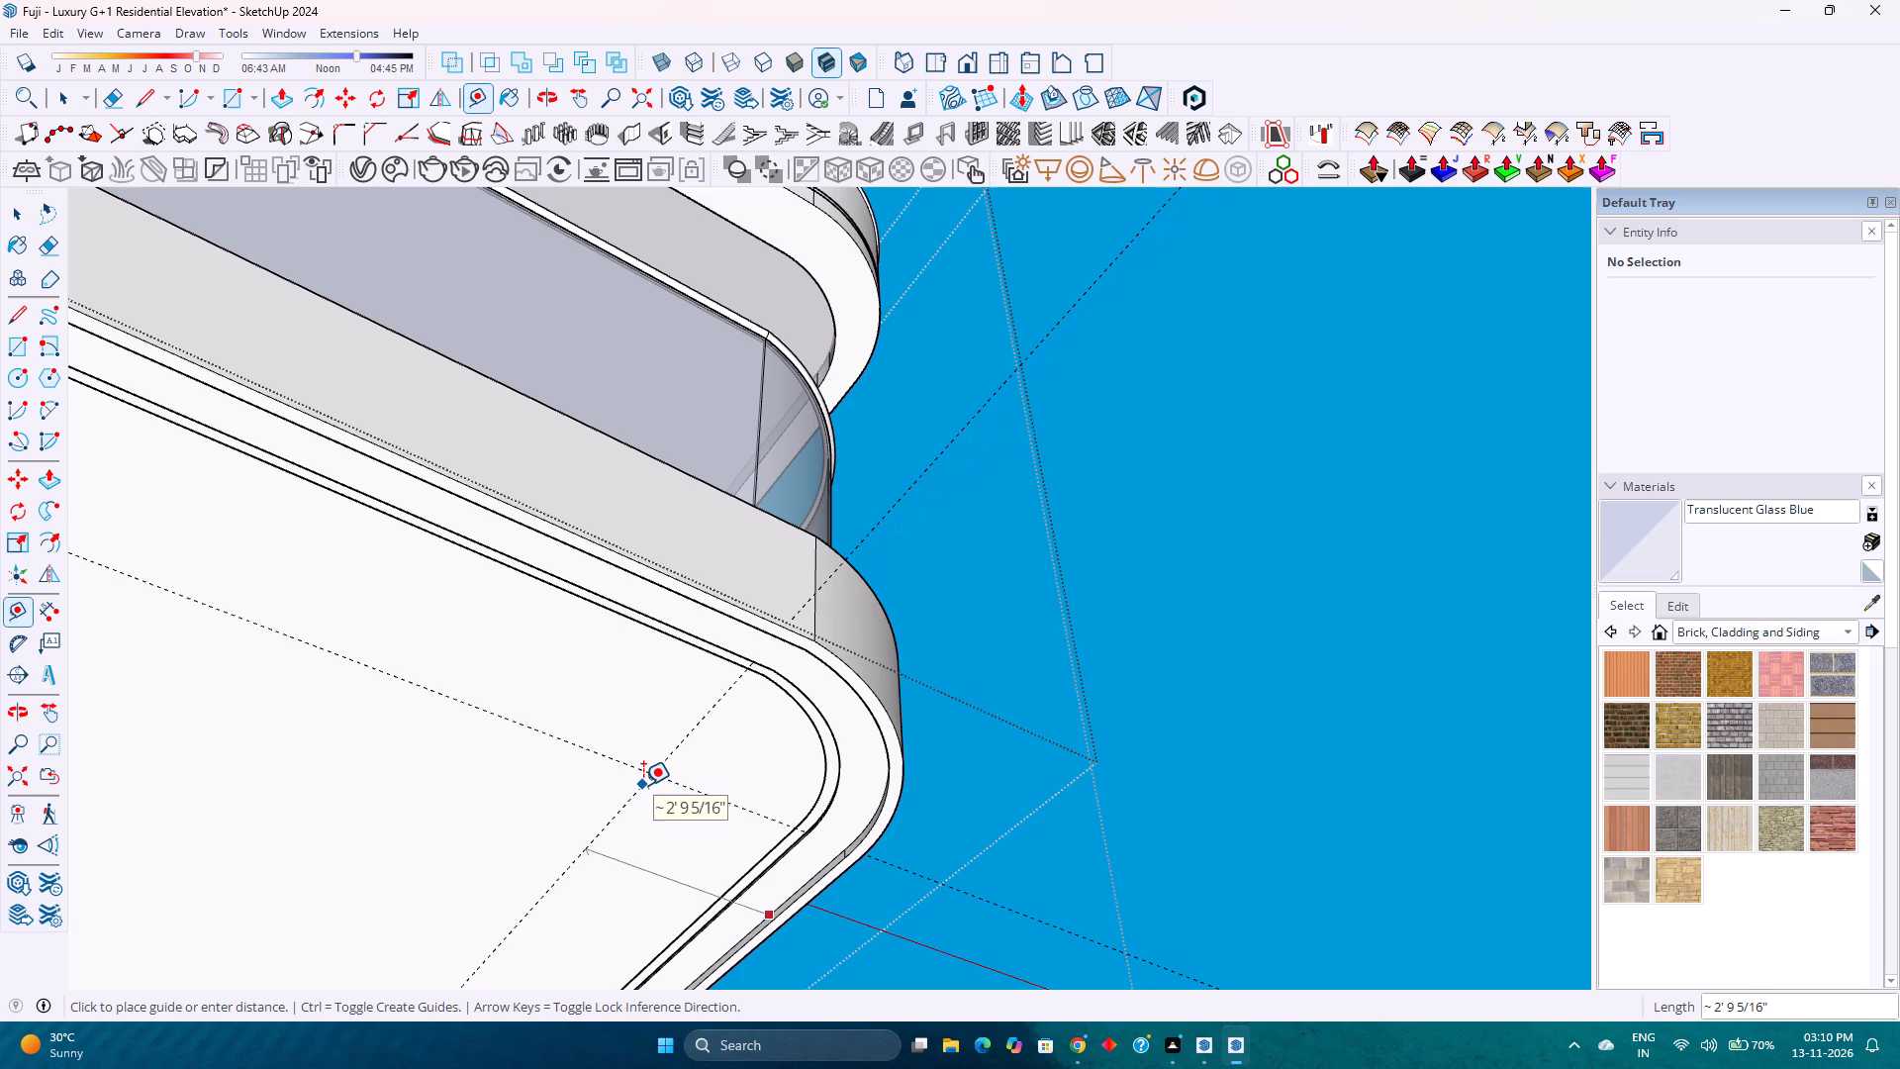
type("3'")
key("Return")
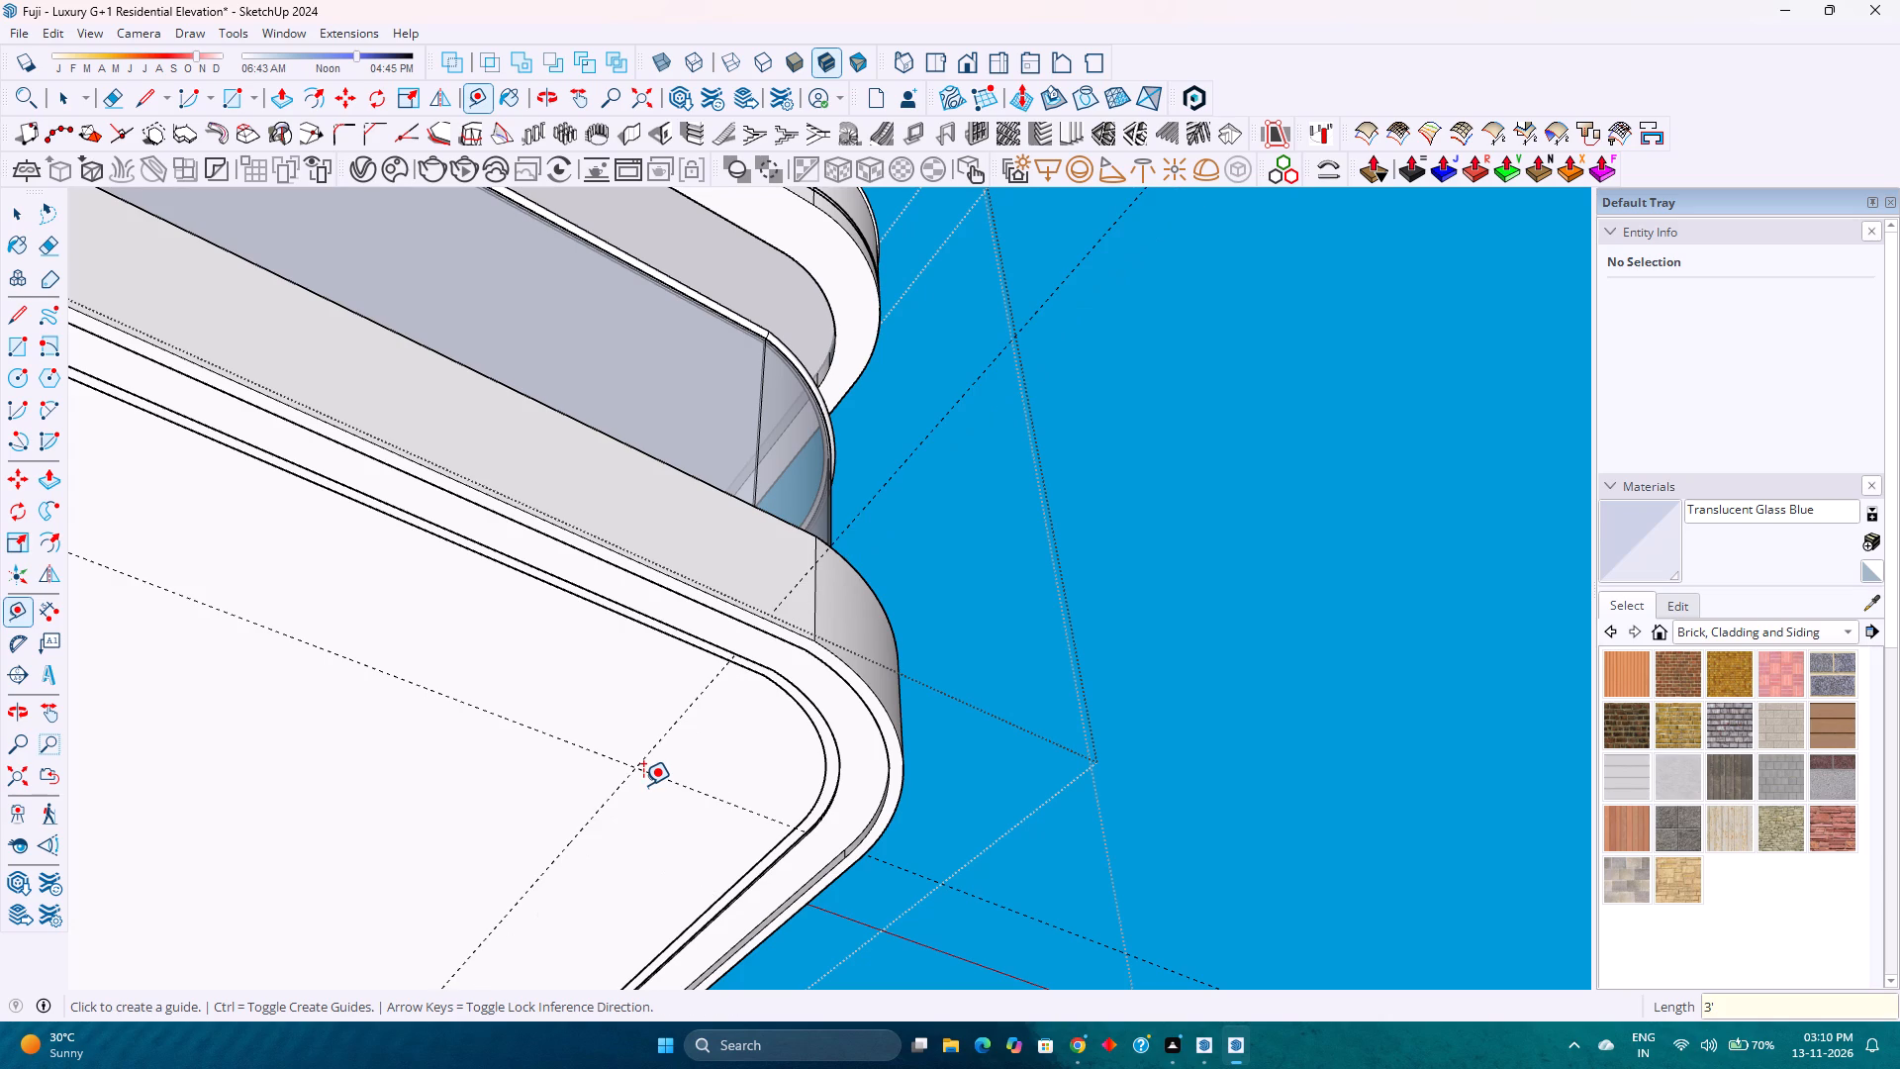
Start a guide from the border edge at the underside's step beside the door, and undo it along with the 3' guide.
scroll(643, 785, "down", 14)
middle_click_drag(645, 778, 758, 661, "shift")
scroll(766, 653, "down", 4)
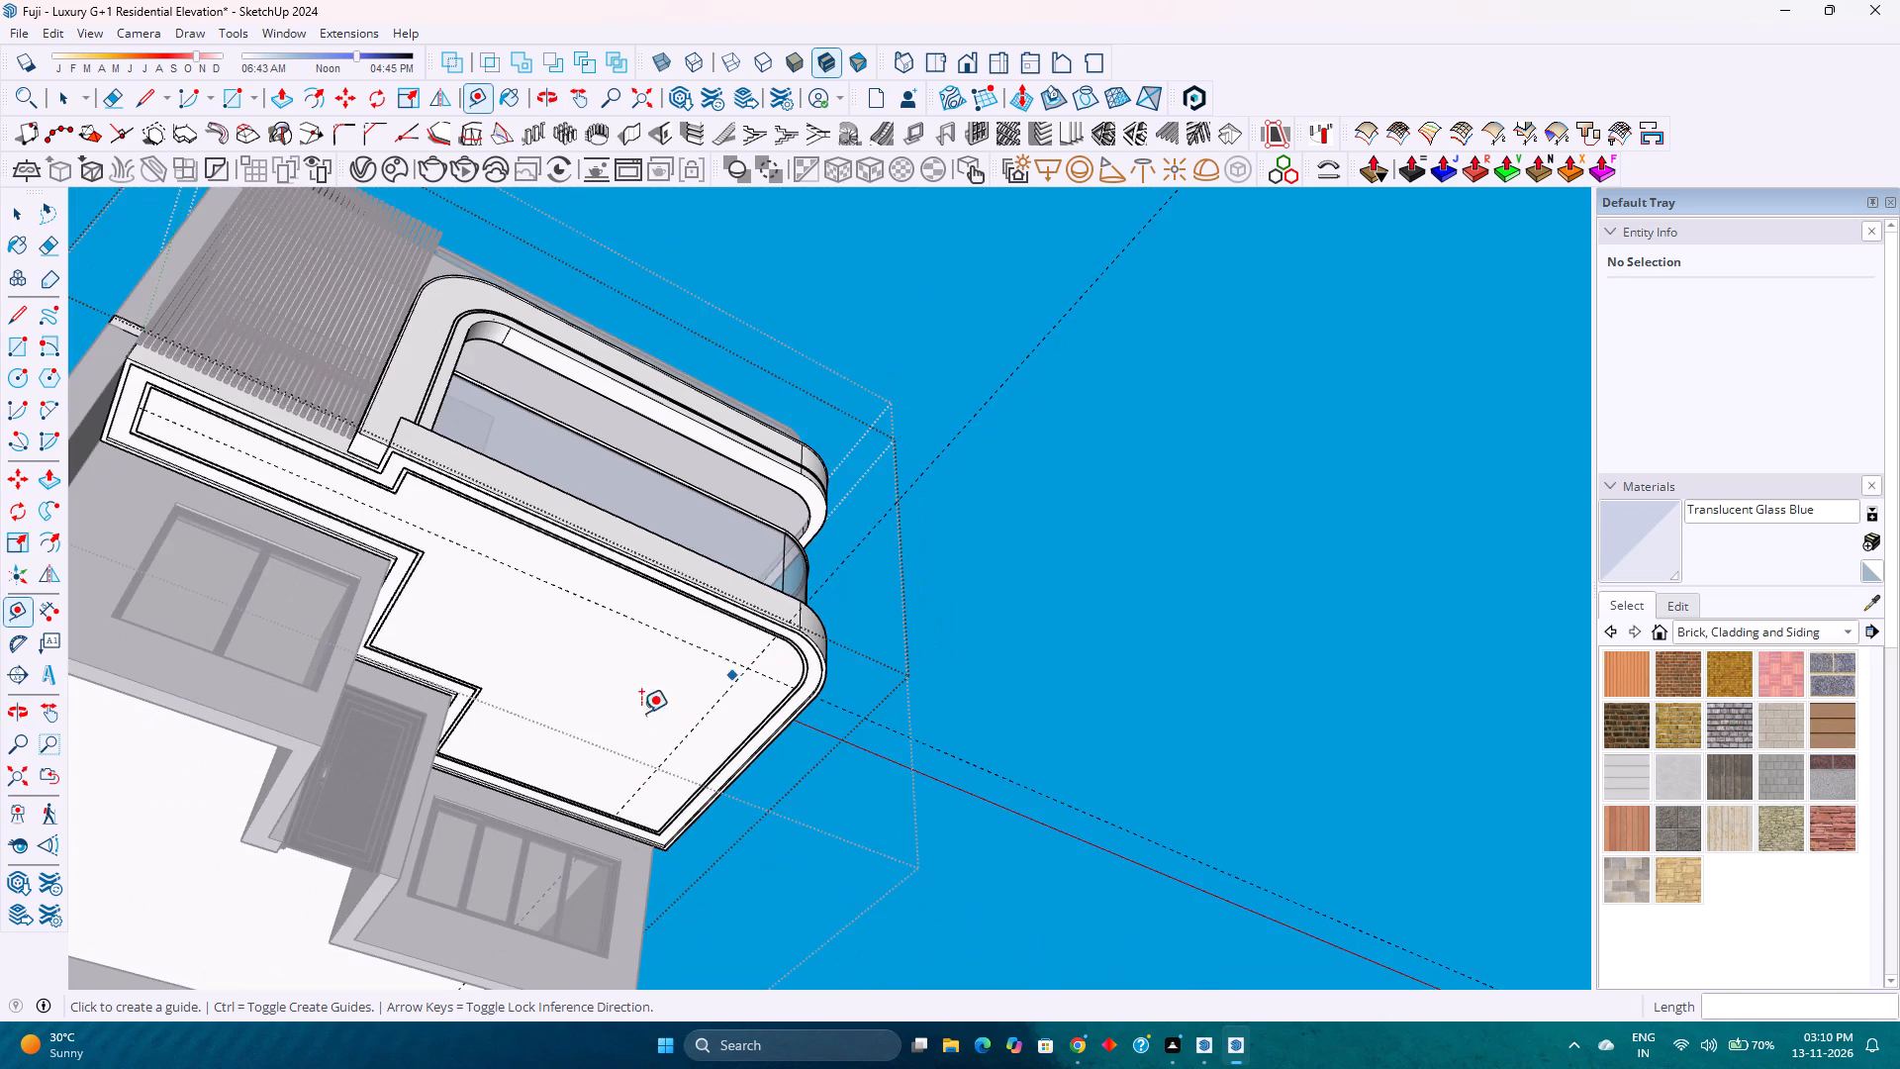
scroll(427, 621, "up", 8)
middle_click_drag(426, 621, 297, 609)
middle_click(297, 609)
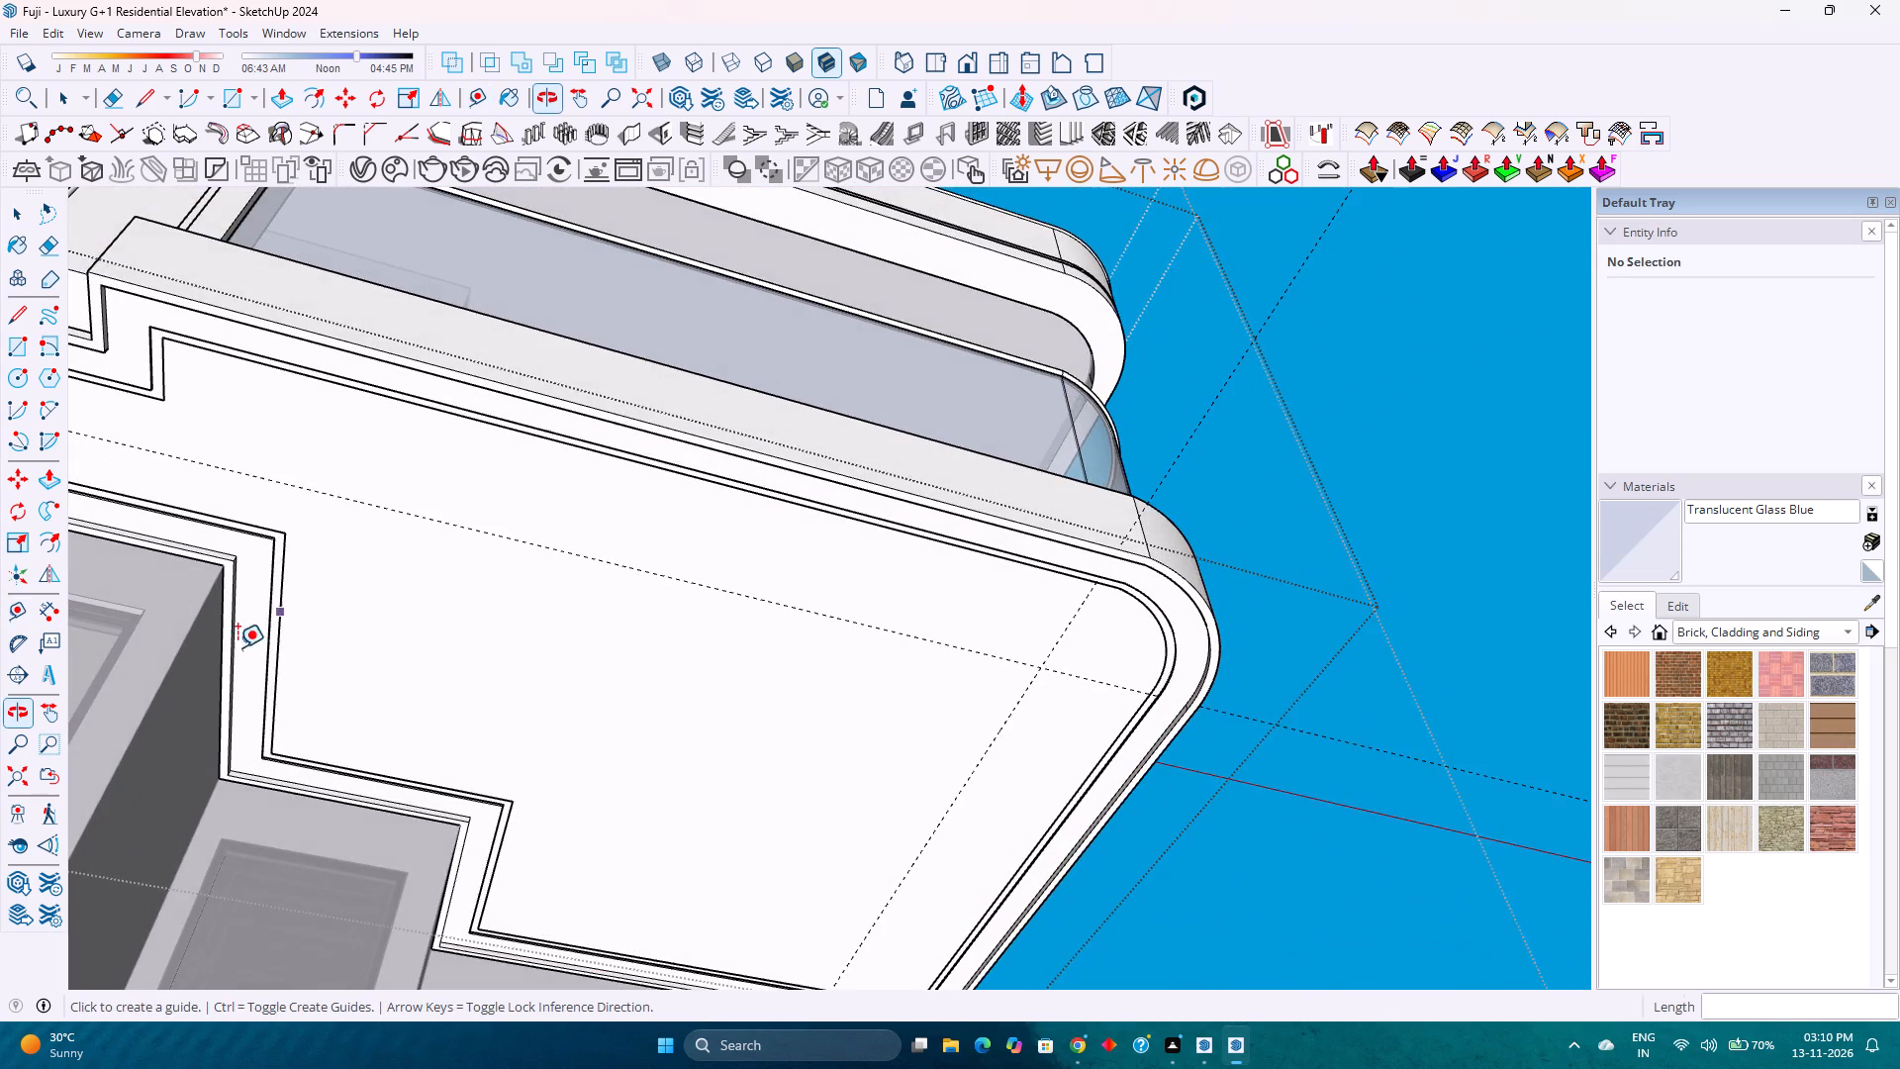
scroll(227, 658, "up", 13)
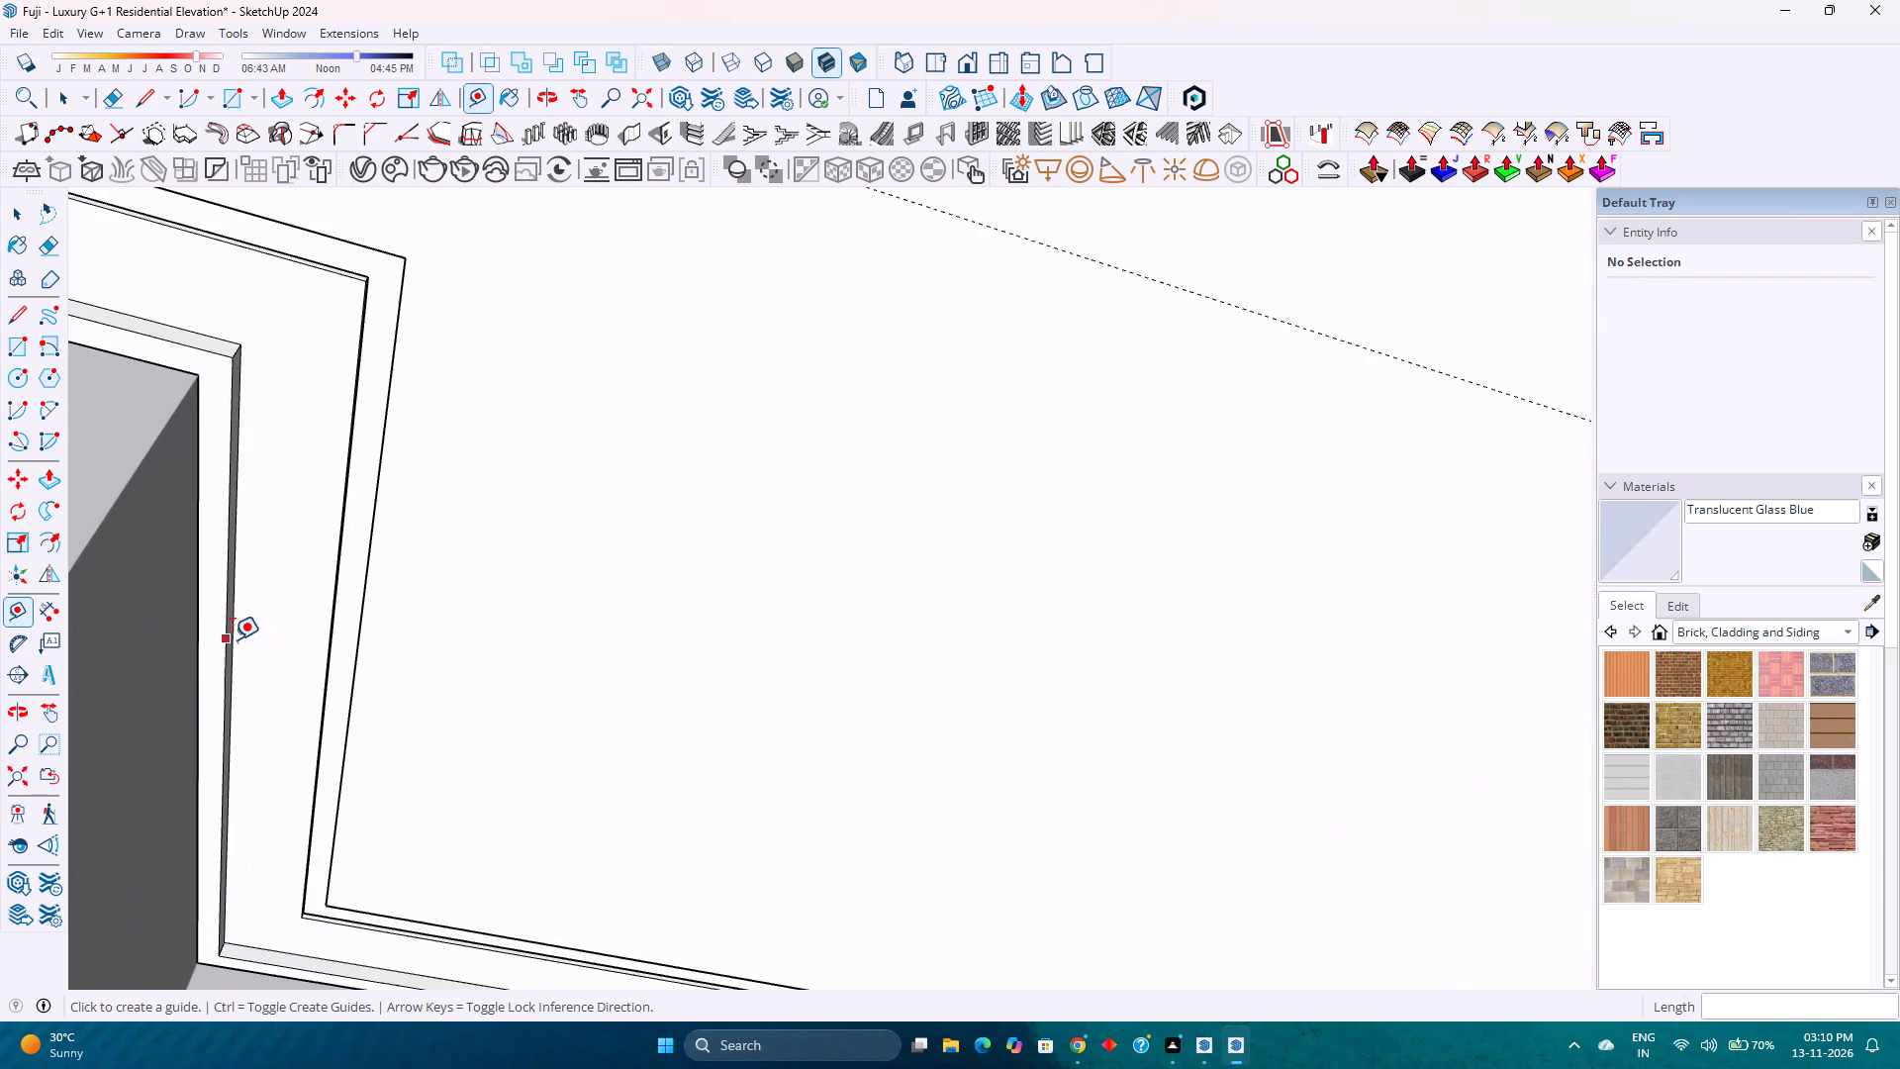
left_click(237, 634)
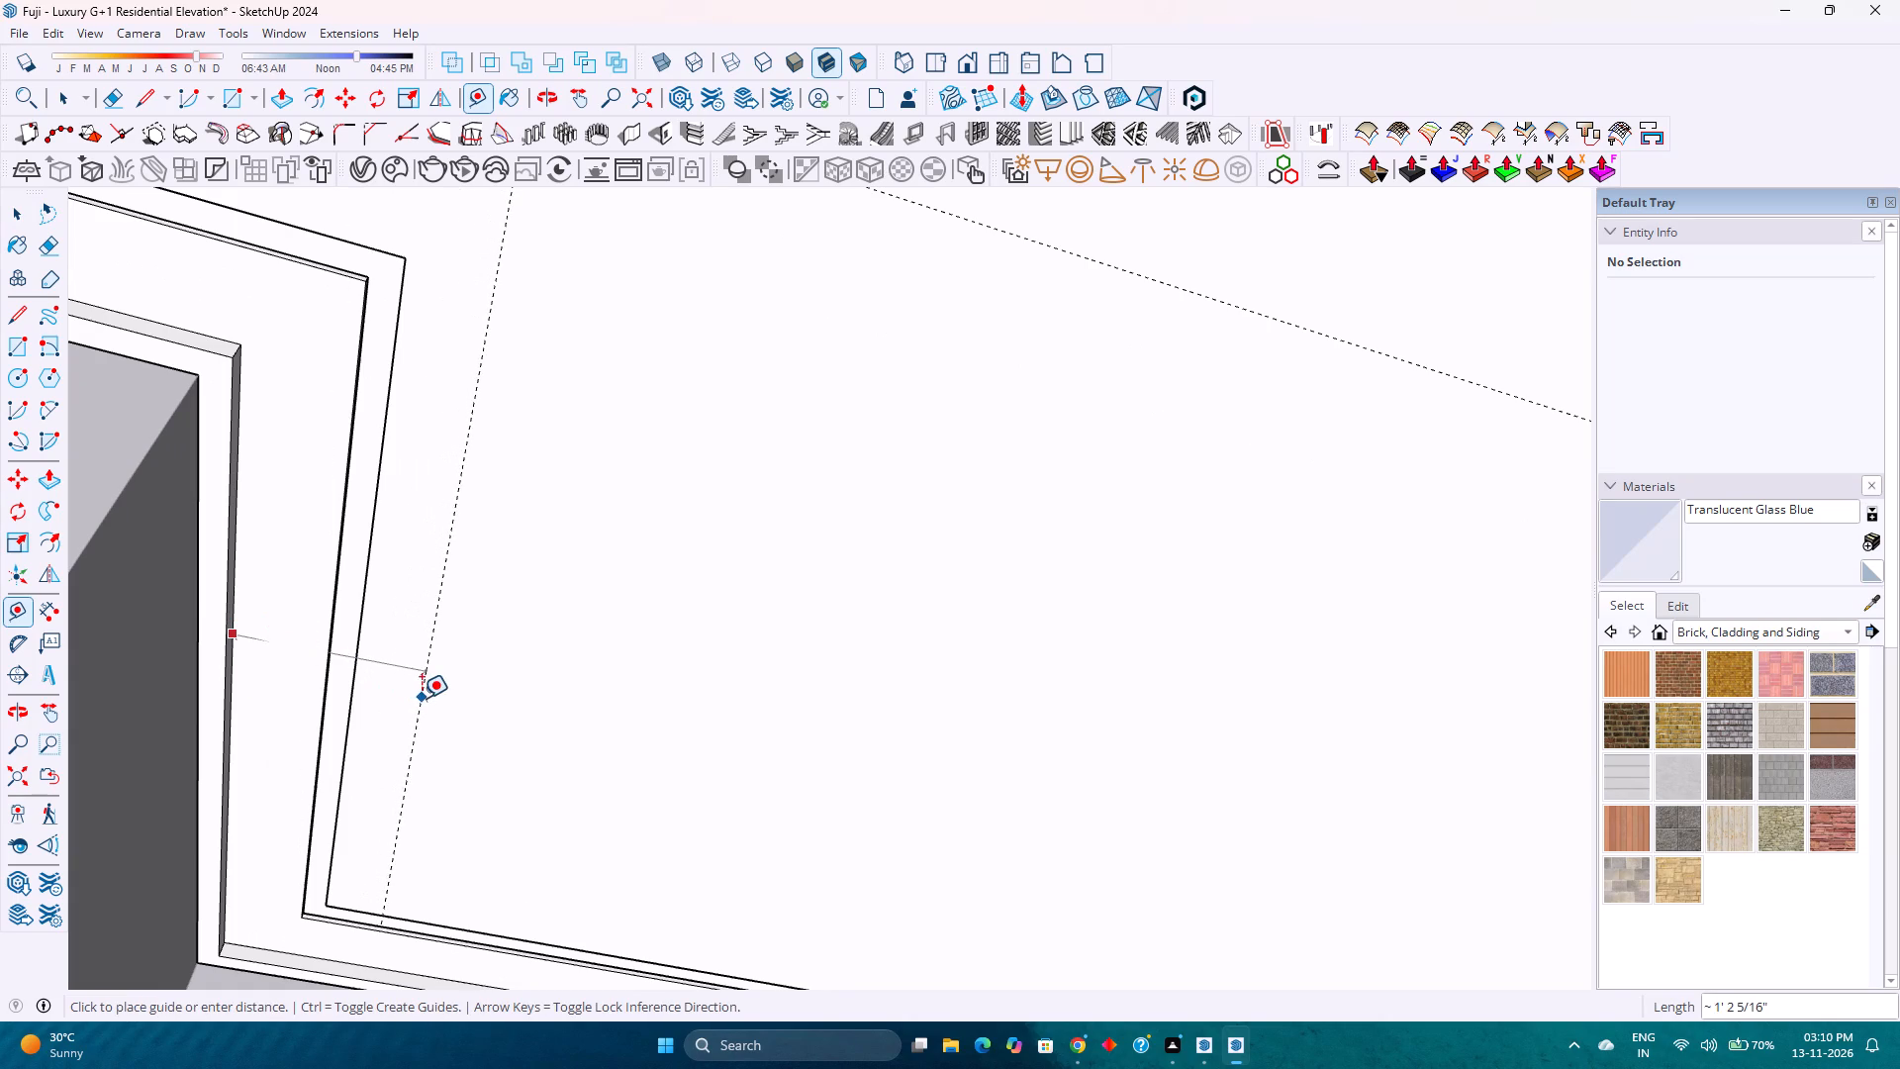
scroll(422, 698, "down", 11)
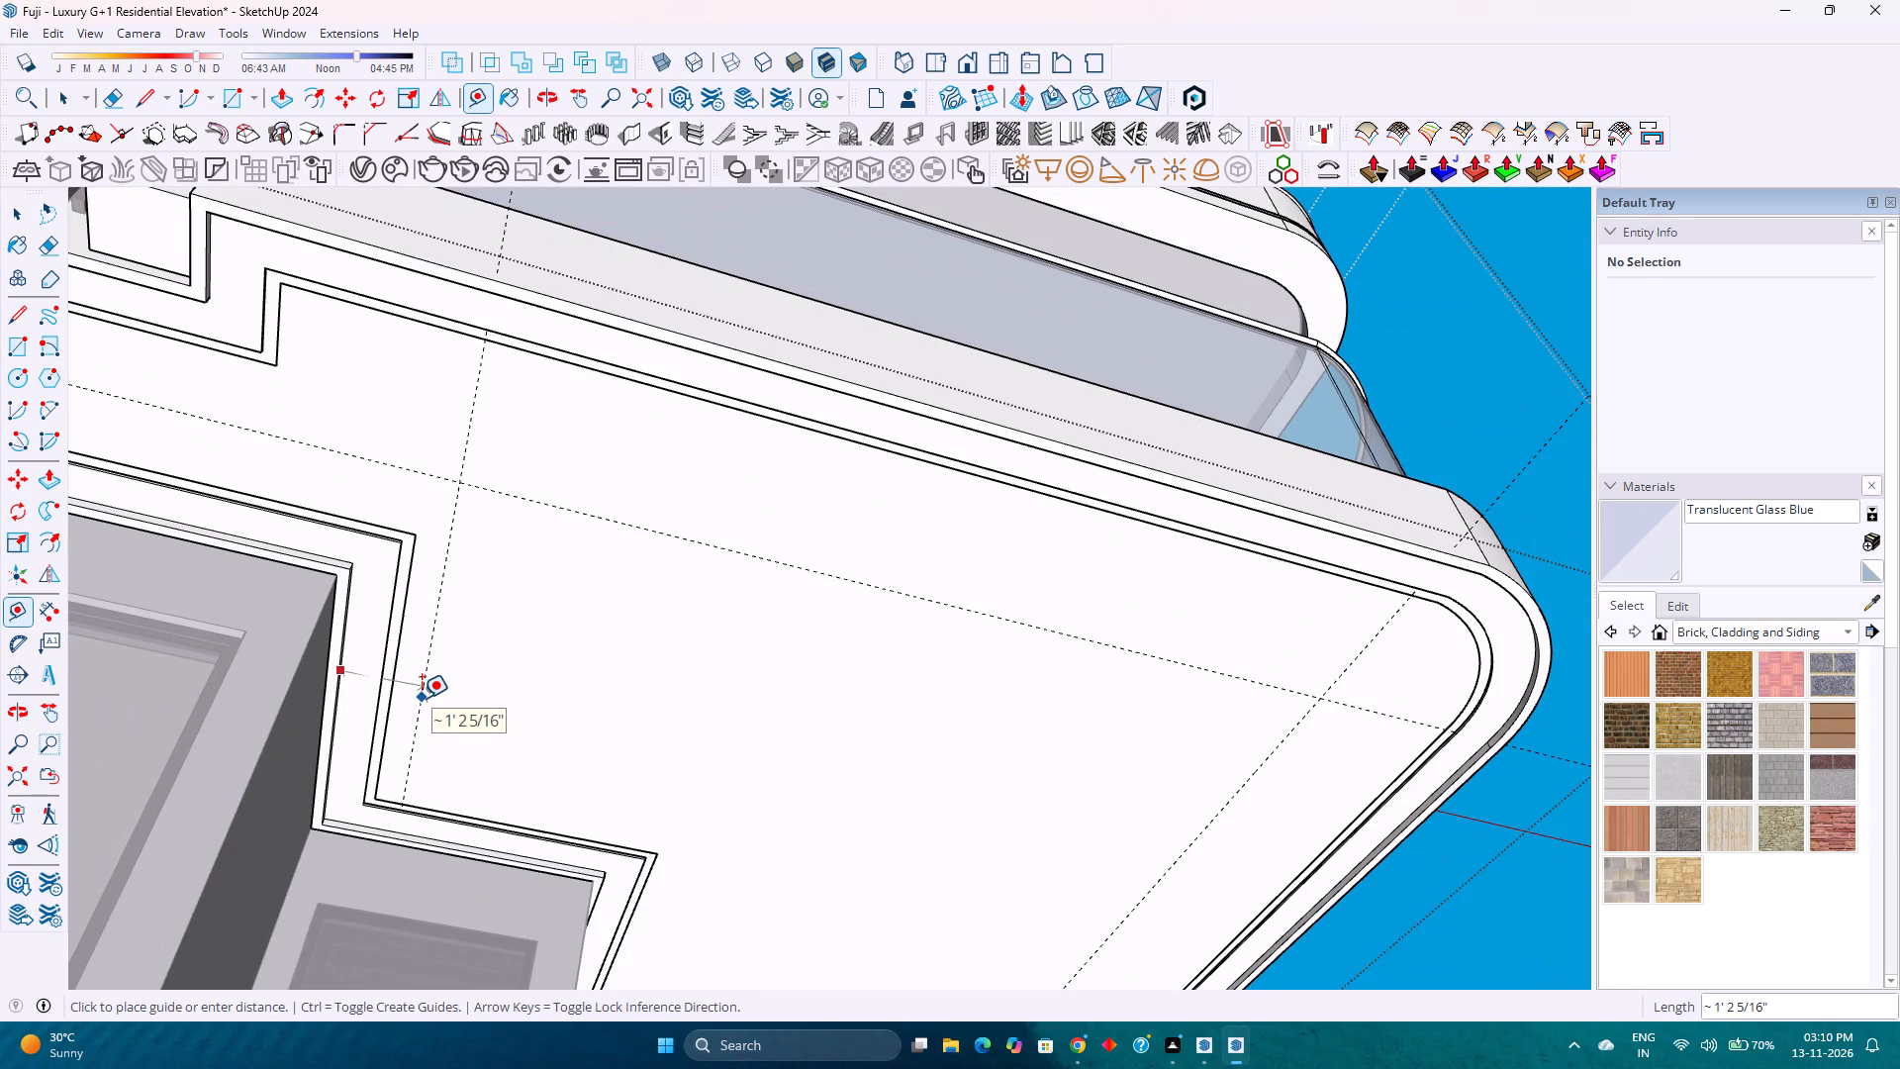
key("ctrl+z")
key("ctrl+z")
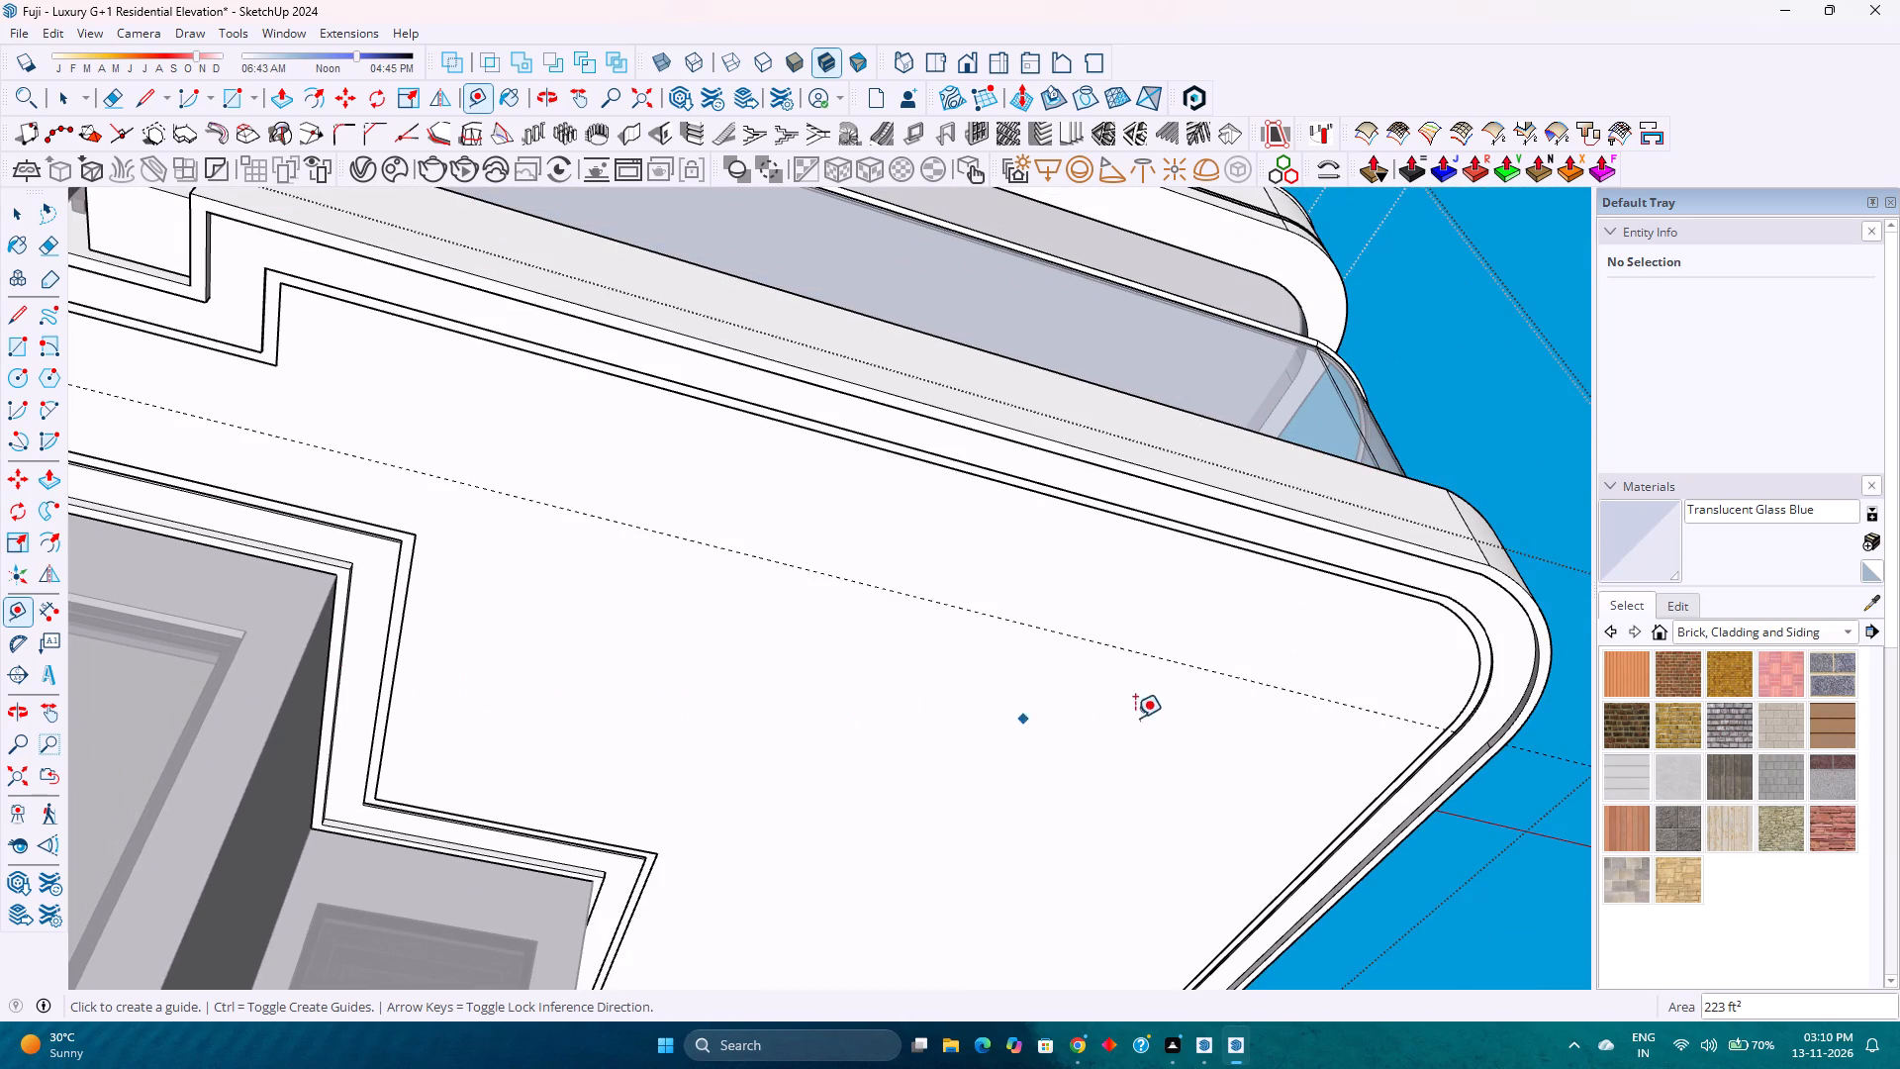
Place a guide 1'6" inward from the groove's inner edge at the balcony's rounded end, crossing the lengthwise guide.
scroll(1461, 729, "up", 18)
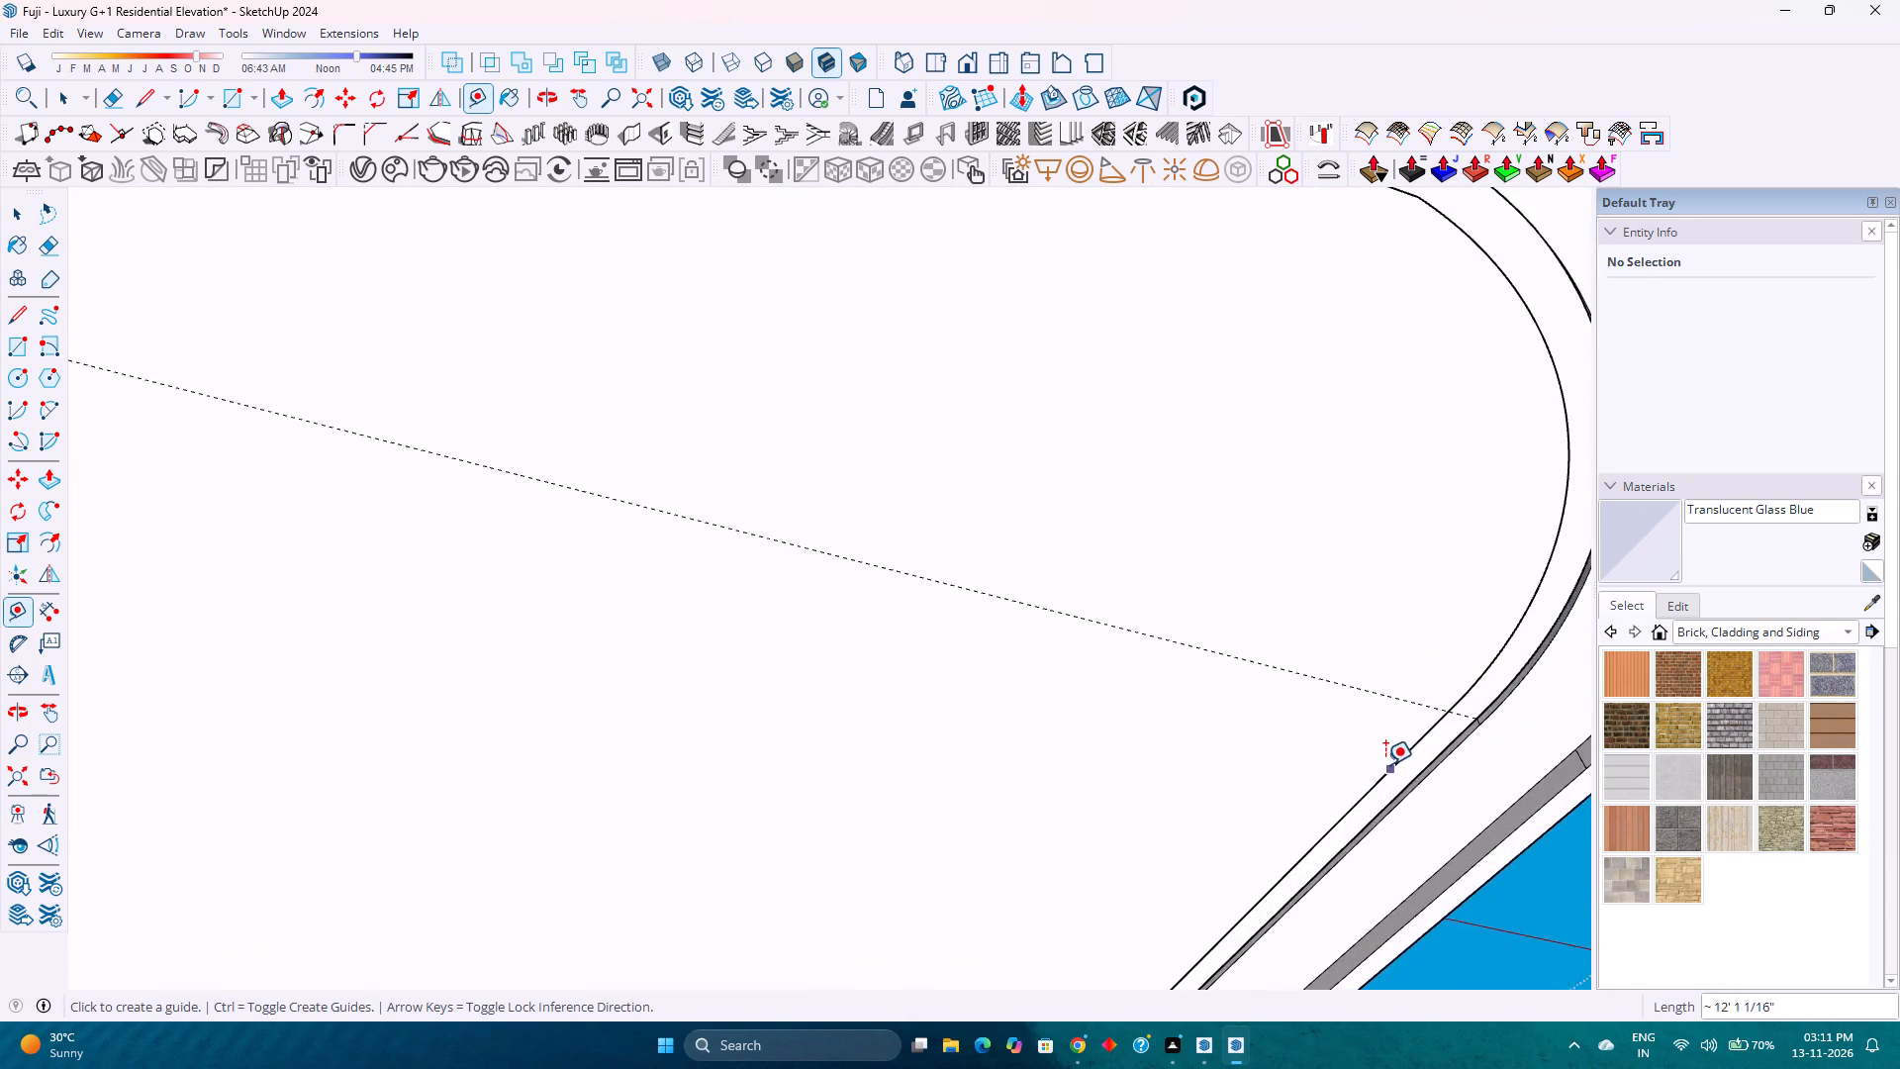
scroll(1385, 764, "up", 2)
left_click(1434, 774)
scroll(1128, 678, "down", 6)
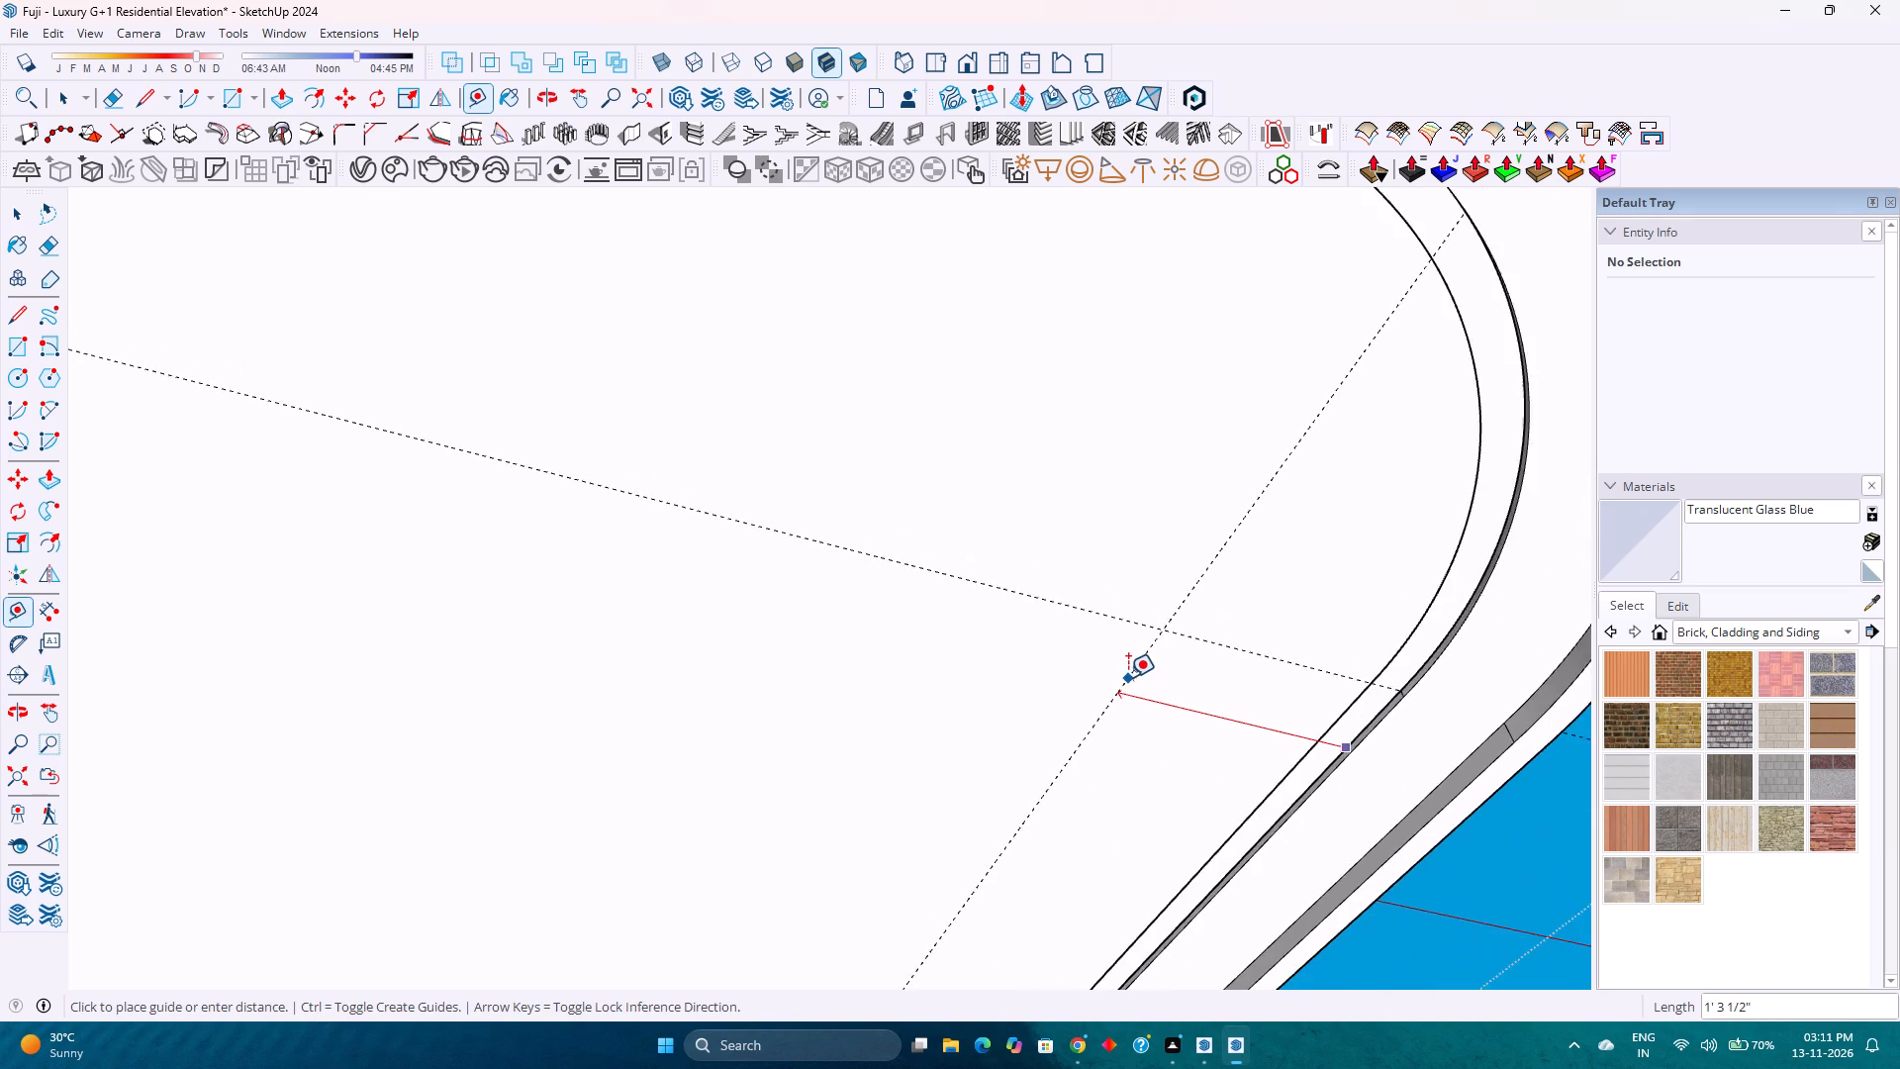
scroll(1128, 677, "down", 12)
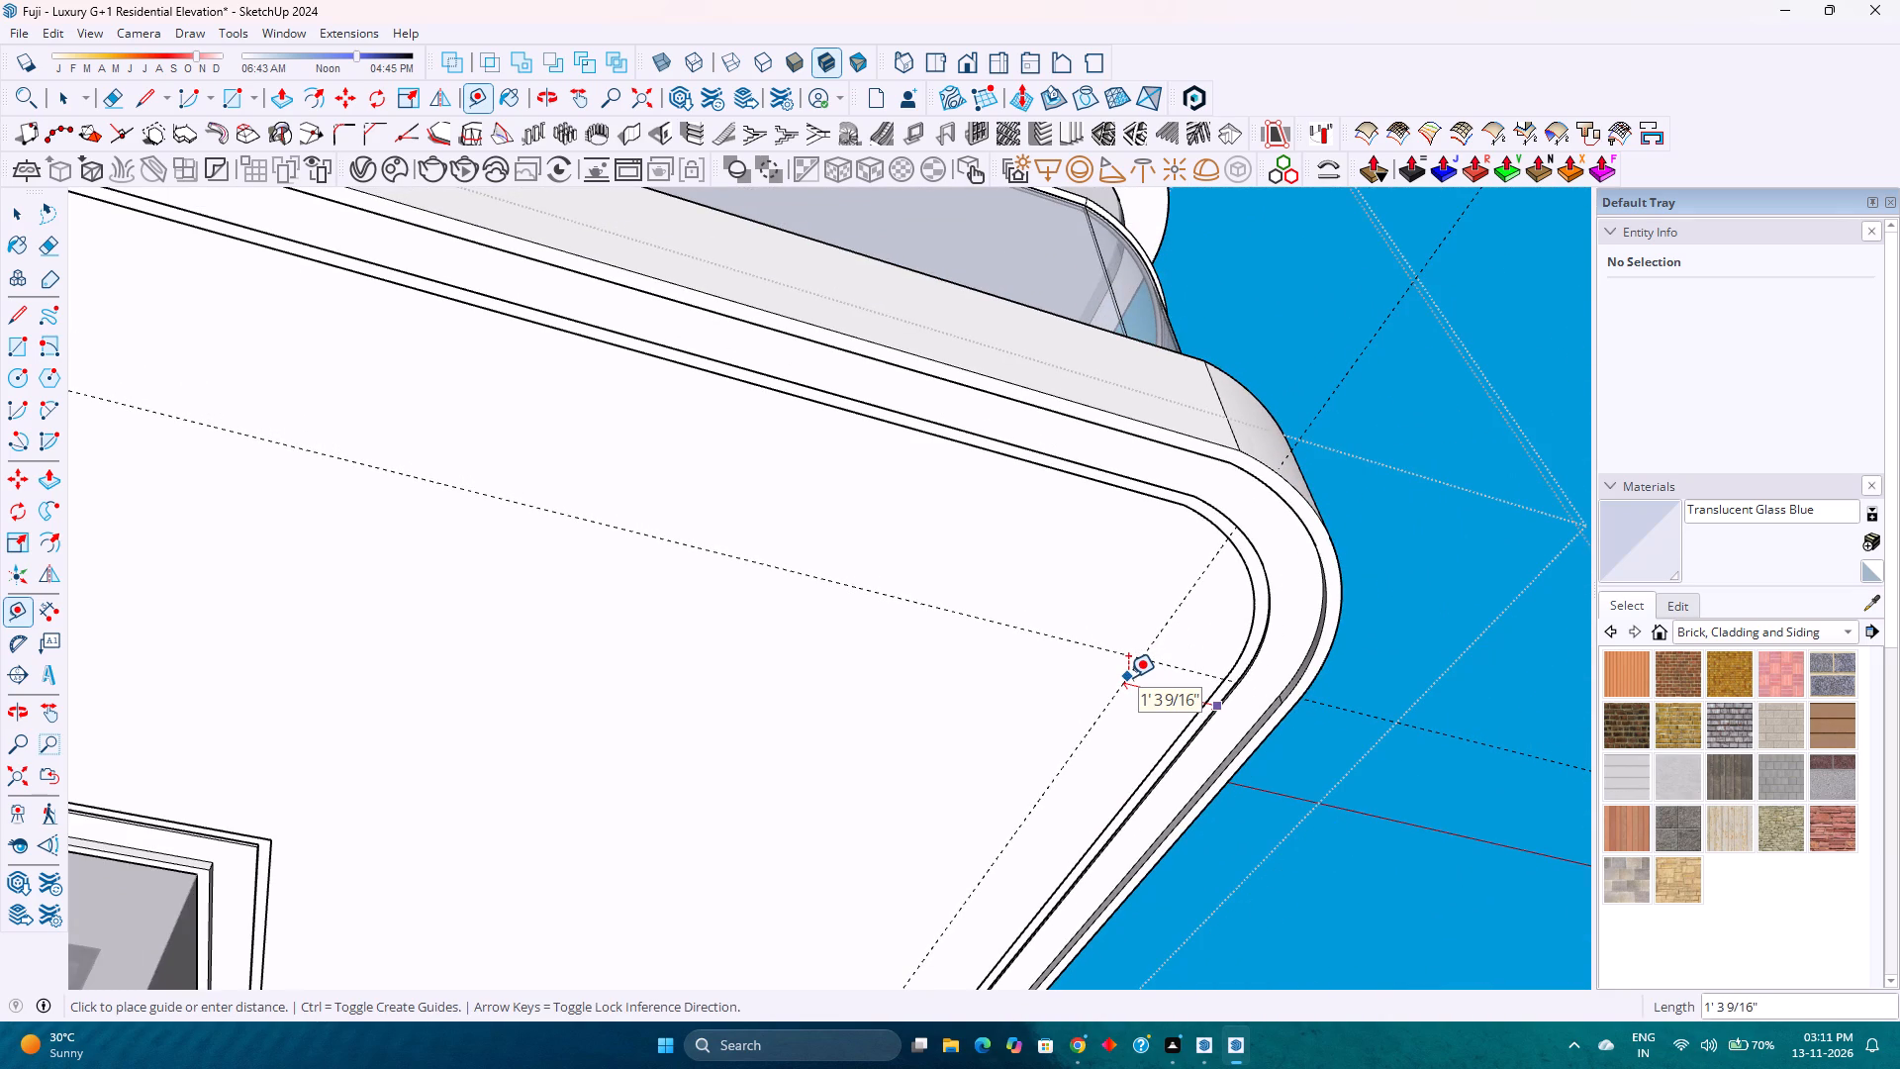
type("1'")
key("6")
key("Return")
Examine the border and groove edges at the underside's stepped corner beside the entrance door.
scroll(1124, 675, "down", 6)
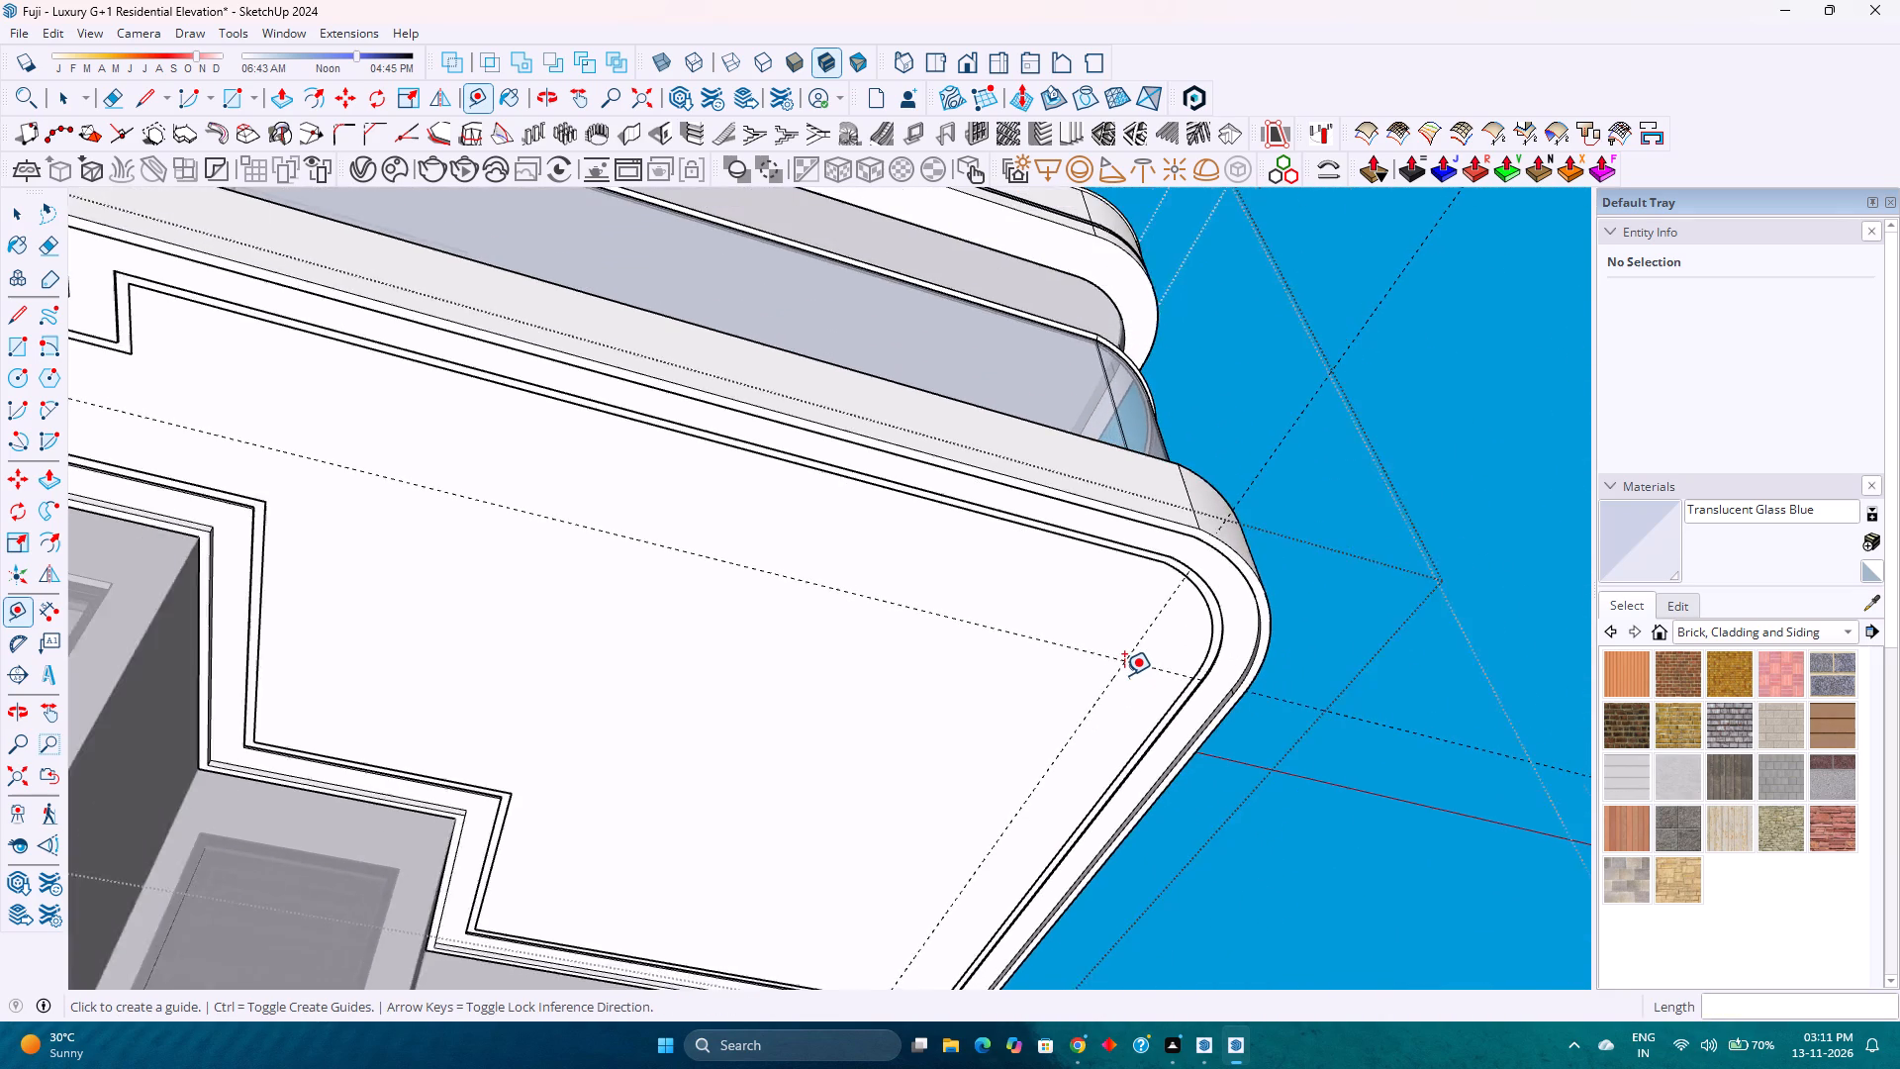
scroll(1124, 675, "down", 2)
scroll(465, 665, "up", 9)
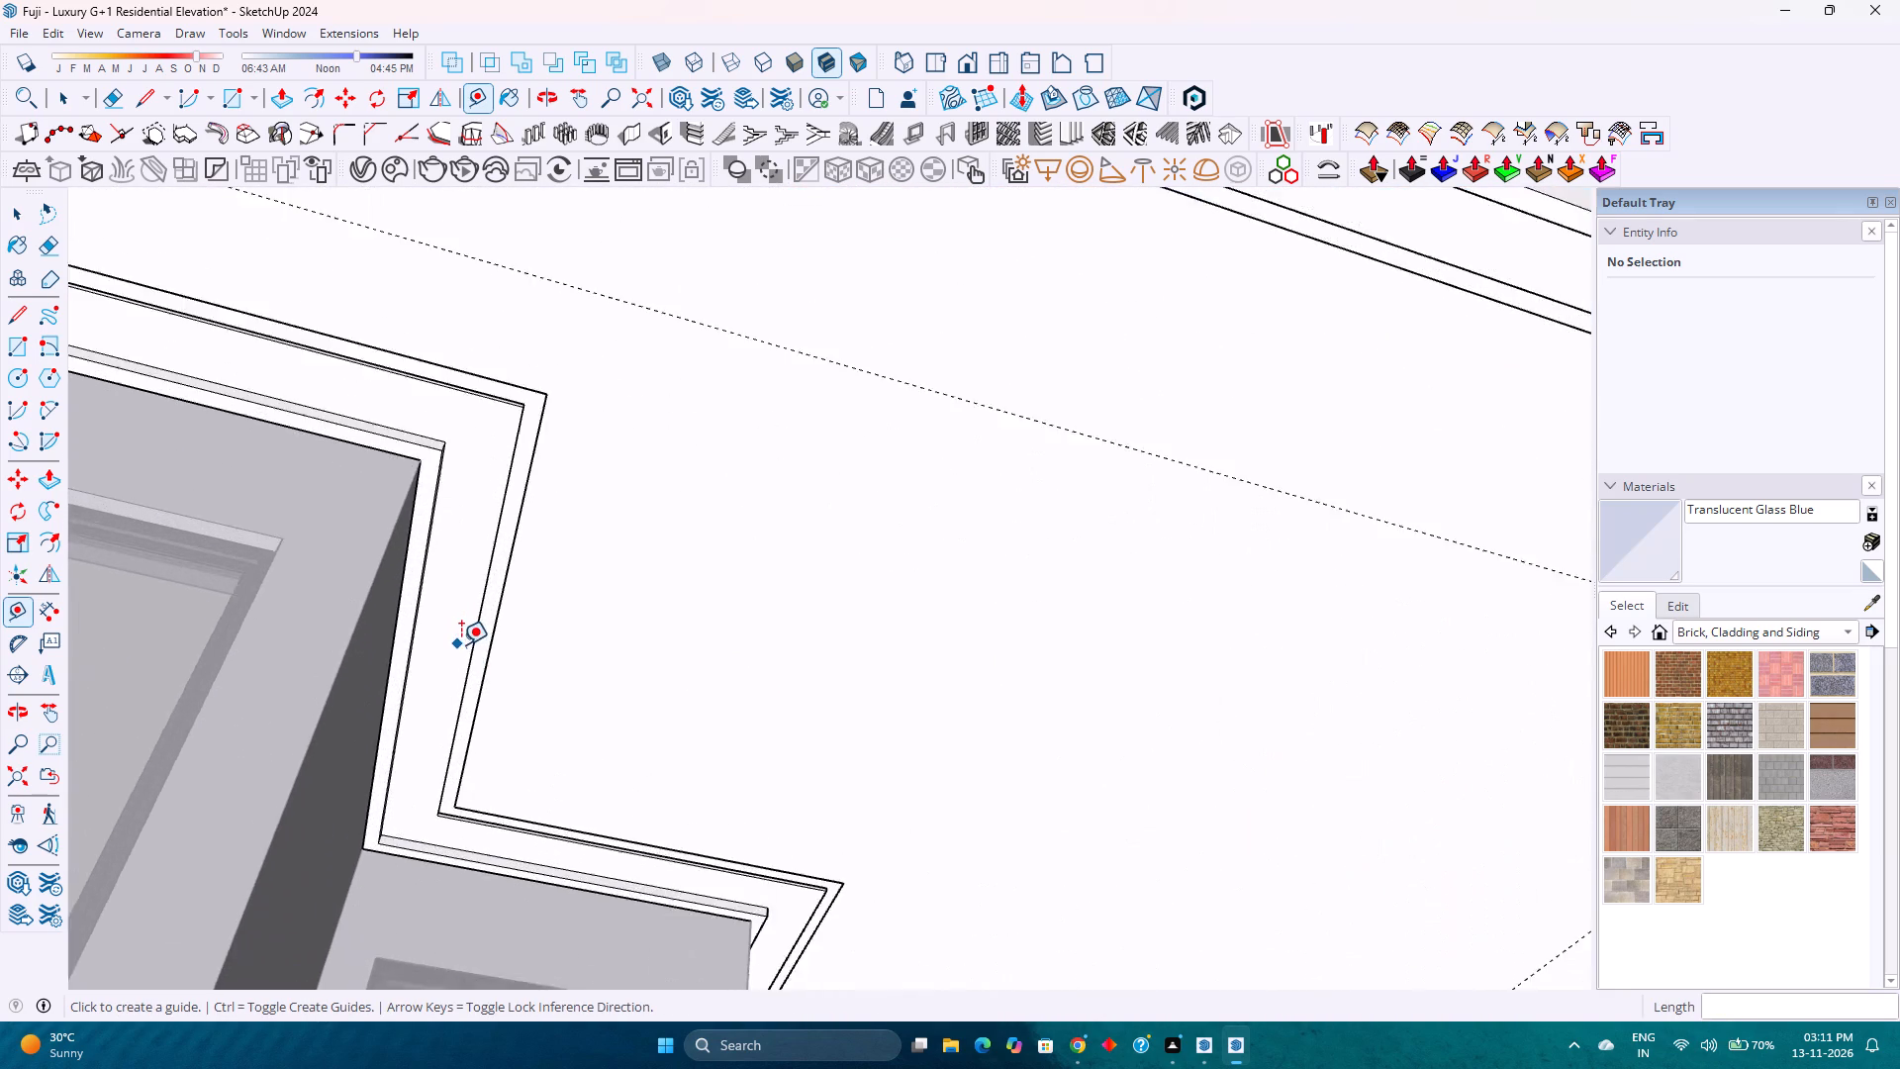
scroll(461, 644, "up", 8)
middle_click_drag(534, 651, 328, 808)
middle_click(328, 808)
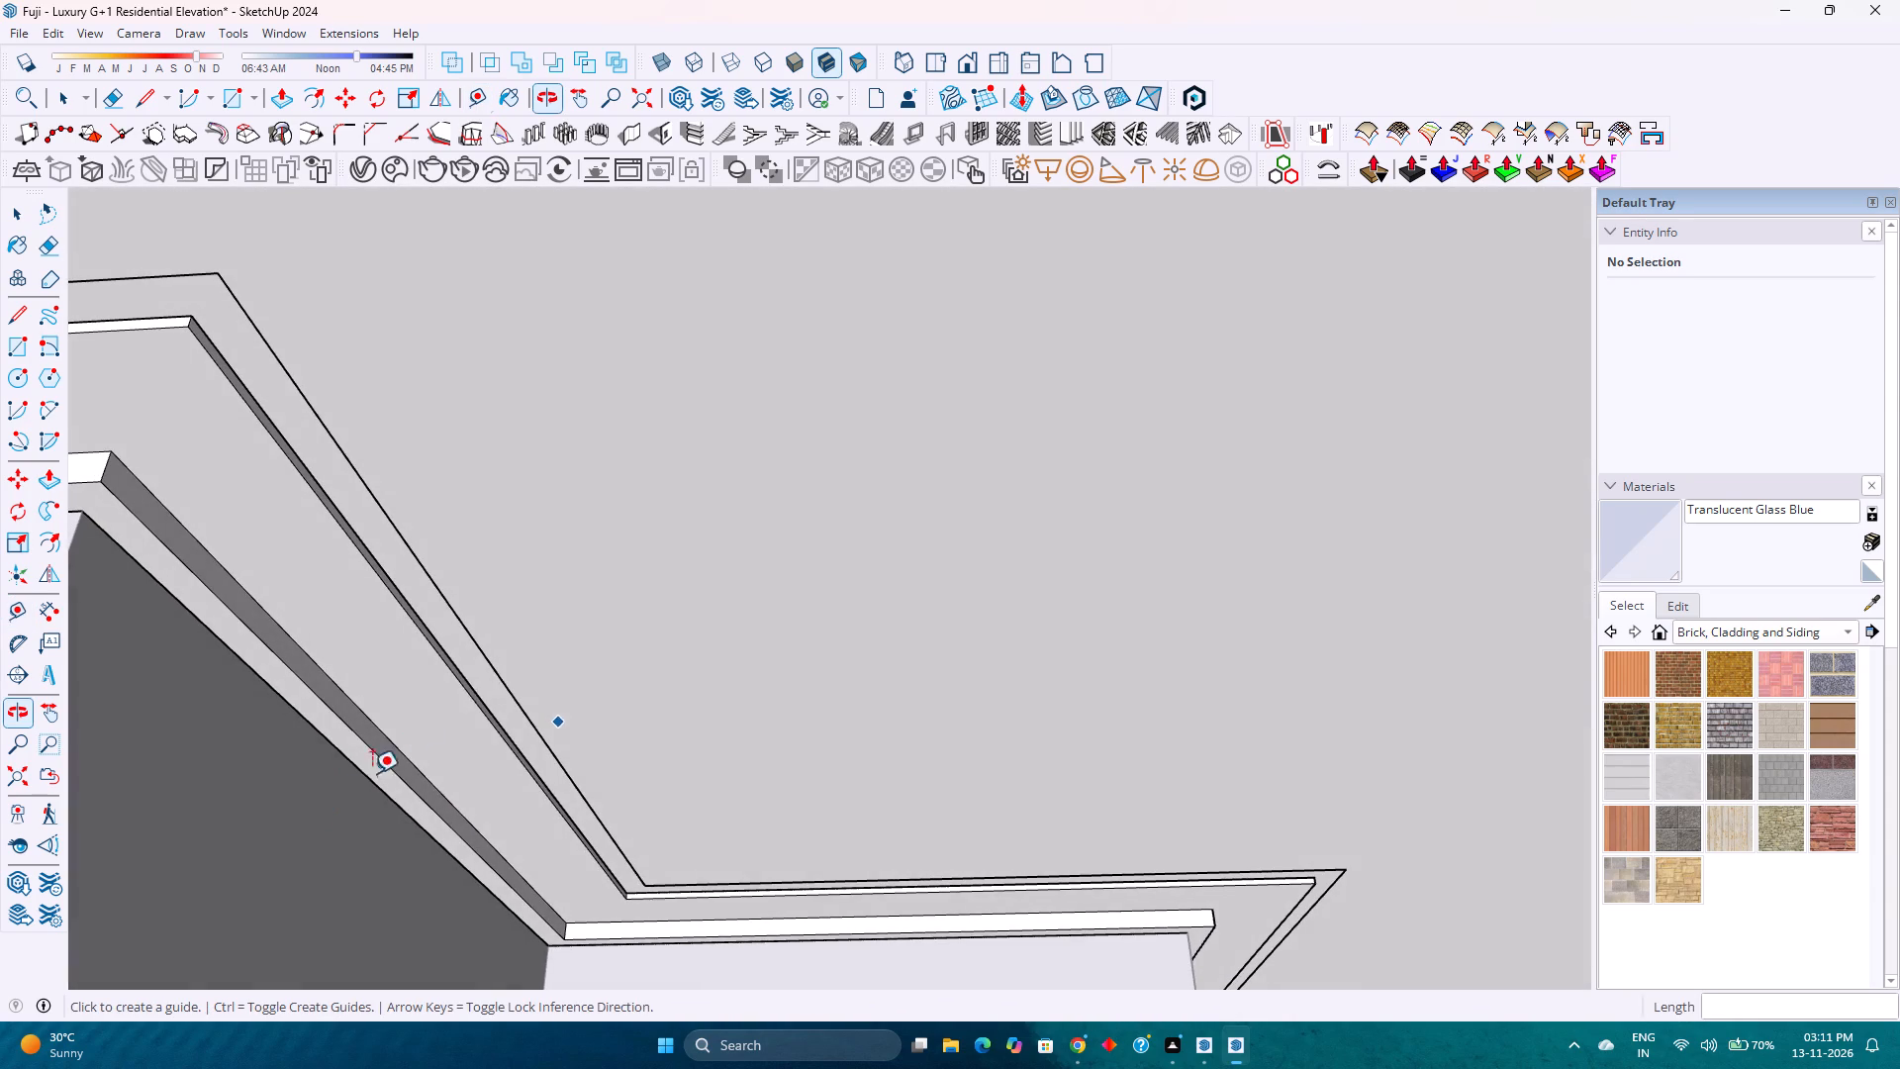
scroll(502, 638, "up", 4)
middle_click_drag(477, 648, 518, 718)
middle_click(518, 718)
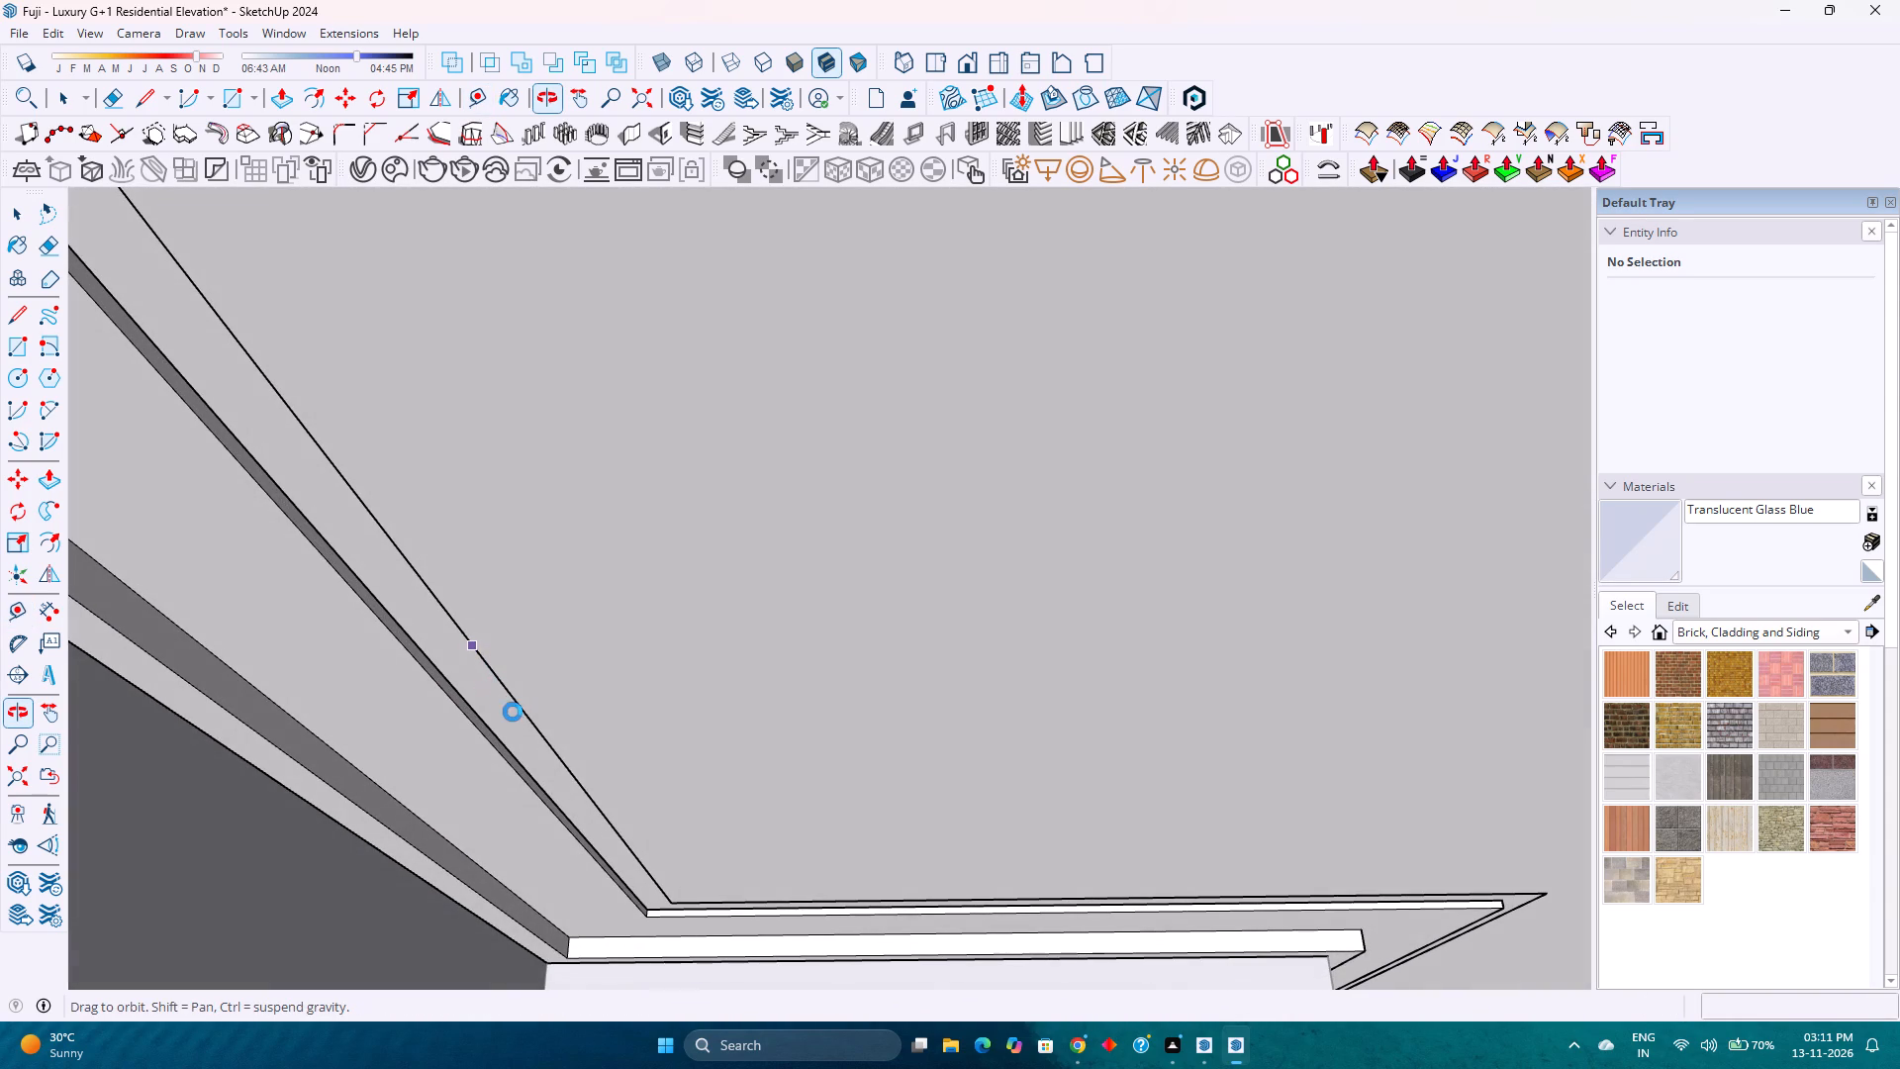
scroll(494, 615, "down", 3)
left_click(603, 628)
left_click(678, 618)
scroll(676, 632, "down", 5)
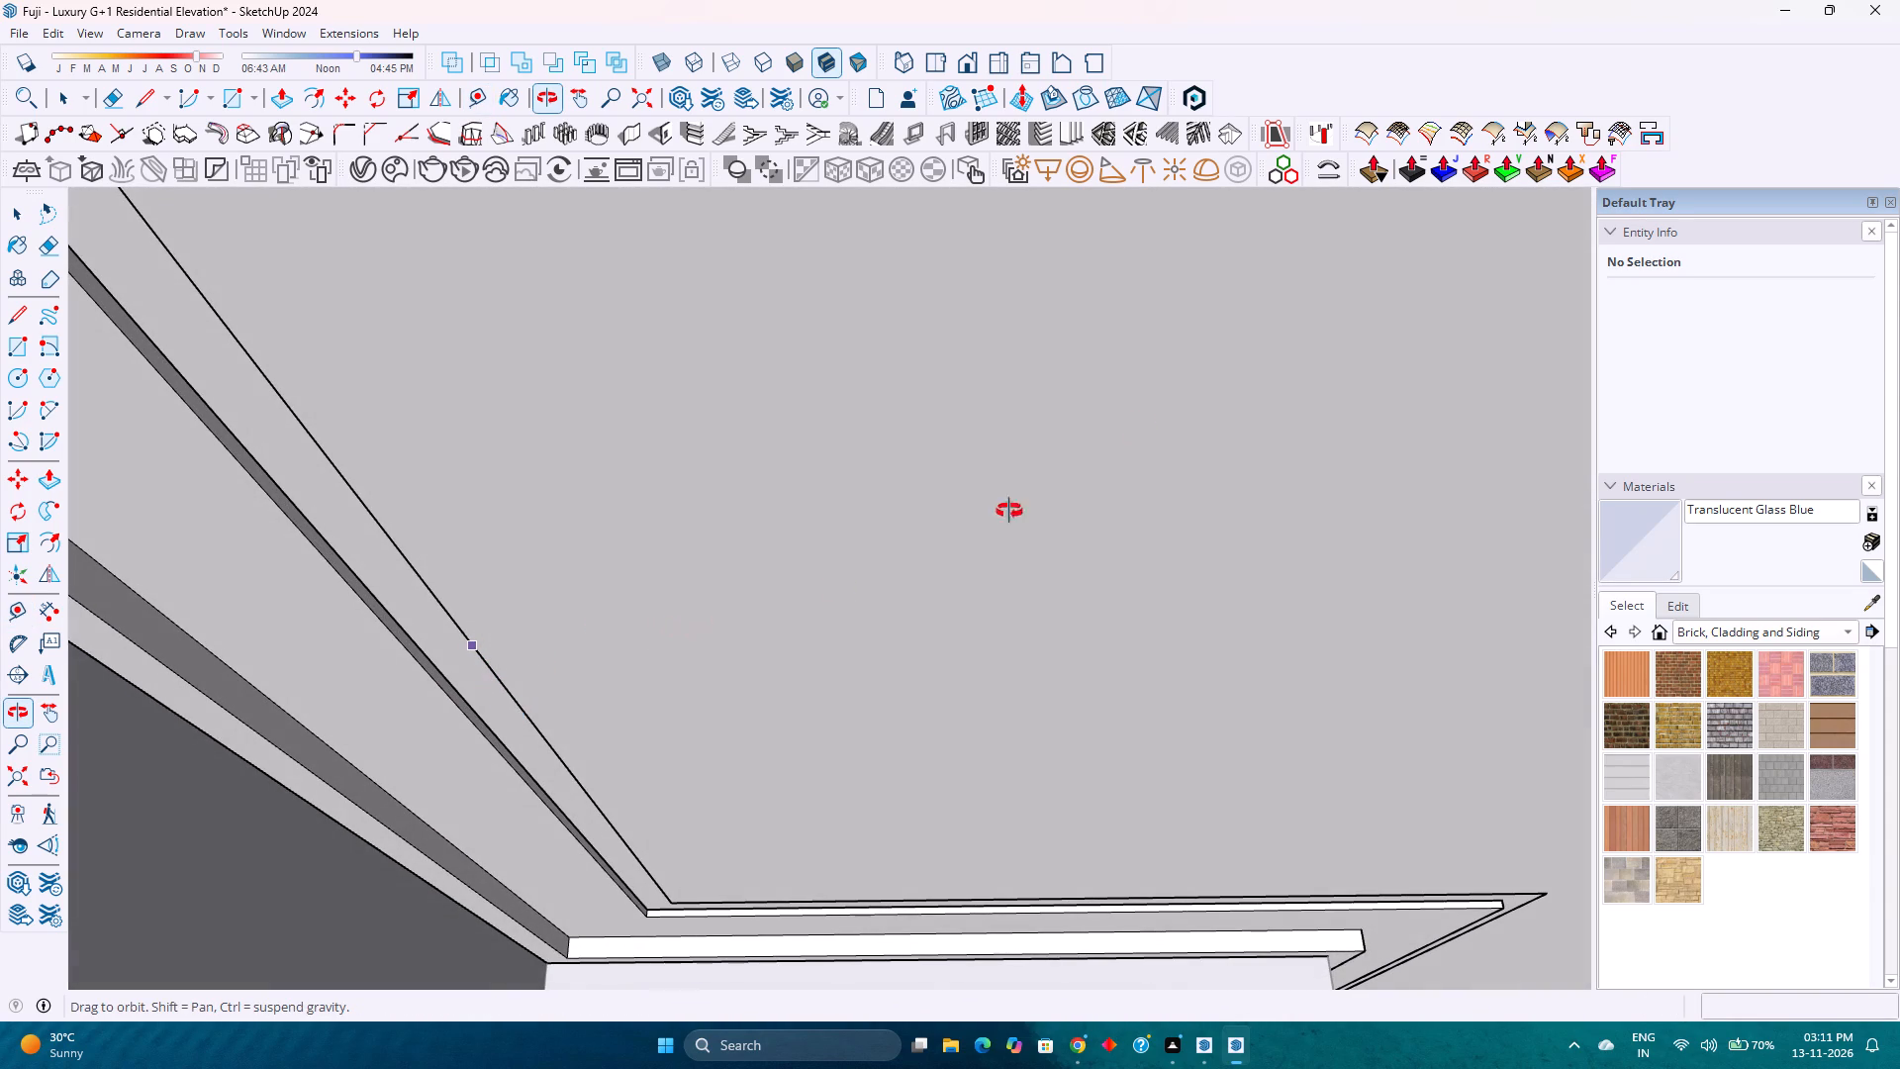
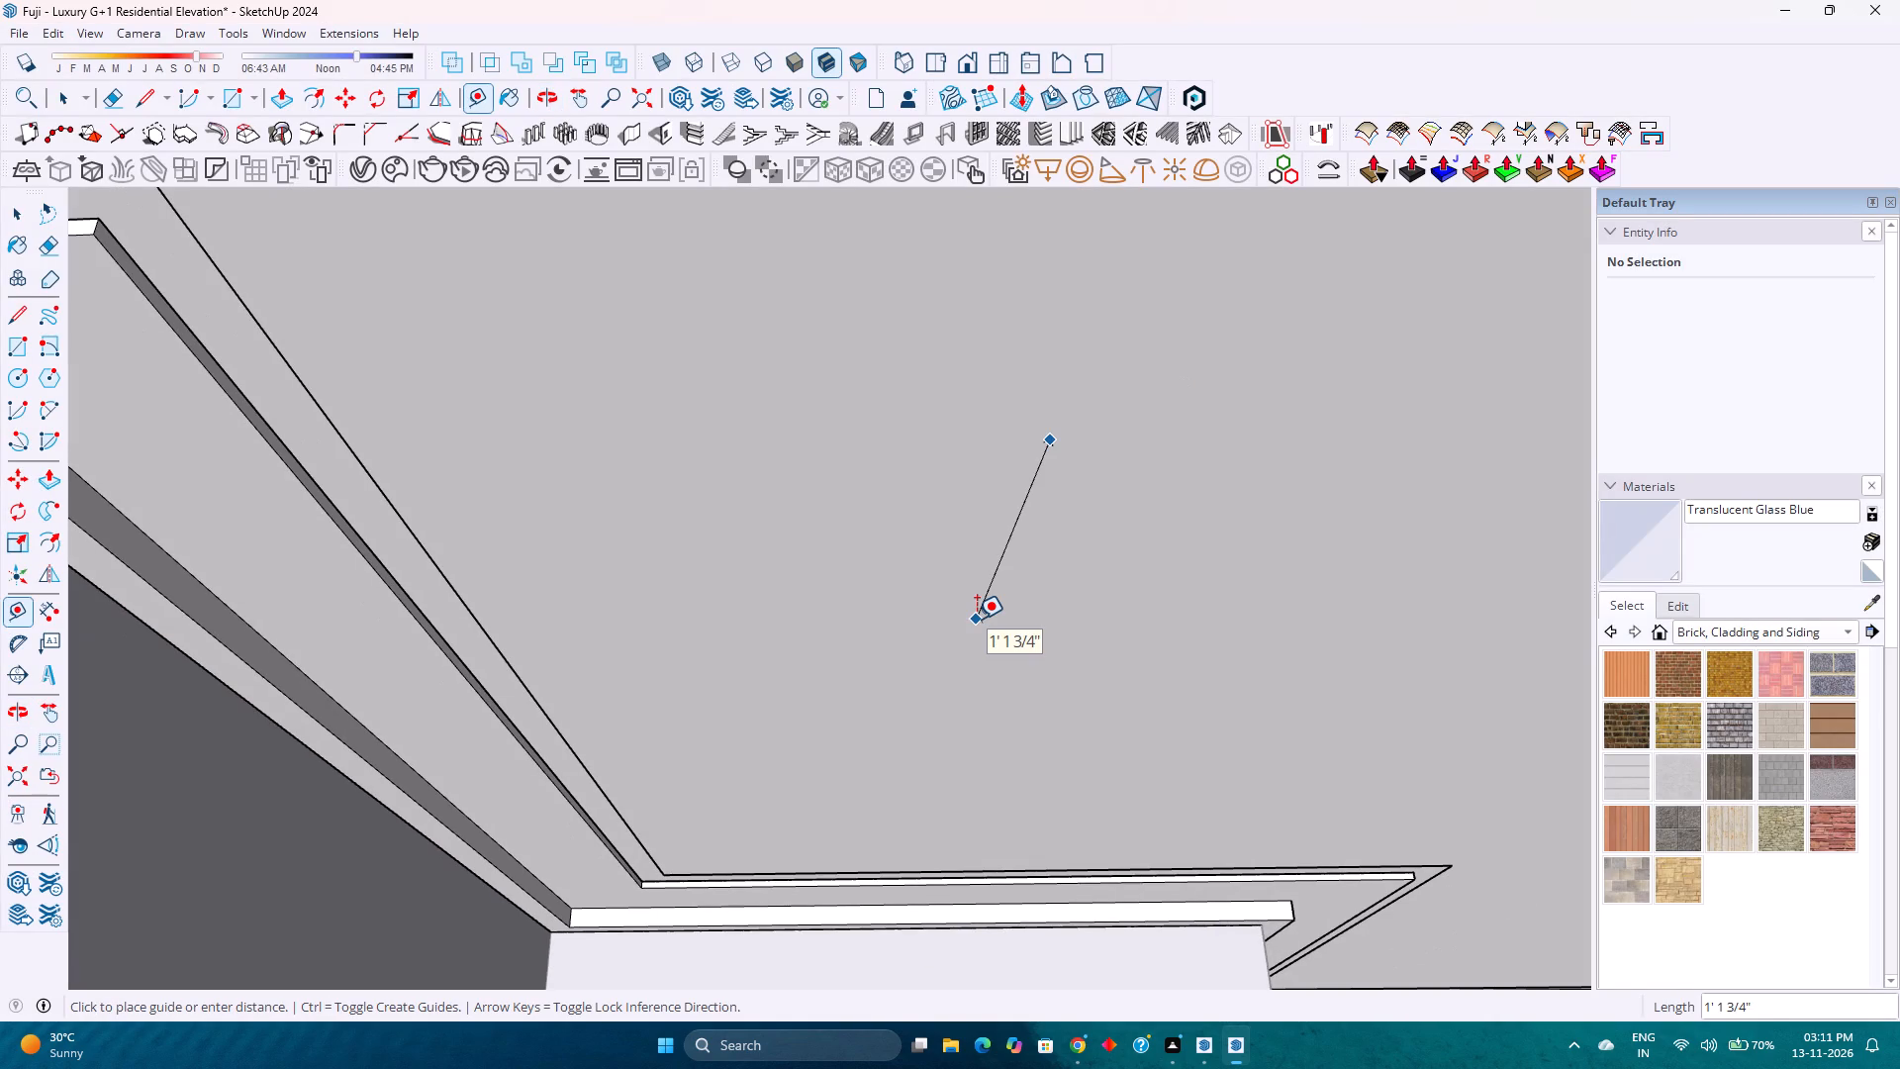
Place a guide 1'6" inward from the groove's inner edge at the underside's step beside the entrance door.
key("Escape")
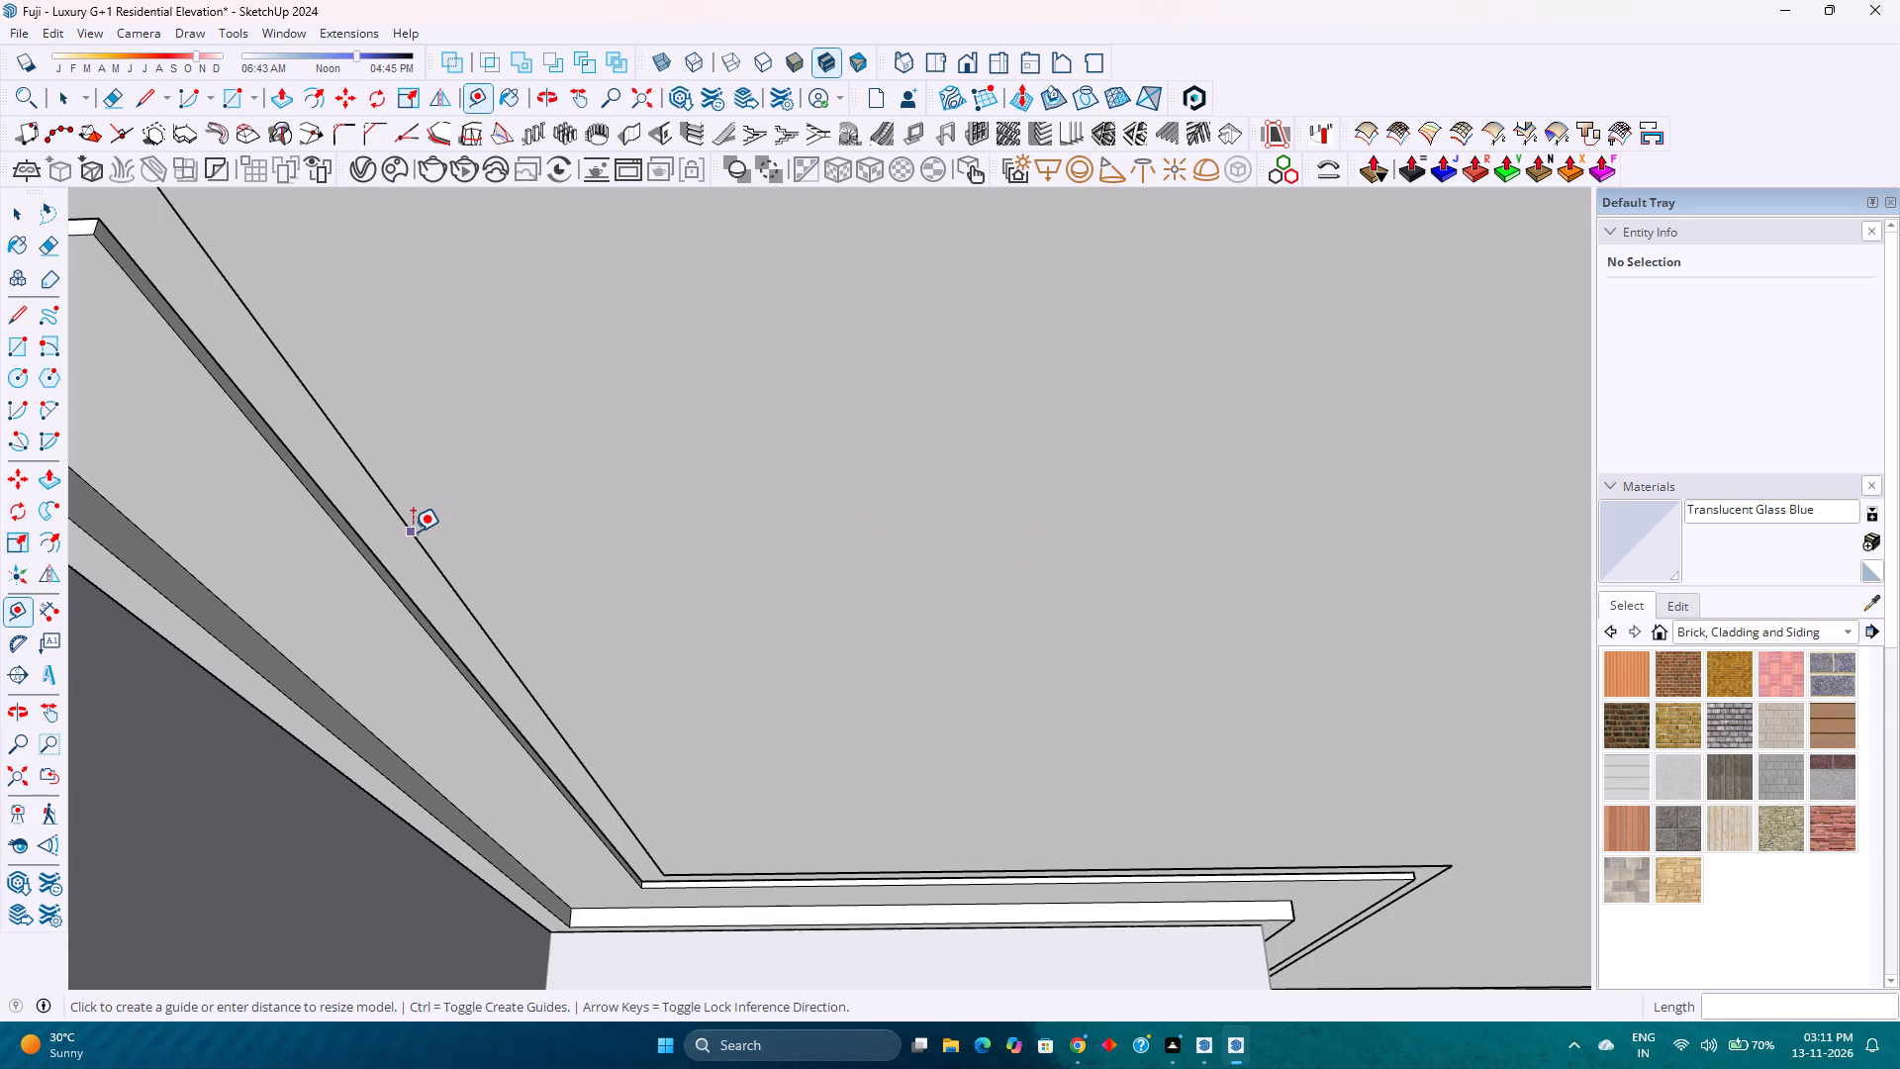
left_click(413, 532)
type("1'6")
key("Return")
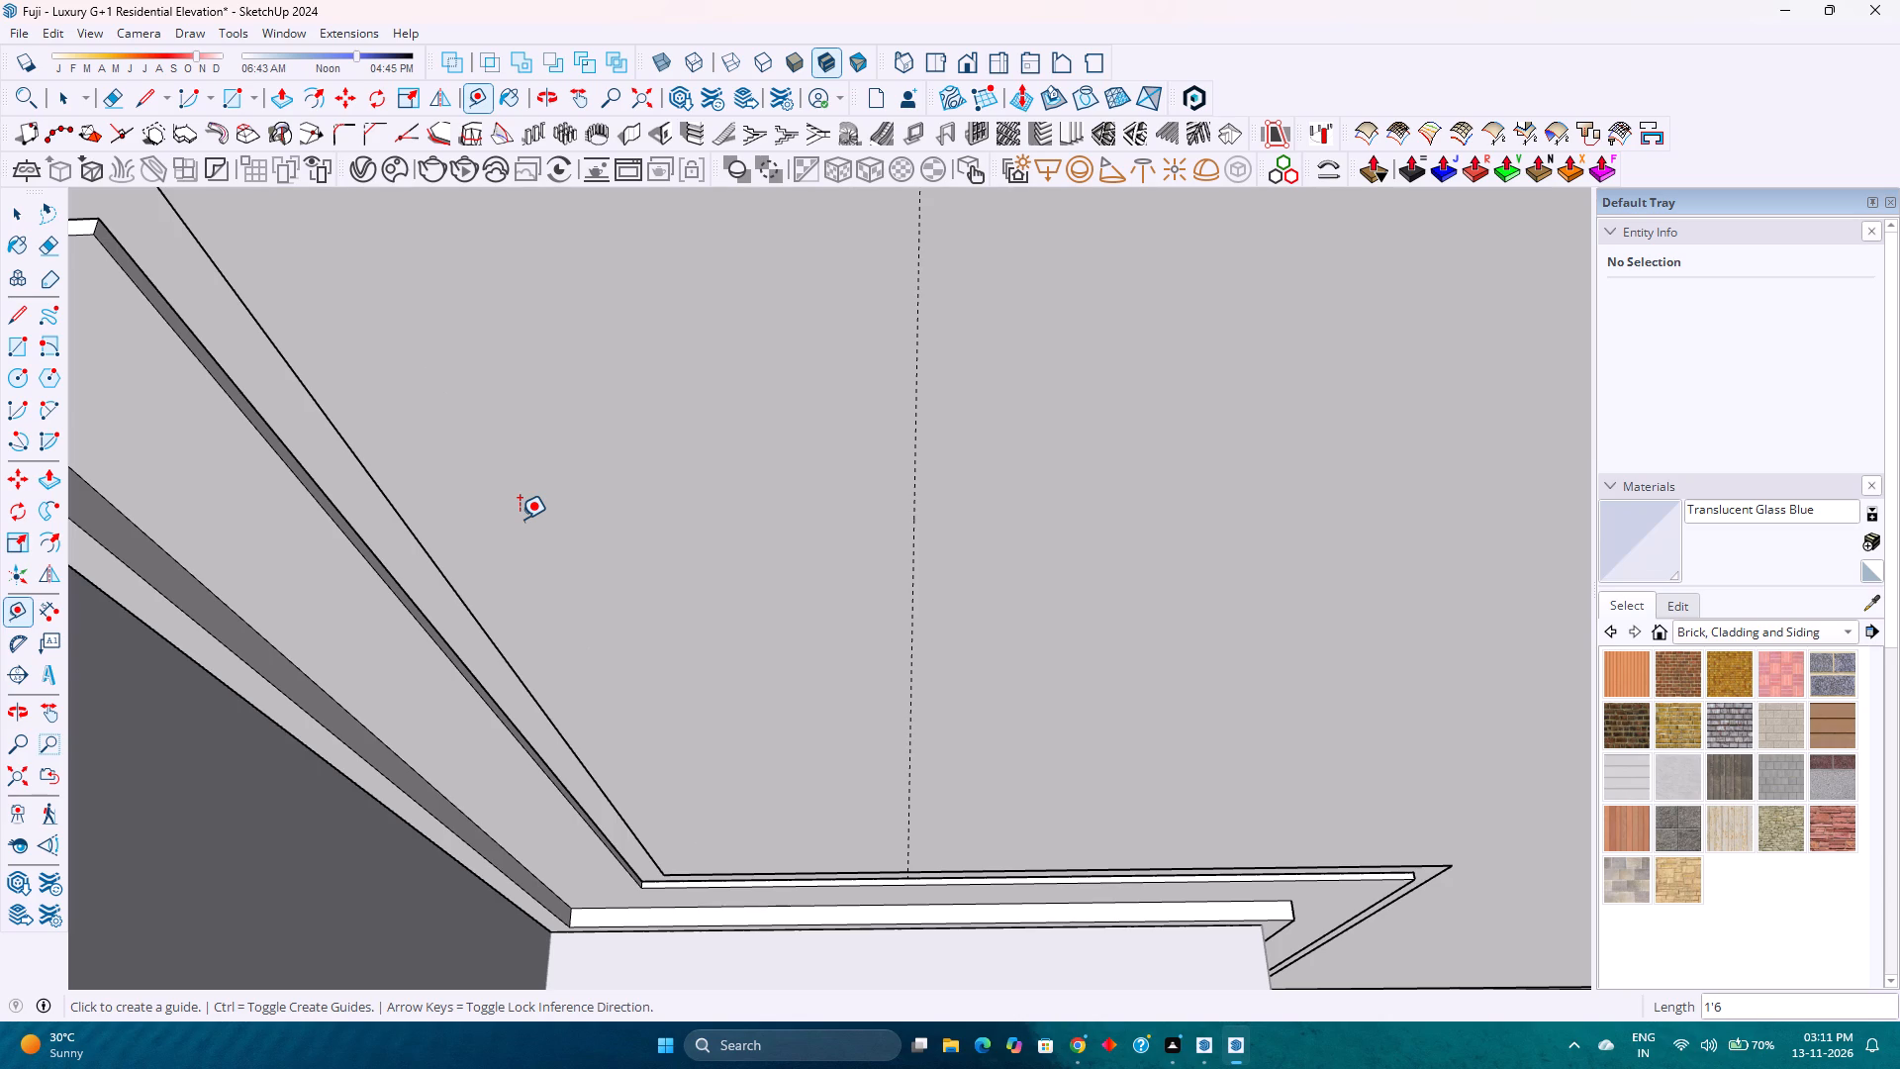
Place a guide 1'6" inward from the groove edge at the underside's narrow end below the louvres, crossing the lengthwise guide.
scroll(418, 498, "down", 4)
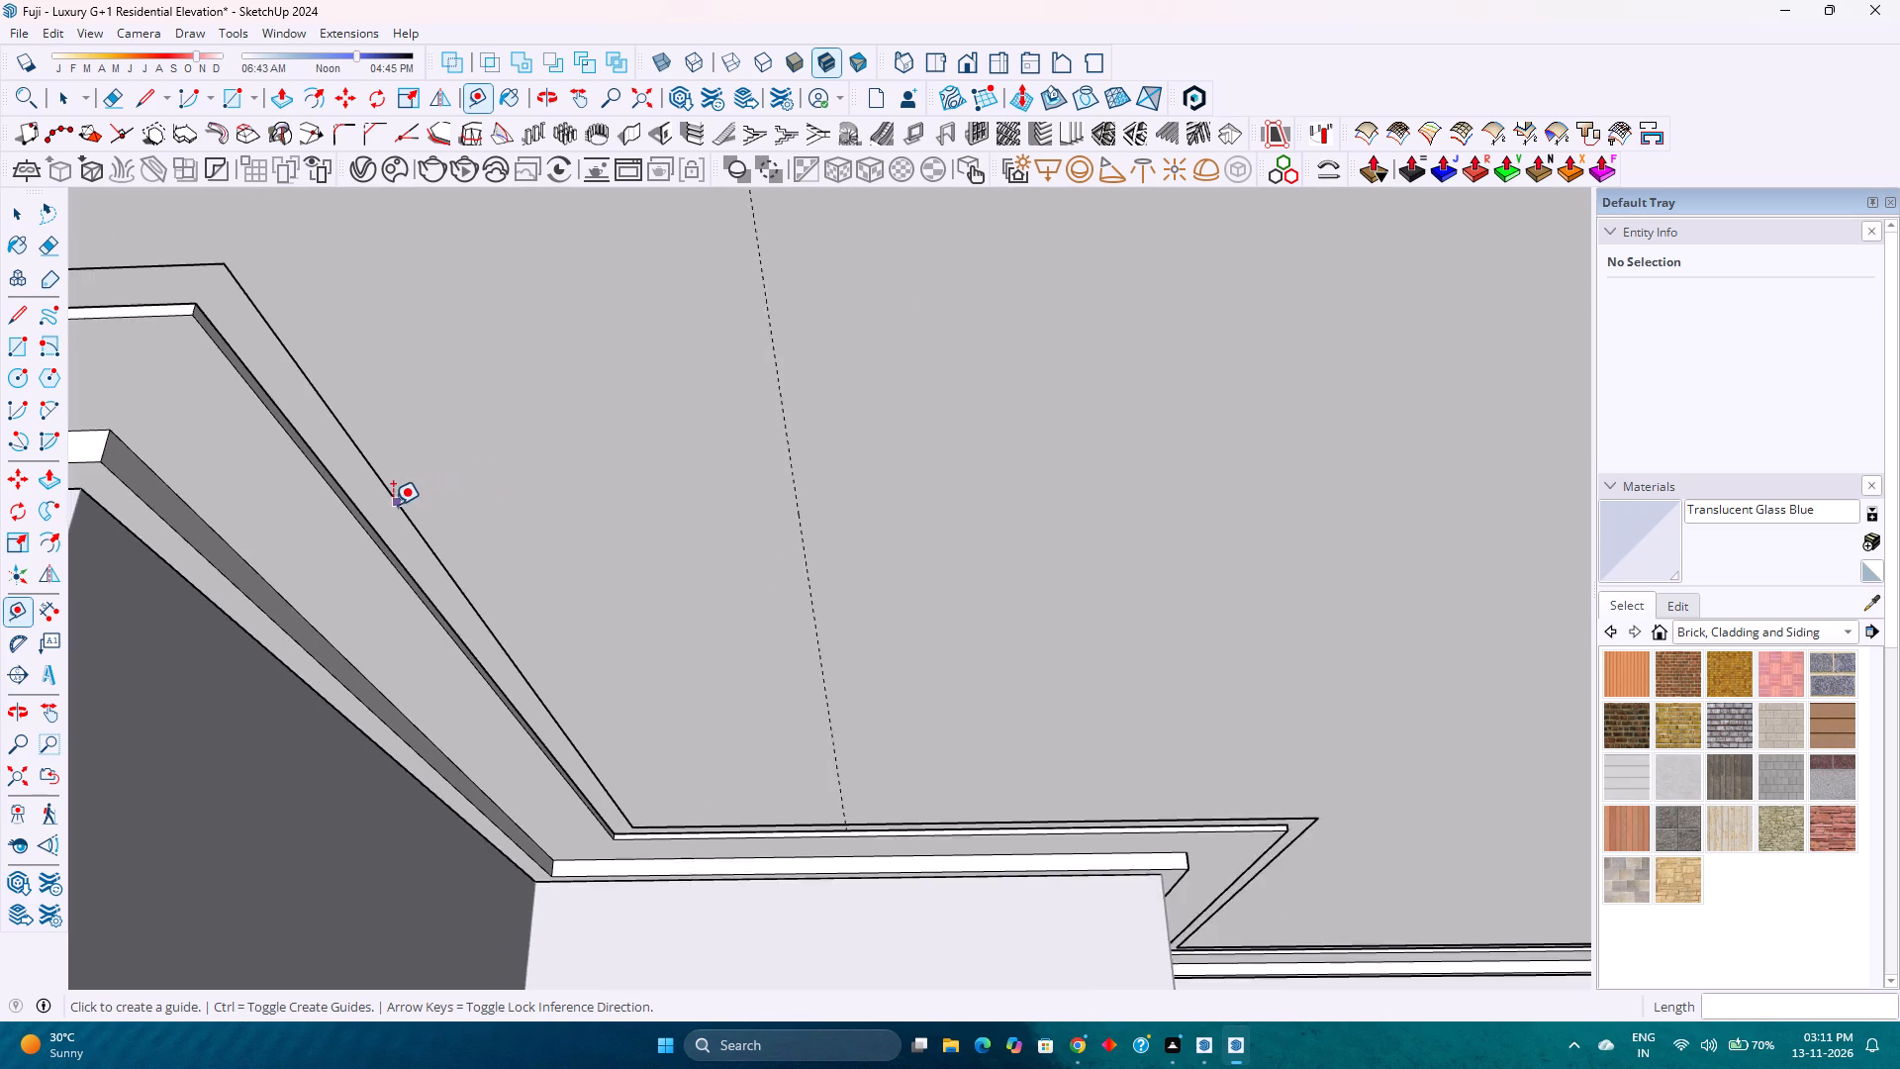
scroll(393, 505, "down", 20)
scroll(393, 505, "down", 2)
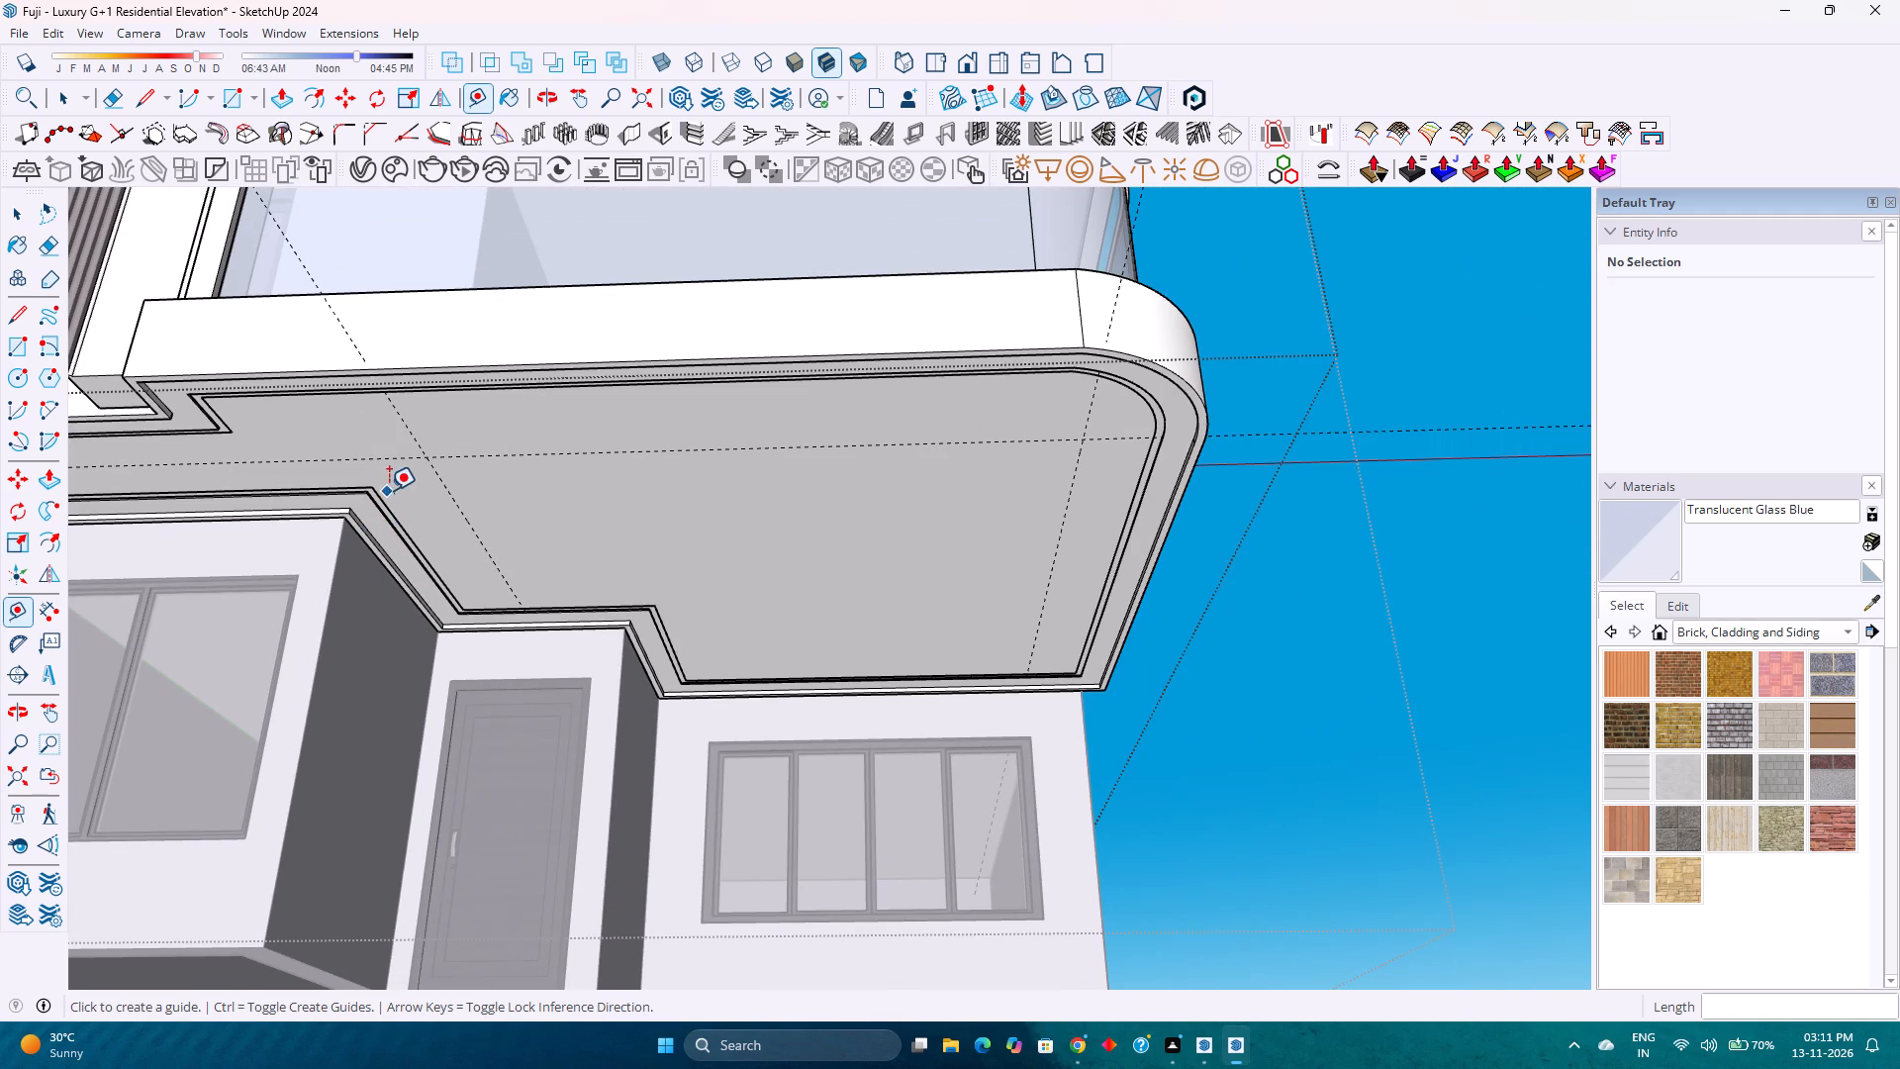
scroll(575, 434, "down", 9)
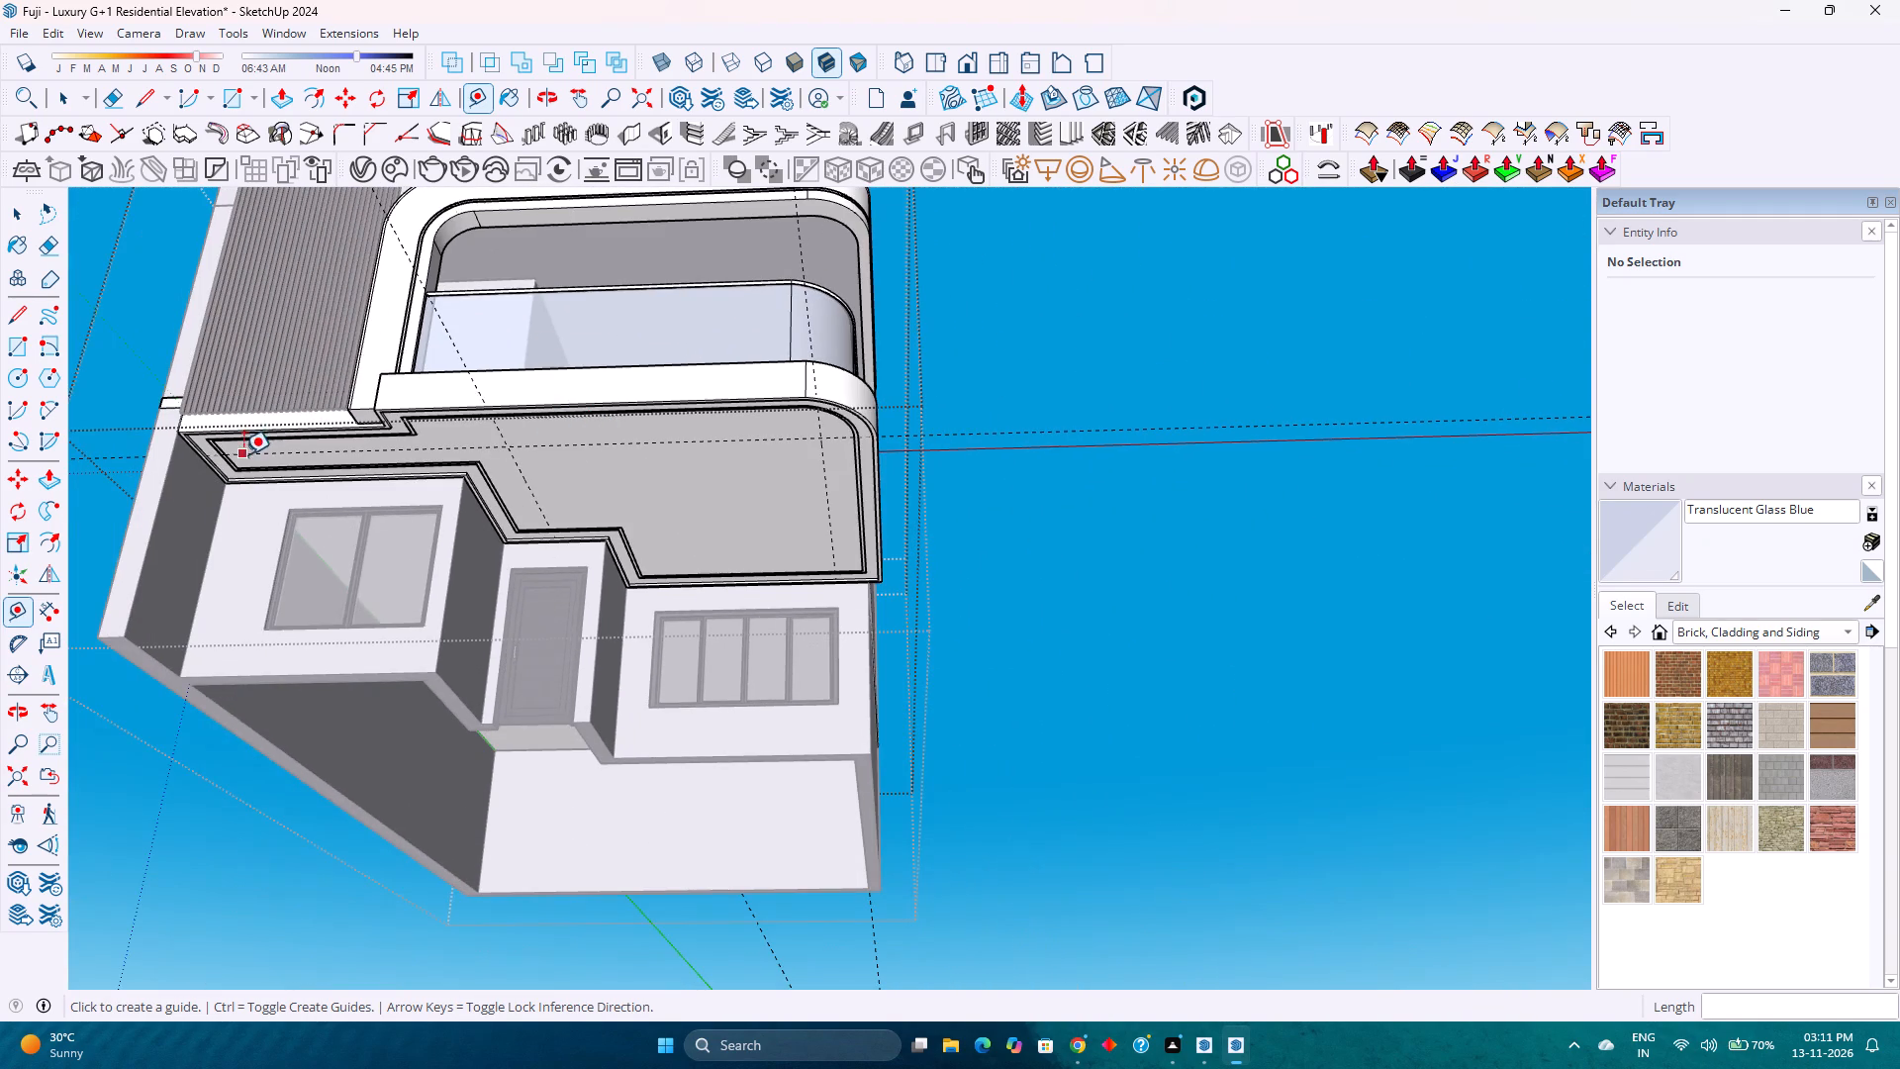
scroll(243, 454, "up", 20)
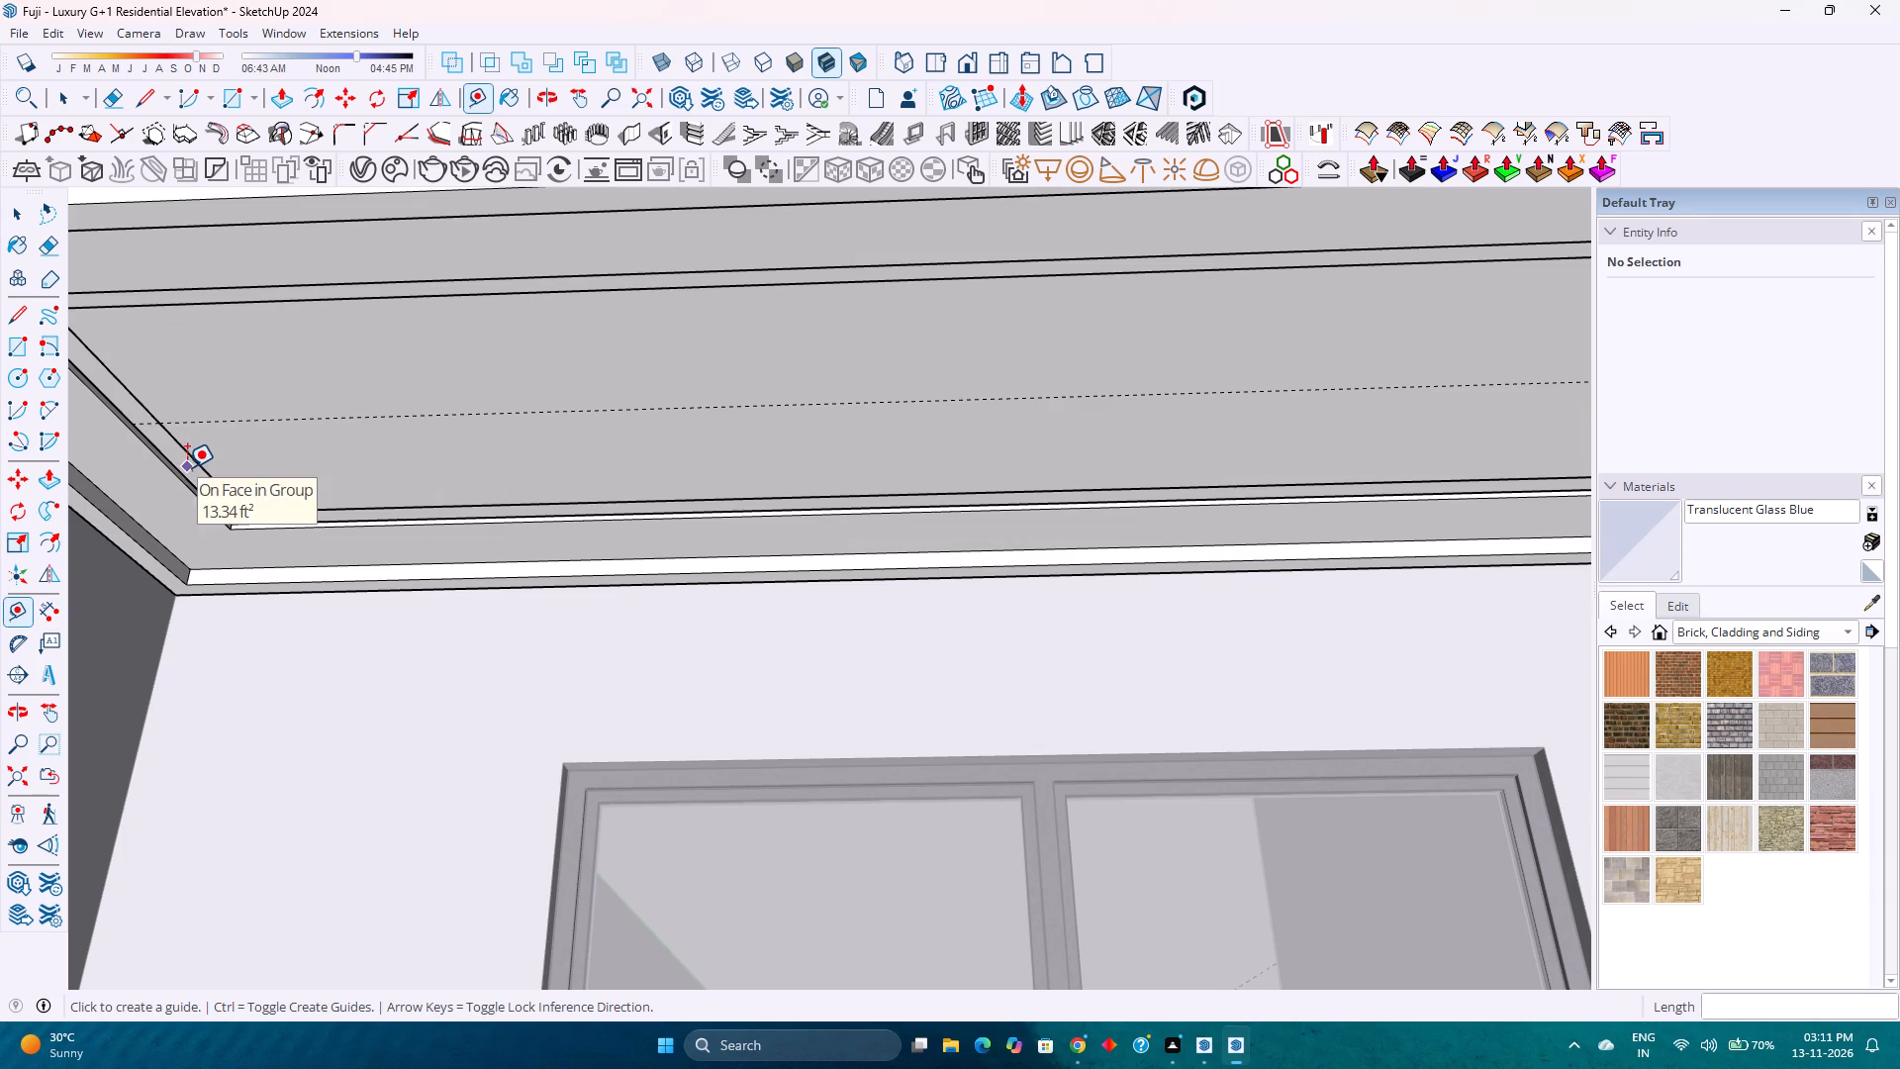
left_click(182, 467)
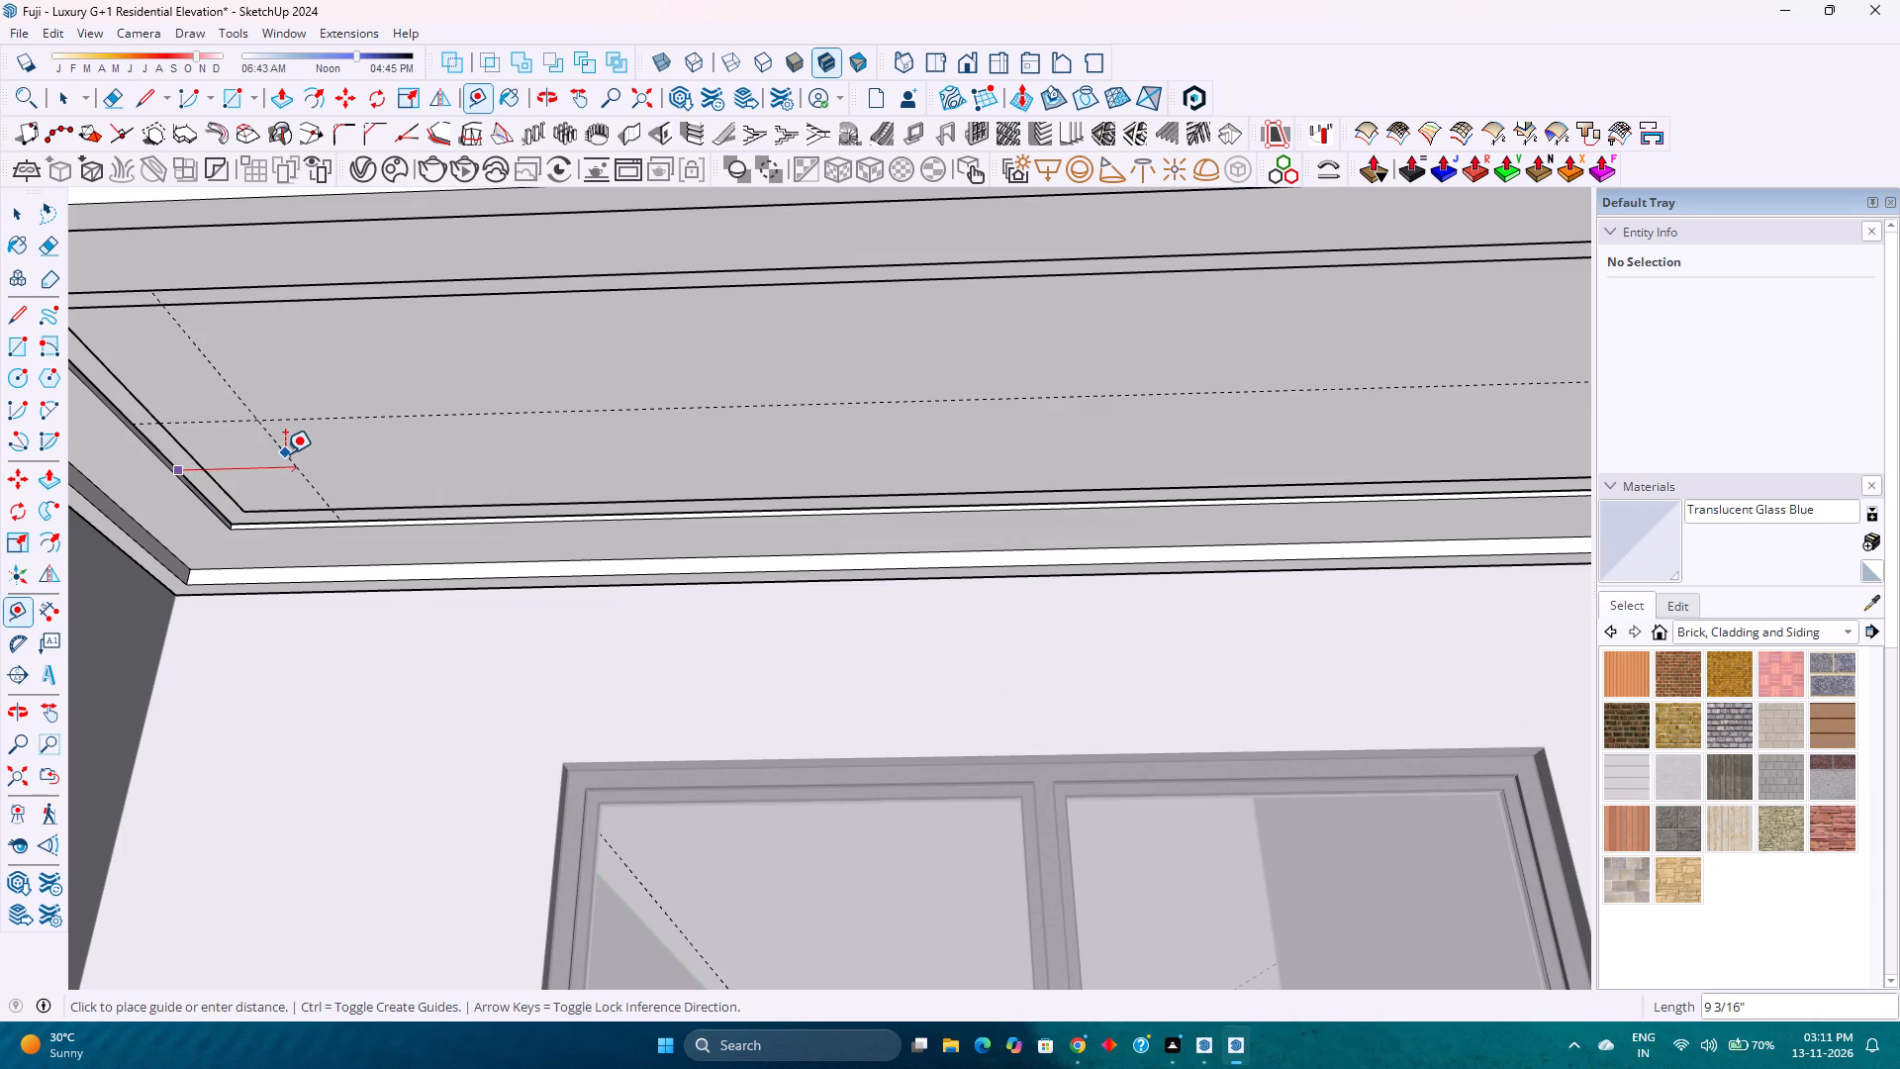
type("1'6")
key("Return")
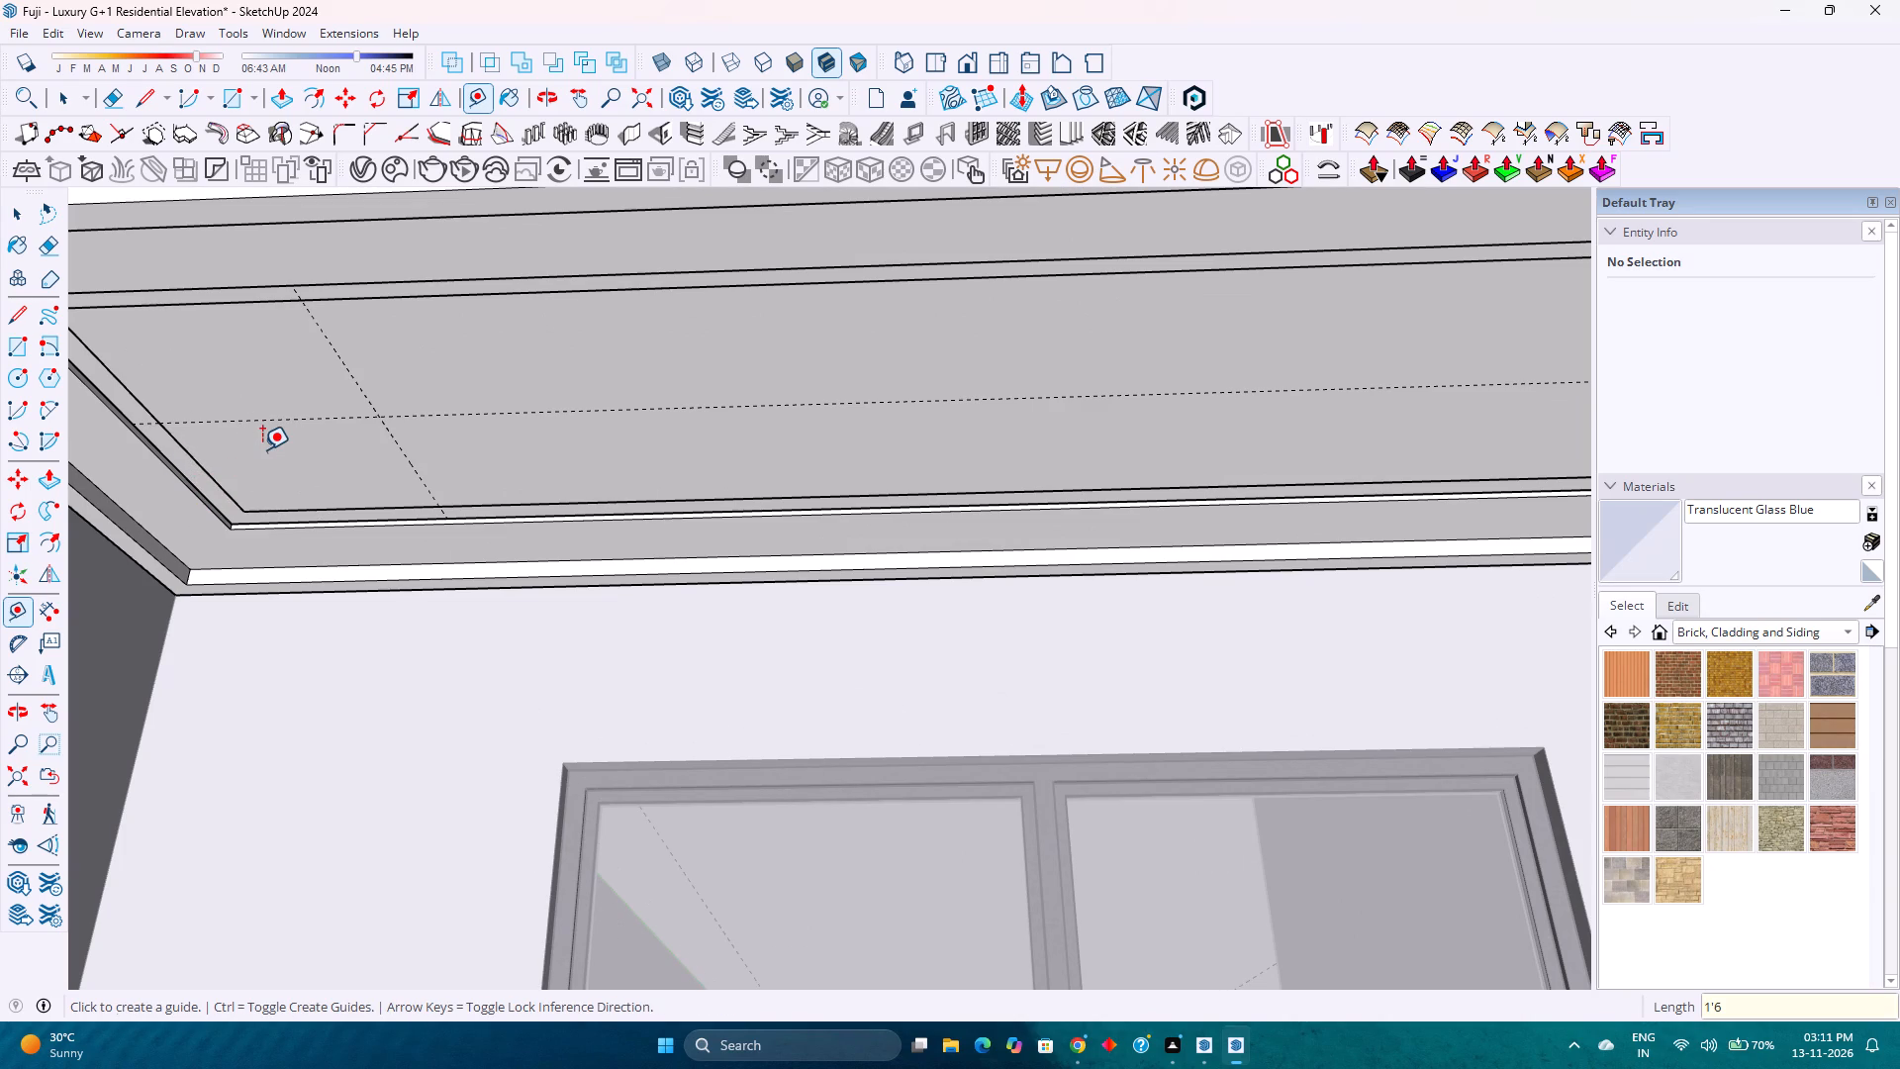
Draw a circle of 3" radius on the underside where the guides cross at the narrow end below the louvres.
scroll(350, 527, "down", 16)
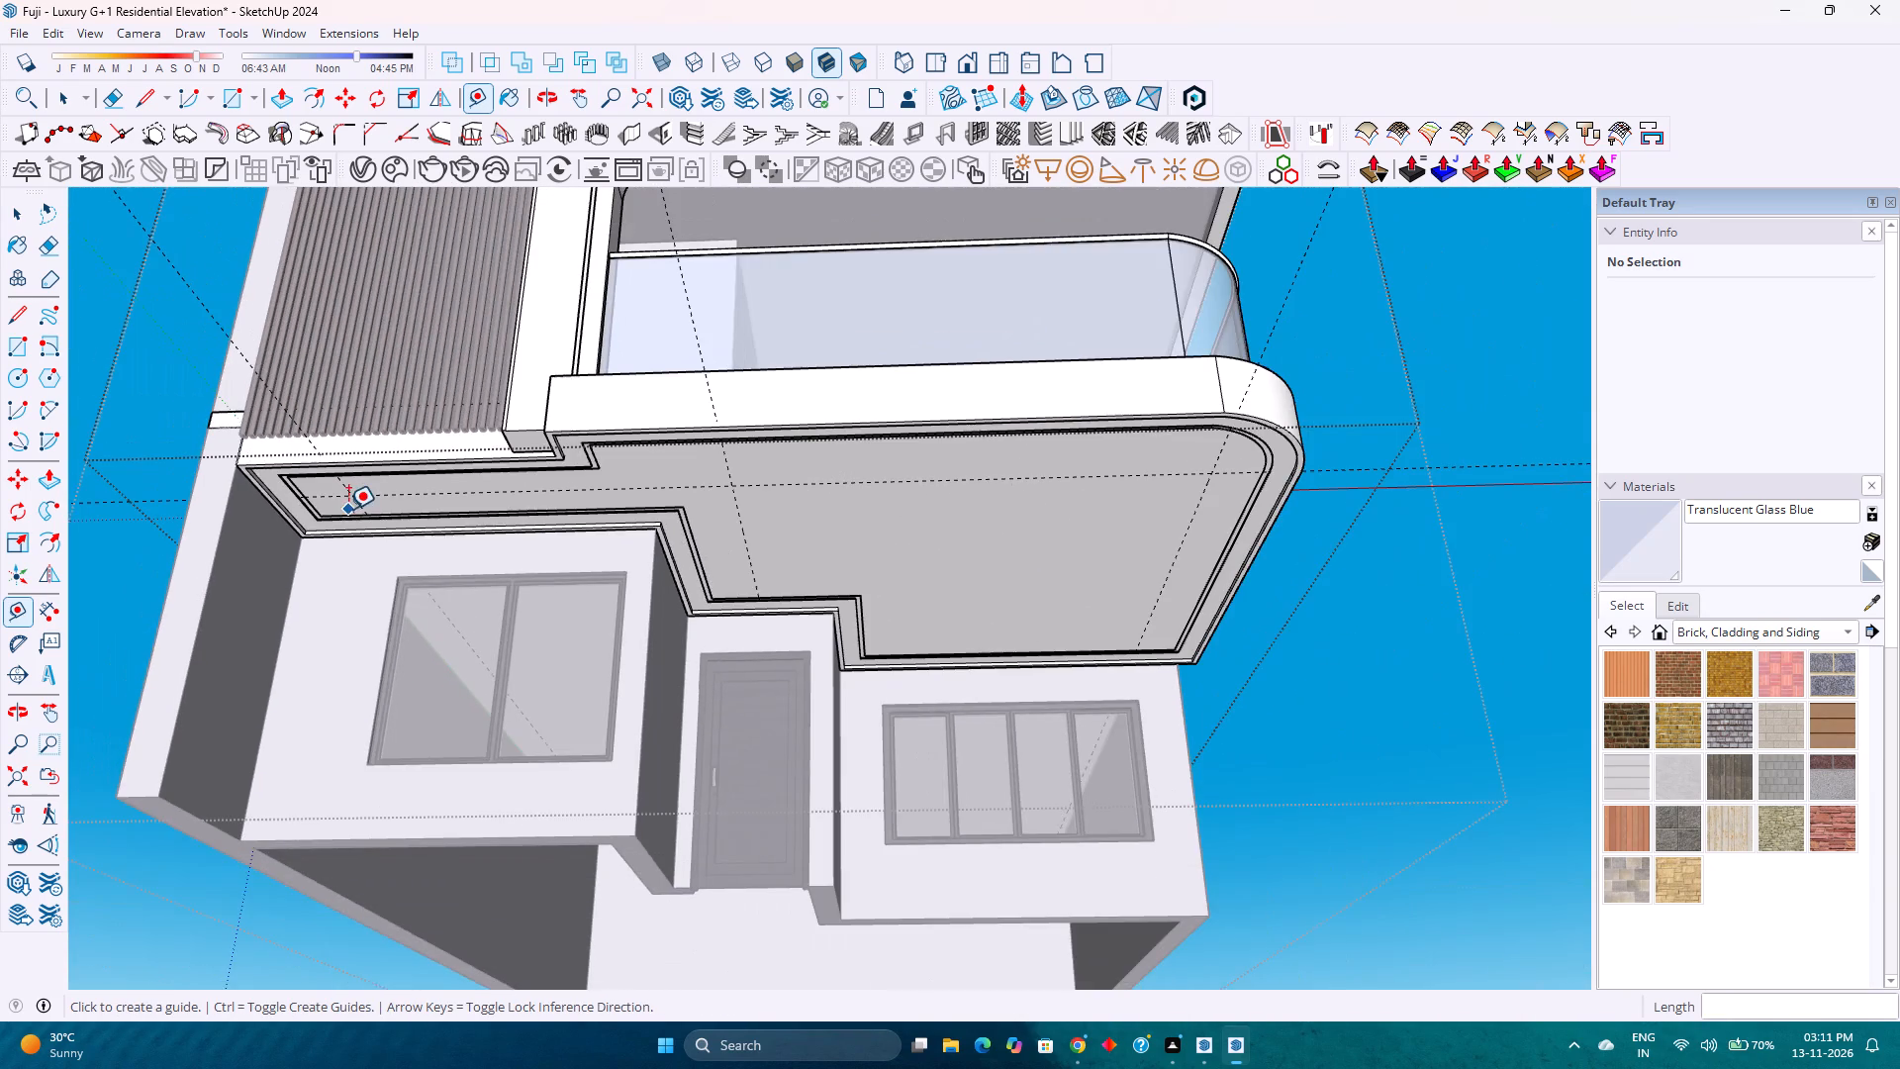
scroll(343, 507, "down", 1)
middle_click_drag(341, 494, 383, 409)
middle_click(386, 406)
middle_click(392, 400)
scroll(346, 522, "up", 7)
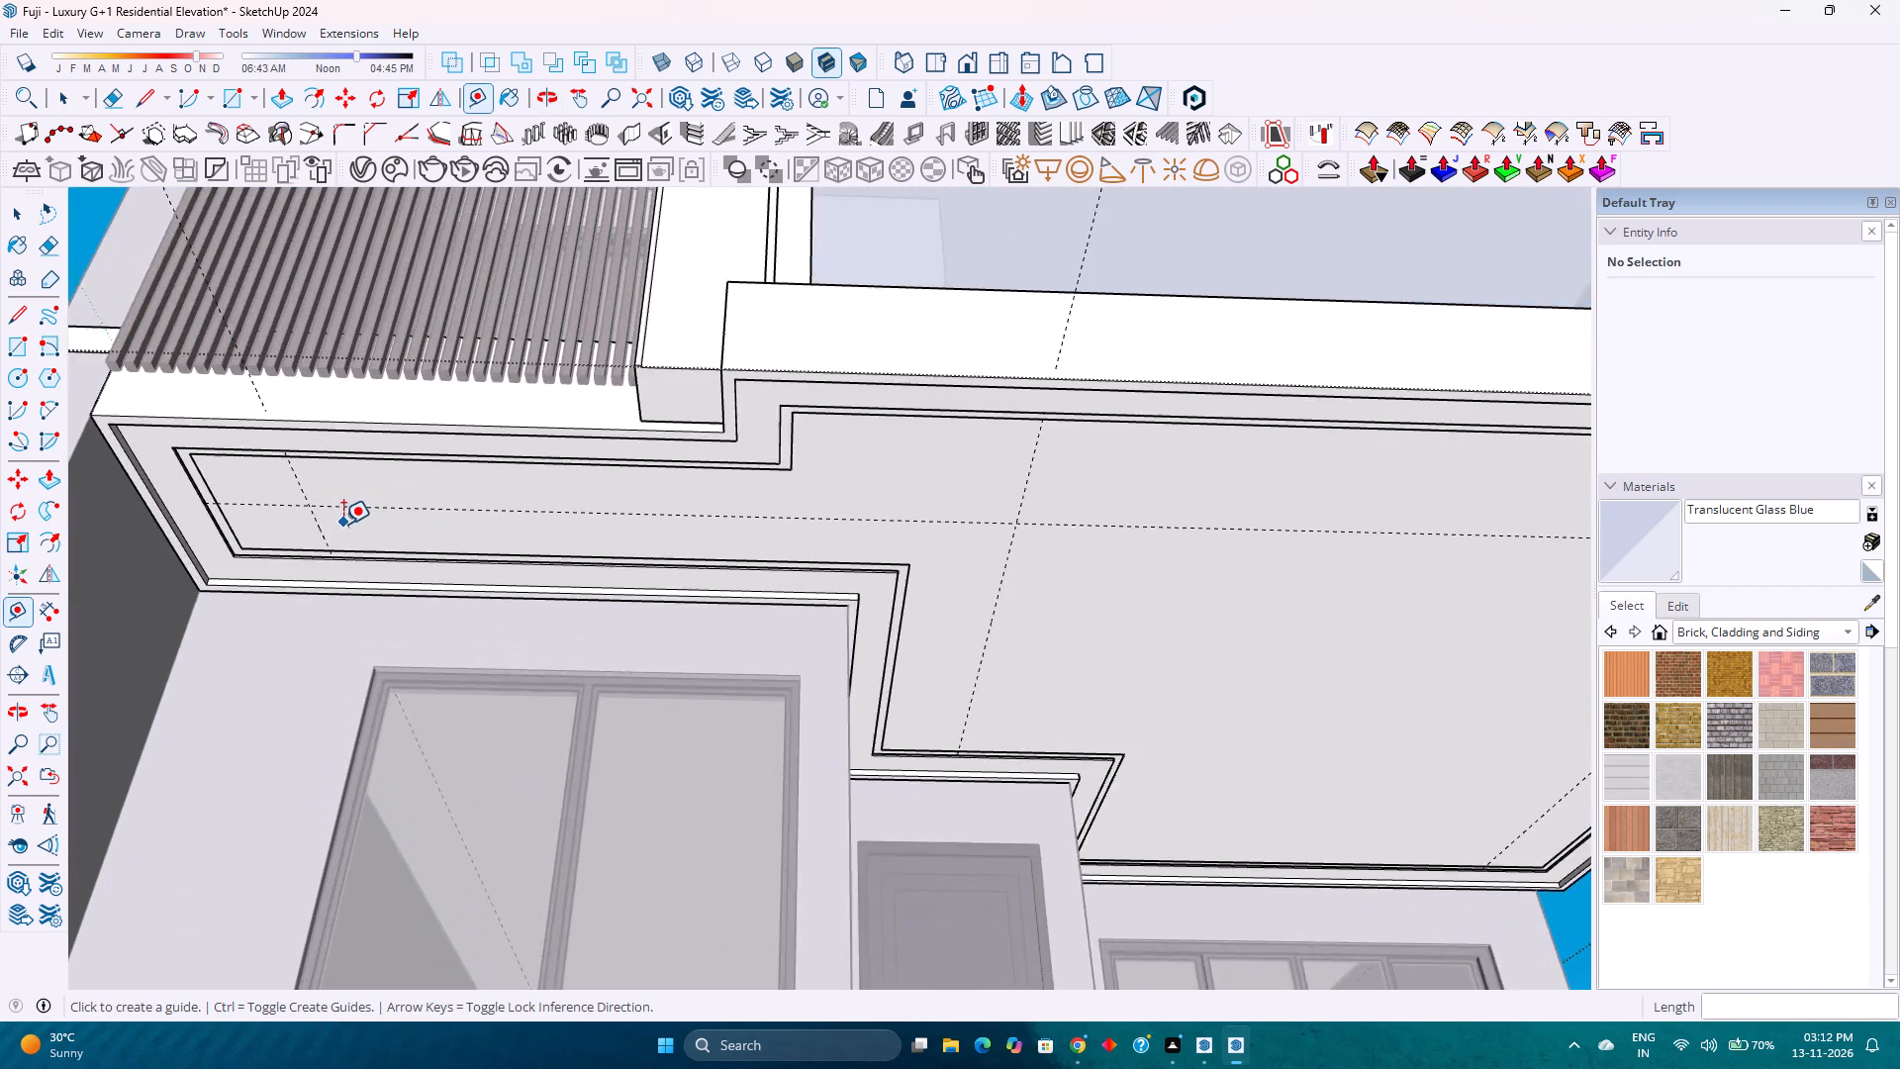
scroll(343, 524, "up", 2)
key("c")
left_click(304, 502)
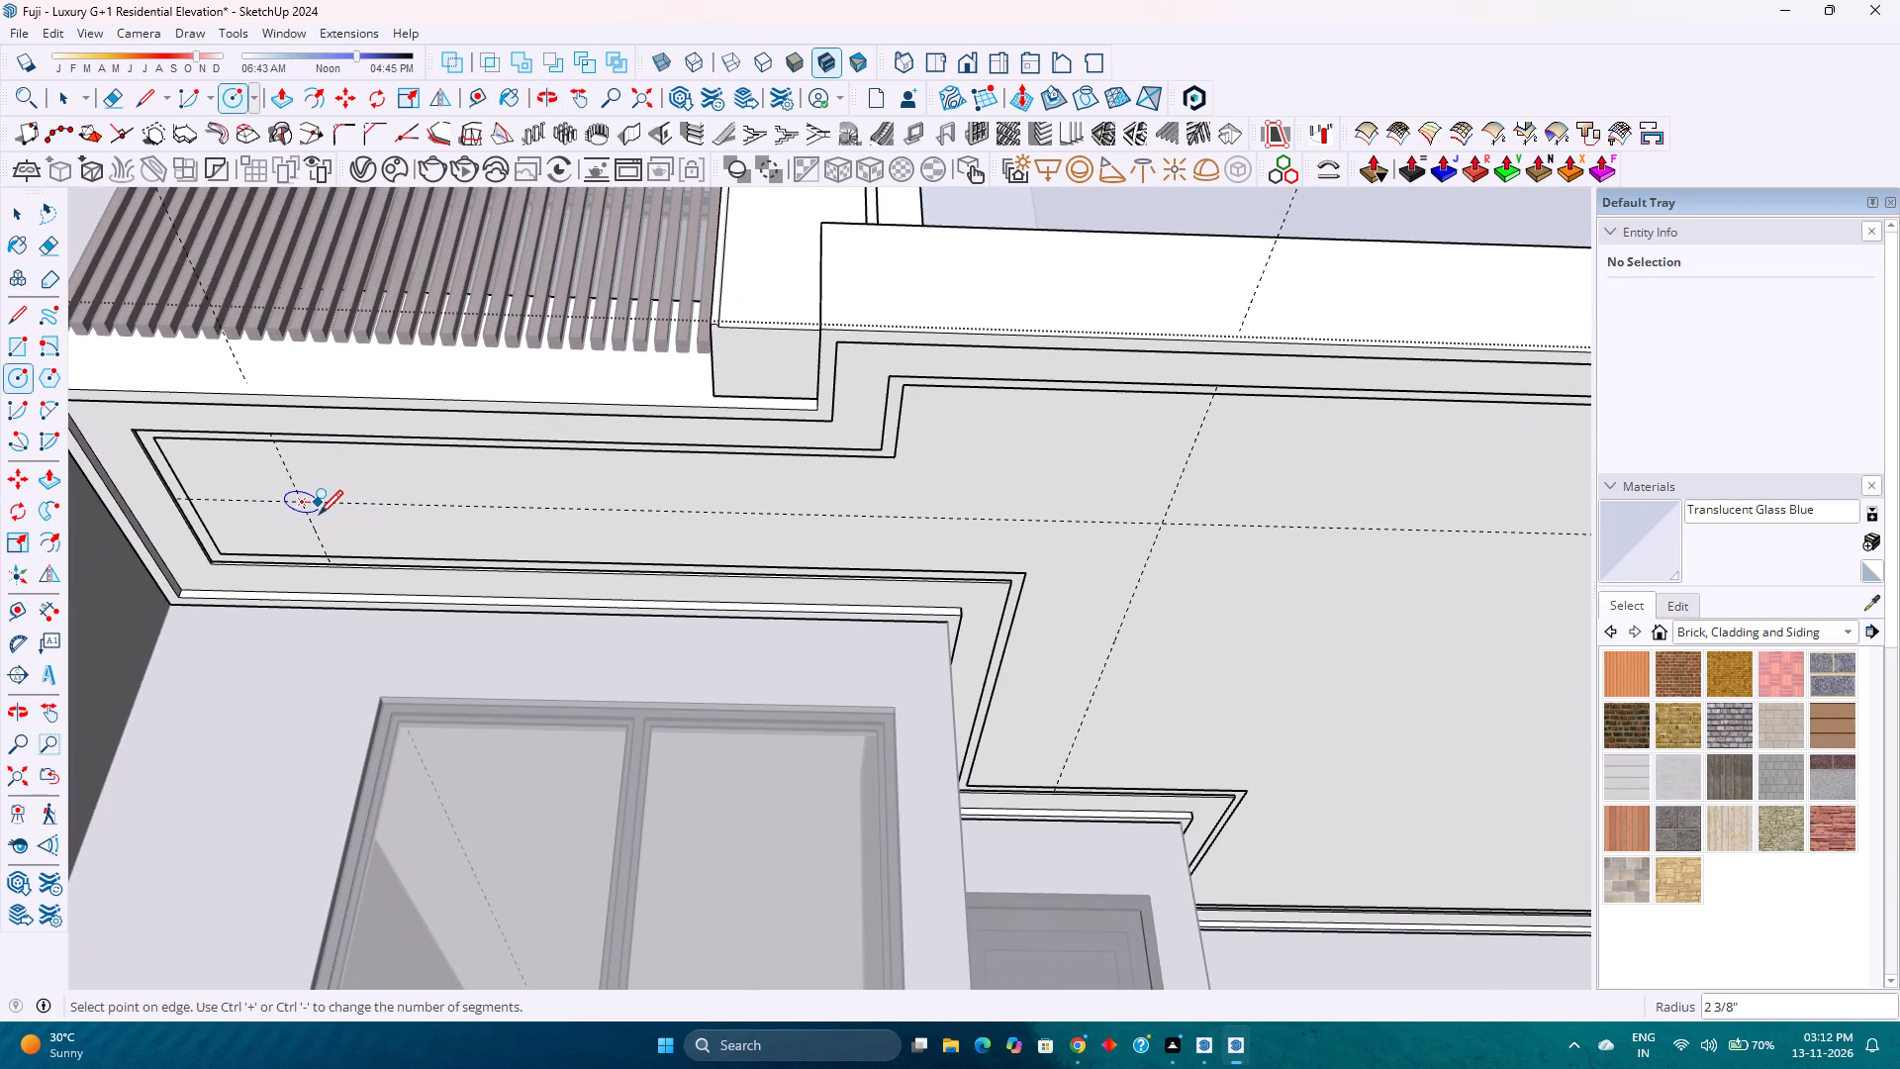
key("3")
key("Return")
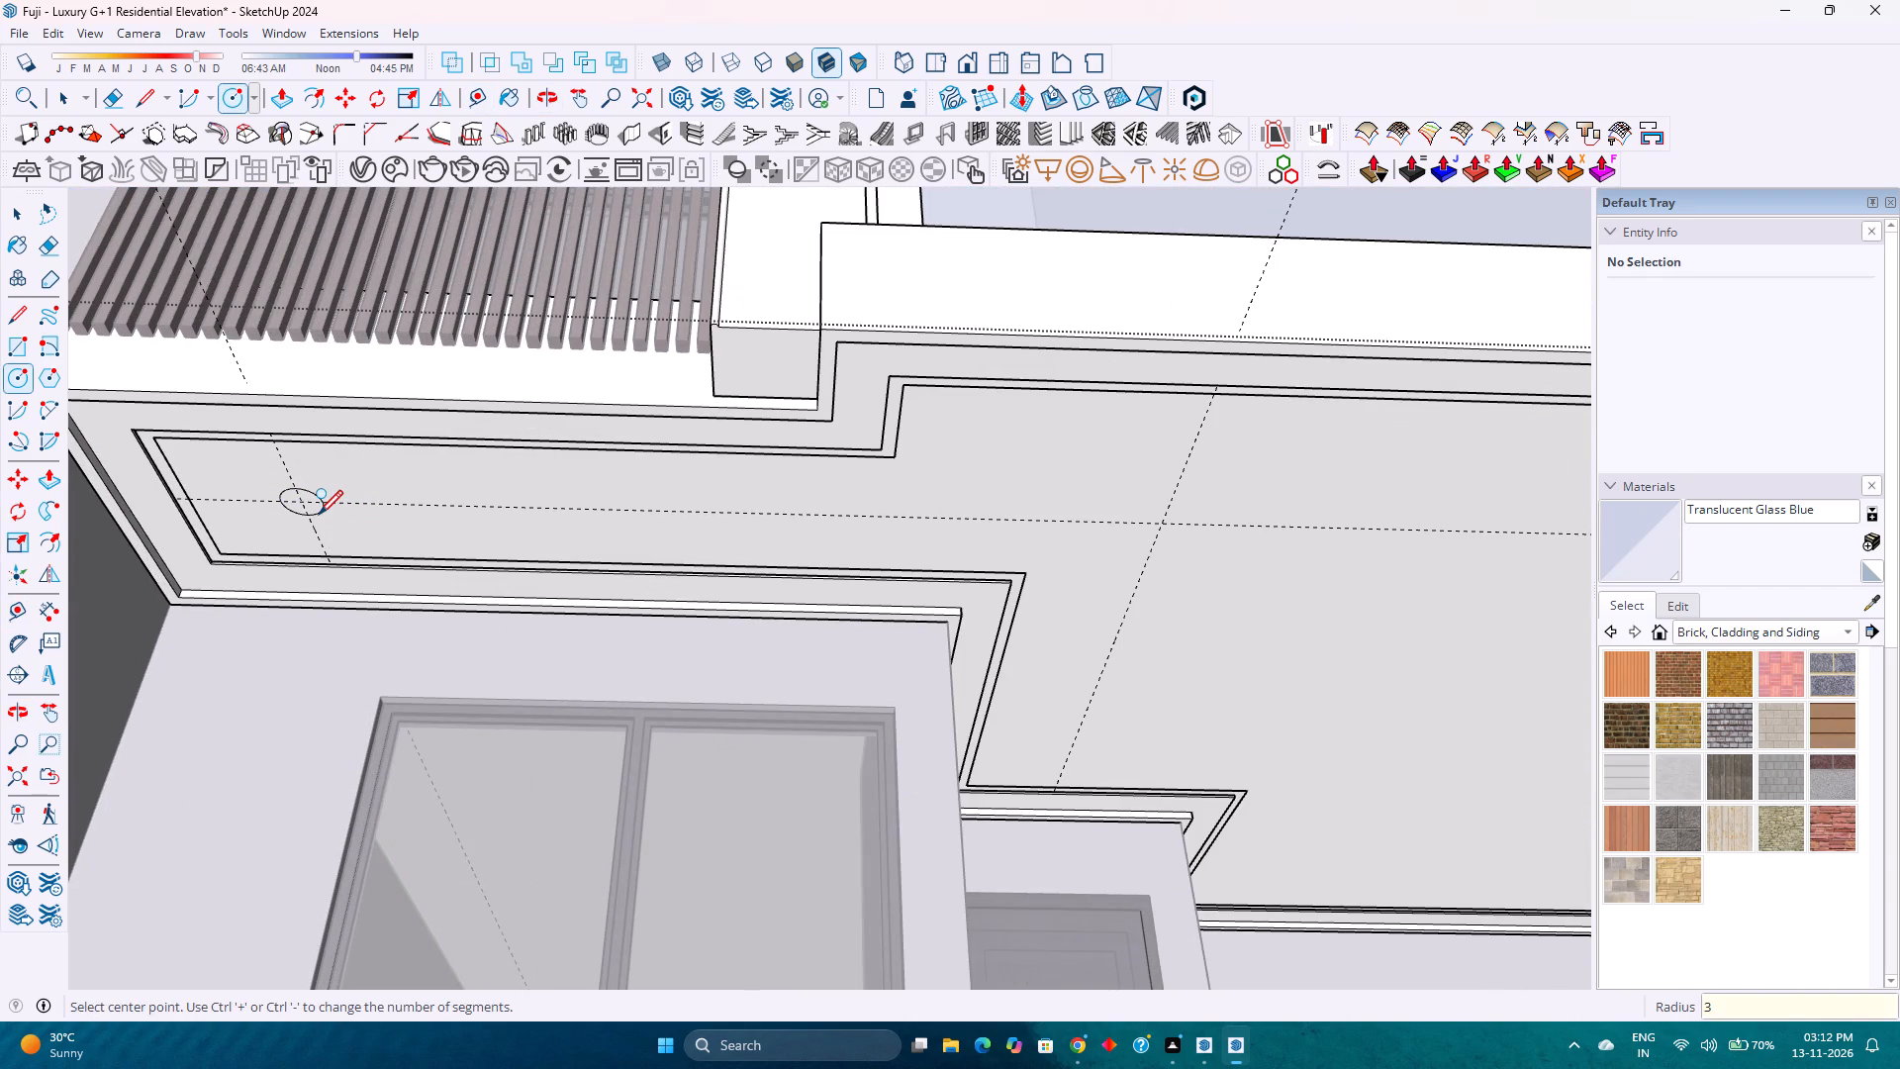
Set the 3" circle's segment count to 240.
key("space")
left_click(317, 515)
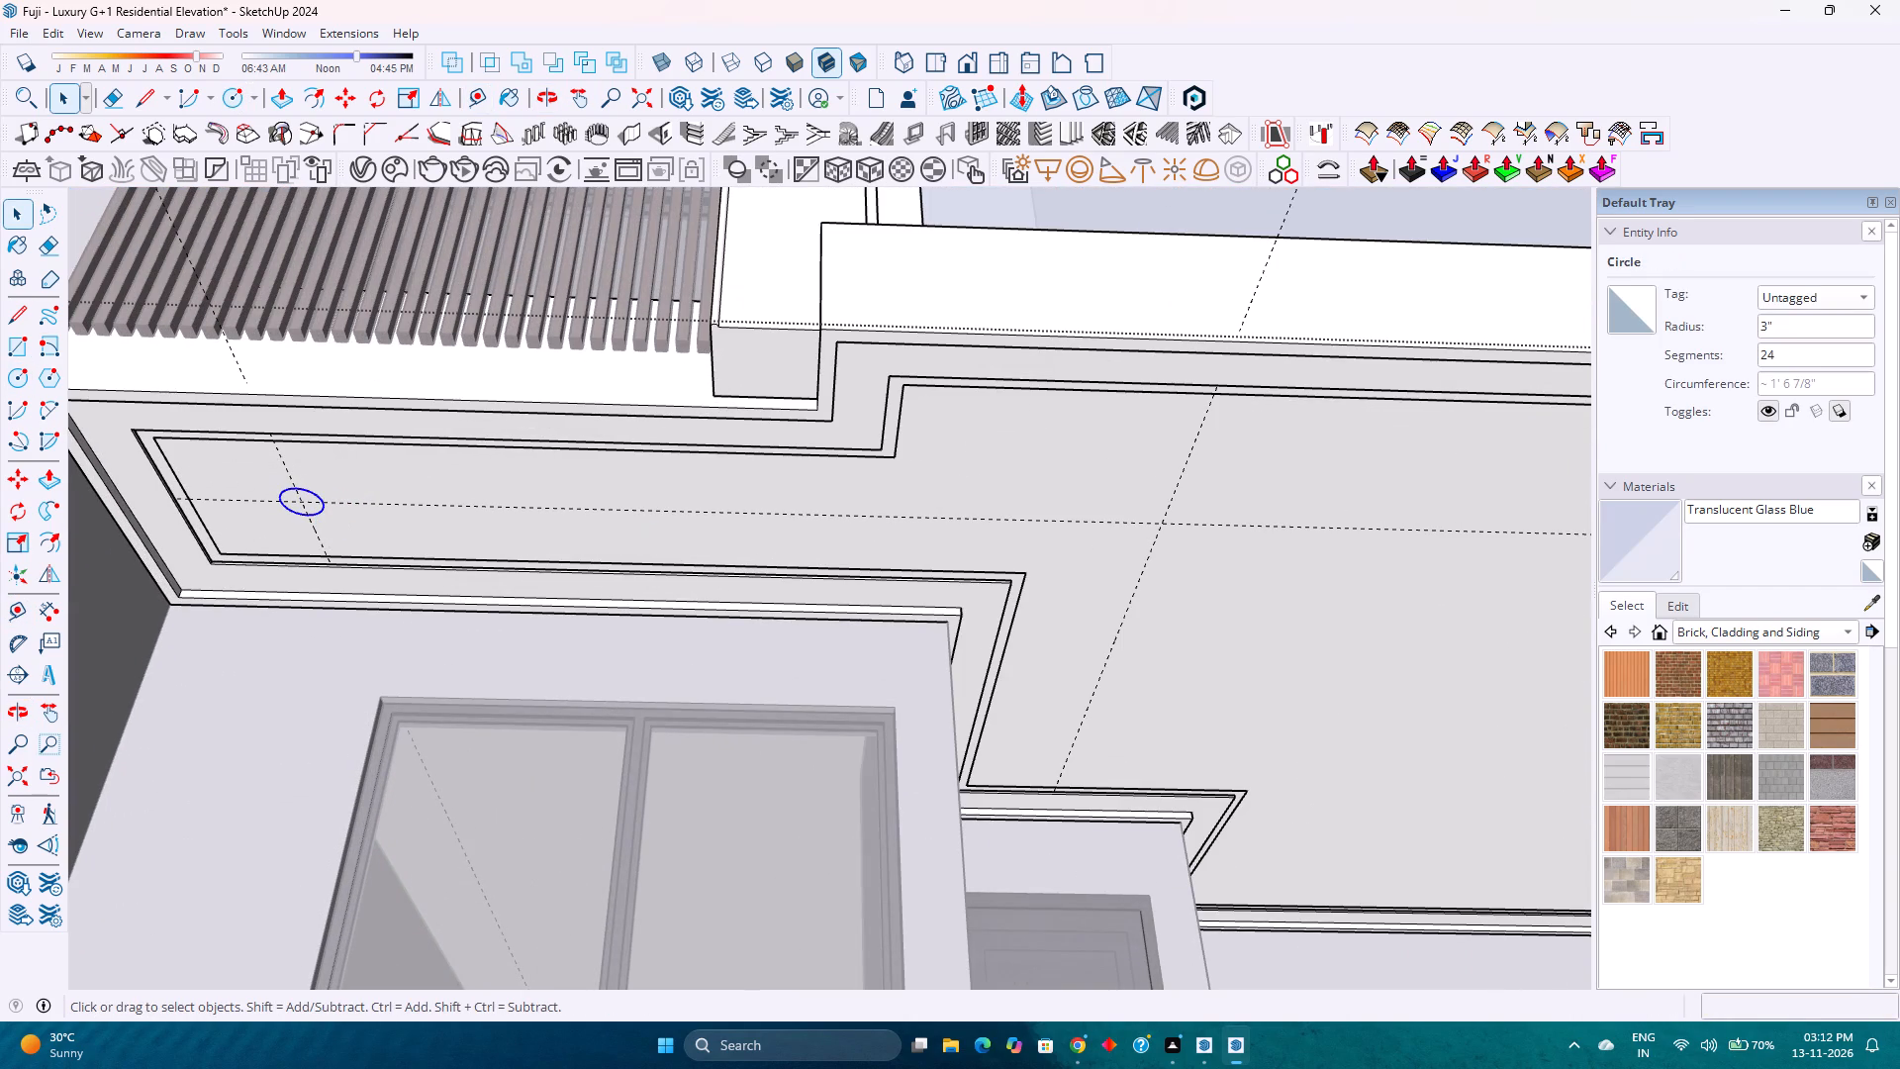
left_click(1804, 346)
key("0")
key("Return")
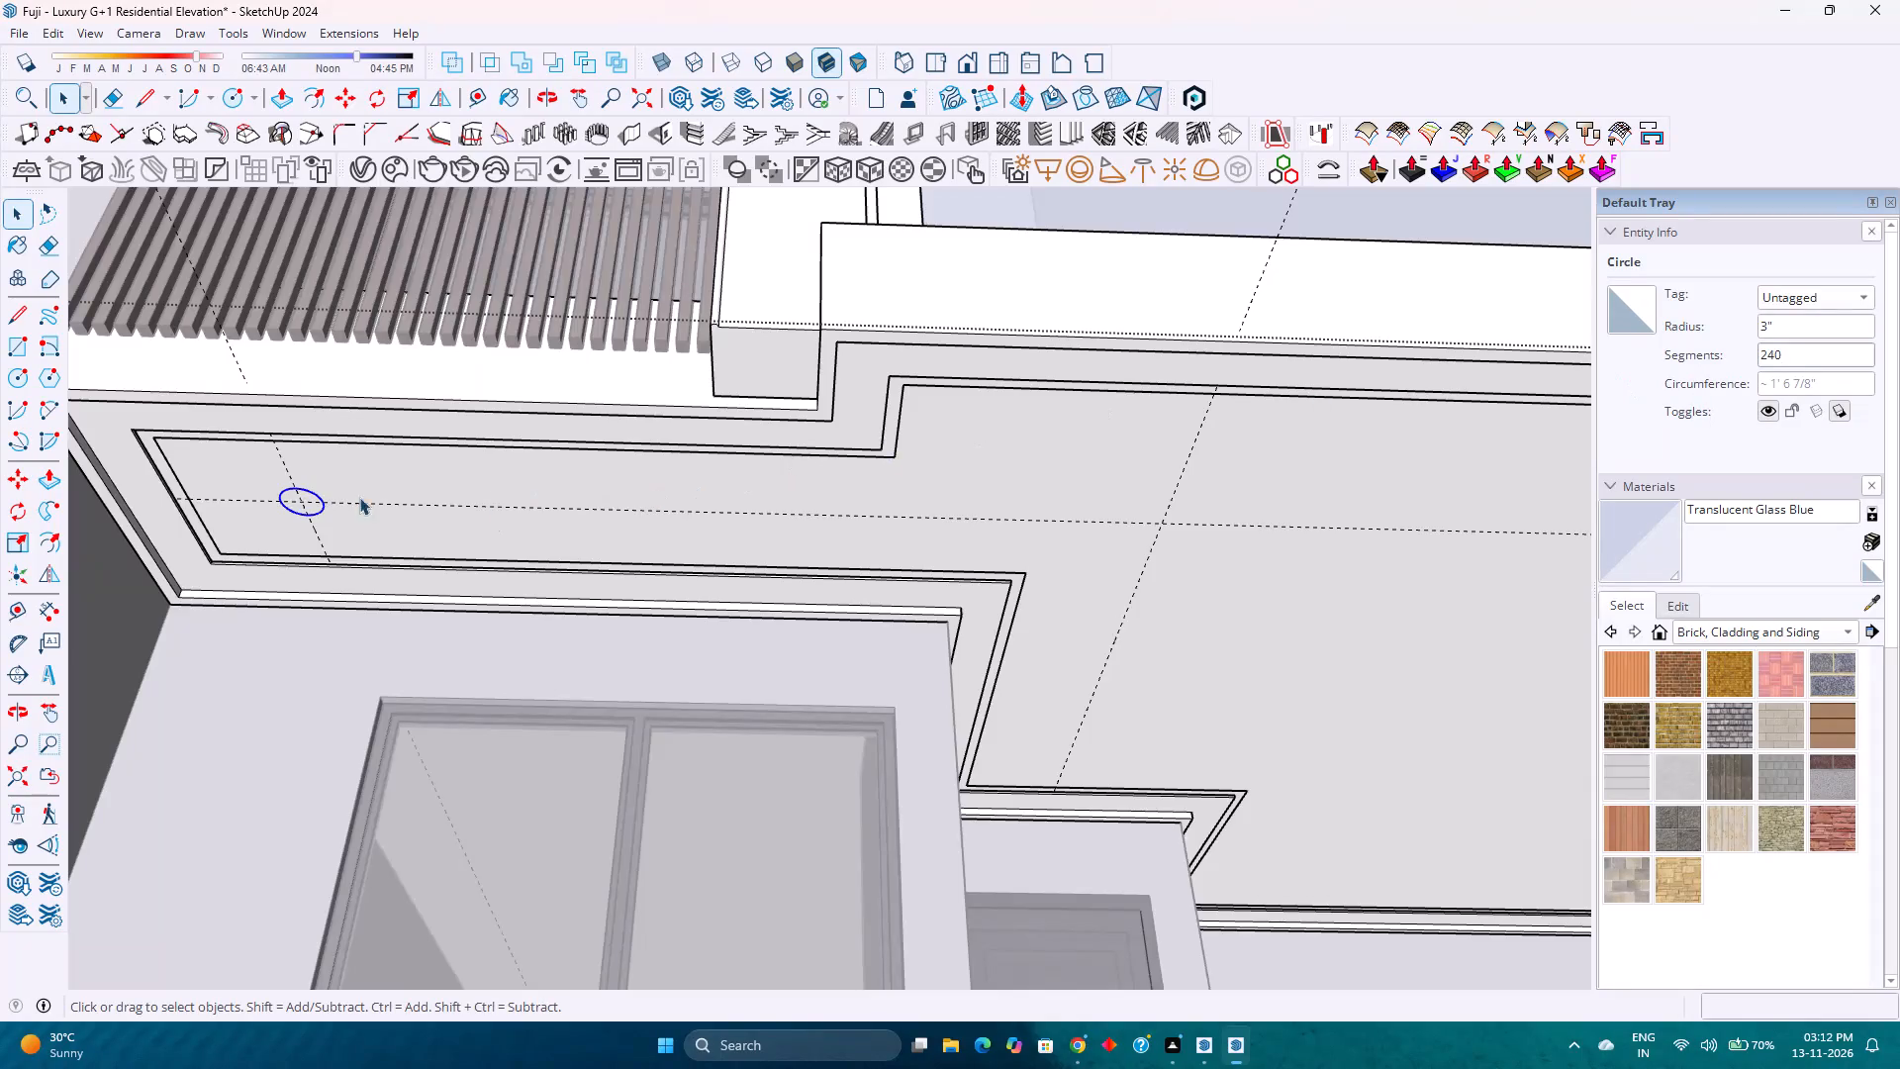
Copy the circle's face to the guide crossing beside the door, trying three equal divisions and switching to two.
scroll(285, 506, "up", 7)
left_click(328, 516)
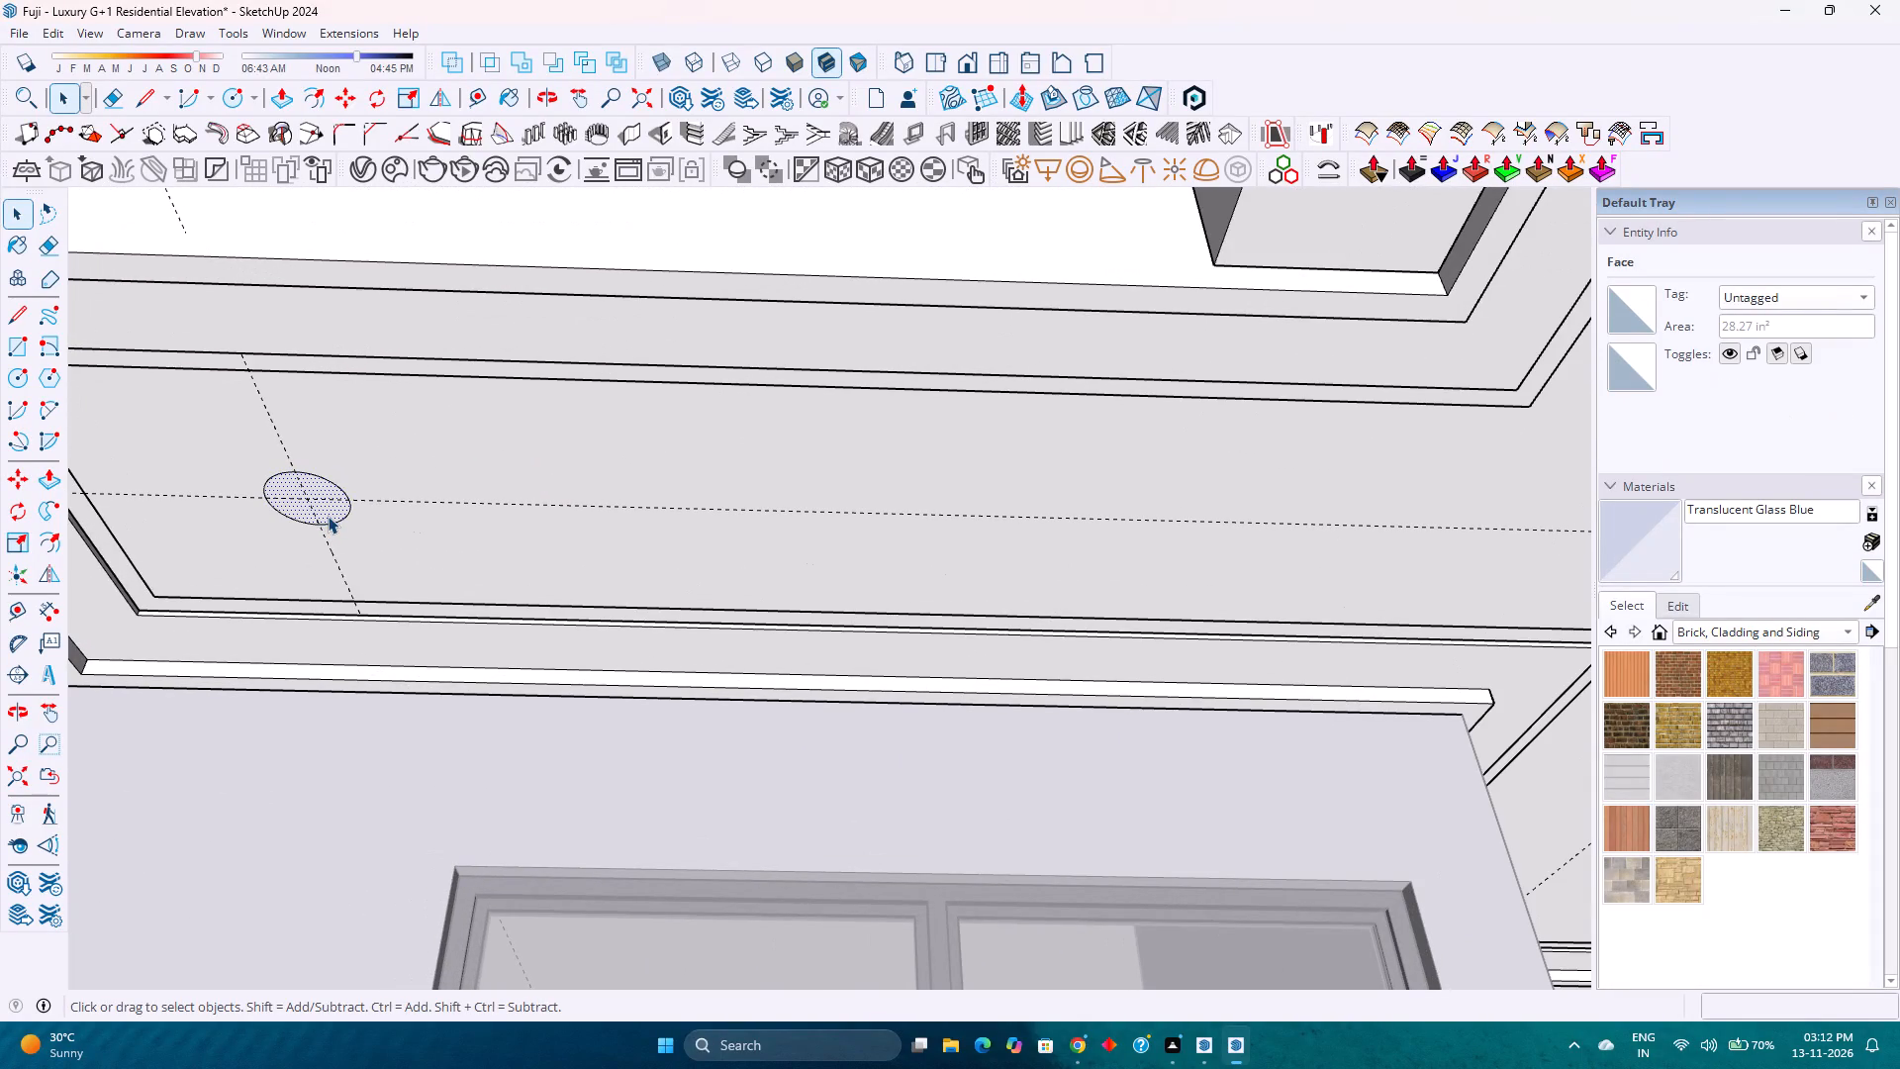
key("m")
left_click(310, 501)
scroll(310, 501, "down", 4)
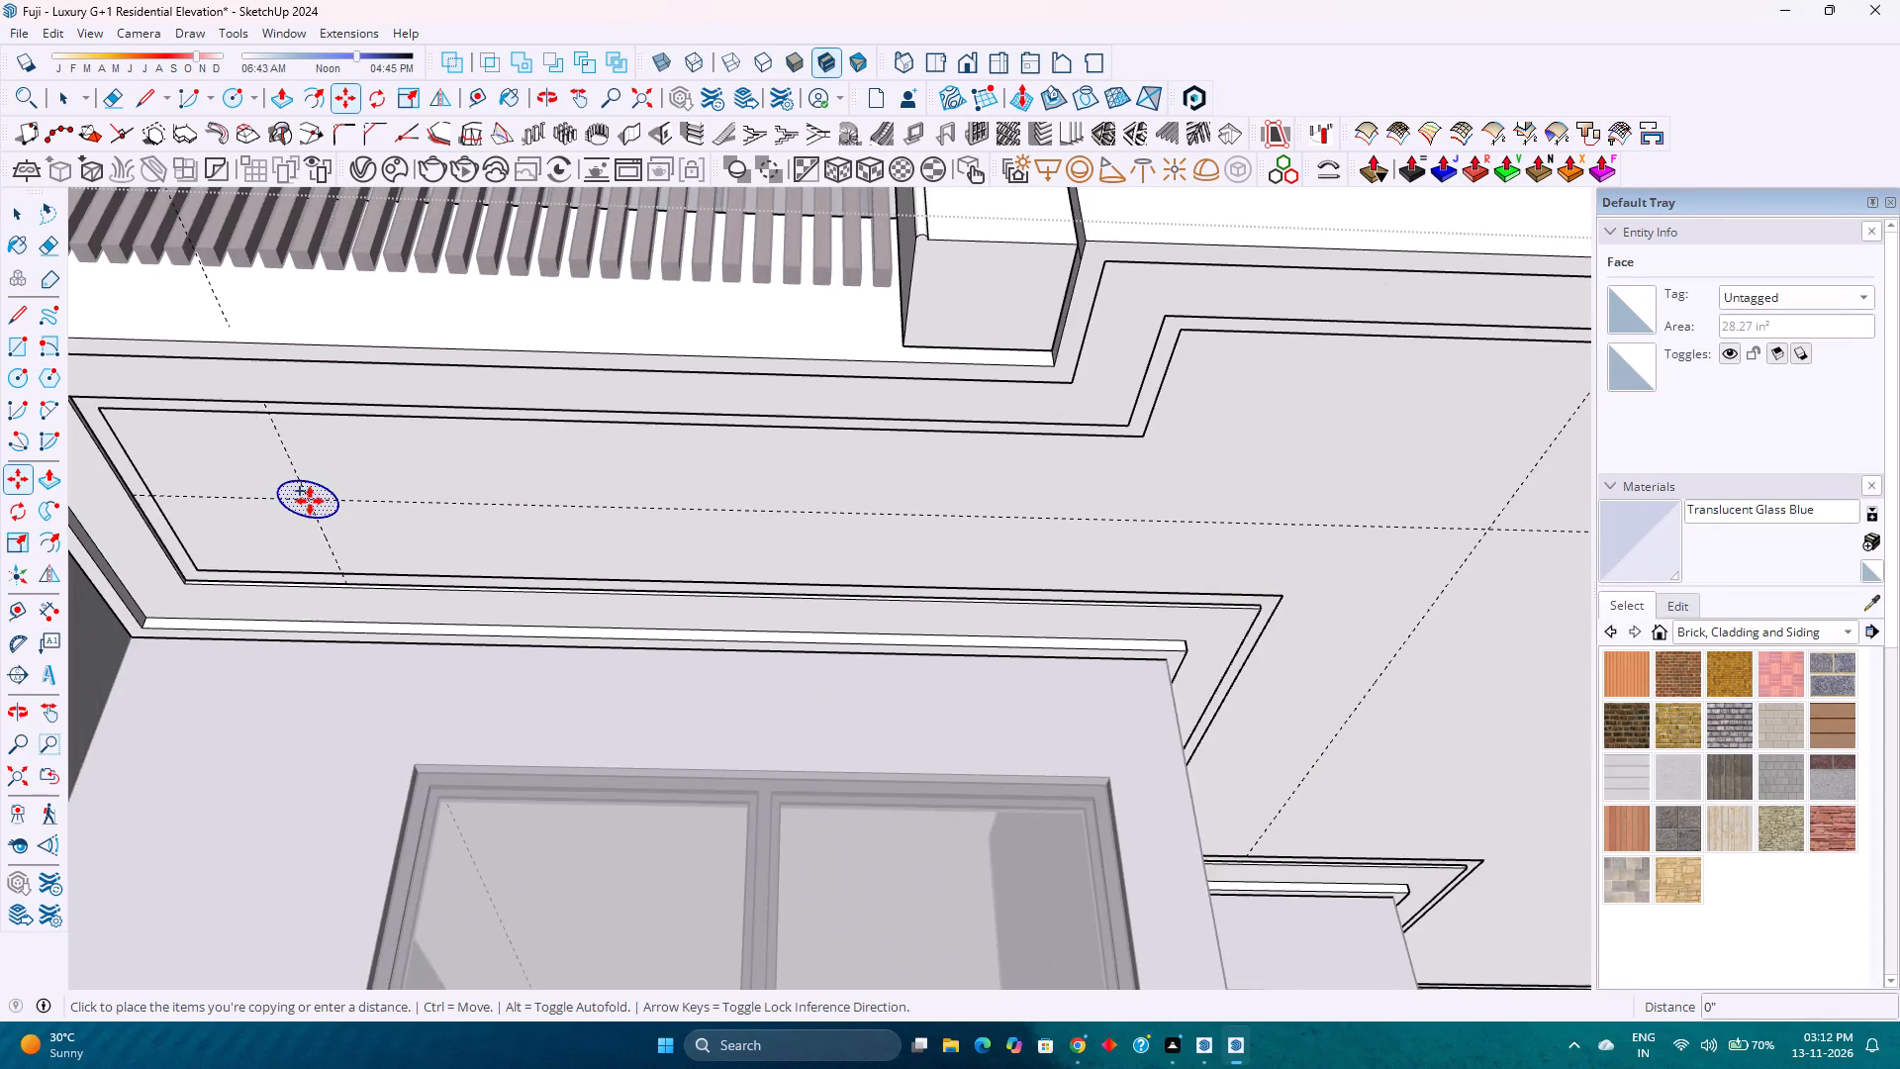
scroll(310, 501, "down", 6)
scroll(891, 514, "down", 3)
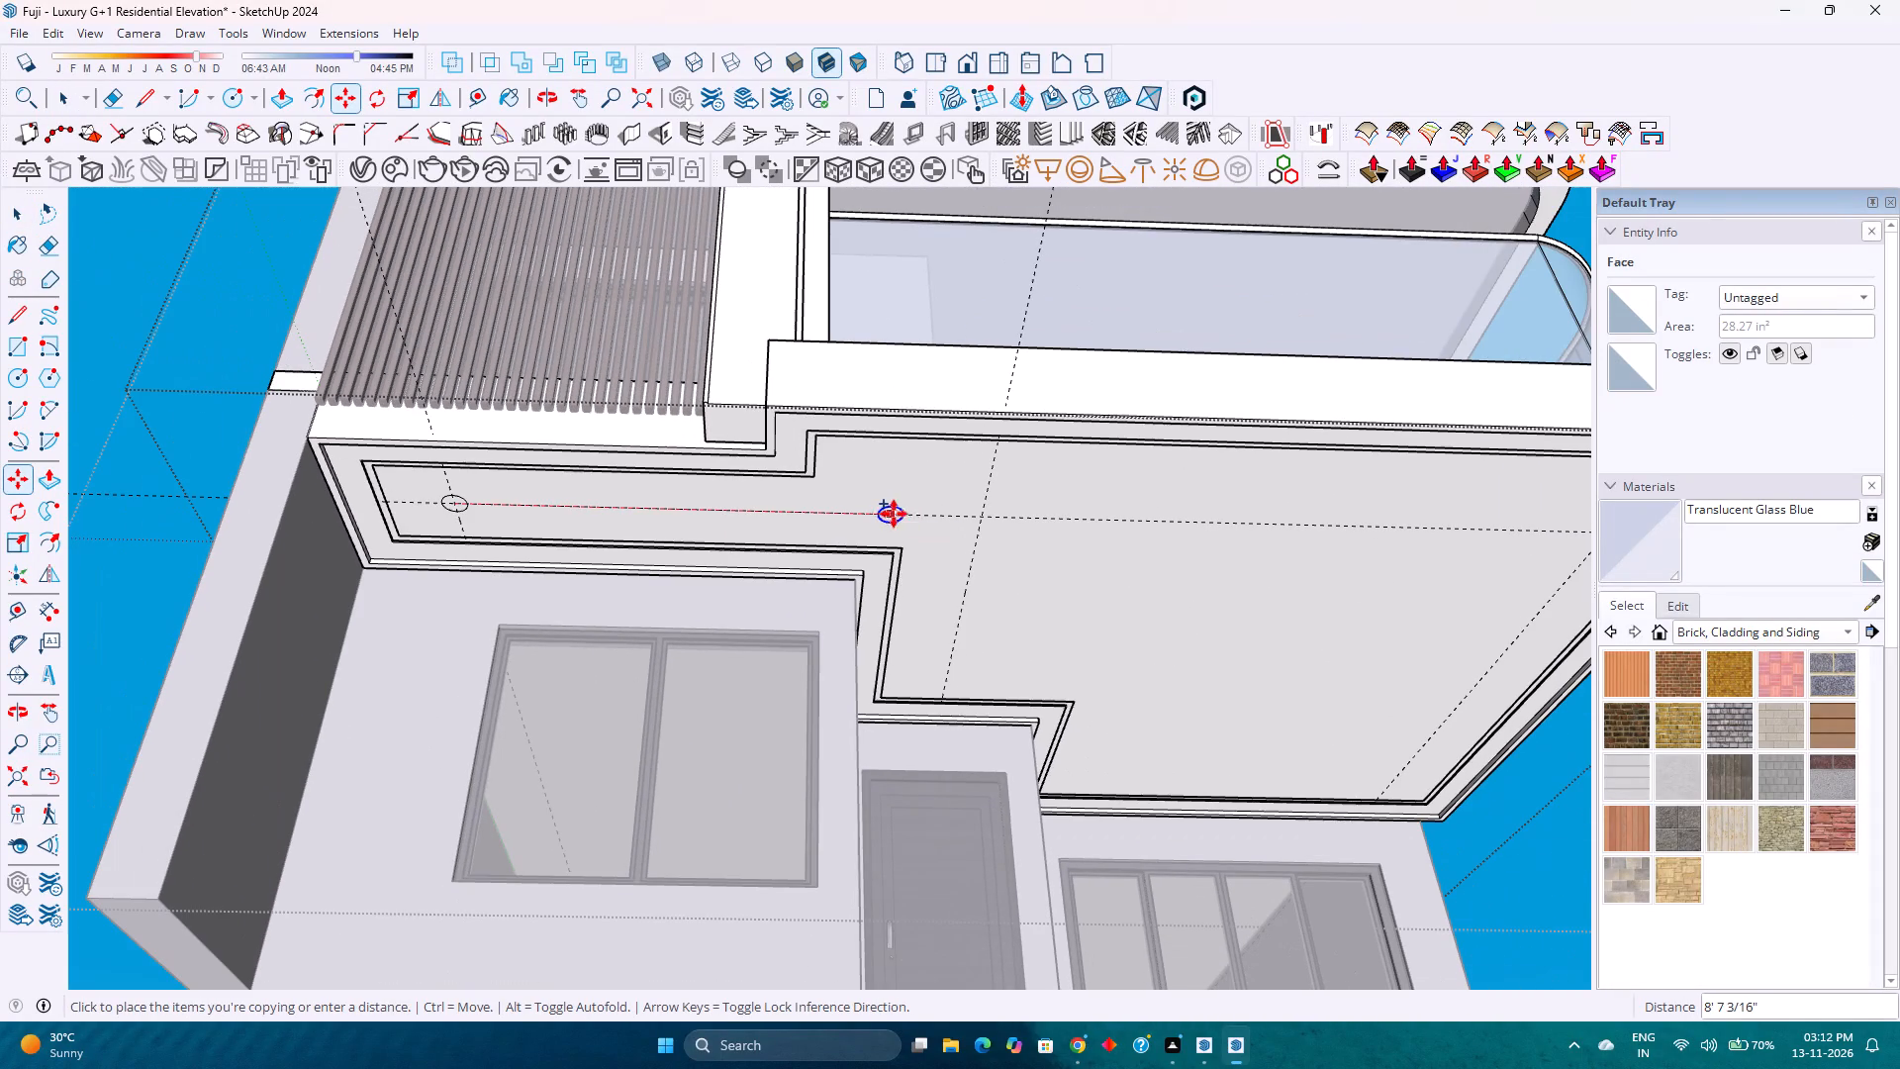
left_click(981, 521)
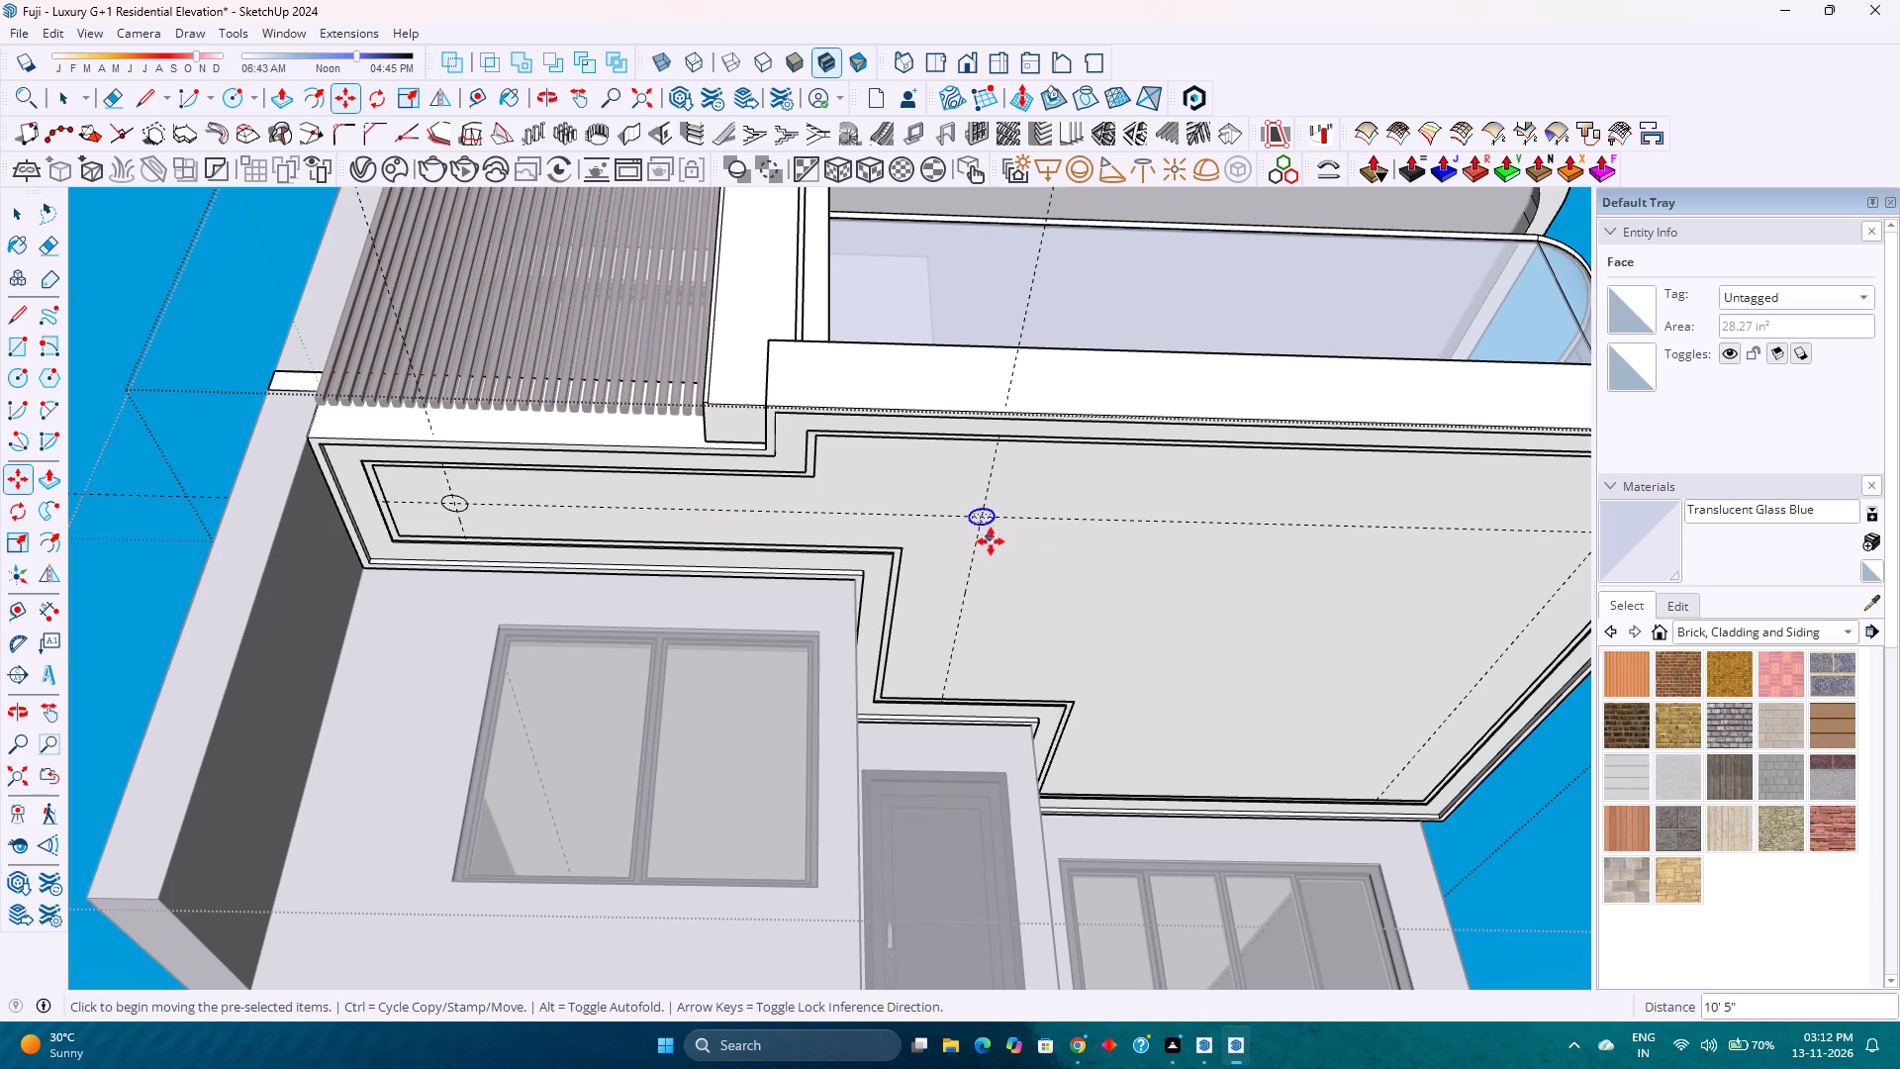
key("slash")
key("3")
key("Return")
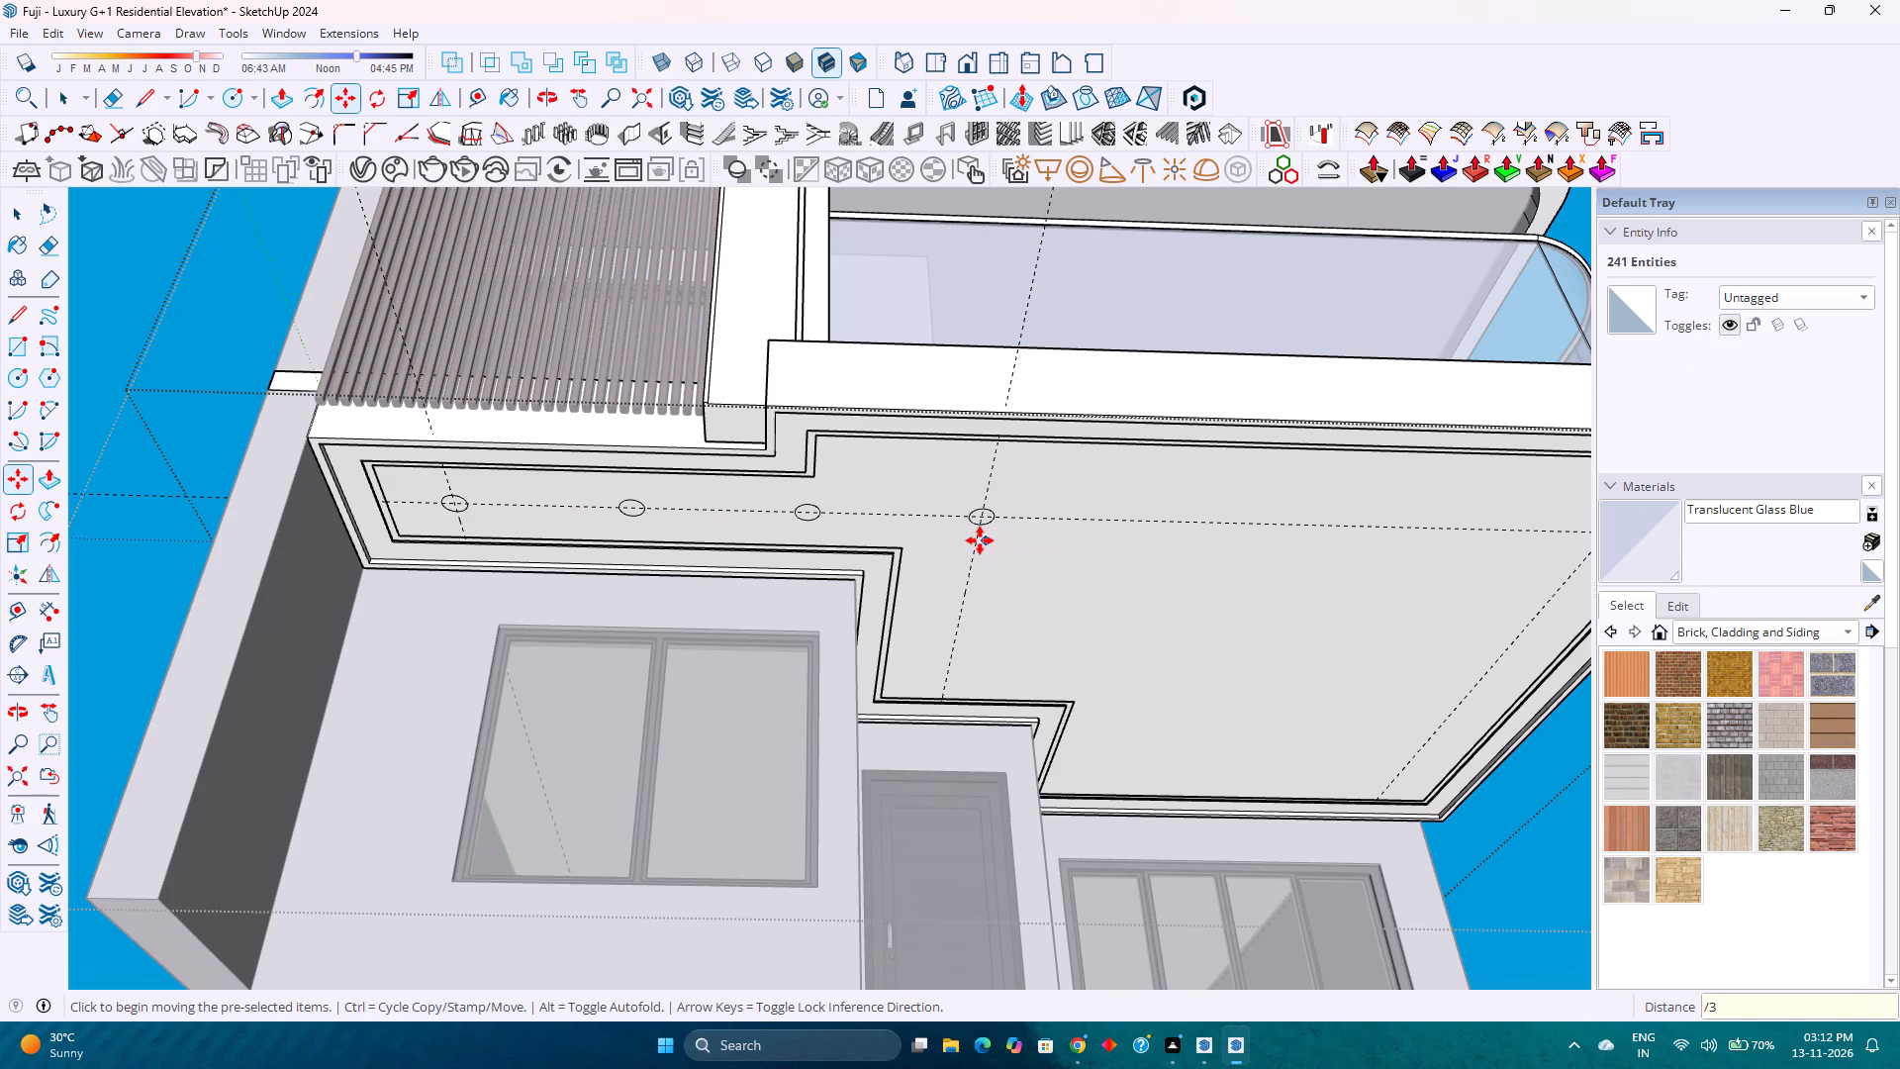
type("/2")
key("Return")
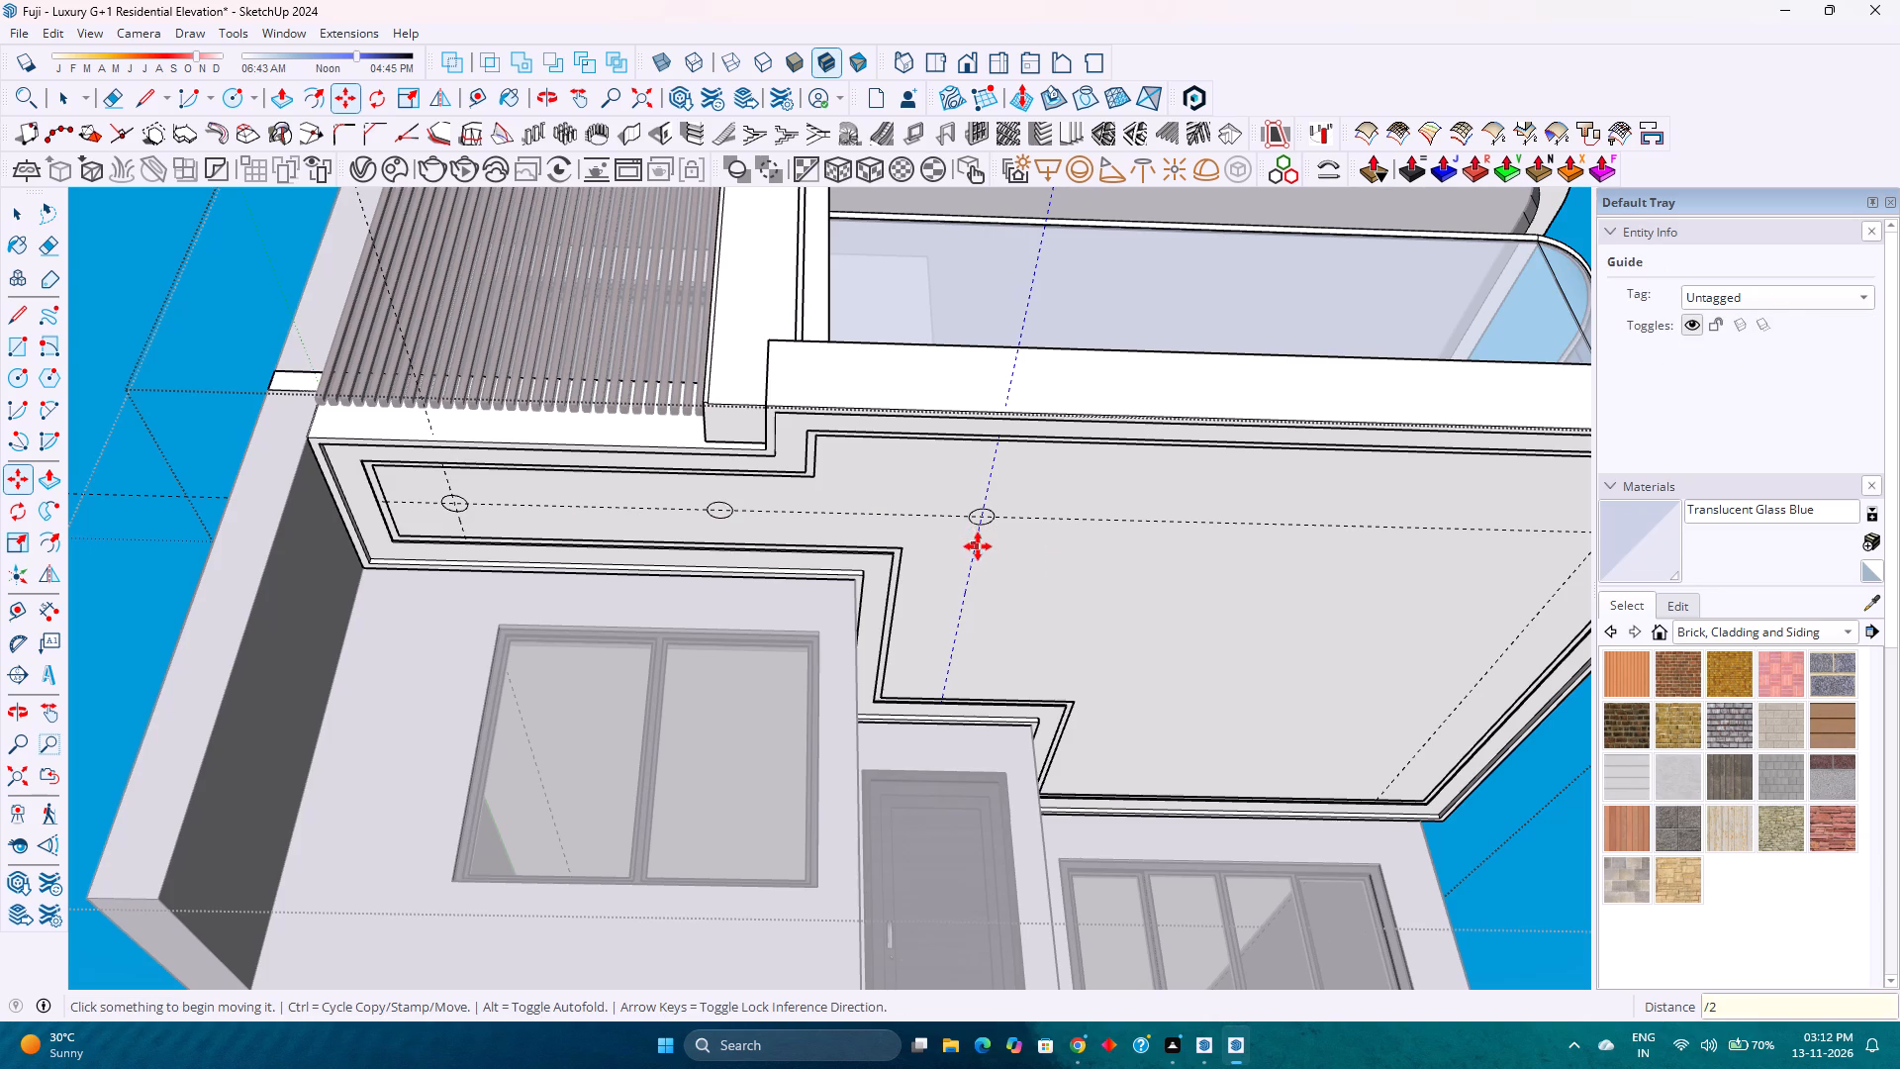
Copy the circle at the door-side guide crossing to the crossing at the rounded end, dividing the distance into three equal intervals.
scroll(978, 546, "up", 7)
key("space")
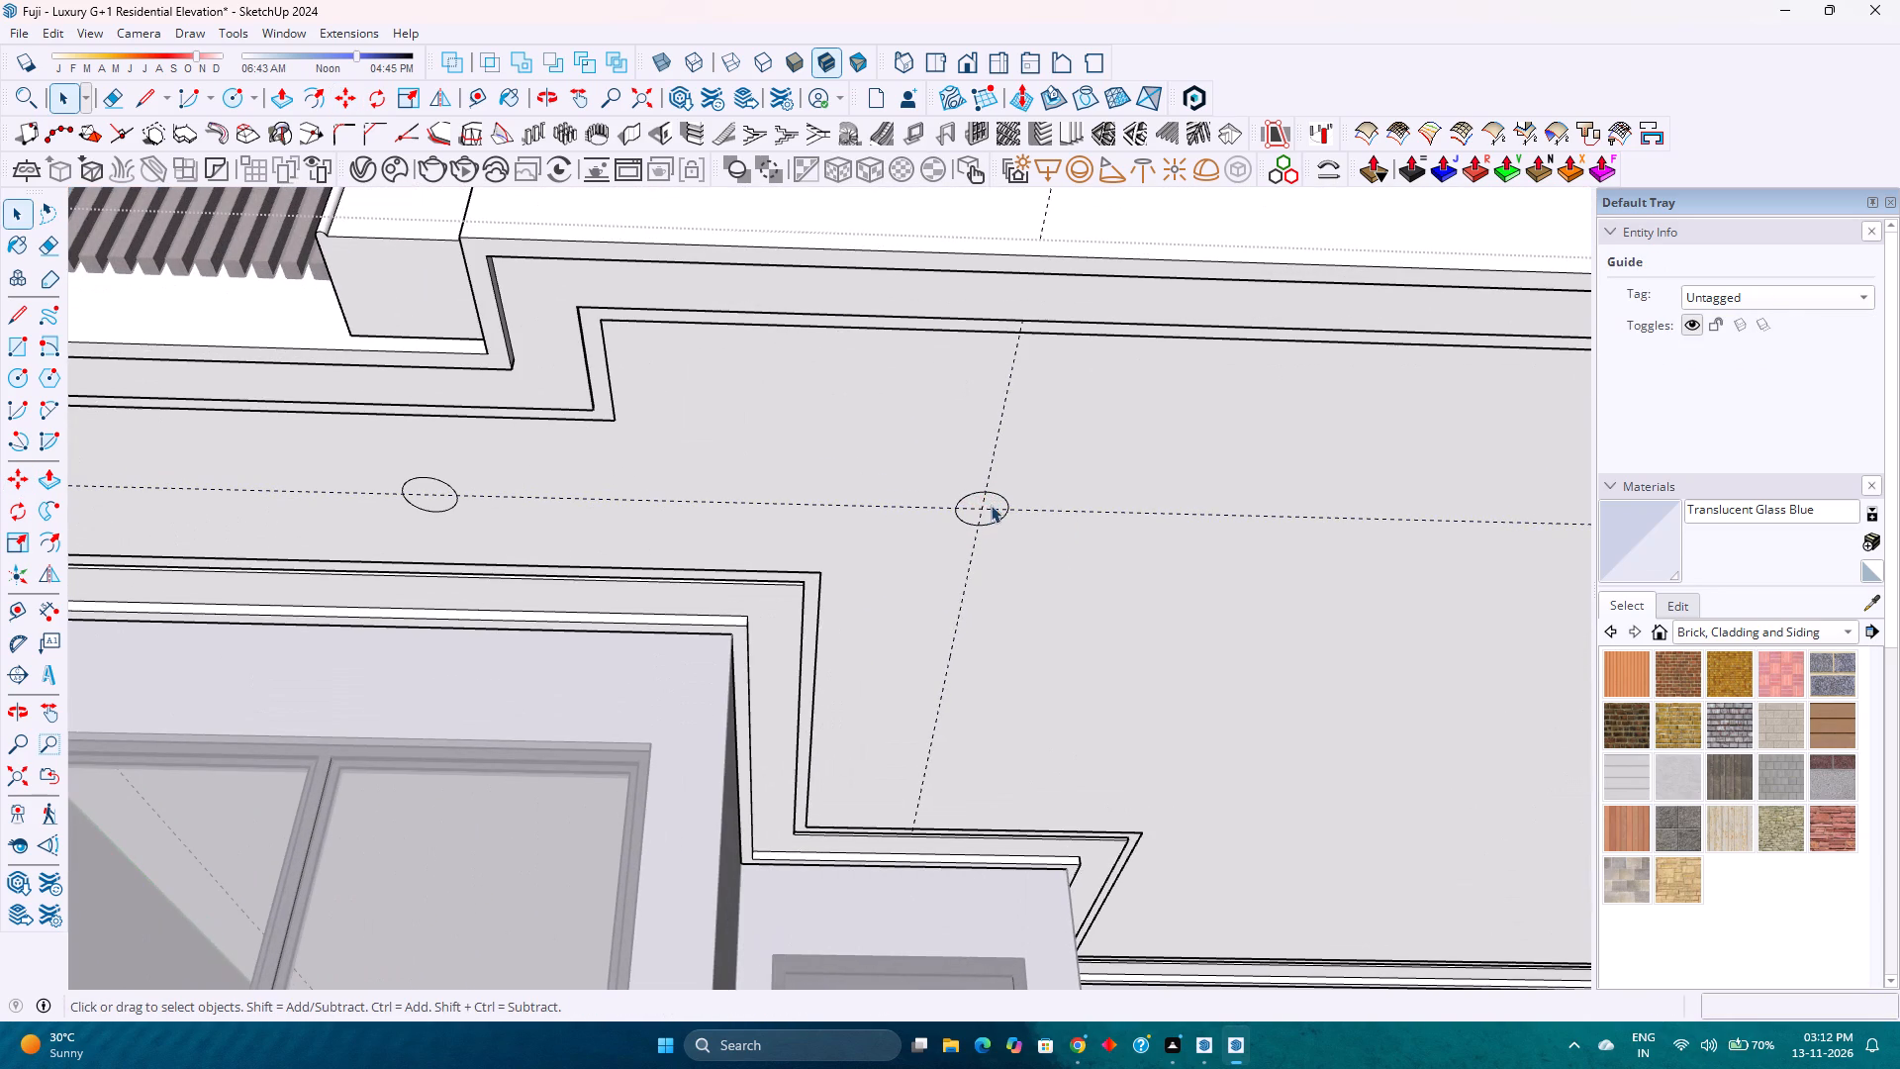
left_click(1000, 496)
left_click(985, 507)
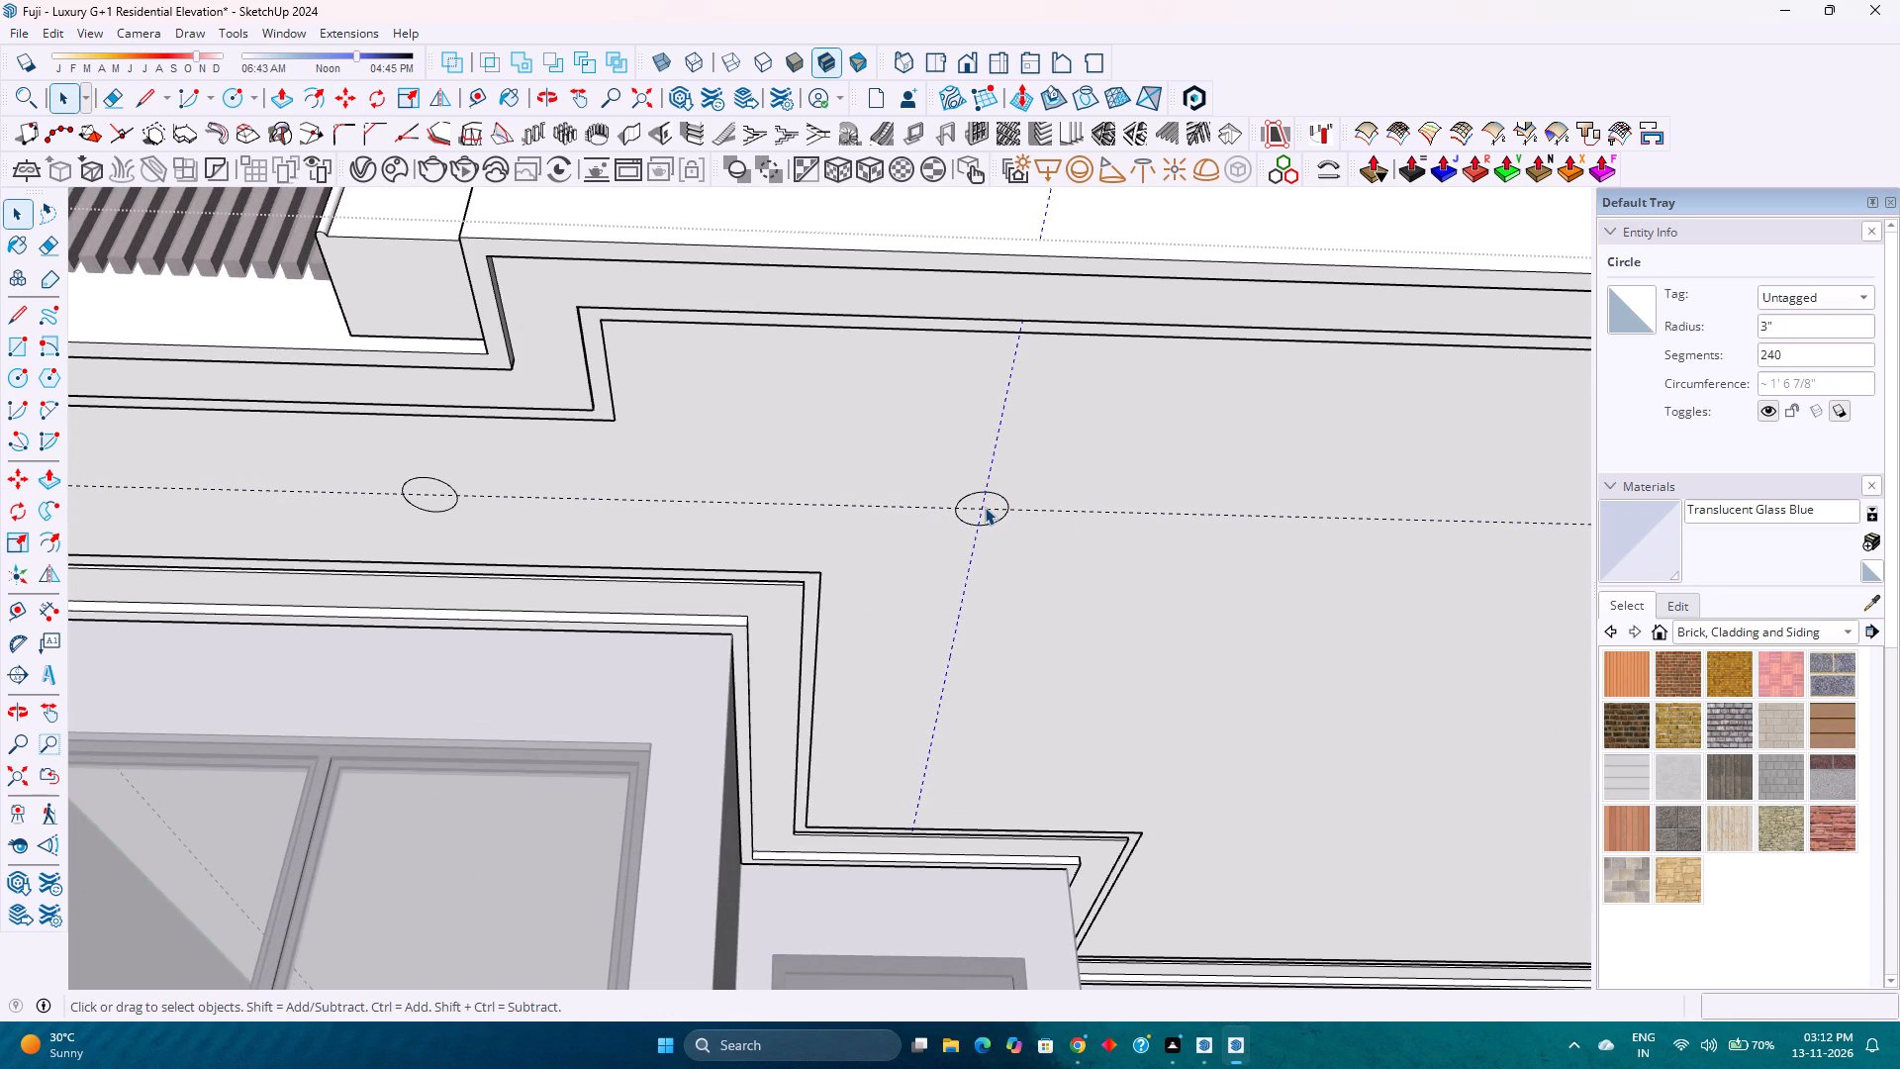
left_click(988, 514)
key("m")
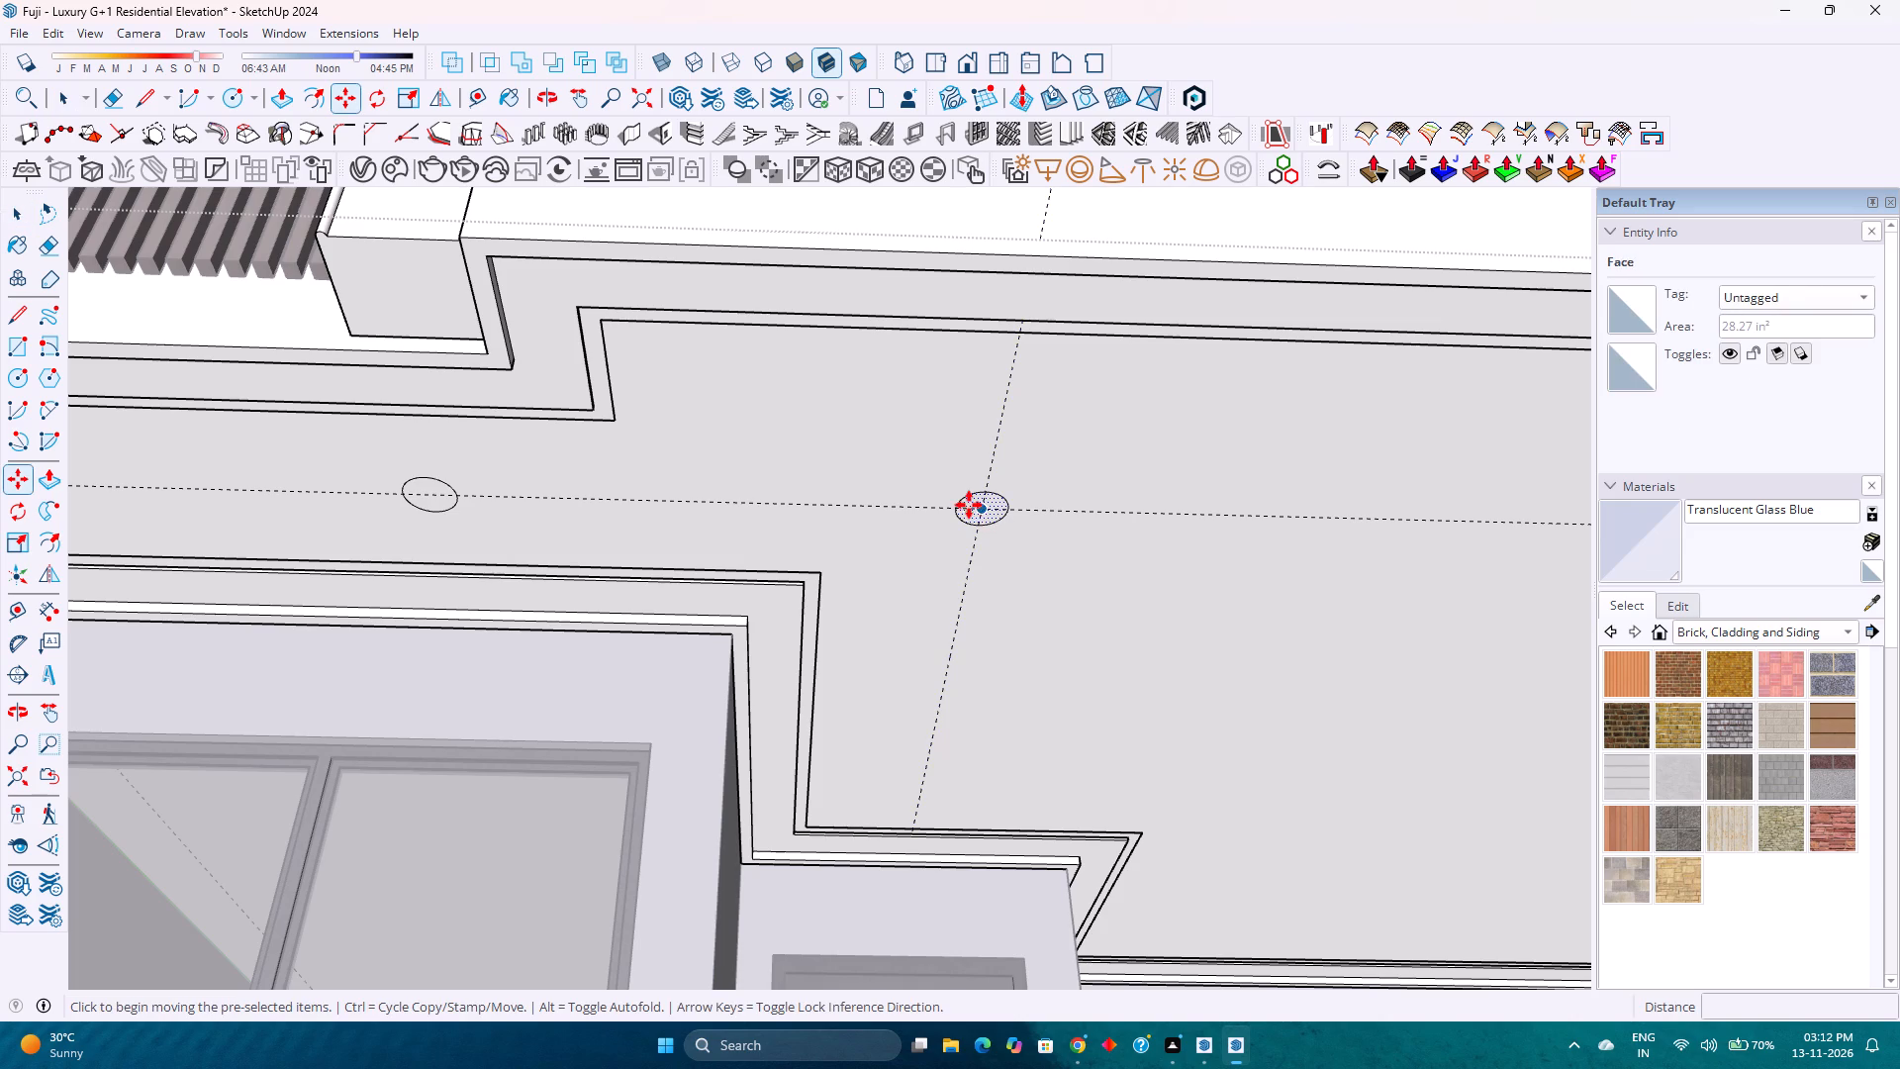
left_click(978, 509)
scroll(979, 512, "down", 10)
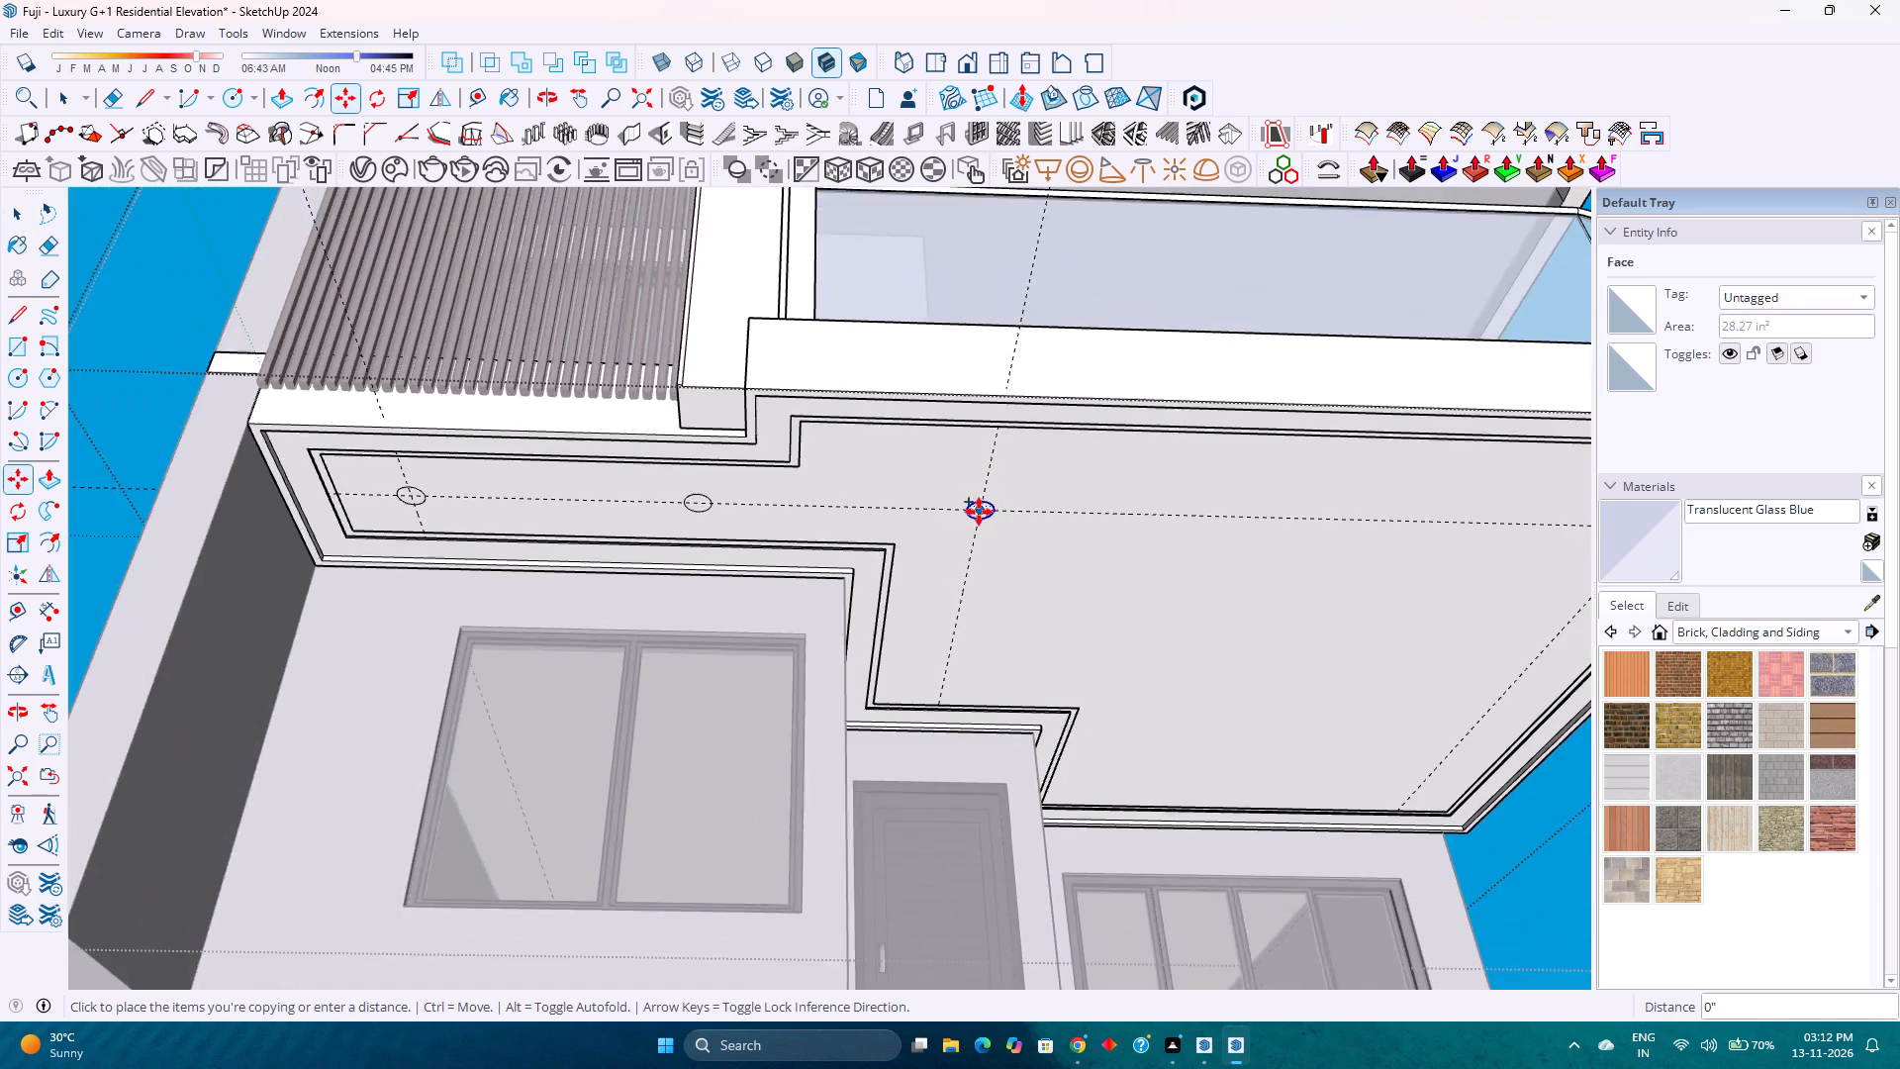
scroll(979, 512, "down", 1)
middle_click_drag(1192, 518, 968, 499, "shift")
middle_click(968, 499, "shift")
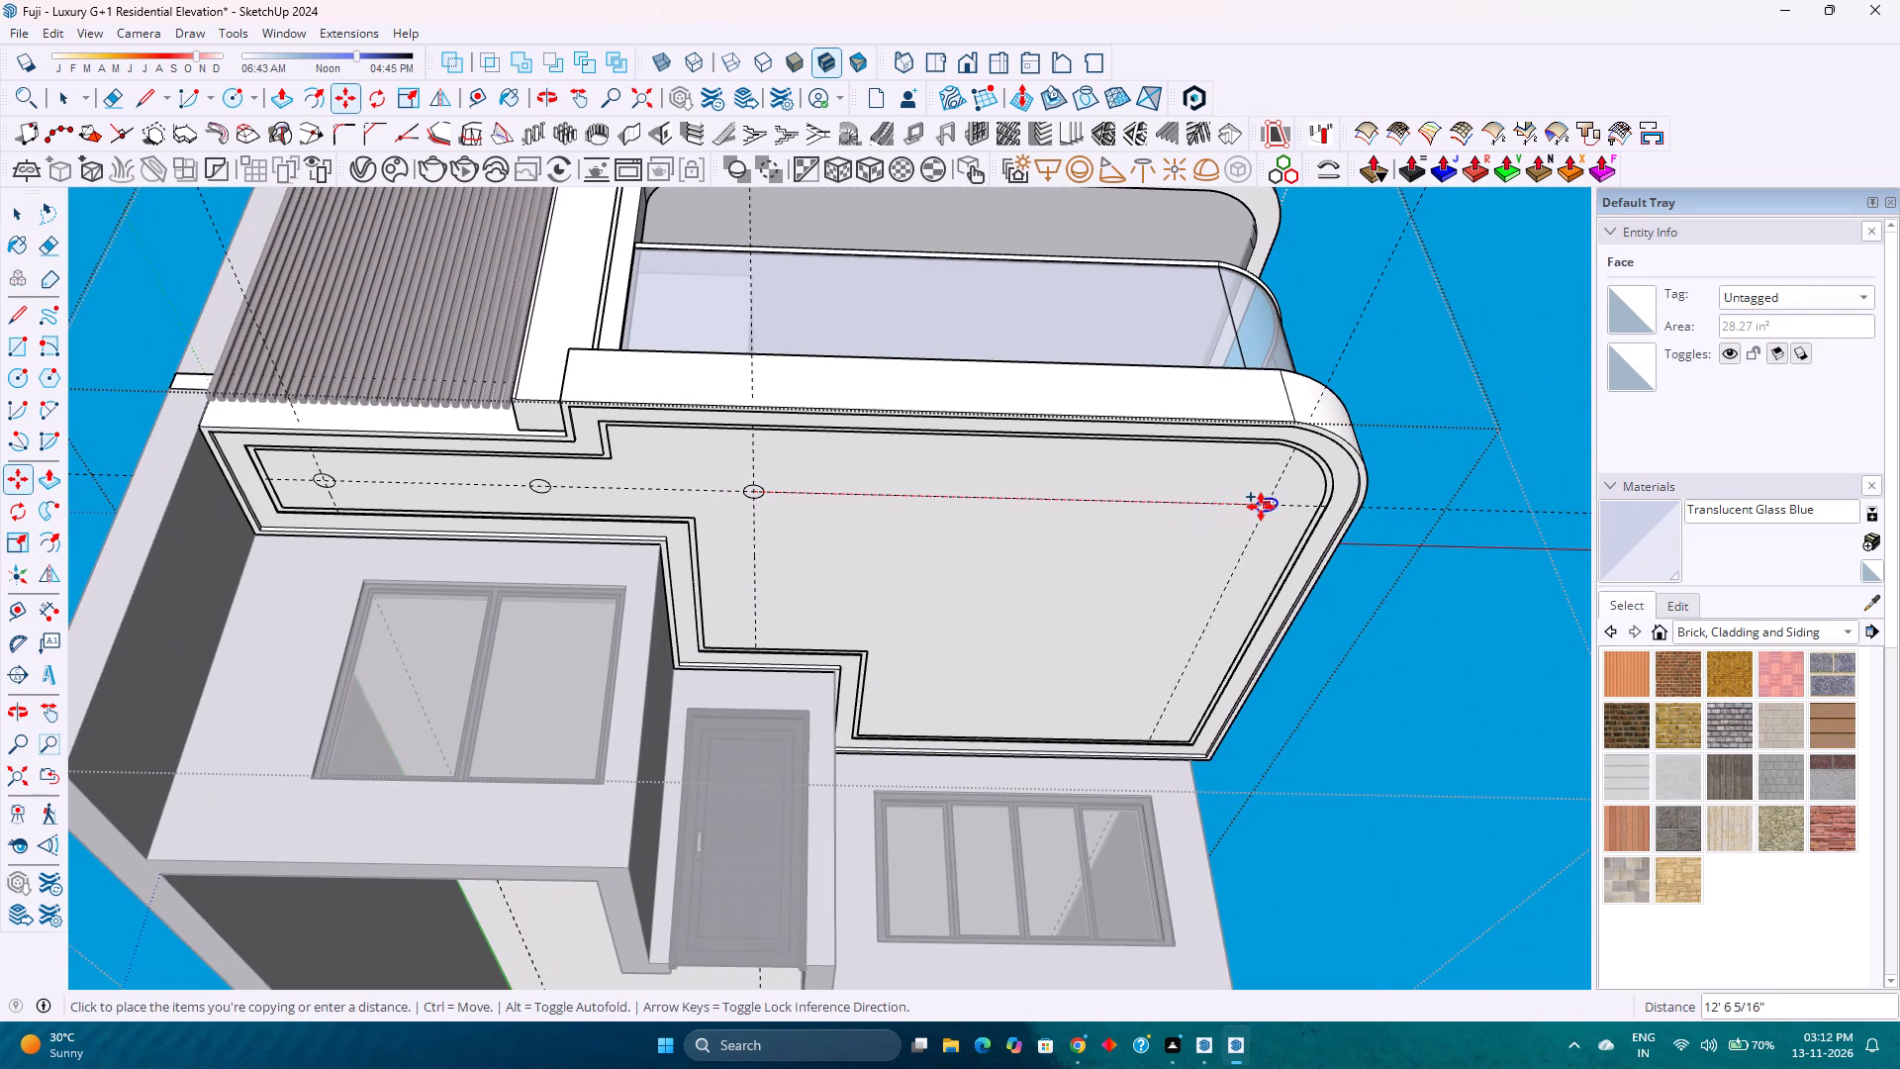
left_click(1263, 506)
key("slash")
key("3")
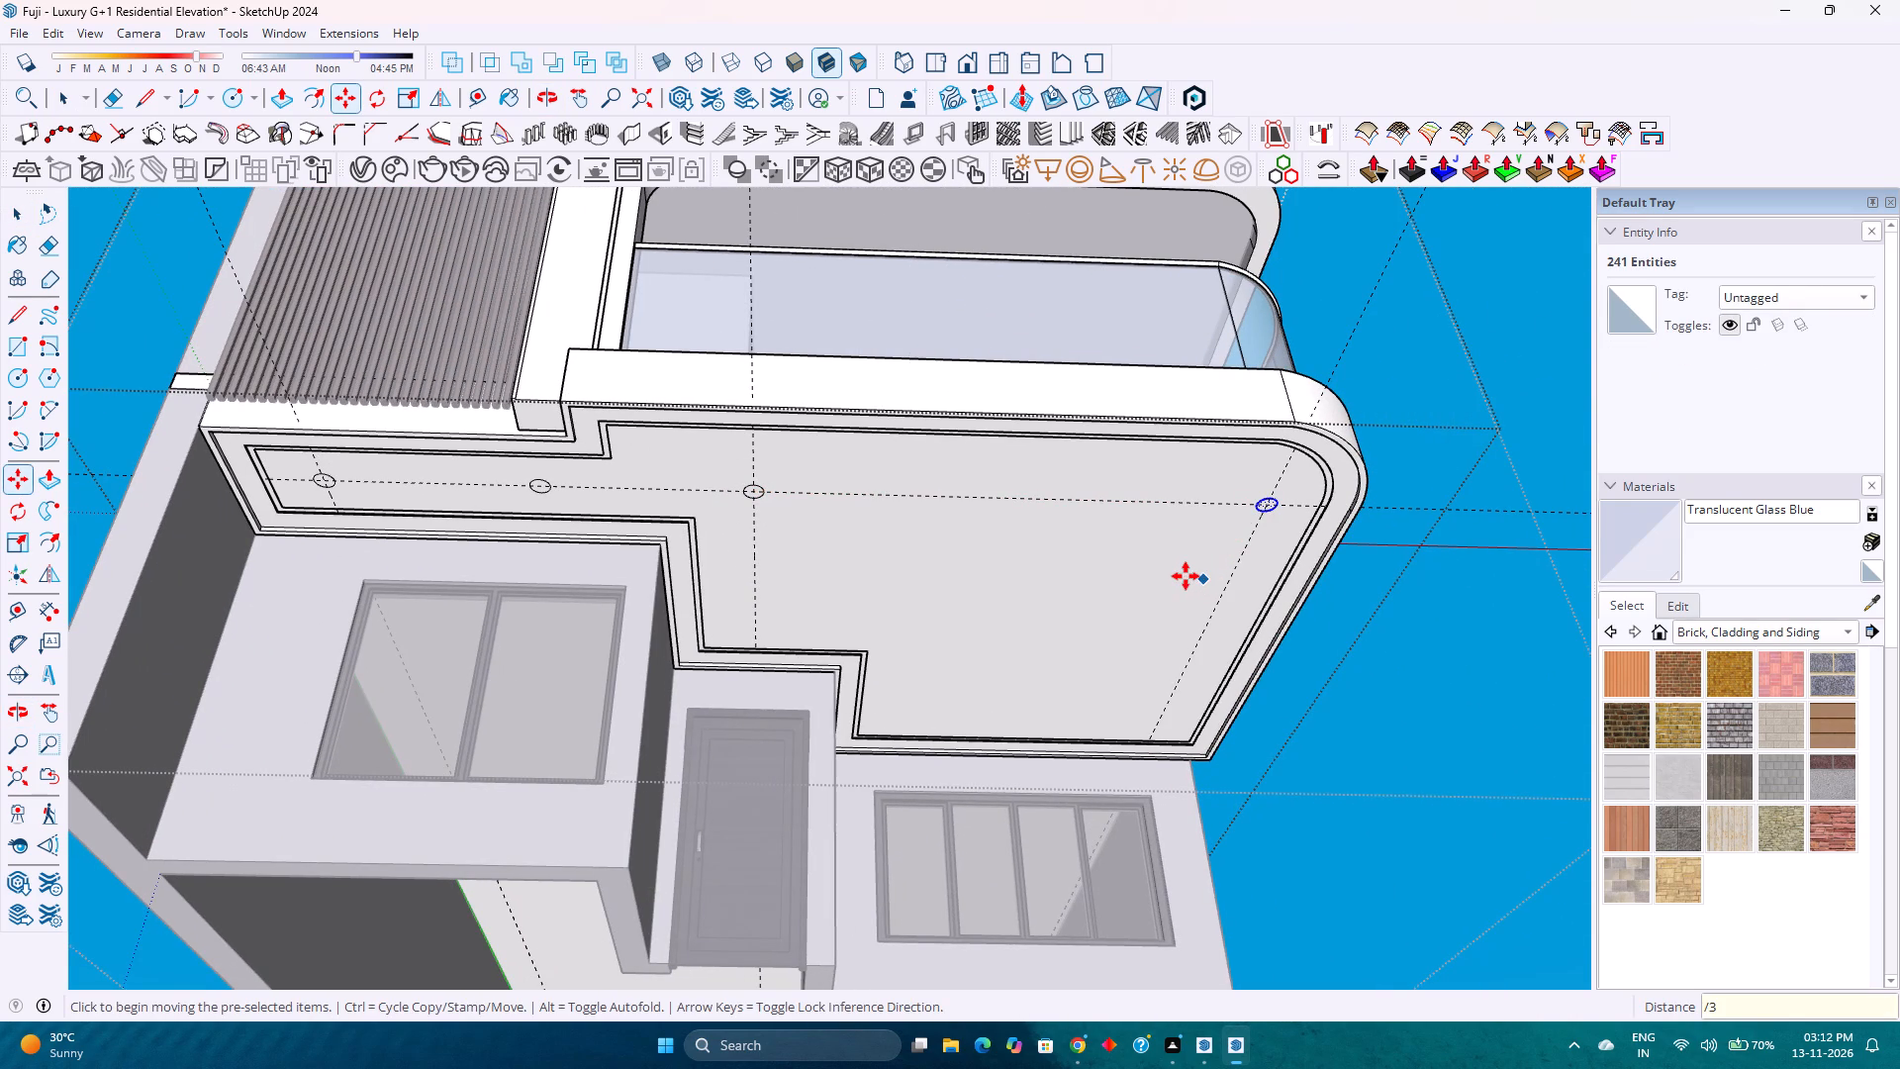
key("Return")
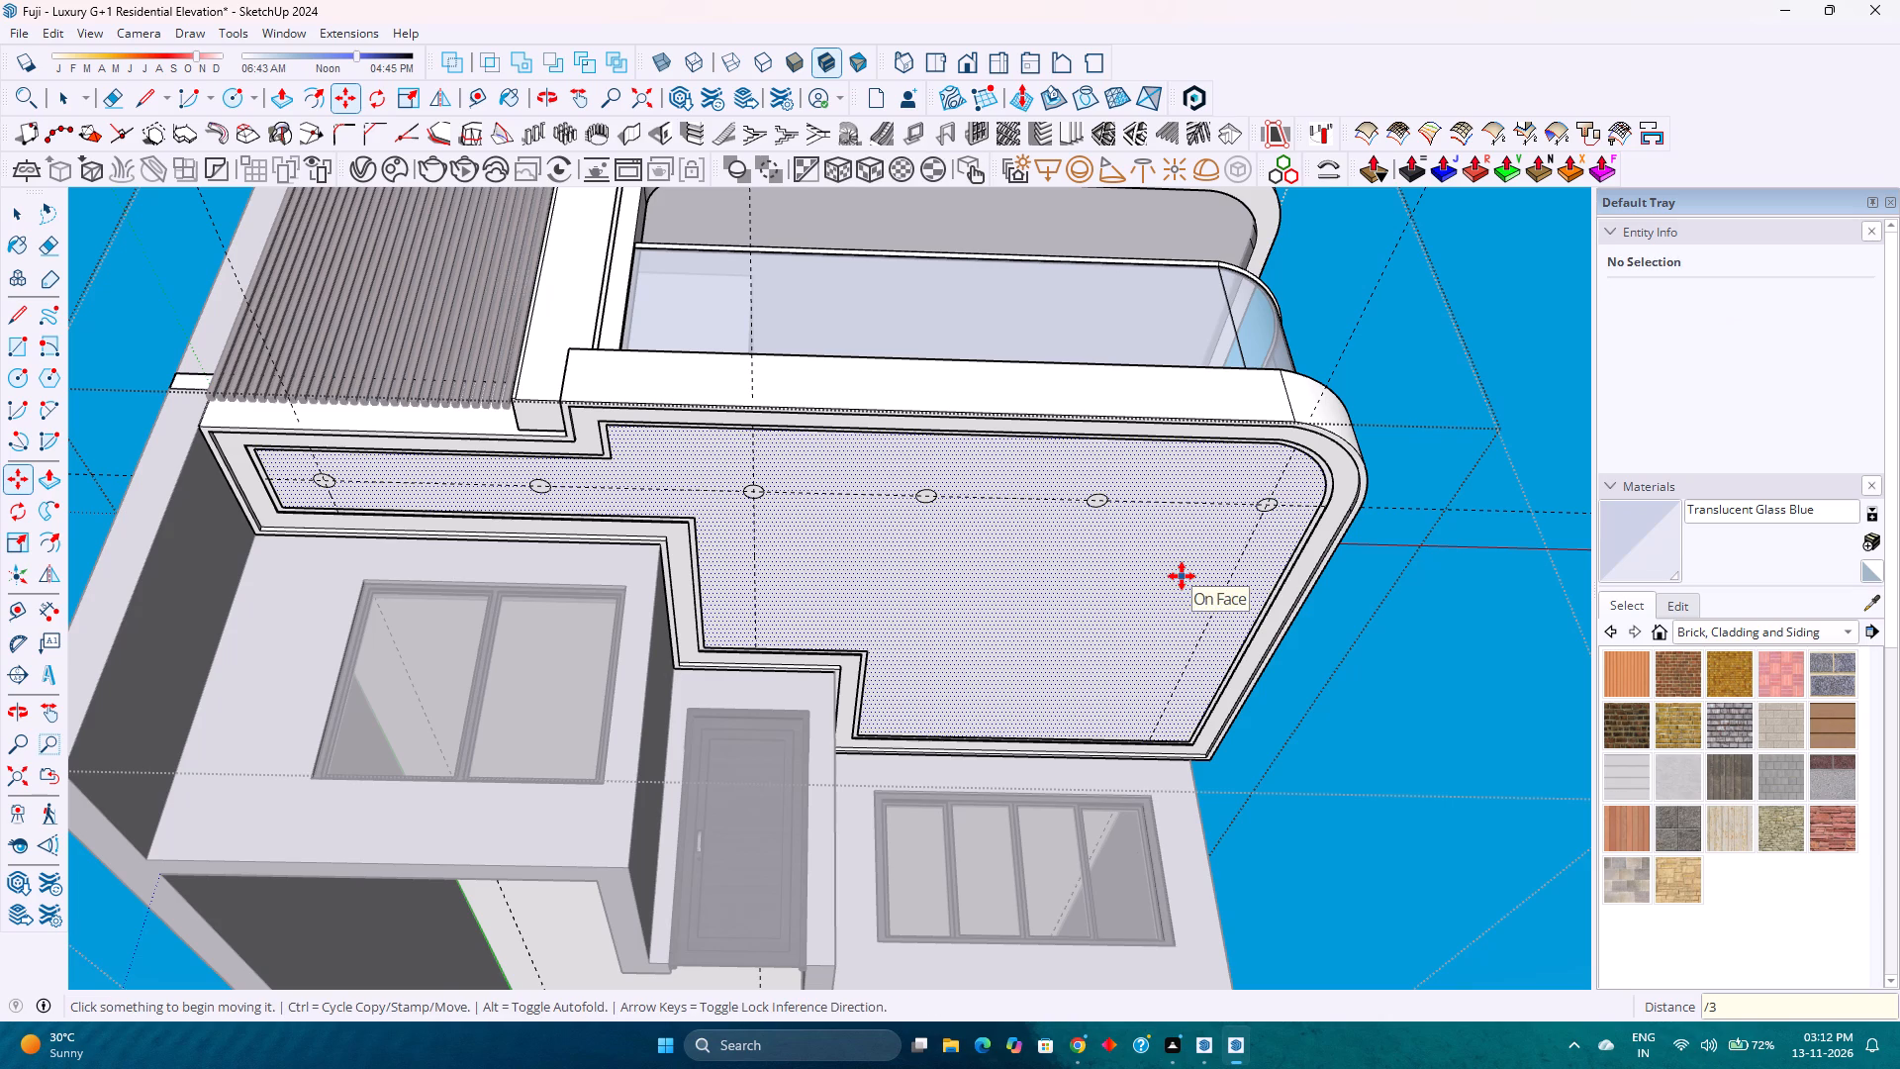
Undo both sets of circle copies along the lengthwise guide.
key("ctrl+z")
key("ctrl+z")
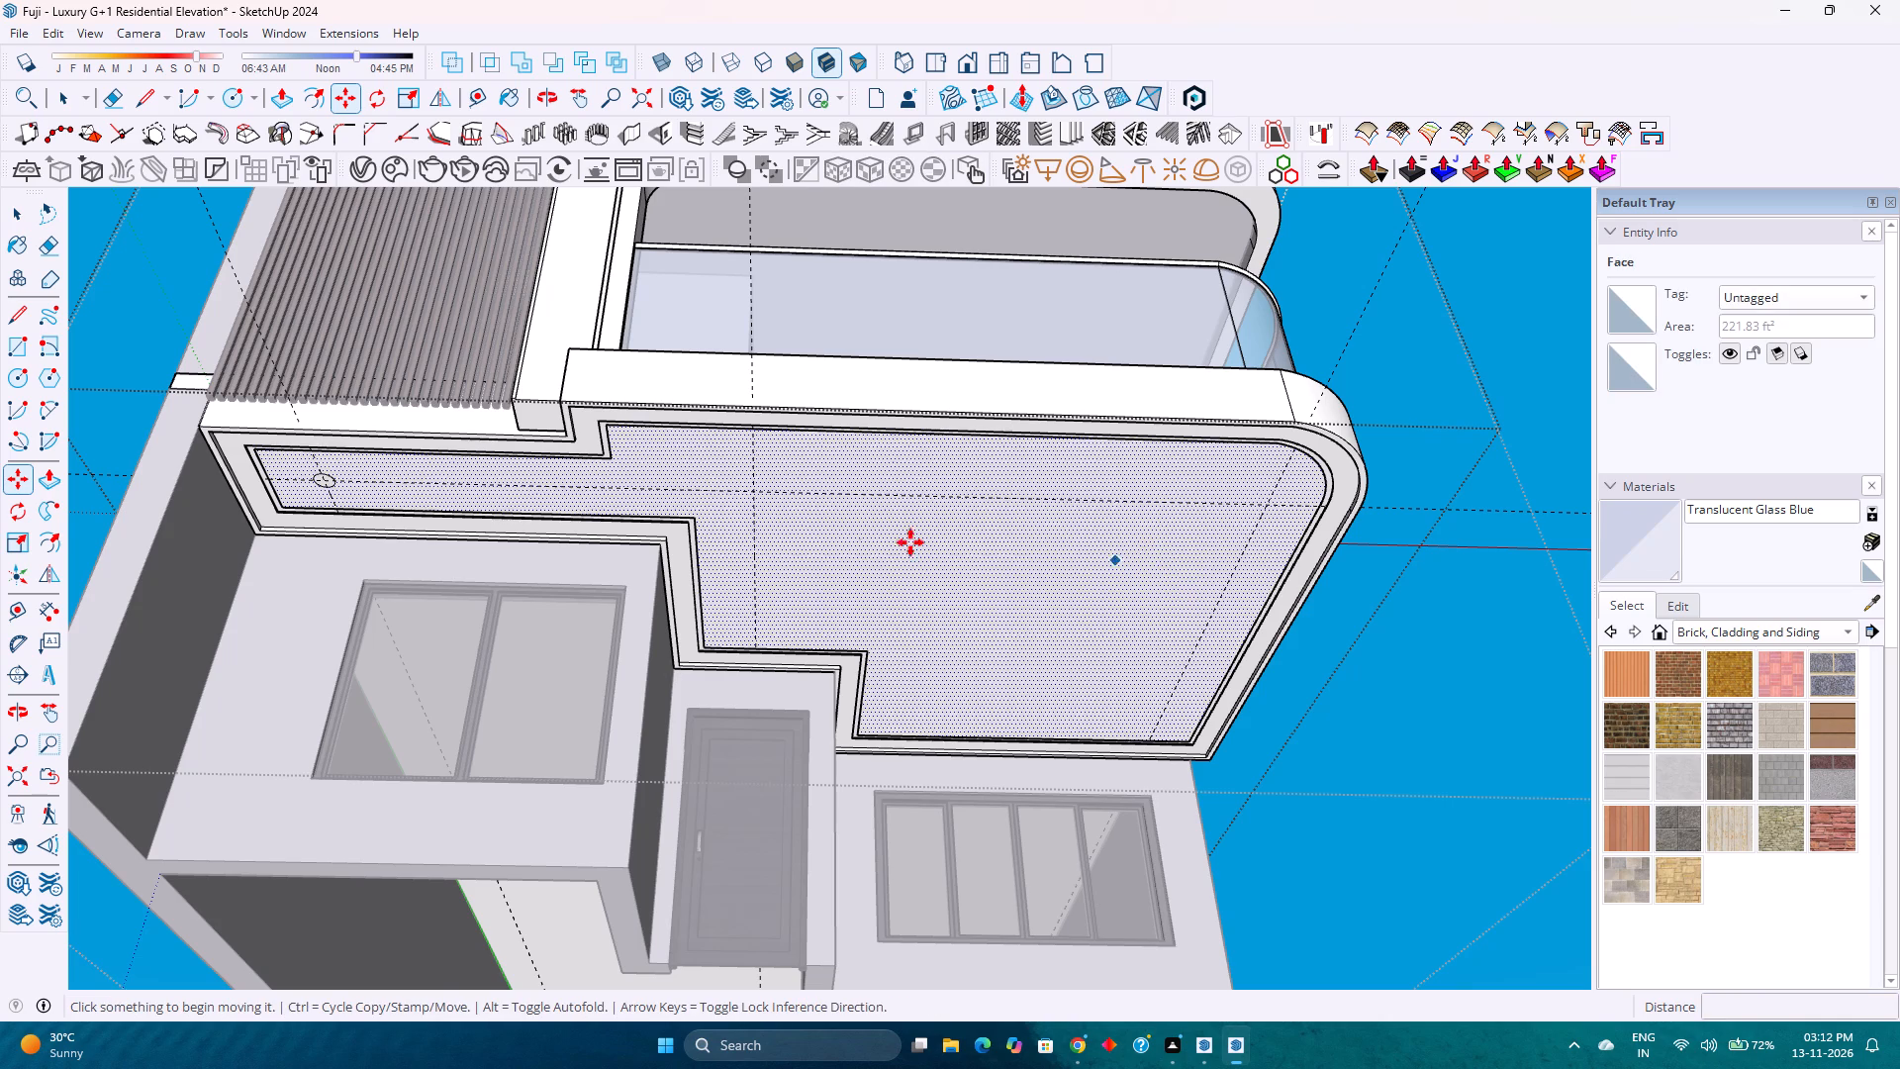
Copy the narrow-end circle to the rounded end's guide crossing, trying five equal divisions and settling on four.
key("space")
scroll(295, 469, "up", 6)
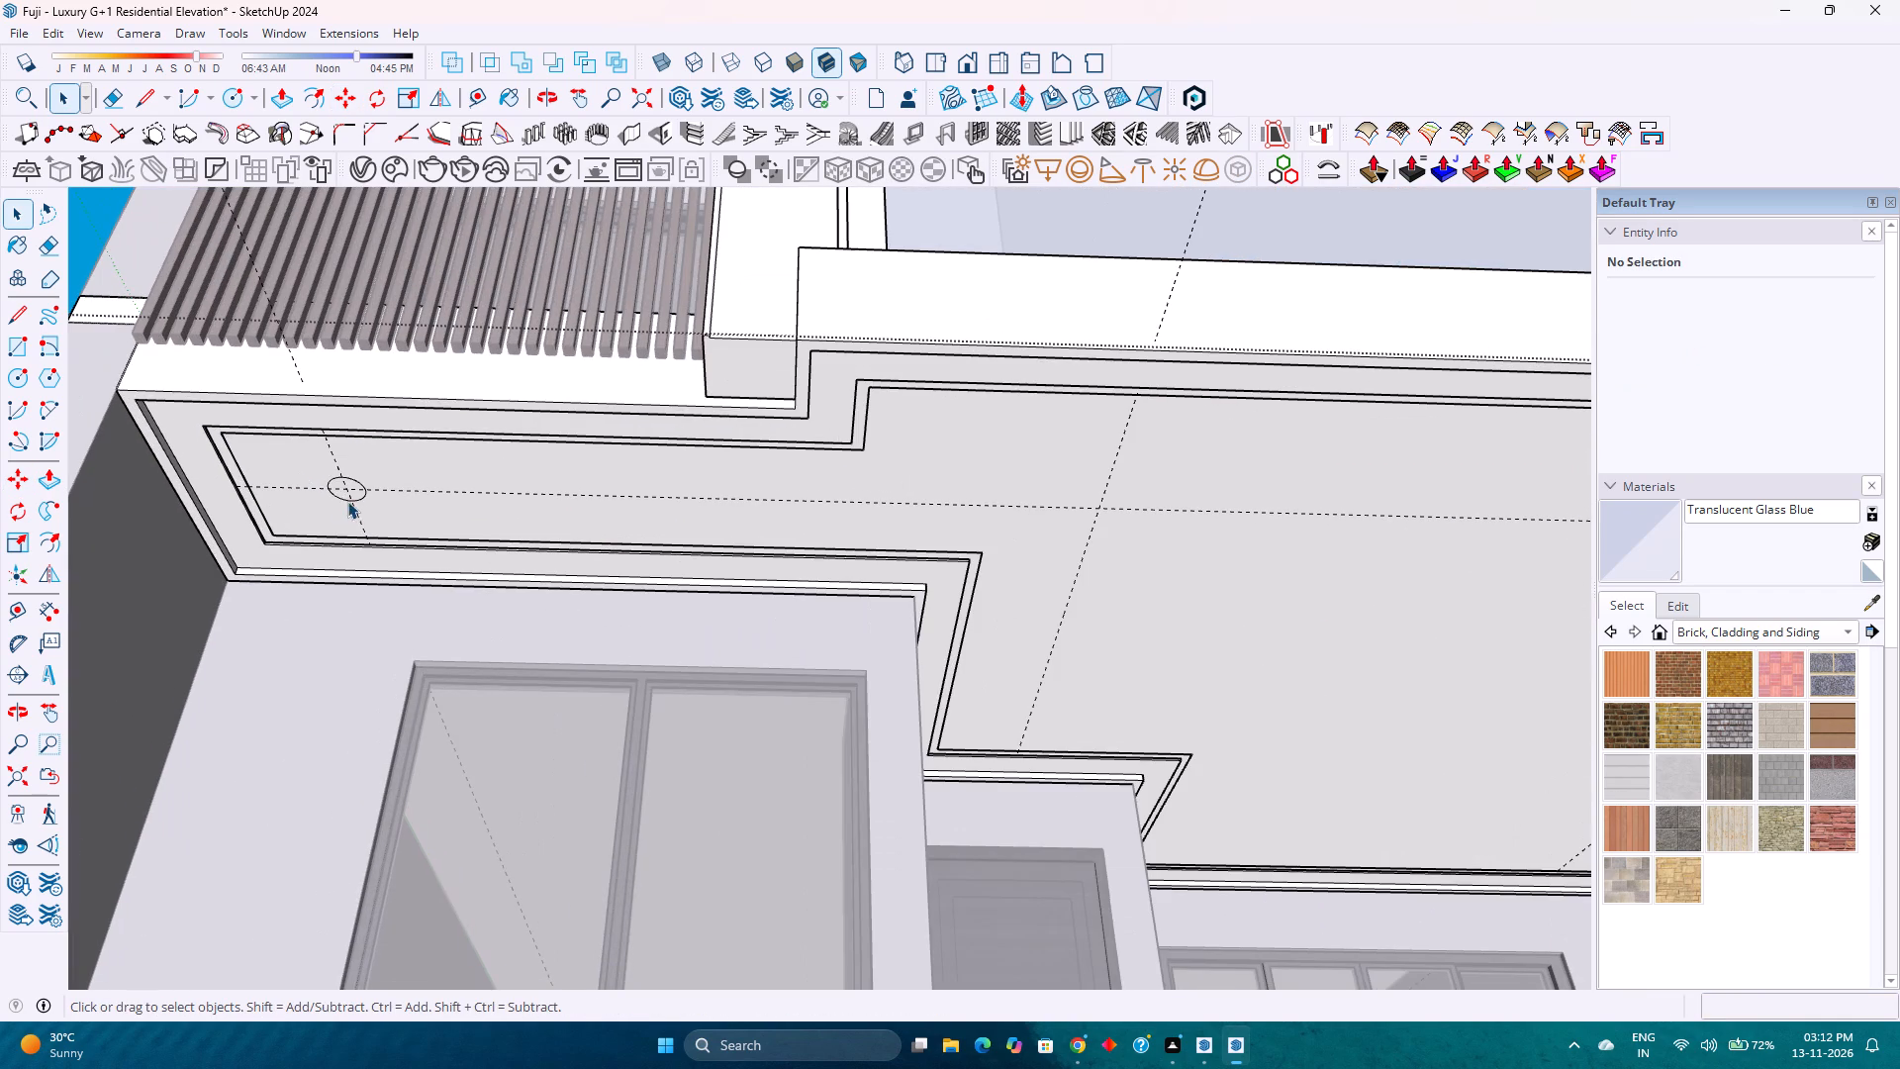
left_click(354, 493)
key("m")
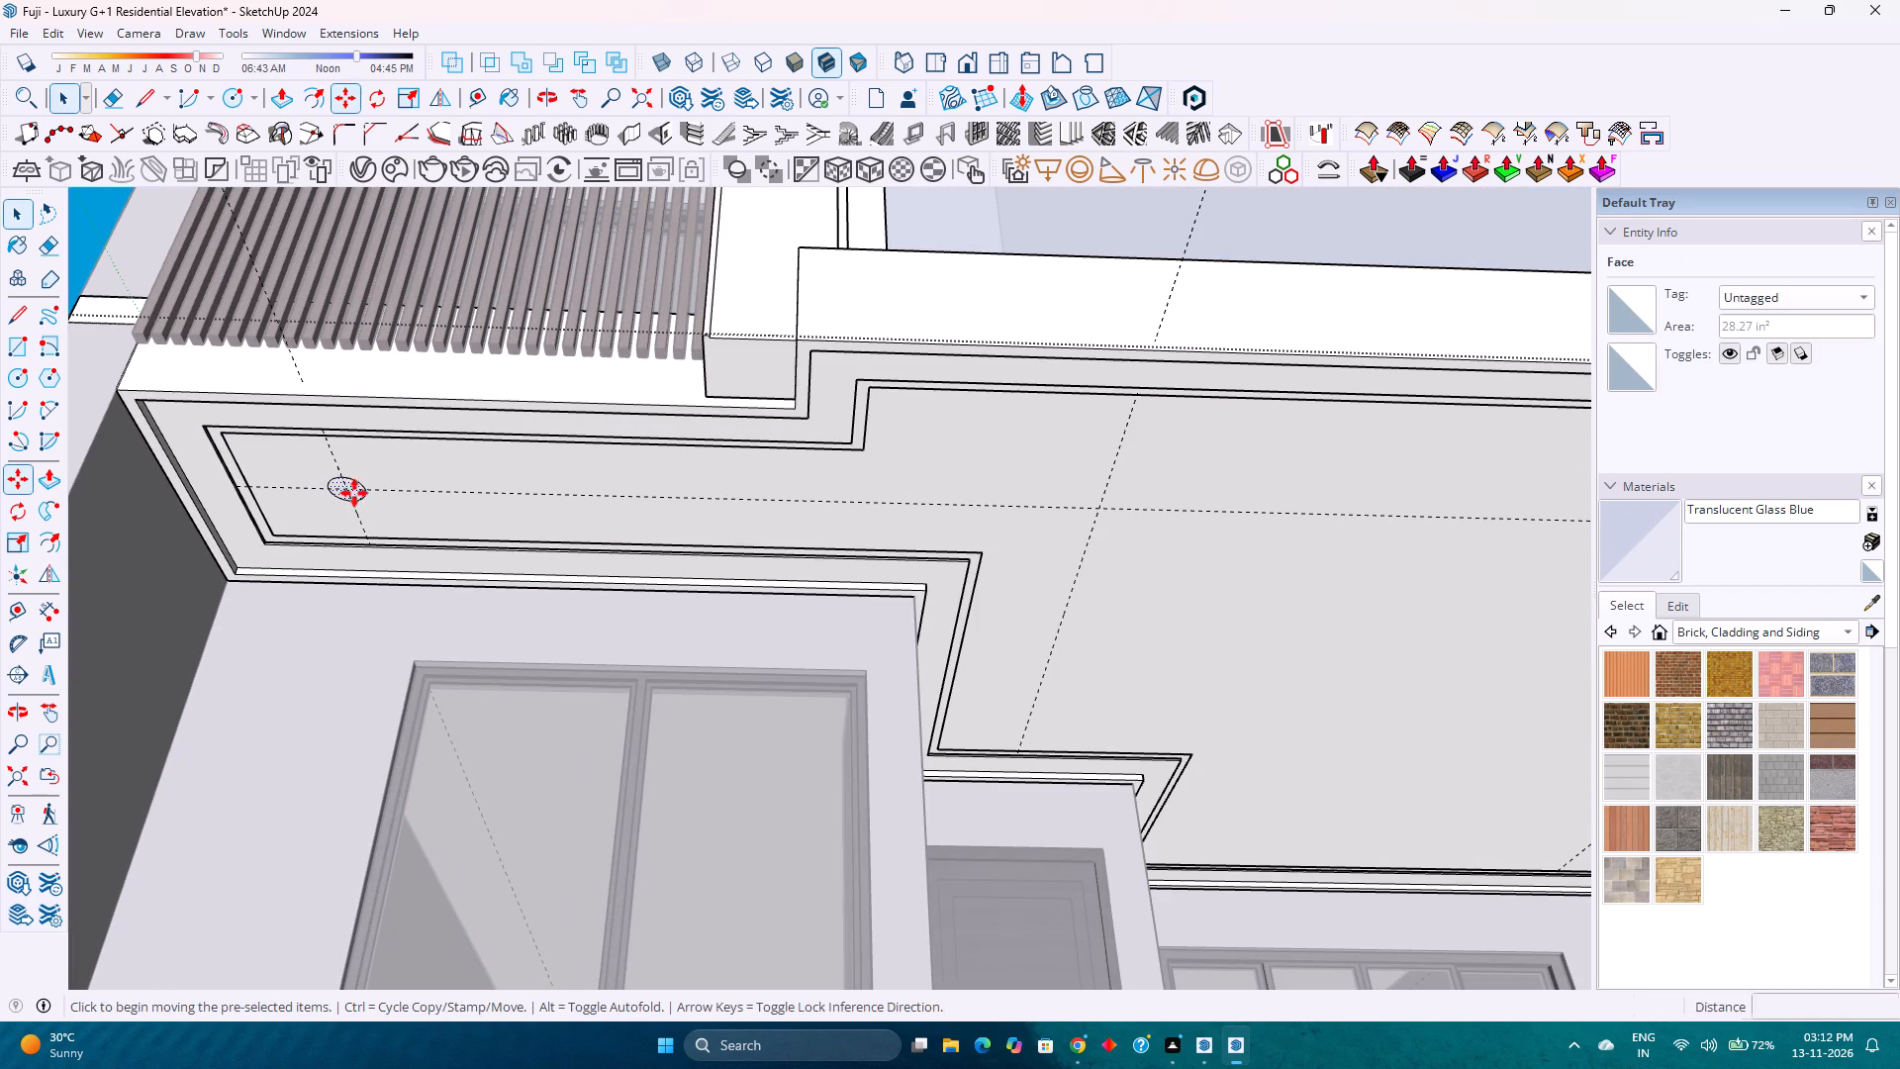
left_click(344, 491)
scroll(446, 502, "down", 7)
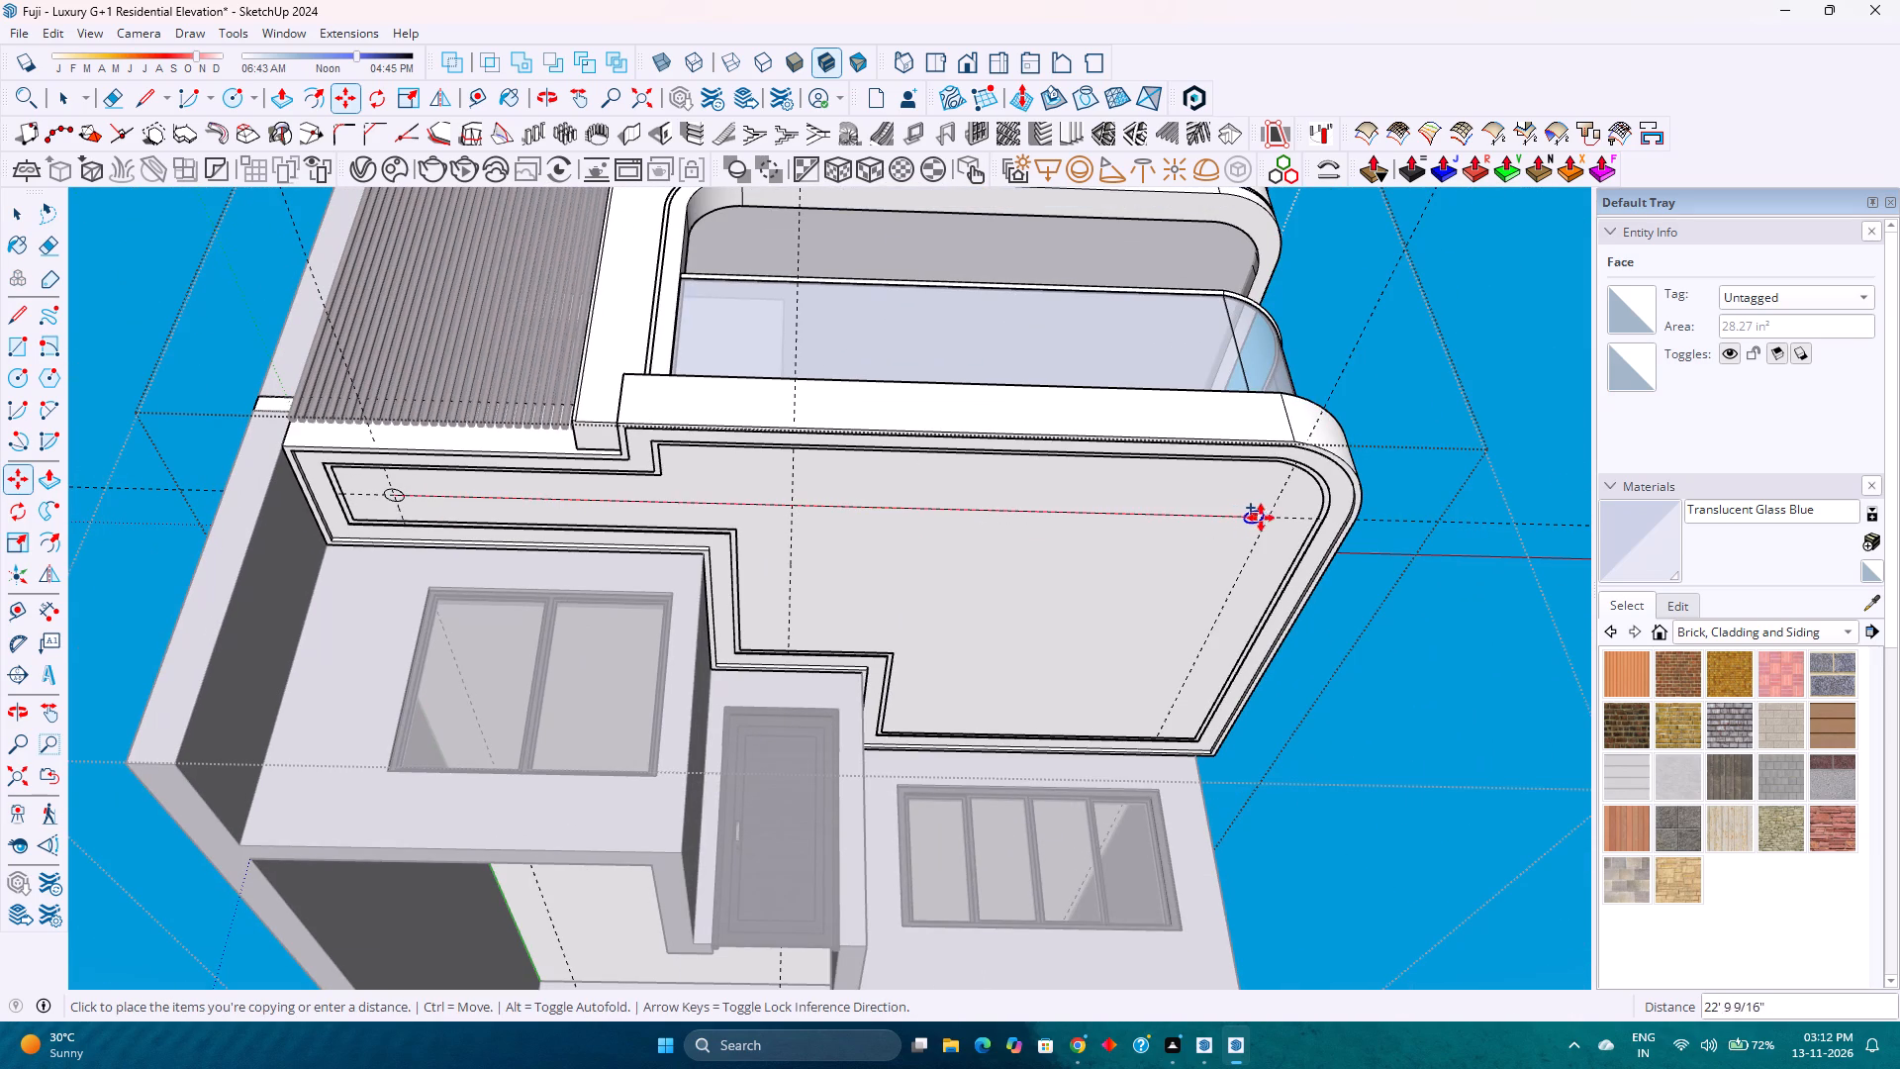
left_click(1266, 517)
type("/5")
key("Return")
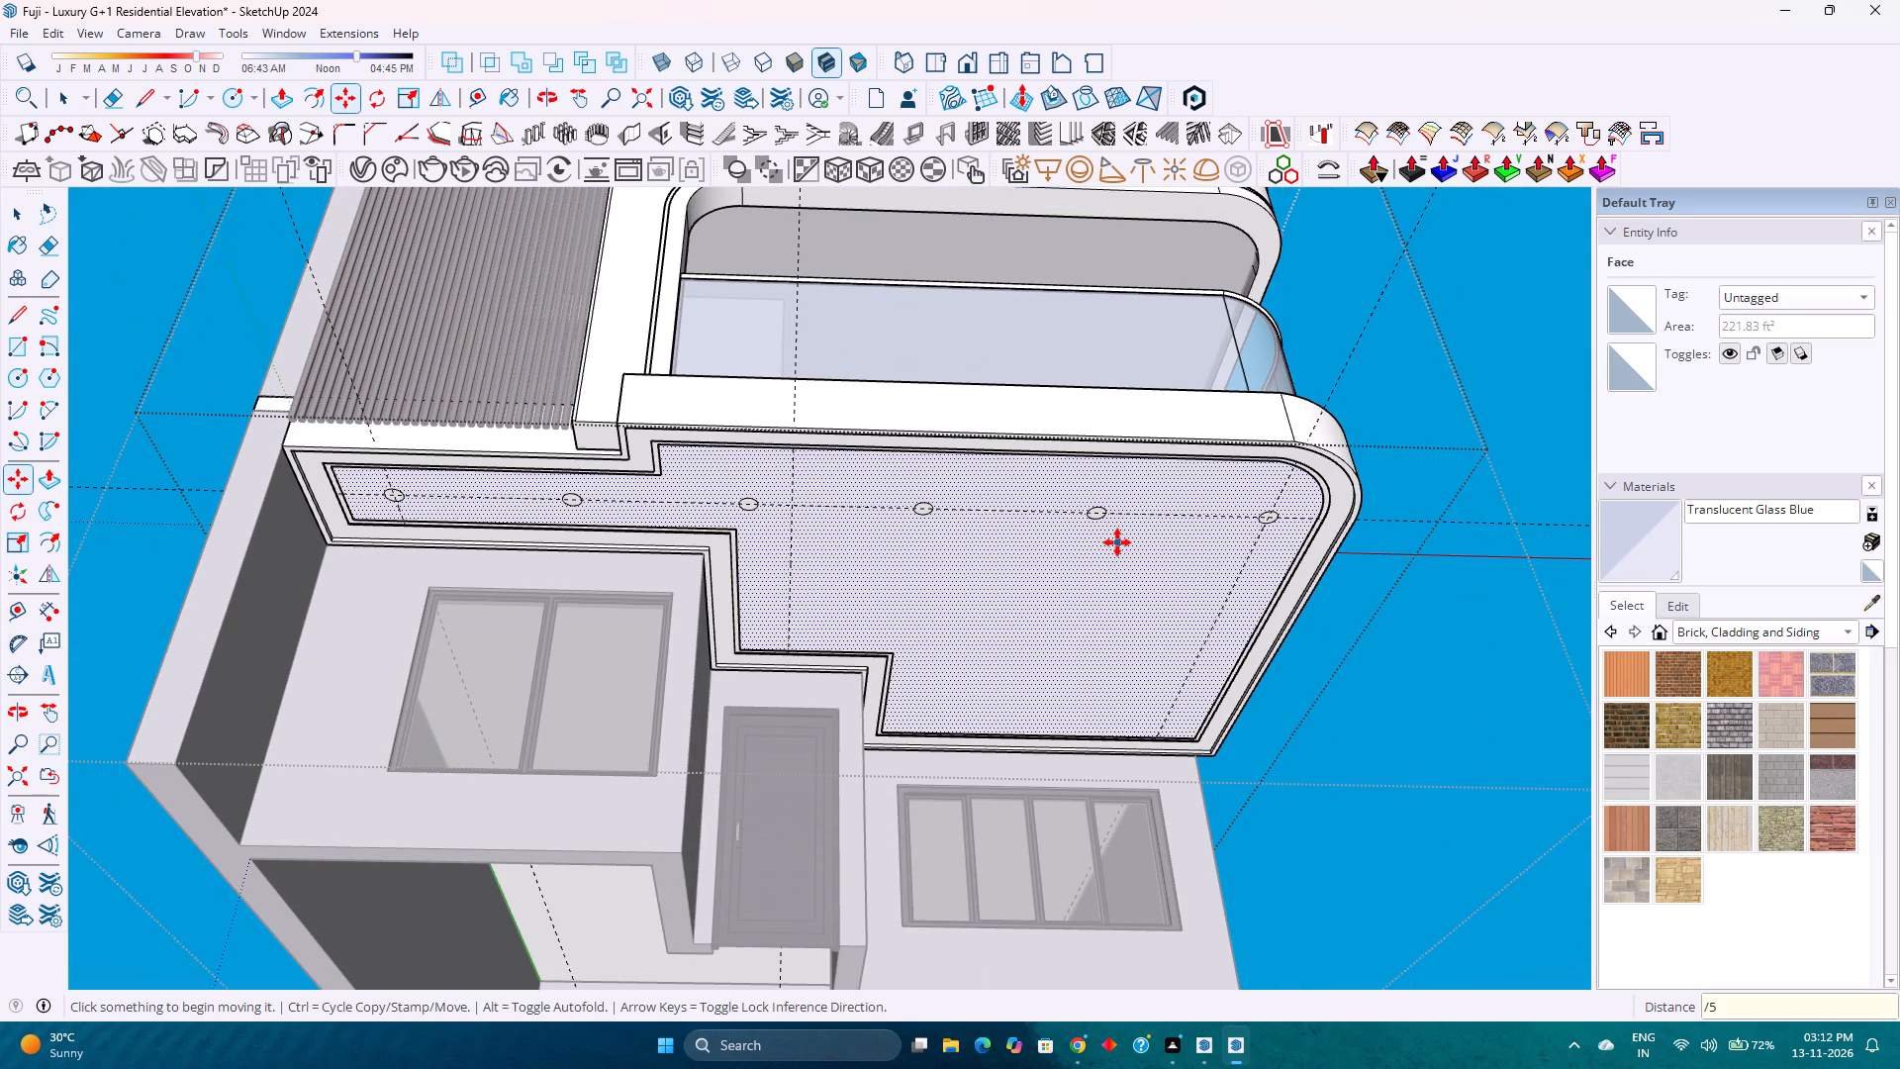
type("/4")
key("Return")
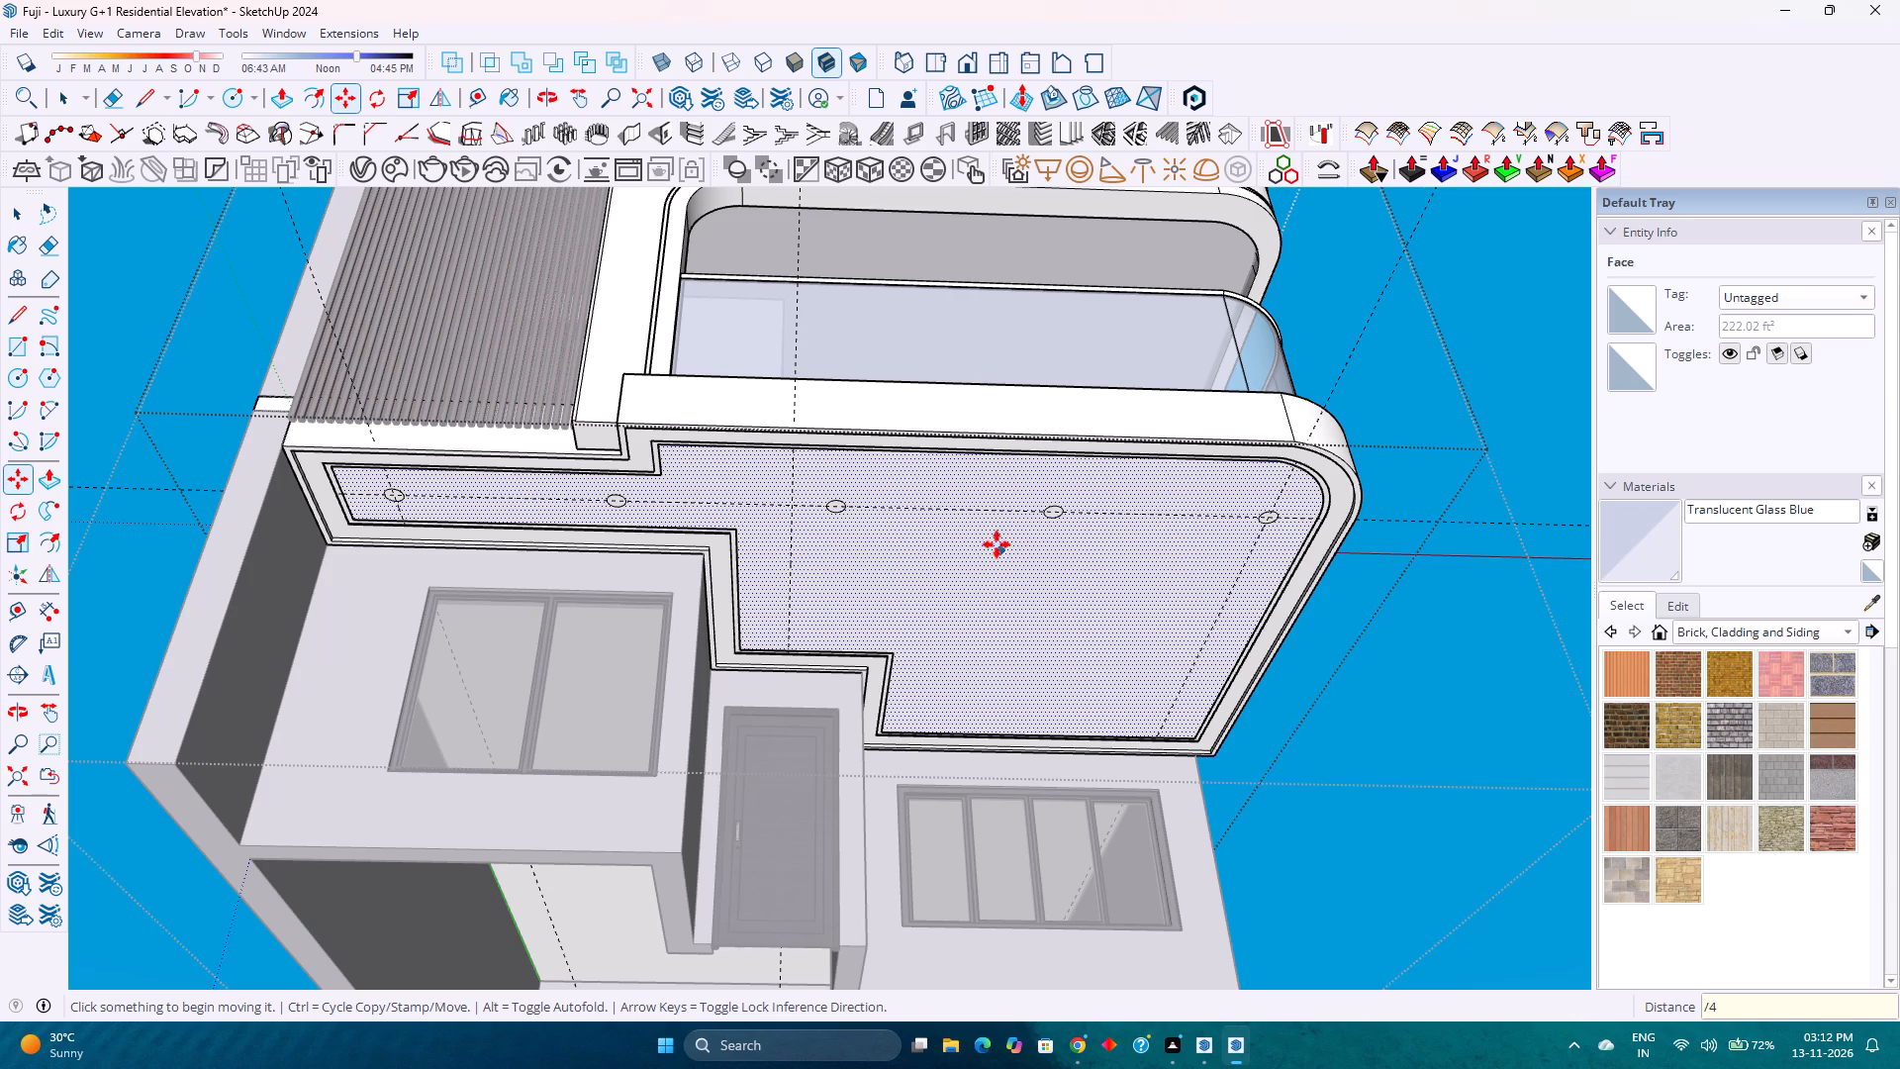
Examine the spacing of the circles along the balcony underside.
key("space")
middle_click_drag(996, 543, 873, 535)
middle_click(873, 535)
scroll(873, 535, "up", 2)
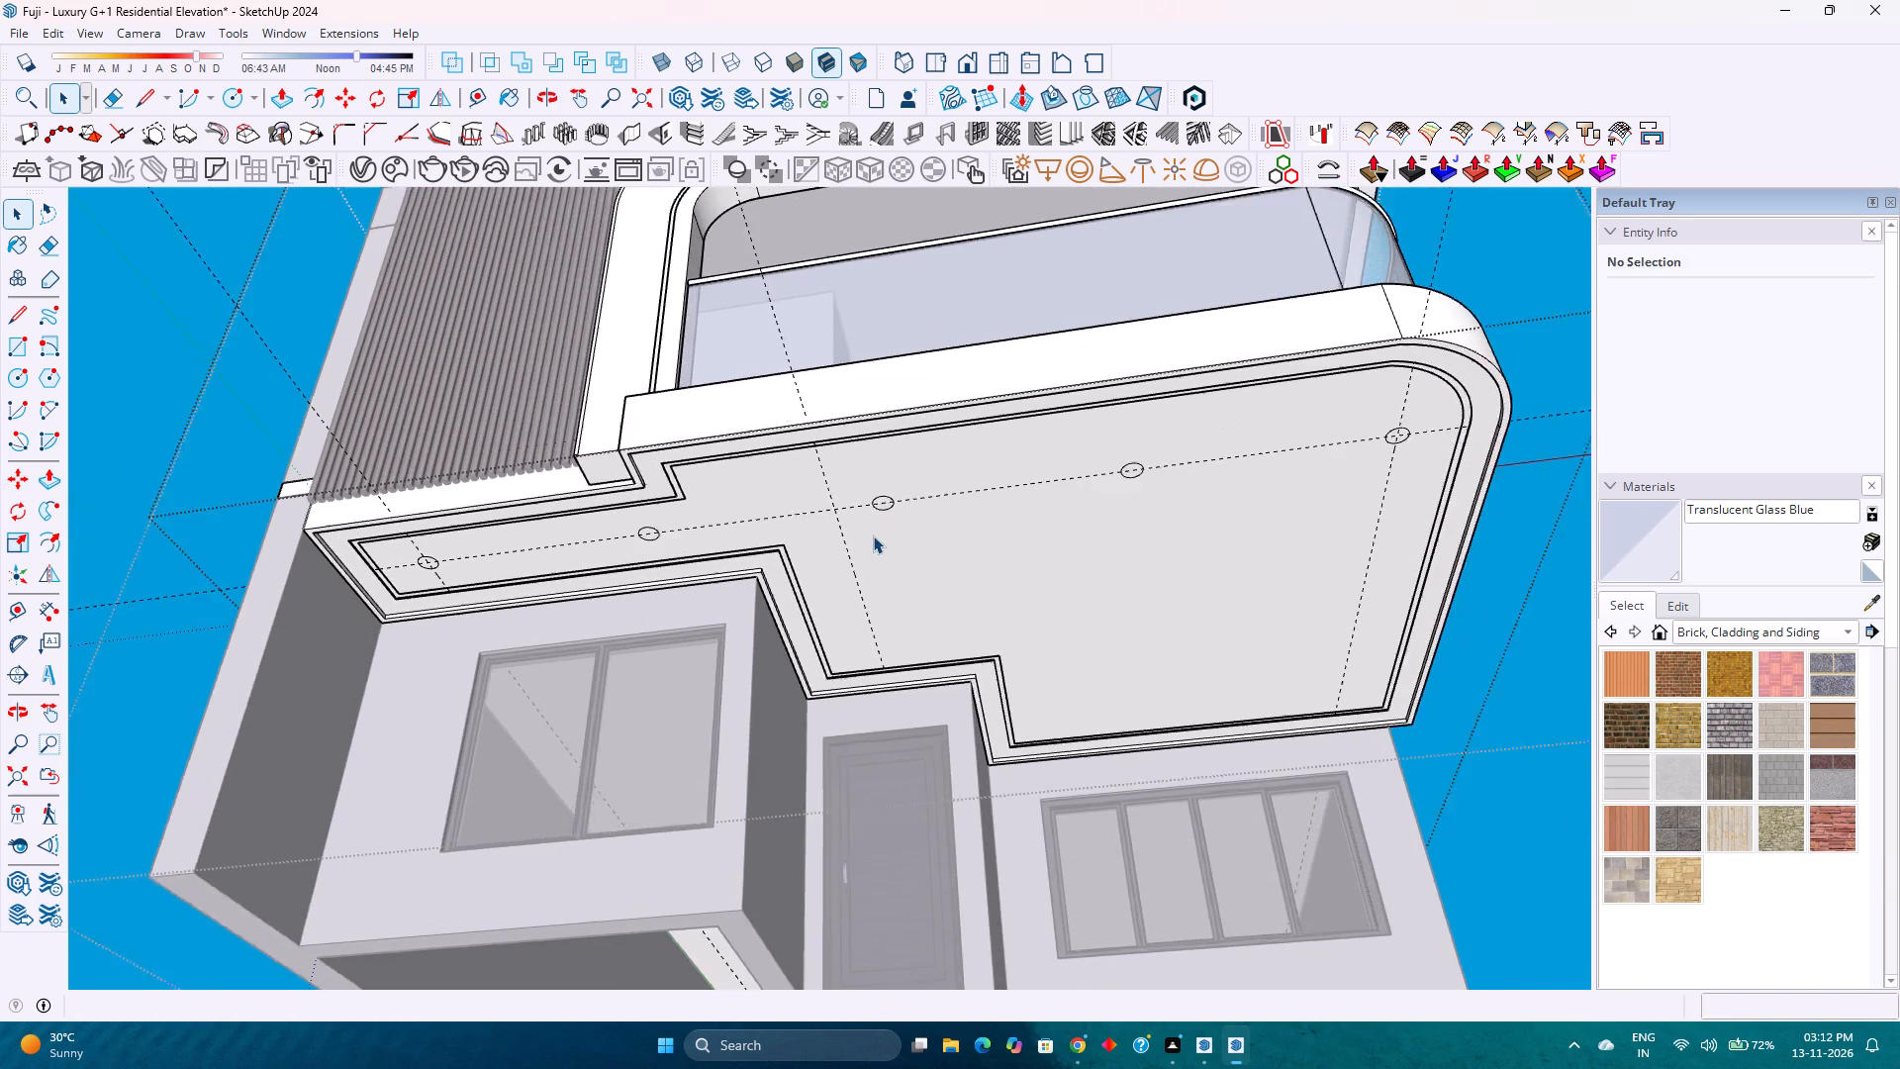
scroll(873, 535, "up", 1)
scroll(1053, 586, "down", 3)
middle_click_drag(1066, 613, 784, 467, "shift")
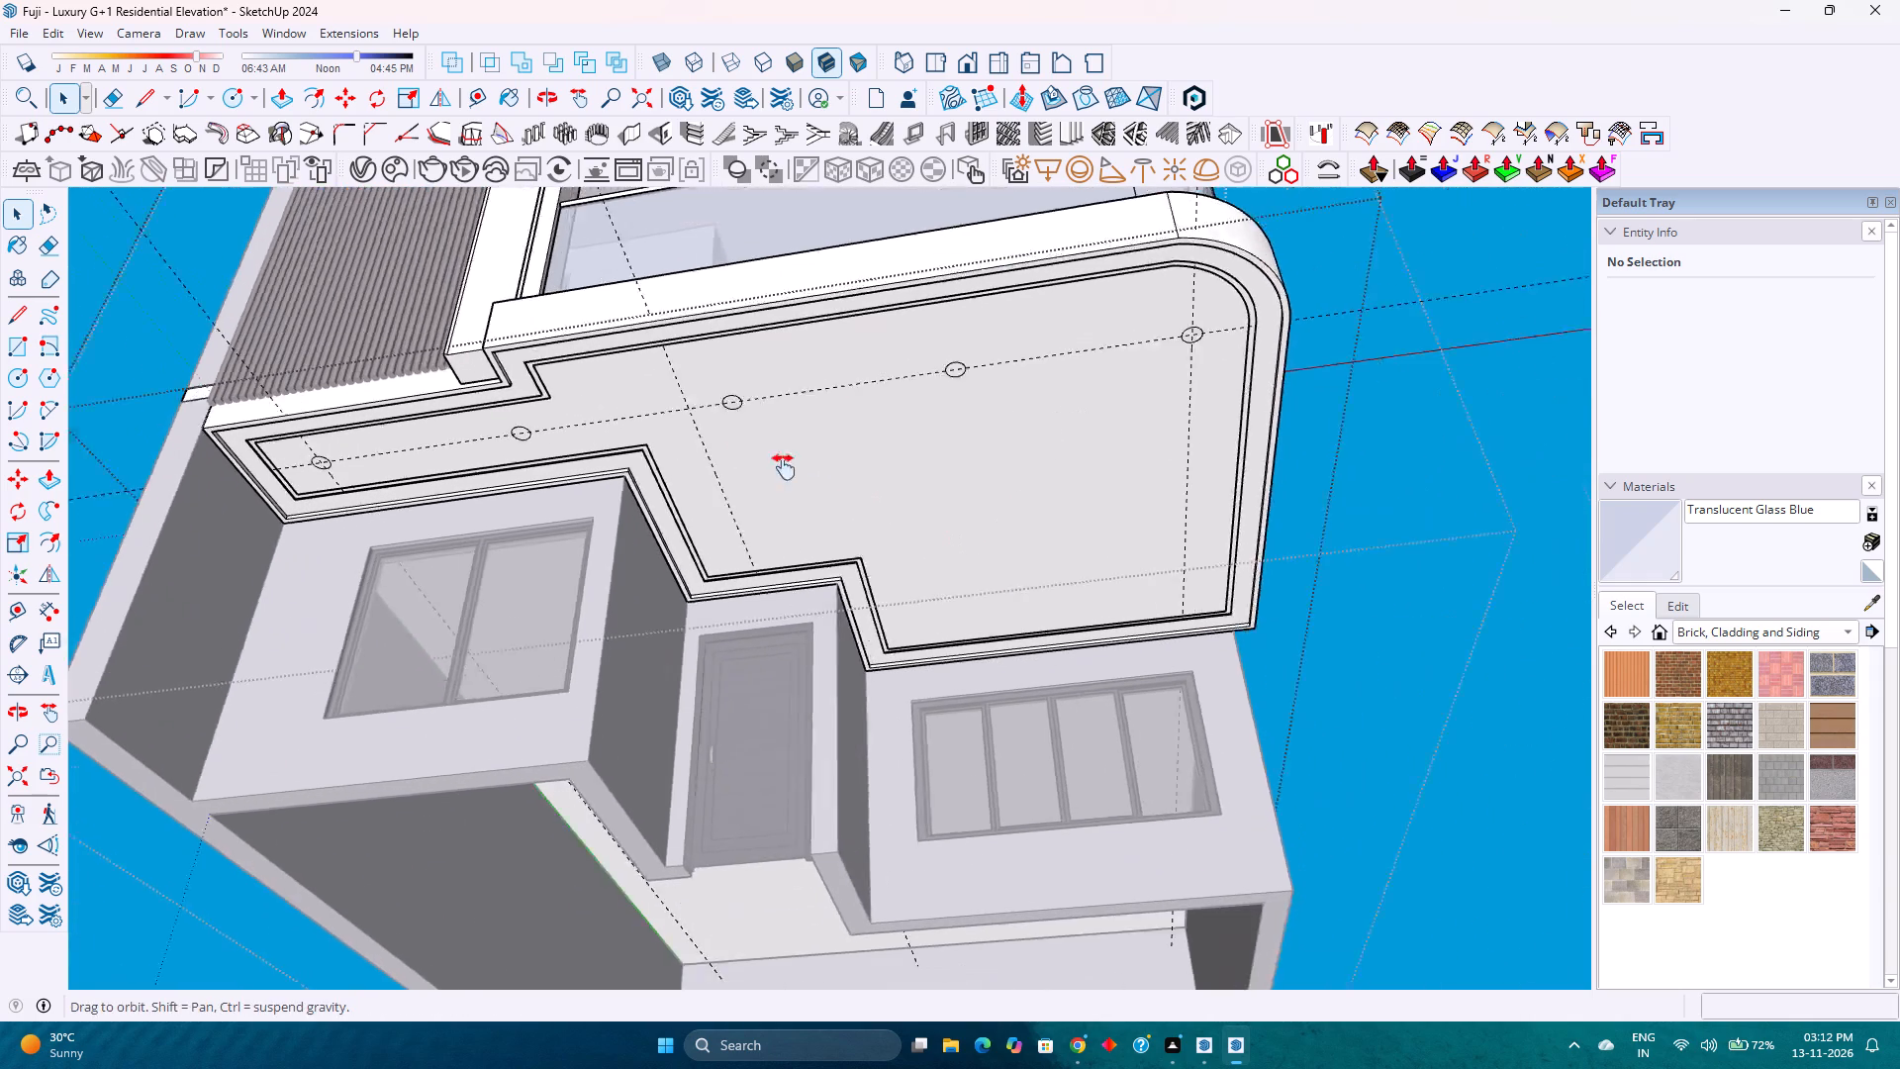
Delete the crosswise guide line that crosses the balcony underside in front of the door.
middle_click_drag(784, 467, 761, 464, "shift")
middle_click(761, 464, "shift")
left_click(627, 510)
key("Delete")
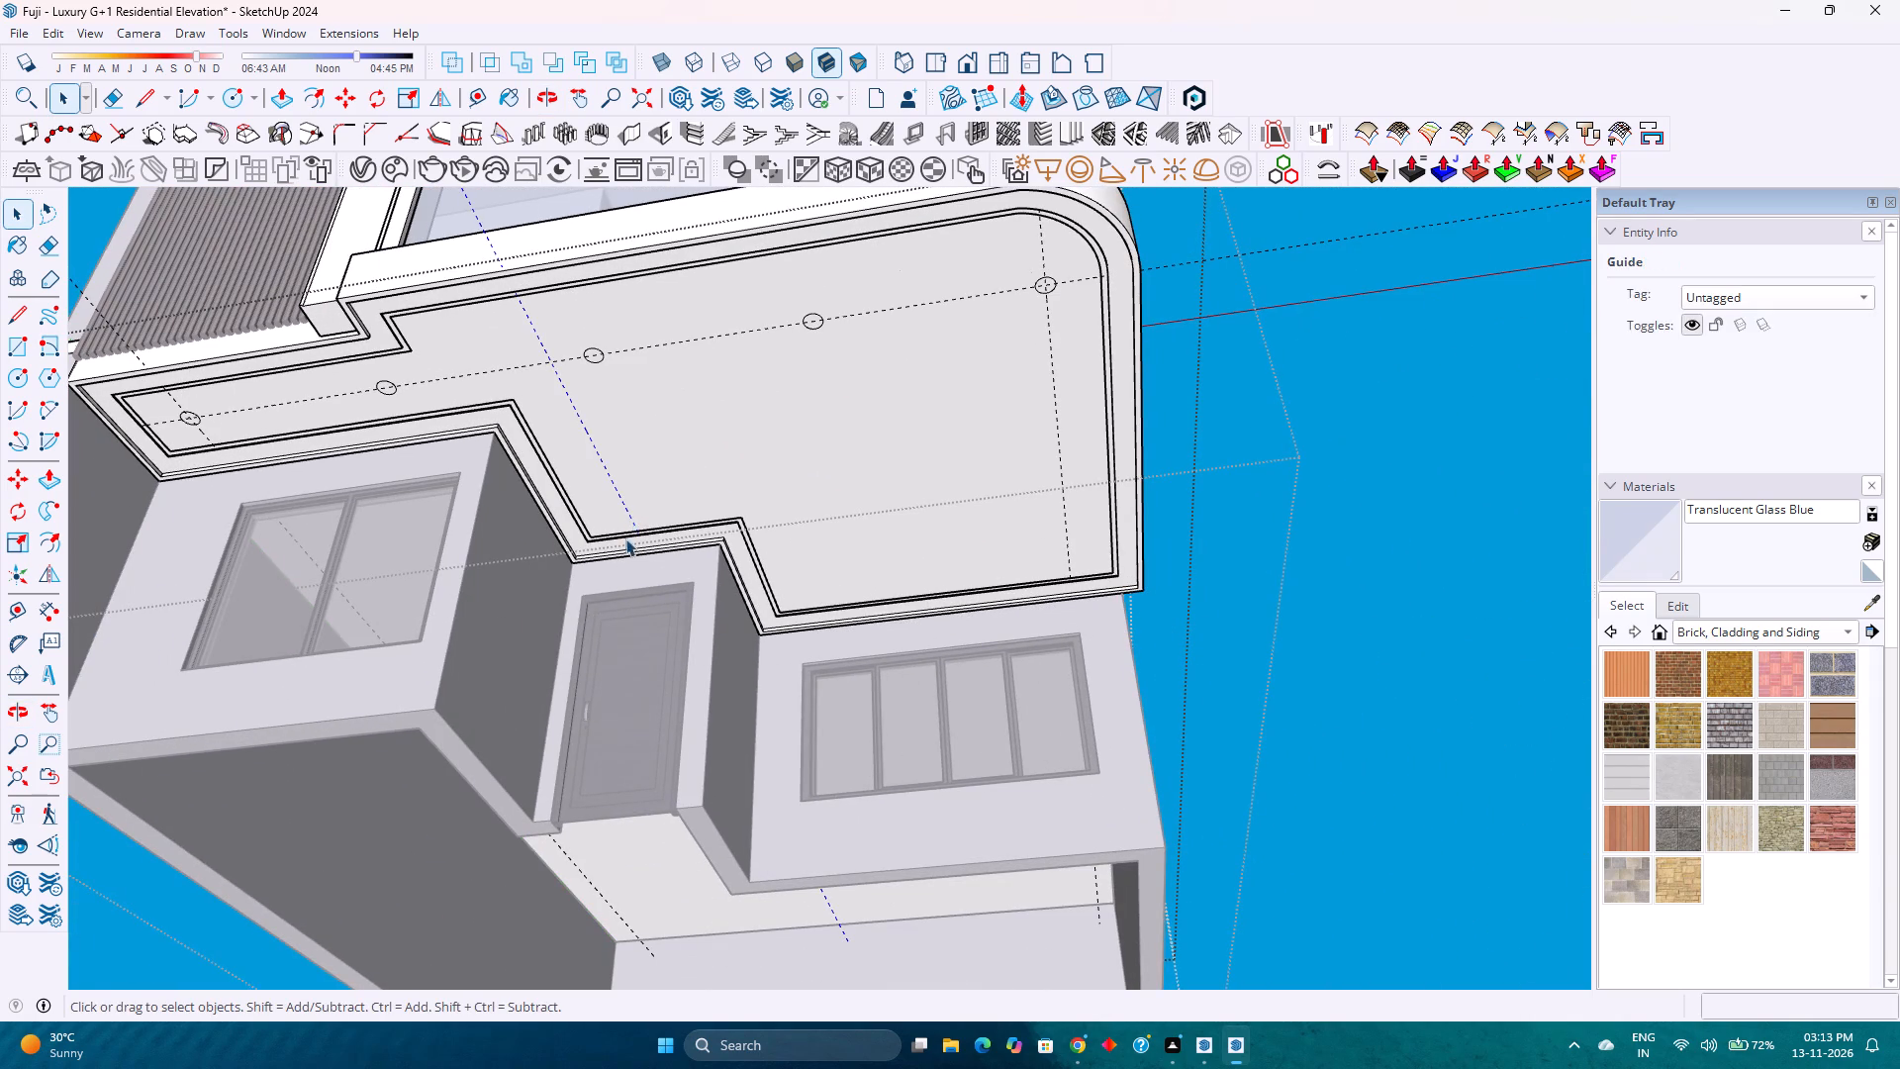
Add a guide on the balcony underside 1'6" in from the groove edge above the four-panel window.
scroll(958, 594, "up", 8)
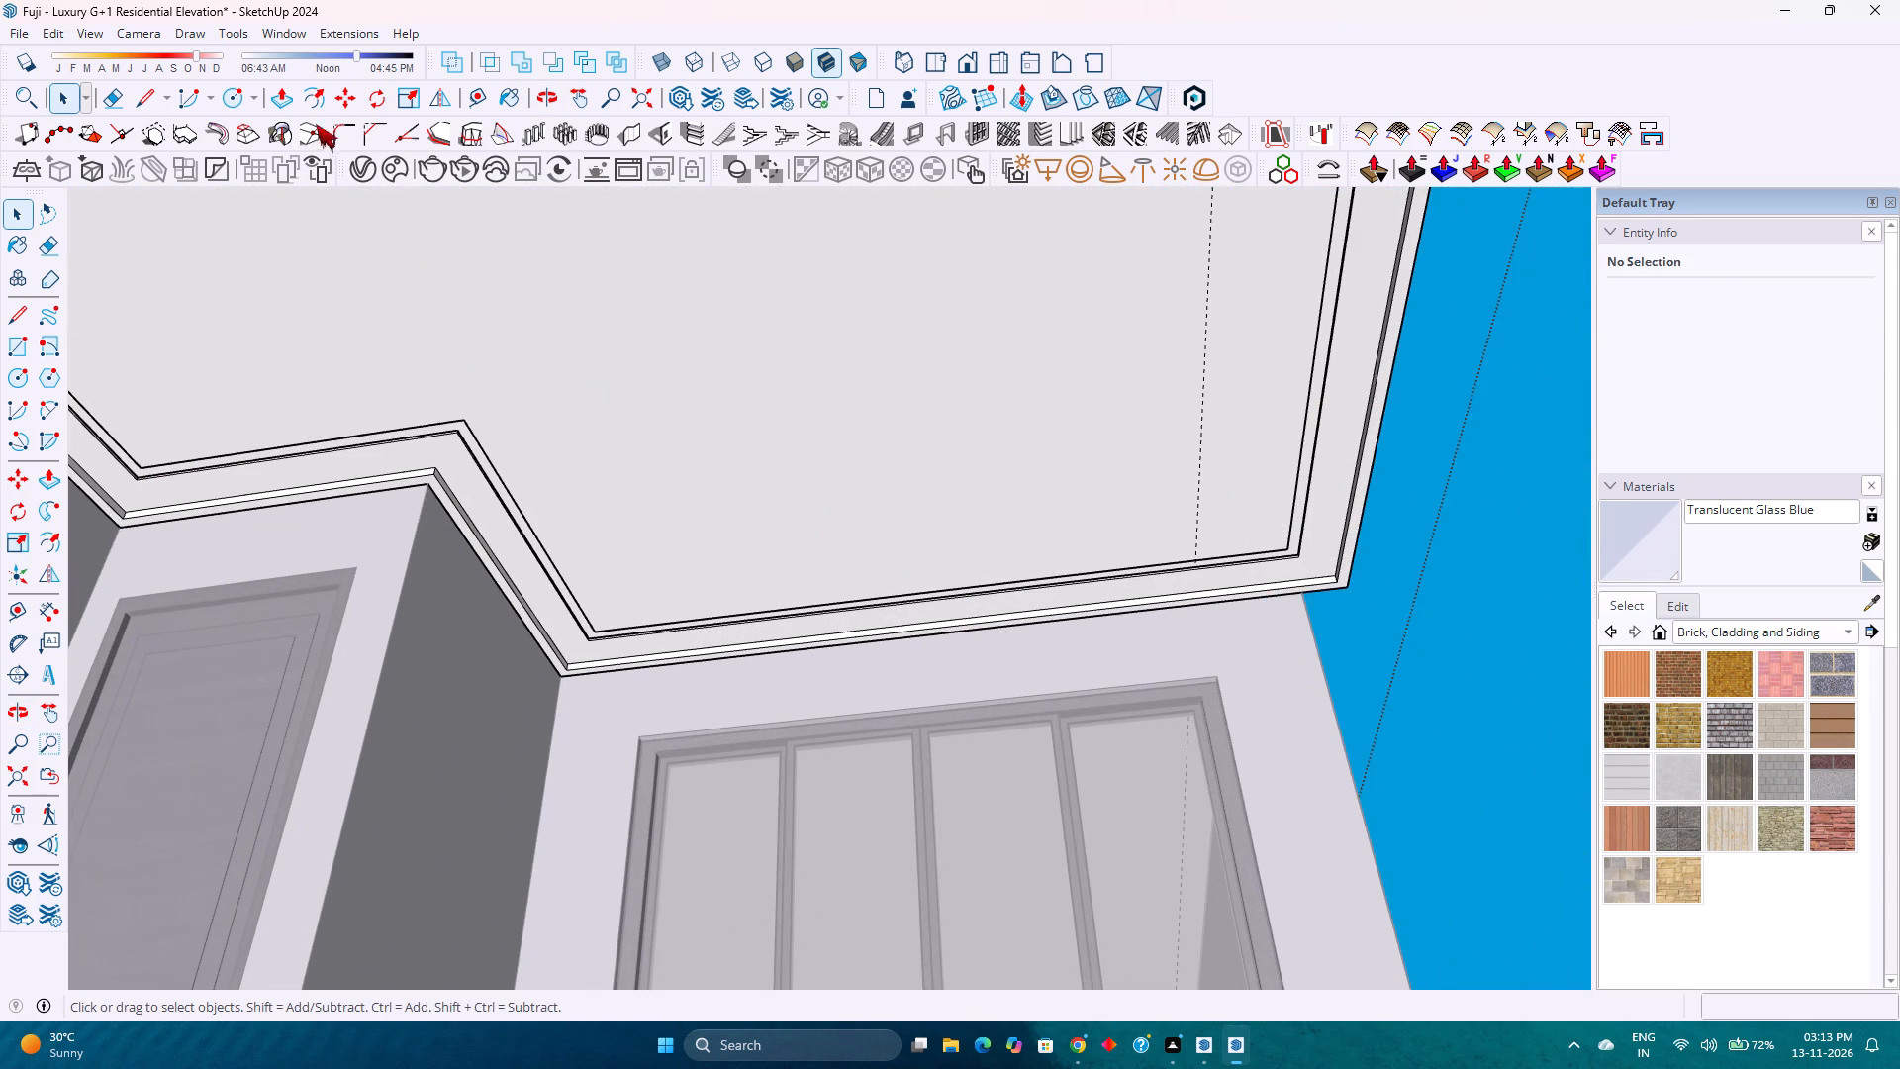
left_click(476, 90)
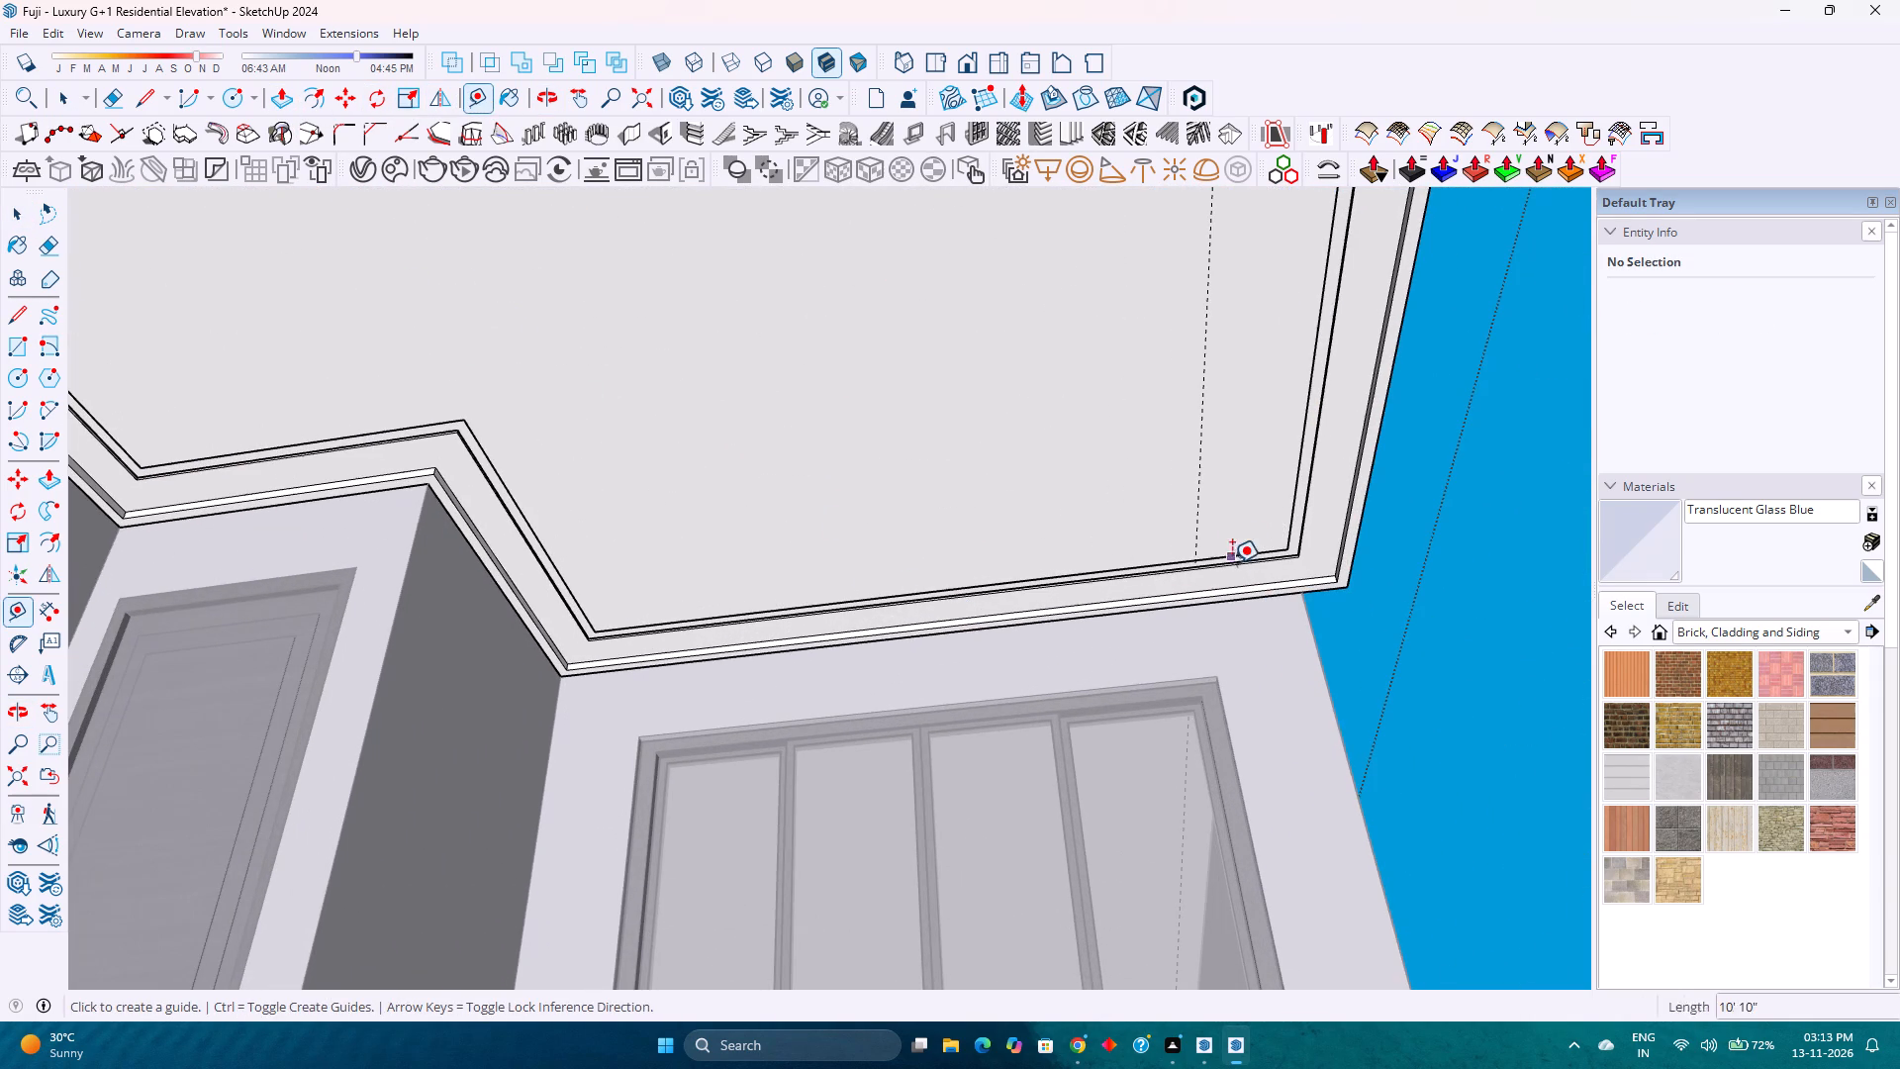
scroll(1224, 590, "up", 13)
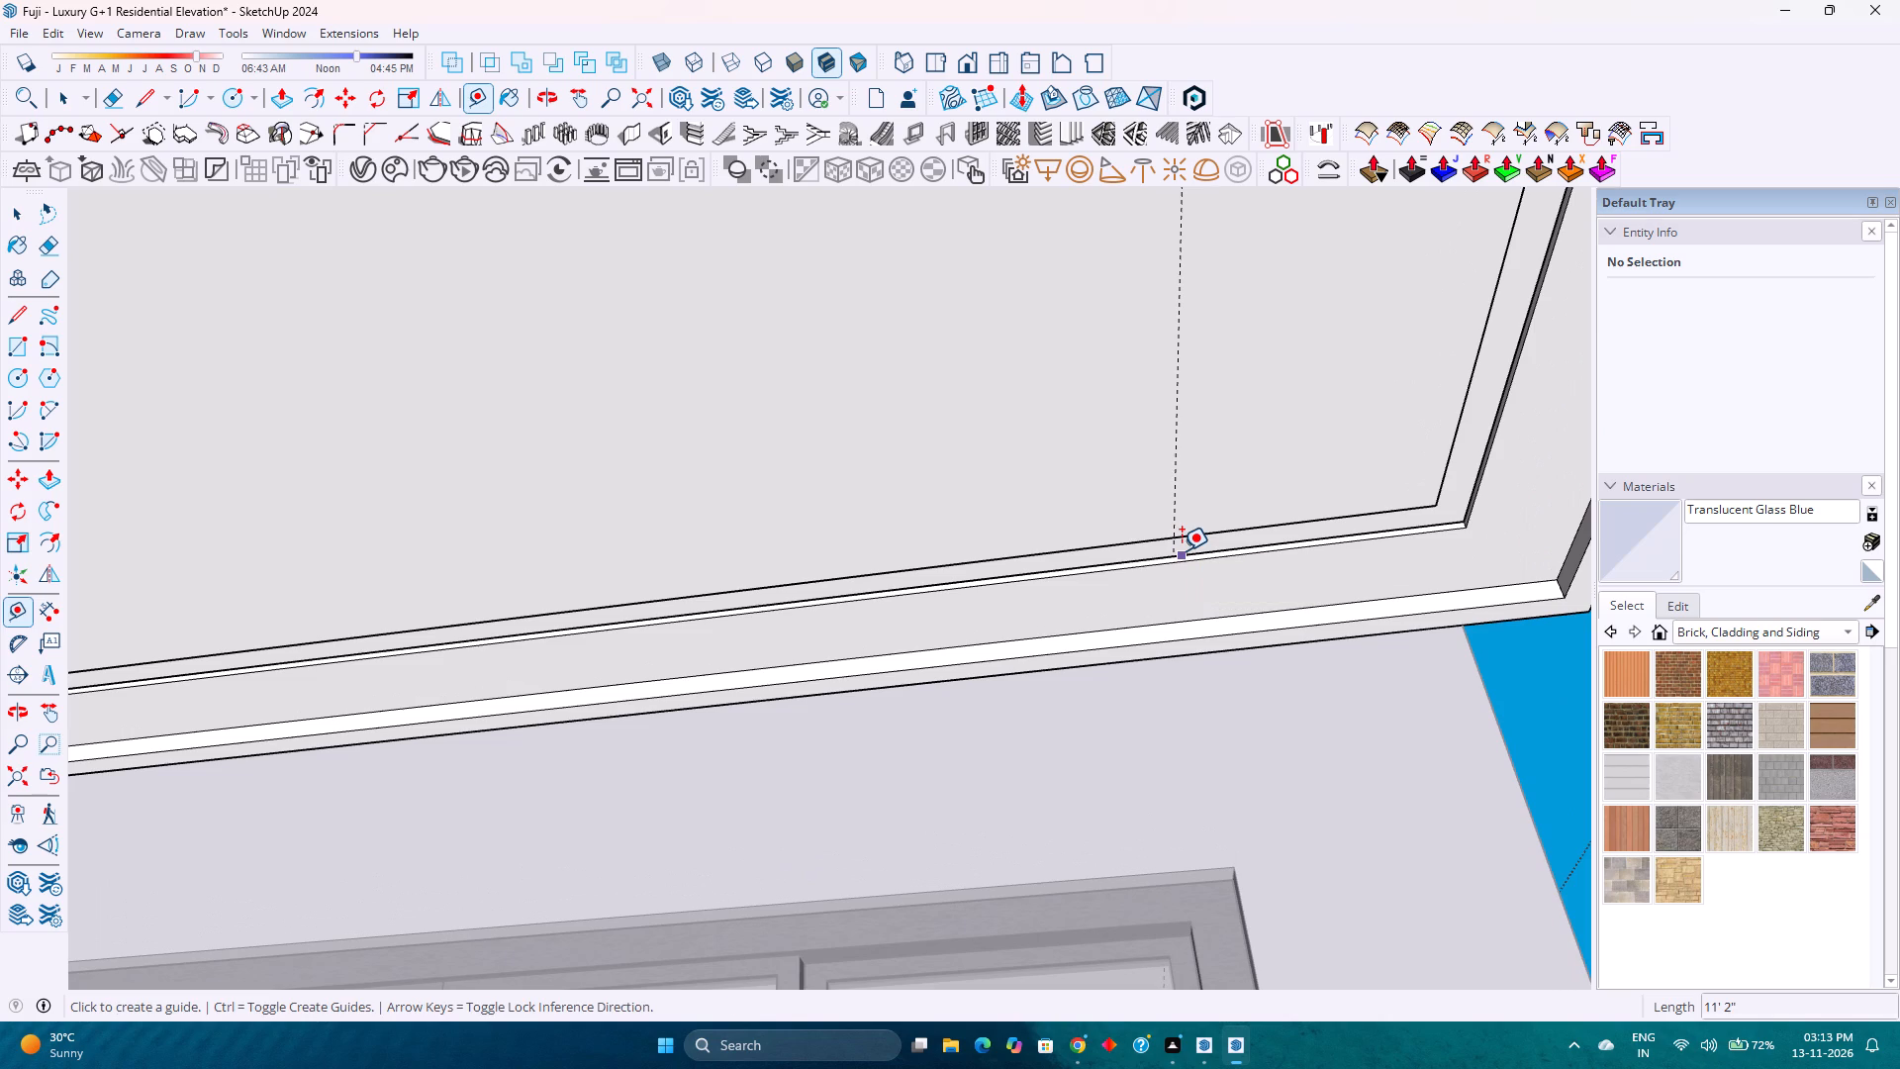
left_click(1182, 550)
type("1'6")
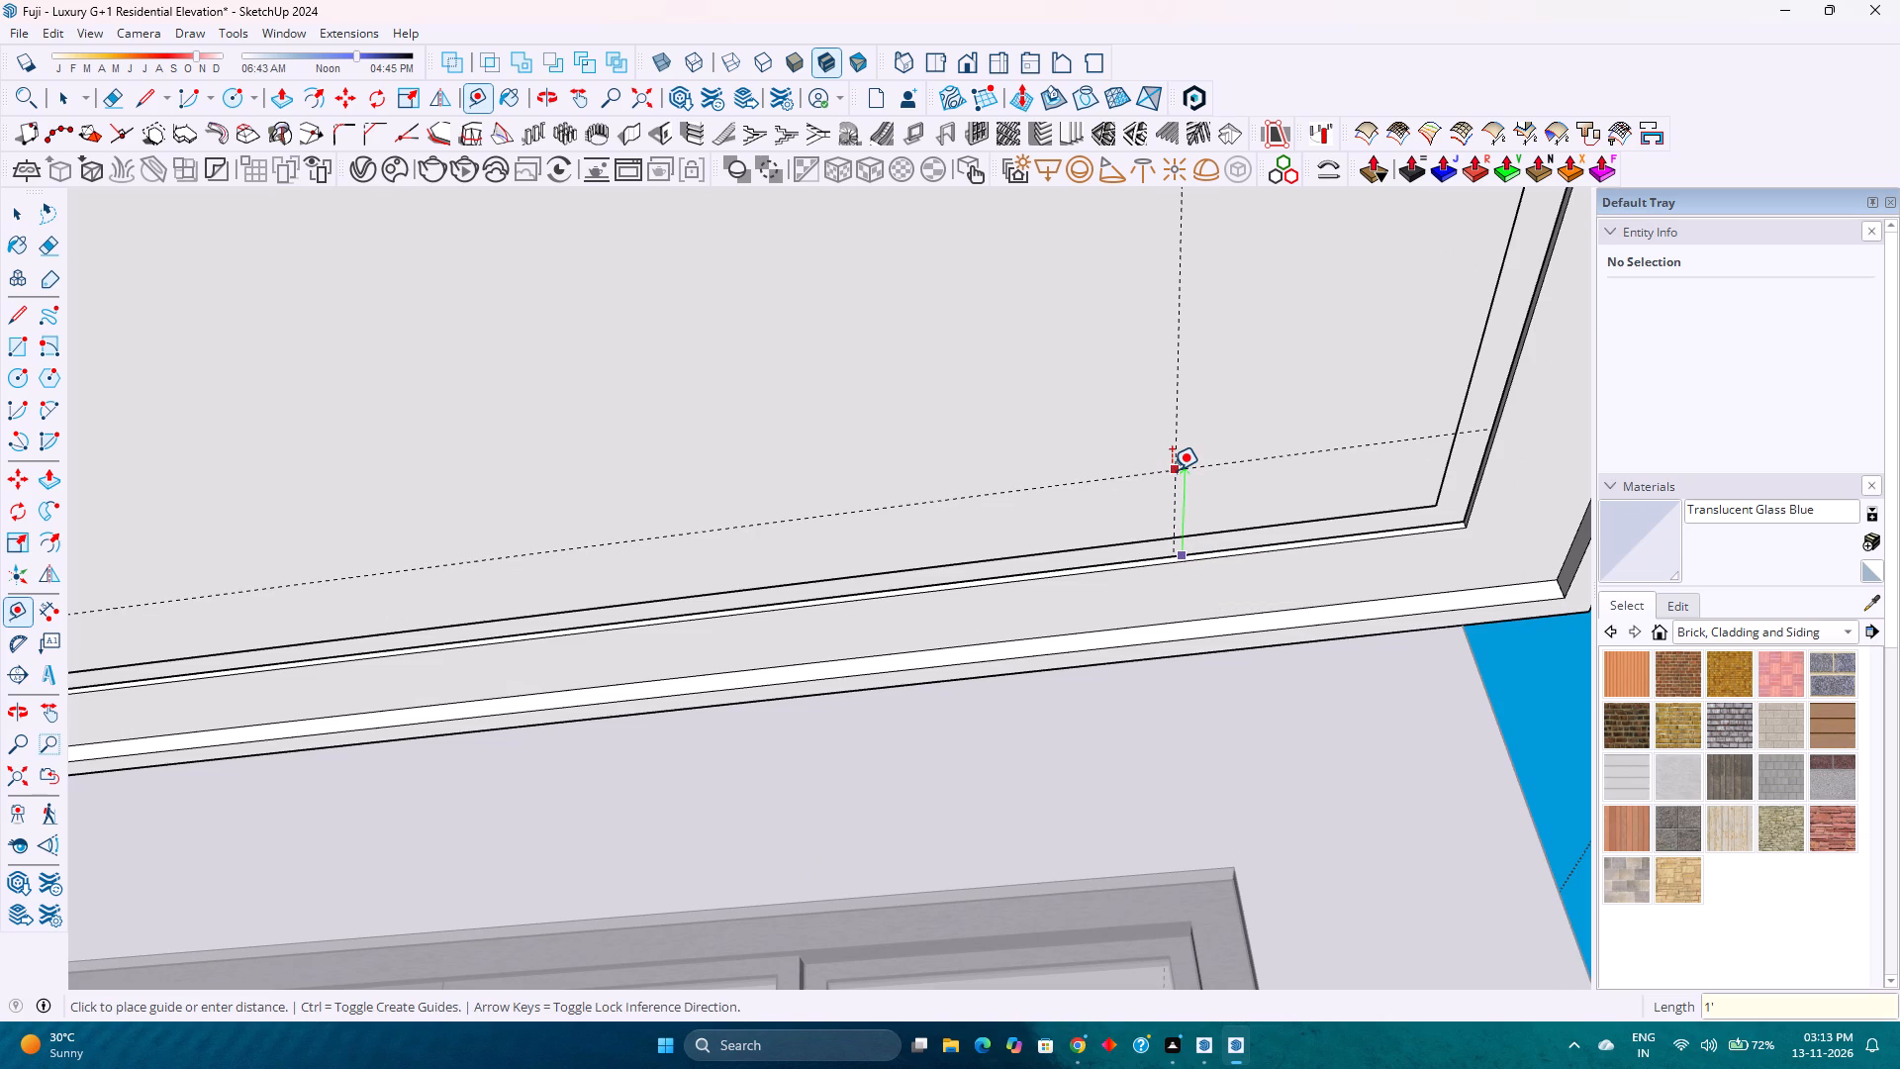
key("Return")
scroll(804, 489, "down", 18)
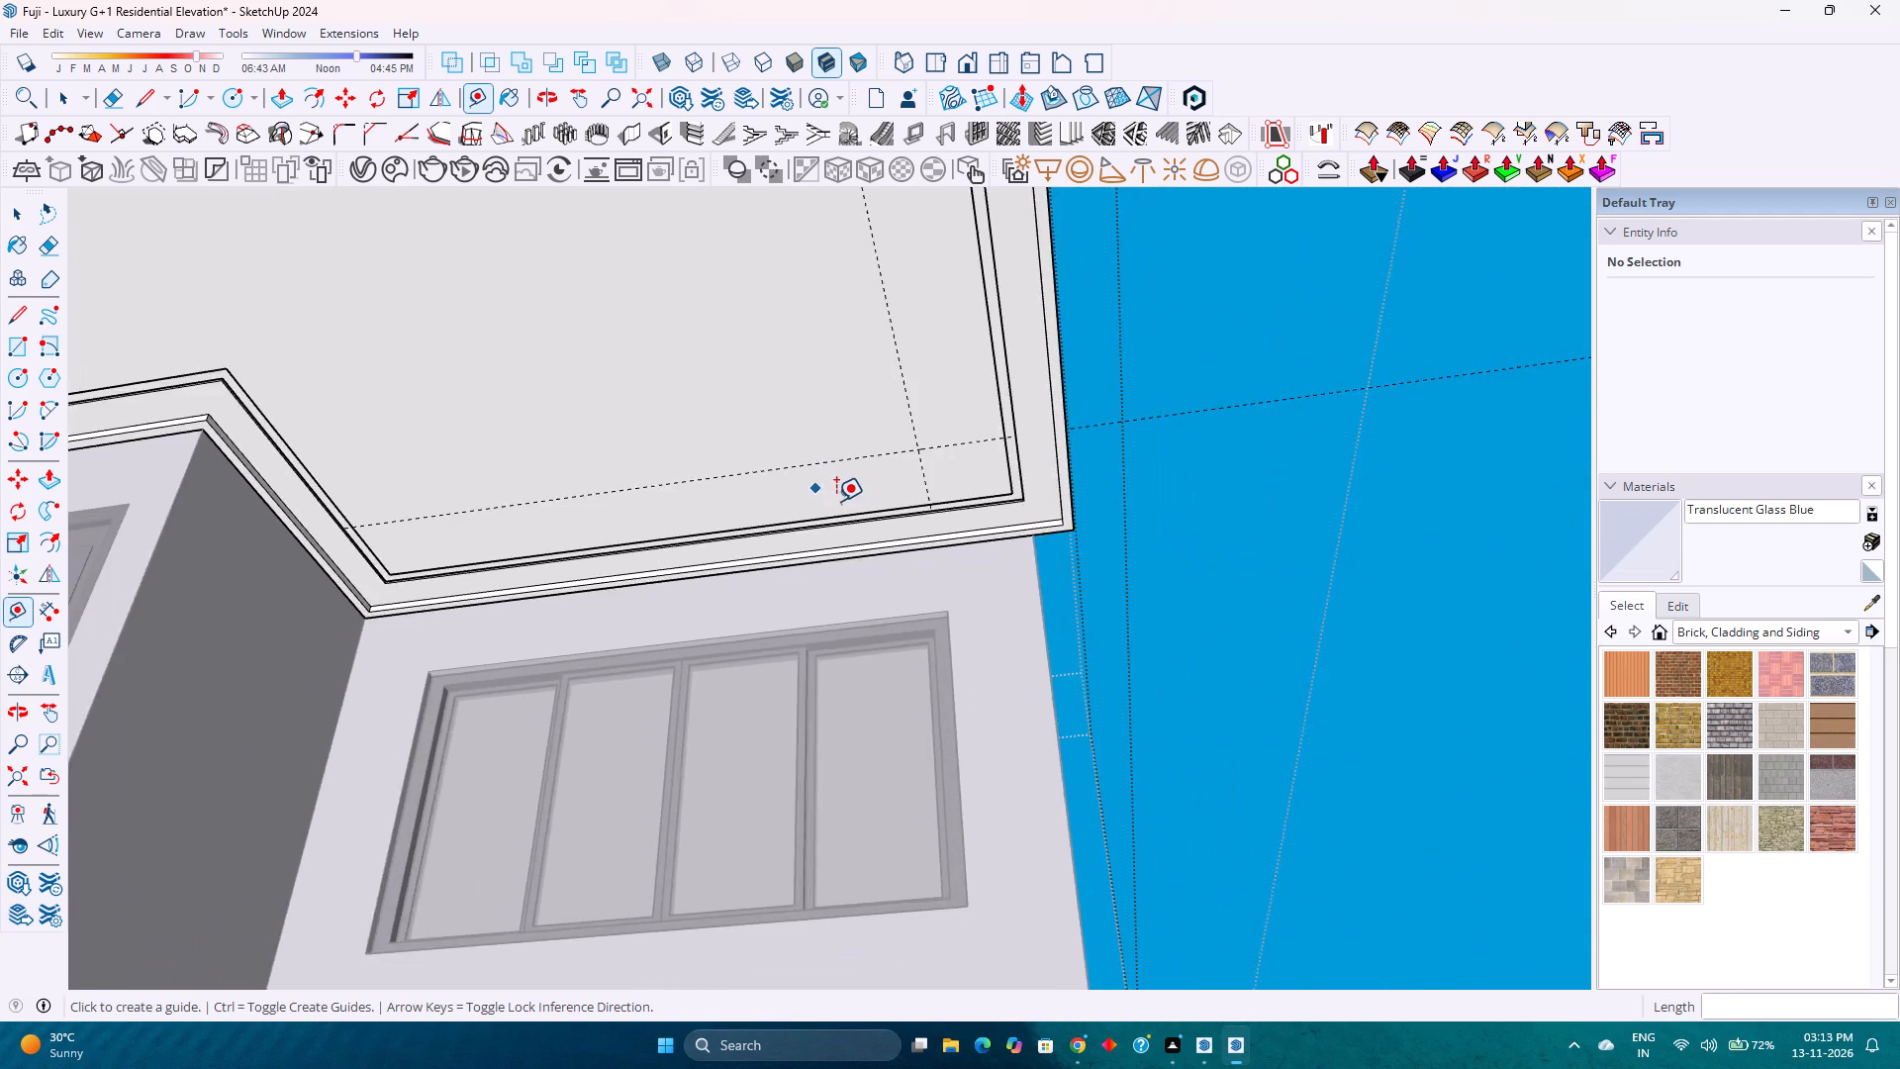
scroll(836, 501, "down", 7)
key("space")
Copy the three circles nearest the rounded end along the crosswise guide to the 1'6" guide crossing, dividing the distance into two equal intervals.
scroll(847, 507, "down", 5)
middle_click_drag(786, 467, 936, 625, "shift")
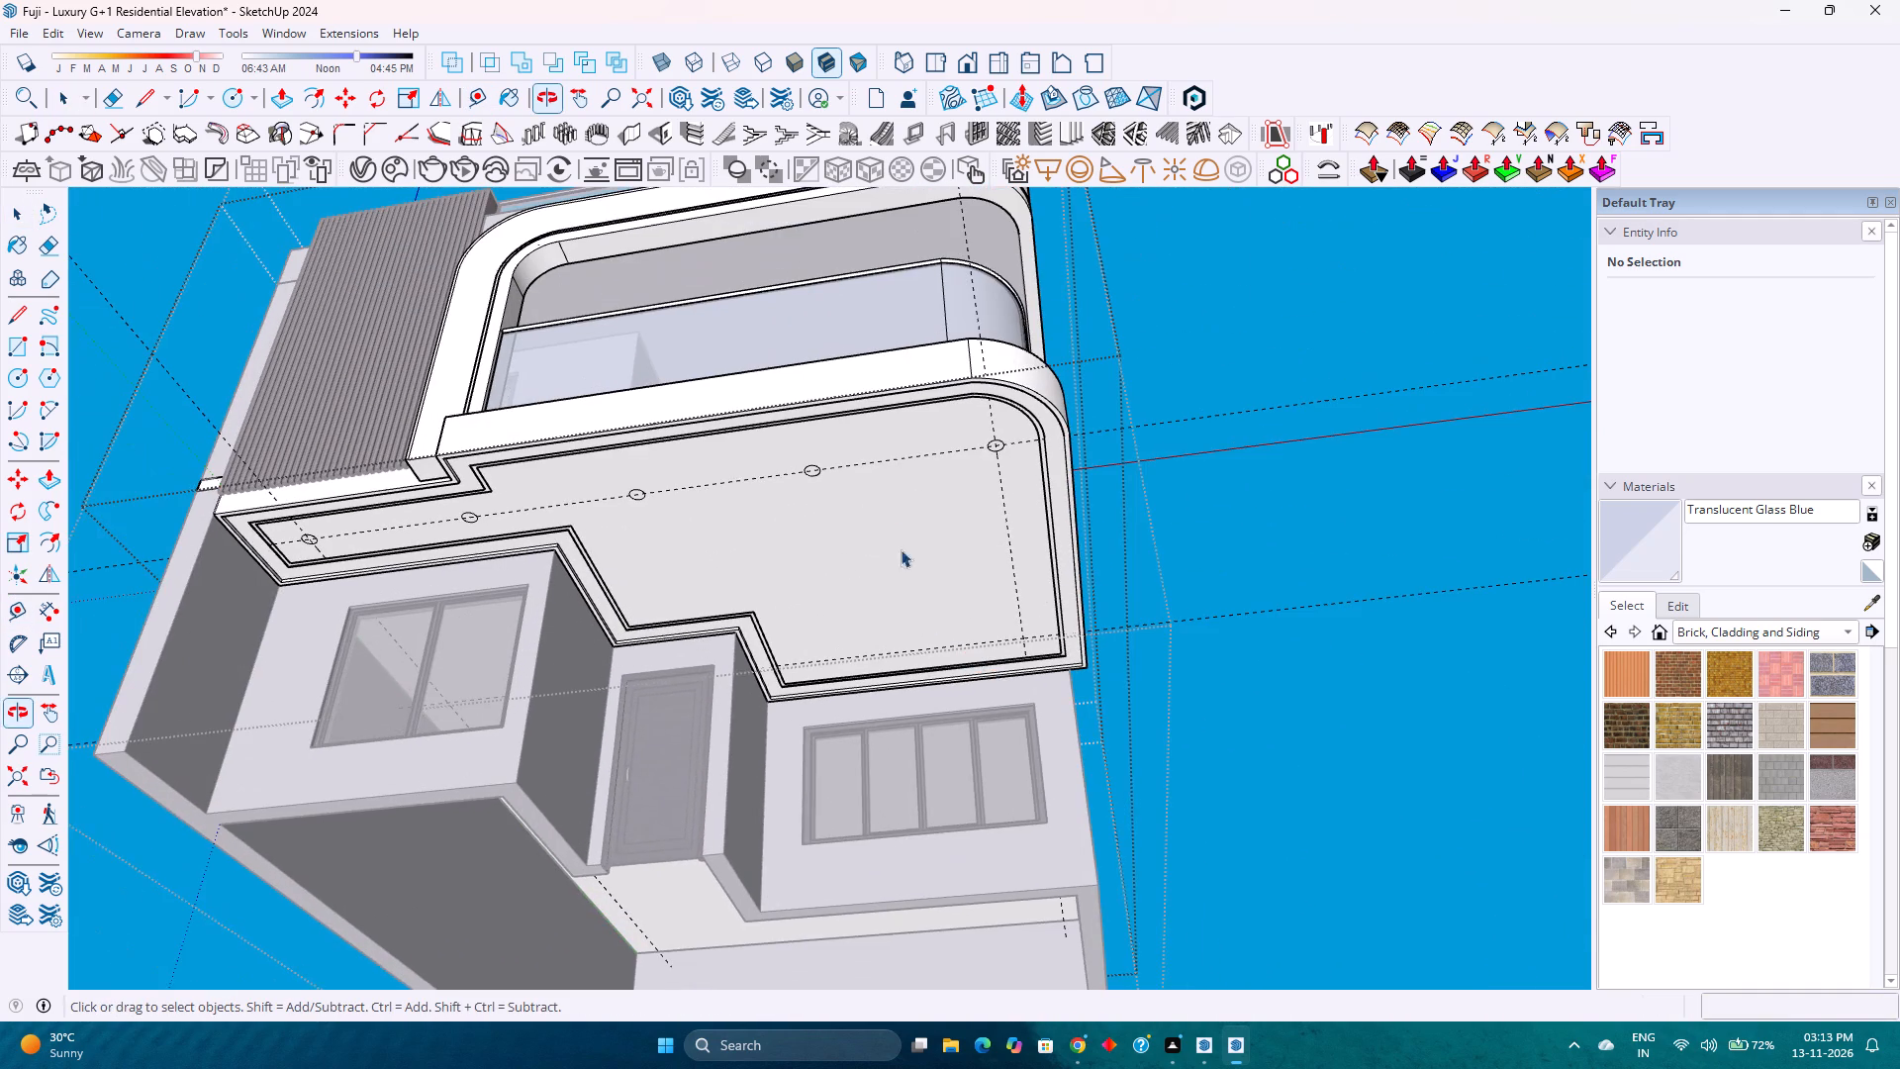
scroll(967, 445, "up", 11)
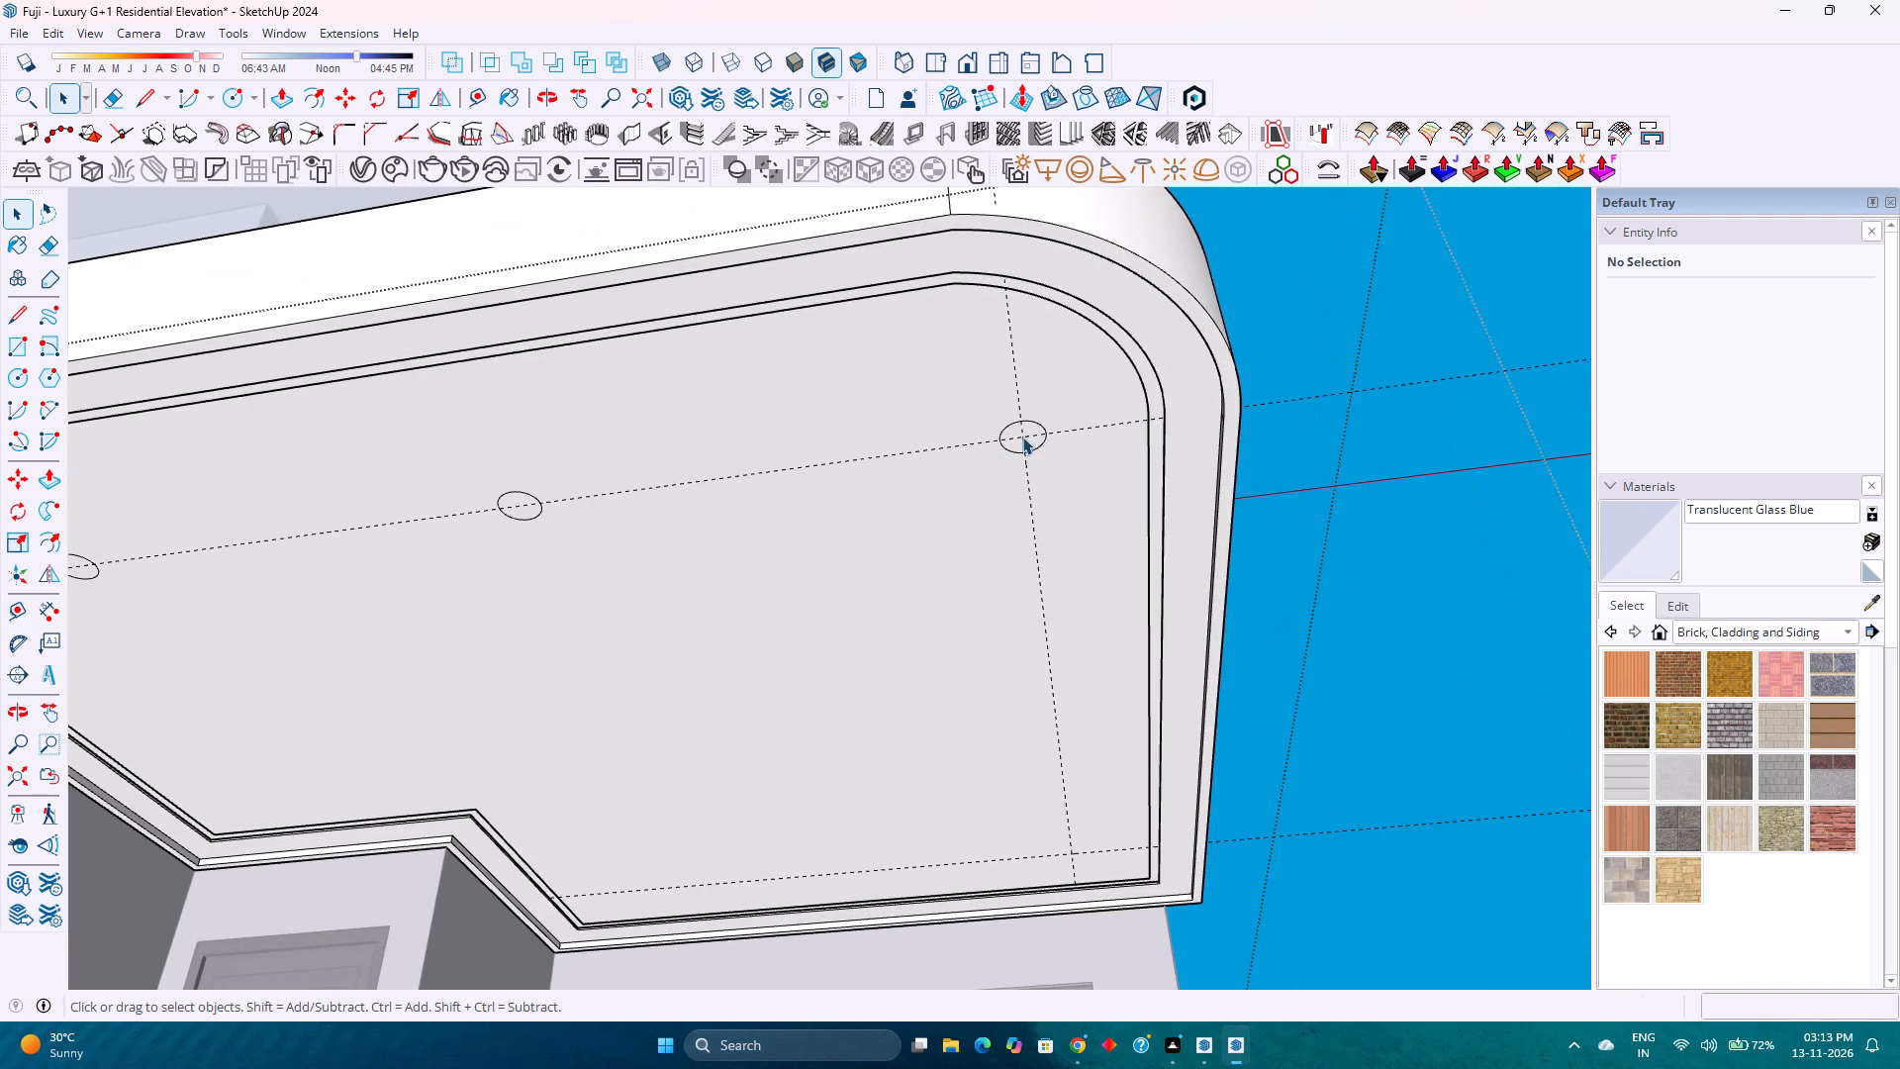
left_click(1032, 442)
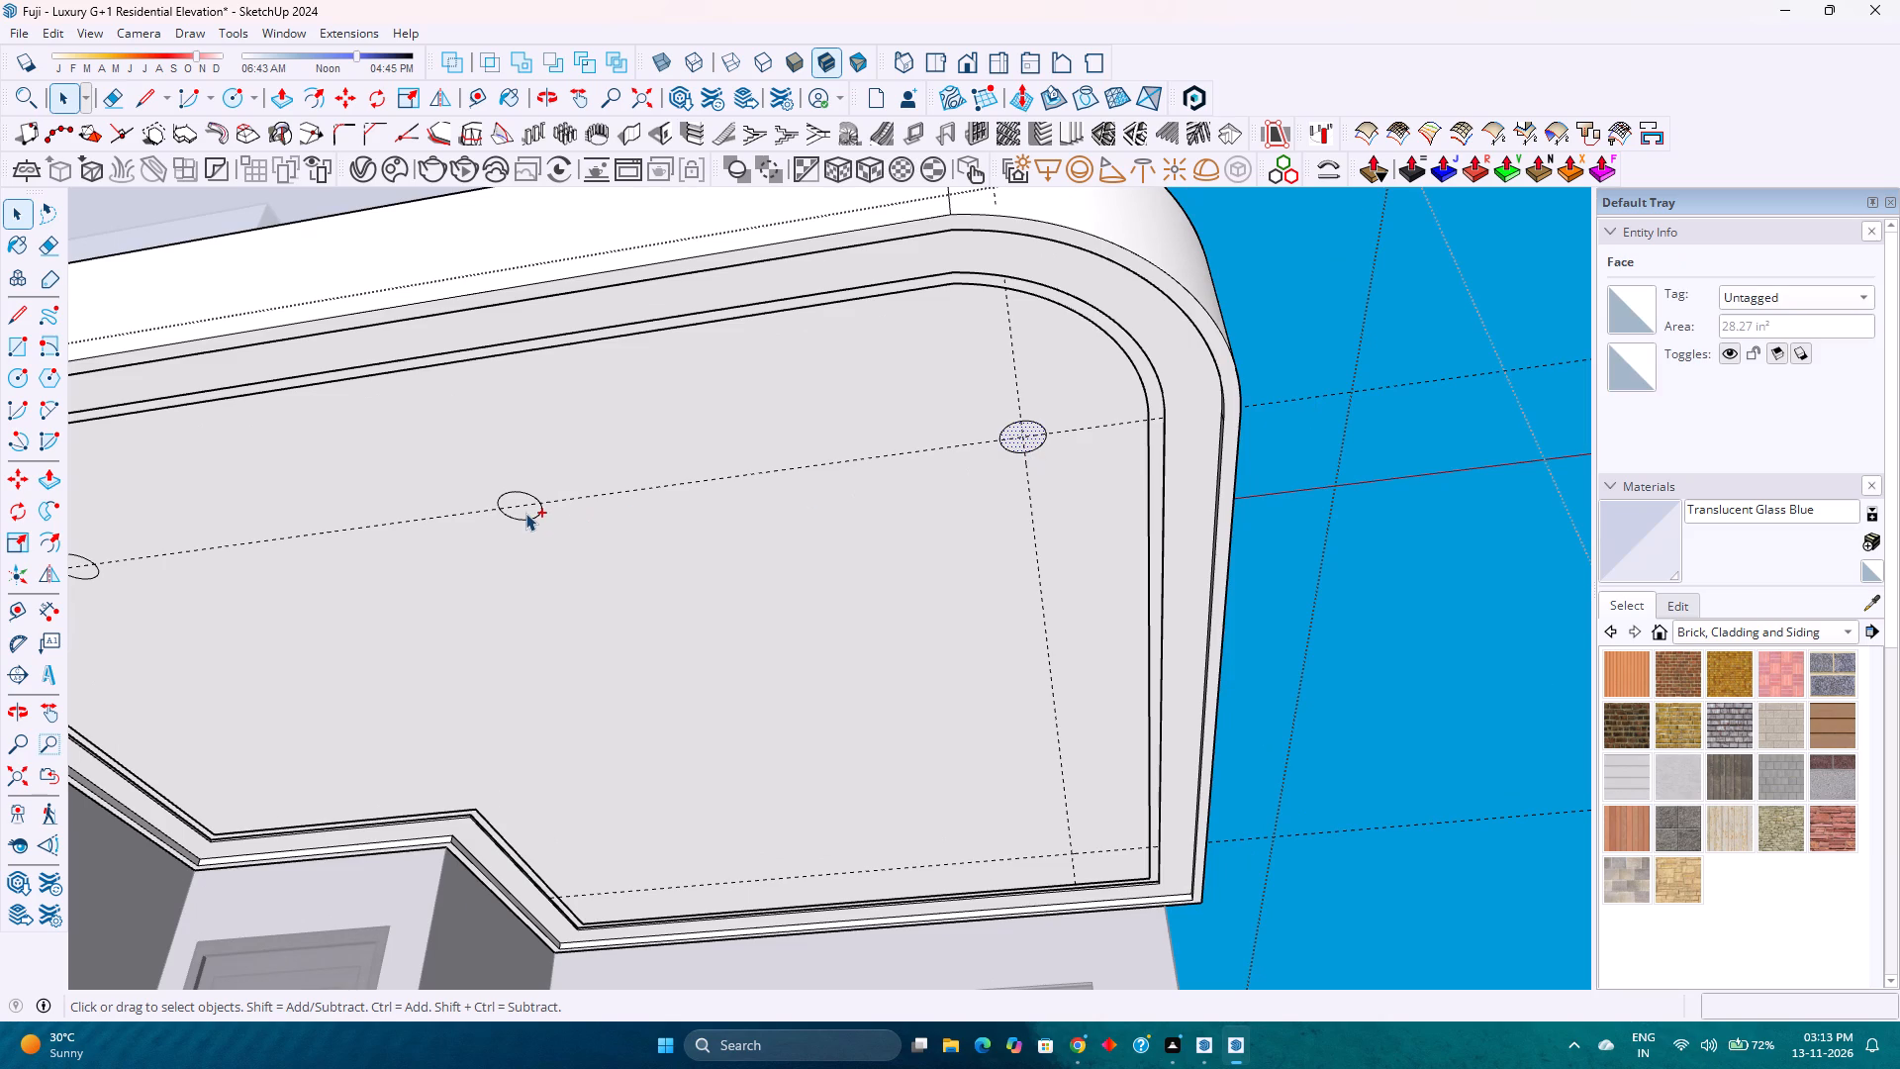
left_click(525, 513, "ctrl")
middle_click_drag(533, 521, 788, 567, "shift")
middle_click_drag(800, 568, 808, 568, "shift")
middle_click(810, 568, "shift")
scroll(374, 601, "up", 3)
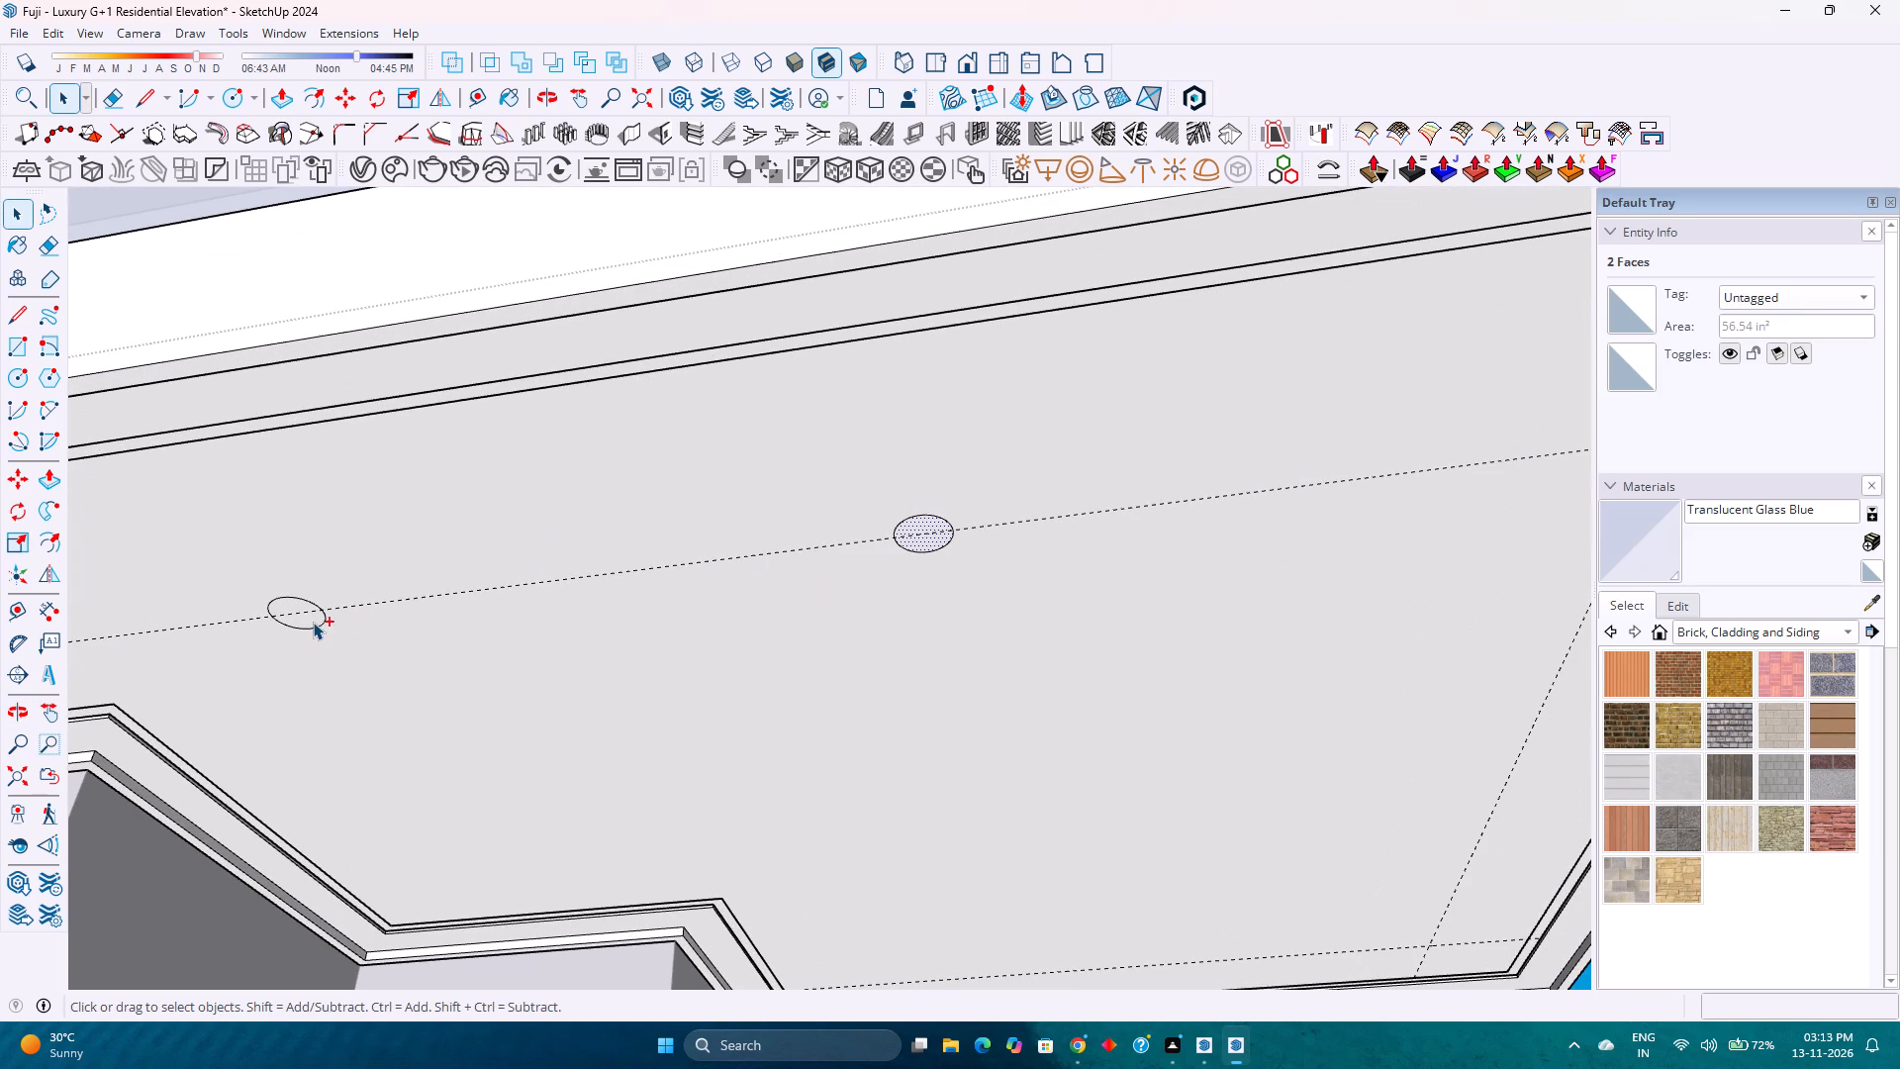
left_click(310, 619, "ctrl")
scroll(462, 607, "down", 13)
key("m")
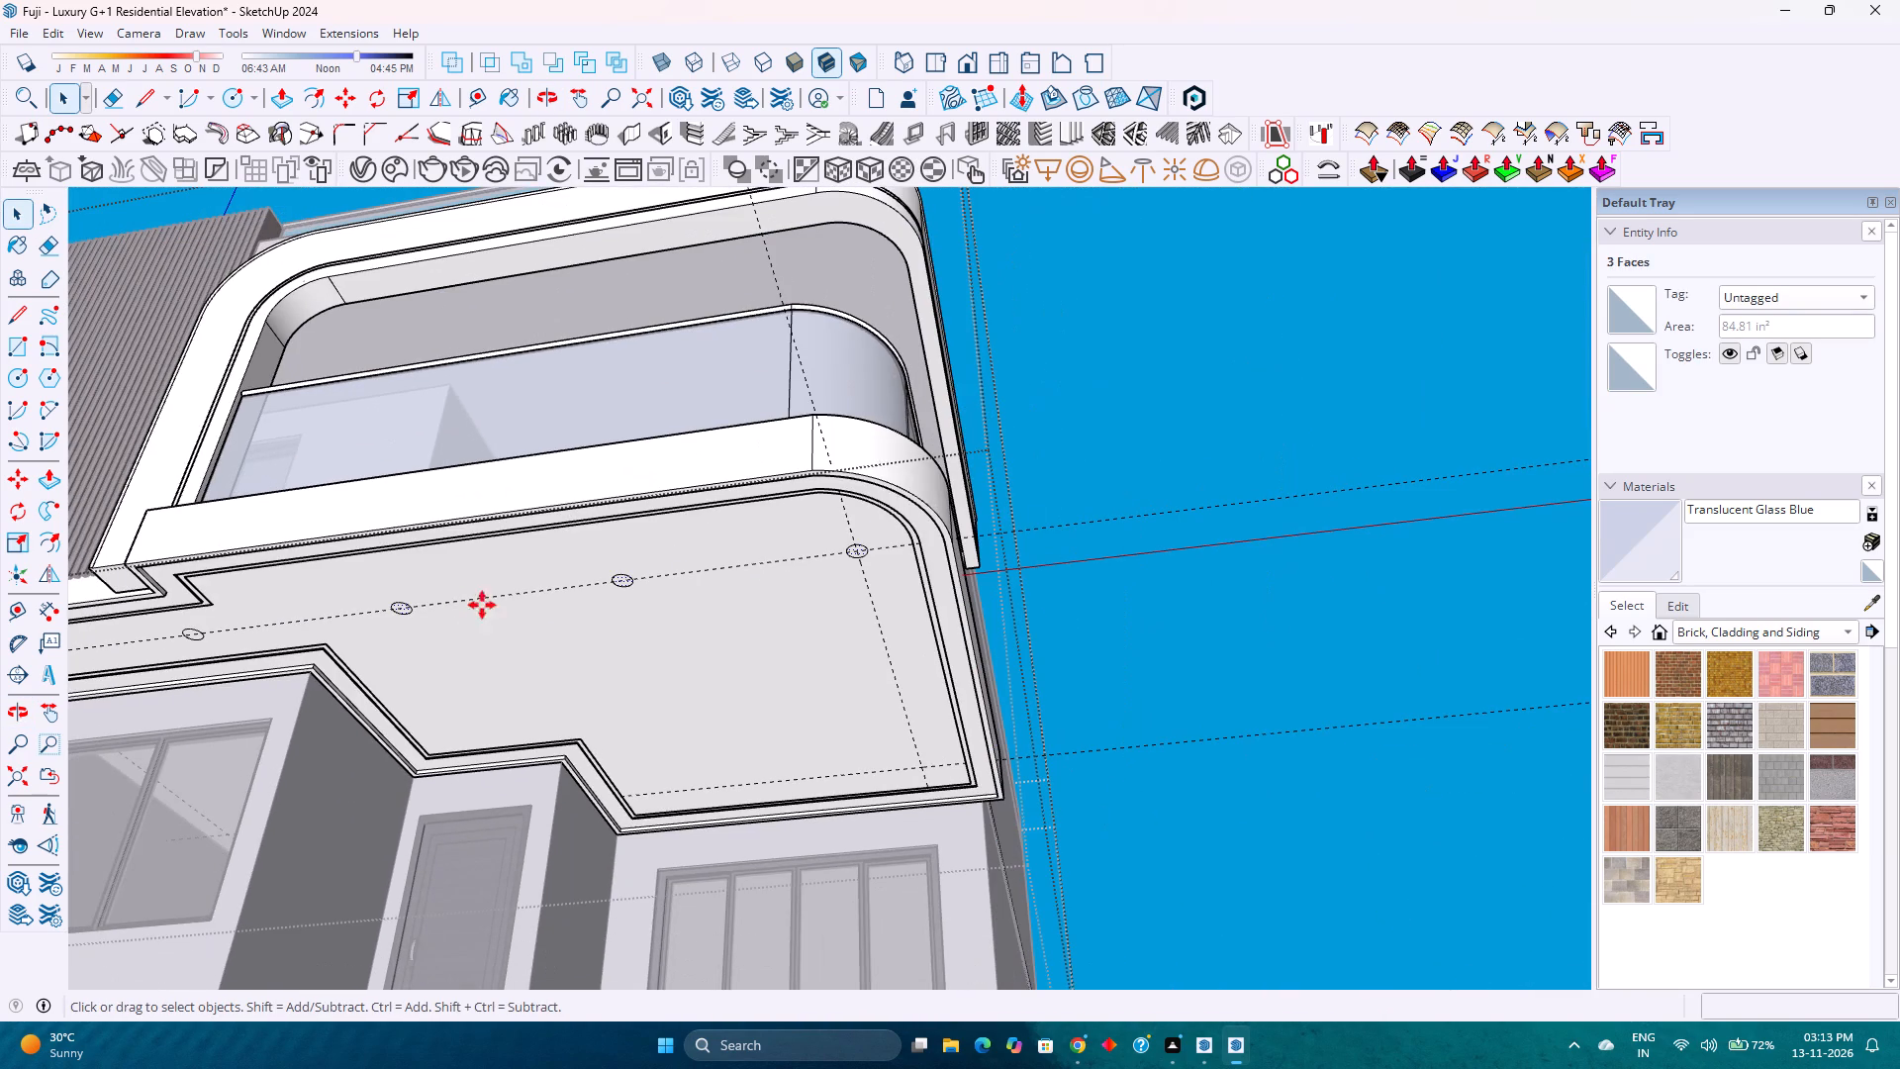
scroll(883, 535, "up", 11)
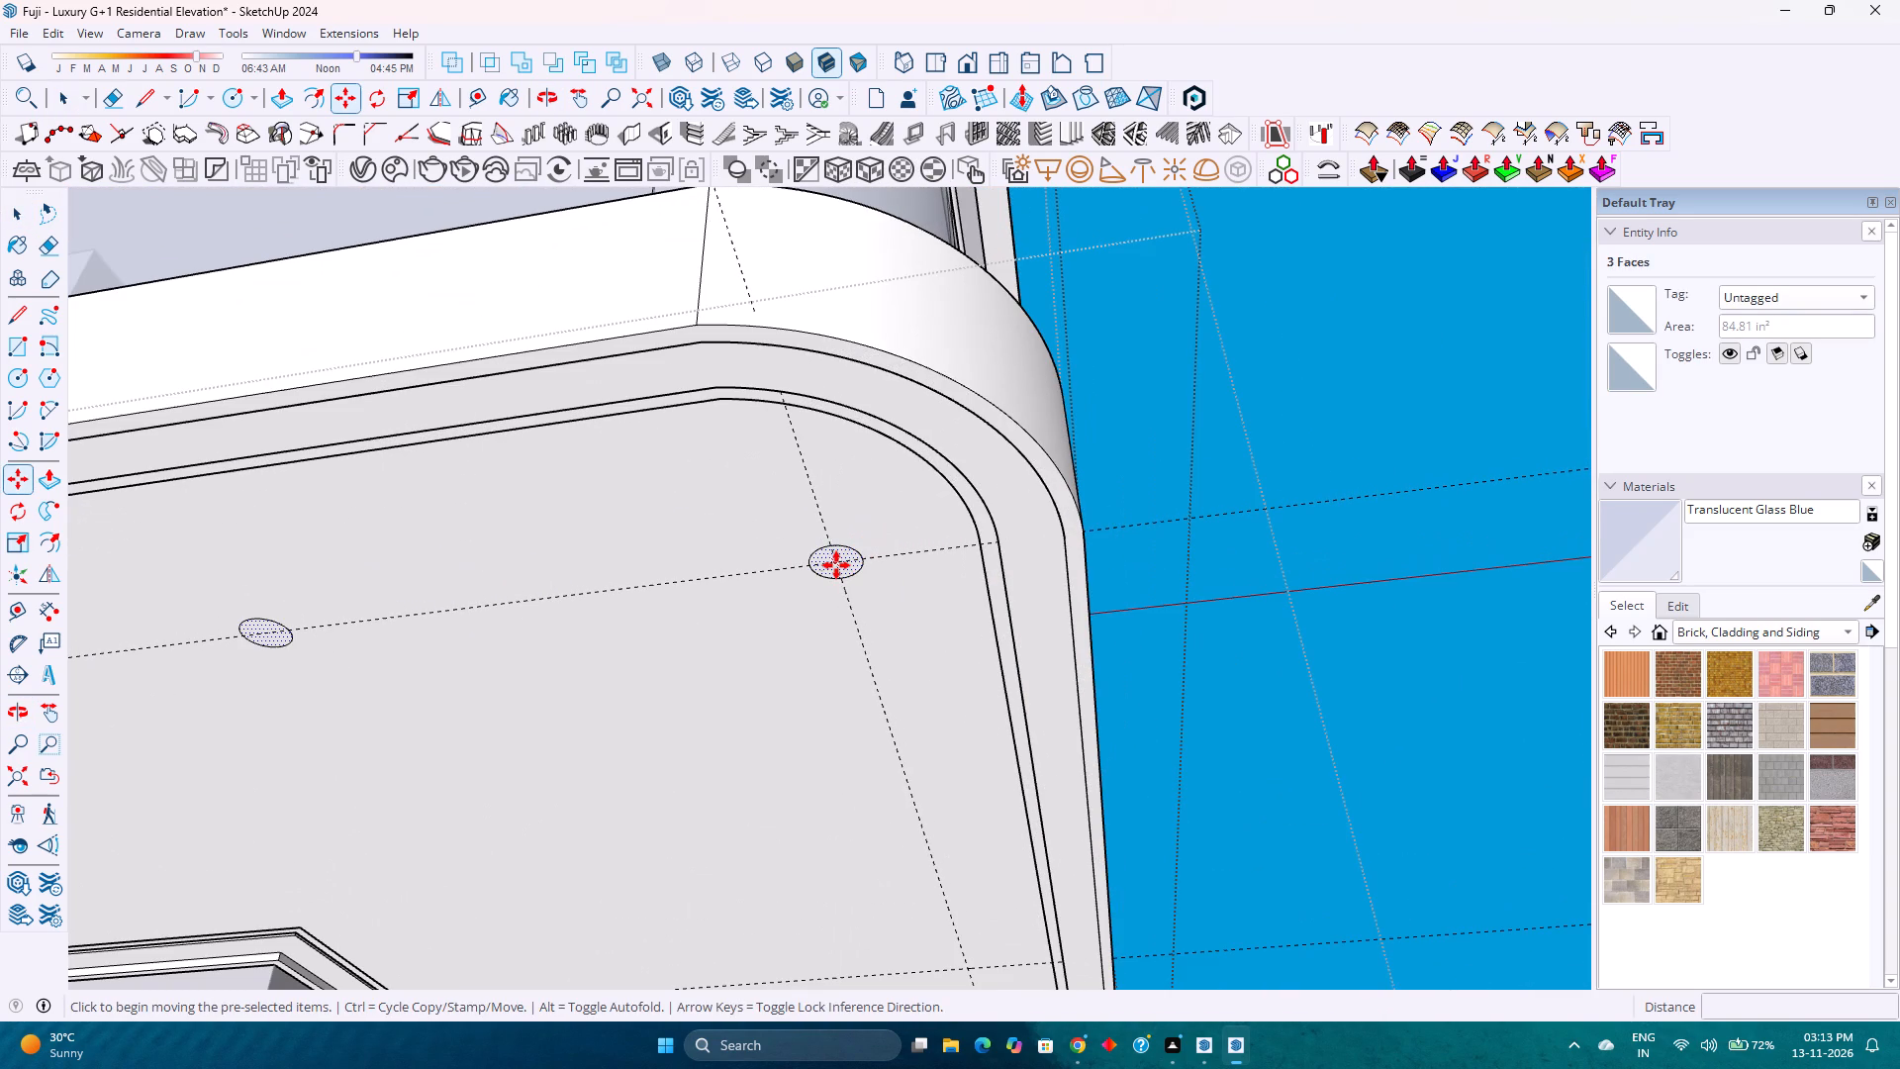
left_click(836, 565)
scroll(863, 632, "down", 3)
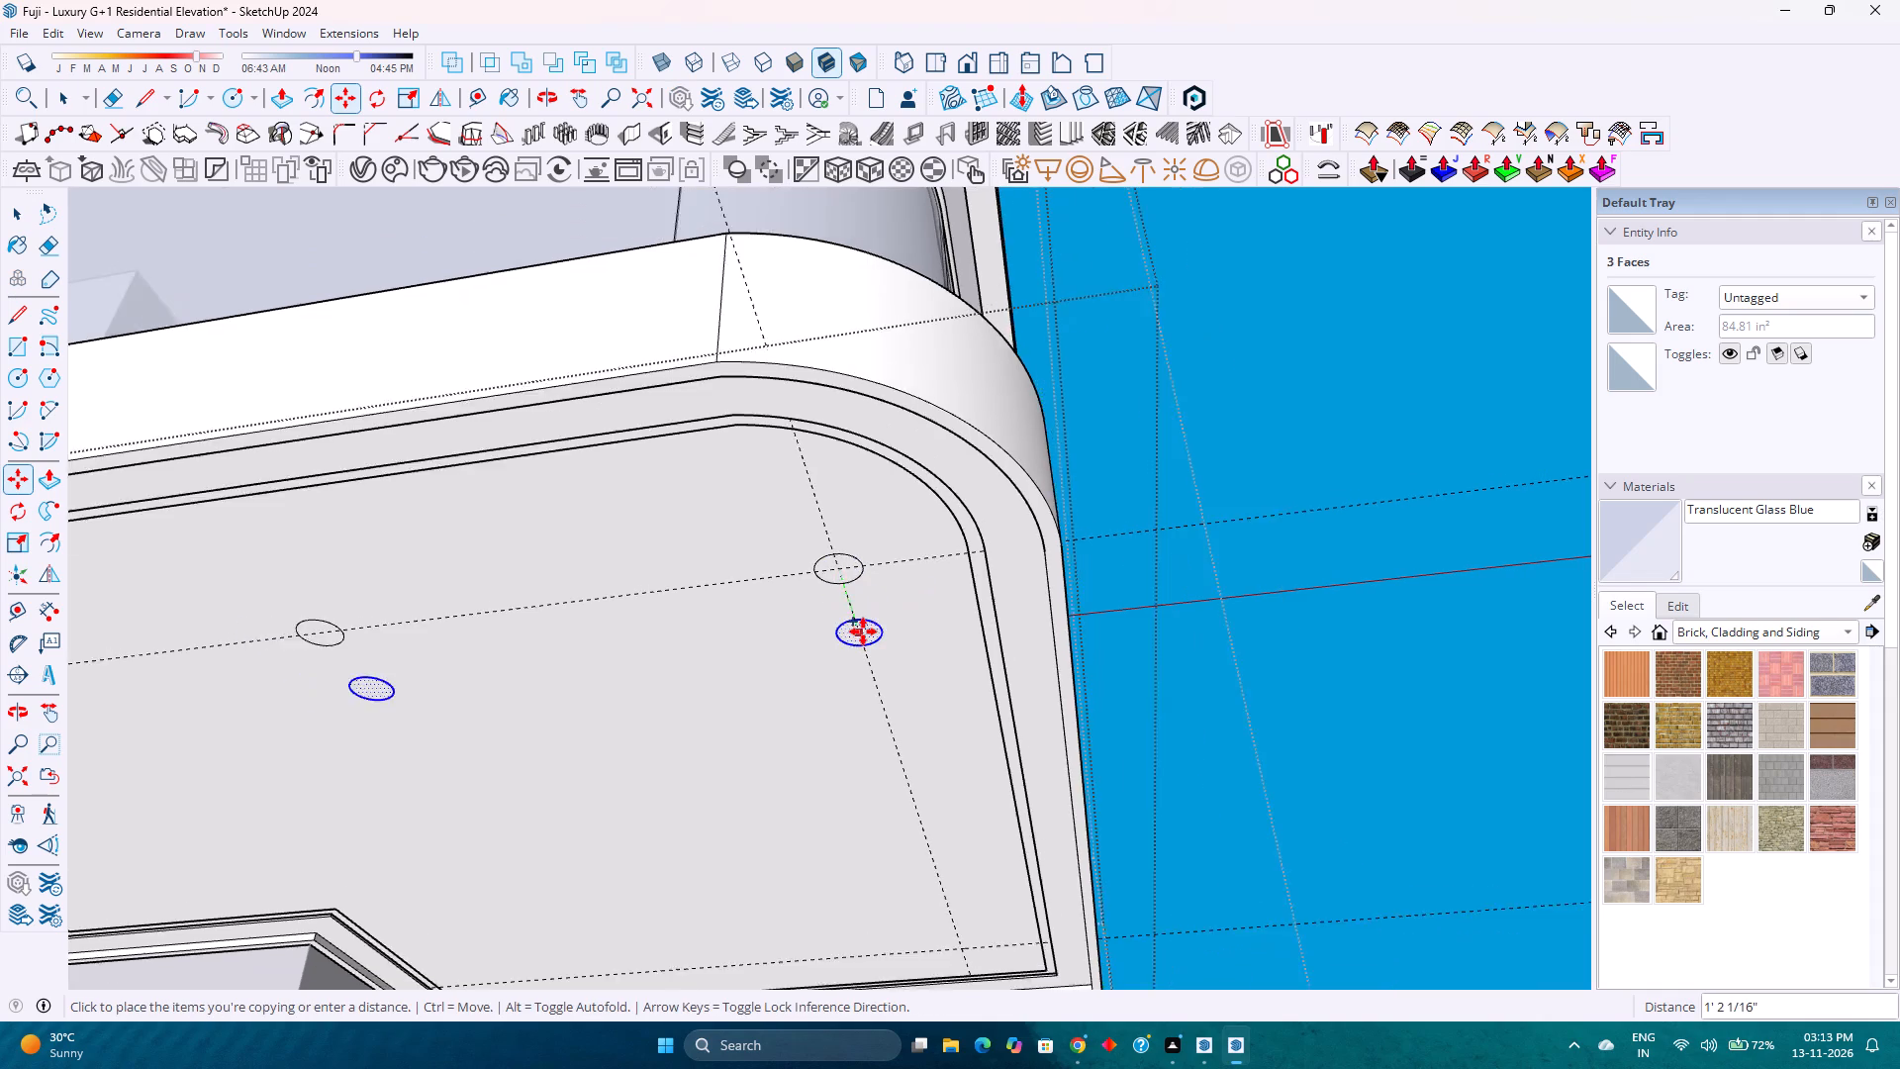
scroll(863, 632, "down", 6)
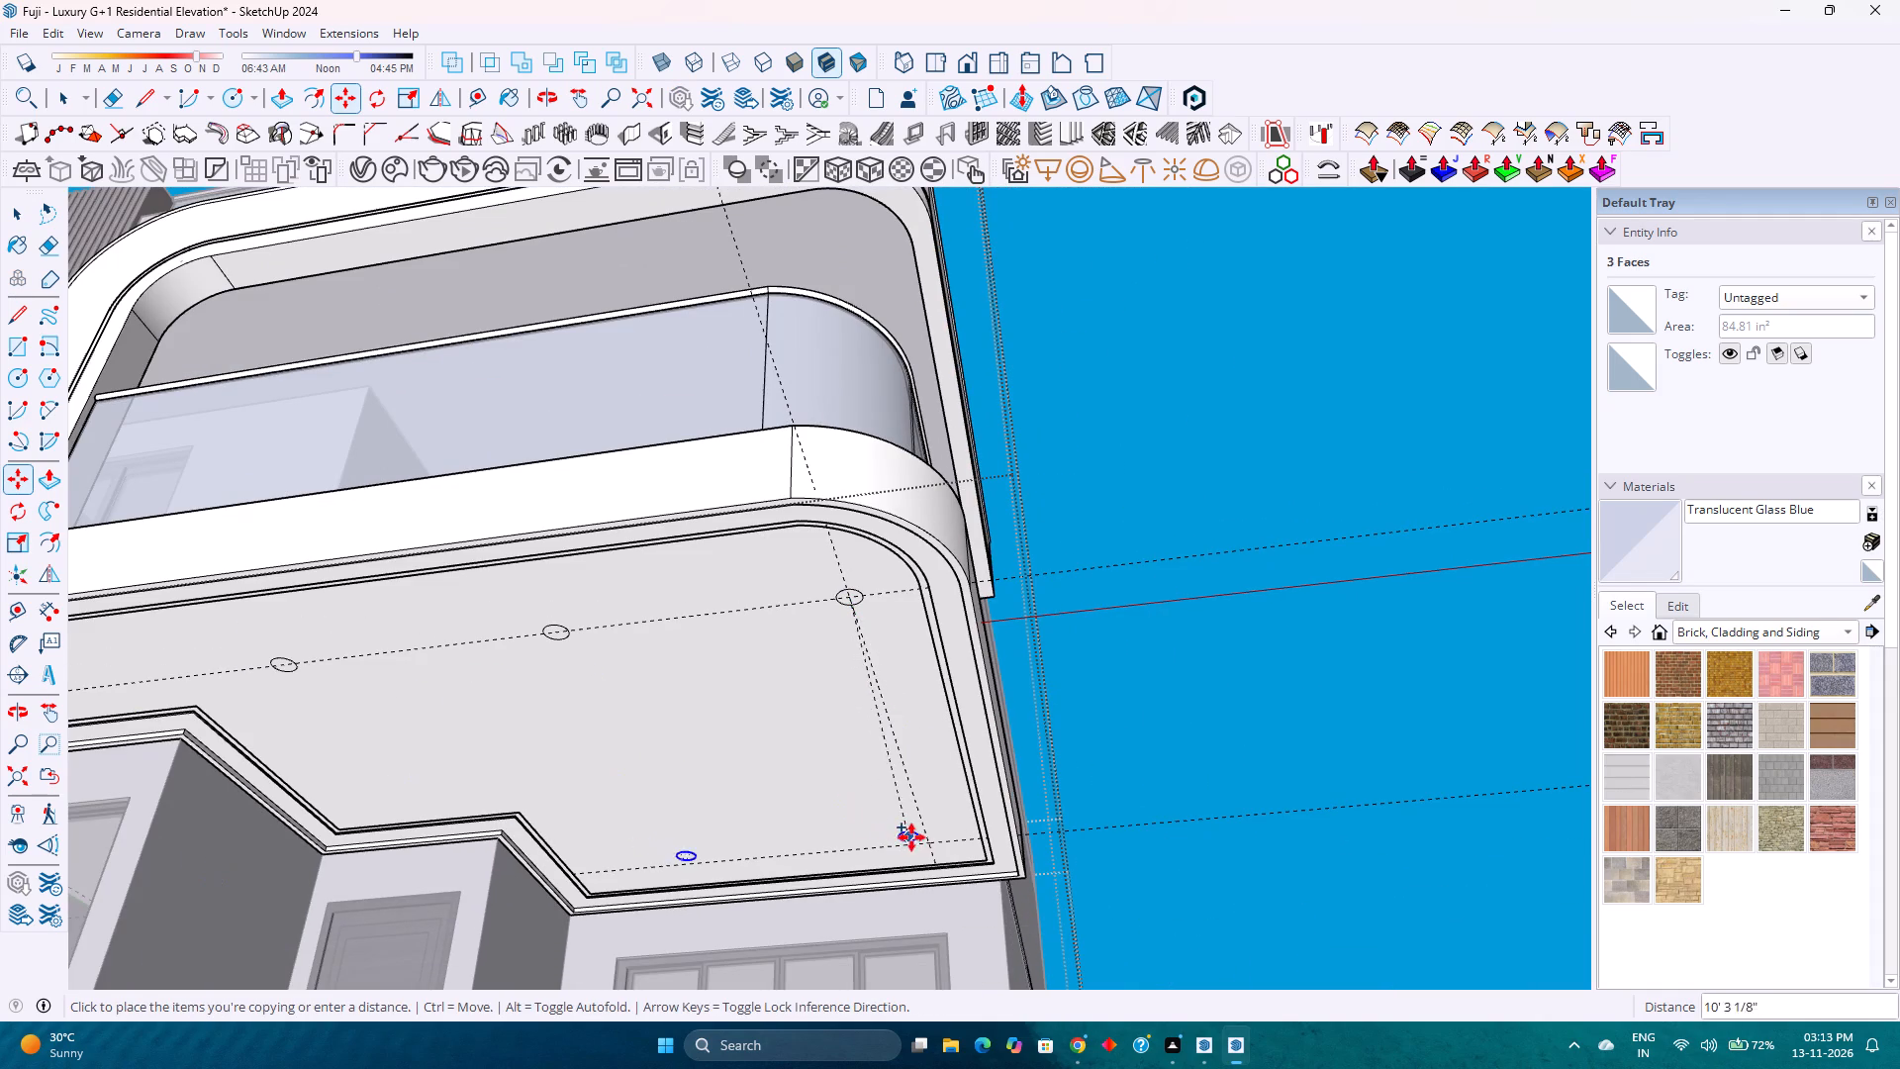
scroll(930, 849, "up", 6)
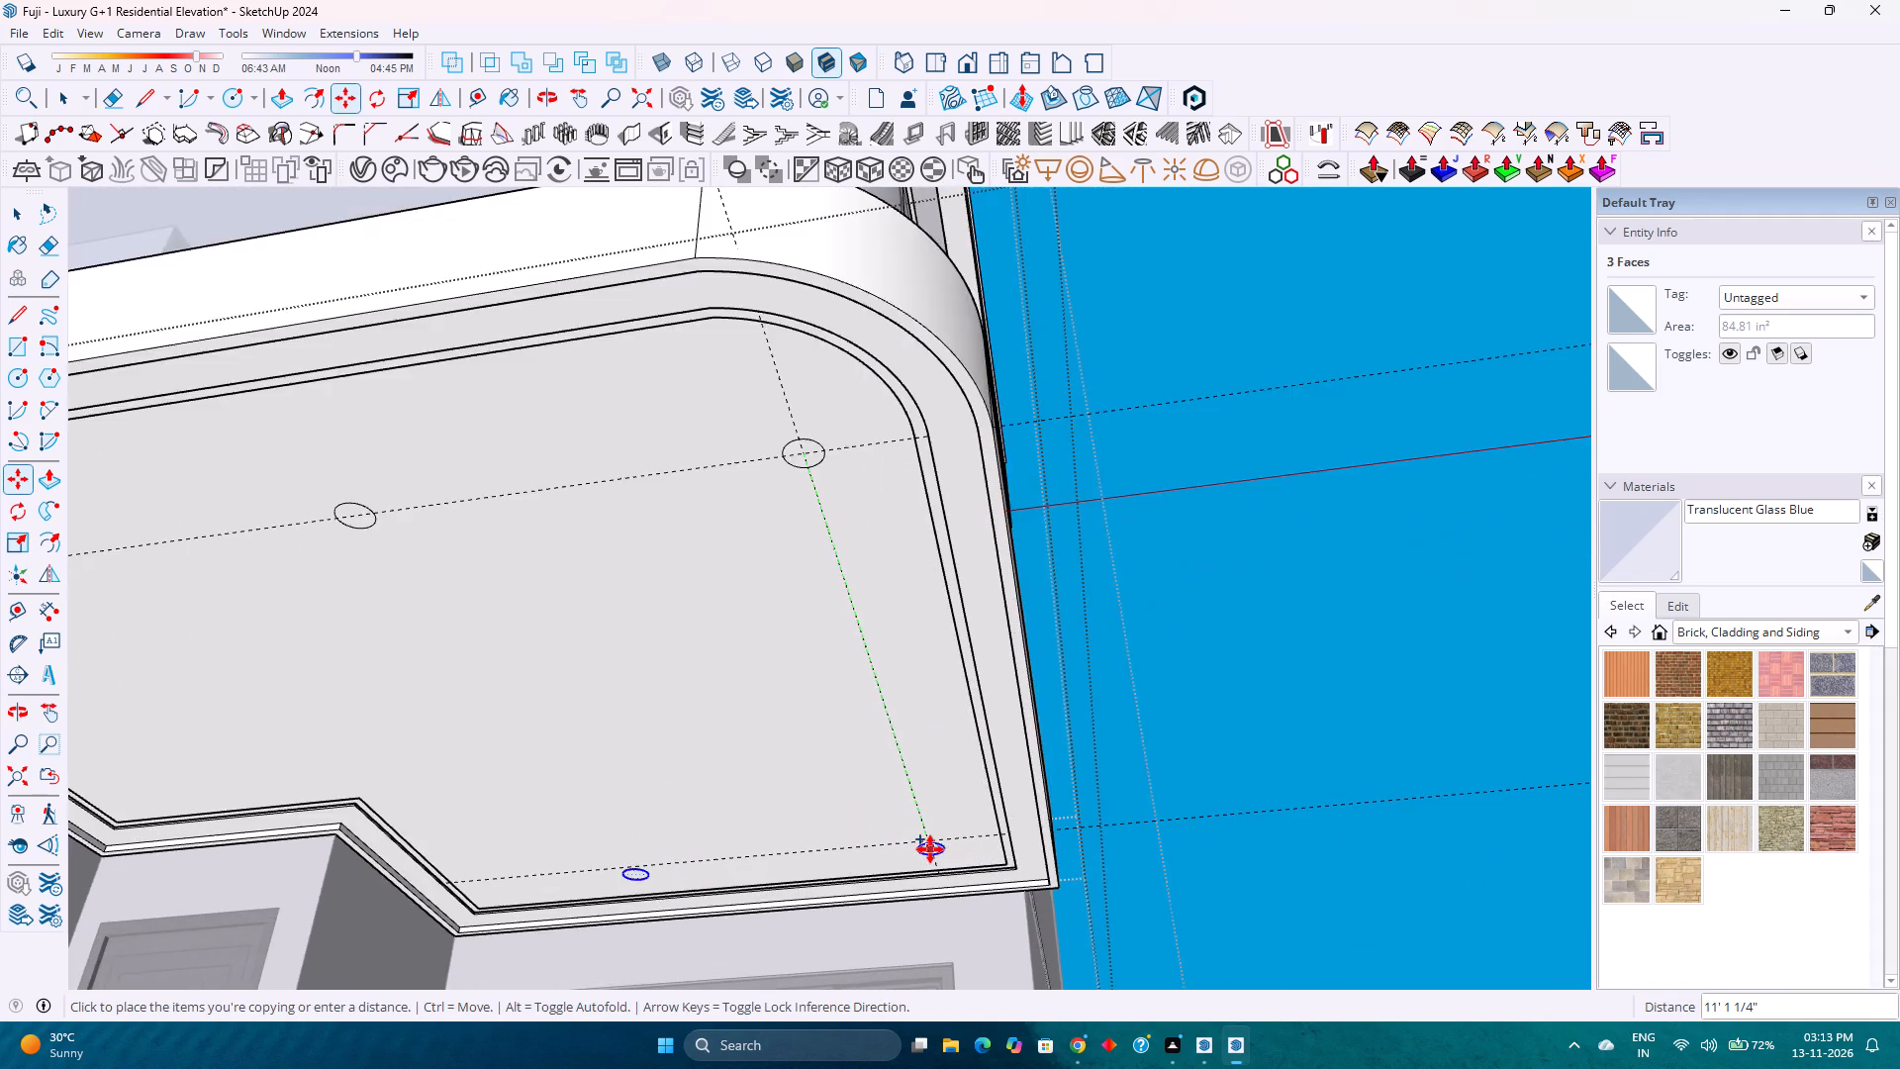
scroll(930, 849, "up", 6)
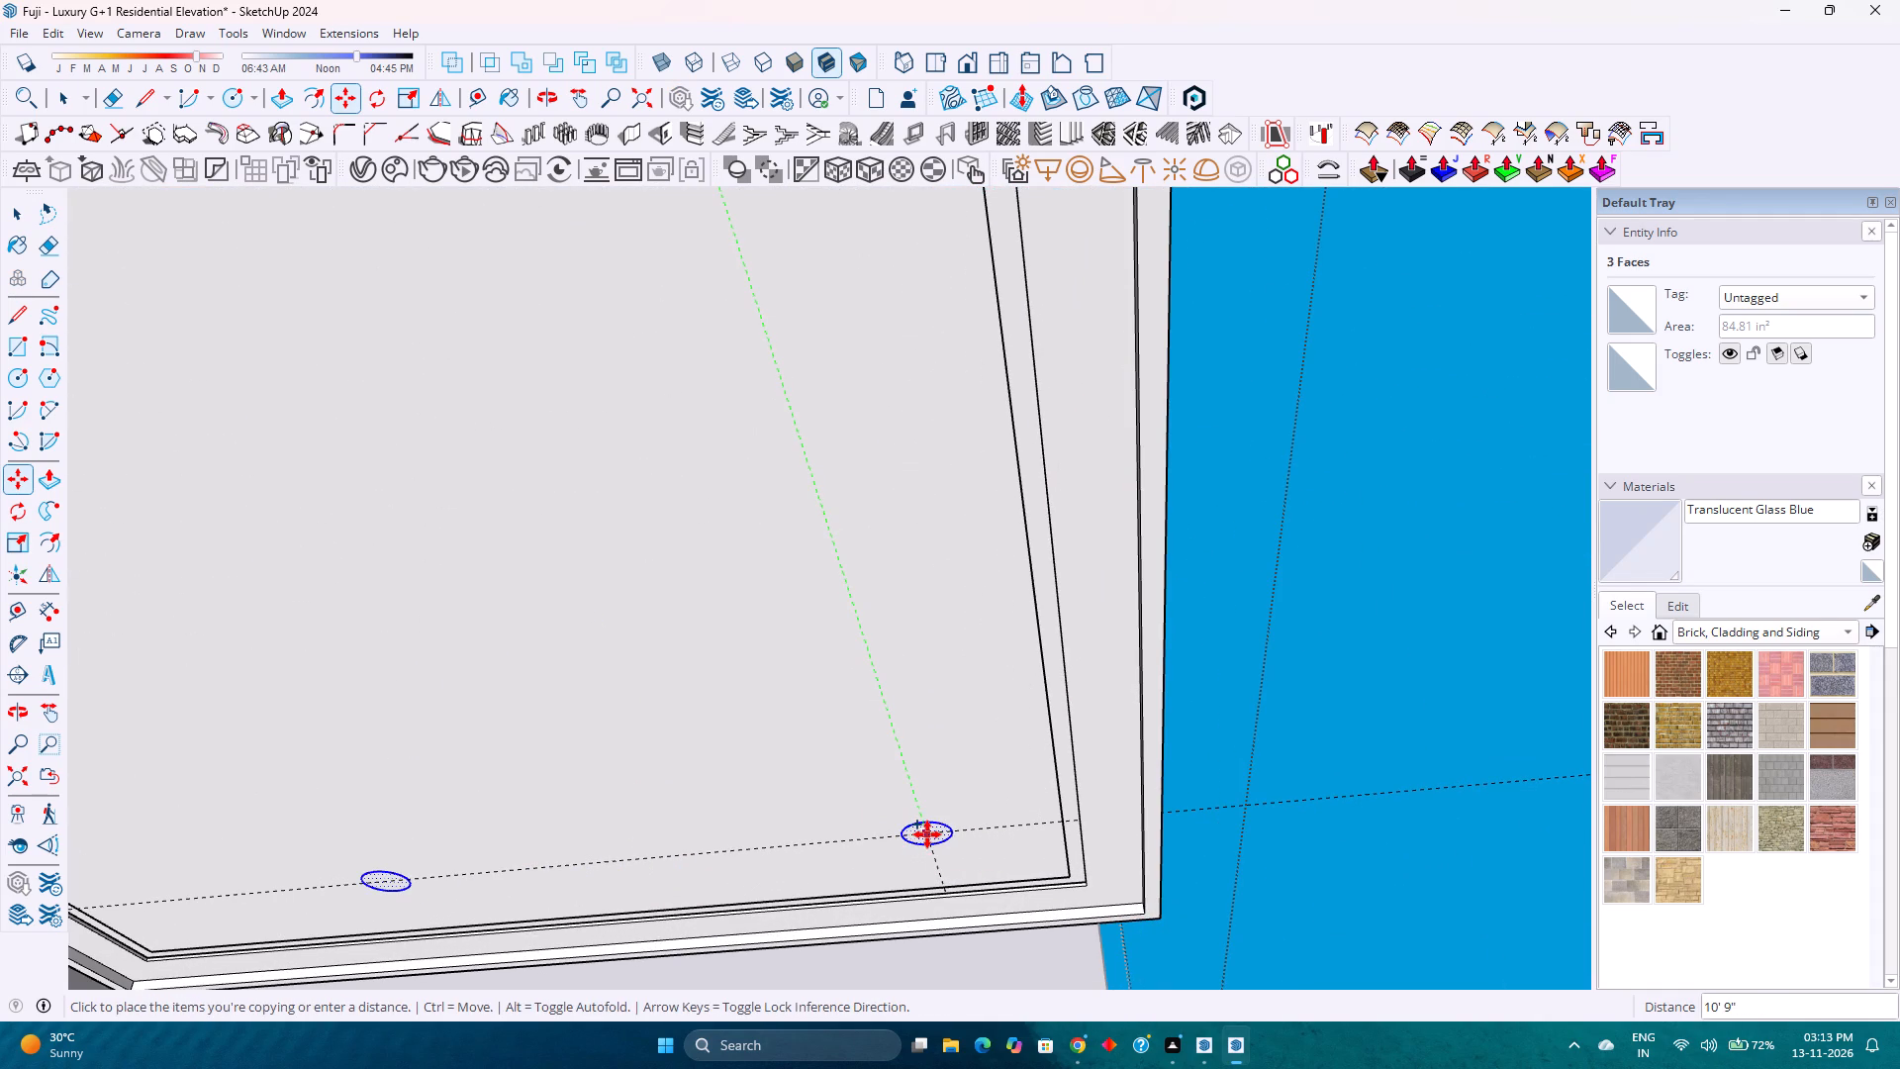
left_click(927, 834)
scroll(927, 822, "down", 18)
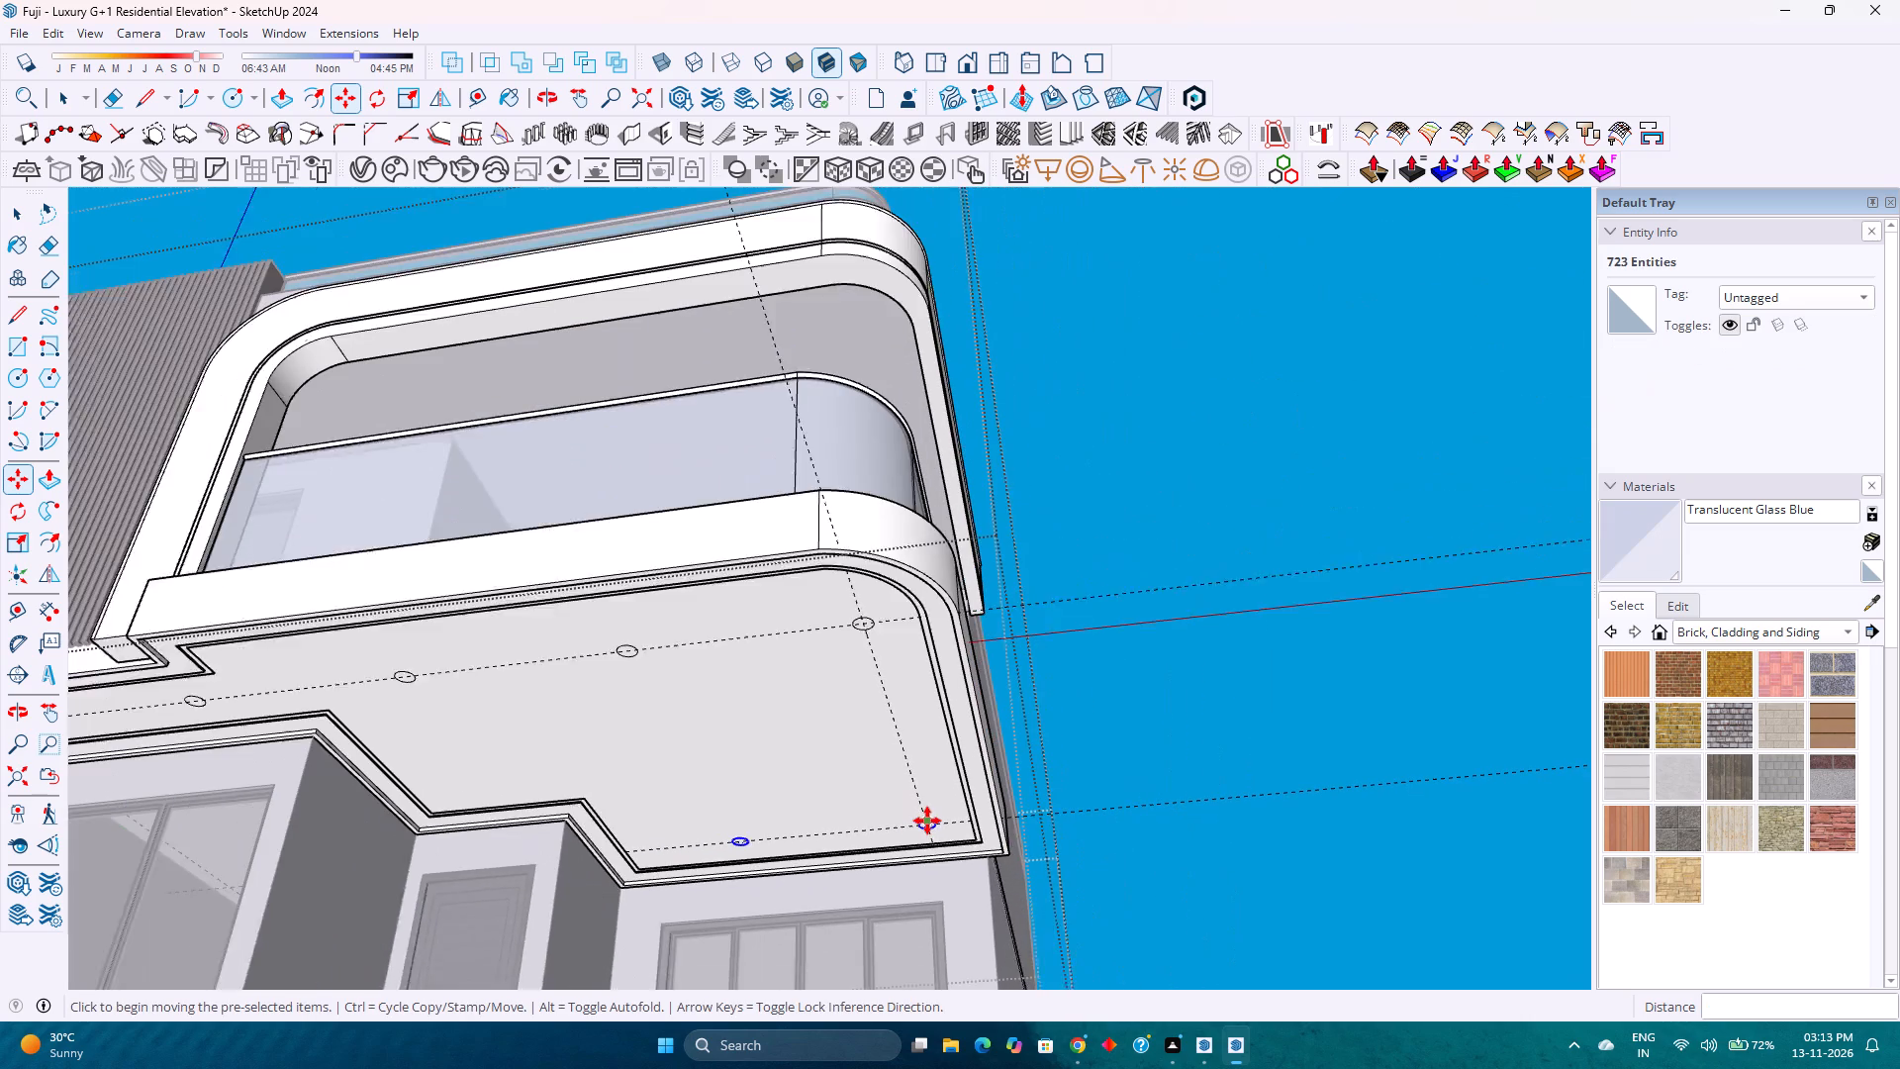
key("slash")
key("2")
key("Return")
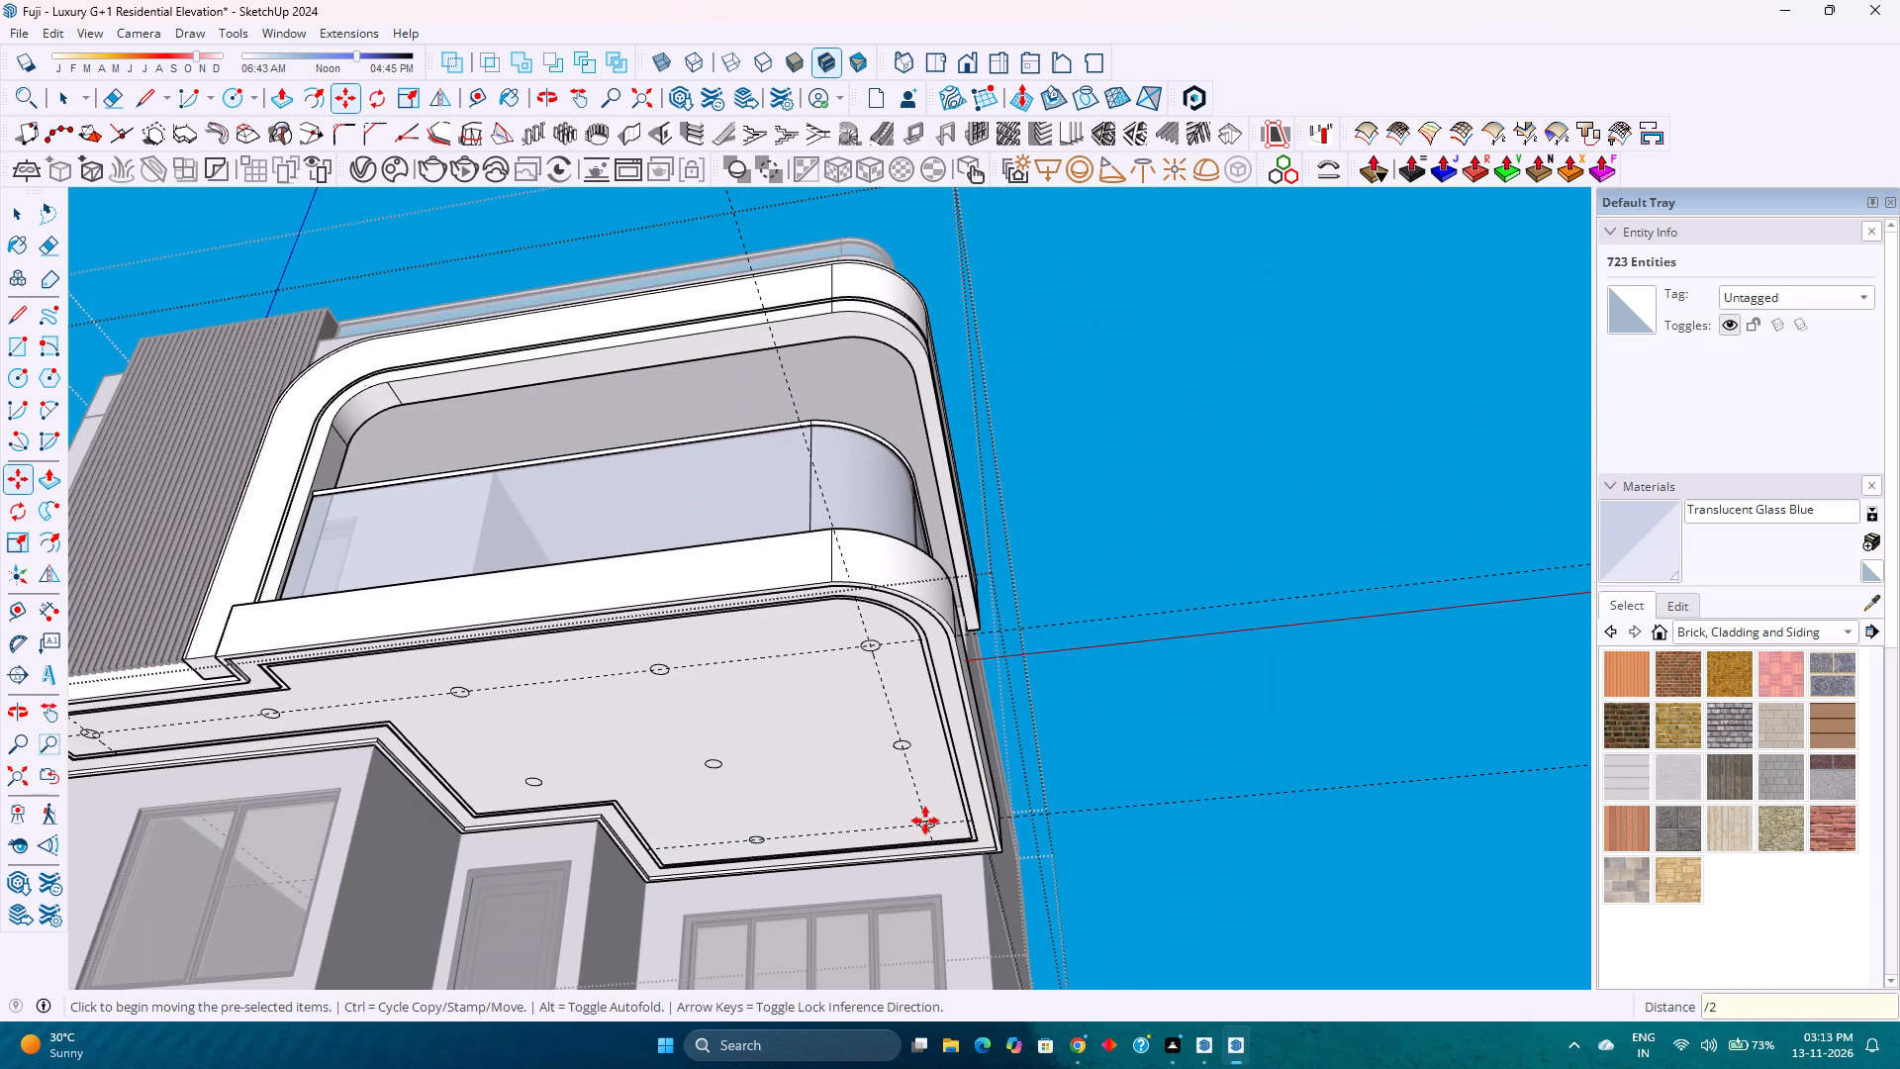
key("space")
key("Escape")
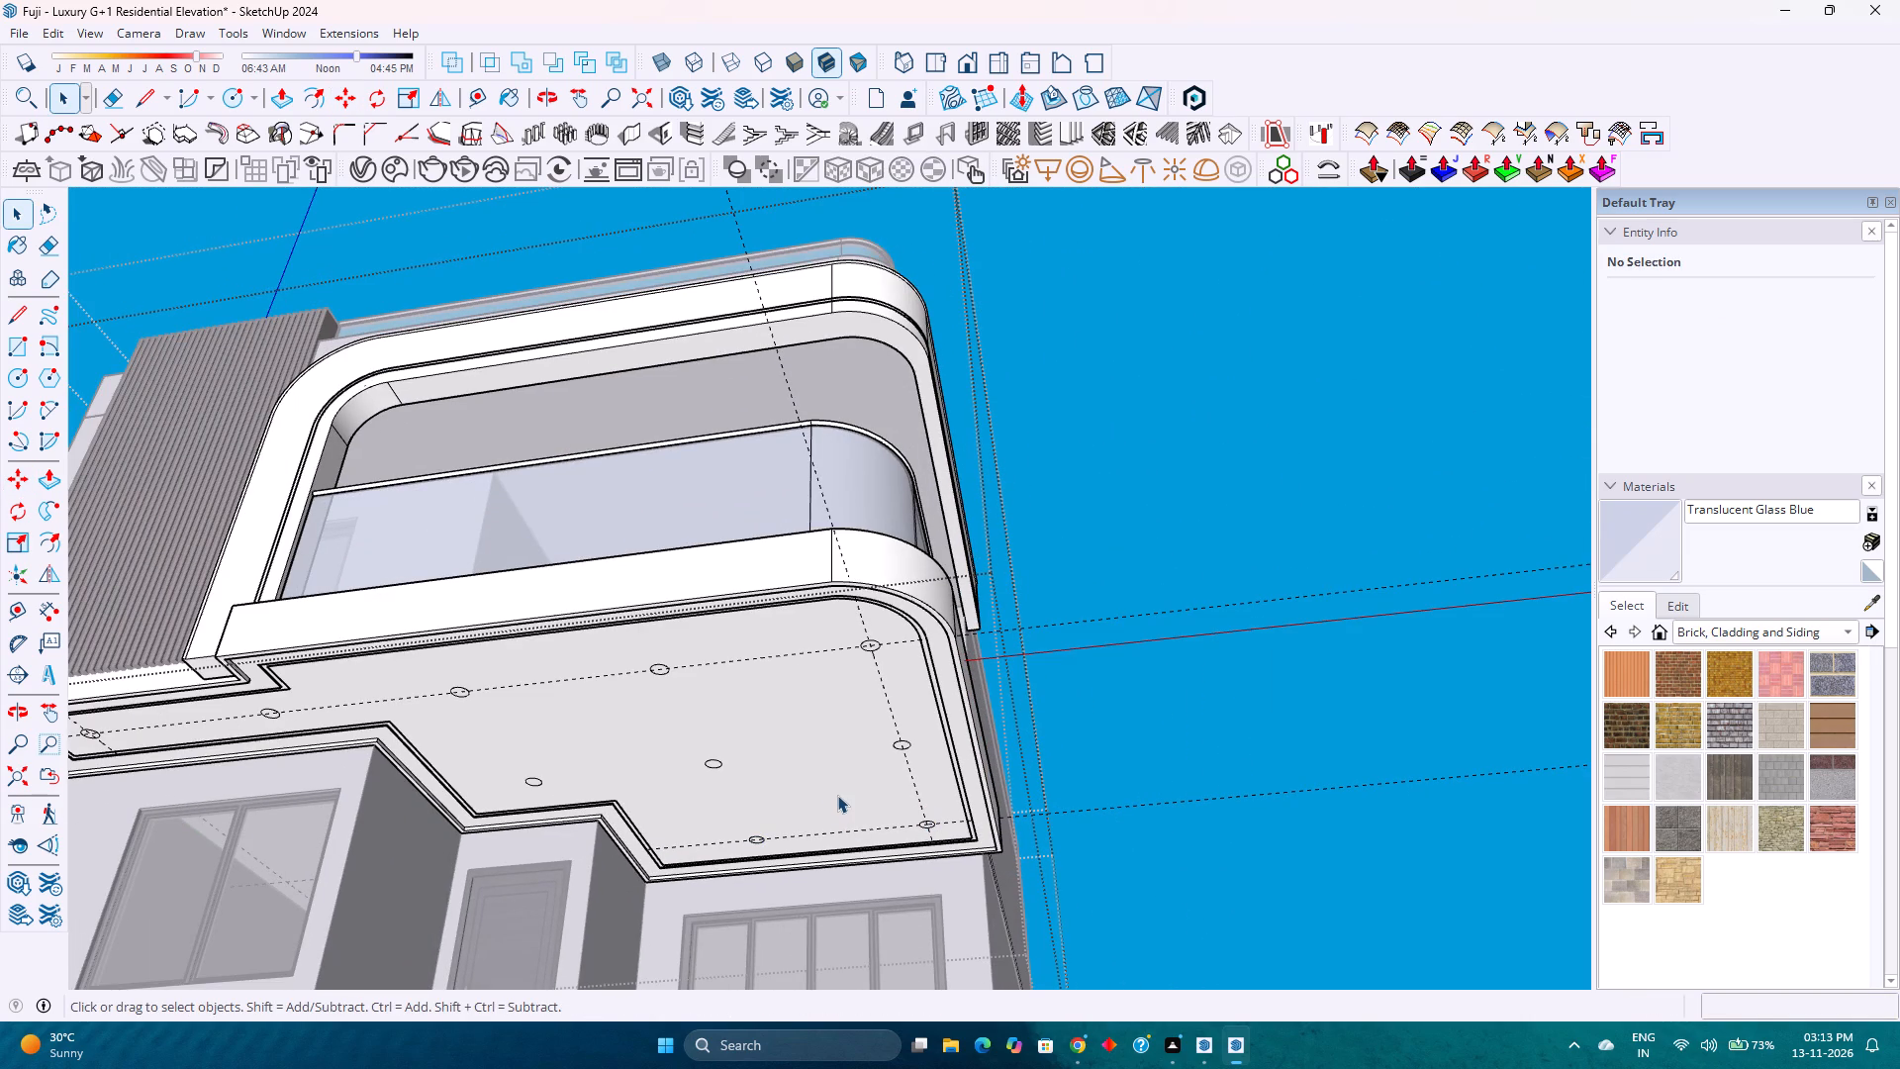
Hide the ground-floor wall group with the windows and door.
left_click(662, 898)
right_click(656, 902)
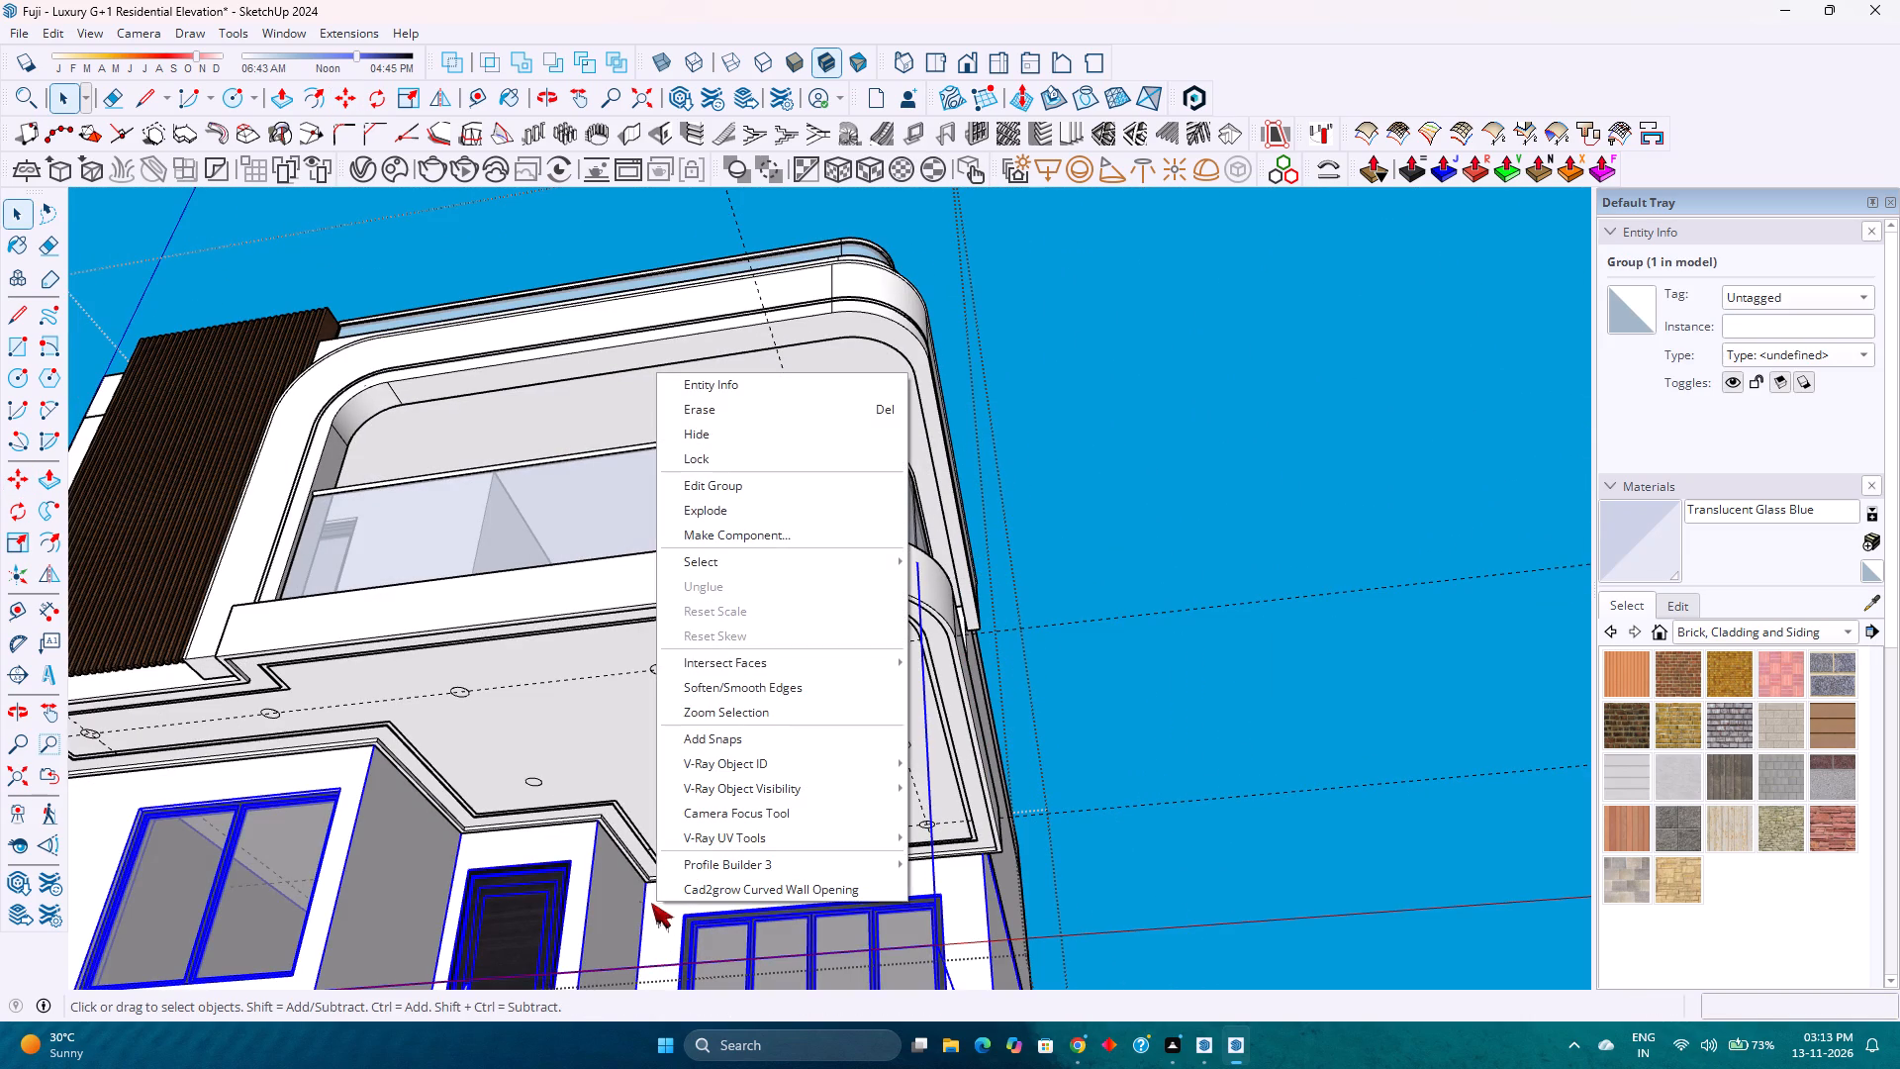
left_click(700, 430)
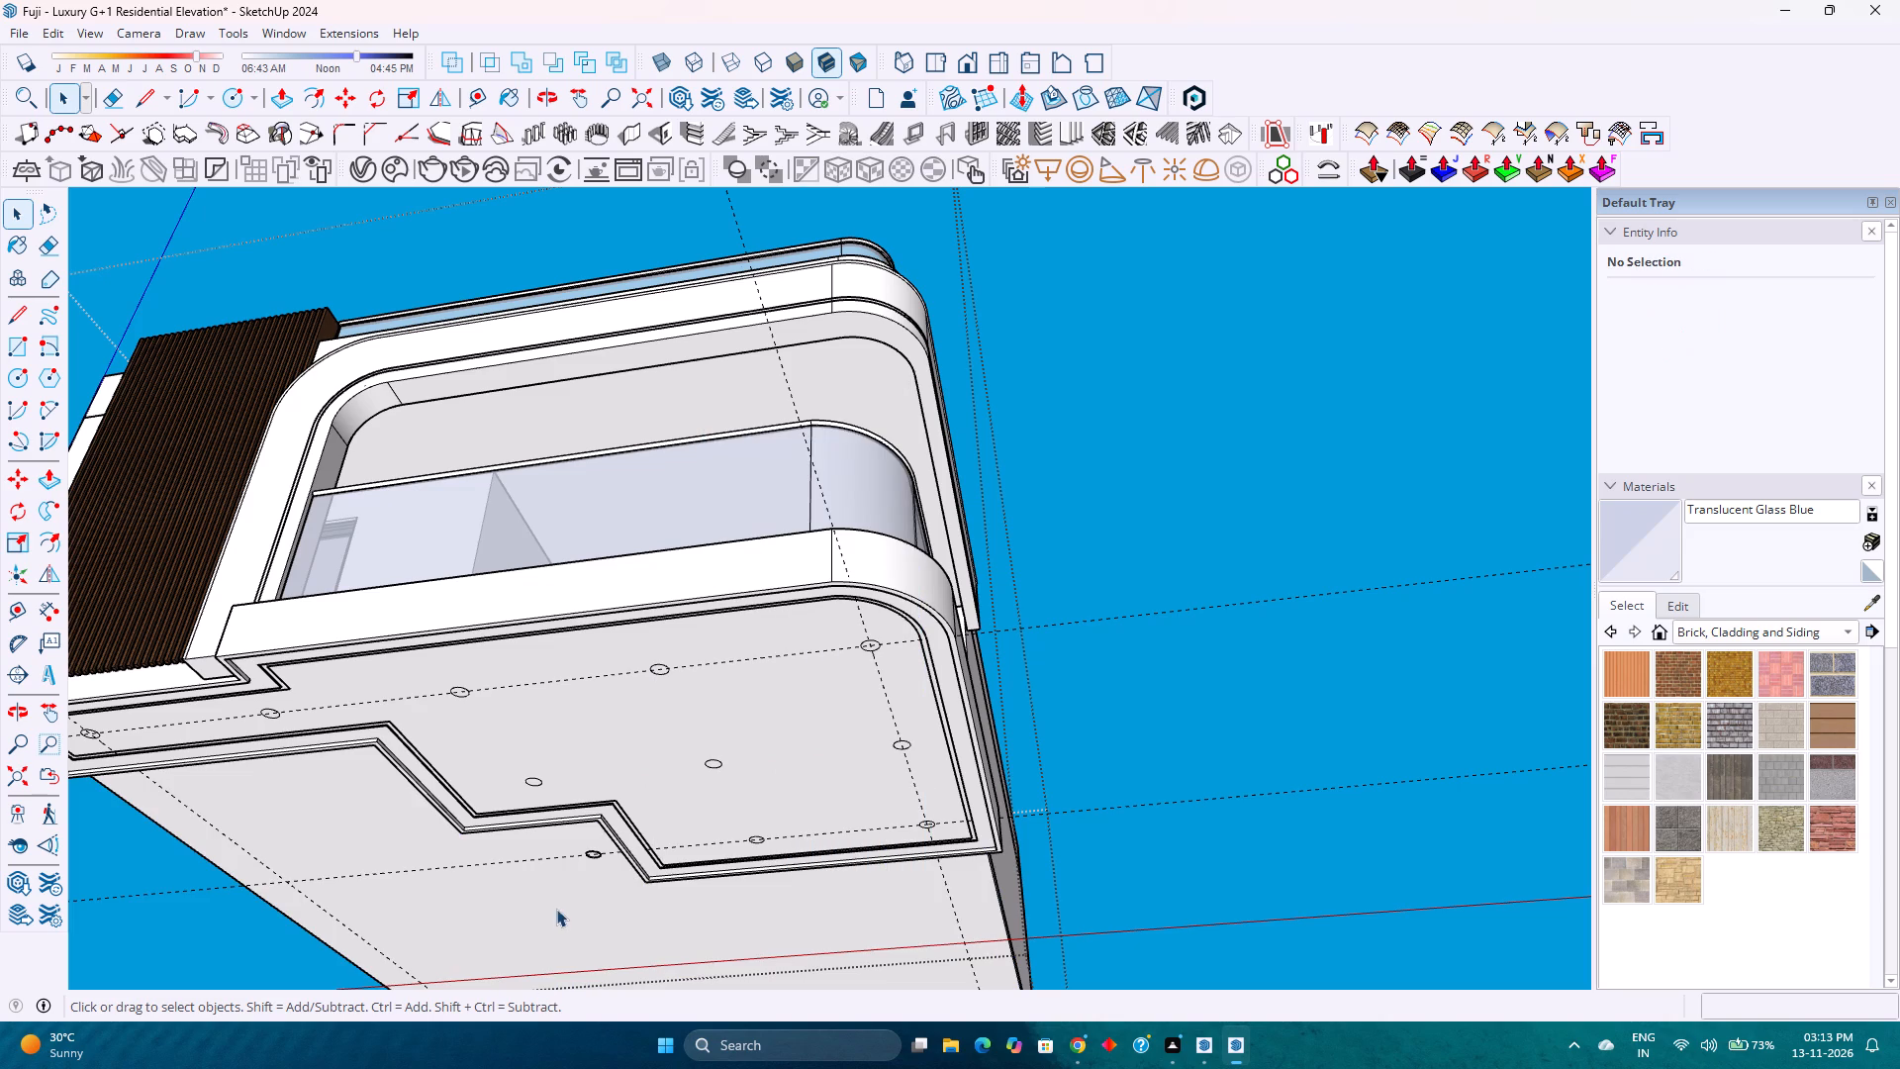
Delete the stray copied circle lying outside the balcony's stepped outline, and close the balcony group.
double_click(587, 863)
scroll(590, 861, "up", 3)
left_click(590, 858)
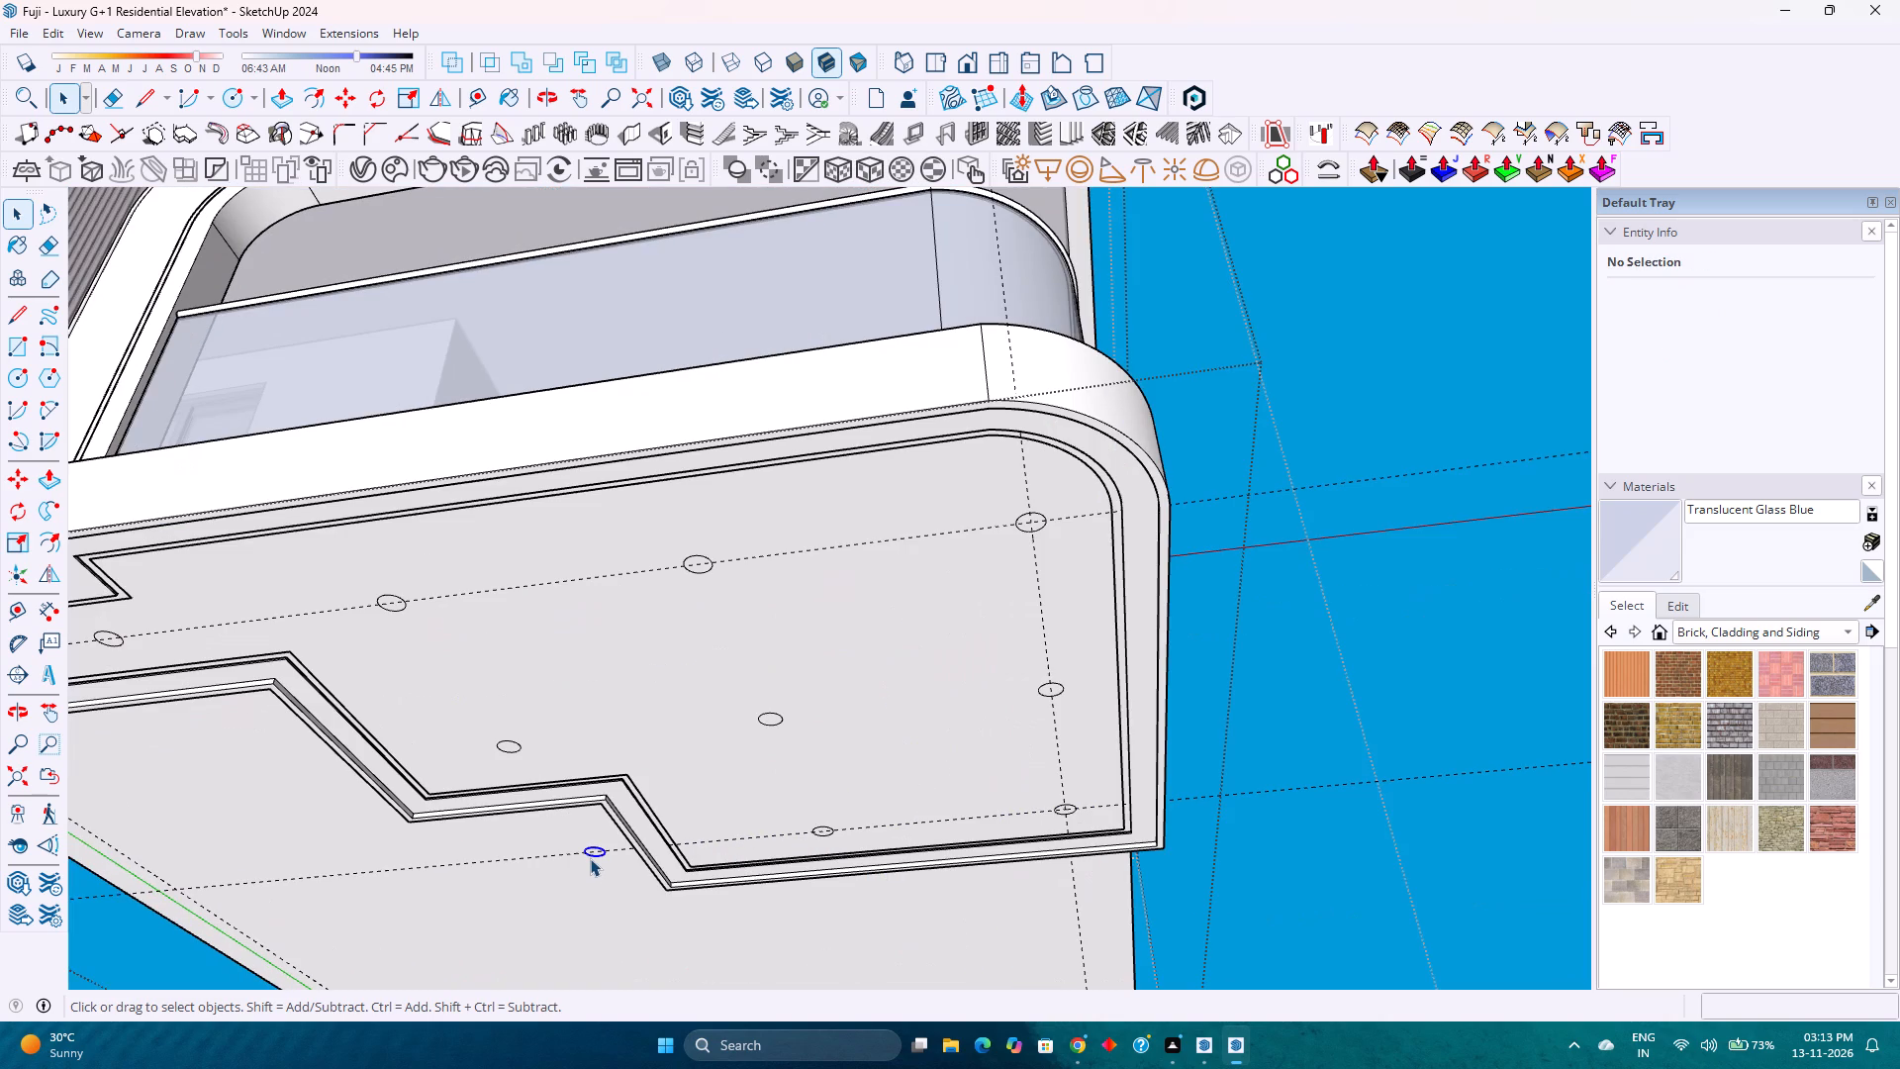
key("Delete")
left_click(785, 763)
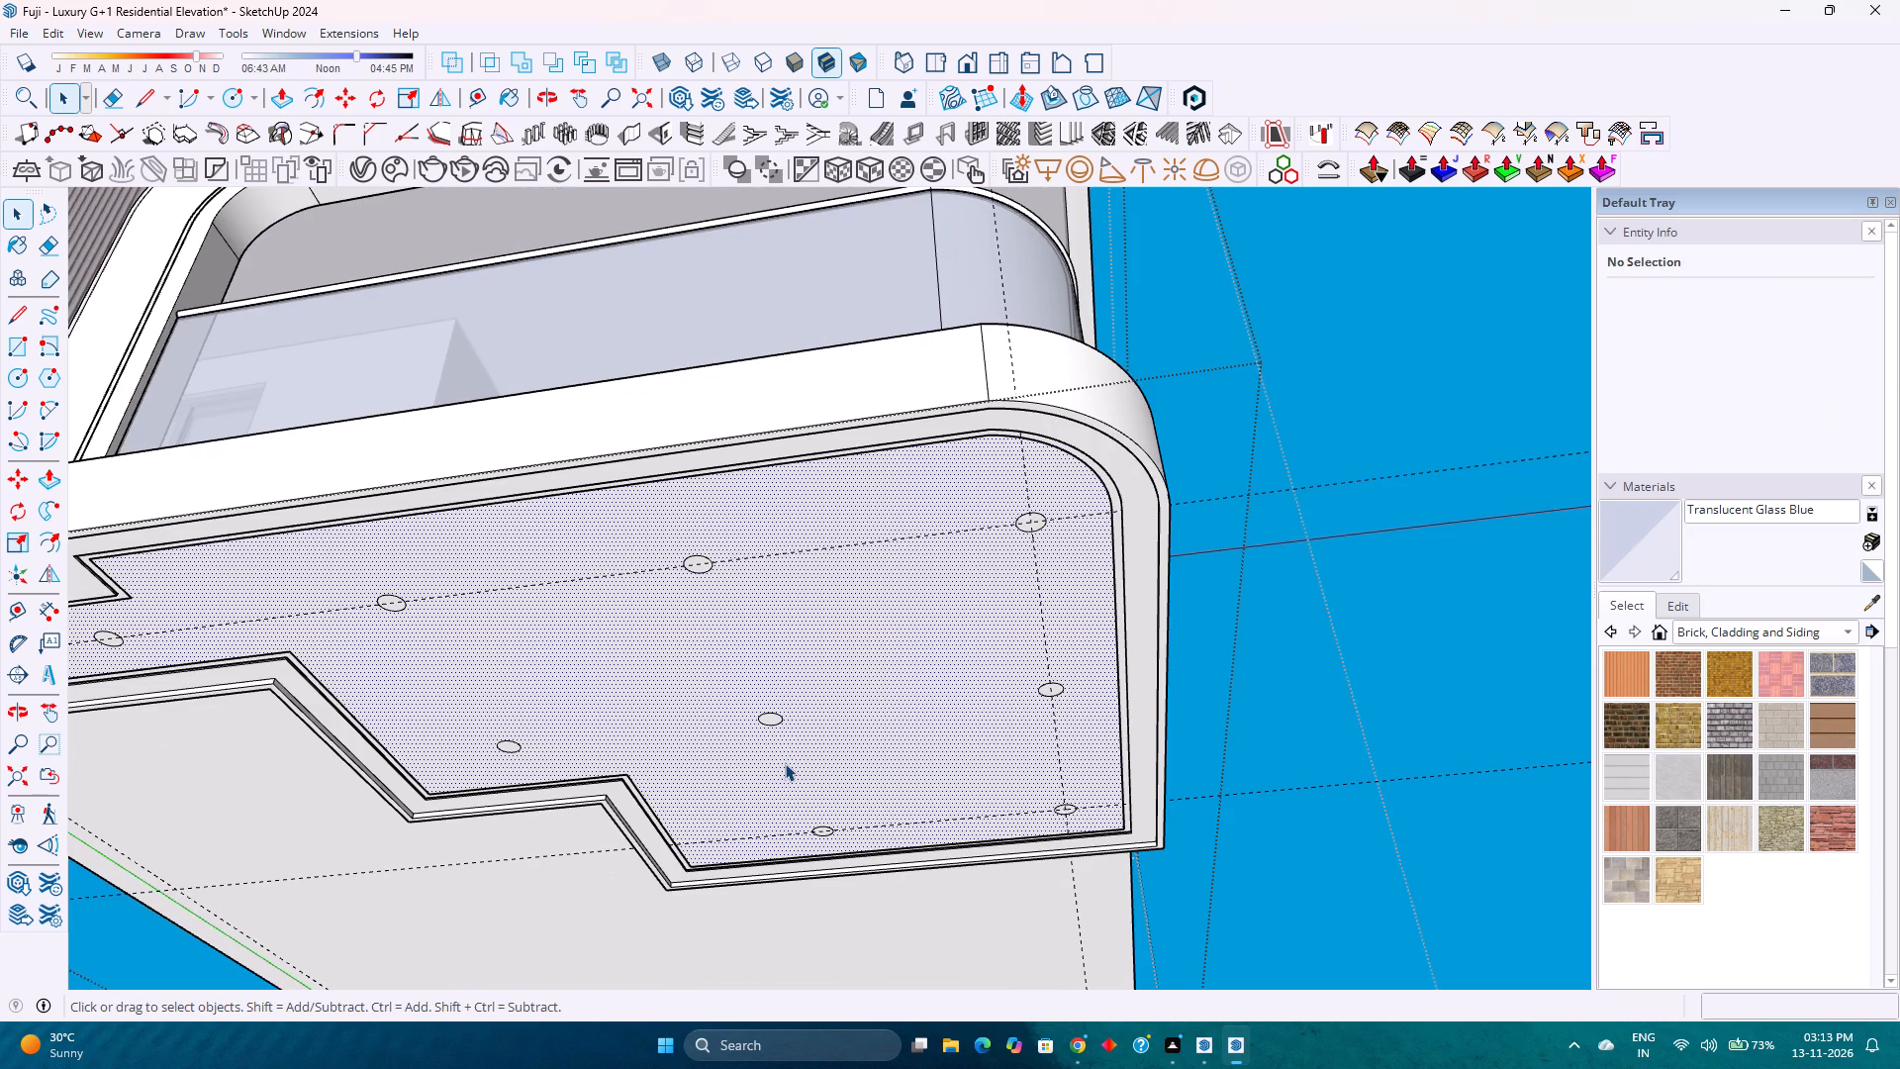
scroll(770, 877, "down", 3)
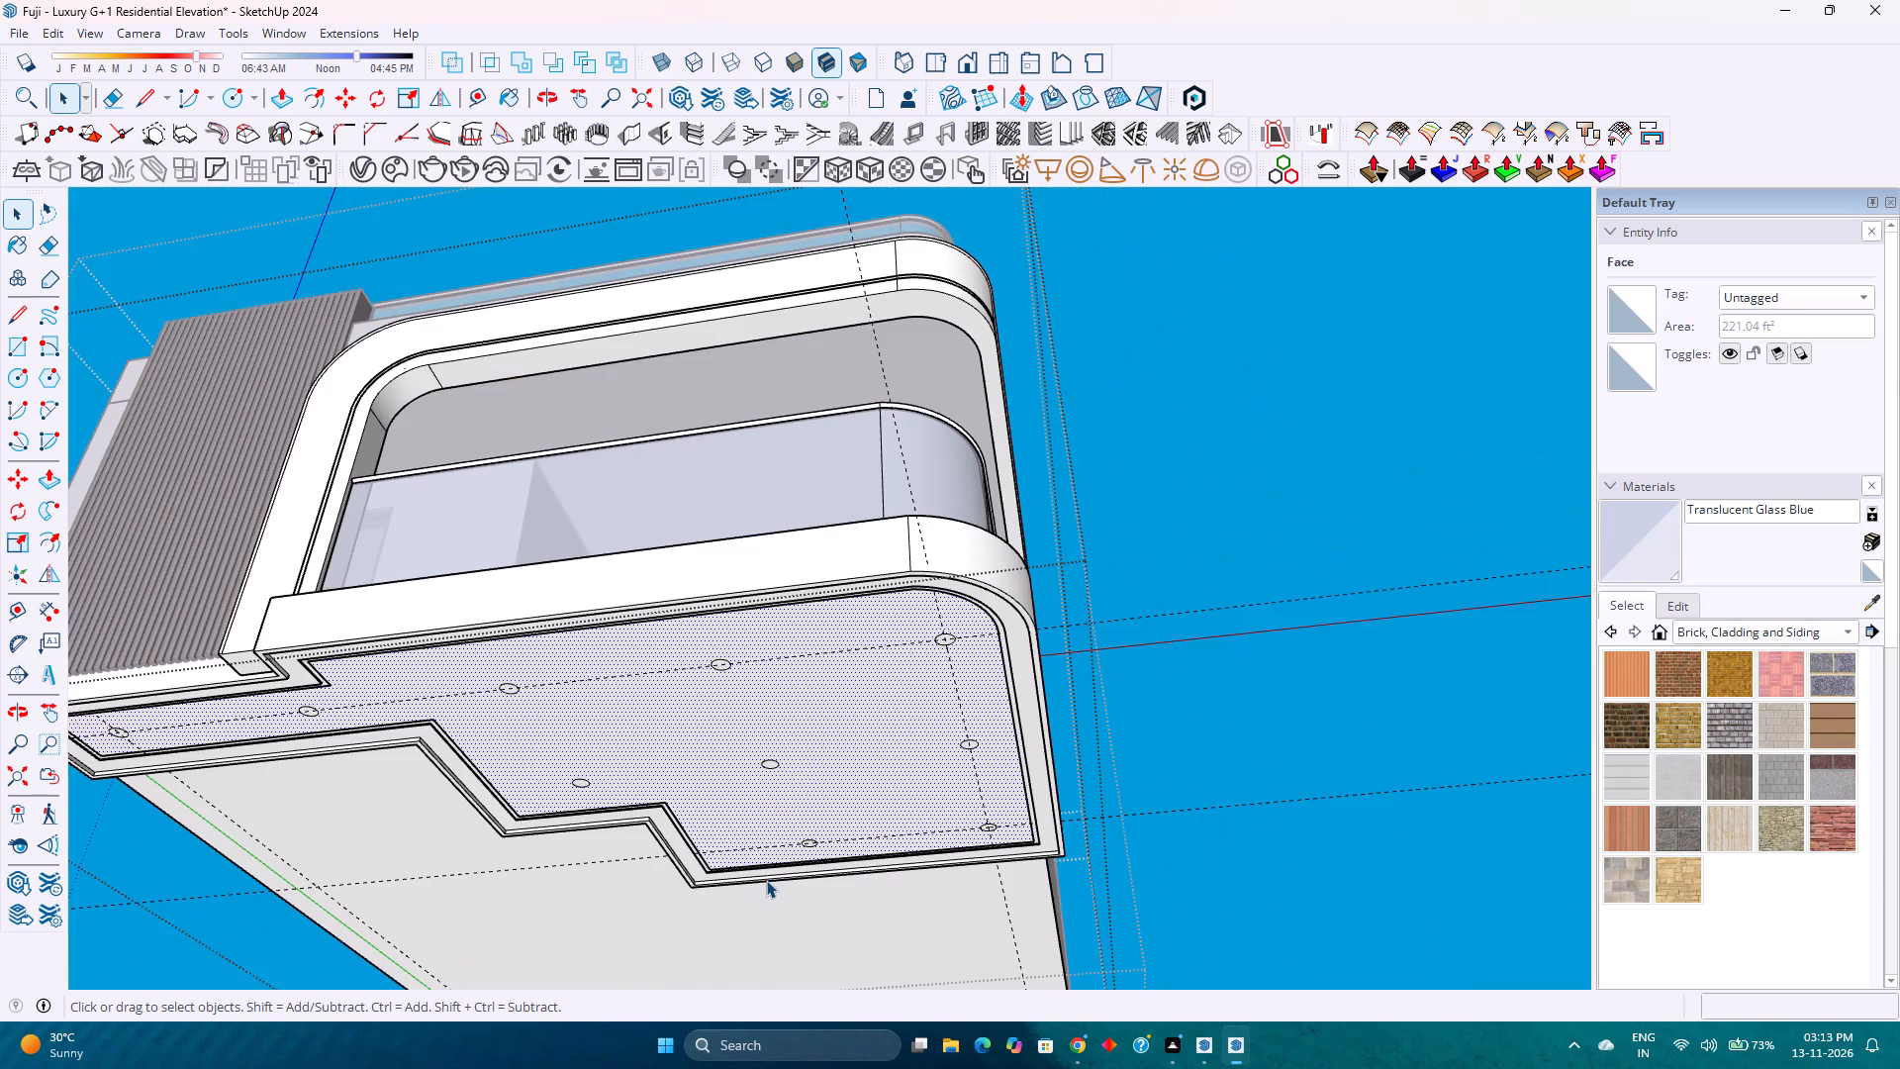
scroll(751, 873, "down", 3)
key("Escape")
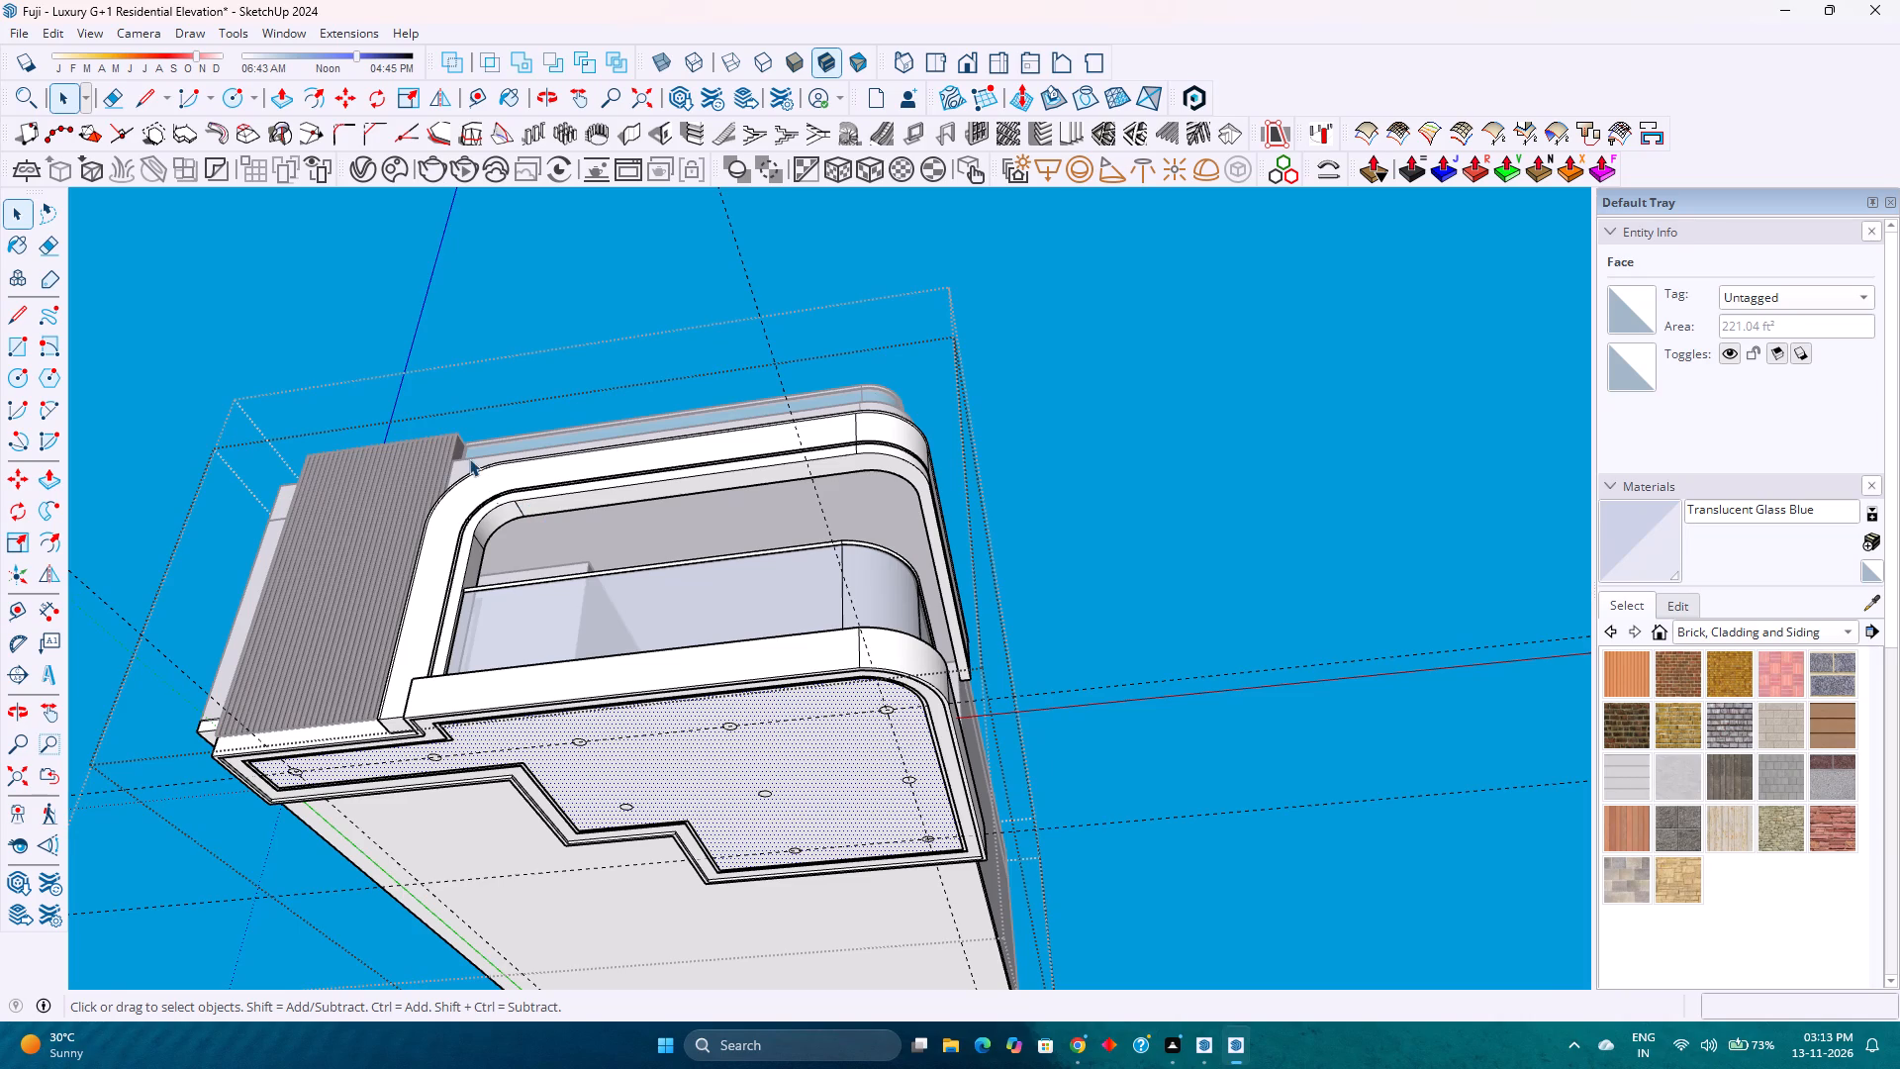
Unhide the ground-floor wall group.
left_click(58, 40)
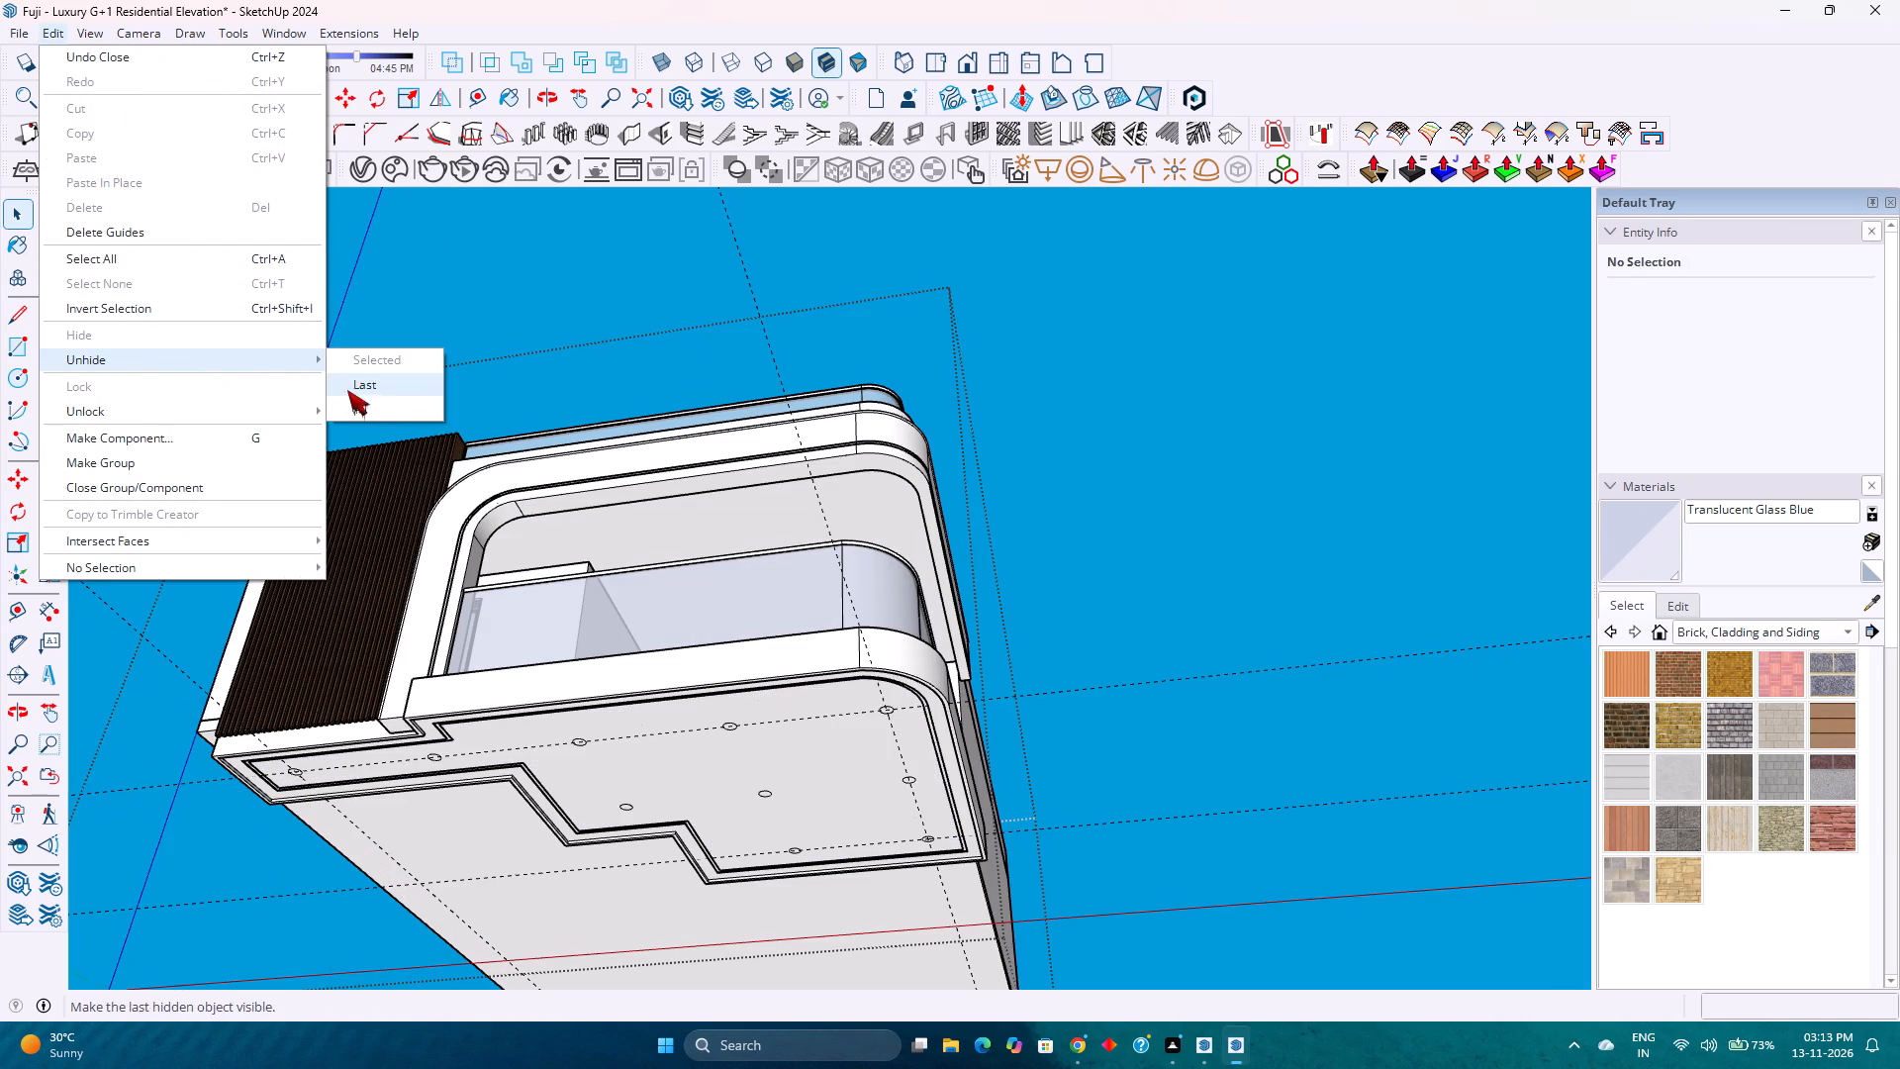
left_click(365, 401)
Open the balcony group and recess the circle at the wall-side guide crossing 3" into the underside.
scroll(760, 683, "down", 1)
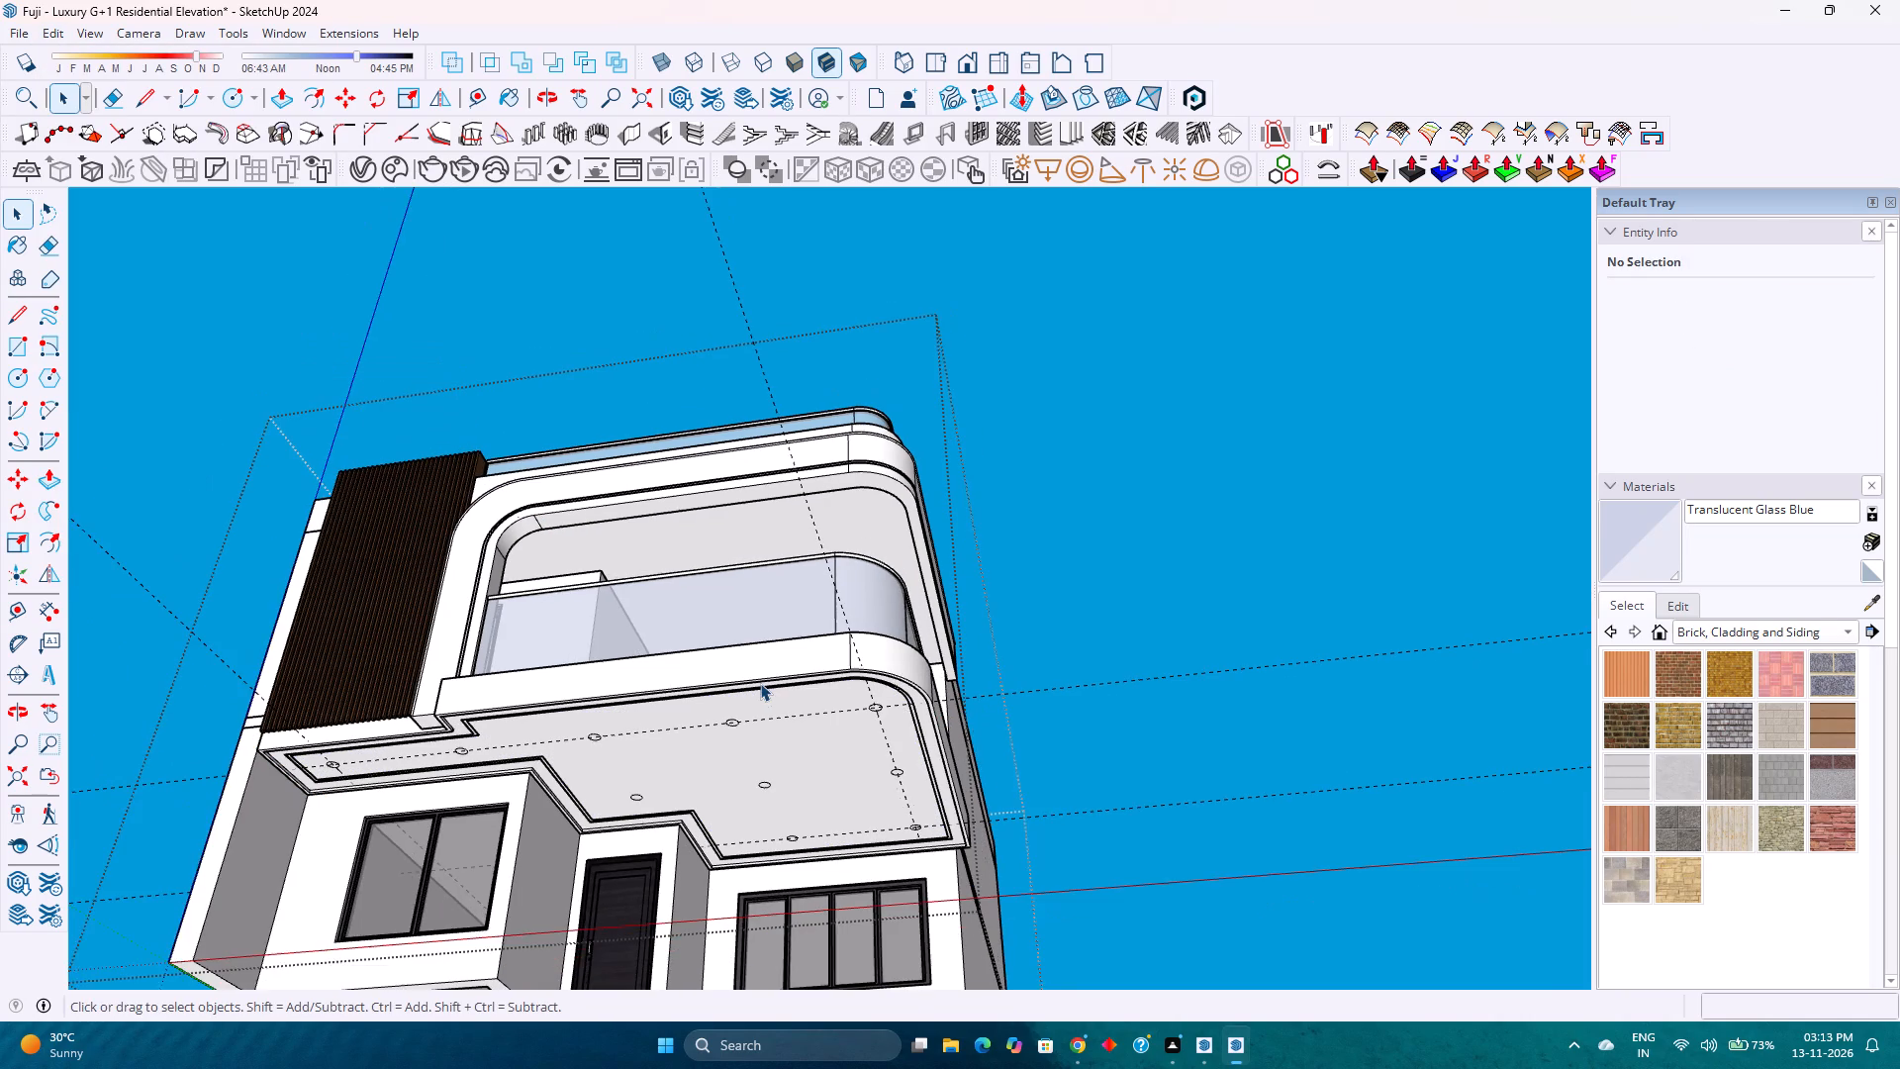
scroll(877, 725, "up", 1)
scroll(894, 731, "down", 6)
scroll(883, 770, "up", 3)
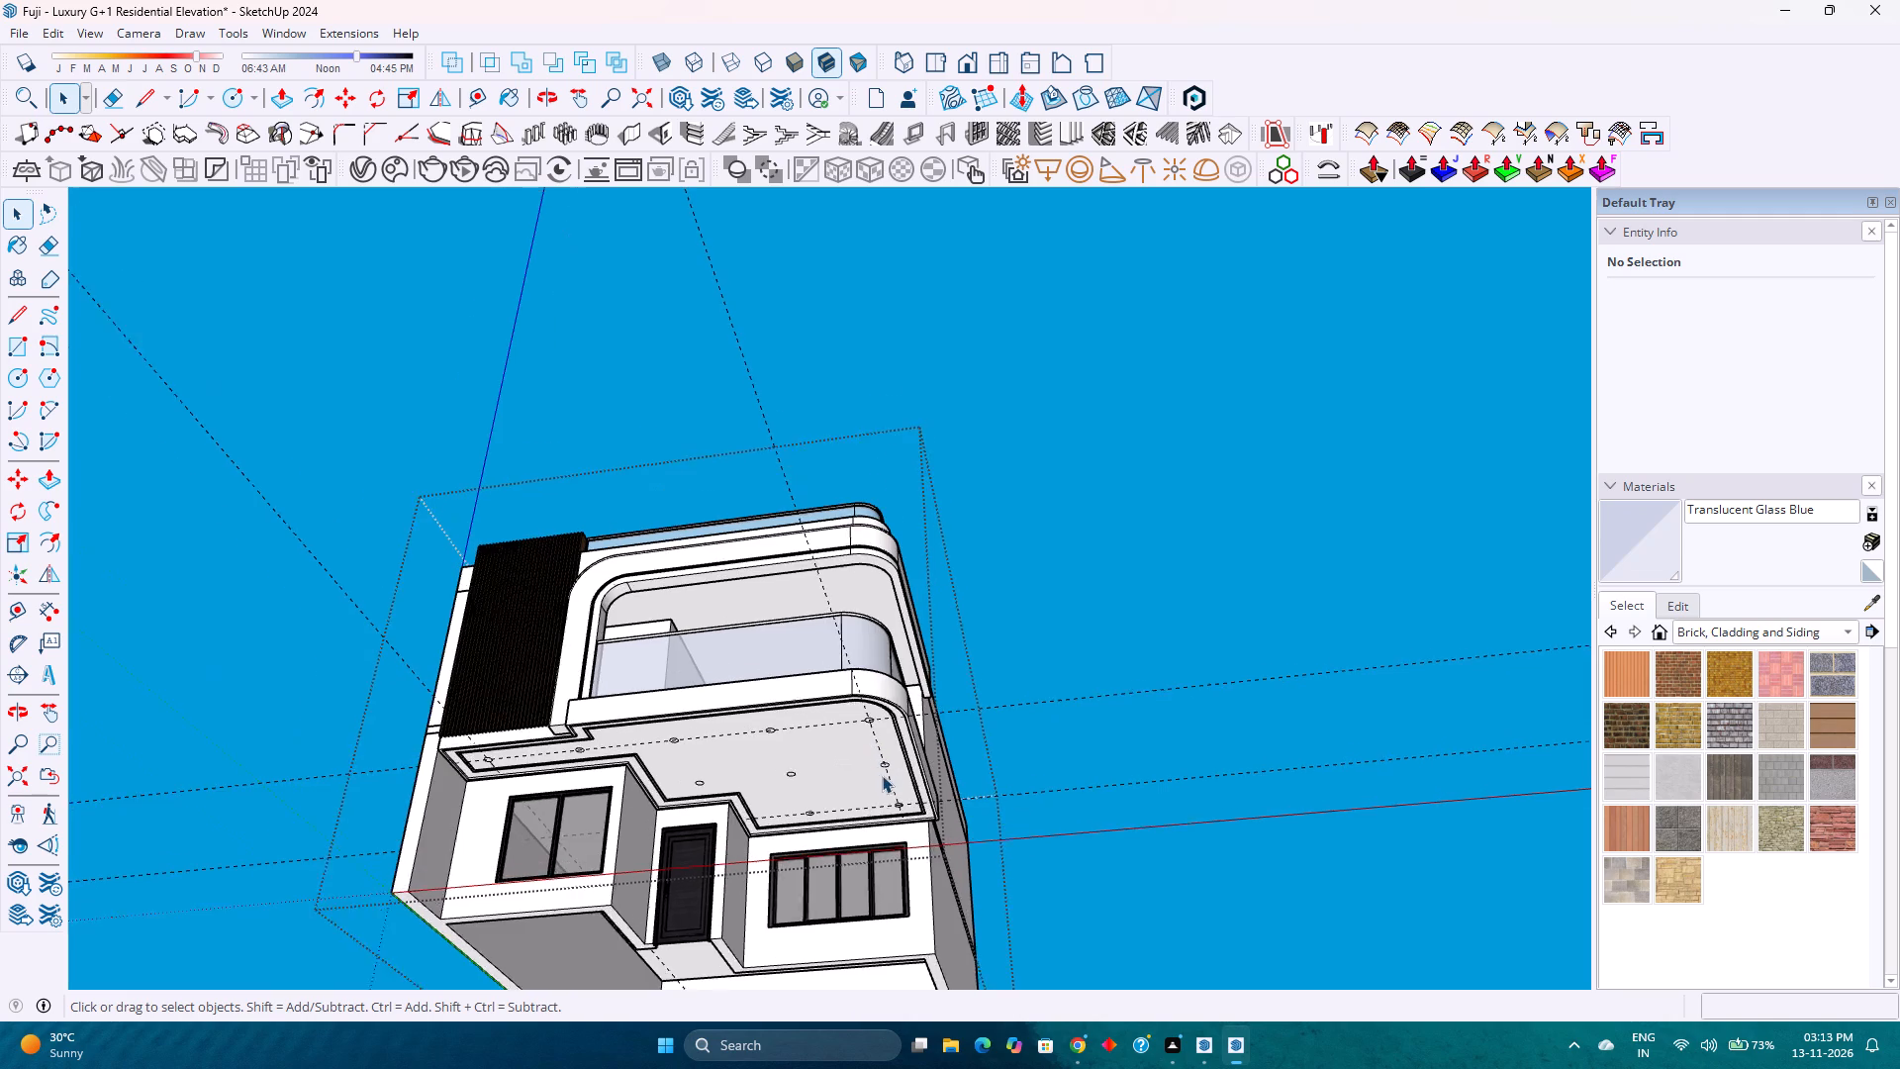
scroll(882, 775, "up", 6)
key("p")
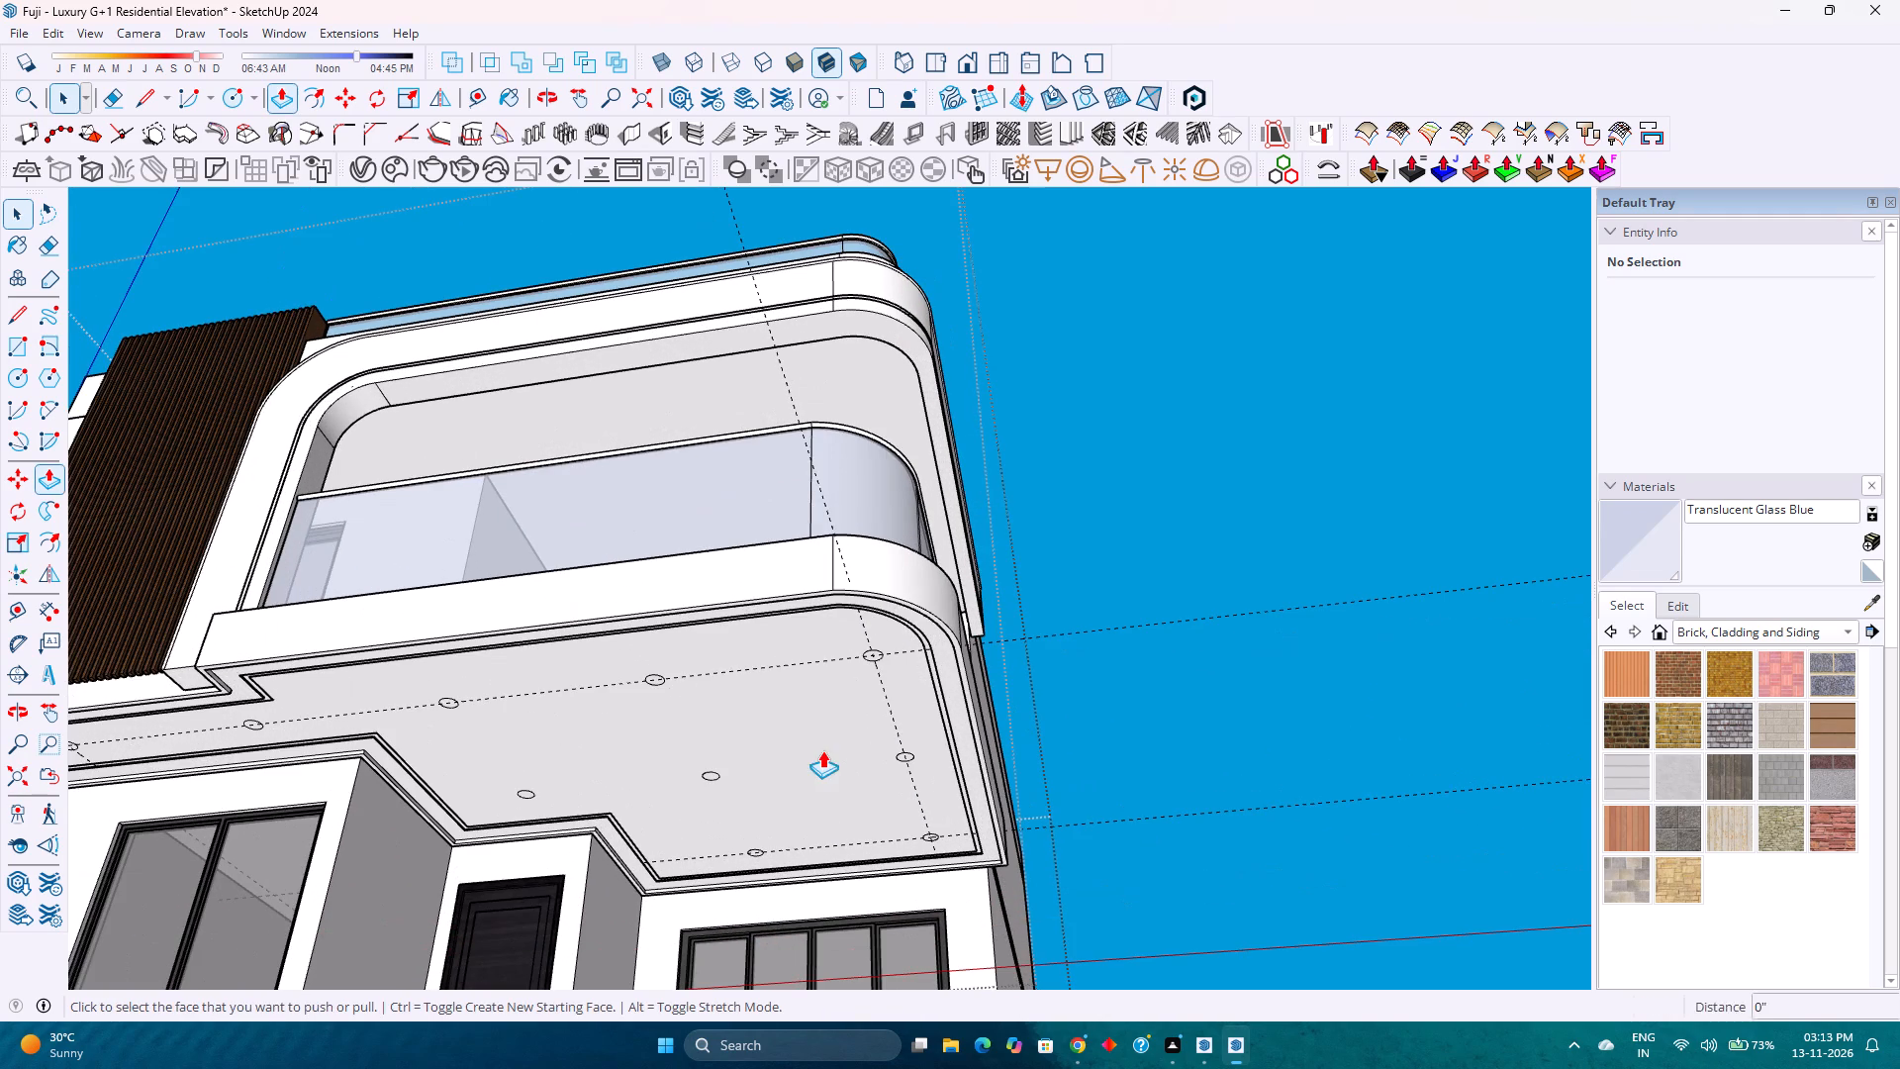
scroll(922, 836, "up", 8)
key("space")
double_click(914, 811)
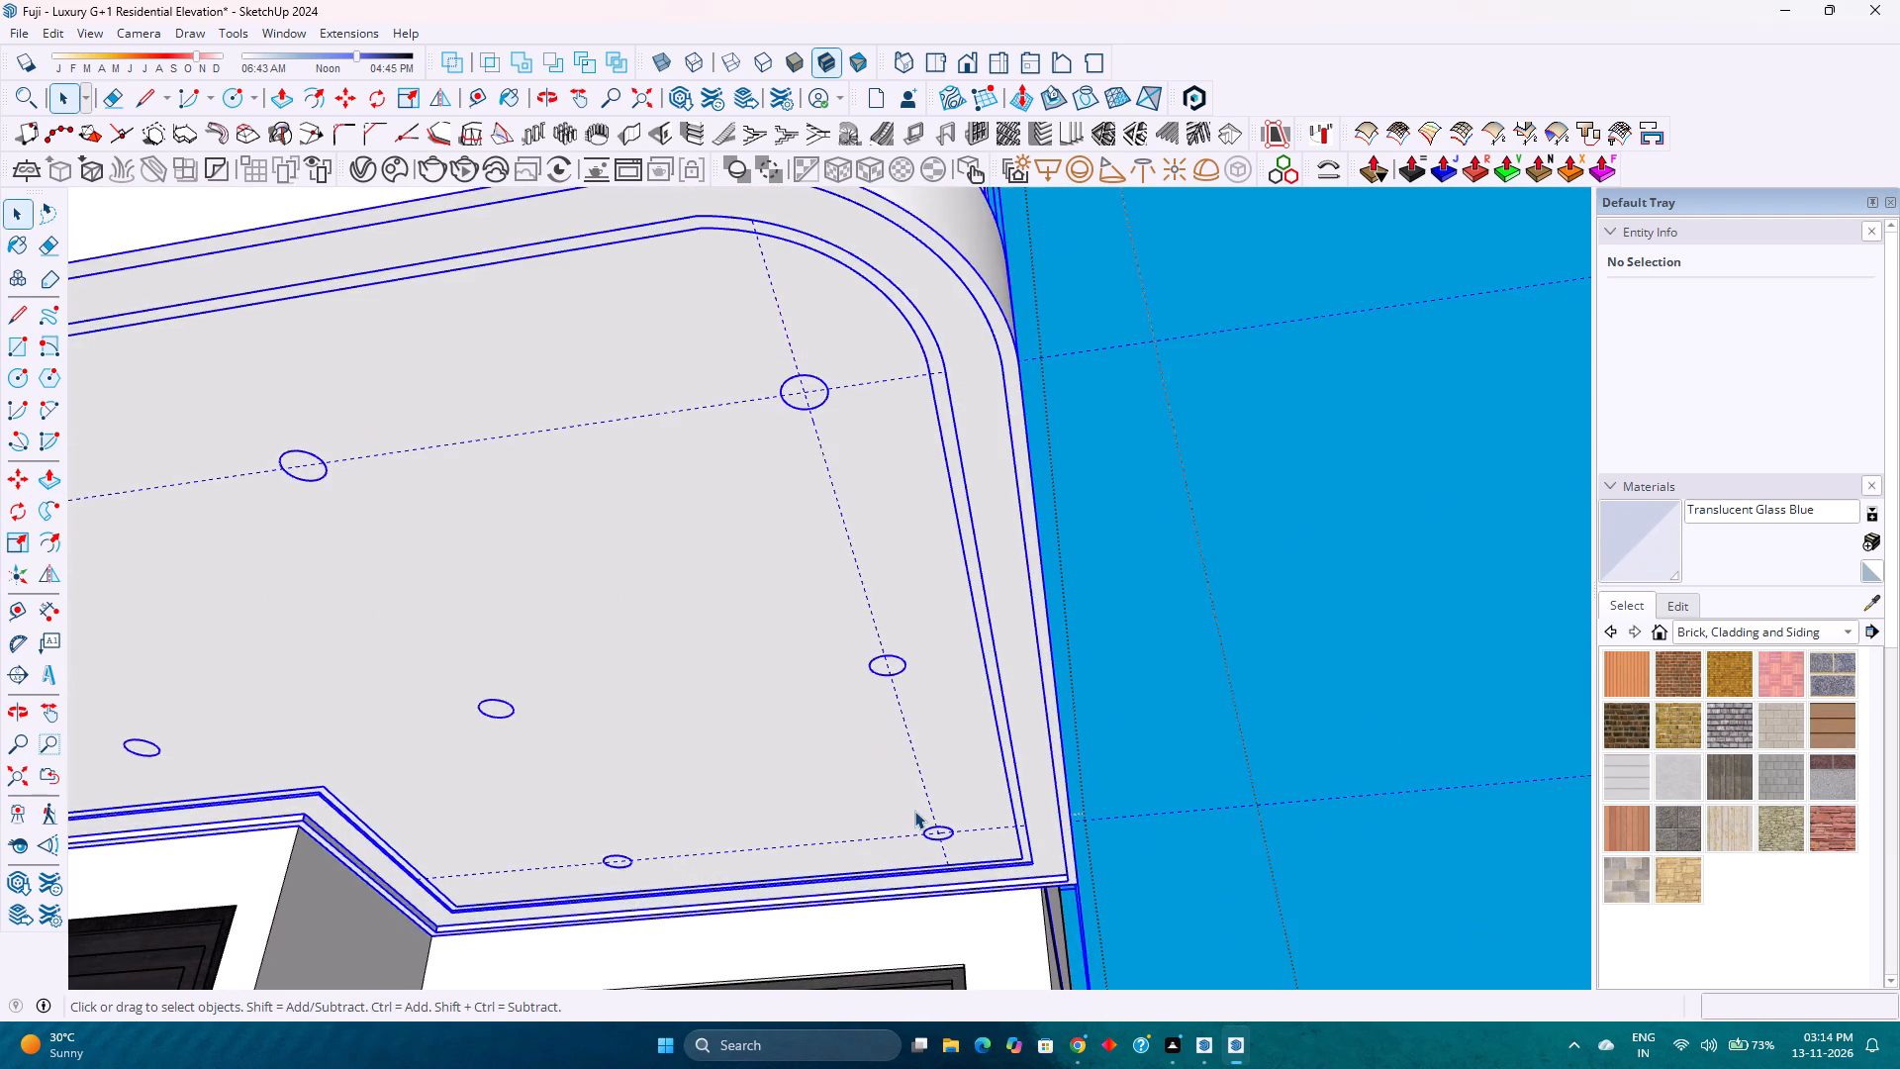
scroll(914, 812, "up", 2)
key("p")
scroll(946, 840, "up", 4)
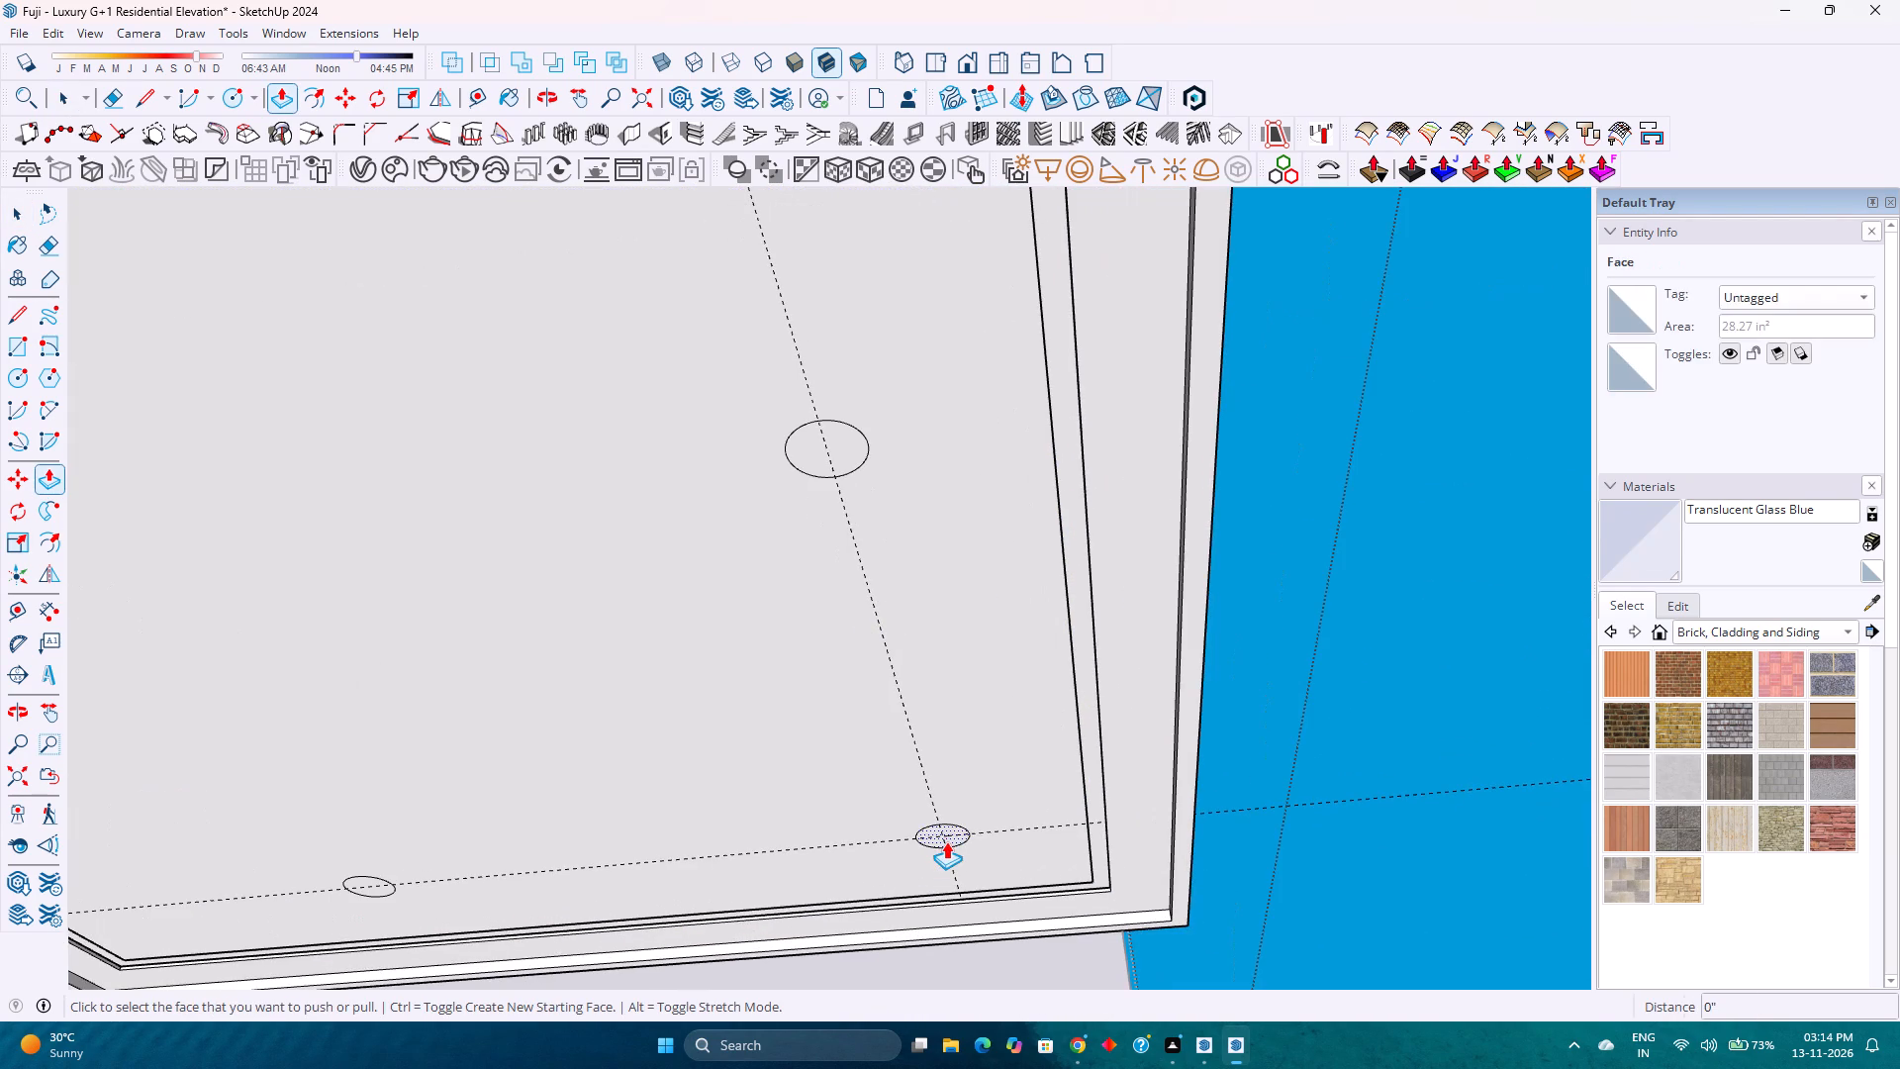
left_click(946, 841)
key("3")
key("Return")
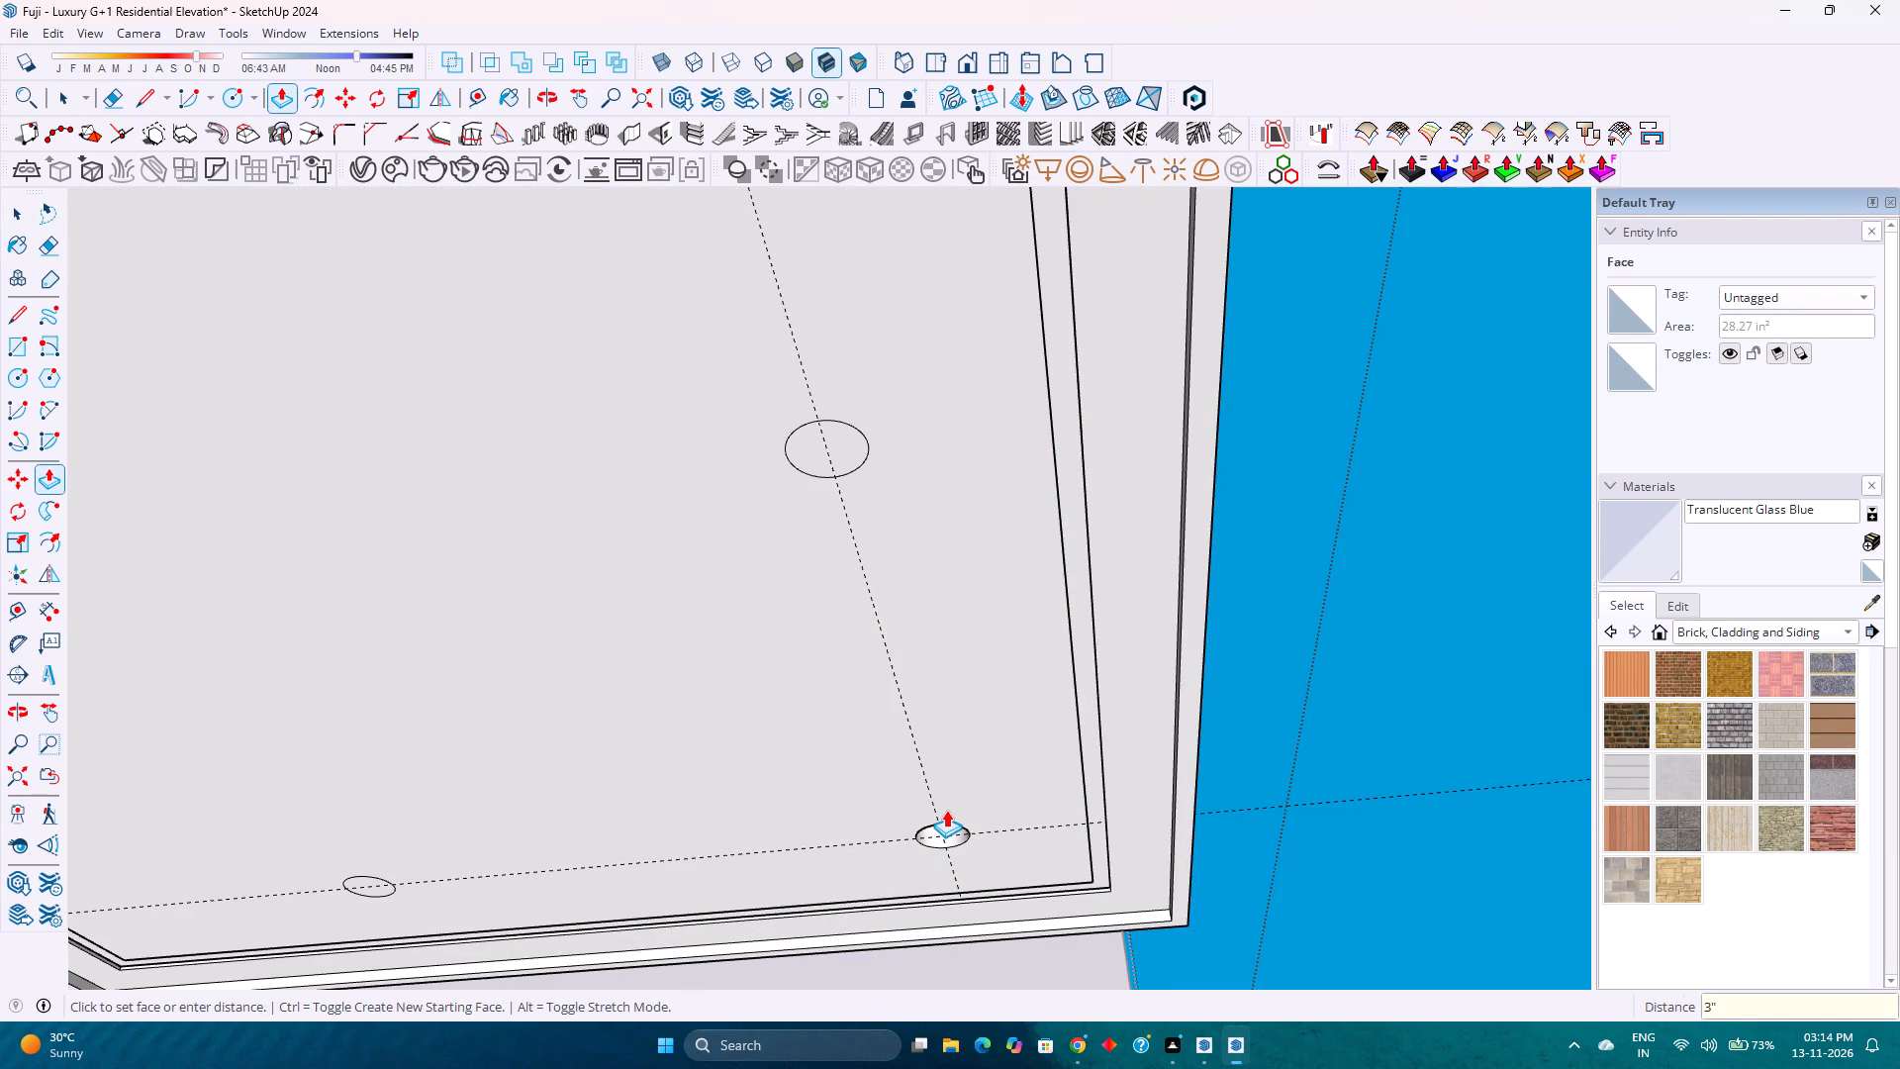
Recess the remaining wall-side circle, the three middle-row circles and the circle at the balcony's rounded corner 3" into the underside.
double_click(809, 444)
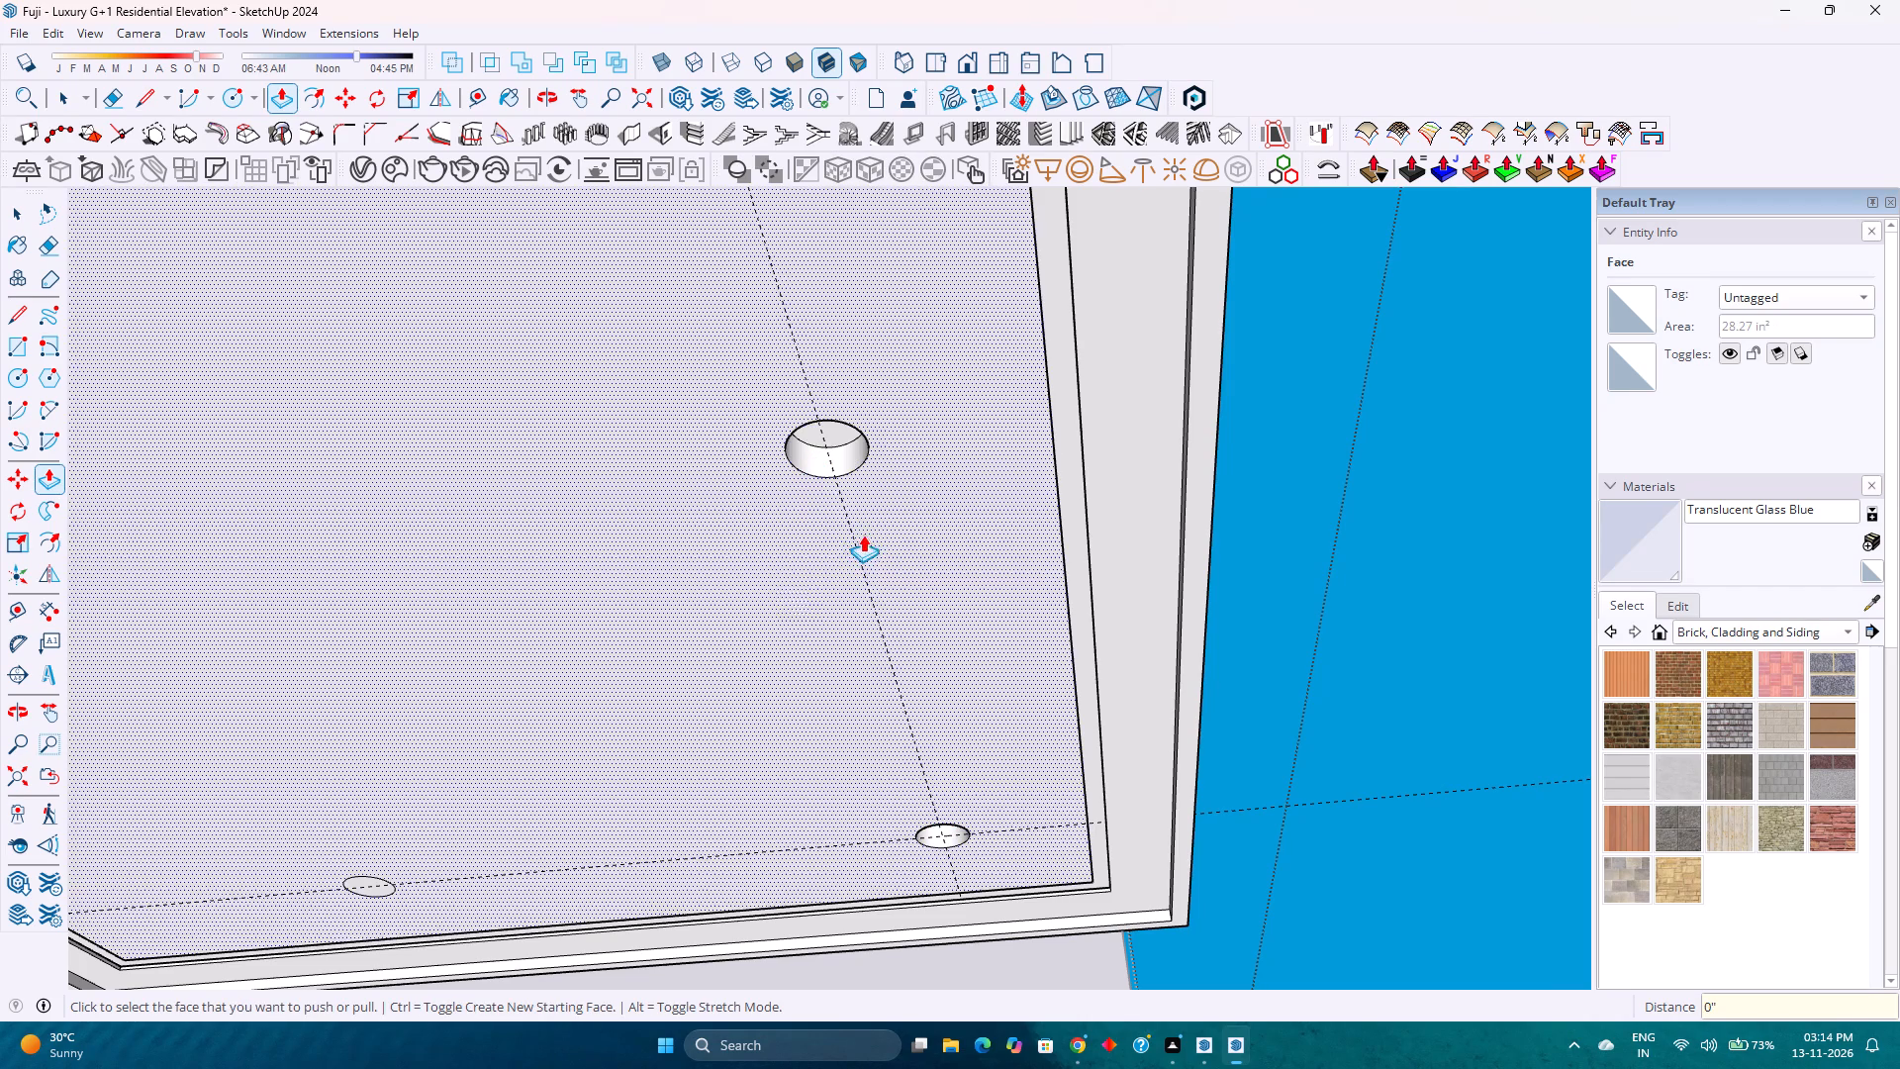
double_click(382, 891)
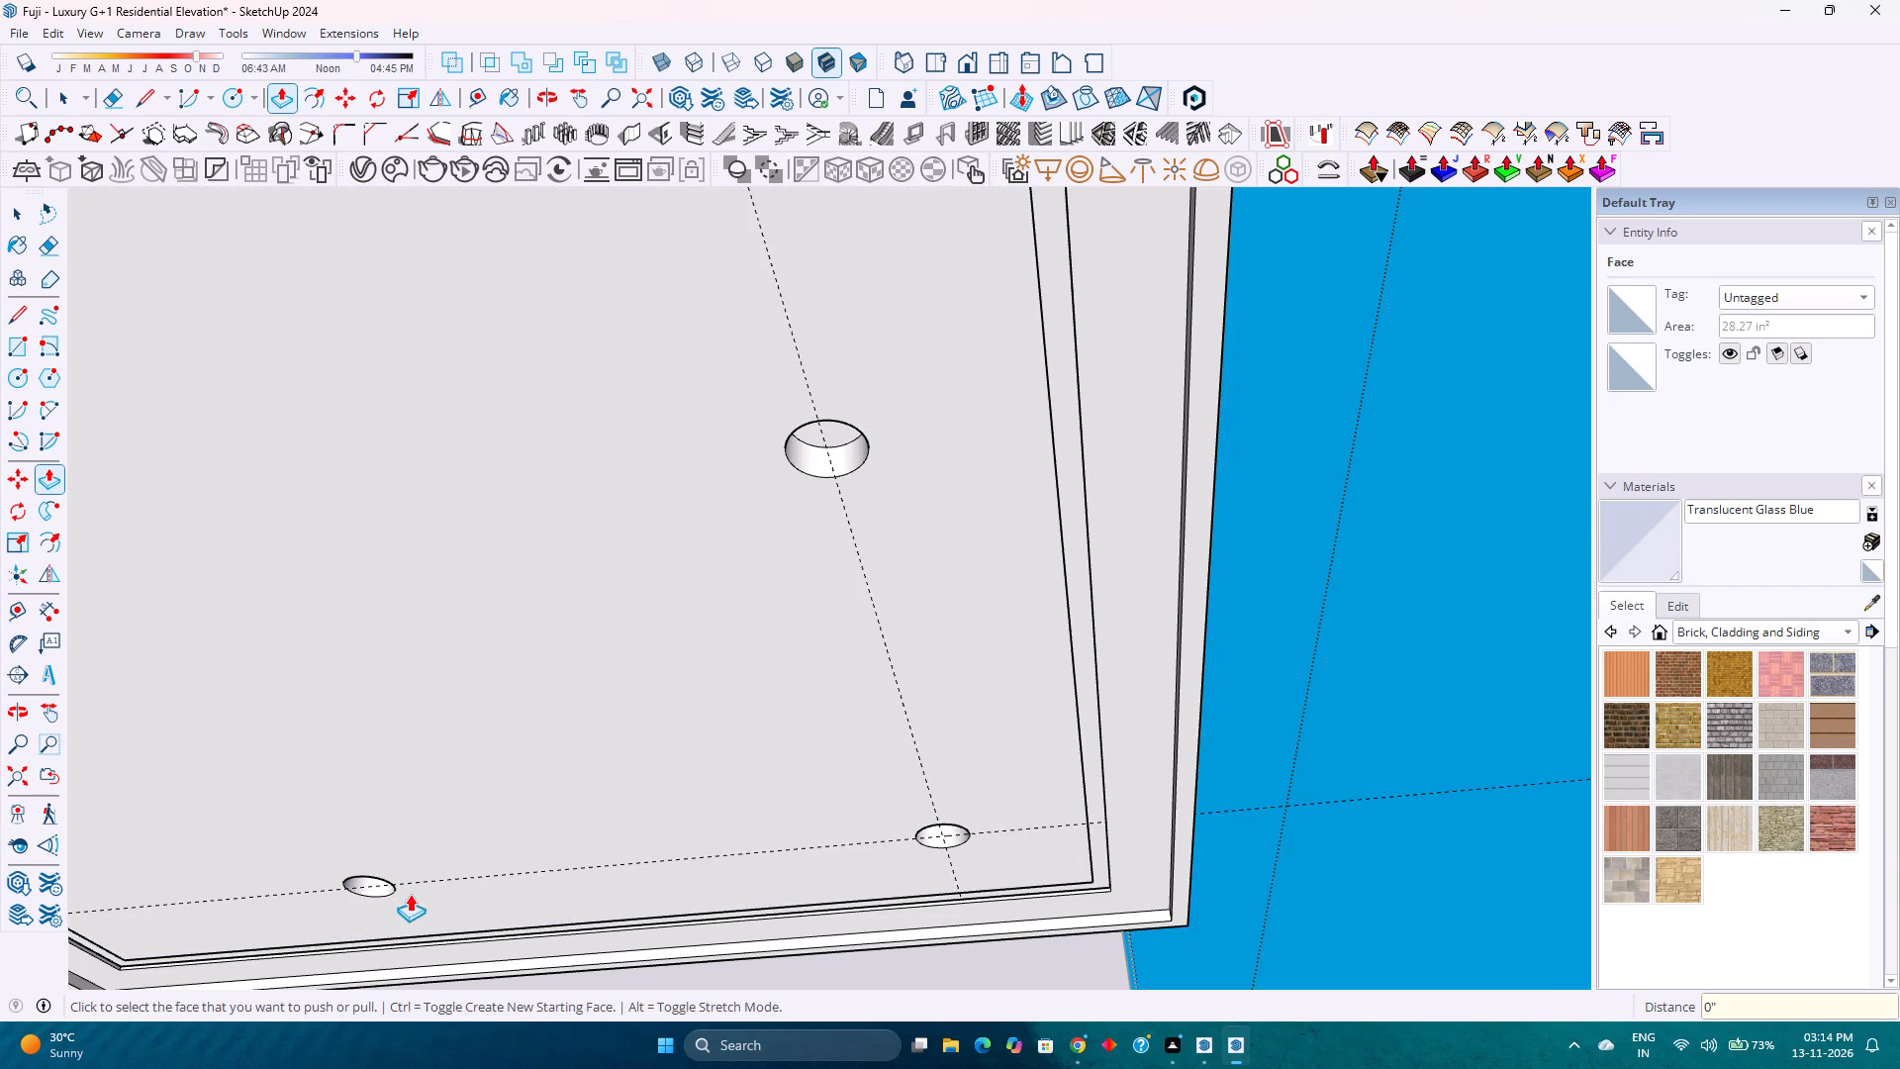
scroll(418, 889, "down", 9)
middle_click_drag(485, 662, 810, 754, "shift")
scroll(815, 753, "down", 1, "shift")
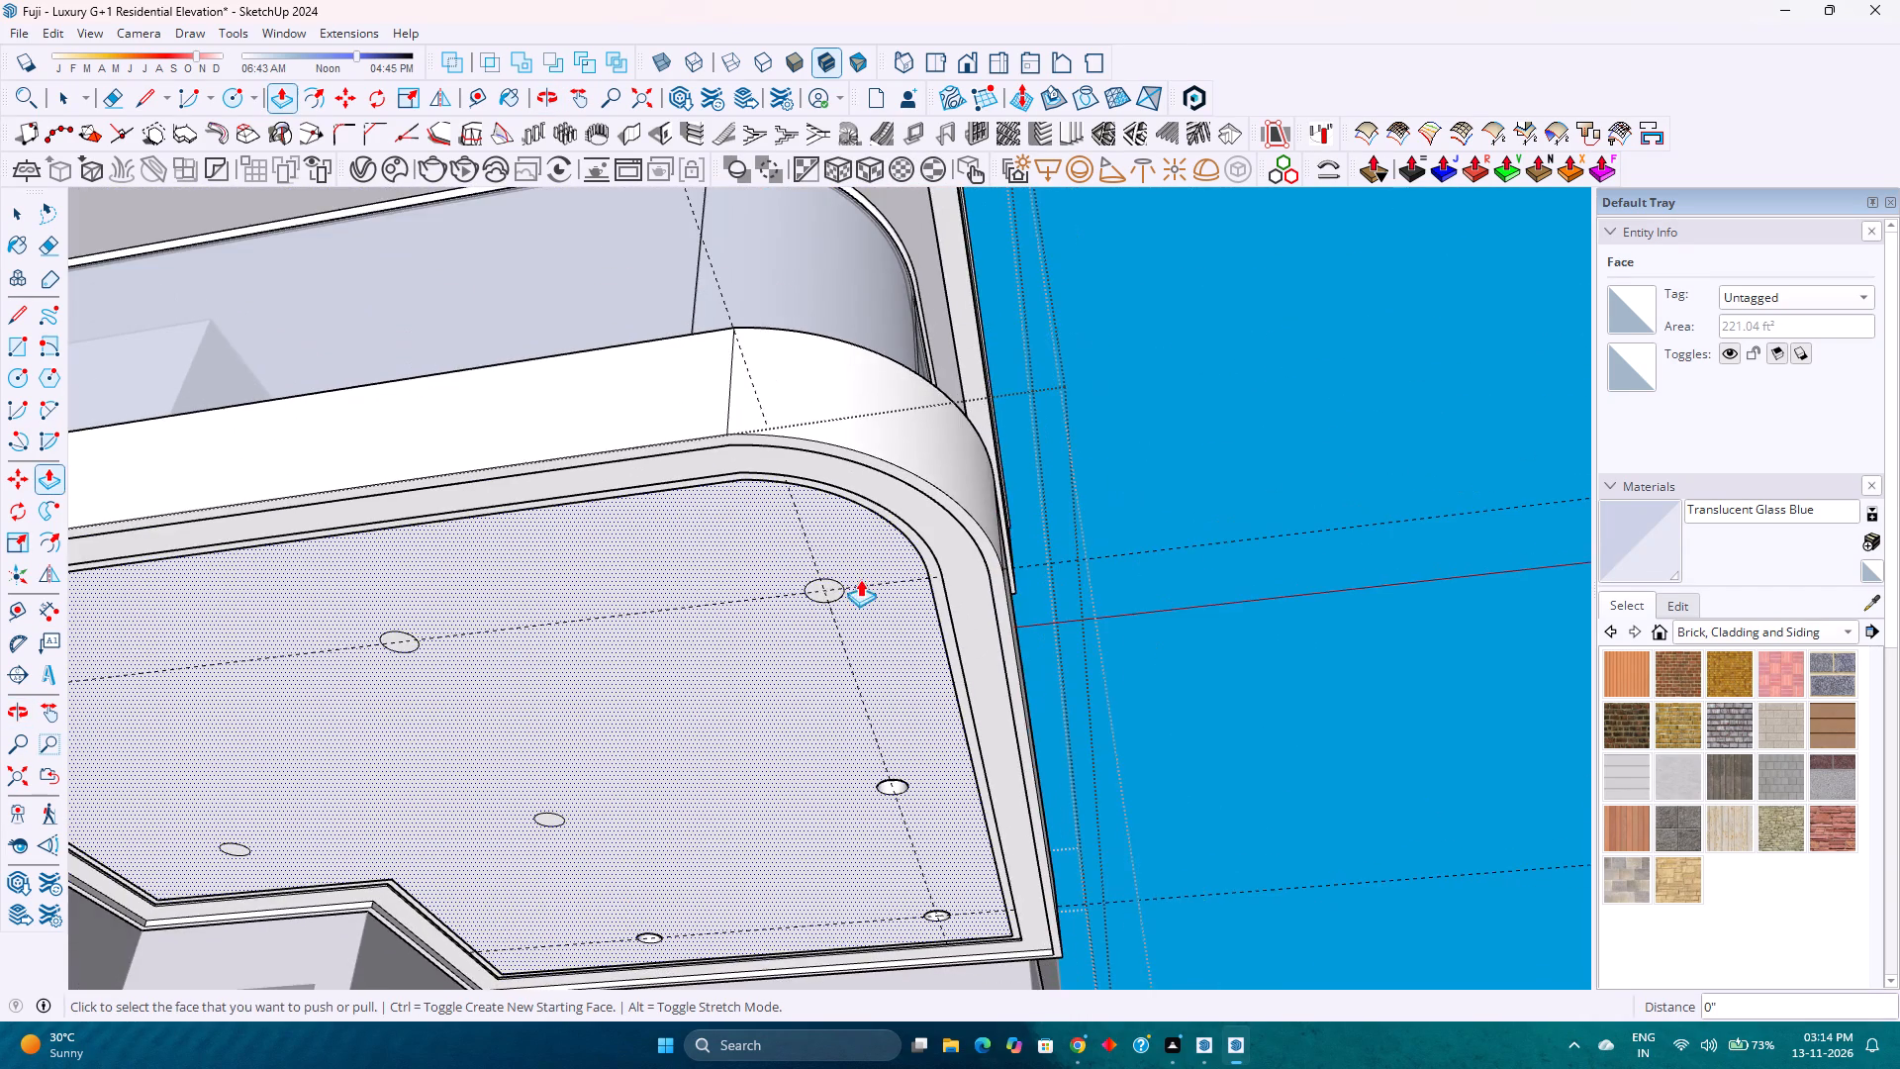
scroll(849, 582, "up", 1)
double_click(833, 592)
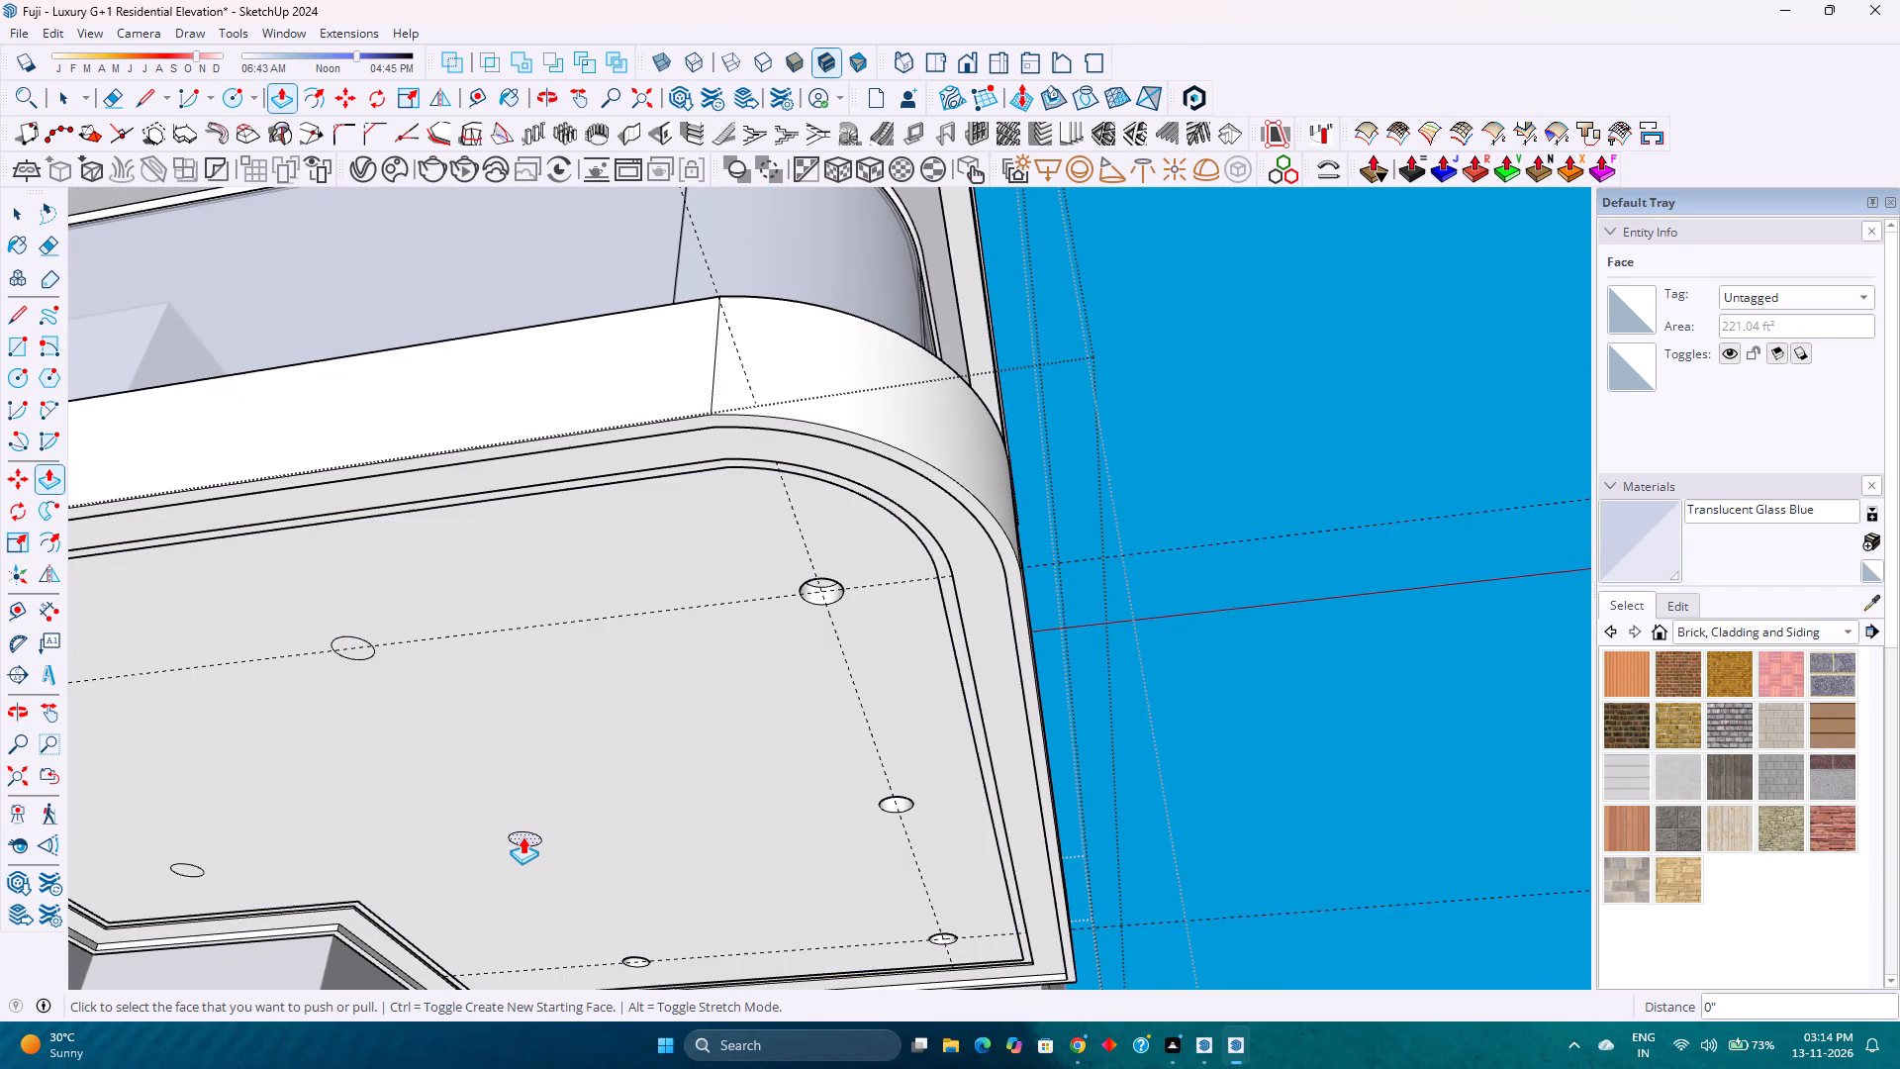
double_click(522, 836)
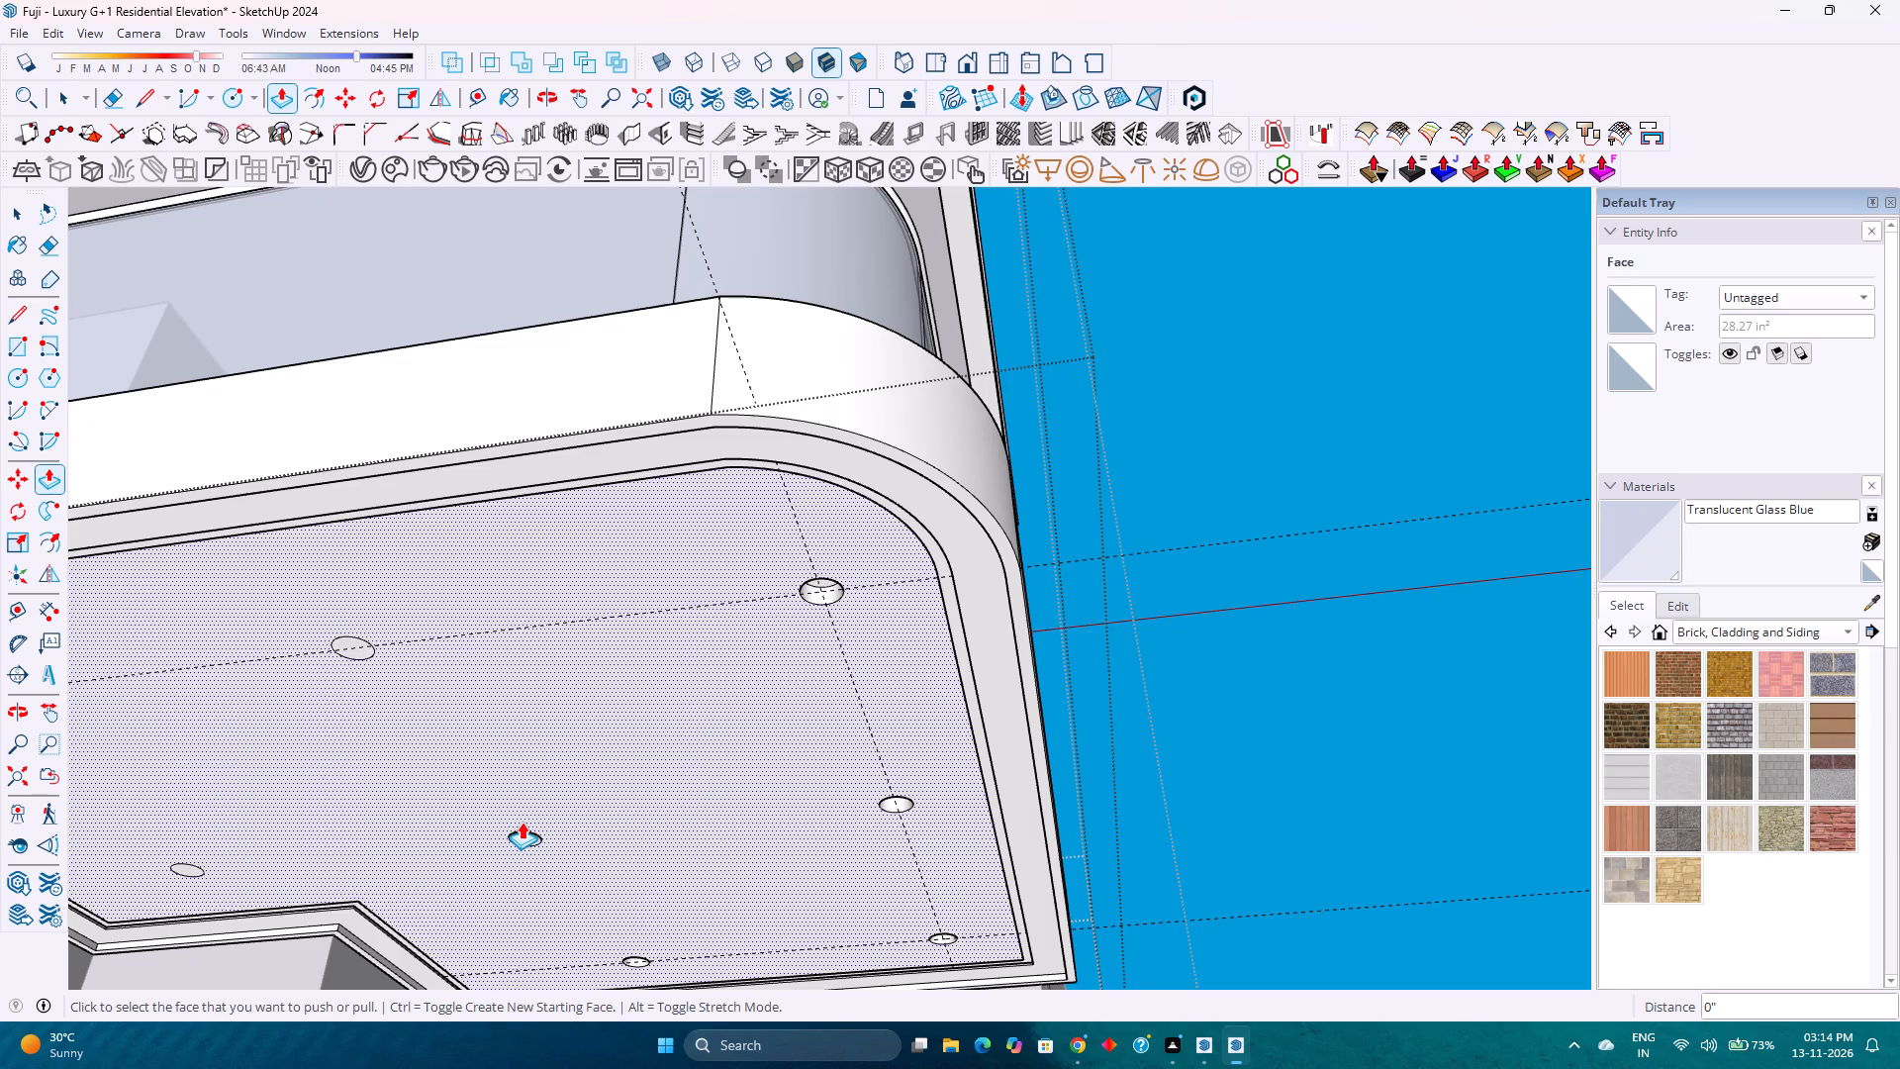
middle_click_drag(679, 823, 777, 819, "shift")
middle_click_drag(1017, 816, 1349, 806, "shift")
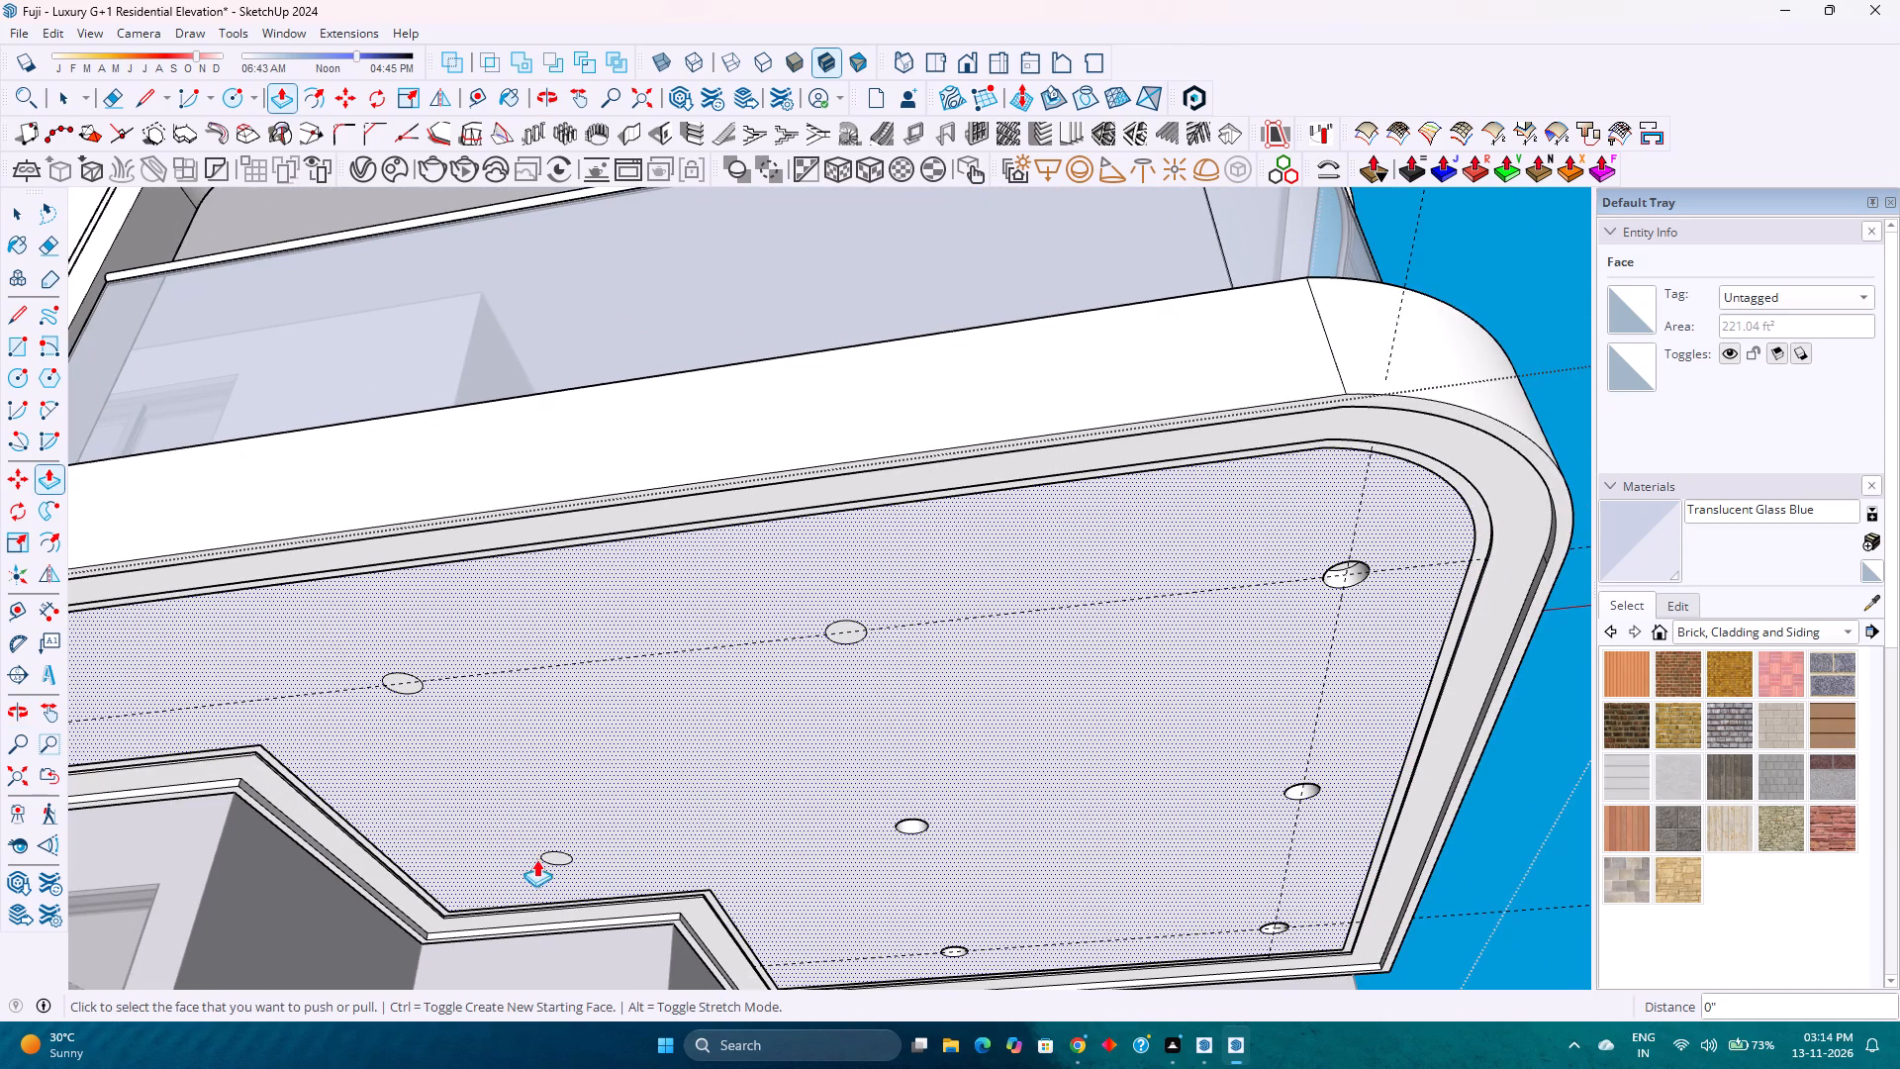
double_click(551, 858)
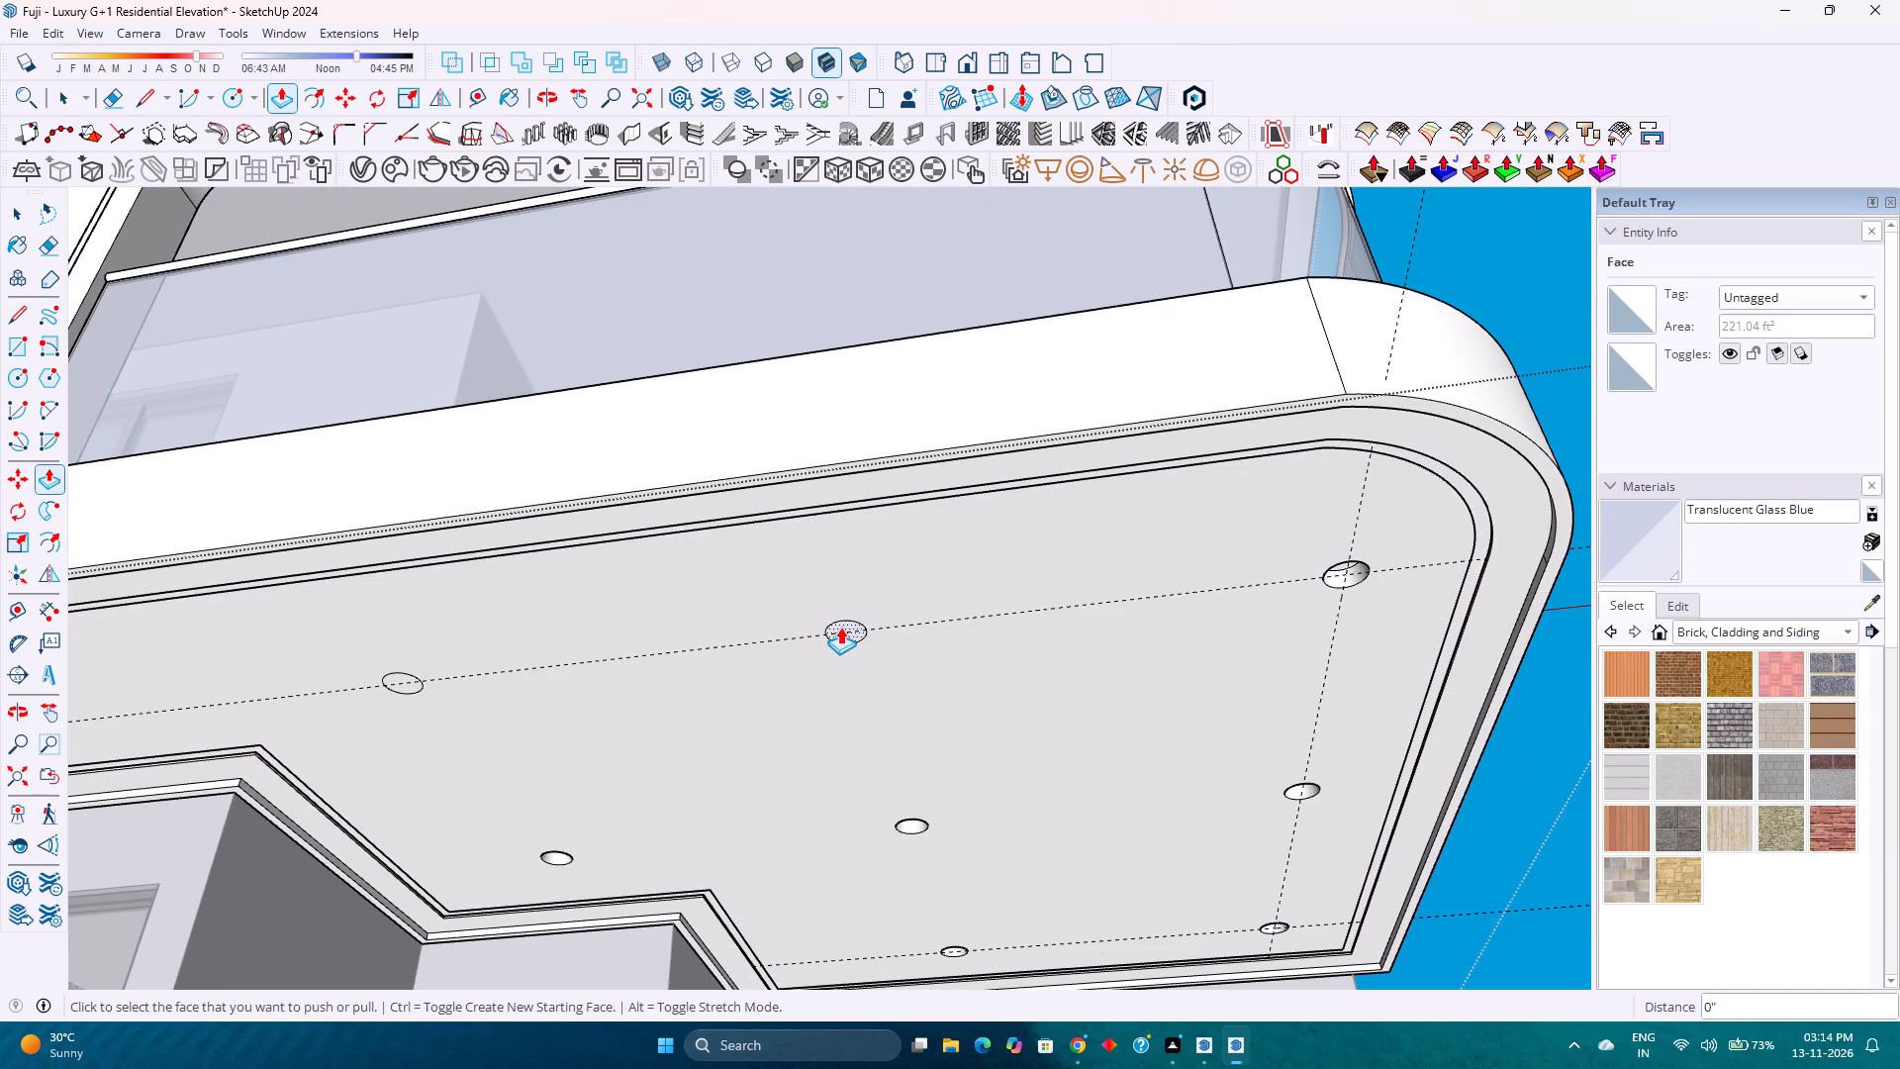
Recess the four remaining circles along the outer guide 3" deep, as far as the underside's narrow end.
double_click(841, 627)
double_click(406, 681)
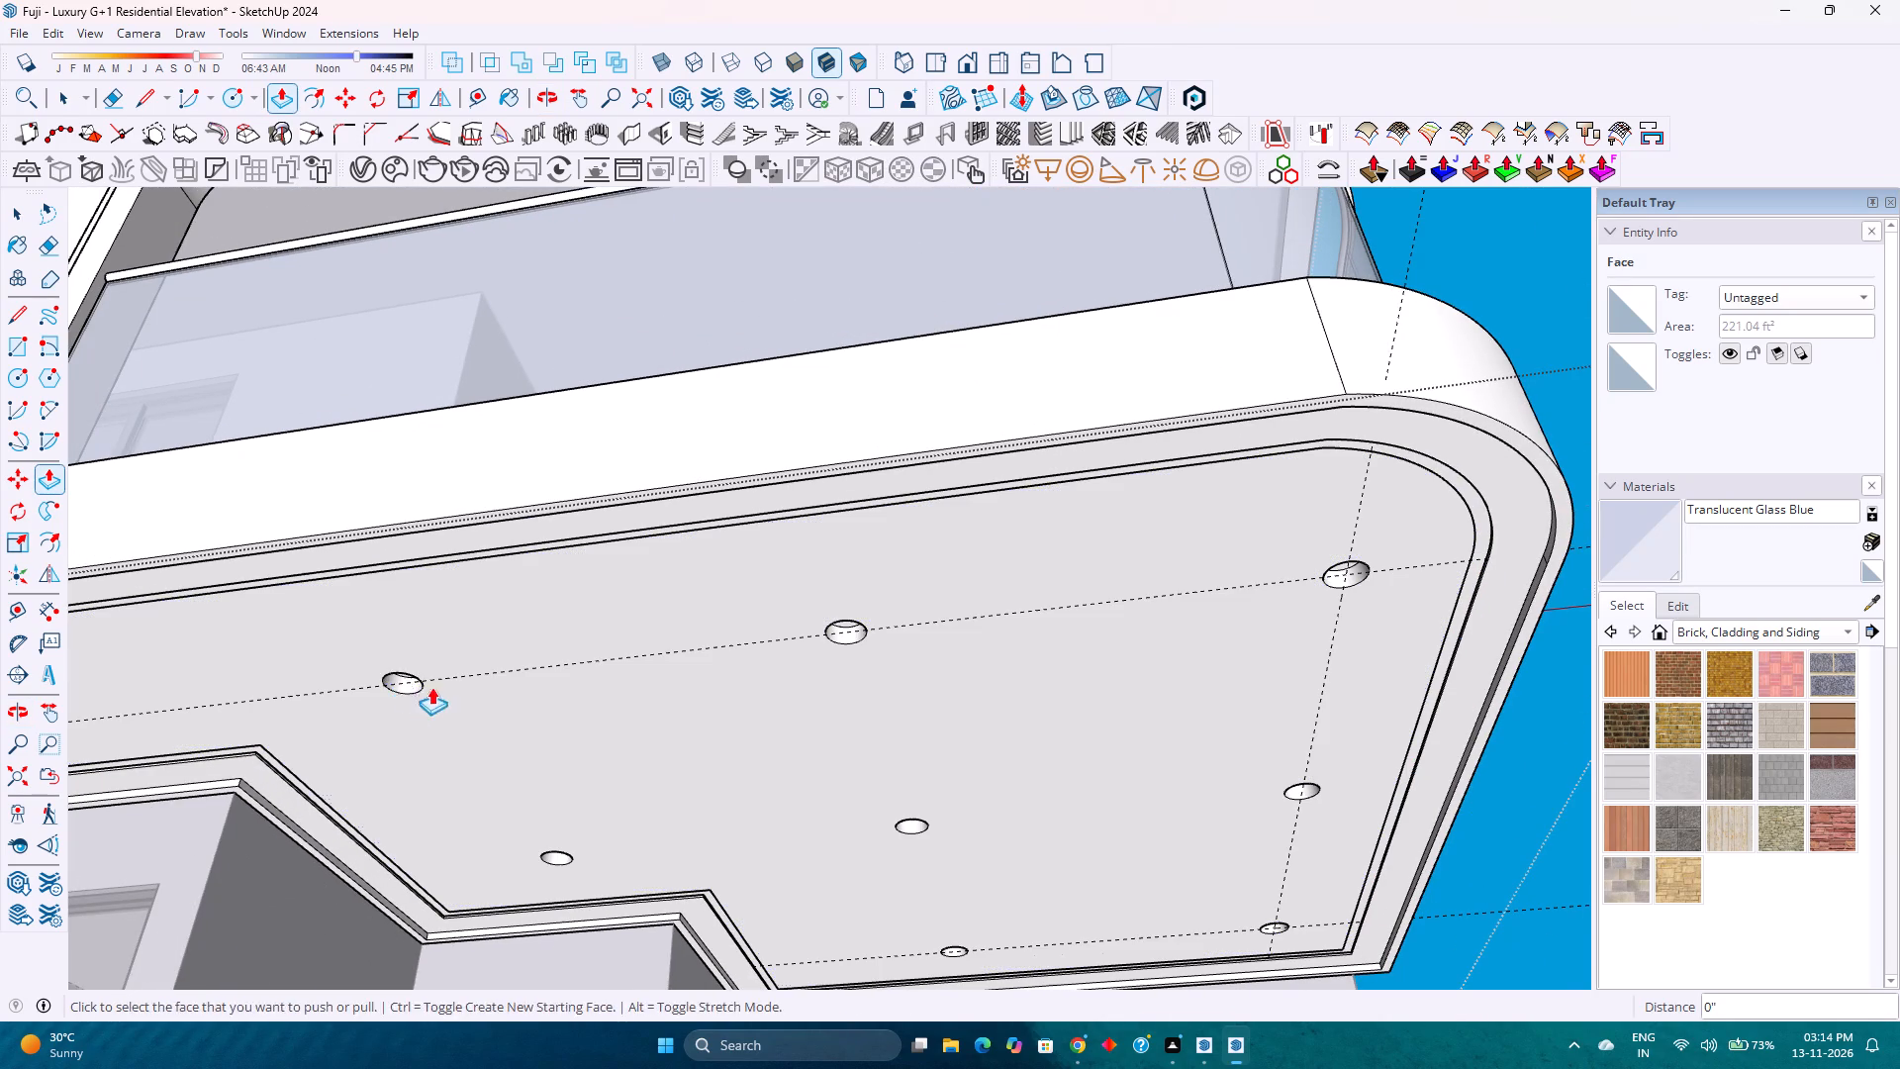
middle_click_drag(432, 688, 1132, 674, "shift")
middle_click(1239, 667, "shift")
middle_click(1240, 667, "shift")
scroll(605, 651, "down", 4)
middle_click_drag(618, 662, 888, 716, "shift")
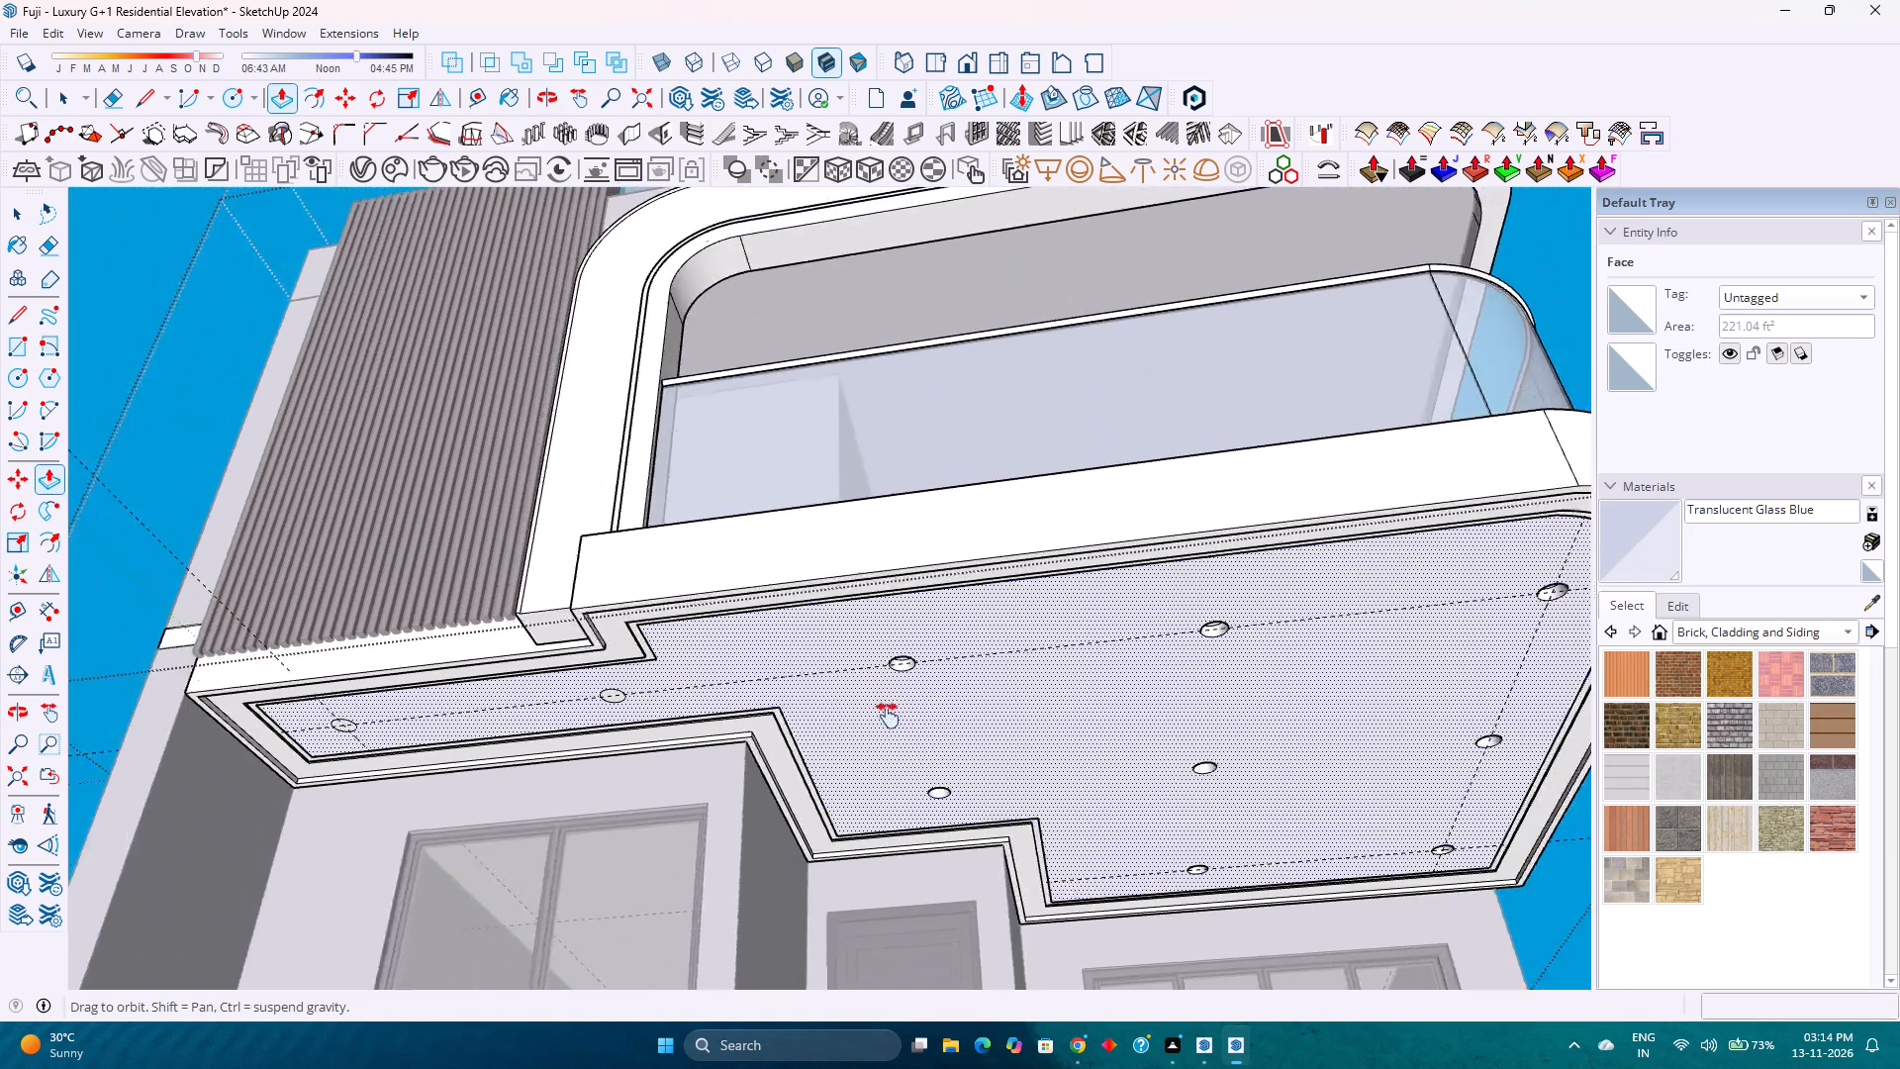
middle_click_drag(888, 716, 1069, 732, "shift")
middle_click(1069, 732, "shift")
scroll(779, 720, "up", 9)
double_click(918, 706)
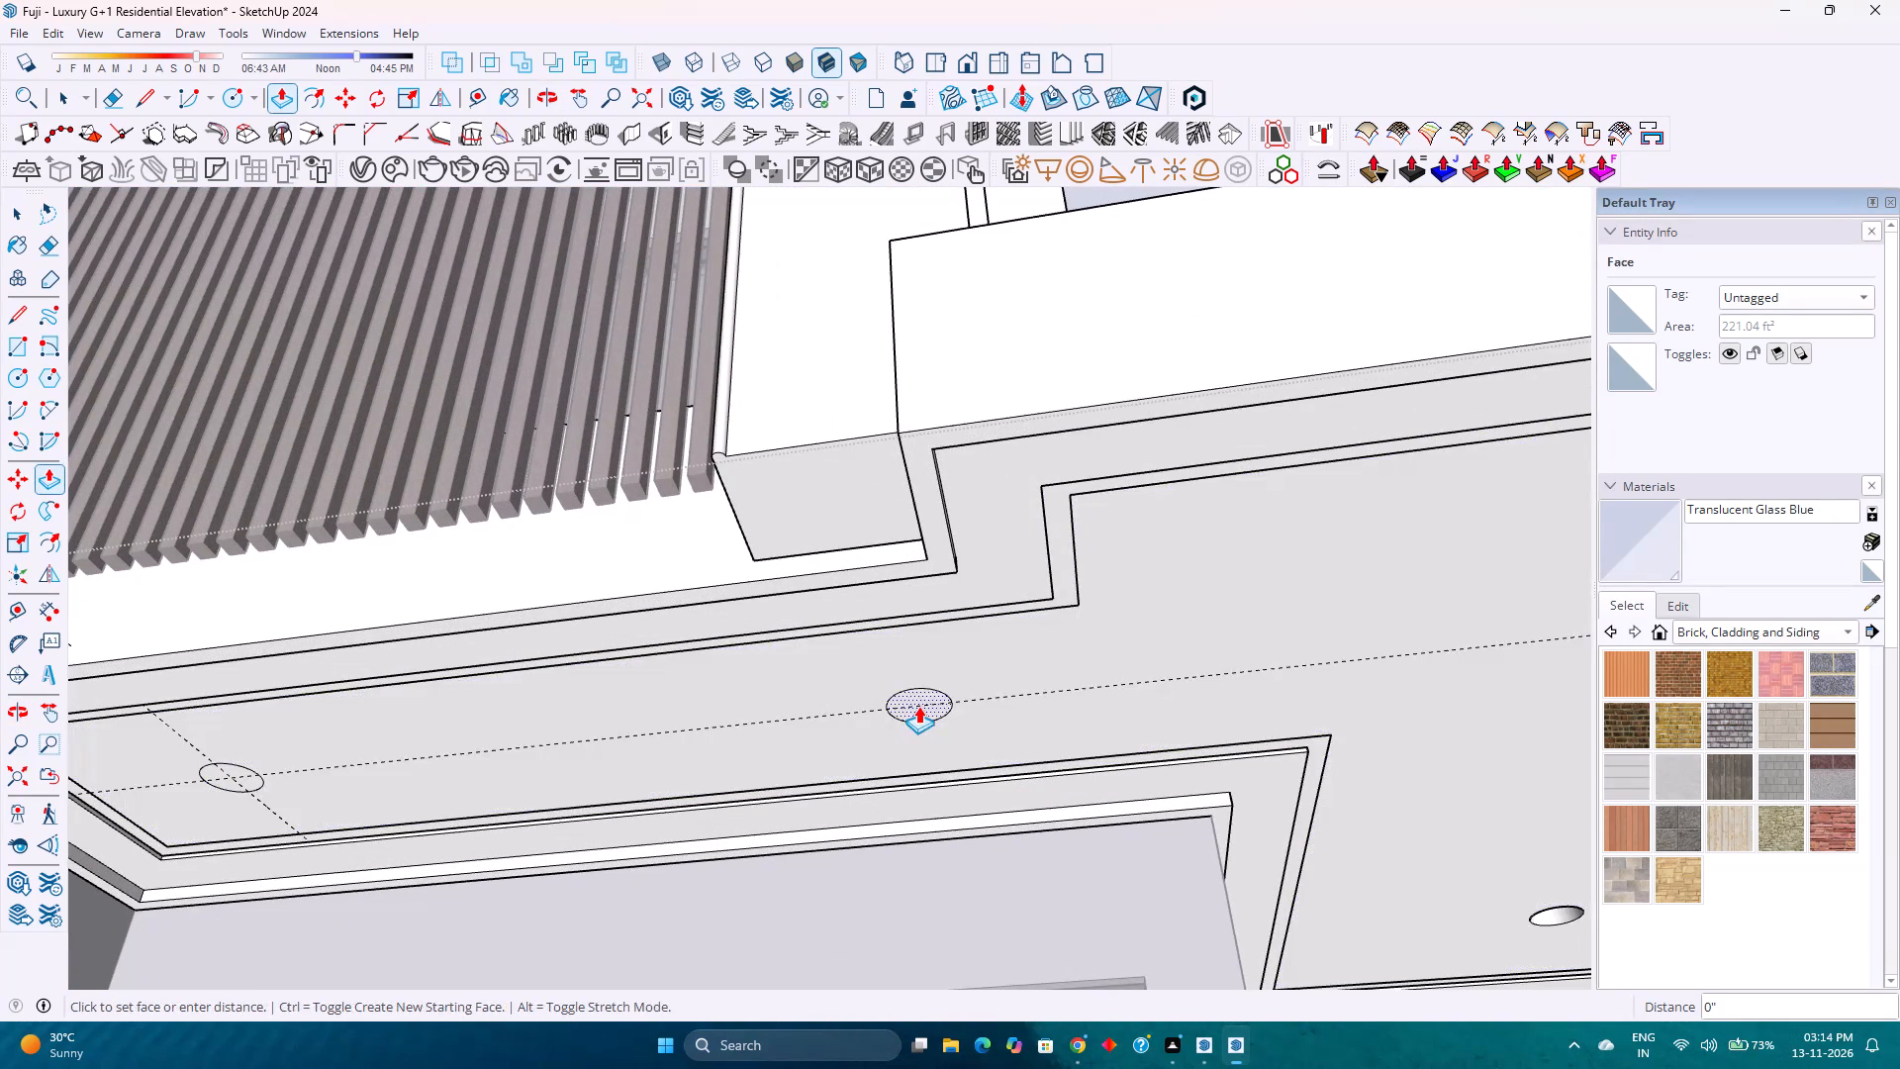
double_click(239, 788)
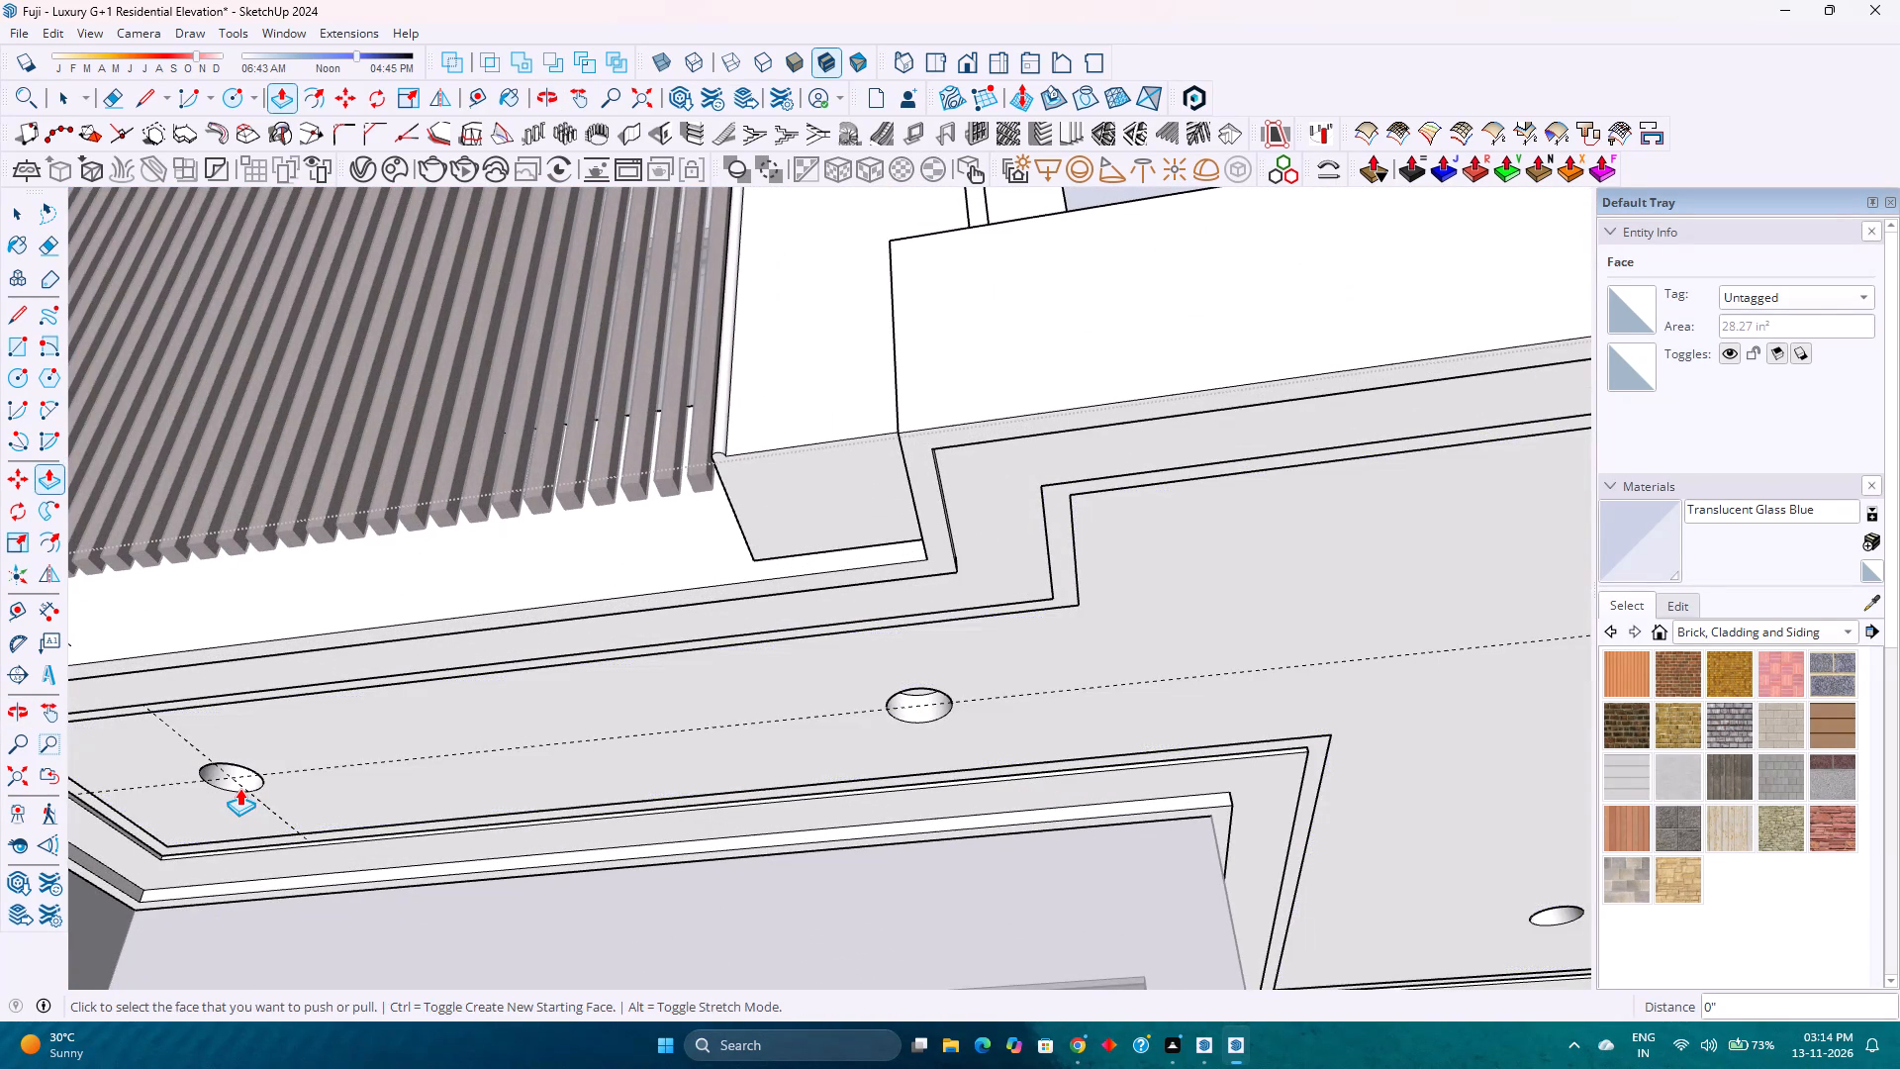
Draw a horizontal circle of 2" radius centred on the guide crossing in the recess at the narrow end.
key("c")
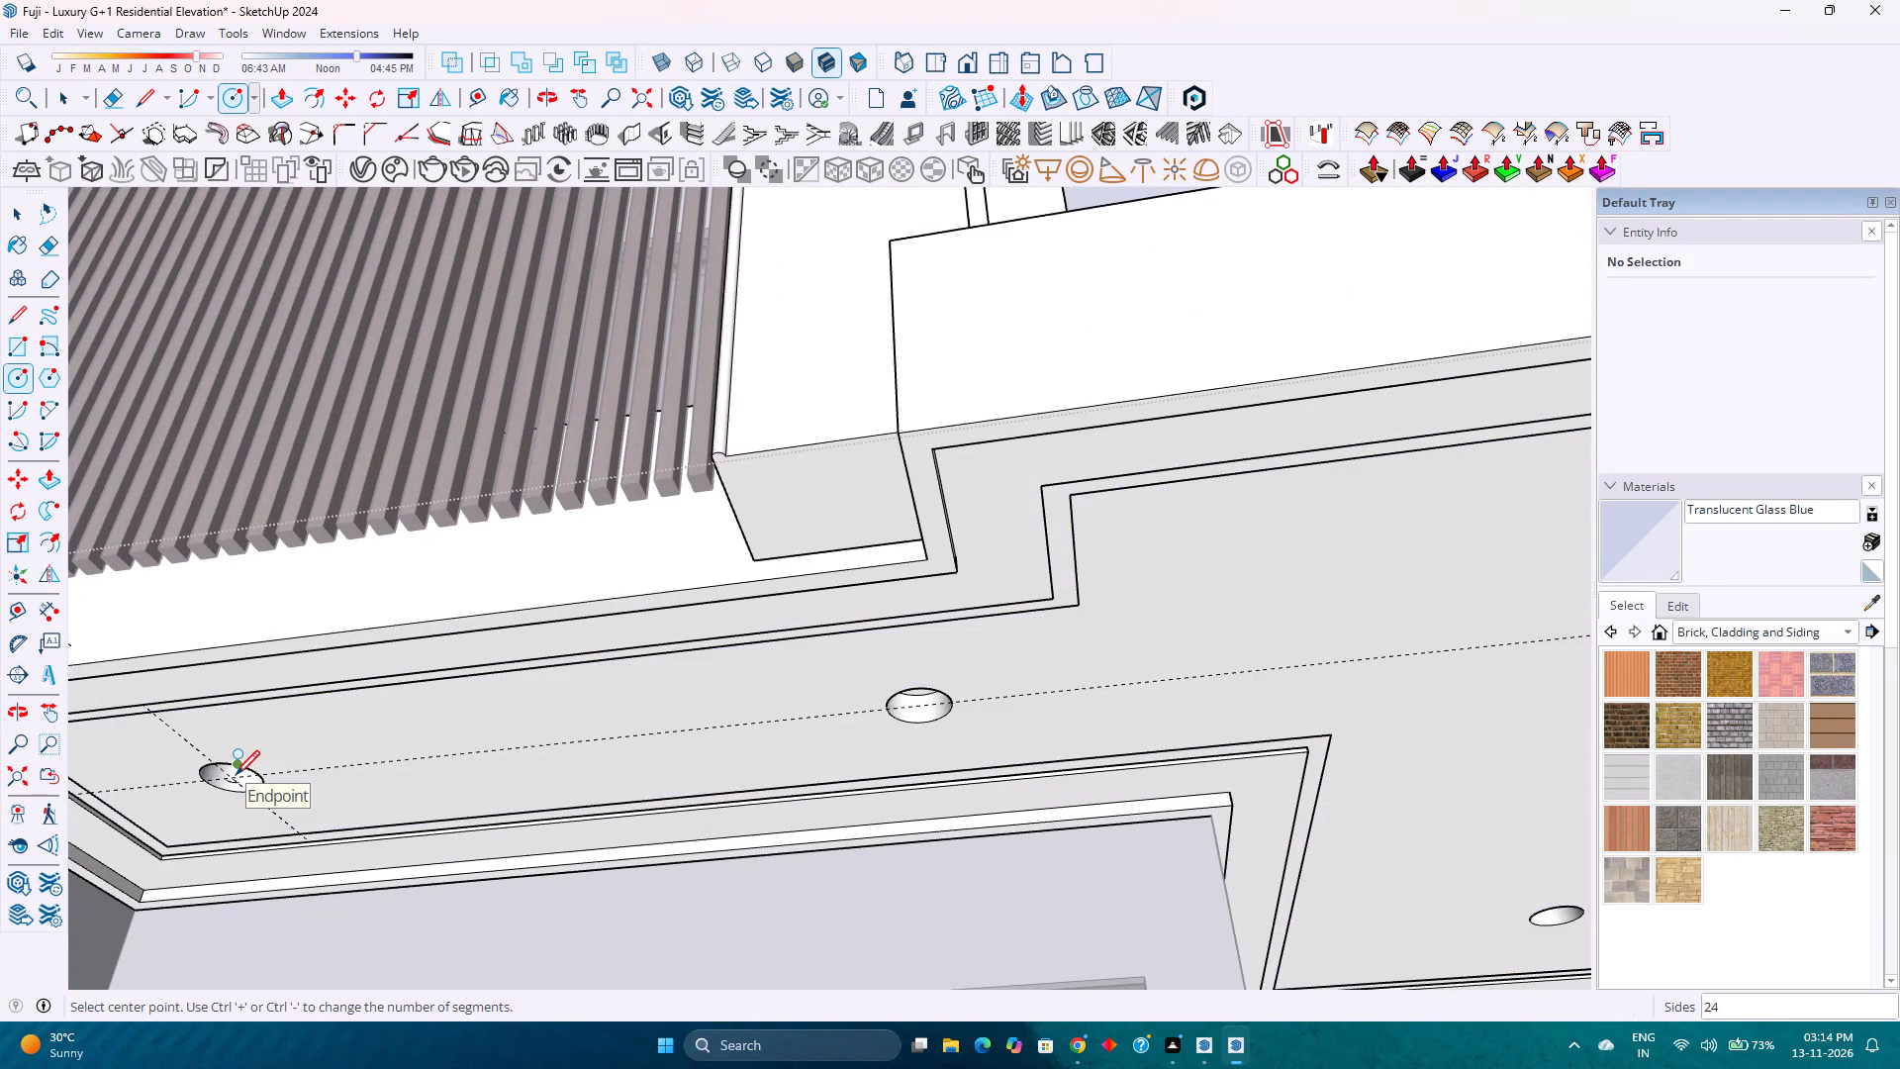
key("Up")
scroll(234, 776, "up", 6)
middle_click_drag(226, 790, 312, 723)
middle_click(312, 723)
middle_click(312, 723)
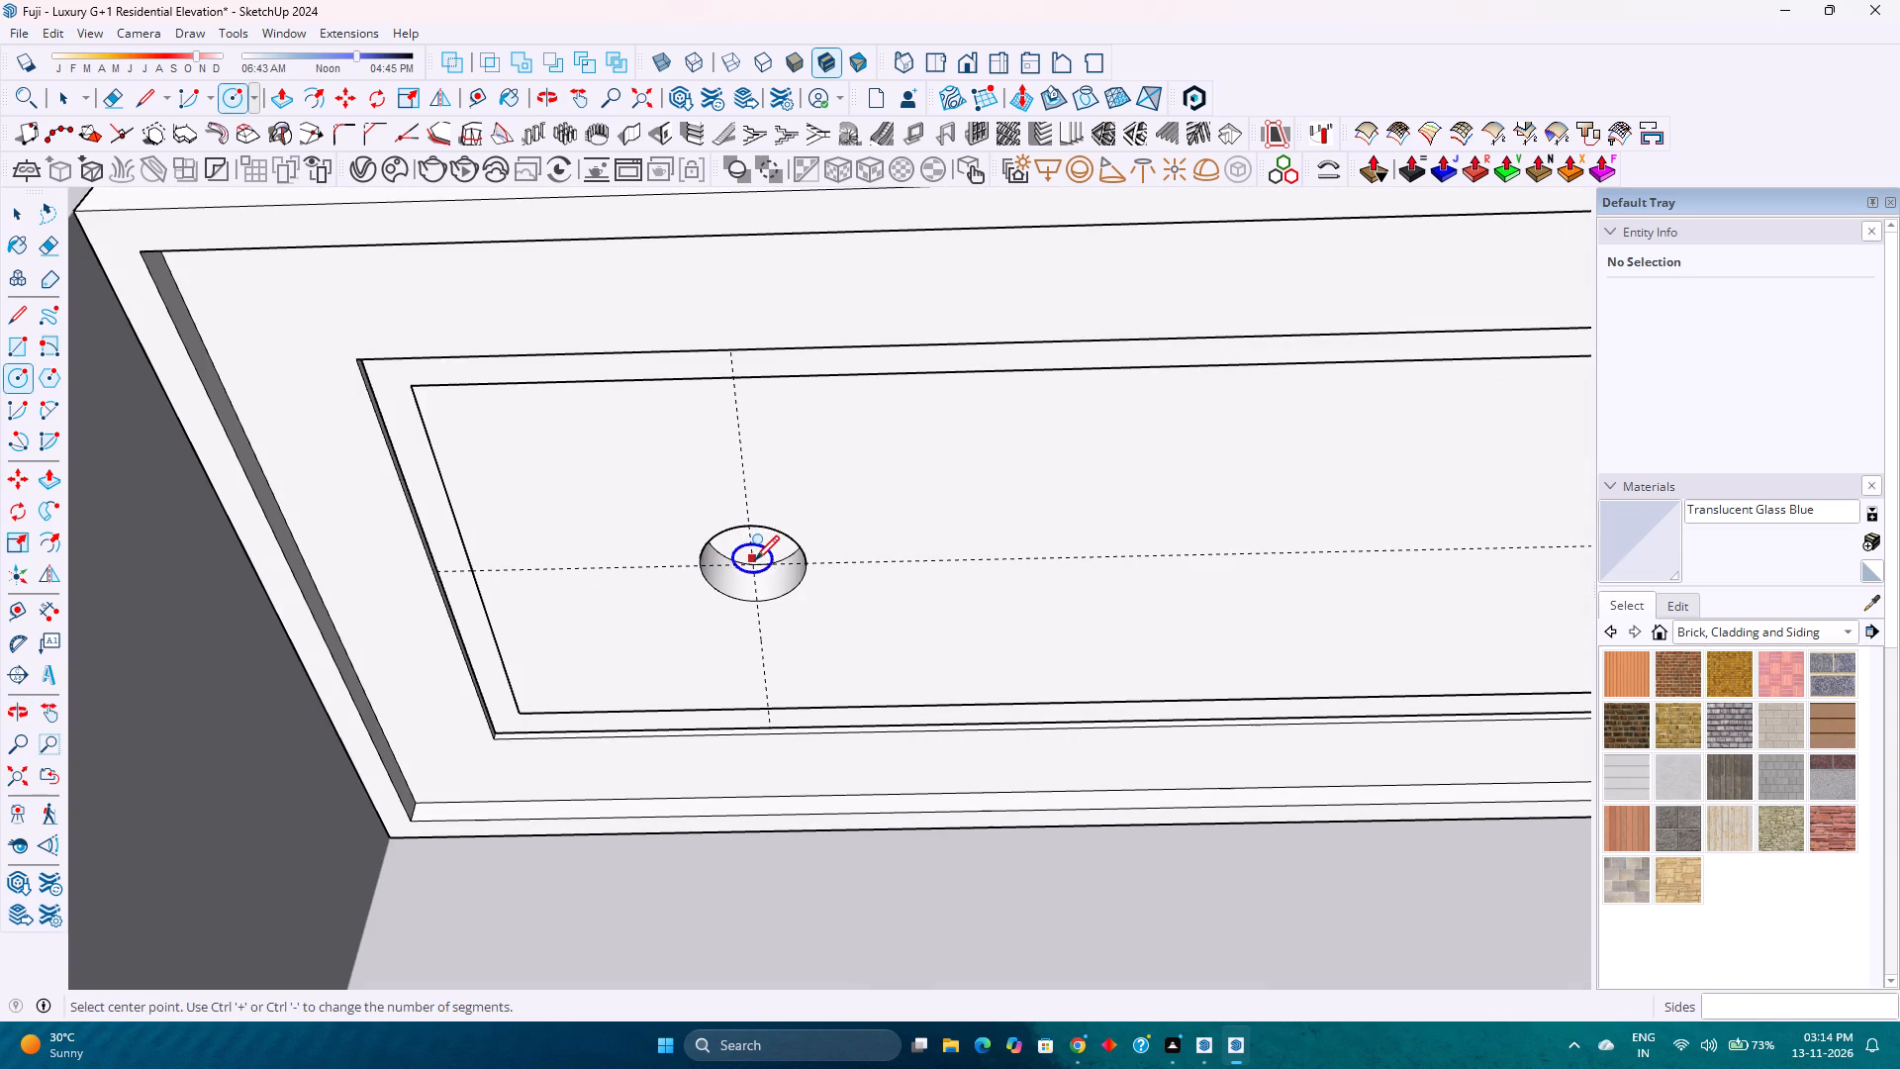
scroll(751, 573, "up", 2)
middle_click_drag(751, 573, 939, 420)
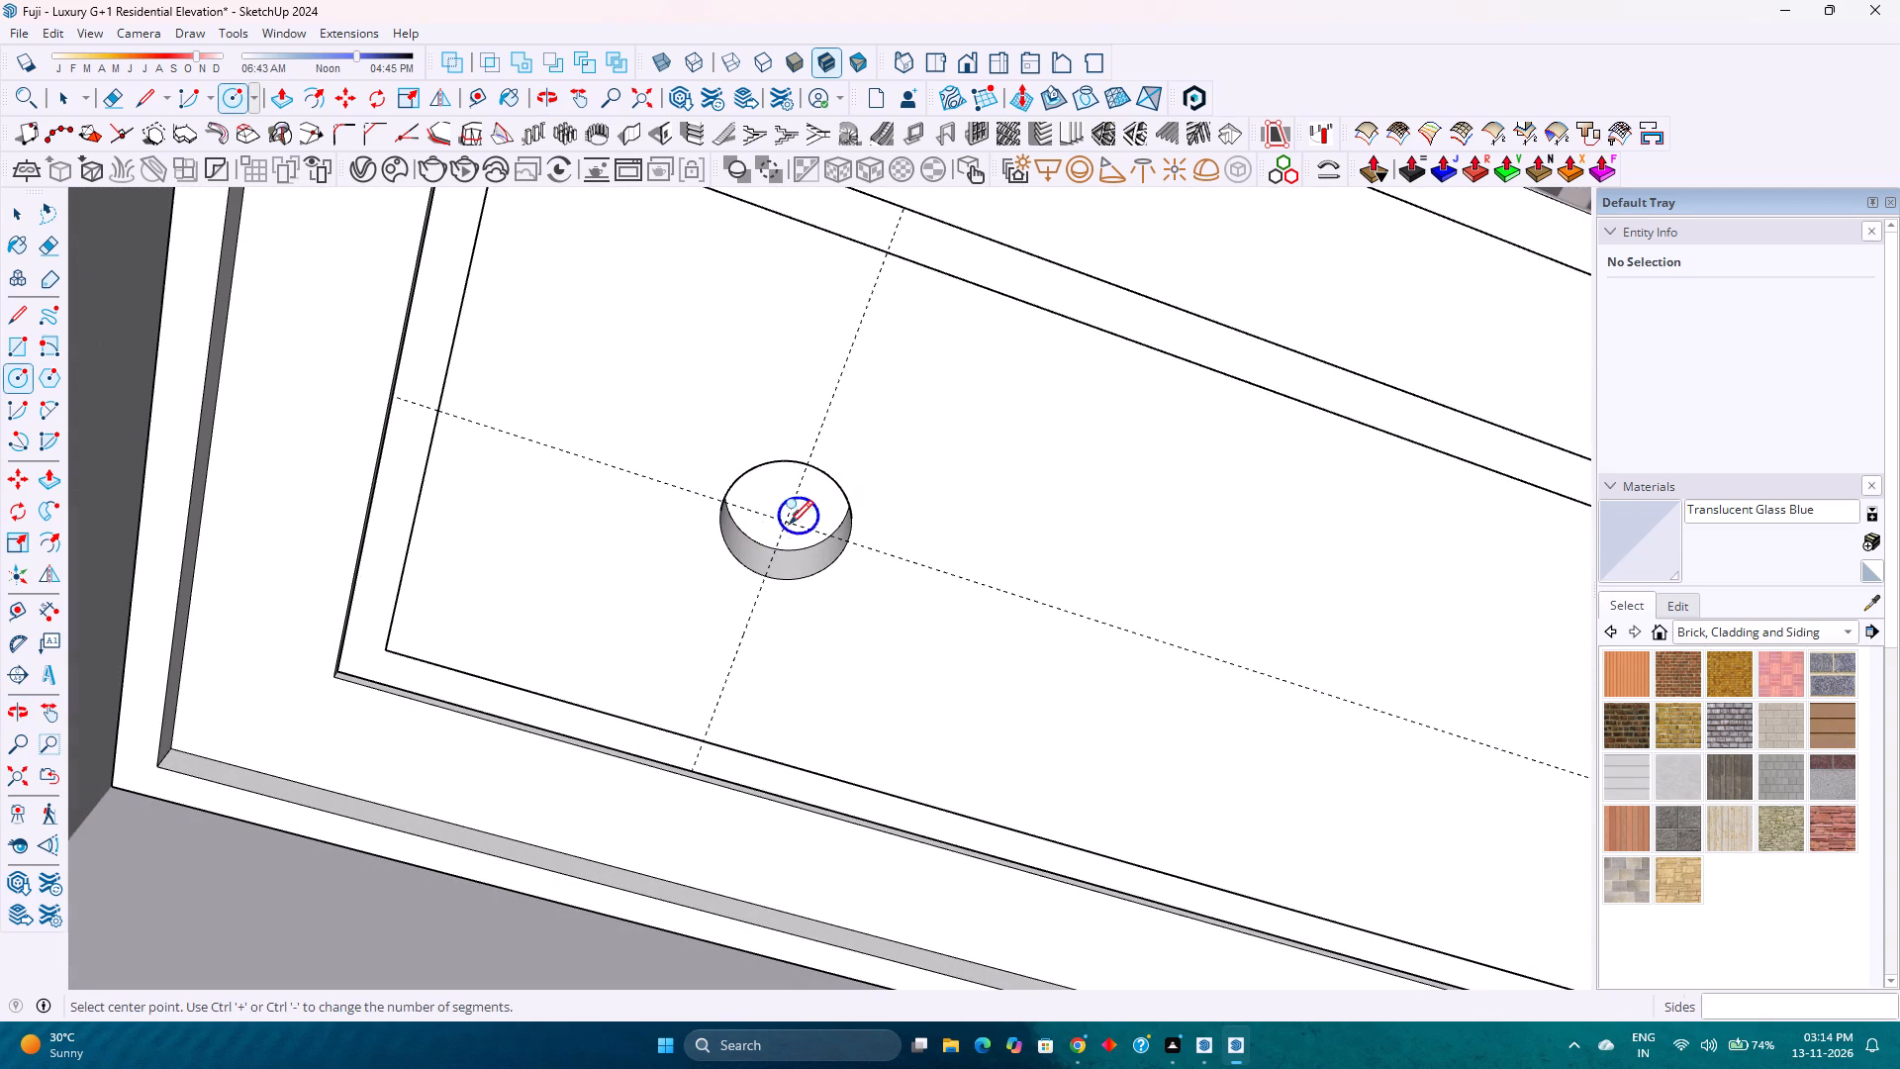
left_click(784, 522)
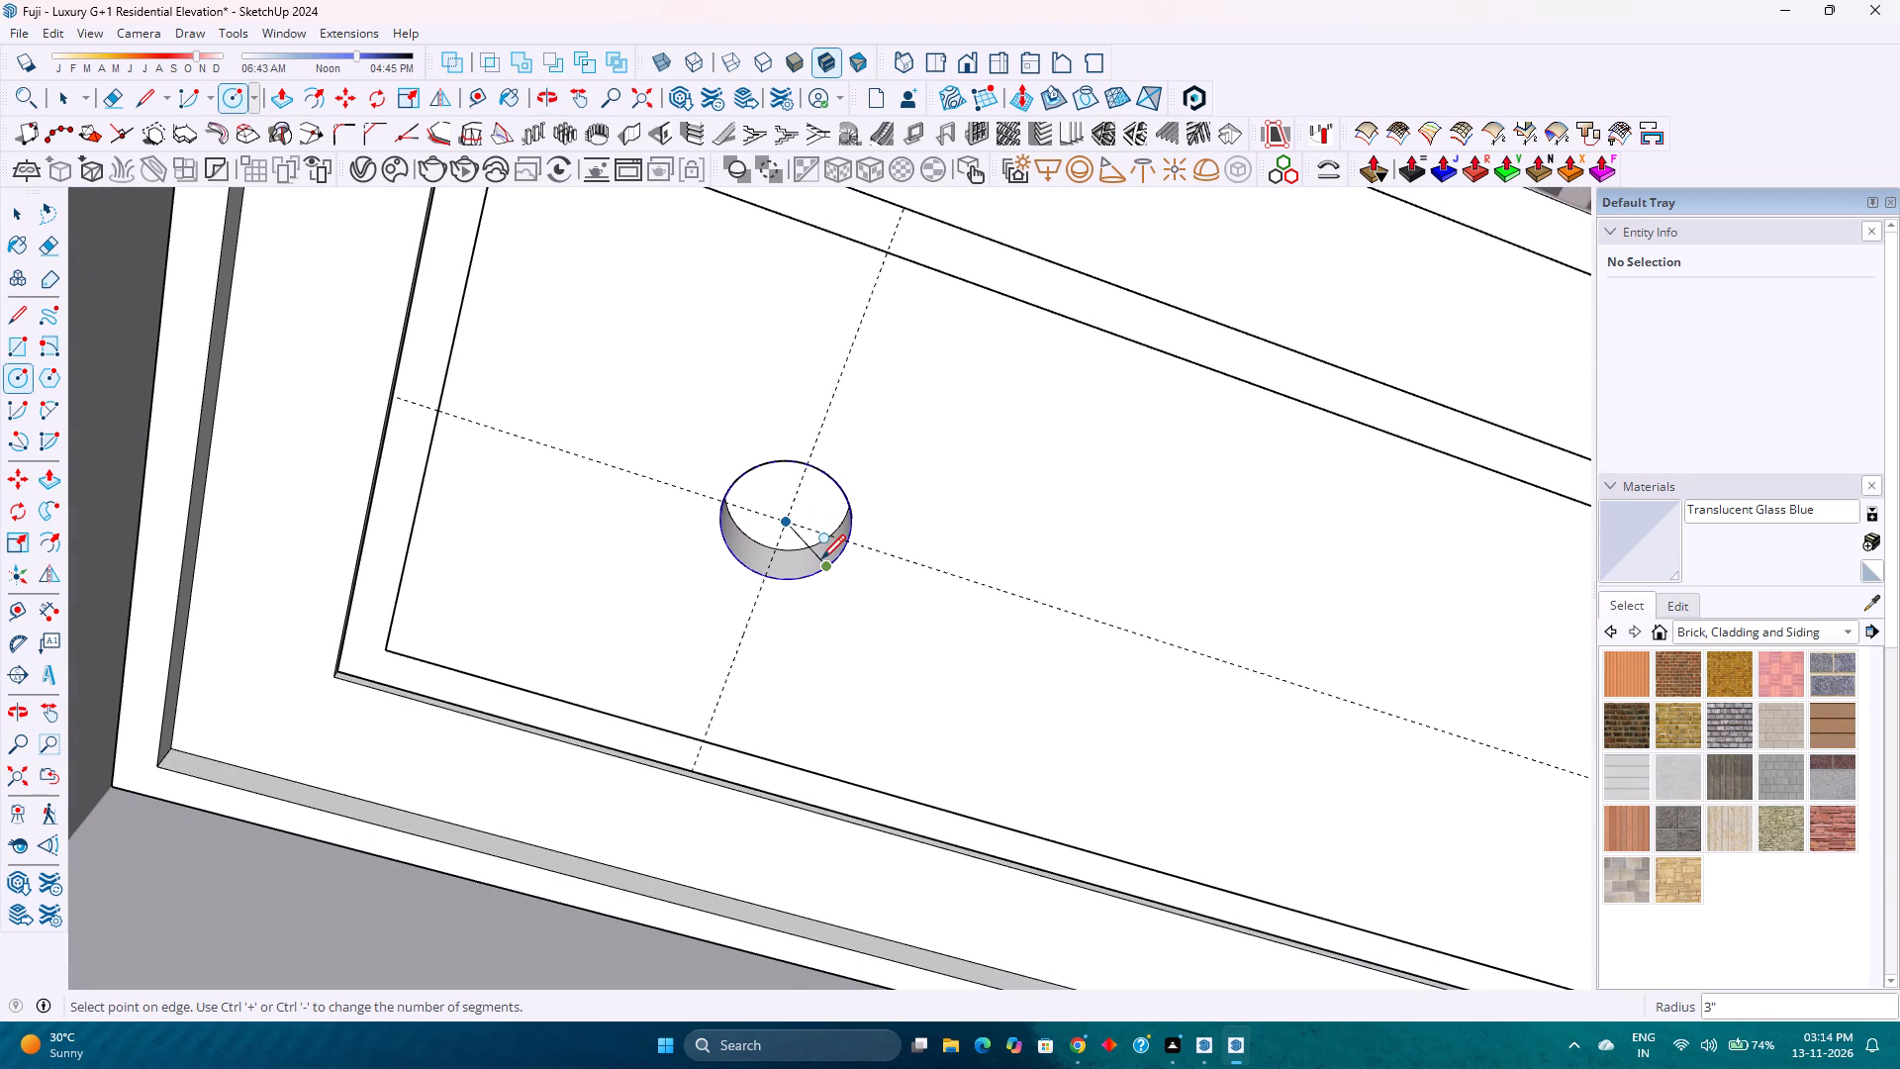
key("2")
key("Return")
key("space")
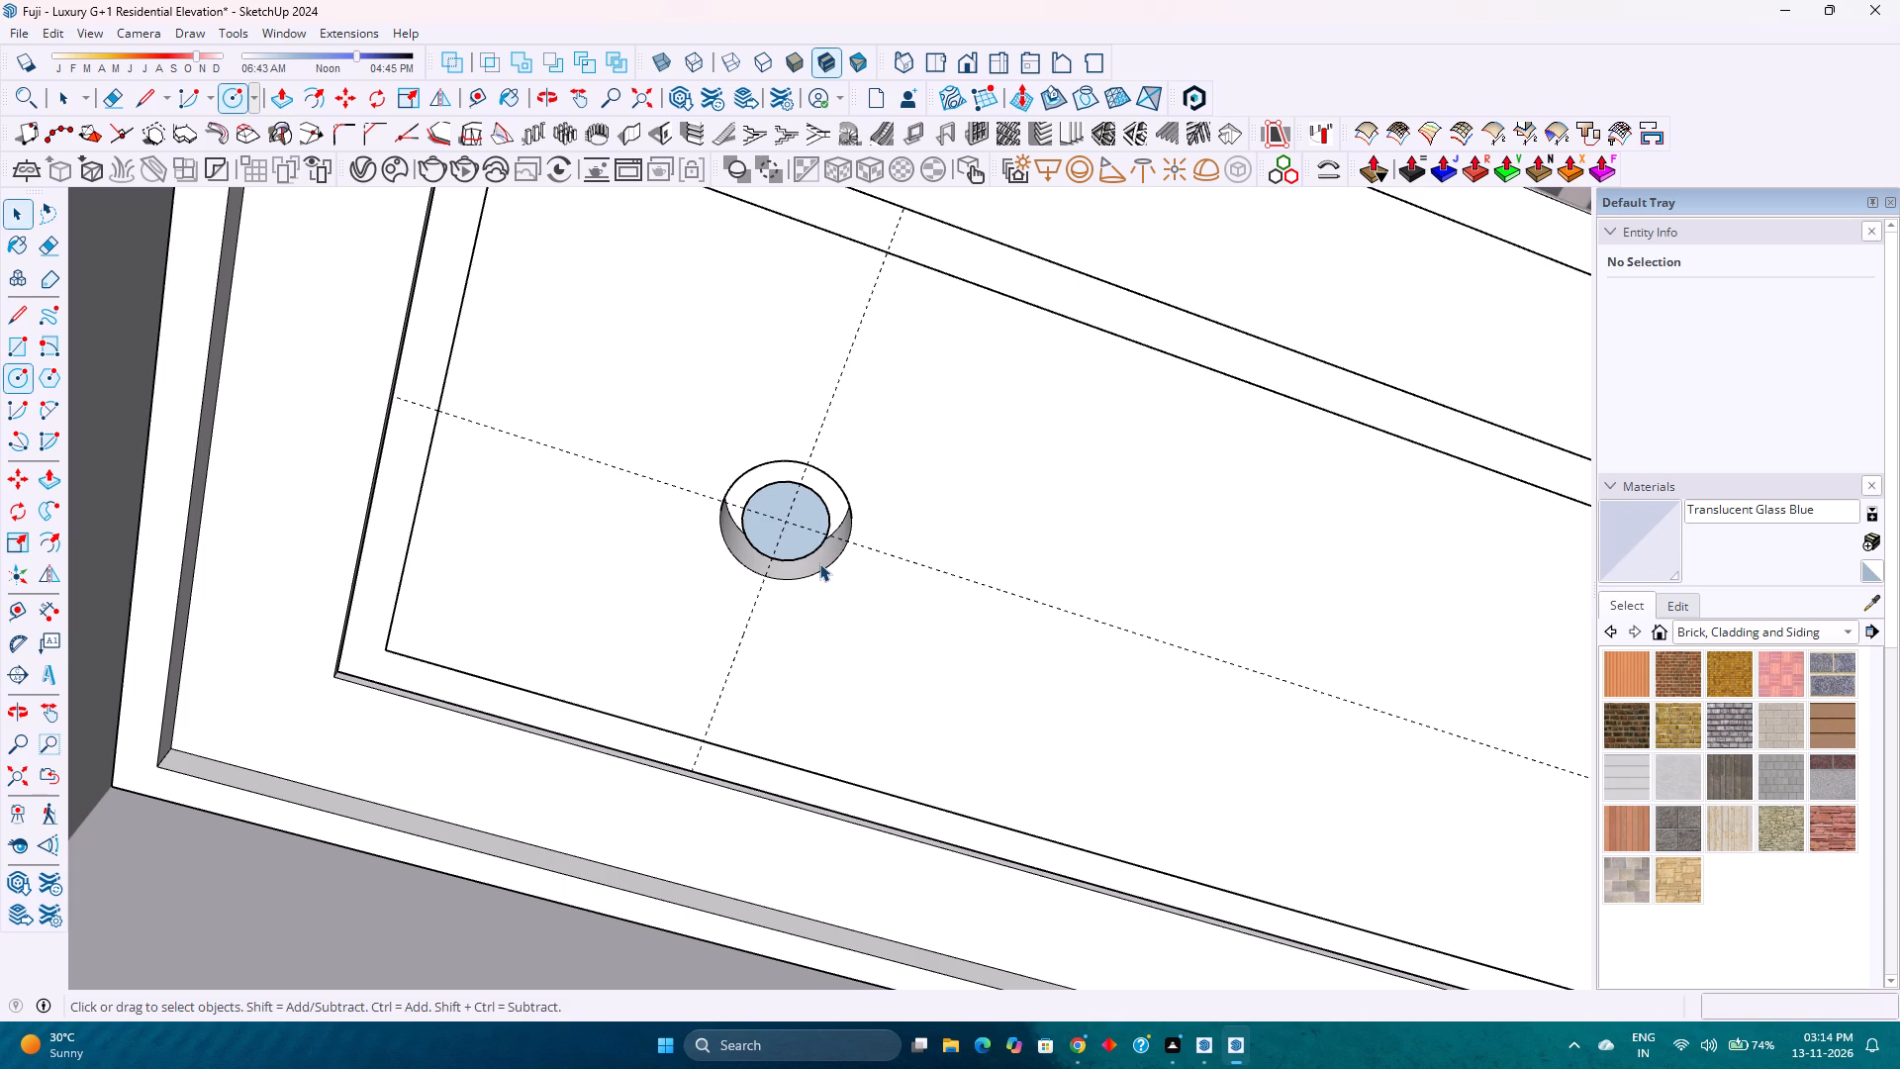
Make the small circle face and its edge a component named 3.
triple_click(792, 549)
right_click(792, 549)
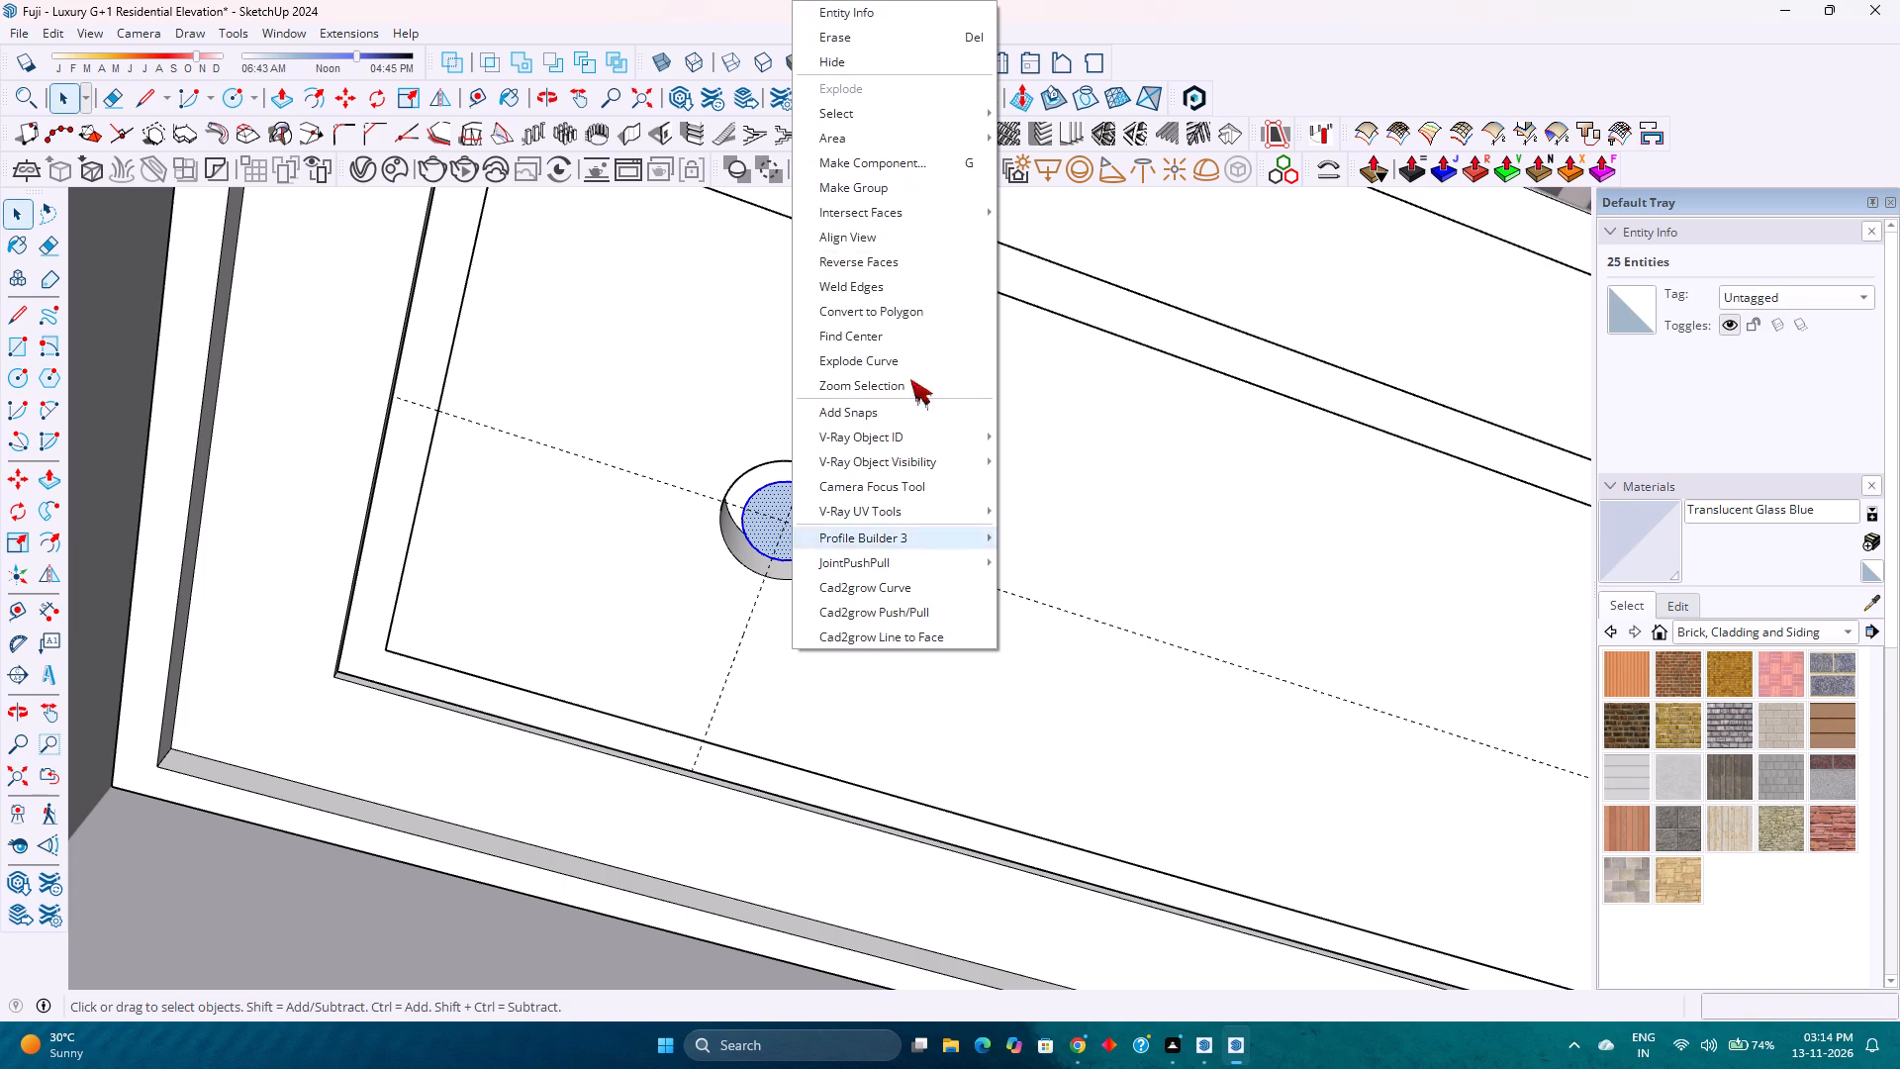
left_click(946, 157)
key("3")
key("Return")
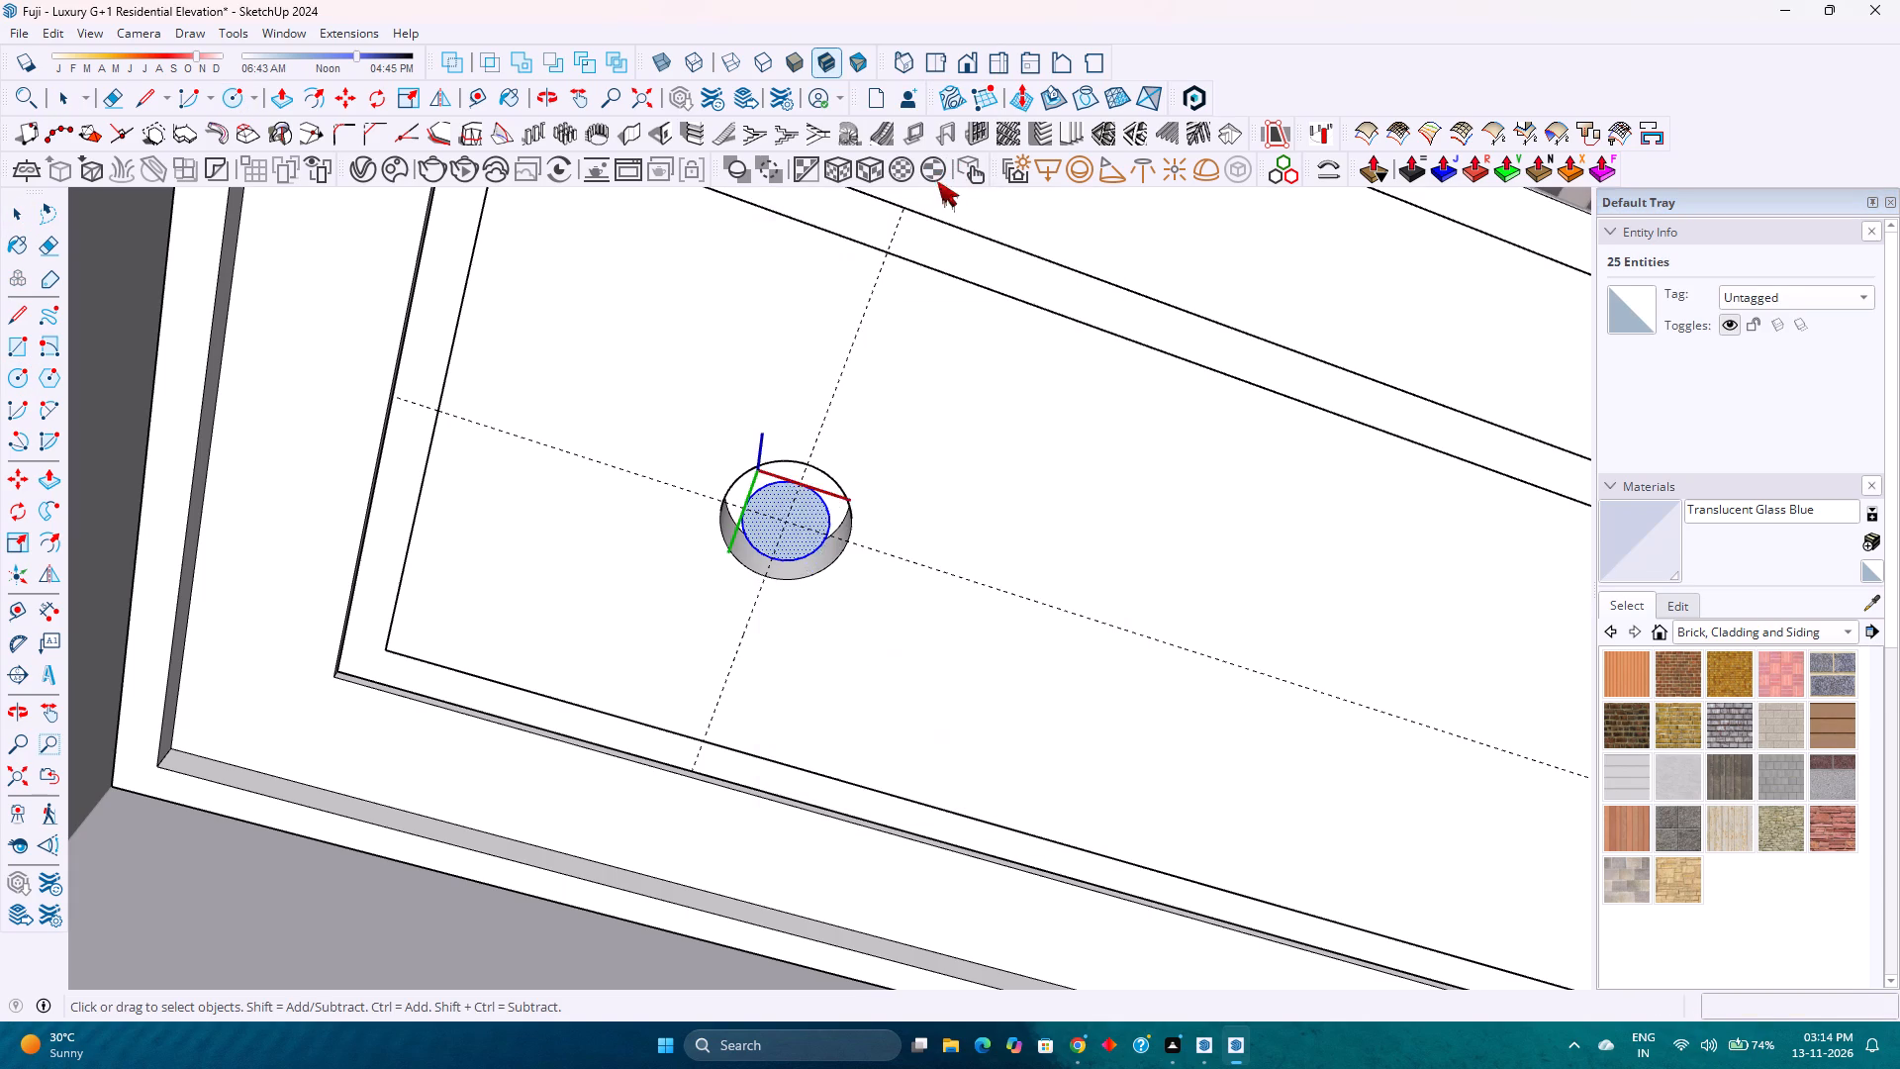
Copy the disc component 23' 2" along the outer guide to the recess at the rounded corner.
key("m")
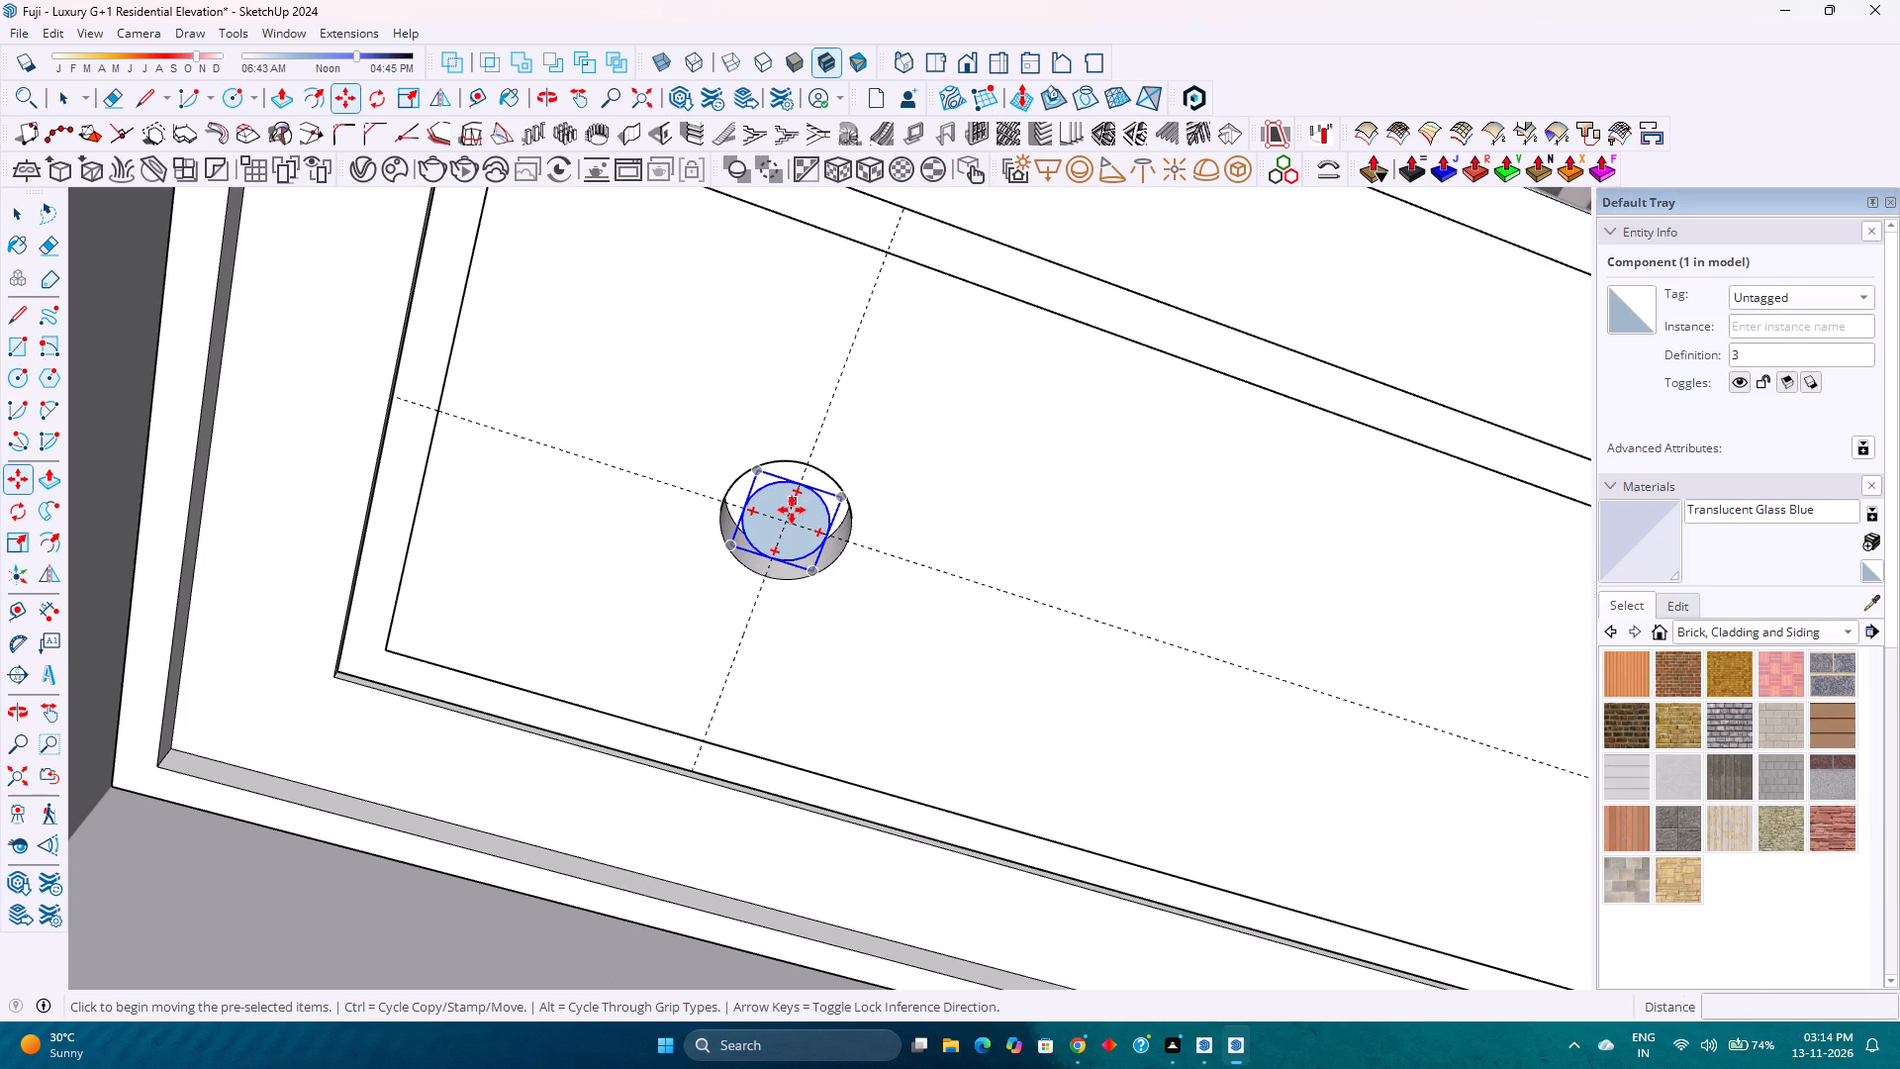
left_click(789, 522)
scroll(857, 556, "down", 5)
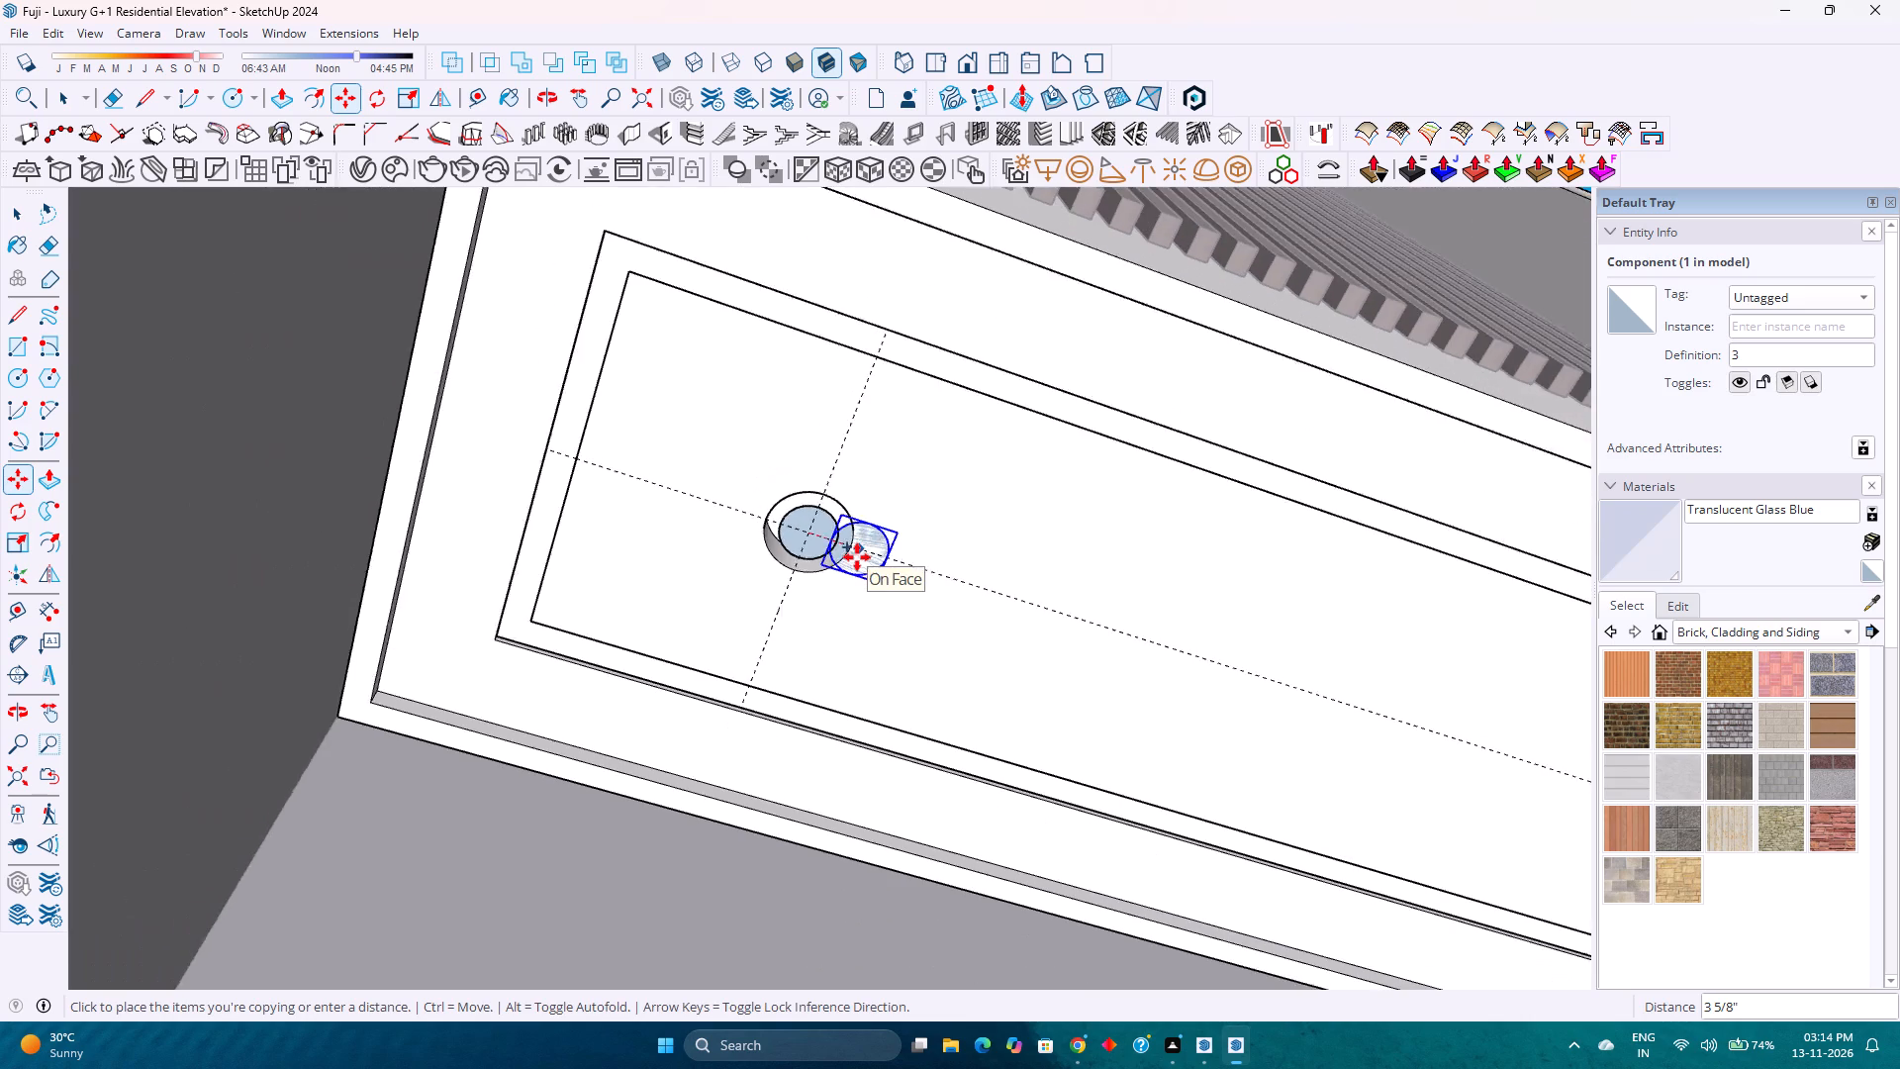
middle_click_drag(951, 580, 458, 497, "shift")
middle_click(449, 497, "shift")
middle_click(449, 497, "shift")
scroll(449, 497, "down", 6)
middle_click_drag(885, 629, 557, 499, "shift")
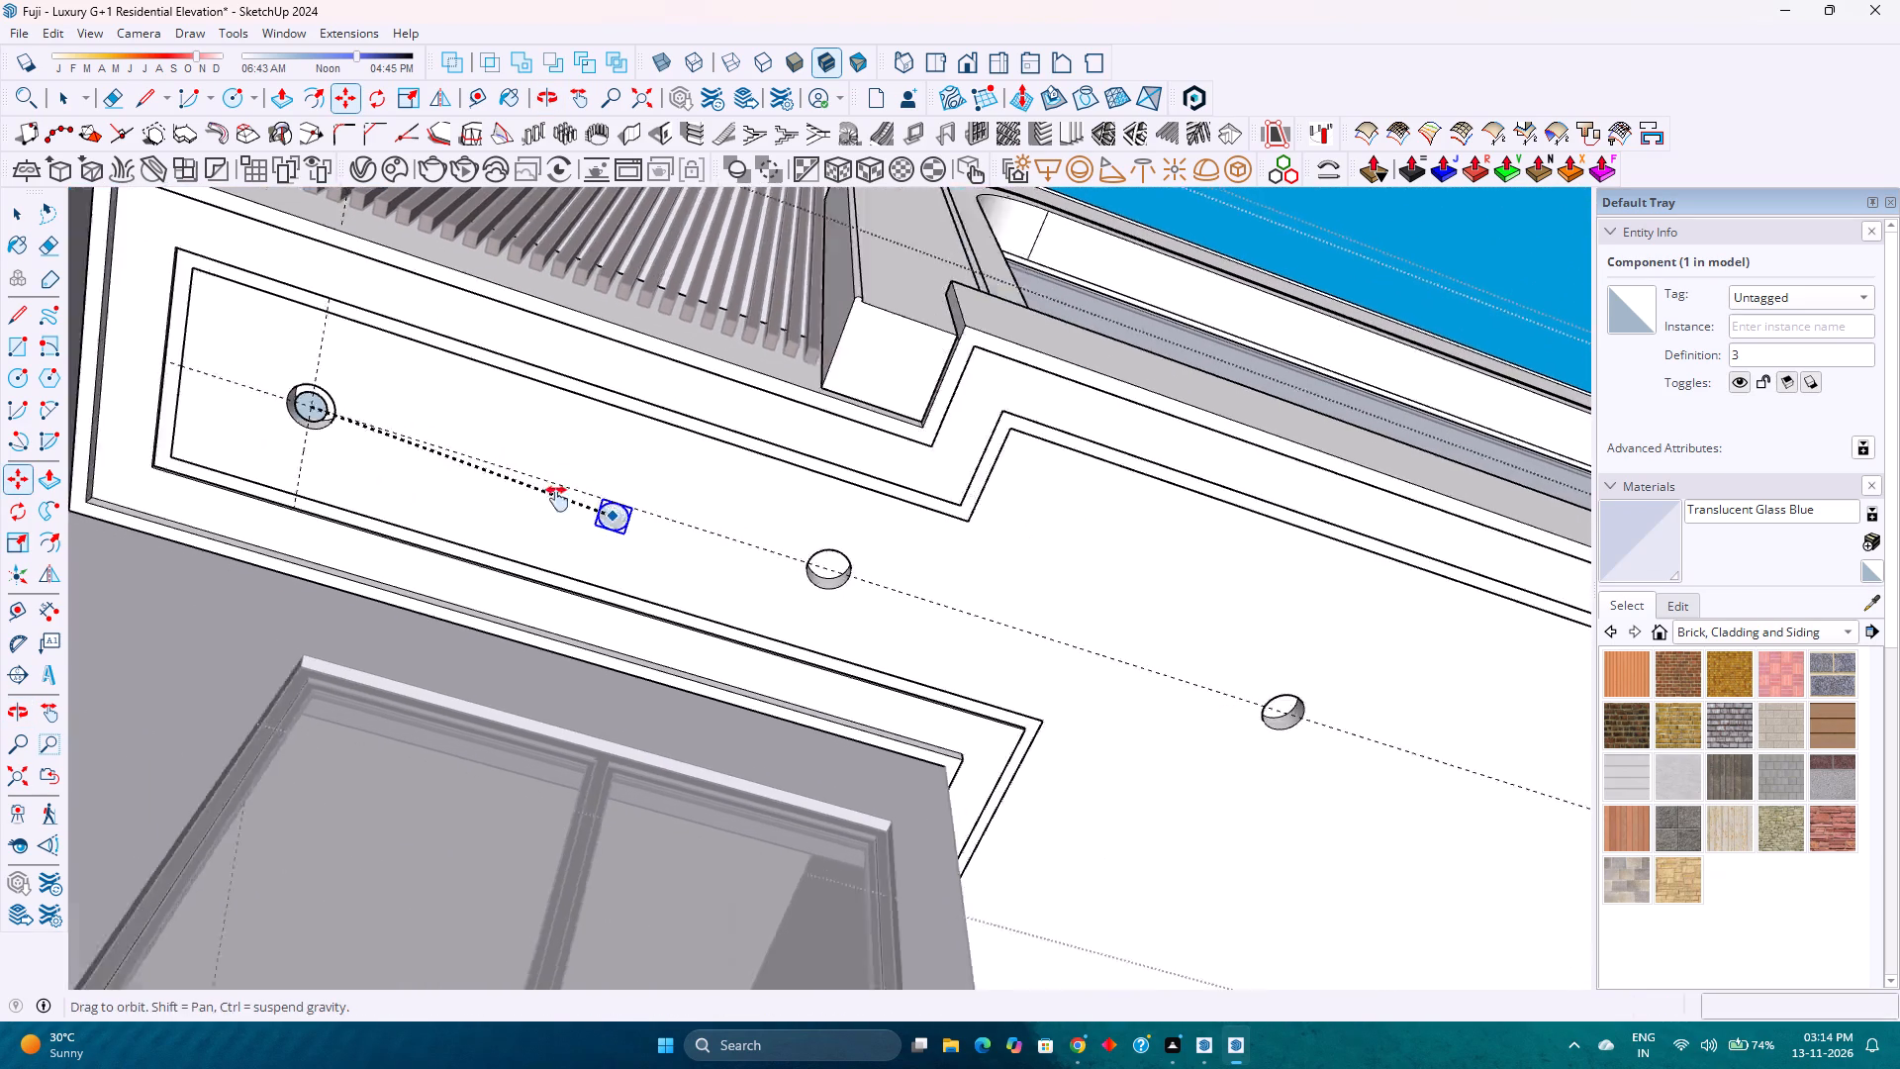
middle_click_drag(557, 499, 512, 484, "shift")
middle_click(498, 480, "shift")
scroll(491, 478, "down", 8)
middle_click_drag(698, 542, 393, 441, "shift")
middle_click(393, 441, "shift")
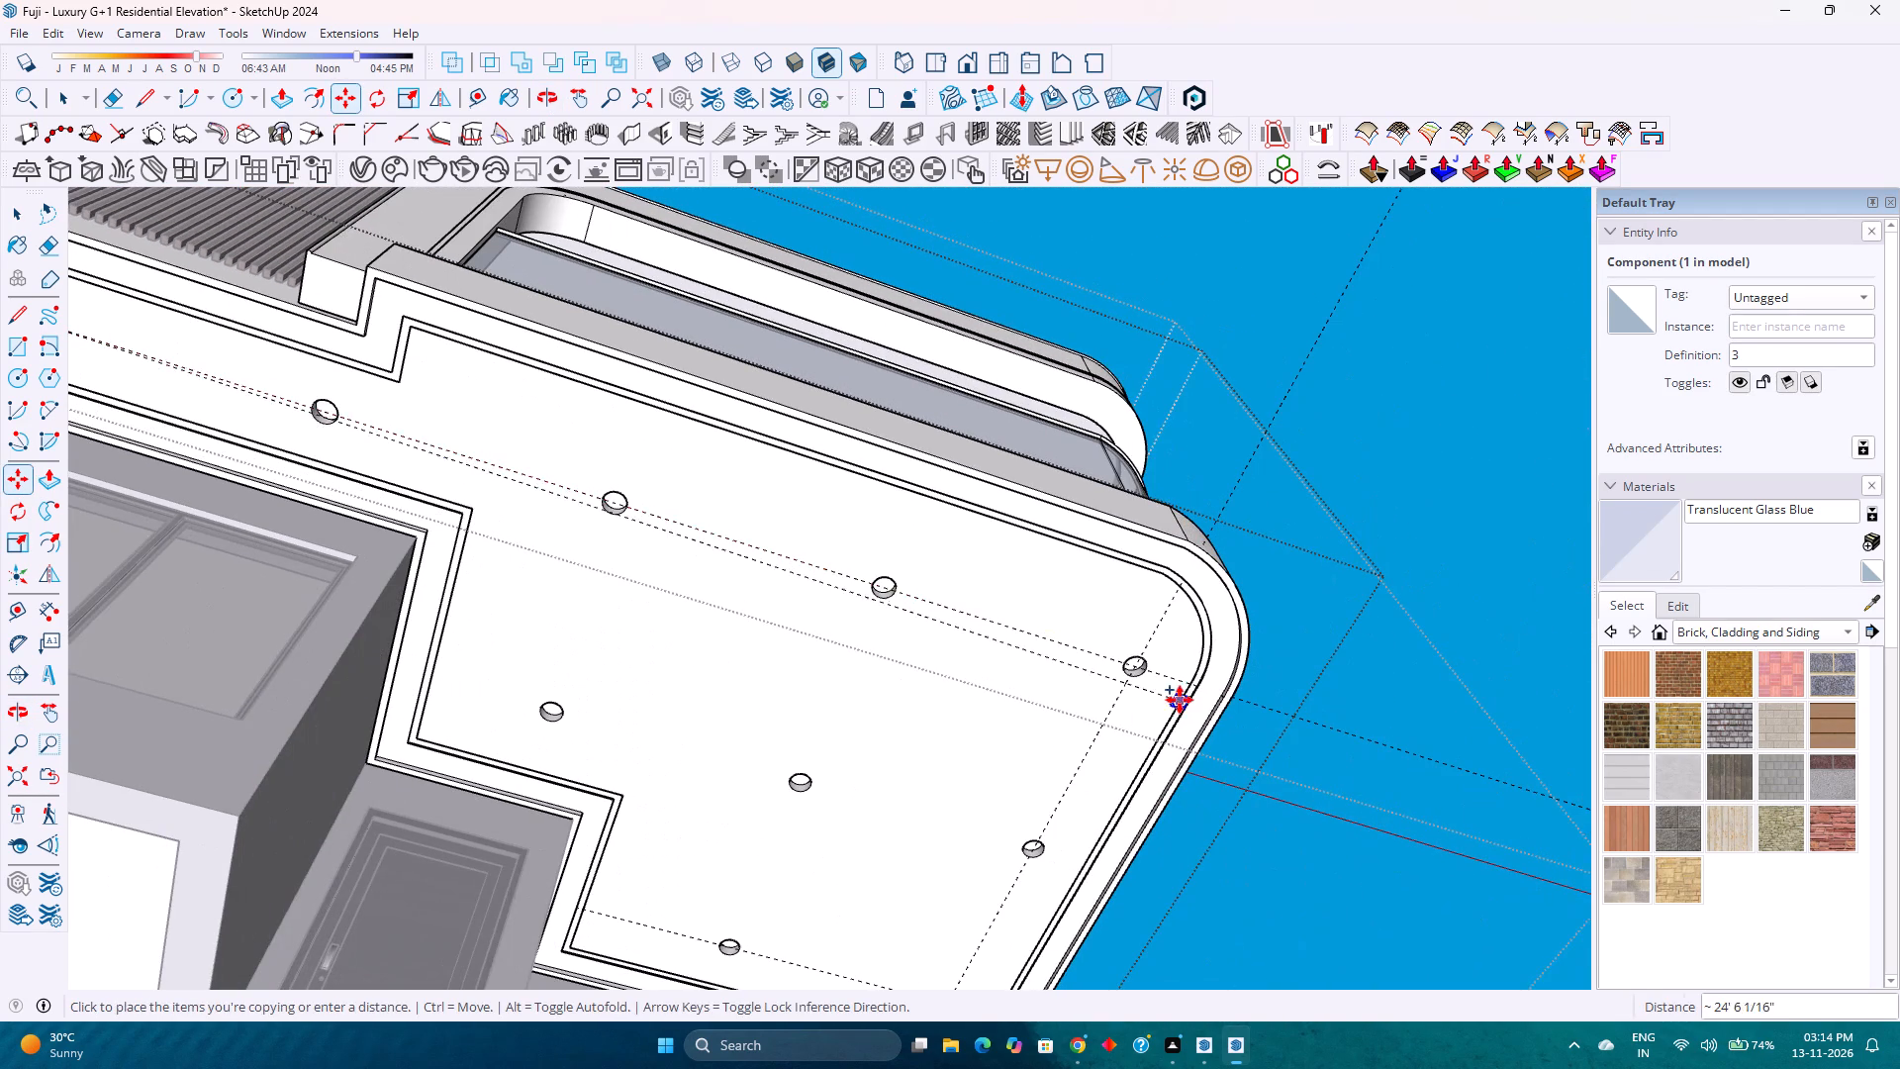
scroll(1169, 700, "up", 13)
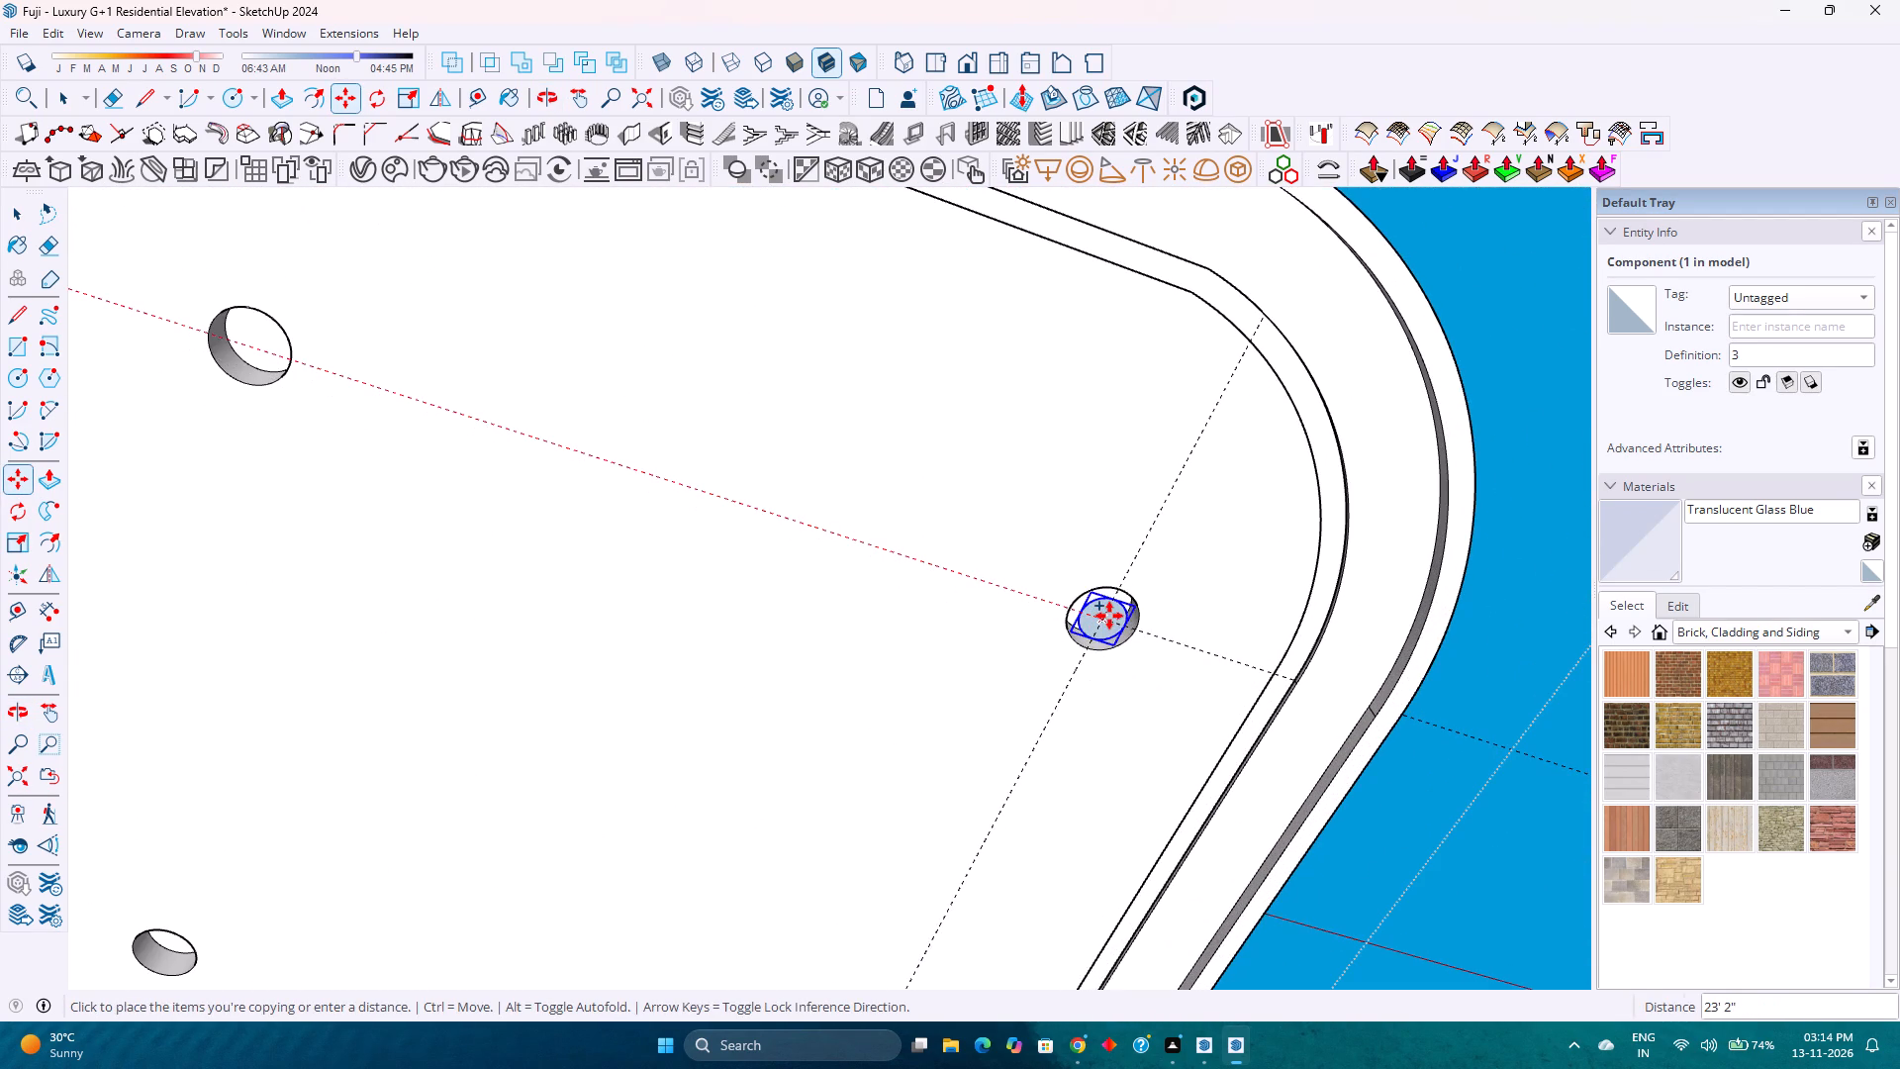
left_click(1108, 617)
Divide the copy distance into 4 equal intervals so discs fill the recesses along the outer guide.
scroll(1039, 666, "down", 13)
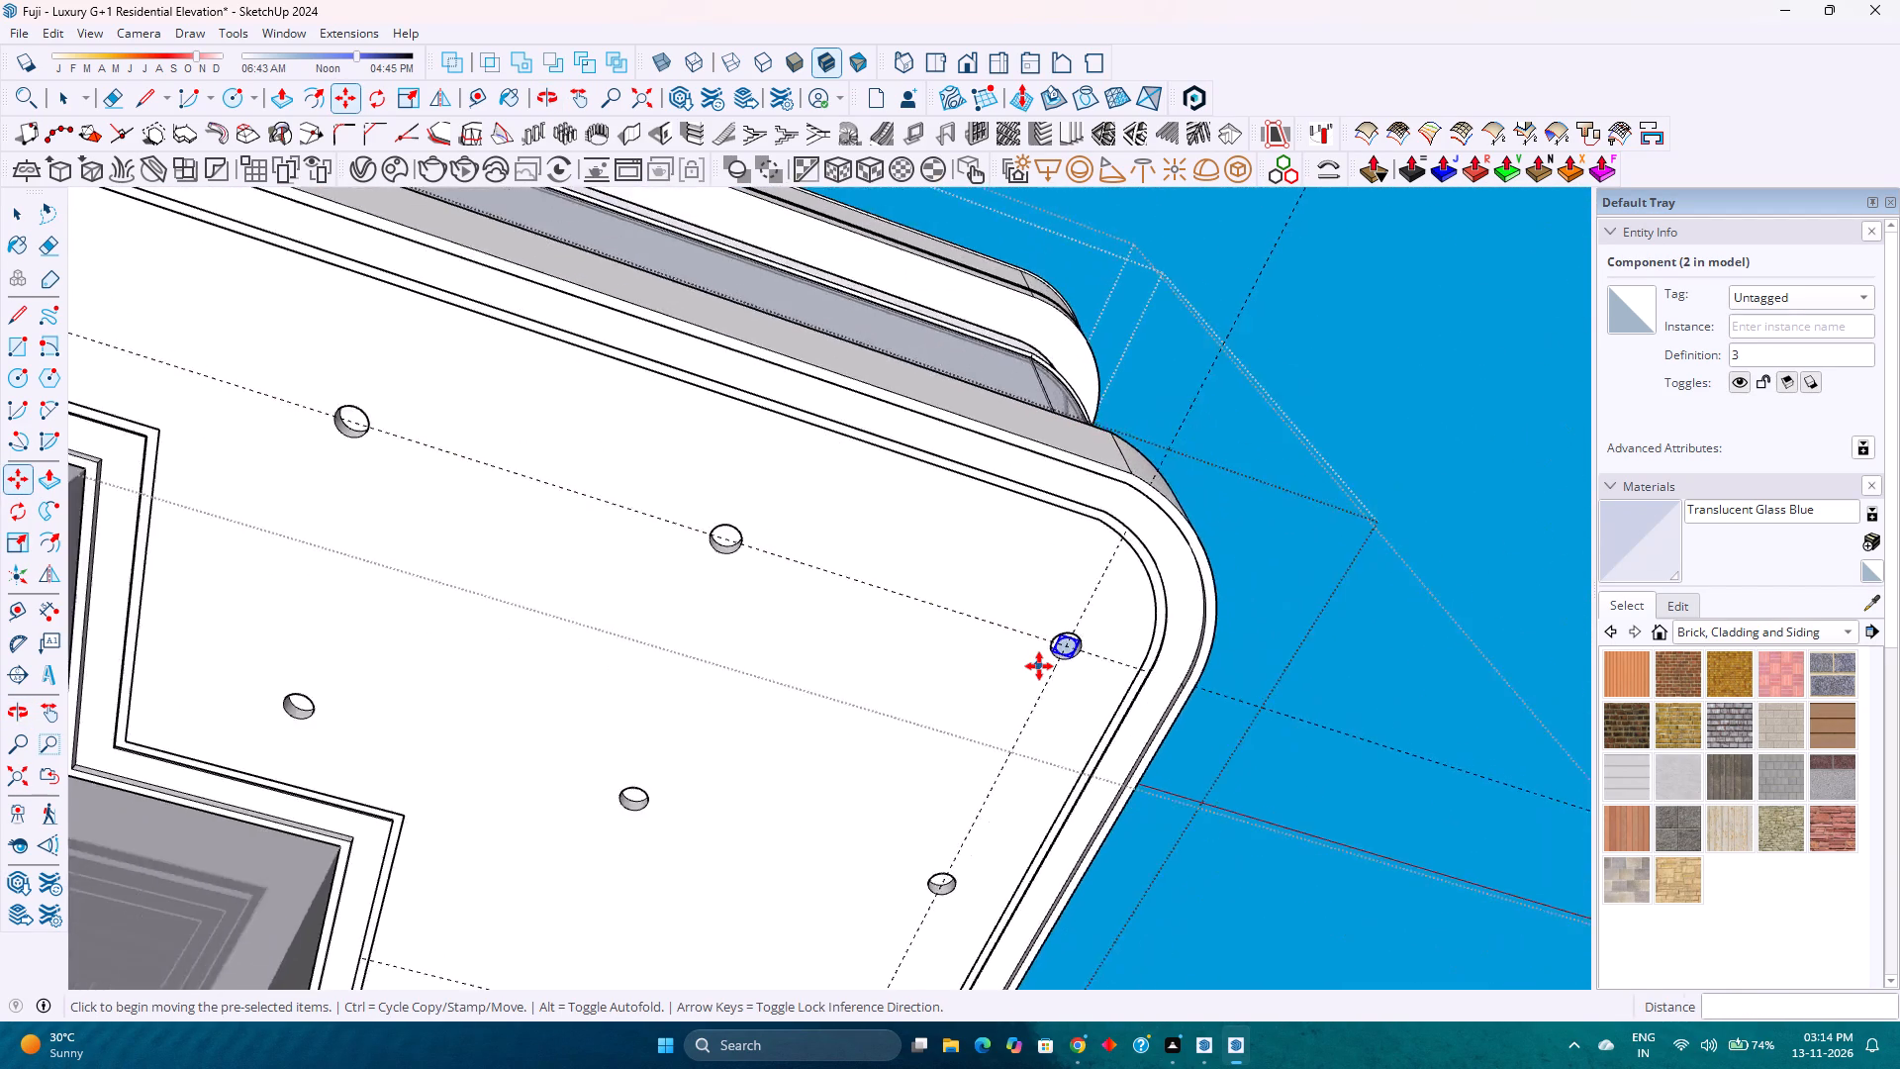
scroll(1039, 666, "down", 8)
key("slash")
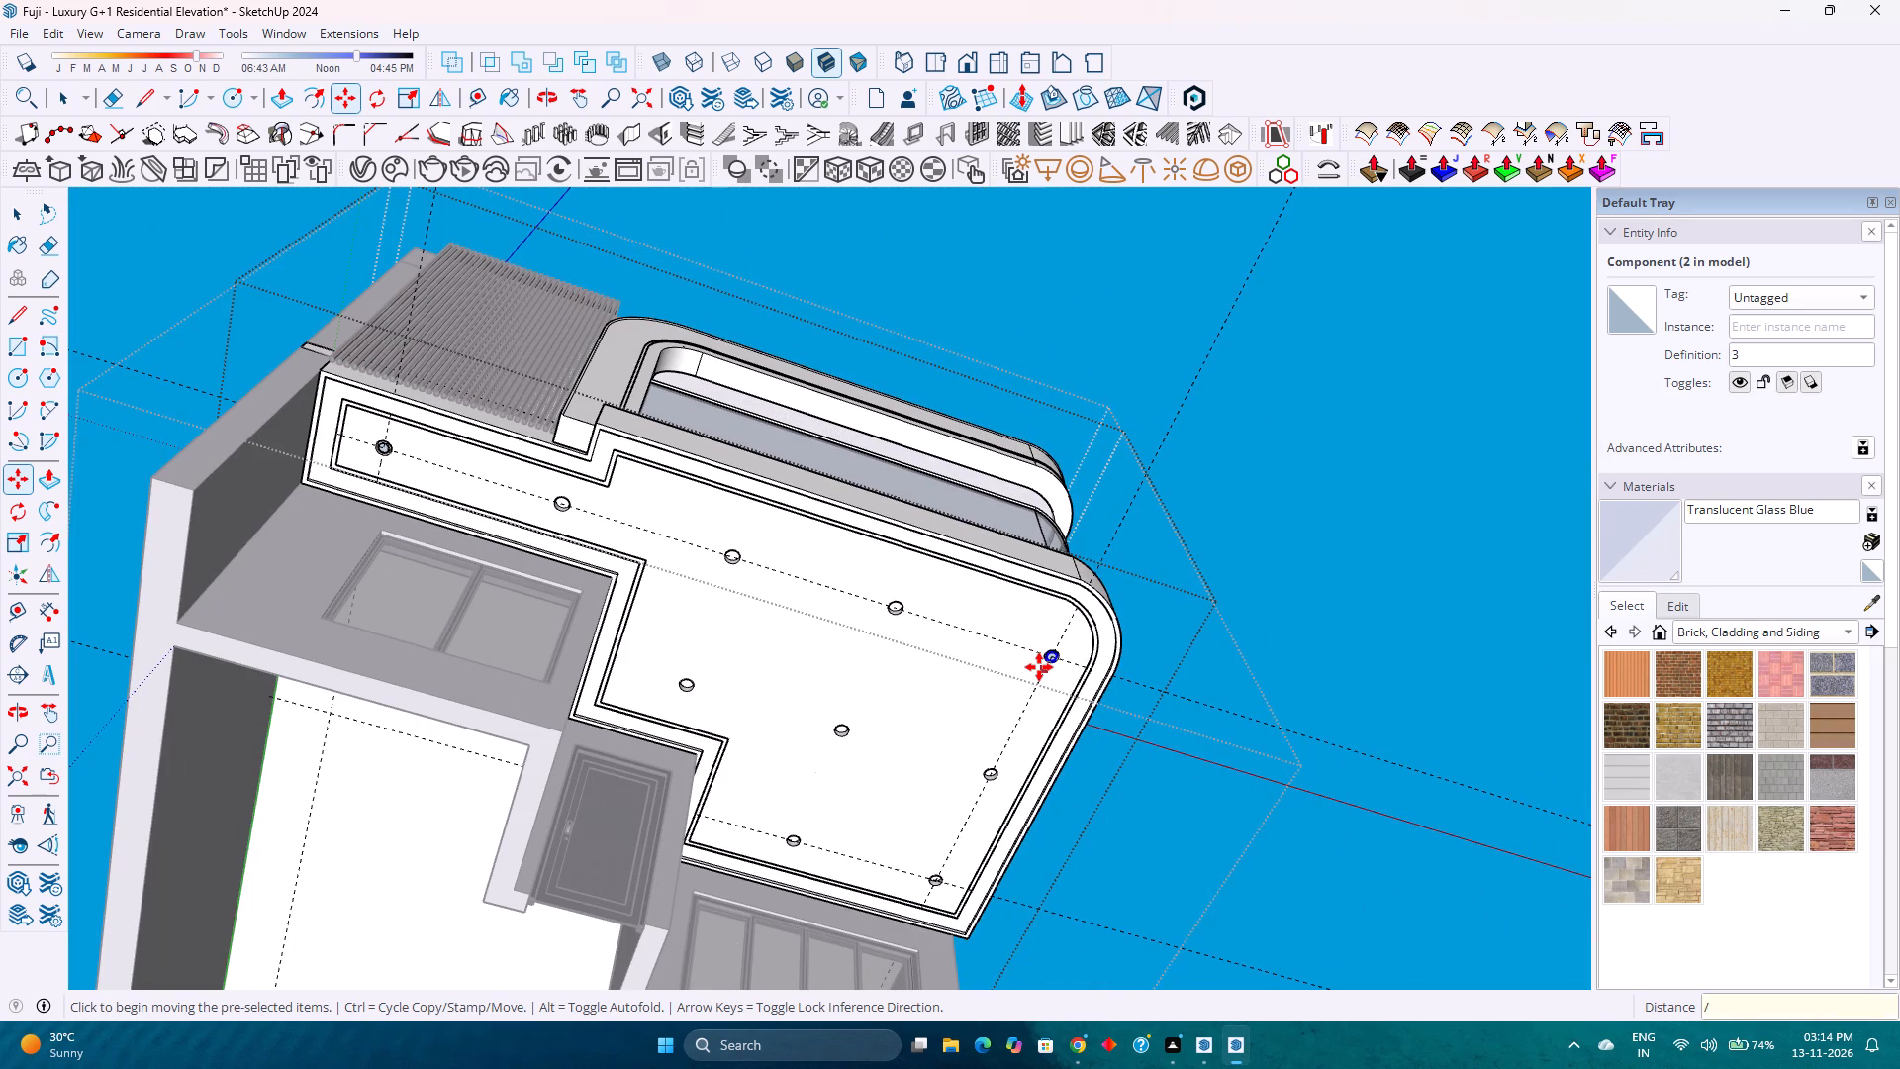
key("4")
key("Return")
key("space")
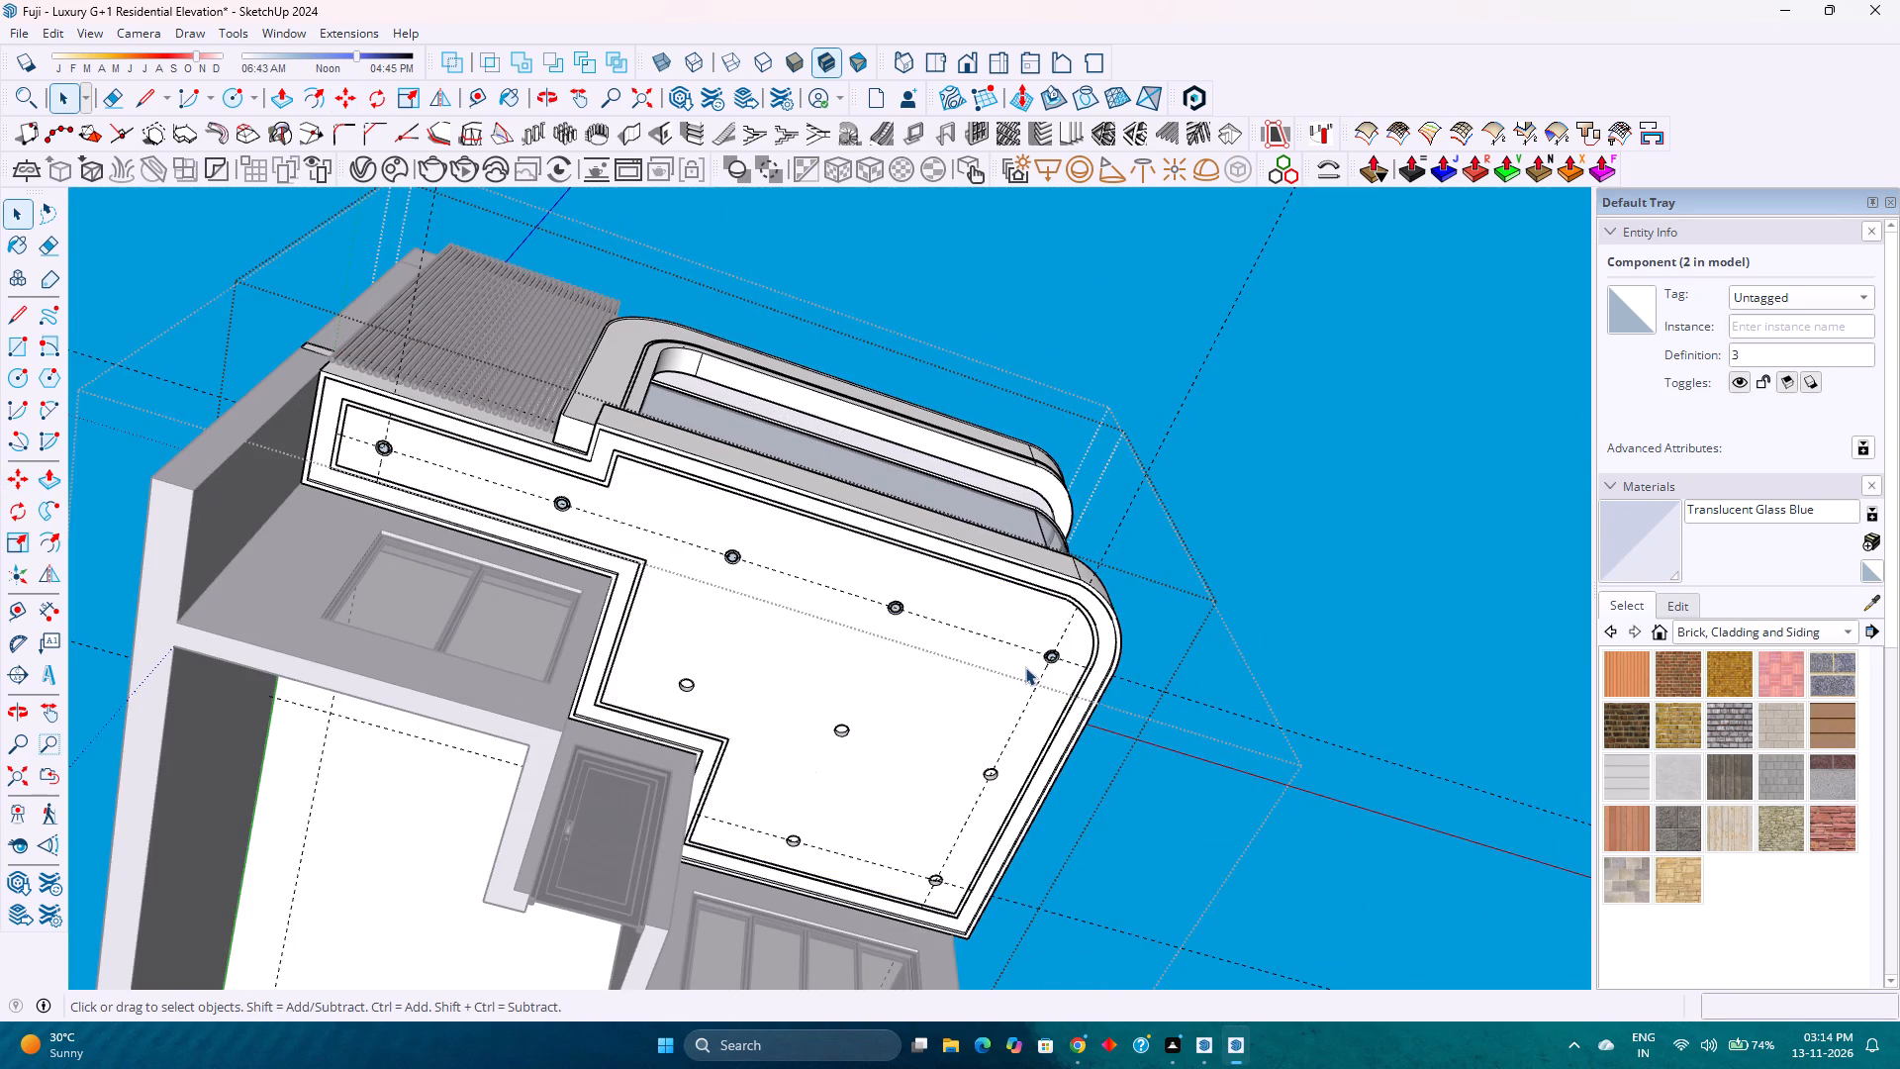
Copy the three discs nearest the rounded corner 10' 9" along the green axis to the recess at the opposite guide crossing.
scroll(1025, 667, "up", 3)
scroll(682, 598, "up", 3)
scroll(638, 498, "up", 1)
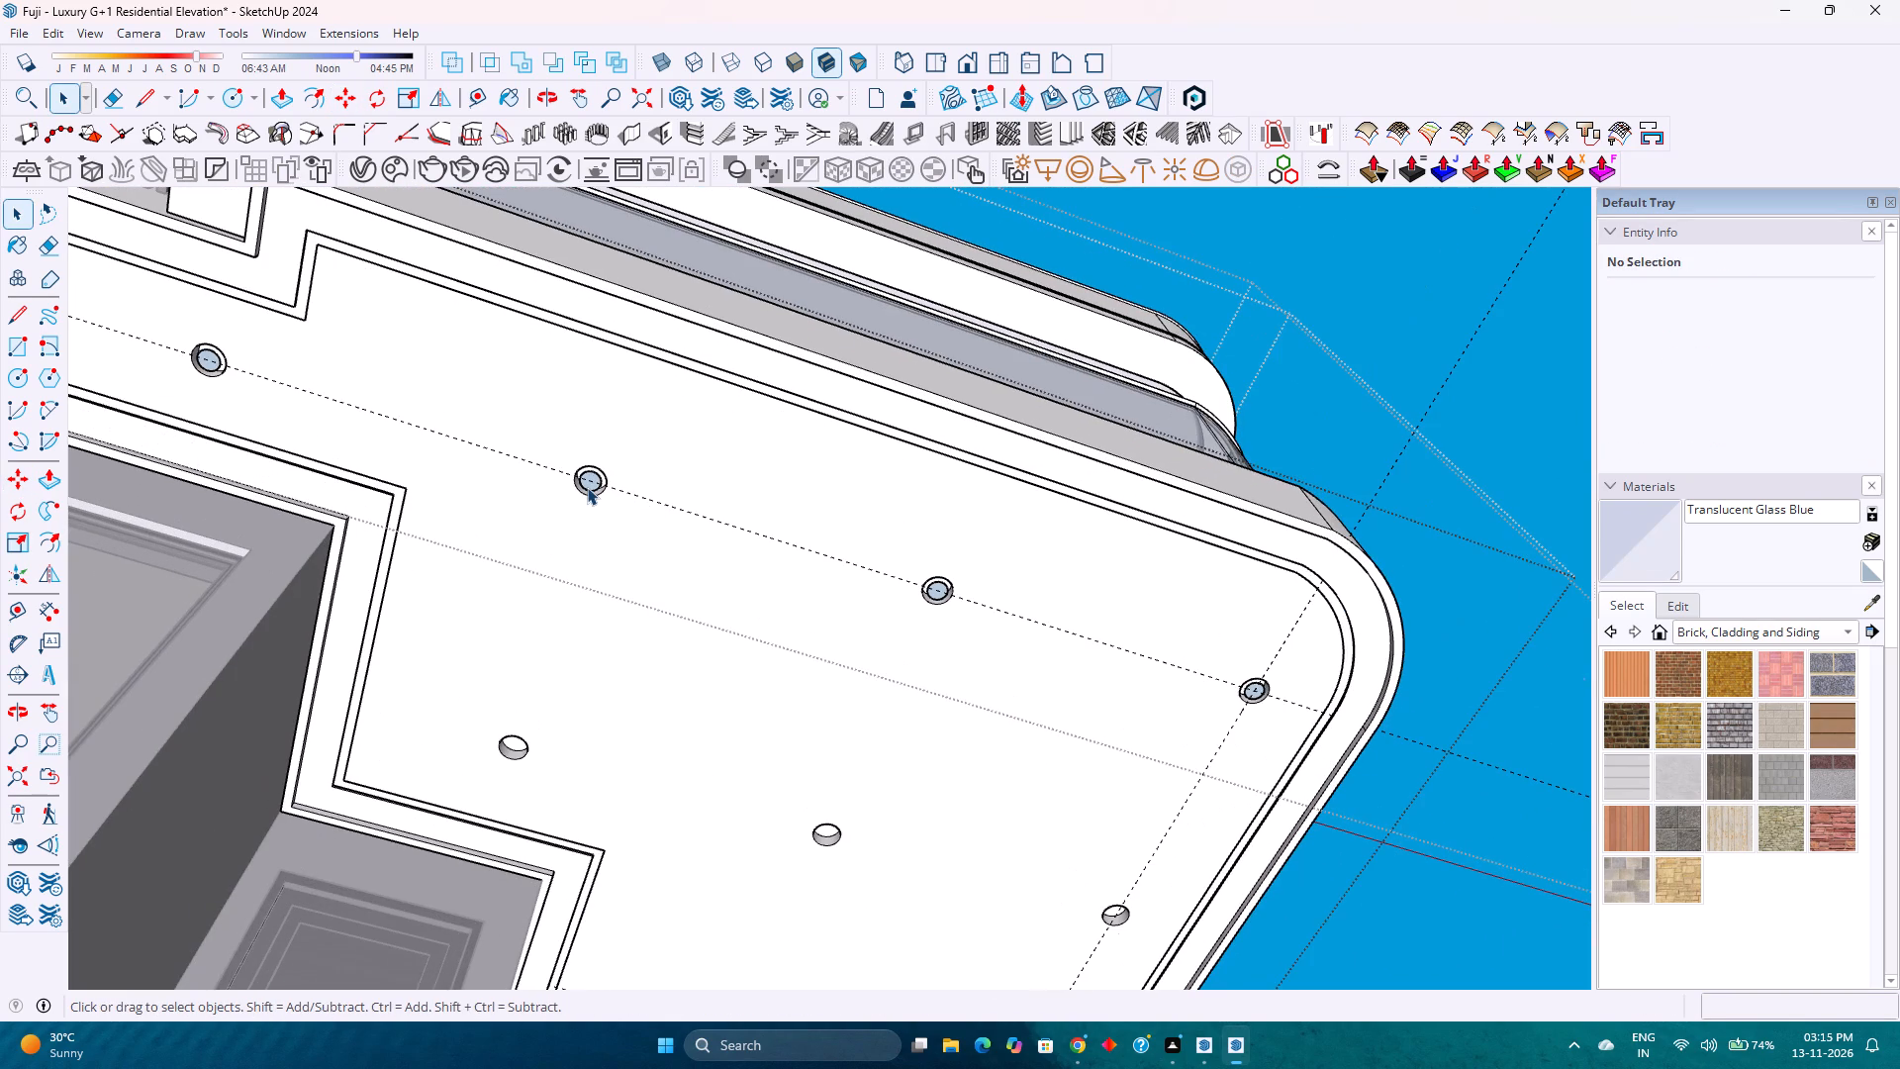
left_click(594, 486, "ctrl")
left_click(935, 593, "ctrl")
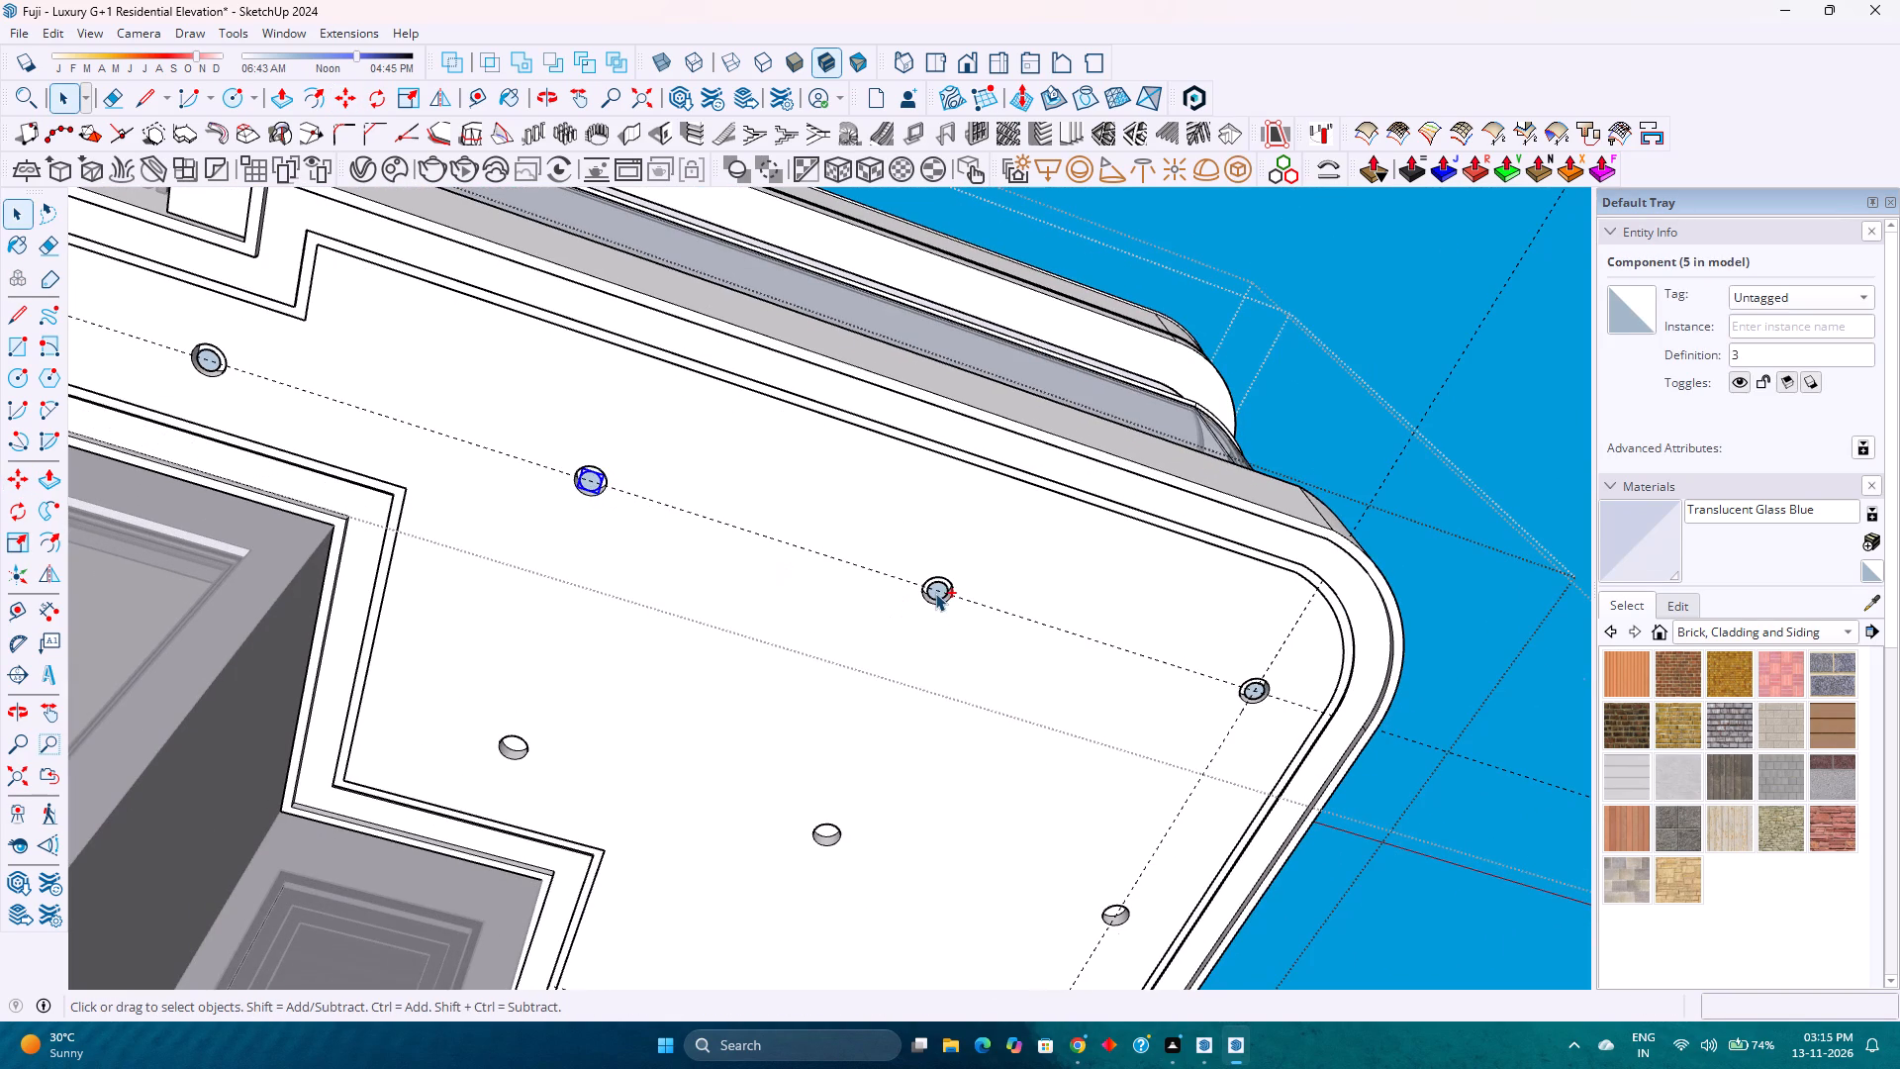
scroll(935, 605, "up", 1)
left_click(935, 598)
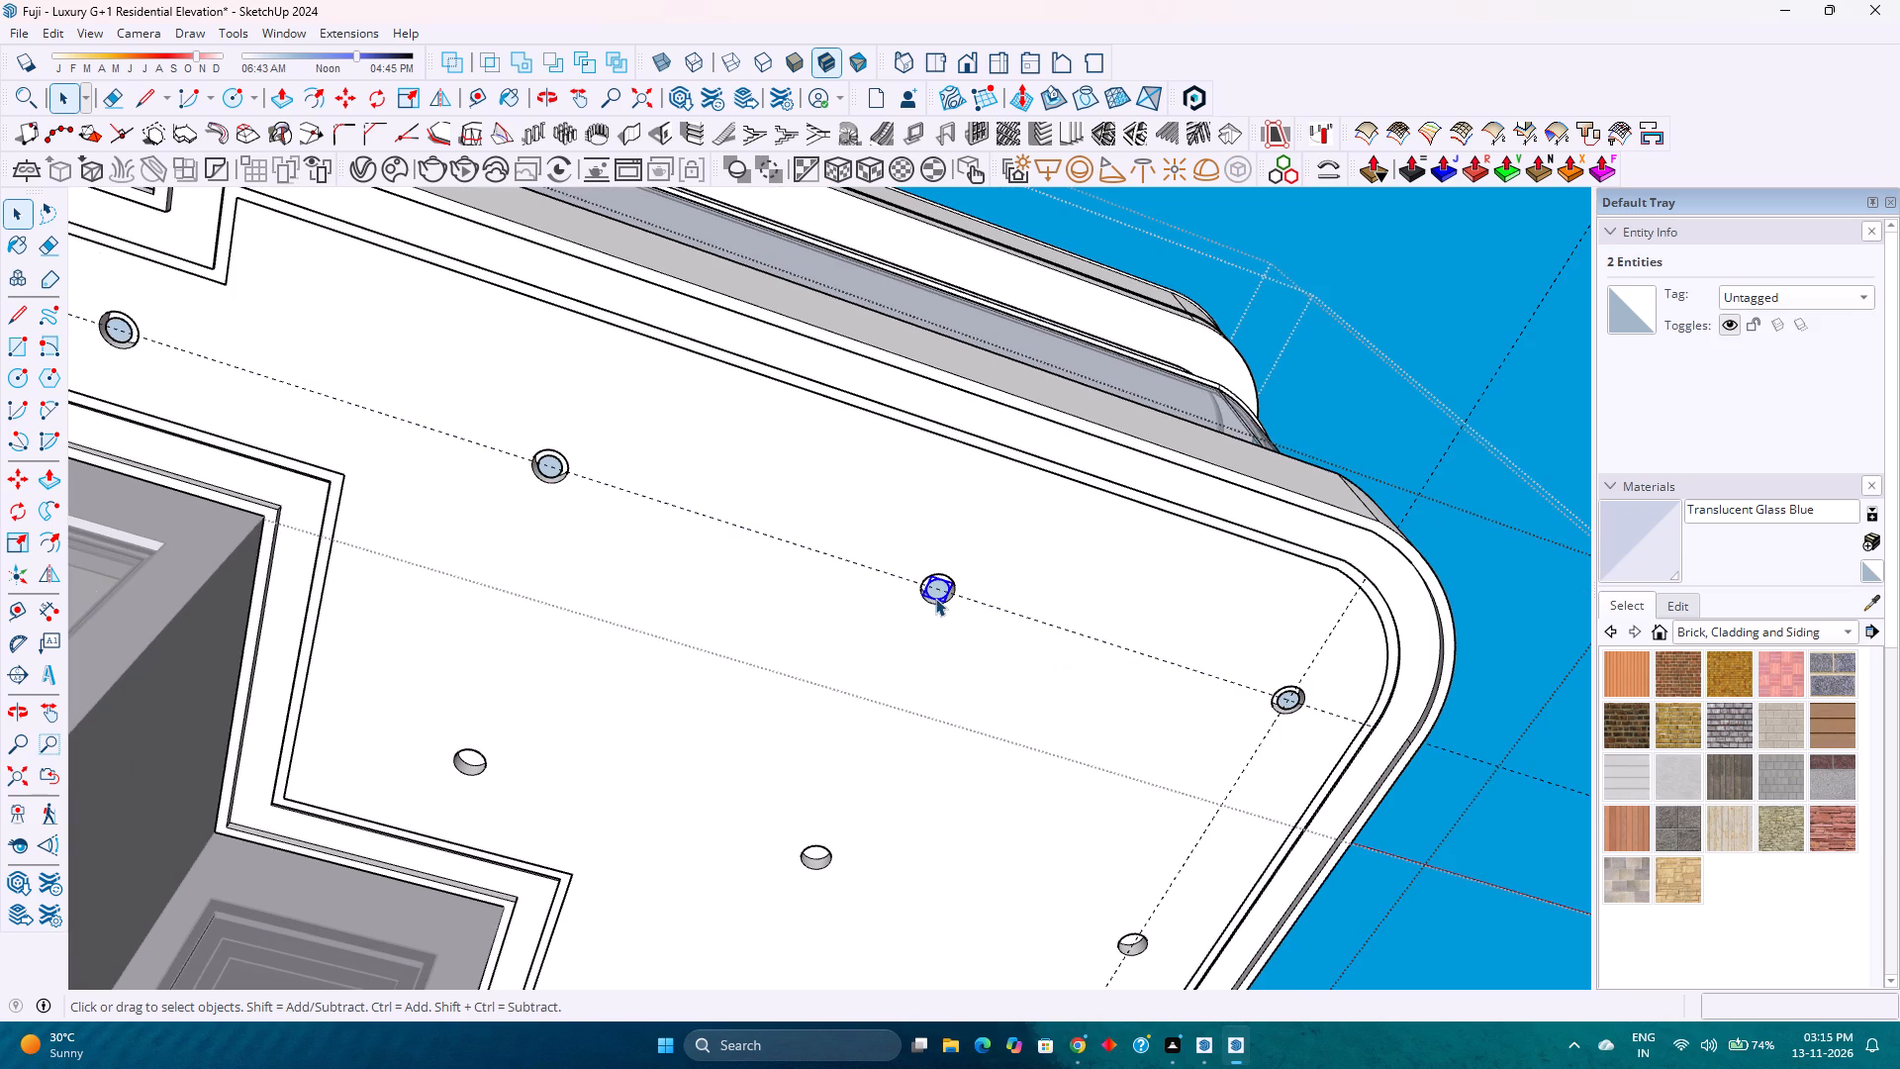
left_click(549, 475, "ctrl")
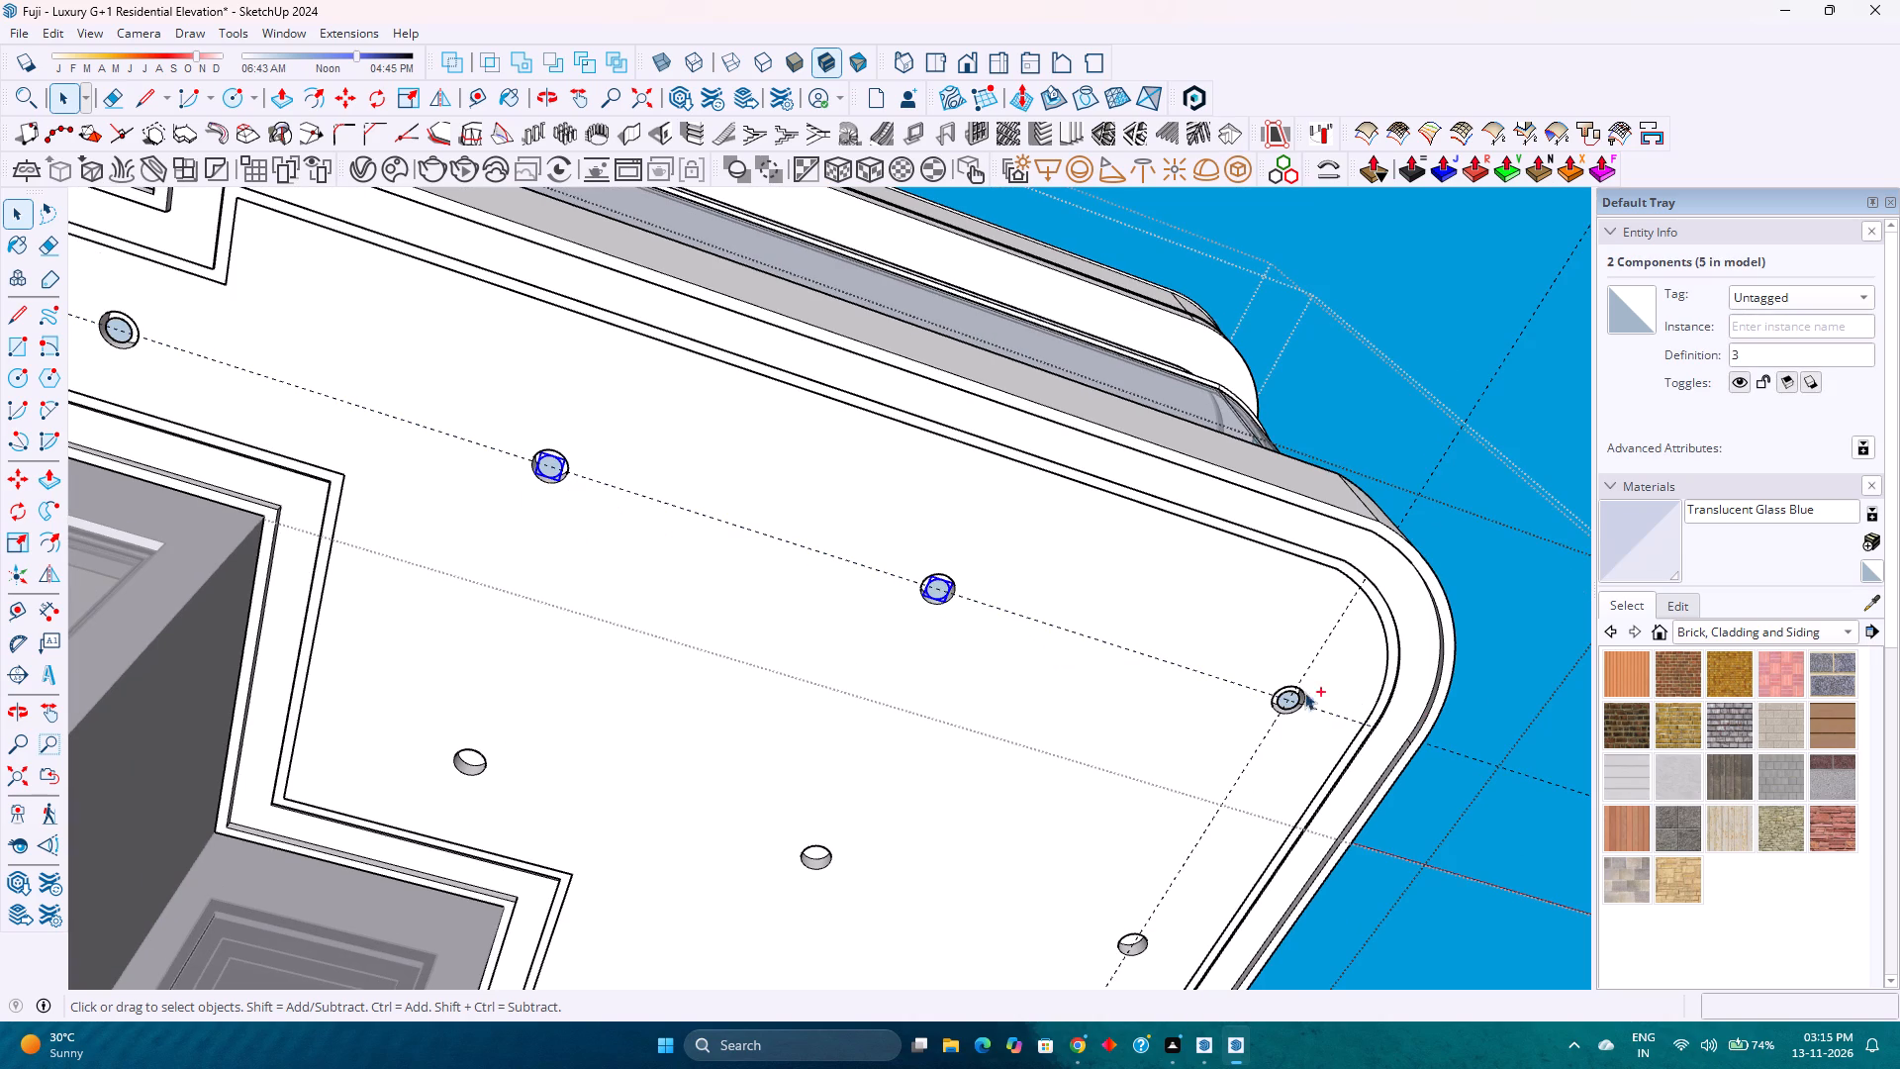
scroll(1286, 707, "up", 6, "ctrl")
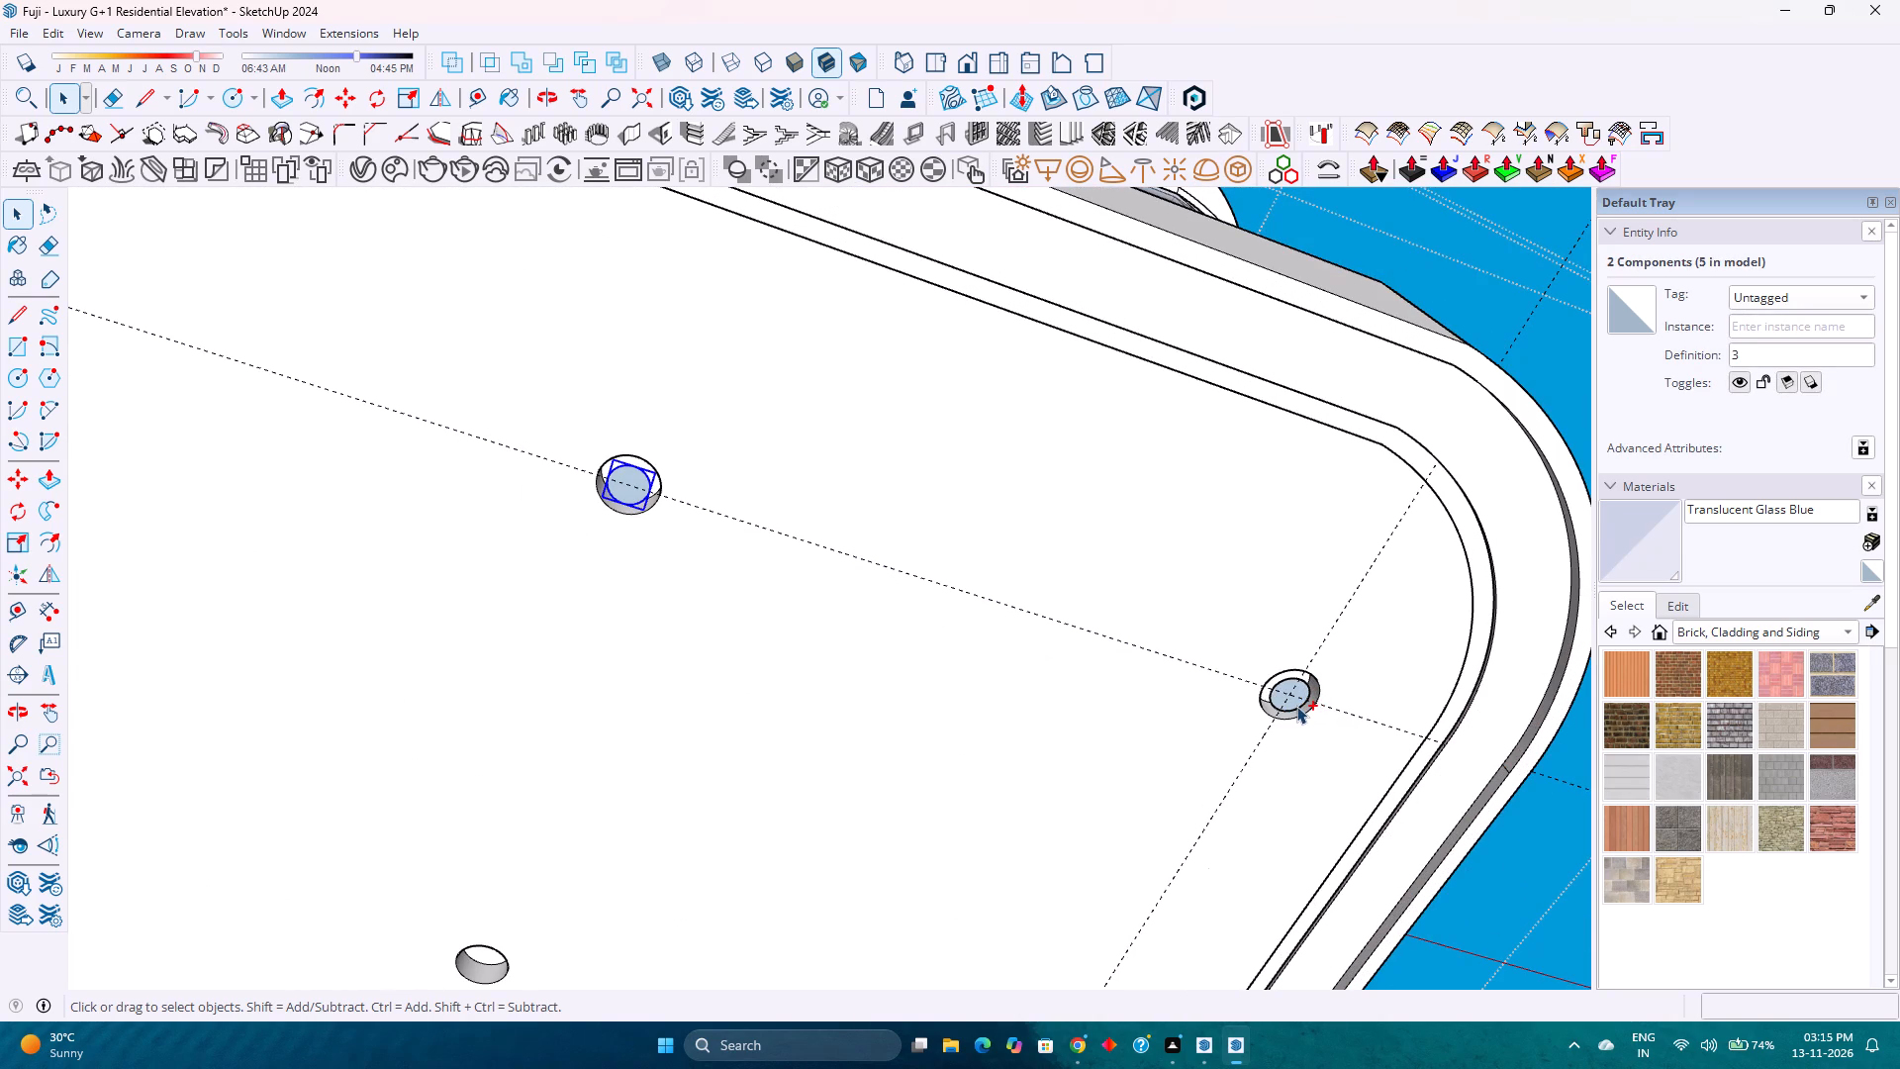
left_click(1296, 706, "ctrl")
scroll(1011, 680, "down", 11)
key("m")
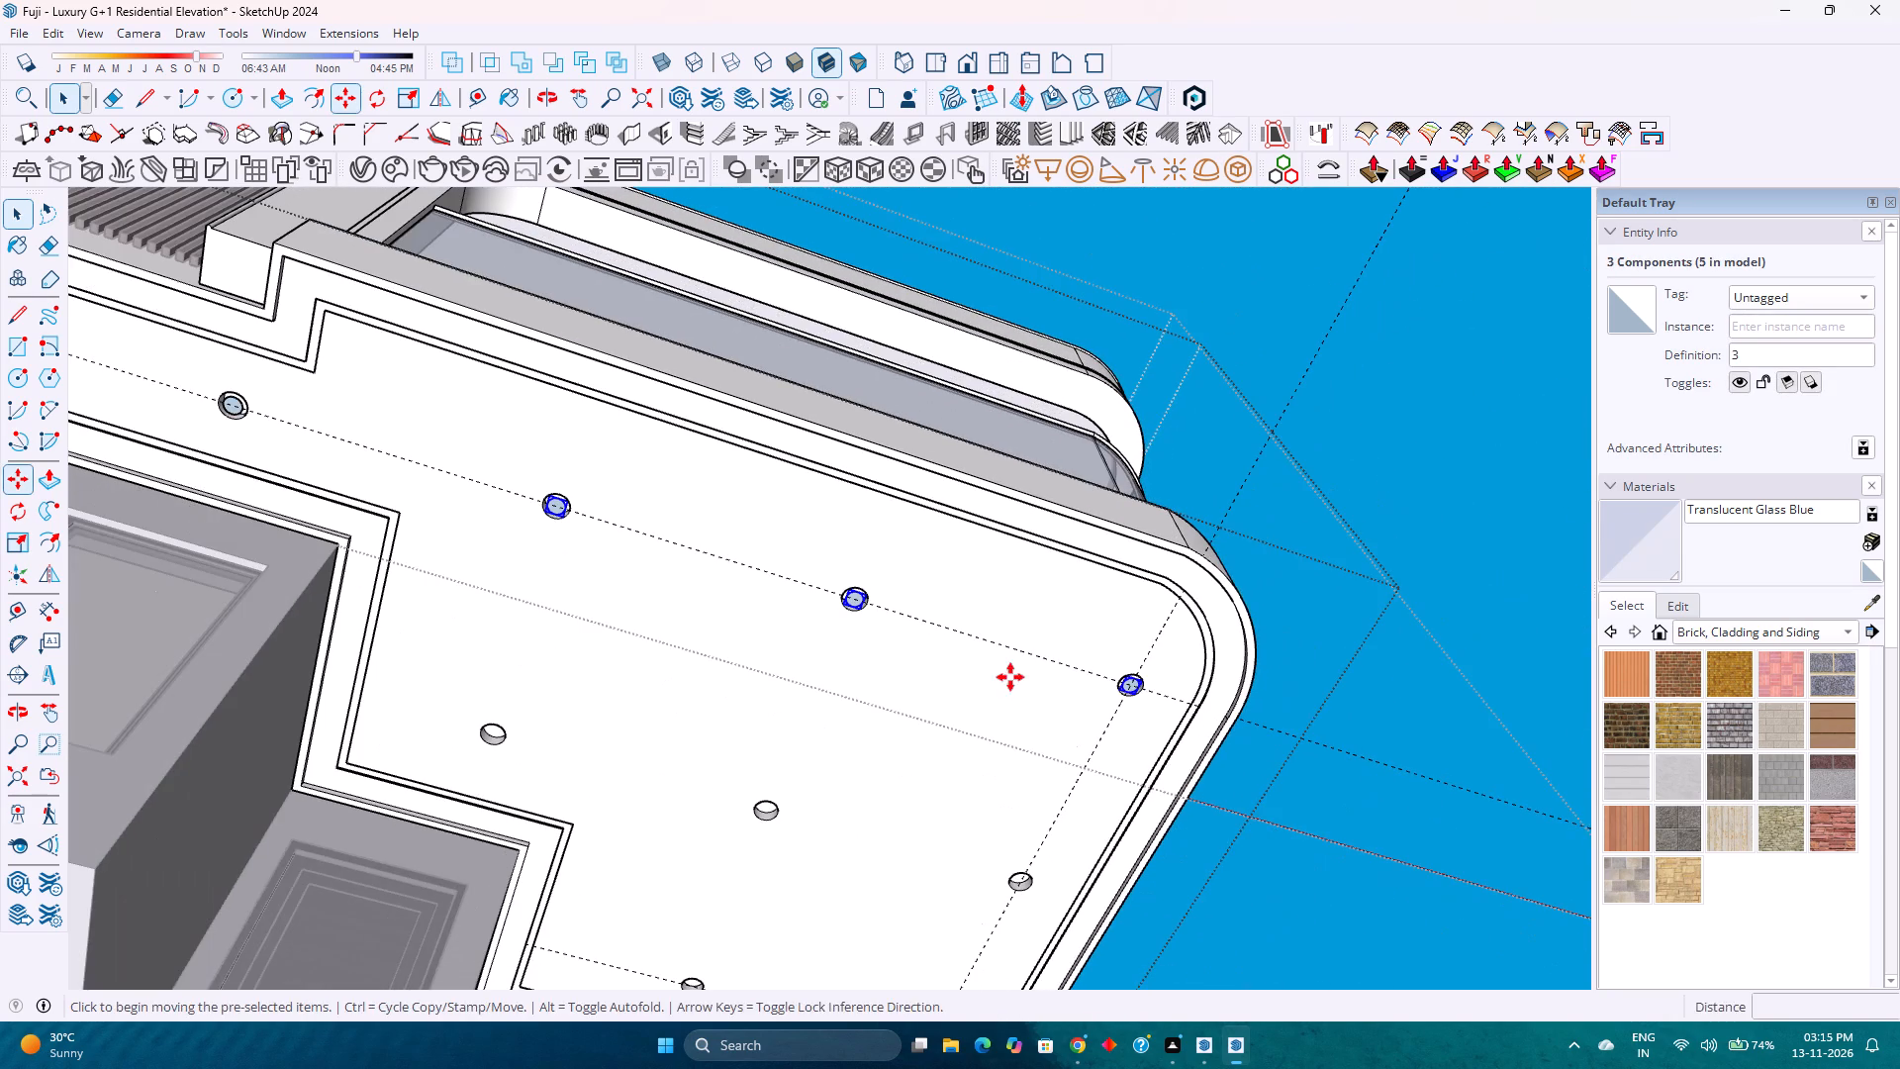
middle_click_drag(1088, 766, 854, 770)
middle_click(854, 770)
scroll(868, 754, "down", 4)
scroll(1030, 636, "up", 1)
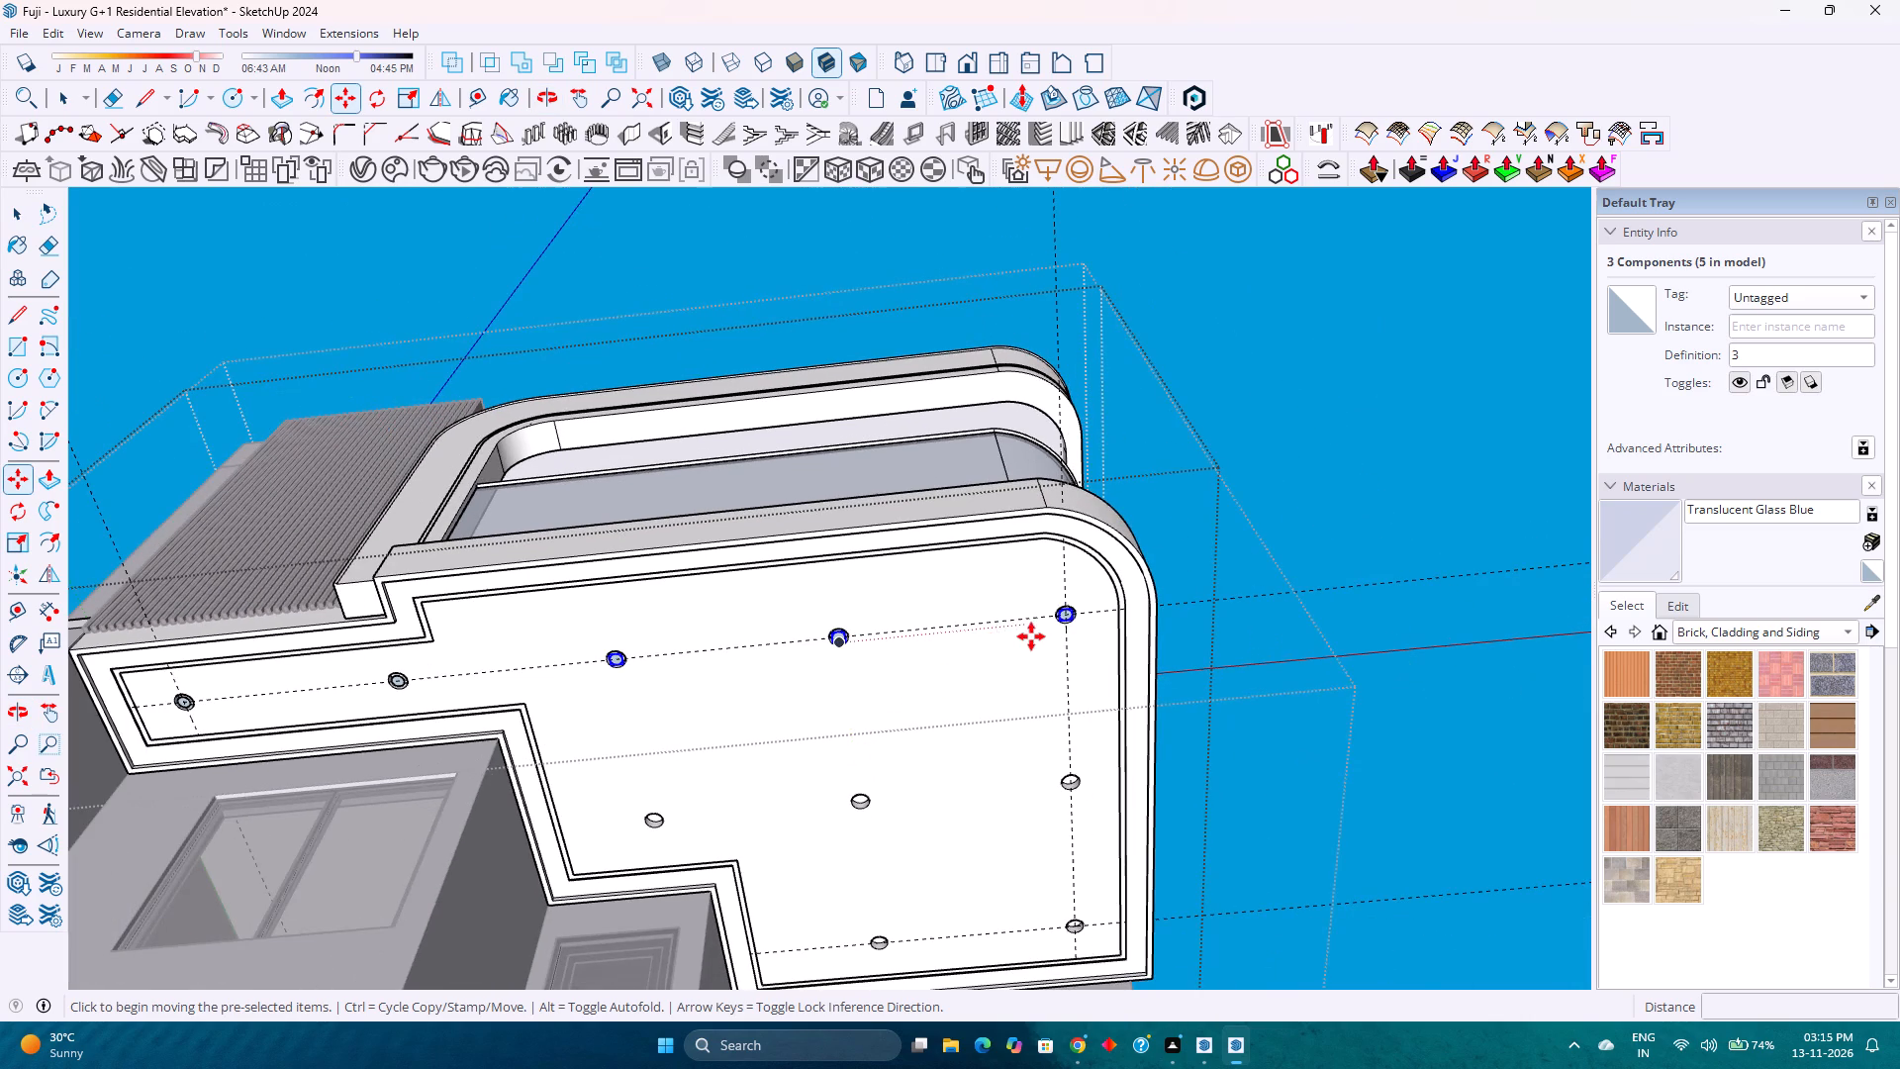
scroll(1031, 636, "up", 1)
scroll(1105, 609, "up", 15)
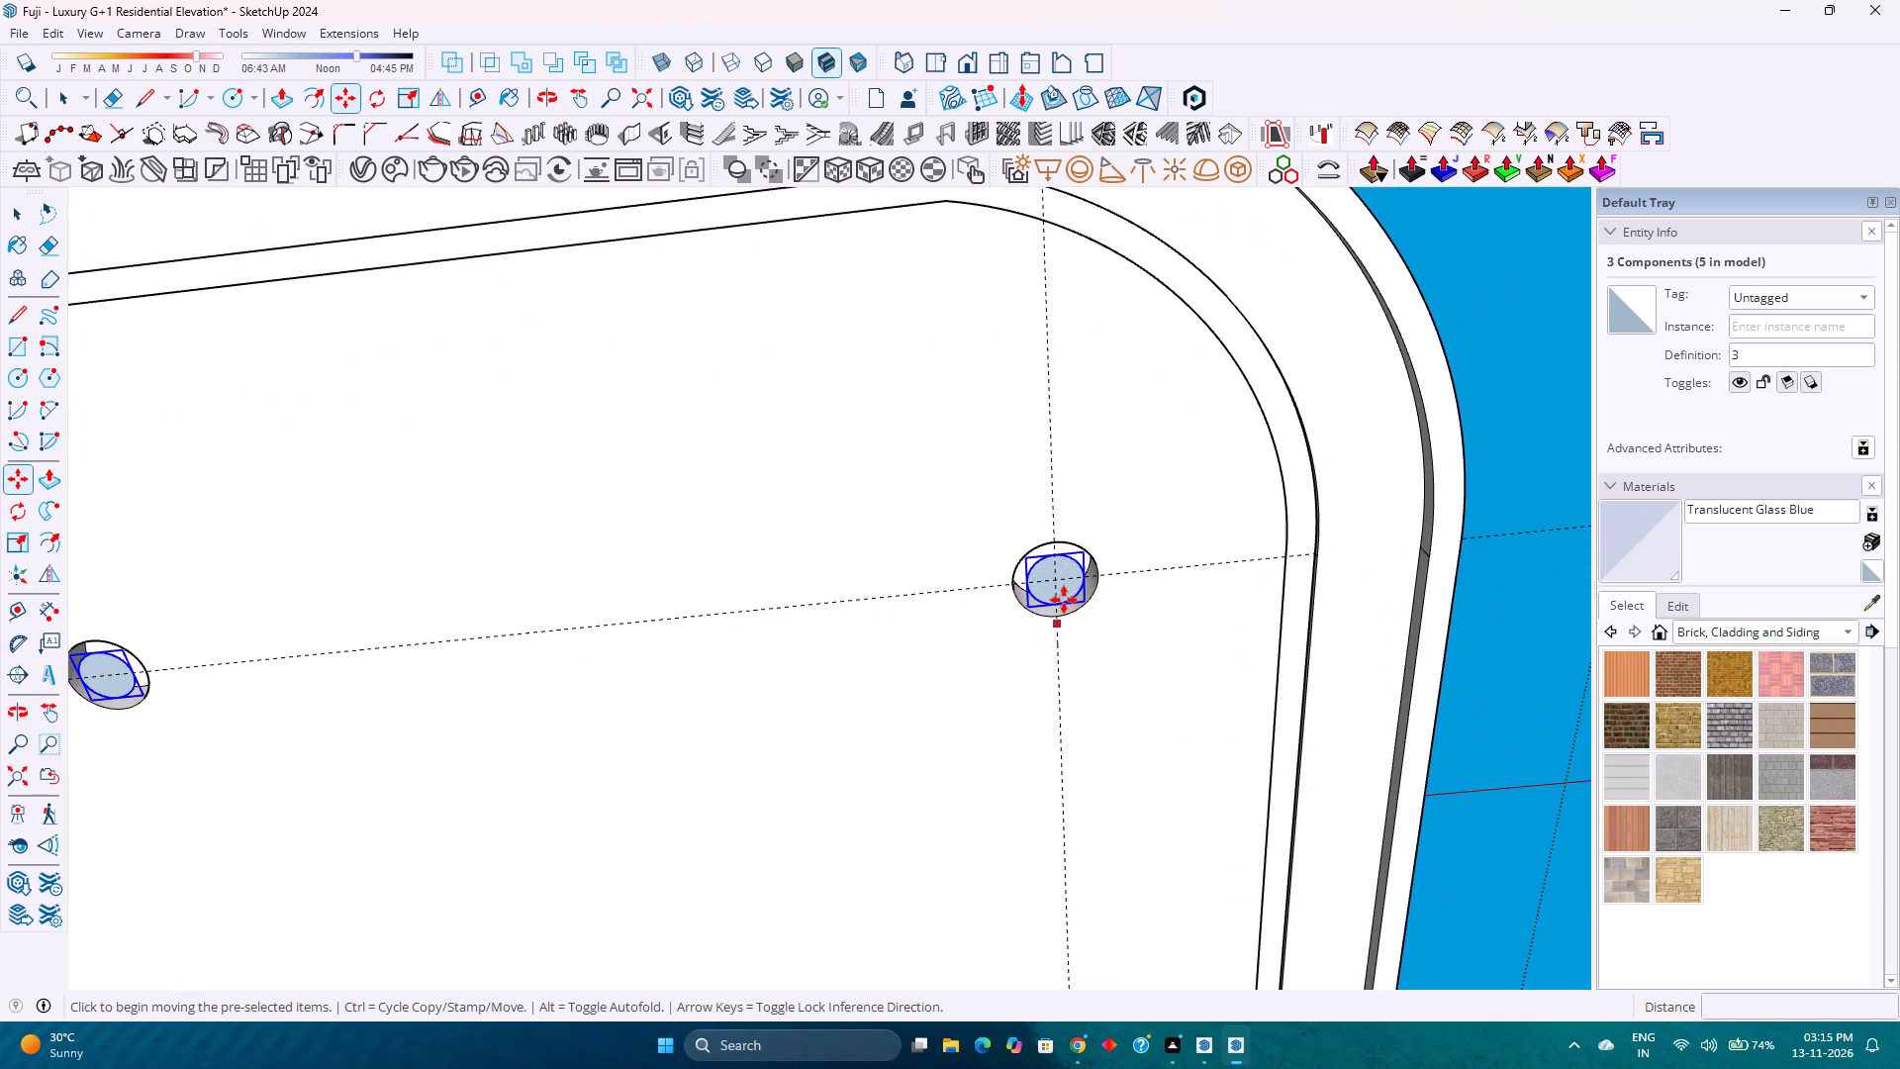
left_click(1057, 583)
scroll(1053, 691, "down", 6)
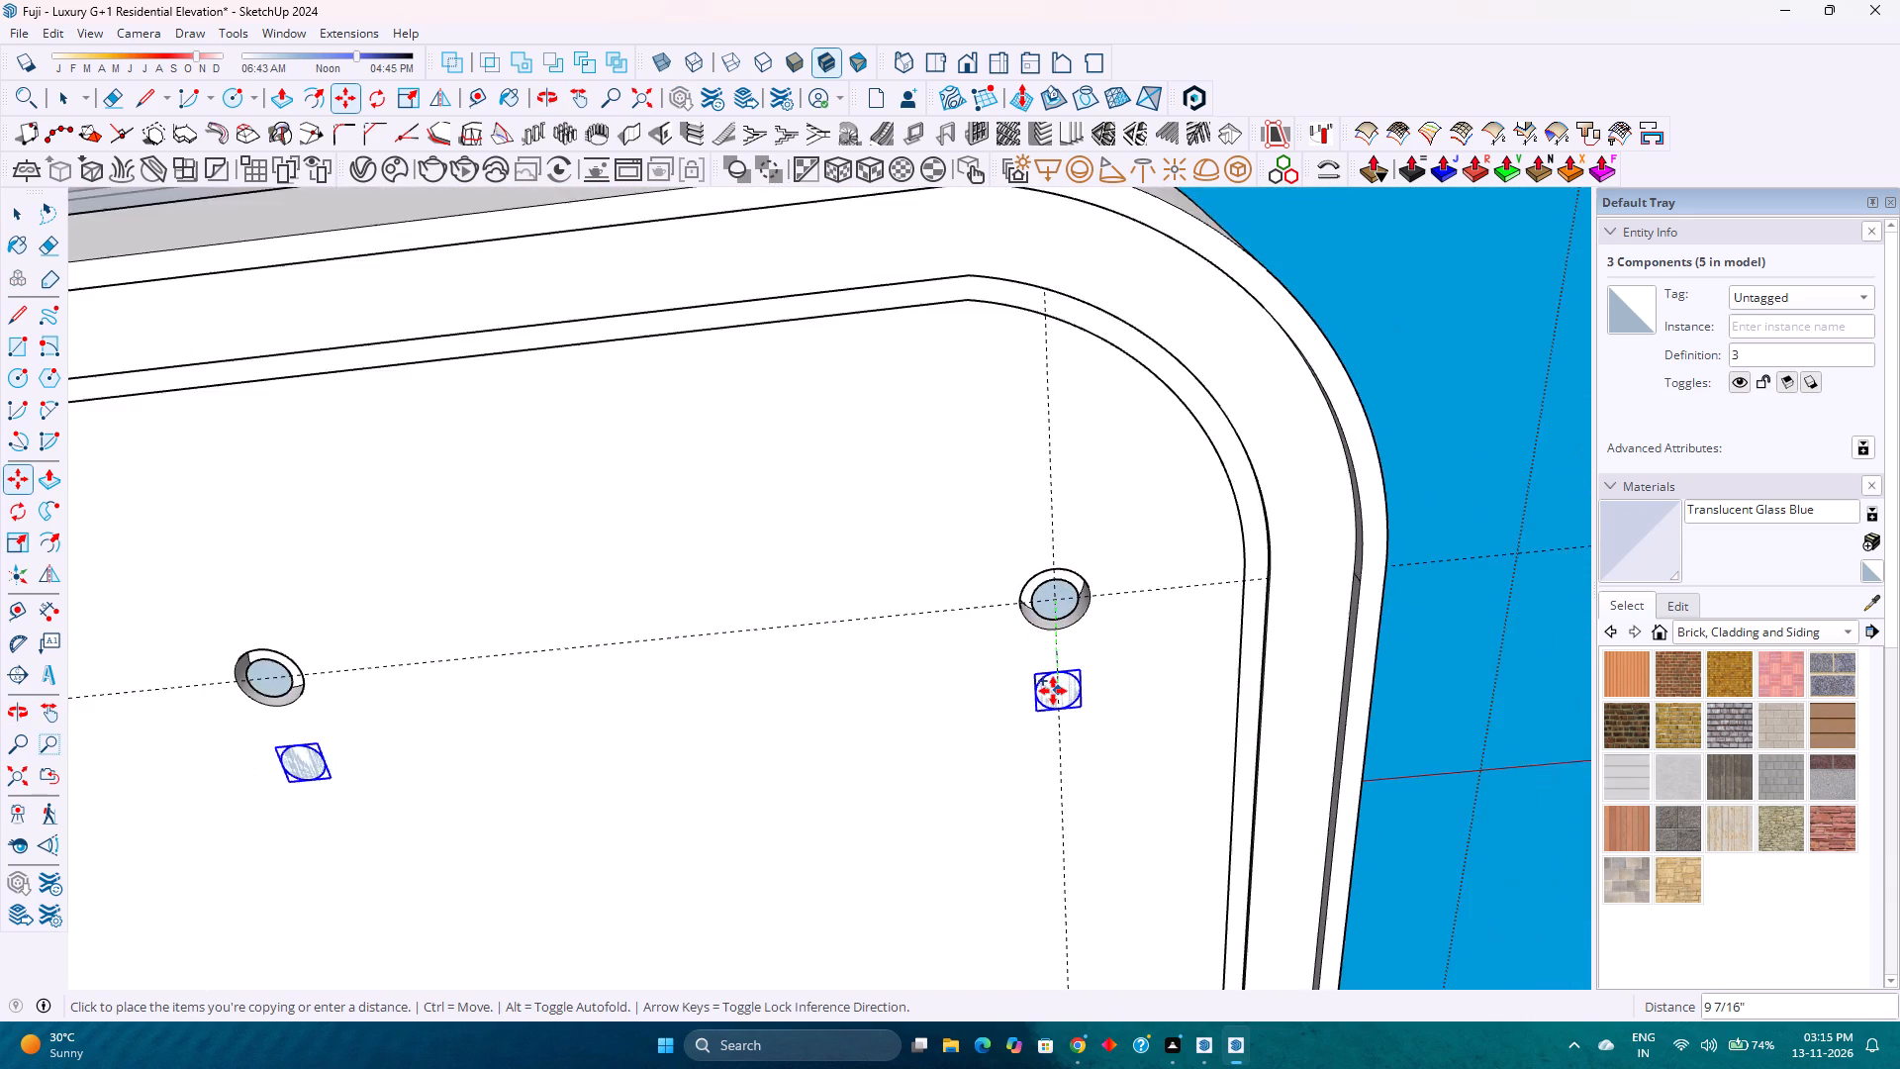
scroll(1053, 691, "down", 15)
middle_click_drag(1065, 826, 992, 674, "shift")
middle_click_drag(990, 667, 985, 655, "shift")
middle_click(985, 655, "shift")
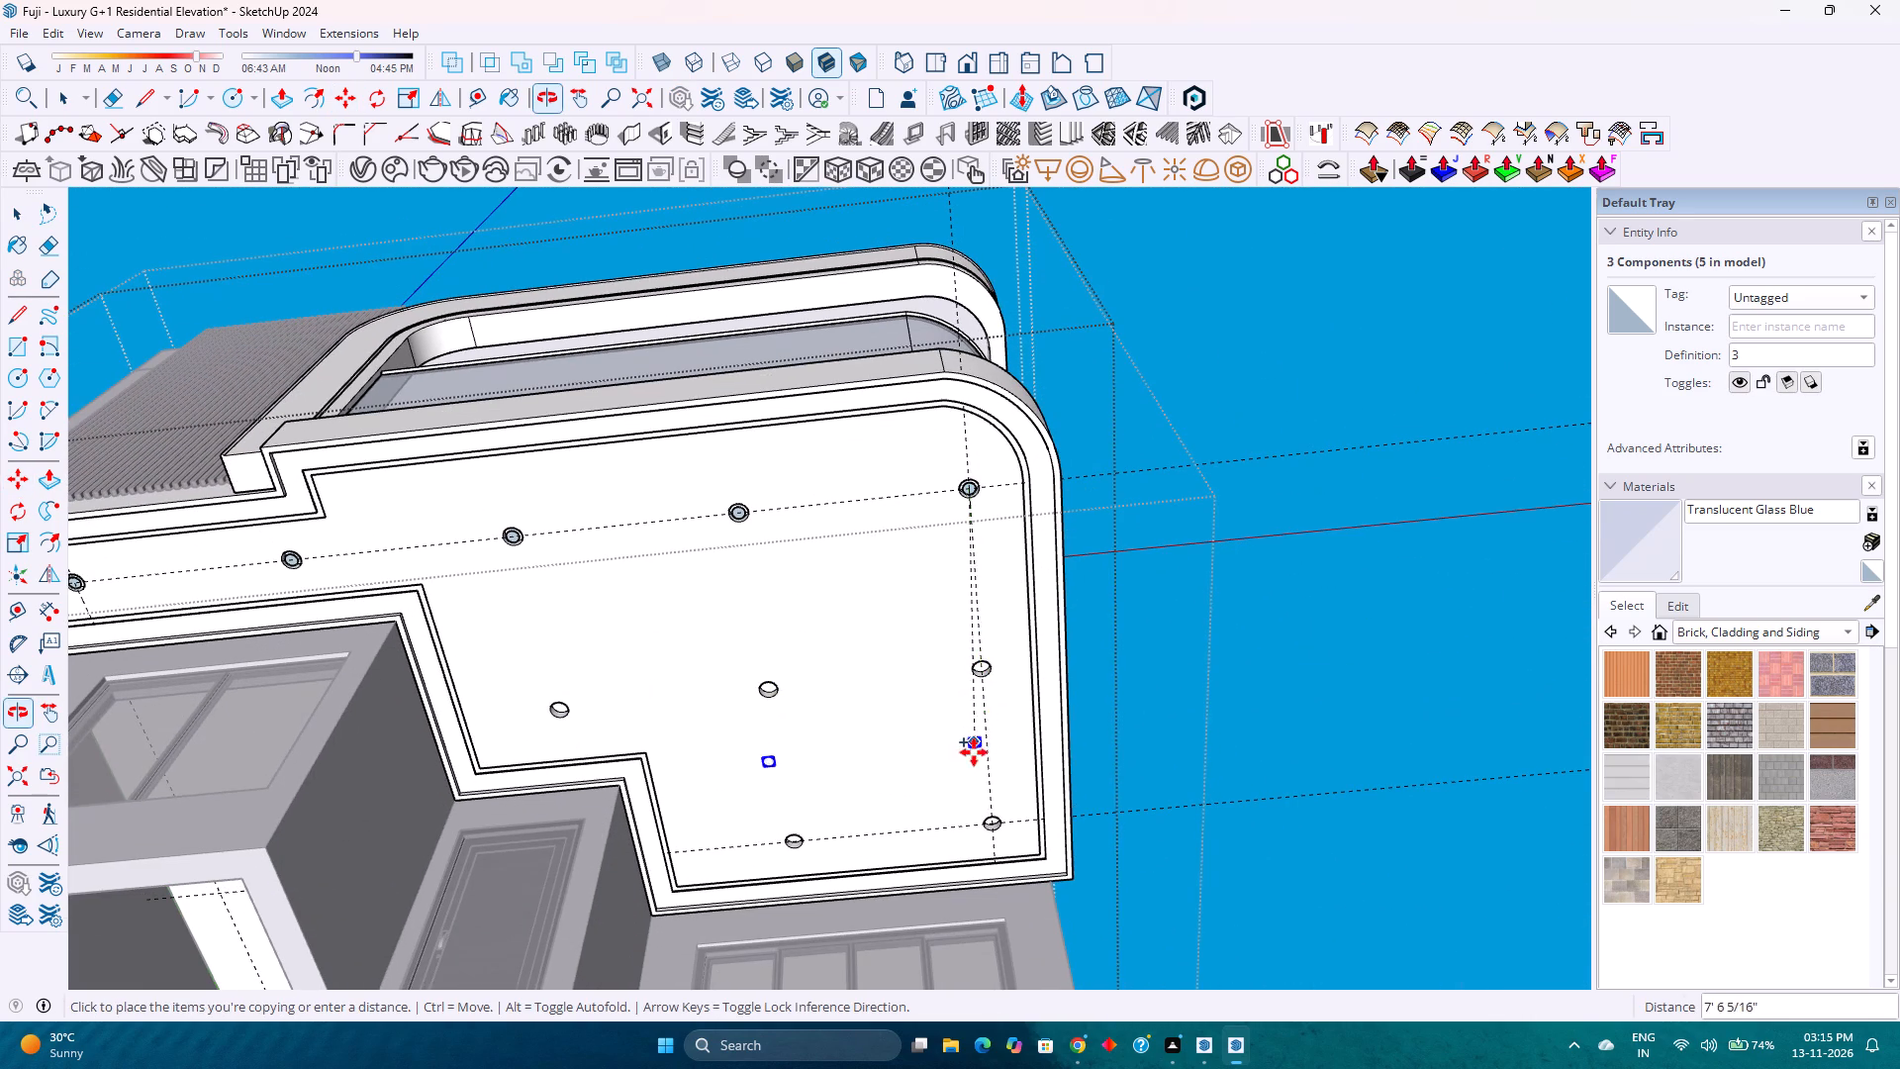
scroll(998, 829, "up", 15)
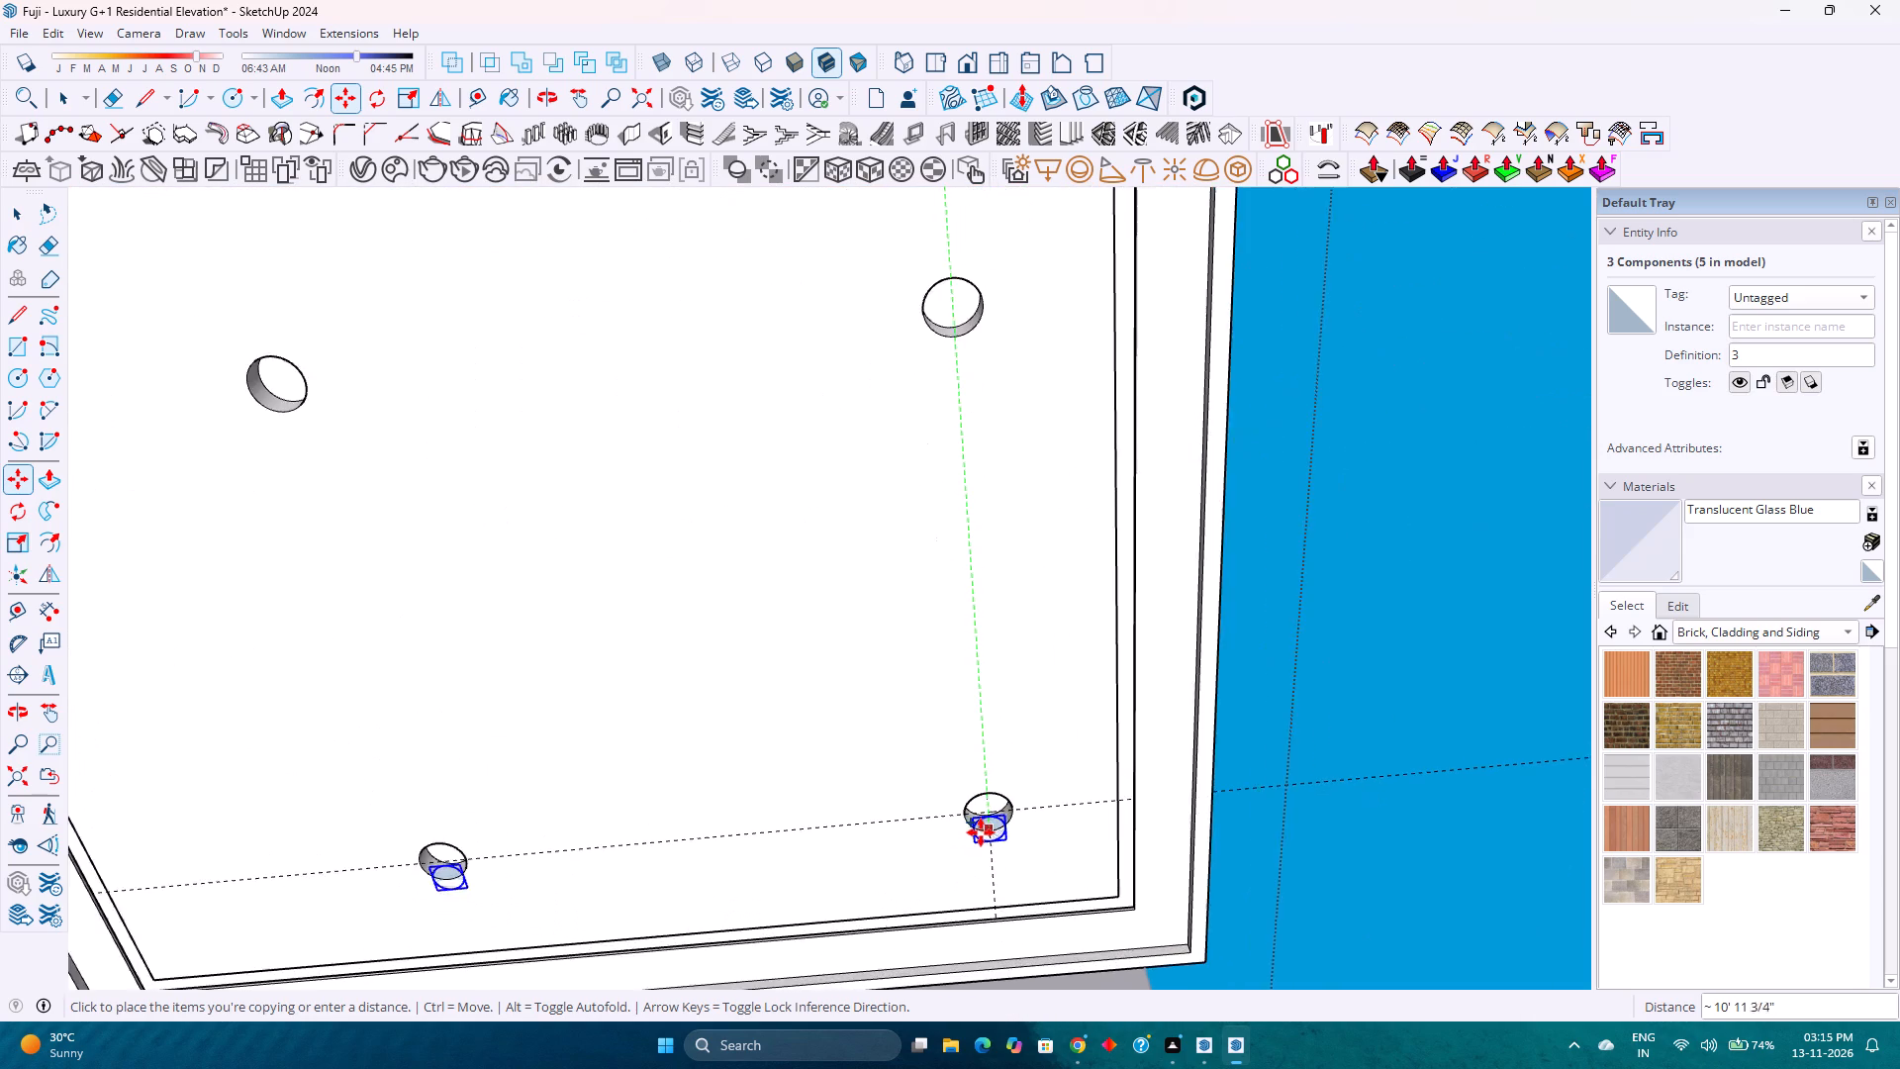
scroll(981, 832, "up", 6)
key("Left")
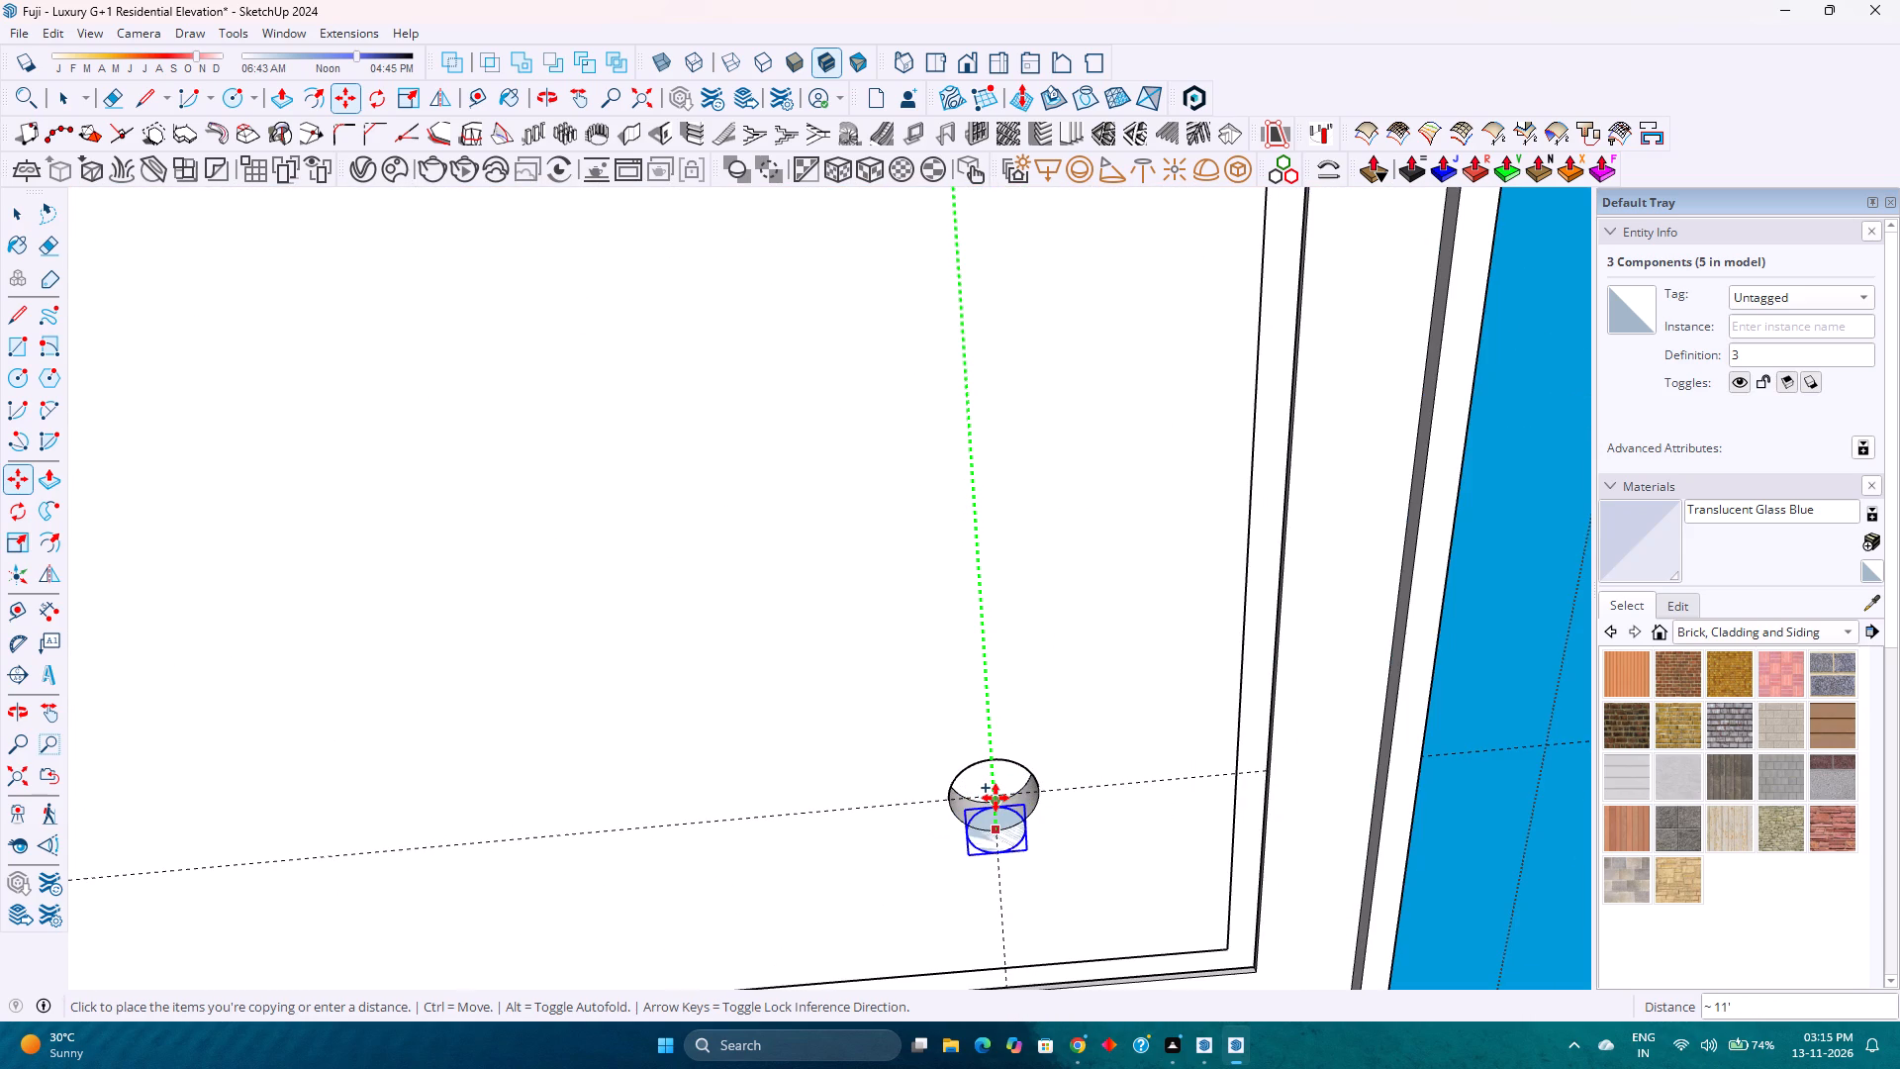
scroll(999, 801, "up", 12)
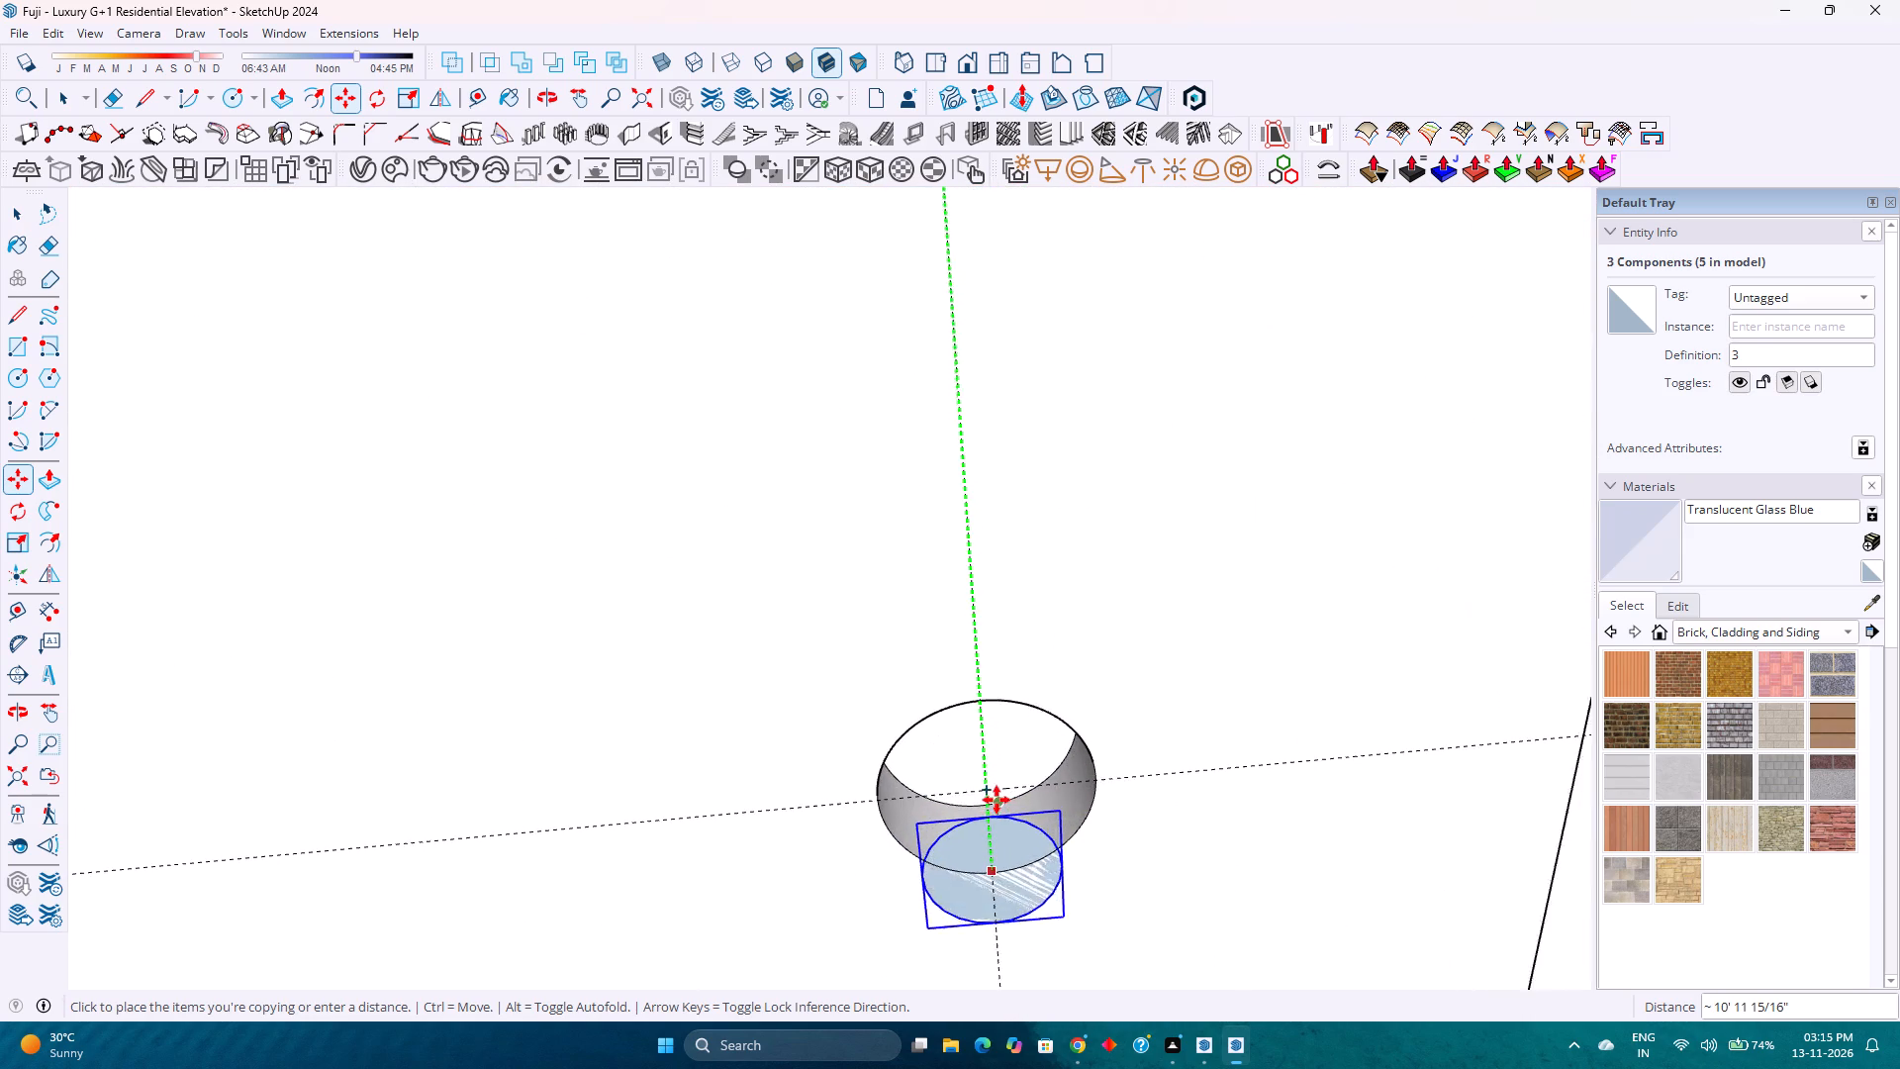
scroll(997, 800, "up", 4)
left_click(978, 788)
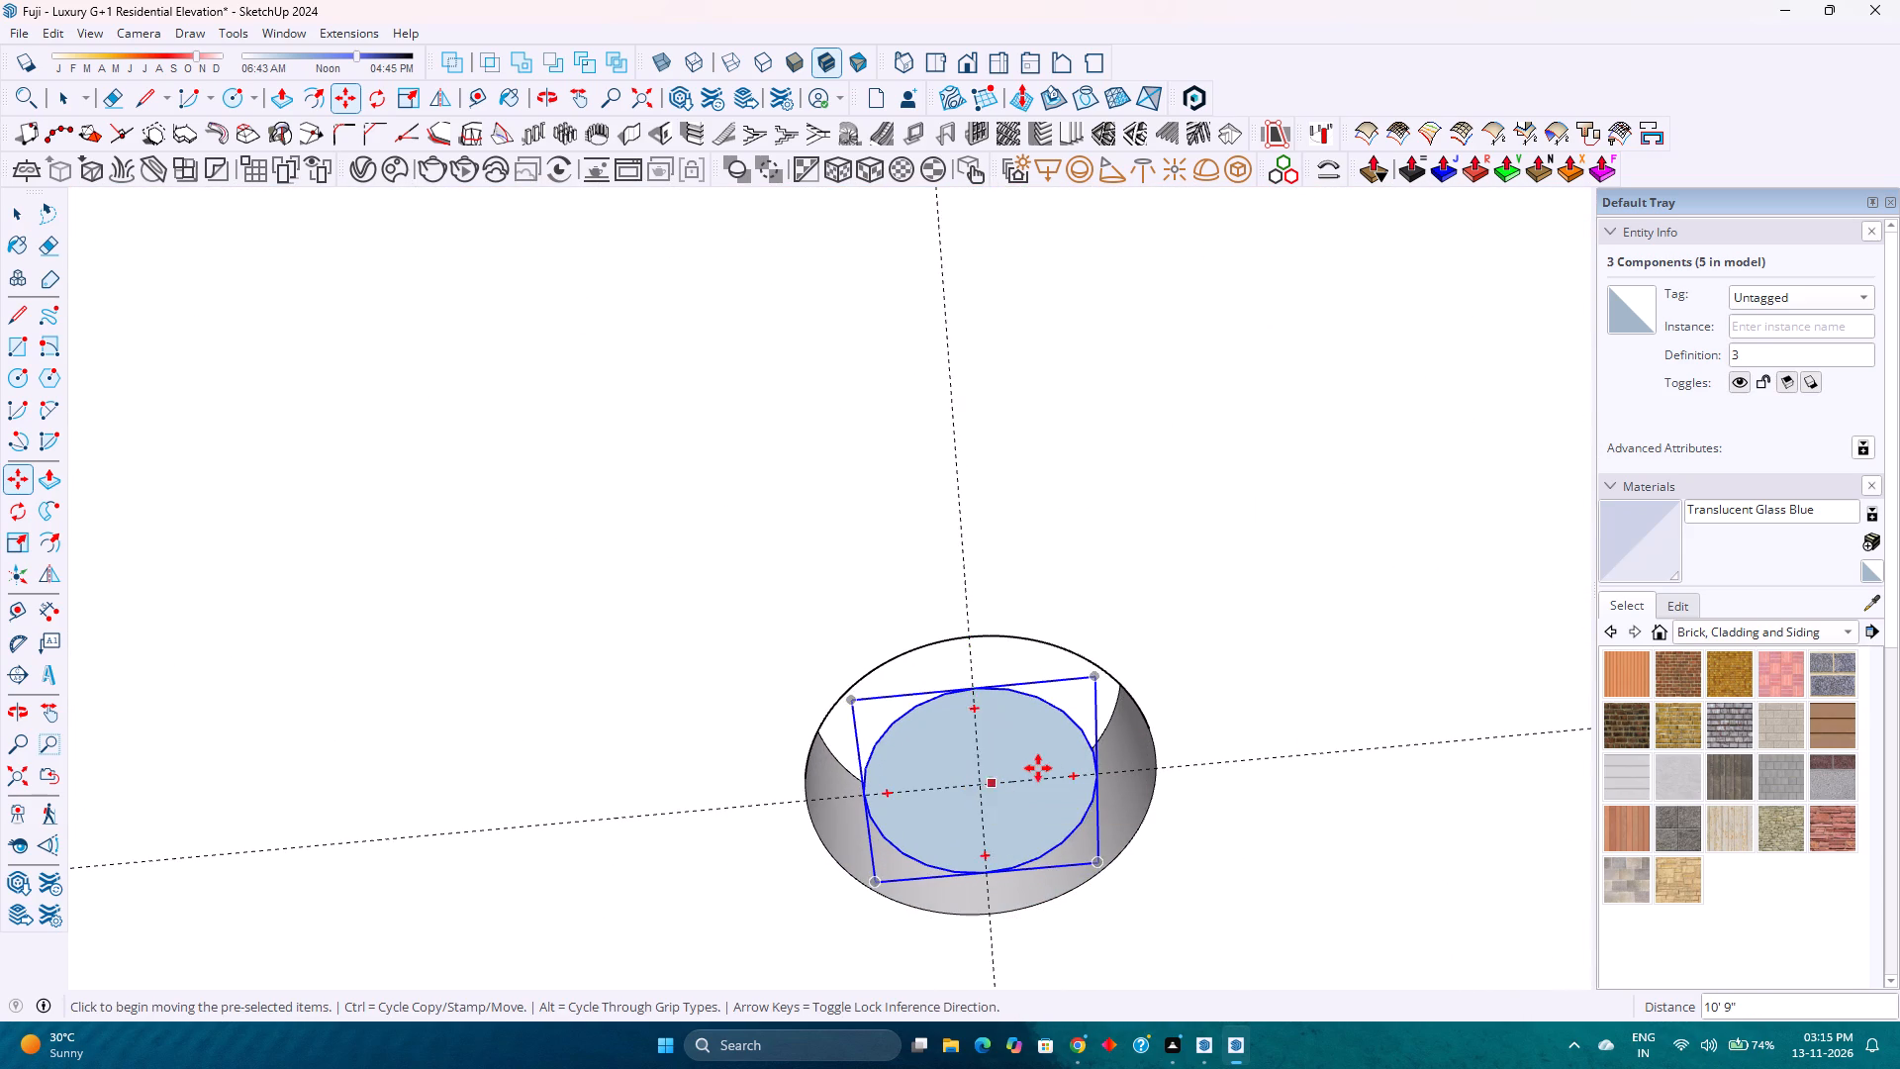
Divide the copy distance into 2 equal intervals so the middle row of recesses also gets discs.
scroll(1045, 766, "down", 13)
key("slash")
key("2")
key("Return")
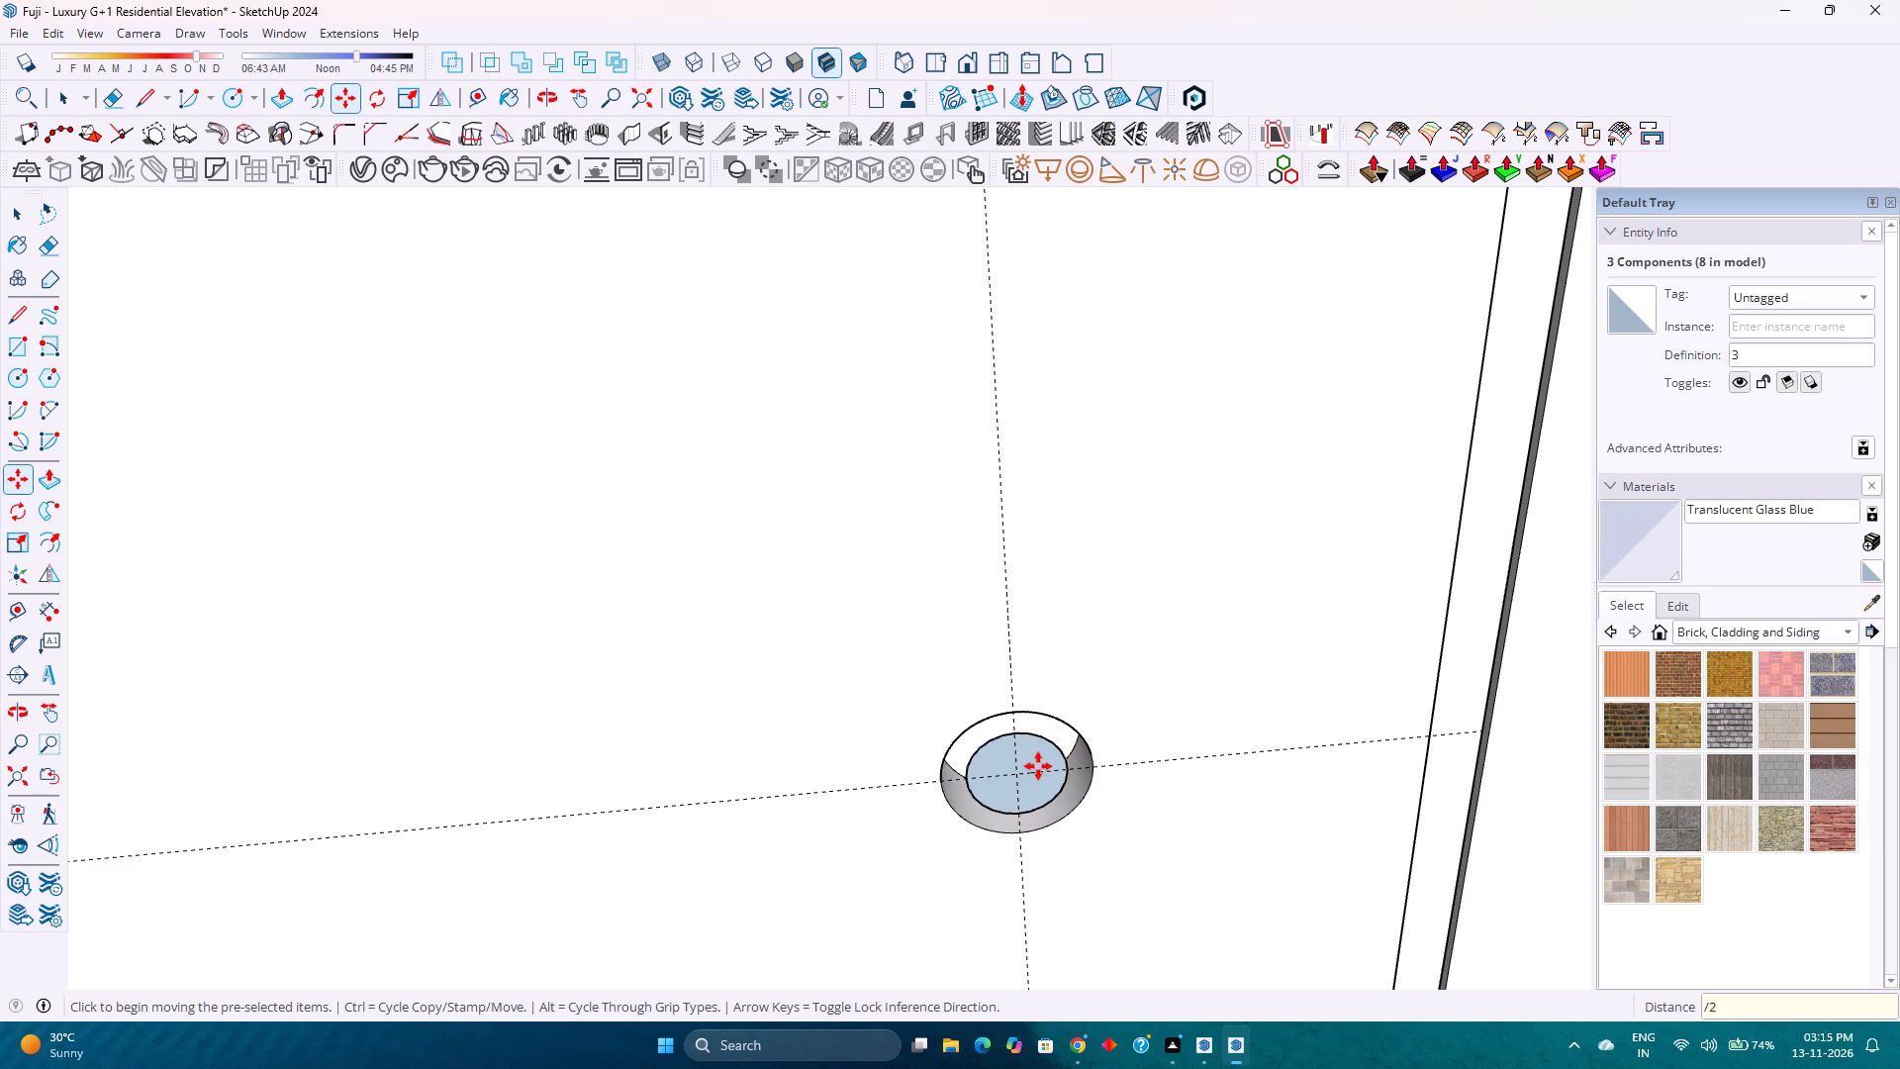
scroll(1038, 766, "down", 20)
scroll(1038, 766, "down", 6)
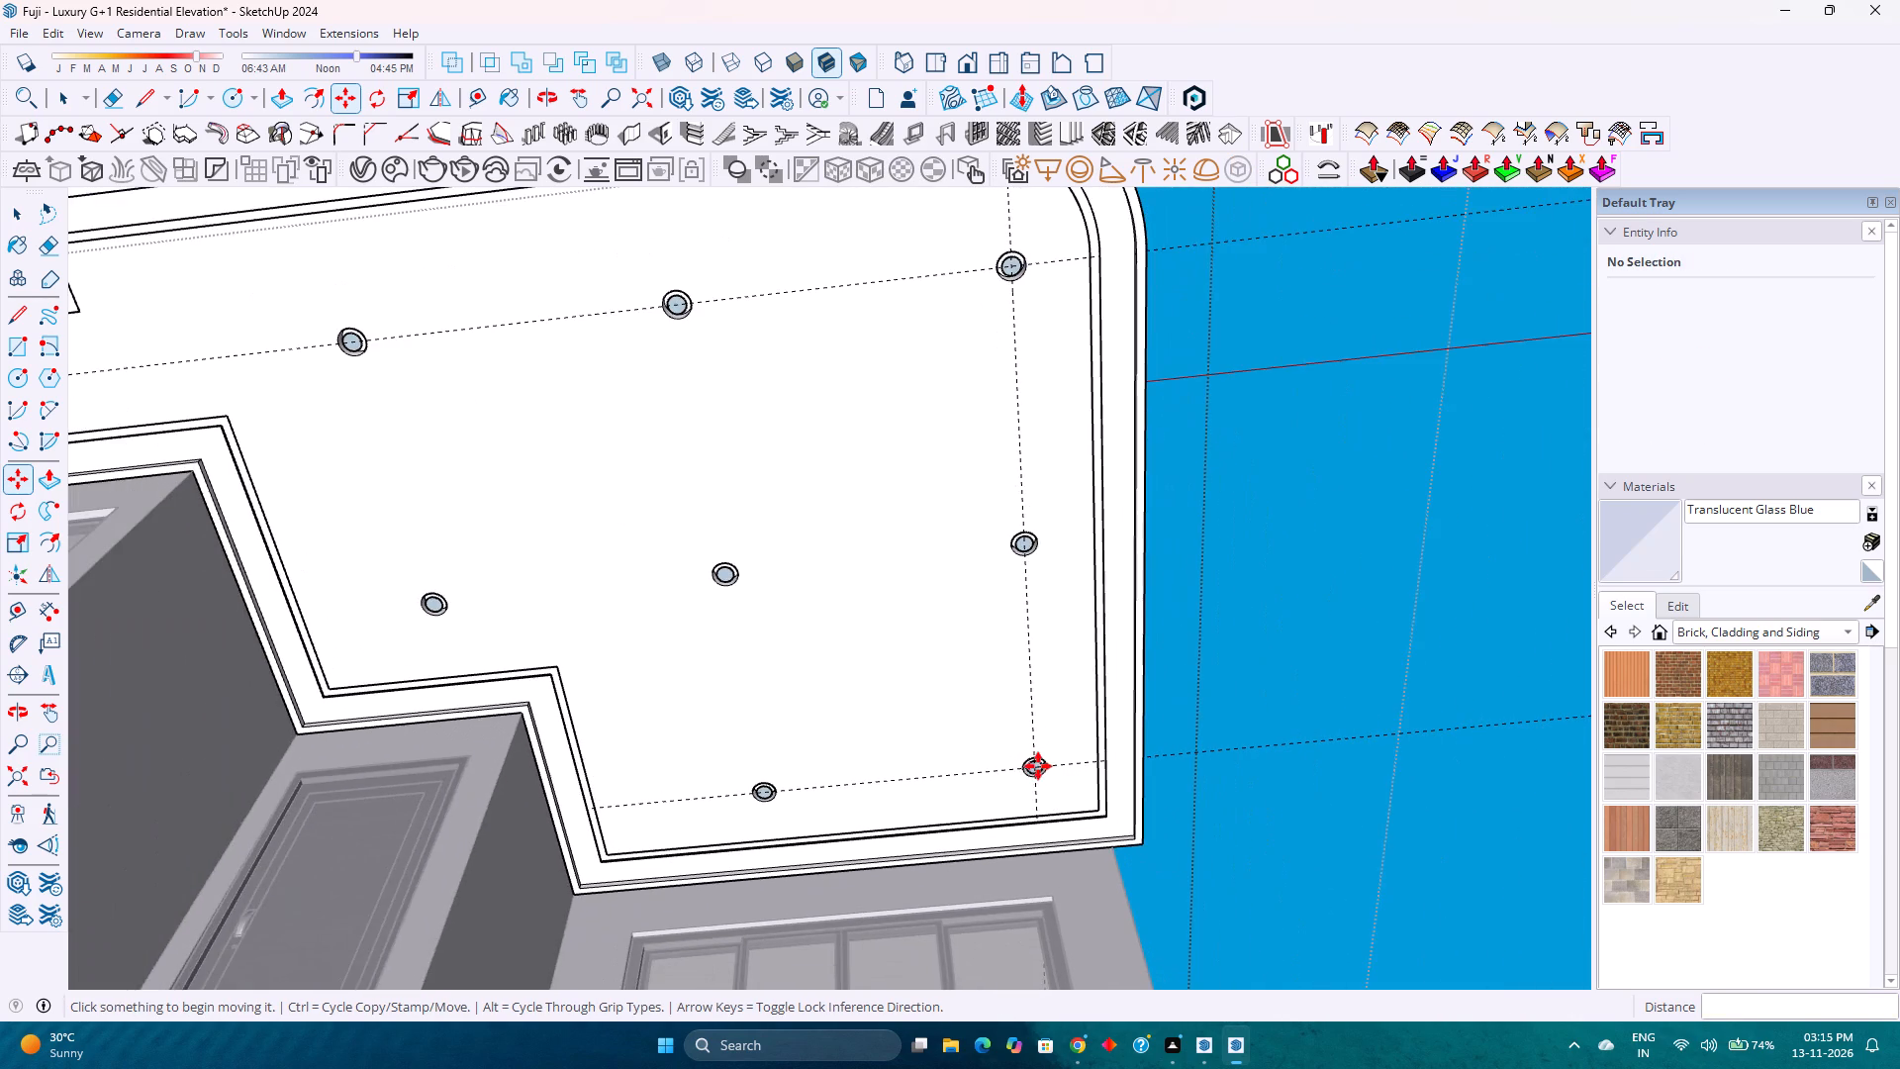
key("space")
Leave the balcony group and hide the building wall group beneath it.
scroll(1038, 769, "down", 10)
key("Escape")
left_click(1053, 845)
right_click(1053, 845)
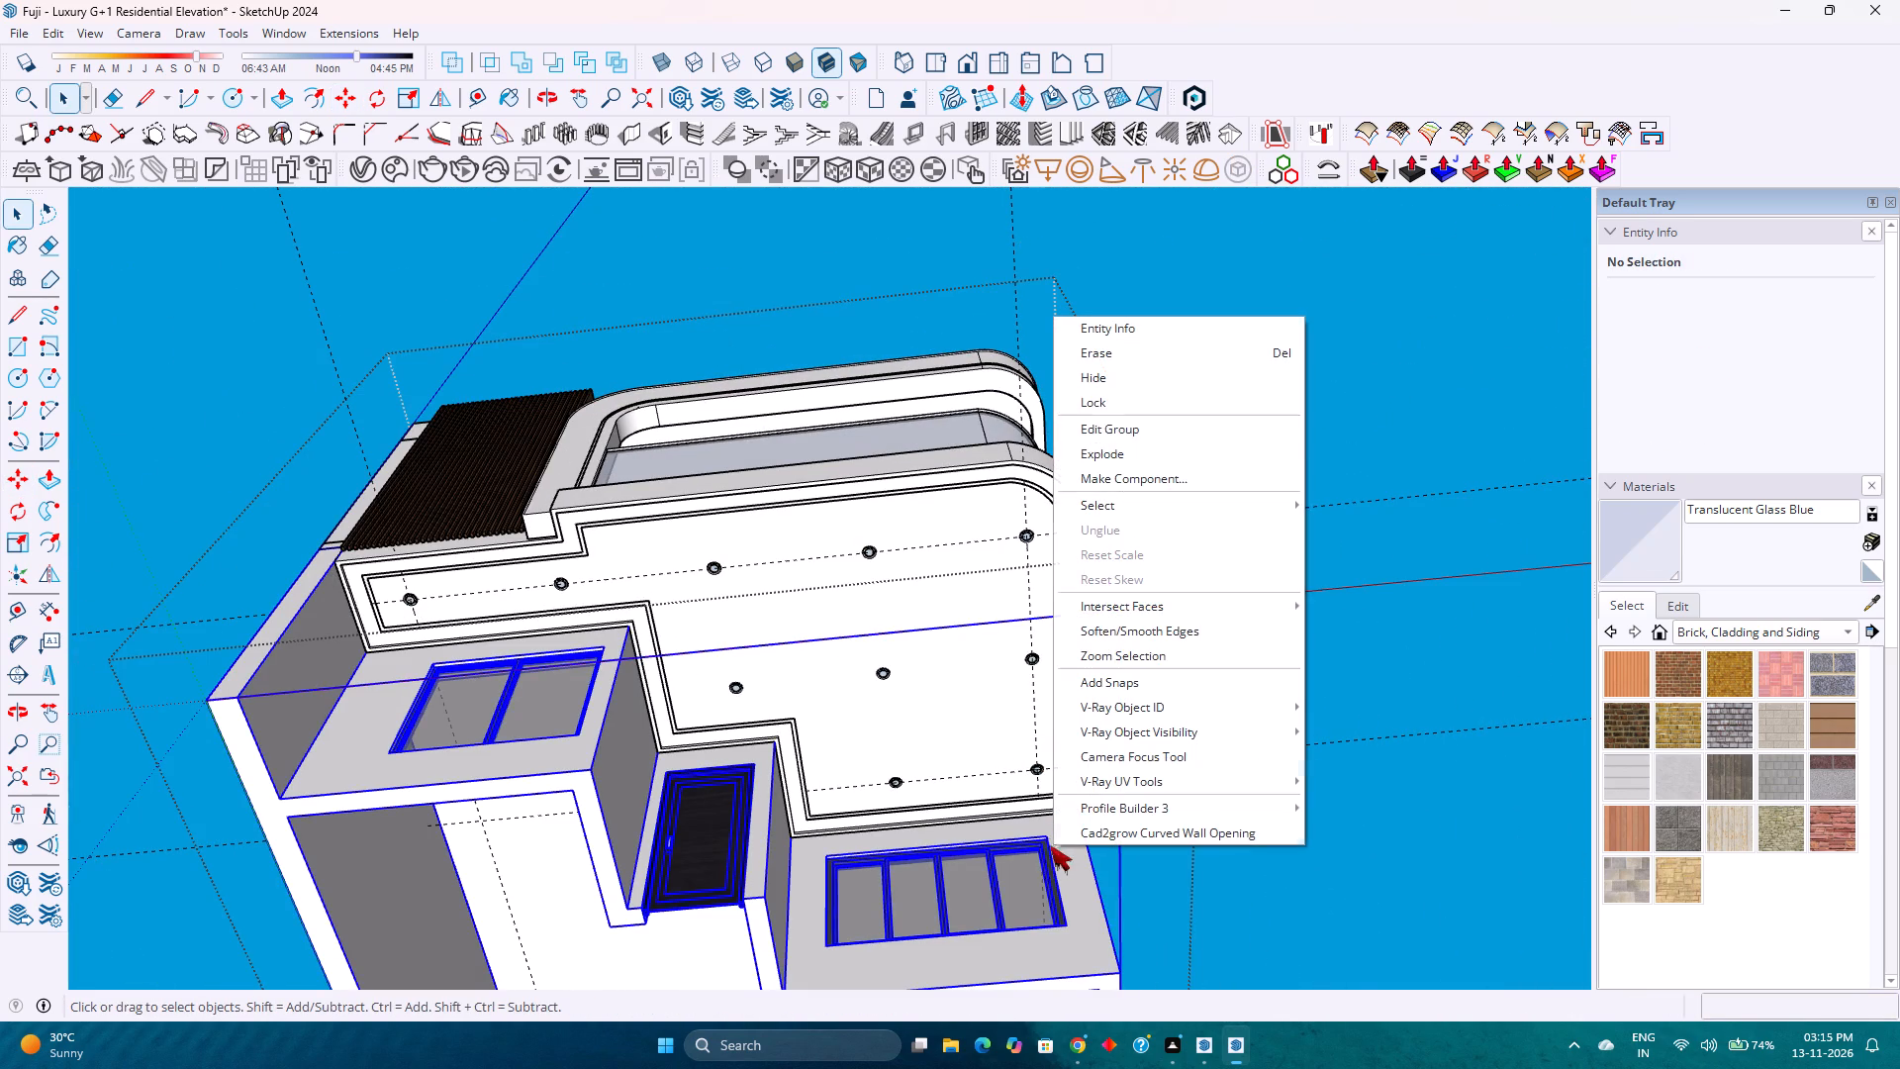
left_click(1086, 384)
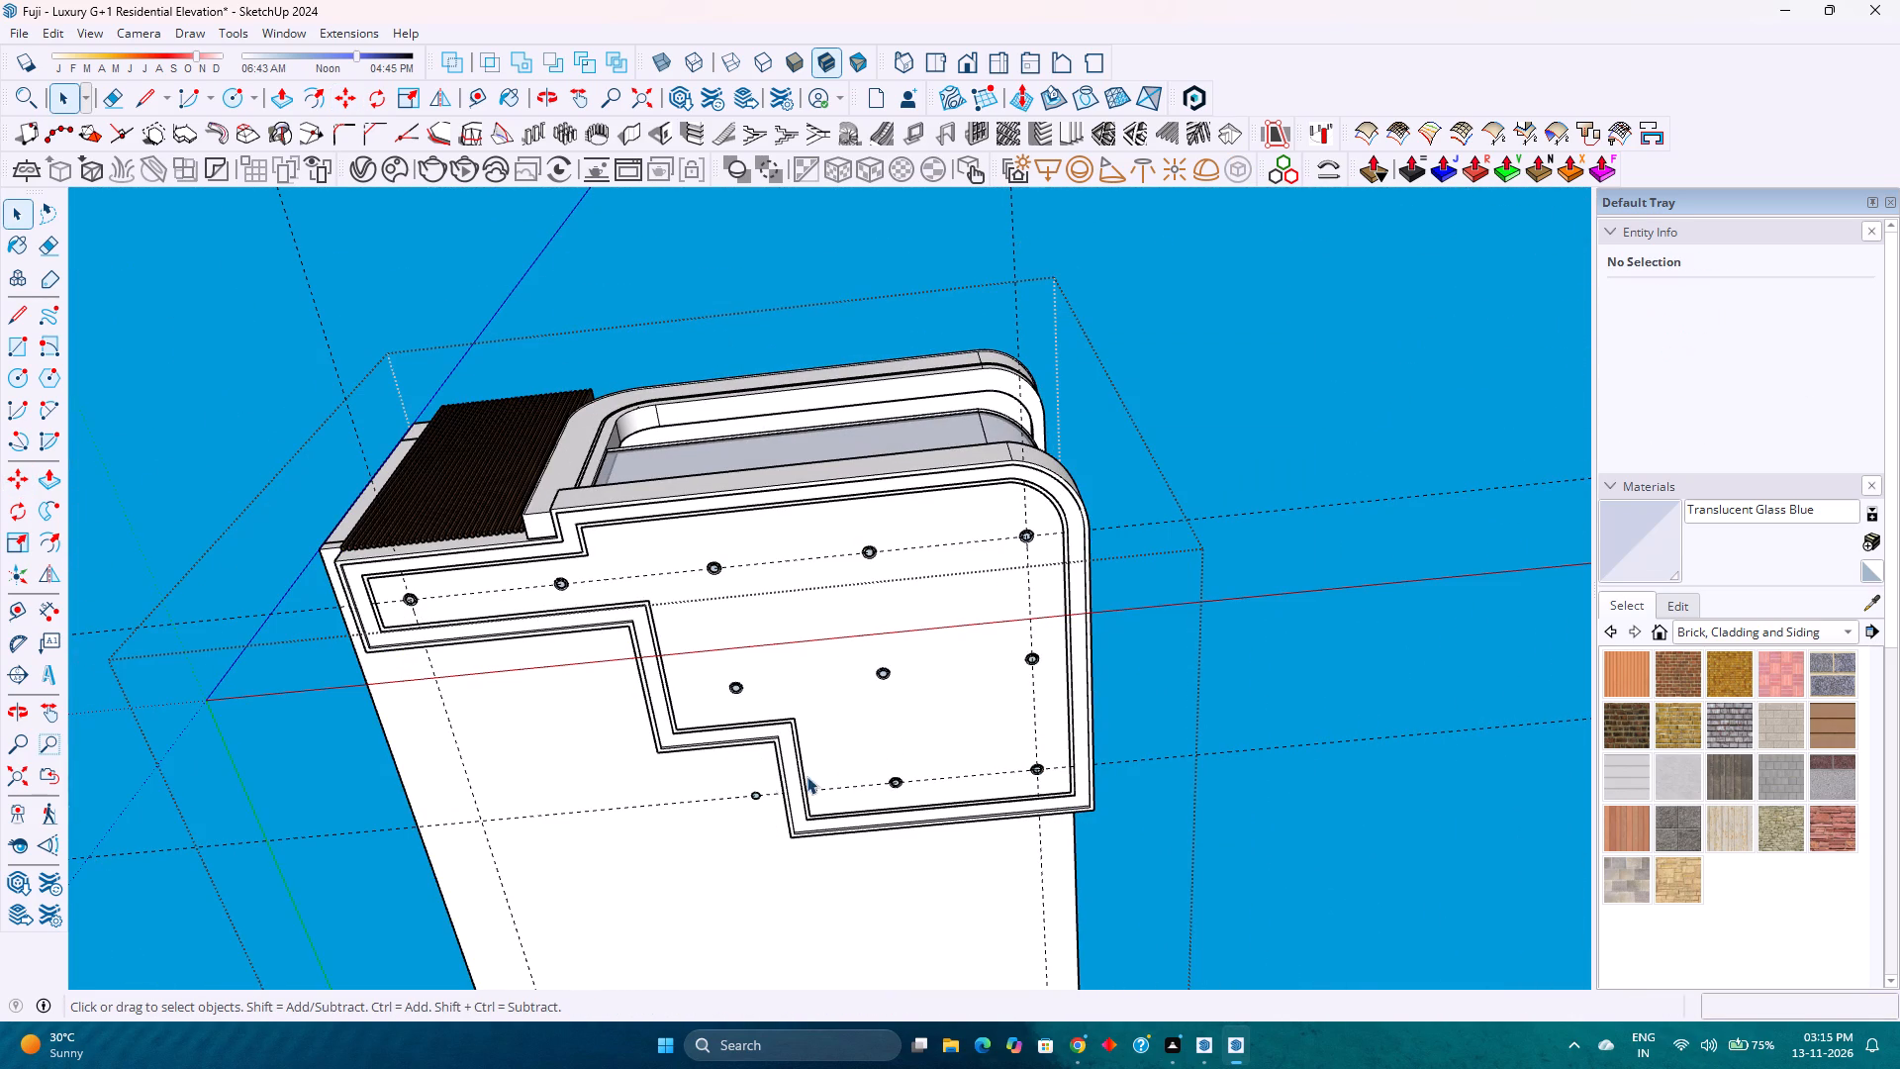
Delete the stray disc component on the inner guide outside the balcony outline.
left_click(755, 791)
left_click(755, 795)
left_click(755, 795)
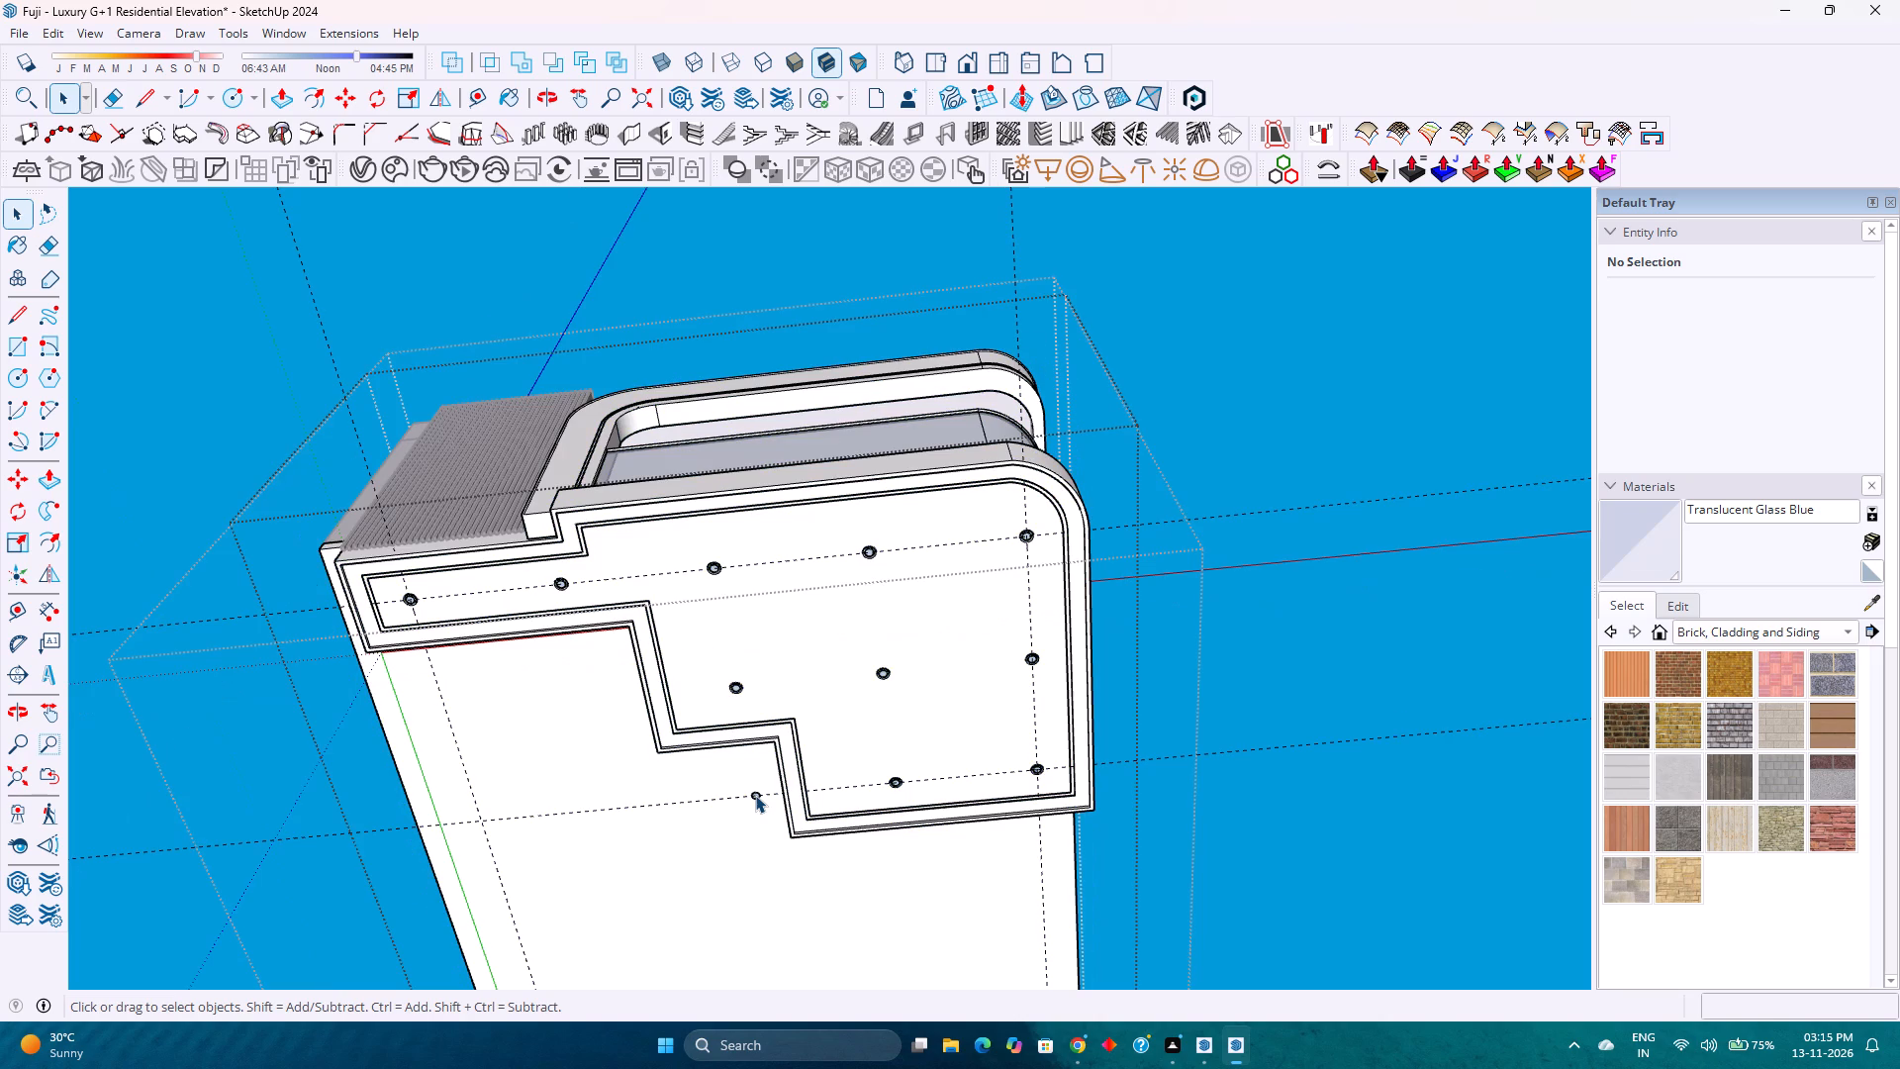
left_click(755, 795)
scroll(754, 805, "up", 4)
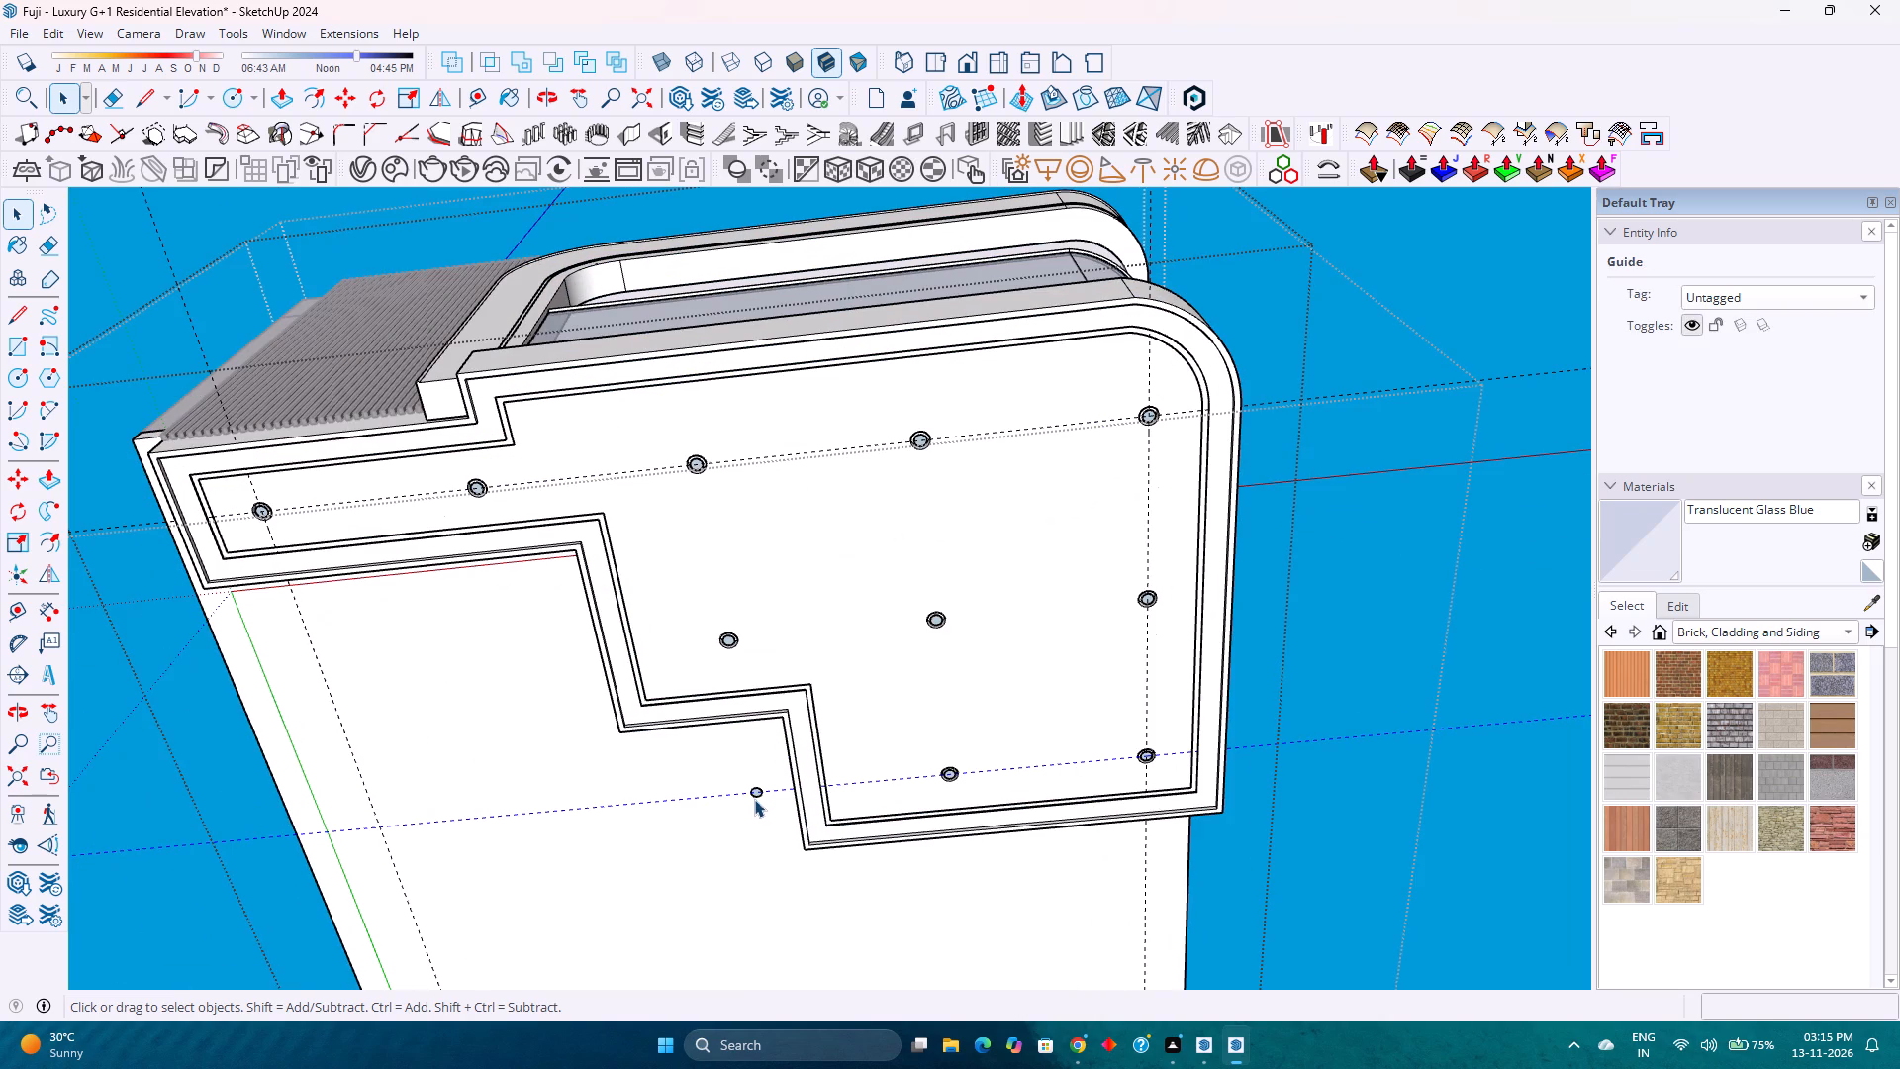
left_click(754, 799)
key("Delete")
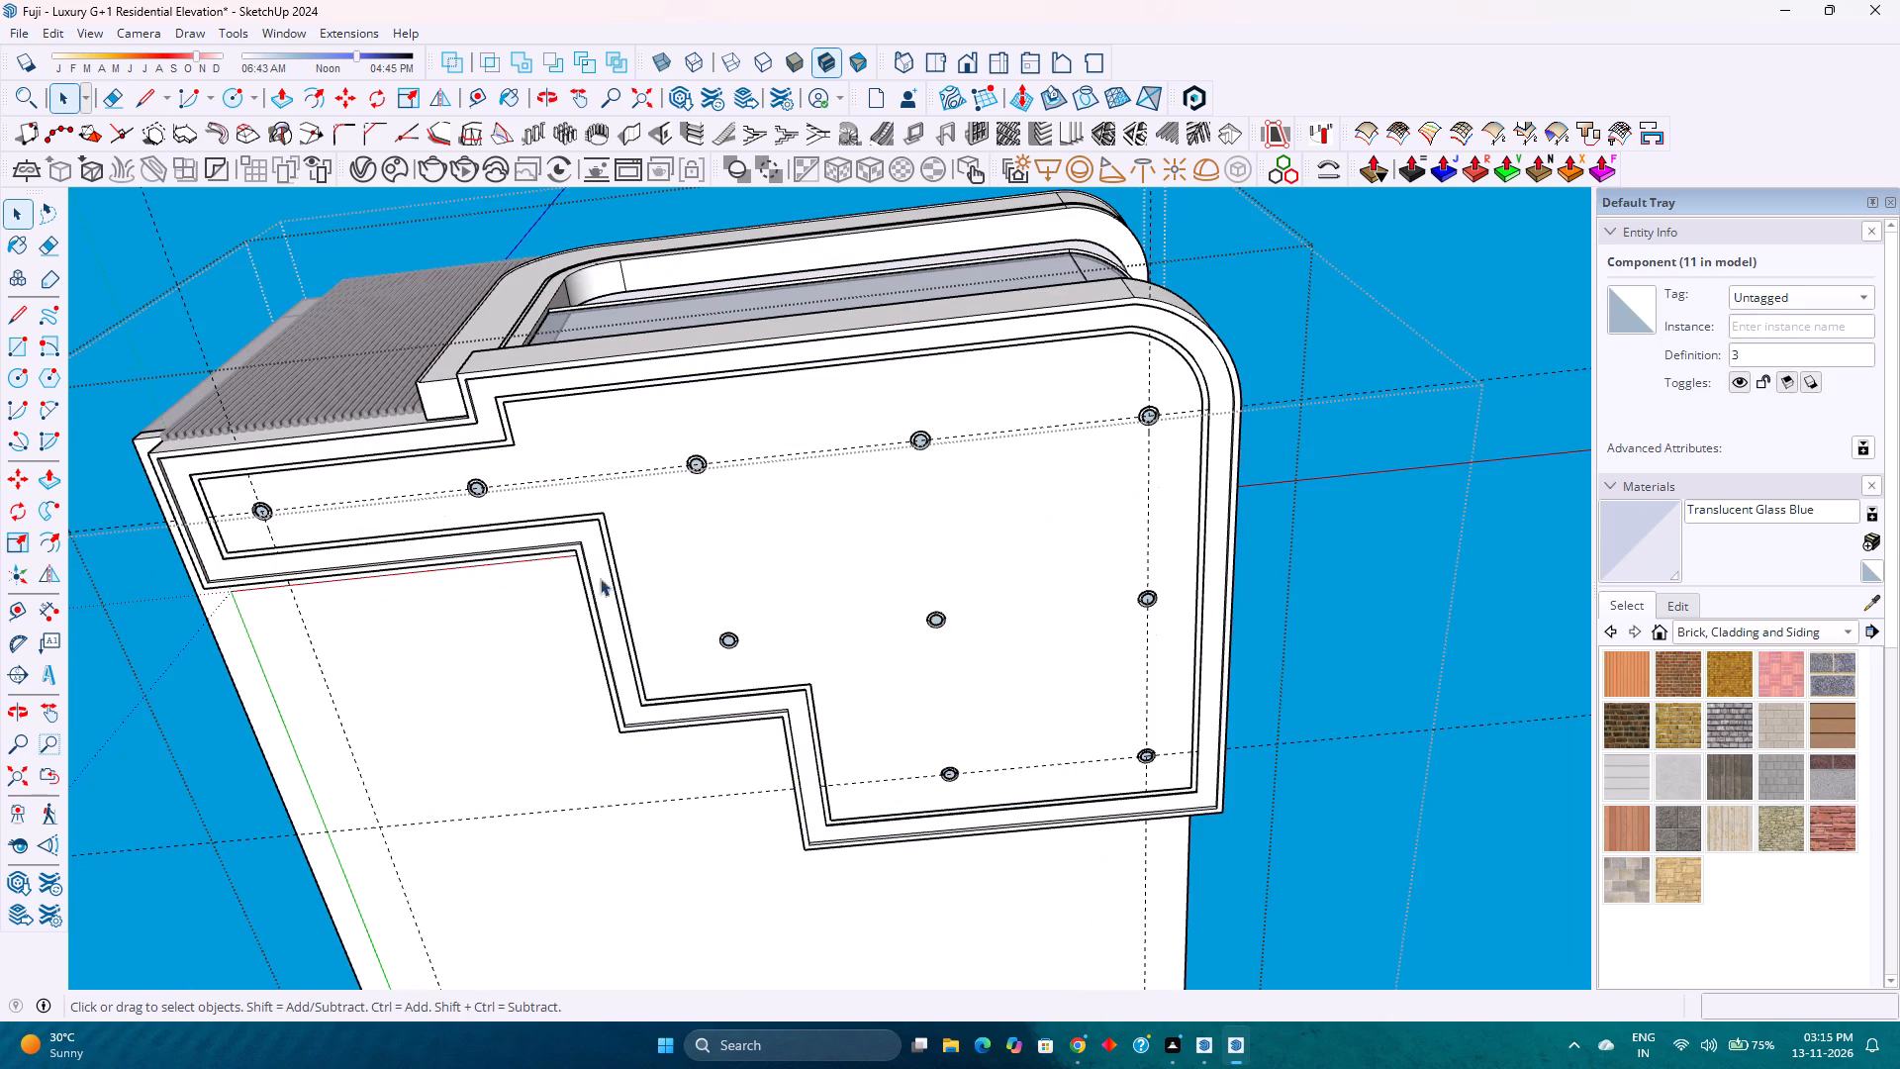
Close the balcony group and unhide all hidden objects to restore the building walls.
left_click(43, 40)
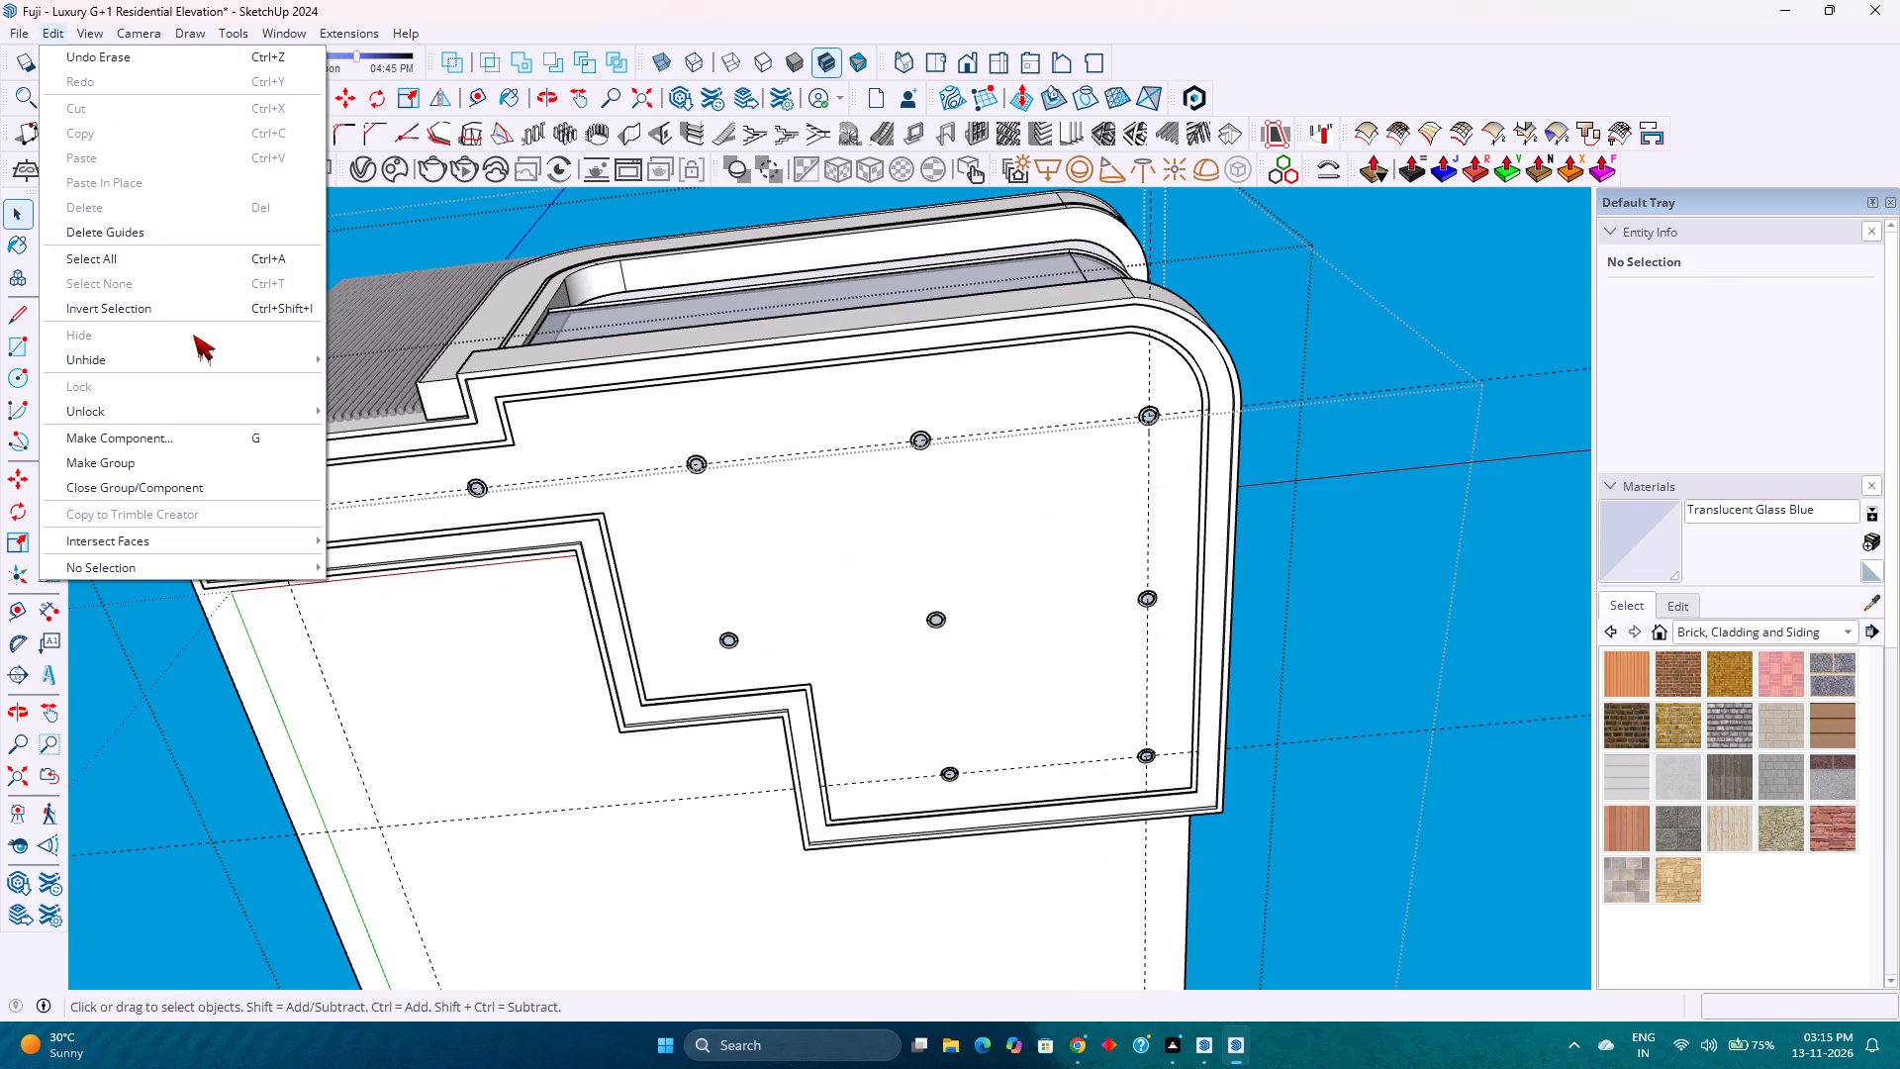
left_click(385, 407)
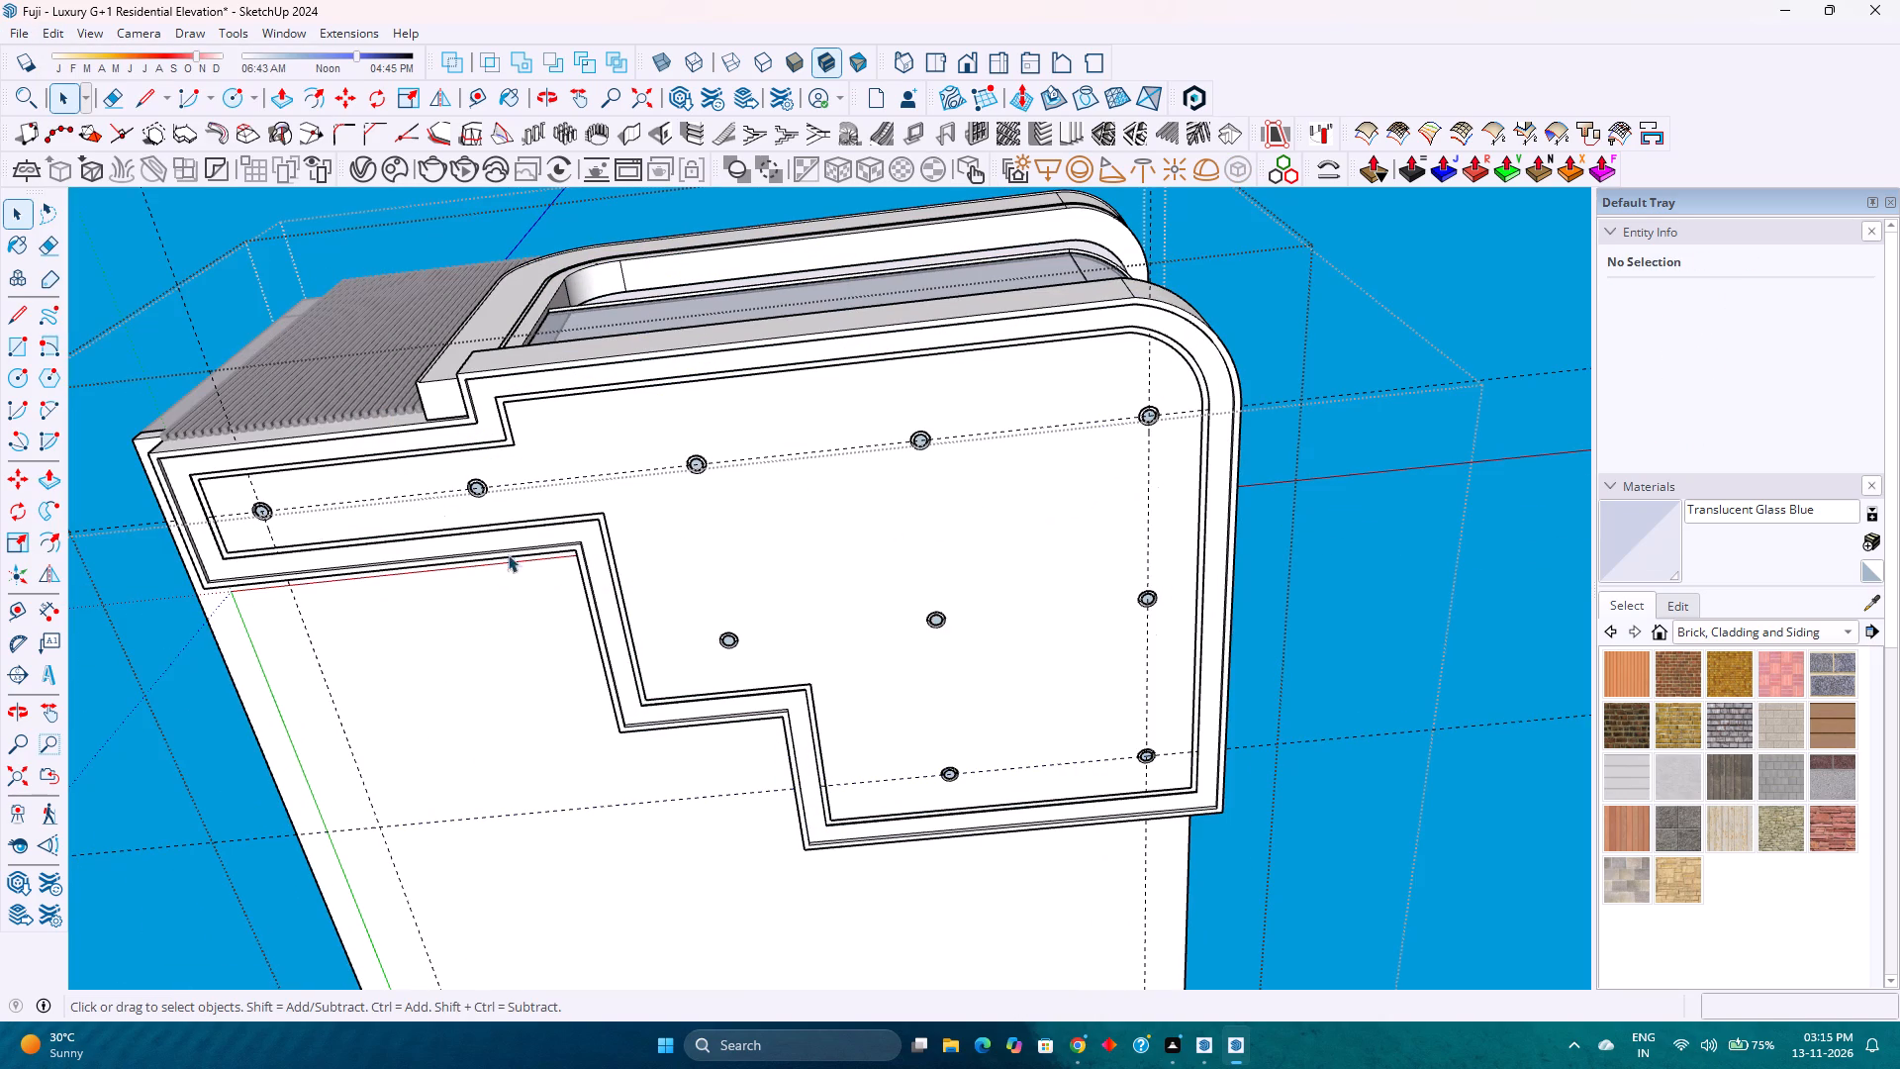
key("Escape")
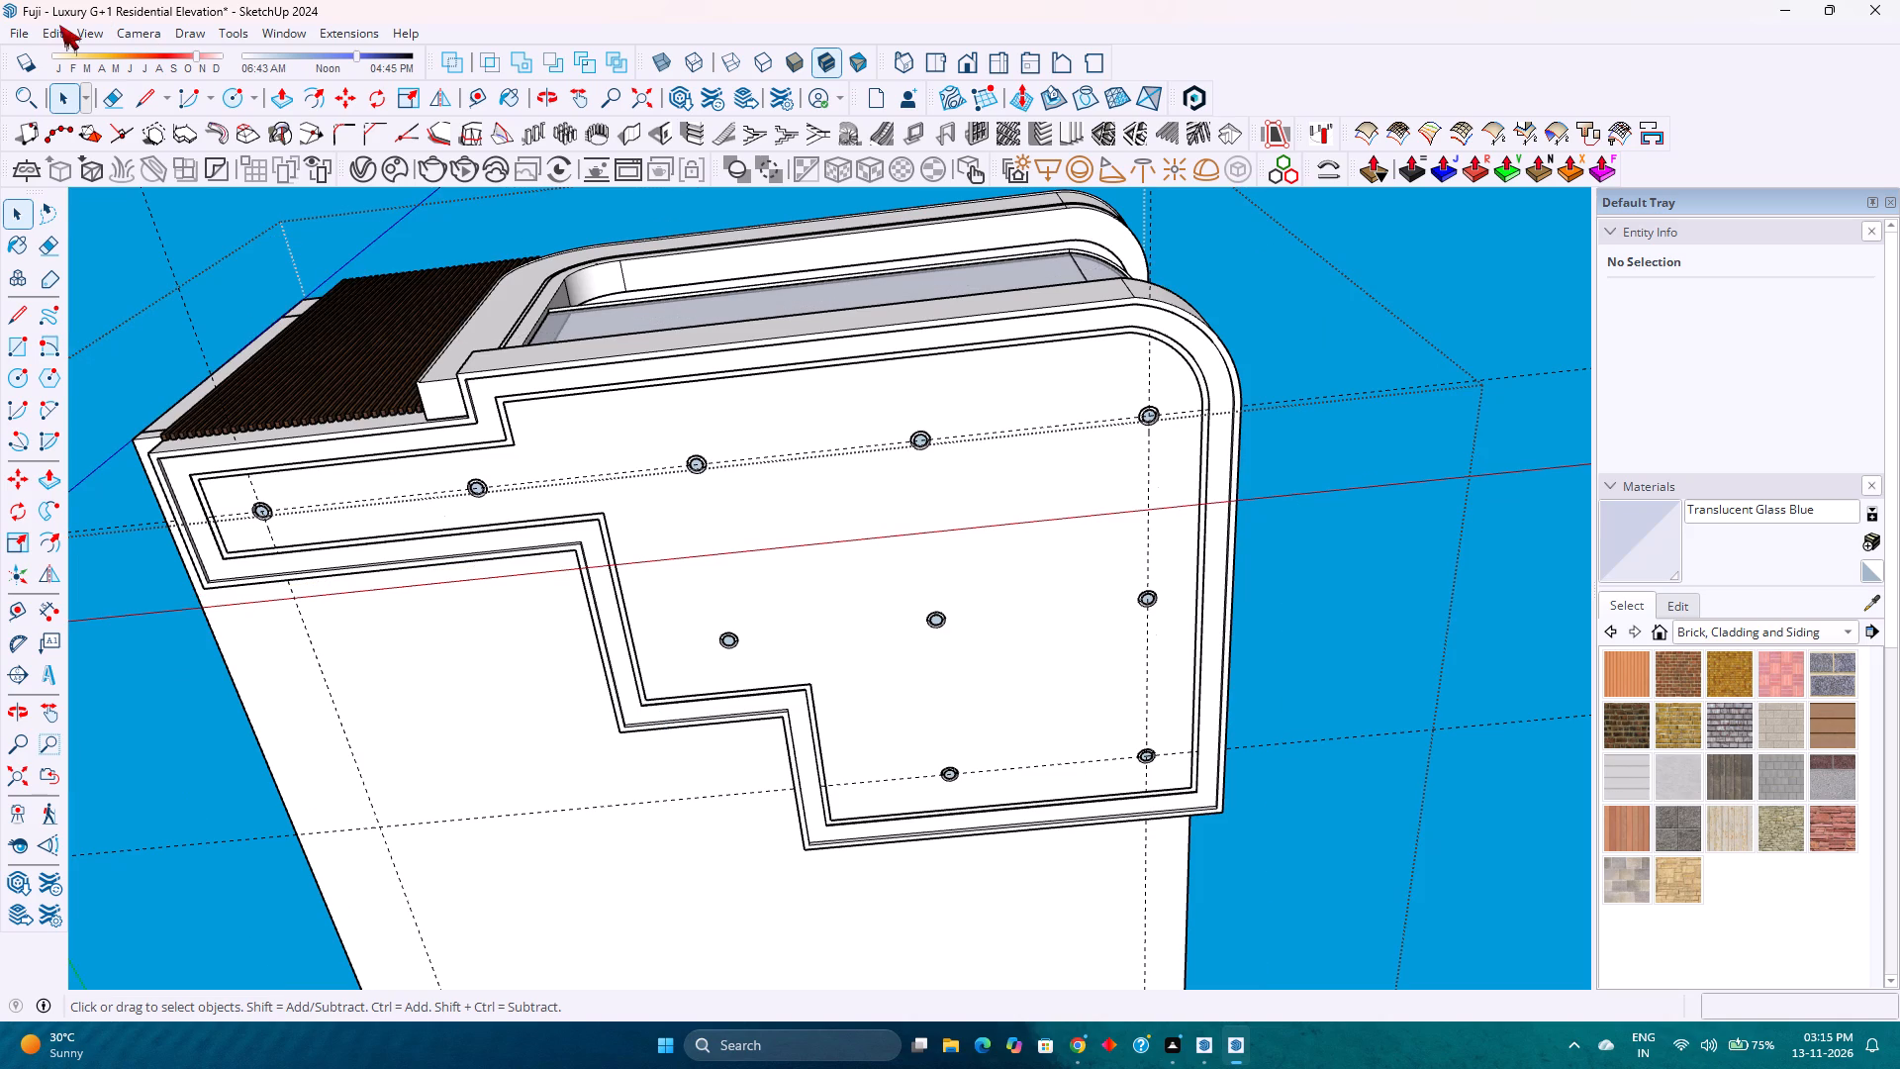
left_click(60, 38)
left_click(195, 358)
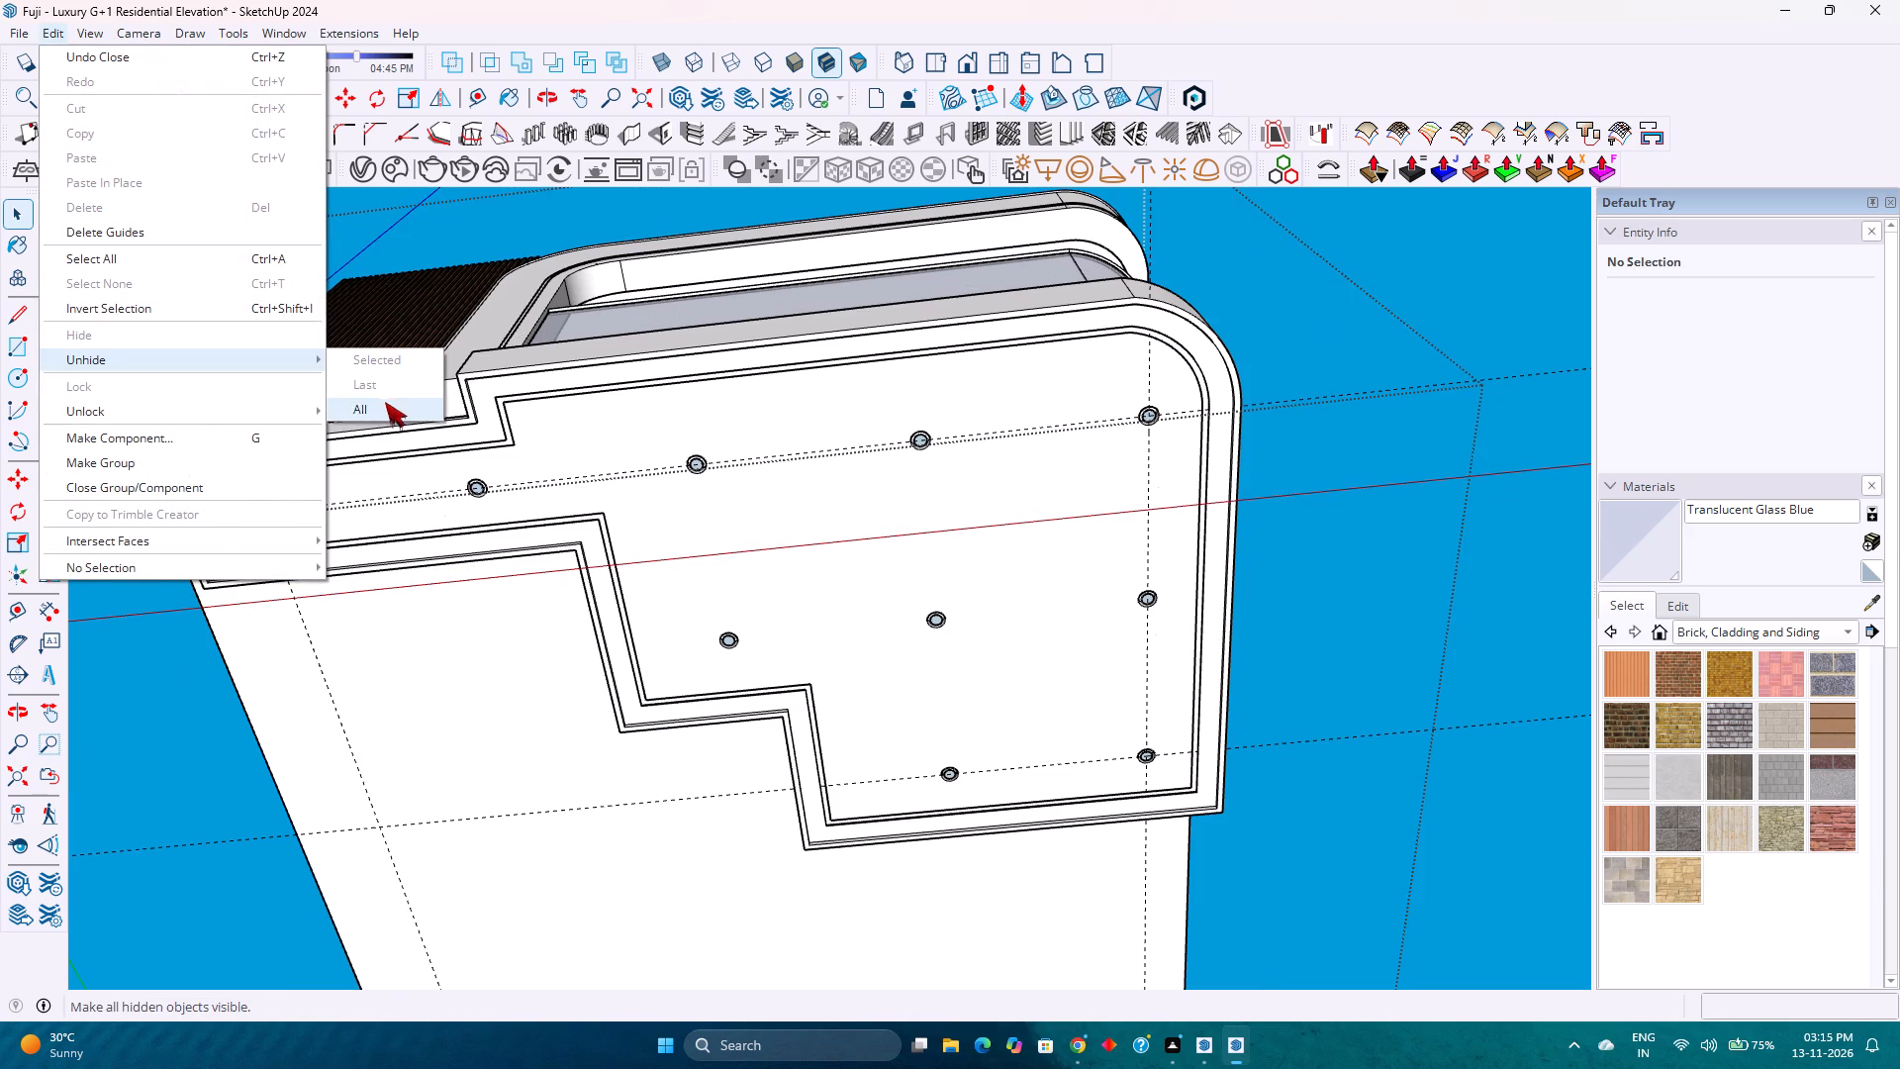
left_click(387, 404)
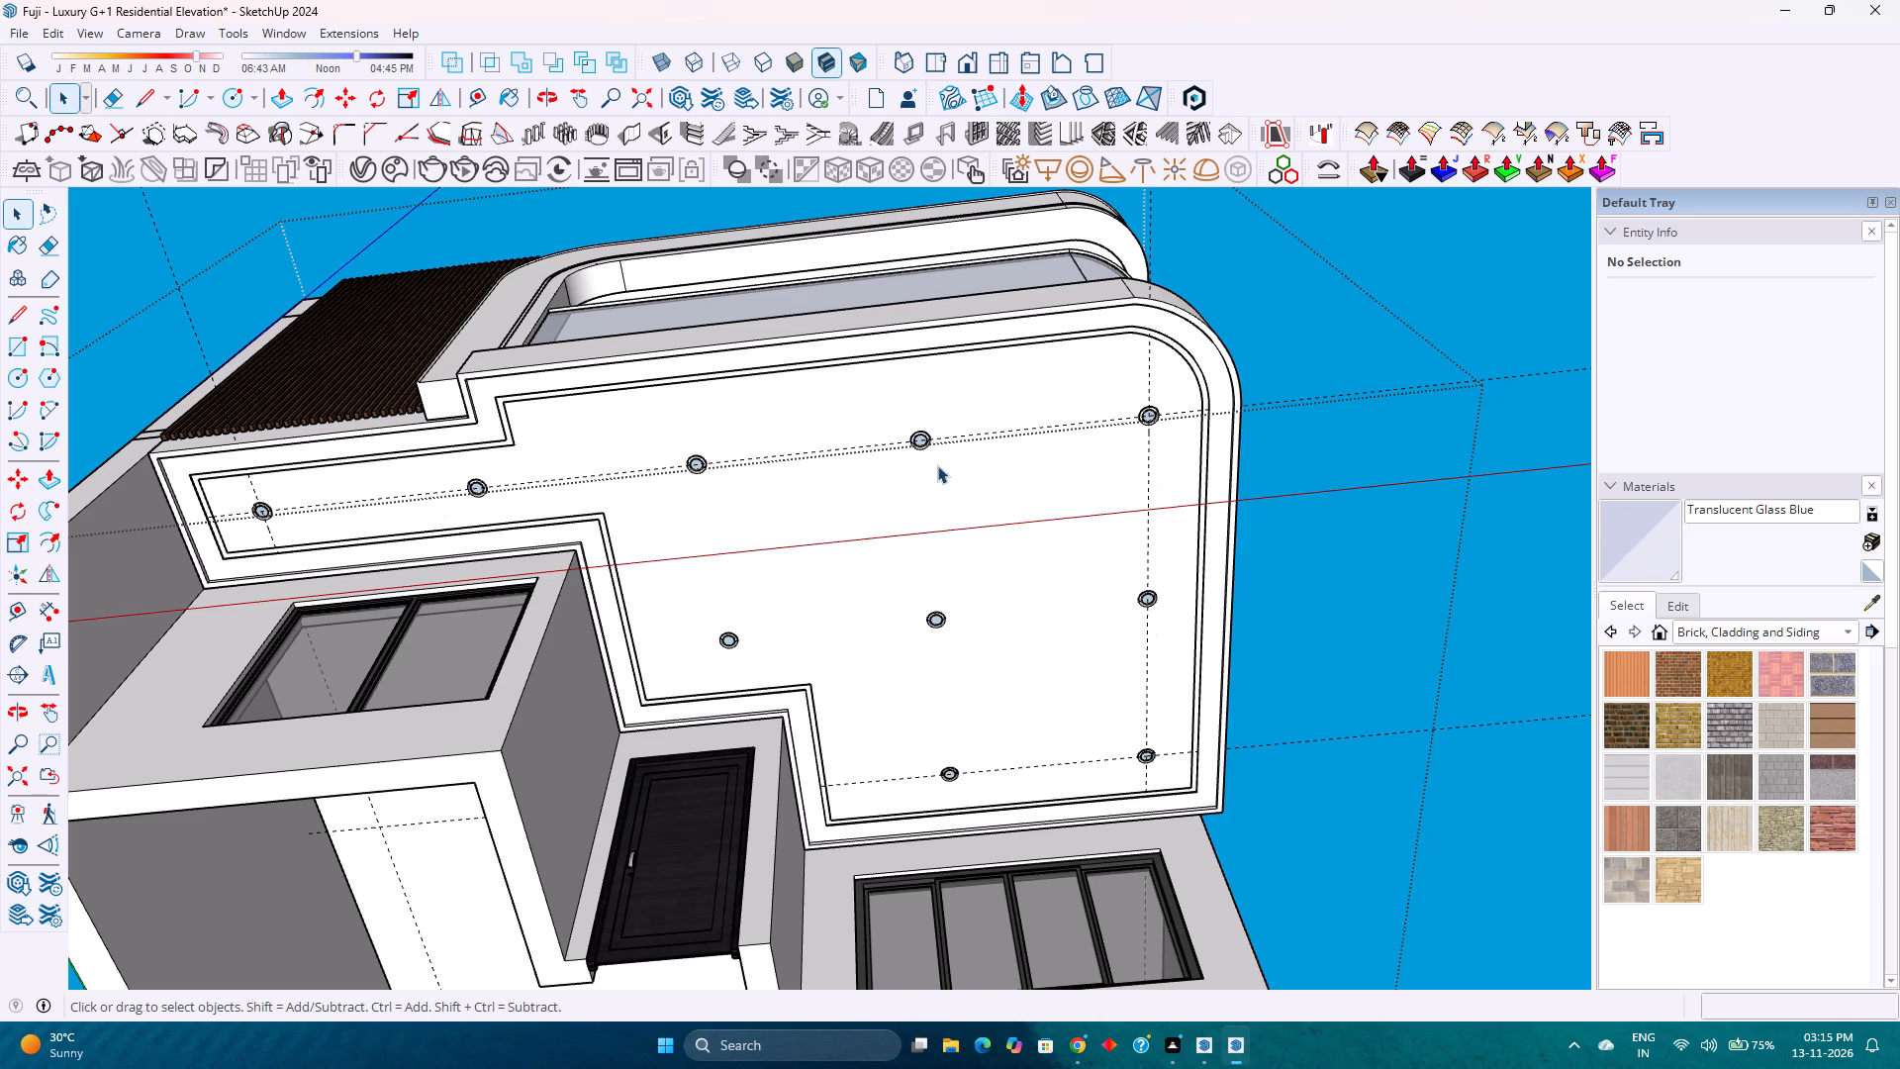
Within the disc component at the rounded corner, set the circle's radius to 3" and its segments to 240.
left_click(1040, 446)
left_click(1040, 446)
left_click(1037, 448)
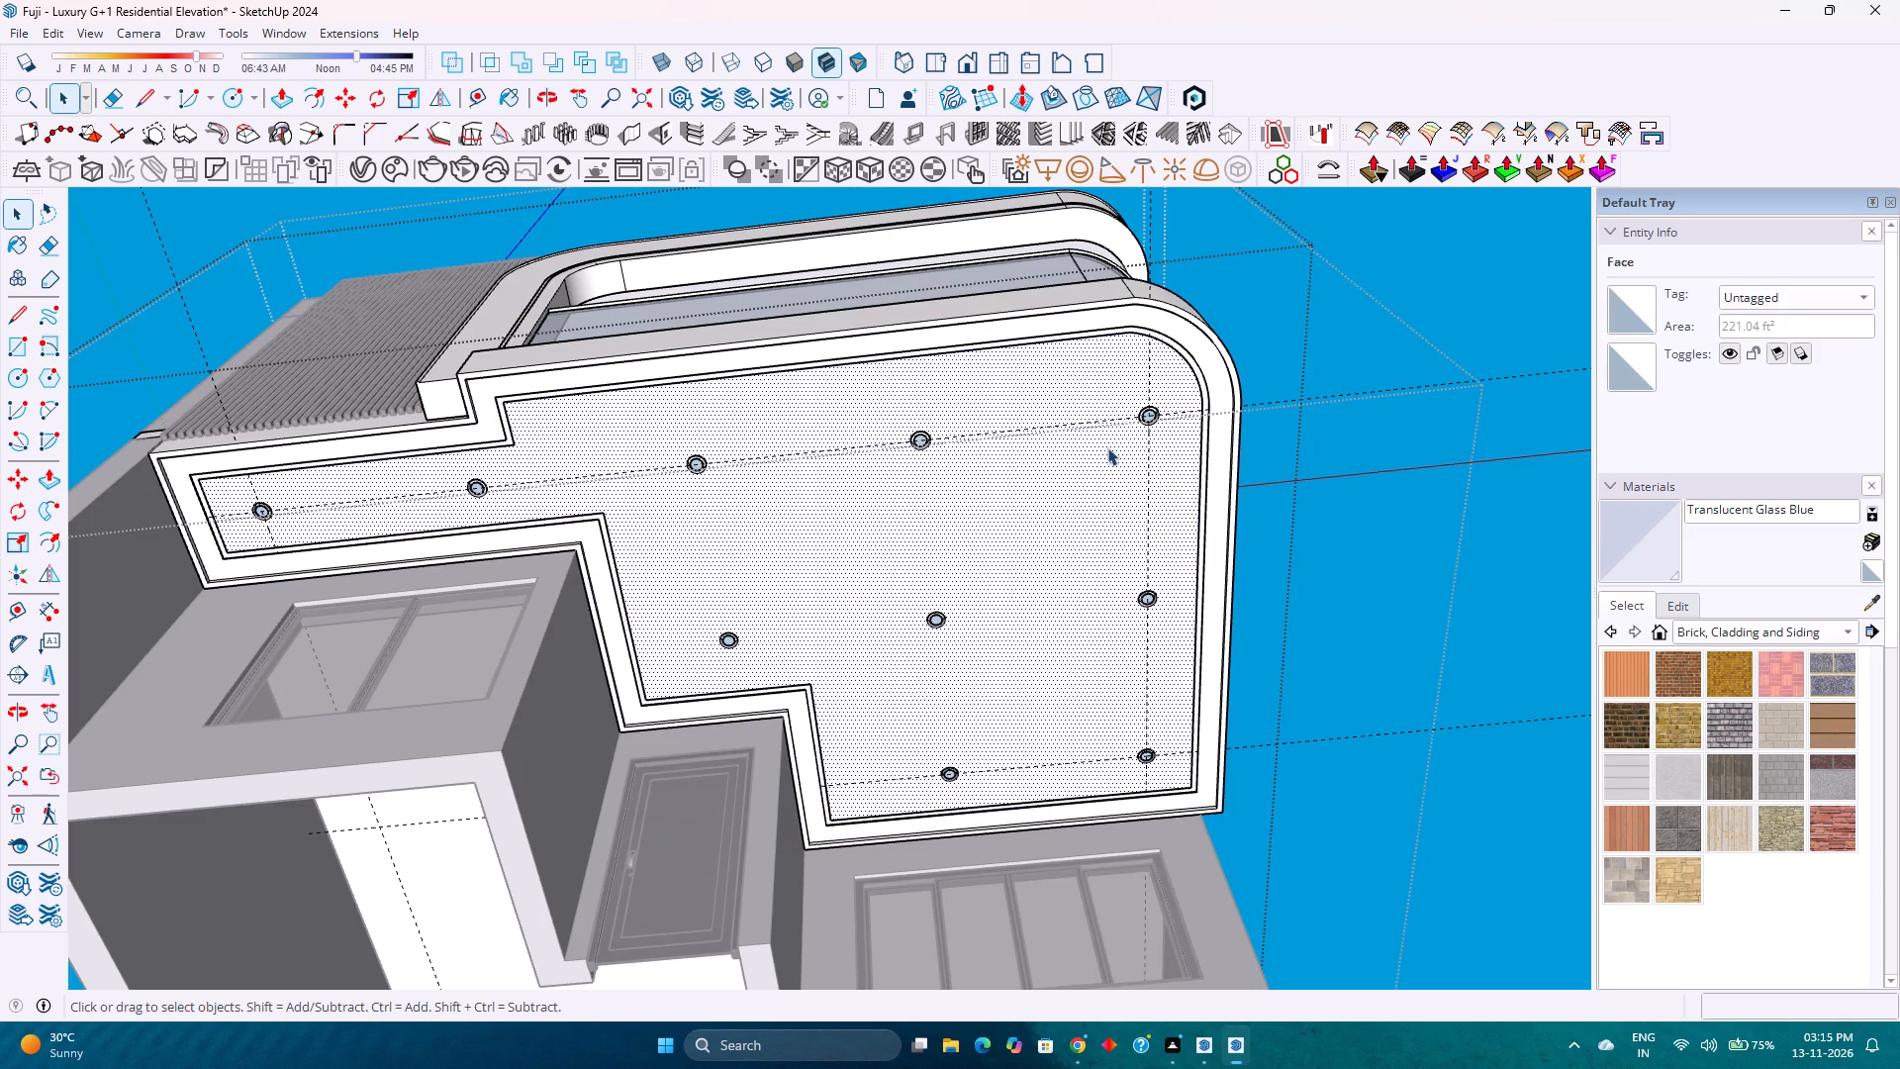
scroll(1156, 391, "up", 17)
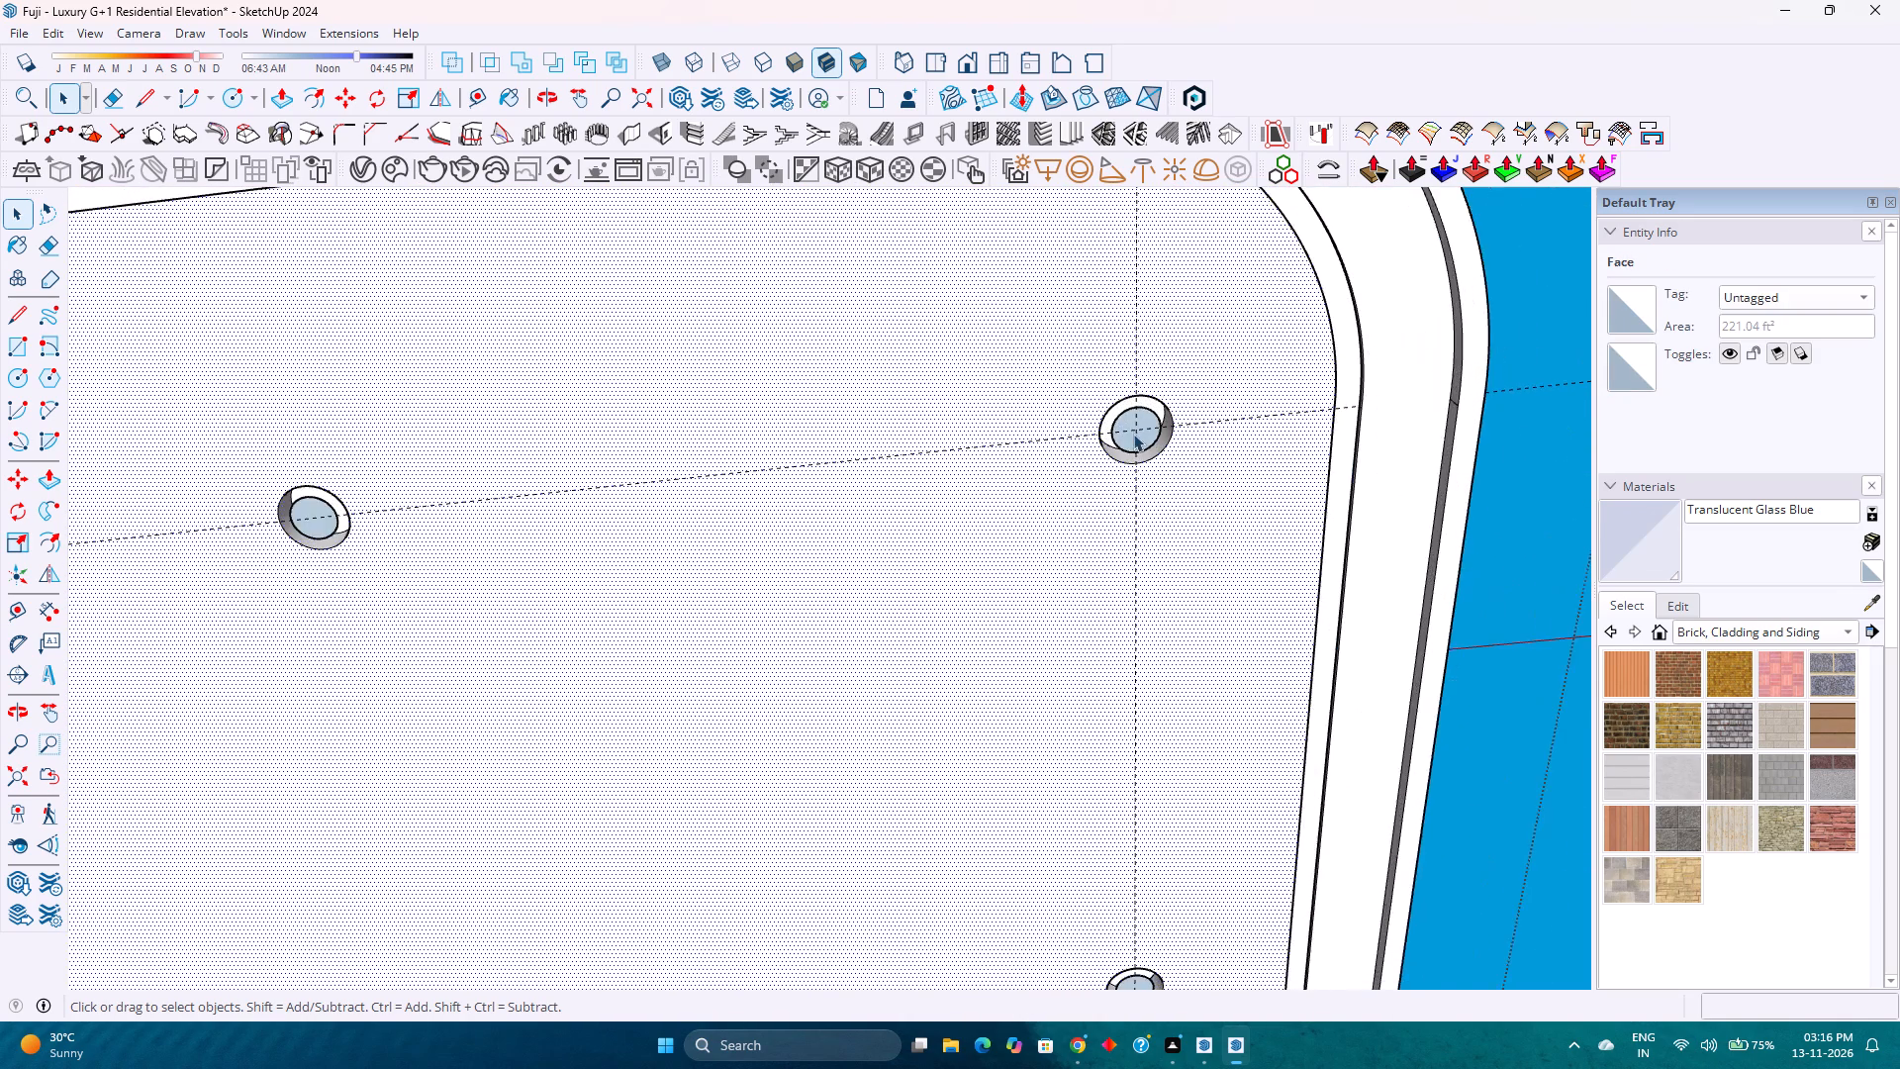
scroll(1133, 434, "up", 1)
double_click(1148, 451)
scroll(1148, 451, "up", 2)
left_click(1151, 455)
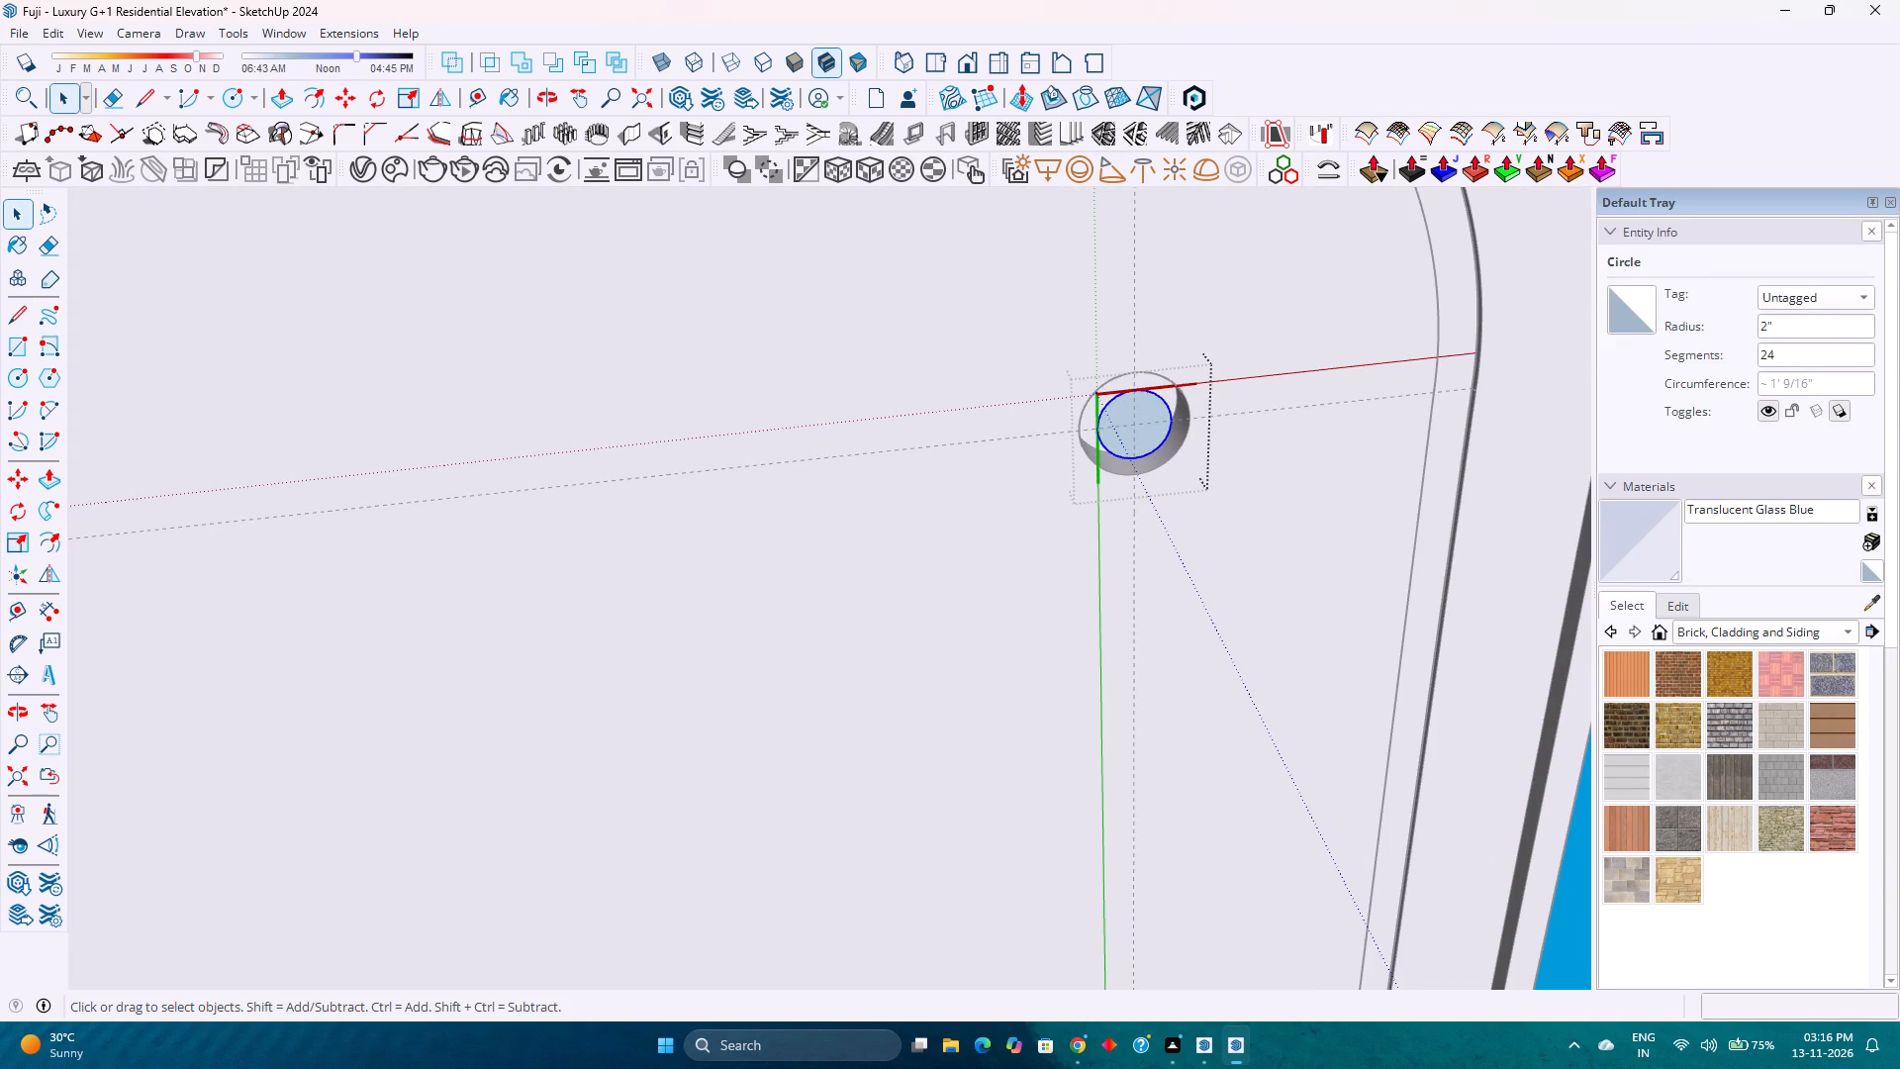
left_click(1766, 331)
key("BackSpace")
key("3")
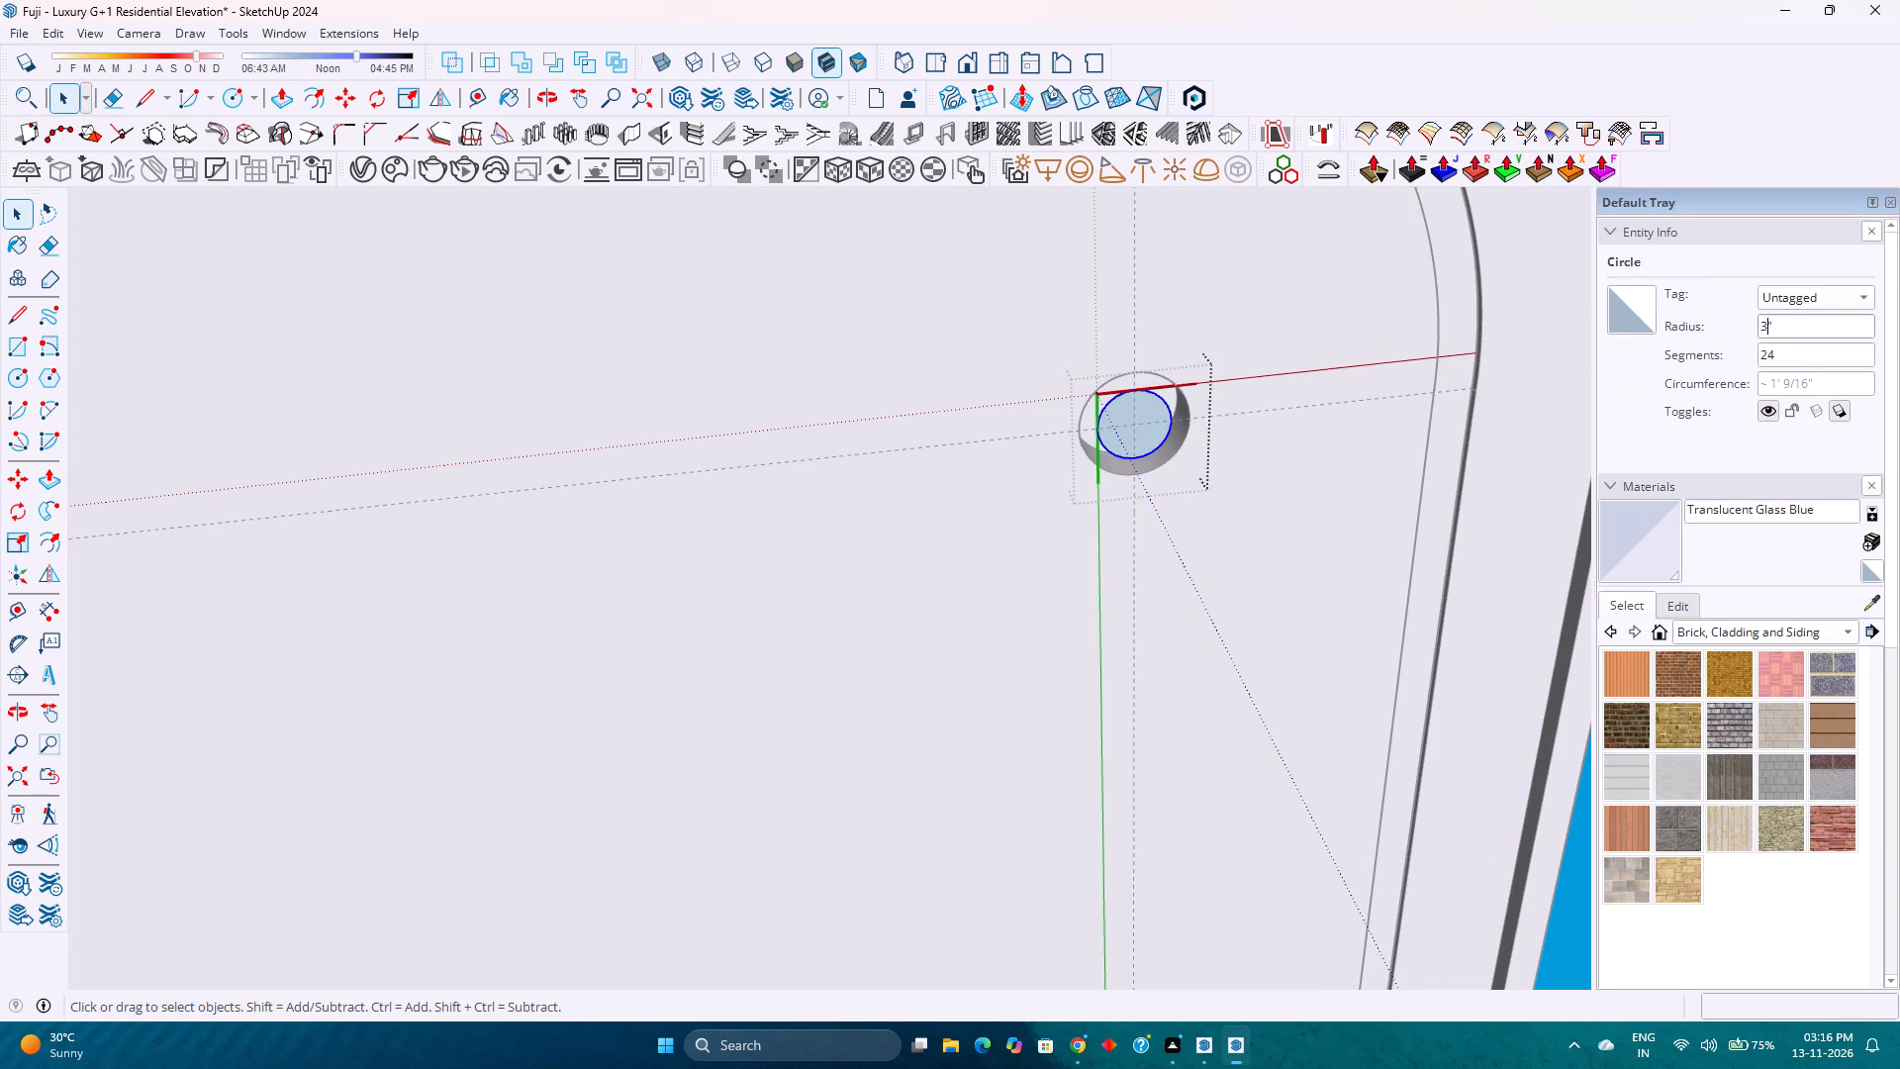
left_click(1786, 360)
key("0")
key("Return")
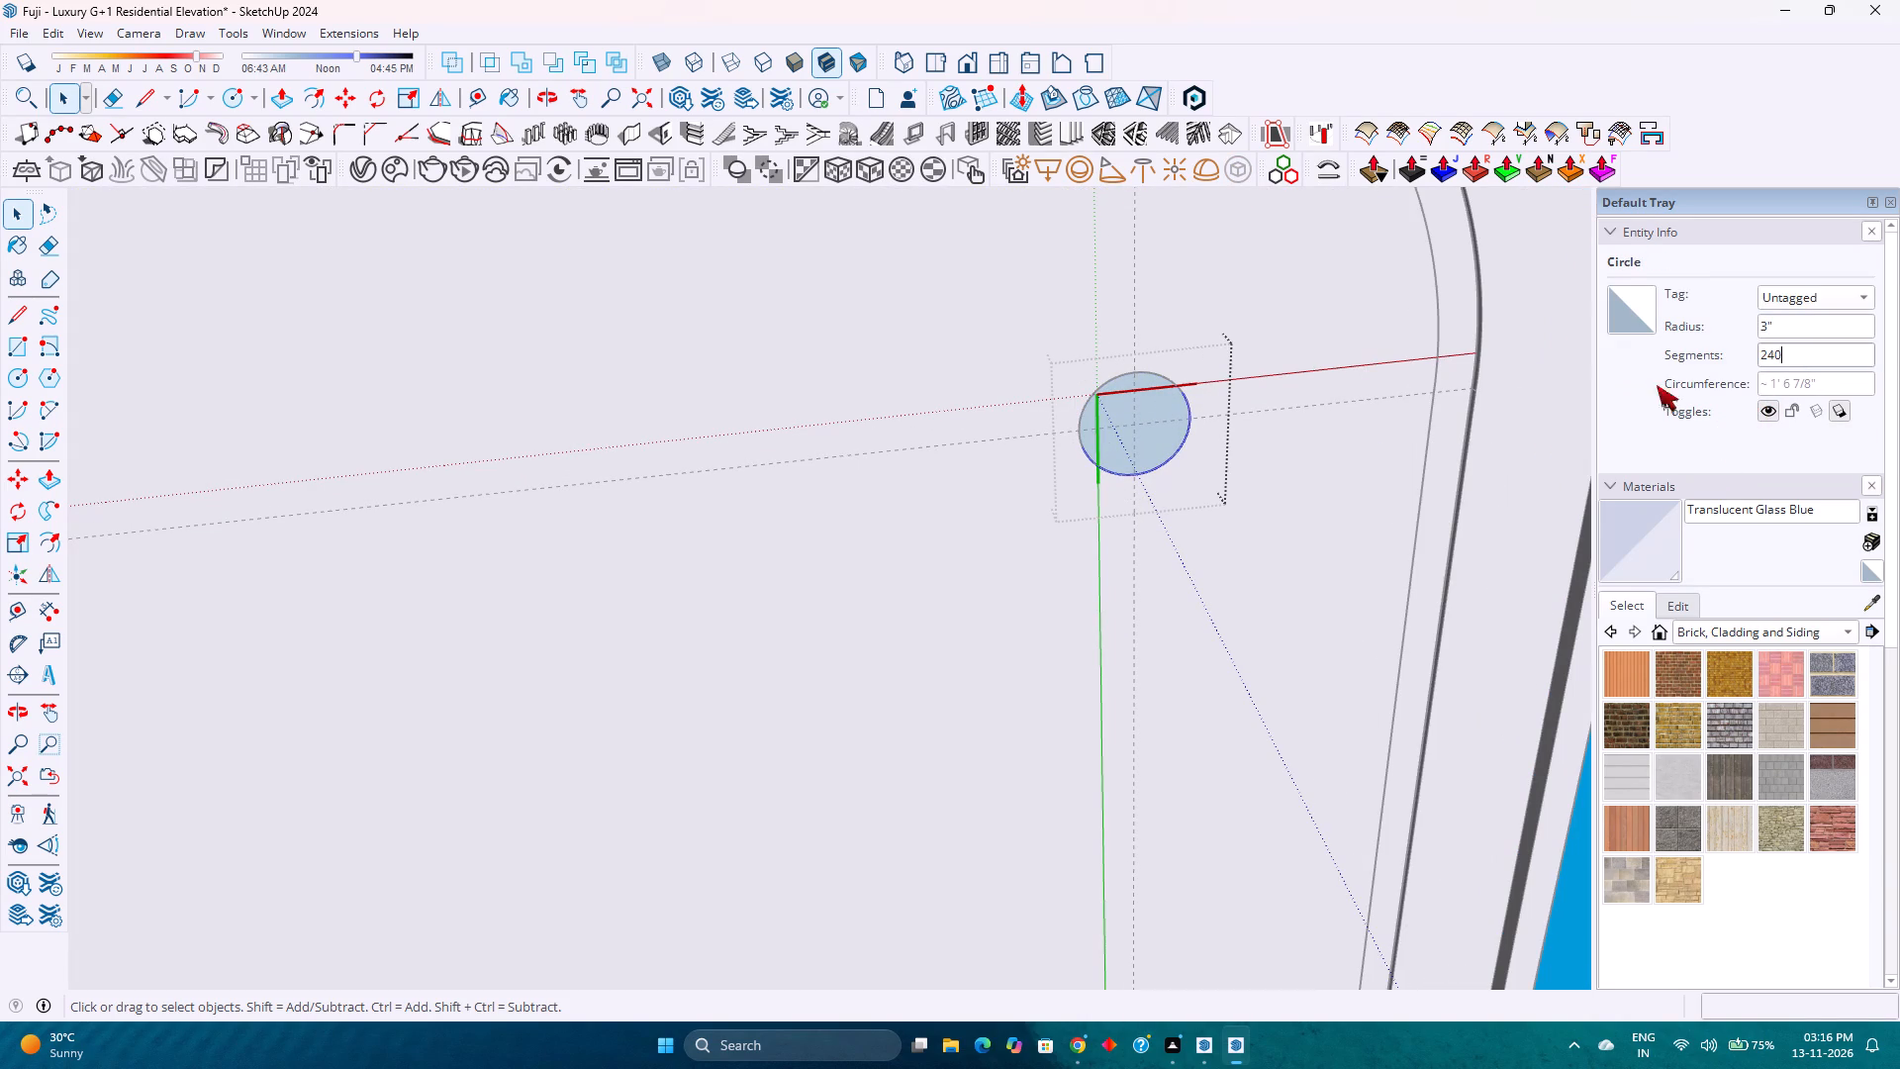
Push/Pull the disc face 2" downward to give the component thickness.
scroll(901, 438, "down", 9)
middle_click_drag(969, 411, 966, 576)
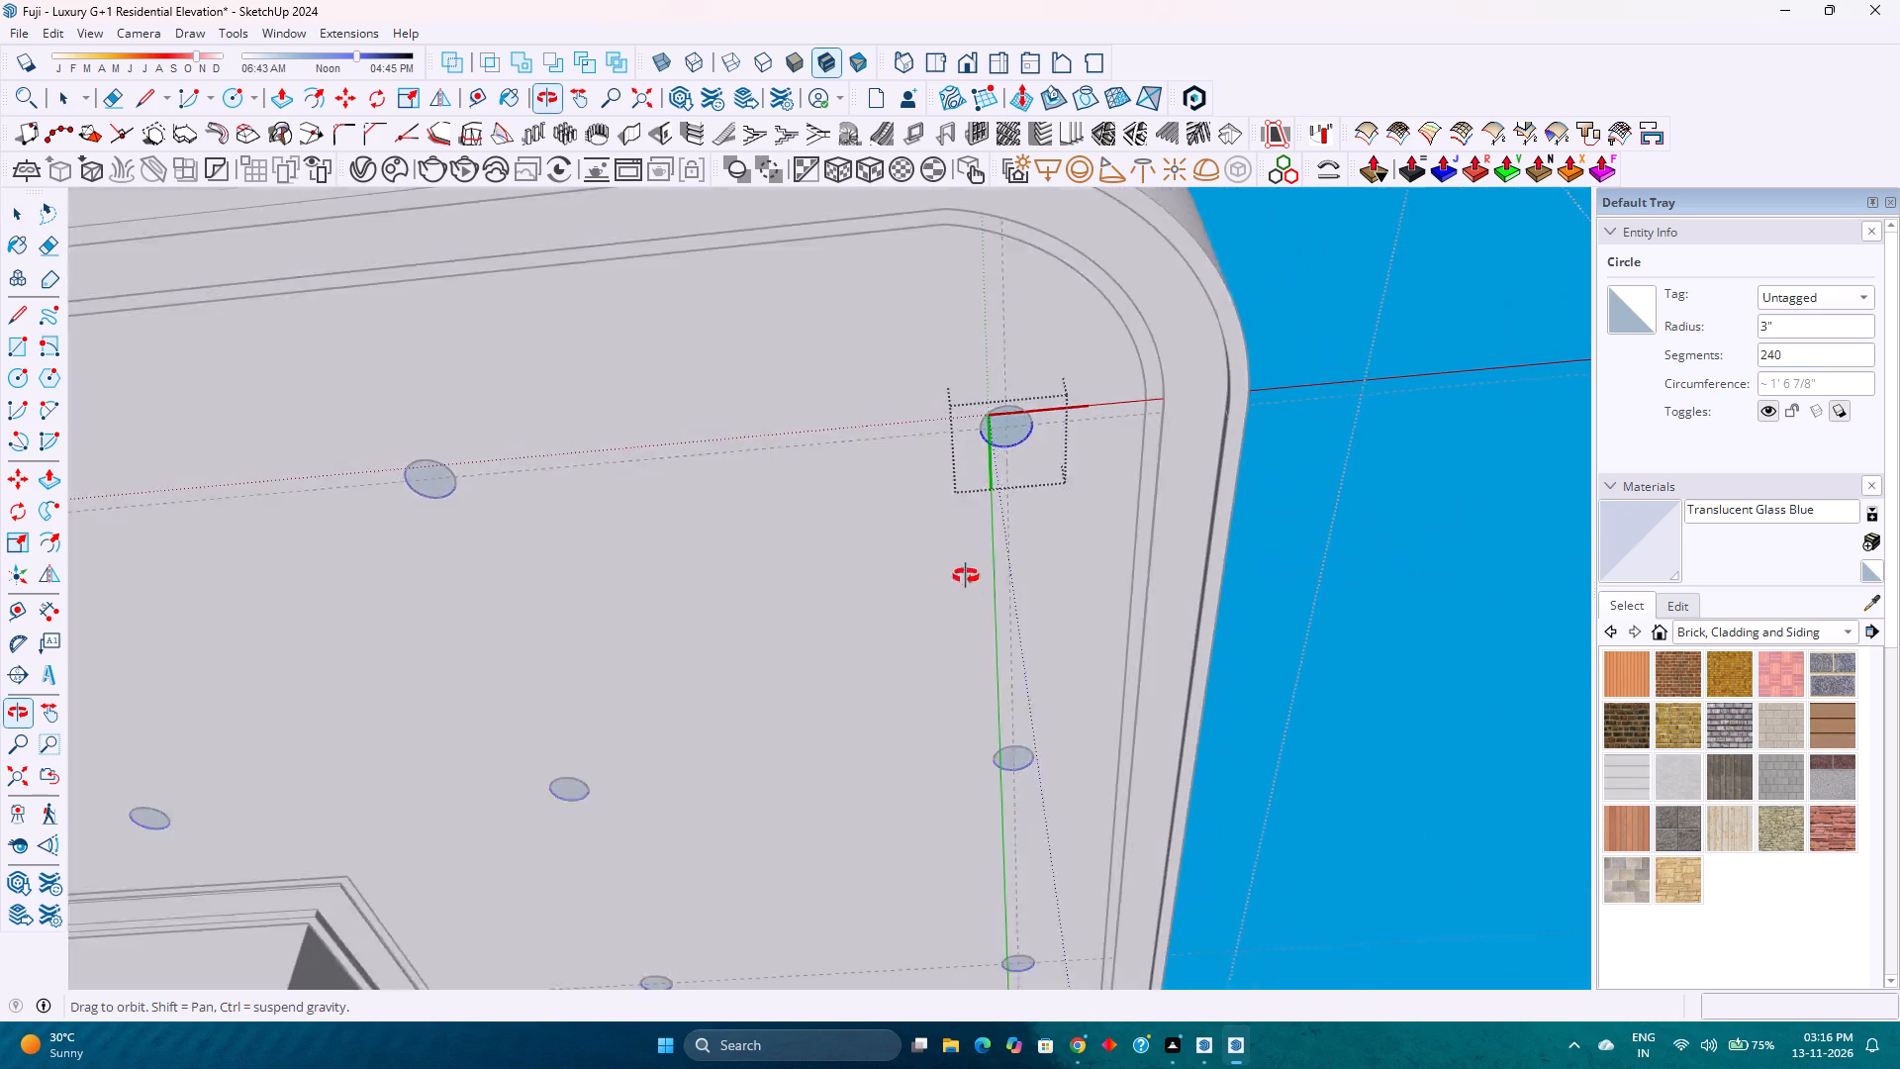
middle_click_drag(966, 576, 961, 617)
middle_click(961, 617)
scroll(1042, 343, "up", 7)
key("p")
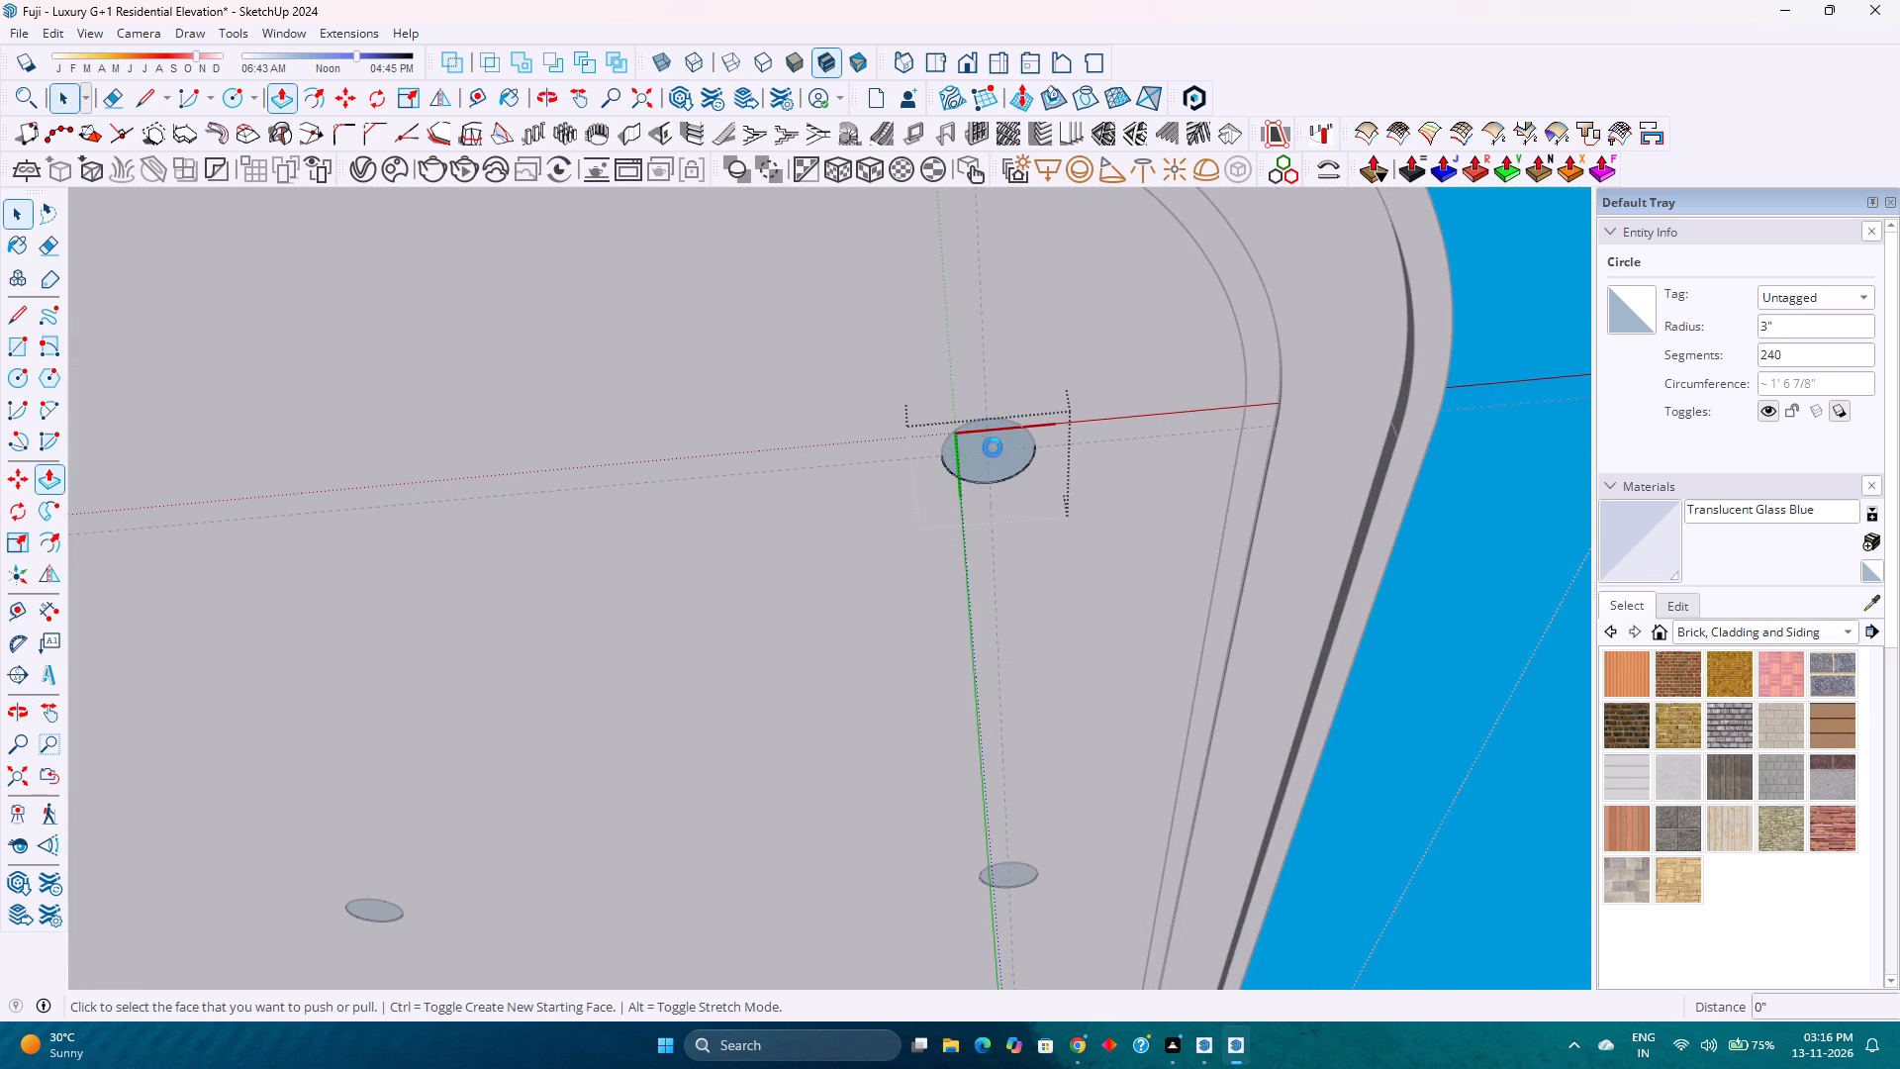
left_click(1001, 450)
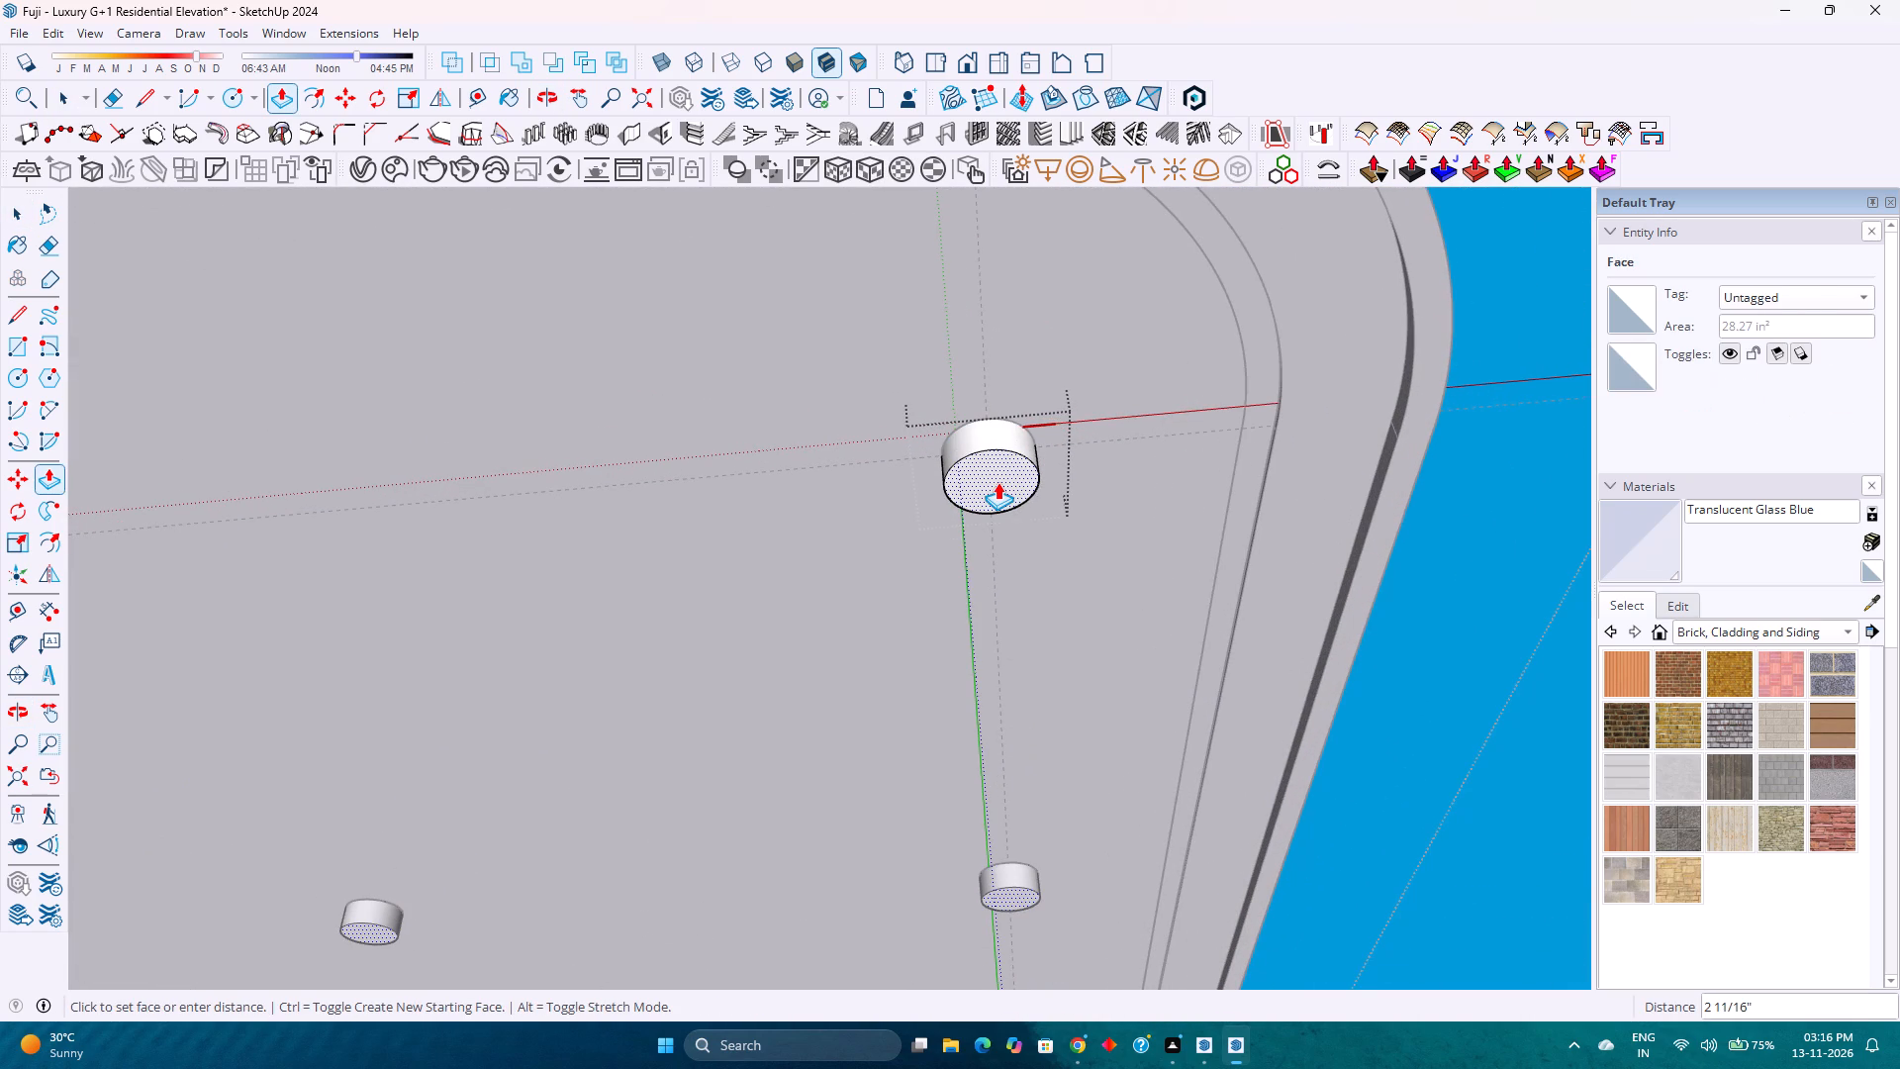
key("2")
key("Return")
scroll(922, 413, "down", 2)
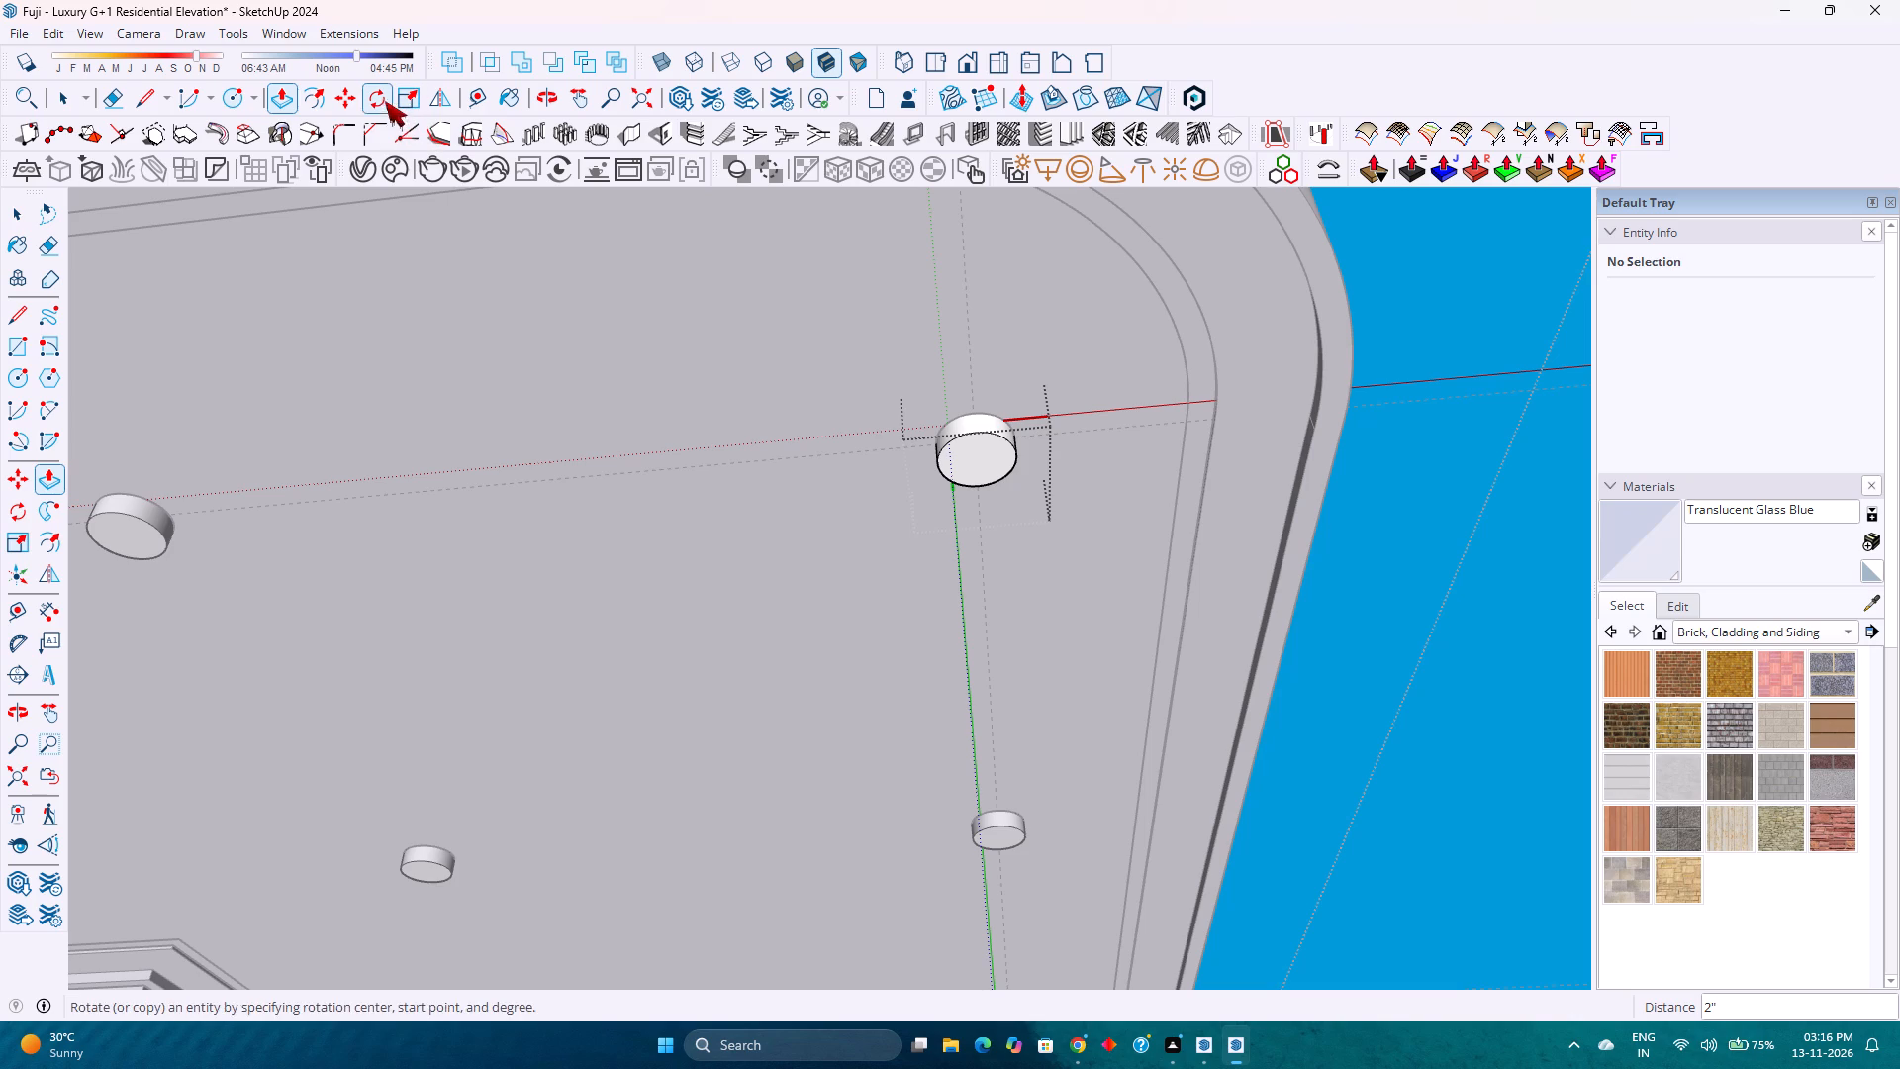
Offset the bottom face of the disc component inward by about 1/8" to form a thin outer rim.
left_click(326, 106)
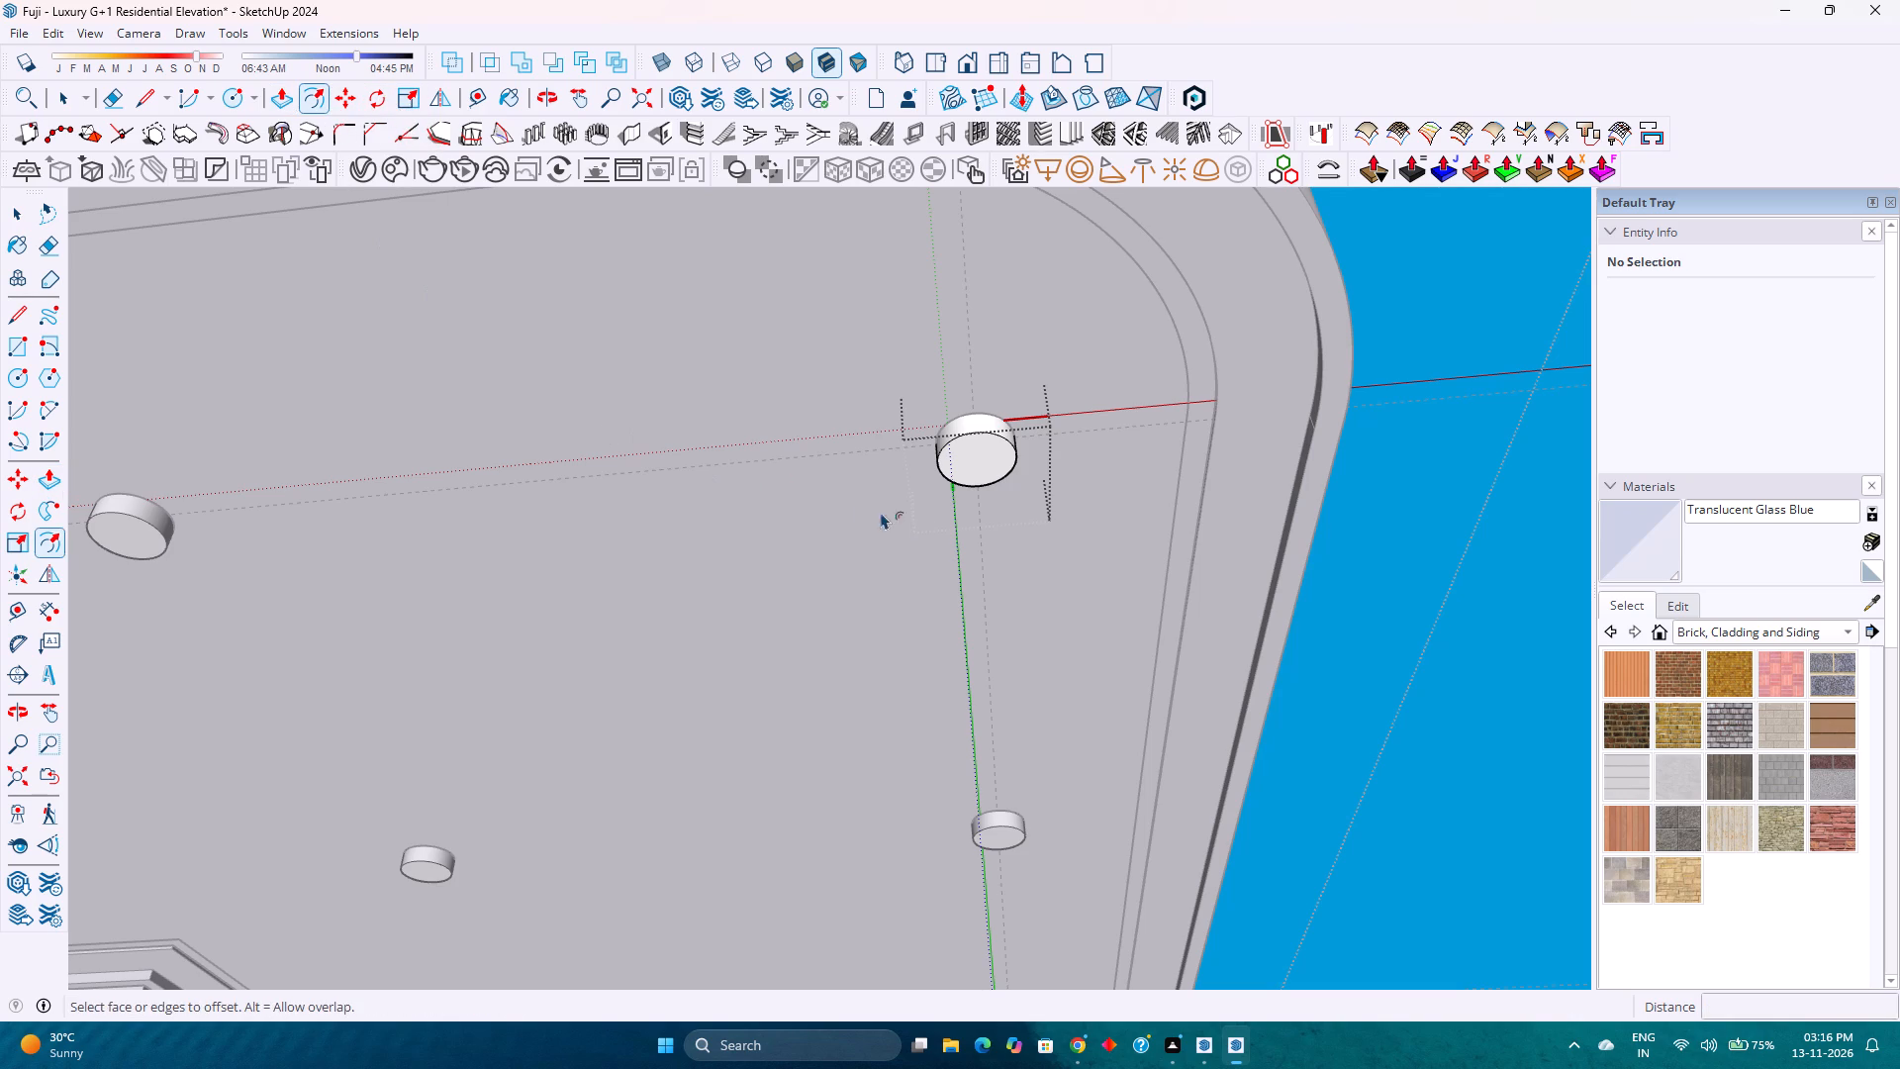
left_click(968, 448)
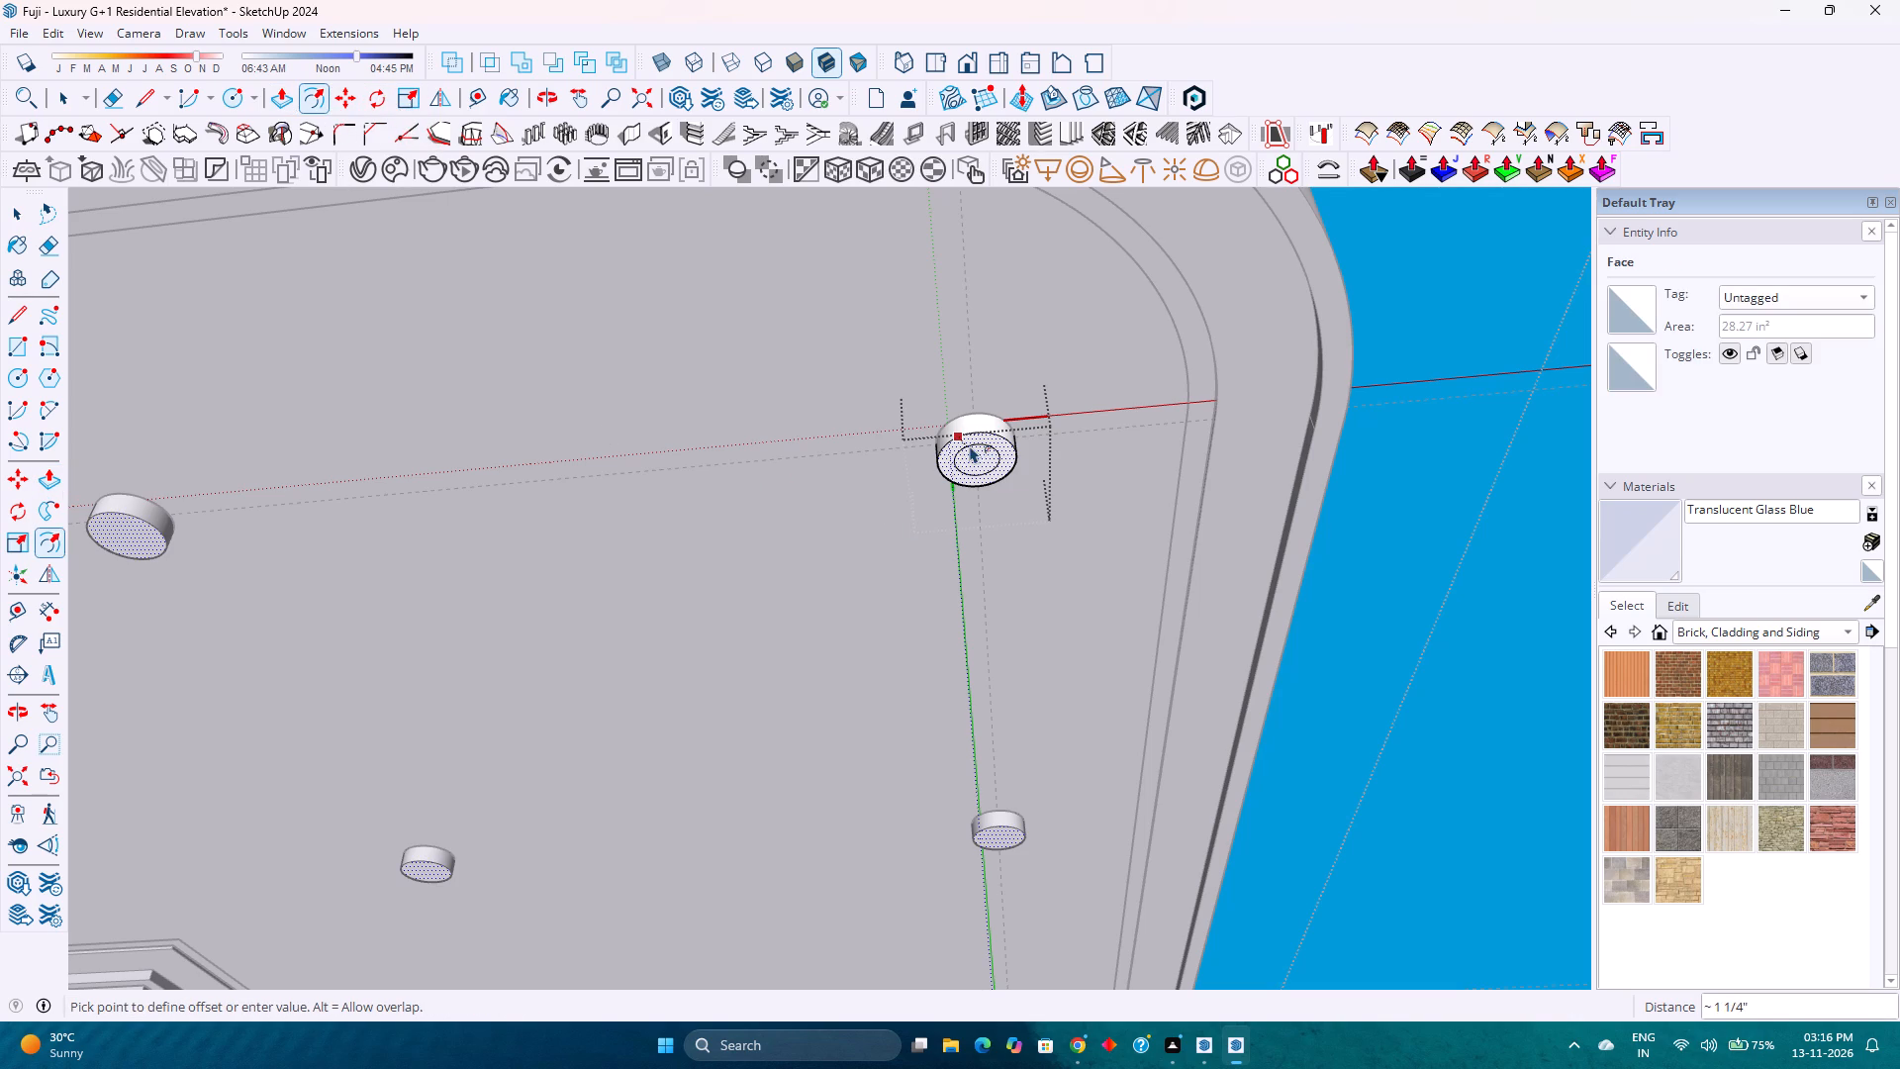
scroll(970, 439, "up", 13)
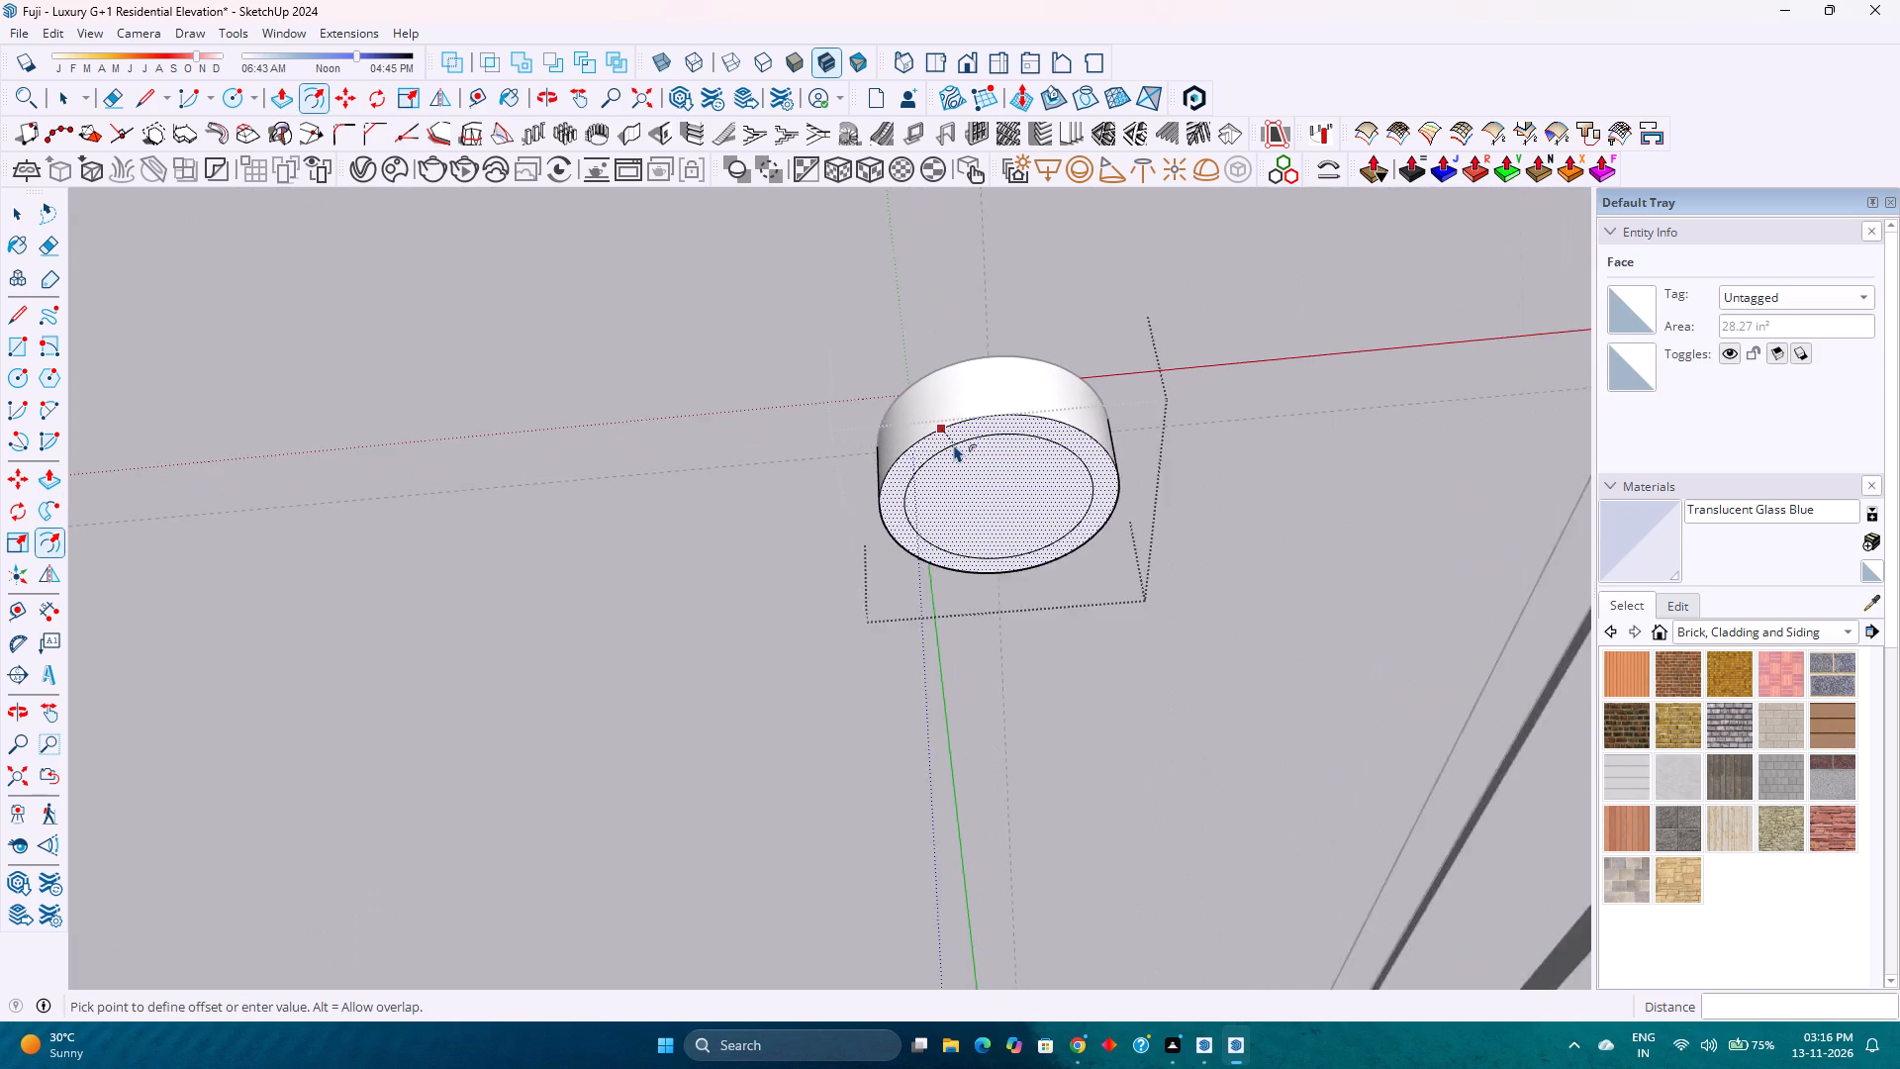
scroll(954, 444, "up", 11)
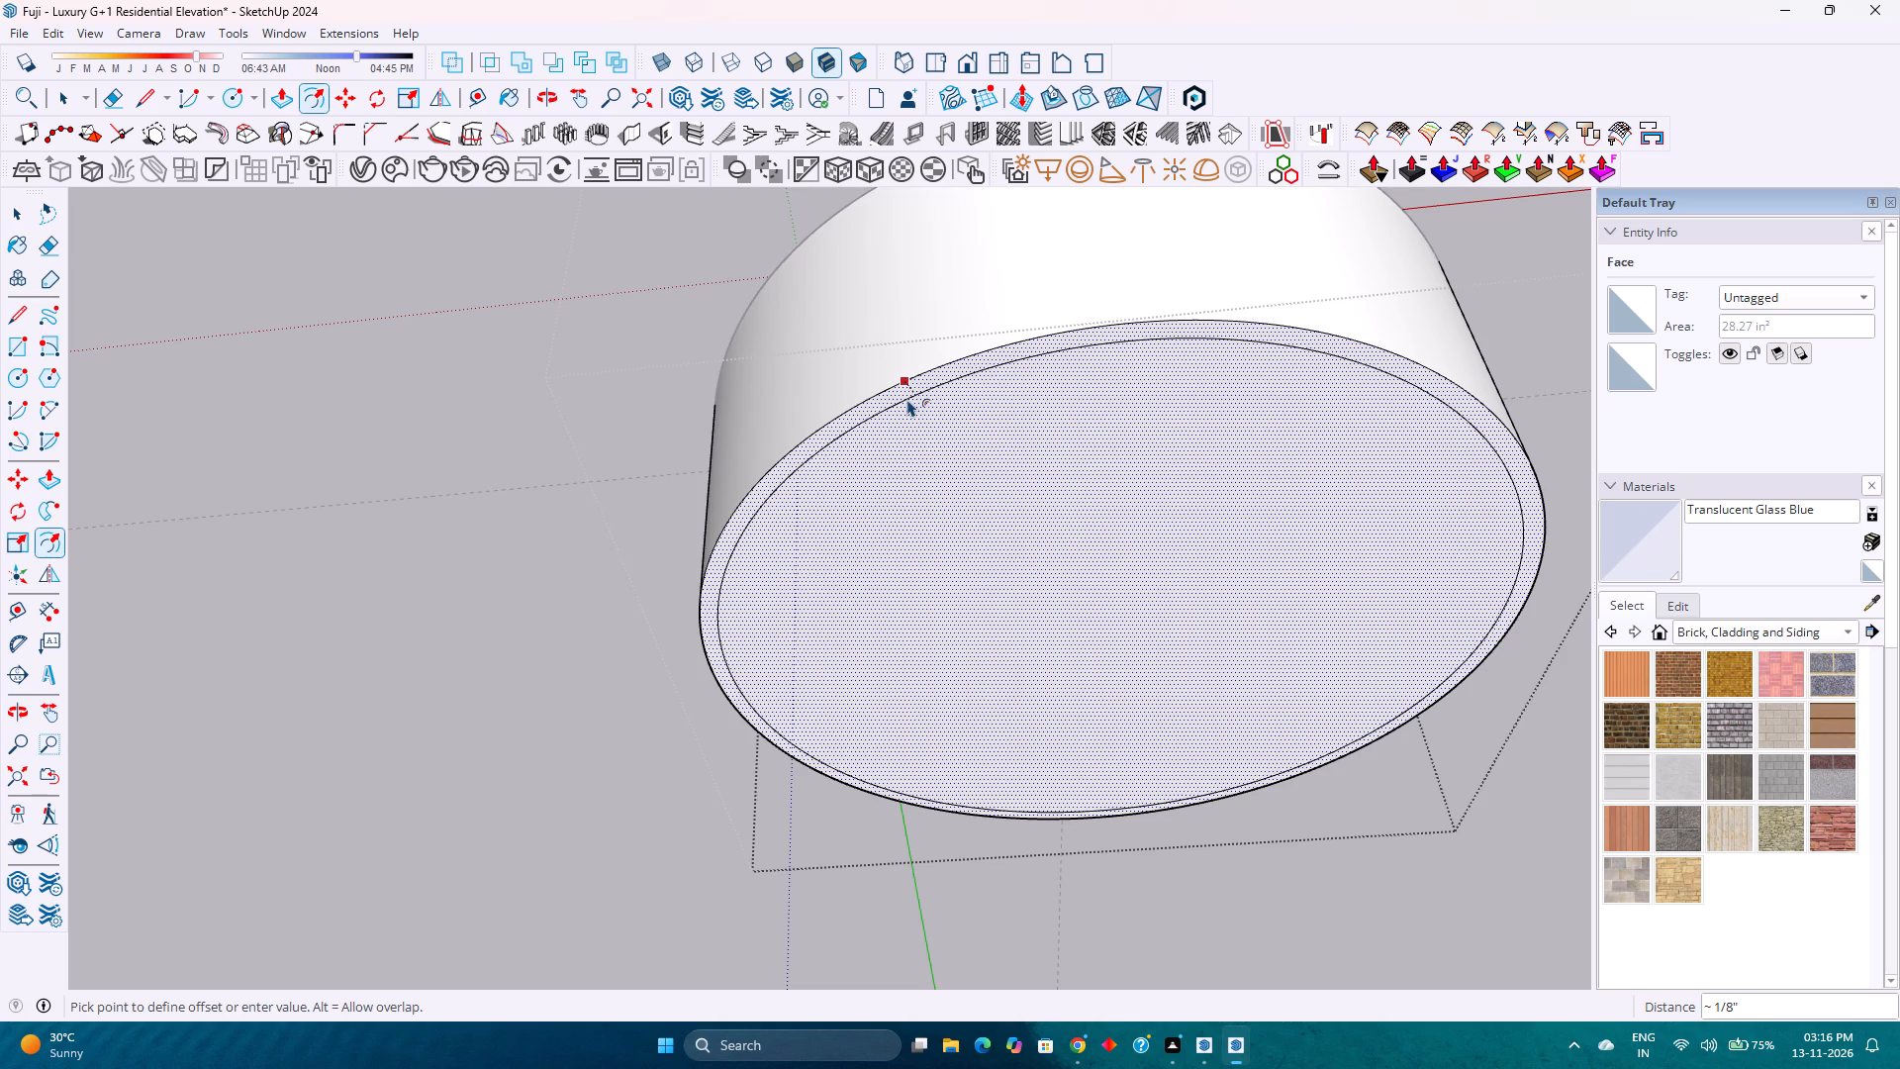
left_click(907, 399)
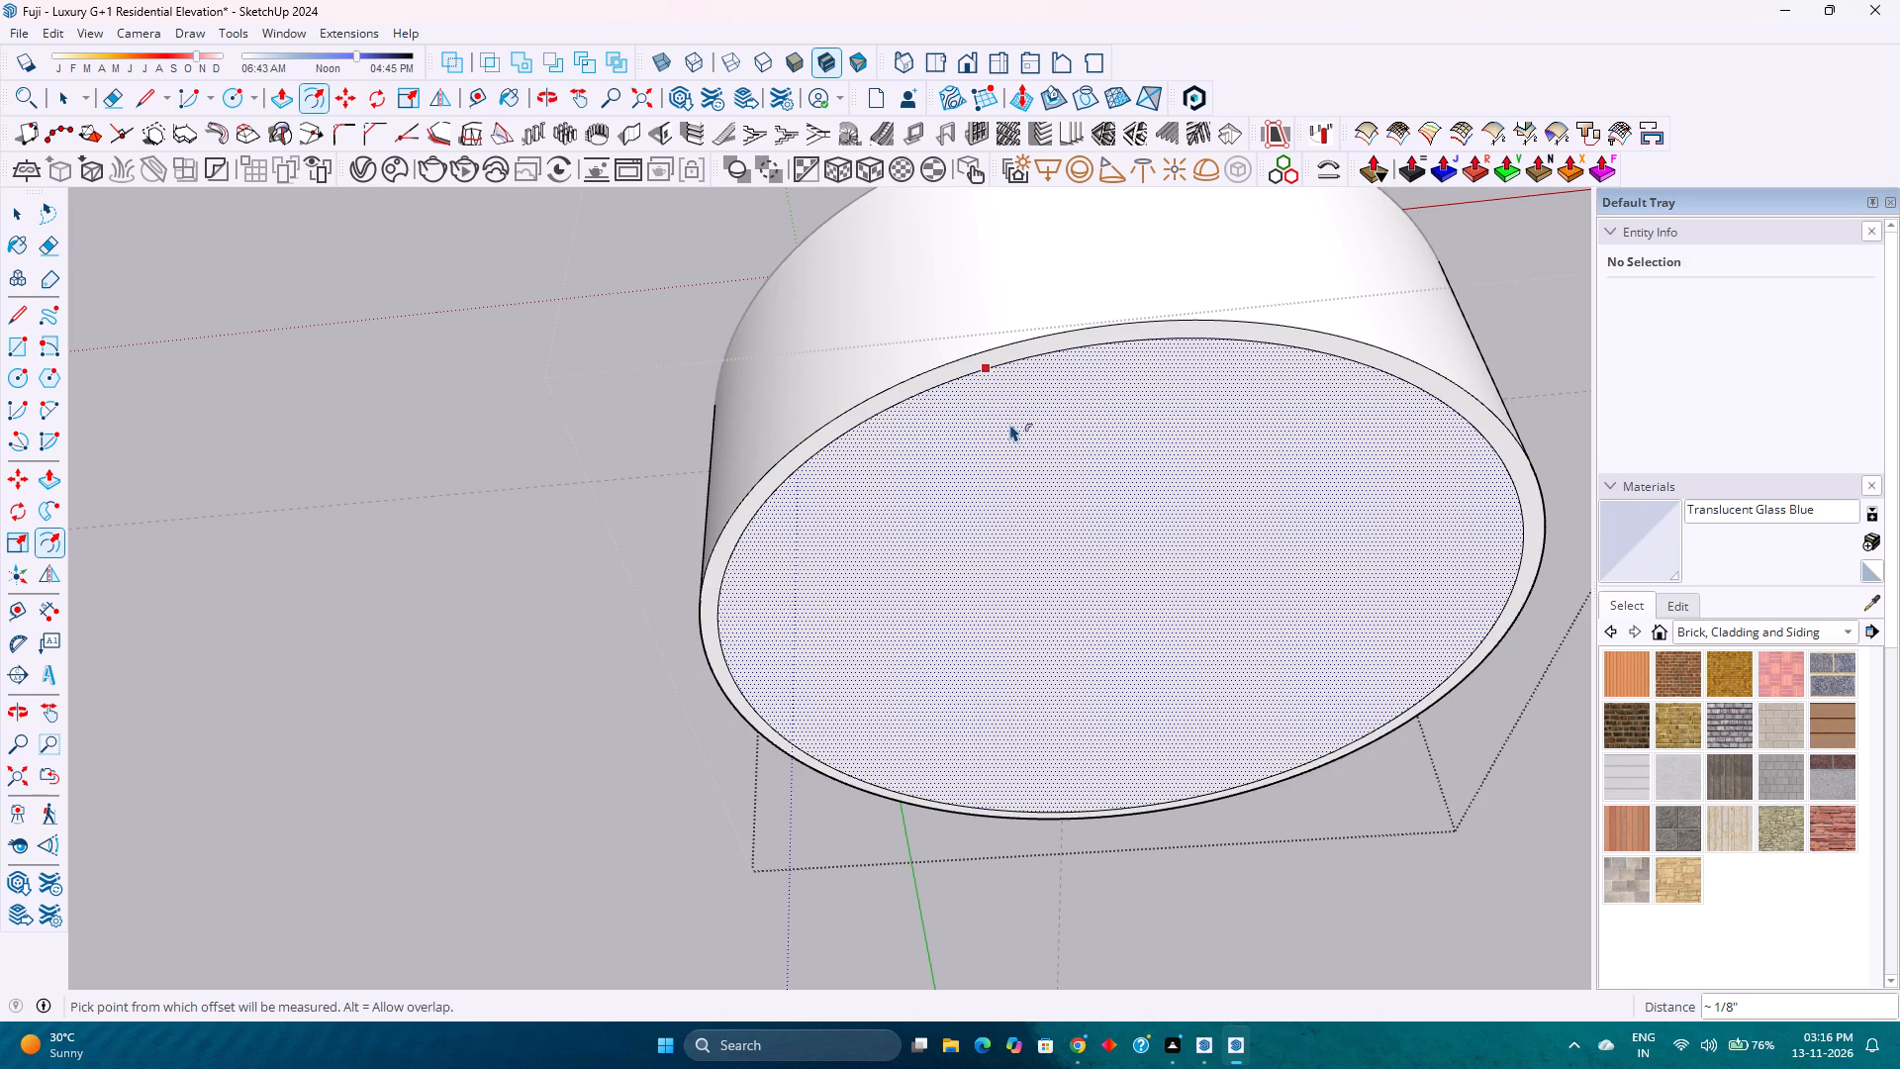
Offset the disc's inner bottom face inward again by about 5/8" to outline a central circle.
left_click(1010, 424)
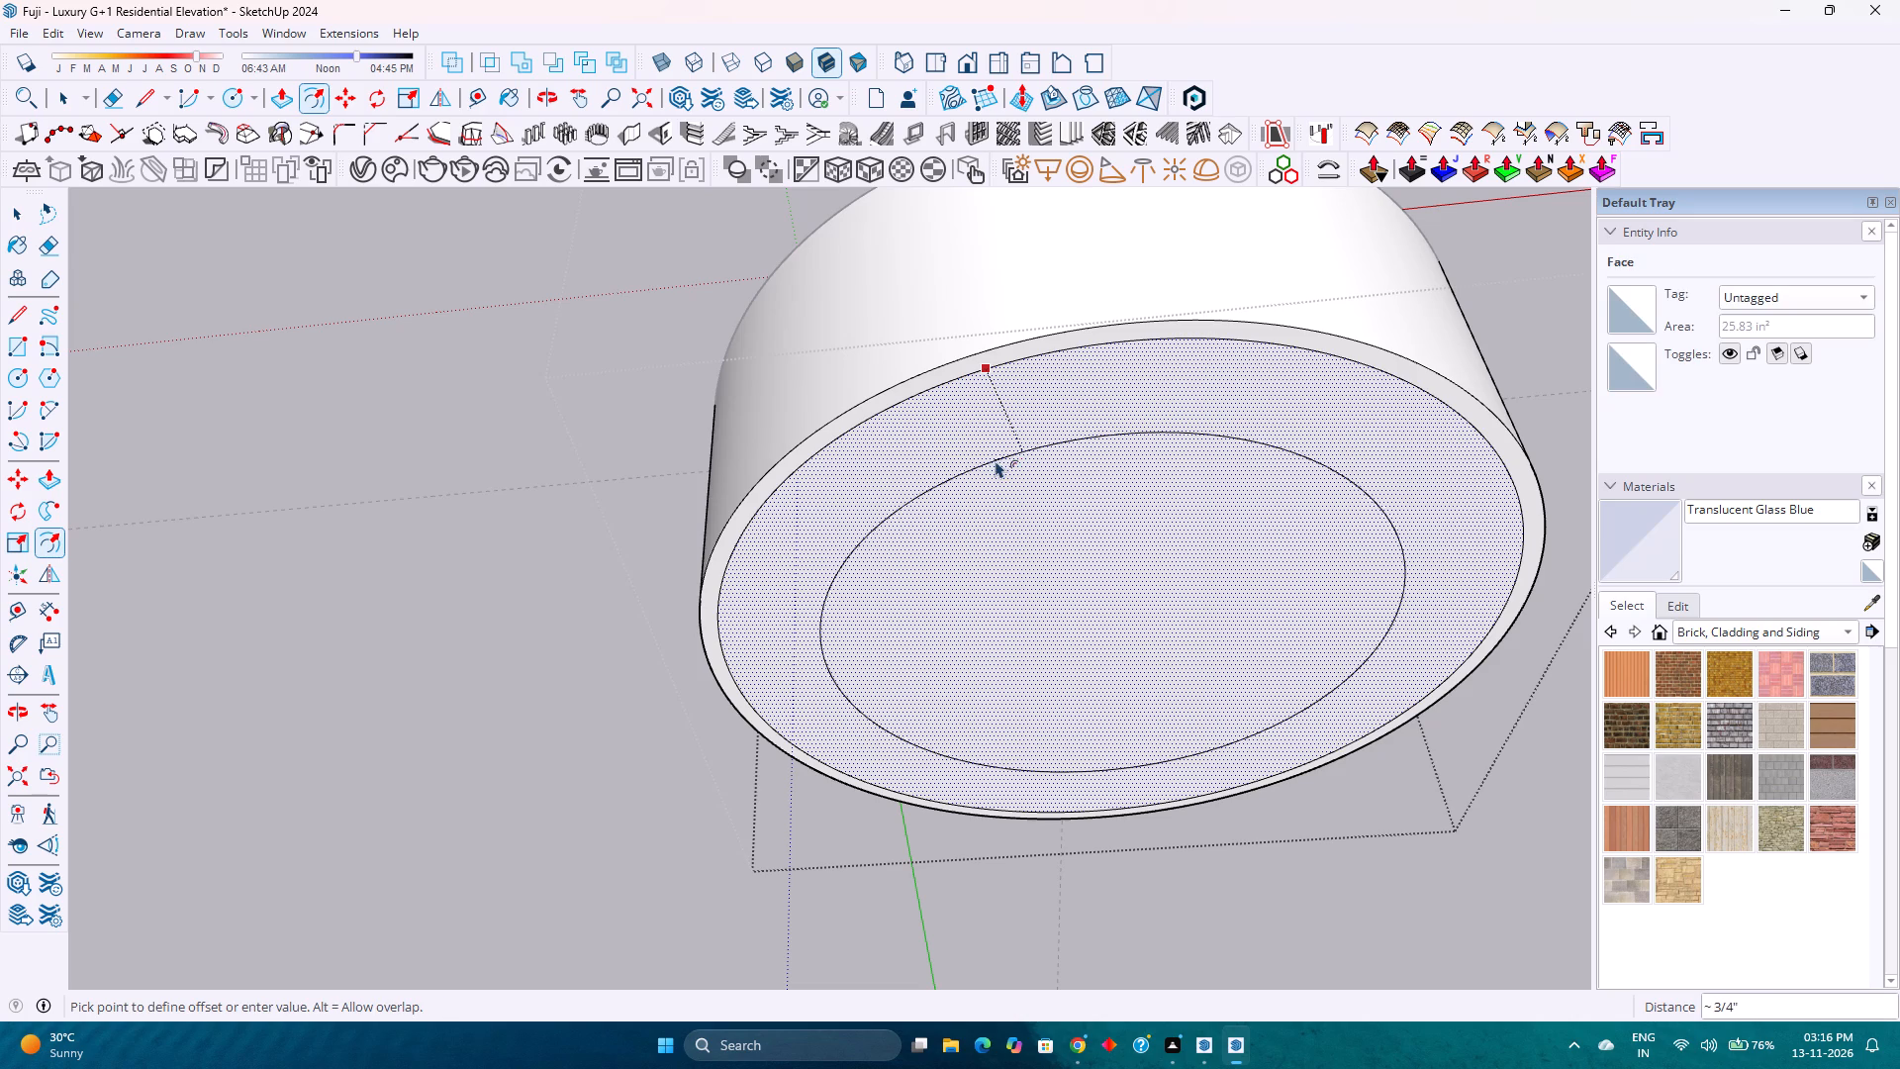
middle_click_drag(996, 460, 1092, 218)
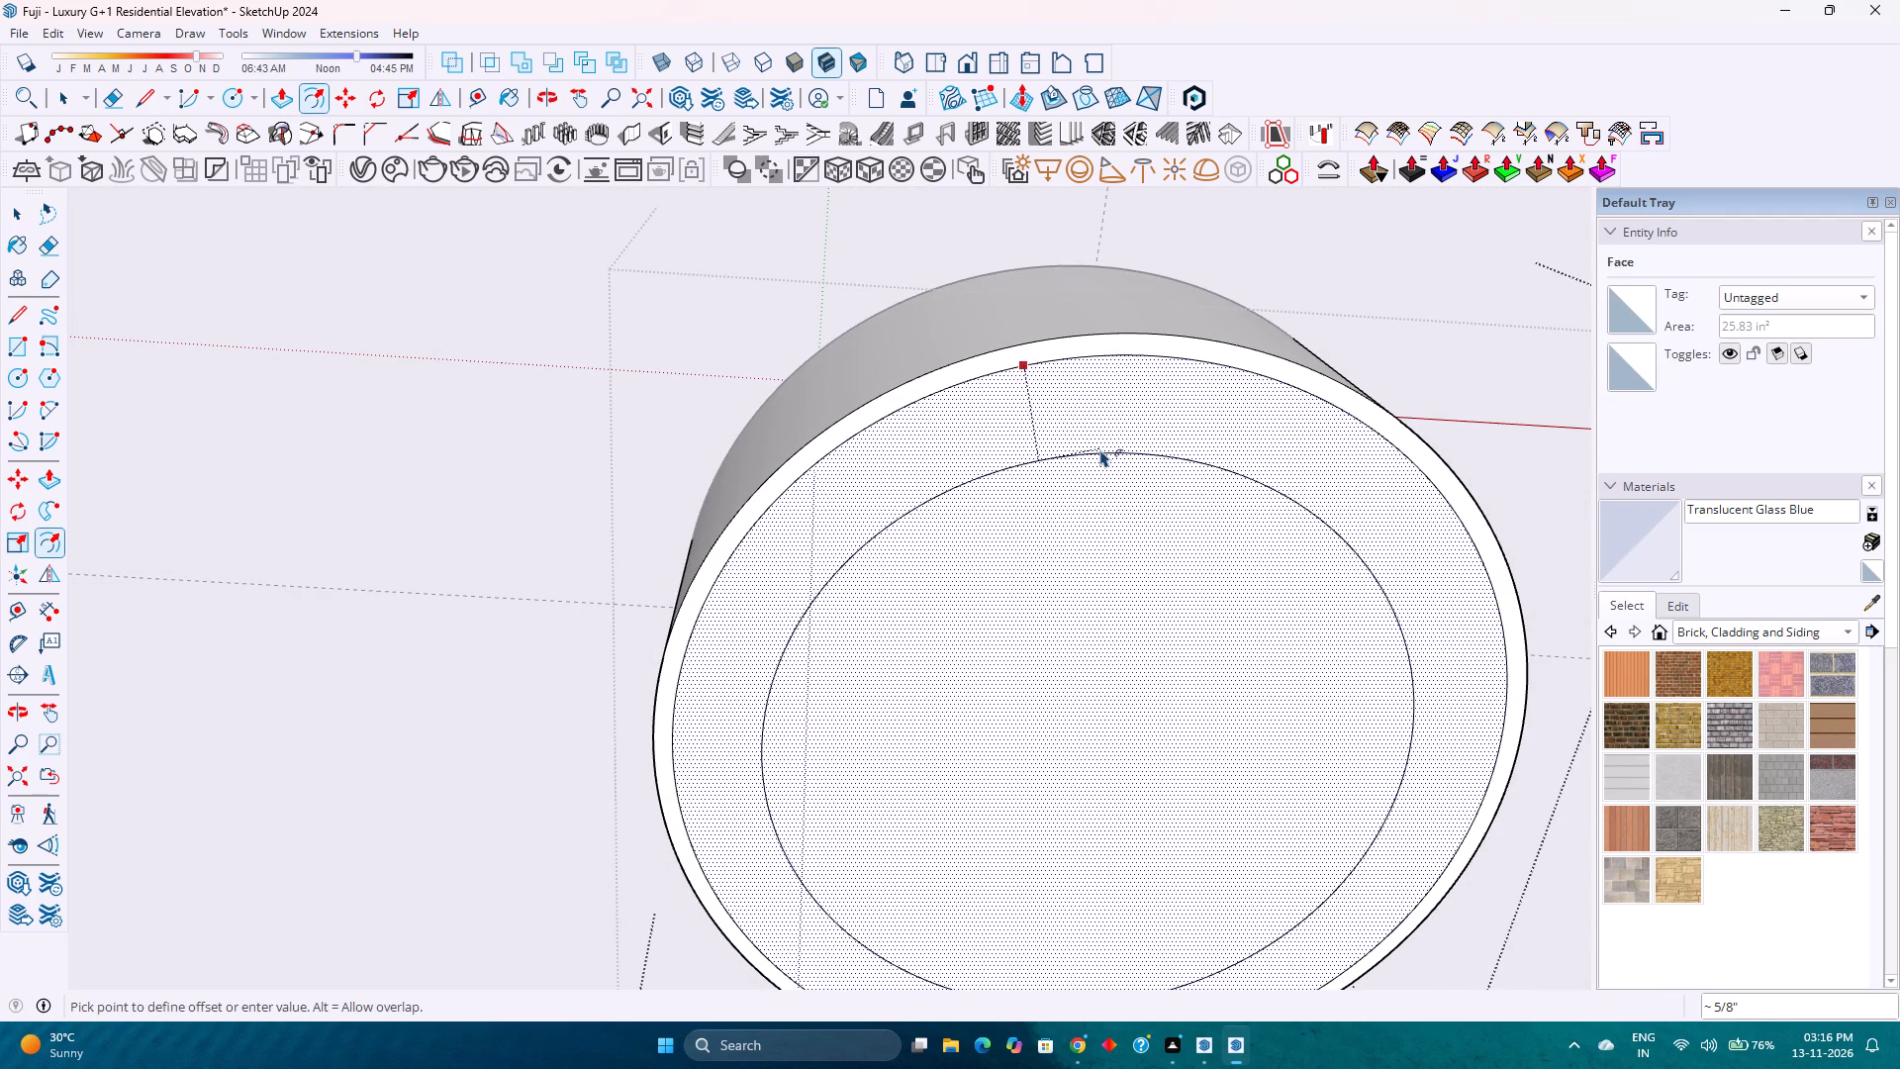
left_click(1100, 452)
scroll(1023, 536, "down", 8)
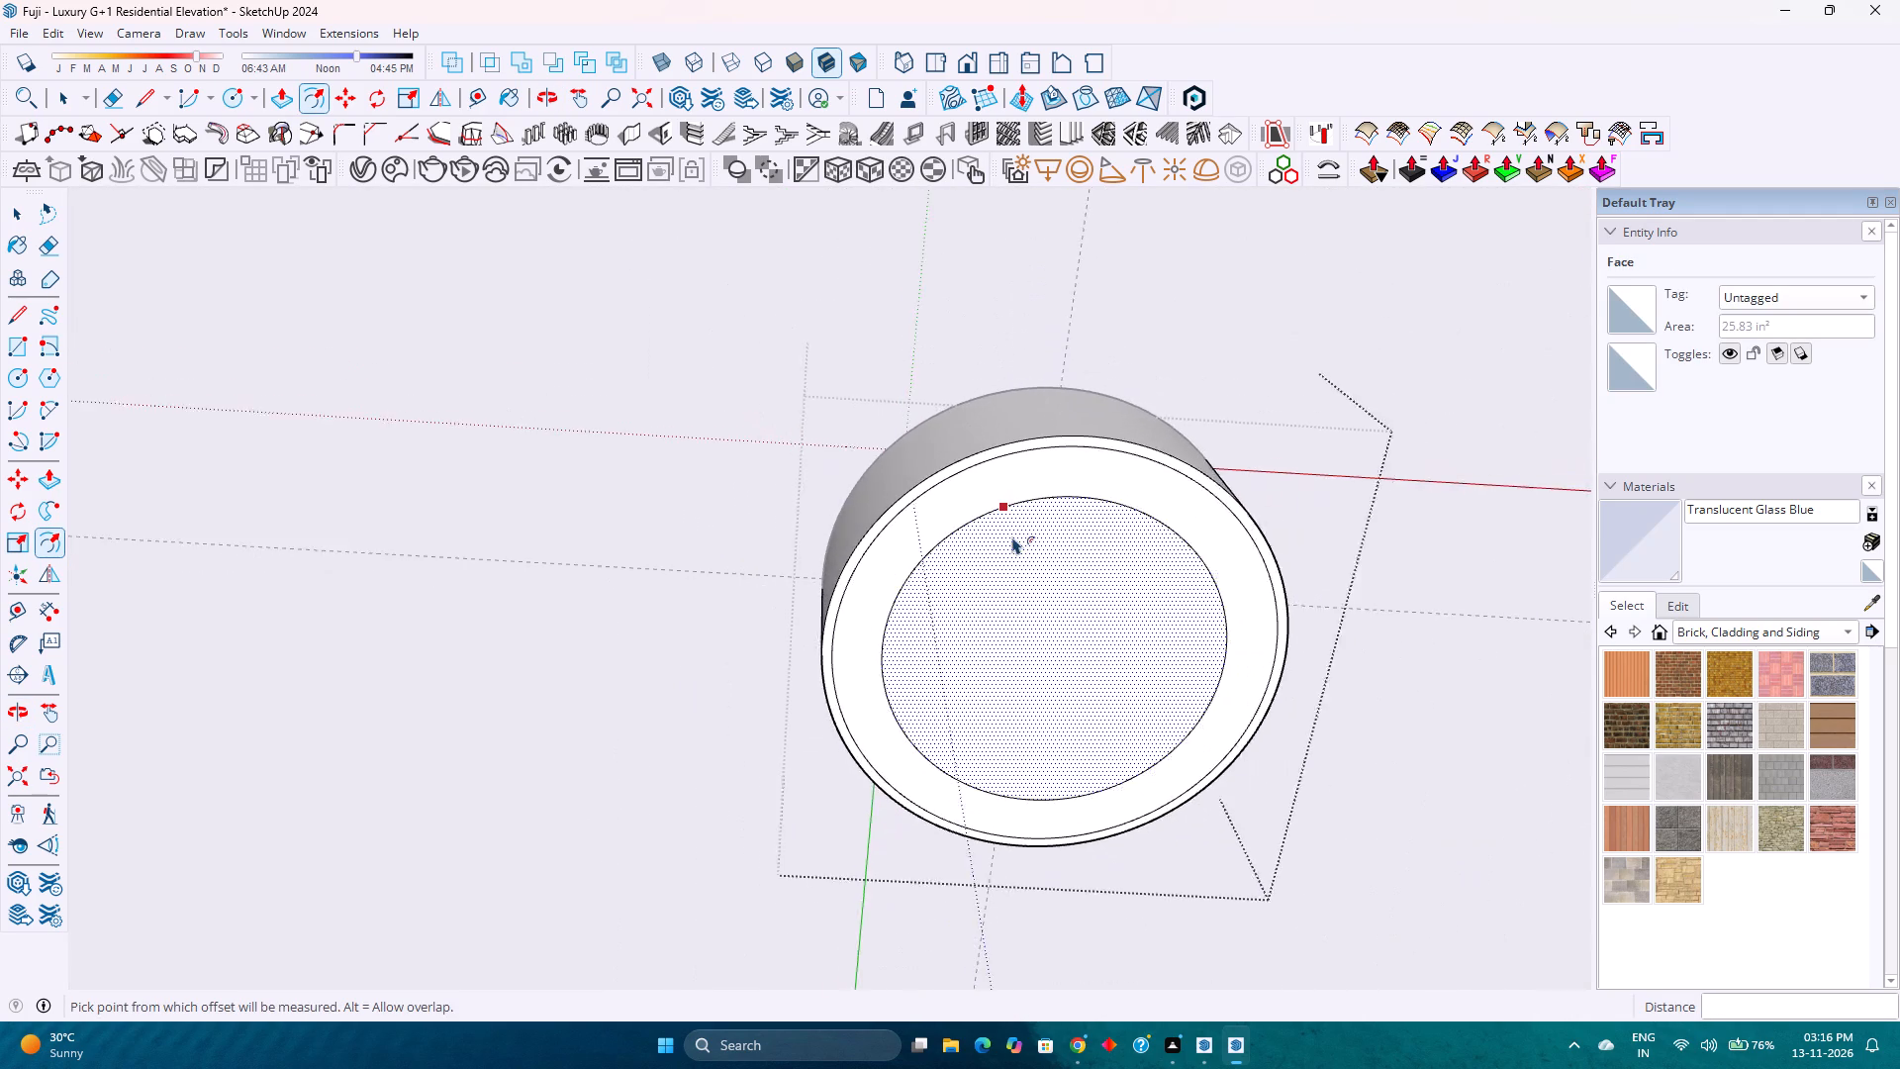
Push/Pull the disc's central circle about 1/4" and its surrounding ring about 1/8" inward, leaving the thin outer rim.
middle_click_drag(1012, 536, 984, 677)
middle_click(984, 677)
key("p")
left_click(1031, 627)
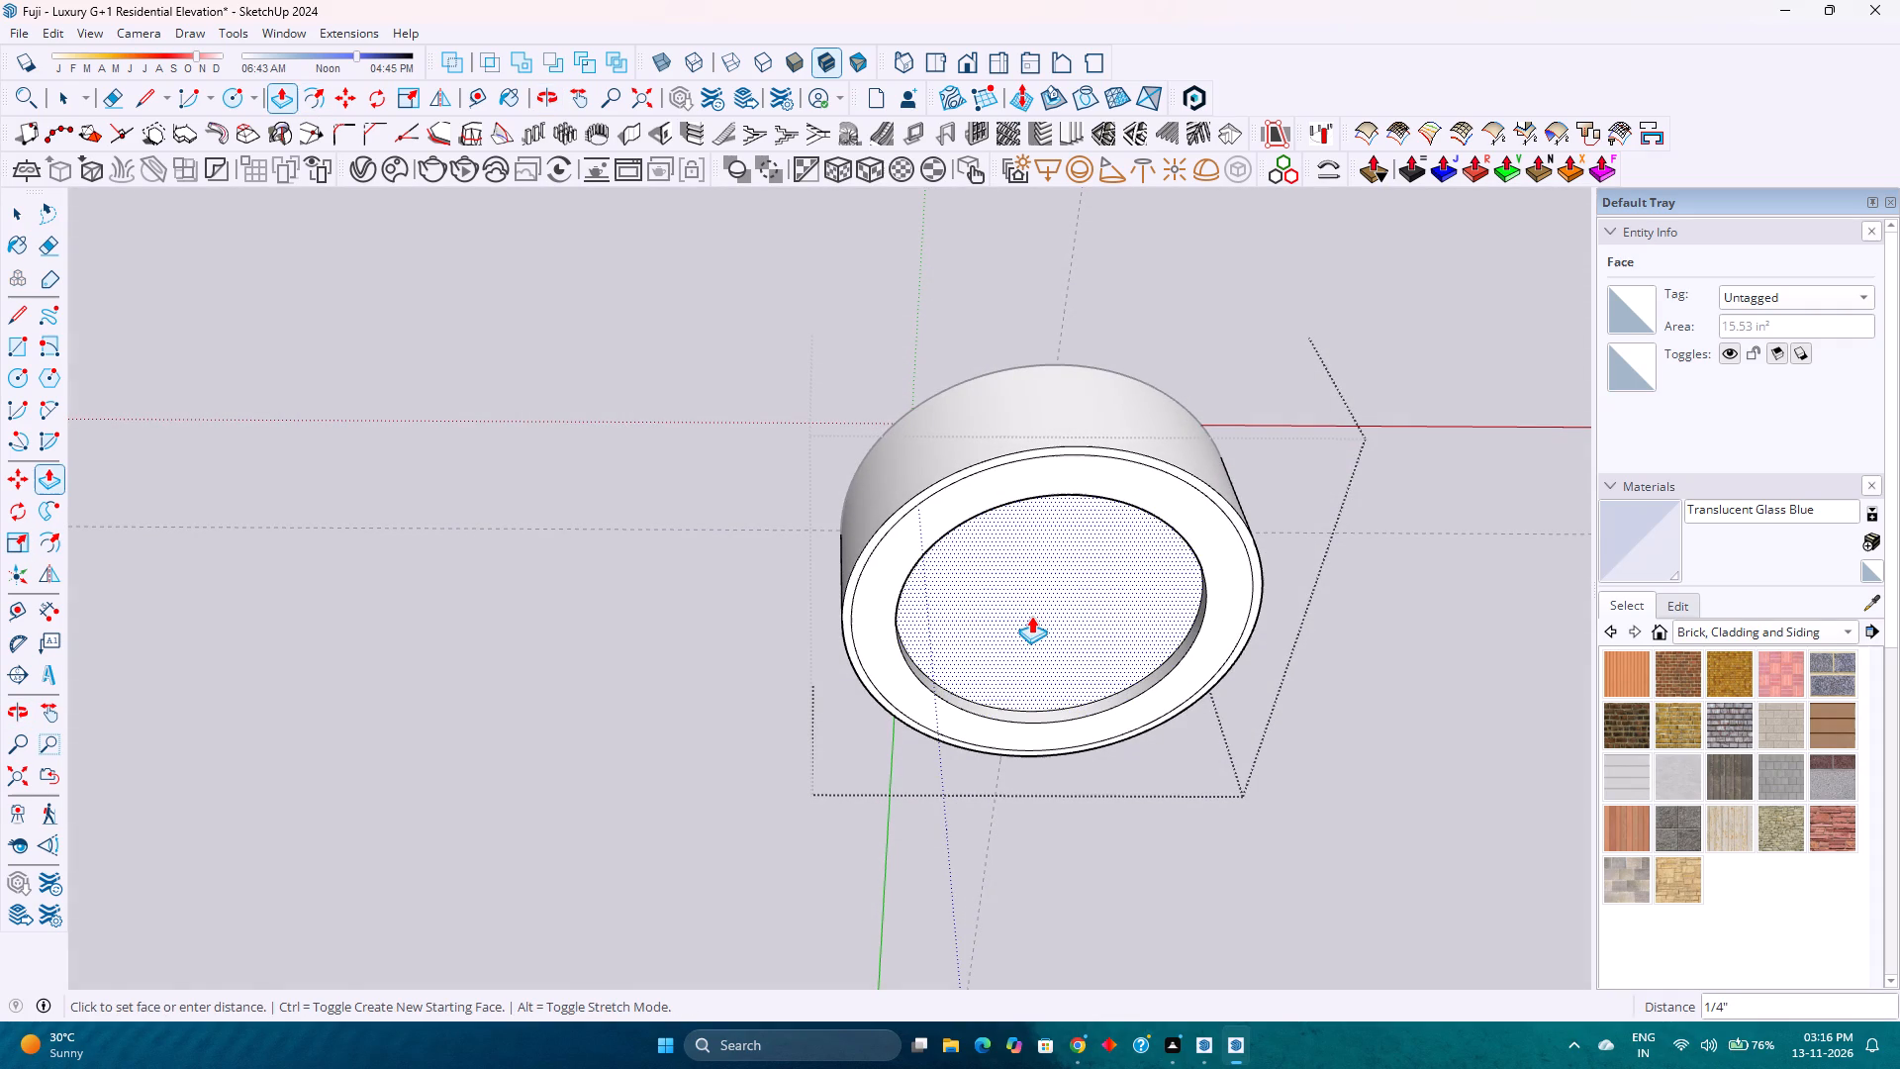
left_click(1031, 622)
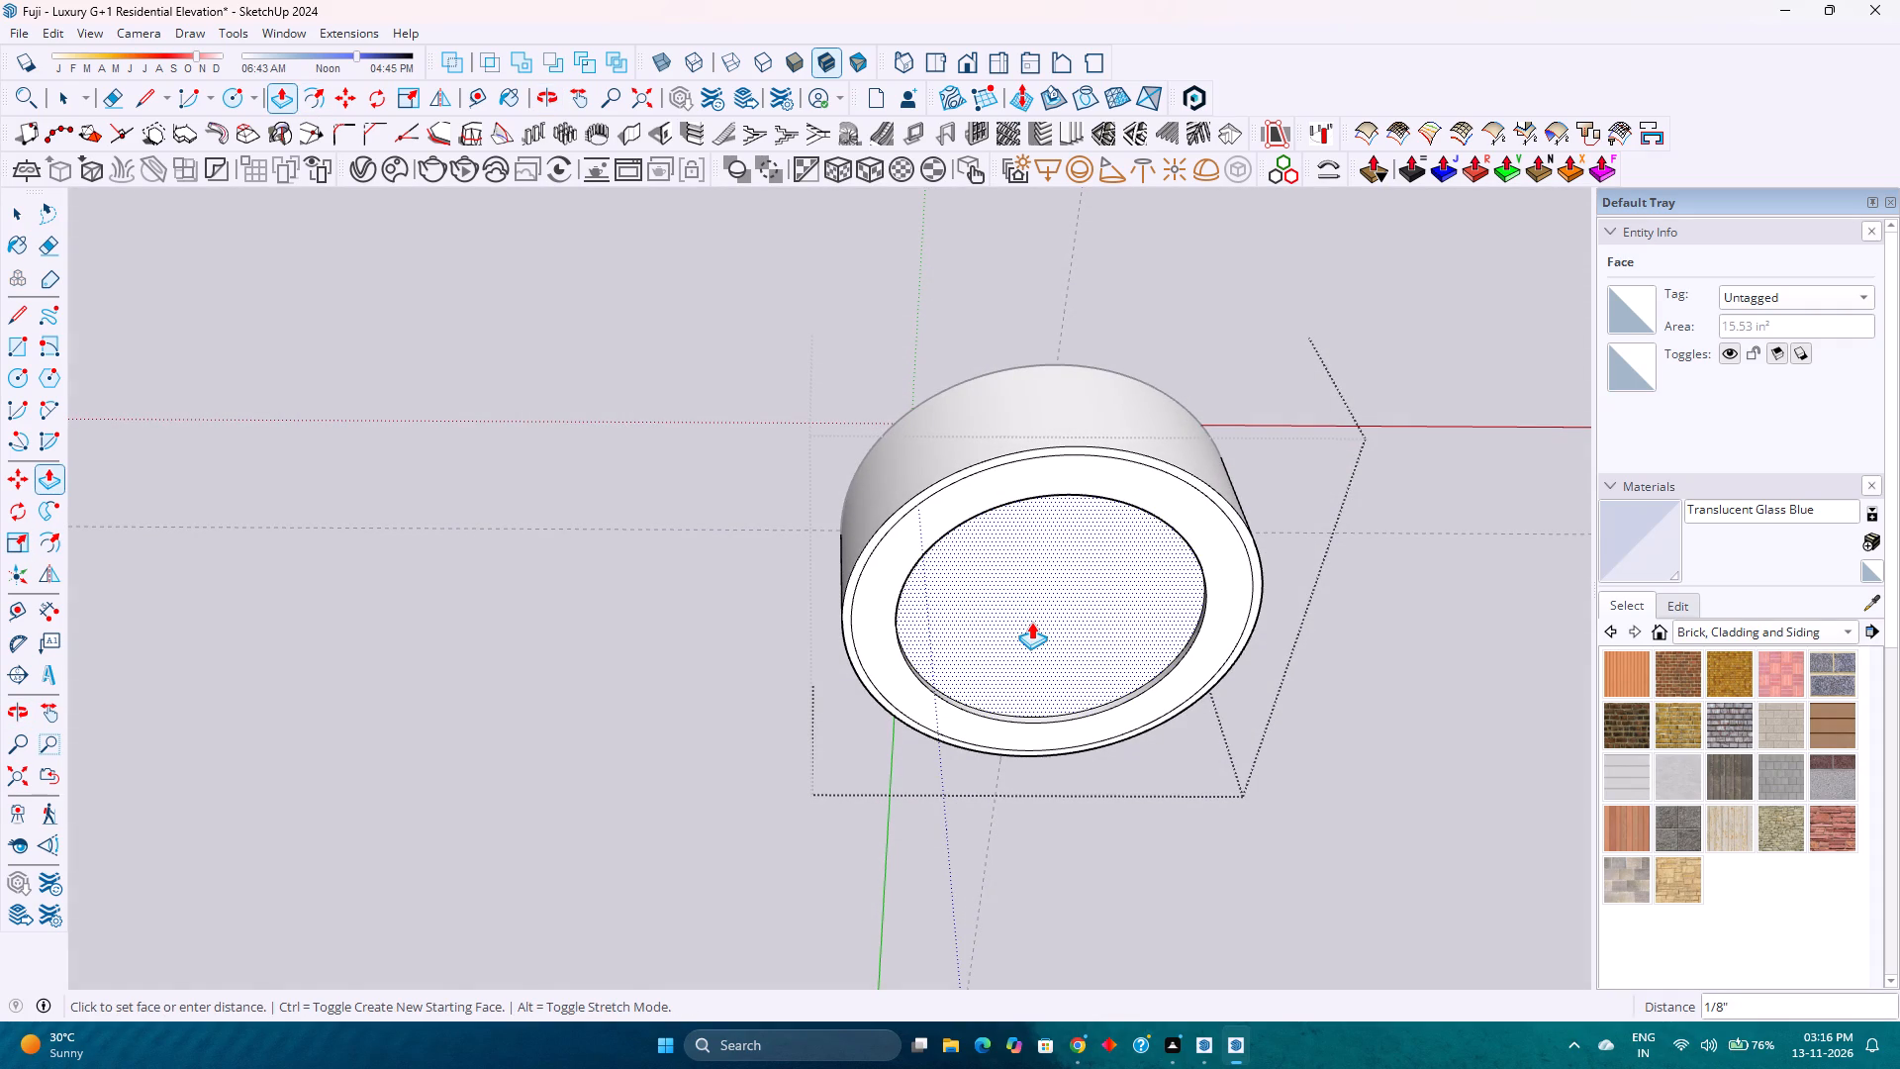
key("Escape")
double_click(1034, 681)
double_click(991, 734)
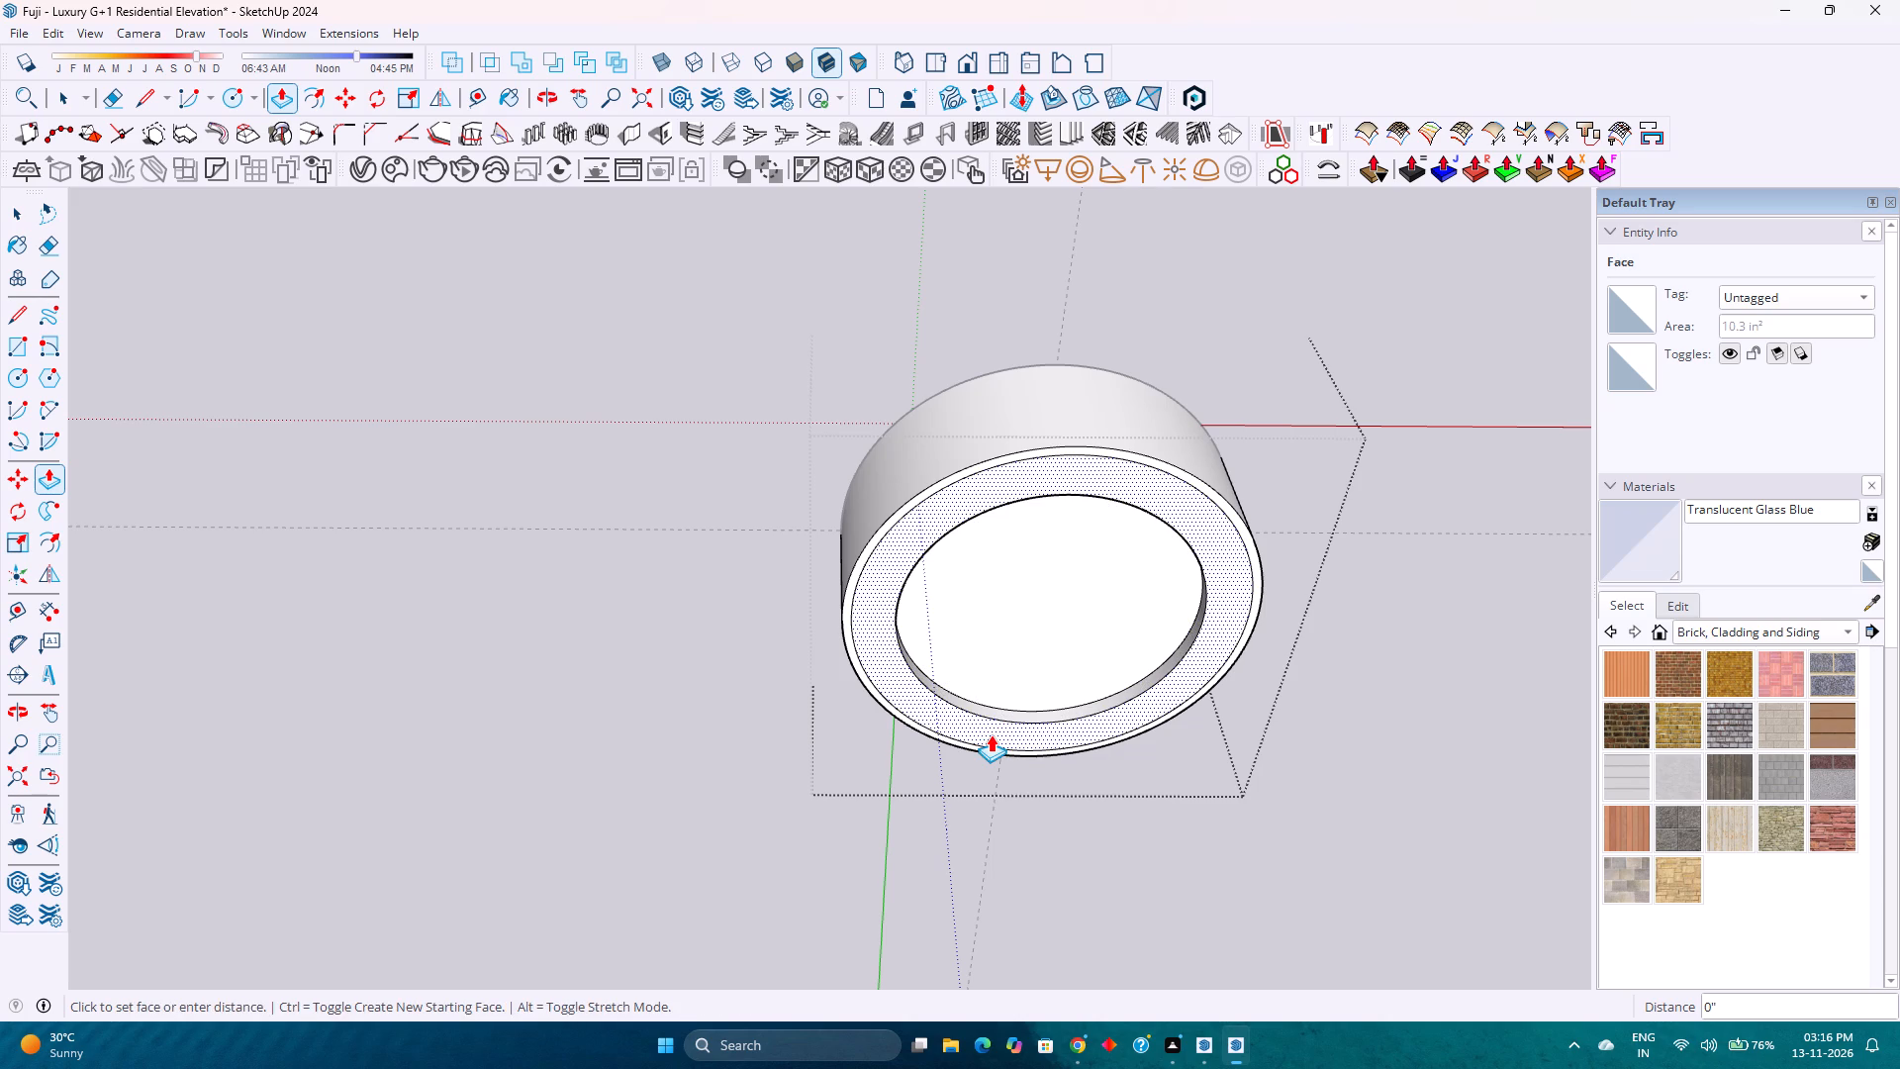
scroll(991, 734, "down", 9)
key("space")
Place a V-Ray spot light at the centre of the disc's recessed circle, pointing down, and close the component.
scroll(1020, 678, "up", 1)
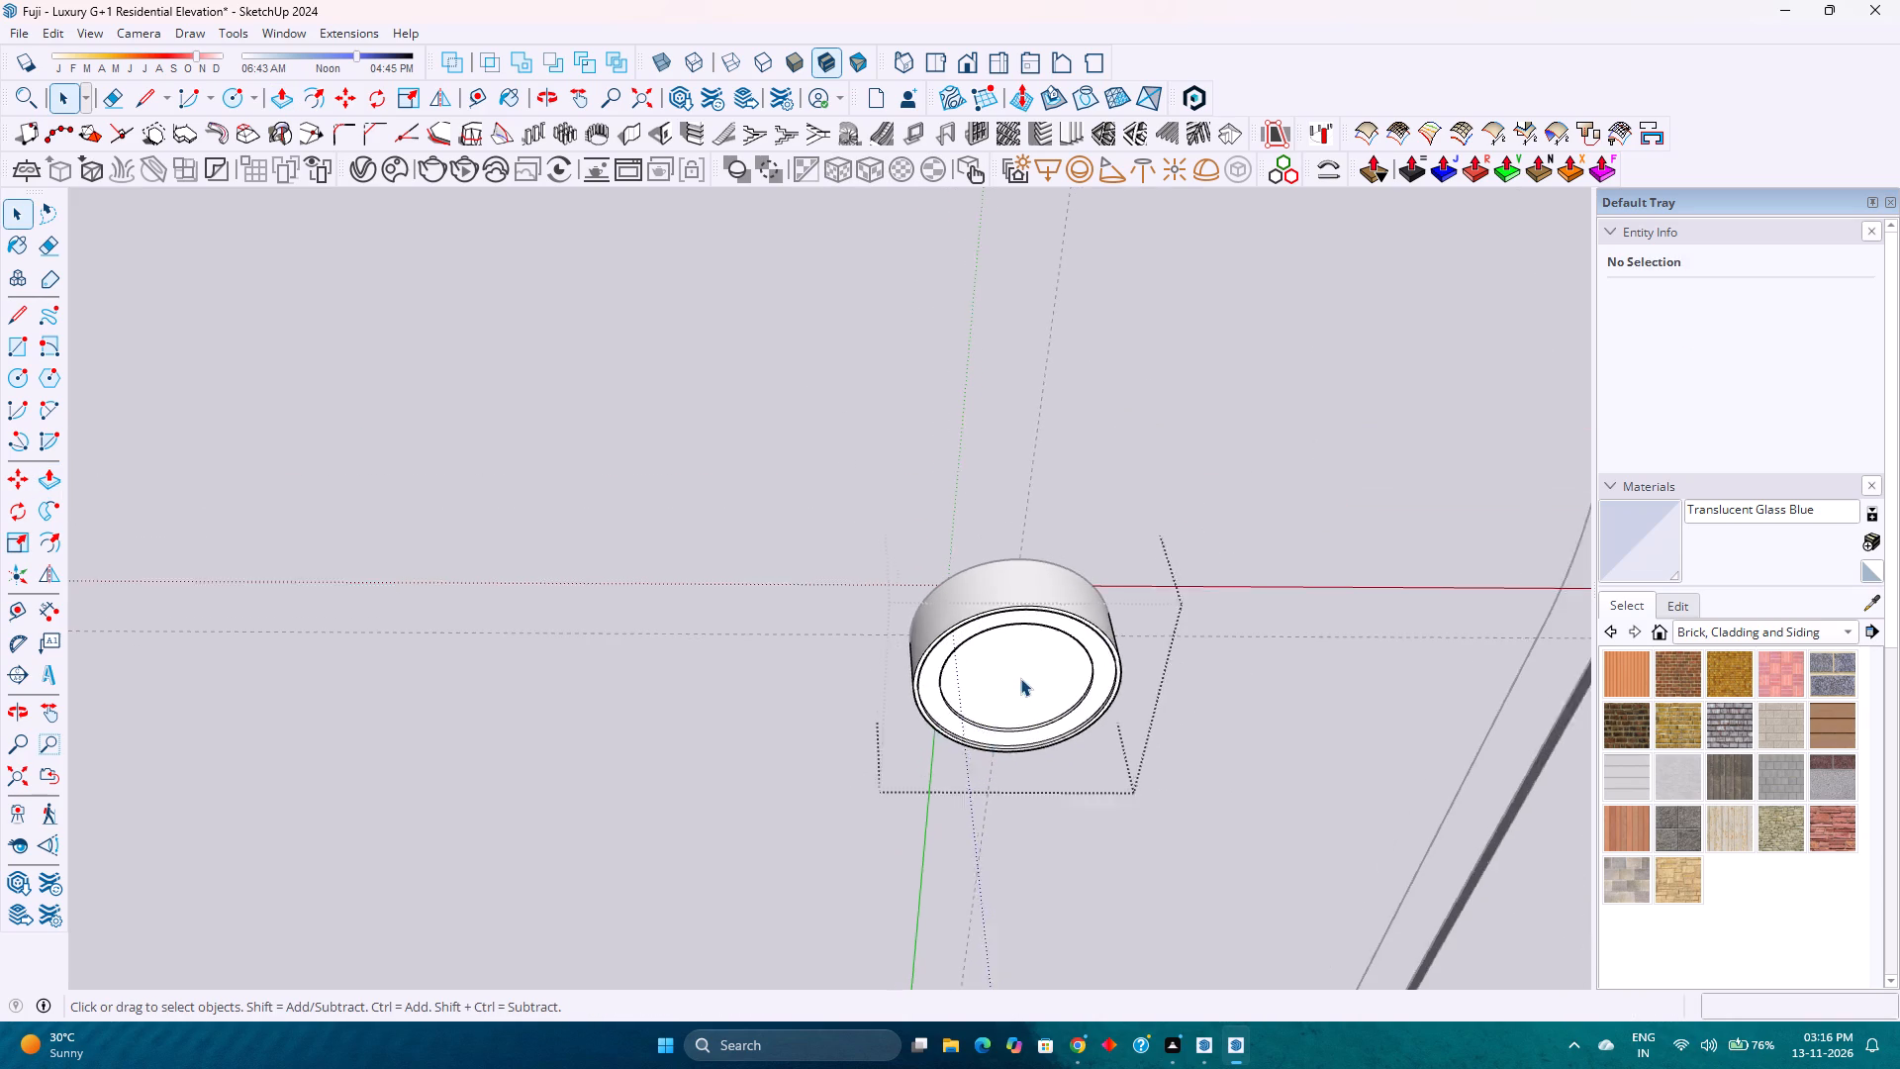
scroll(1020, 678, "up", 7)
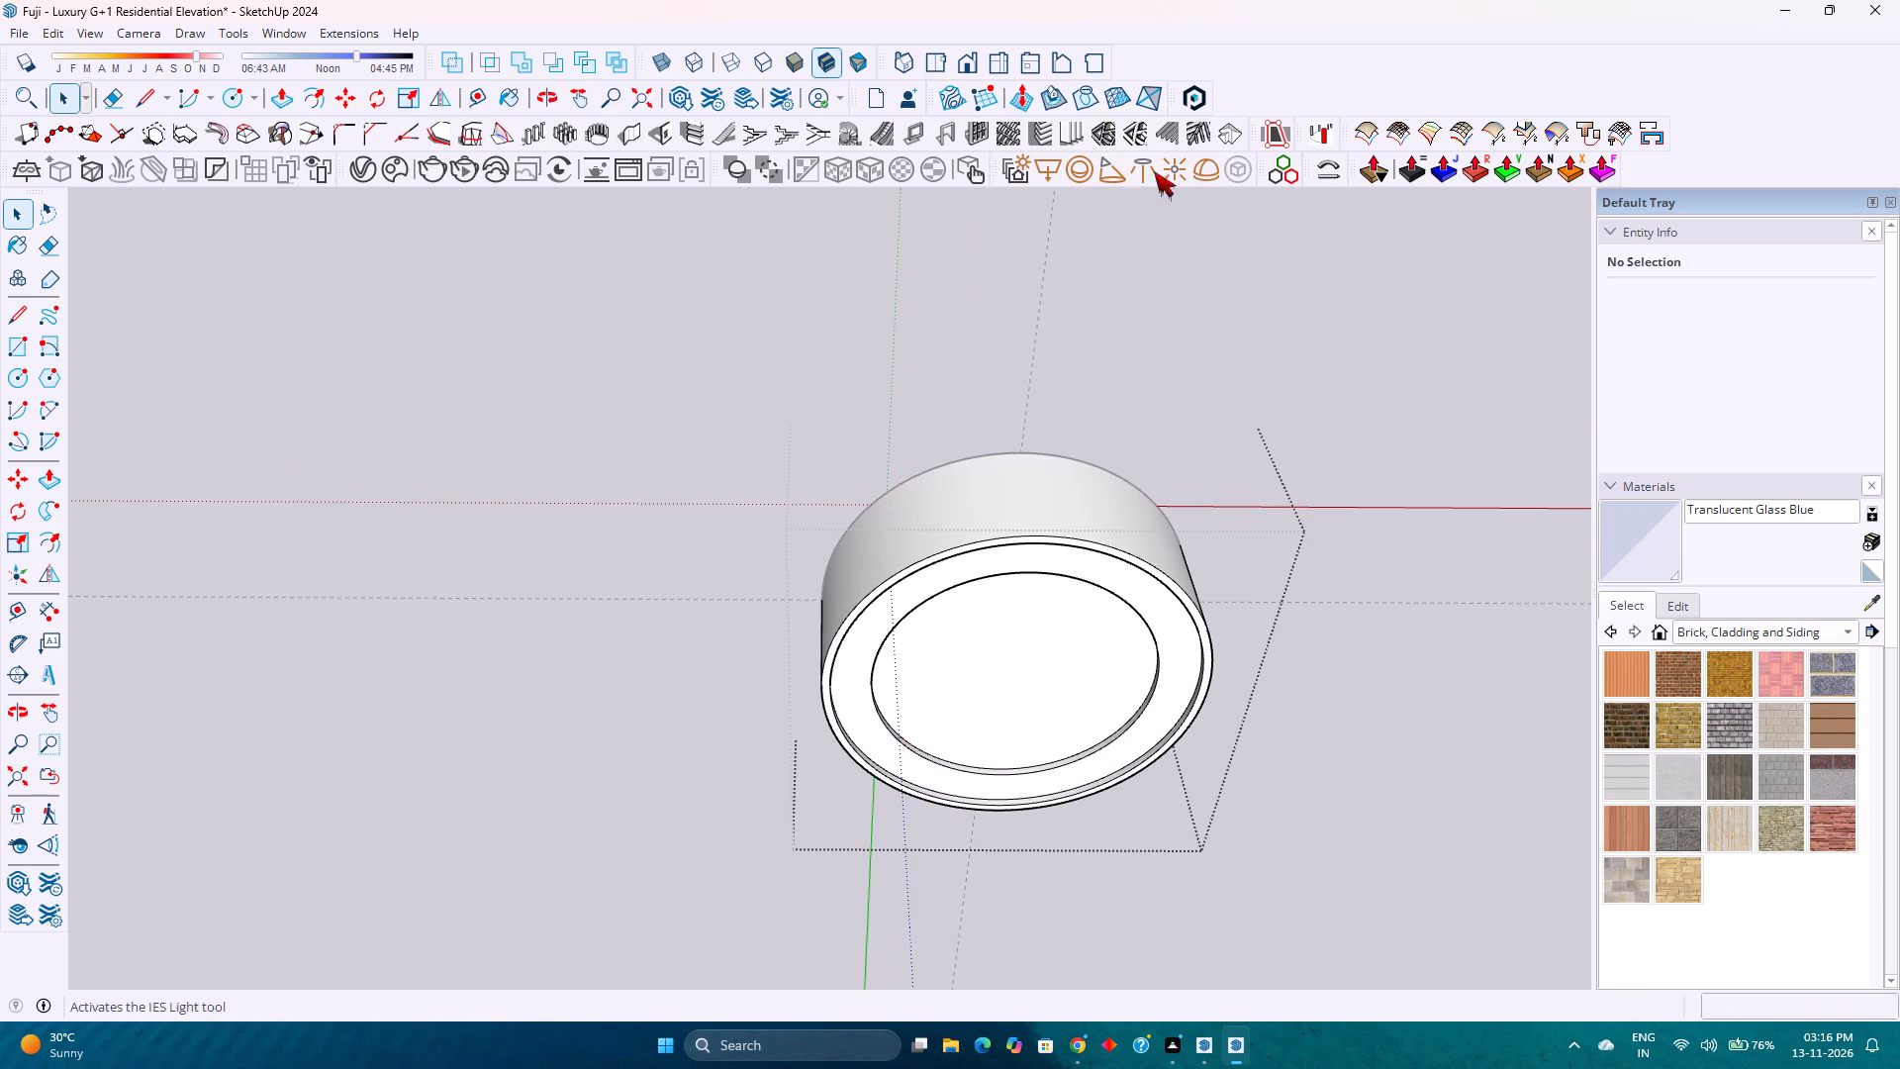
left_click(1118, 167)
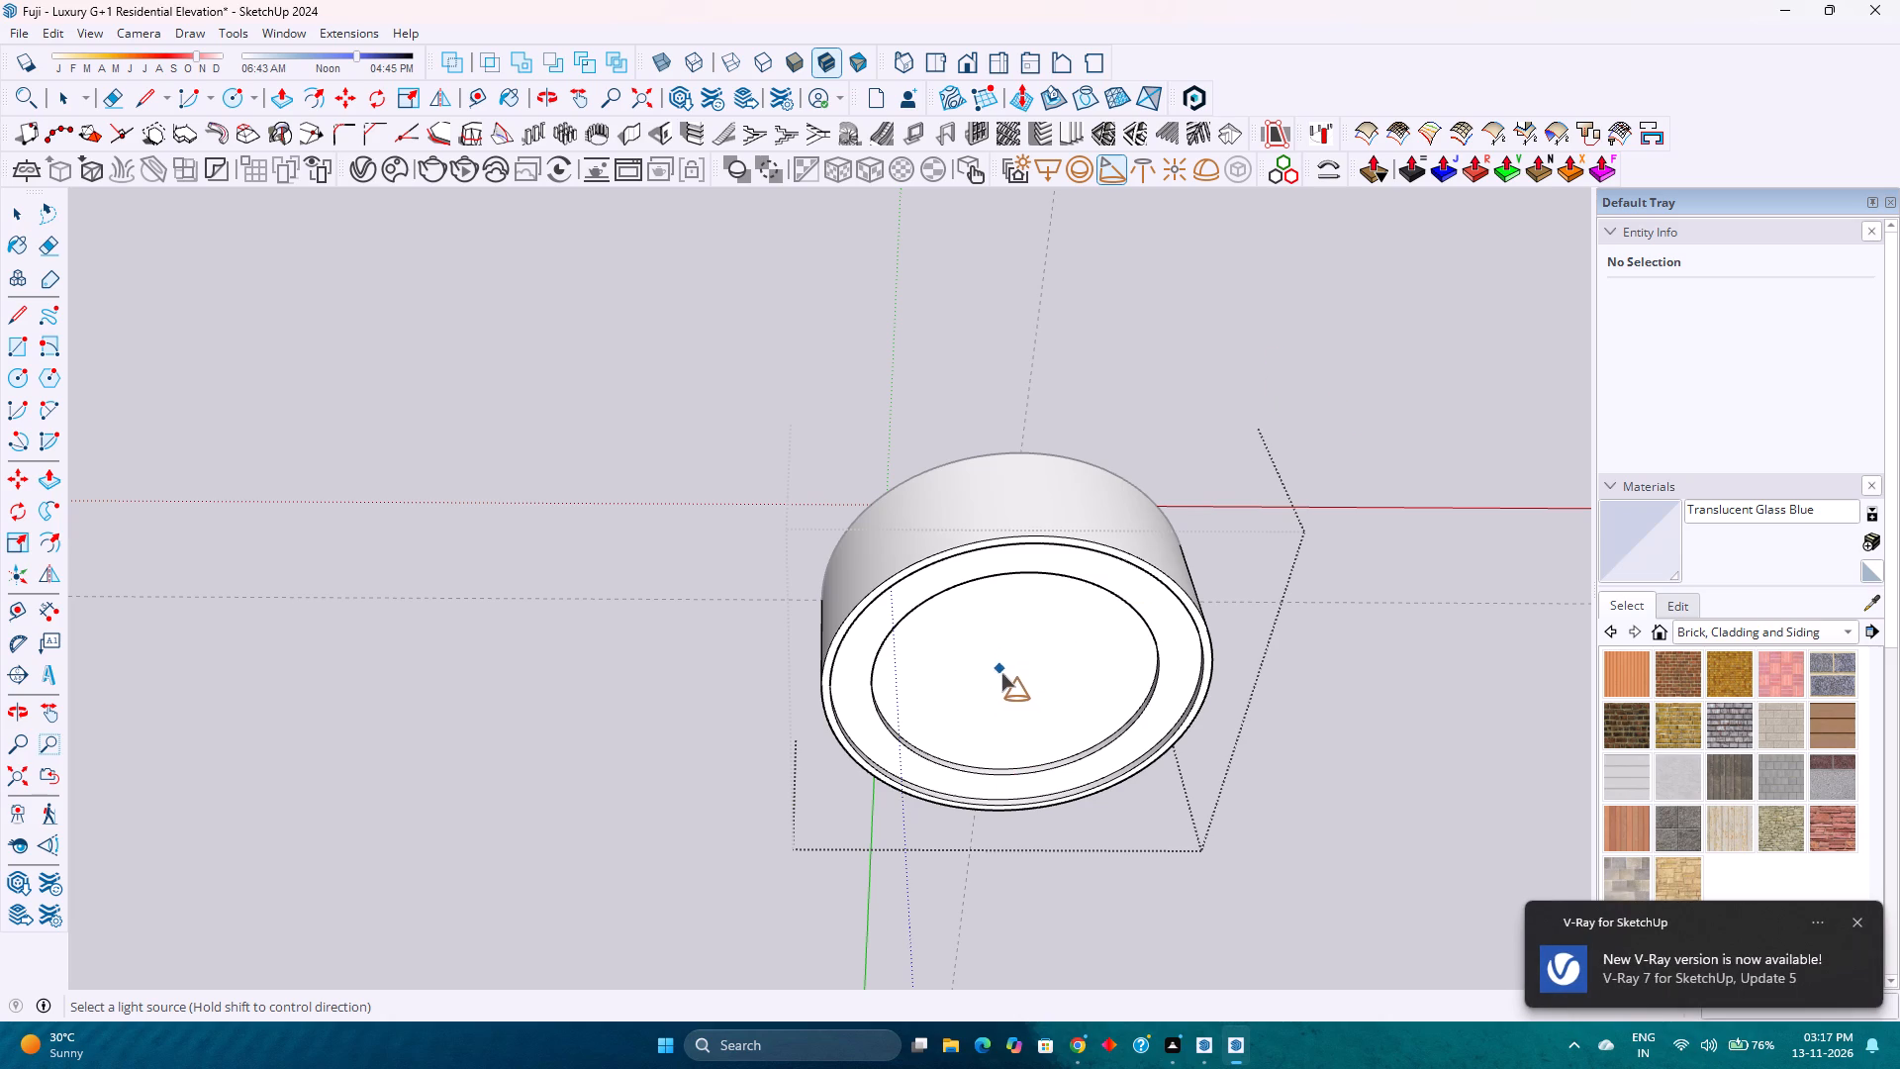
scroll(1028, 700, "up", 2)
middle_click_drag(1028, 700, 993, 635)
middle_click(988, 620)
middle_click_drag(988, 614, 987, 599)
middle_click(987, 599)
middle_click(987, 599)
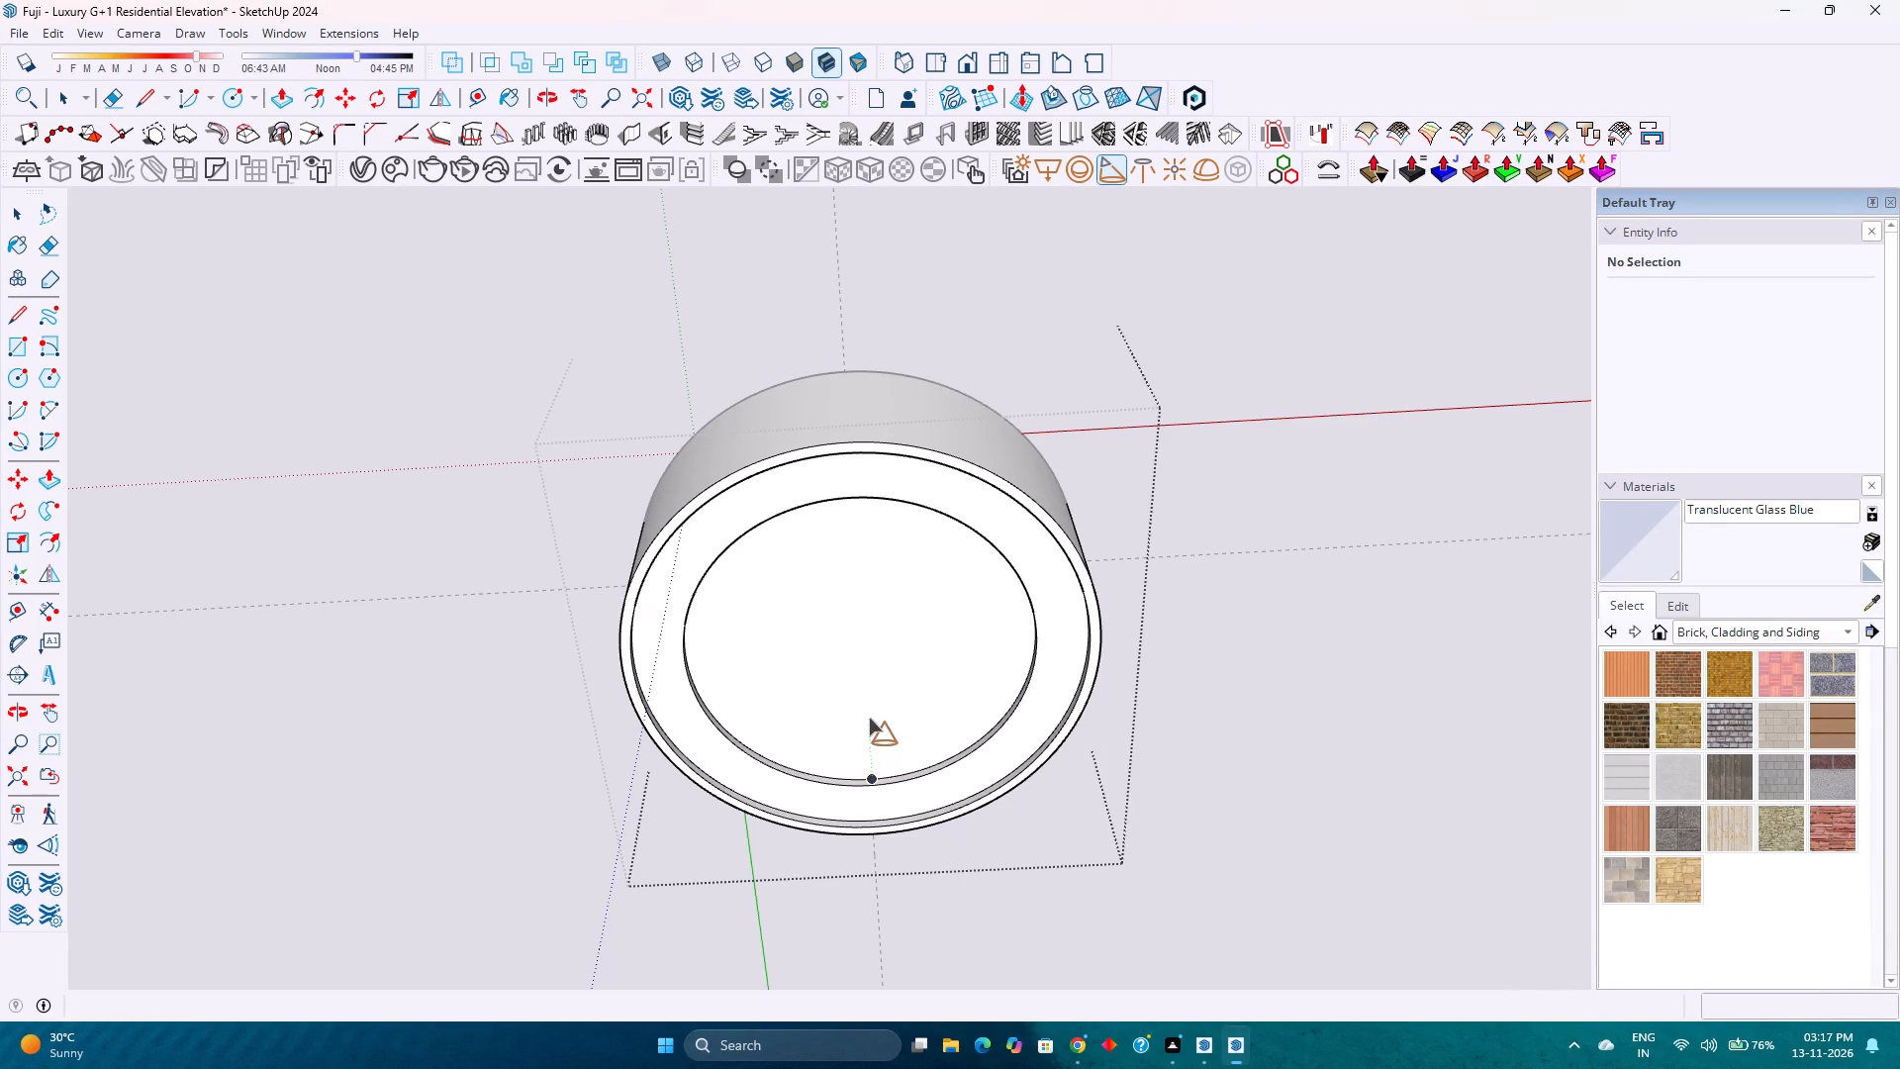
left_click(859, 644)
scroll(920, 606, "down", 8)
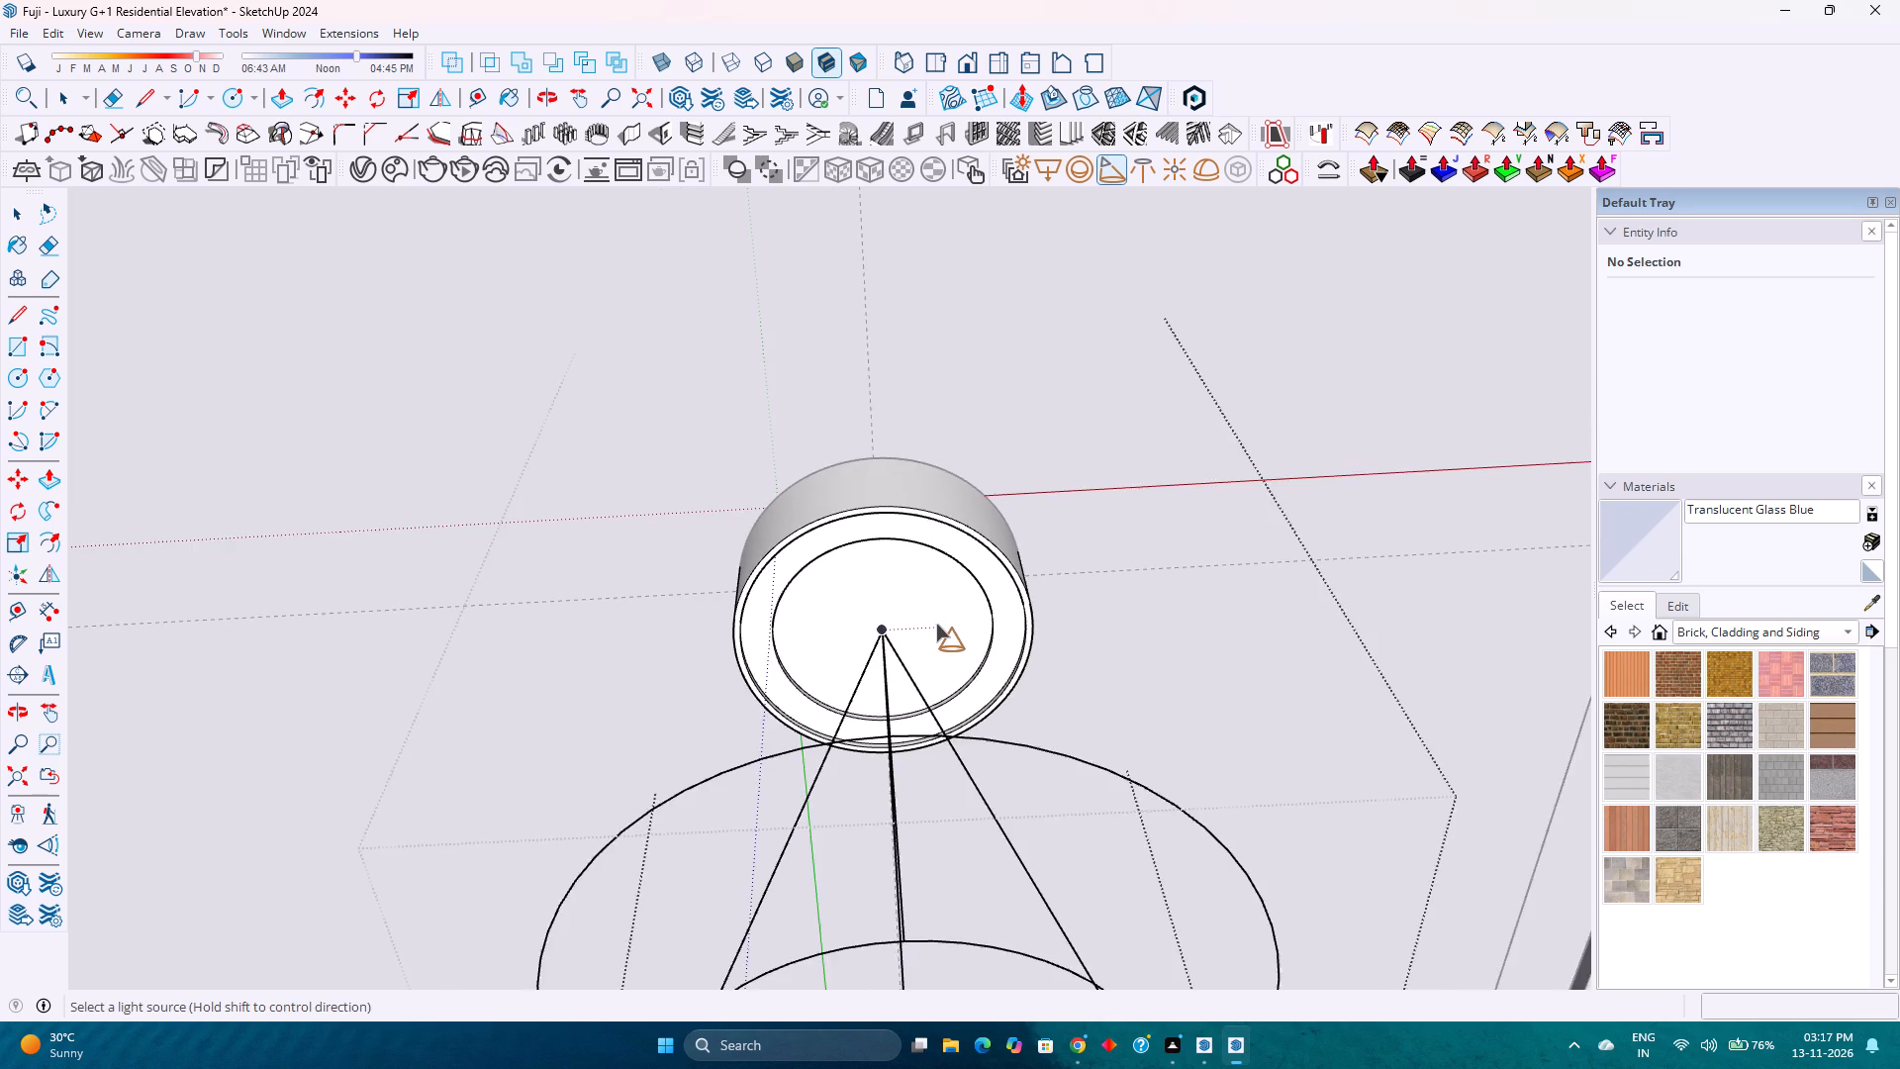
scroll(939, 626, "down", 14)
scroll(939, 634, "up", 1)
key("space")
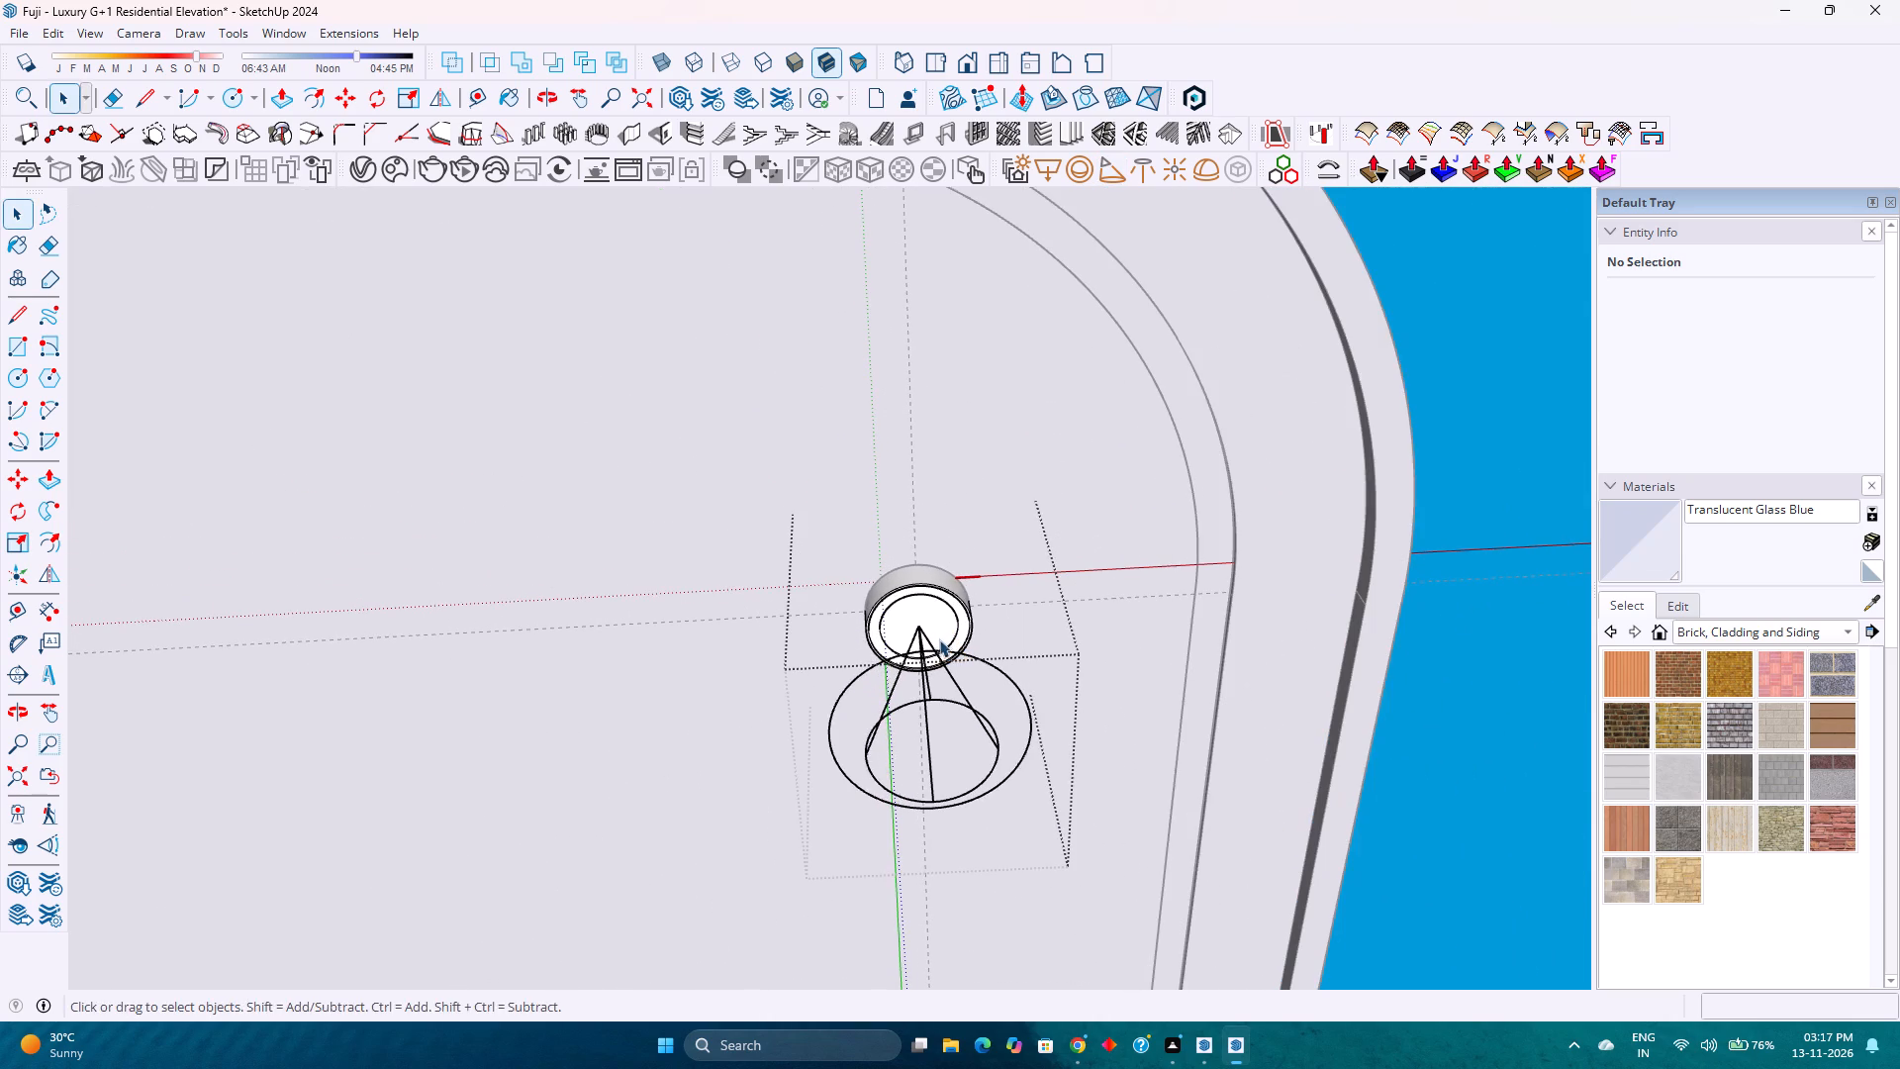
middle_click_drag(944, 648, 989, 859)
middle_click(989, 859)
scroll(976, 793, "down", 3)
key("Escape")
Select all instances of the disc light component and move them 1.5" vertically up into the balcony underside.
scroll(960, 645, "up", 1)
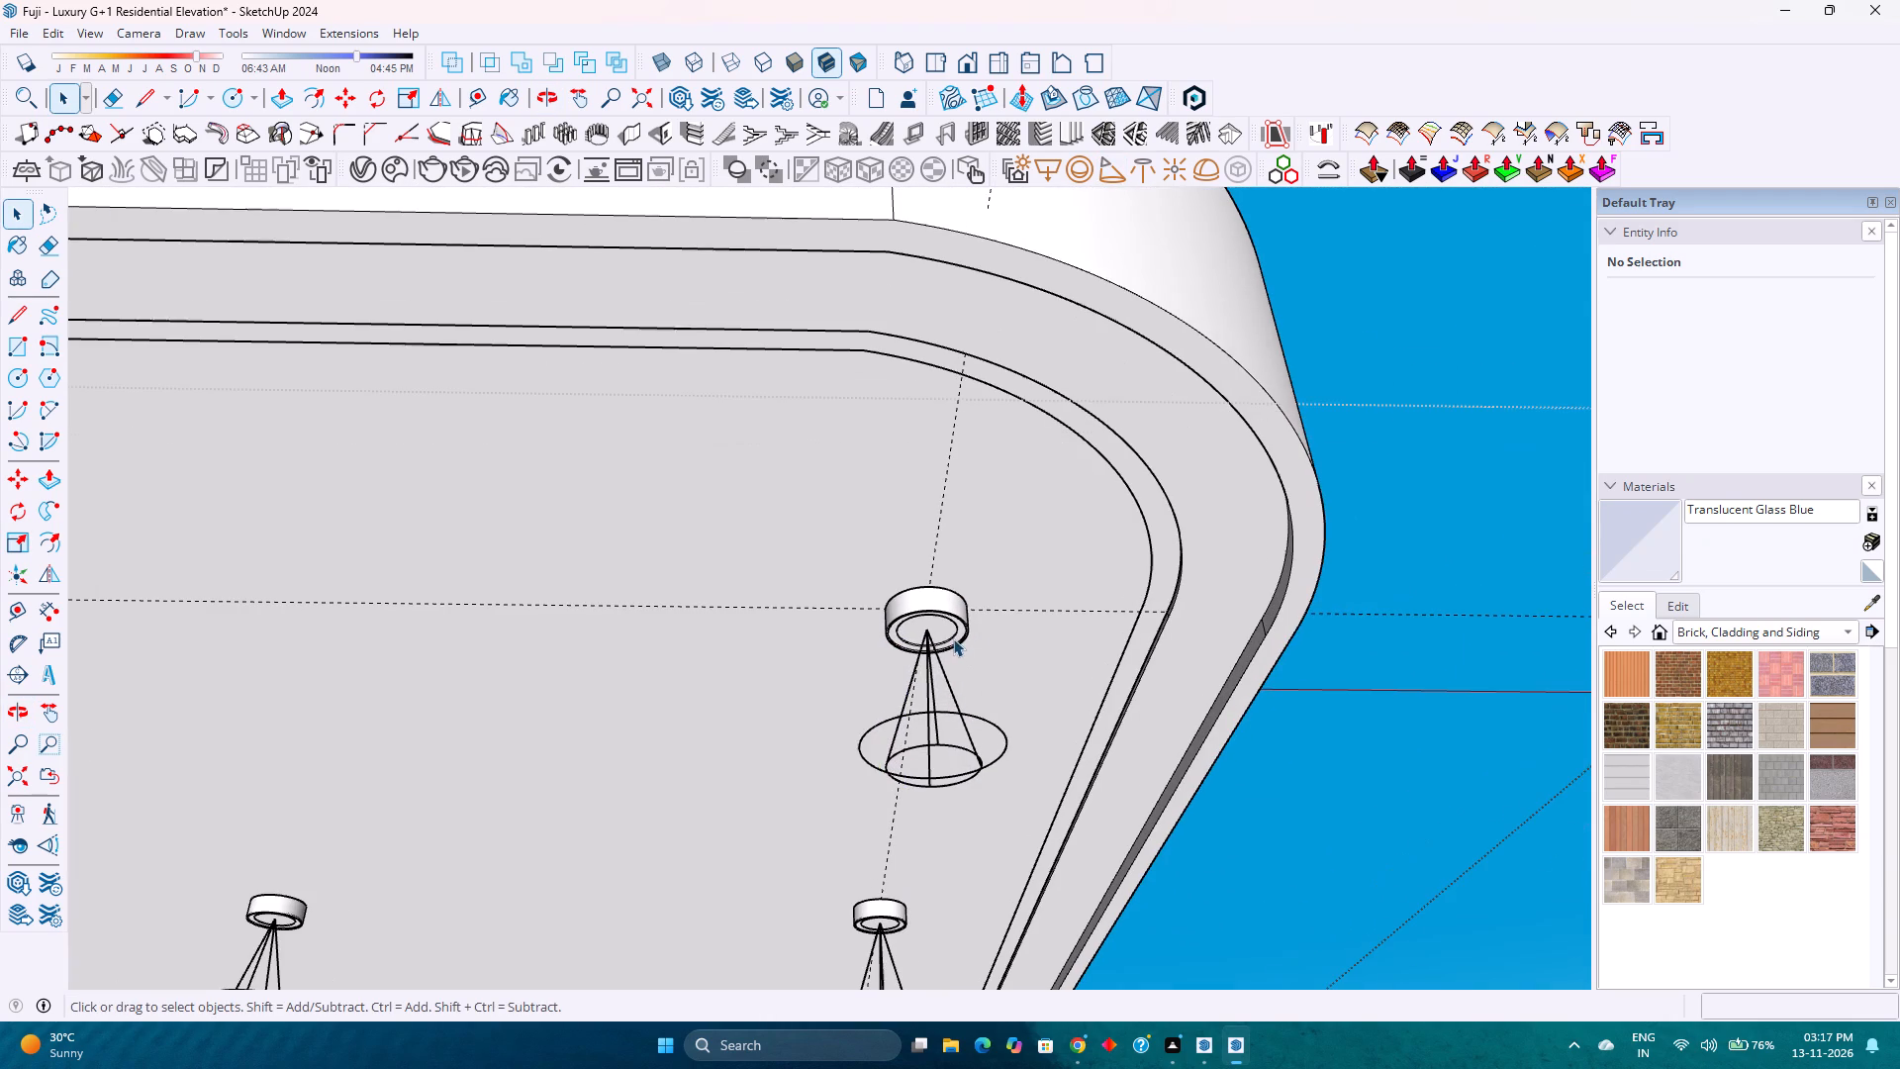
left_click(953, 638)
right_click(953, 637)
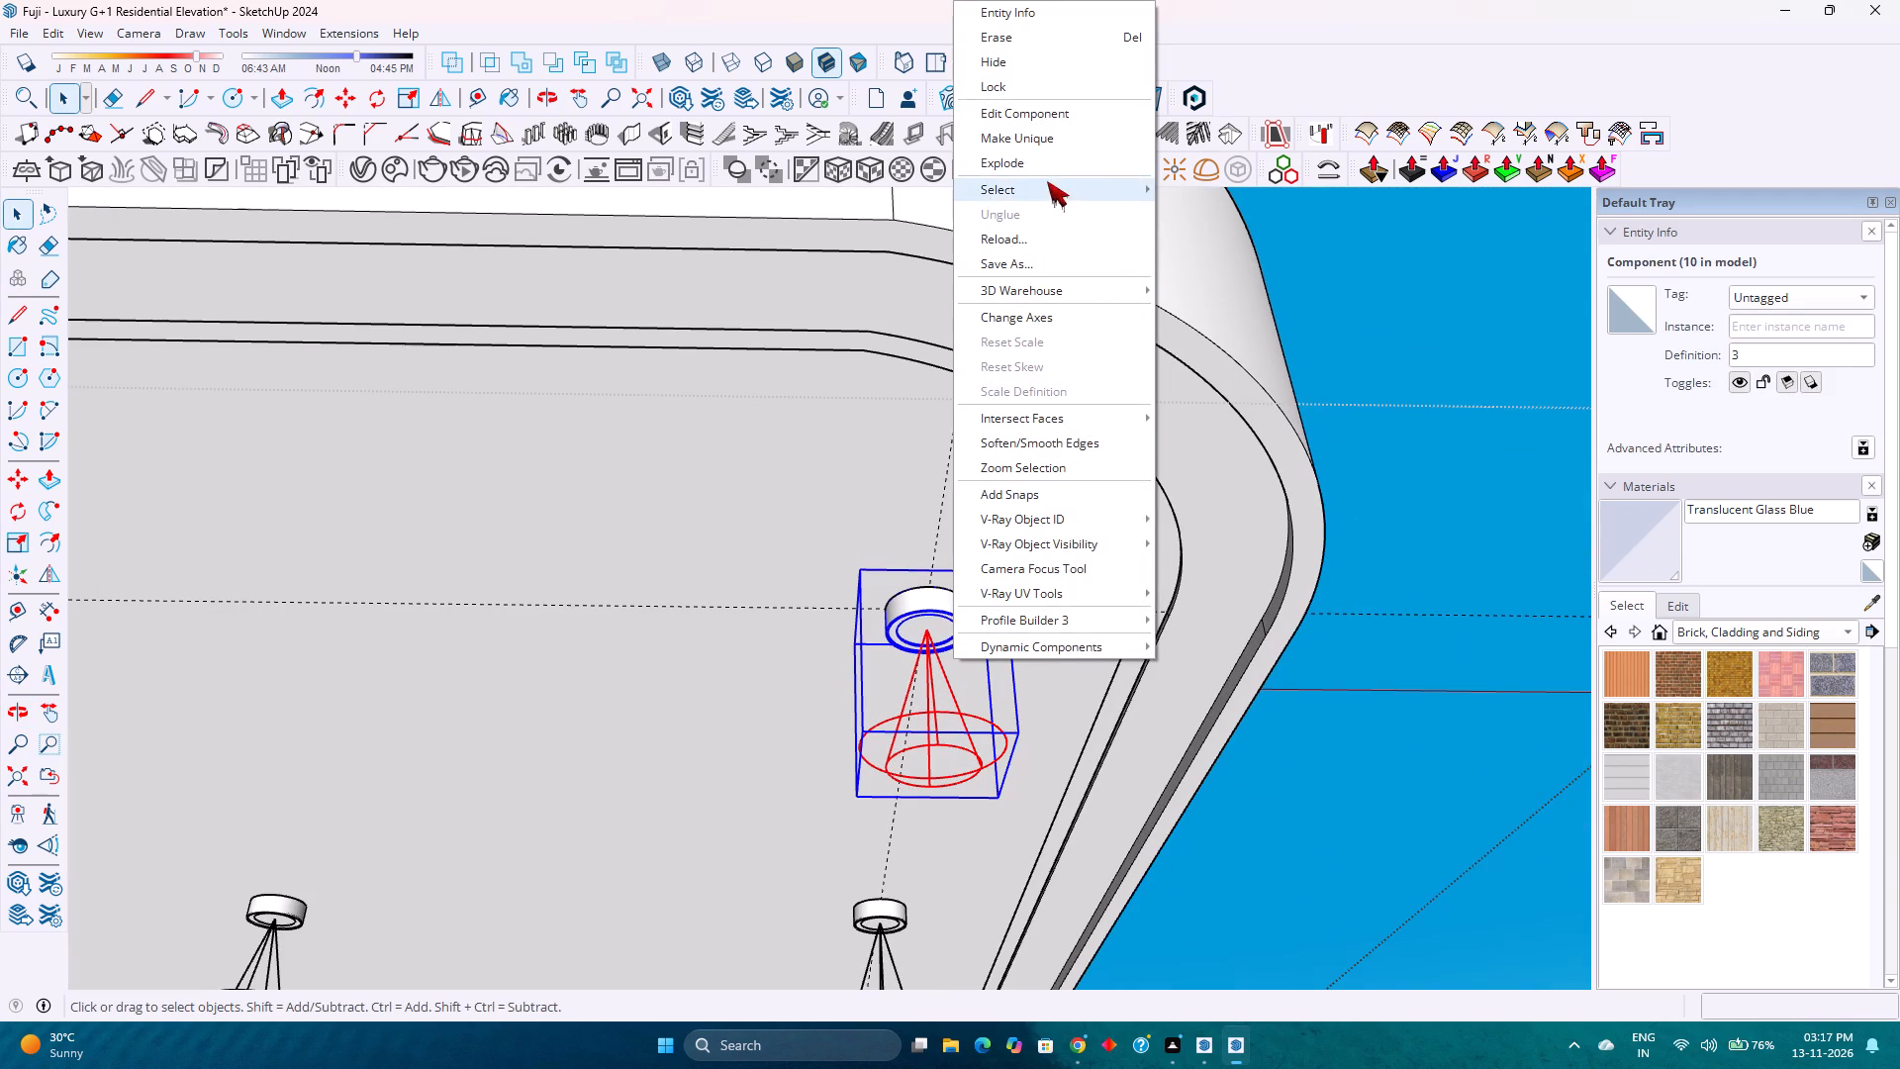
left_click(1230, 225)
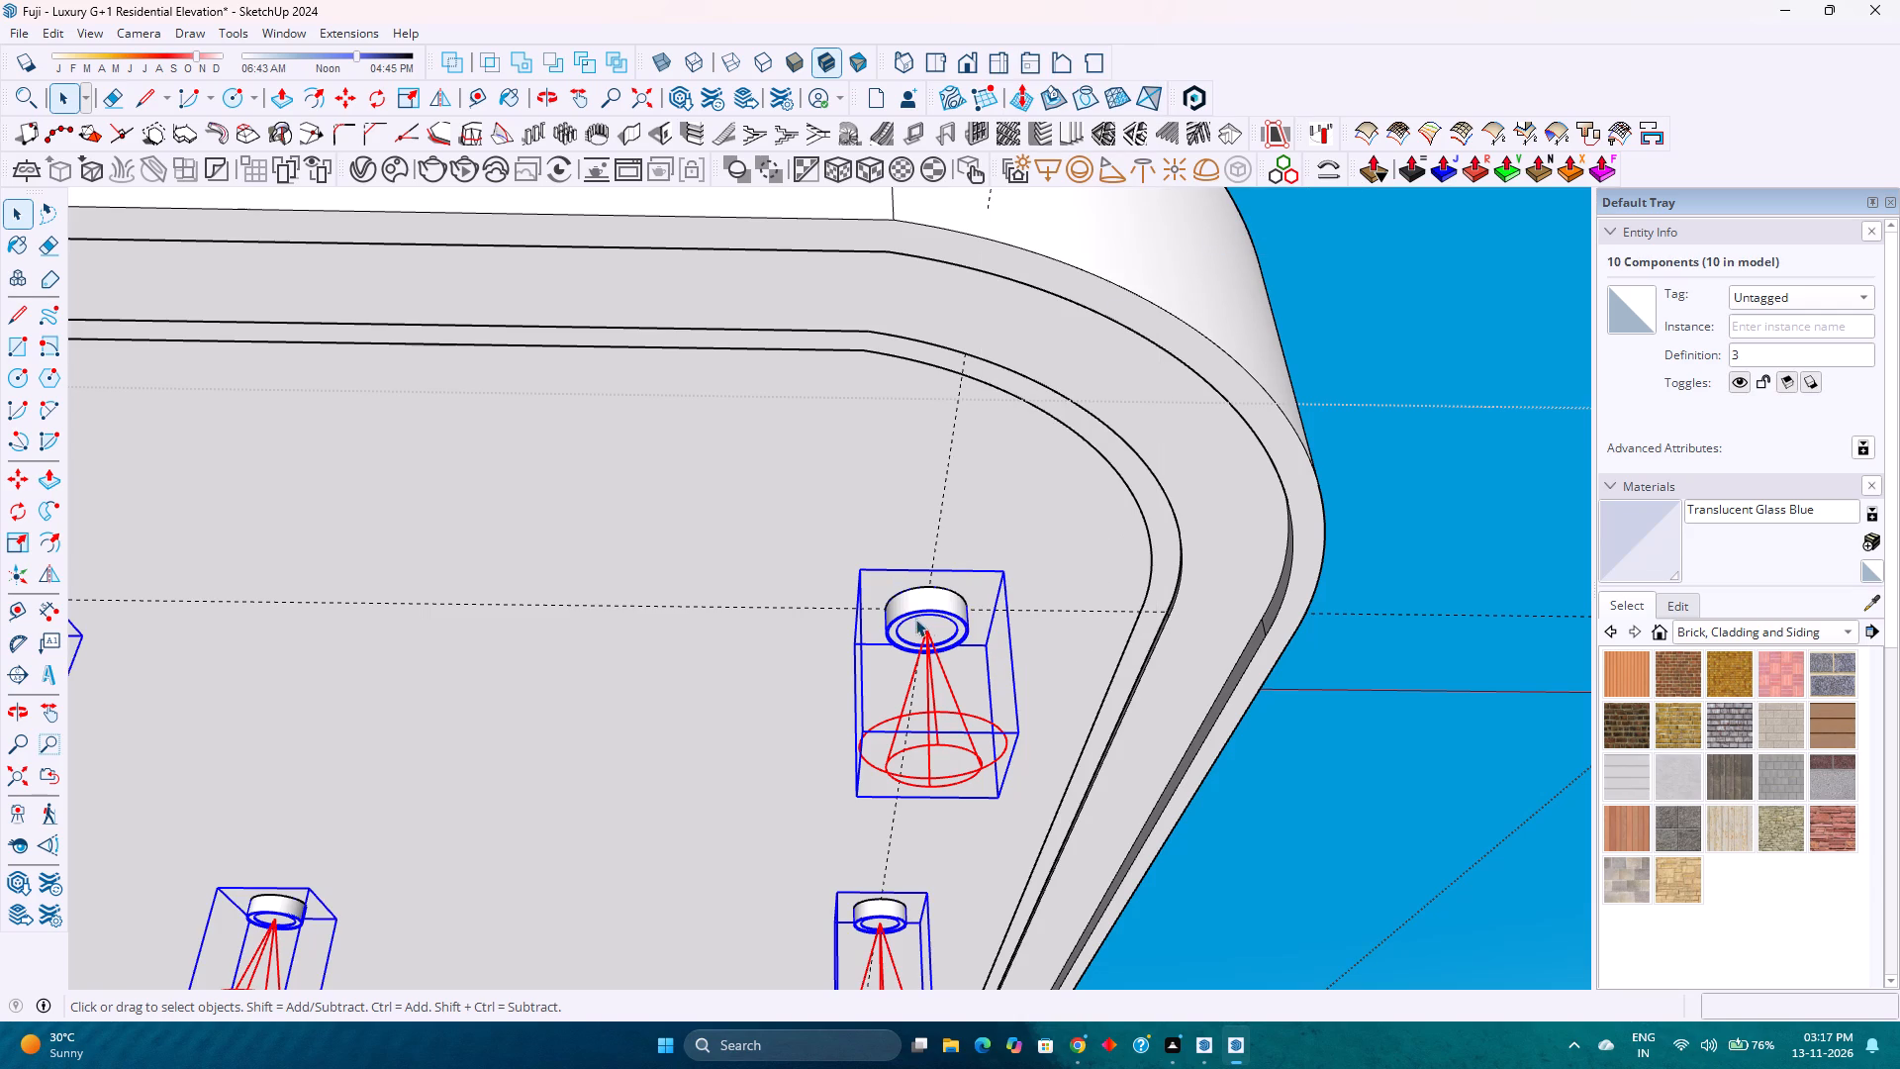
key("m")
scroll(932, 646, "up", 8)
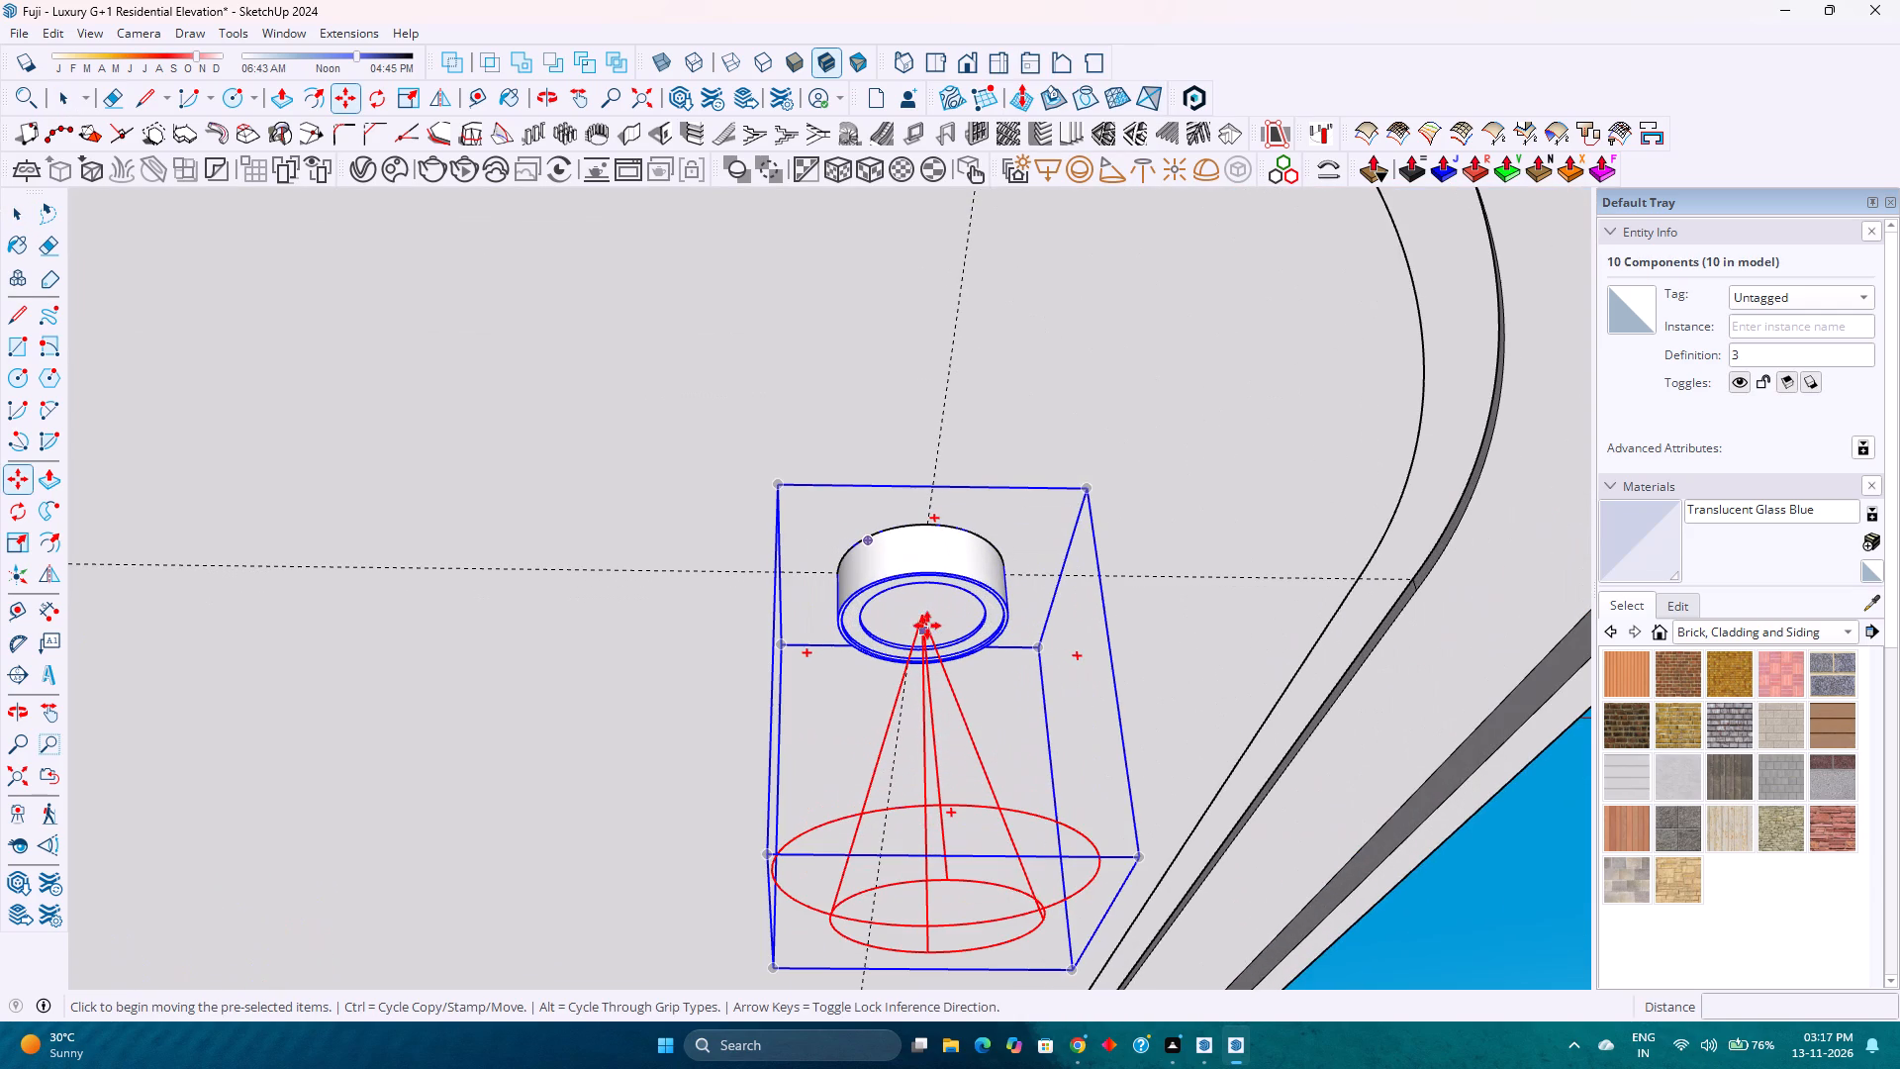
left_click(925, 620)
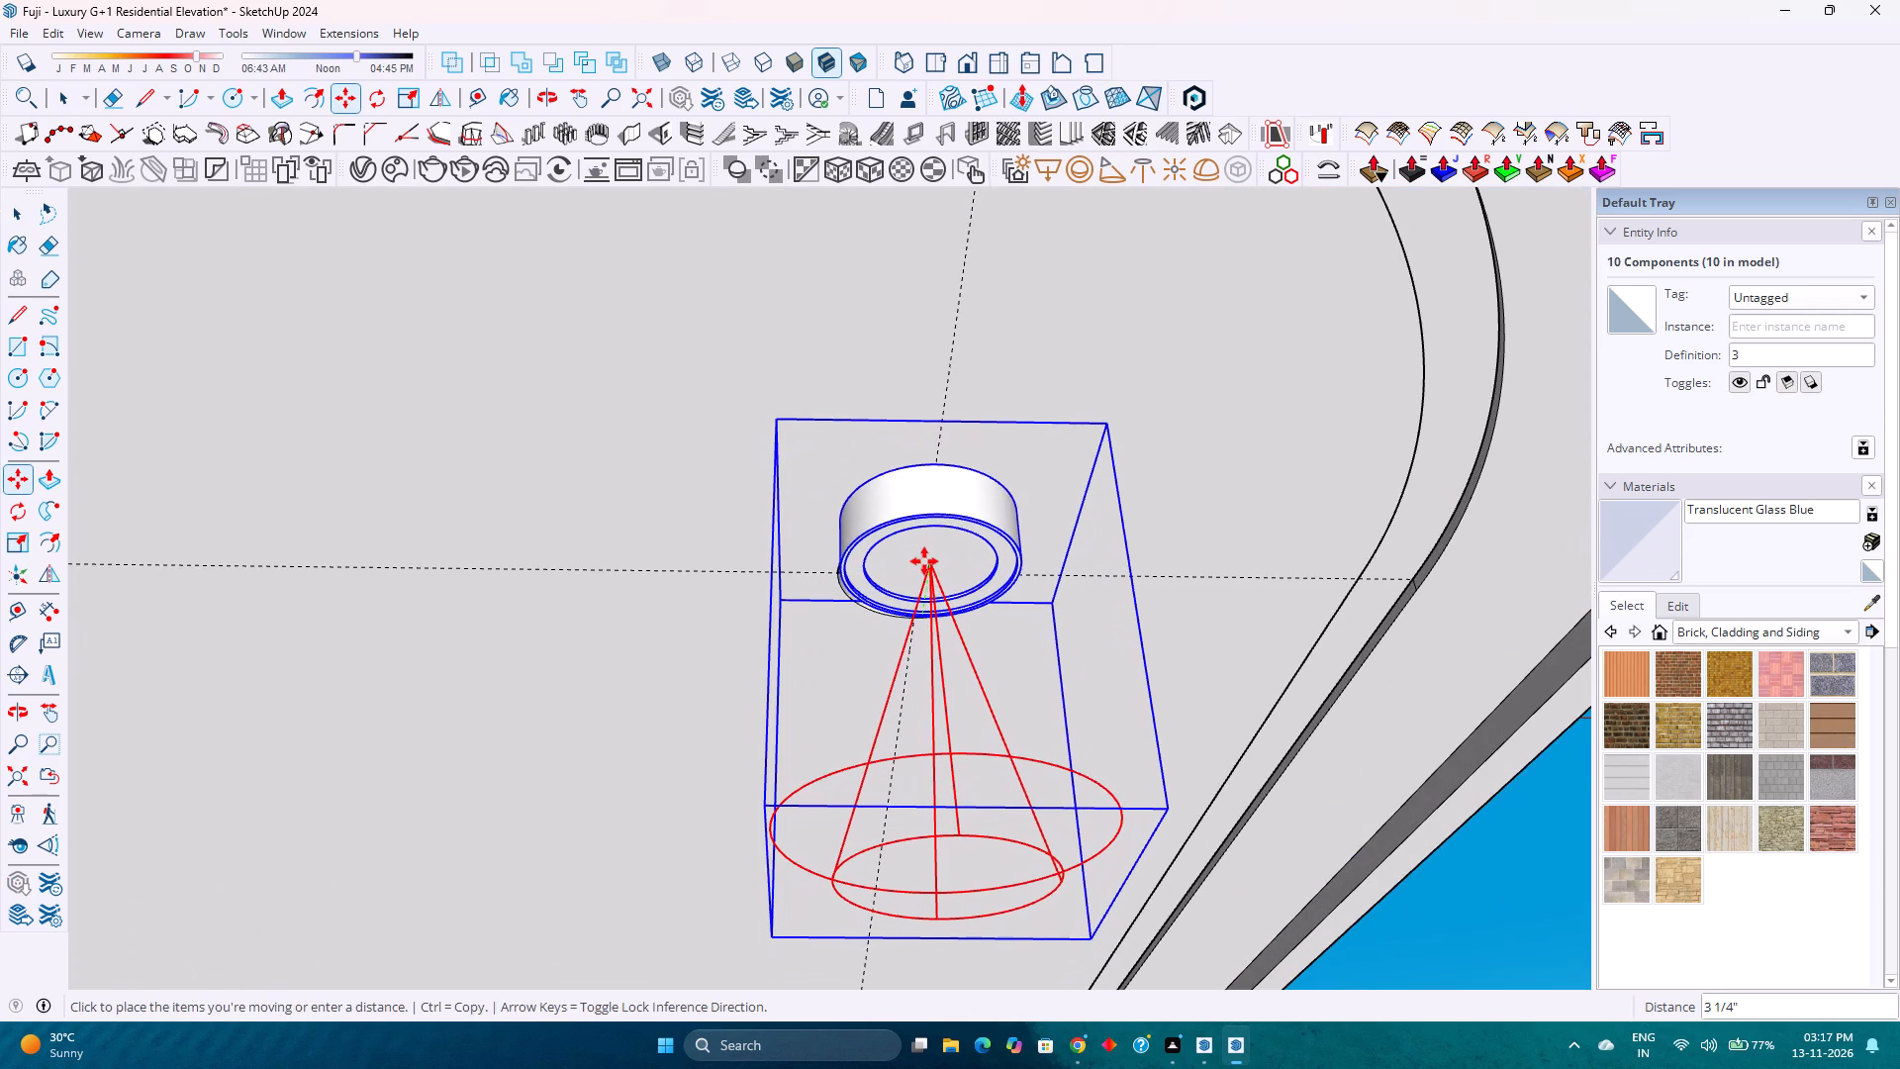
key("Up")
type("1.")
key("5")
key("Return")
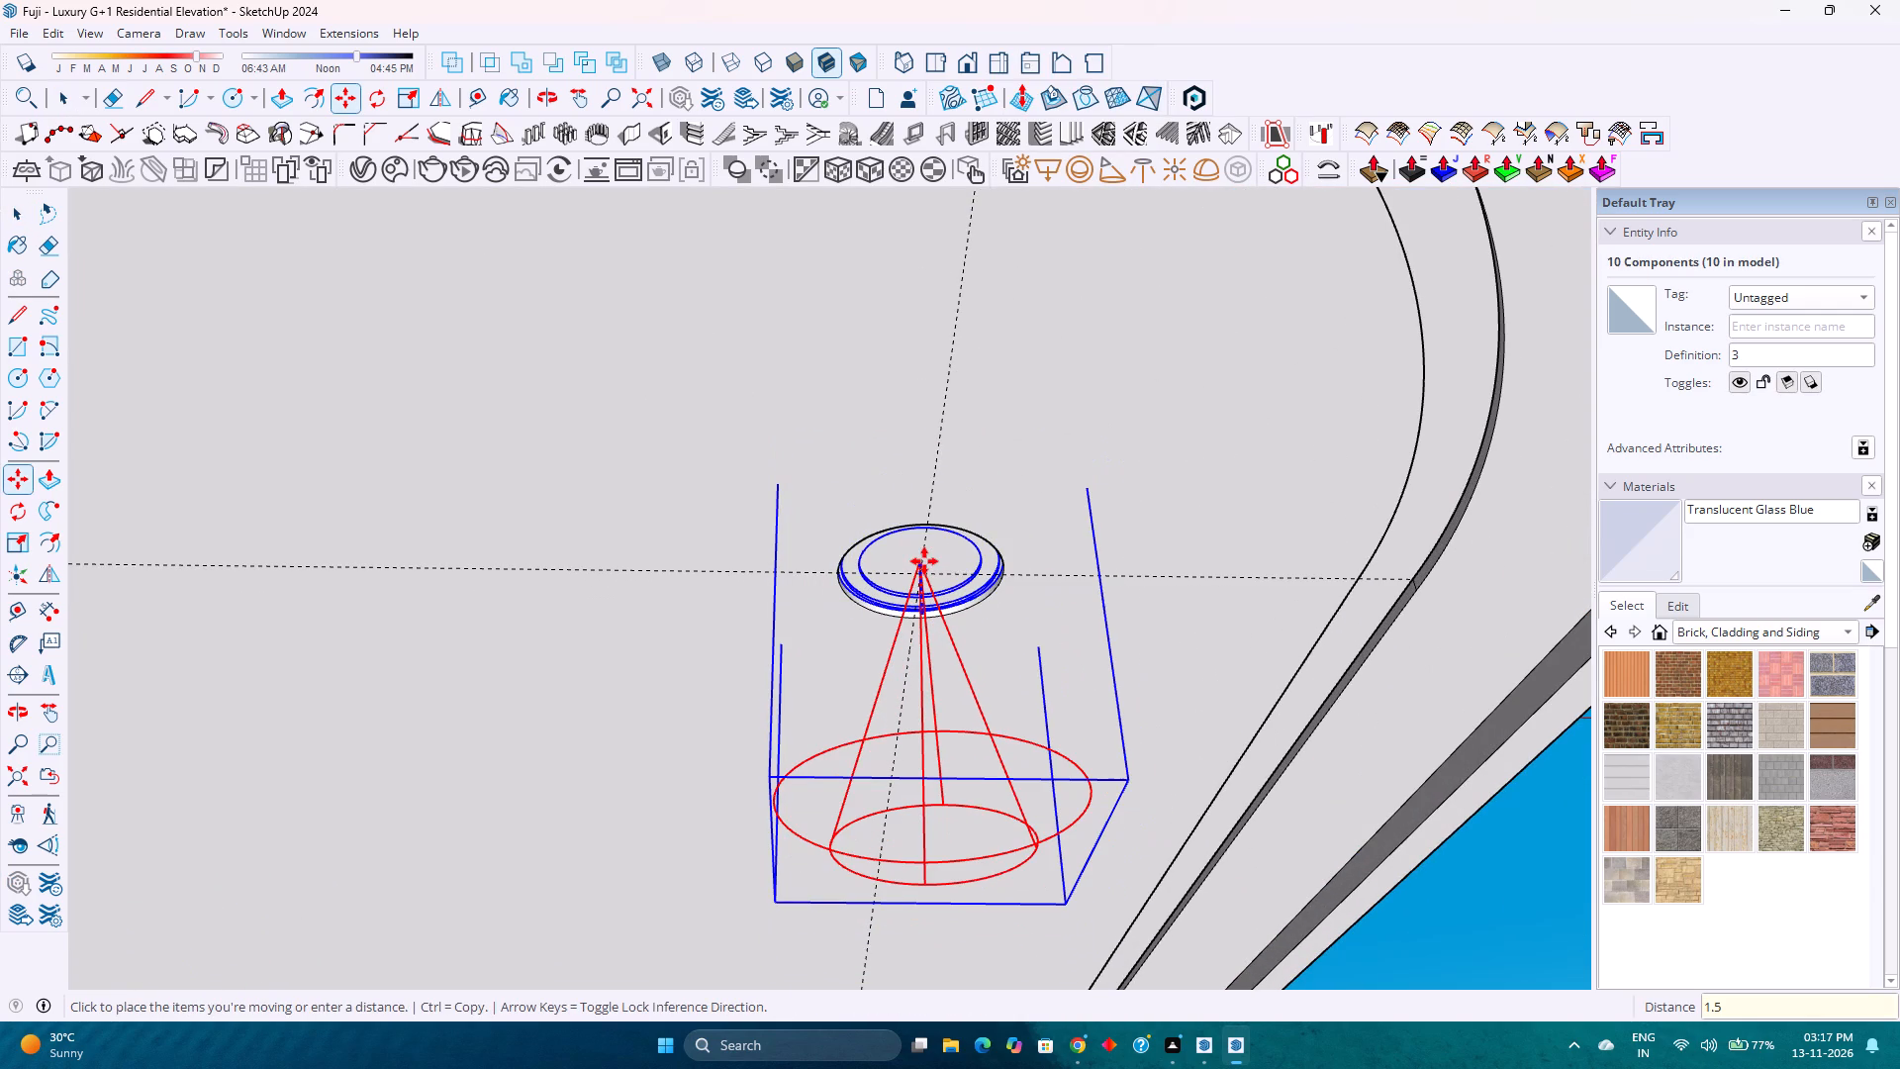
scroll(924, 561, "down", 4)
key("space")
Delete all guides from the model and clear the selection.
scroll(924, 562, "down", 8)
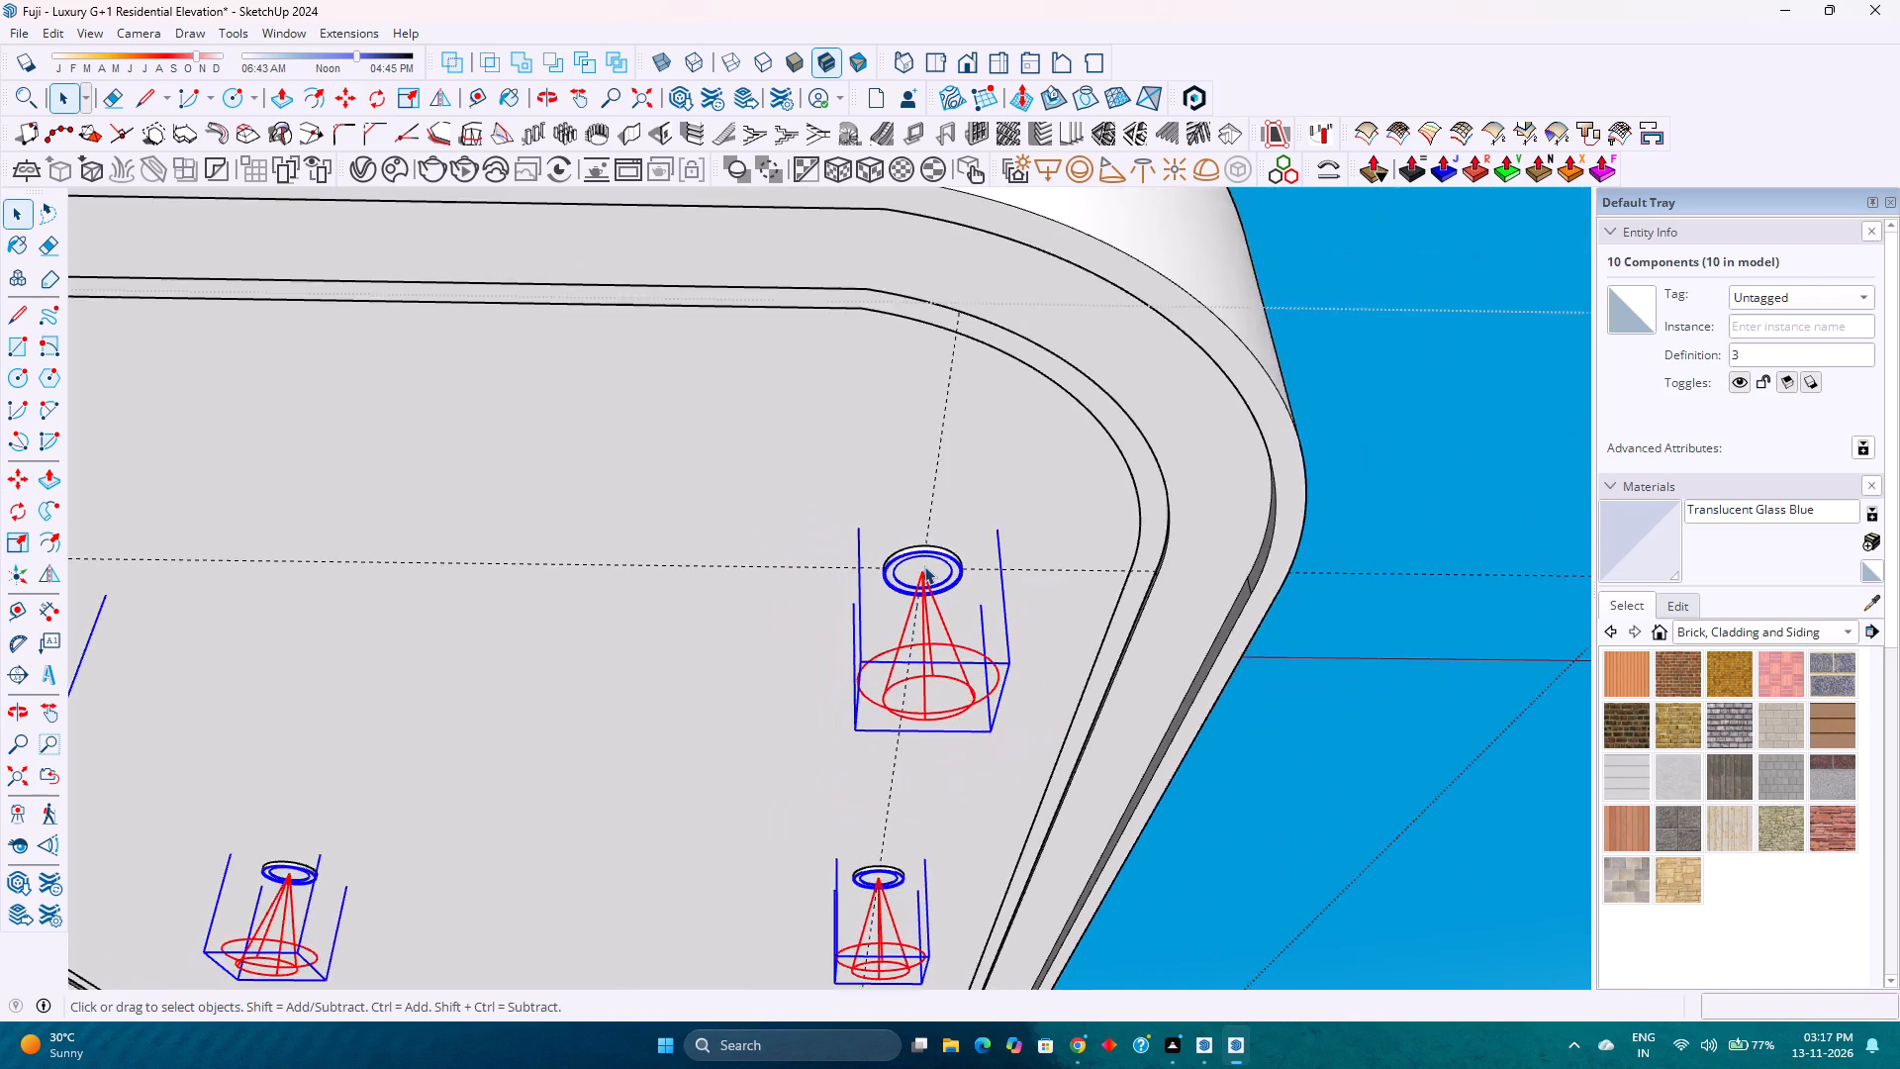
scroll(924, 566, "down", 10)
scroll(874, 310, "down", 9)
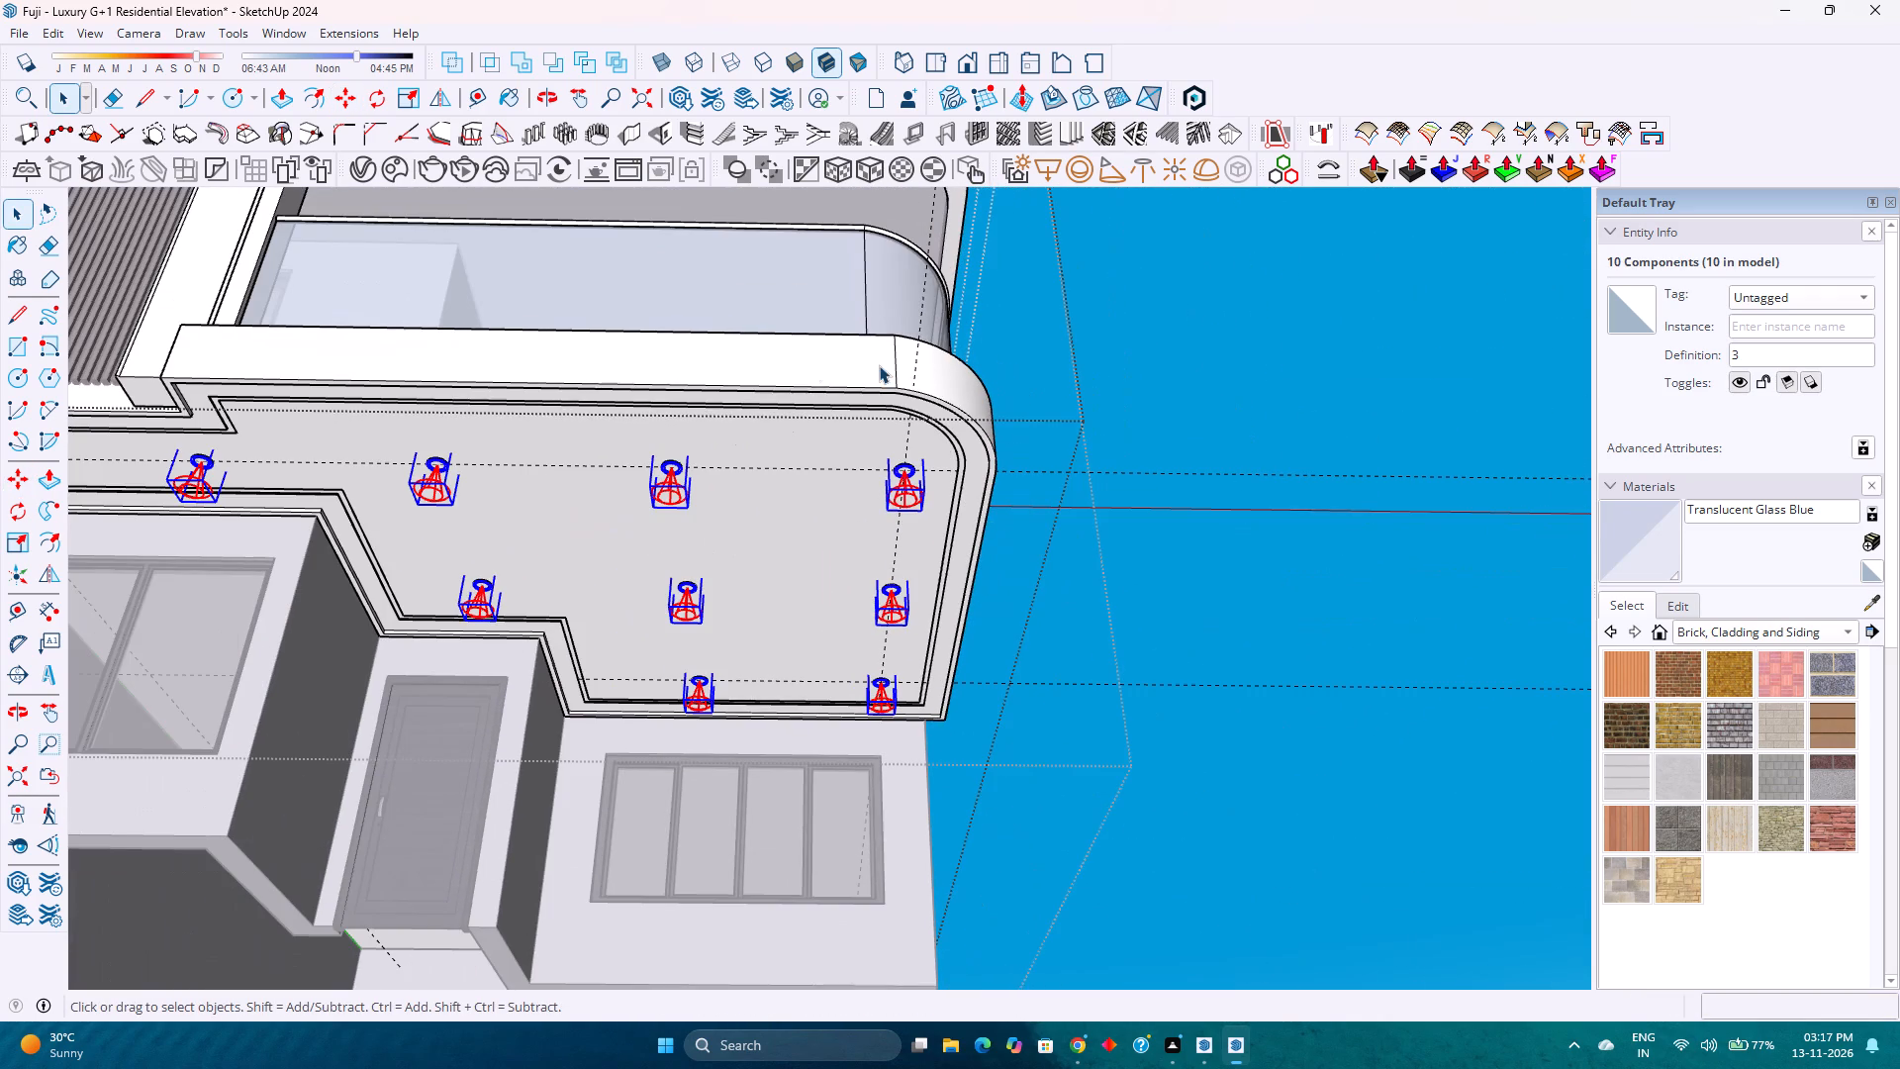
left_click(56, 33)
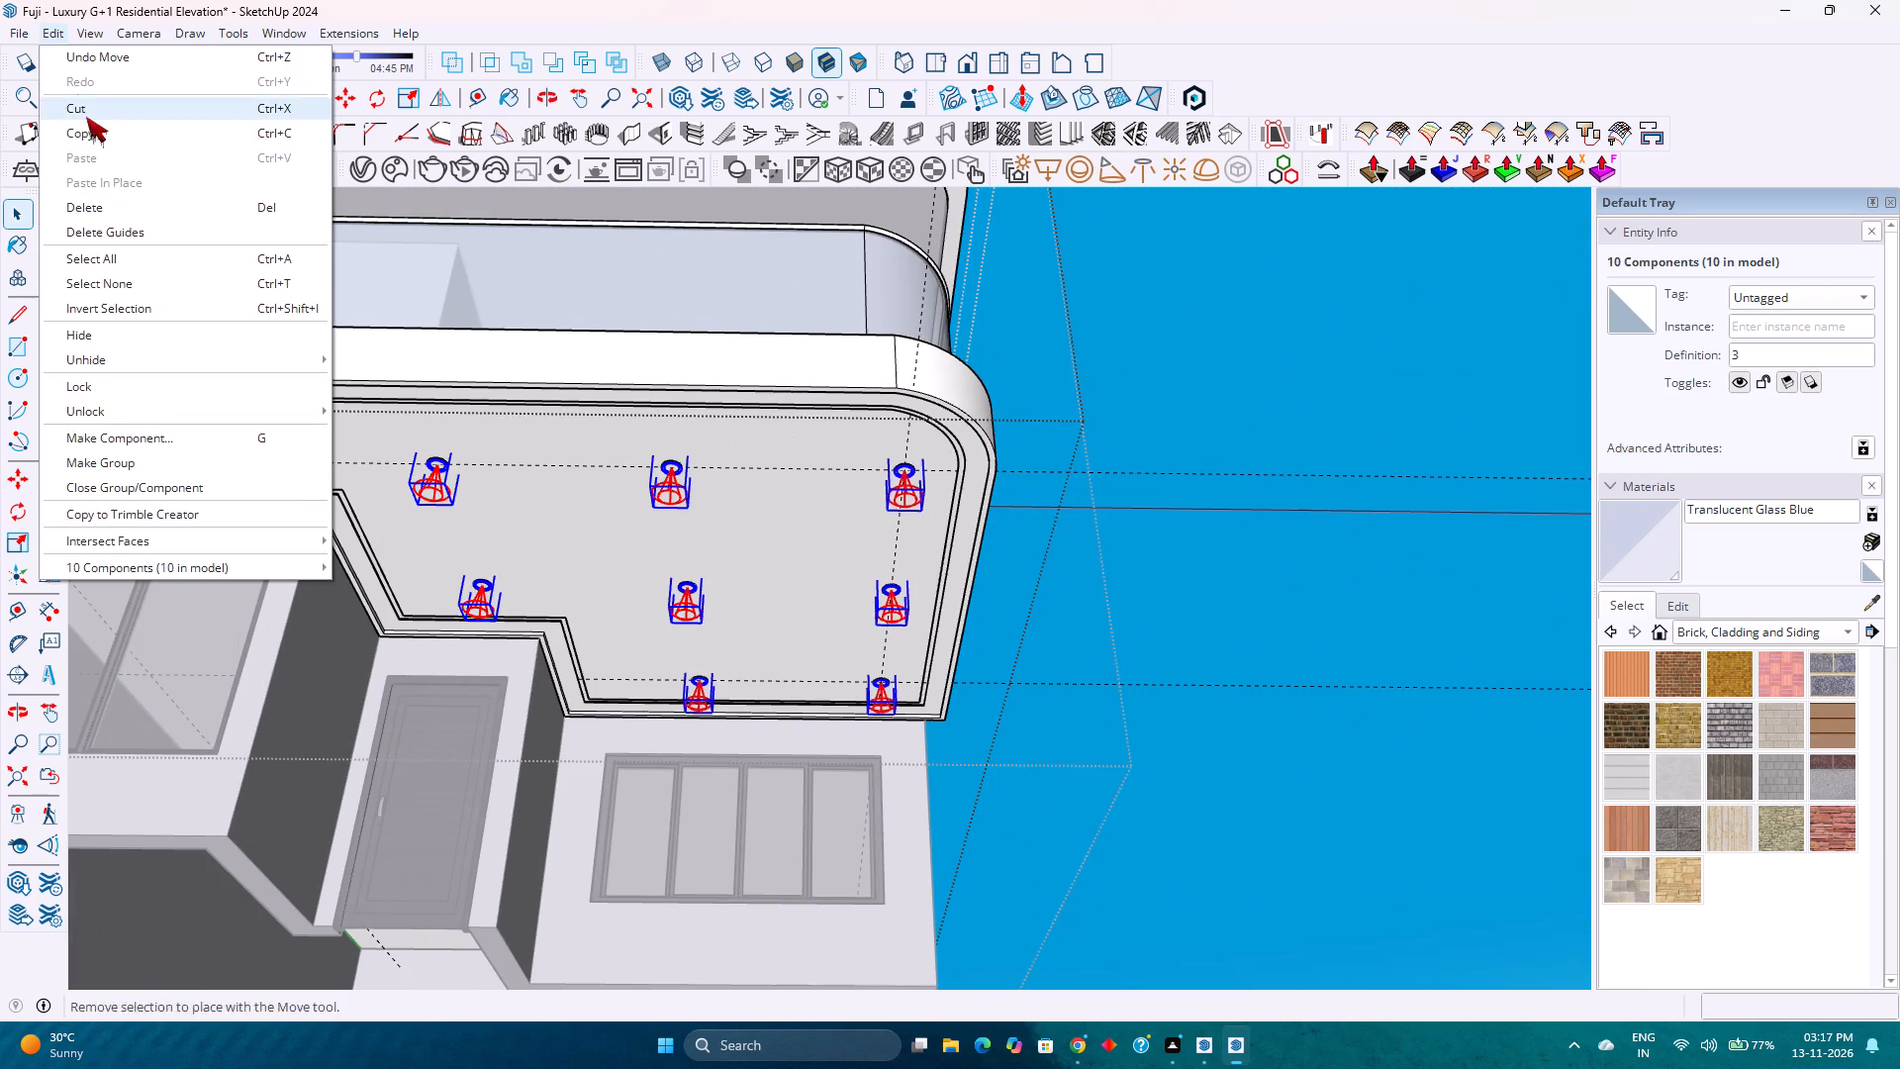
left_click(141, 224)
left_click(1180, 618)
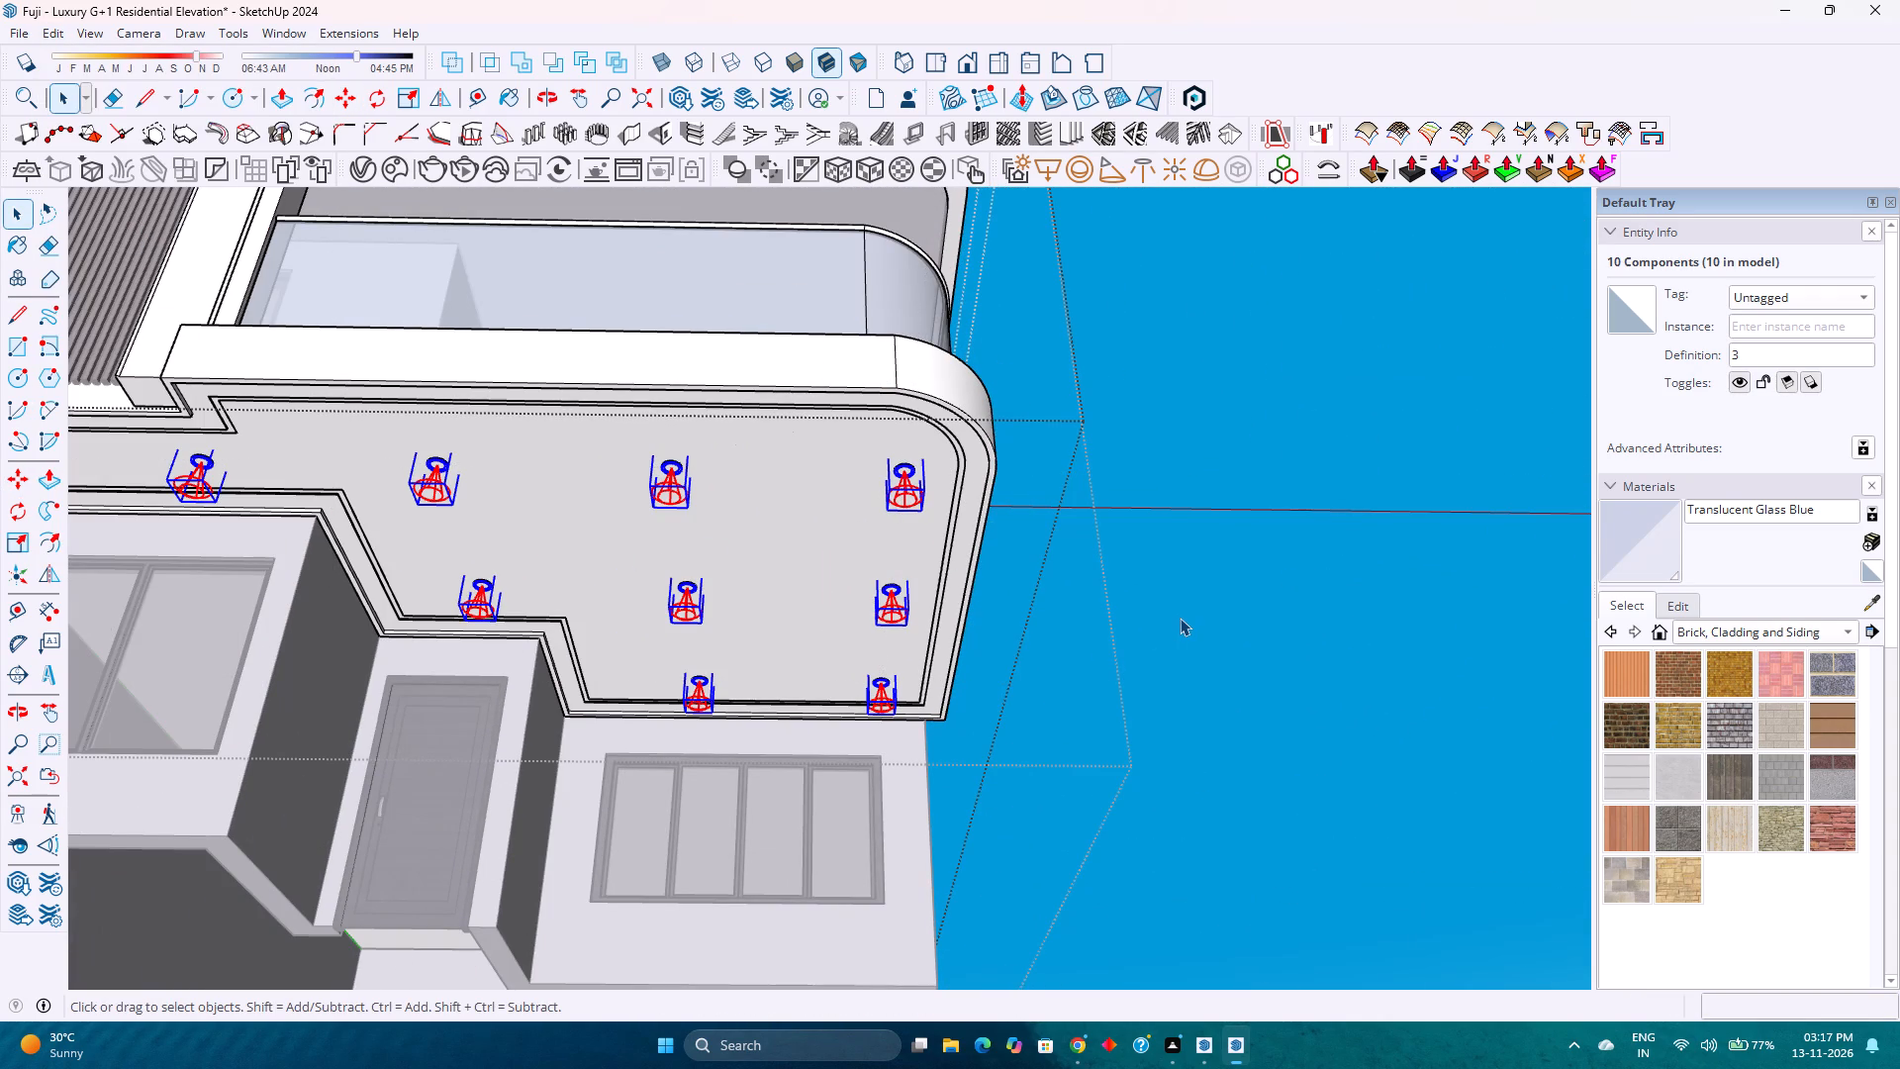
scroll(1180, 618, "down", 5)
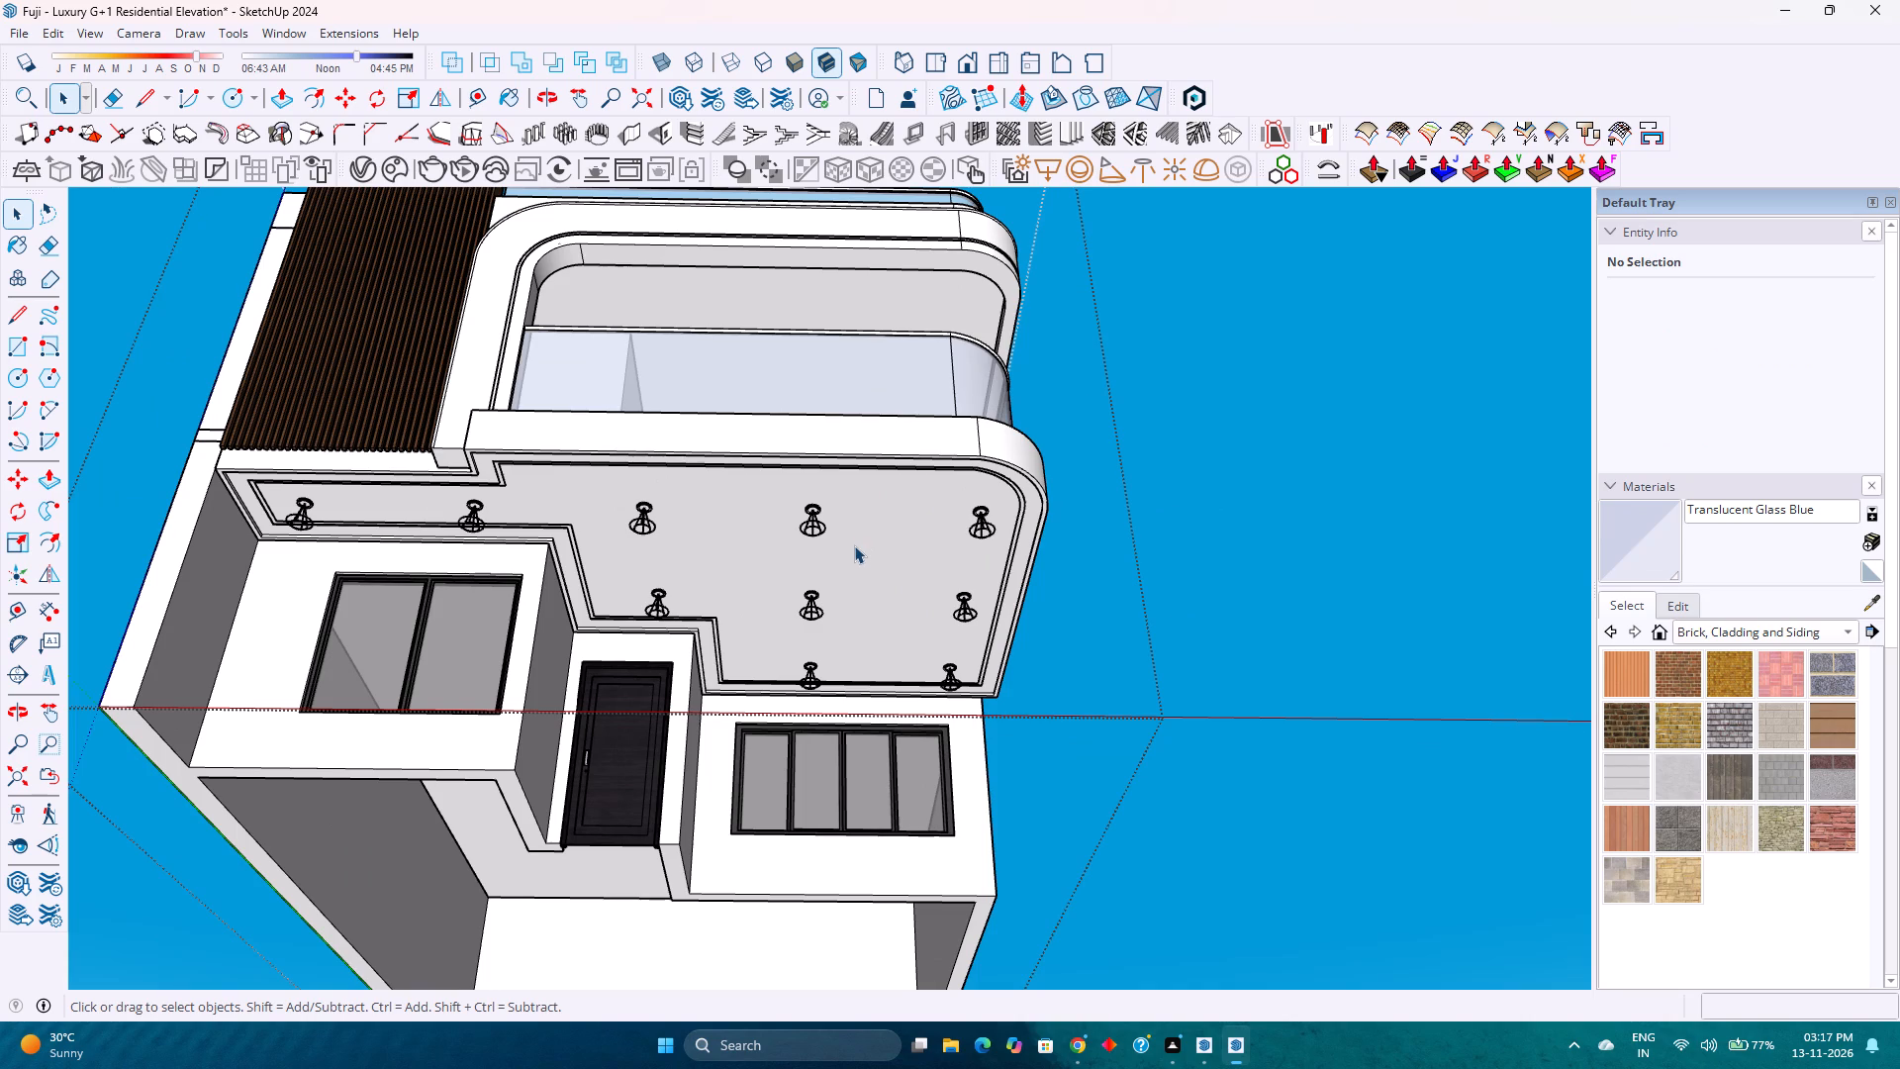
Examine the front elevation and the spot lights under the balcony from several angles and distances.
scroll(857, 529, "down", 4)
middle_click_drag(858, 529, 368, 765)
scroll(858, 529, "down", 1)
middle_click_drag(368, 765, 404, 744)
middle_click_drag(453, 726, 774, 707)
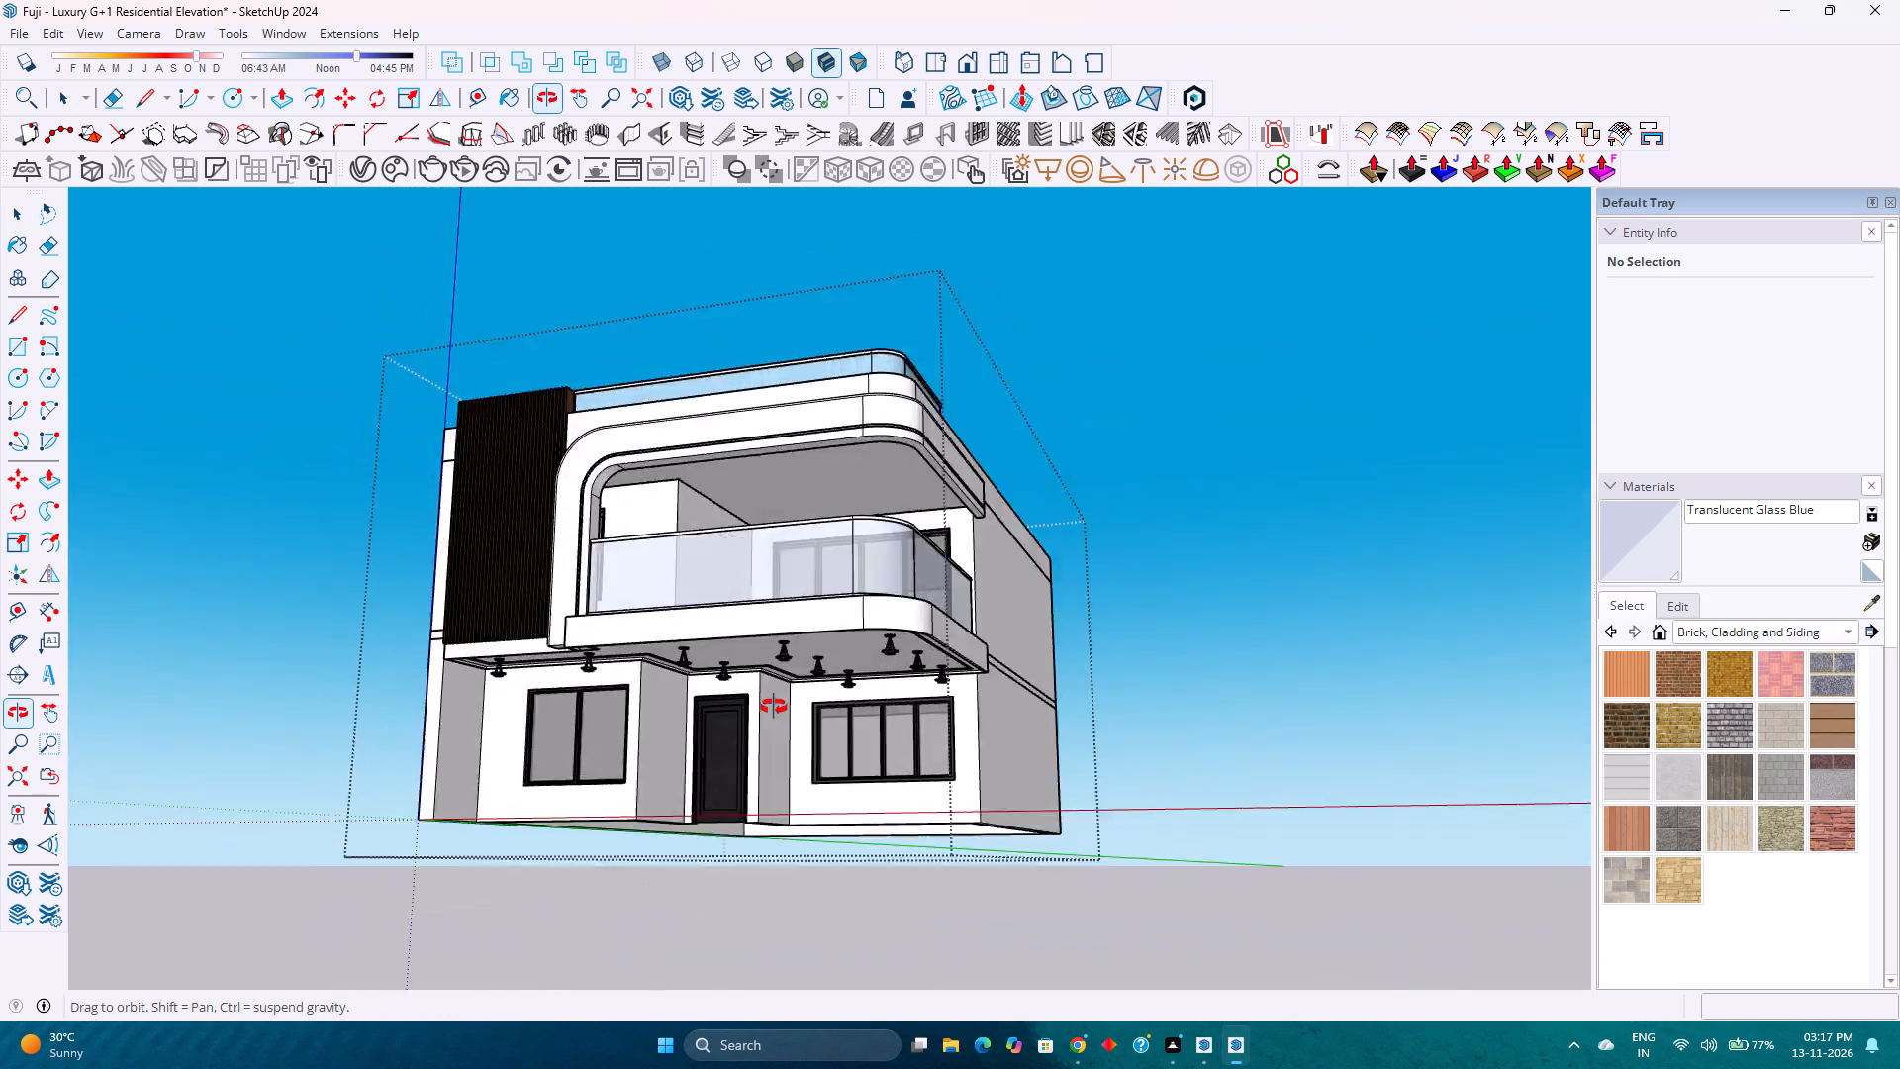
middle_click_drag(774, 707, 831, 821)
scroll(812, 779, "down", 4)
scroll(811, 776, "up", 2)
scroll(809, 773, "down", 1)
scroll(807, 767, "up", 9)
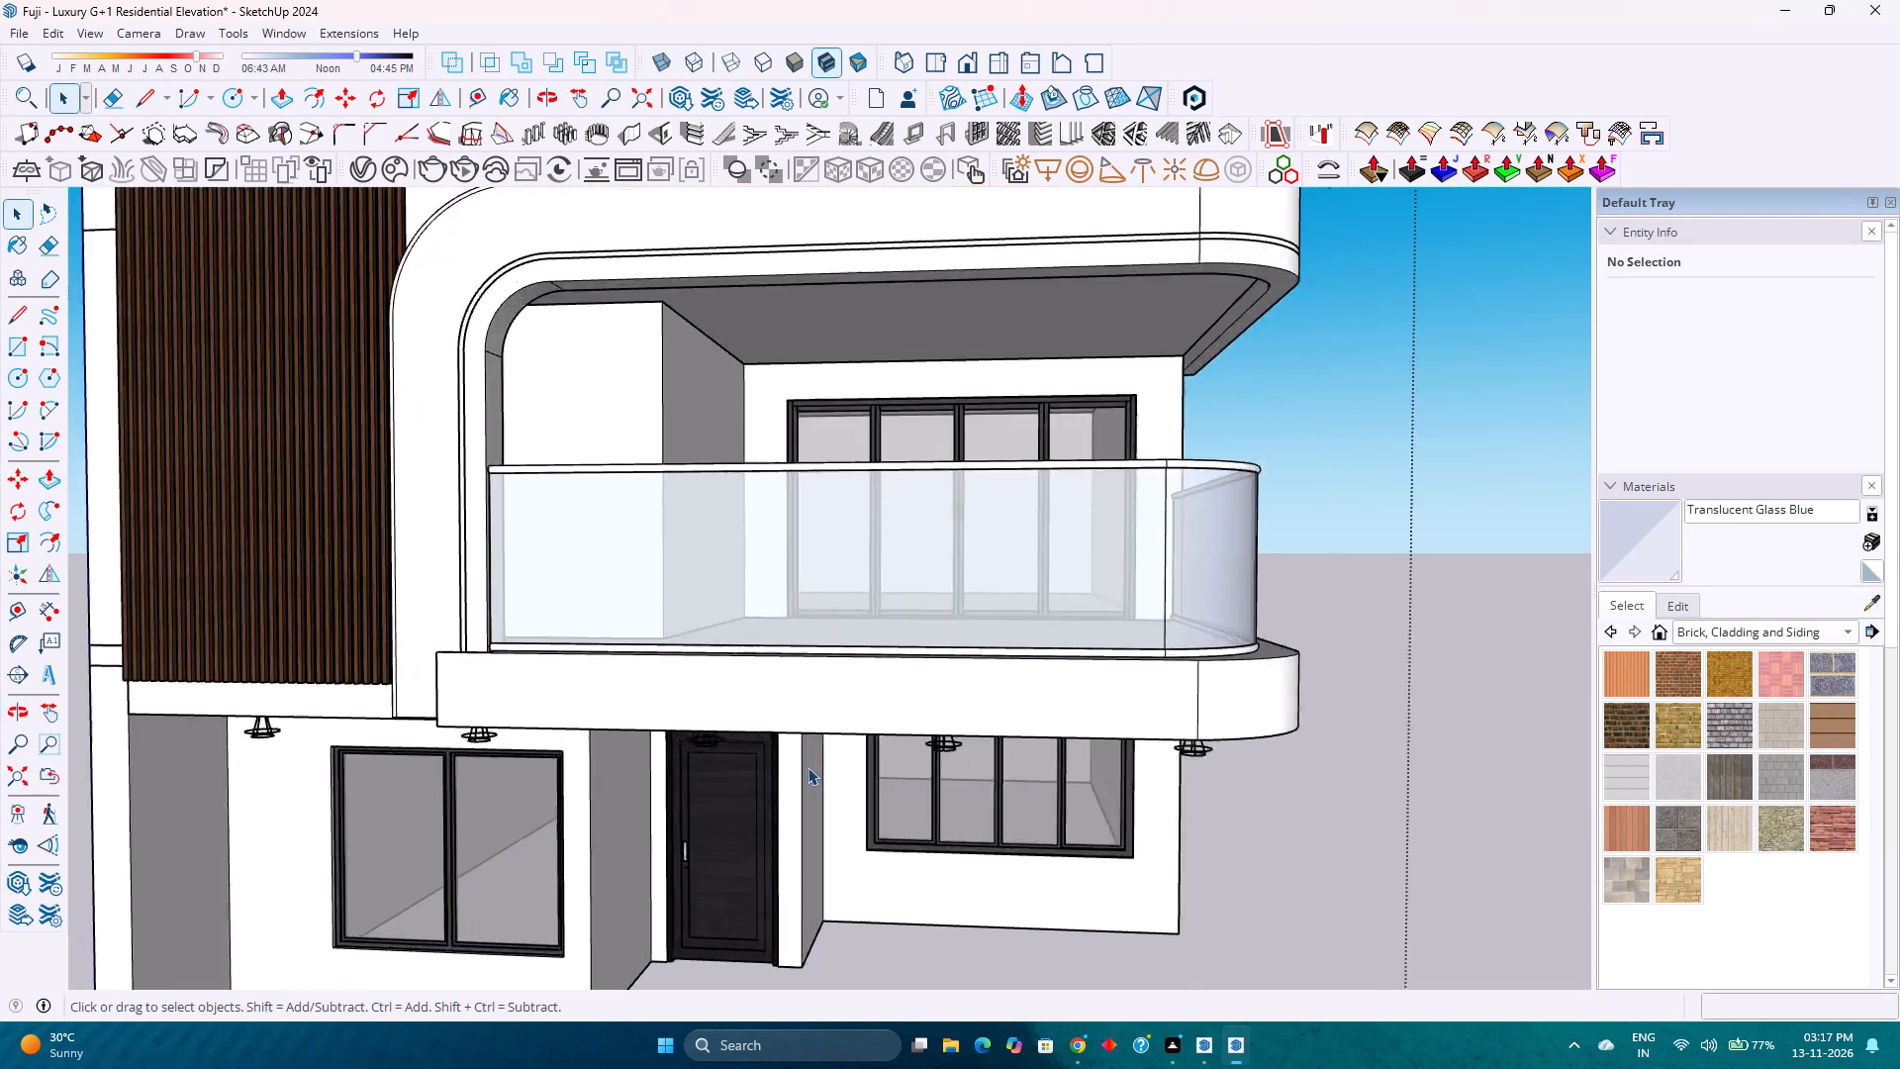
scroll(807, 766, "down", 5)
scroll(807, 766, "up", 3)
scroll(807, 766, "down", 4)
scroll(807, 766, "up", 4)
scroll(807, 766, "down", 5)
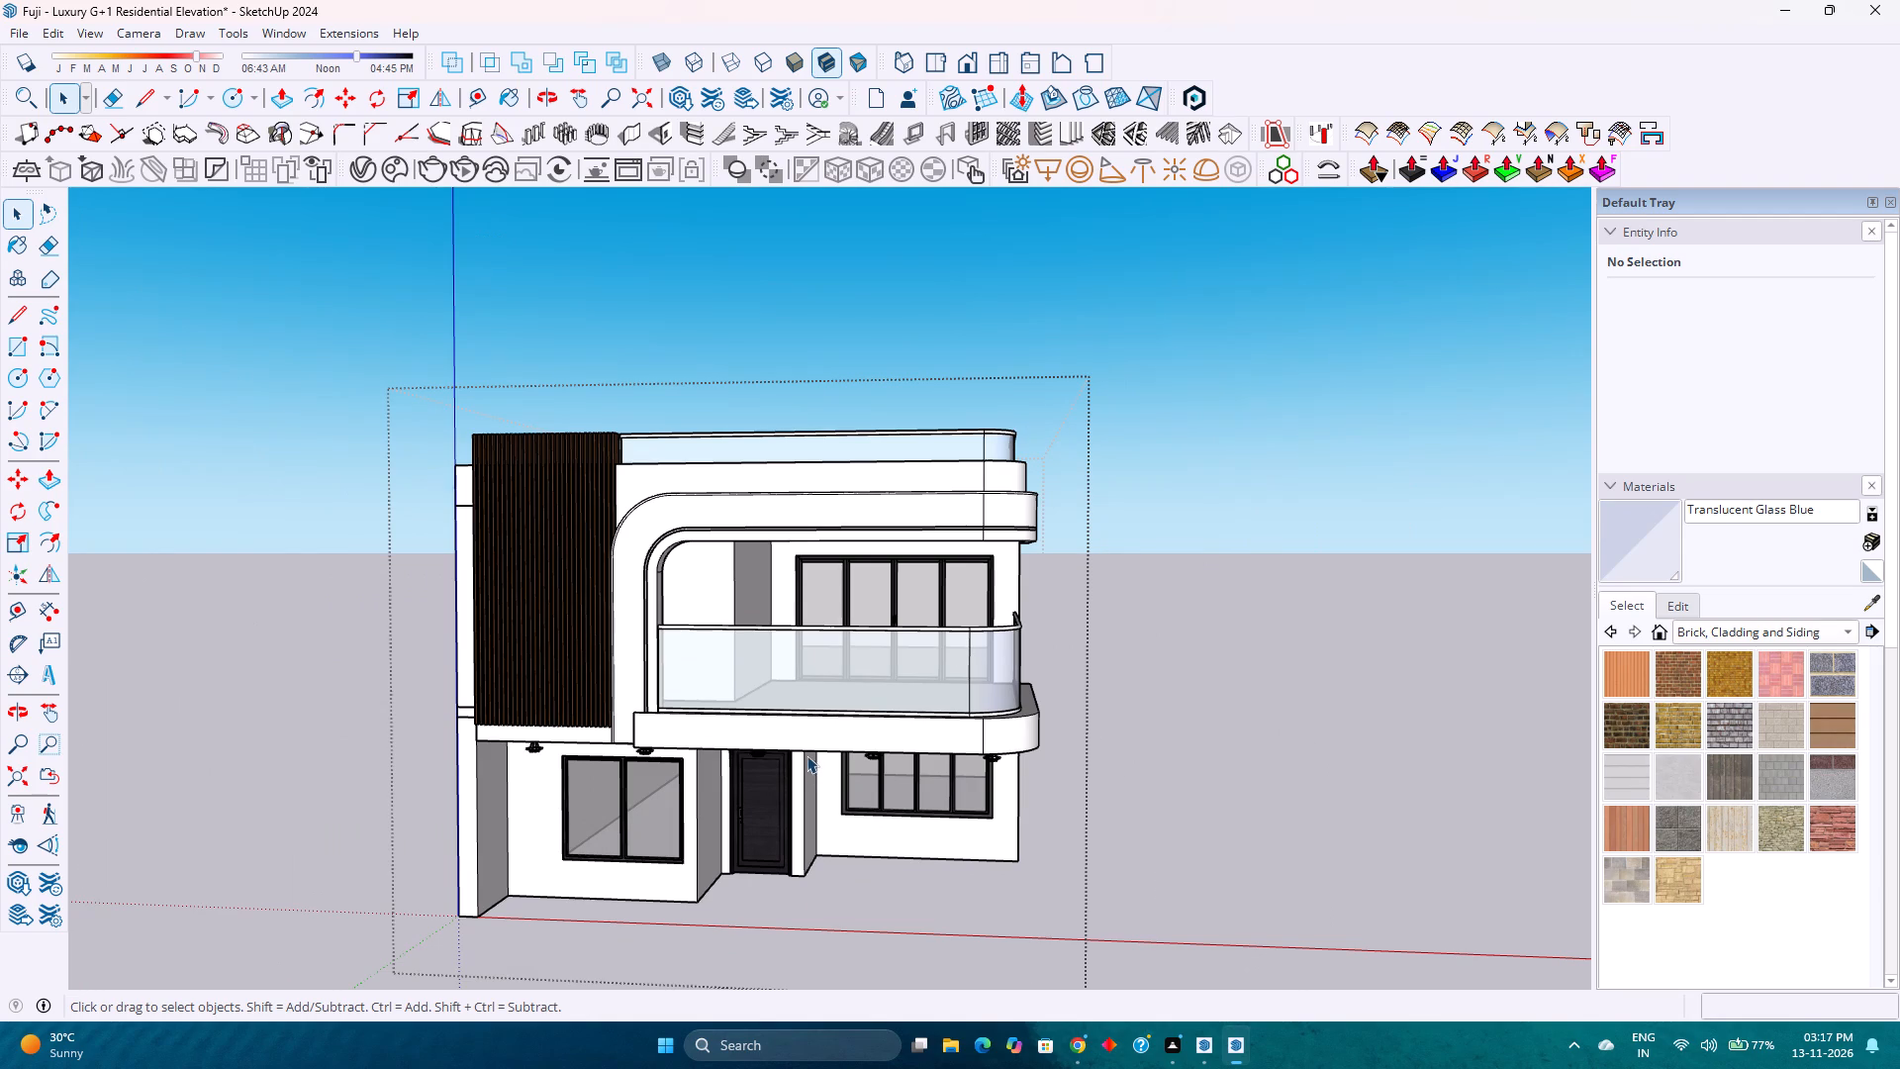
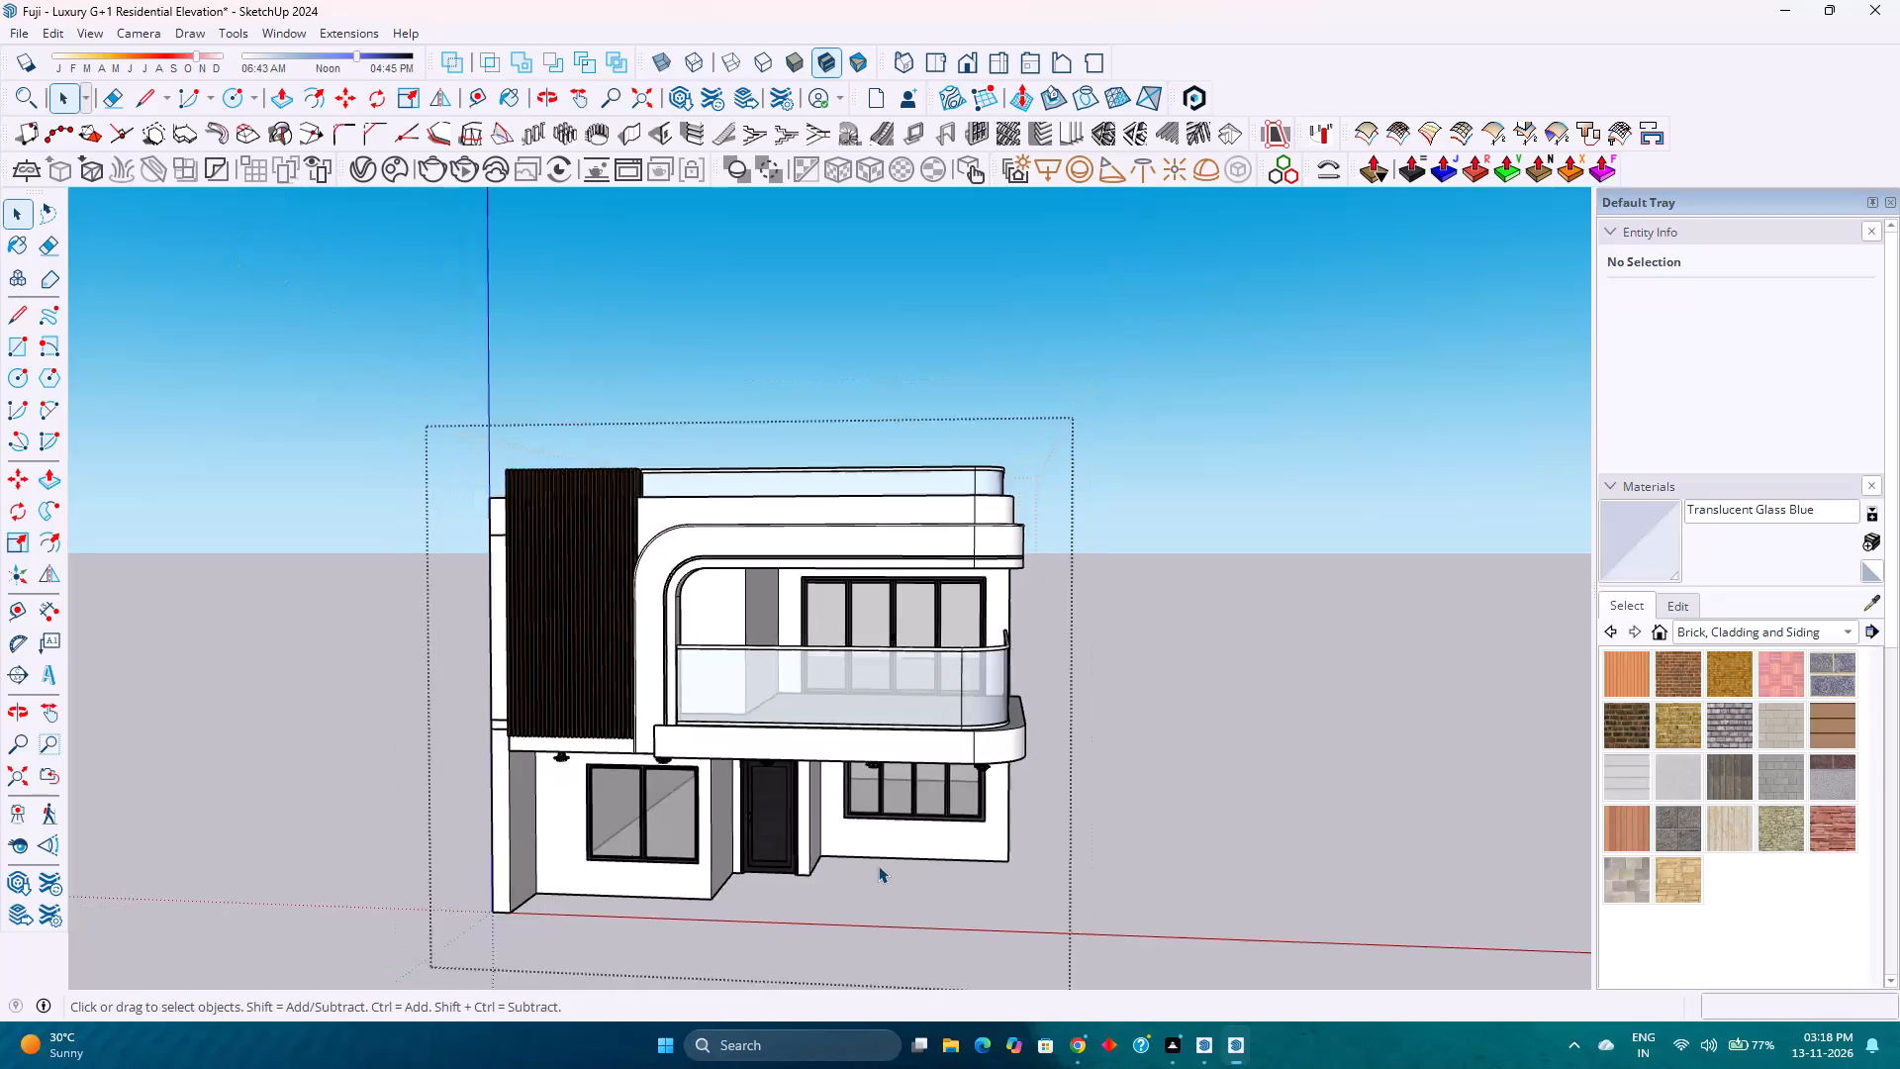
Examine the upper balcony's ceiling and the spot lights under the balcony slab from a low front angle.
scroll(878, 865, "down", 4)
scroll(878, 865, "up", 5)
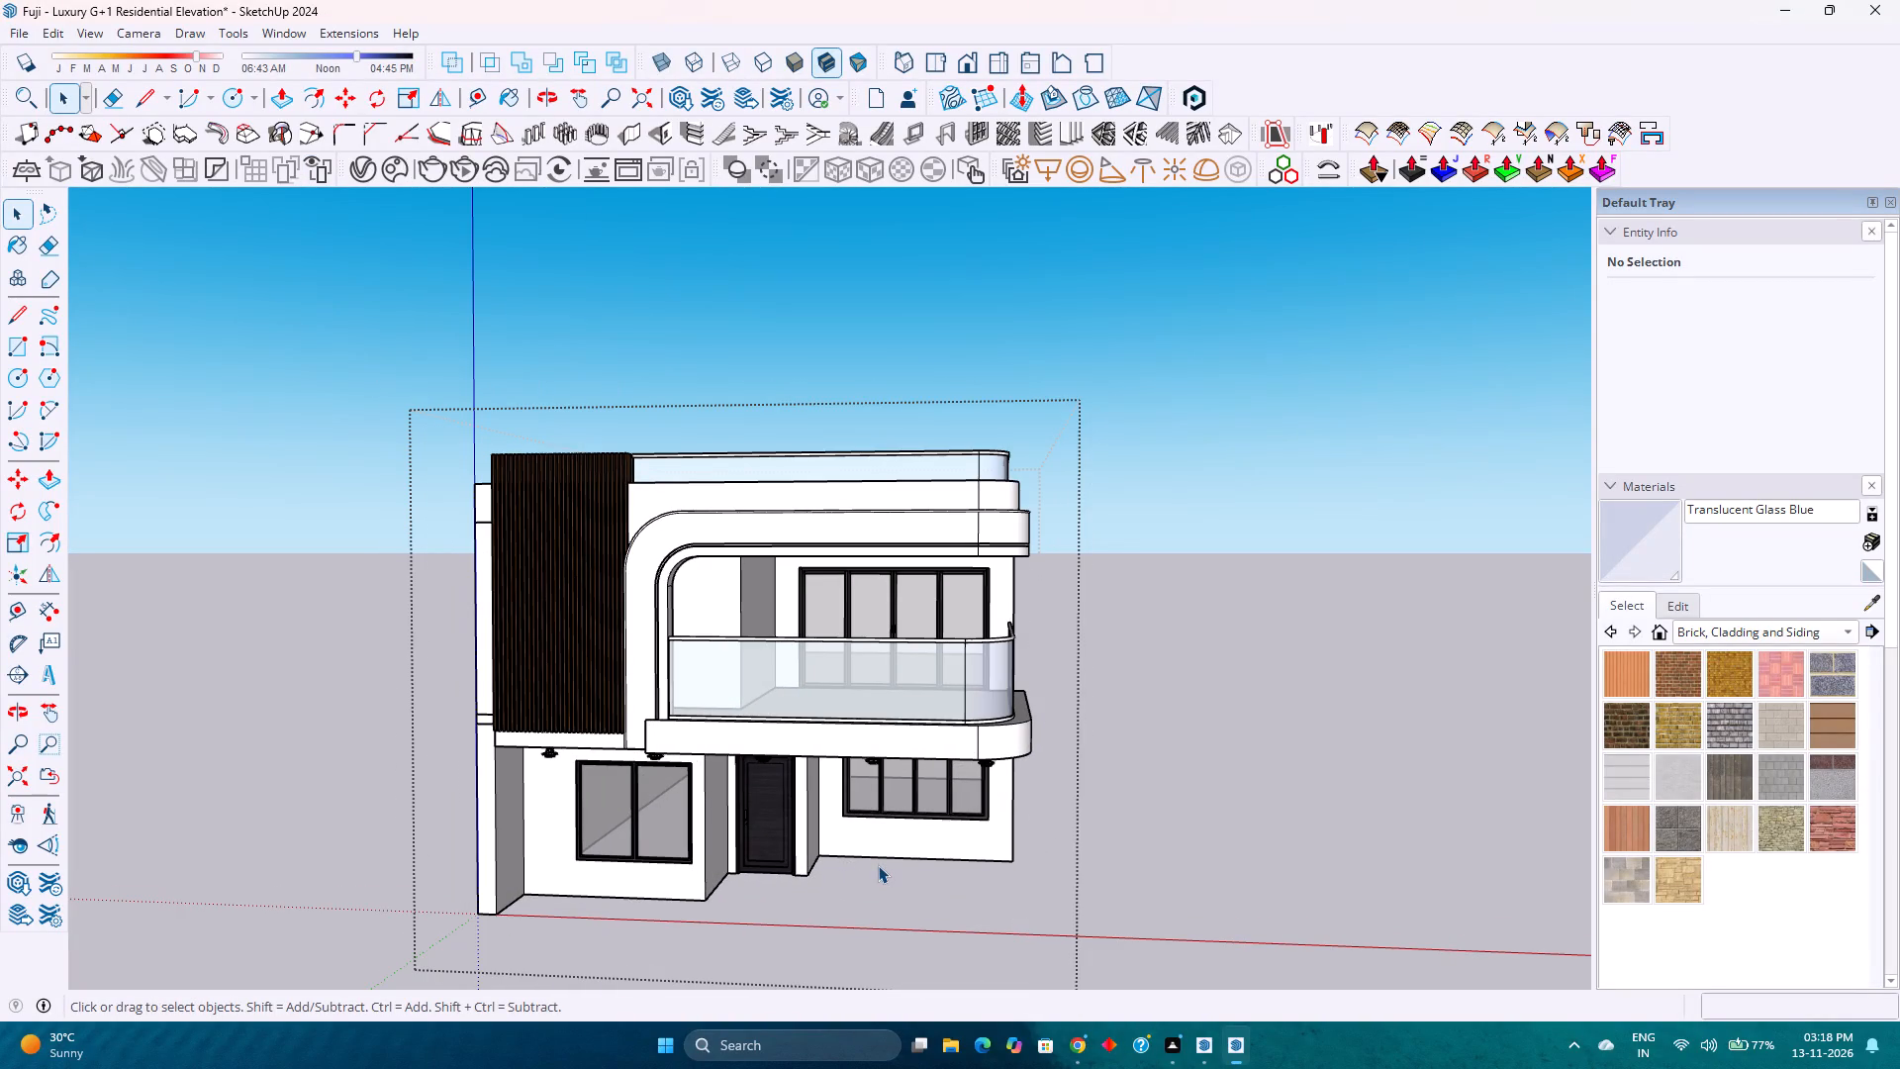
scroll(905, 622, "up", 2)
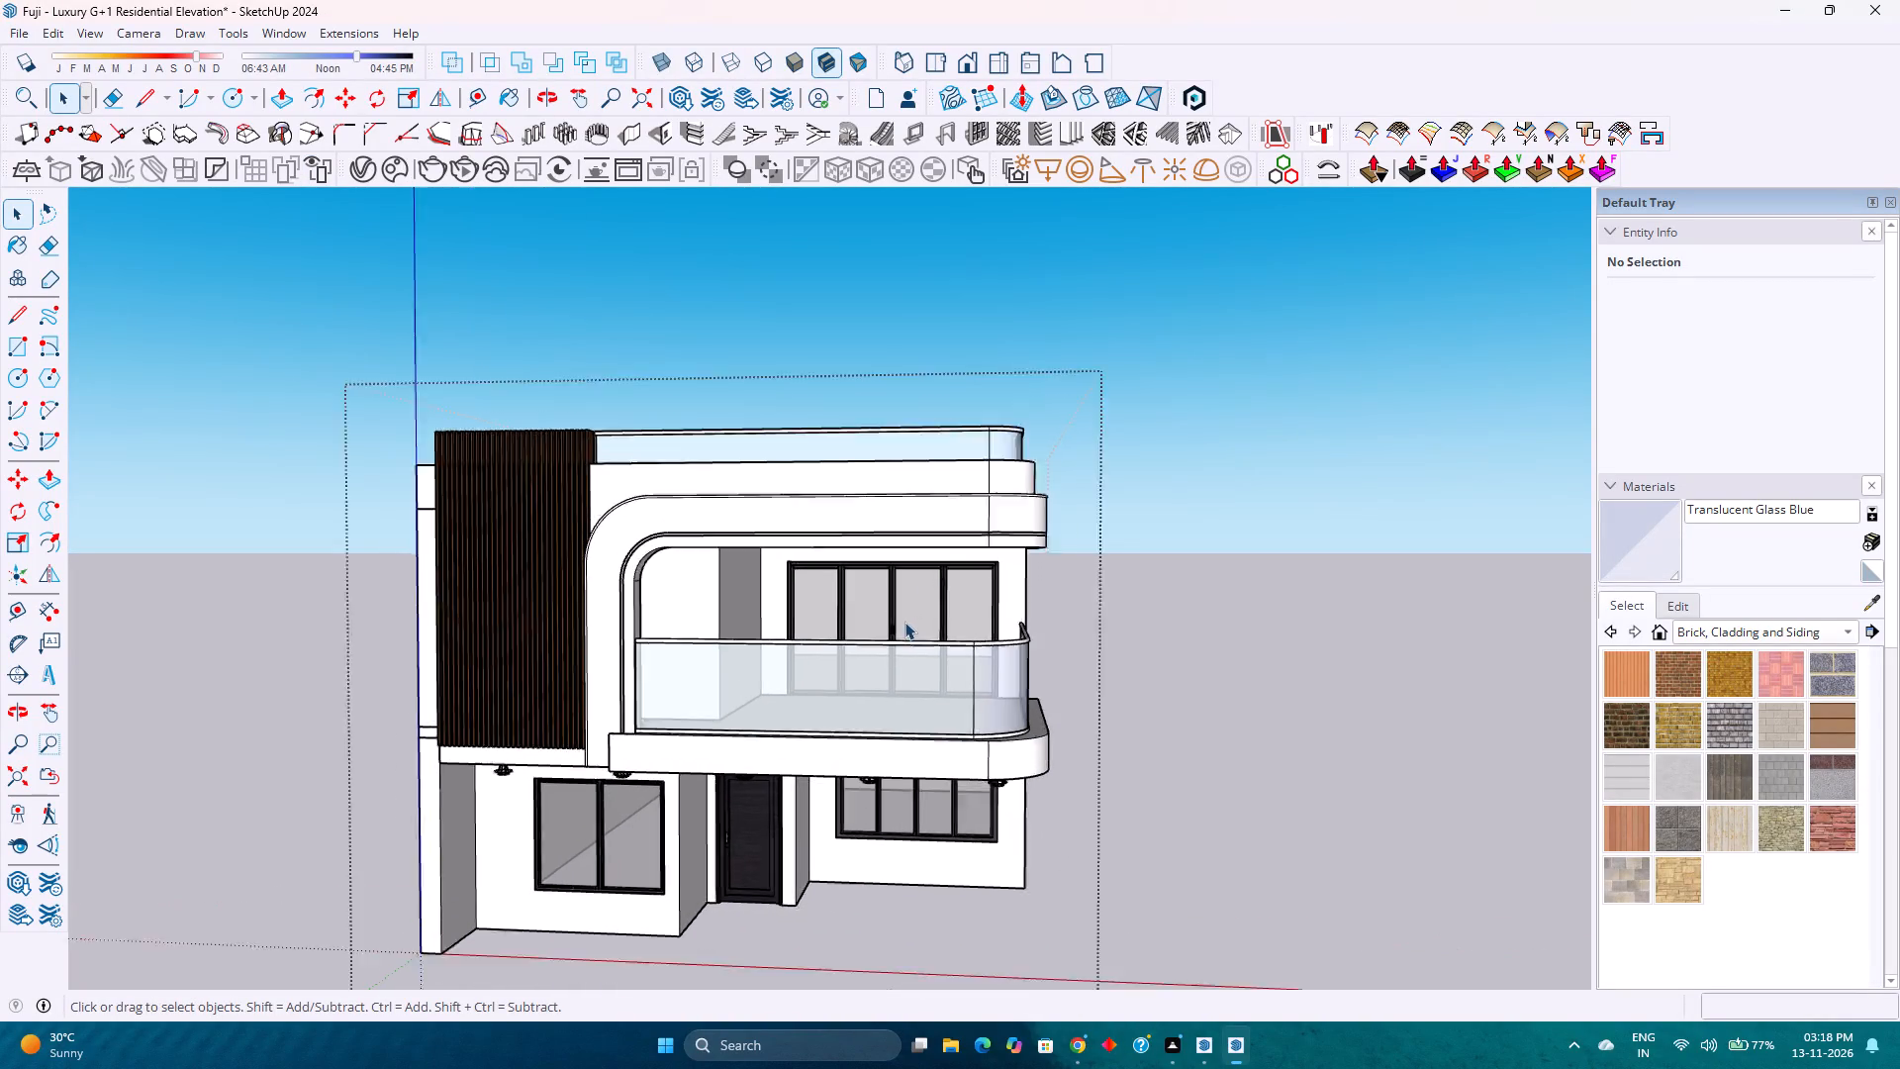
scroll(904, 622, "up", 1)
scroll(904, 622, "down", 5)
scroll(904, 622, "up", 4)
scroll(904, 622, "down", 4)
scroll(904, 622, "up", 1)
middle_click_drag(902, 619, 839, 412)
middle_click(839, 412)
middle_click(839, 412)
scroll(739, 554, "up", 7)
middle_click(749, 499)
middle_click_drag(751, 495, 761, 479)
middle_click_drag(762, 477, 769, 466)
middle_click(769, 466)
scroll(769, 466, "down", 4)
scroll(769, 466, "up", 4)
scroll(769, 466, "down", 4)
scroll(769, 466, "up", 4)
scroll(769, 466, "down", 4)
scroll(769, 466, "up", 4)
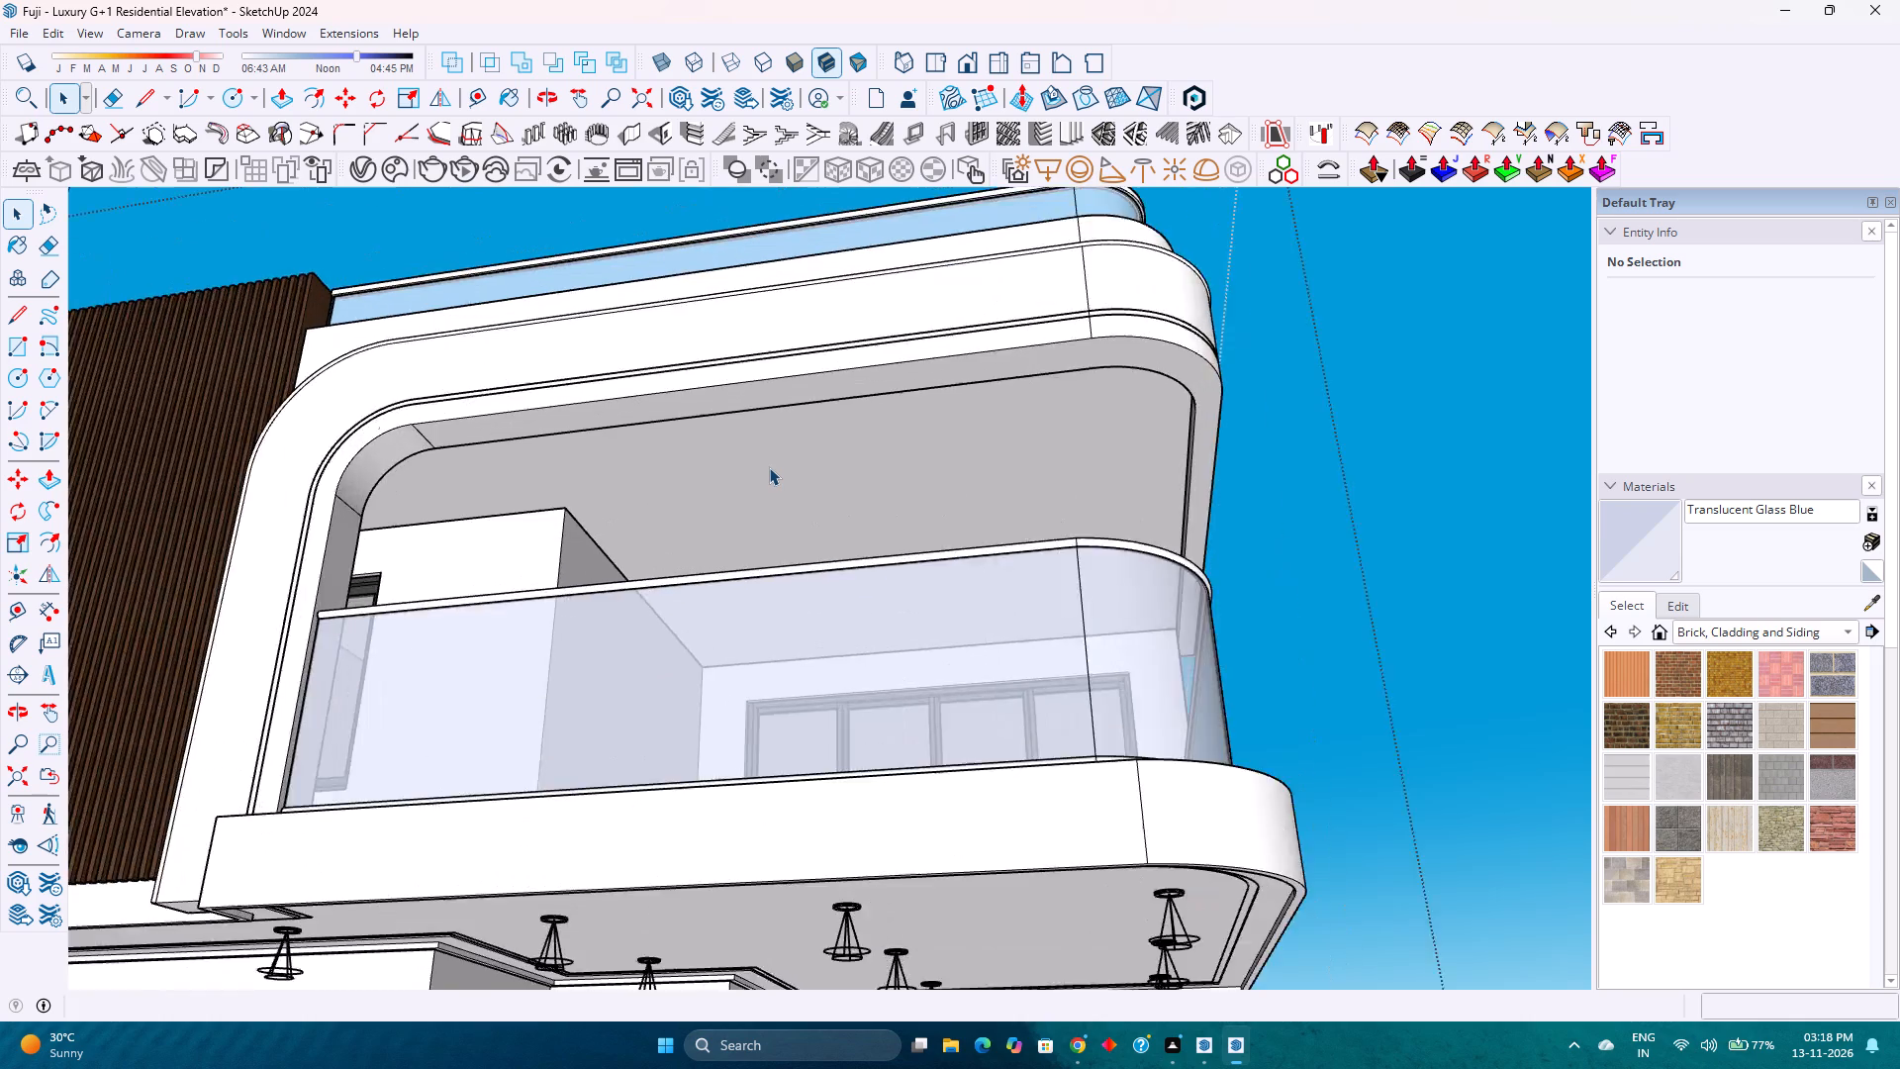
scroll(769, 467, "down", 2)
scroll(769, 469, "up", 3)
scroll(769, 469, "down", 4)
scroll(769, 469, "up", 4)
scroll(769, 469, "down", 4)
scroll(769, 469, "up", 4)
scroll(769, 469, "down", 4)
scroll(769, 469, "up", 4)
scroll(769, 469, "down", 4)
scroll(769, 469, "up", 3)
scroll(769, 469, "down", 4)
scroll(769, 469, "up", 4)
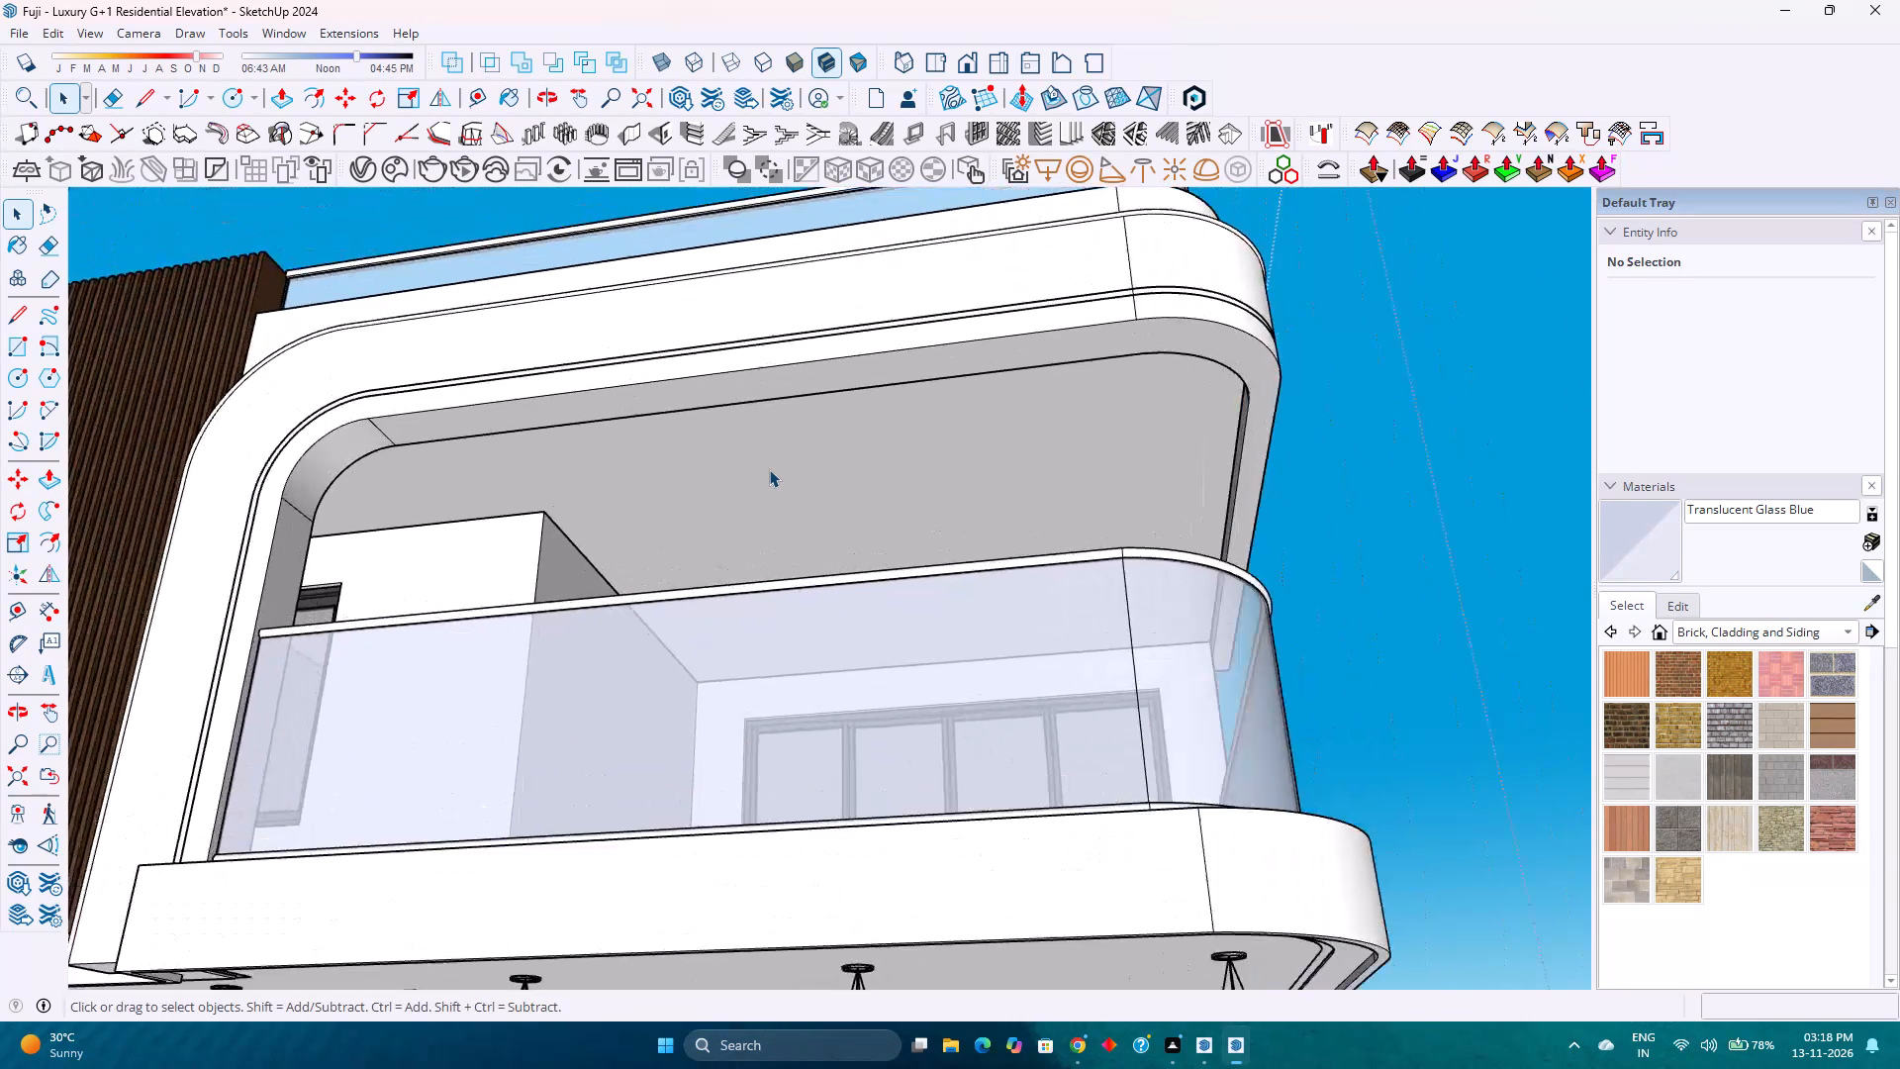
scroll(769, 469, "down", 3)
scroll(771, 469, "up", 3)
scroll(774, 469, "down", 4)
scroll(775, 469, "up", 4)
scroll(772, 475, "down", 3)
scroll(771, 475, "up", 4)
scroll(771, 475, "down", 4)
scroll(771, 475, "up", 3)
scroll(771, 475, "down", 3)
scroll(771, 475, "up", 4)
scroll(771, 475, "down", 4)
scroll(771, 475, "up", 2)
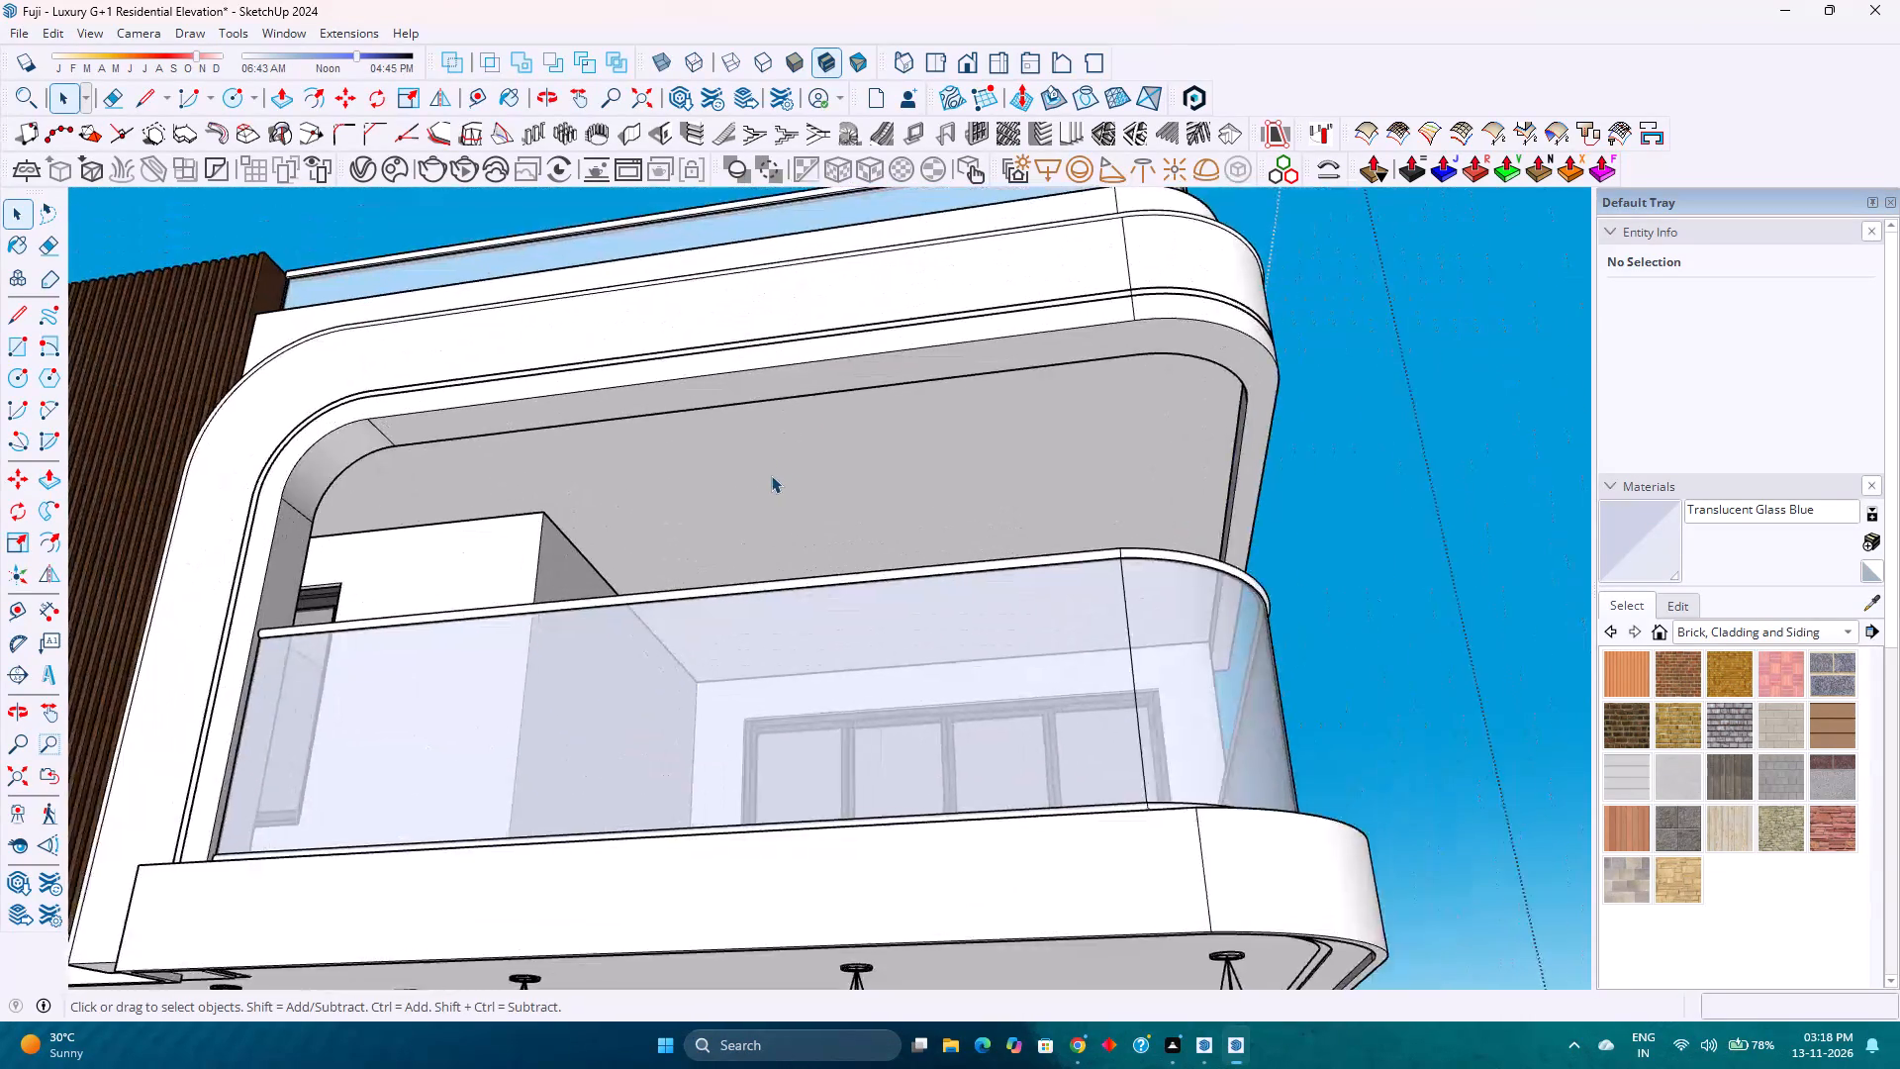
scroll(771, 475, "up", 1)
scroll(771, 475, "down", 7)
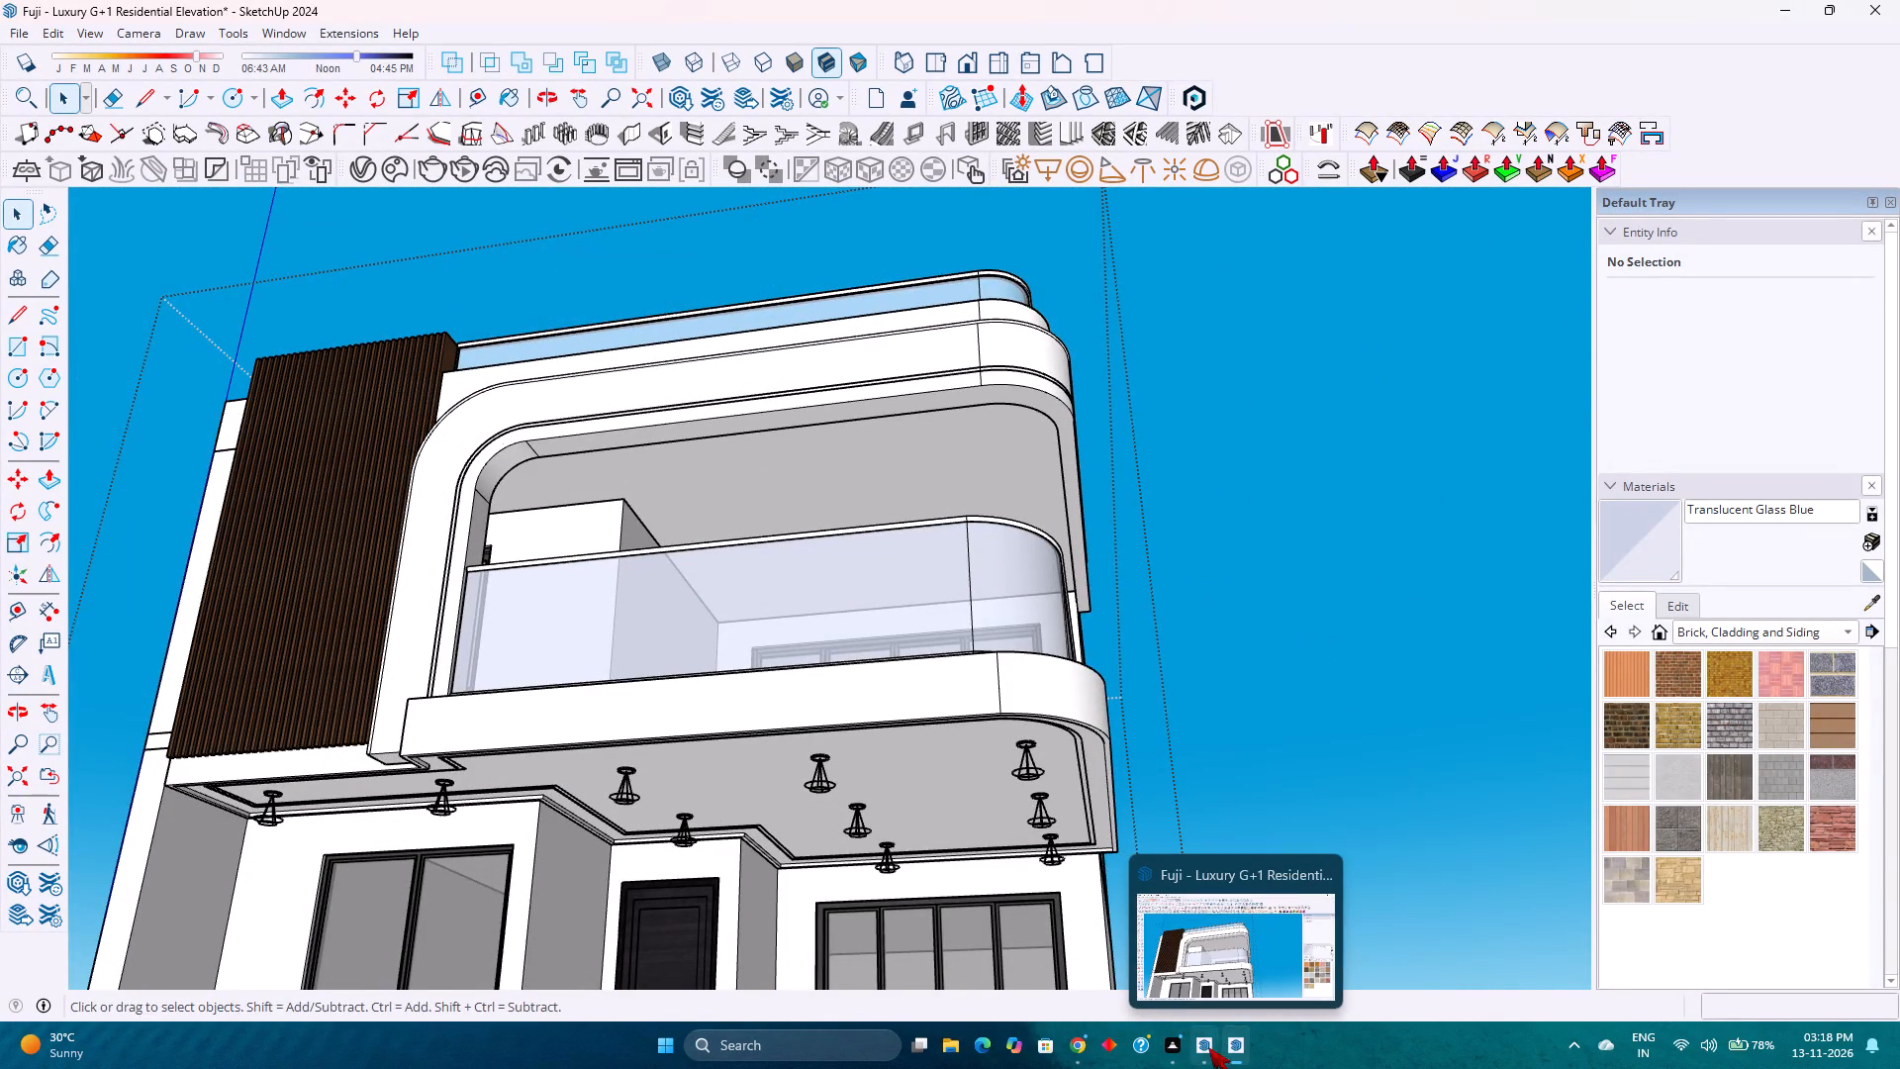
Close the other open SketchUp window, keeping the Luxury G+1 Residential Elevation model open.
left_click(1269, 862)
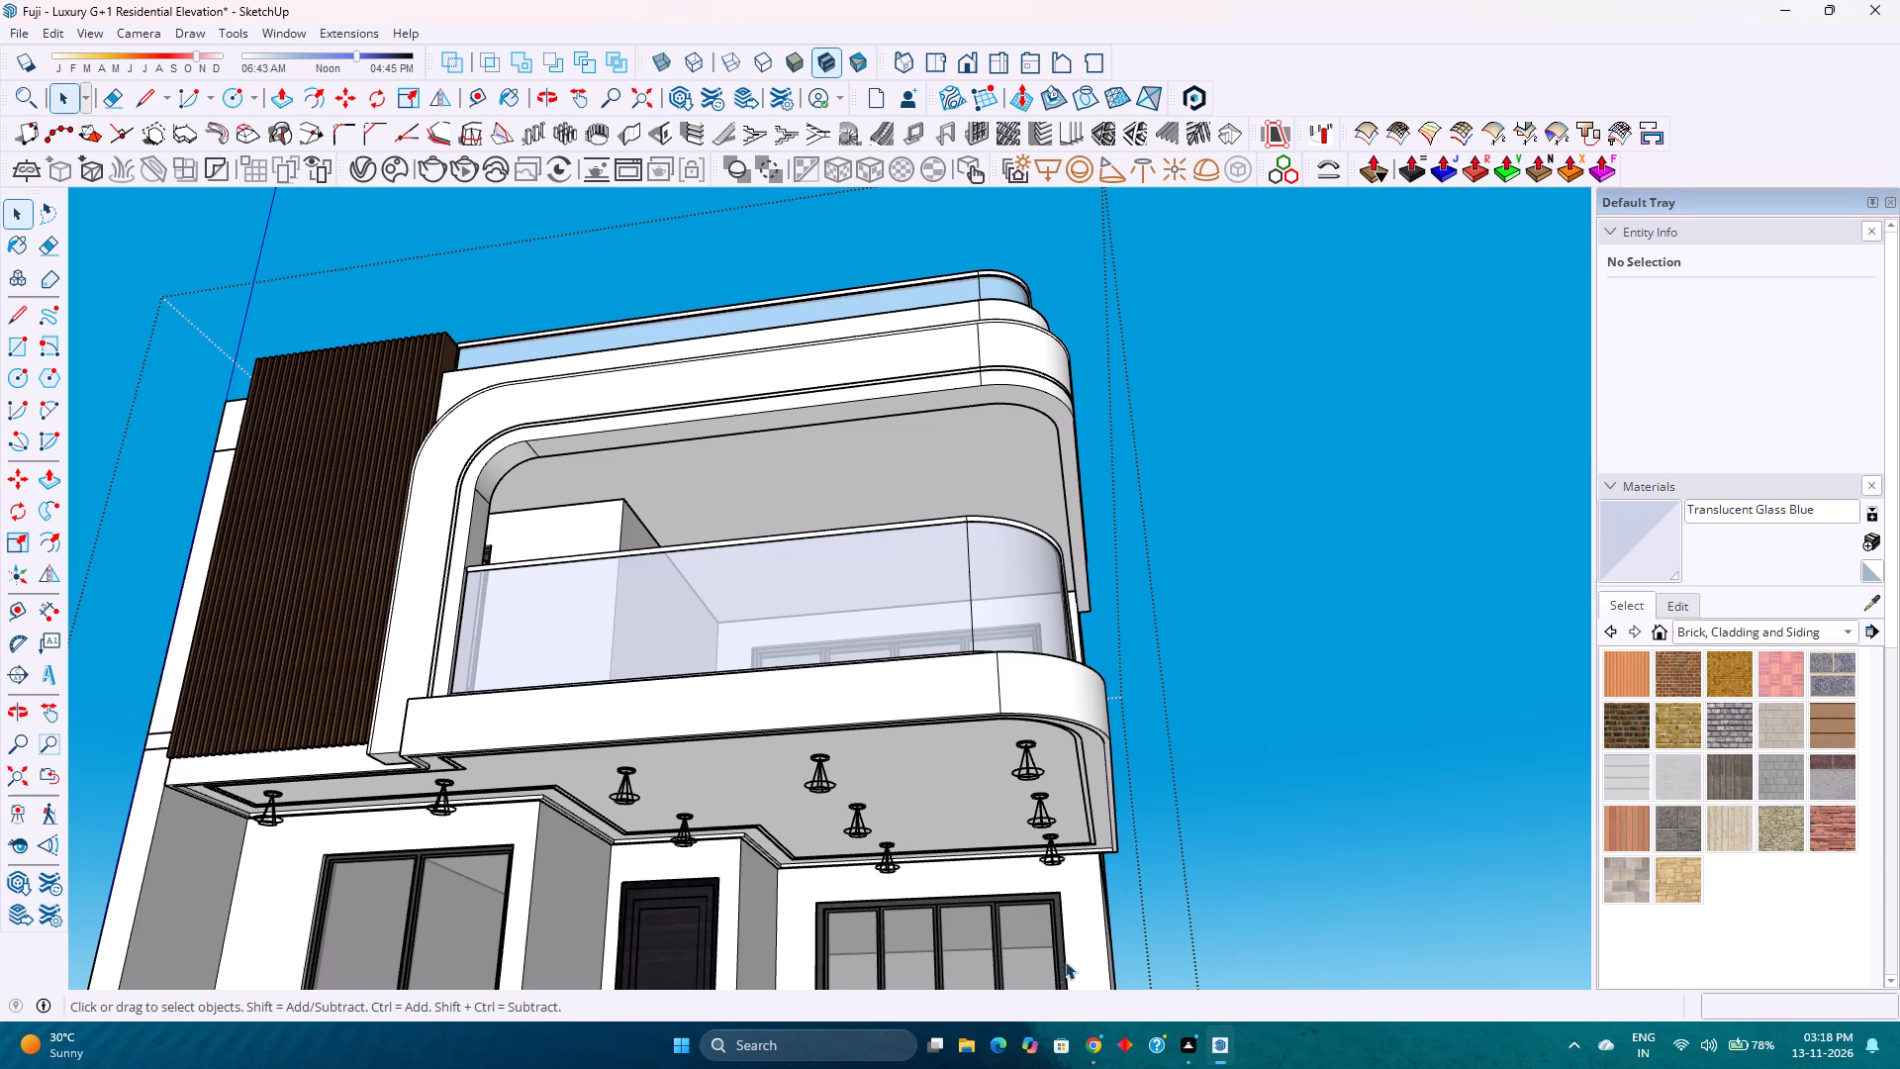
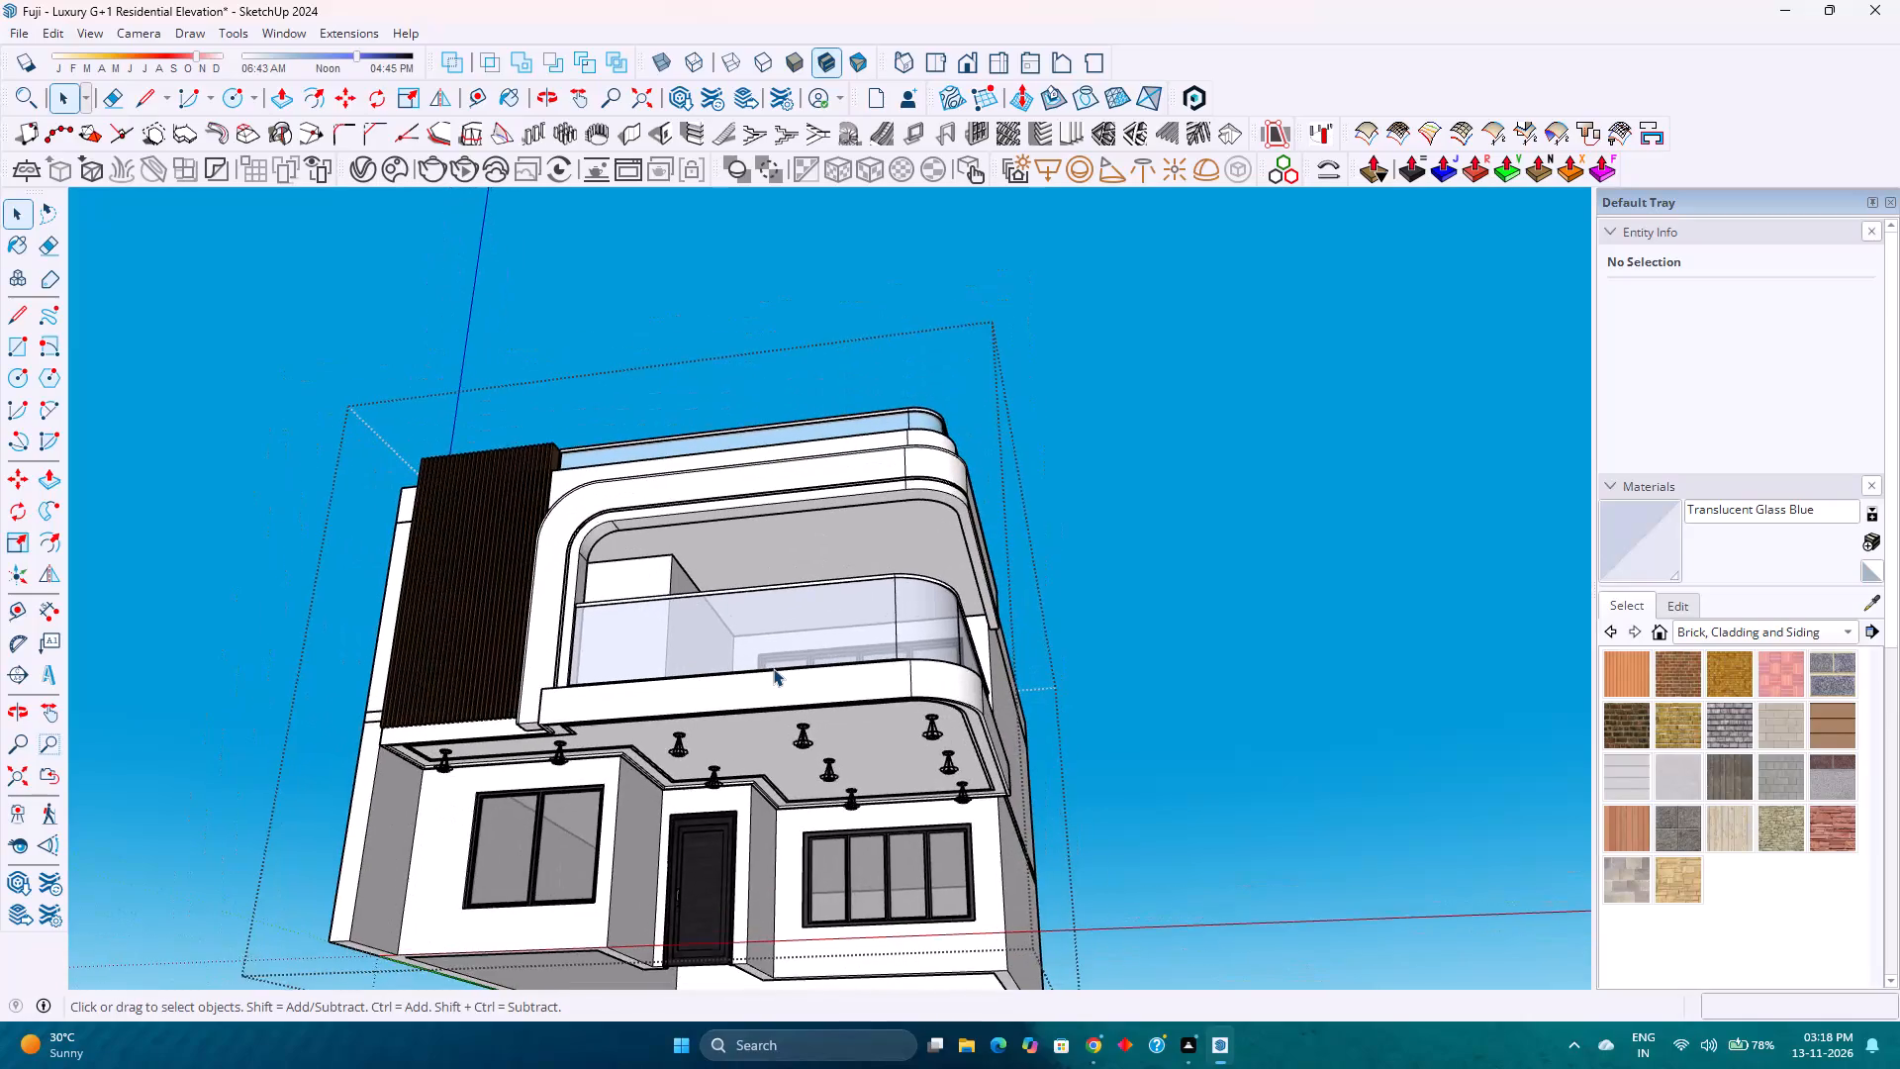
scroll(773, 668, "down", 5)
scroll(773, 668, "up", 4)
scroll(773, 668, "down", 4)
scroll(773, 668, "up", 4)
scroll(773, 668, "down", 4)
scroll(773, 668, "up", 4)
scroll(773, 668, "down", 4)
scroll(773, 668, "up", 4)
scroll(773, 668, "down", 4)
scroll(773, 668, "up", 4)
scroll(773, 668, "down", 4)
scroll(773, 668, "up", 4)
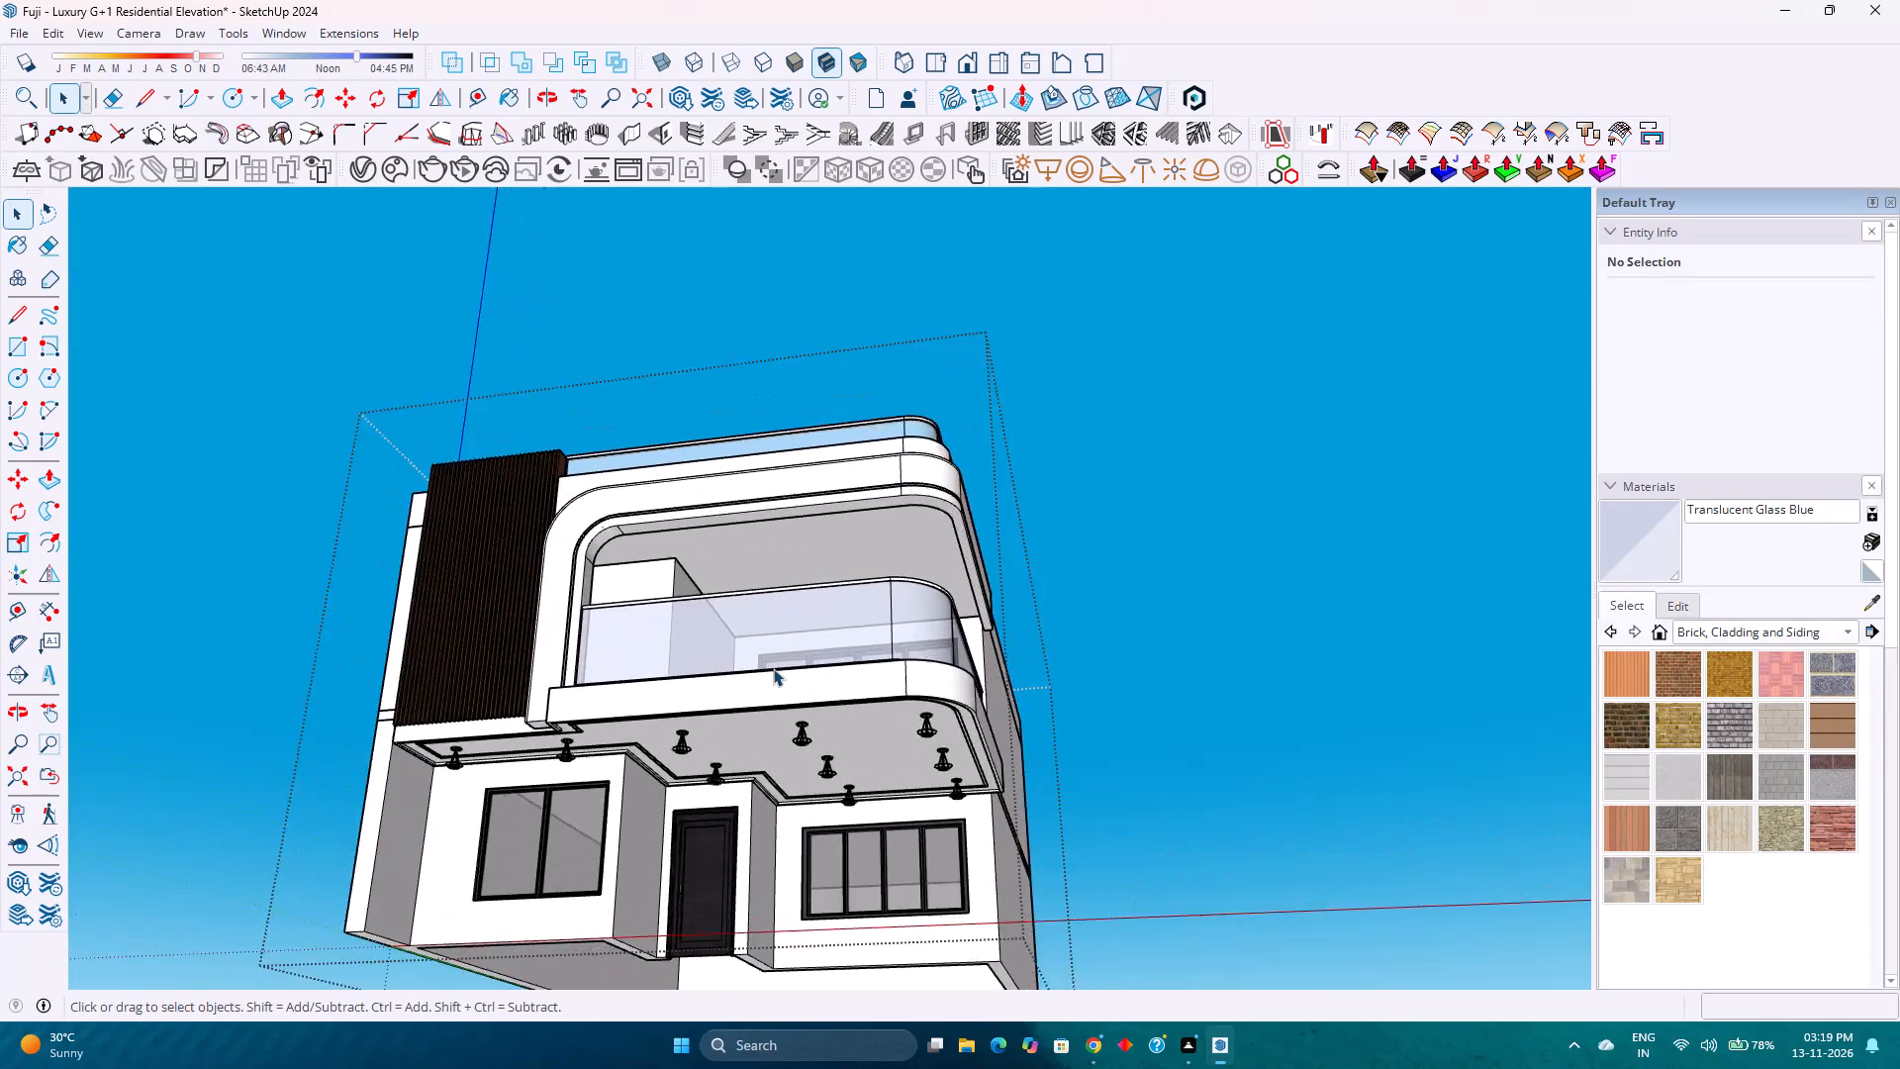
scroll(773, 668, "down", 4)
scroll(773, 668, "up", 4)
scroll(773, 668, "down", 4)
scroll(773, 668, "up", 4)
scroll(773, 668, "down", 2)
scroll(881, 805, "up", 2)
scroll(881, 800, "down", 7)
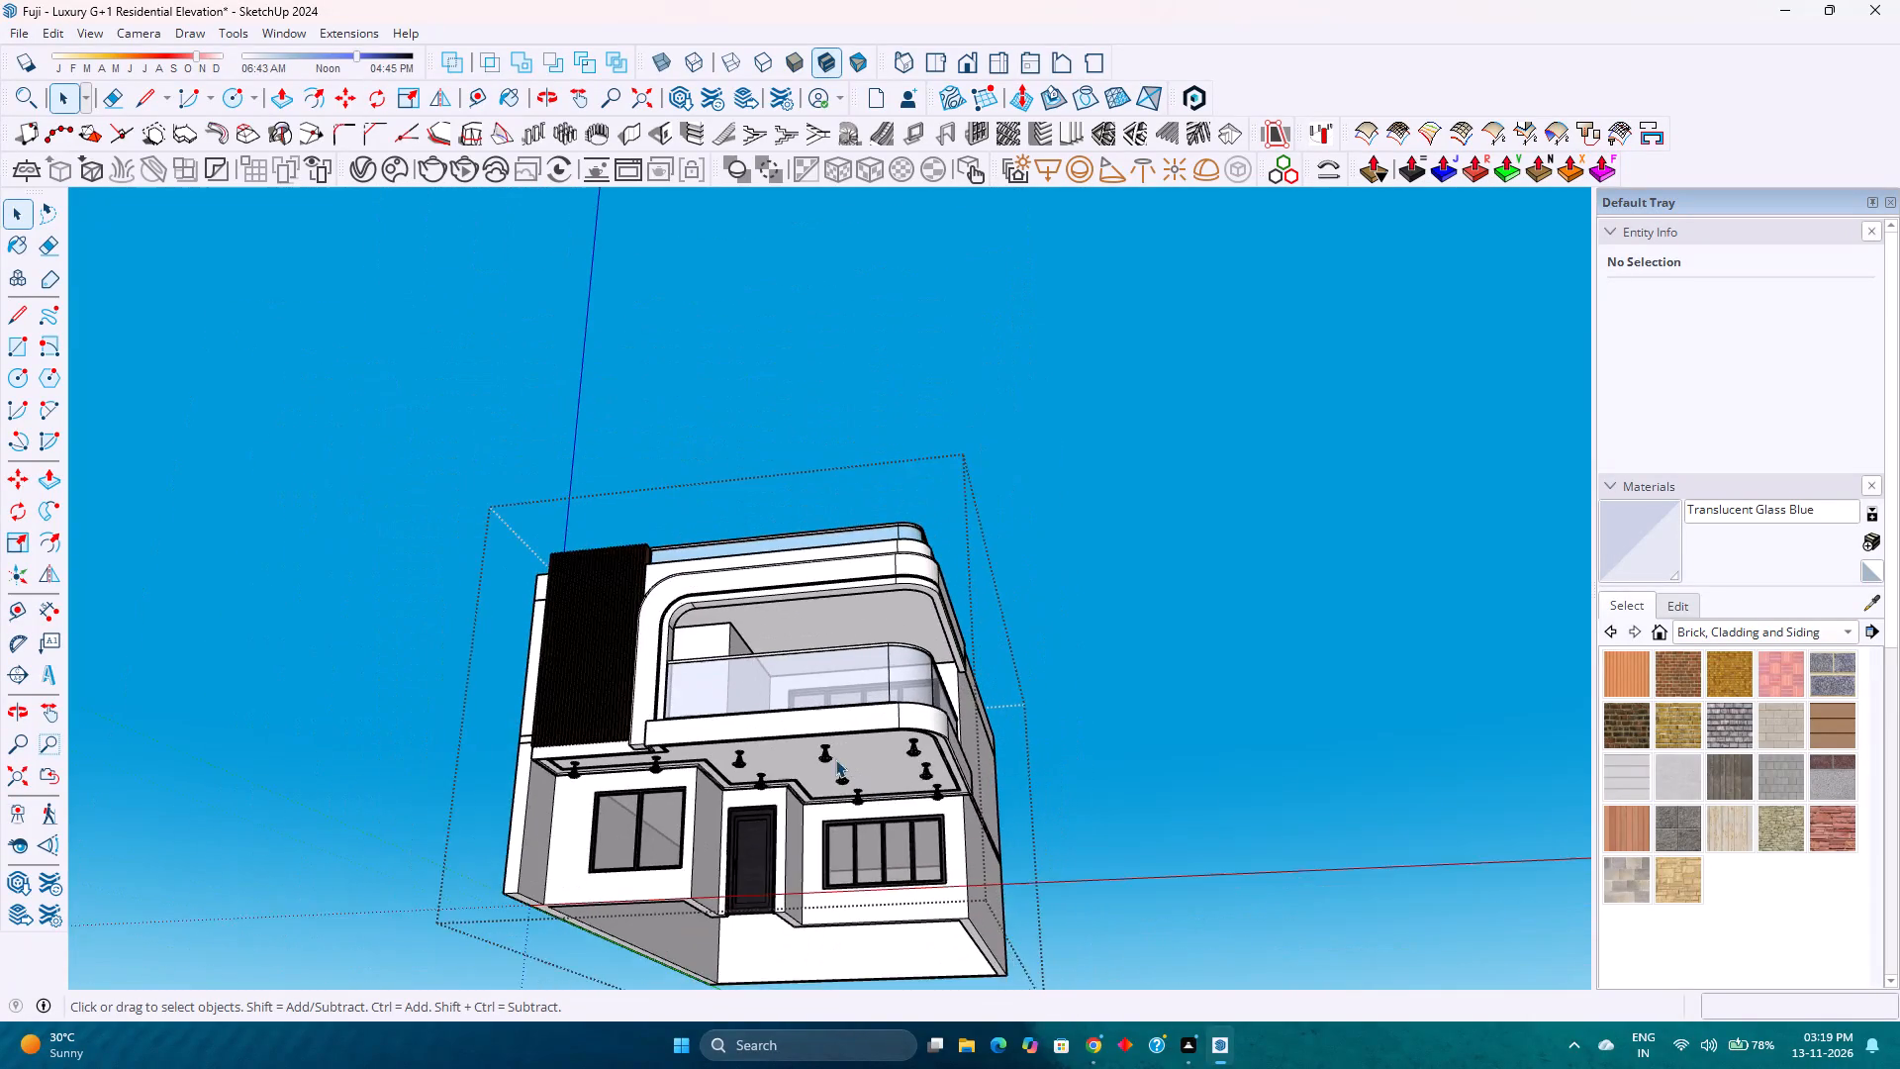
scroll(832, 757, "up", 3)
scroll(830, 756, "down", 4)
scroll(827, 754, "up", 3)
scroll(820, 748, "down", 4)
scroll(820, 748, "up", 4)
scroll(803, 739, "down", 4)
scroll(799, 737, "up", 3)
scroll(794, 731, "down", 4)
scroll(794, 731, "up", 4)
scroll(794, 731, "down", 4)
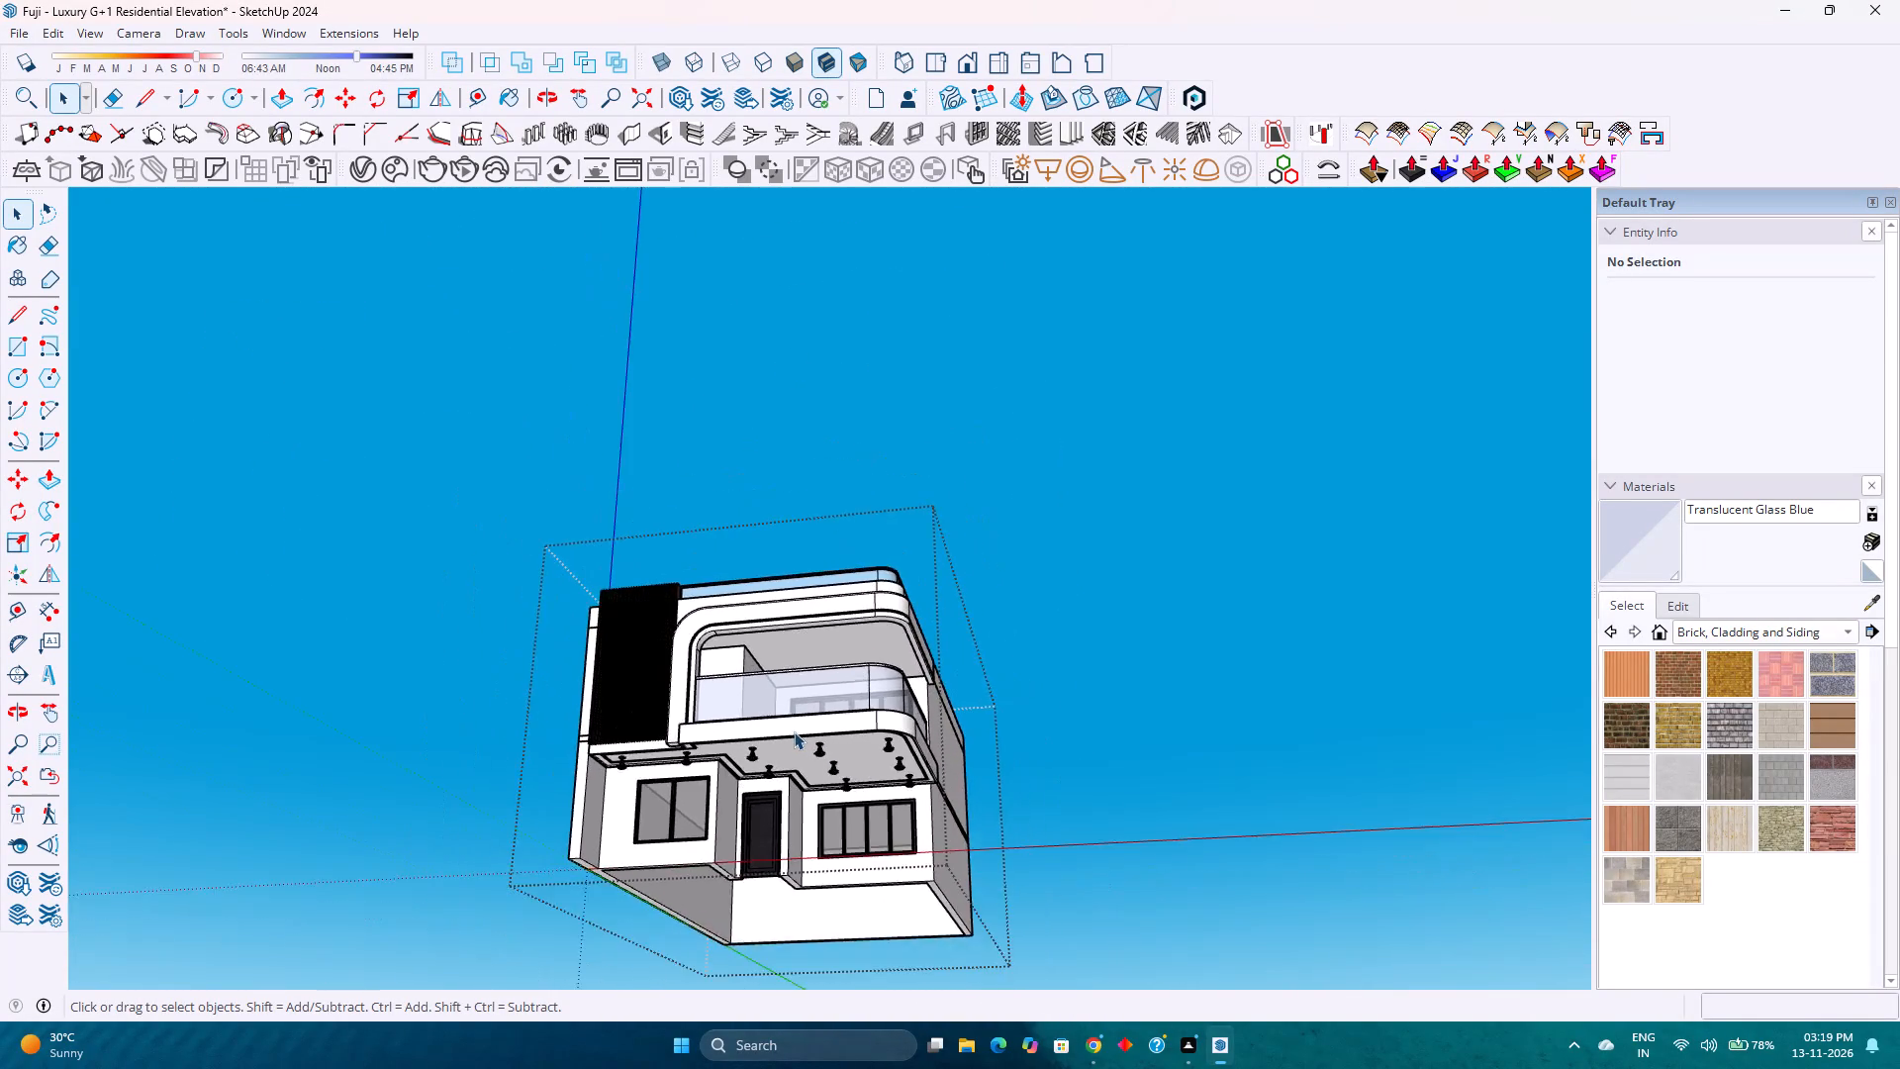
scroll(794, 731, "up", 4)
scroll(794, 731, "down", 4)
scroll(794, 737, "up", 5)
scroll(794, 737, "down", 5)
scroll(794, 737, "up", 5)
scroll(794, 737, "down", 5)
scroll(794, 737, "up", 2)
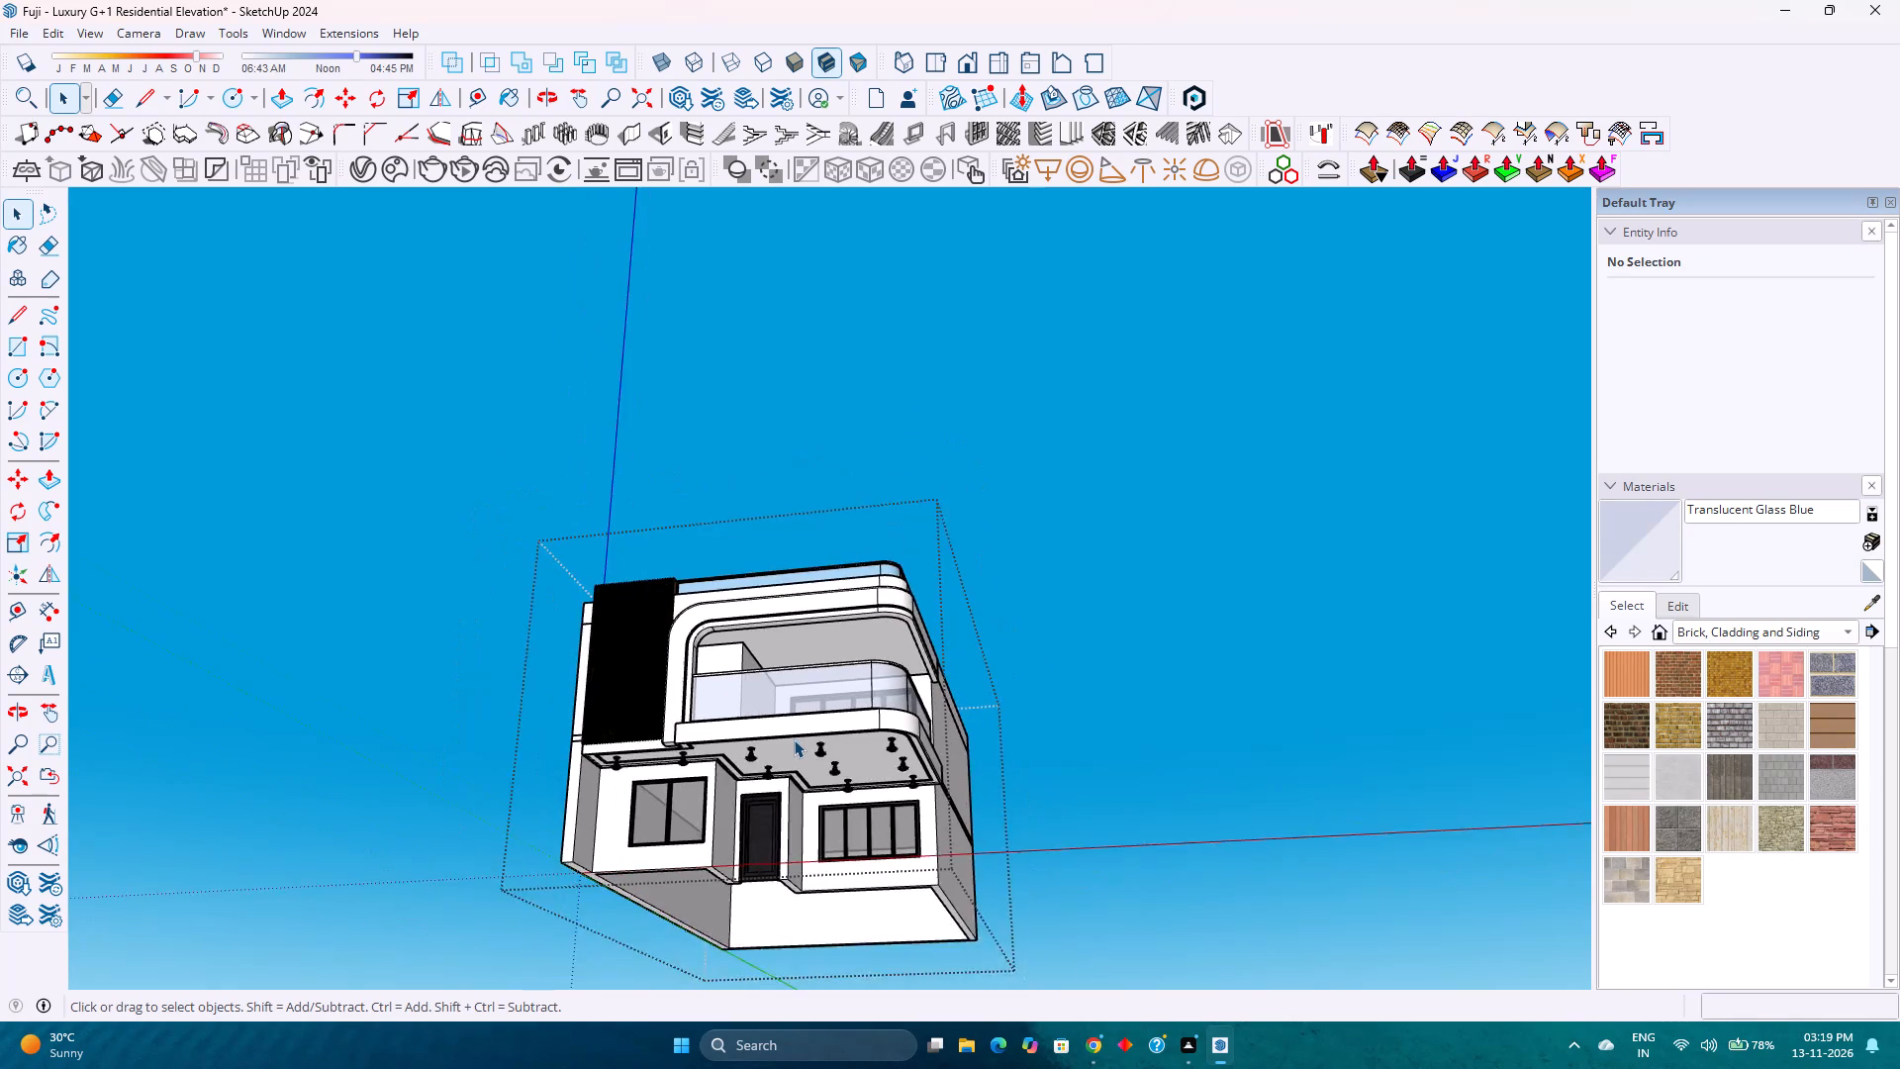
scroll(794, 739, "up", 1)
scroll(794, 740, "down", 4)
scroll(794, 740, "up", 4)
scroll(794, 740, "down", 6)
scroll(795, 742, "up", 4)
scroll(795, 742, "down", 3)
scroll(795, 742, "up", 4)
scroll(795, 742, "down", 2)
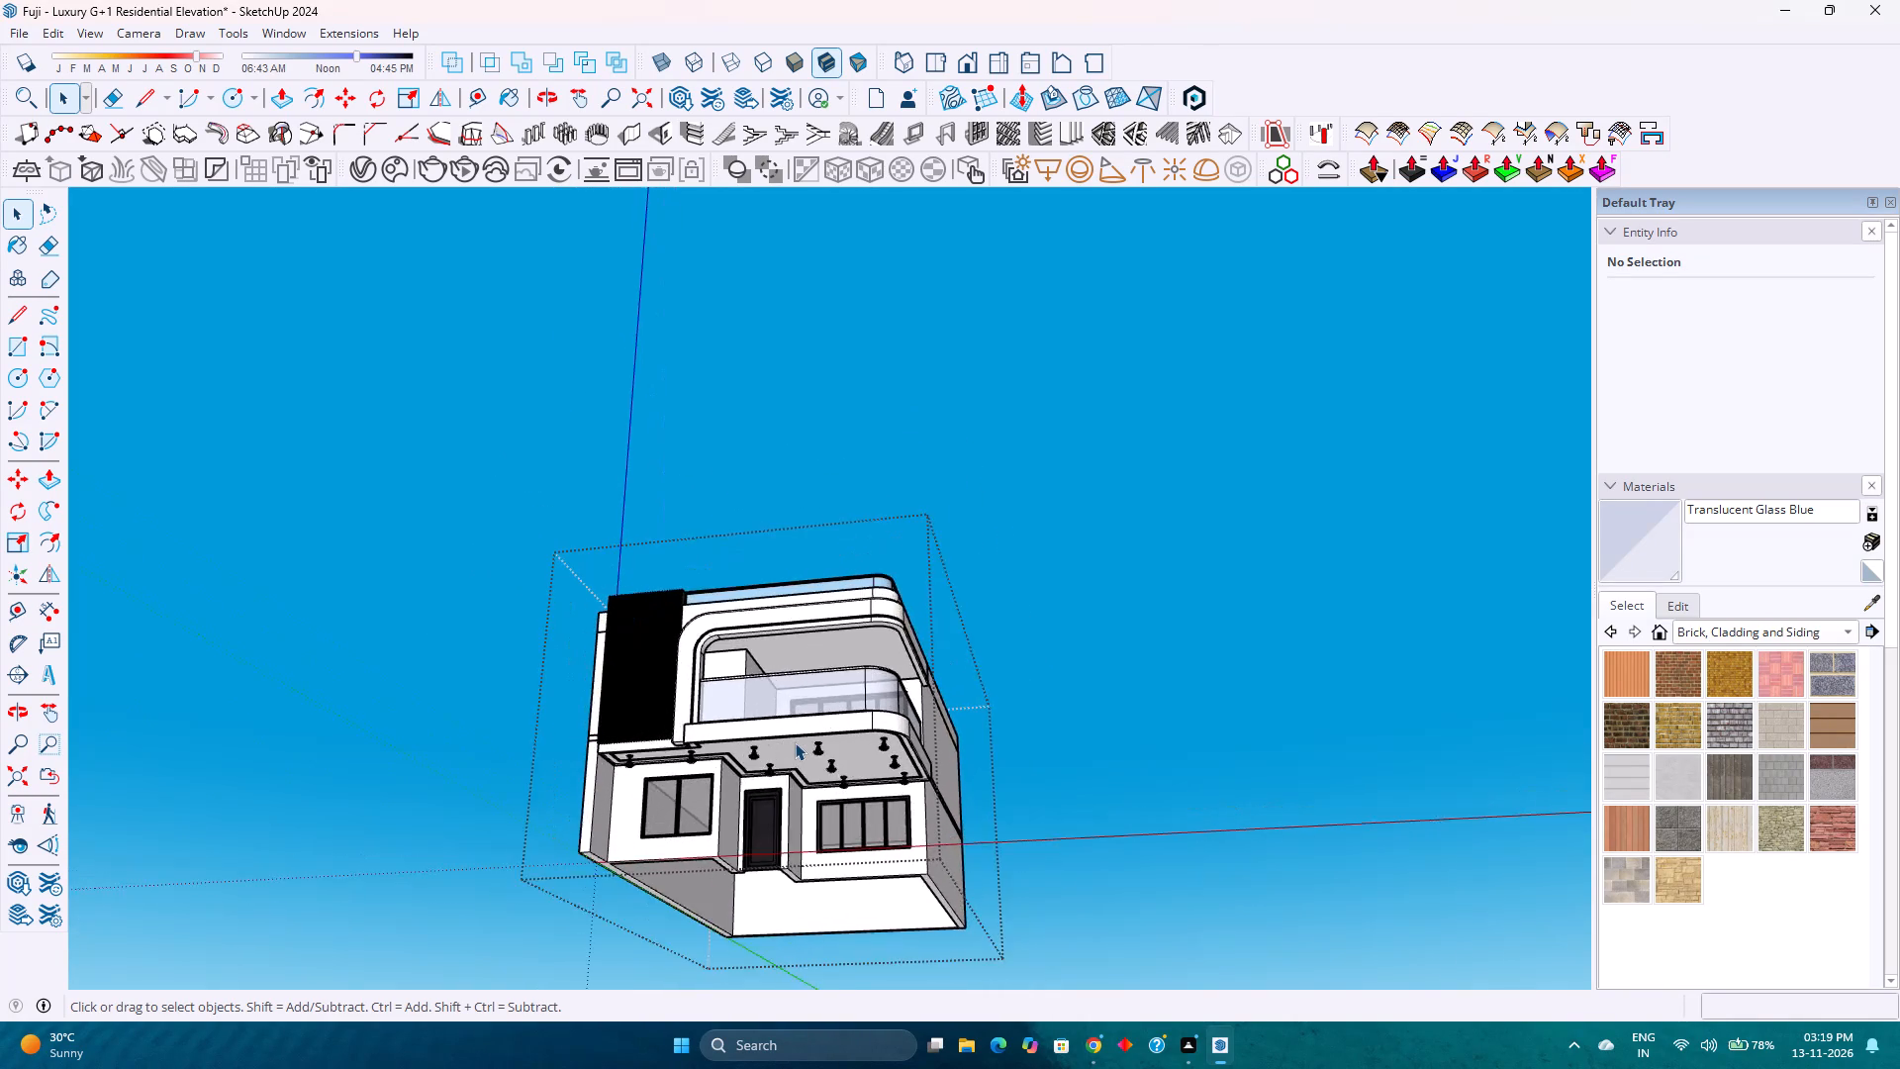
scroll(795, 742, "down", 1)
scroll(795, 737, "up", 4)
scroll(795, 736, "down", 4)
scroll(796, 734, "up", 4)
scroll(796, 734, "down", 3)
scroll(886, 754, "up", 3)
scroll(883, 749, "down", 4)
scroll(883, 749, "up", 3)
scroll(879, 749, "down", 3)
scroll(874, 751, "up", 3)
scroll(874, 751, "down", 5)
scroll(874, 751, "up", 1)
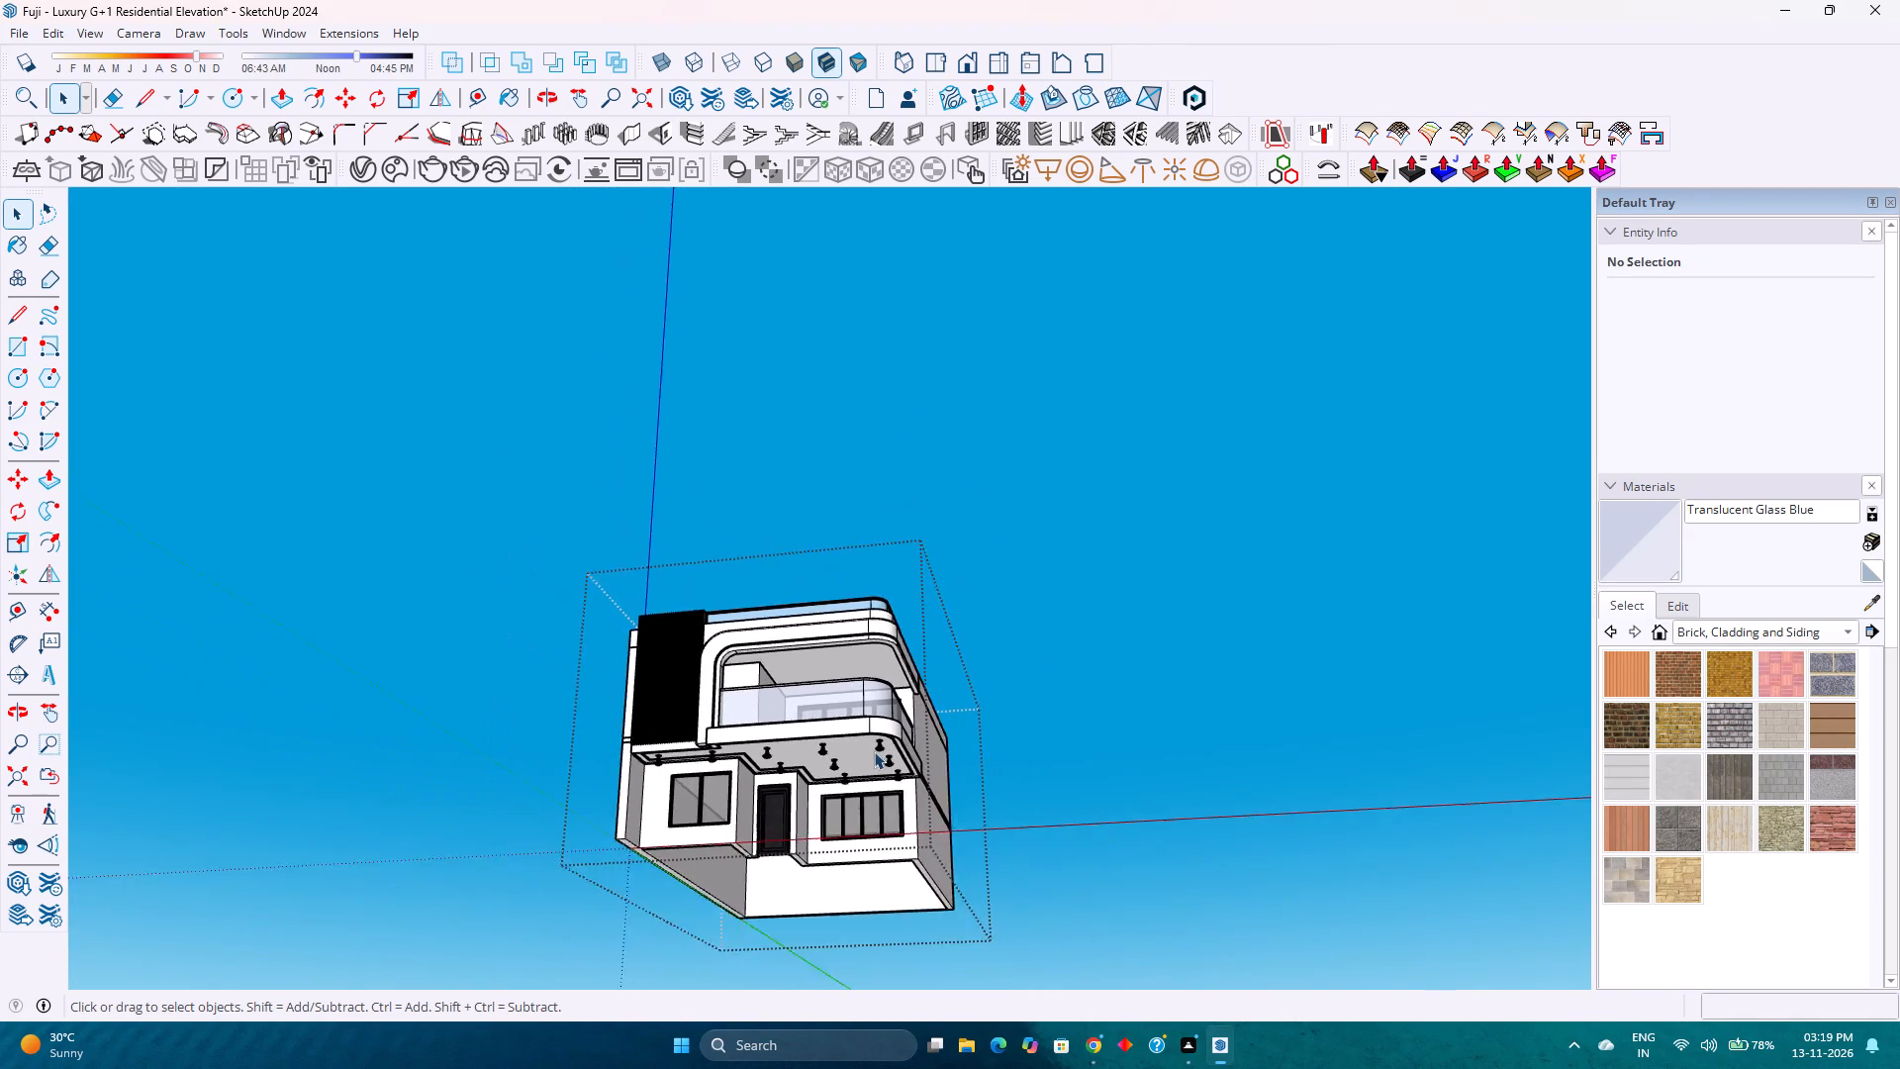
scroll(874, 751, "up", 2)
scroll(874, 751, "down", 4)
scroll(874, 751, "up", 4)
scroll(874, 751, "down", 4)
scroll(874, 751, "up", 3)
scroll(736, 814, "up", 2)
Examine the balcony underside, the entrance door's base and the open bottom of the ground floor from below.
middle_click_drag(736, 805, 844, 653)
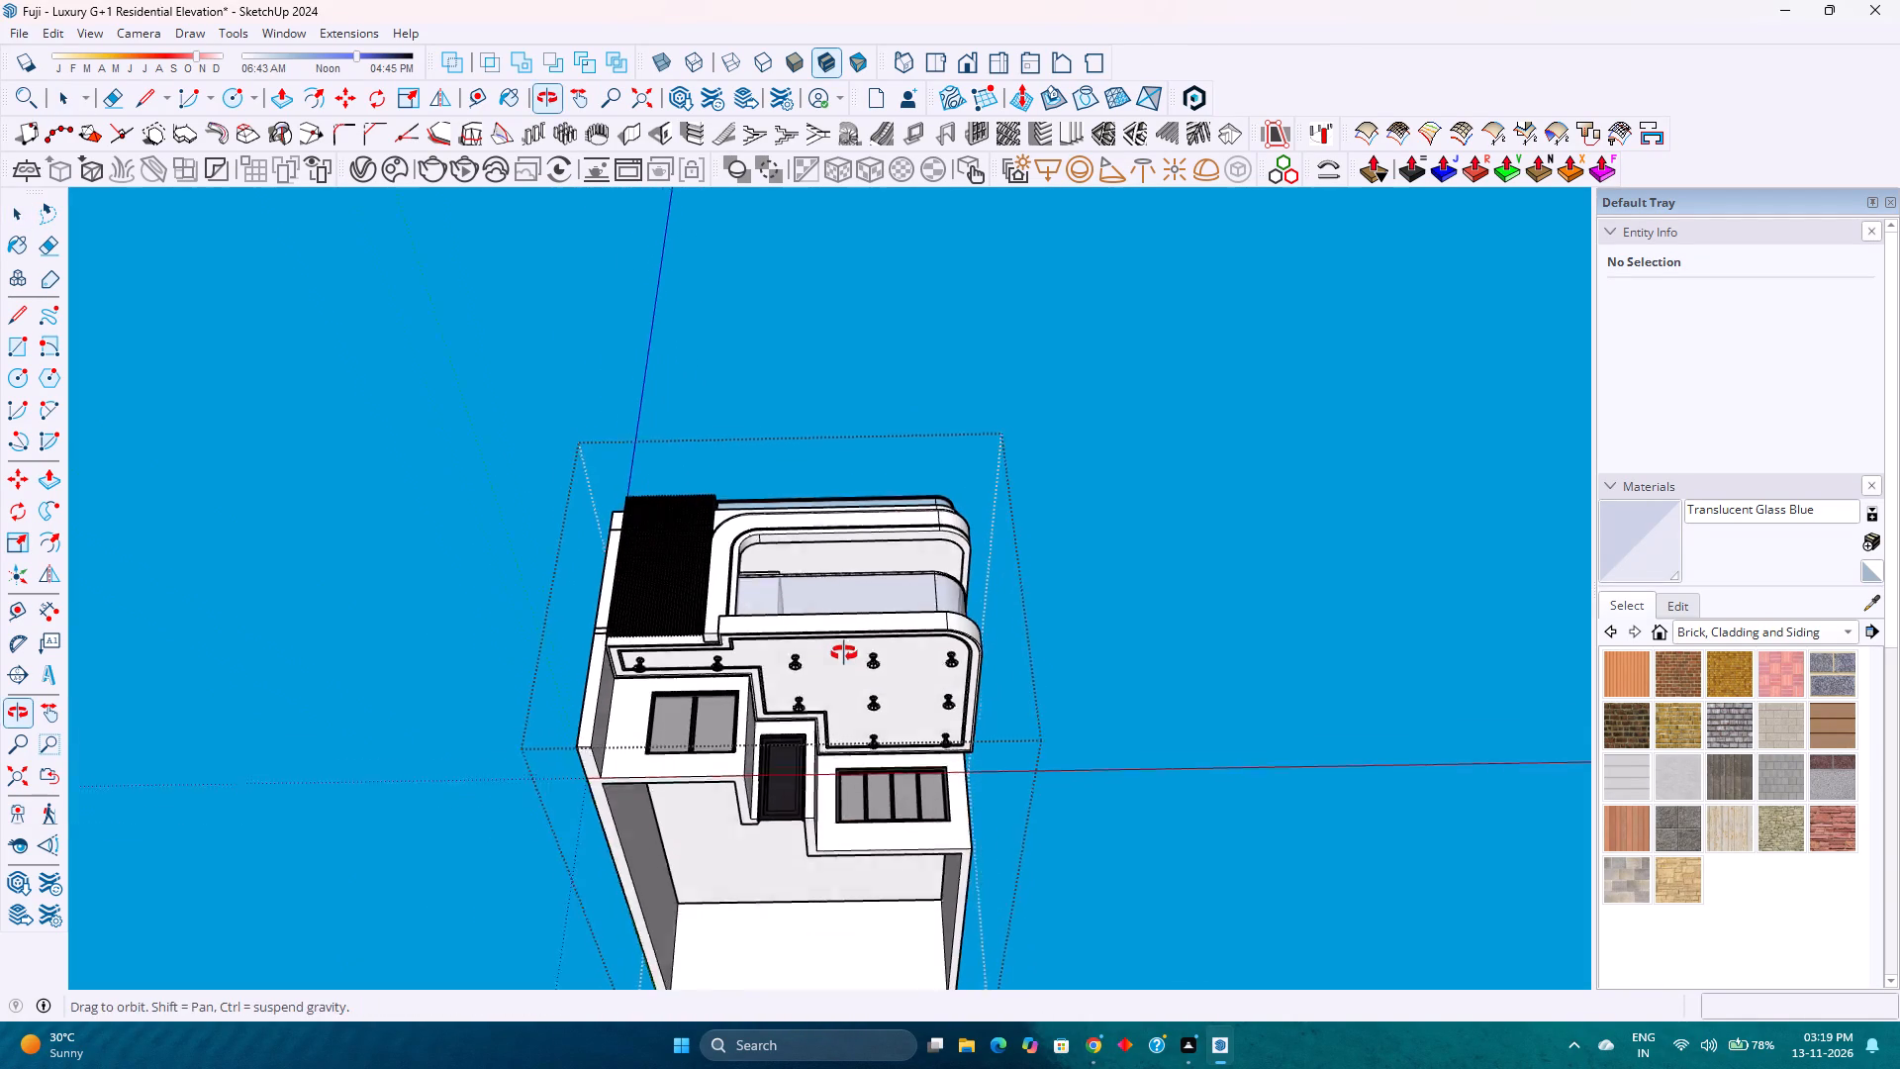
middle_click_drag(844, 653, 849, 649)
middle_click(850, 649)
scroll(857, 649, "up", 1)
scroll(857, 649, "down", 12)
middle_click_drag(863, 676, 529, 829)
middle_click(529, 829)
scroll(940, 815, "up", 15)
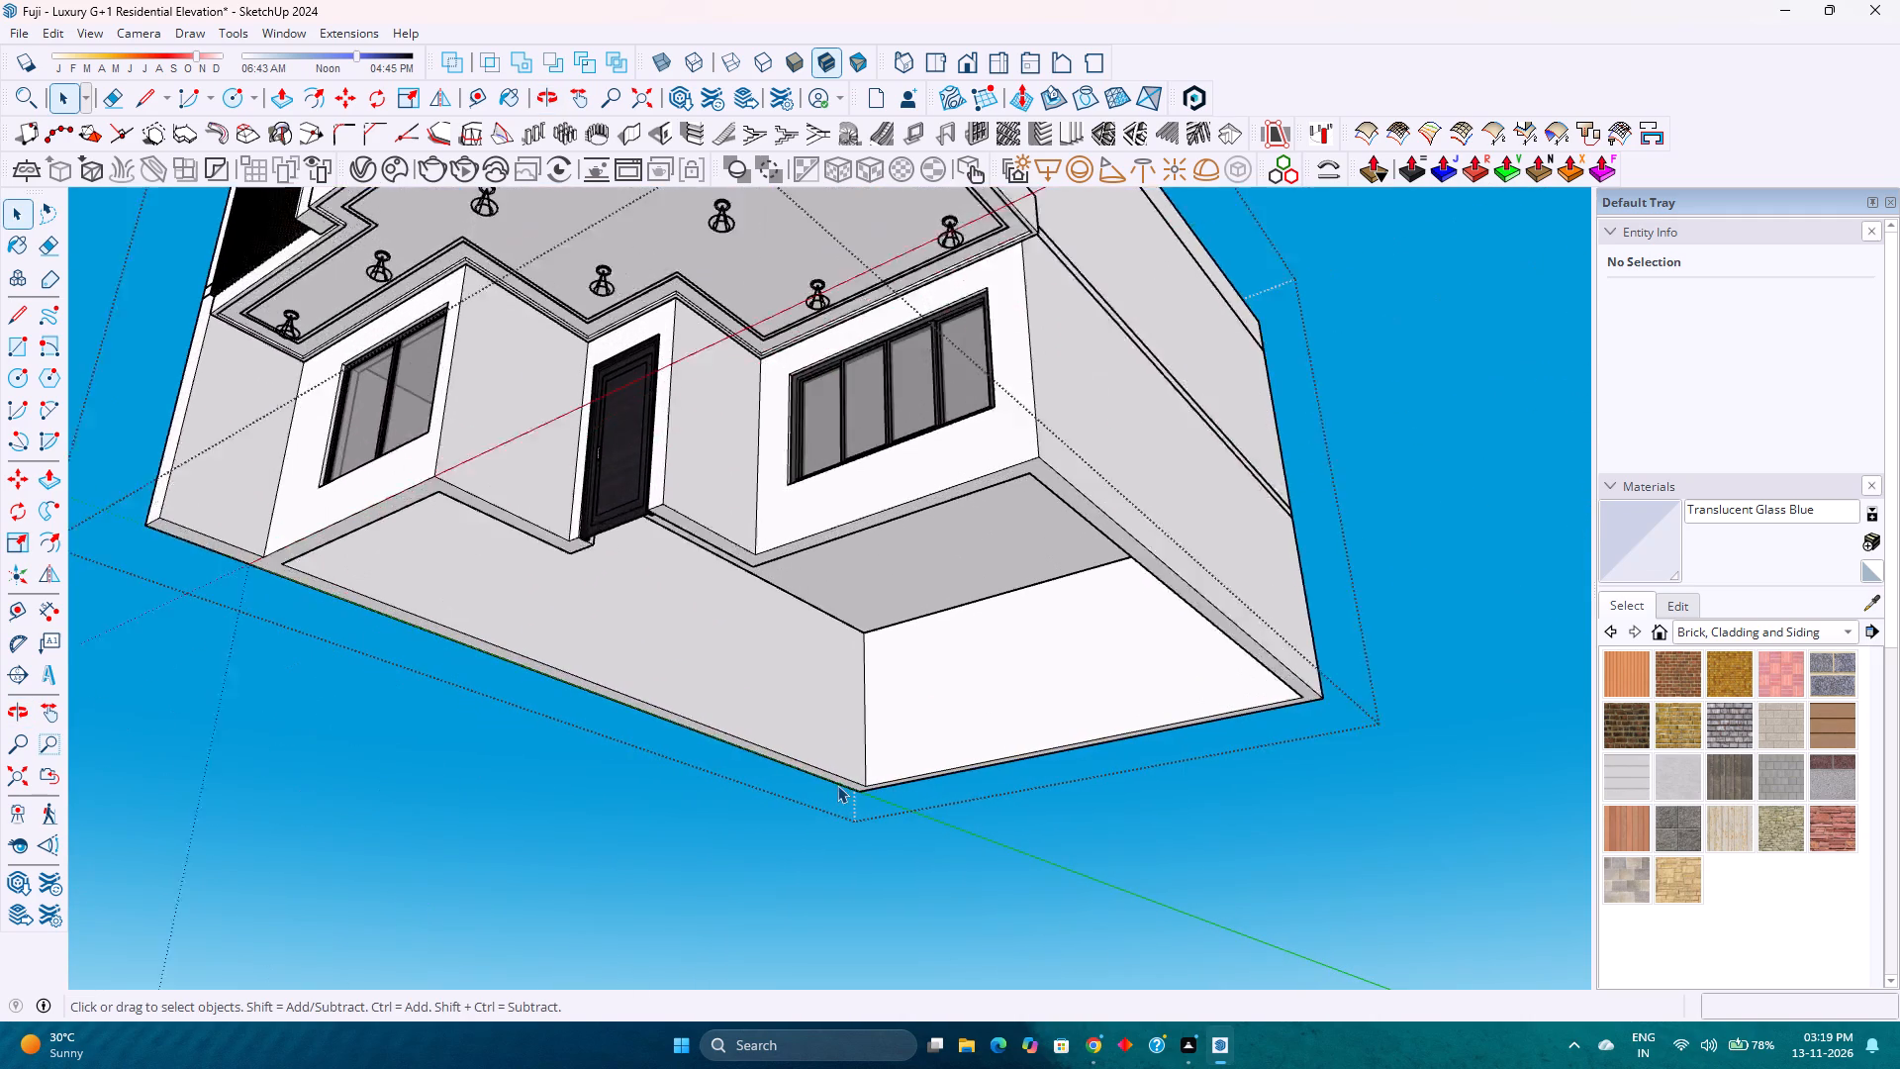
scroll(837, 785, "down", 13)
scroll(837, 785, "up", 9)
middle_click_drag(701, 772, 913, 576)
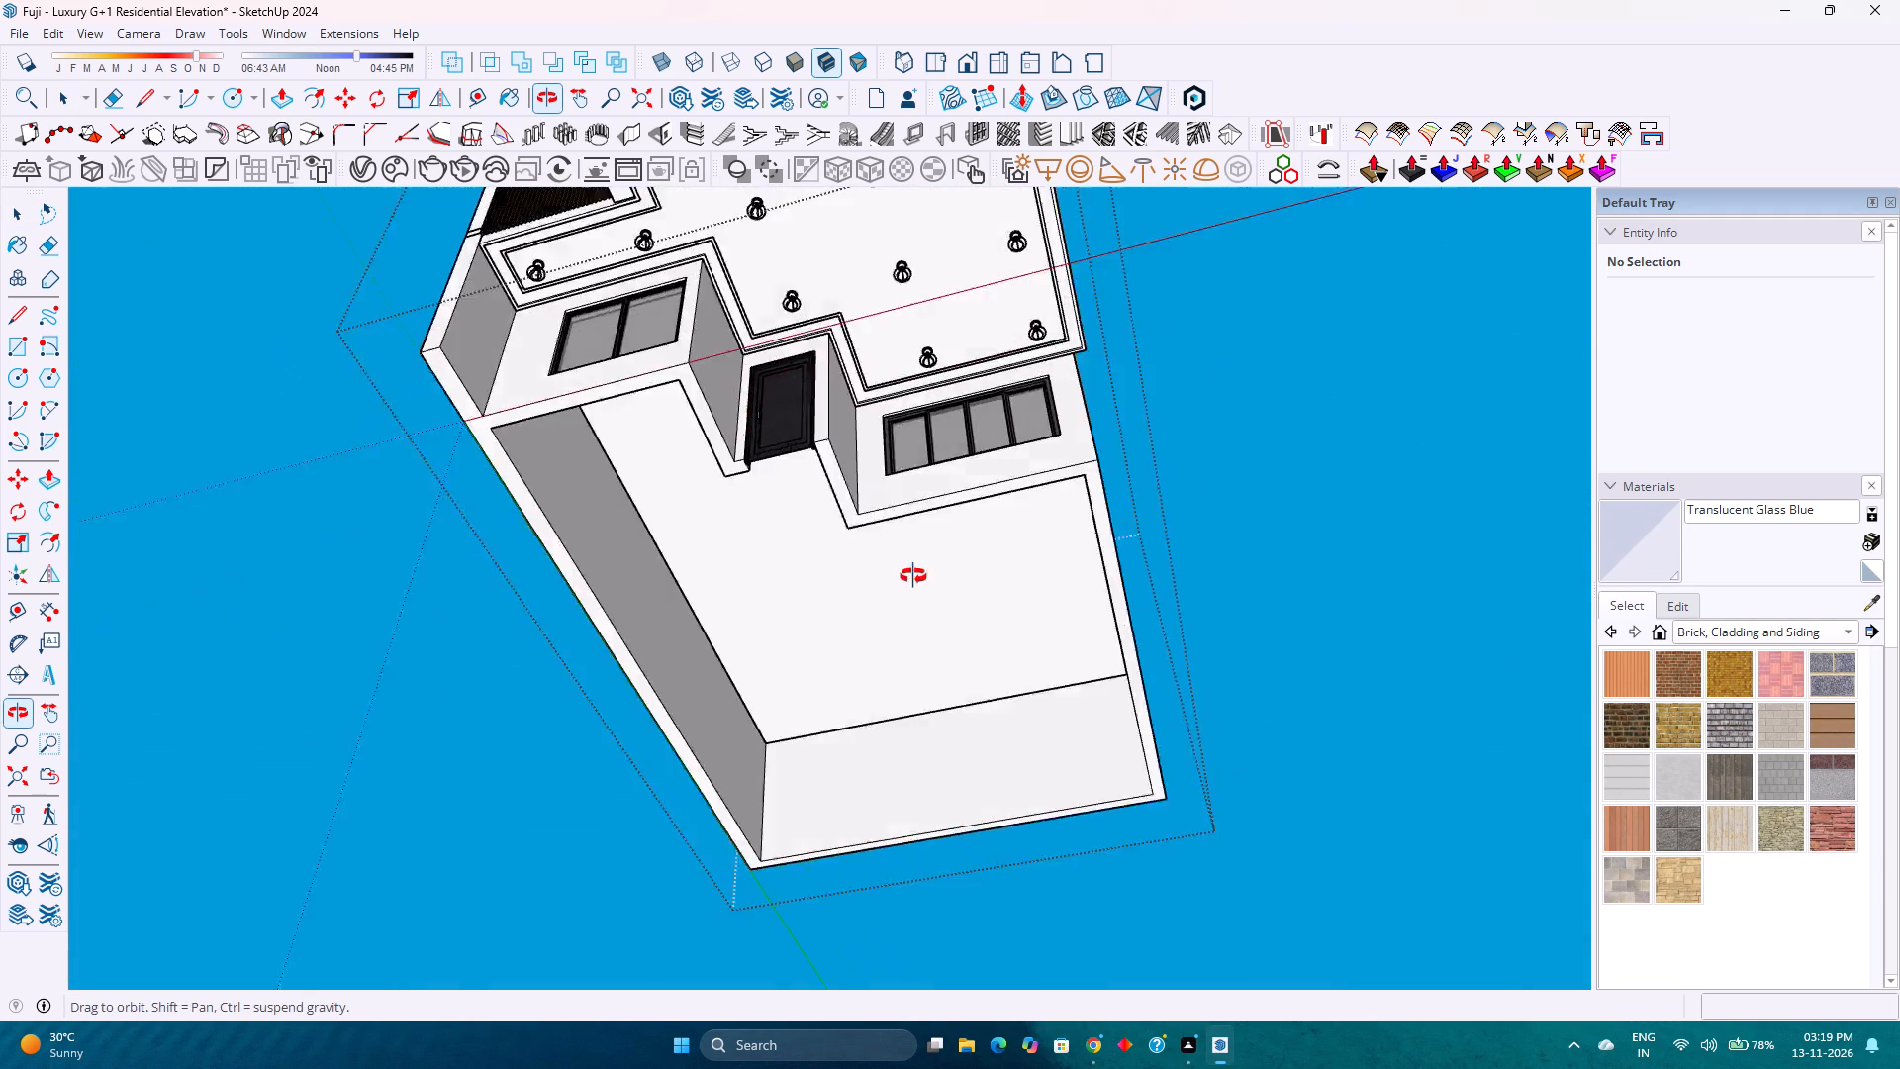
middle_click_drag(913, 576, 1175, 558)
middle_click_drag(825, 589, 751, 604)
middle_click(750, 604)
scroll(1003, 469, "up", 1)
scroll(888, 474, "up", 3)
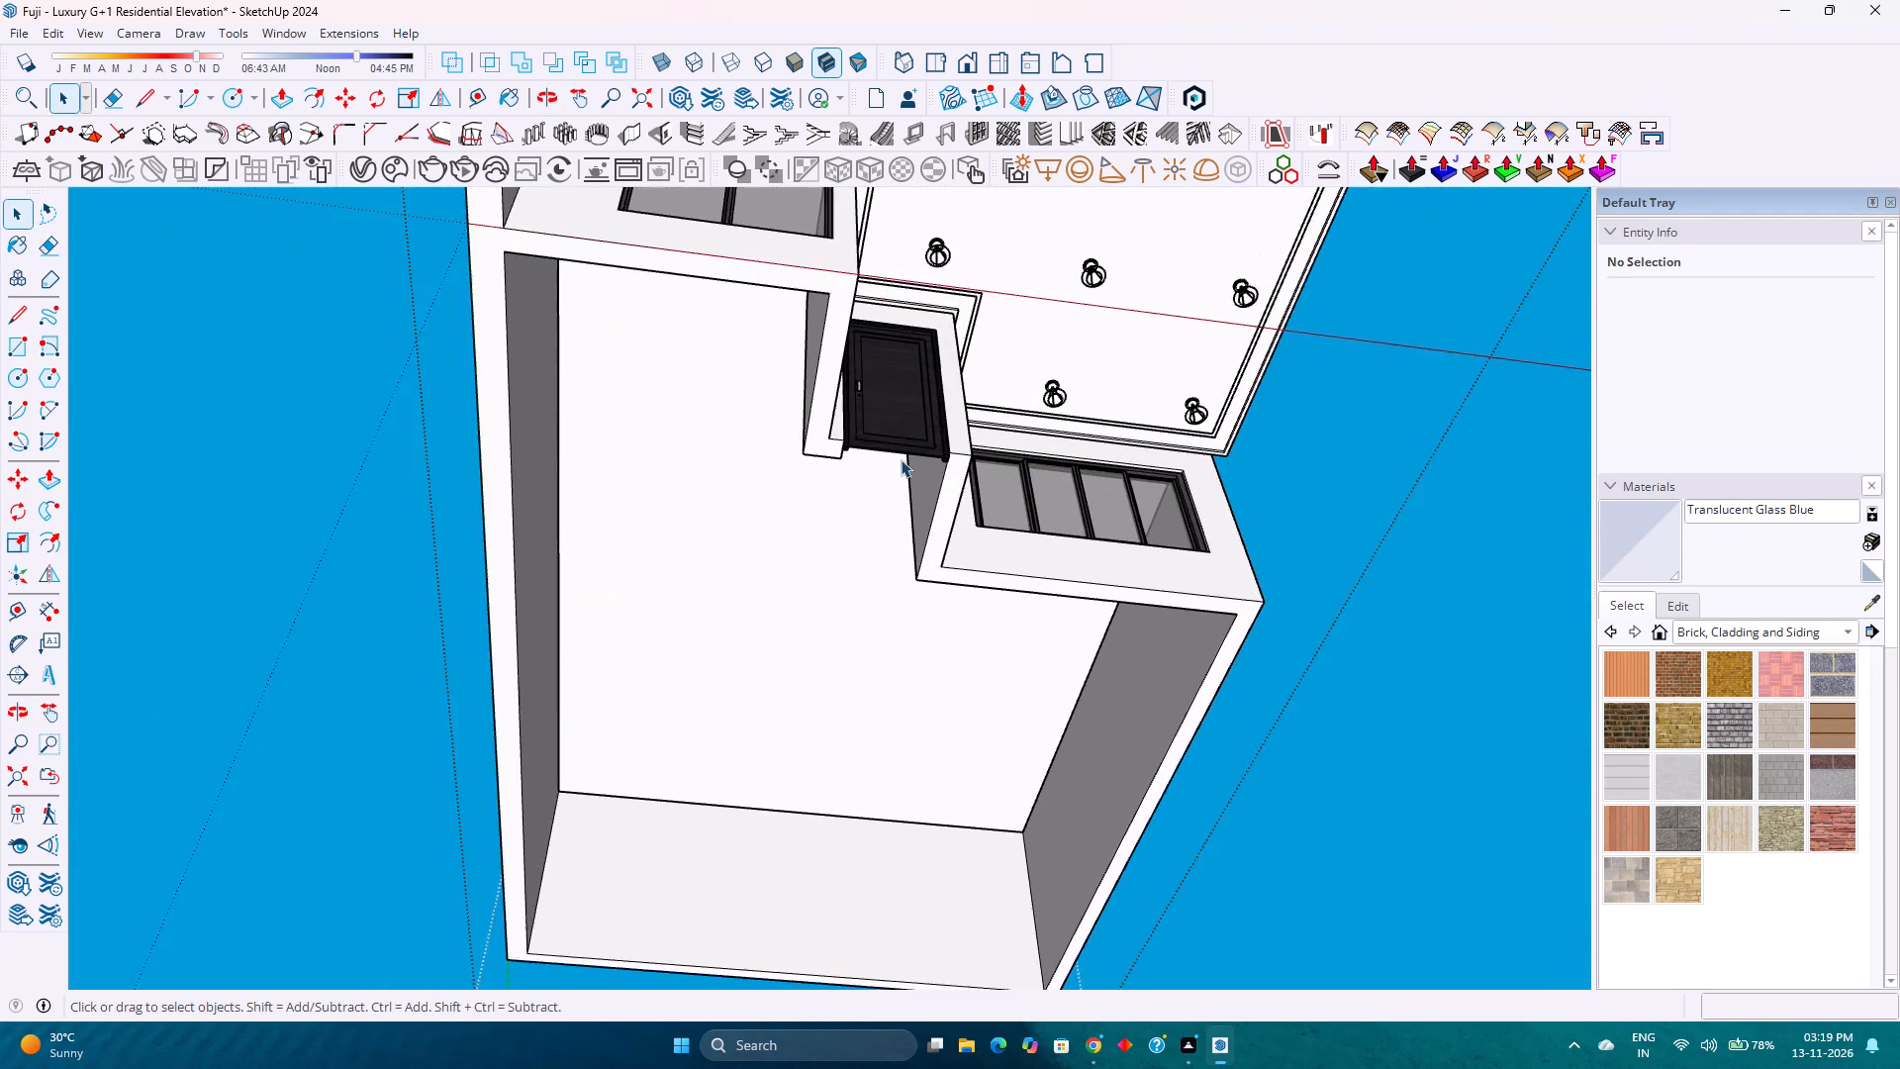
scroll(901, 459, "up", 6)
scroll(906, 453, "down", 3)
scroll(940, 430, "up", 7)
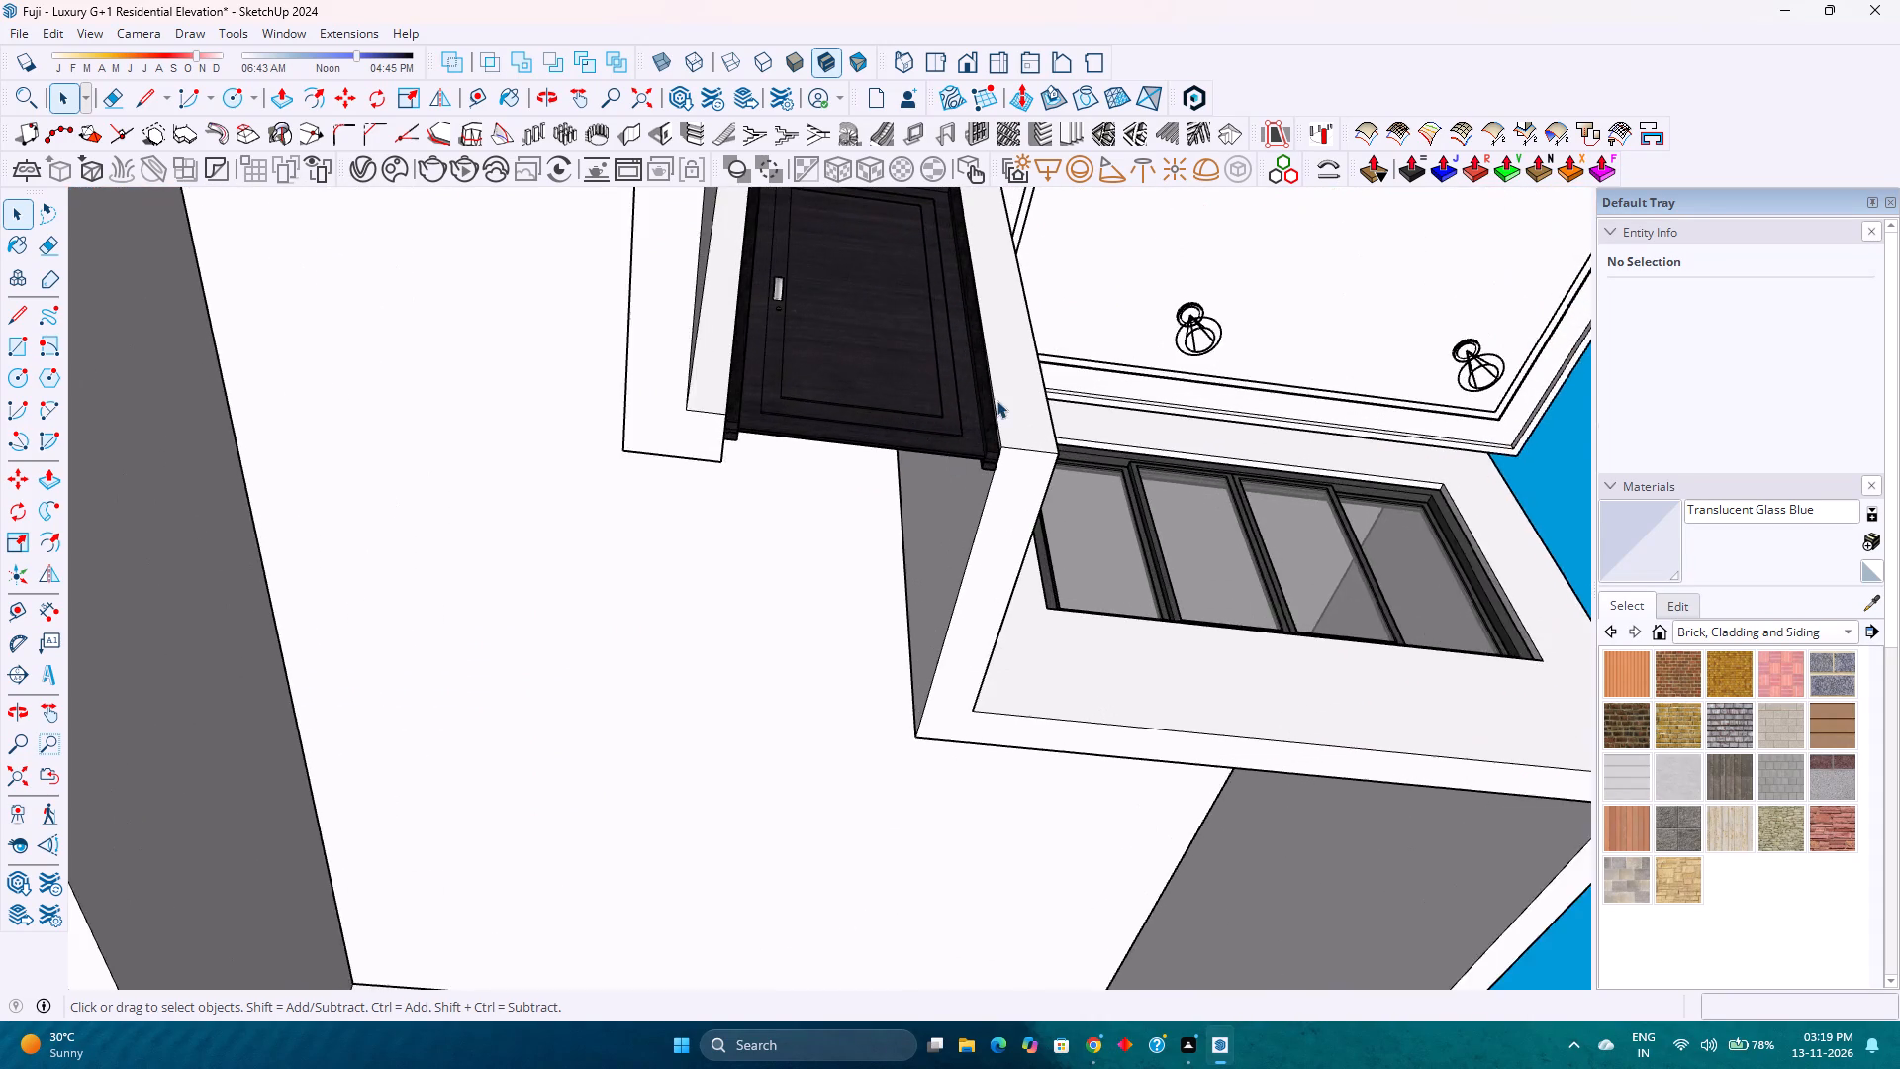
scroll(997, 400, "up", 8)
middle_click_drag(950, 473, 848, 555)
middle_click(848, 555)
middle_click(846, 556)
scroll(846, 556, "down", 4)
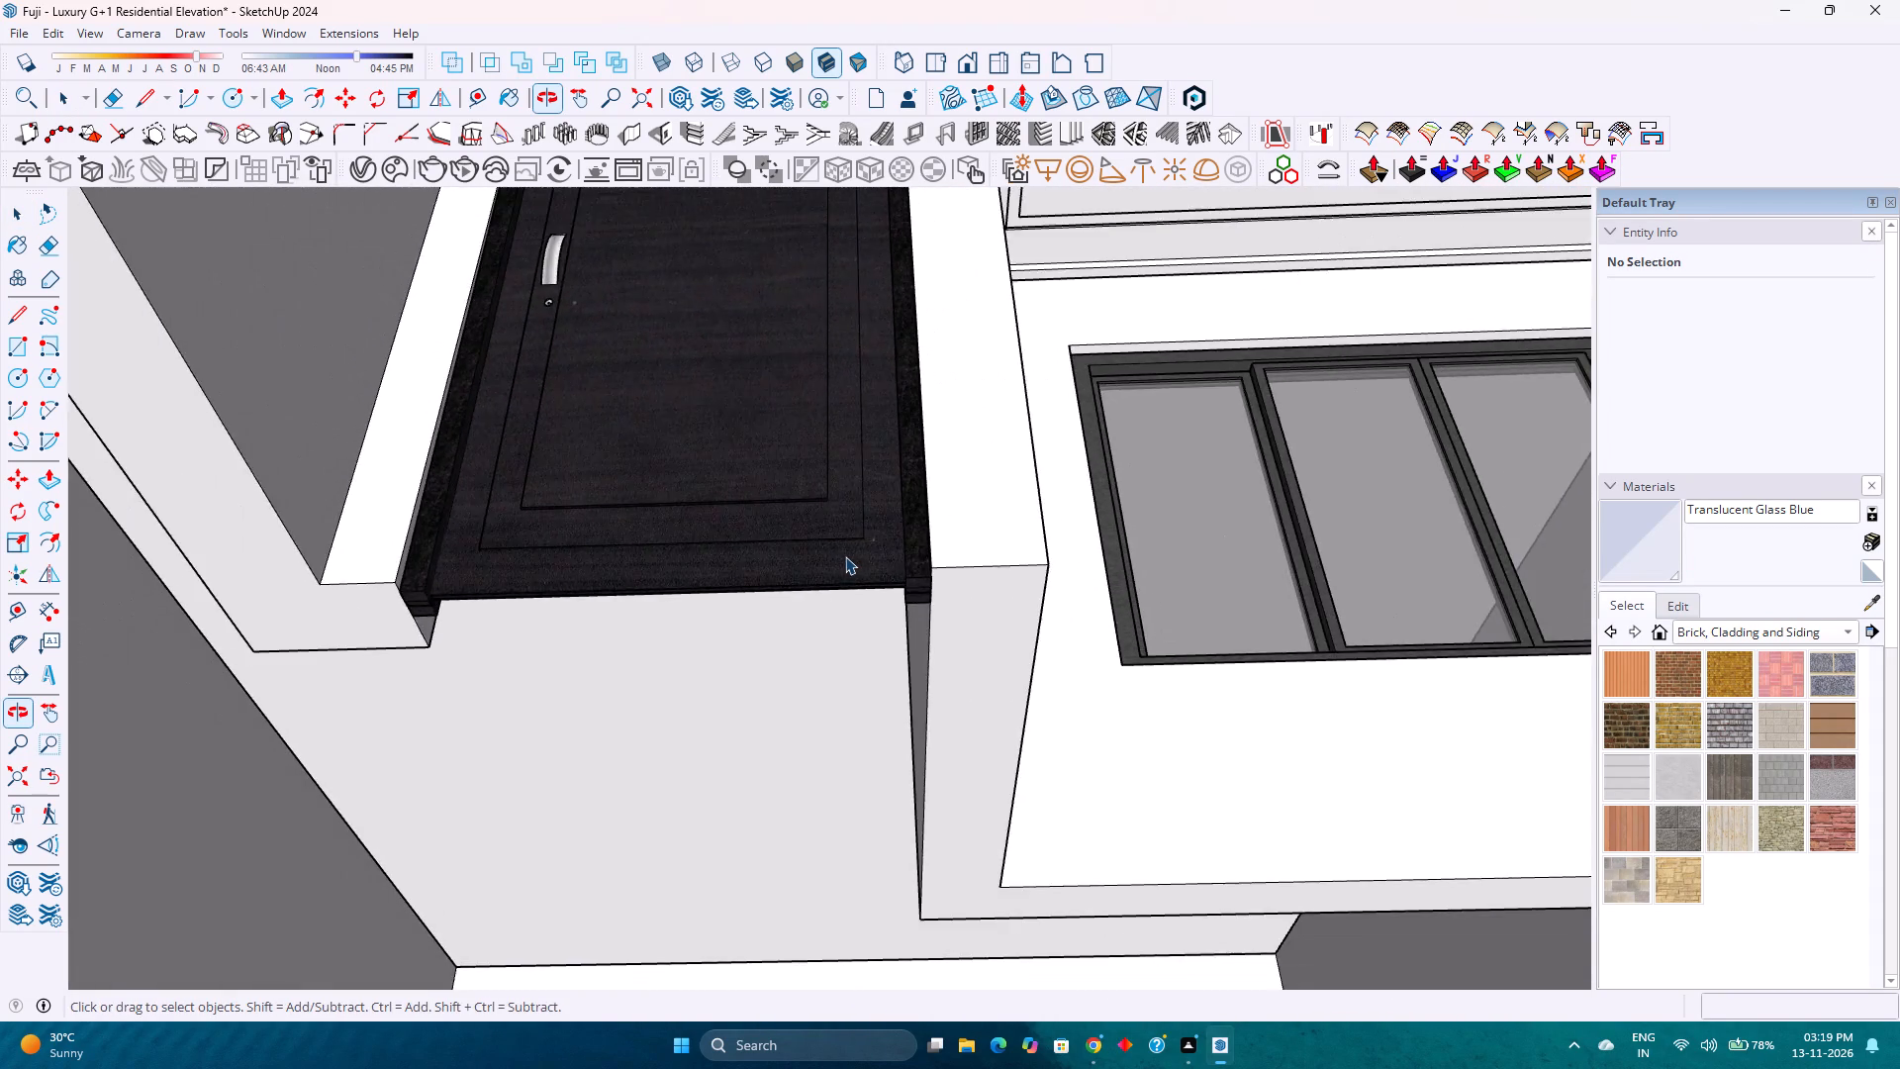
scroll(845, 556, "down", 20)
middle_click_drag(859, 506, 839, 566)
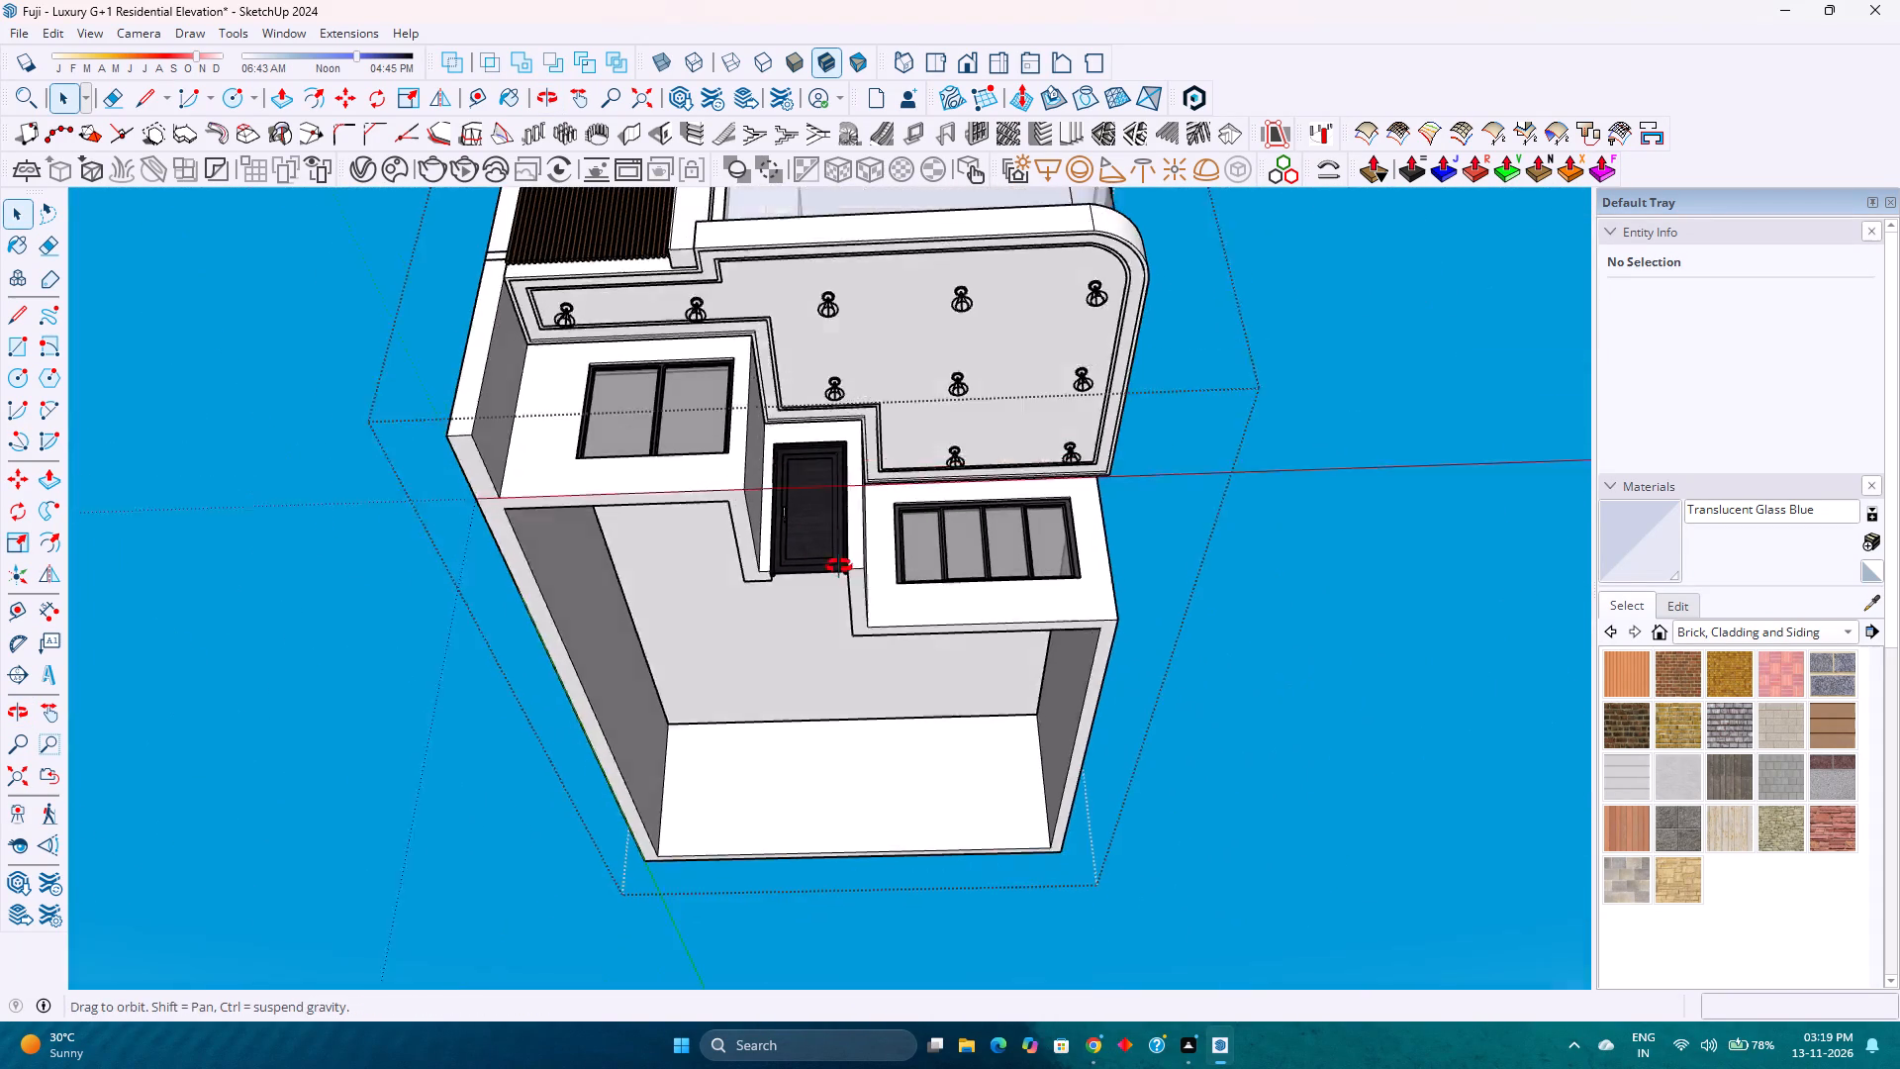
middle_click_drag(839, 566, 680, 904)
Examine the whole front elevation from eye level and from a low angle under the balconies.
scroll(719, 803, "down", 7)
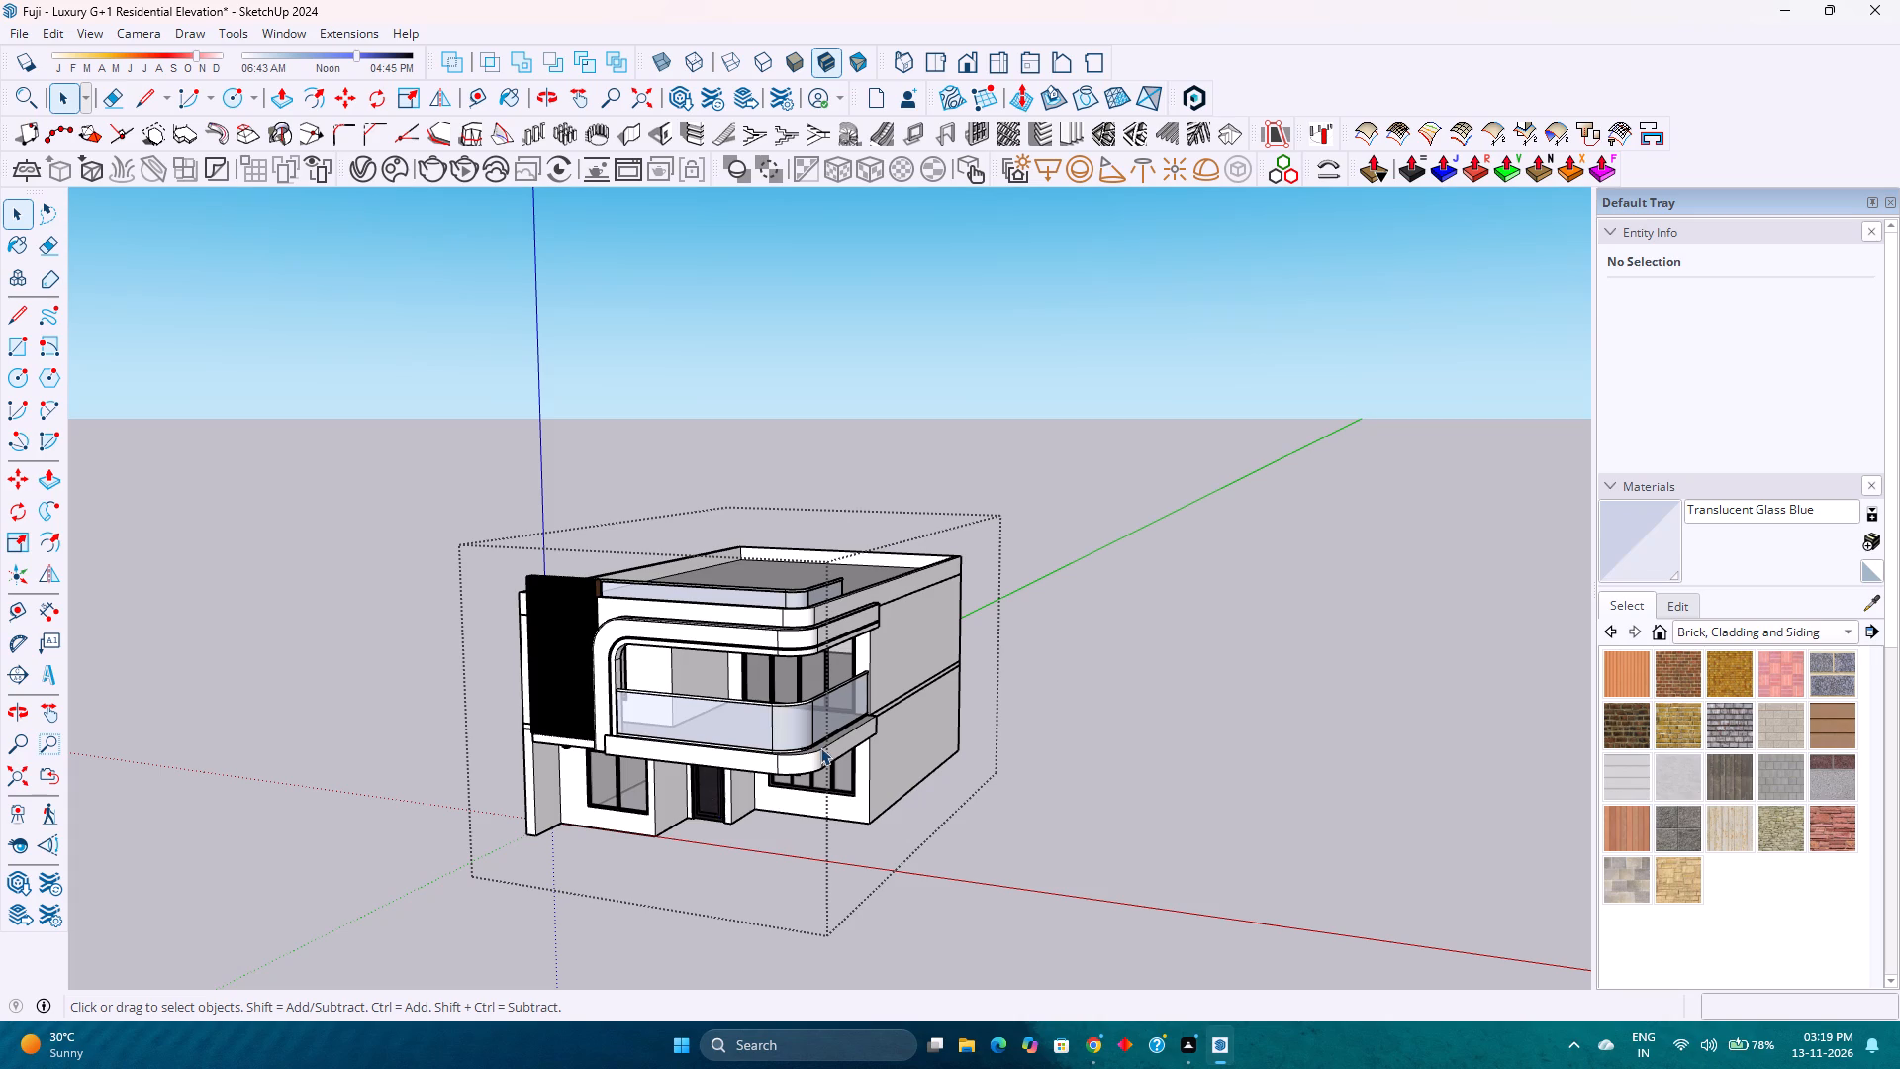
scroll(716, 629, "down", 6)
scroll(583, 674, "up", 5)
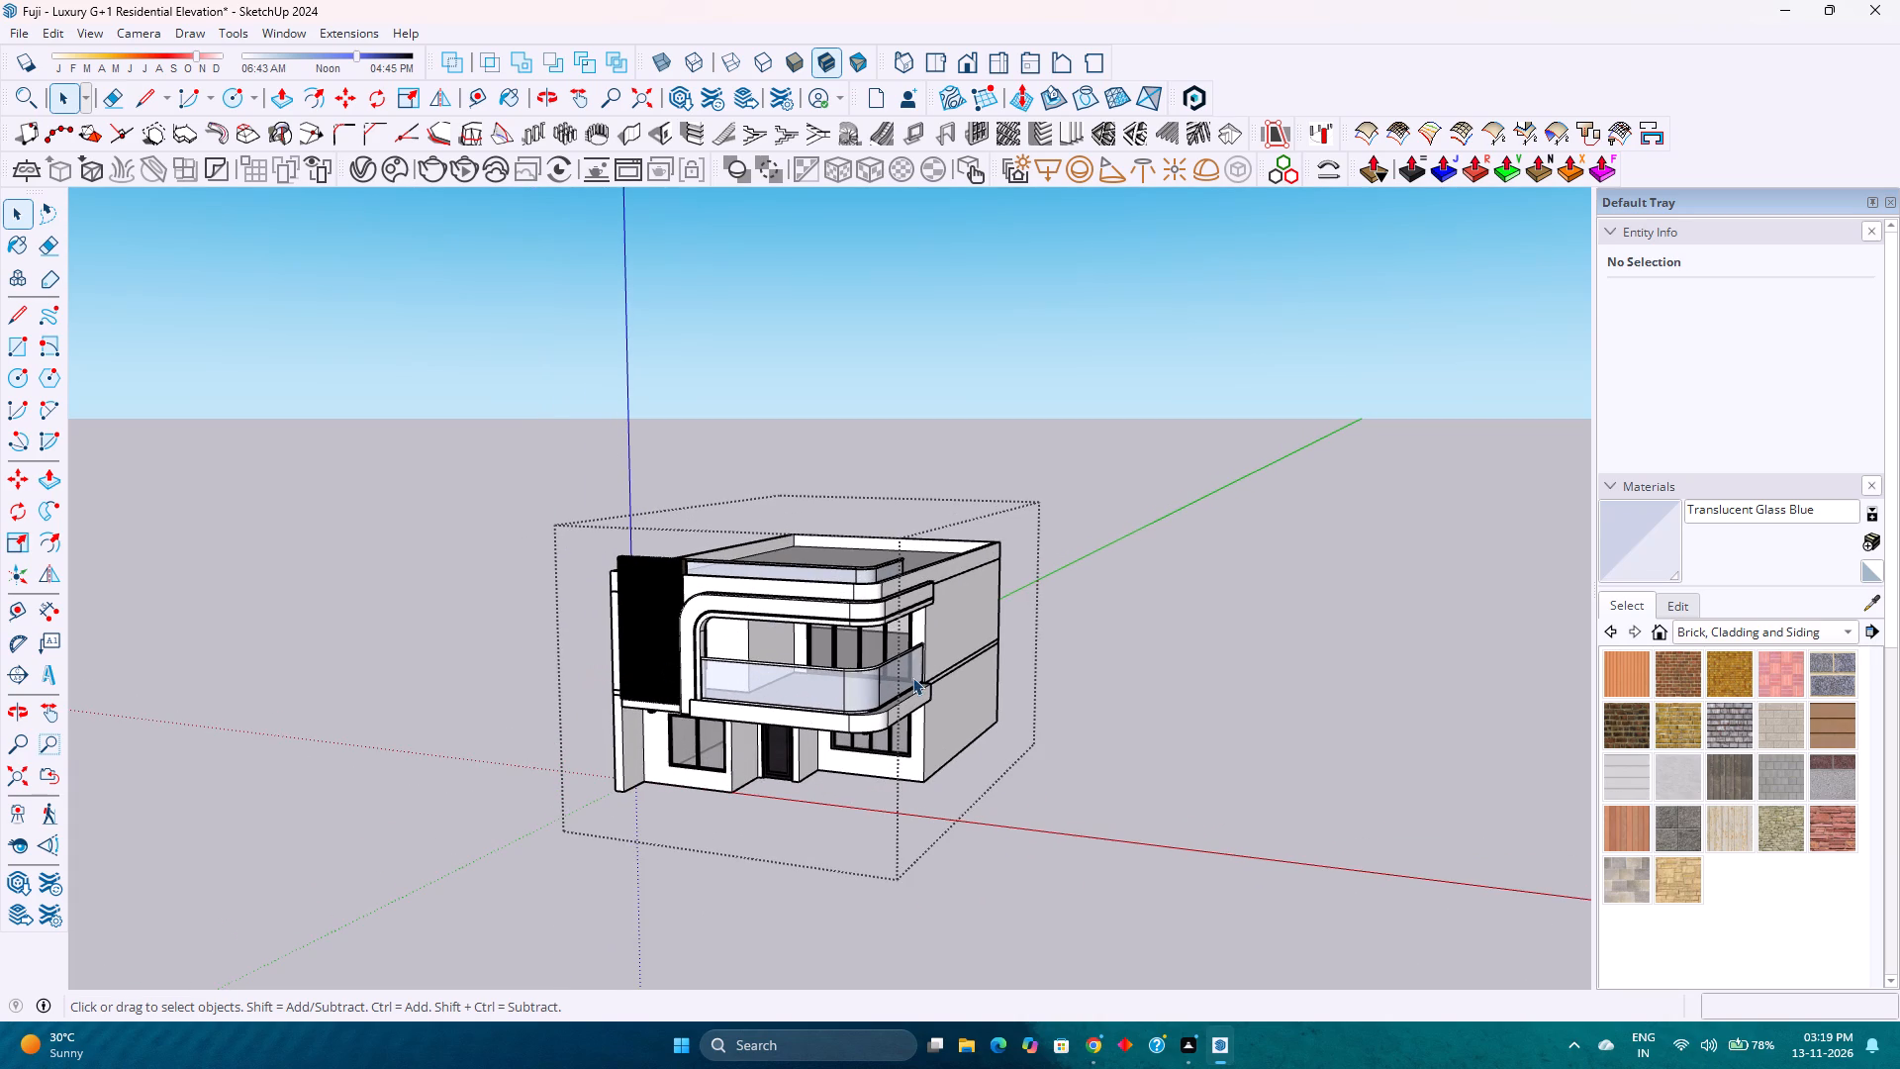
scroll(737, 712, "up", 5)
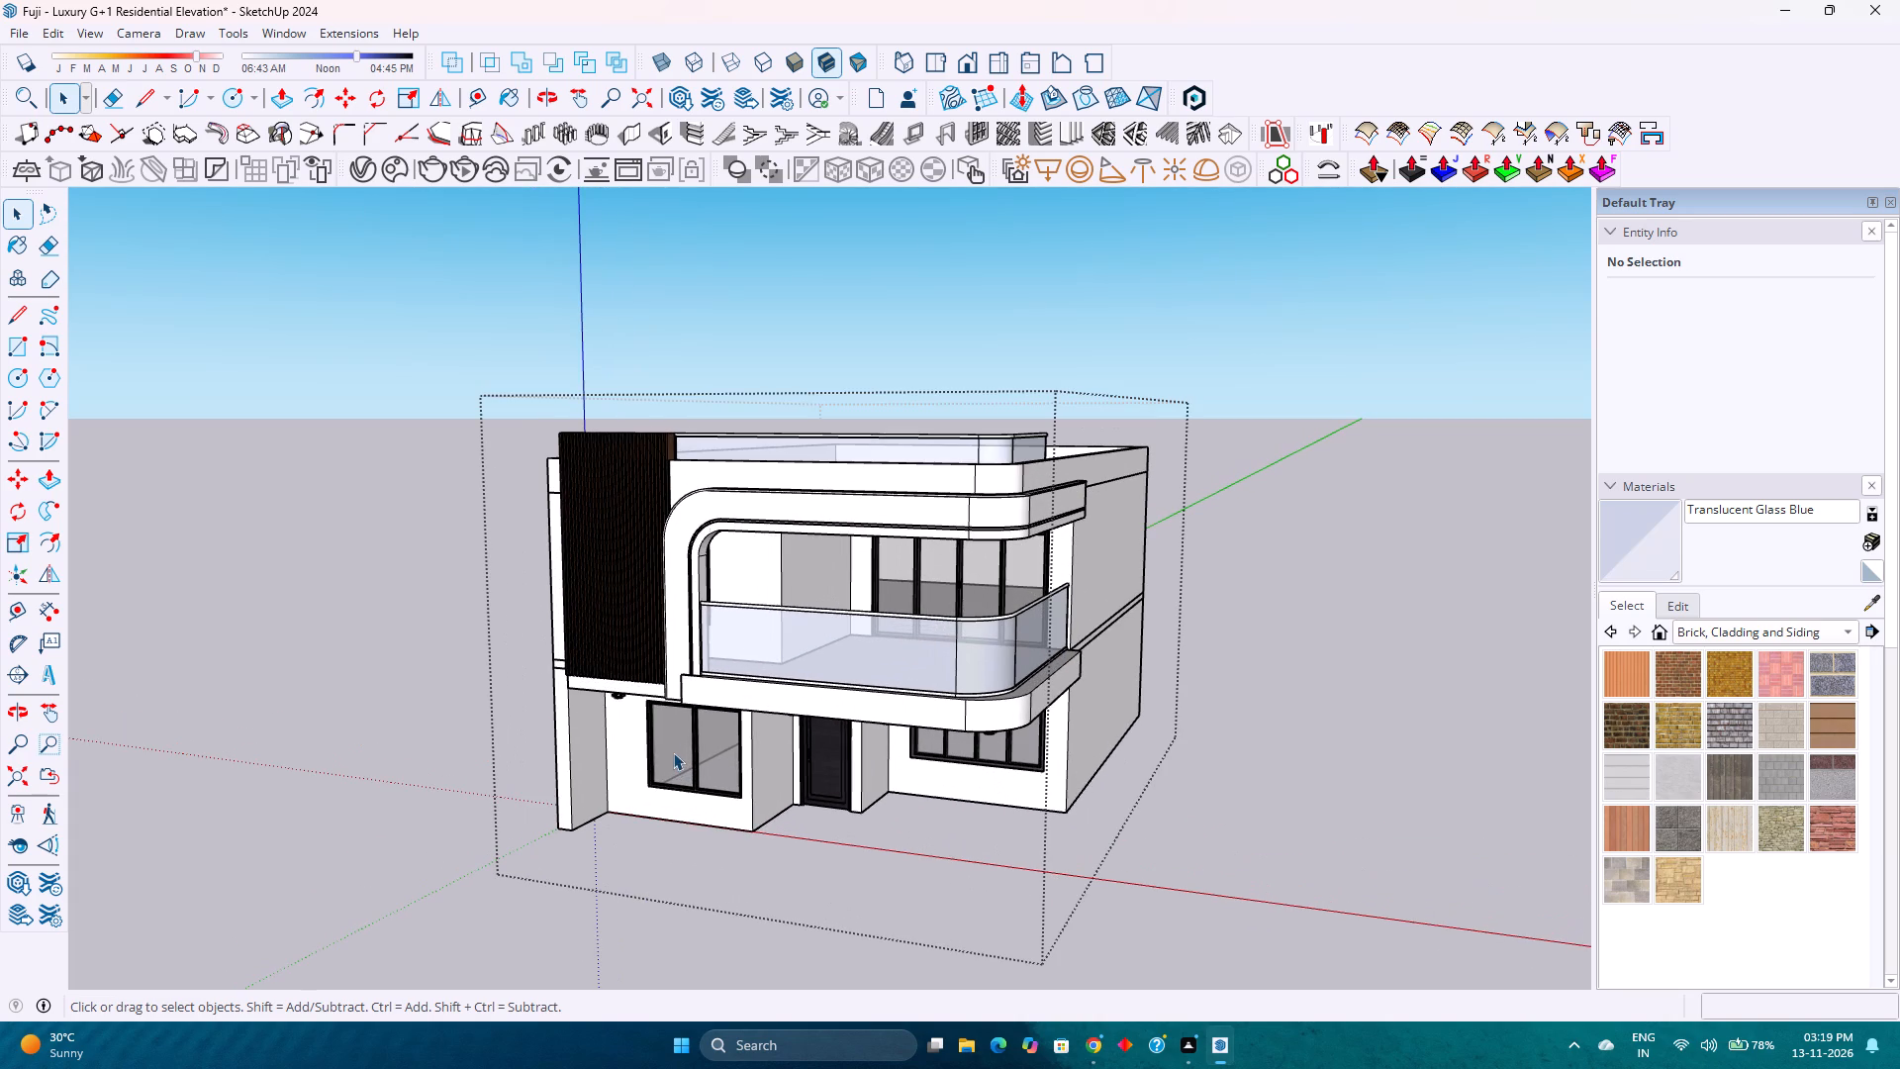
scroll(926, 649, "up", 5)
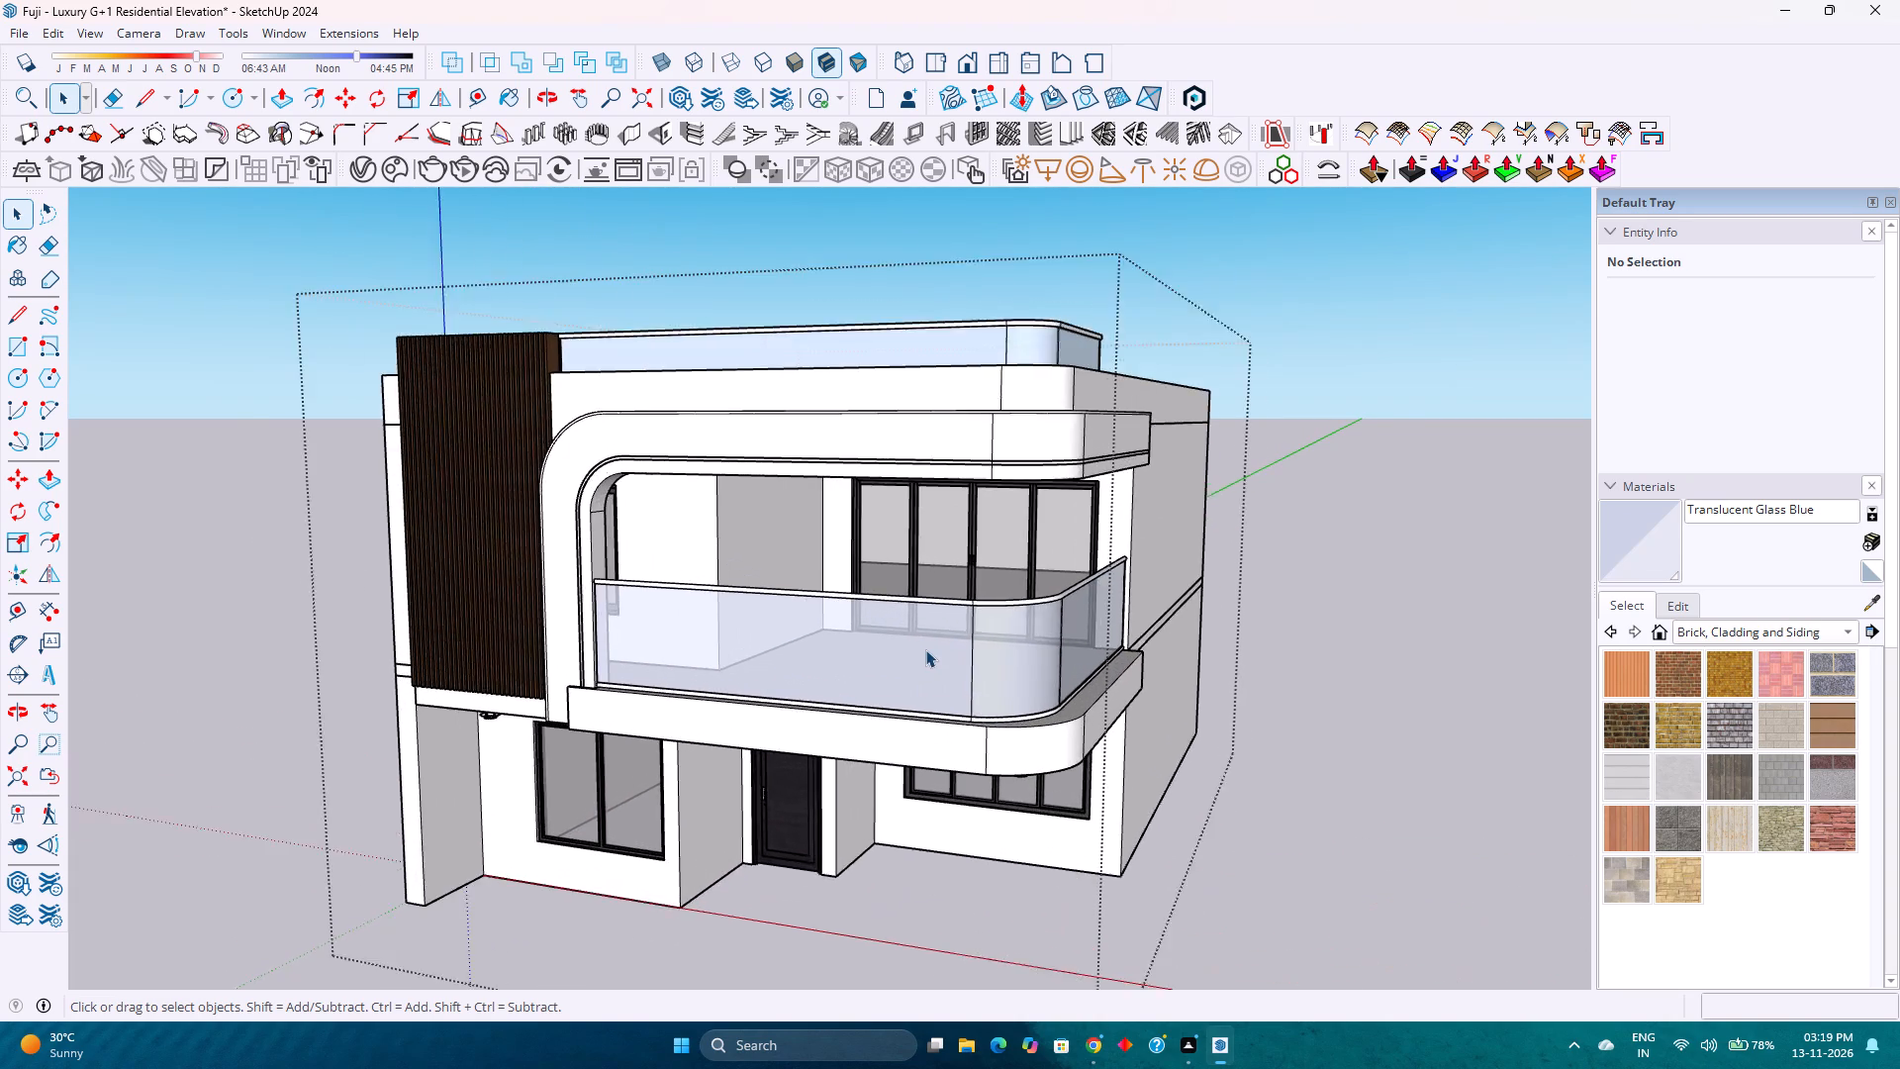
middle_click_drag(776, 692, 1068, 641)
middle_click(1068, 641)
middle_click(1068, 641)
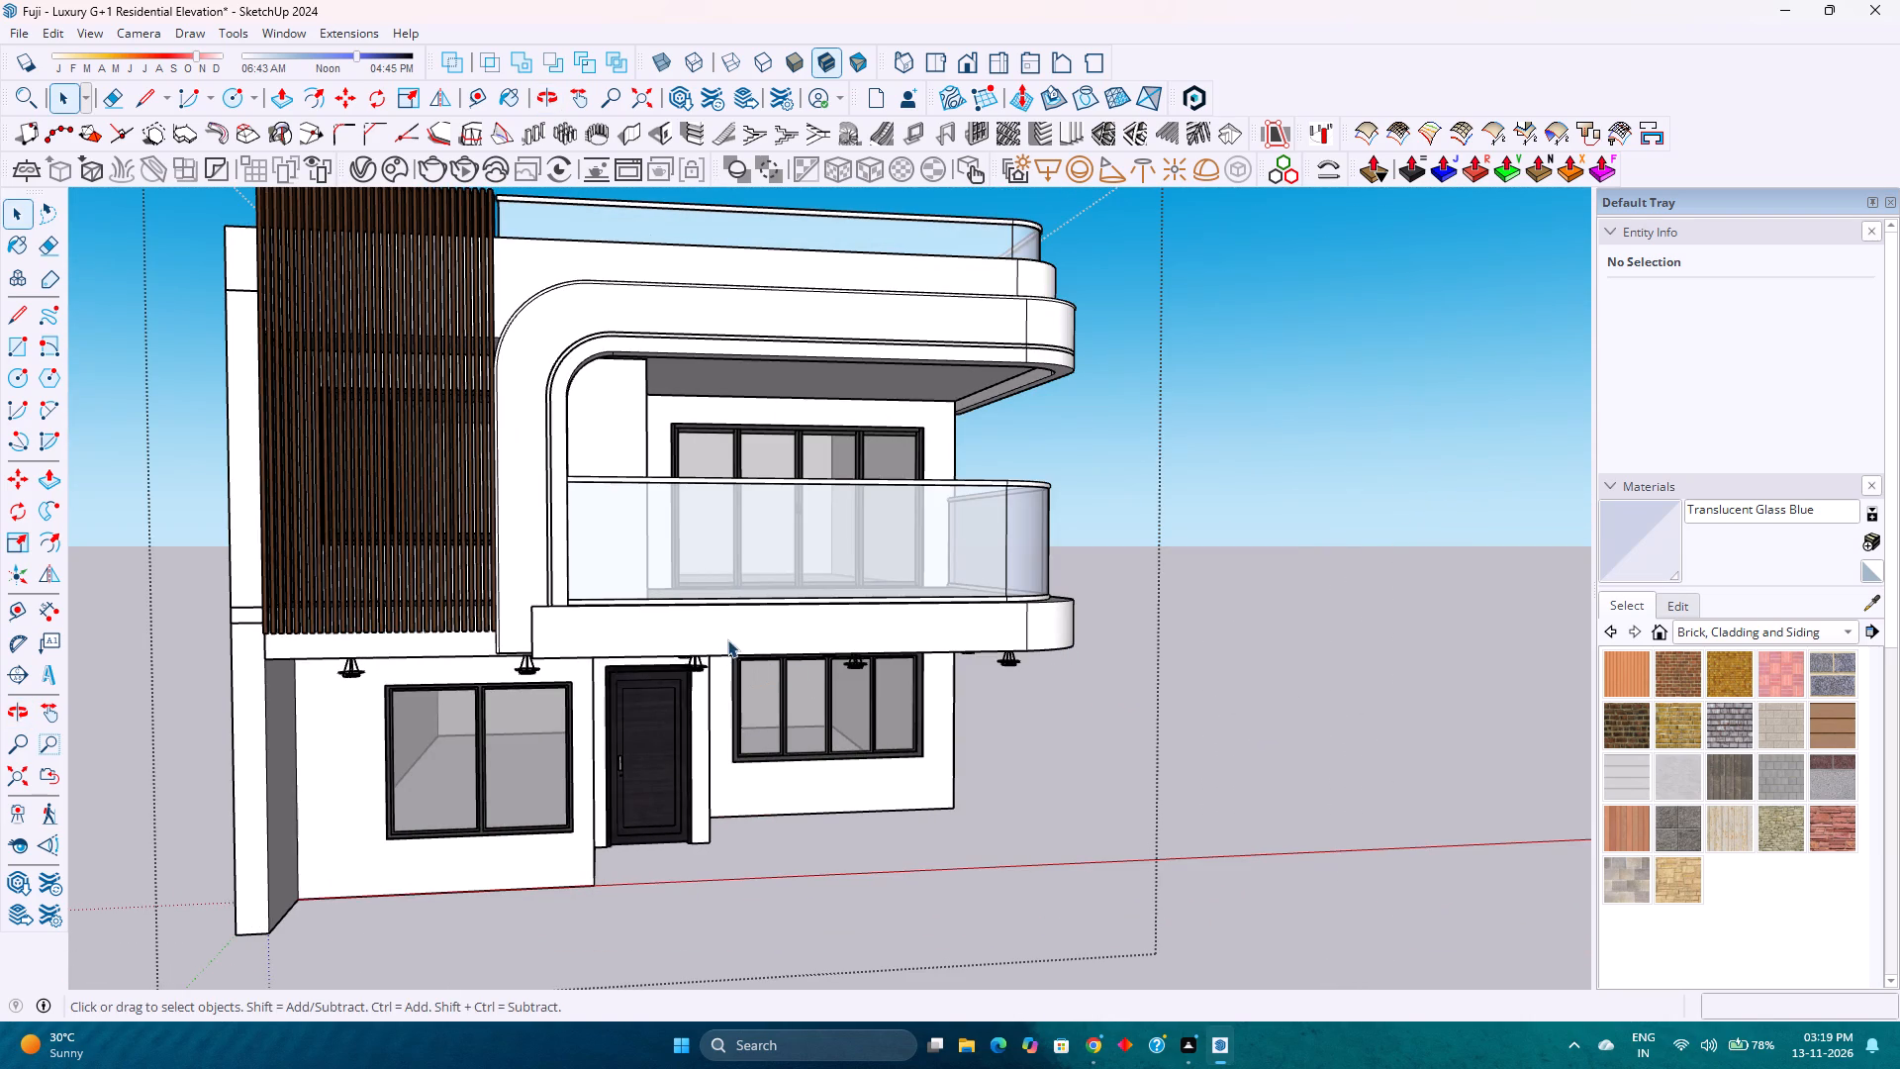
middle_click_drag(720, 641, 702, 536)
middle_click_drag(702, 536, 743, 452)
middle_click(748, 452)
middle_click(750, 451)
middle_click(751, 451)
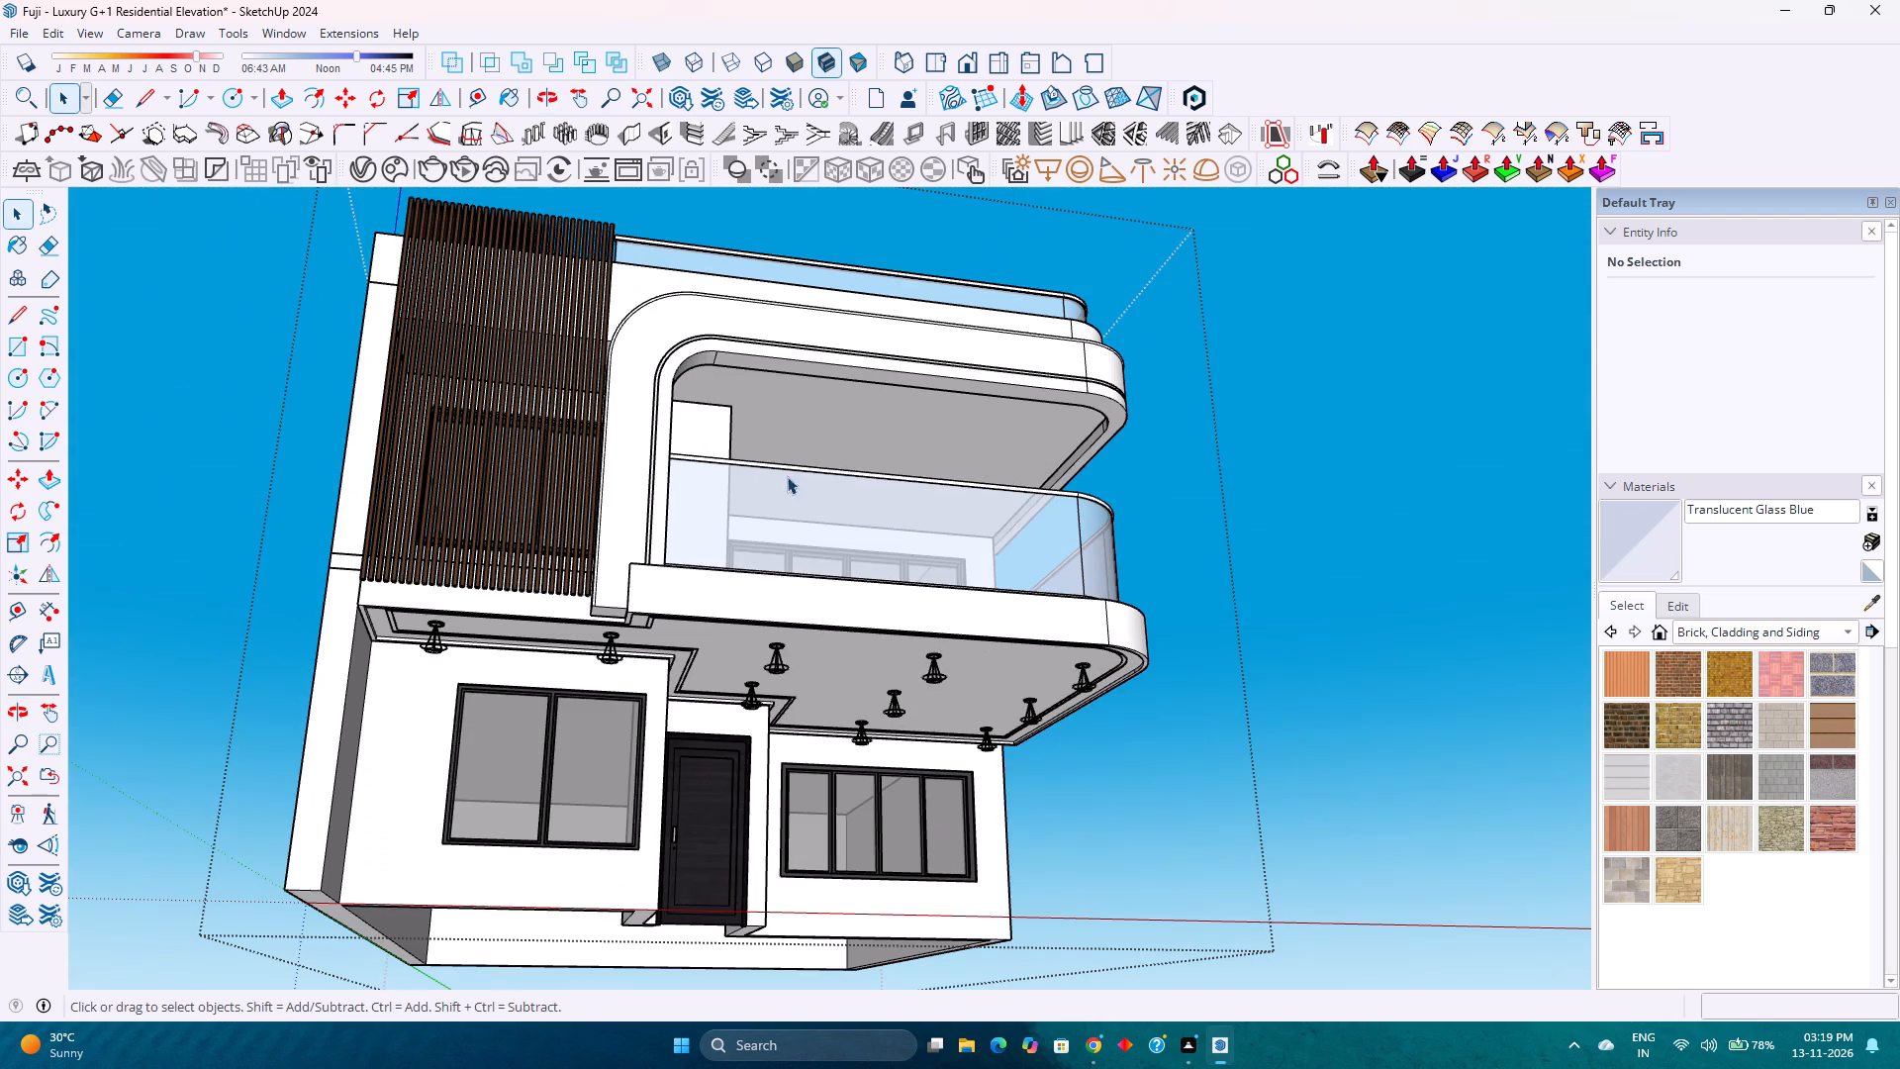
Open the upper balcony structure for editing and offset its ceiling face's outline inward by 6 inches.
scroll(1099, 387, "up", 6)
scroll(956, 494, "up", 2)
middle_click_drag(953, 492, 950, 492)
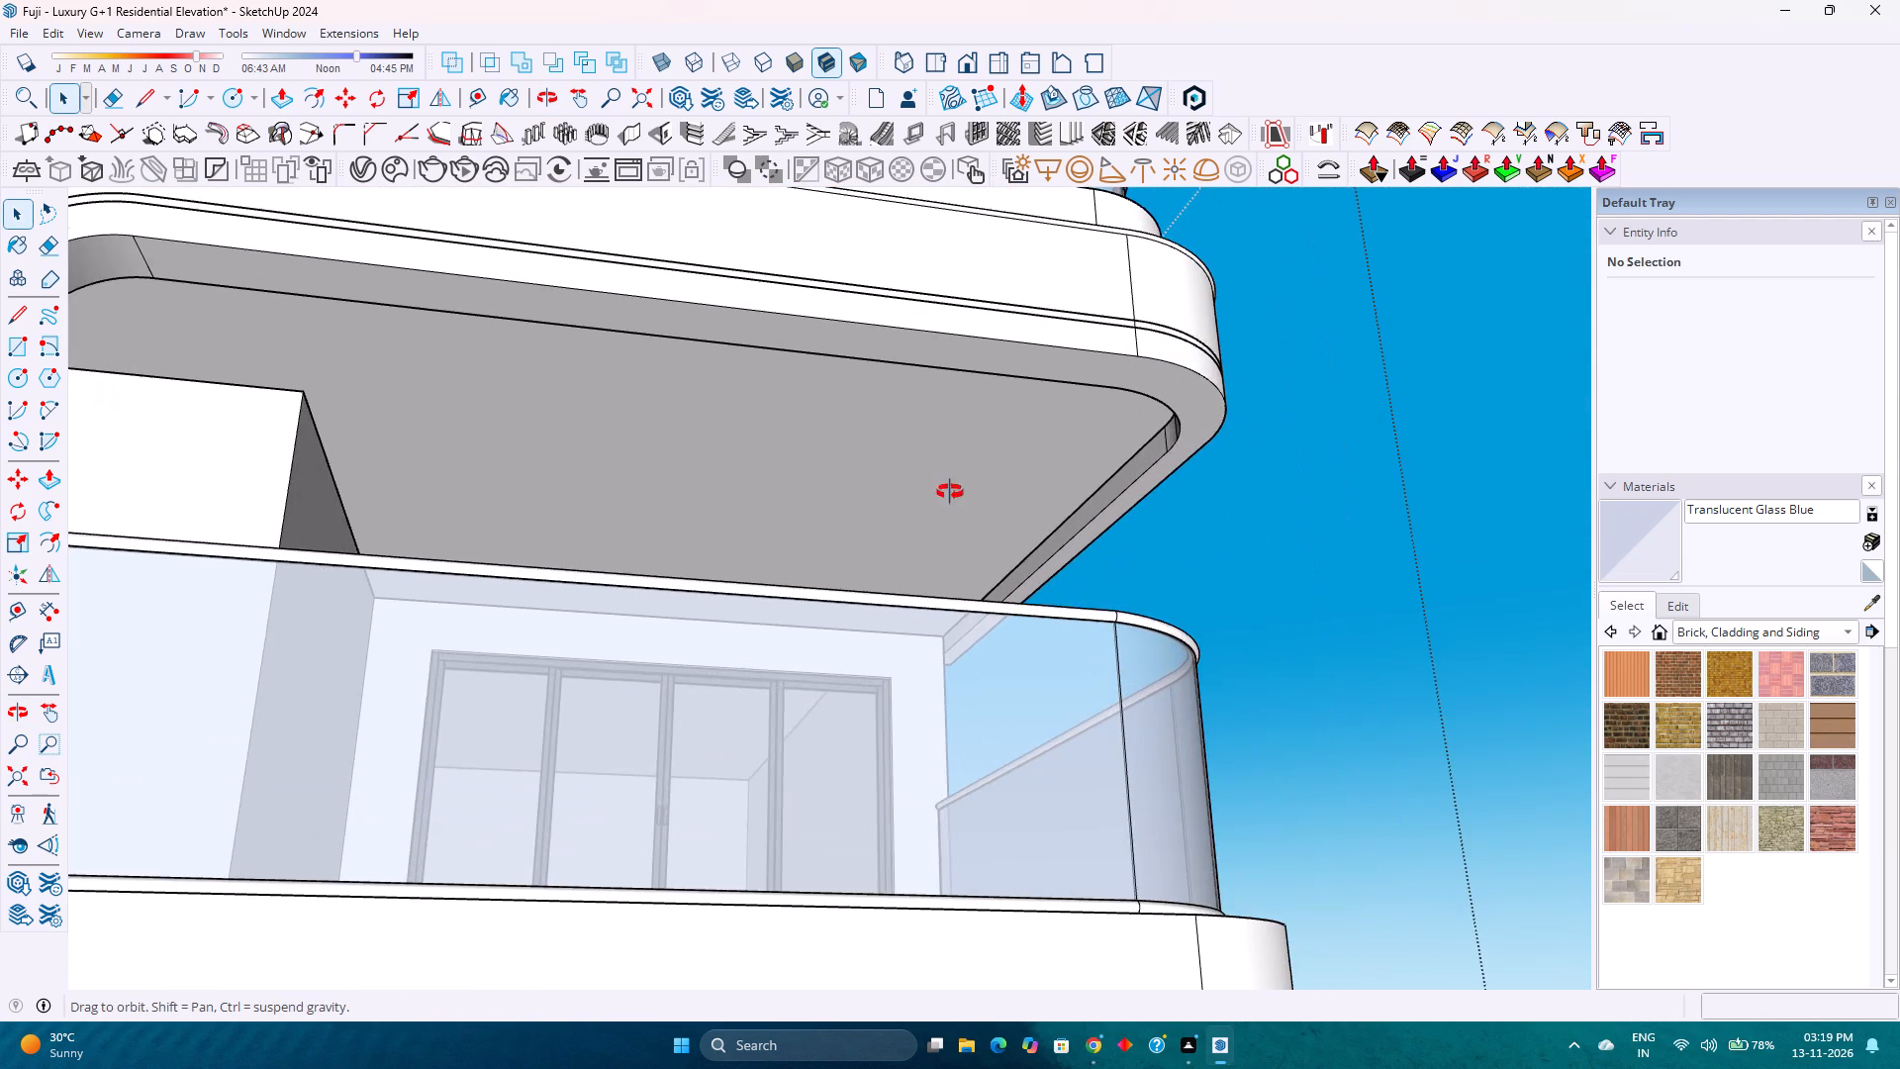
middle_click_drag(950, 492, 894, 463)
double_click(978, 434)
scroll(978, 434, "up", 3)
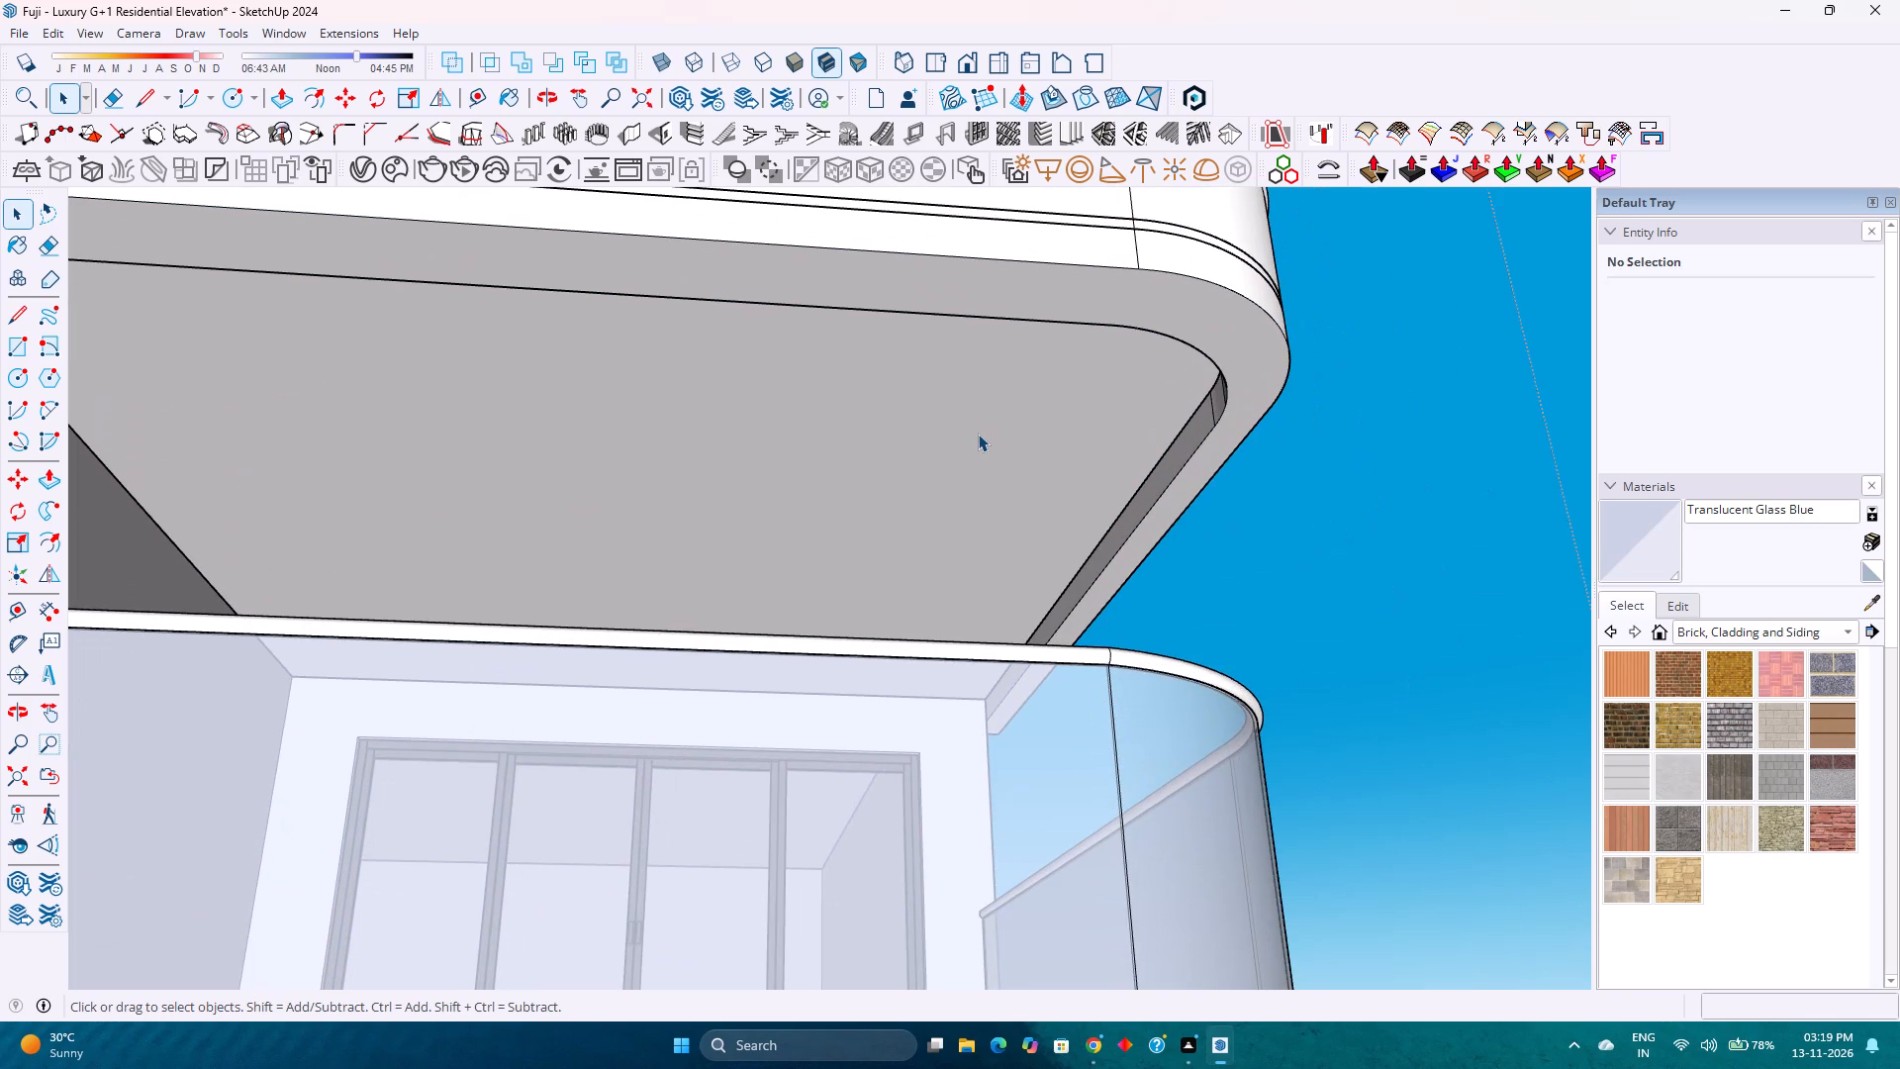
scroll(974, 434, "up", 7)
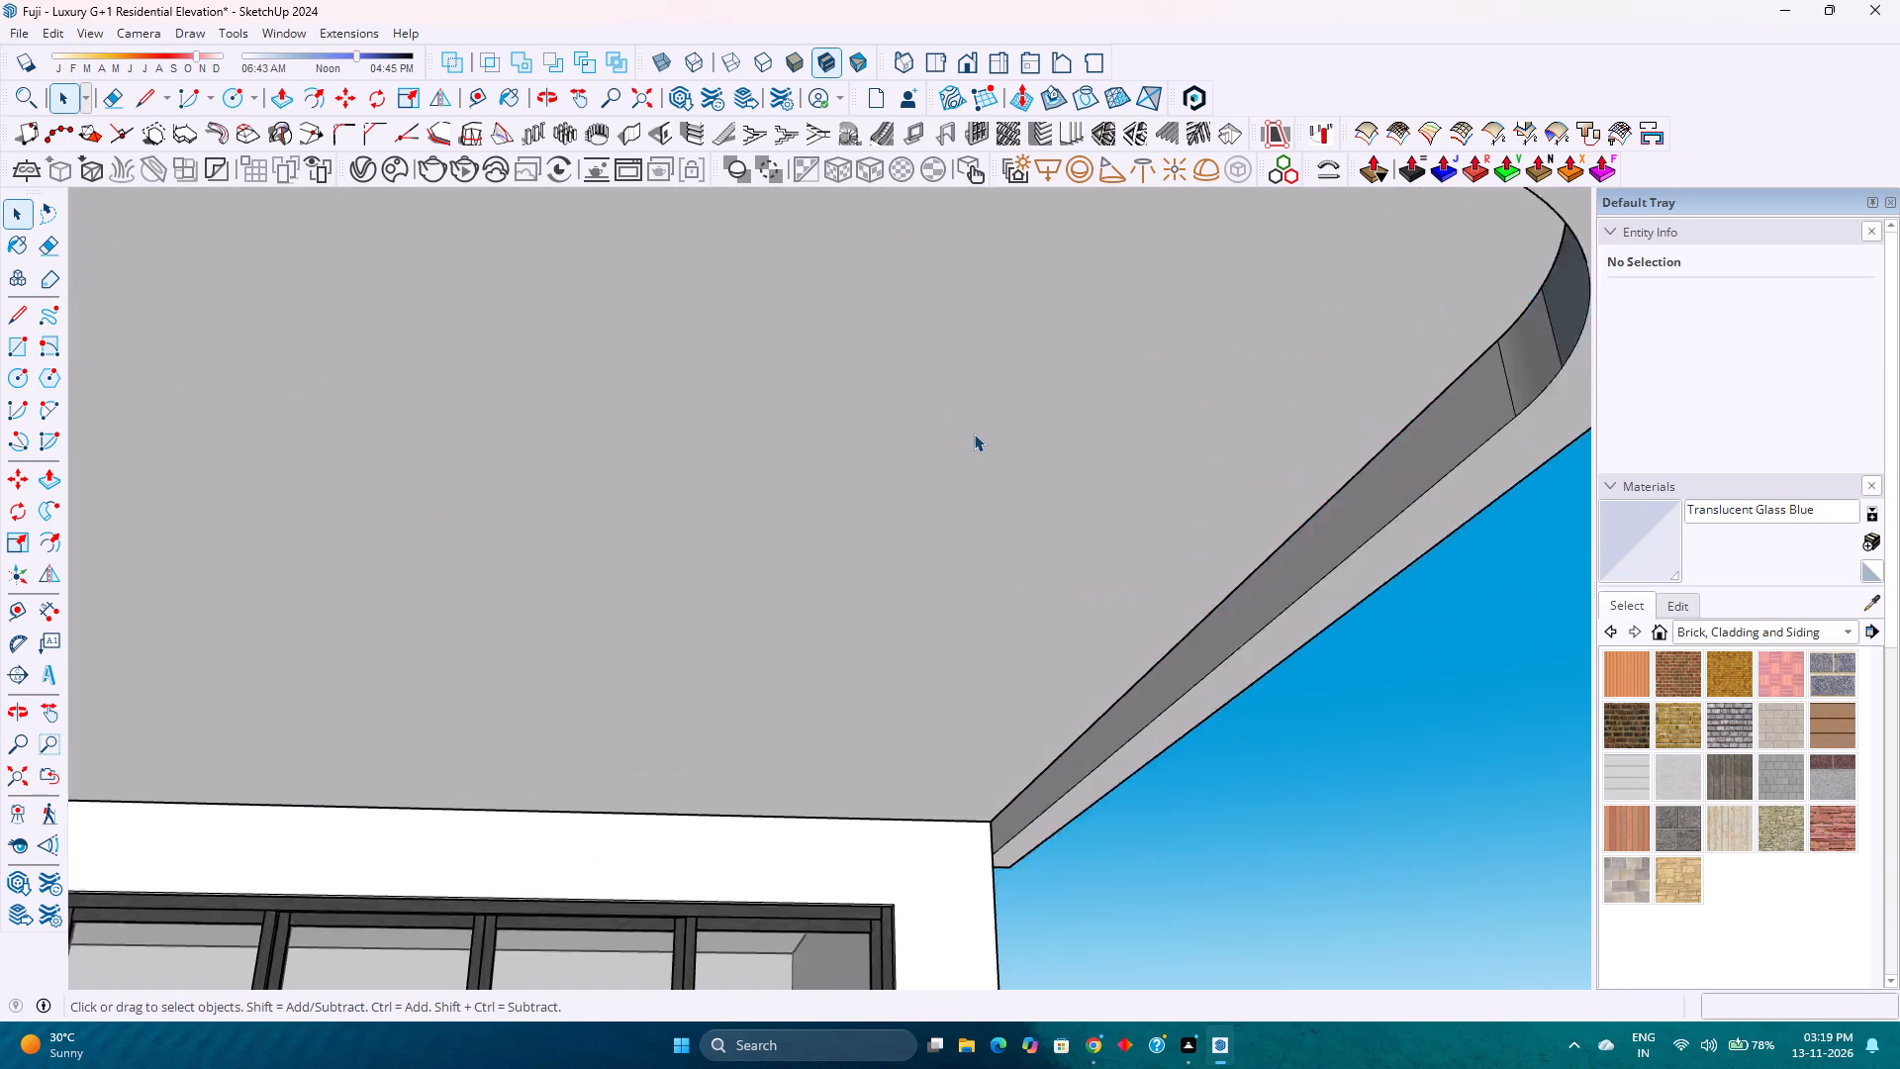
scroll(974, 434, "up", 4)
double_click(966, 437)
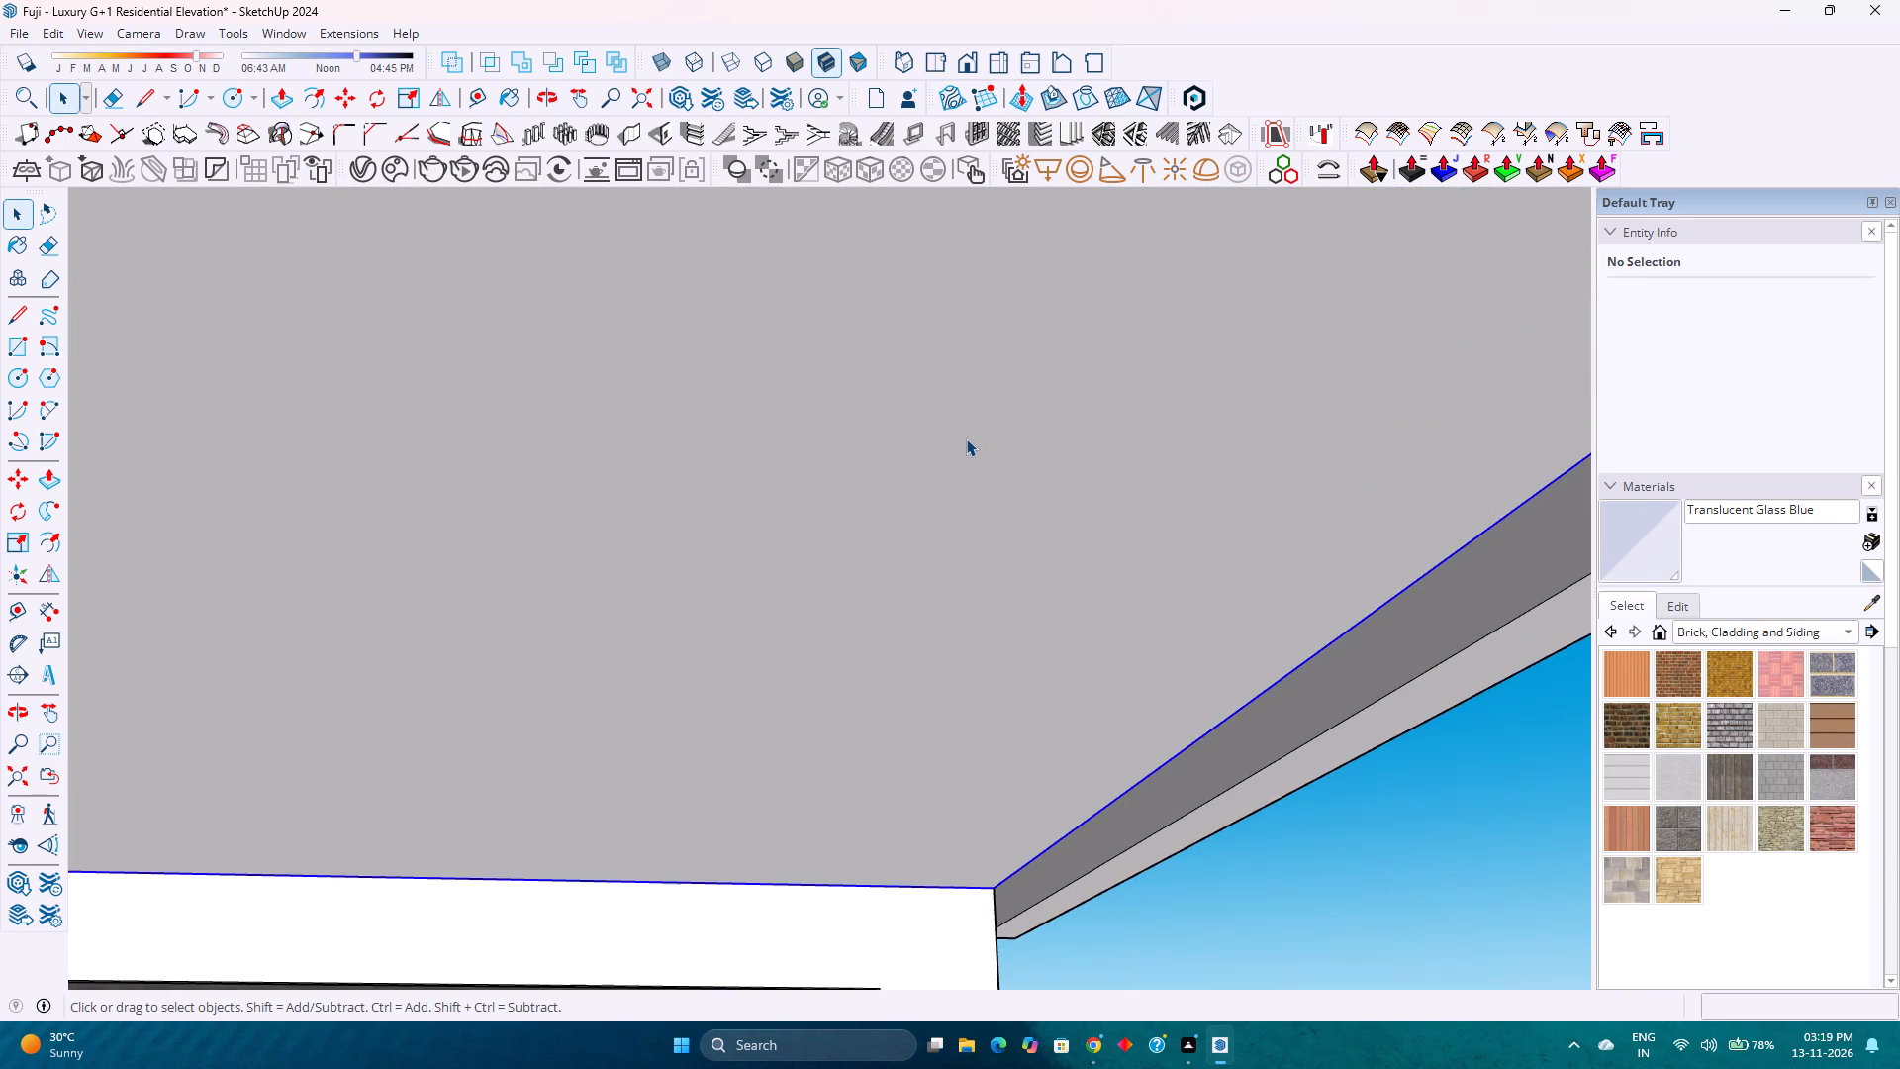
scroll(966, 438, "down", 10)
left_click(966, 438)
scroll(966, 438, "down", 8)
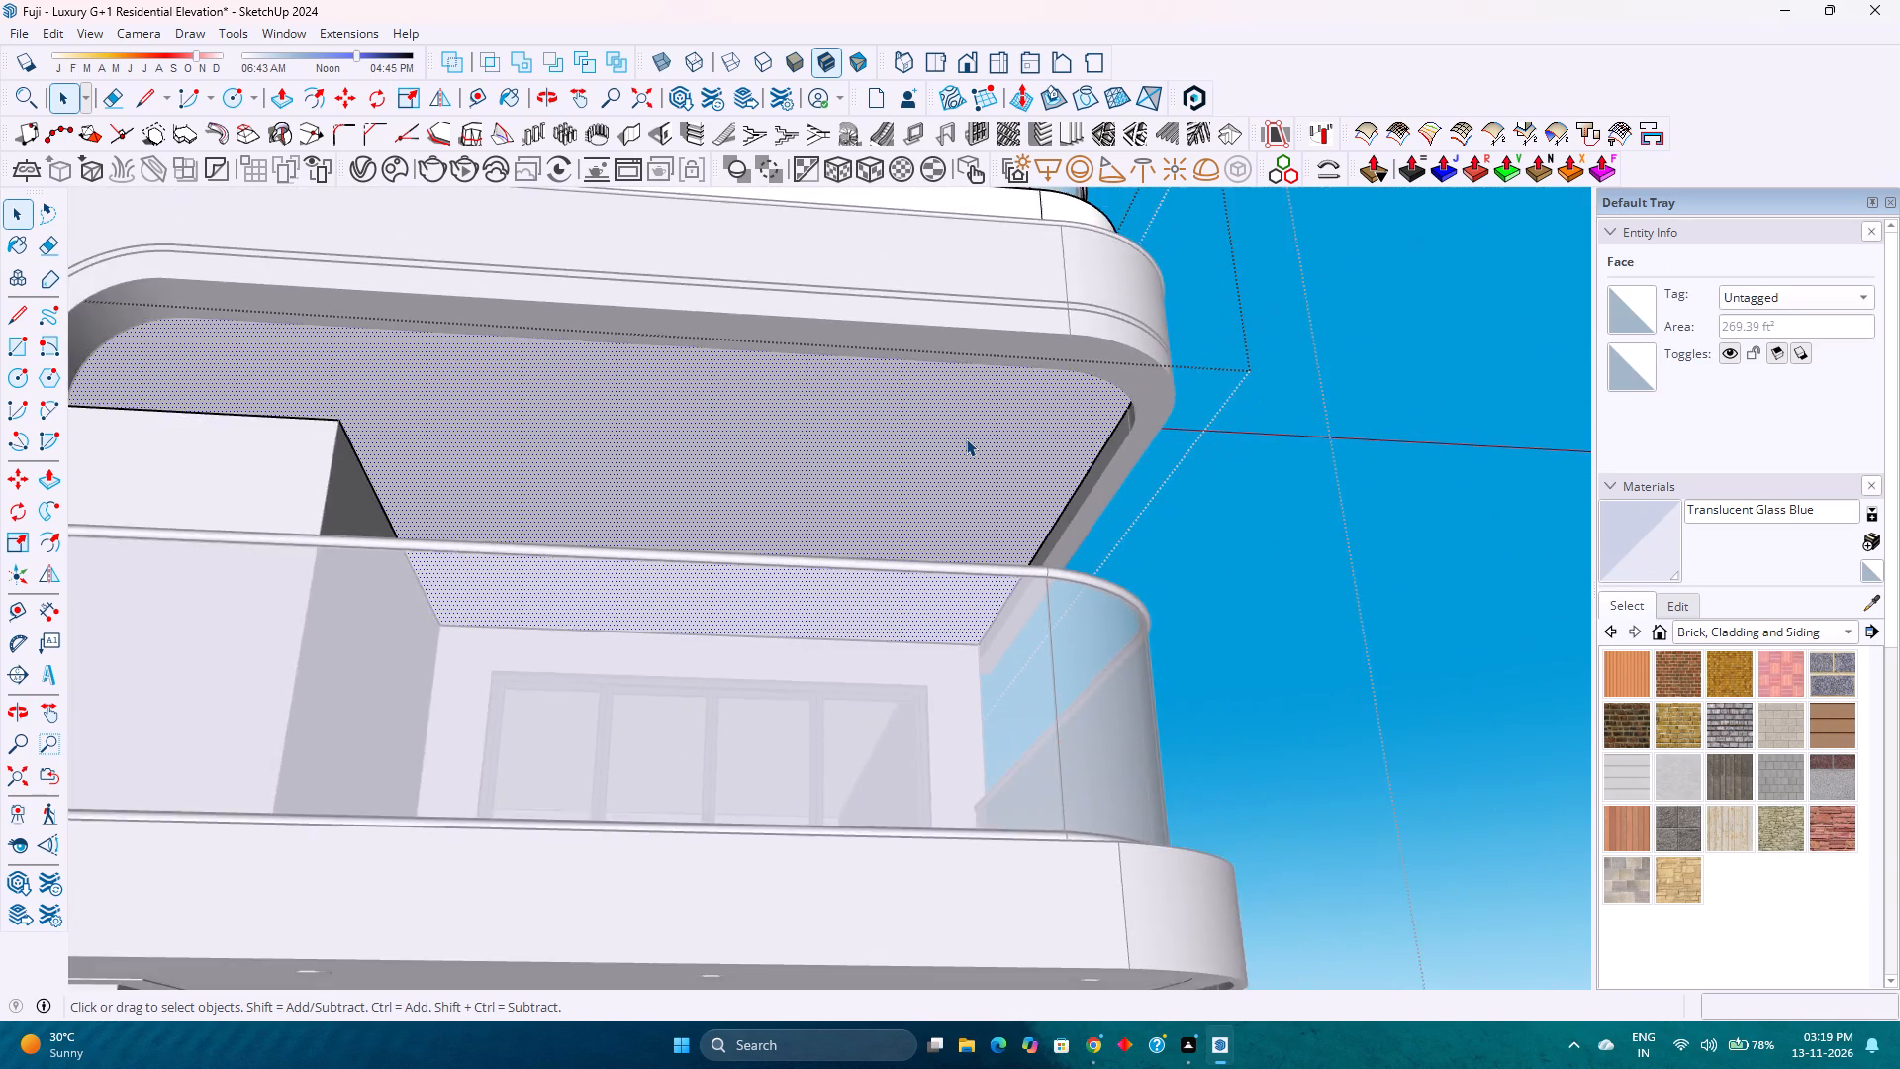
scroll(966, 438, "down", 9)
middle_click_drag(827, 513, 604, 551)
scroll(643, 484, "up", 5)
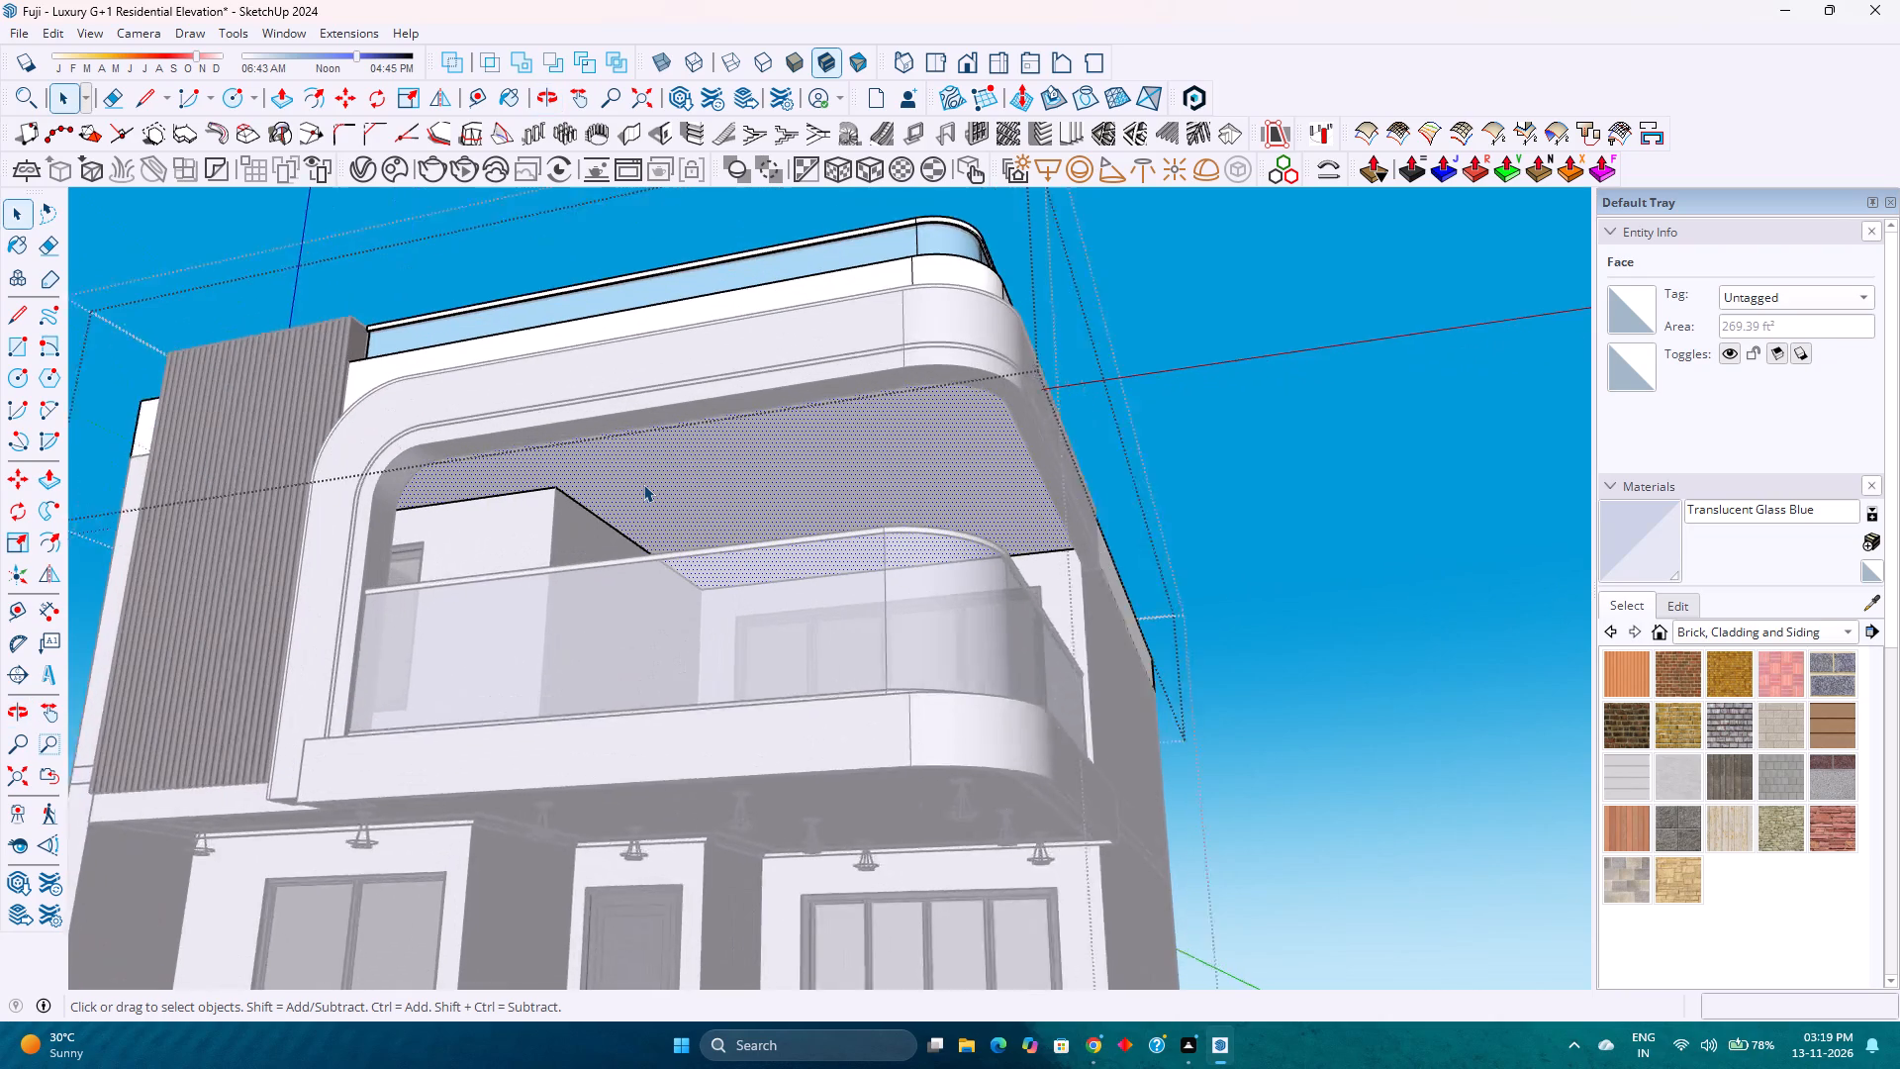
scroll(629, 437, "up", 6)
middle_click_drag(630, 448, 634, 375)
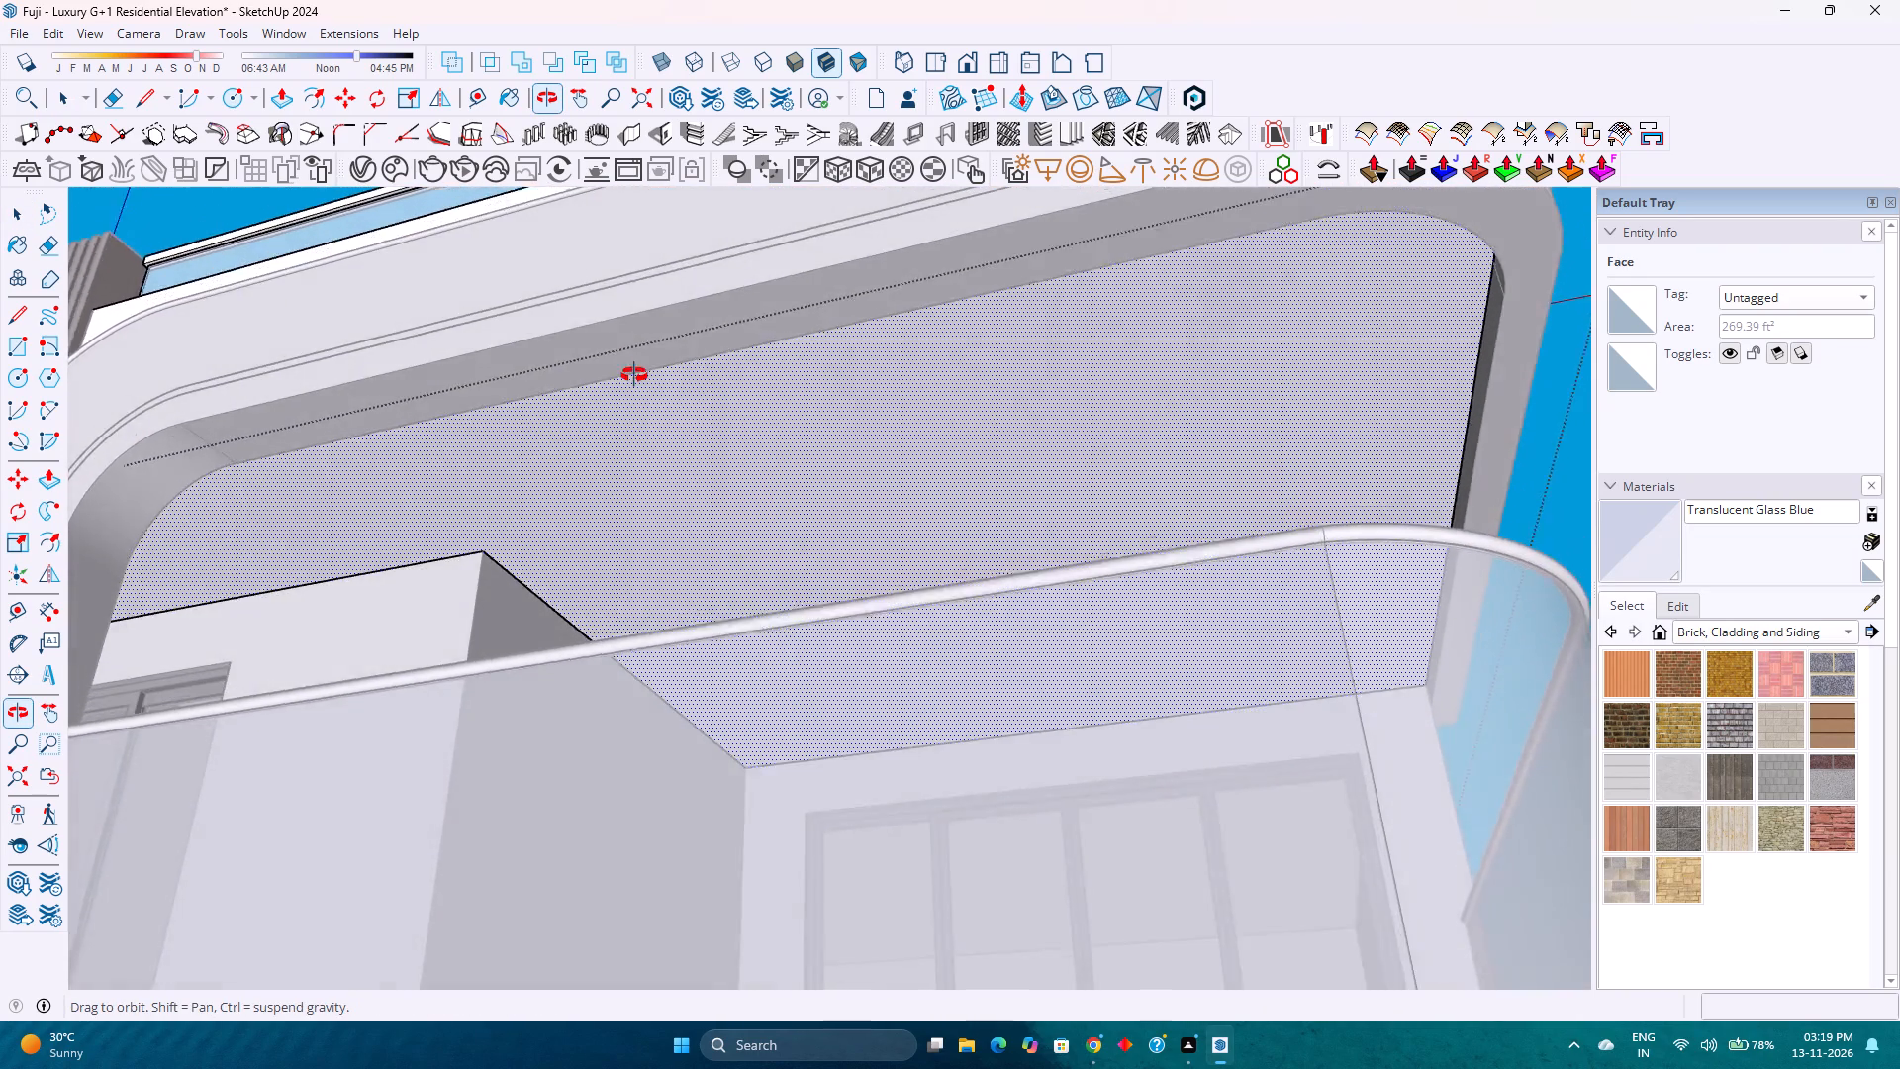
middle_click_drag(634, 375, 641, 383)
middle_click(643, 385)
middle_click(646, 388)
middle_click(647, 388)
middle_click(647, 388)
middle_click(647, 388)
scroll(498, 378, "down", 5)
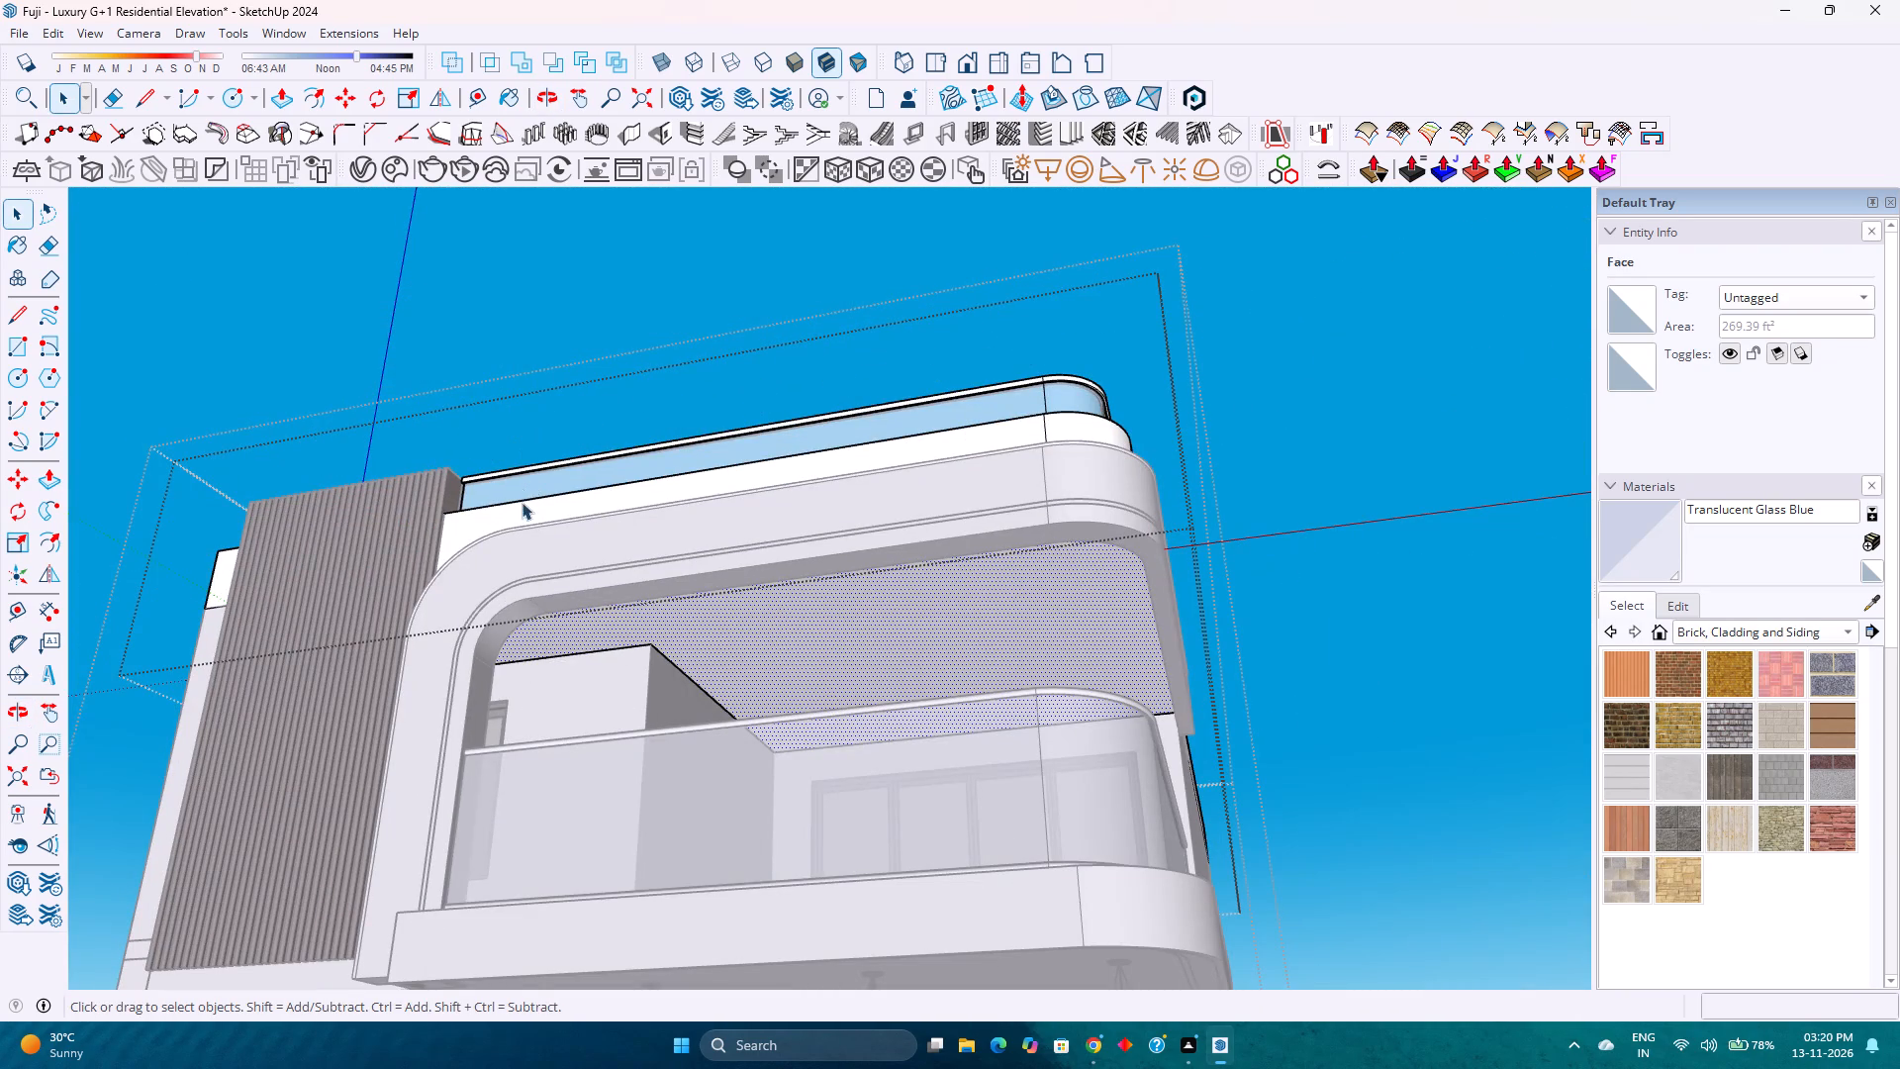
left_click(320, 102)
left_click(740, 663)
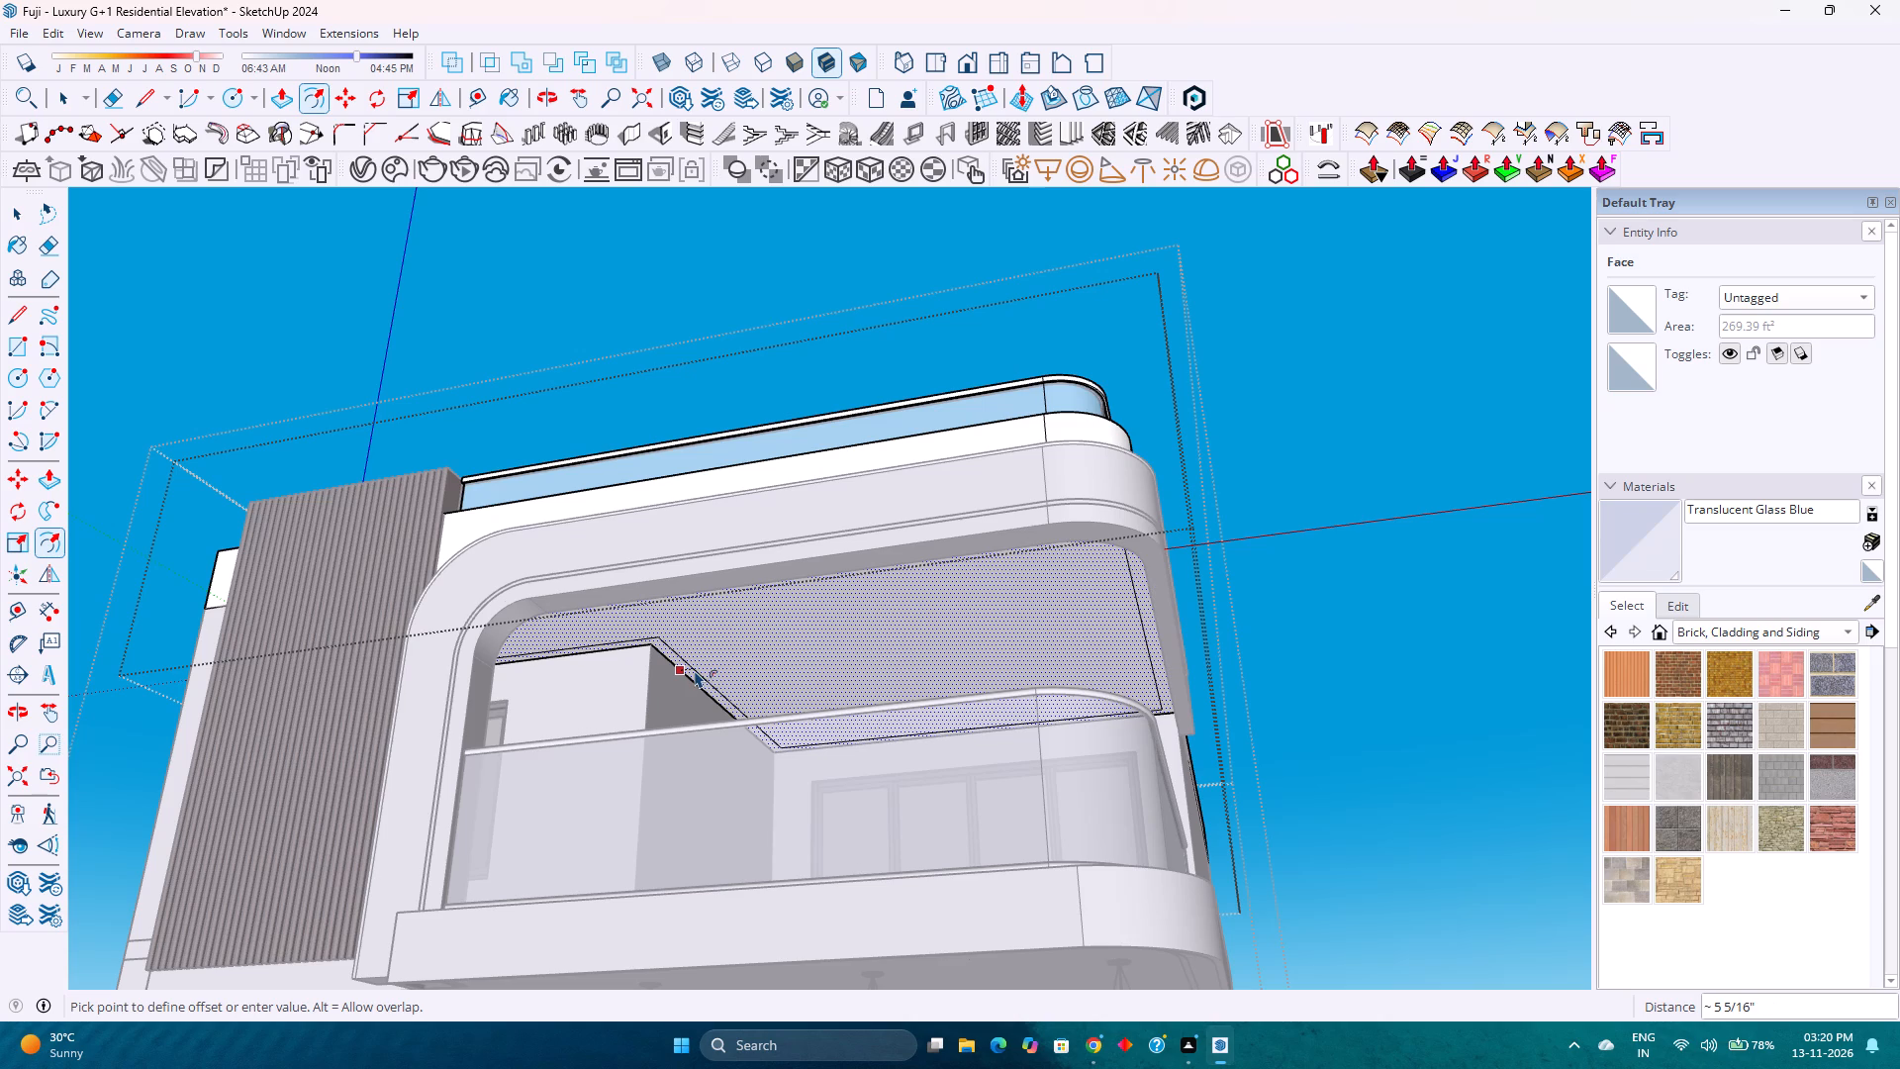
key("6")
key("Return")
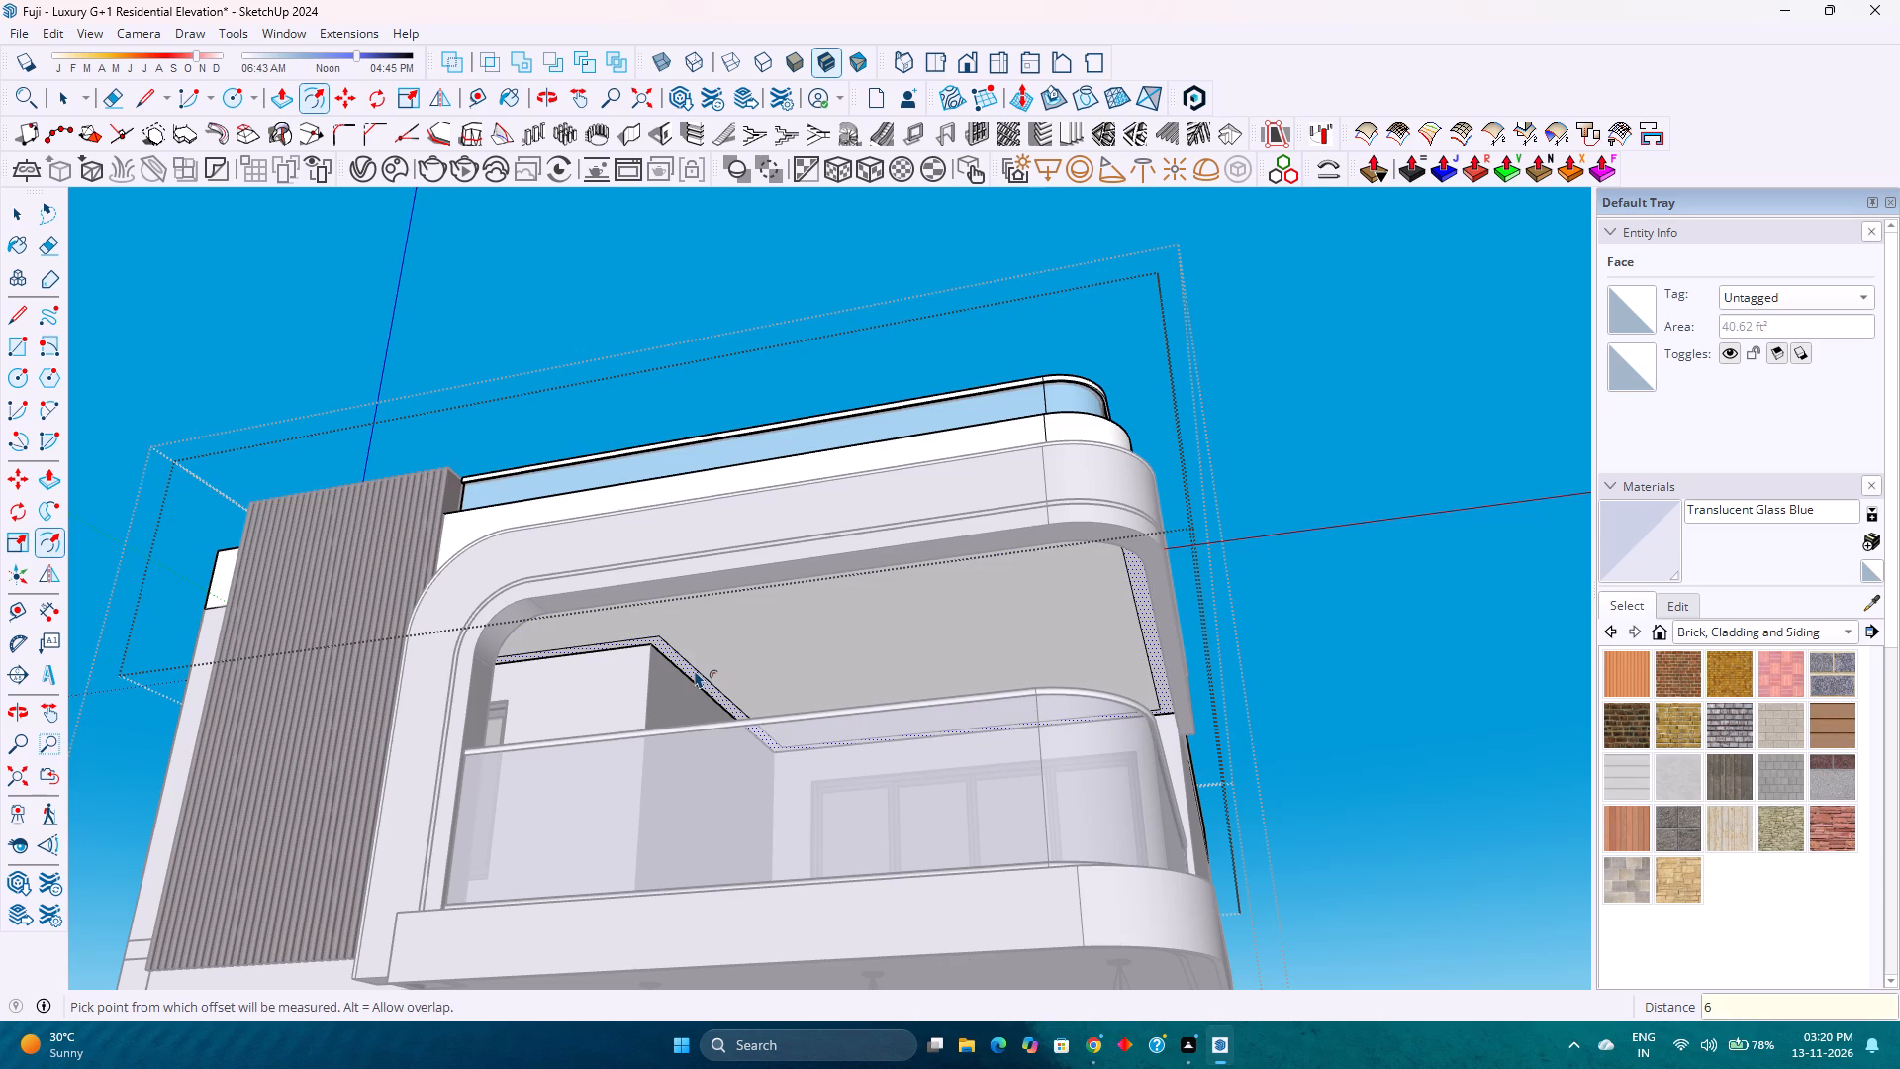
Offset the ceiling's outer outline inward again, trying 7 and 7.5 inches before setting the distance to 8 inches.
left_click(678, 680)
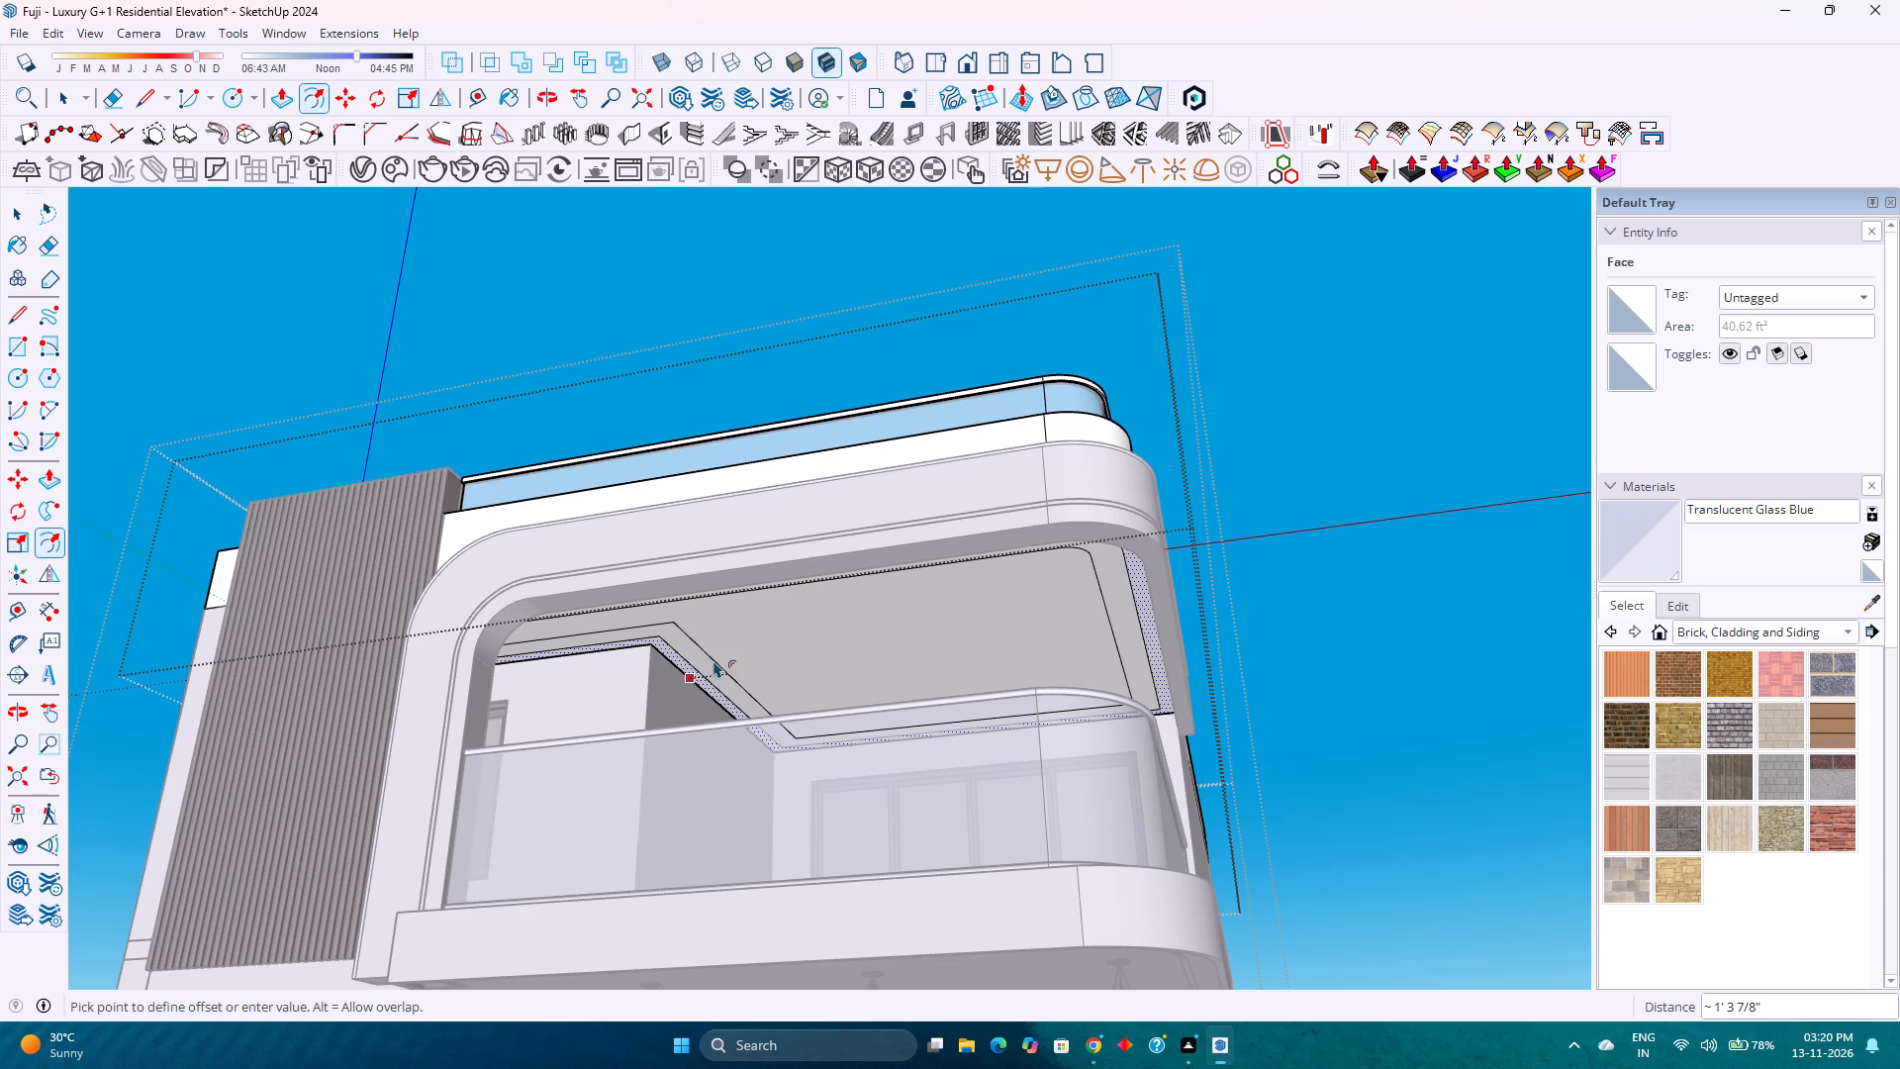
key("7")
key("Return")
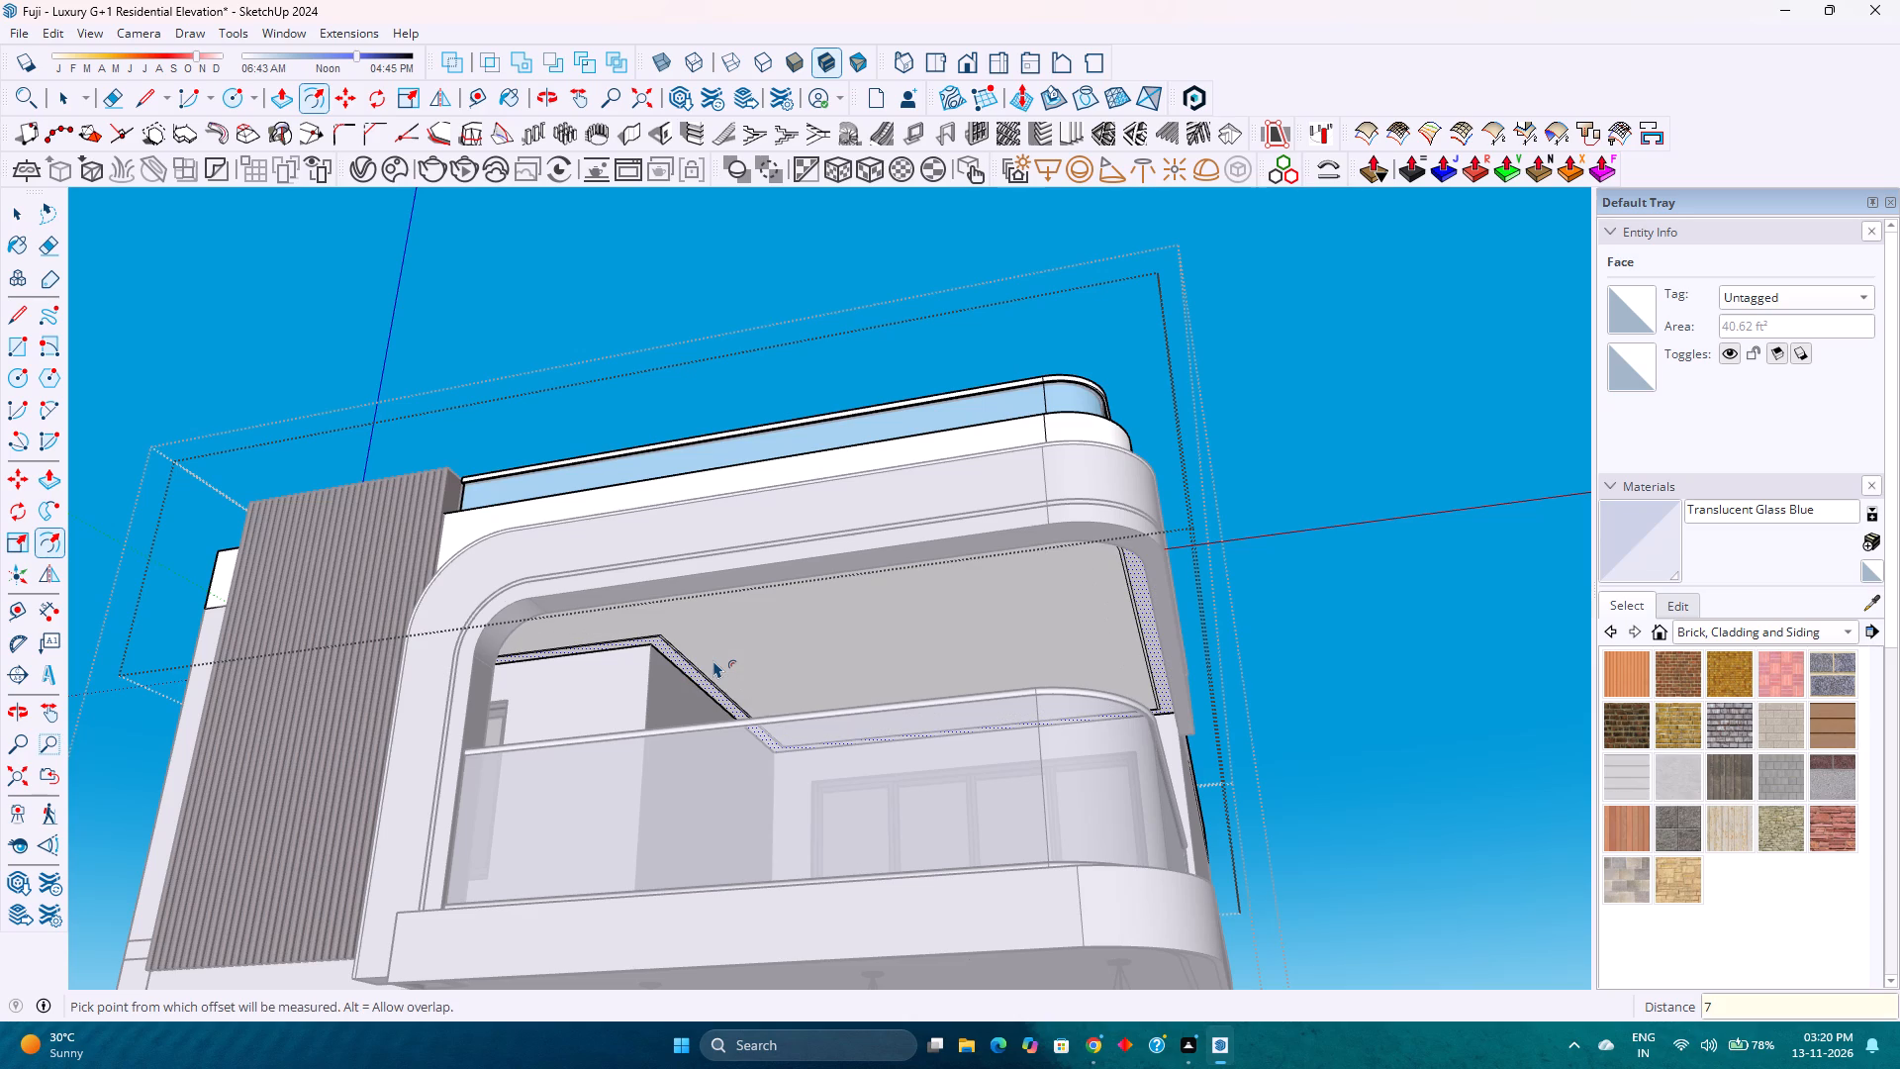
type("7.5")
key("Return")
key("8")
key("Return")
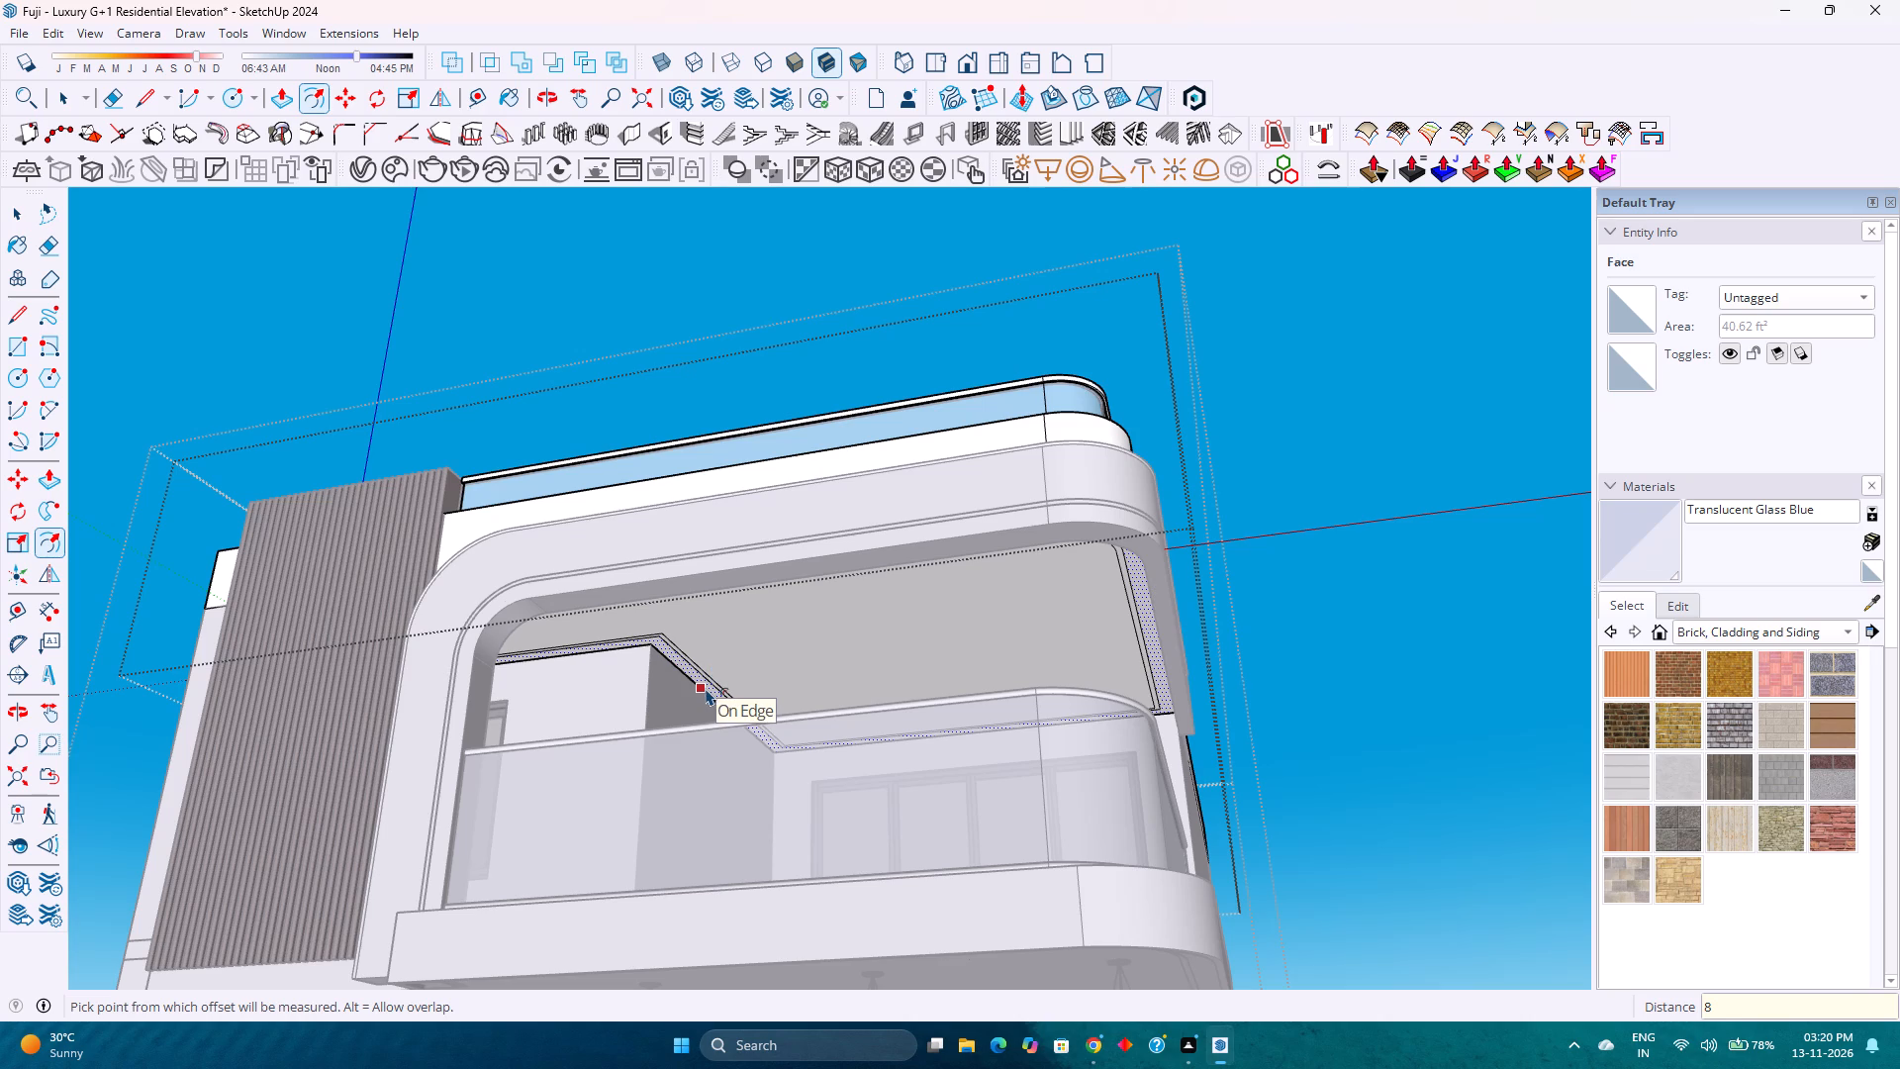
key("space")
Examine the two offset outlines around the upper balcony ceiling's rounded corner.
scroll(1093, 624, "up", 3)
middle_click_drag(1123, 627, 1194, 634)
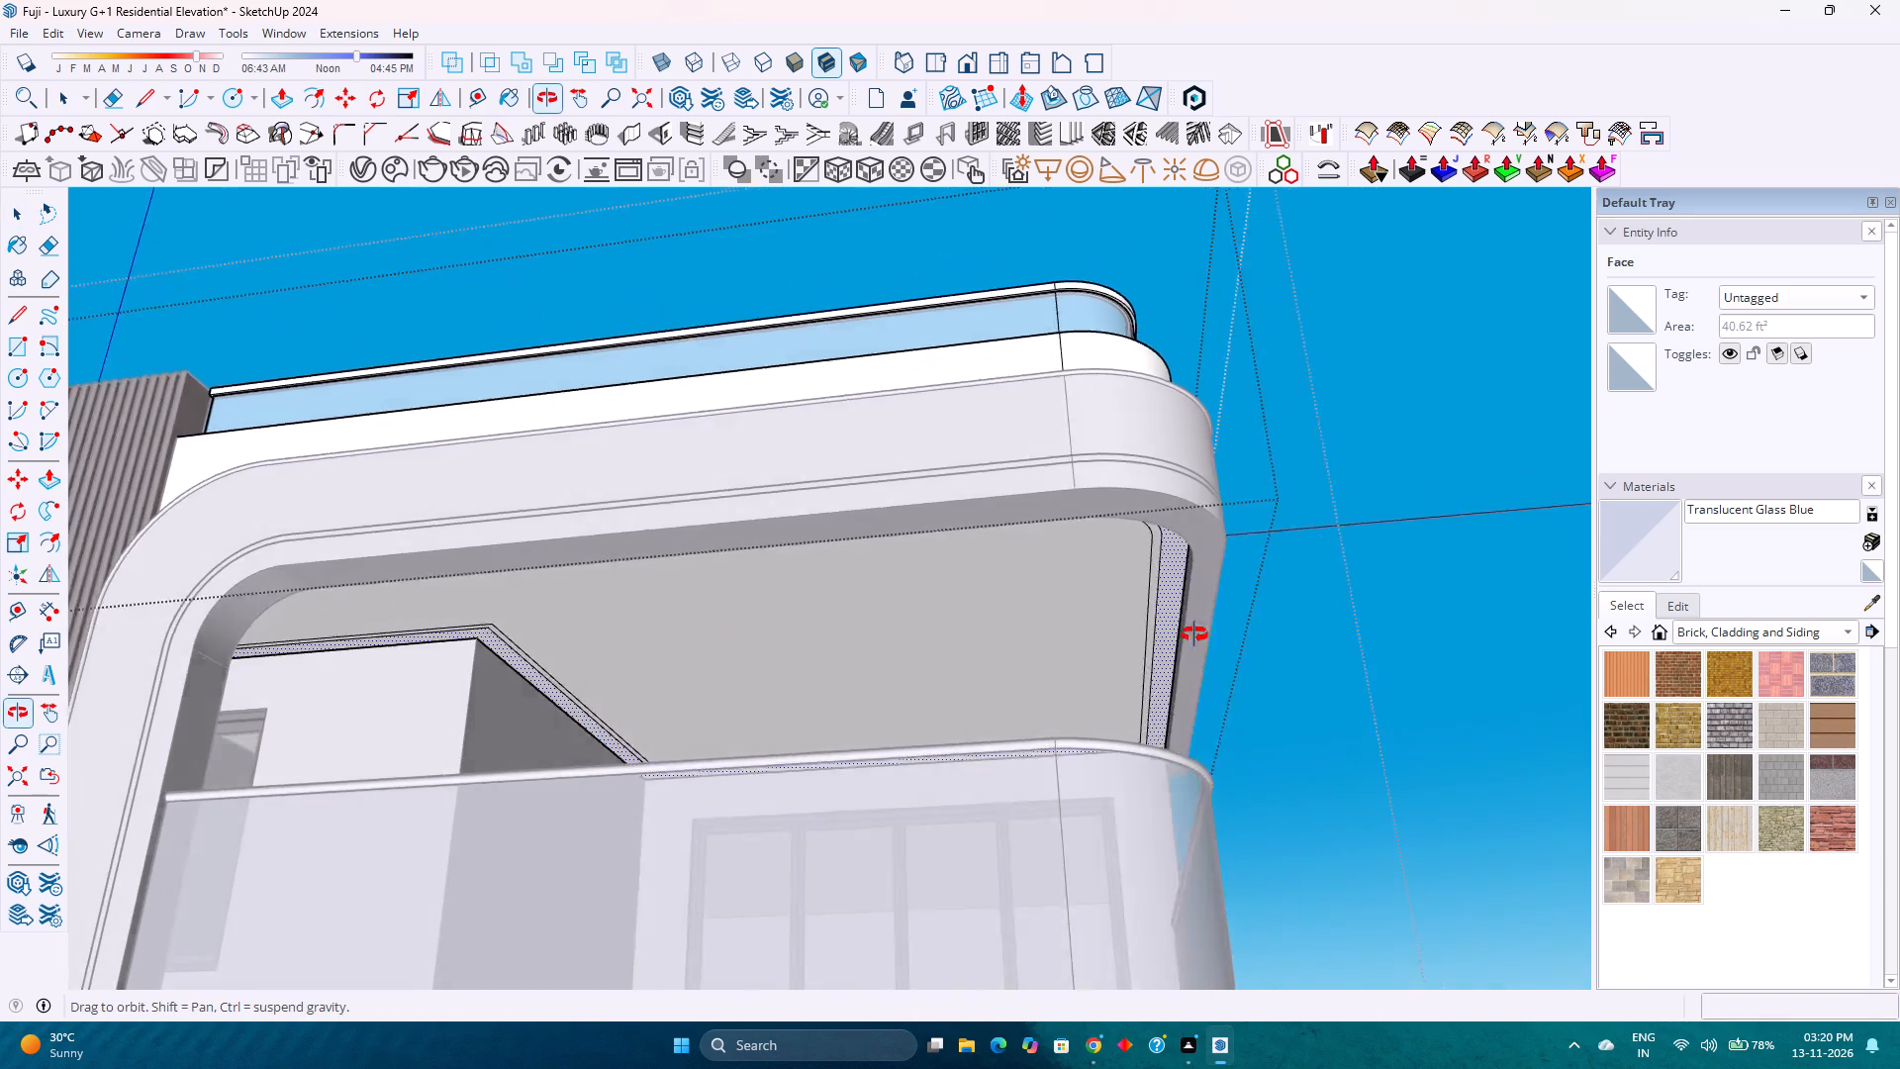
middle_click_drag(1194, 634, 1296, 727)
scroll(1074, 698, "up", 6)
middle_click_drag(1109, 709, 1069, 656)
middle_click(1069, 656)
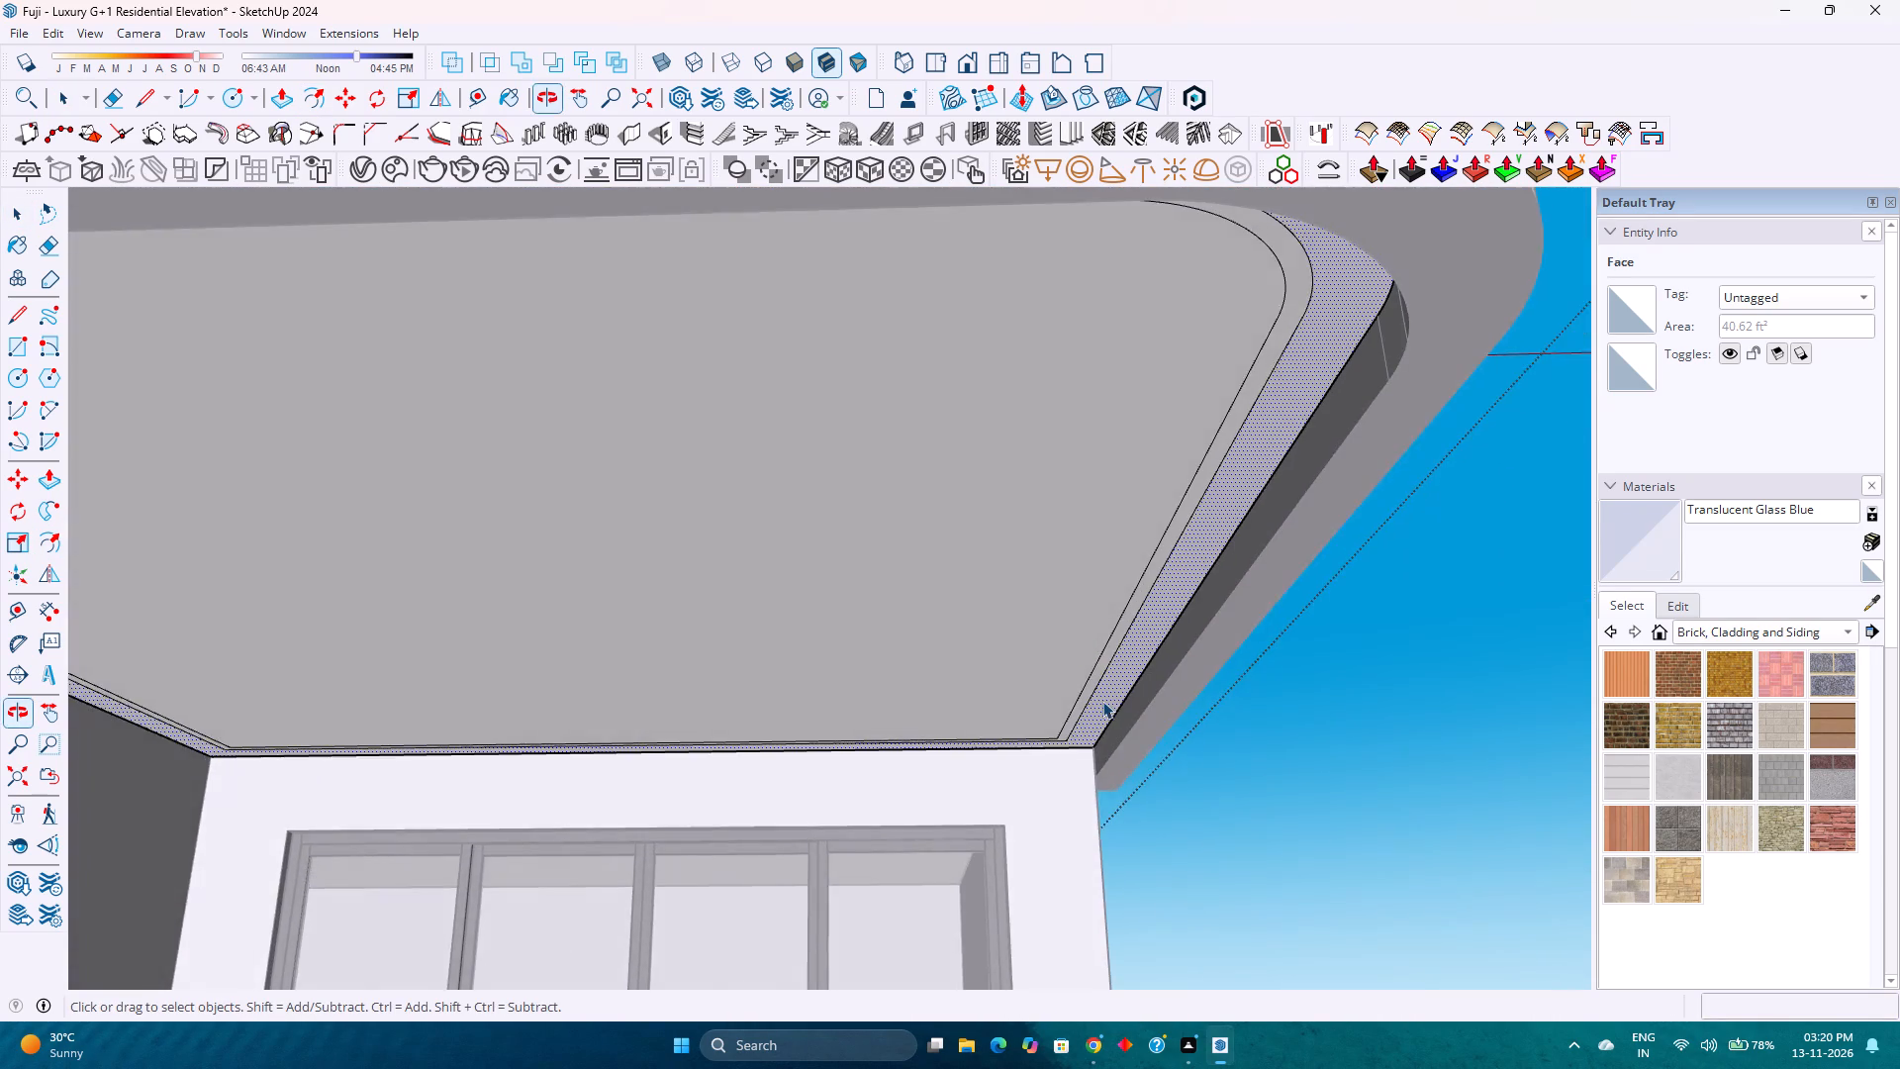
Examine the narrow strip between the ceiling's two offset outlines, the upper balcony and the front facade from several angles.
scroll(1102, 701, "up", 4)
left_click(1084, 676)
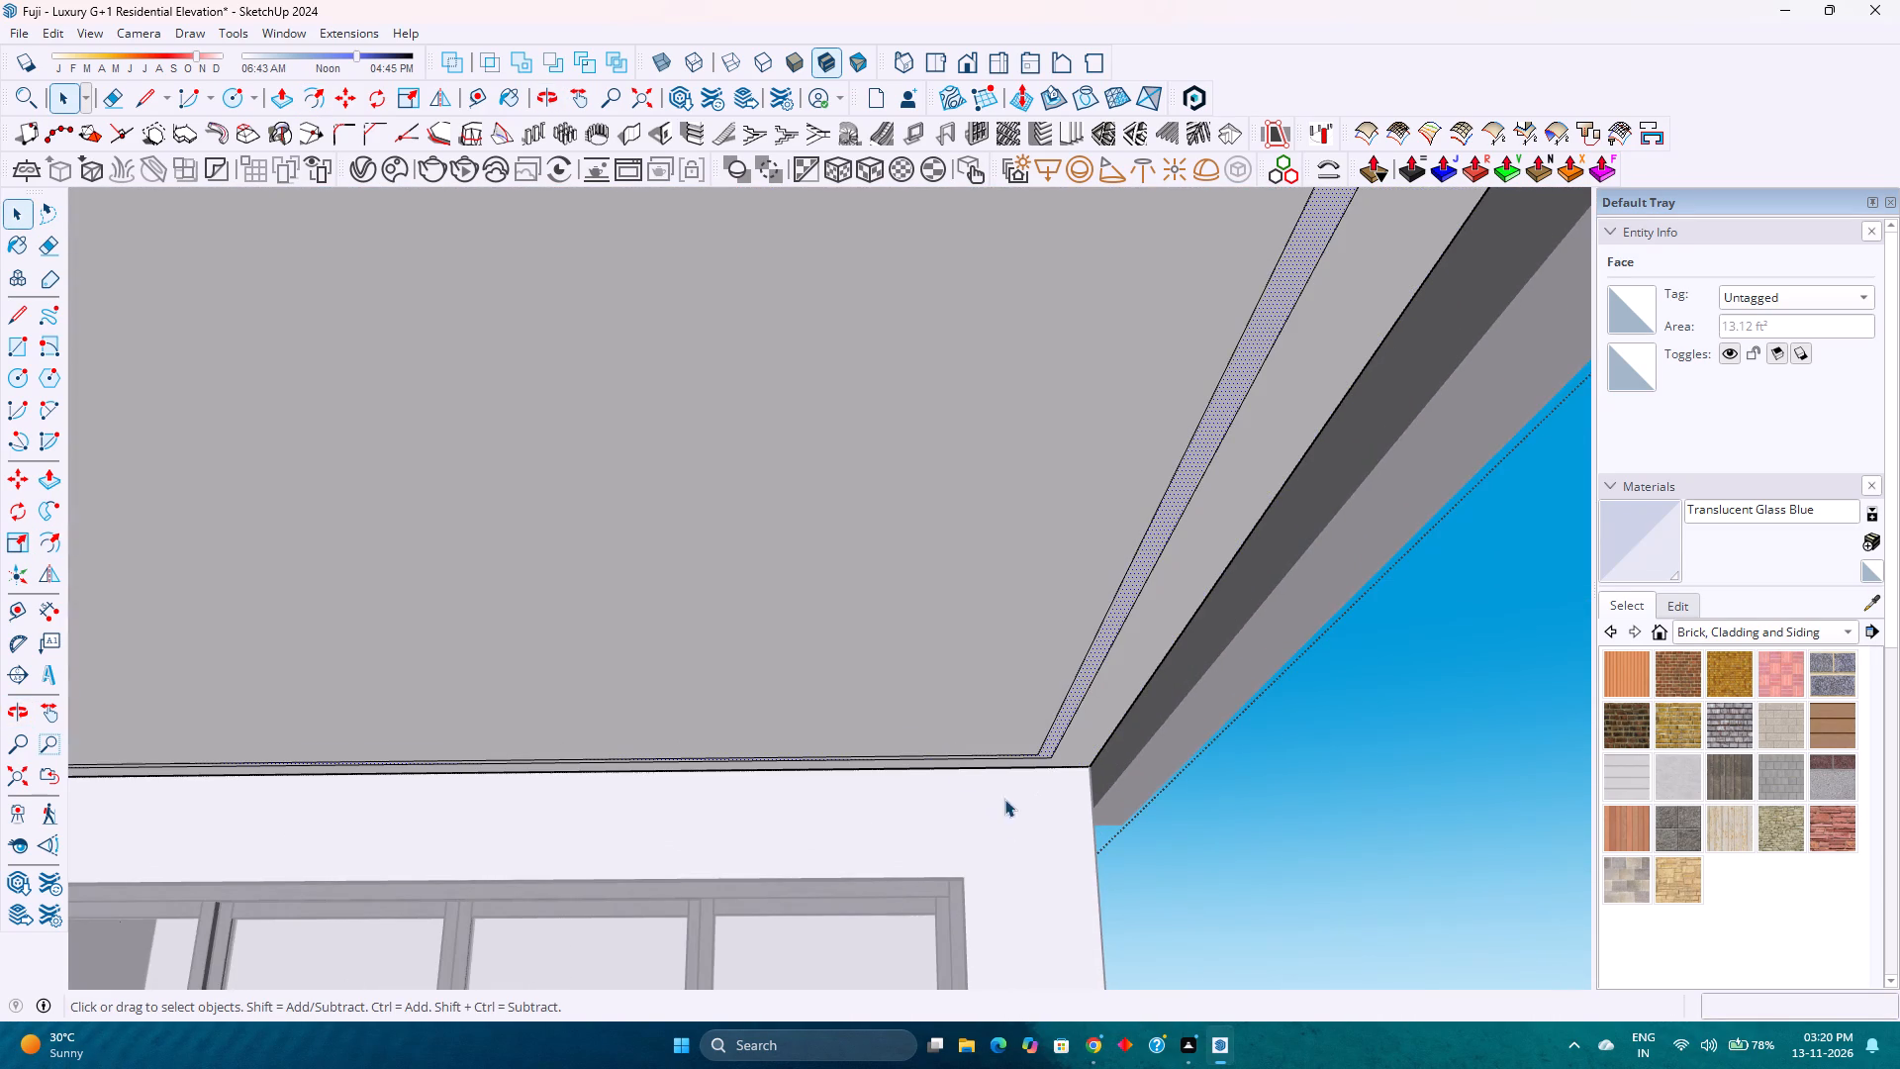
scroll(940, 733, "down", 5)
middle_click_drag(948, 760, 930, 699)
middle_click(930, 699)
scroll(1028, 684, "up", 1)
middle_click_drag(1031, 688, 1002, 781)
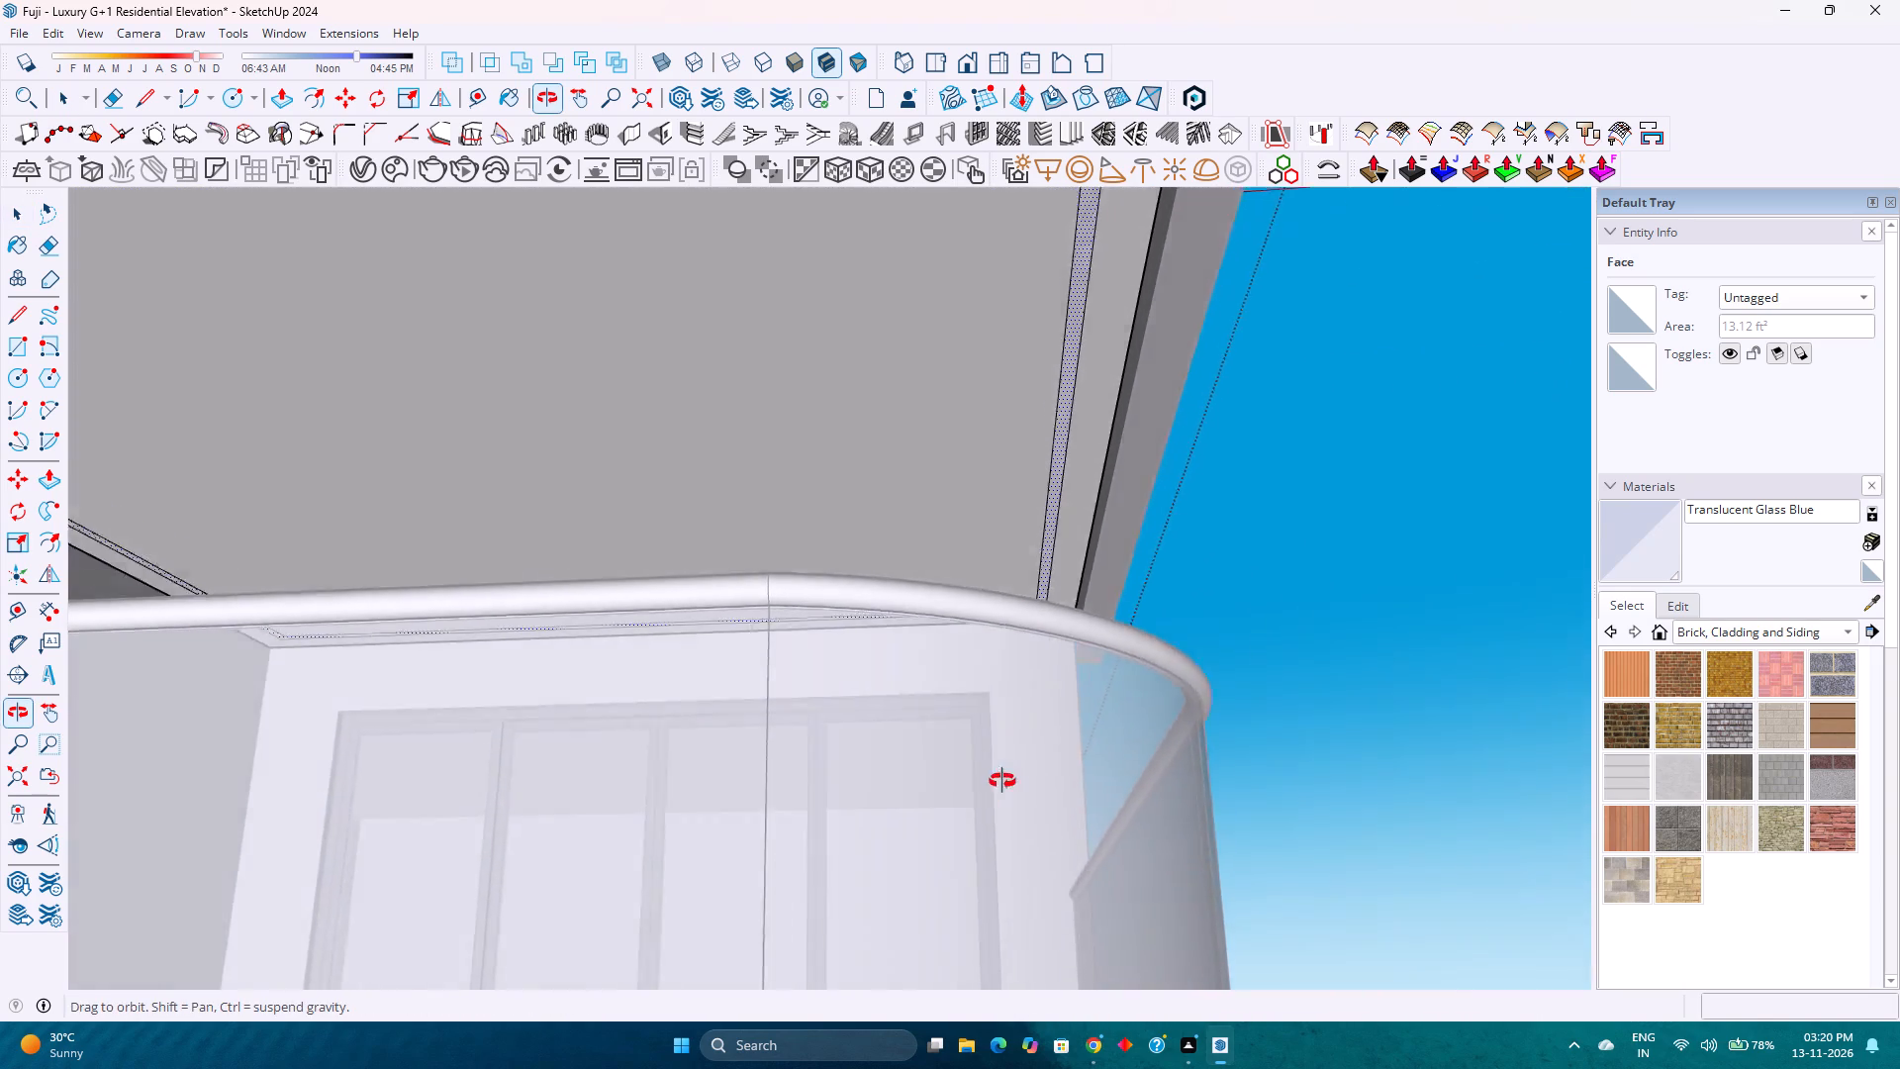
middle_click_drag(1002, 781, 973, 852)
middle_click(971, 853)
scroll(879, 691, "down", 20)
scroll(879, 691, "down", 1)
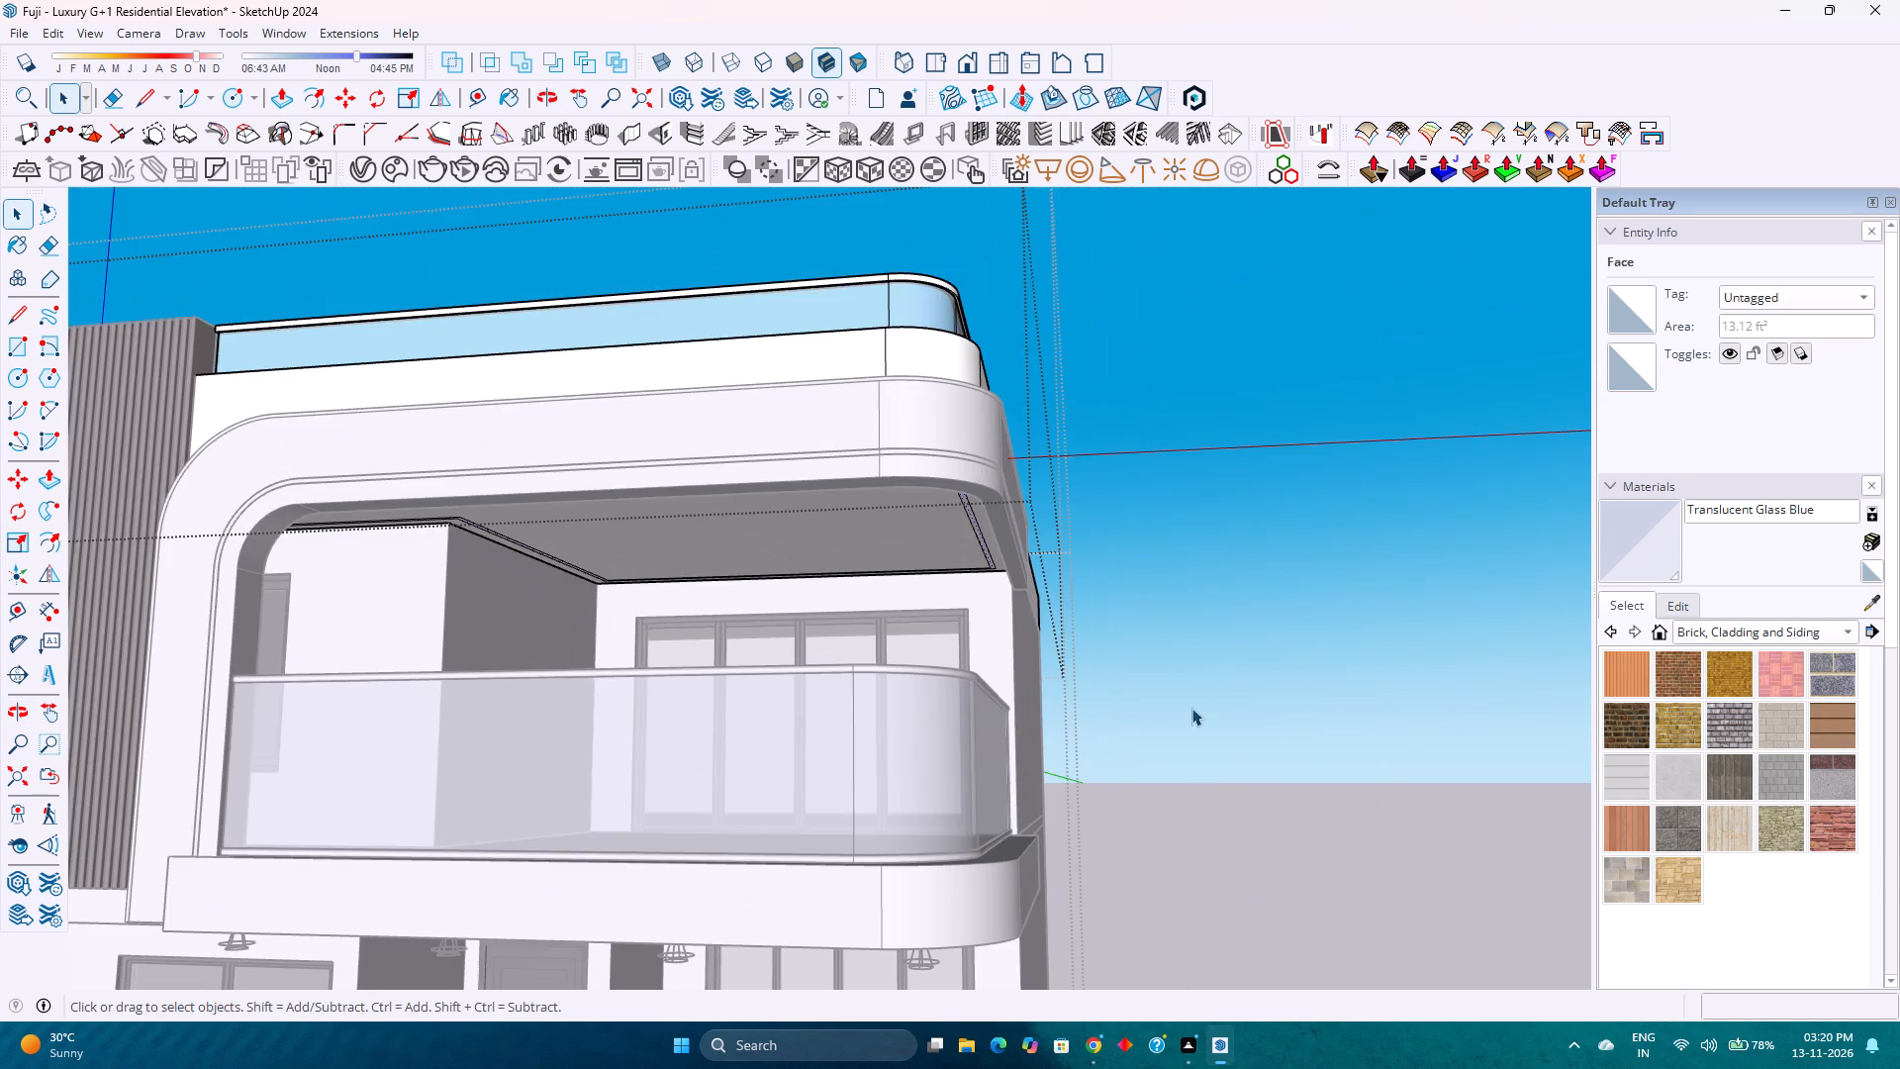
left_click(1225, 705)
scroll(827, 730, "down", 4)
middle_click_drag(690, 809, 669, 943)
middle_click(669, 943)
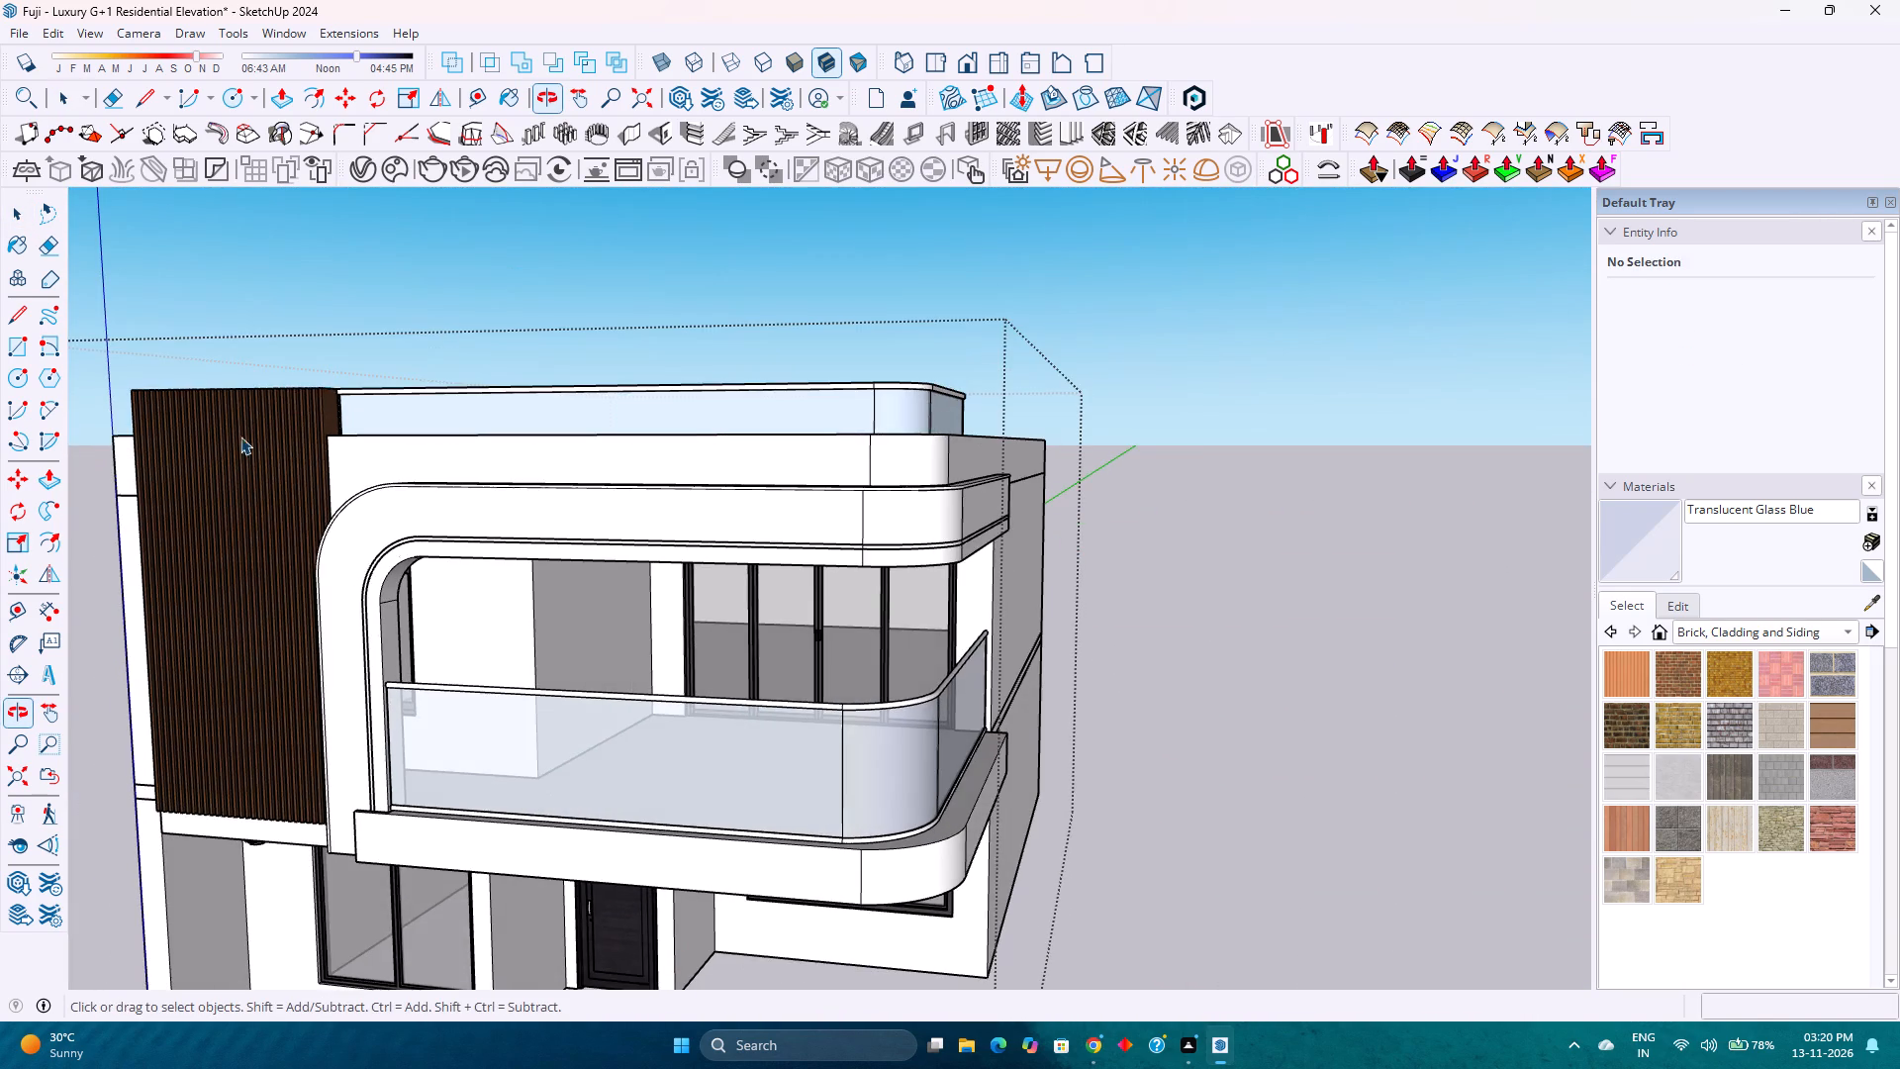
scroll(234, 395, "up", 3)
Open the curved balcony frame for editing and place a horizontal guide 3' above the top front edge of its floor band.
left_click(477, 92)
scroll(507, 217, "down", 2)
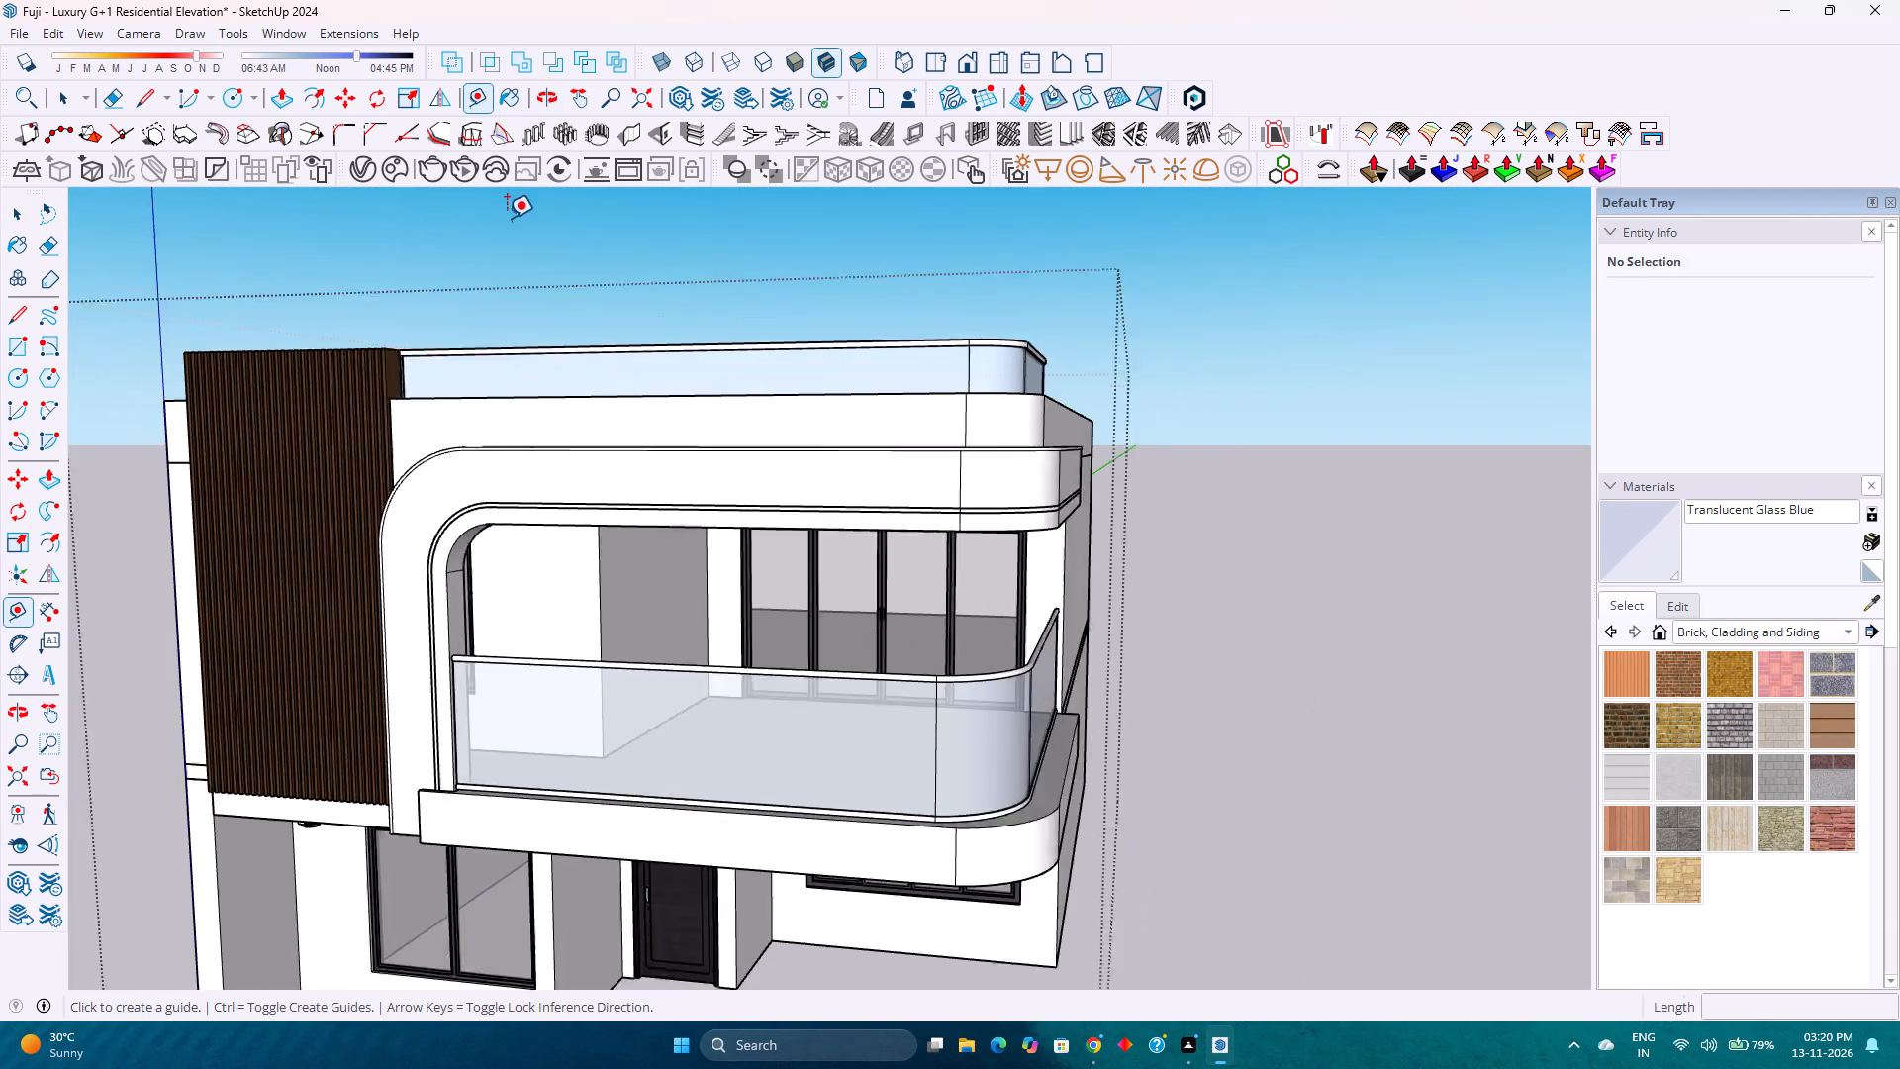
scroll(507, 218, "down", 1)
key("space")
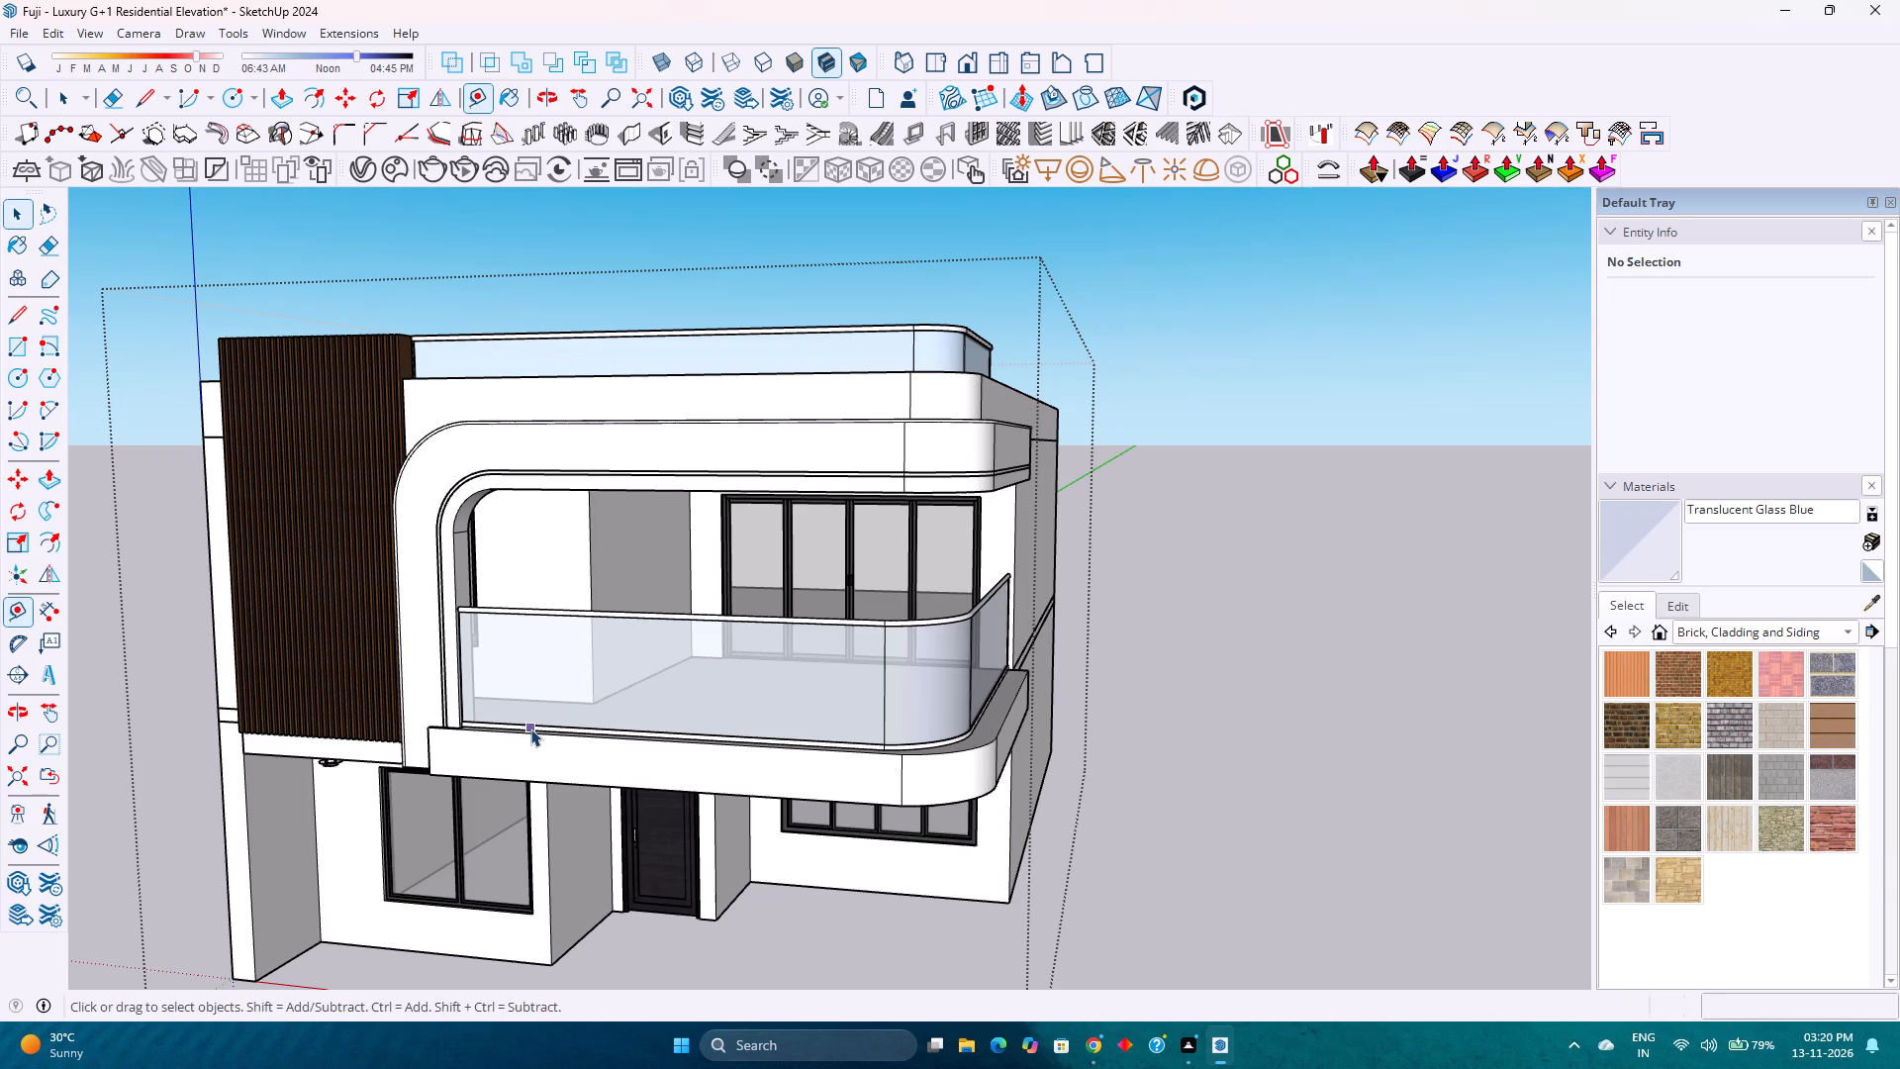
double_click(530, 729)
scroll(534, 739, "up", 2)
left_click(534, 739)
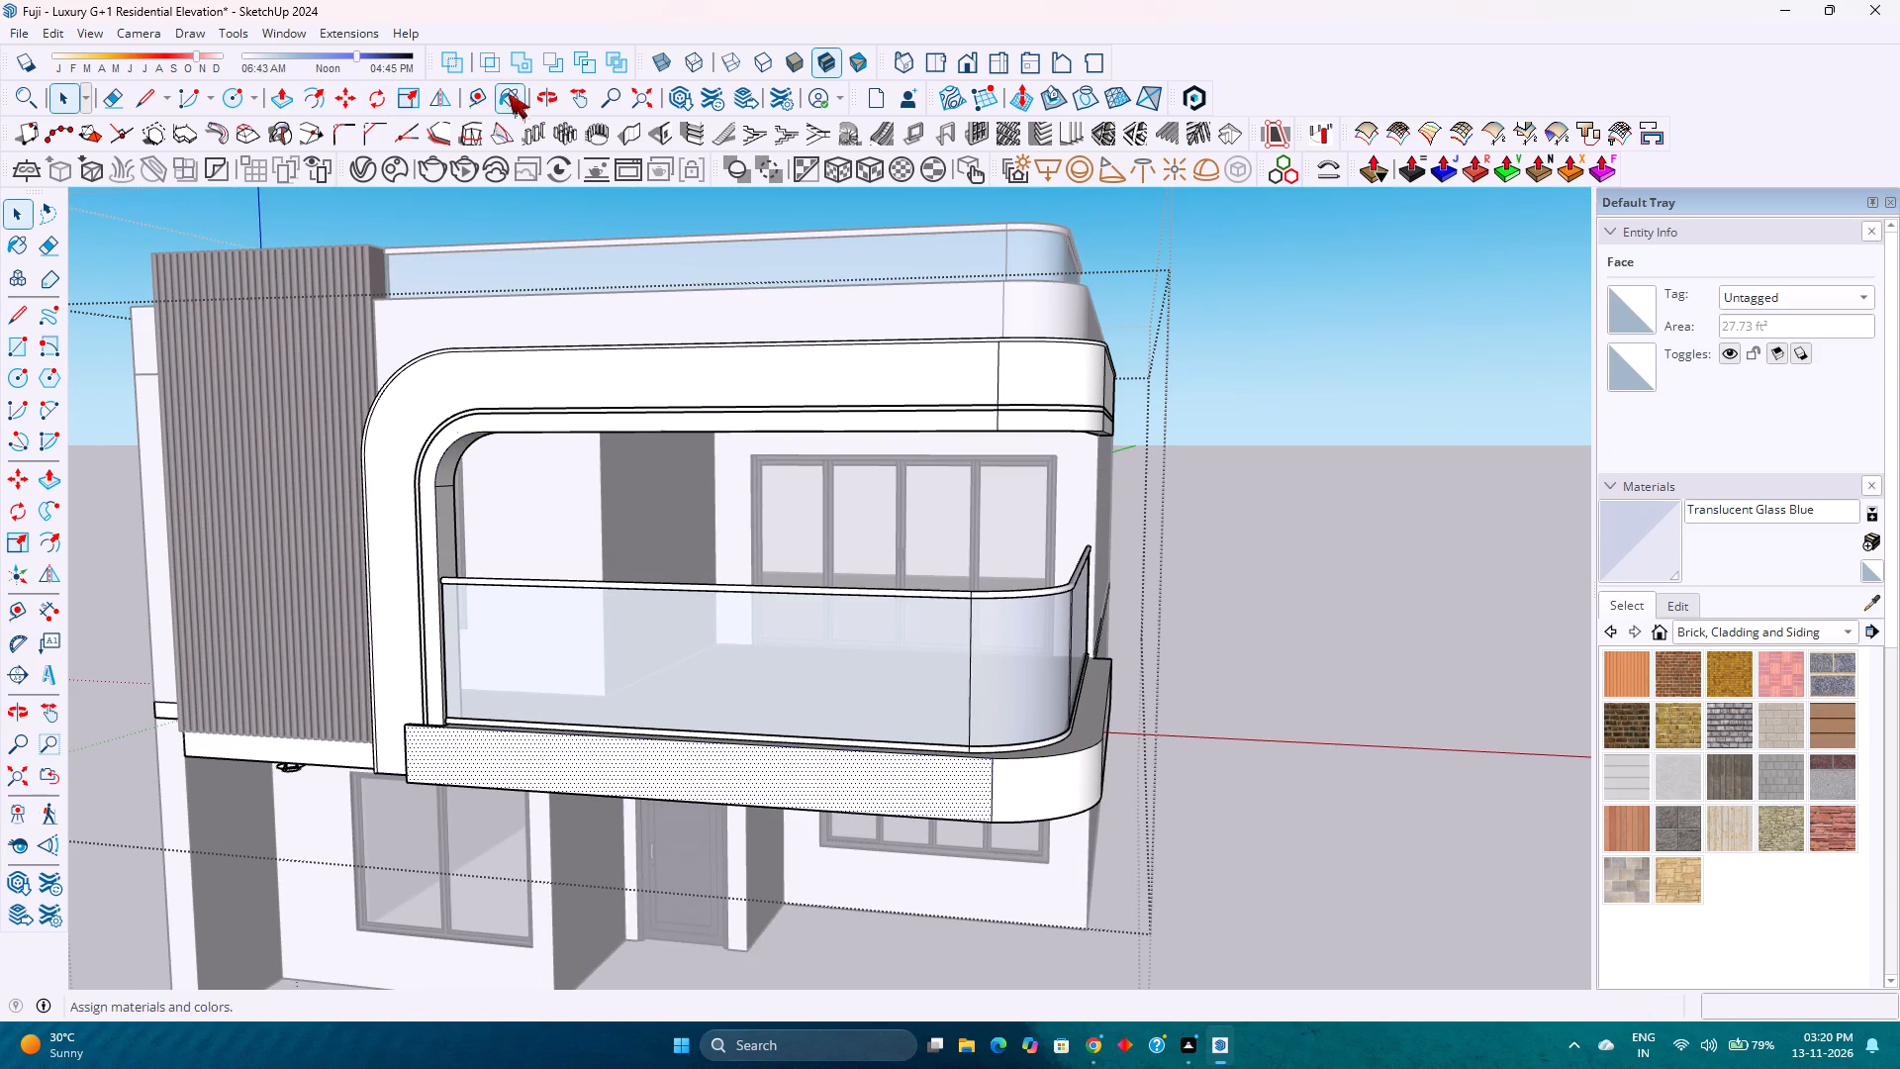
left_click(477, 97)
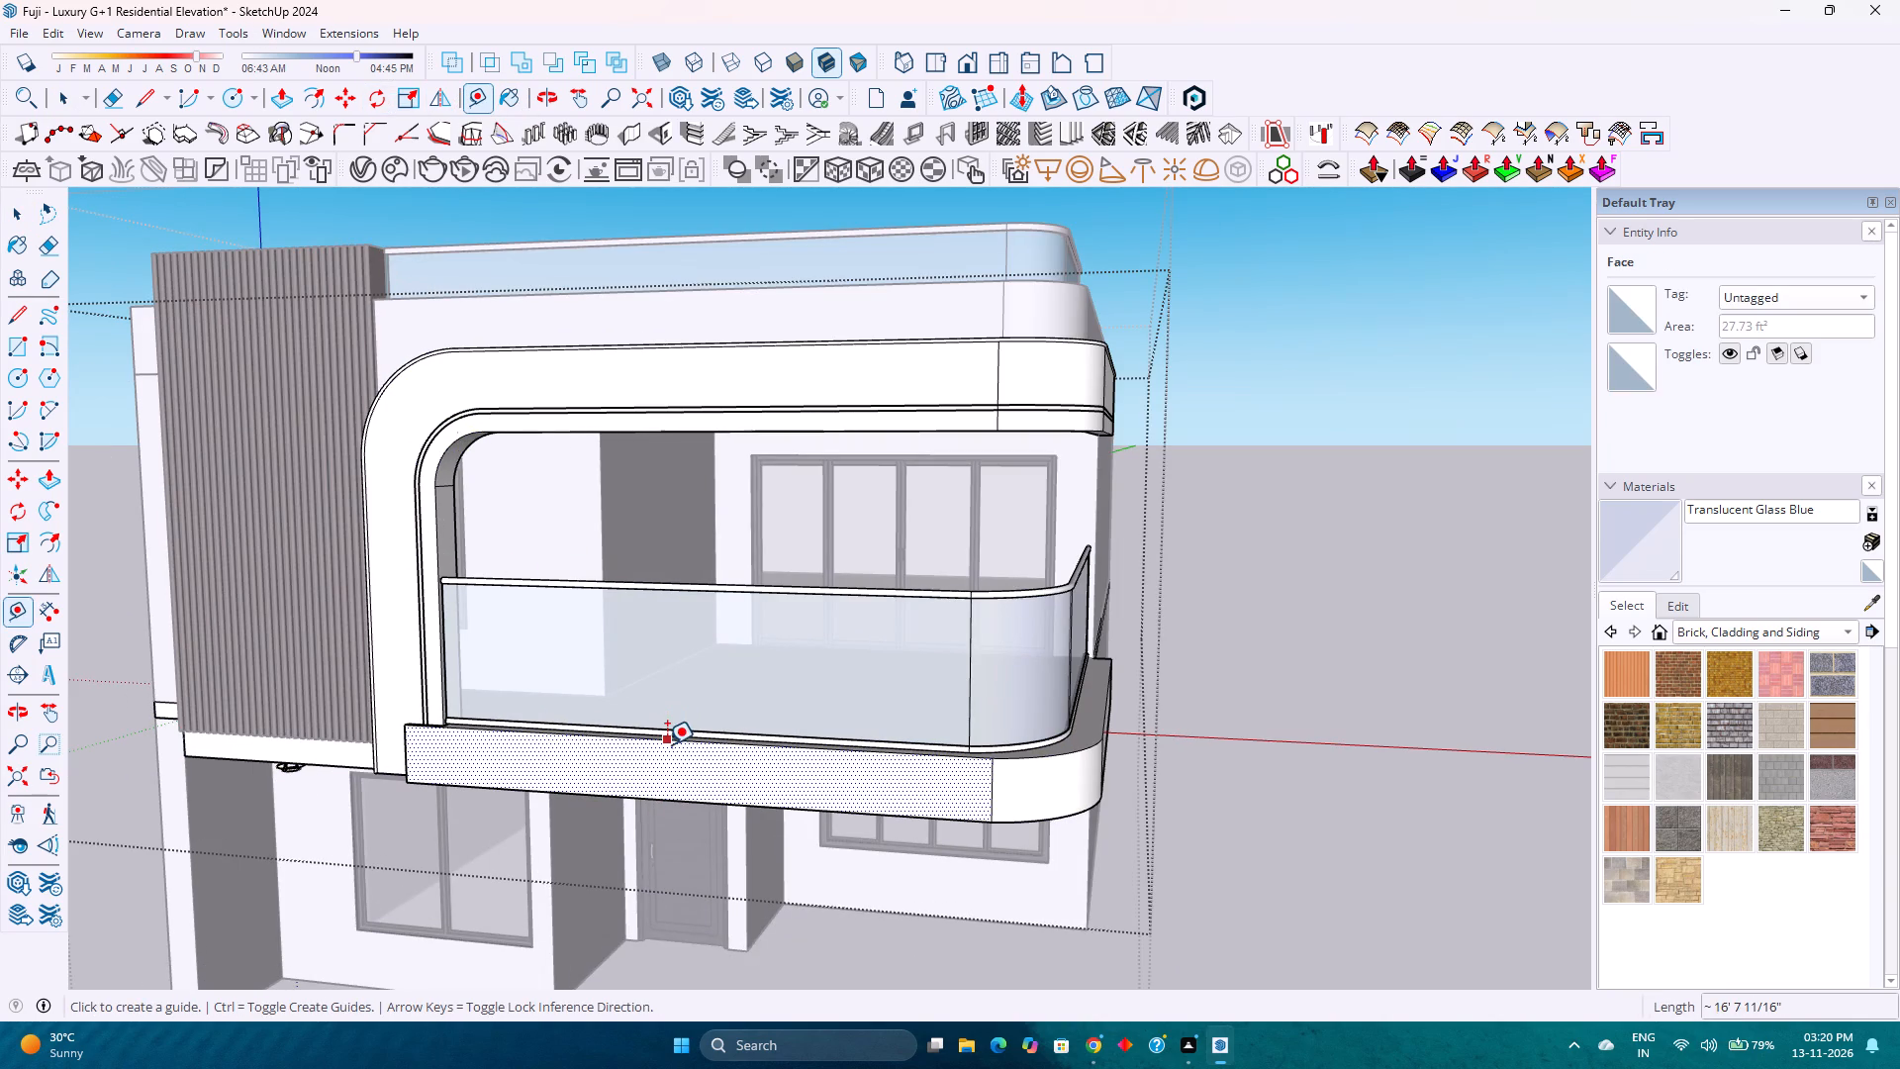
left_click(667, 744)
key("Up")
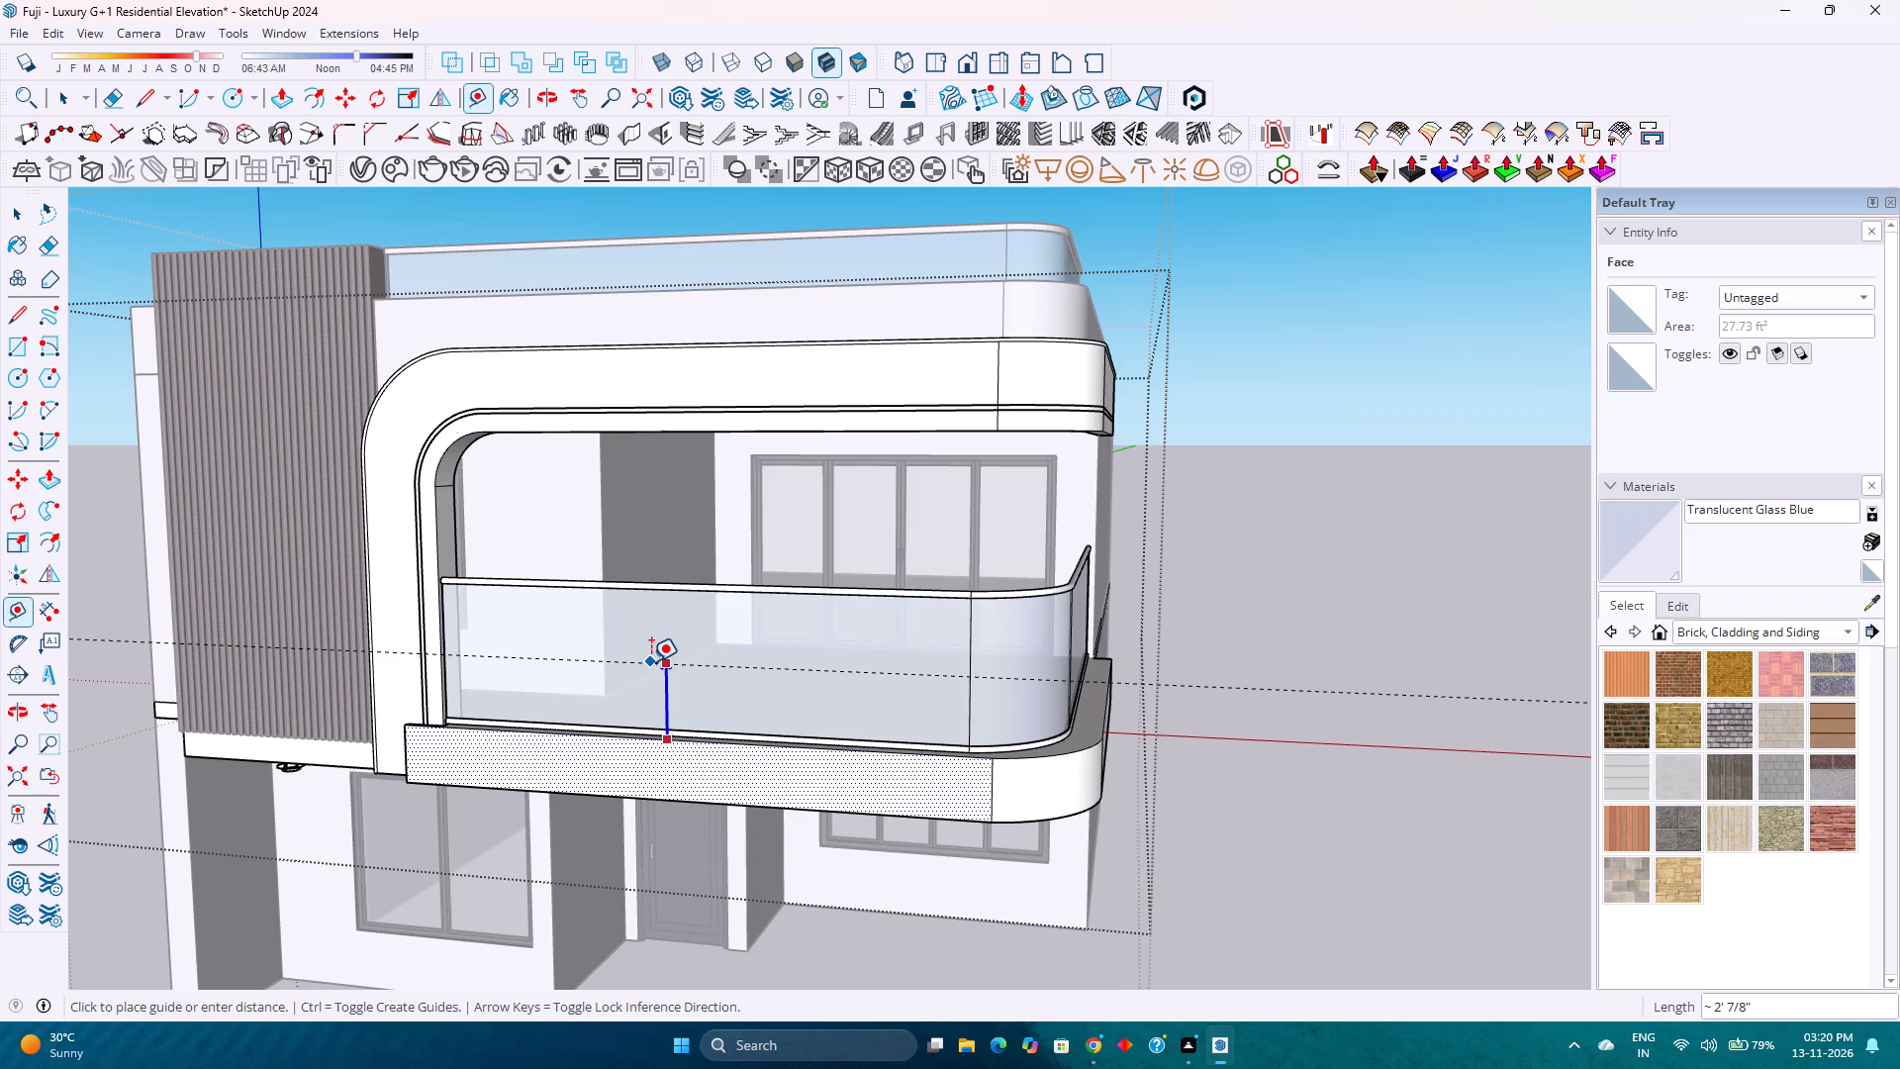
key("3")
key("apostrophe")
key("Return")
key("space")
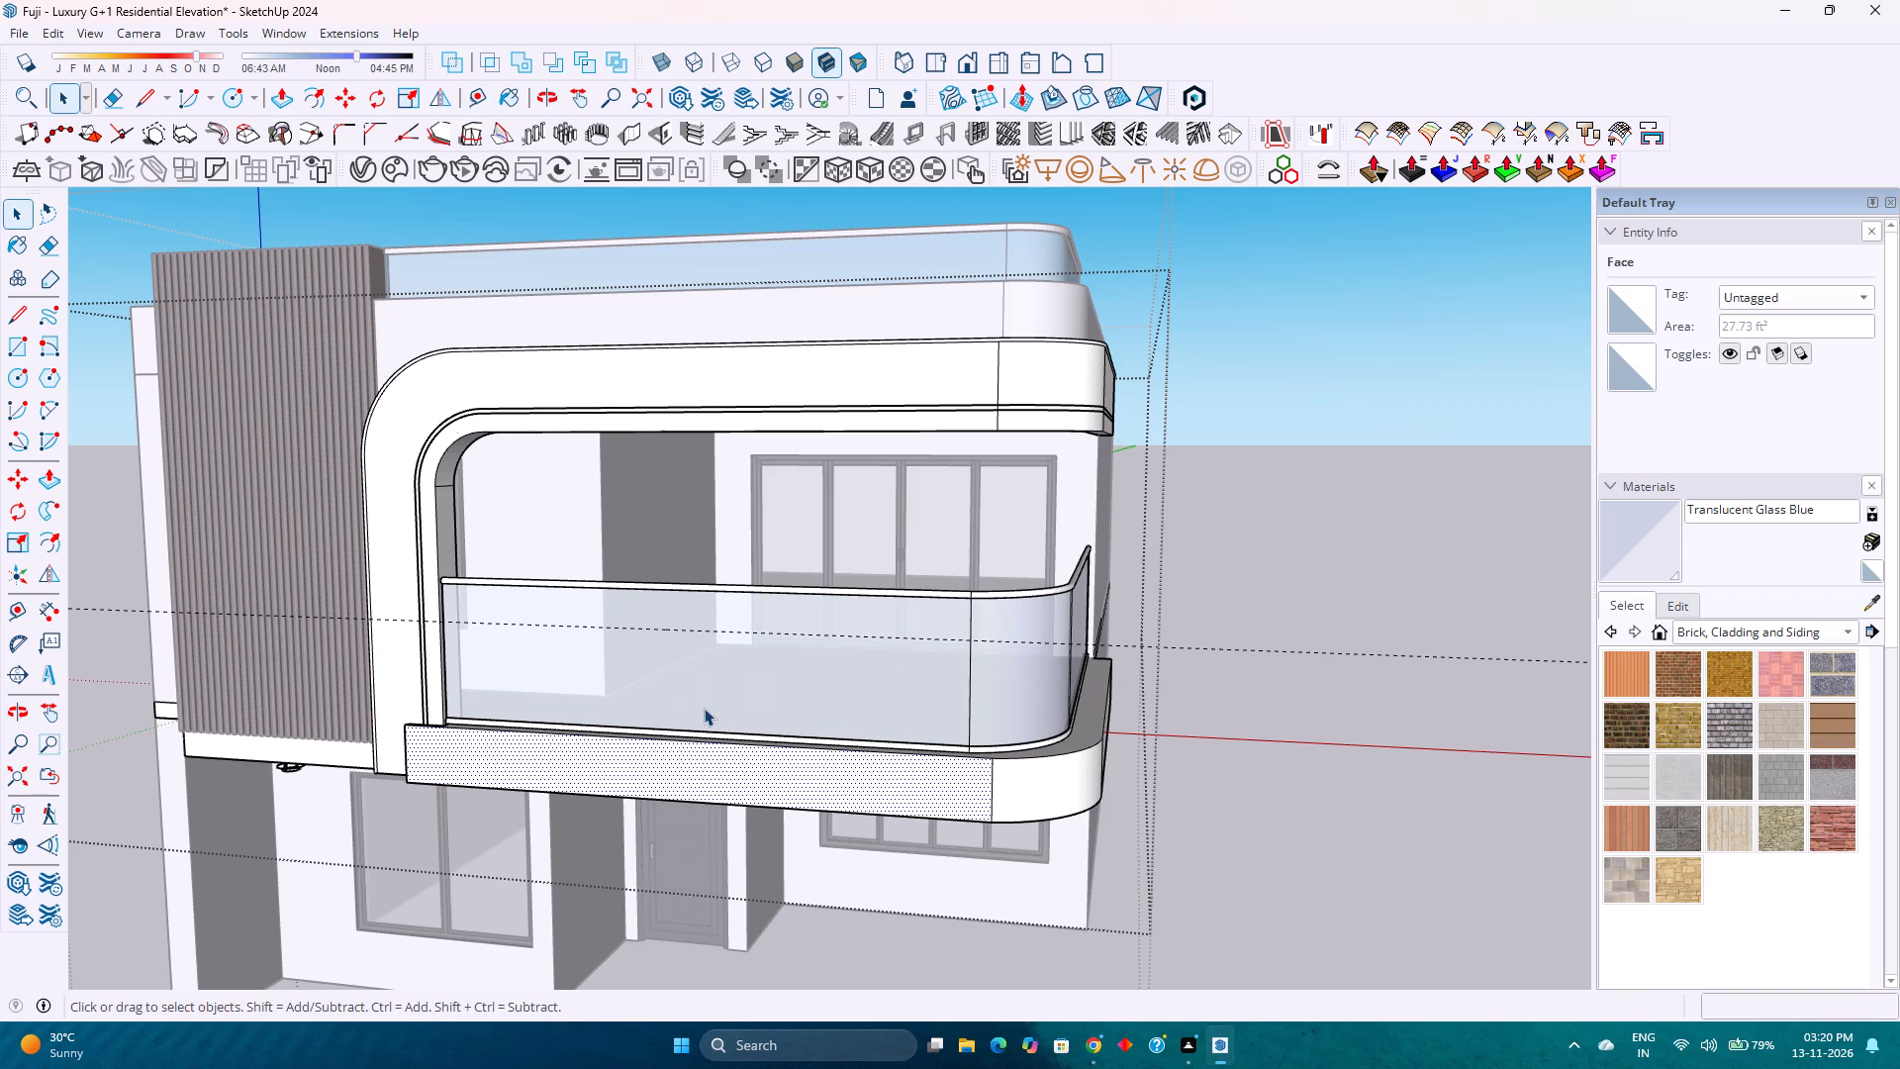
Scale the glass balcony railing vertically so its top meets the 3' guide.
left_click(704, 708)
key("s")
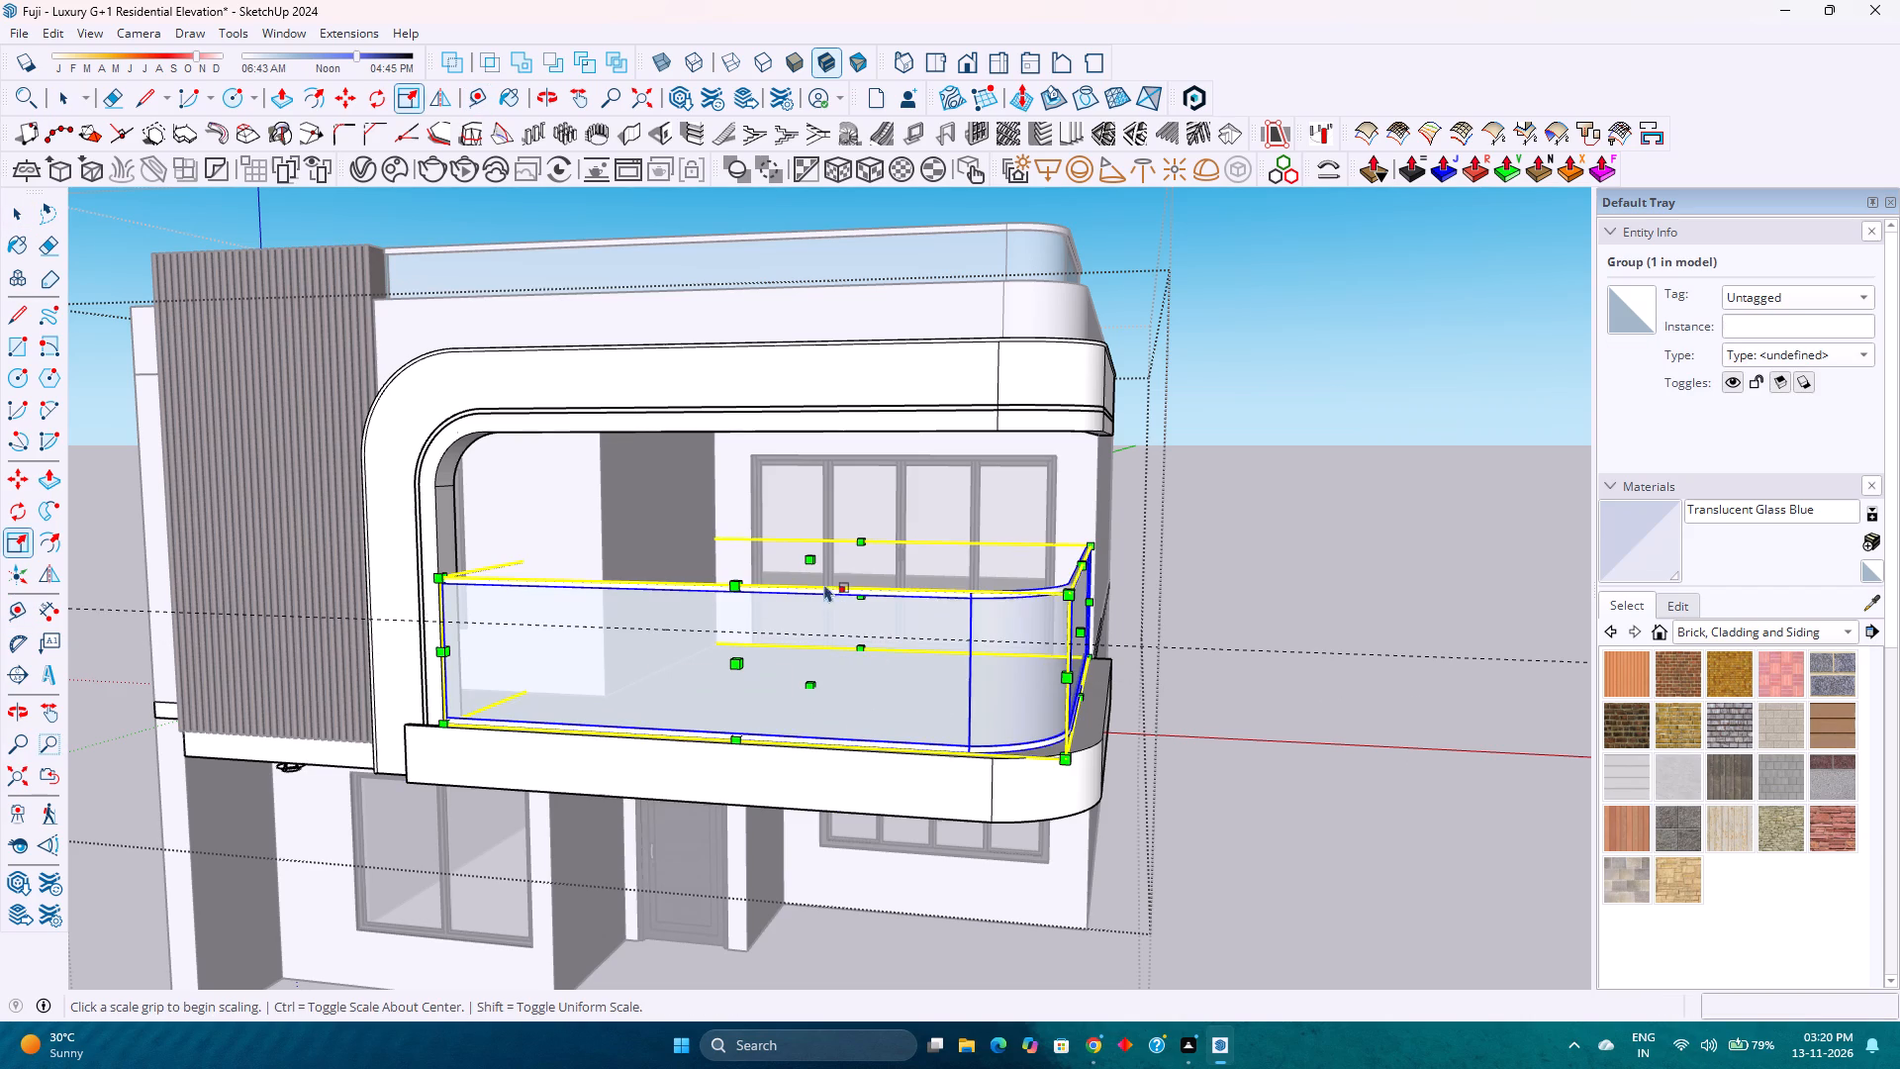
left_click(811, 558)
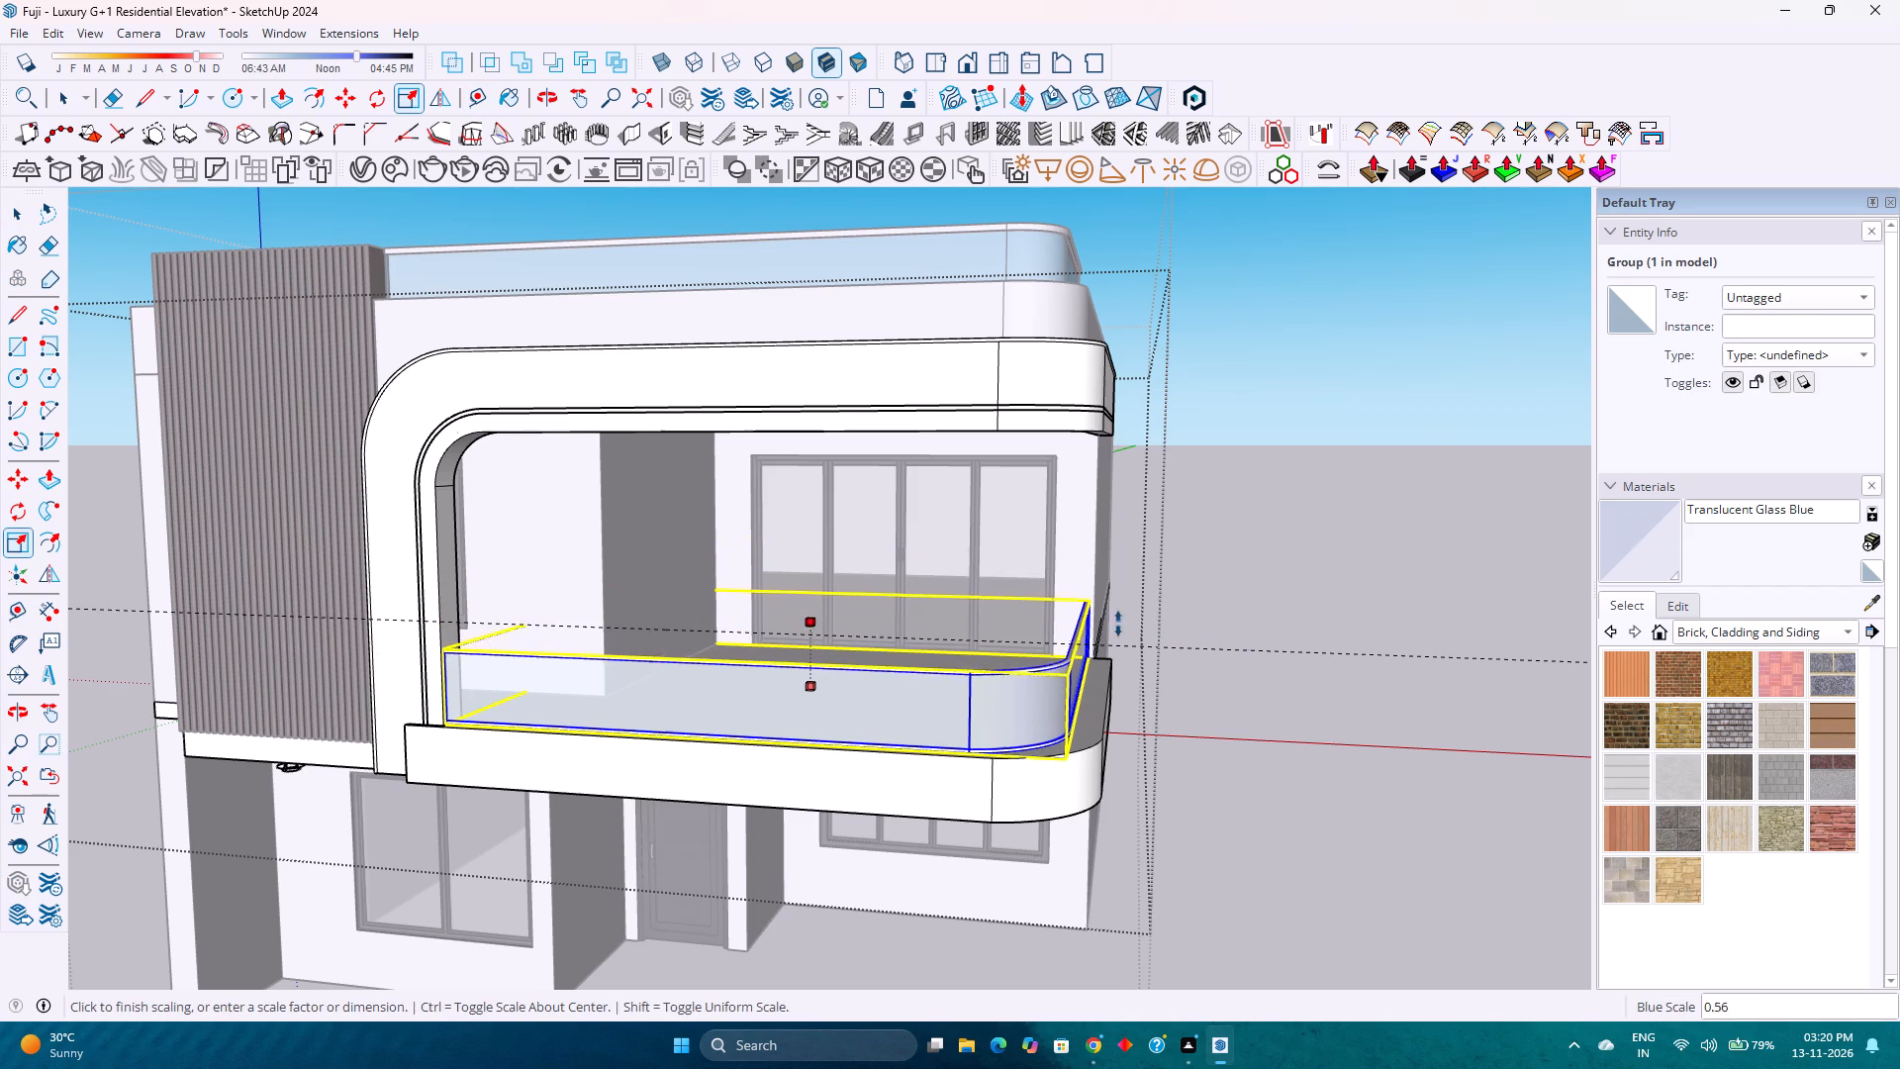
left_click(448, 620)
Delete the horizontal height guide crossing the balcony.
scroll(355, 642, "up", 5)
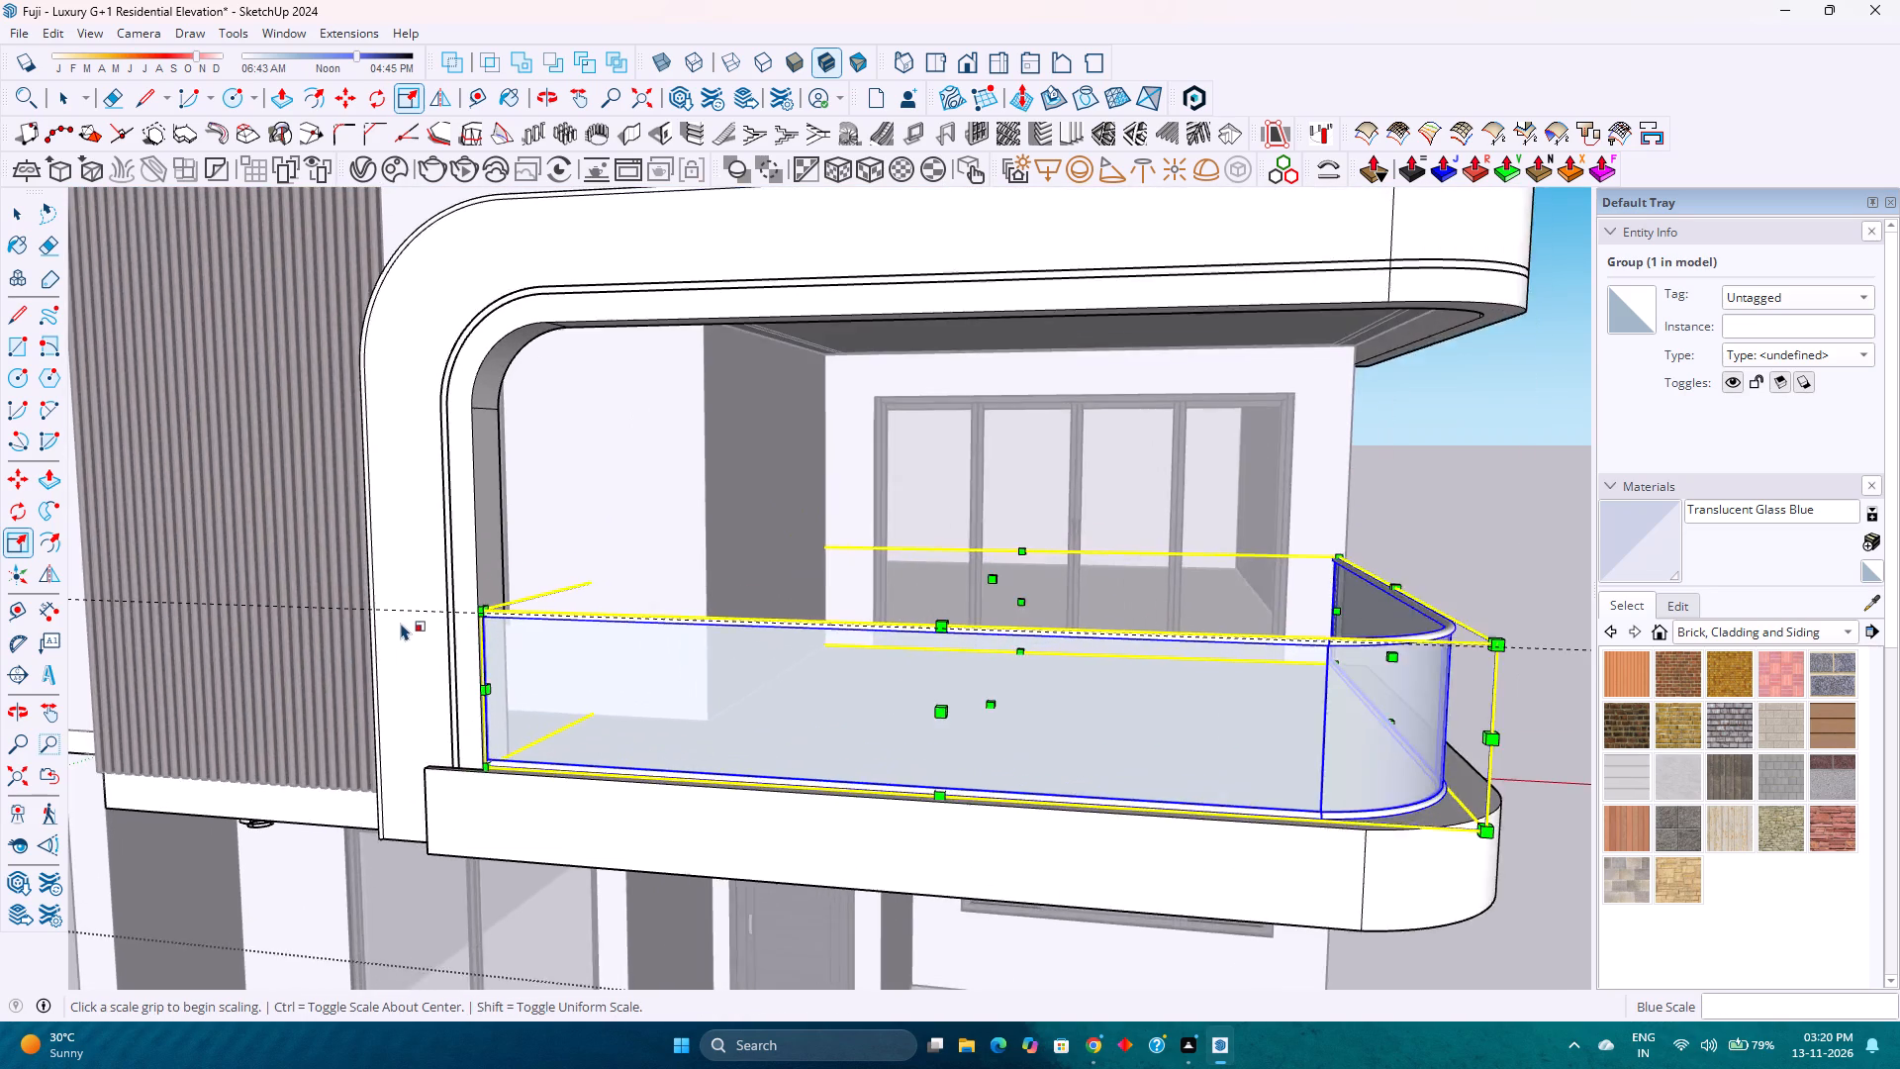
scroll(401, 623, "up", 2)
middle_click_drag(404, 625, 415, 608)
middle_click(415, 608)
middle_click(415, 608)
scroll(531, 661, "down", 4)
scroll(901, 618, "up", 3)
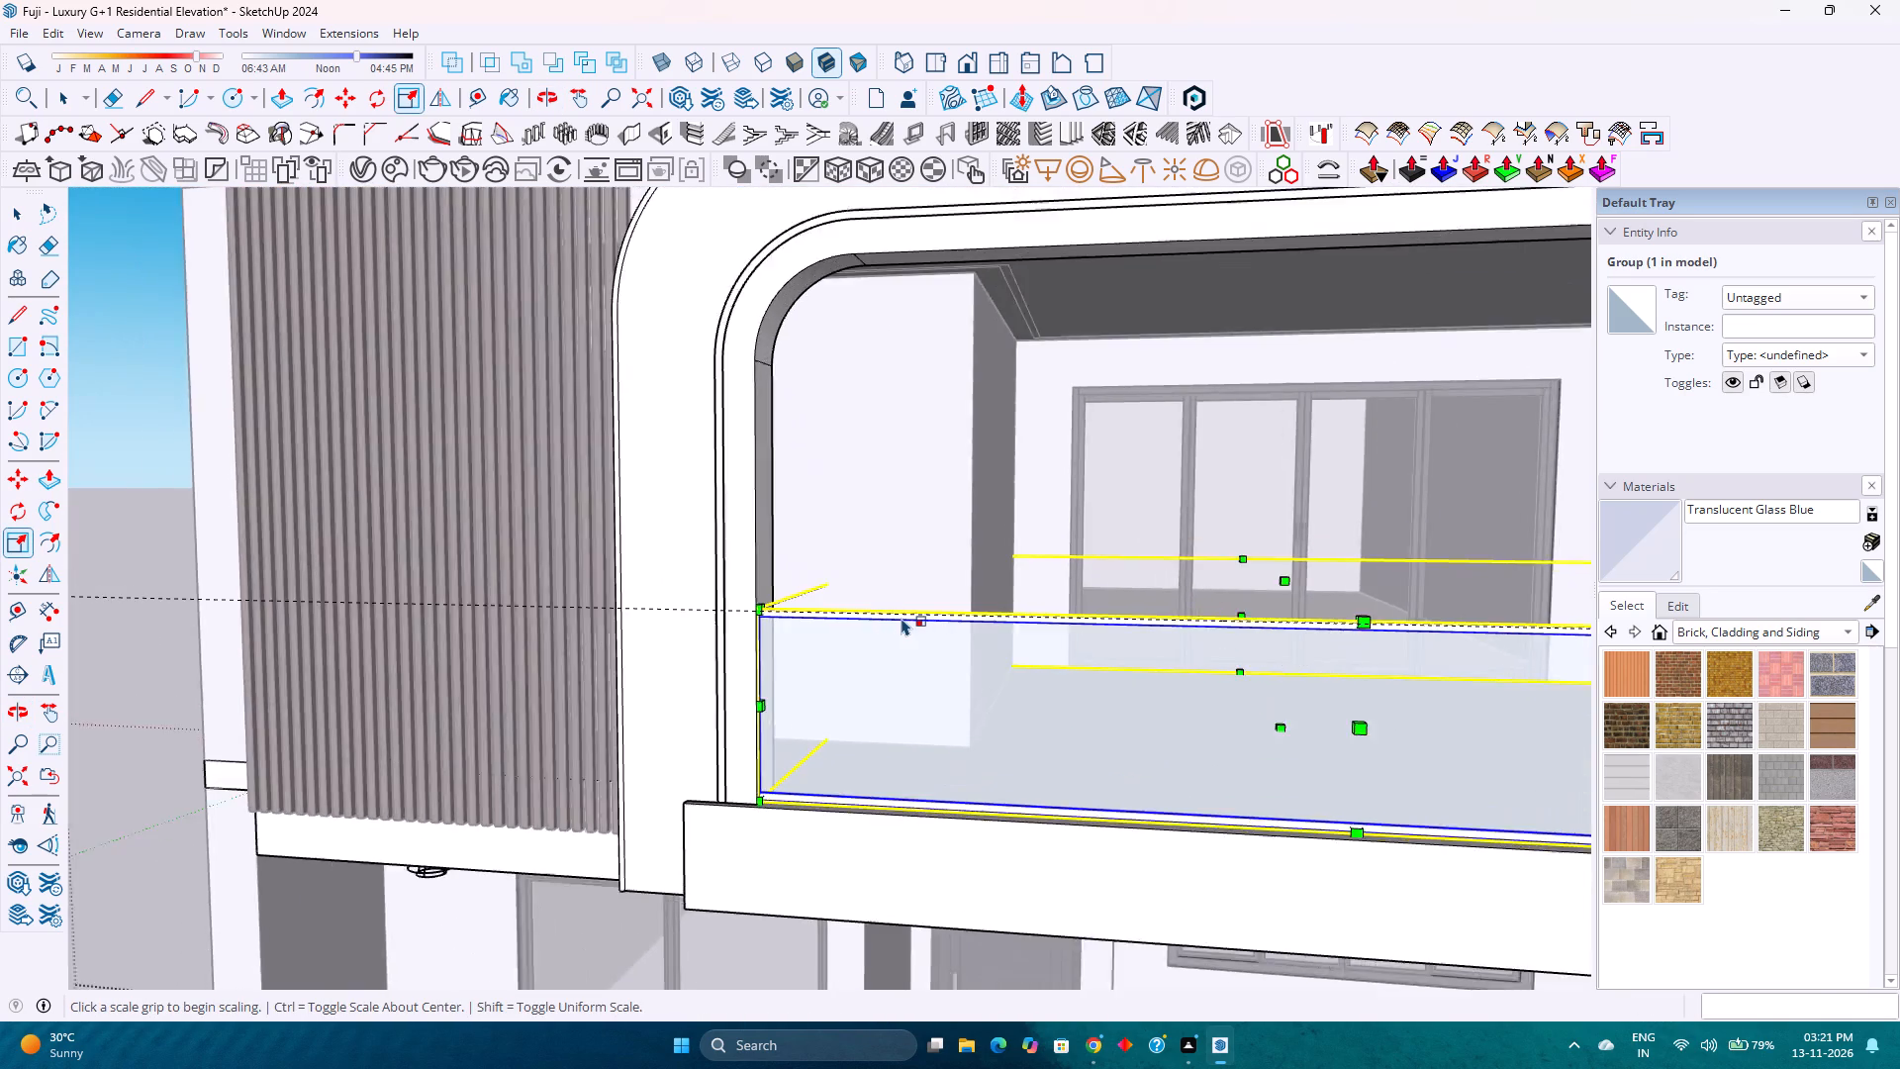
scroll(902, 618, "up", 4)
key("space")
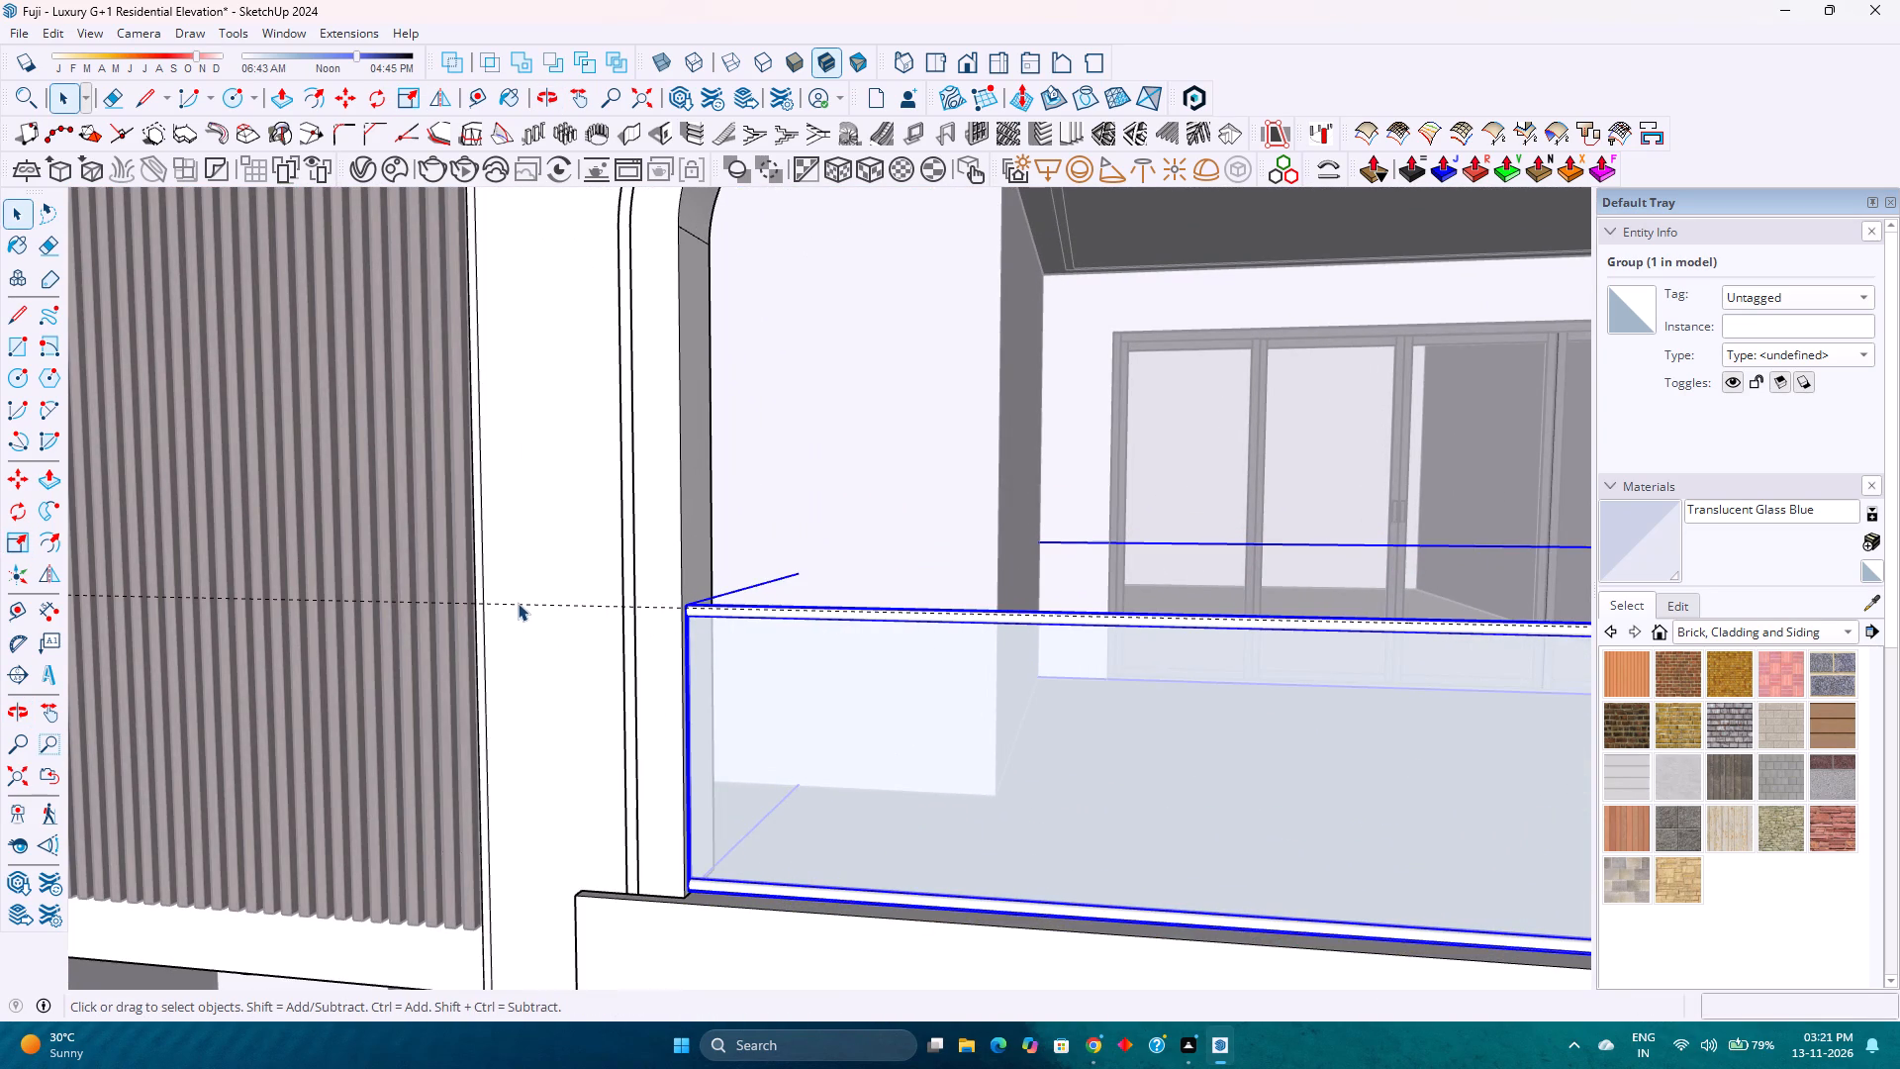
left_click(518, 603)
key("Delete")
Examine the railing's end and bottom rail where they meet the frame's upright and the balcony floor band.
scroll(567, 560, "down", 3)
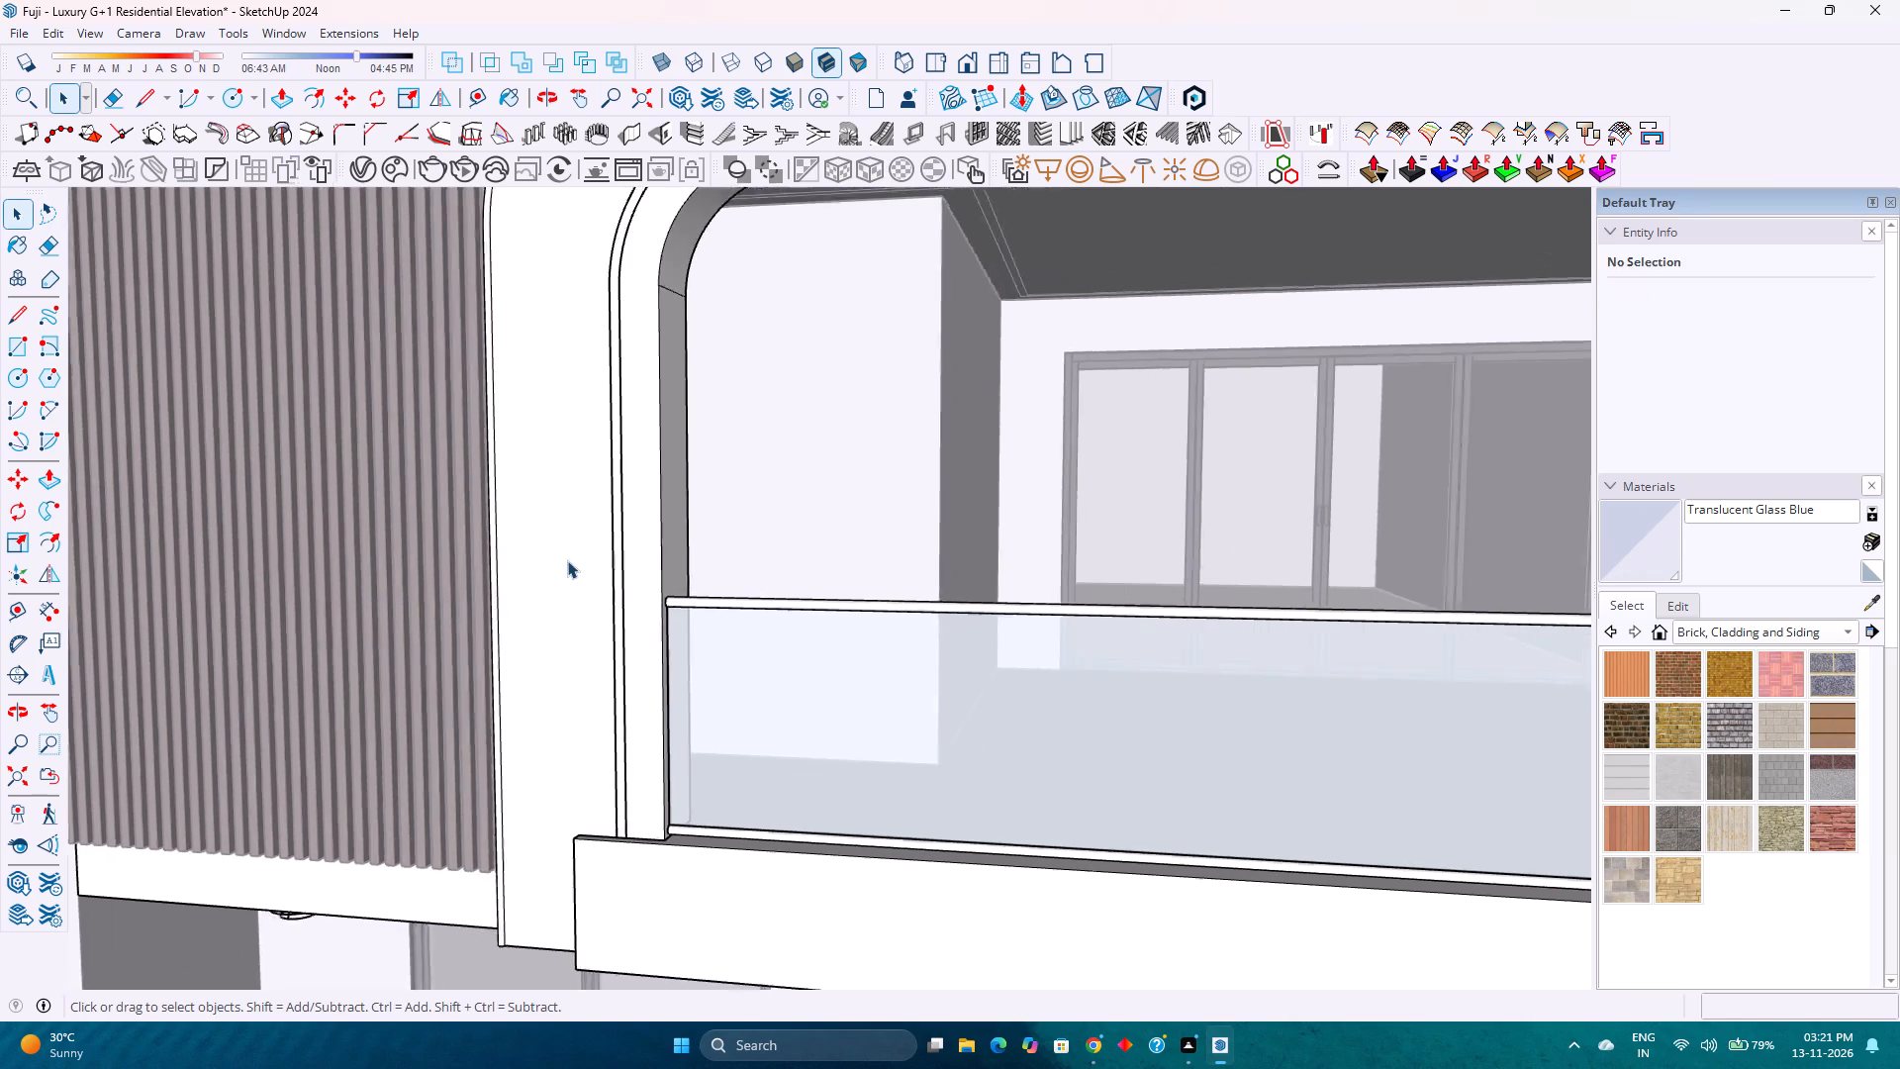
middle_click_drag(768, 622, 287, 834)
scroll(689, 693, "down", 1)
scroll(724, 570, "up", 2)
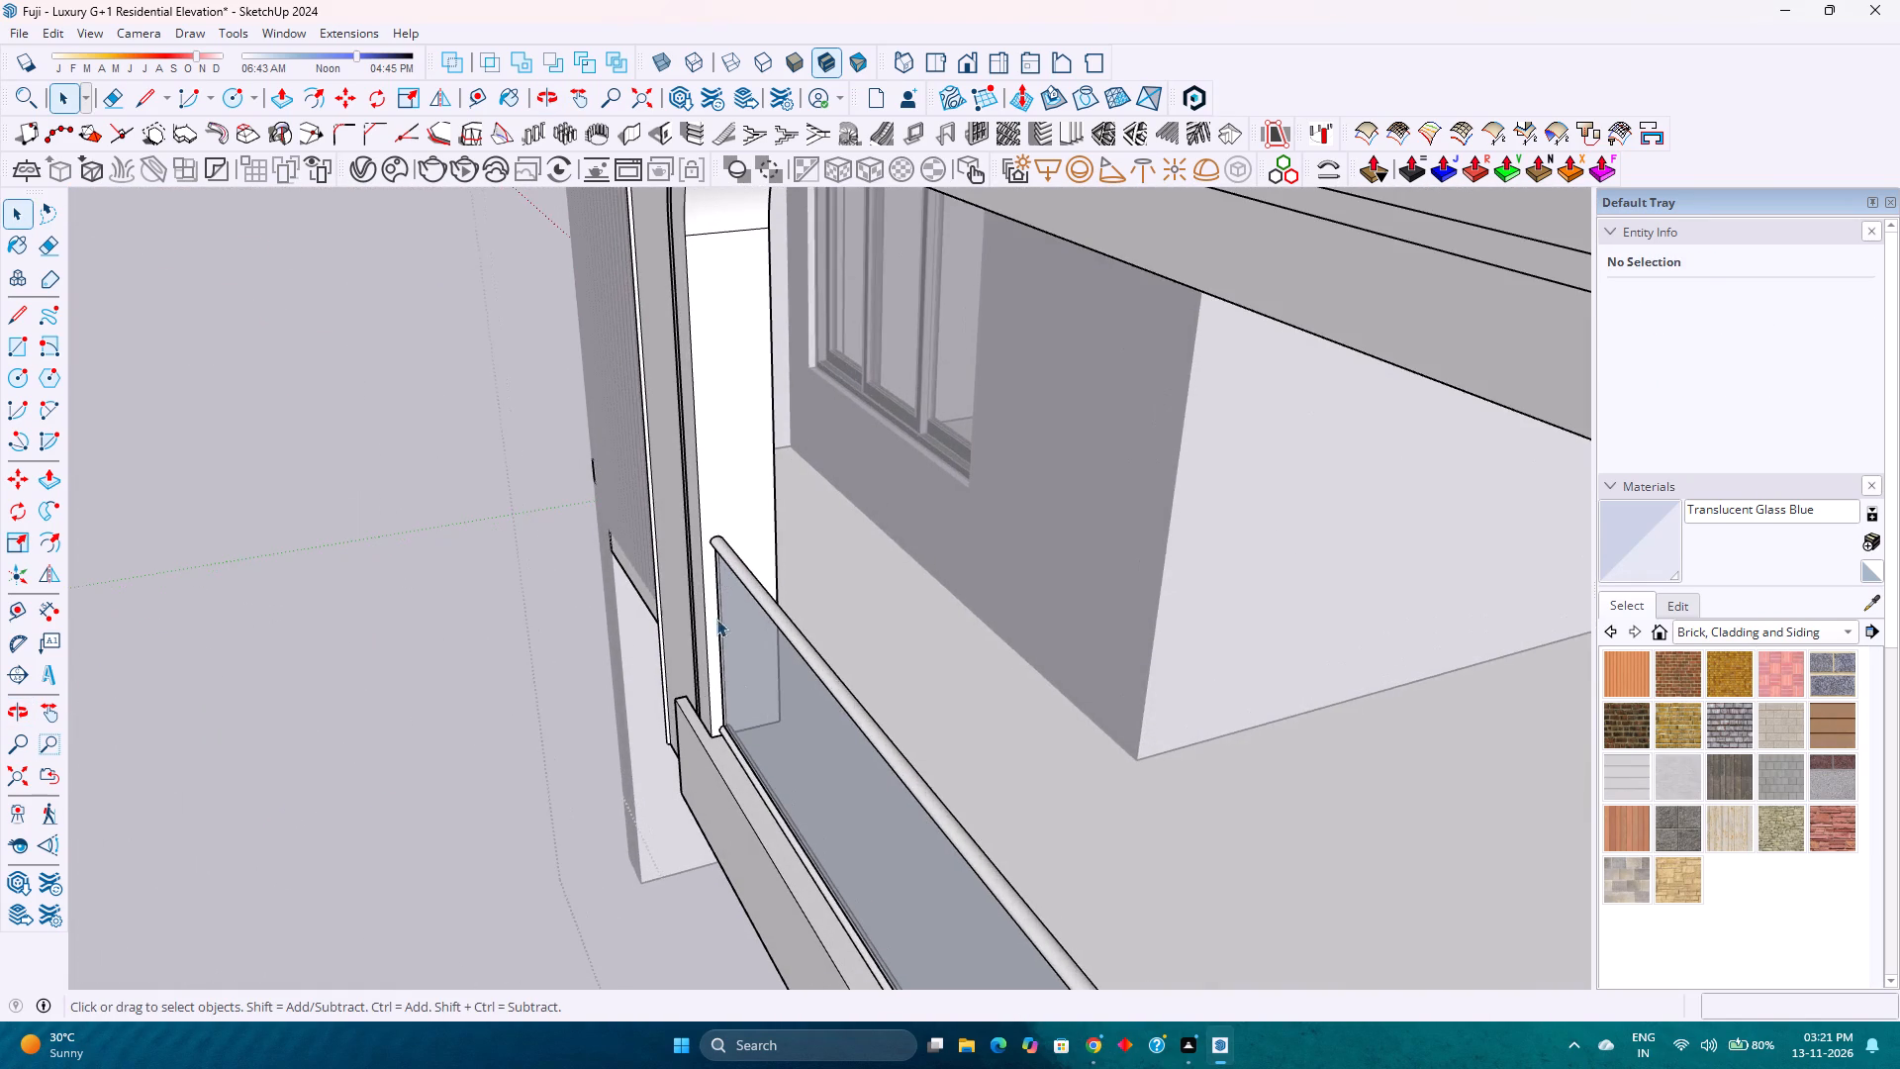
scroll(723, 766, "up", 16)
middle_click_drag(695, 768, 763, 675)
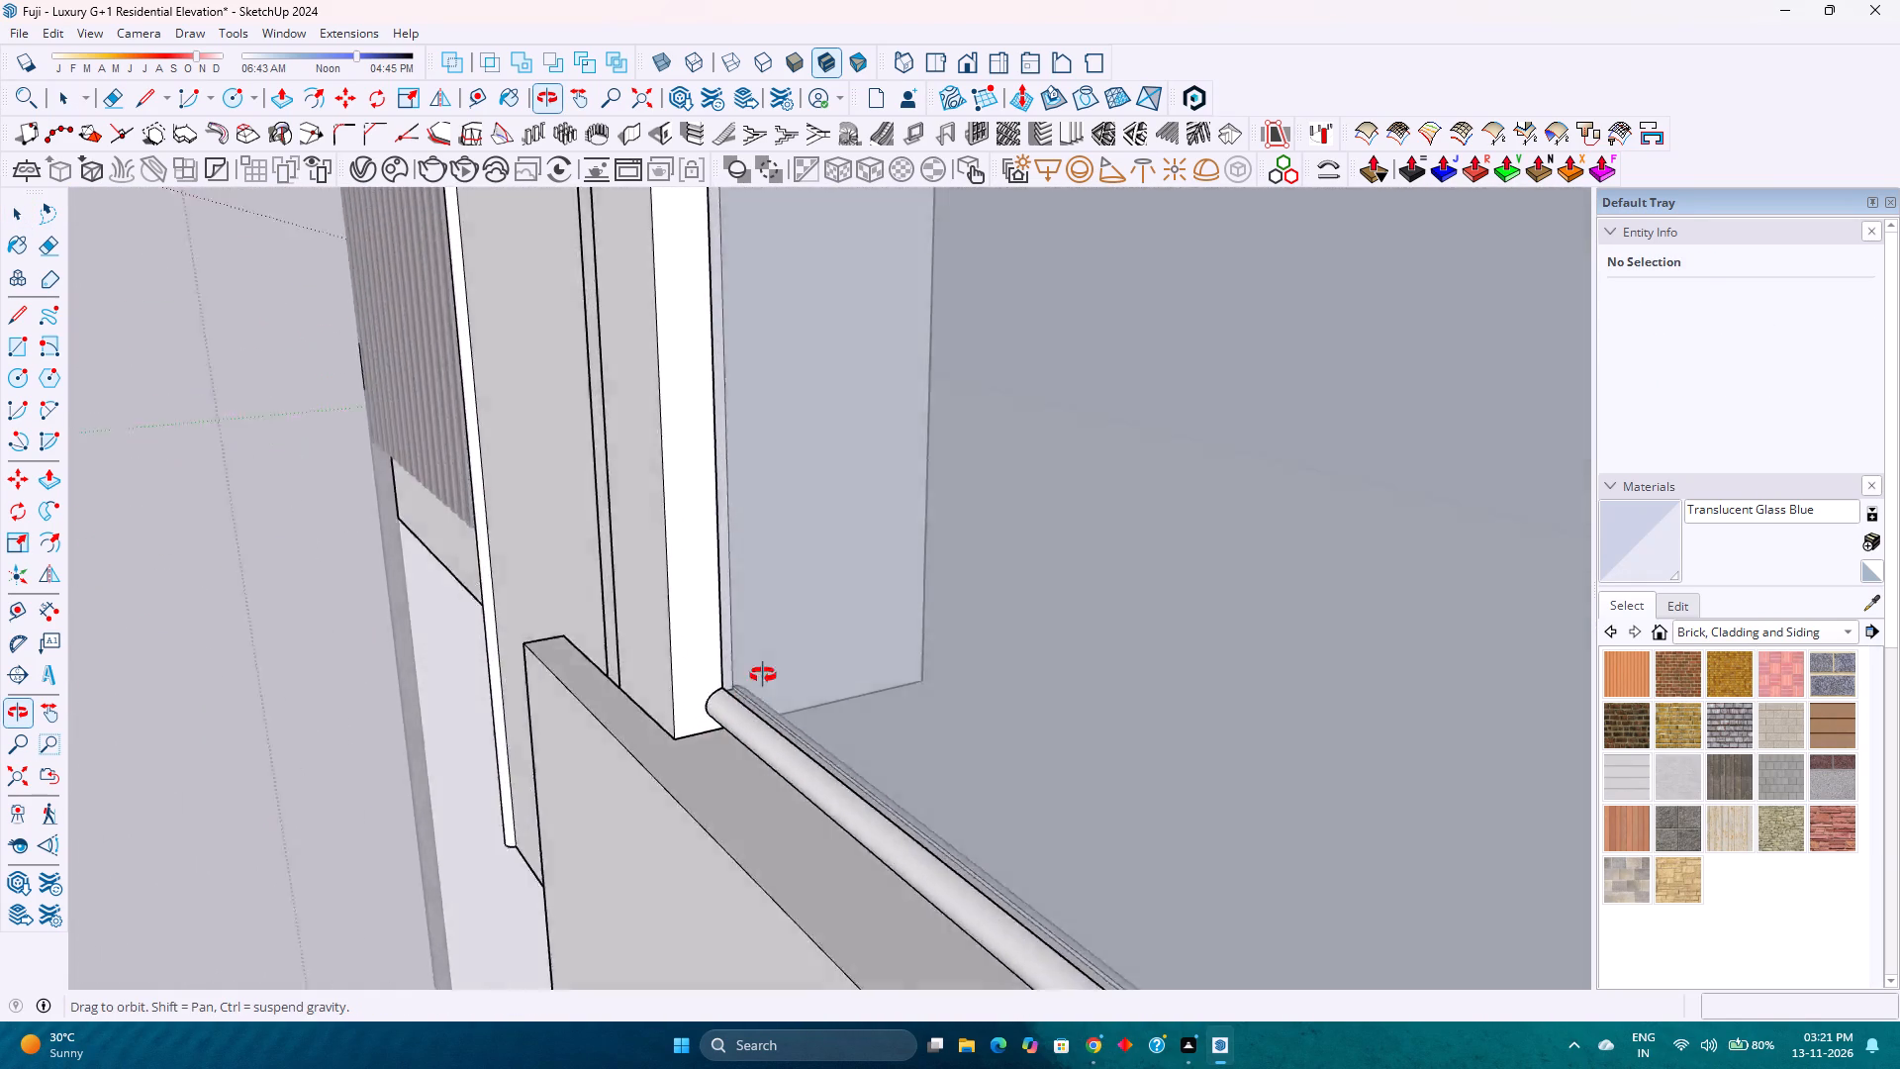
middle_click_drag(763, 675, 1240, 464)
middle_click_drag(931, 584, 921, 587)
scroll(564, 680, "down", 2)
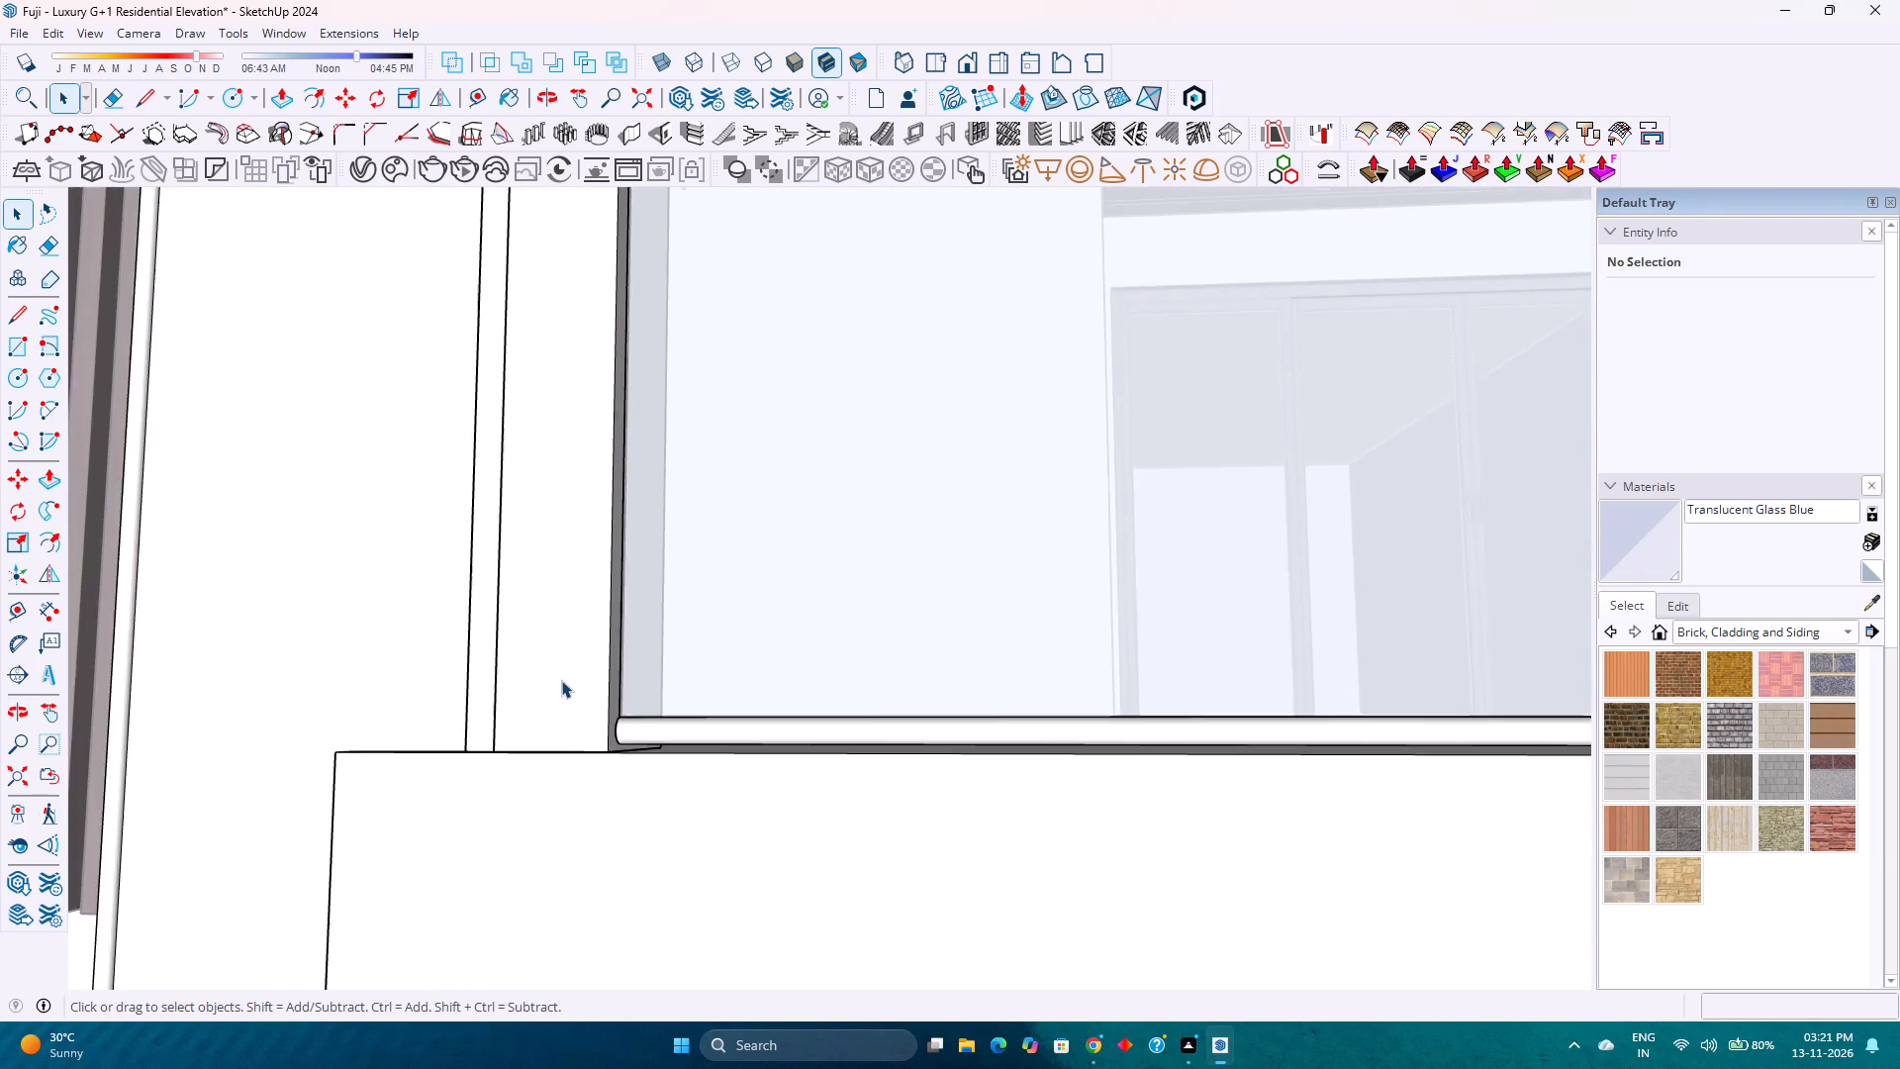
scroll(561, 680, "down", 11)
scroll(565, 657, "down", 13)
middle_click_drag(831, 645, 796, 675)
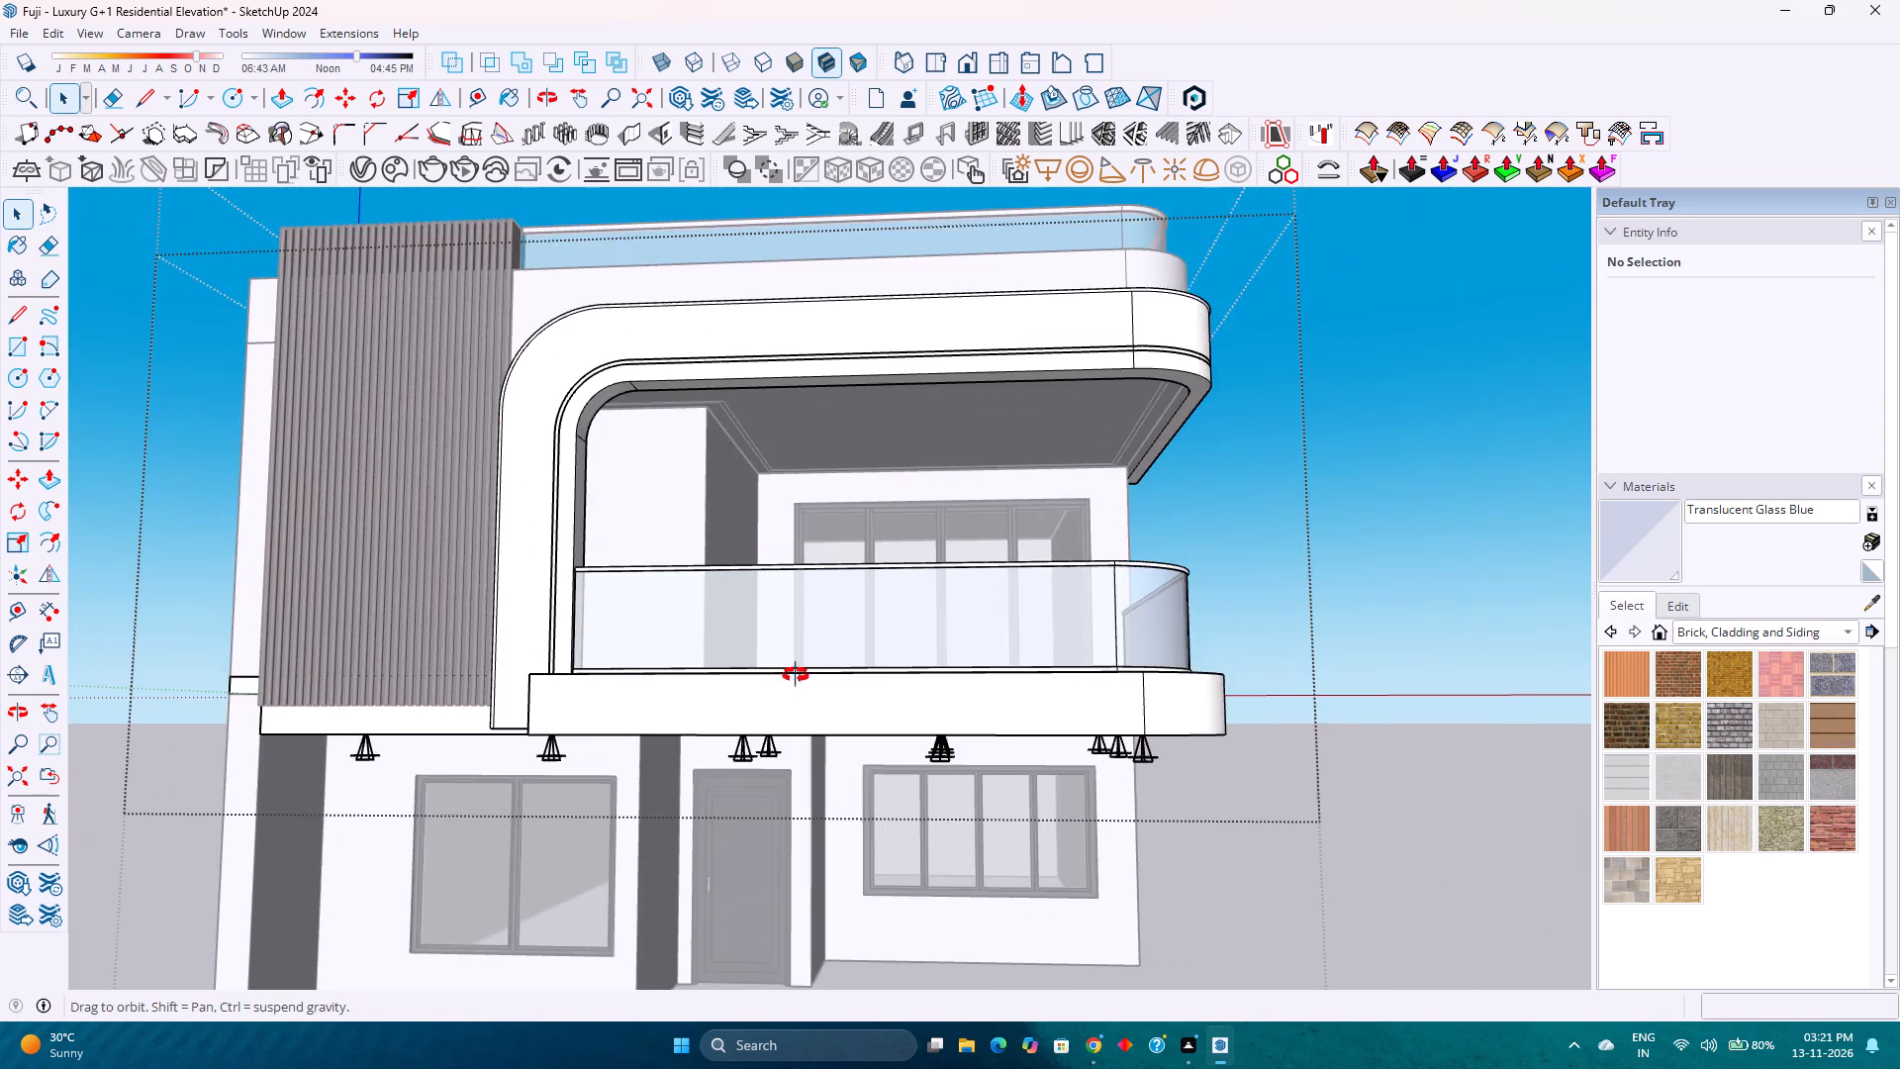
middle_click_drag(796, 675, 505, 761)
middle_click(502, 761)
Move the glass railing down about 3/8" to seat its bottom rail on the floor band, and close the frame's editing.
scroll(727, 729, "up", 2)
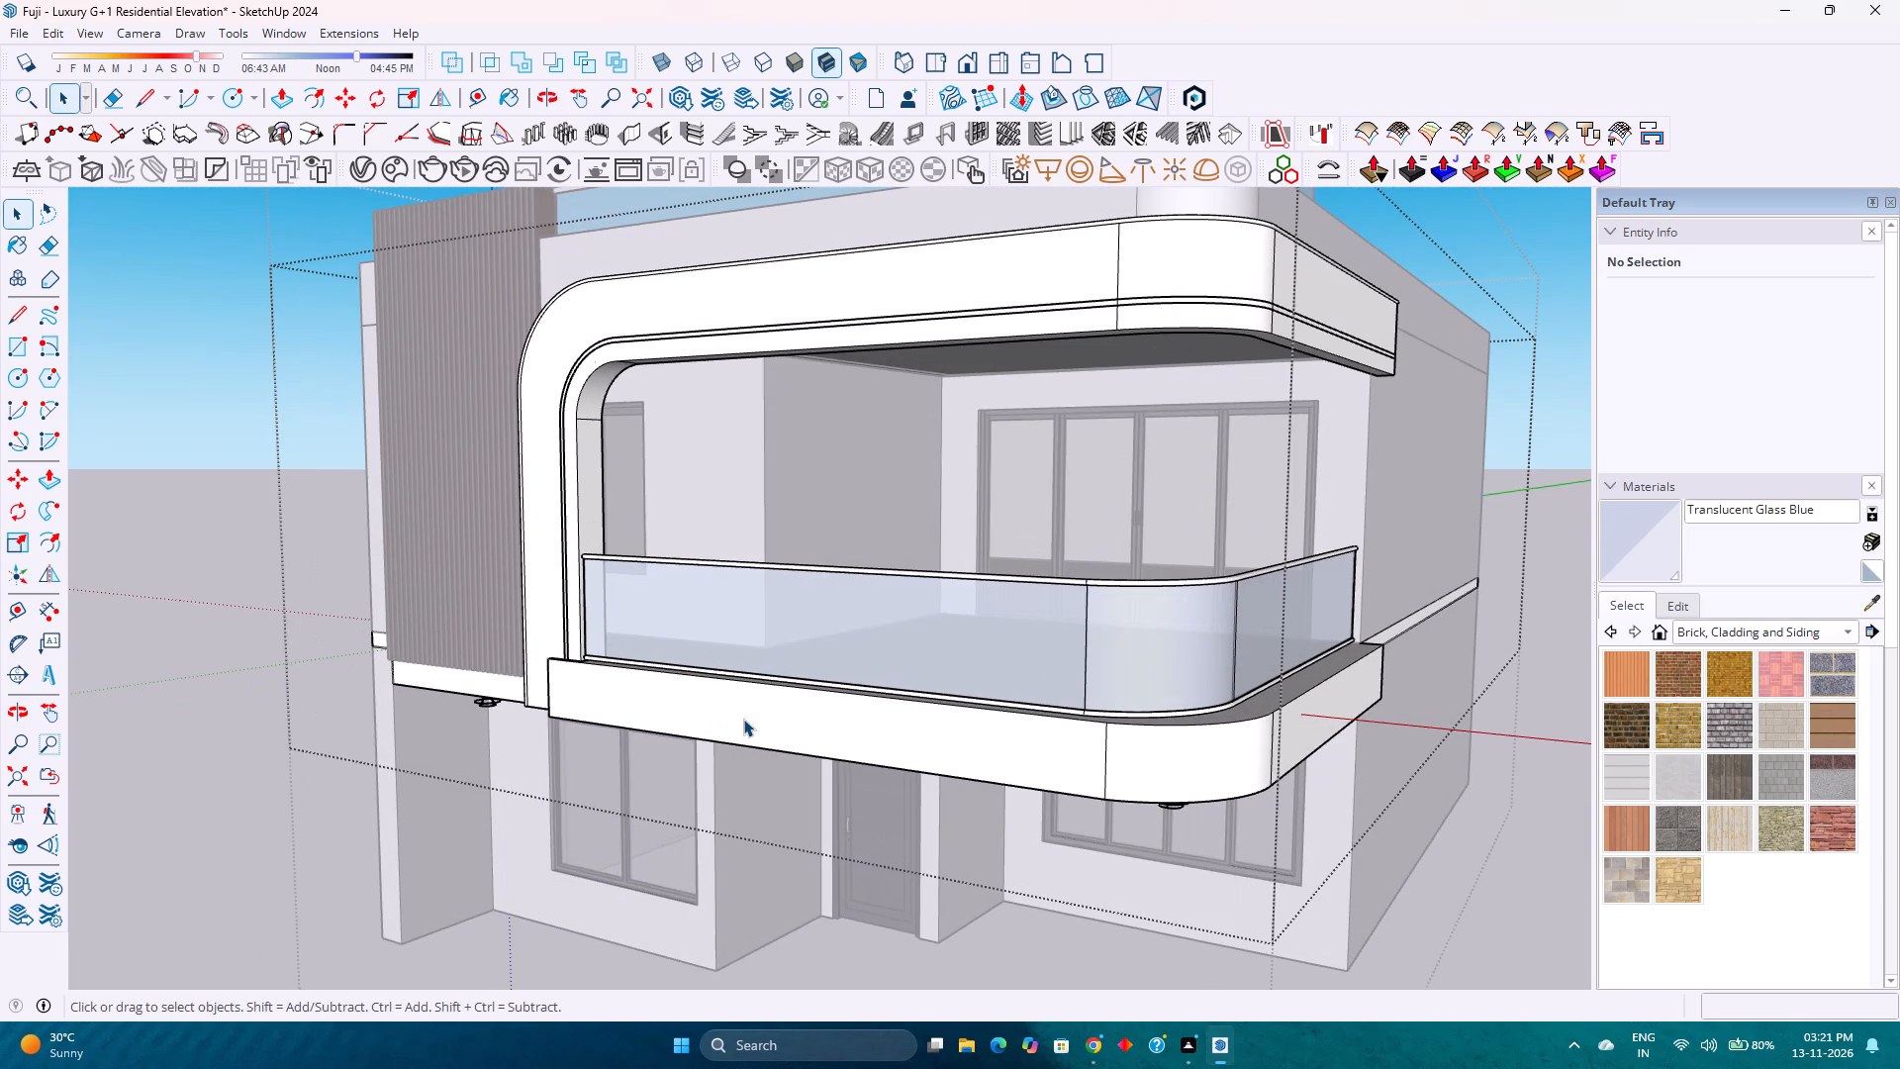
scroll(731, 576, "up", 4)
scroll(502, 696, "up", 7)
left_click(544, 691)
scroll(542, 692, "up", 12)
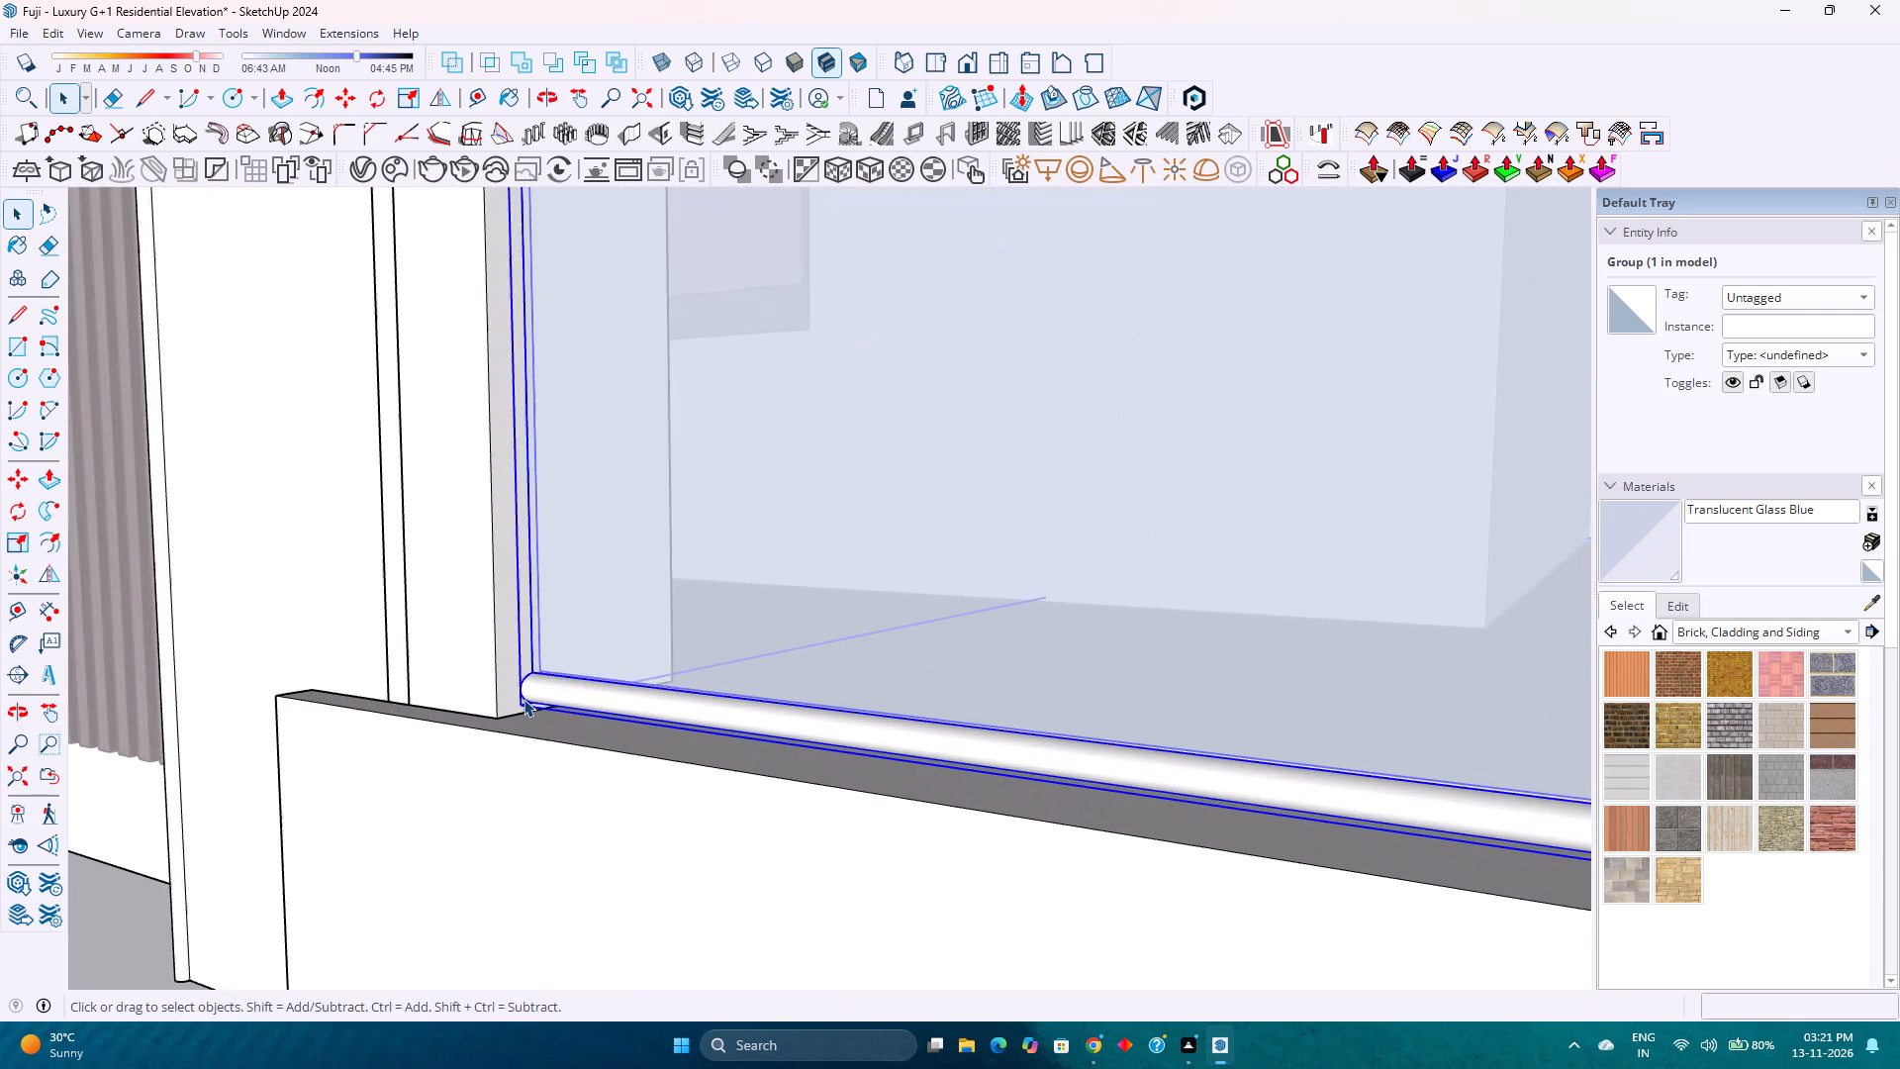
scroll(523, 699, "up", 3)
key("m")
left_click(520, 709)
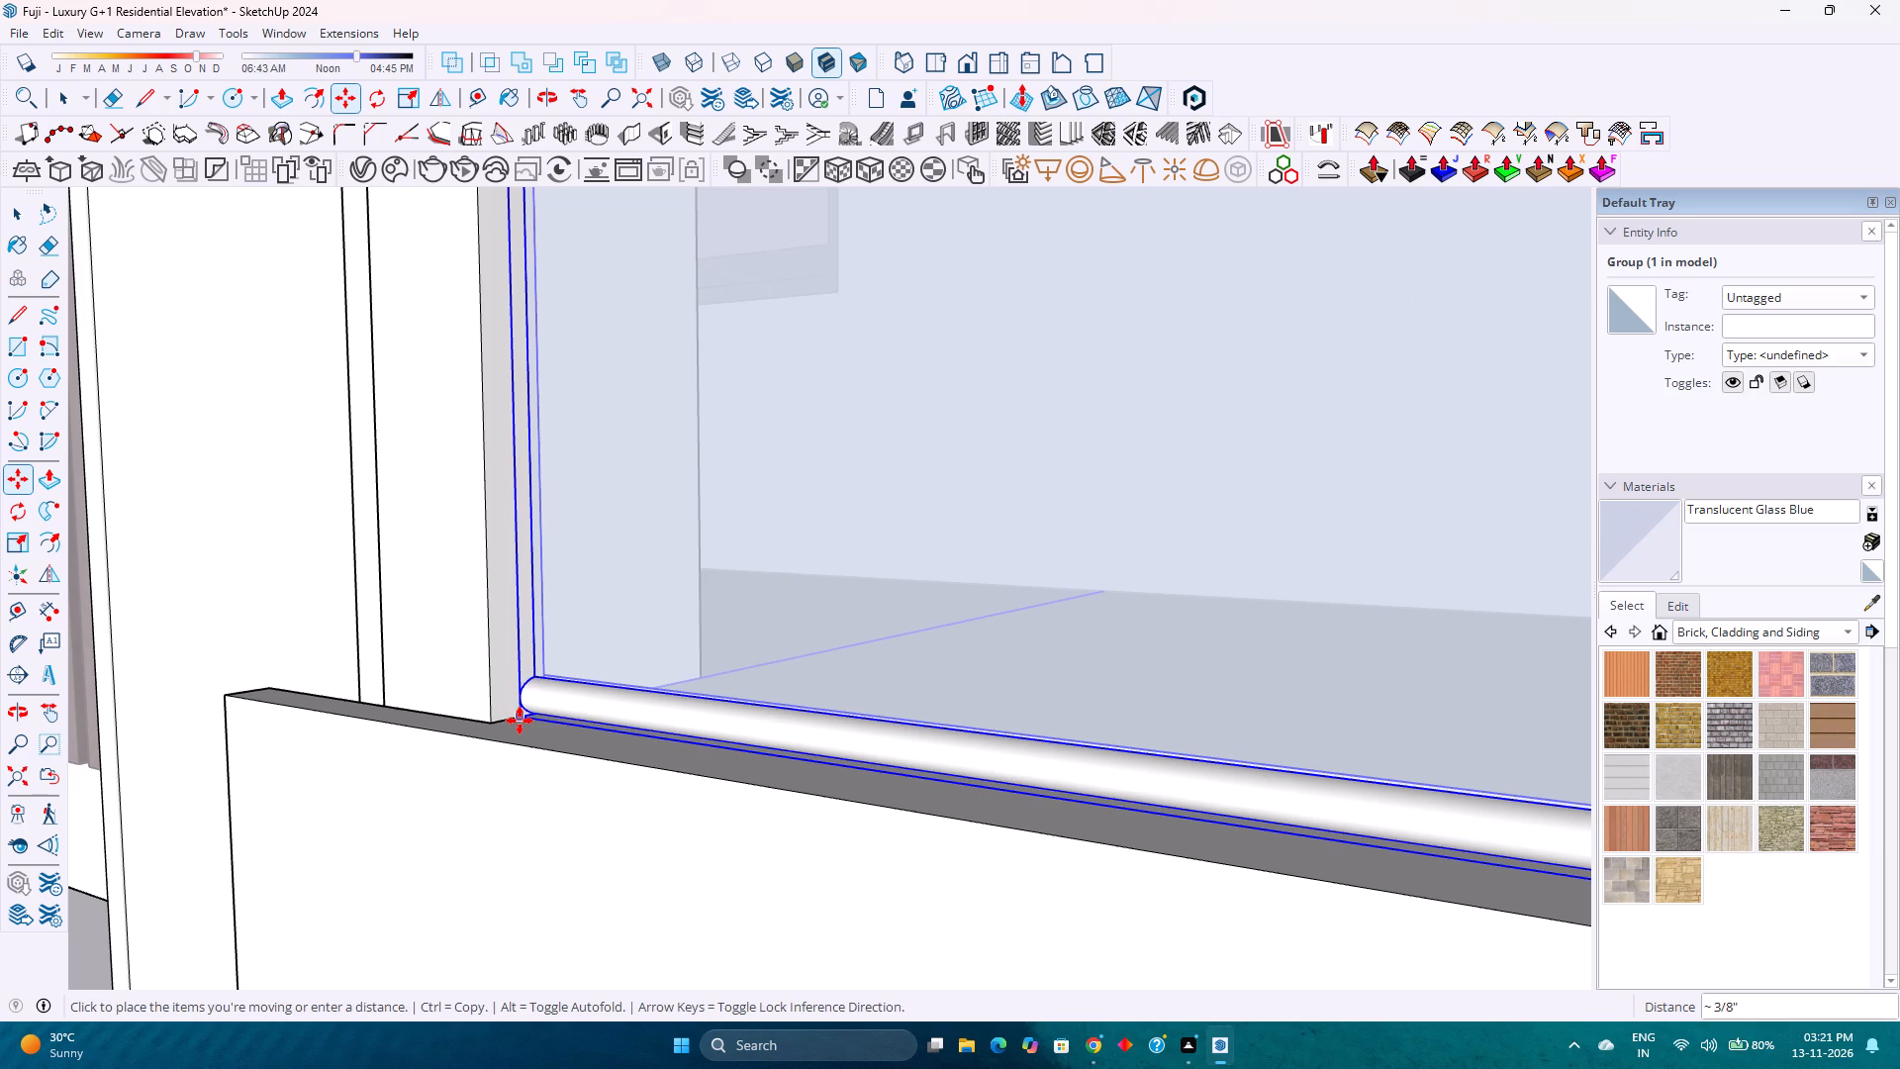
left_click(520, 721)
scroll(415, 724, "down", 17)
key("space")
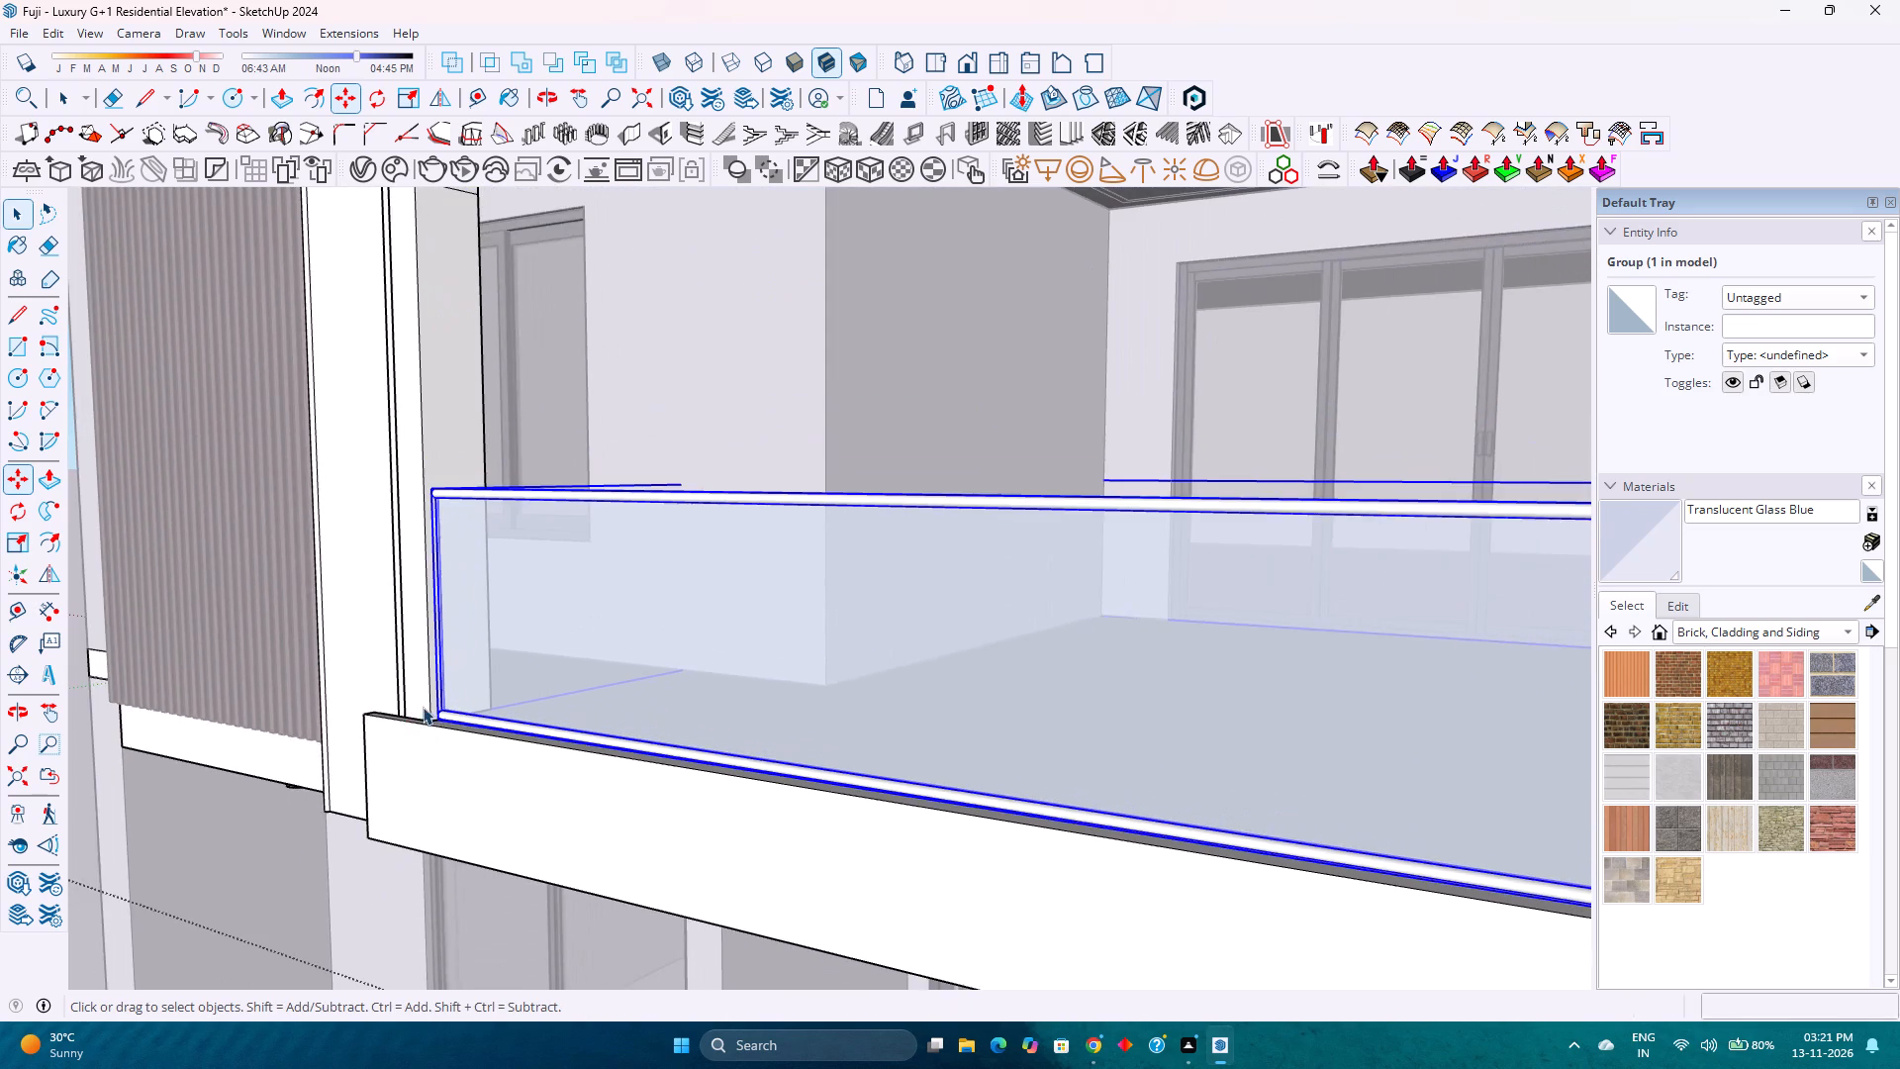
scroll(424, 707, "down", 10)
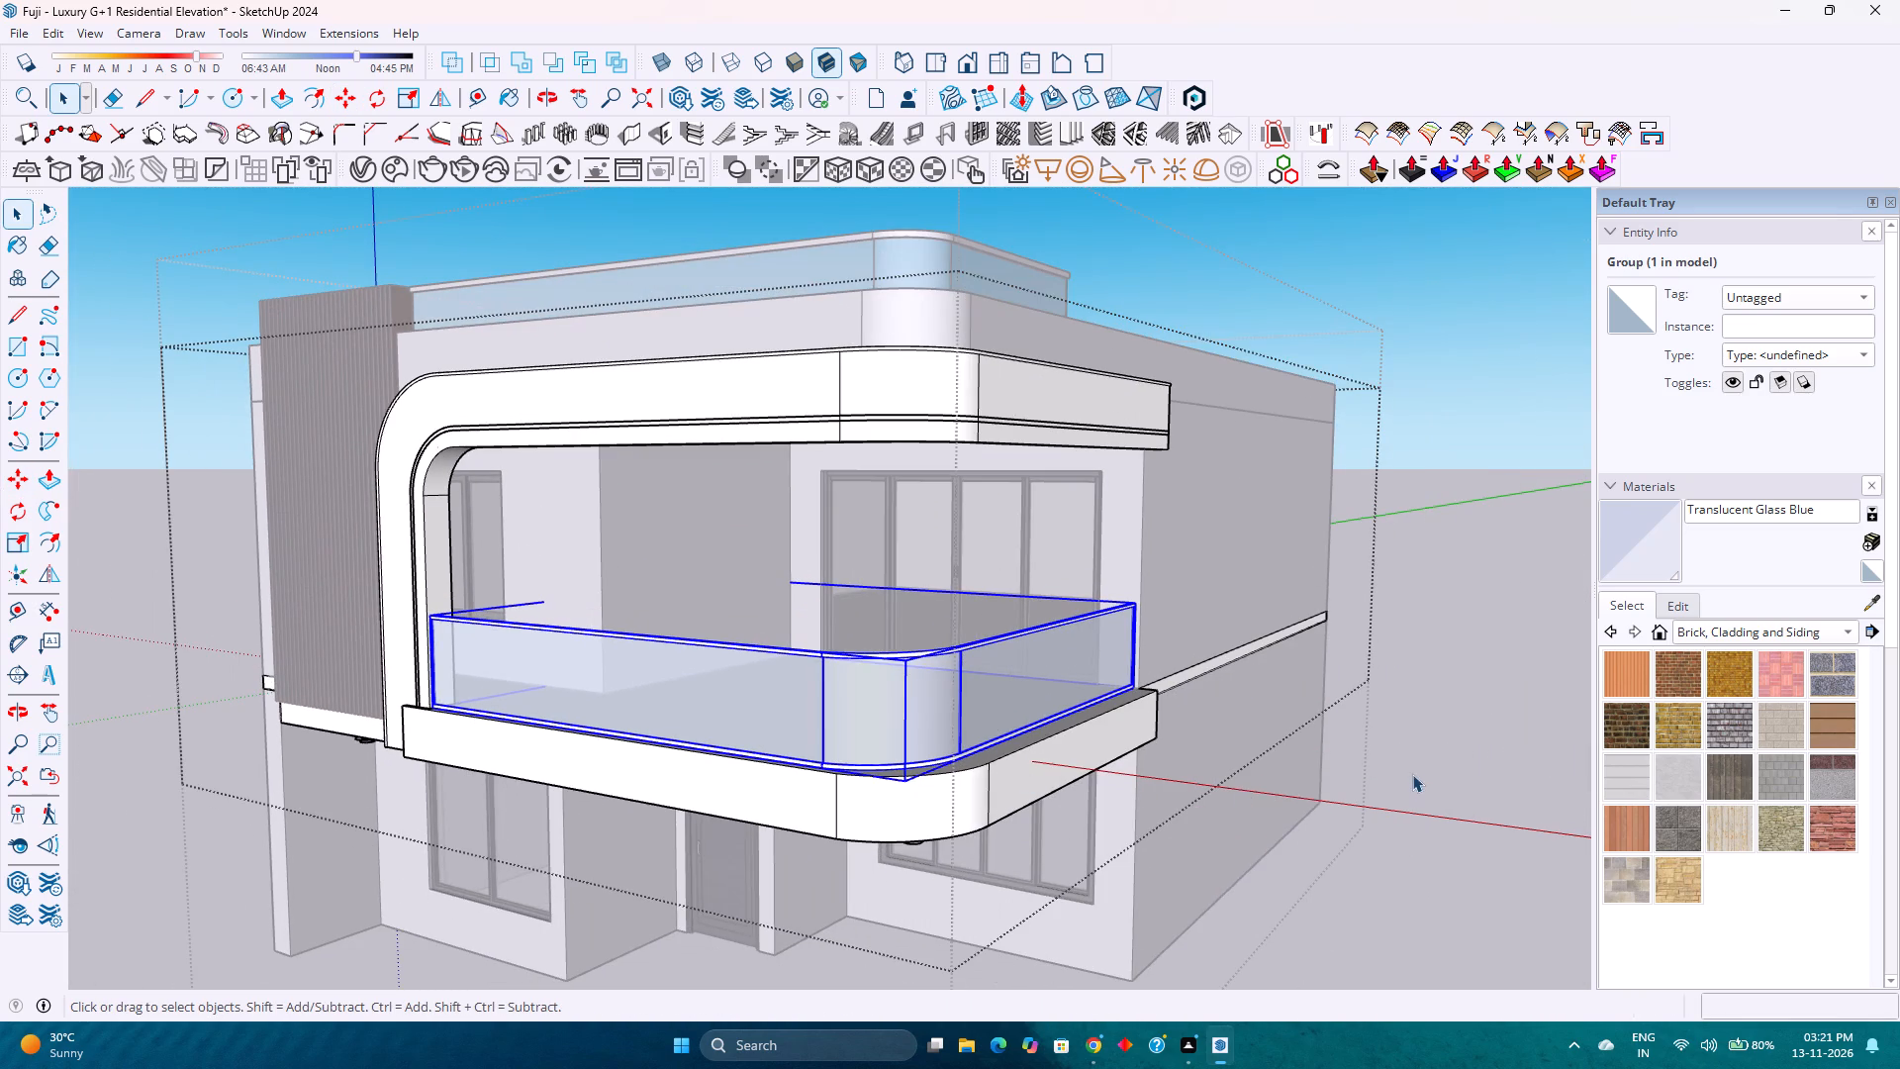
left_click(1412, 774)
Reopen the upper balcony ceiling structure for editing from a low view beneath the slab.
middle_click_drag(708, 546, 787, 523)
middle_click(787, 523)
scroll(787, 520, "down", 5)
scroll(996, 387, "up", 9)
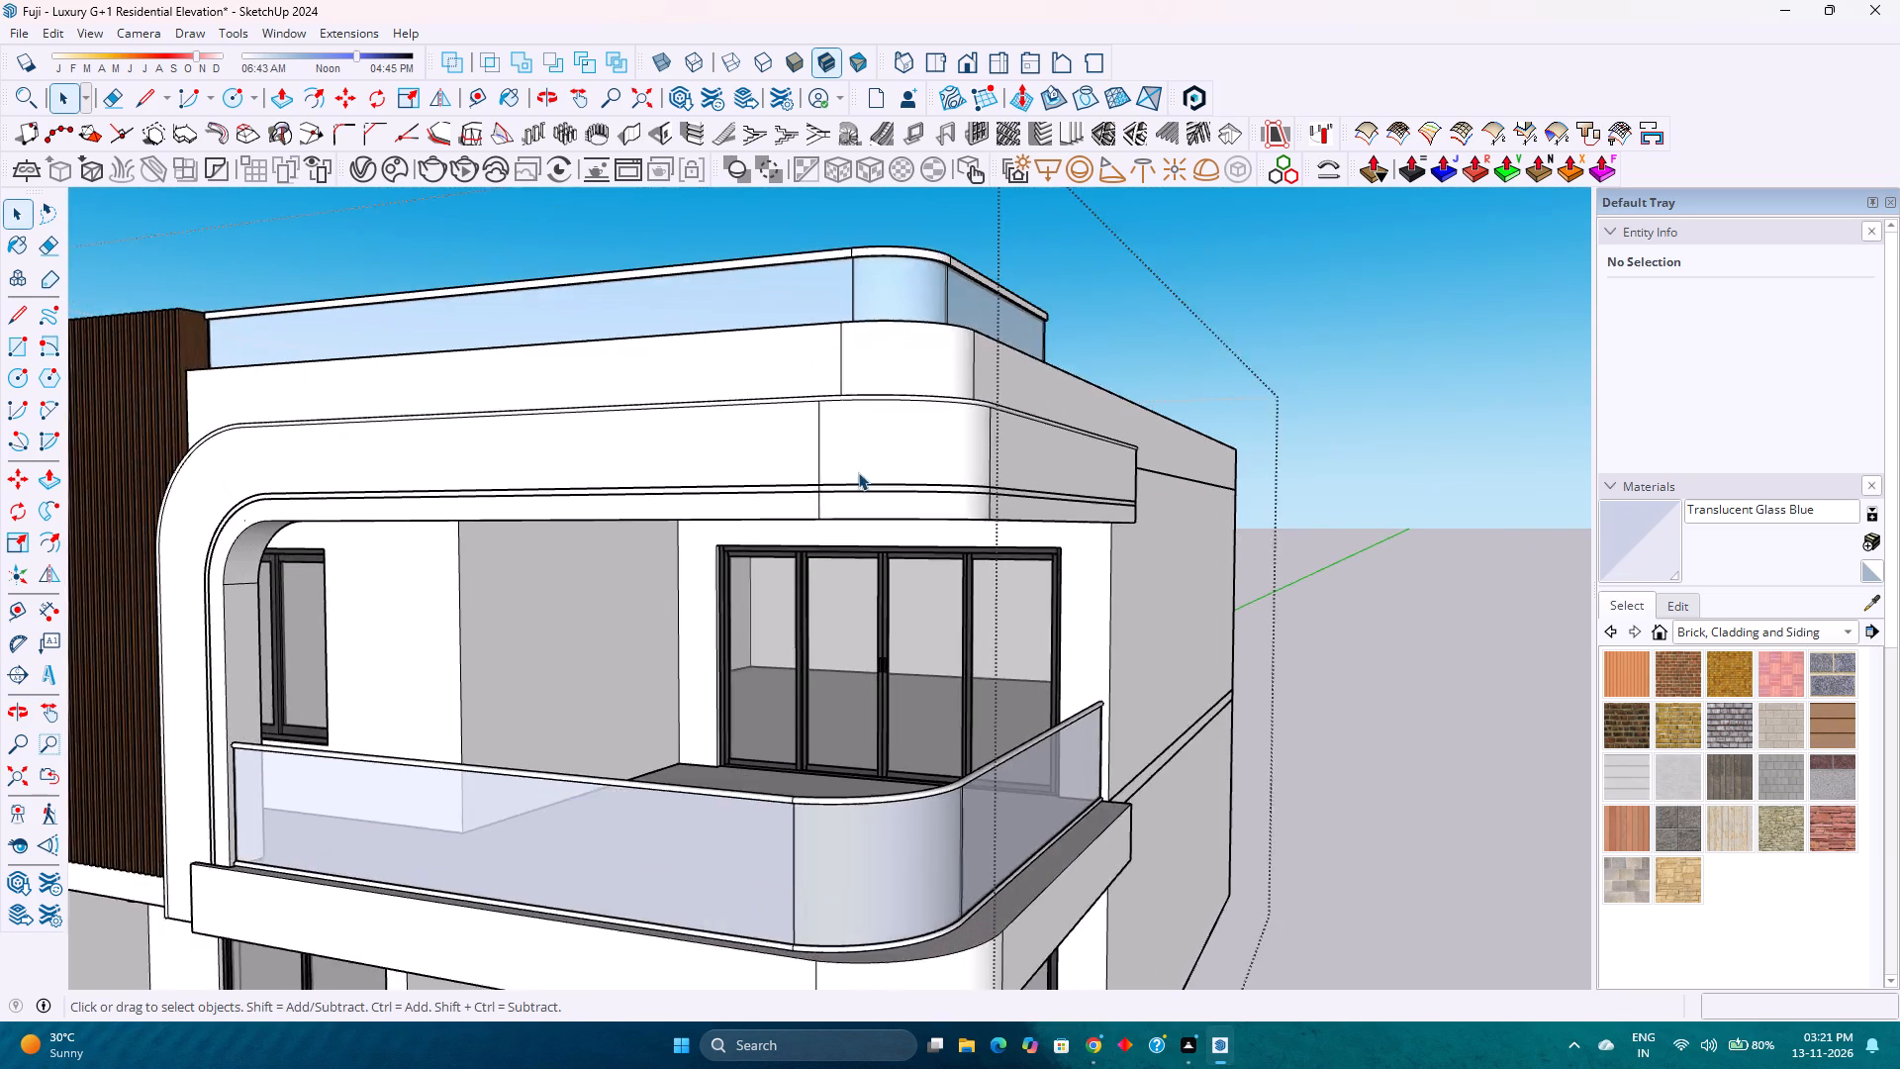
scroll(858, 472, "up", 1)
middle_click_drag(858, 472, 1027, 322)
middle_click(1034, 316)
middle_click(1053, 303)
scroll(795, 608, "up", 4)
scroll(832, 611, "down", 3)
scroll(832, 611, "up", 3)
scroll(832, 611, "down", 2)
scroll(832, 611, "up", 1)
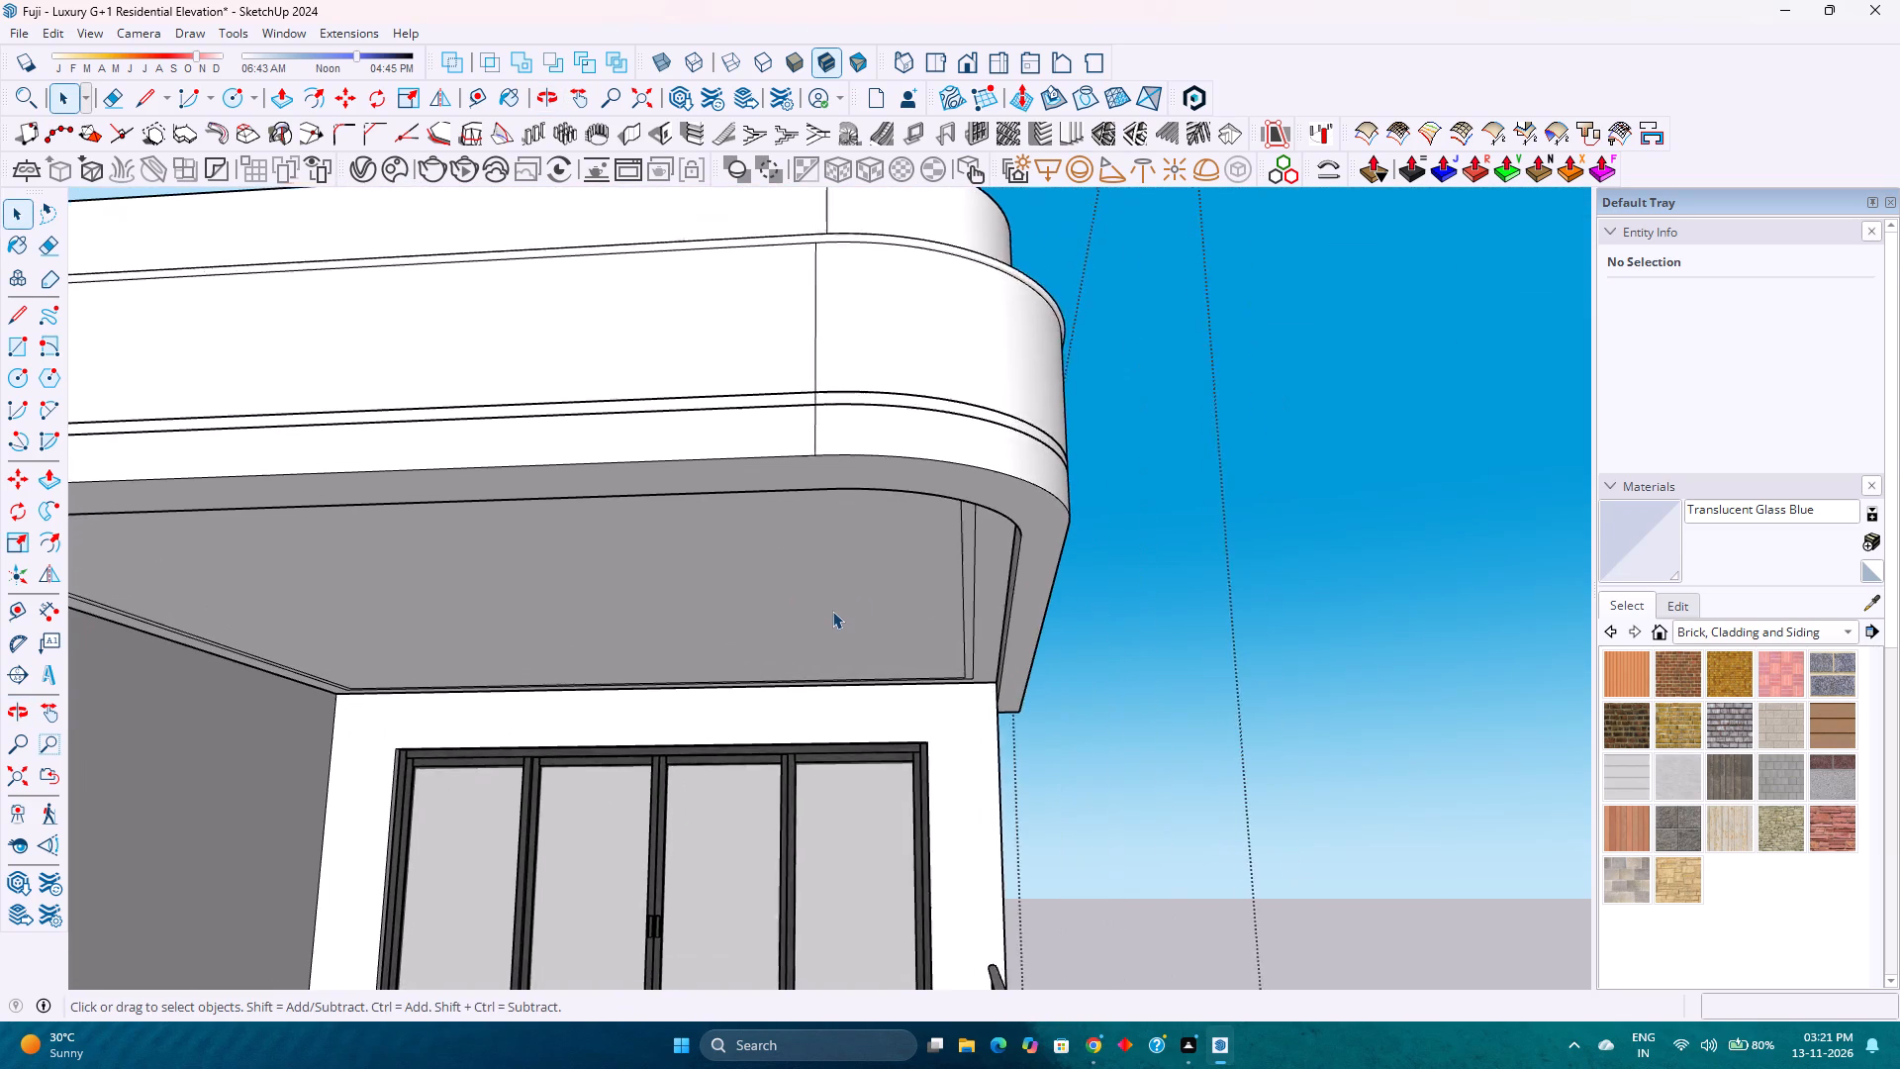
scroll(832, 611, "down", 1)
double_click(831, 611)
Copy the offset border strip face of the upper balcony ceiling 29' along the red axis, clear of the building.
scroll(831, 611, "up", 3)
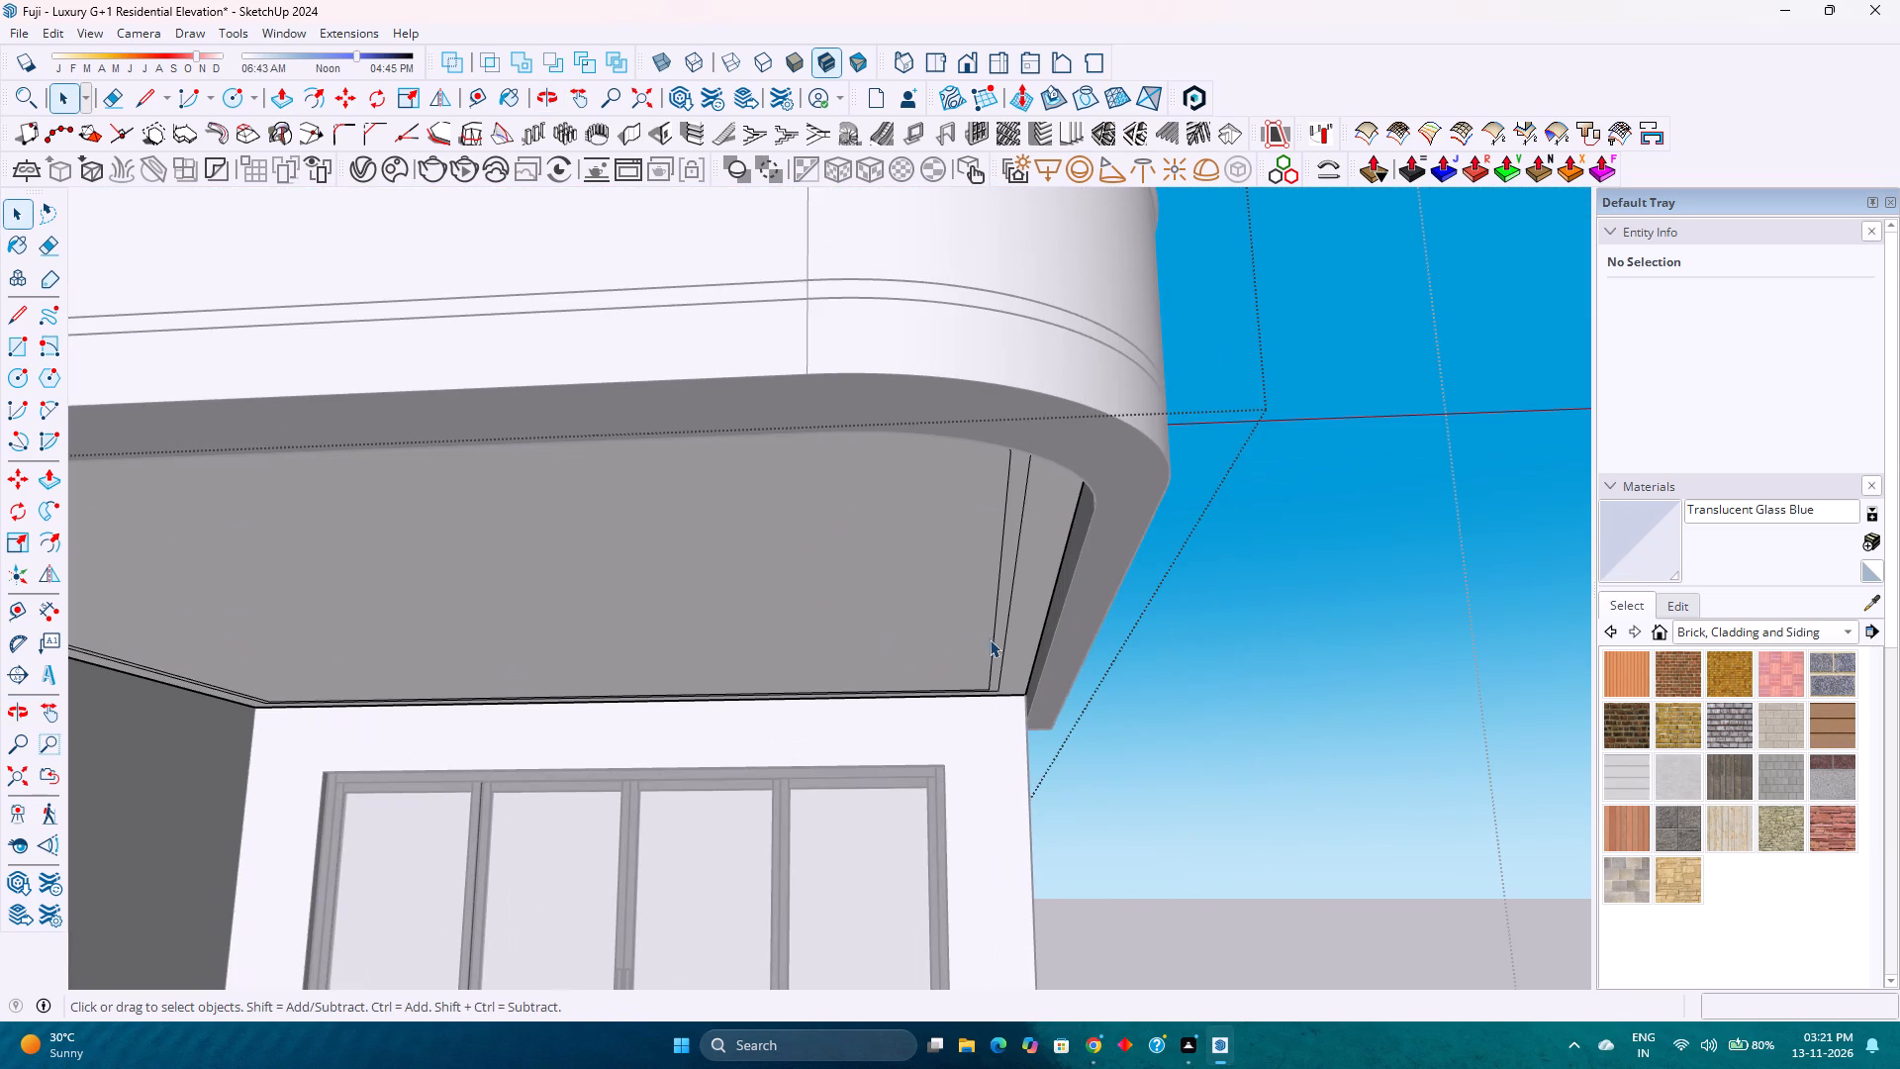
left_click(999, 635)
scroll(989, 728, "up", 5)
middle_click_drag(977, 704, 971, 631)
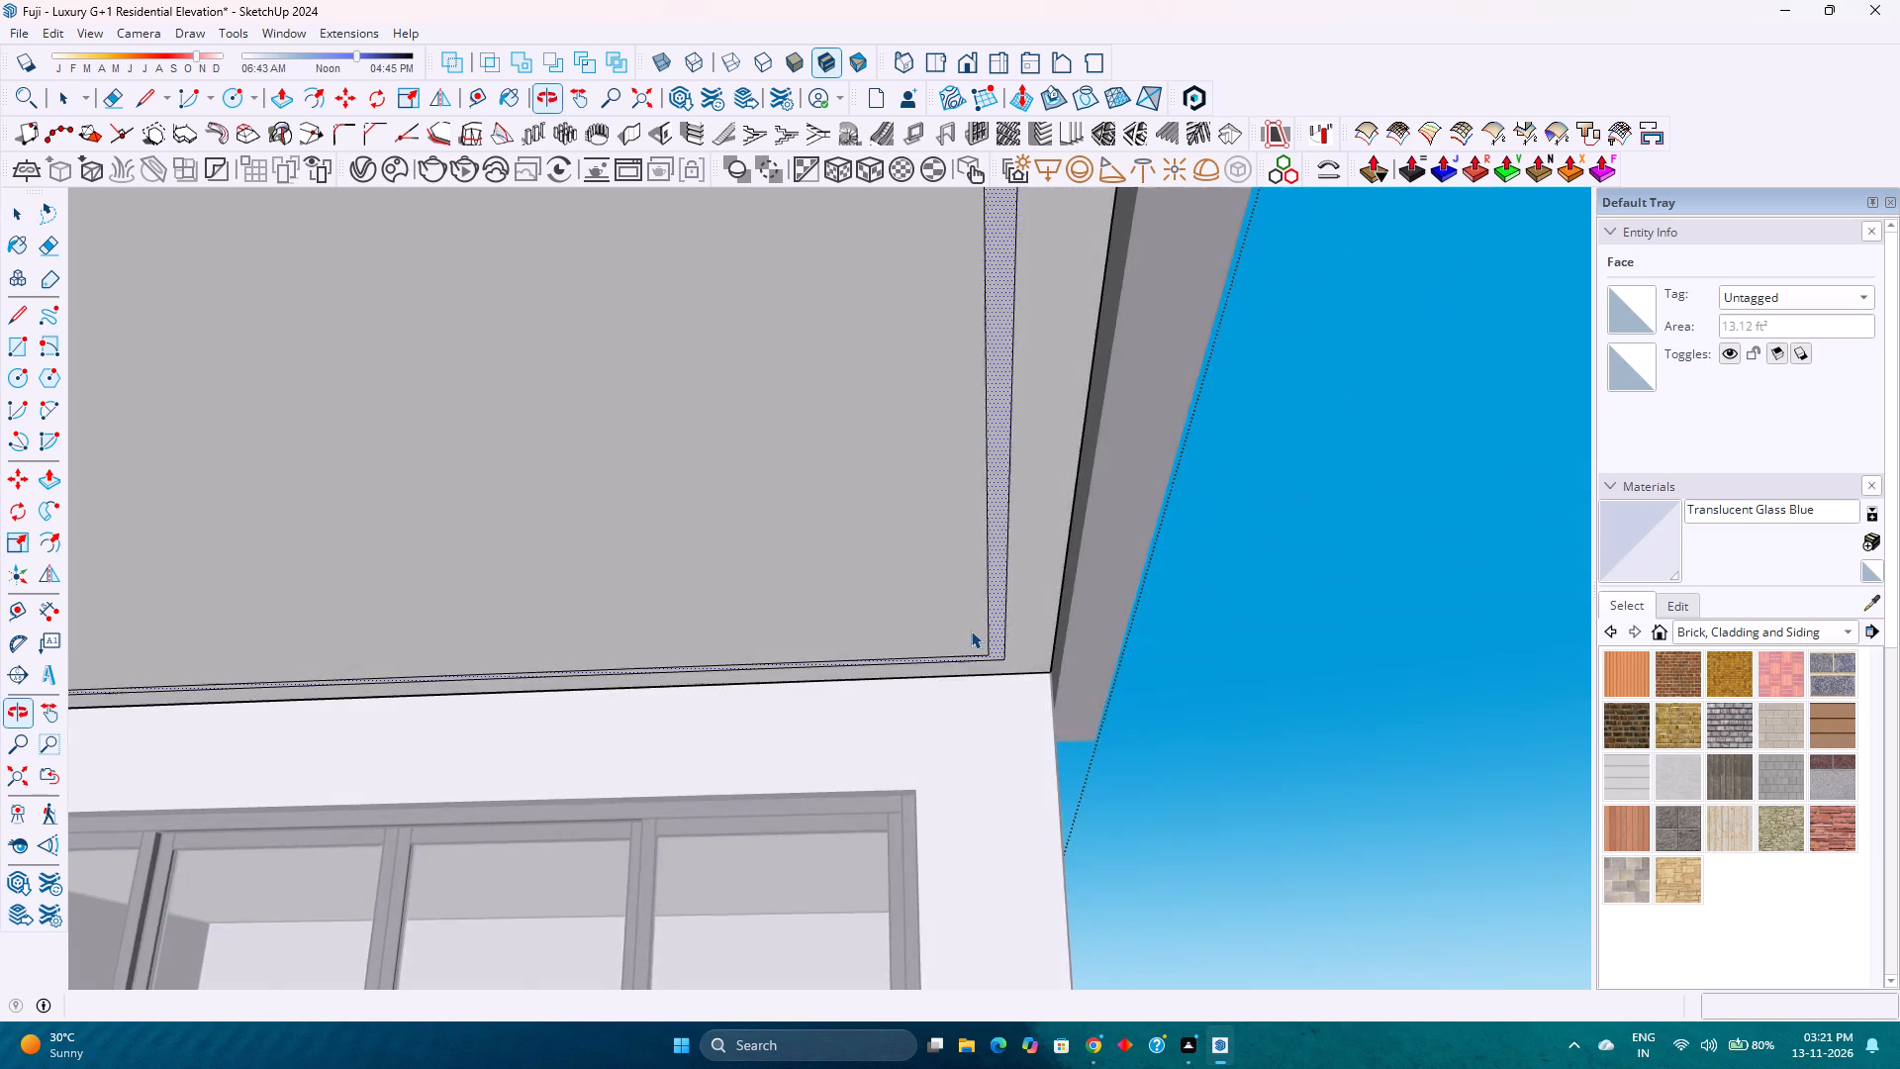
middle_click_drag(971, 631, 971, 632)
middle_click(971, 631)
middle_click(971, 631)
key("m")
scroll(828, 614, "up", 3)
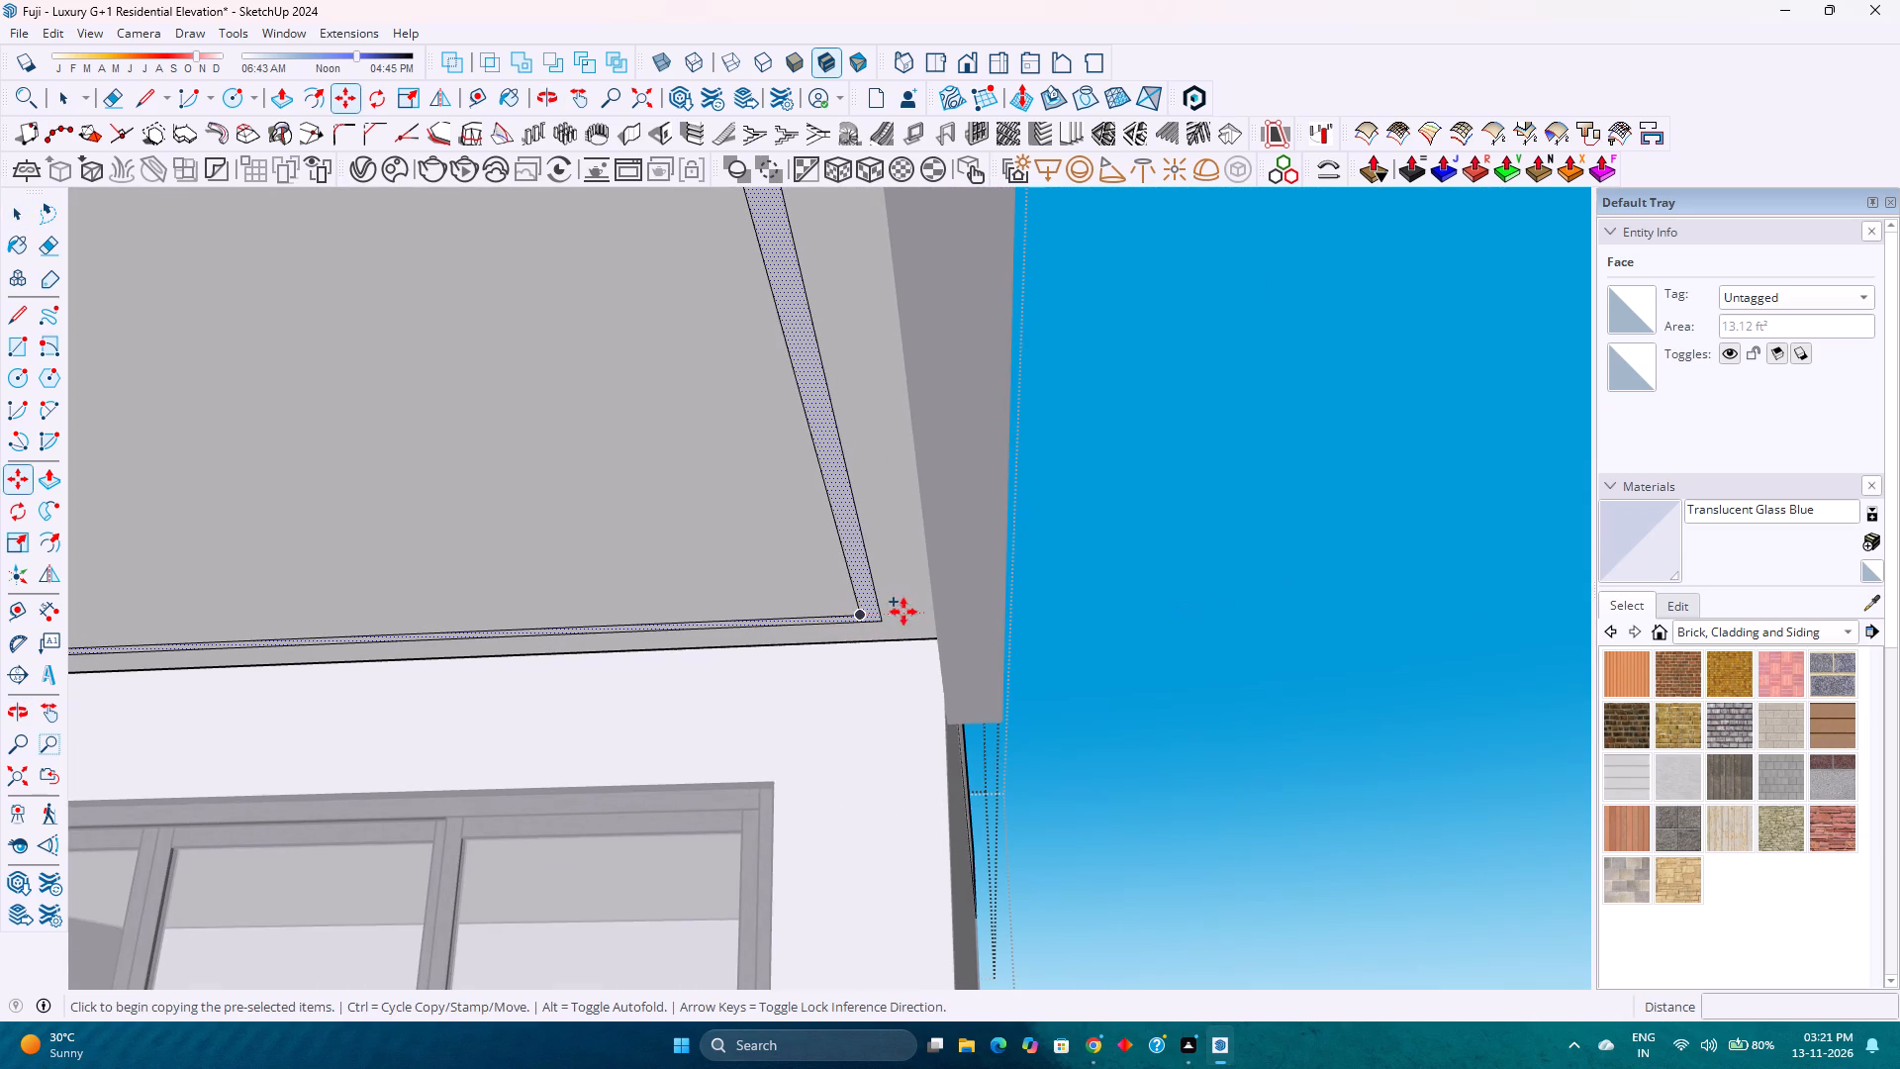
left_click(860, 614)
scroll(1128, 592, "down", 2)
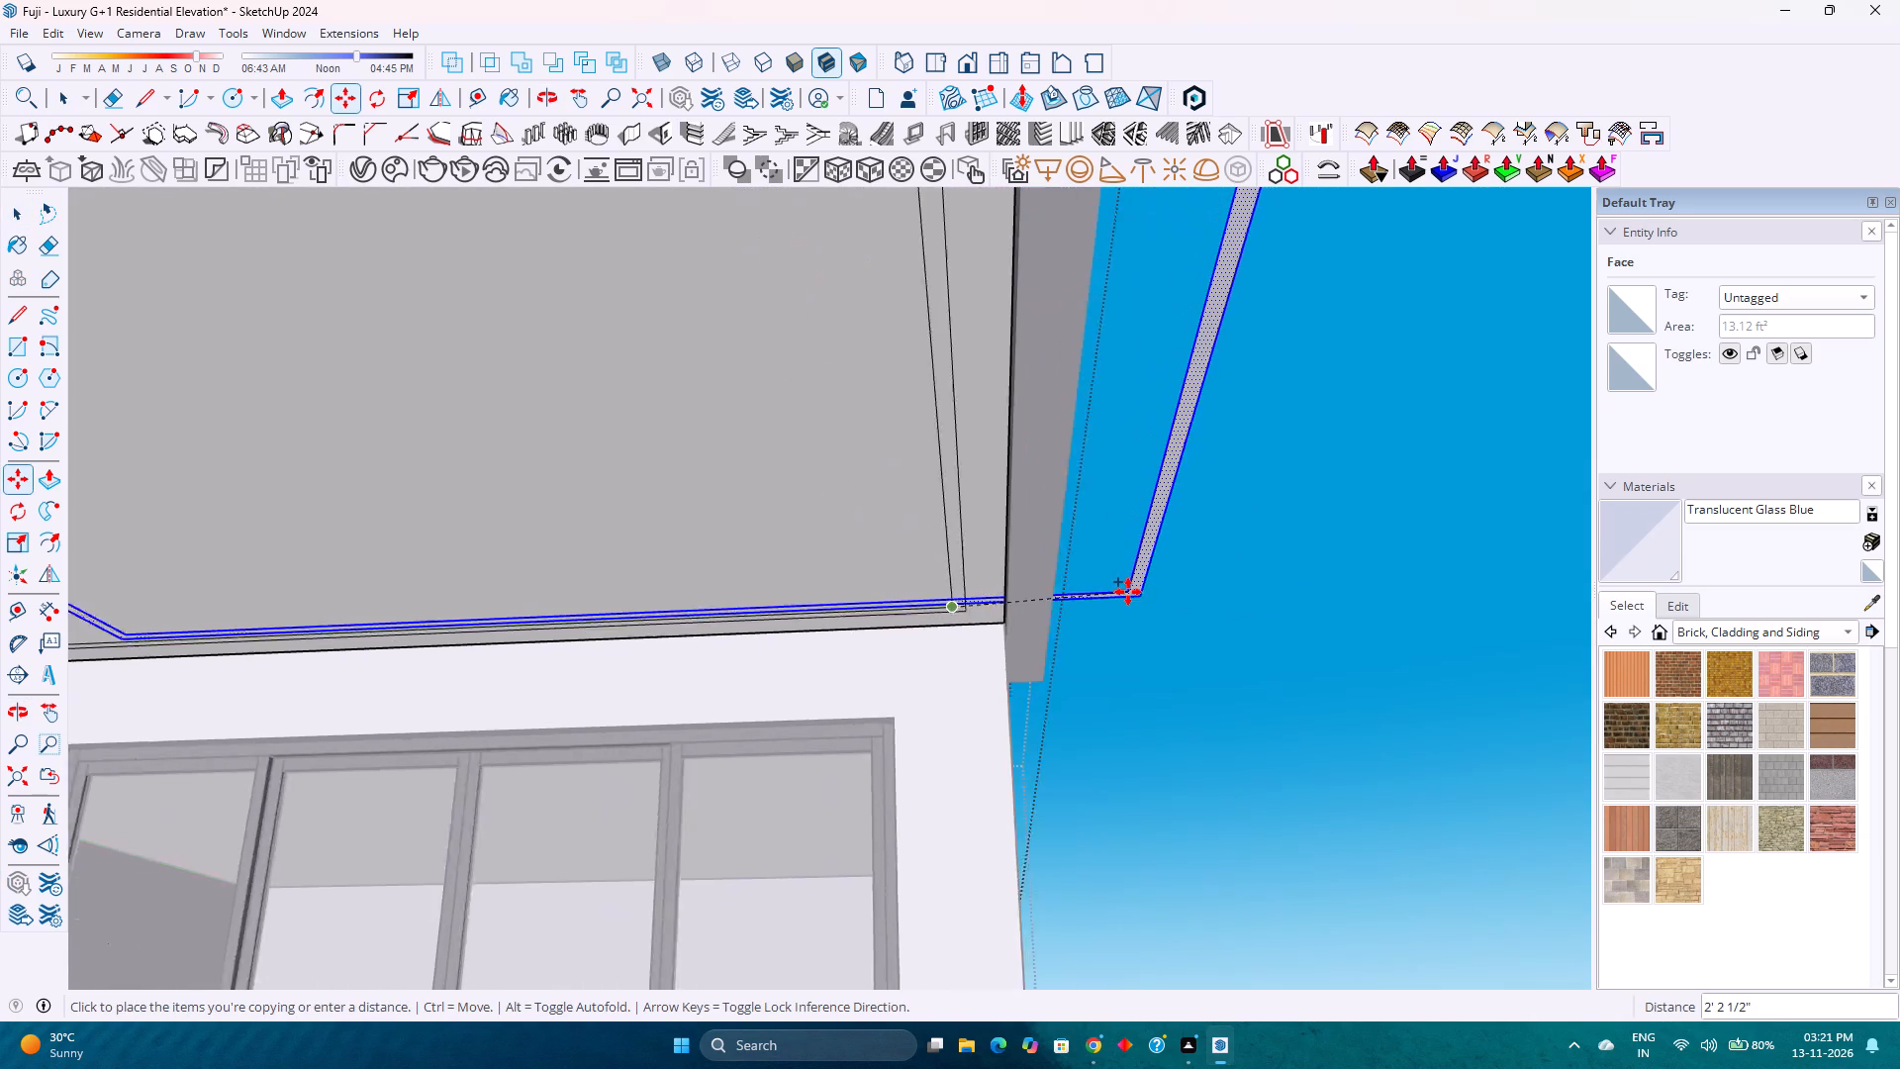
scroll(1128, 592, "down", 6)
middle_click_drag(1124, 598, 492, 716, "shift")
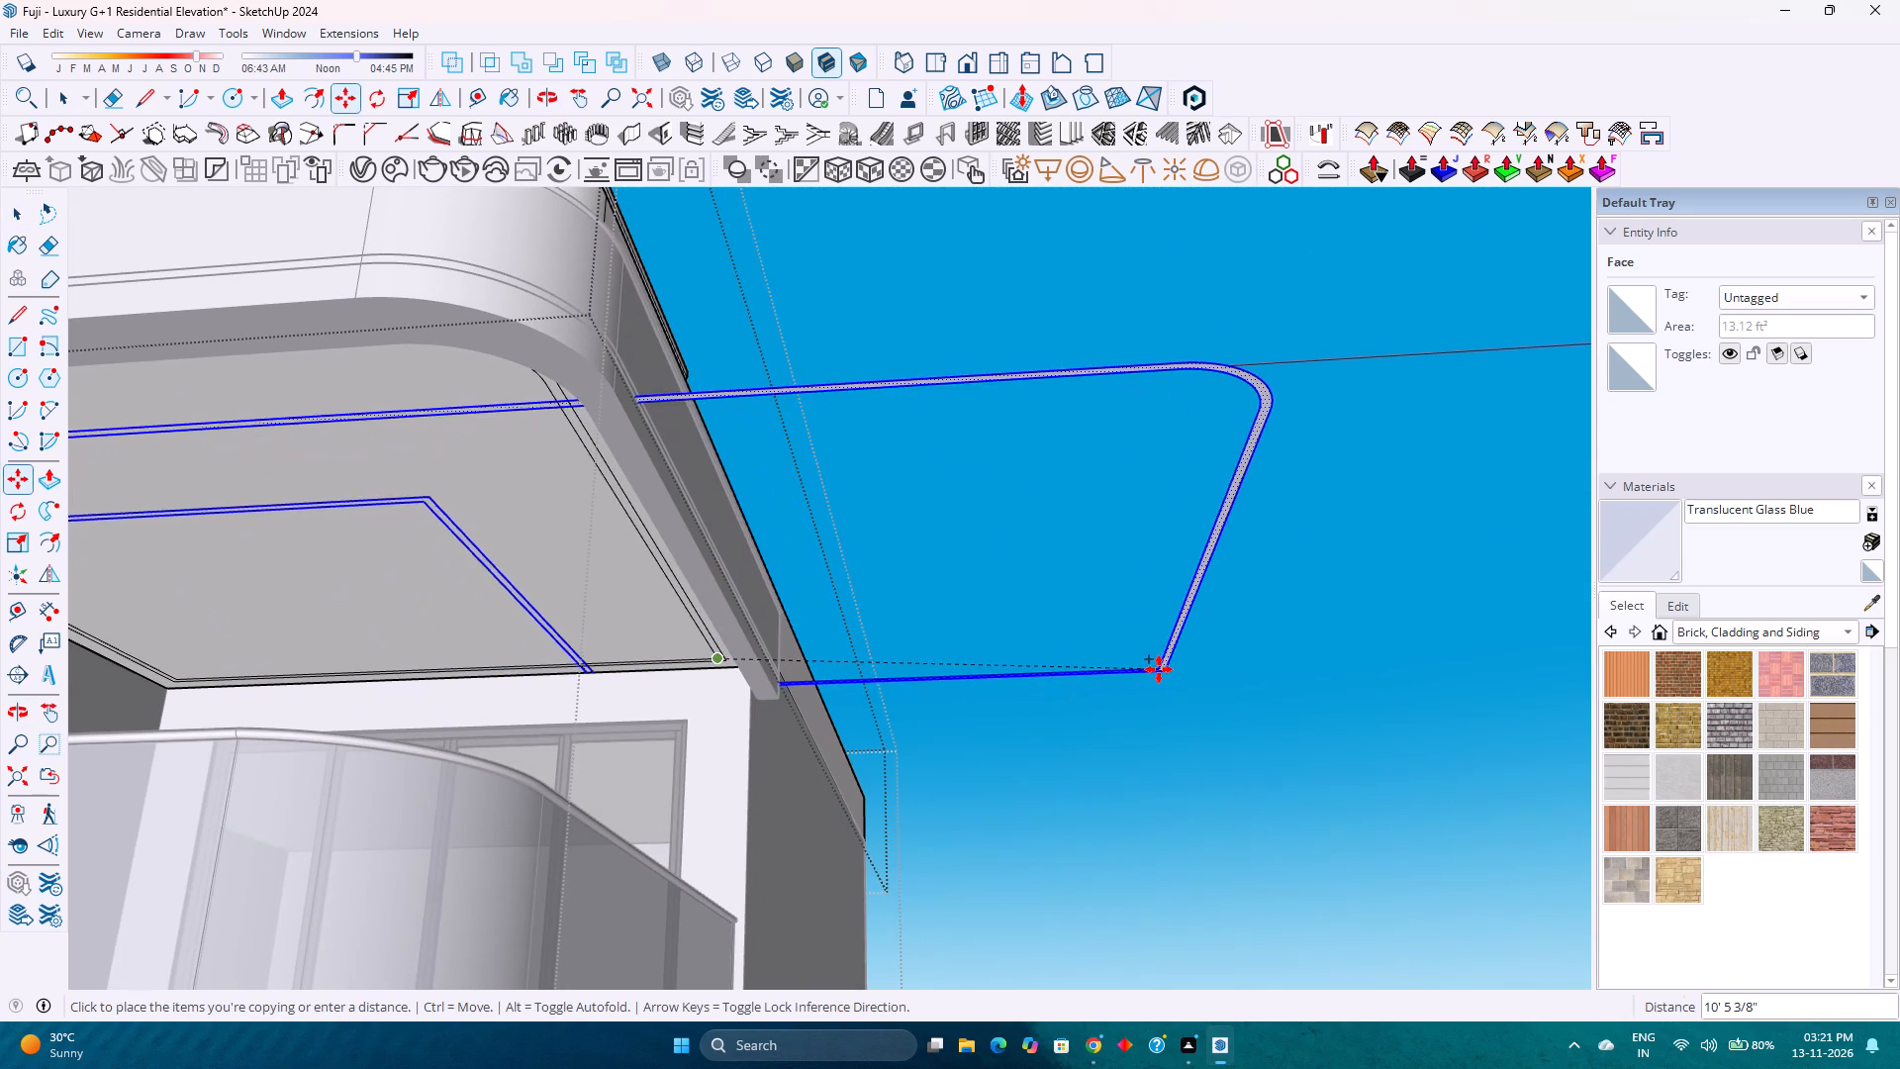
key("Right")
scroll(1200, 658, "down", 11)
middle_click_drag(1222, 633, 978, 679, "shift")
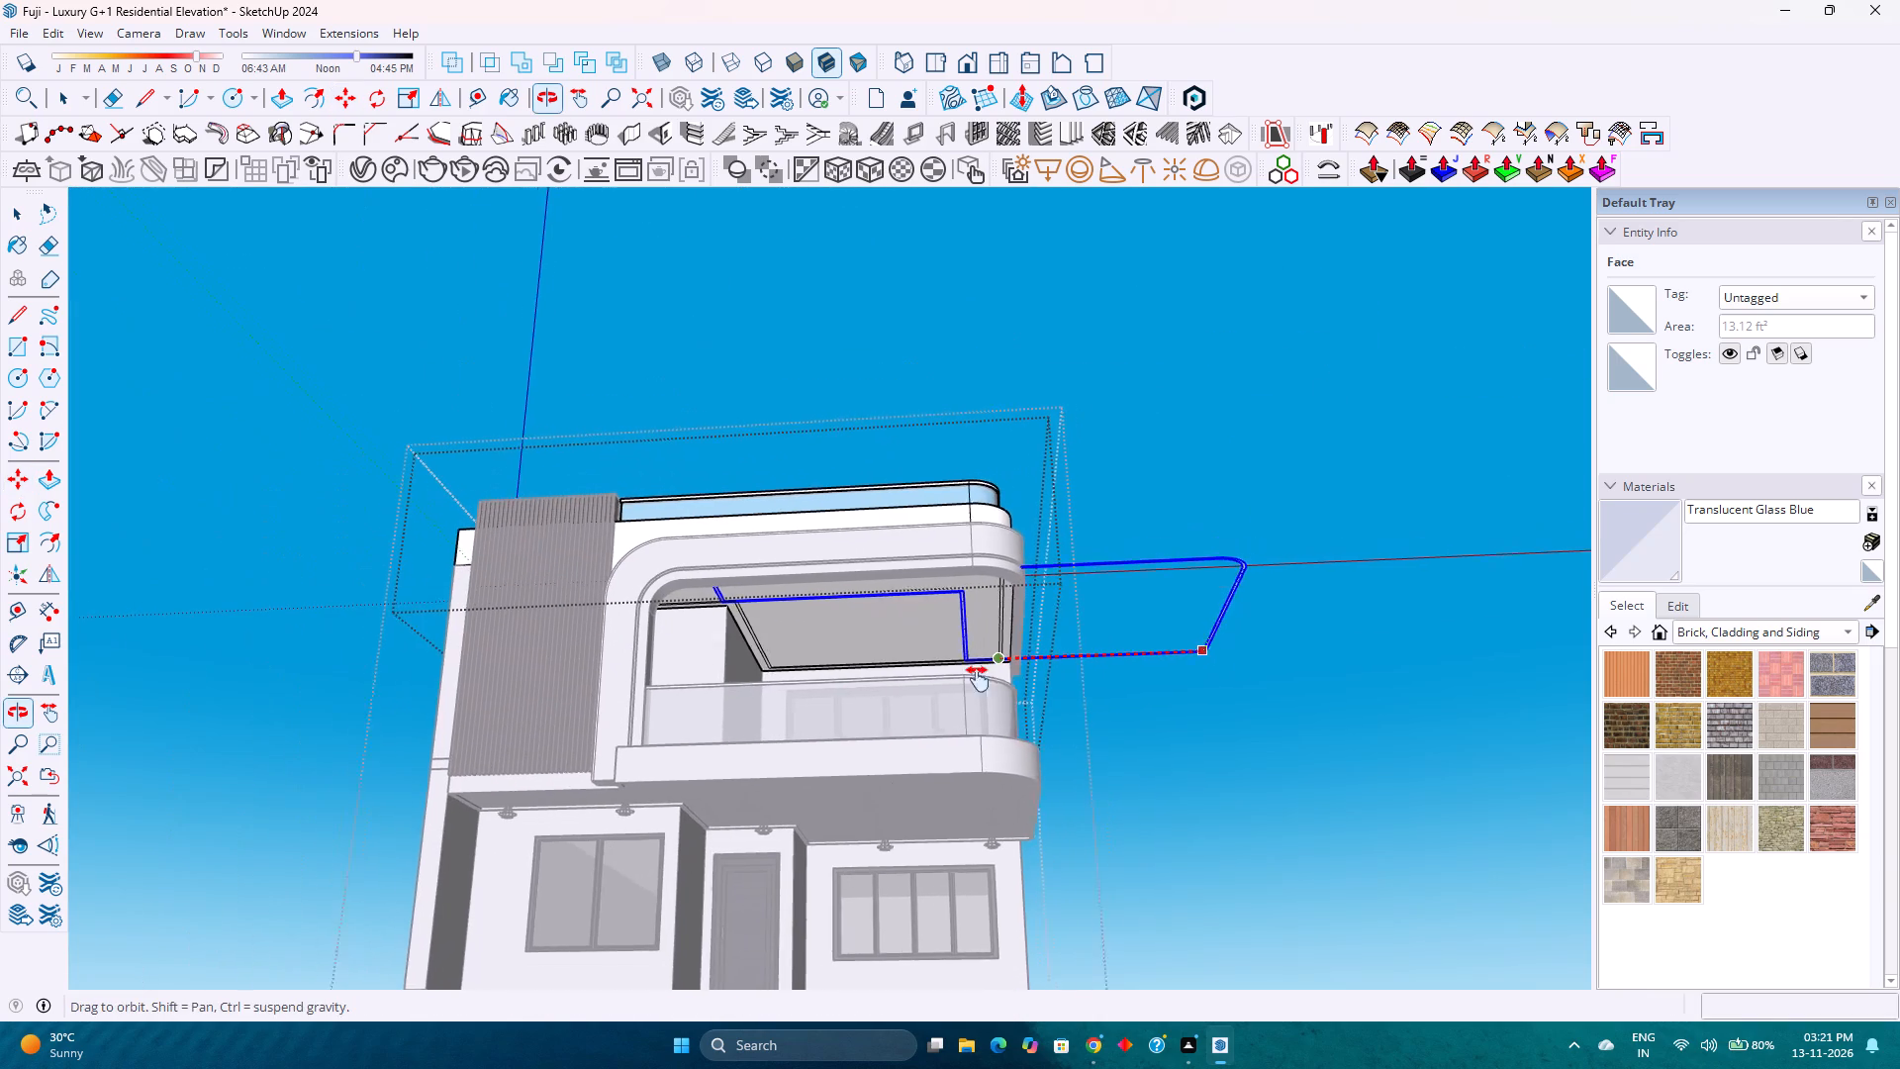
middle_click_drag(978, 679, 756, 693, "shift")
middle_click(756, 693, "shift")
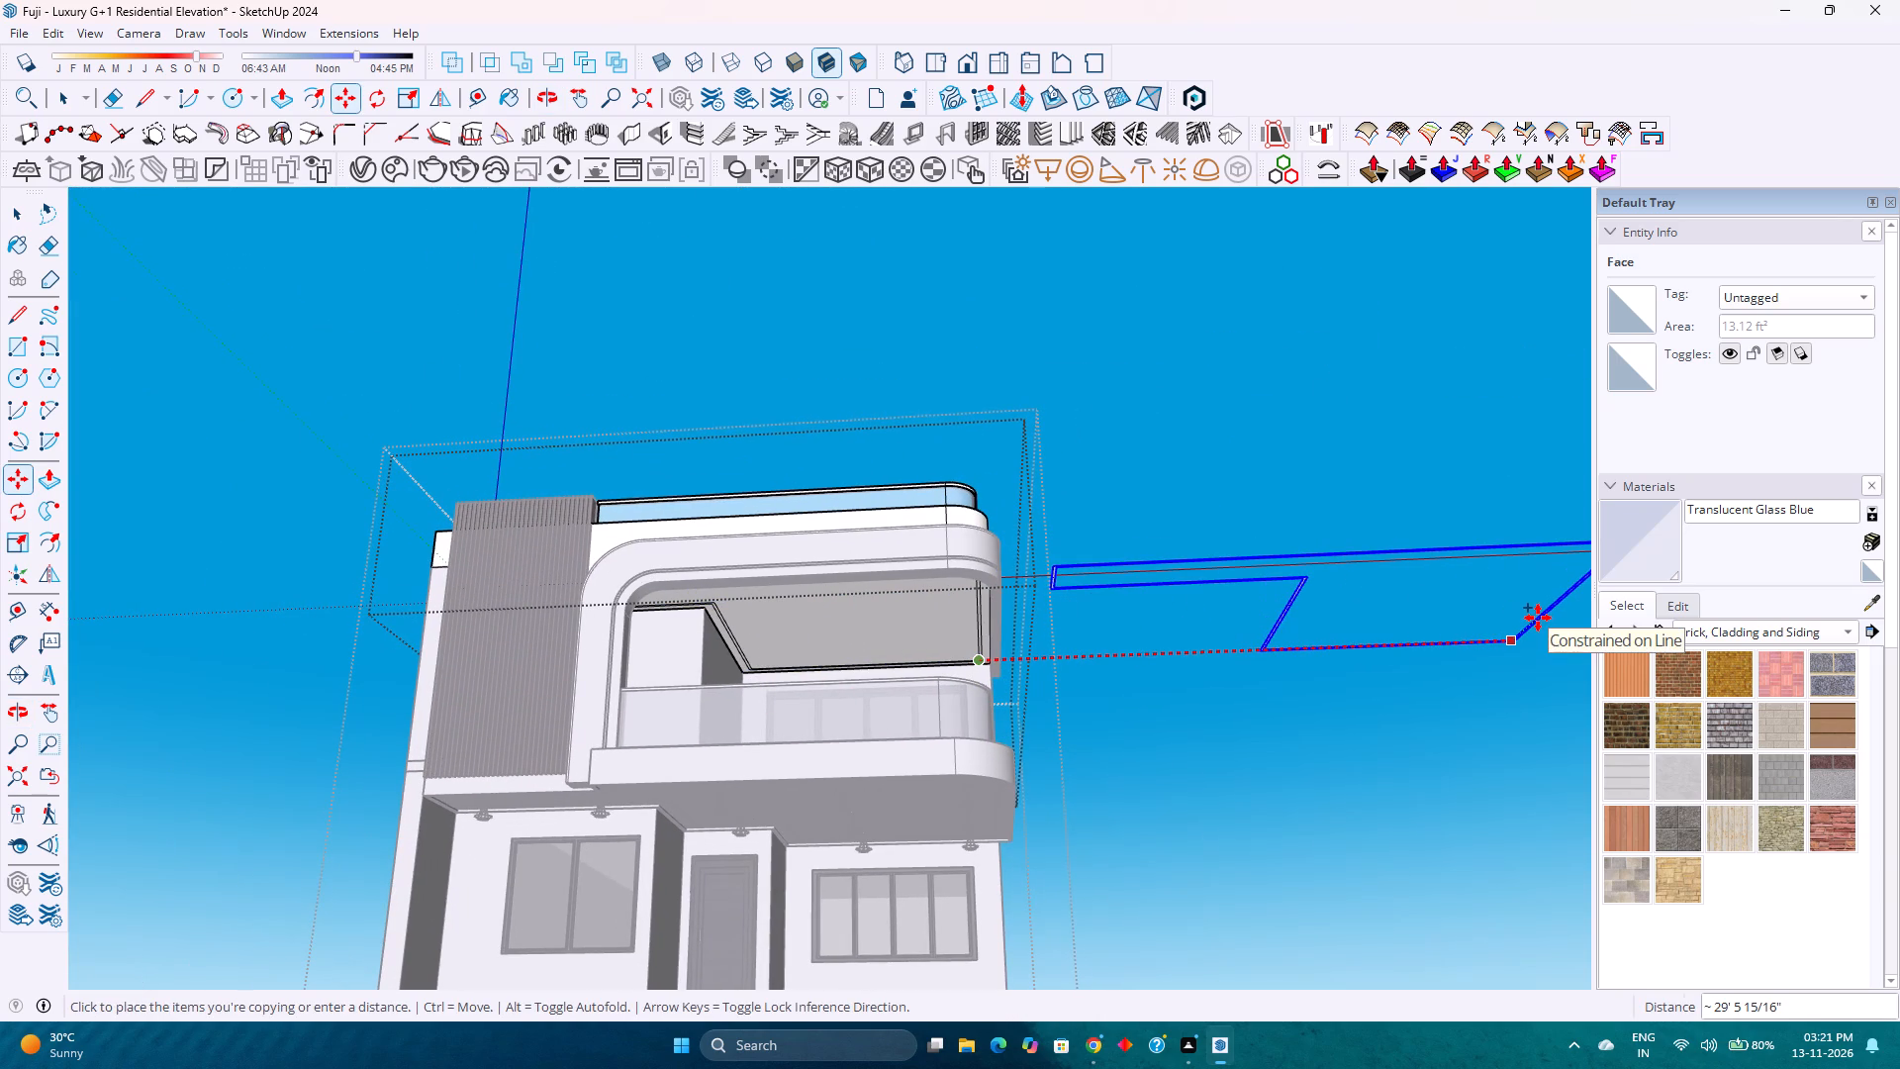
type("29")
key("apostrophe")
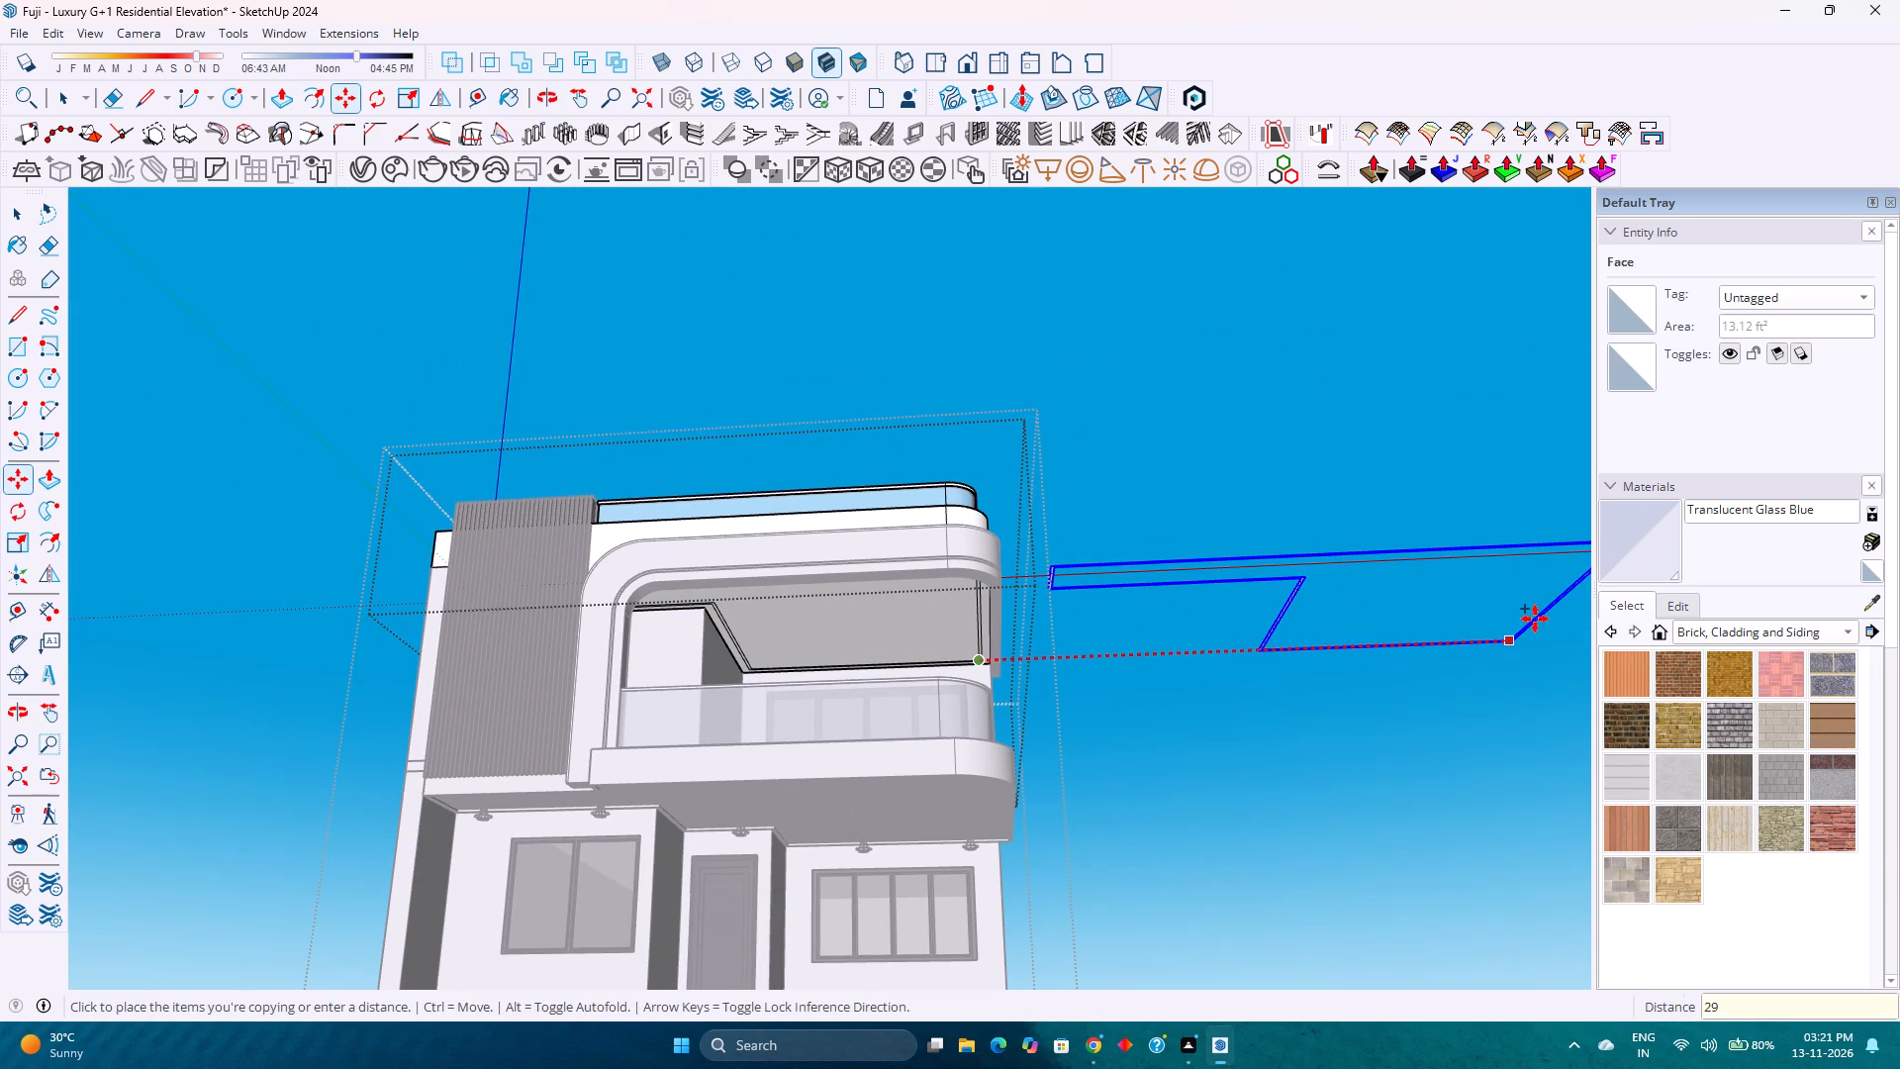
key("Return")
key("space")
Push the original border strip in the balcony ceiling in by 0.5" to form a shallow groove.
scroll(987, 652, "up", 3)
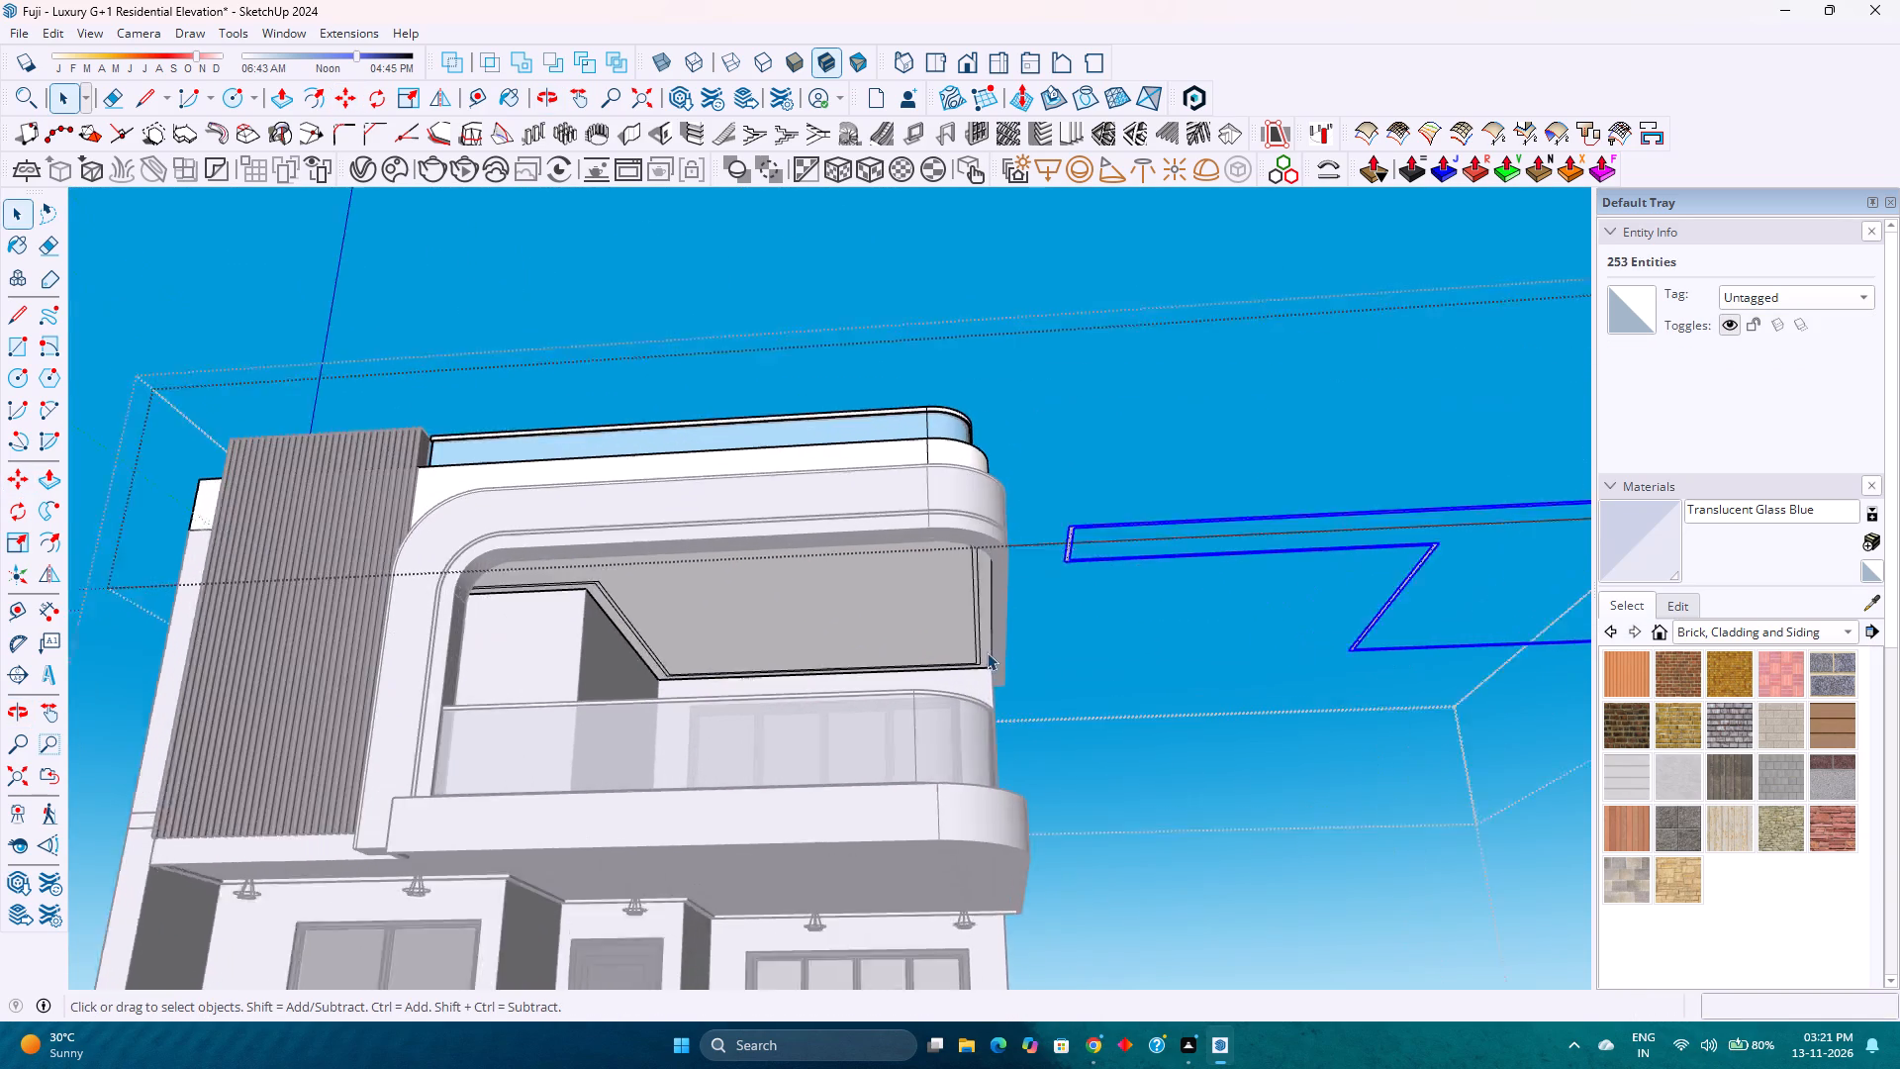
scroll(987, 652, "up", 13)
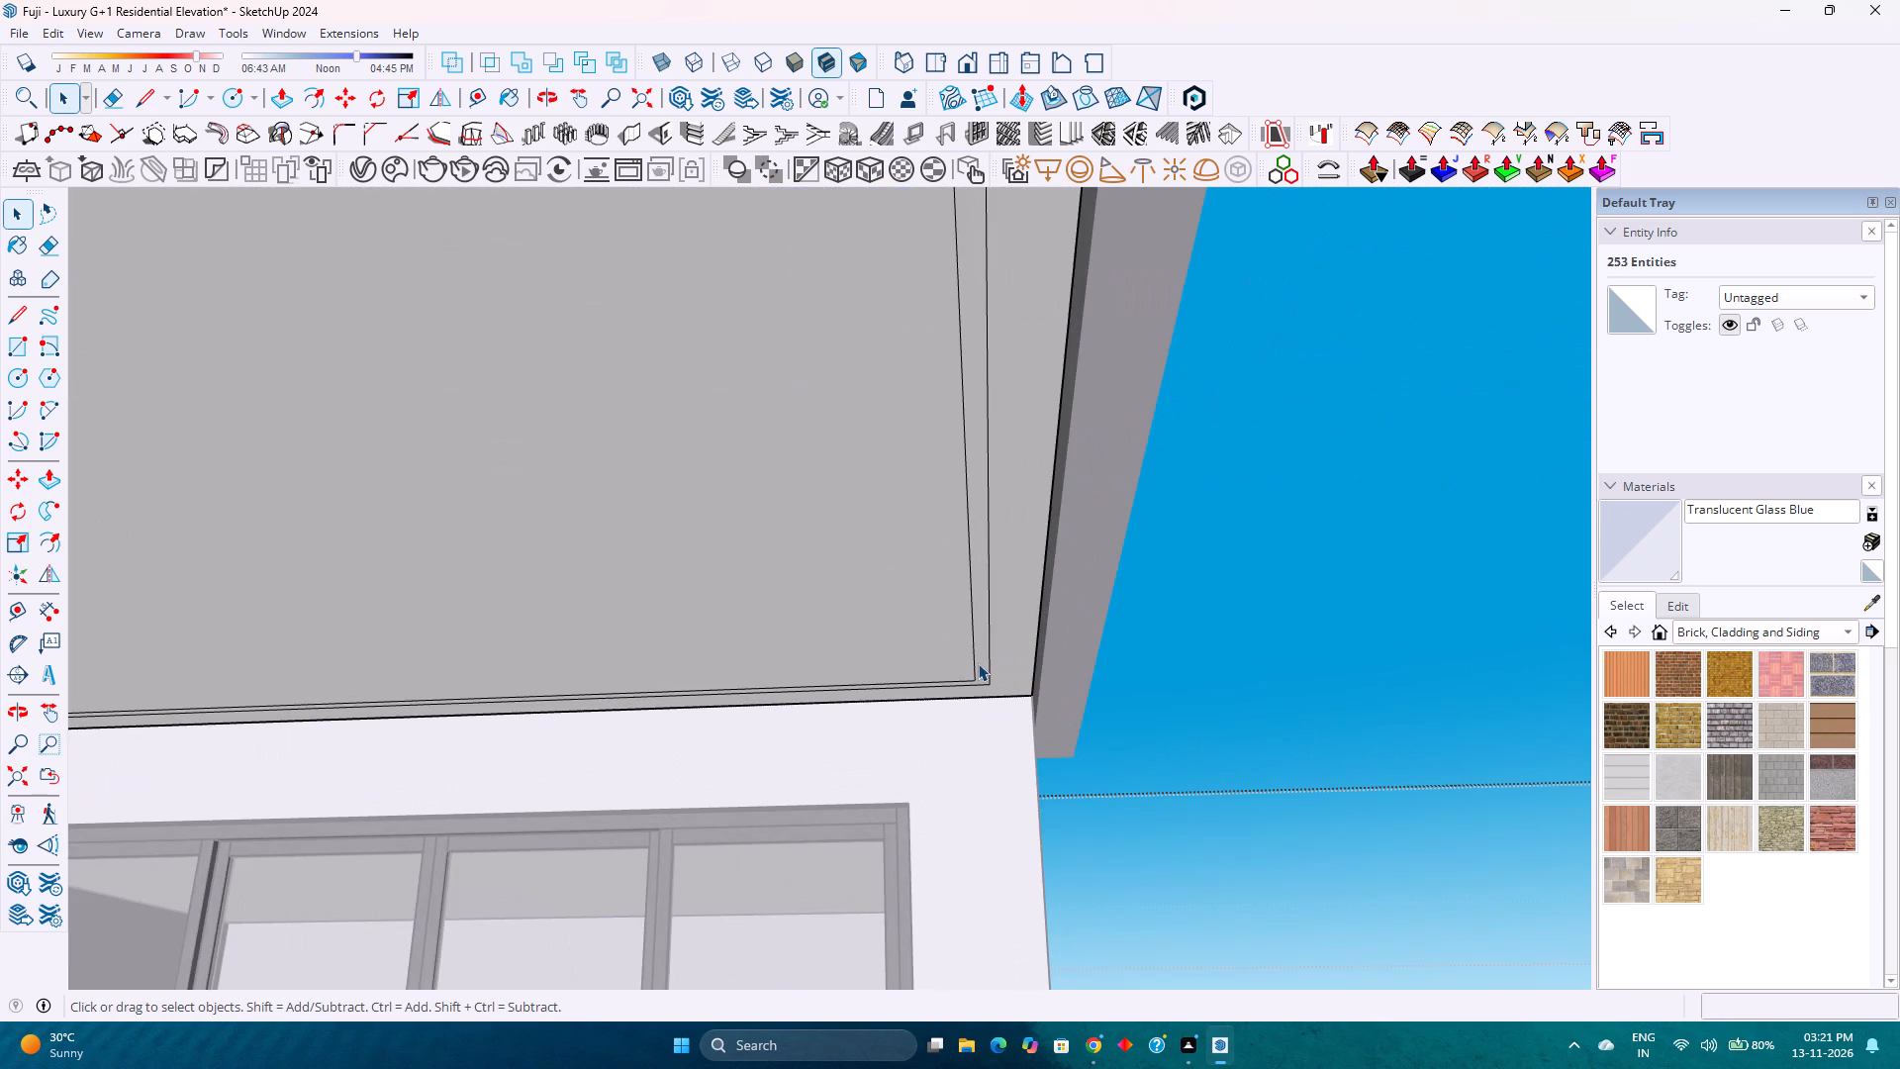
key("p")
key("space")
left_click(979, 640)
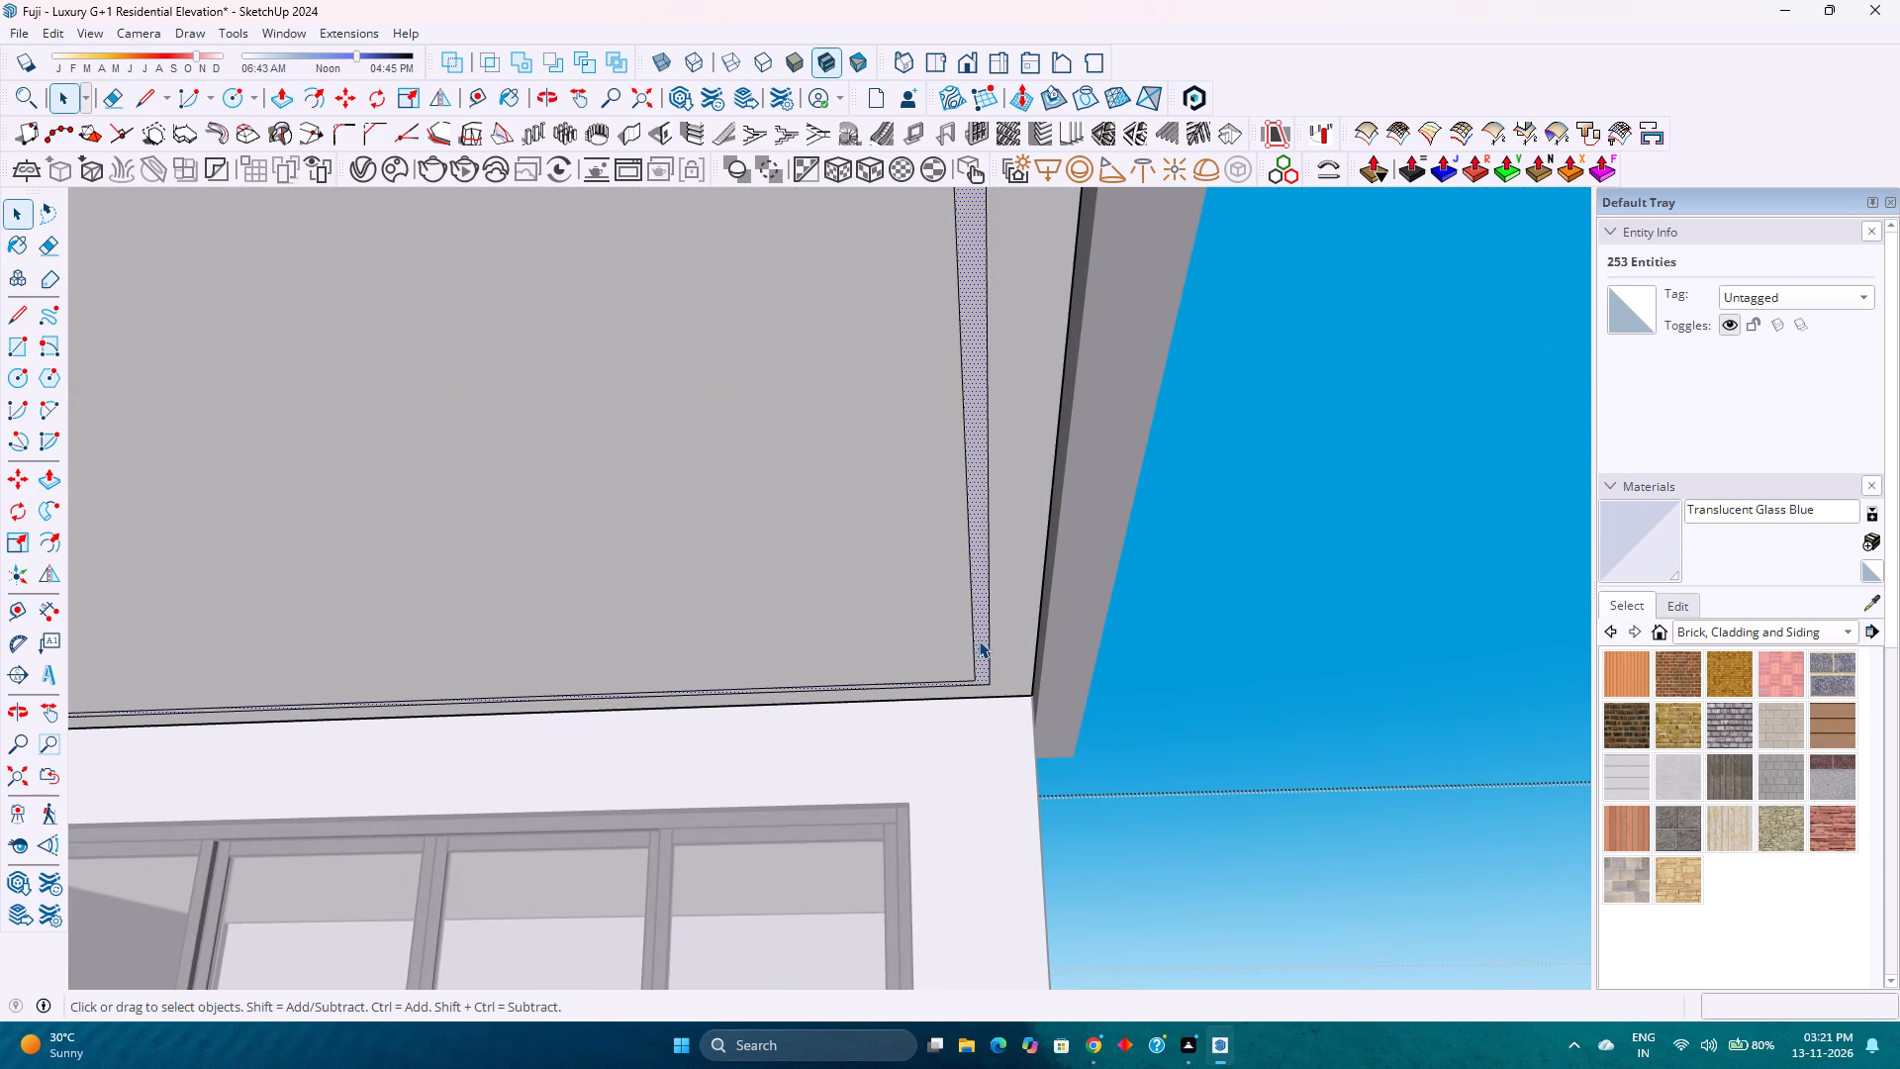
key("p")
left_click(979, 640)
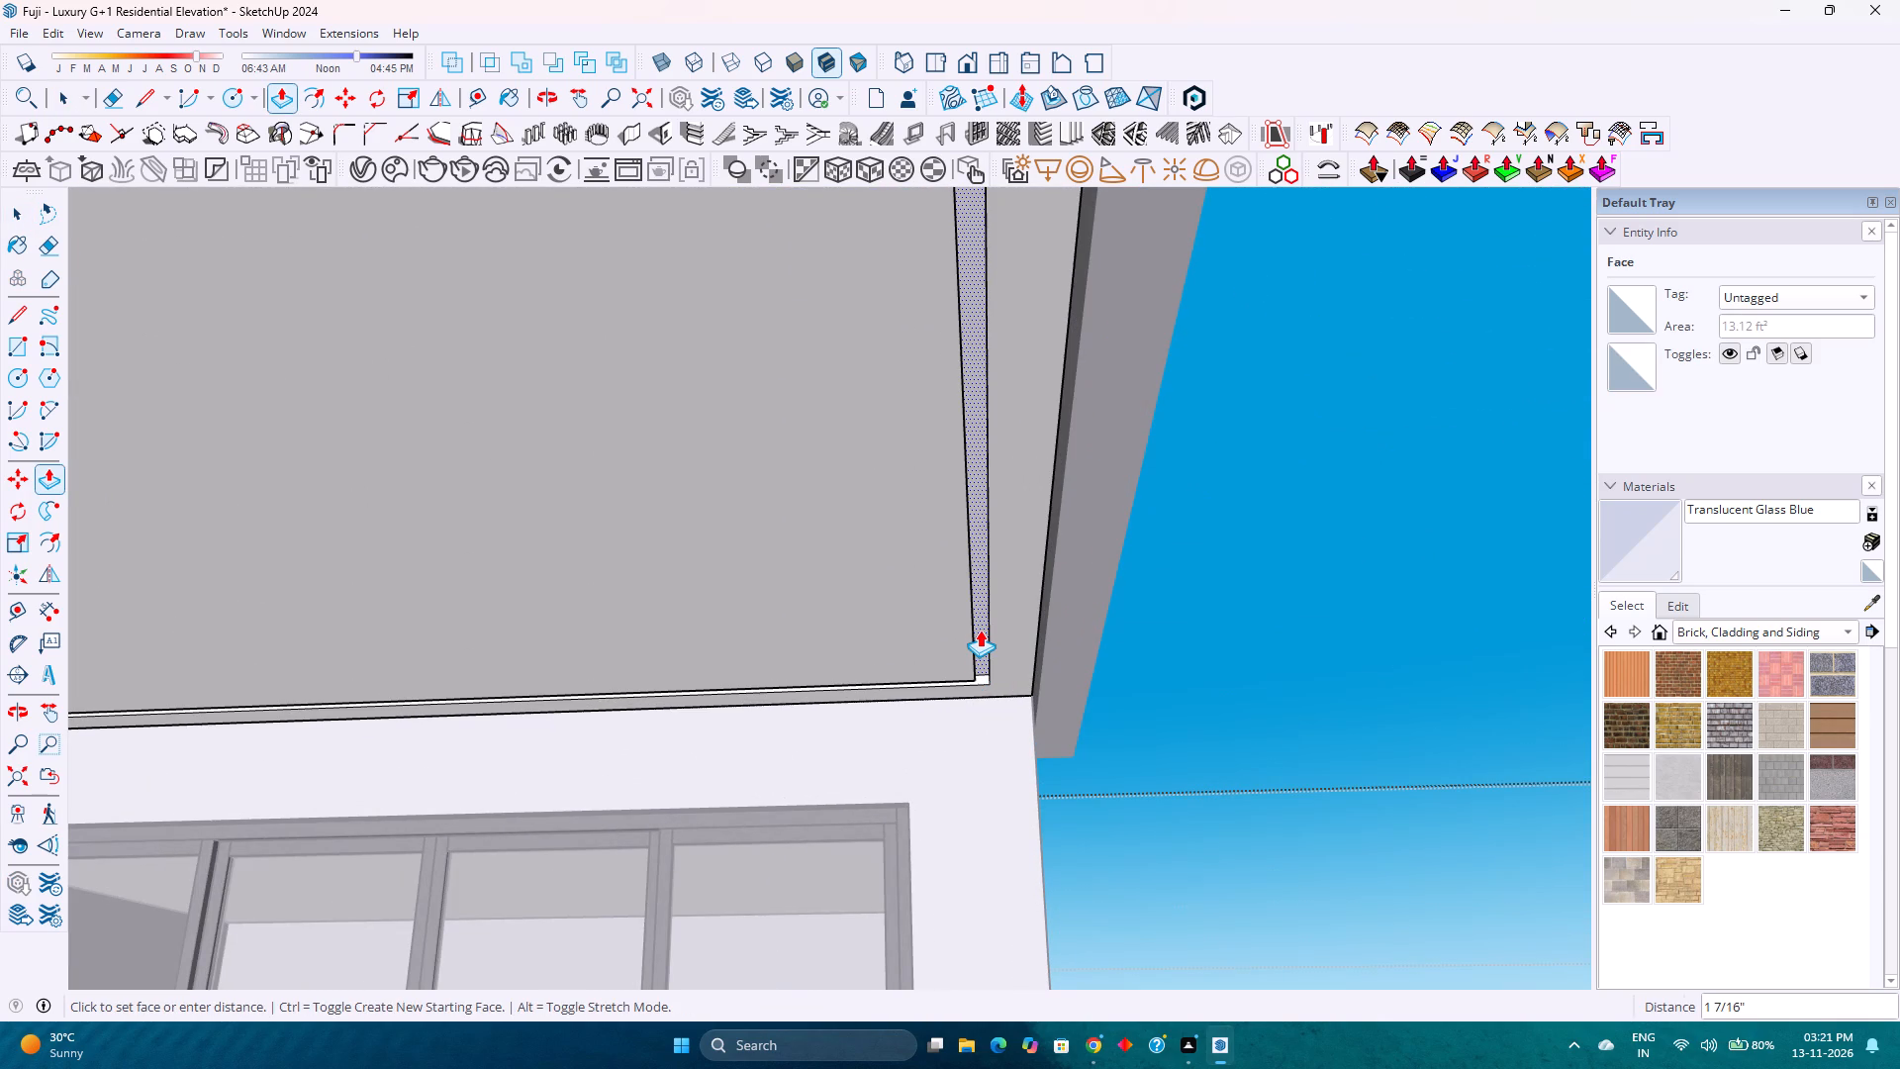
type("0.")
key("5")
key("Return")
key("space")
Select the copied border strip beside the building with all its edges and make it a group.
scroll(614, 682, "down", 2)
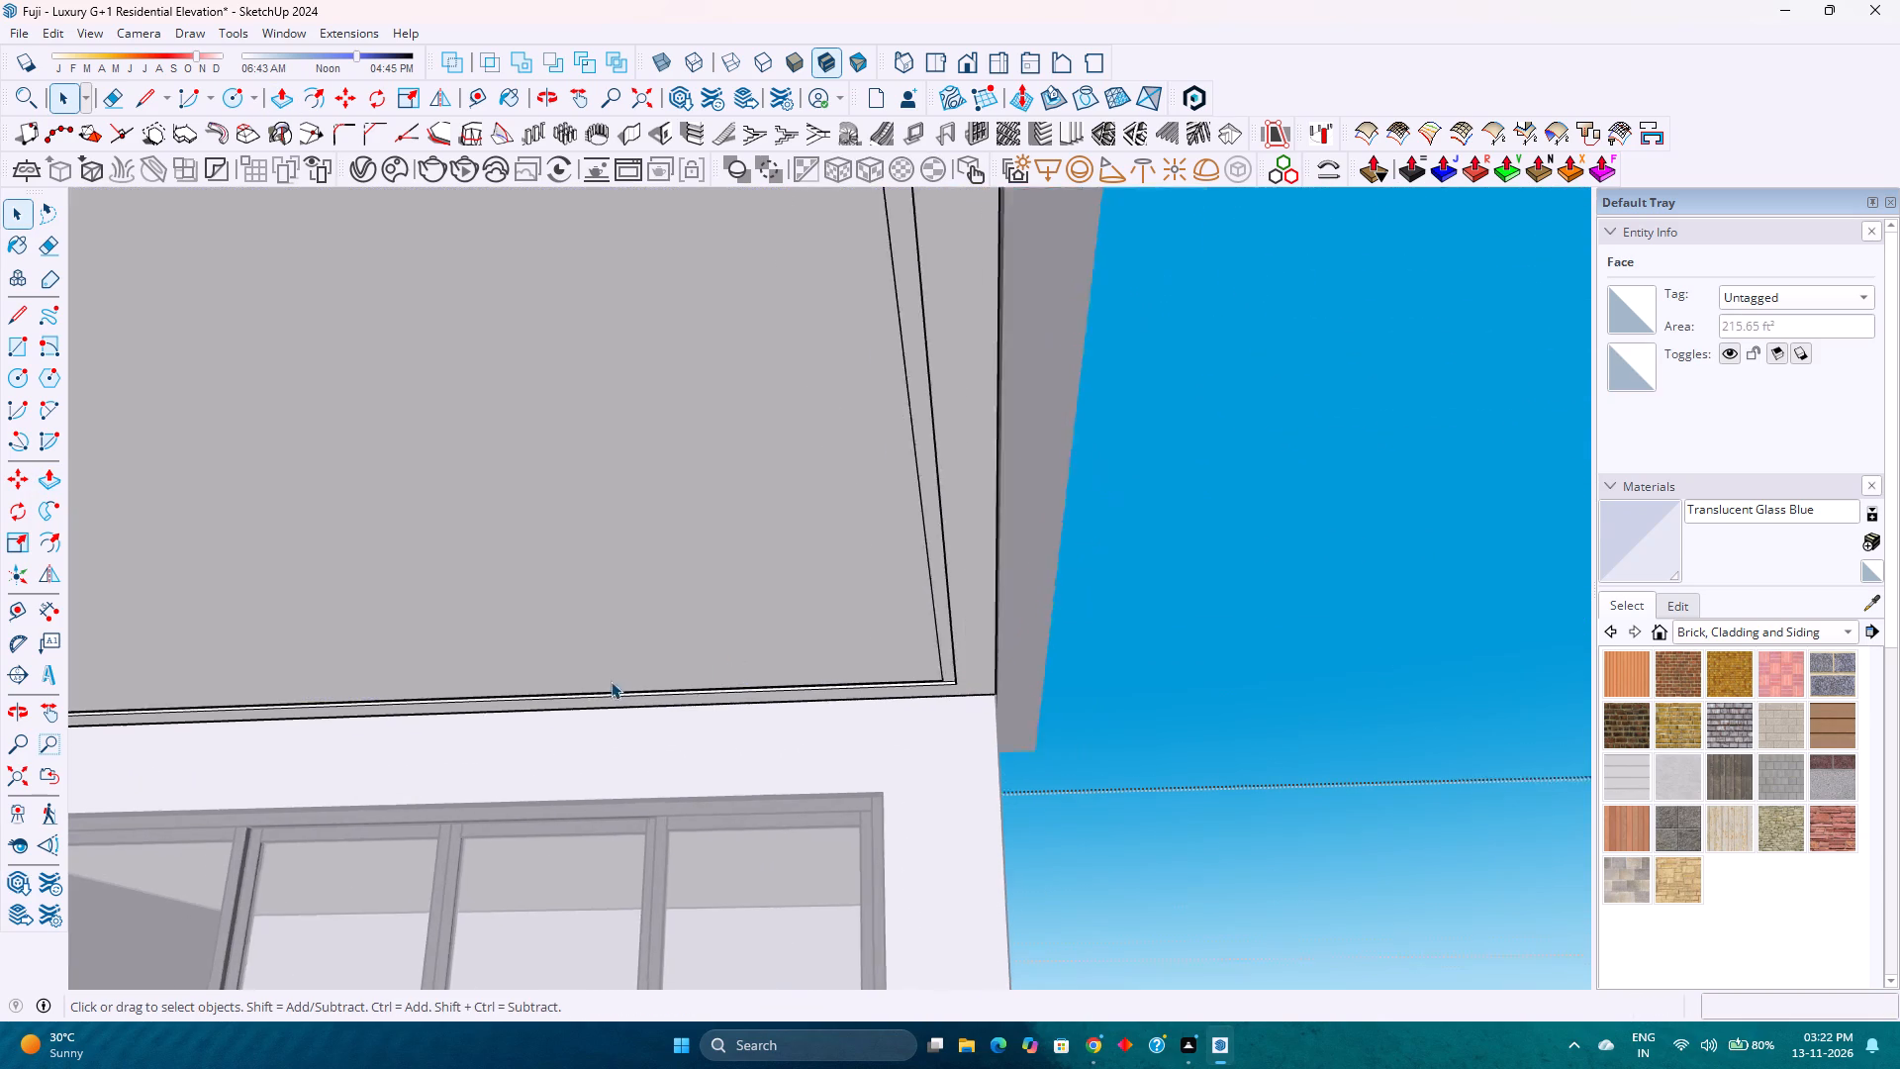
scroll(611, 681, "down", 8)
scroll(916, 511, "up", 4)
scroll(733, 482, "up", 4)
scroll(750, 450, "down", 2)
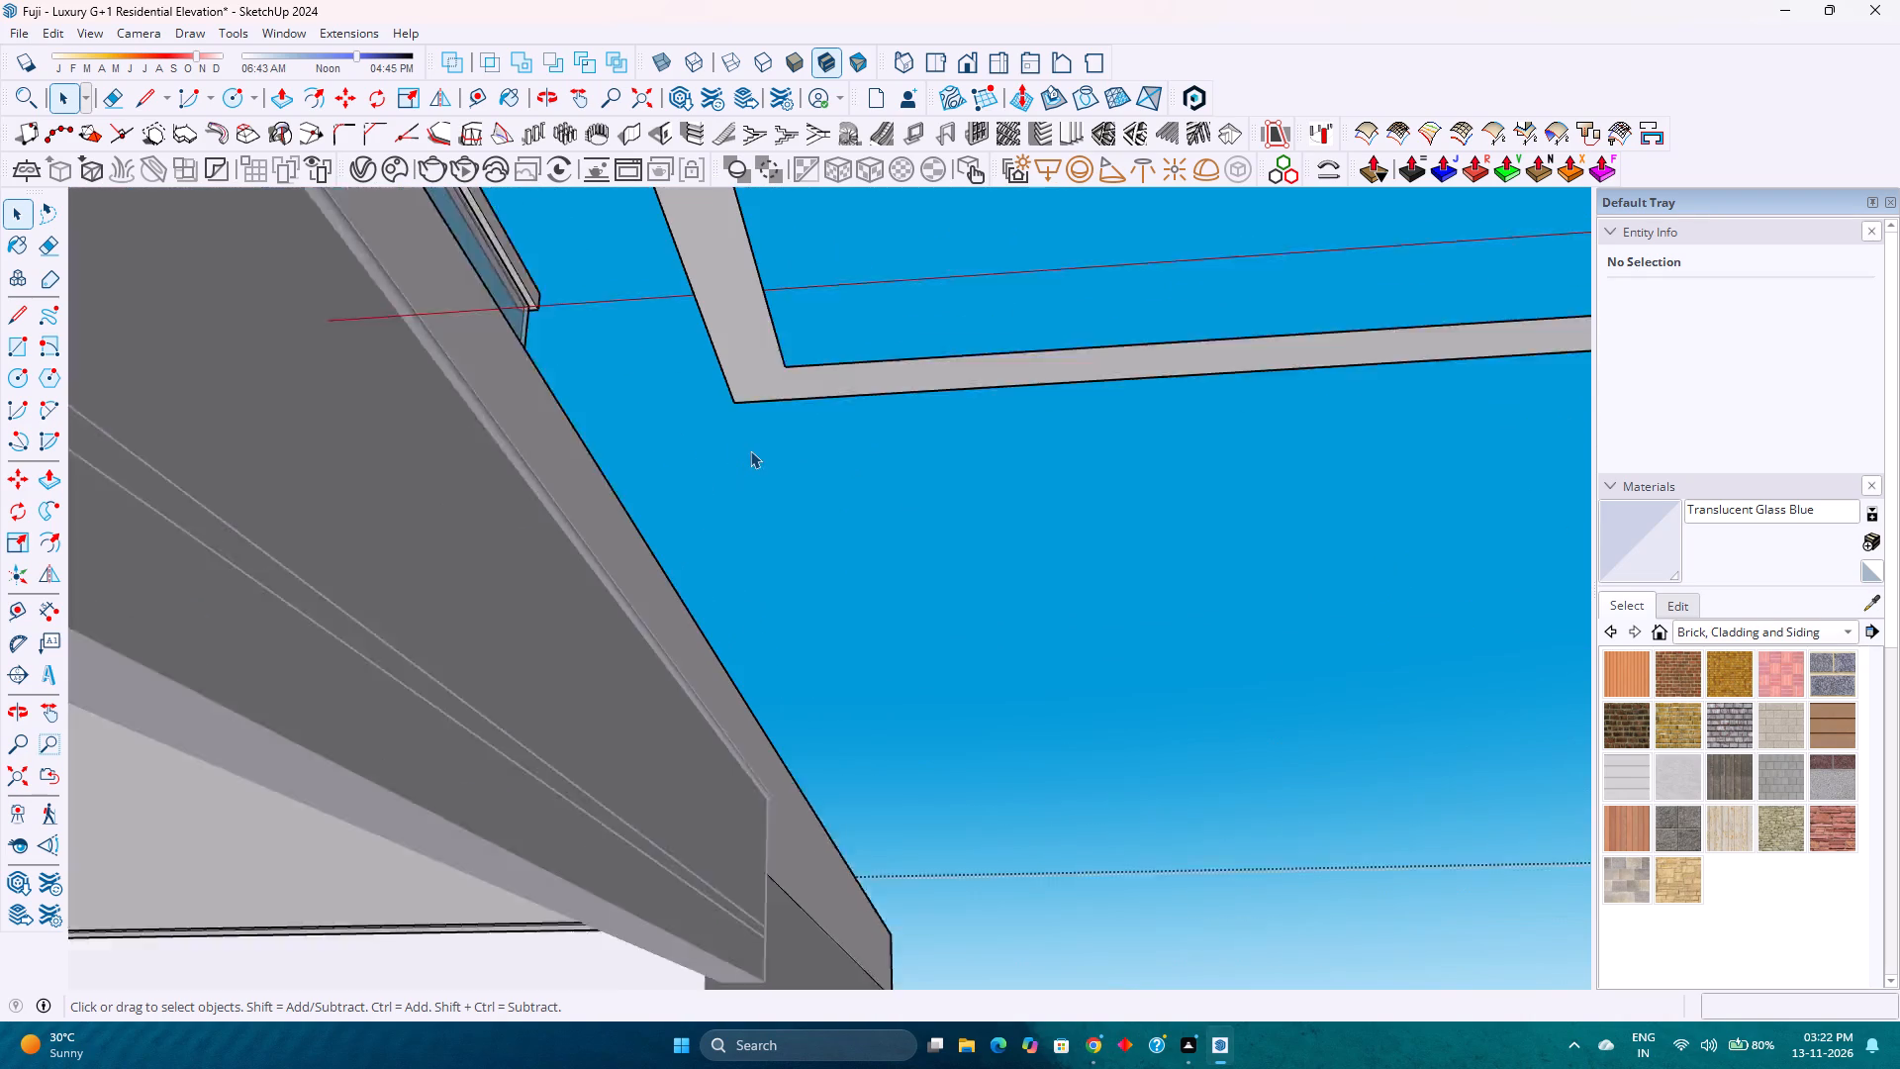
scroll(750, 450, "down", 2)
double_click(751, 419)
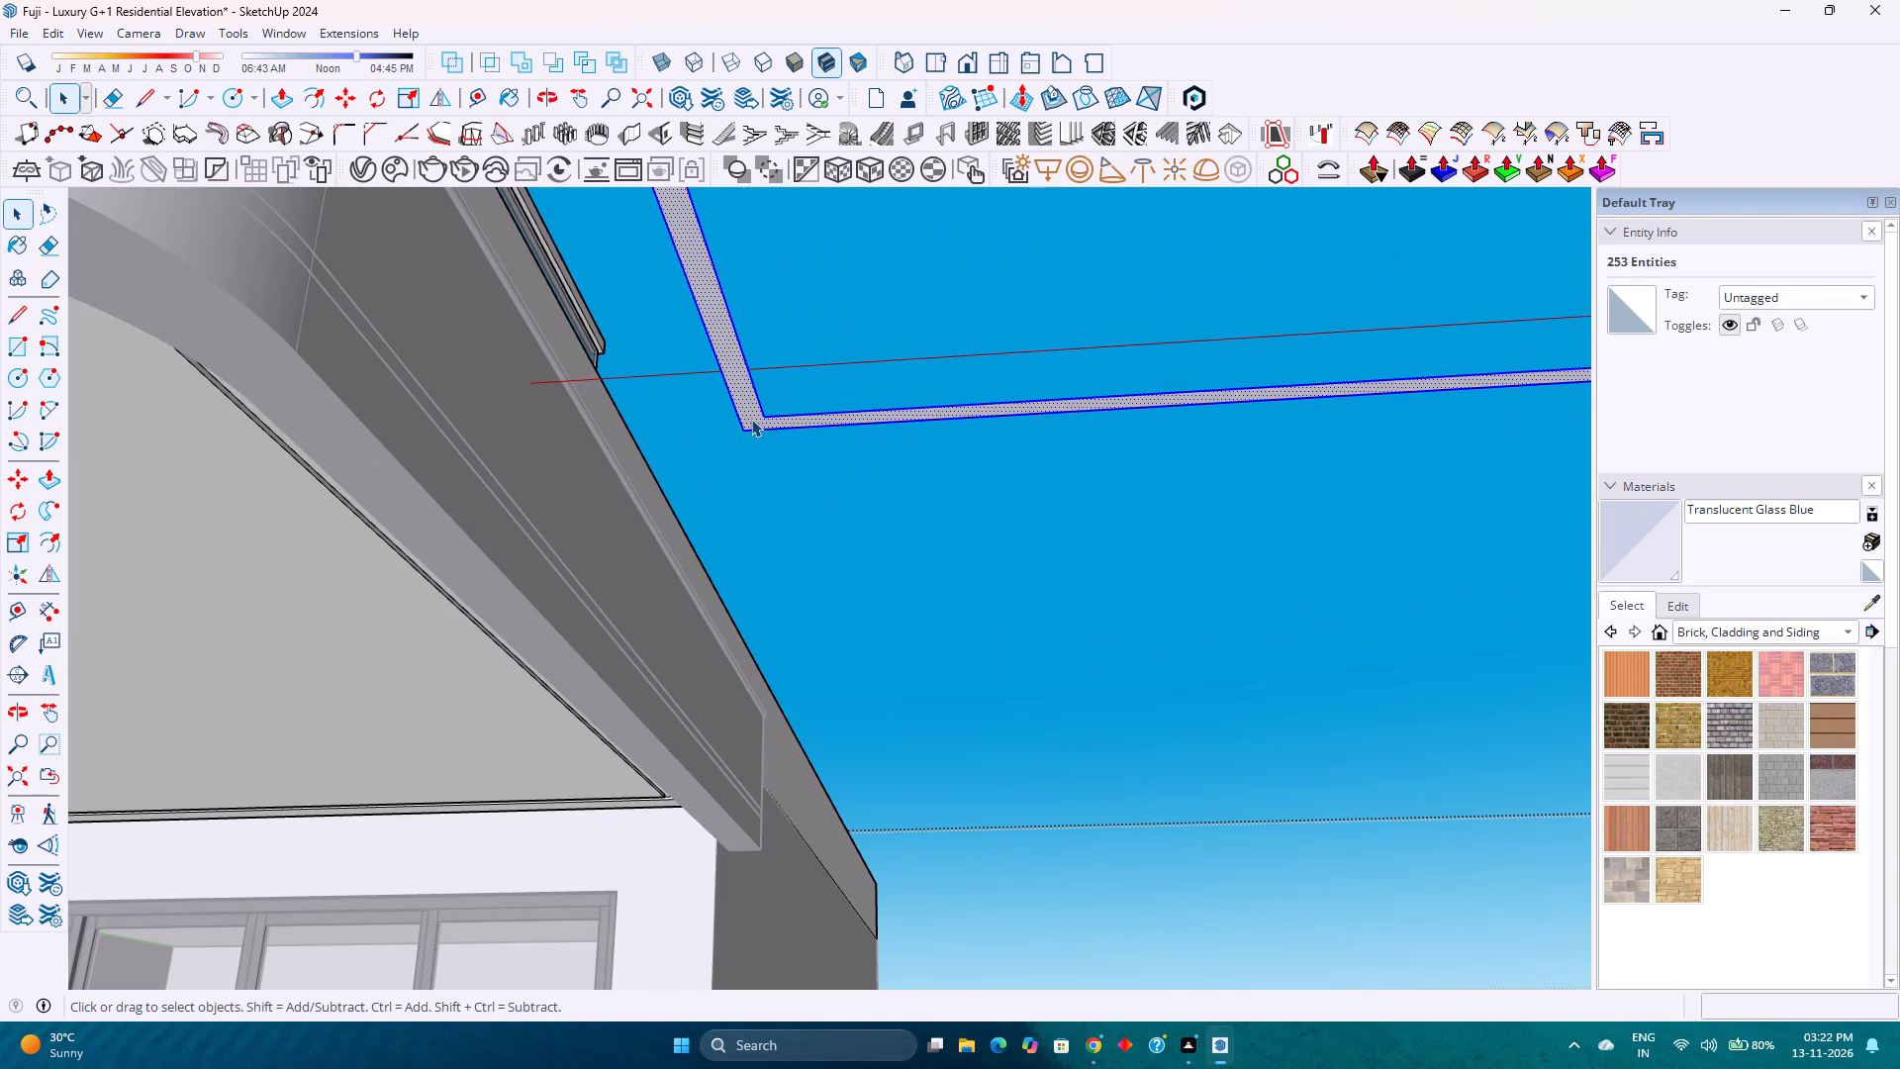
right_click(751, 419)
left_click(780, 608)
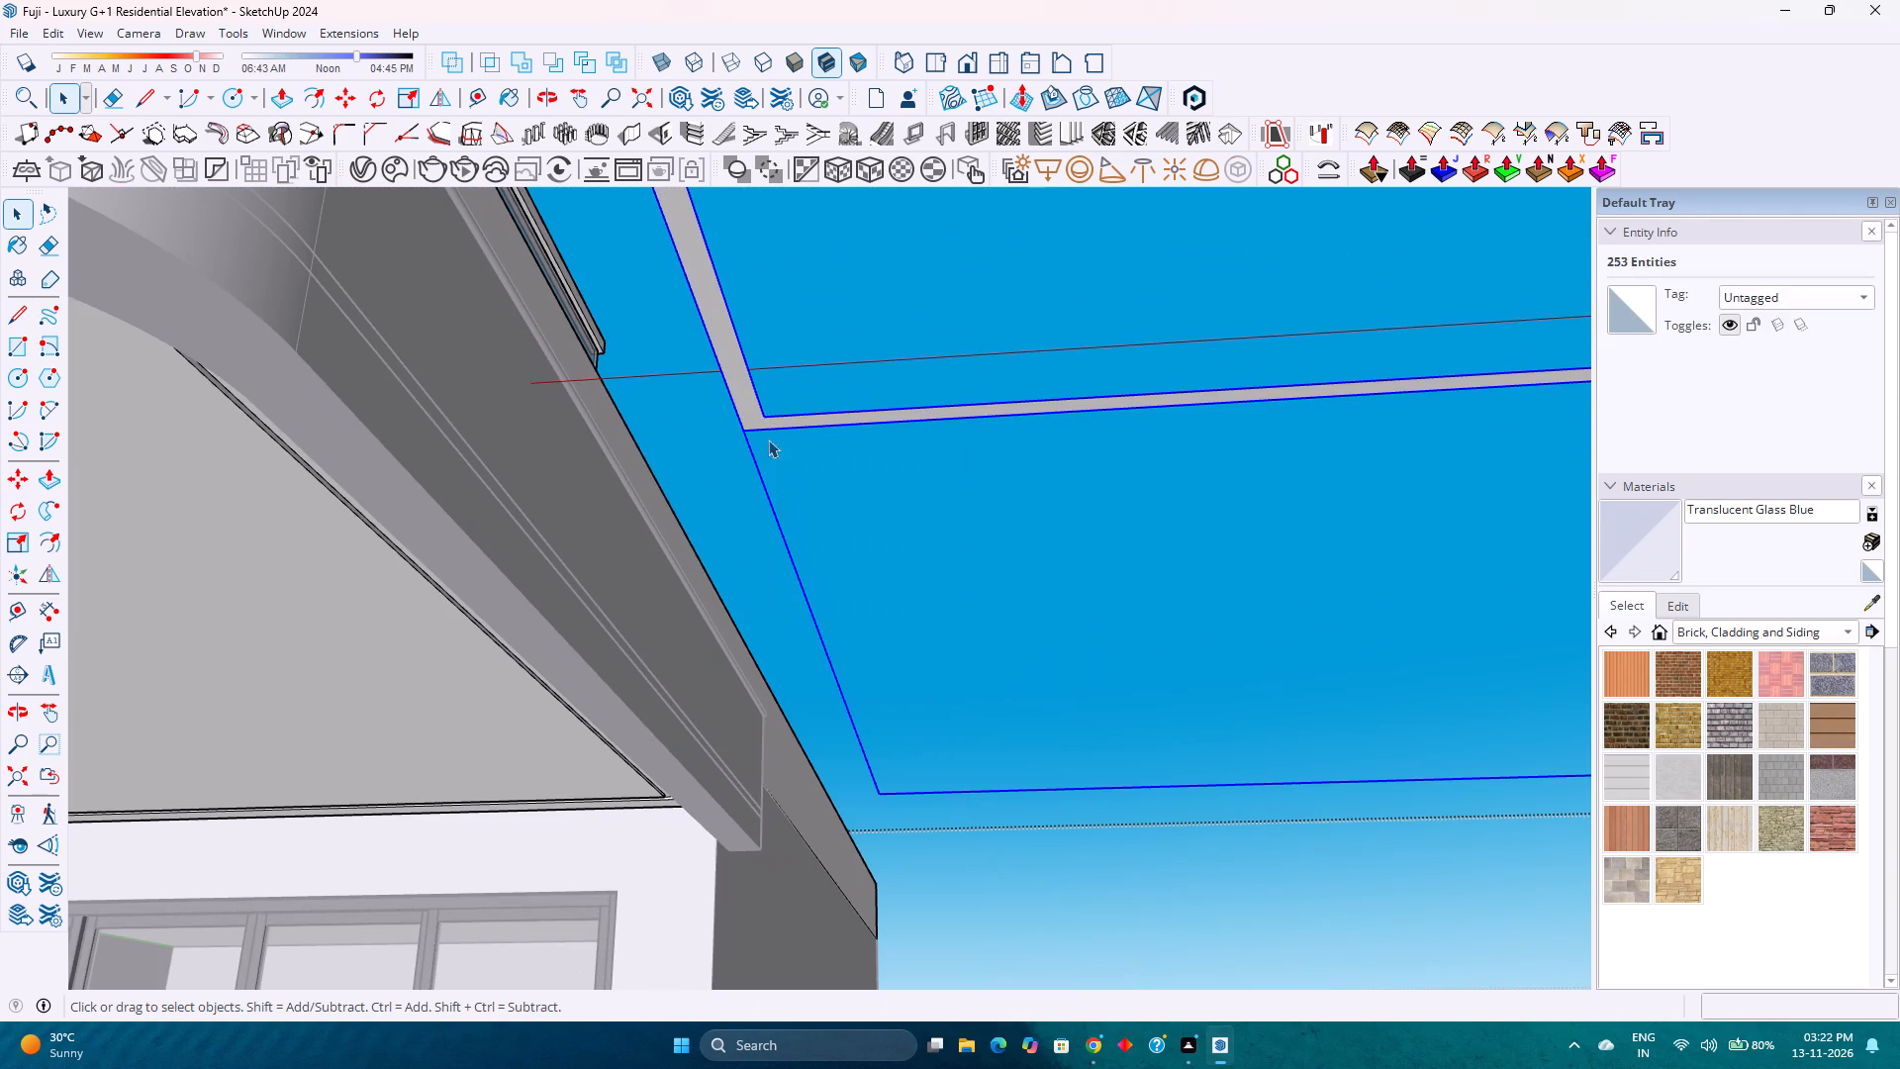
Open the new strip group, extrude its face downward 0.5", and close the group.
double_click(757, 419)
key("p")
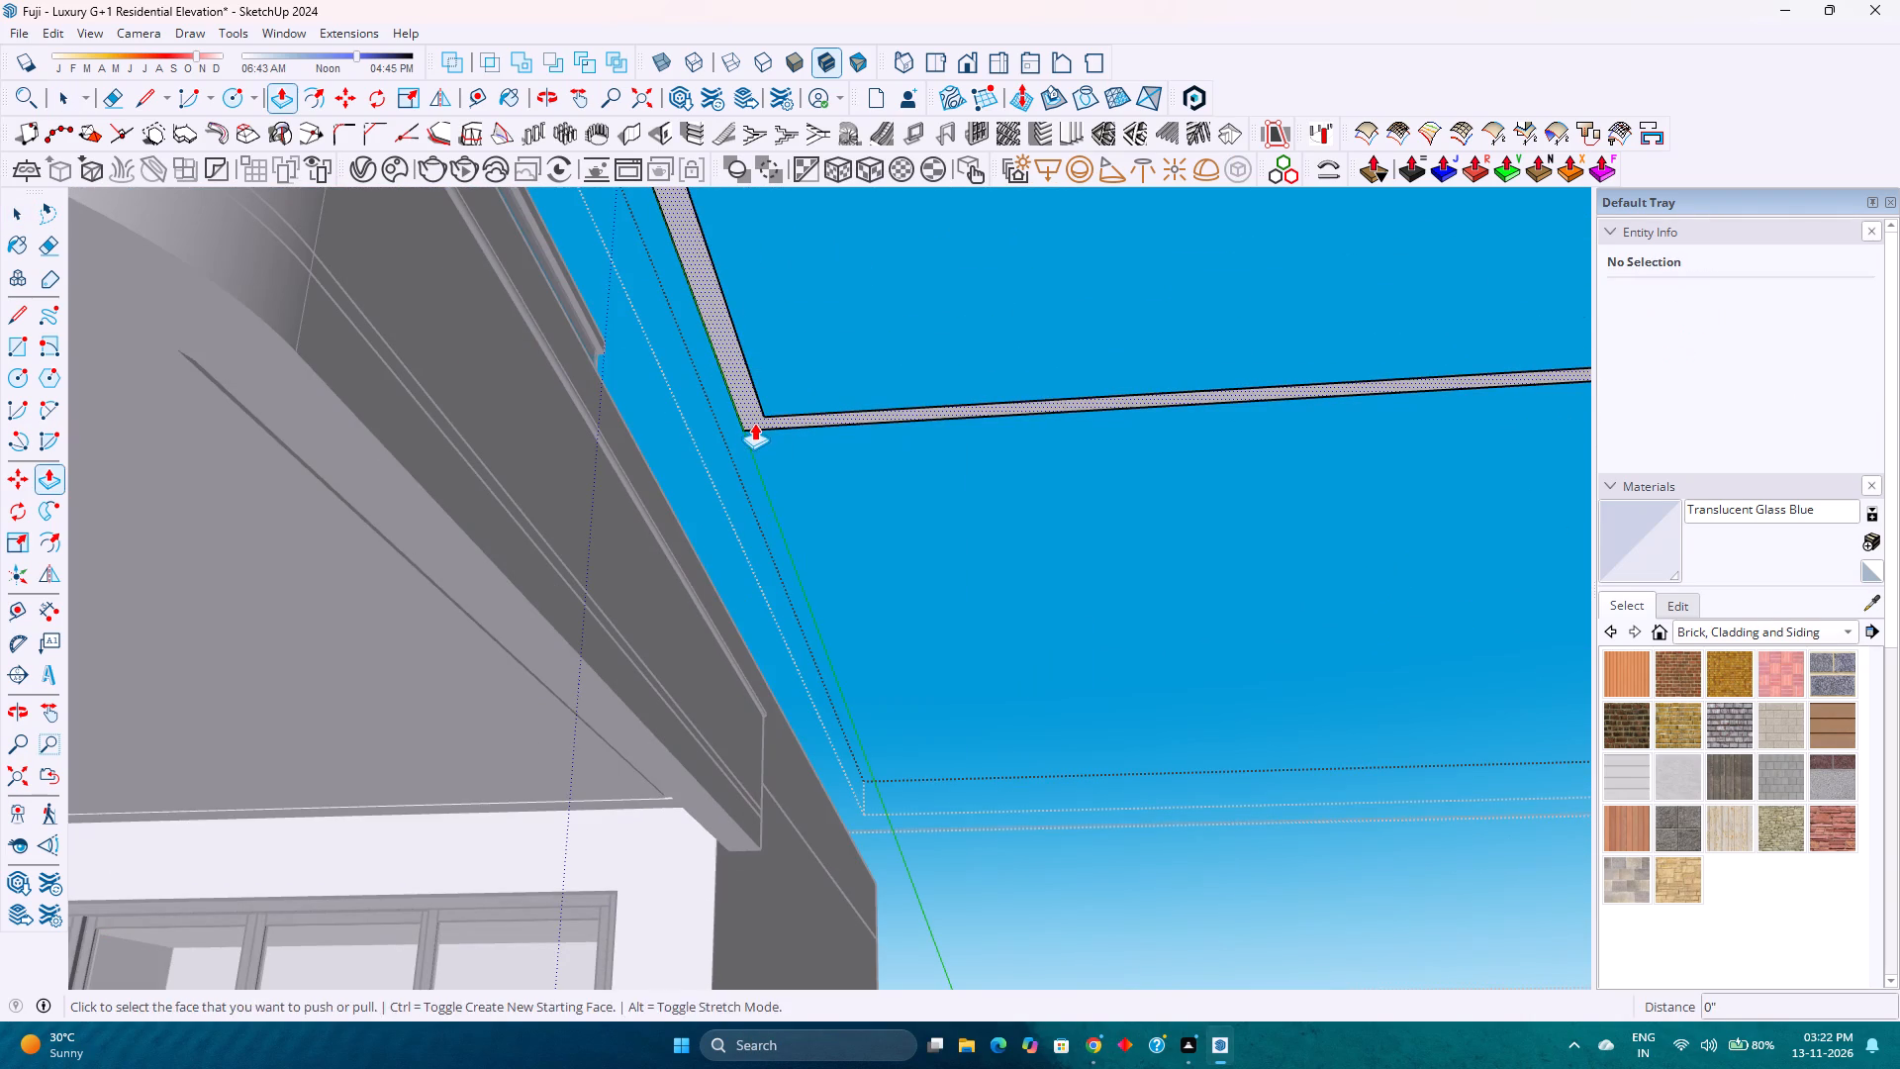
left_click(754, 423)
type("0.5")
key("Return")
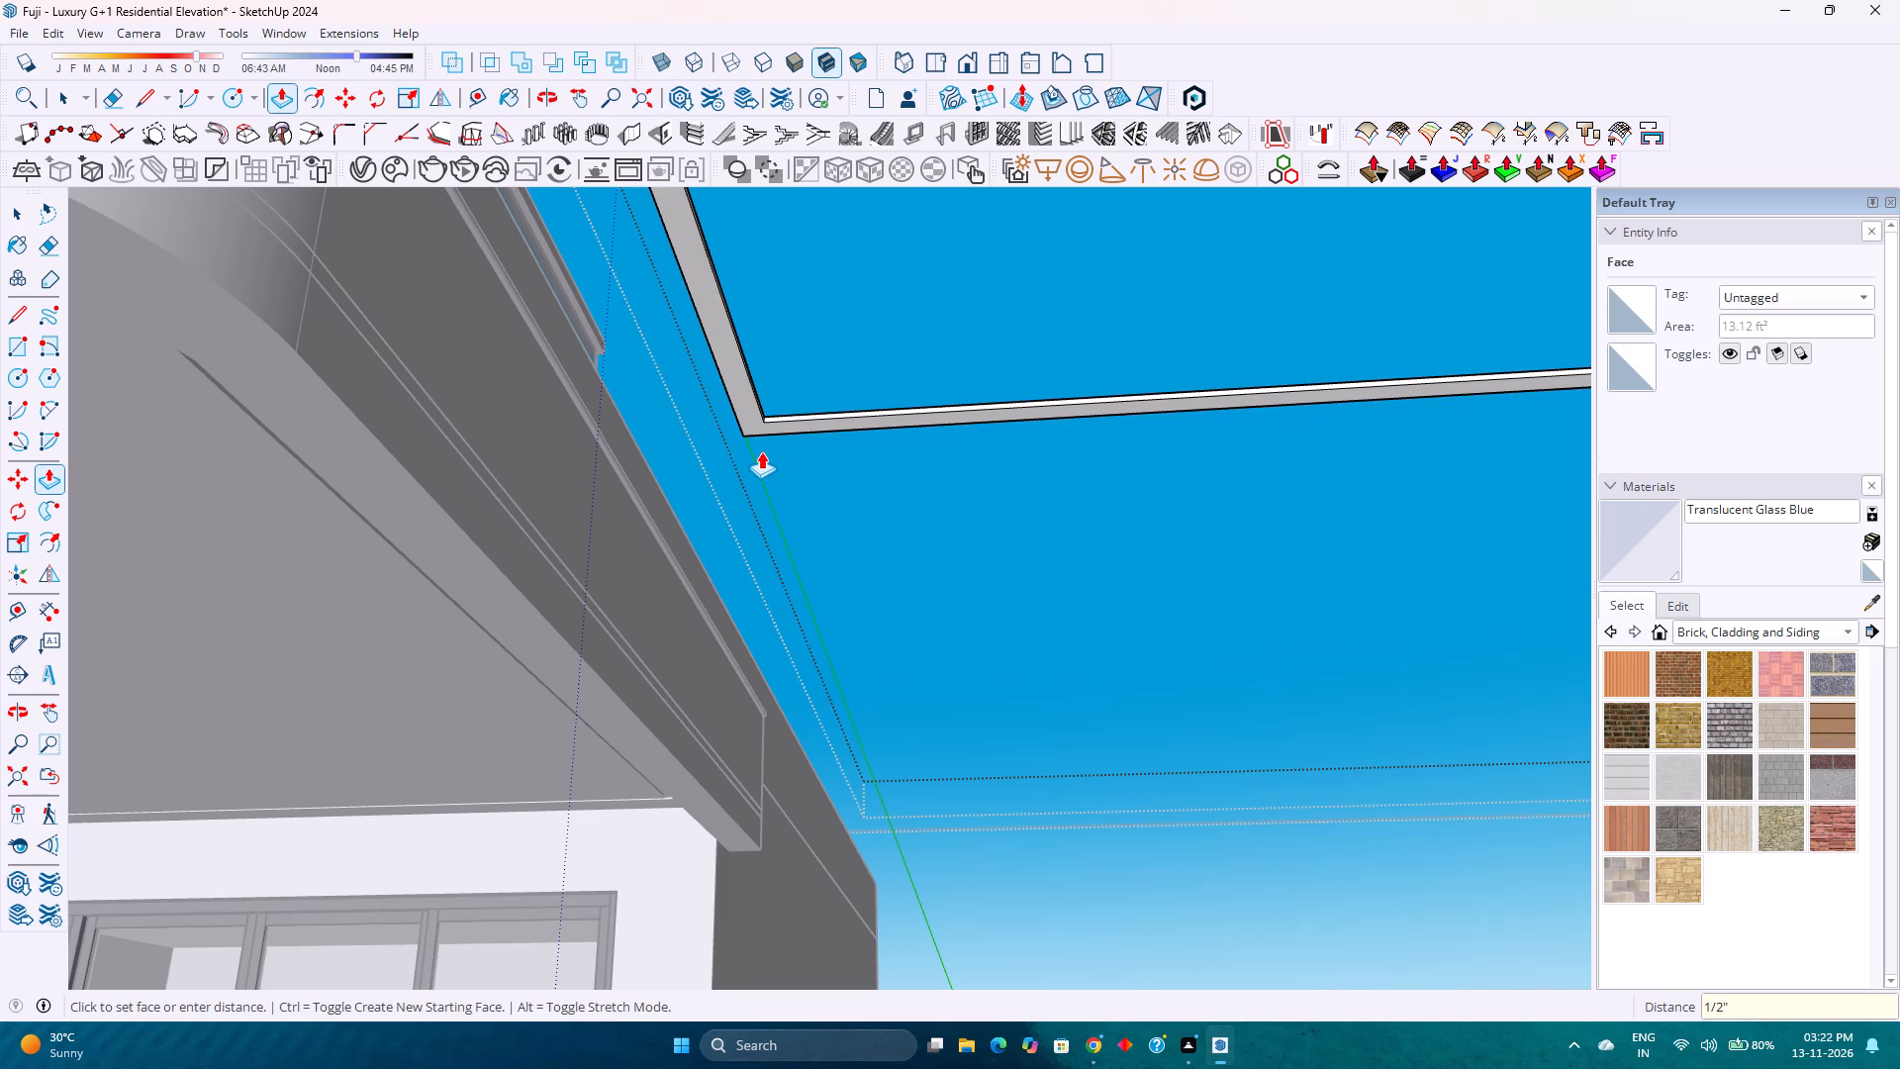
key("space")
key("Escape")
Move the strip group 29' back along the red axis to beneath the ceiling groove.
left_click(763, 433)
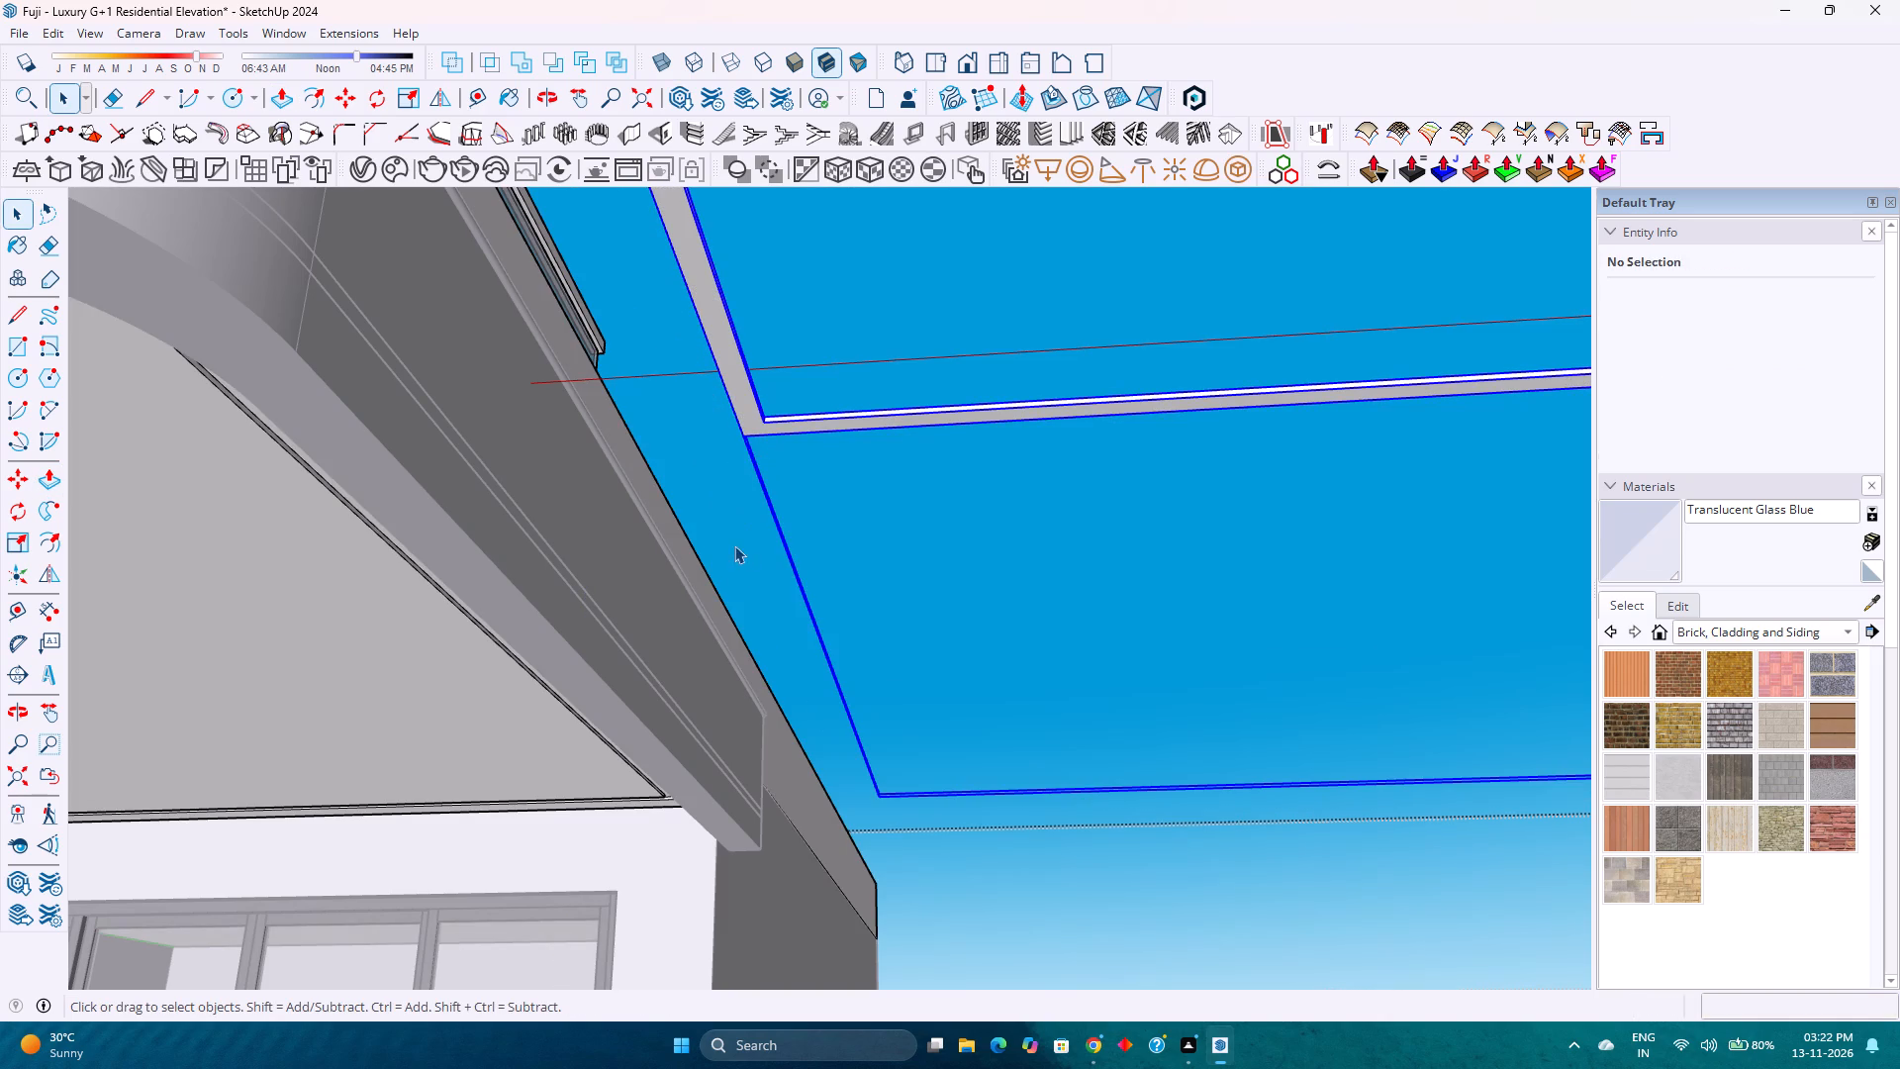
key("m")
left_click(742, 438)
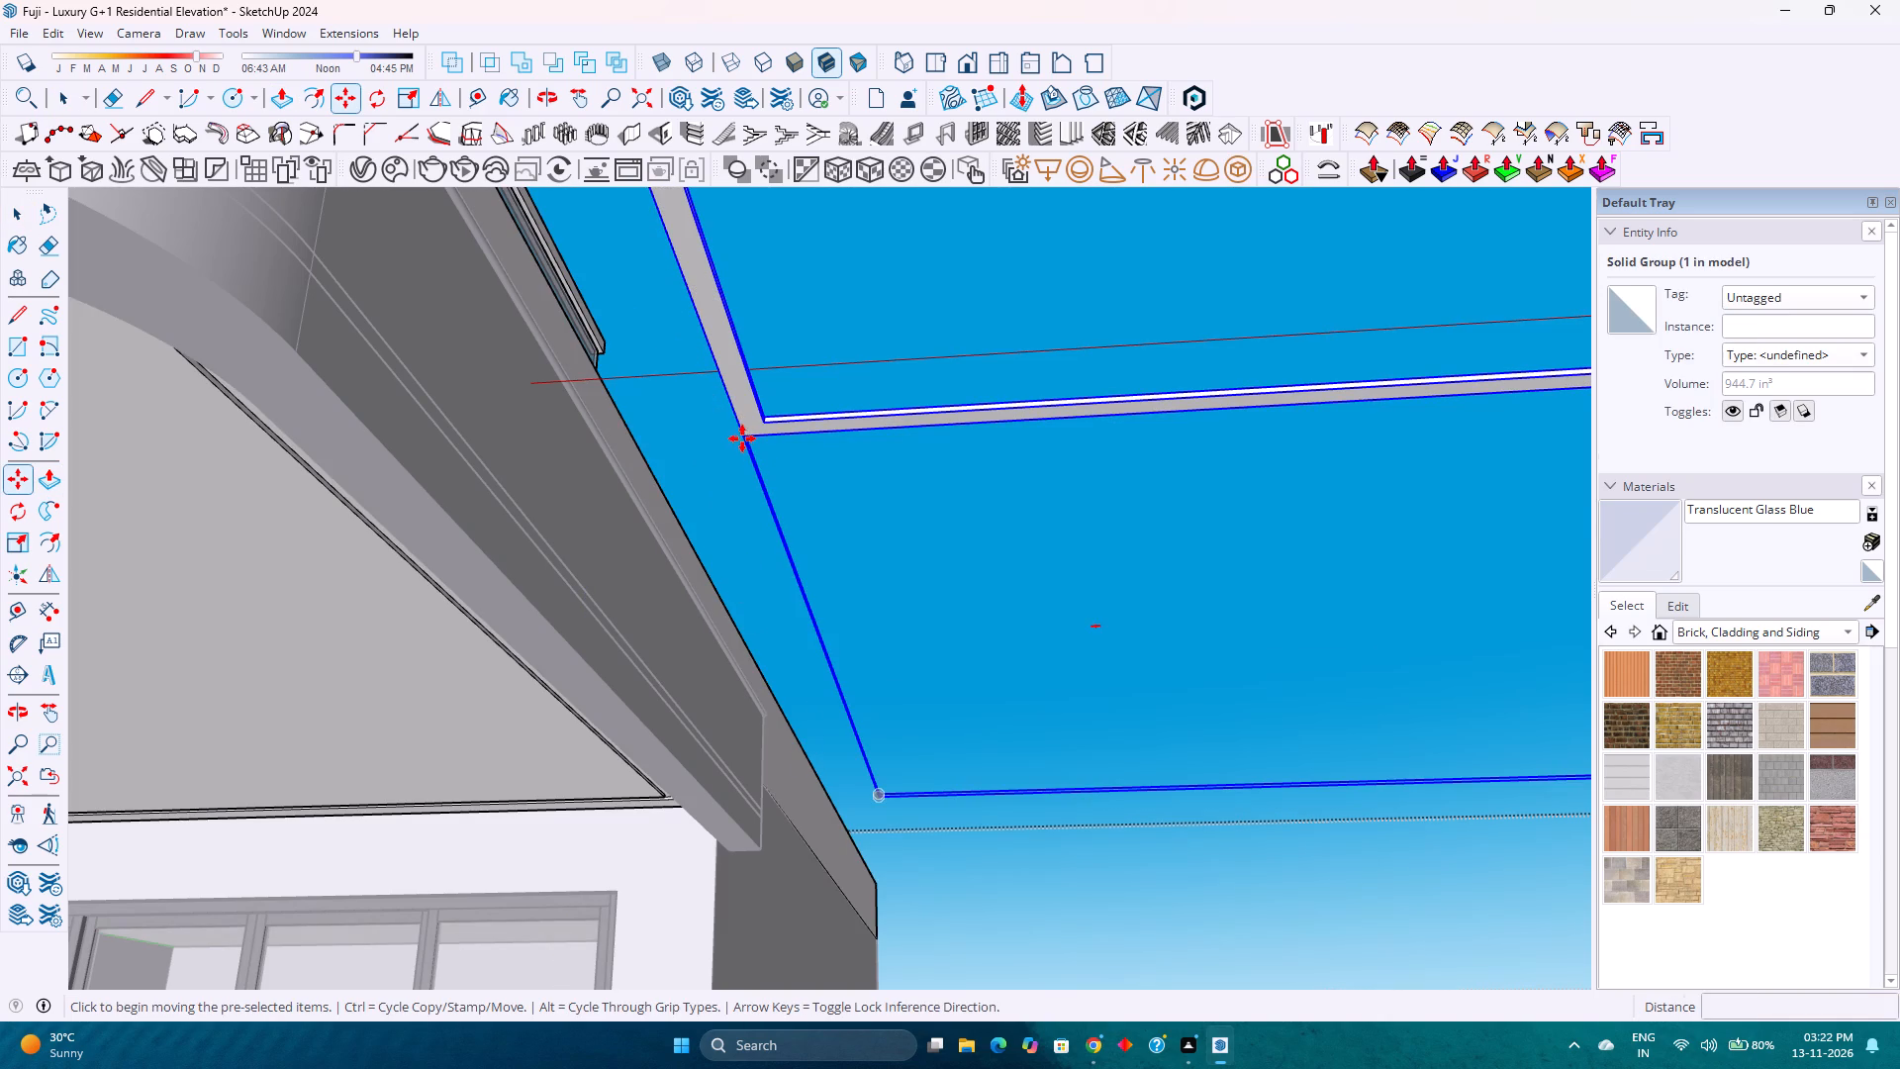
key("Right")
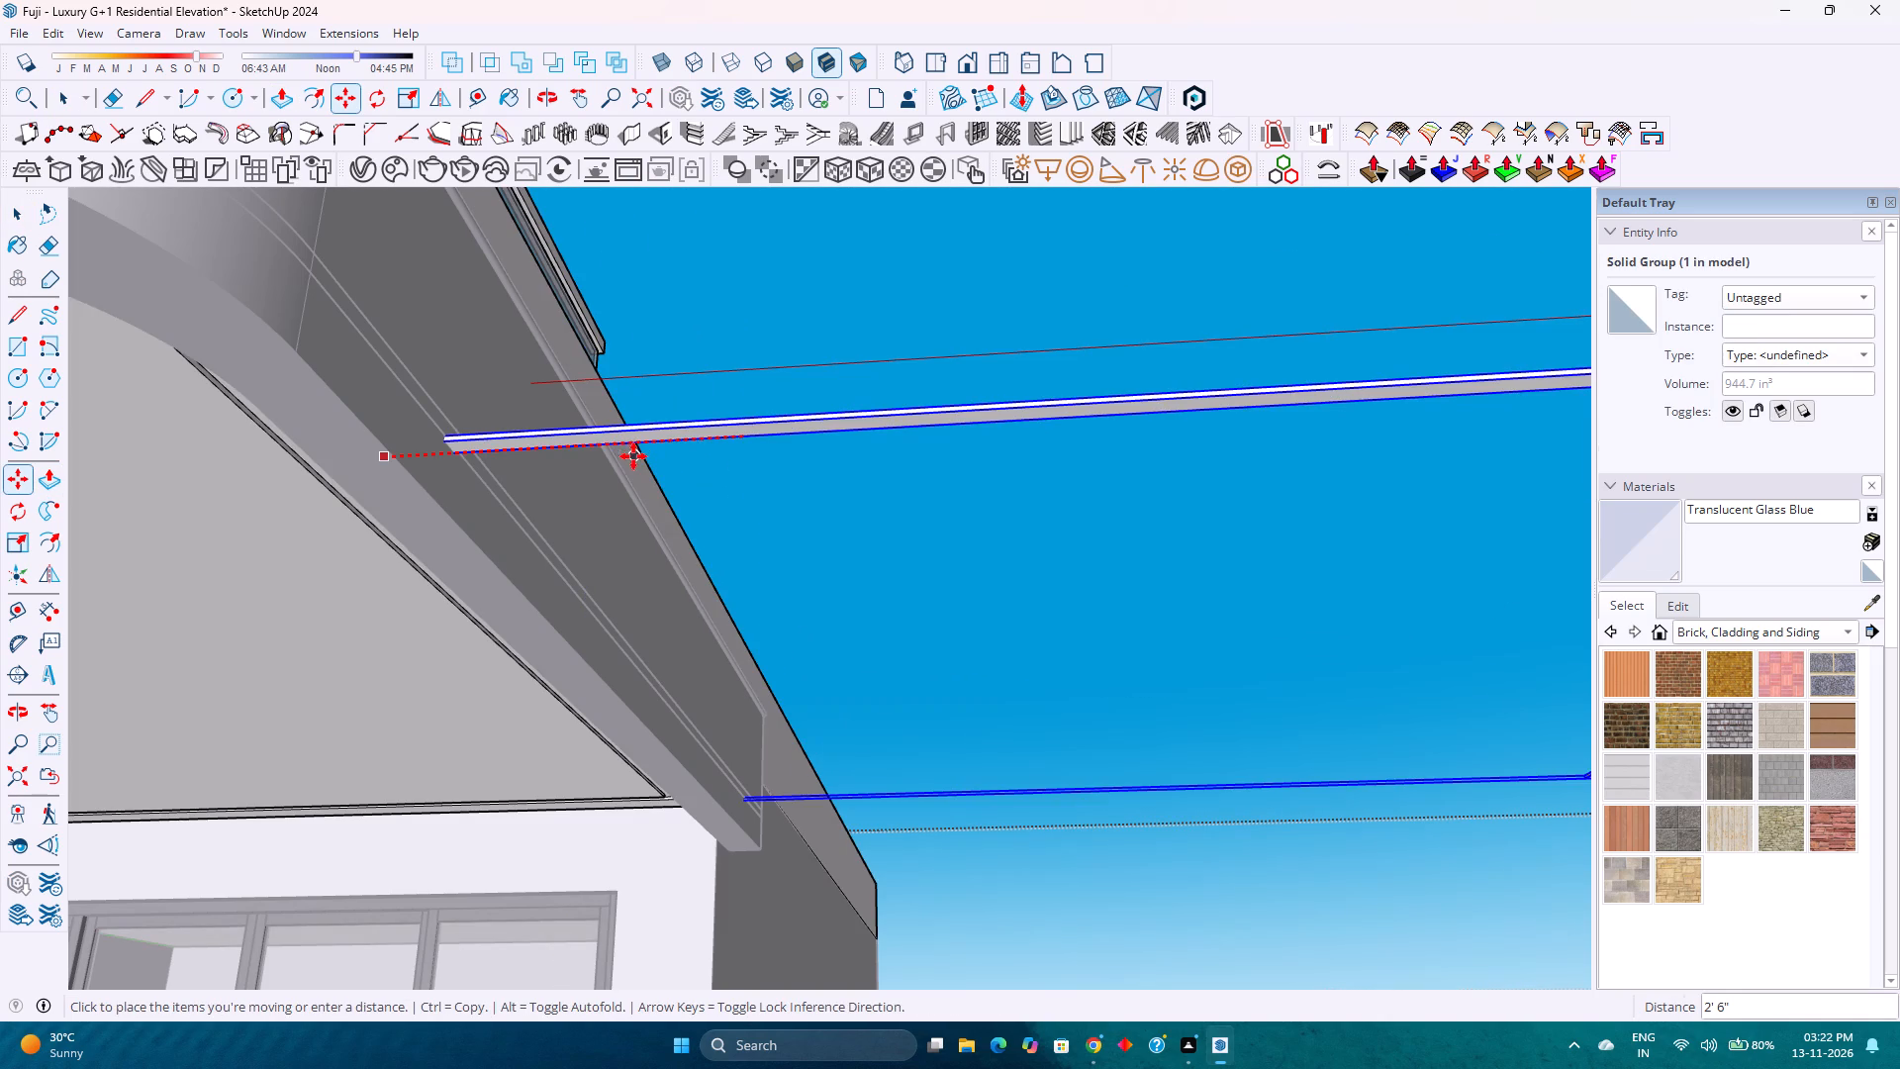
key("2")
type("9'")
key("Return")
Raise the strip group from its lower outer corner to the corner directly above, seating it in the ceiling groove.
scroll(665, 554, "down", 1)
scroll(586, 824, "up", 3)
middle_click_drag(586, 822, 698, 790)
scroll(701, 757, "up", 8)
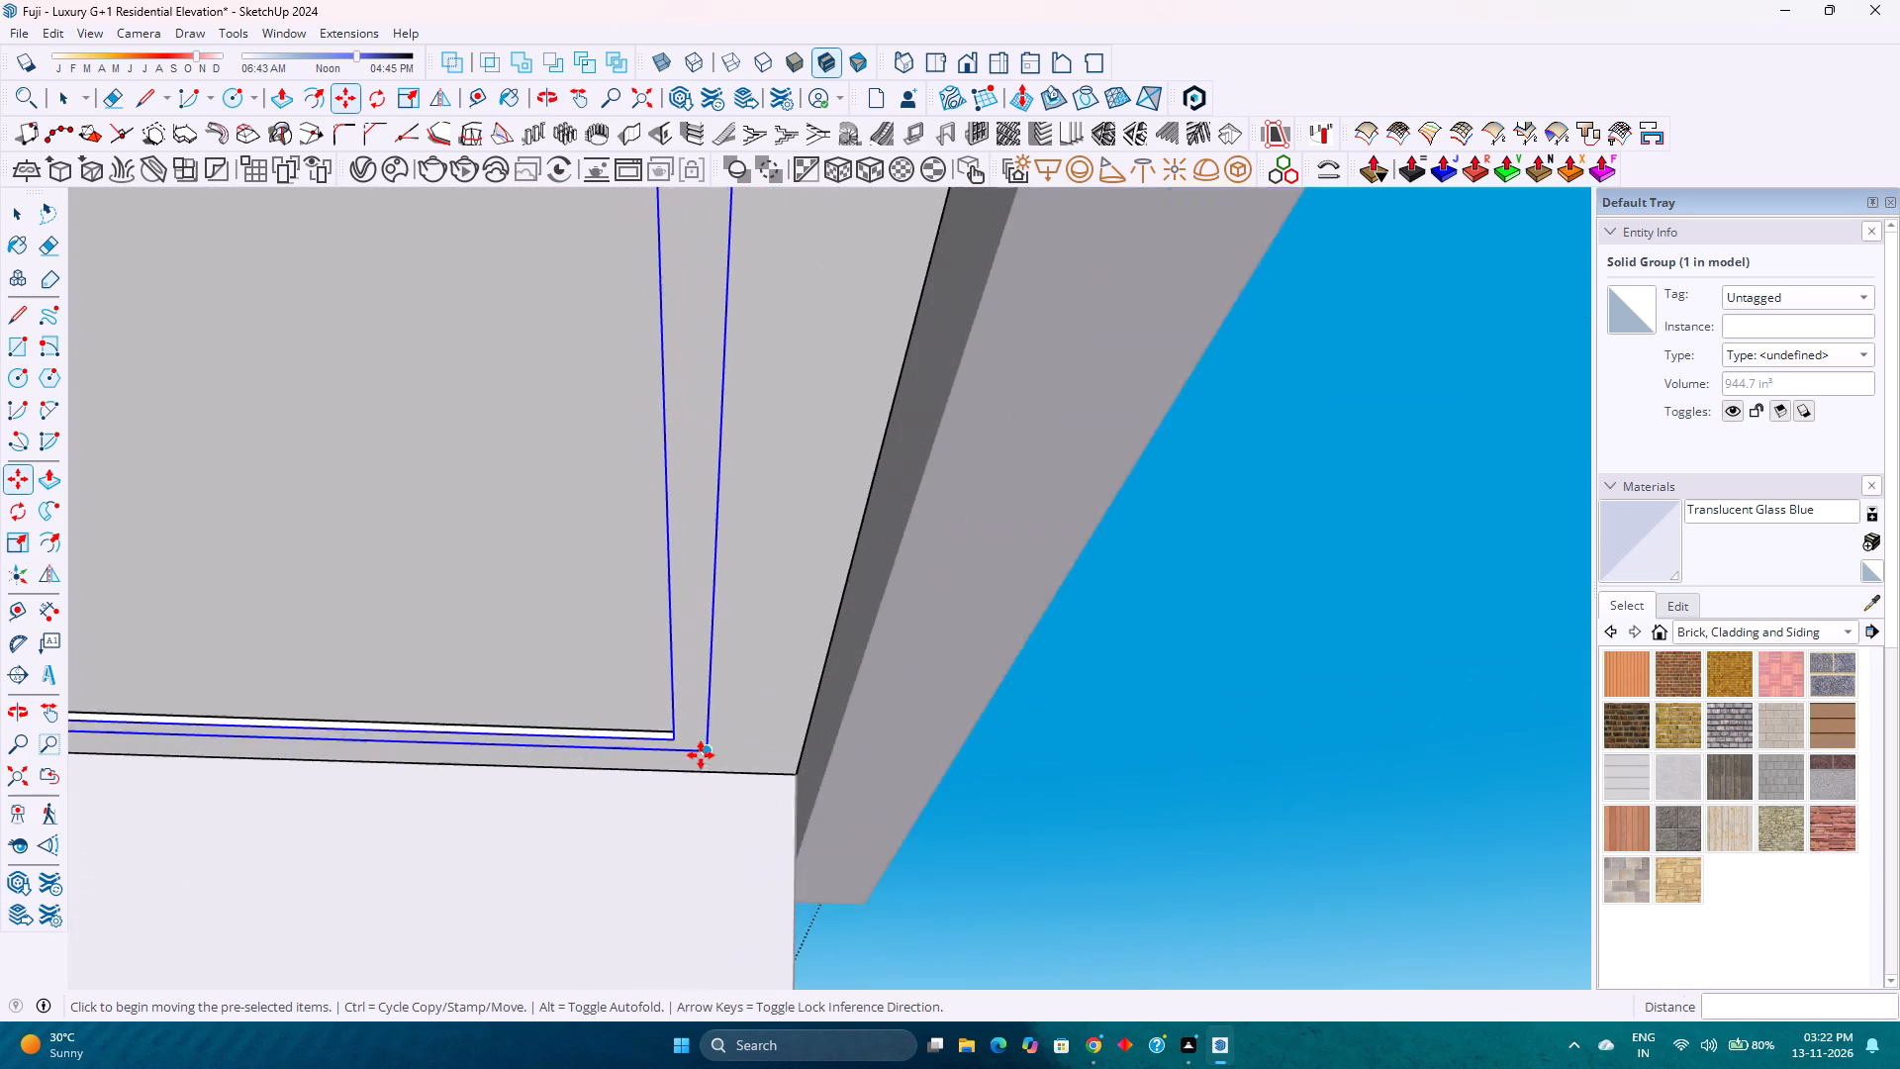
scroll(701, 755, "up", 10)
middle_click_drag(701, 755, 621, 835)
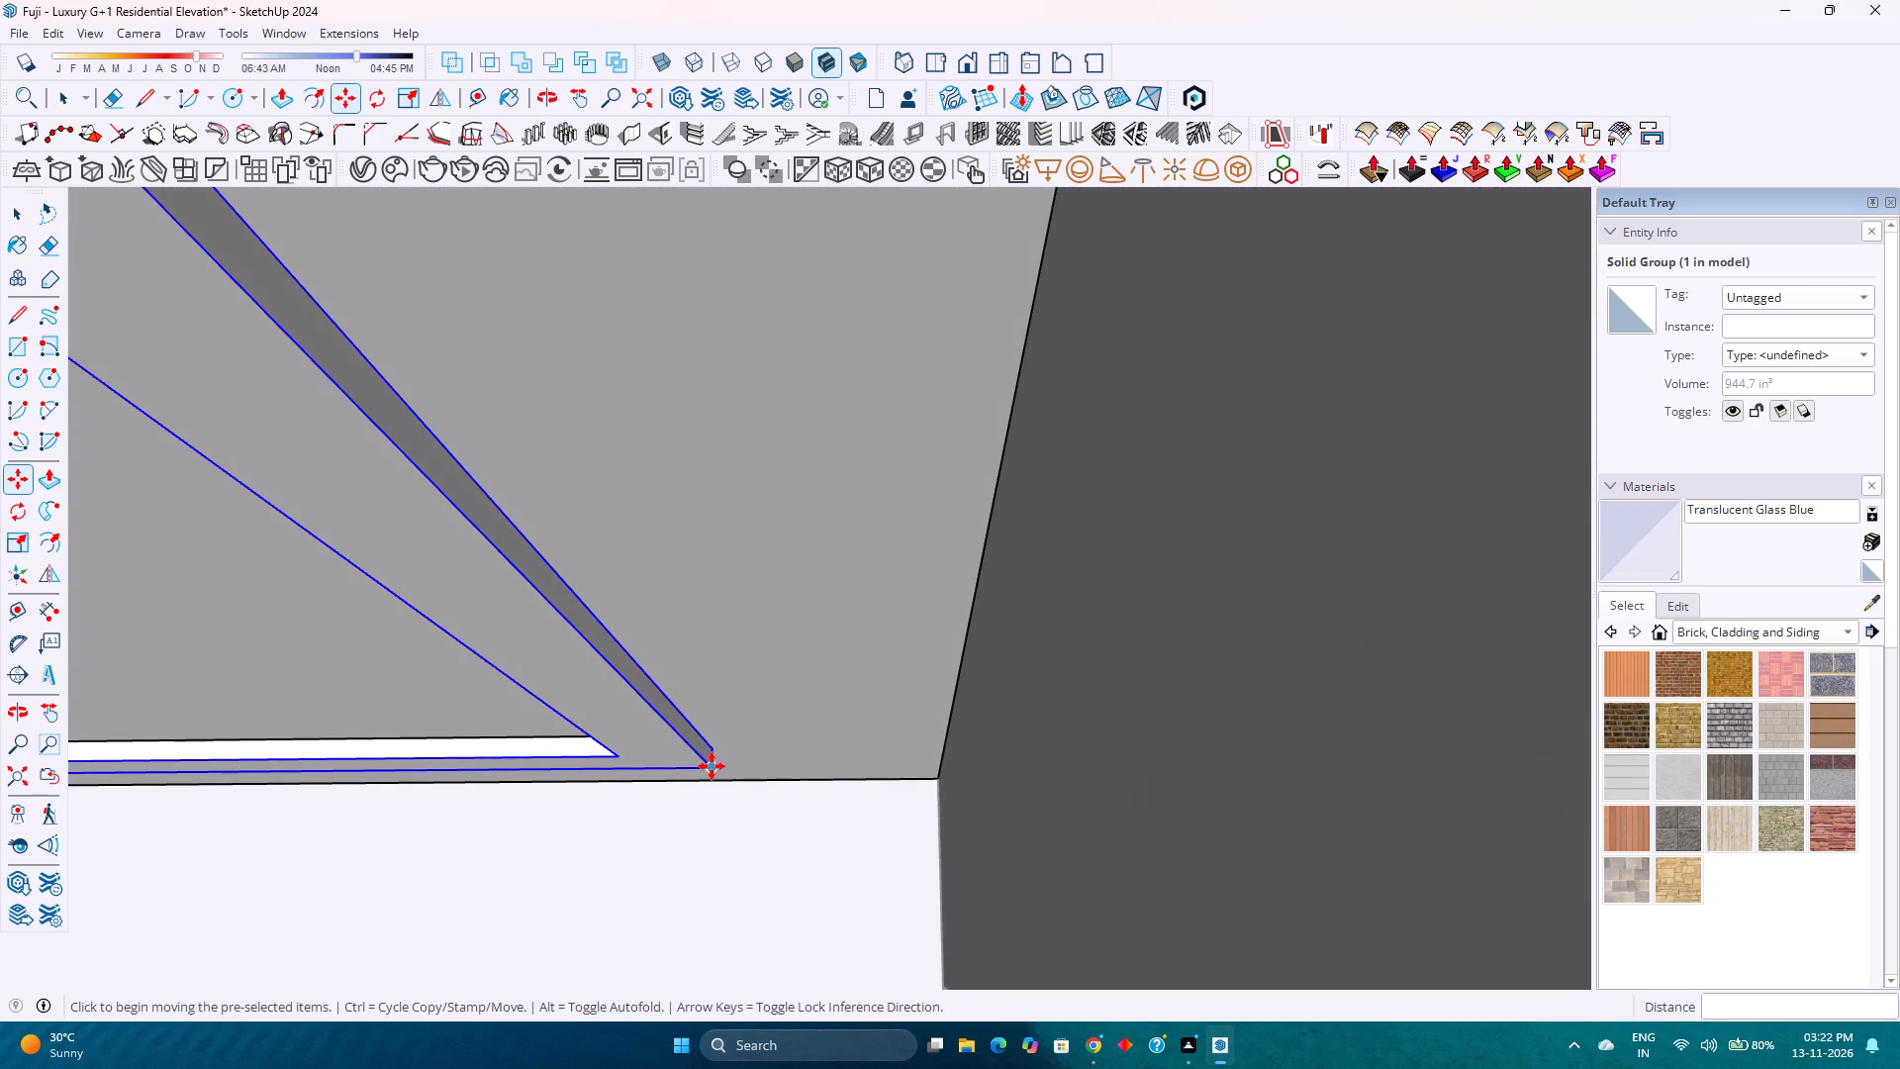
left_click(712, 766)
left_click(713, 746)
scroll(721, 746, "down", 3)
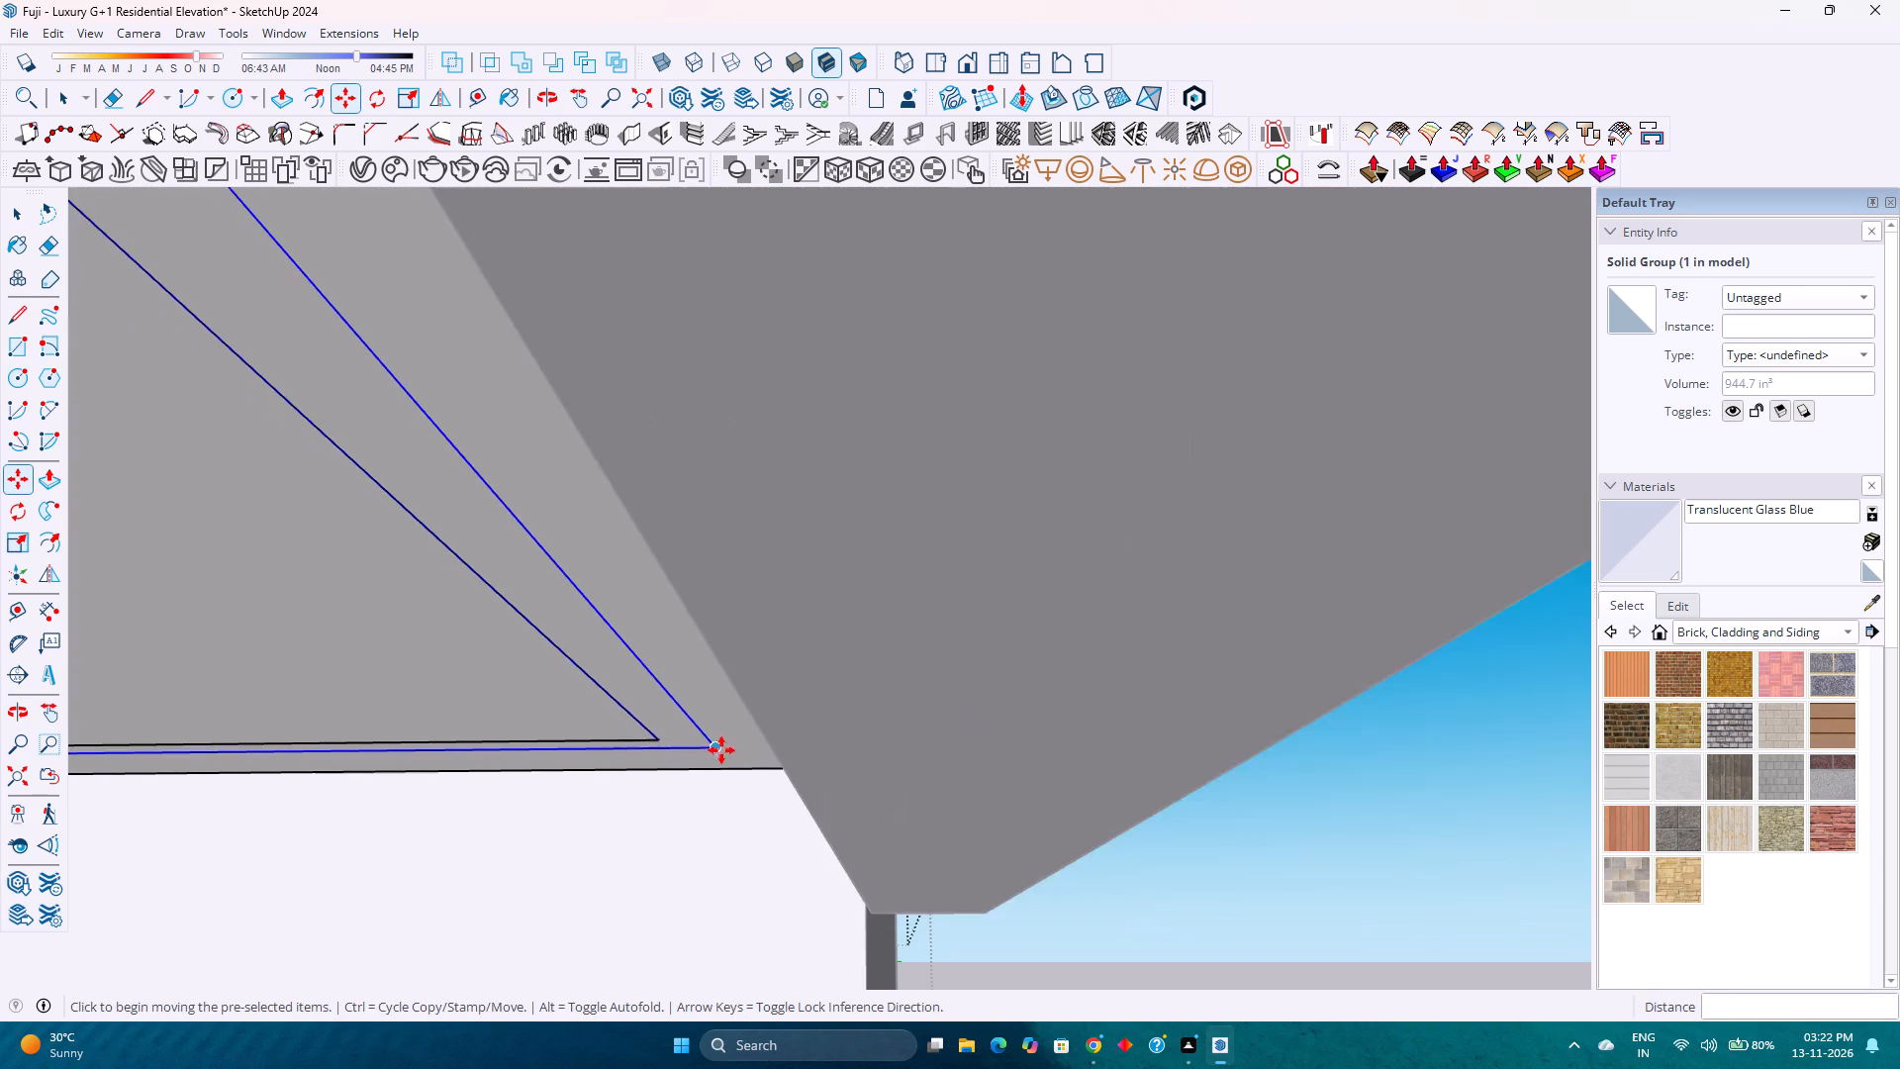
scroll(721, 750, "down", 9)
middle_click_drag(715, 750, 729, 729)
middle_click_drag(733, 725, 764, 689)
middle_click(764, 689)
scroll(782, 670, "down", 5)
key("space")
scroll(908, 643, "down", 5)
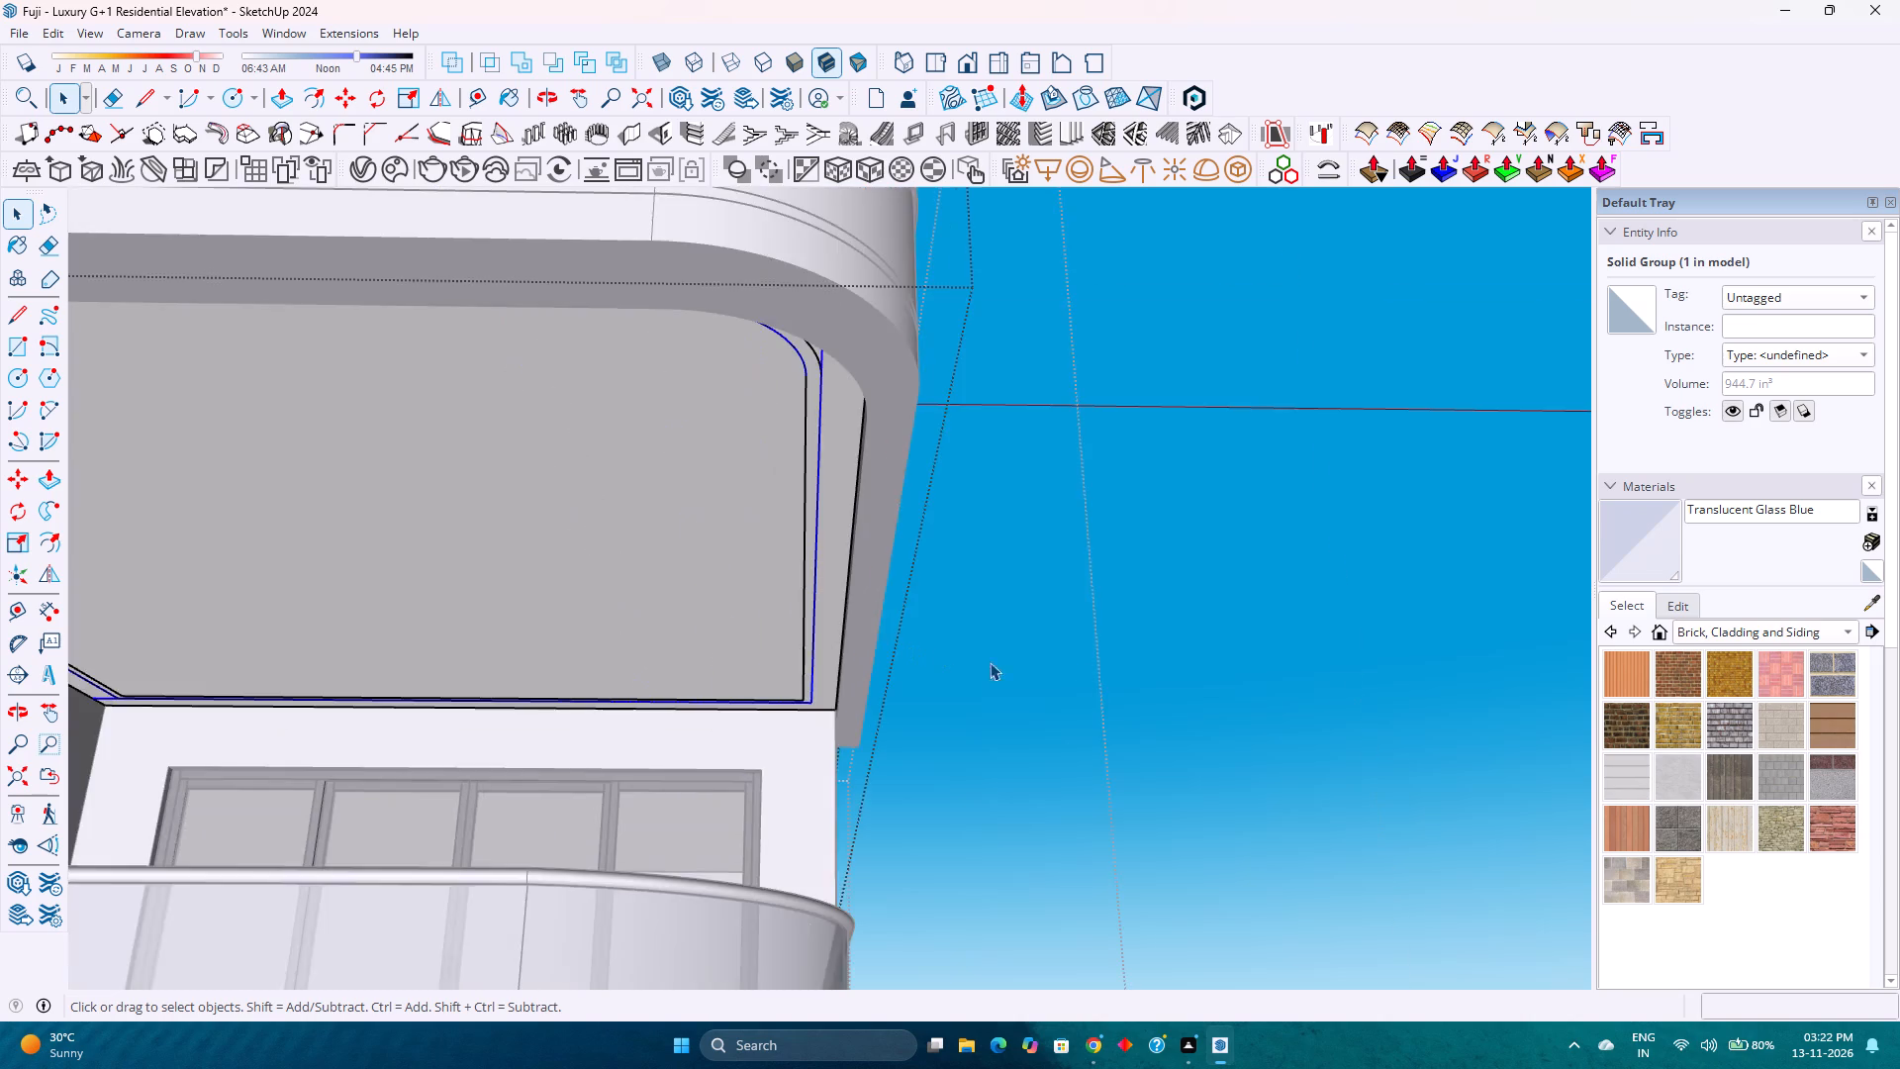
left_click(1080, 667)
Examine the balcony ceiling's border strip and its curved corners from several low viewpoints around the building.
scroll(1068, 665, "down", 9)
scroll(731, 621, "down", 3)
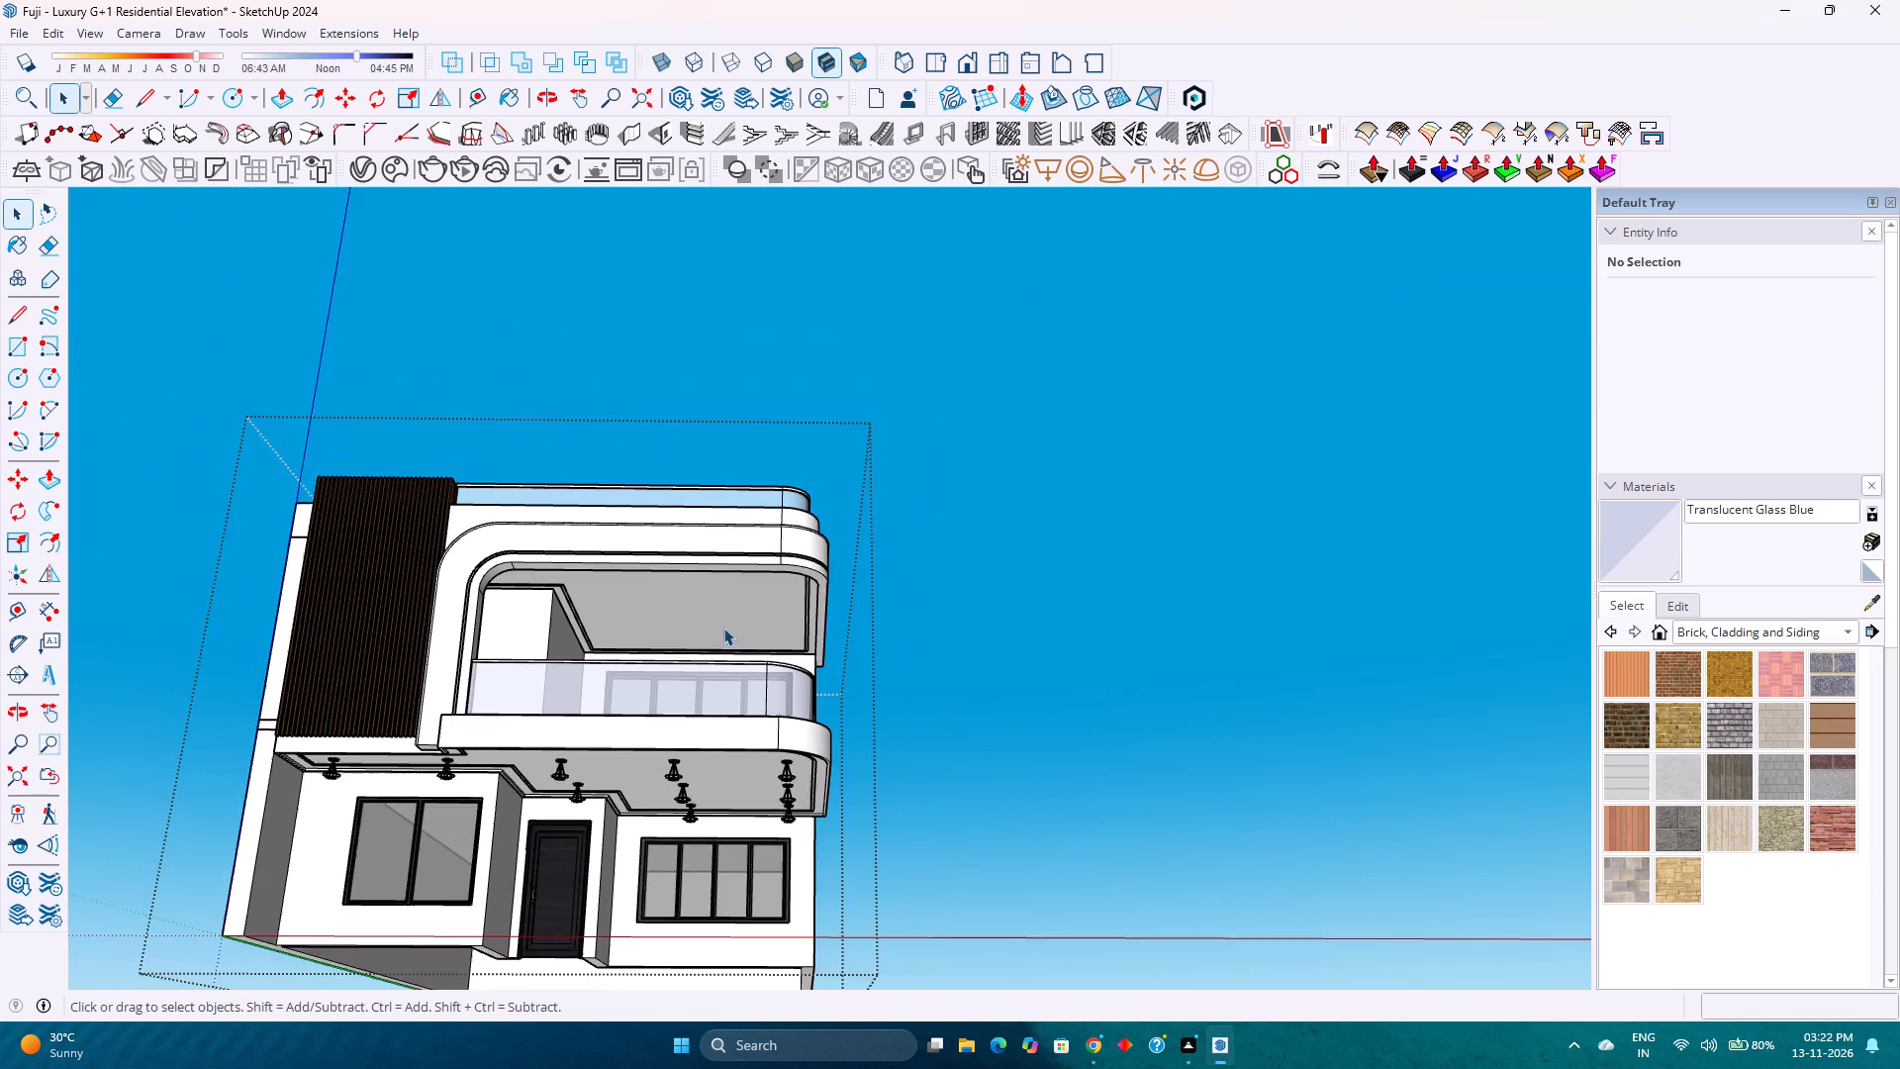
scroll(723, 628, "down", 2)
middle_click_drag(723, 628, 689, 581)
middle_click(689, 581)
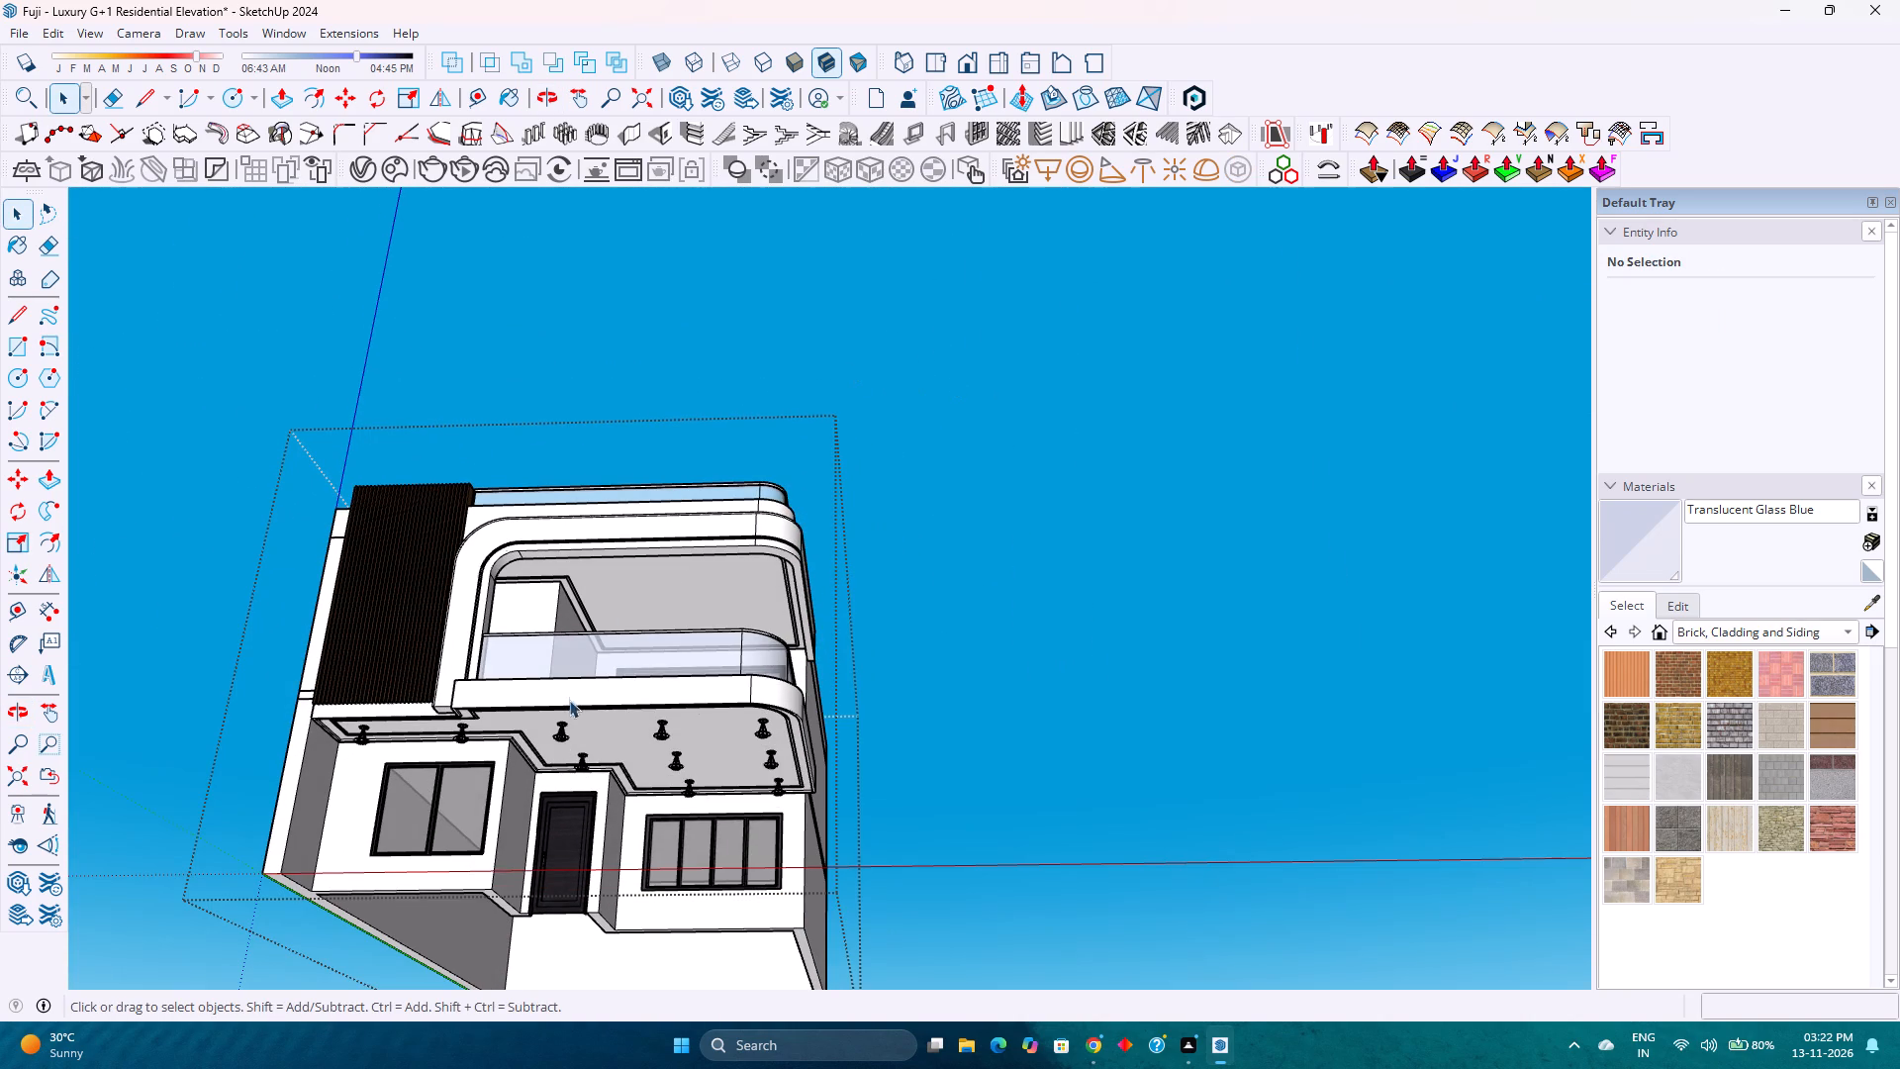
scroll(713, 629, "up", 4)
middle_click_drag(712, 629, 369, 566)
middle_click(369, 566)
middle_click(369, 566)
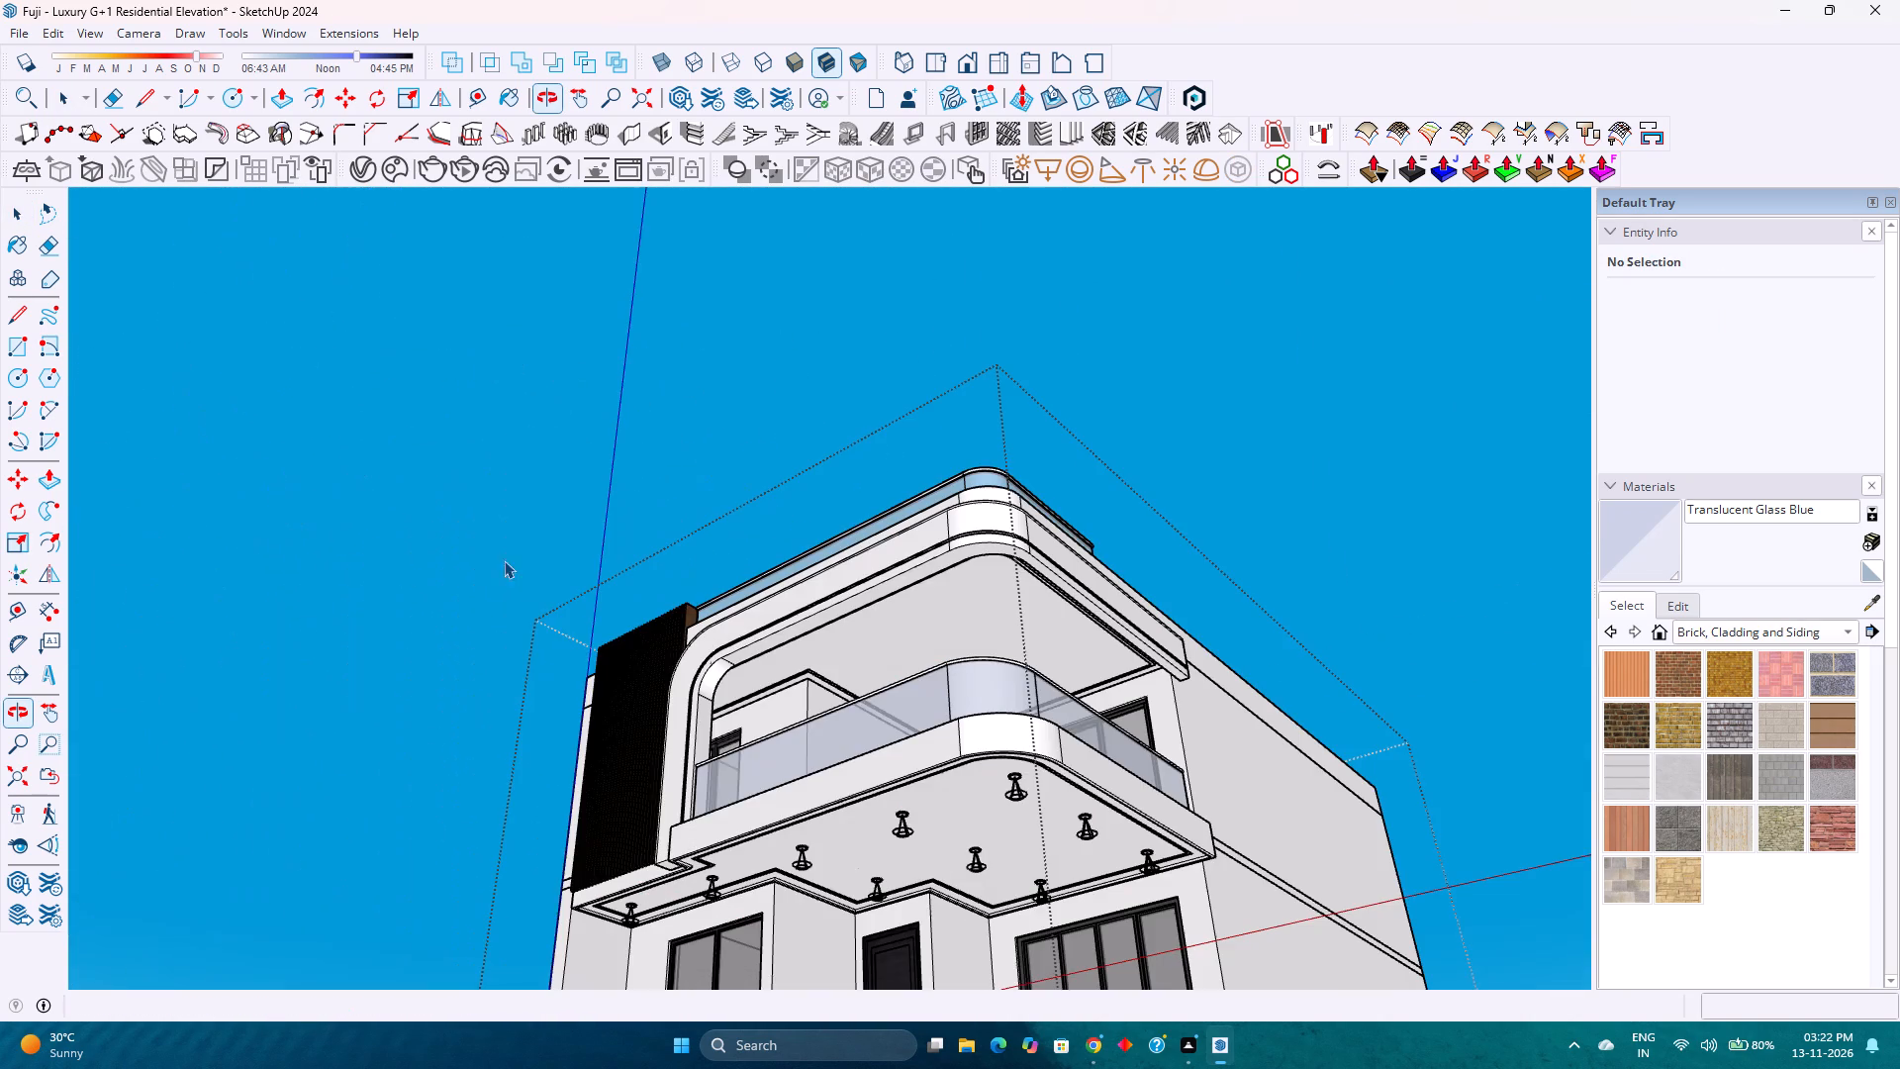
scroll(1013, 589, "up", 10)
middle_click_drag(992, 617, 1315, 609)
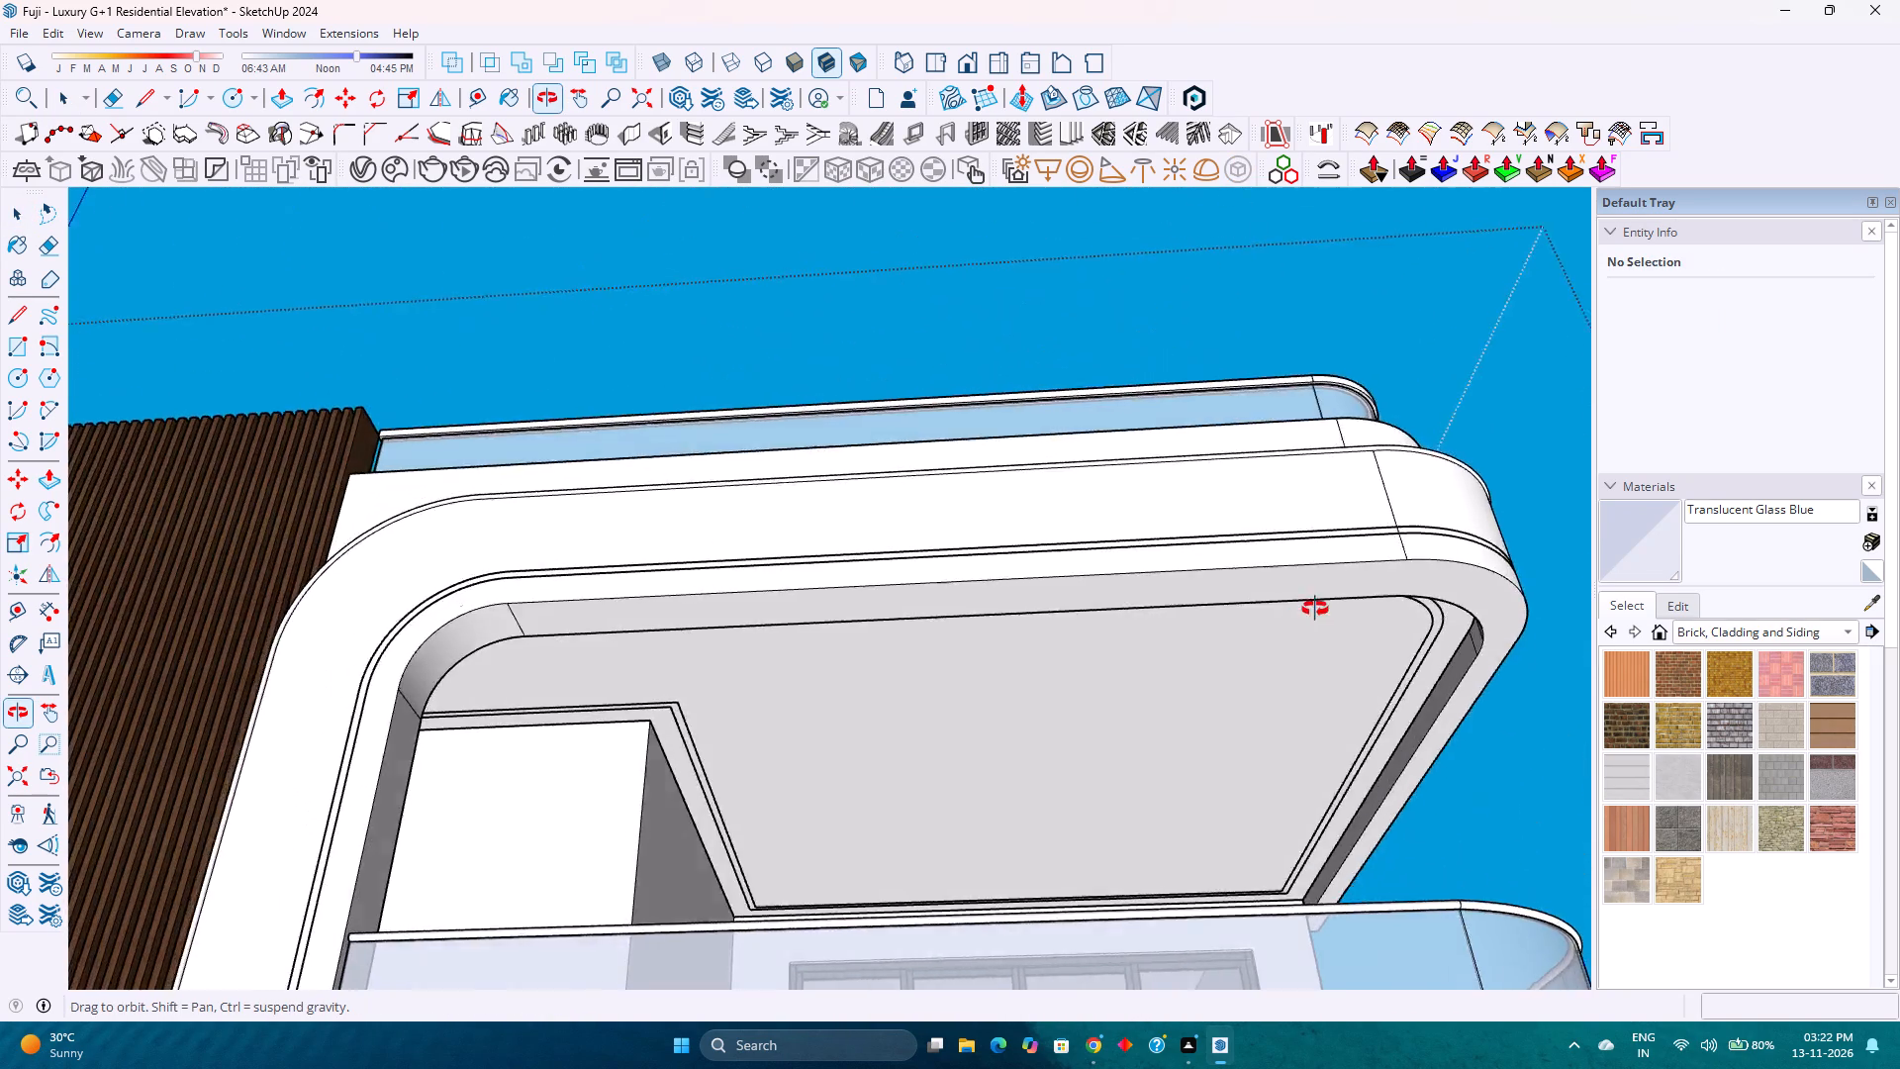
middle_click_drag(1315, 609, 1021, 559)
middle_click(1021, 559)
scroll(1087, 605, "up", 7)
middle_click_drag(1071, 603, 746, 653)
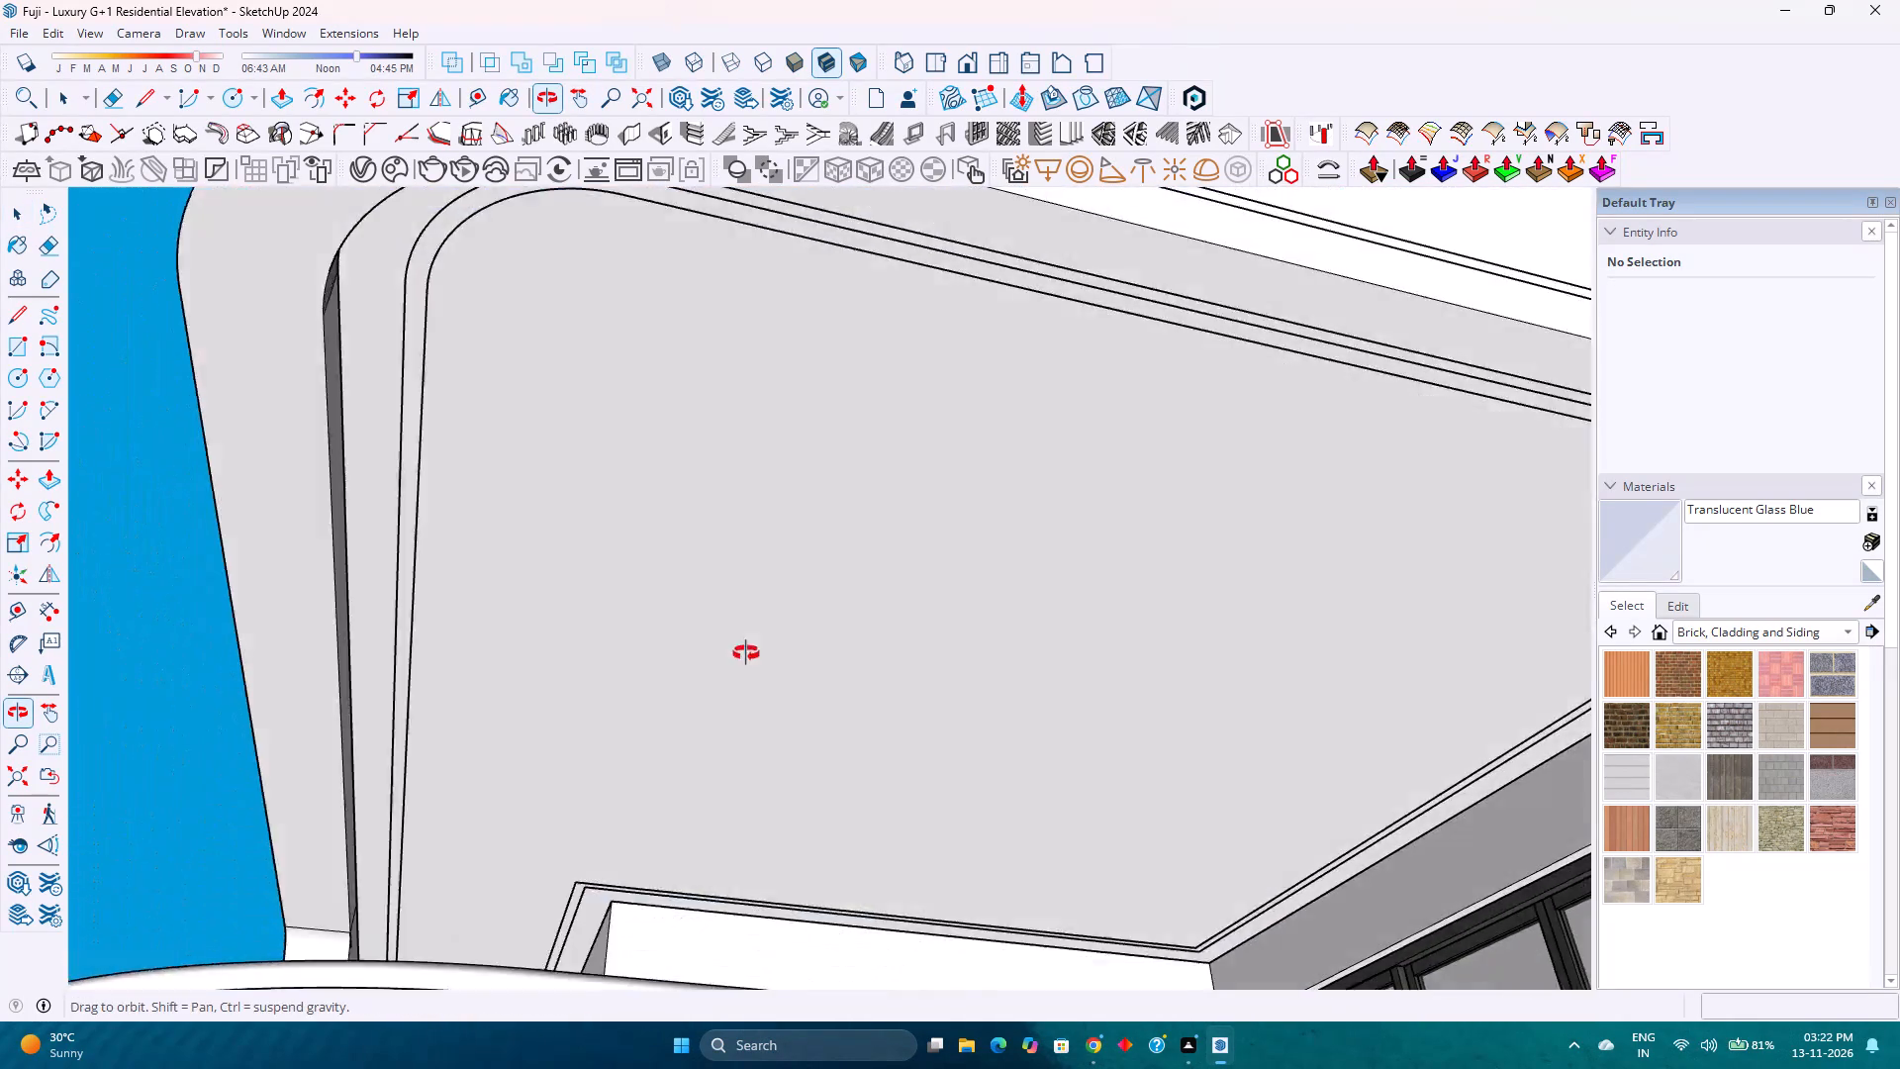
middle_click_drag(746, 653, 769, 768)
middle_click_drag(698, 714, 661, 638)
scroll(661, 638, "down", 10)
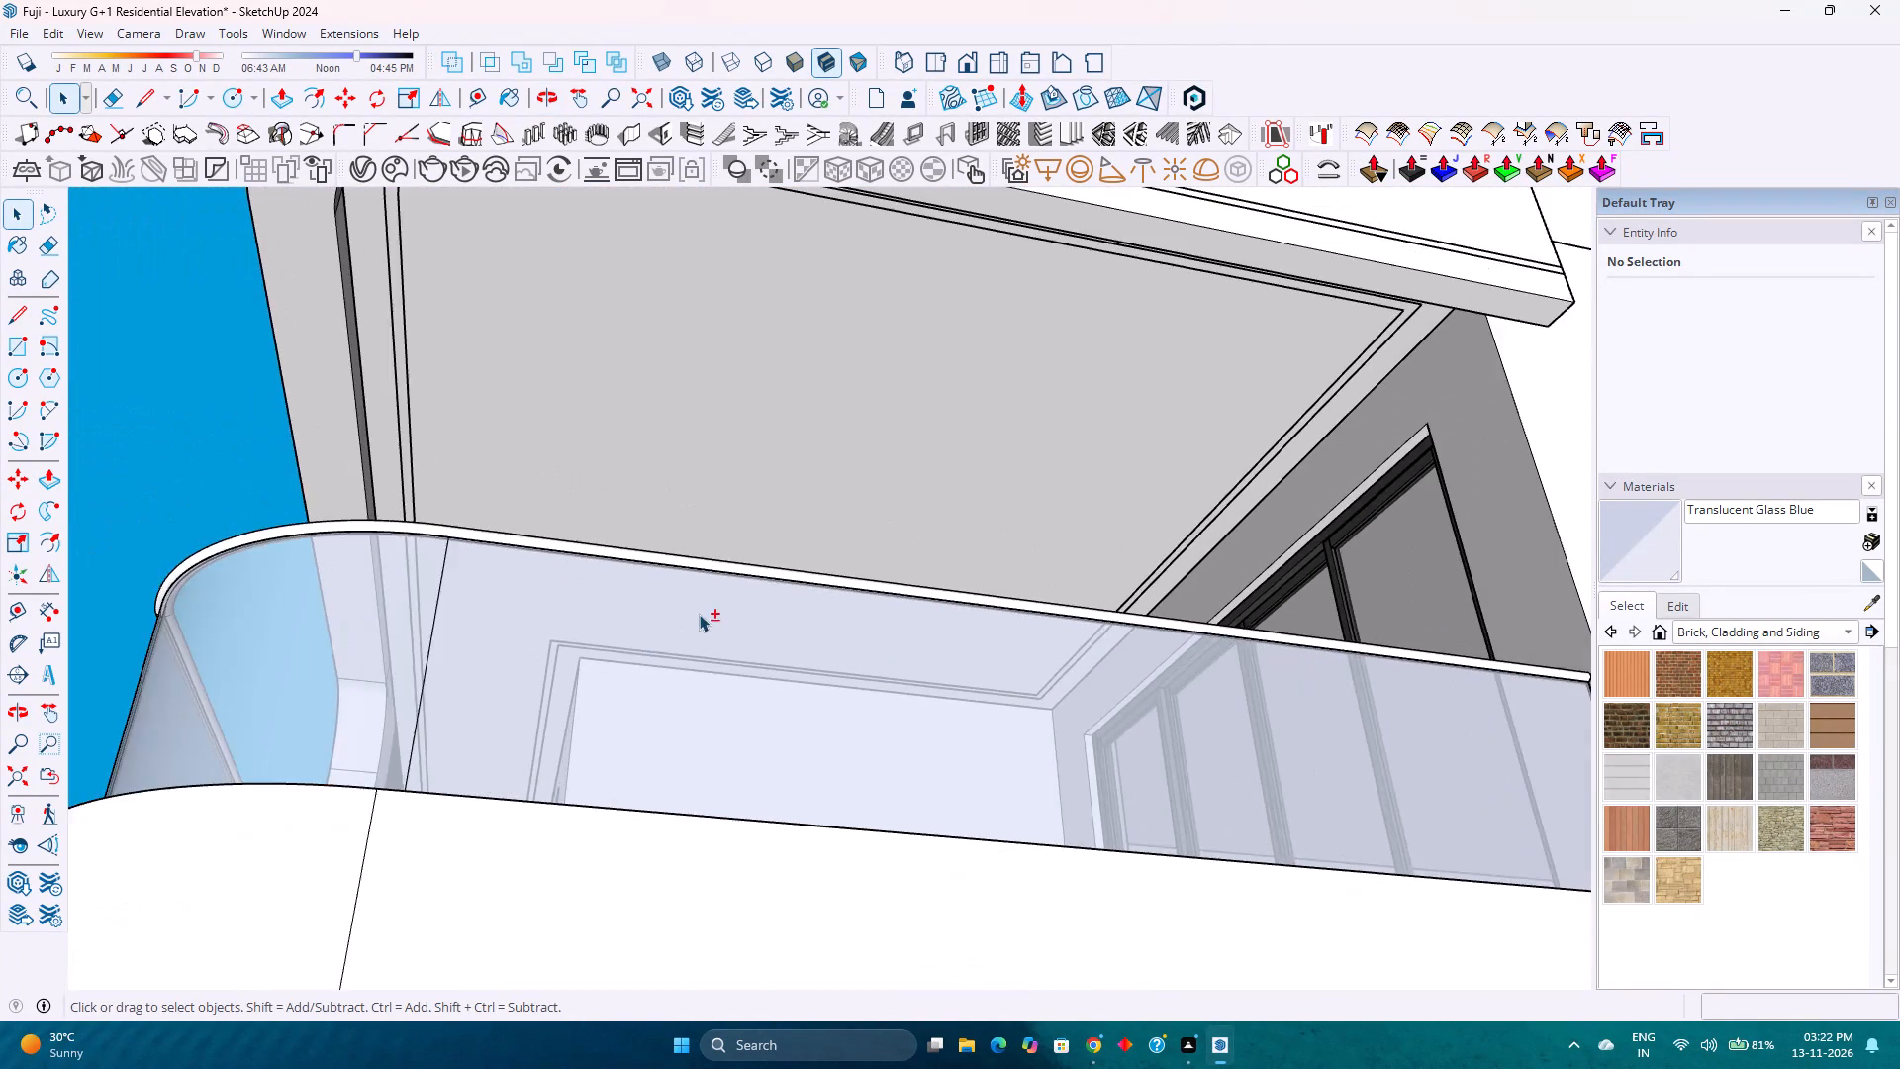
middle_click_drag(699, 614, 761, 932, "shift")
middle_click_drag(692, 719, 992, 685)
scroll(992, 685, "down", 3)
scroll(992, 685, "up", 3)
middle_click_drag(1094, 682, 1025, 691, "shift")
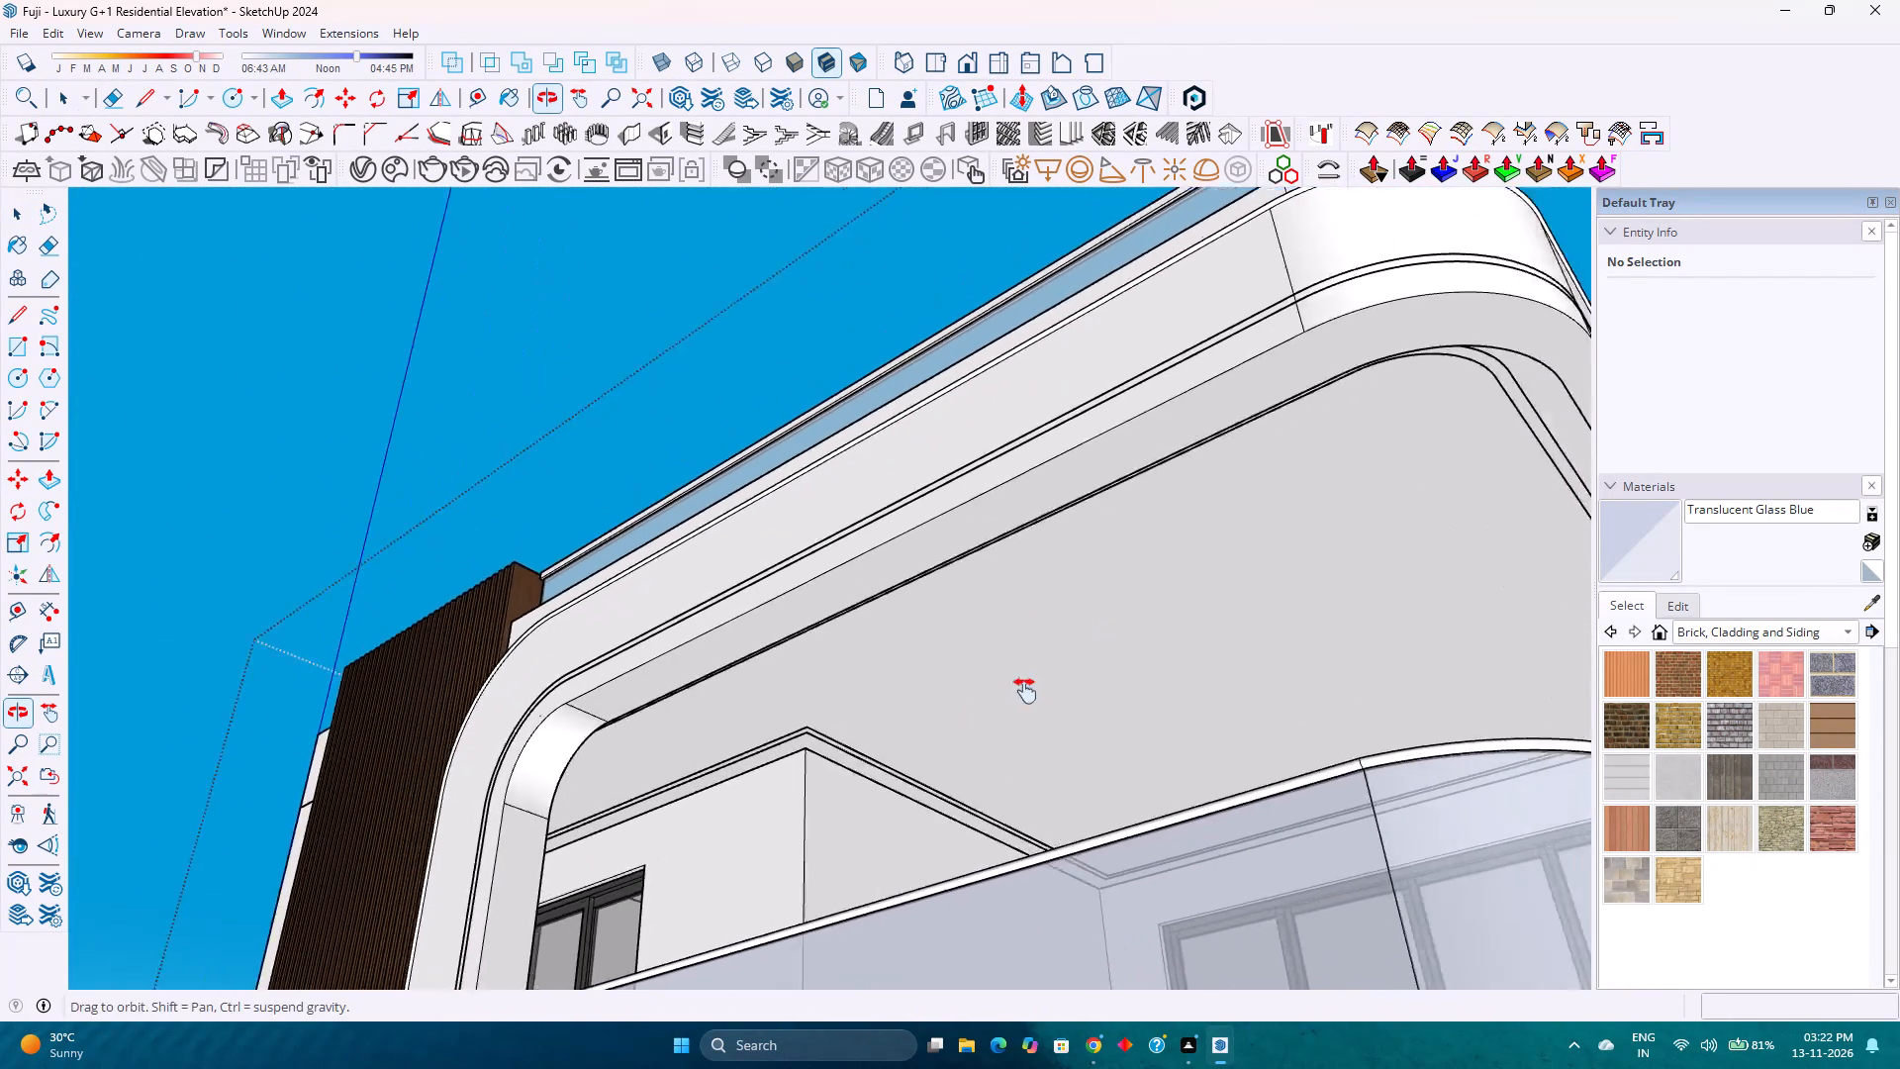
middle_click_drag(1025, 691, 828, 733, "shift")
scroll(824, 733, "up", 3)
scroll(824, 733, "down", 13)
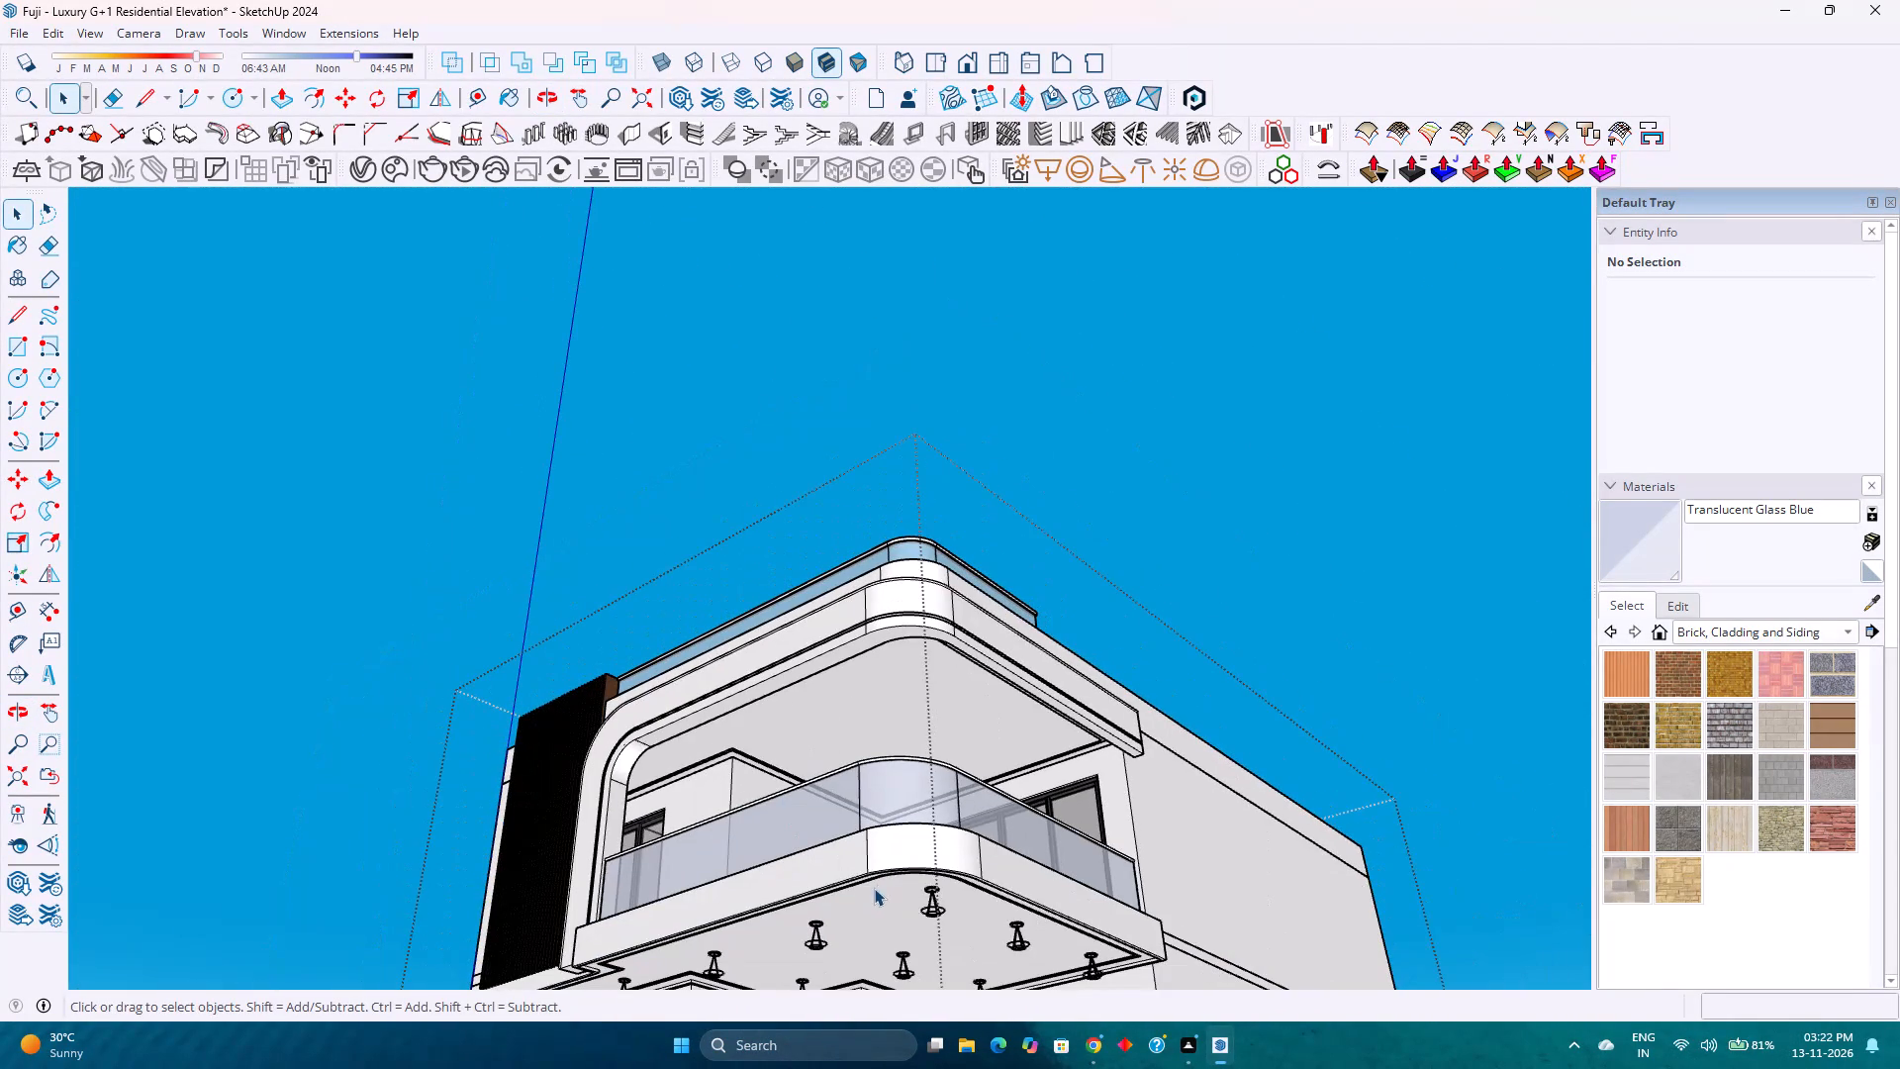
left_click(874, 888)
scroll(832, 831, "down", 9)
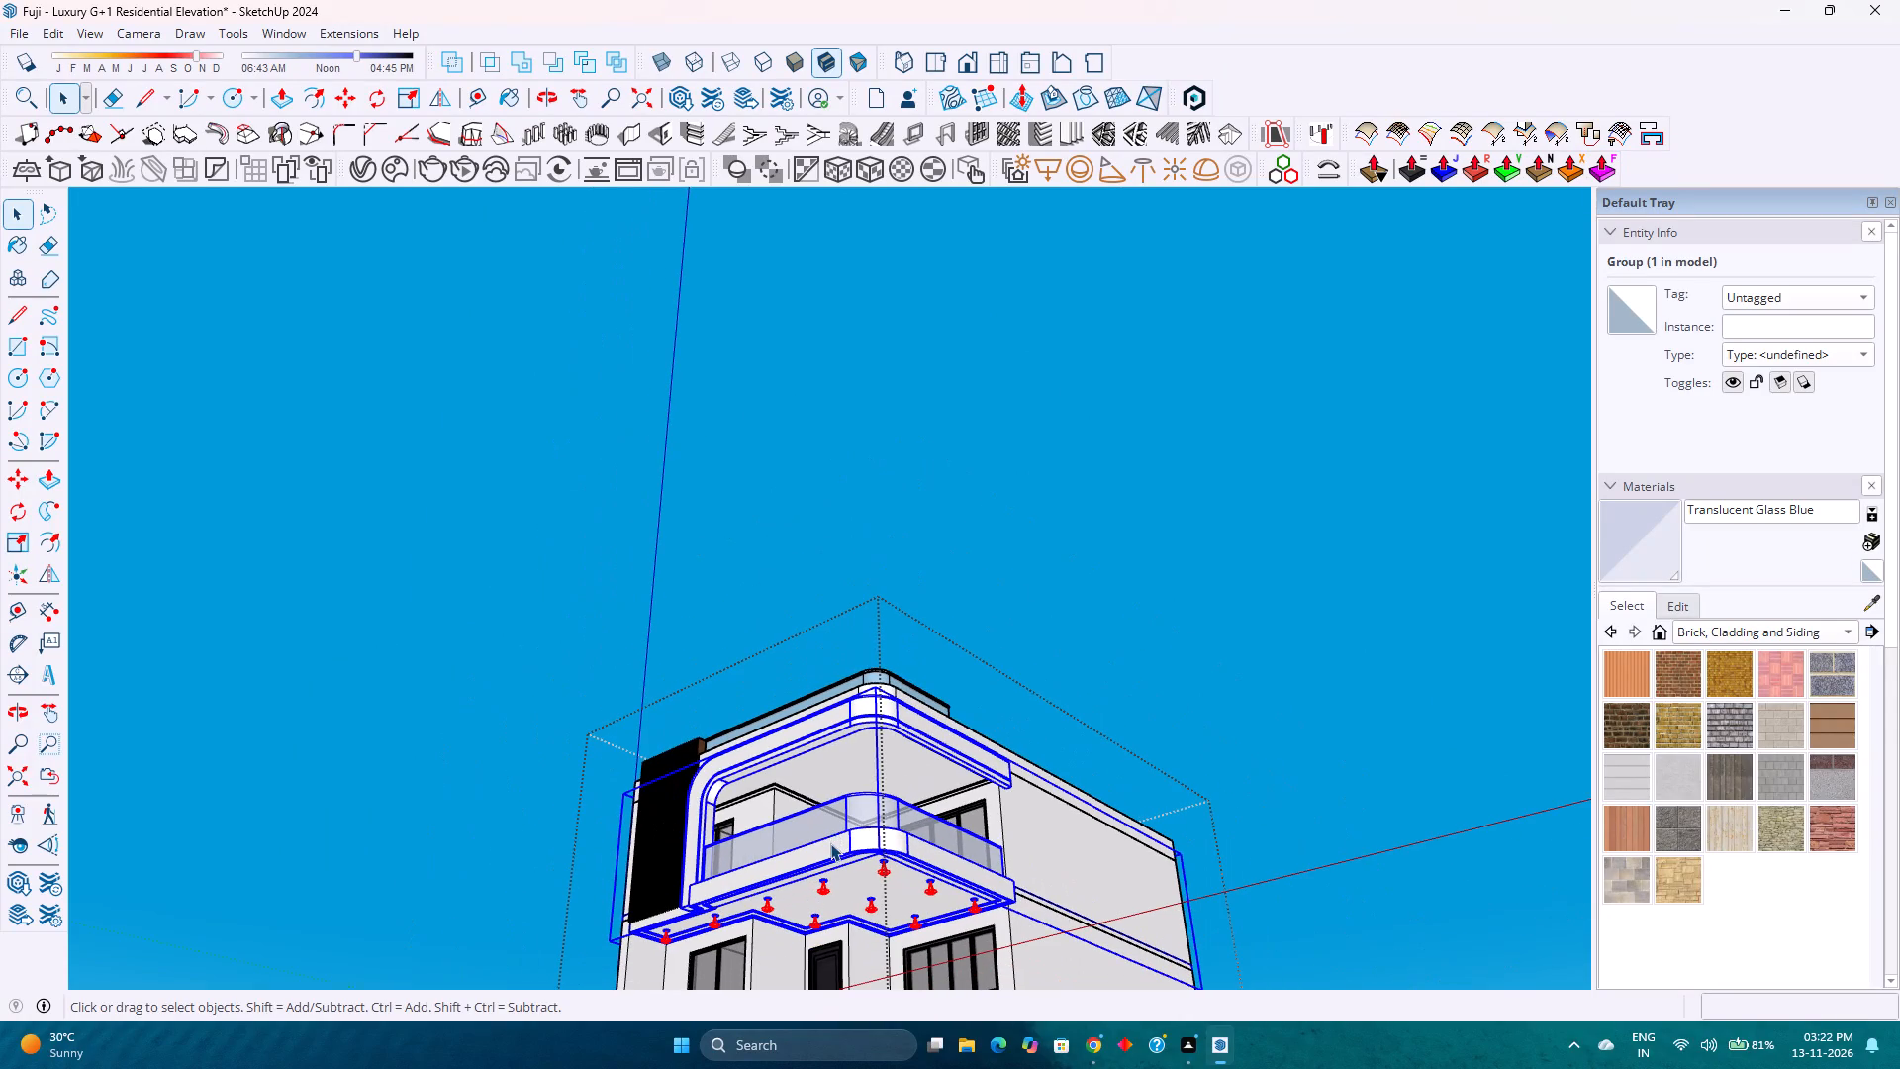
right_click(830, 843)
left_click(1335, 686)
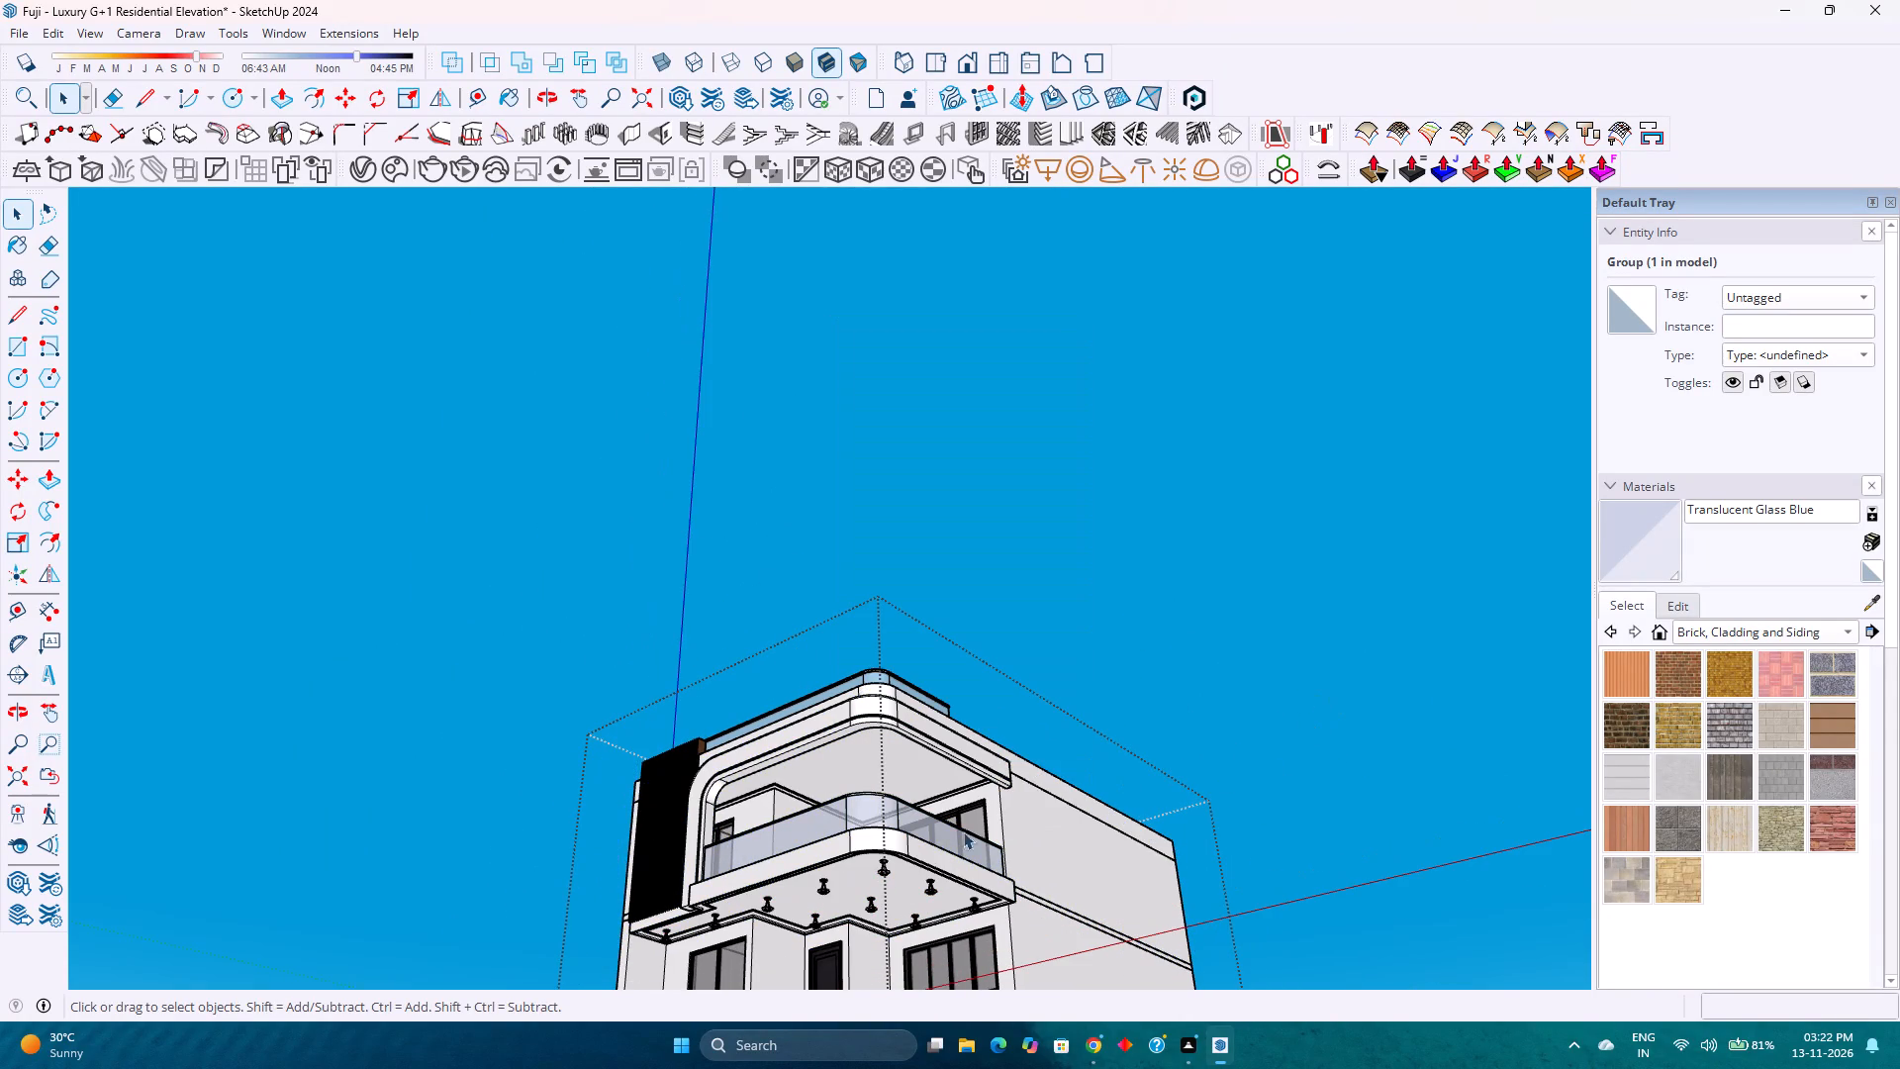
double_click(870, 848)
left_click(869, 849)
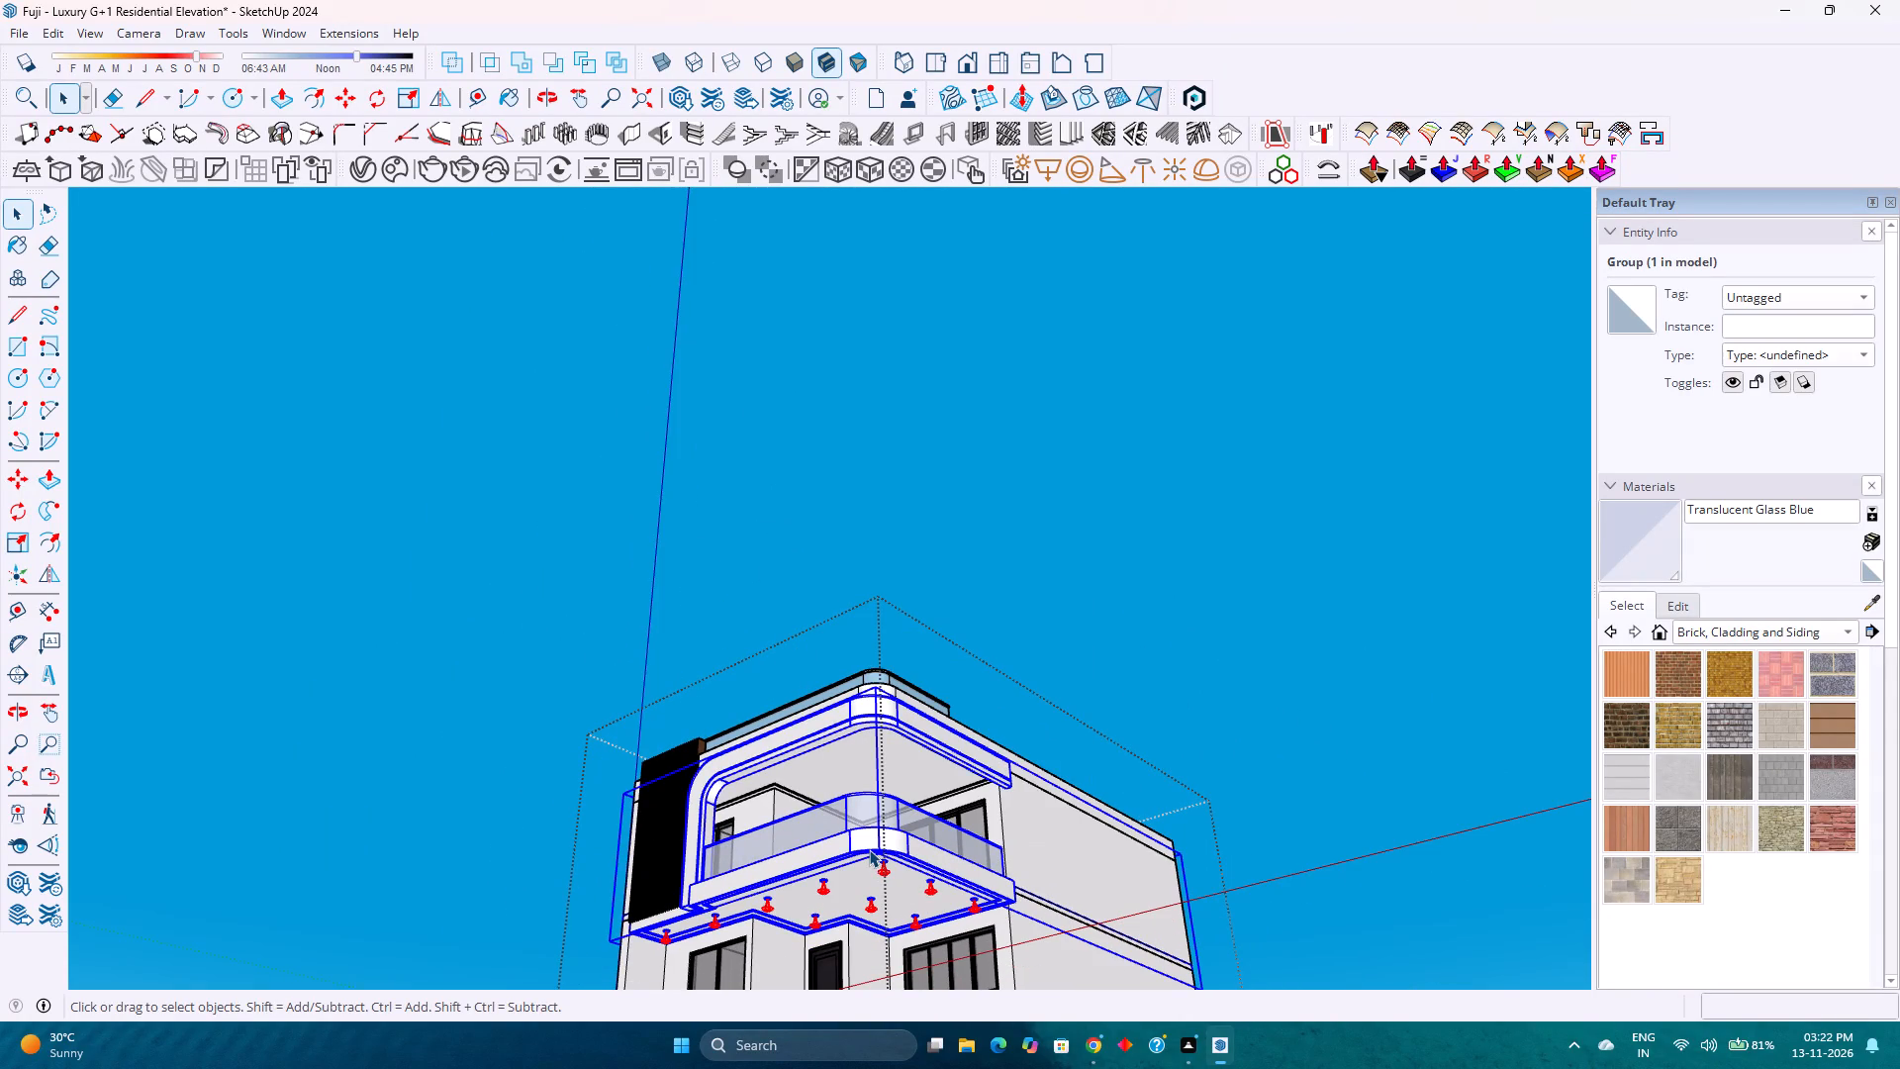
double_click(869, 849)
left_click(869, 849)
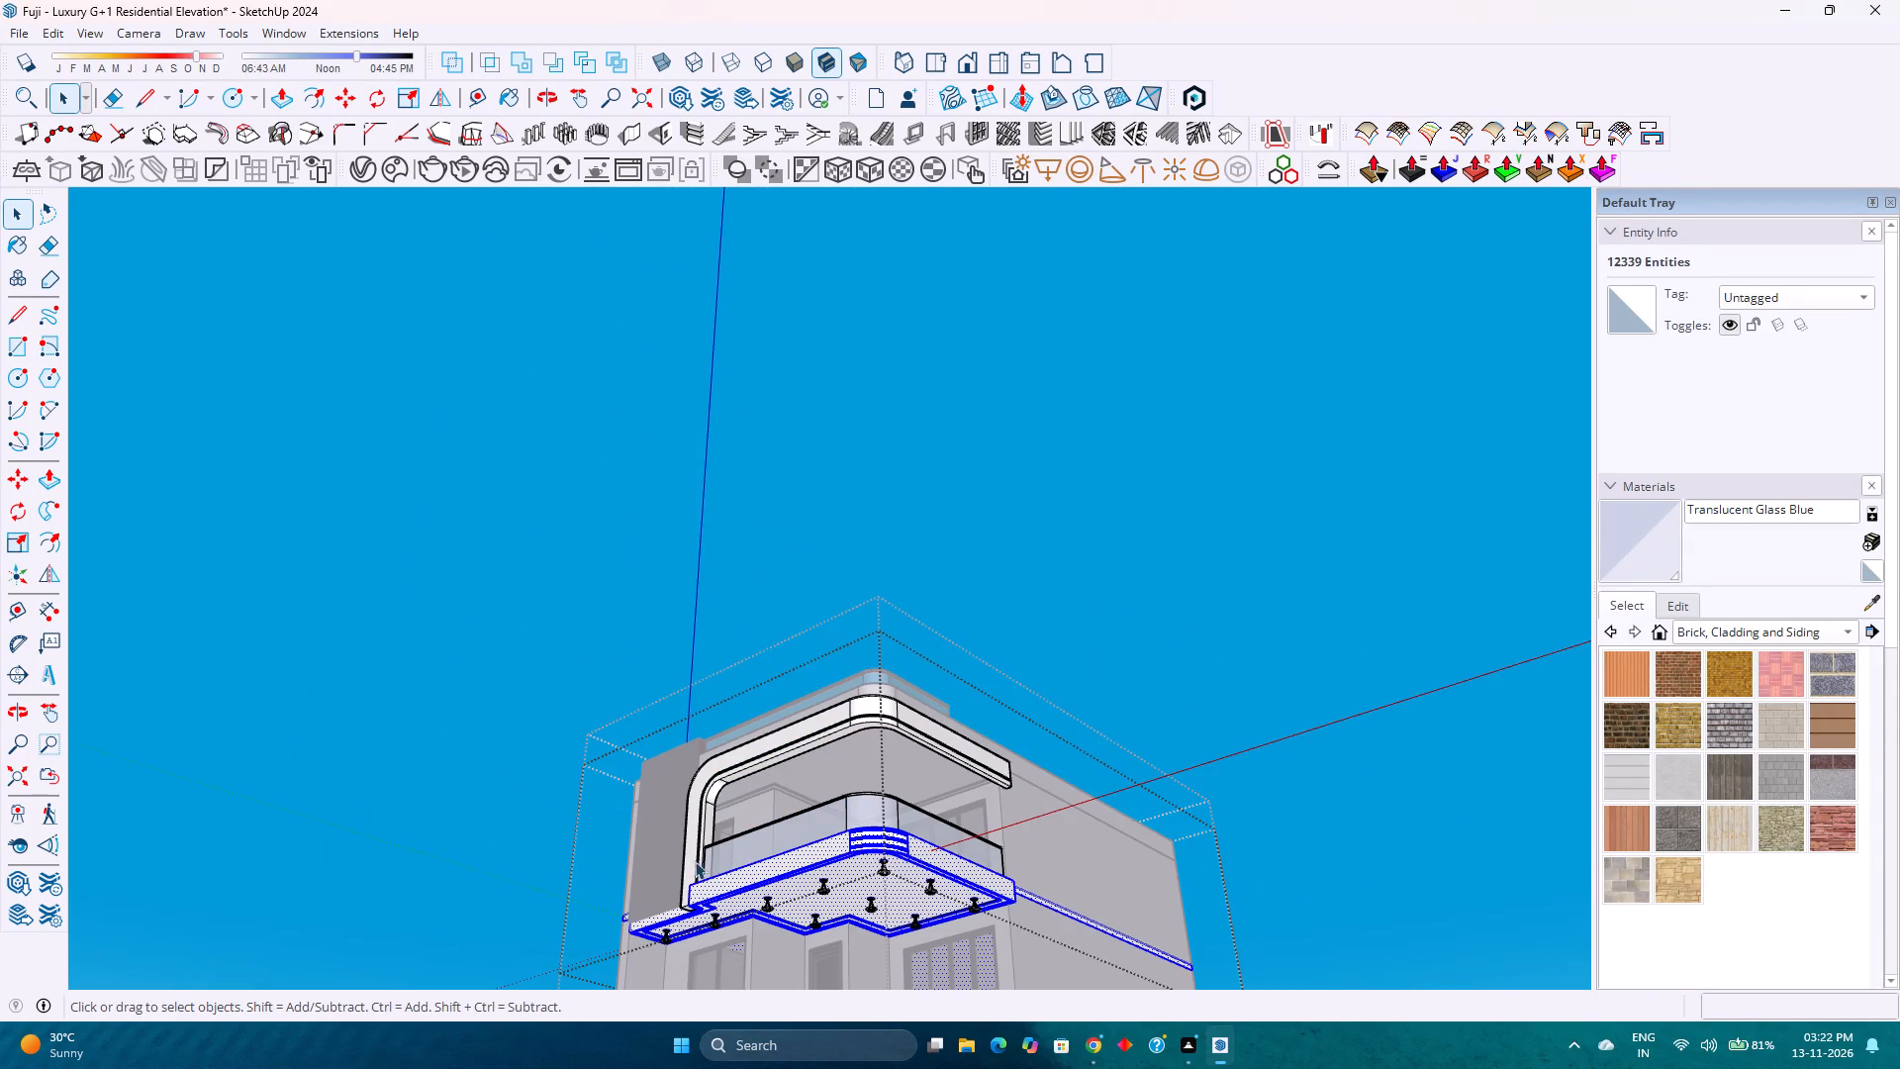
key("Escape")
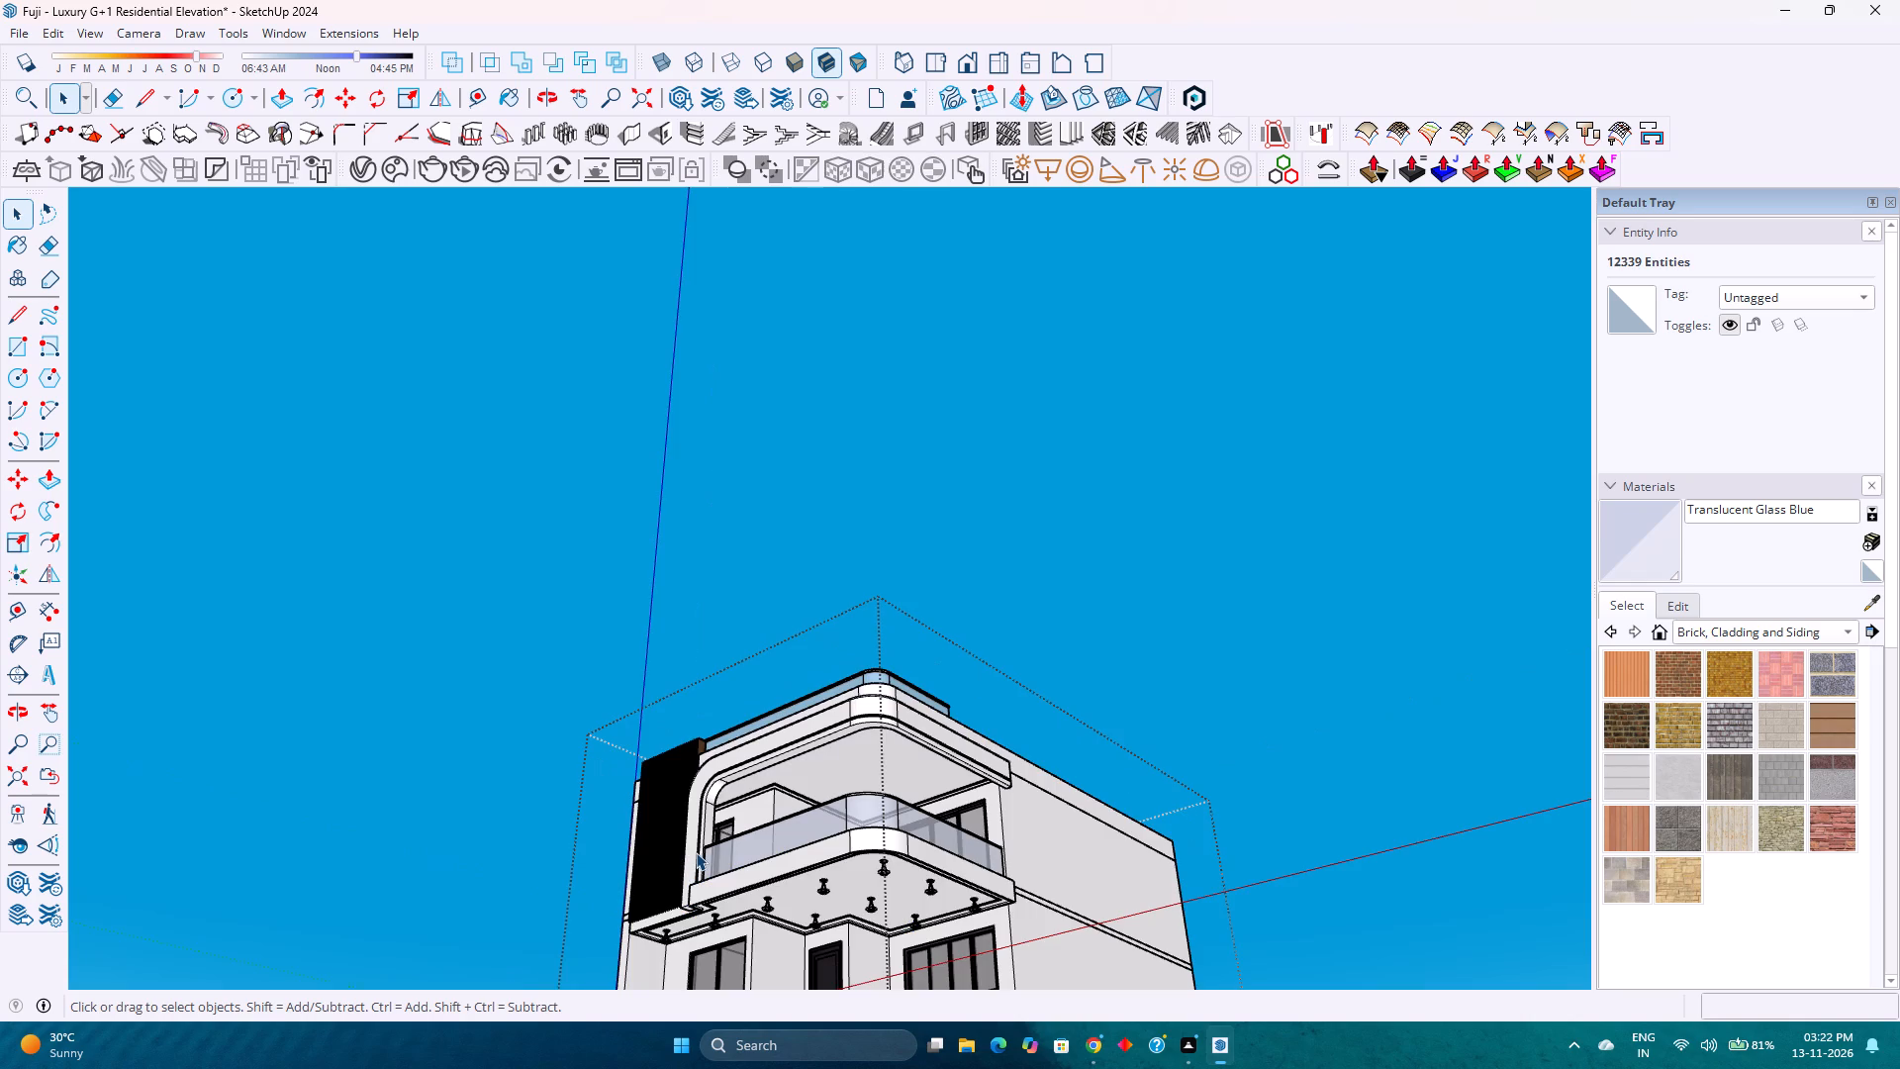
Hide the upper balcony frame group and the dark vertical side panel group to expose the balcony ceiling.
left_click(696, 852)
right_click(696, 852)
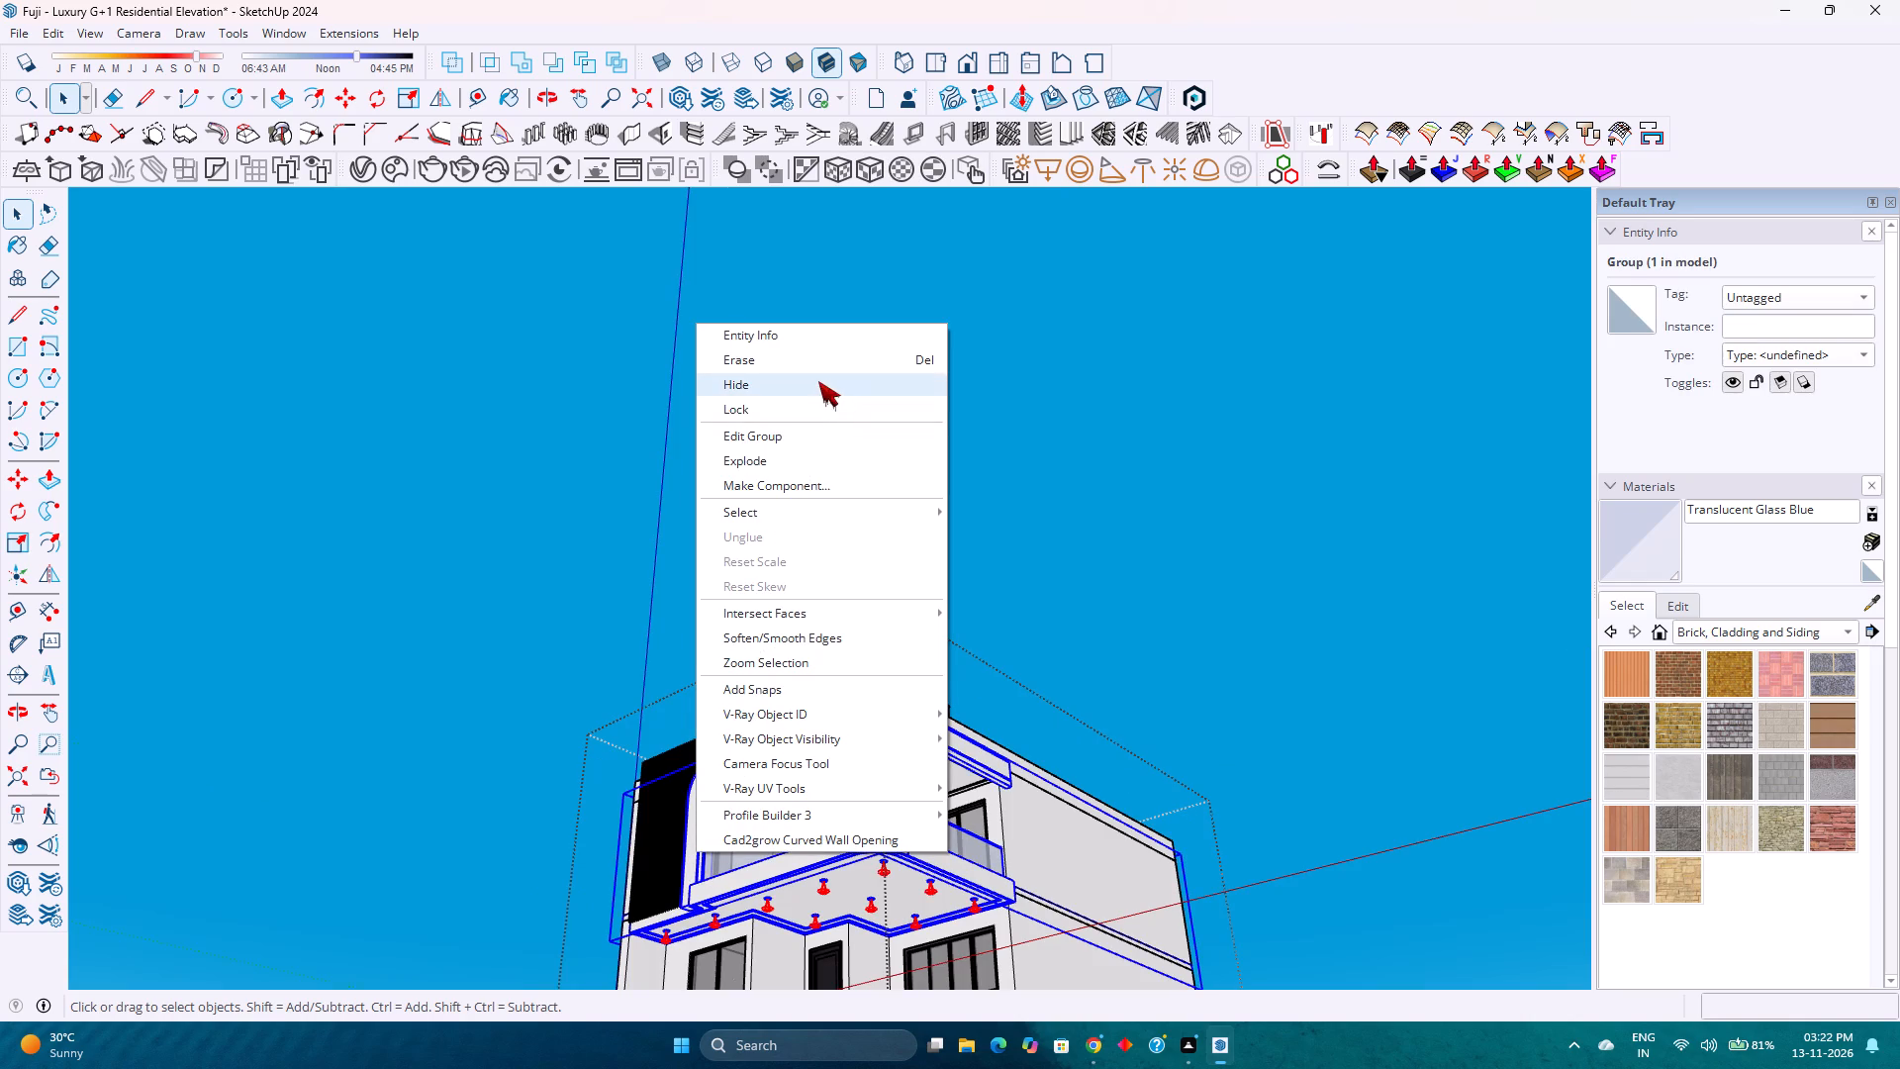
left_click(818, 381)
left_click(688, 854)
right_click(688, 854)
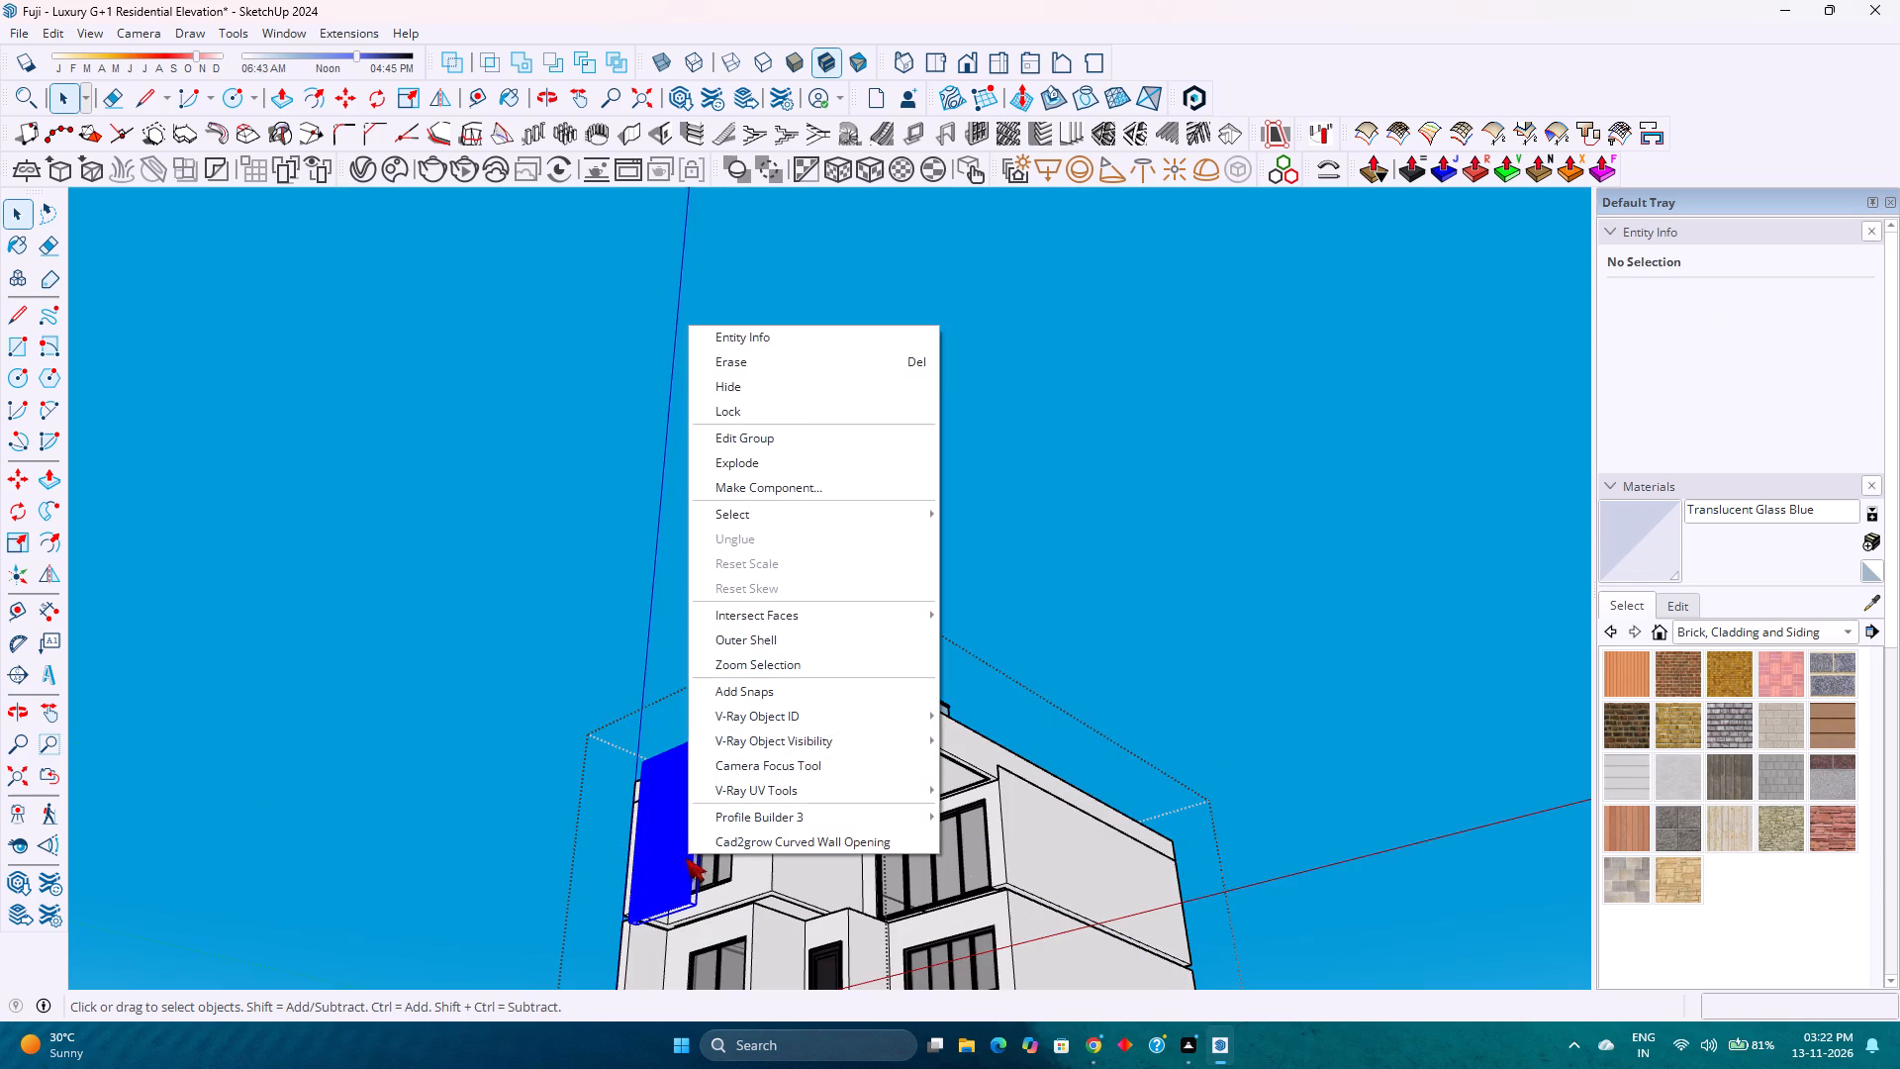
left_click(794, 391)
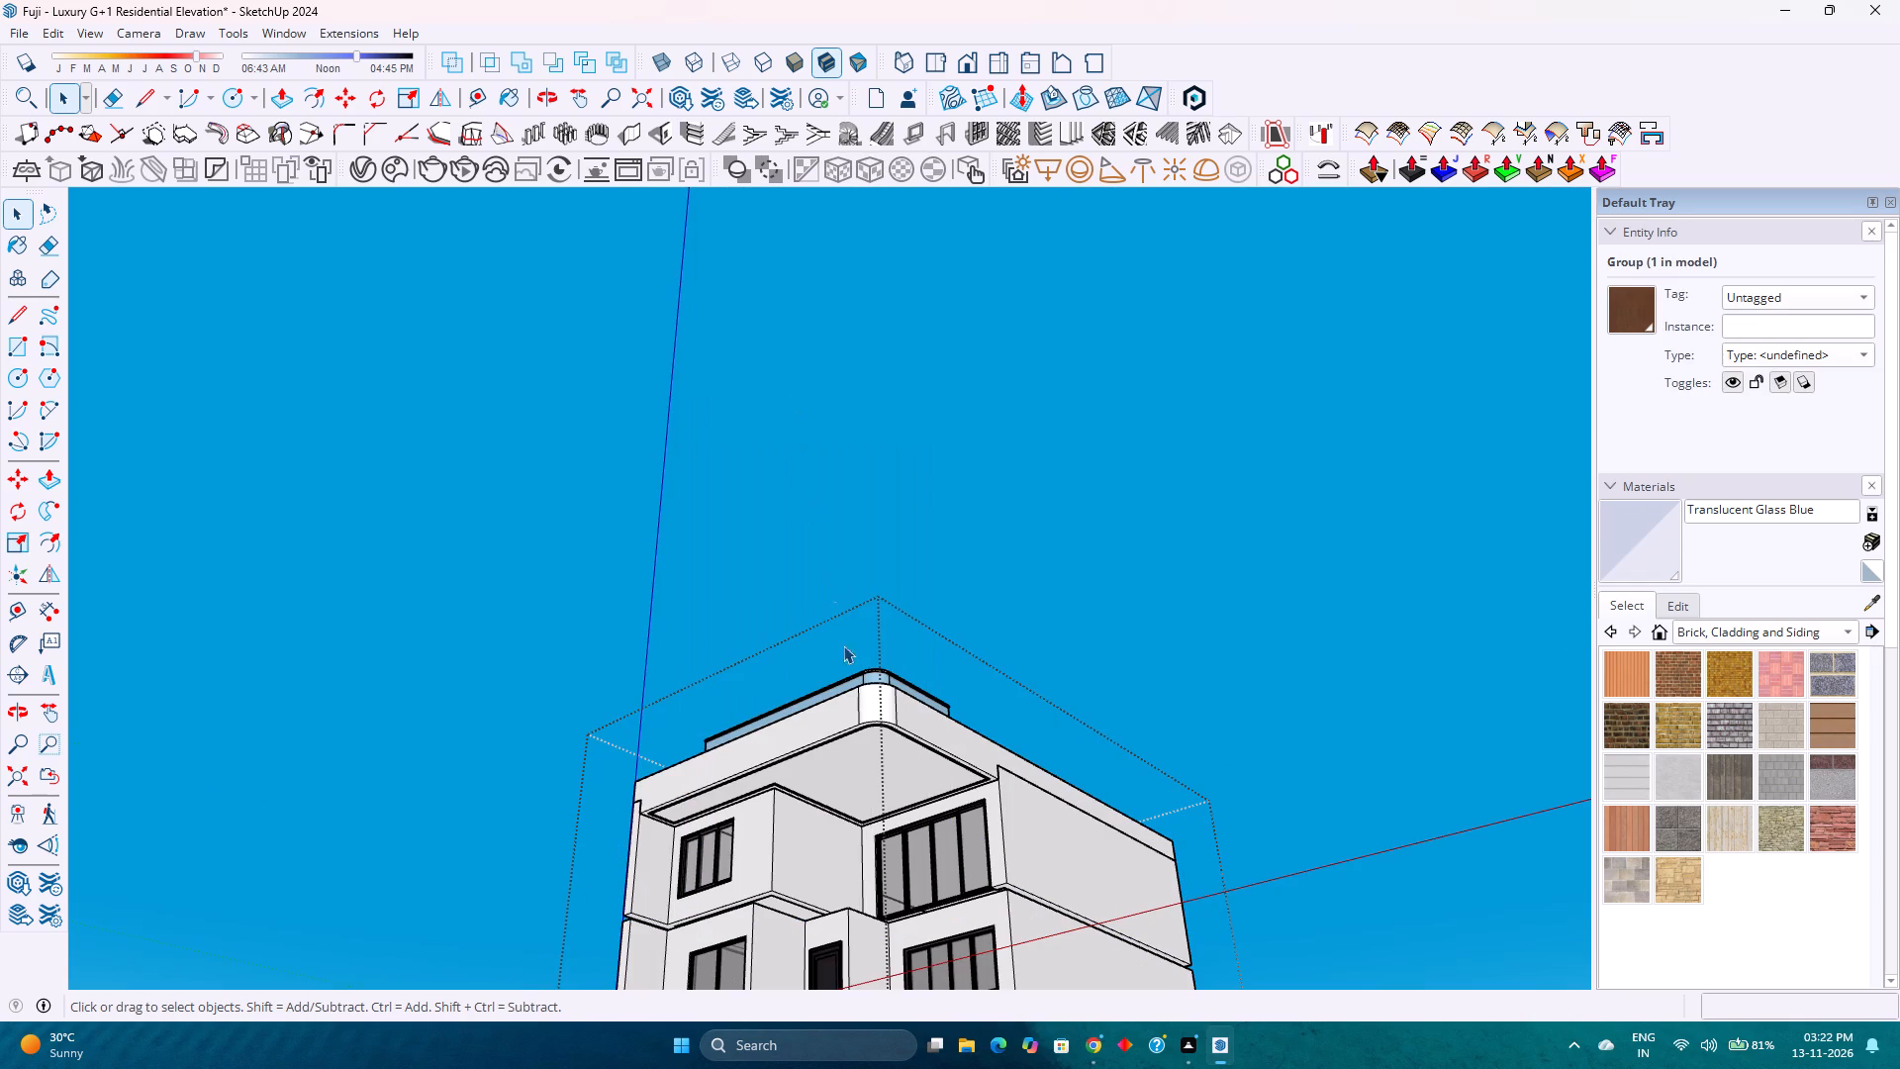
Open the roof slab group and place a guide 1' 6" in from the ceiling border strip's long outer edge.
scroll(847, 817, "up", 5)
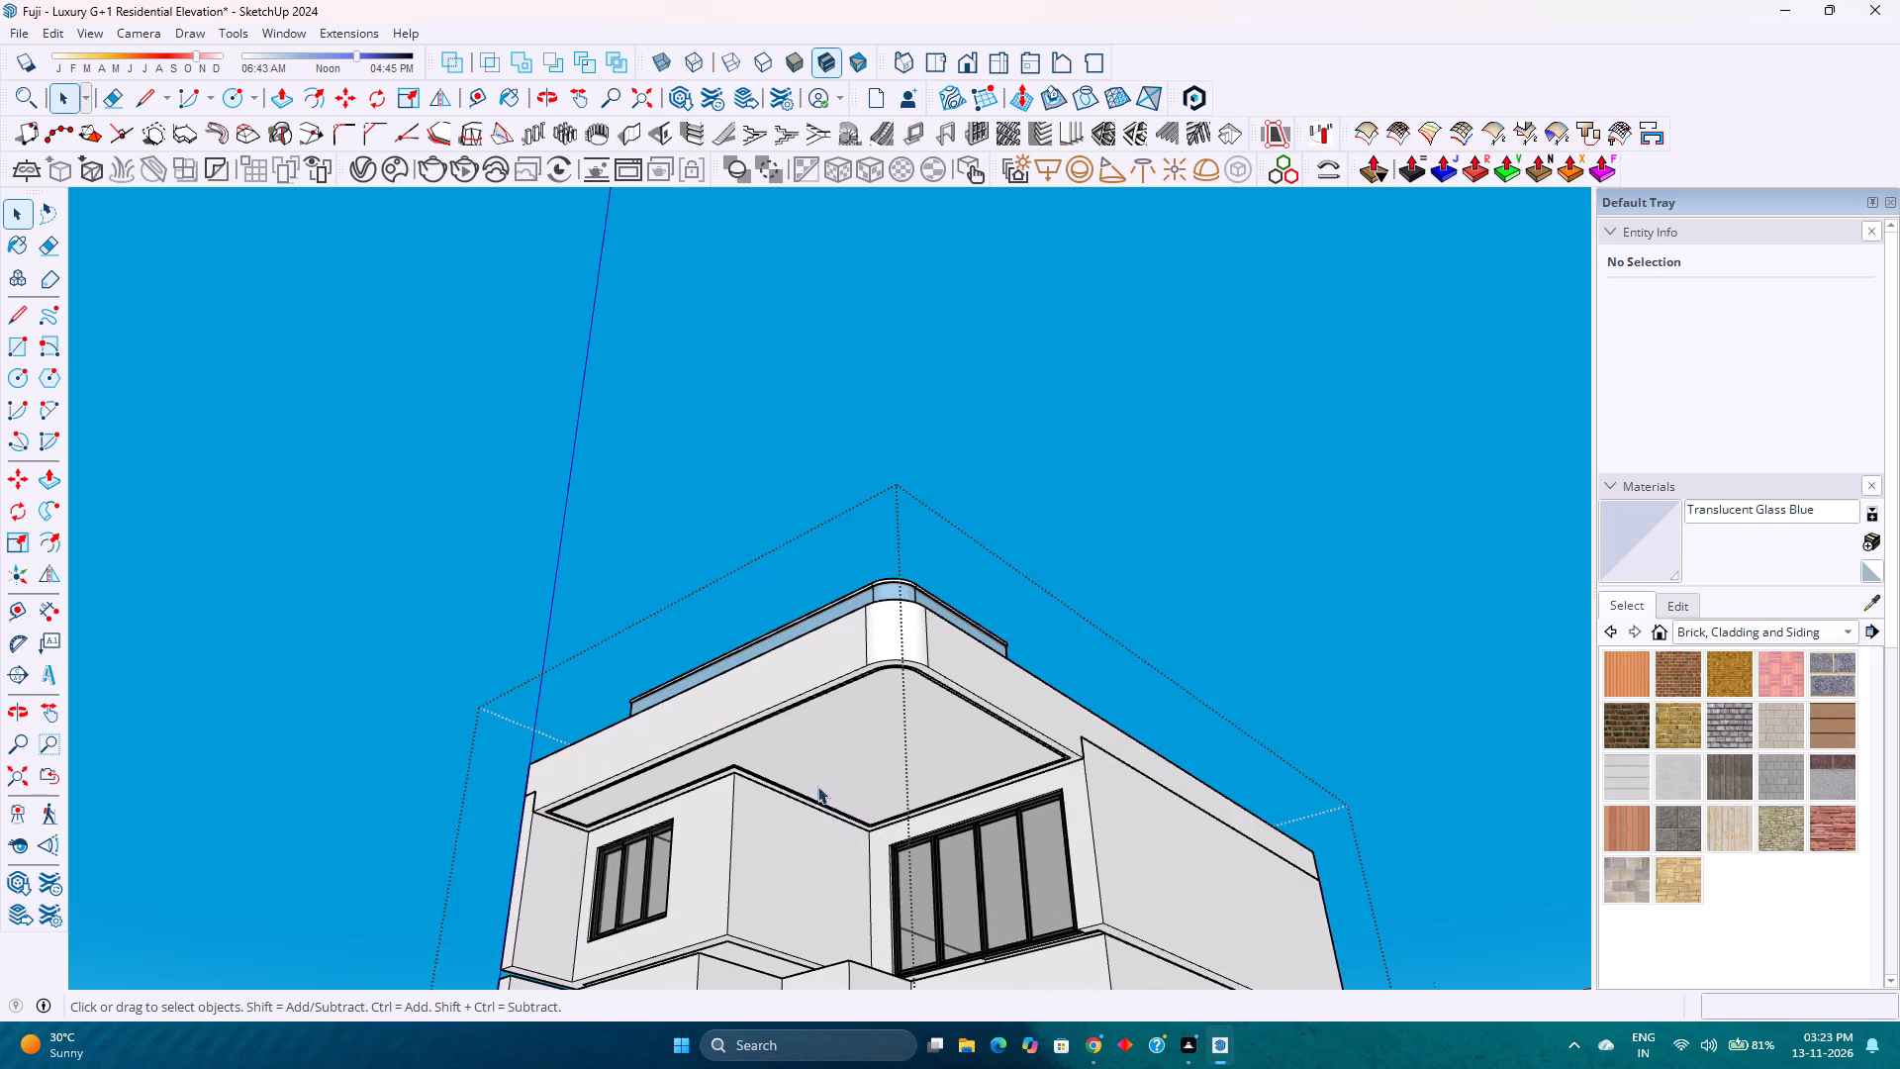
middle_click_drag(816, 785, 911, 689)
middle_click(911, 689)
middle_click_drag(918, 685, 1027, 636)
scroll(917, 686, "up", 3)
scroll(917, 686, "down", 3)
scroll(917, 686, "up", 3)
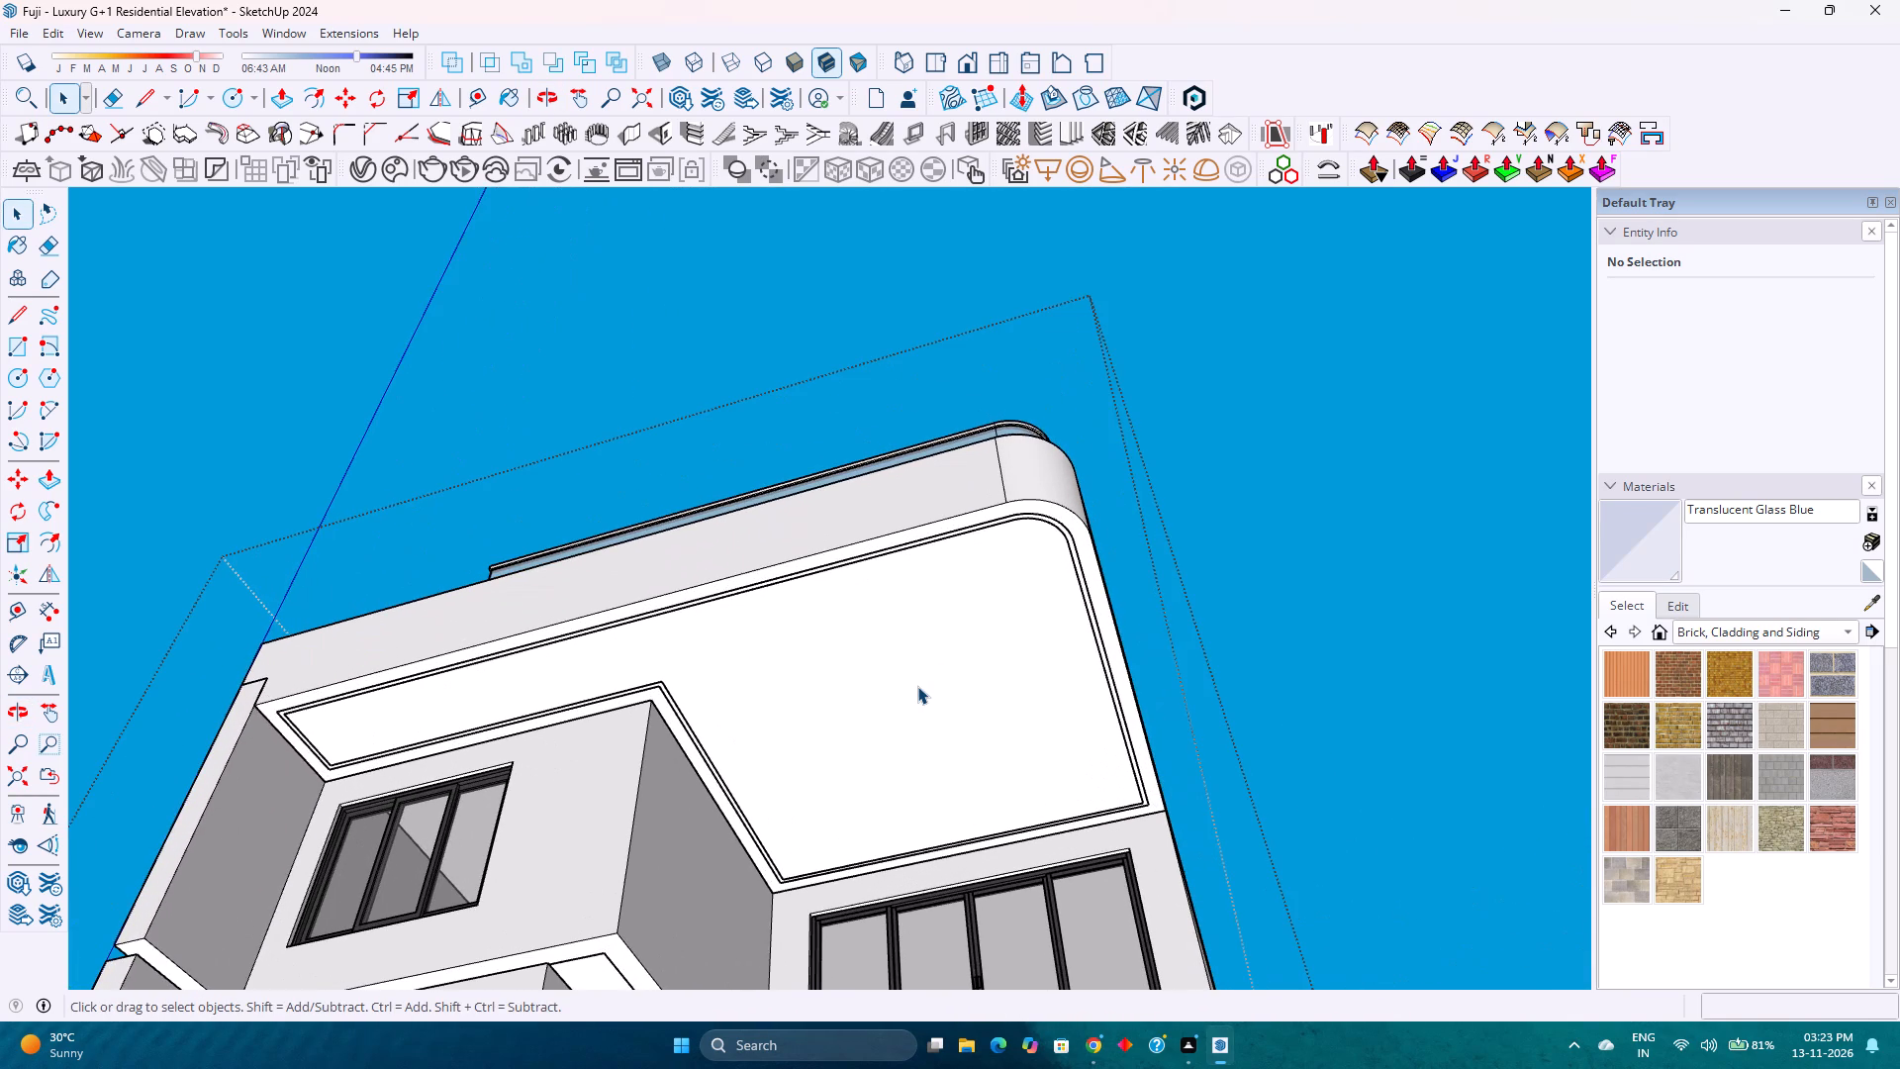
scroll(917, 686, "down", 3)
scroll(917, 686, "up", 1)
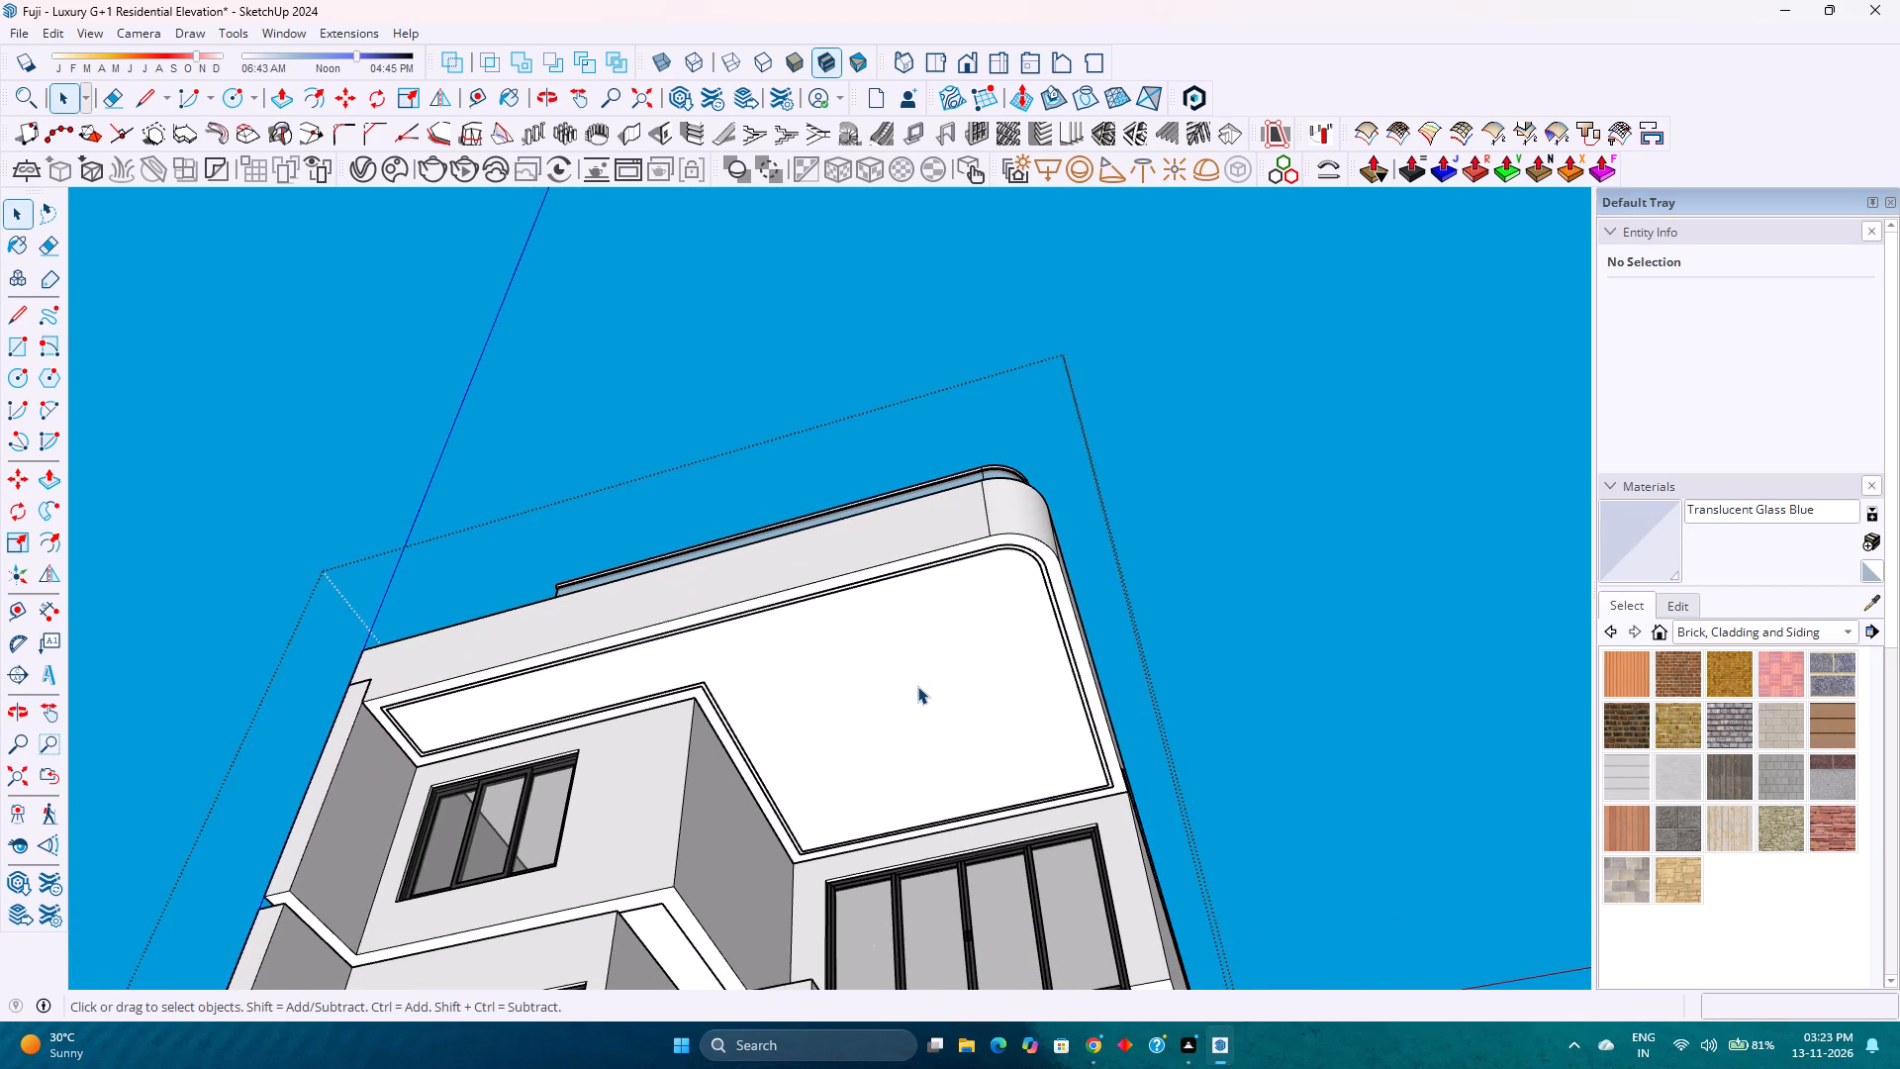
scroll(917, 686, "up", 1)
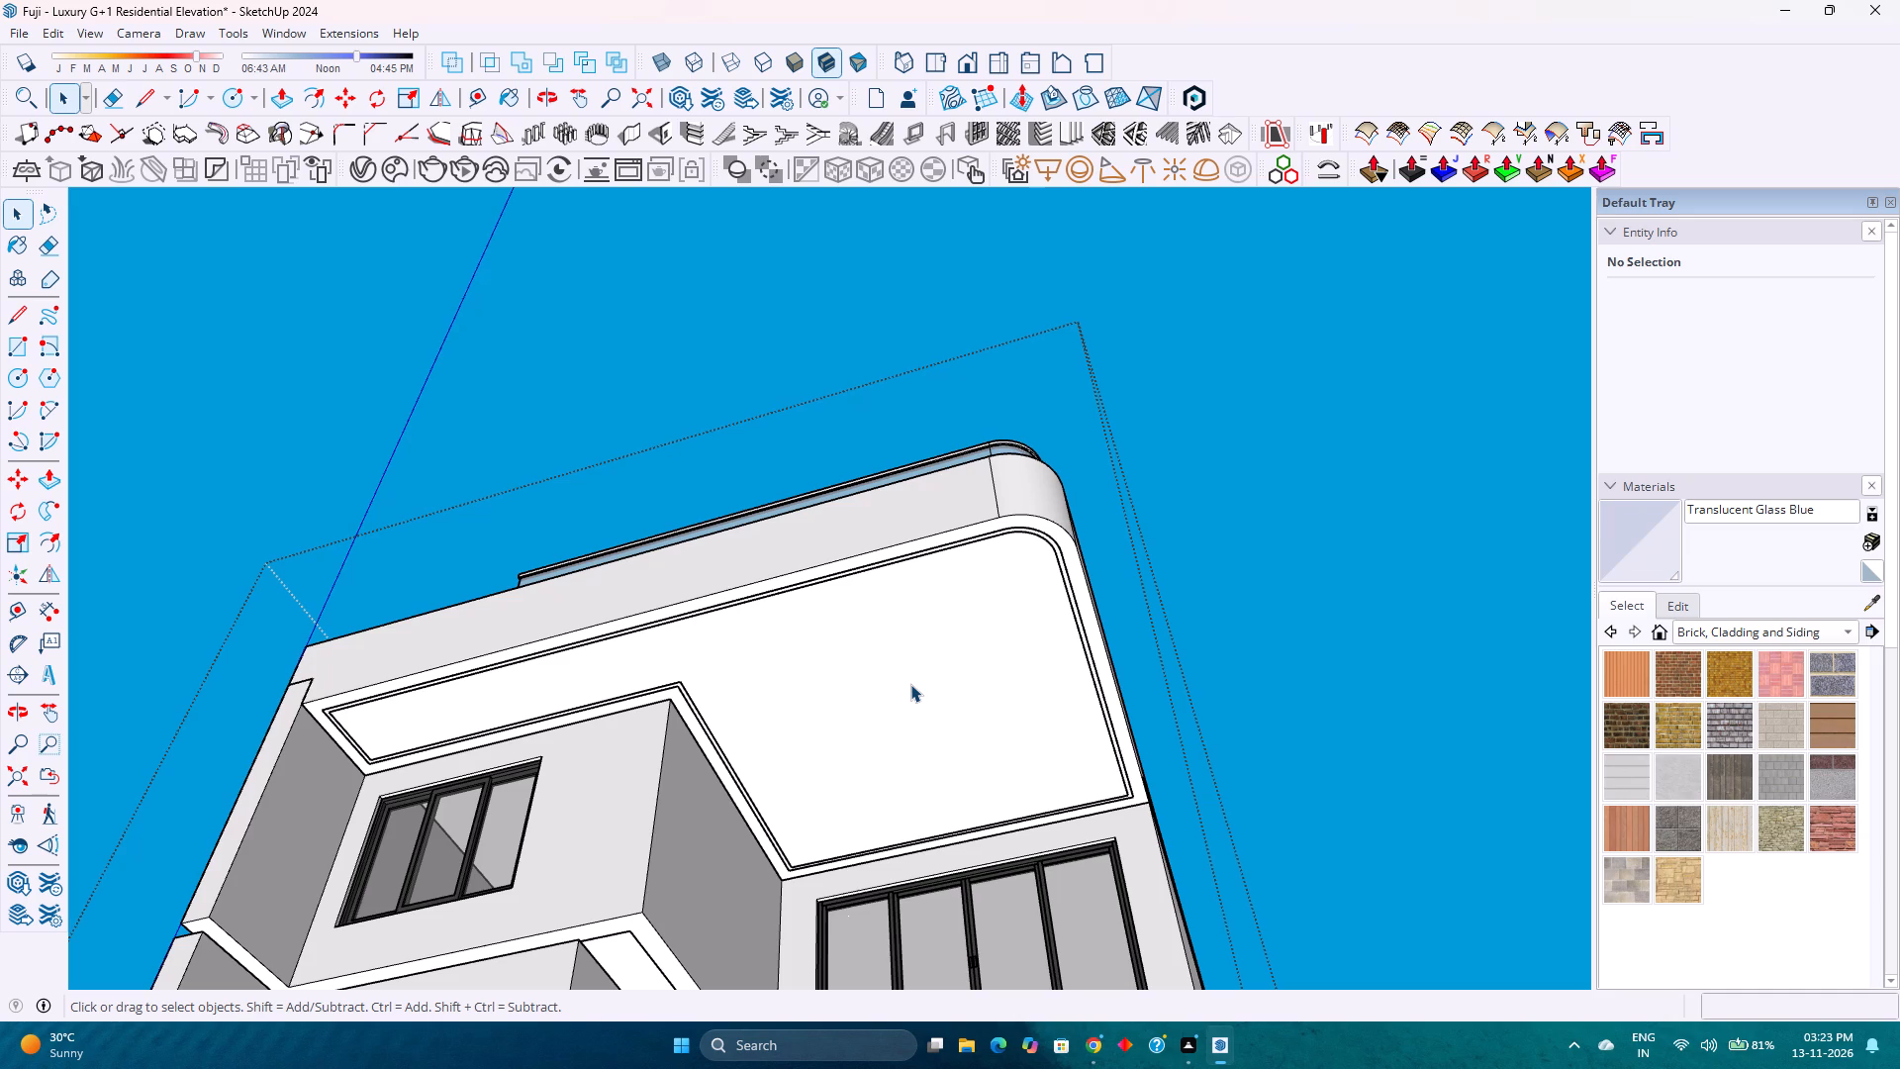
scroll(909, 684, "down", 2)
scroll(907, 684, "up", 2)
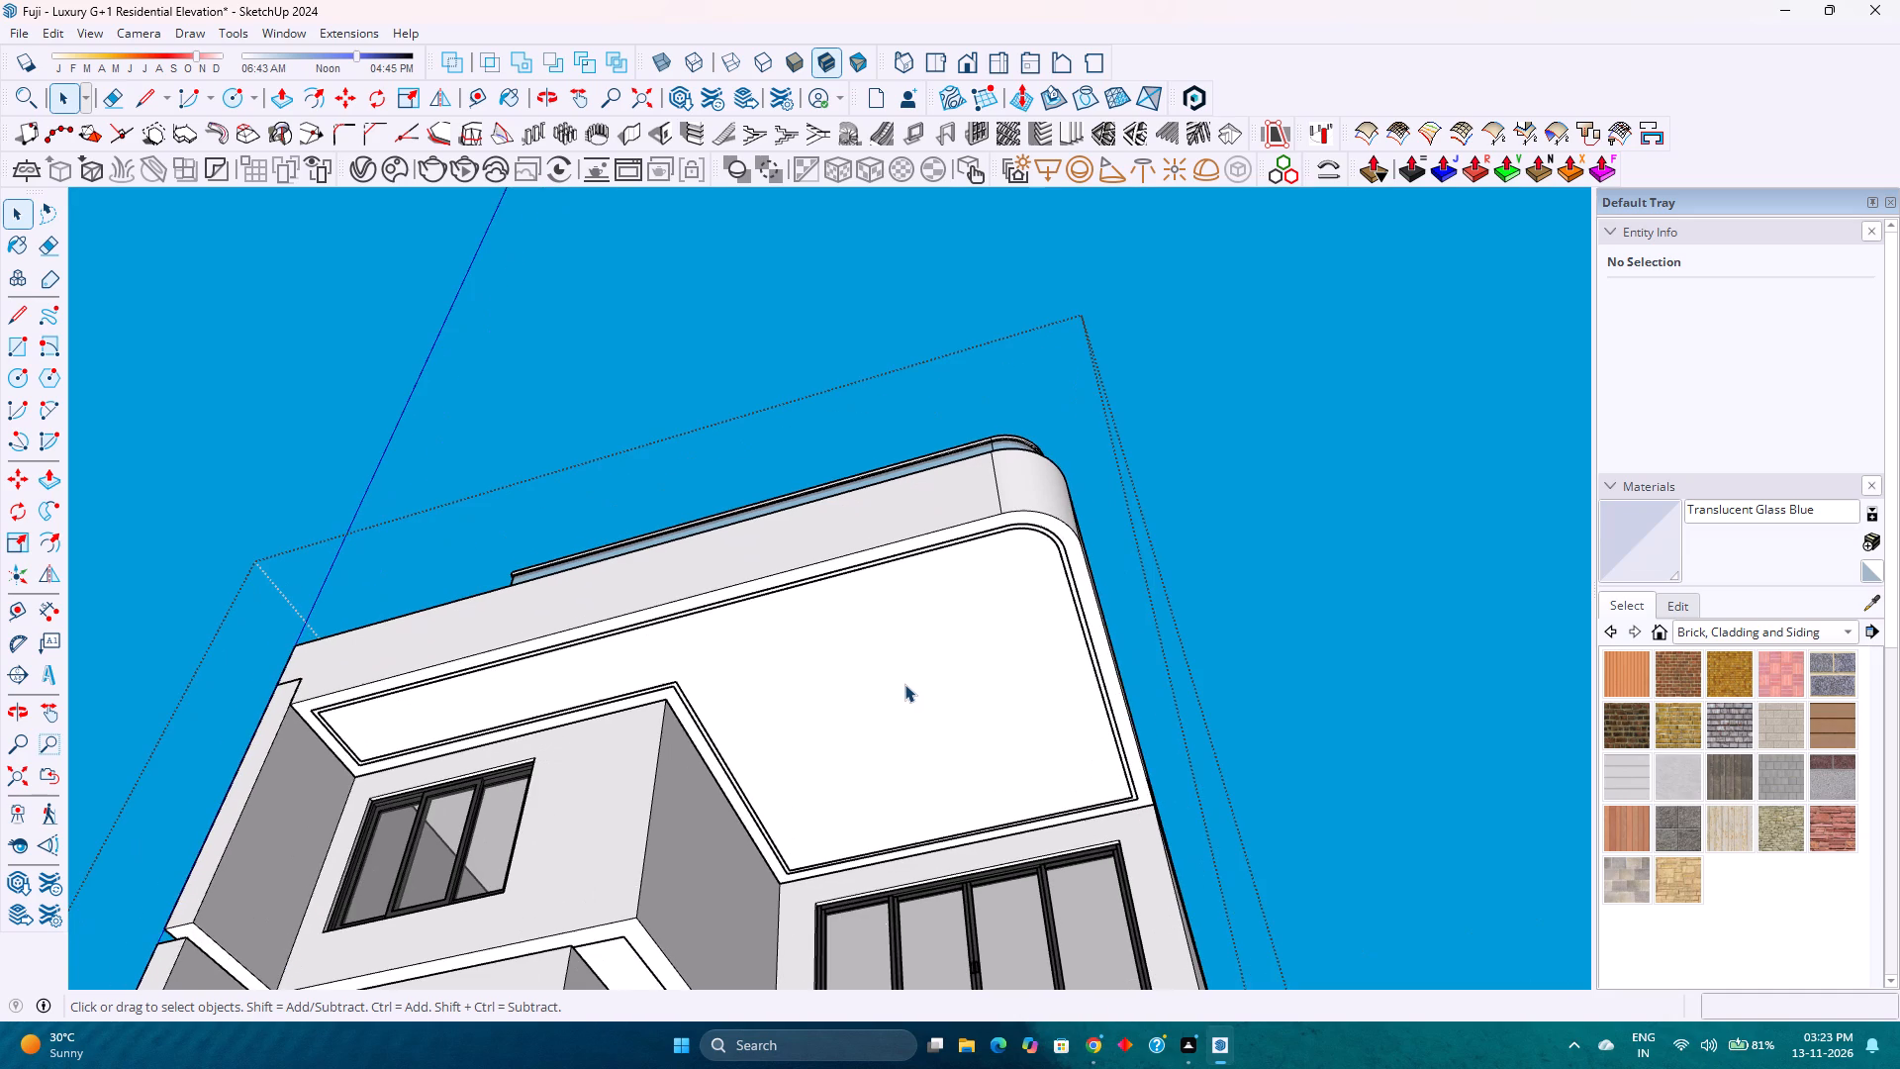
double_click(904, 684)
scroll(904, 684, "up", 2)
double_click(900, 680)
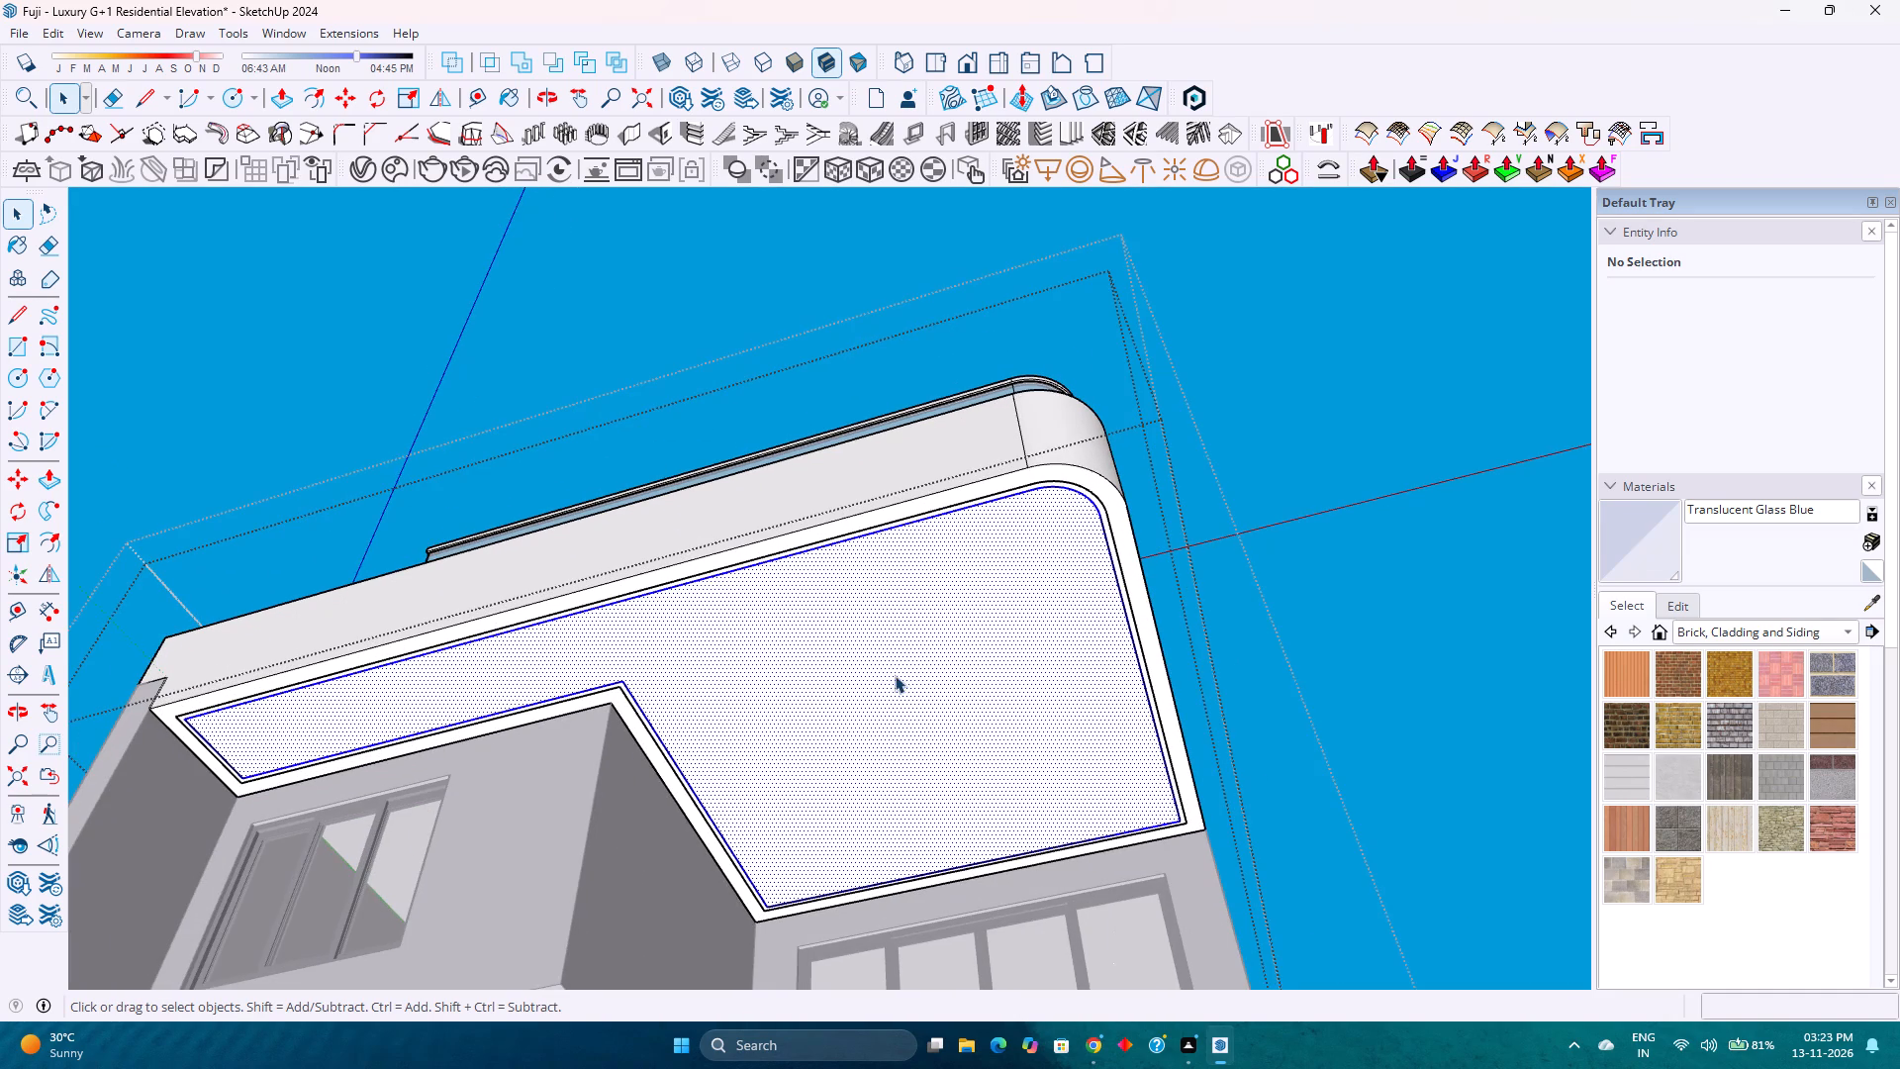
left_click(473, 95)
scroll(231, 725, "up", 8)
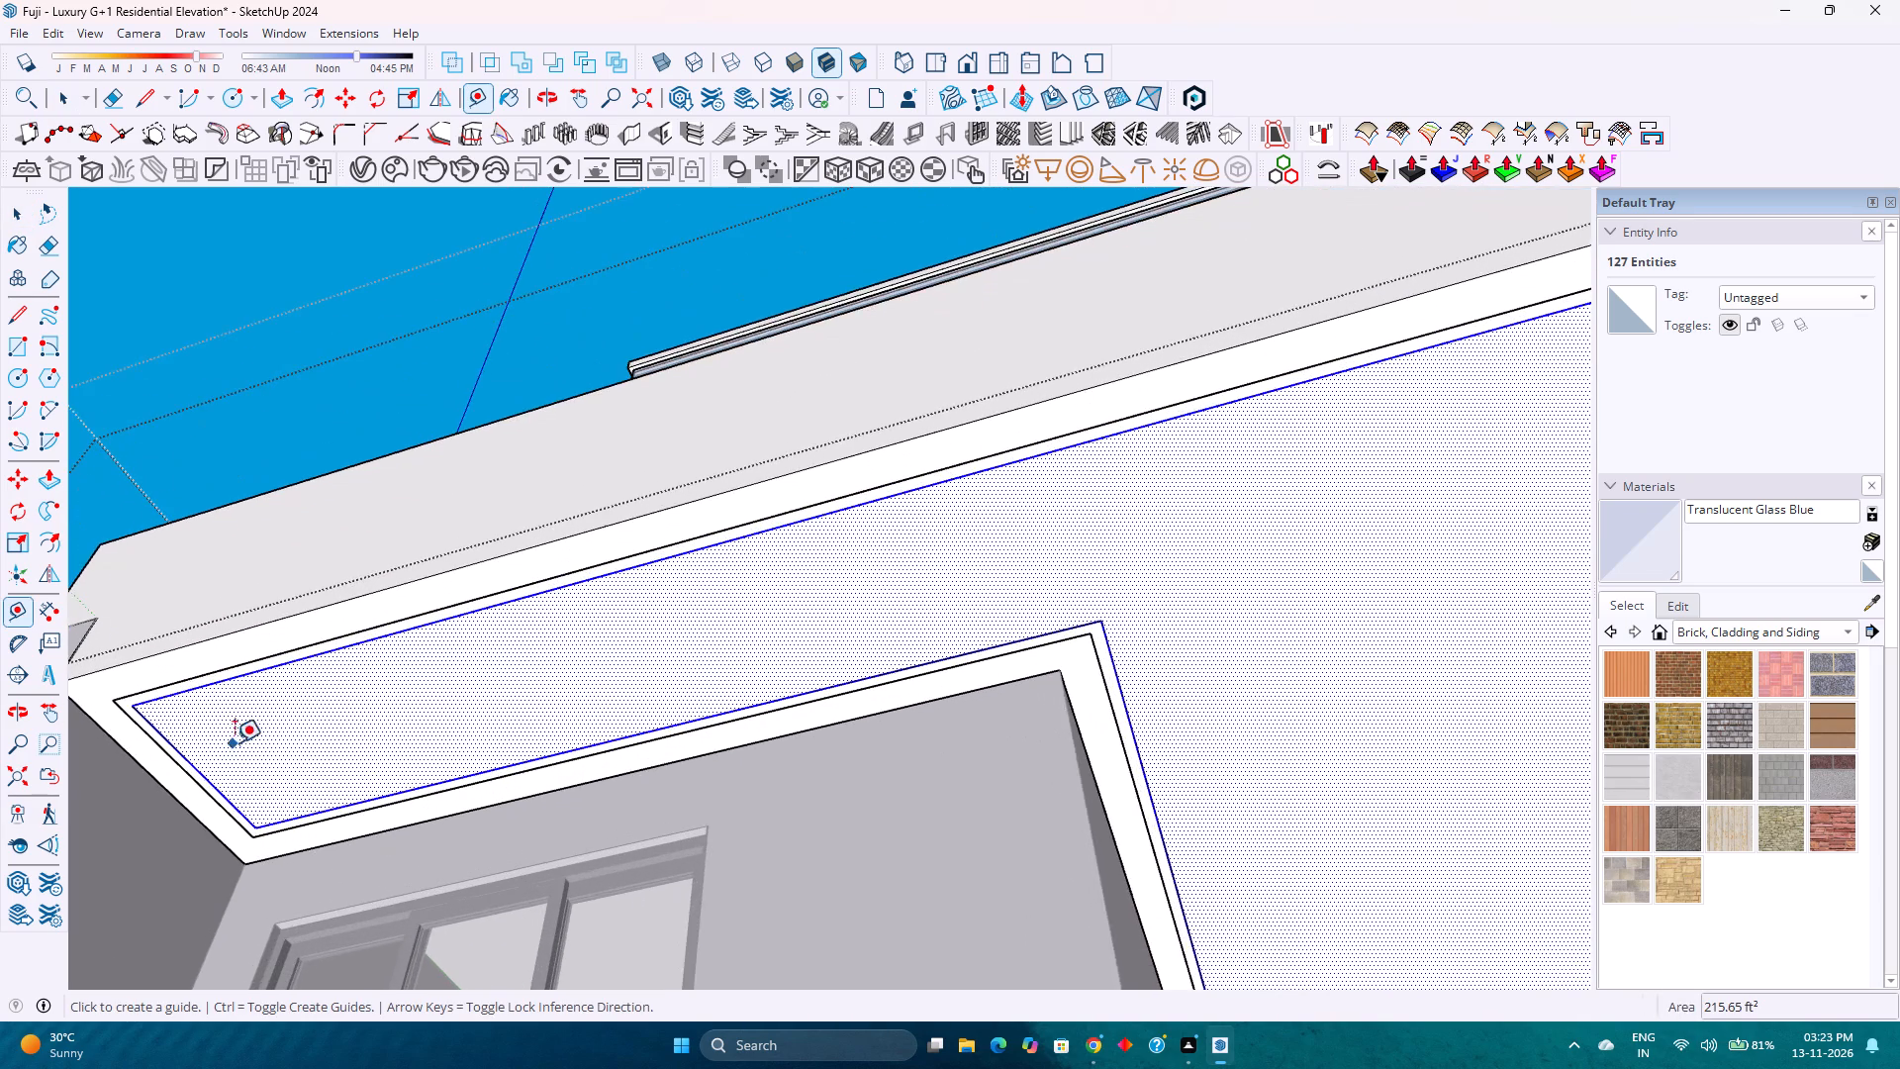
middle_click_drag(272, 730, 328, 630)
left_click(353, 526)
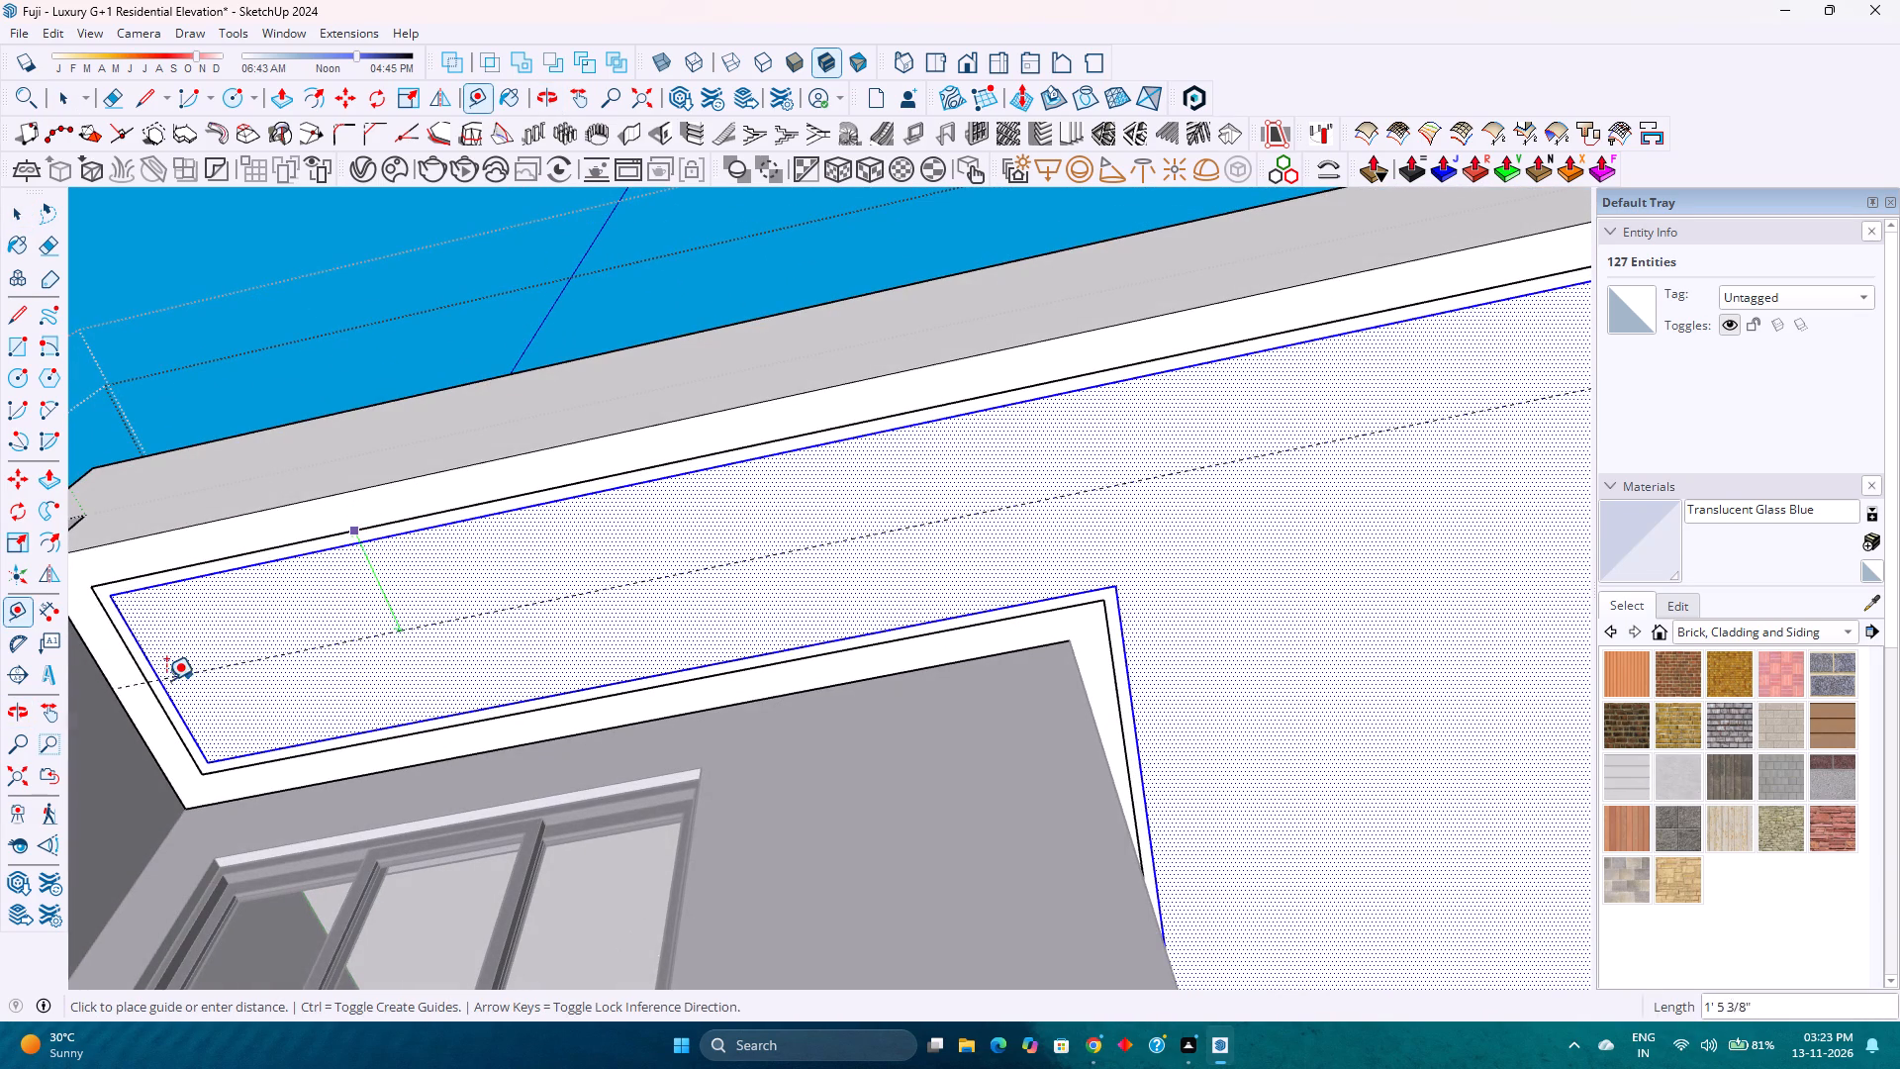
left_click(167, 694)
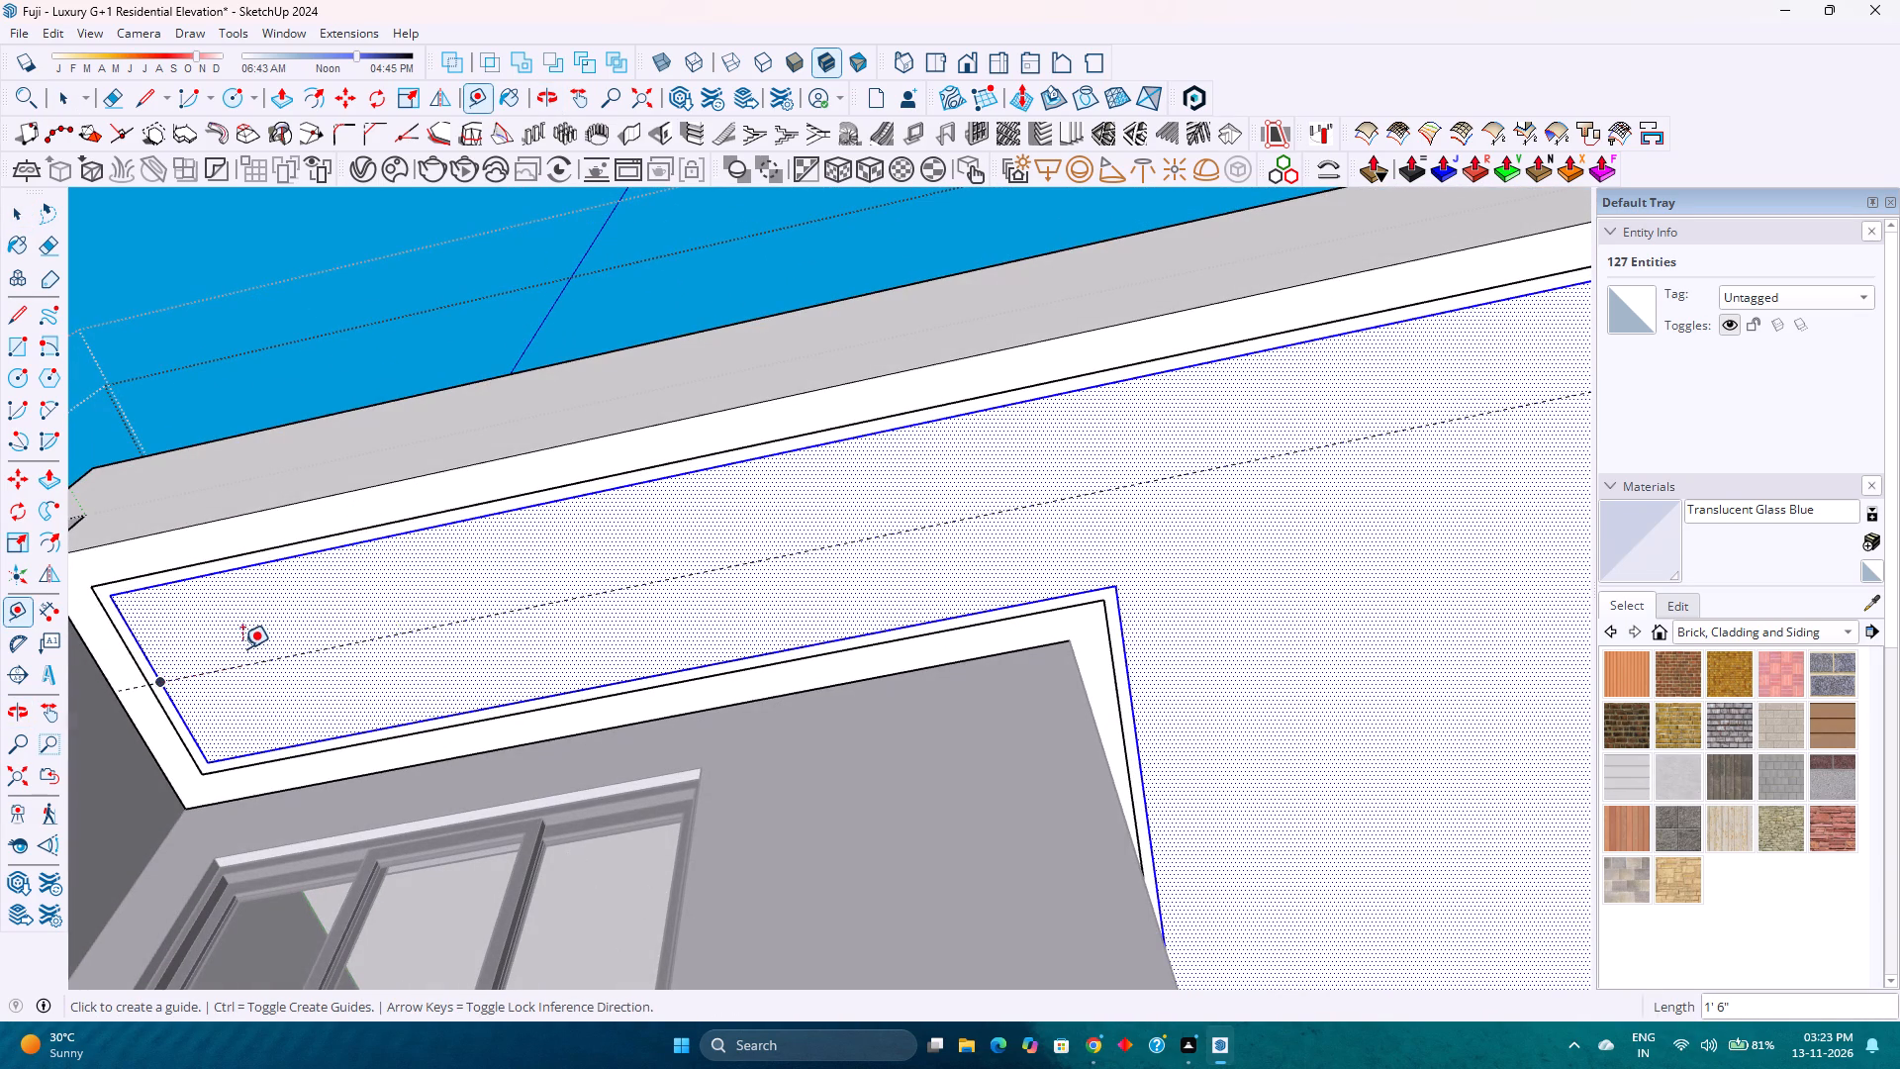
Place a guide 1'6" inward from the ceiling border's straight side edge next to the rounded corner.
scroll(242, 647, "down", 12)
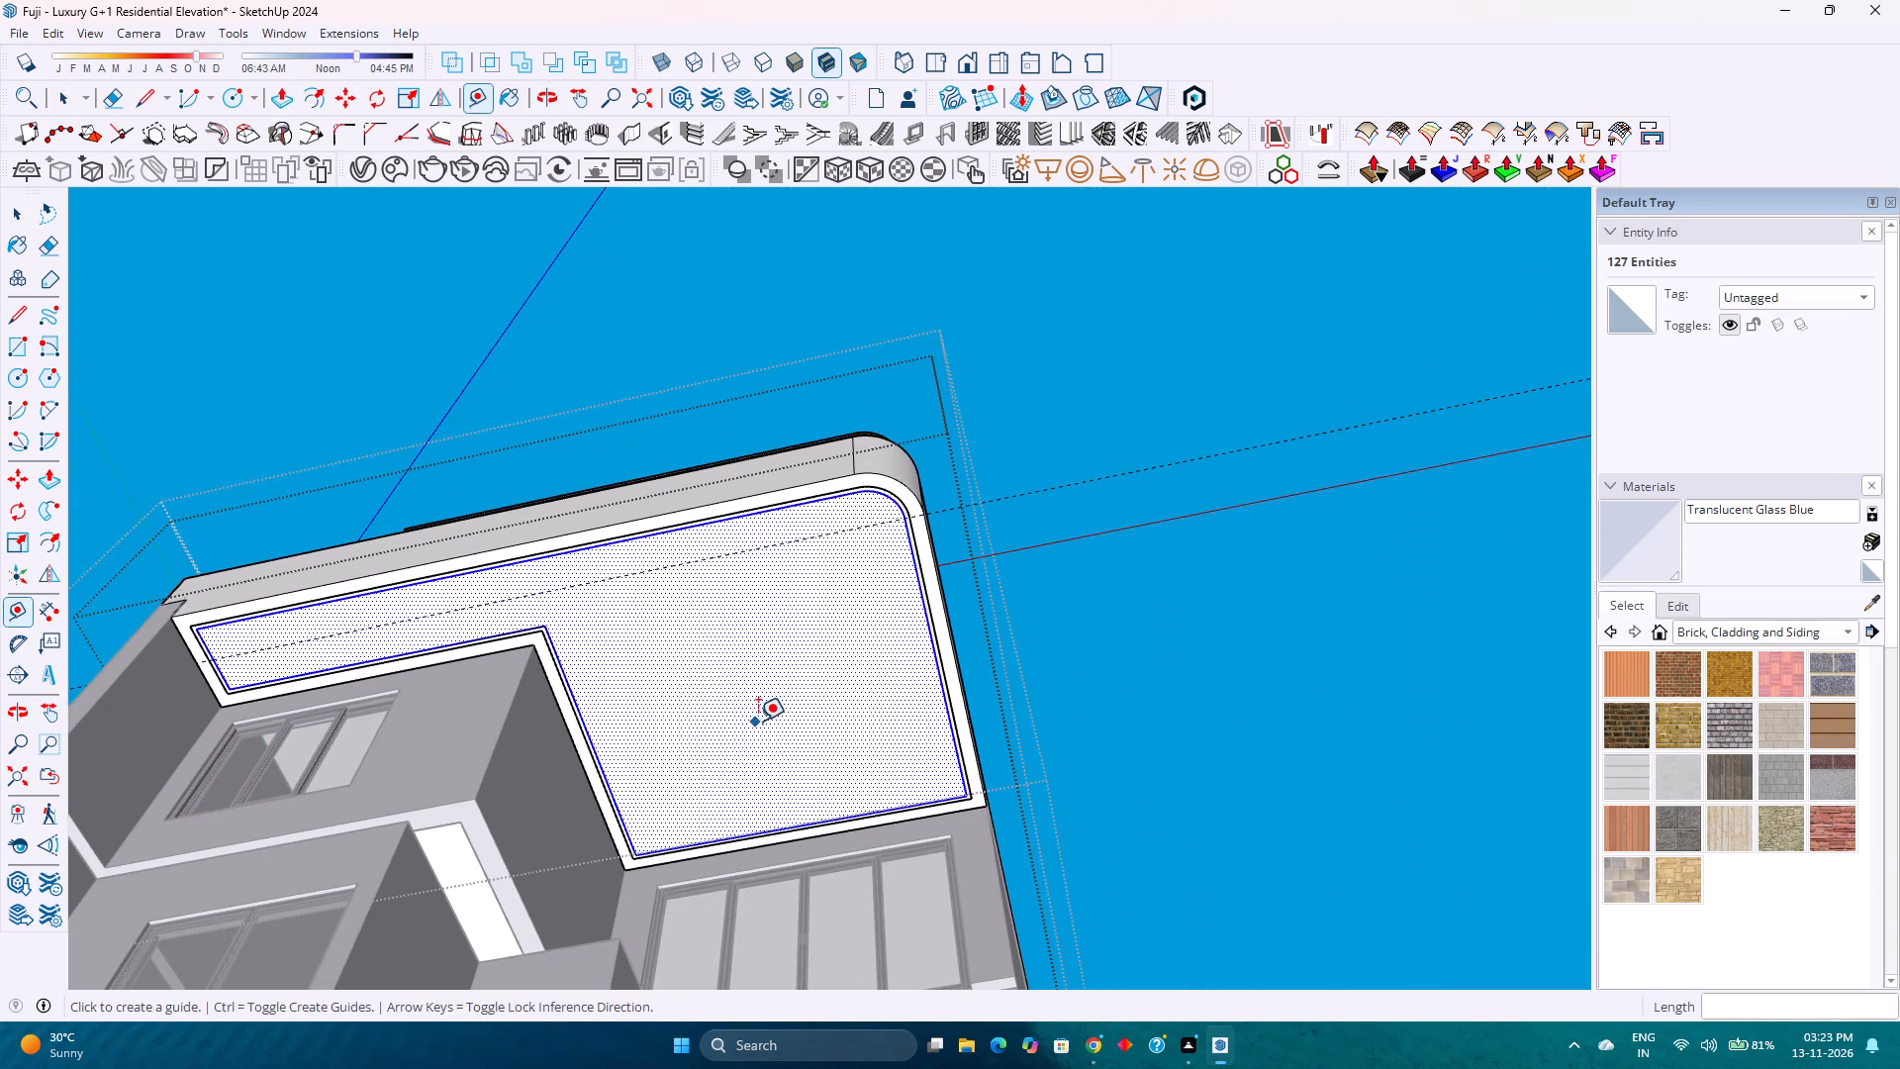
middle_click_drag(785, 722, 975, 741)
middle_click(975, 741)
middle_click(975, 741)
middle_click(975, 741)
scroll(654, 615, "down", 5)
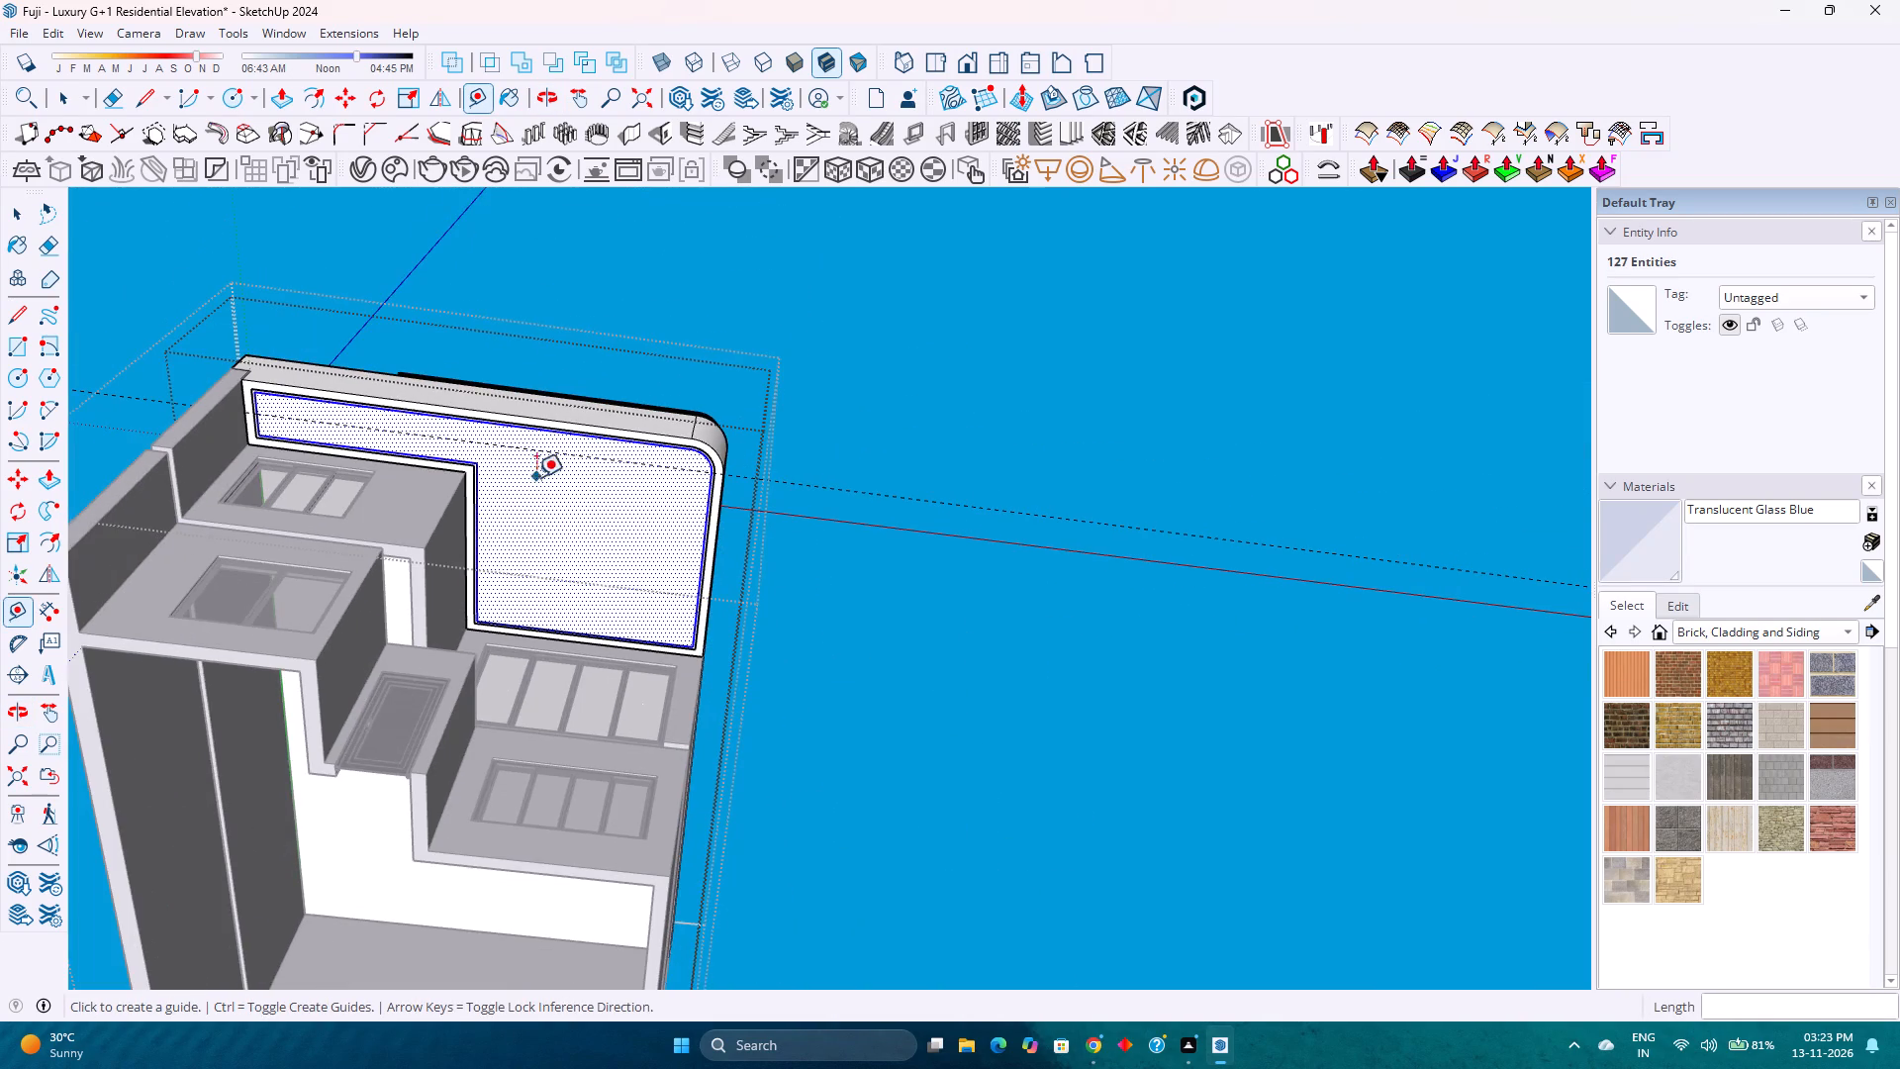
scroll(539, 477, "up", 5)
middle_click(564, 505)
middle_click_drag(570, 509, 716, 598)
middle_click(716, 598)
scroll(704, 510, "up", 7)
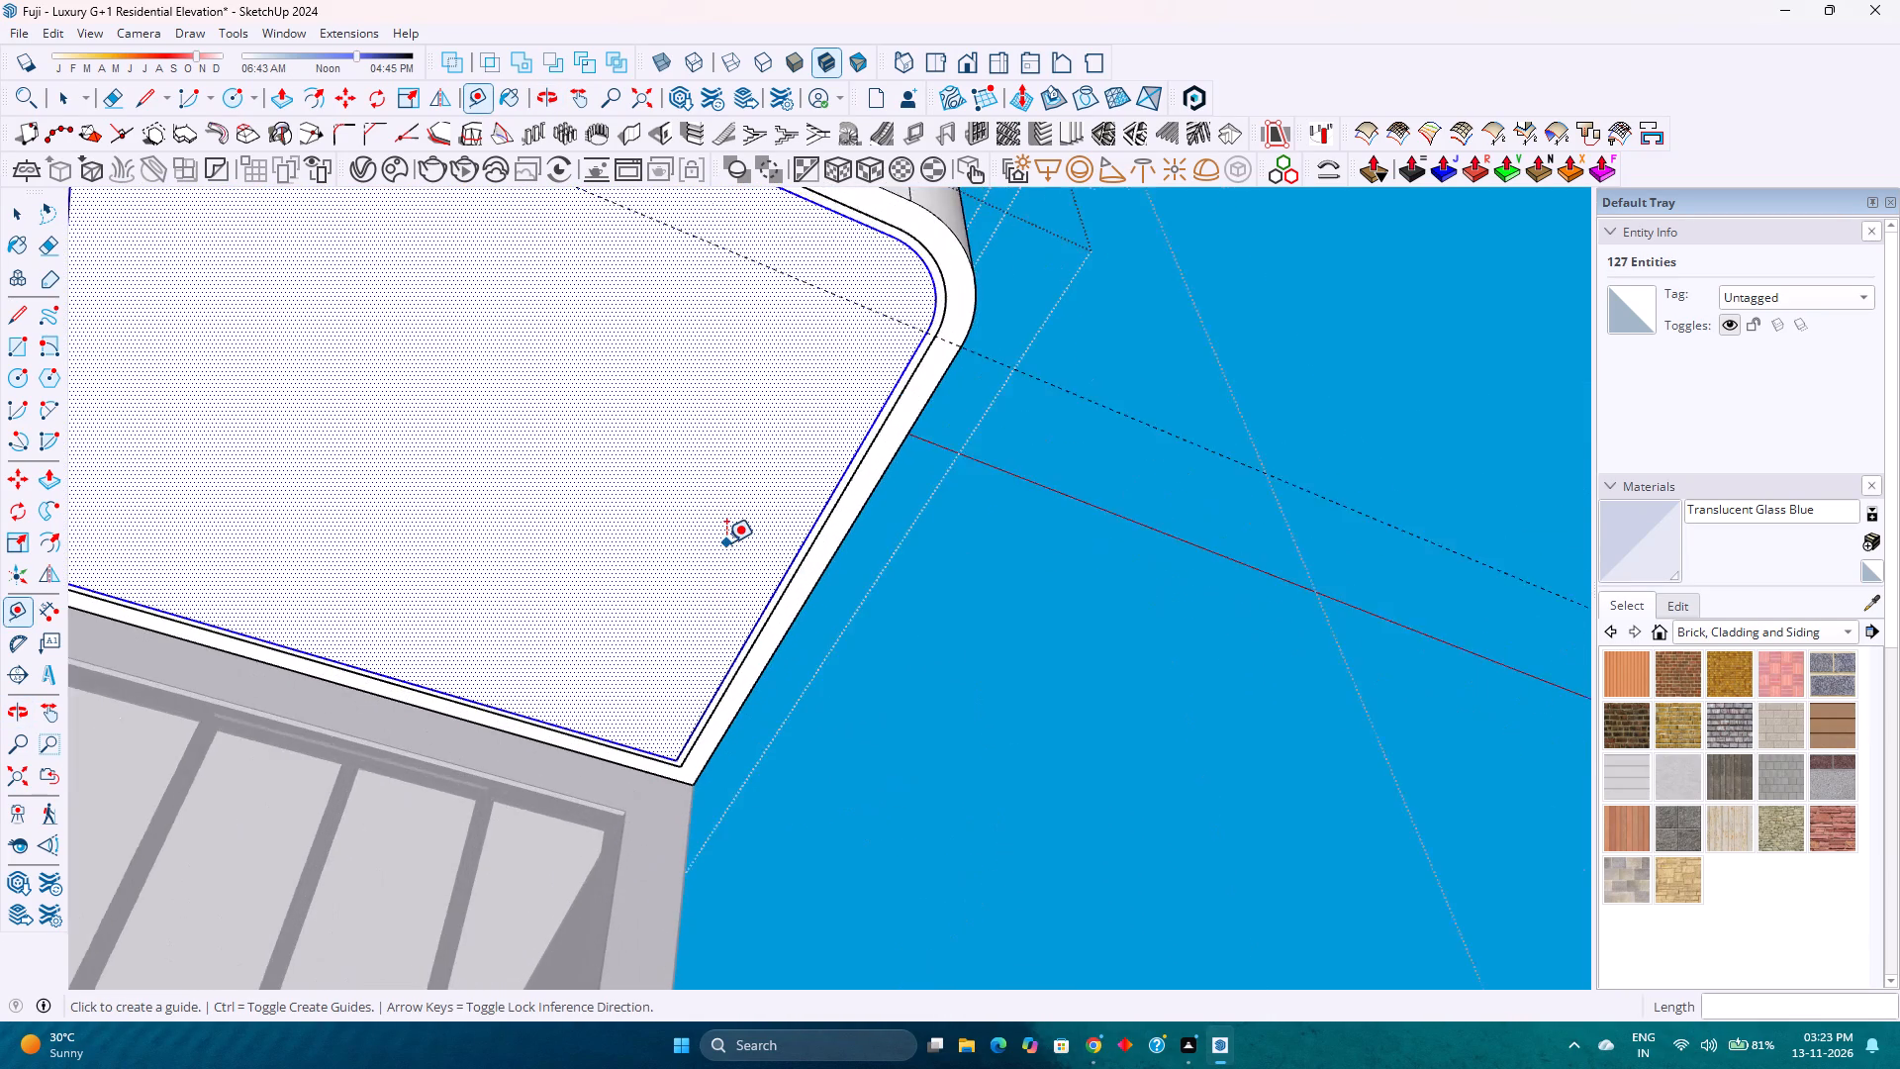
scroll(726, 542, "up", 3)
middle_click_drag(743, 542, 956, 693, "shift")
middle_click(956, 693, "shift")
scroll(943, 662, "down", 2)
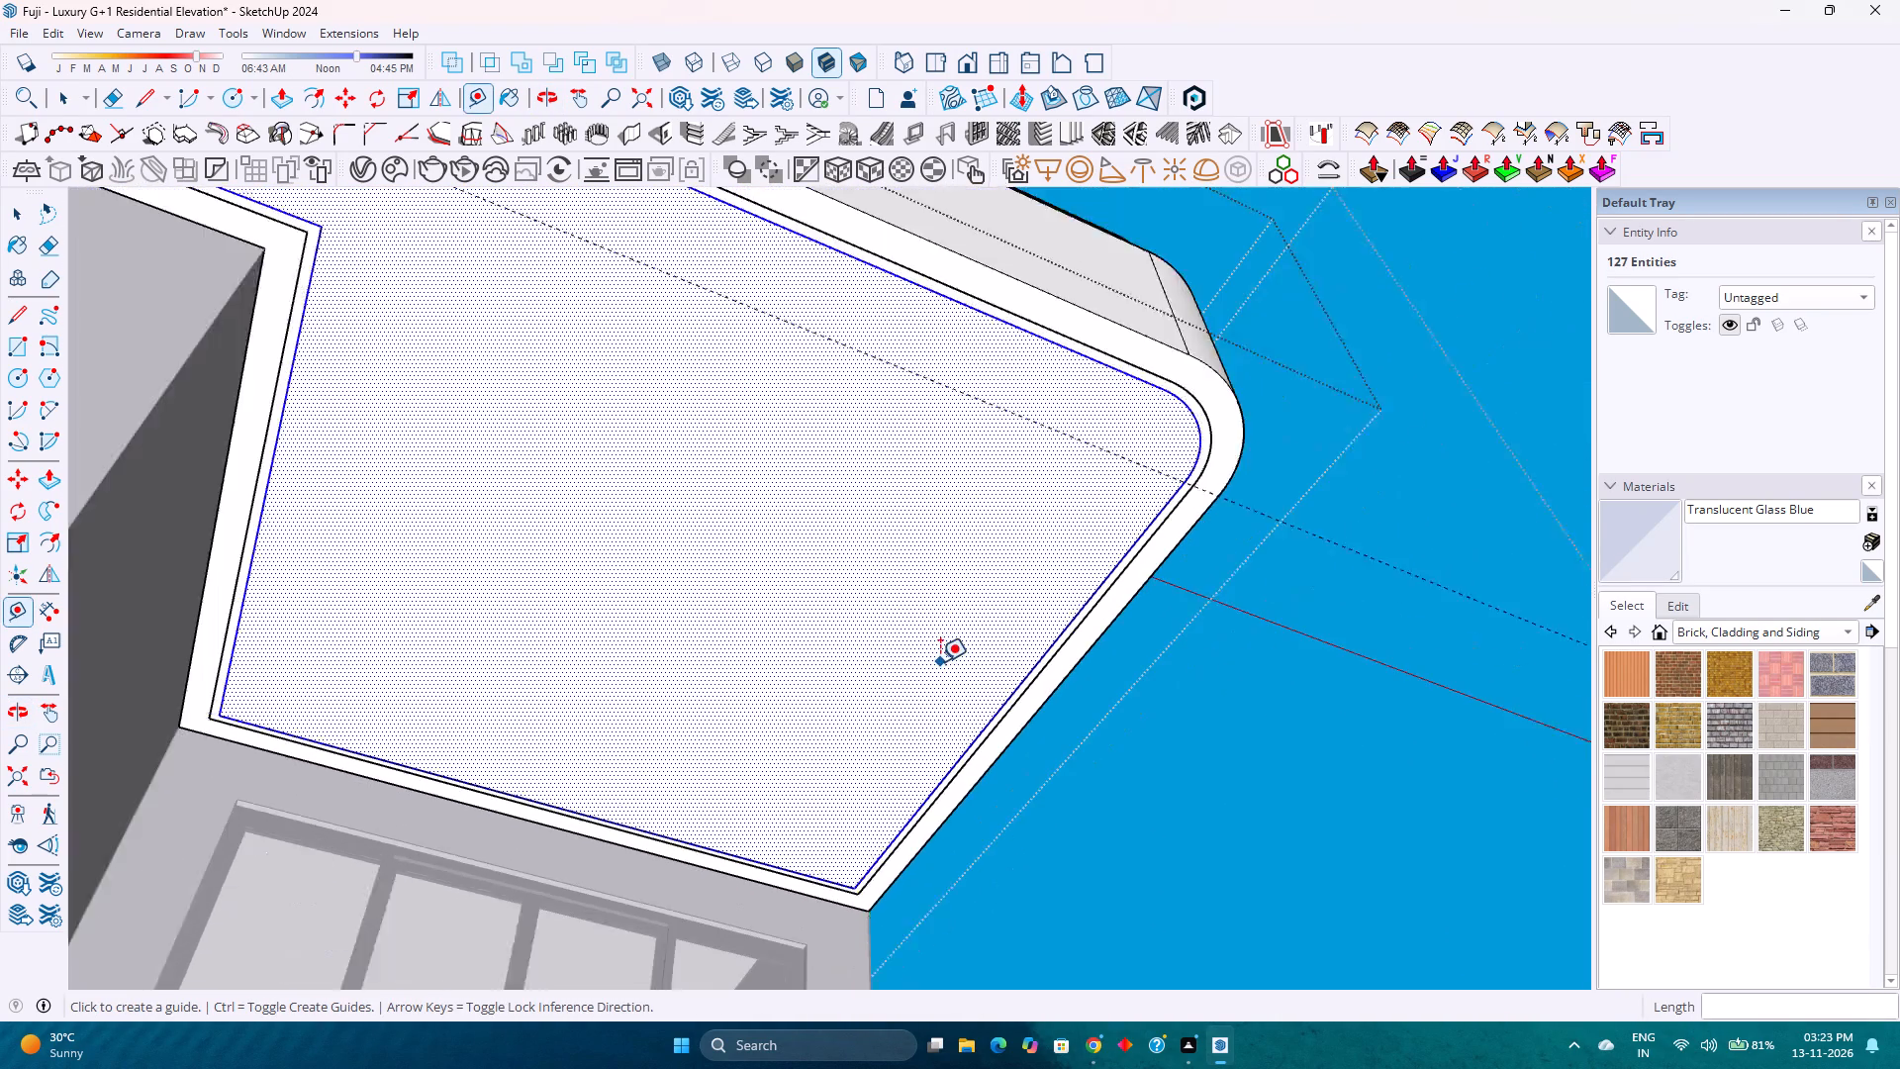
scroll(940, 661, "down", 7)
scroll(944, 691, "up", 6)
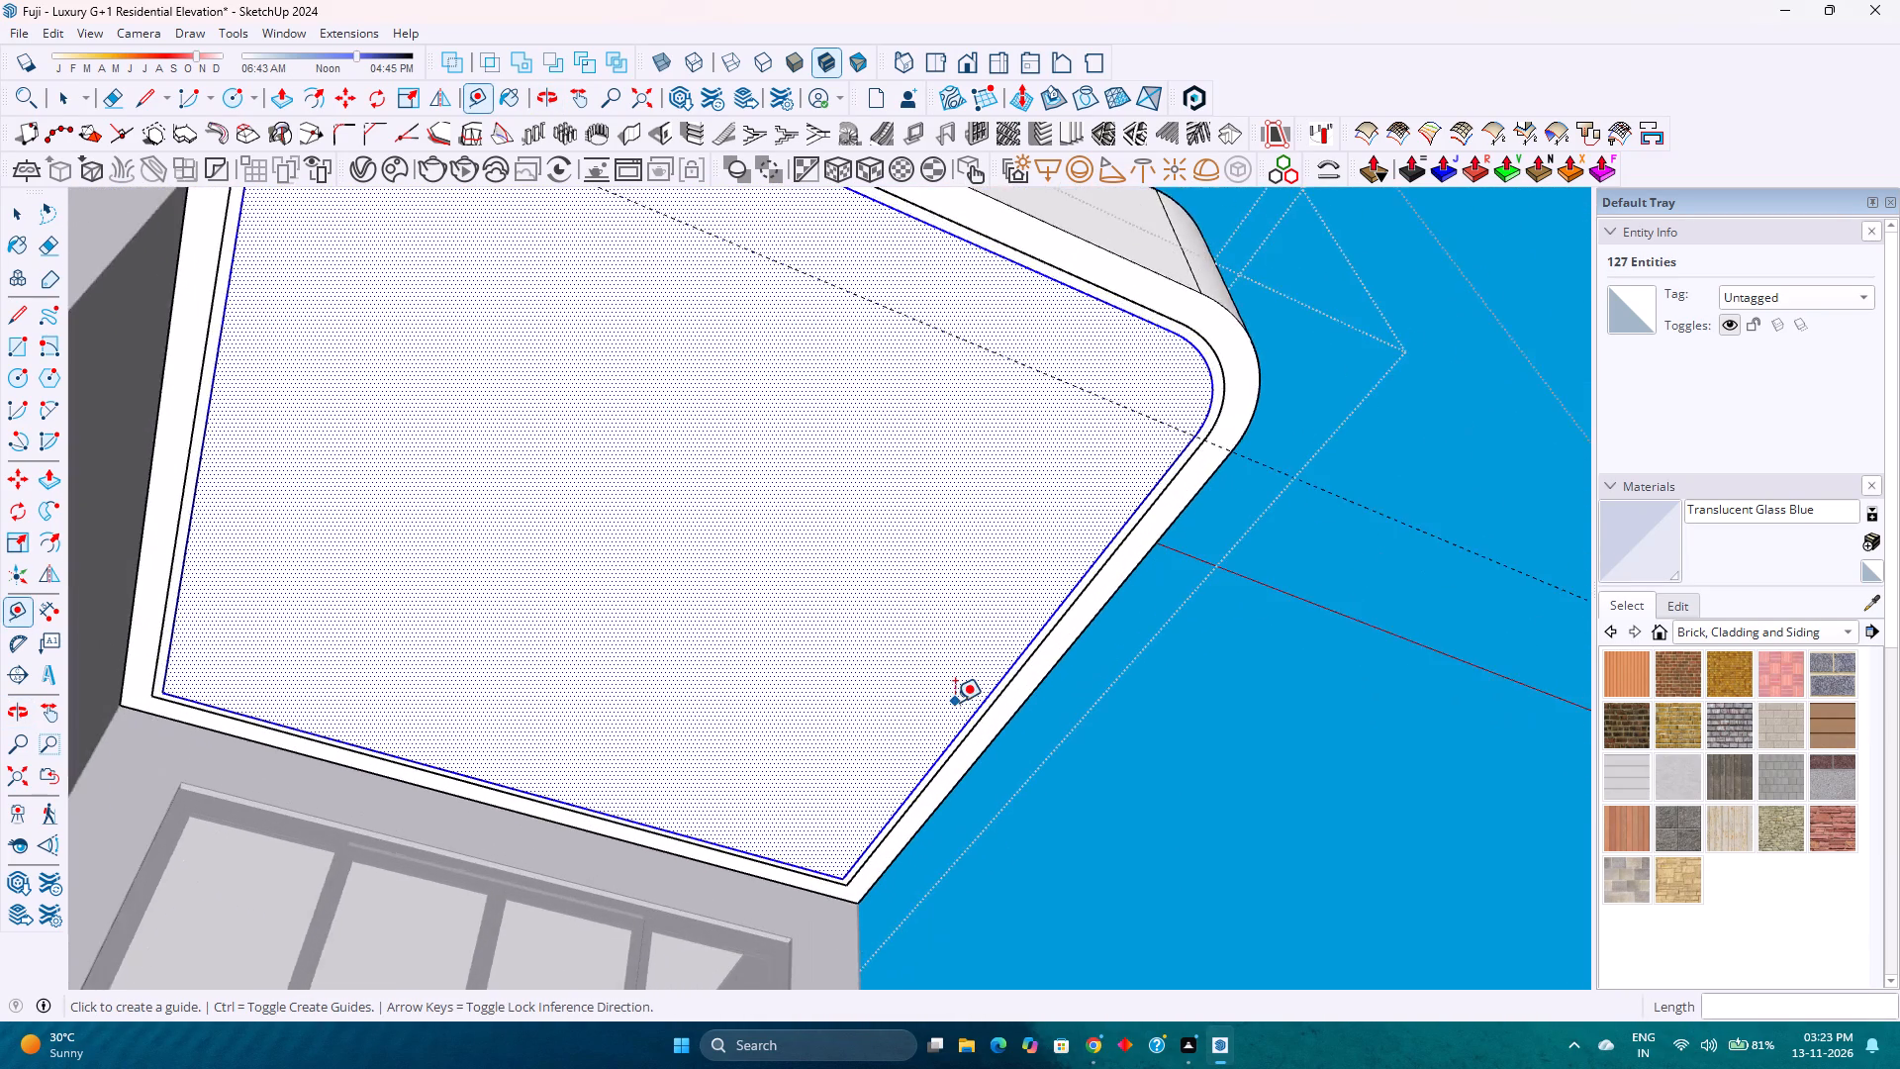
scroll(955, 702, "up", 7)
middle_click_drag(1005, 707, 1023, 798)
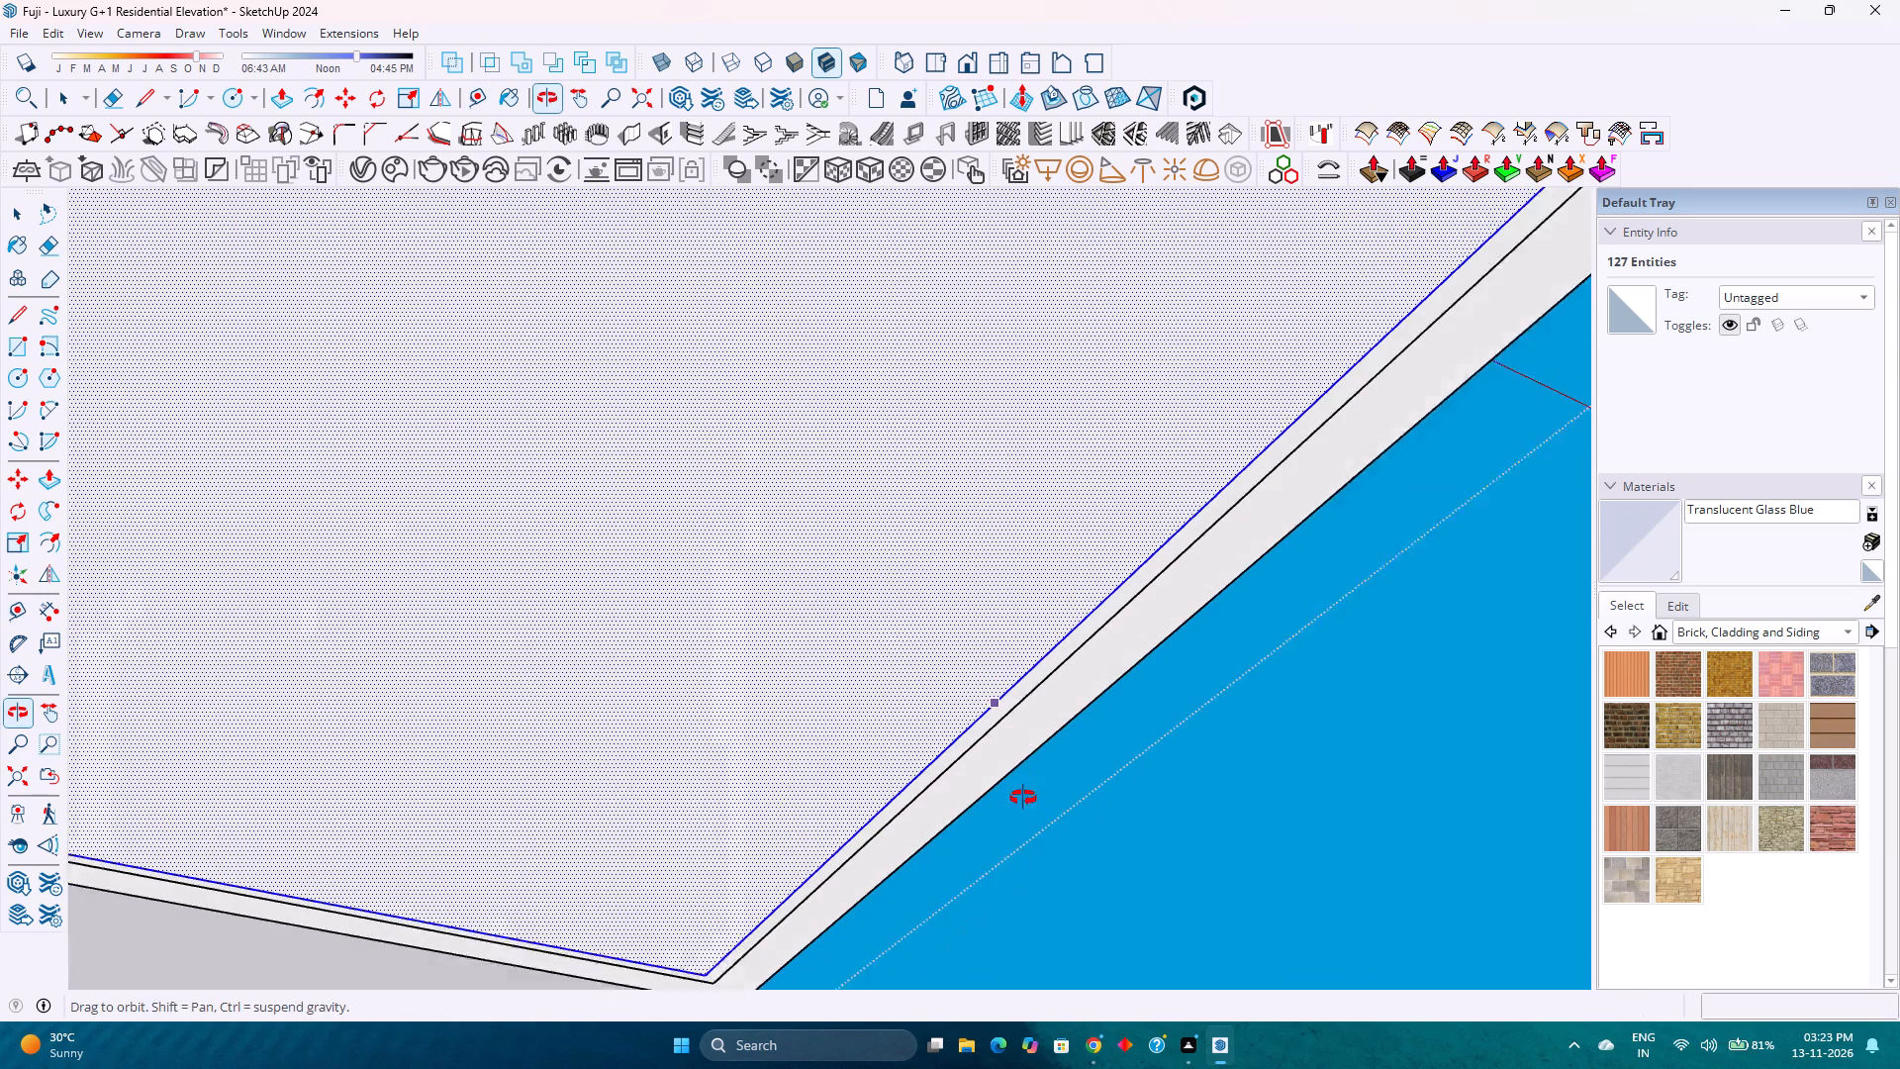
middle_click_drag(1023, 798, 1024, 811)
left_click(1022, 700)
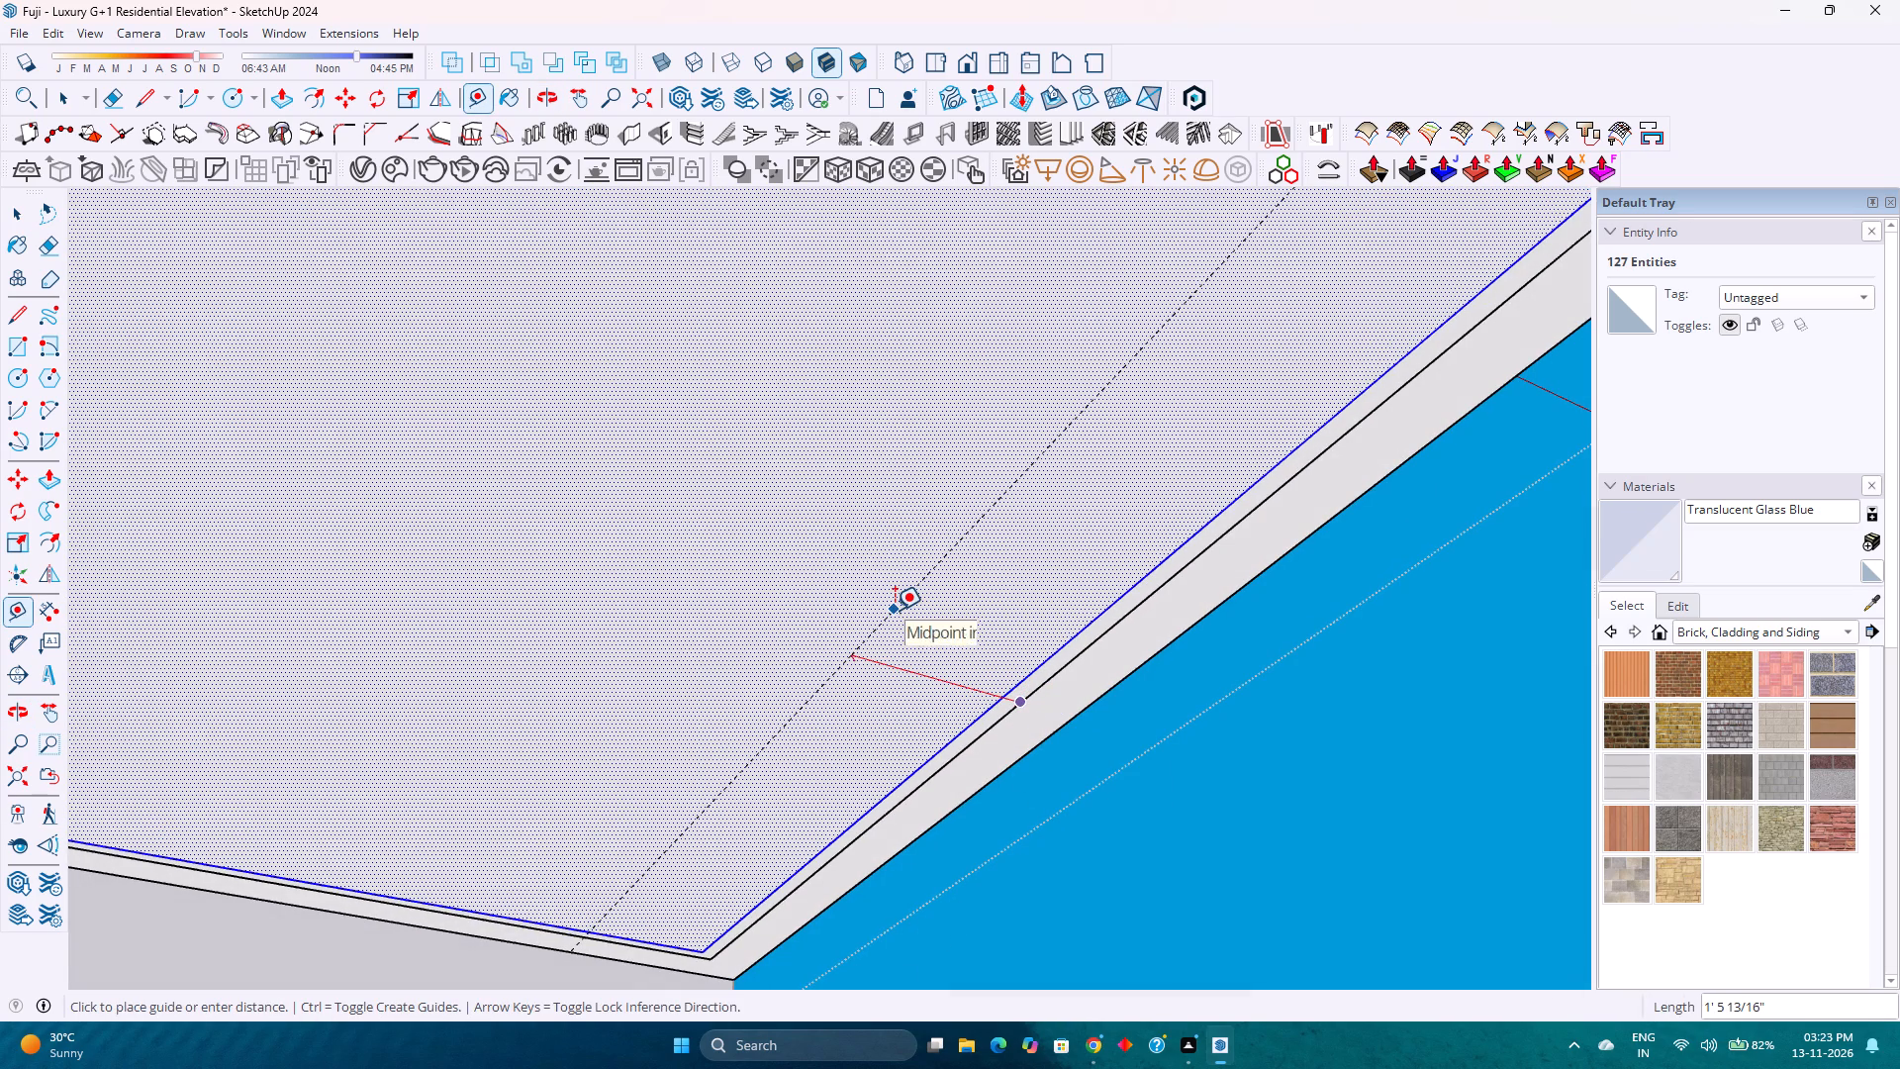
key("1")
type("'6")
key("Return")
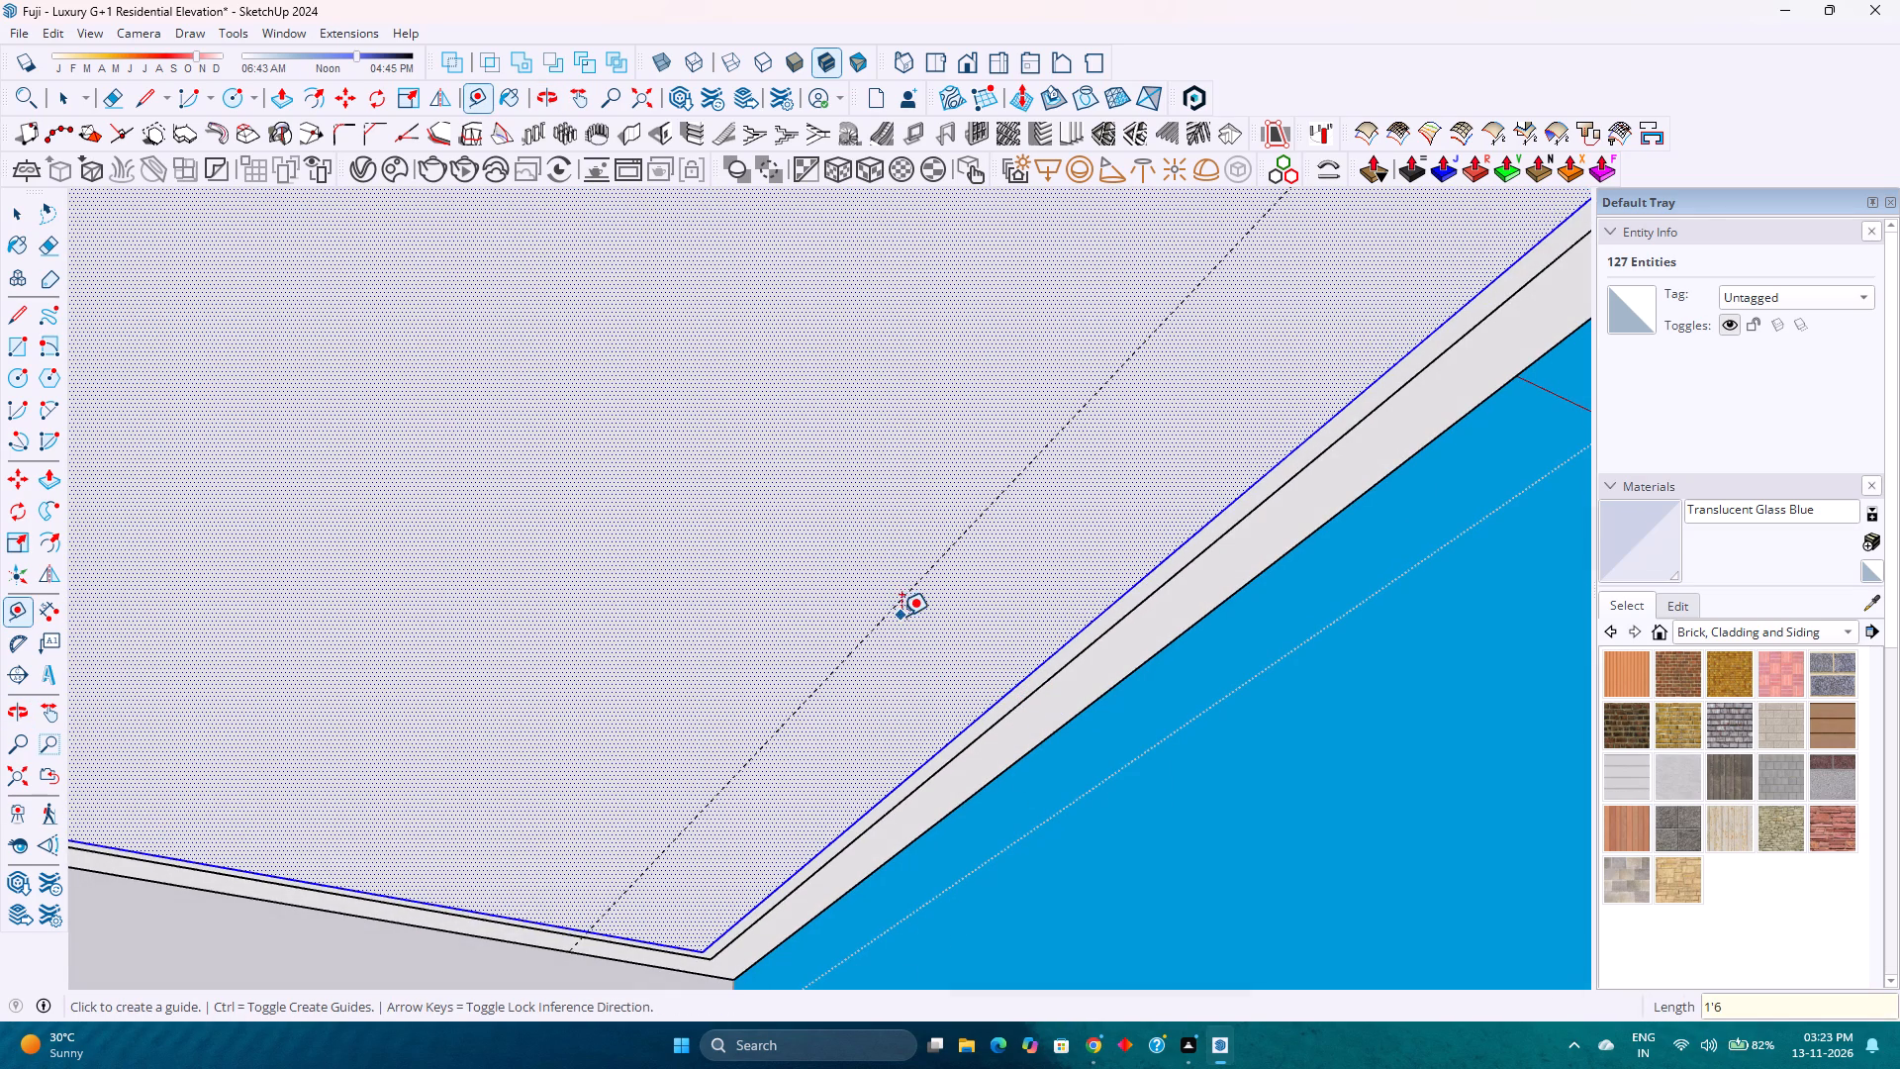
Place a guide 1'6" inward from the border's short edge at the narrow end of the ceiling.
scroll(905, 619, "down", 20)
scroll(905, 619, "down", 3)
middle_click_drag(884, 583, 1003, 677, "shift")
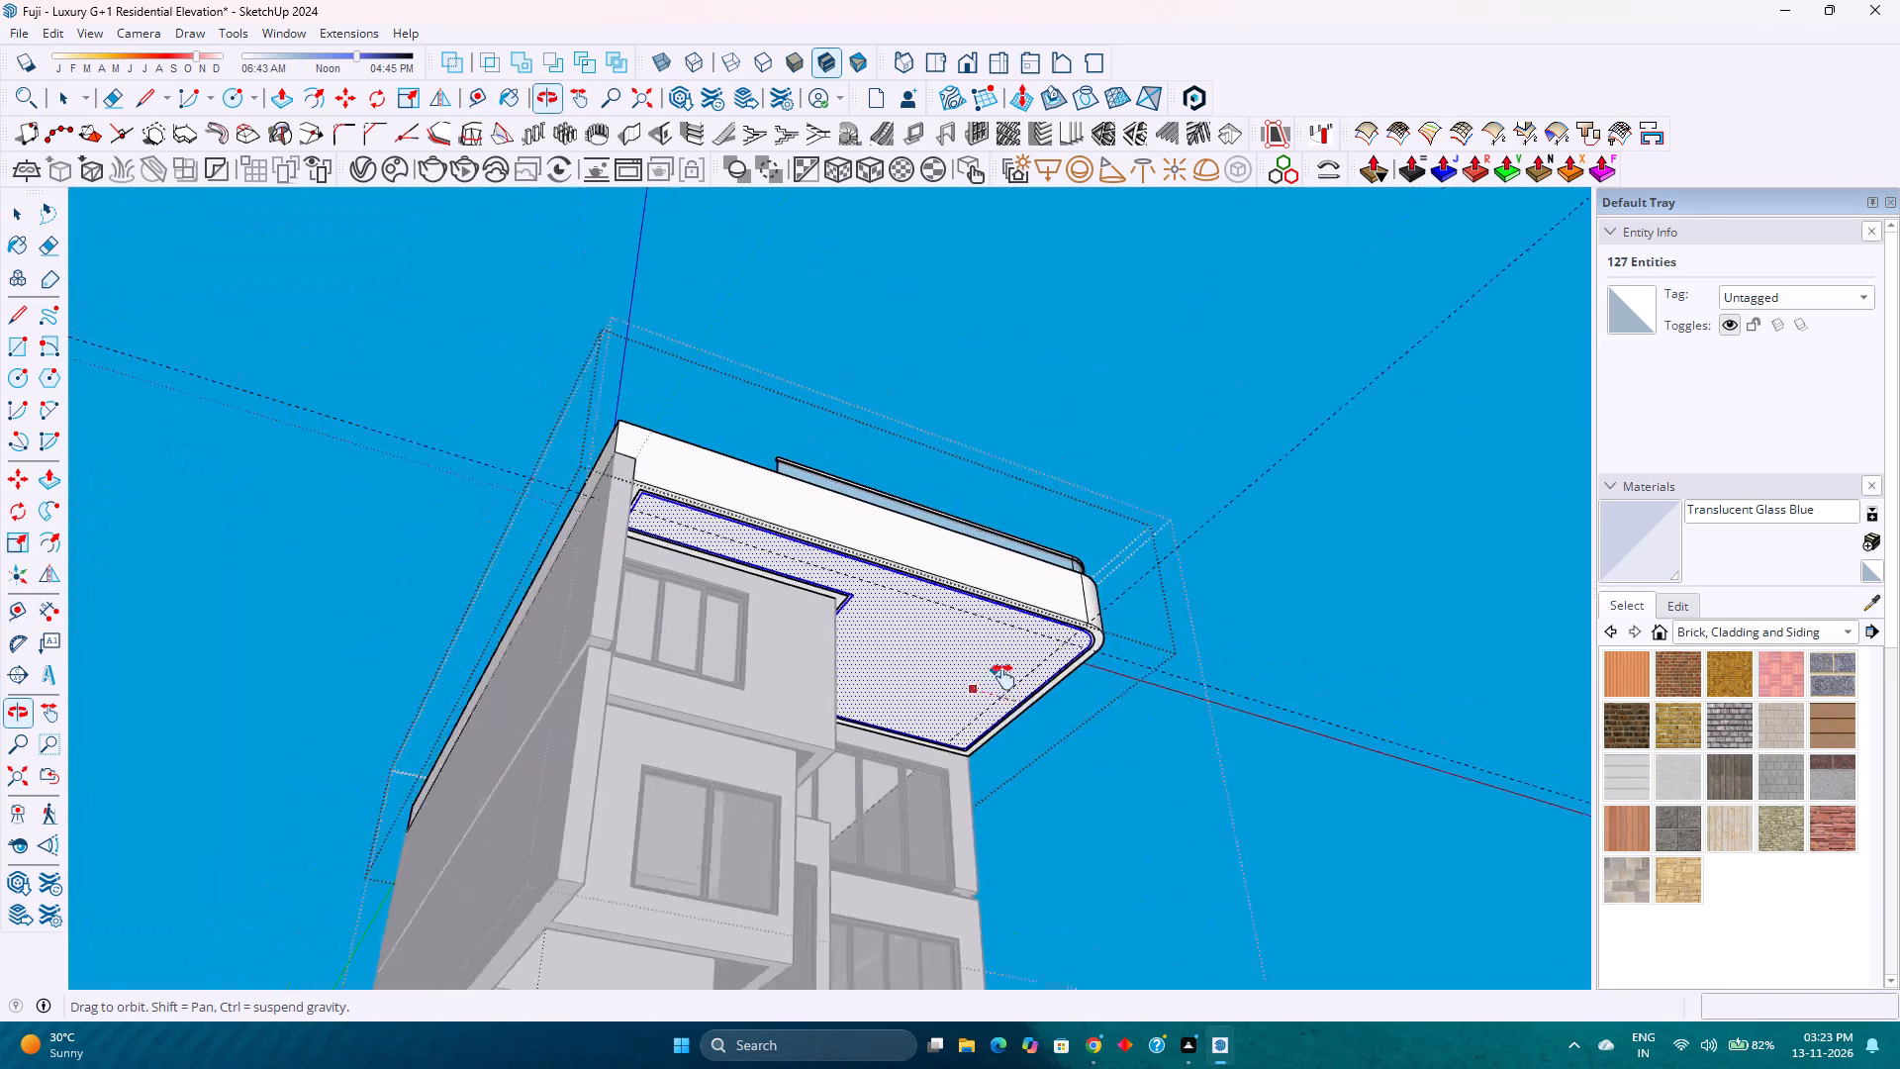
middle_click_drag(1003, 677, 1031, 696, "shift")
scroll(760, 561, "up", 9)
middle_click_drag(718, 580, 558, 580)
middle_click(557, 580)
middle_click(557, 580)
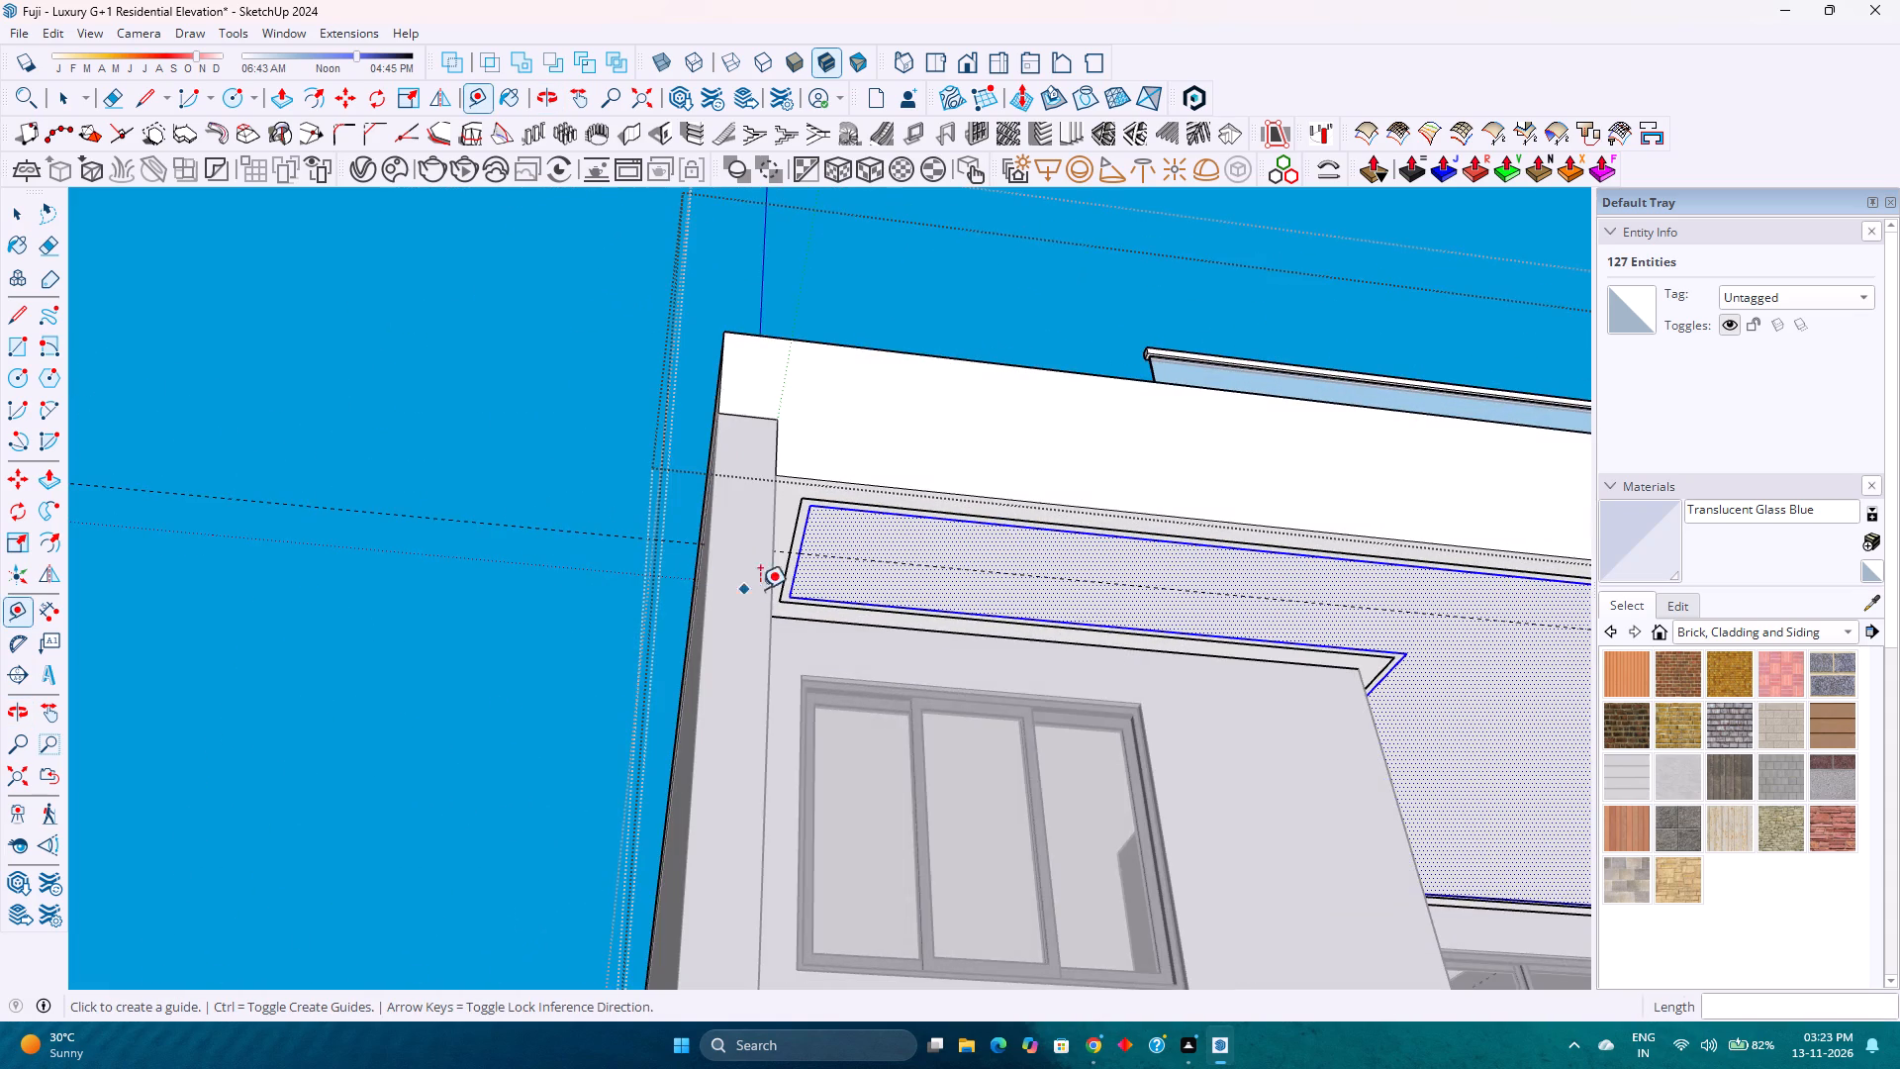
scroll(788, 590, "up", 4)
left_click(794, 567)
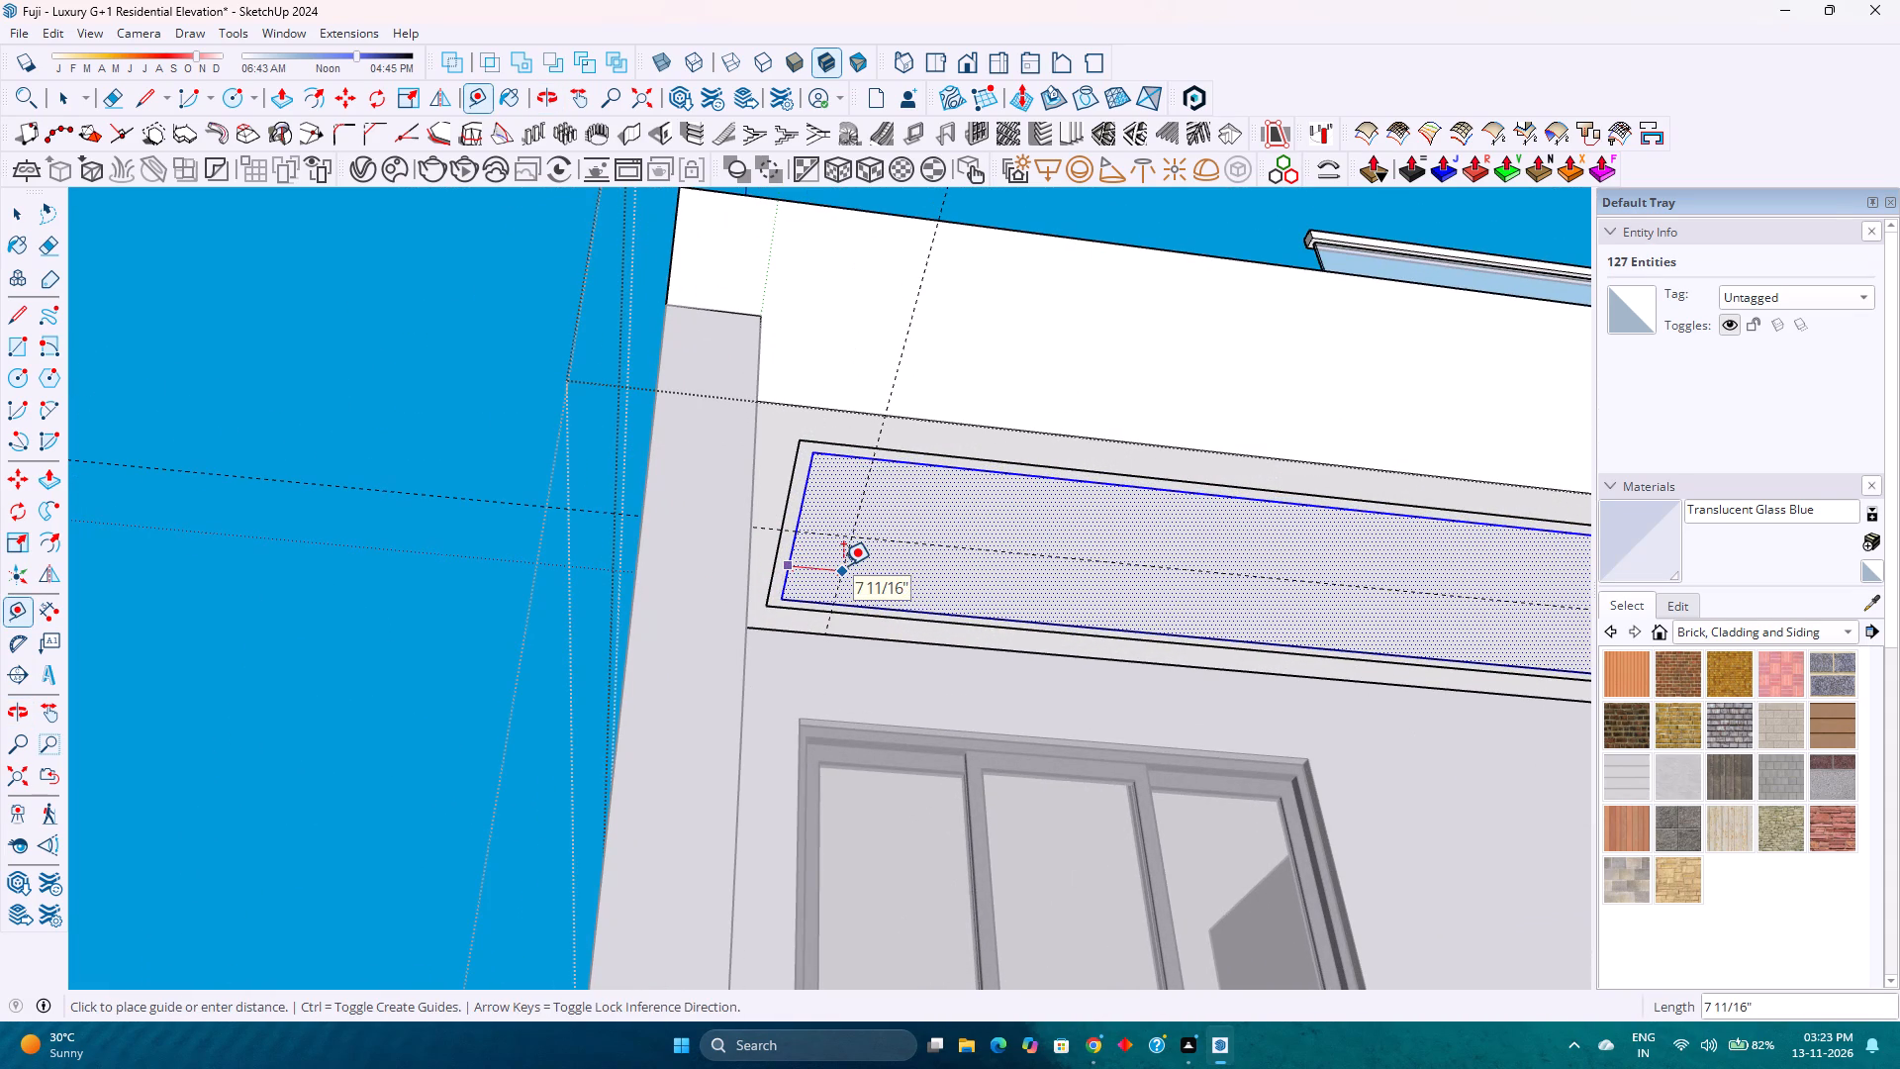
type("1'6")
key("Return")
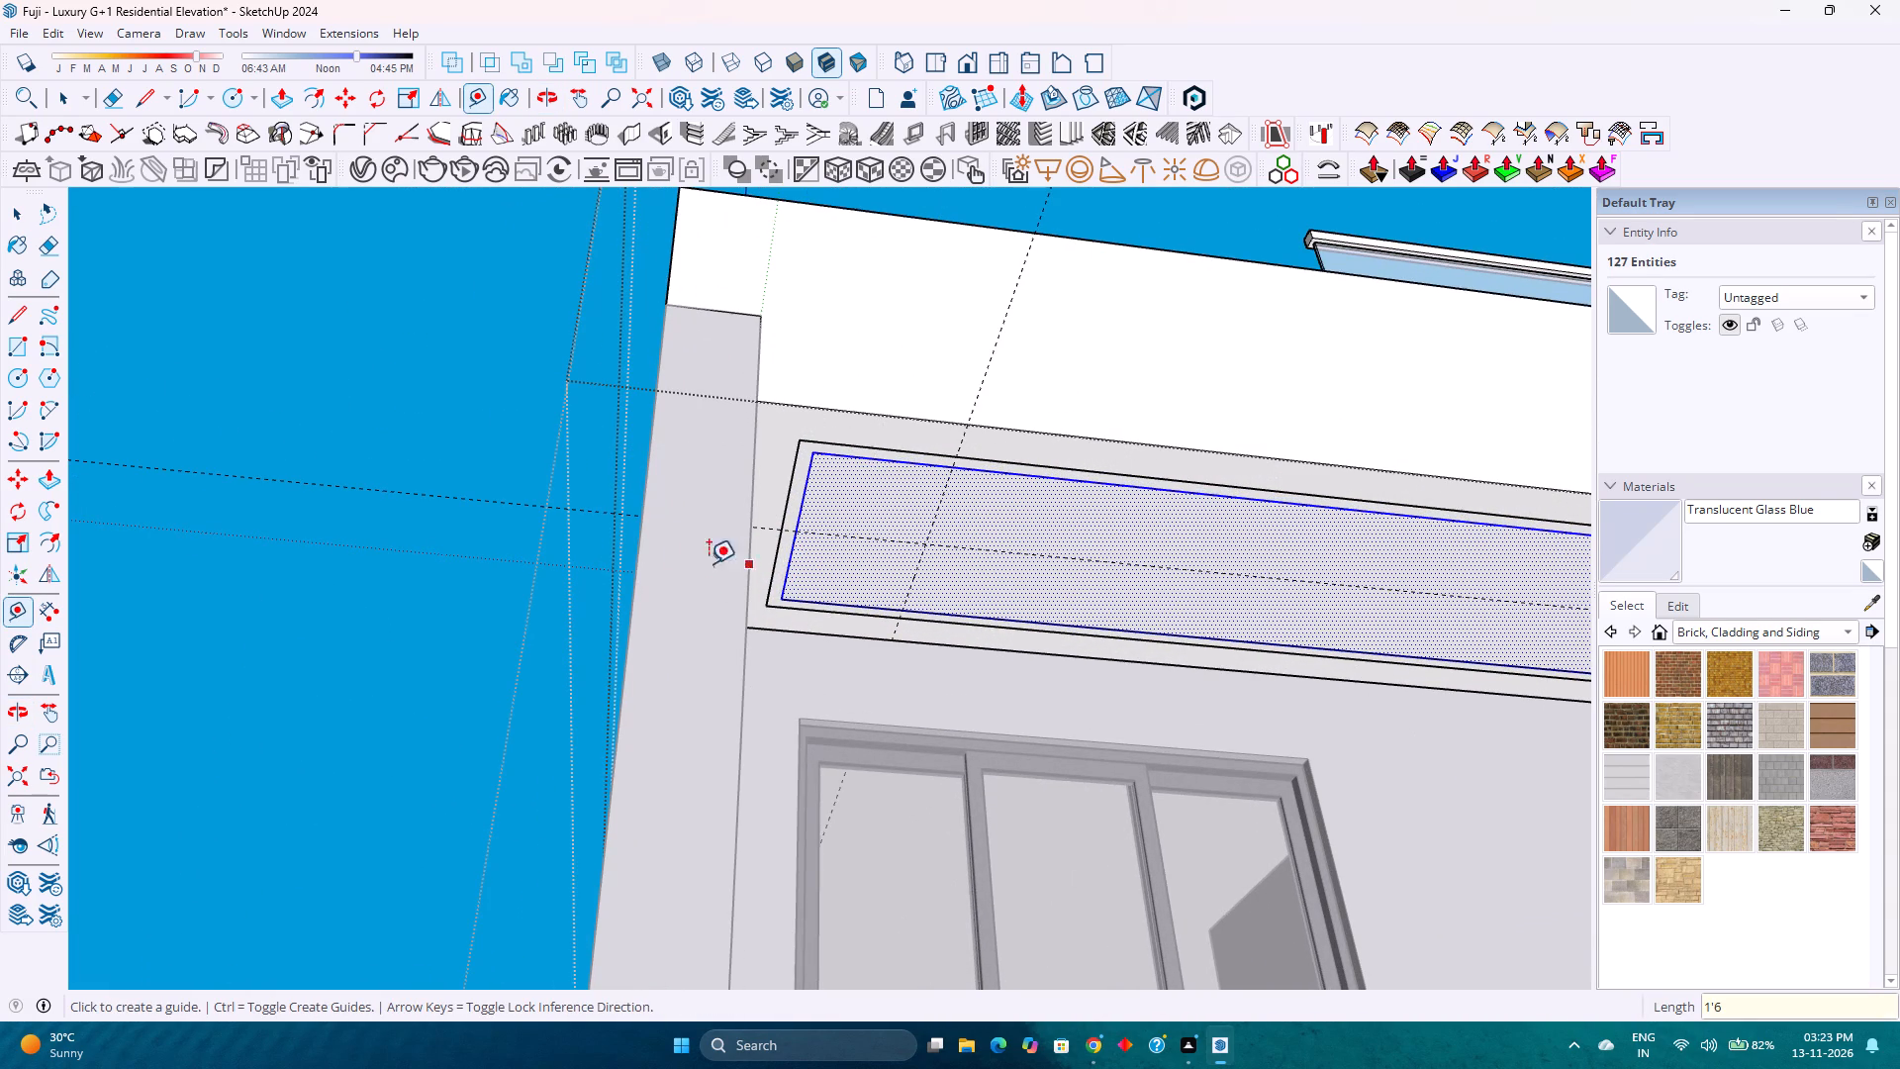
Draw a circle of radius 3" on the ceiling where the guides cross at its narrow end.
scroll(664, 546, "down", 5)
key("space")
scroll(663, 546, "down", 10)
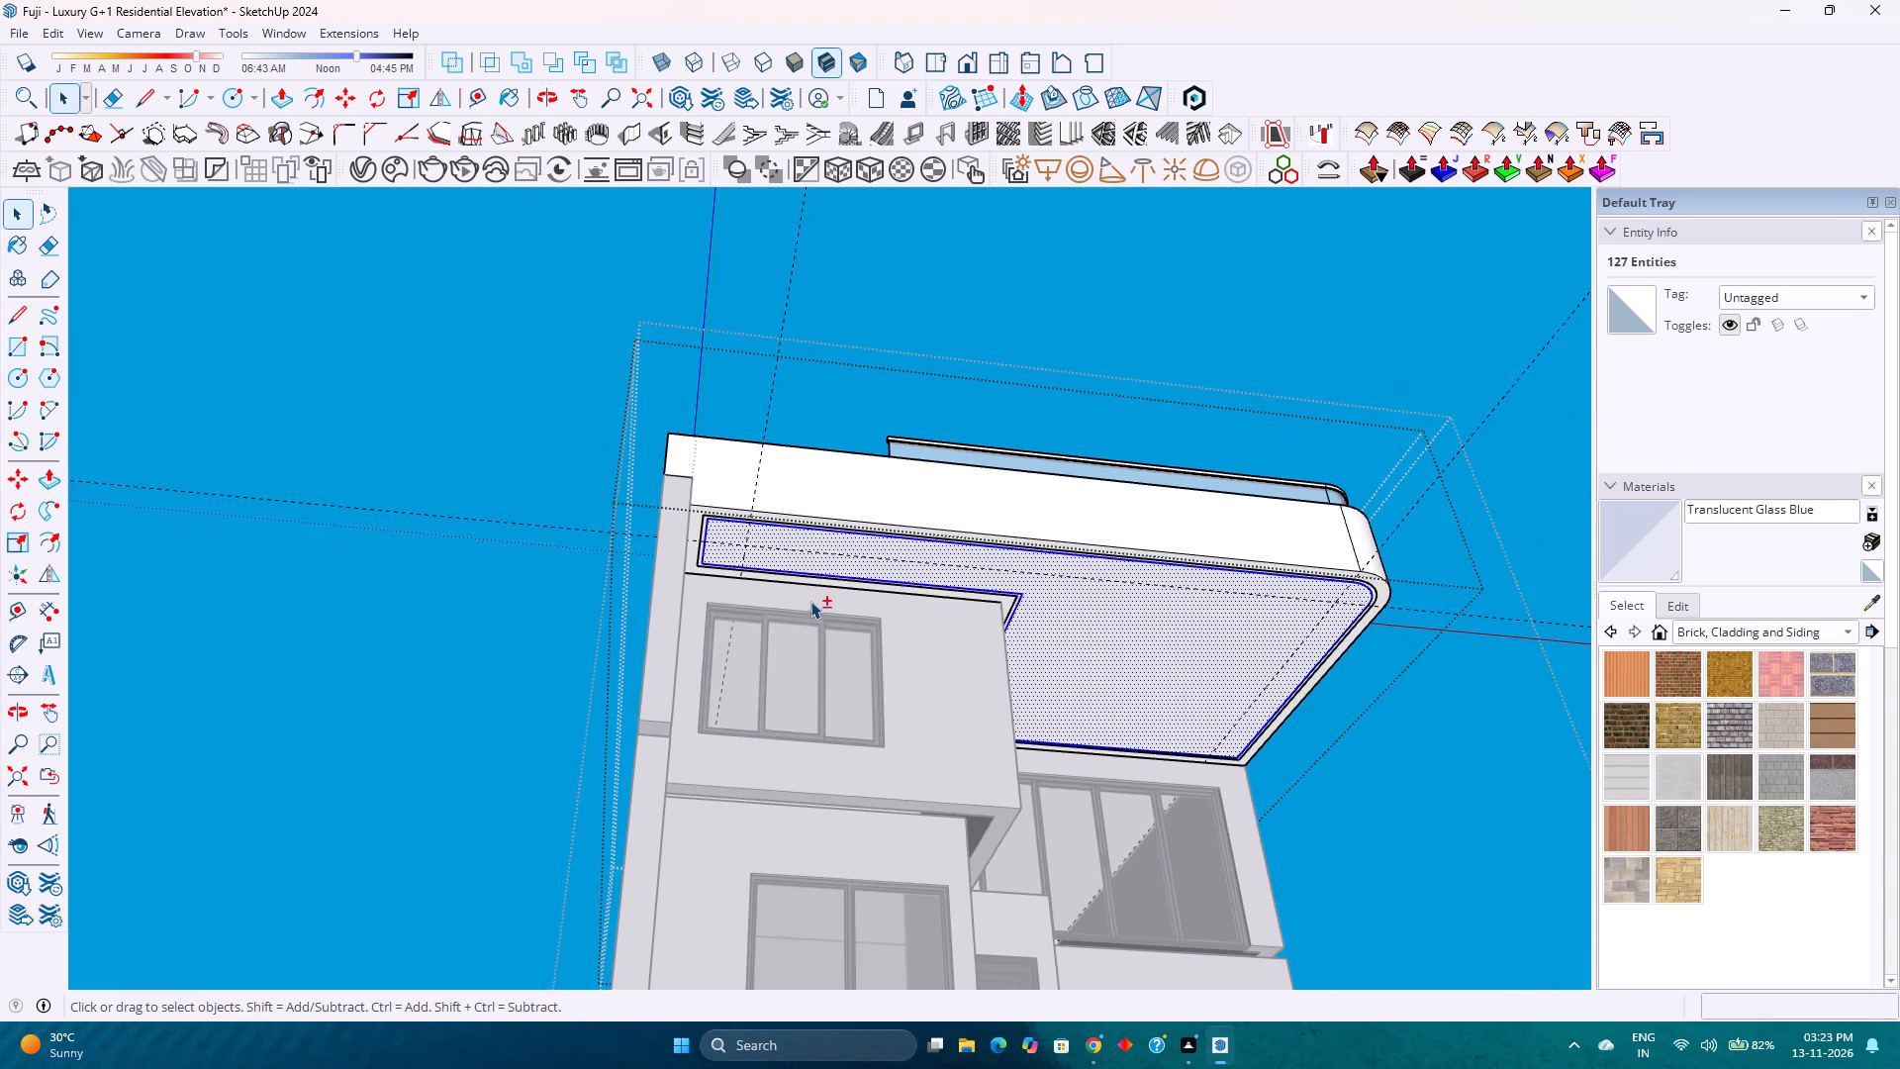
middle_click_drag(810, 601, 561, 604, "shift")
middle_click(559, 605)
key("c")
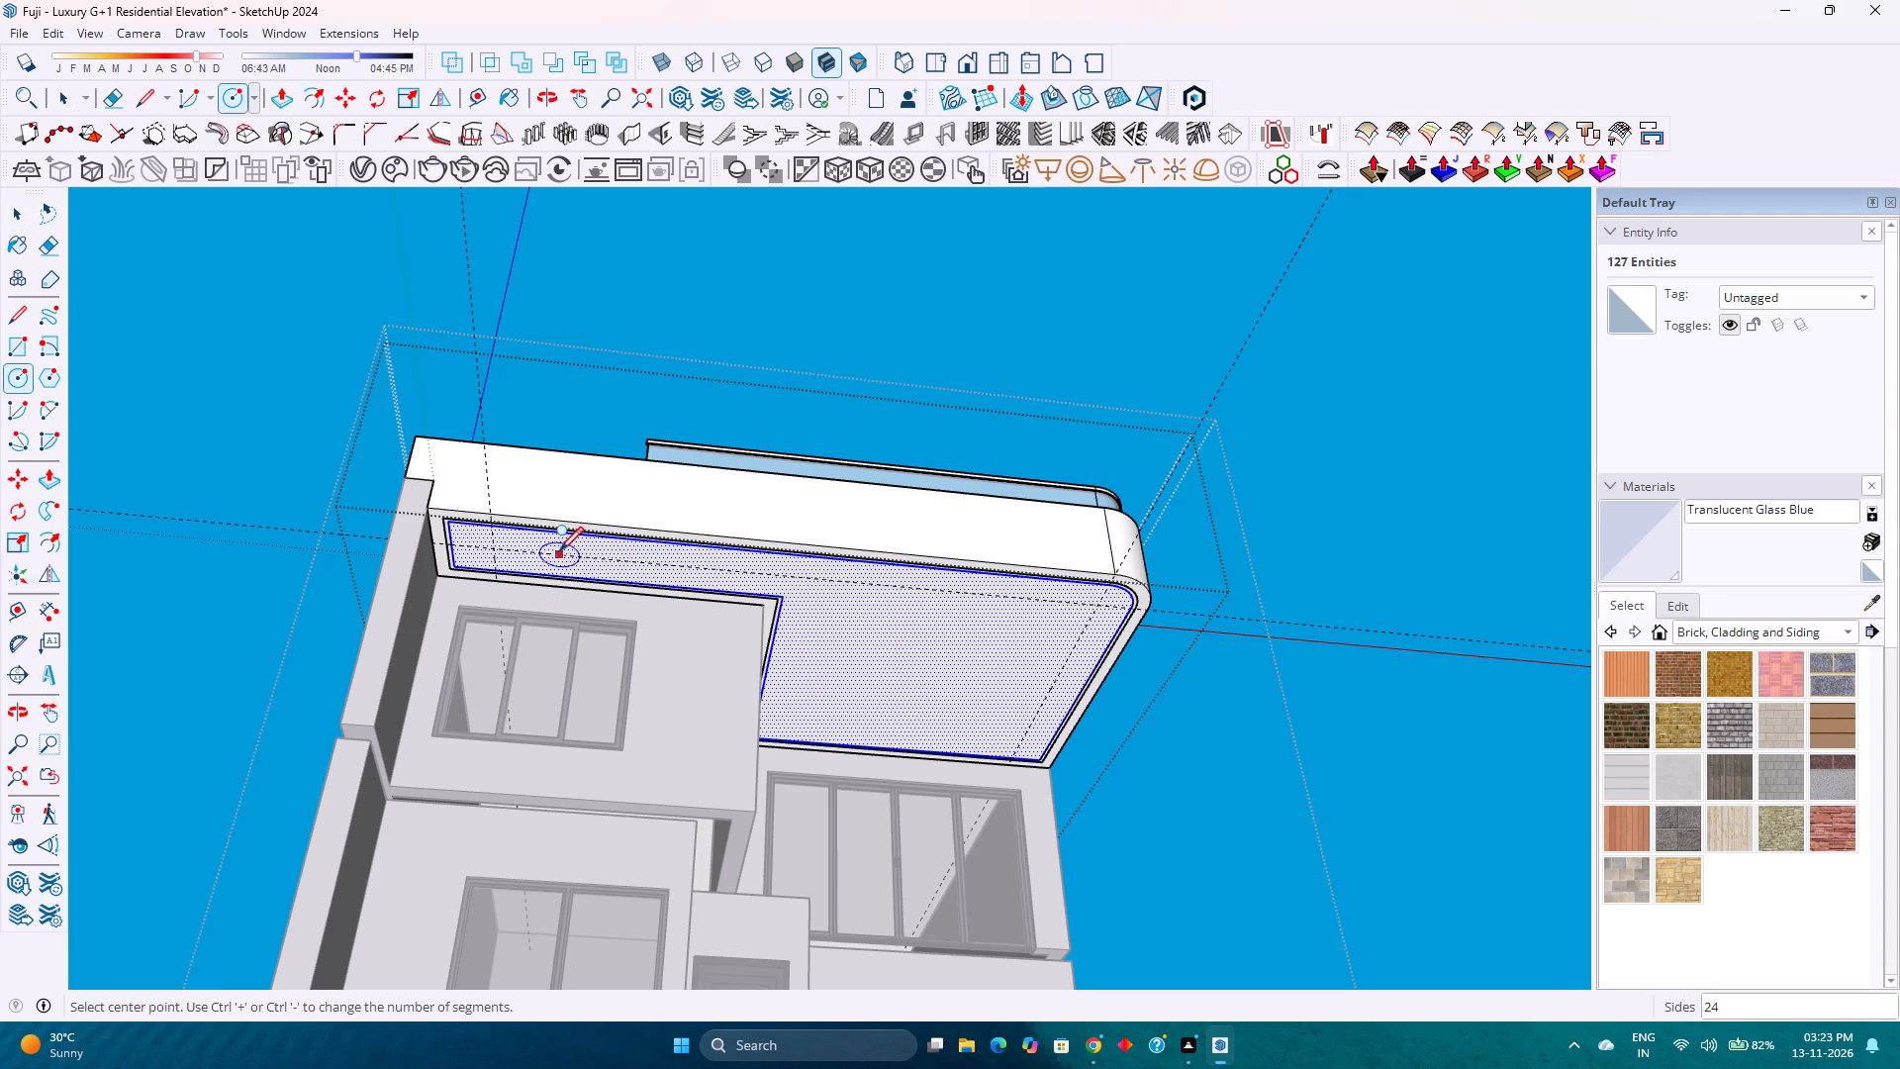
scroll(504, 552, "up", 7)
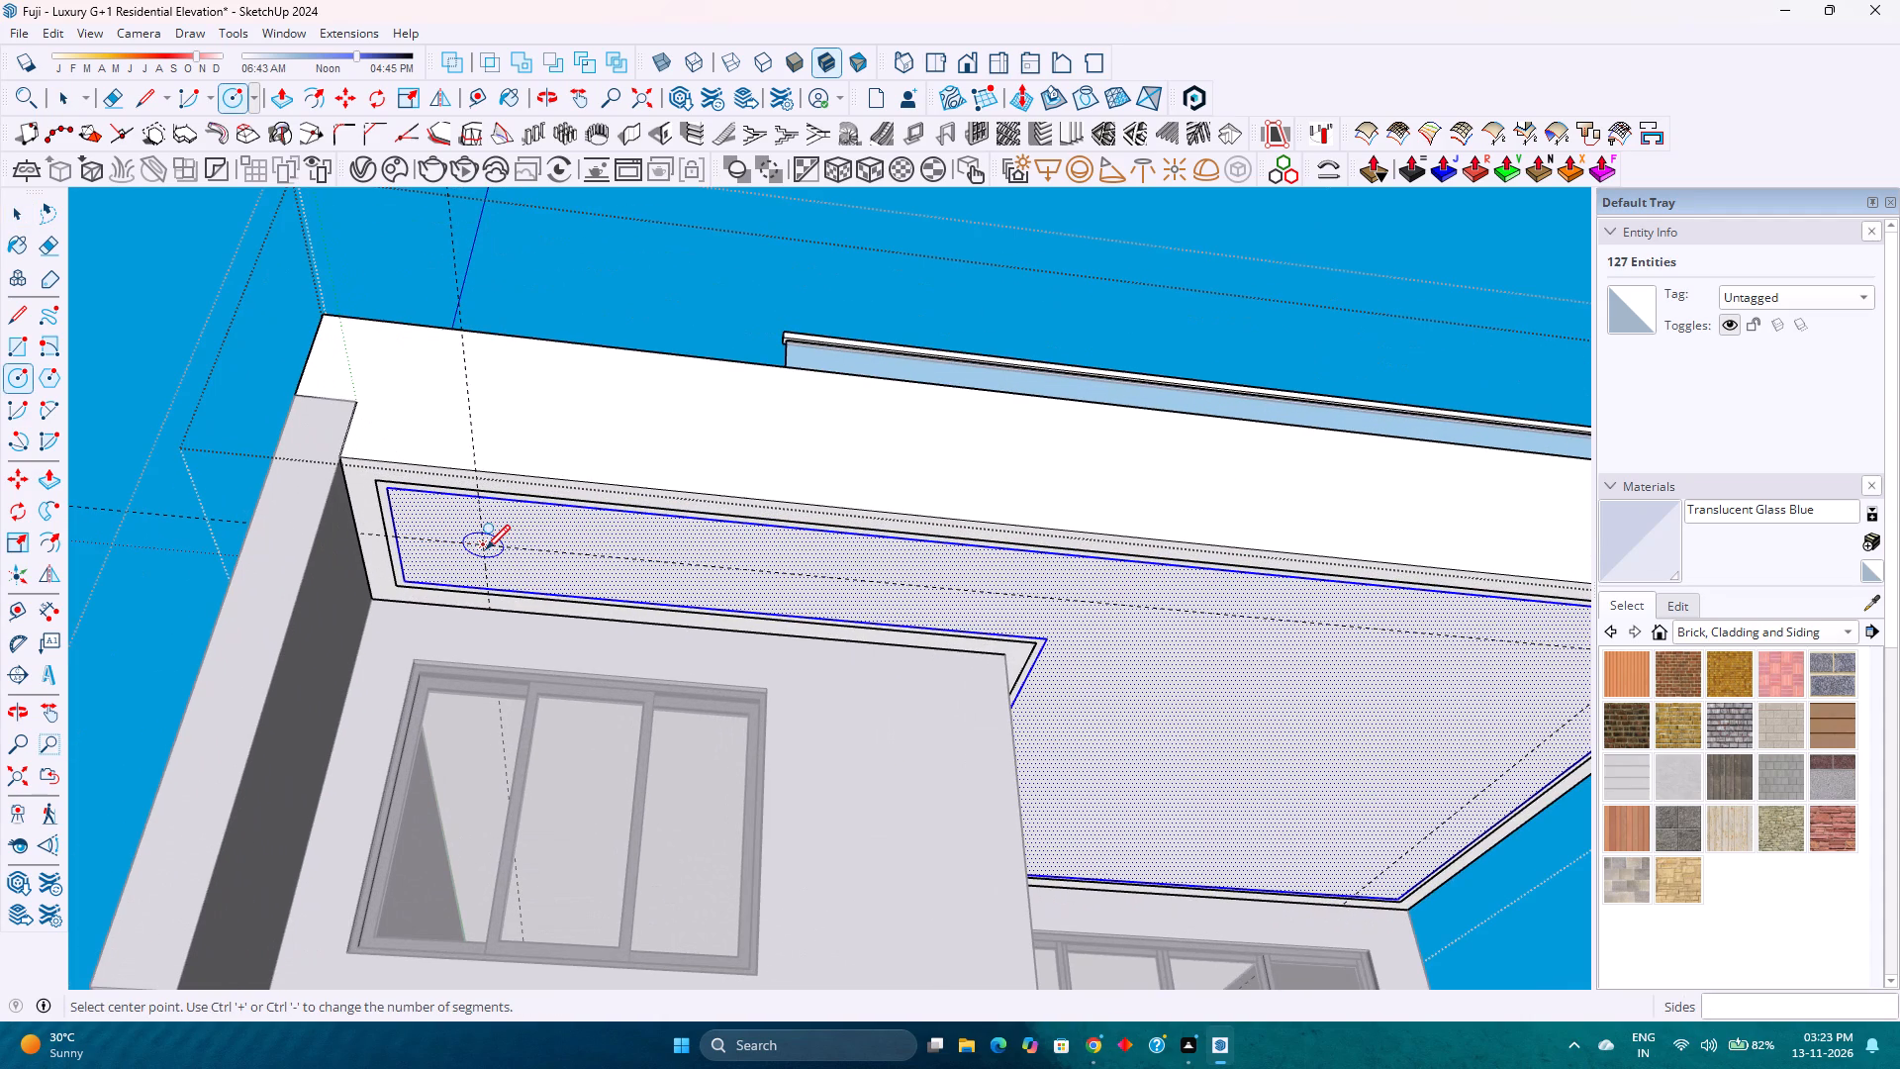
left_click(486, 547)
key("3")
key("Return")
Select the new ceiling circle's edge and set its segments to 240.
key("space")
scroll(525, 545, "up", 6)
left_click(461, 555)
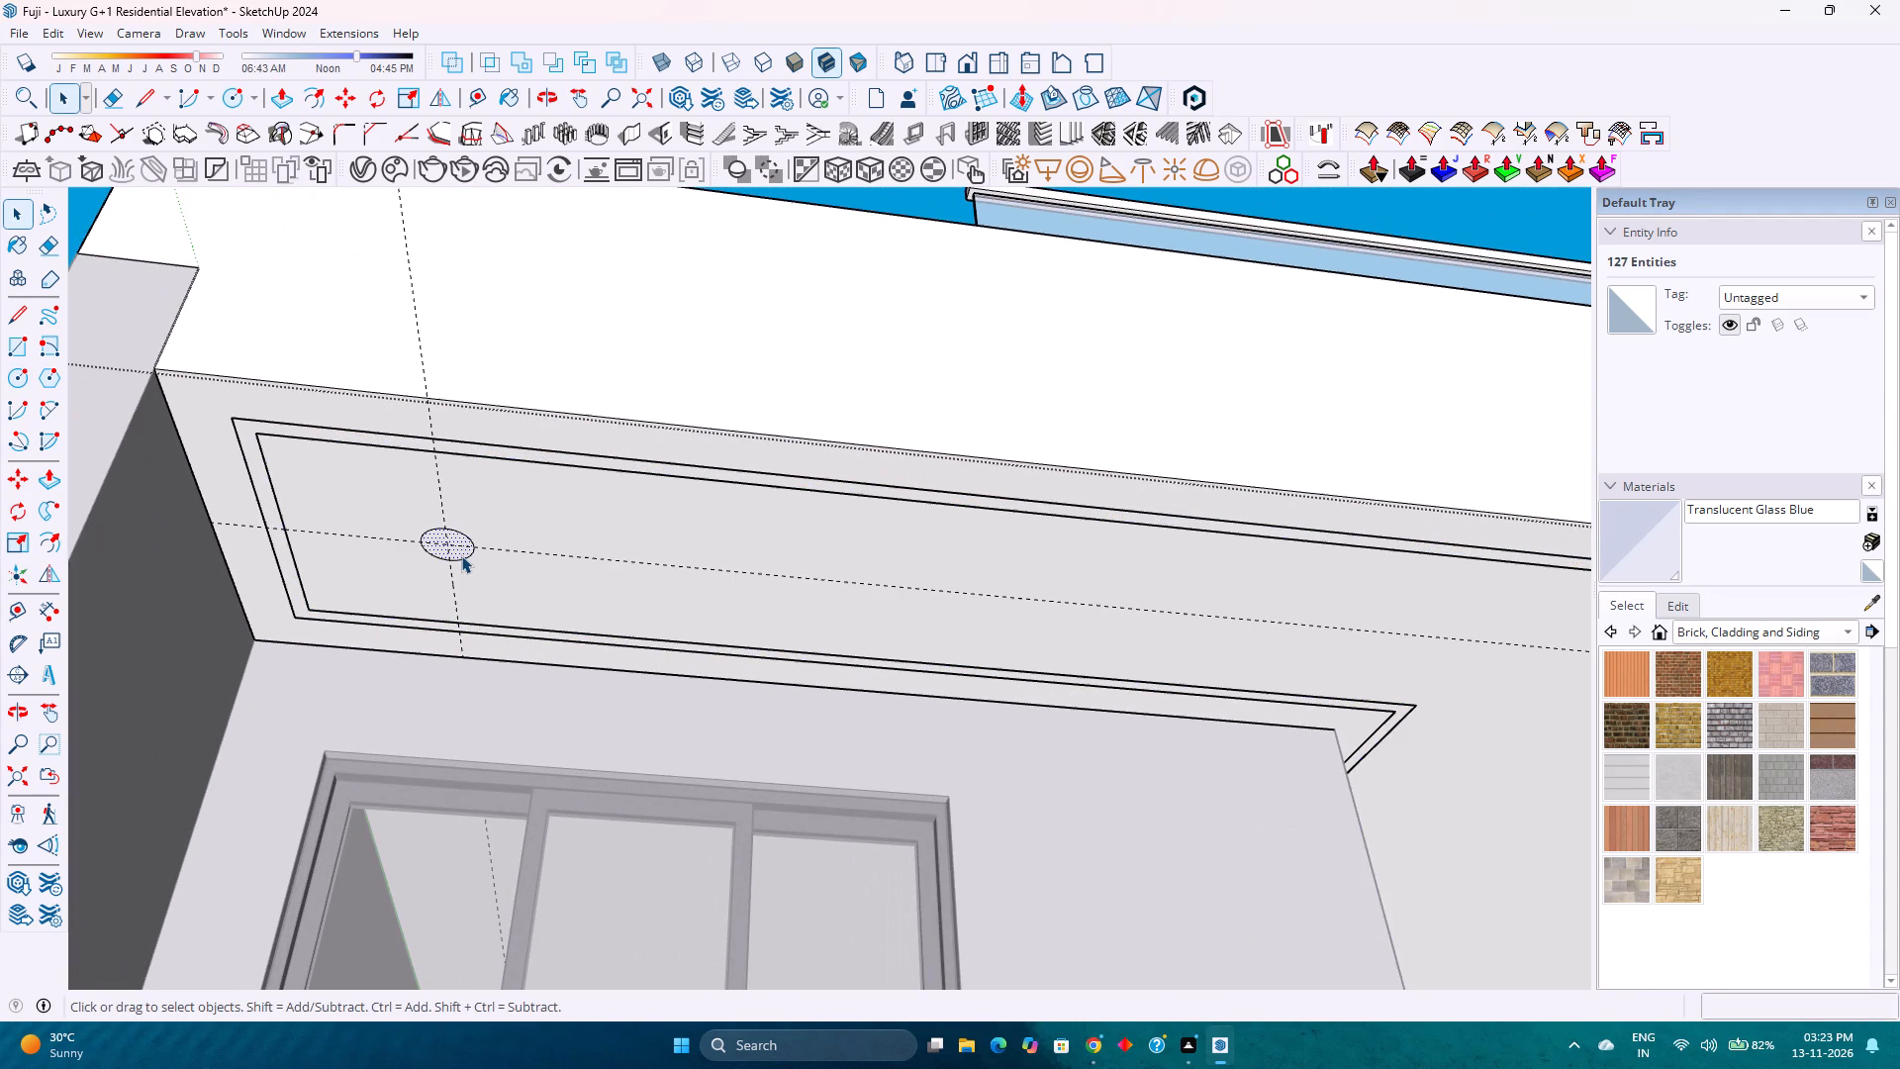
left_click(461, 556)
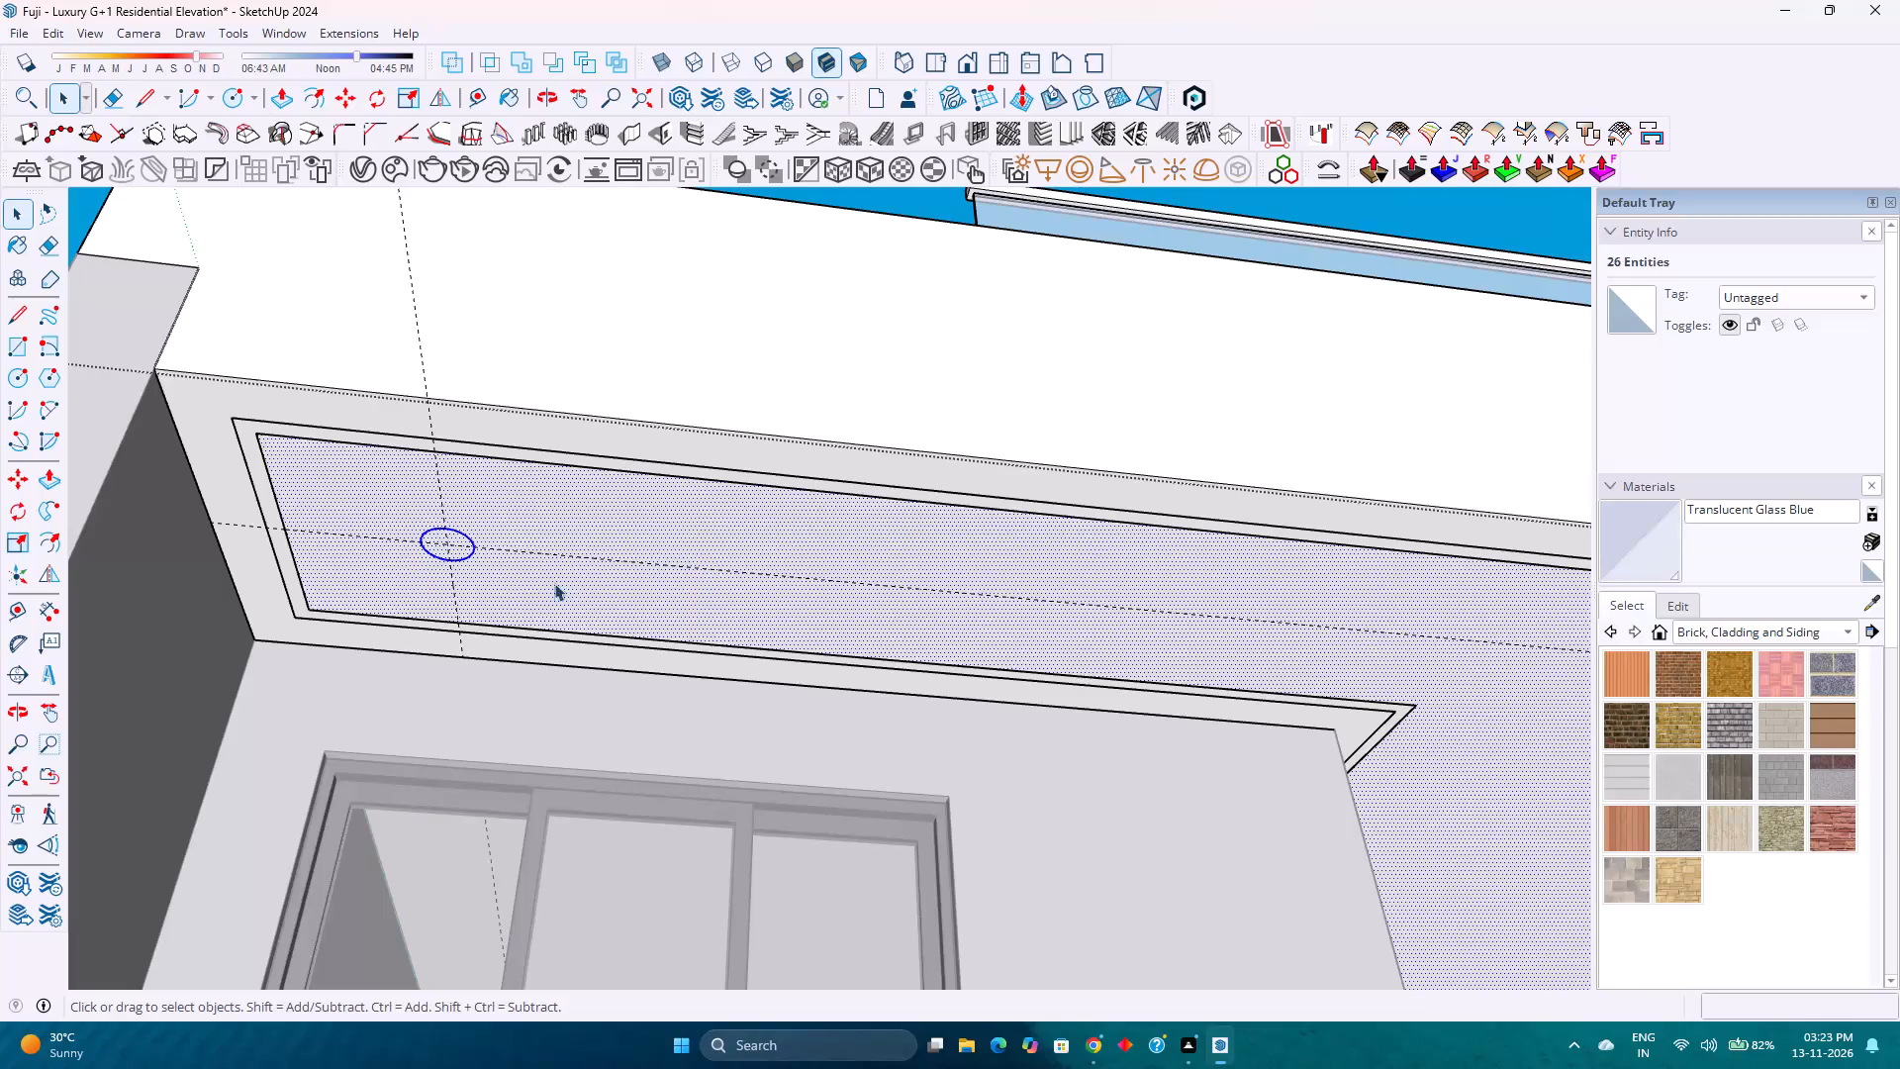
left_click(462, 561)
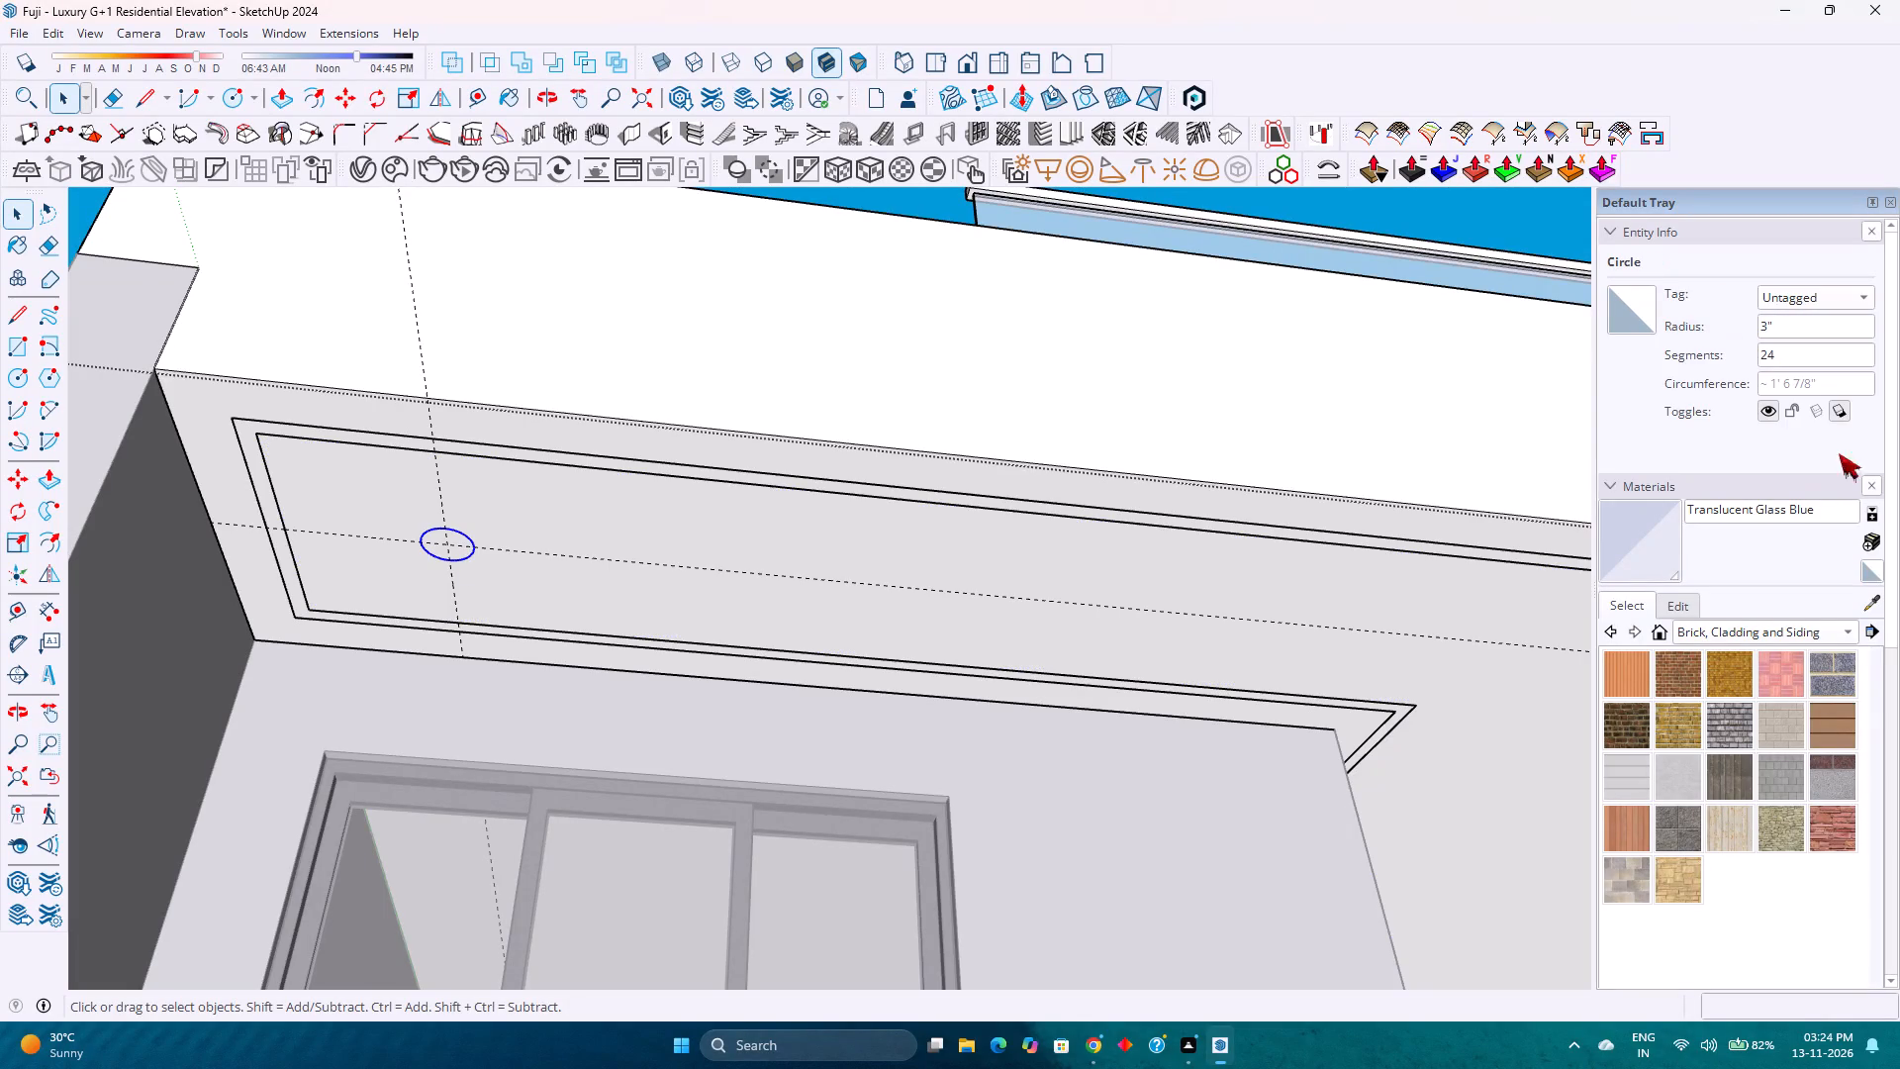
left_click(1796, 365)
key("0")
key("Return")
Copy the new circle's face 22' 10" along the guide to the guide crossing beside the ceiling's rounded corner.
scroll(450, 529, "up", 4)
left_click(453, 560)
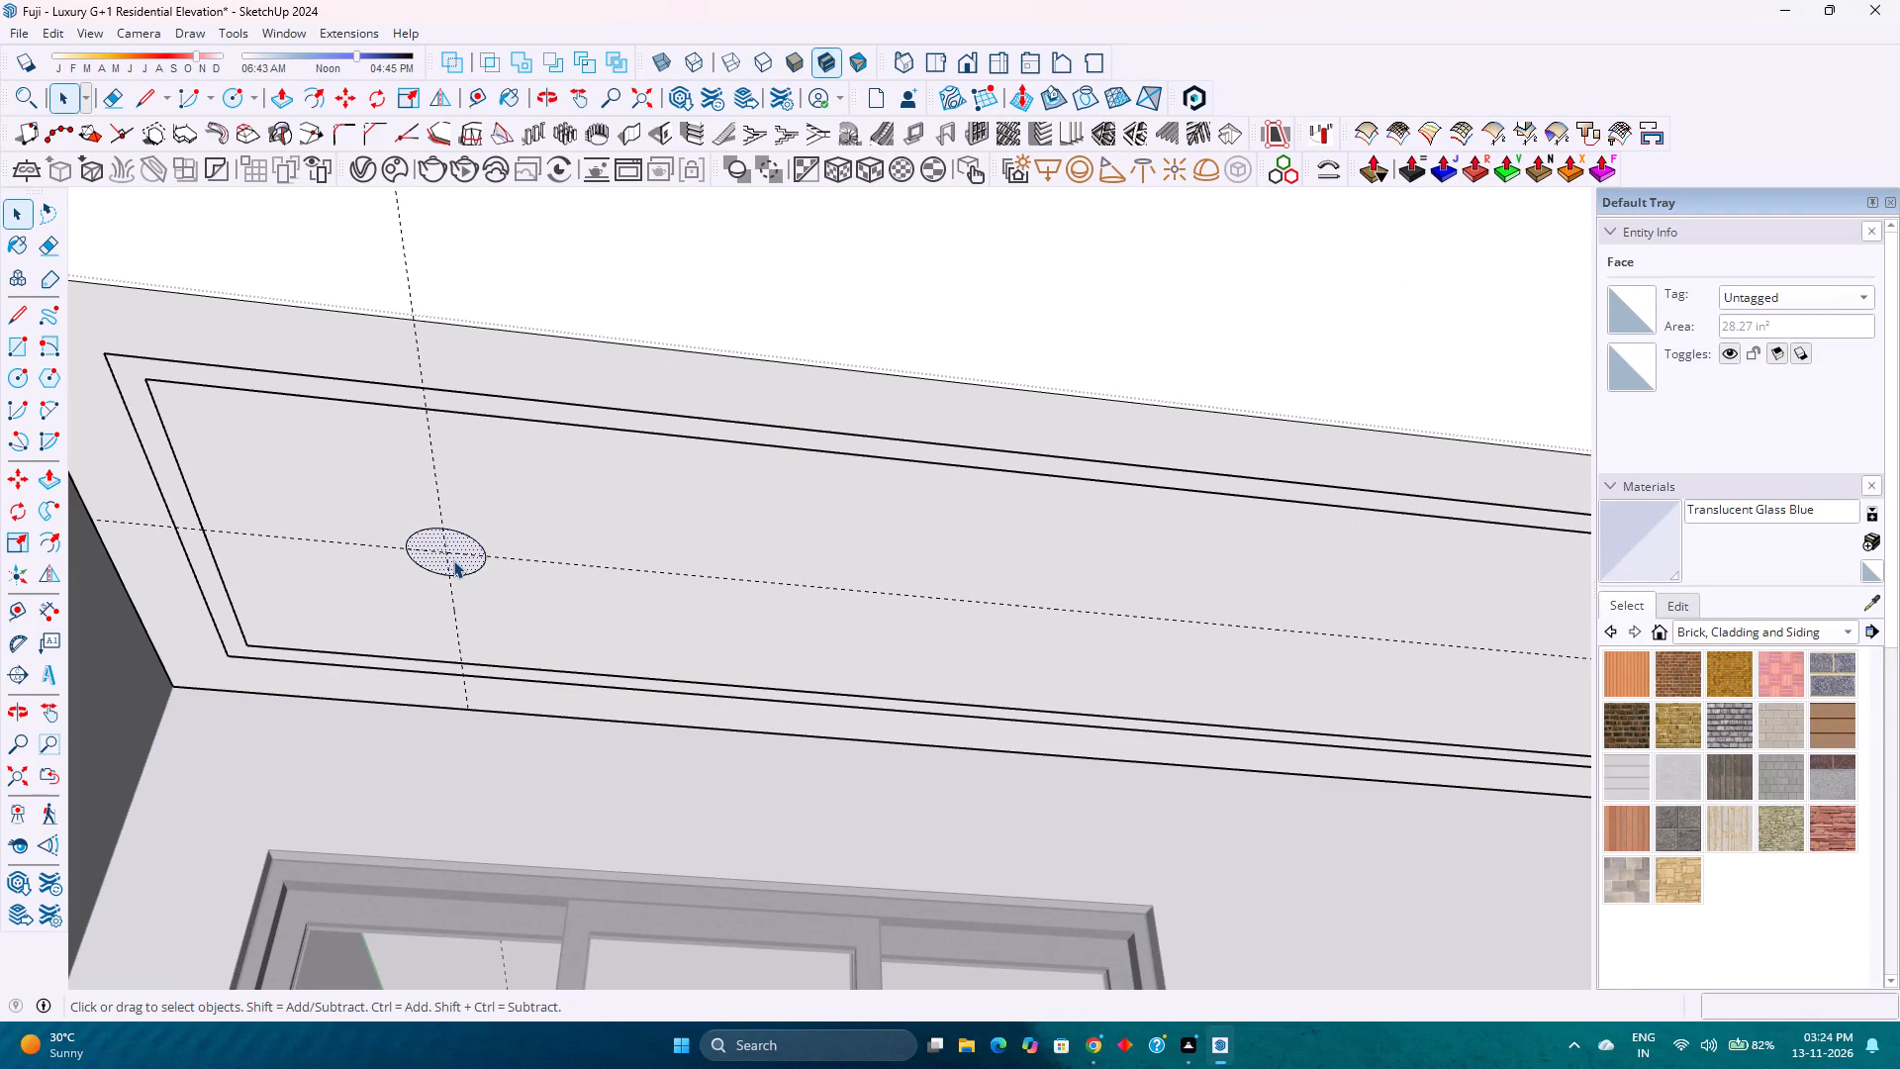
key("m")
left_click(448, 556)
scroll(519, 560, "down", 3)
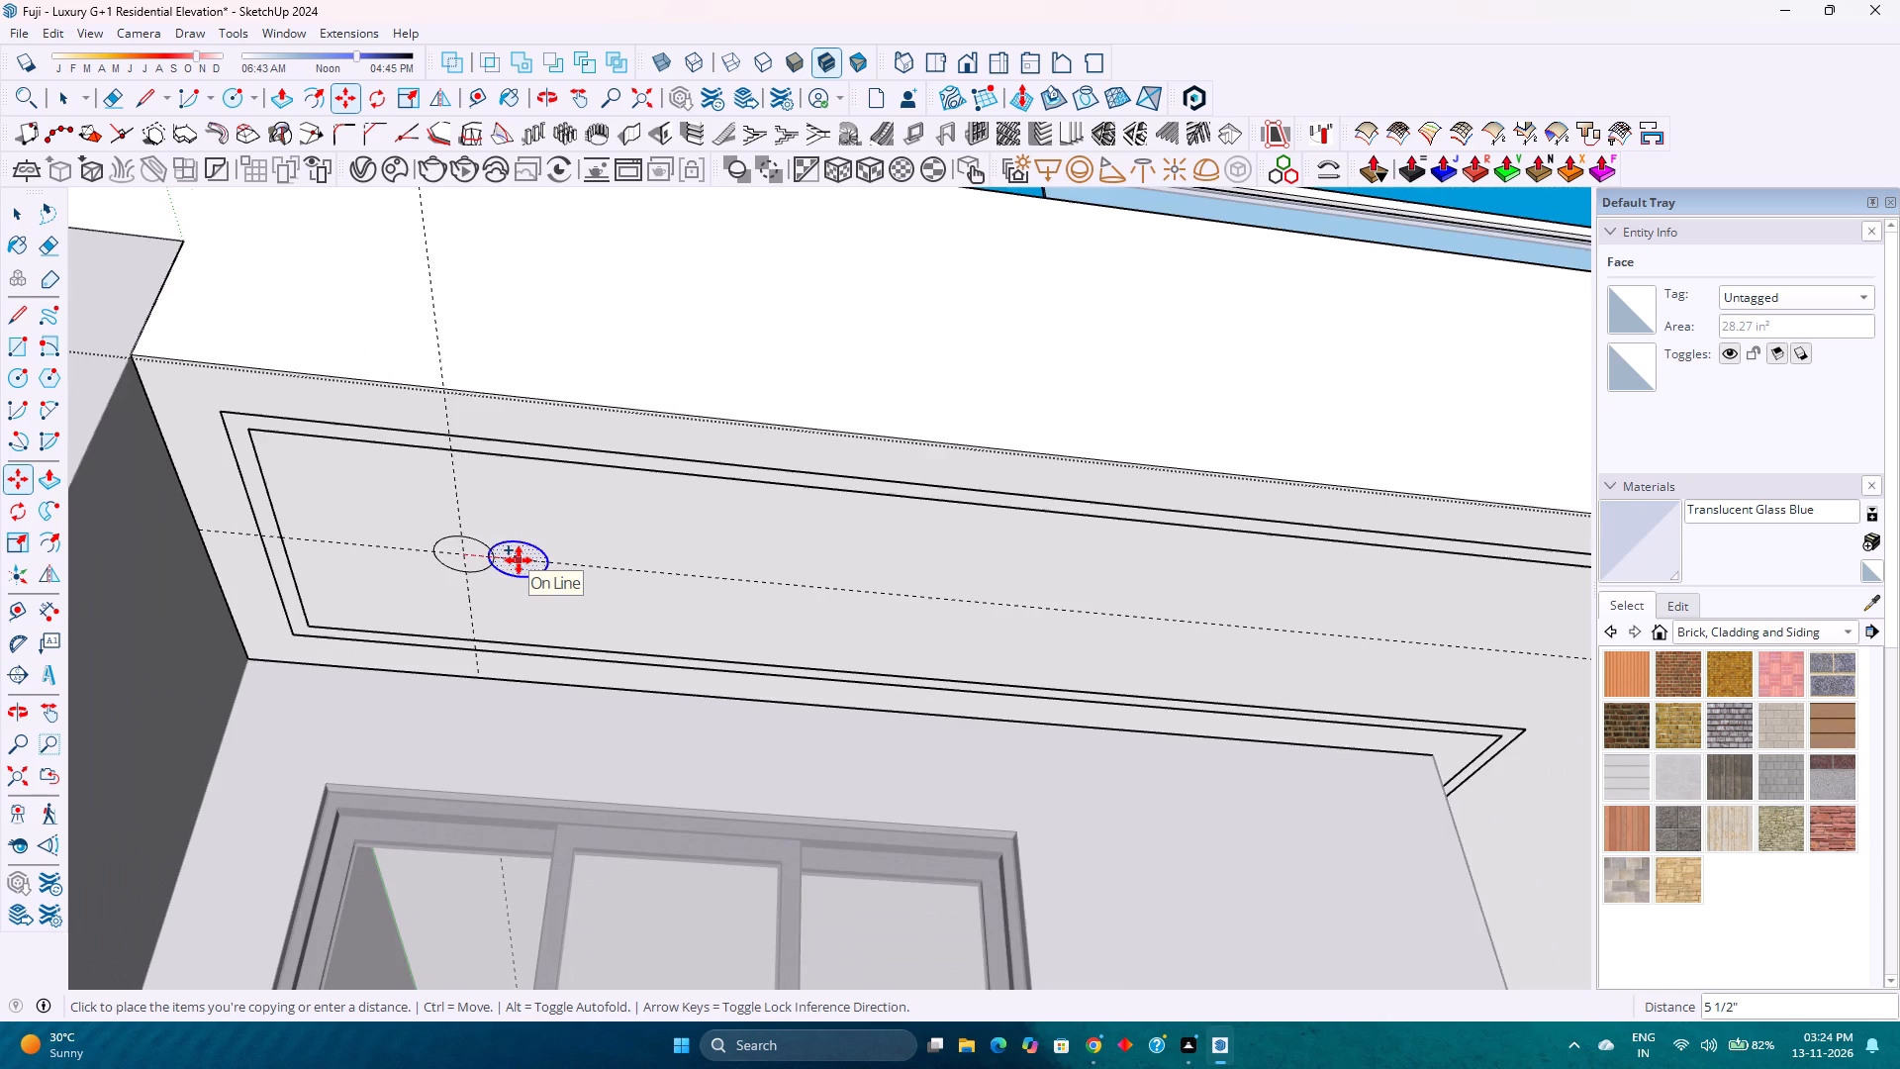
scroll(519, 560, "down", 10)
middle_click_drag(635, 577, 294, 552, "shift")
middle_click(294, 552, "shift")
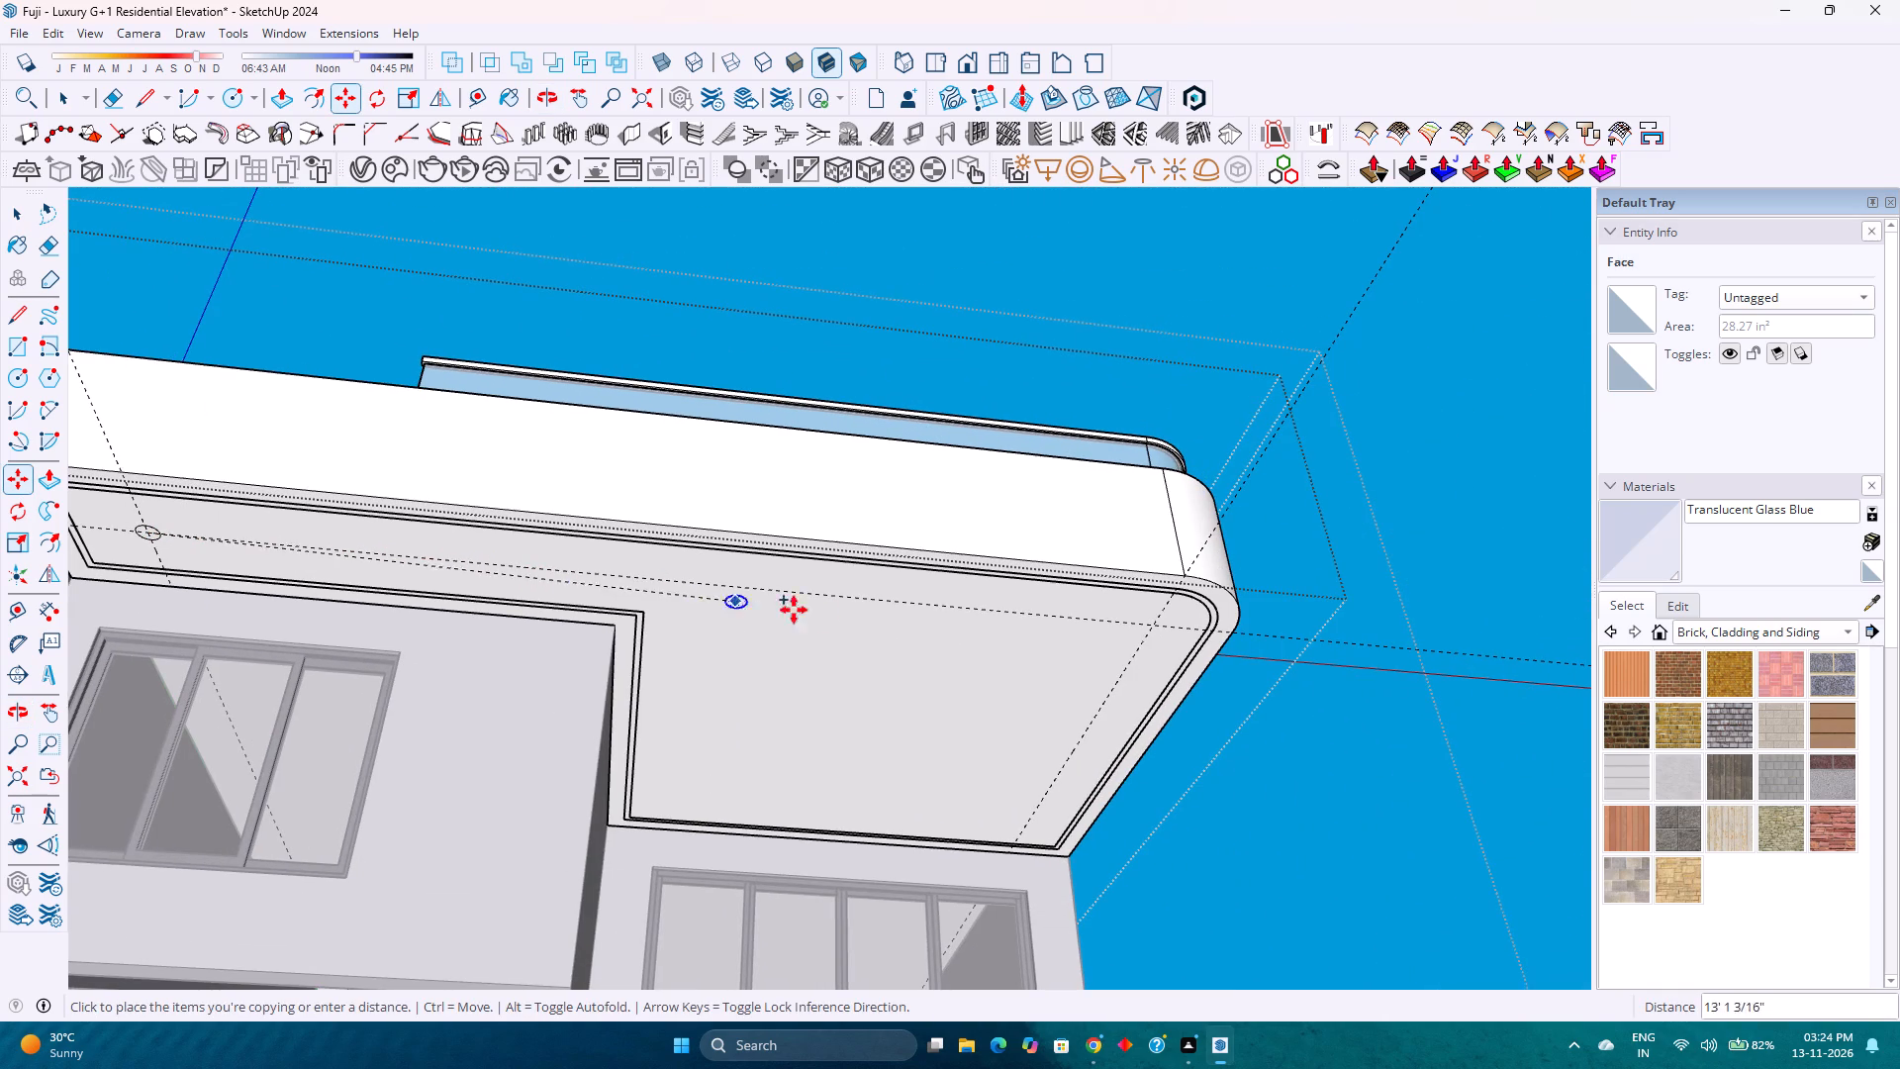
left_click(1153, 627)
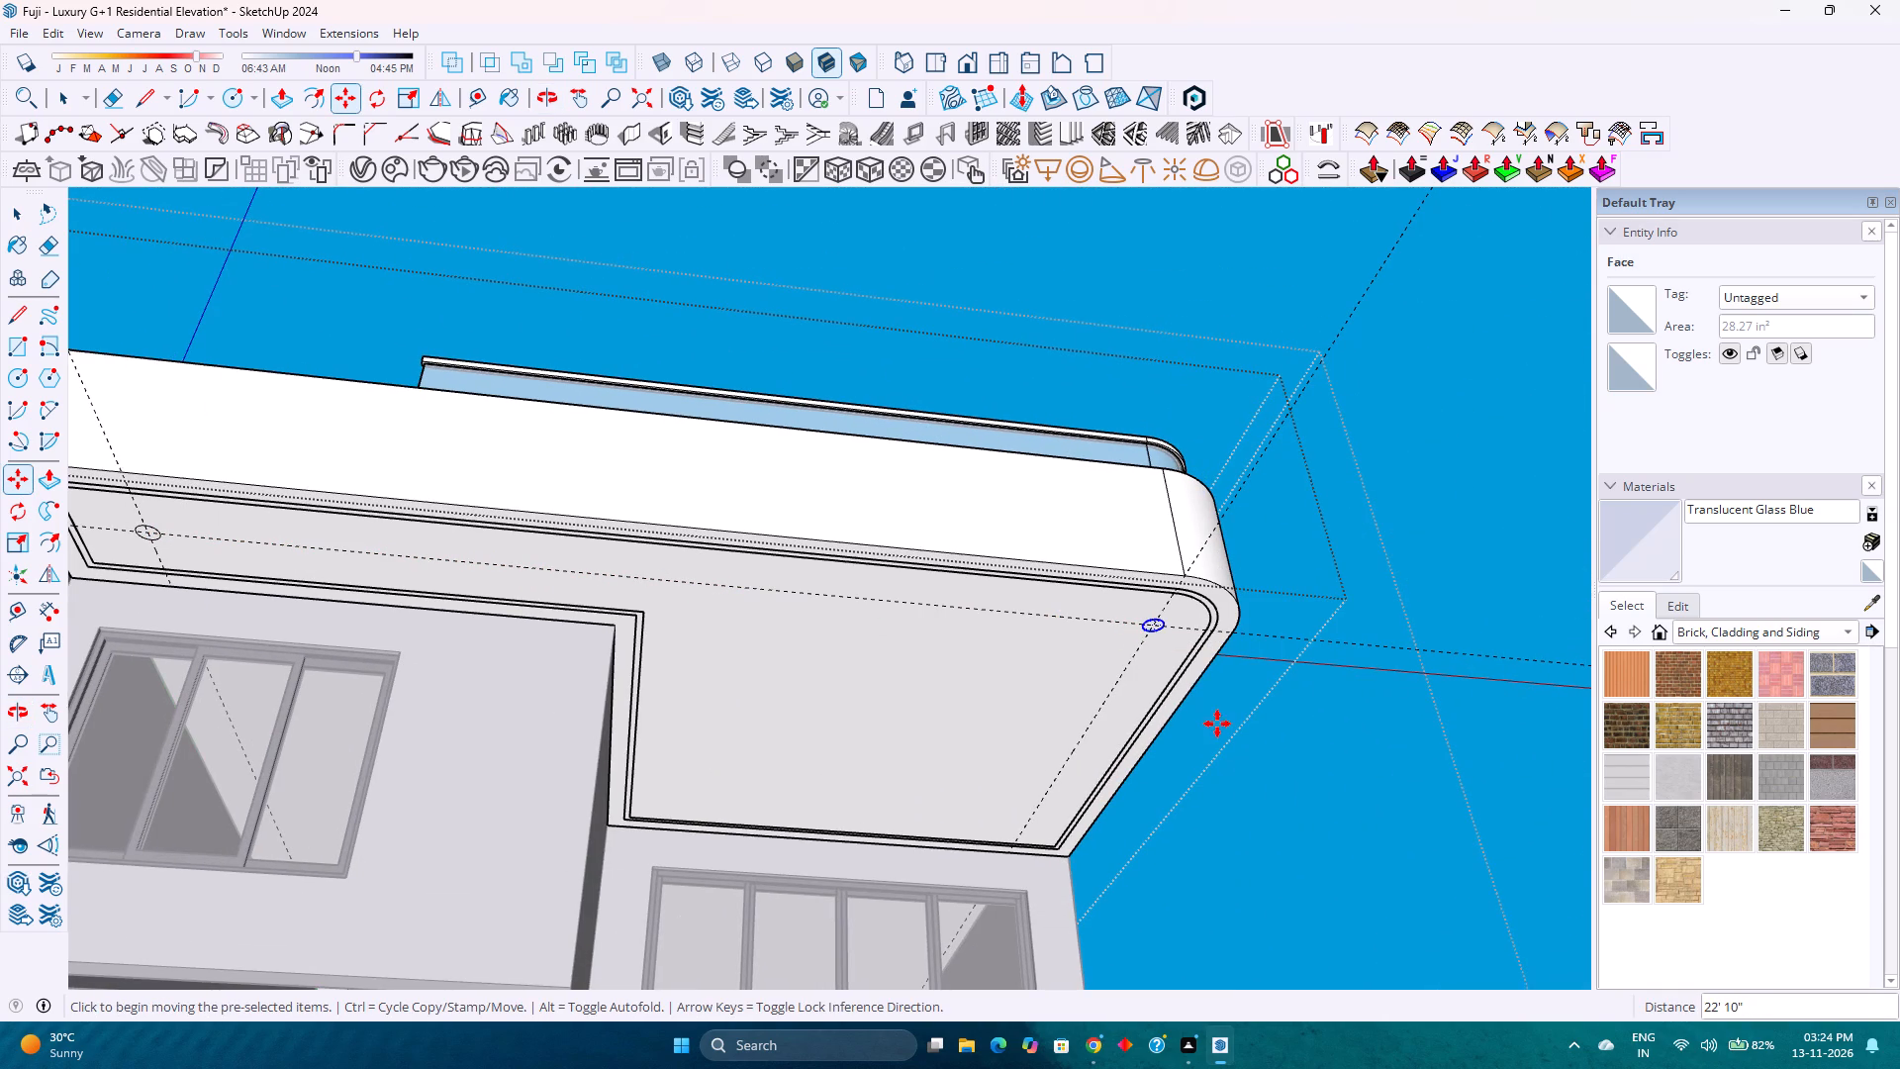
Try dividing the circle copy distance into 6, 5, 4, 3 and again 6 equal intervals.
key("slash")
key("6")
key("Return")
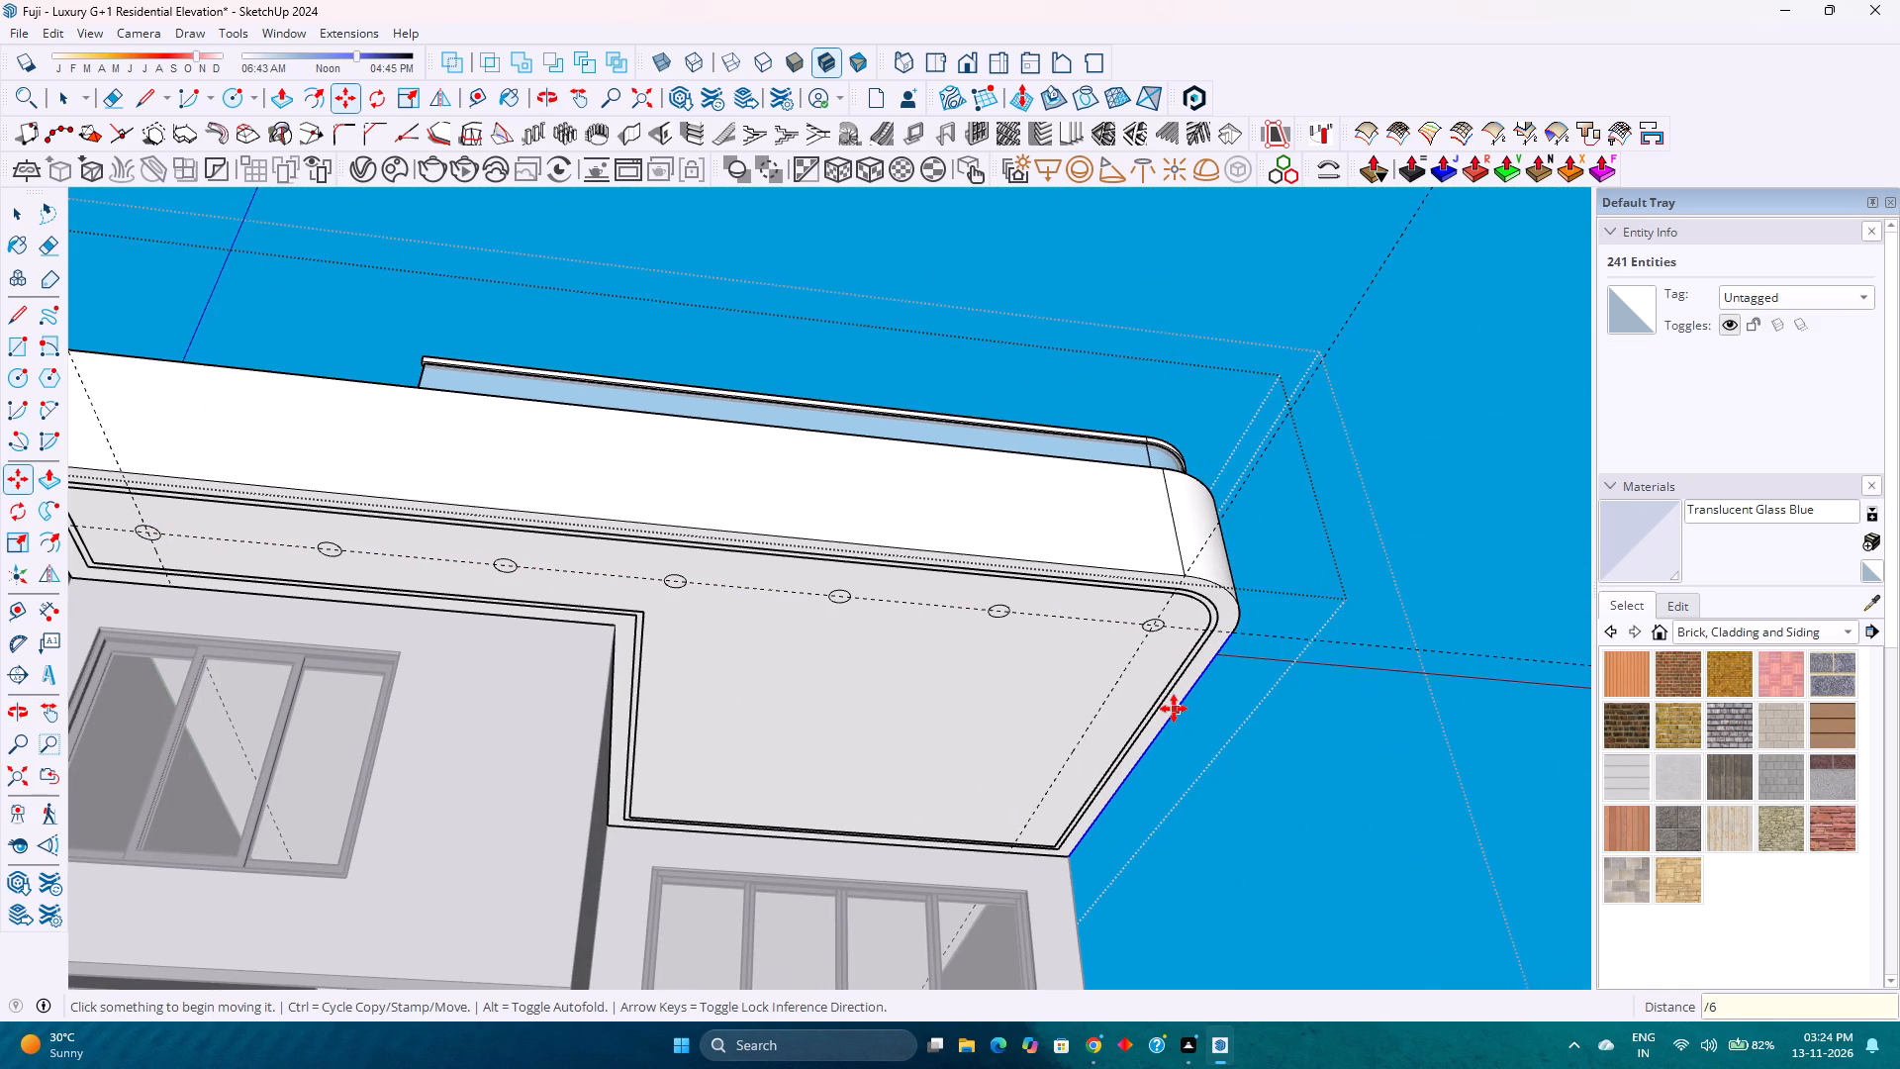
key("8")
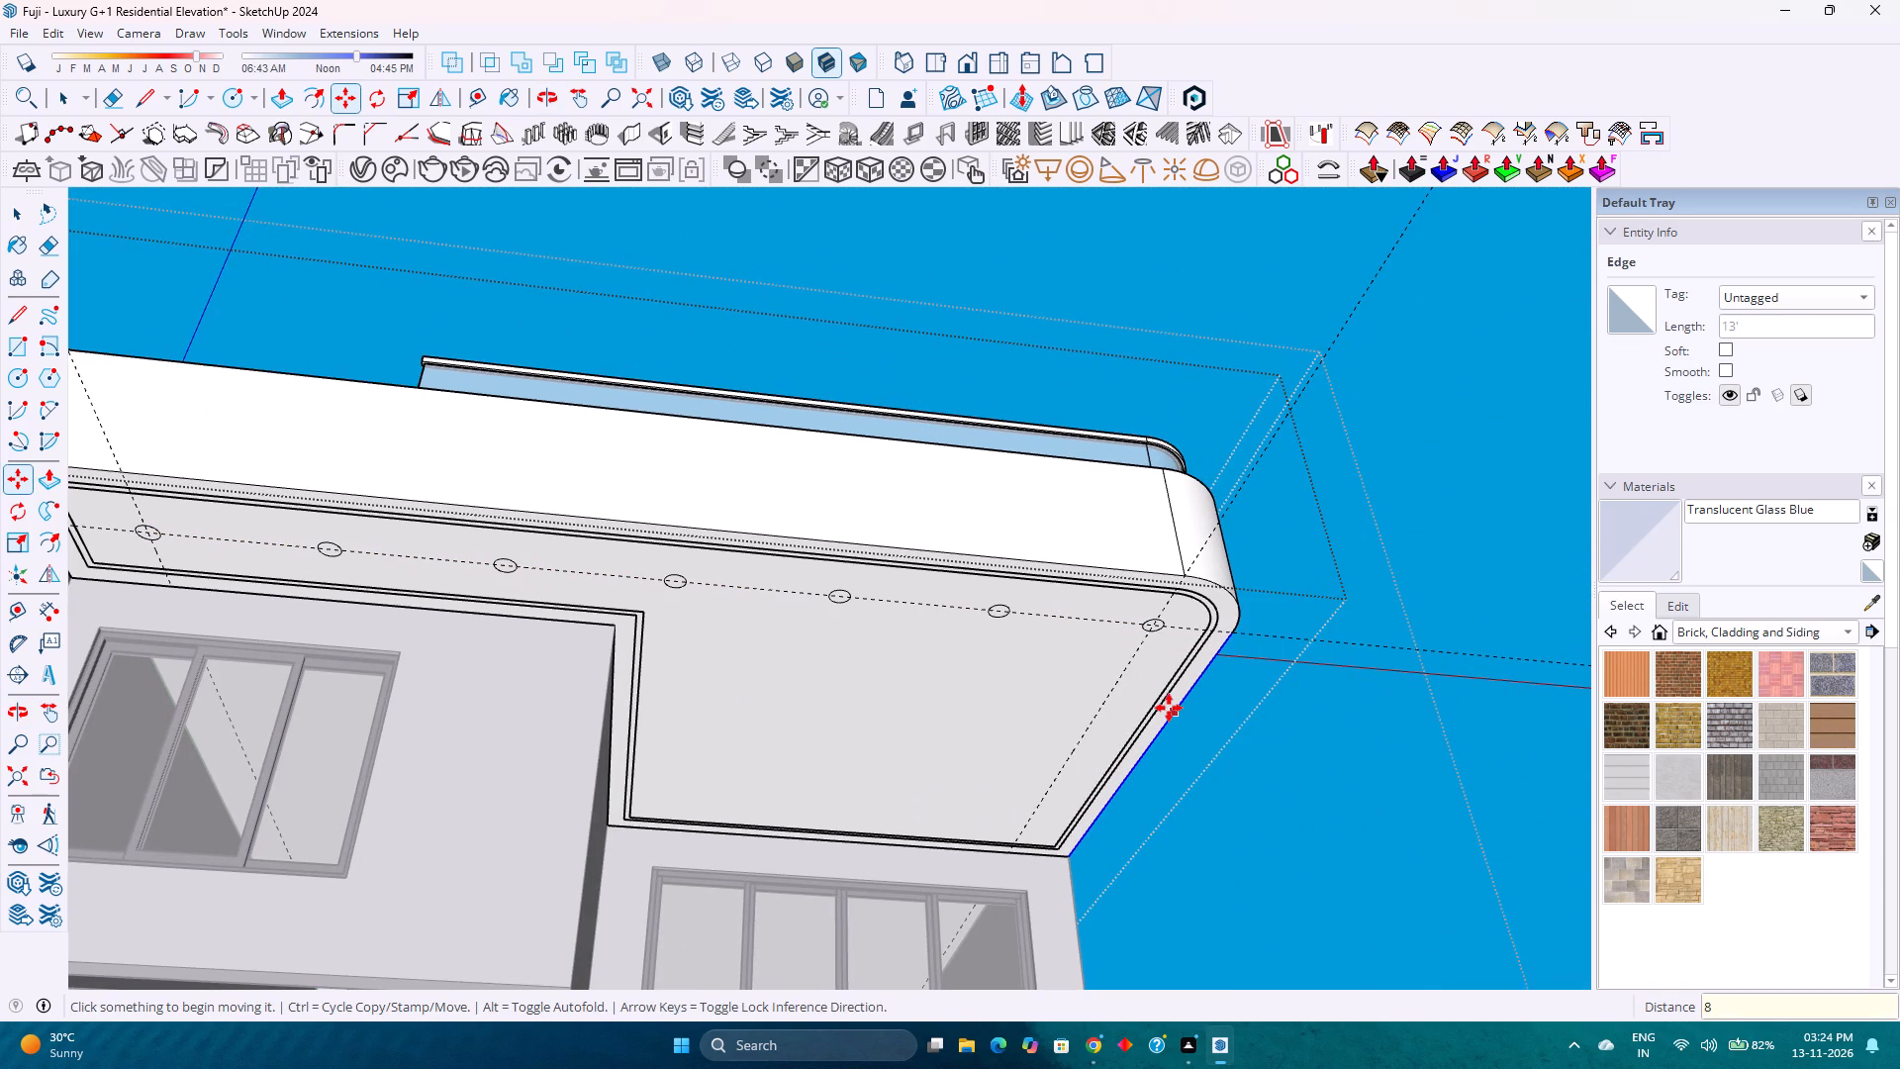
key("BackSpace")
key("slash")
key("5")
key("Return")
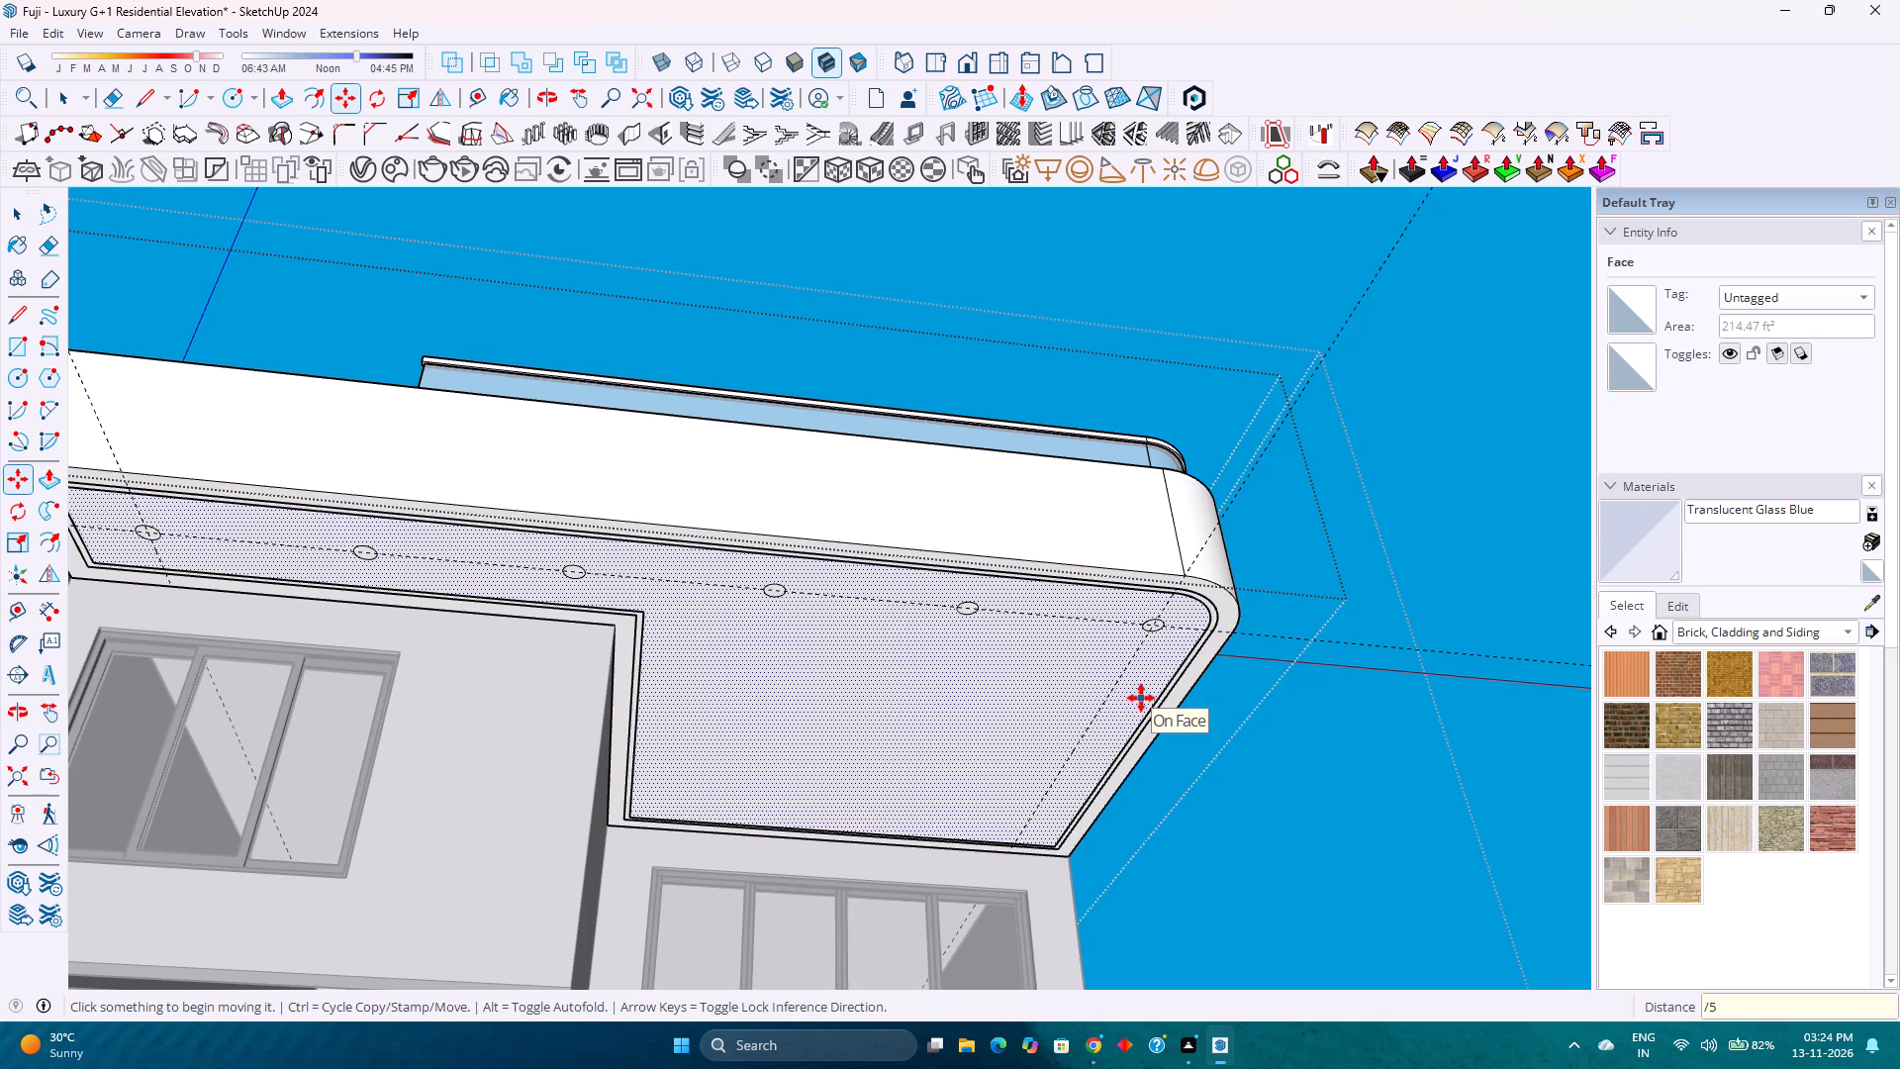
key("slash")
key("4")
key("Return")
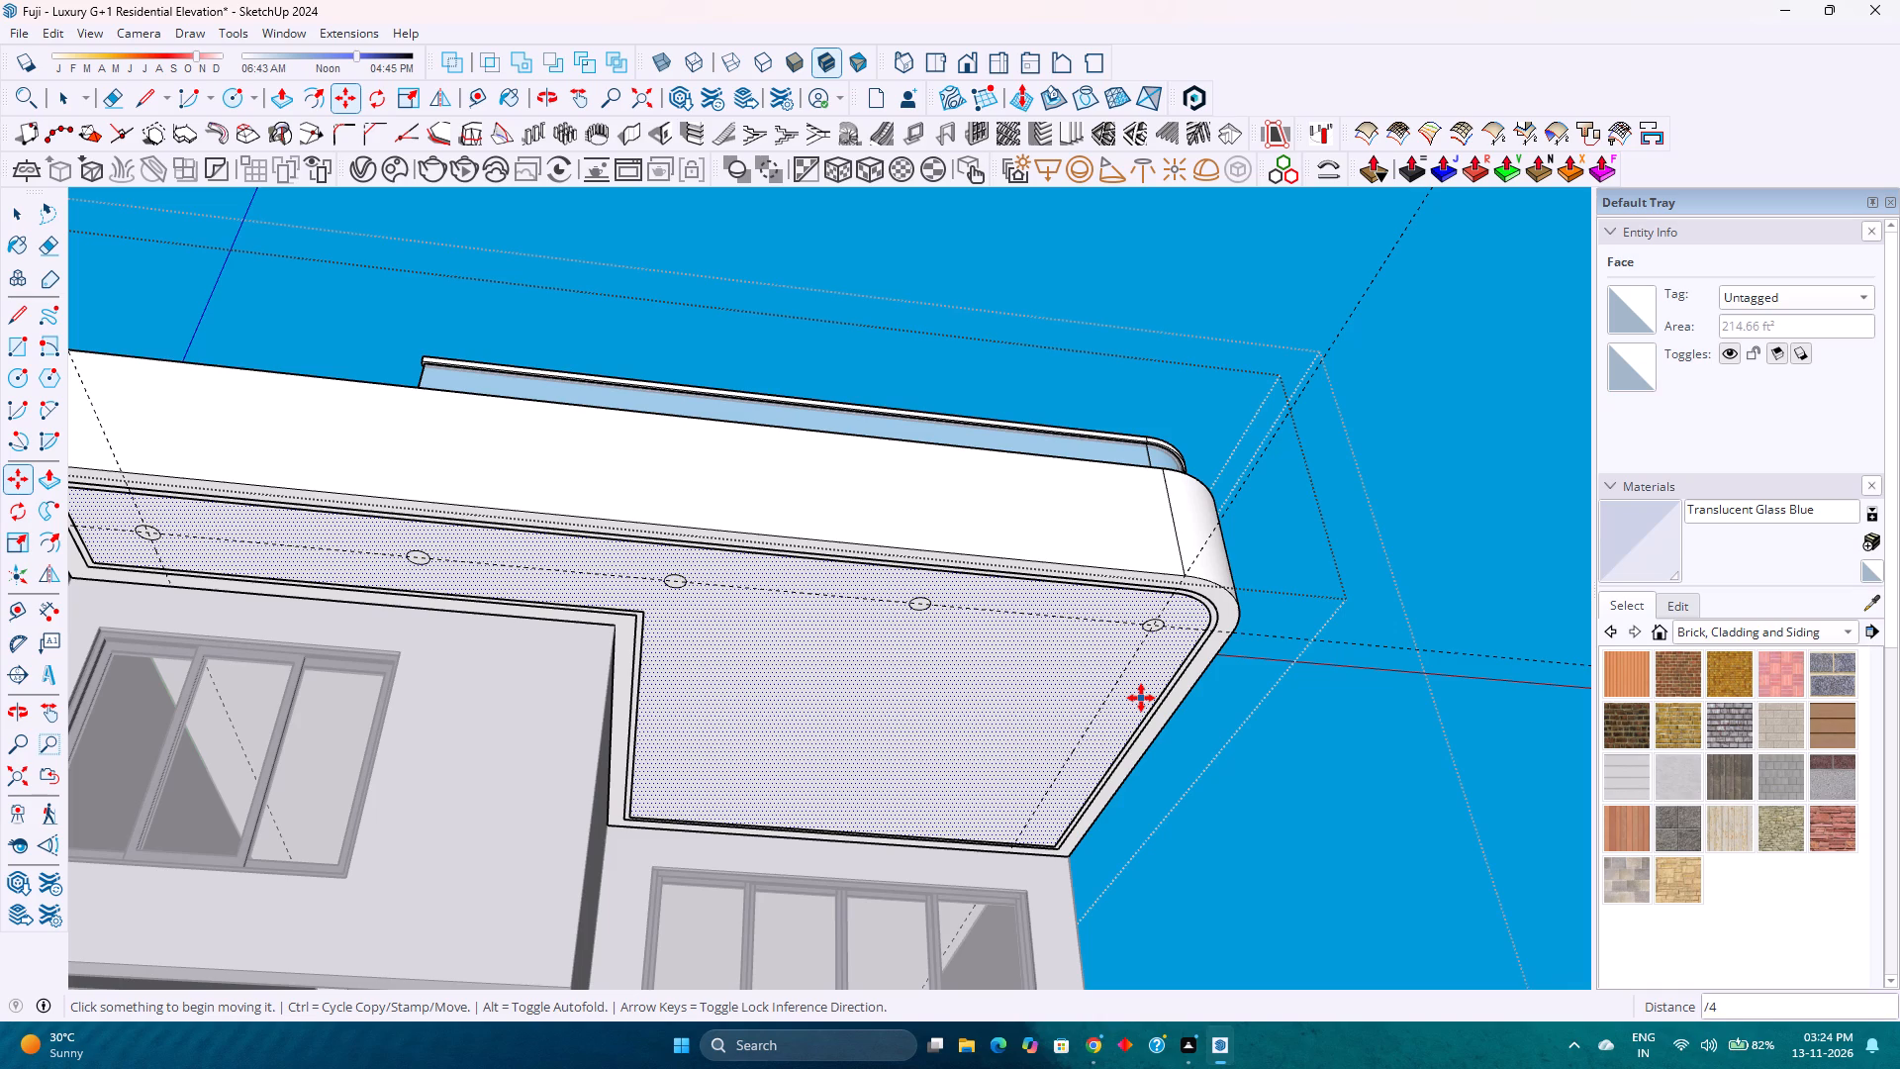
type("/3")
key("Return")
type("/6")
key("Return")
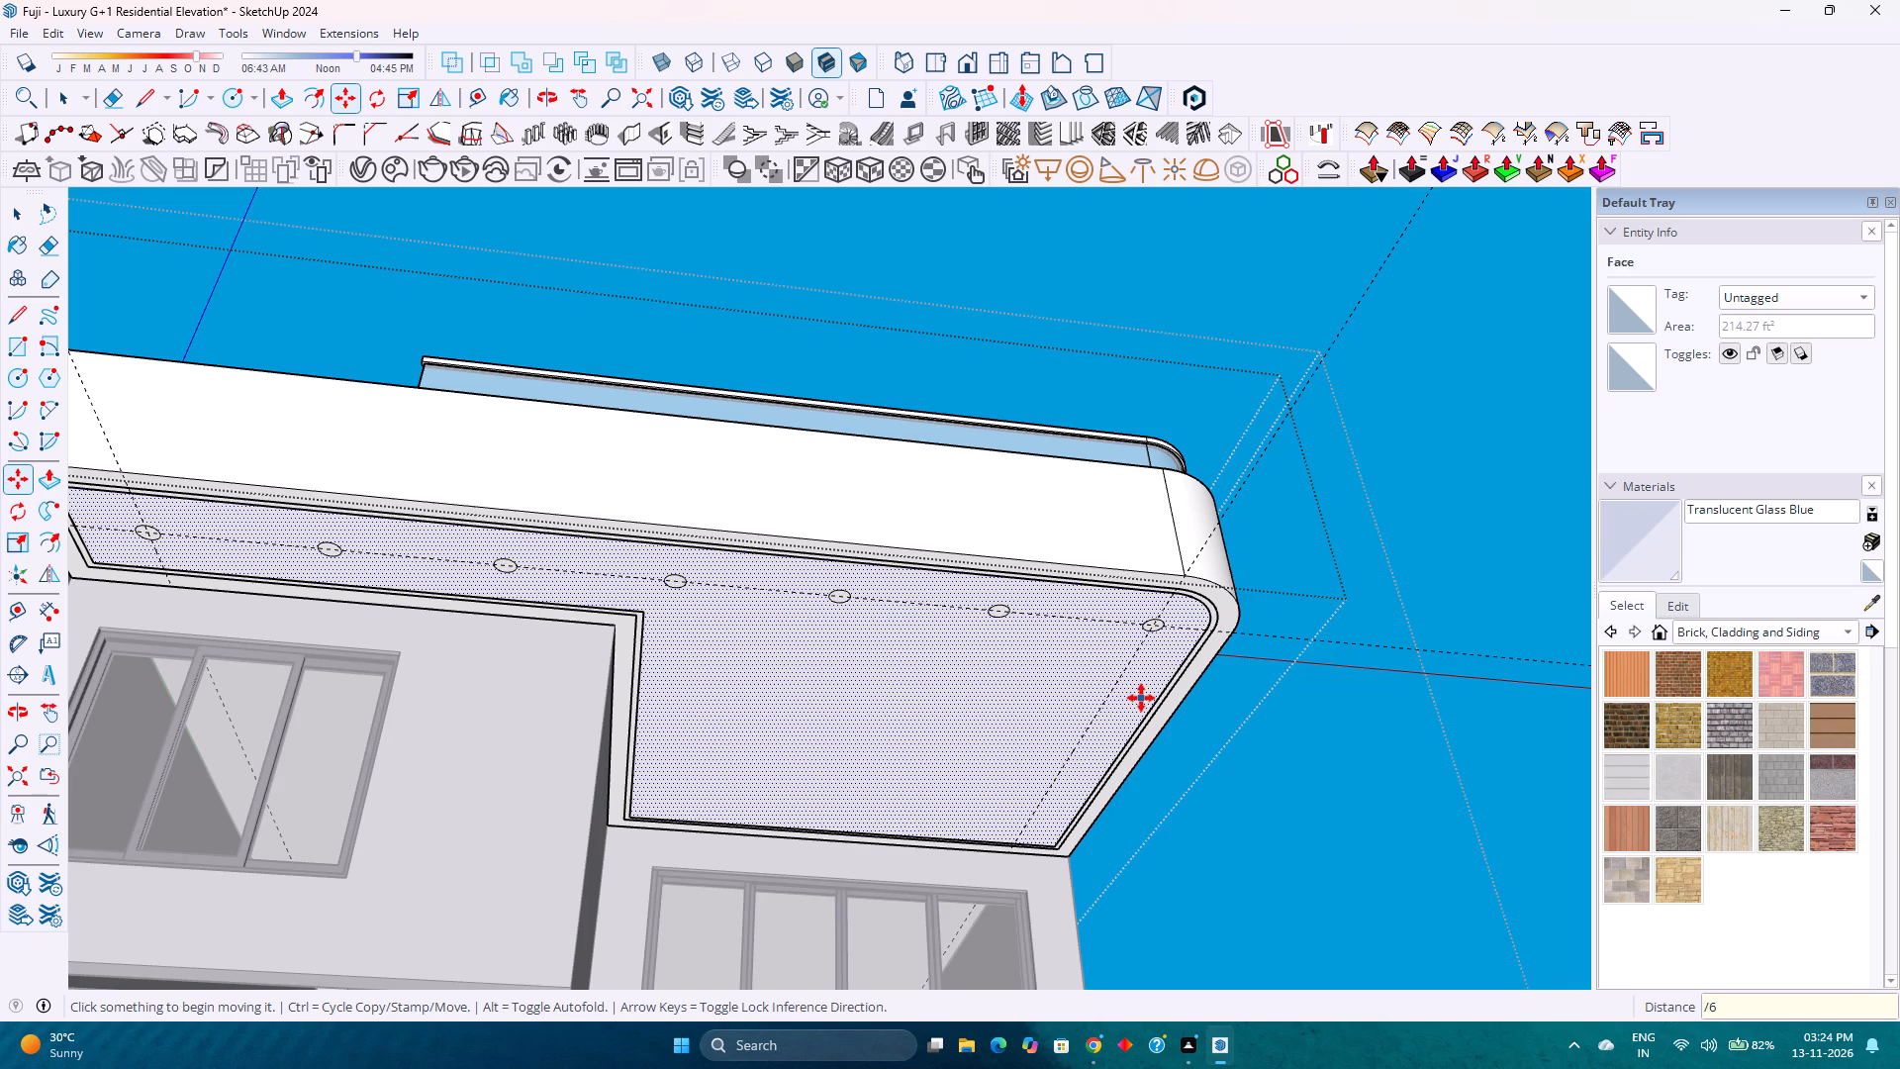
Divide the circle copy distance into 5 equal intervals along the guide.
key("slash")
key("5")
key("Return")
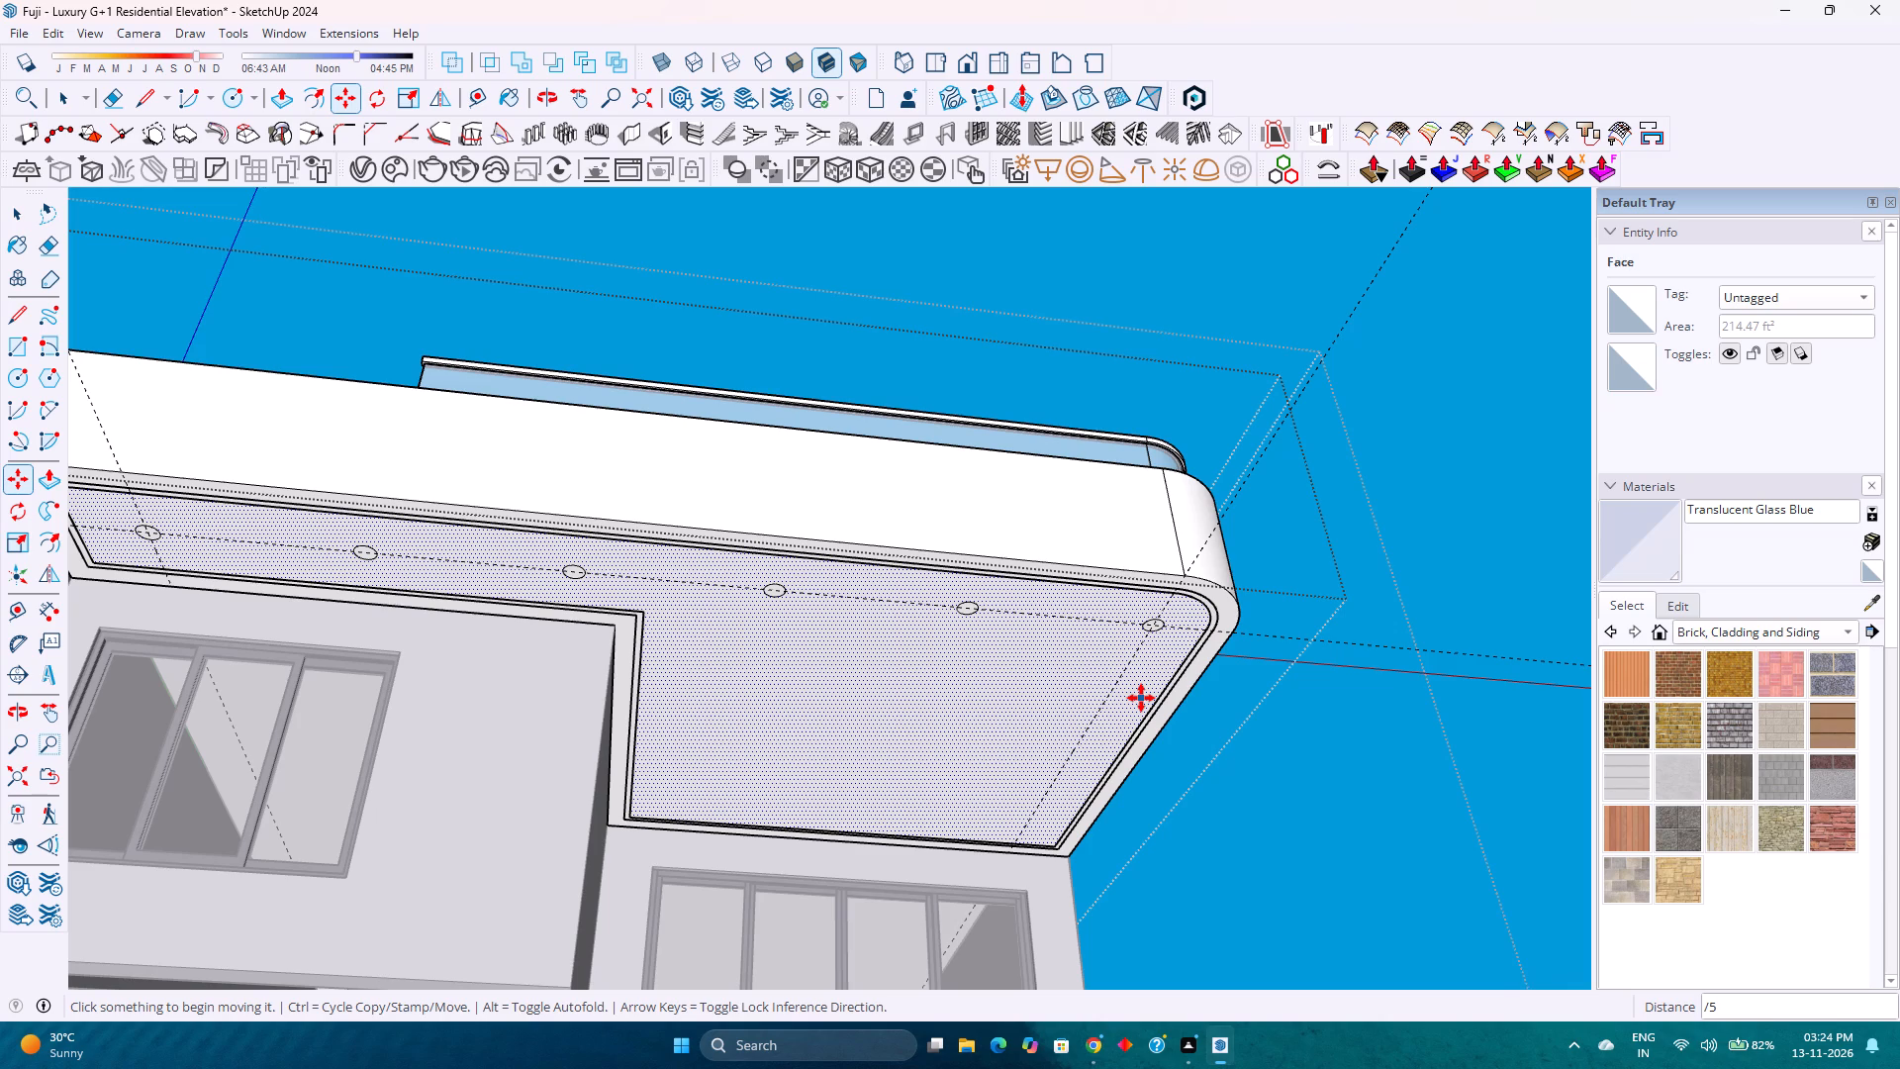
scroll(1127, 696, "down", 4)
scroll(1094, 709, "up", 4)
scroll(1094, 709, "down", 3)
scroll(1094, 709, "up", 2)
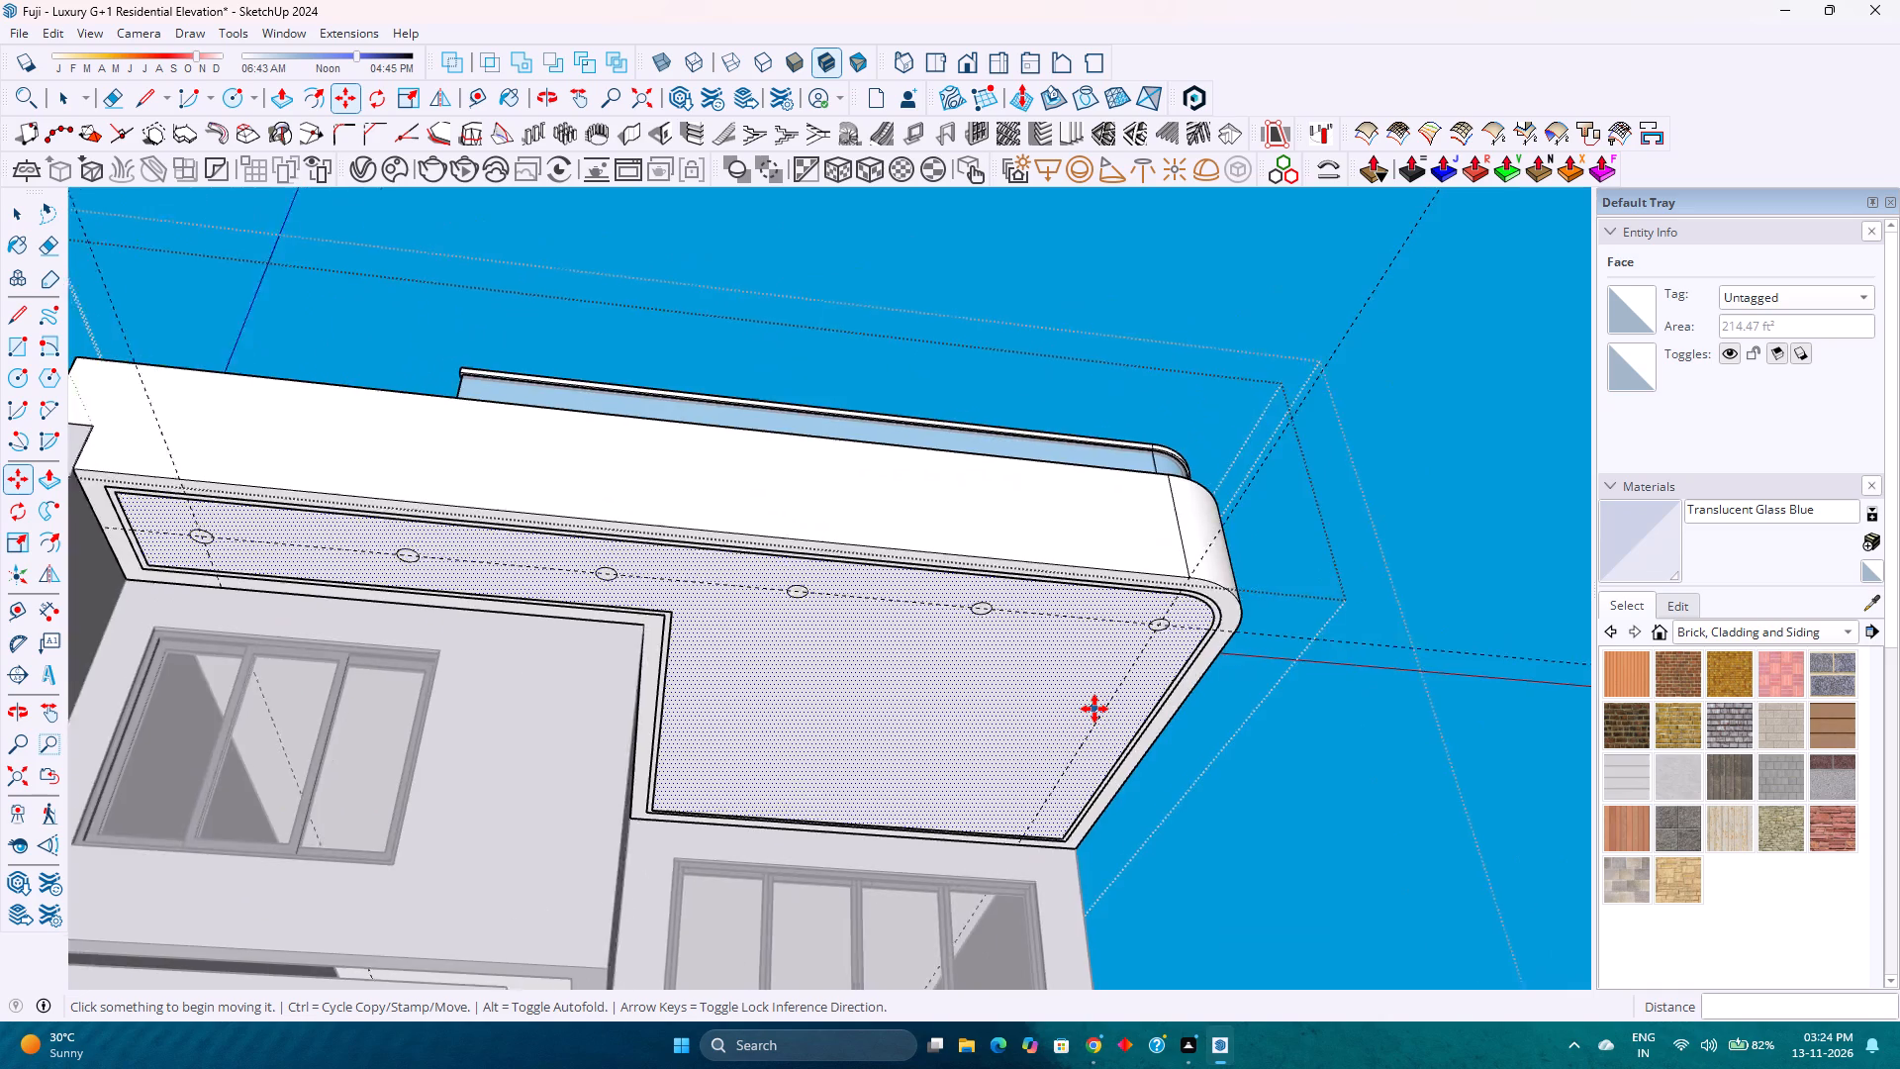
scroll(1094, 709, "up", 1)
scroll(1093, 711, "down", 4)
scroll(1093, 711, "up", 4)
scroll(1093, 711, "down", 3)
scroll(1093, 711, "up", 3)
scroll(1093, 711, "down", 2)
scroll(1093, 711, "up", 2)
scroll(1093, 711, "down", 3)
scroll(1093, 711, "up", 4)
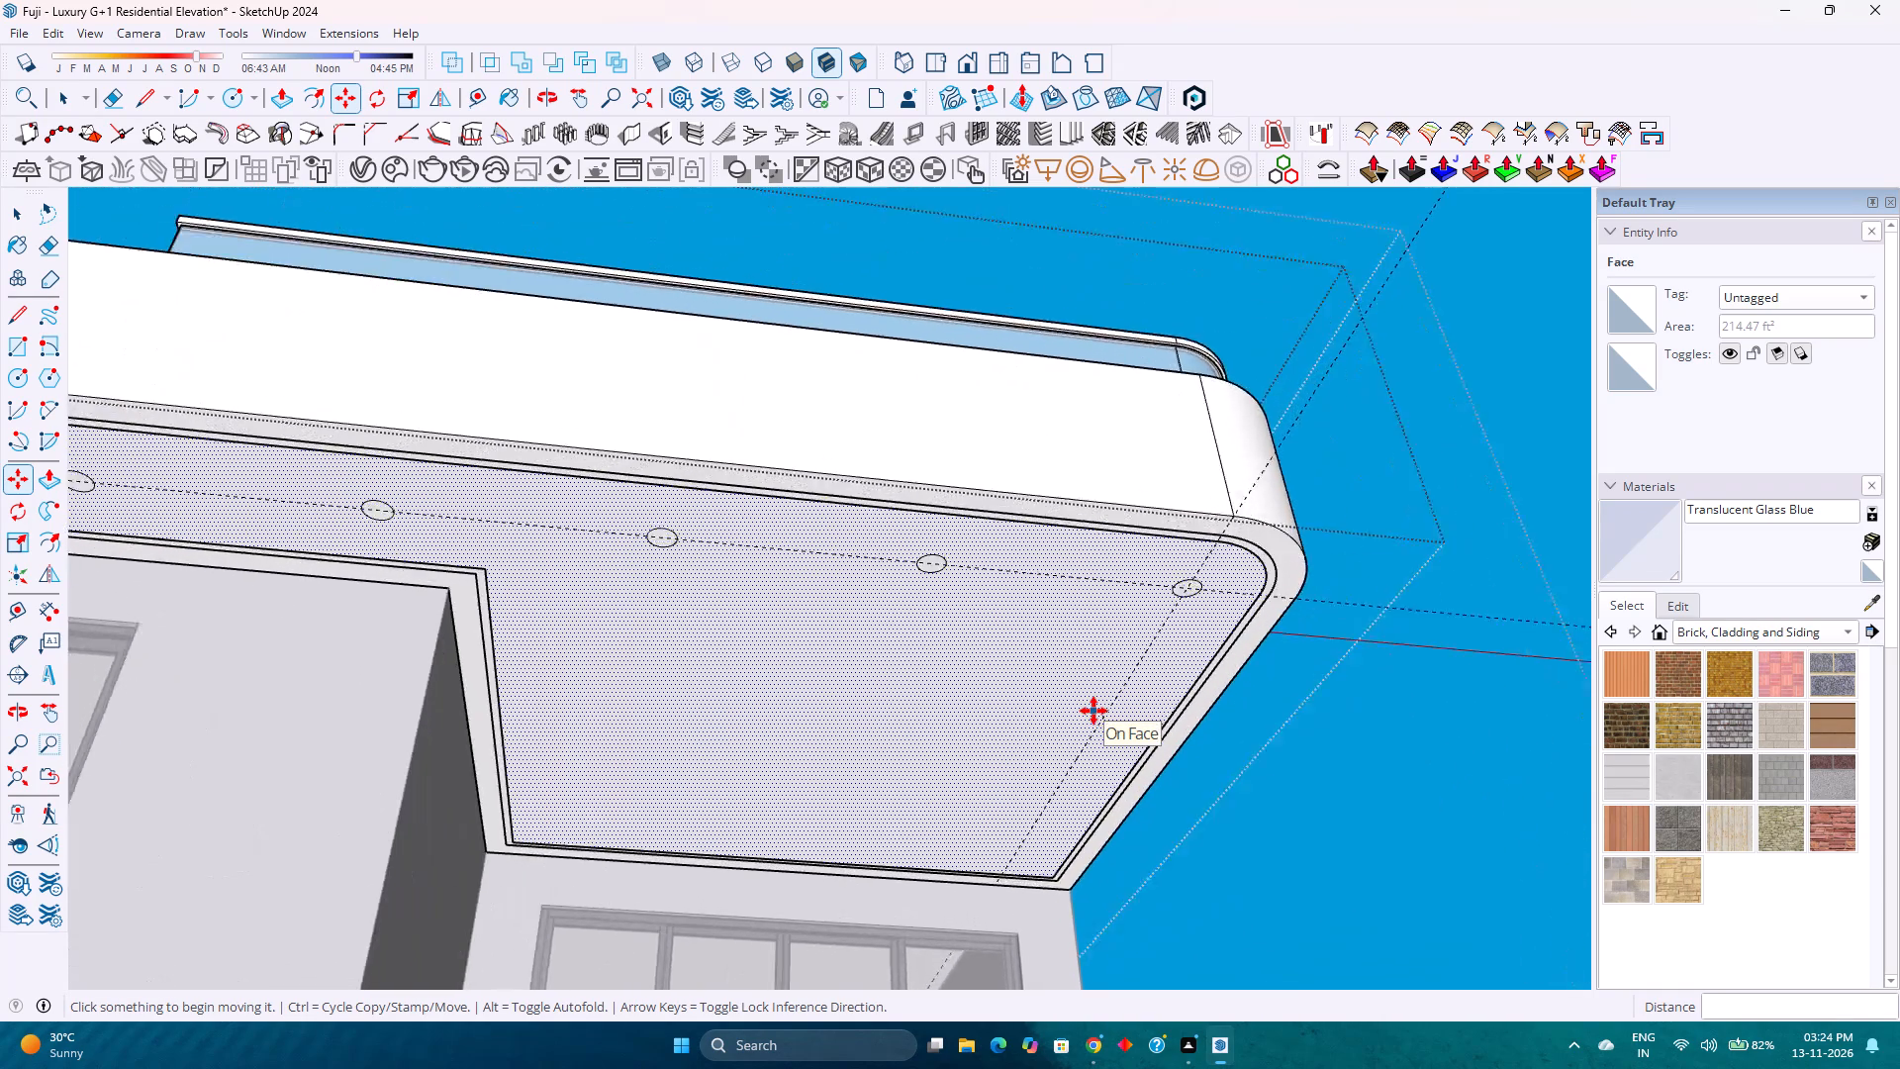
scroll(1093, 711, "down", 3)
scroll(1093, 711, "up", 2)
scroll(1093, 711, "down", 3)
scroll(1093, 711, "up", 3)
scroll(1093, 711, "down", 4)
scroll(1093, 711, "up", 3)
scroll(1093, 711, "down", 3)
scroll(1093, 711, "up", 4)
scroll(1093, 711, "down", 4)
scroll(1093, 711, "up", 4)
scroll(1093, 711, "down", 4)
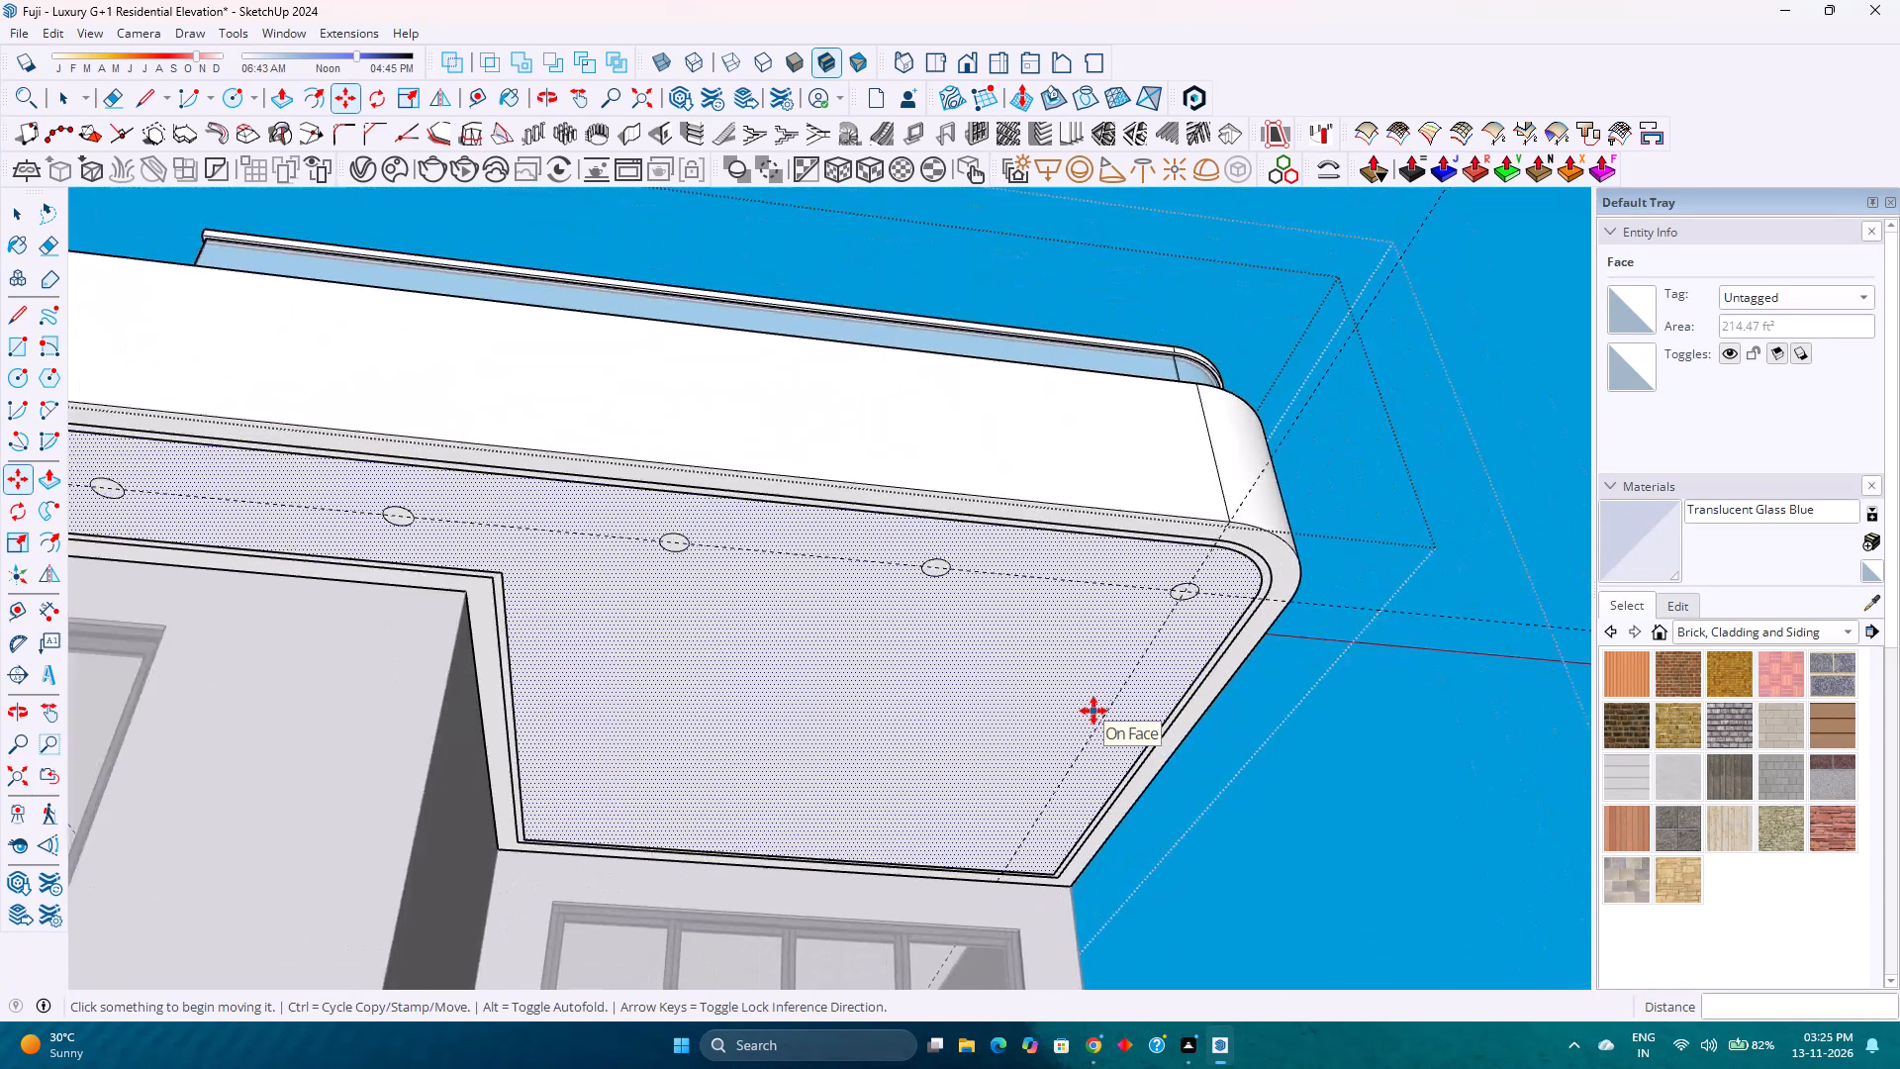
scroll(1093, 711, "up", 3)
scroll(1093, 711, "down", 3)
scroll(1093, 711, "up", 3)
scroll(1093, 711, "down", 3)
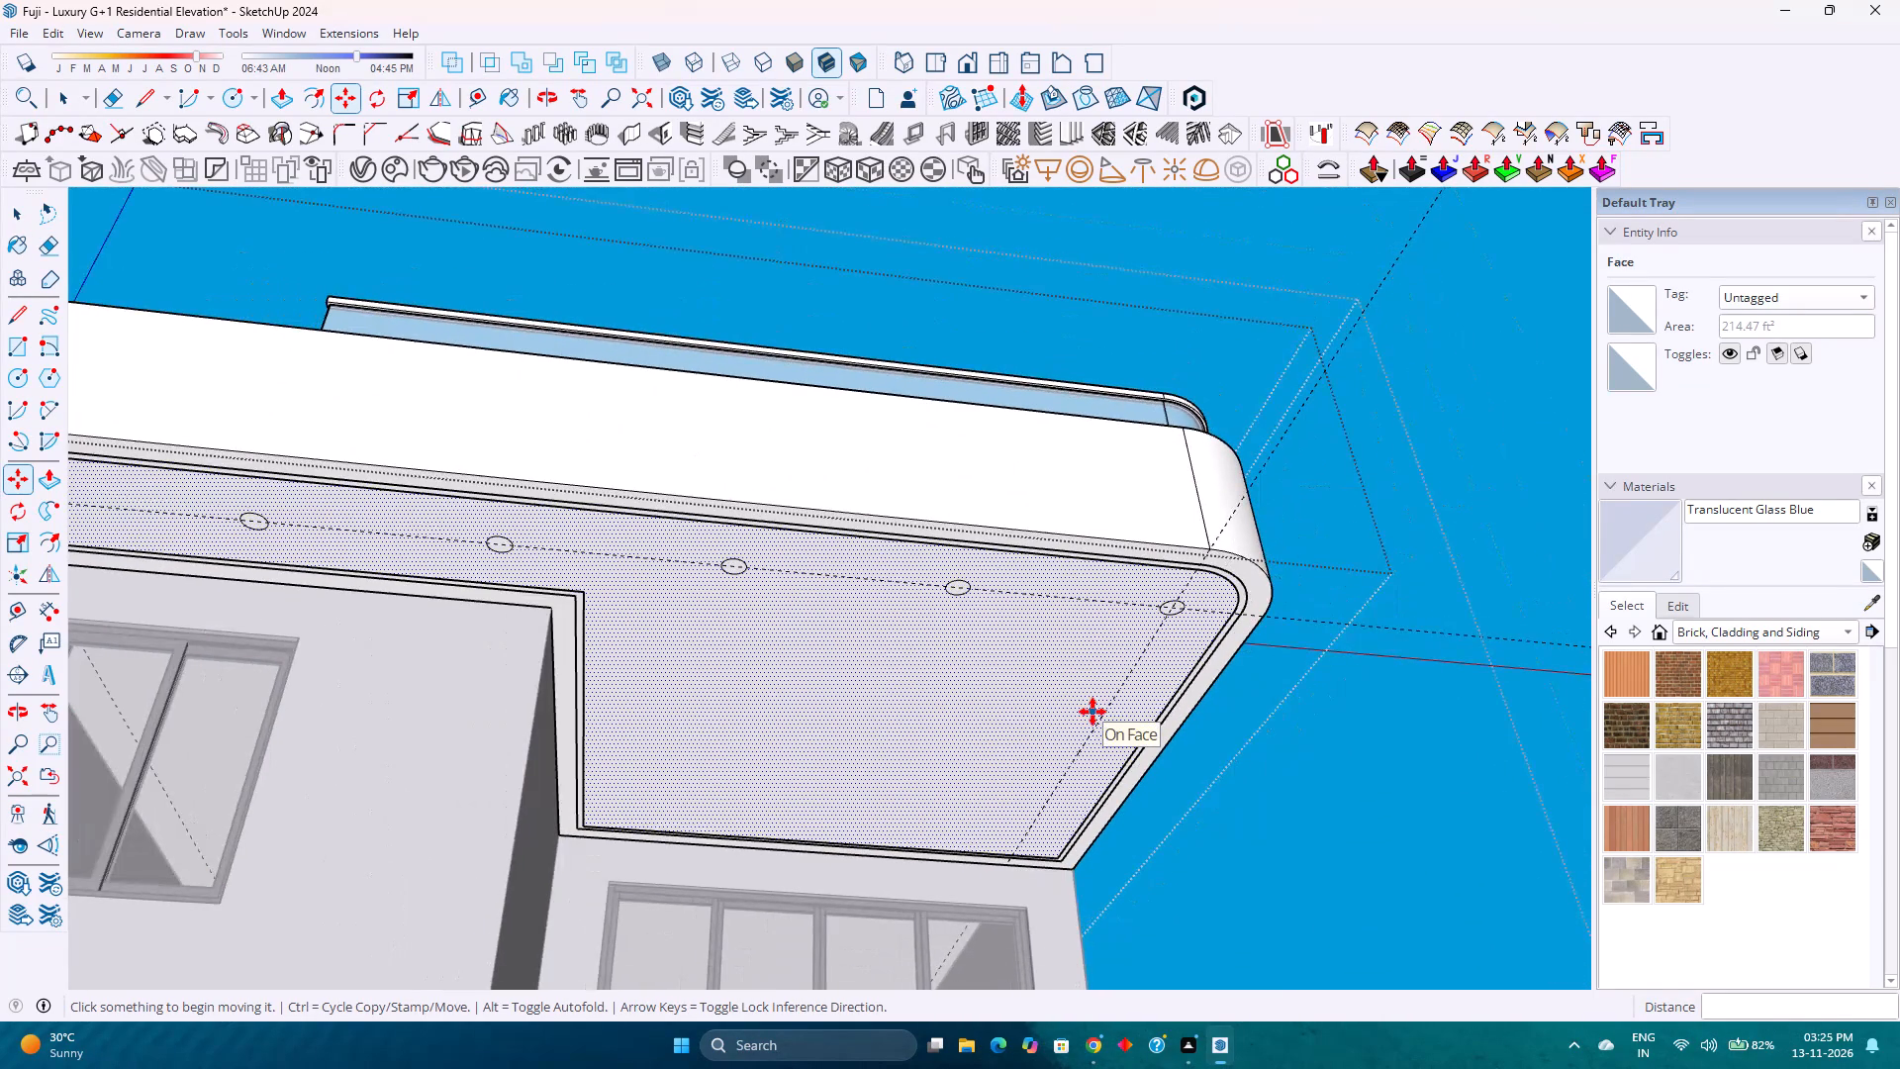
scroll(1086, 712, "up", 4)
Place a guide 1'6" inward from the ceiling border's edge above the four-panel window.
key("space")
scroll(1189, 503, "down", 1)
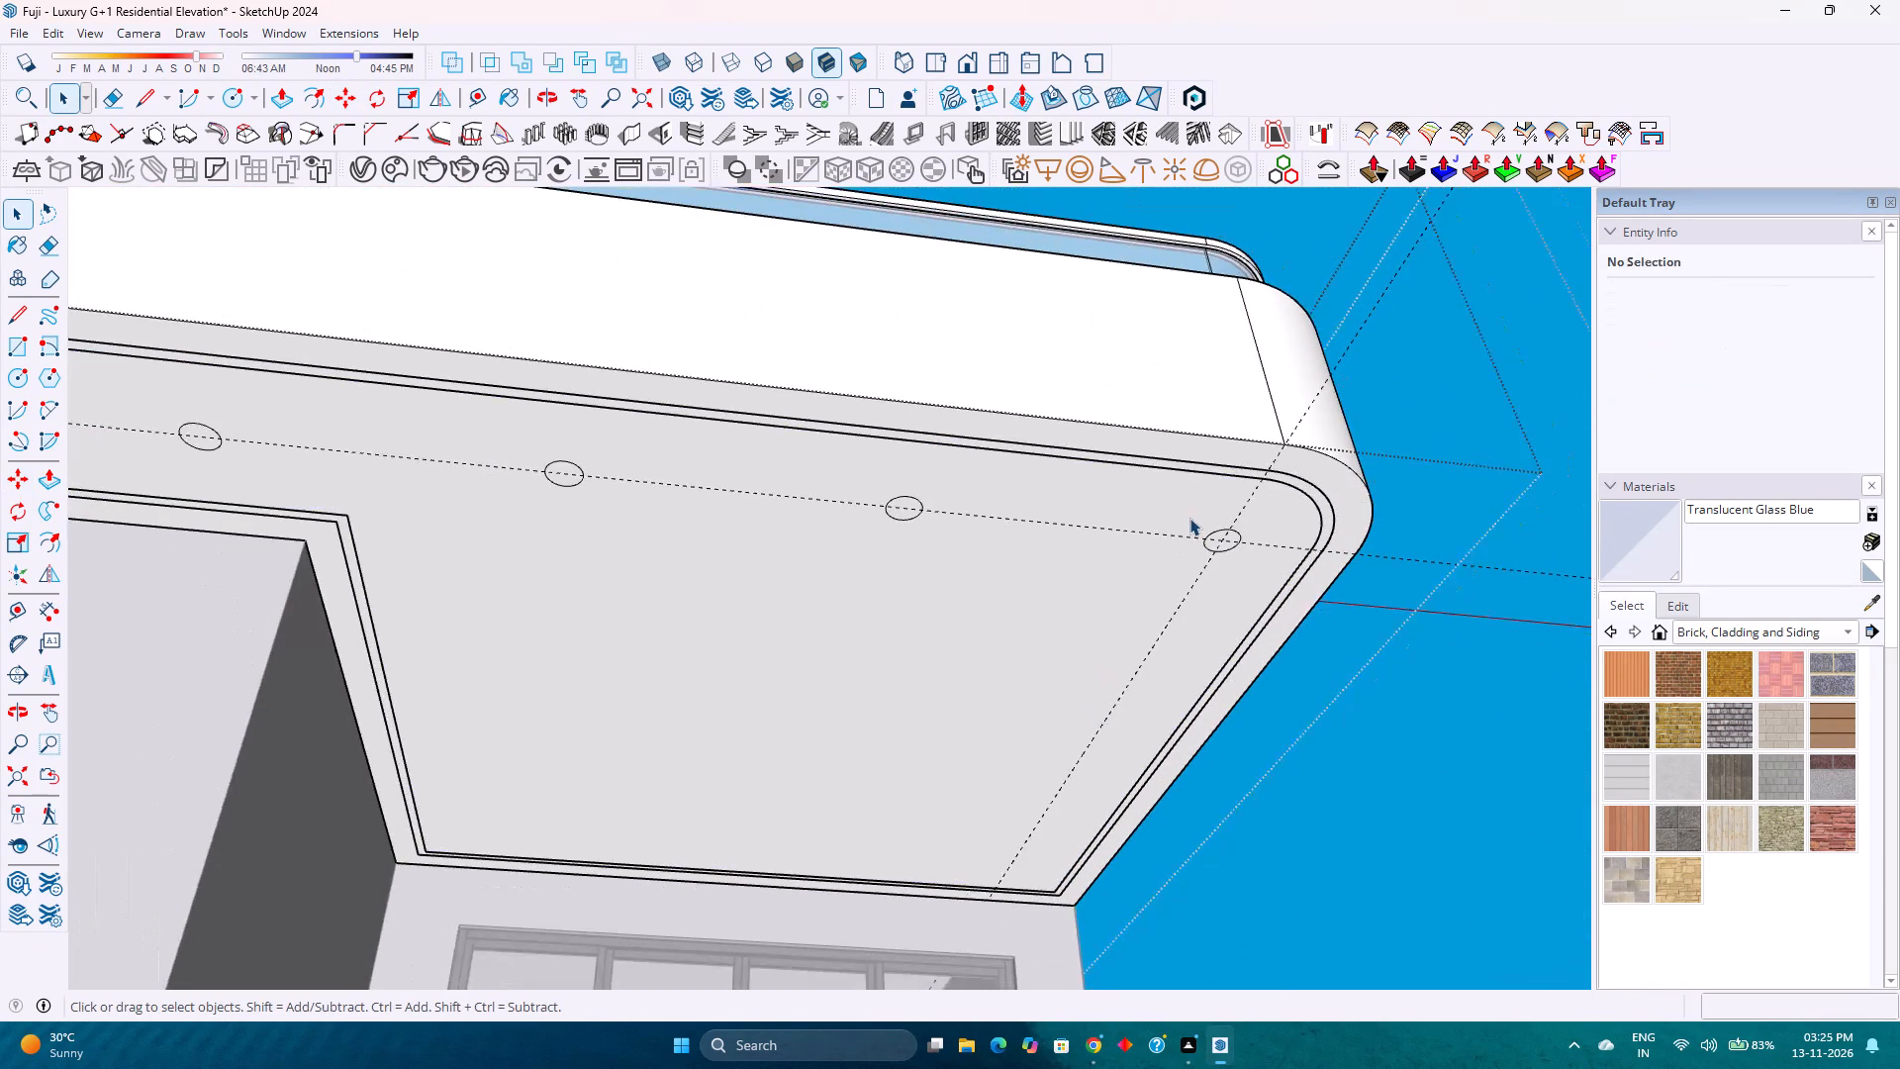
scroll(1189, 518, "down", 3)
scroll(1213, 534, "up", 6)
scroll(1198, 550, "down", 4)
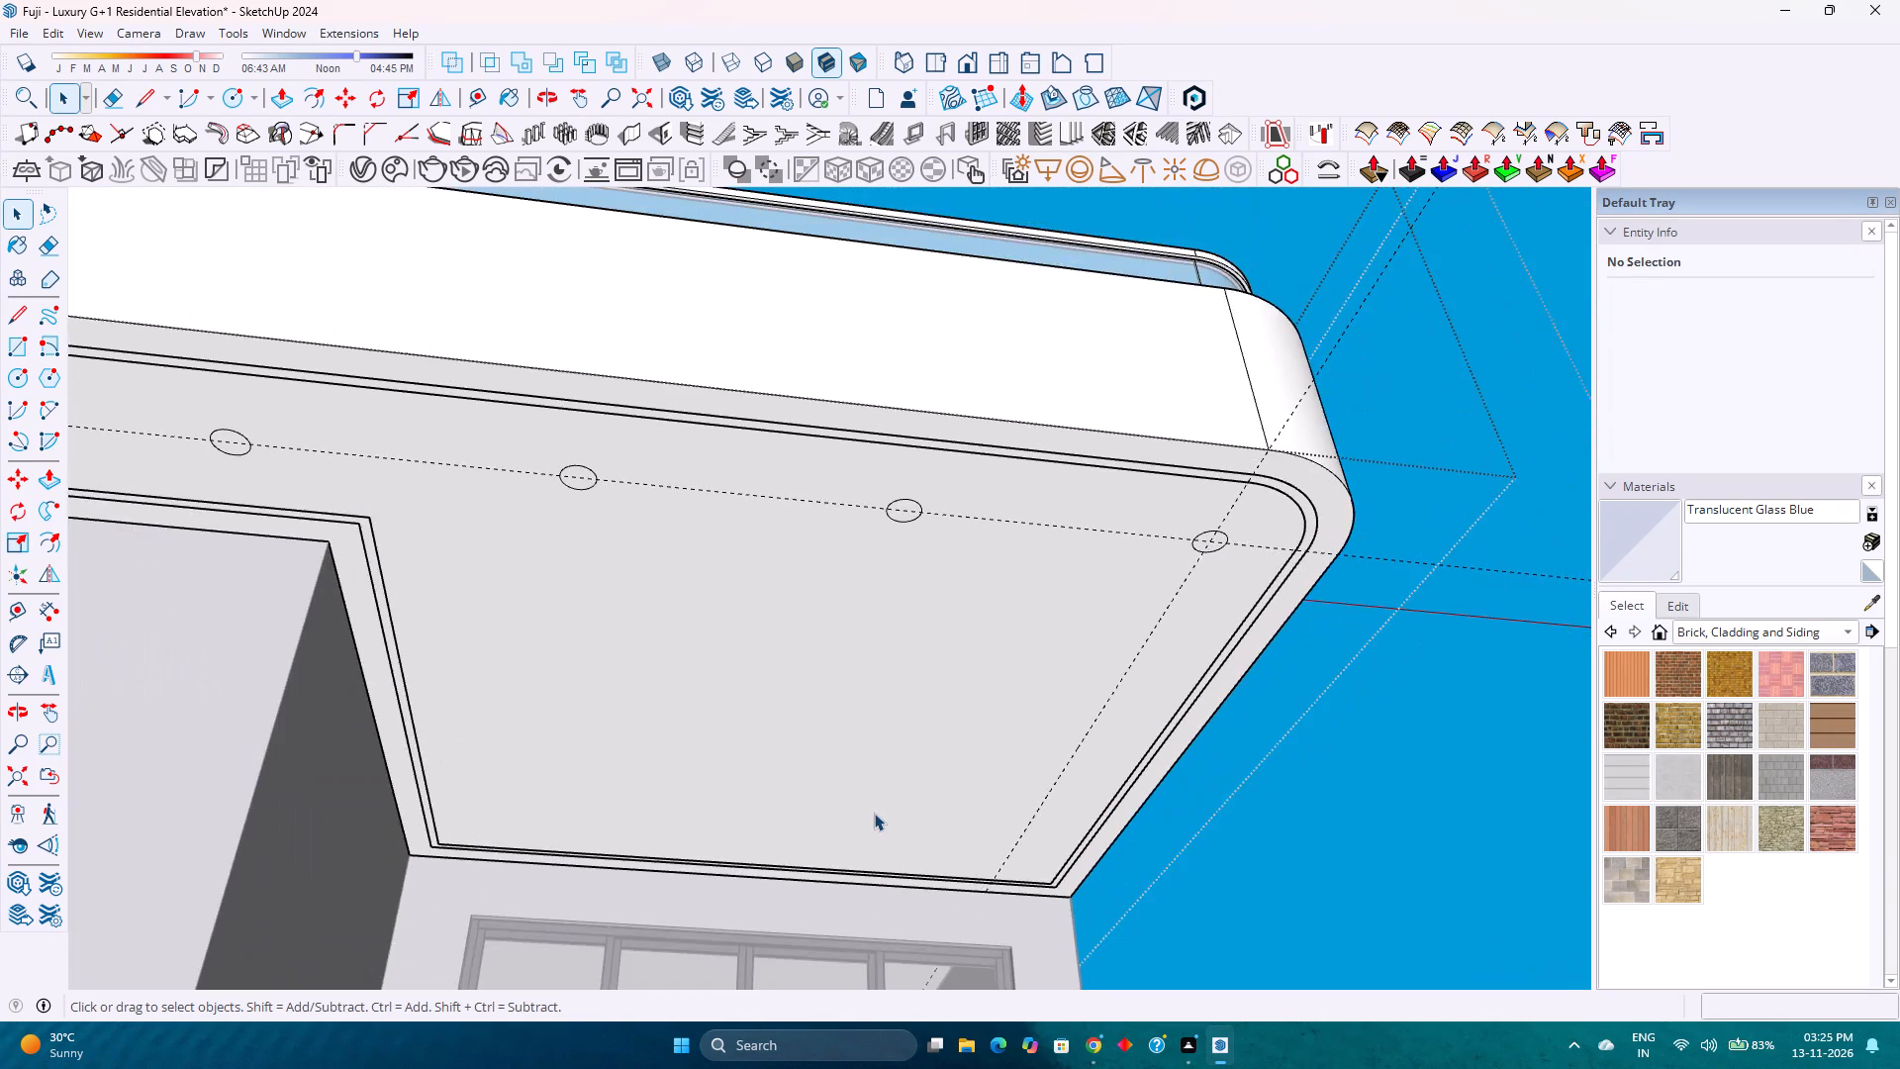
scroll(874, 813, "down", 7)
middle_click_drag(877, 819, 884, 761, "shift")
scroll(878, 780, "up", 7)
middle_click_drag(873, 807, 892, 793)
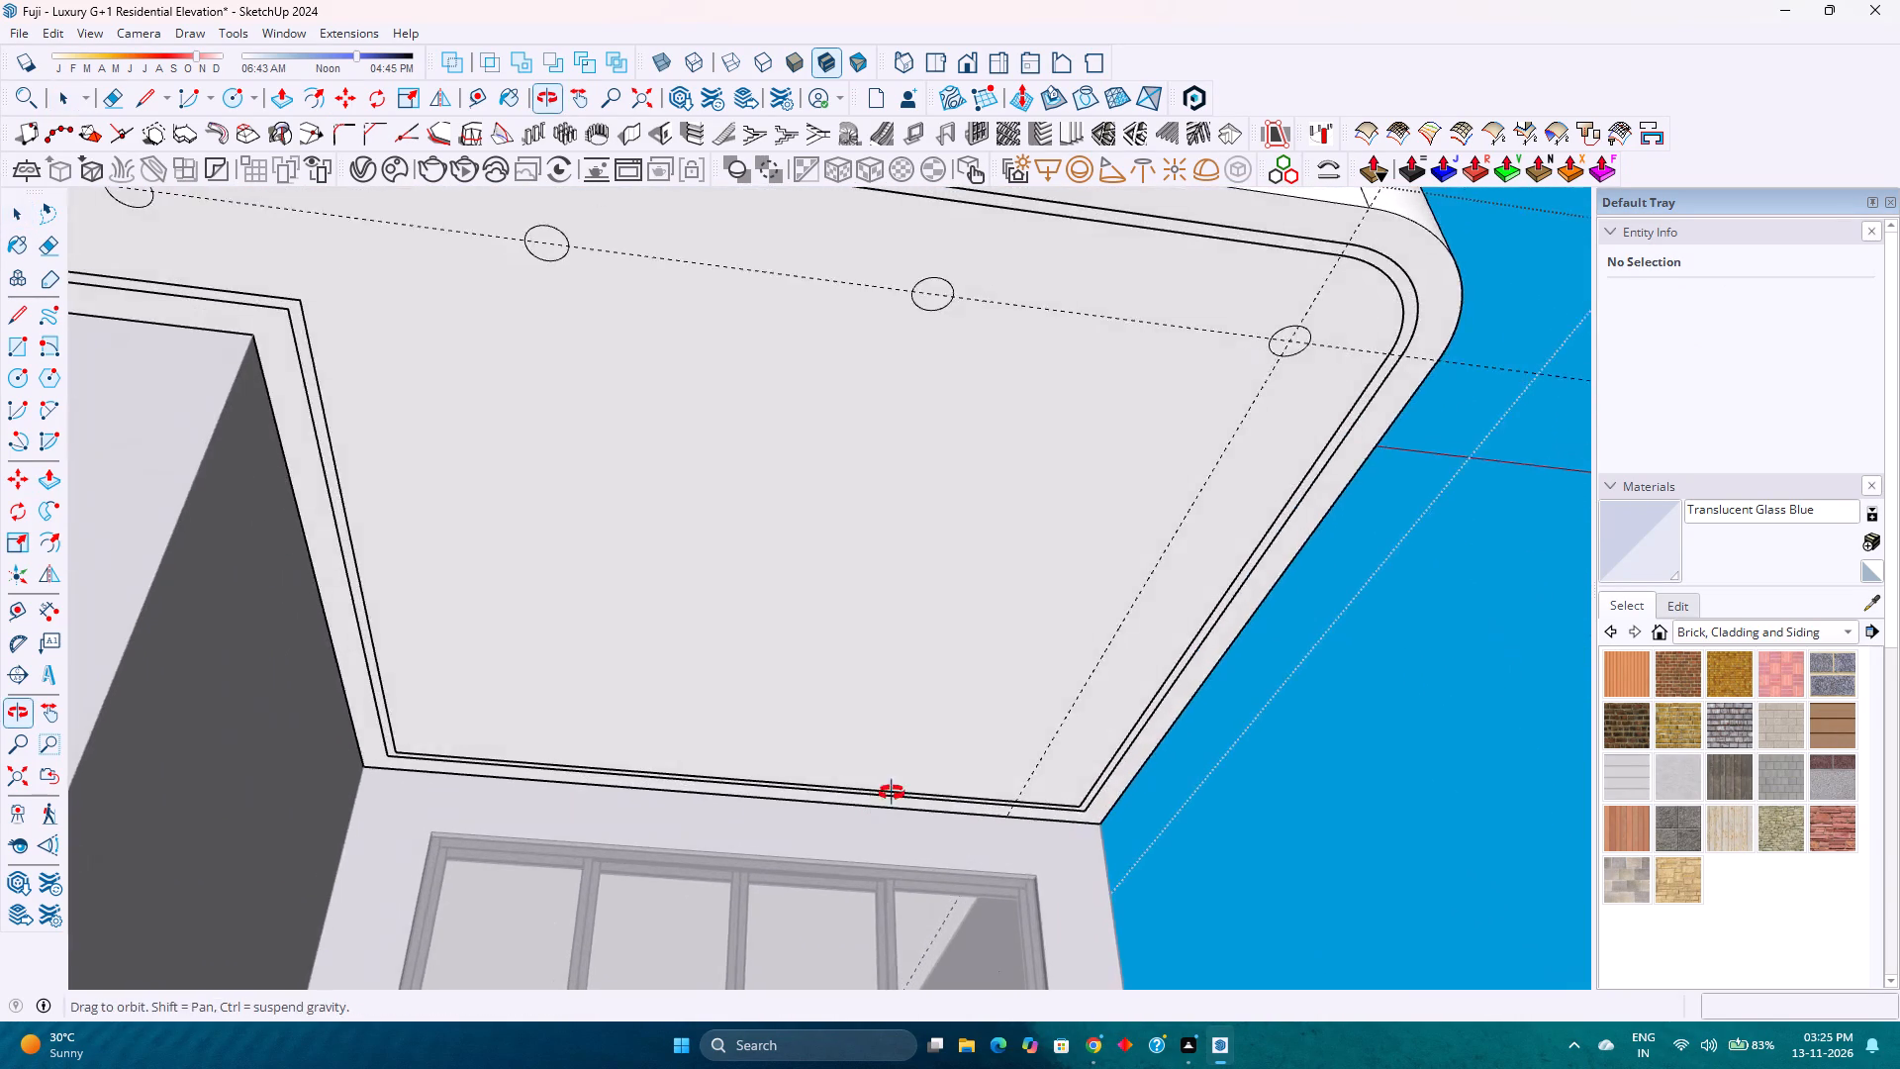
middle_click_drag(892, 793, 923, 805)
middle_click(929, 808)
scroll(942, 802, "up", 3)
left_click(487, 102)
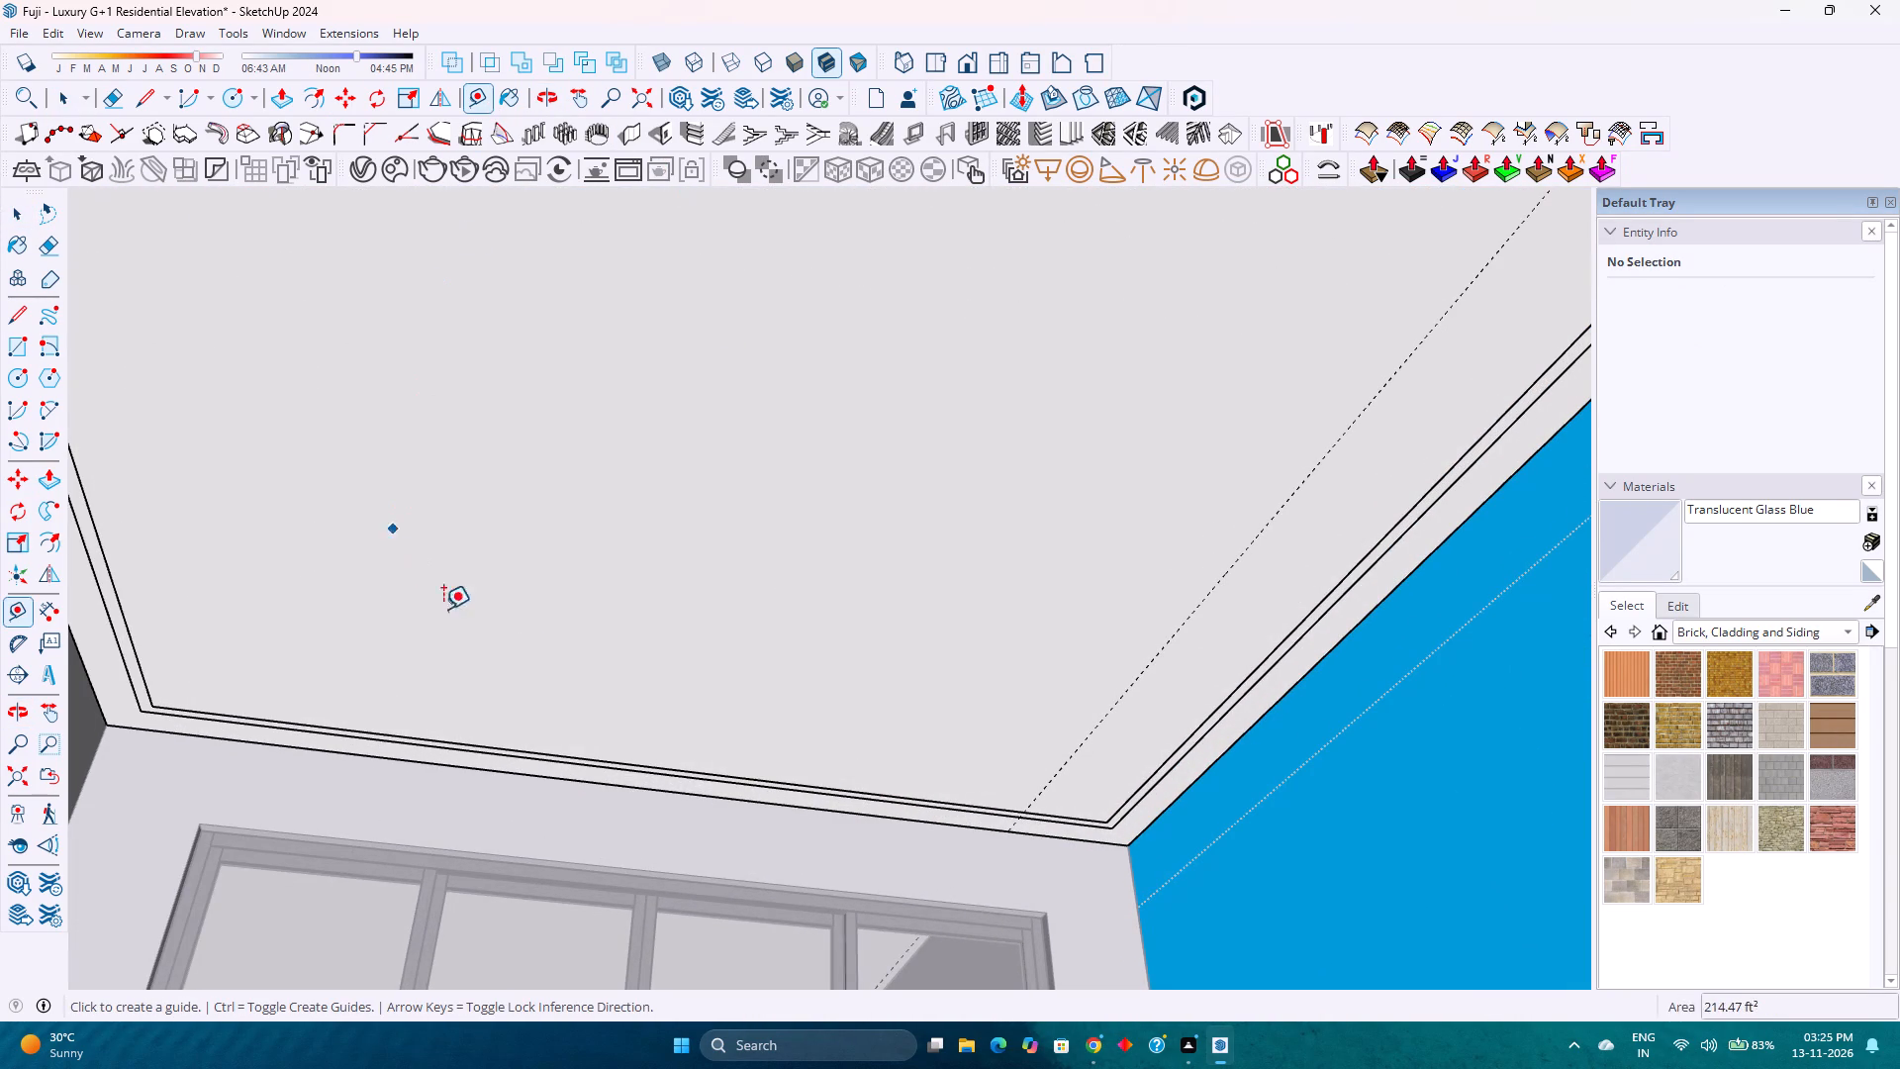
left_click(753, 790)
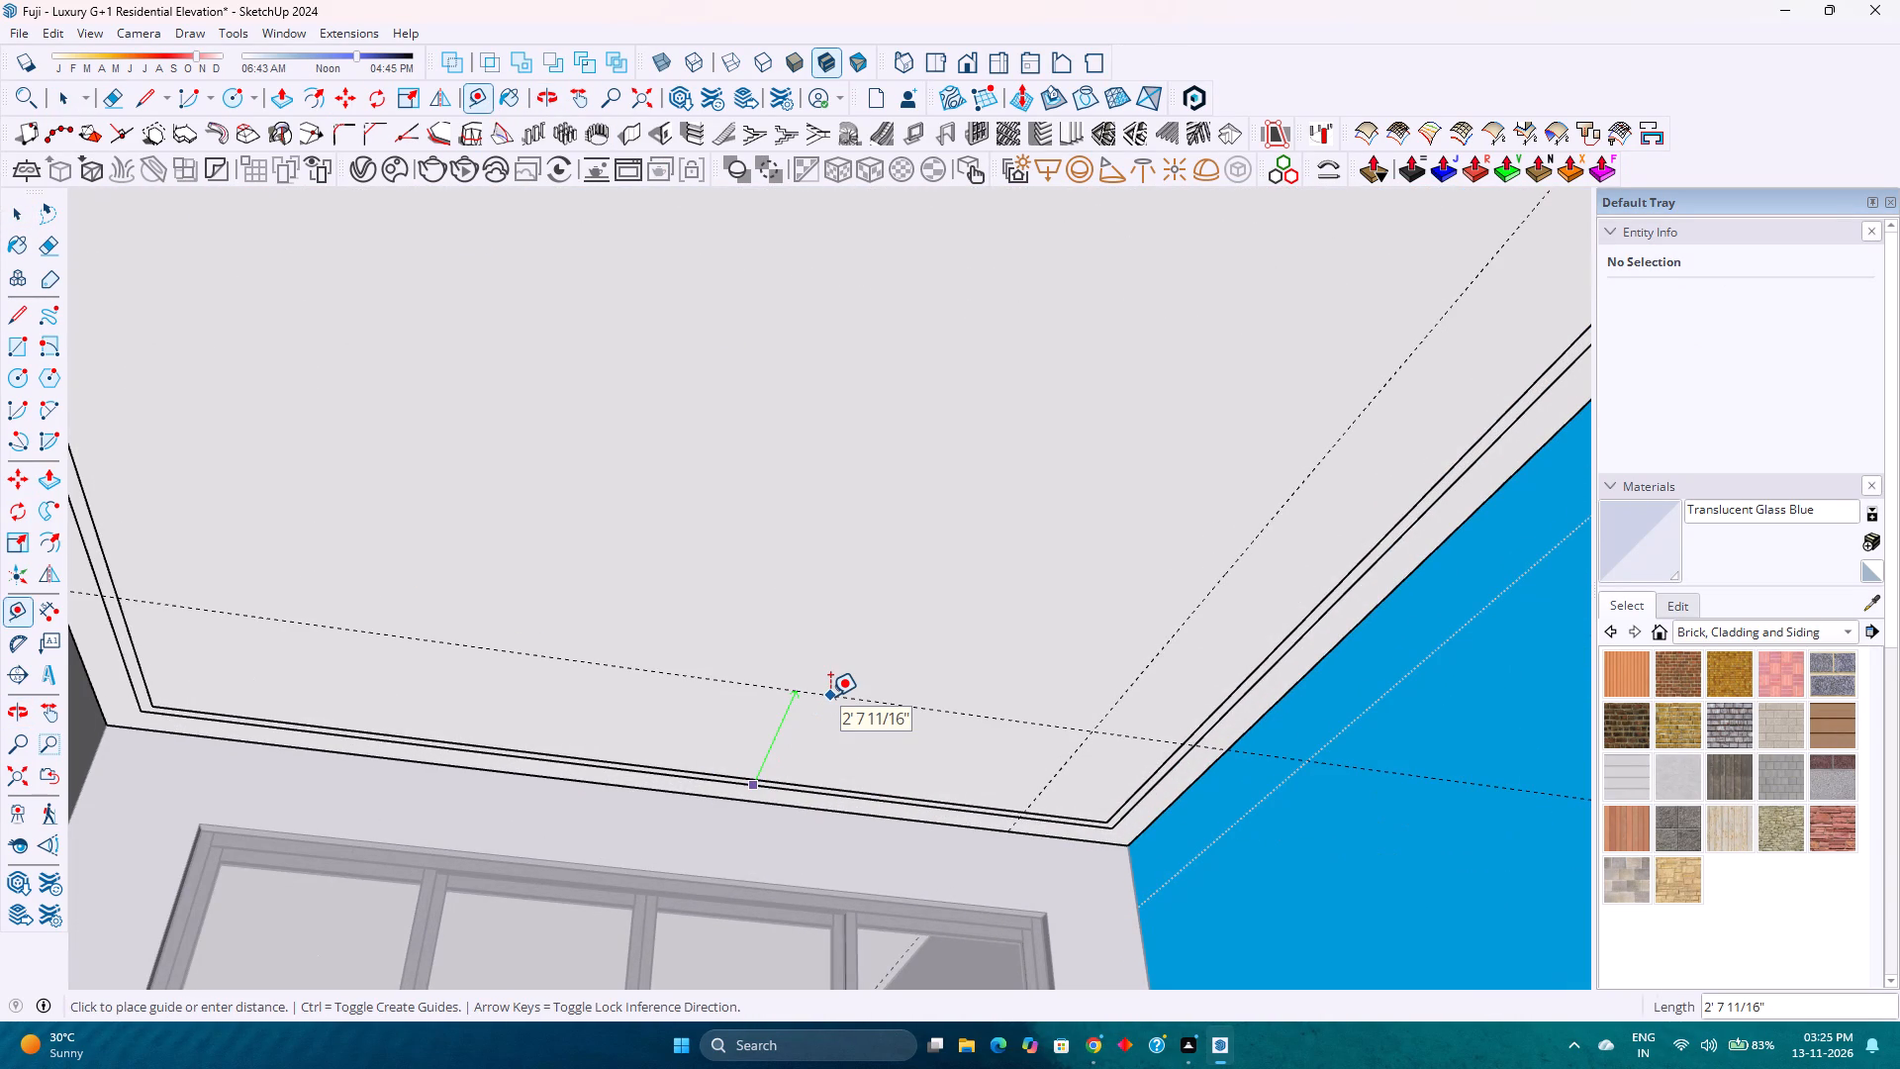
type("1'6")
key("Return")
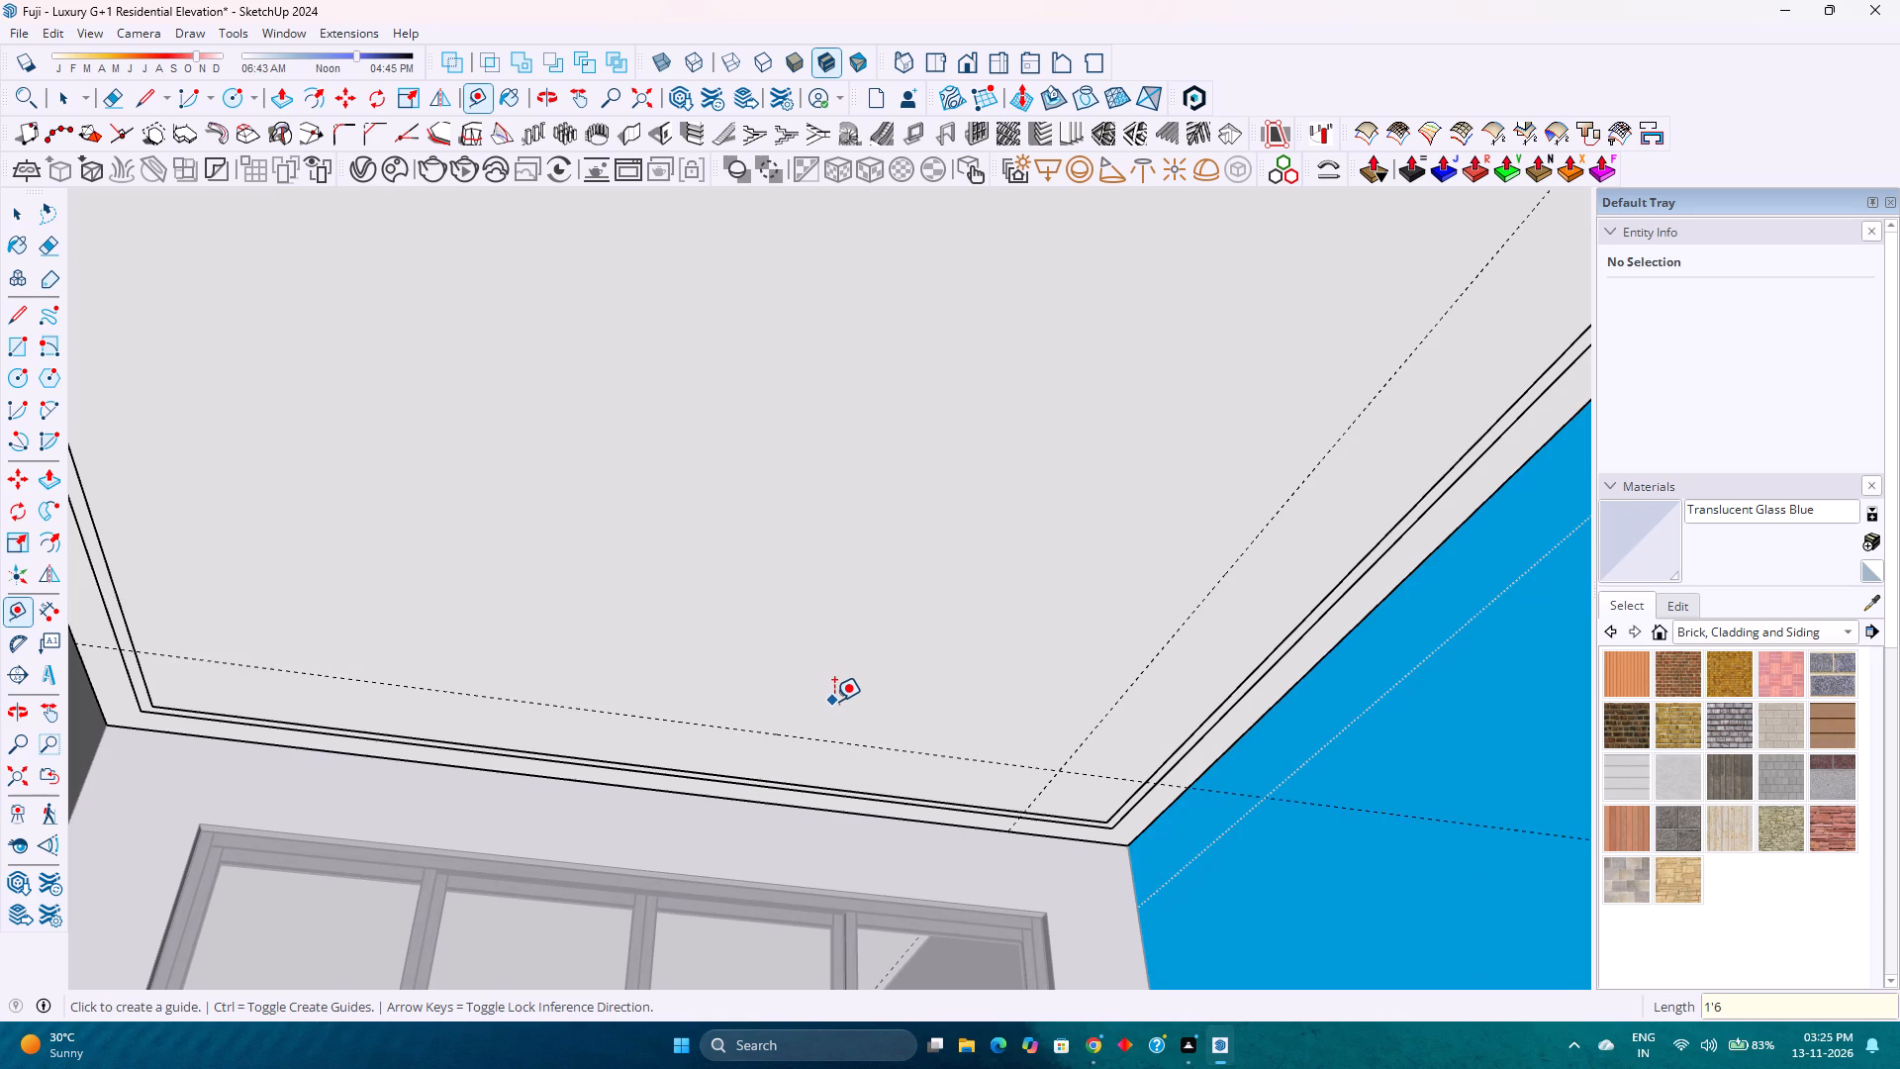
Copy the three circles nearest the rounded corner 11' to the new guide above the window, dividing the distance by 2 for a middle row.
scroll(834, 701, "down", 7)
middle_click_drag(819, 692, 633, 693)
middle_click(633, 693)
scroll(672, 671, "down", 3)
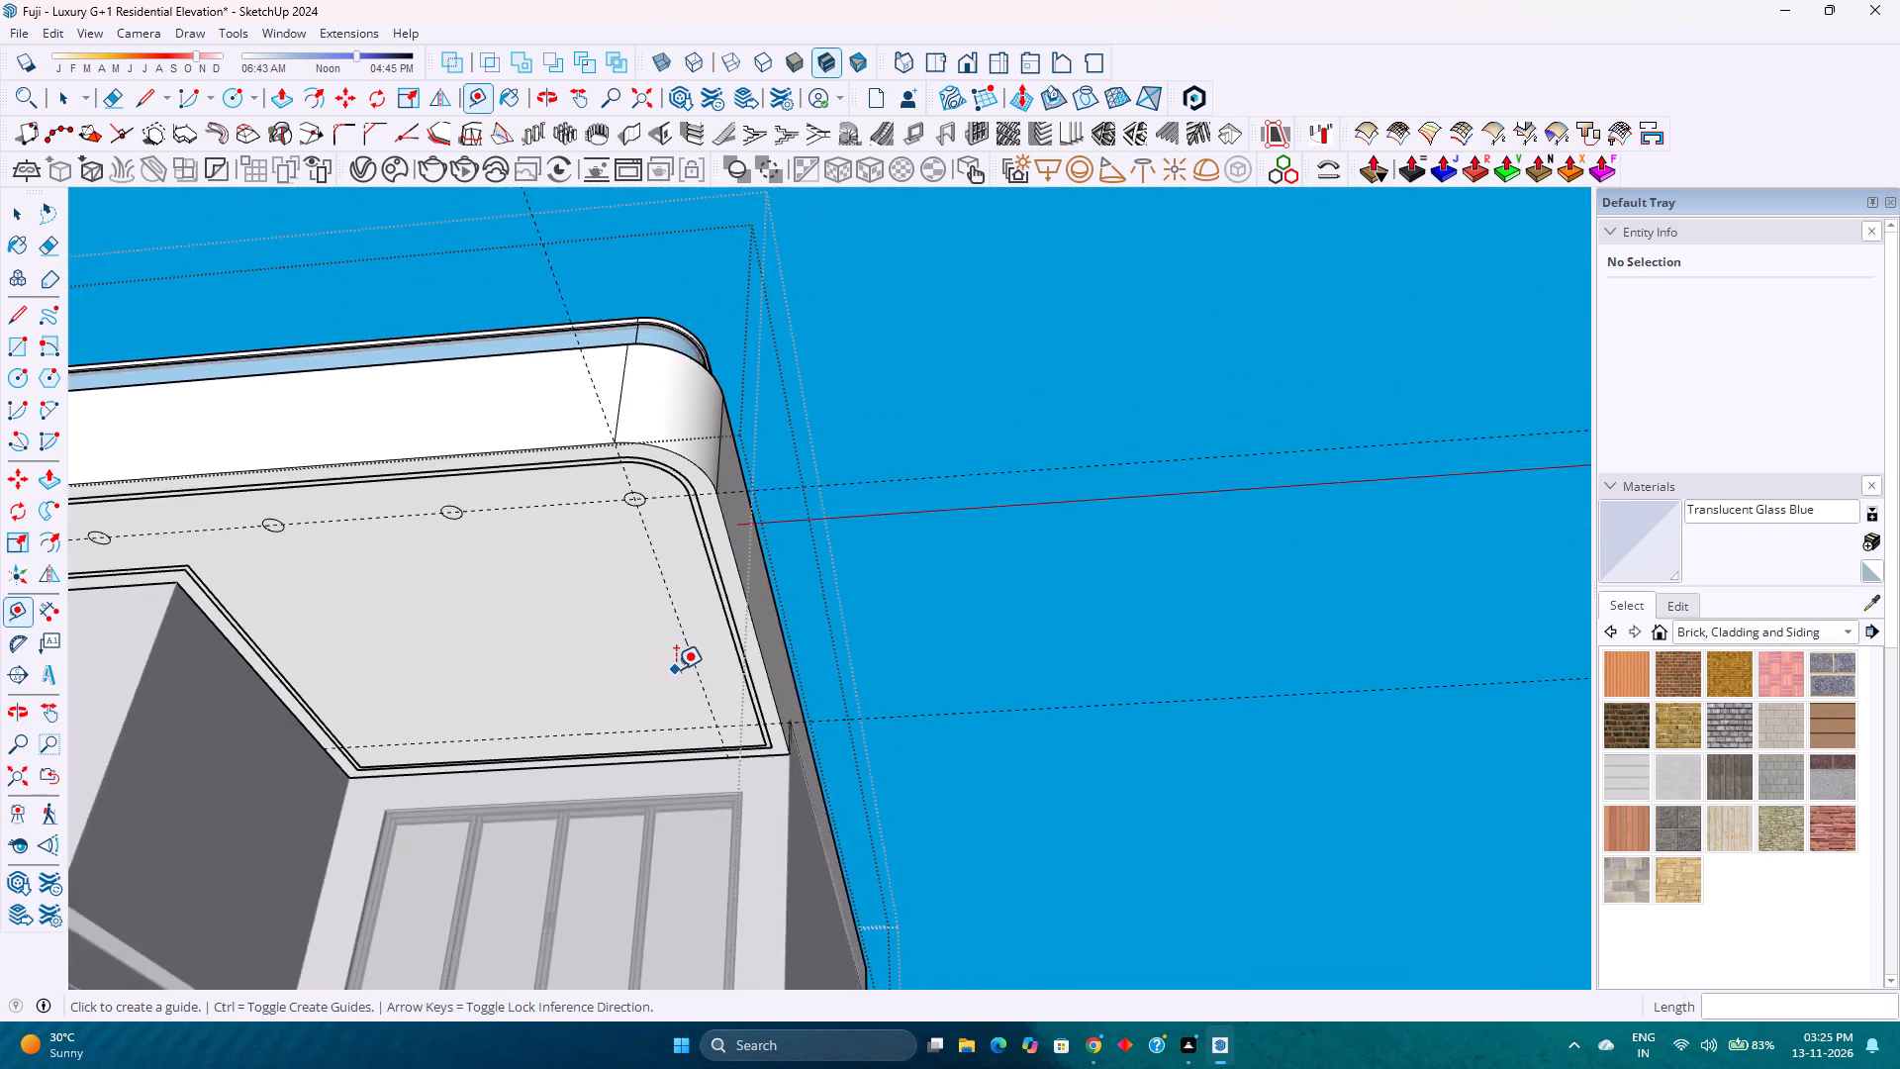
middle_click_drag(676, 669, 826, 657)
middle_click(829, 657)
key("space")
scroll(900, 440, "up", 4)
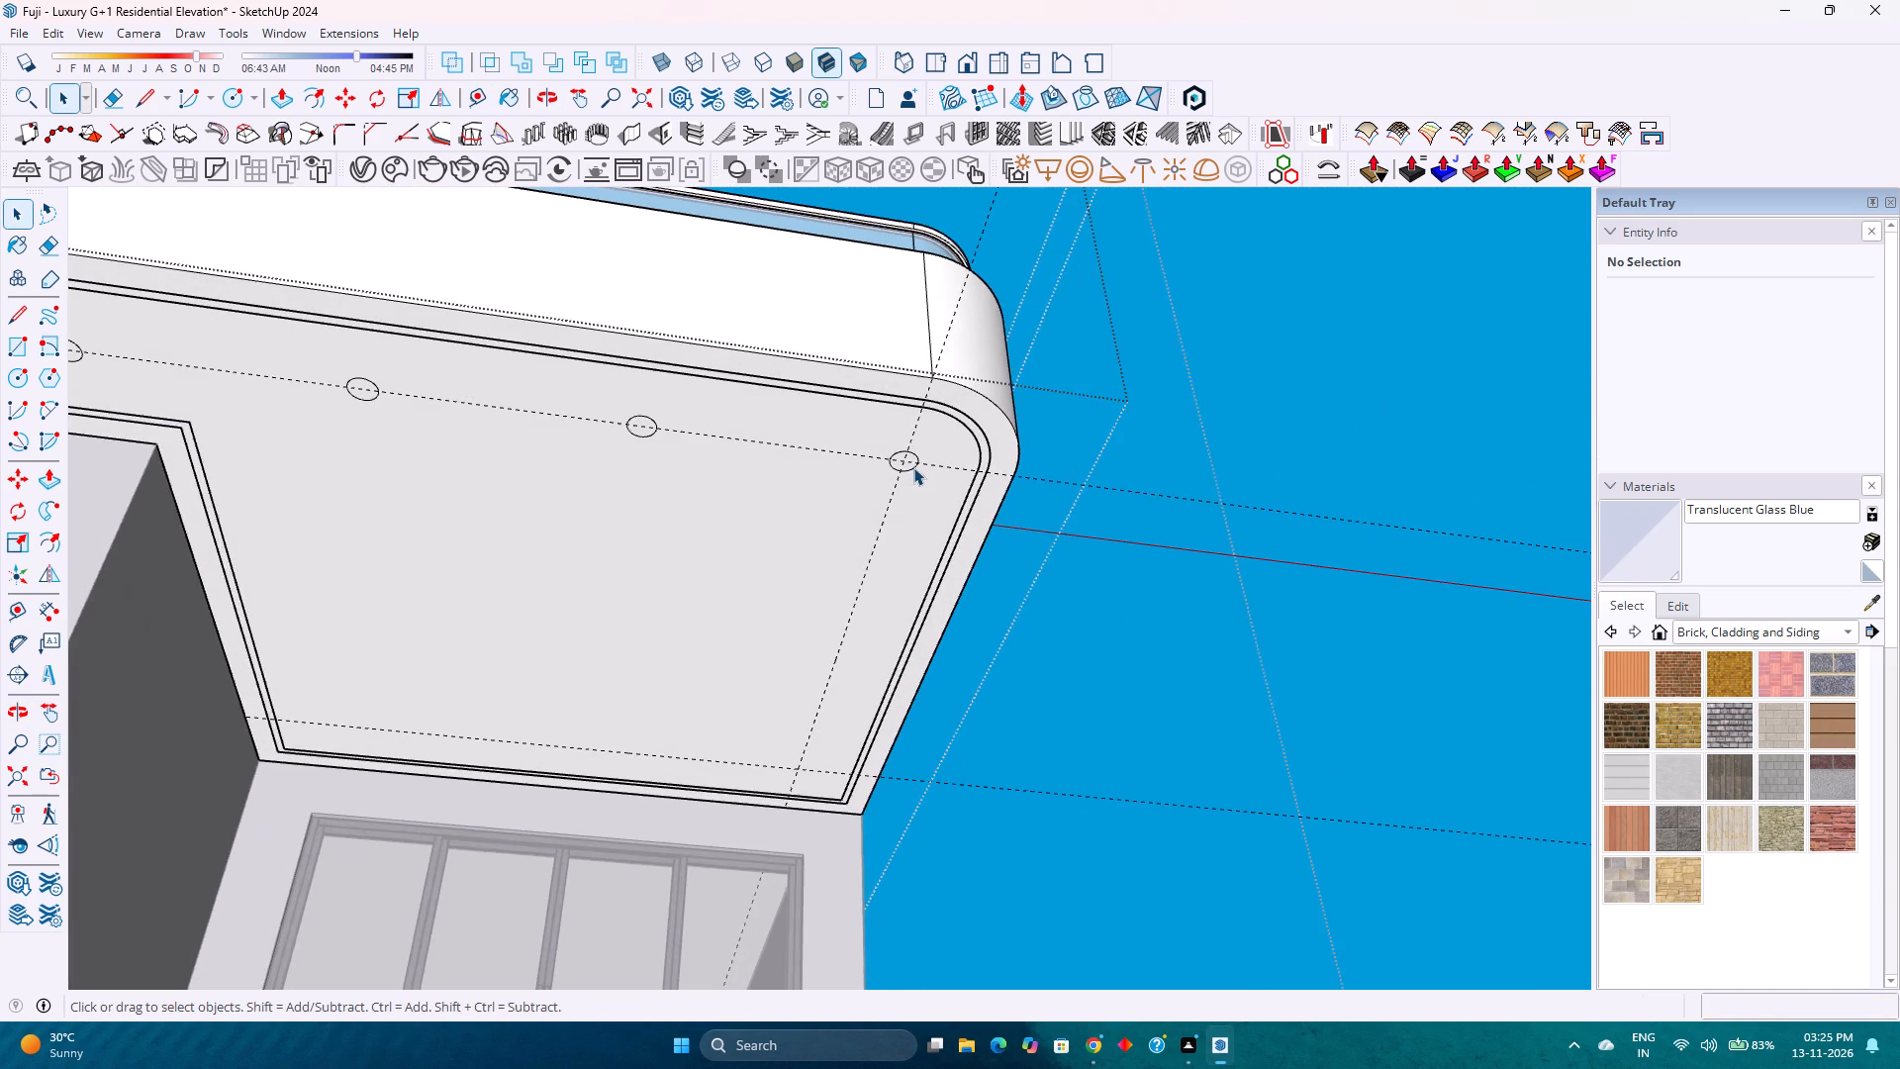
scroll(913, 467, "up", 2)
left_click(906, 467)
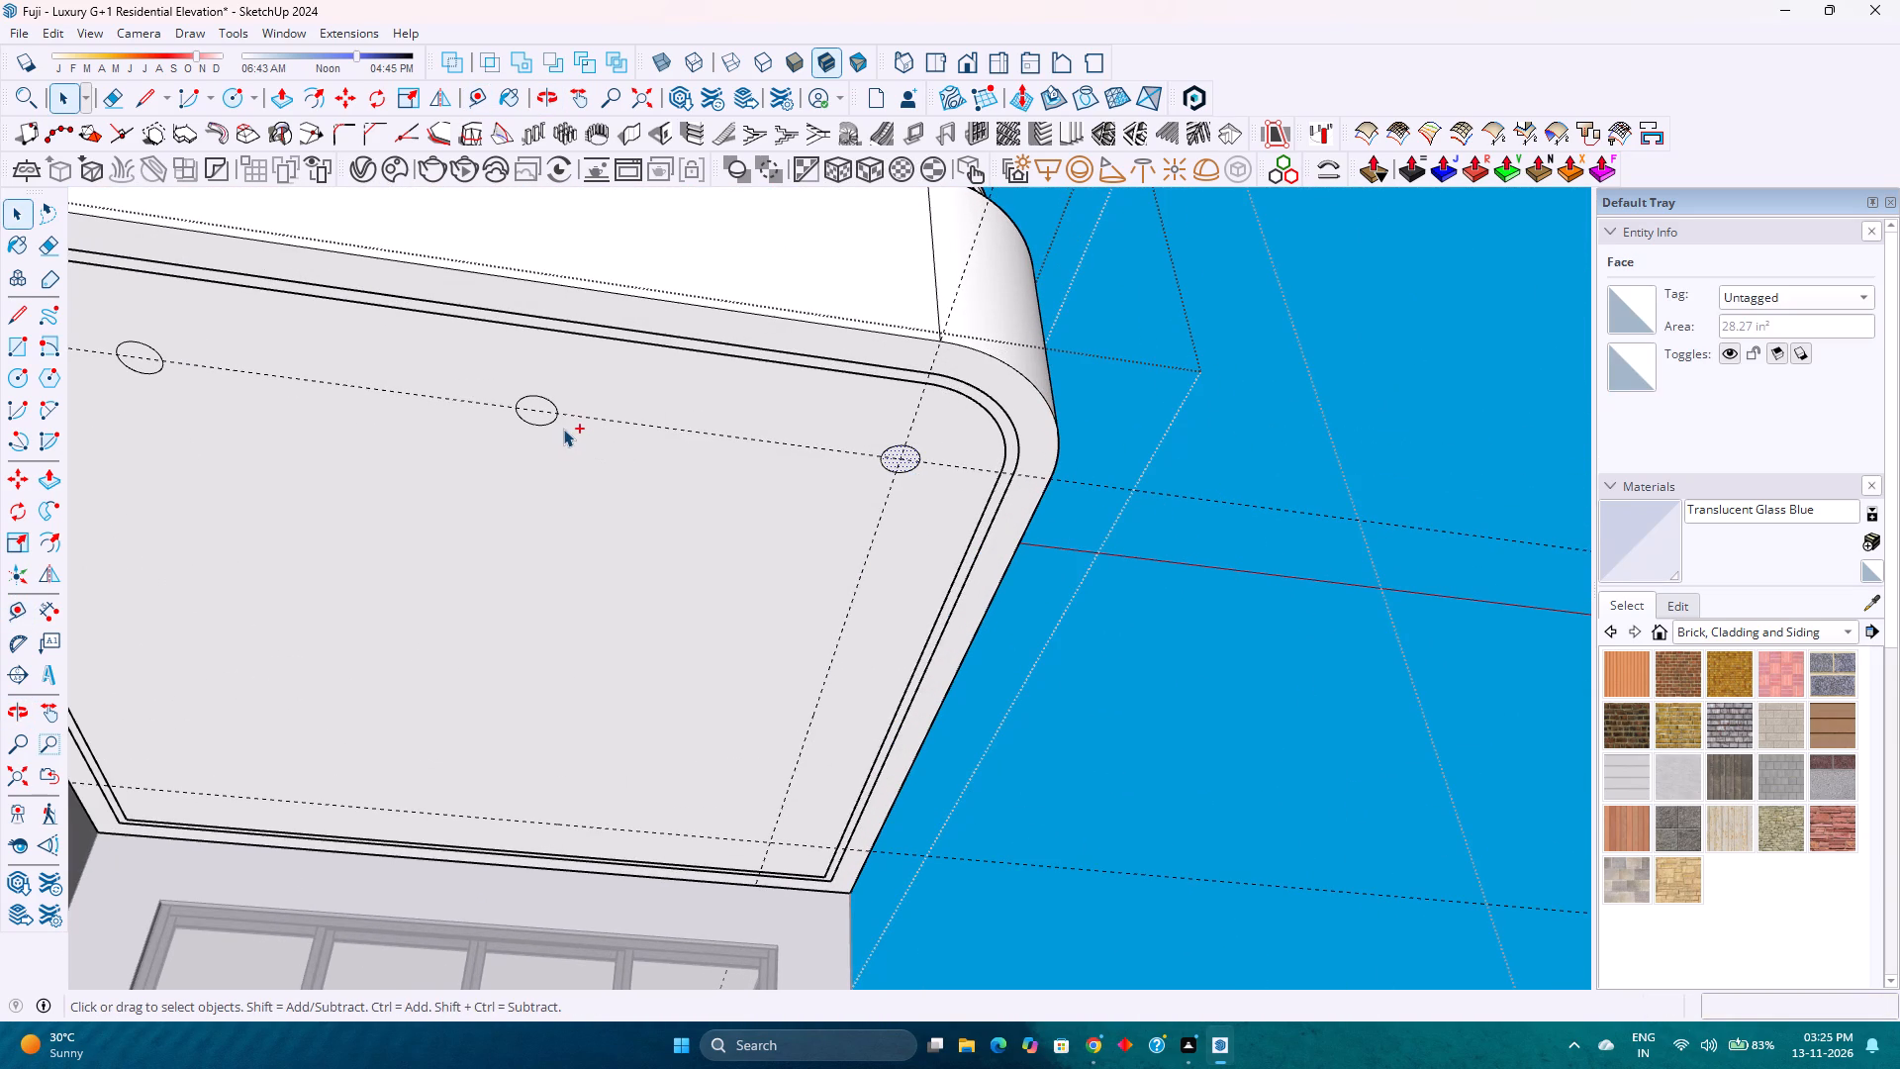
left_click(546, 422, "ctrl")
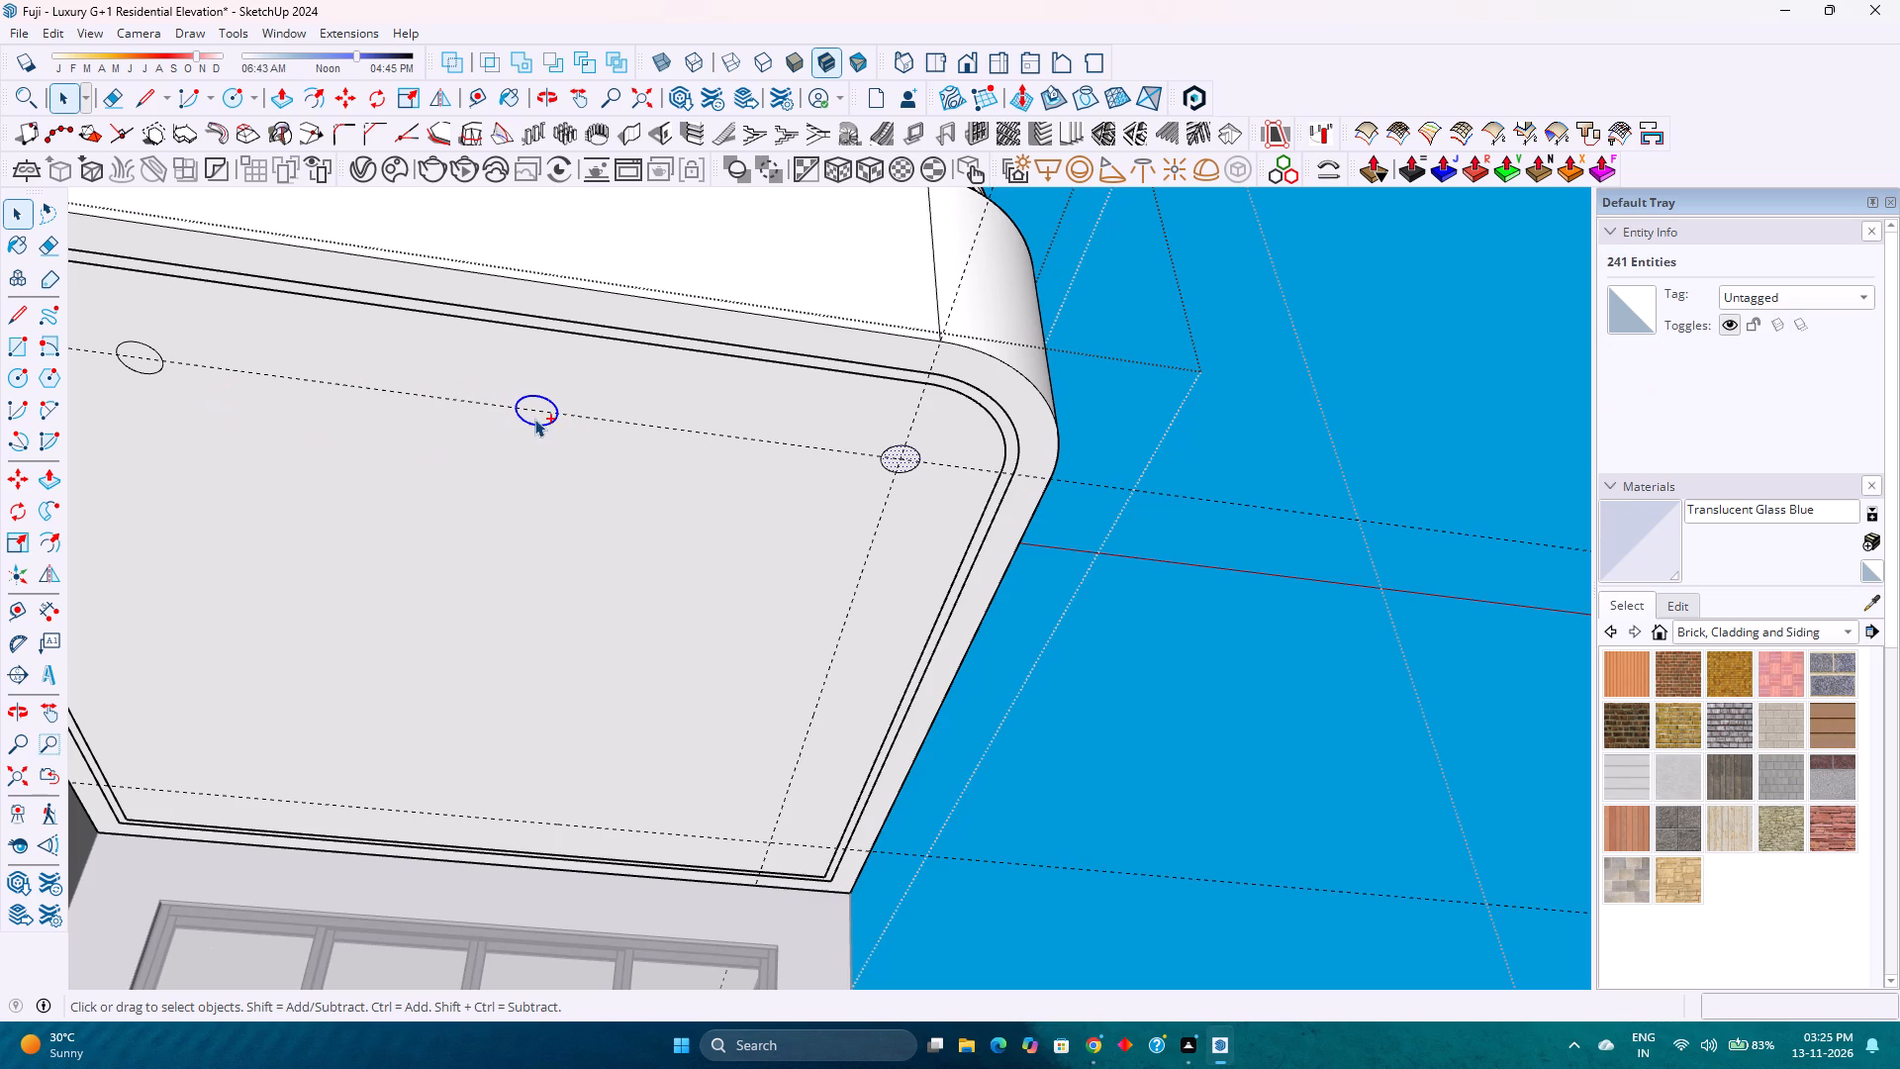
left_click(532, 417, "ctrl")
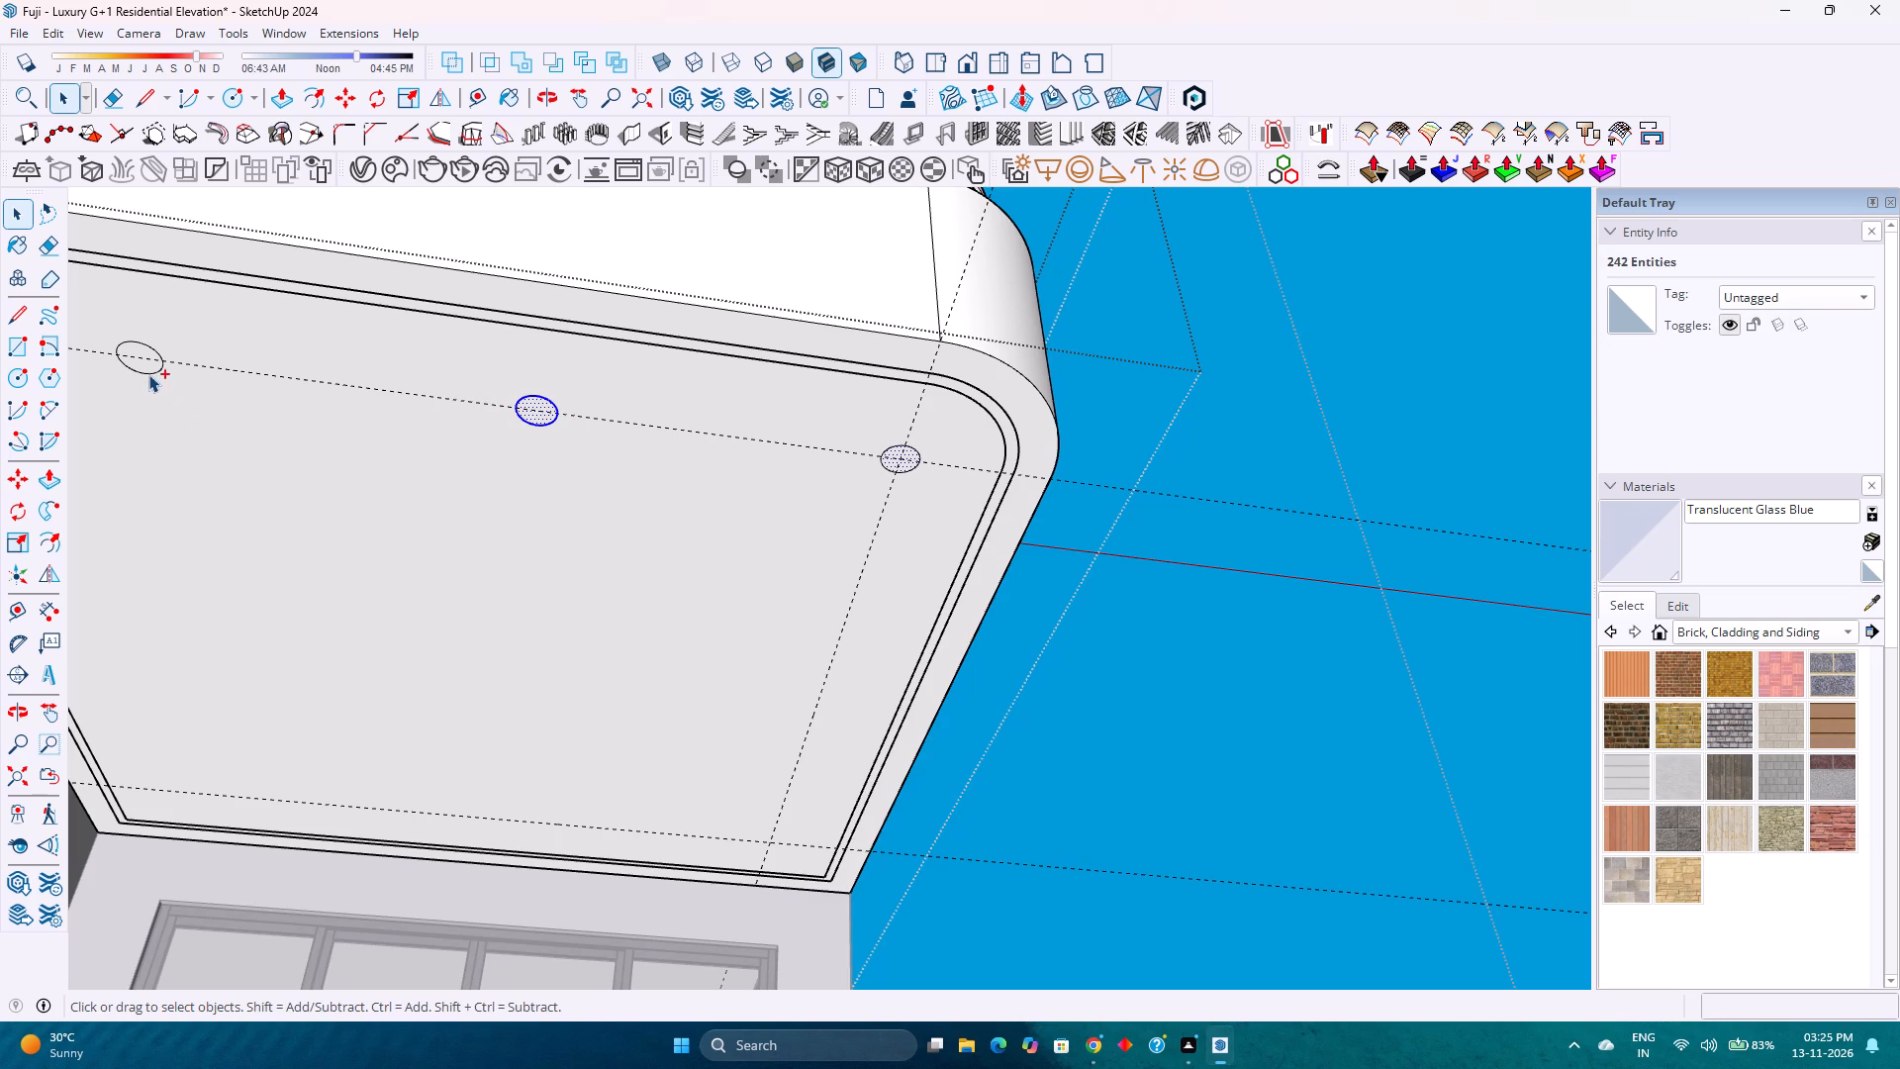
left_click(148, 363, "ctrl")
key("m")
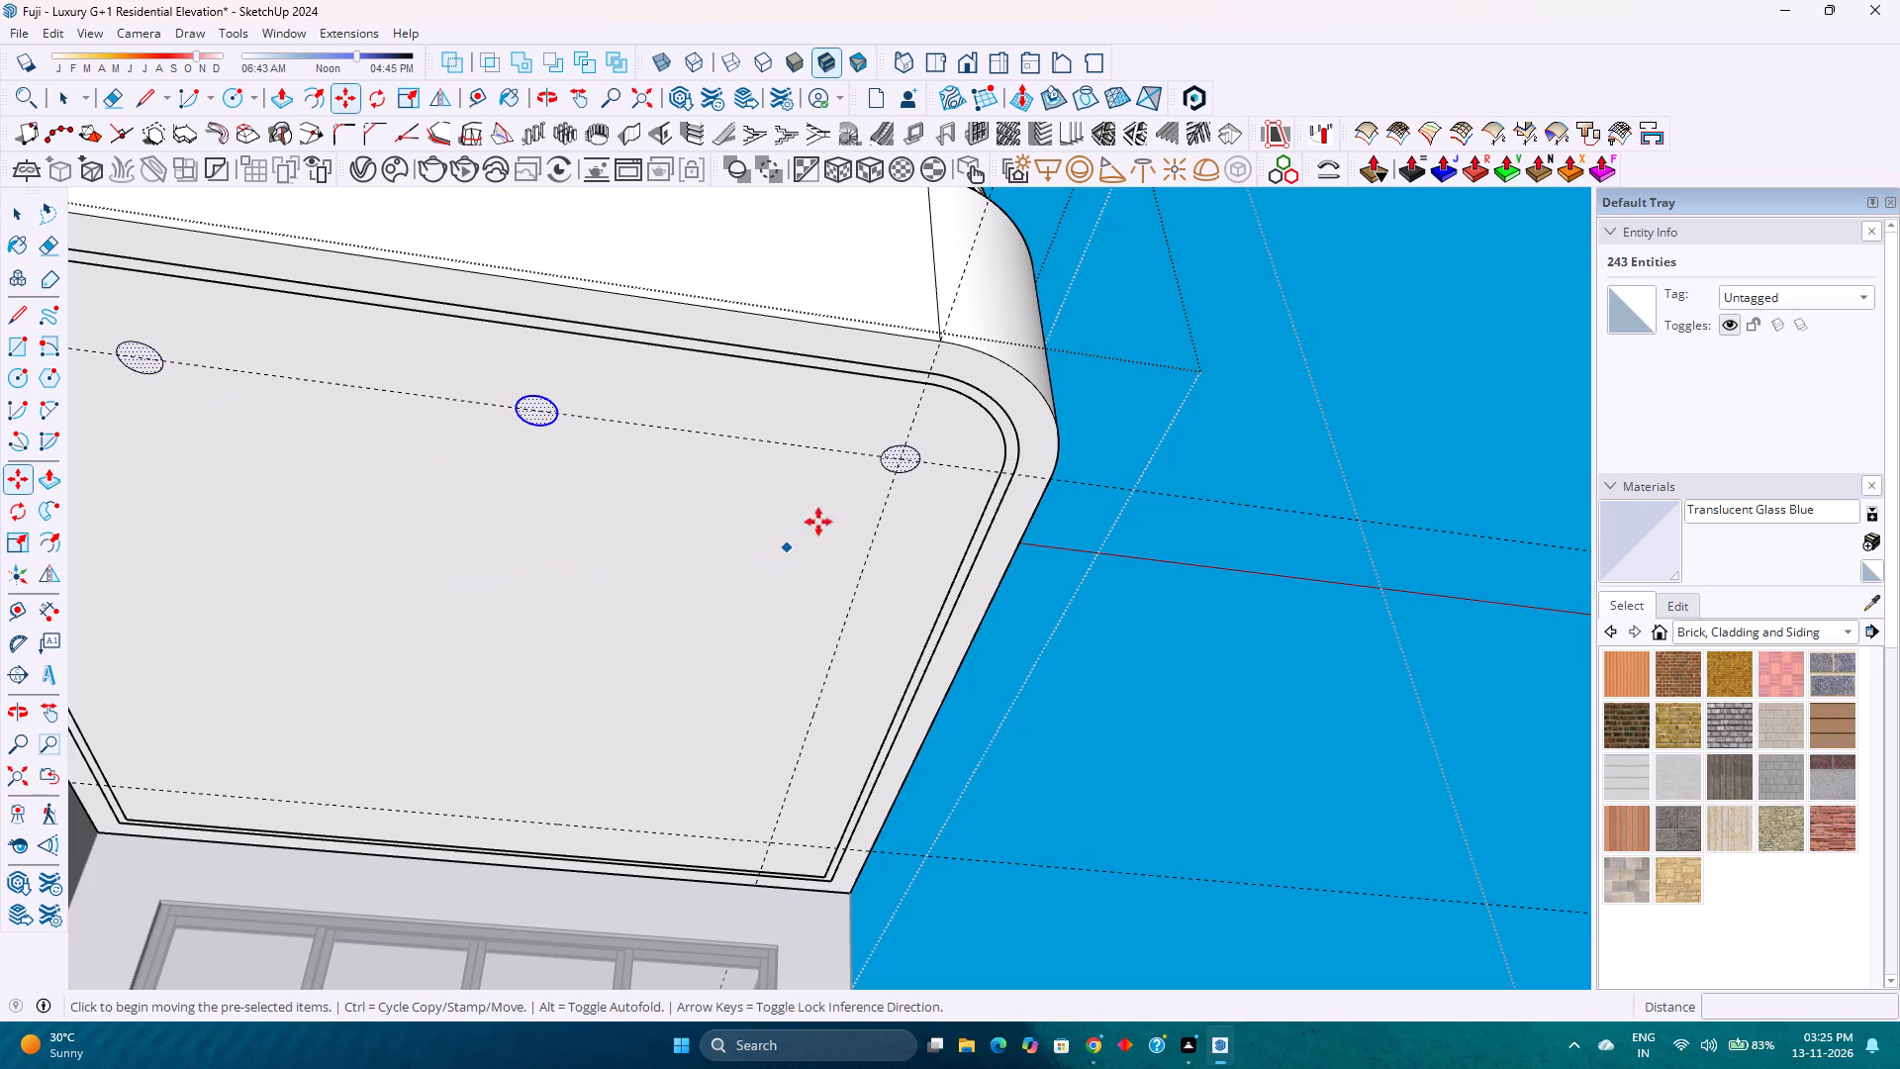
left_click(898, 459)
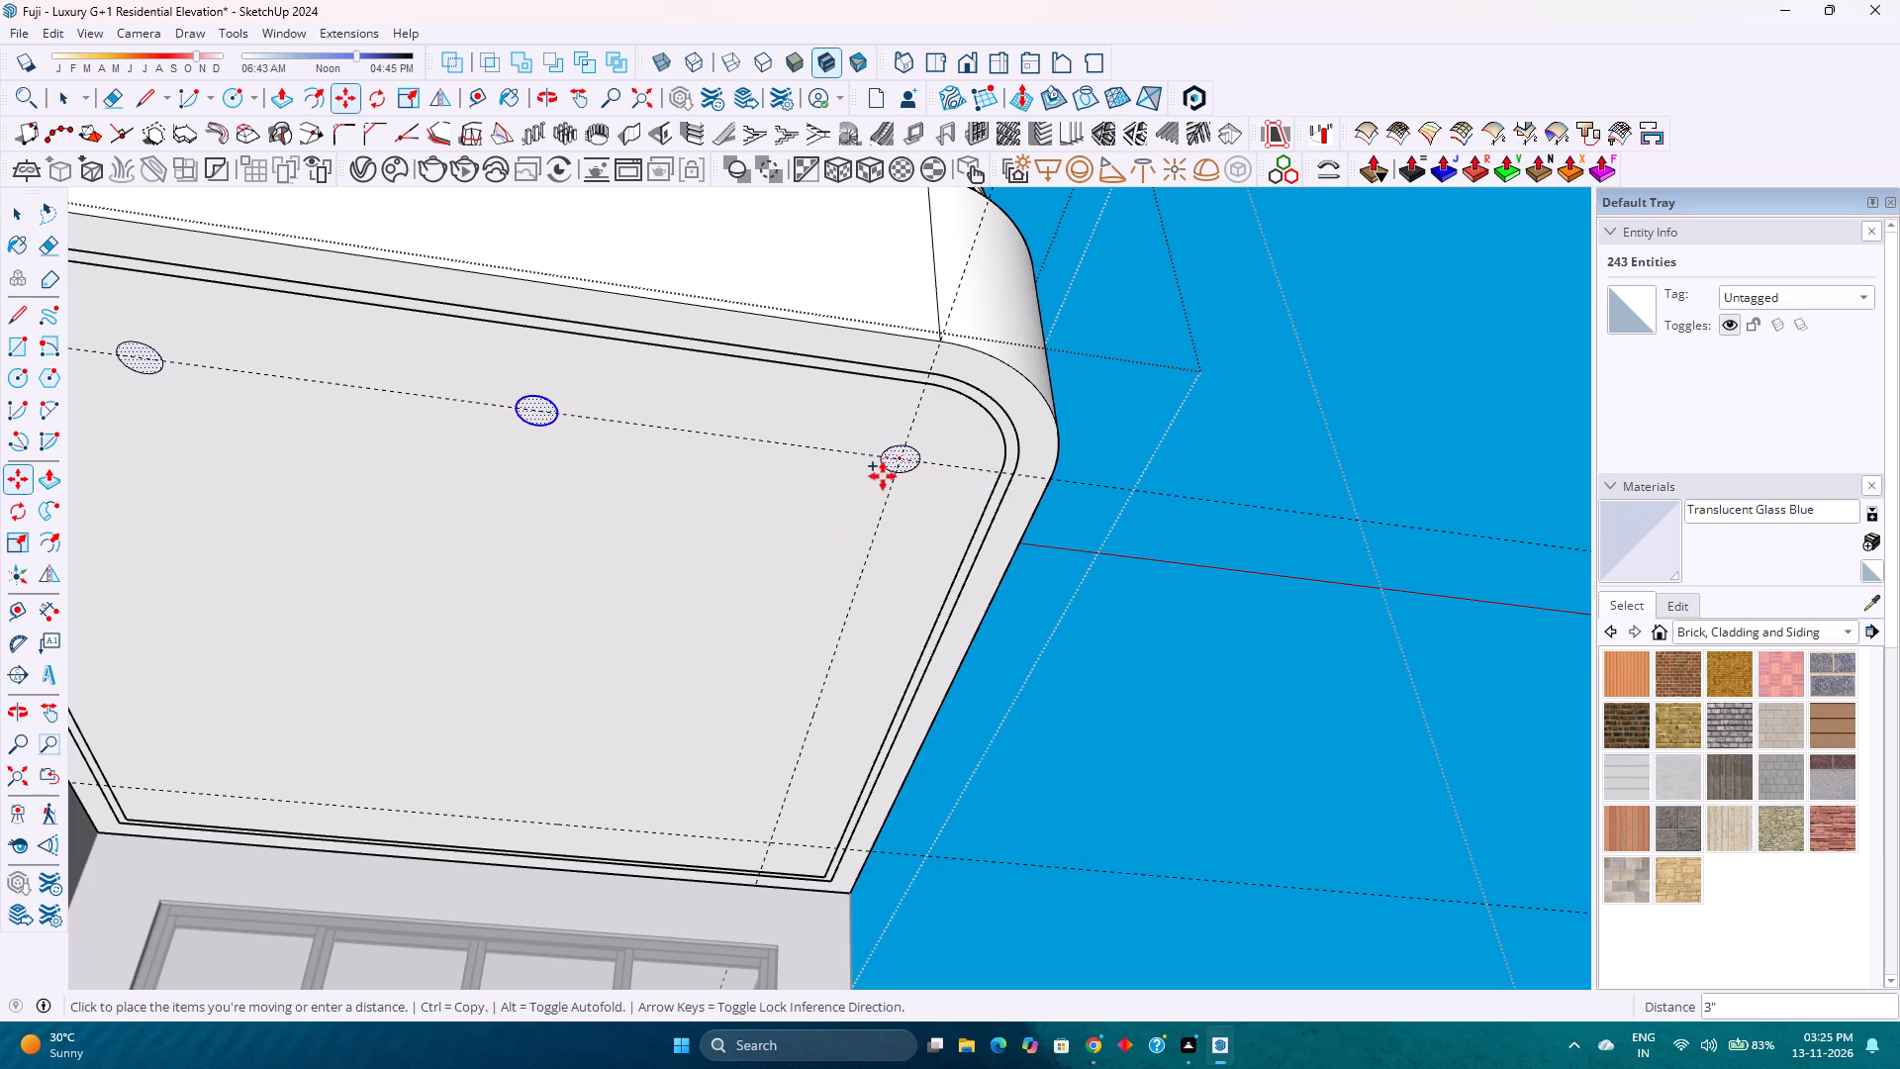
left_click(778, 845)
key("slash")
key("2")
key("Return")
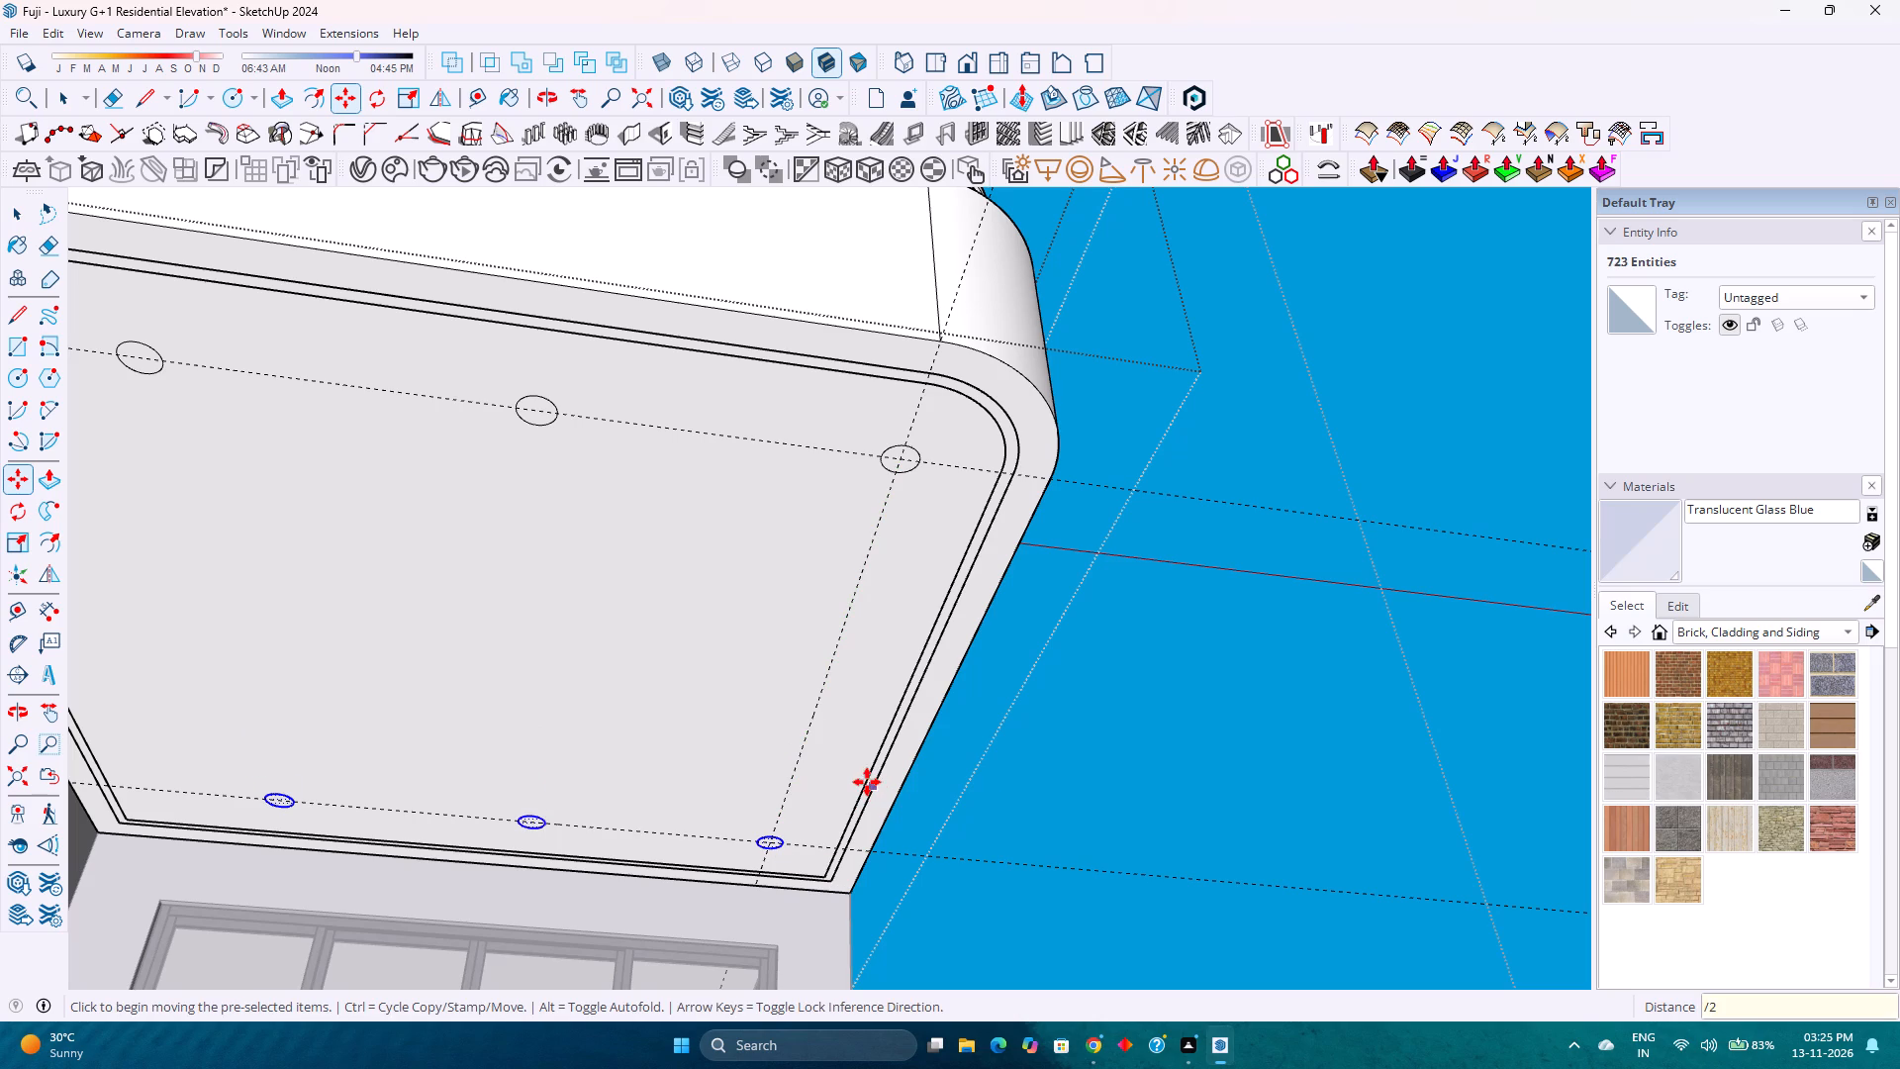
scroll(864, 780, "down", 8)
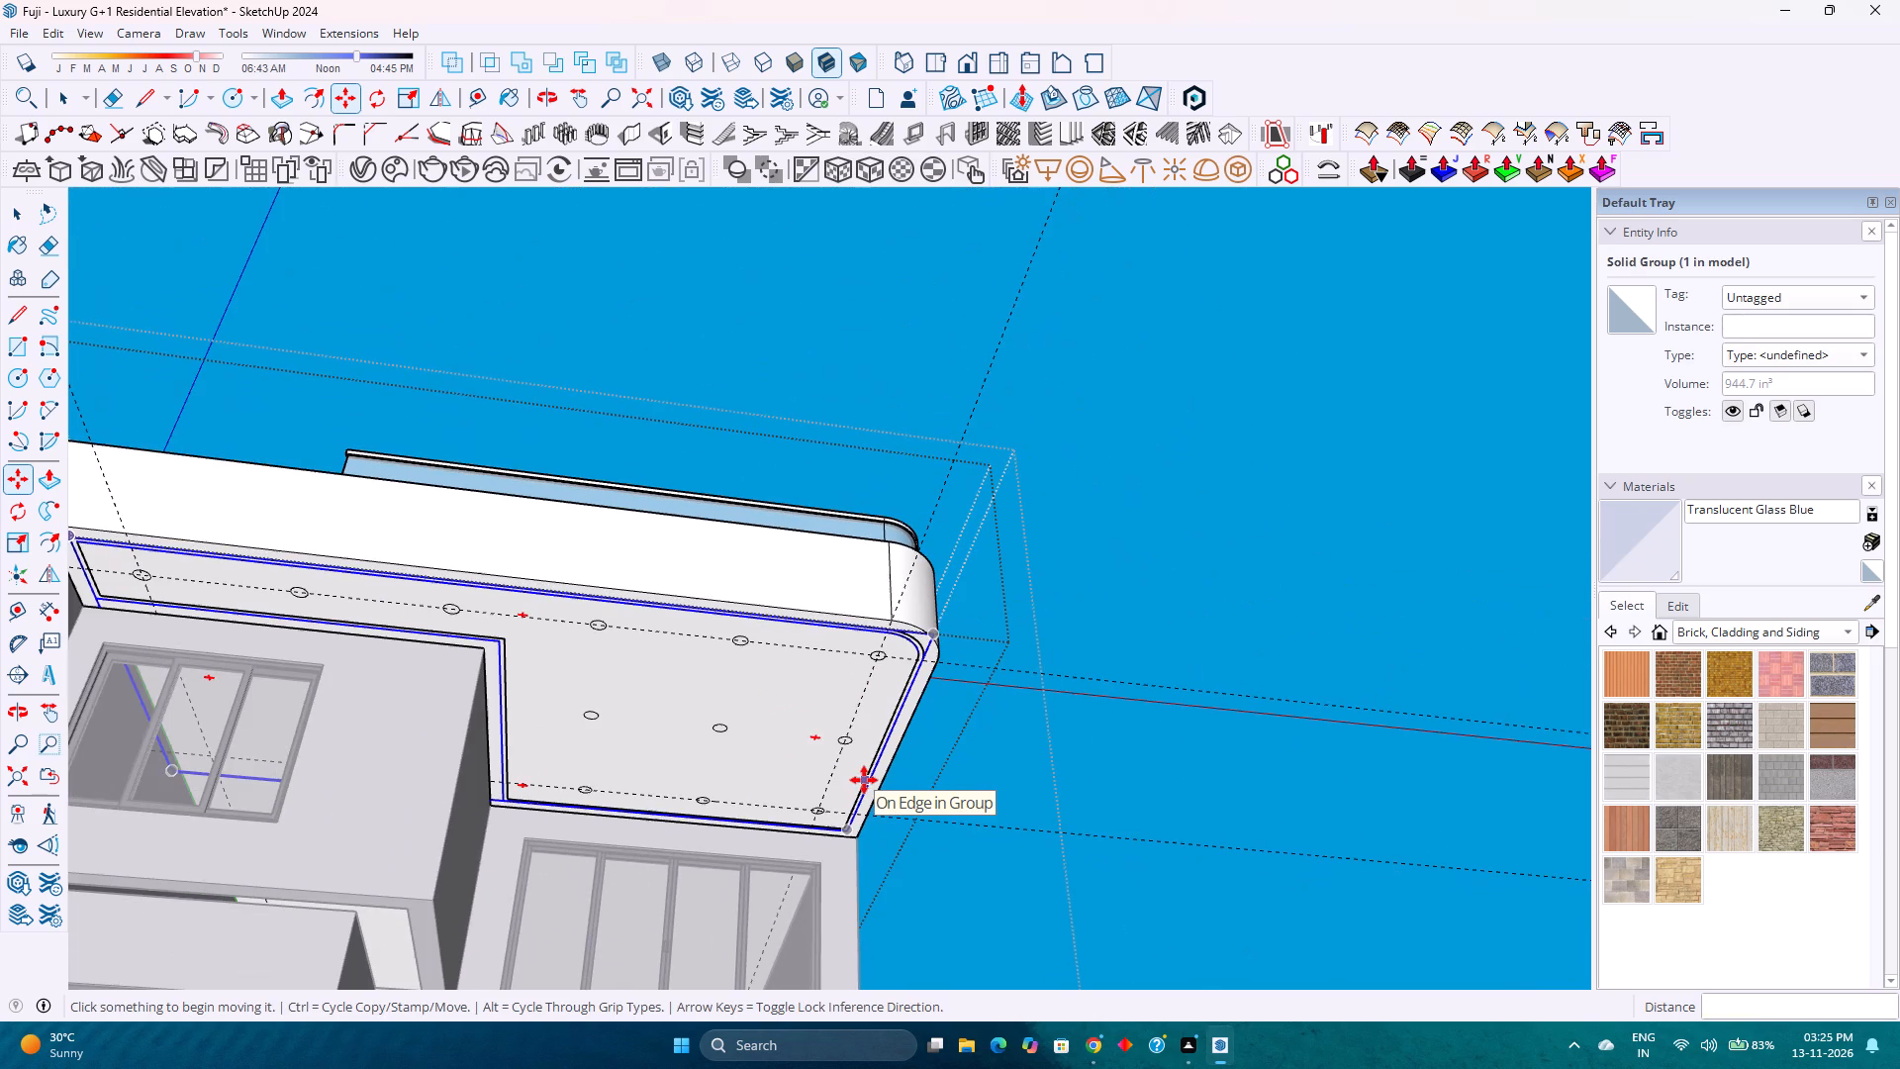
key("space")
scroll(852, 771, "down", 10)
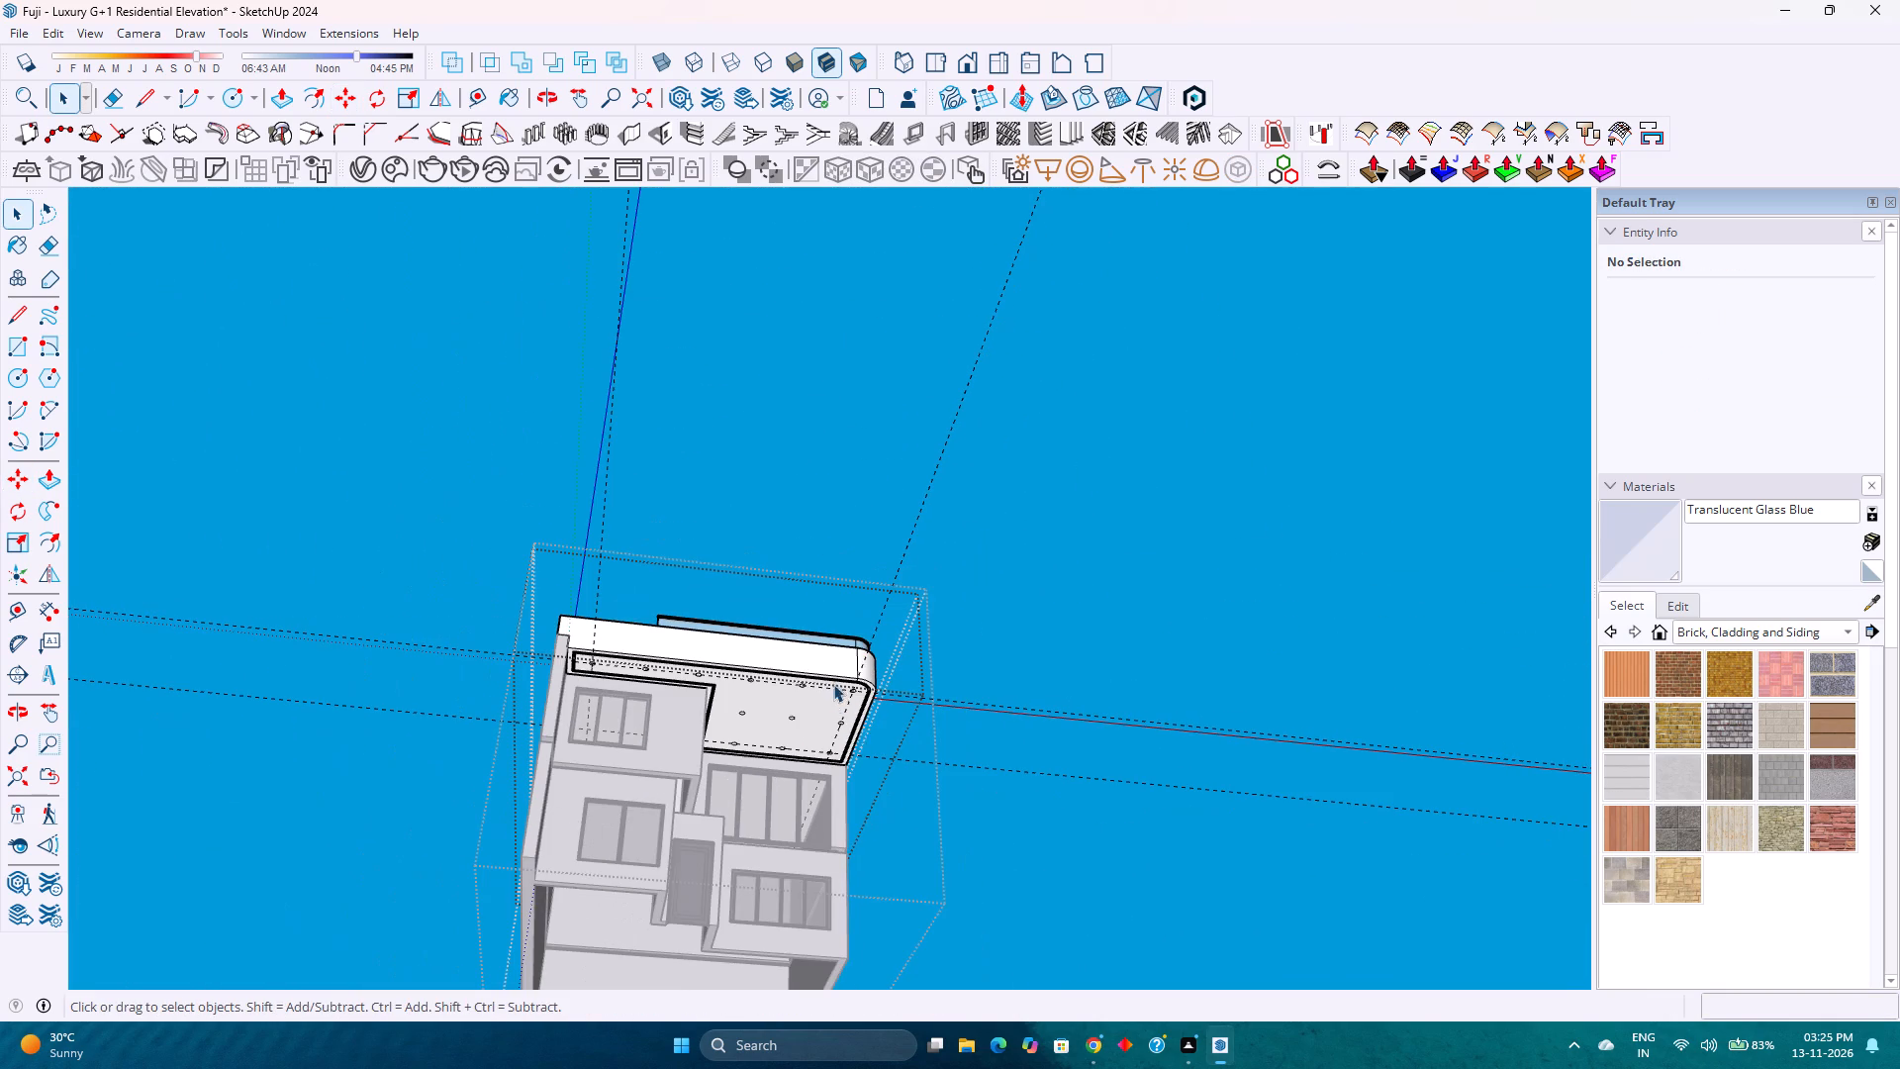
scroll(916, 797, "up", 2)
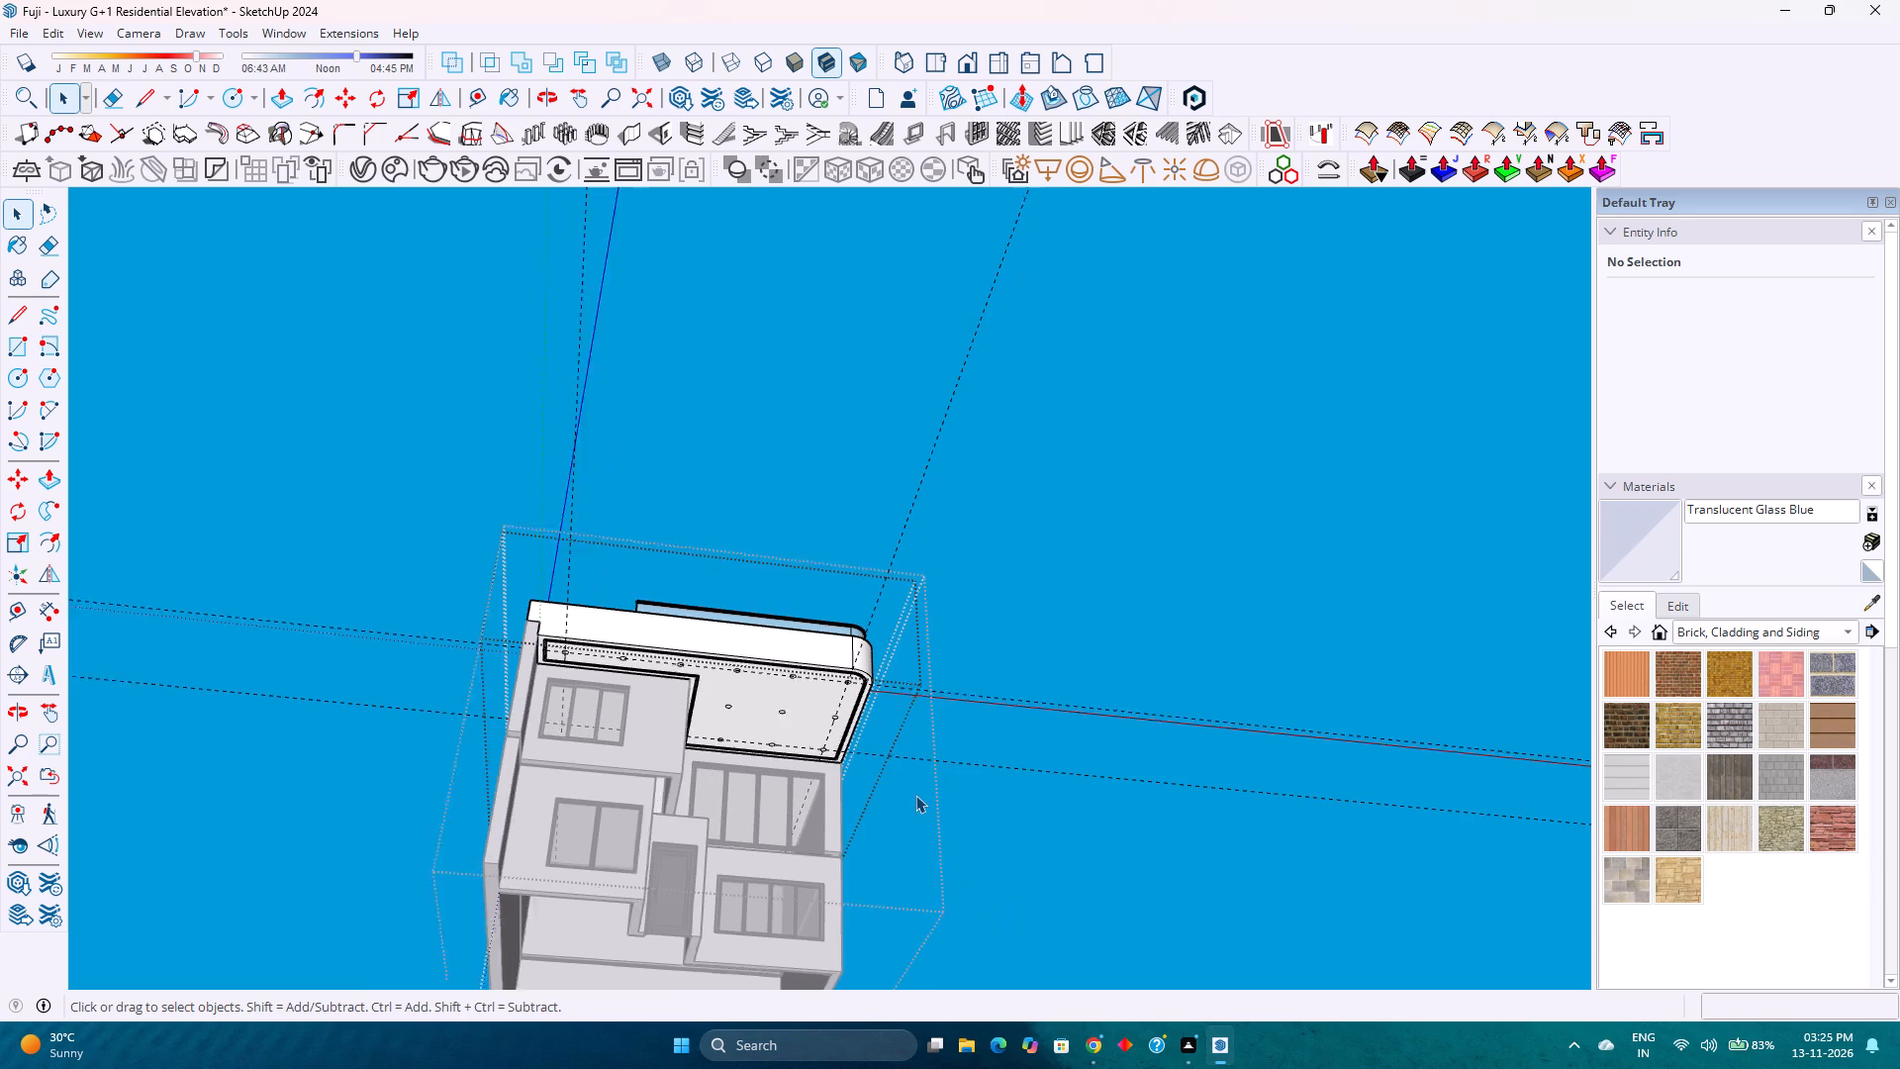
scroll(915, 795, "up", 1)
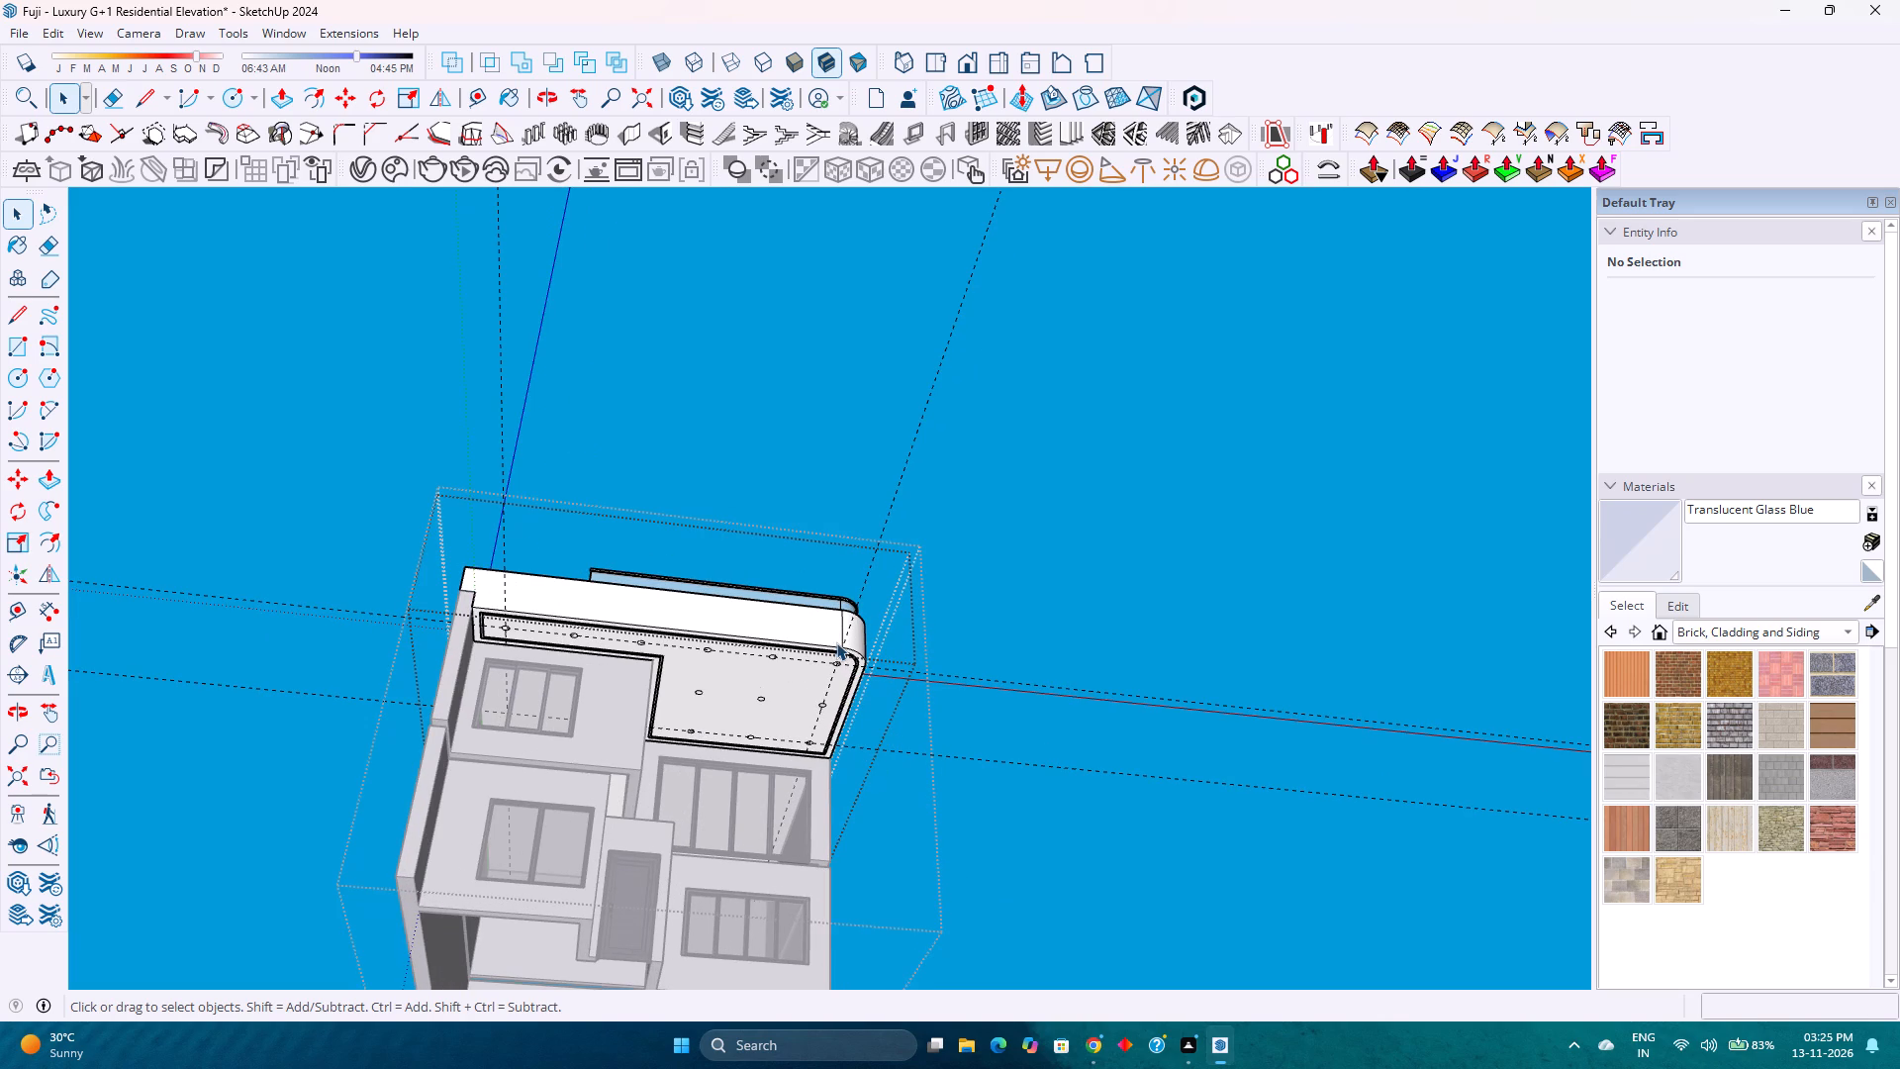
Recess the three circles in the row along the rounded-corner side of the upper balcony ceiling by 3" with Push/Pull.
key("p")
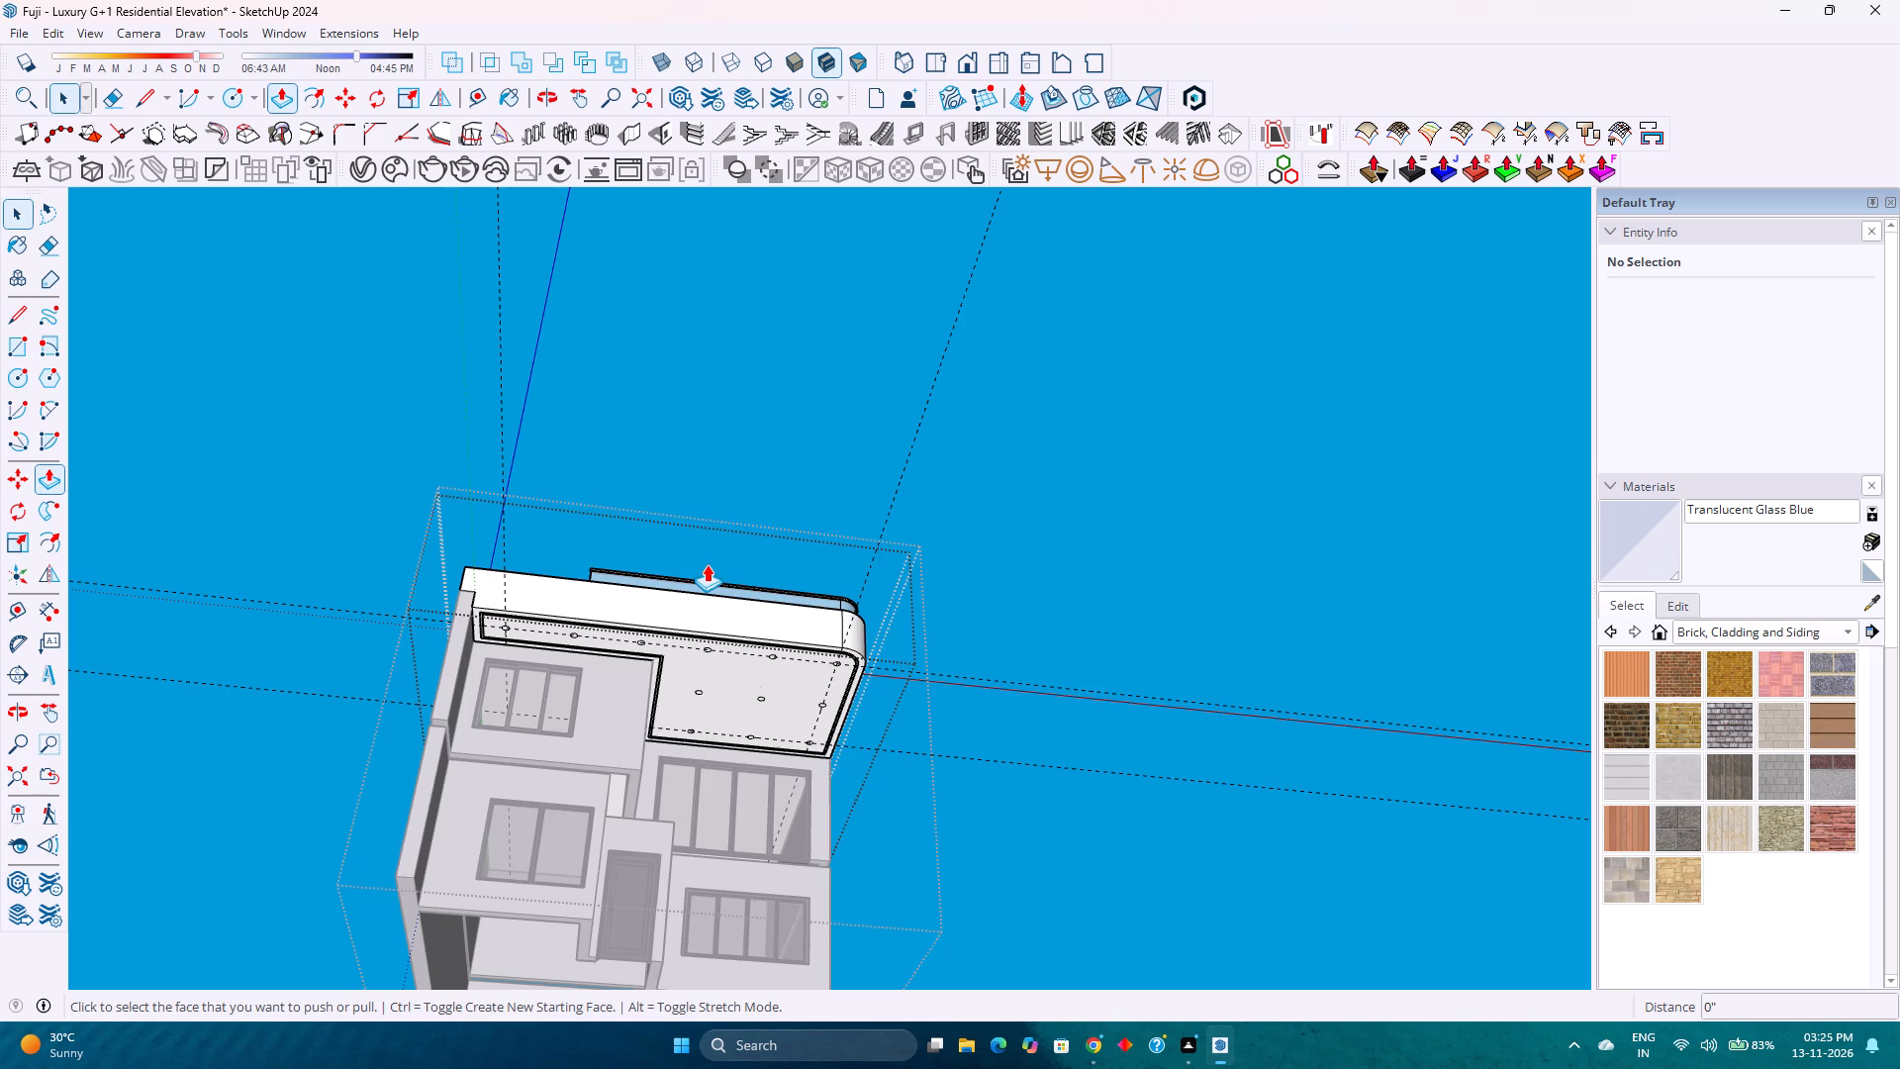
scroll(815, 699, "up", 13)
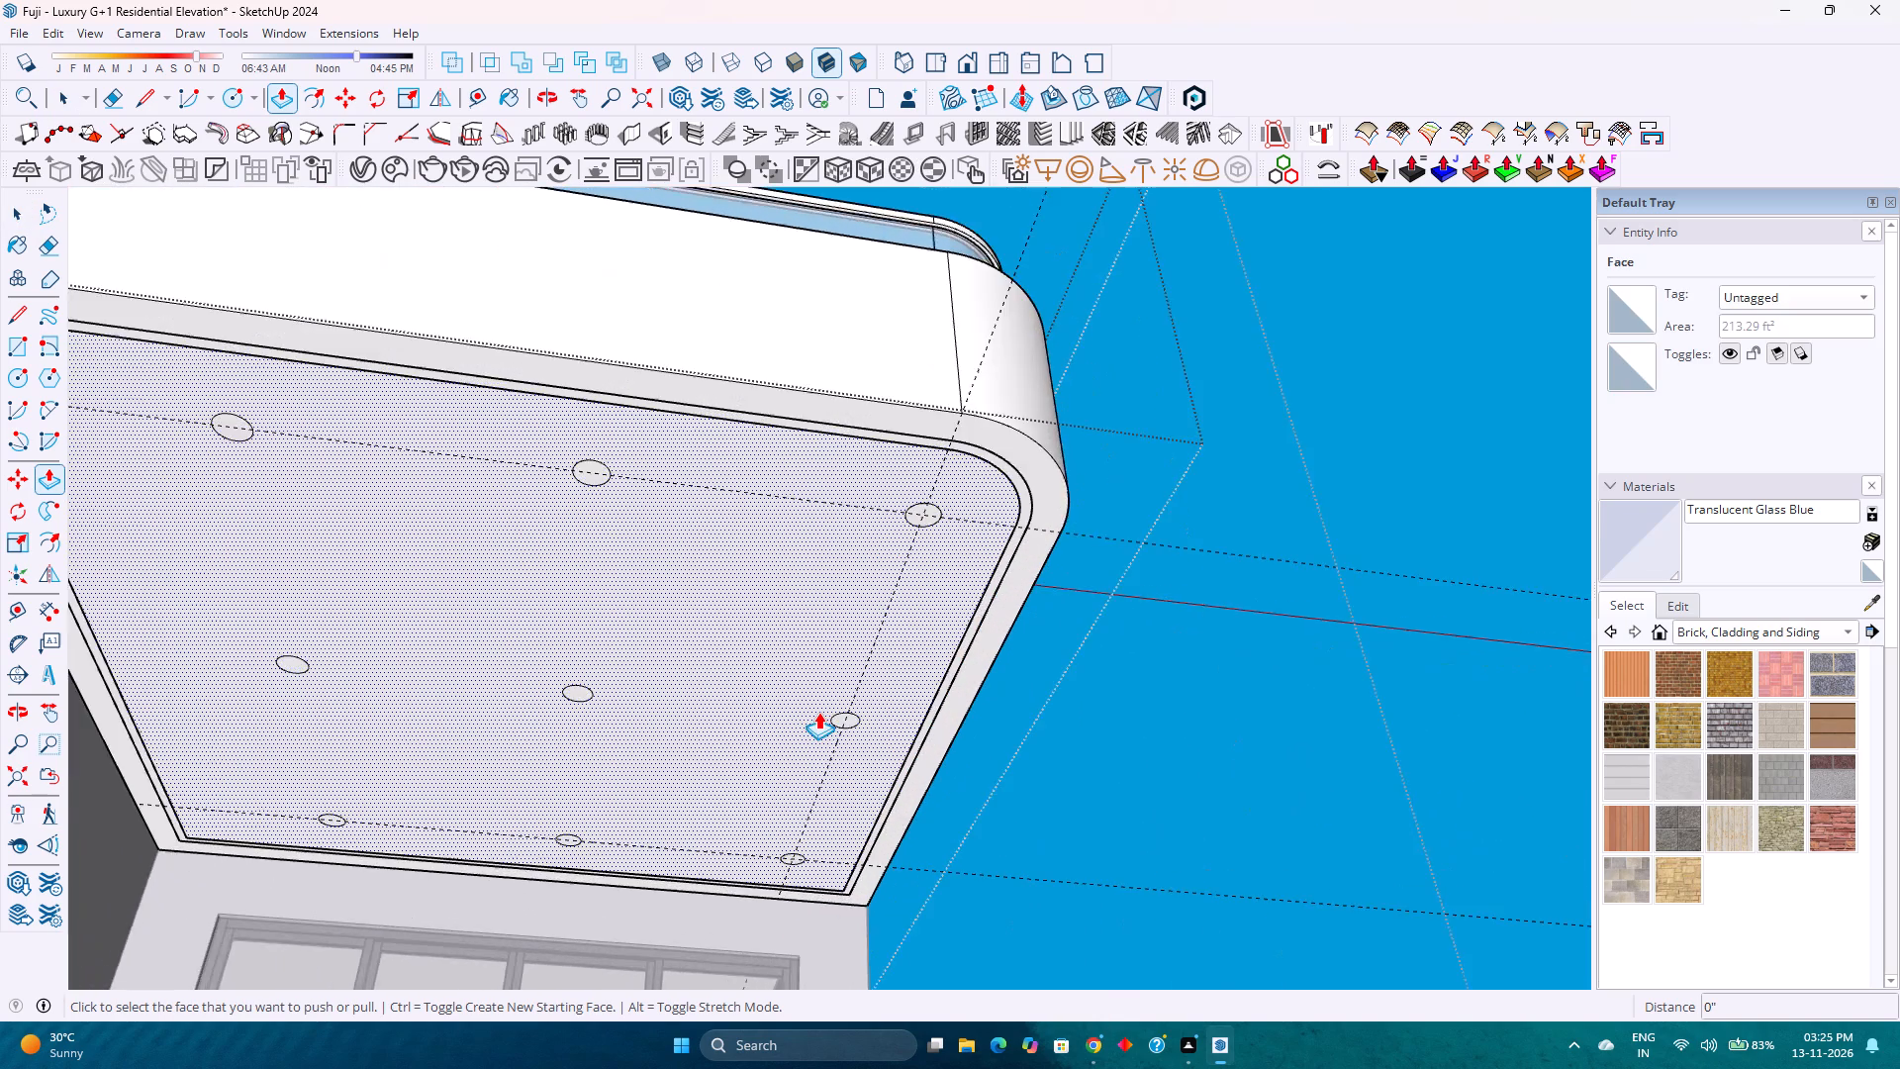
scroll(818, 712, "up", 4)
left_click(853, 727)
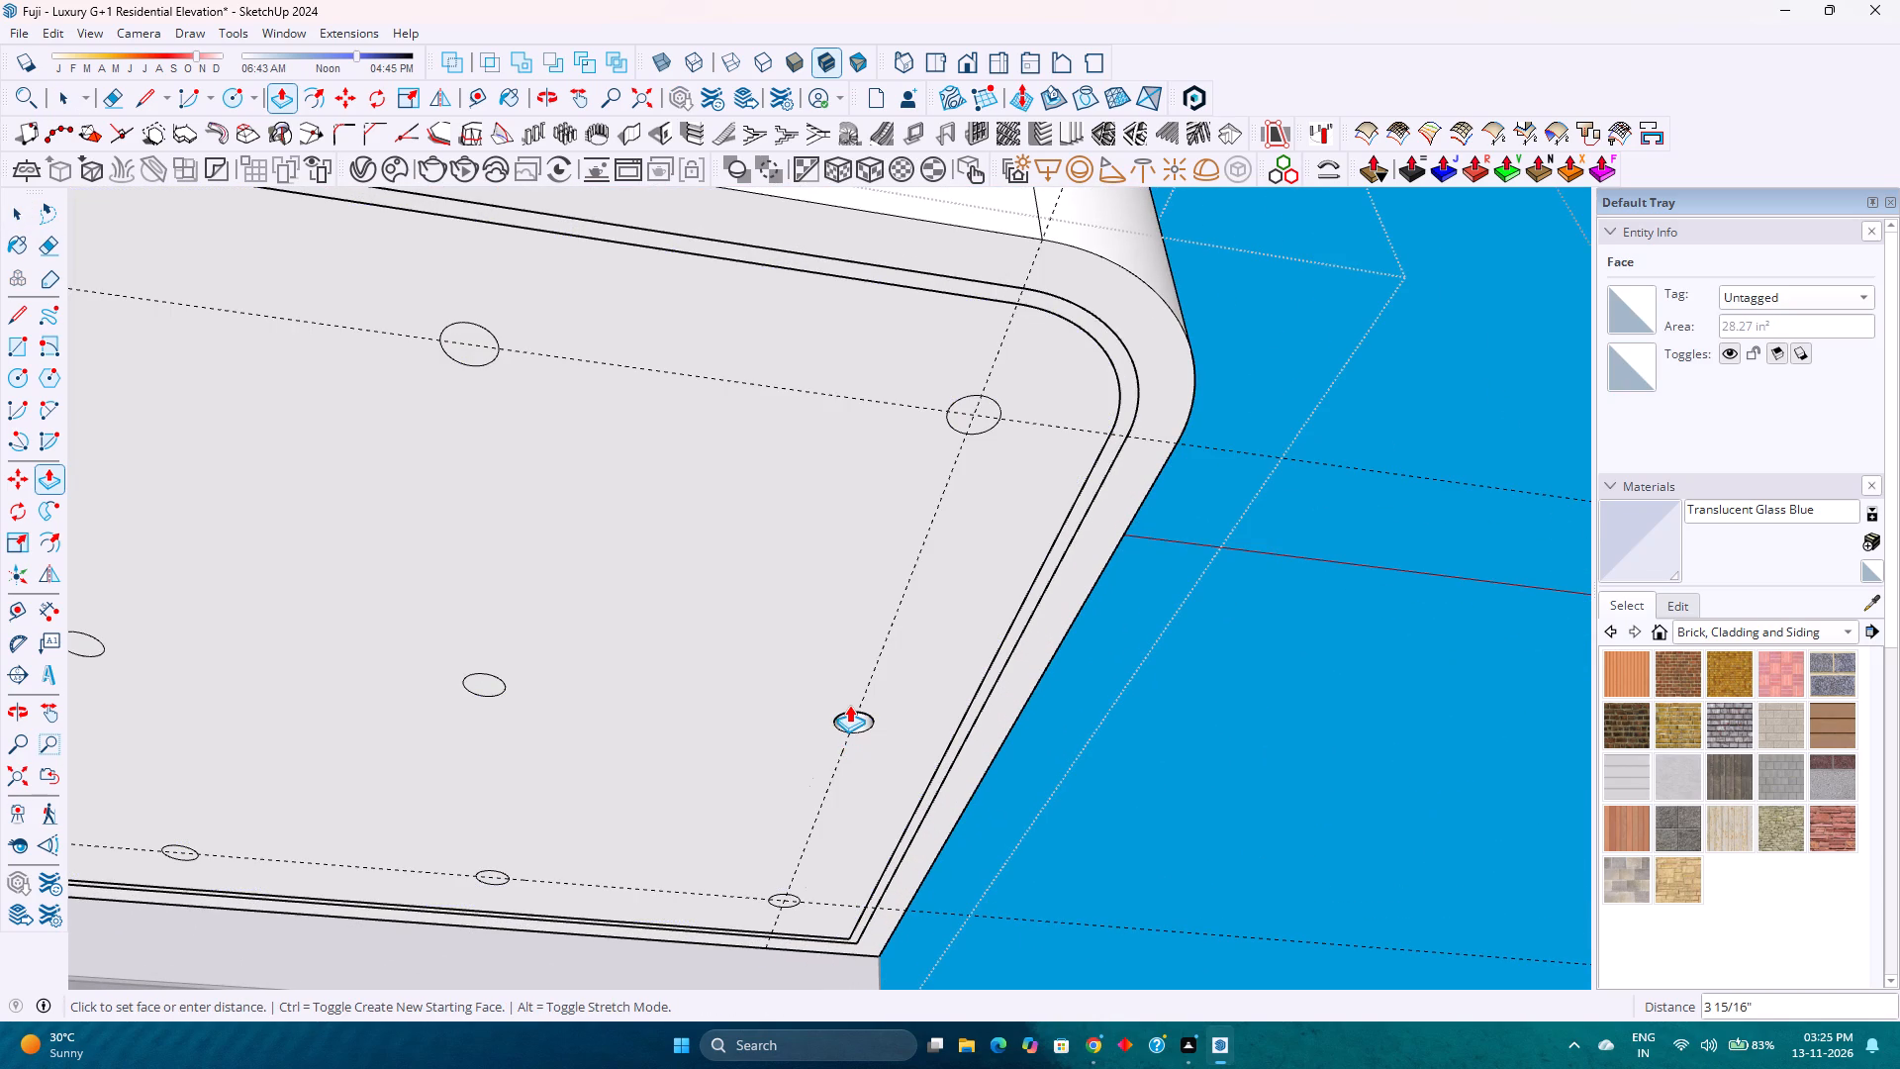
key("3")
key("Return")
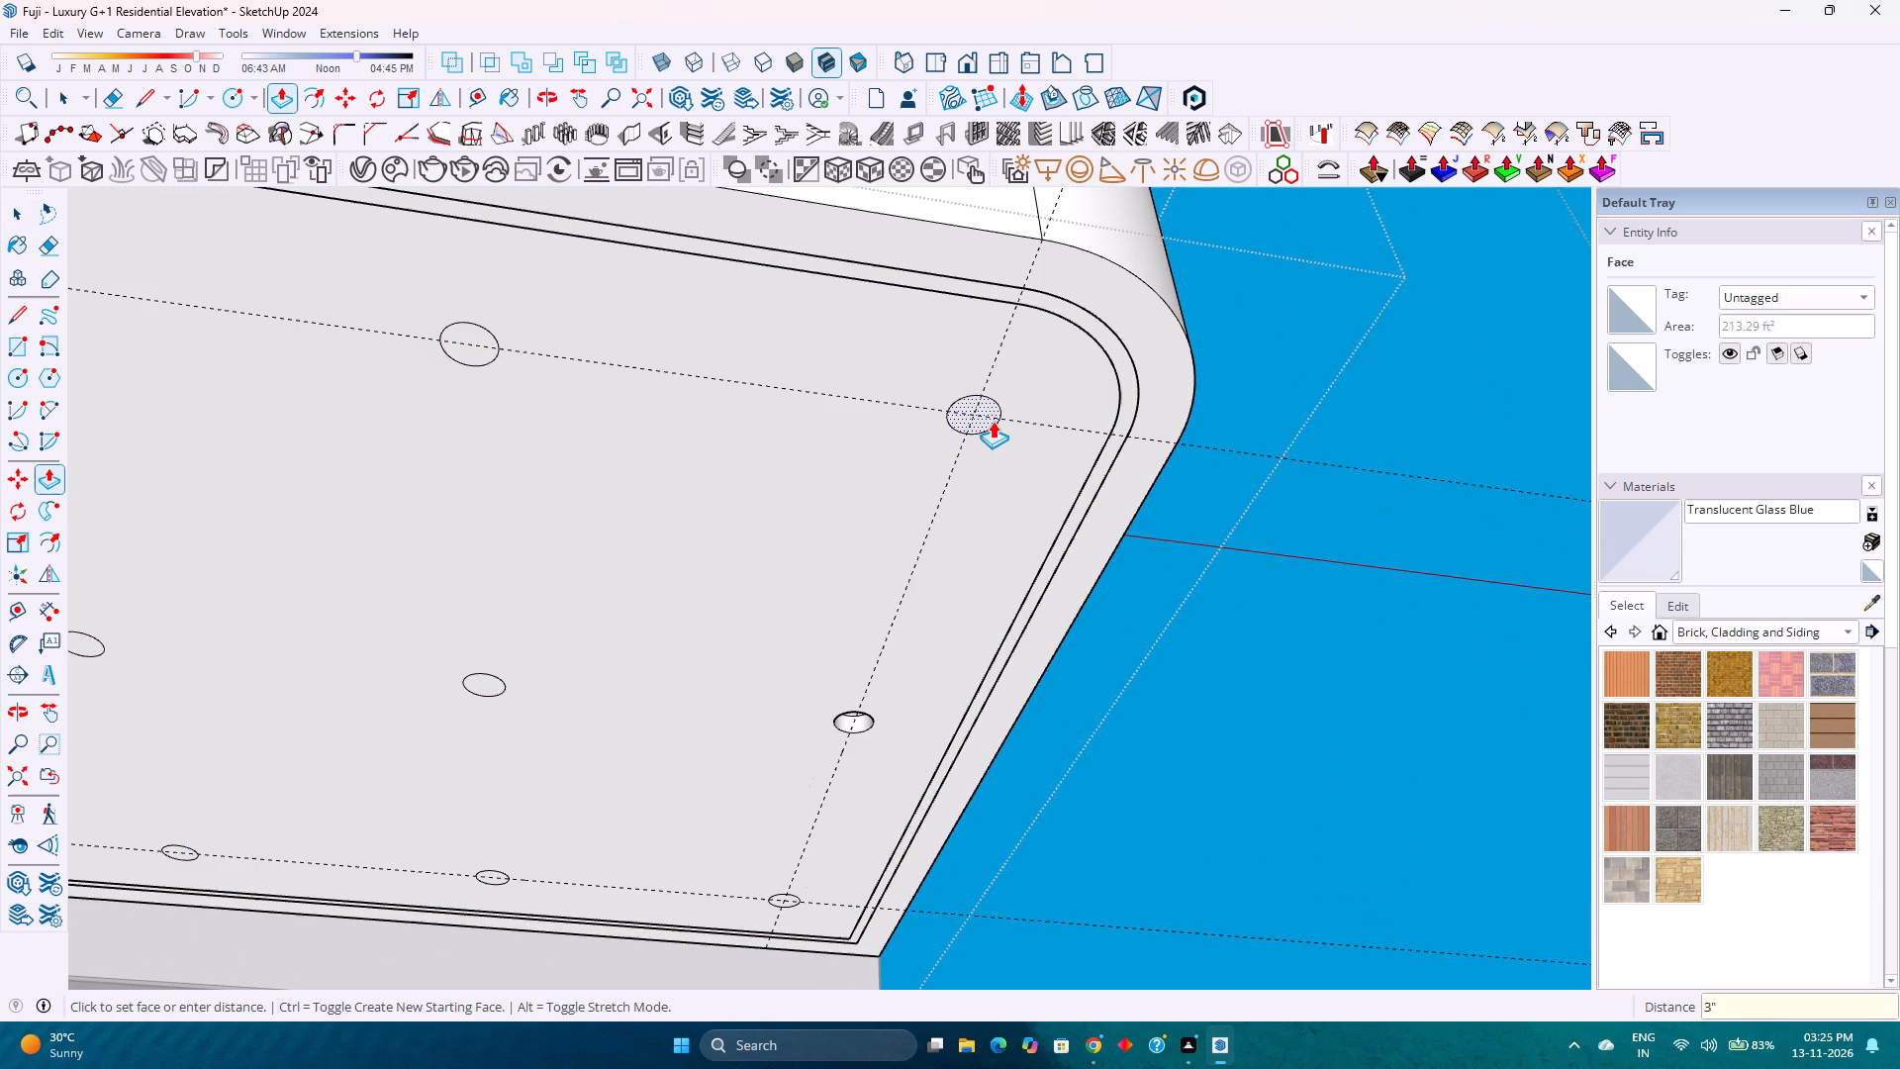
double_click(986, 421)
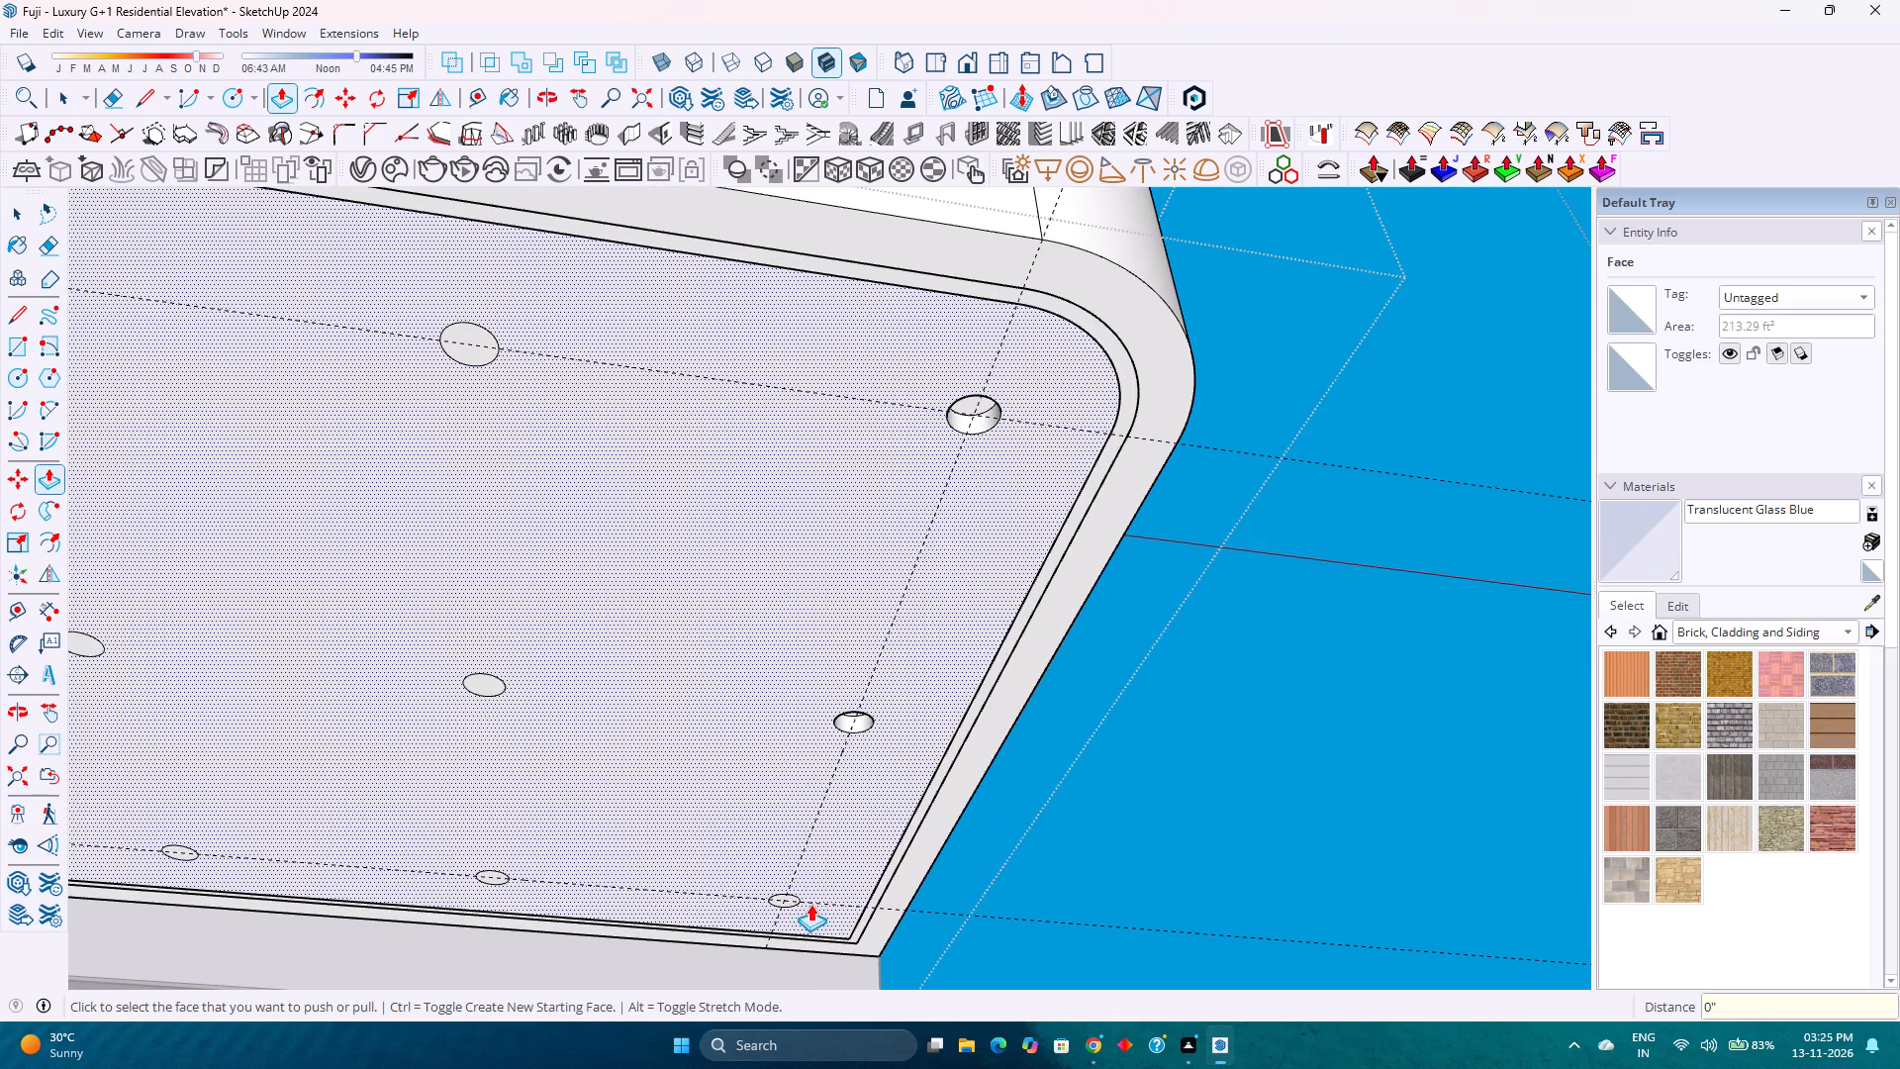
double_click(792, 901)
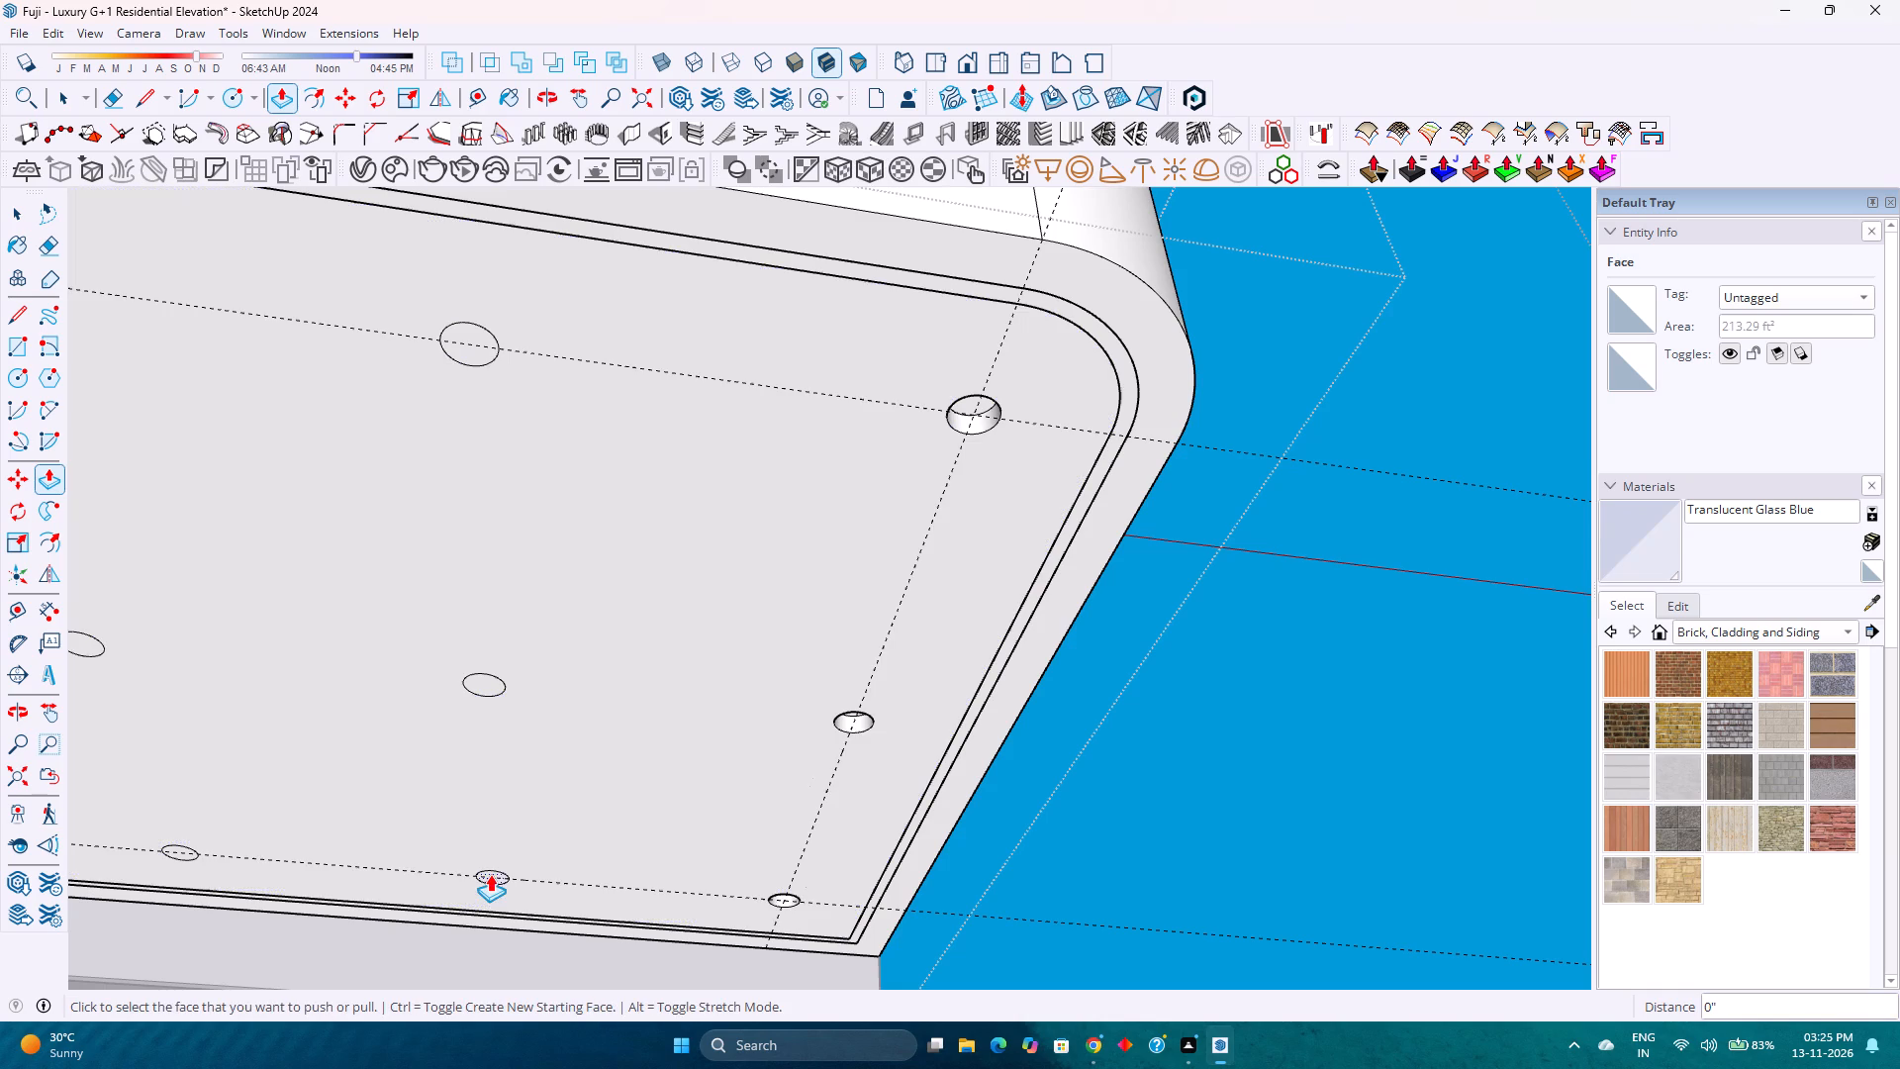
Recess the next two columns of three circles in the wide part of the upper balcony ceiling by 3".
double_click(497, 875)
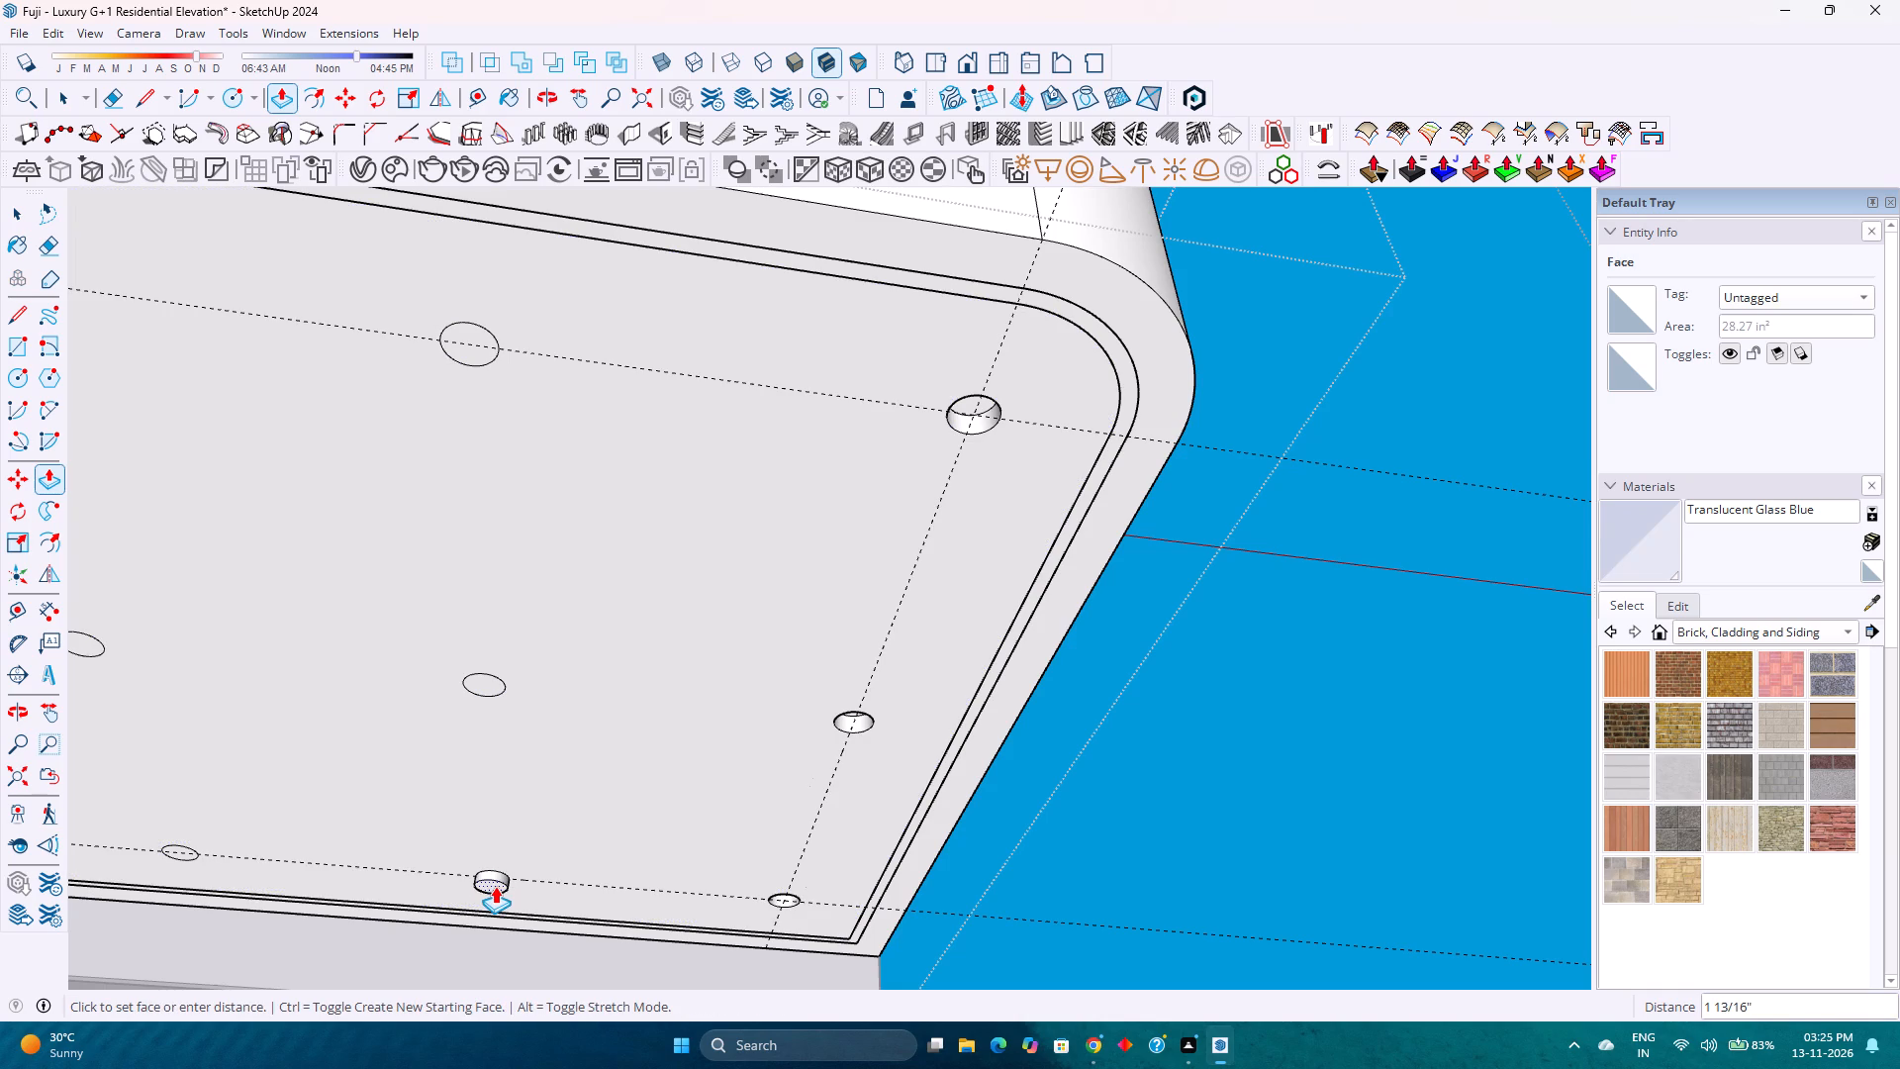
key("Escape")
left_click(486, 878)
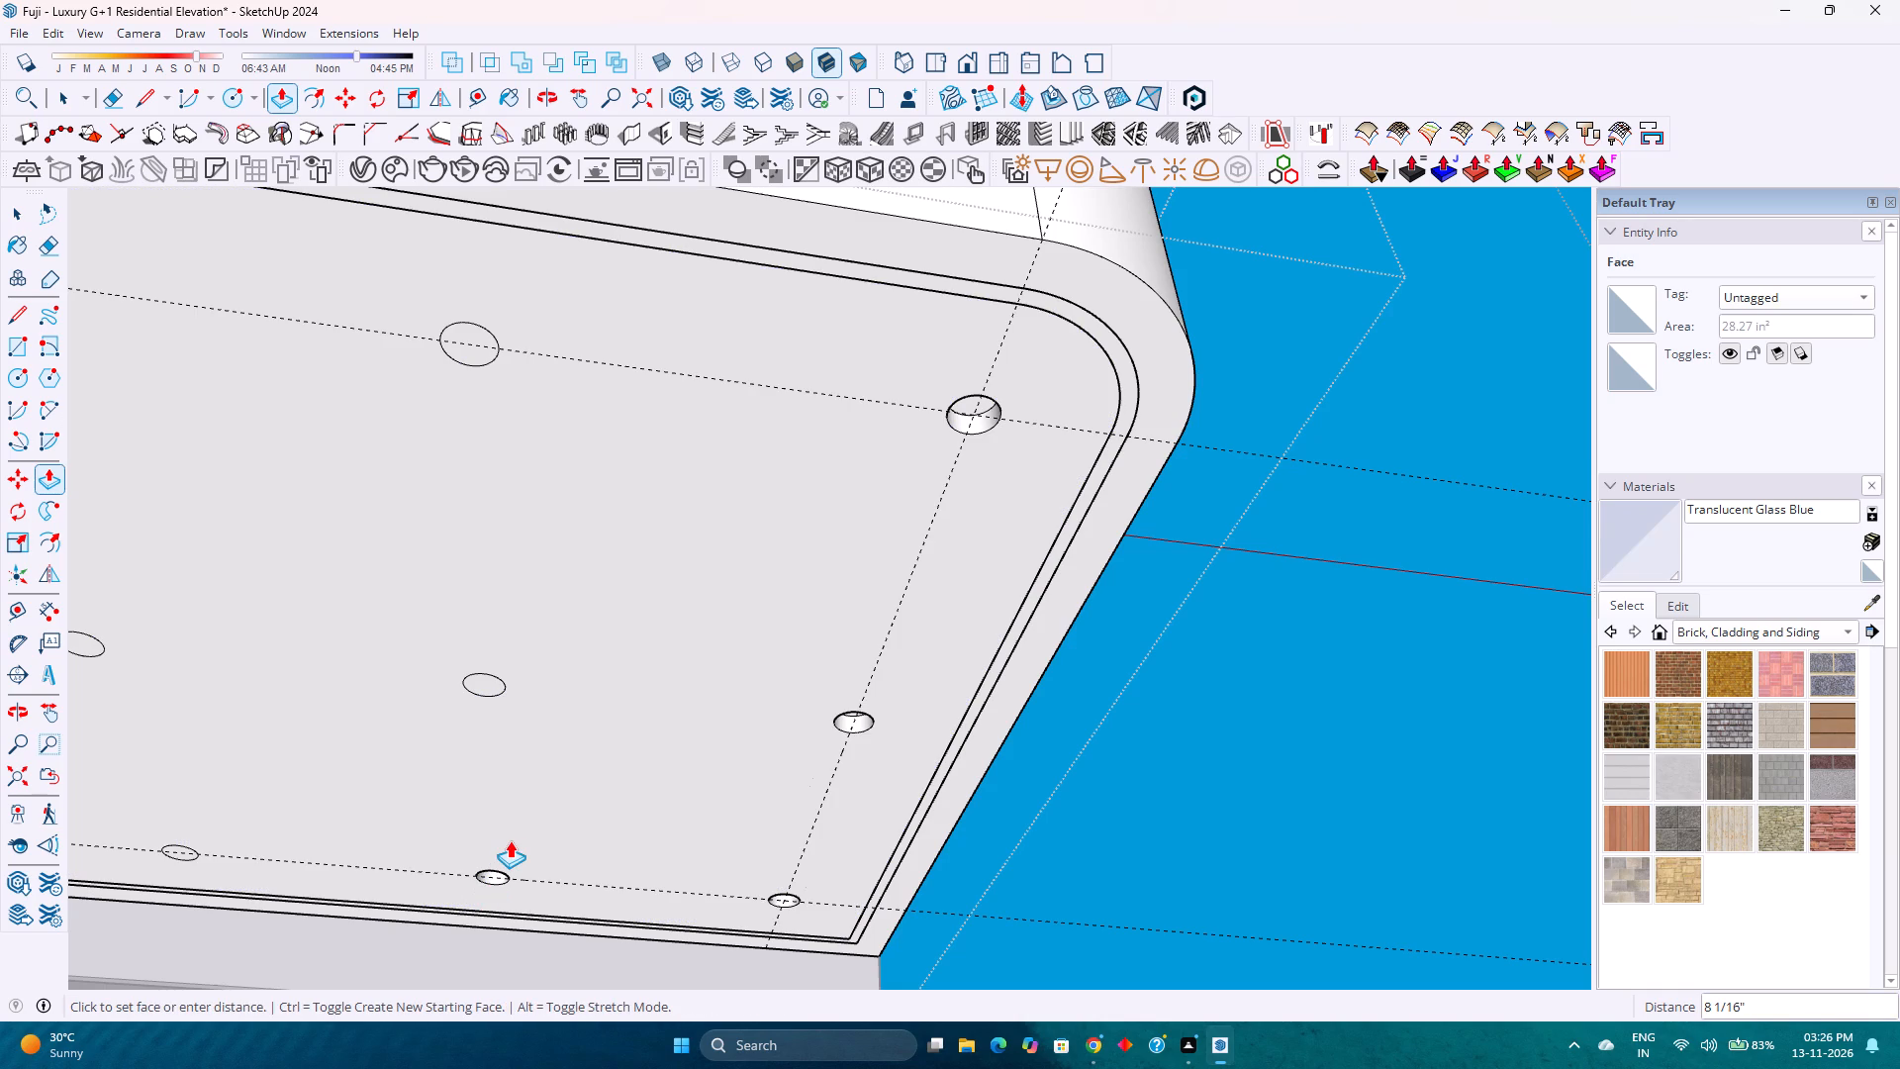
key("3")
key("Return")
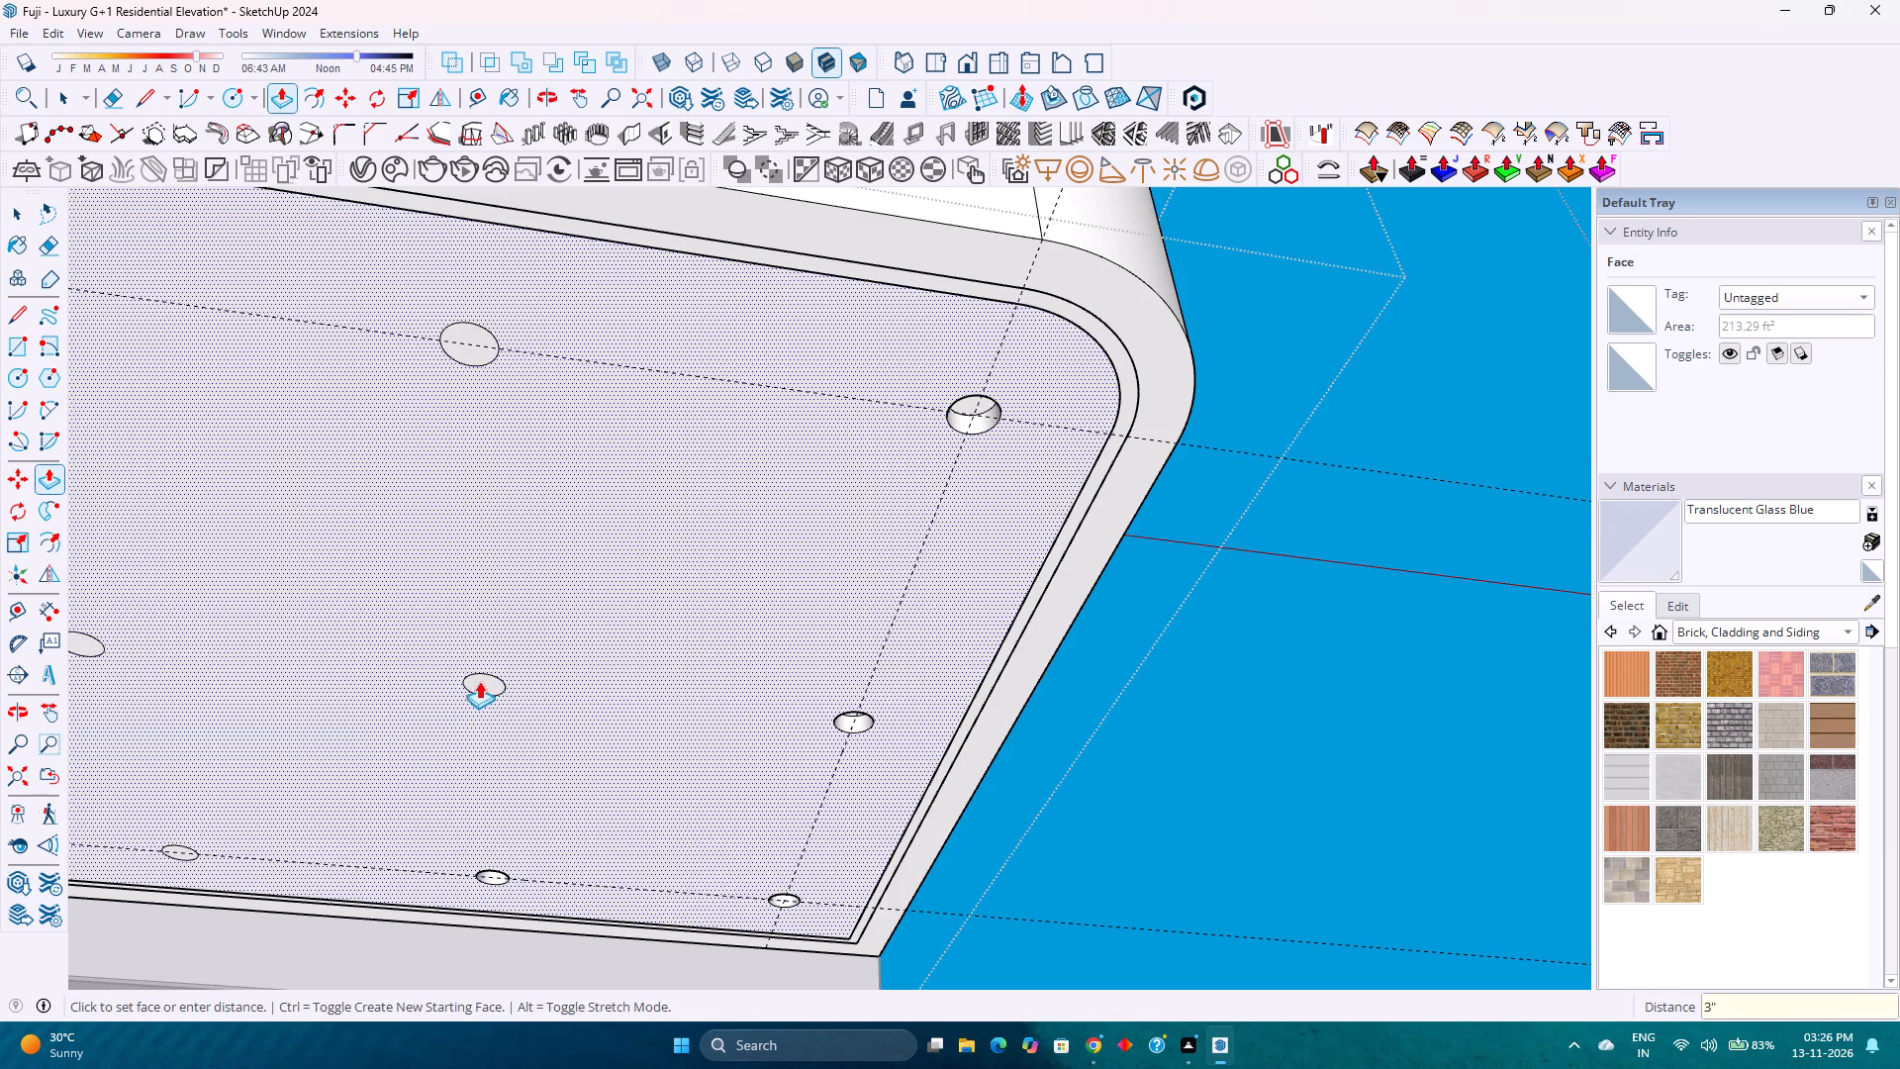
double_click(482, 678)
middle_click_drag(482, 678, 869, 895, "shift")
middle_click(869, 895, "shift")
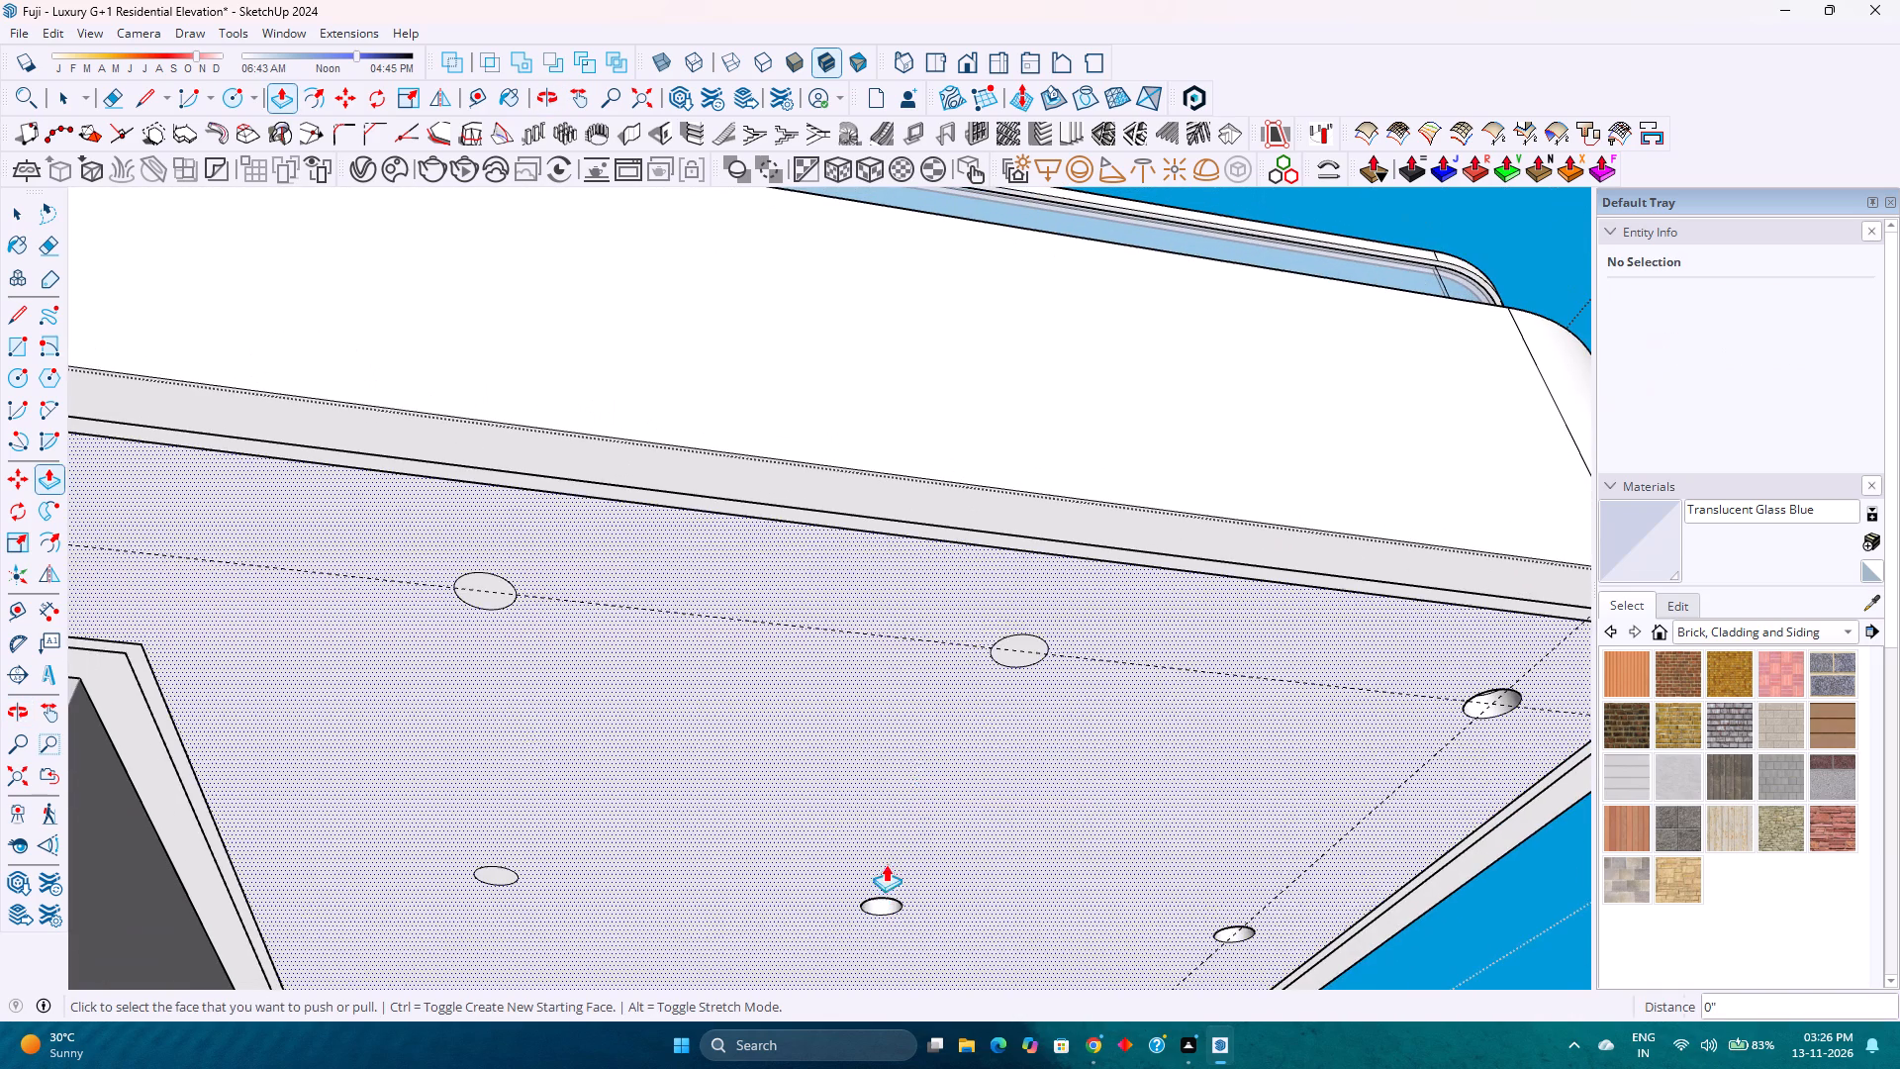
double_click(1028, 652)
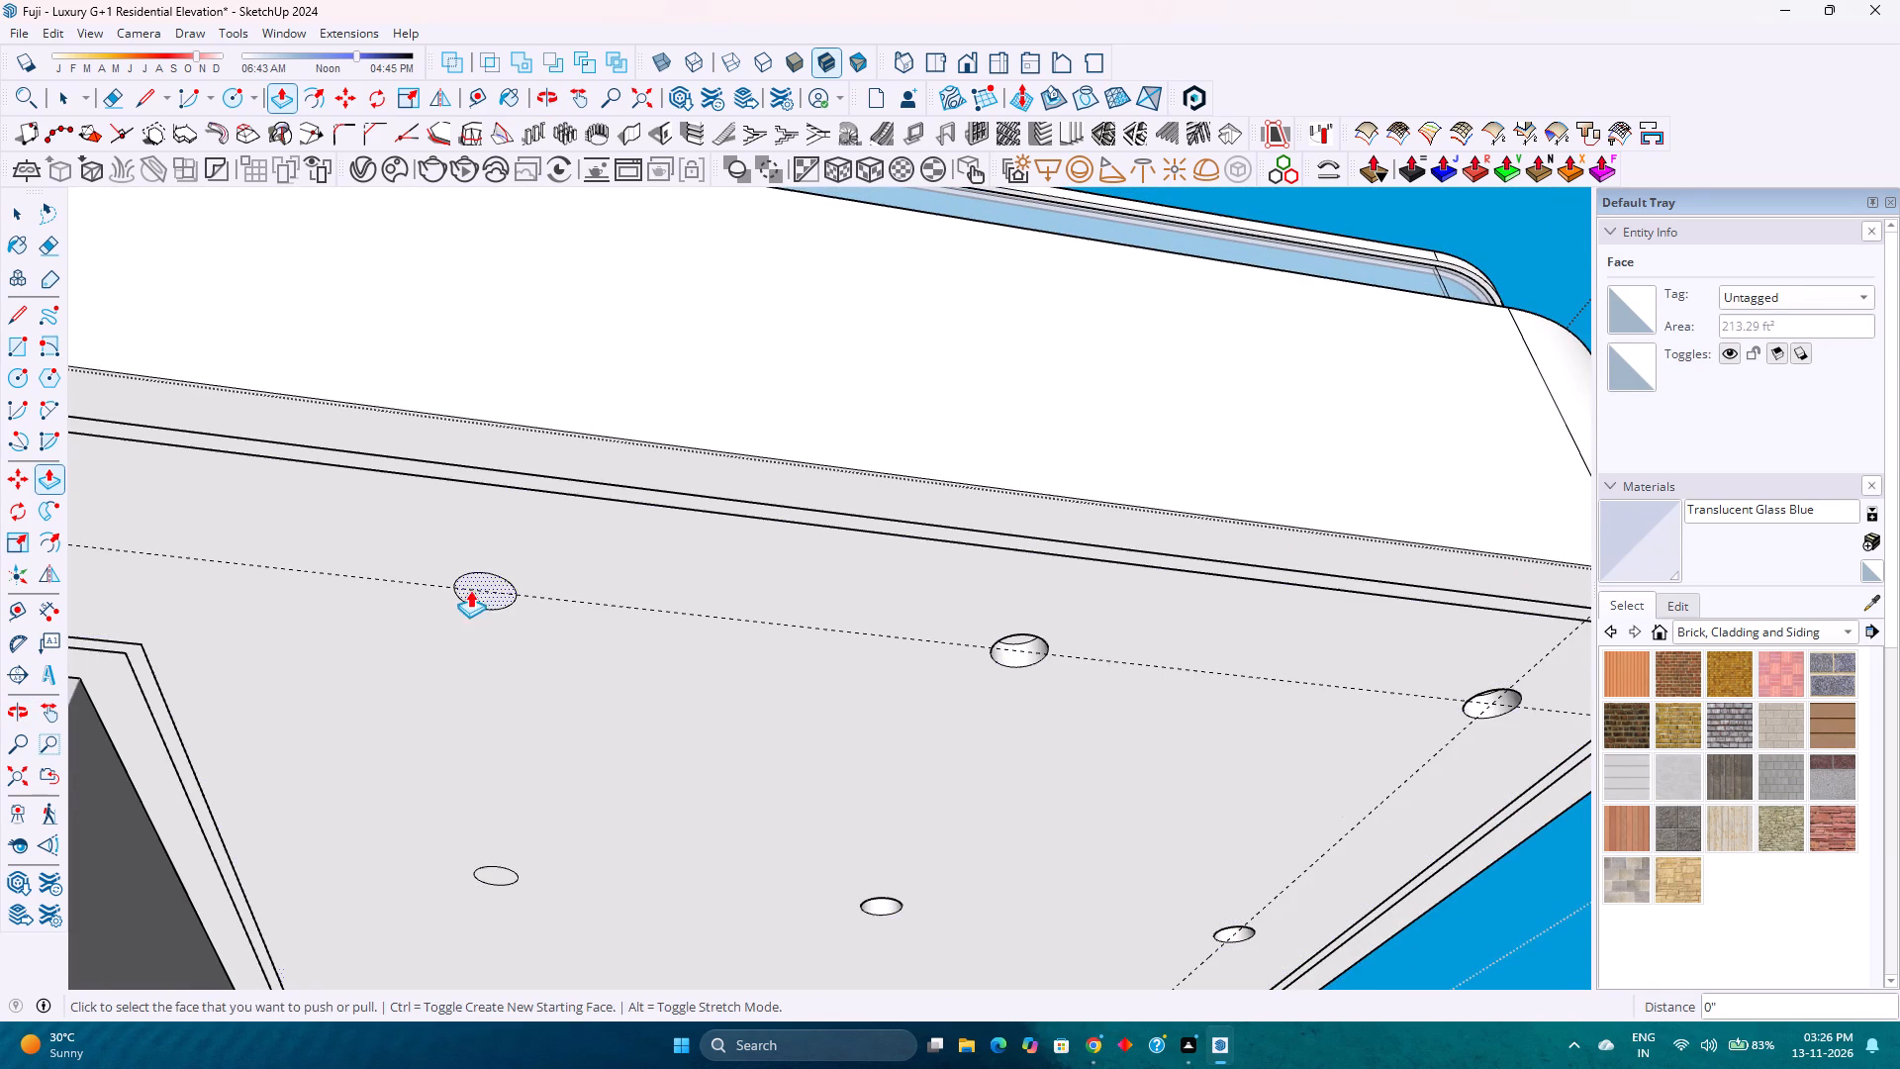
double_click(486, 590)
double_click(500, 874)
middle_click_drag(544, 824, 674, 491, "shift")
middle_click(676, 483, "shift")
double_click(594, 794)
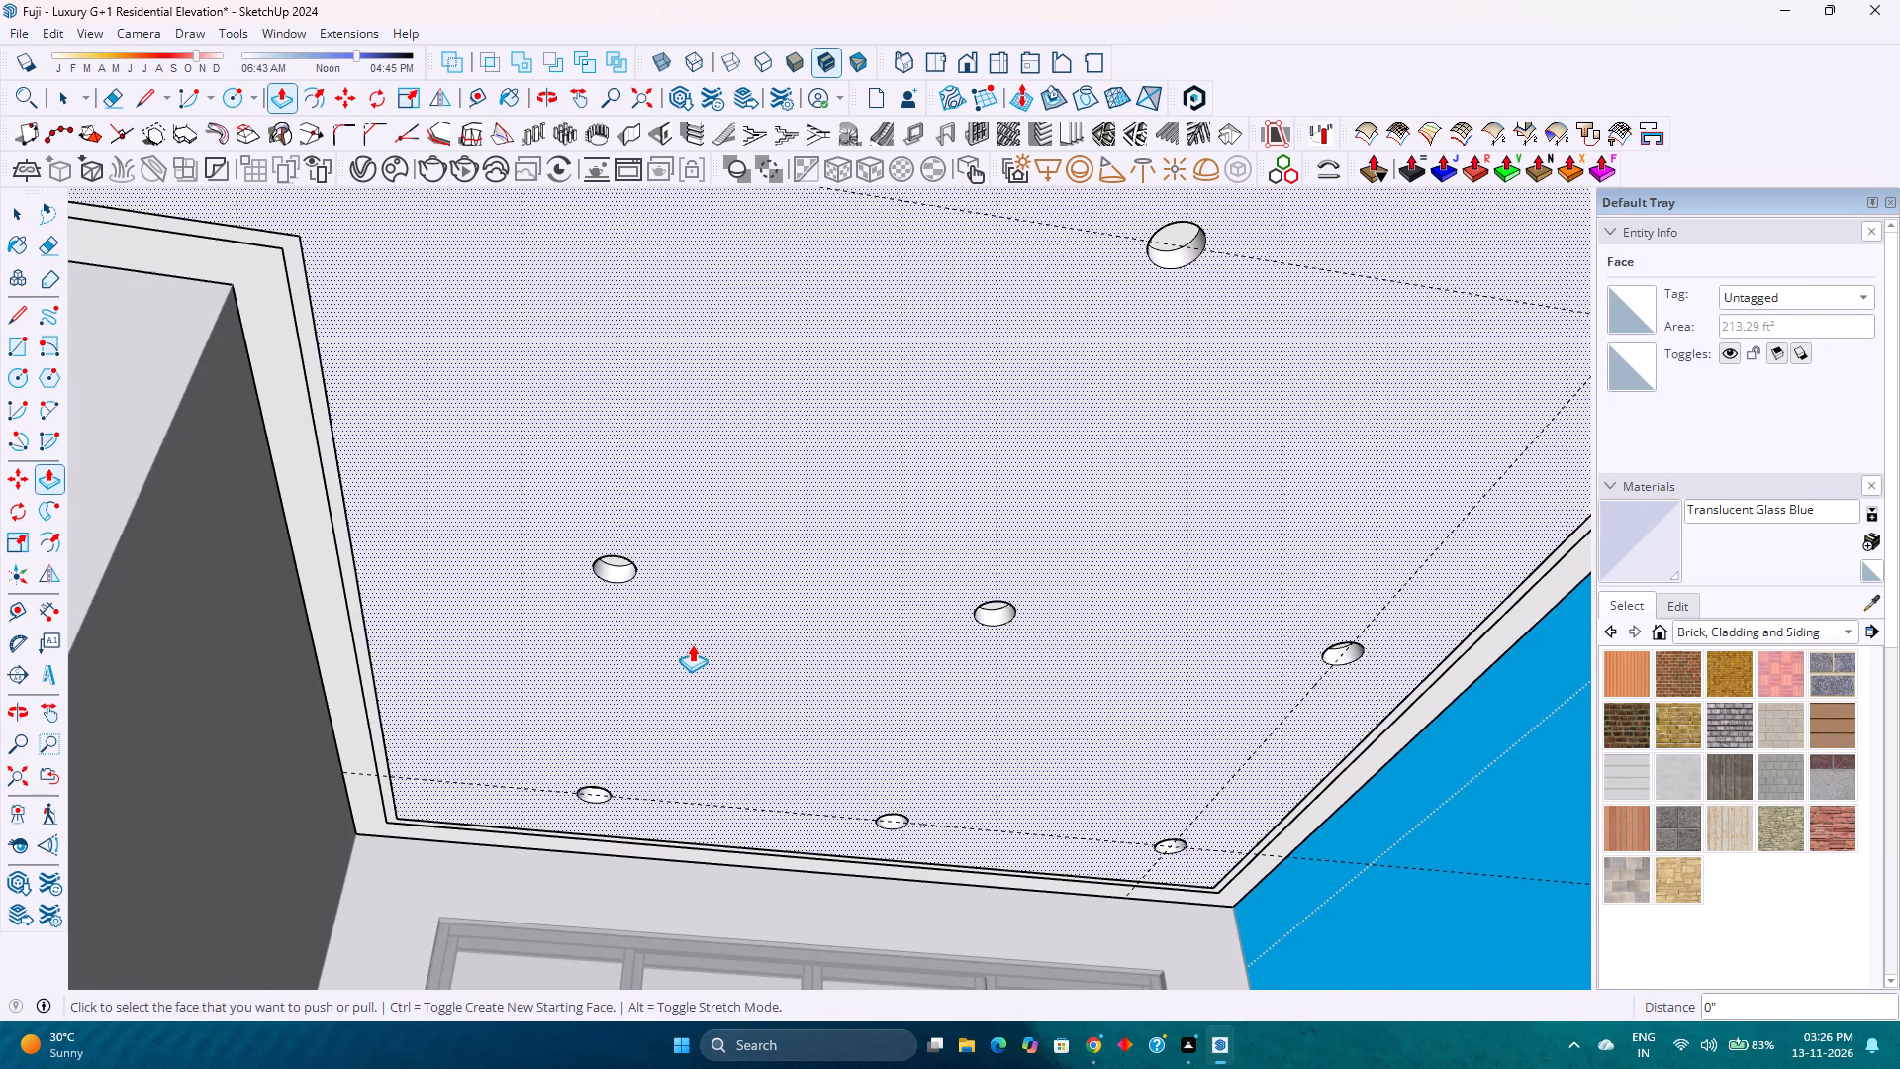
Recess the three remaining front-row circles toward the ceiling's narrow end by the same 3" and close the ceiling group.
scroll(692, 644, "down", 4)
middle_click_drag(724, 575, 1197, 826, "shift")
middle_click(1199, 826, "shift")
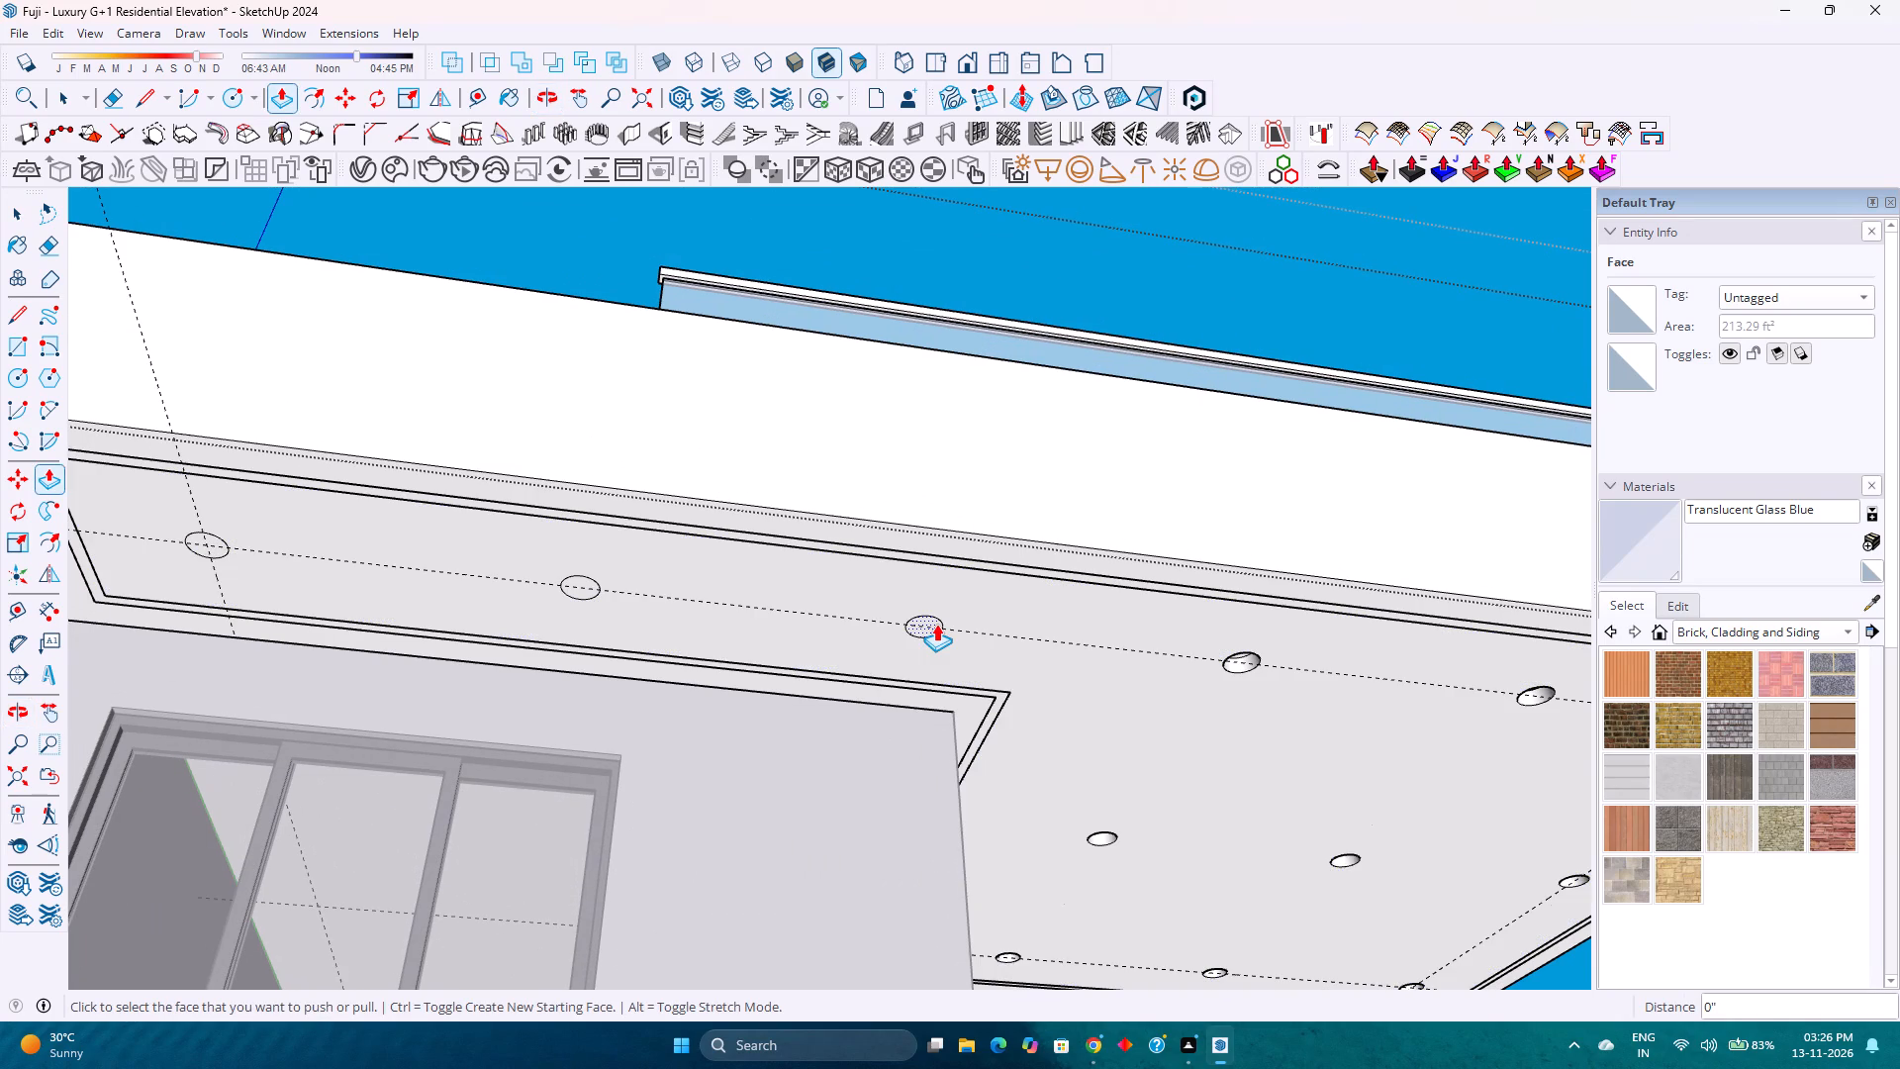
double_click(936, 625)
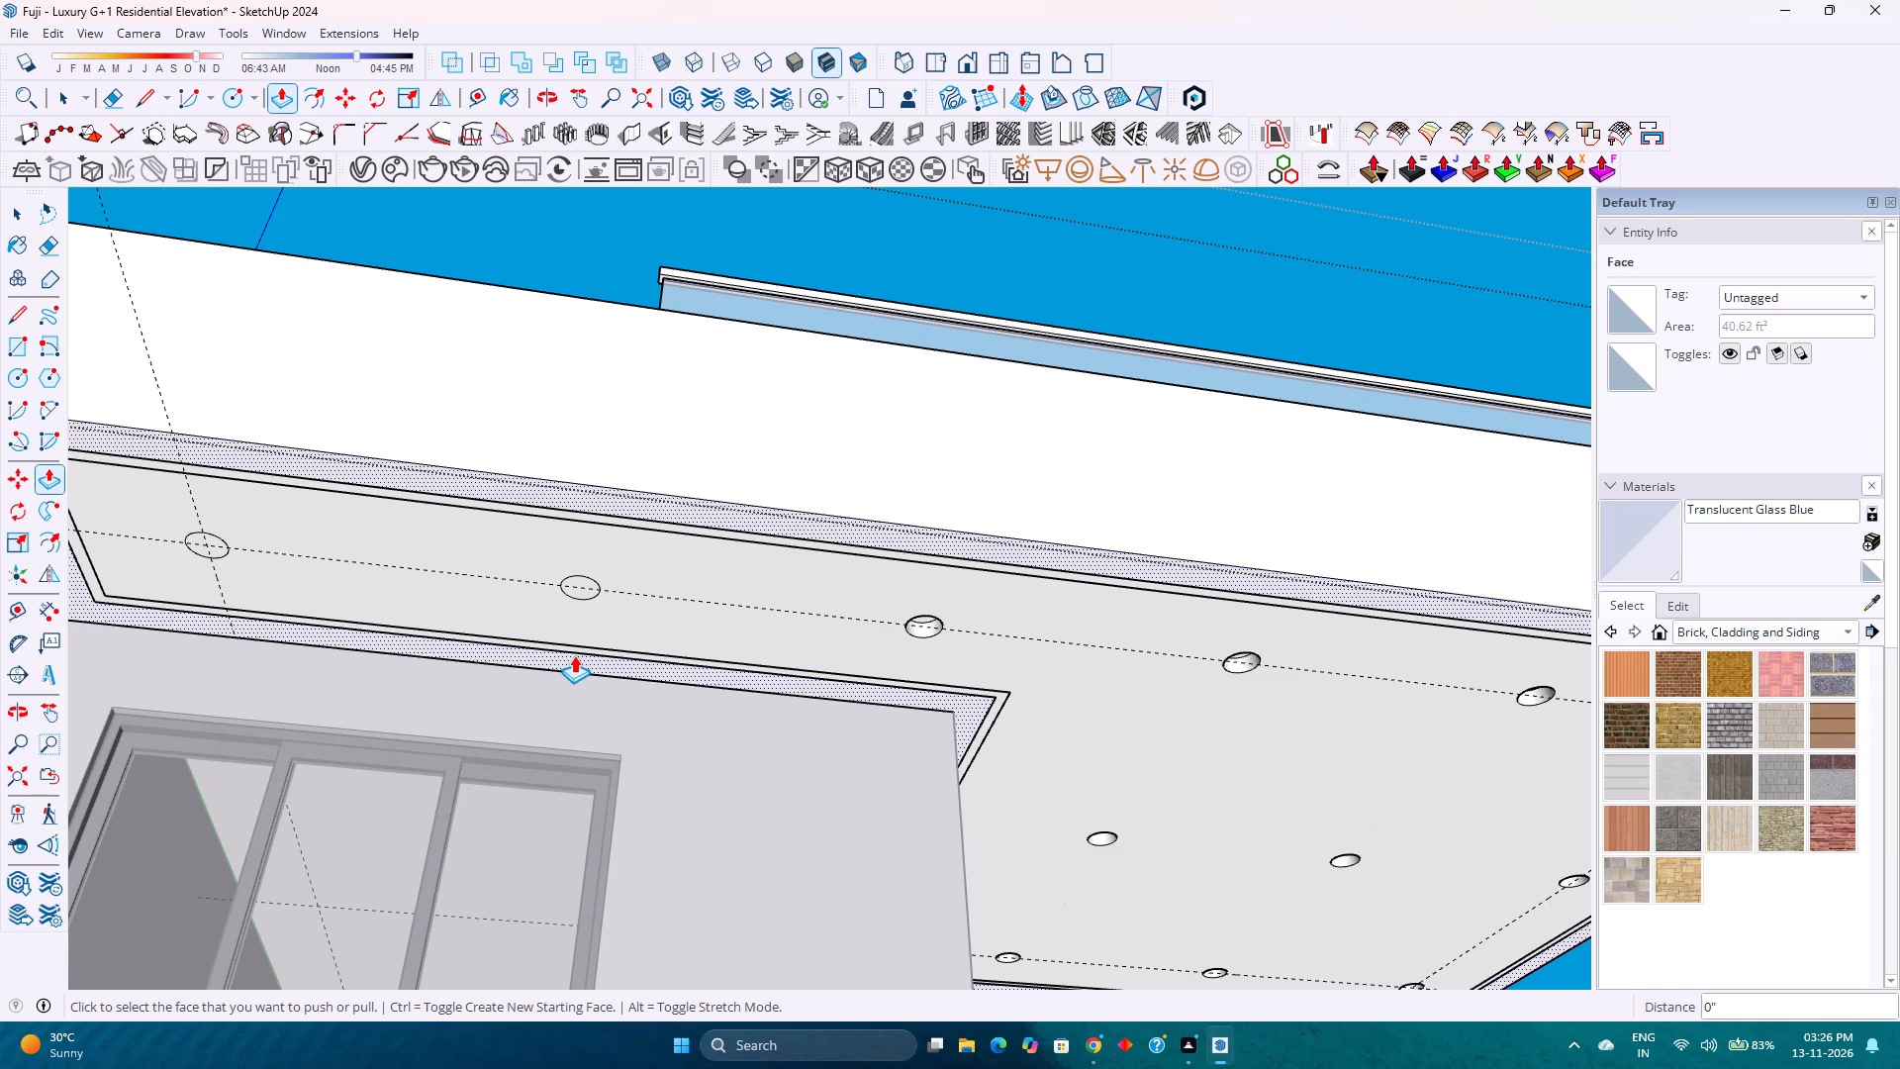
scroll(574, 655, "down", 3)
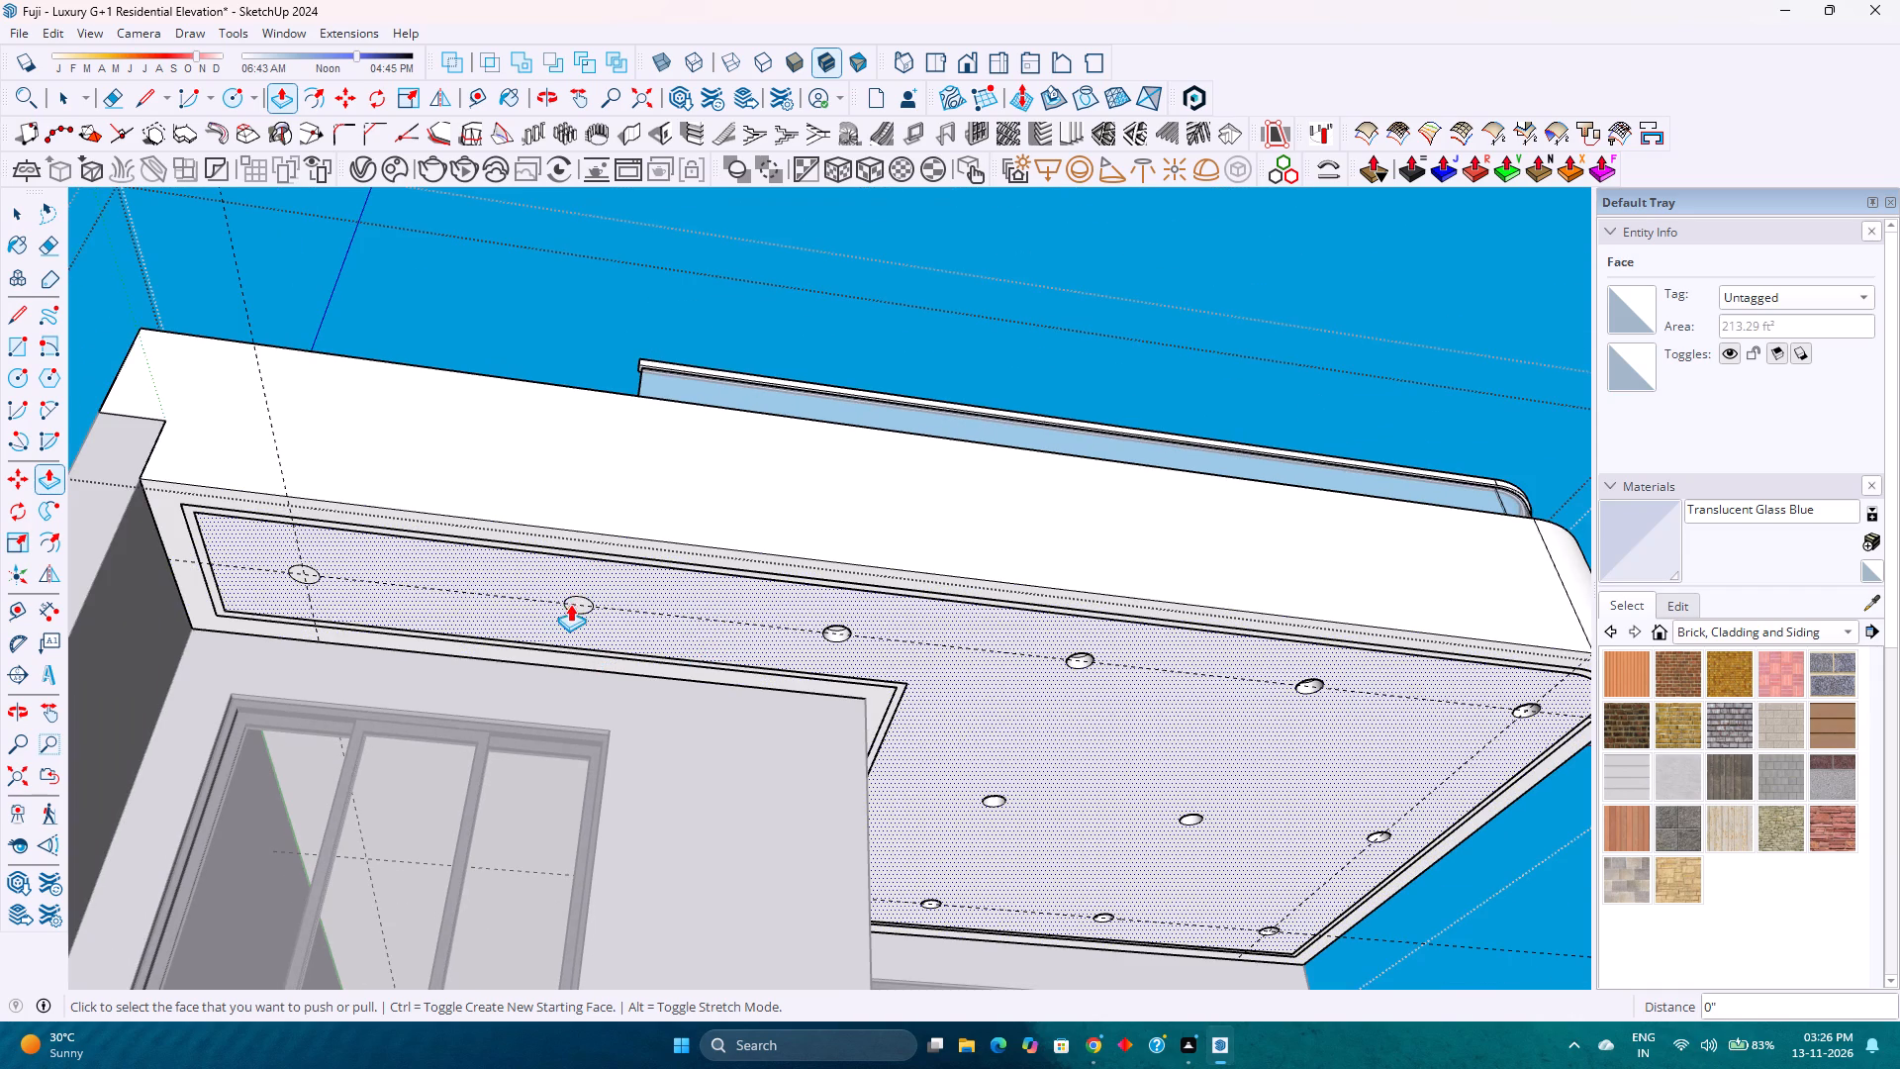
double_click(578, 604)
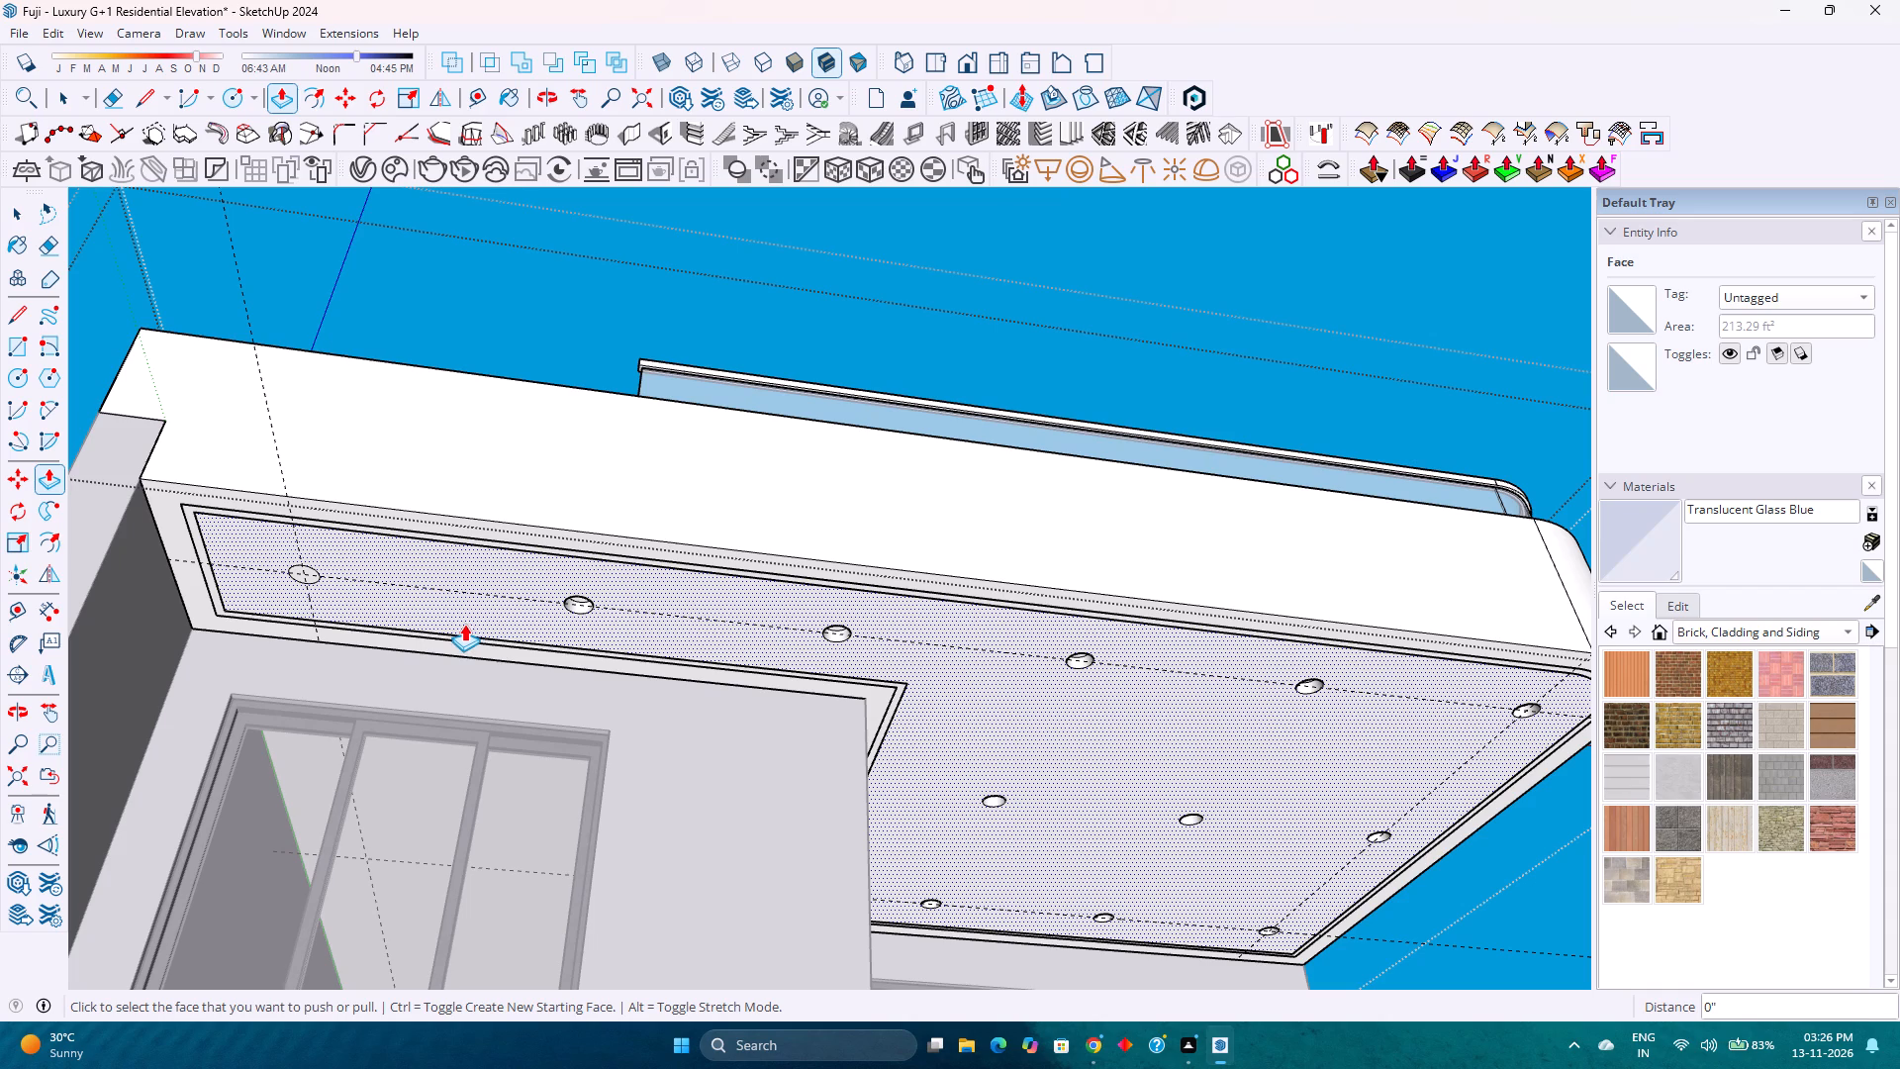
double_click(313, 577)
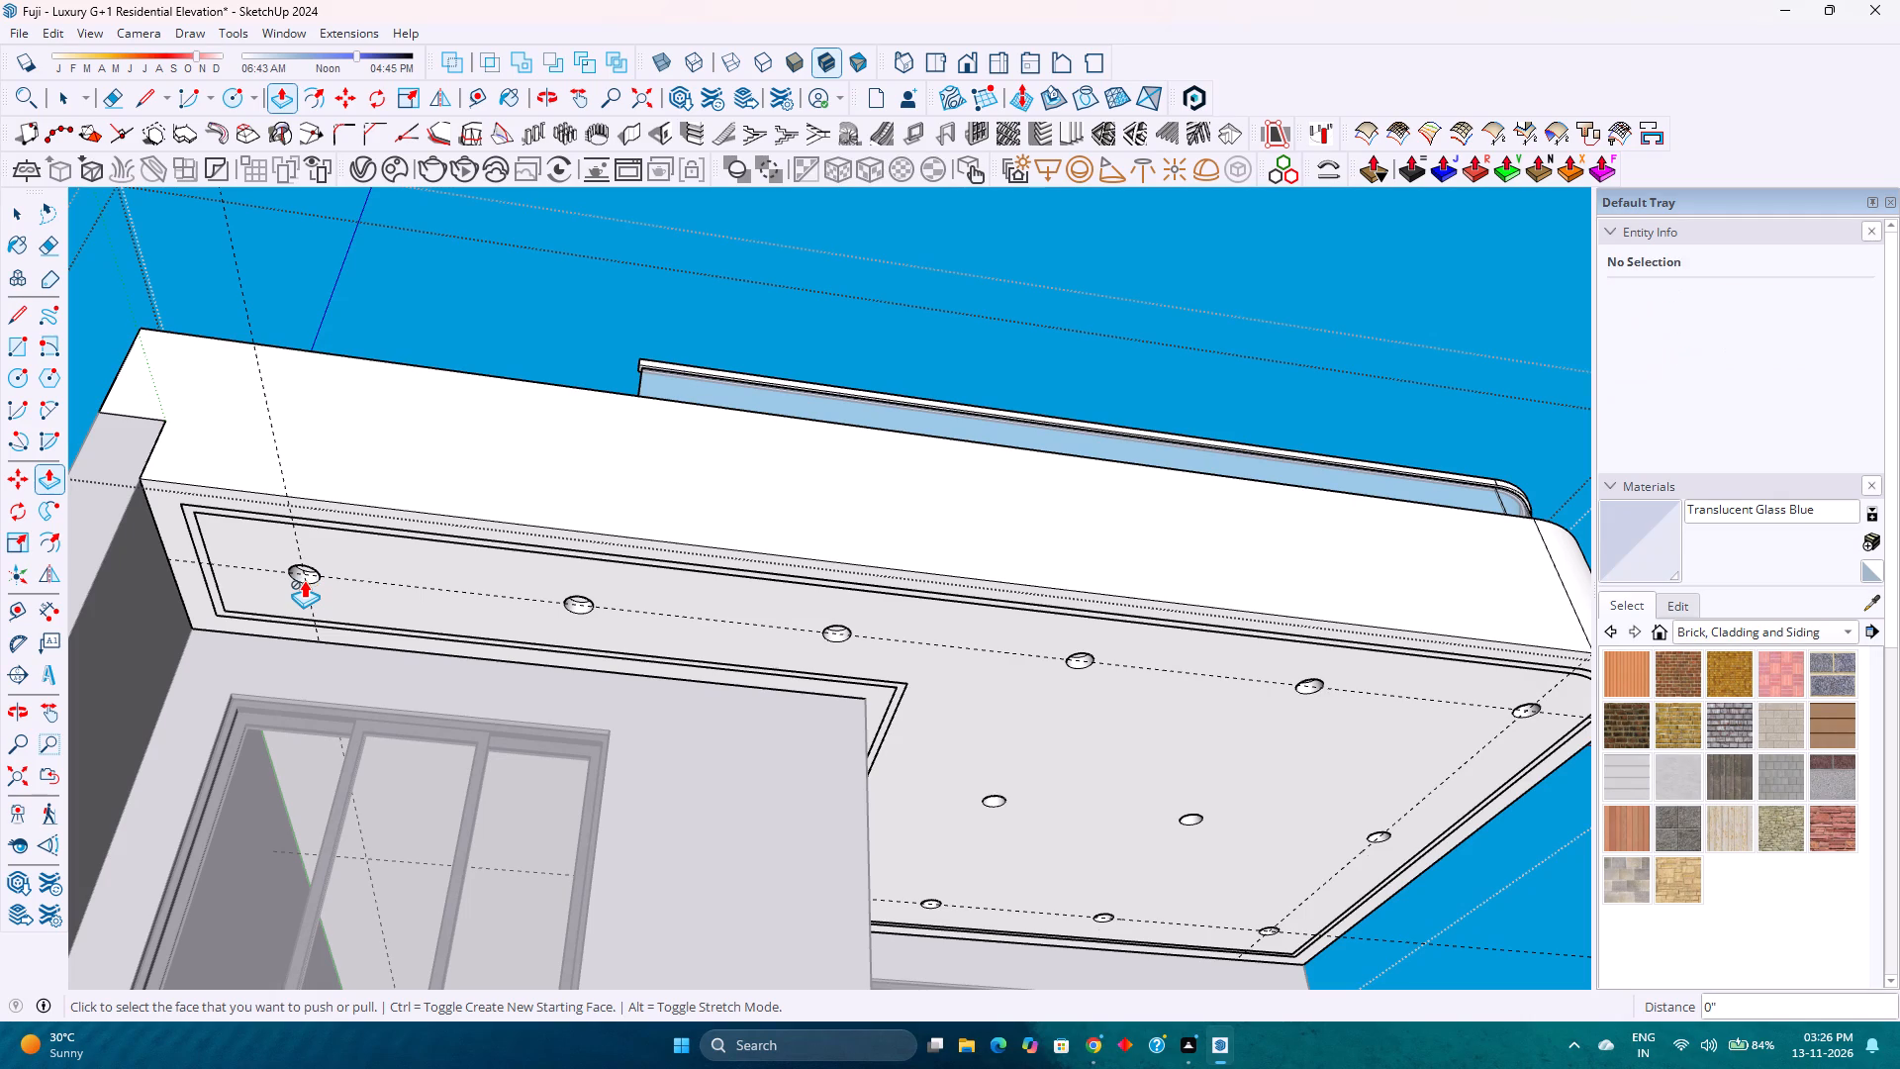
key("space")
scroll(292, 595, "down", 6)
scroll(989, 773, "down", 4)
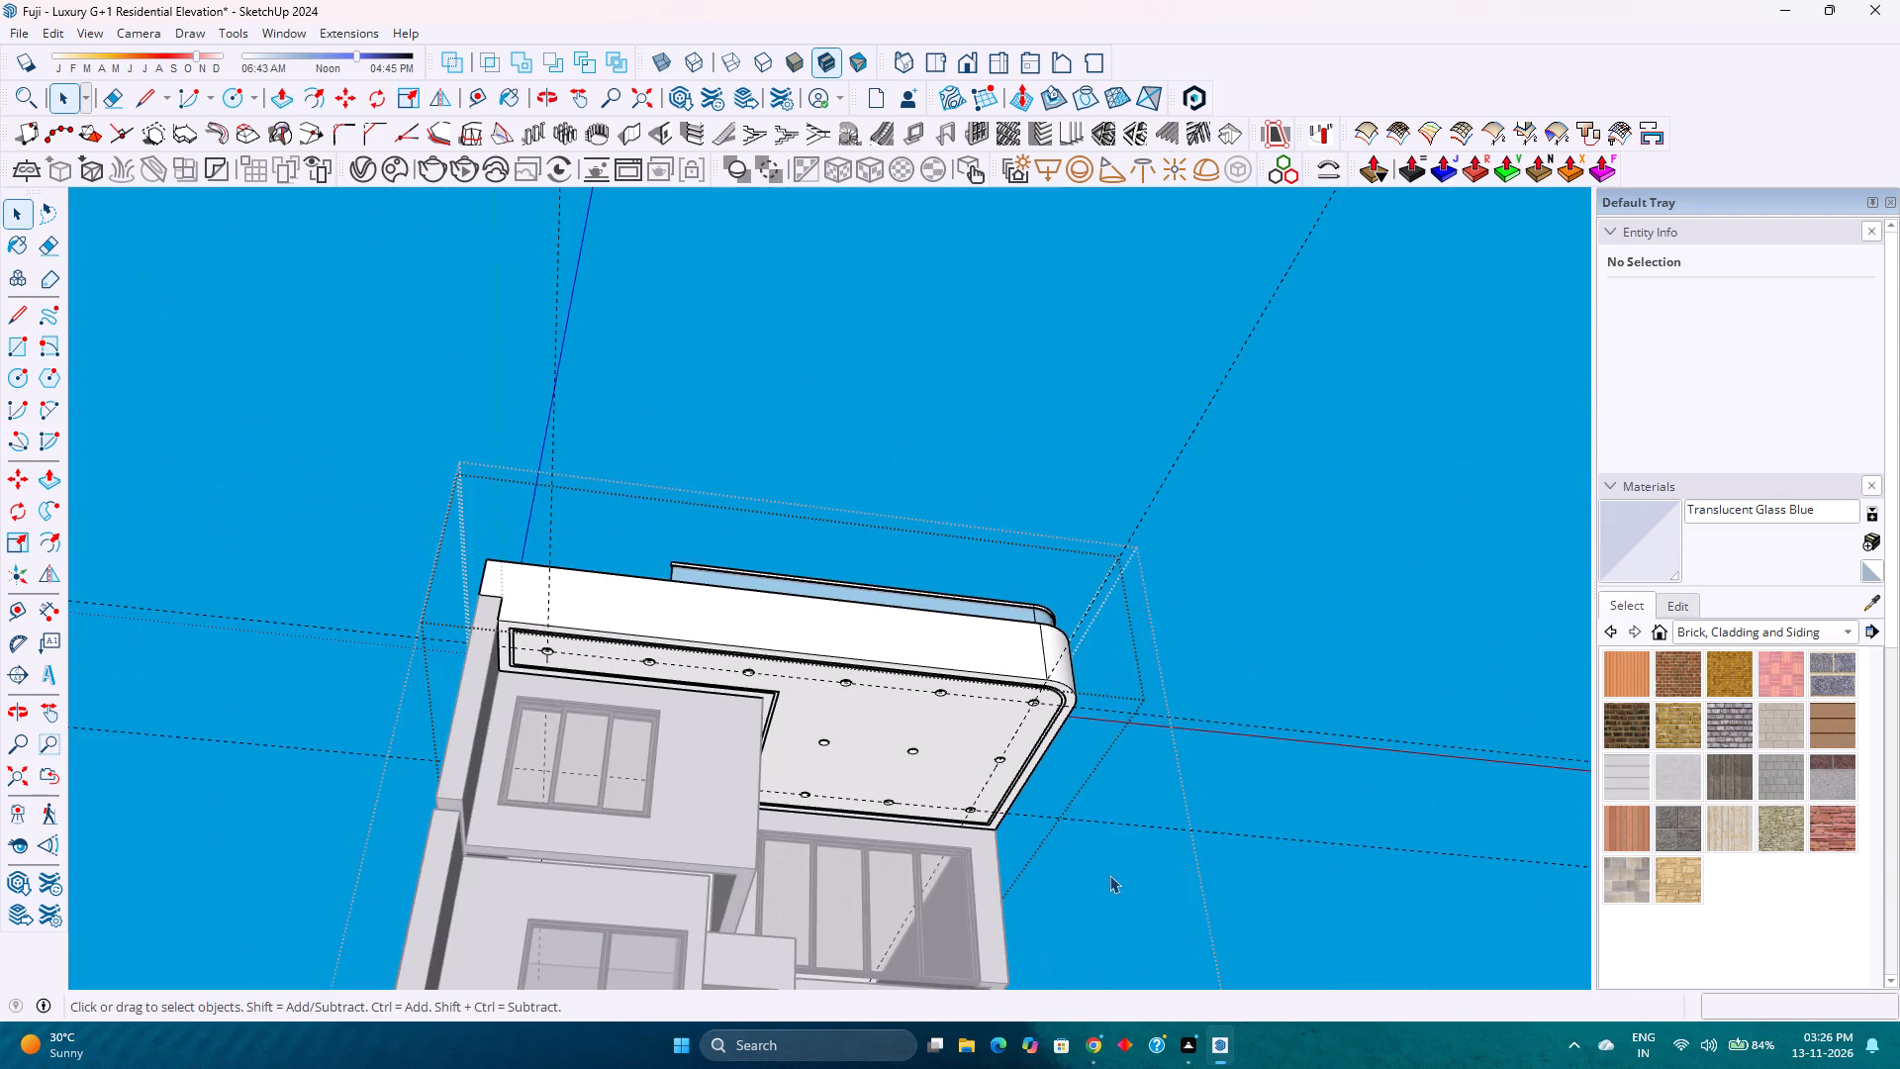
left_click(1109, 875)
Unhide the hidden louvre screen, balcony frame and lower ceiling with its light fixtures.
scroll(1096, 857, "down", 4)
middle_click_drag(1101, 886, 947, 666, "shift")
middle_click(947, 666, "shift")
middle_click(947, 666, "shift")
scroll(591, 800, "down", 2)
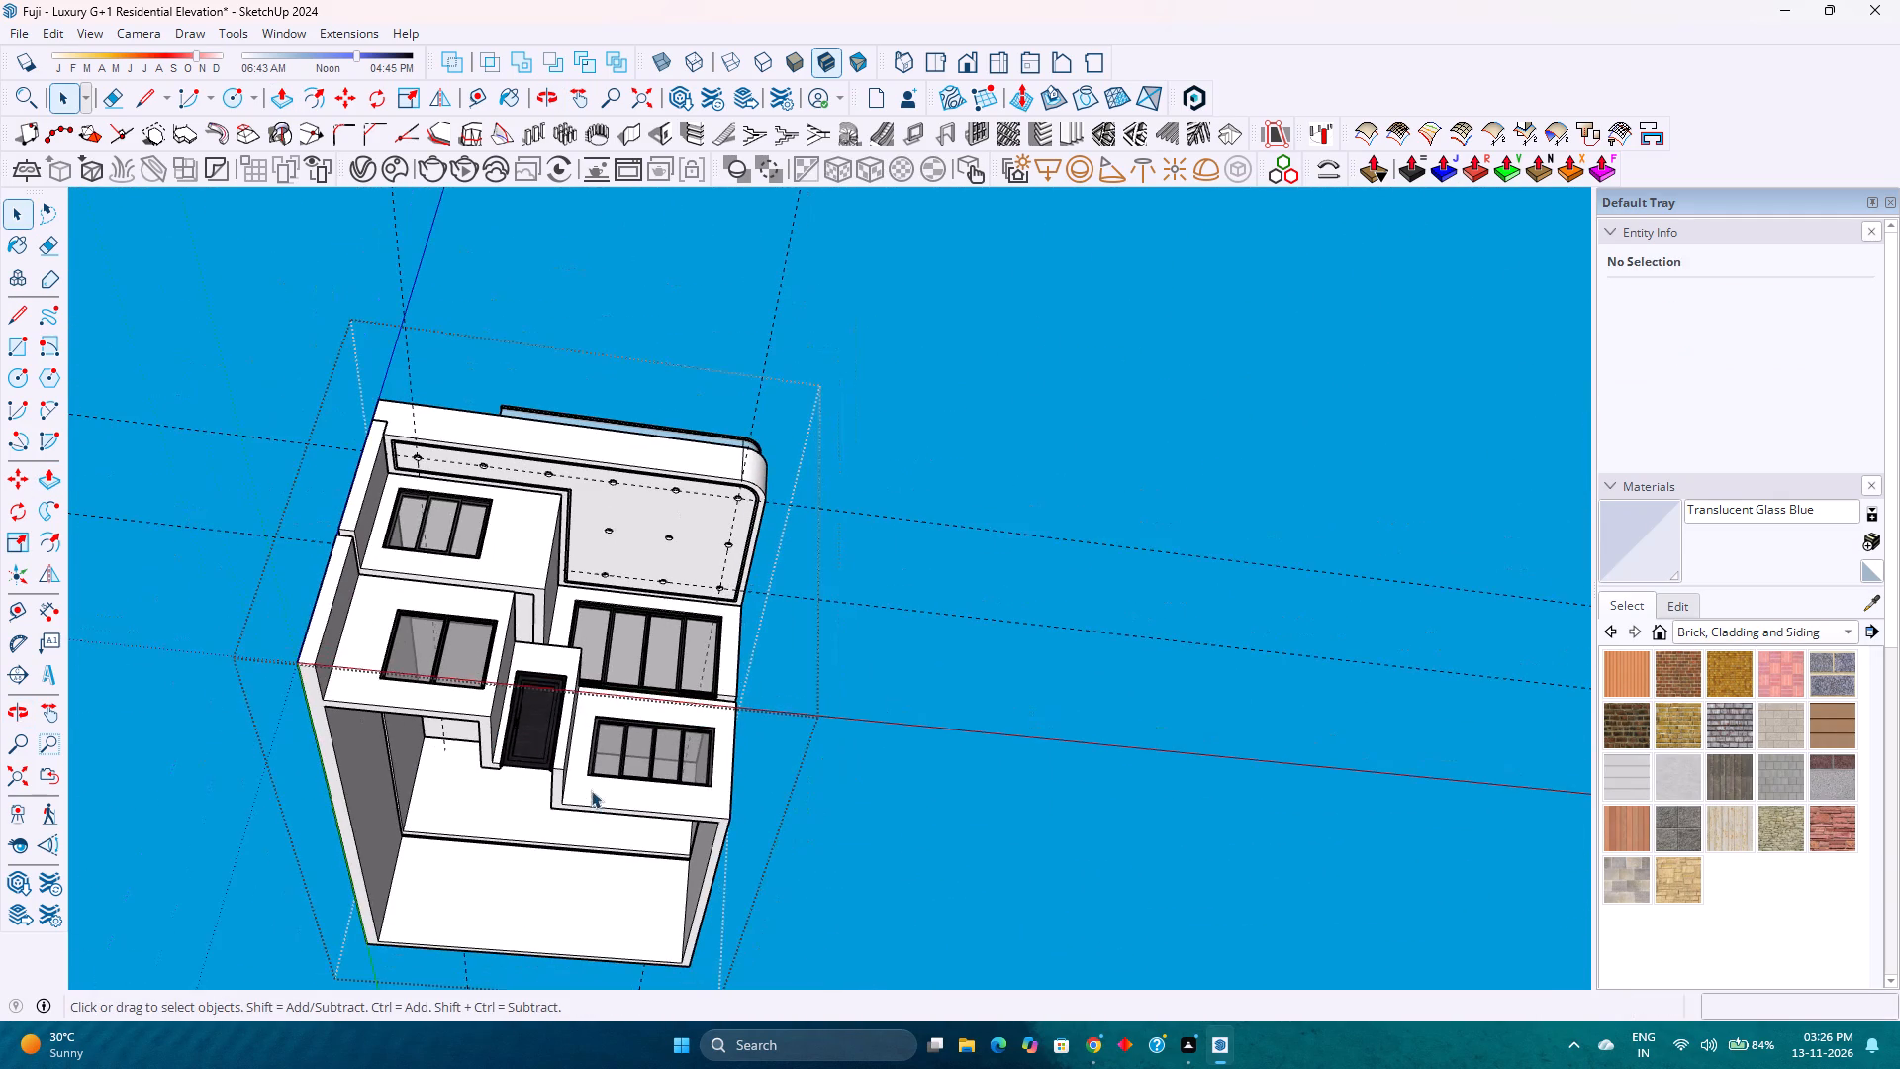
left_click(43, 33)
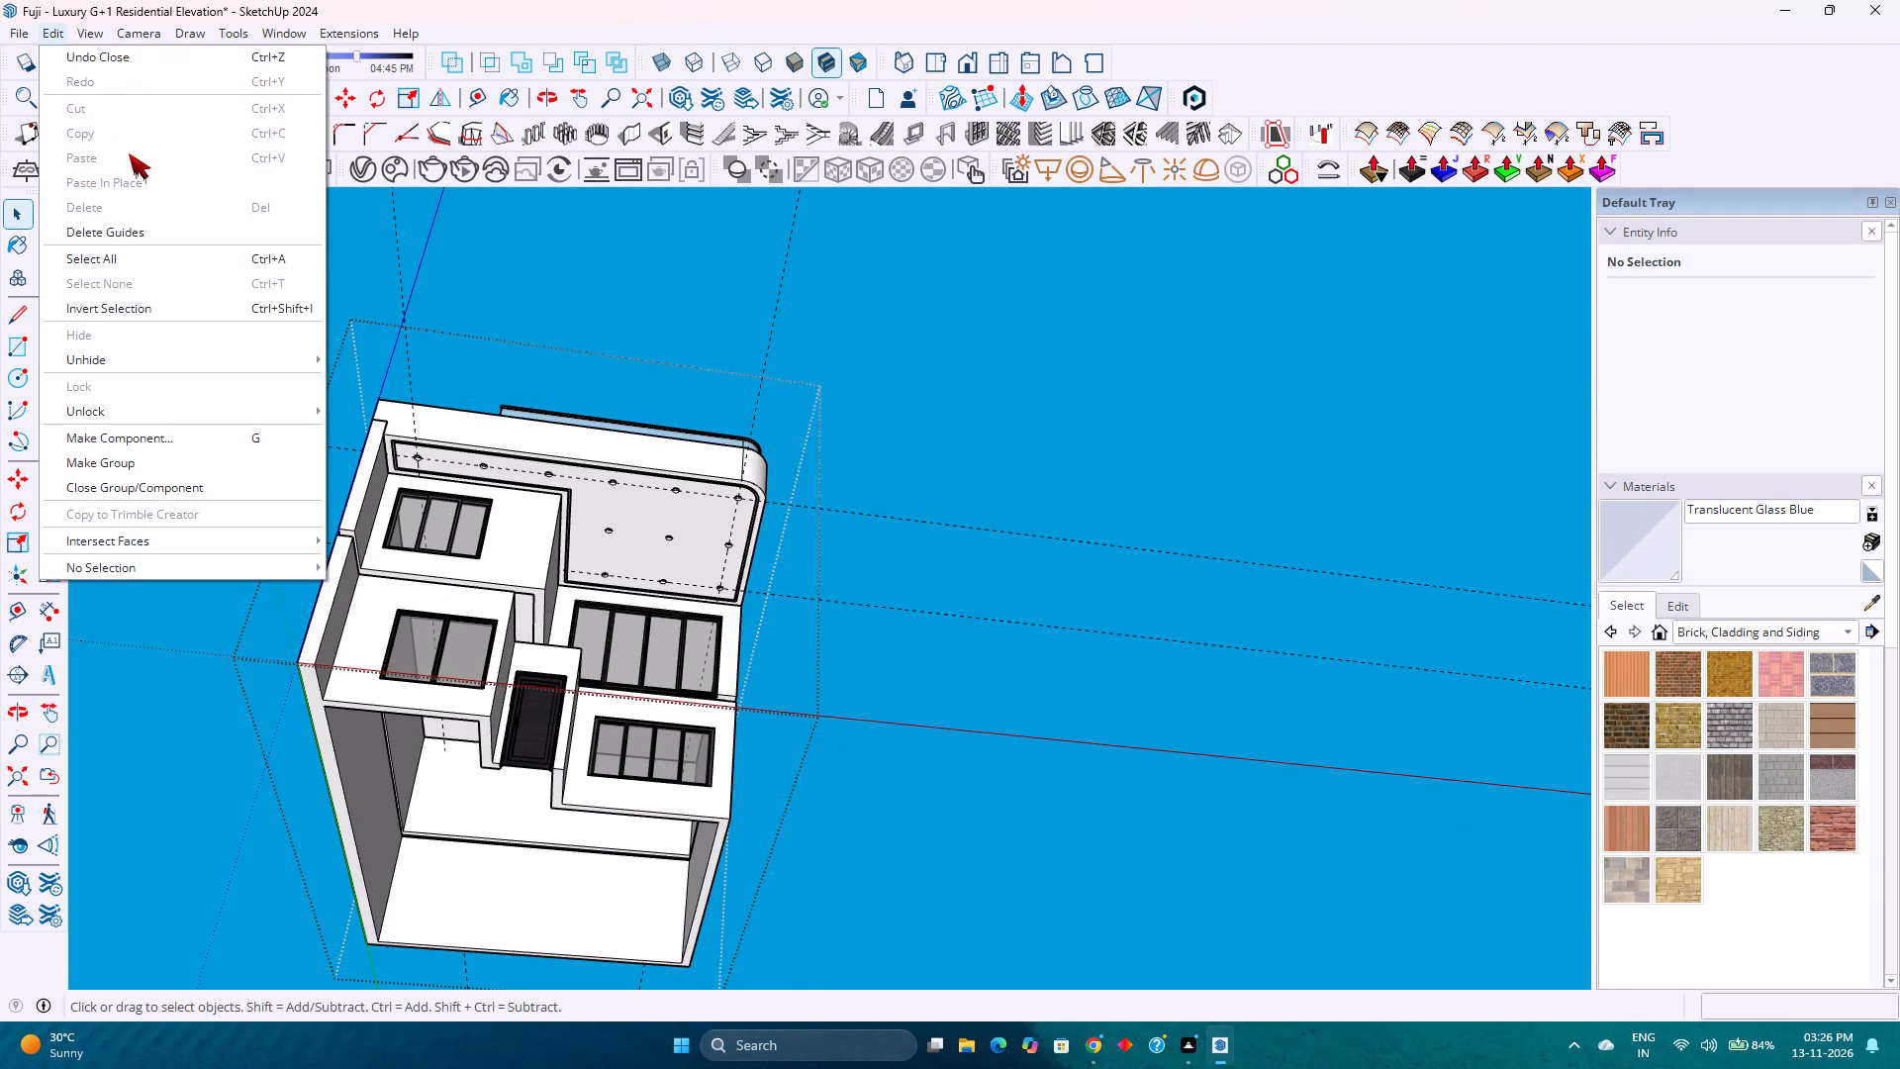
left_click(371, 401)
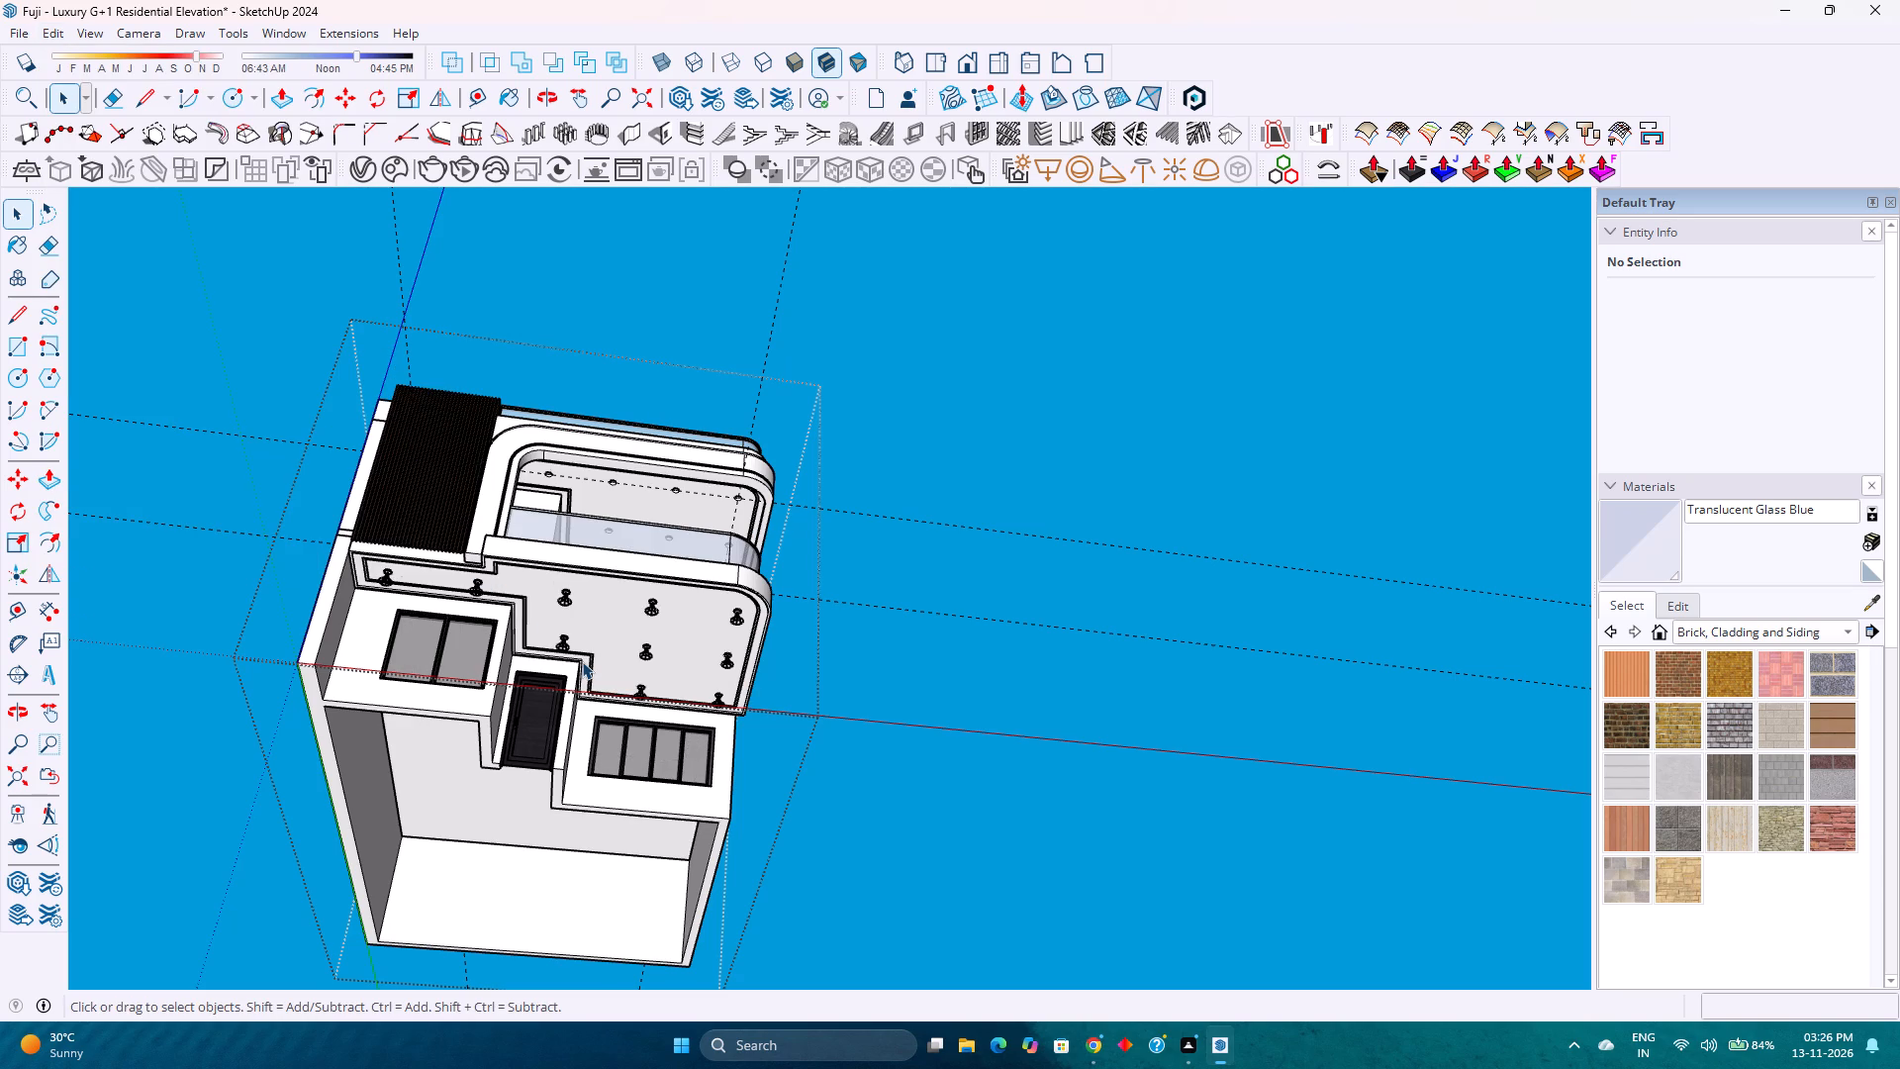
Copy the light fixture component nearest the lower ceiling's rounded corner and paste it inside the upper ceiling group.
scroll(740, 621, "up", 3)
double_click(735, 617)
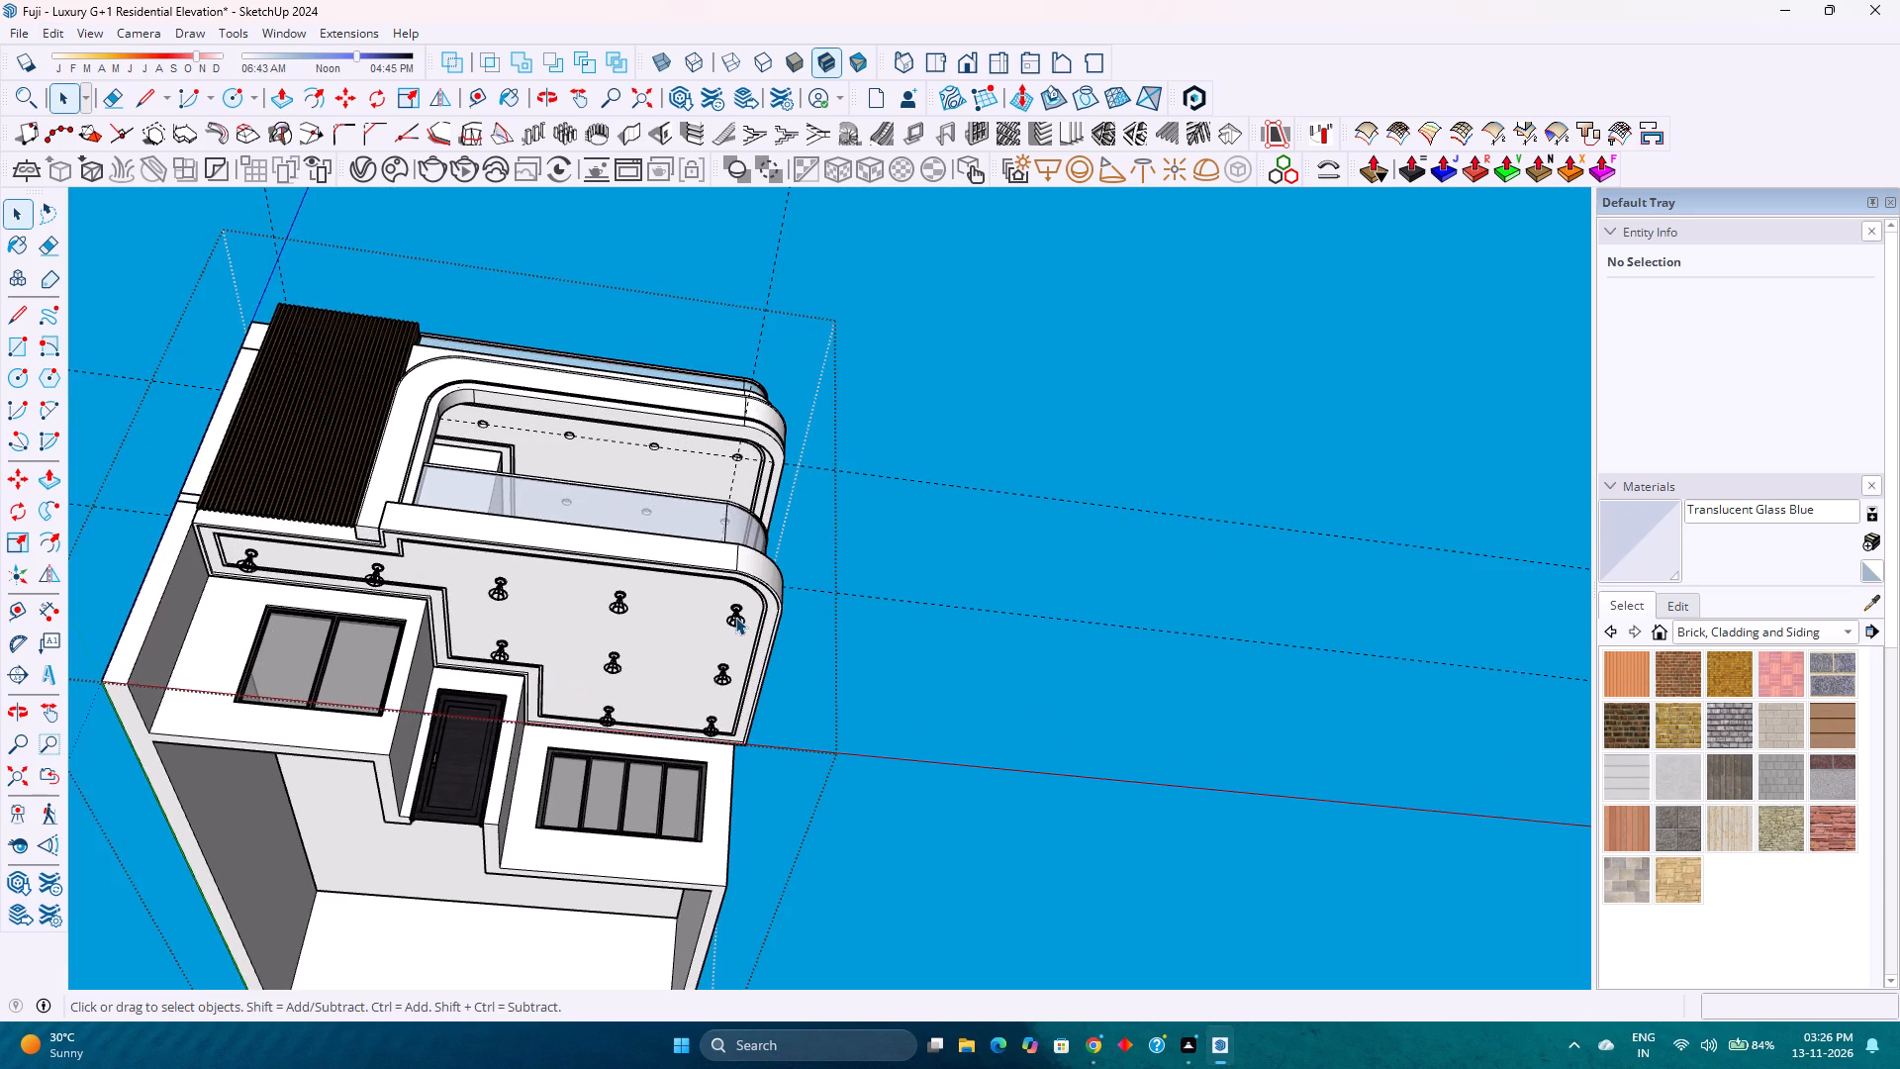
scroll(735, 617, "up", 4)
left_click(735, 617)
scroll(735, 617, "up", 6)
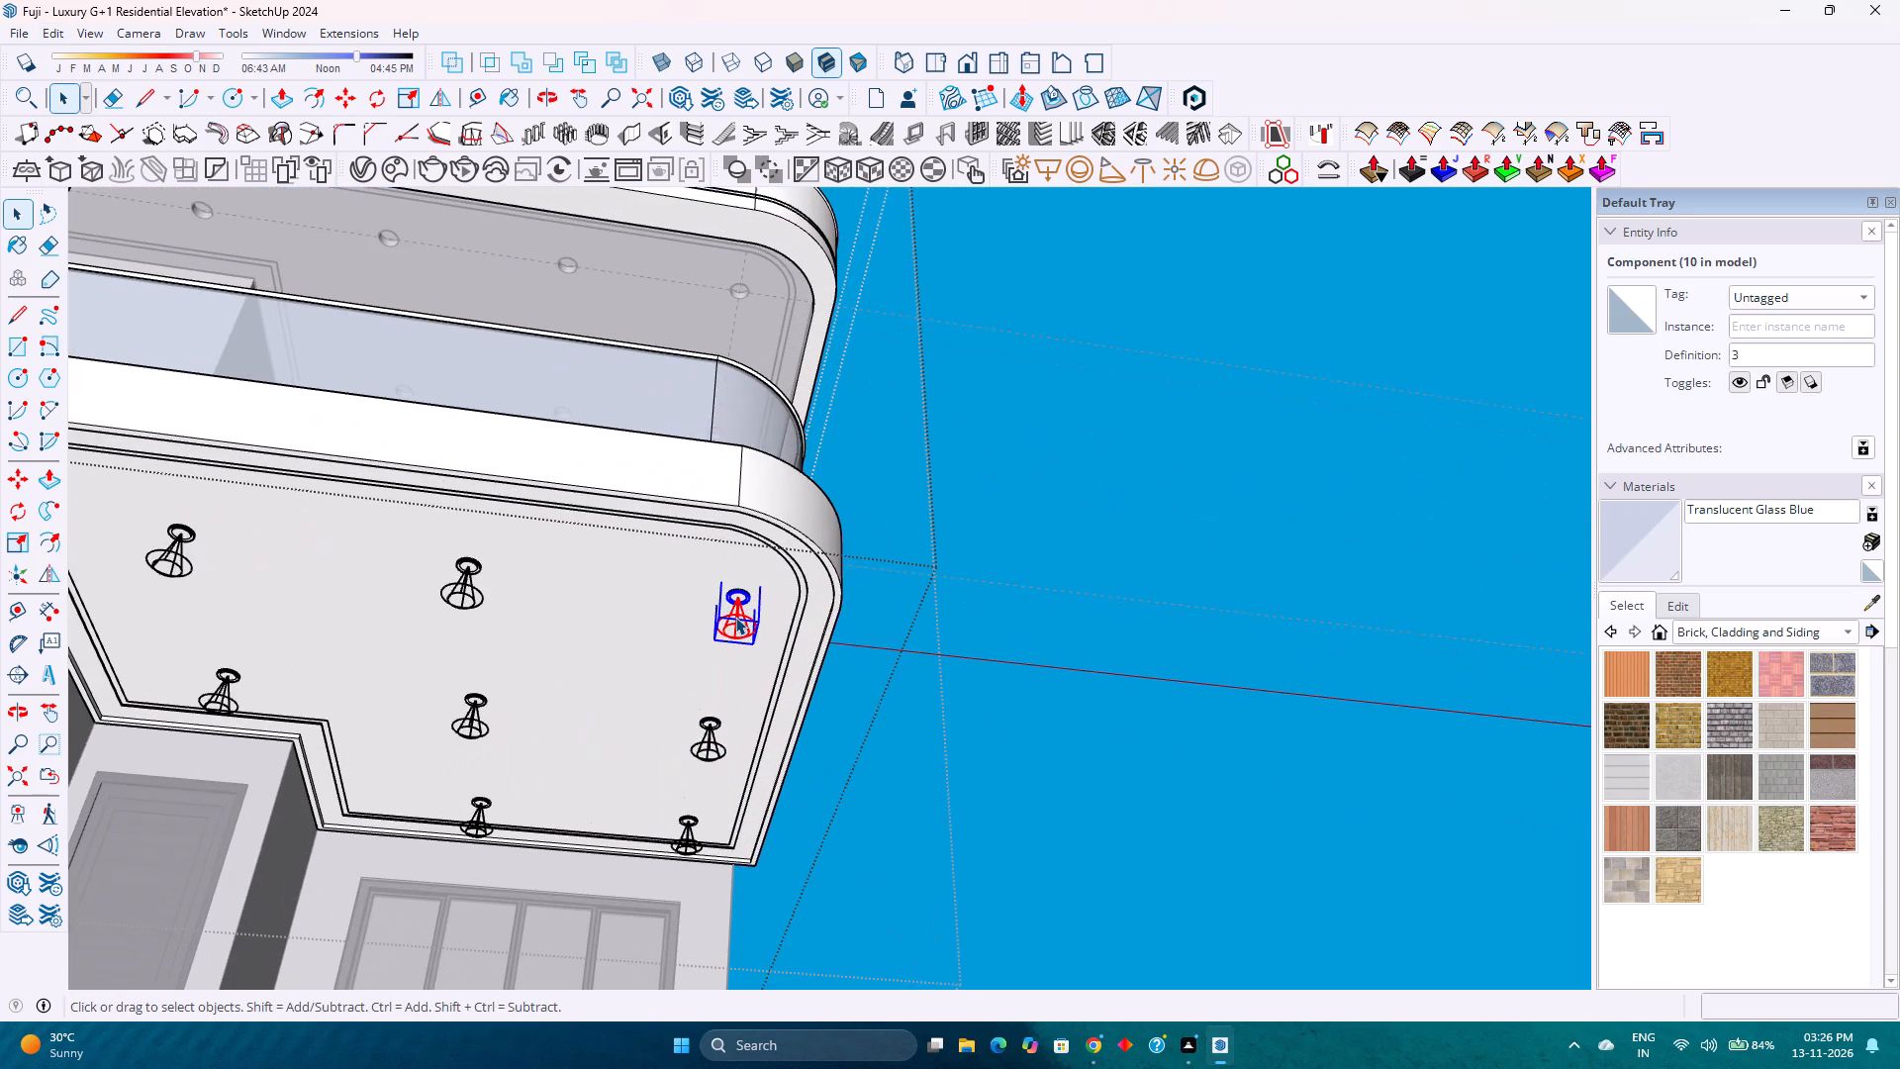
key("ctrl+c")
left_click(904, 742)
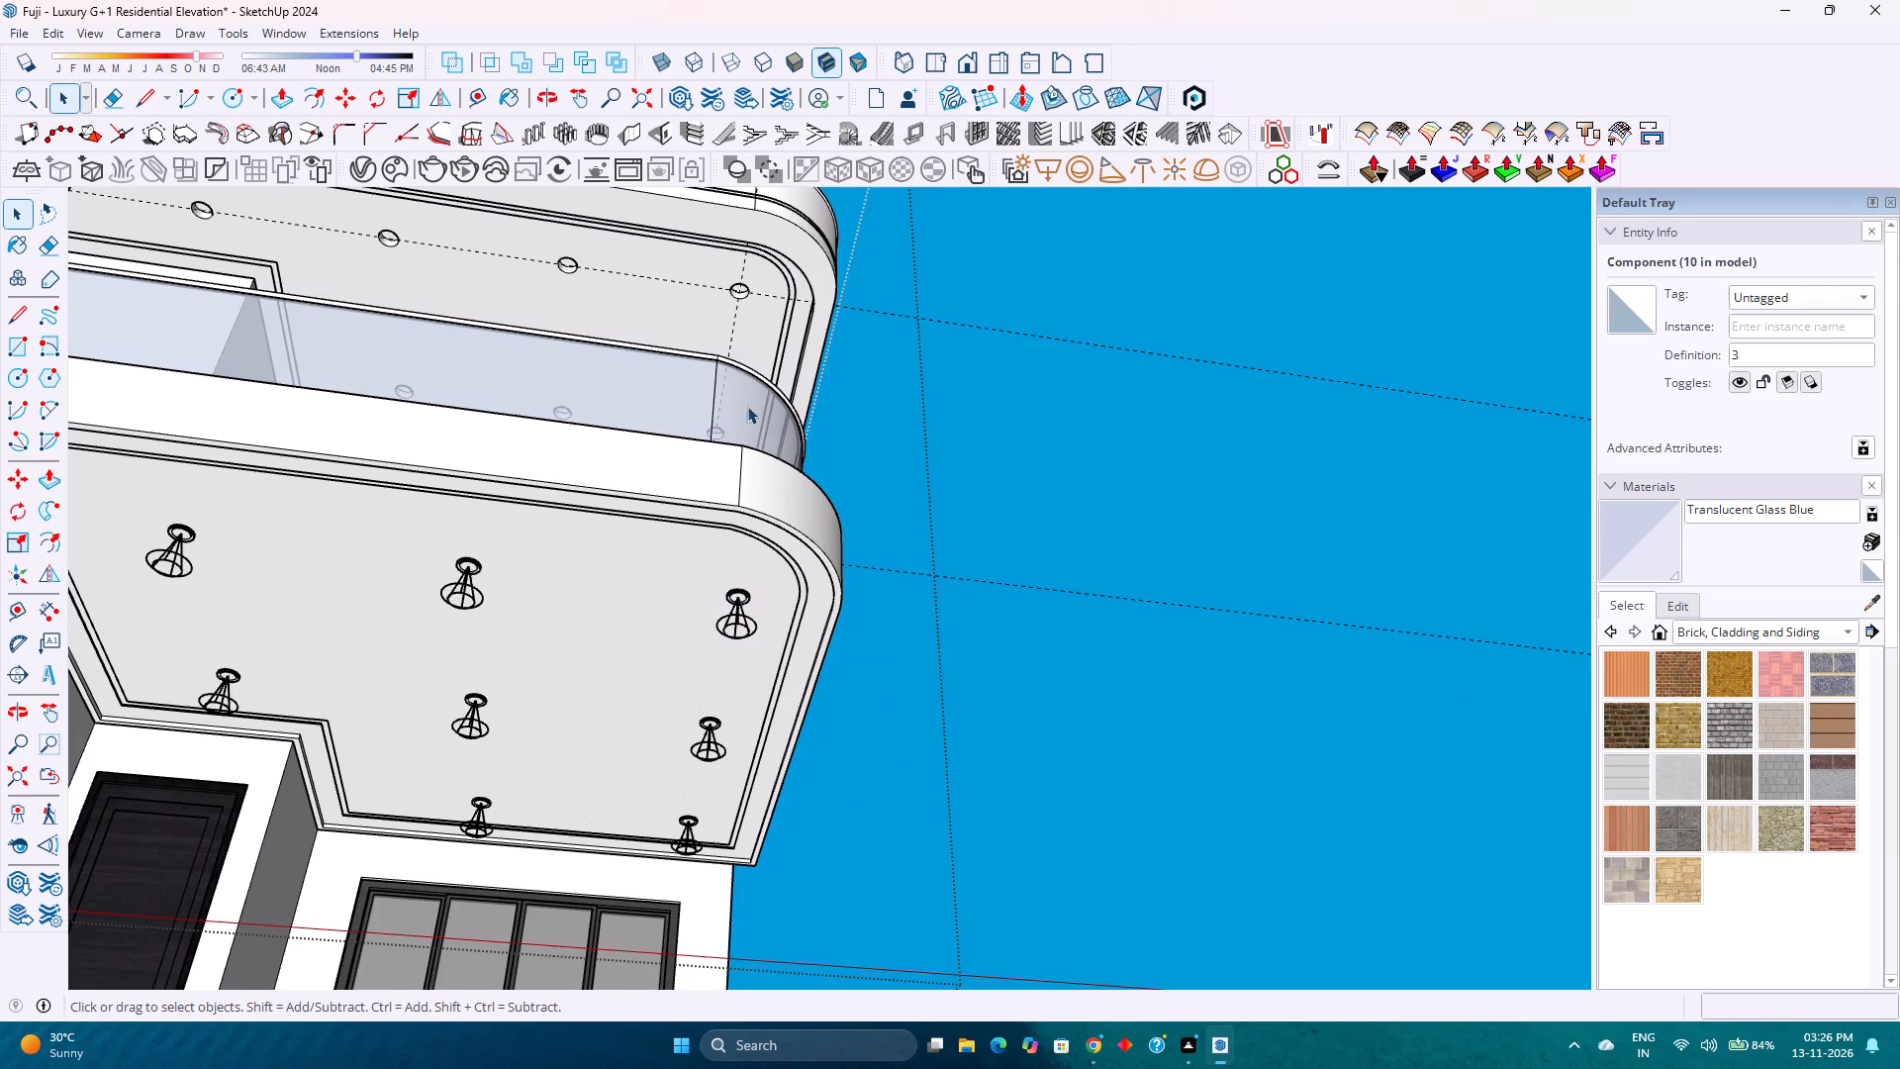
double_click(726, 325)
scroll(740, 312, "up", 6)
middle_click_drag(747, 316, 796, 604, "shift")
scroll(796, 604, "down", 1)
left_click(786, 622)
key("ctrl+v")
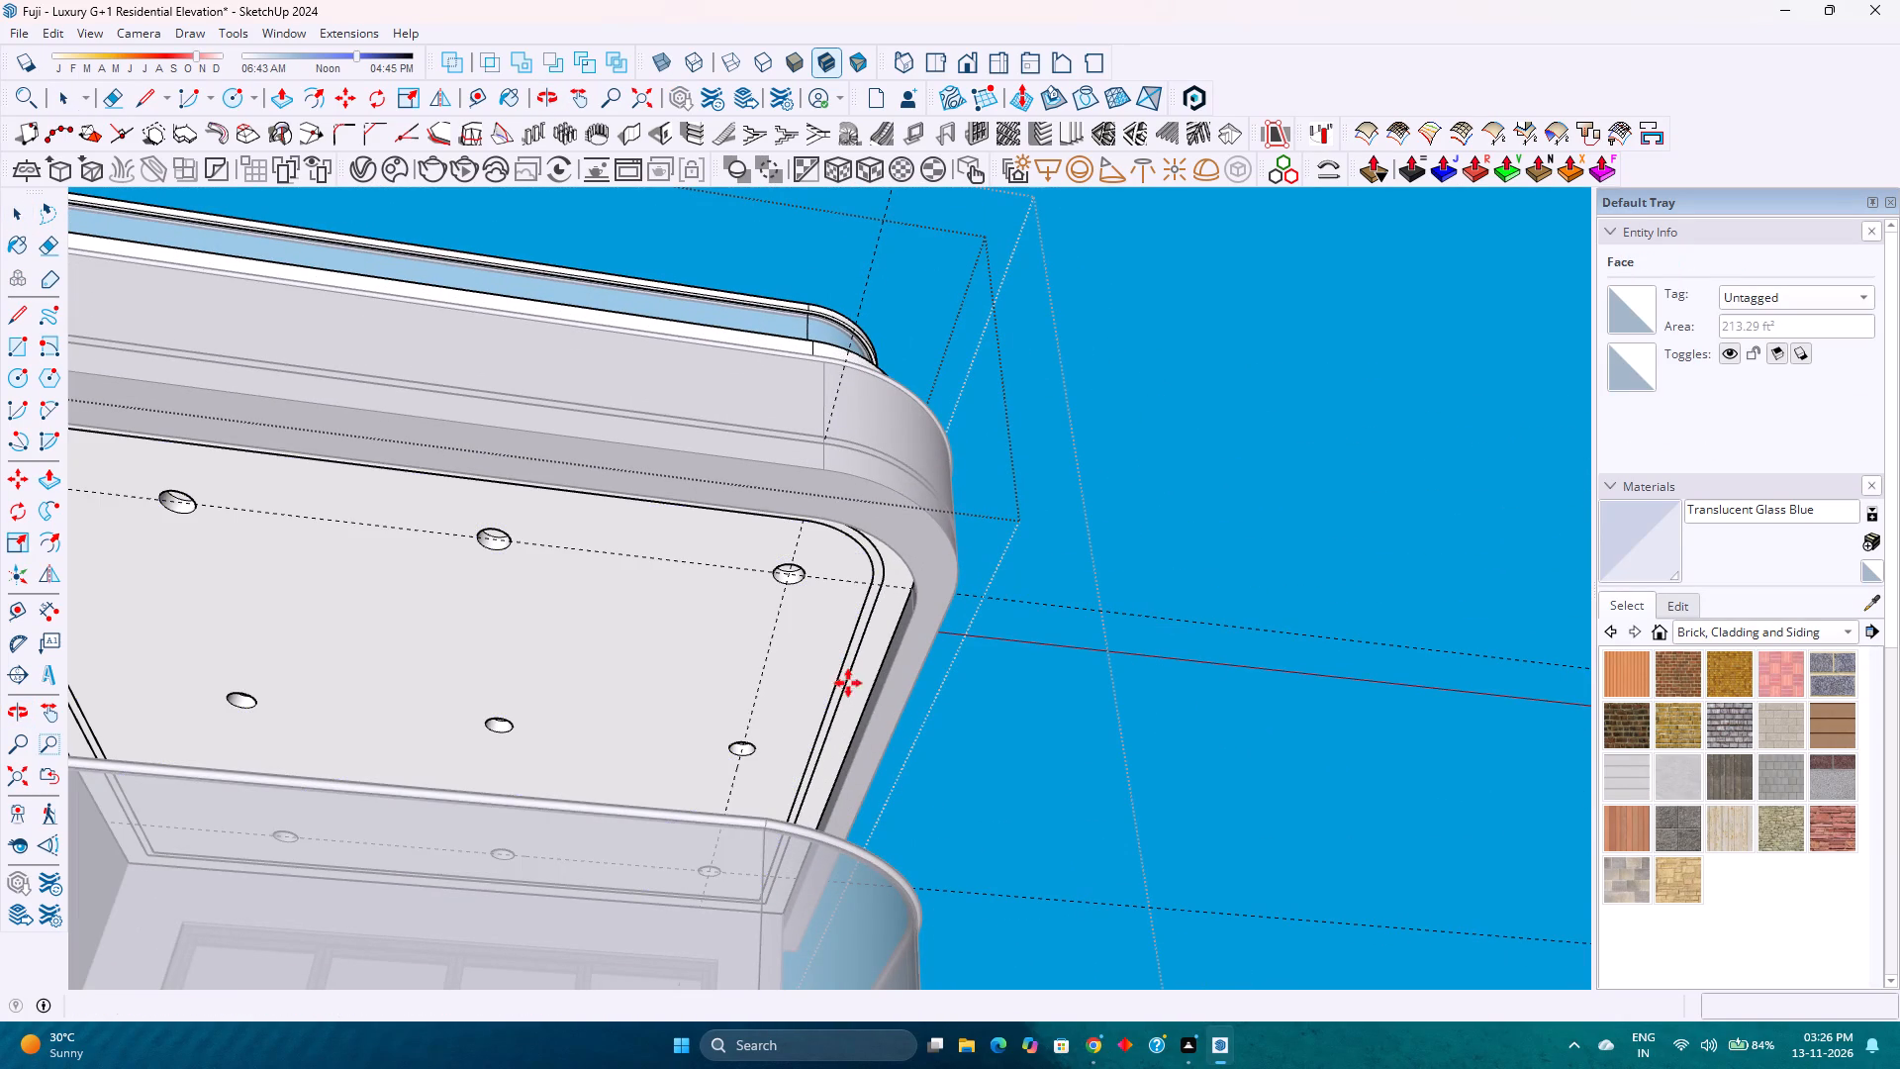
left_click(945, 754)
Move the pasted light fixture by its top centre onto the circular recess nearest the upper ceiling's rounded corner.
scroll(946, 741, "up", 10)
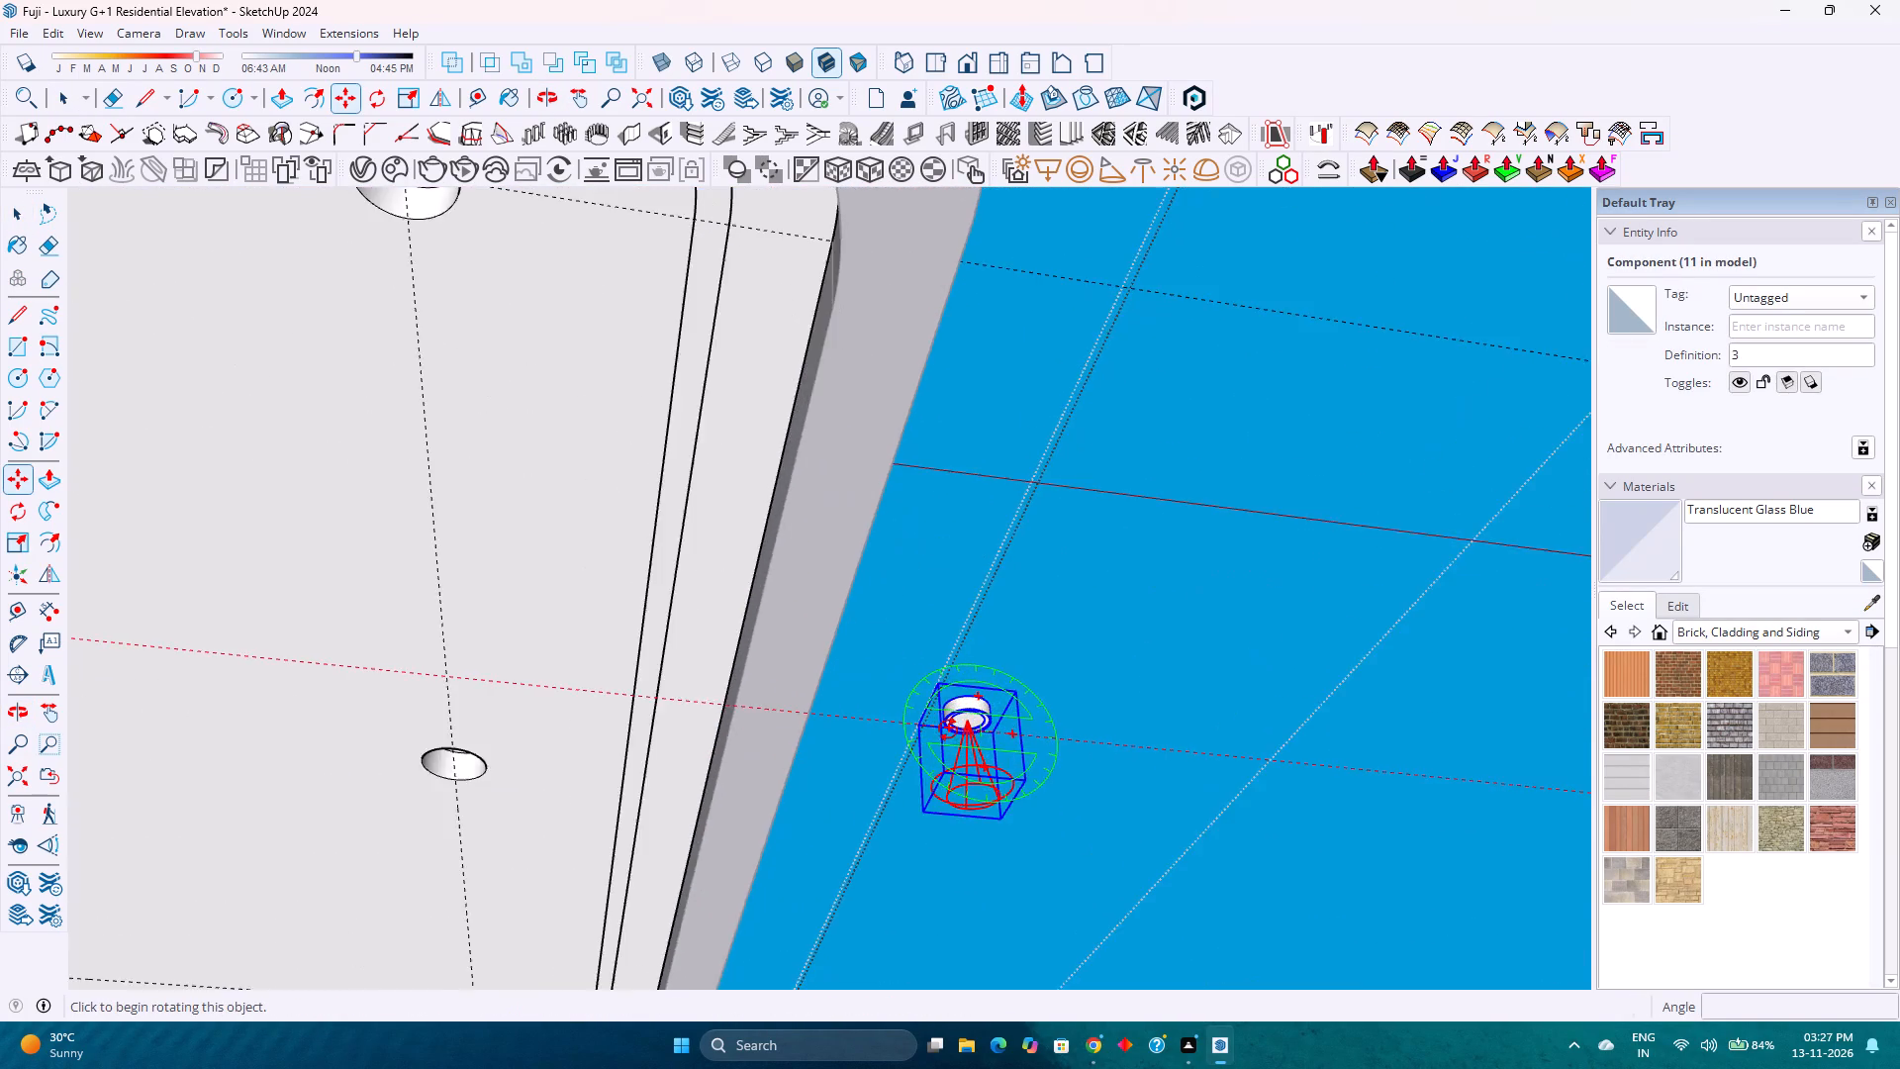
scroll(948, 729, "up", 10)
left_click(980, 711)
scroll(892, 742, "down", 3)
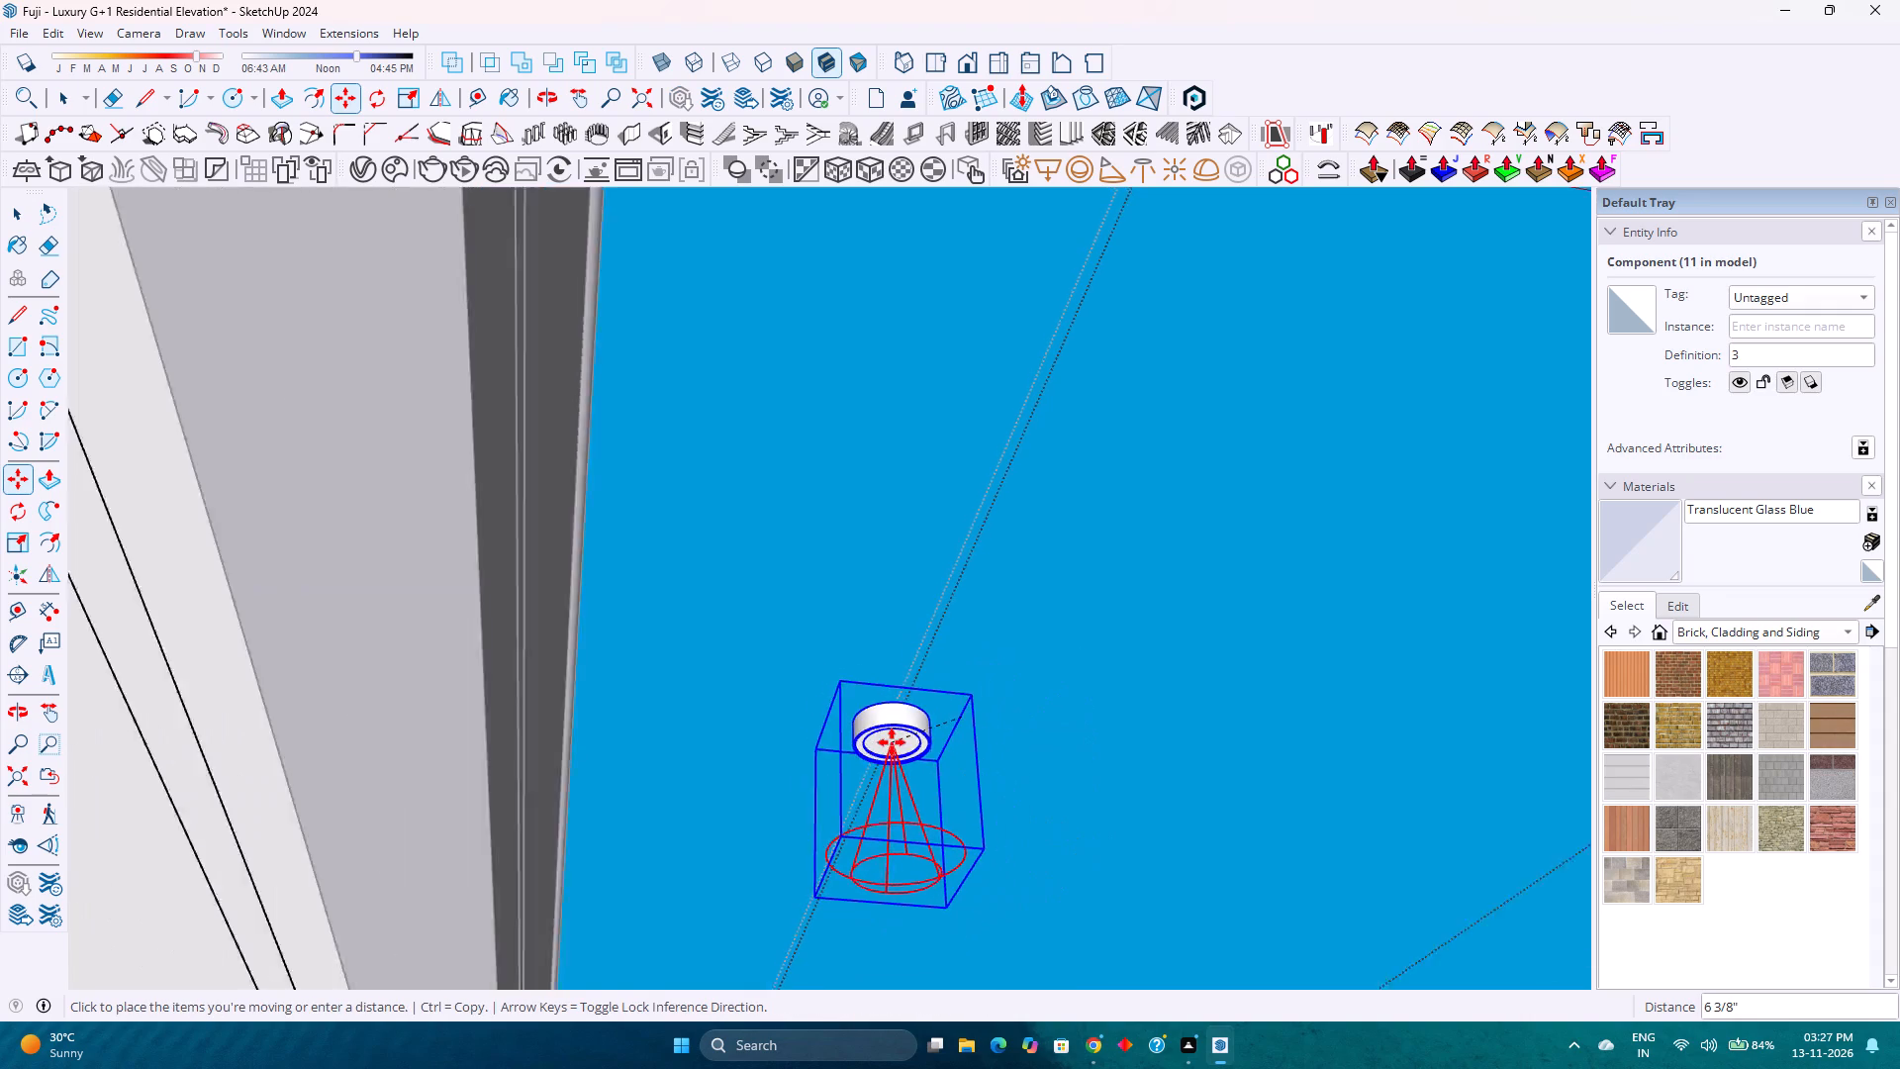
scroll(892, 742, "down", 15)
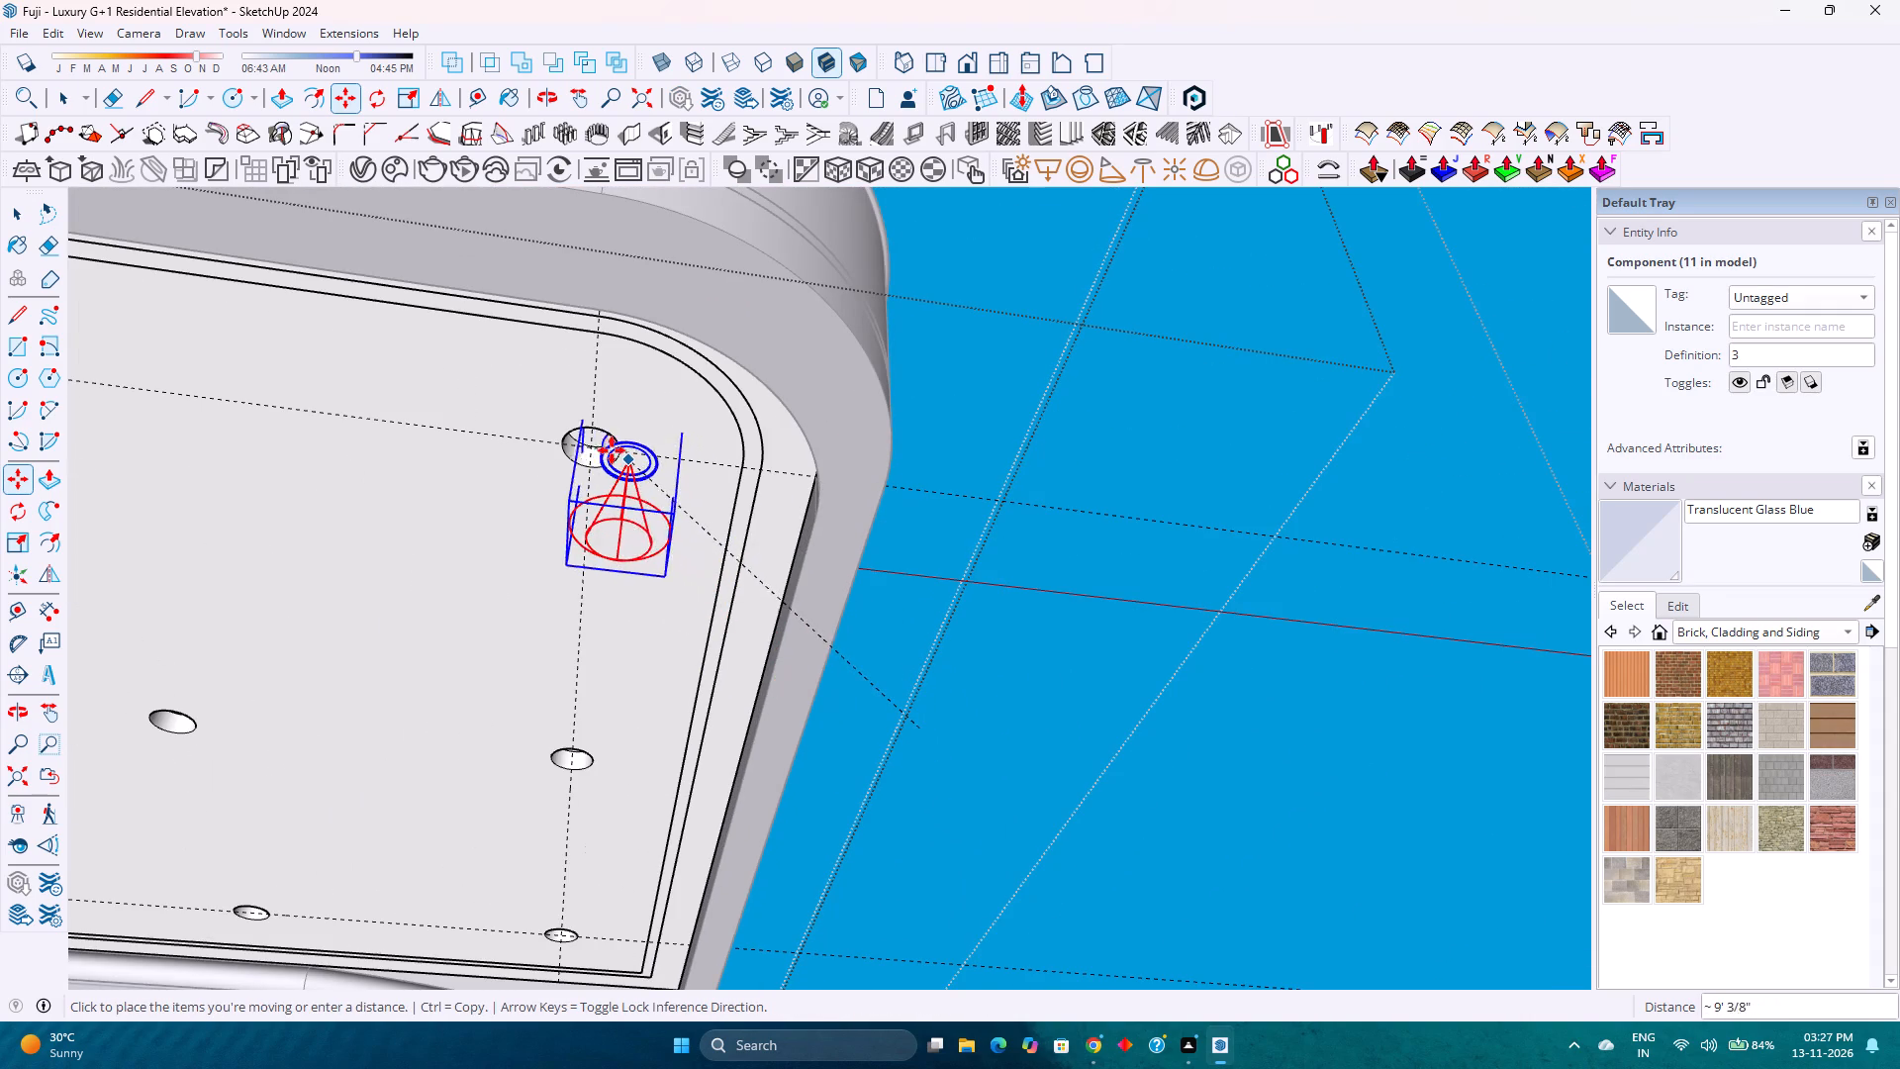
left_click(592, 449)
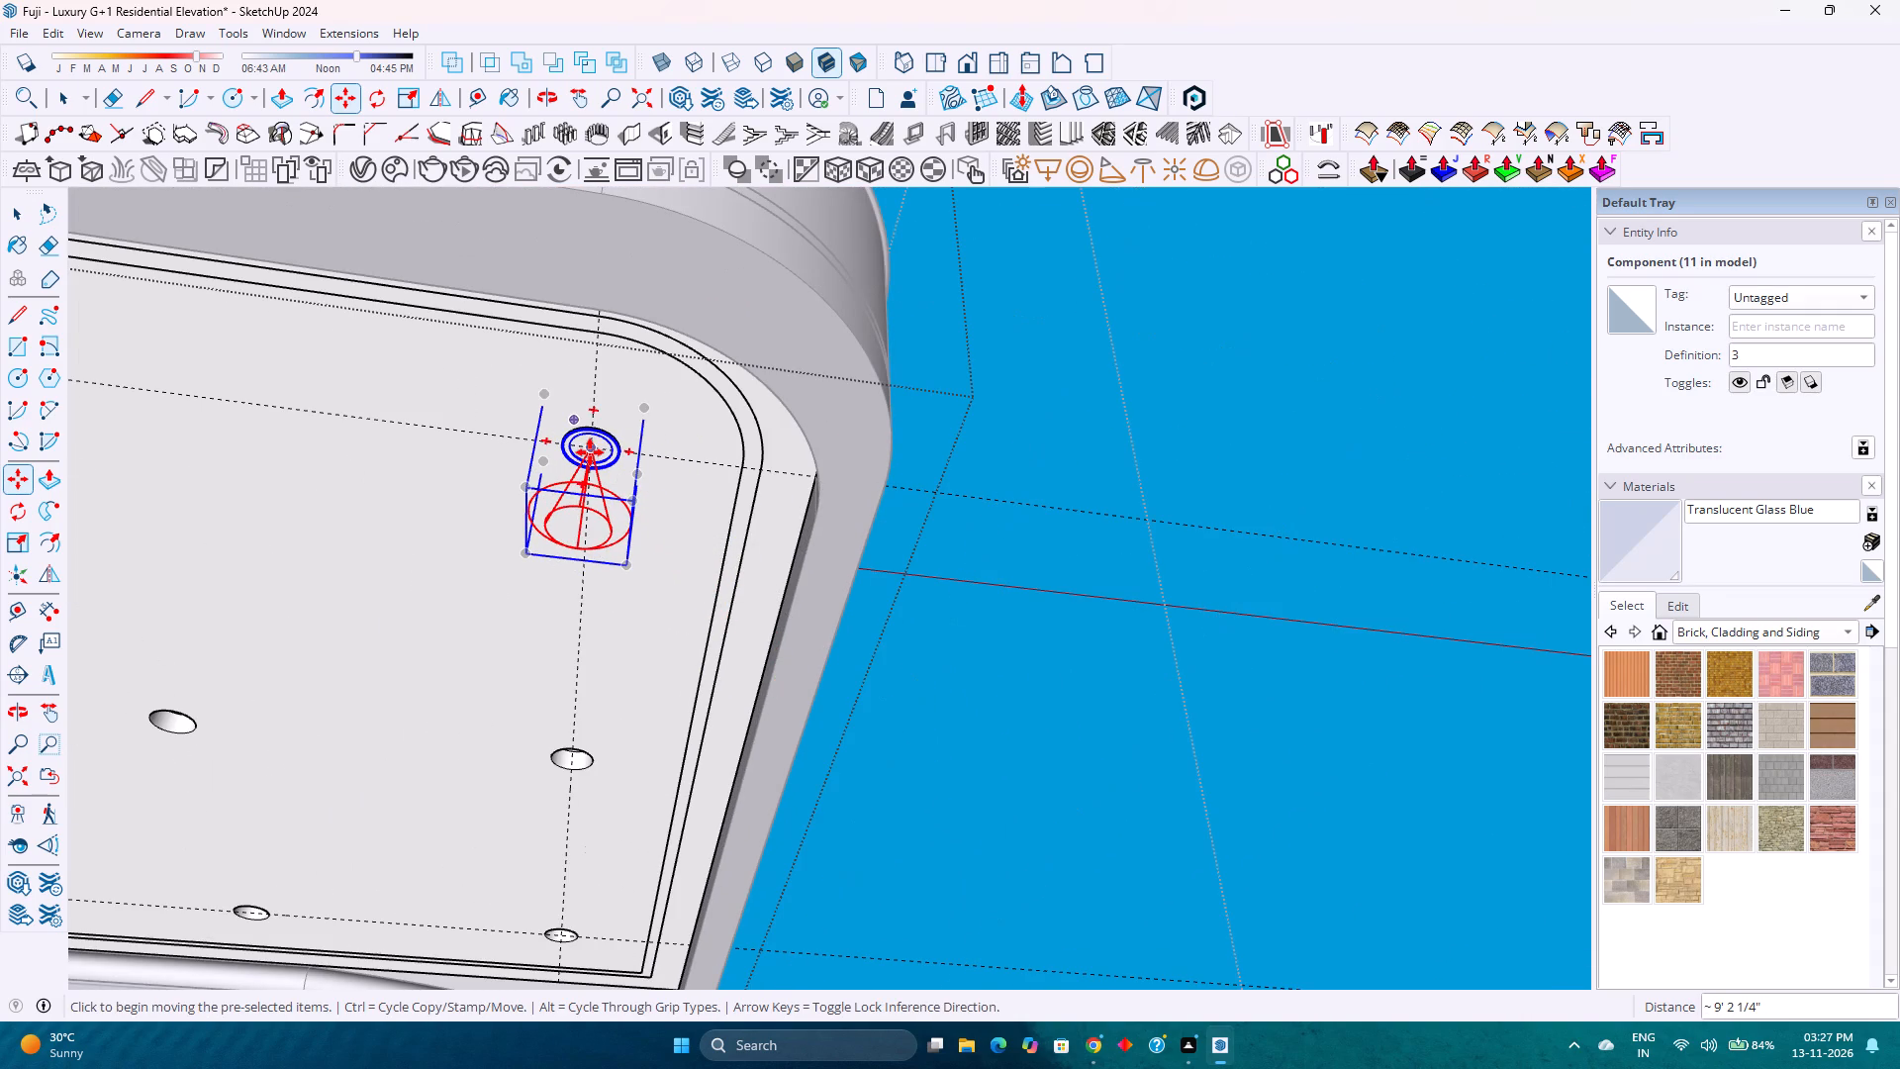
Copy the corner light fixture along the front guide to the farthest recess, dividing the distance by 5 to fill the front row.
left_click(592, 449)
scroll(556, 500, "down", 7)
middle_click_drag(563, 506, 598, 528, "shift")
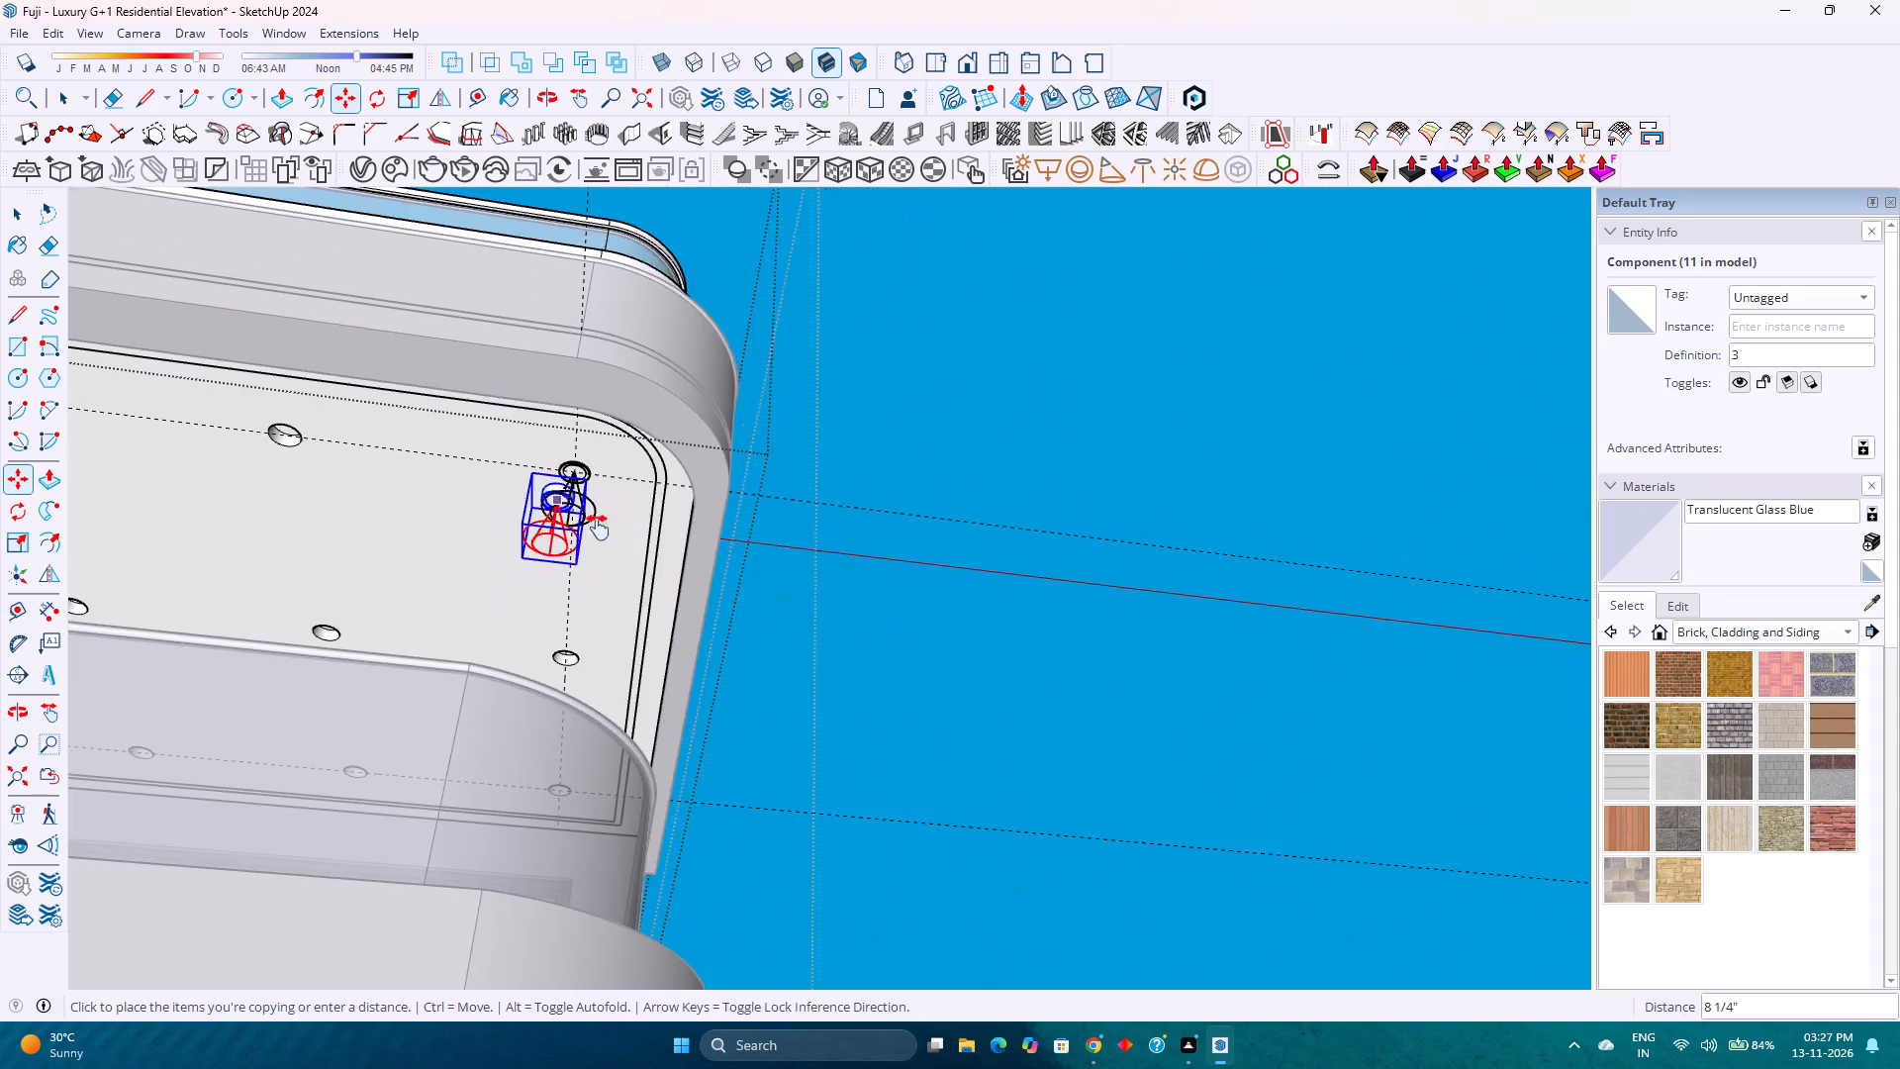
middle_click_drag(598, 528, 1613, 720, "shift")
middle_click_drag(846, 612, 843, 611)
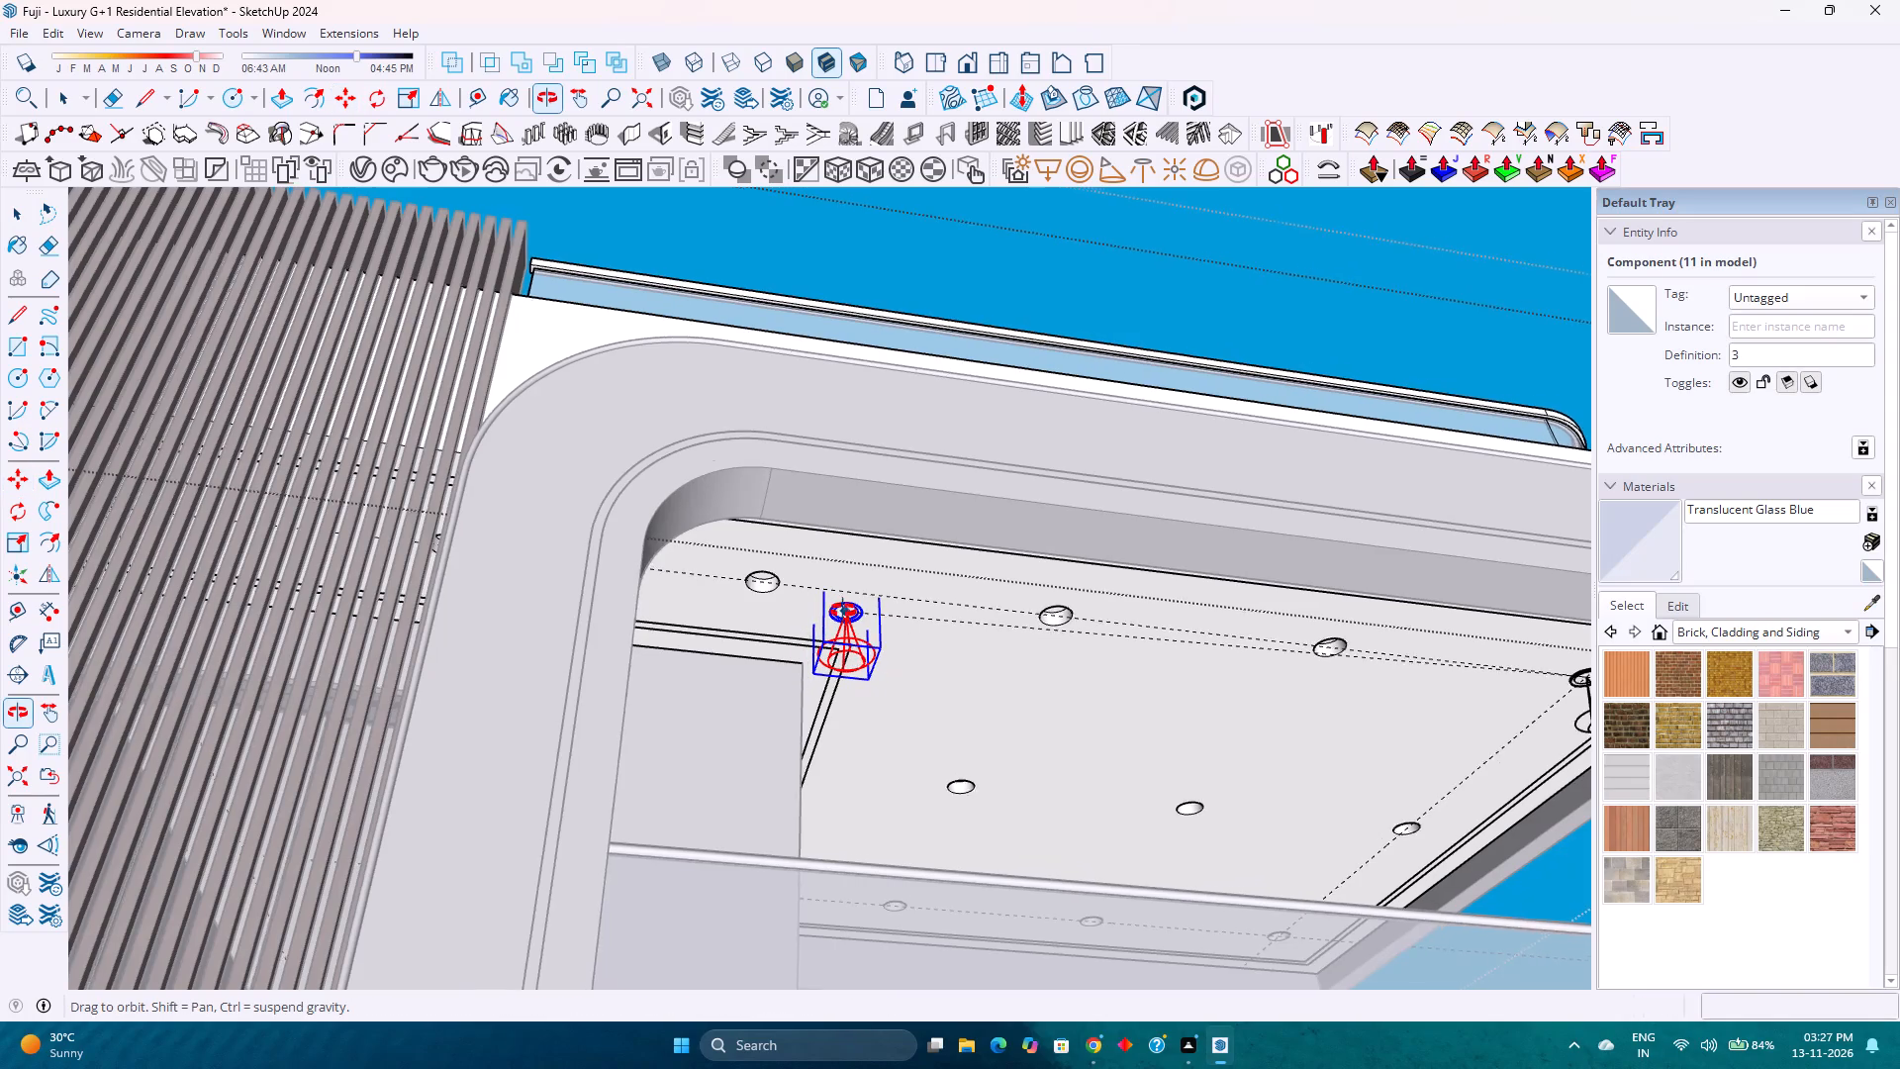
middle_click_drag(843, 611, 234, 677)
scroll(656, 753, "up", 12)
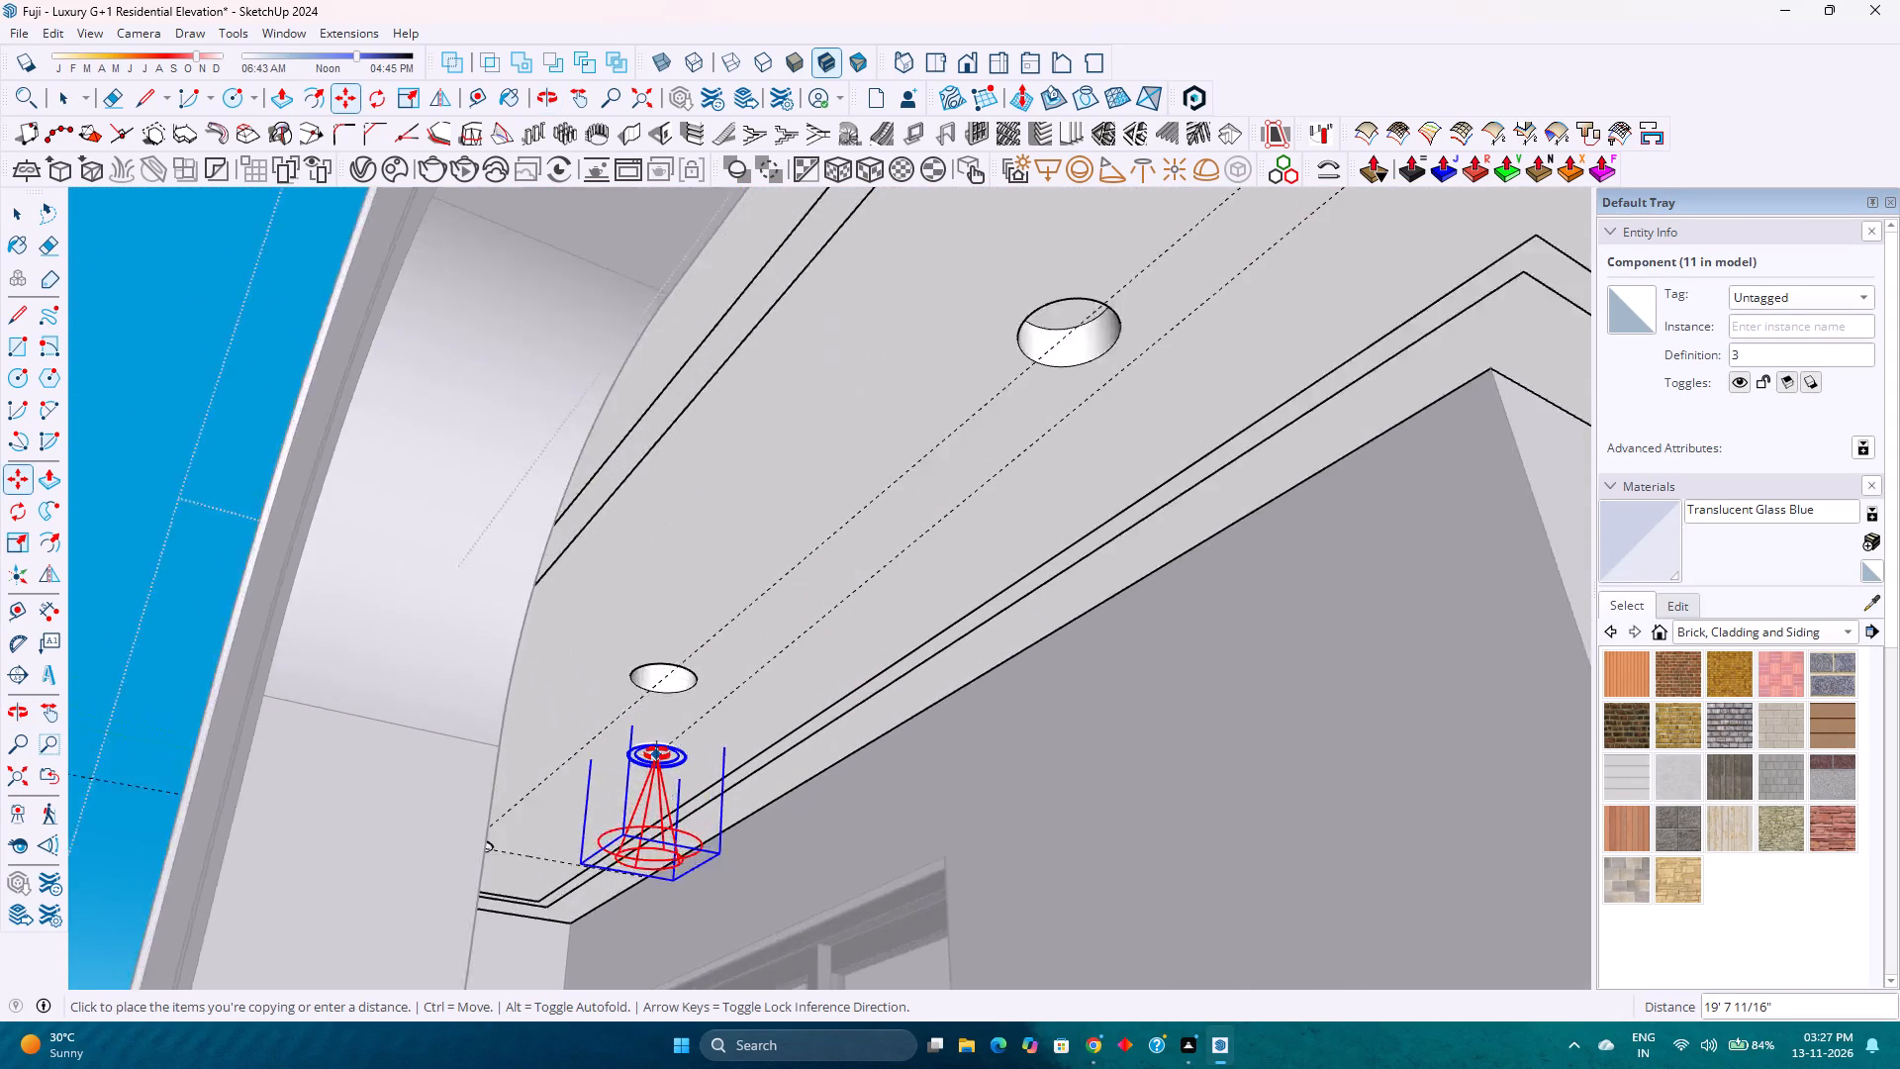
middle_click_drag(657, 754, 605, 771)
middle_click(605, 771)
scroll(477, 859, "up", 10)
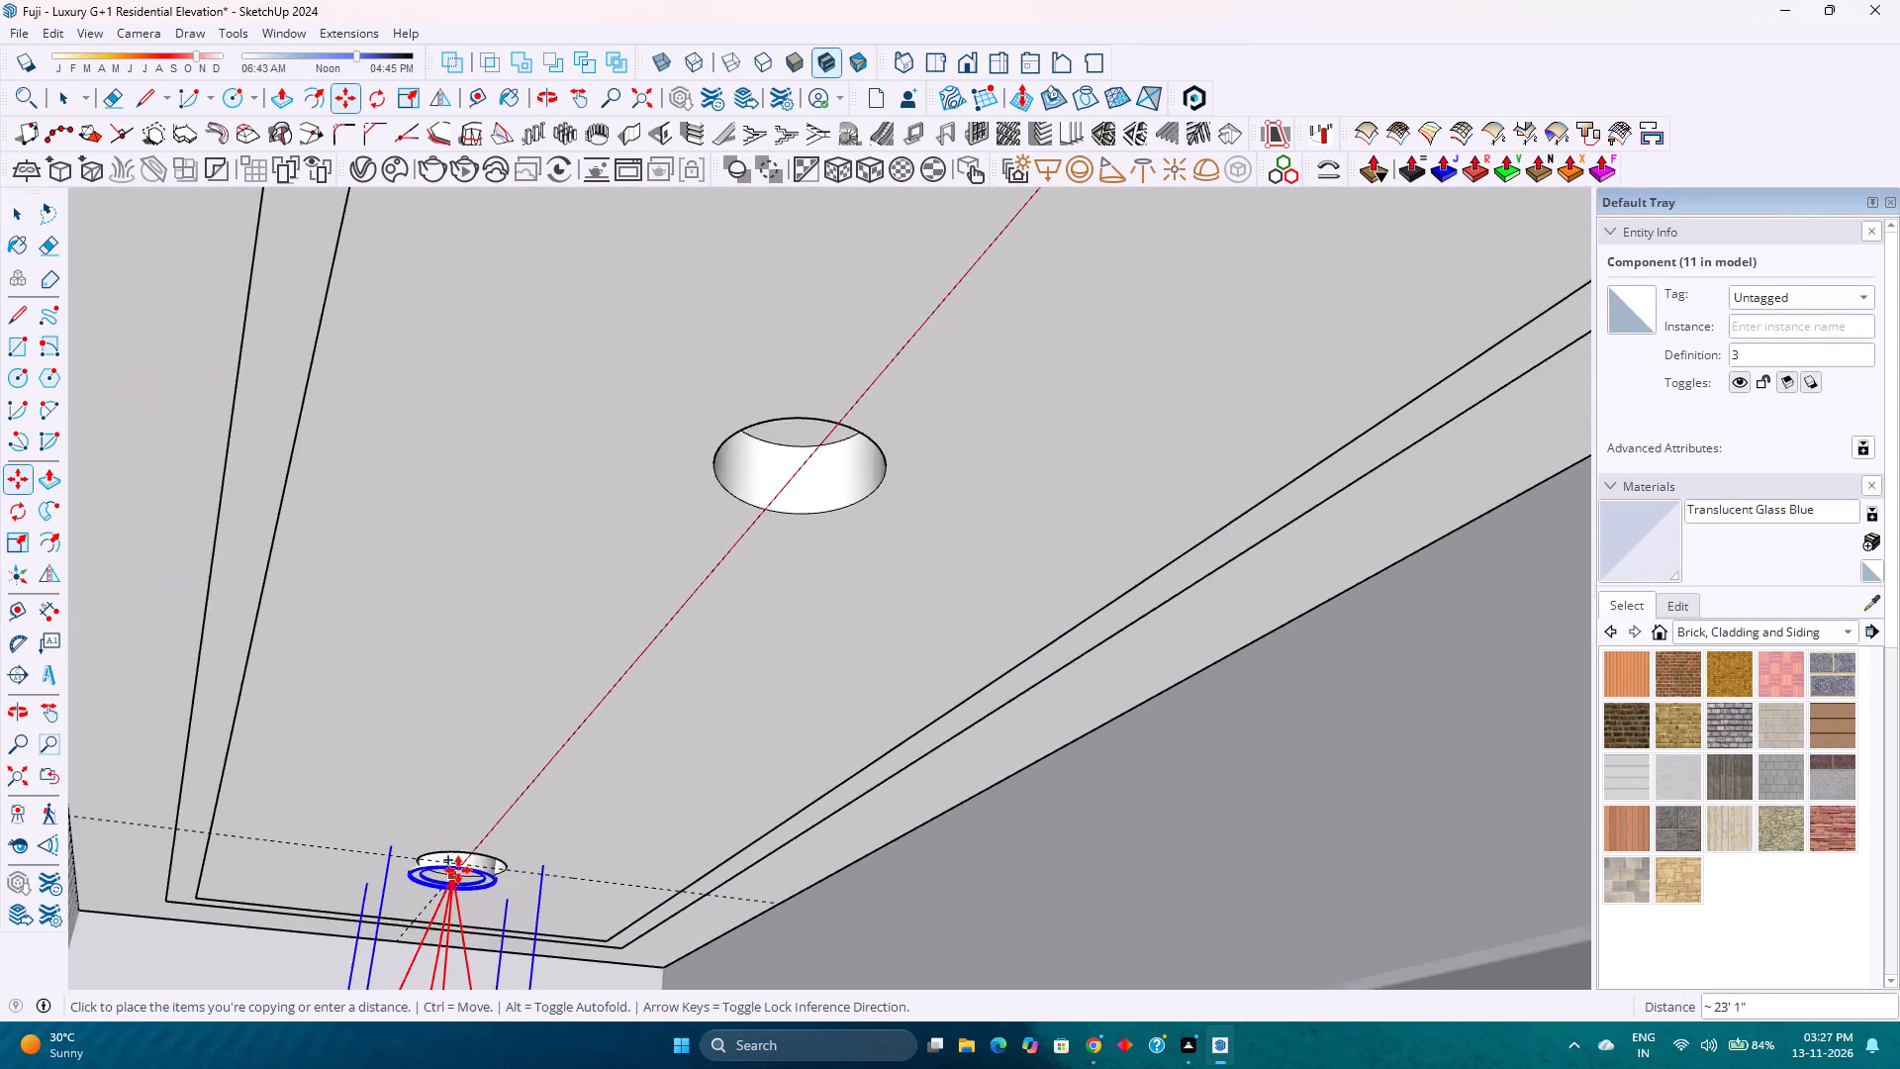
left_click(466, 862)
scroll(504, 816, "down", 5)
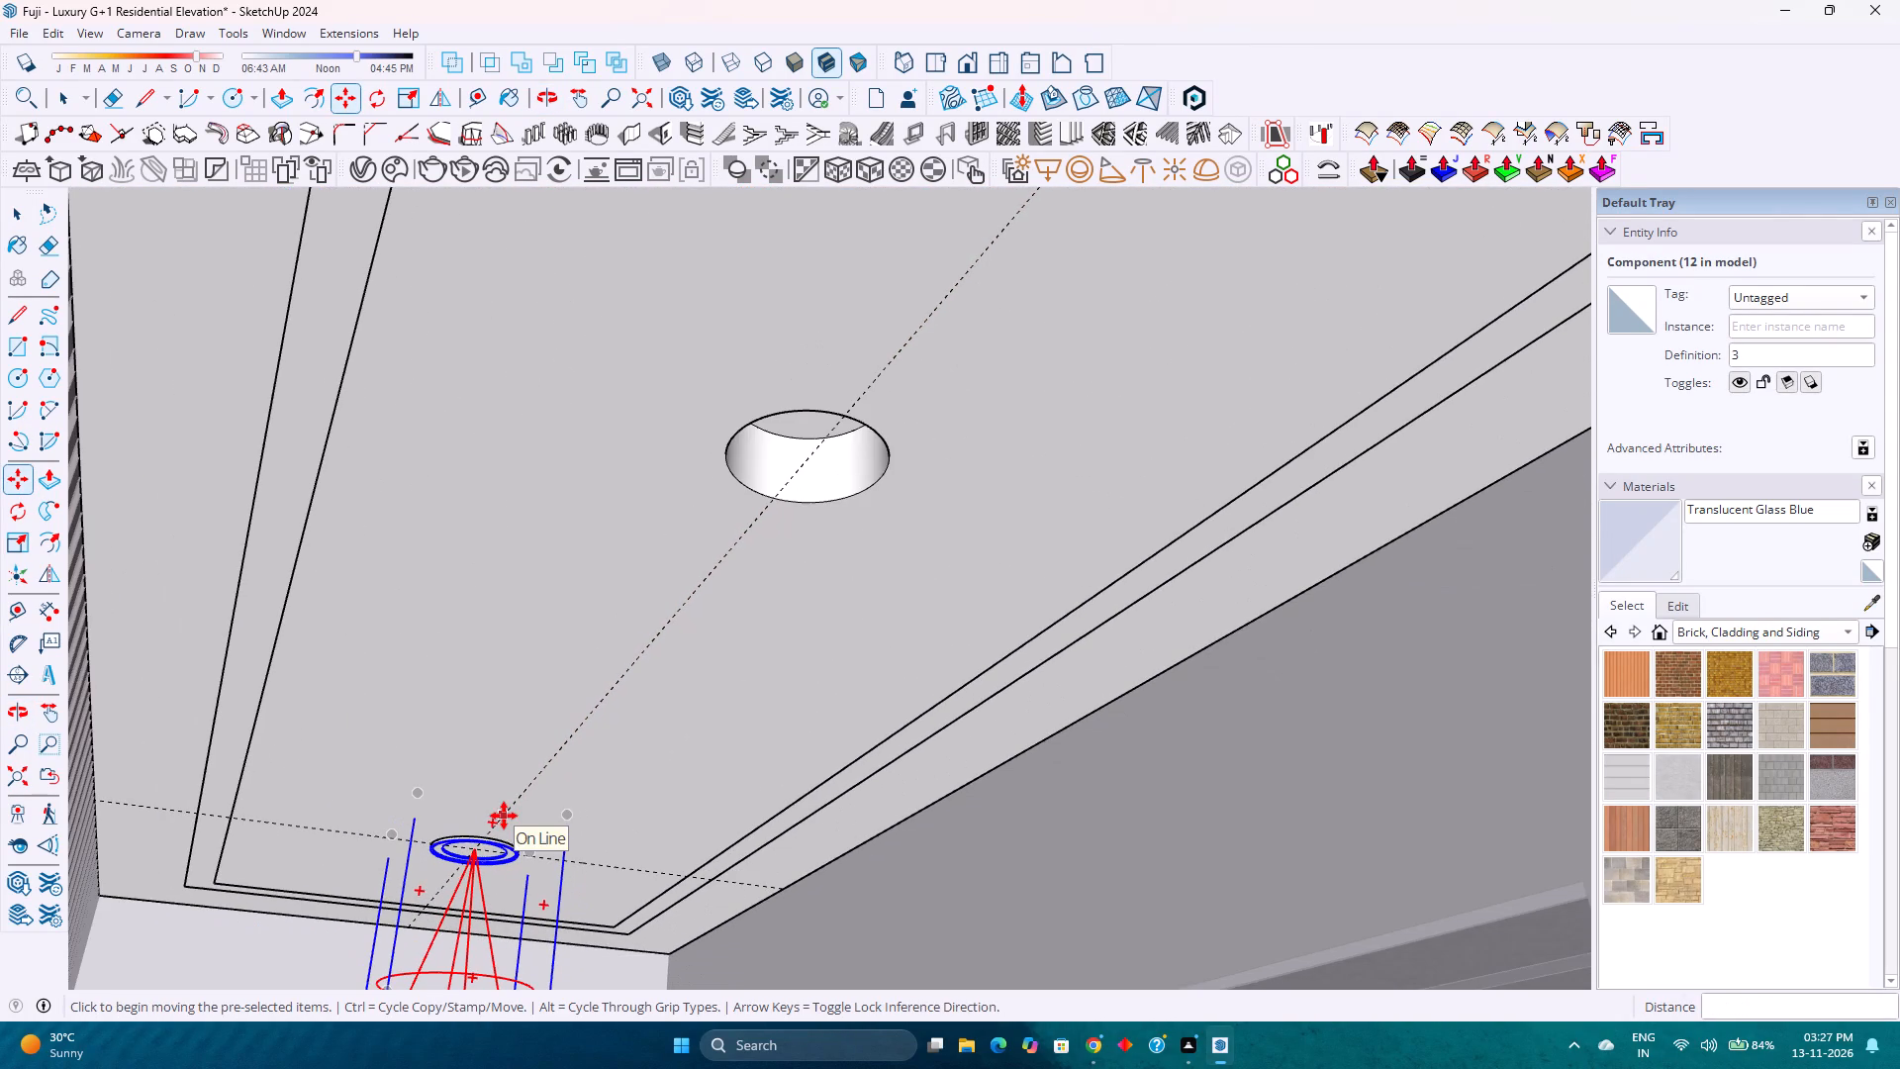
key("slash")
key("5")
key("Return")
scroll(499, 816, "down", 9)
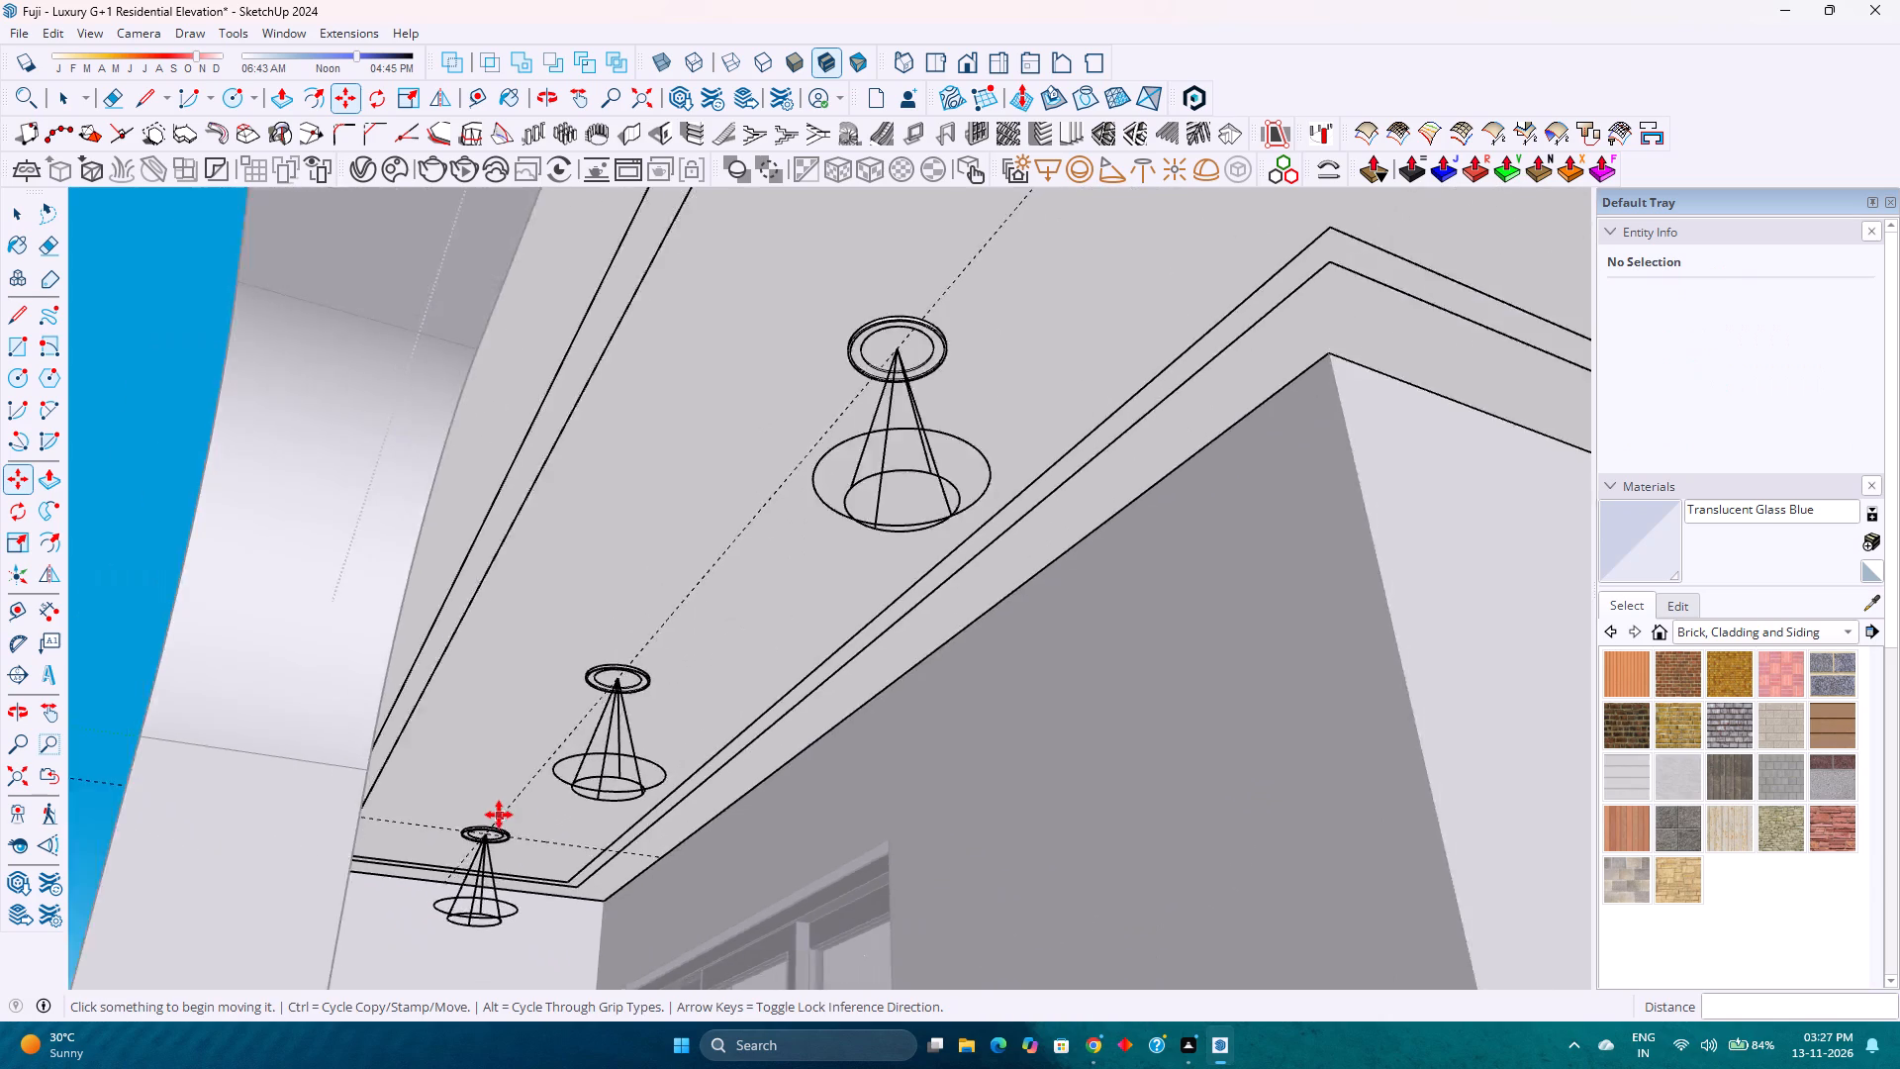
Copy the three front-row light fixtures nearest the rounded corner to the upper ceiling's back-row recesses, dividing the distance by 2 to fill the middle row.
middle_click_drag(499, 815, 672, 851)
middle_click(672, 851)
scroll(652, 819, "down", 17)
middle_click_drag(634, 810, 645, 811)
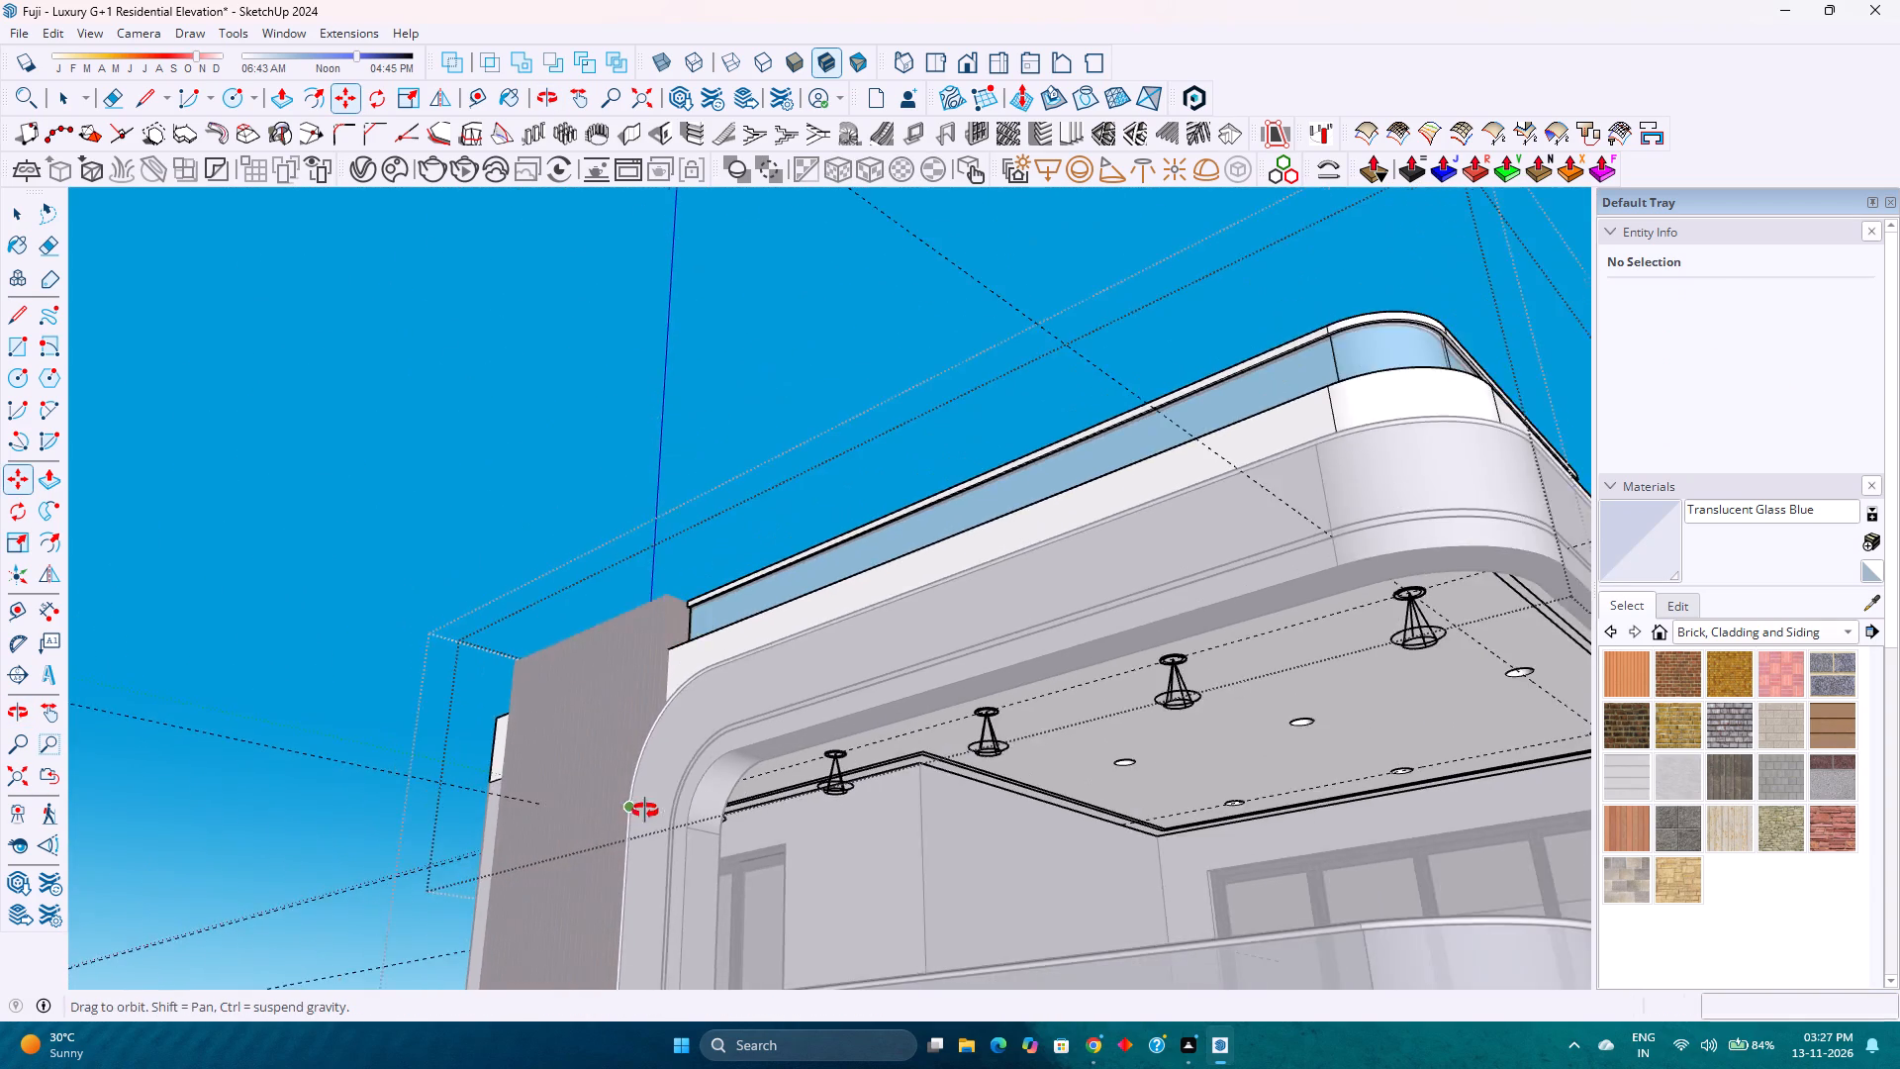
middle_click_drag(645, 811, 1050, 693)
key("space")
left_click(1149, 787)
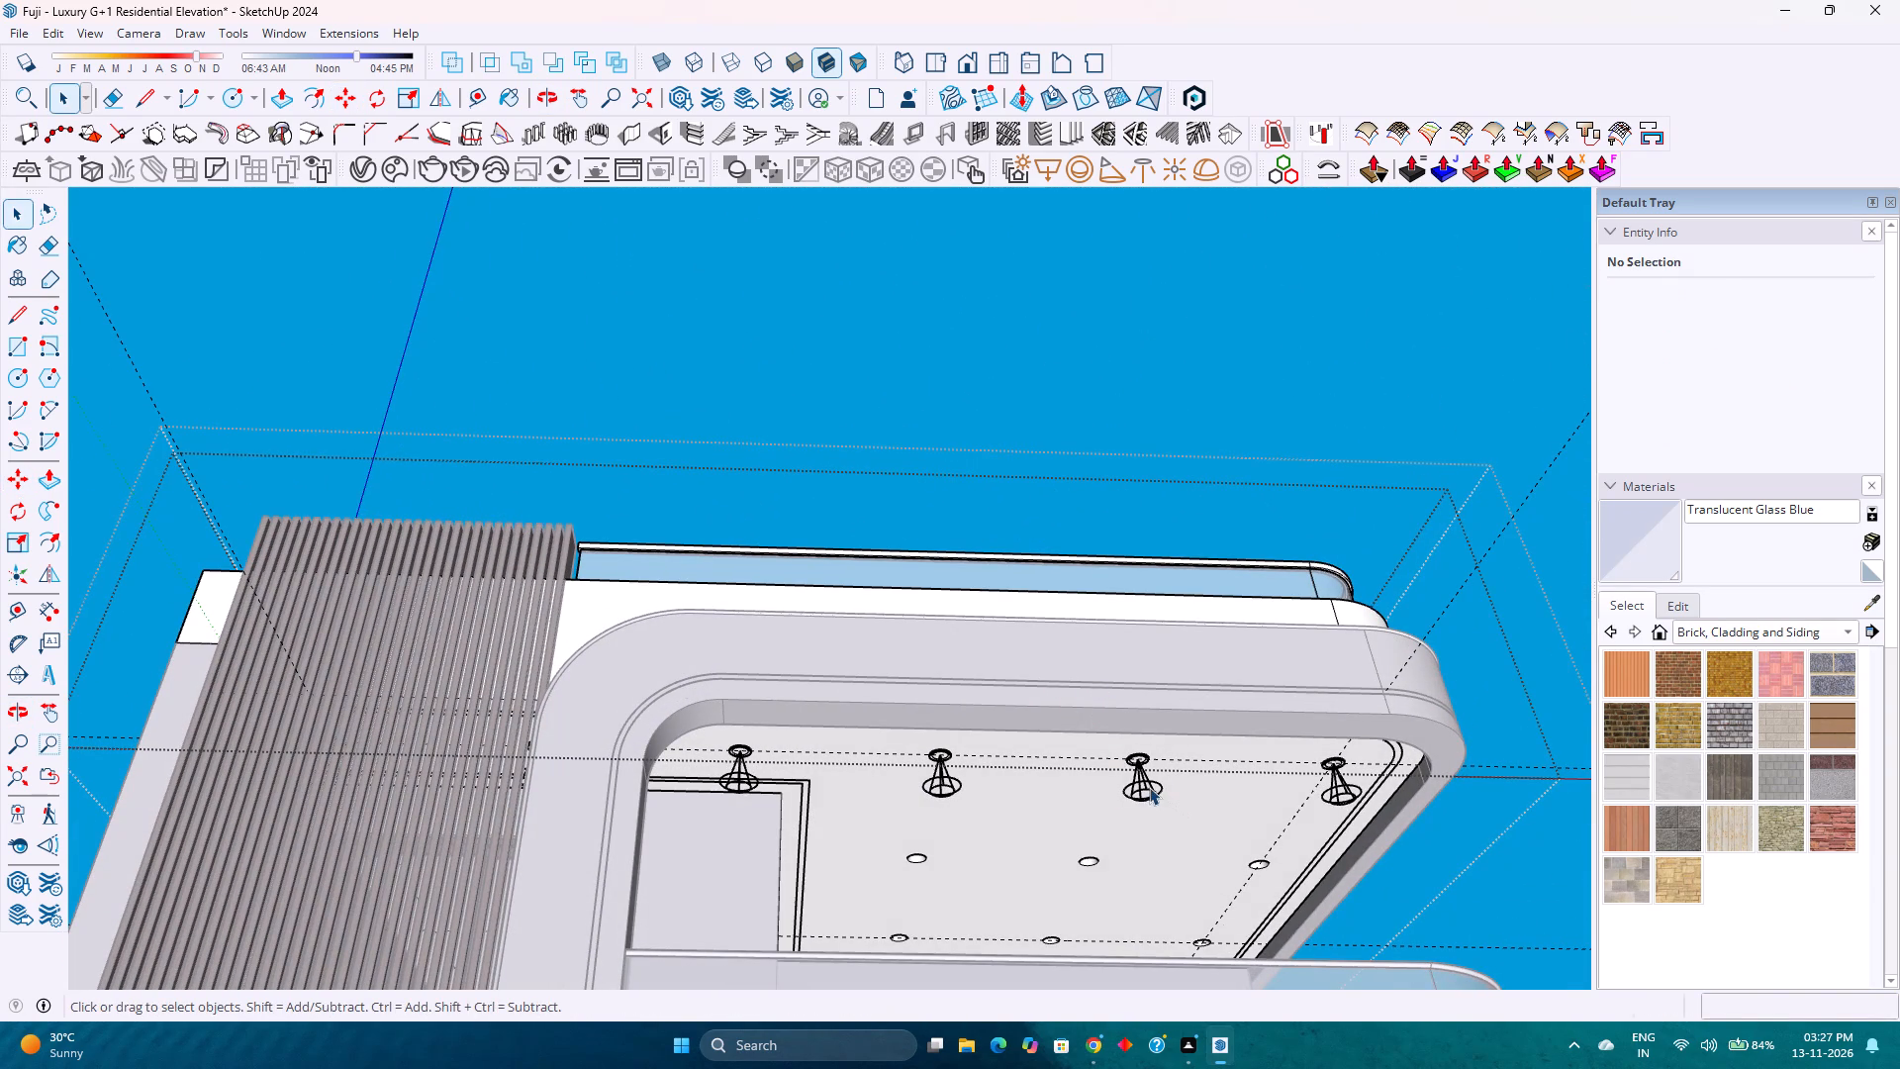
left_click(950, 787, "ctrl")
left_click(1332, 801, "ctrl")
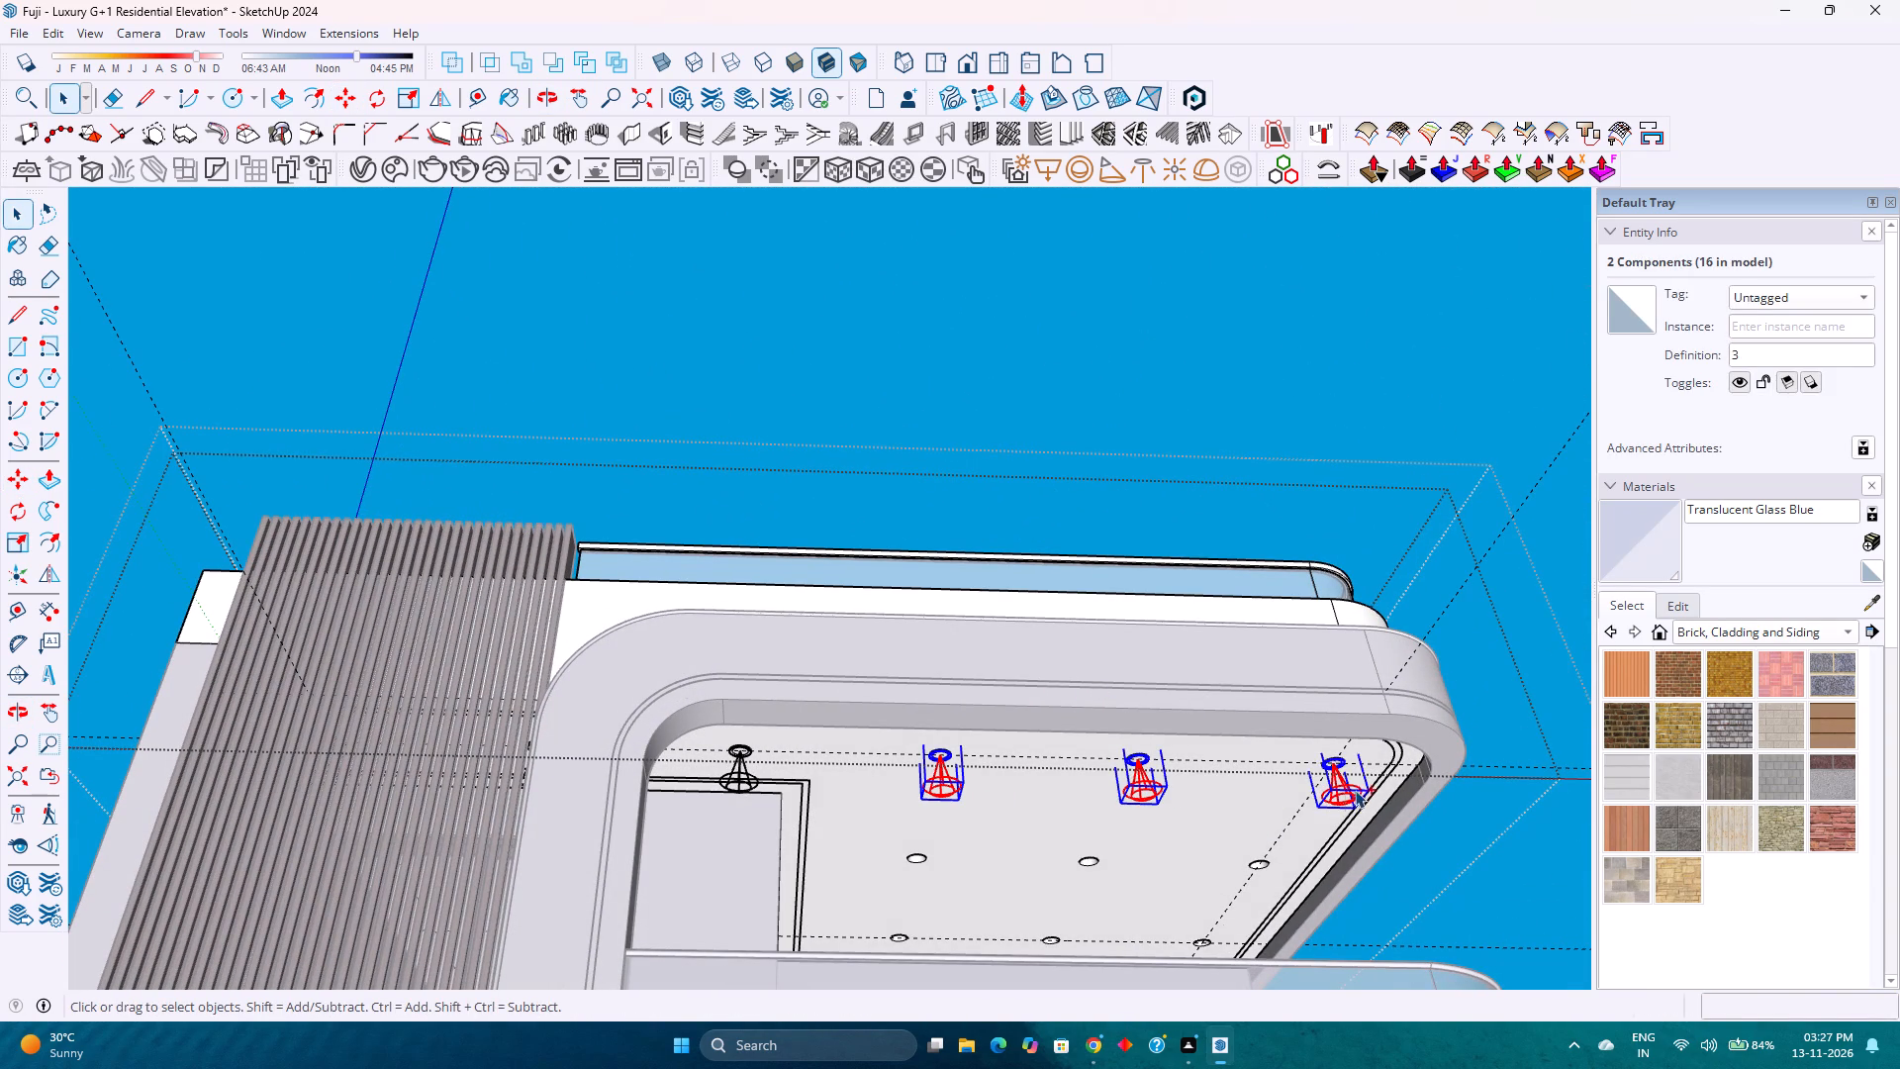
scroll(1356, 789, "up", 6)
key("m")
scroll(1344, 753, "up", 13)
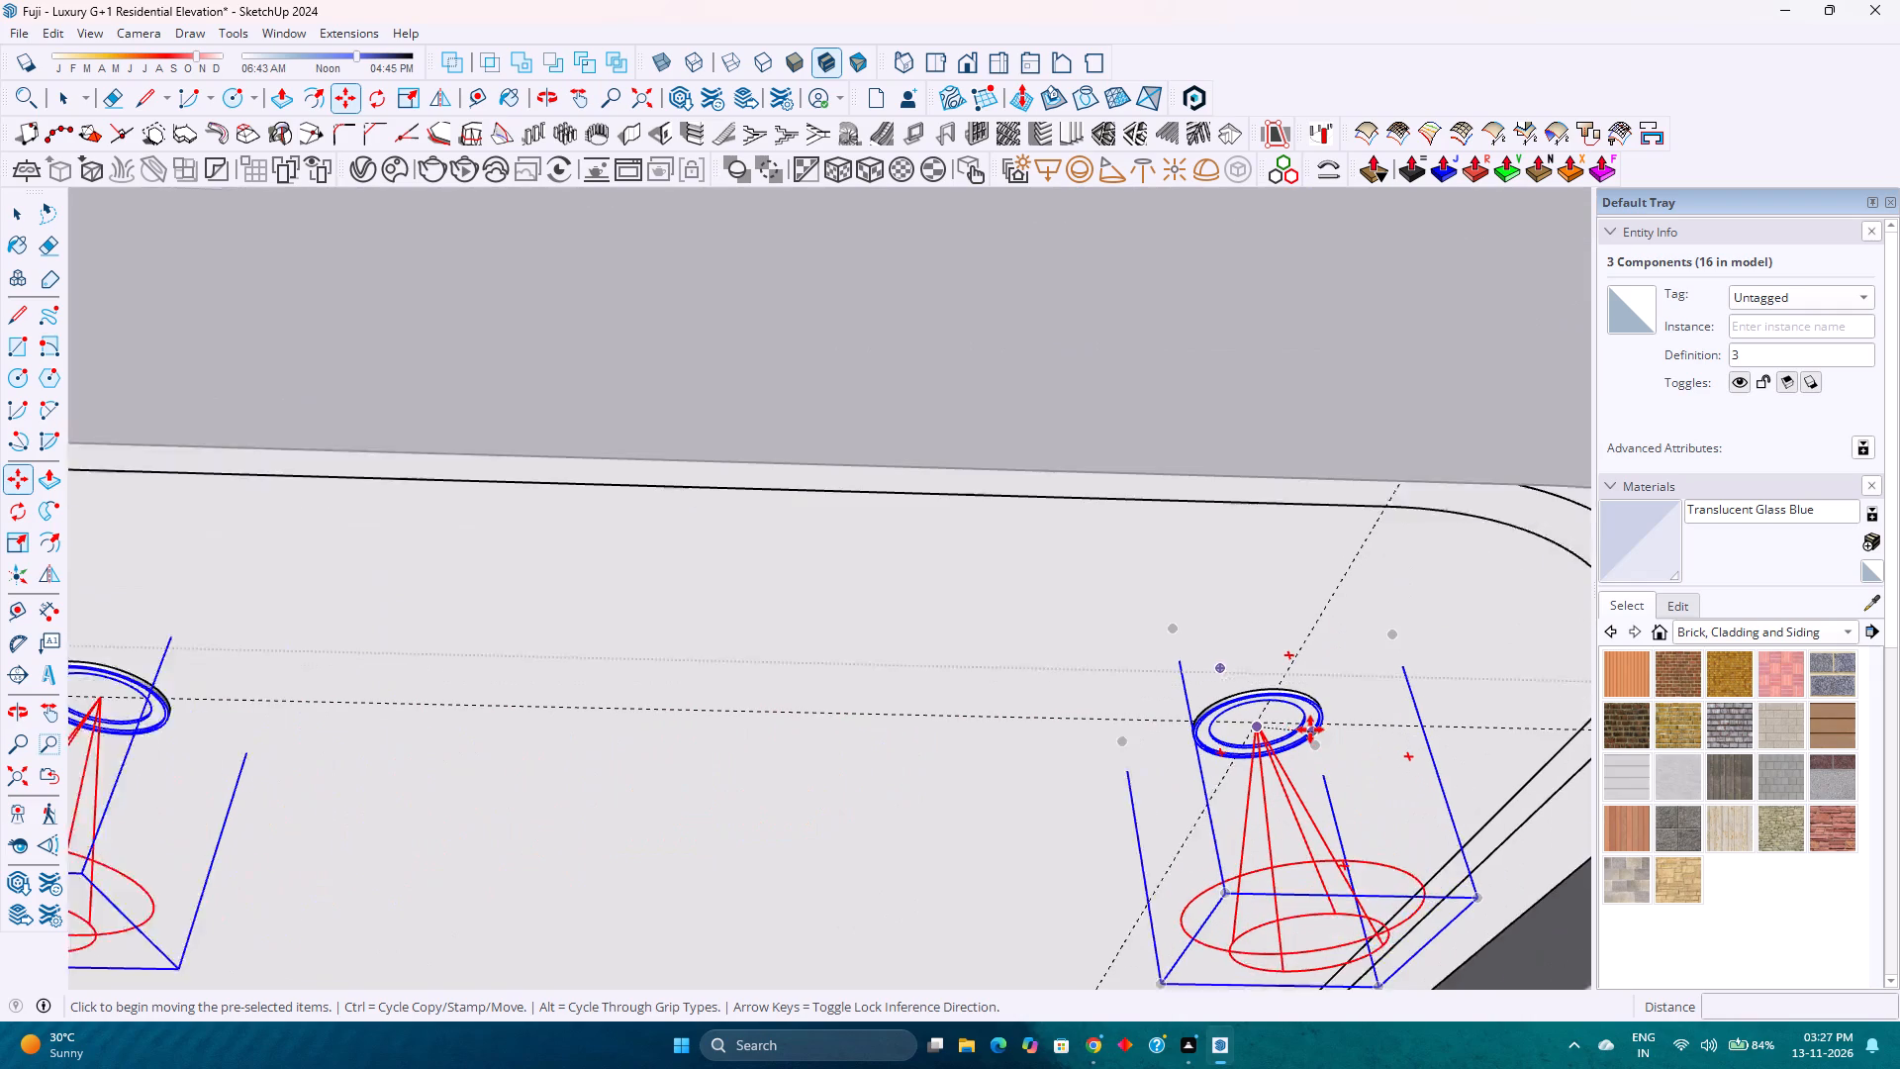
left_click(1253, 720)
scroll(1145, 729, "down", 4)
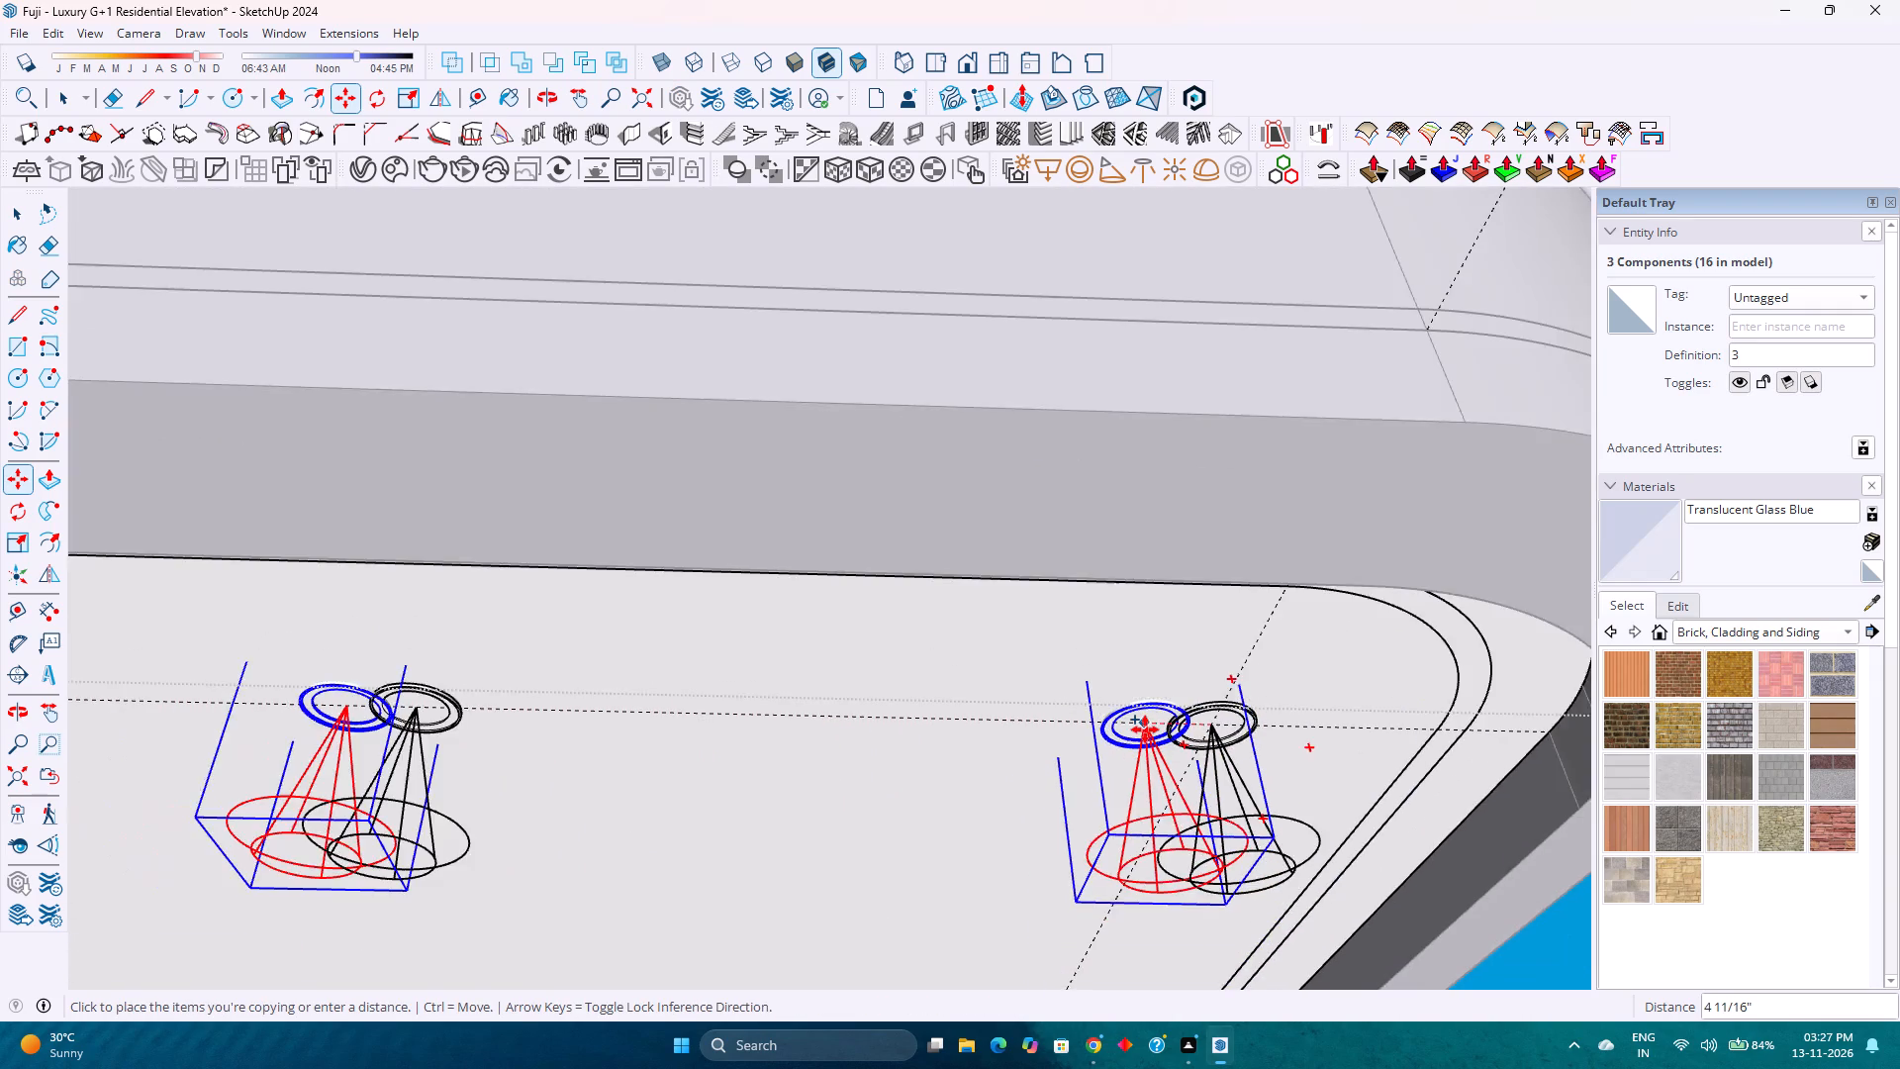
scroll(1145, 729, "down", 9)
middle_click_drag(1069, 842, 1037, 647, "shift")
middle_click(1037, 646, "shift")
middle_click_drag(1030, 756, 1009, 847)
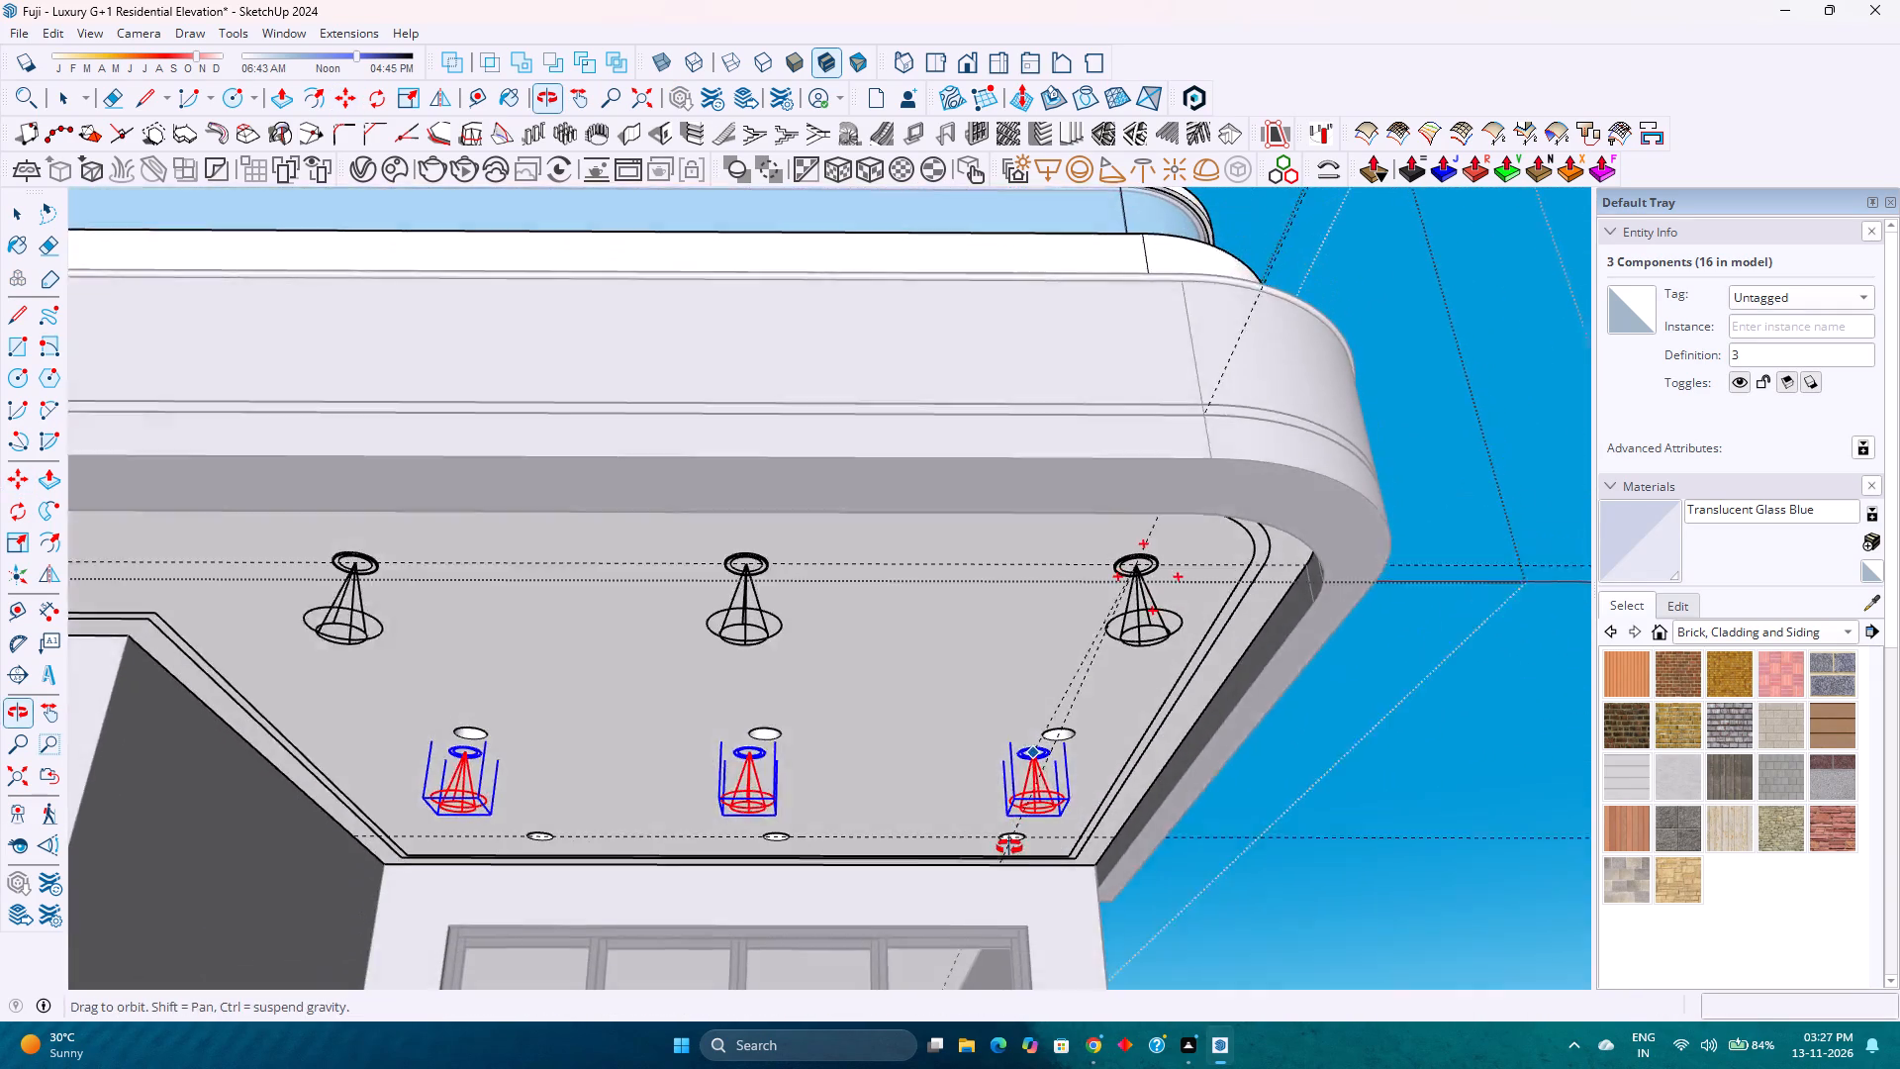
middle_click_drag(1009, 847, 1005, 860)
scroll(1014, 835, "up", 16)
middle_click_drag(1003, 828, 1061, 773)
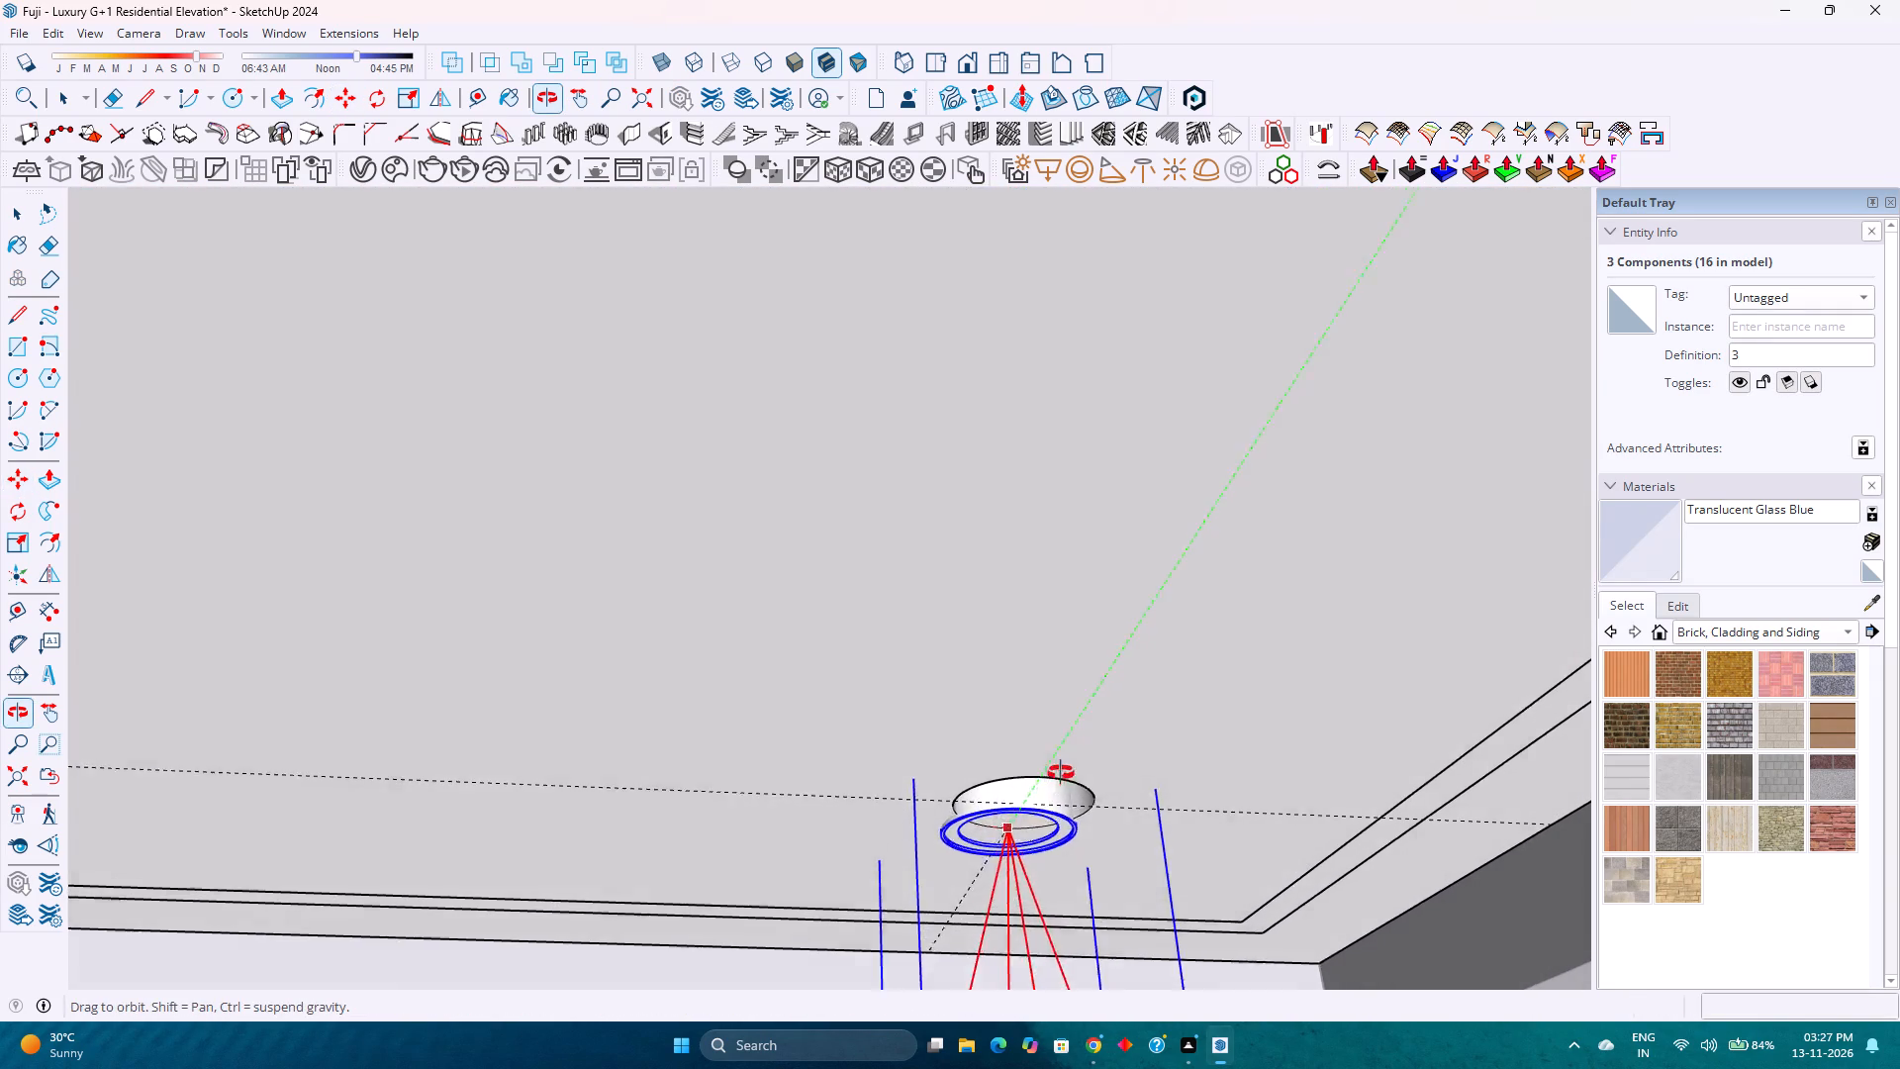
middle_click_drag(1061, 773, 1061, 770)
left_click(1018, 807)
scroll(1009, 747, "down", 6)
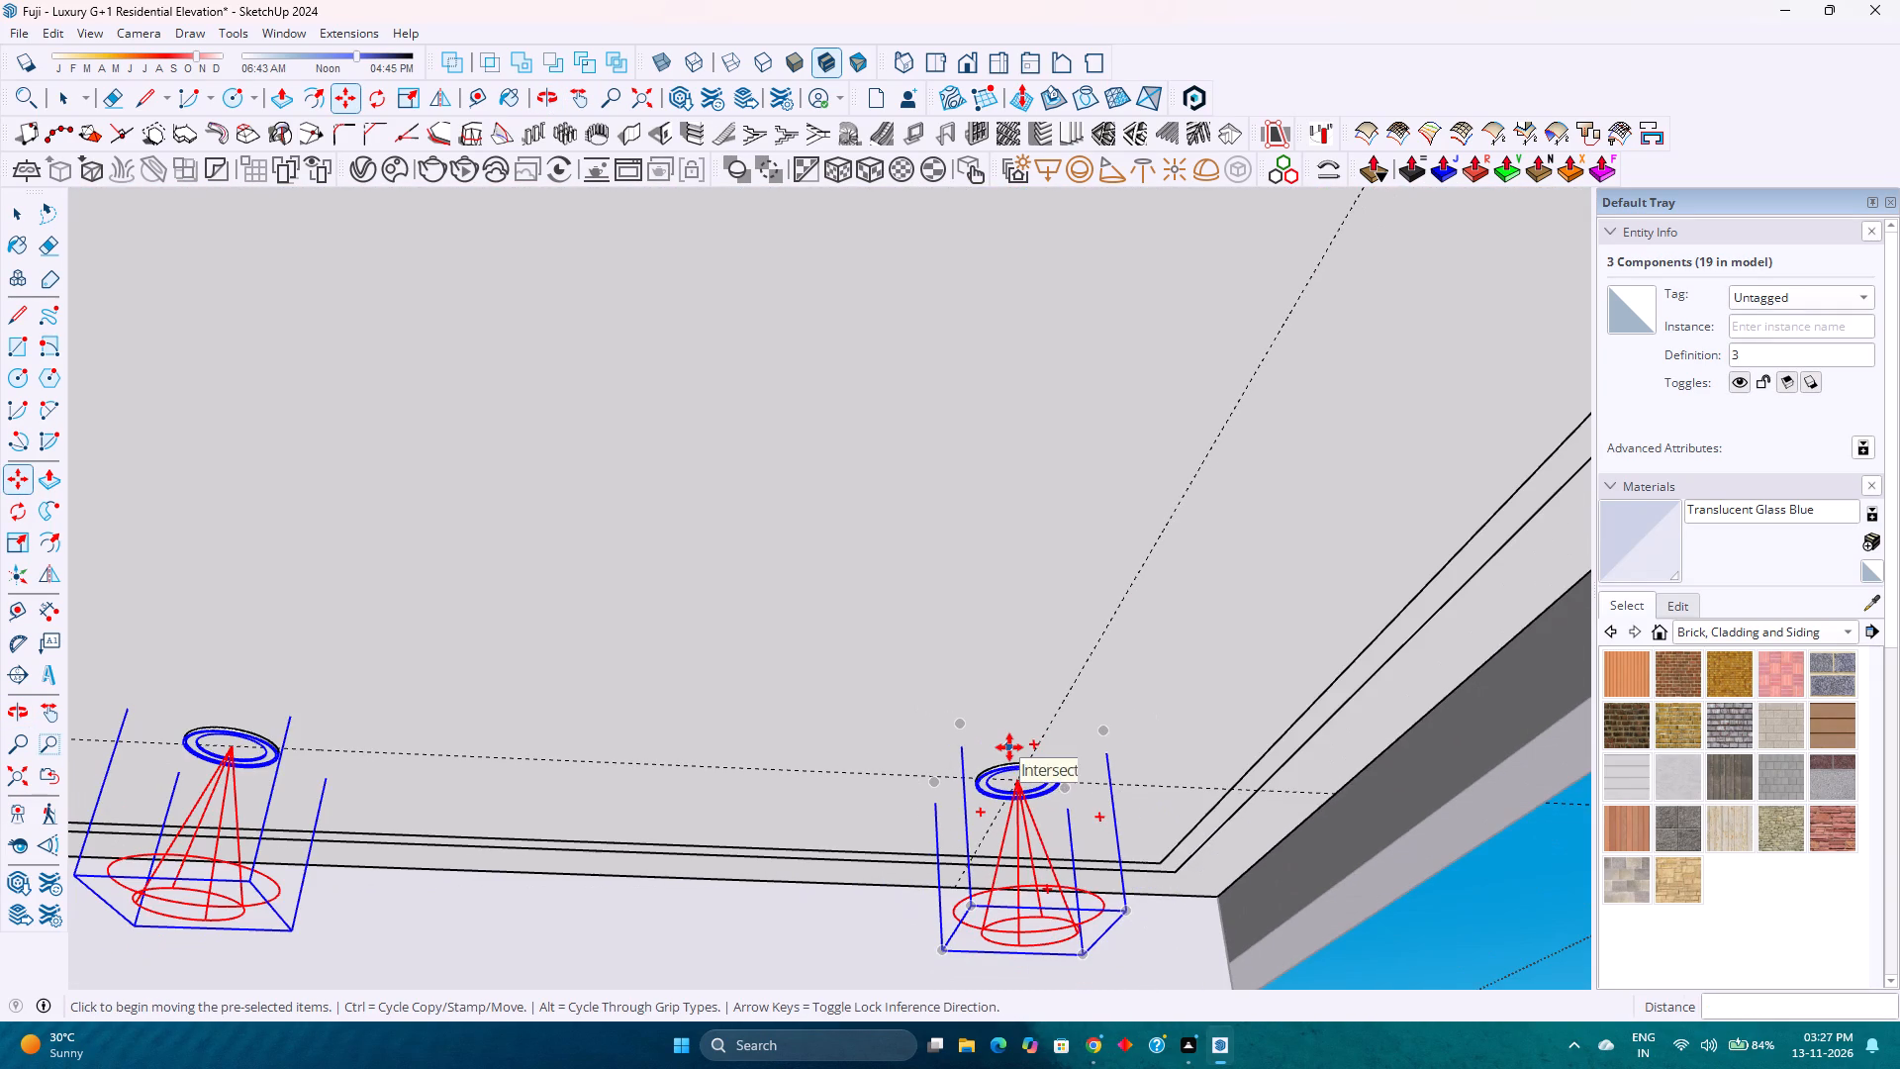
type("/2")
key("Return")
scroll(891, 747, "down", 13)
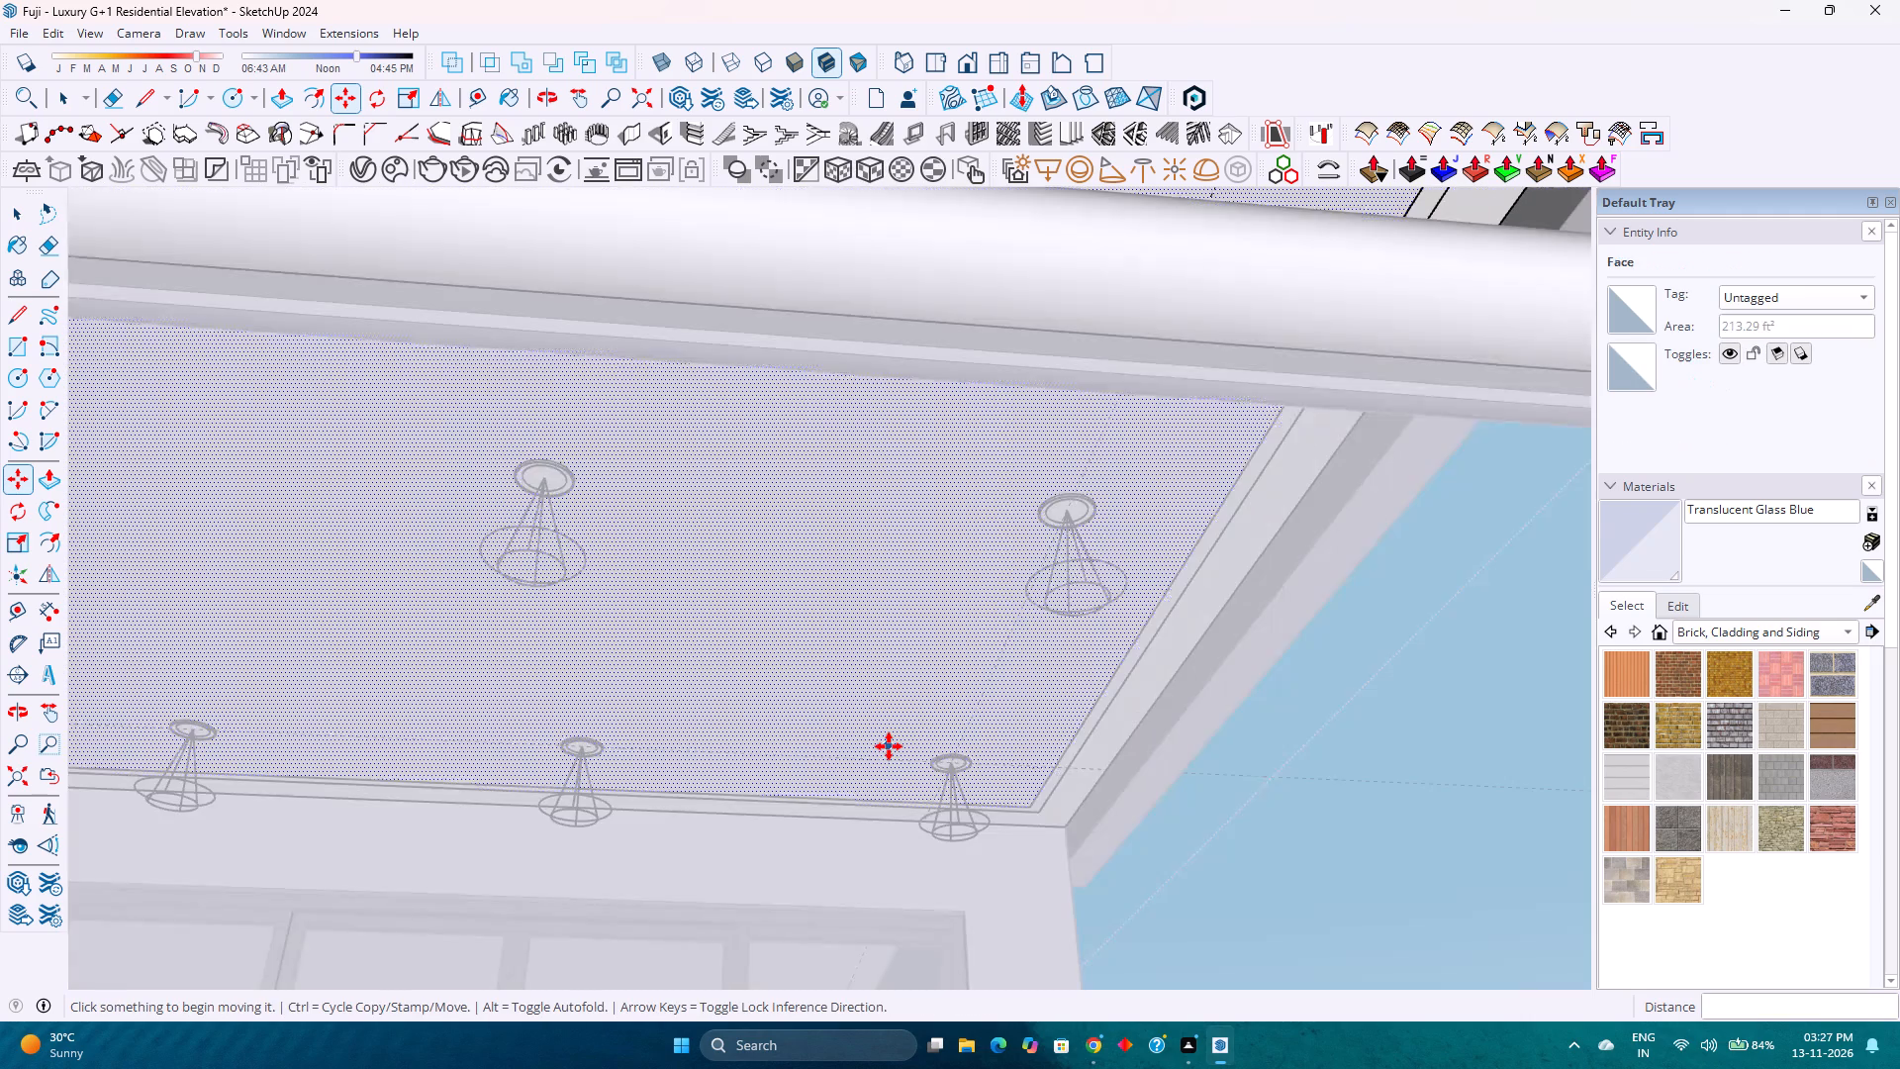
key("space")
Select all instances of the light fixture in the upper ceiling group and move them 0.5" down along the blue axis.
middle_click_drag(900, 715, 860, 798)
scroll(900, 715, "down", 1)
scroll(834, 773, "down", 15)
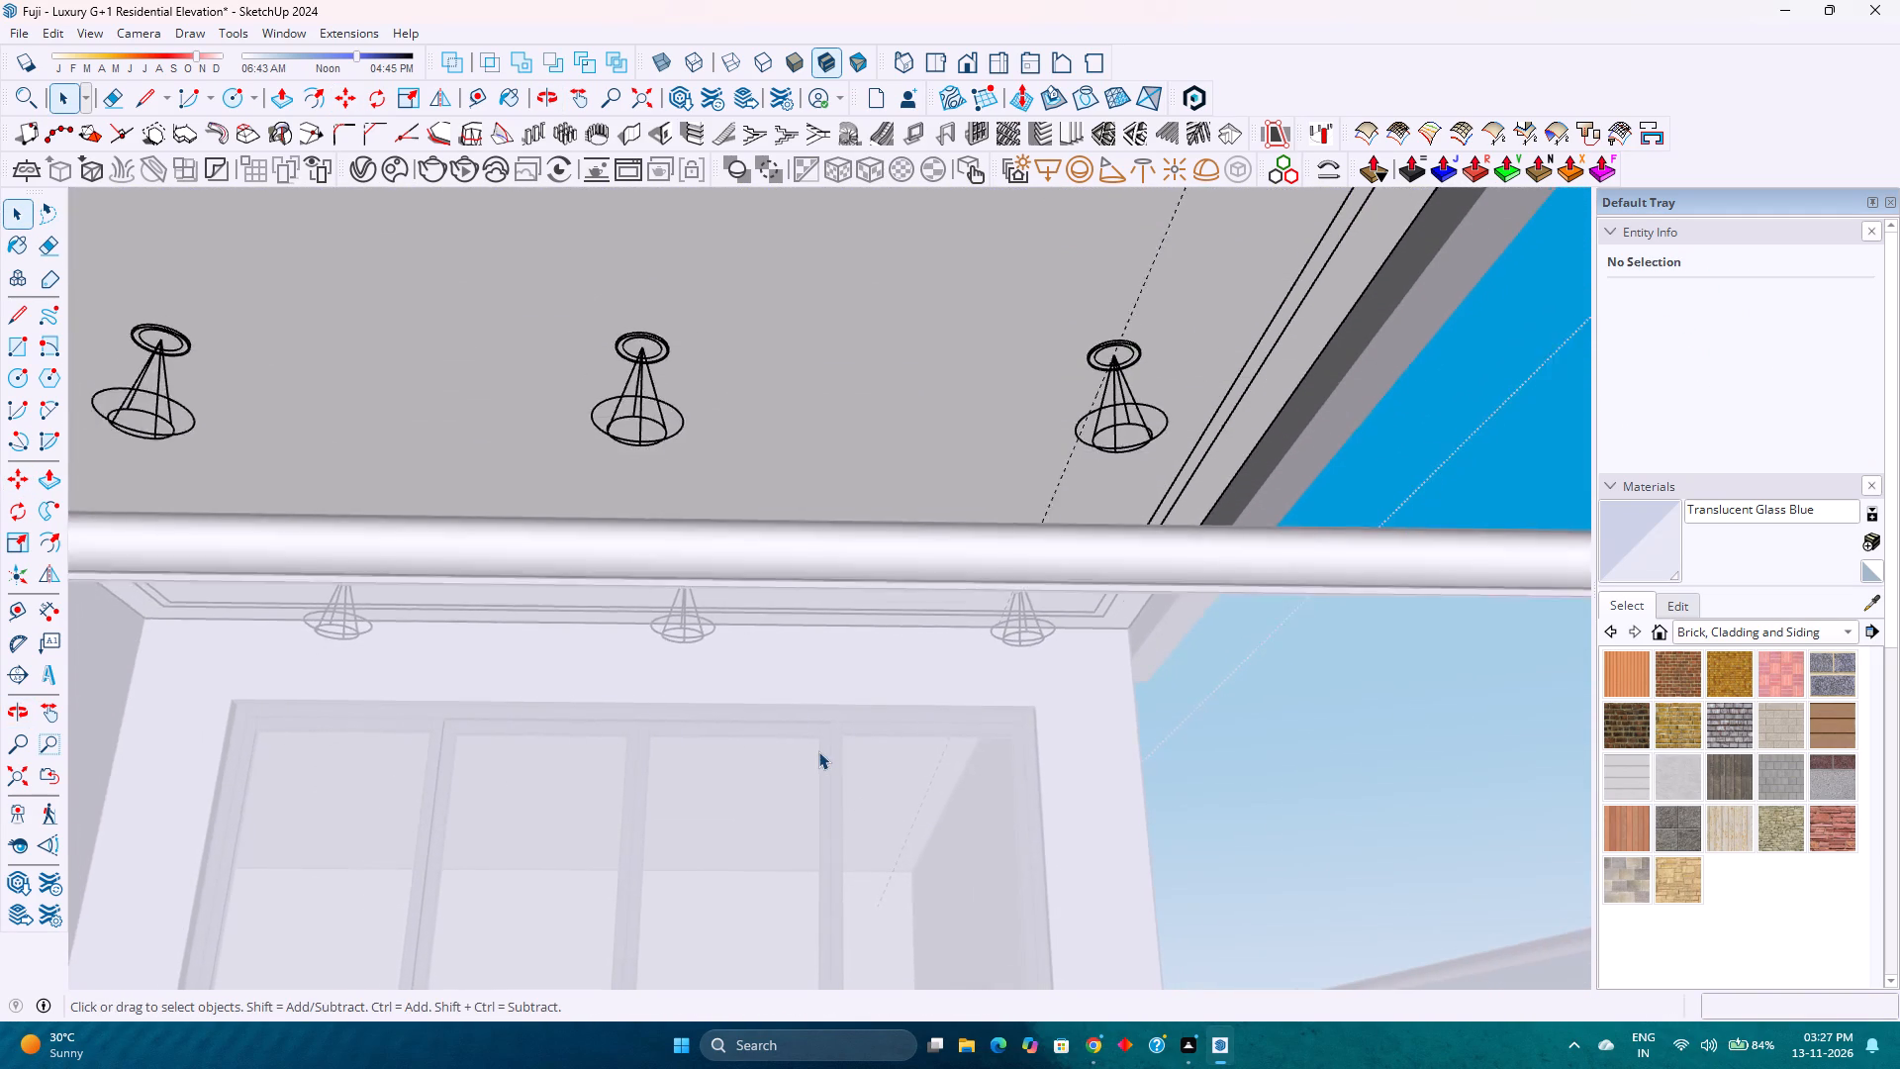
scroll(818, 751, "down", 20)
scroll(818, 751, "down", 7)
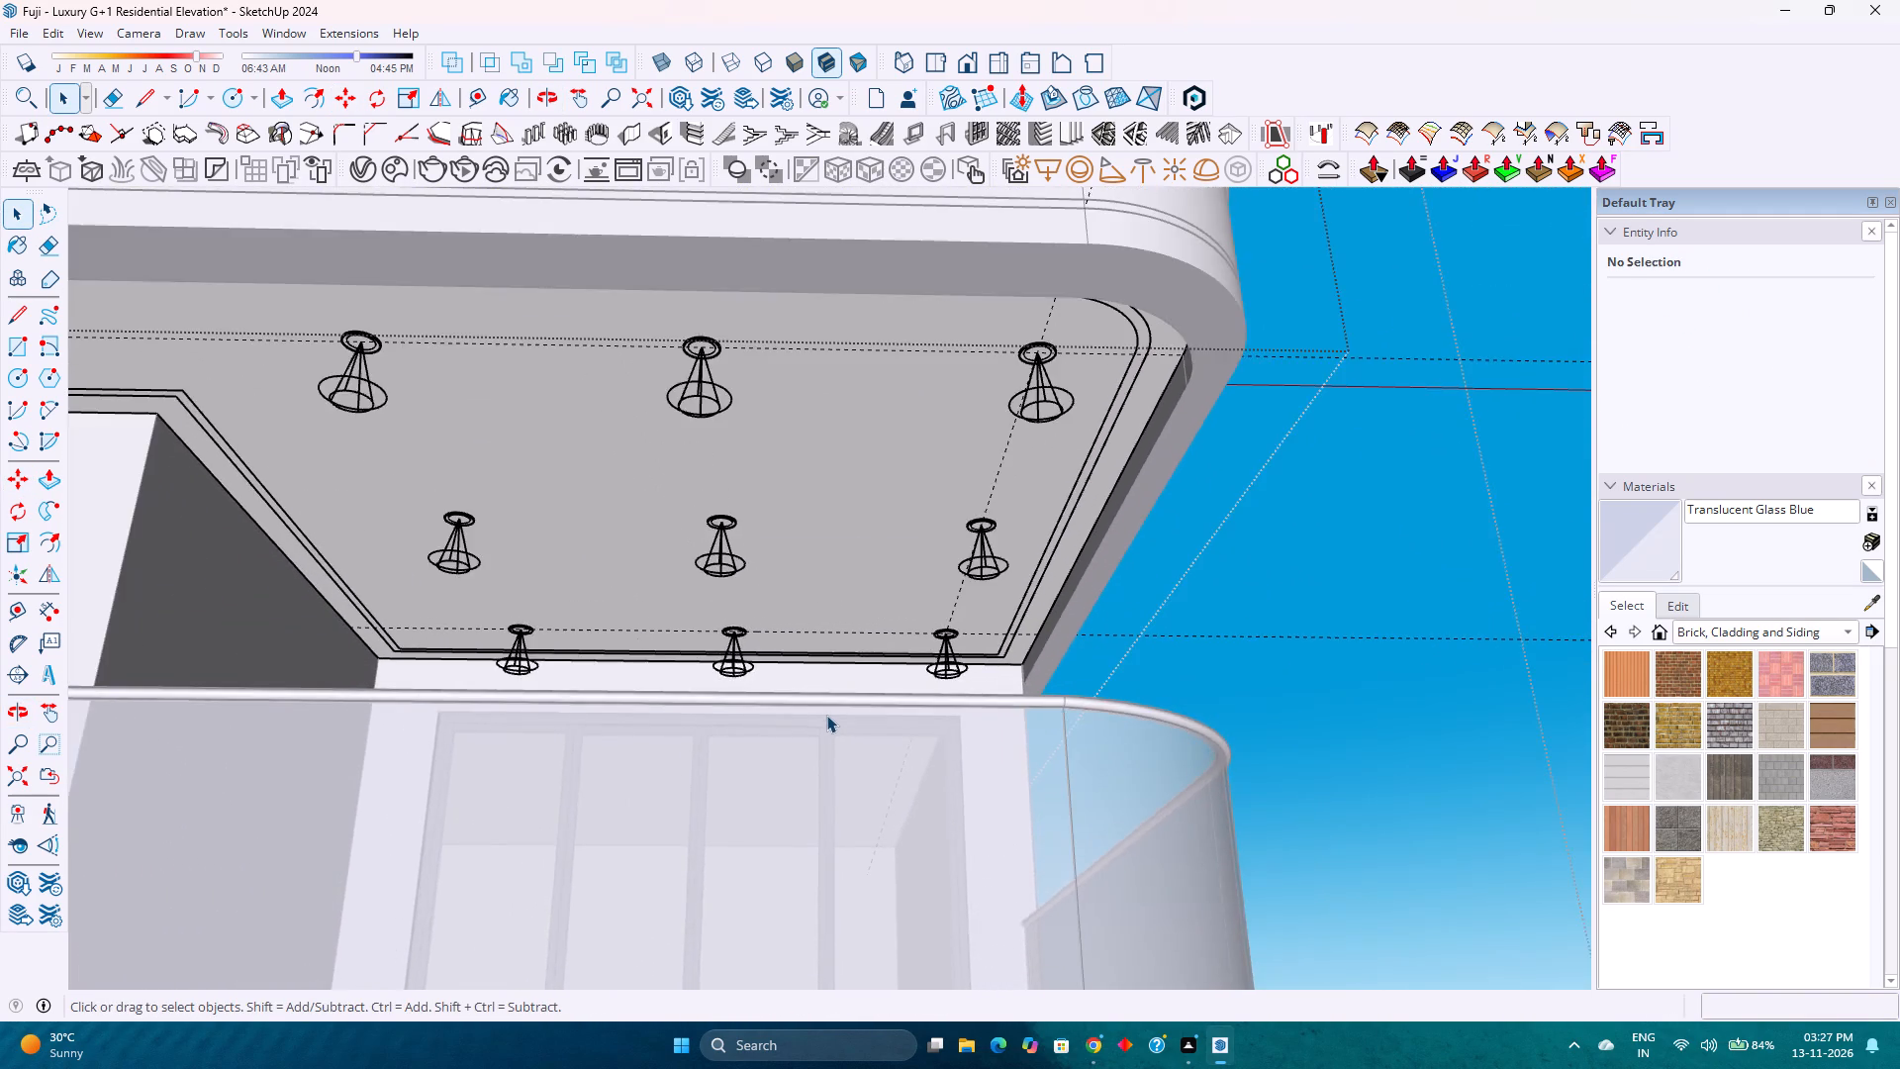
scroll(826, 715, "down", 18)
middle_click_drag(833, 693, 738, 653)
middle_click_drag(733, 651, 738, 613)
middle_click(738, 613)
scroll(798, 613, "up", 12)
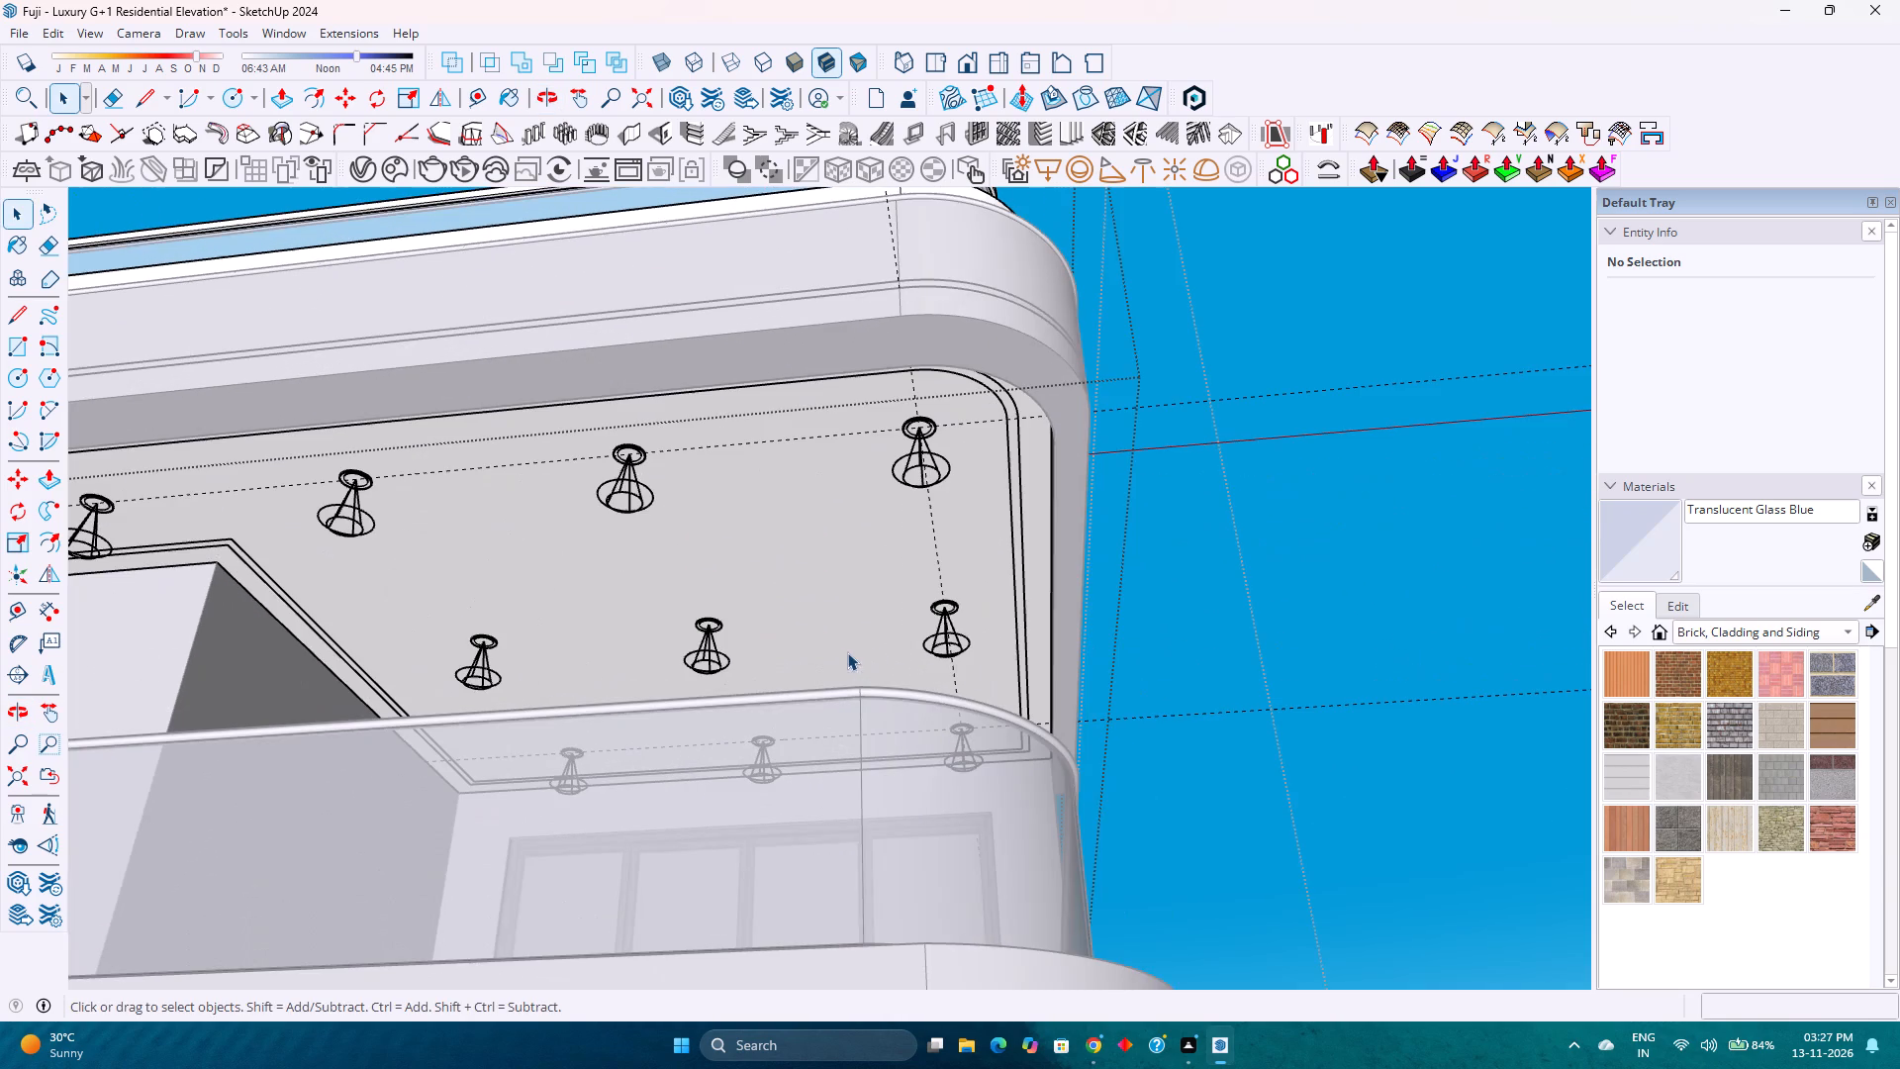
left_click(943, 614)
right_click(943, 614)
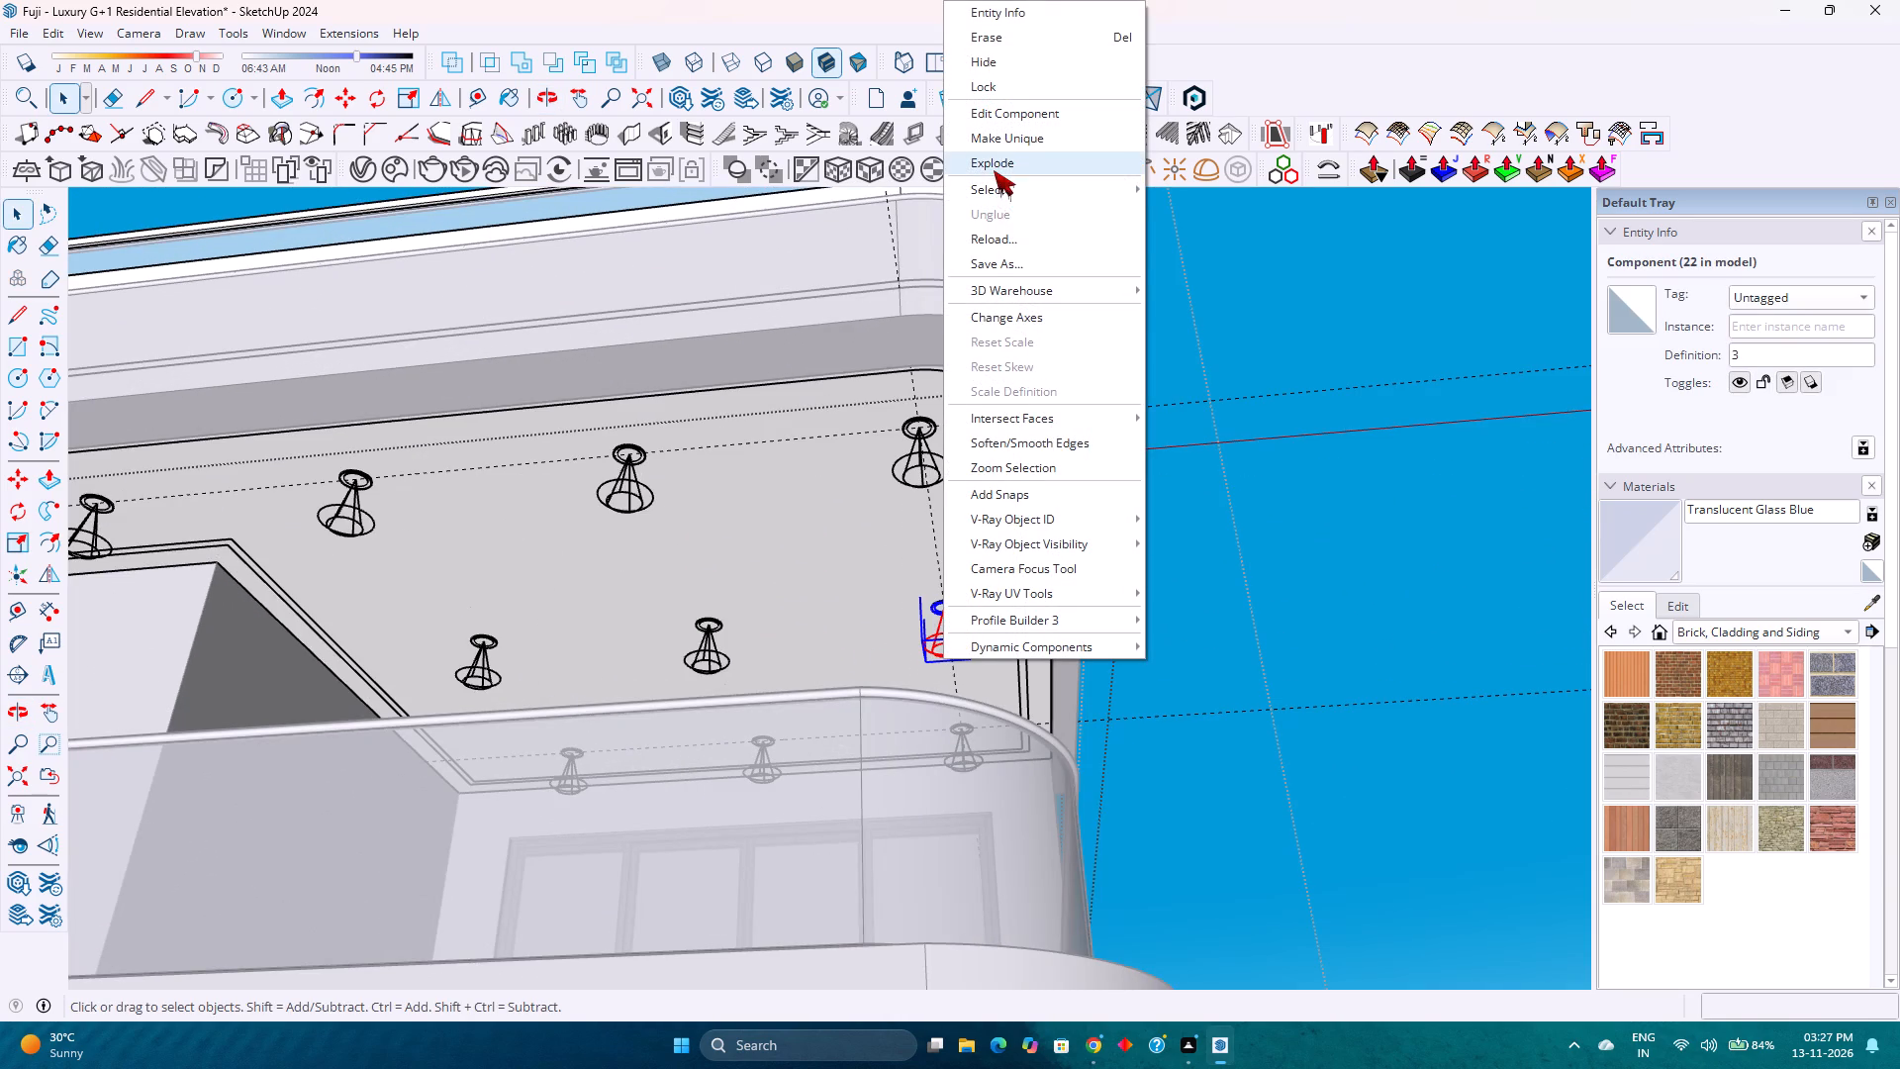
left_click(1208, 211)
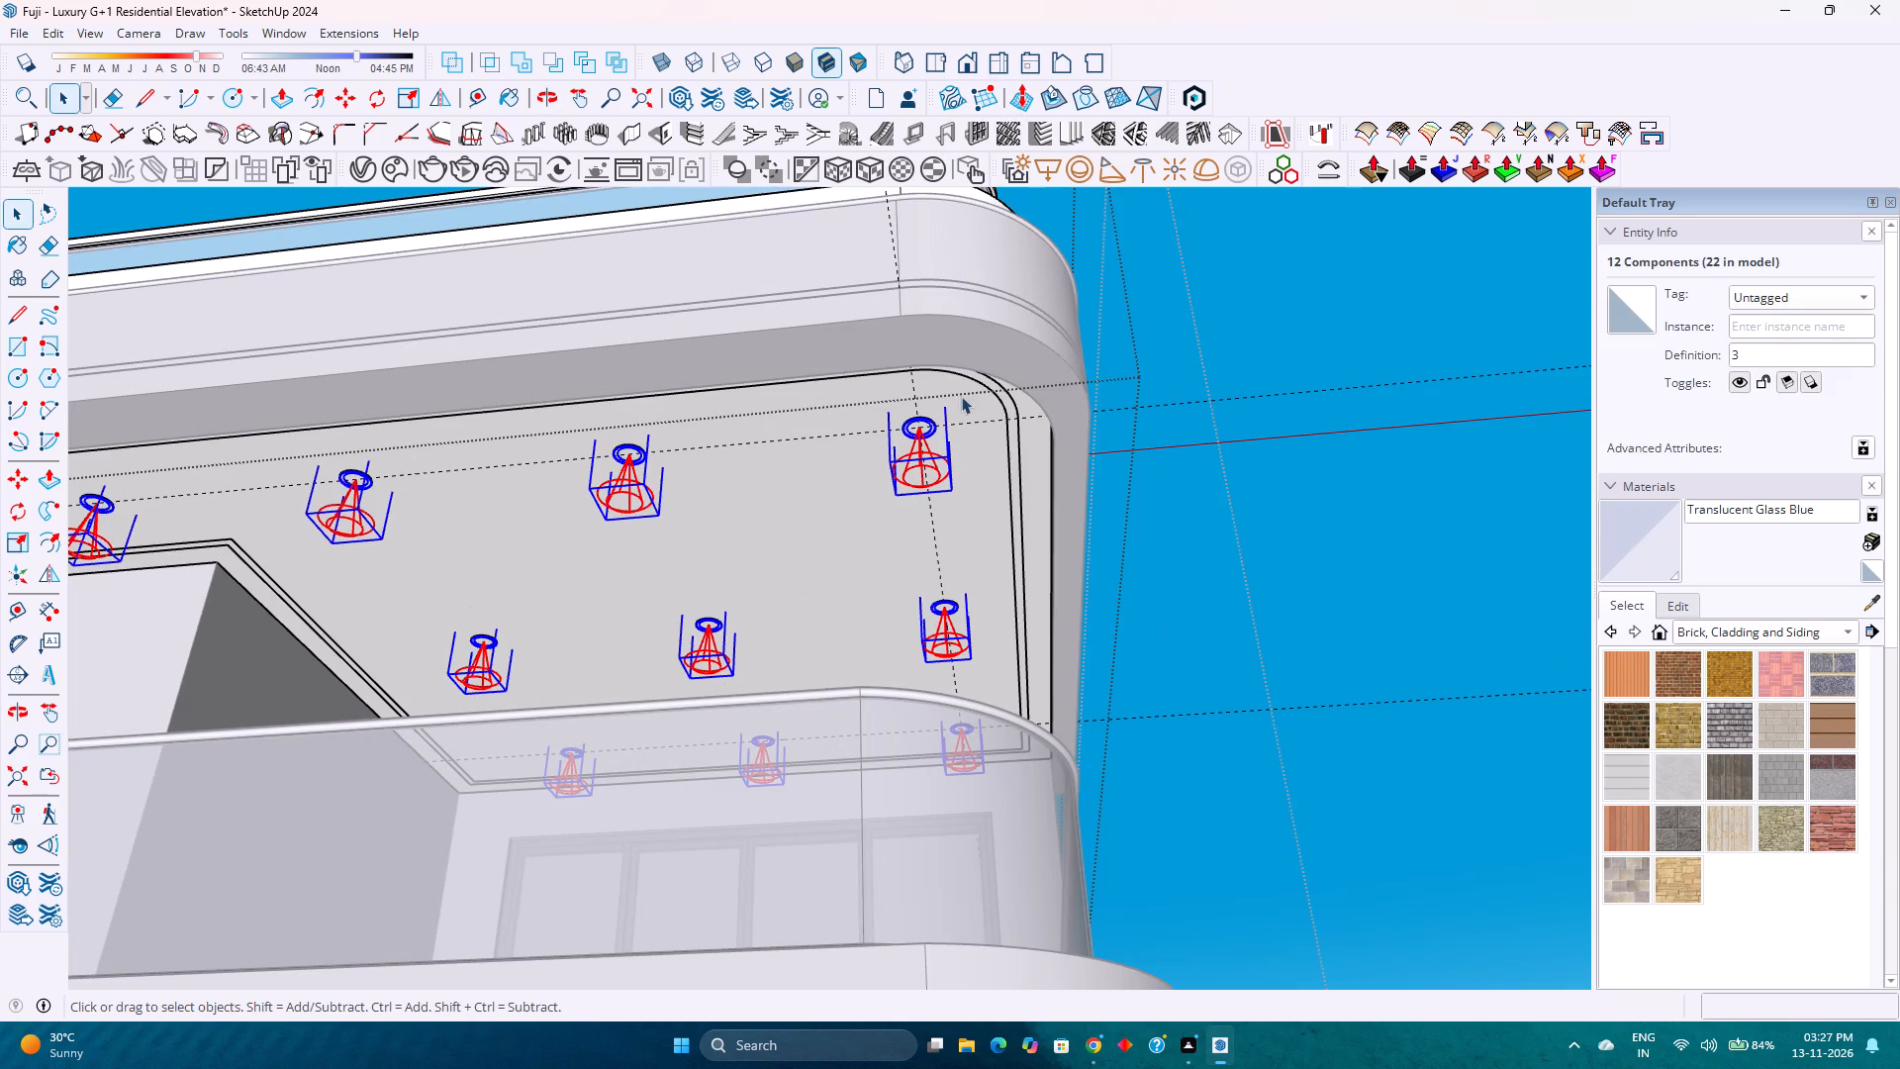
scroll(902, 413, "up", 20)
scroll(902, 413, "up", 4)
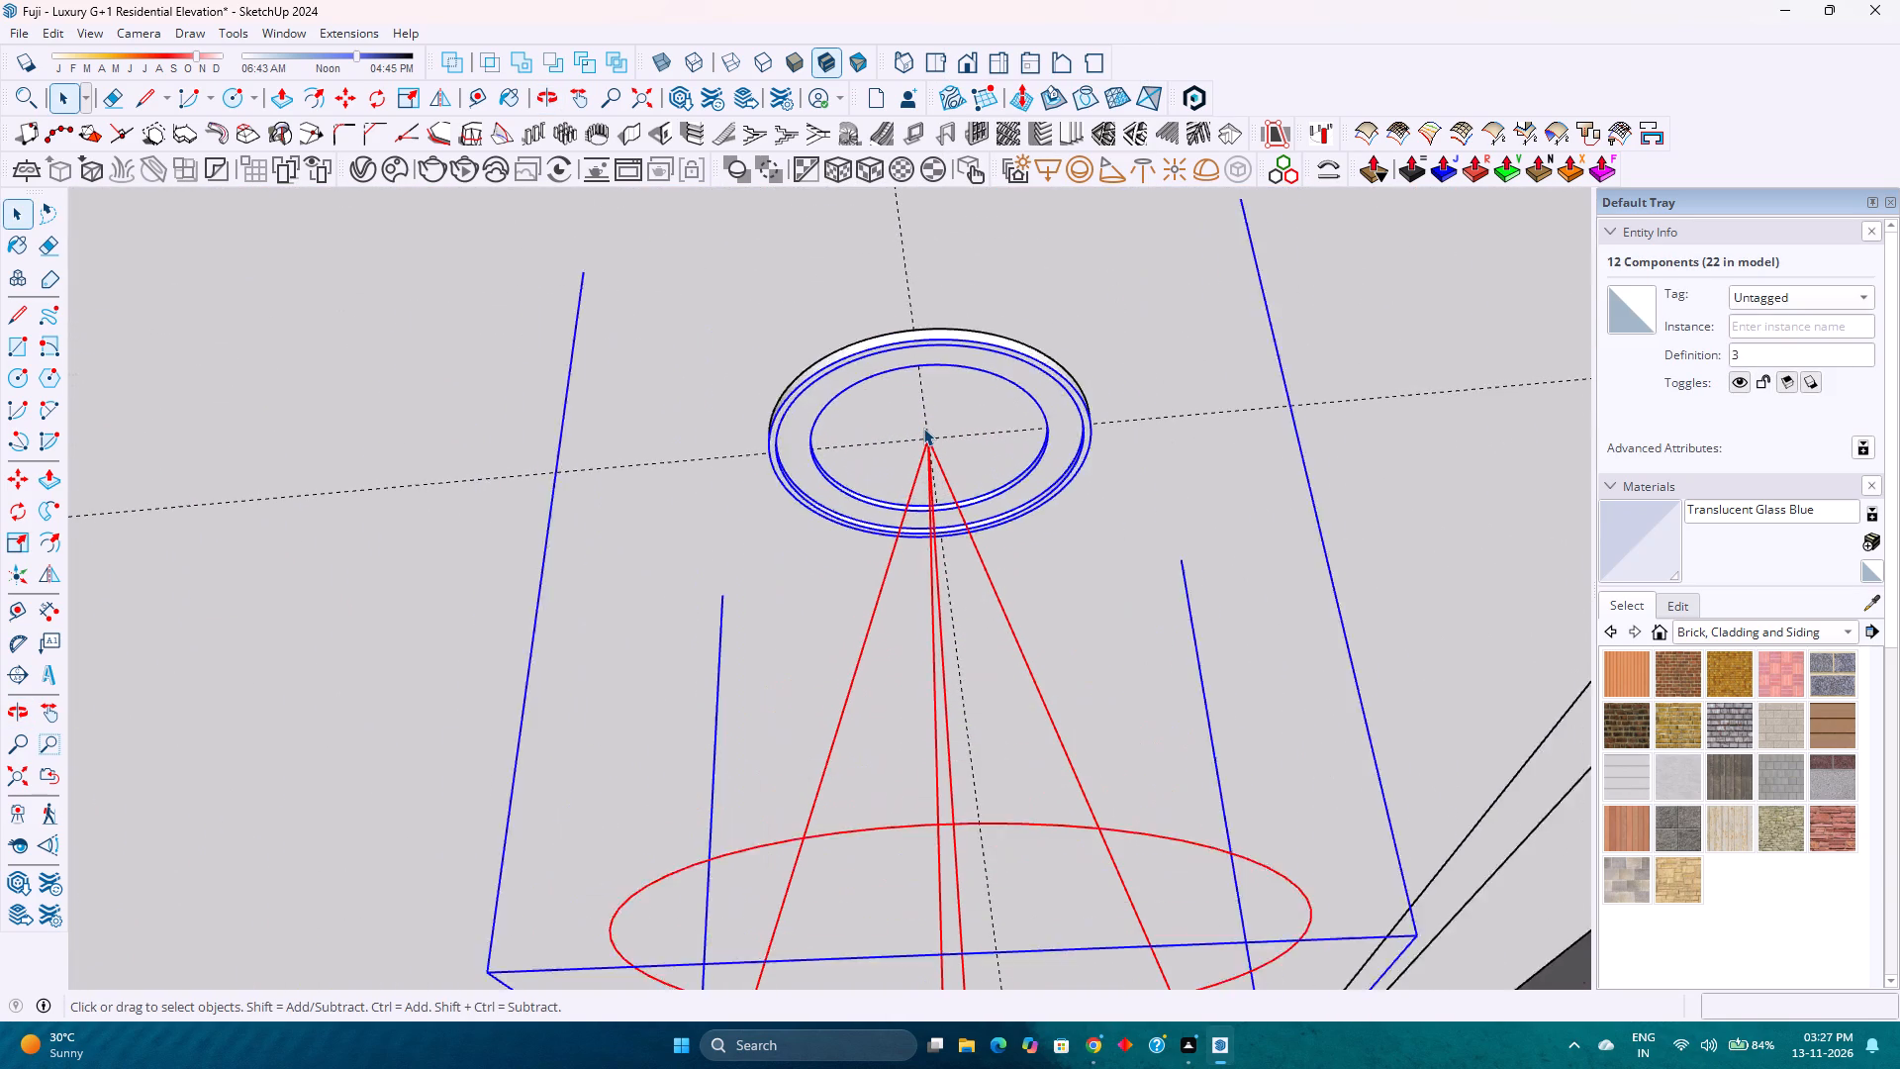
scroll(923, 428, "up", 7)
key("m")
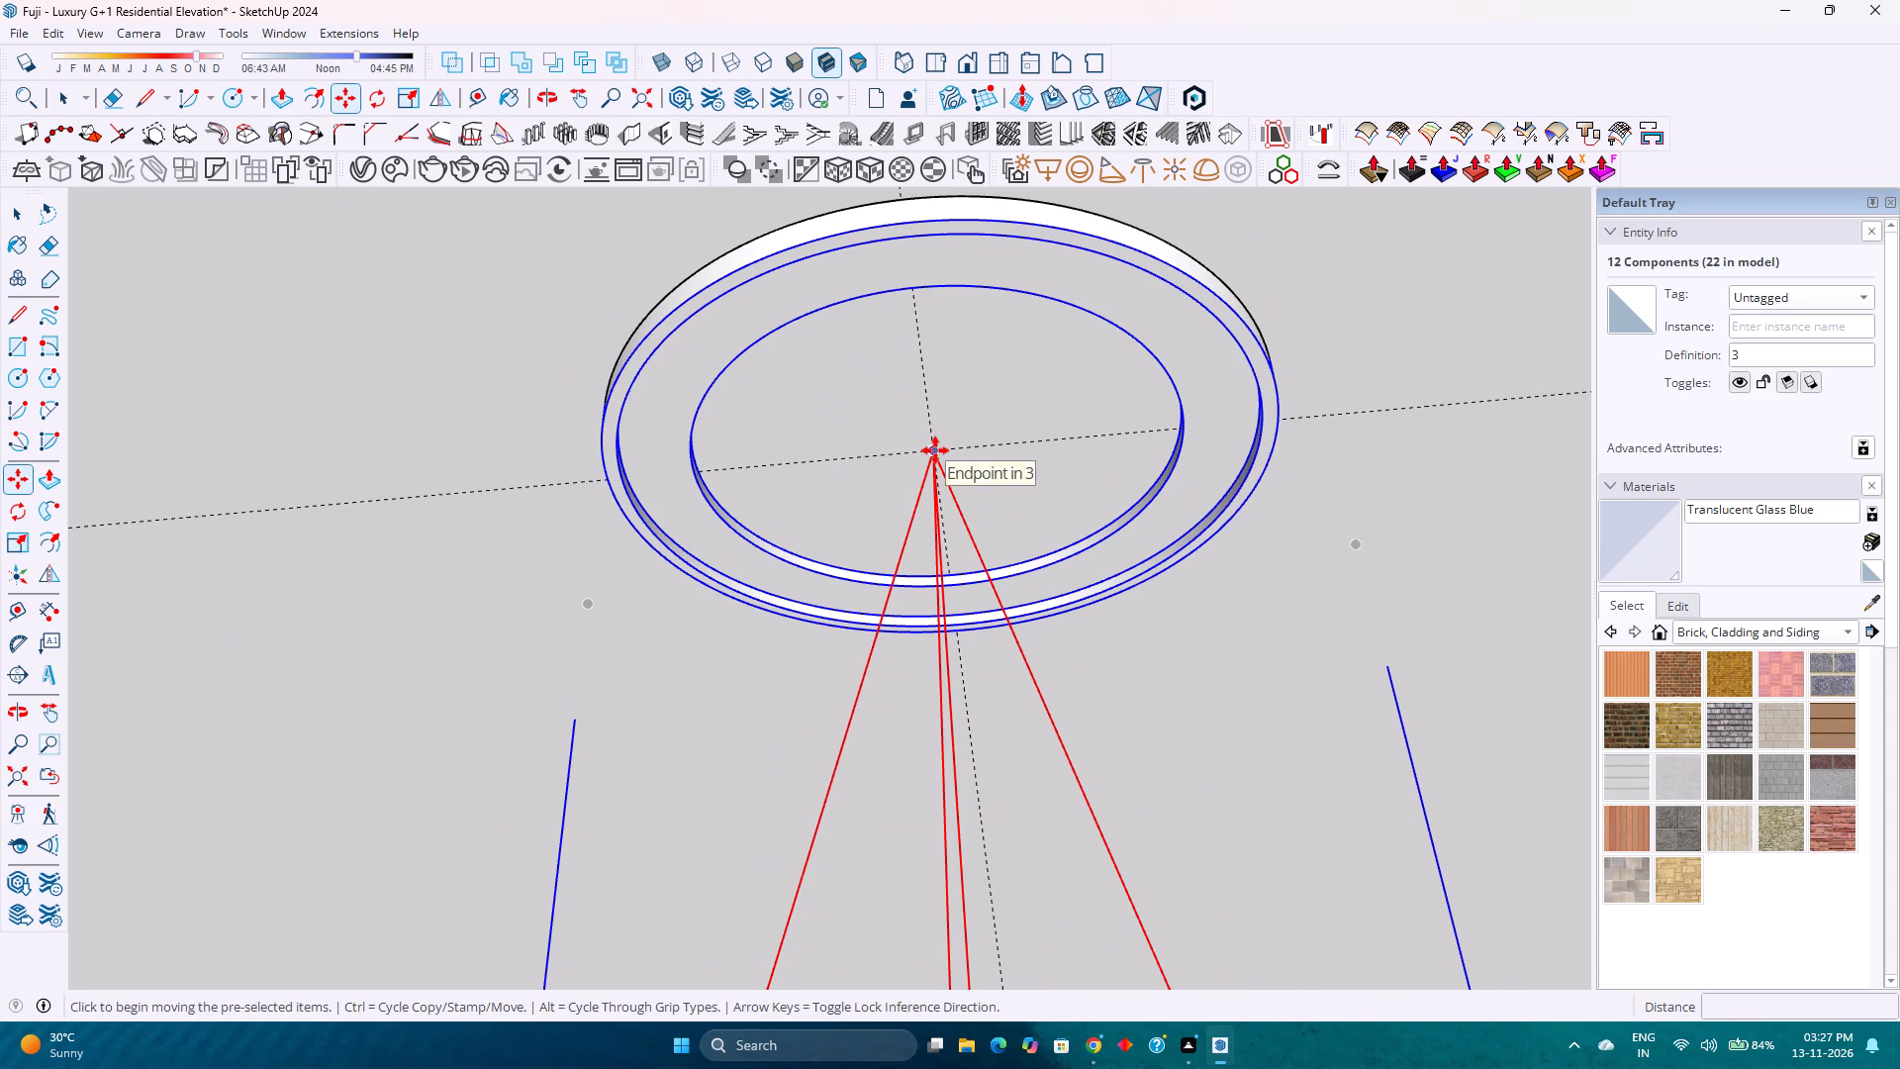
left_click(935, 450)
key("Up")
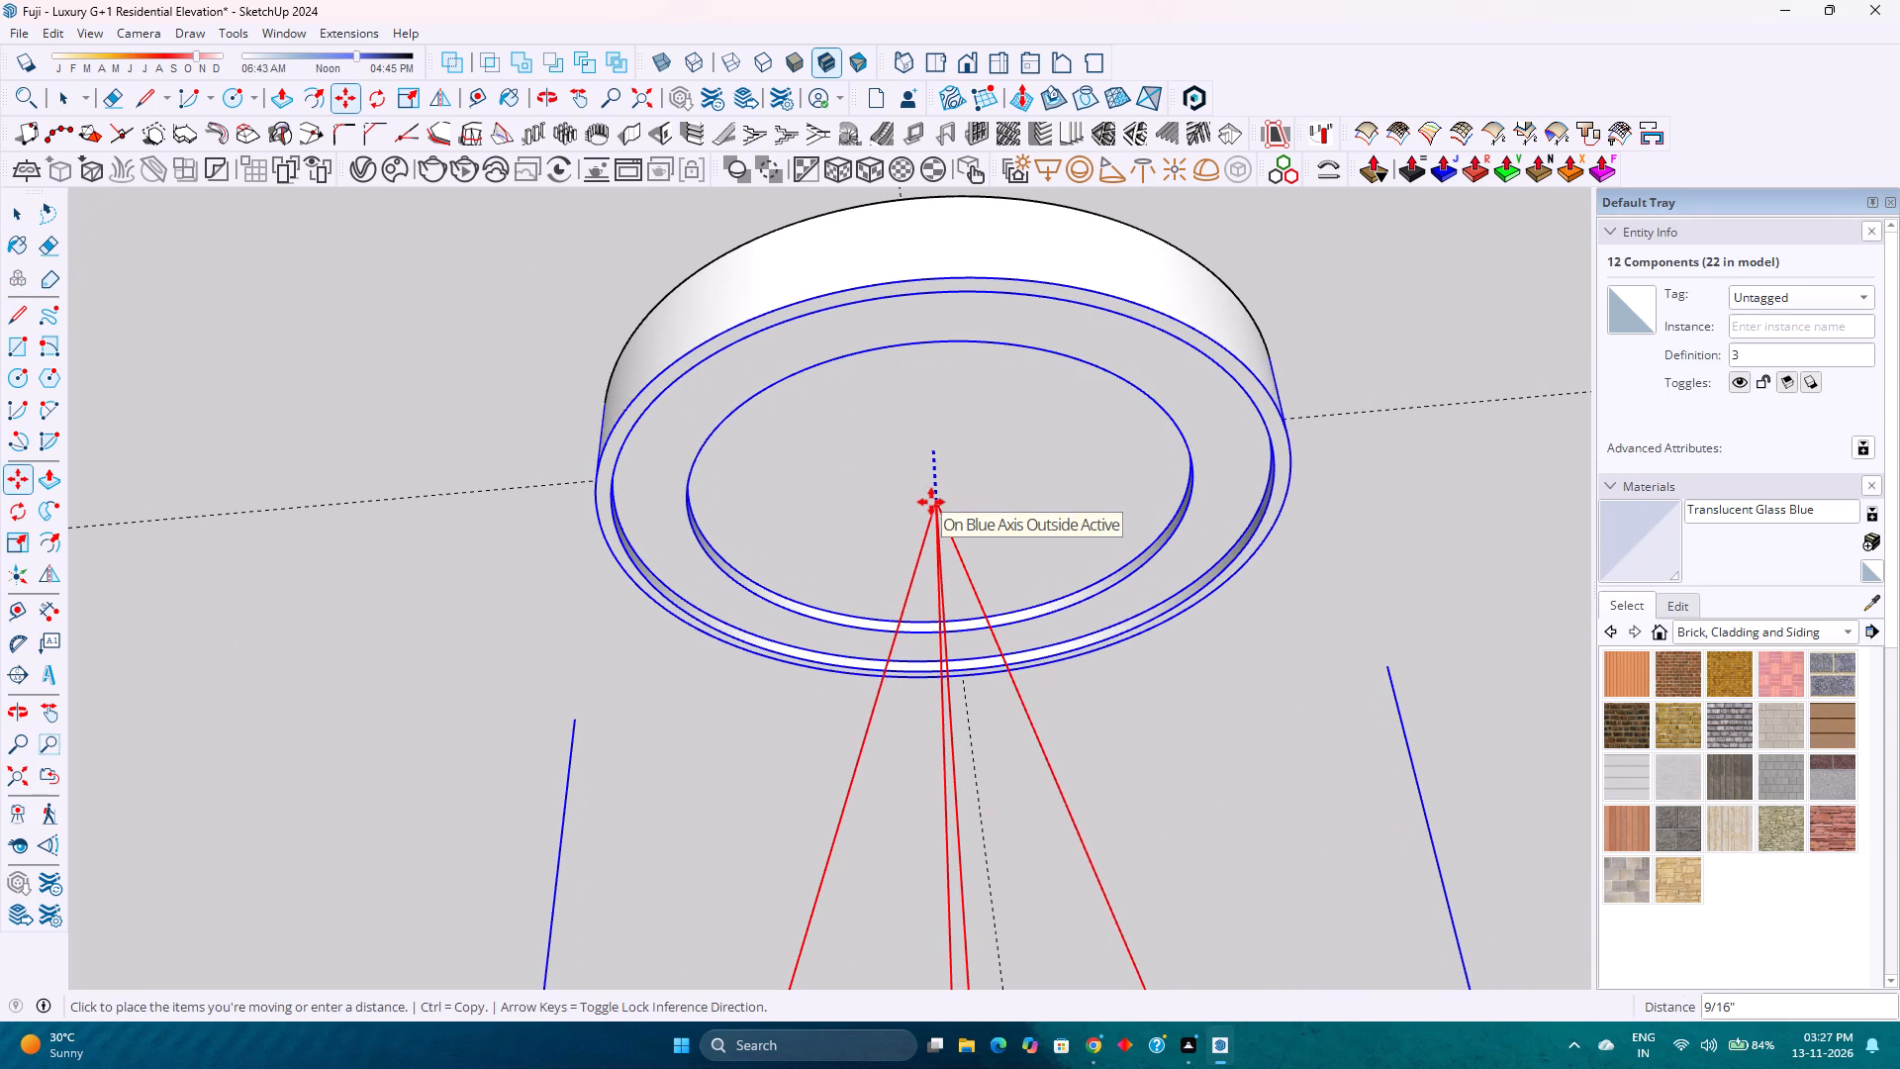
key("0")
key("0")
key("period")
key("5")
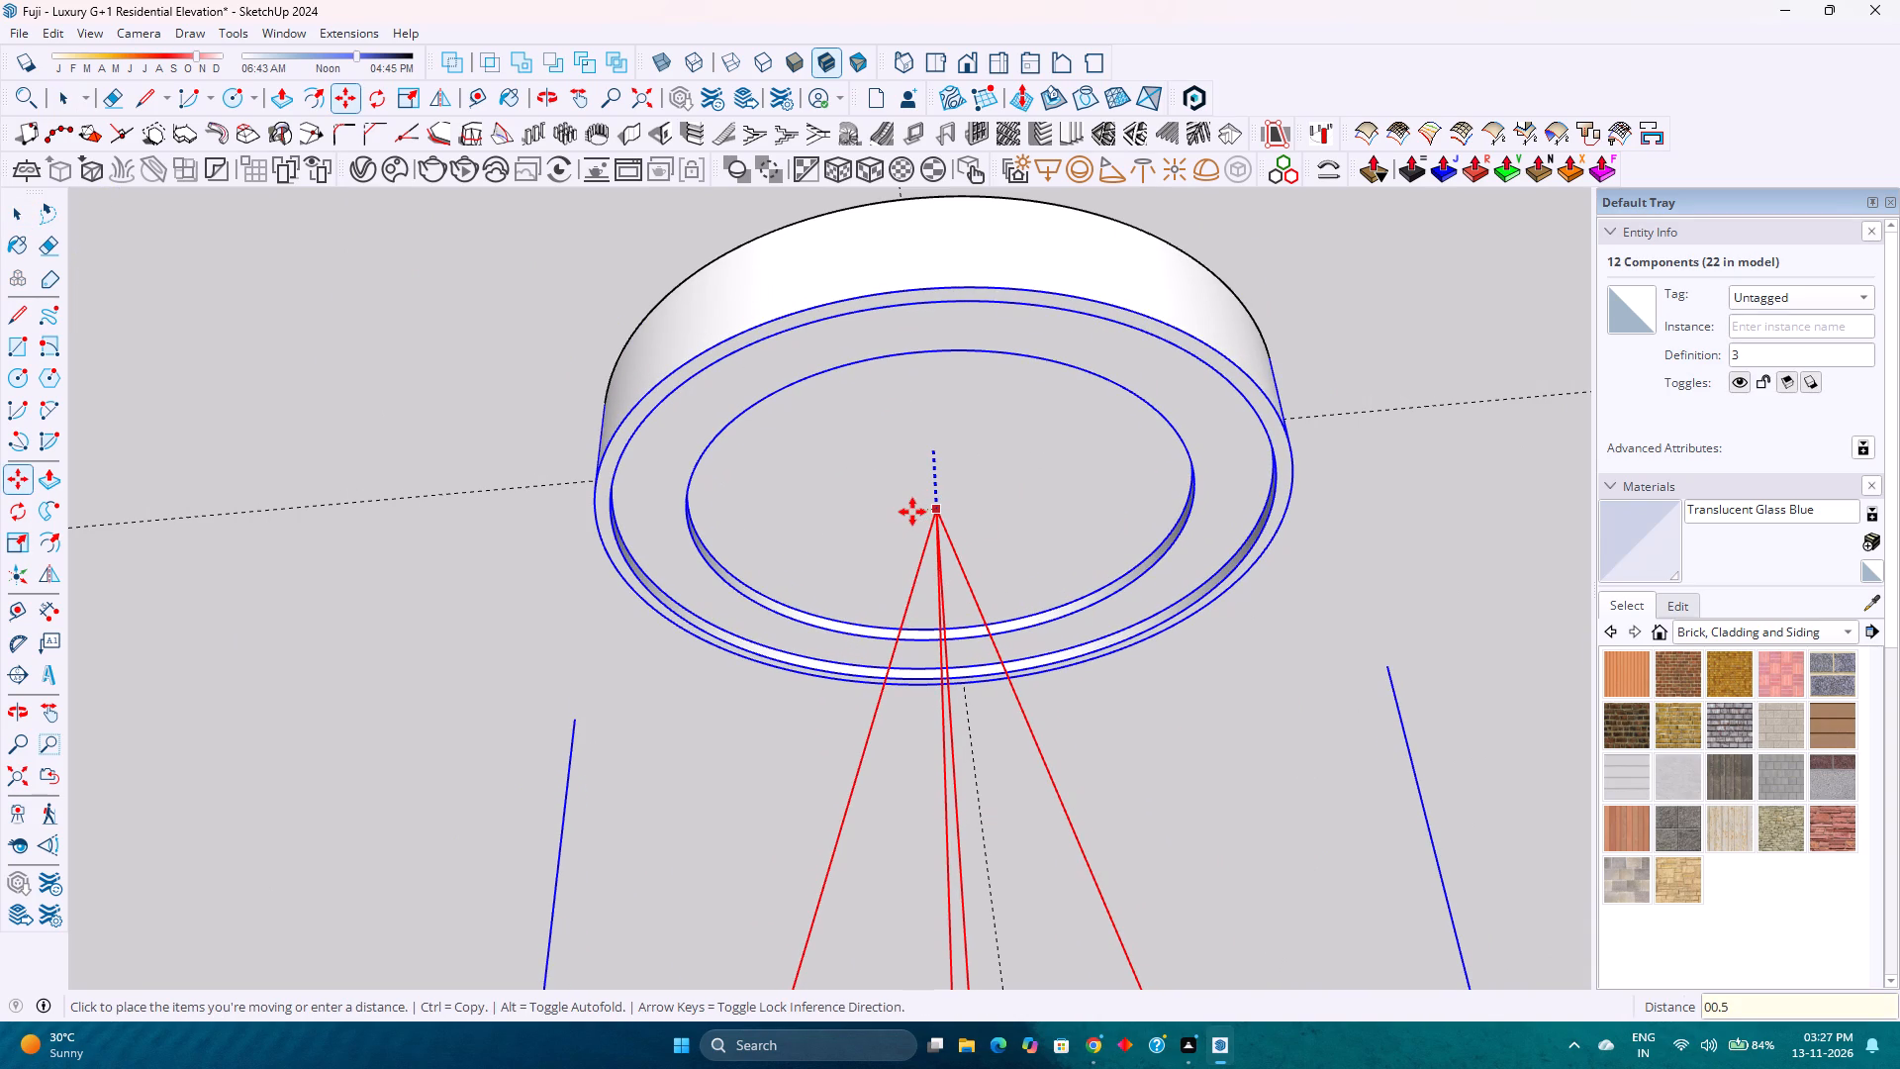
key("BackSpace")
key("BackSpace")
key("BackSpace")
type(".5")
key("Return")
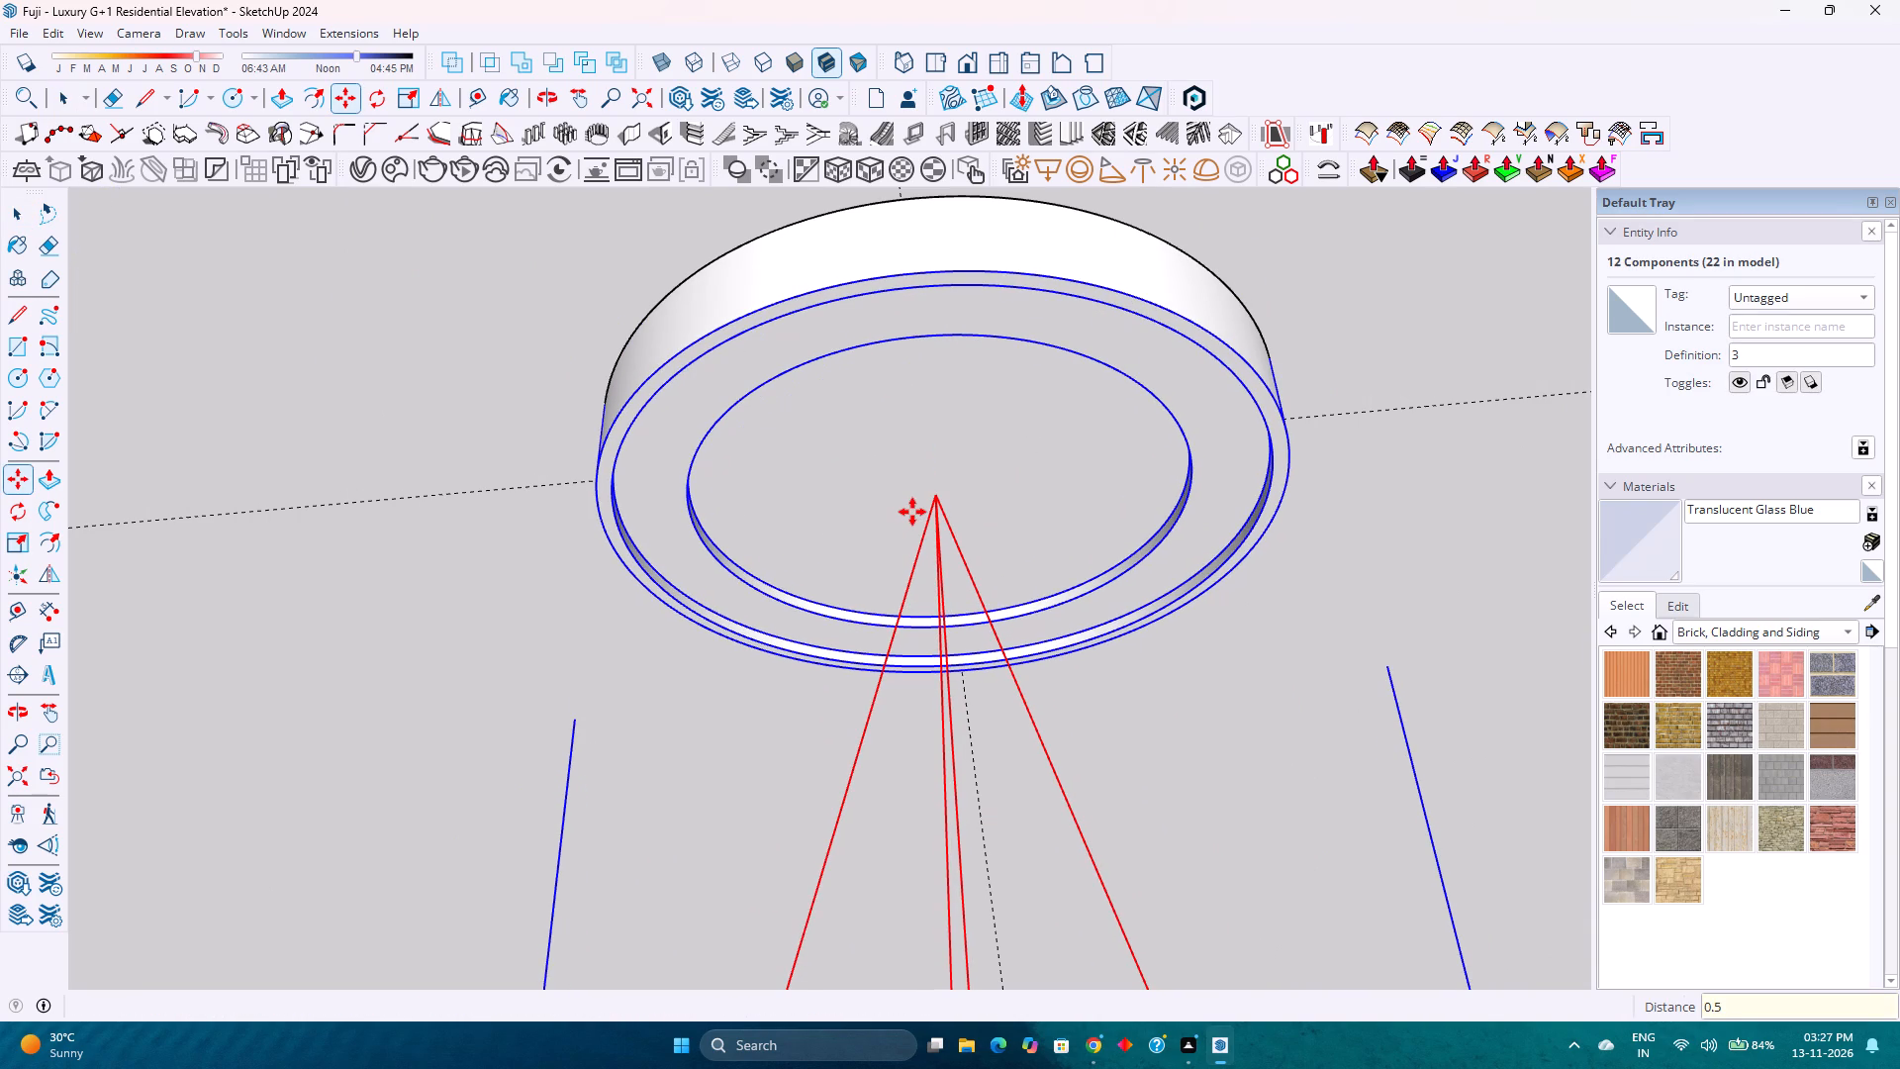
key("space")
scroll(909, 500, "down", 6)
scroll(909, 500, "up", 1)
key("Escape")
Delete all guides from the model.
scroll(909, 500, "down", 18)
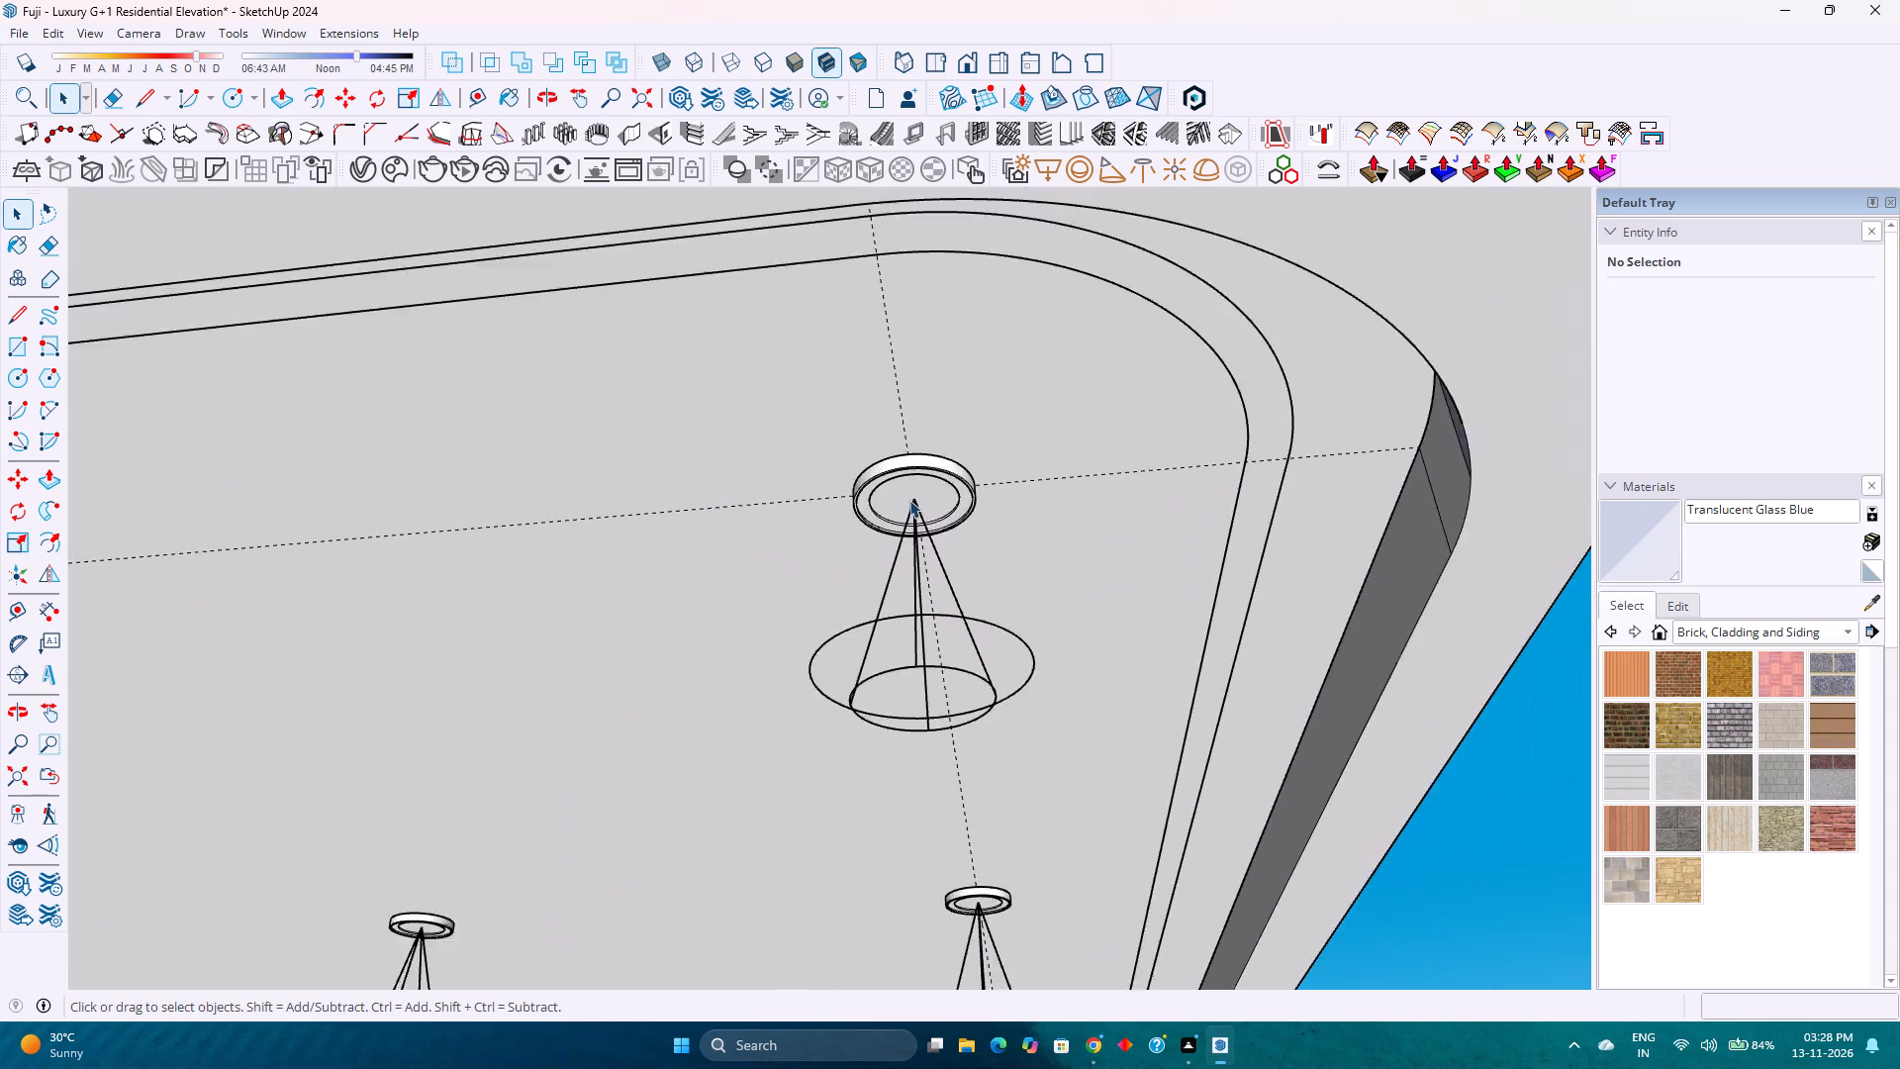
scroll(909, 500, "down", 20)
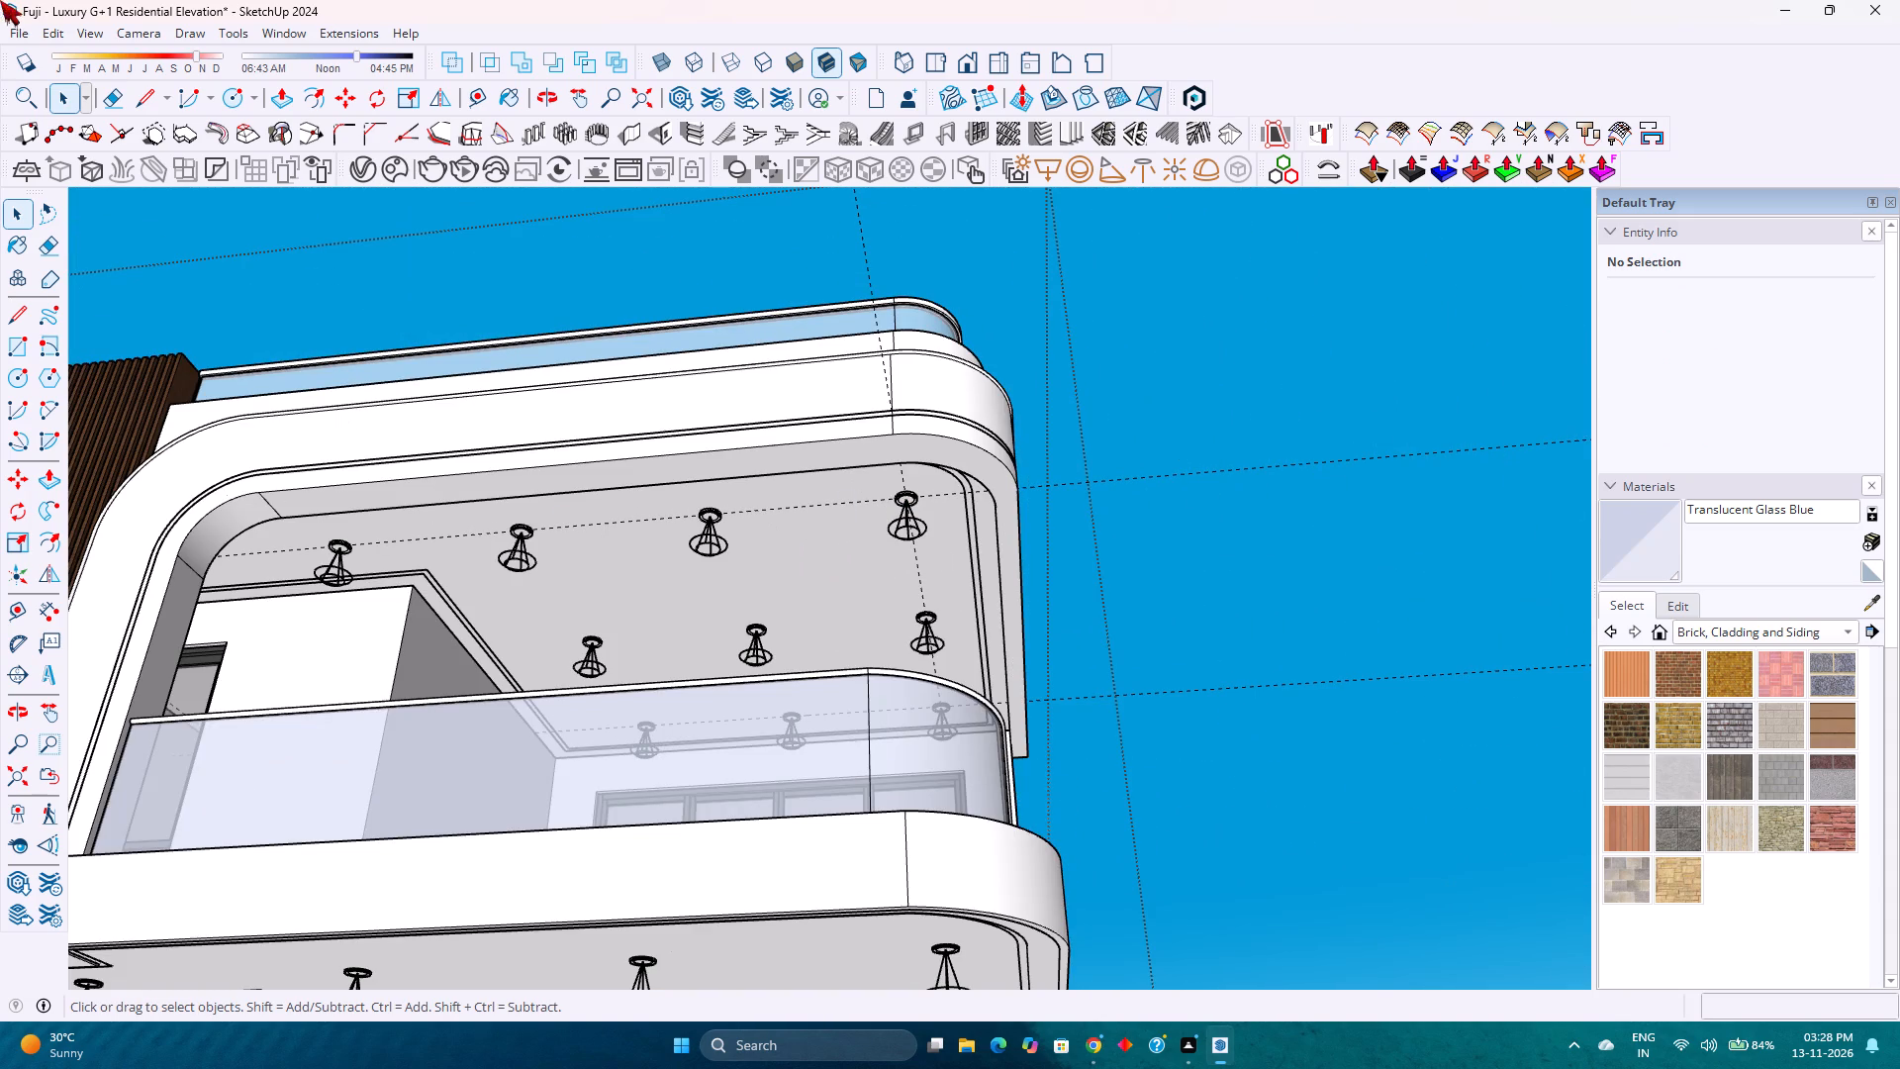
left_click(54, 30)
left_click(131, 225)
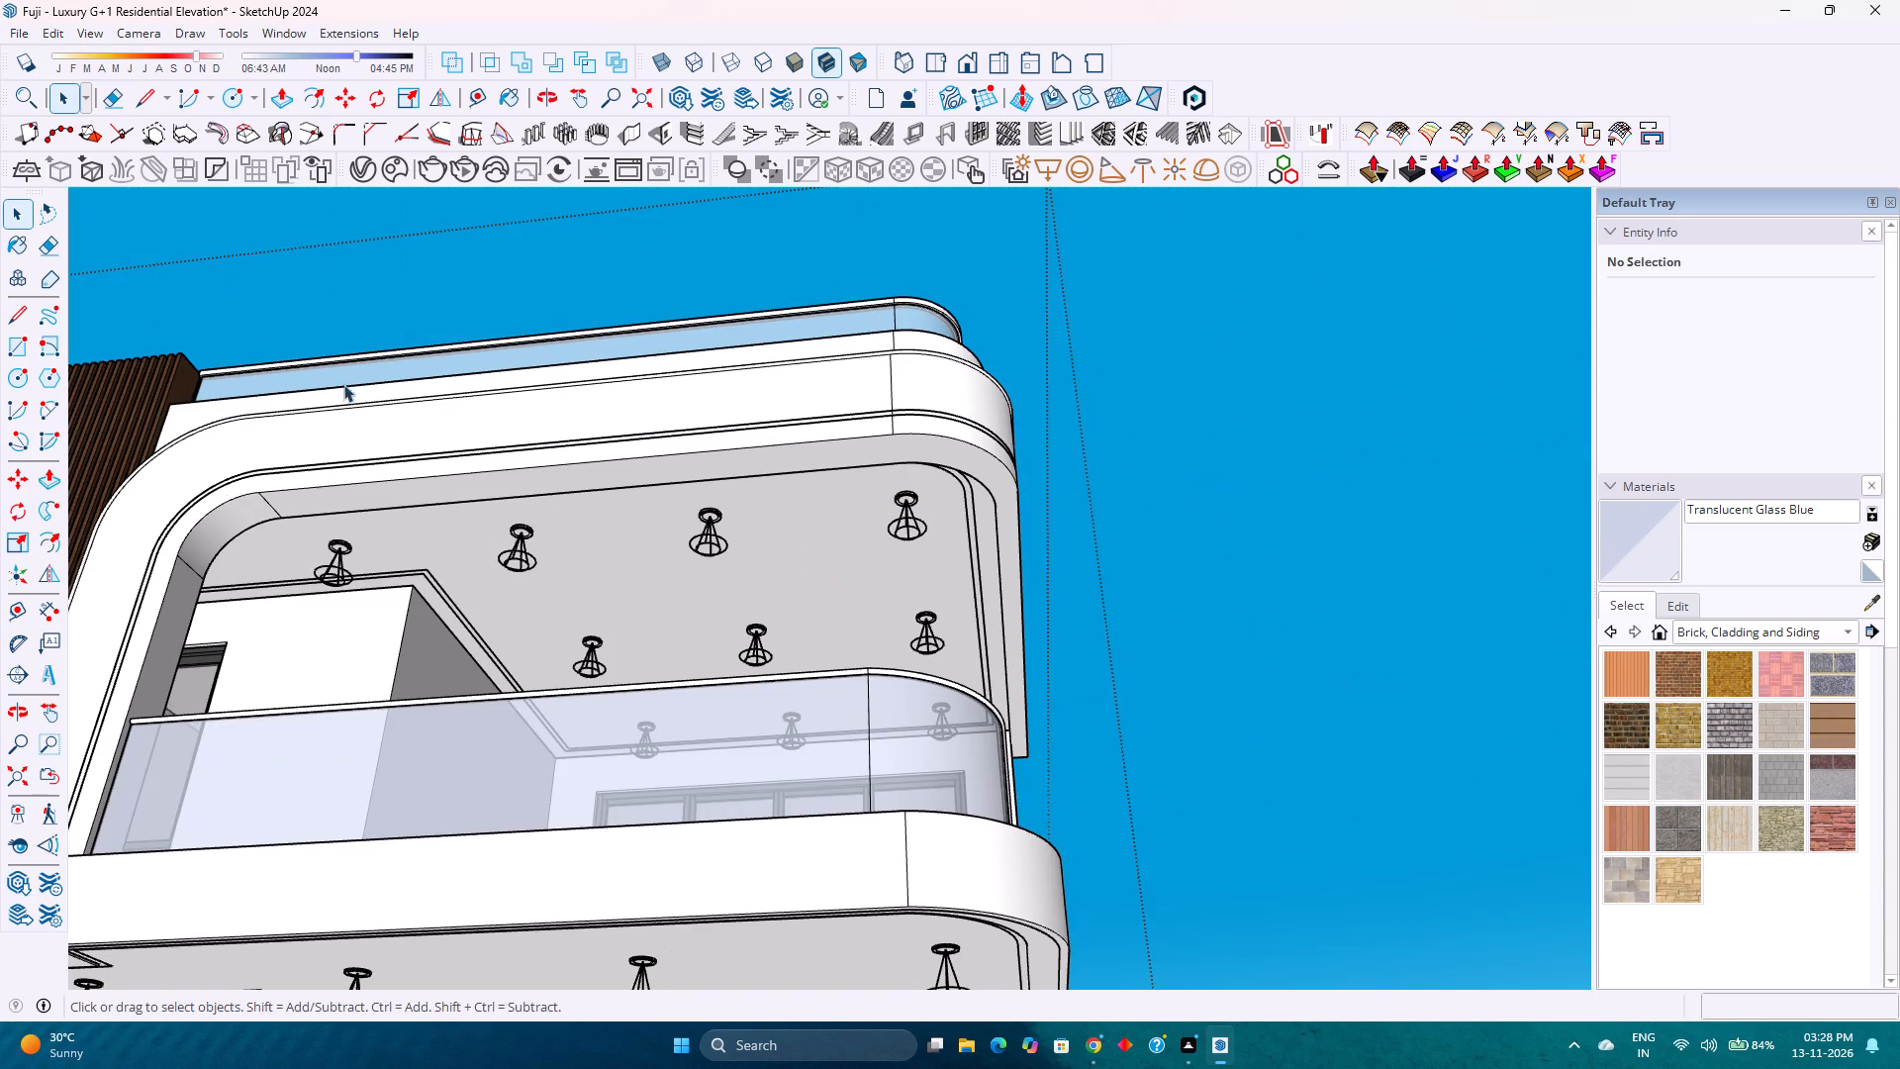
Examine how the light fixtures sit in the lower ceiling's recesses, starting with the one at the rounded corner.
scroll(1041, 523, "down", 5)
scroll(1026, 821, "up", 4)
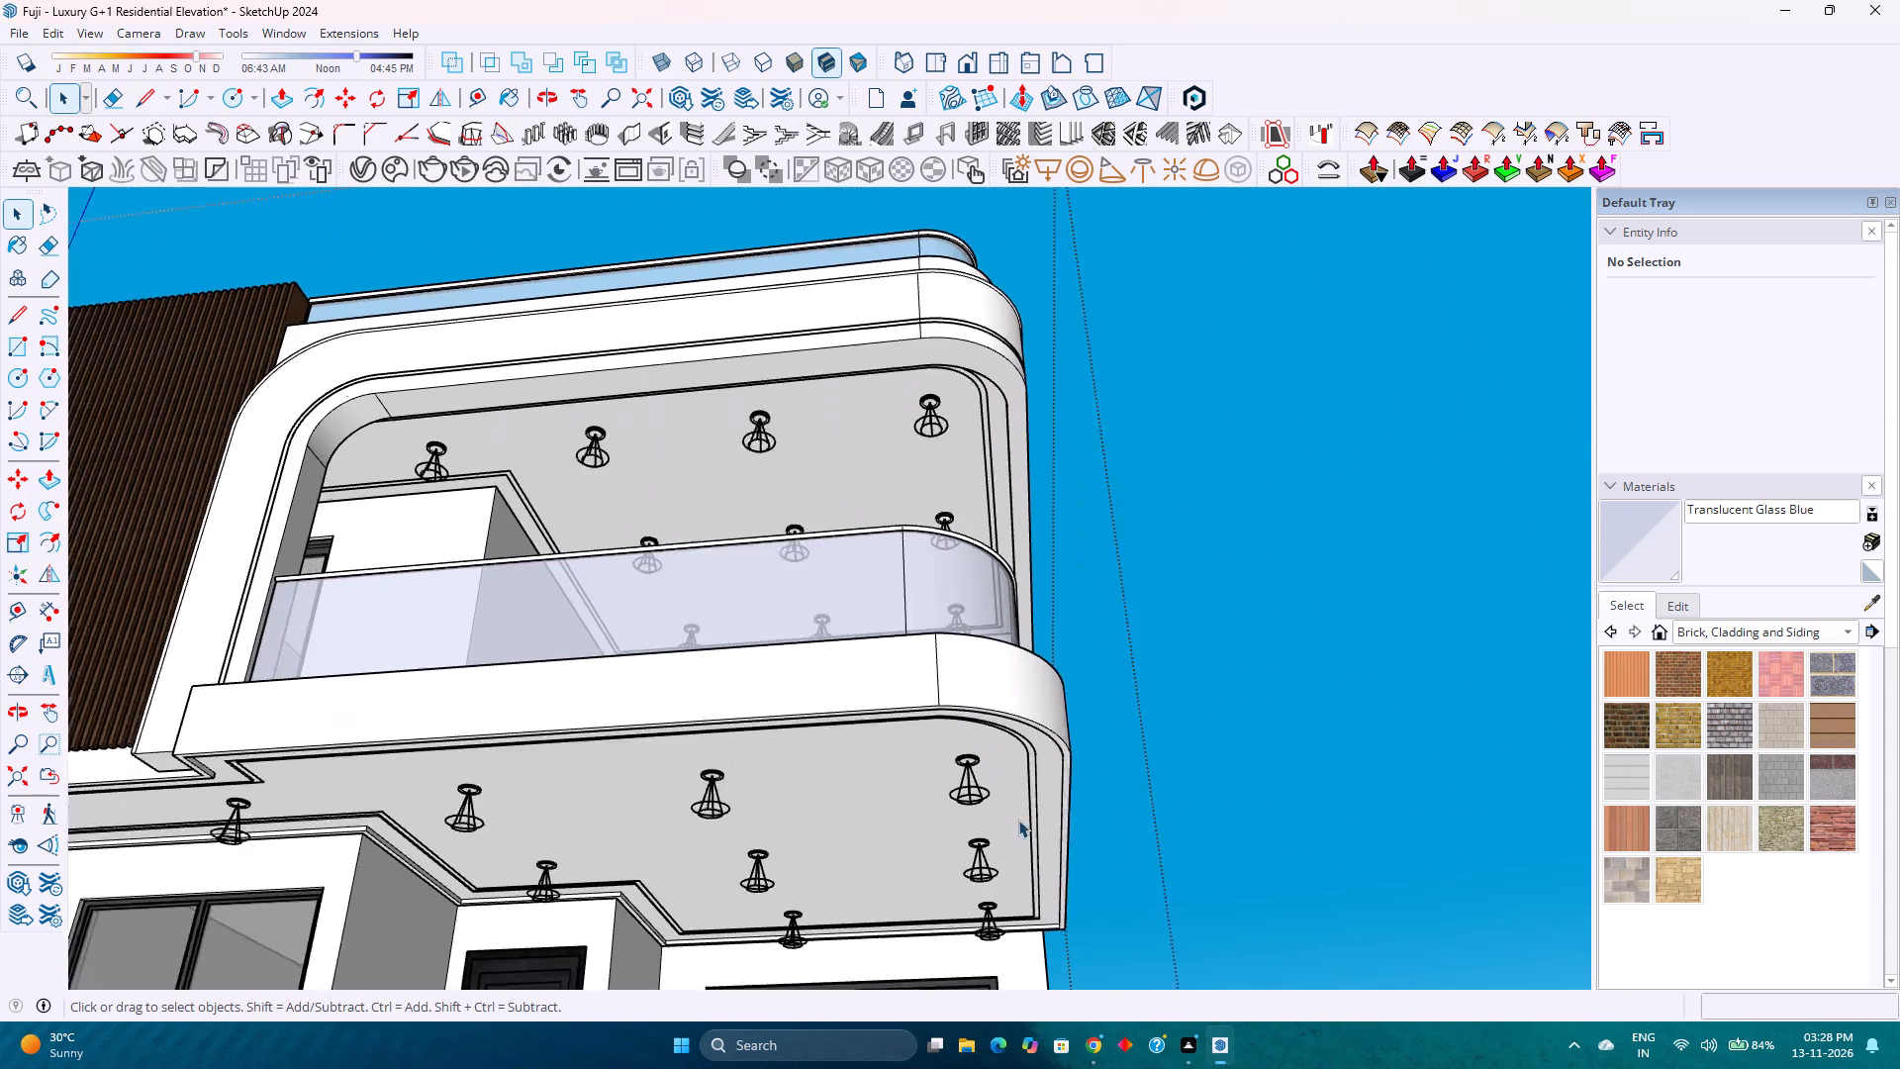
scroll(980, 791, "up", 11)
scroll(975, 733, "up", 12)
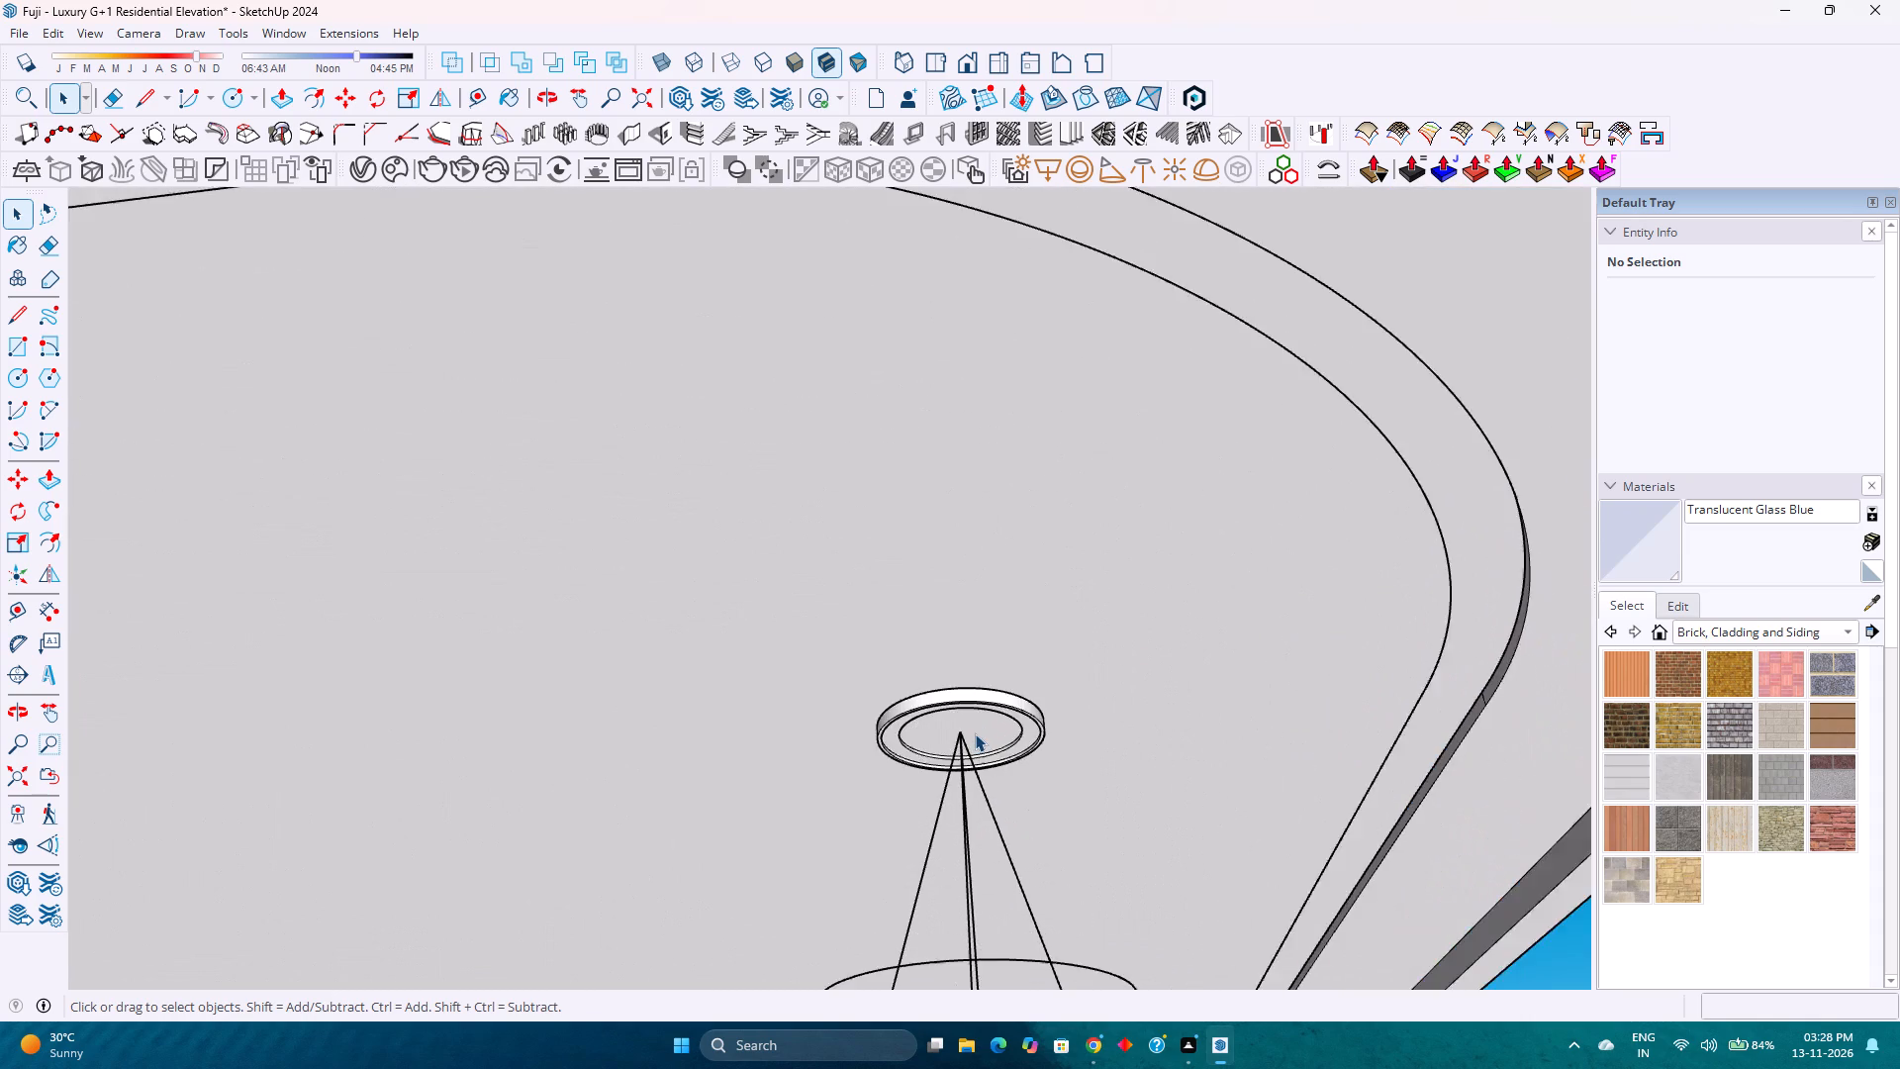
scroll(975, 733, "up", 6)
scroll(975, 733, "down", 15)
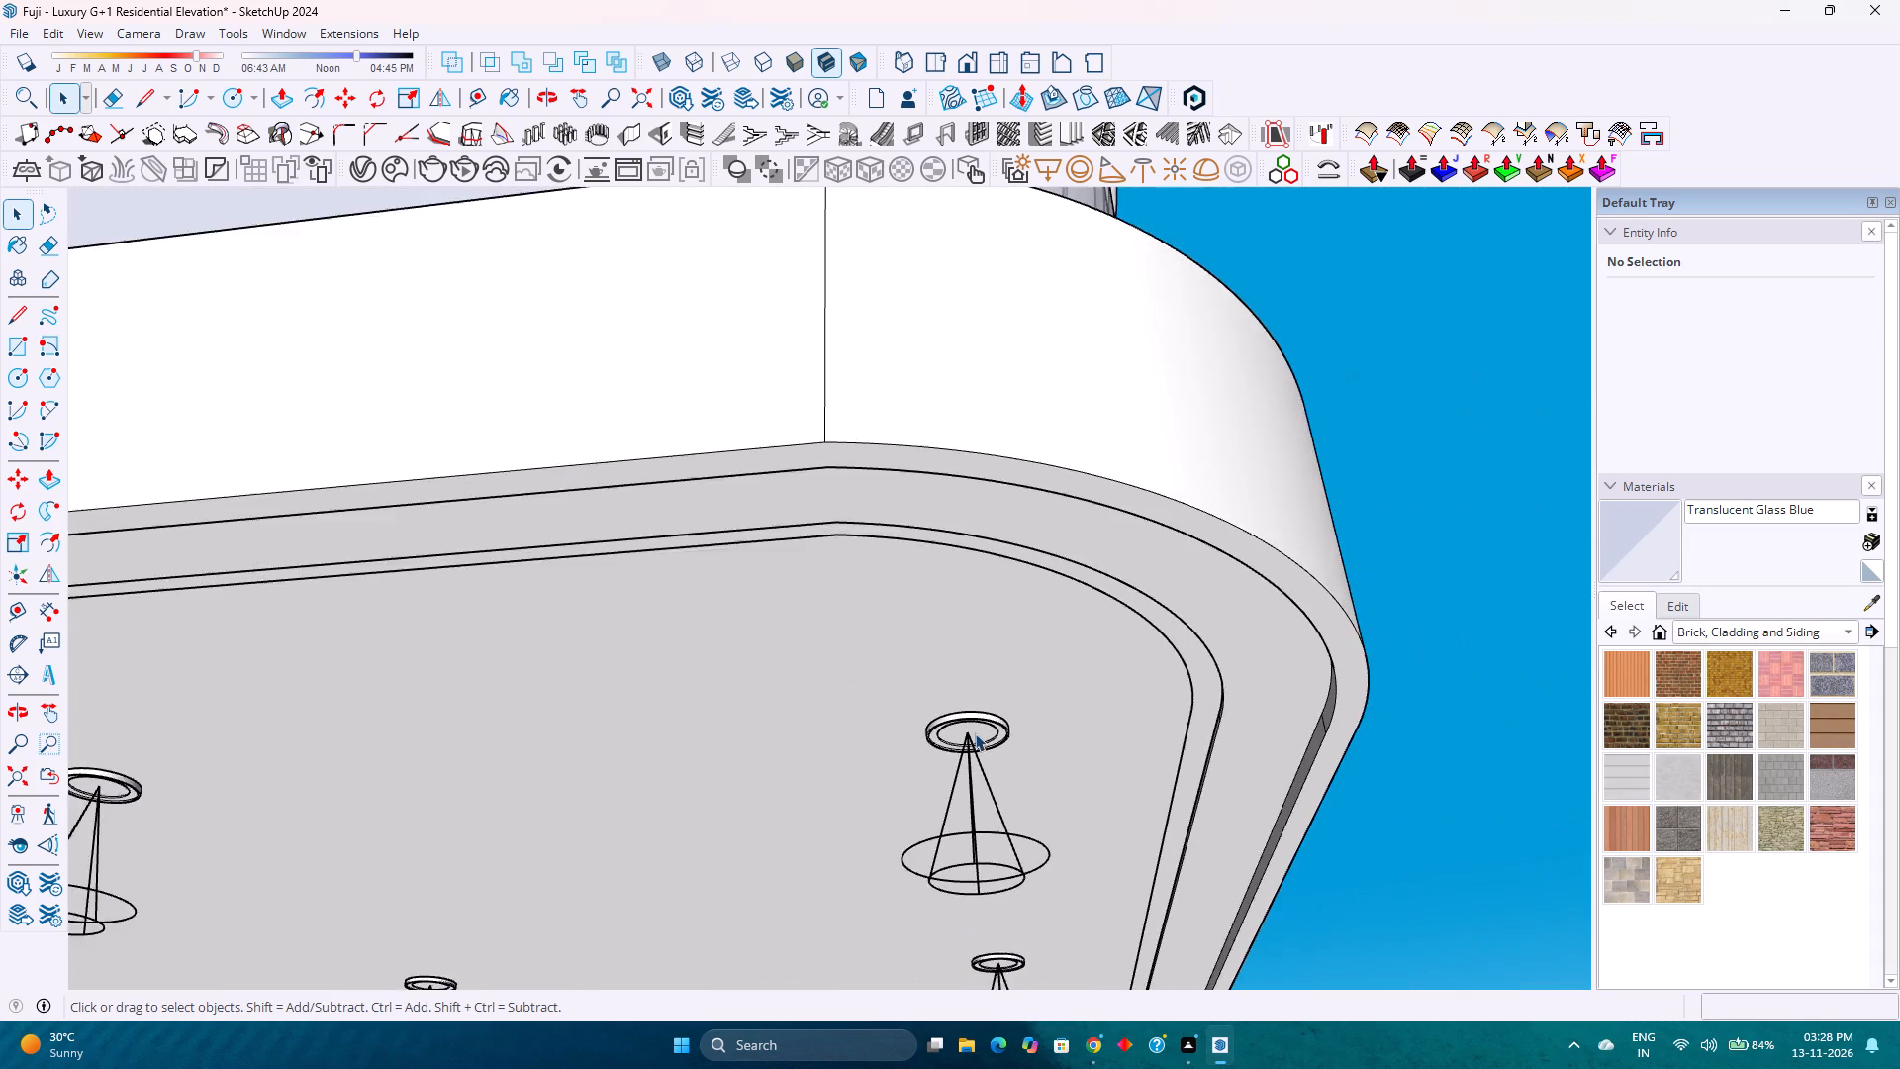
scroll(975, 733, "down", 8)
scroll(971, 737, "up", 1)
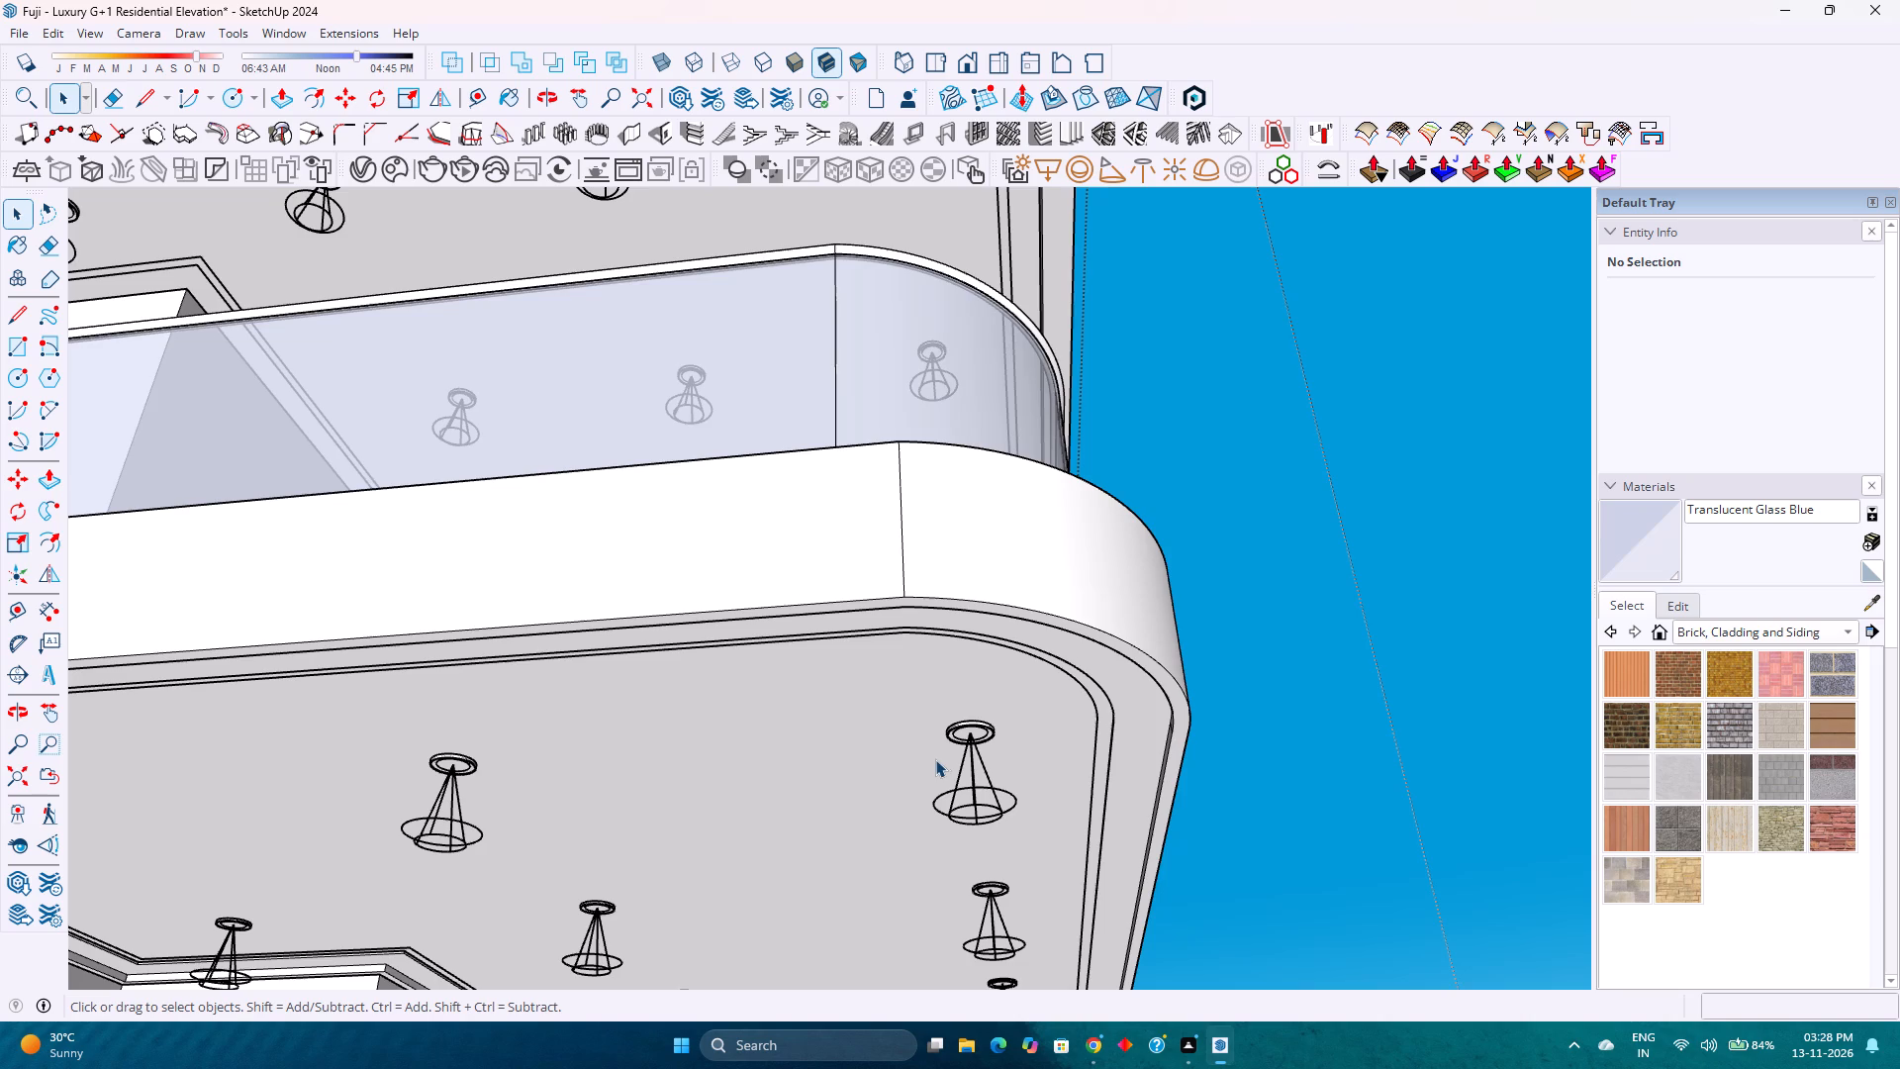
scroll(932, 759, "down", 11)
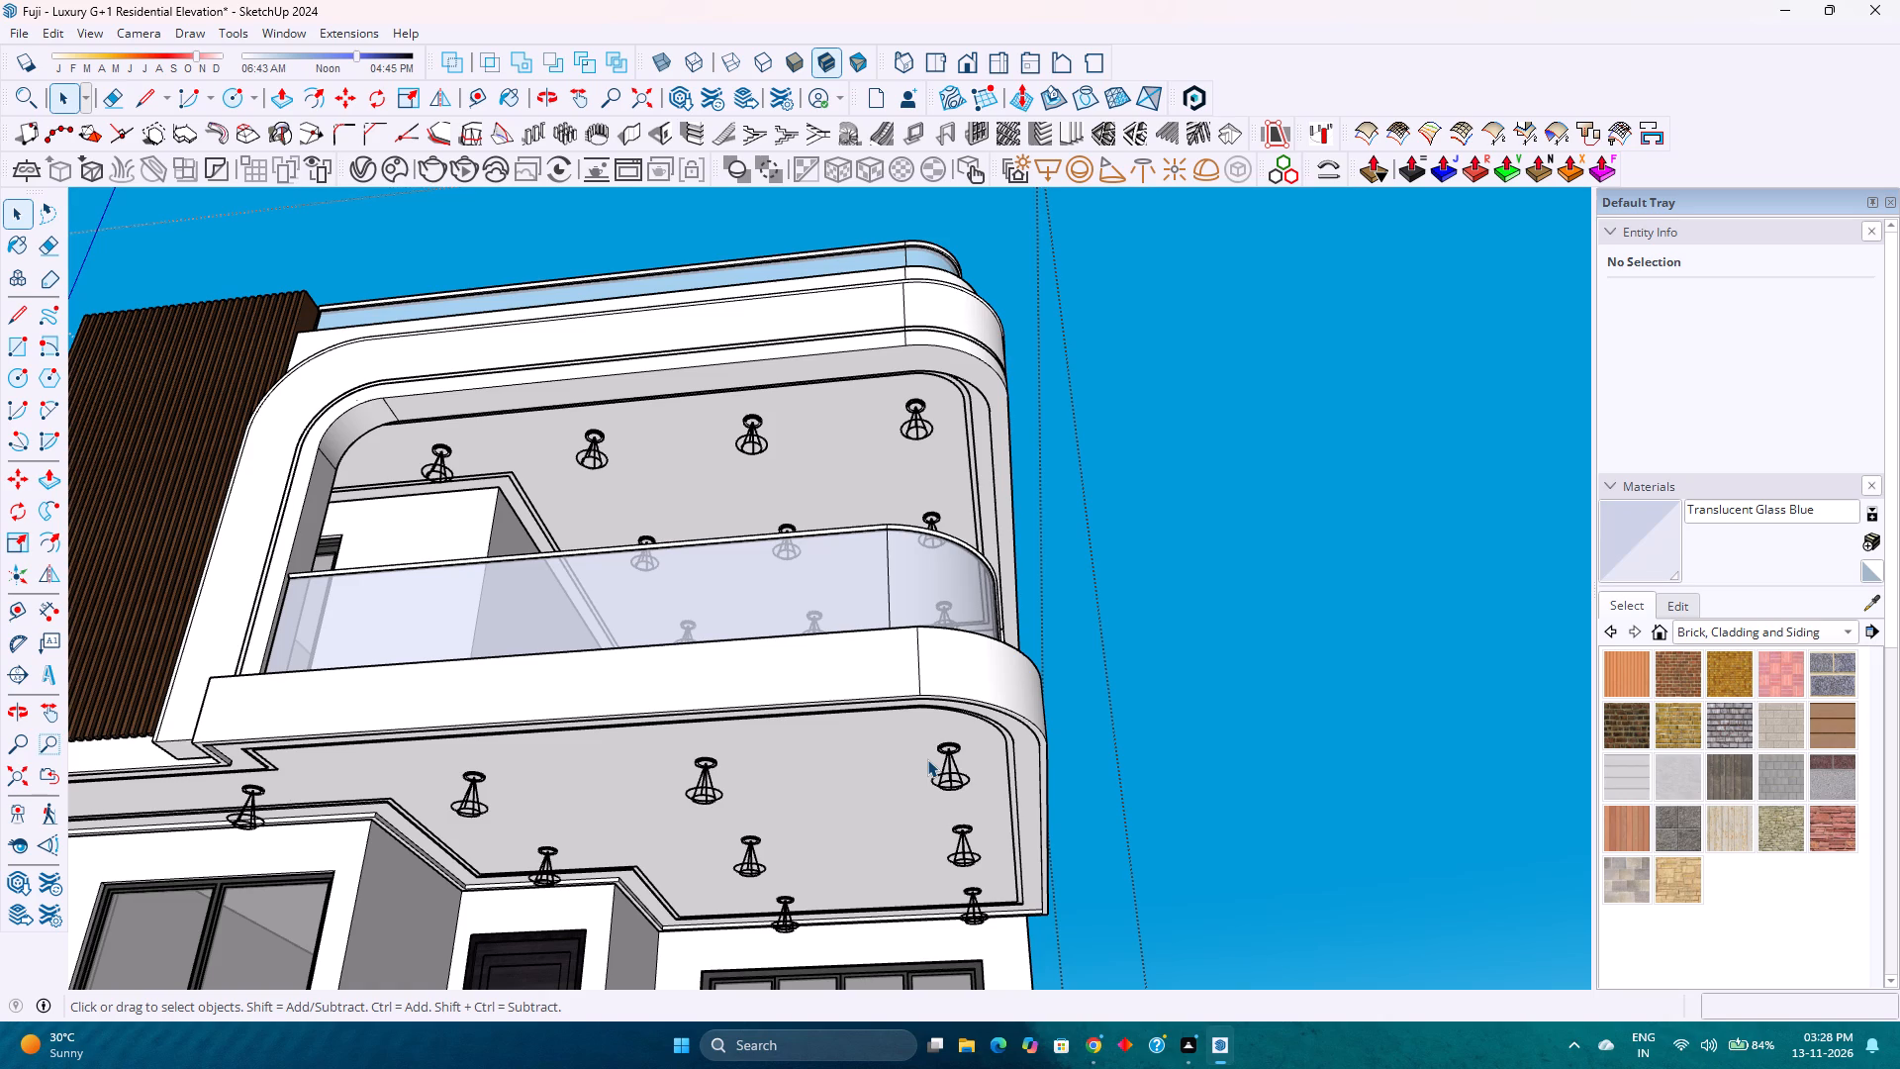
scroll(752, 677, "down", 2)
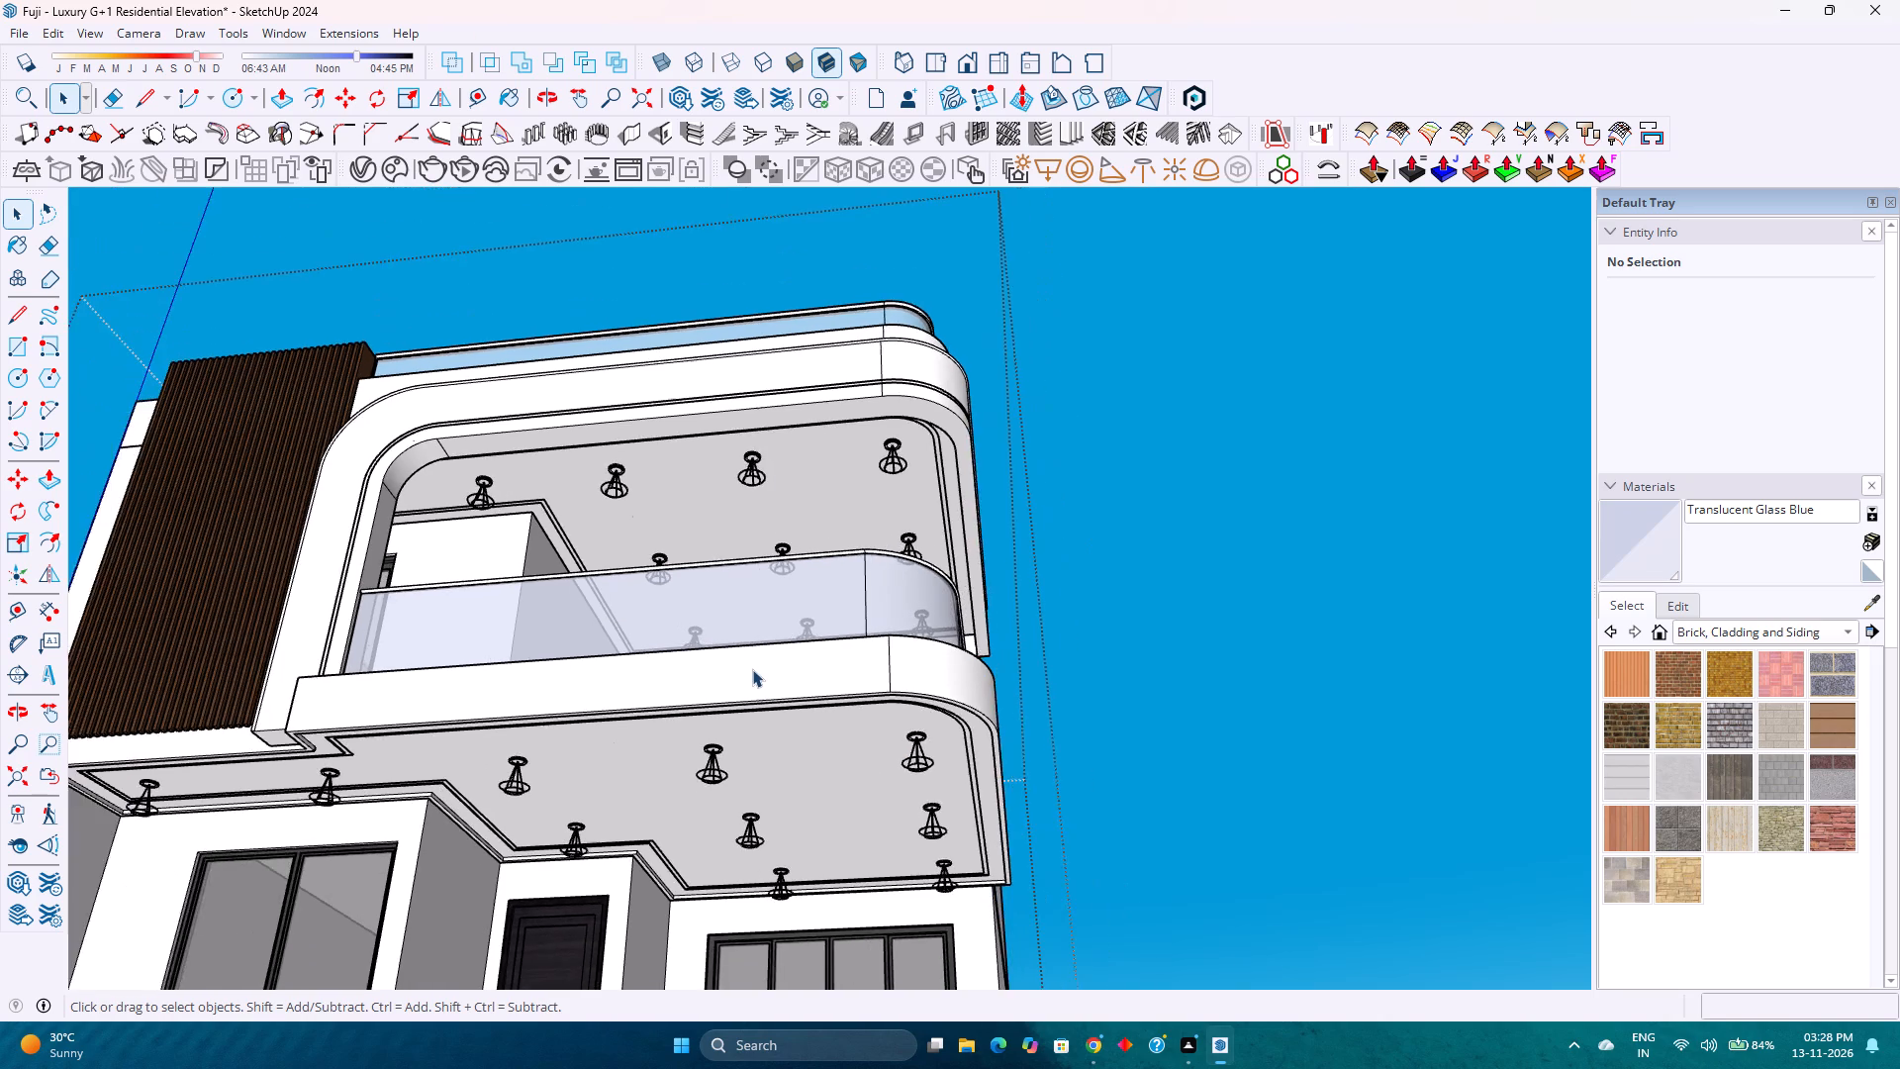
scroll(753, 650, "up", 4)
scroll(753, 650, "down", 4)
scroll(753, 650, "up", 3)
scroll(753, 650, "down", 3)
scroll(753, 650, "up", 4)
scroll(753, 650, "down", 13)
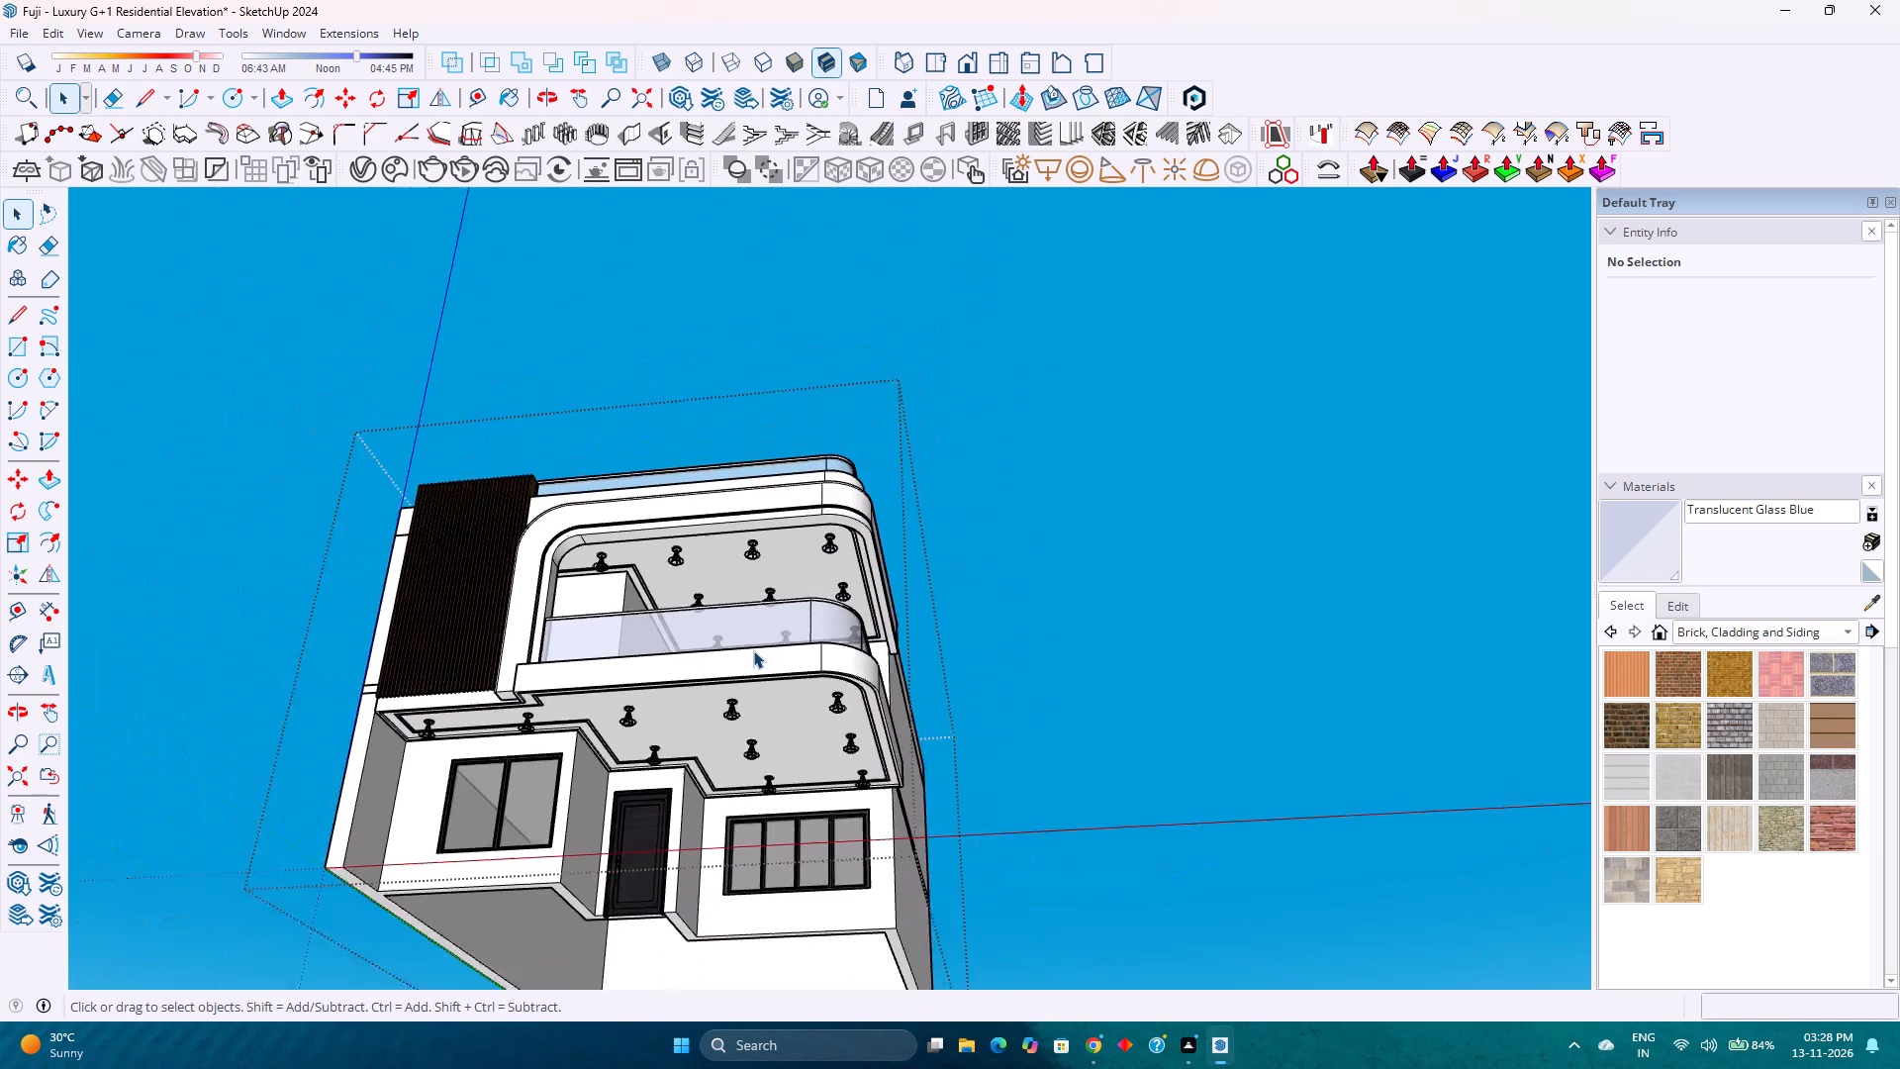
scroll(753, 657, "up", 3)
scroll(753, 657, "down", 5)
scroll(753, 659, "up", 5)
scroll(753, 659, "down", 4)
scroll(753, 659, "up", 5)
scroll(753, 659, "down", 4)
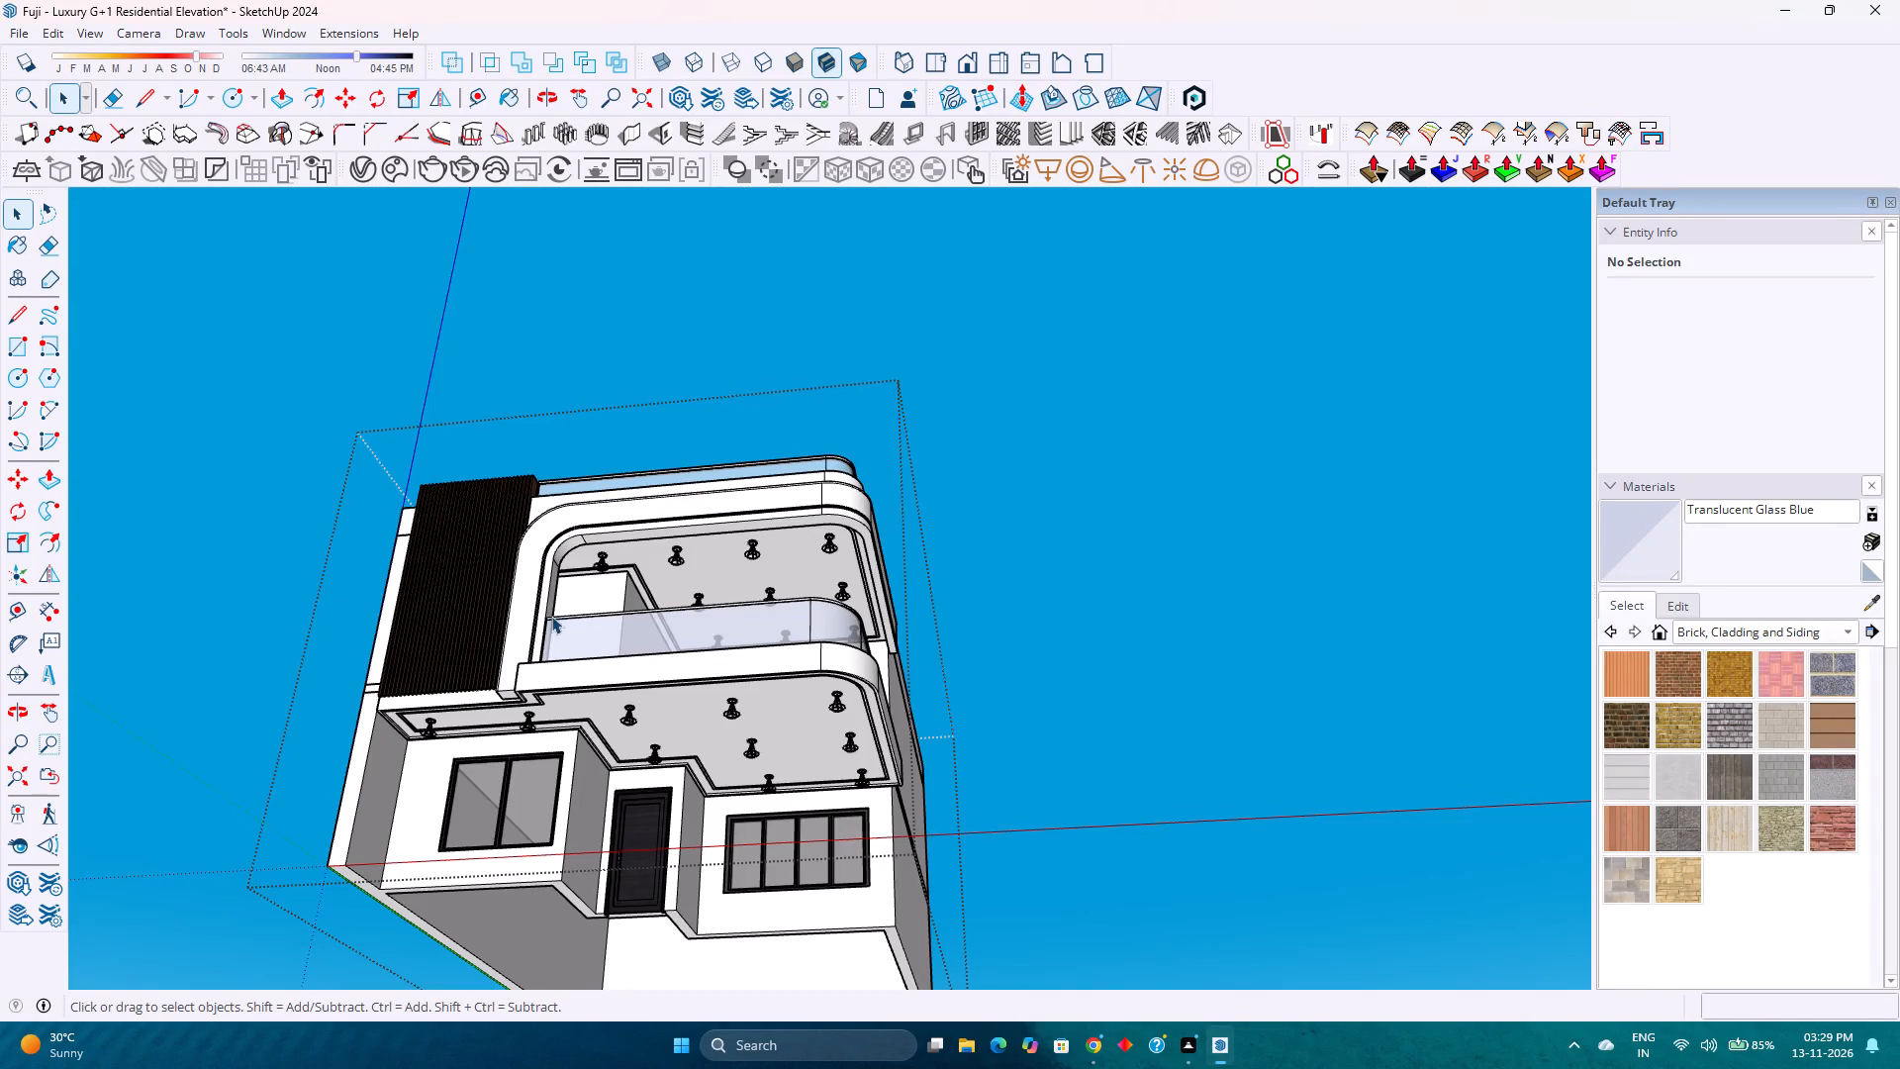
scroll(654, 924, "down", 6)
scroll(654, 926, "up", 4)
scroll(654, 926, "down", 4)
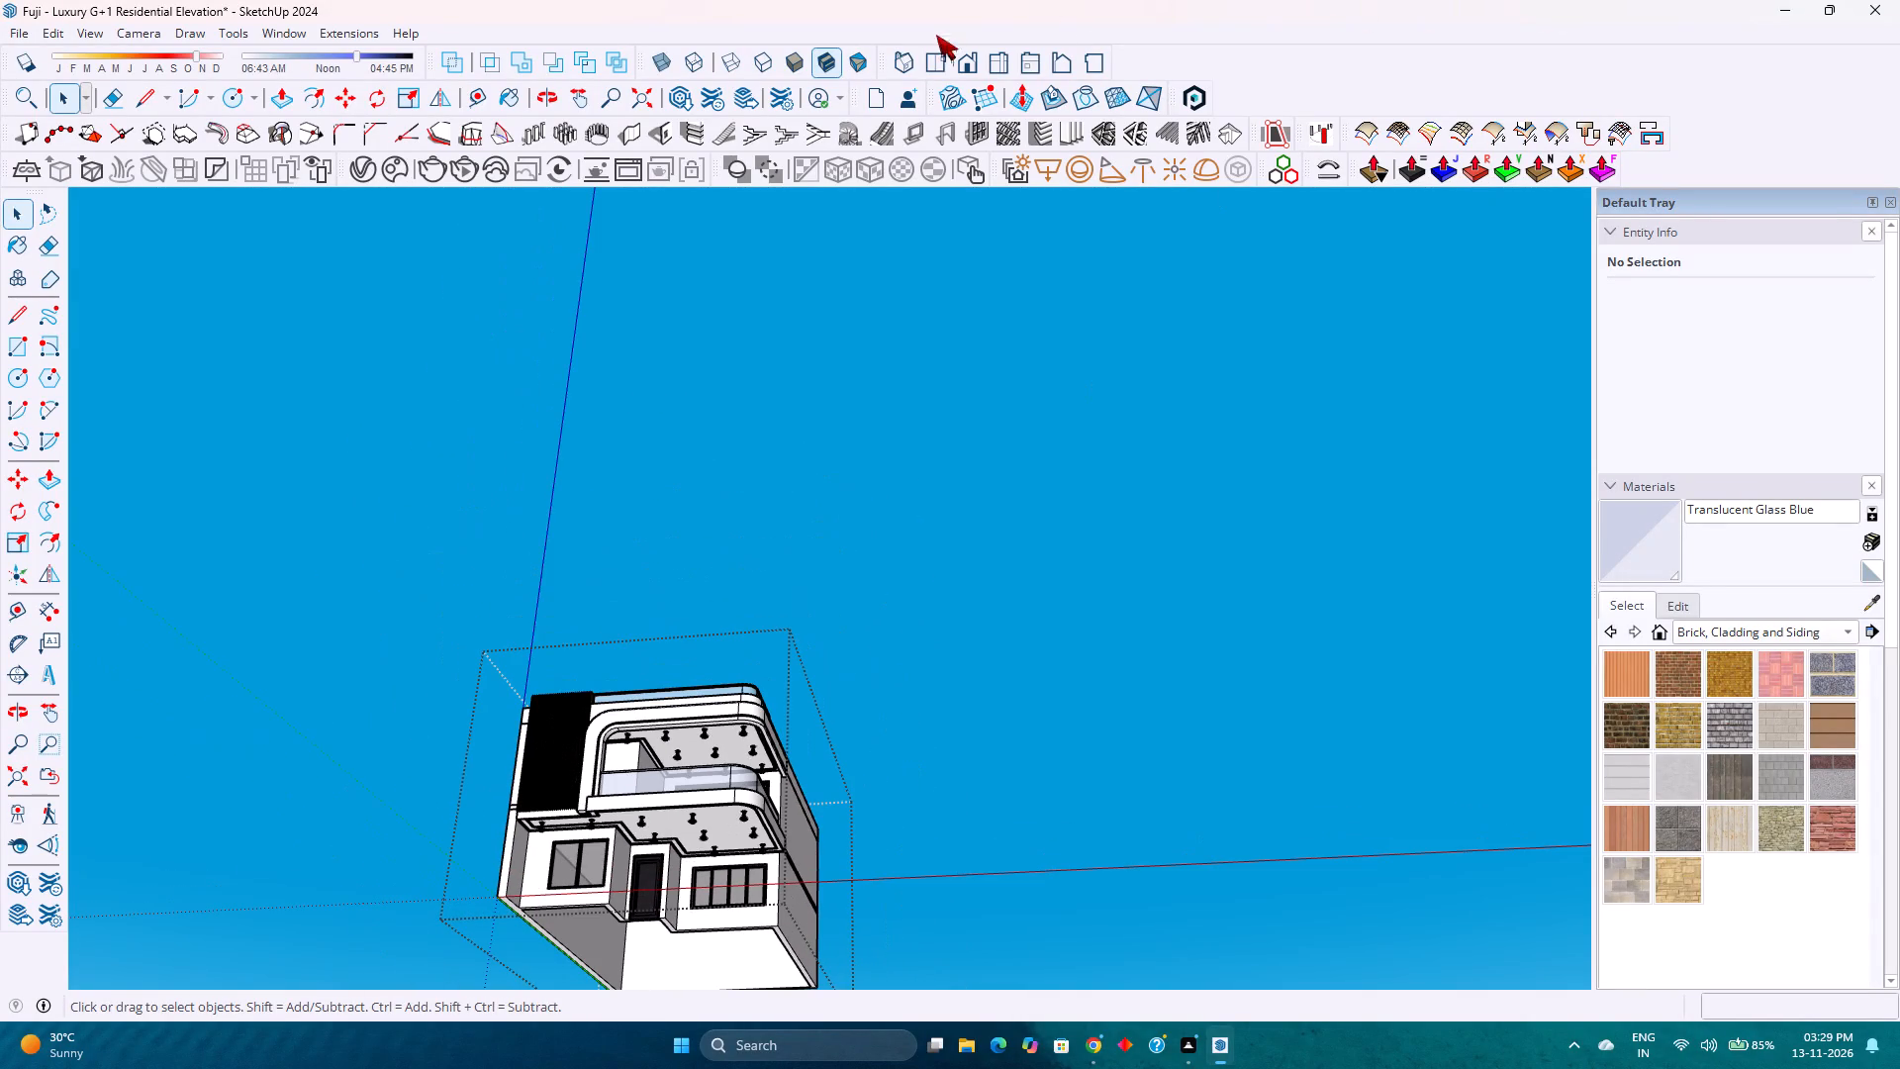
Show the whole house in the front view, fitted to the screen, to review the elevation.
left_click(964, 60)
left_click(13, 786)
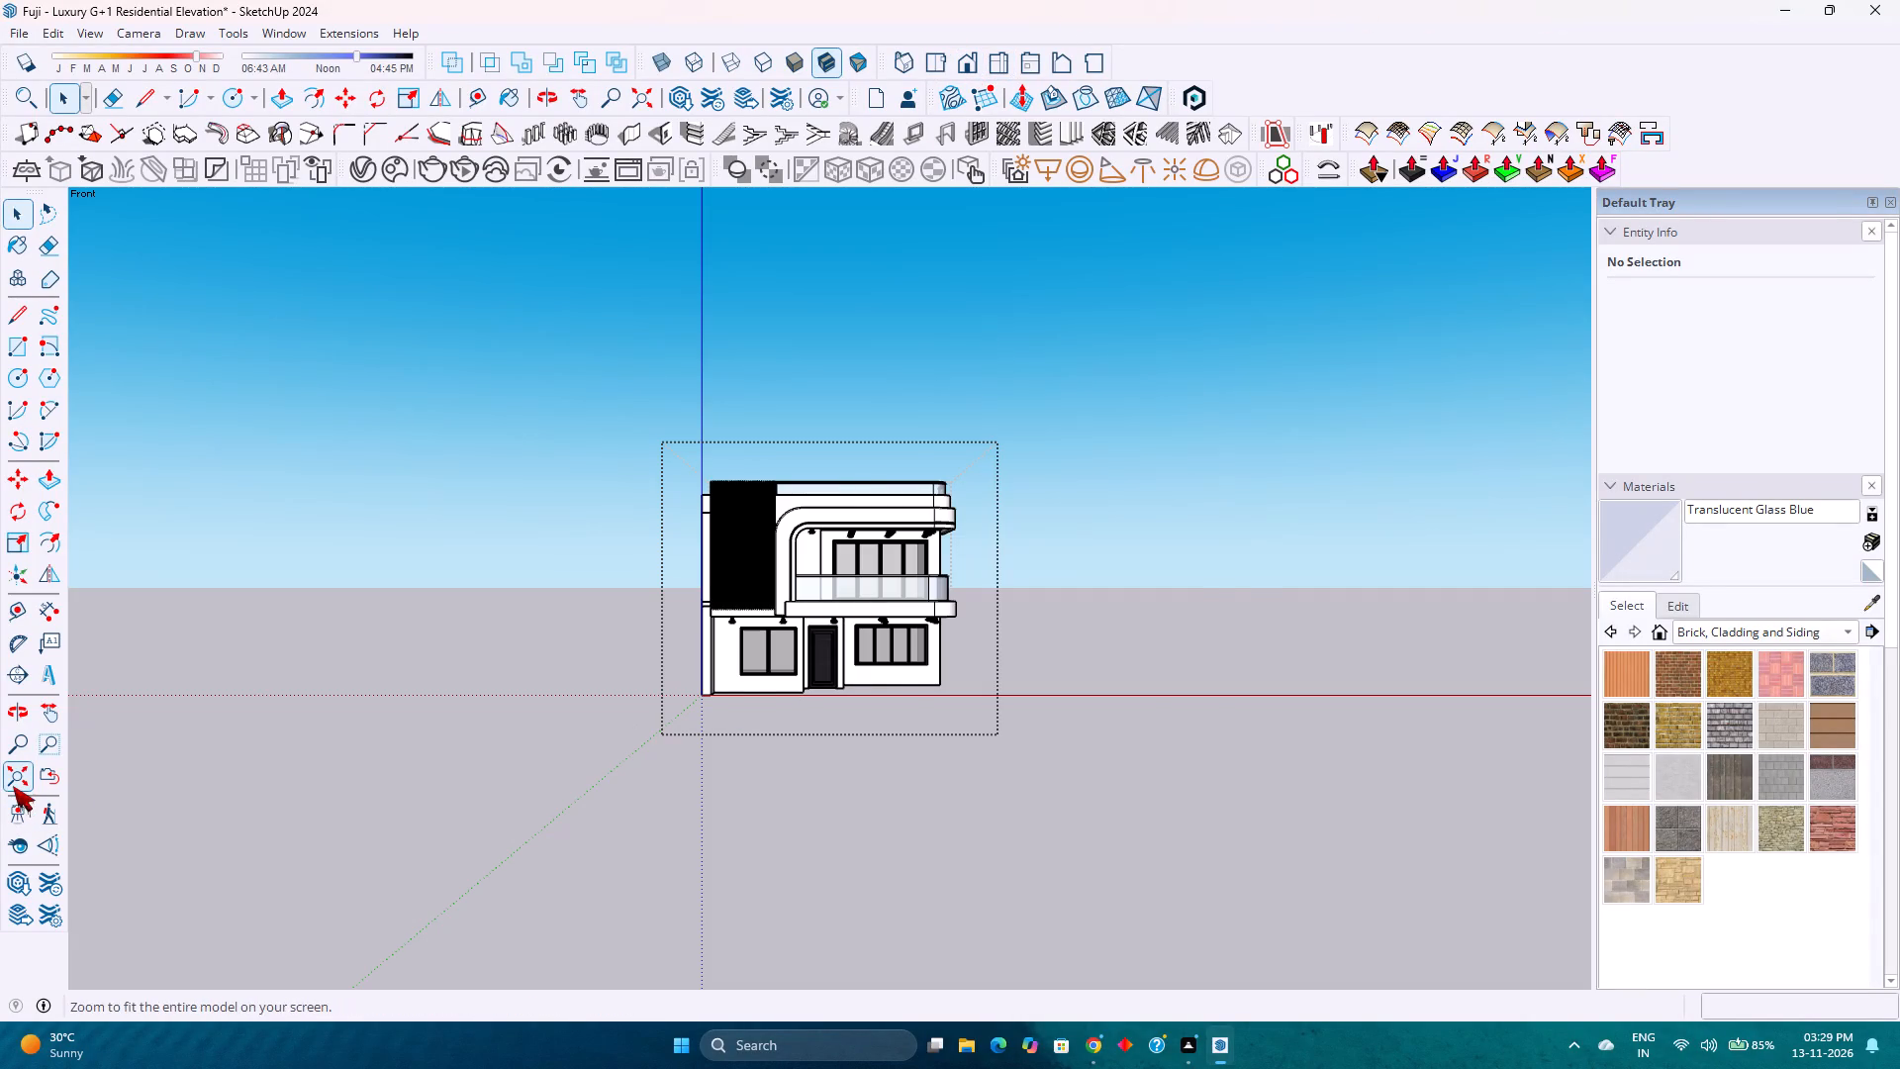
scroll(810, 725, "down", 3)
scroll(809, 724, "up", 3)
scroll(809, 723, "down", 4)
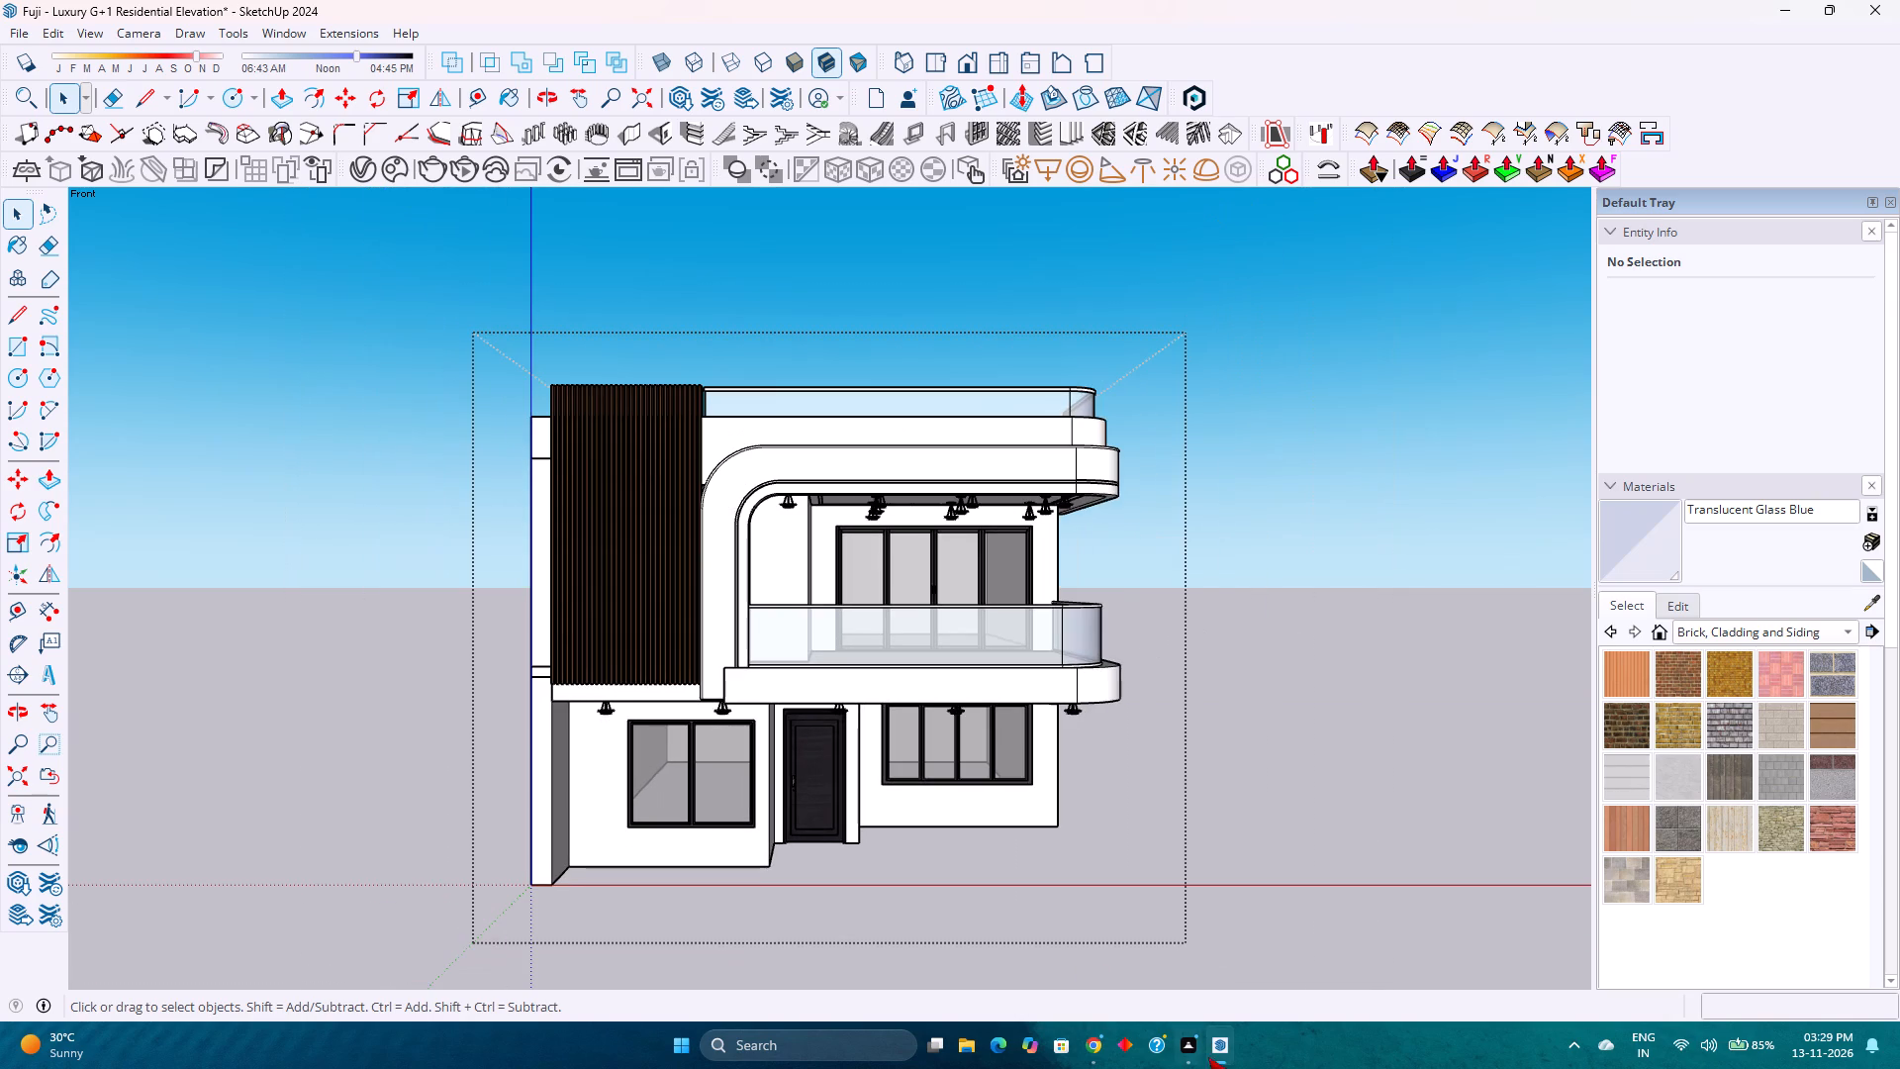
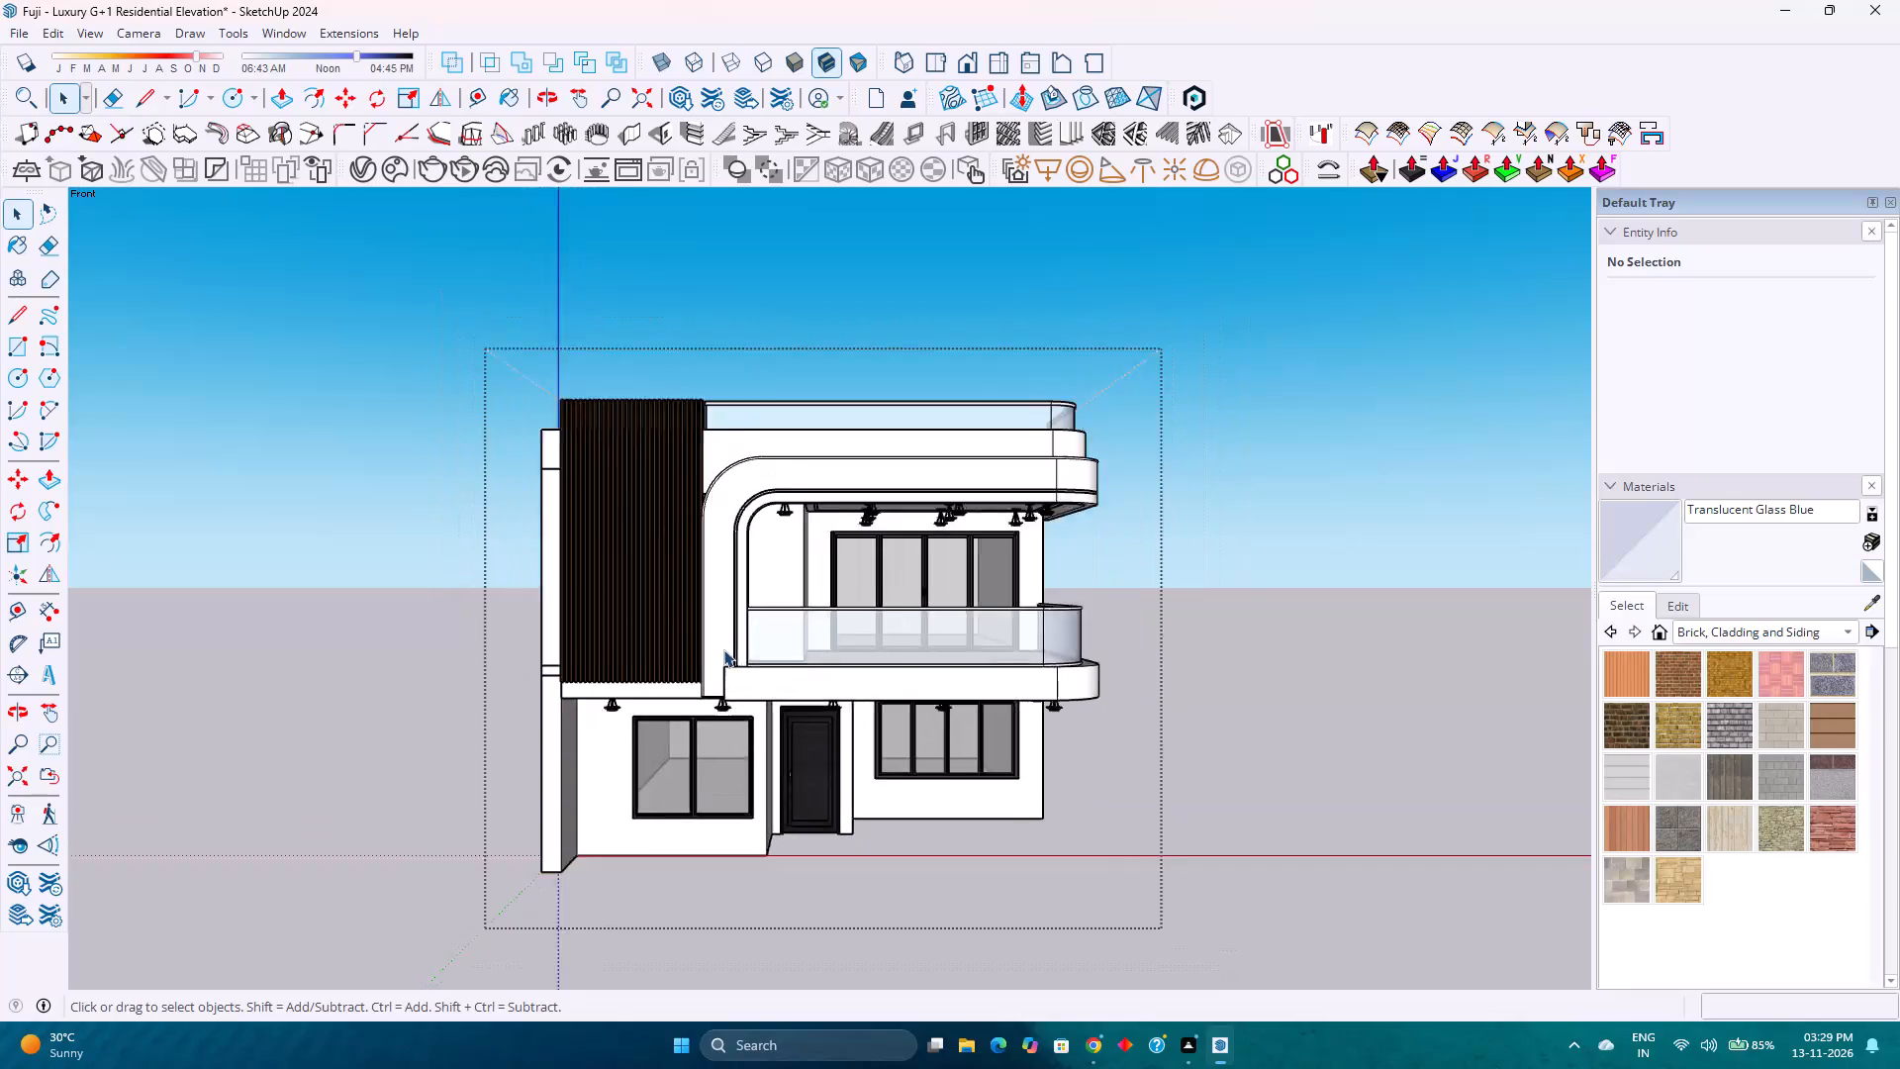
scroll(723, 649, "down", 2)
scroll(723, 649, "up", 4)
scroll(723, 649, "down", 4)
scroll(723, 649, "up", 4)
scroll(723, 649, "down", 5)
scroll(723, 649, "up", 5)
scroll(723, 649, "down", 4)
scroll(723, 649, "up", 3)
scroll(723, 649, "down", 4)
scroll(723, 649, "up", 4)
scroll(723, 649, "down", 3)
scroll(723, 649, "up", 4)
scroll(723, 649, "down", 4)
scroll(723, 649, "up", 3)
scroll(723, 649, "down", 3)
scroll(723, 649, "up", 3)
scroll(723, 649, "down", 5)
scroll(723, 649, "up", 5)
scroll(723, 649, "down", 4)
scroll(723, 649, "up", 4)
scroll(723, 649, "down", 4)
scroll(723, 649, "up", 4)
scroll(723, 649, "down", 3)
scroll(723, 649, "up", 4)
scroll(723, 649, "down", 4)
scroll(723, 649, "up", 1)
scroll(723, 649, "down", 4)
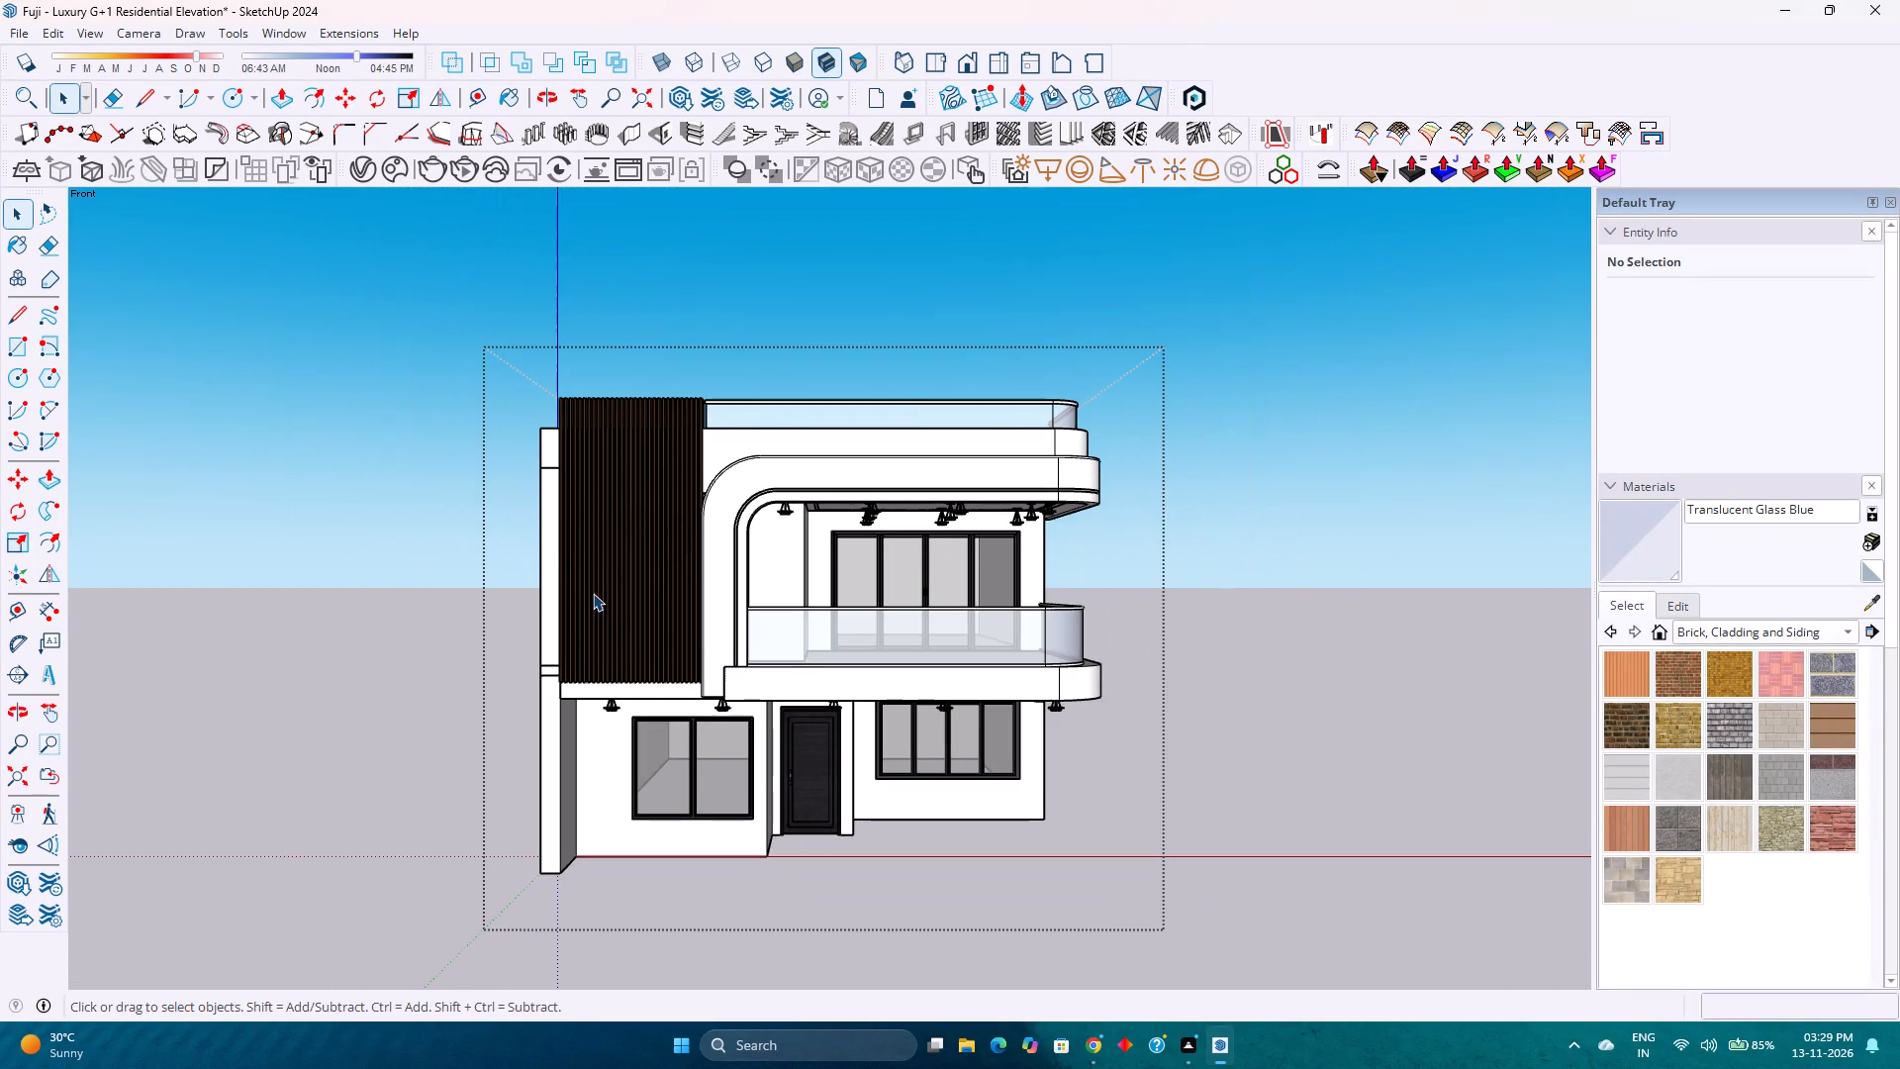
Examine the house from all around: slatted facade, curved balconies, plain side wall, rear and roof edges.
scroll(628, 643, "up", 7)
middle_click_drag(704, 616, 707, 654)
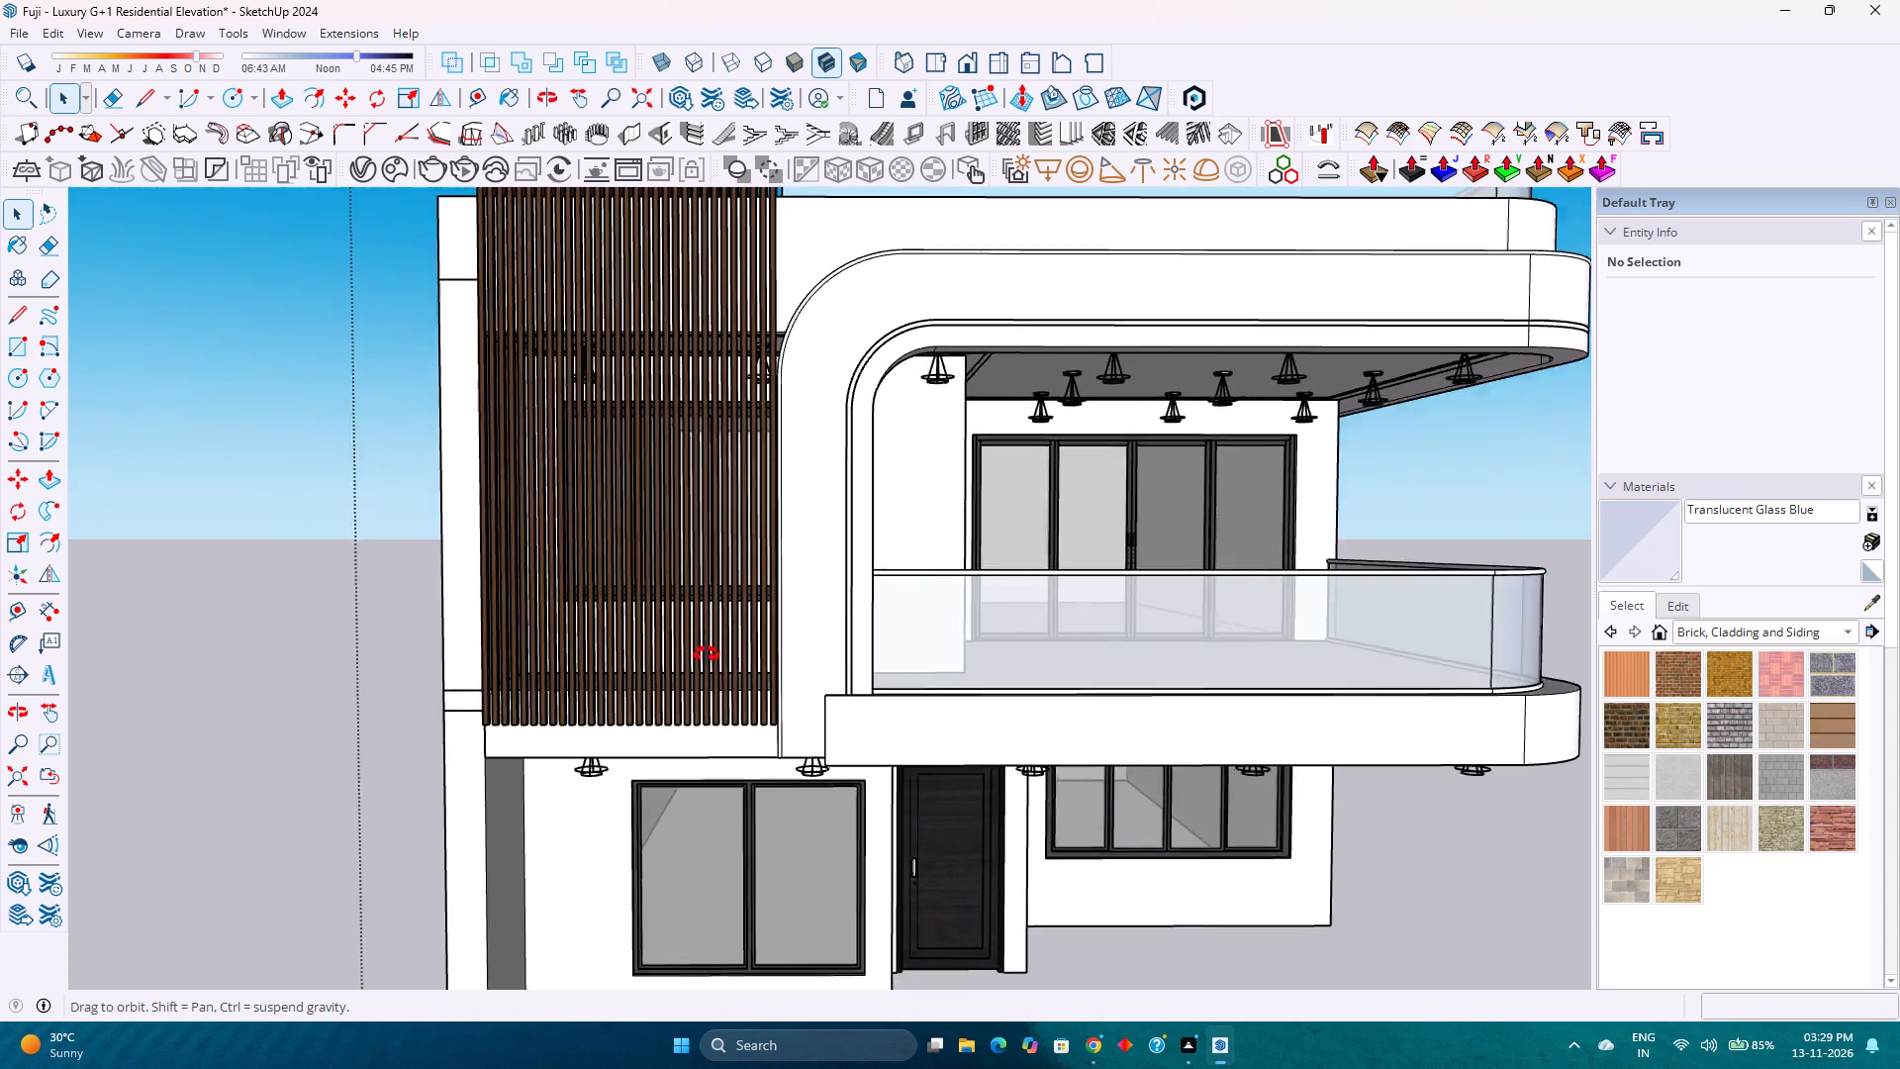
middle_click_drag(707, 654, 685, 730)
middle_click_drag(711, 732, 725, 733)
middle_click_drag(846, 741, 649, 759)
middle_click_drag(649, 759, 620, 762)
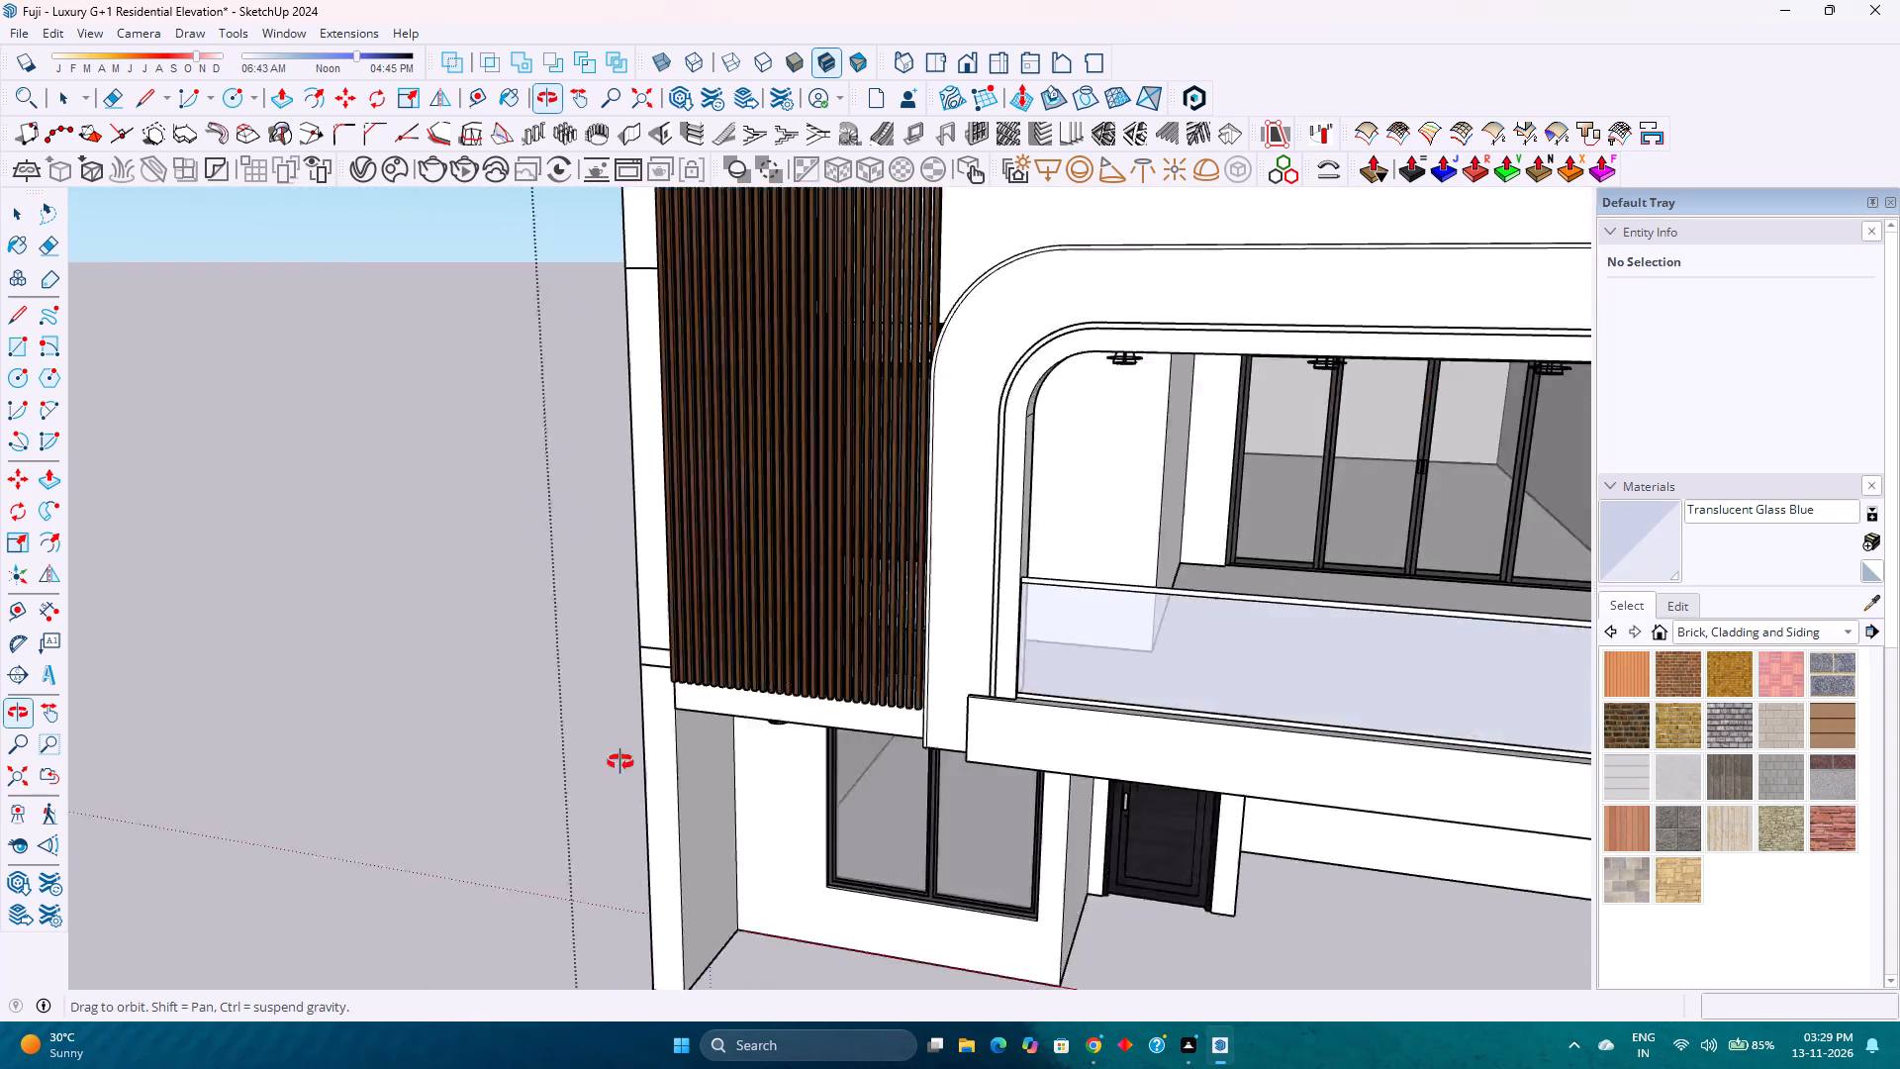
middle_click_drag(620, 762, 558, 762)
middle_click(553, 762)
middle_click(549, 762)
scroll(549, 762, "down", 1)
scroll(541, 748, "up", 2)
scroll(541, 744, "down", 1)
middle_click_drag(541, 744, 858, 752)
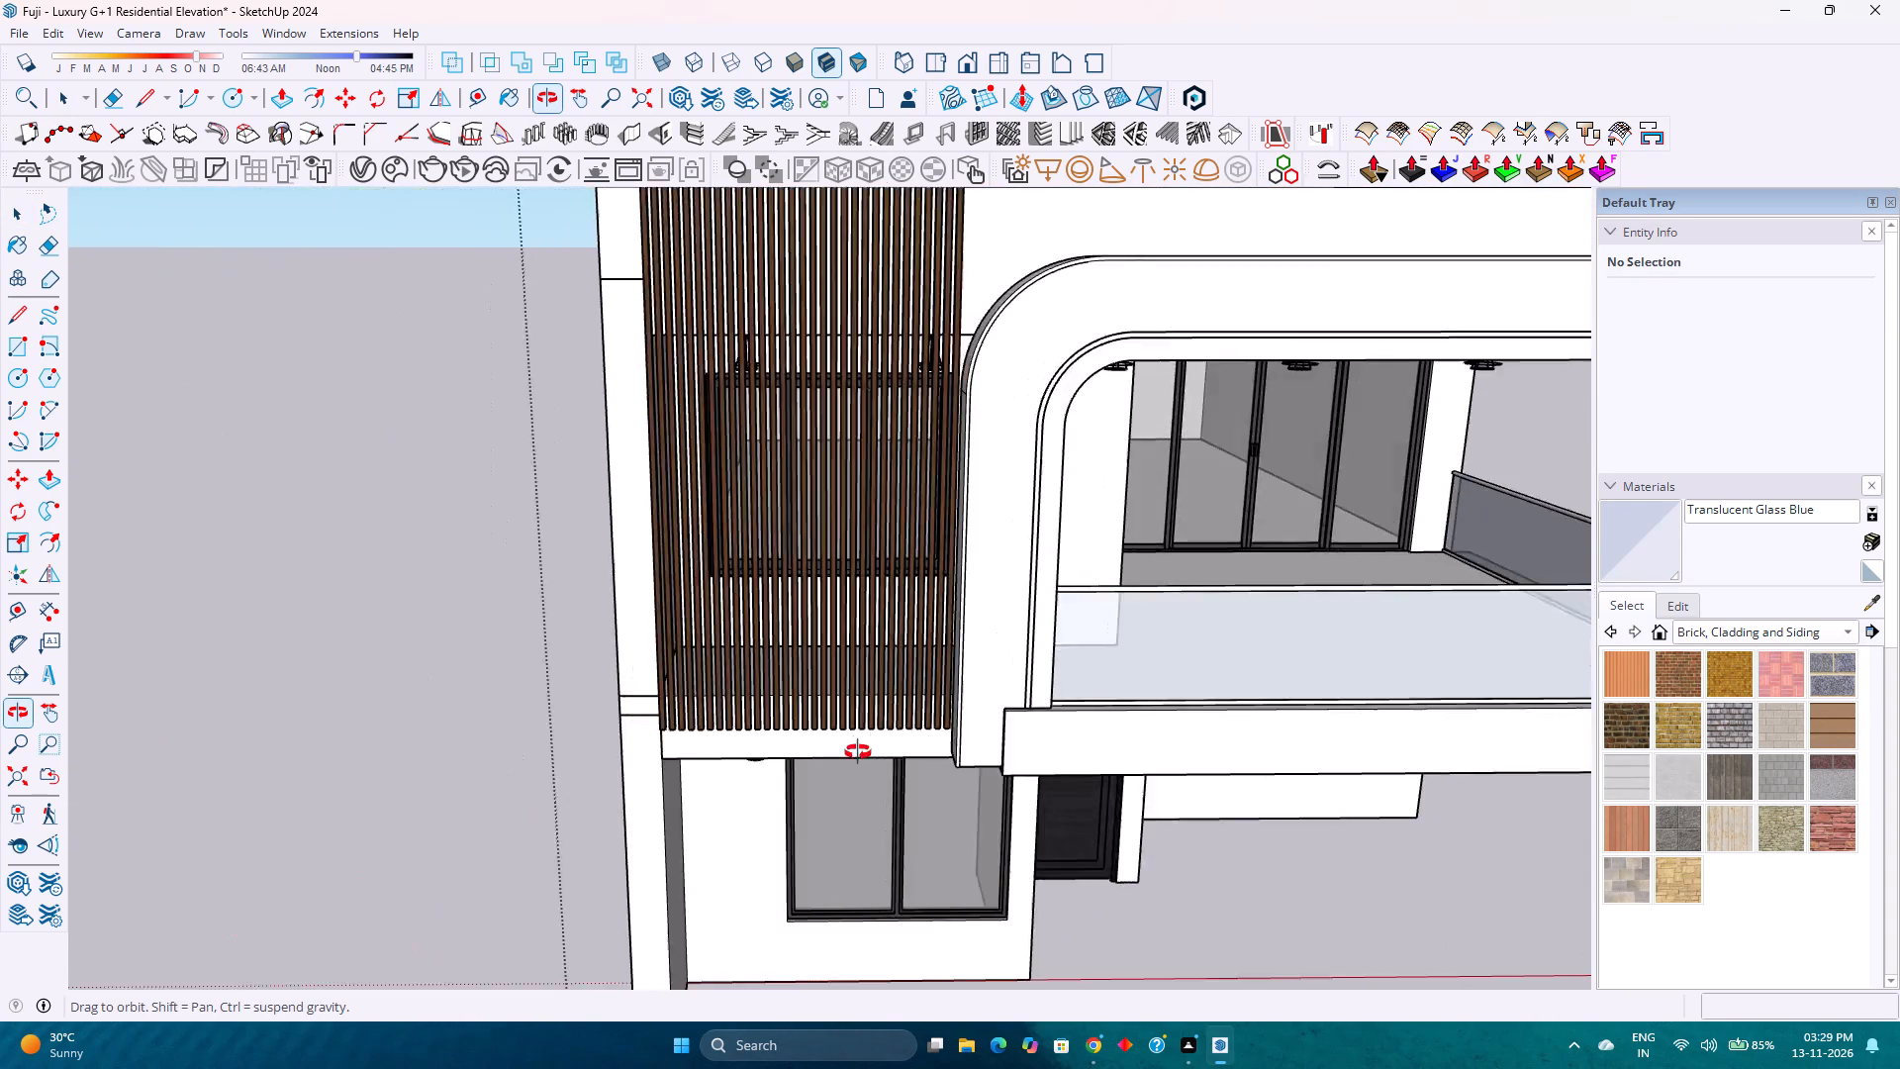
middle_click_drag(858, 752, 645, 751)
middle_click_drag(645, 751, 659, 775)
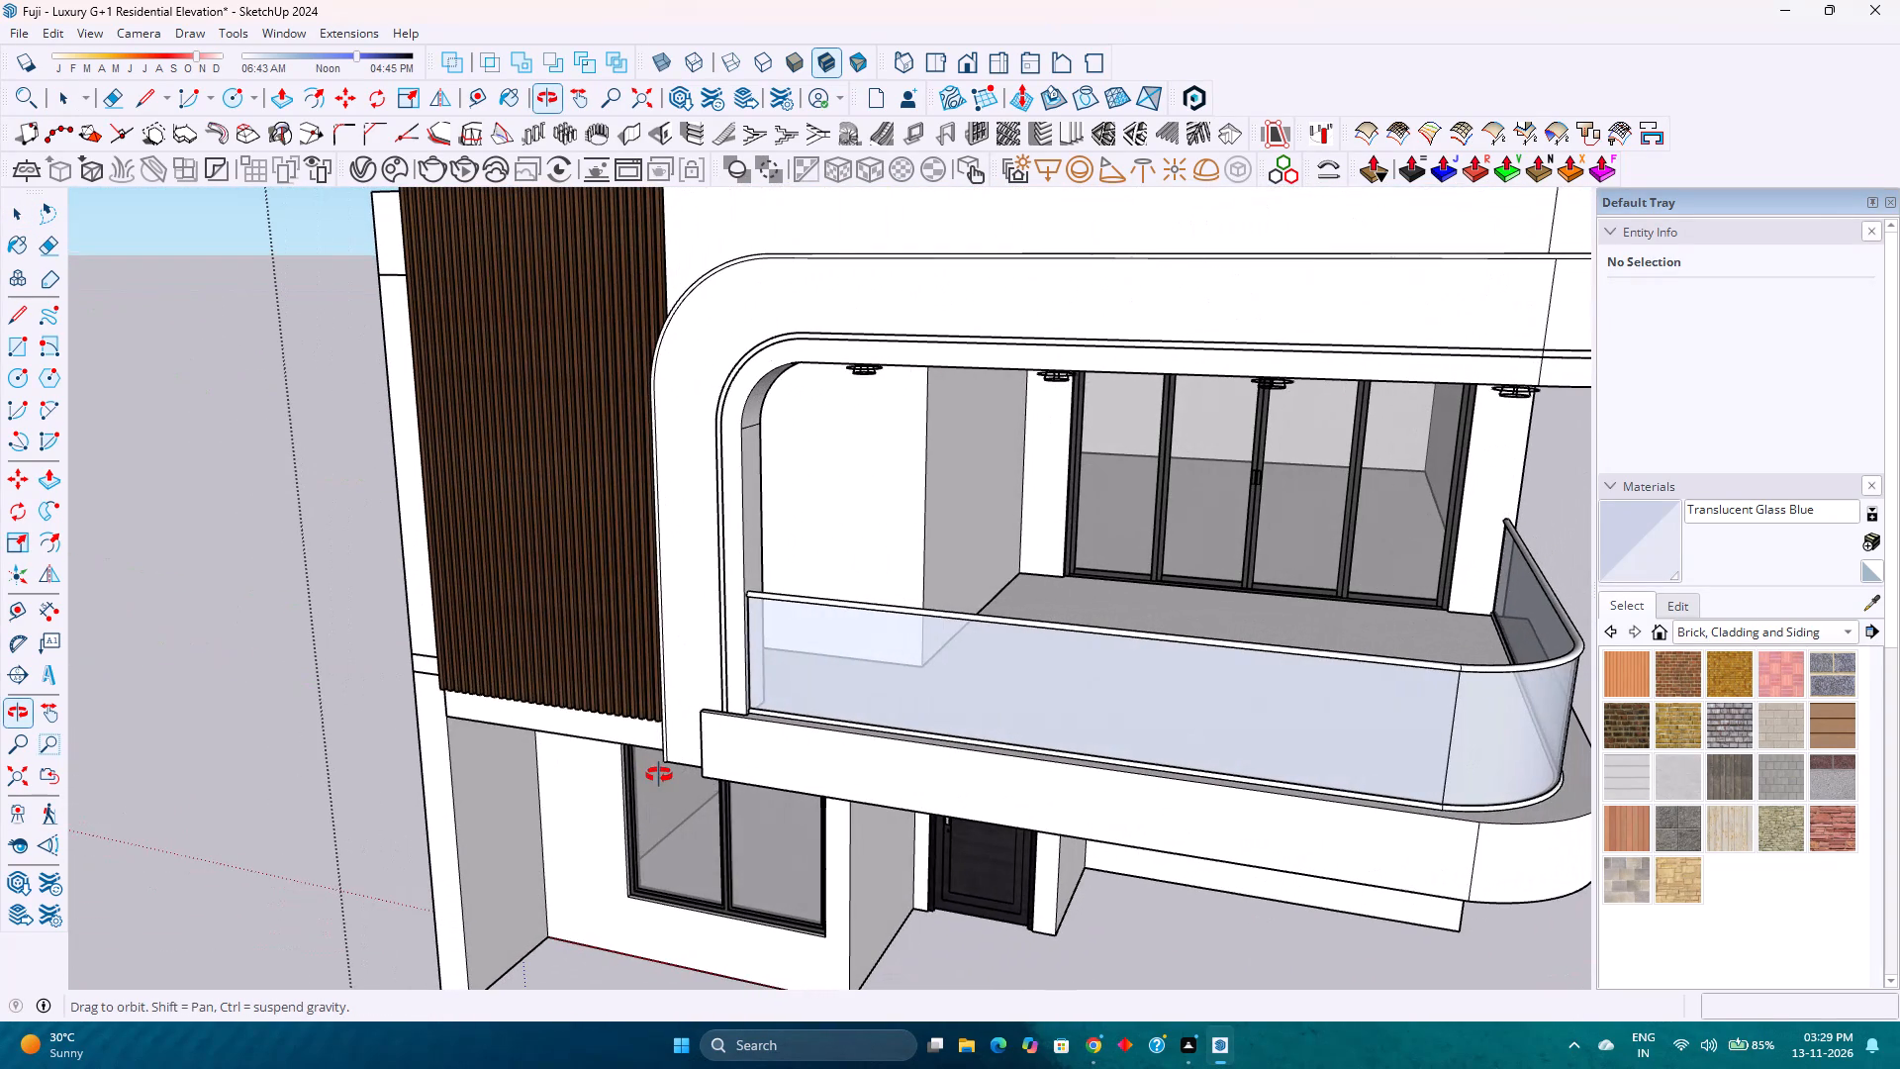
middle_click_drag(659, 775, 731, 791)
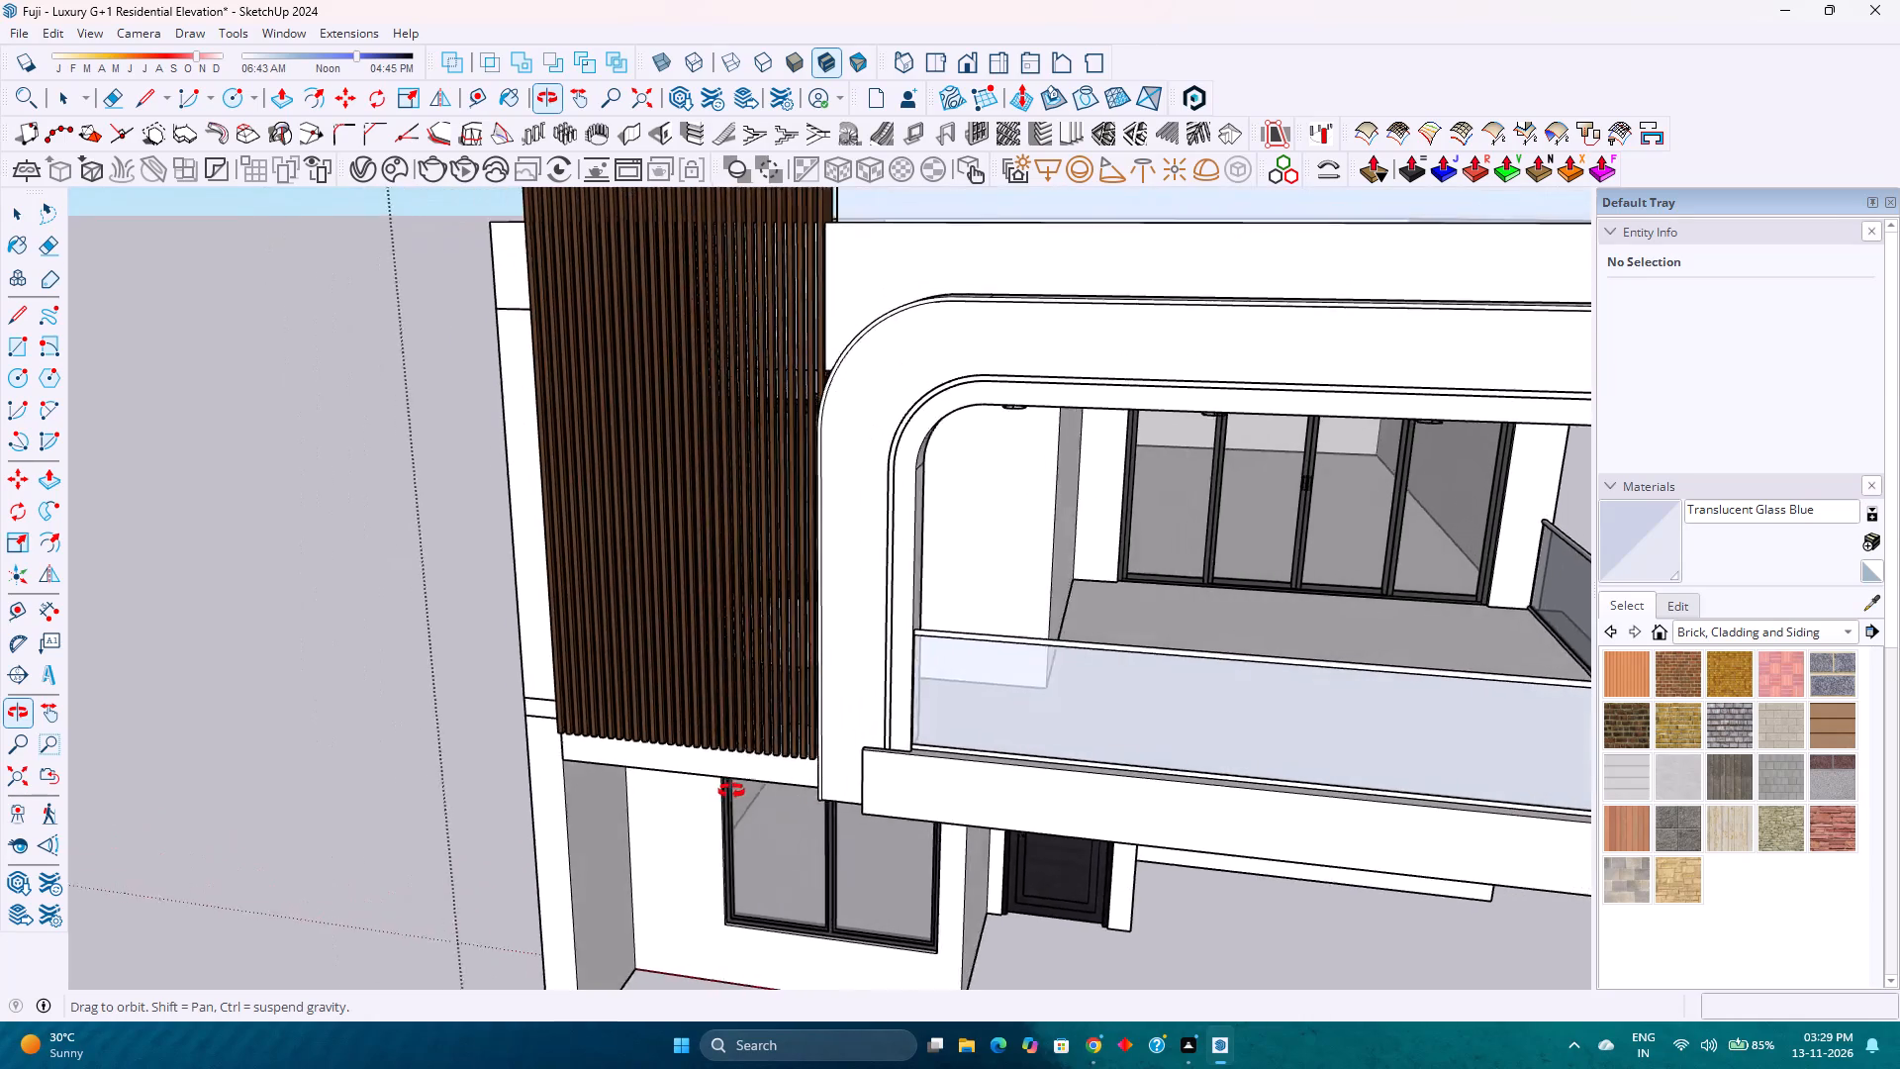
middle_click_drag(731, 791, 1220, 732)
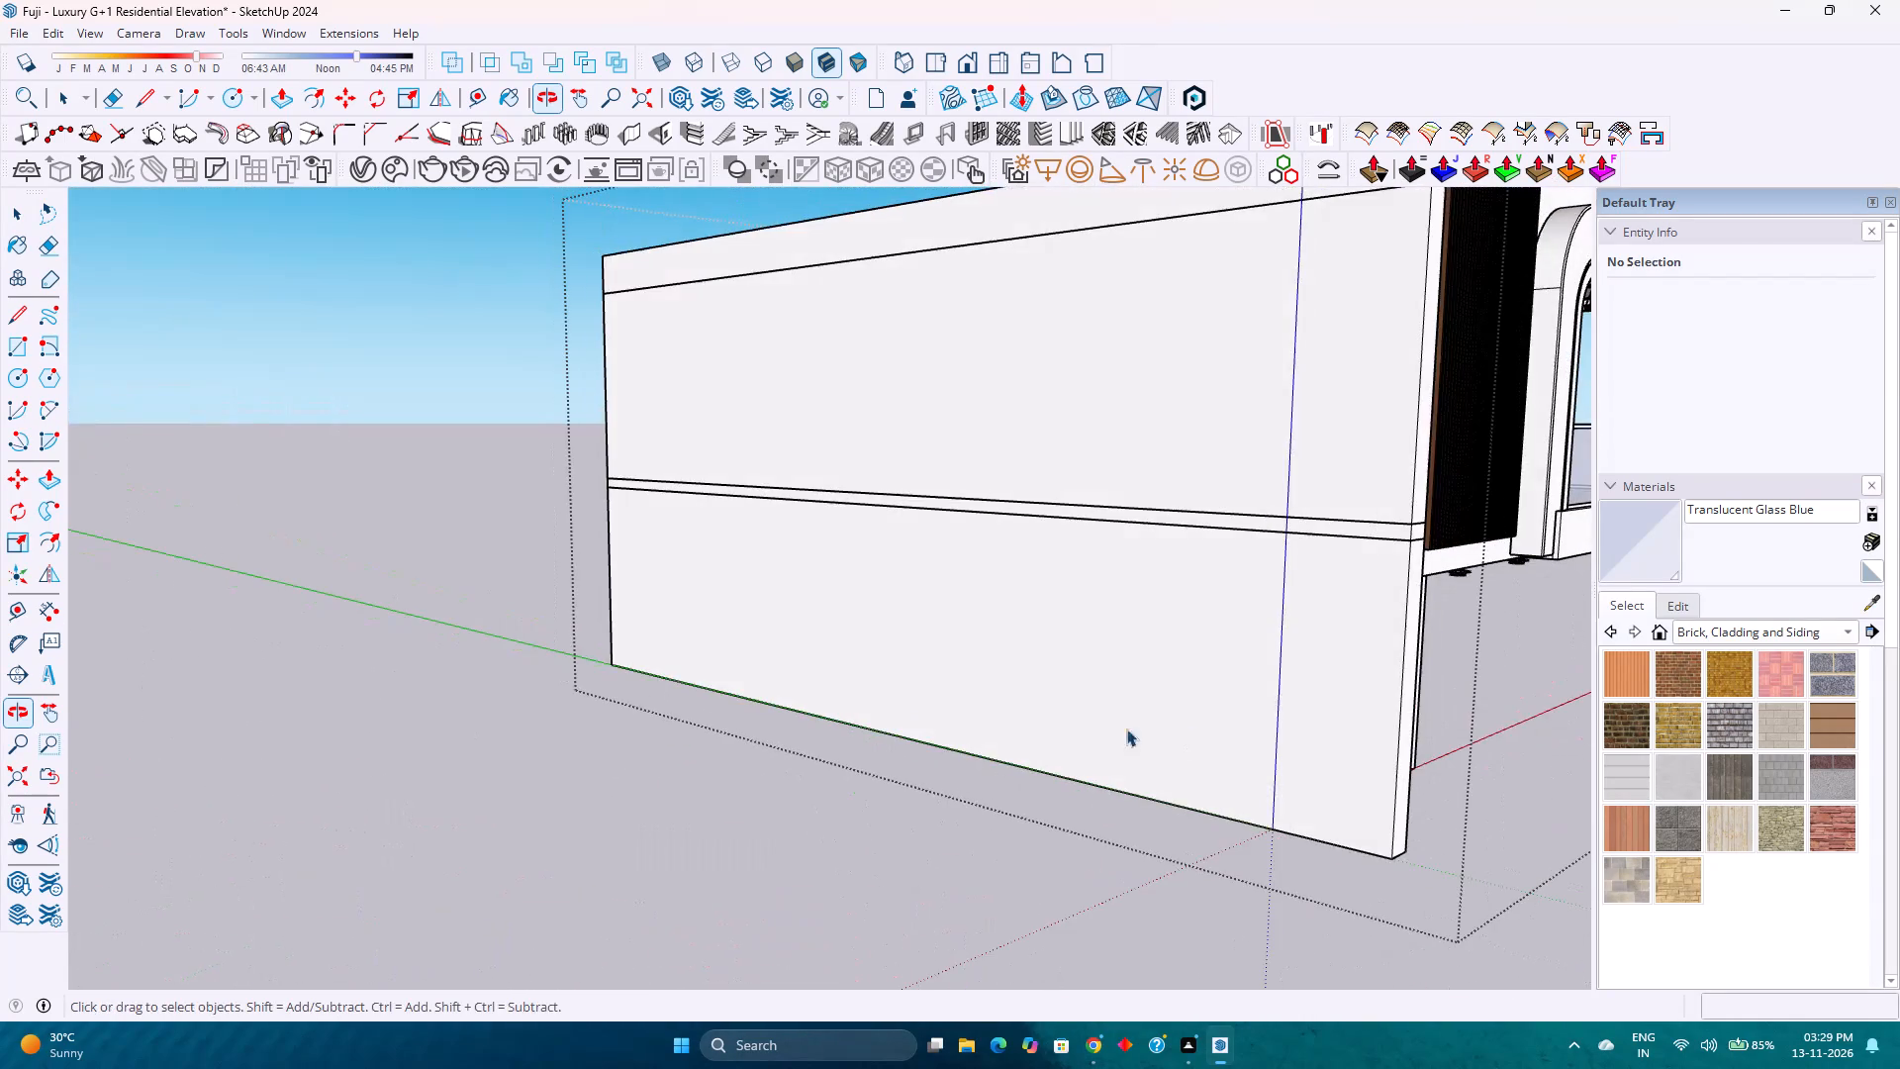
middle_click_drag(692, 721, 110, 718)
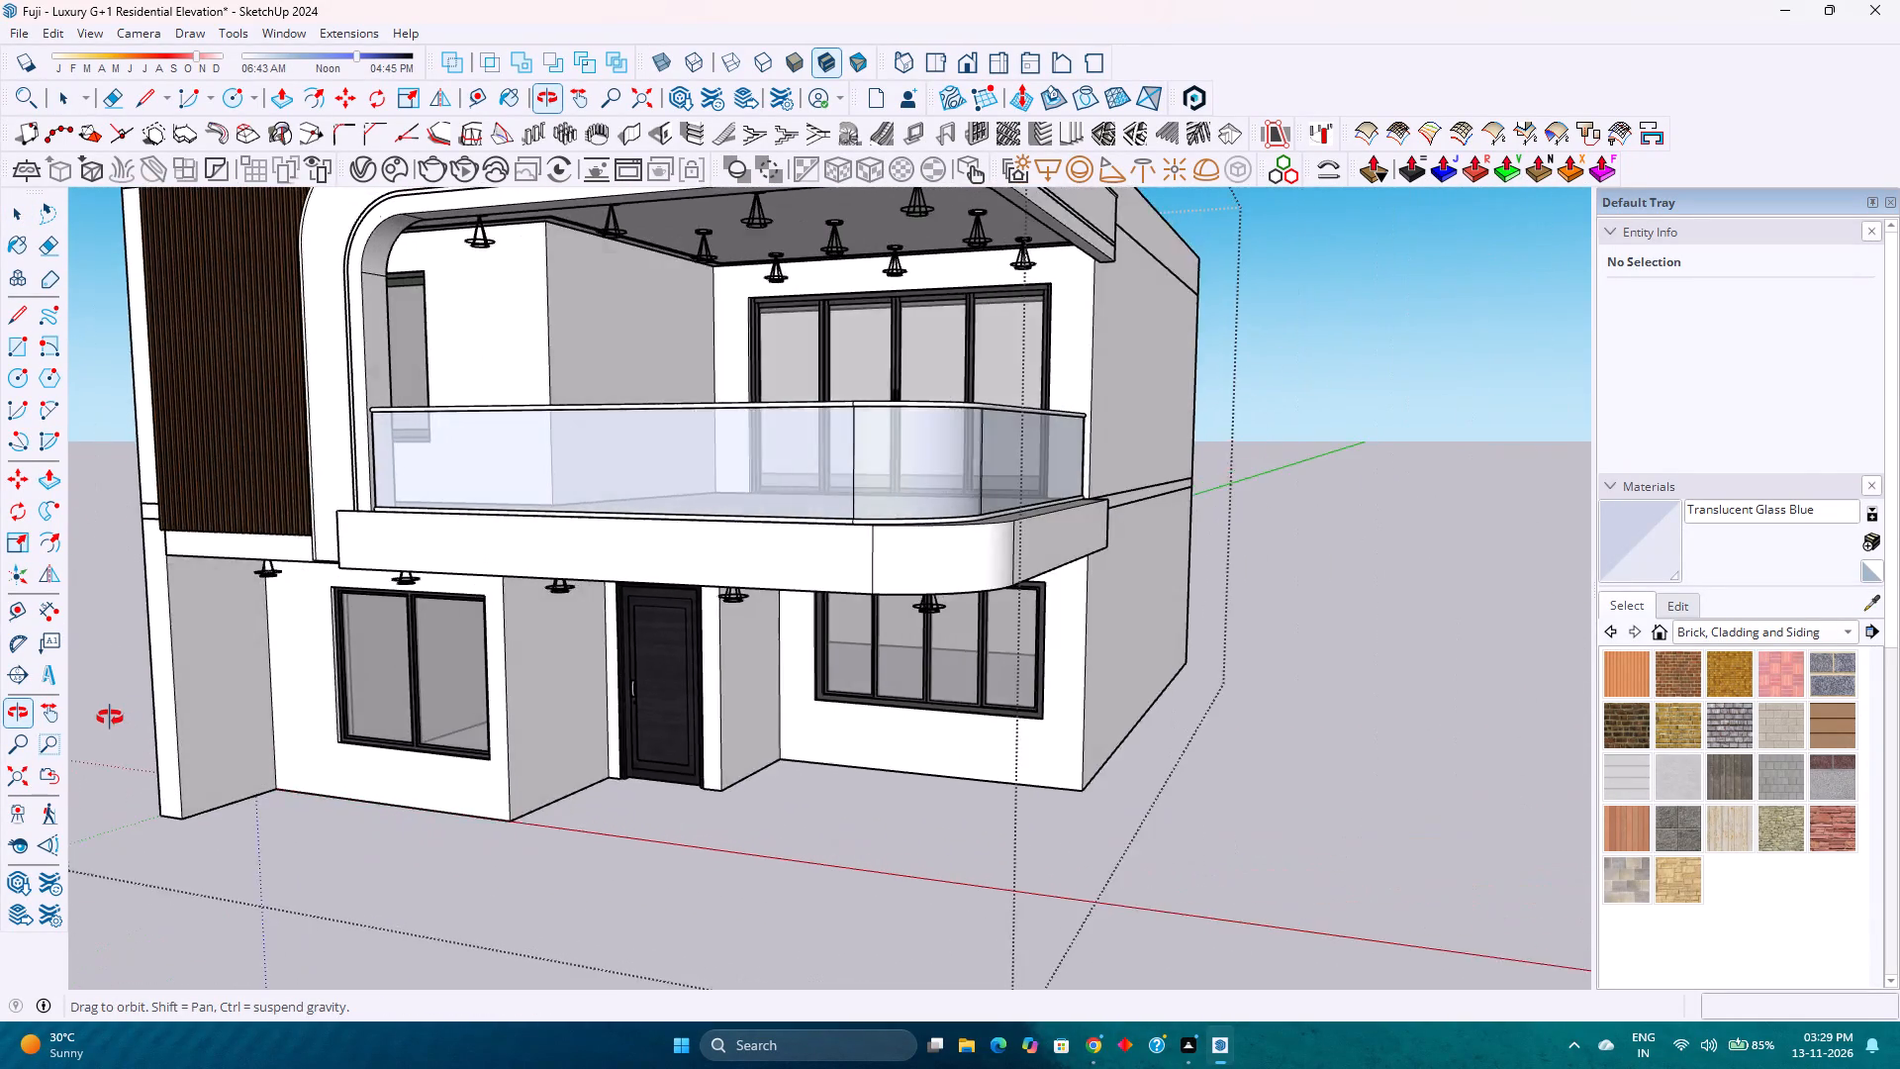
middle_click_drag(110, 718, 187, 716)
middle_click(183, 716)
middle_click(178, 716)
scroll(628, 659, "down", 4)
middle_click_drag(550, 661, 625, 740)
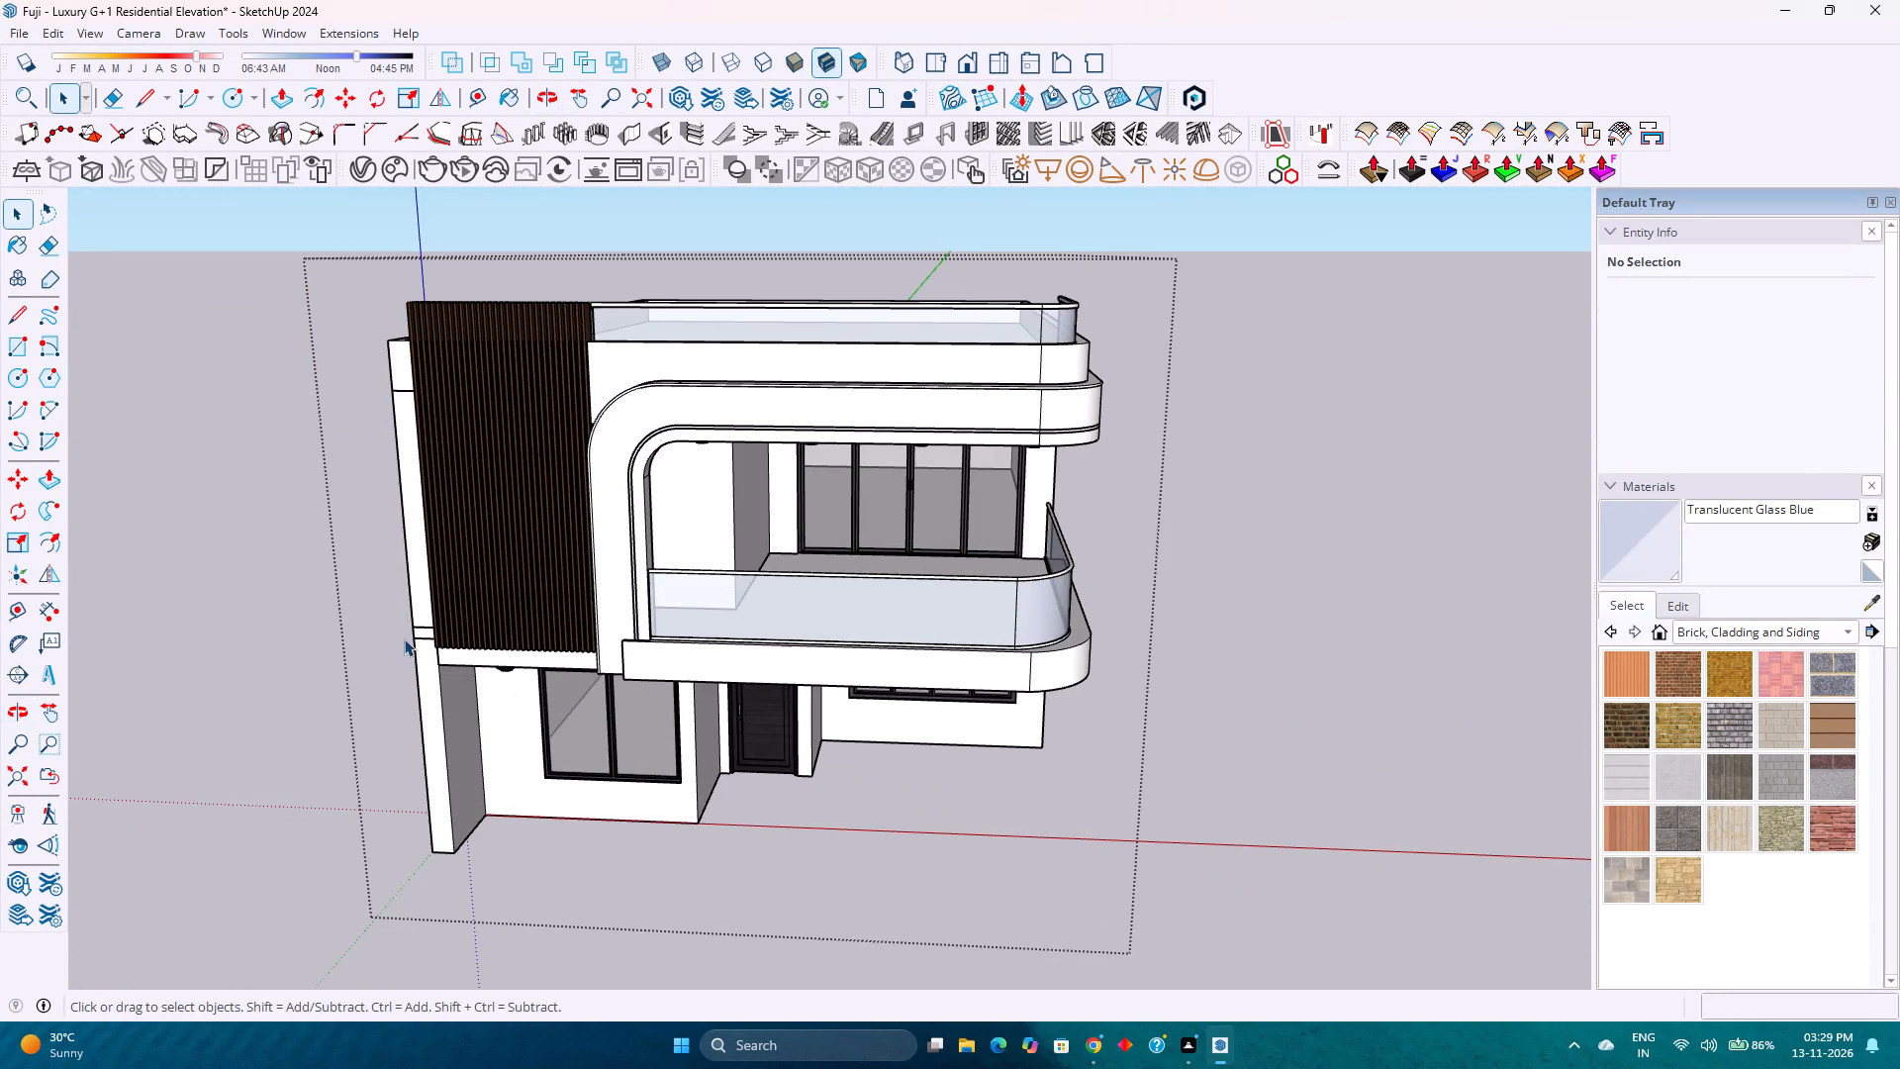
middle_click_drag(343, 633, 890, 644)
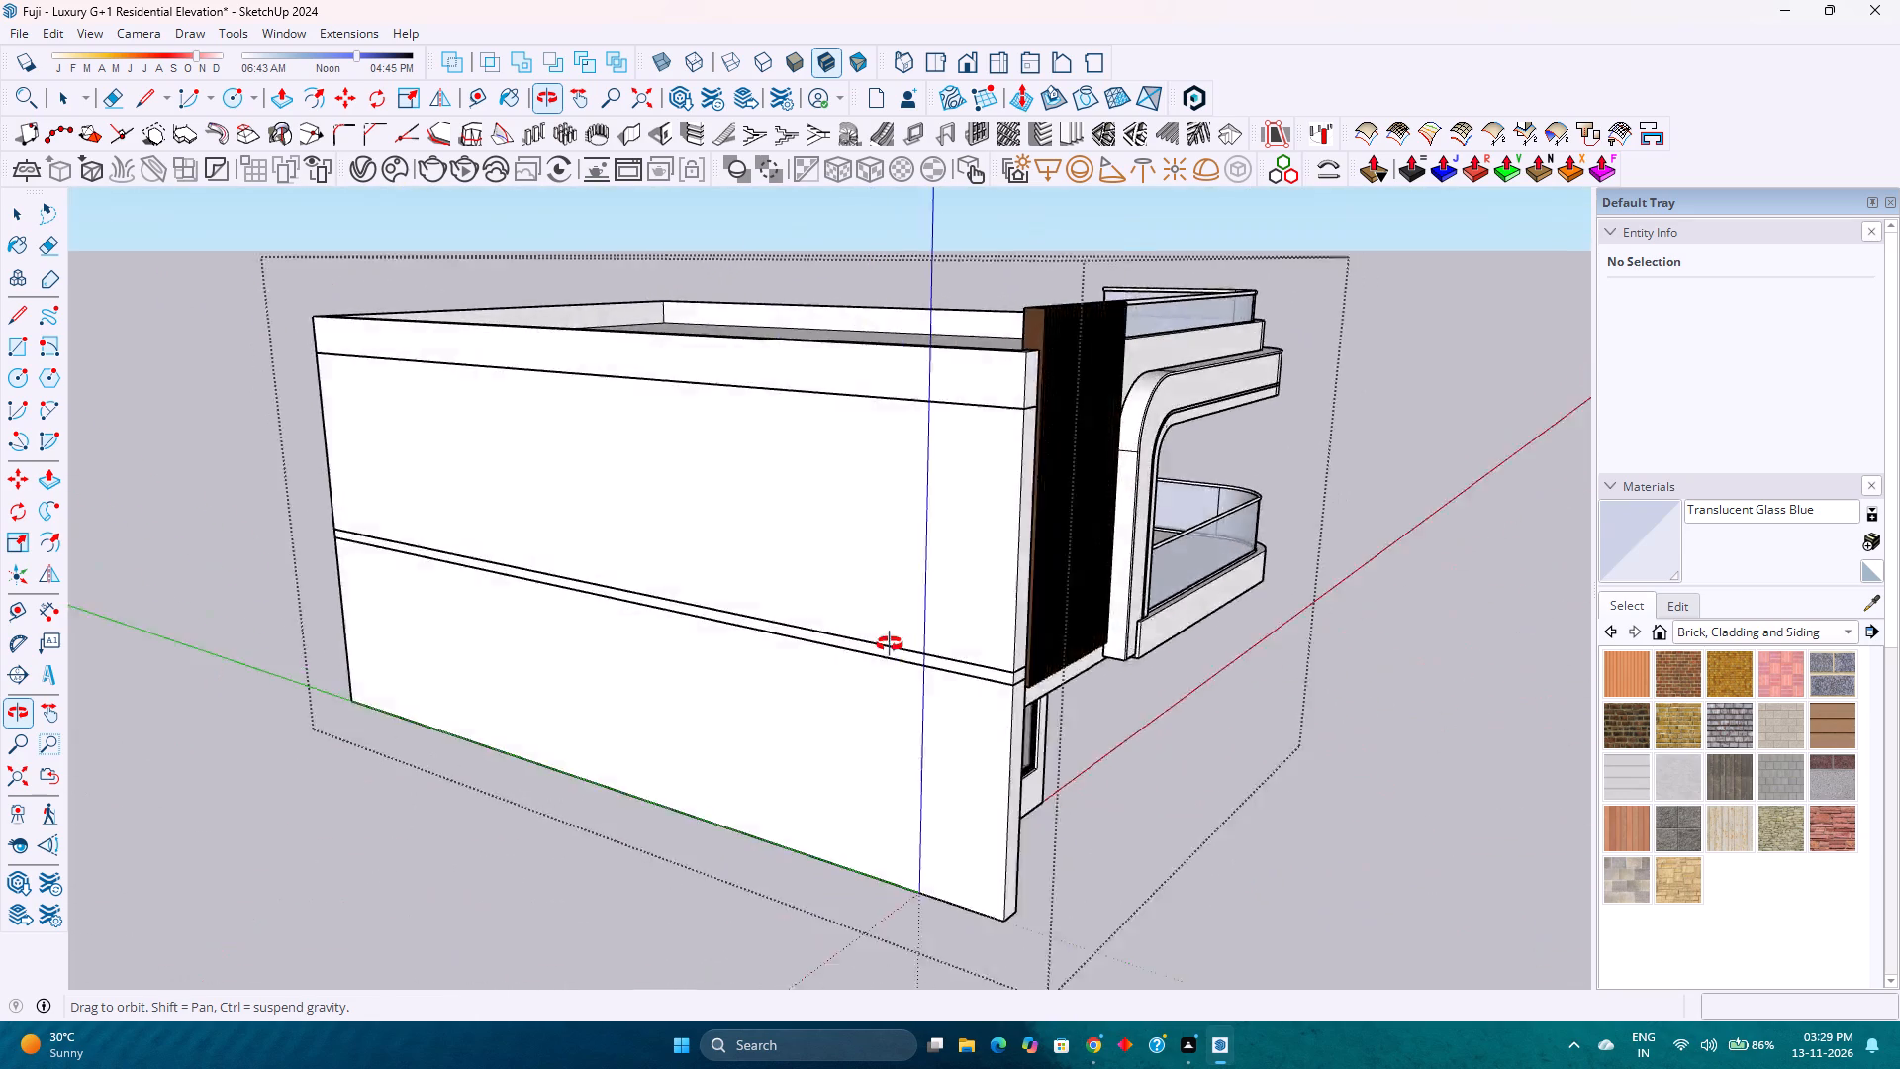
middle_click_drag(890, 644, 1477, 636)
middle_click(507, 657)
middle_click(507, 657)
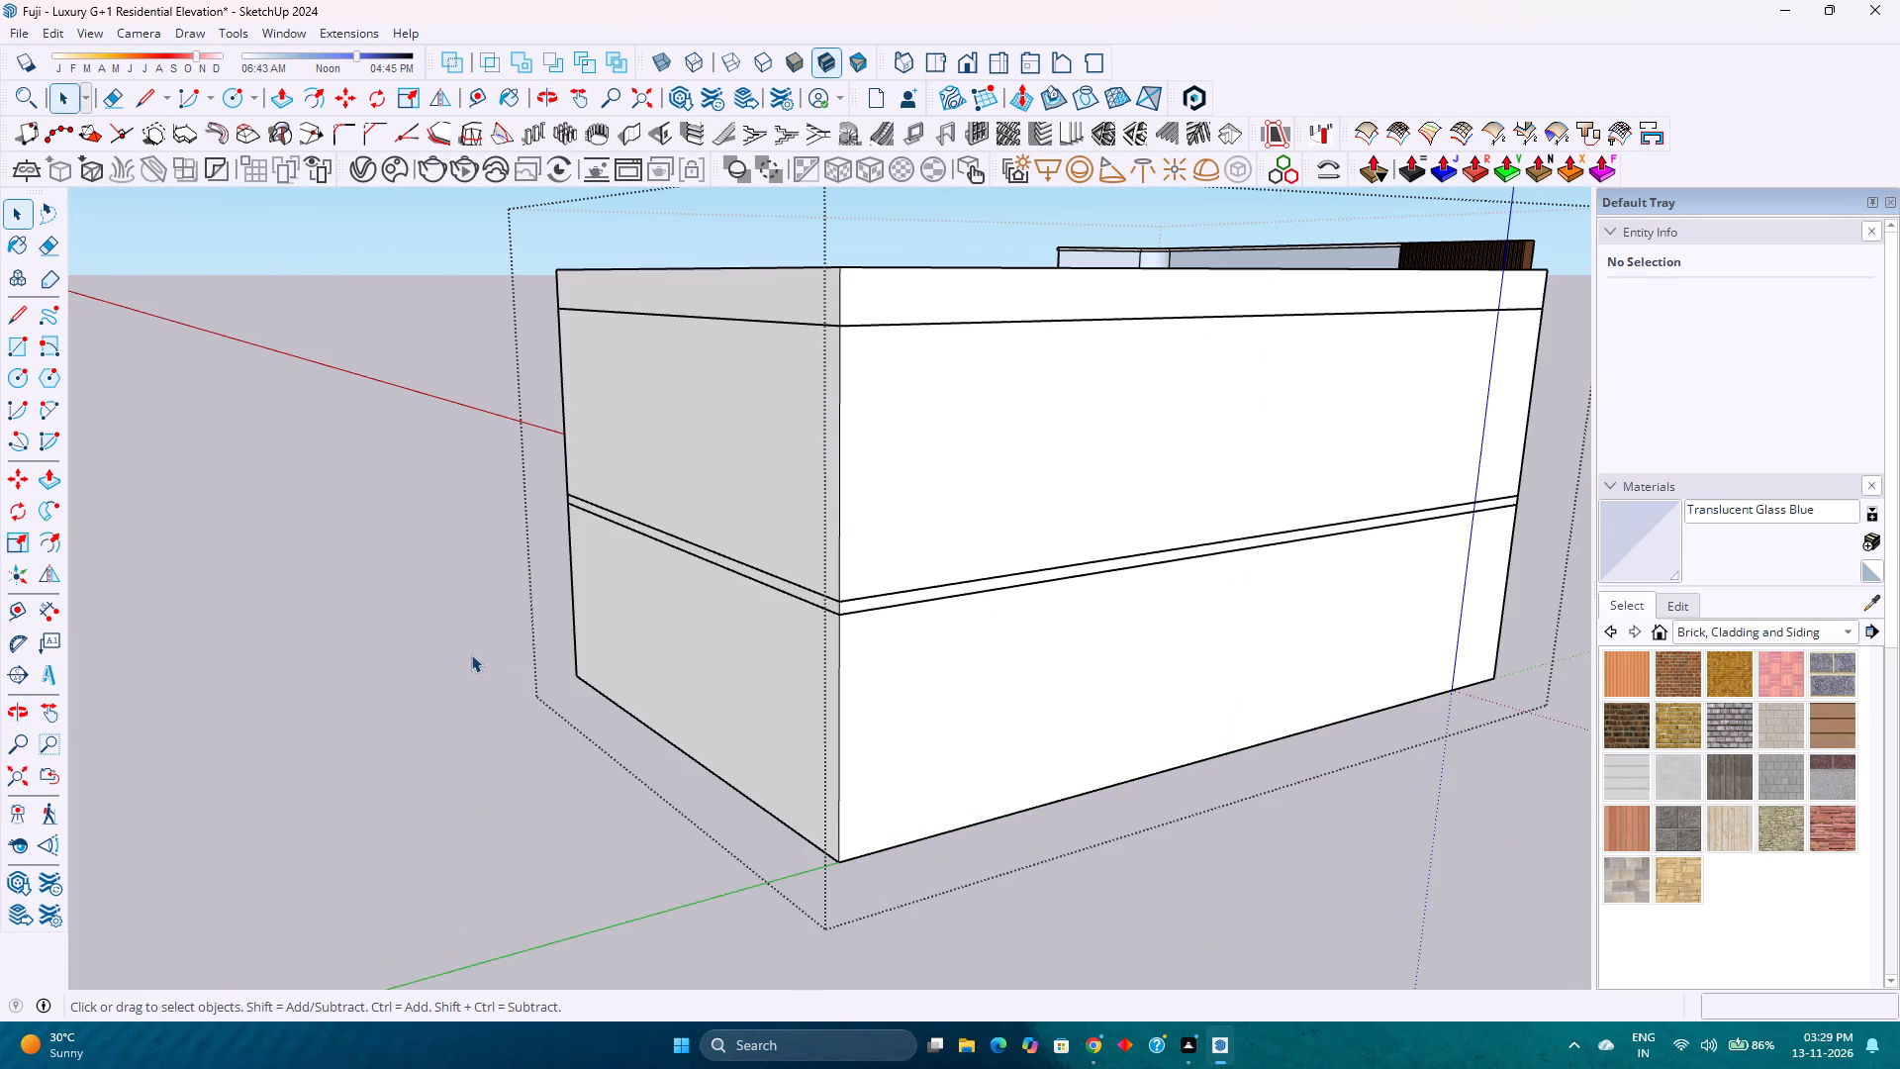
scroll(471, 651, "down", 4)
scroll(1221, 543, "up", 4)
middle_click_drag(1257, 557, 480, 575)
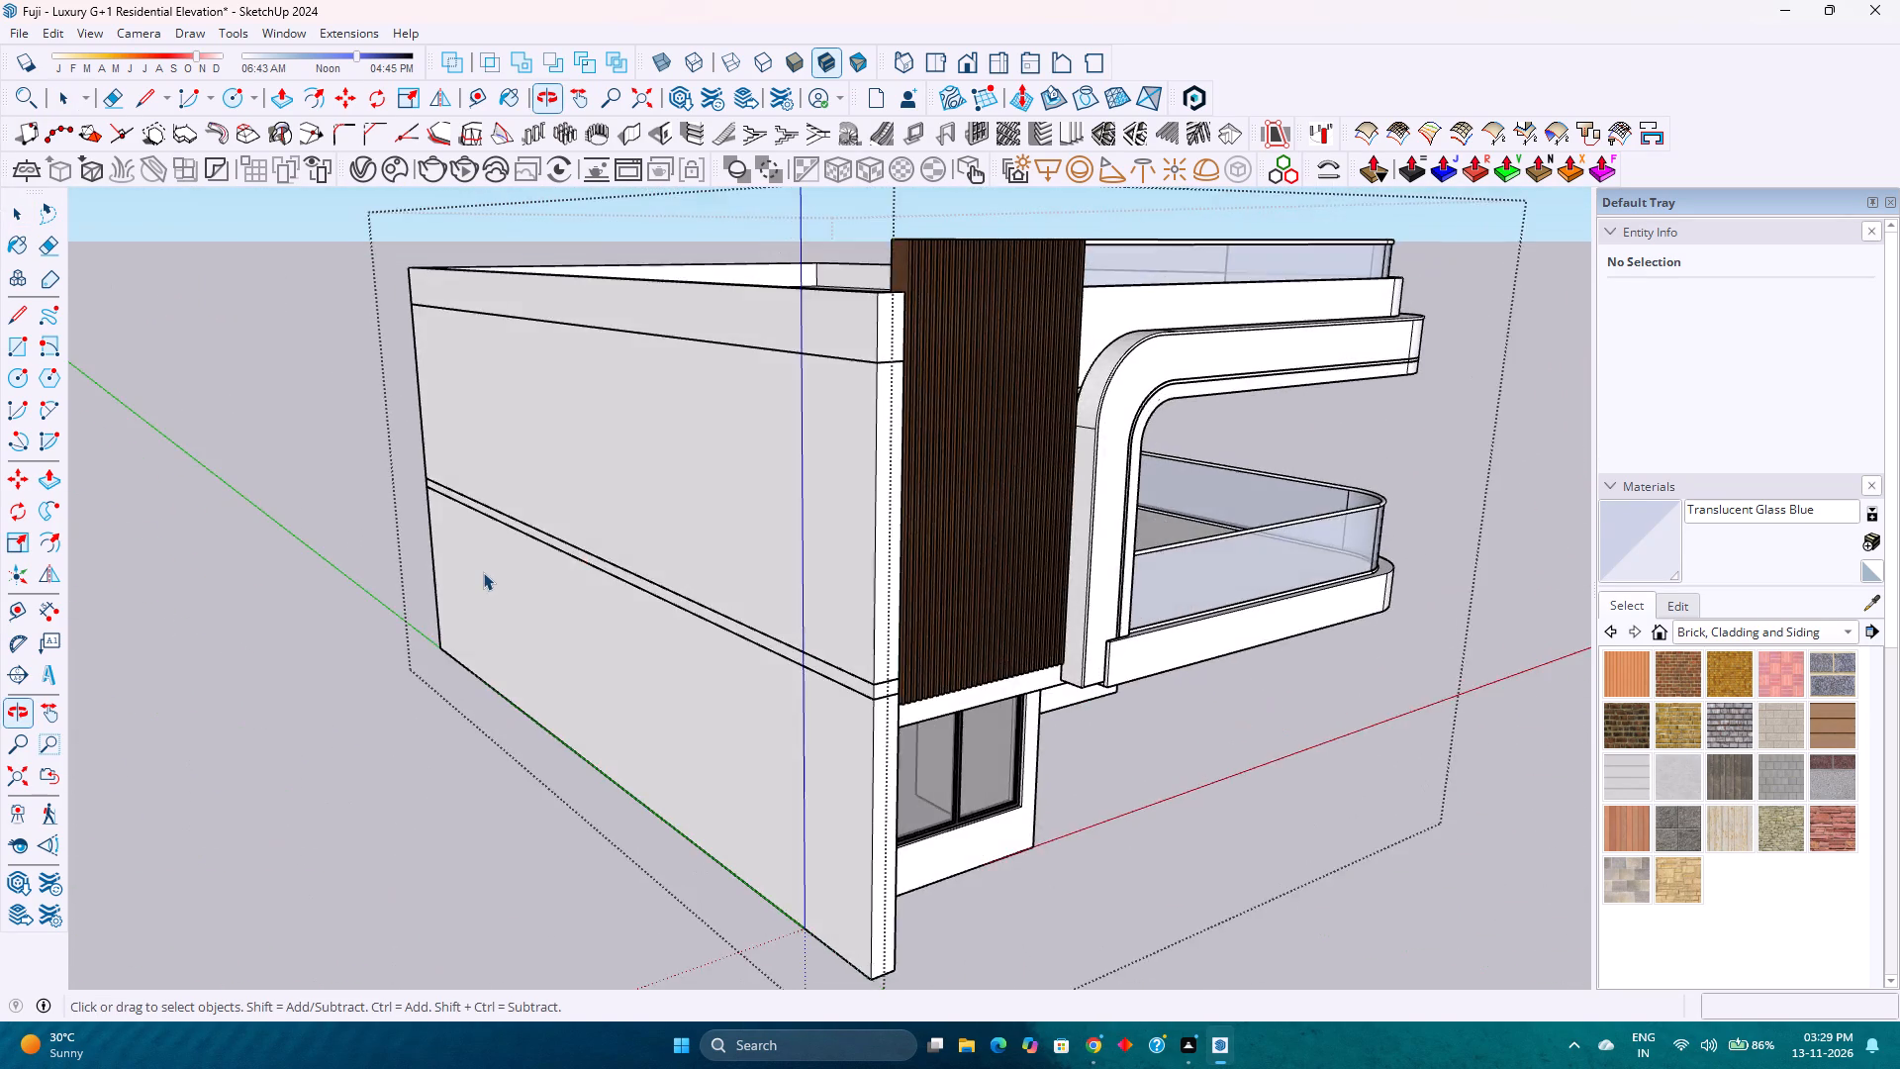
scroll(484, 572, "up", 1)
scroll(484, 572, "down", 9)
middle_click_drag(966, 579, 357, 590)
middle_click_drag(357, 590, 400, 588)
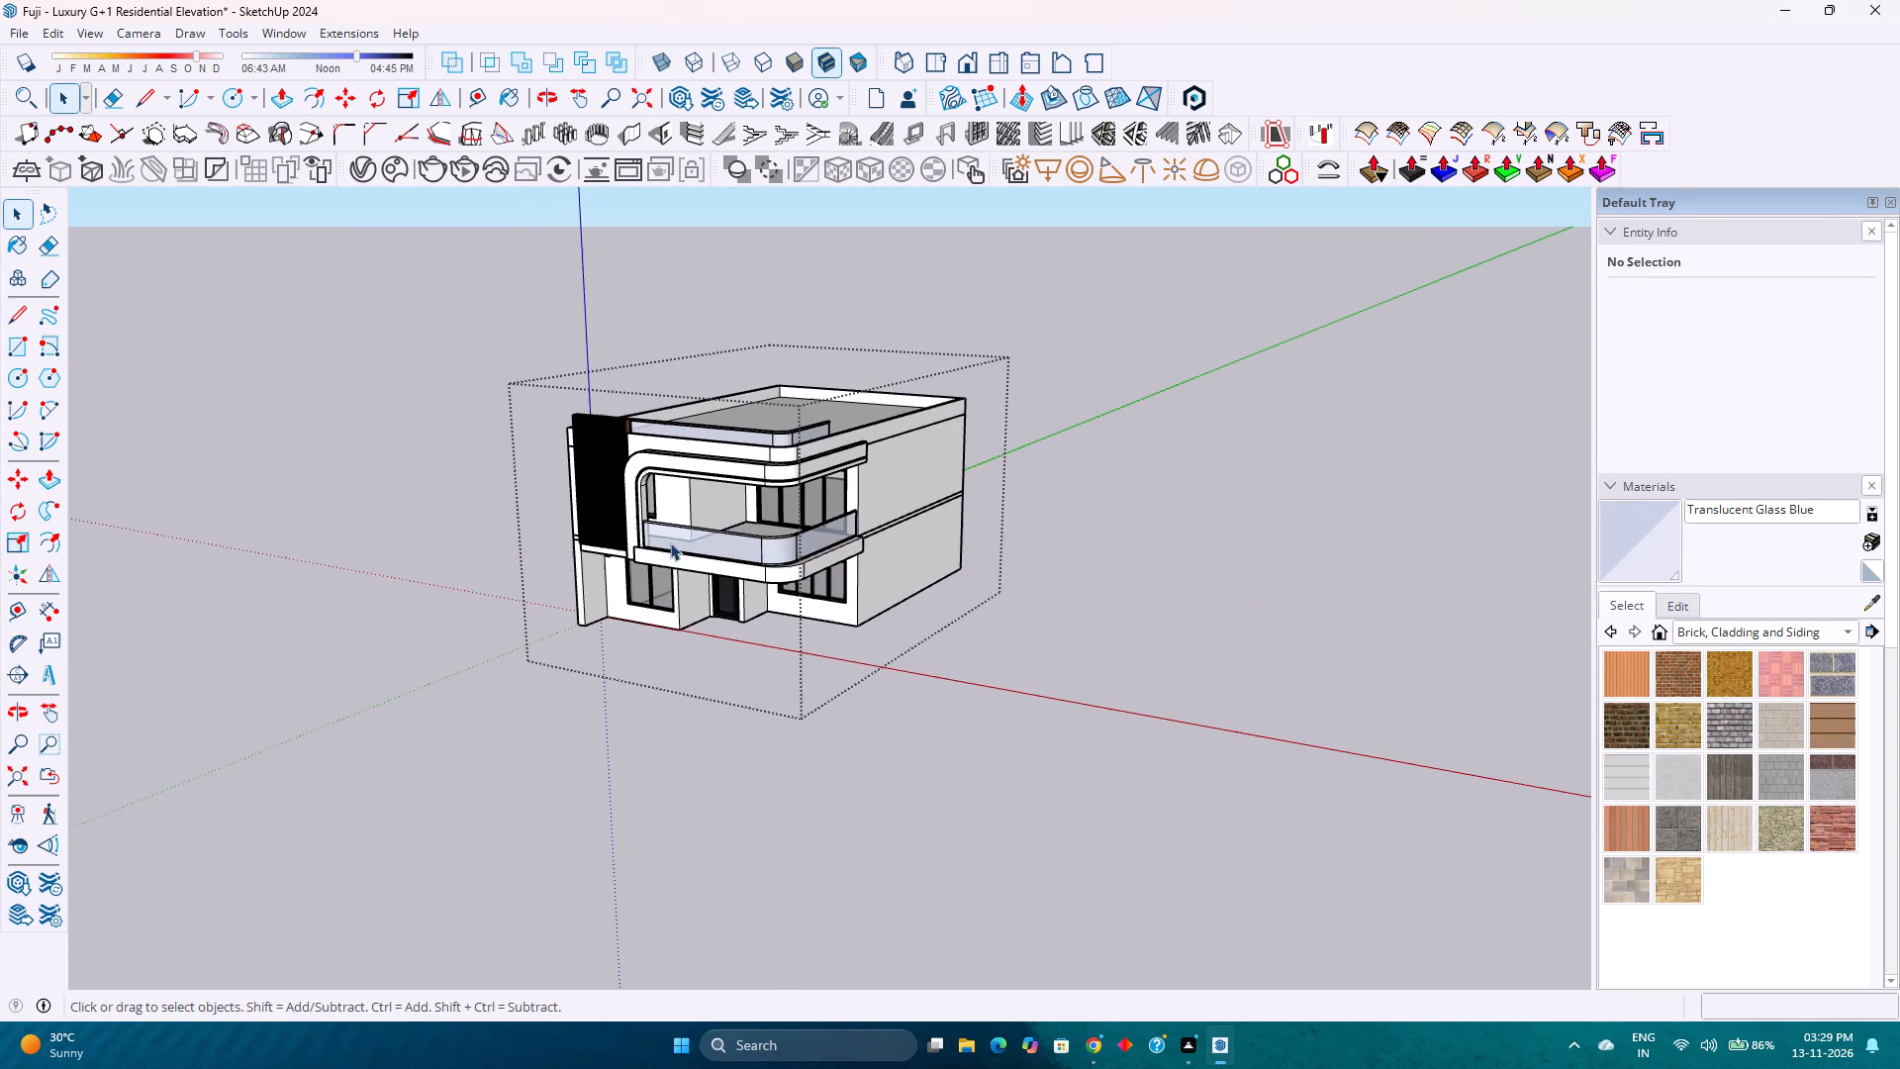
scroll(732, 531, "up", 7)
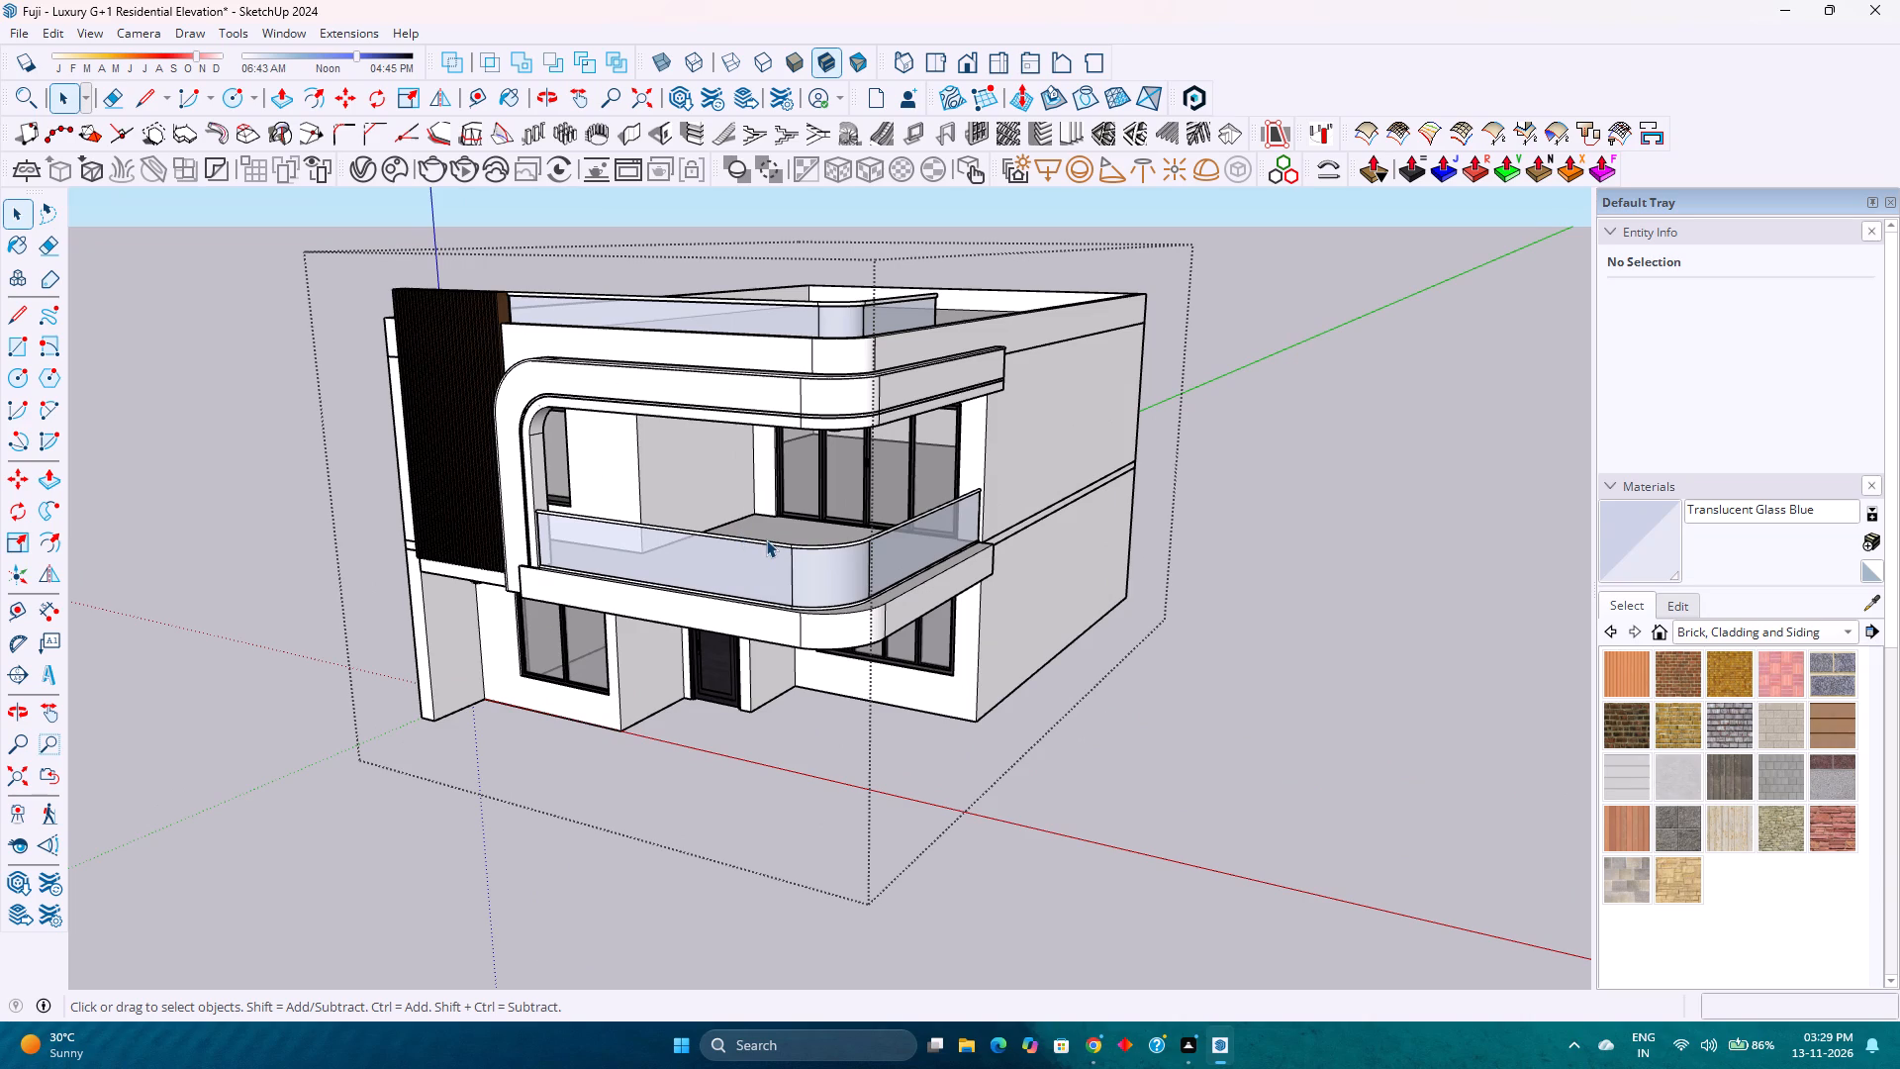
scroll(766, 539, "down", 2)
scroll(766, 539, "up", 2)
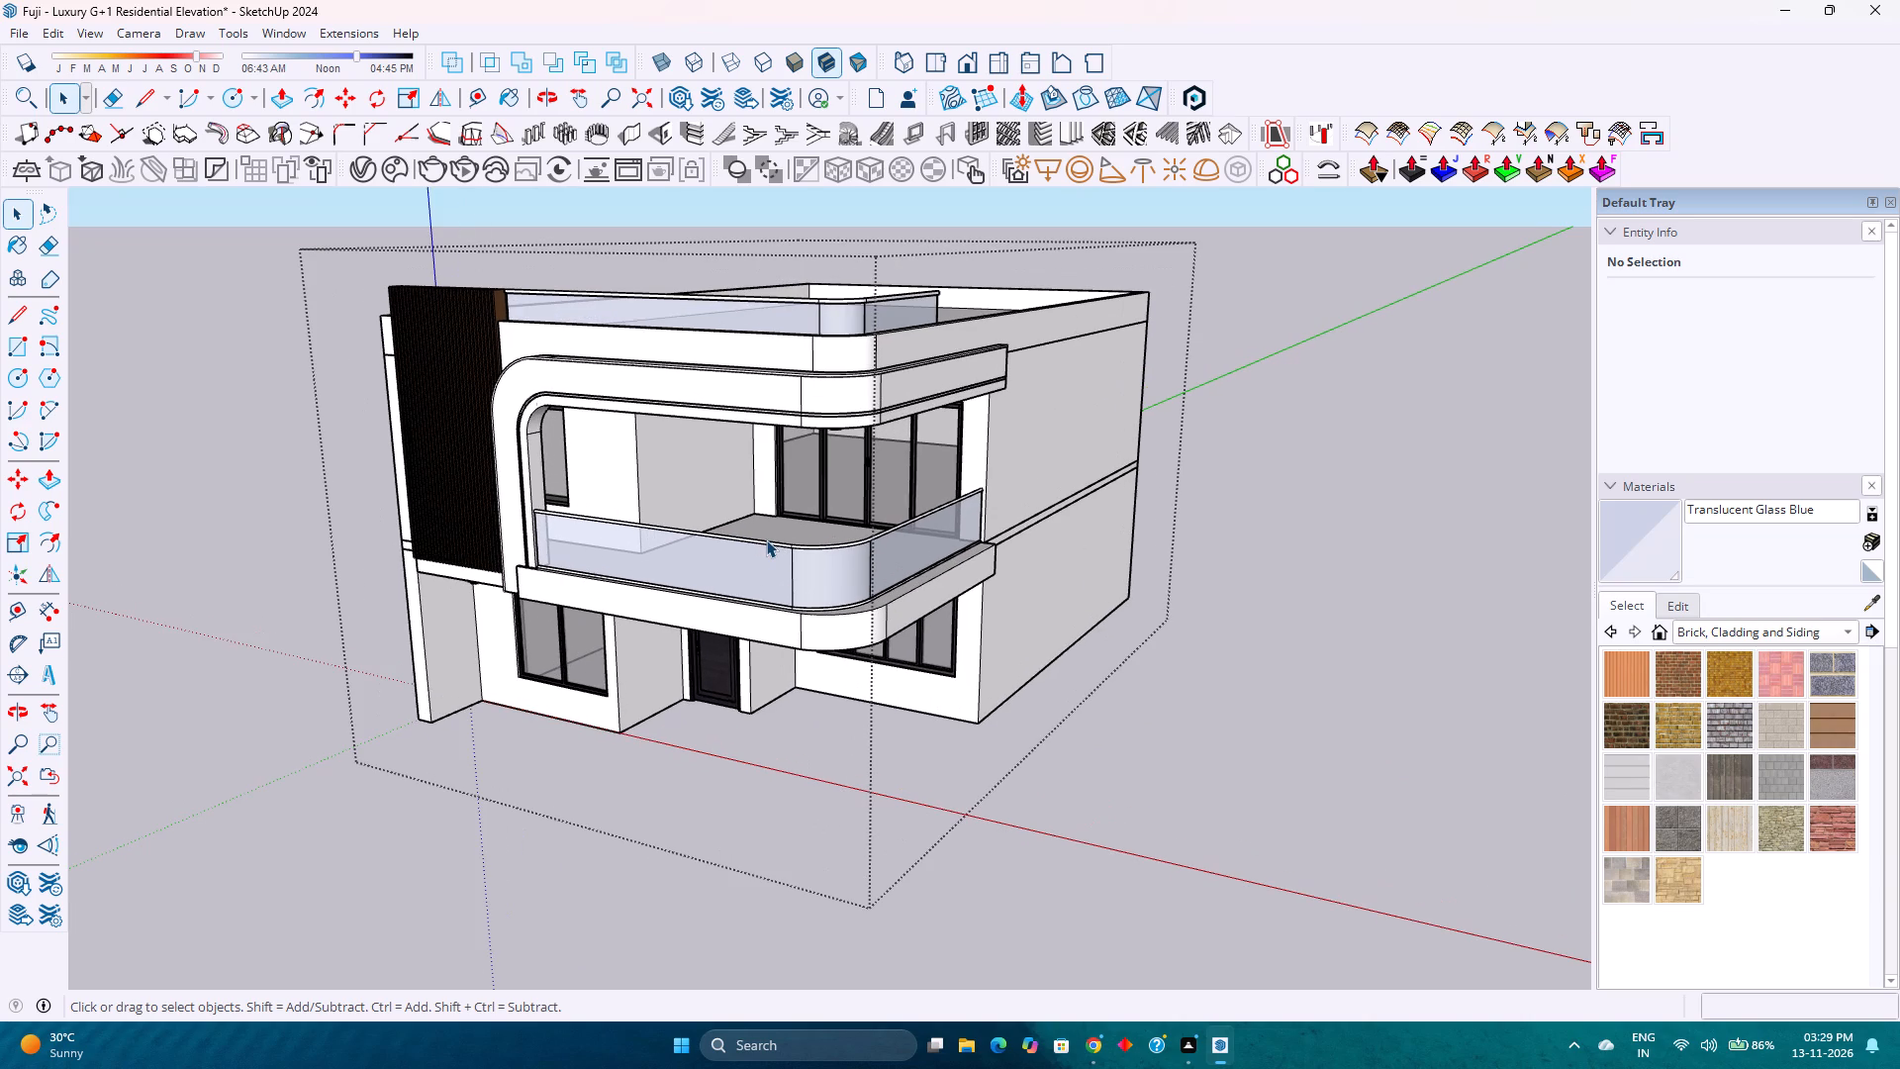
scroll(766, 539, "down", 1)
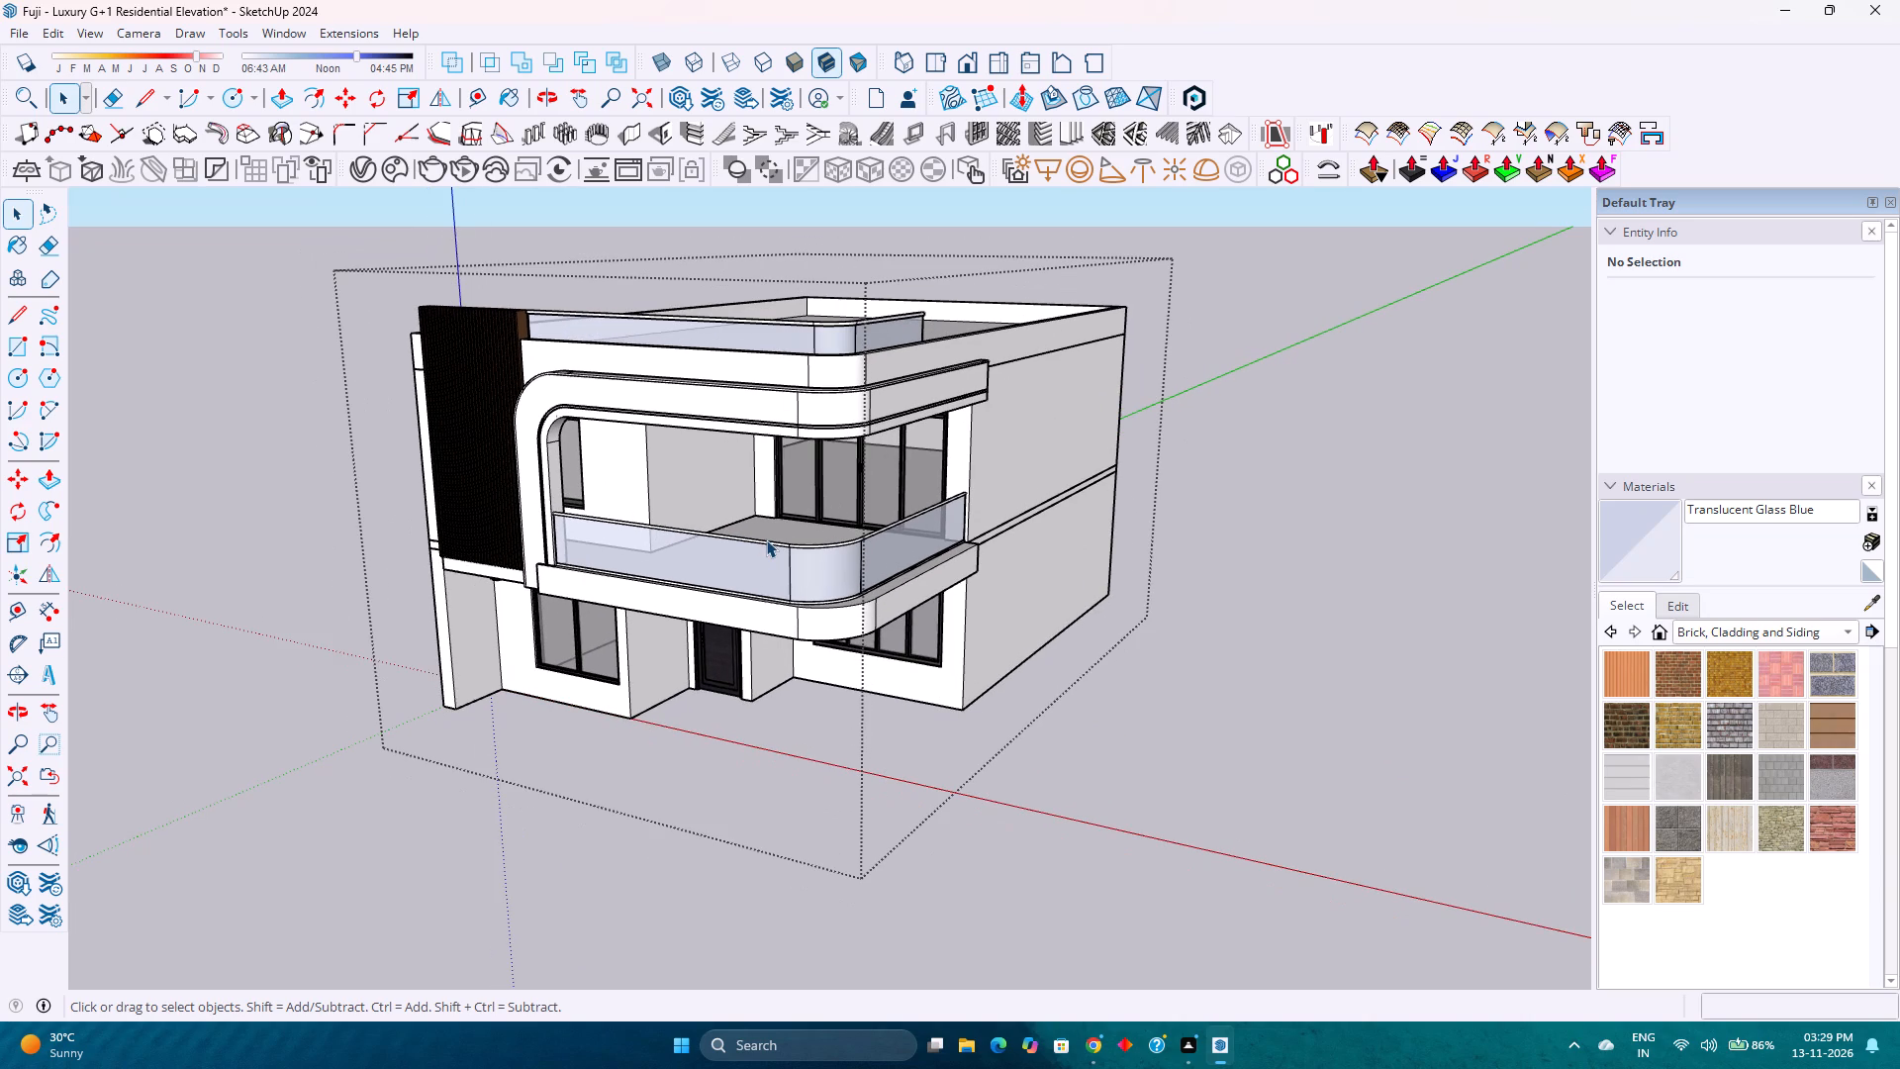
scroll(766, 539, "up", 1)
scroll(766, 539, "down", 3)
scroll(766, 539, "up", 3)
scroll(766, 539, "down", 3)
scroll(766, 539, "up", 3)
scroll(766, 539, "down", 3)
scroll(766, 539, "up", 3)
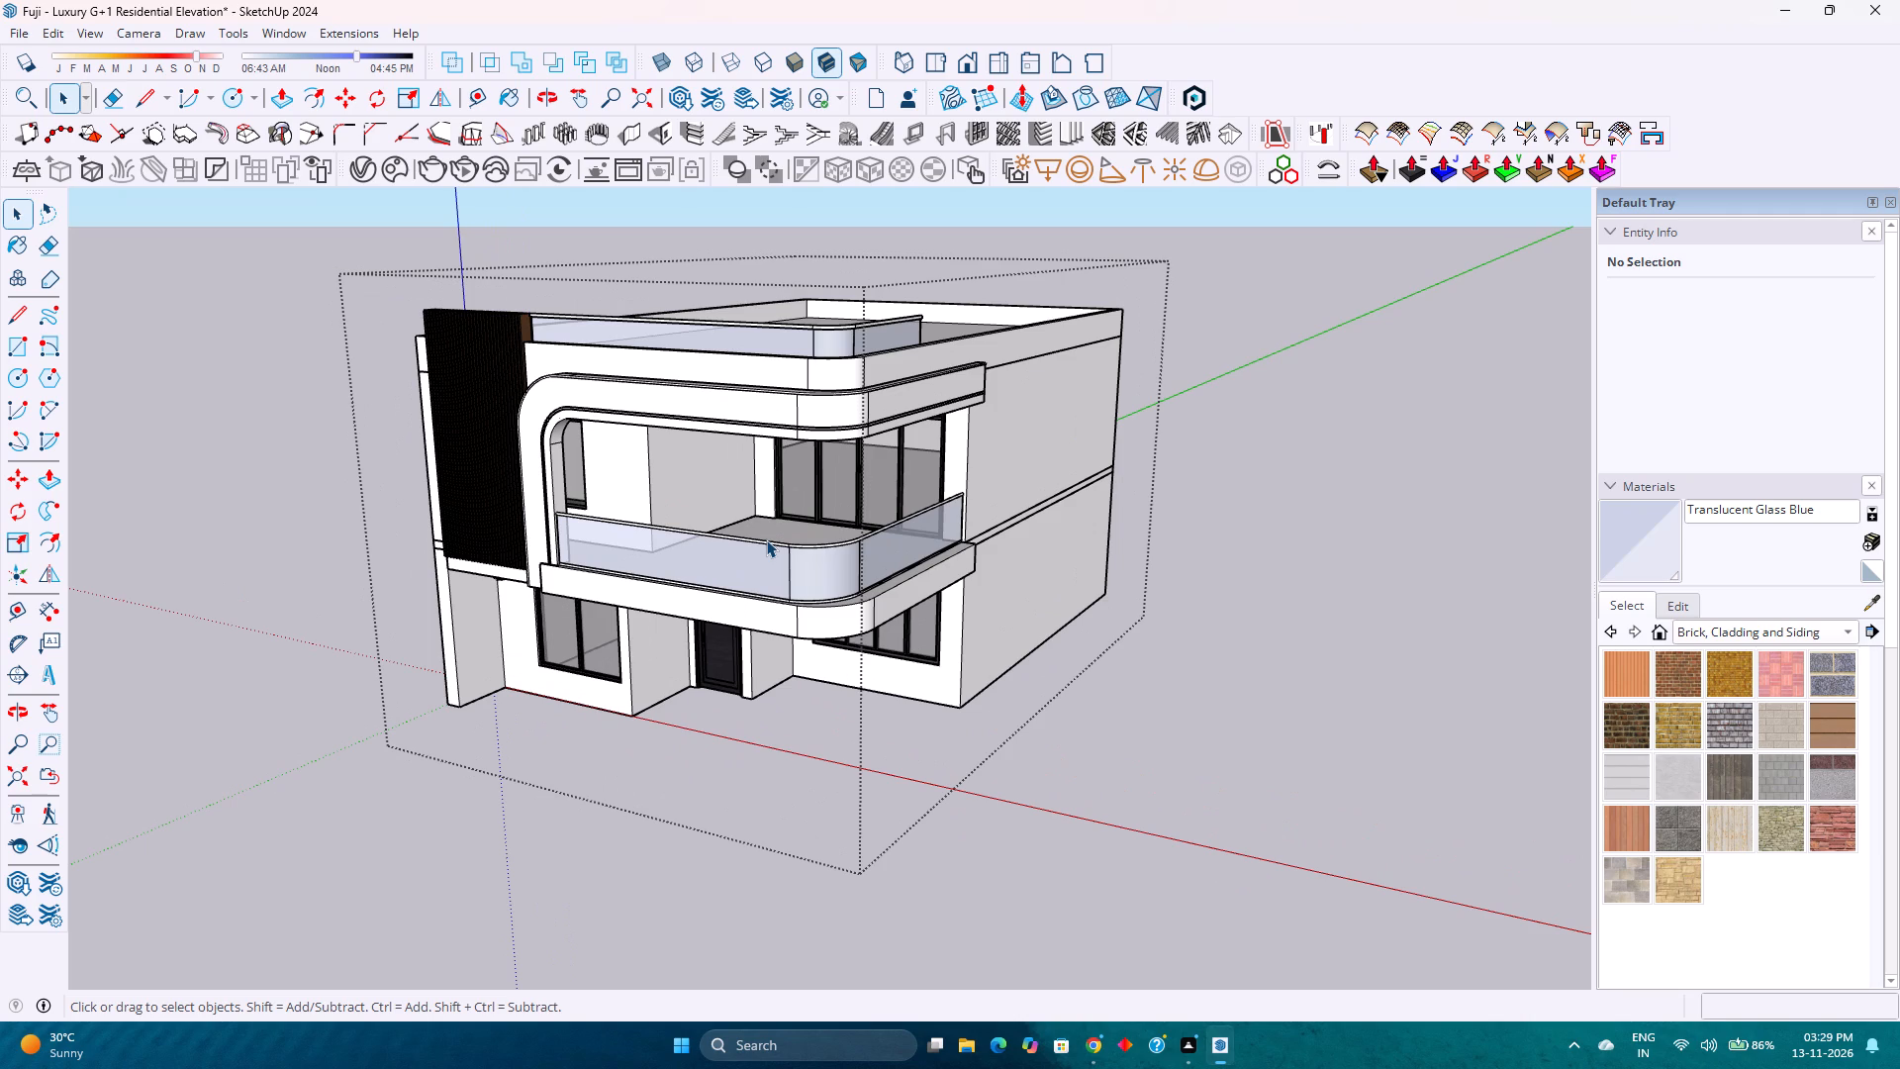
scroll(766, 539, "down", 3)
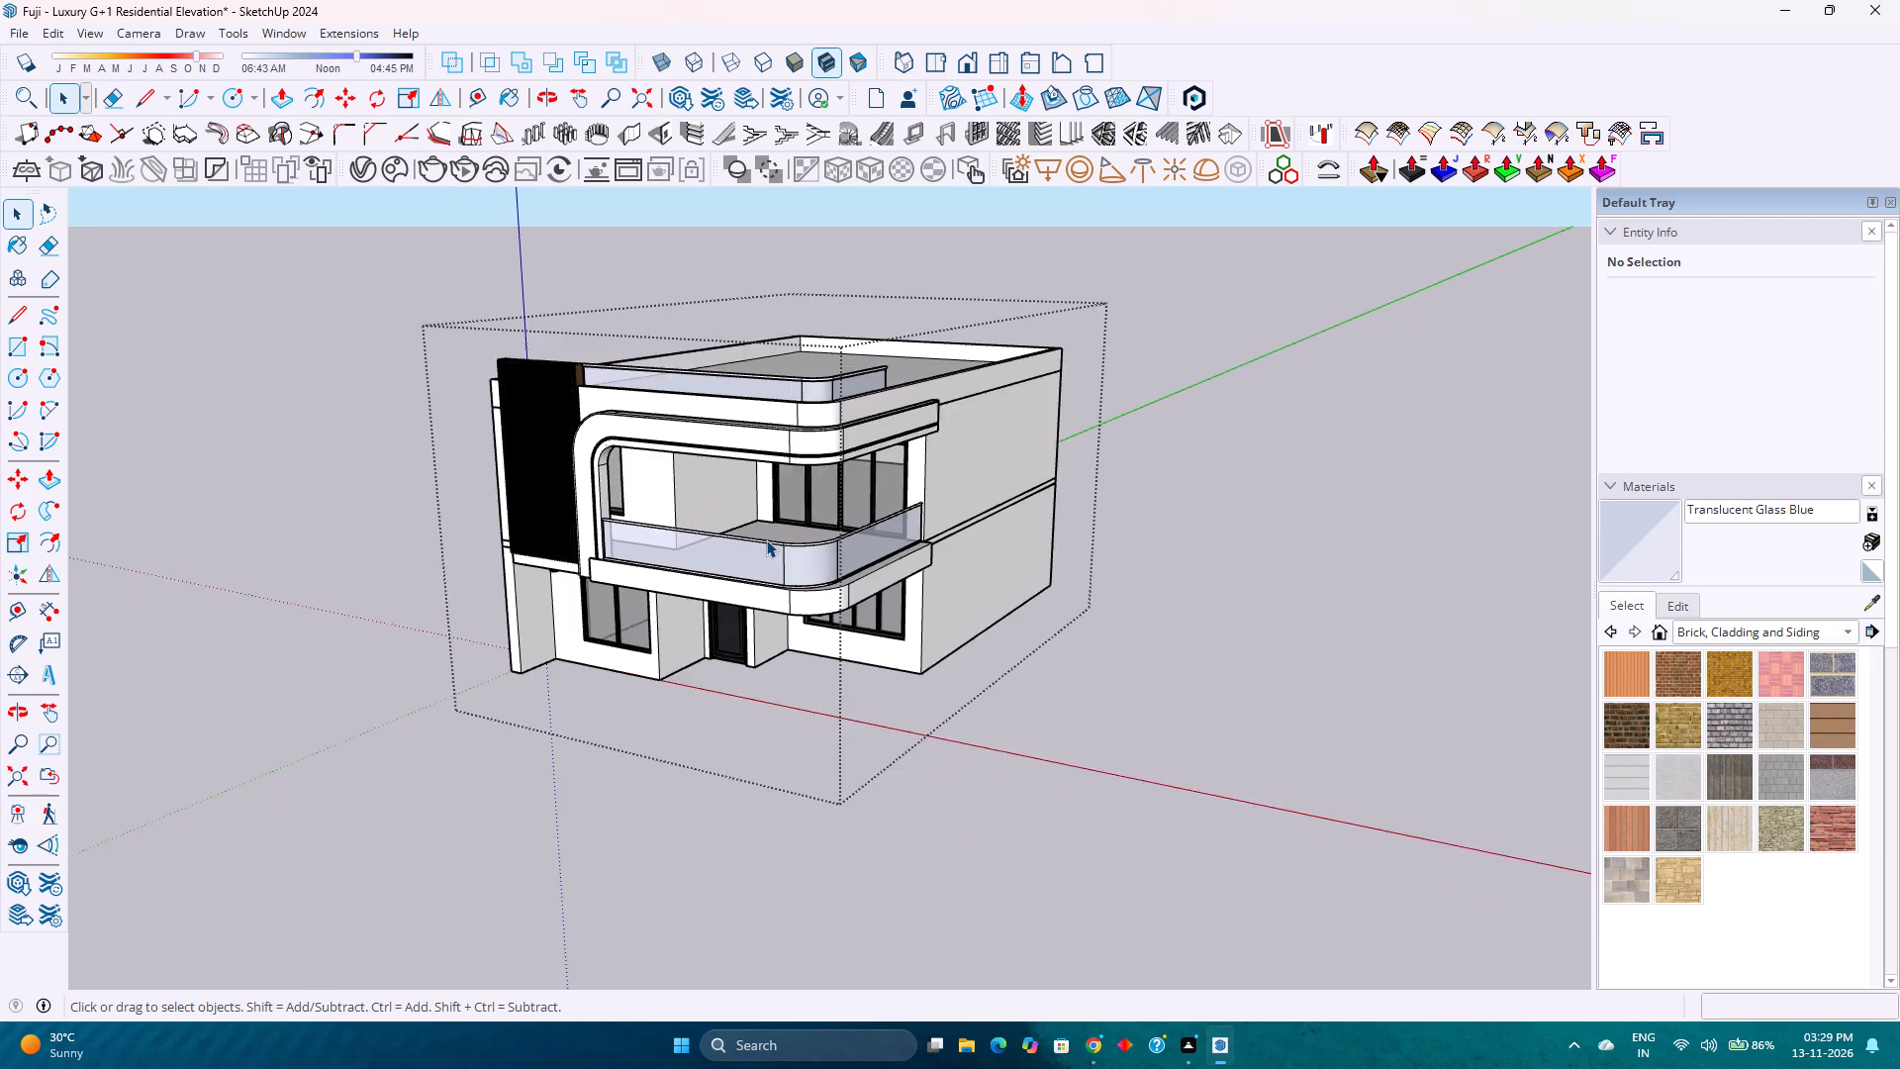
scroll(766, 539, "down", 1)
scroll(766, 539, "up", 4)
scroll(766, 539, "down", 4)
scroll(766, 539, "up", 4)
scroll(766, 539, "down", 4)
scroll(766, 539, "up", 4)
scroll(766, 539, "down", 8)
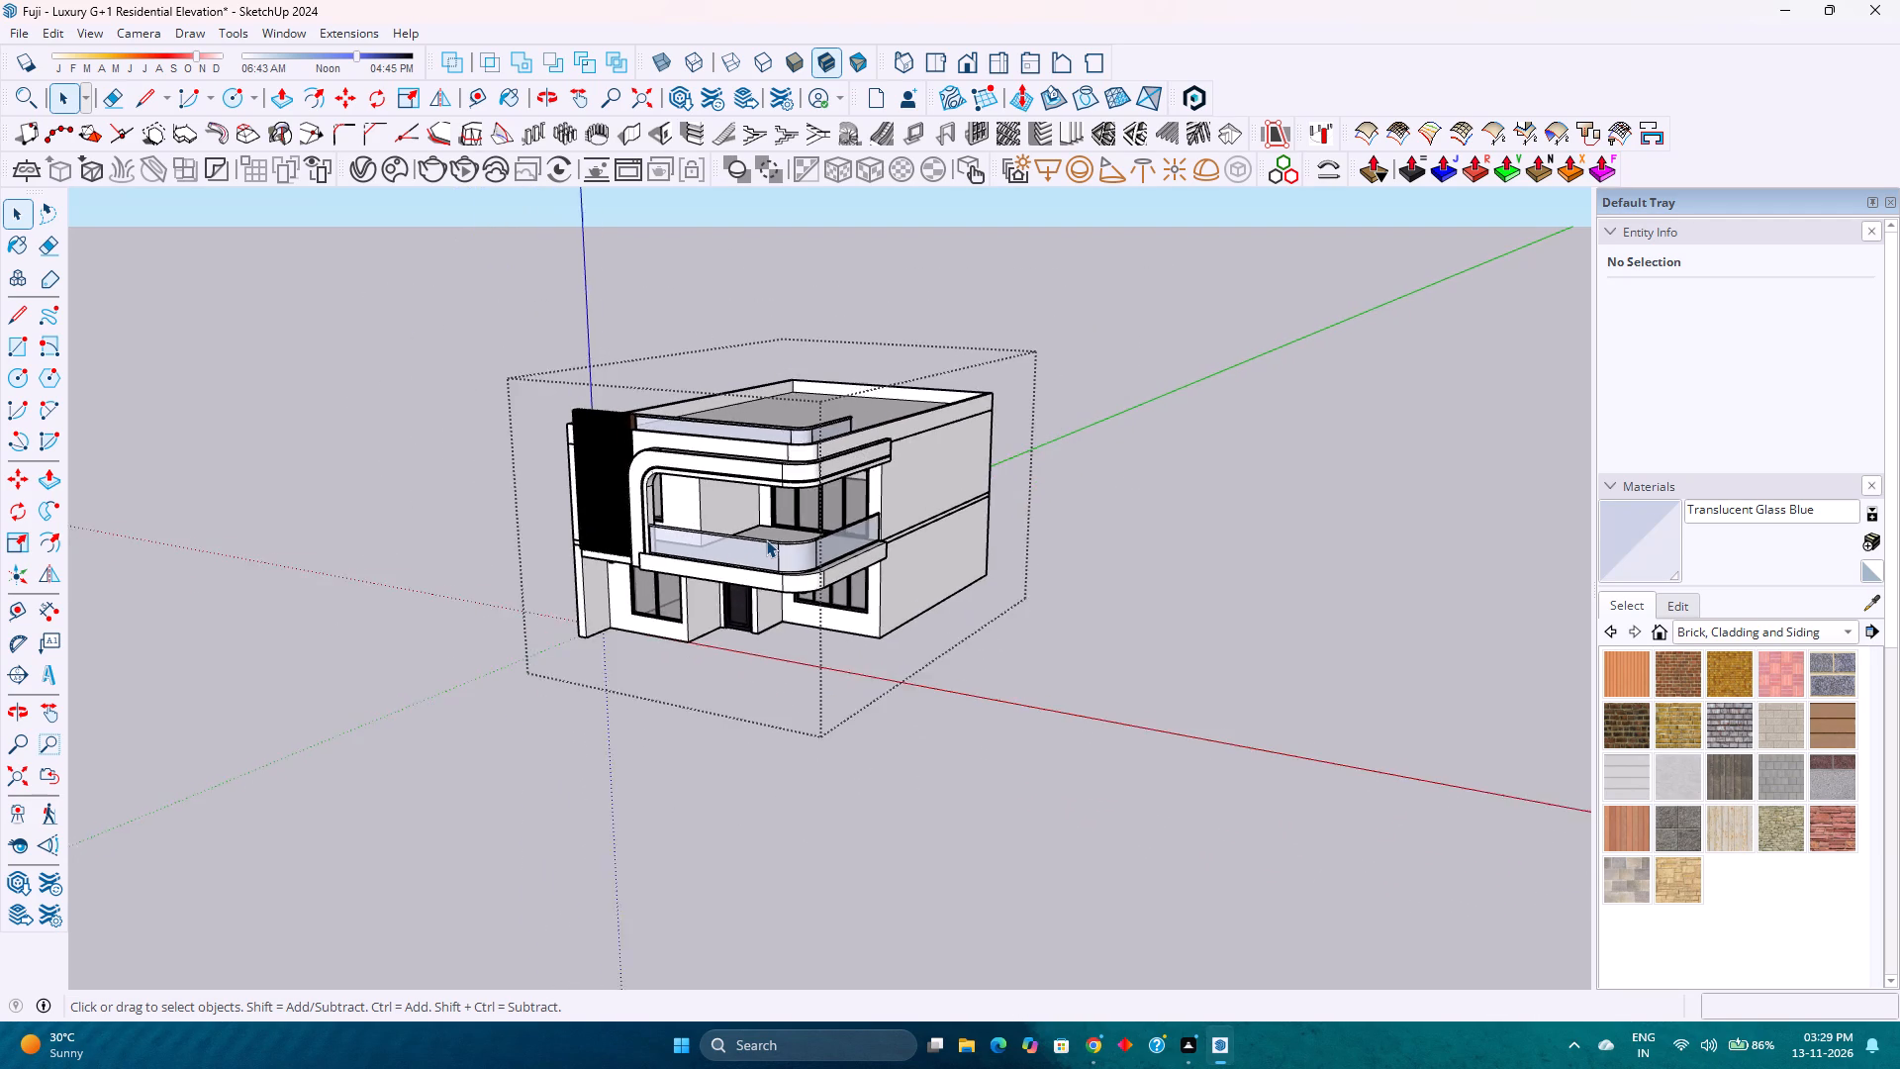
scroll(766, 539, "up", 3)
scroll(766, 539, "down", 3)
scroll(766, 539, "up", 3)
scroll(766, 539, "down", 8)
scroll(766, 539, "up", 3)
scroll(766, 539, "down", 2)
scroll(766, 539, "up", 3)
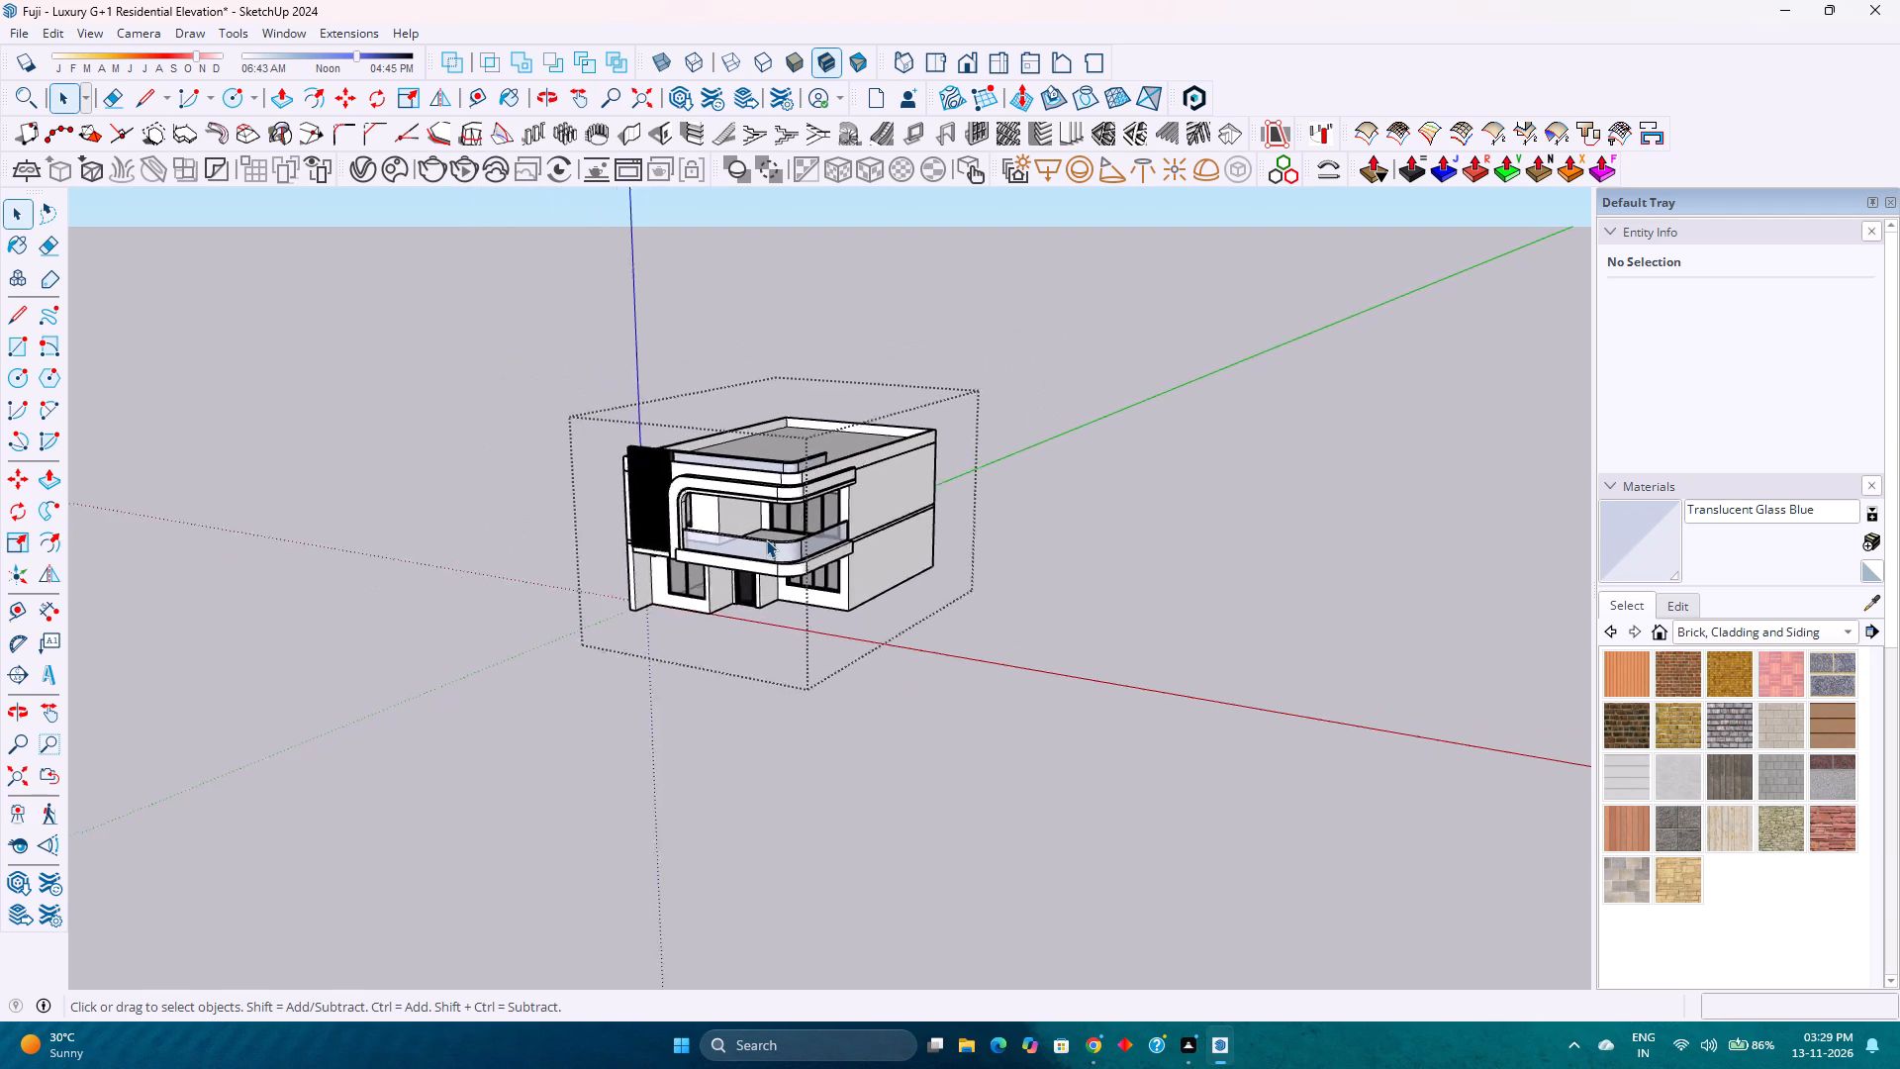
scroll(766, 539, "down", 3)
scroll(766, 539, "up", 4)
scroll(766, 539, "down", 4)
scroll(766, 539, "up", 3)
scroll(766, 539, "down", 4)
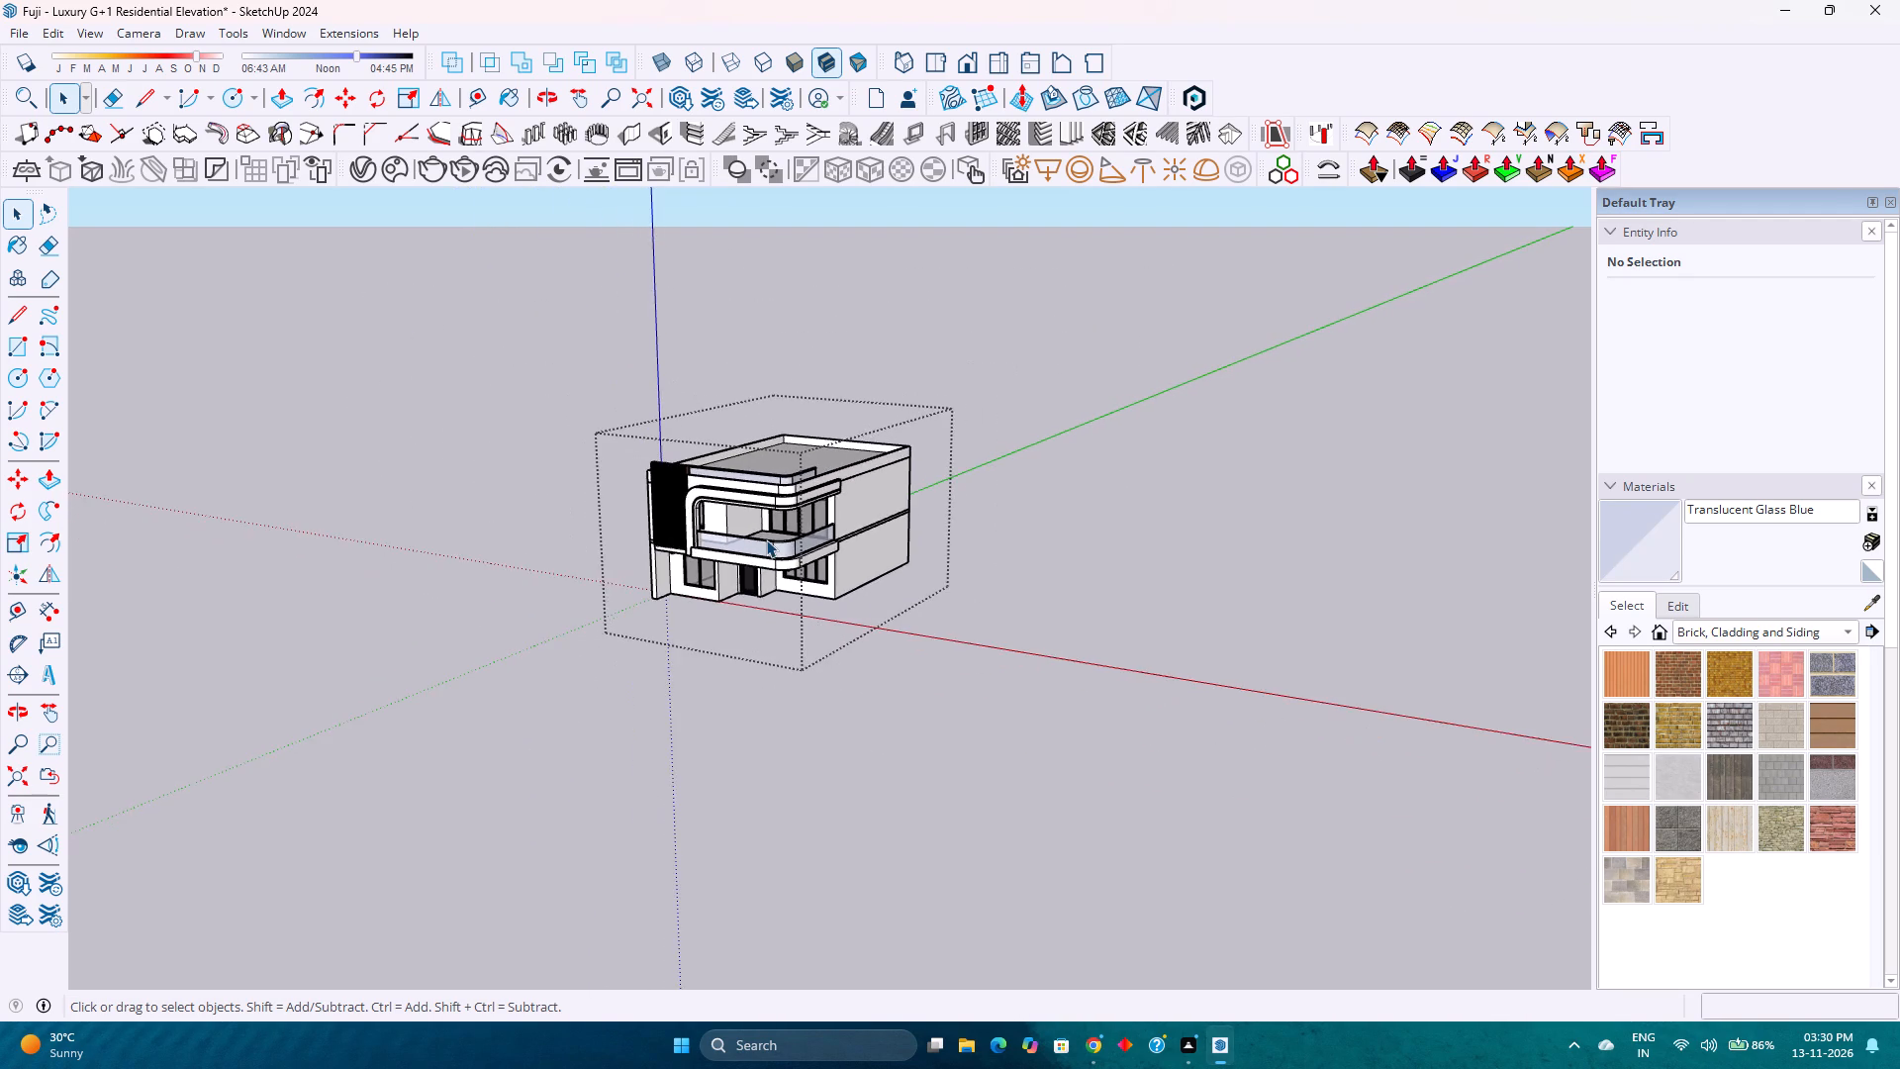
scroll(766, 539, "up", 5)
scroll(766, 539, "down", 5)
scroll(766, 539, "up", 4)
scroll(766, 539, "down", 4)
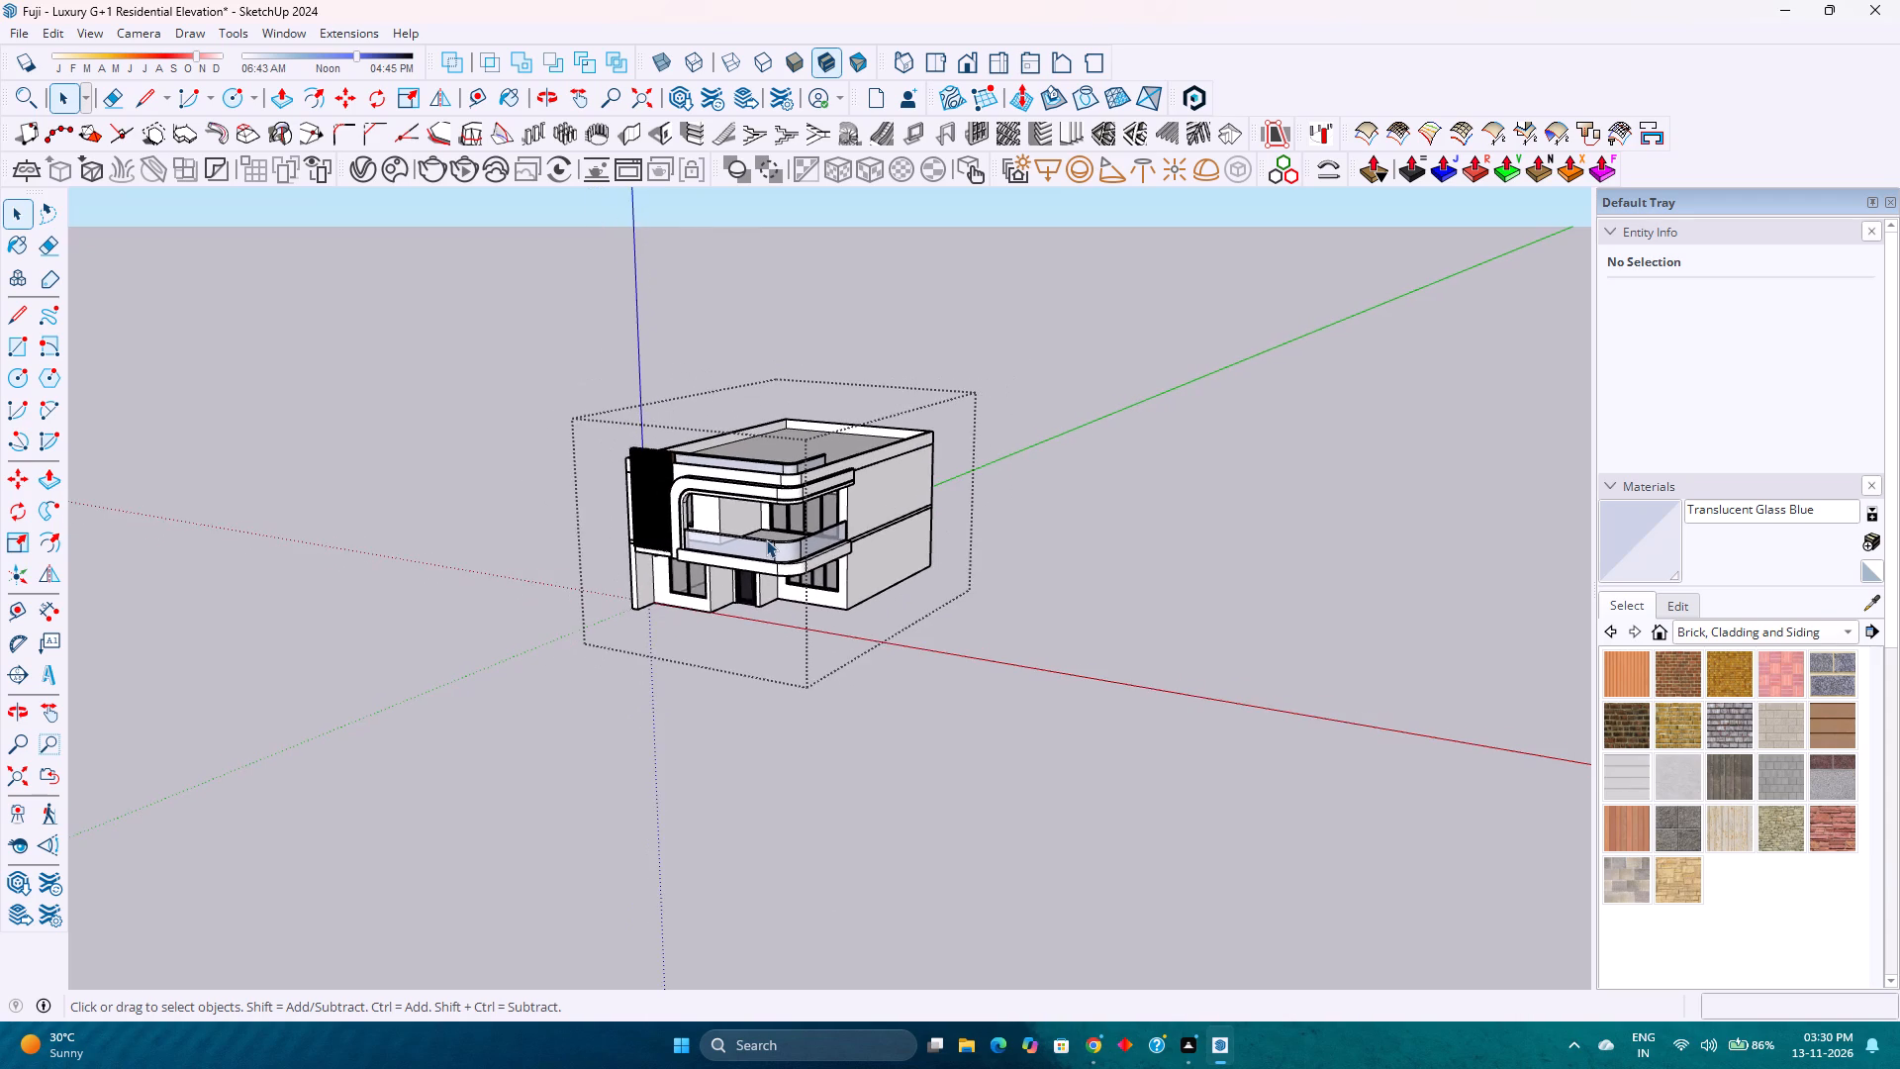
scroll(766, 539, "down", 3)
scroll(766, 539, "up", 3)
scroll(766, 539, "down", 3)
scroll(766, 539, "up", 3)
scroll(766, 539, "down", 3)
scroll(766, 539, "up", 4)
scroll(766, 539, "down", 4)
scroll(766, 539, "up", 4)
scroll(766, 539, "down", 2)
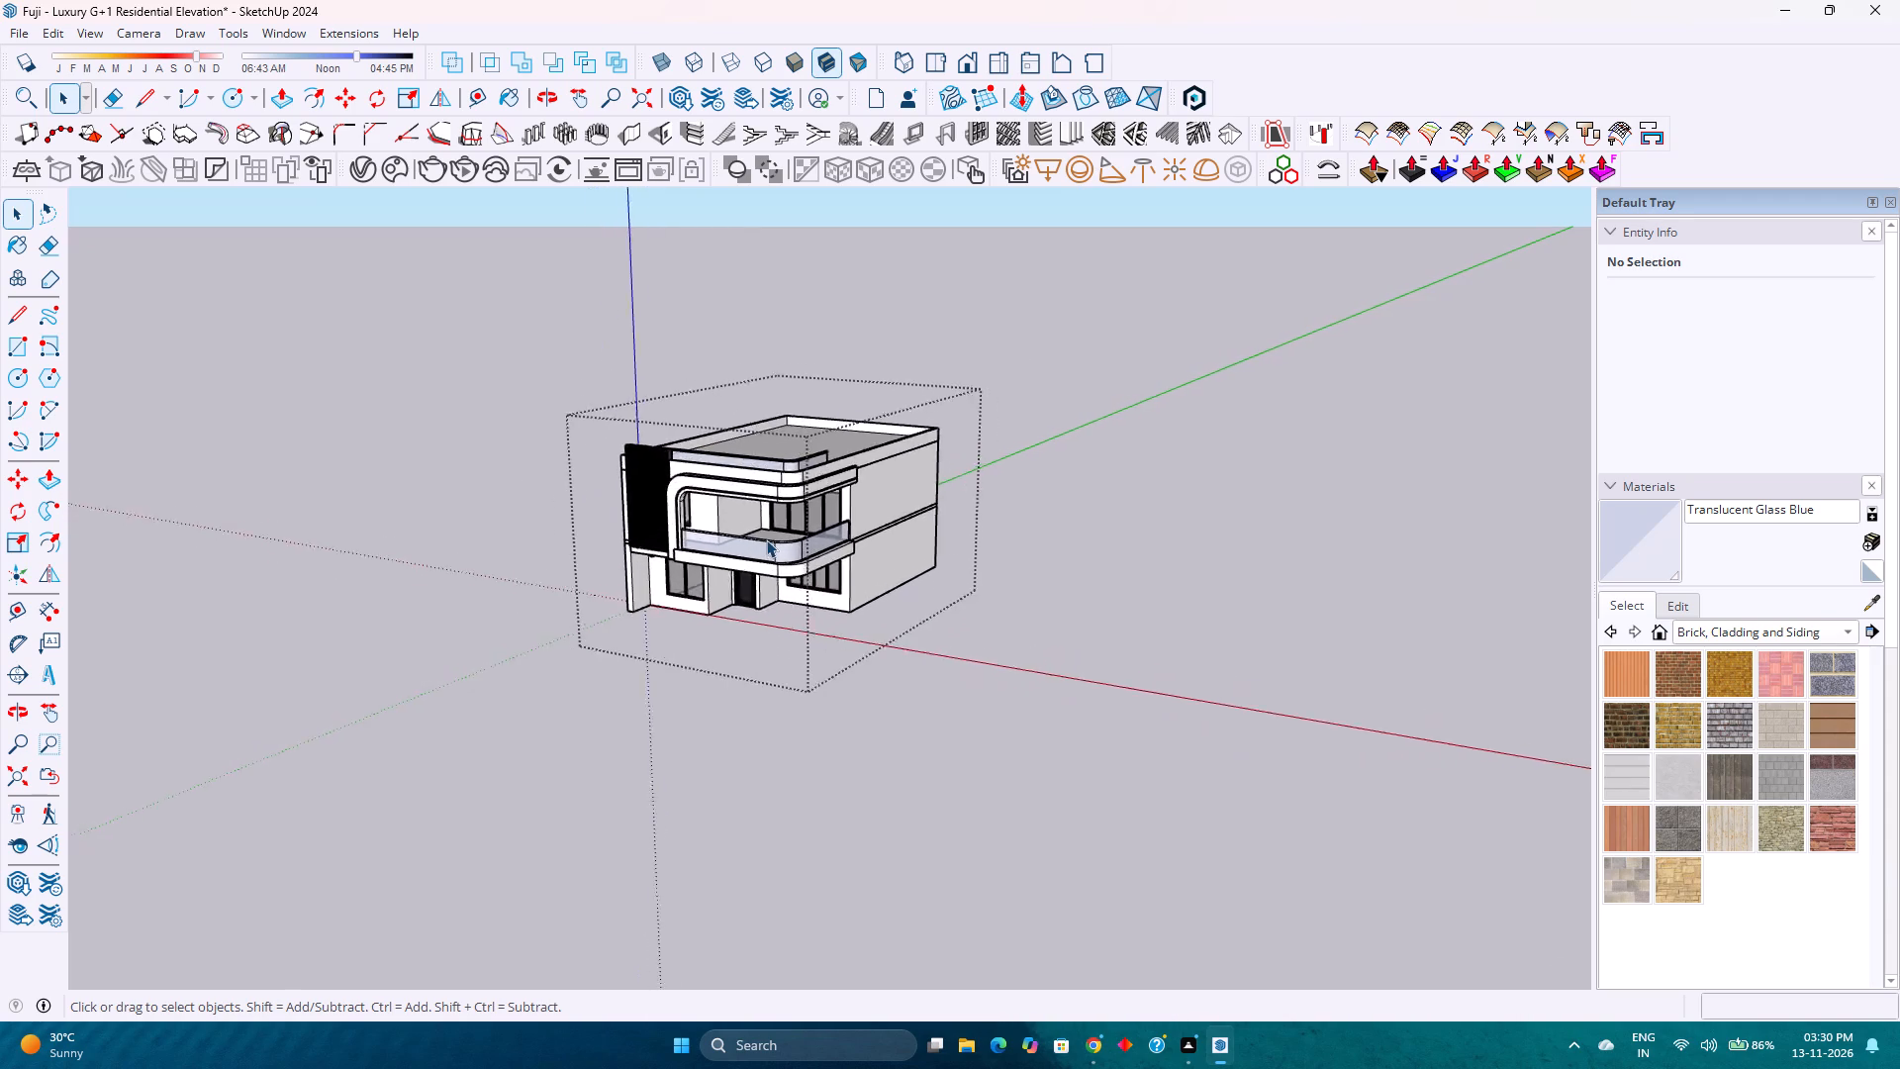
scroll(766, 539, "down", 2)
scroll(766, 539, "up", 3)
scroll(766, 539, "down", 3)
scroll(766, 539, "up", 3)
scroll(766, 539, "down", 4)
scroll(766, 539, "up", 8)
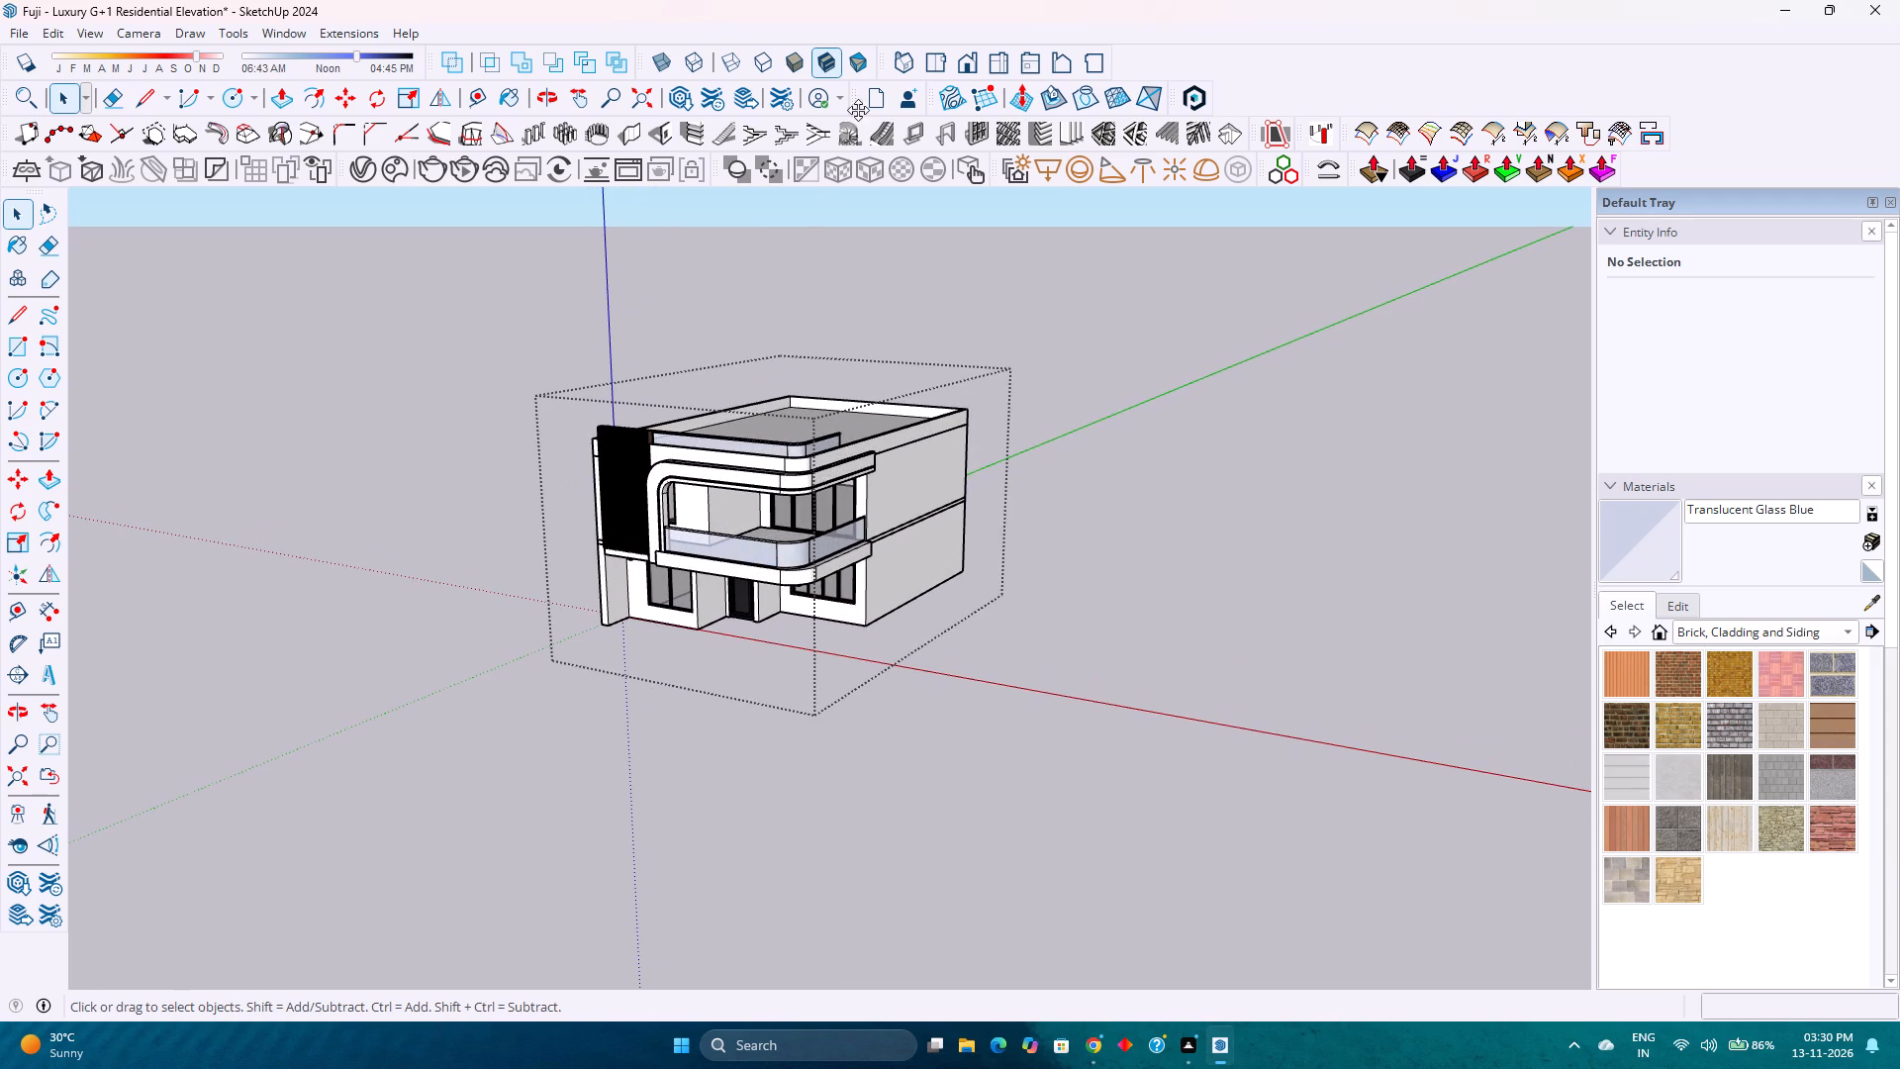
Show the house in the front view and start a V-Ray interactive render of the elevation.
left_click(975, 63)
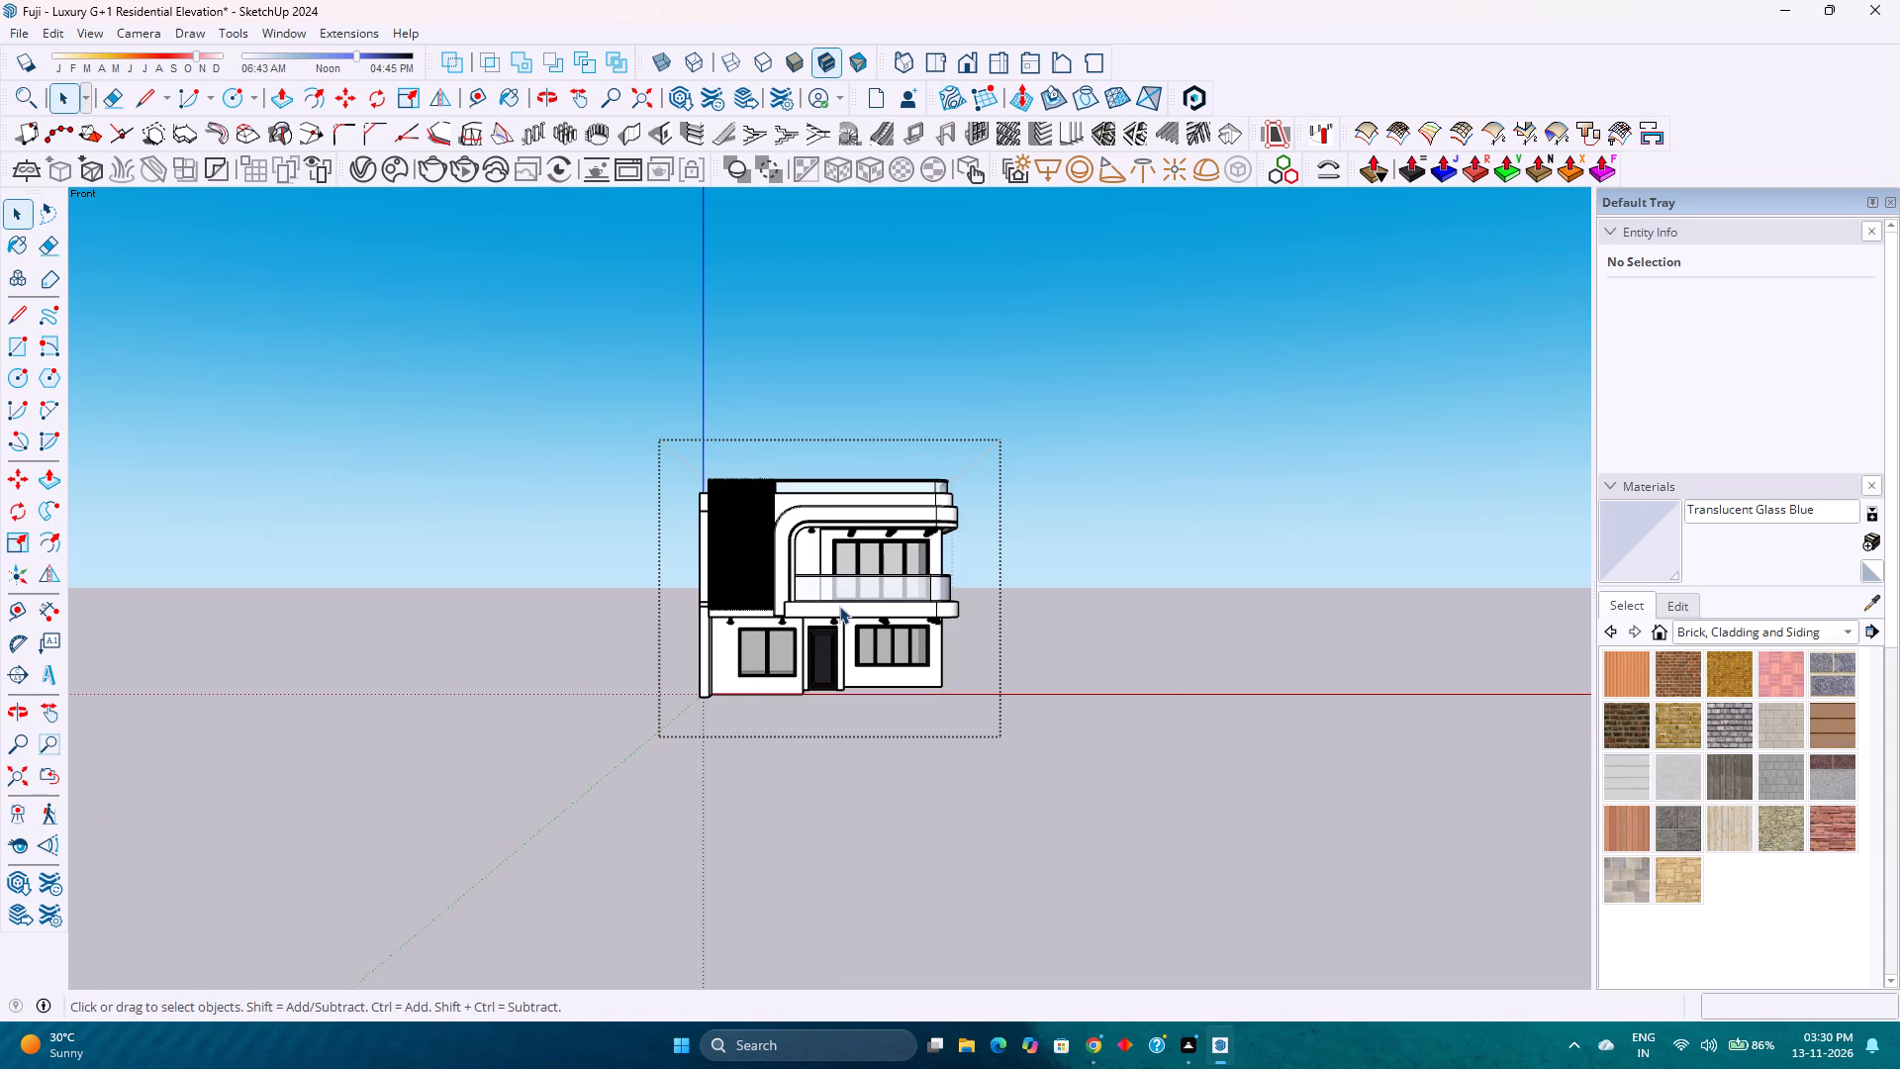
scroll(839, 605, "up", 3)
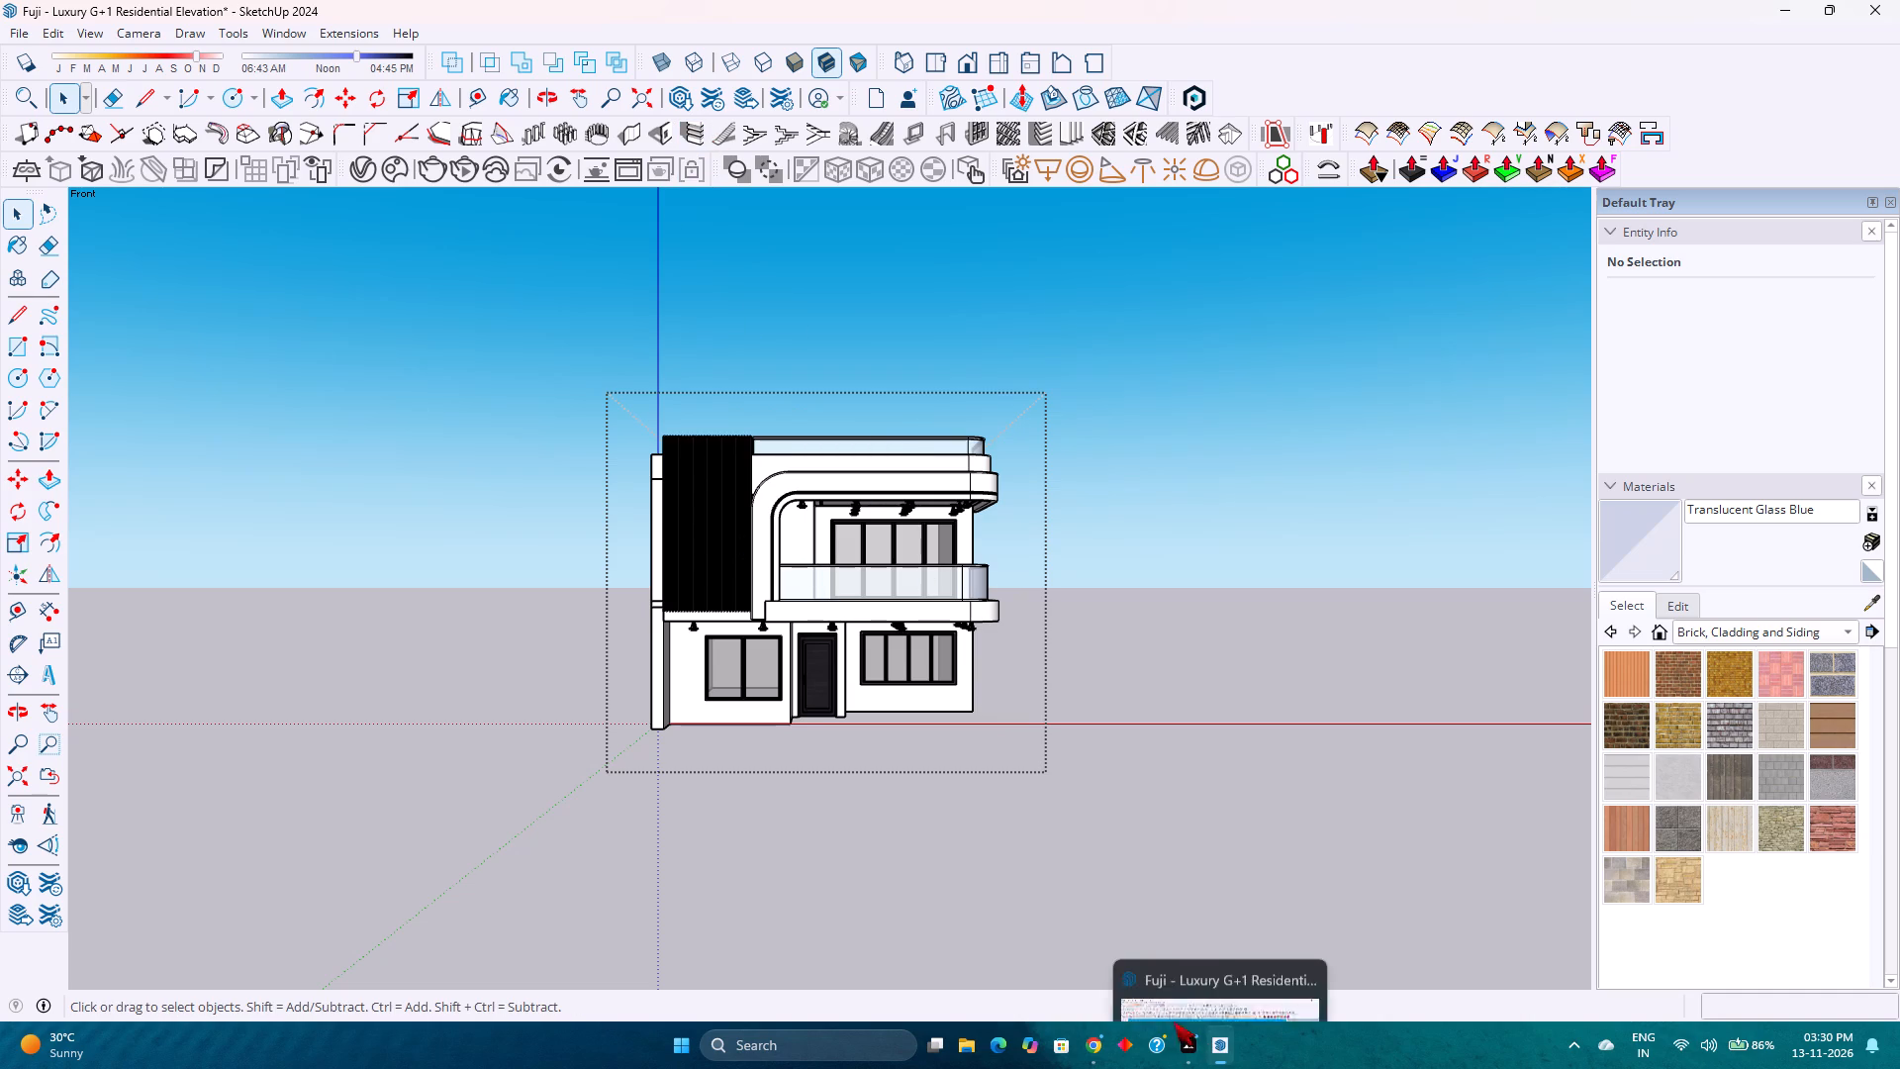
left_click(463, 173)
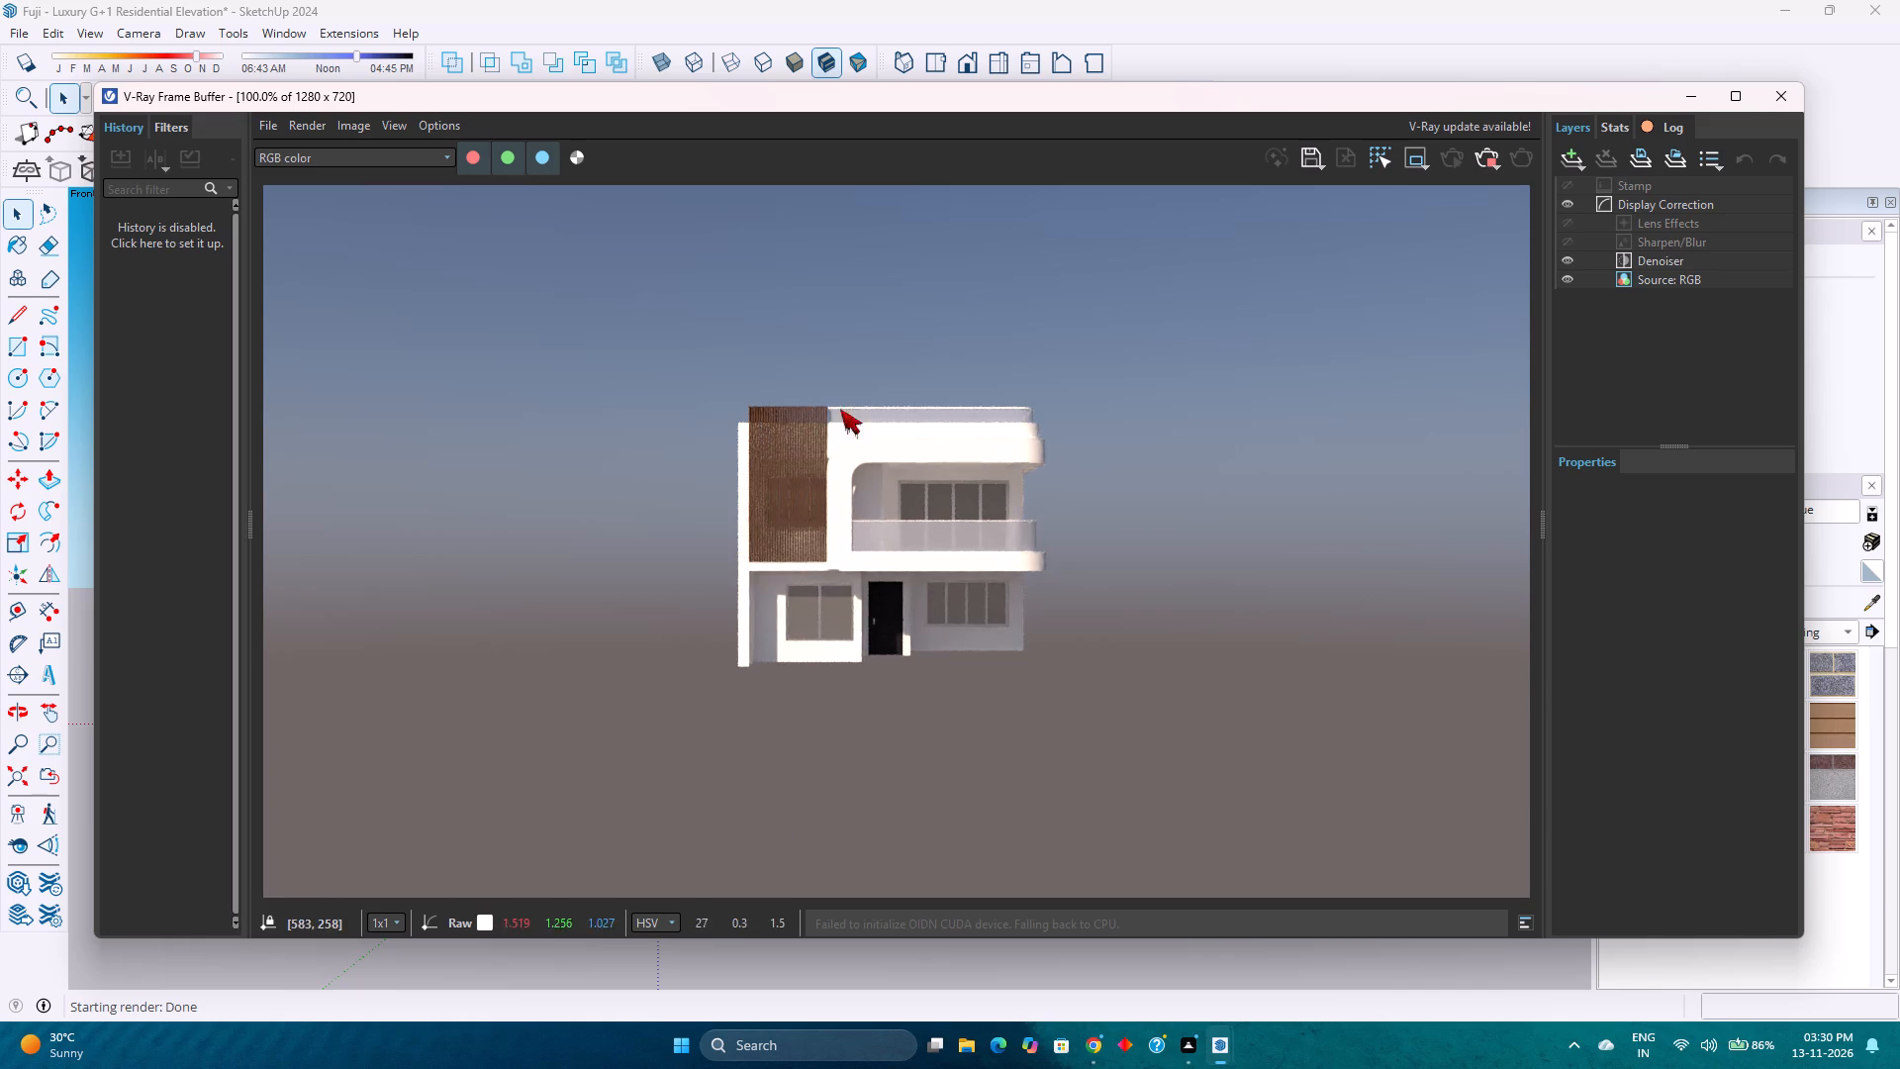
Examine the front elevation render up close, including the timber slats, balcony glass, rounded slab corner, windows and door.
scroll(782, 511, "up", 1)
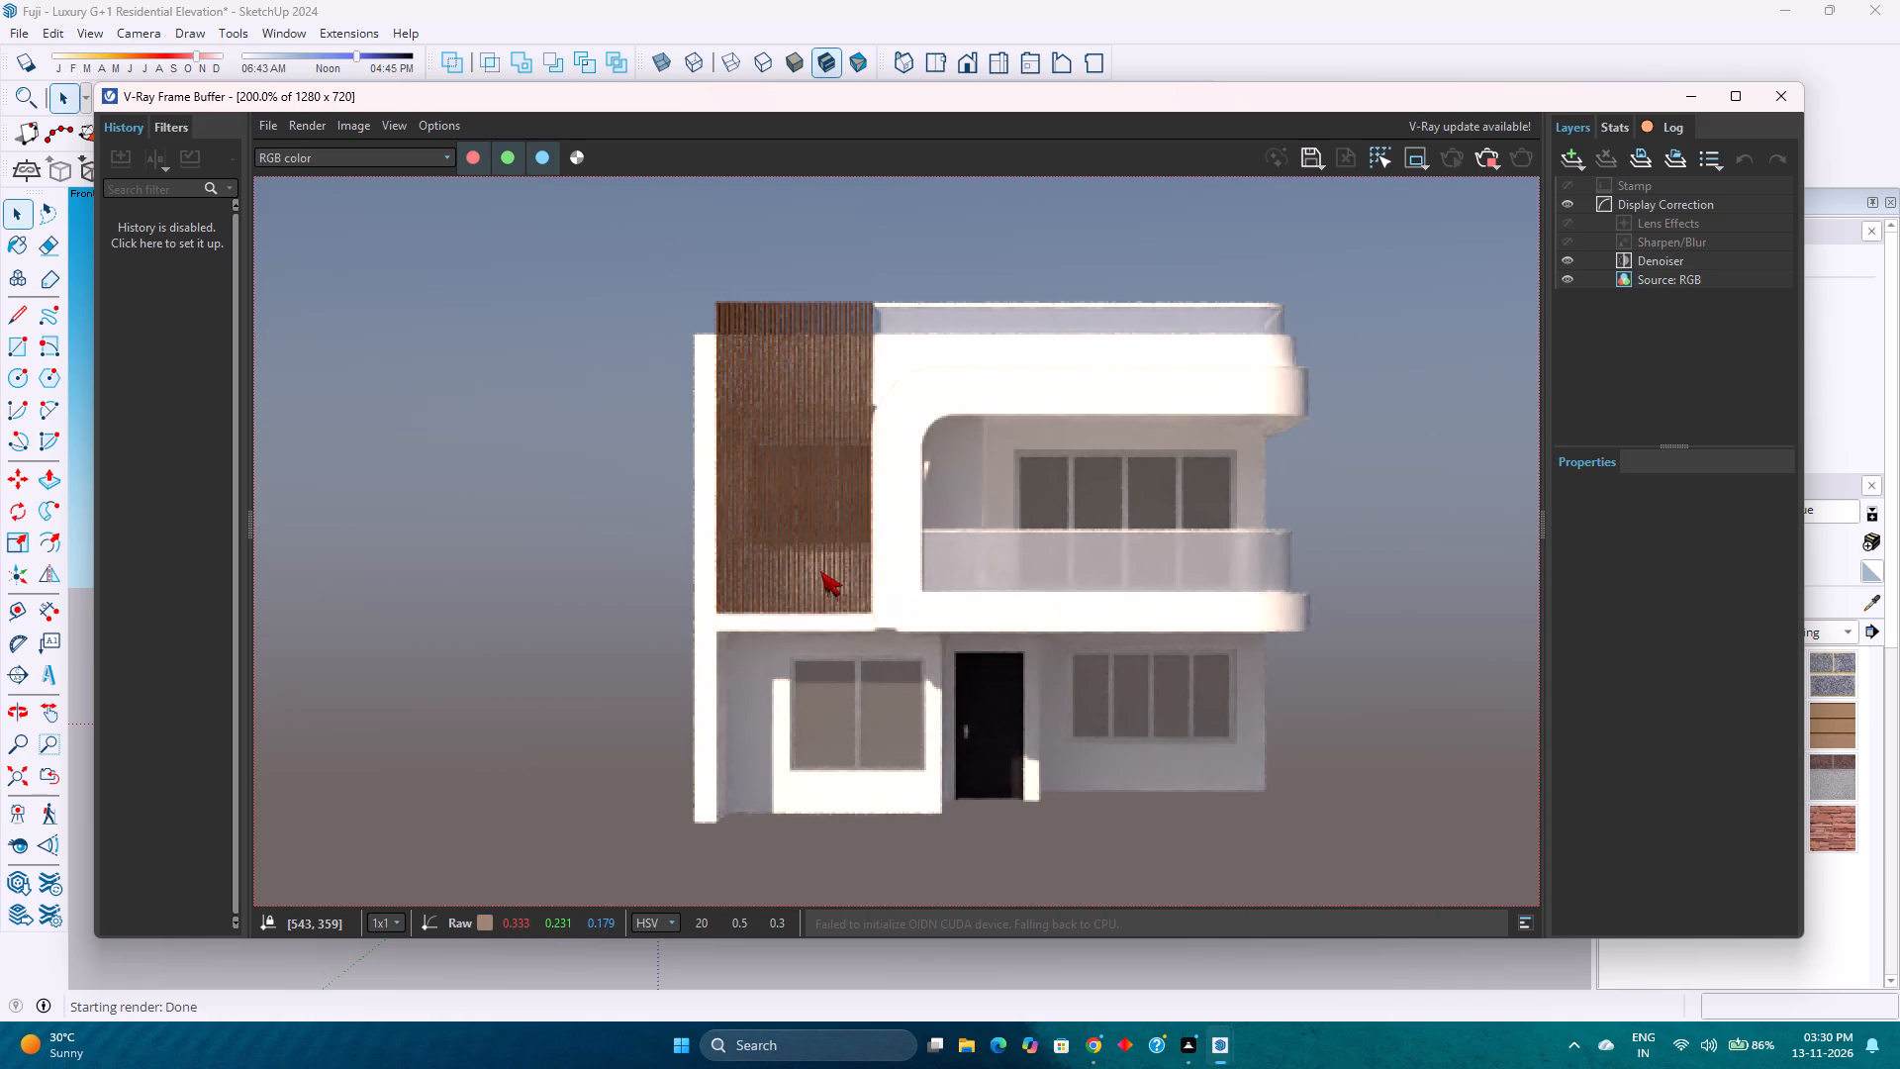
scroll(820, 571, "up", 2)
scroll(820, 571, "down", 2)
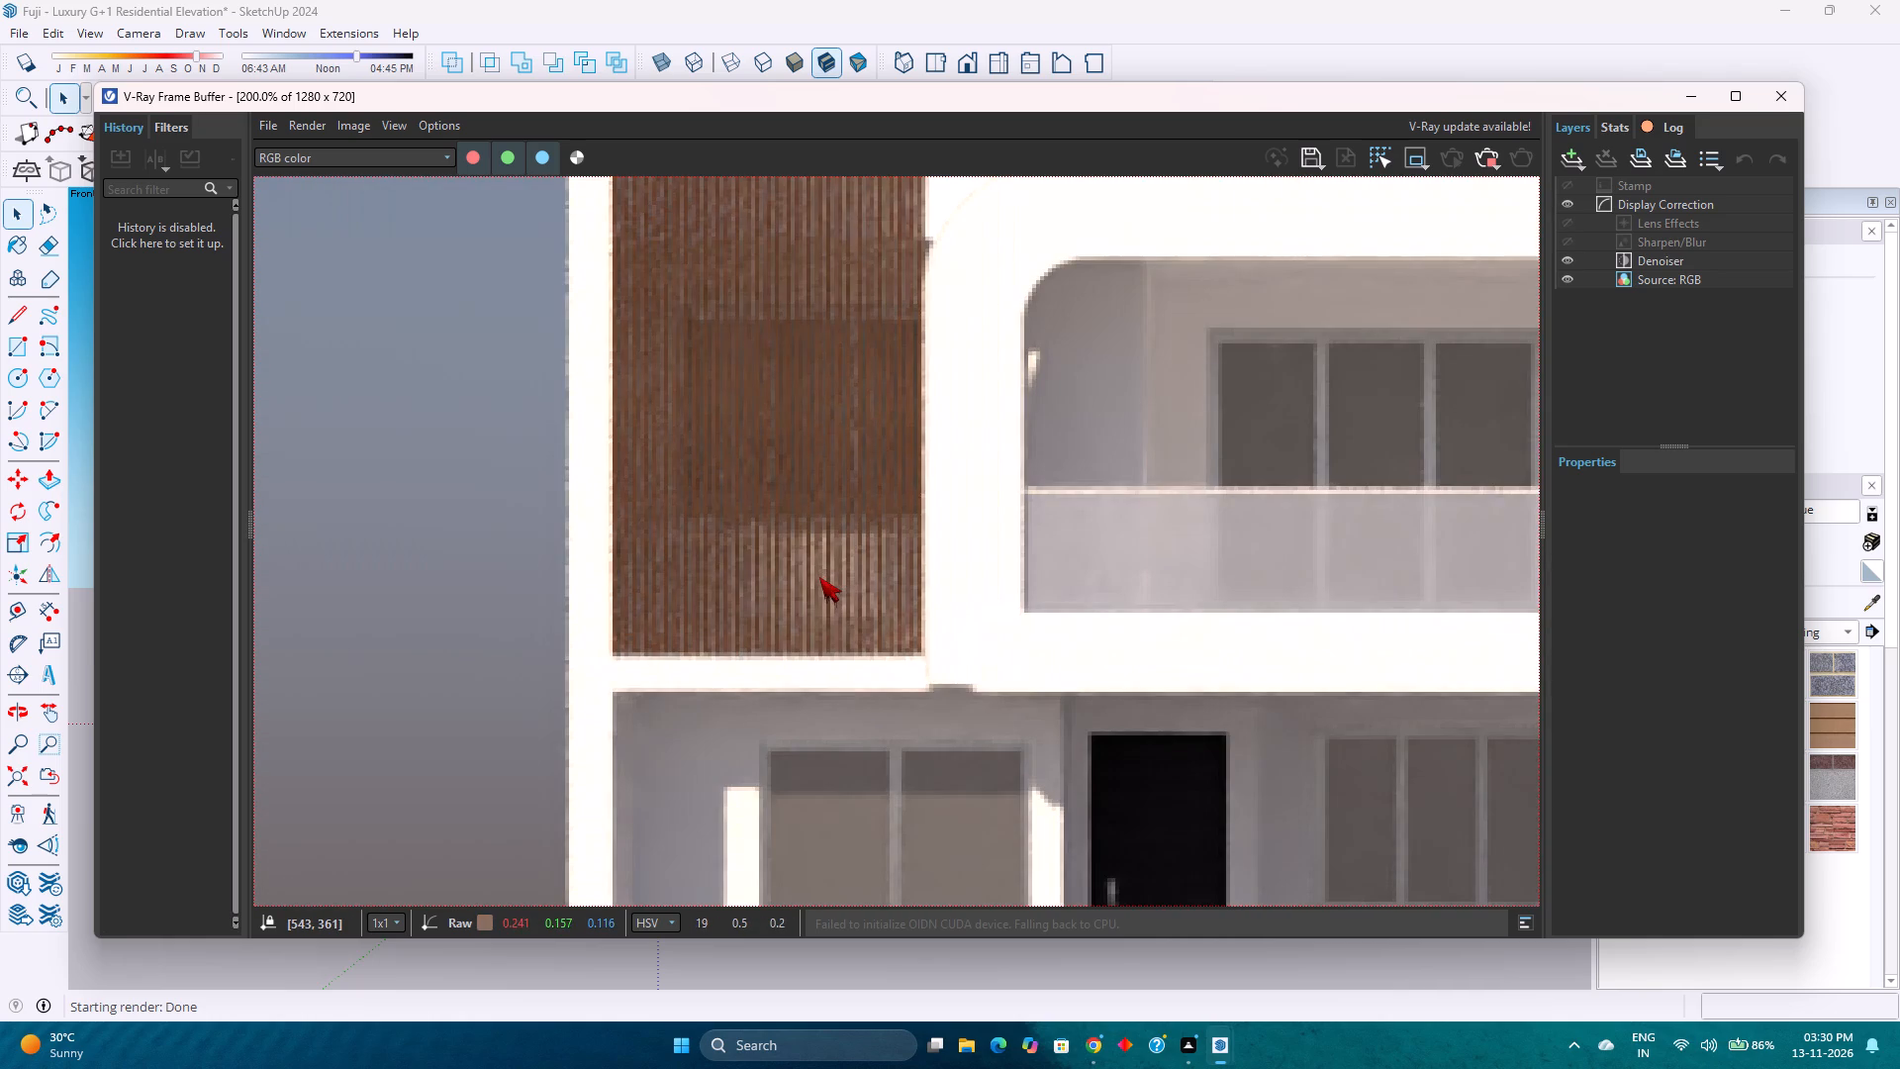
scroll(819, 577, "down", 2)
scroll(819, 577, "up", 3)
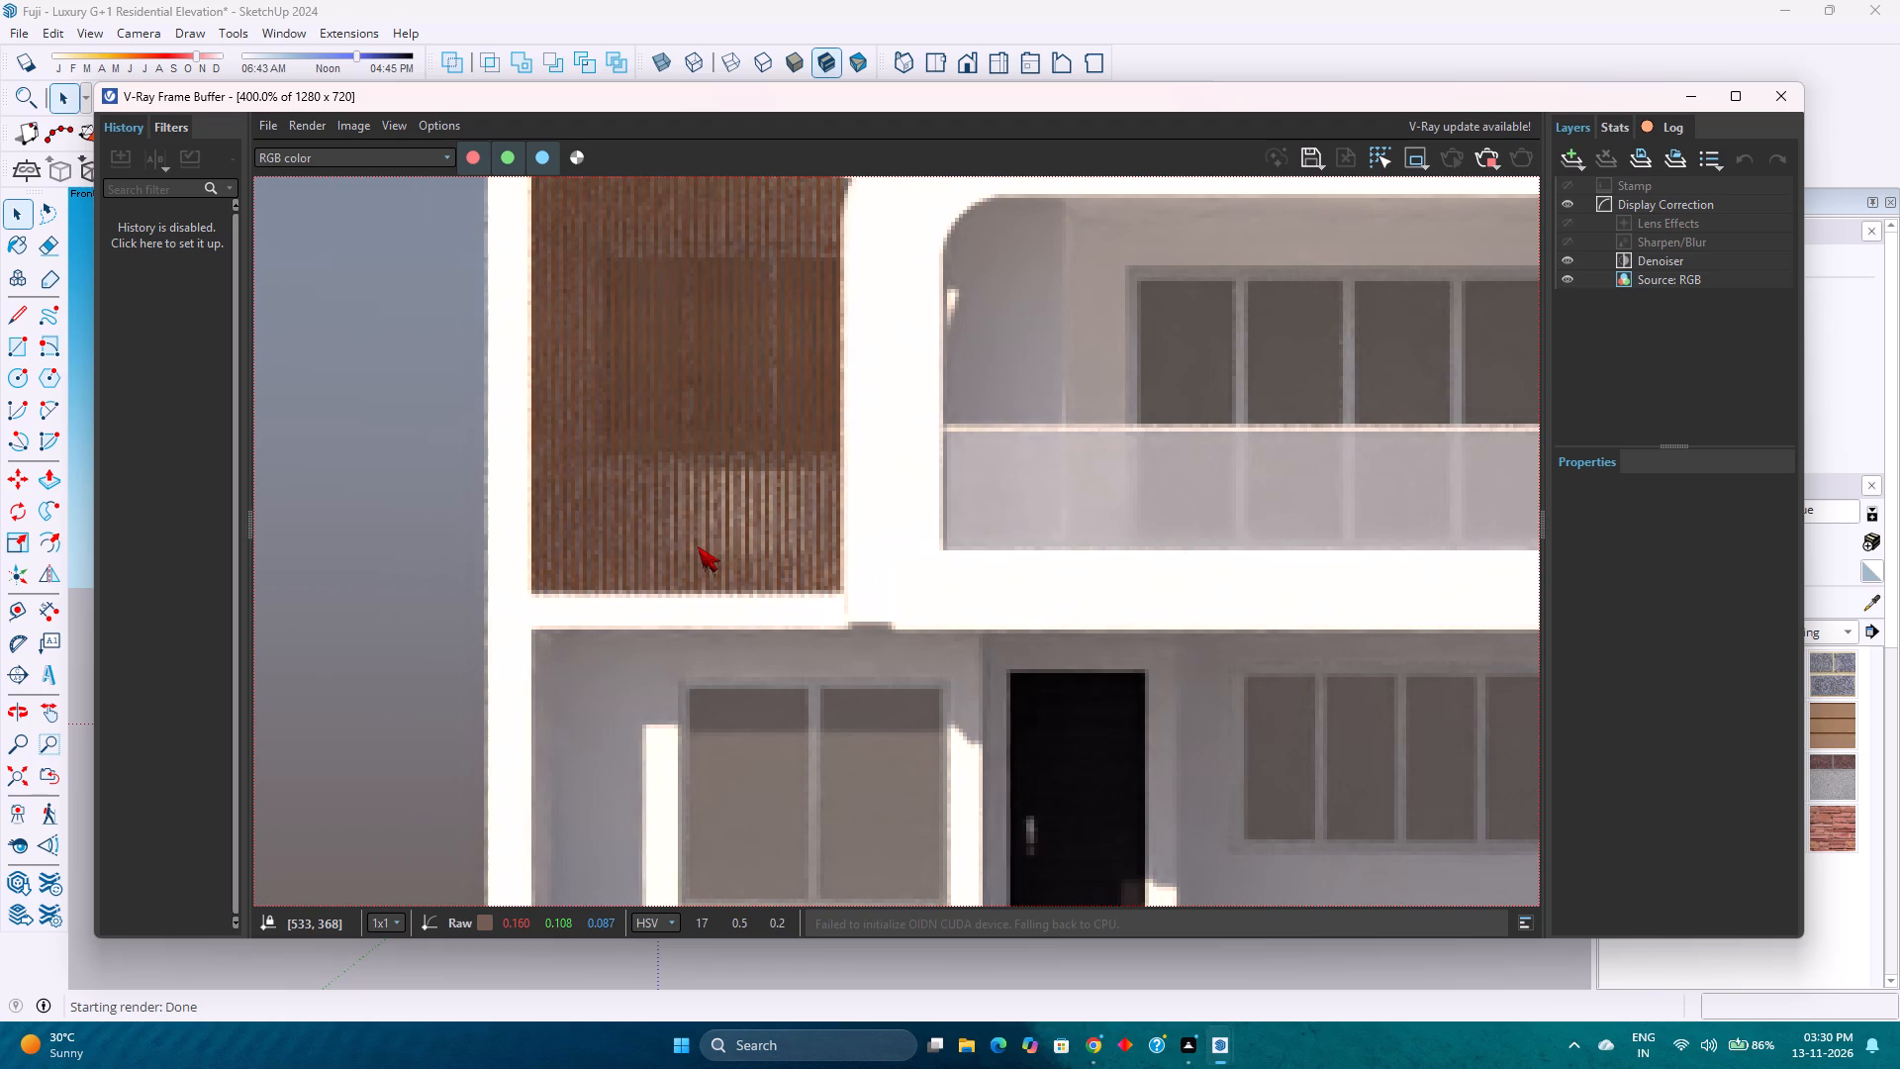
scroll(698, 546, "down", 1)
middle_click_drag(666, 599, 654, 620)
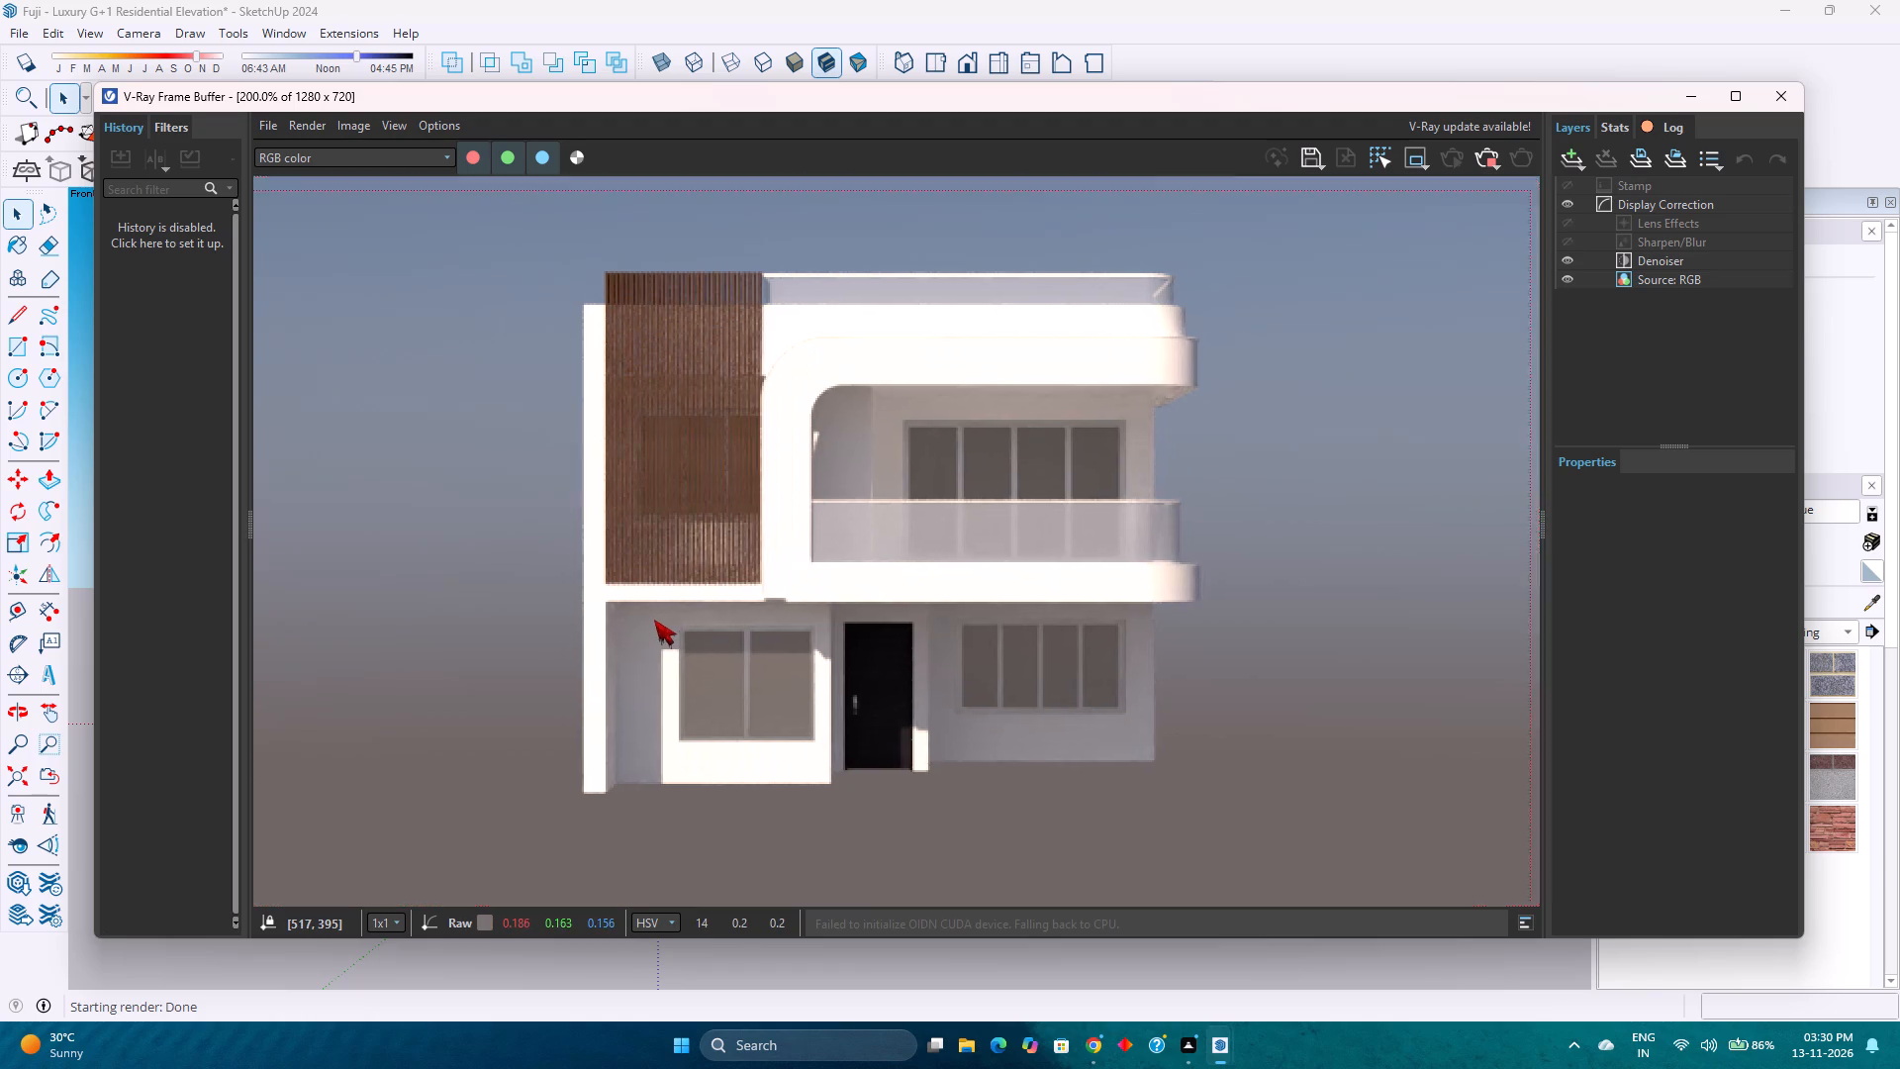
middle_click_drag(654, 620, 646, 649)
middle_click_drag(645, 650, 643, 660)
scroll(632, 646, "down", 1)
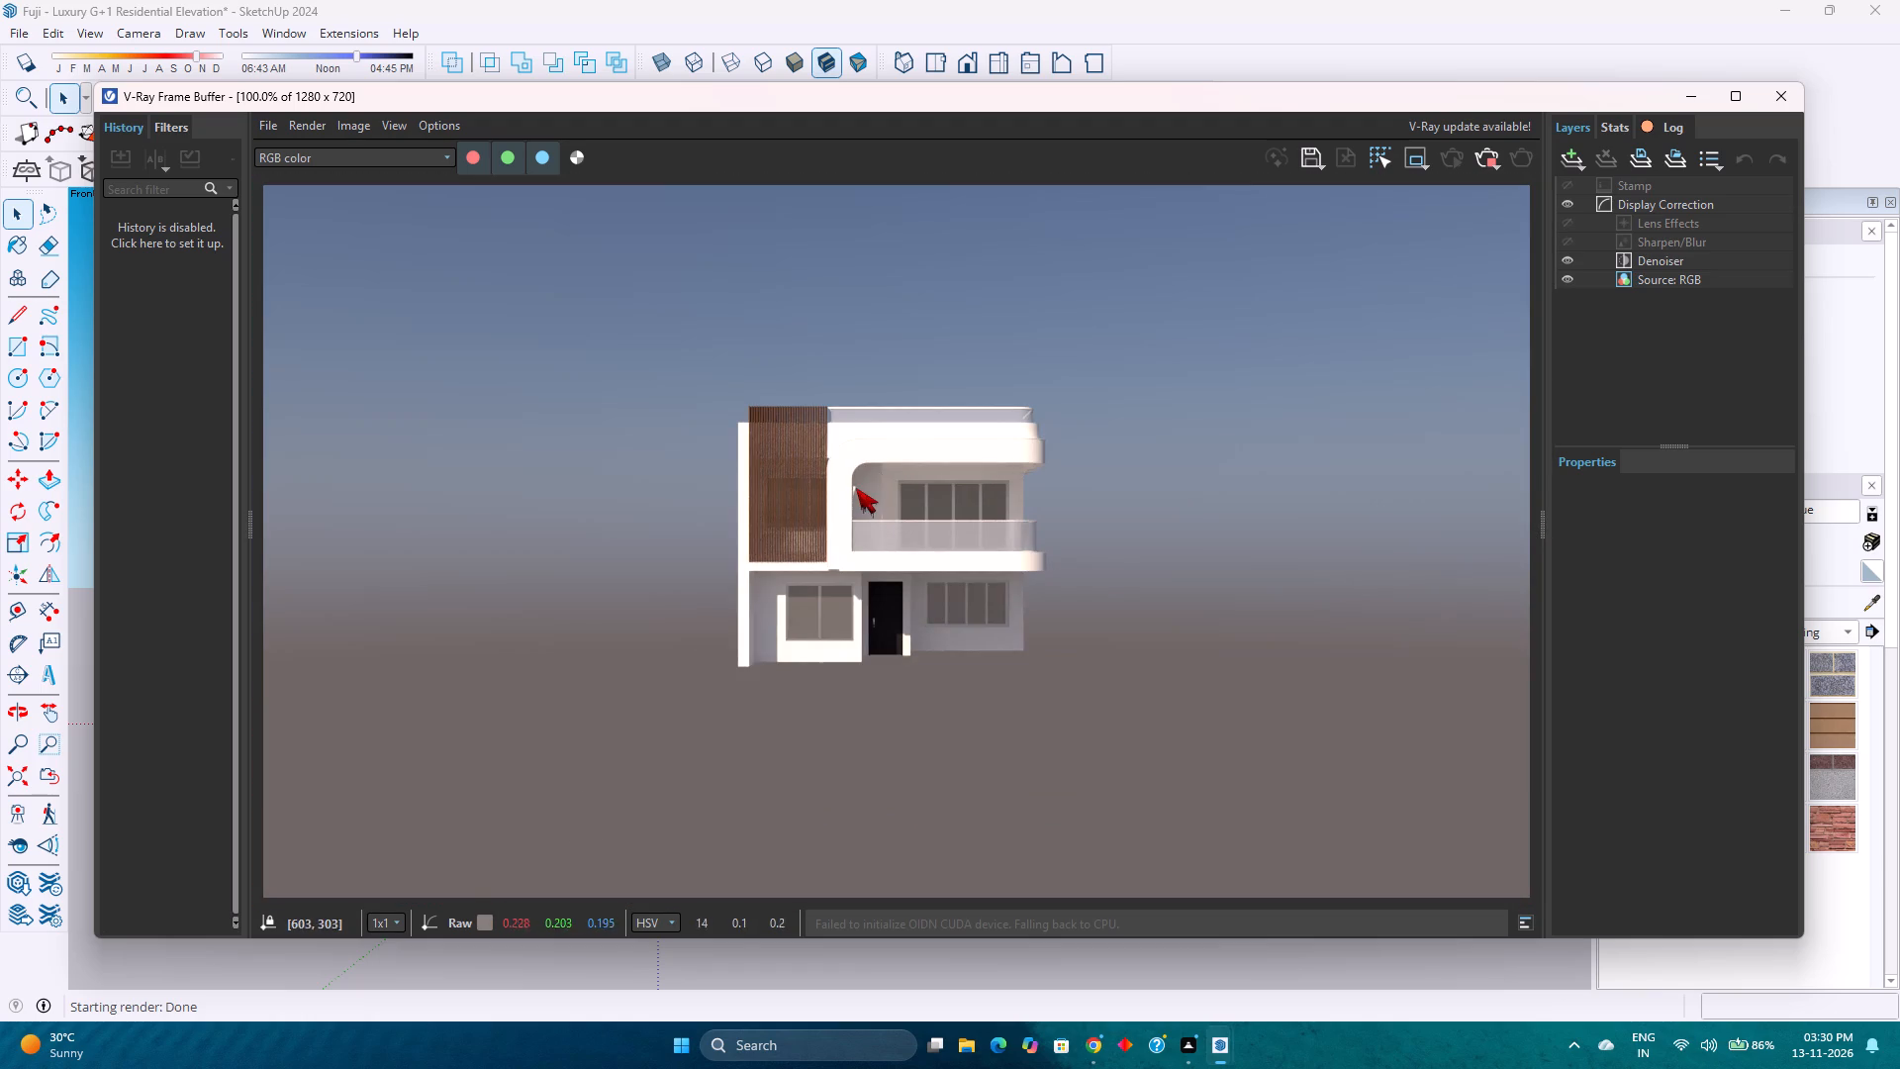
scroll(844, 499, "up", 1)
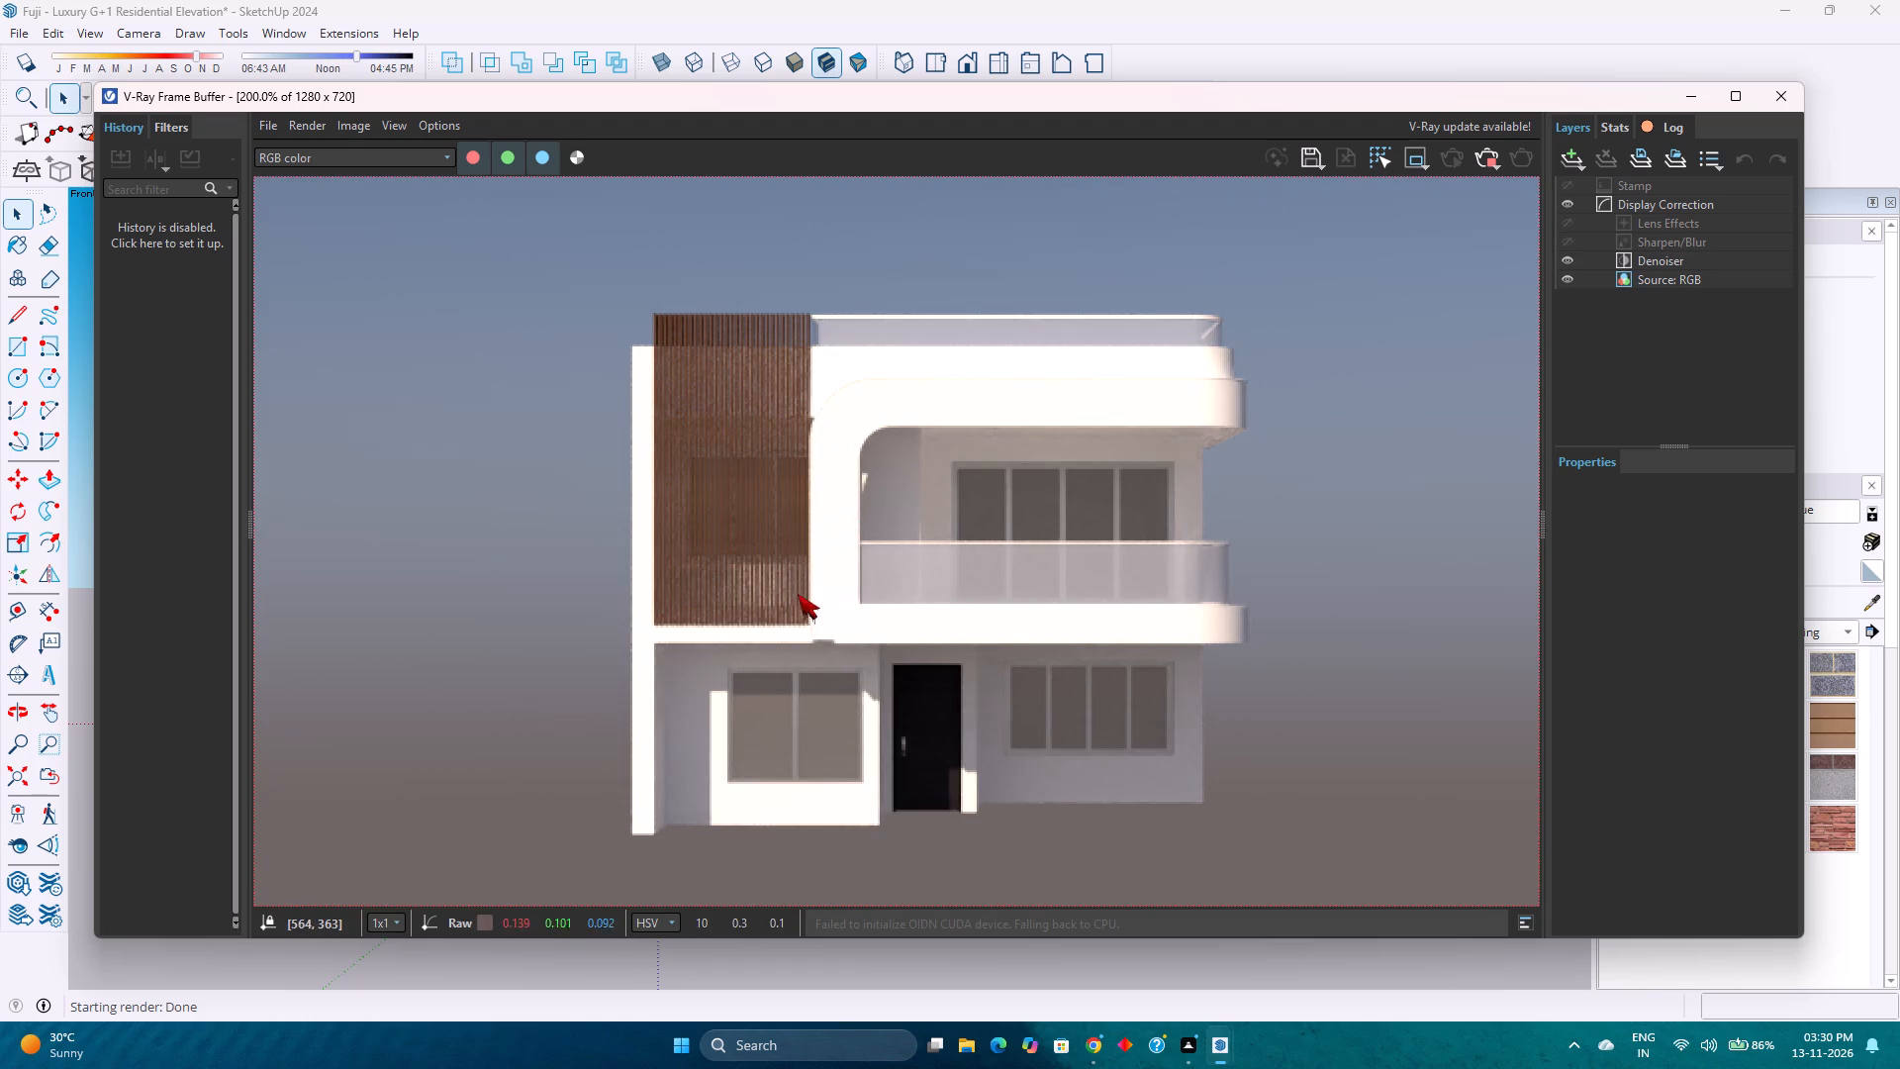
scroll(1161, 628, "up", 3)
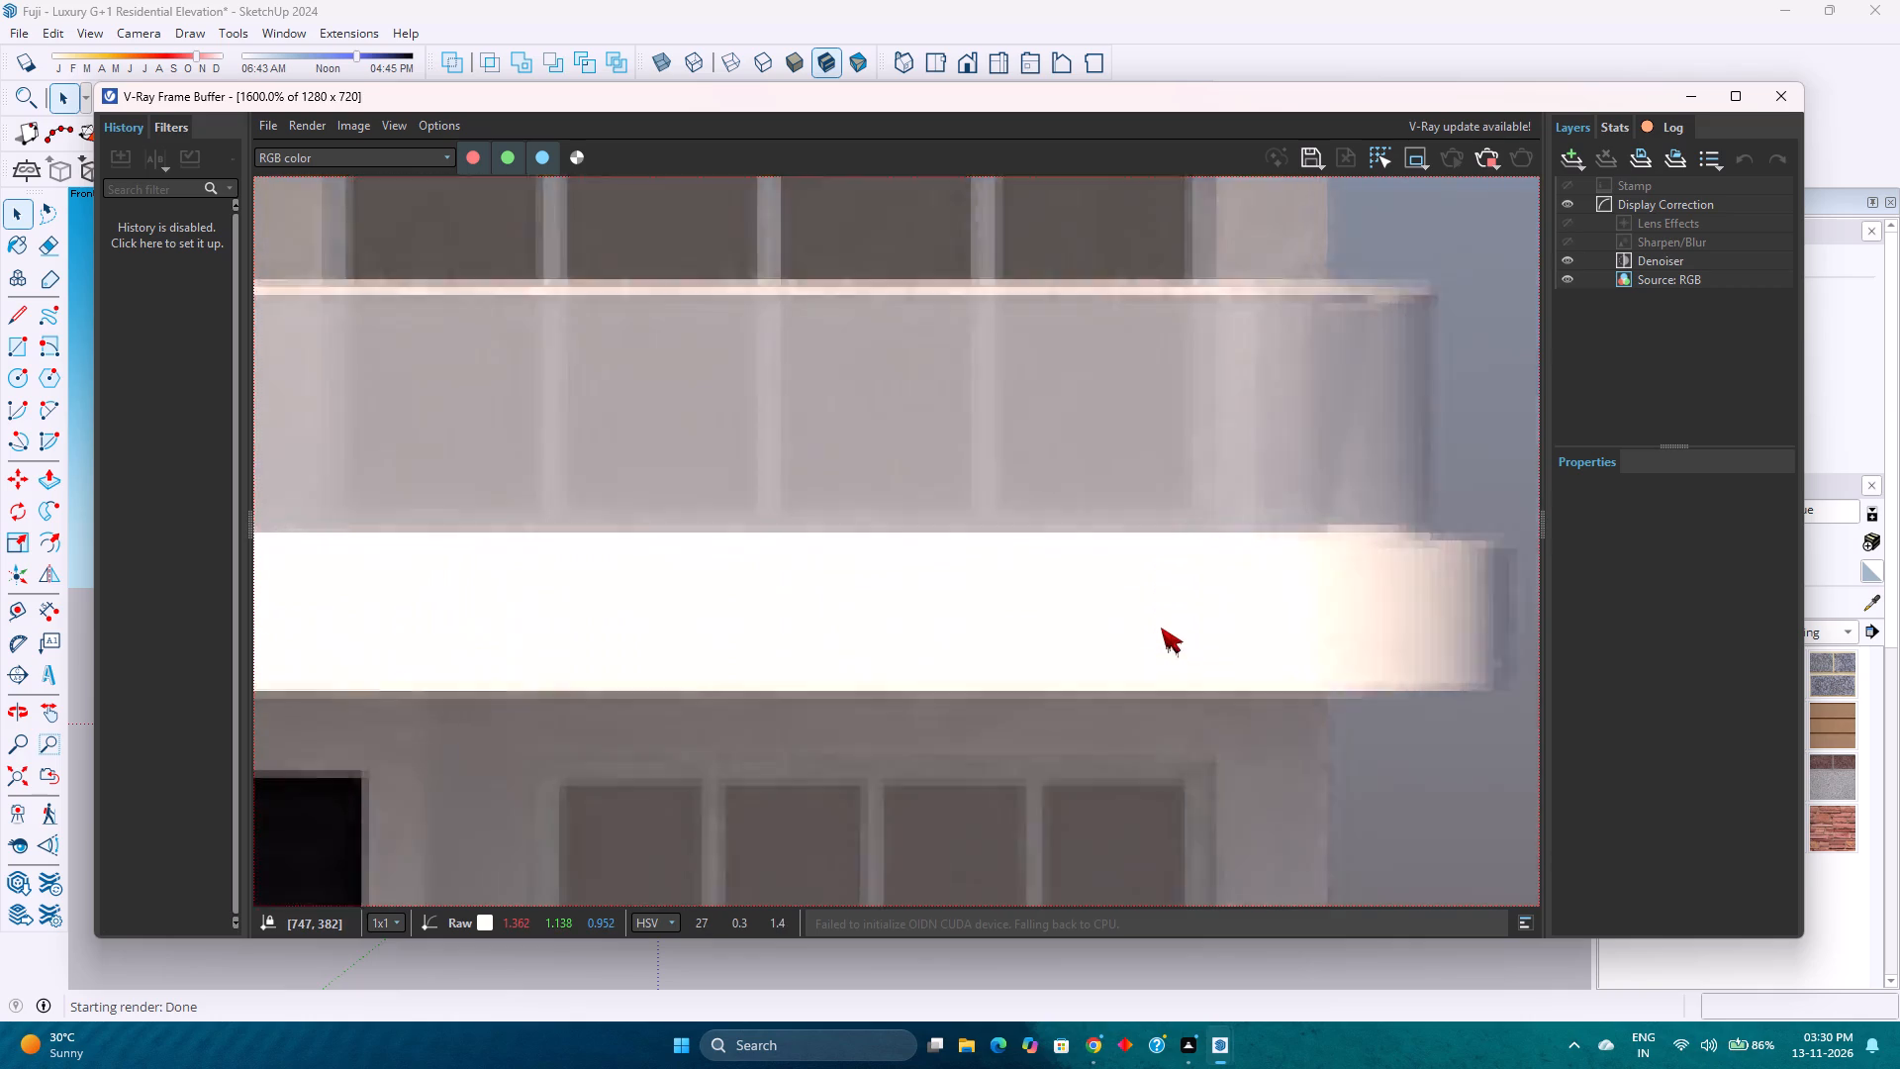
scroll(1161, 628, "down", 2)
scroll(453, 682, "down", 4)
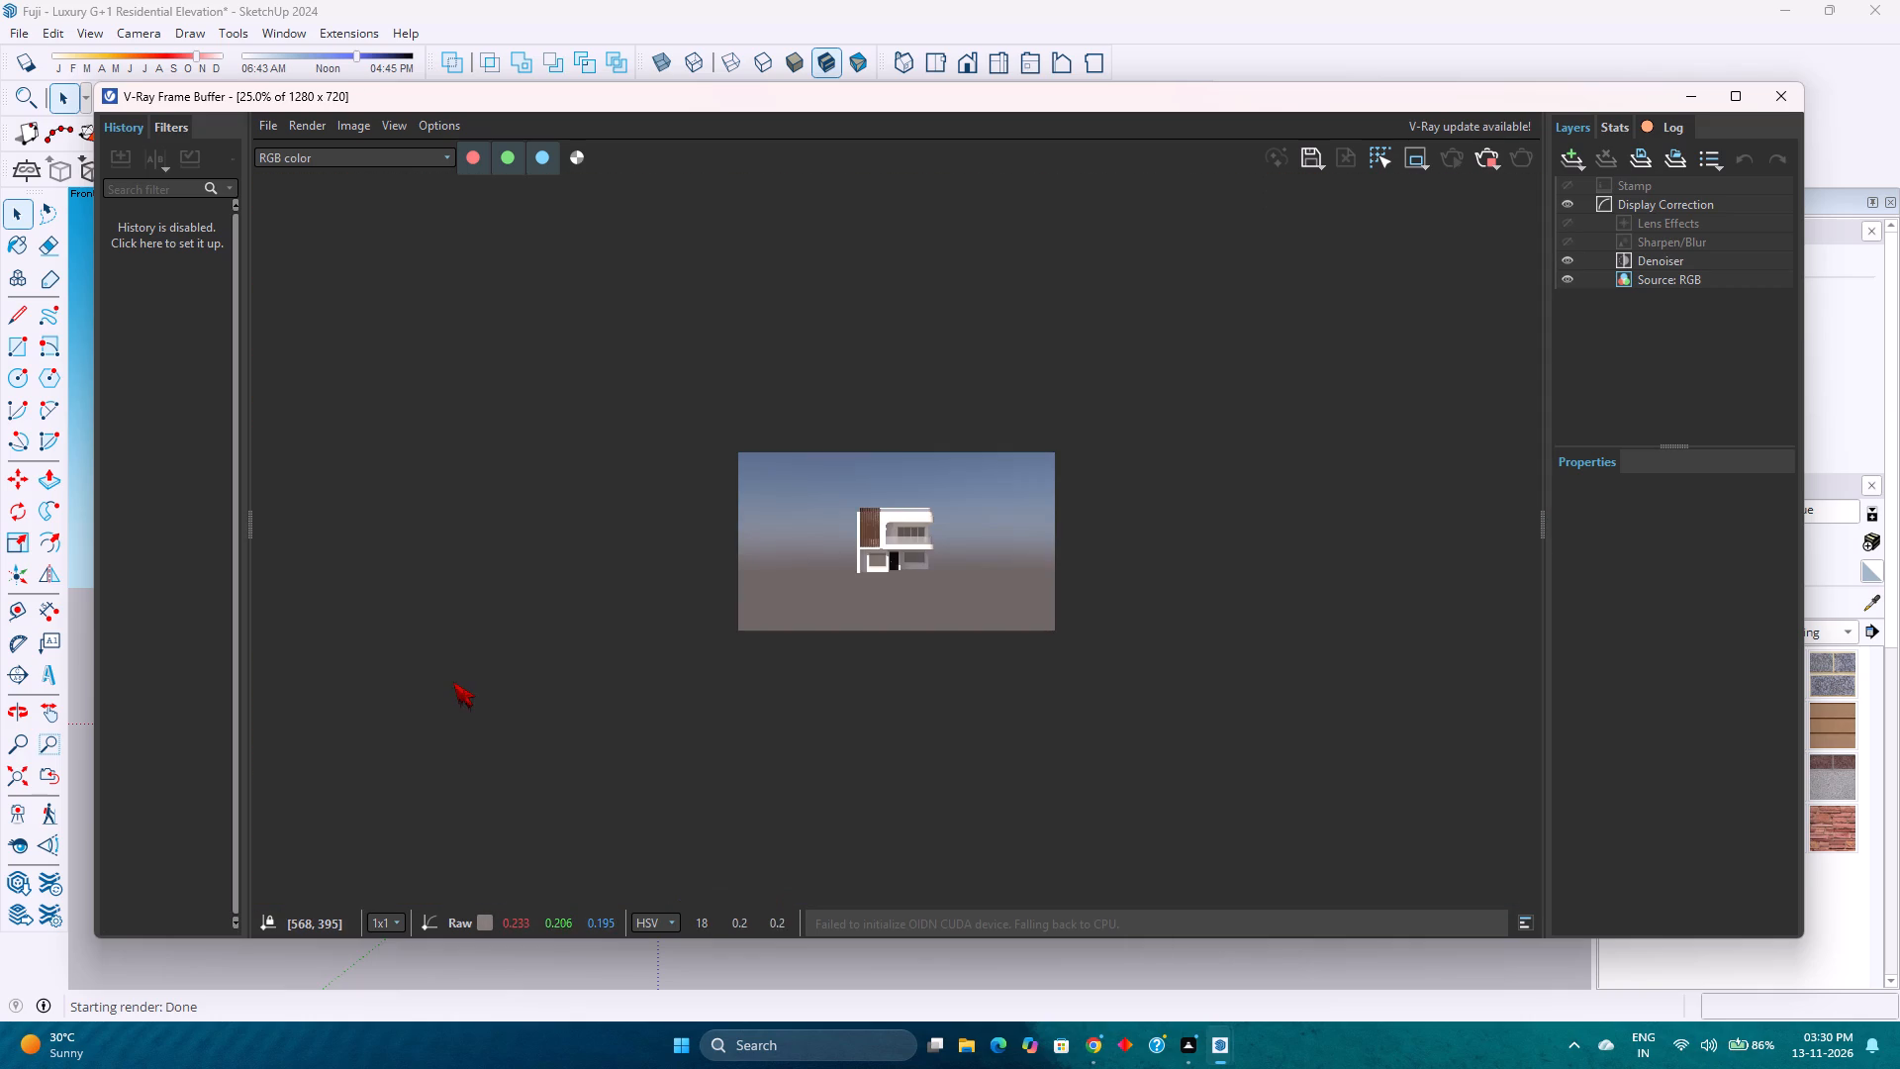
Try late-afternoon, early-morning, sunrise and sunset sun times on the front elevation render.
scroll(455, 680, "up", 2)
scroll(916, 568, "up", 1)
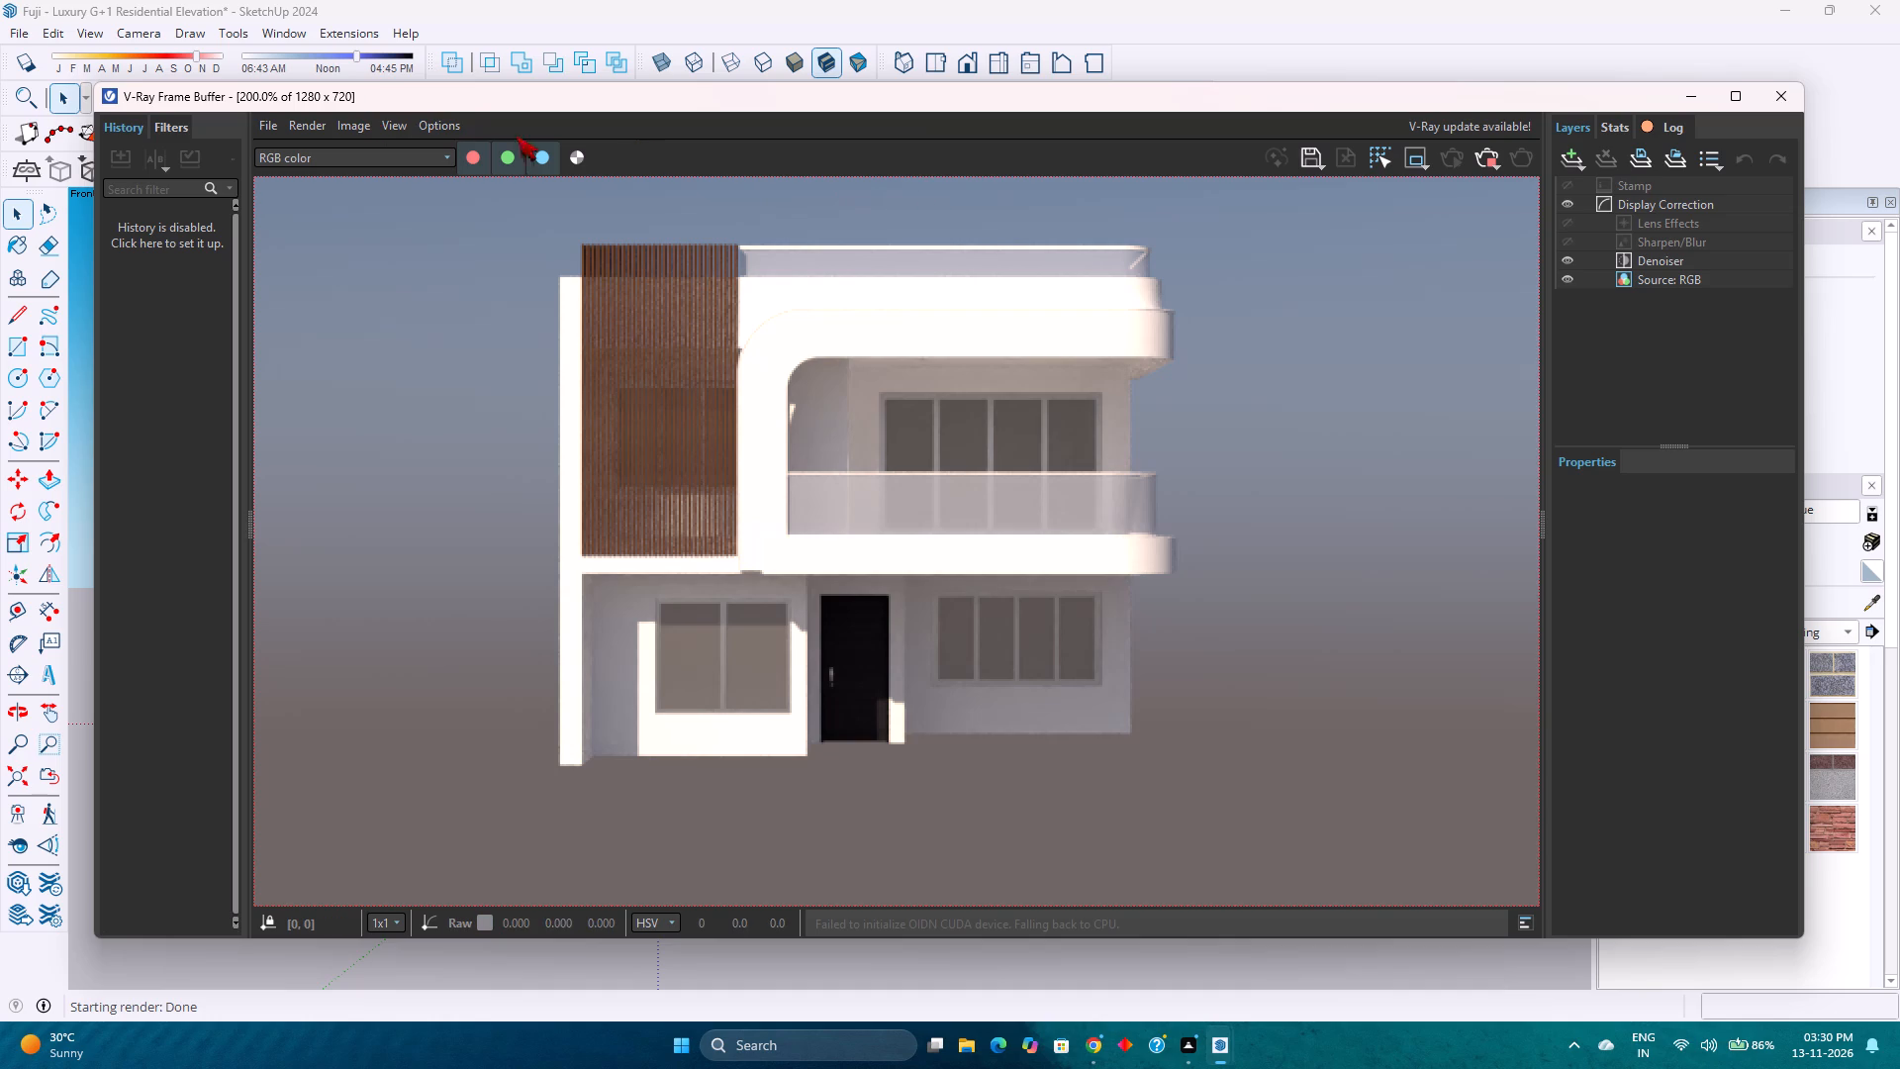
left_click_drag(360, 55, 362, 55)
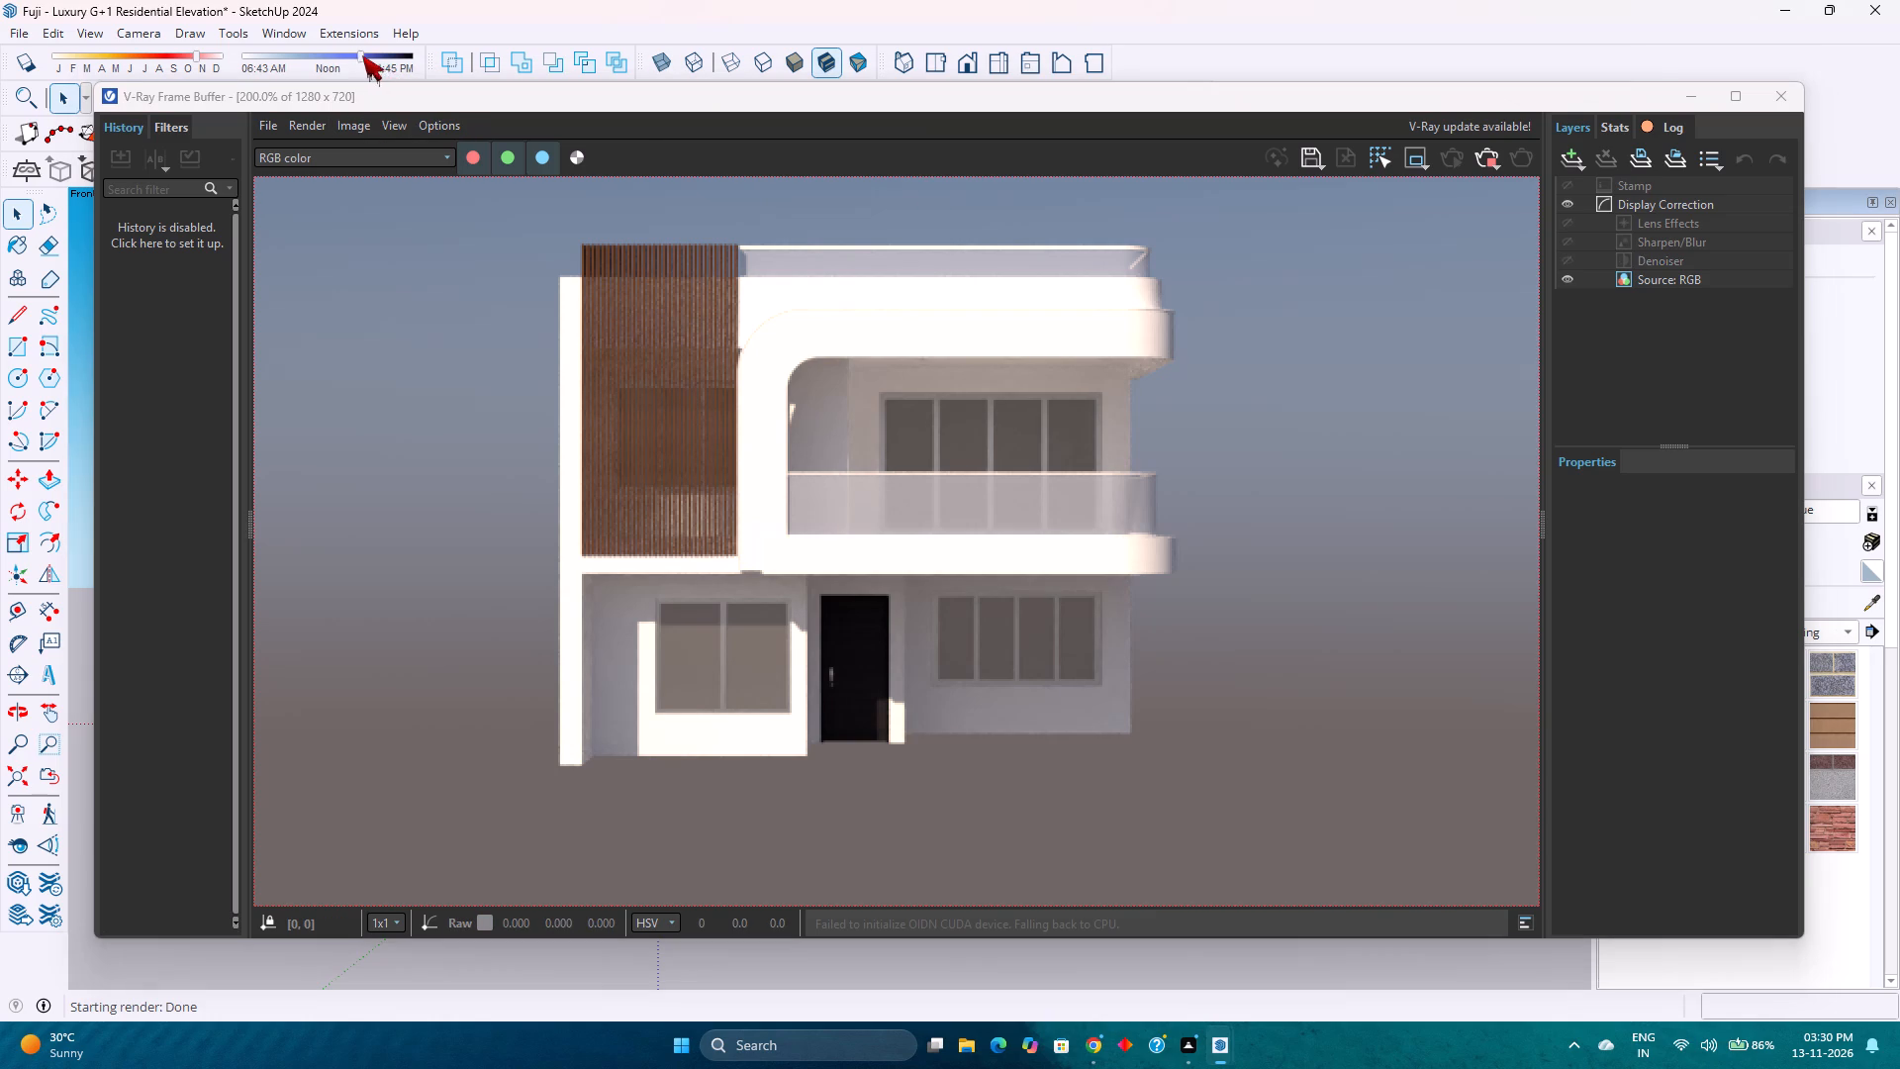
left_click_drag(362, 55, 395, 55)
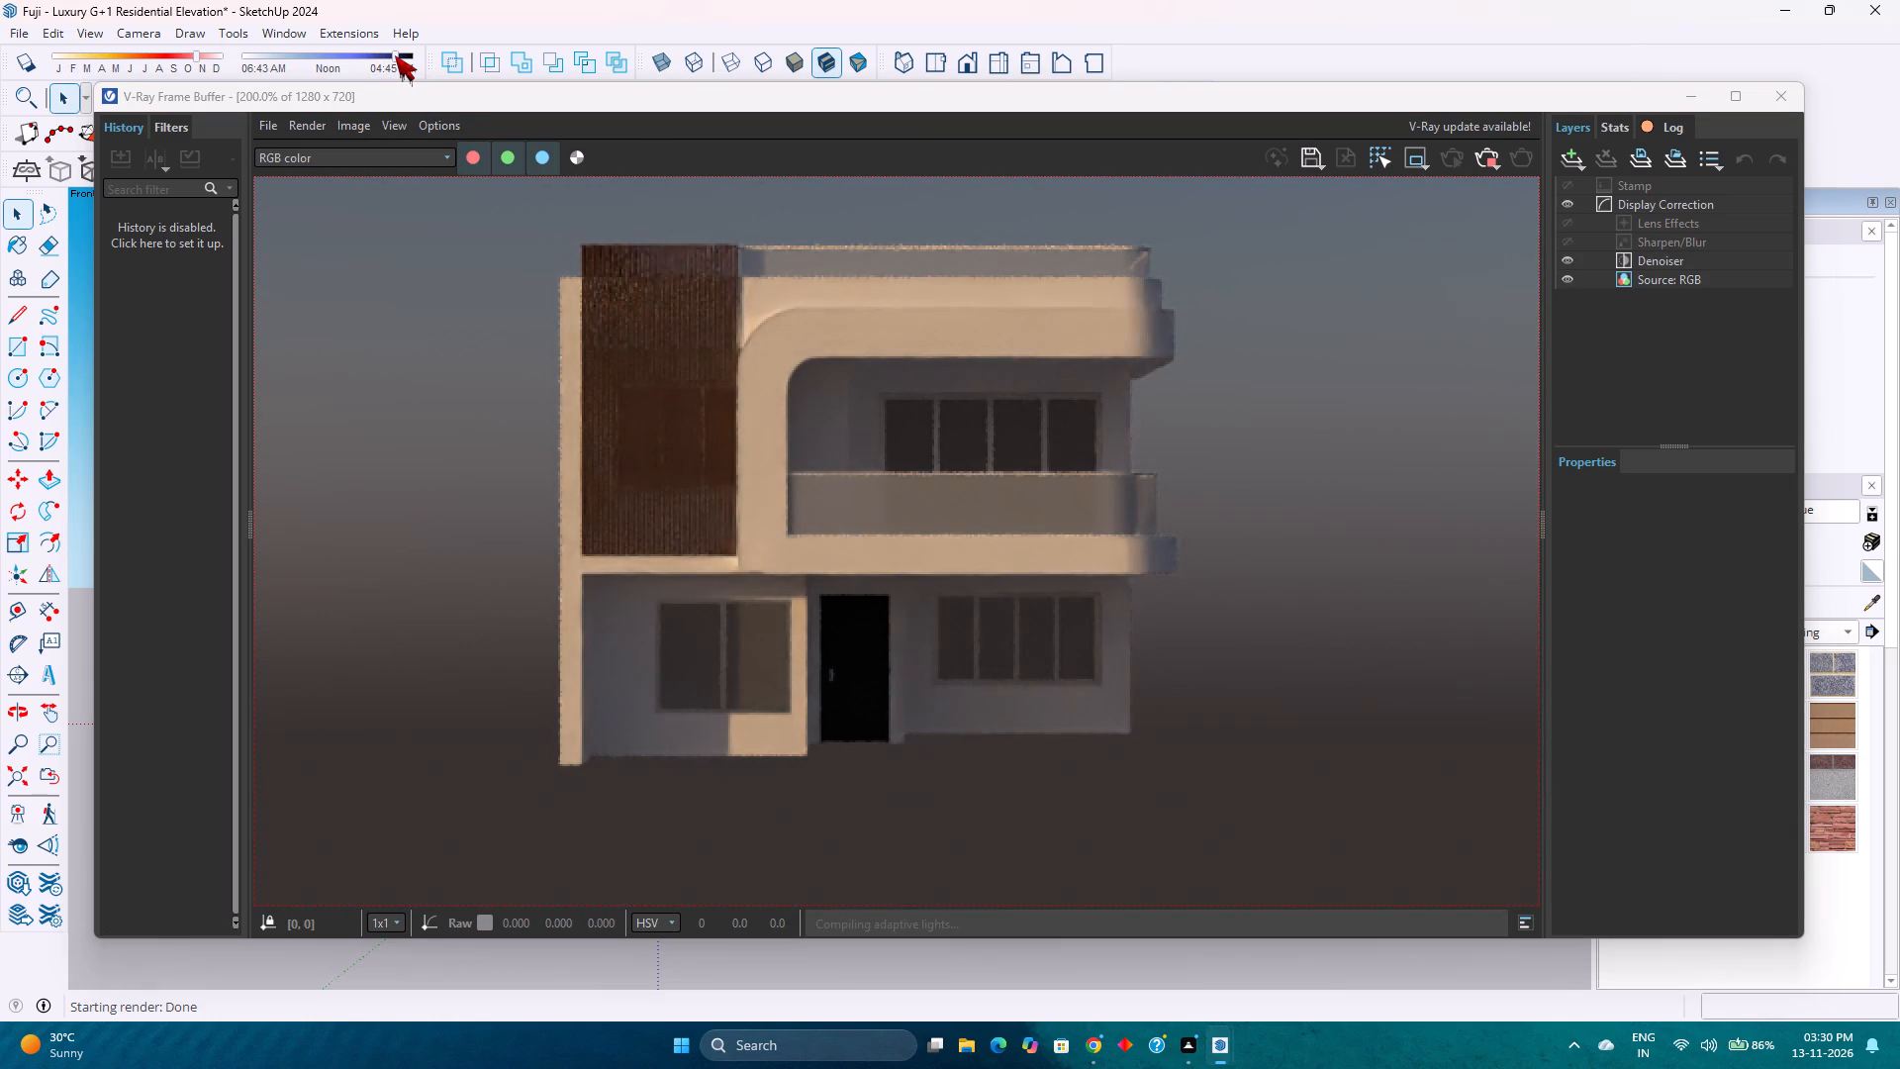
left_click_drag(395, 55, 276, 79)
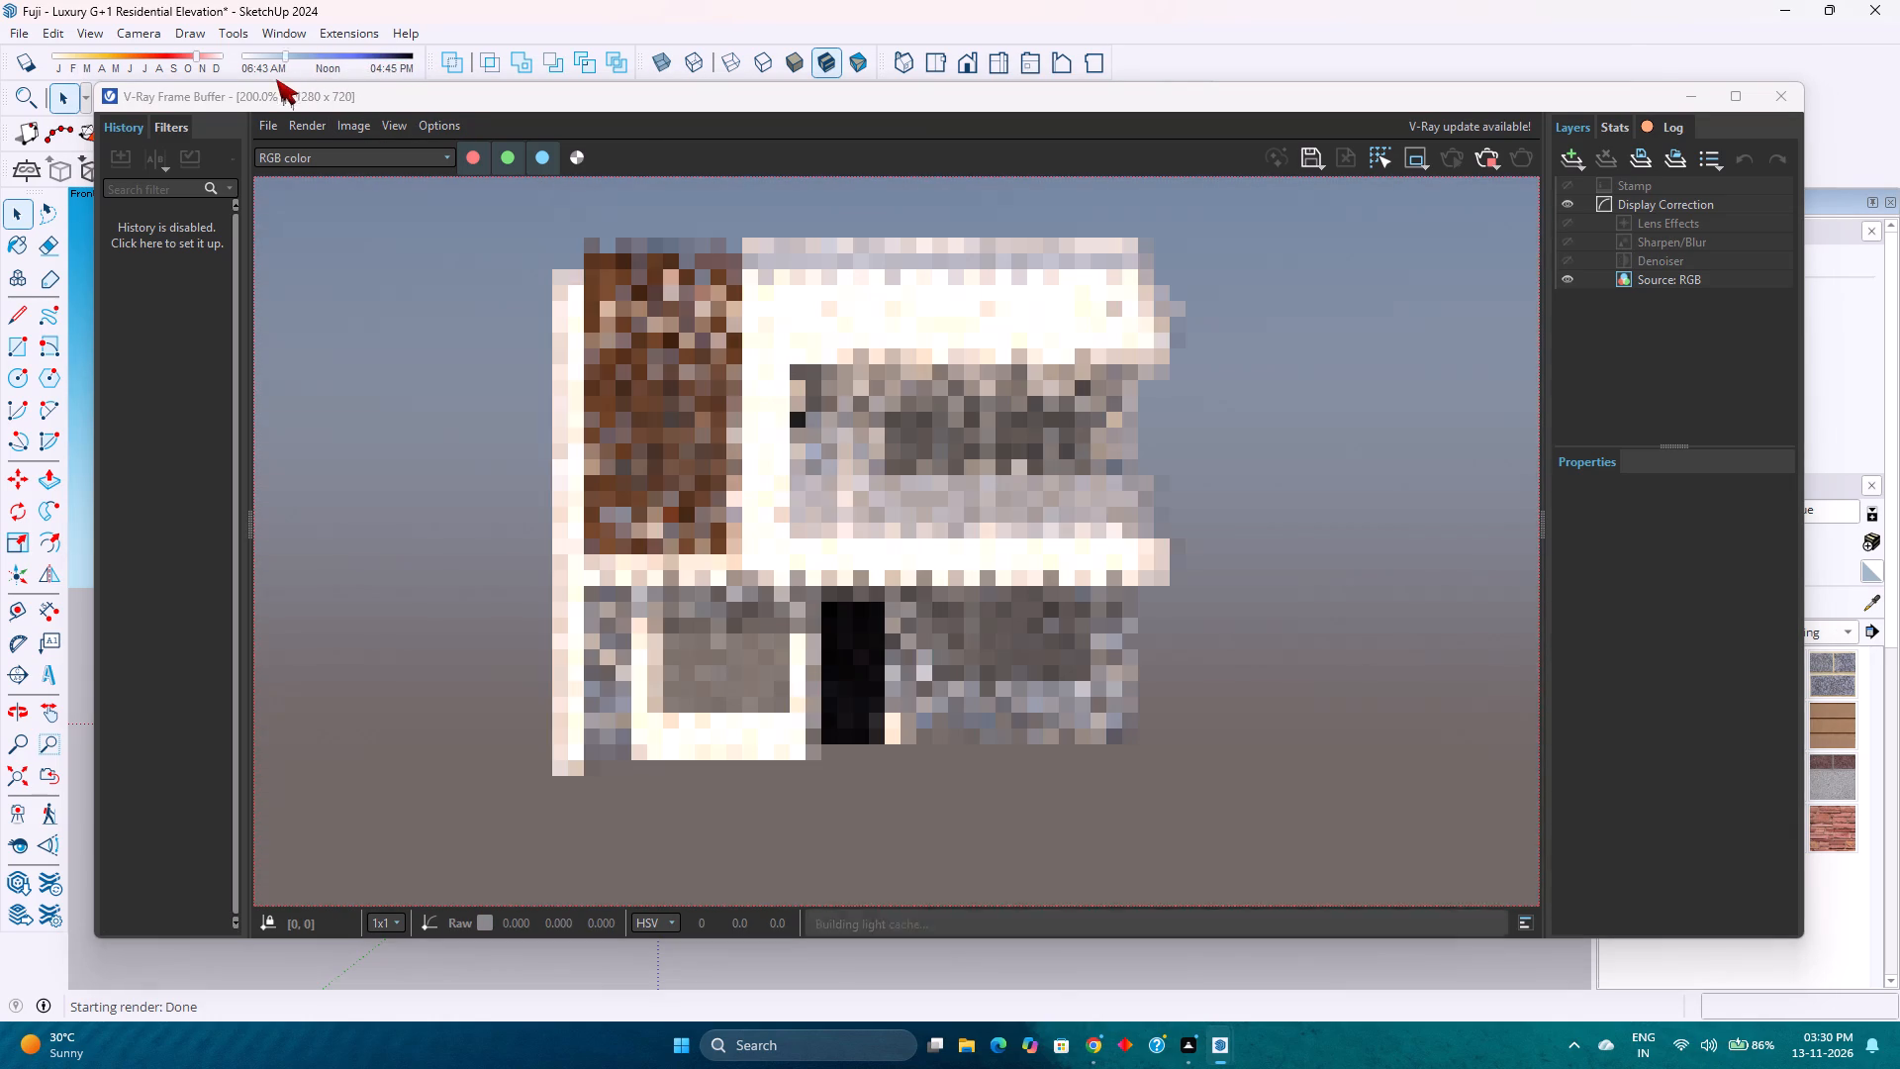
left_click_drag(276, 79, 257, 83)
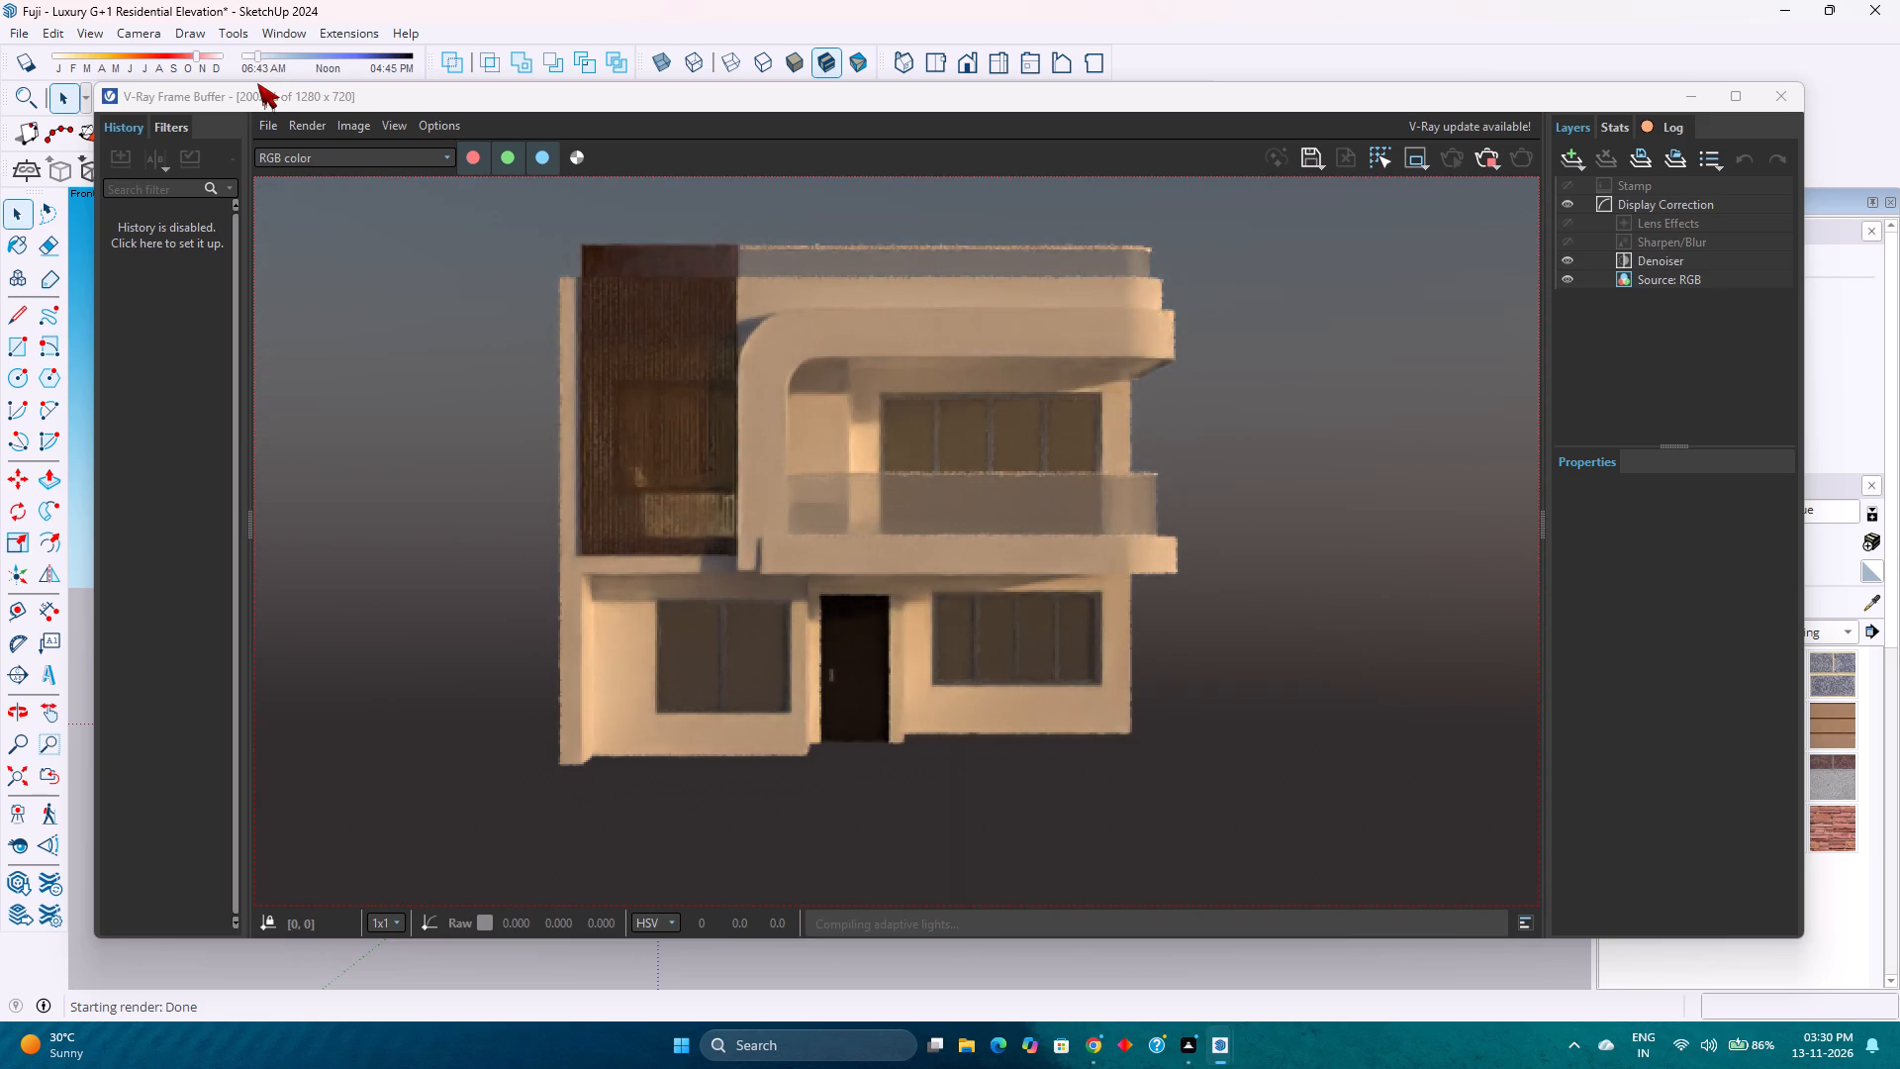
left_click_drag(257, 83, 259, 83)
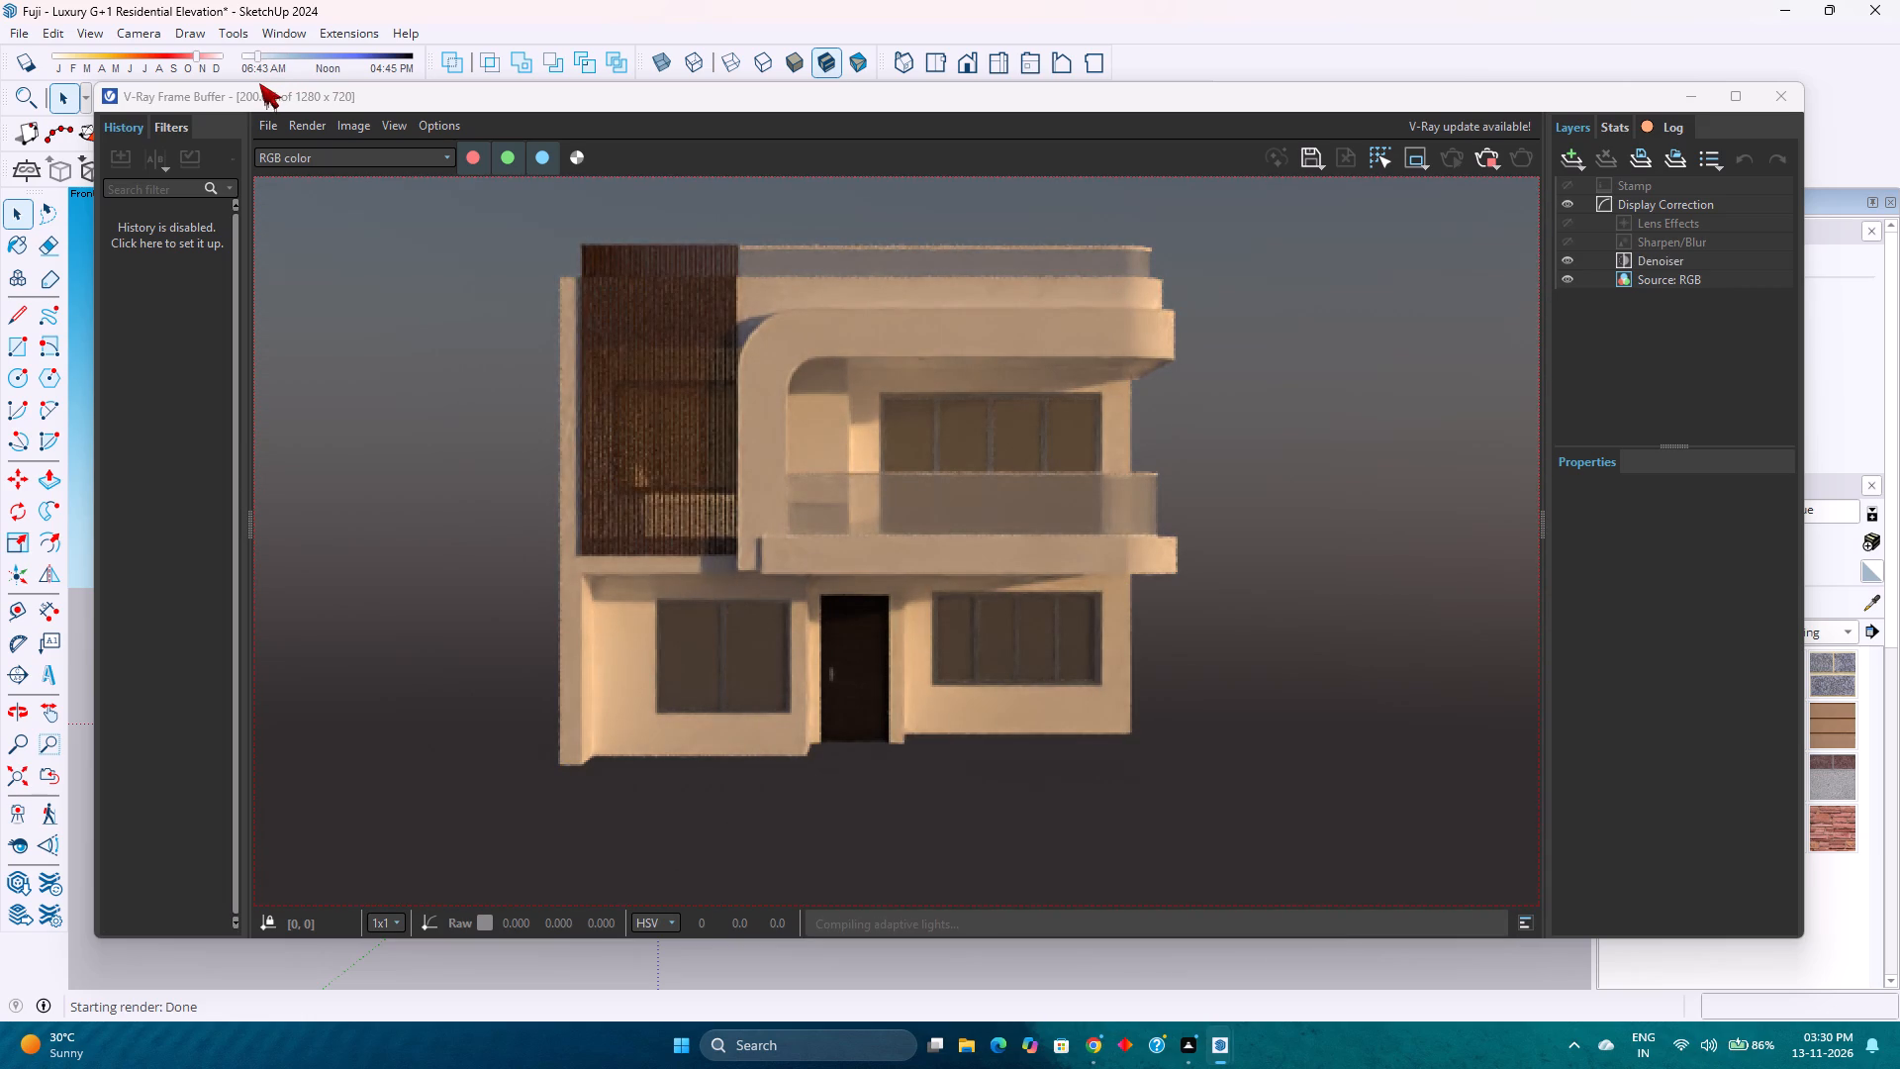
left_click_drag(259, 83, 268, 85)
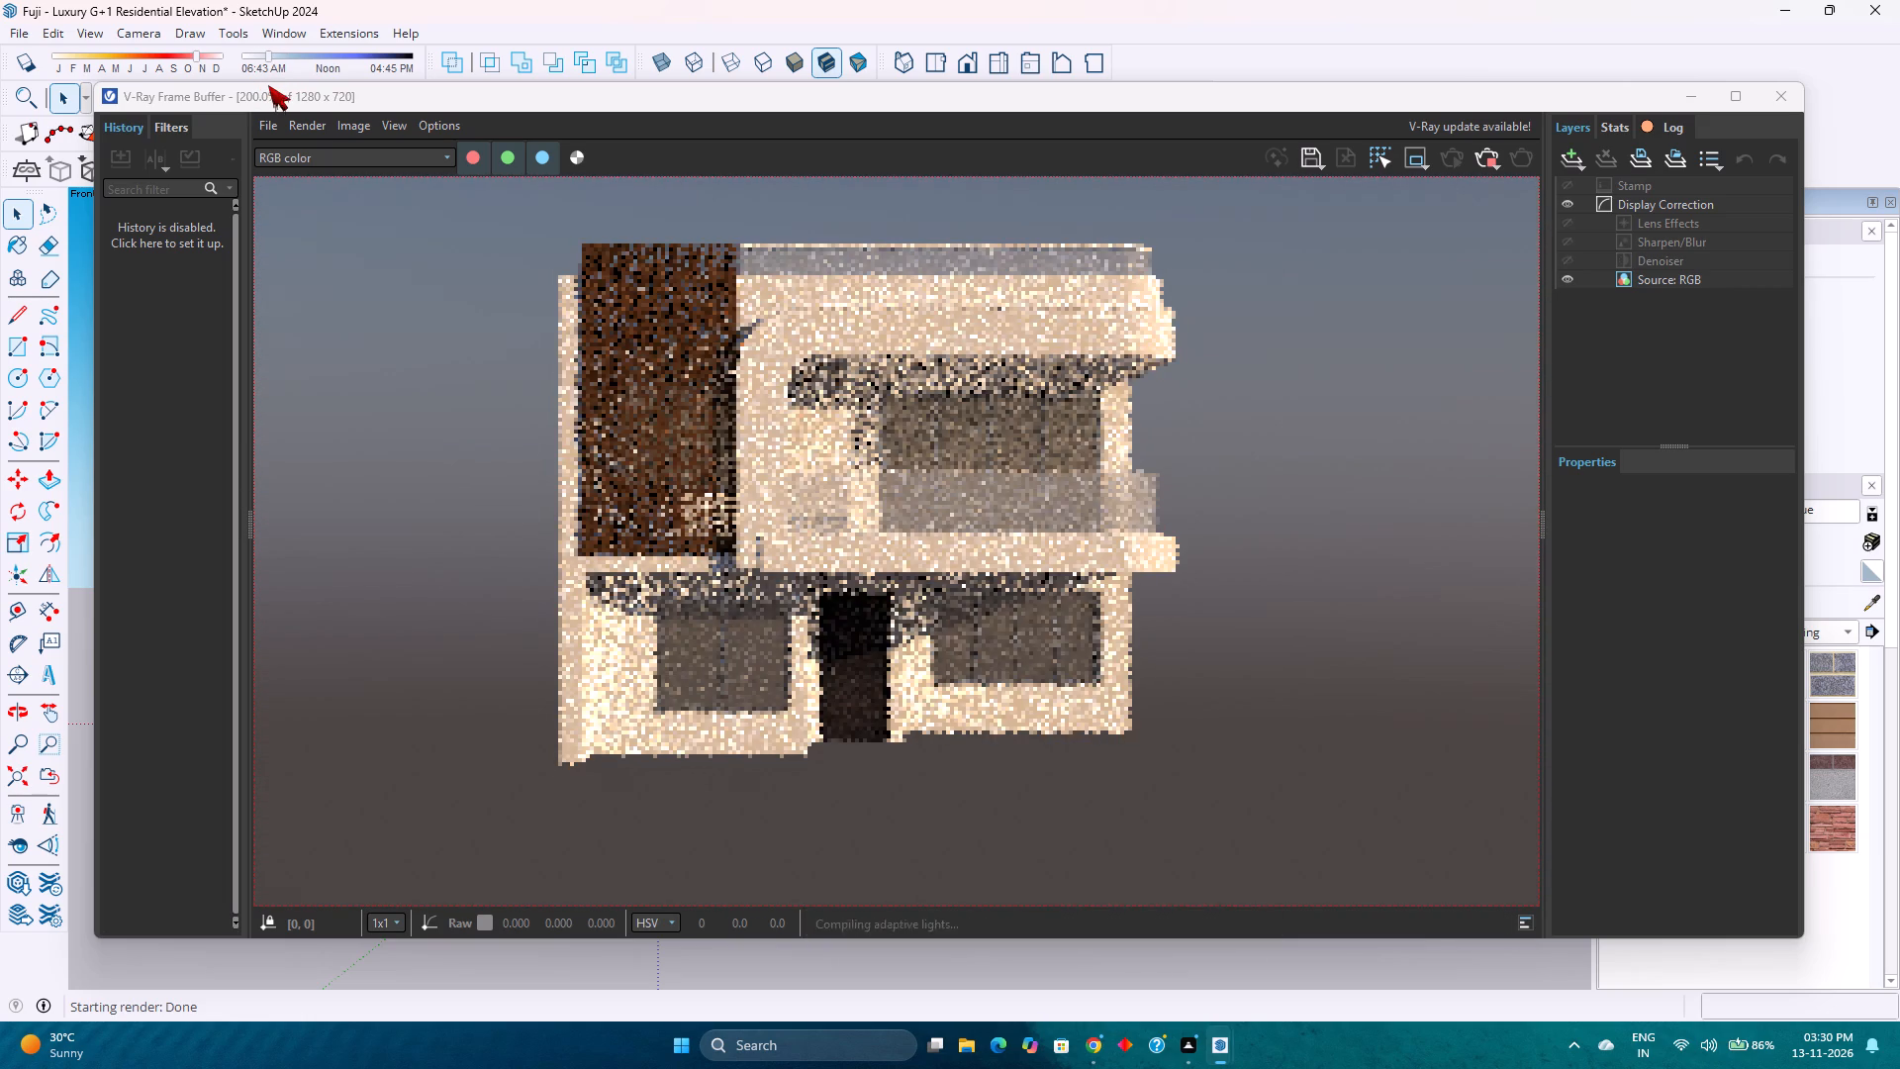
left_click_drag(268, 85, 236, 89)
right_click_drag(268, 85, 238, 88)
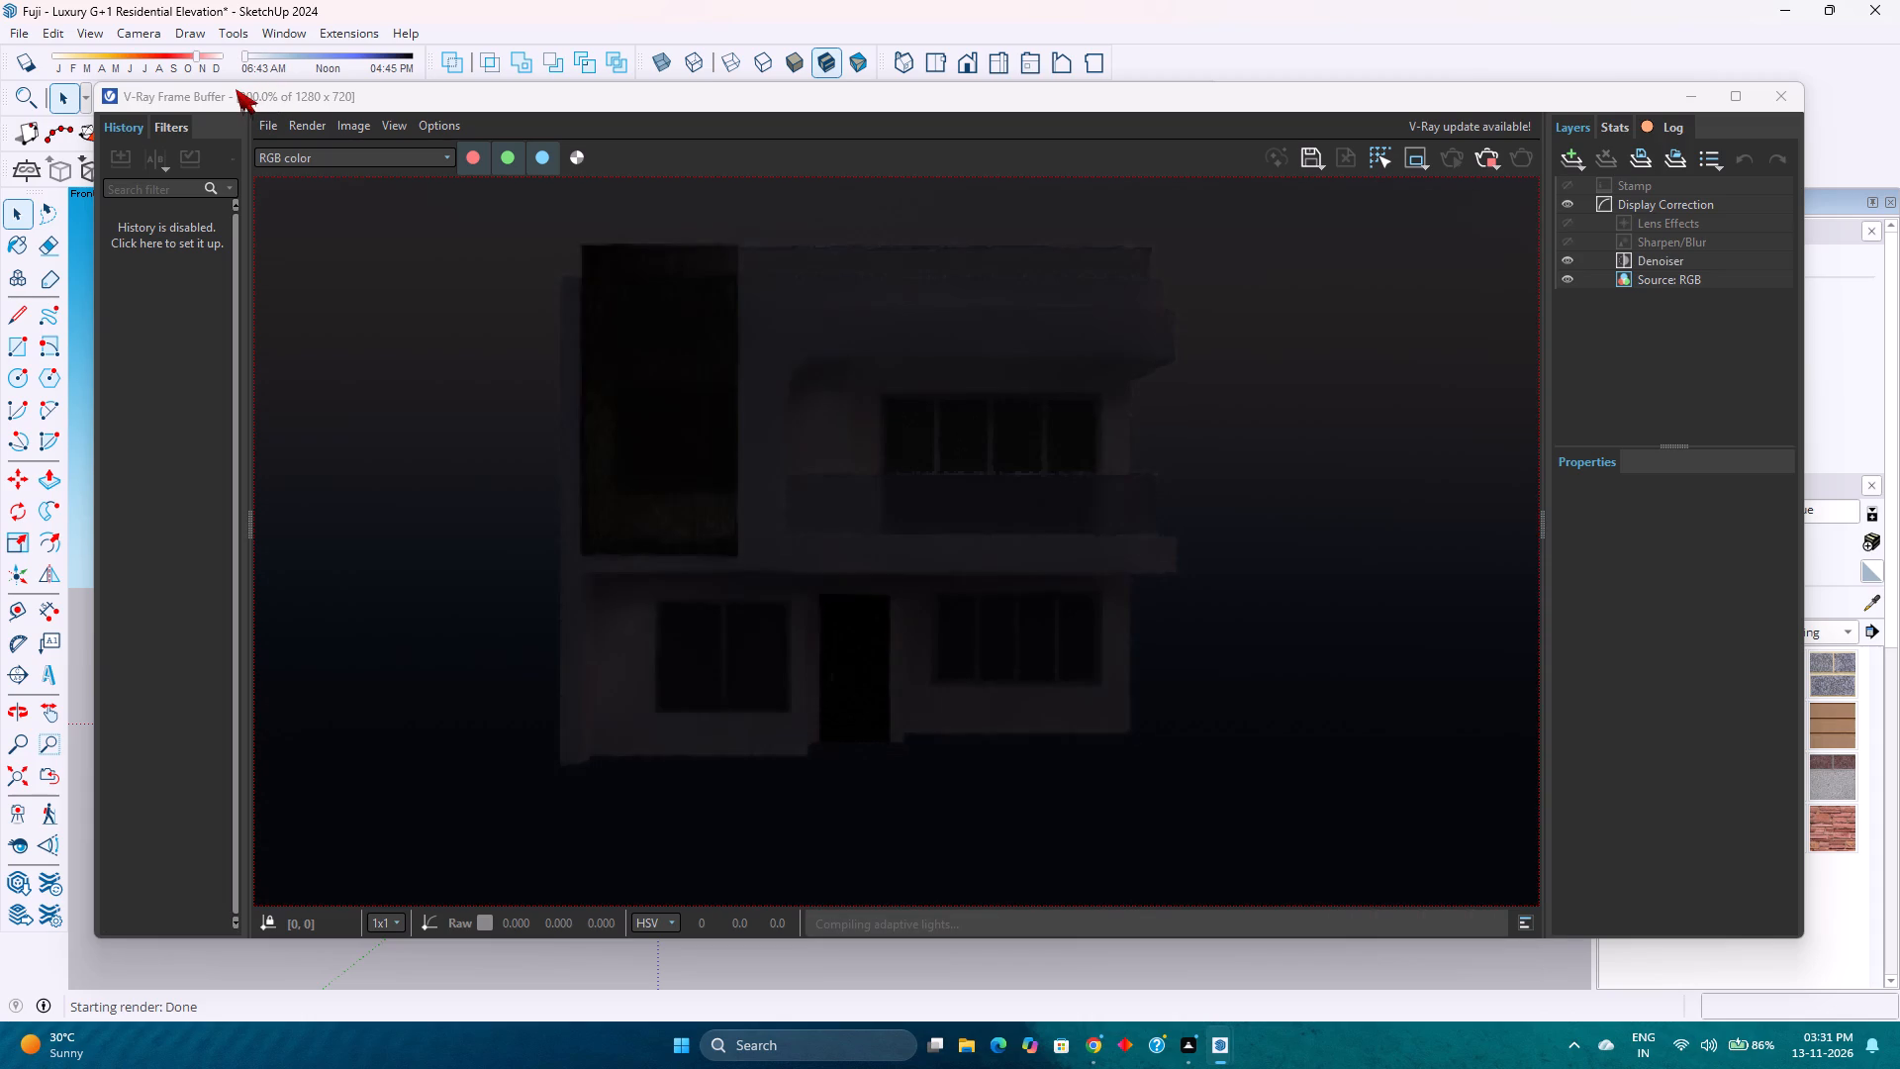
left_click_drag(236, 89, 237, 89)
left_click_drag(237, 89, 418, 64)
Set the sun time to early afternoon, shortly after noon, for bright daylight on the rendered elevation.
left_click_drag(418, 64, 310, 107)
left_click_drag(310, 107, 345, 122)
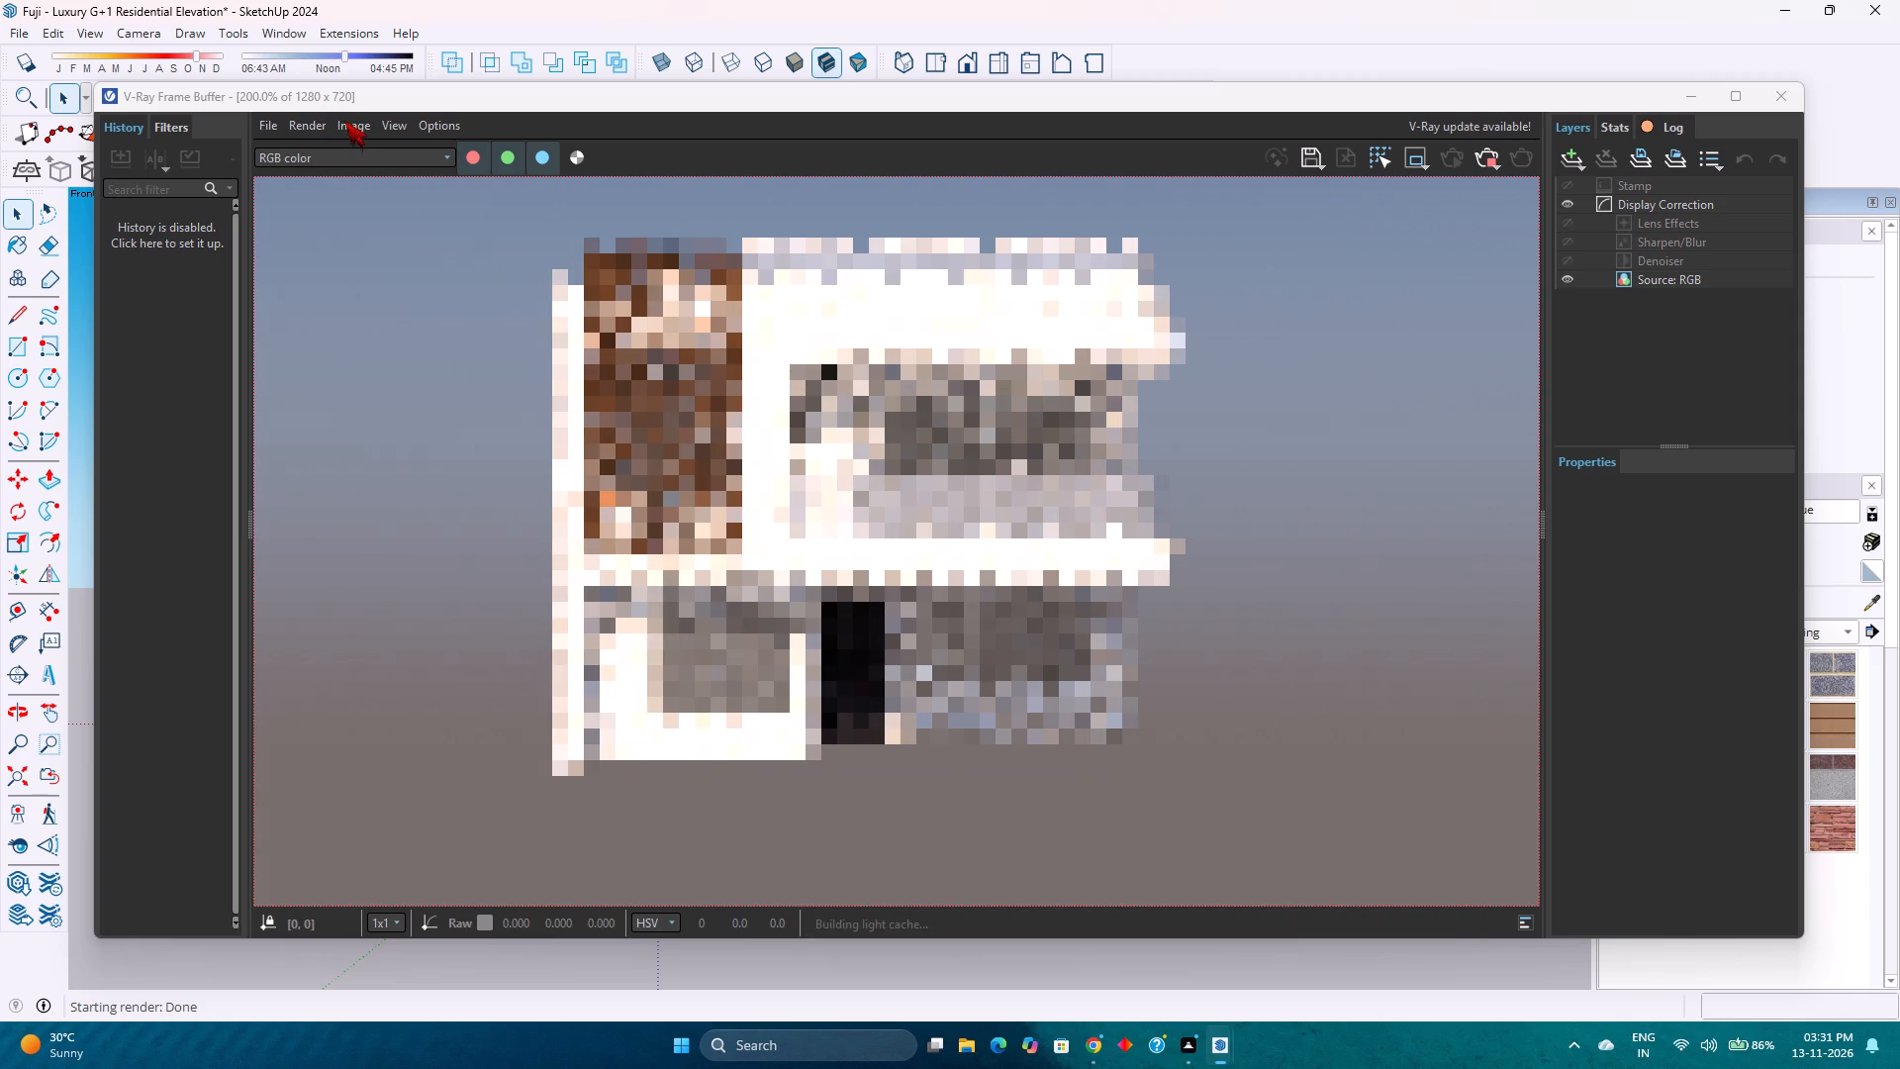
left_click_drag(345, 122, 351, 129)
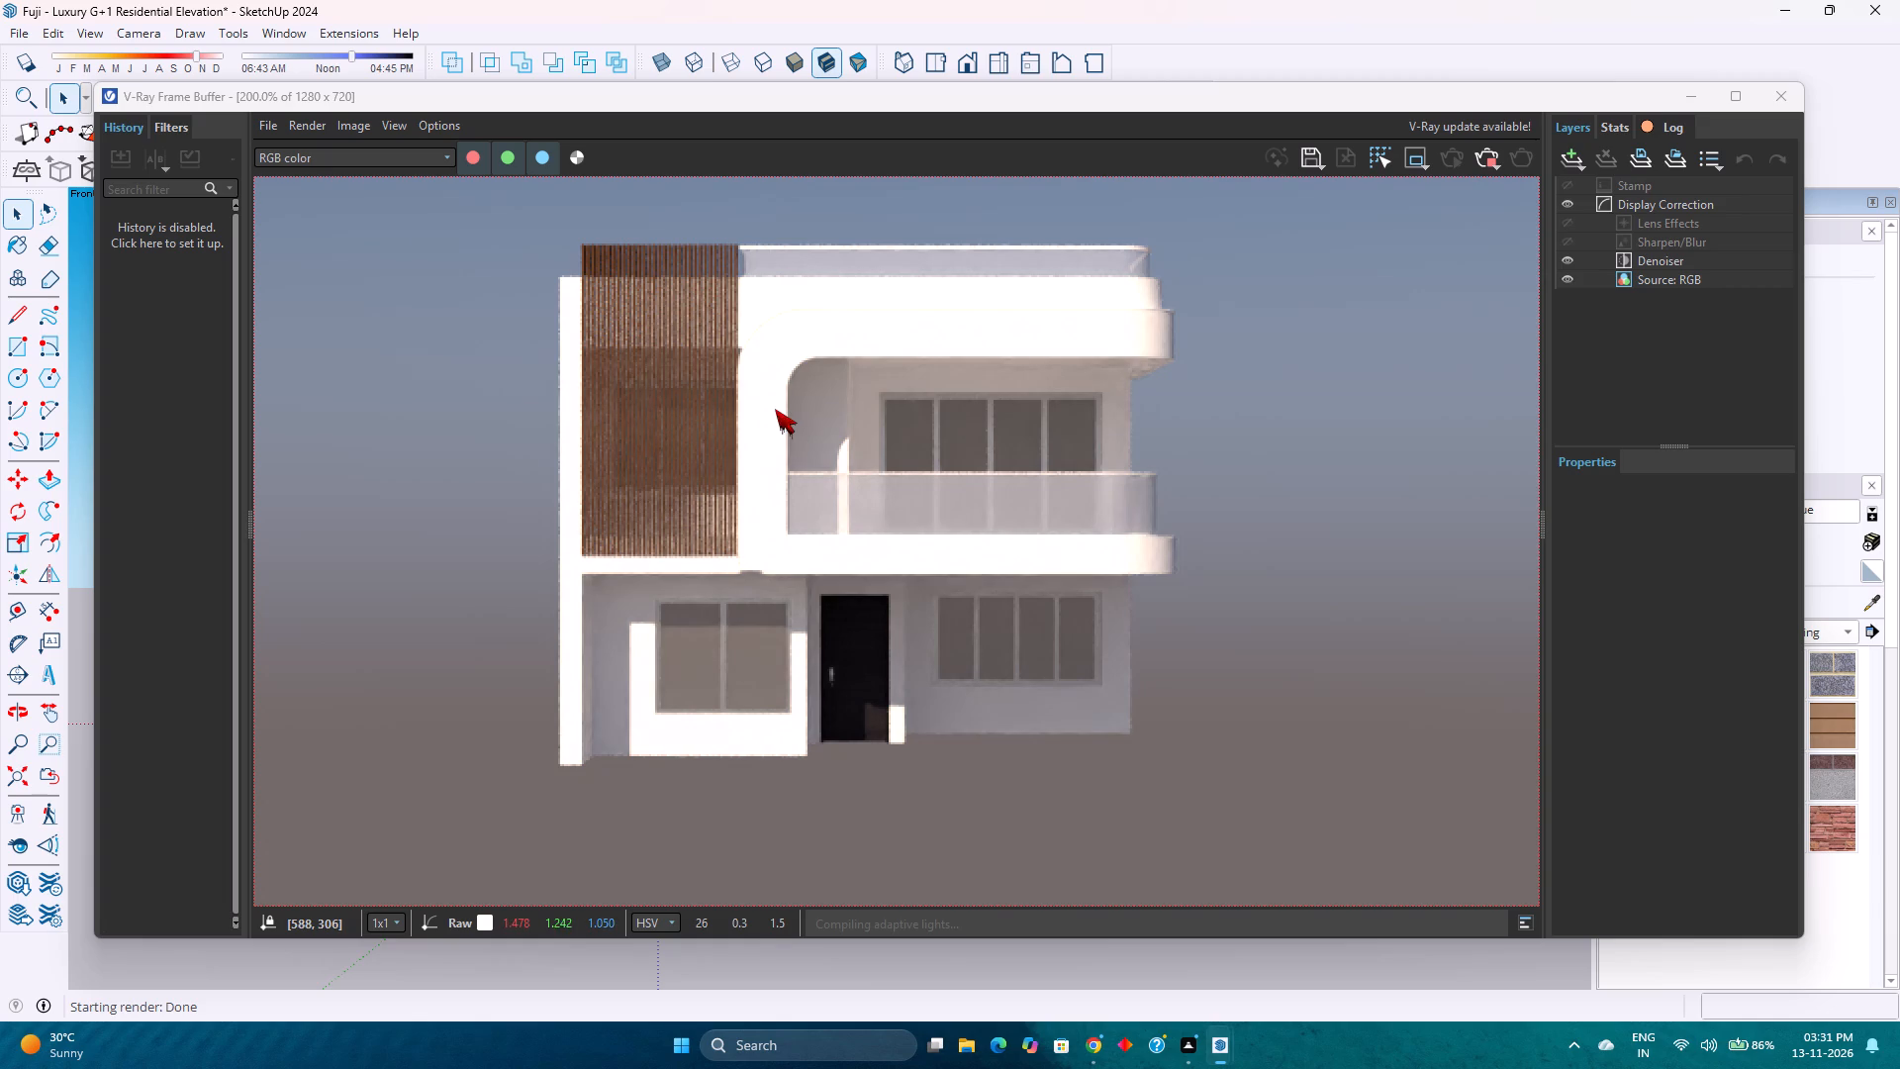
Fit the entire house to the view from the front so it fills the interactive render.
scroll(780, 409, "up", 2)
scroll(780, 409, "down", 2)
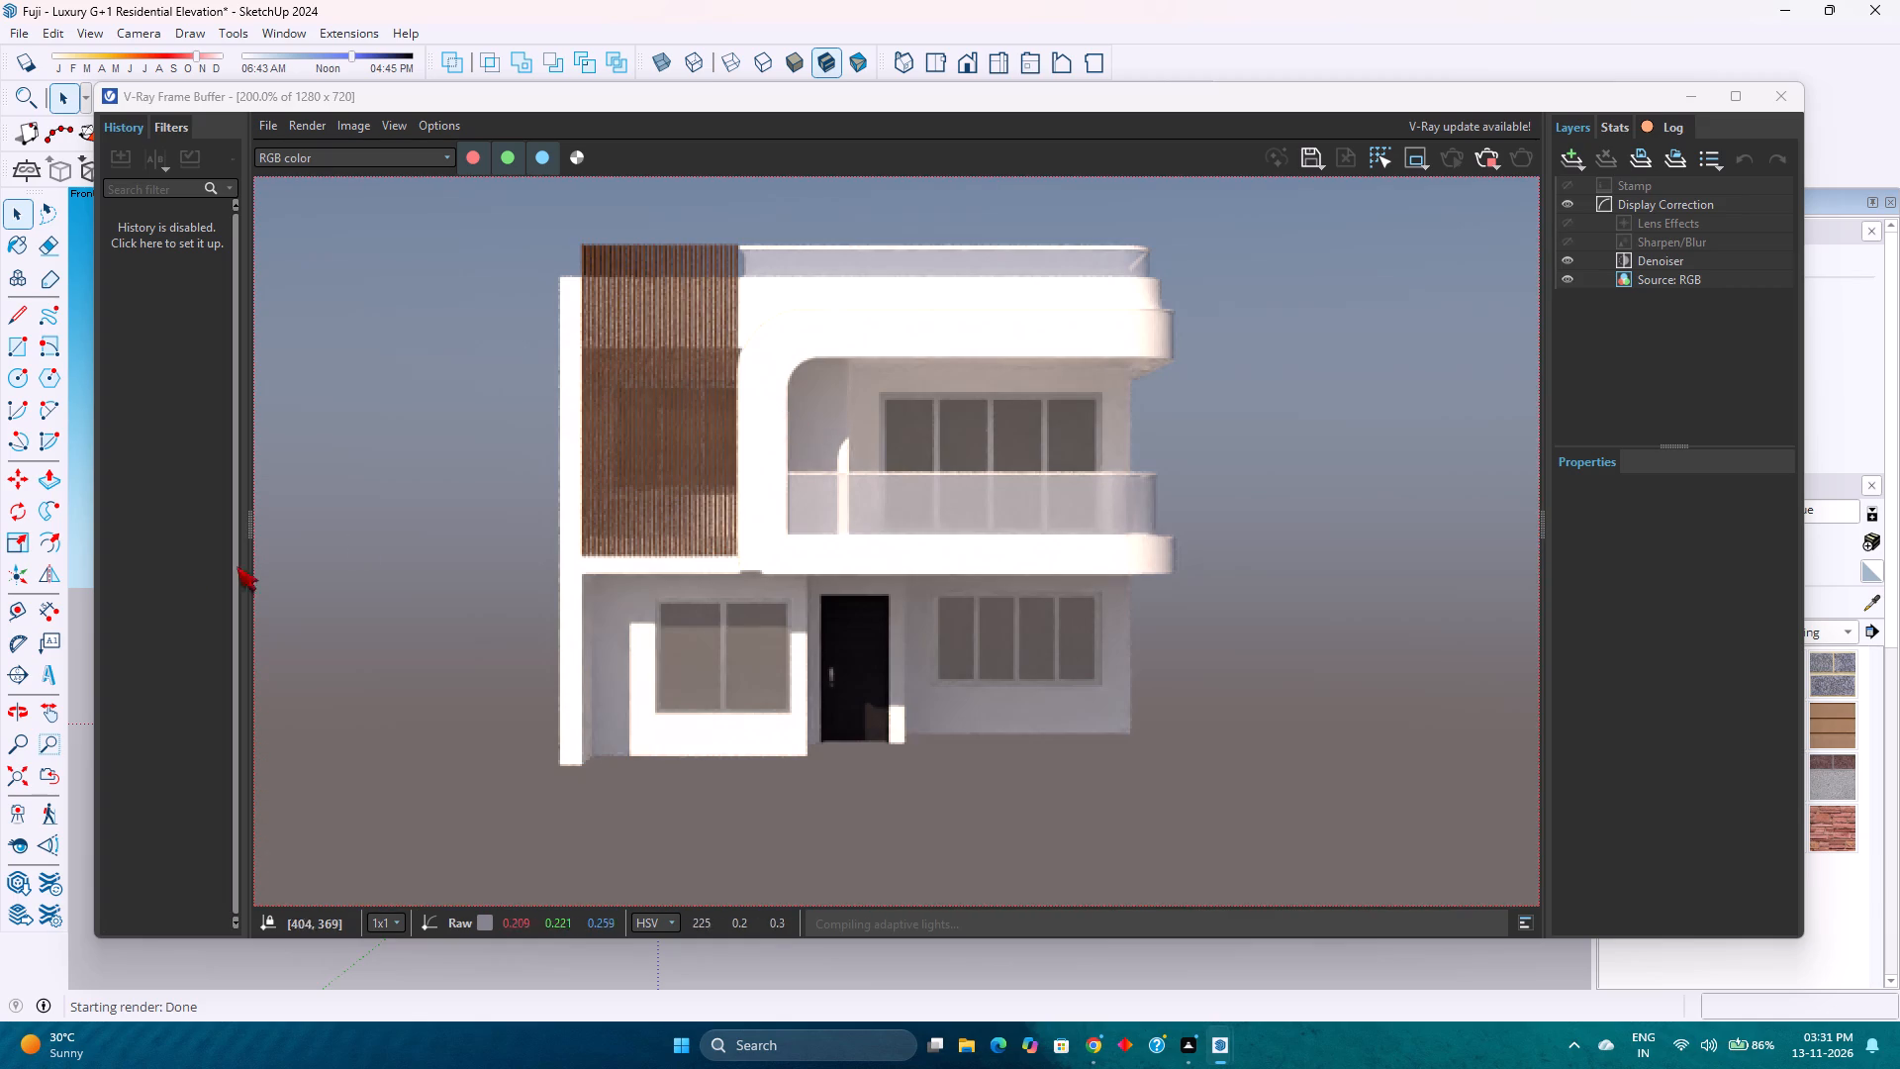
left_click(26, 789)
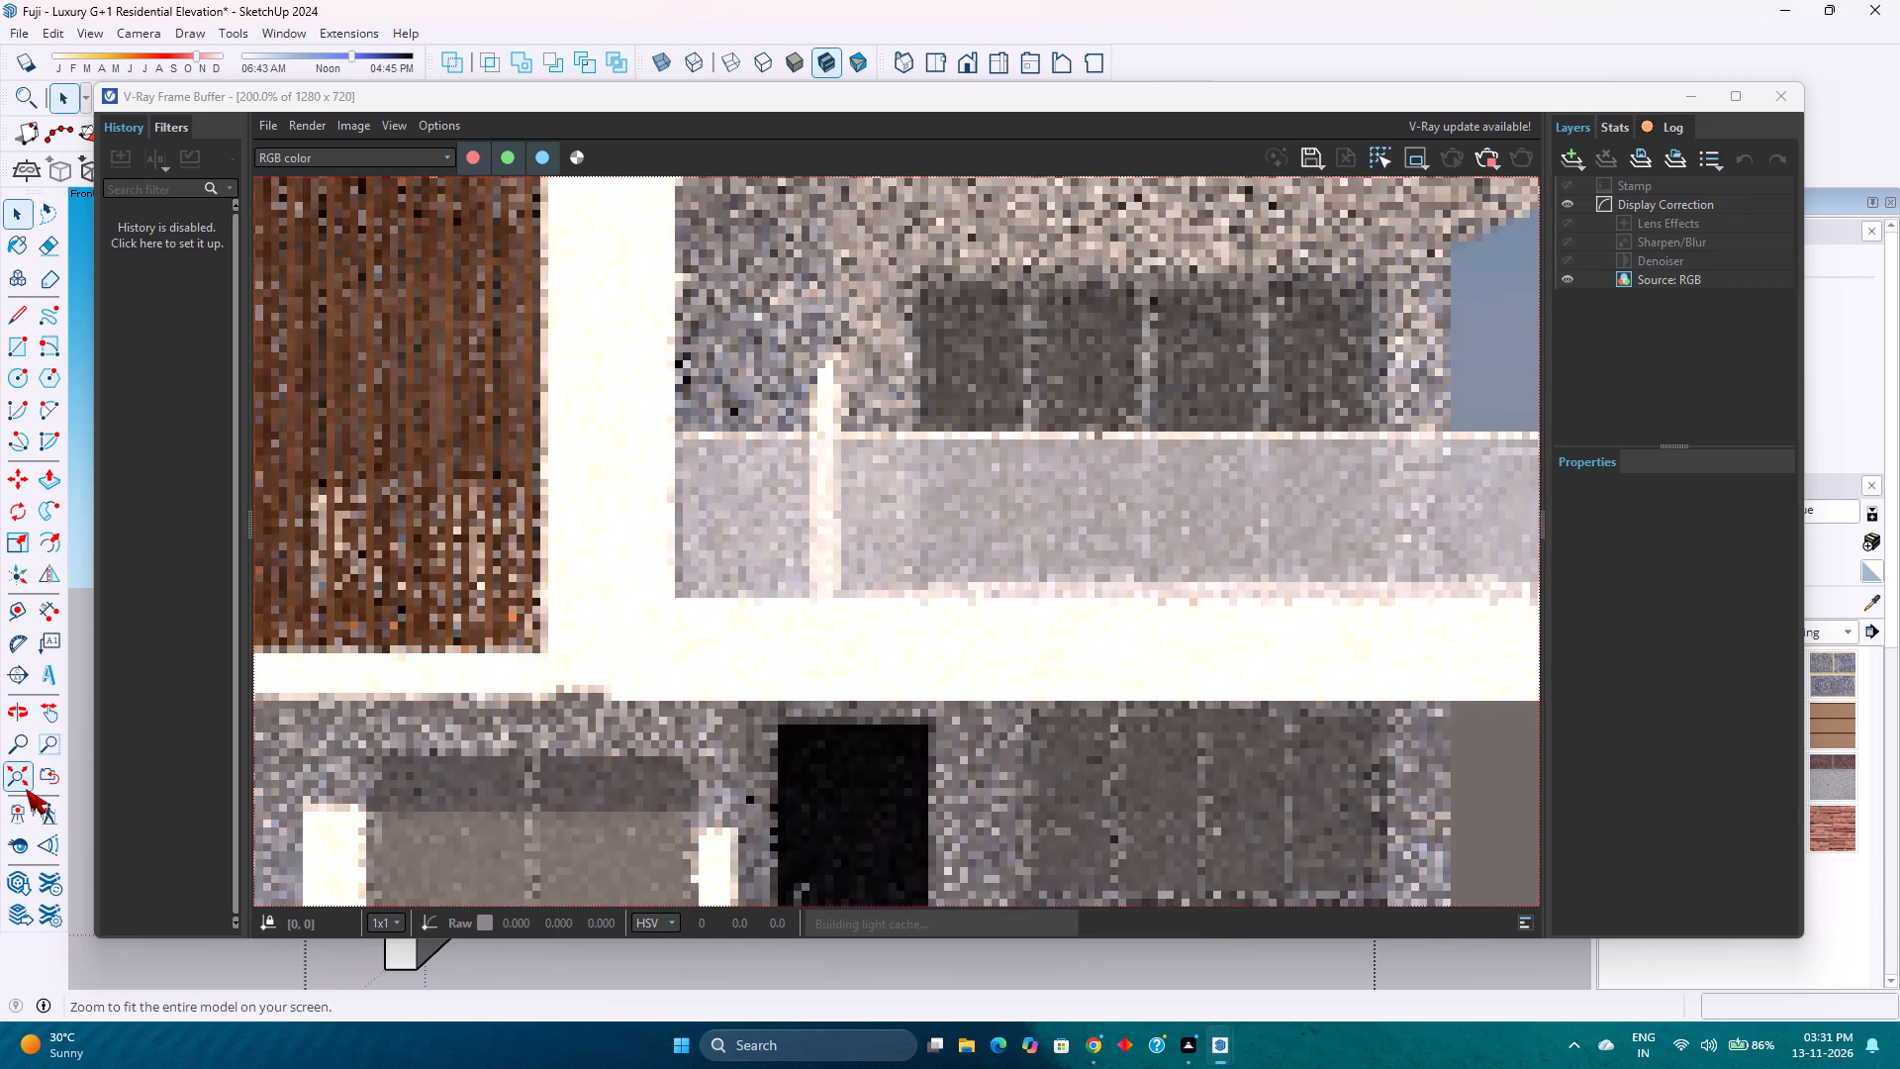
scroll(1005, 749, "down", 3)
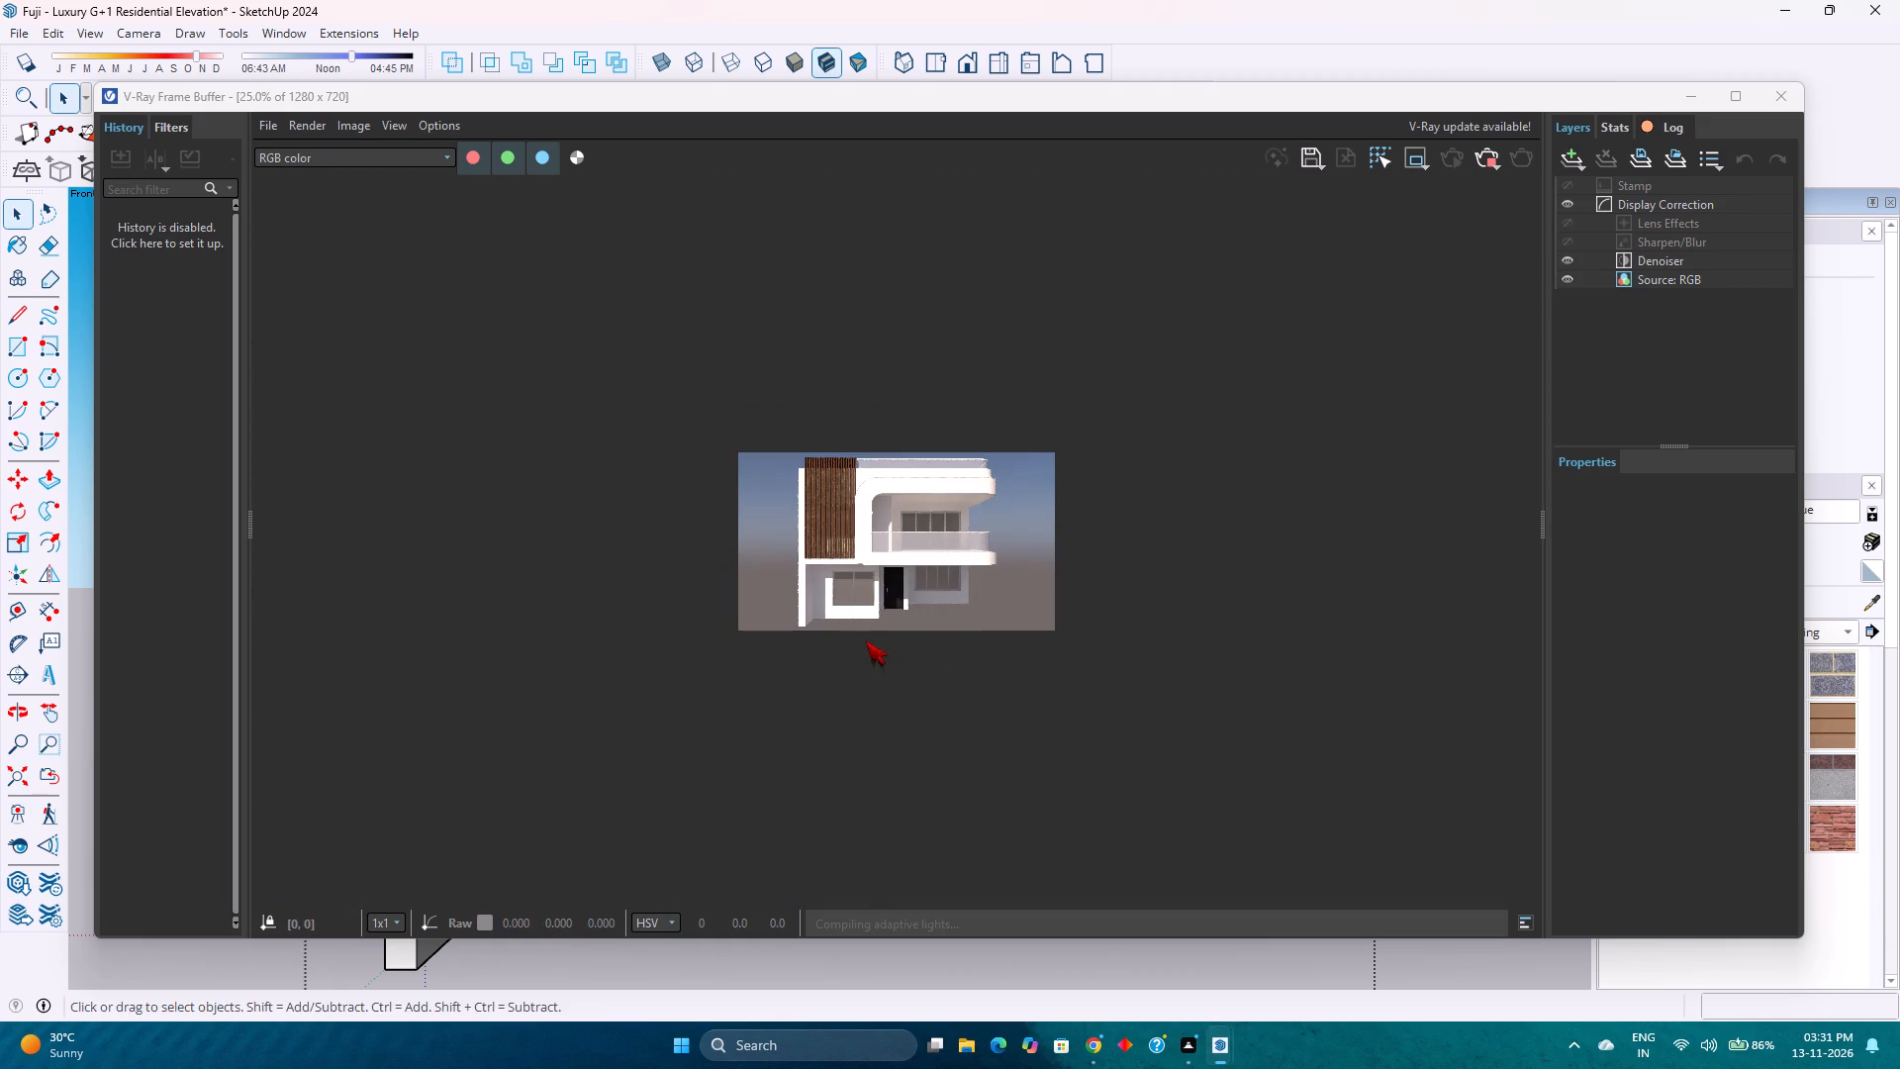
left_click(968, 68)
Examine the updated front render up close and as a whole, including the timber slats, balcony glass and curved slabs.
scroll(881, 506, "up", 1)
scroll(792, 512, "up", 3)
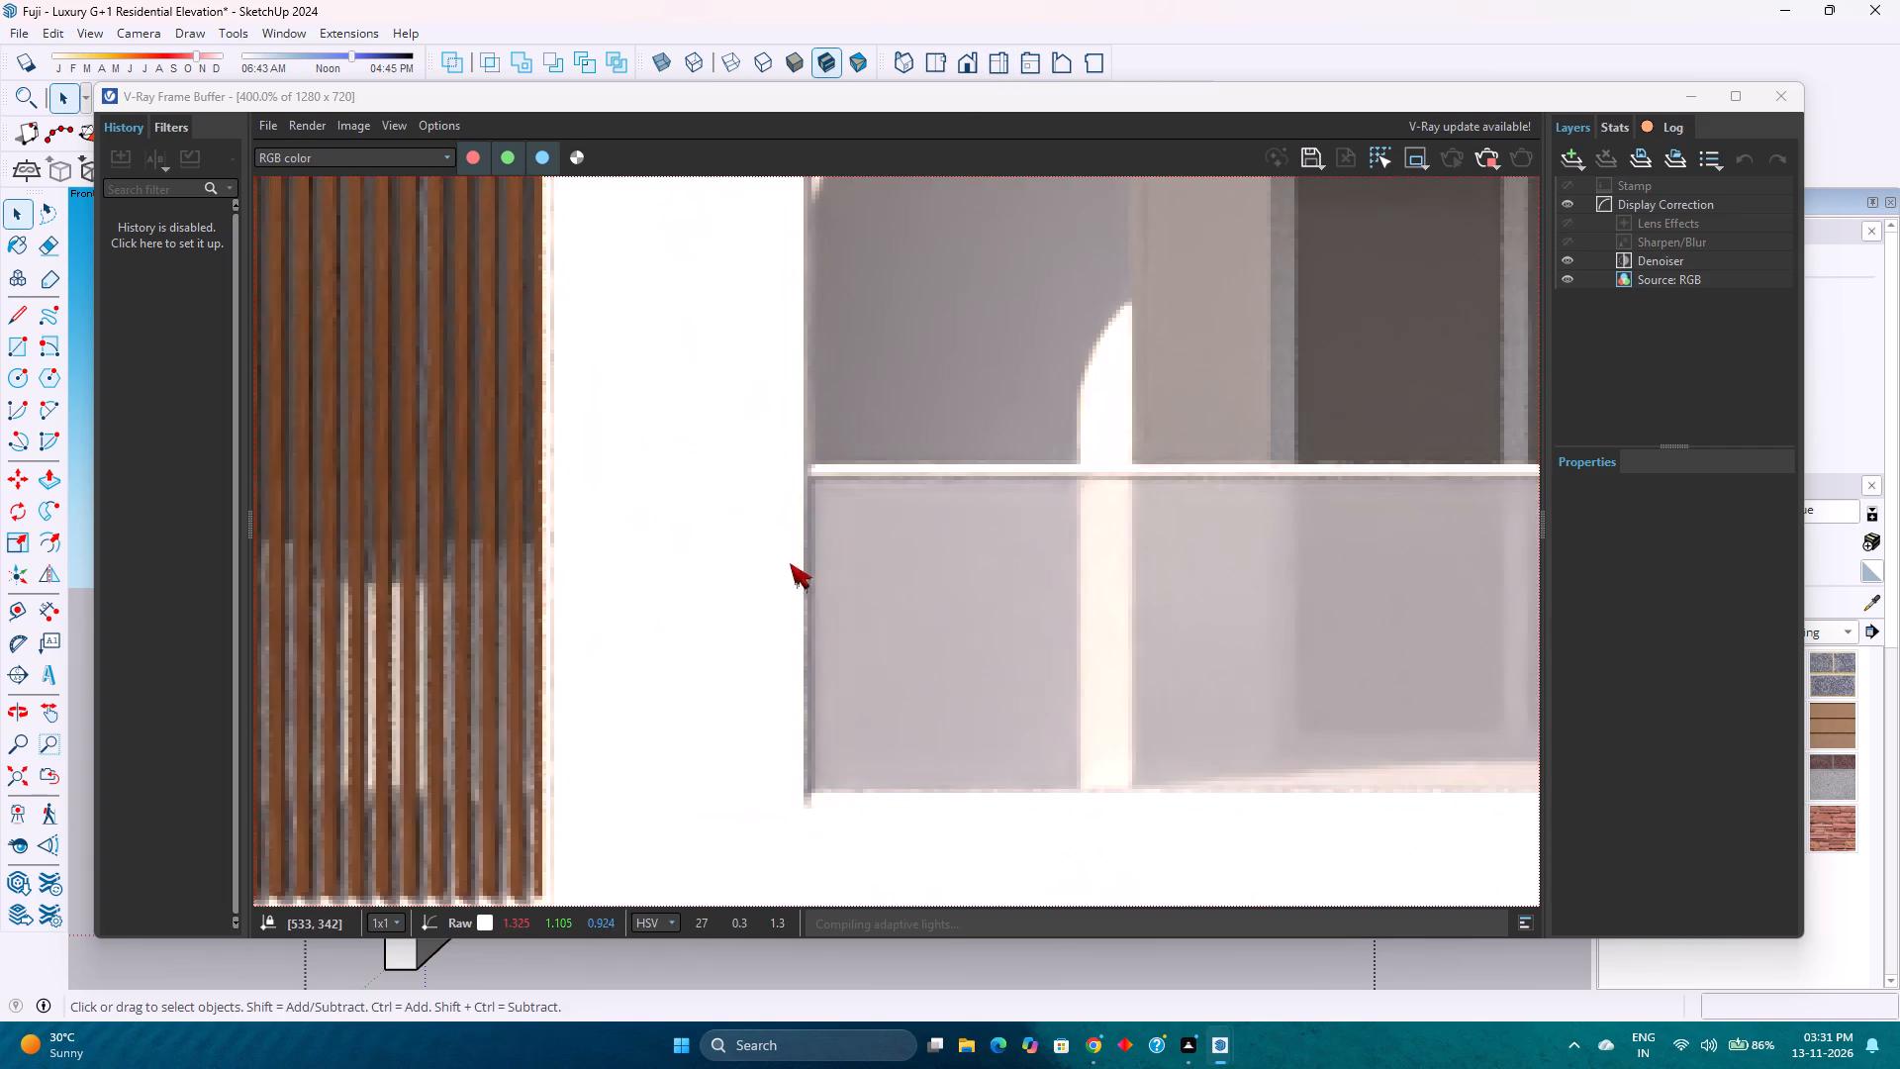
scroll(678, 572, "down", 3)
scroll(746, 458, "up", 1)
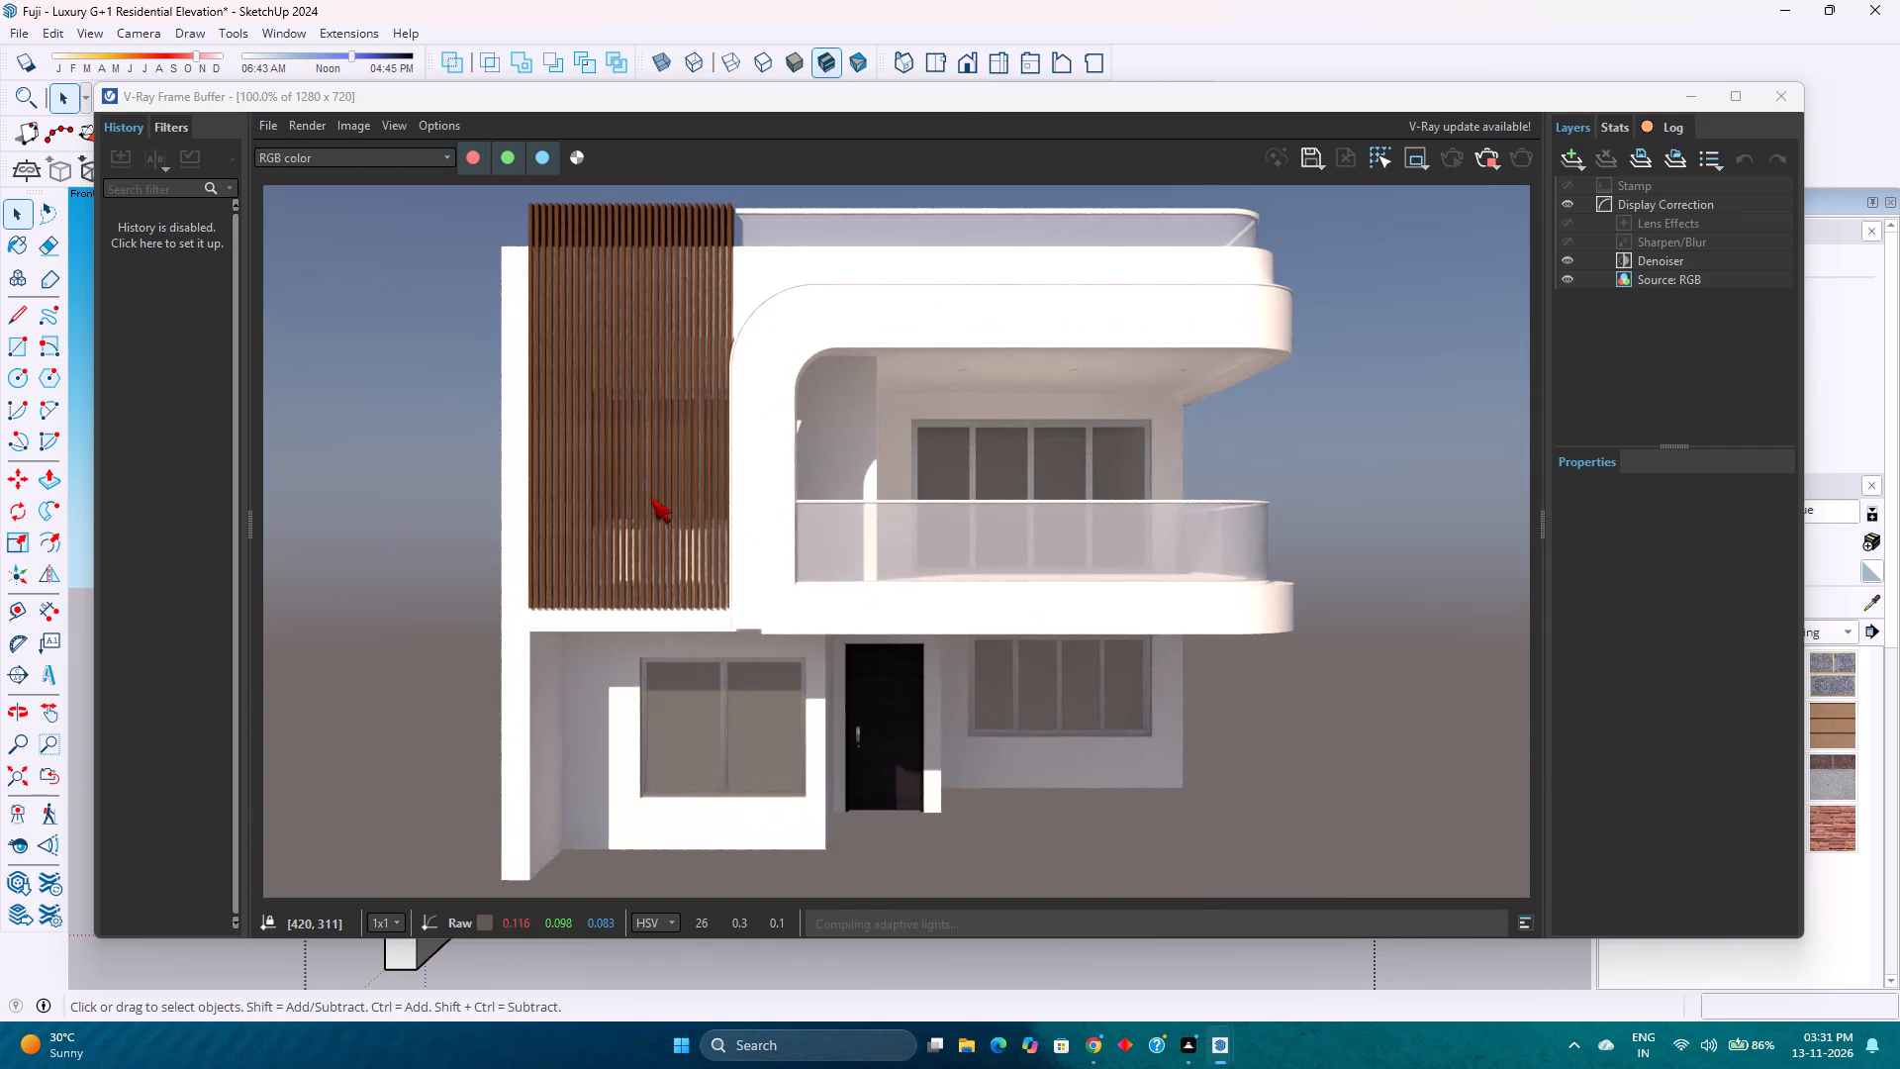
scroll(483, 503, "up", 1)
scroll(668, 497, "down", 1)
scroll(645, 504, "up", 2)
middle_click_drag(671, 543, 705, 605)
middle_click(705, 605)
middle_click(705, 605)
scroll(705, 605, "down", 3)
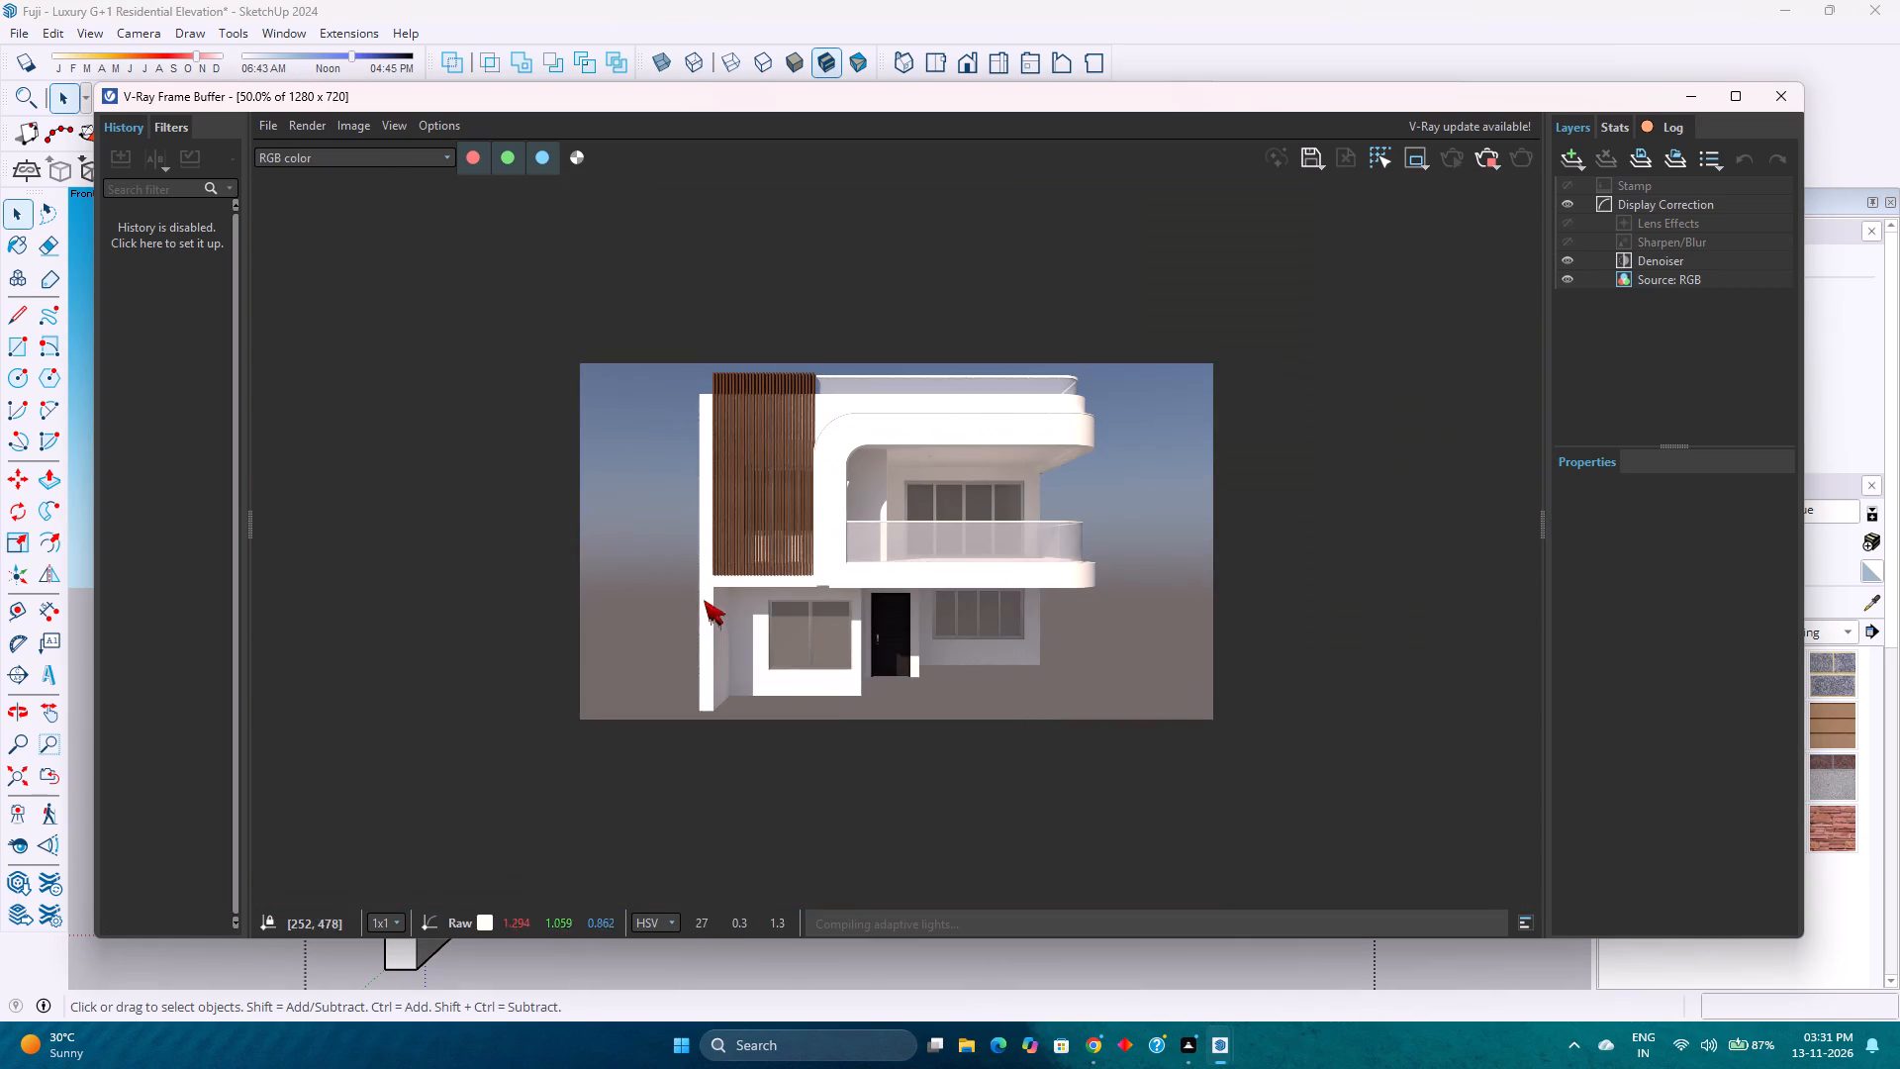
scroll(802, 408, "up", 3)
scroll(798, 411, "down", 3)
scroll(846, 567, "down", 2)
scroll(840, 562, "up", 3)
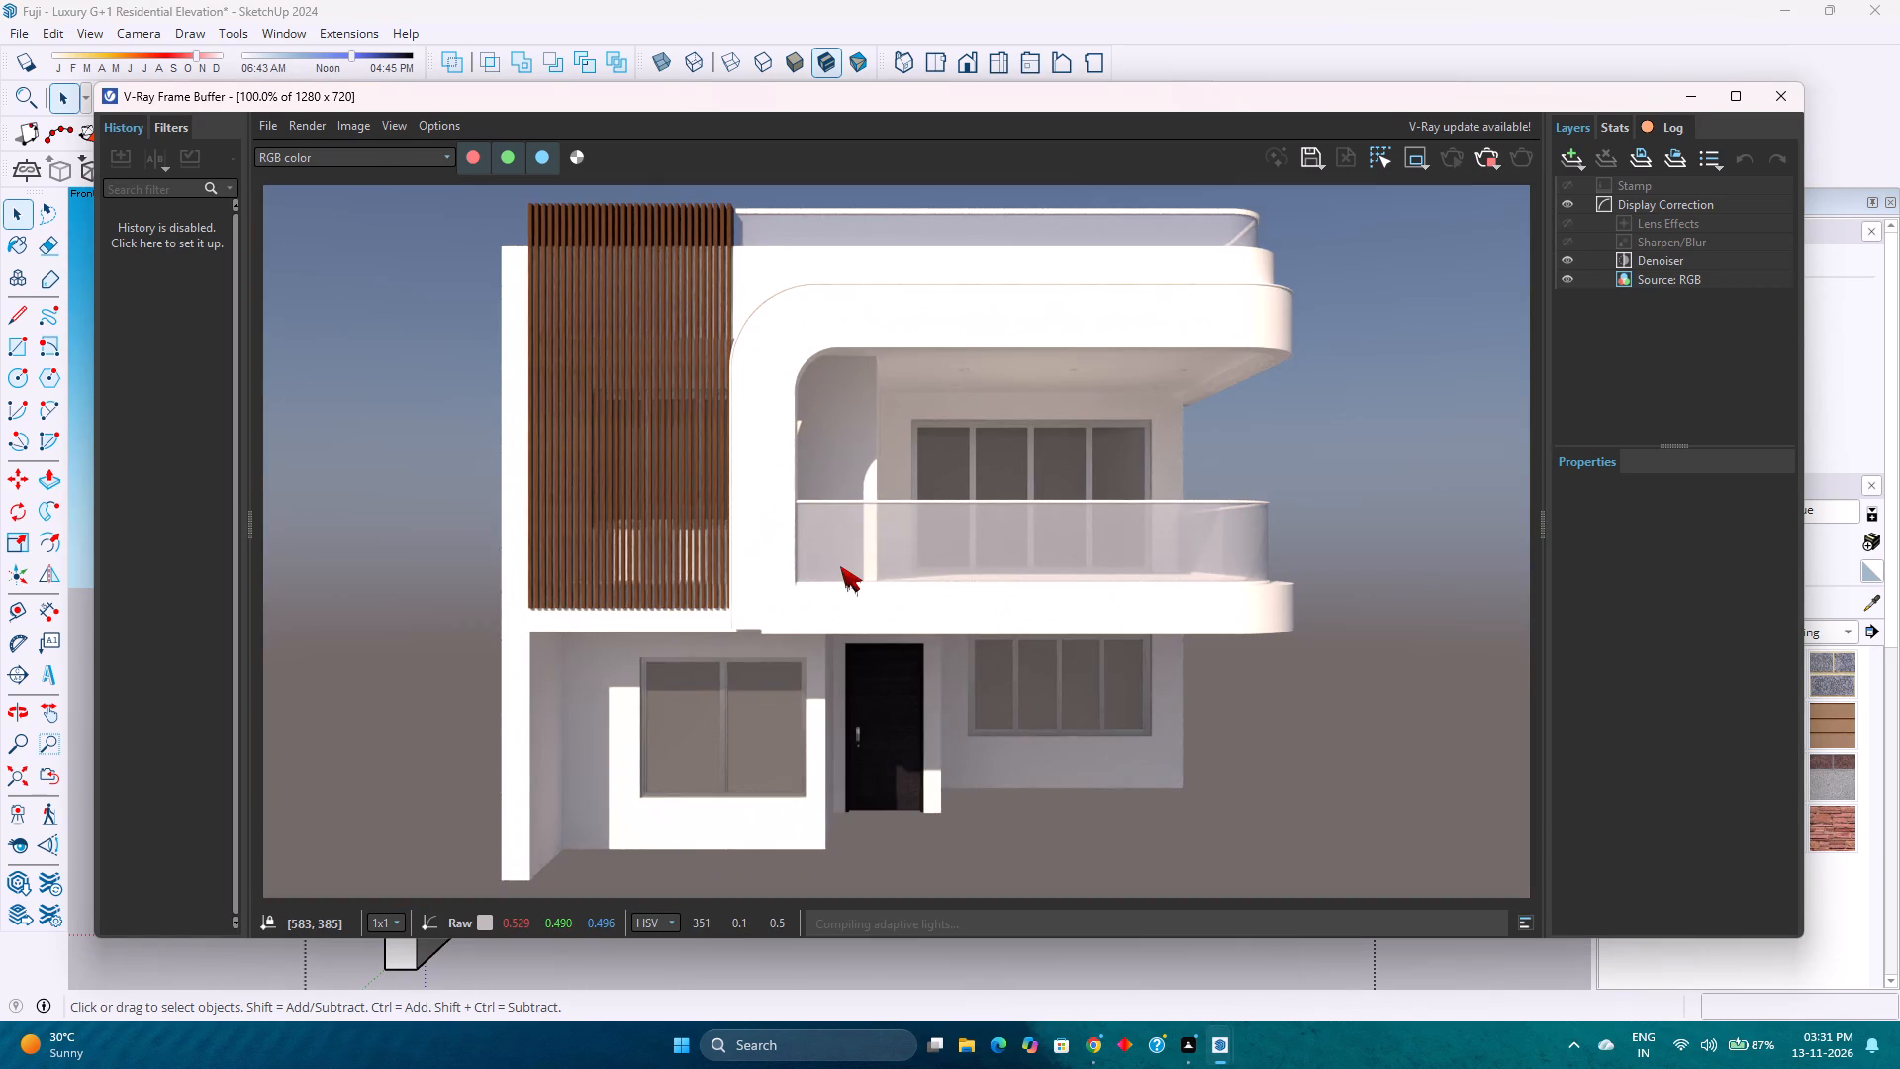
scroll(813, 542, "down", 2)
scroll(813, 542, "up", 2)
Narrow the V-Ray Frame Buffer window so the Materials settings beside it are uncovered.
left_click(1831, 541)
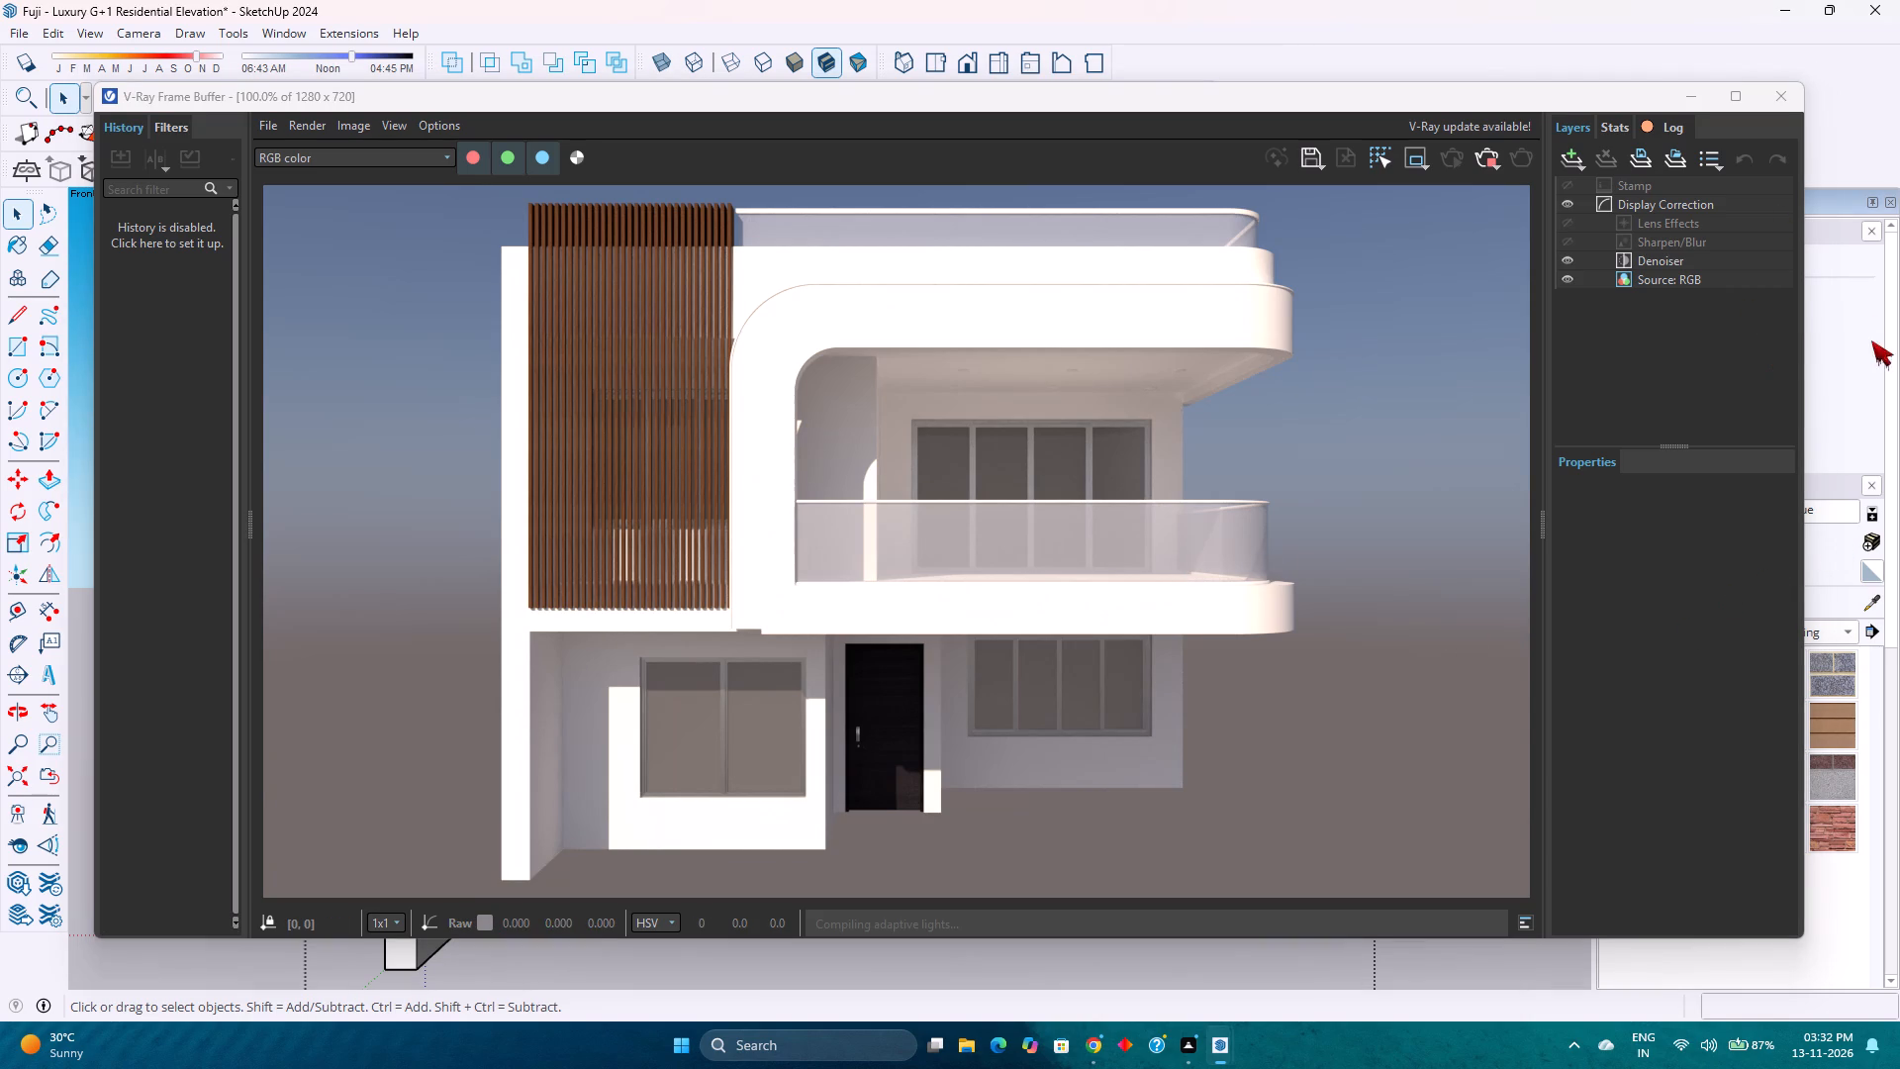
left_click_drag(1802, 371, 1521, 380)
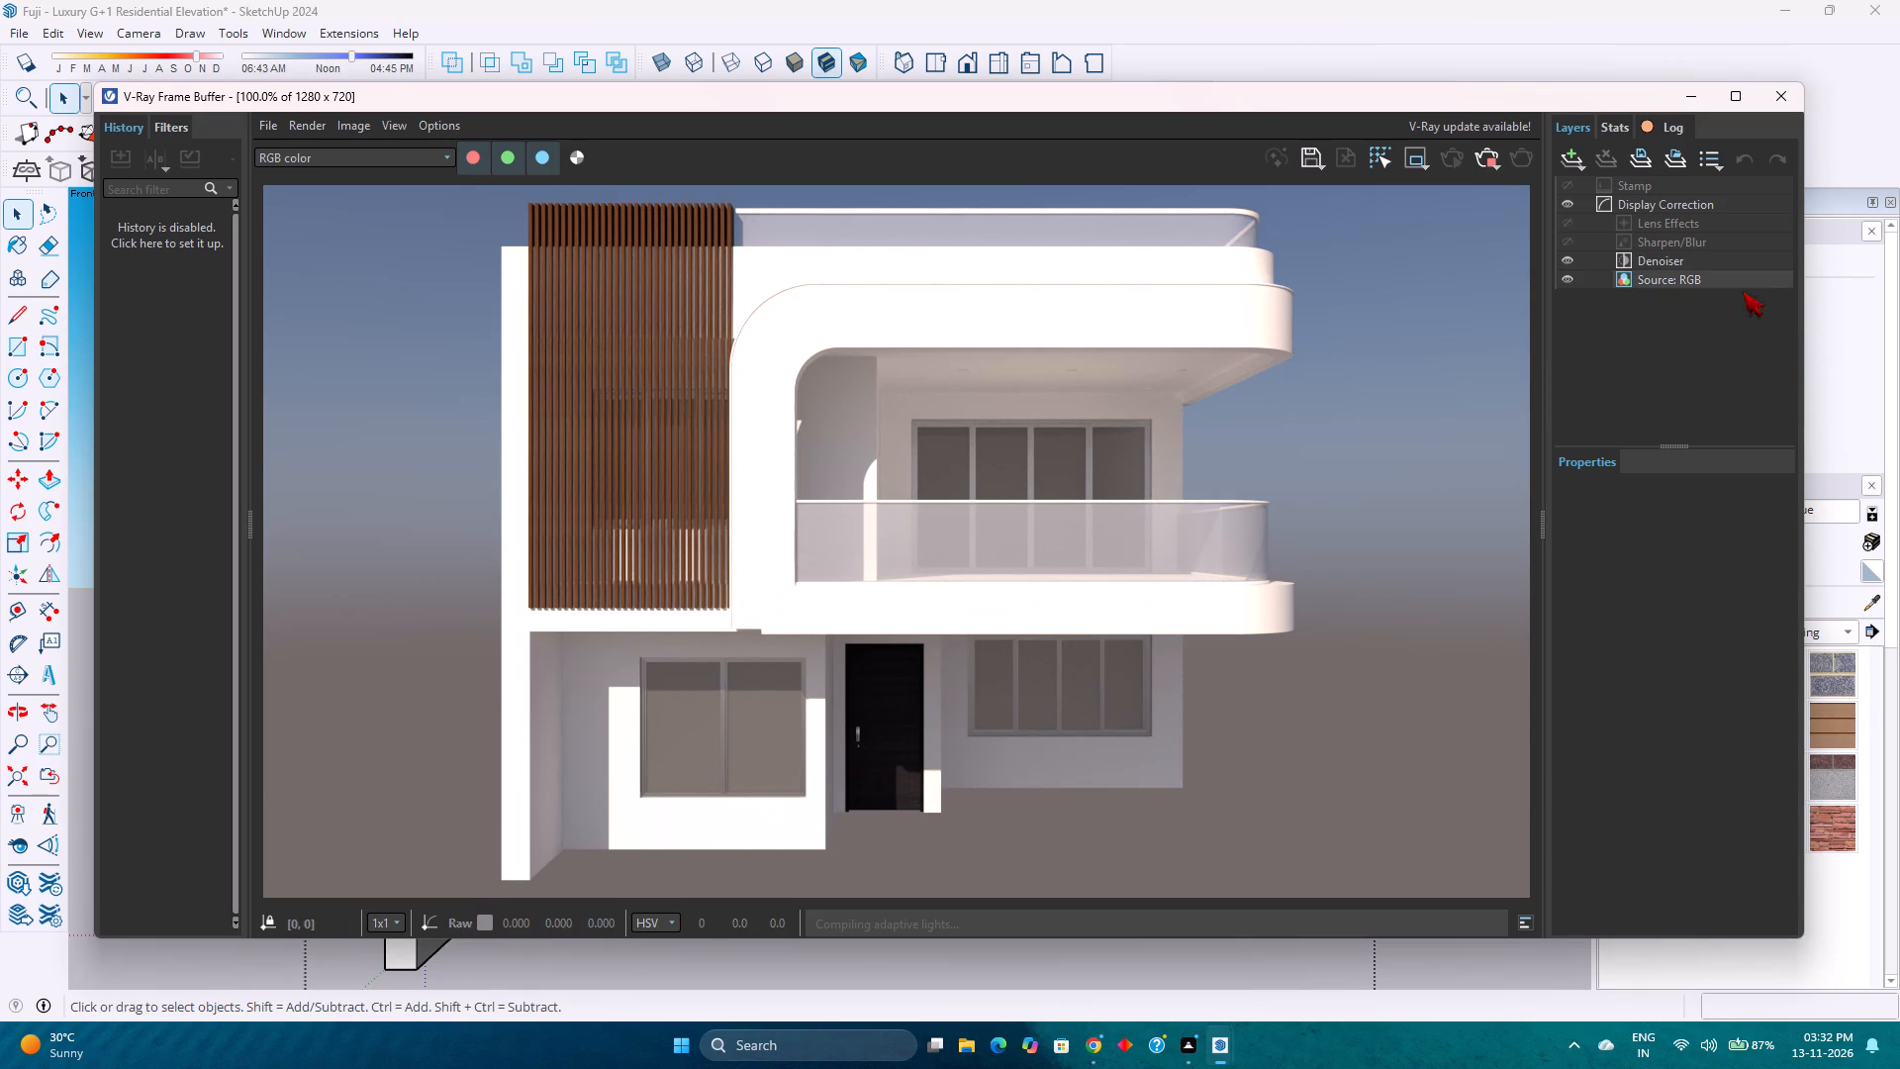
left_click(1495, 378)
left_click_drag(1805, 397, 1802, 397)
left_click_drag(1802, 397, 1471, 399)
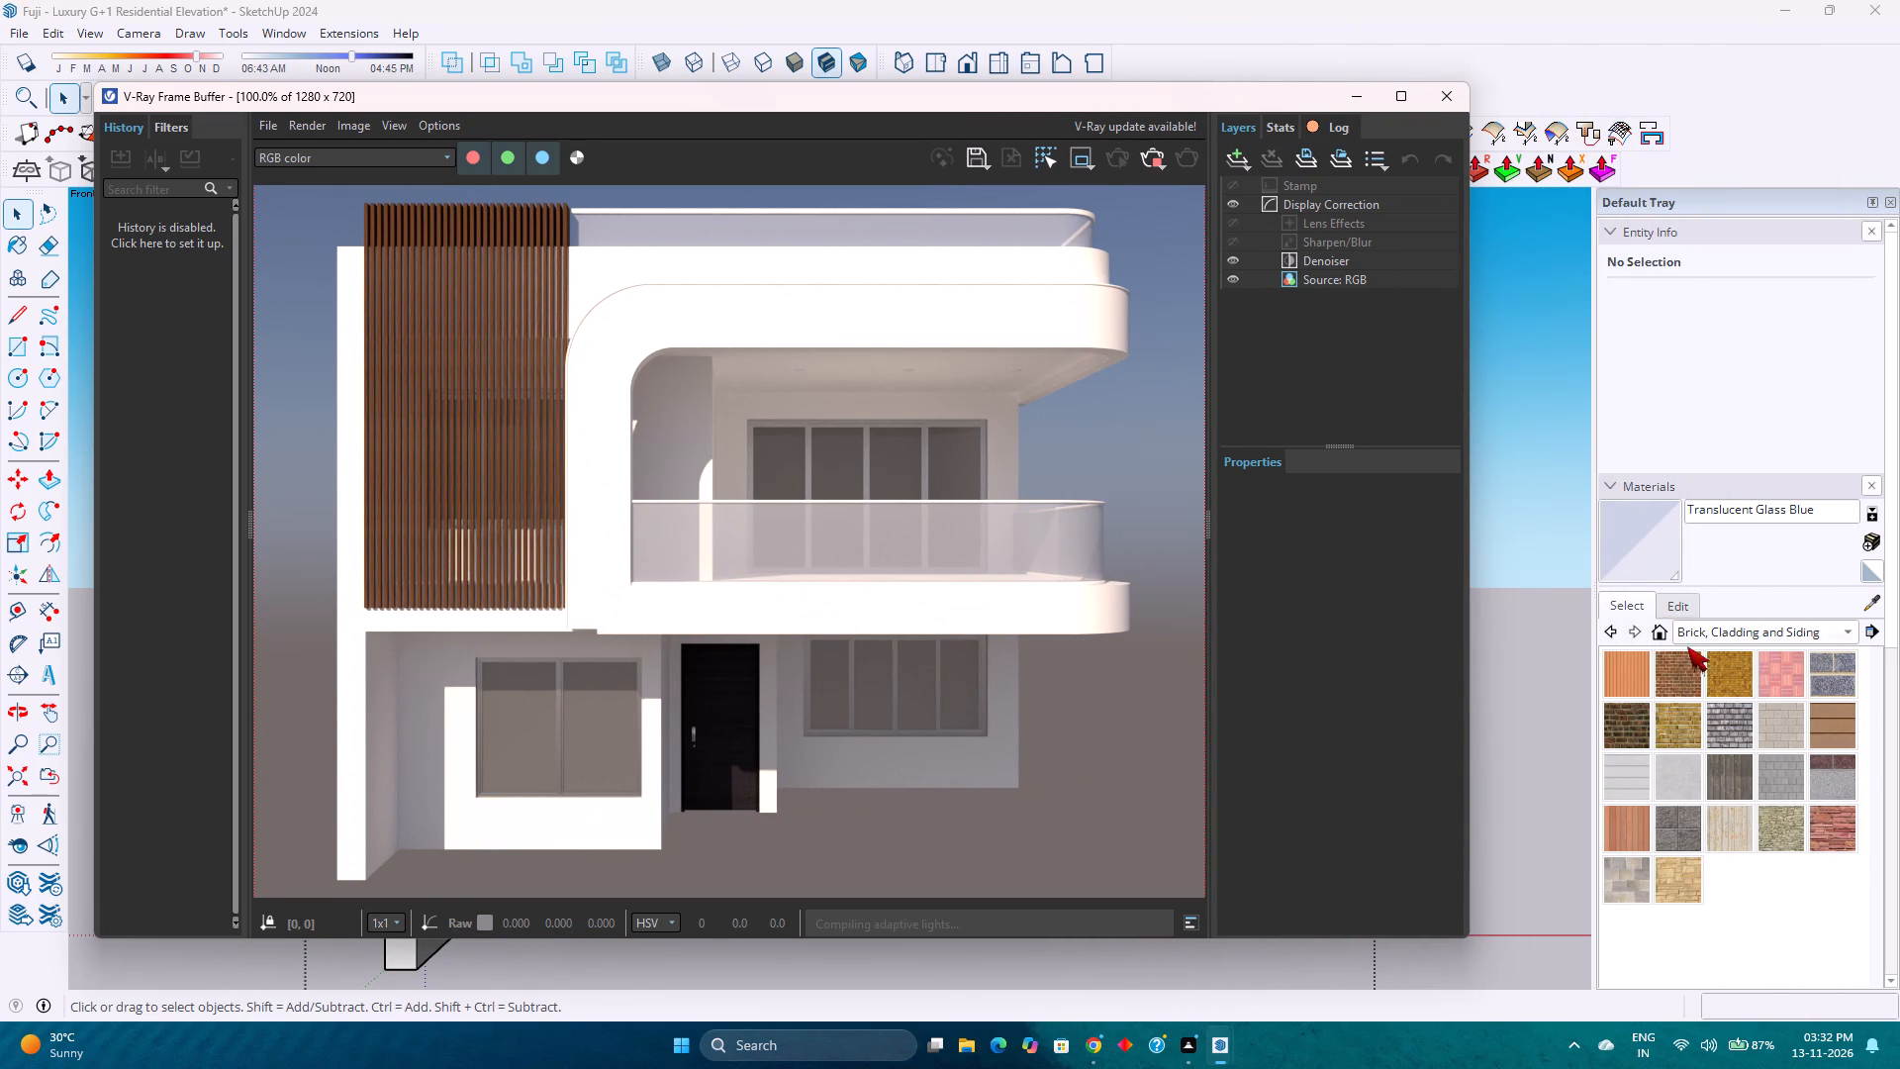
Edit the Translucent Glass Blue material to a darker, richer blue with saturation 70 and lightness 28.
left_click(1675, 604)
left_click_drag(1674, 752, 1754, 764)
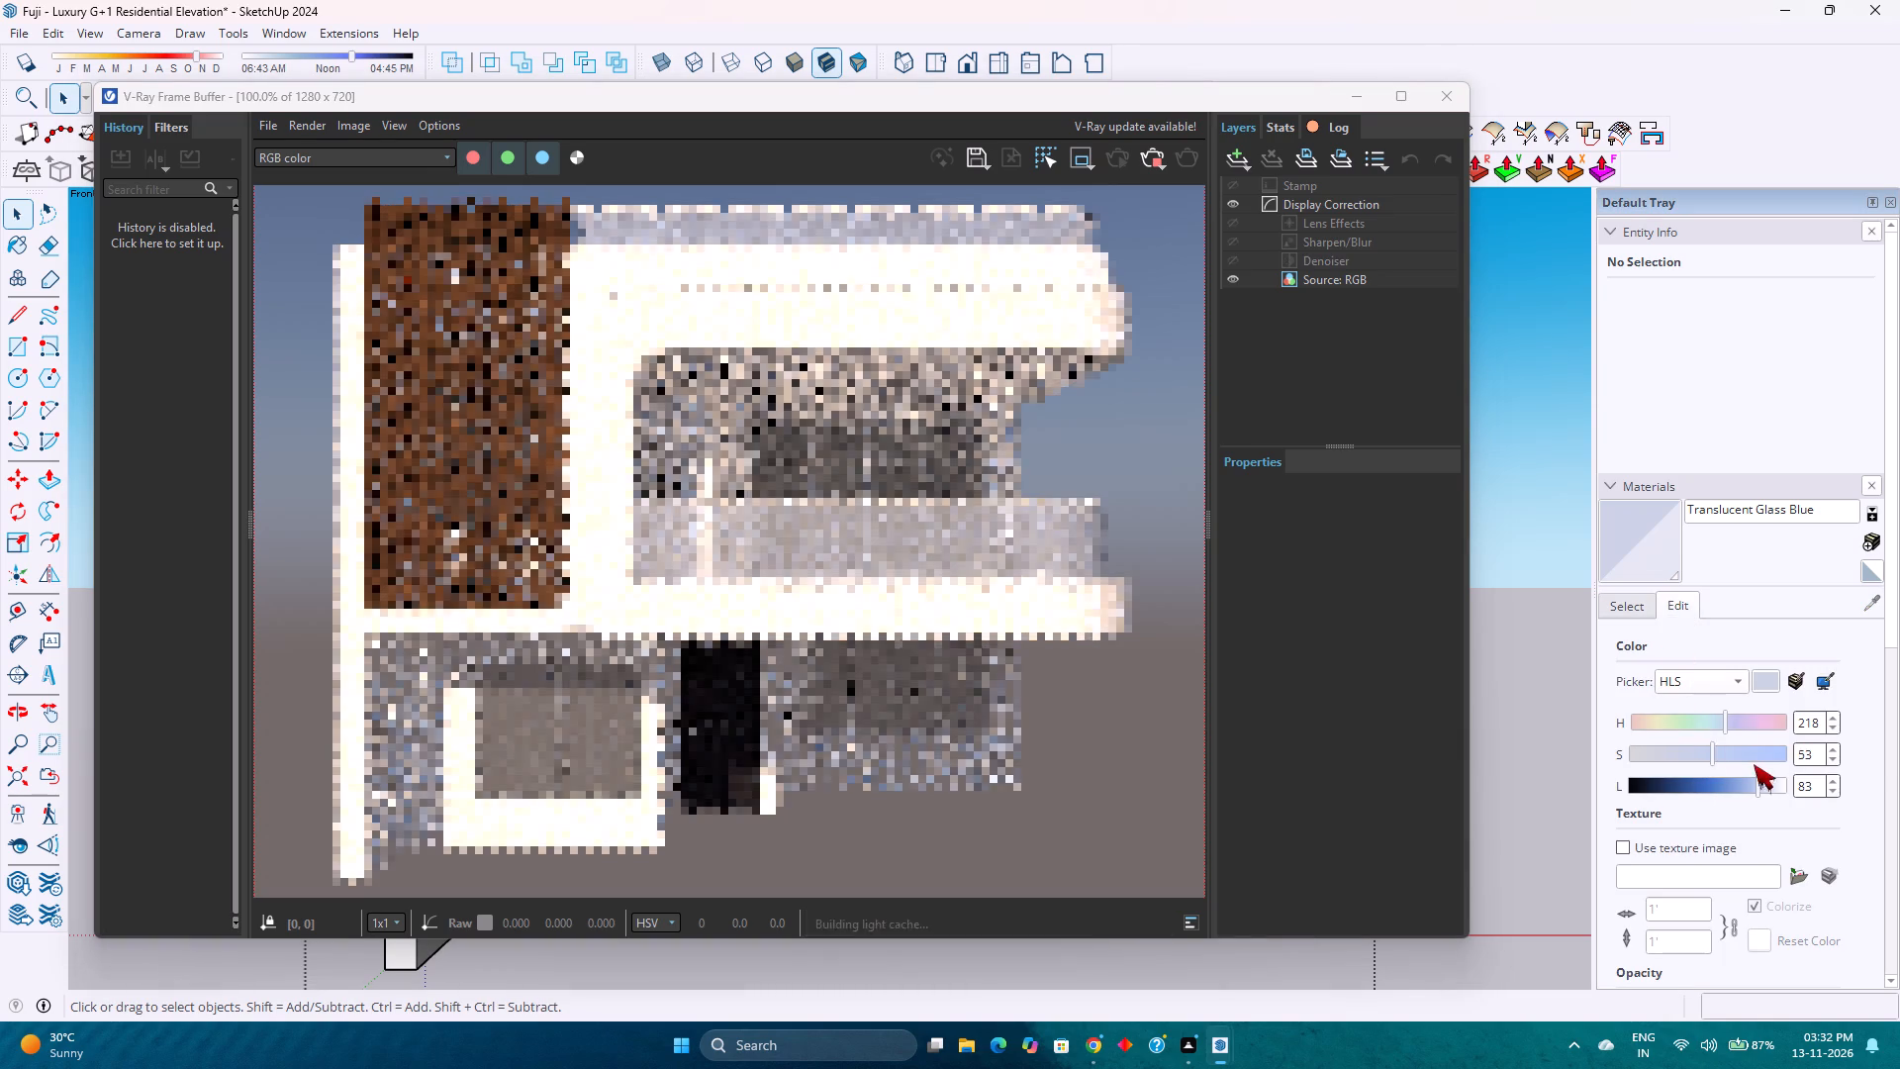
left_click_drag(1754, 764, 1810, 767)
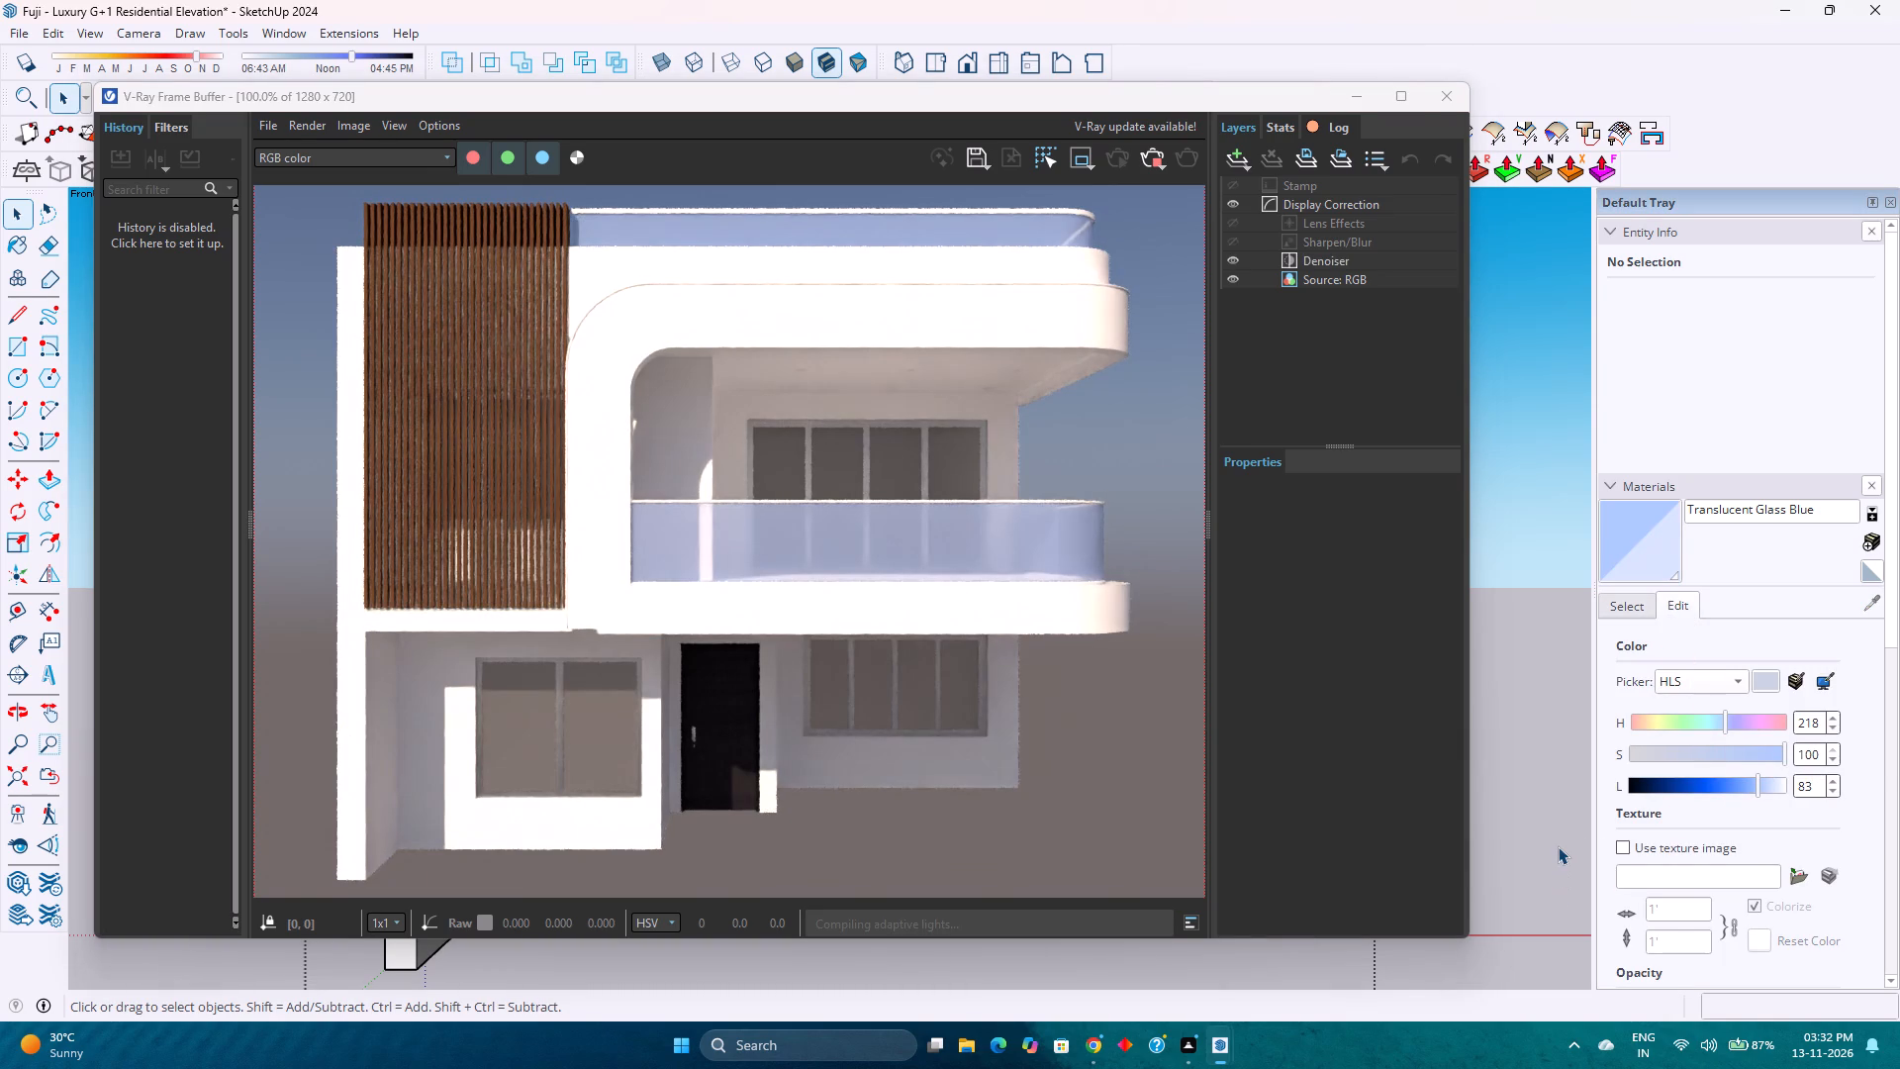
left_click_drag(1774, 749, 1756, 754)
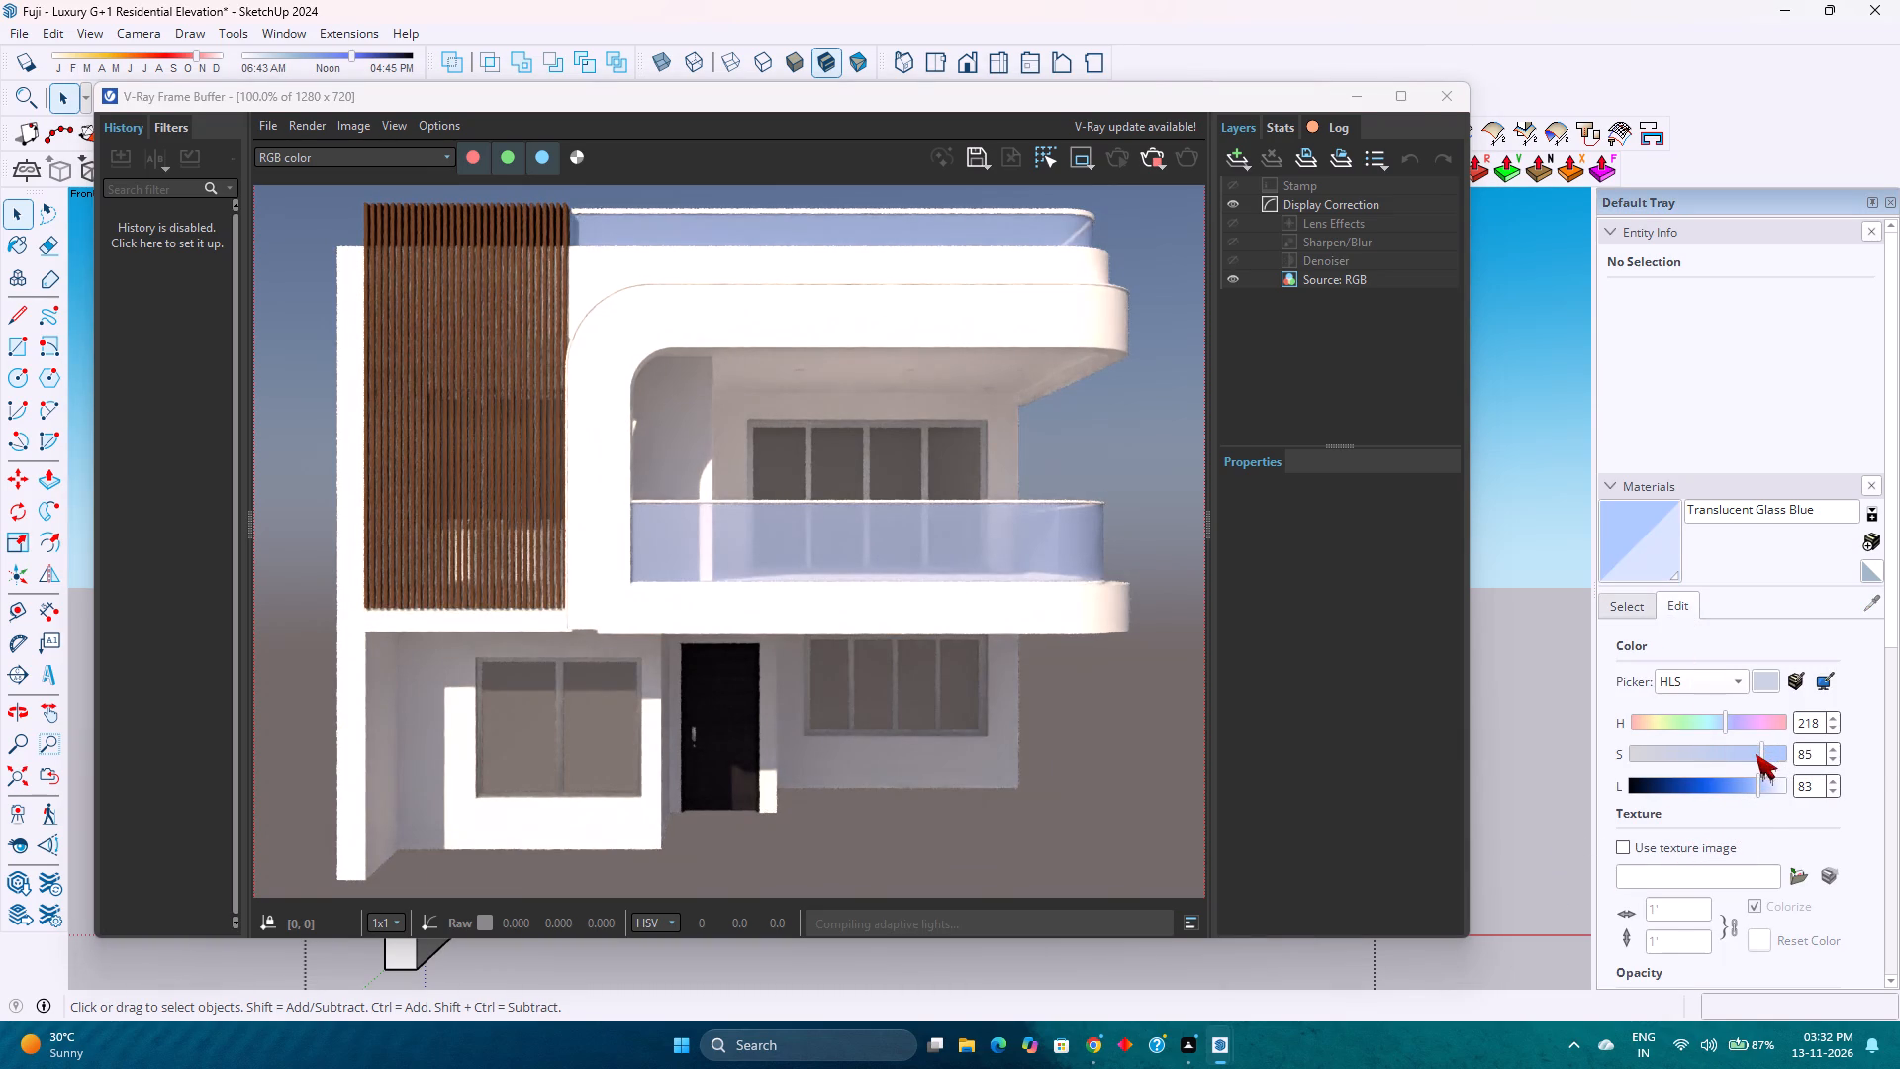
left_click_drag(1756, 754, 1738, 760)
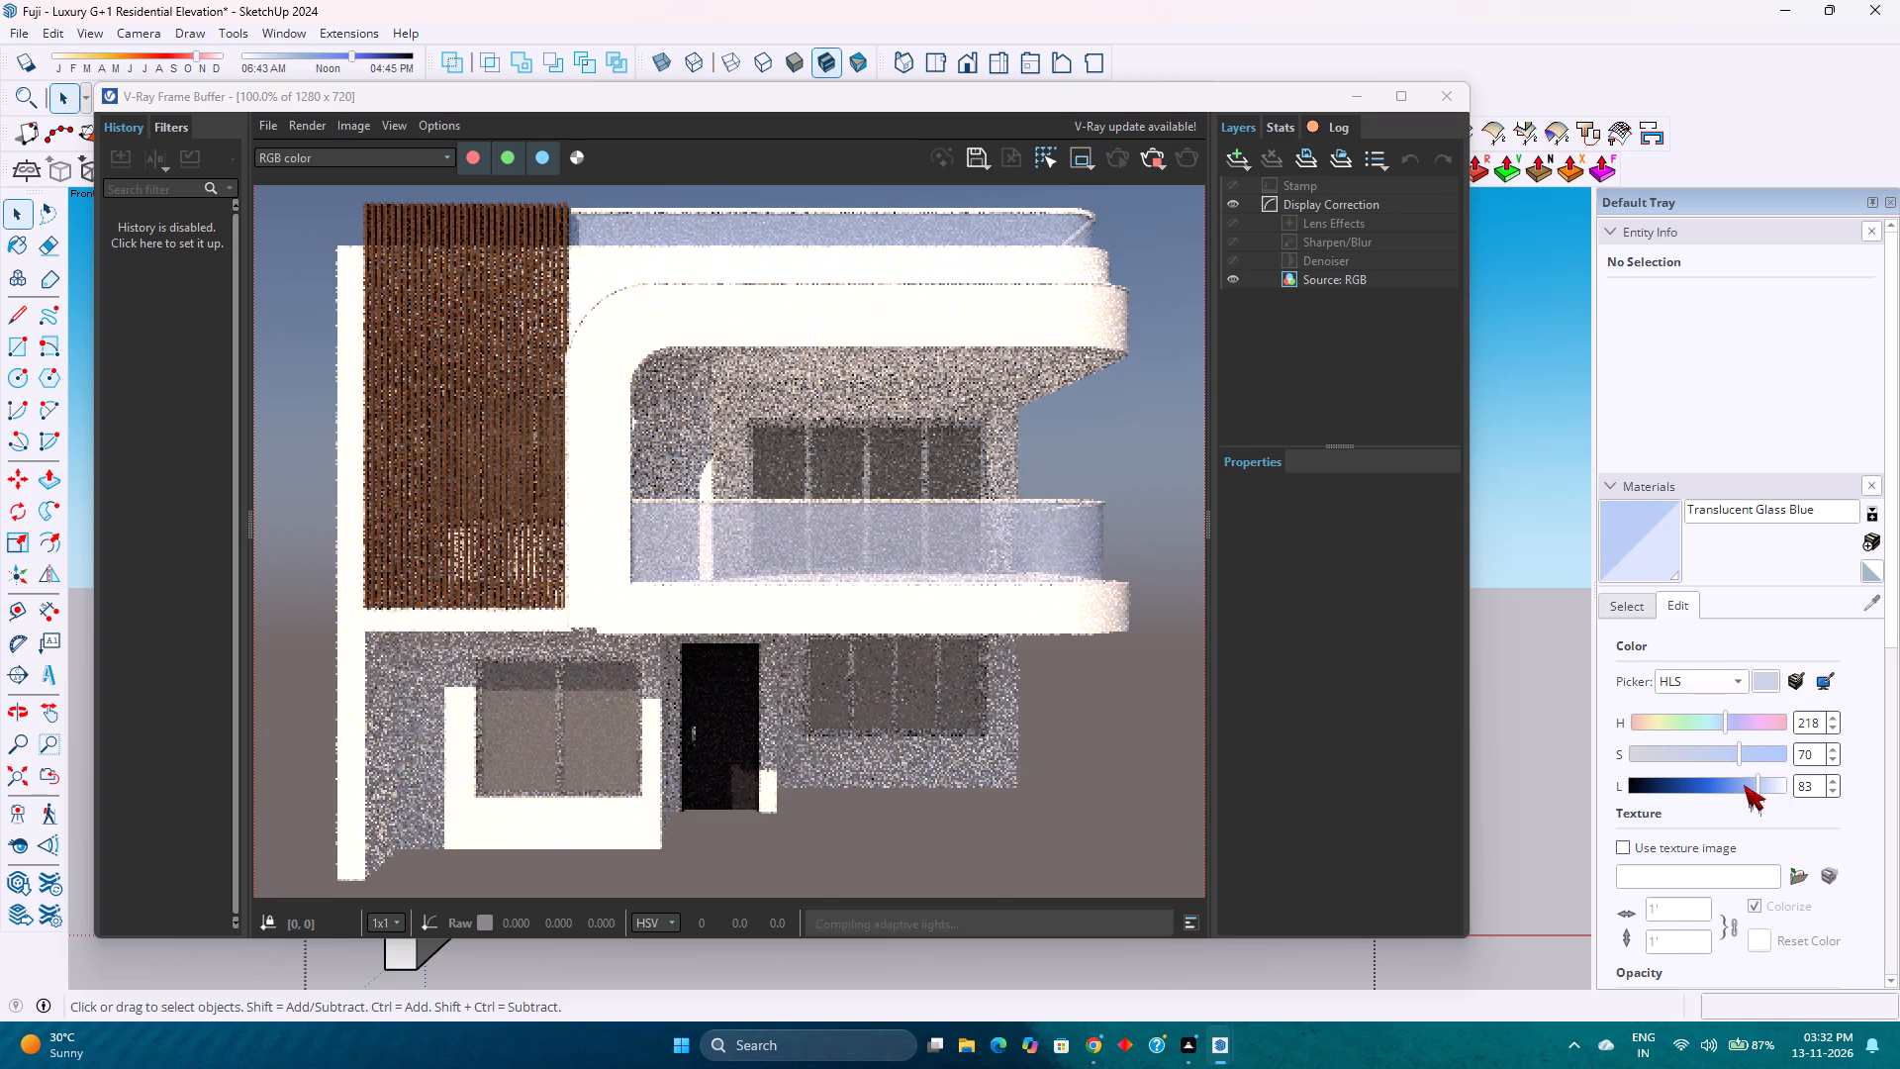
left_click_drag(1744, 785, 1702, 793)
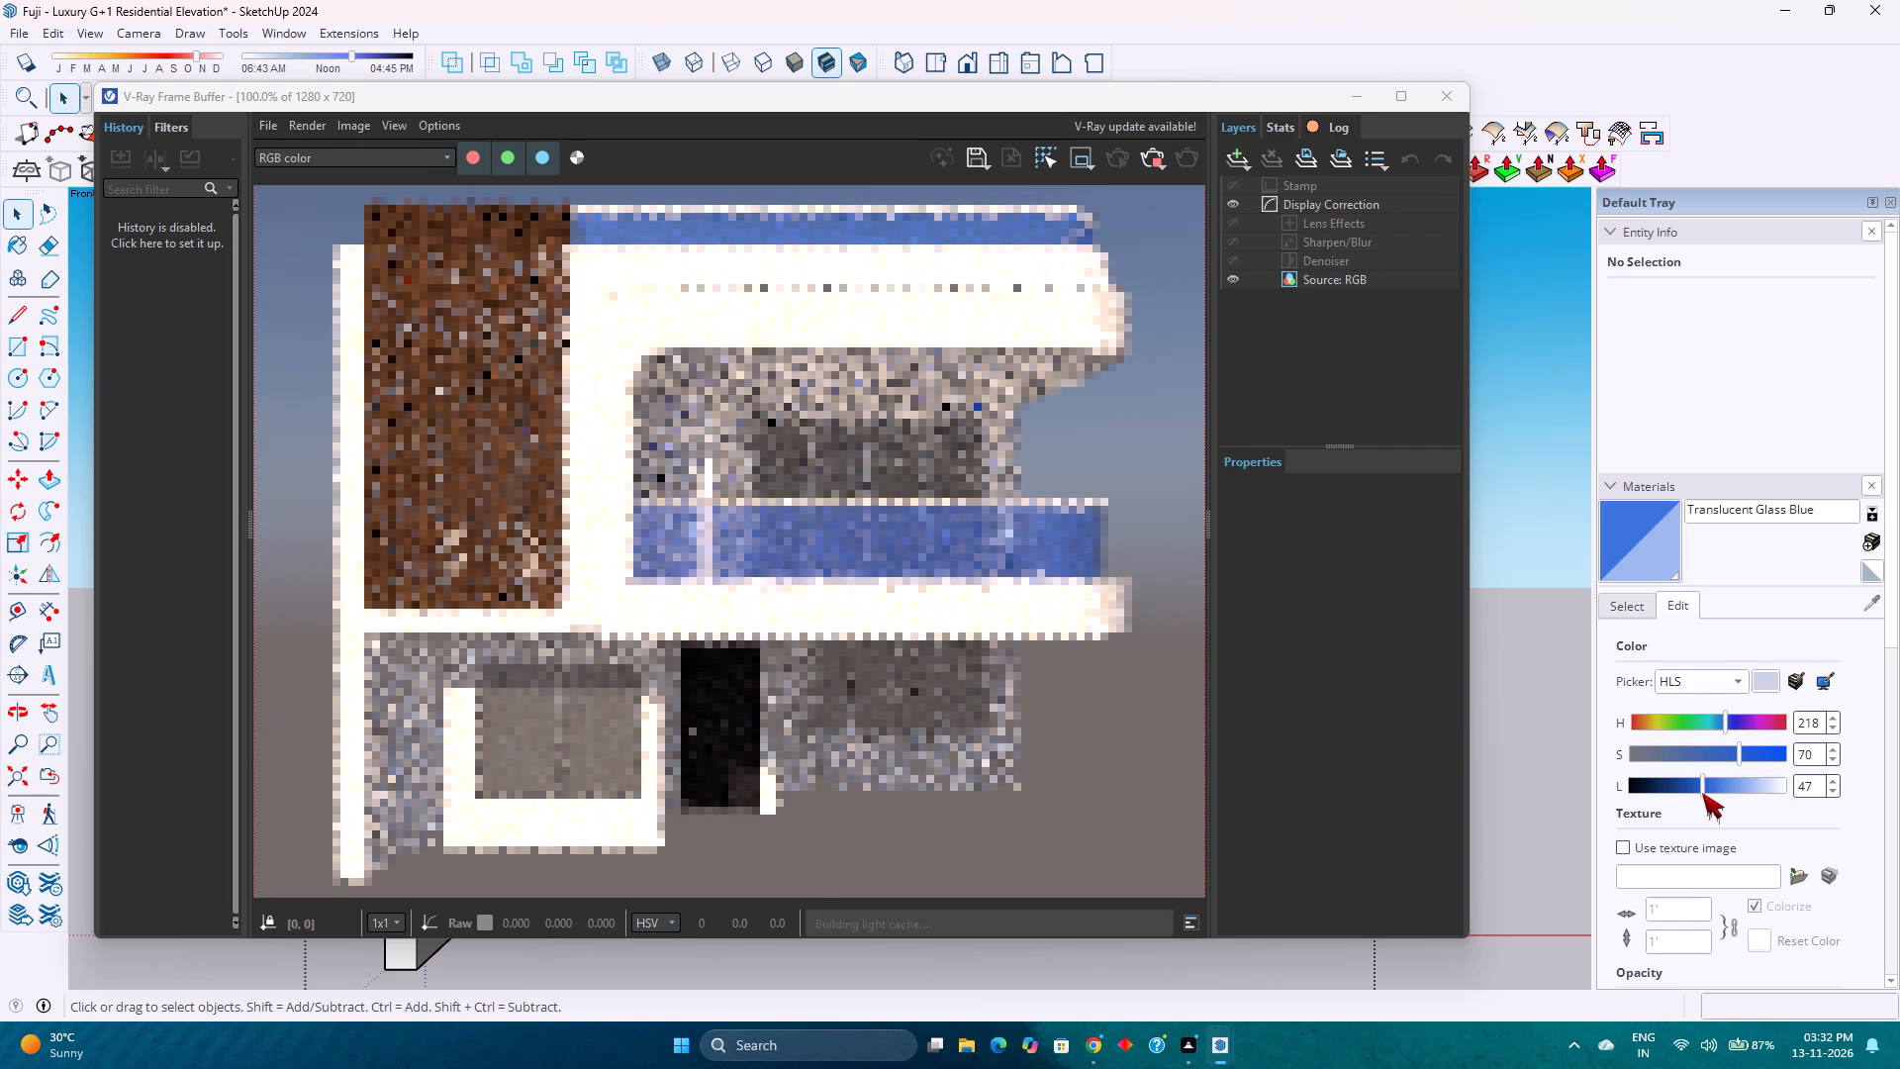
left_click_drag(1702, 793, 1602, 806)
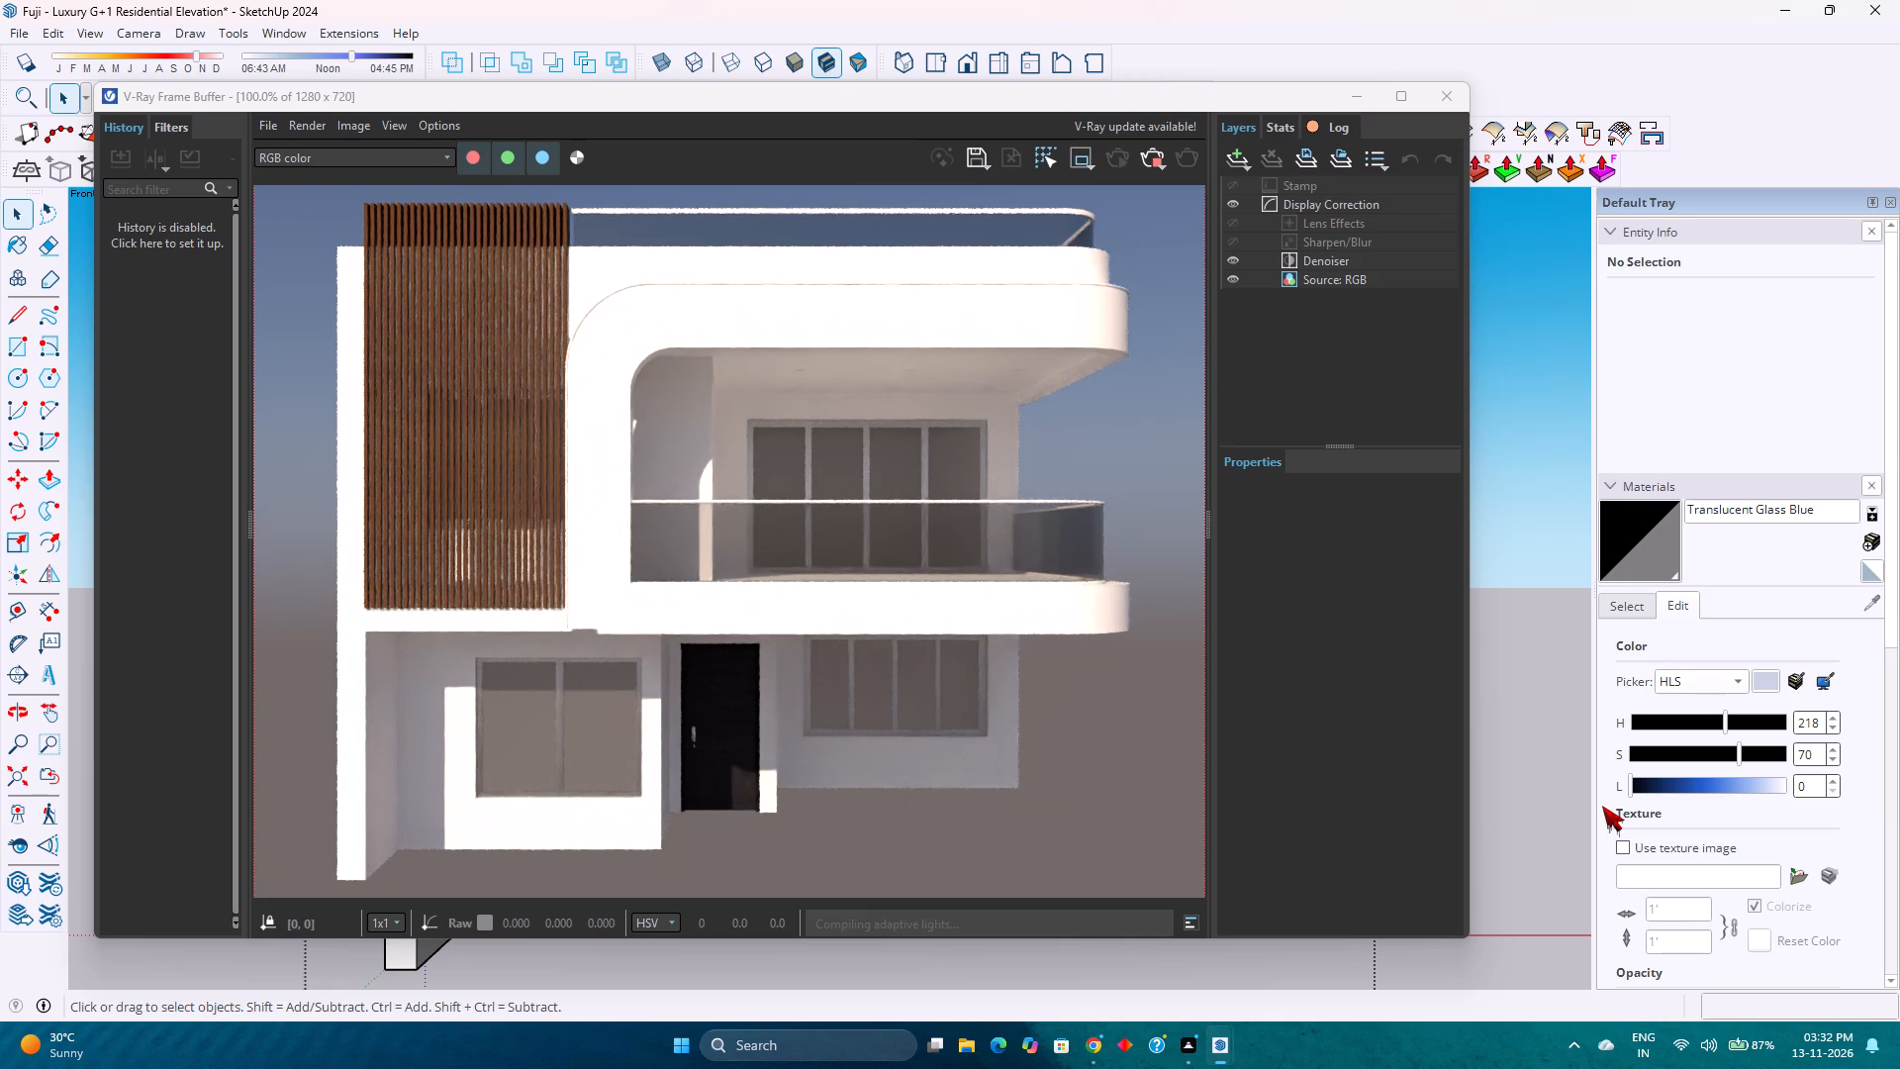
left_click_drag(1602, 806, 1676, 818)
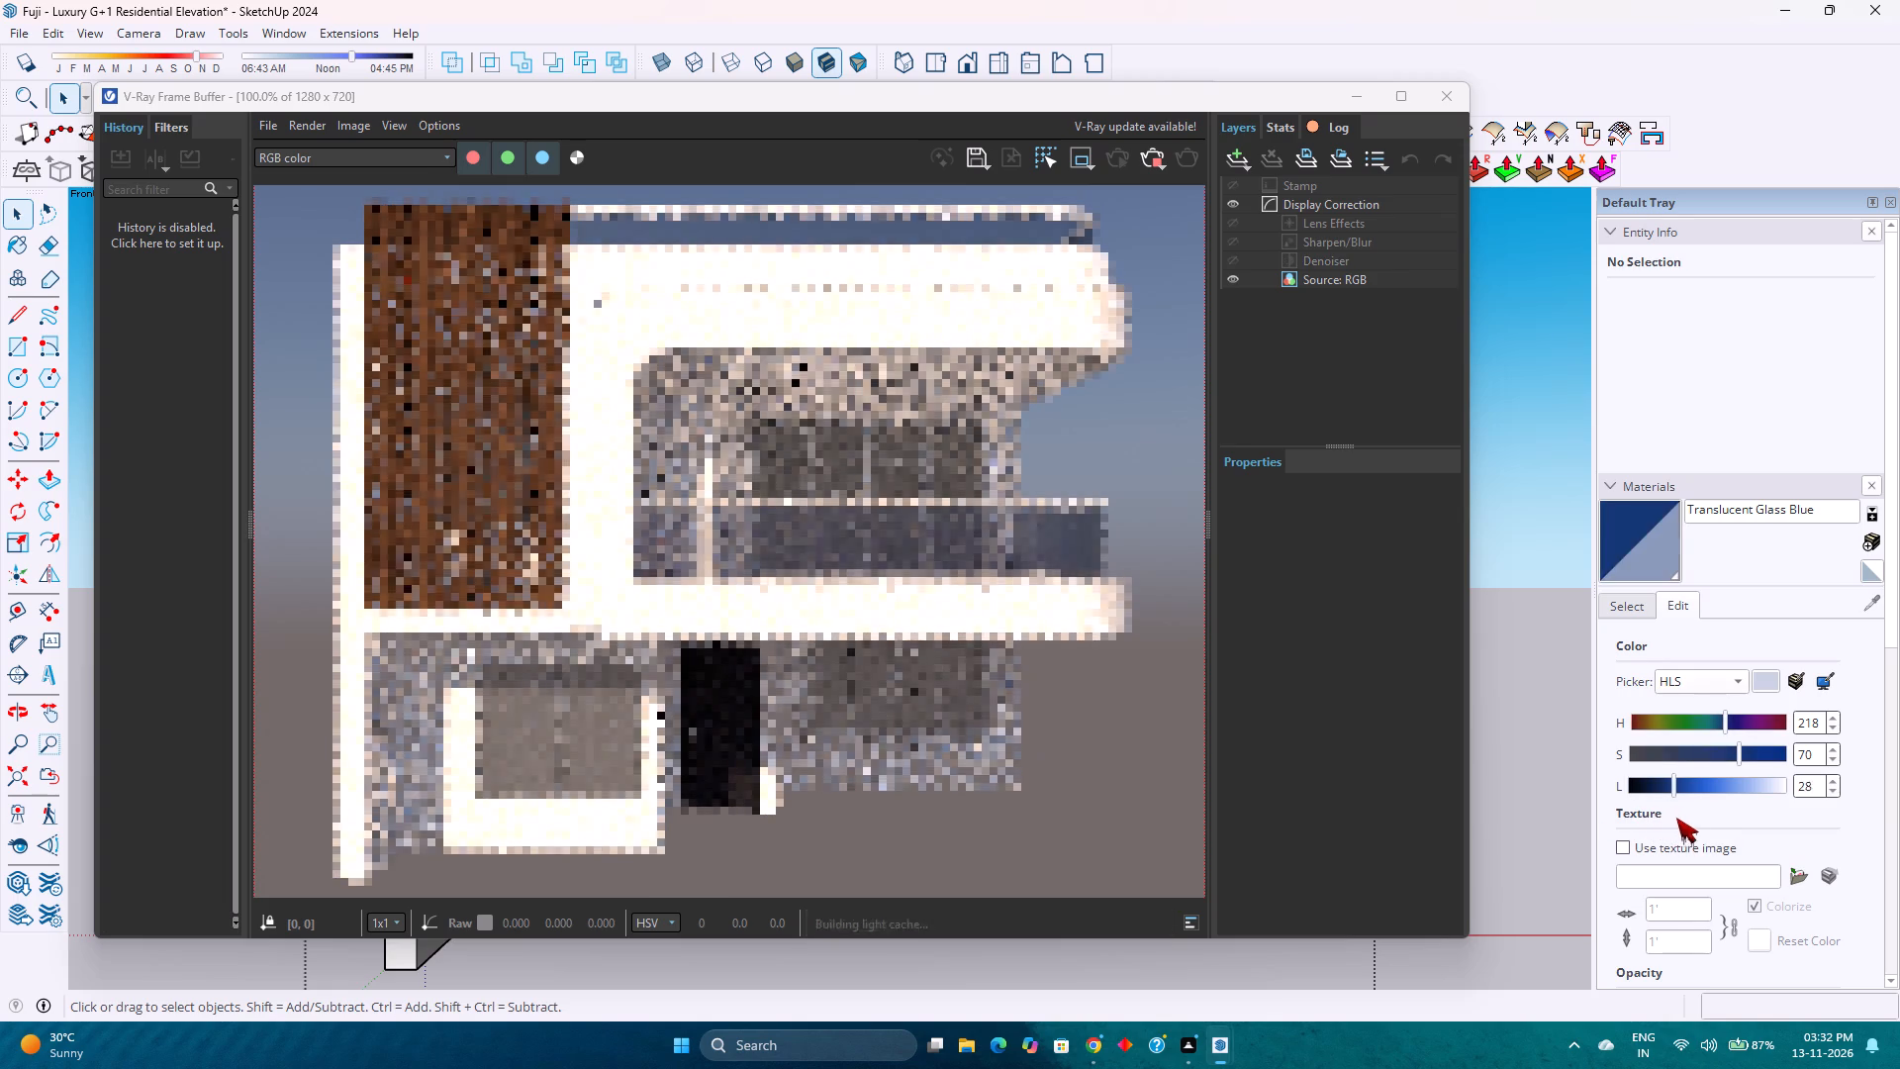
Lighten the Translucent Glass Blue material to a pale blue with saturation 100 and lightness 87.
left_click_drag(1676, 818, 1746, 821)
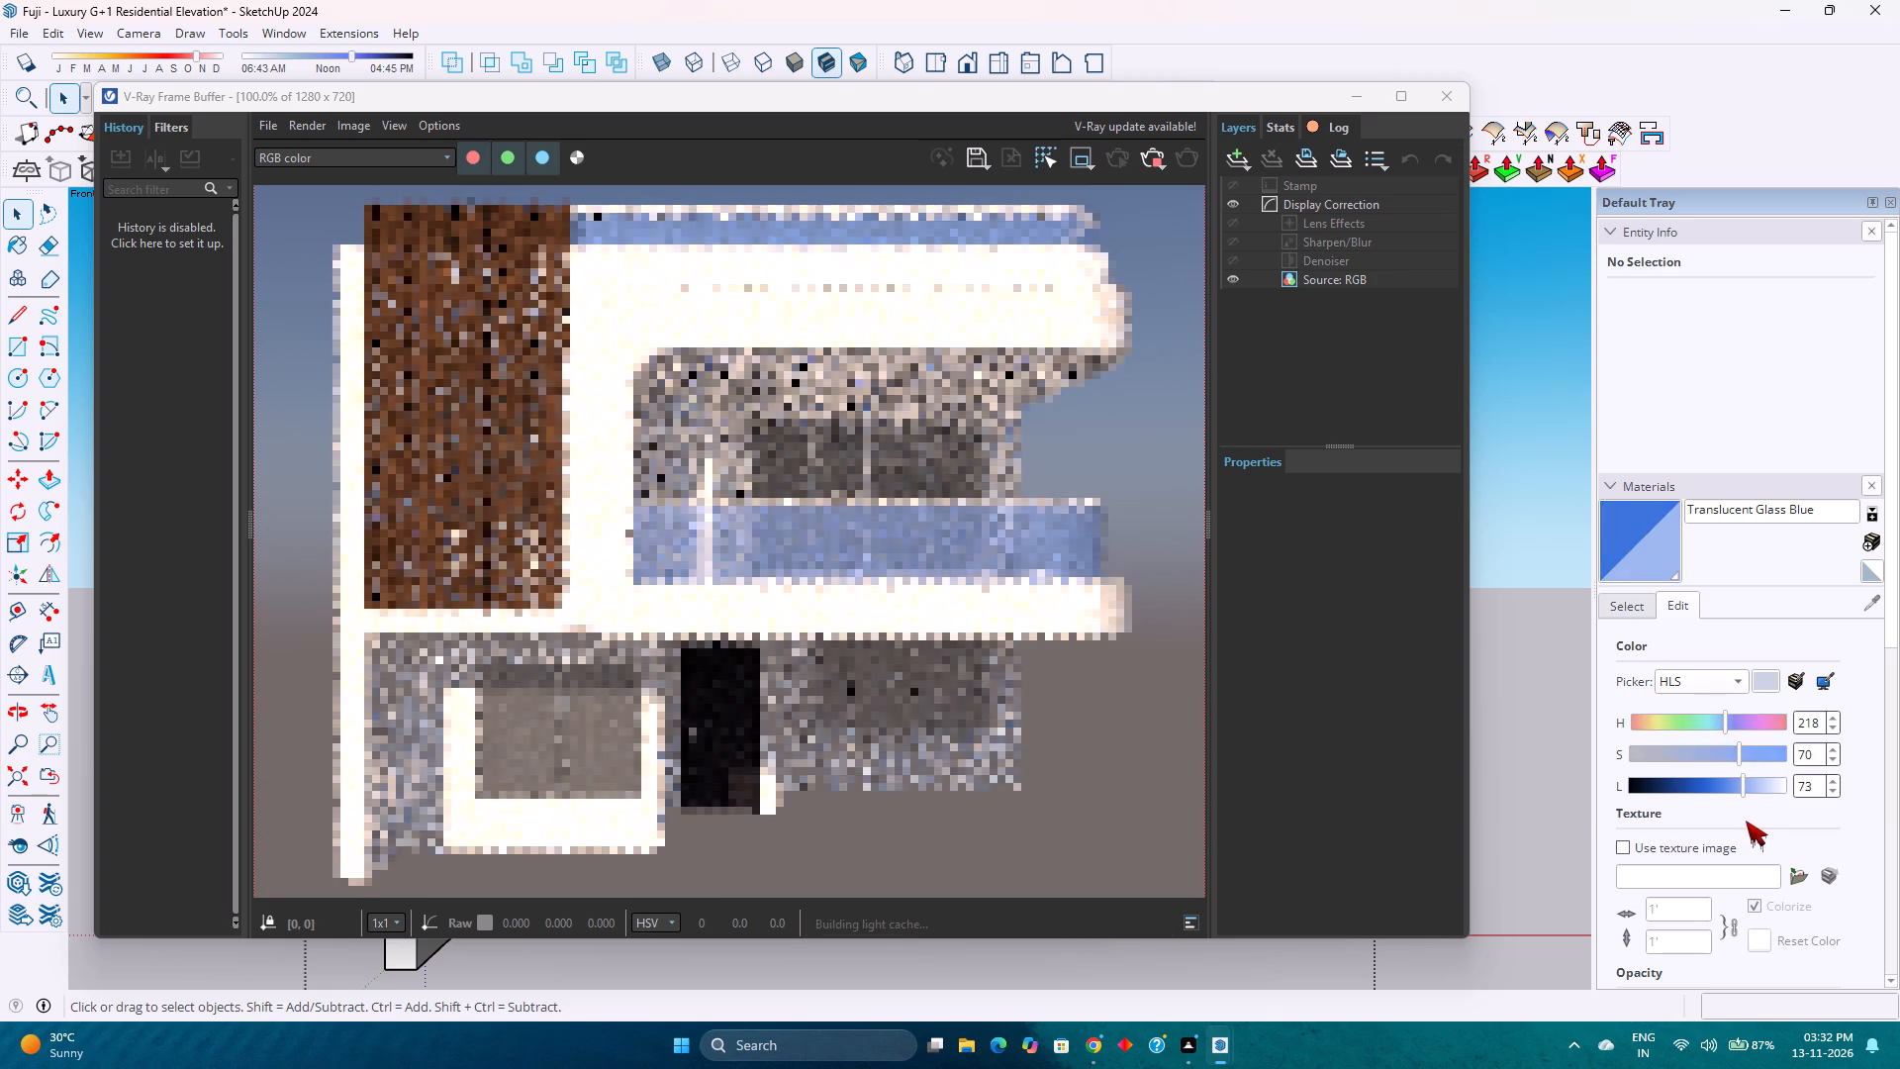
left_click_drag(1746, 821, 1756, 826)
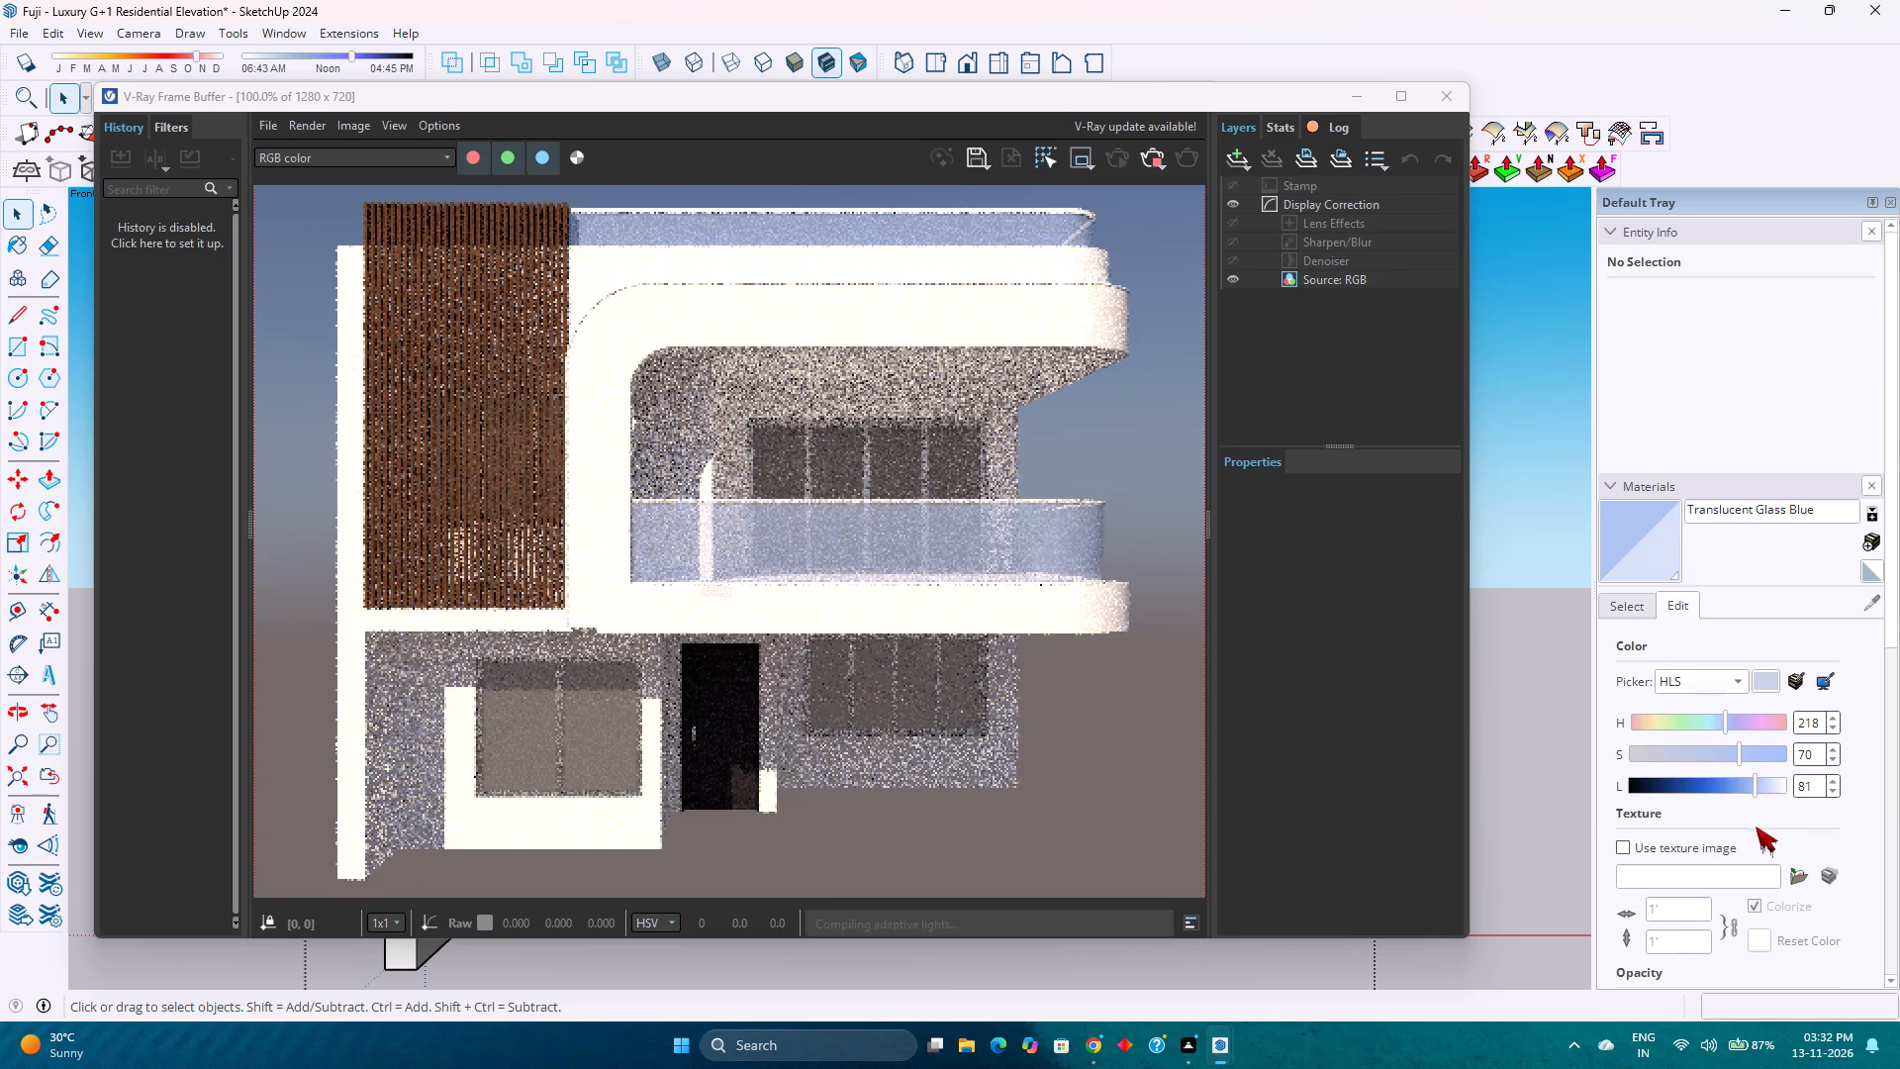
left_click_drag(1756, 826, 1758, 829)
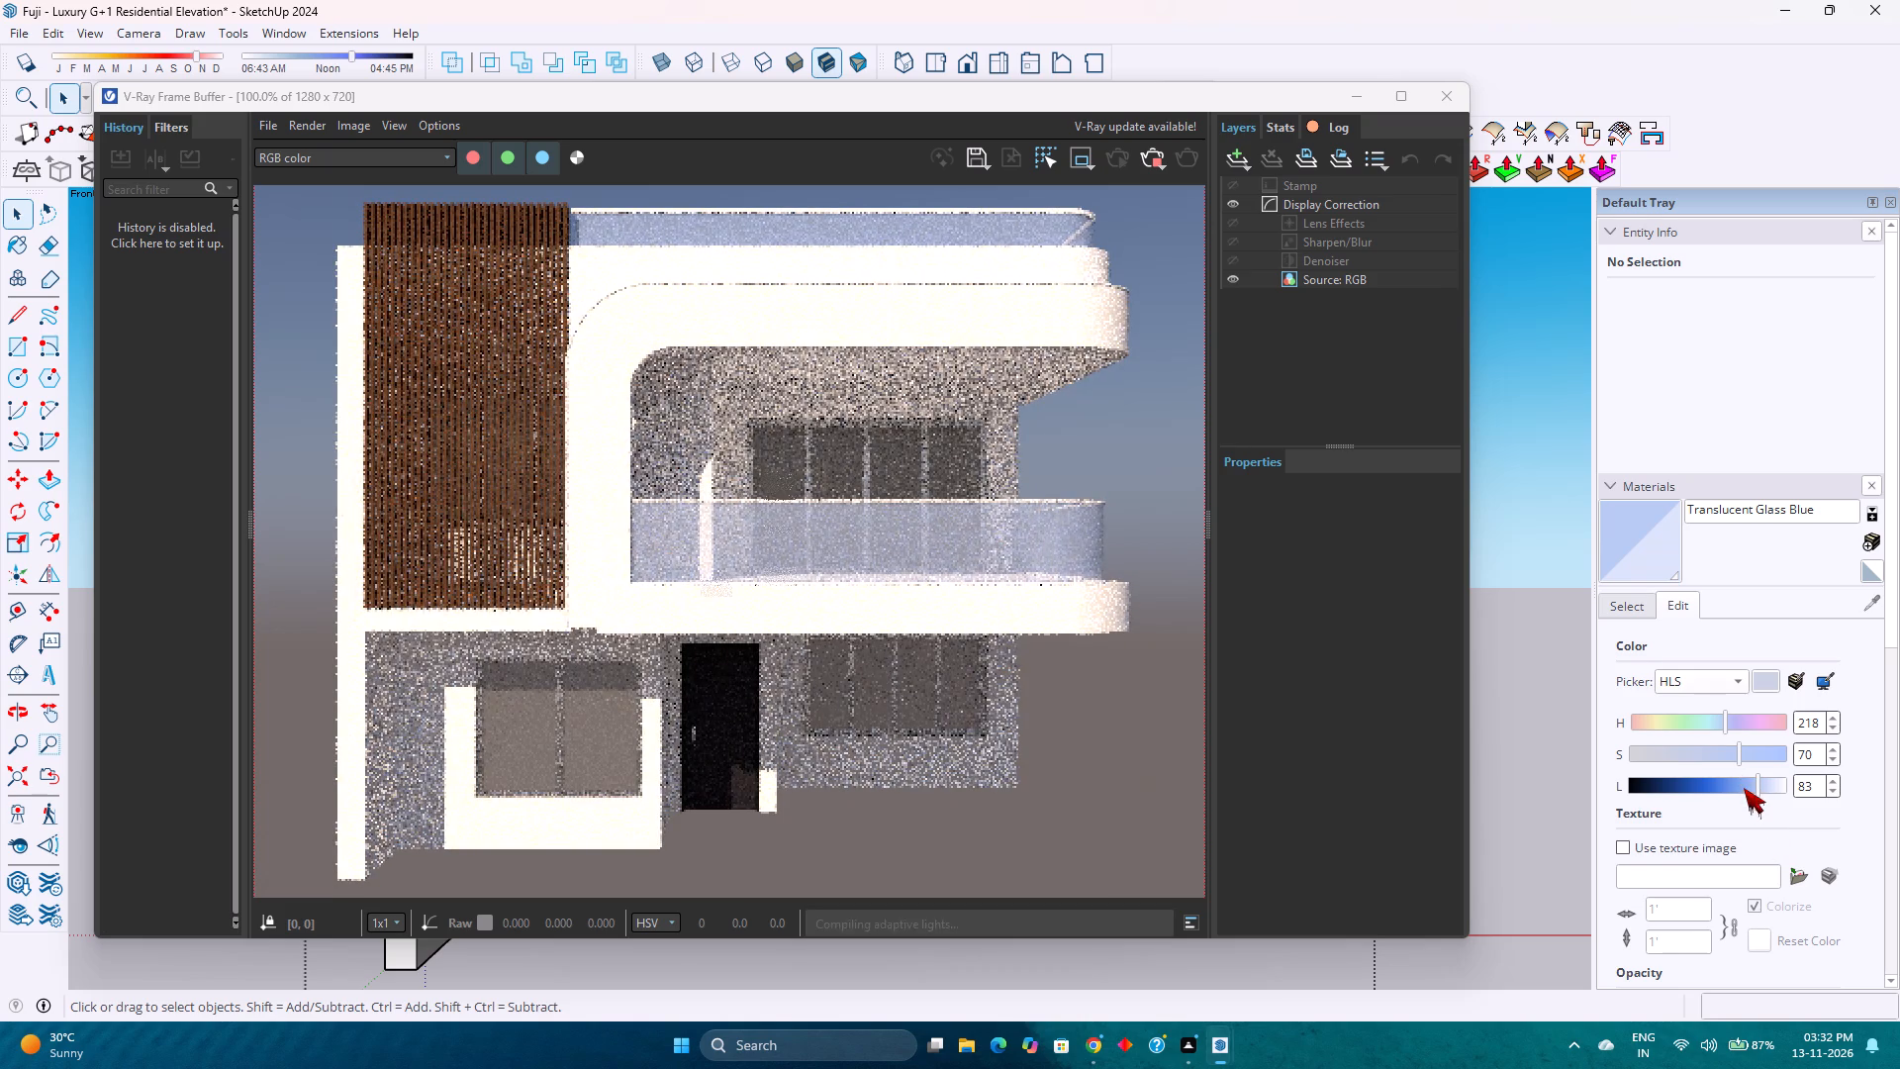
left_click(1744, 788)
left_click_drag(1758, 750, 1776, 752)
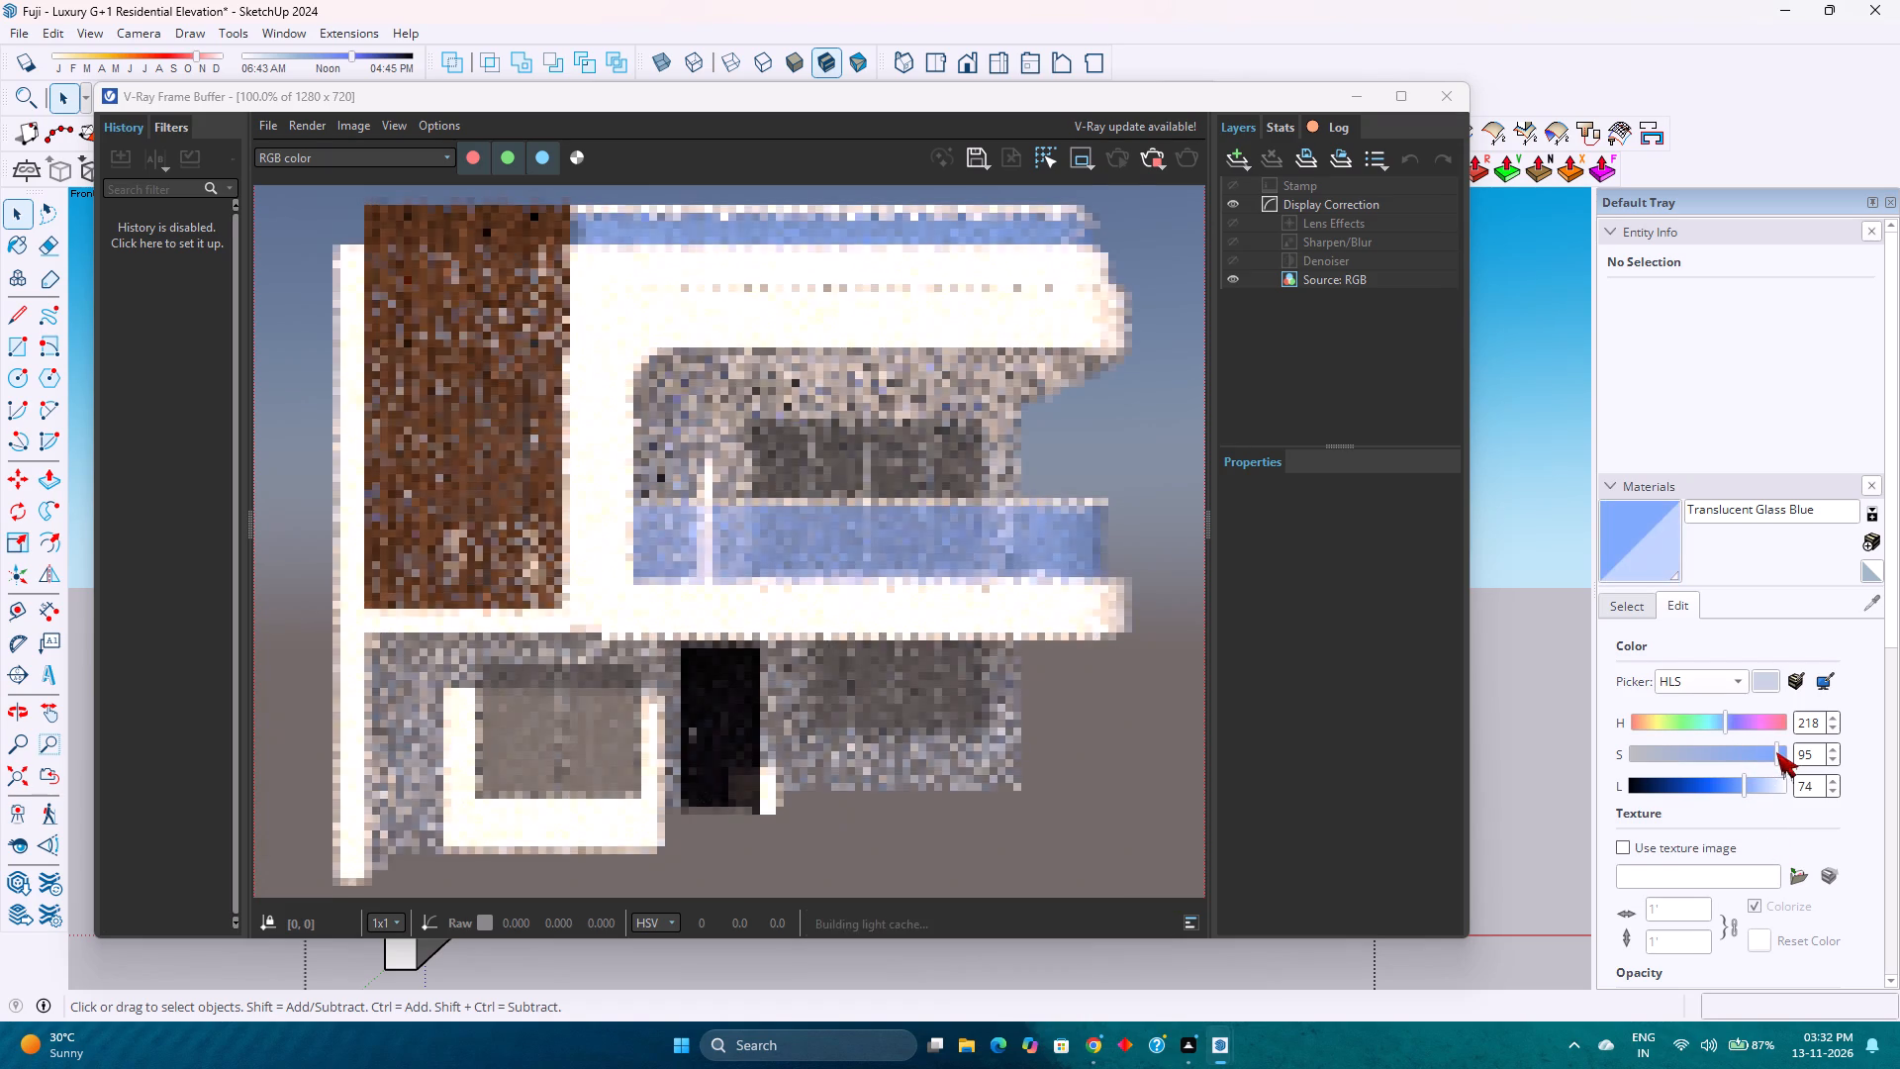
left_click_drag(1776, 752, 1800, 757)
left_click_drag(1750, 781, 1758, 788)
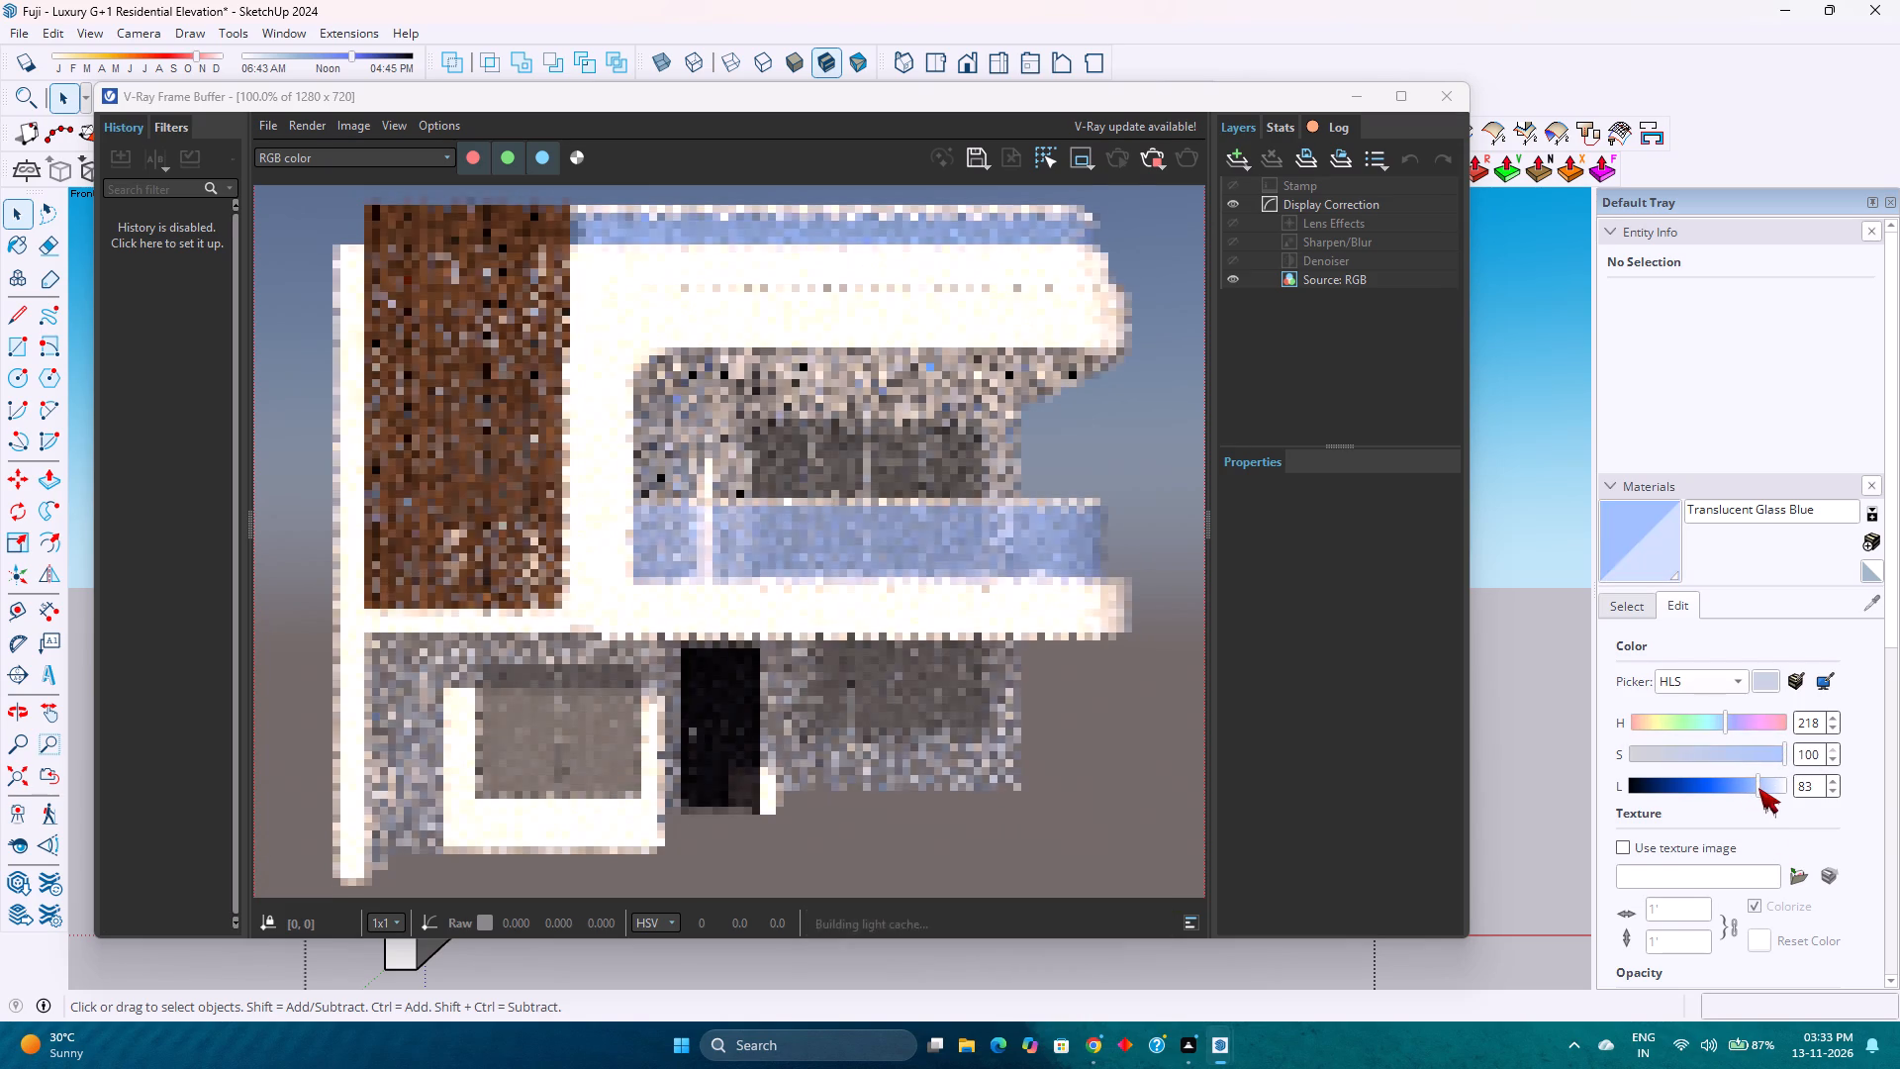
left_click_drag(1758, 788, 1763, 796)
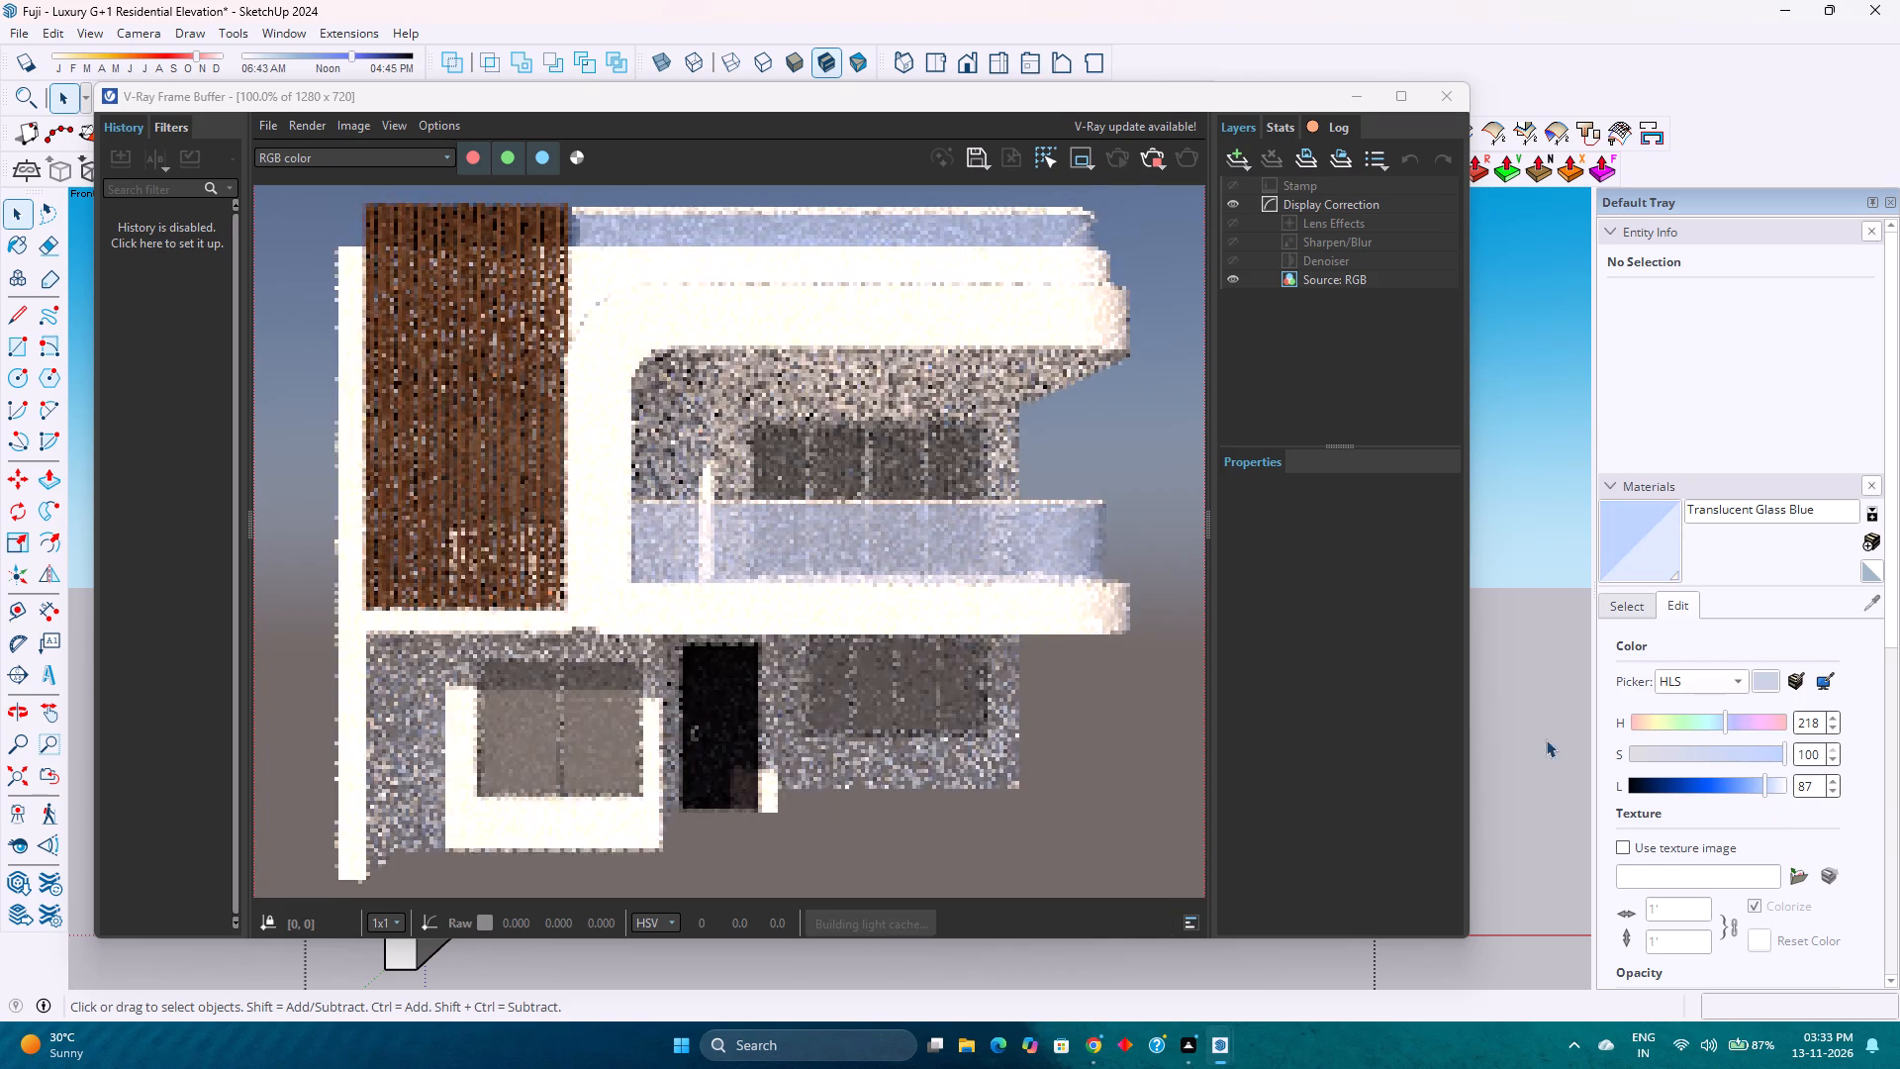
Check the balcony glass in the front render, then minimize the V-Ray Frame Buffer window to return to the model.
scroll(1046, 648, "down", 1)
scroll(1046, 648, "up", 1)
scroll(1046, 651, "down", 1)
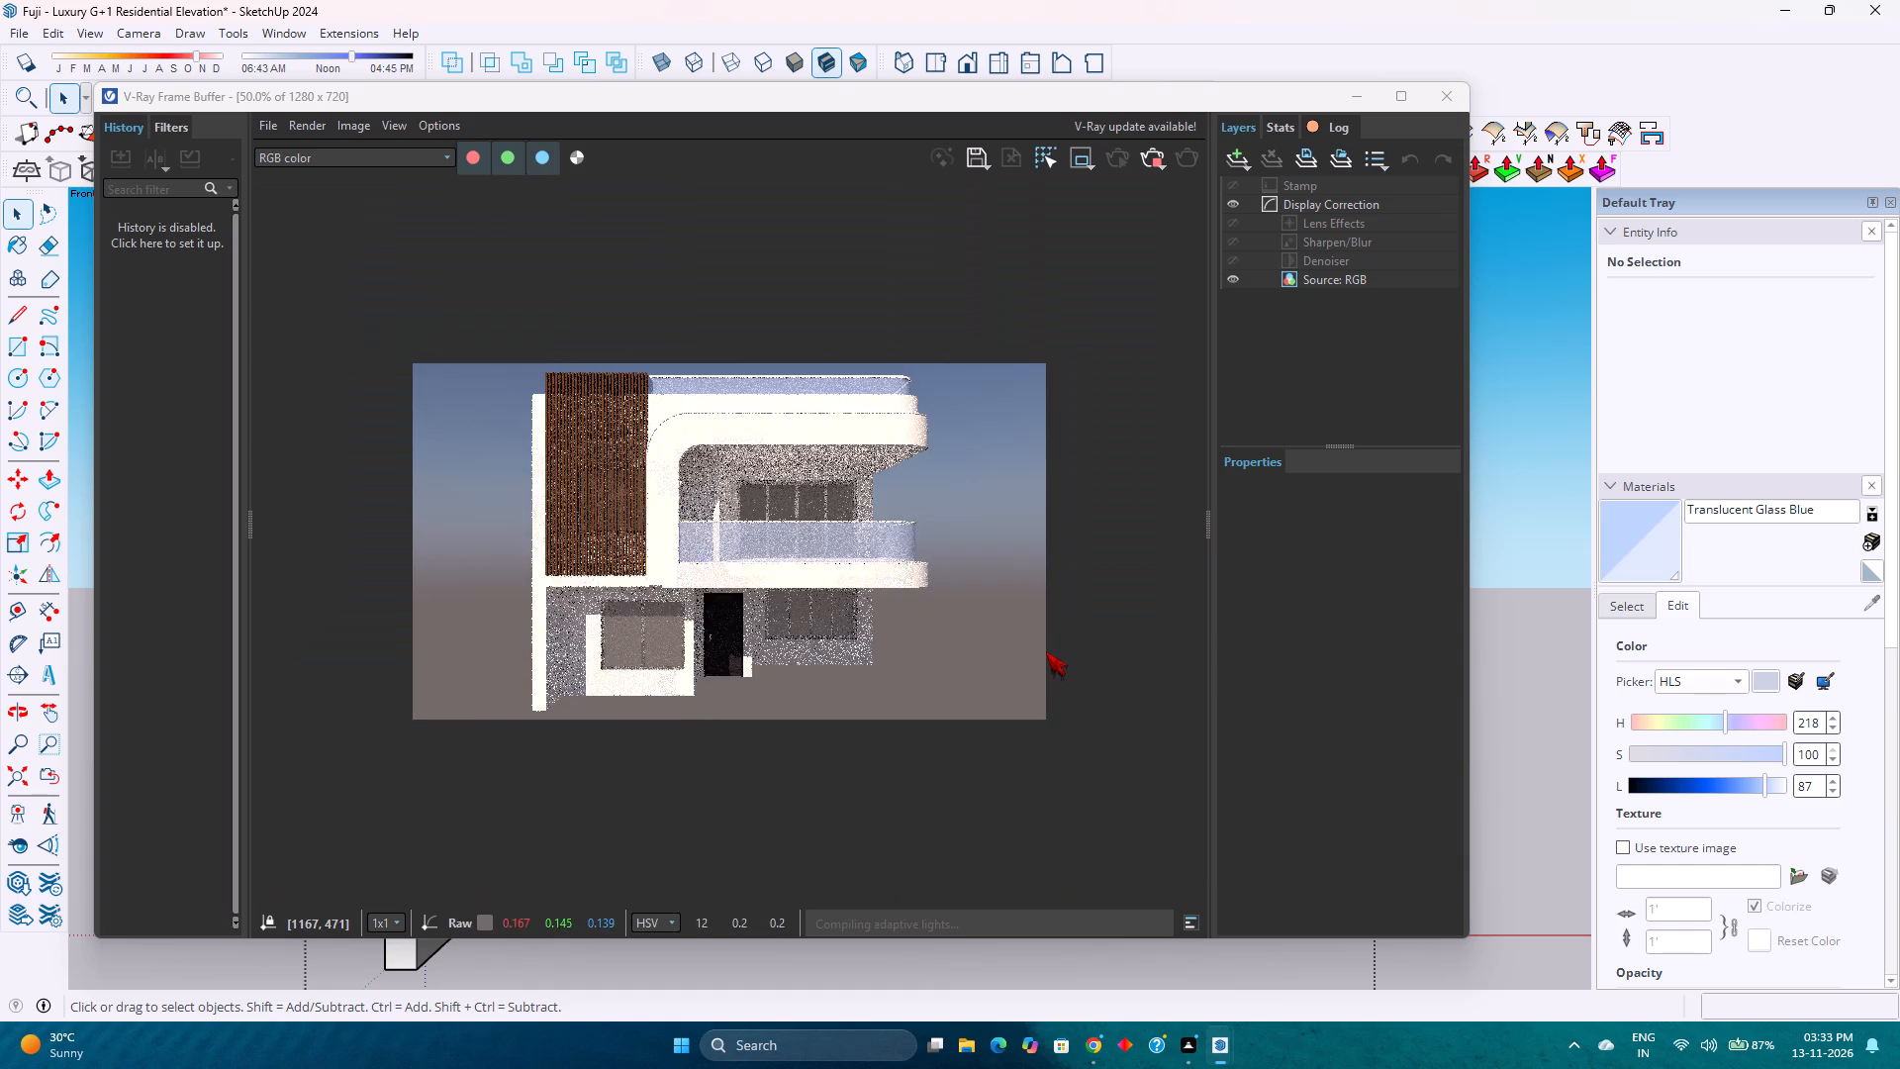
scroll(667, 524, "up", 1)
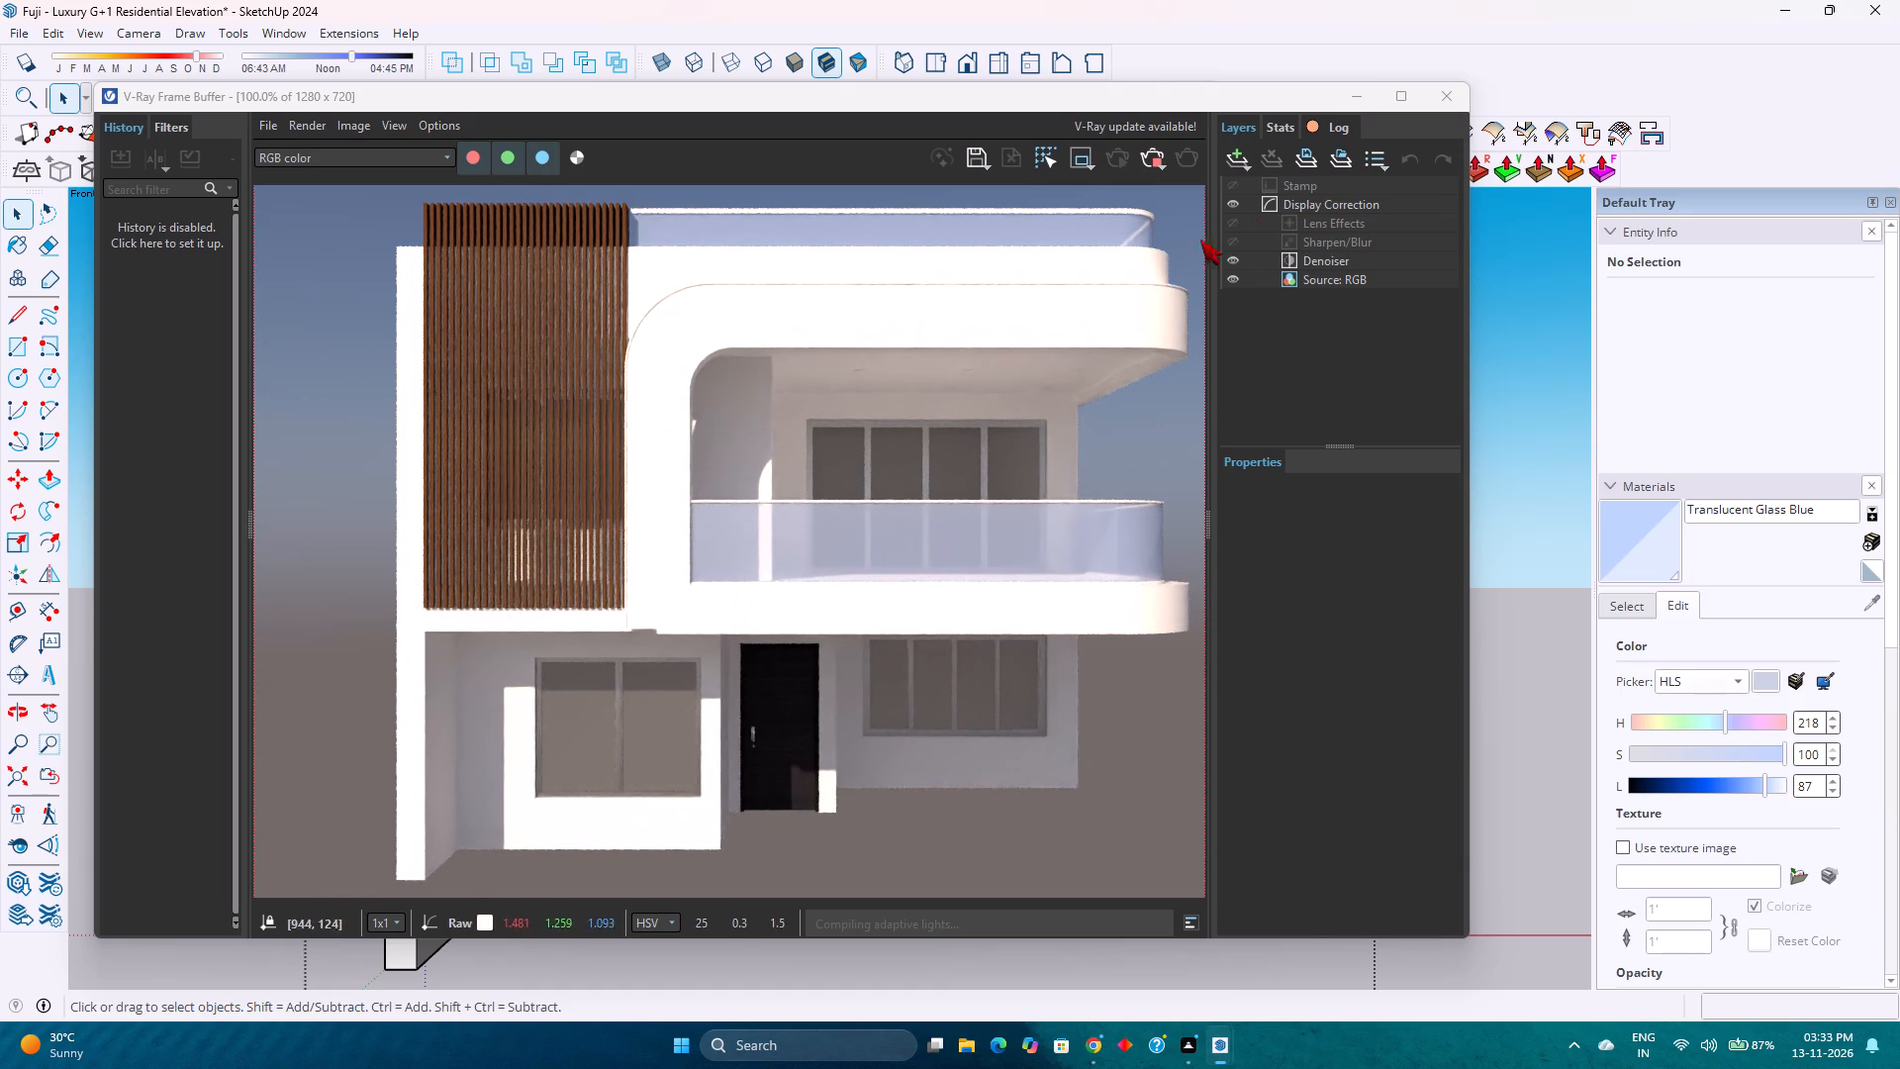
left_click(1341, 109)
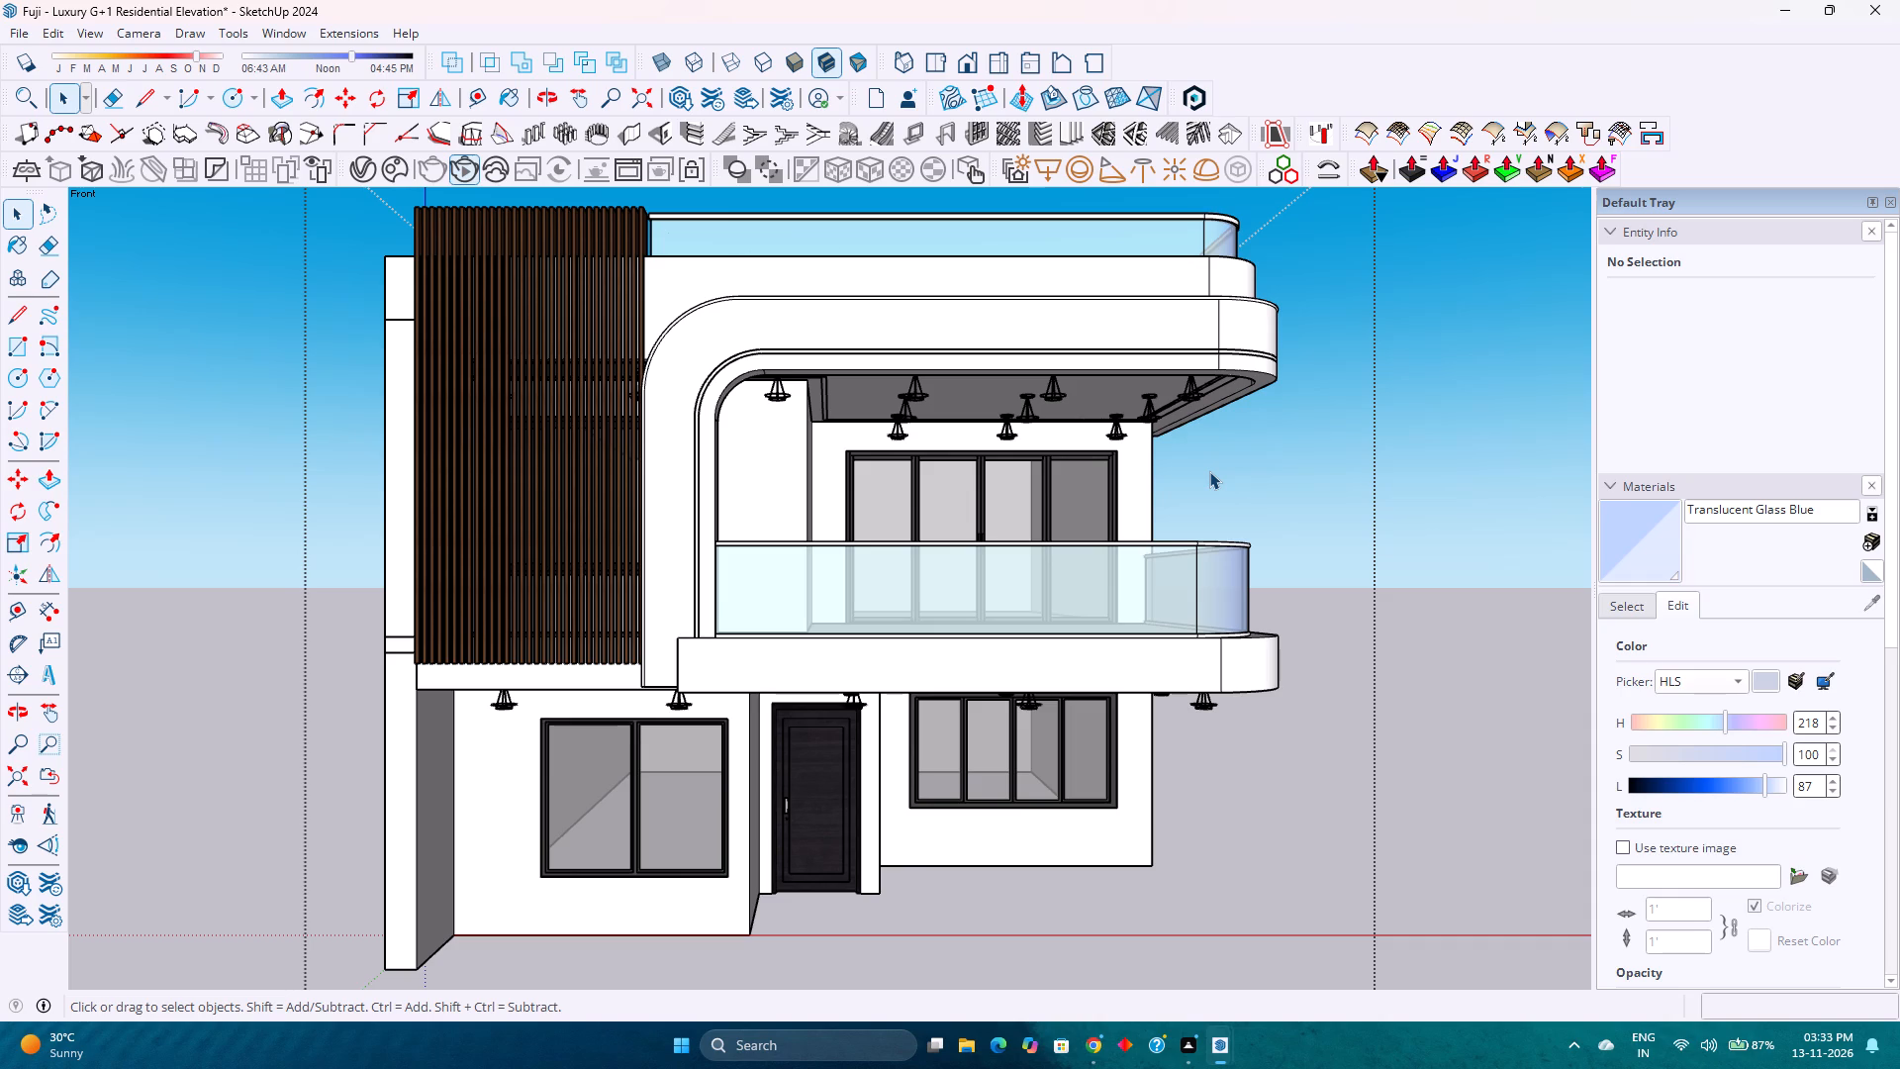
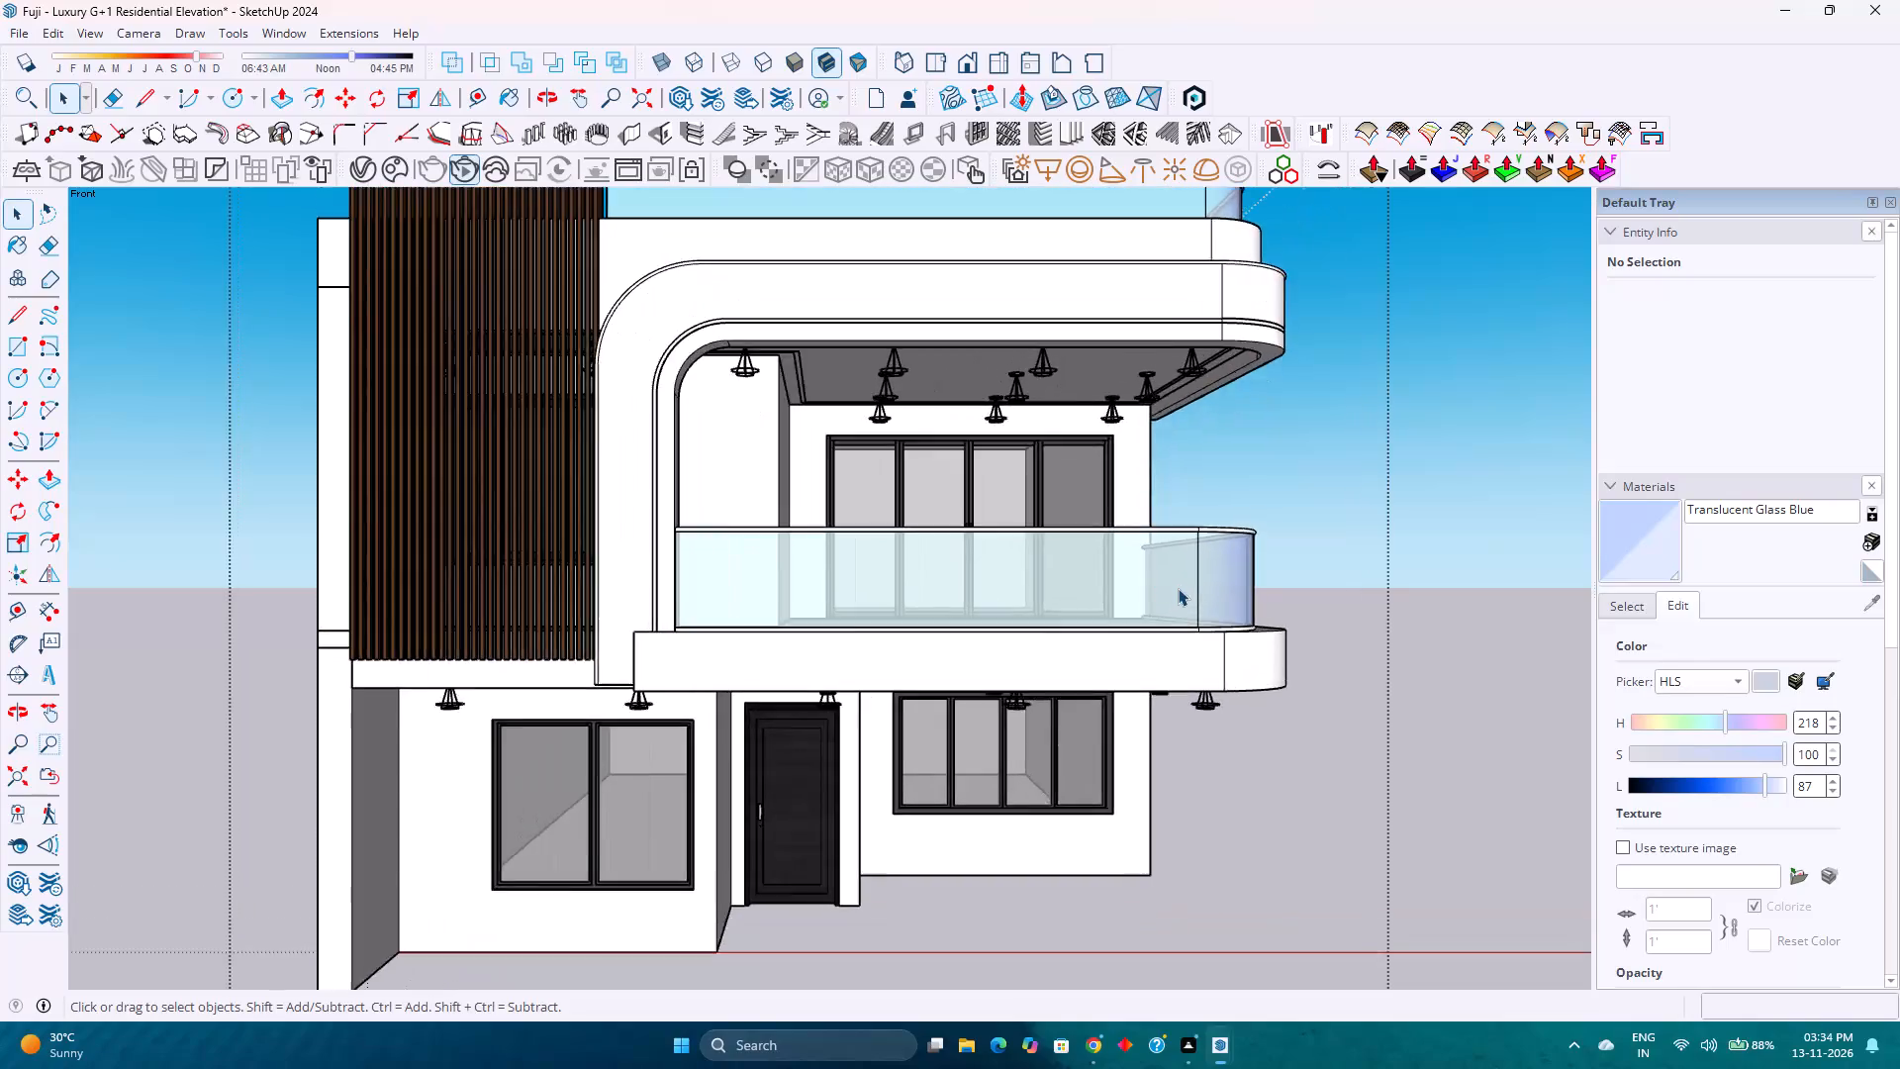
Examine the house from a raised corner view, including the roof terrace, curved balconies and pale blue glass railings.
middle_click_drag(1178, 589, 881, 830)
middle_click(881, 830)
scroll(902, 743, "down", 8)
scroll(905, 701, "up", 4)
scroll(905, 701, "down", 4)
scroll(905, 701, "up", 4)
scroll(1057, 551, "up", 2)
scroll(1057, 551, "down", 4)
scroll(1056, 553, "up", 4)
scroll(1056, 554, "down", 3)
scroll(1054, 554, "up", 1)
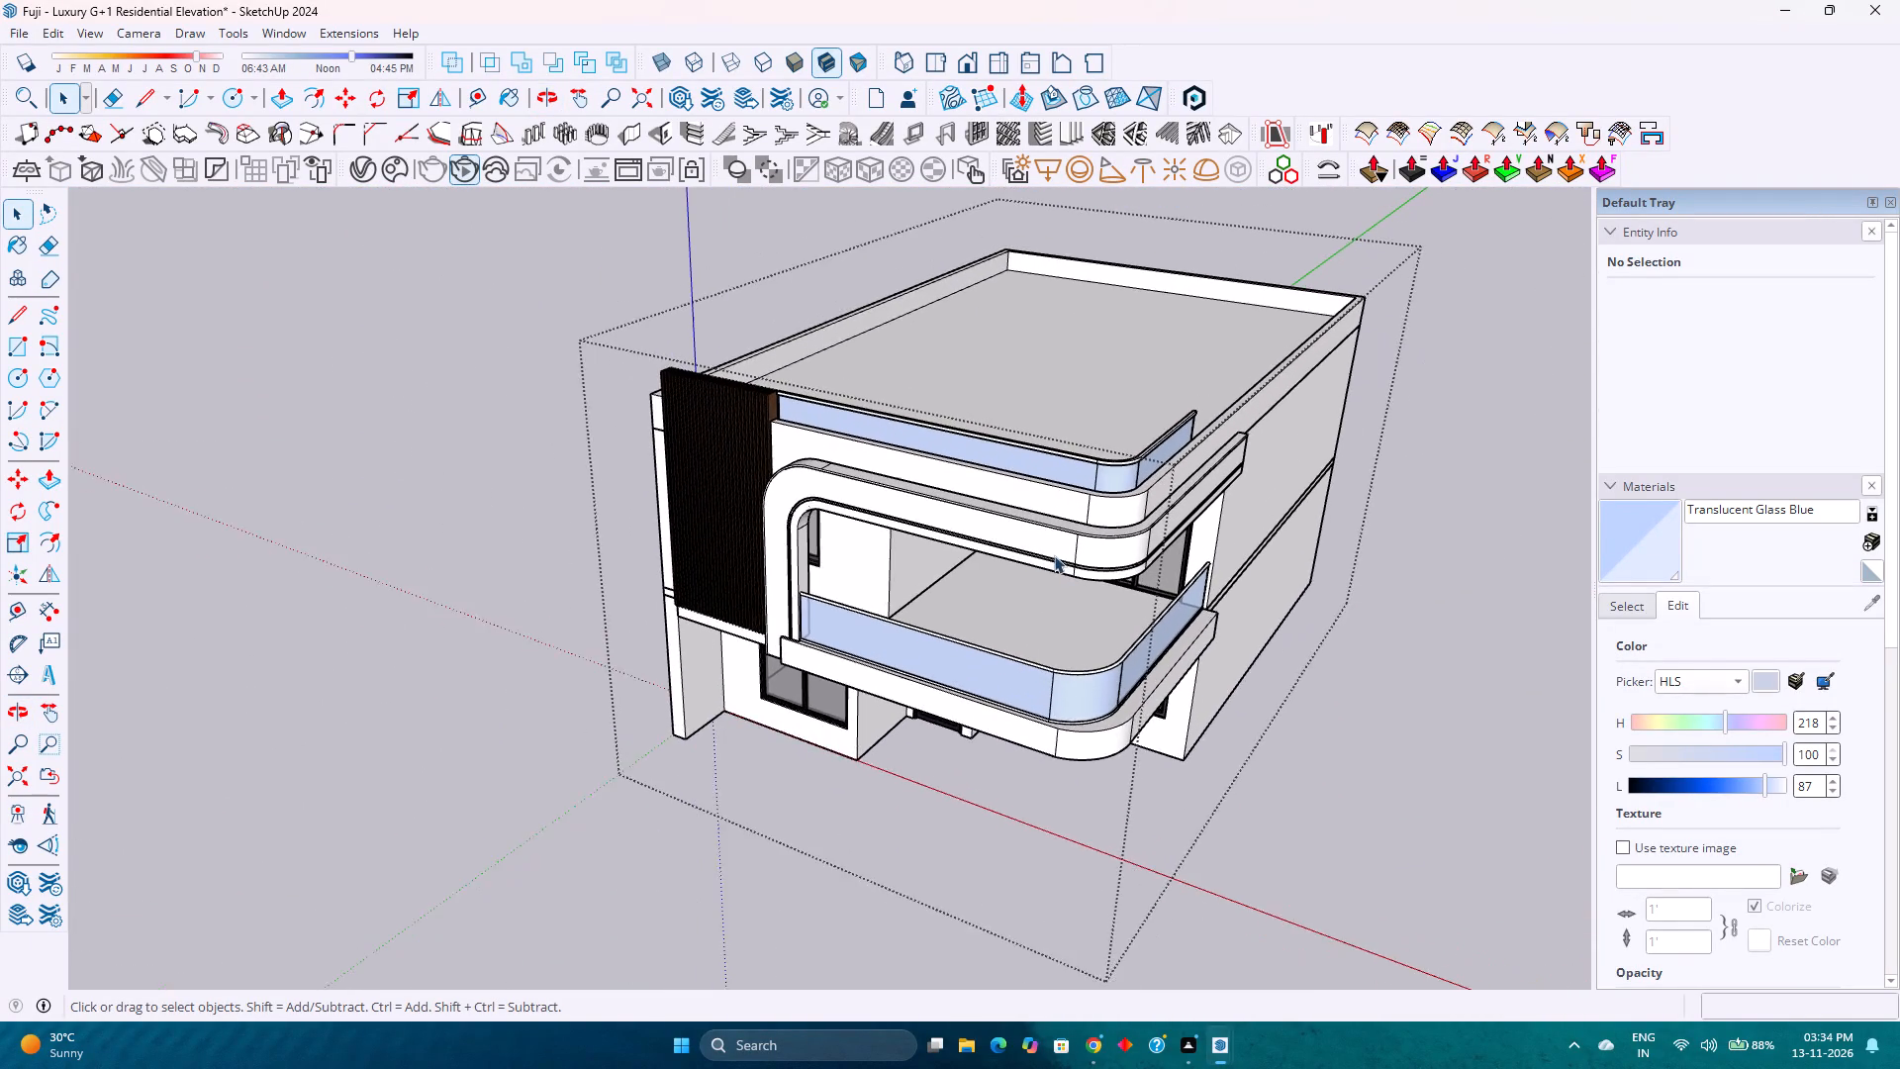
scroll(1054, 555, "up", 2)
scroll(1049, 562, "down", 1)
scroll(1049, 562, "up", 3)
scroll(1049, 562, "down", 3)
scroll(1049, 562, "up", 3)
scroll(1049, 562, "down", 4)
scroll(1049, 562, "up", 4)
scroll(1049, 562, "down", 8)
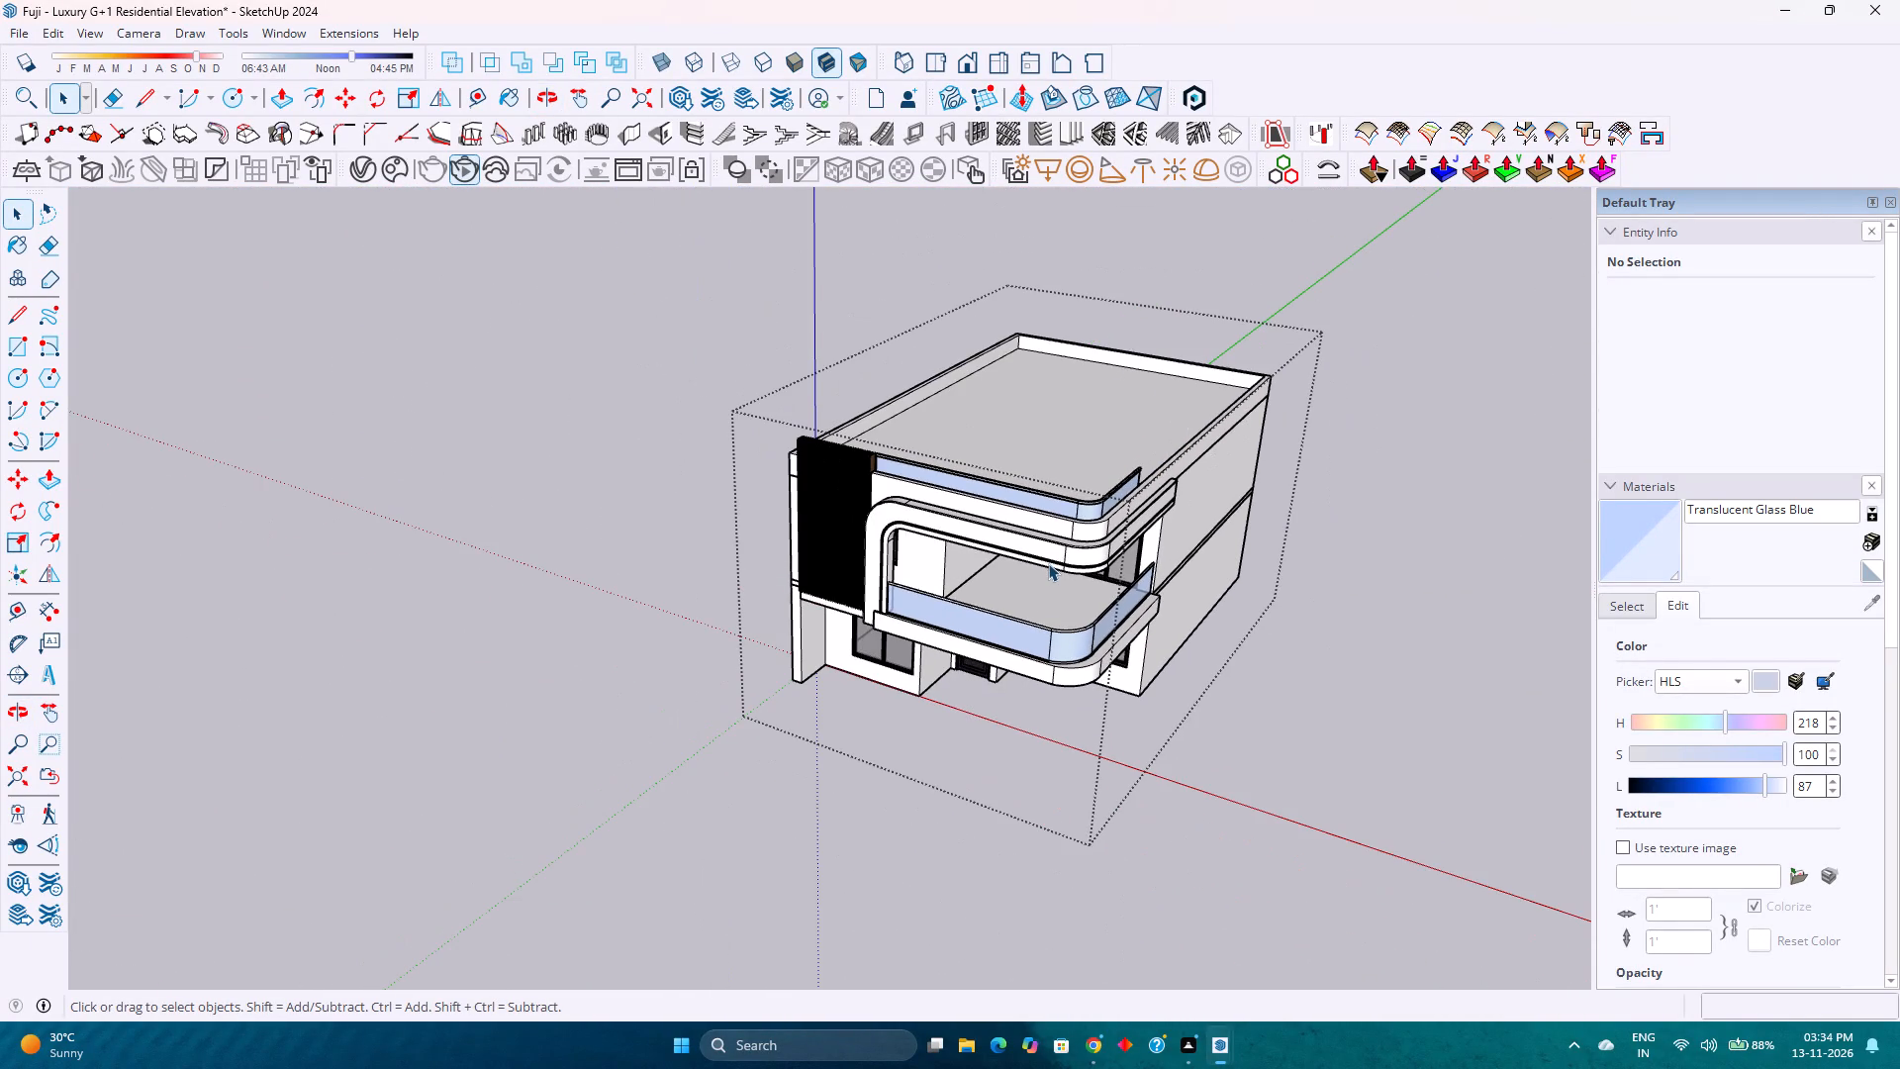
Return to the standard front view and examine the facade's louvres, balcony glass, windows and entrance door up close.
left_click(973, 66)
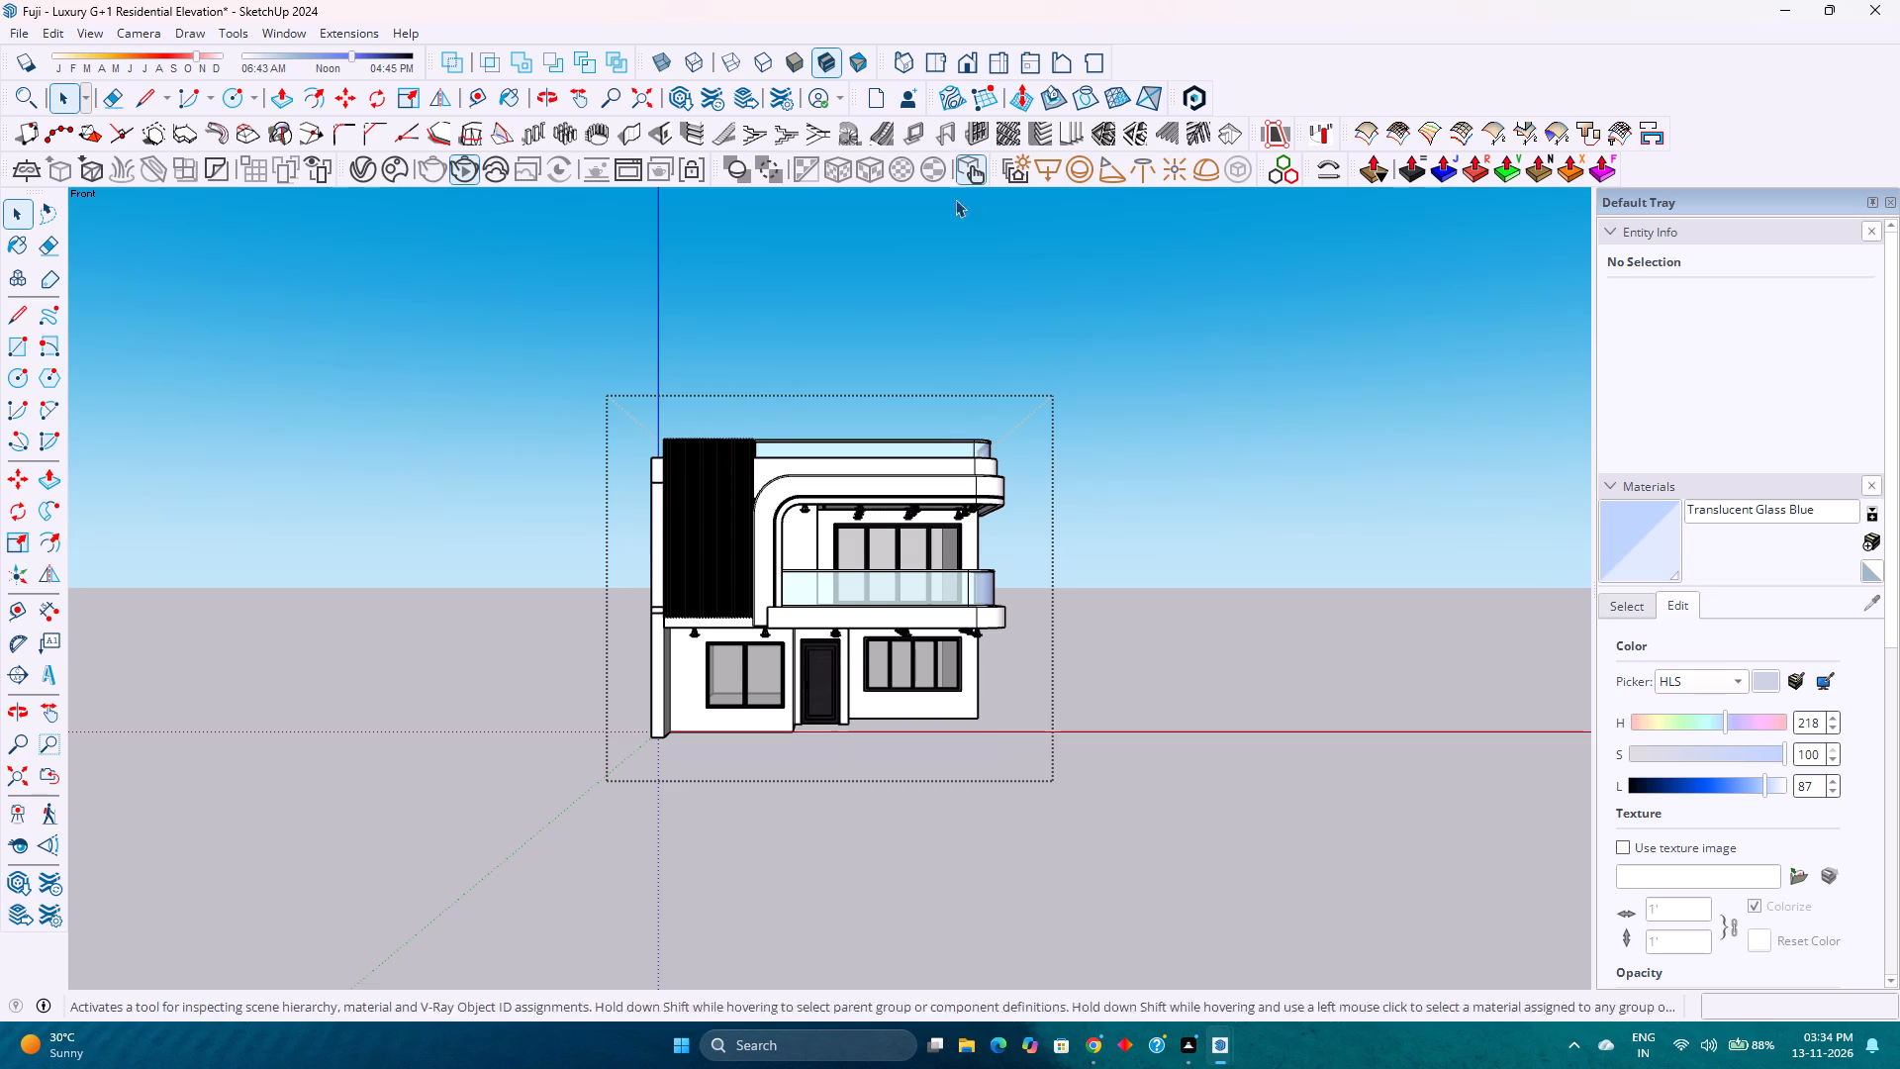
scroll(791, 580, "up", 3)
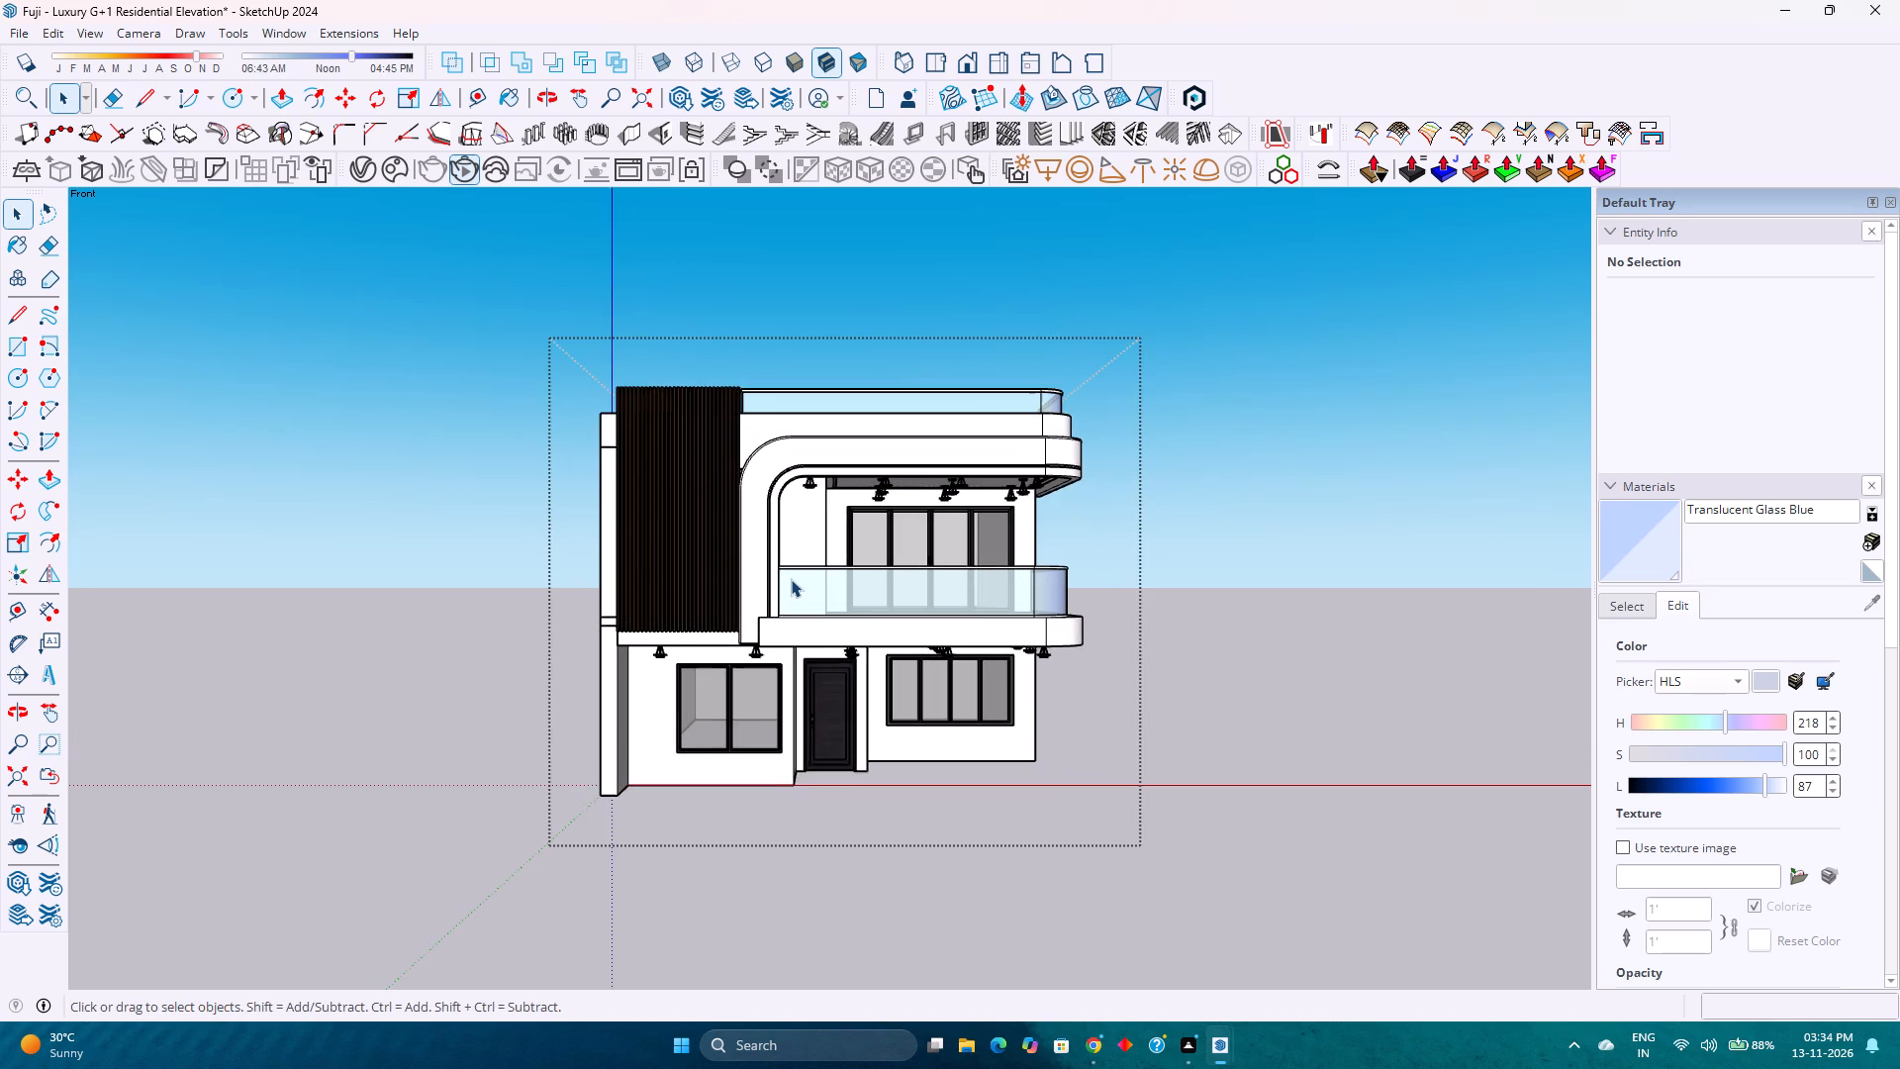
scroll(792, 577, "up", 5)
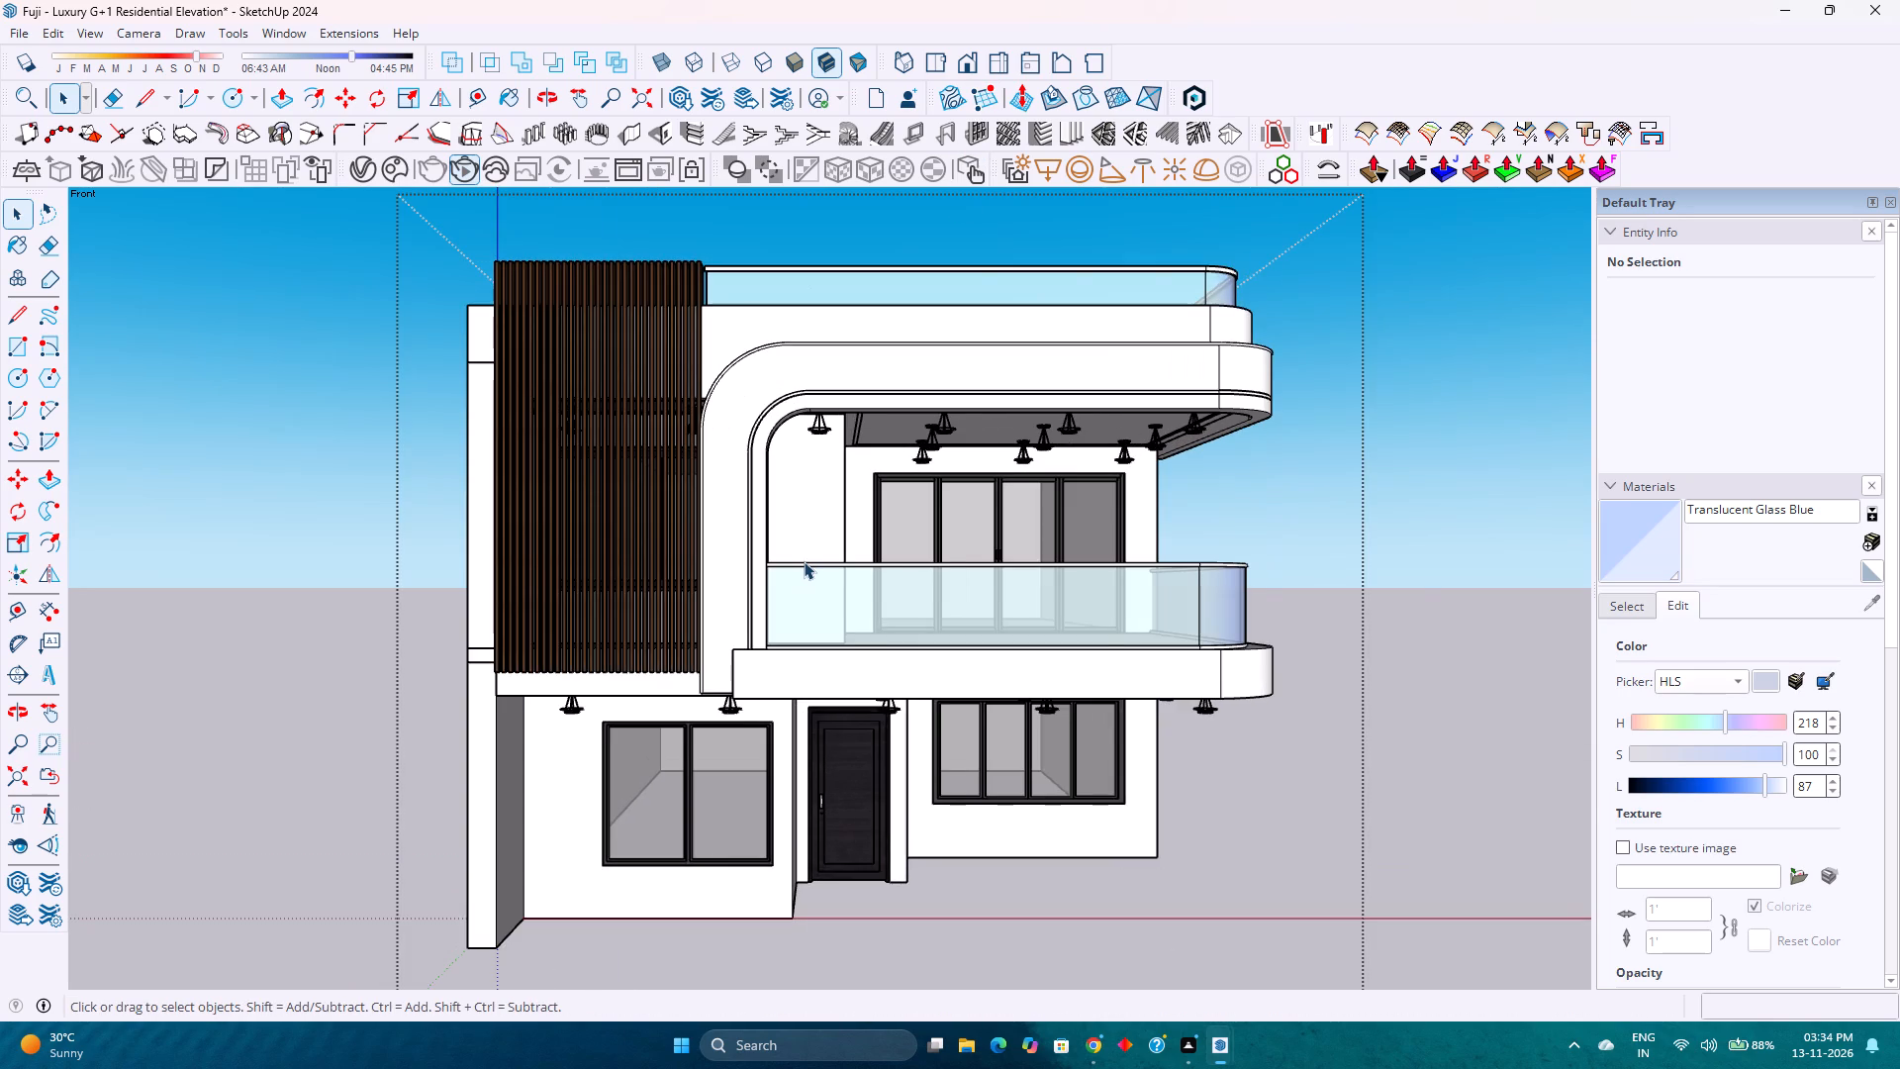
scroll(804, 561, "up", 2)
scroll(807, 553, "down", 3)
scroll(807, 553, "up", 2)
scroll(807, 553, "down", 2)
scroll(807, 553, "up", 2)
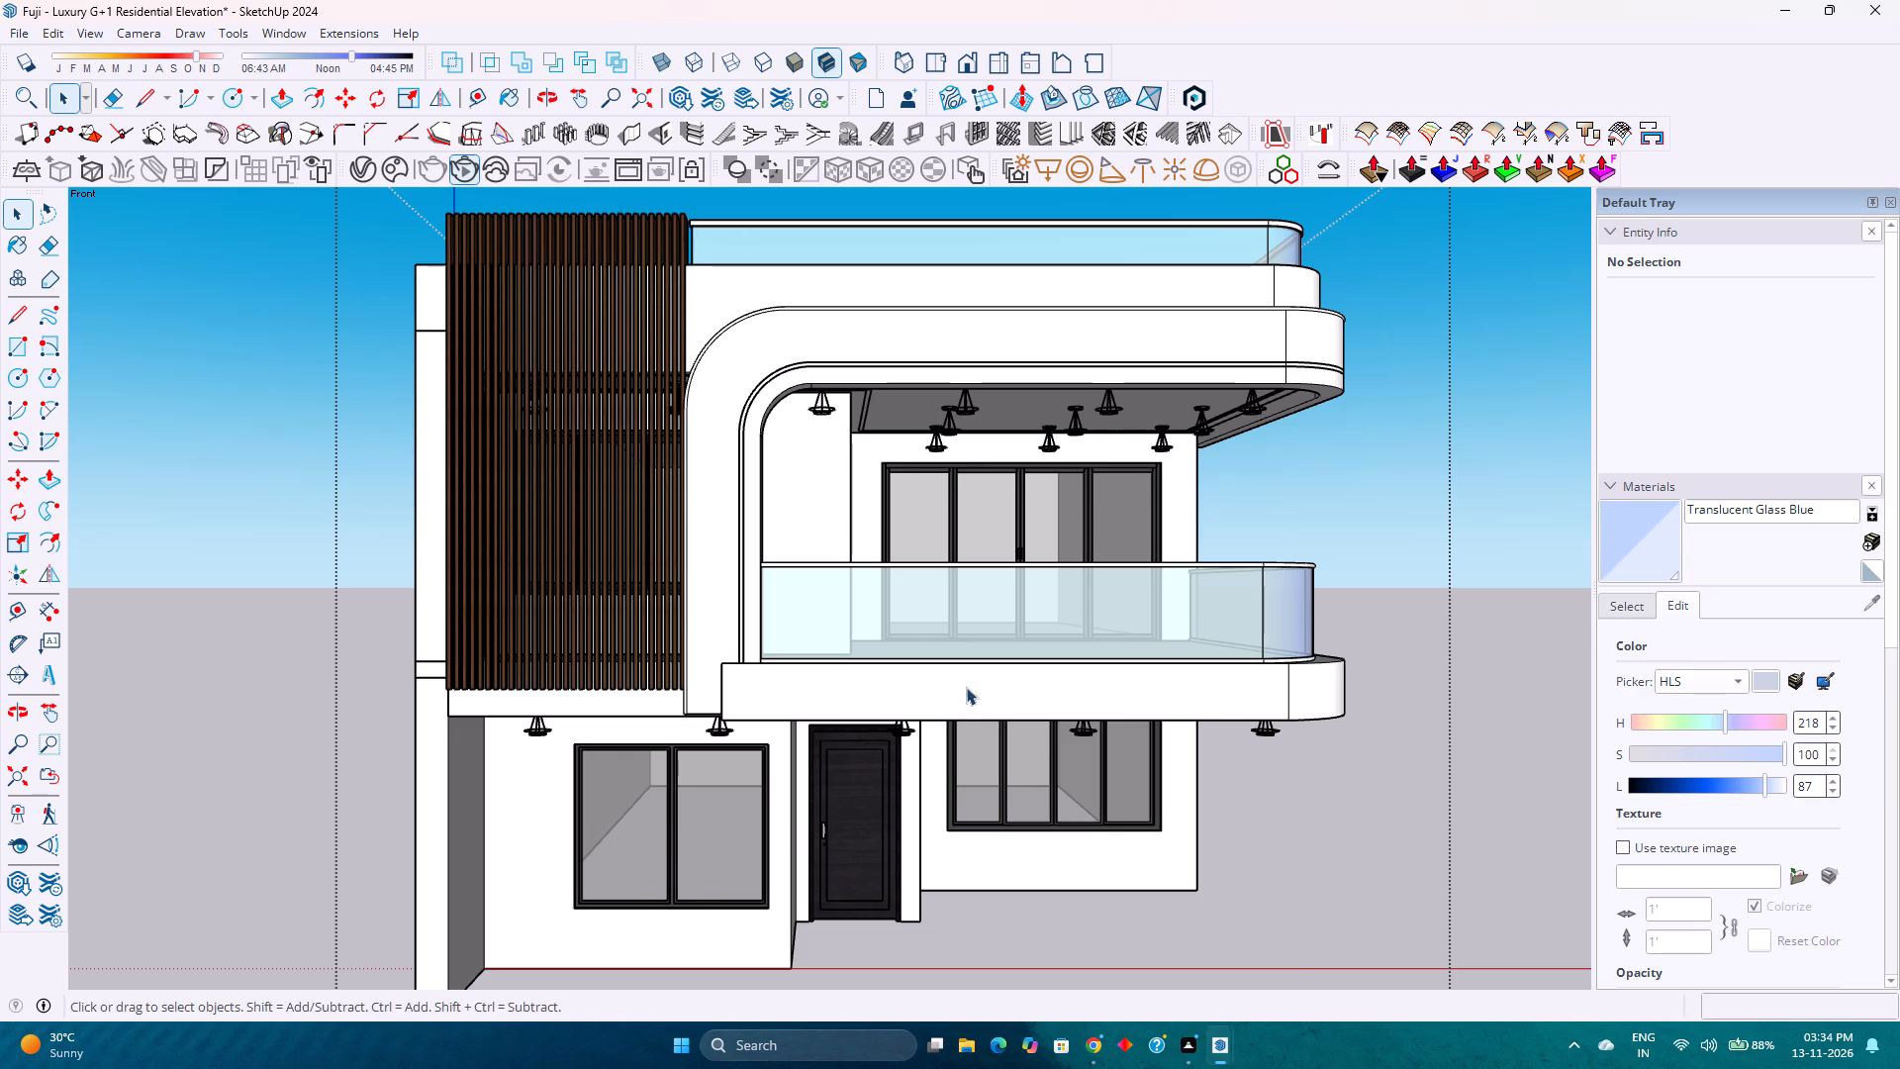
Inspect the first-floor balcony soffit and its ceiling lights from below, selecting the house group.
middle_click_drag(927, 747, 807, 537)
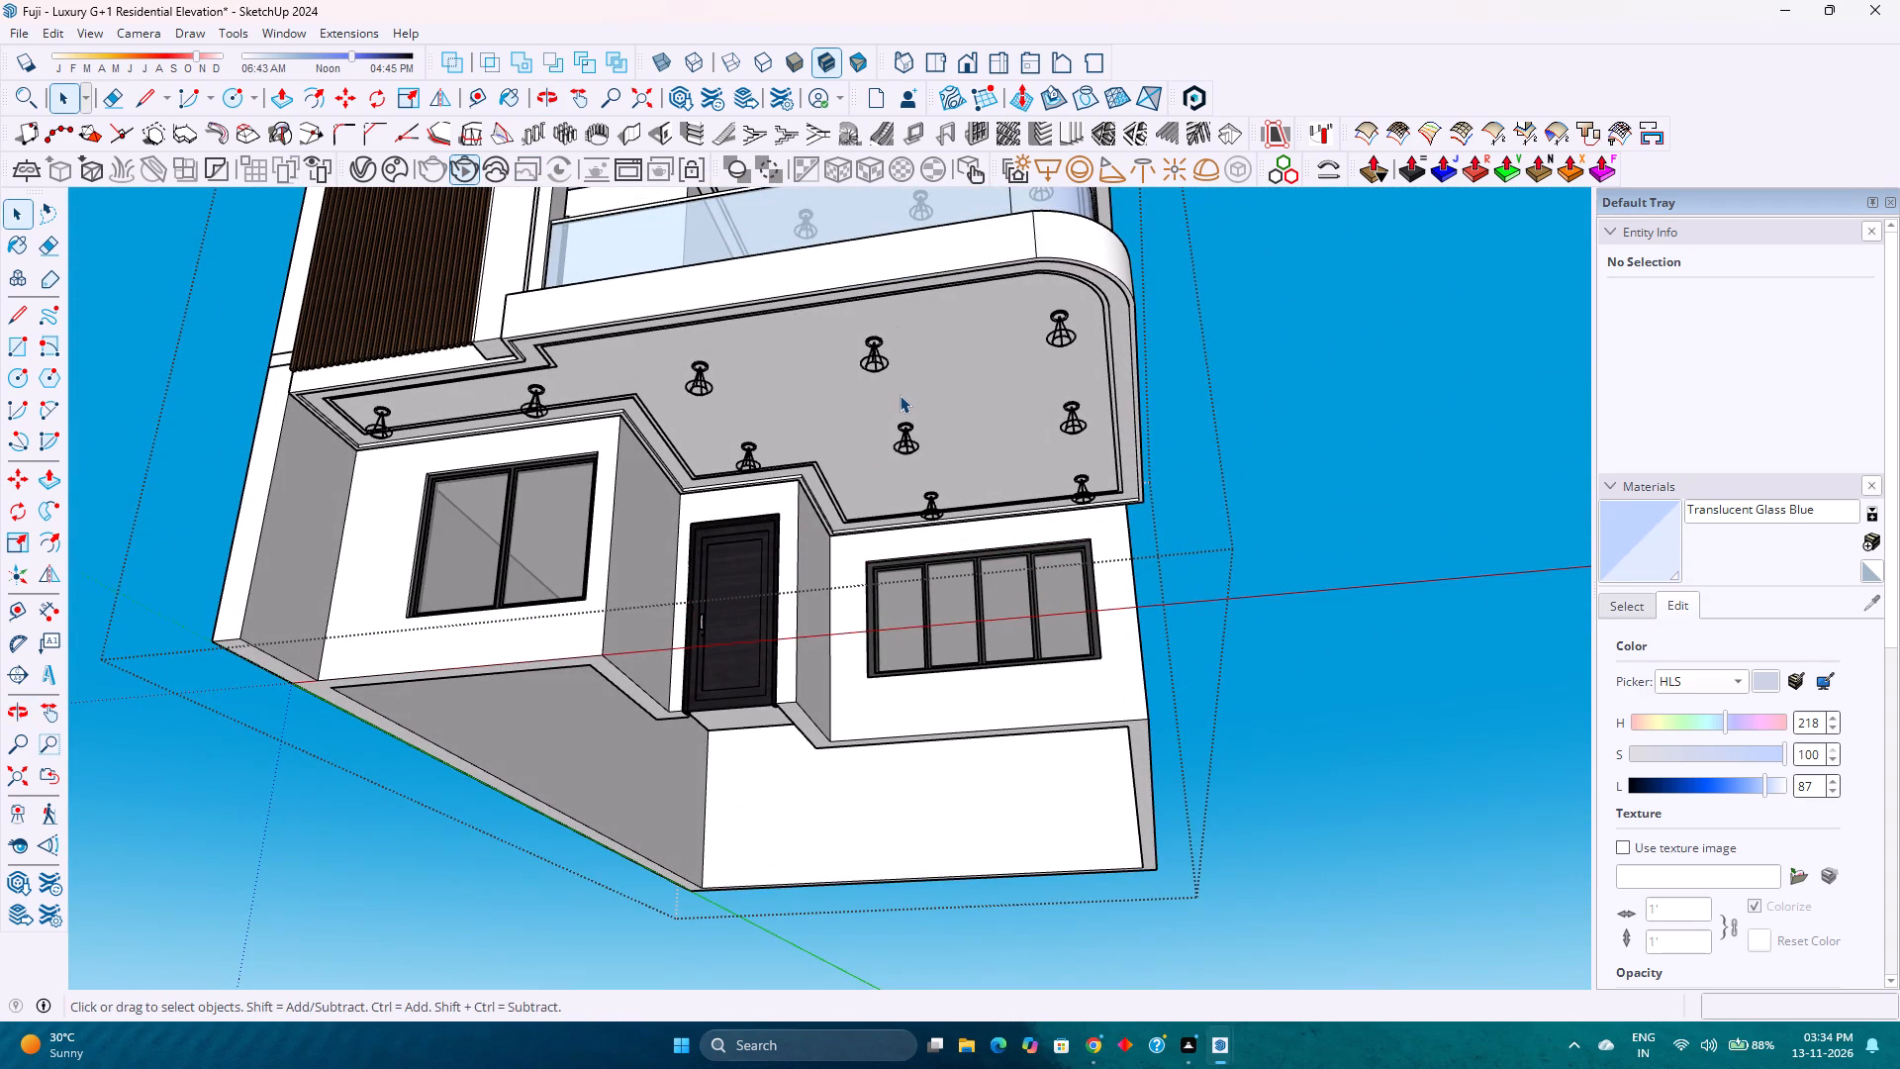
left_click(815, 402)
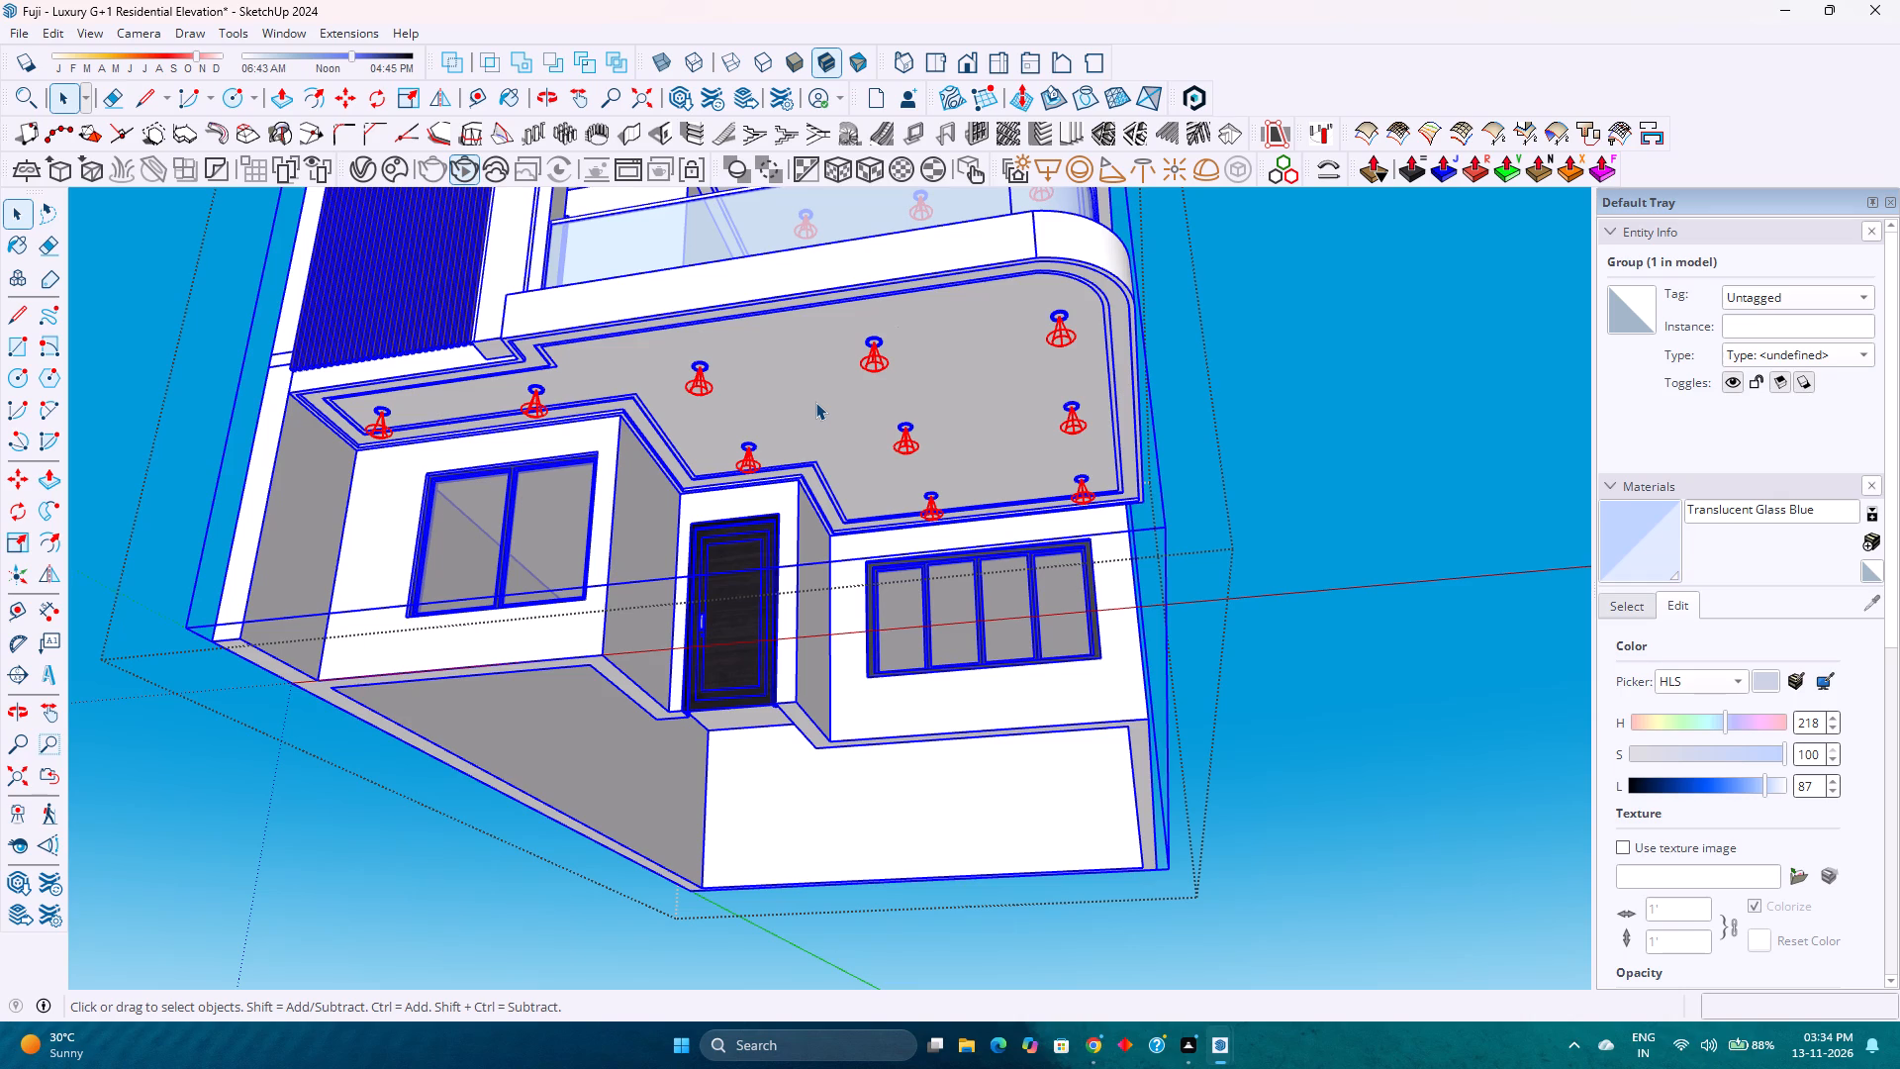
scroll(815, 402, "down", 3)
scroll(815, 402, "up", 2)
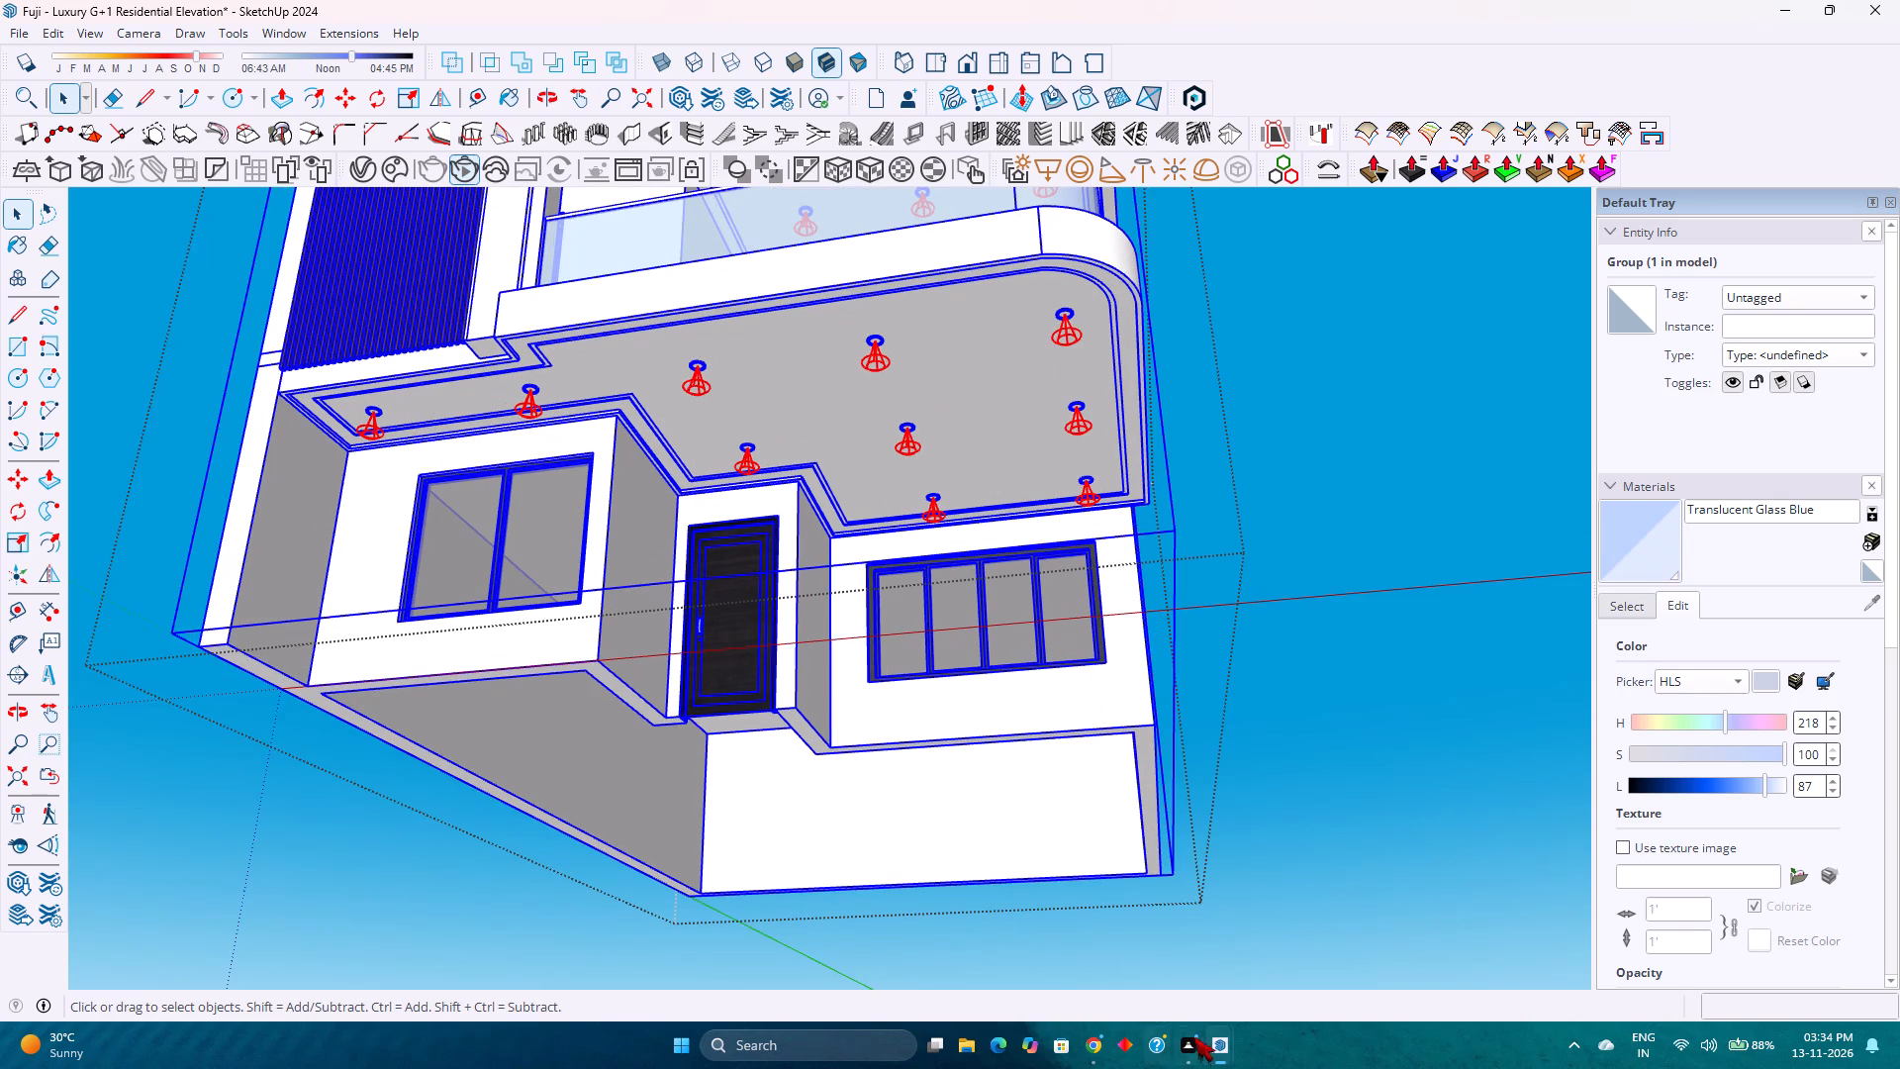
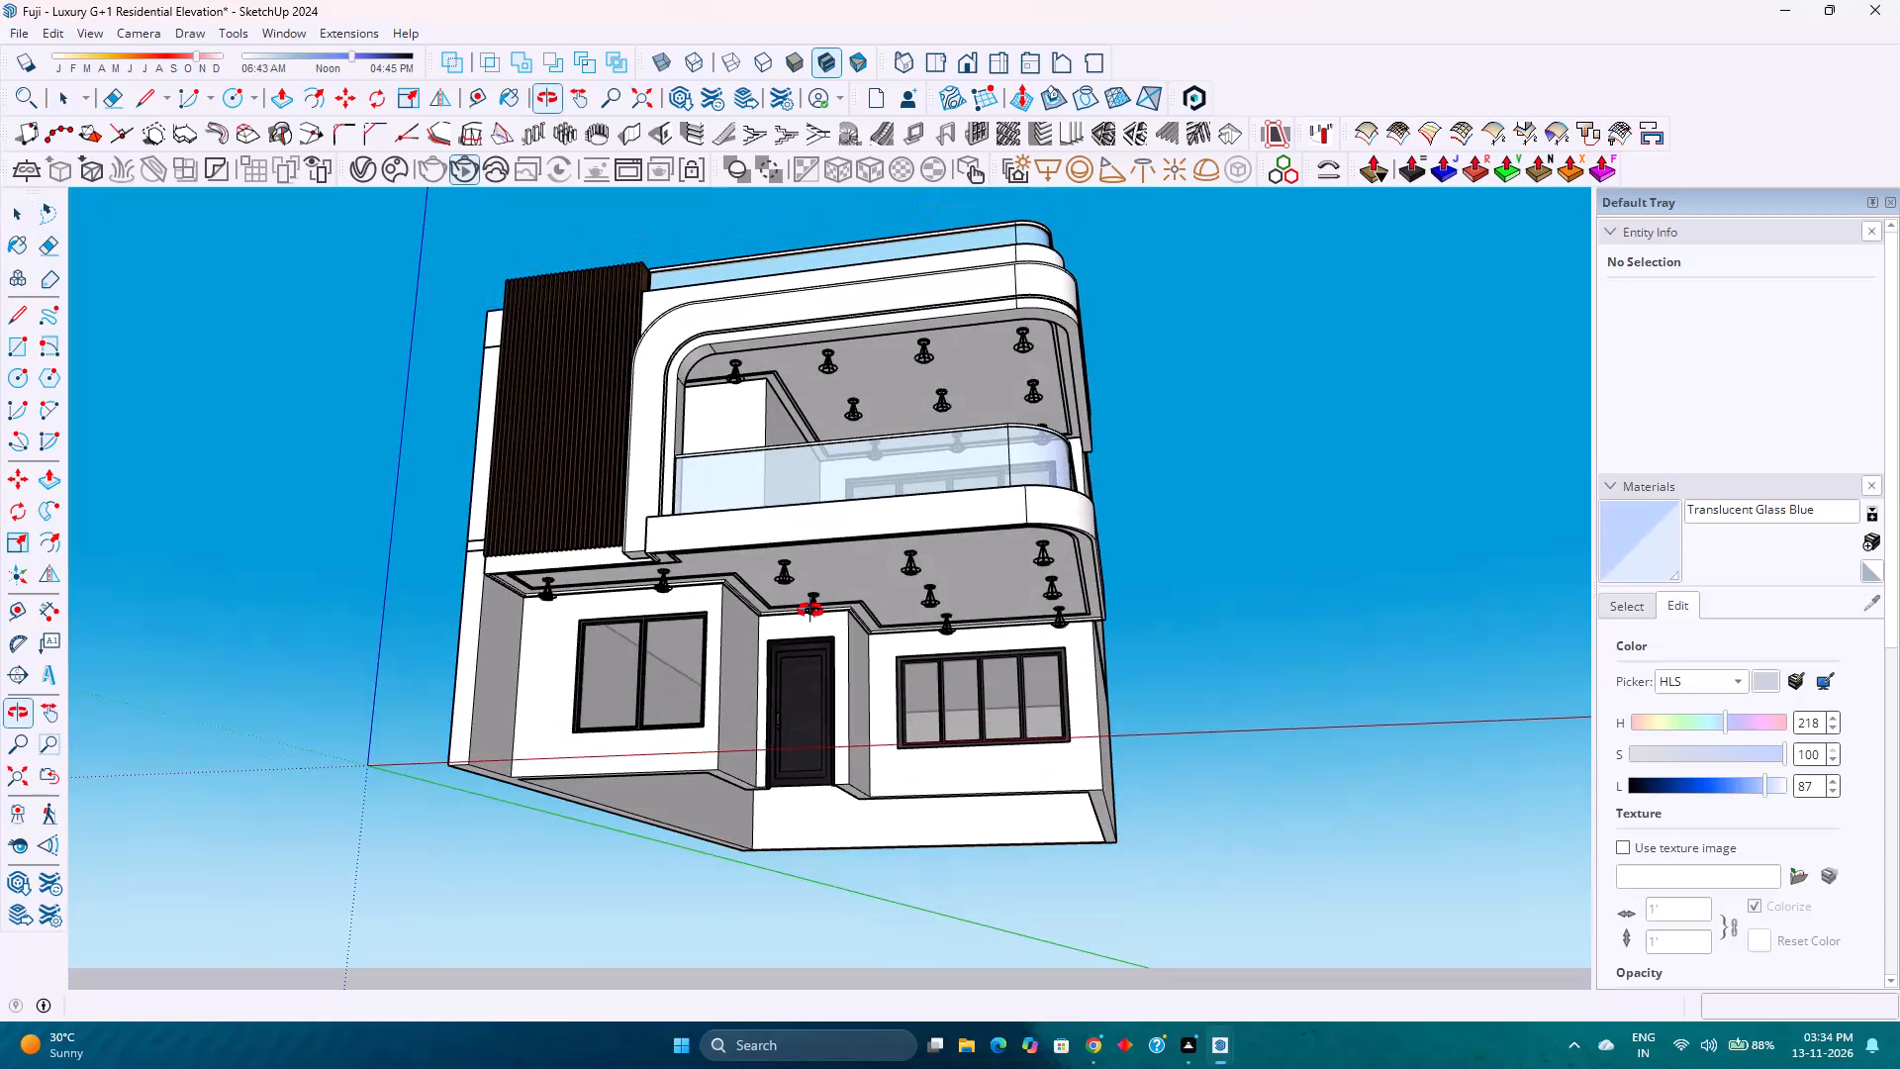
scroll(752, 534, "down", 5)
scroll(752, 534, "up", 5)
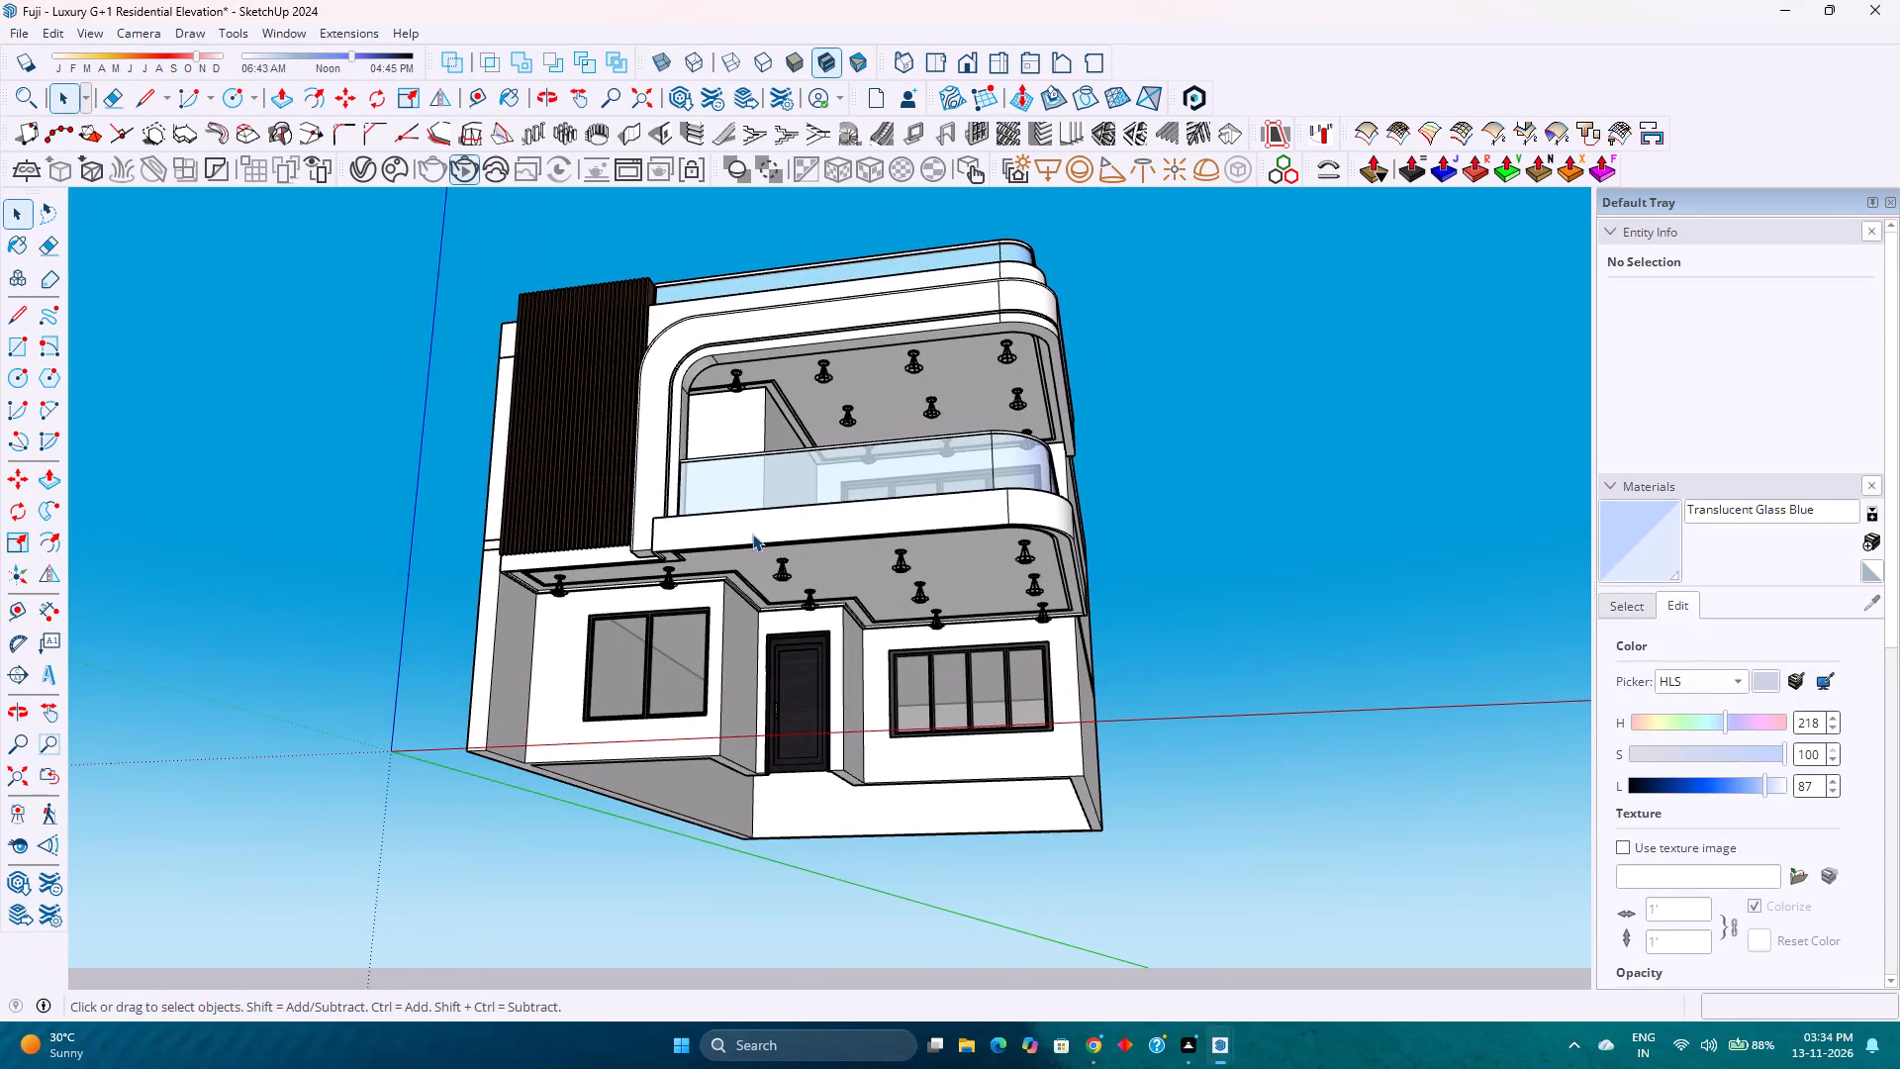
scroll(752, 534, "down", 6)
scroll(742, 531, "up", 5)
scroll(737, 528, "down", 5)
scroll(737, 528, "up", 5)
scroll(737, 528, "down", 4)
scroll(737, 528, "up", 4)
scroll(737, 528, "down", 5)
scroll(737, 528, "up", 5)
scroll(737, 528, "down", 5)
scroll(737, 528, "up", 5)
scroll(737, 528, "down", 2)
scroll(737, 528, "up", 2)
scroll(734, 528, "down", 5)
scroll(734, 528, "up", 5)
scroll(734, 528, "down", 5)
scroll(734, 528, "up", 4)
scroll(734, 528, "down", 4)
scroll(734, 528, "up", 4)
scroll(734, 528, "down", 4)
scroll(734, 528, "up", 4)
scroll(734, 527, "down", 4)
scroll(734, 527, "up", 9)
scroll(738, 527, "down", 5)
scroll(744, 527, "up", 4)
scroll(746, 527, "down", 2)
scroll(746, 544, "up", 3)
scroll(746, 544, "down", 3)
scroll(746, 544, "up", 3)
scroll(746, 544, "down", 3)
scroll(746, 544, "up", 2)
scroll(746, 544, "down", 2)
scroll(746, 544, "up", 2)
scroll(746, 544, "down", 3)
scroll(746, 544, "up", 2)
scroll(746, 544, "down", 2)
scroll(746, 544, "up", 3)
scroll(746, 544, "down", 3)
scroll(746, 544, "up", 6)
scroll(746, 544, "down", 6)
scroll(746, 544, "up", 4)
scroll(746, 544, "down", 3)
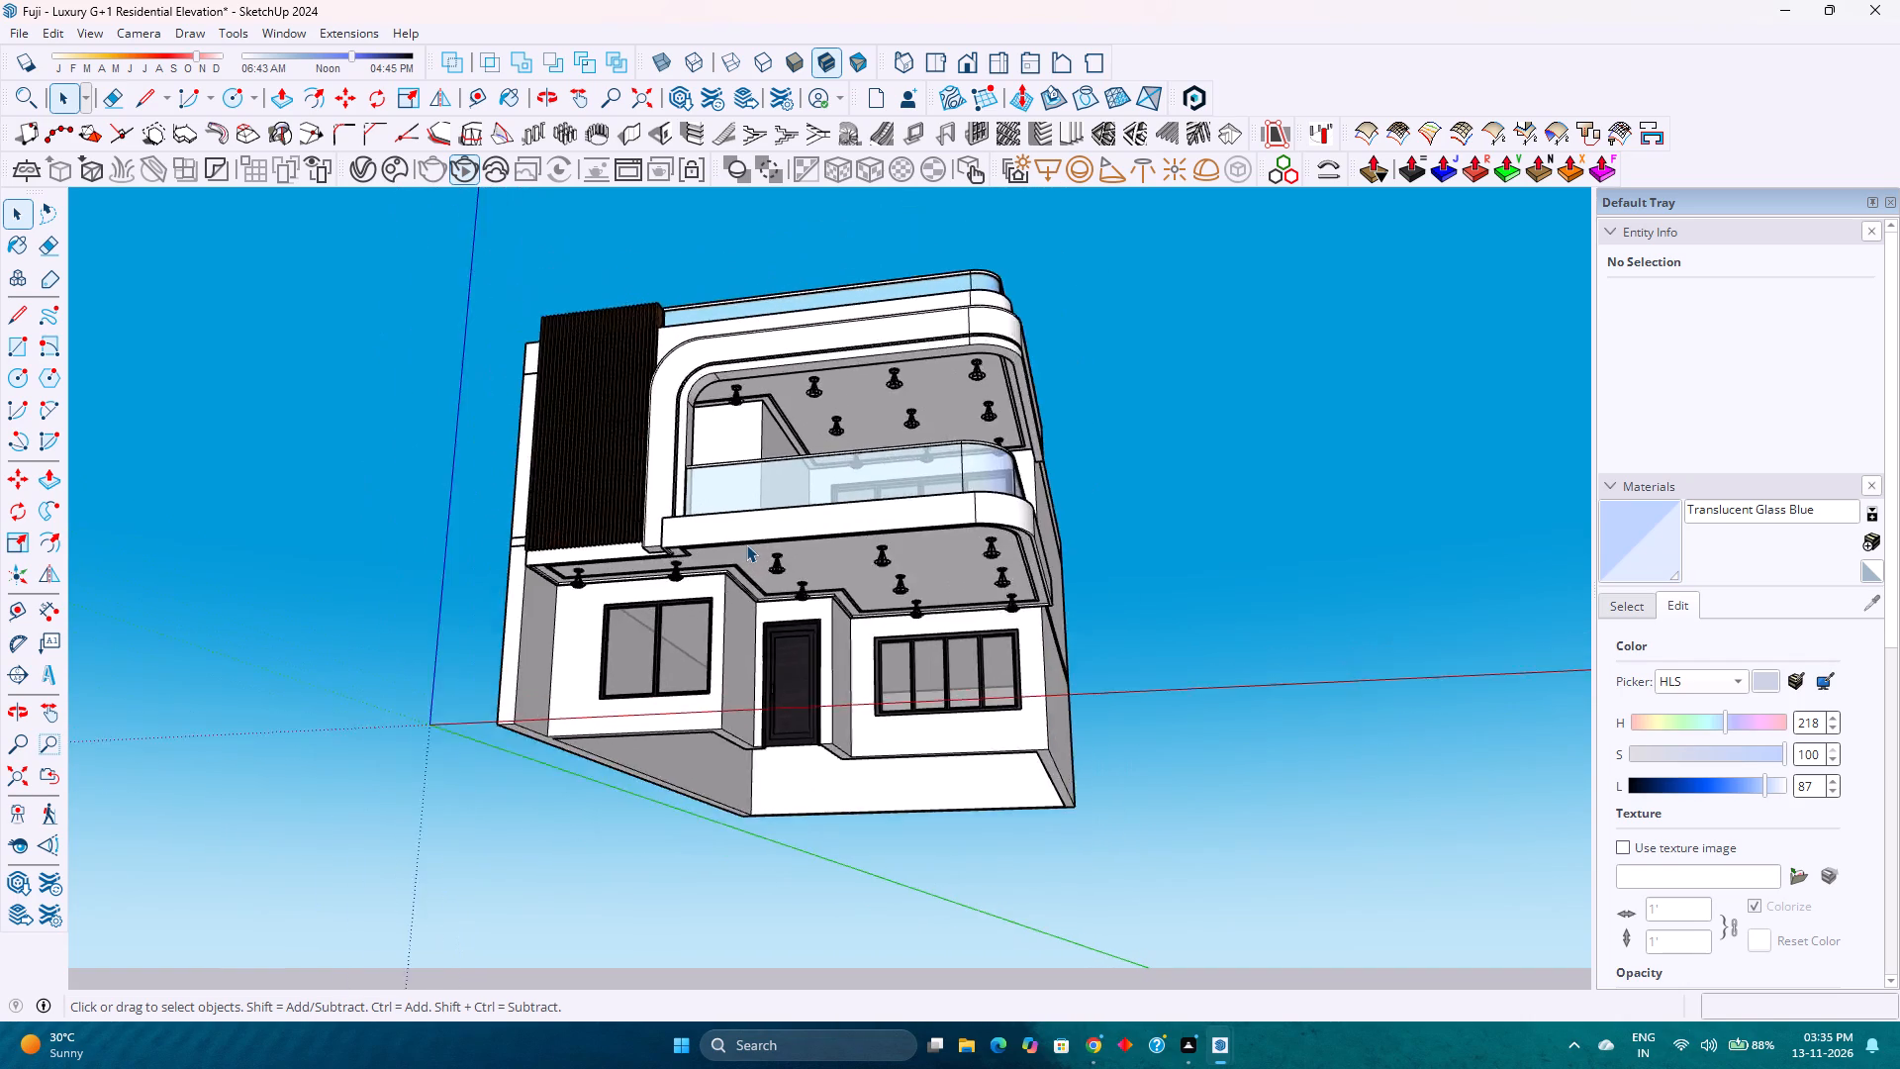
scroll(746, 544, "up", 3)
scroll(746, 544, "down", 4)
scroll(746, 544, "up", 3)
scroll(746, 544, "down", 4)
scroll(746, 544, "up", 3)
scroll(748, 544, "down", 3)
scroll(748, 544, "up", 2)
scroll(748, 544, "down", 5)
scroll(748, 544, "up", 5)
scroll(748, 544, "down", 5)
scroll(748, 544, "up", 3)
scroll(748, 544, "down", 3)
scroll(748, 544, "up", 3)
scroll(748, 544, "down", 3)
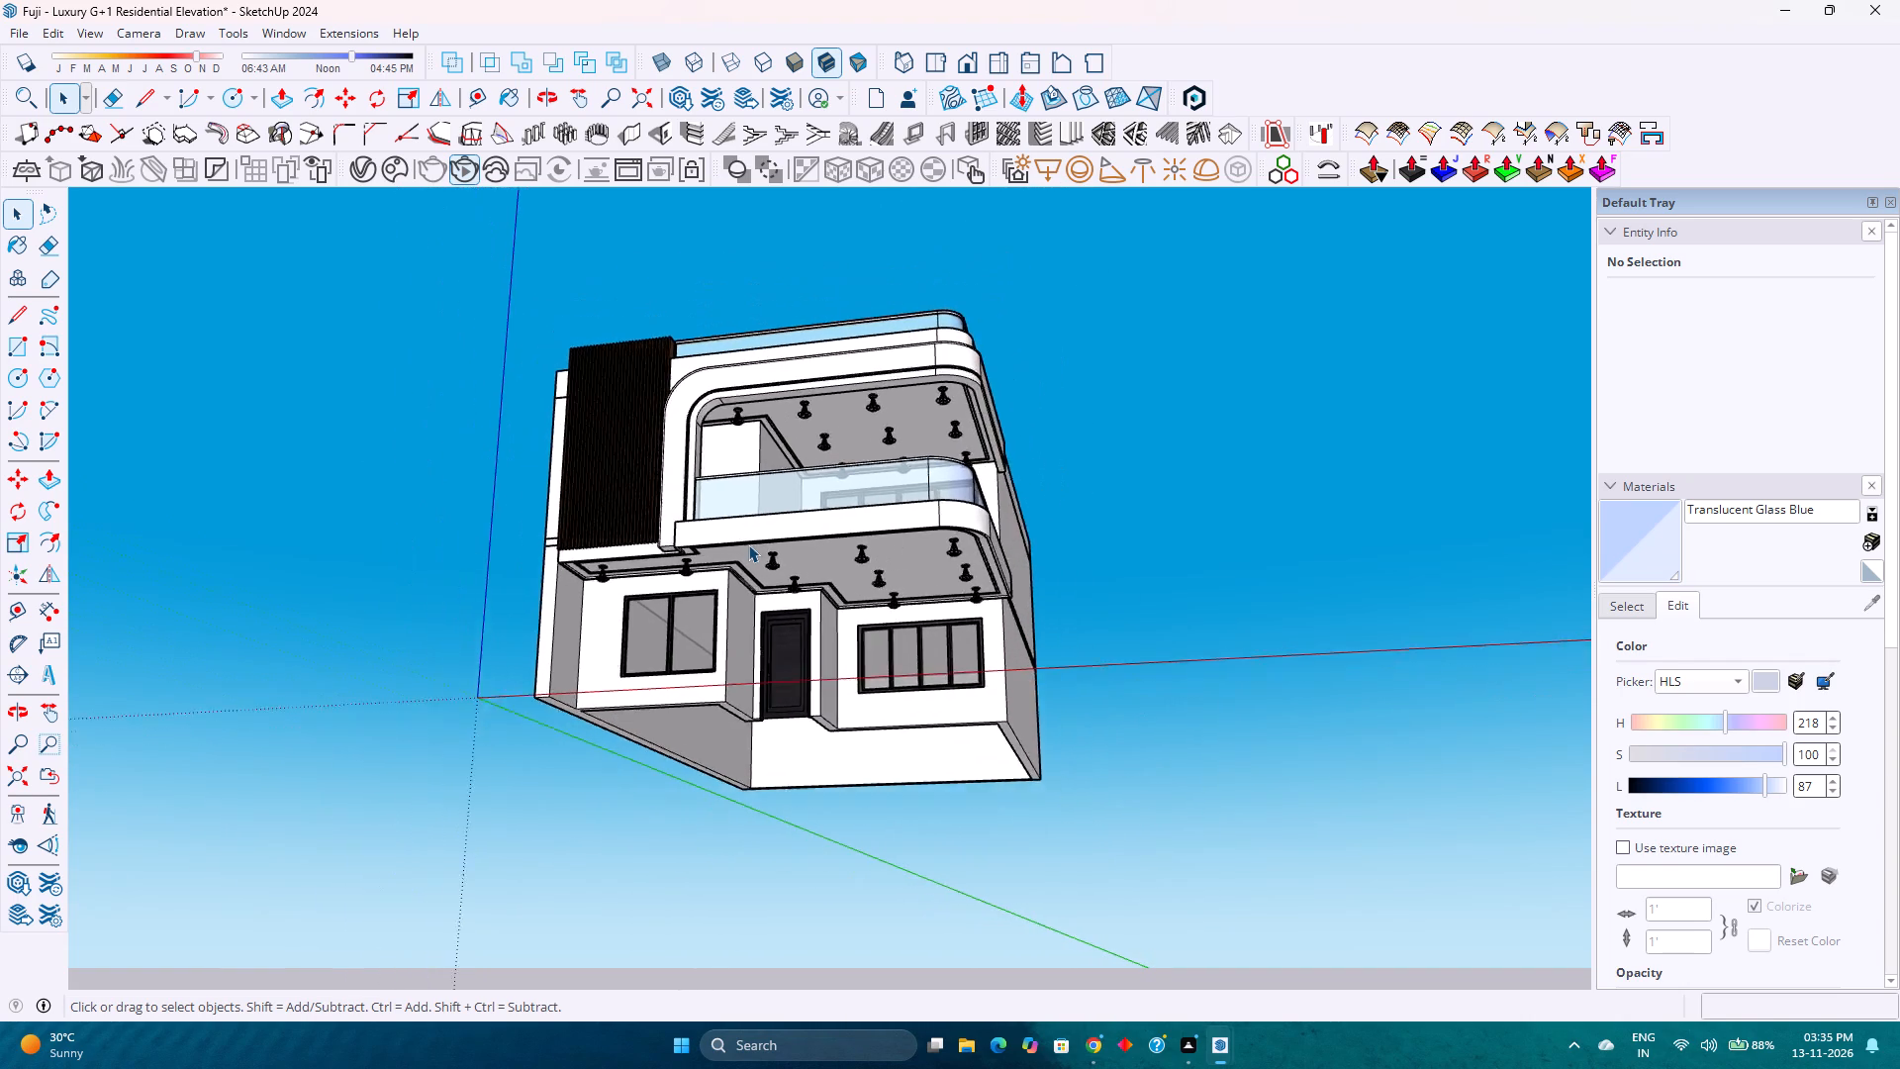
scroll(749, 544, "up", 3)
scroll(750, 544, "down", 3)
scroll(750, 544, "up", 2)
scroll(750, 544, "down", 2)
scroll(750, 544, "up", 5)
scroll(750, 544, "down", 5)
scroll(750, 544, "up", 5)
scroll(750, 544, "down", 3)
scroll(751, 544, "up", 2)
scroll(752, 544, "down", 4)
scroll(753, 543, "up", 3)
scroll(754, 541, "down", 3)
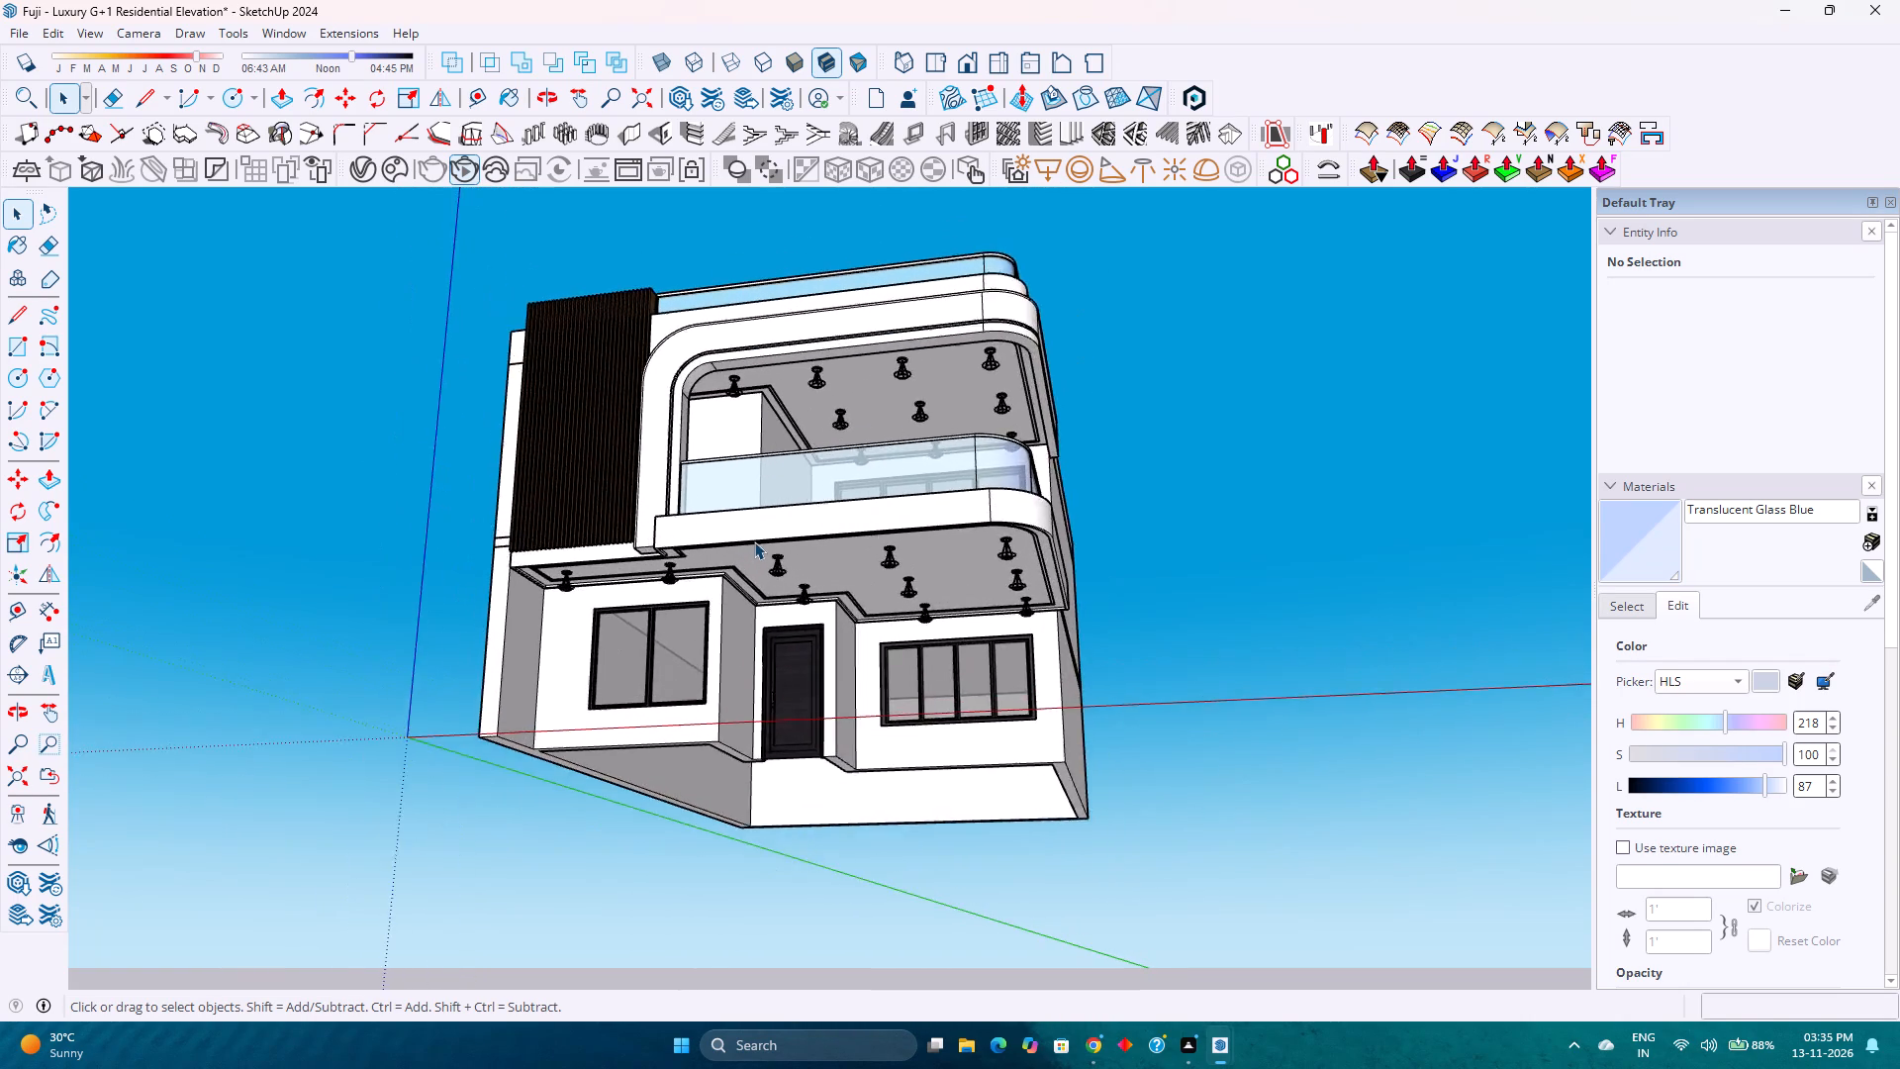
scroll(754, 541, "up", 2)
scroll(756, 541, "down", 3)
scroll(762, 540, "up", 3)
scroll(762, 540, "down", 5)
Examine the underside of the first-floor balcony and its ceiling lights up close, around the louvre screen, ground-floor windows and entrance door.
scroll(762, 540, "up", 14)
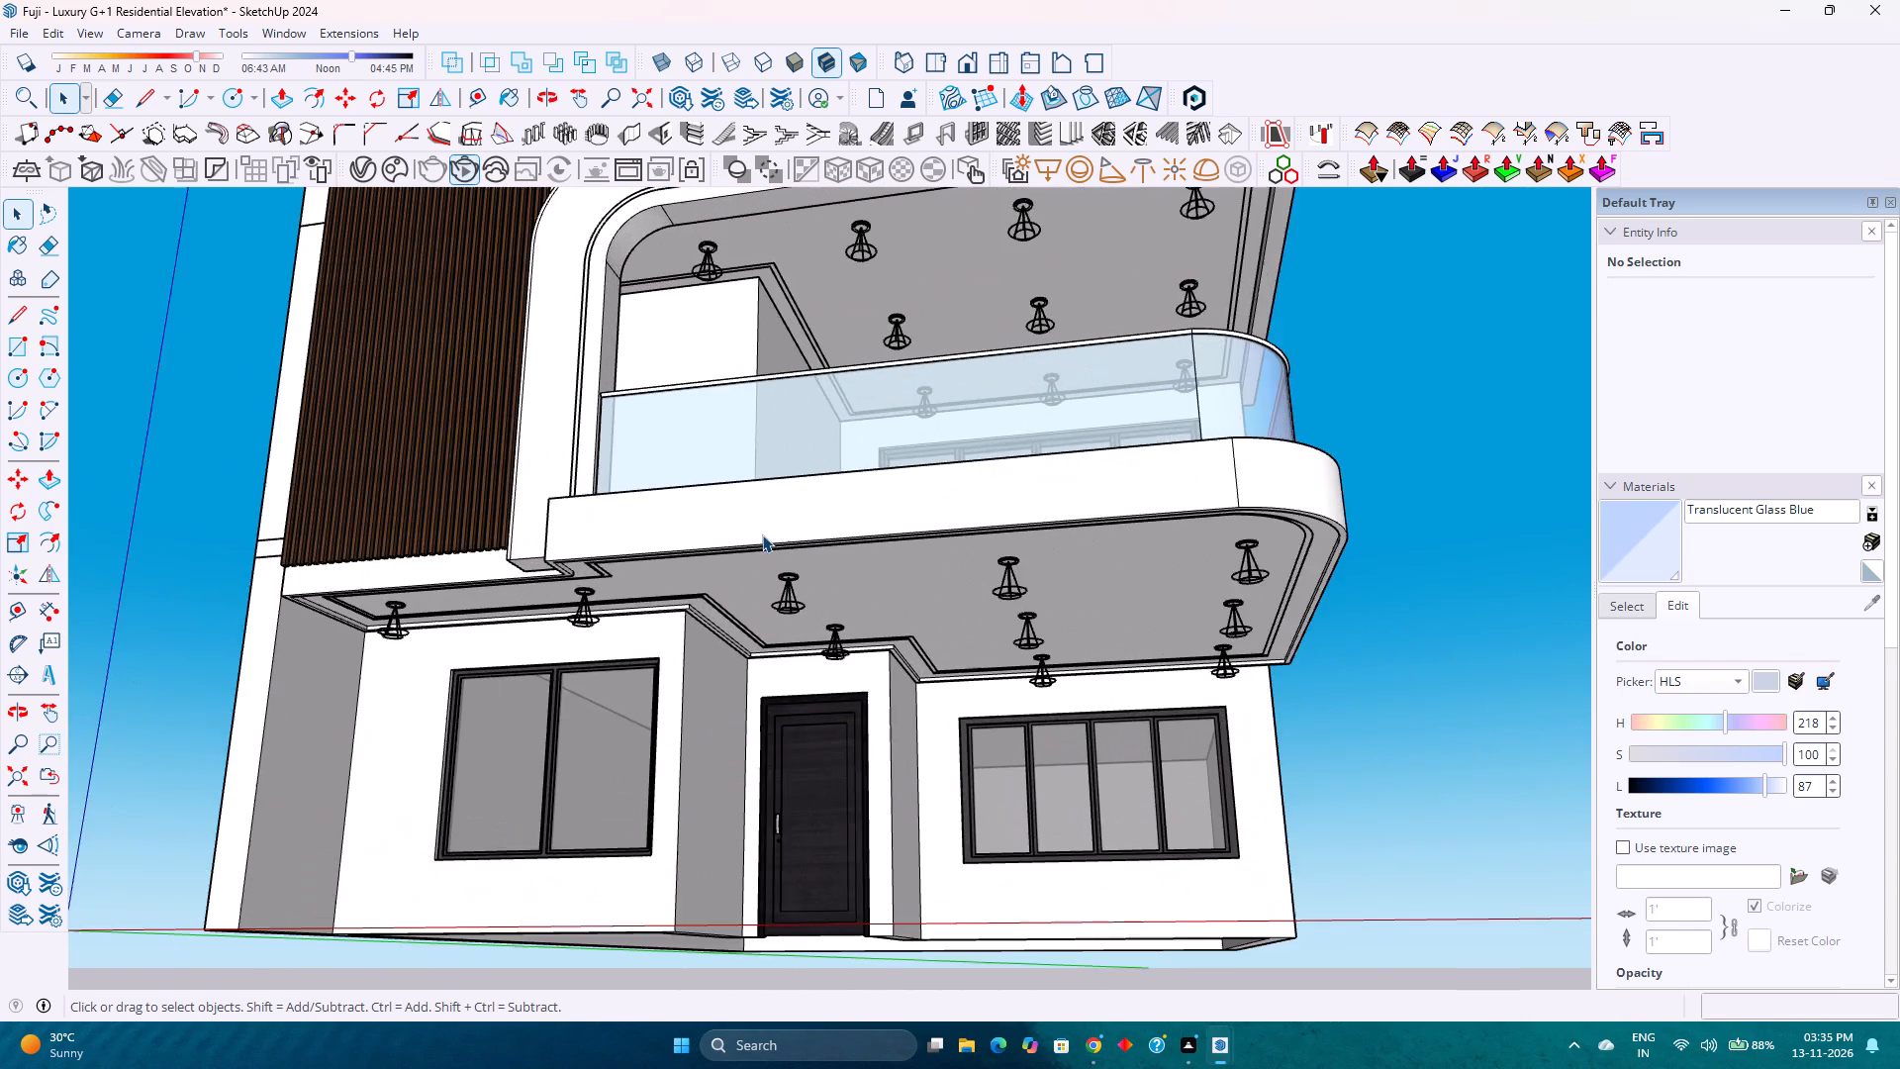
scroll(762, 534, "up", 6)
scroll(761, 533, "down", 4)
scroll(662, 650, "up", 2)
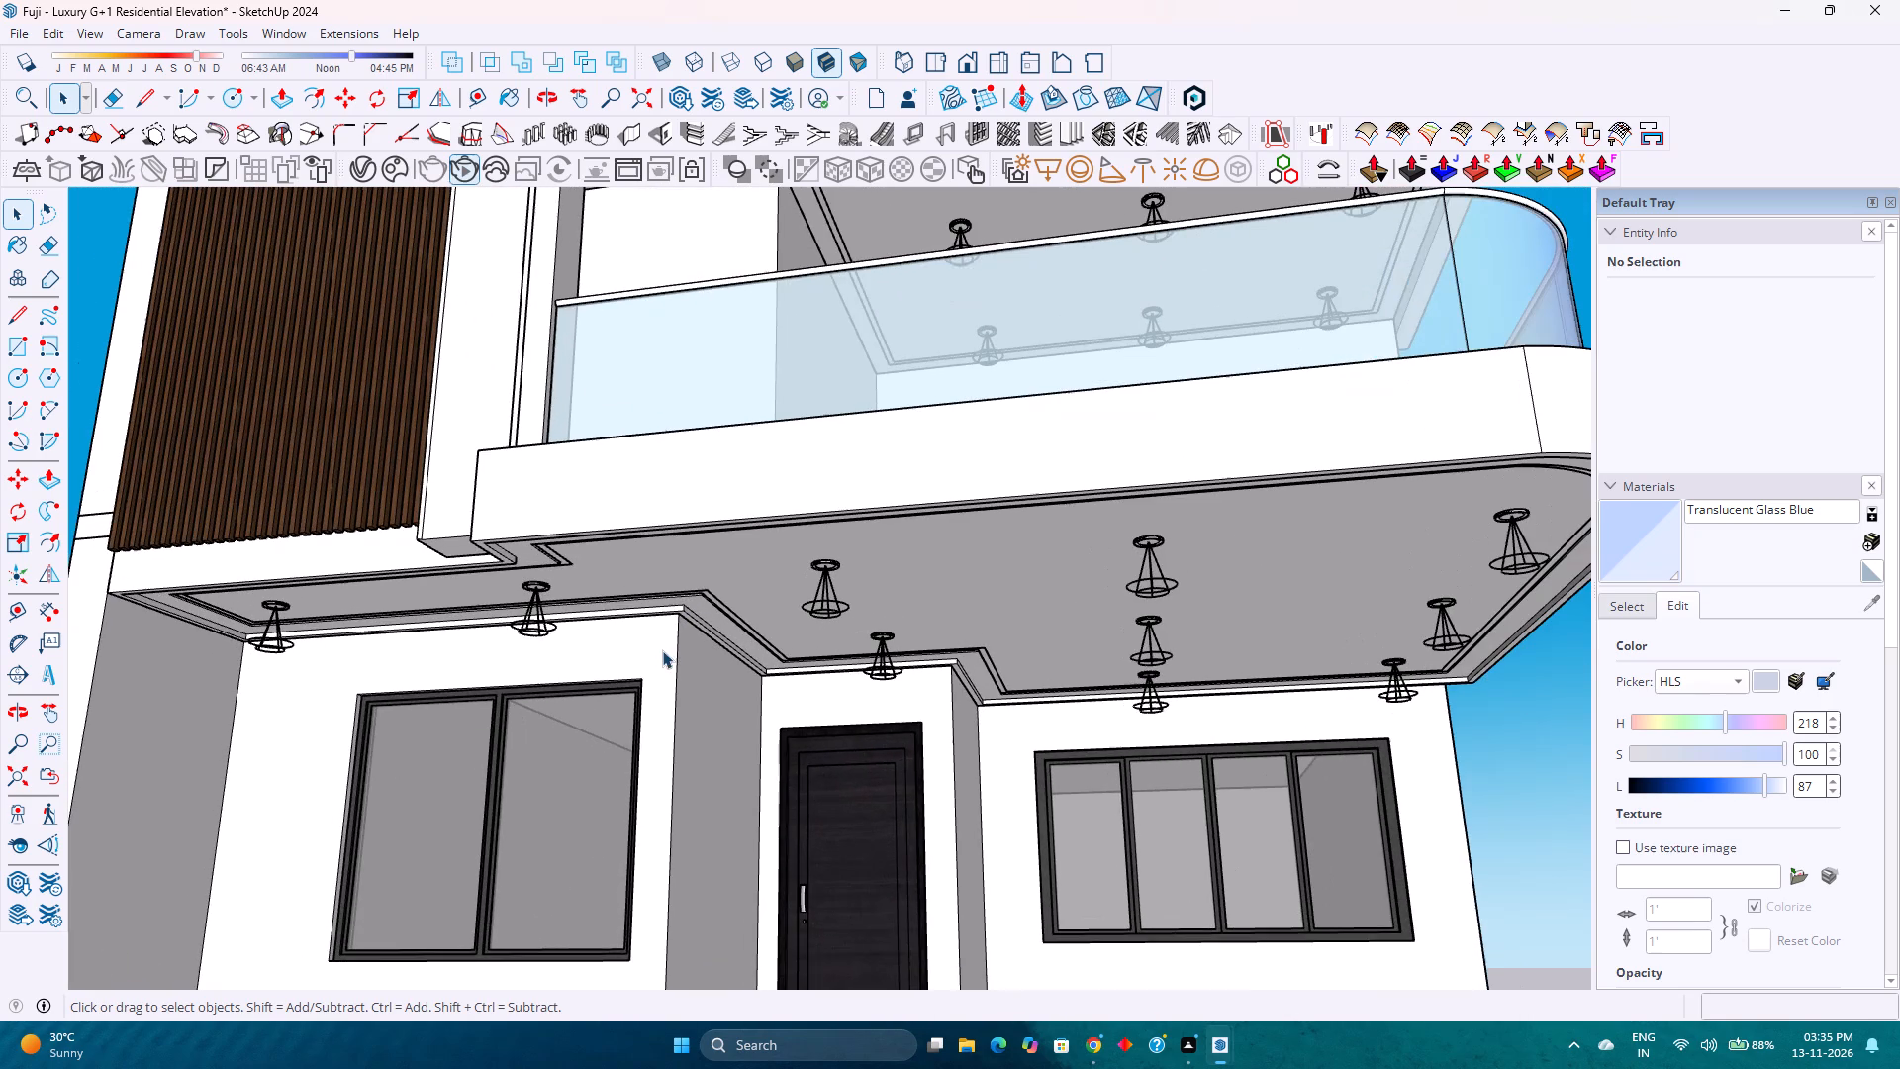
middle_click_drag(1083, 697, 1281, 710)
middle_click(1281, 710)
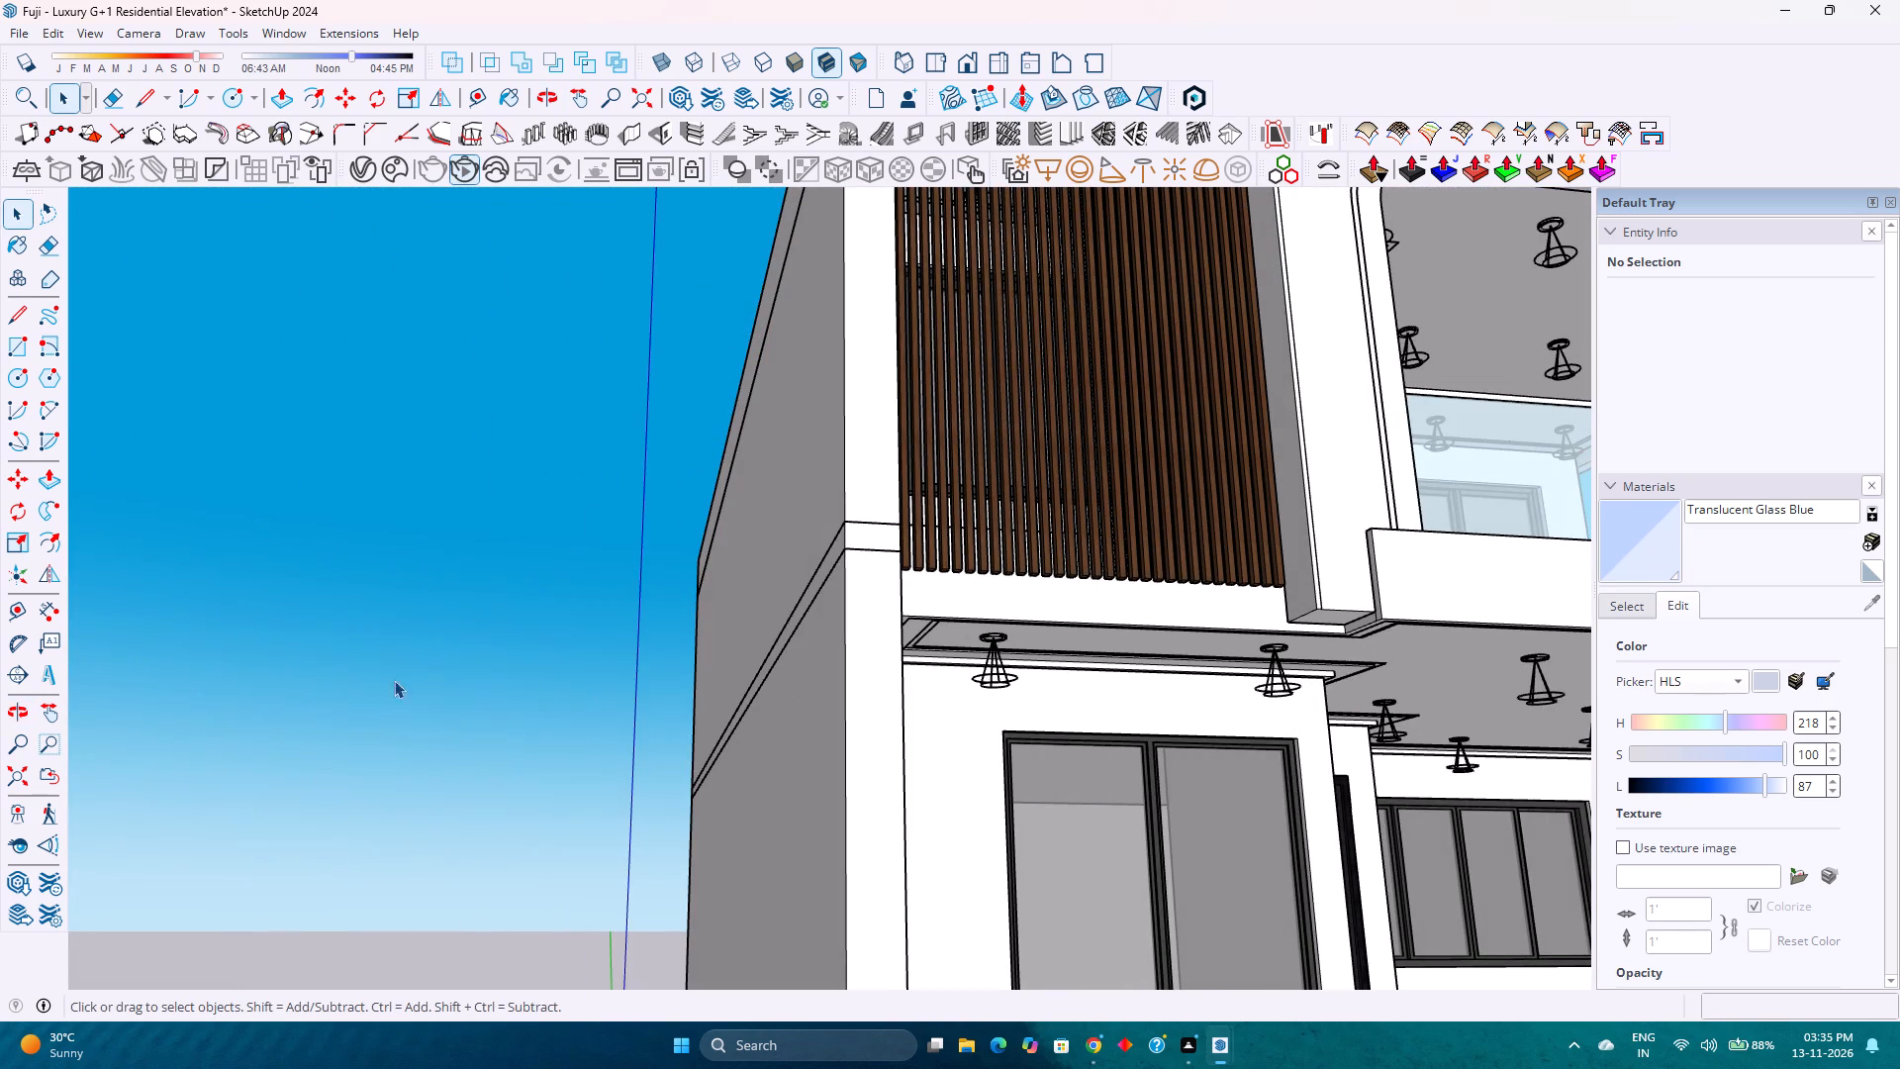
middle_click(163, 679)
middle_click_drag(864, 622, 381, 613)
middle_click(381, 613)
scroll(381, 613, "down", 4)
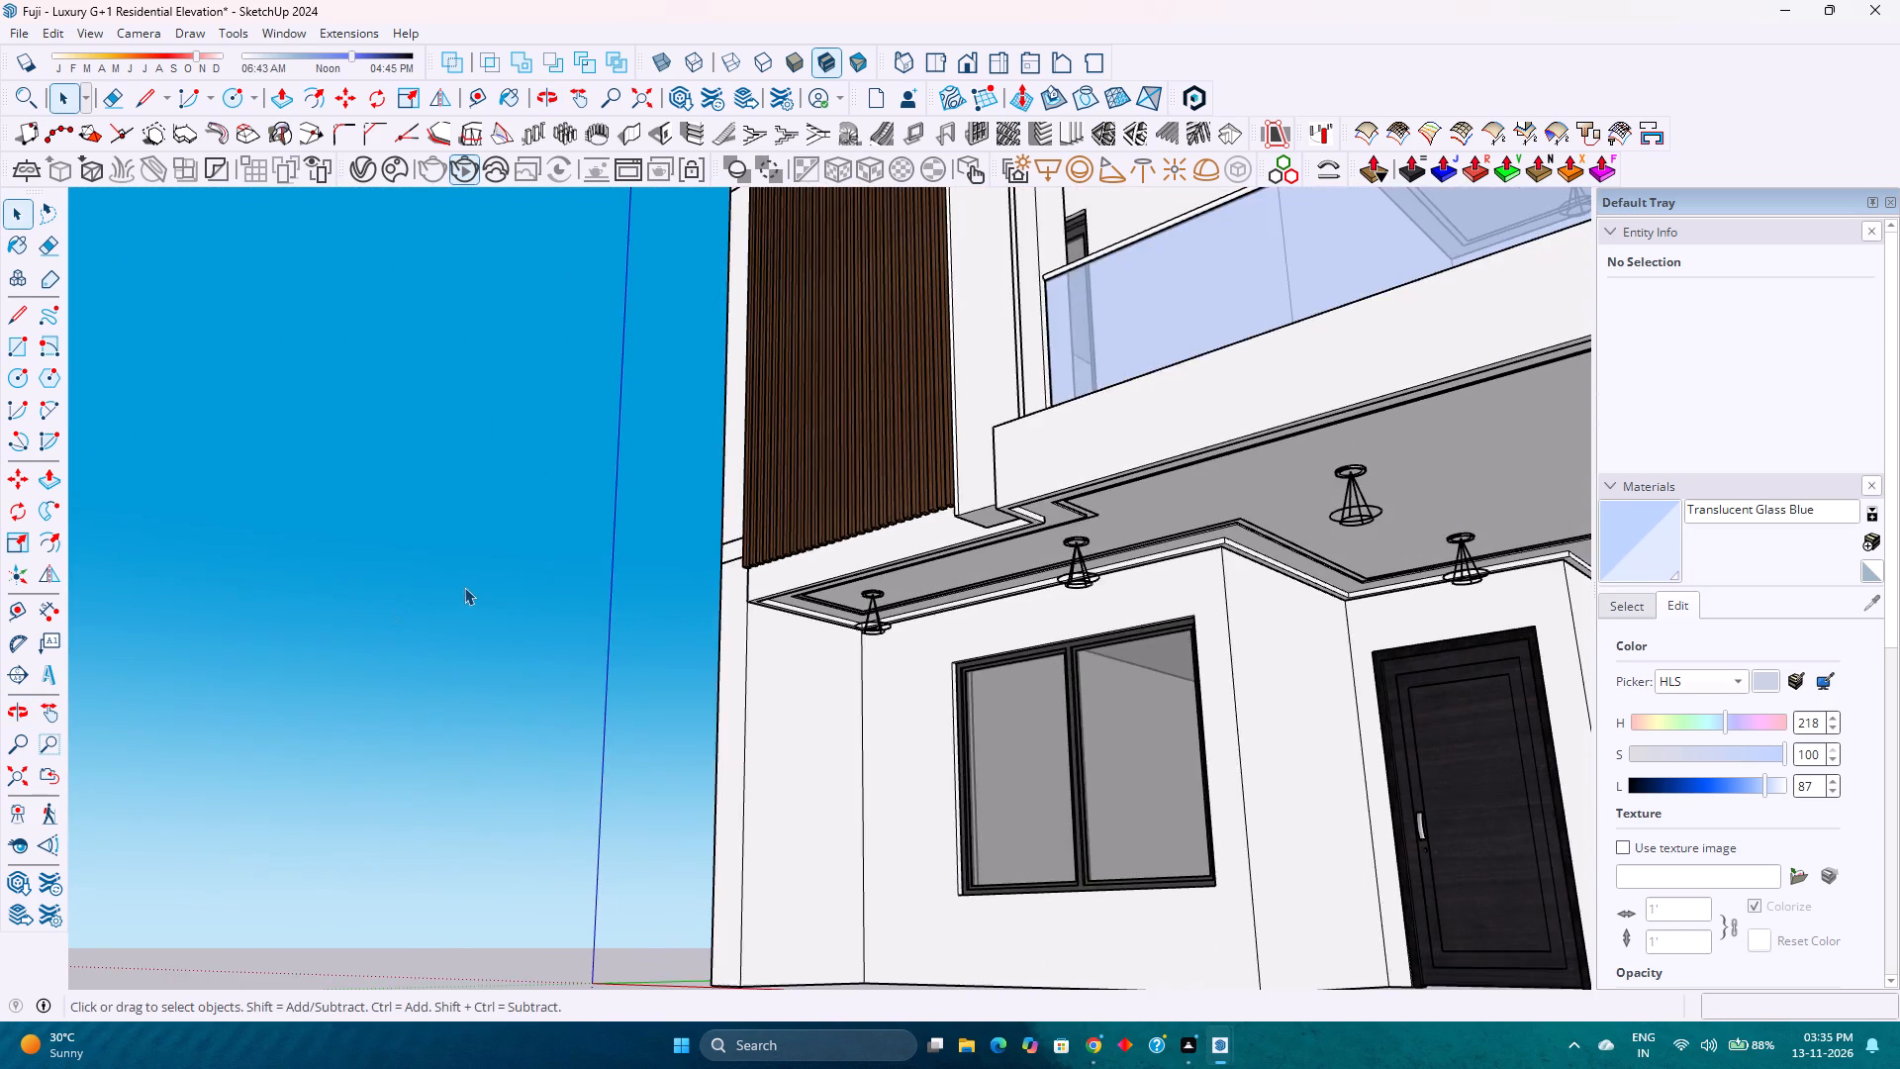
scroll(464, 587, "down", 18)
Examine the whole house from the balcony corner and the front, including the side wall, curved balconies, glass railings and louvre screen.
middle_click_drag(439, 561, 437, 594)
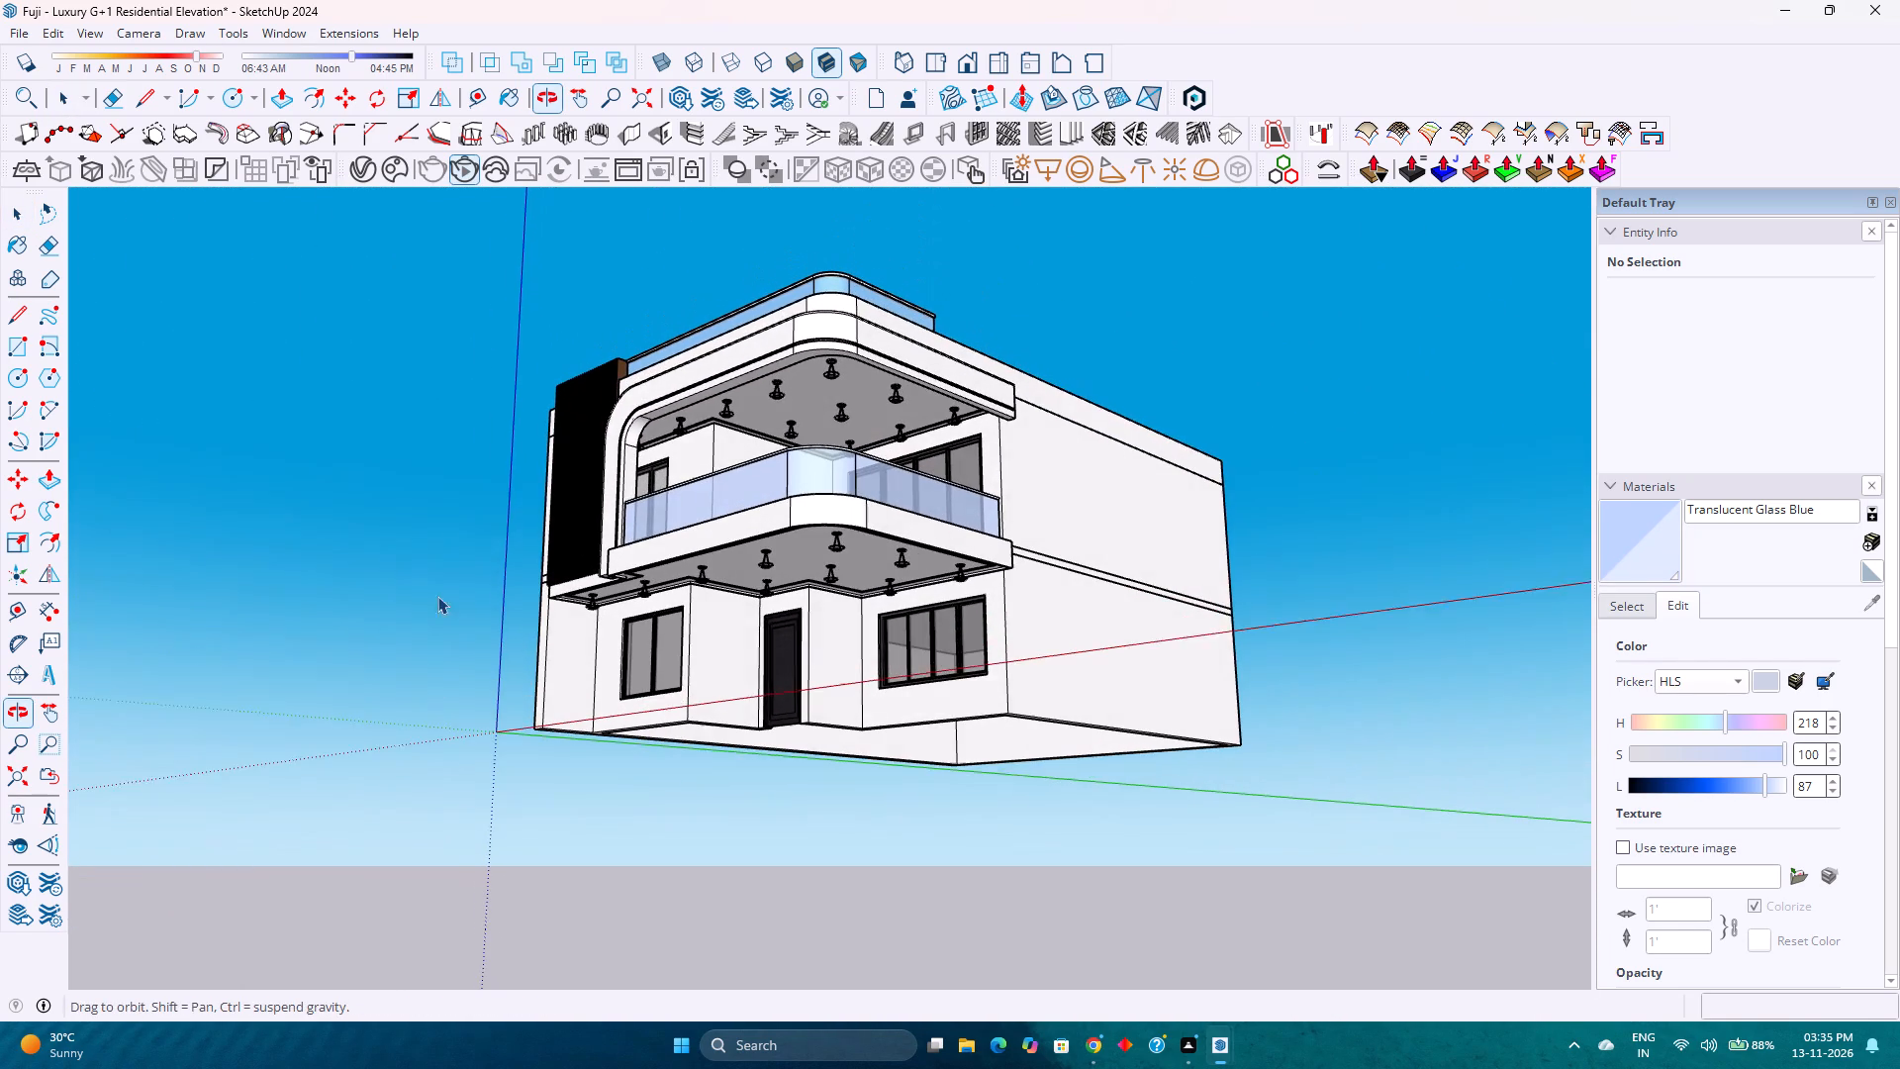
middle_click(438, 607)
middle_click(442, 611)
middle_click_drag(857, 354, 882, 509)
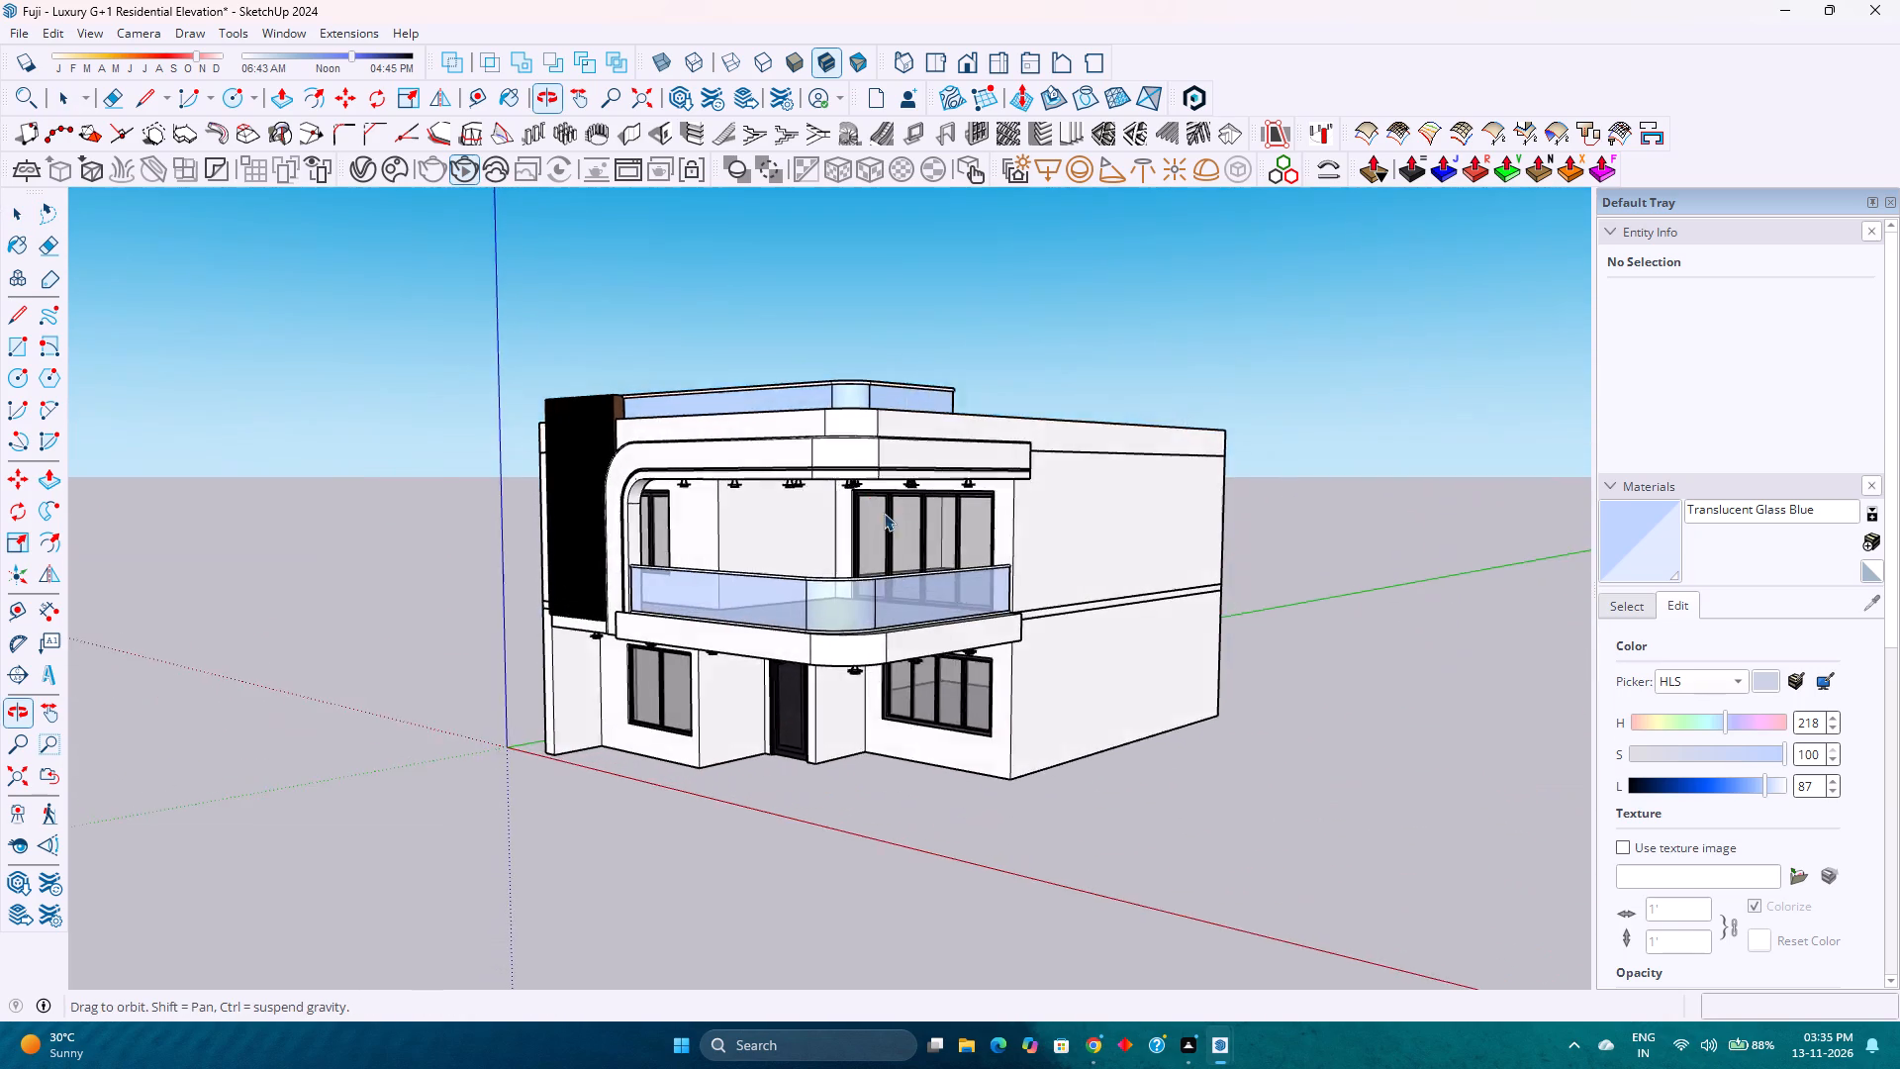
middle_click(887, 518)
middle_click(887, 518)
scroll(681, 785, "up", 5)
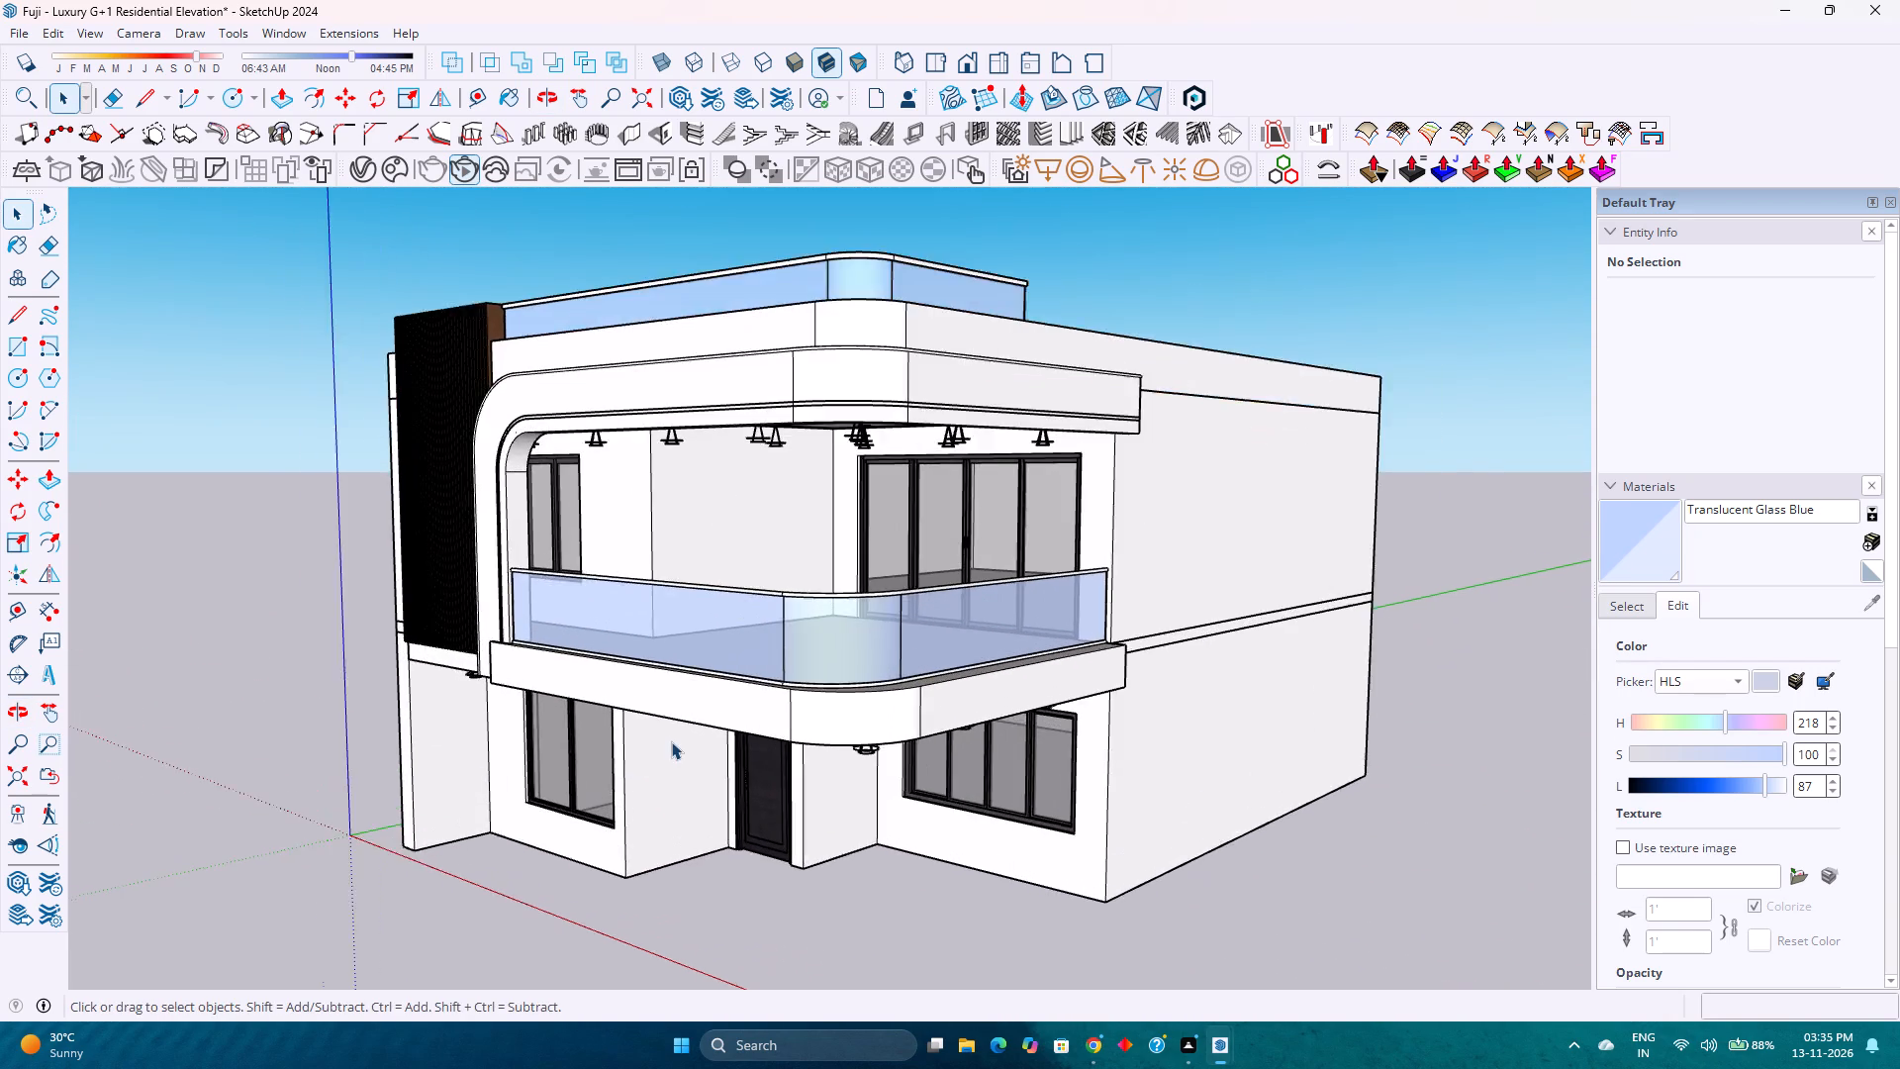
middle_click_drag(671, 741, 929, 715)
middle_click(972, 711)
middle_click_drag(987, 709, 1133, 703)
middle_click(1133, 702)
scroll(1067, 683, "down", 3)
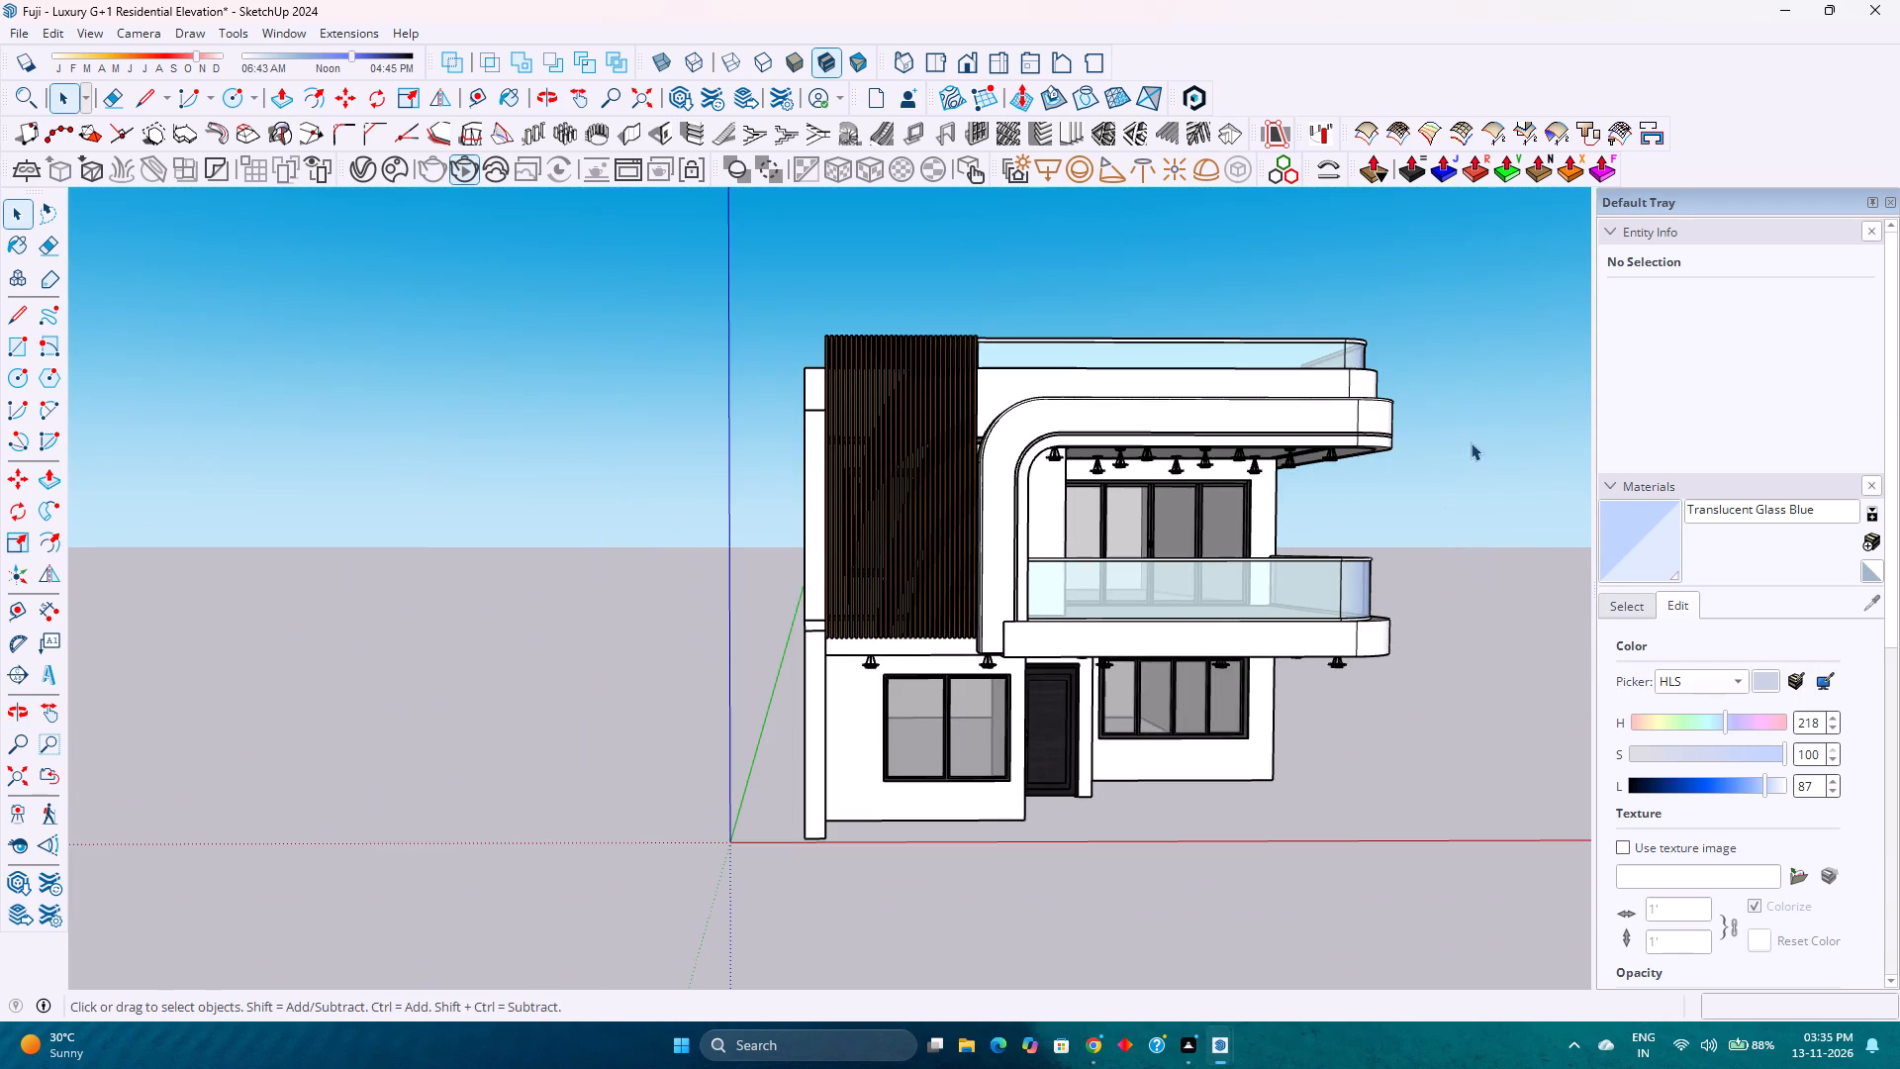
scroll(1476, 429, "up", 4)
scroll(276, 394, "down", 5)
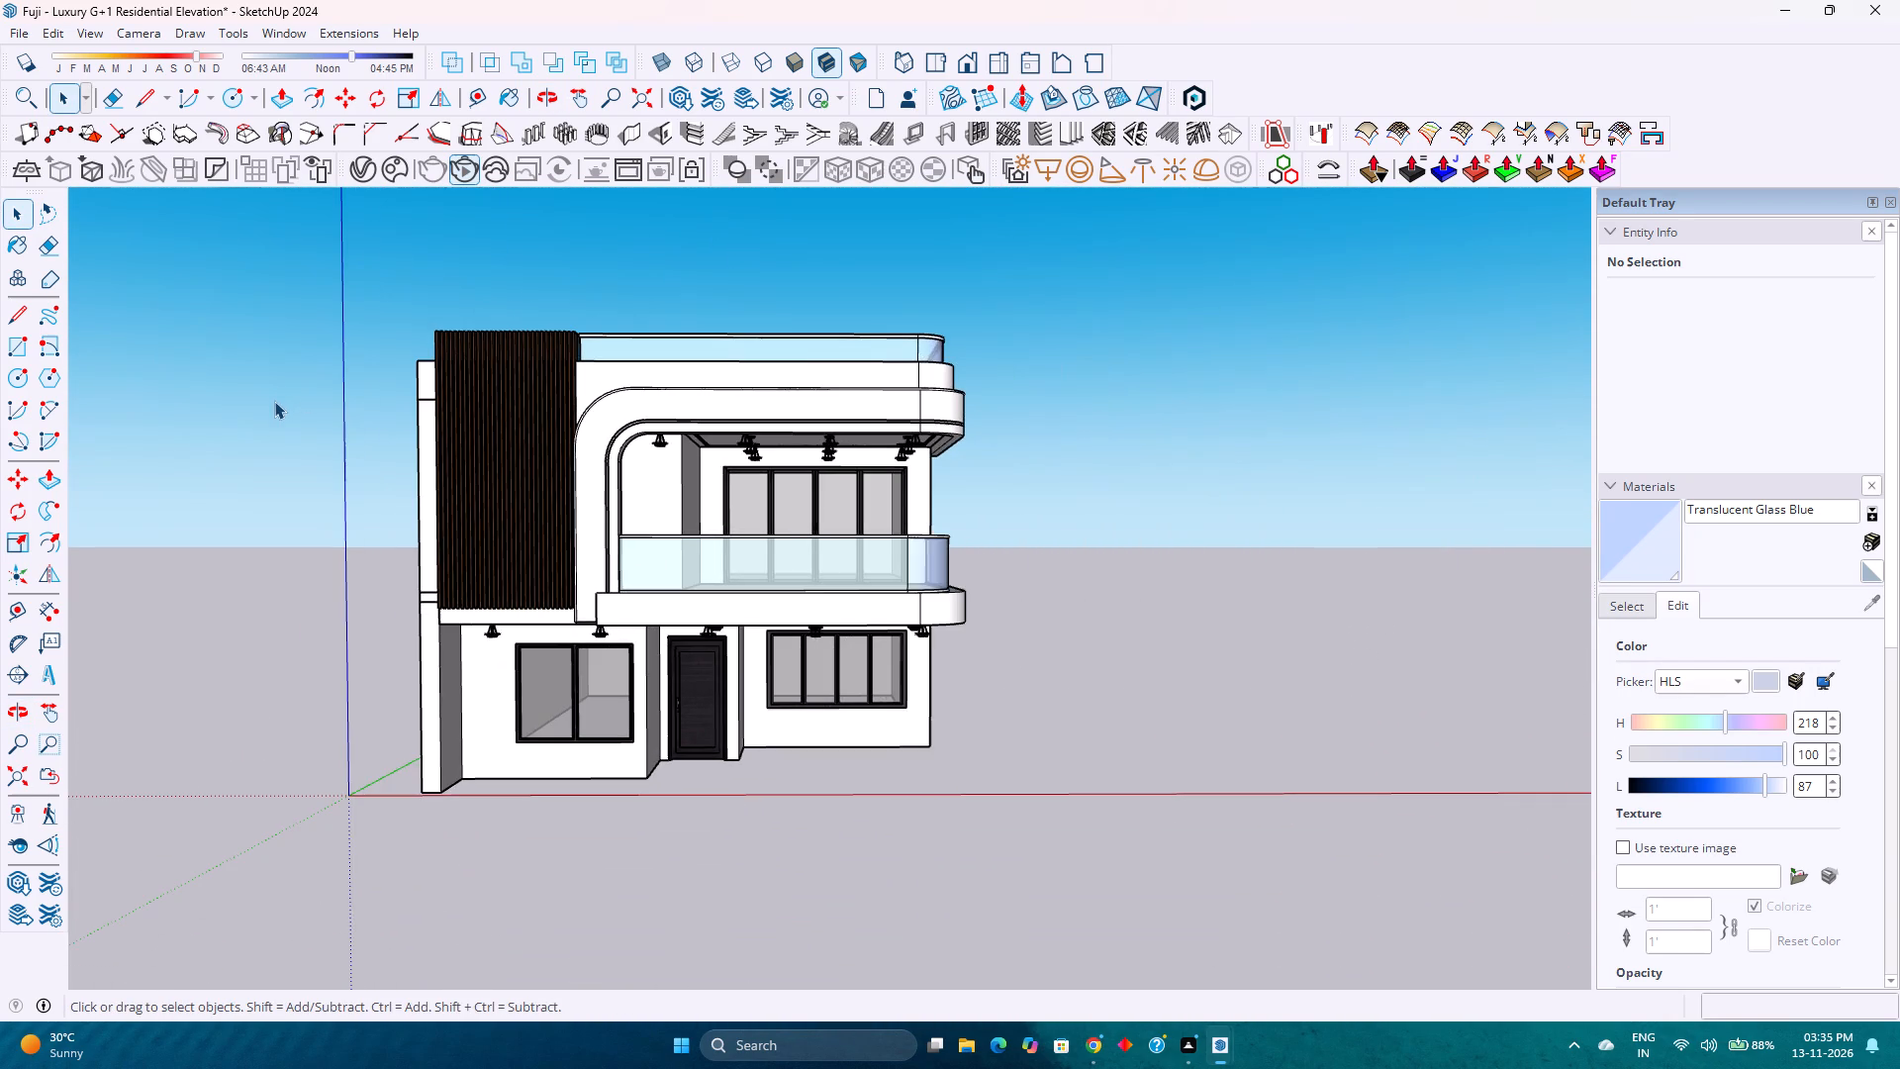
scroll(1069, 381, "up", 4)
scroll(1072, 381, "down", 5)
scroll(308, 425, "up", 3)
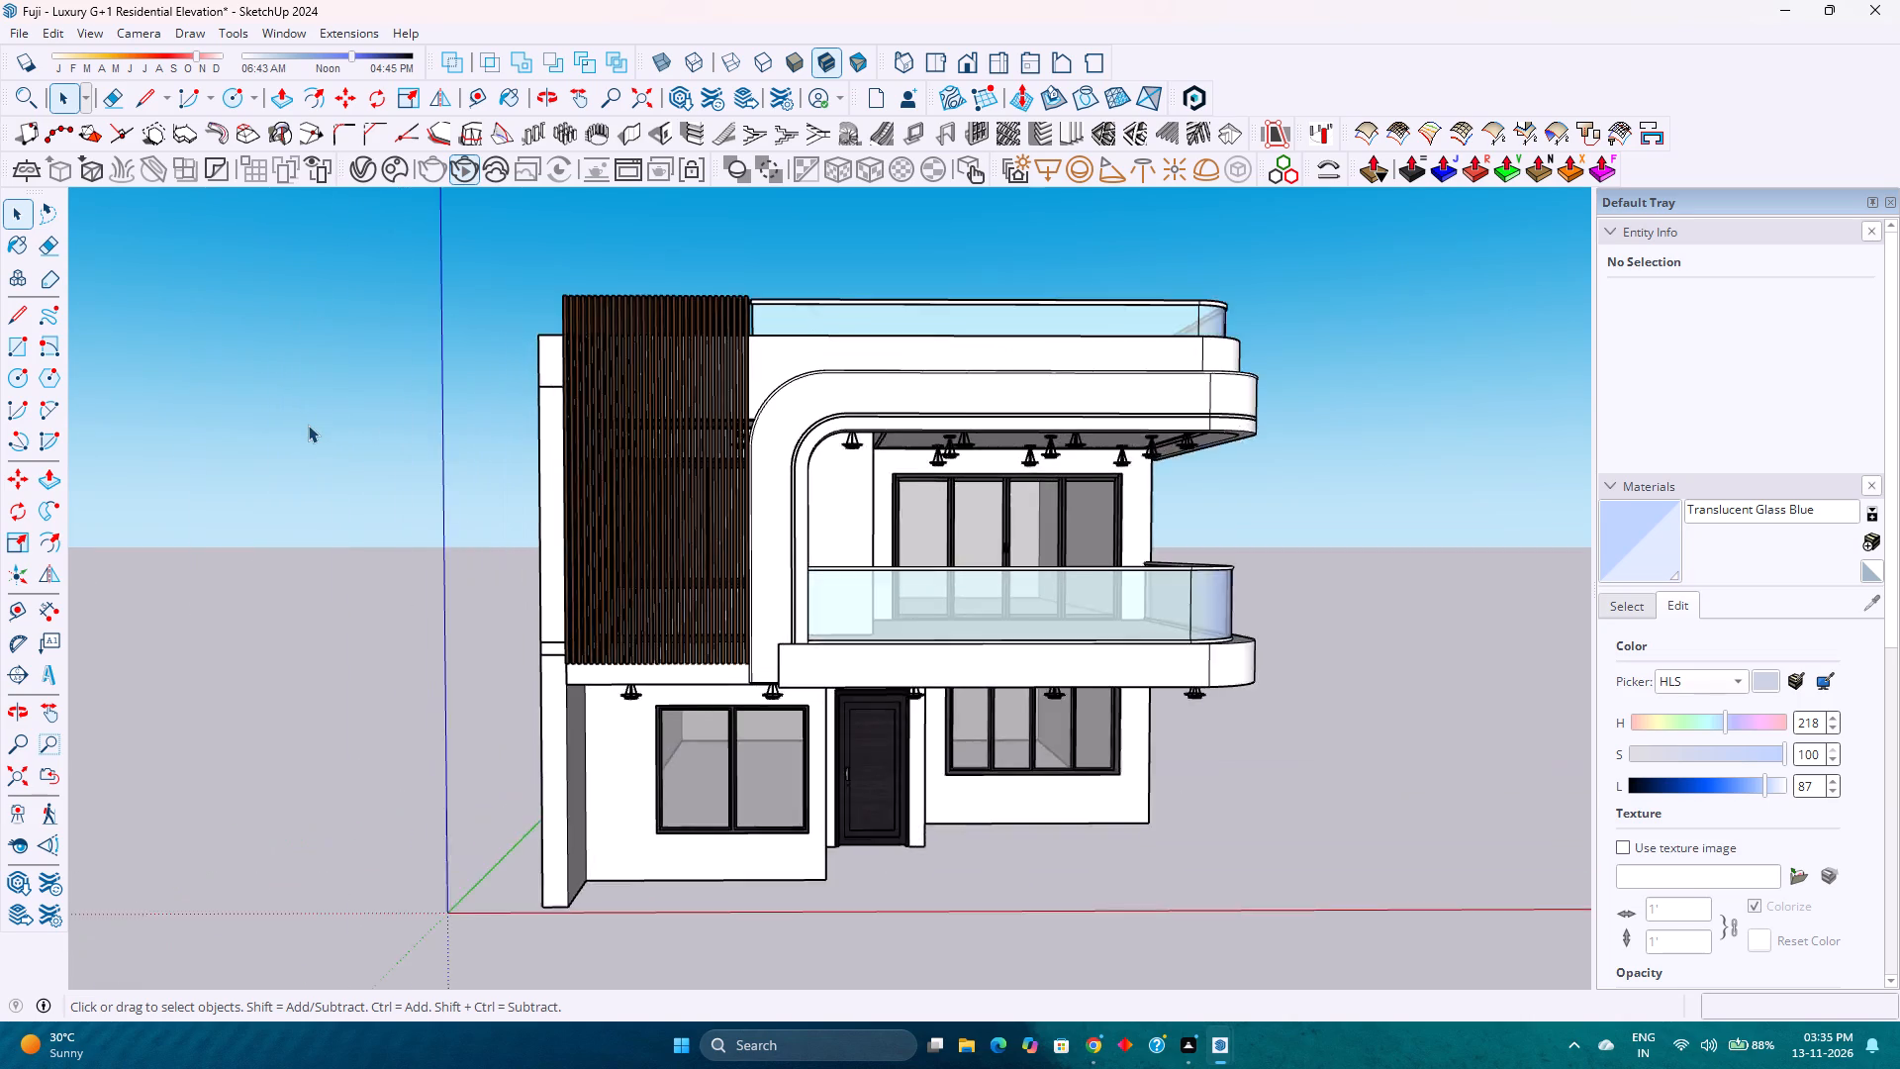
scroll(308, 425, "up", 2)
scroll(914, 365, "down", 5)
scroll(915, 368, "up", 6)
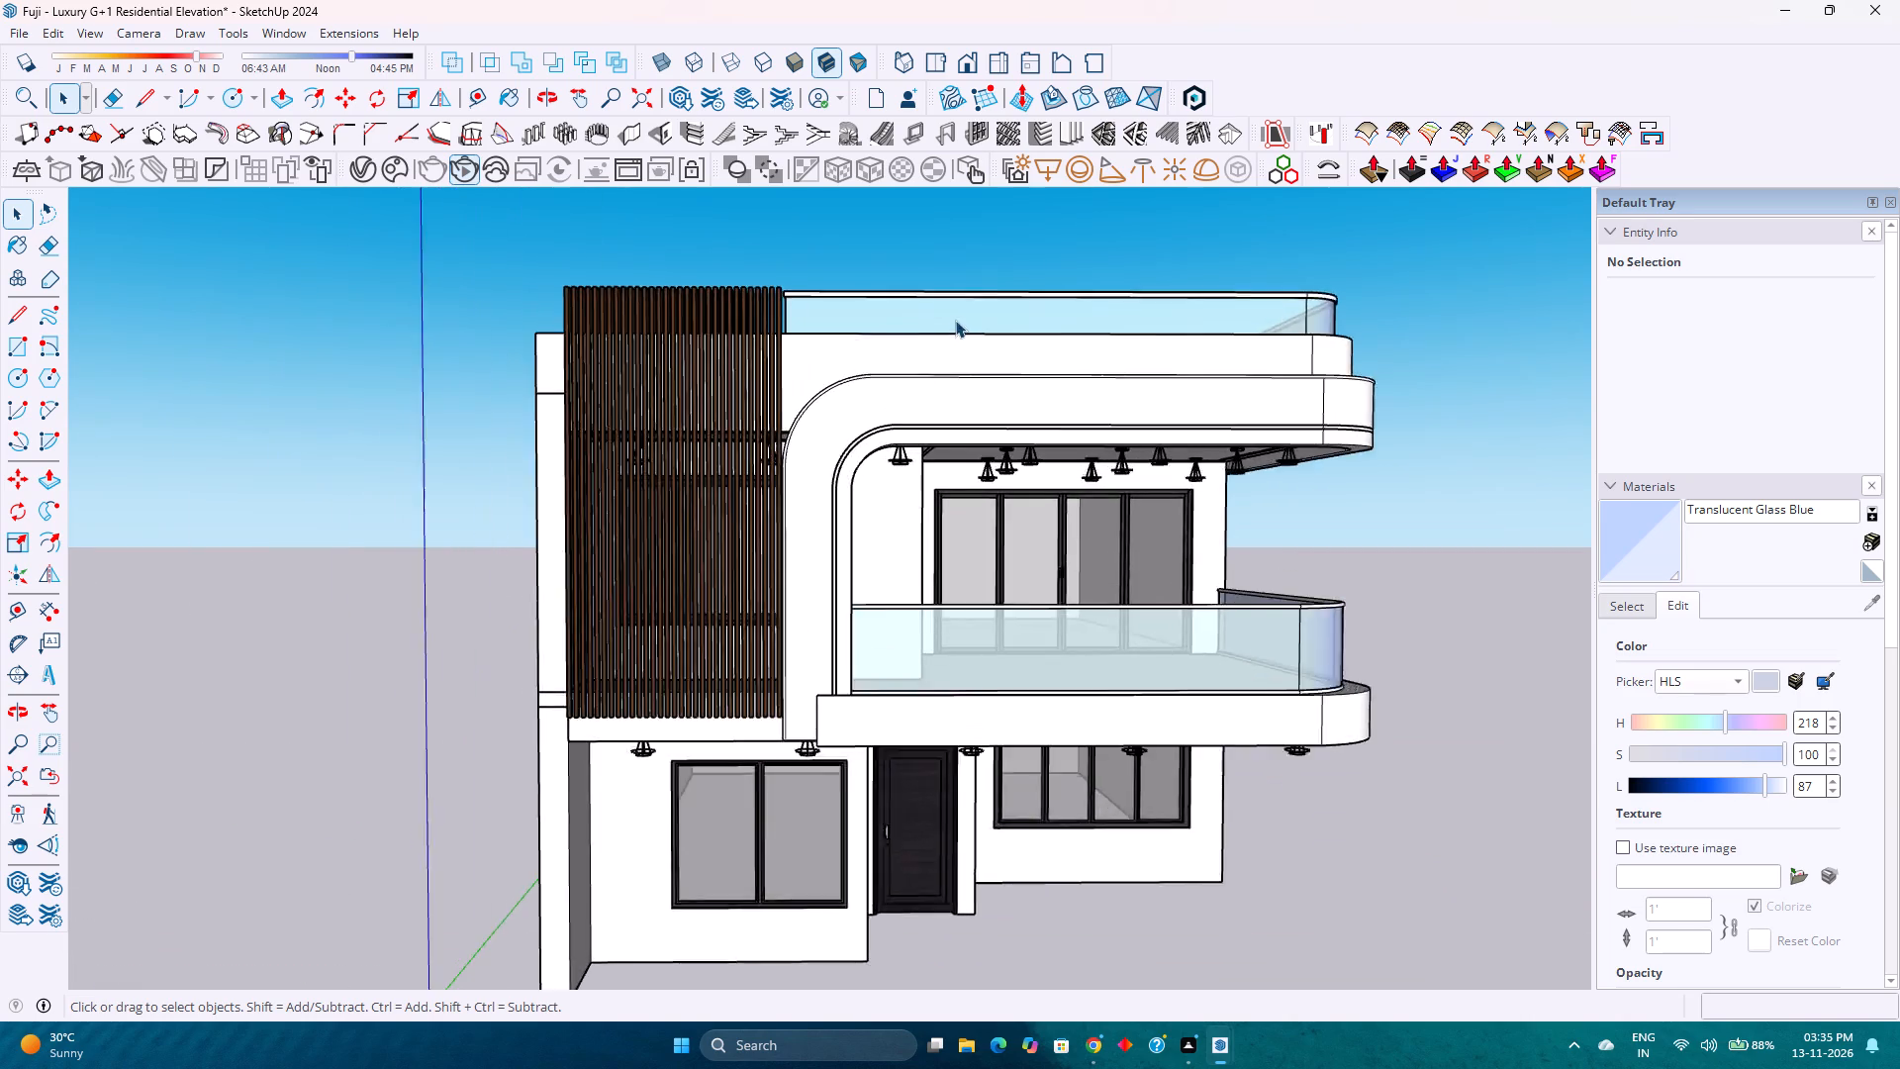
Examine the flat roof, parapet and terrace glass railing from raised views on both sides, returning to the front balcony facade.
scroll(955, 320, "up", 1)
middle_click_drag(966, 321, 538, 633)
middle_click(538, 632)
scroll(532, 623, "down", 4)
scroll(531, 617, "up", 1)
scroll(526, 593, "down", 5)
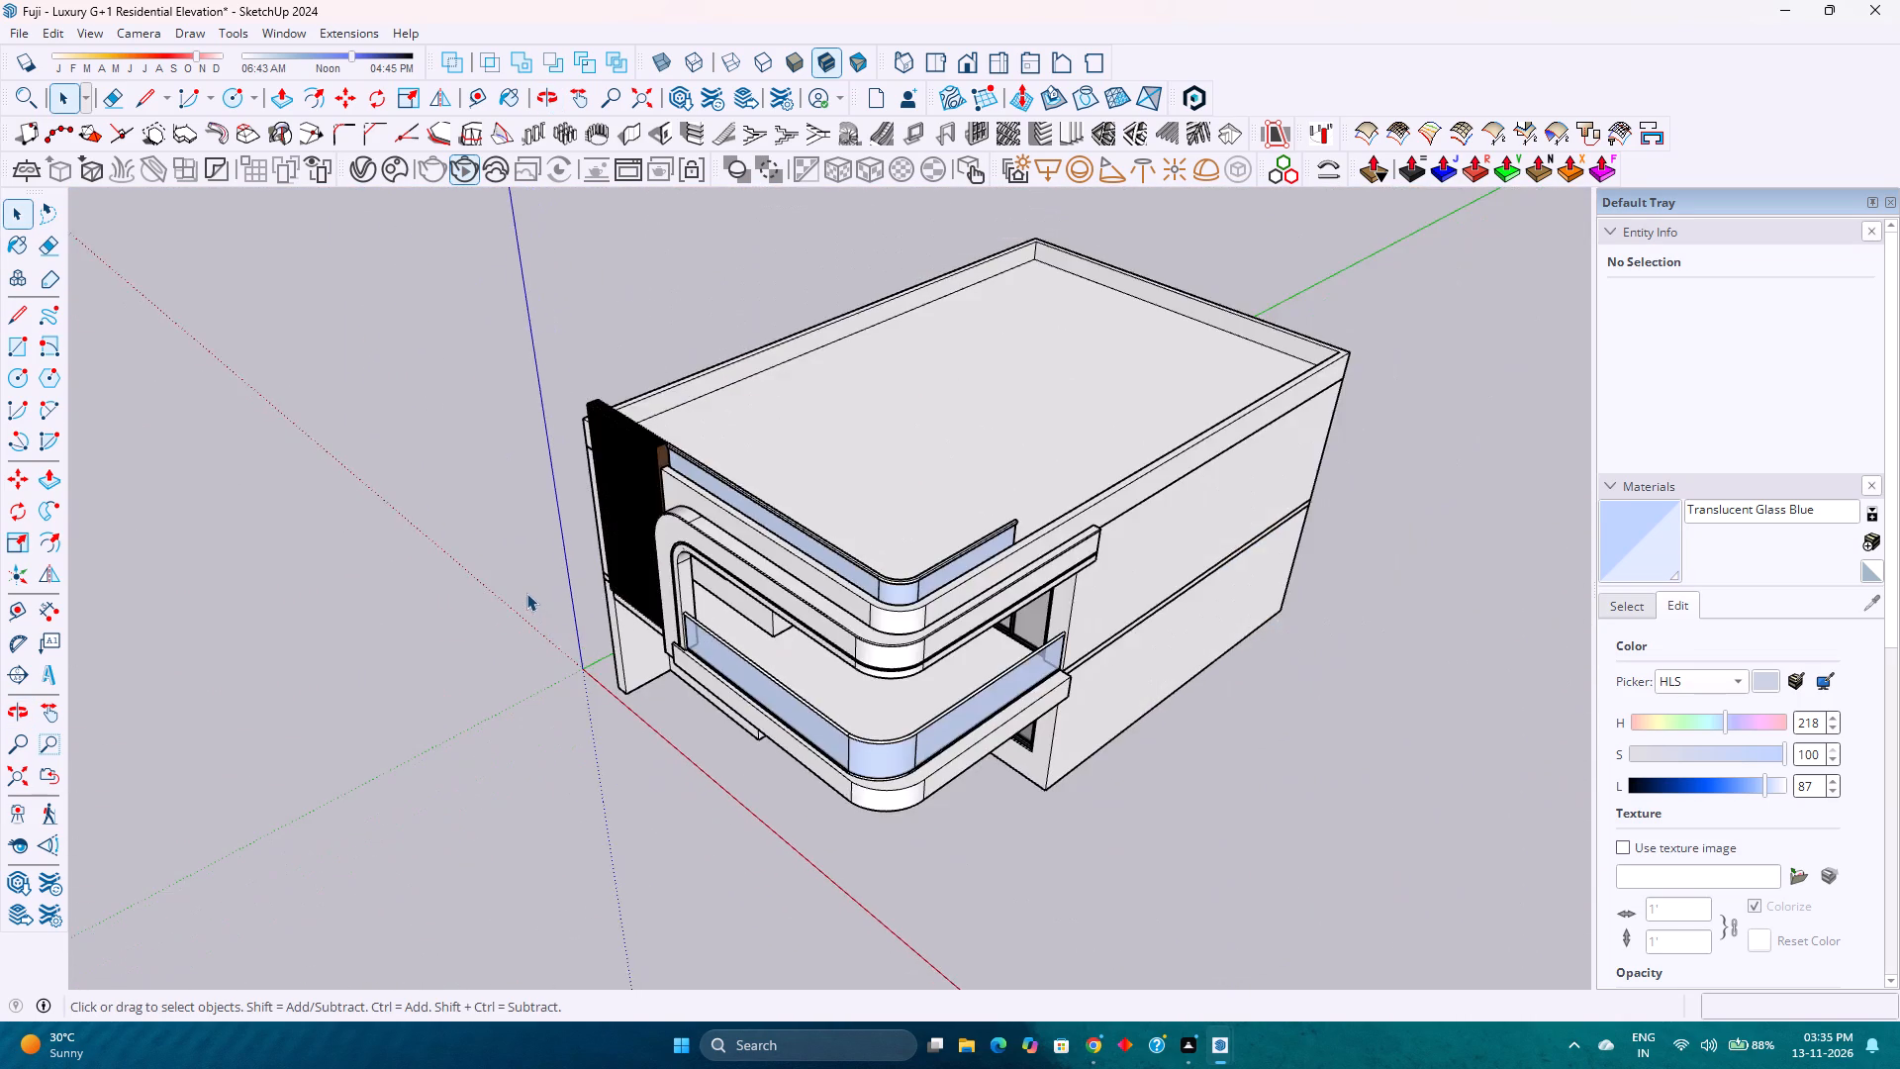
scroll(526, 593, "down", 4)
middle_click_drag(526, 602, 1106, 420)
middle_click(1106, 420)
scroll(1108, 419, "up", 3)
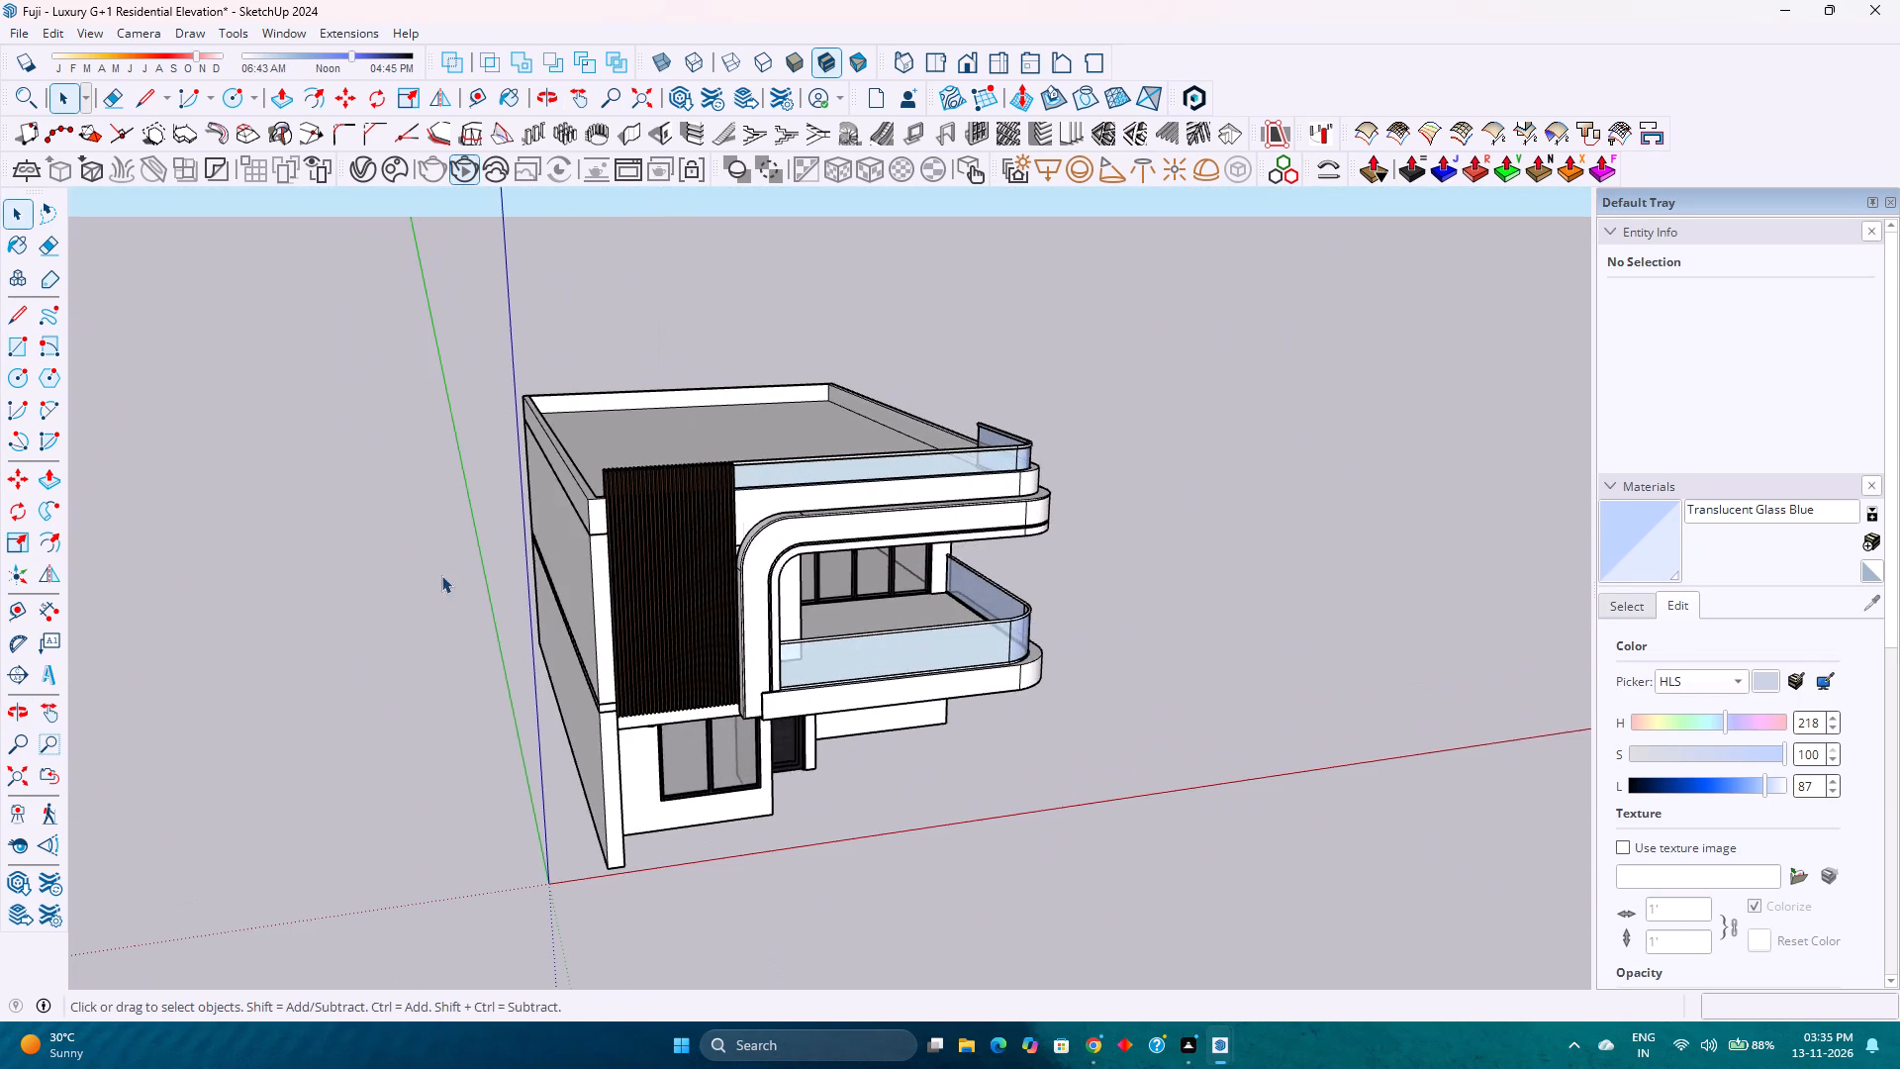
scroll(204, 599, "up", 4)
scroll(237, 545, "down", 4)
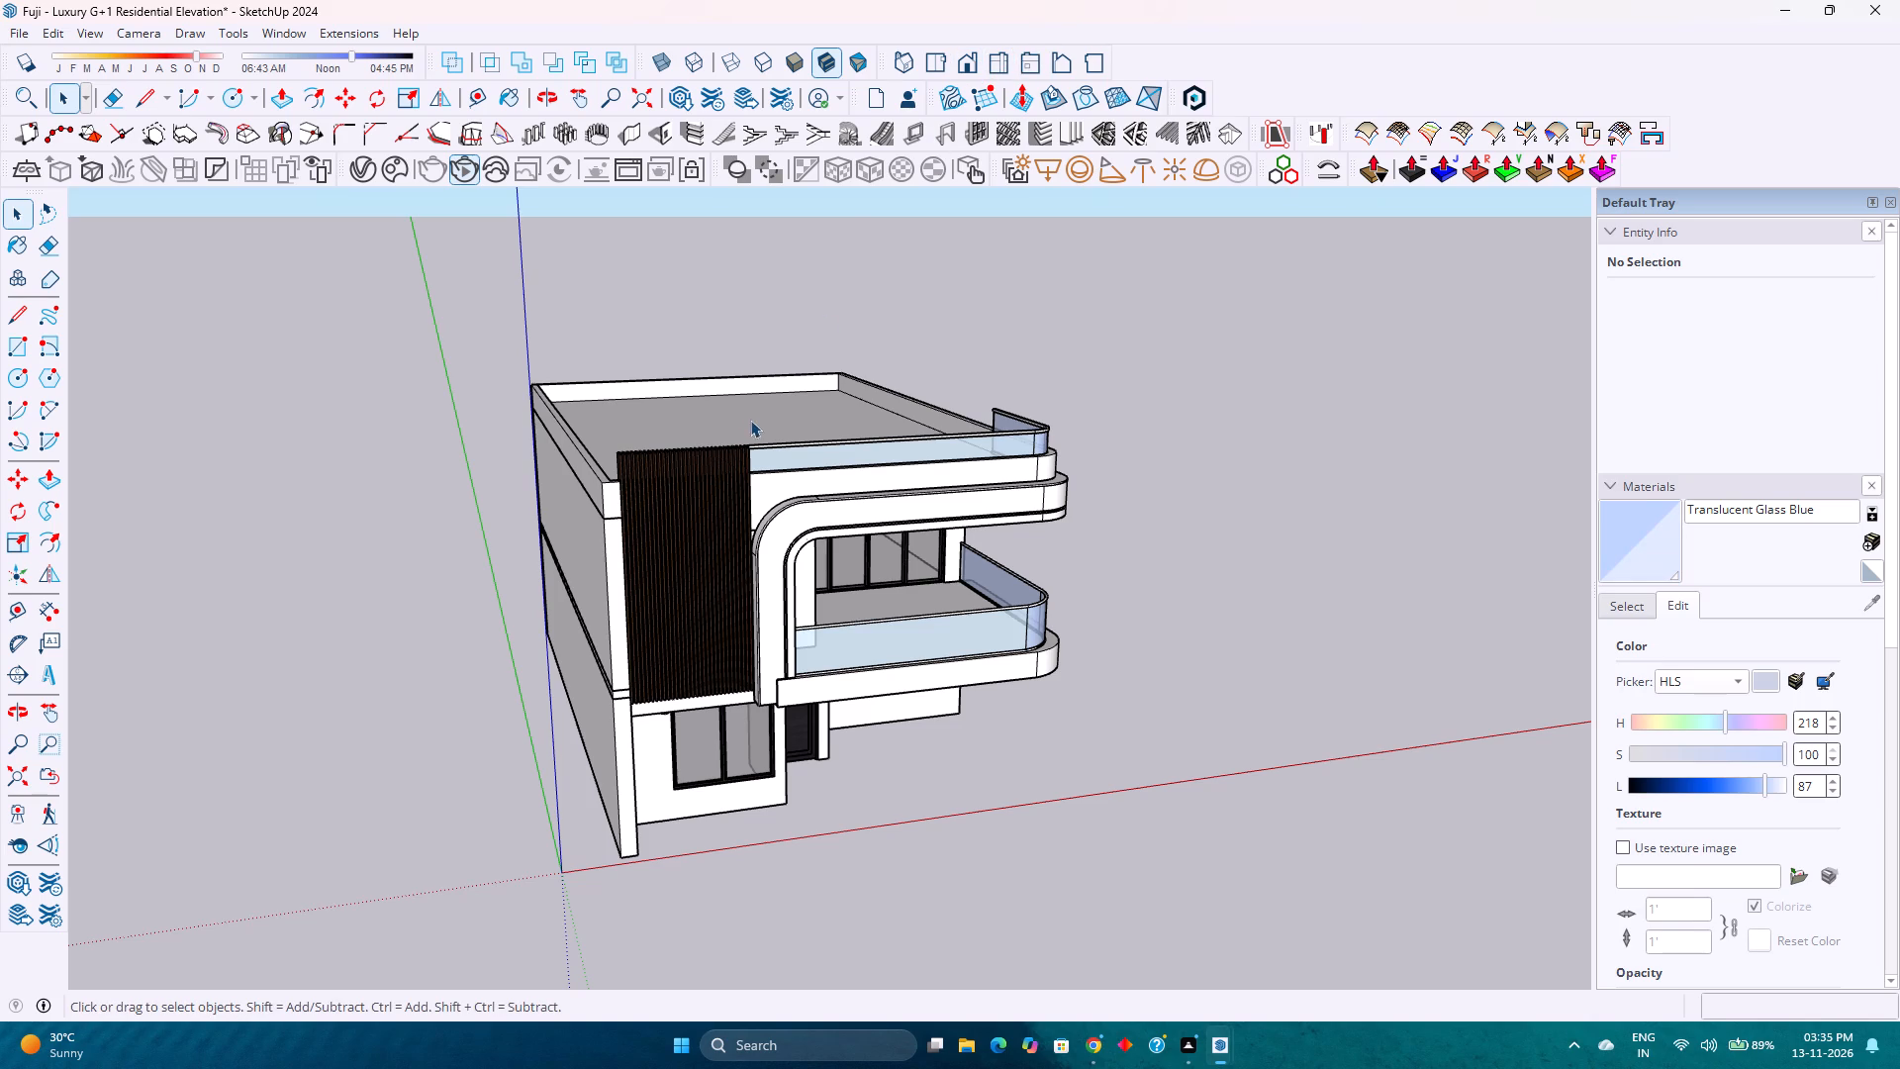
scroll(760, 410, "down", 5)
scroll(760, 412, "up", 7)
middle_click_drag(758, 412, 638, 318)
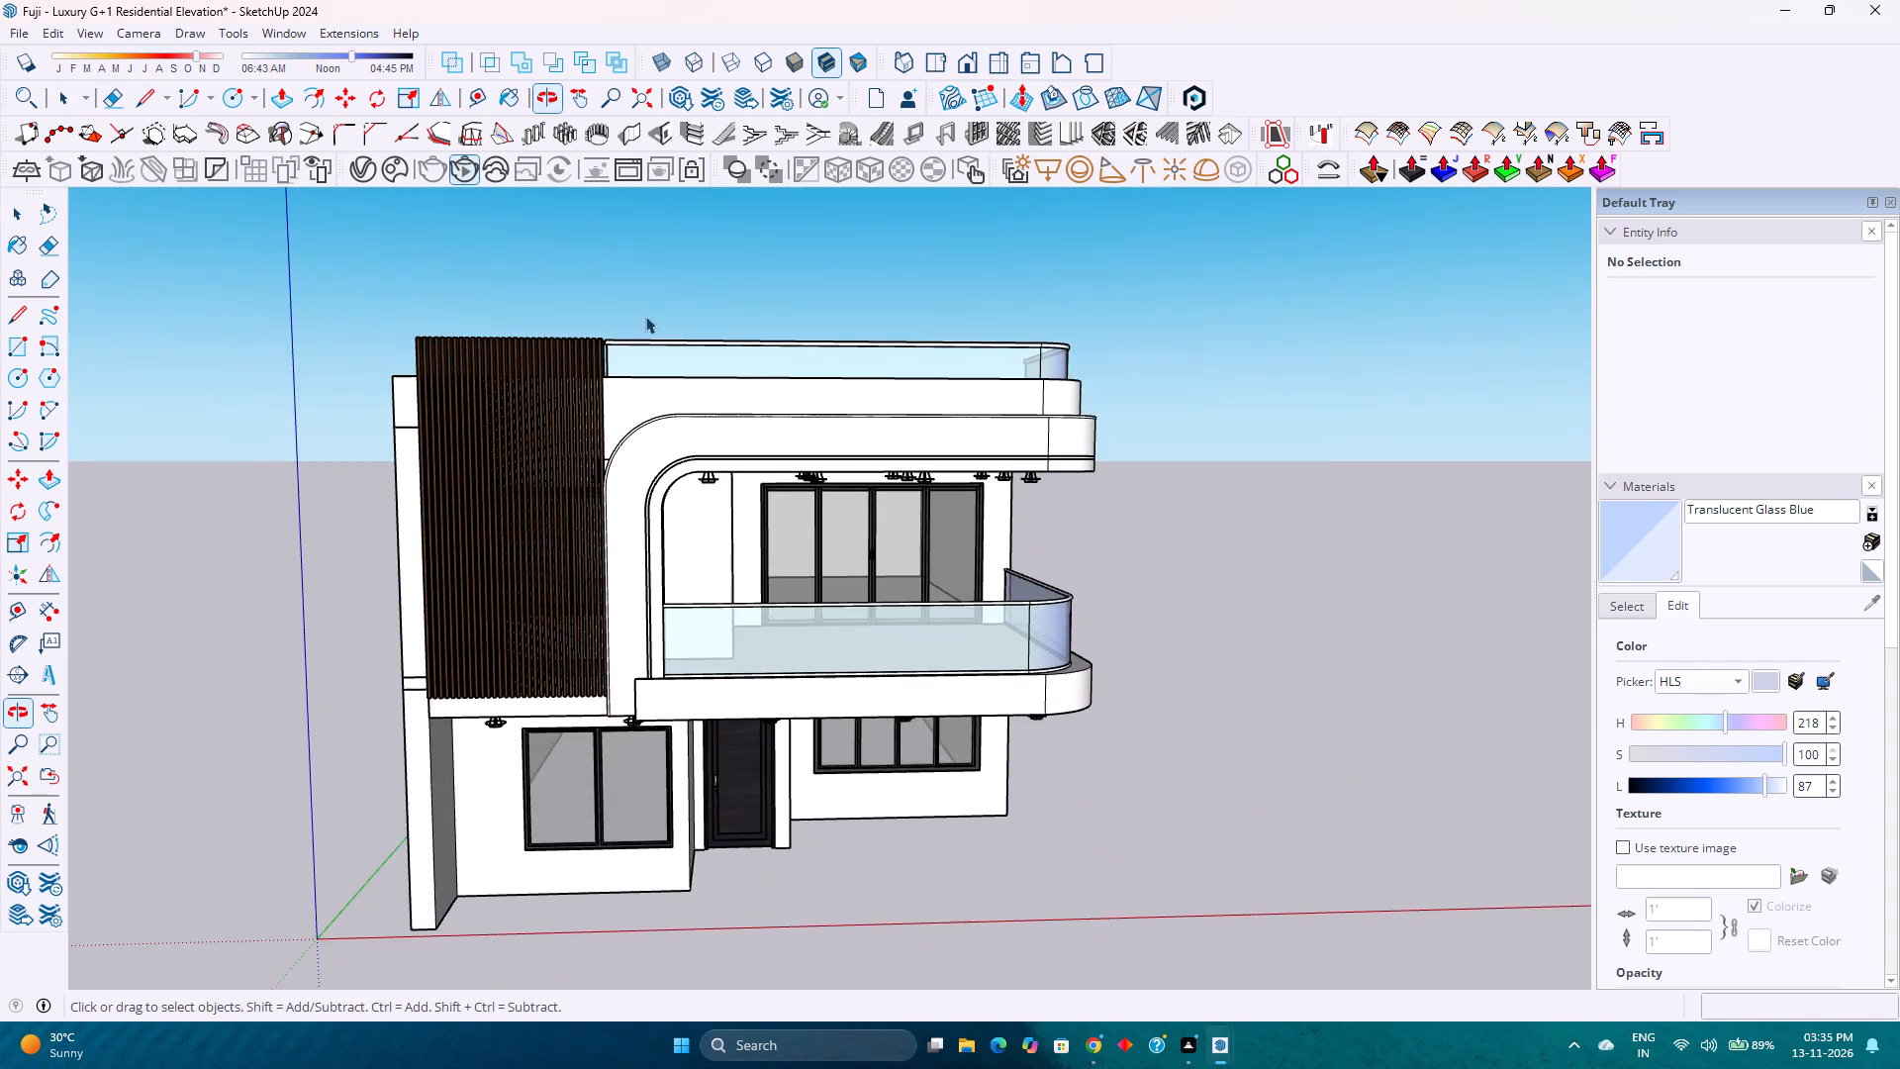
scroll(667, 344, "up", 3)
scroll(668, 349, "down", 5)
scroll(668, 349, "up", 4)
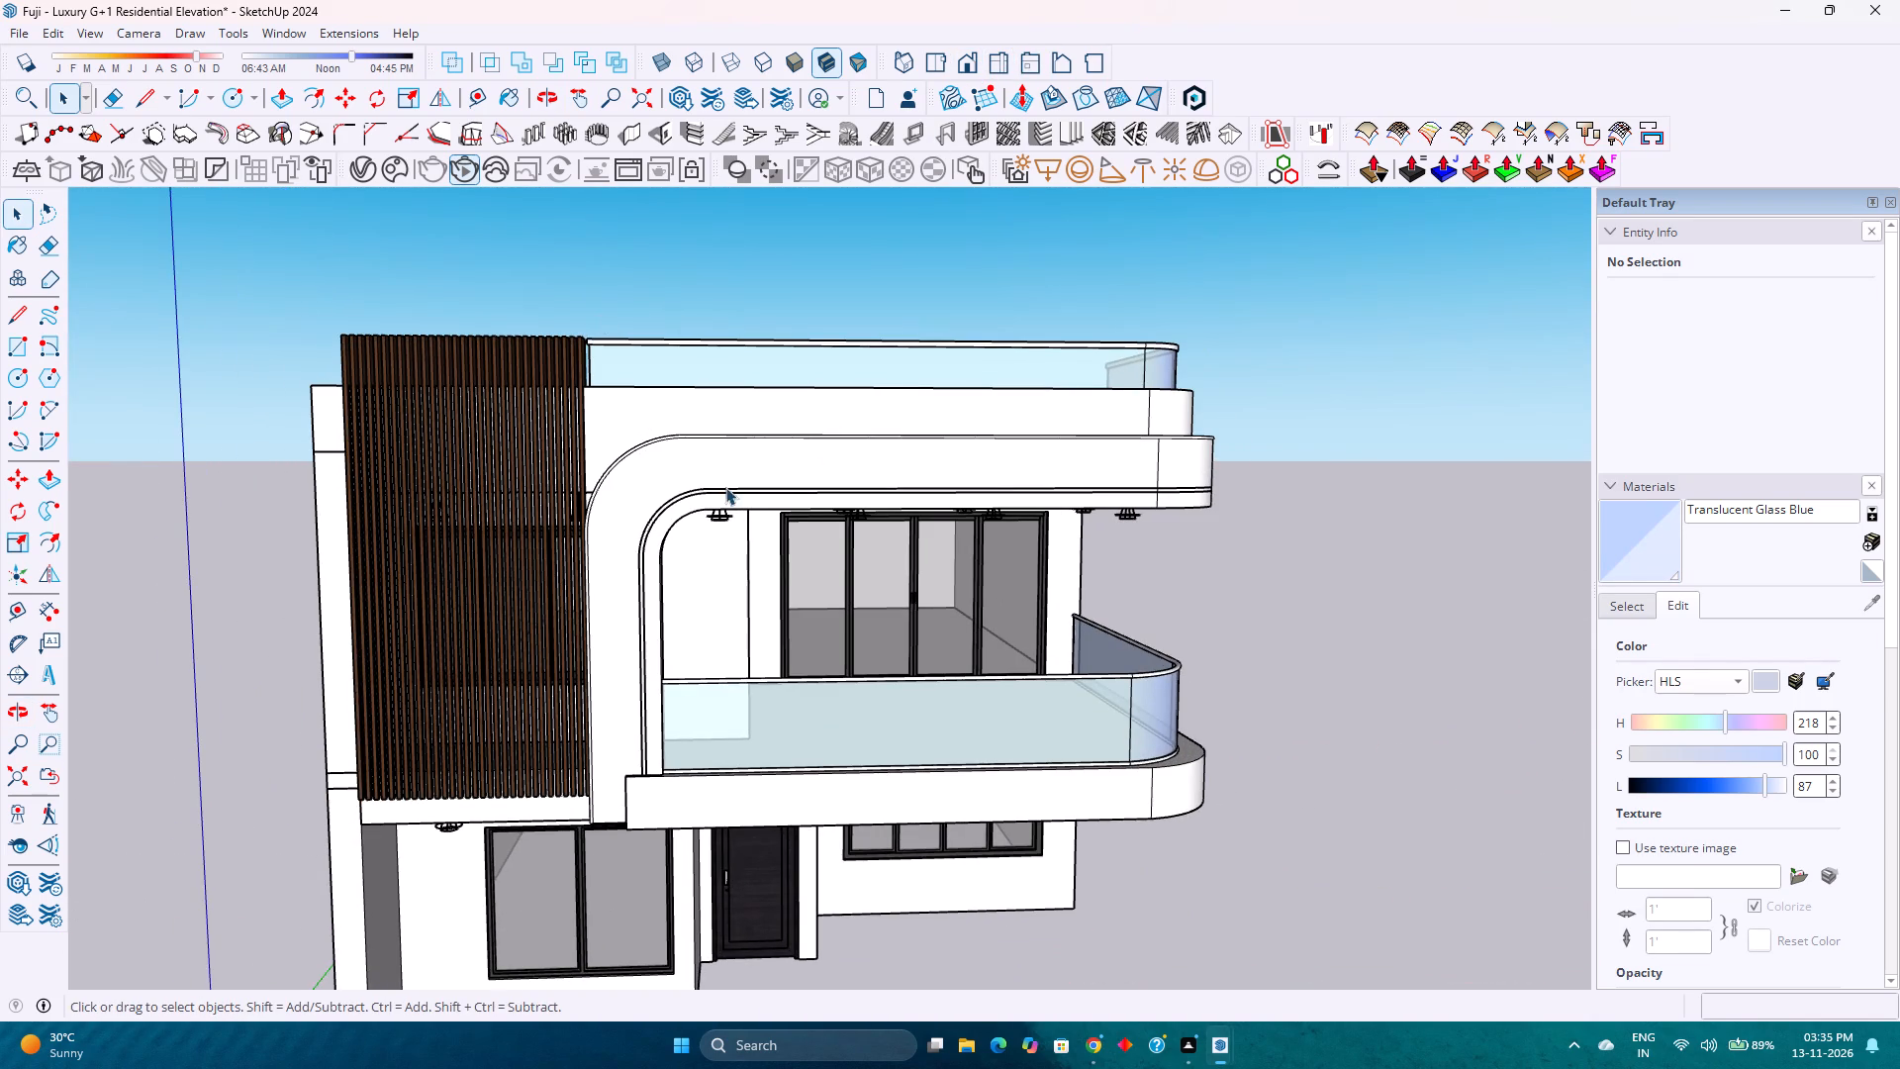
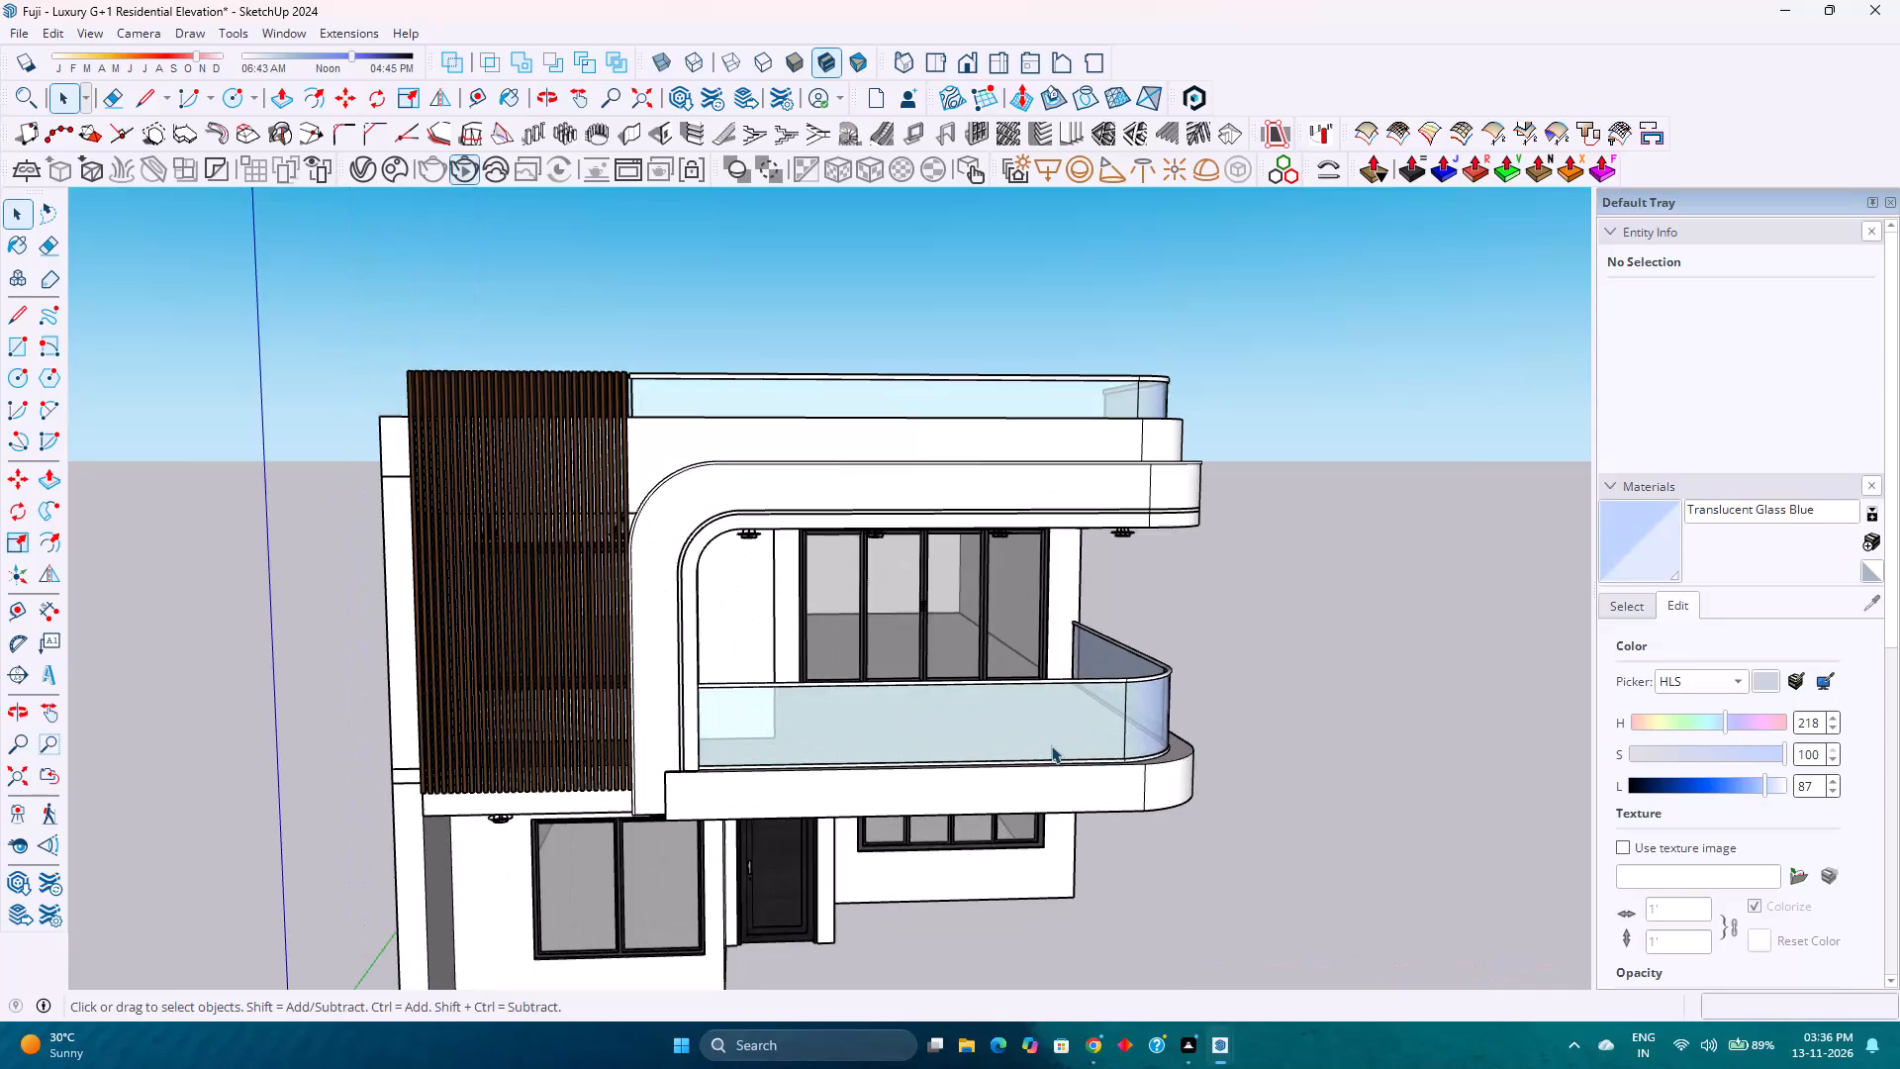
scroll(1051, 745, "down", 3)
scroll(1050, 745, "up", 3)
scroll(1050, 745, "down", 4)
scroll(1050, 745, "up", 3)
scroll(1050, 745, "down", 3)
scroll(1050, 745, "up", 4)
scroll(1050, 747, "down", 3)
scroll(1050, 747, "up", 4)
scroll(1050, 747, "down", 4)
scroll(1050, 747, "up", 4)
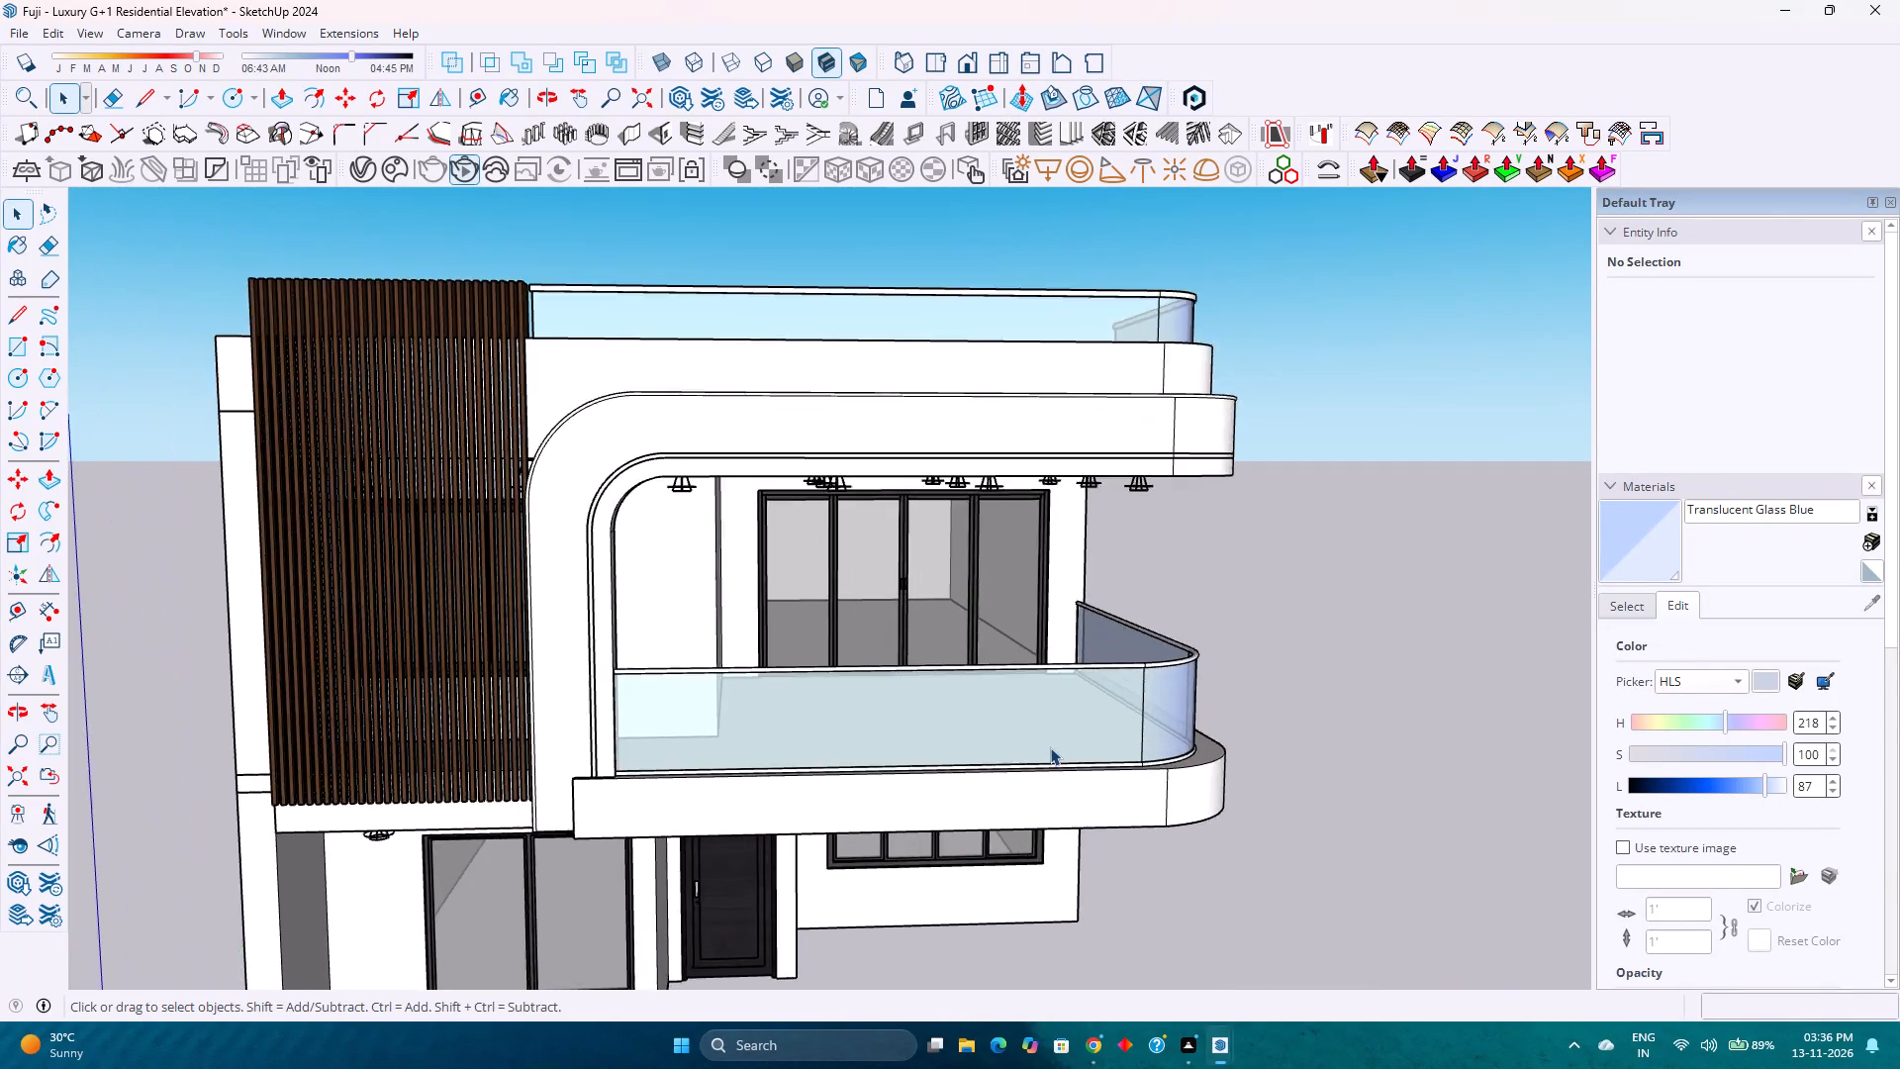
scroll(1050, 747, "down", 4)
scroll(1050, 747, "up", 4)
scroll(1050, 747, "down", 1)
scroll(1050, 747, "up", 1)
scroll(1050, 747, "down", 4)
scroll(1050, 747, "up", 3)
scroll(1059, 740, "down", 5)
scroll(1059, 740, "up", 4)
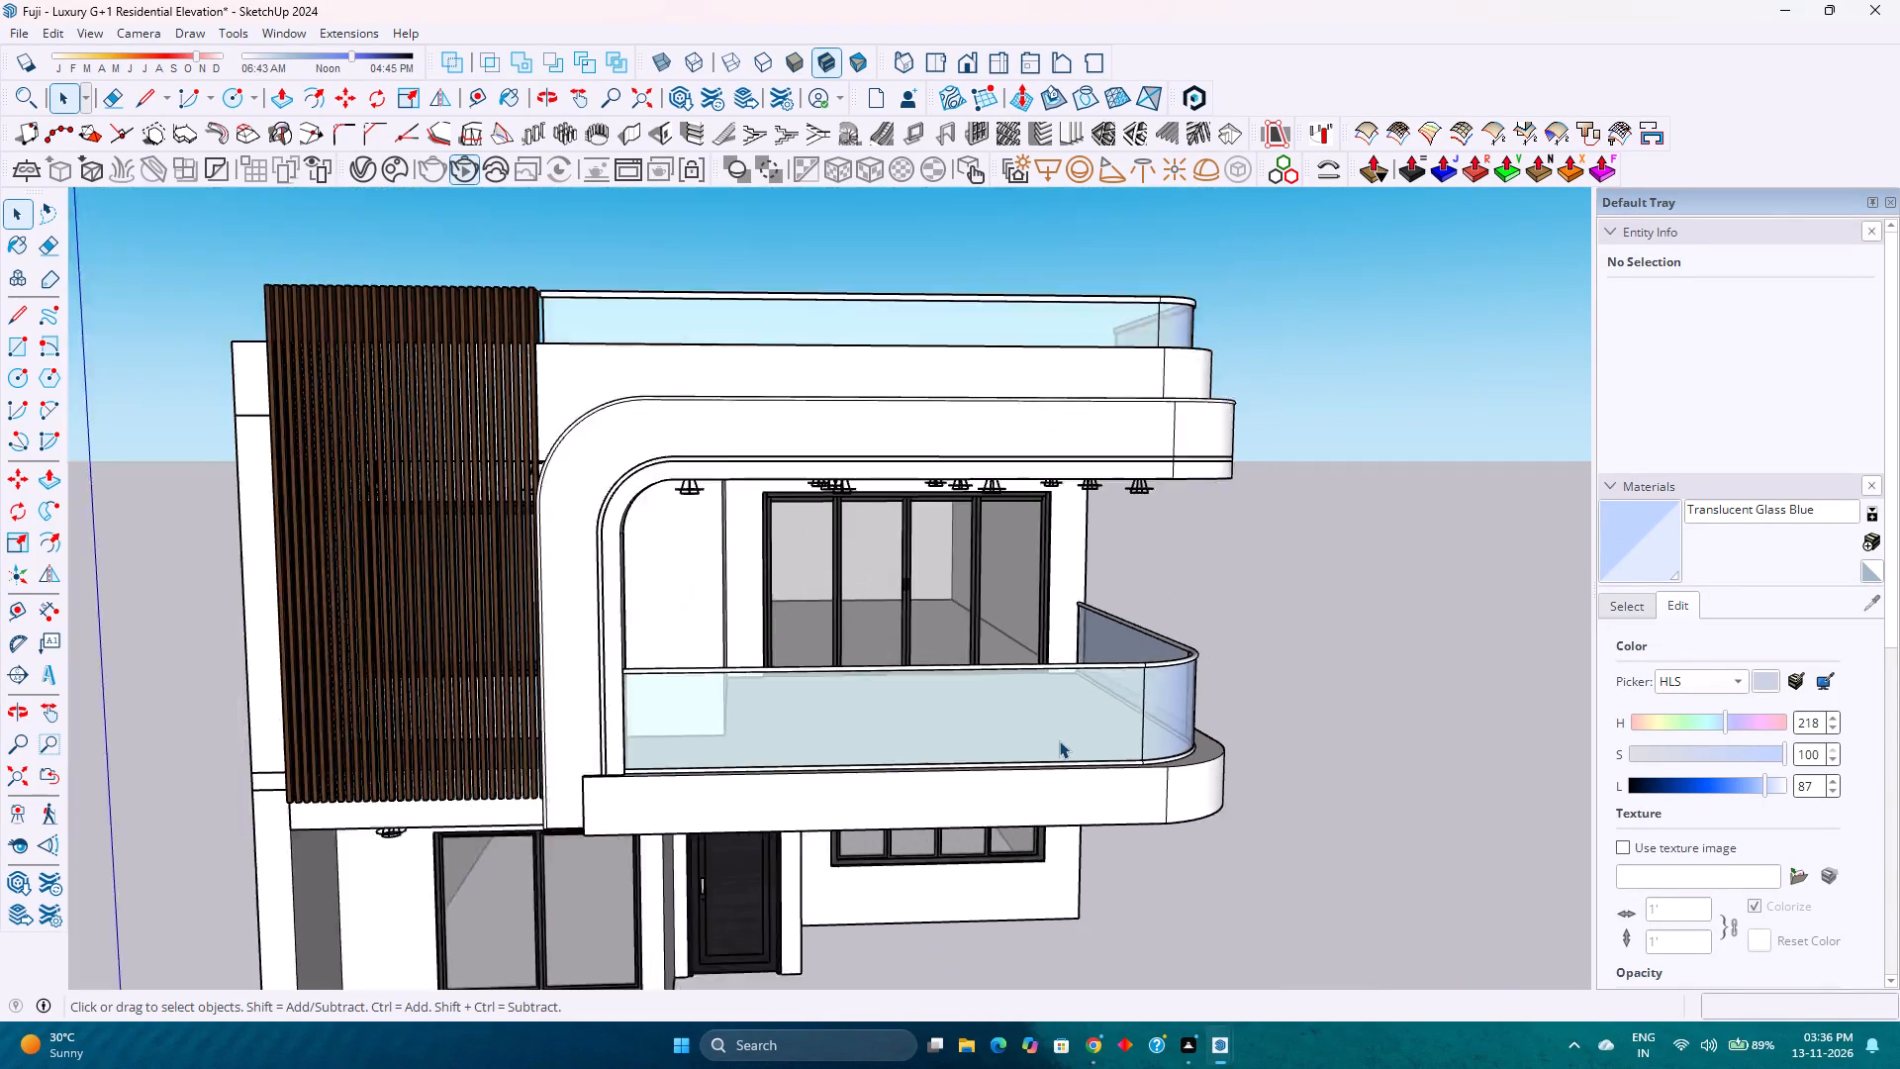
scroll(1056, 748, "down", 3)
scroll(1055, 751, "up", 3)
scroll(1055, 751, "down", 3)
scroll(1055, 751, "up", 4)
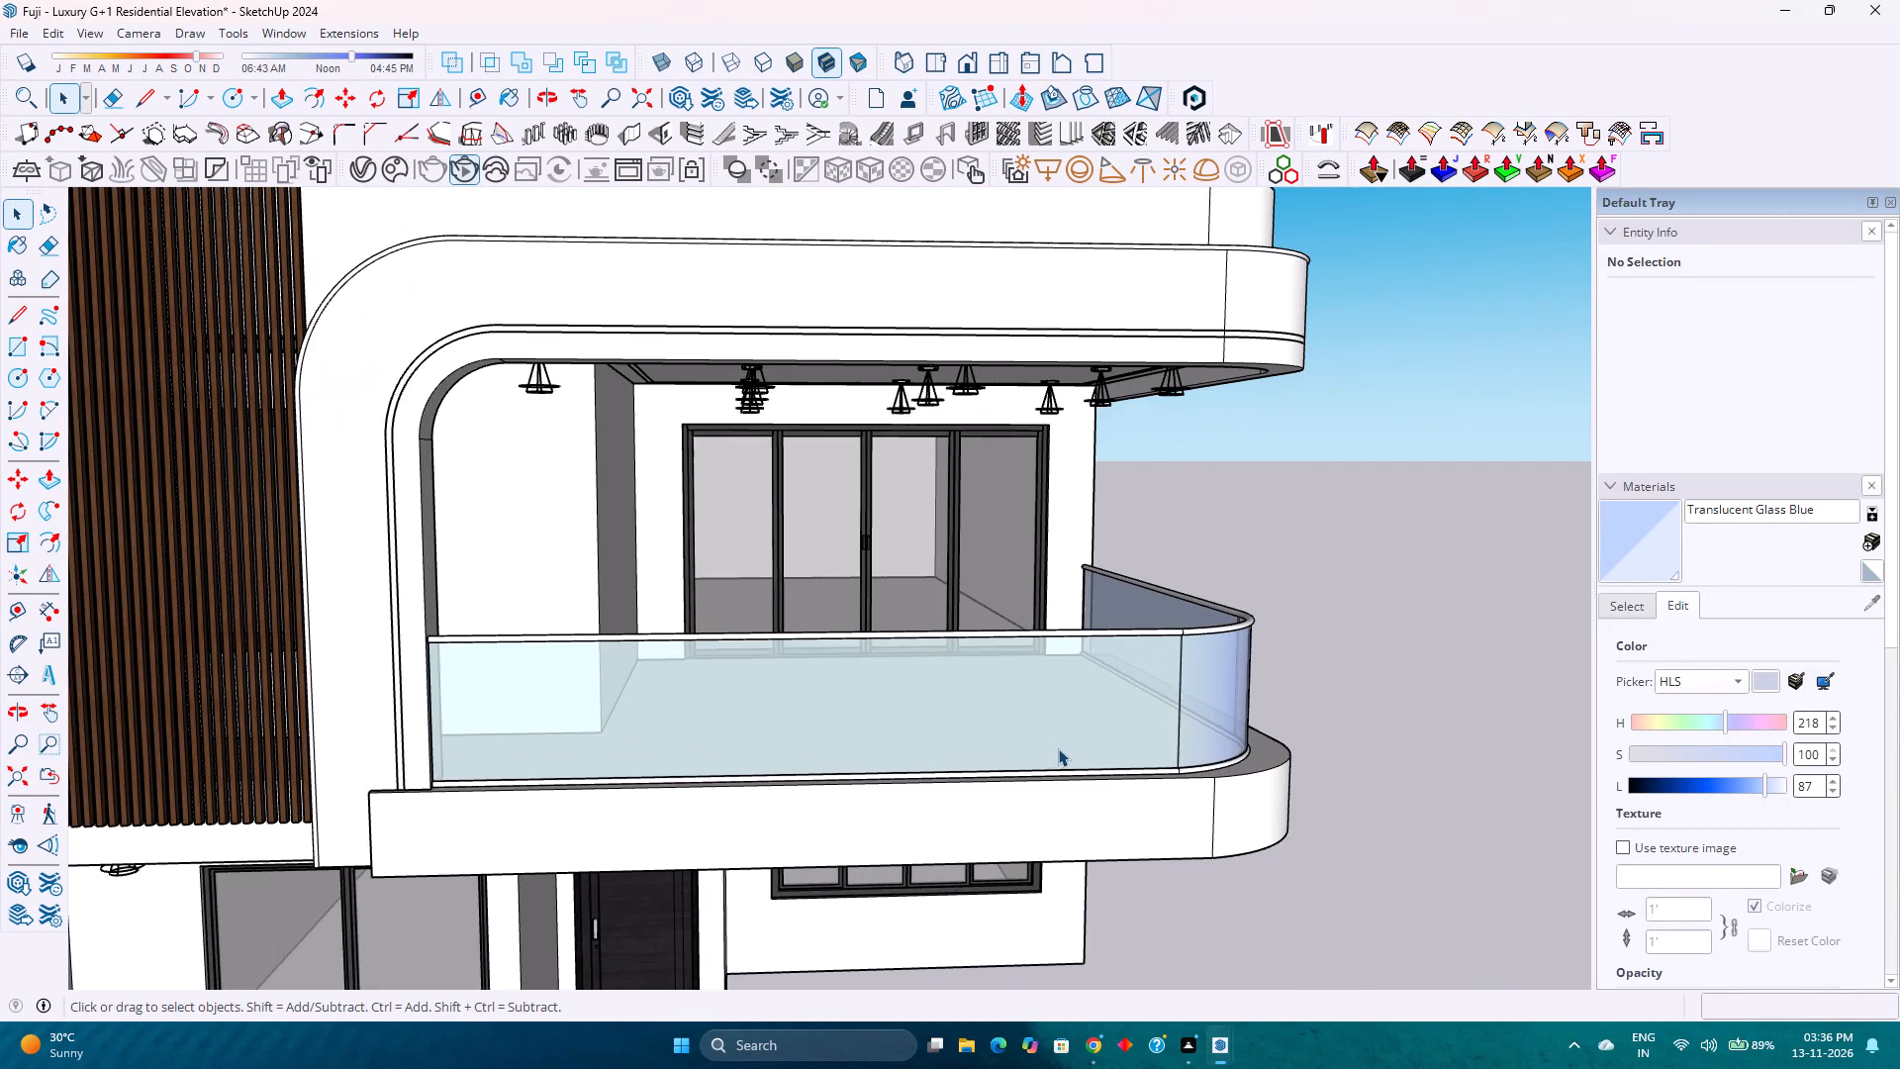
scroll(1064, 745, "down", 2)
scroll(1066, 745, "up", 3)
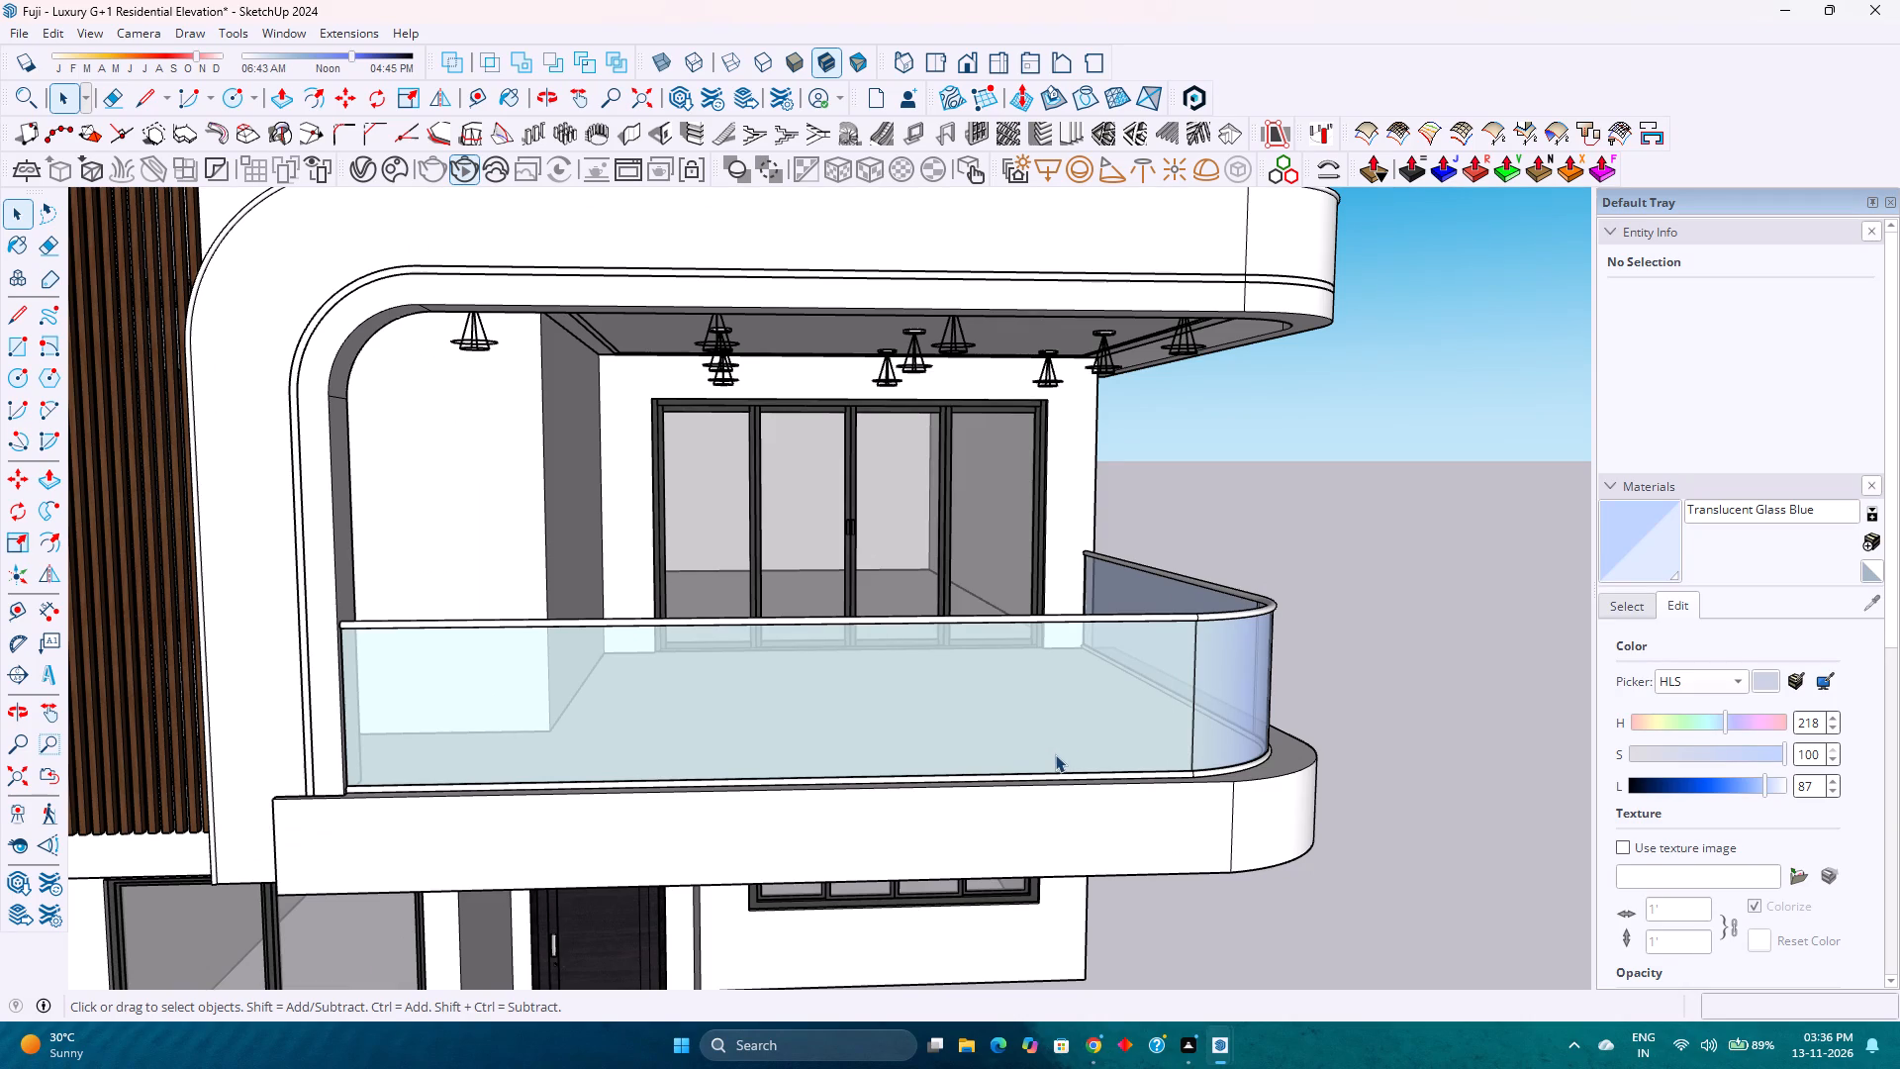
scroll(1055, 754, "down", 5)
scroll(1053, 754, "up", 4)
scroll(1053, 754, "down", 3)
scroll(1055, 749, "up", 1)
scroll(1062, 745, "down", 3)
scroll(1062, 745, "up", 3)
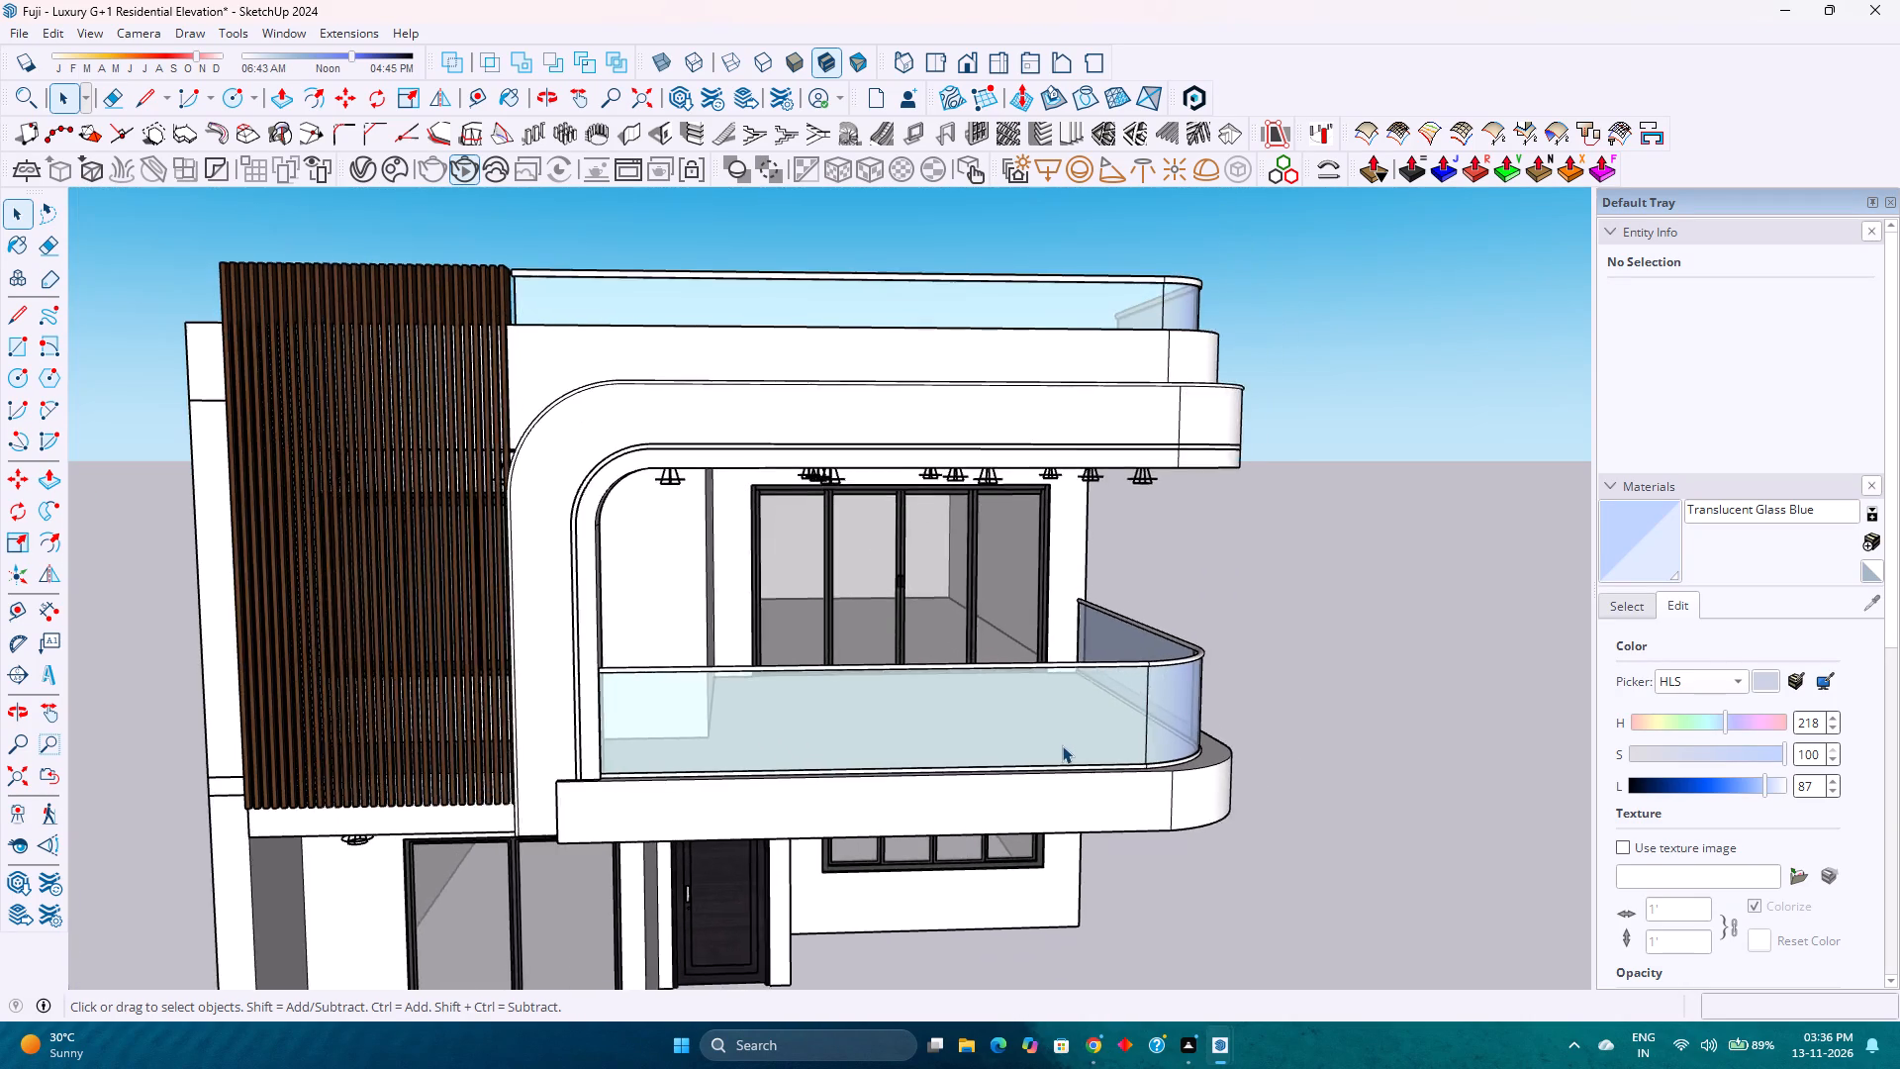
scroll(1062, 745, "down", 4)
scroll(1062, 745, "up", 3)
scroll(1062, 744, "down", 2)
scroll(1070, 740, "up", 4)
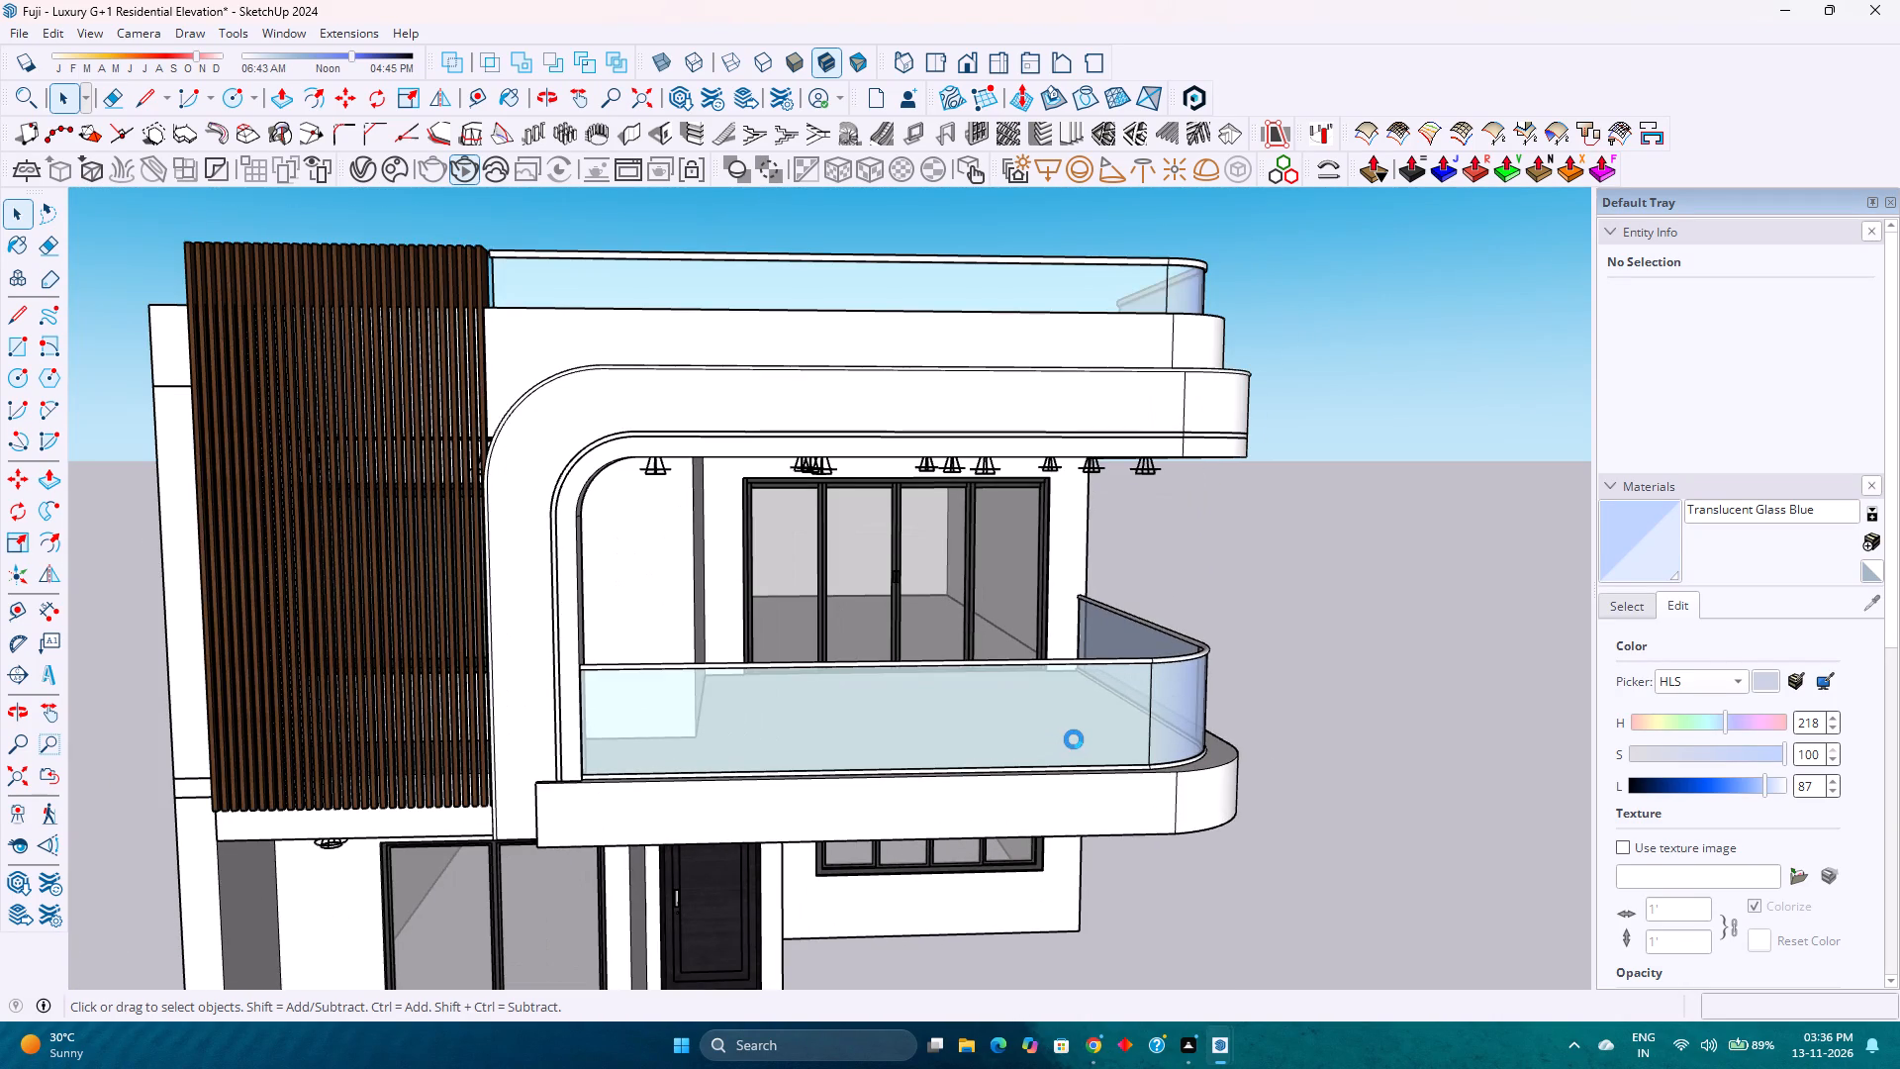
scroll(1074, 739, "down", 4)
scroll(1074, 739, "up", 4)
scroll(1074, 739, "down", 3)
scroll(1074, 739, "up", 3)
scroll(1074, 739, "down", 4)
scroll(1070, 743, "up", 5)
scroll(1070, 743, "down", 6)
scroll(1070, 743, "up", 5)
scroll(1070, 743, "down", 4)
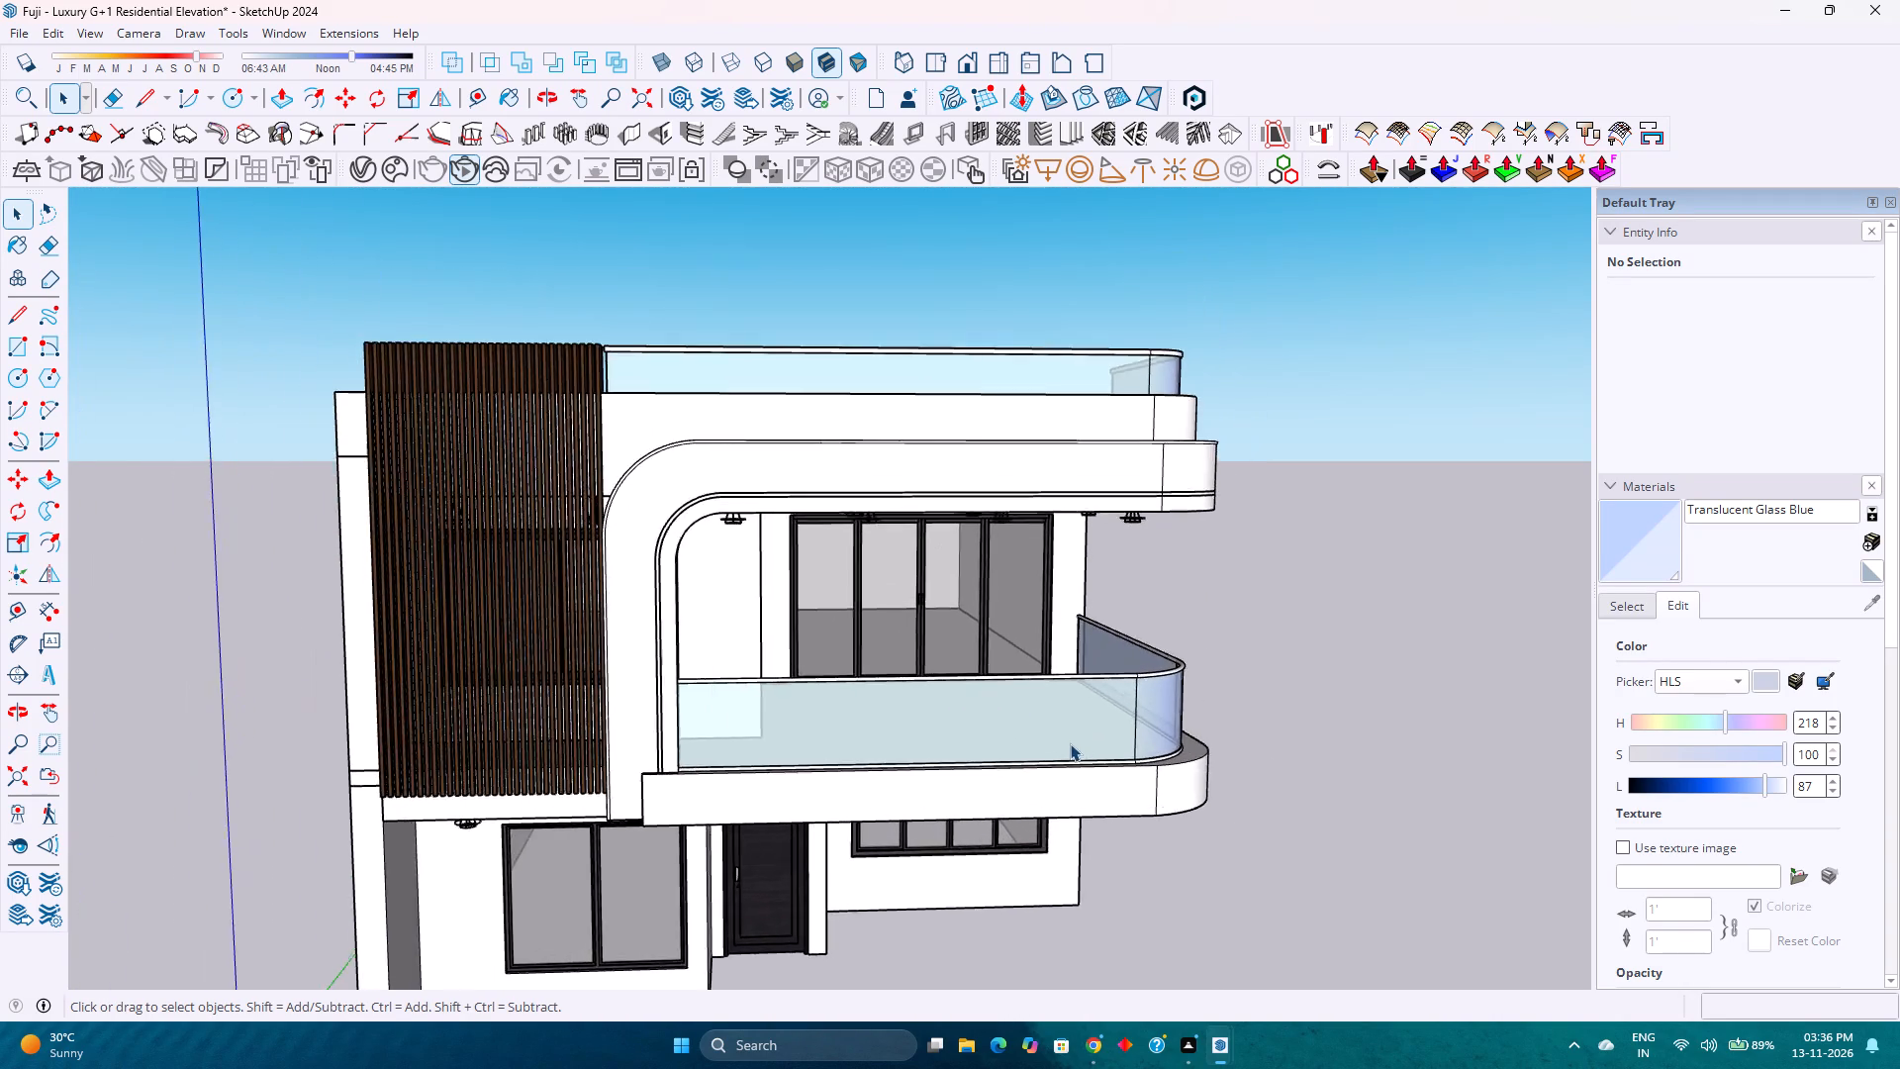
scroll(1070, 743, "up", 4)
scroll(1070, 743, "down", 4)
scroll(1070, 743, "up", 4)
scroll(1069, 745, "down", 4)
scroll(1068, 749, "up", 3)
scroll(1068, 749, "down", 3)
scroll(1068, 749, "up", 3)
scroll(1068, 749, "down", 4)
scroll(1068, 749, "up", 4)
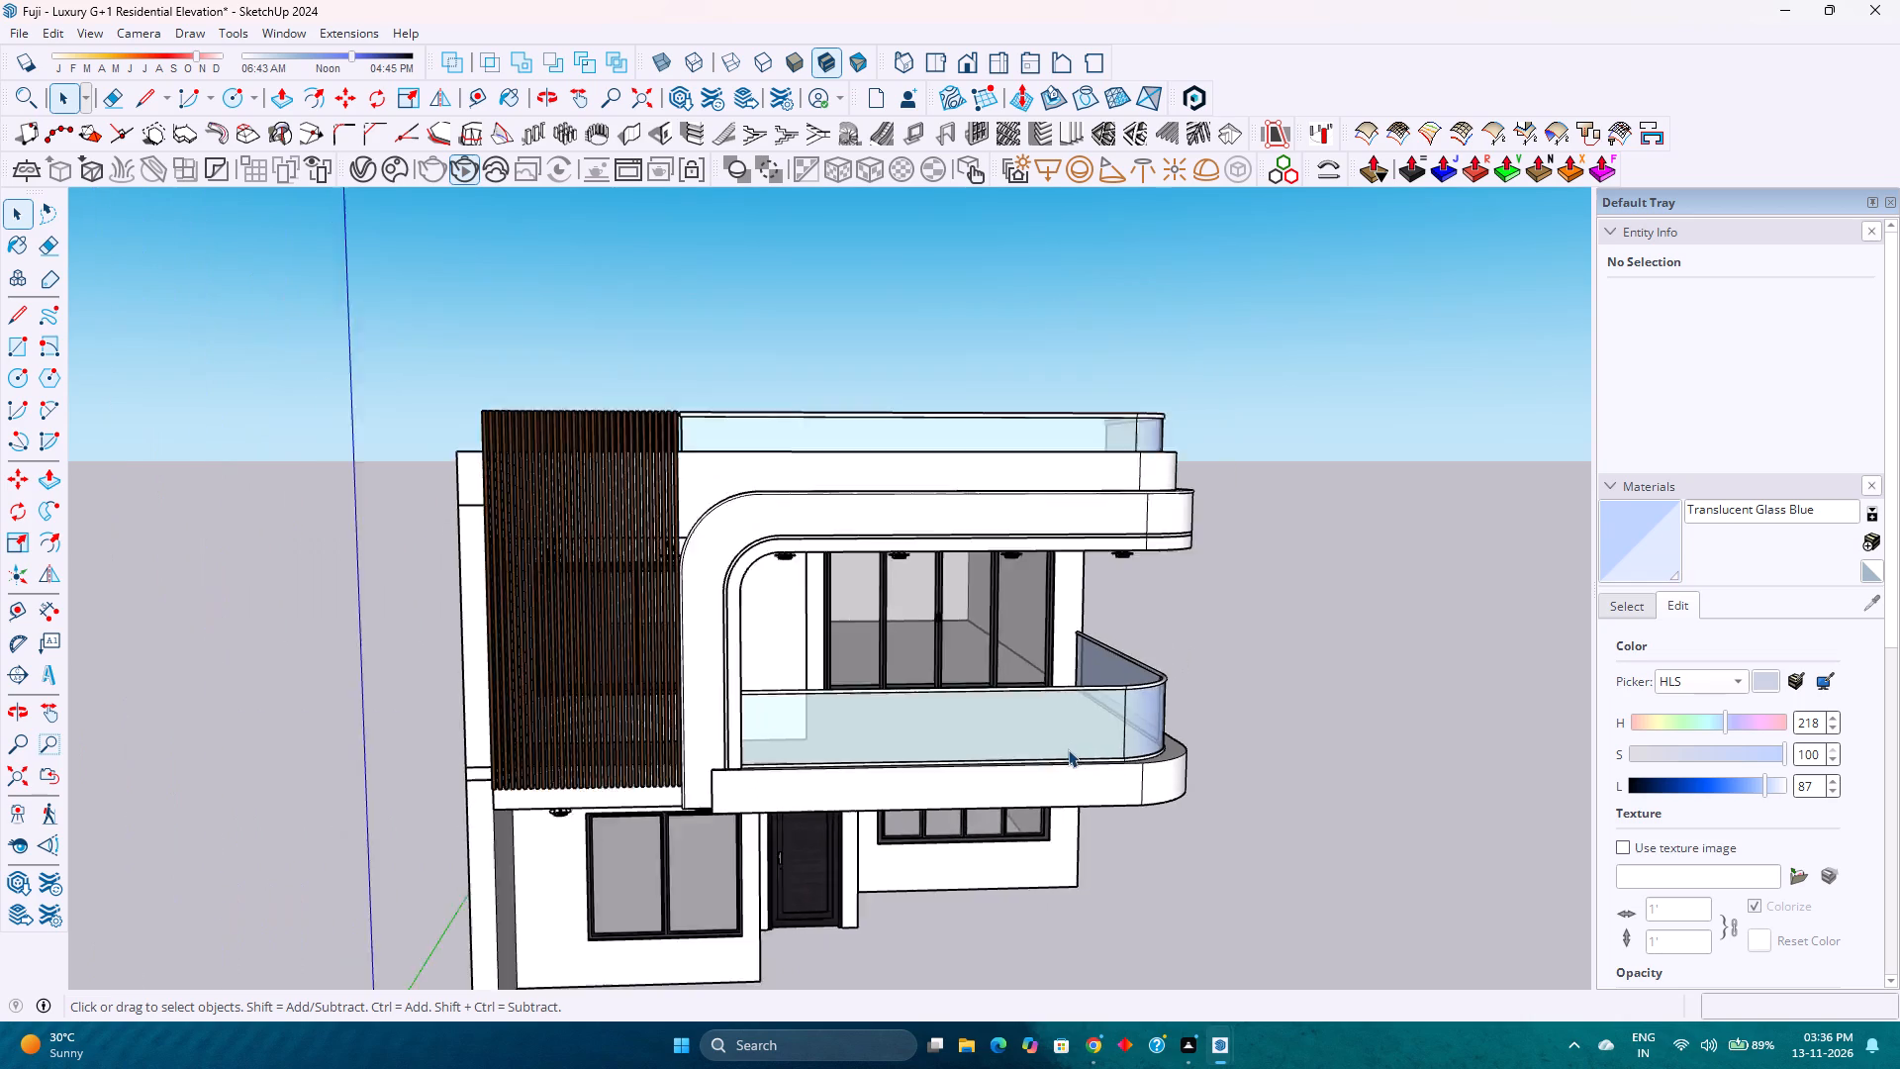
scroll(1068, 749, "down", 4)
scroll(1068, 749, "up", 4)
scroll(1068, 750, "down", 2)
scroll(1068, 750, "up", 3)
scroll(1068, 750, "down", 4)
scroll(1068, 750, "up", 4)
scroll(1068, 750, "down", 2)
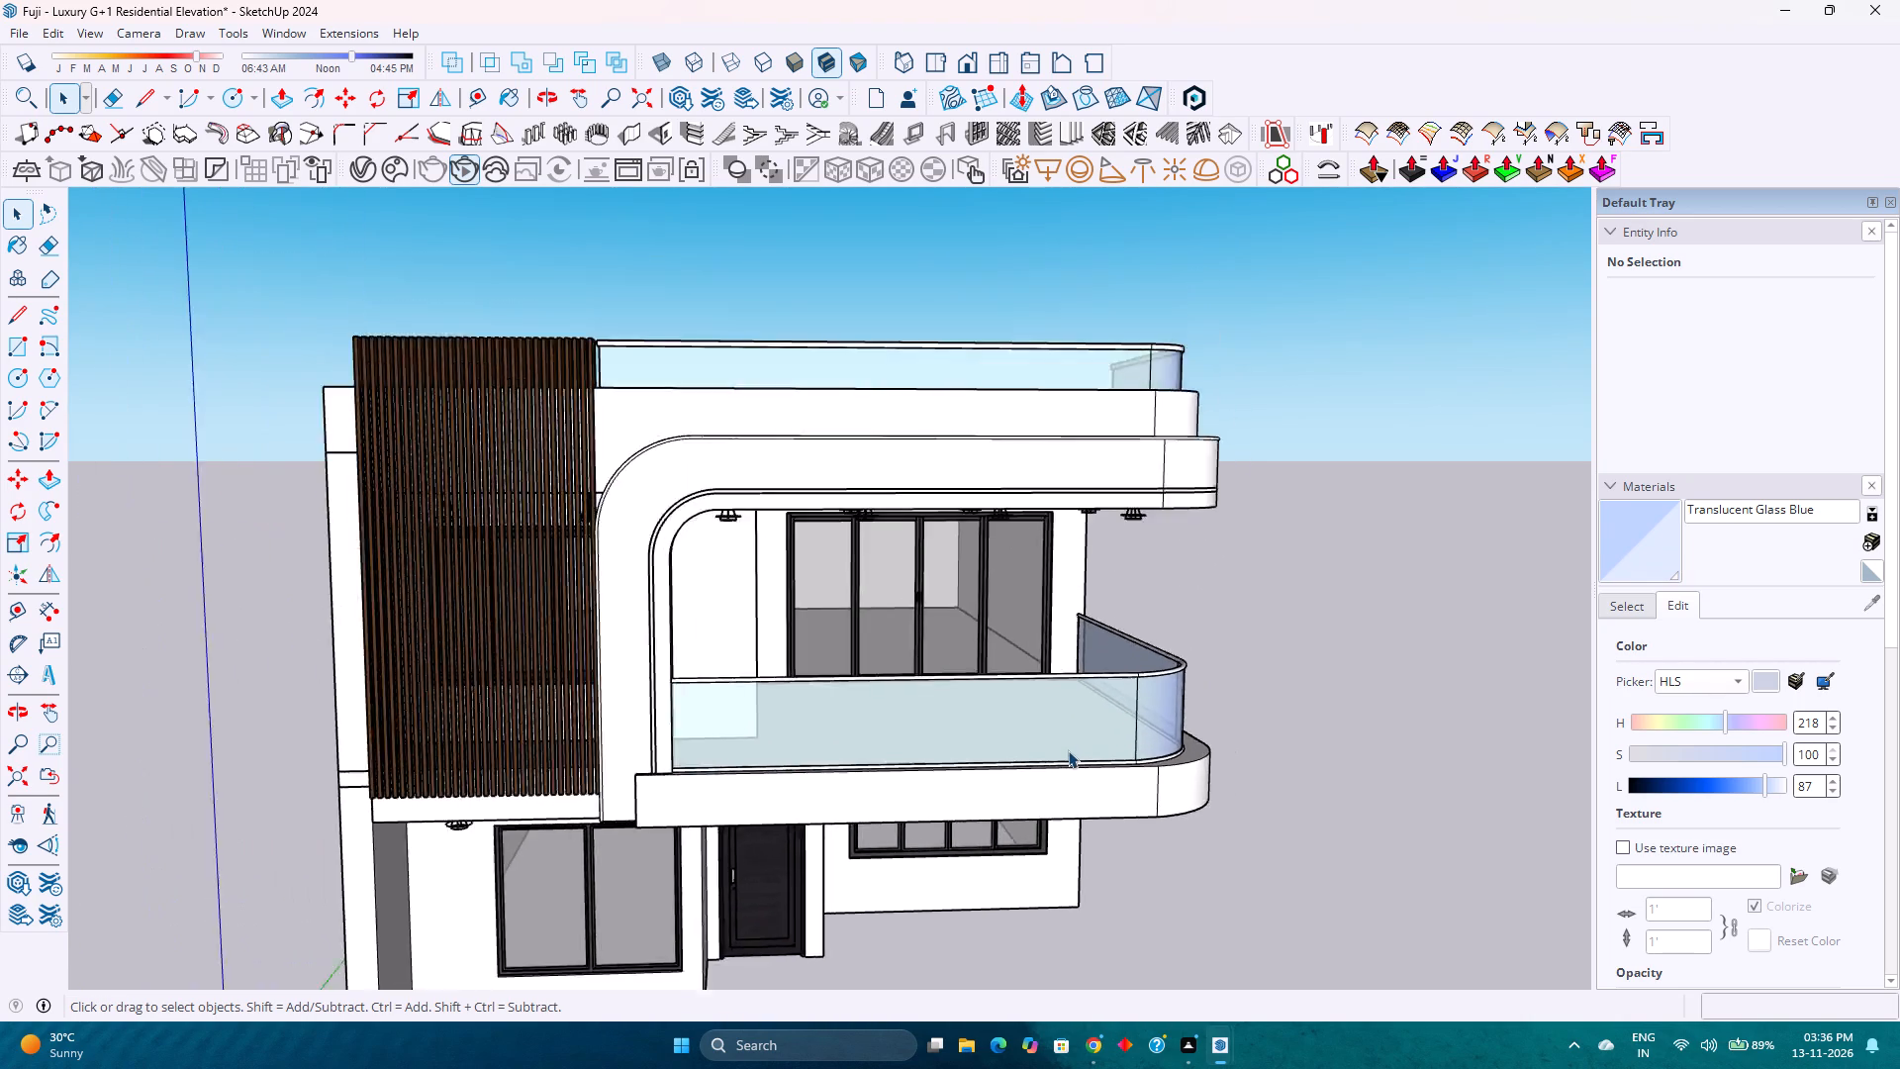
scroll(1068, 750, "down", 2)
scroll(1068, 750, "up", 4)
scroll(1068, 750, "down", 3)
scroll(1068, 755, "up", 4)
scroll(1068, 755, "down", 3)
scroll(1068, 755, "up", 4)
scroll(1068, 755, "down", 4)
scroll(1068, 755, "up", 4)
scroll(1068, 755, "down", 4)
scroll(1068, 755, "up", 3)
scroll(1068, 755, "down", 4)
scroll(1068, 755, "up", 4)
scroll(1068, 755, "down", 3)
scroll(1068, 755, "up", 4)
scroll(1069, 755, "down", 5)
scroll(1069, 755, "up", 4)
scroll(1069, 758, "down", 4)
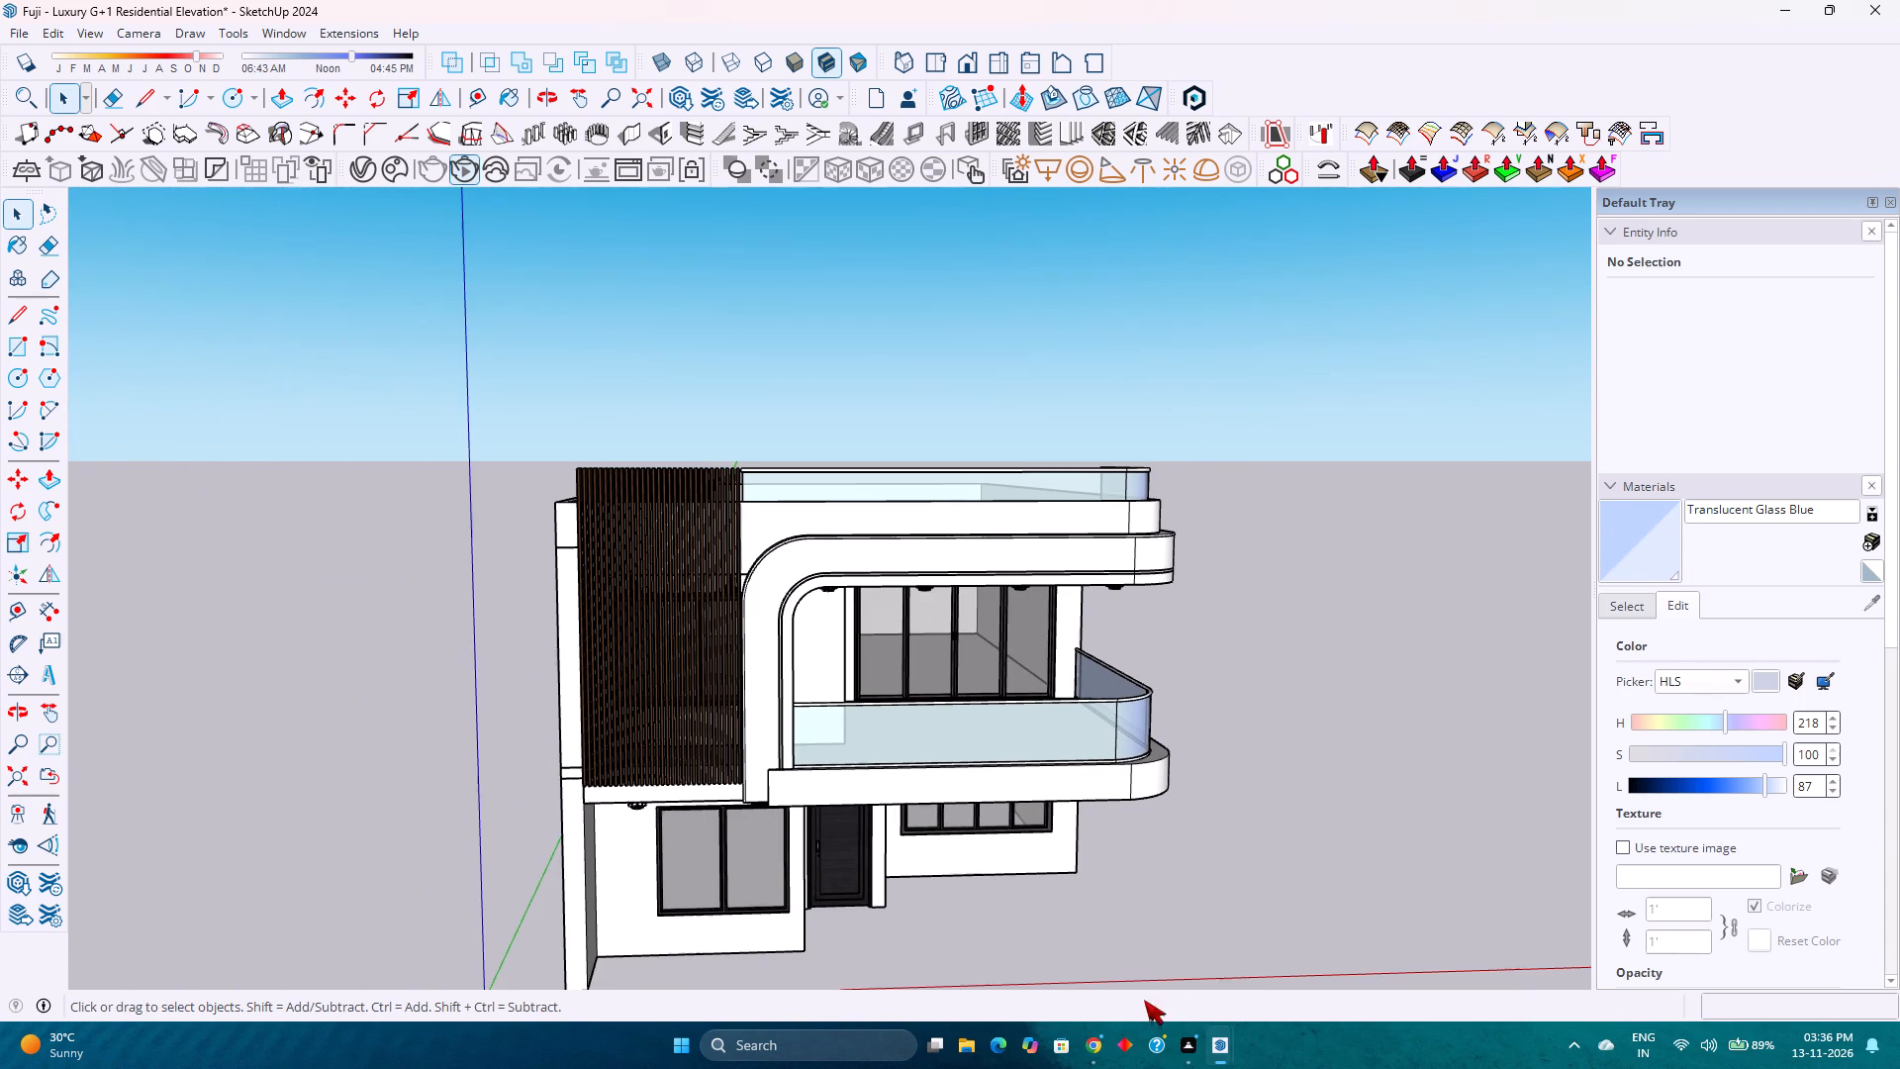
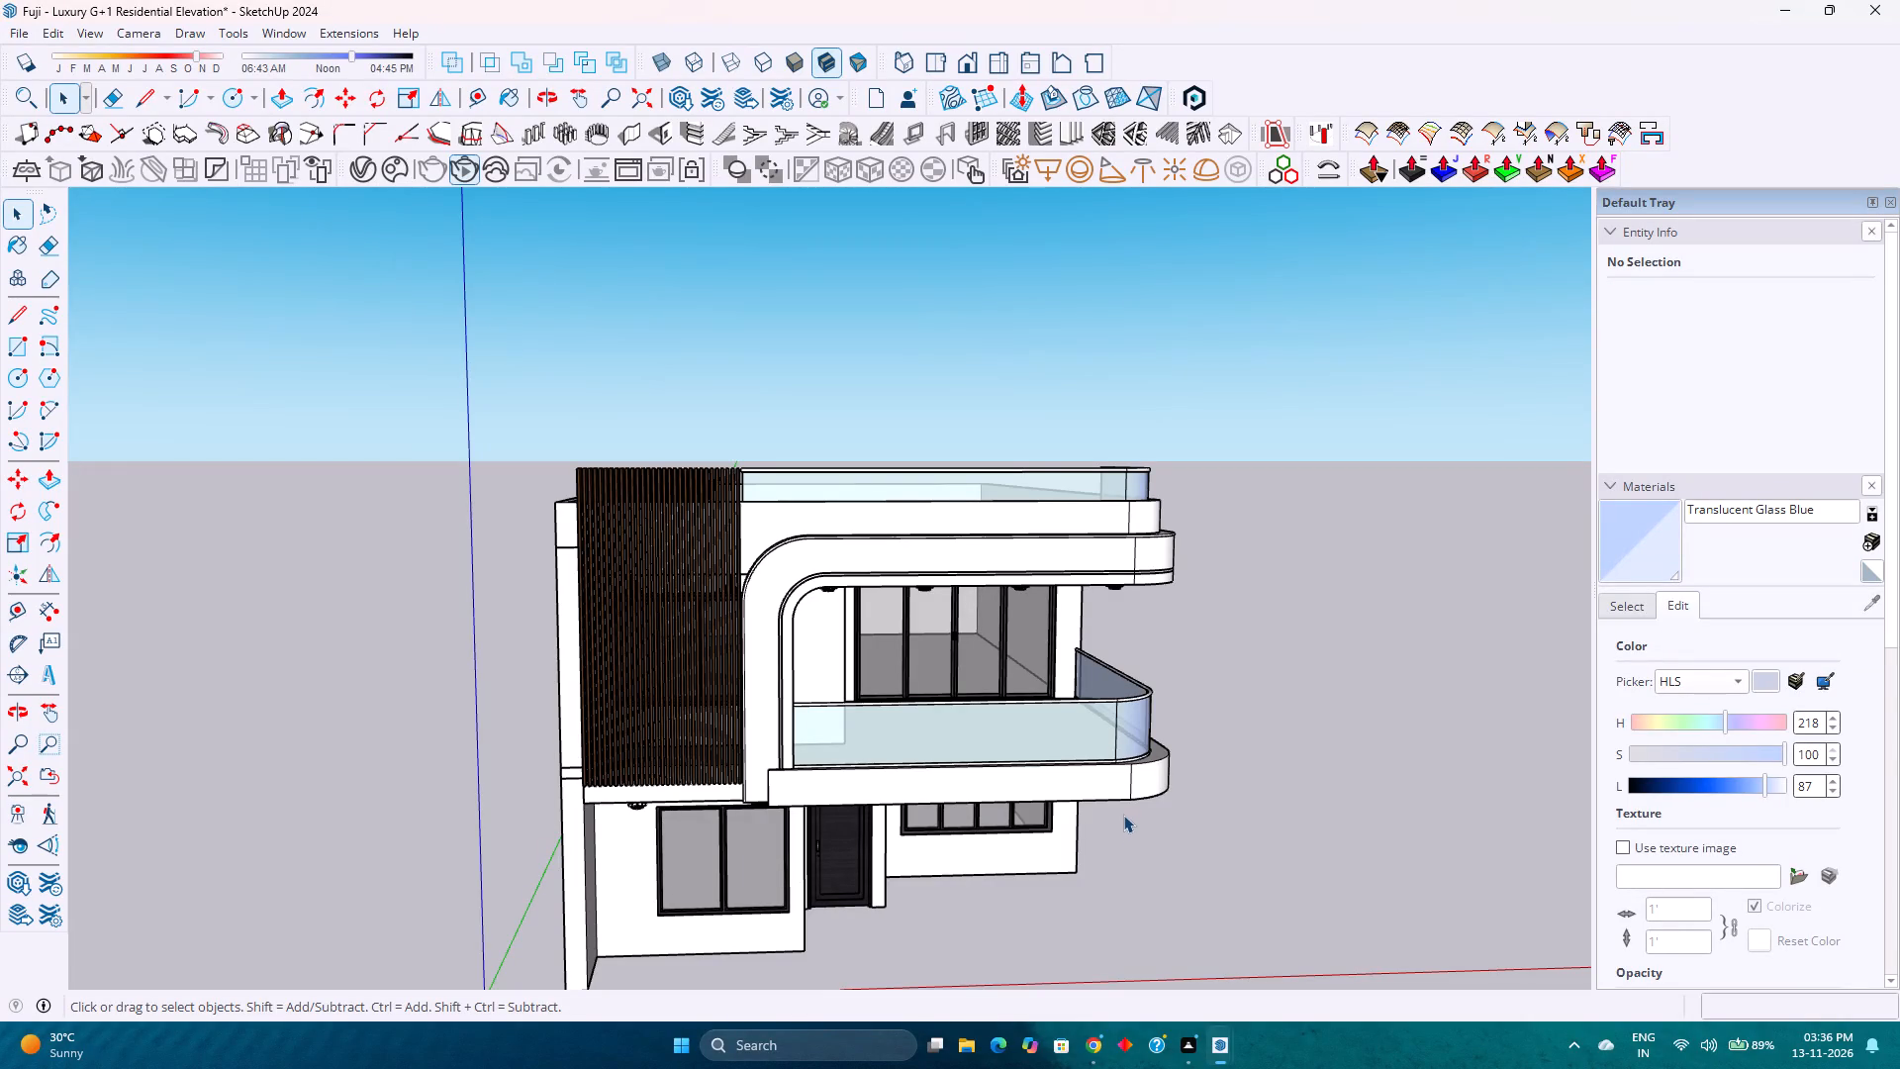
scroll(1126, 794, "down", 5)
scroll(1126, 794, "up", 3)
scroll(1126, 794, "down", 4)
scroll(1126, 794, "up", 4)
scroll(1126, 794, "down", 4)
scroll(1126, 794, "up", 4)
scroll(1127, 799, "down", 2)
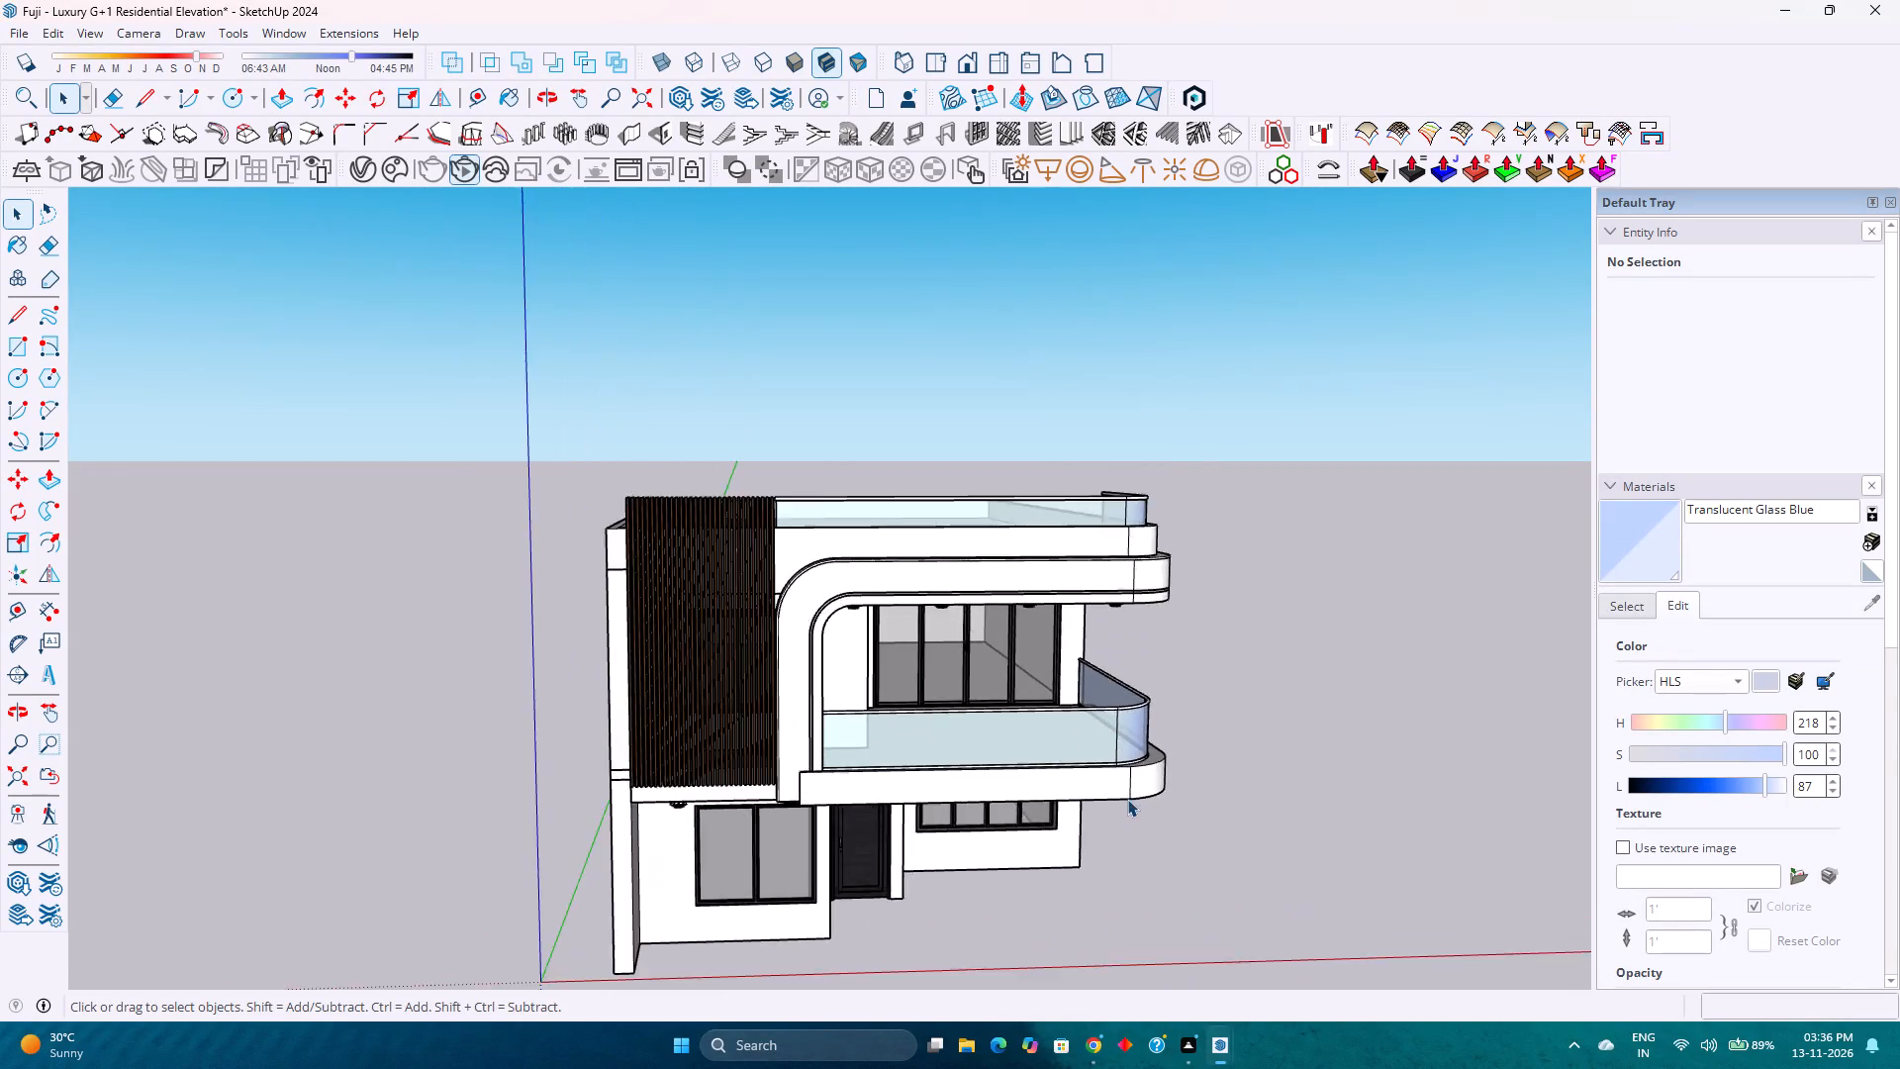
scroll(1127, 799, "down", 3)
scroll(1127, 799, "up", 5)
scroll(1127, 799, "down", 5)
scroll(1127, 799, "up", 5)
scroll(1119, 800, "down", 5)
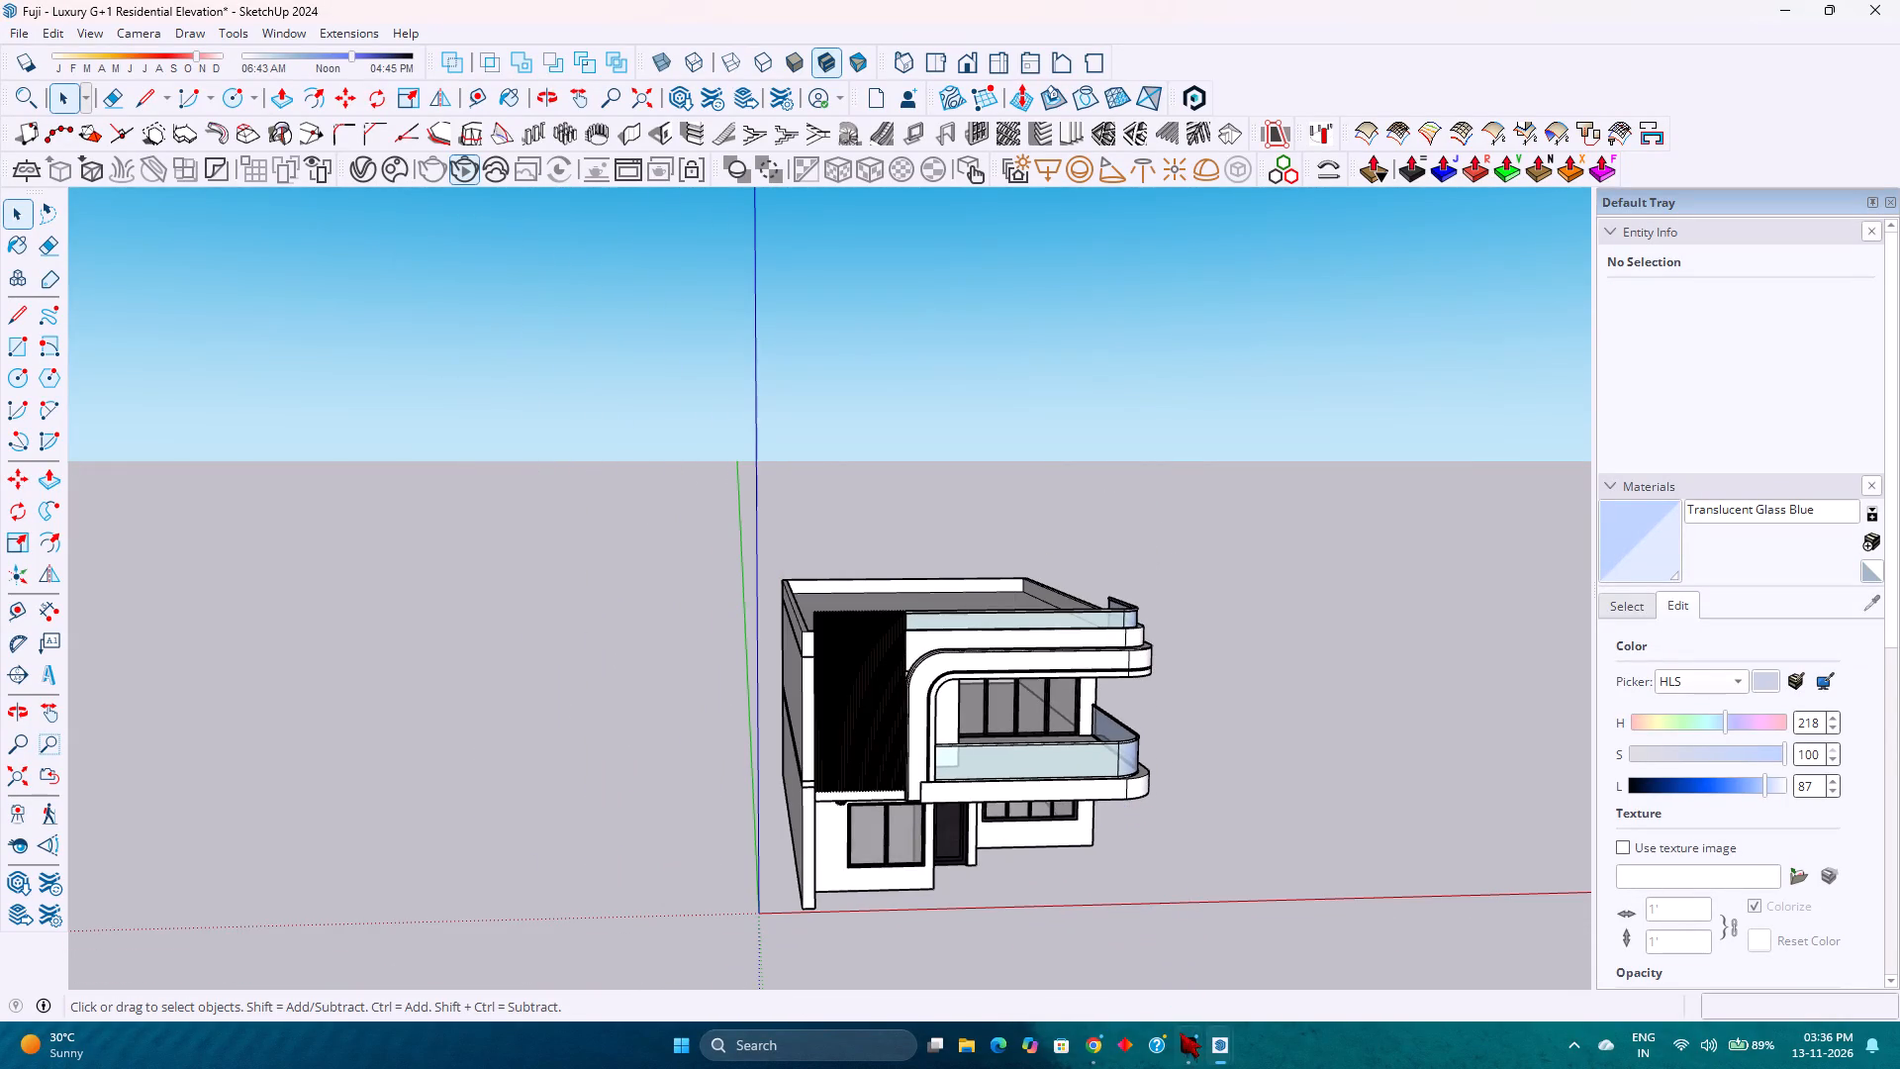
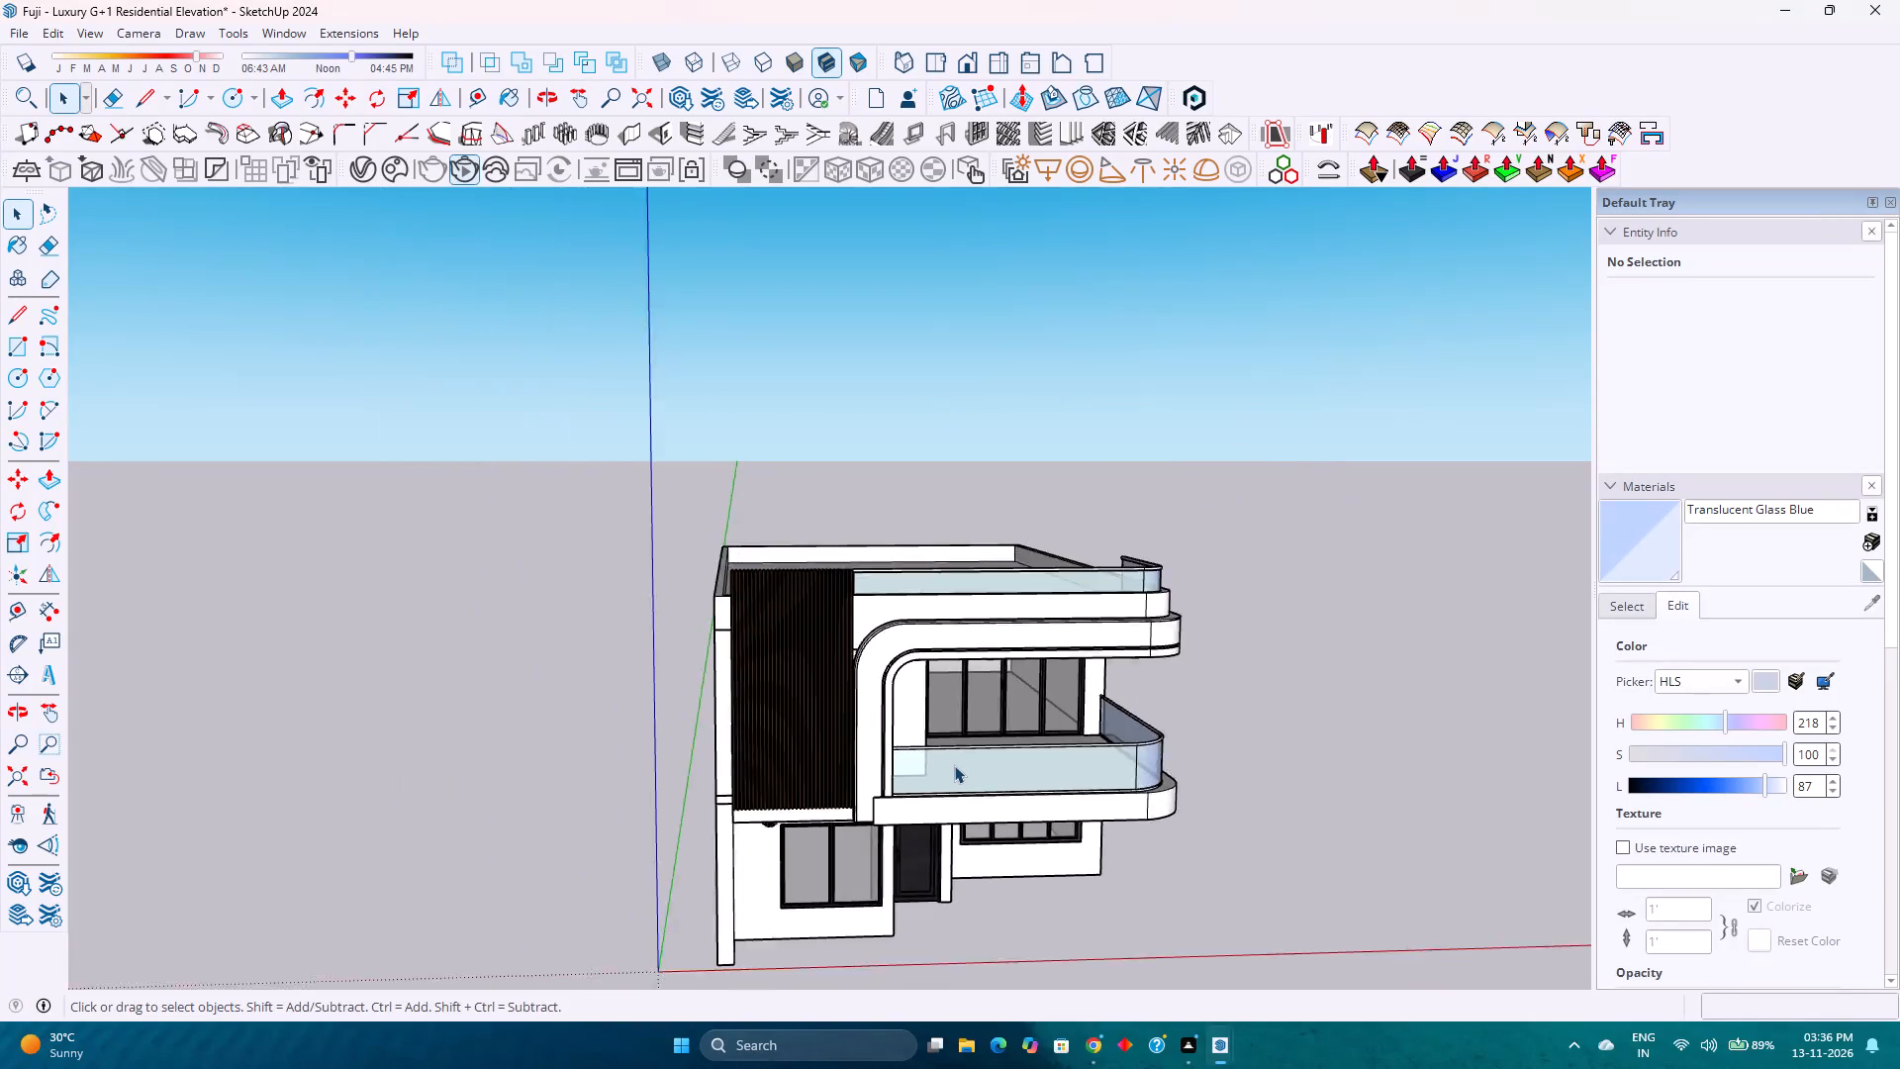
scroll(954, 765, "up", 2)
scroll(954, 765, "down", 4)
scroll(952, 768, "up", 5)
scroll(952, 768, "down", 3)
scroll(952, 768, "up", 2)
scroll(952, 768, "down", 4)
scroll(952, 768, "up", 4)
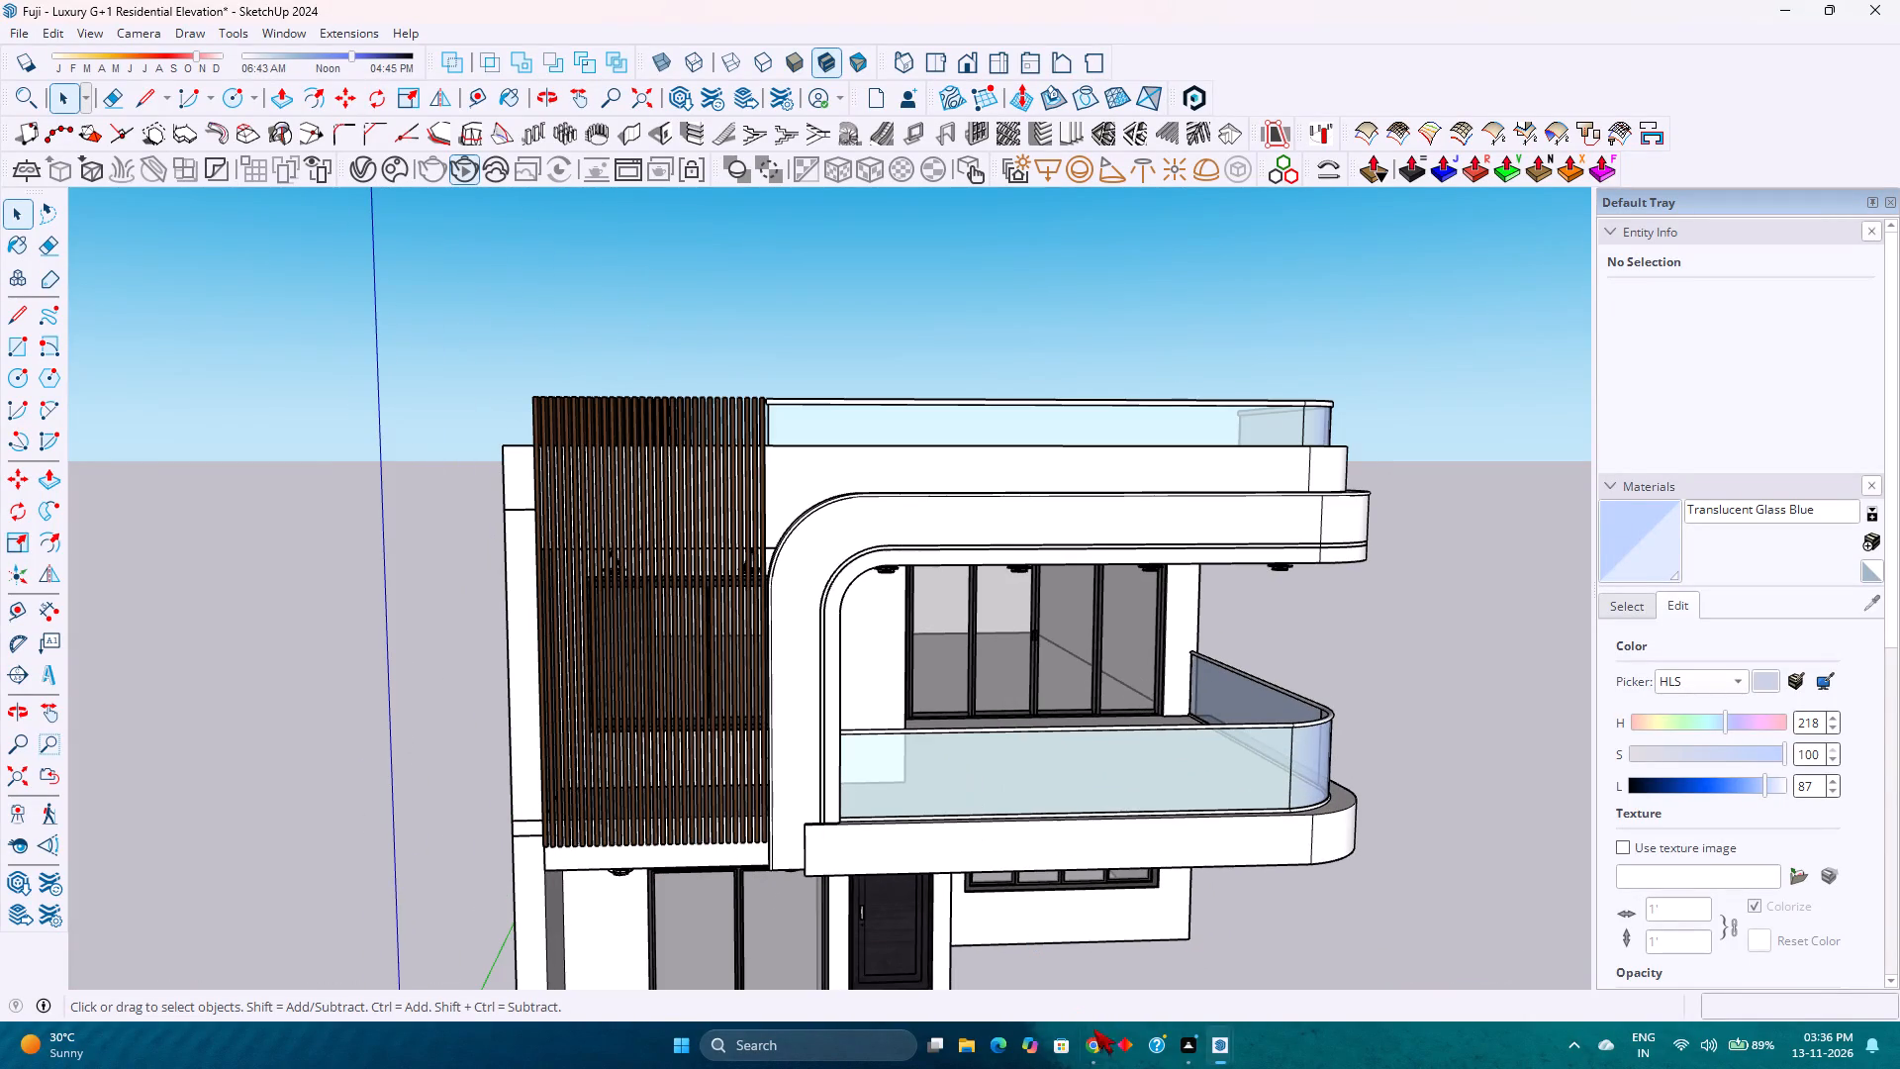
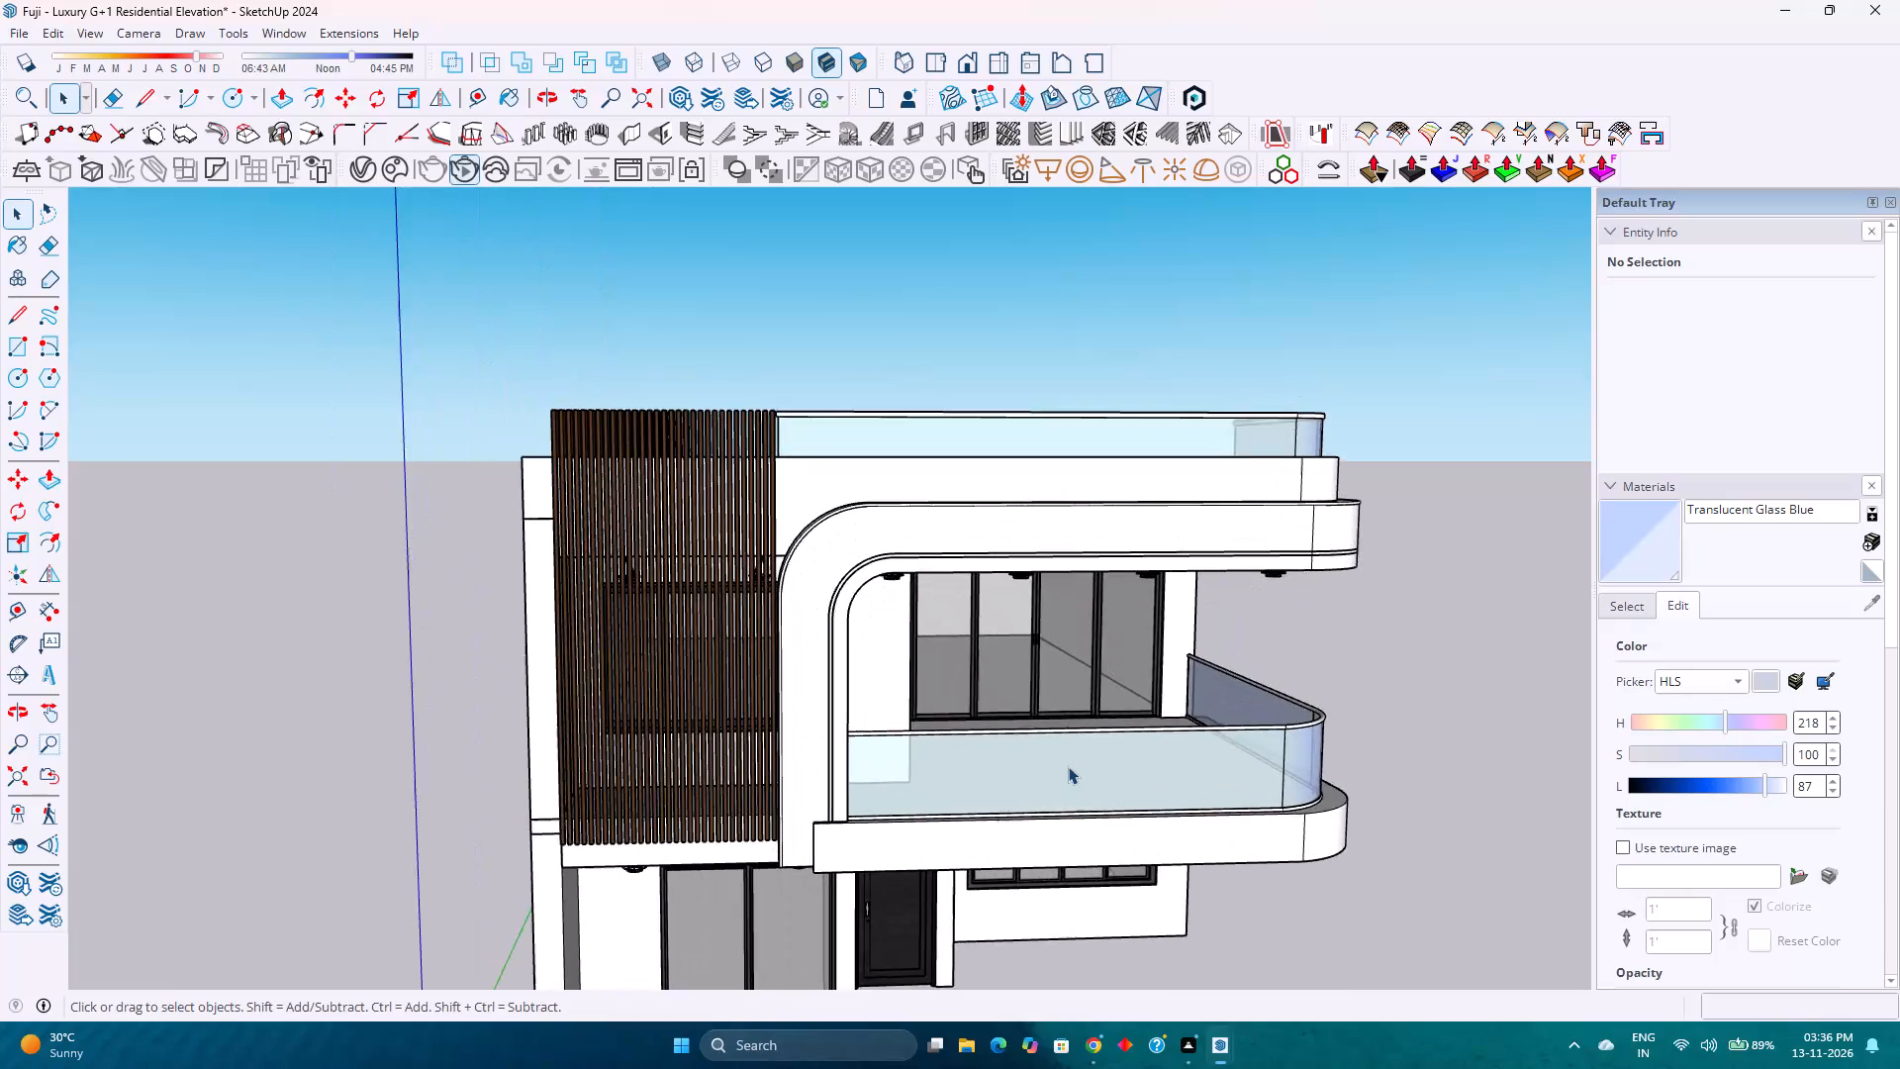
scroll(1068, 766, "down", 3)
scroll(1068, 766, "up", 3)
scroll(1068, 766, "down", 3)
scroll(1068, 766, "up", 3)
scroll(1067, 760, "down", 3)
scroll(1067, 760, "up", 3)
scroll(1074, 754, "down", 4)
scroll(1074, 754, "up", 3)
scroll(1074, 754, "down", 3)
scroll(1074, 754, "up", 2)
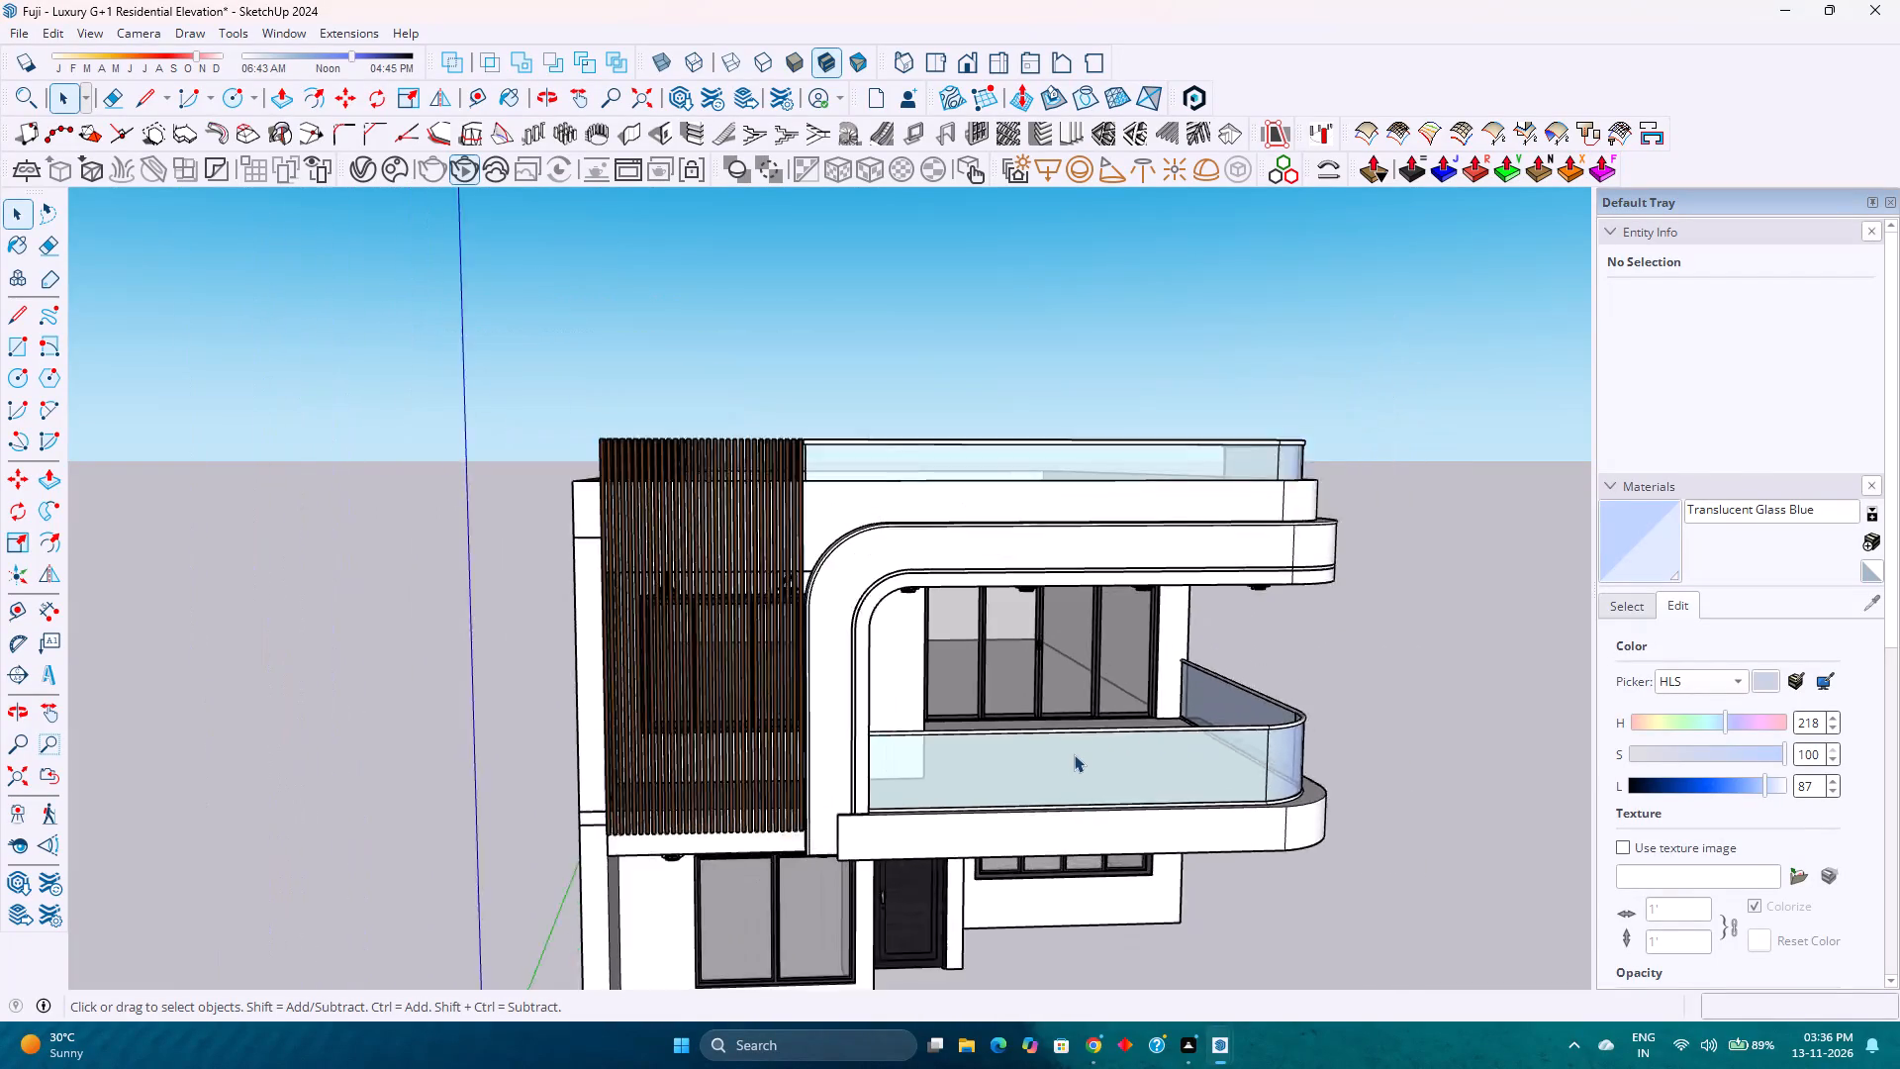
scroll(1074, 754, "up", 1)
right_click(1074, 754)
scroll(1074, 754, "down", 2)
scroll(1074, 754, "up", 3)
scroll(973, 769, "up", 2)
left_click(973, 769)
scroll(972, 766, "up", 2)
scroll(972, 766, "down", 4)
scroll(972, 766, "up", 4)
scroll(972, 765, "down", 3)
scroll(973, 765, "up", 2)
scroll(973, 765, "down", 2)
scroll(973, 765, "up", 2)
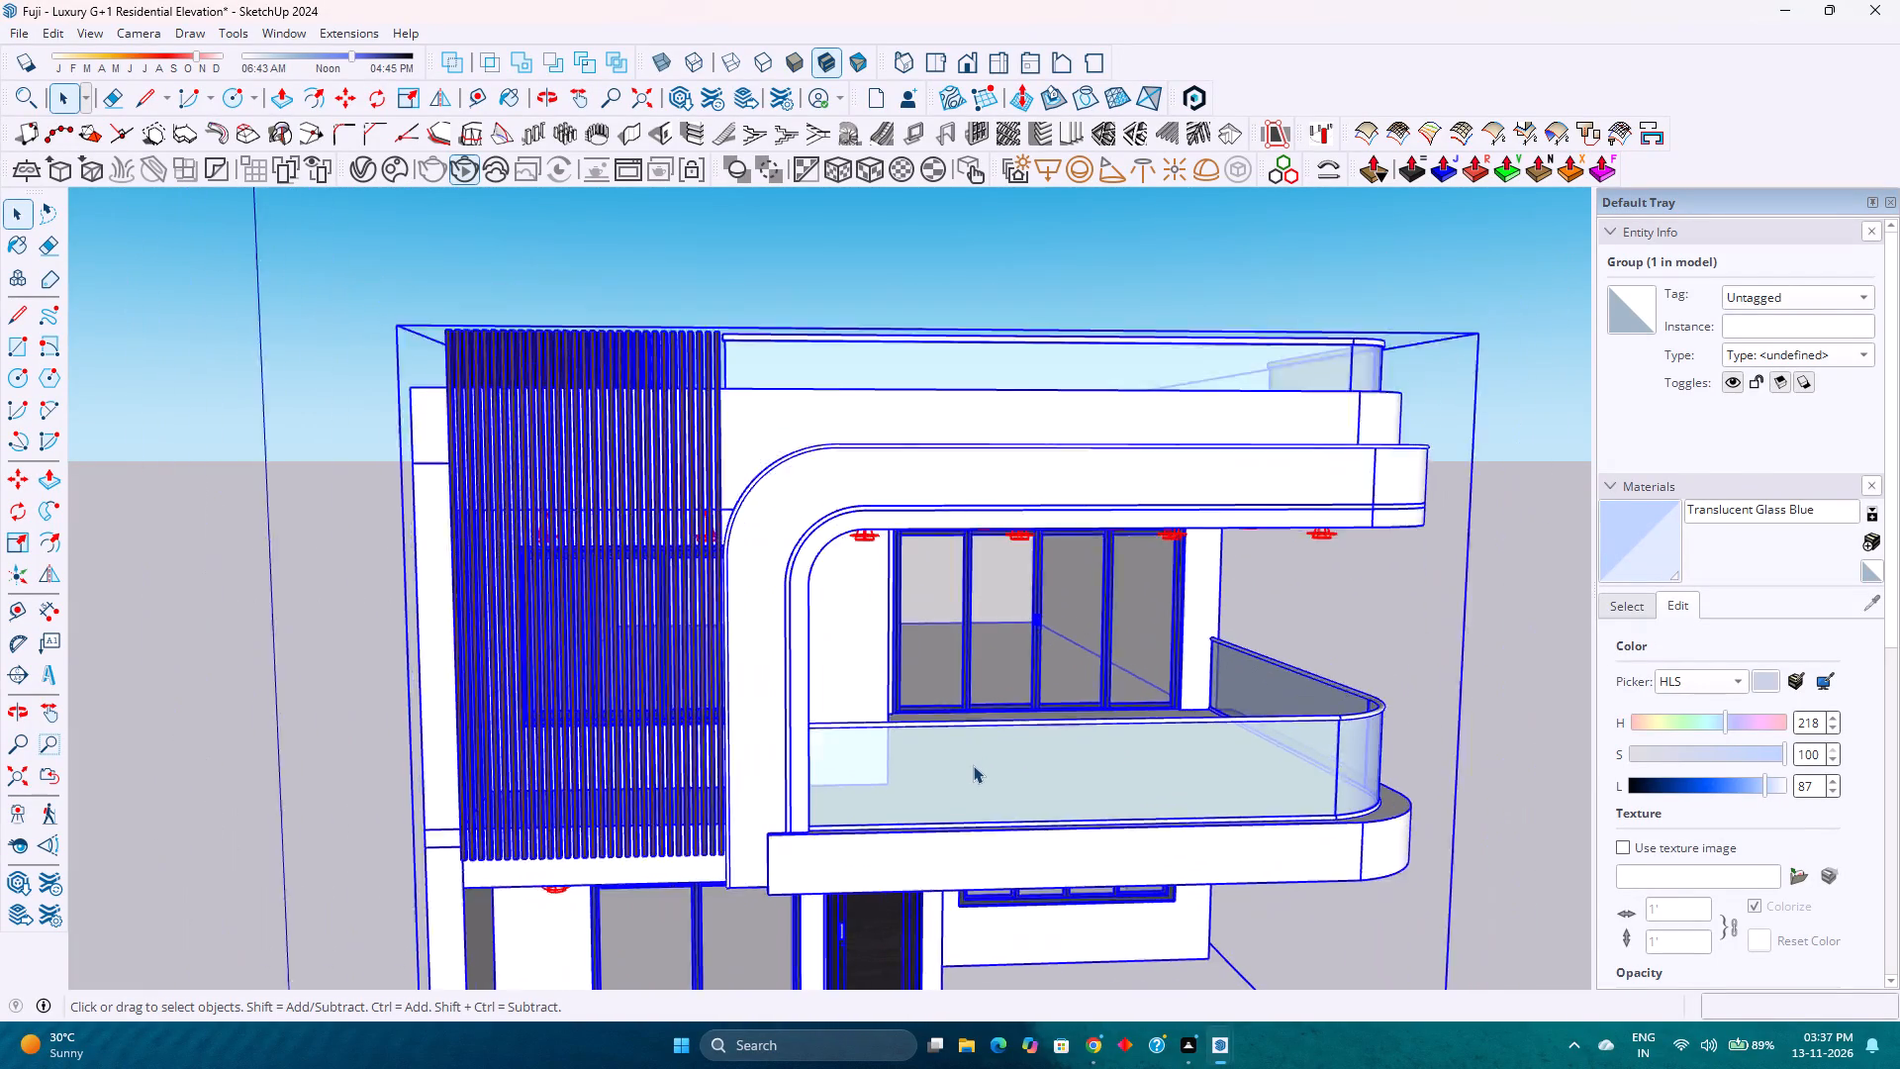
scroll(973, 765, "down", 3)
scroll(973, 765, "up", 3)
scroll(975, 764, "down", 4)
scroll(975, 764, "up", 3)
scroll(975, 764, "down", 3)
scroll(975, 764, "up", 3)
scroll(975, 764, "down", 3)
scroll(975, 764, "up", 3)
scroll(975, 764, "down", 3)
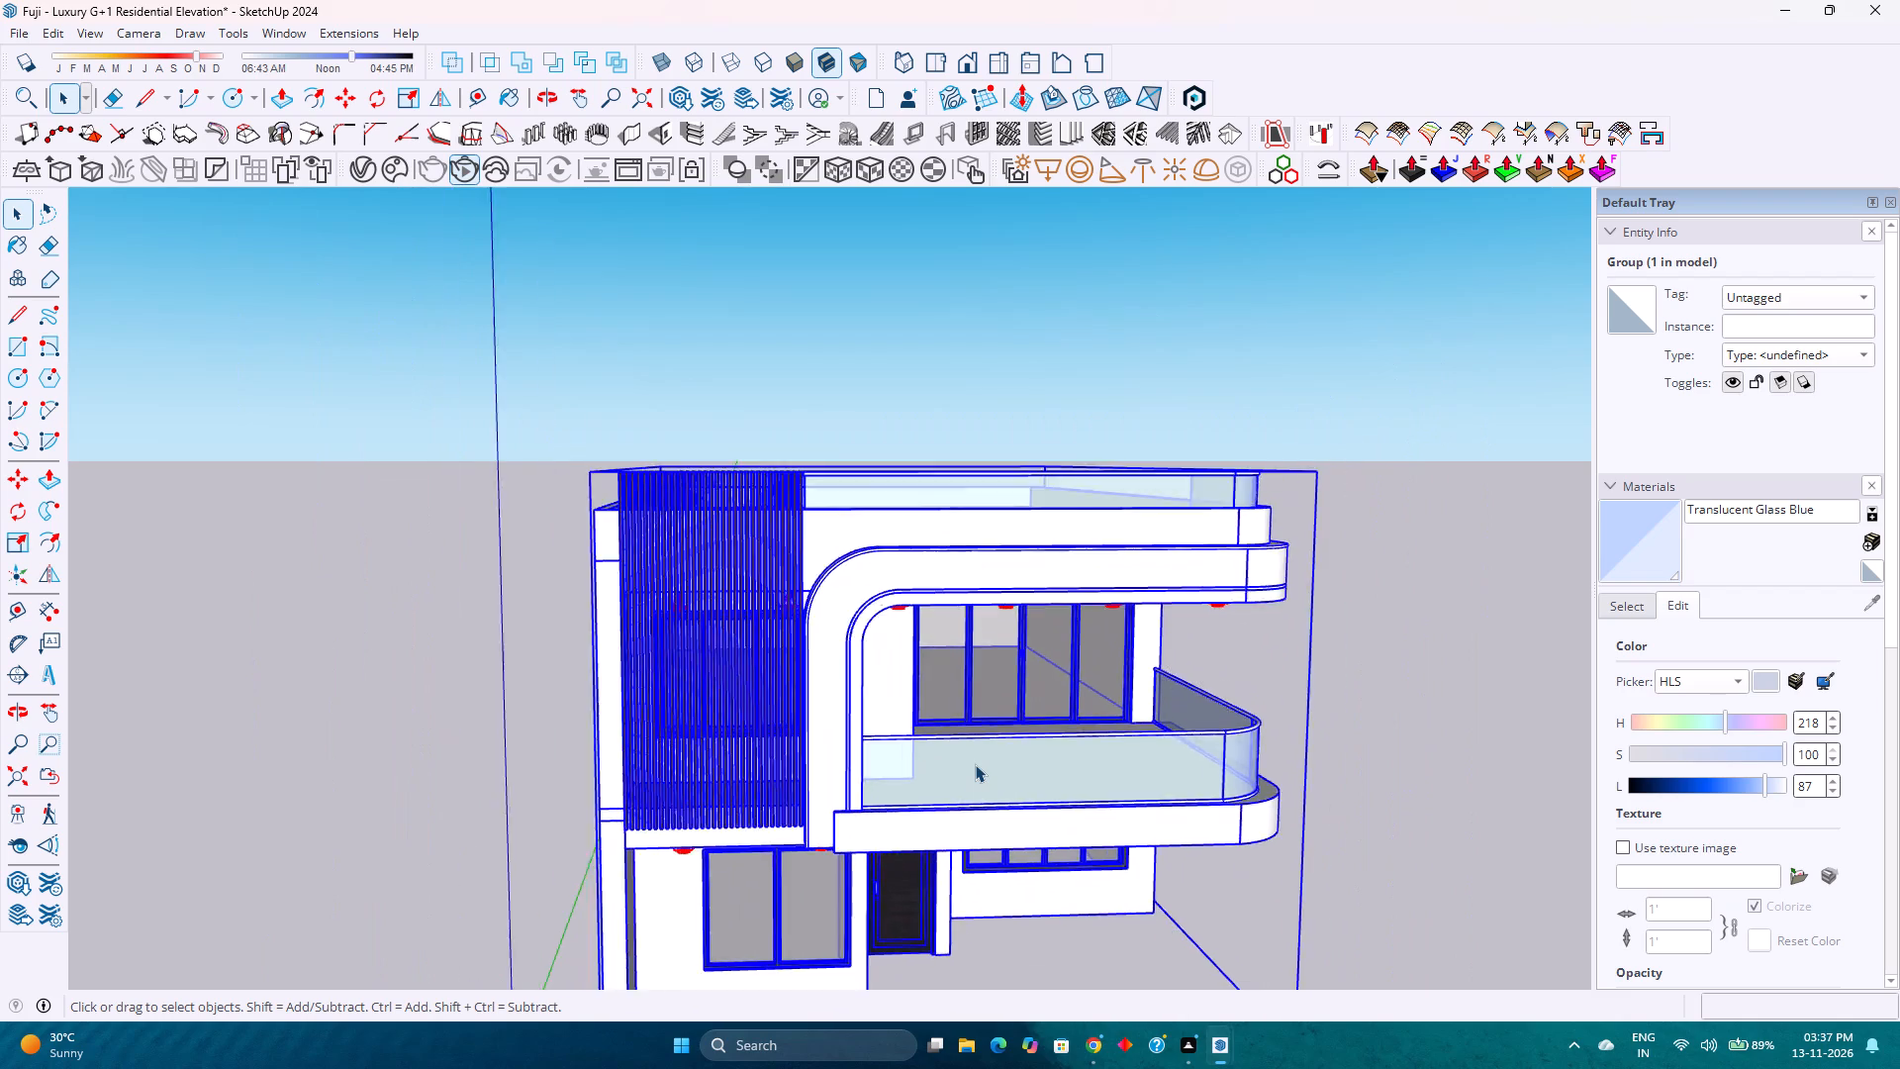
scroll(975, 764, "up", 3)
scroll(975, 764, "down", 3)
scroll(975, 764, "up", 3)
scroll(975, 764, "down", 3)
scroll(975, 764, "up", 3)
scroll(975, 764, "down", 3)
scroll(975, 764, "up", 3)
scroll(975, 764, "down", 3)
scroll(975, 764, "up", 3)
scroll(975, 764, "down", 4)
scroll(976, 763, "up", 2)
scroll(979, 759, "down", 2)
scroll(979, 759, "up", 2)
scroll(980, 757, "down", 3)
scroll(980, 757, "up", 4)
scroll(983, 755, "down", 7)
Open the building group for editing and select the ground-floor wall group at the open underside of the house.
middle_click_drag(1018, 801, 803, 725)
middle_click(796, 721)
scroll(731, 690, "down", 4)
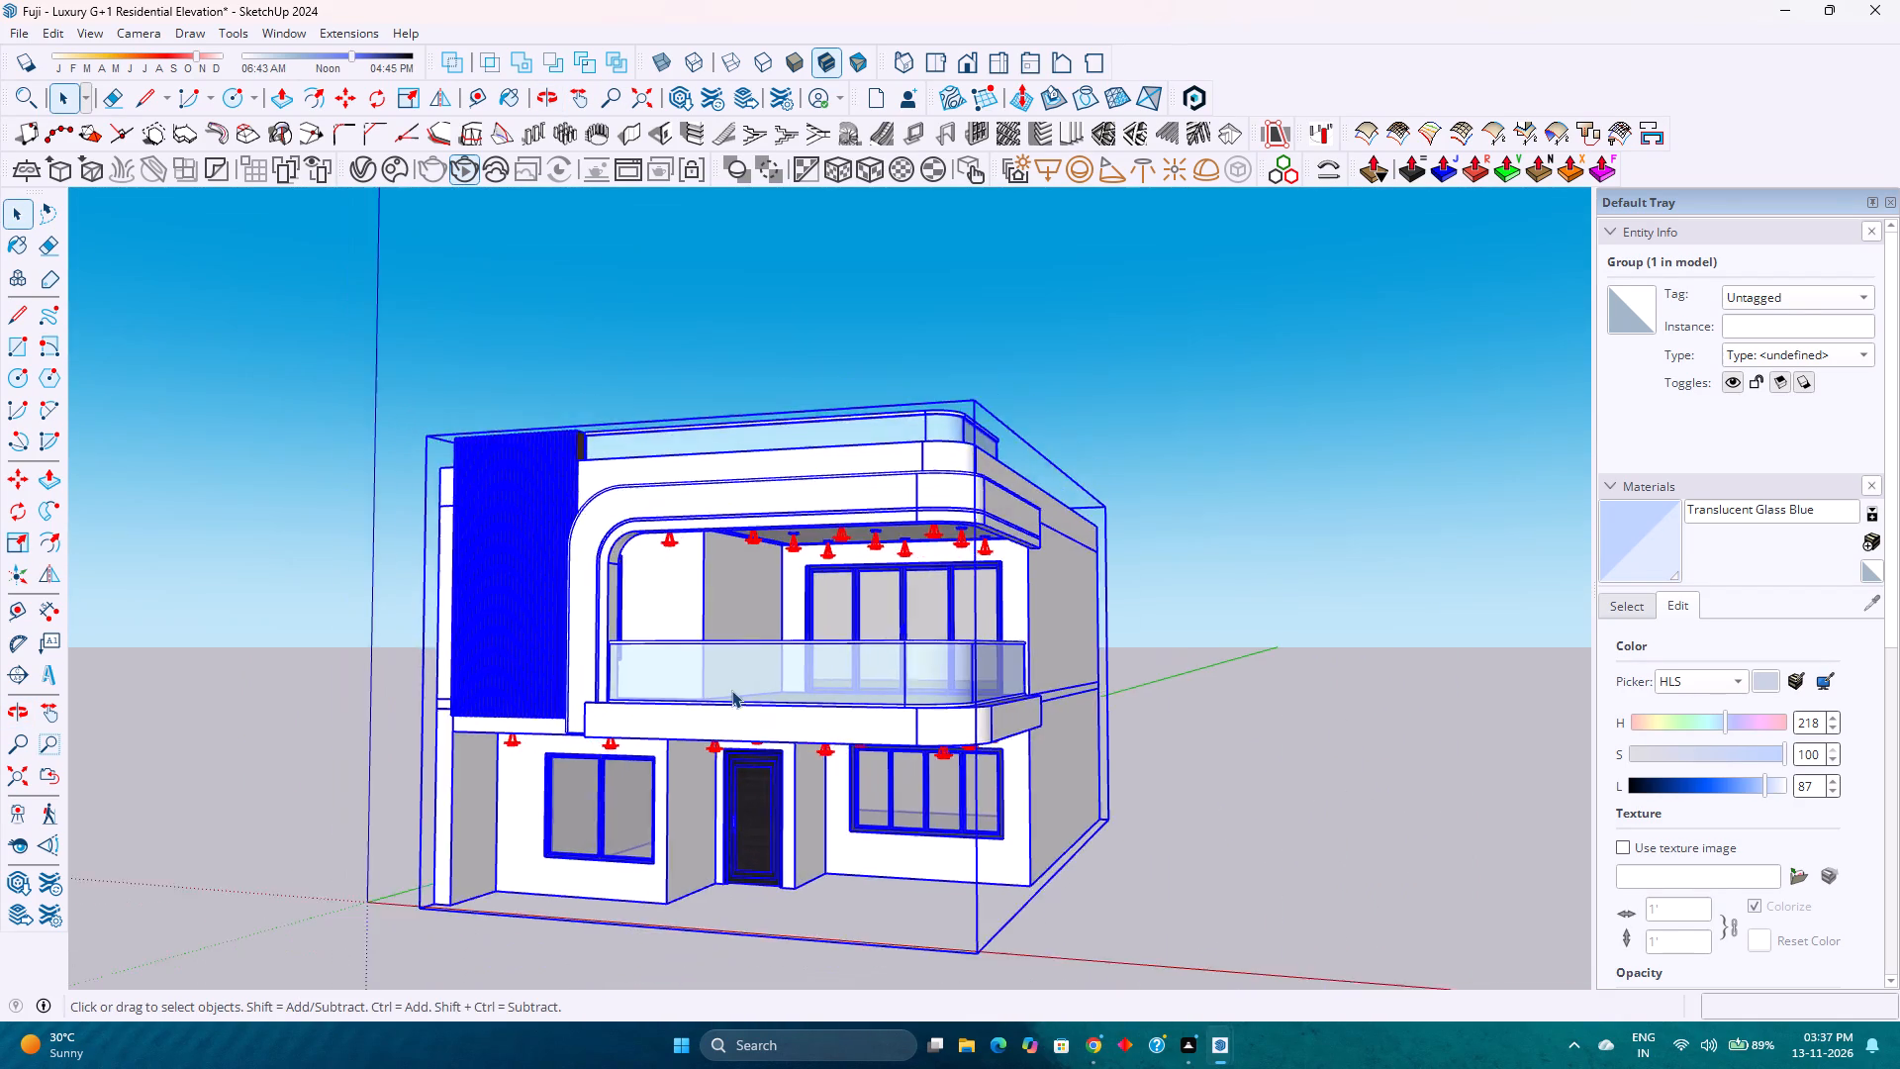
scroll(826, 820, "up", 2)
middle_click_drag(826, 820, 1057, 547)
middle_click(1060, 546)
scroll(1060, 546, "up", 1)
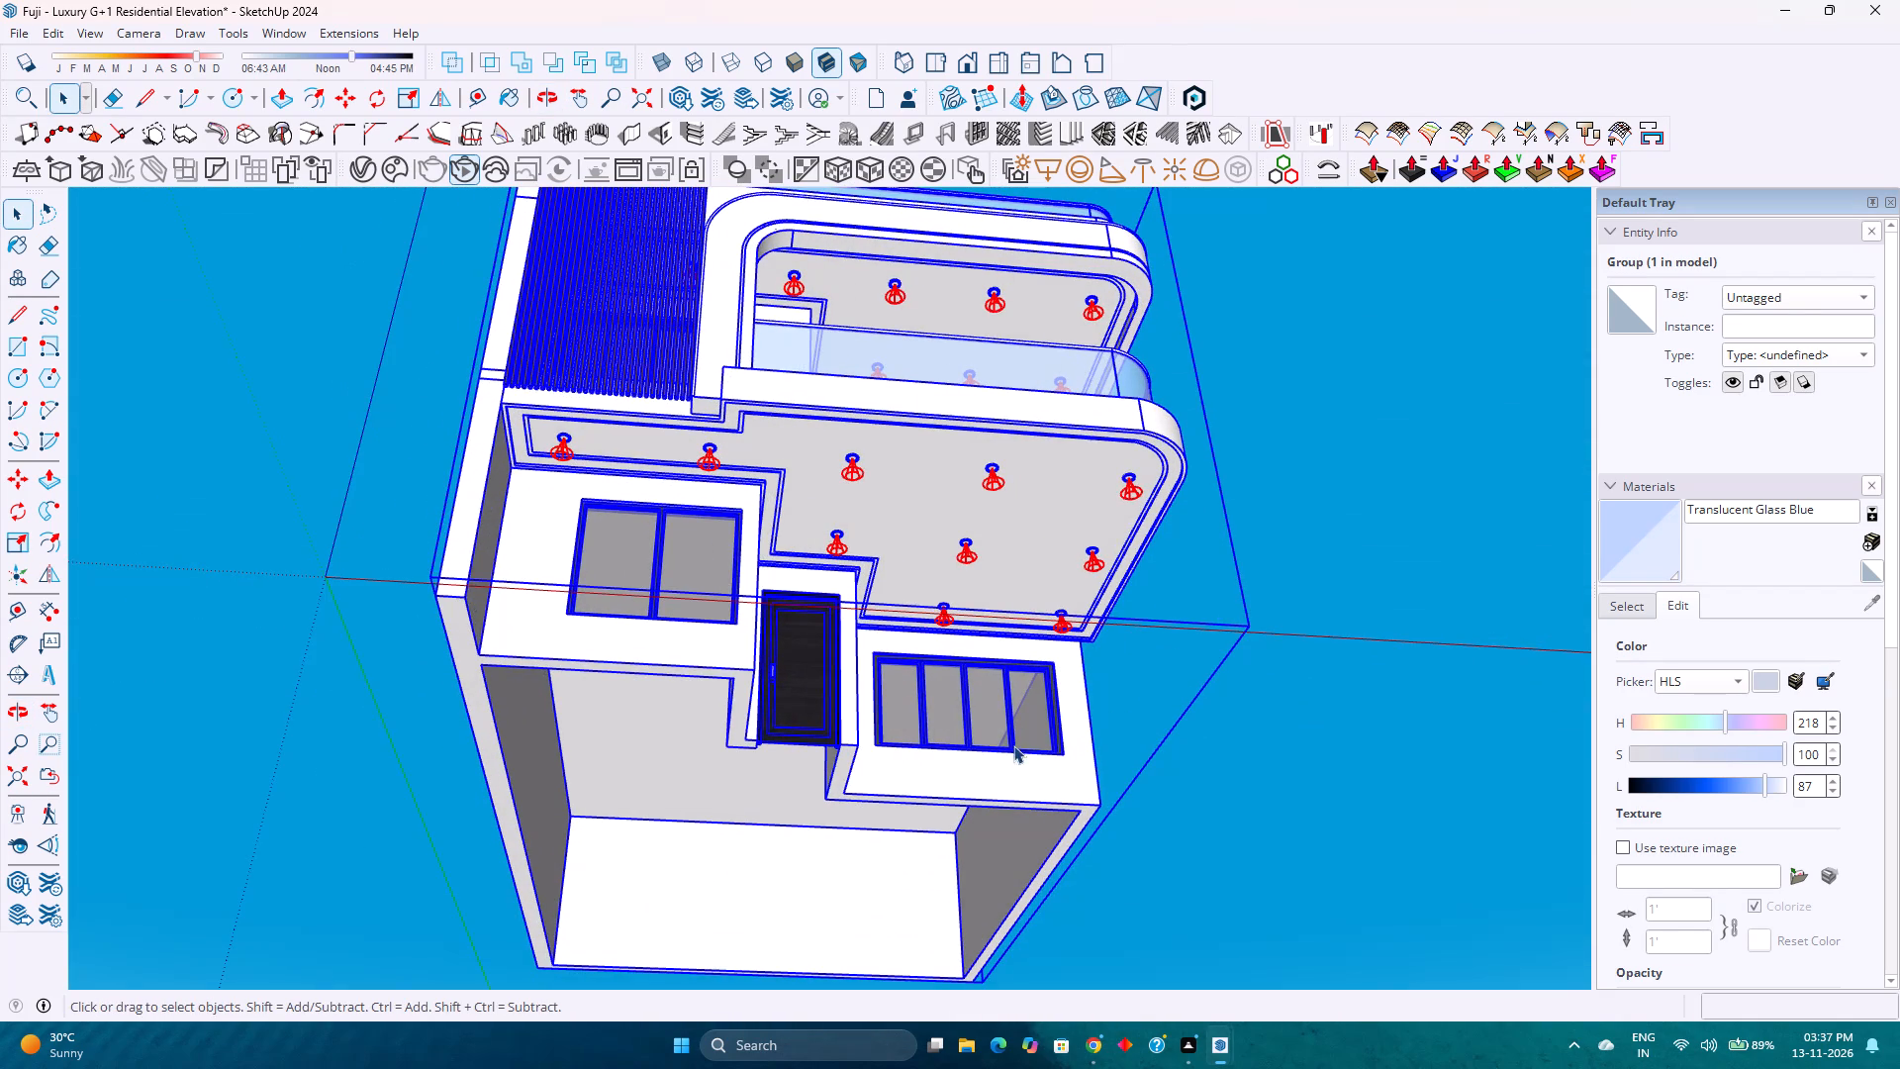
double_click(996, 802)
scroll(996, 802, "up", 3)
left_click(992, 799)
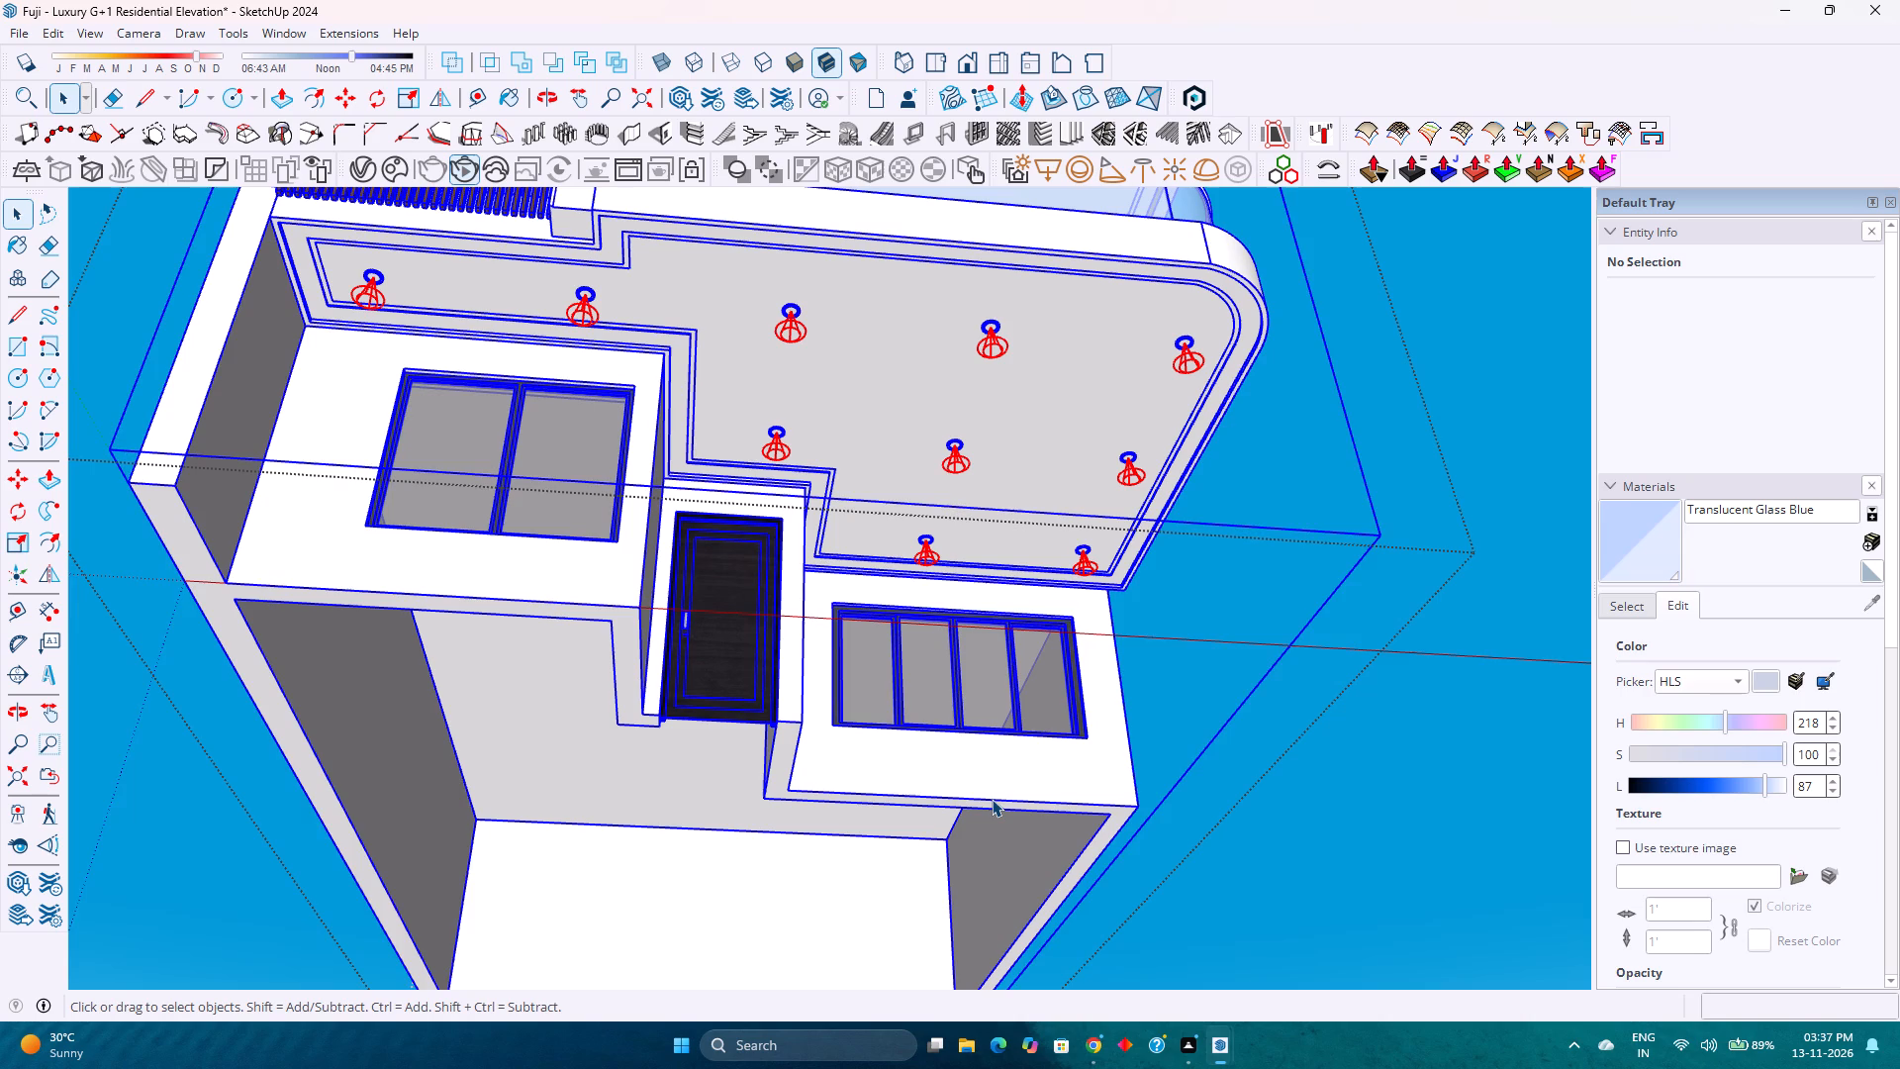
left_click(992, 799)
left_click(992, 799)
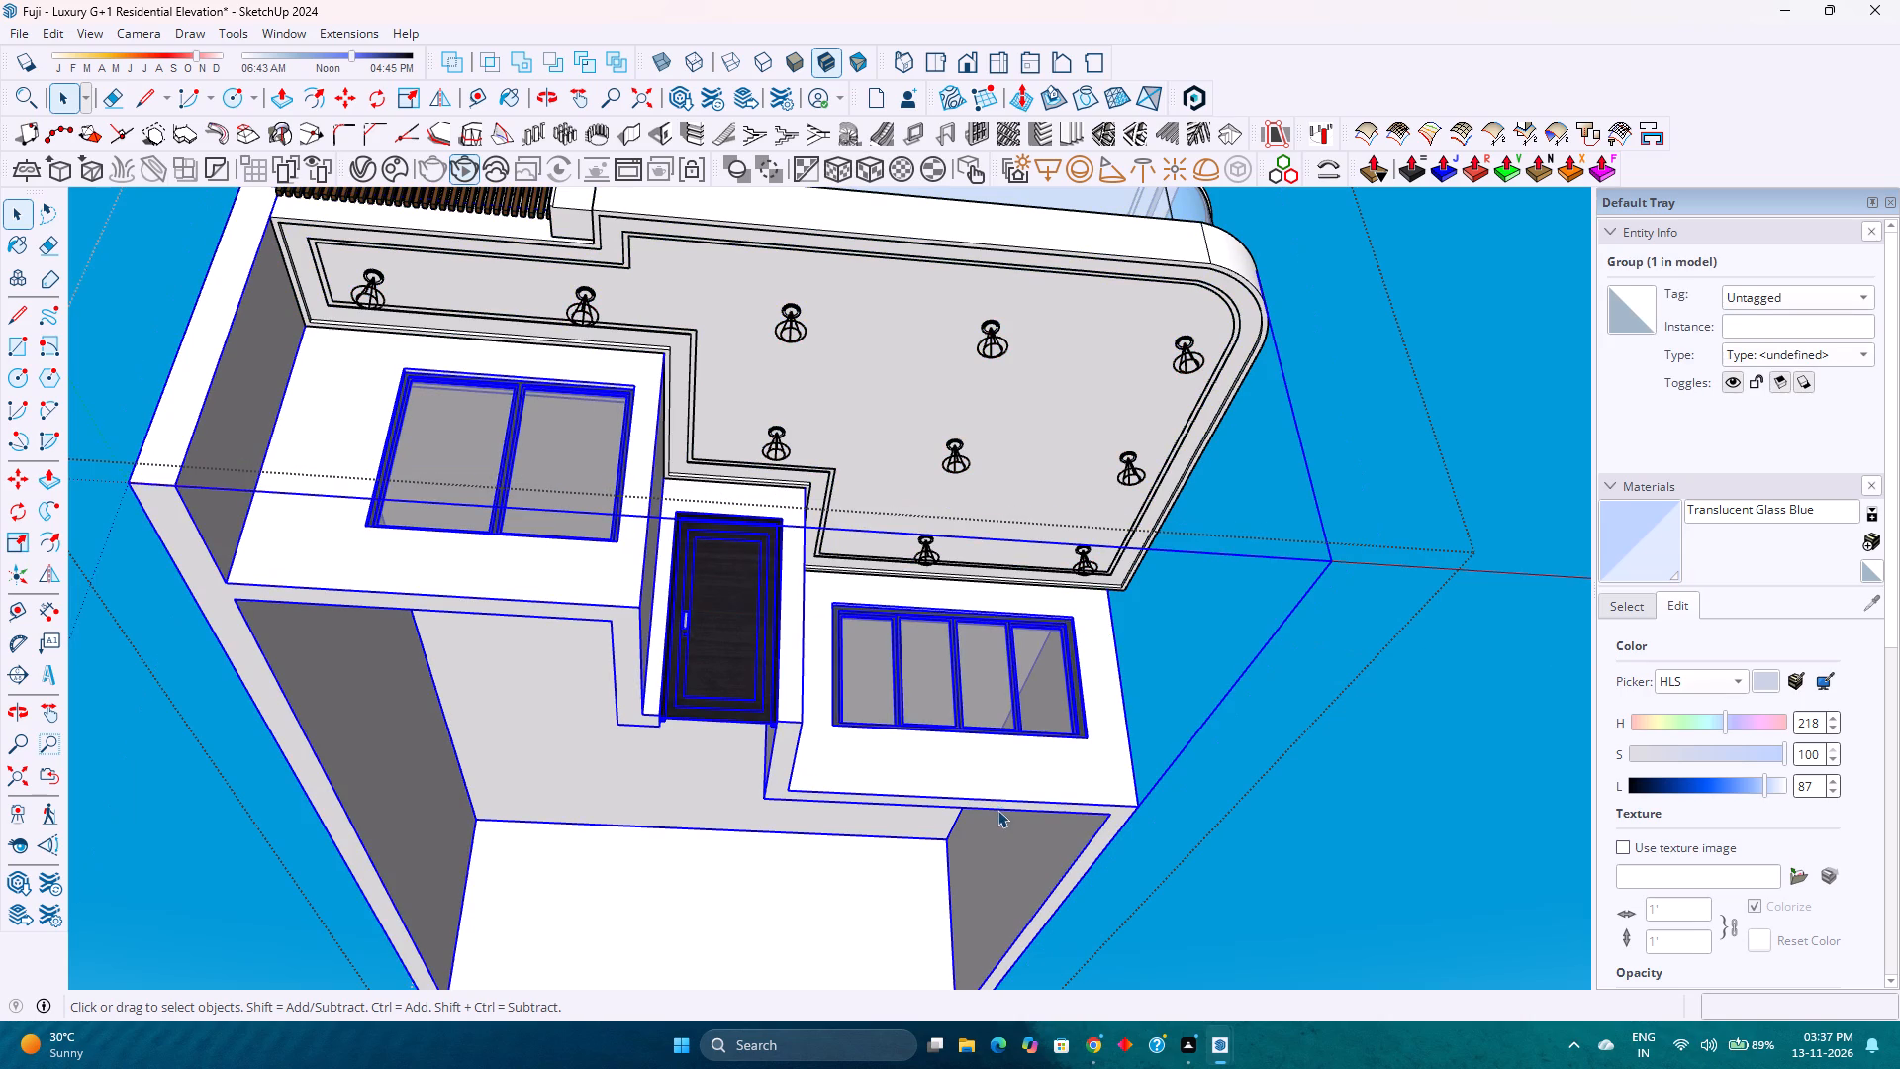
scroll(997, 808, "down", 6)
middle_click_drag(920, 872, 898, 719)
middle_click(901, 710)
scroll(902, 703, "up", 3)
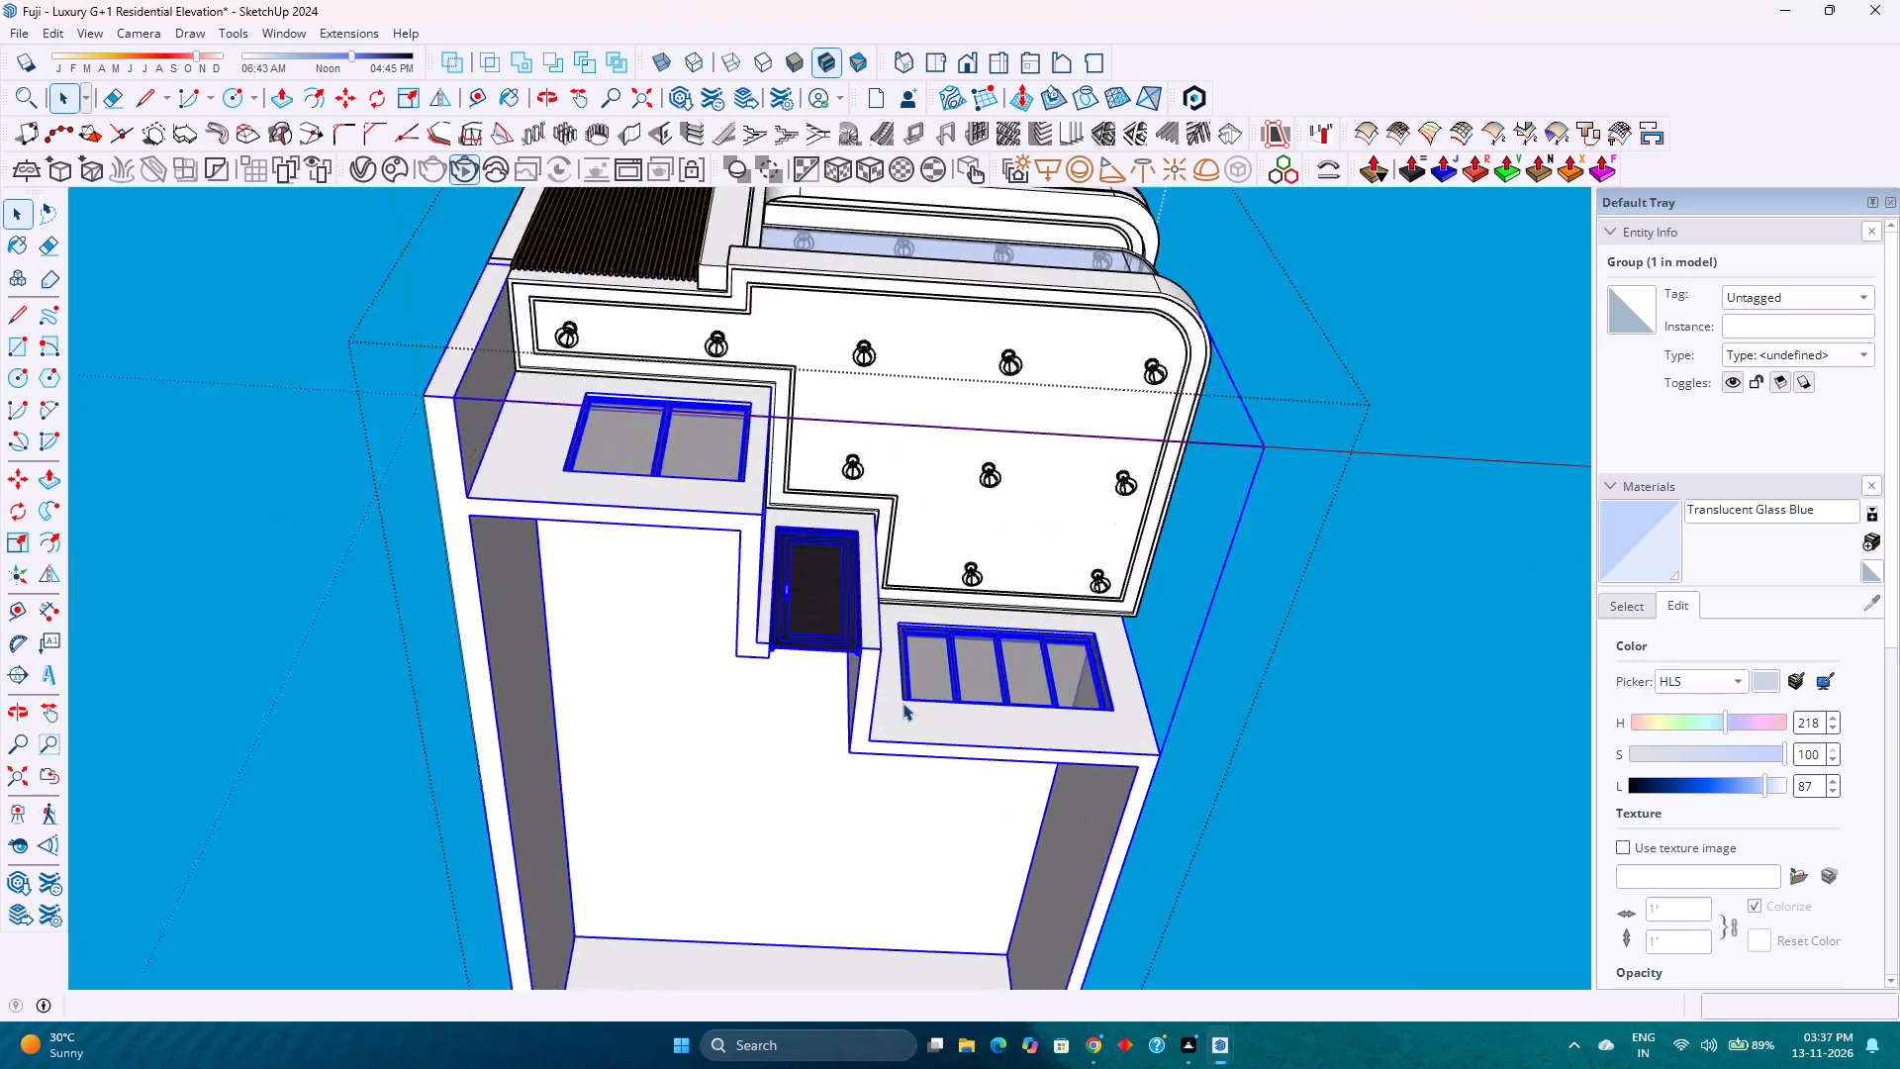
scroll(902, 703, "down", 3)
scroll(902, 703, "up", 3)
scroll(902, 703, "down", 1)
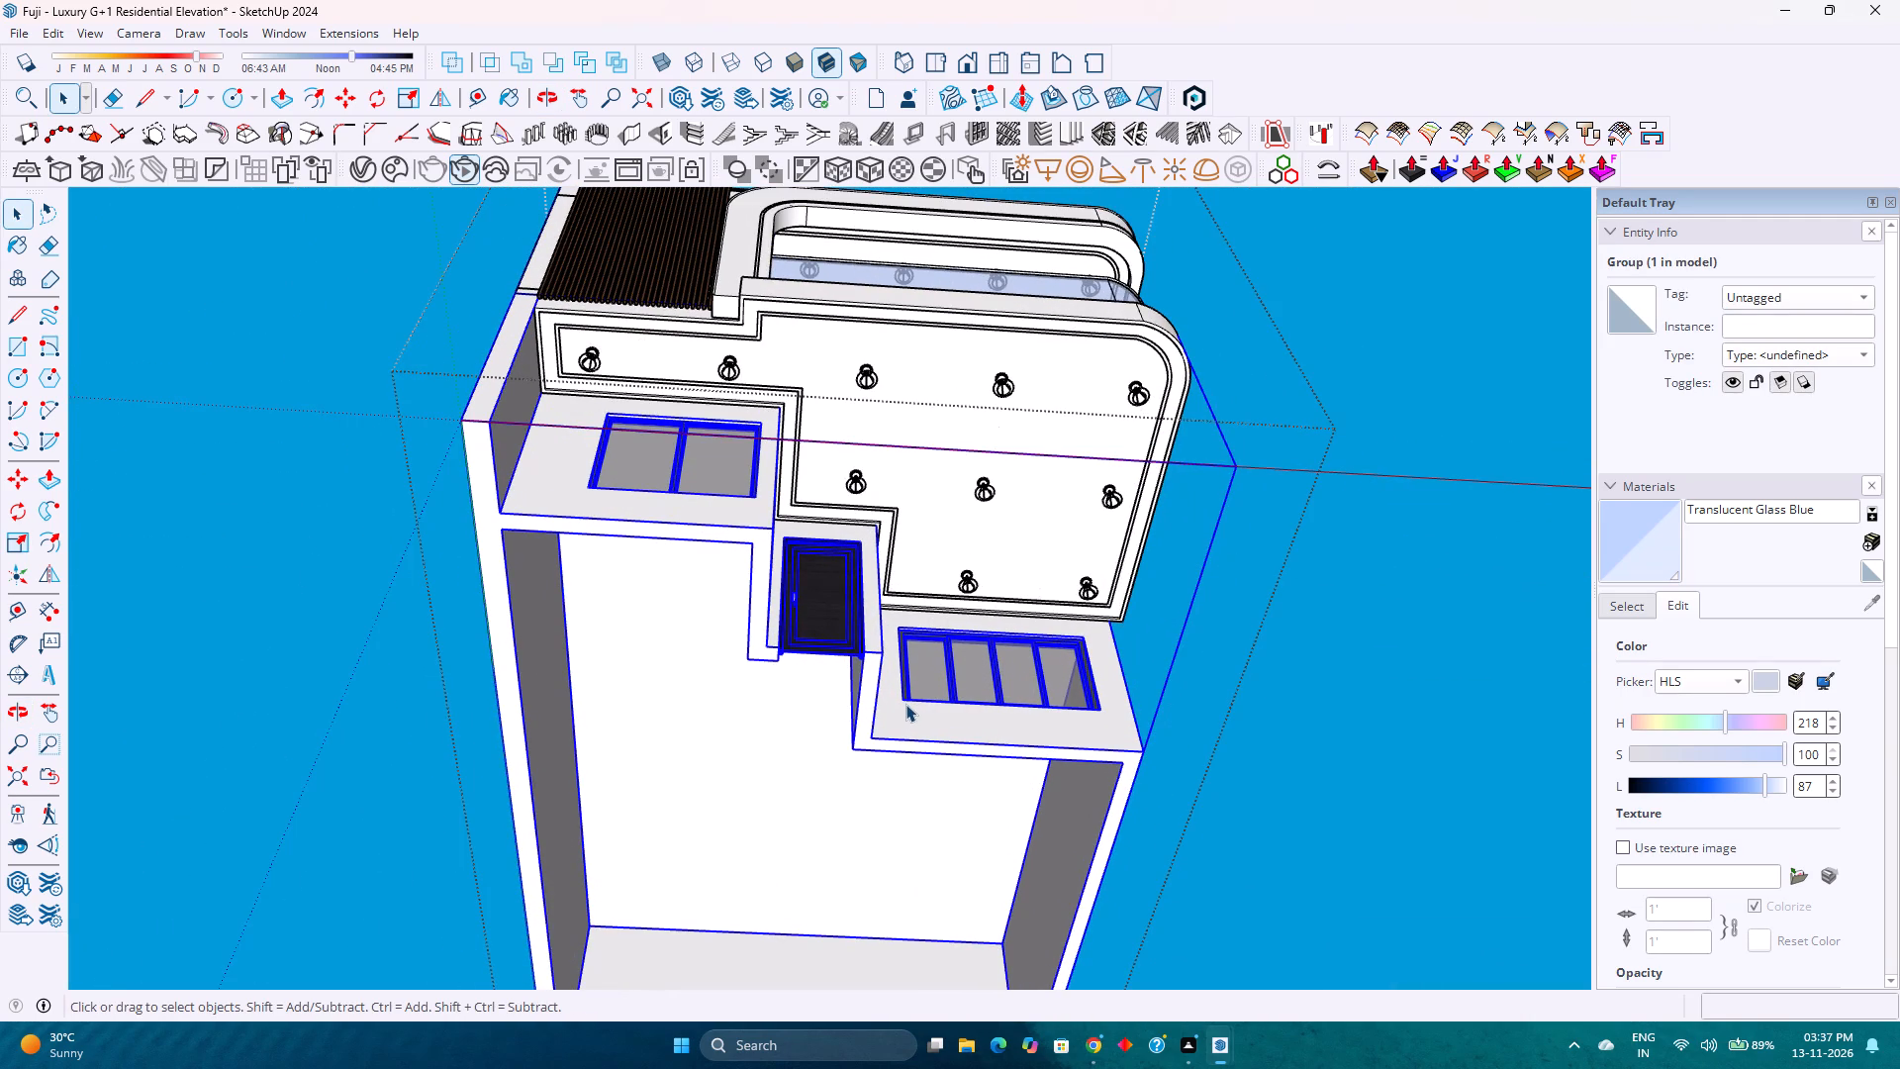
scroll(905, 704, "down", 6)
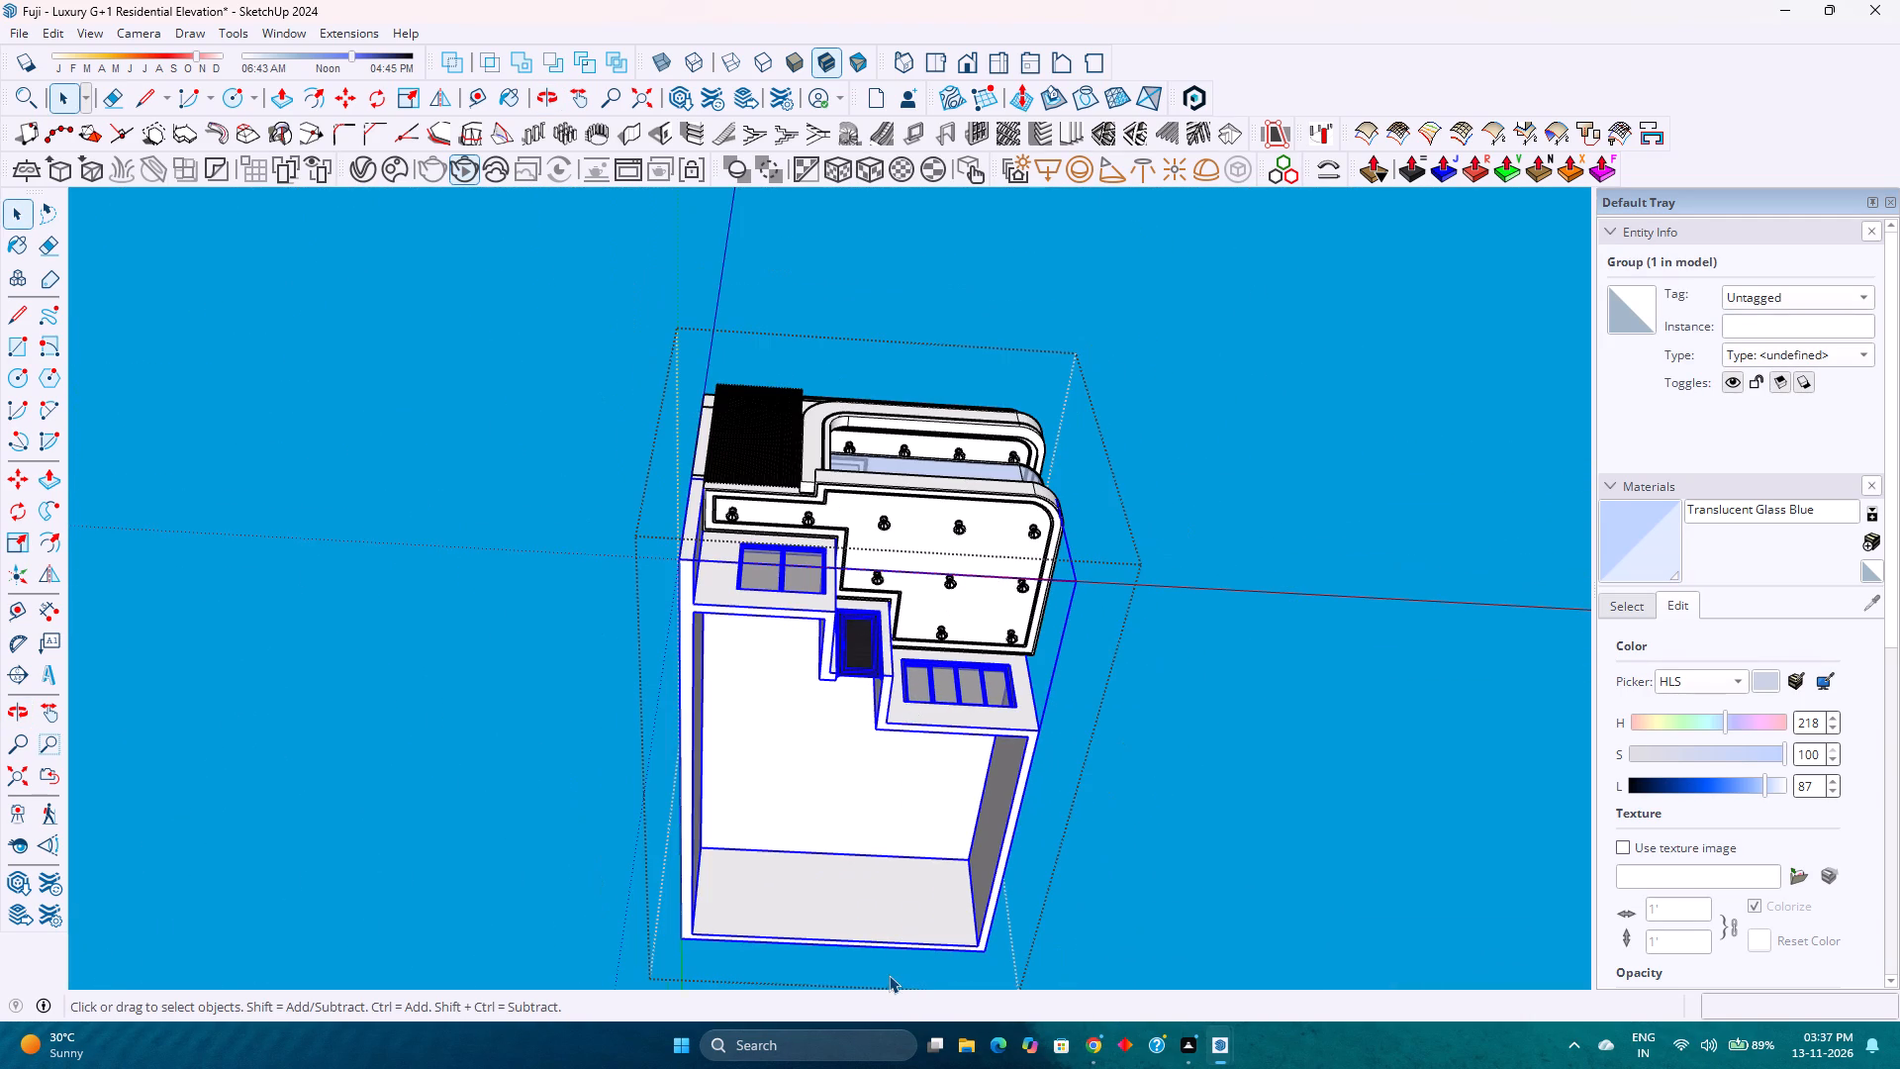
scroll(889, 975, "up", 7)
middle_click_drag(887, 955, 909, 806)
scroll(906, 845, "up", 1)
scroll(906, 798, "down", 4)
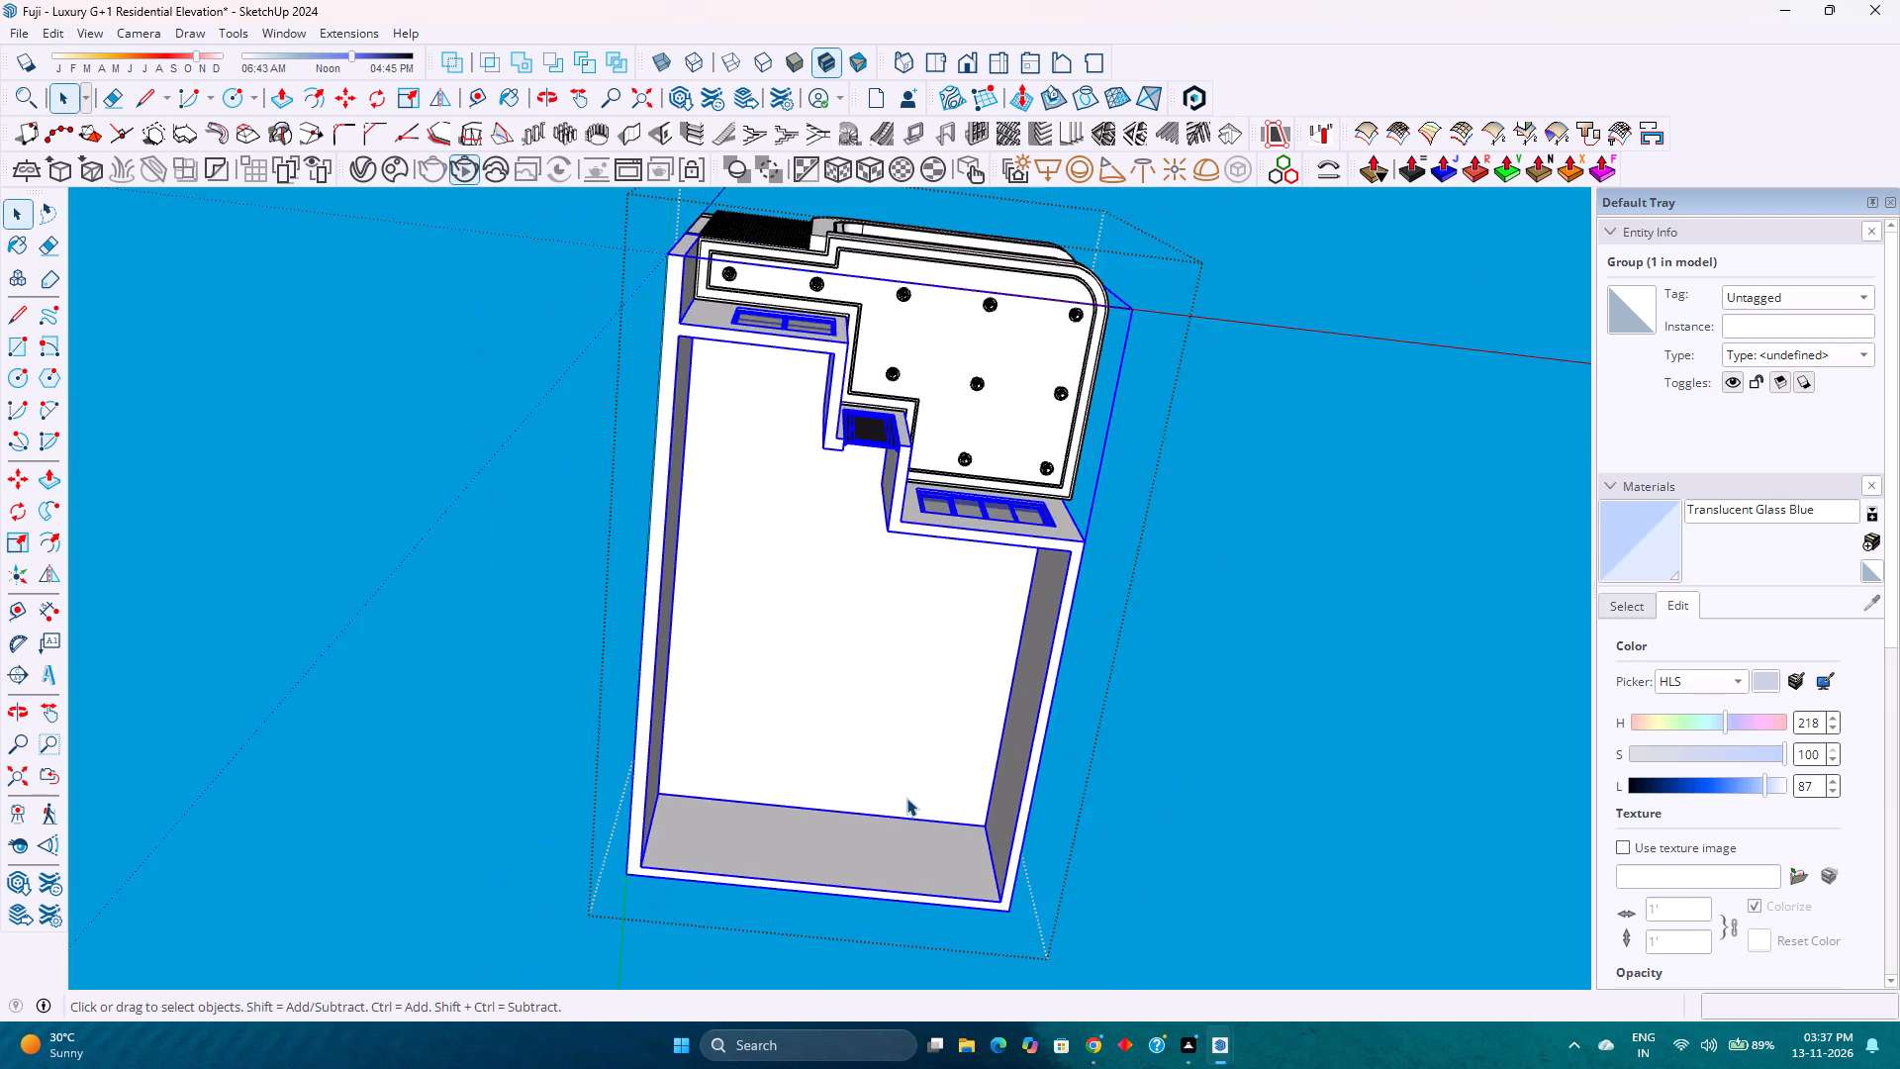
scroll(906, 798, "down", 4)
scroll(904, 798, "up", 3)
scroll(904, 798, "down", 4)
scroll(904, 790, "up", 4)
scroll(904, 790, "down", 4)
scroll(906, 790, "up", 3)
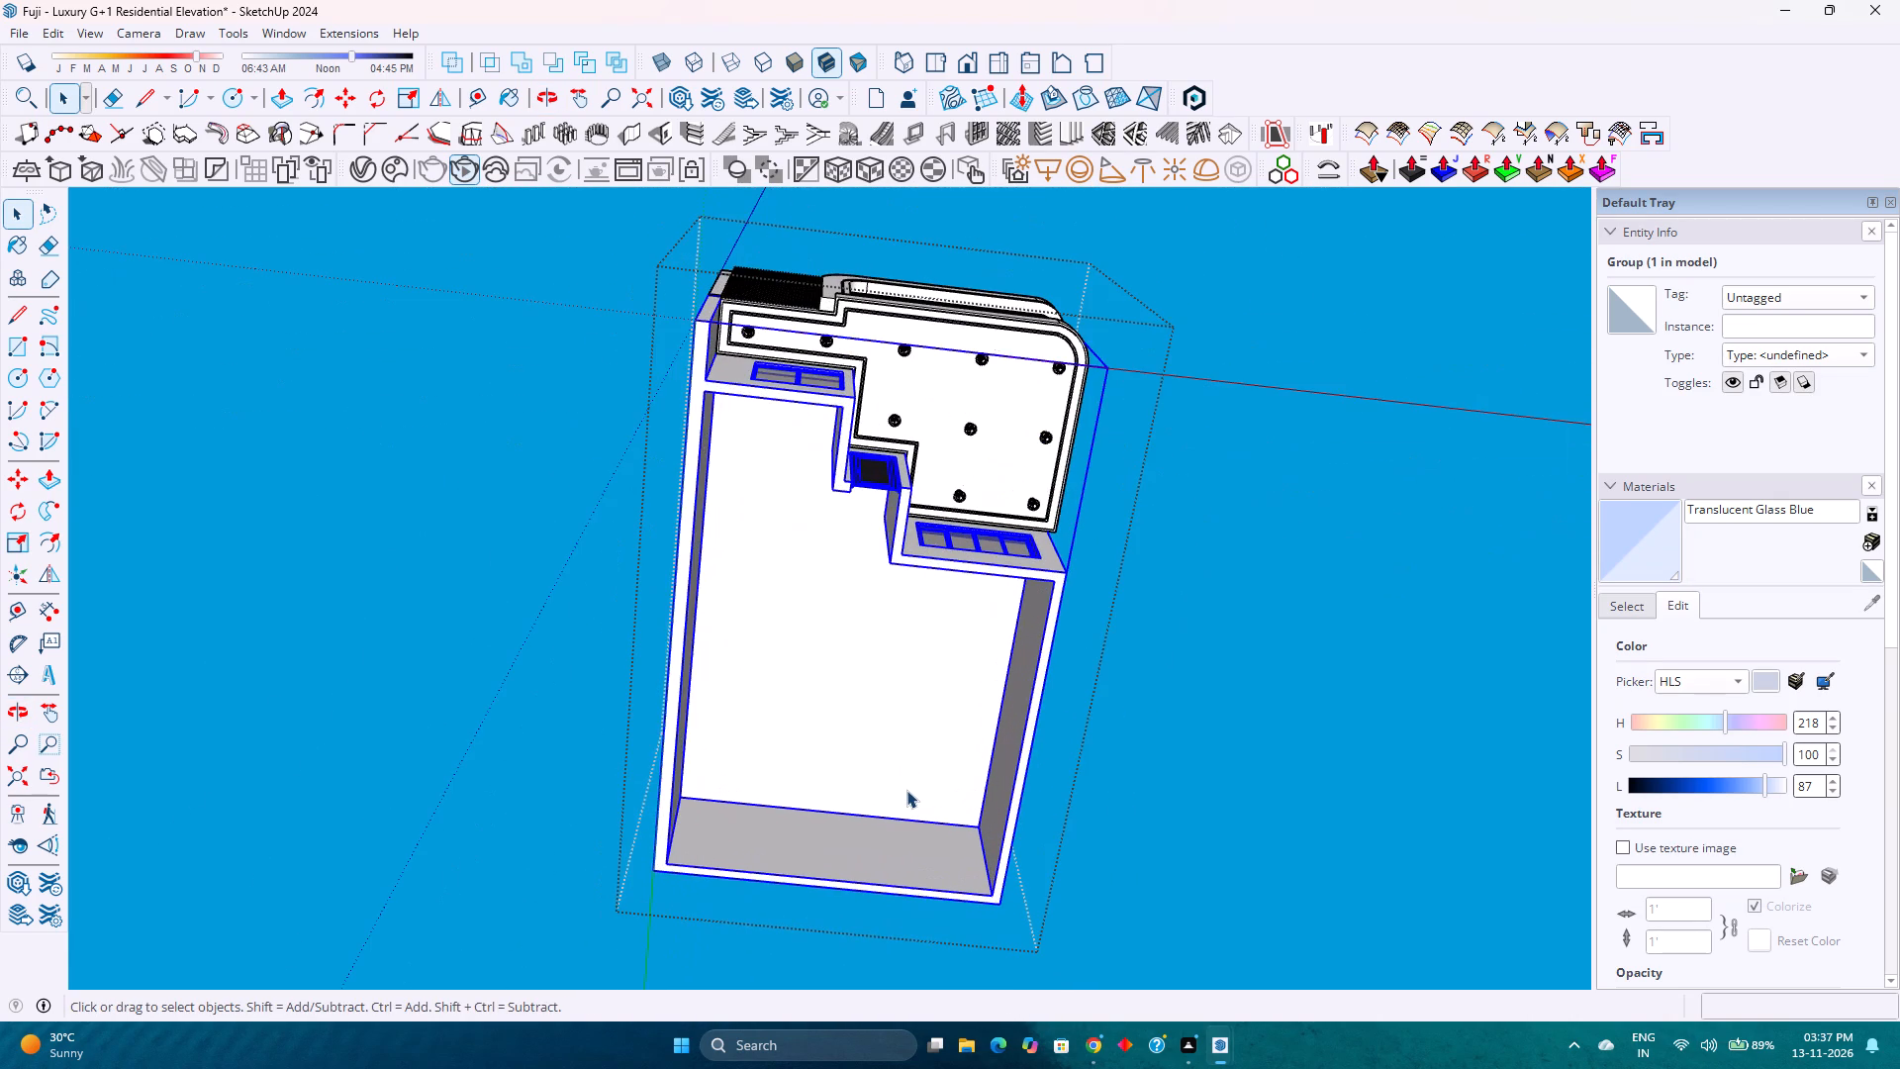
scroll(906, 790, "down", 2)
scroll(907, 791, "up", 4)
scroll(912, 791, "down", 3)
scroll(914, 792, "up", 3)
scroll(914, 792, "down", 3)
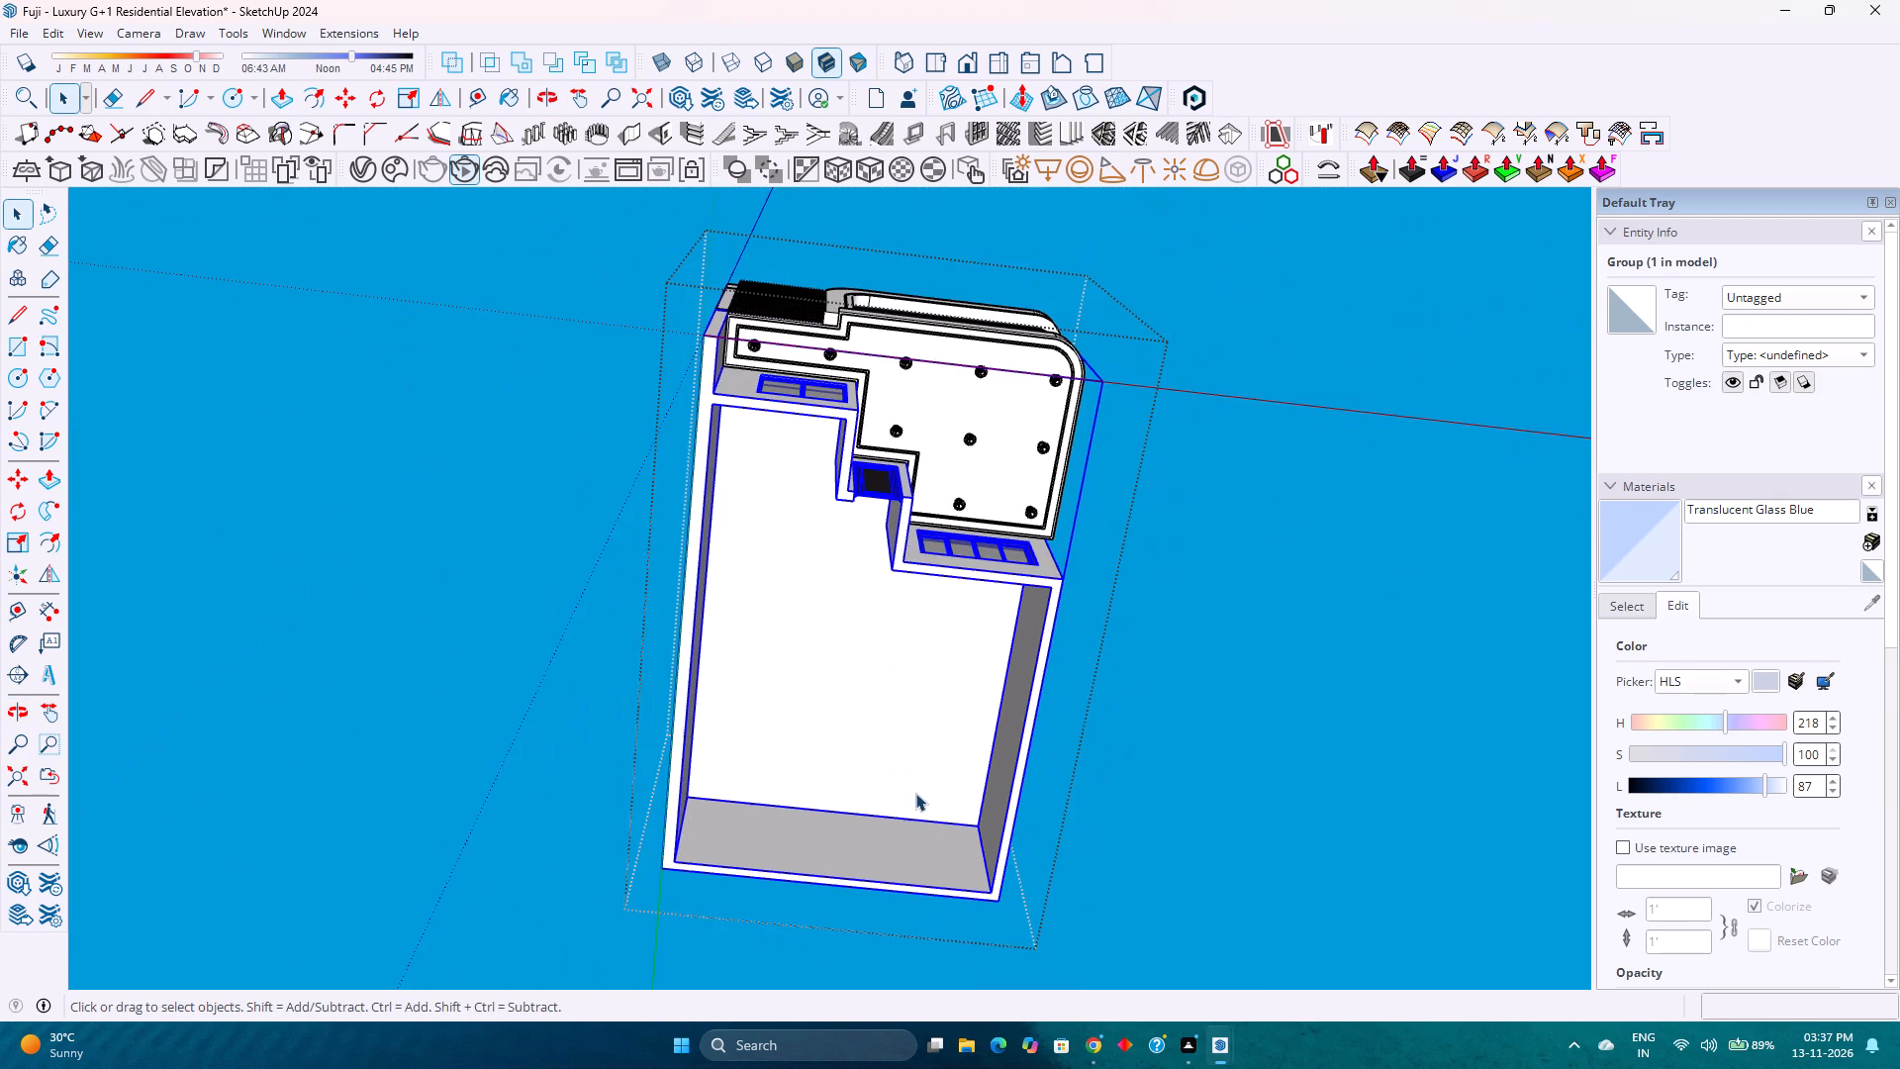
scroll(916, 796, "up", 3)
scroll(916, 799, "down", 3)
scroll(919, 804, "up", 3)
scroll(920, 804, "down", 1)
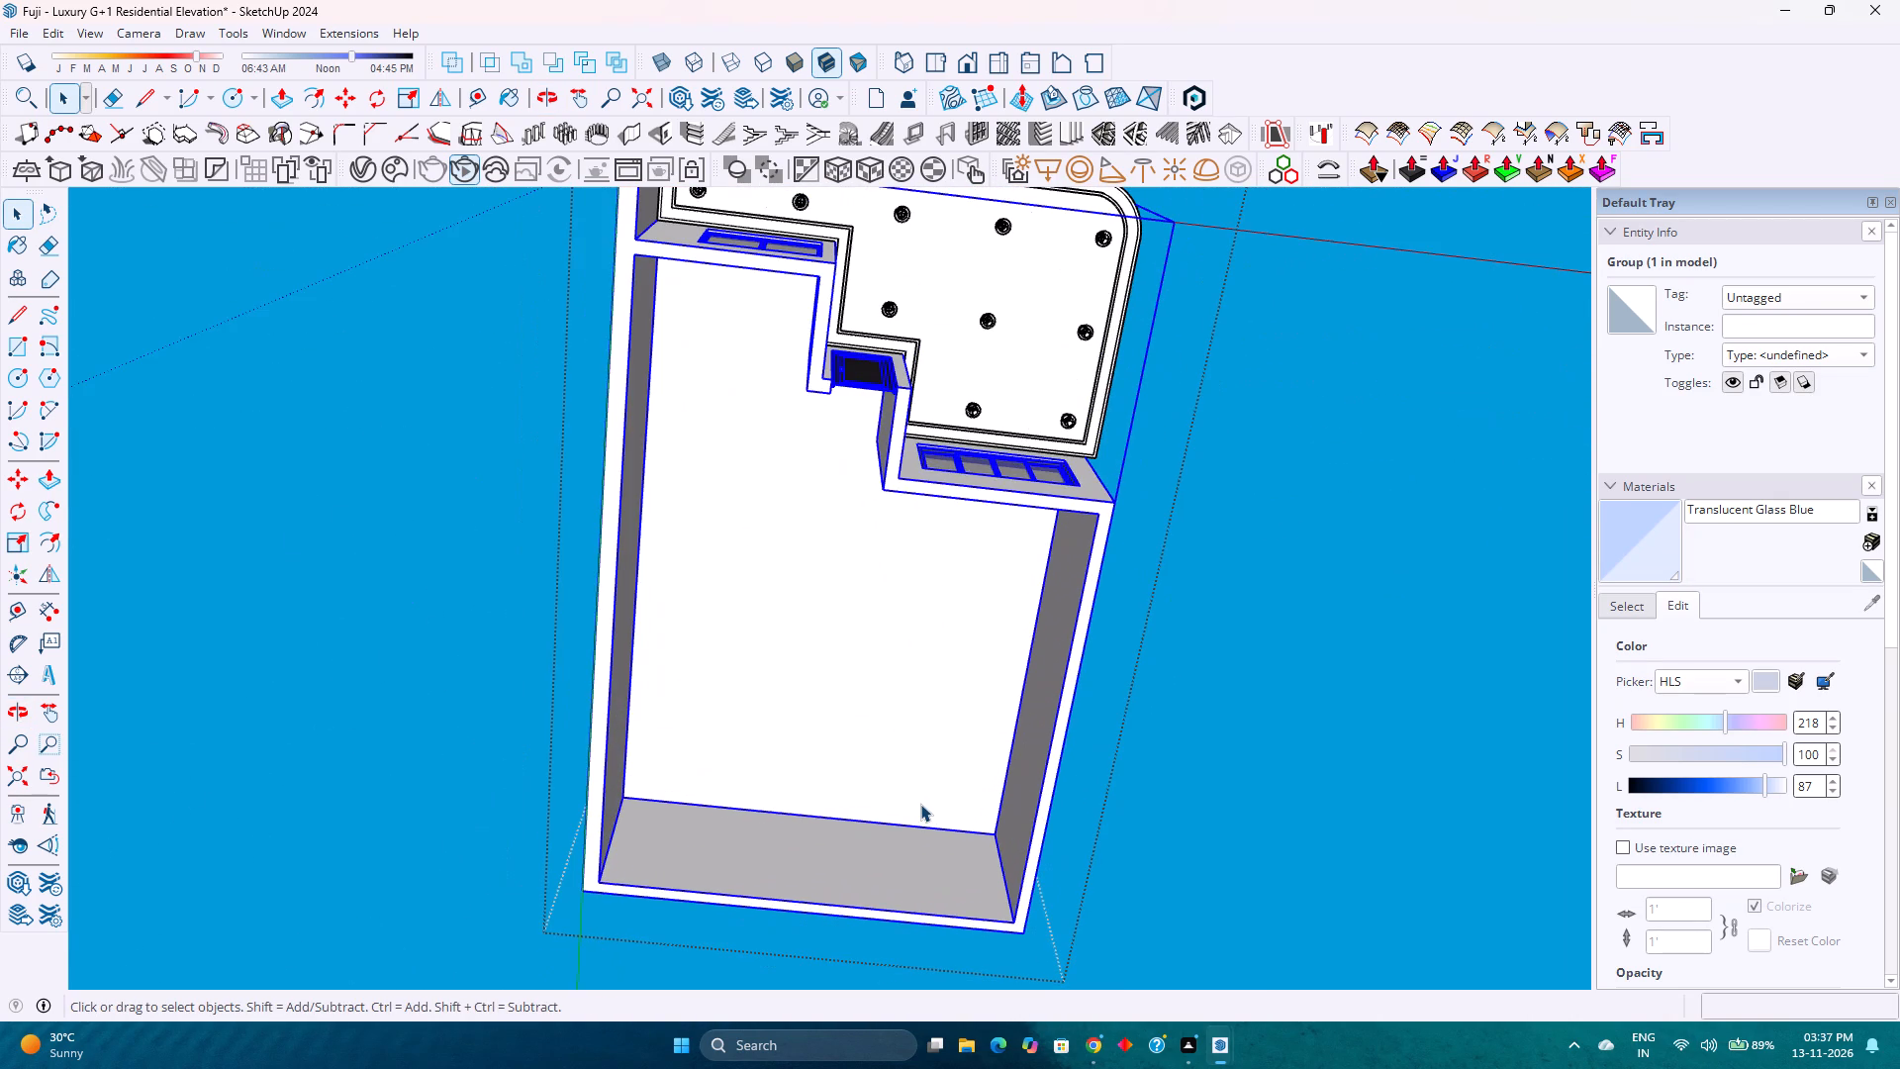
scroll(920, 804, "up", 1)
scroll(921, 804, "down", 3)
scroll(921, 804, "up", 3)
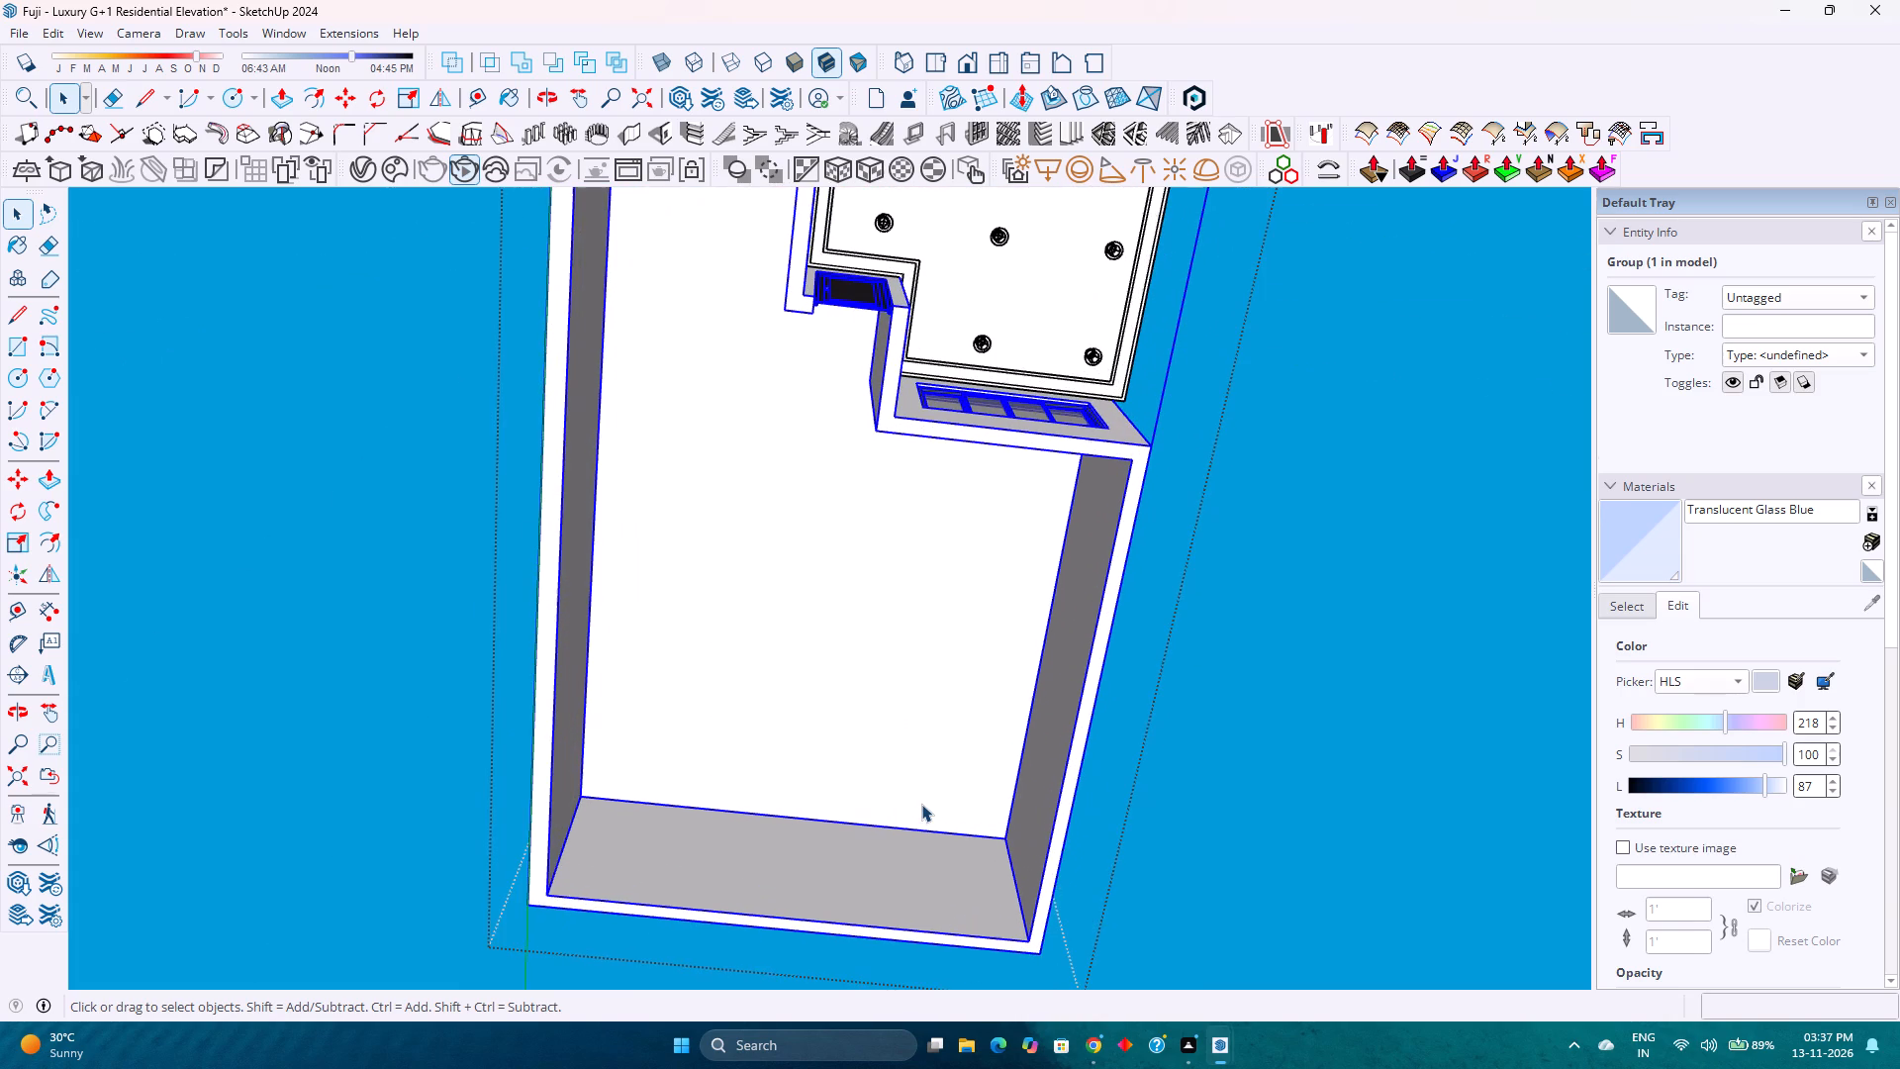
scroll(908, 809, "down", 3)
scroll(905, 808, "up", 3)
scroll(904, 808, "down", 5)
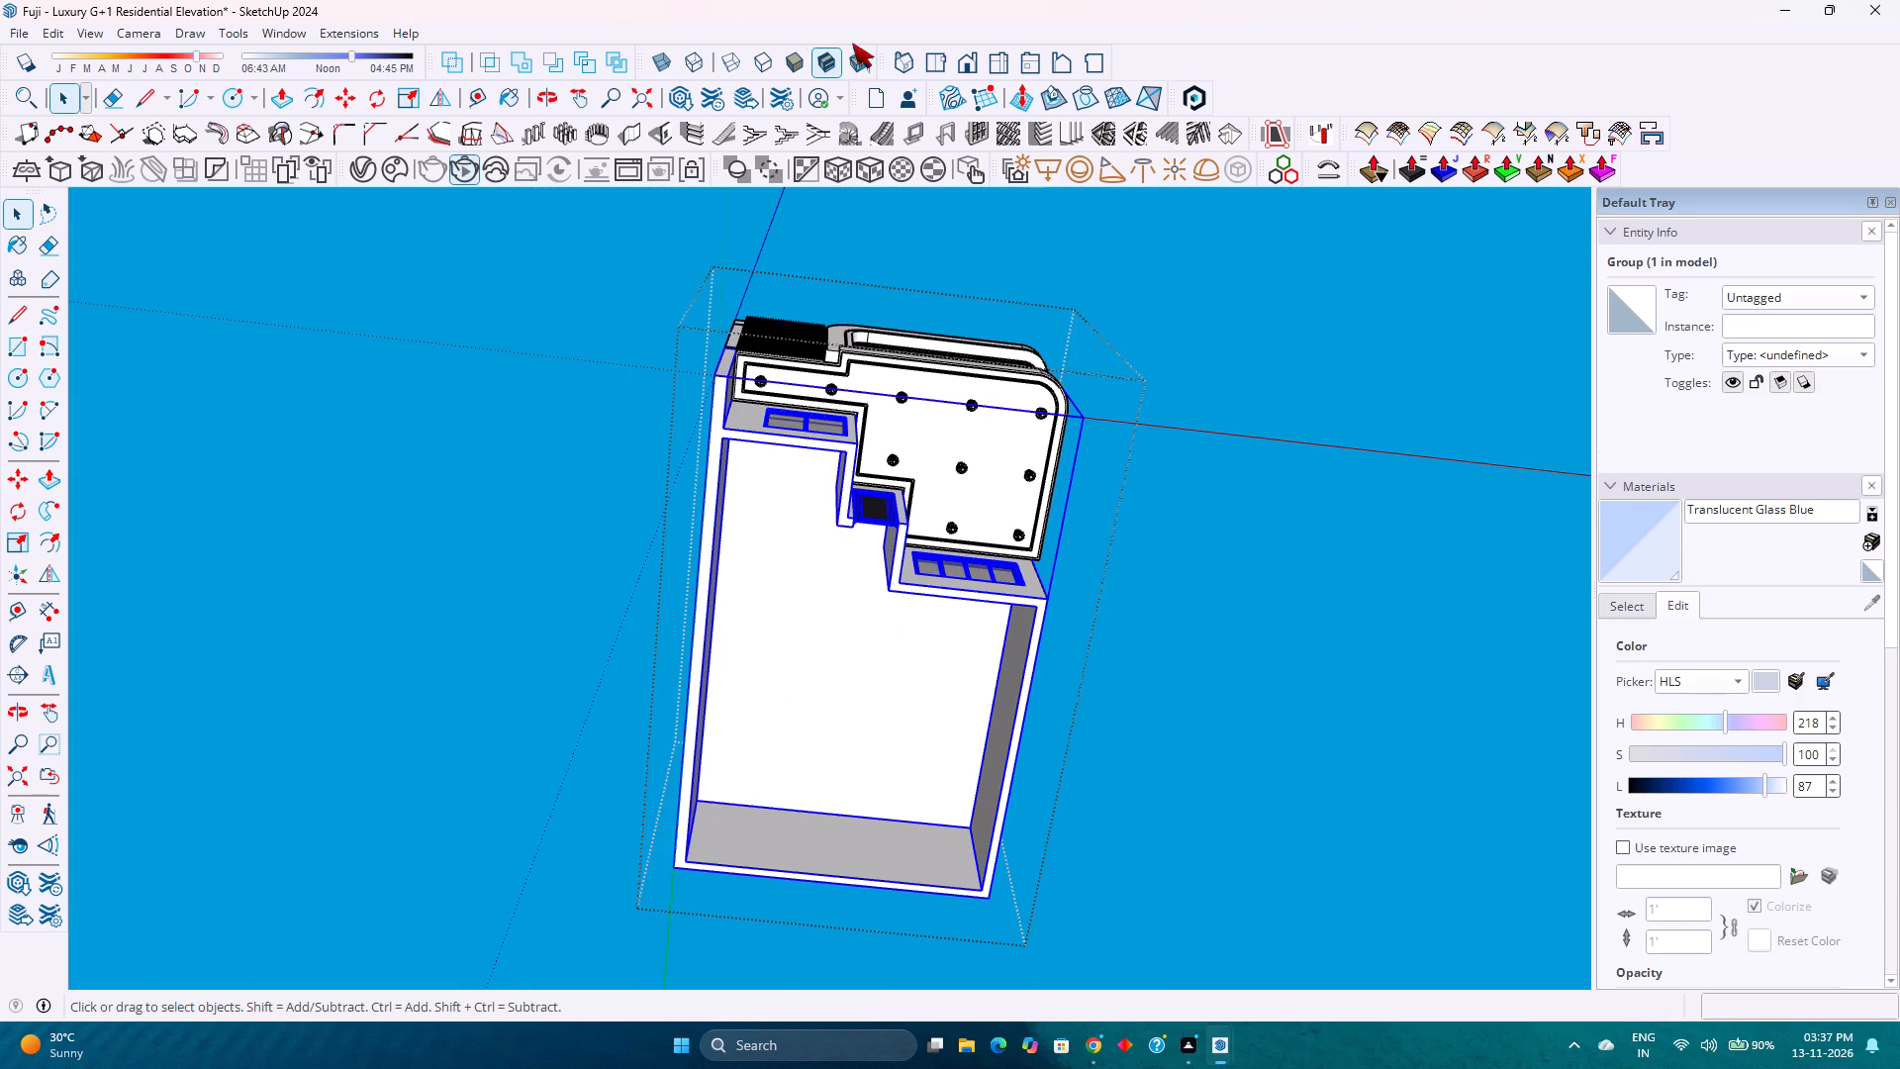
Draw a rectangle from corner to opposite corner across the entire open underside of the ground-floor walls.
left_click(252, 97)
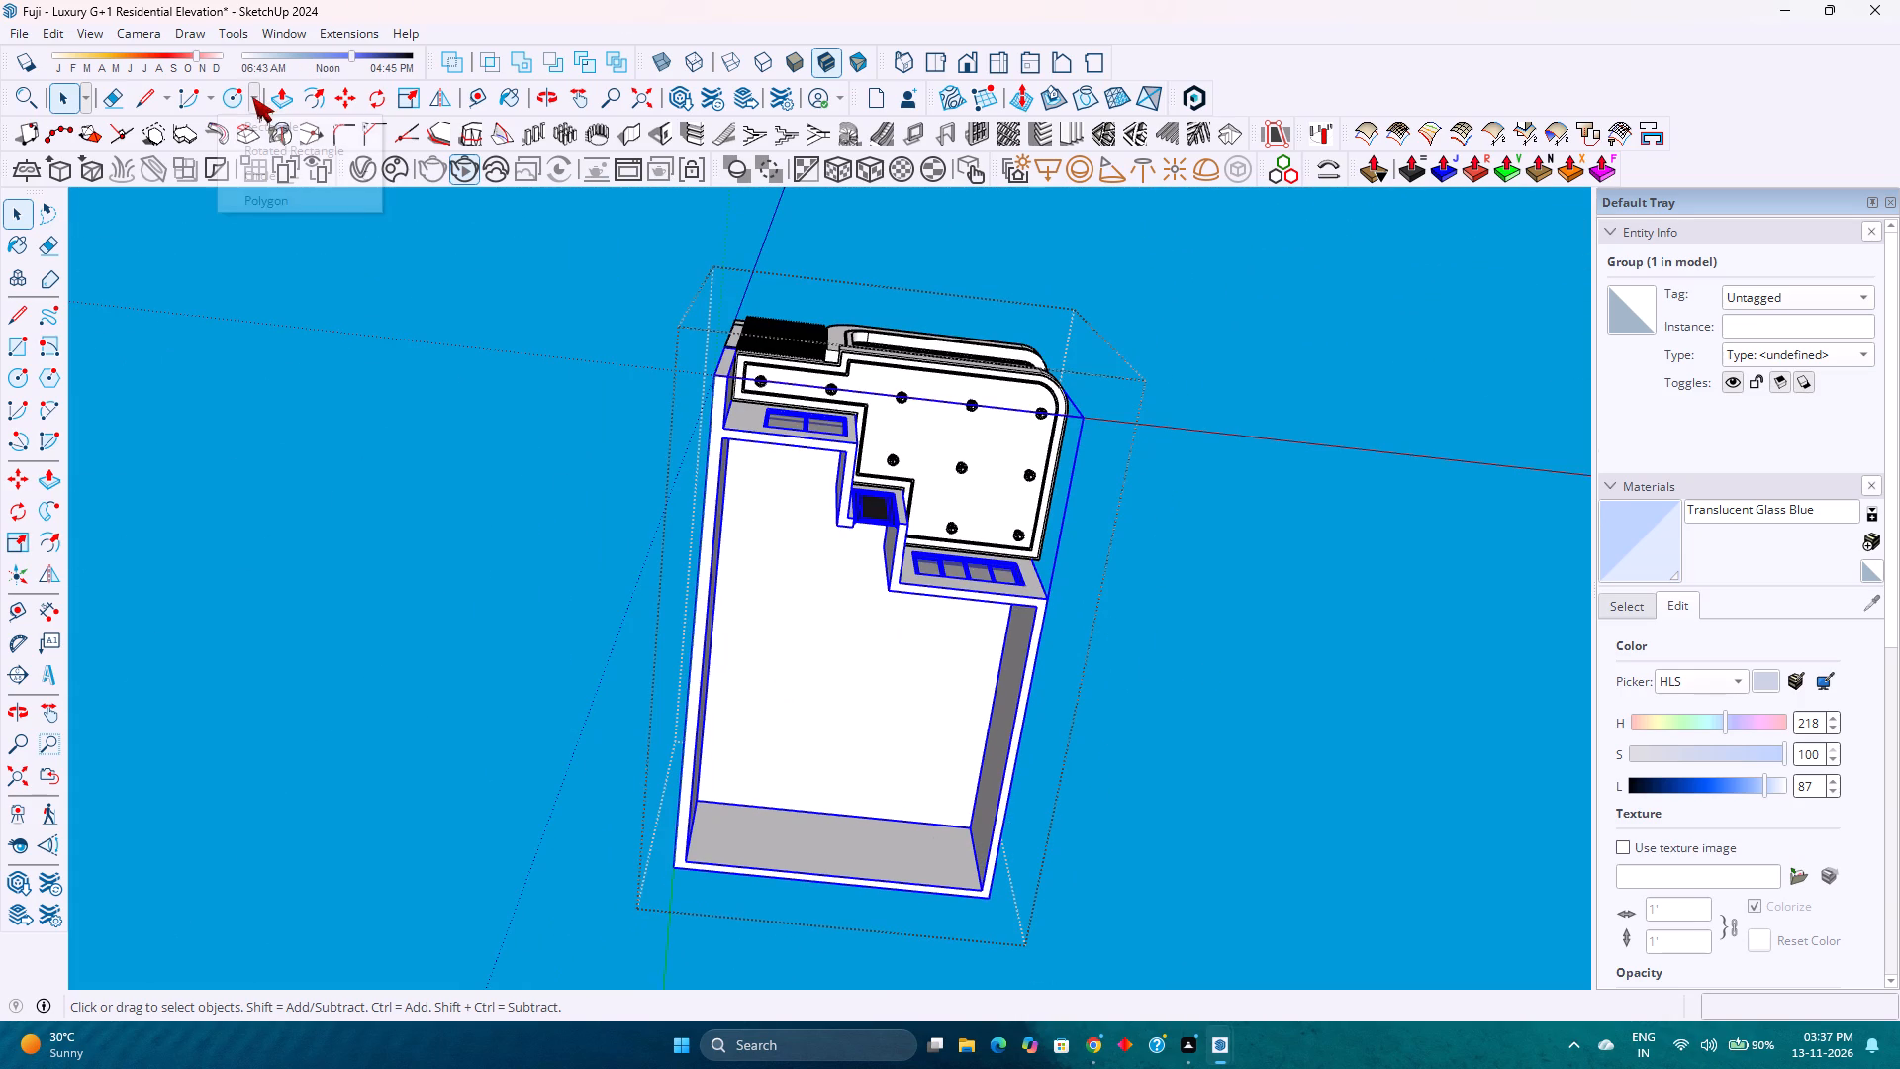
left_click(258, 128)
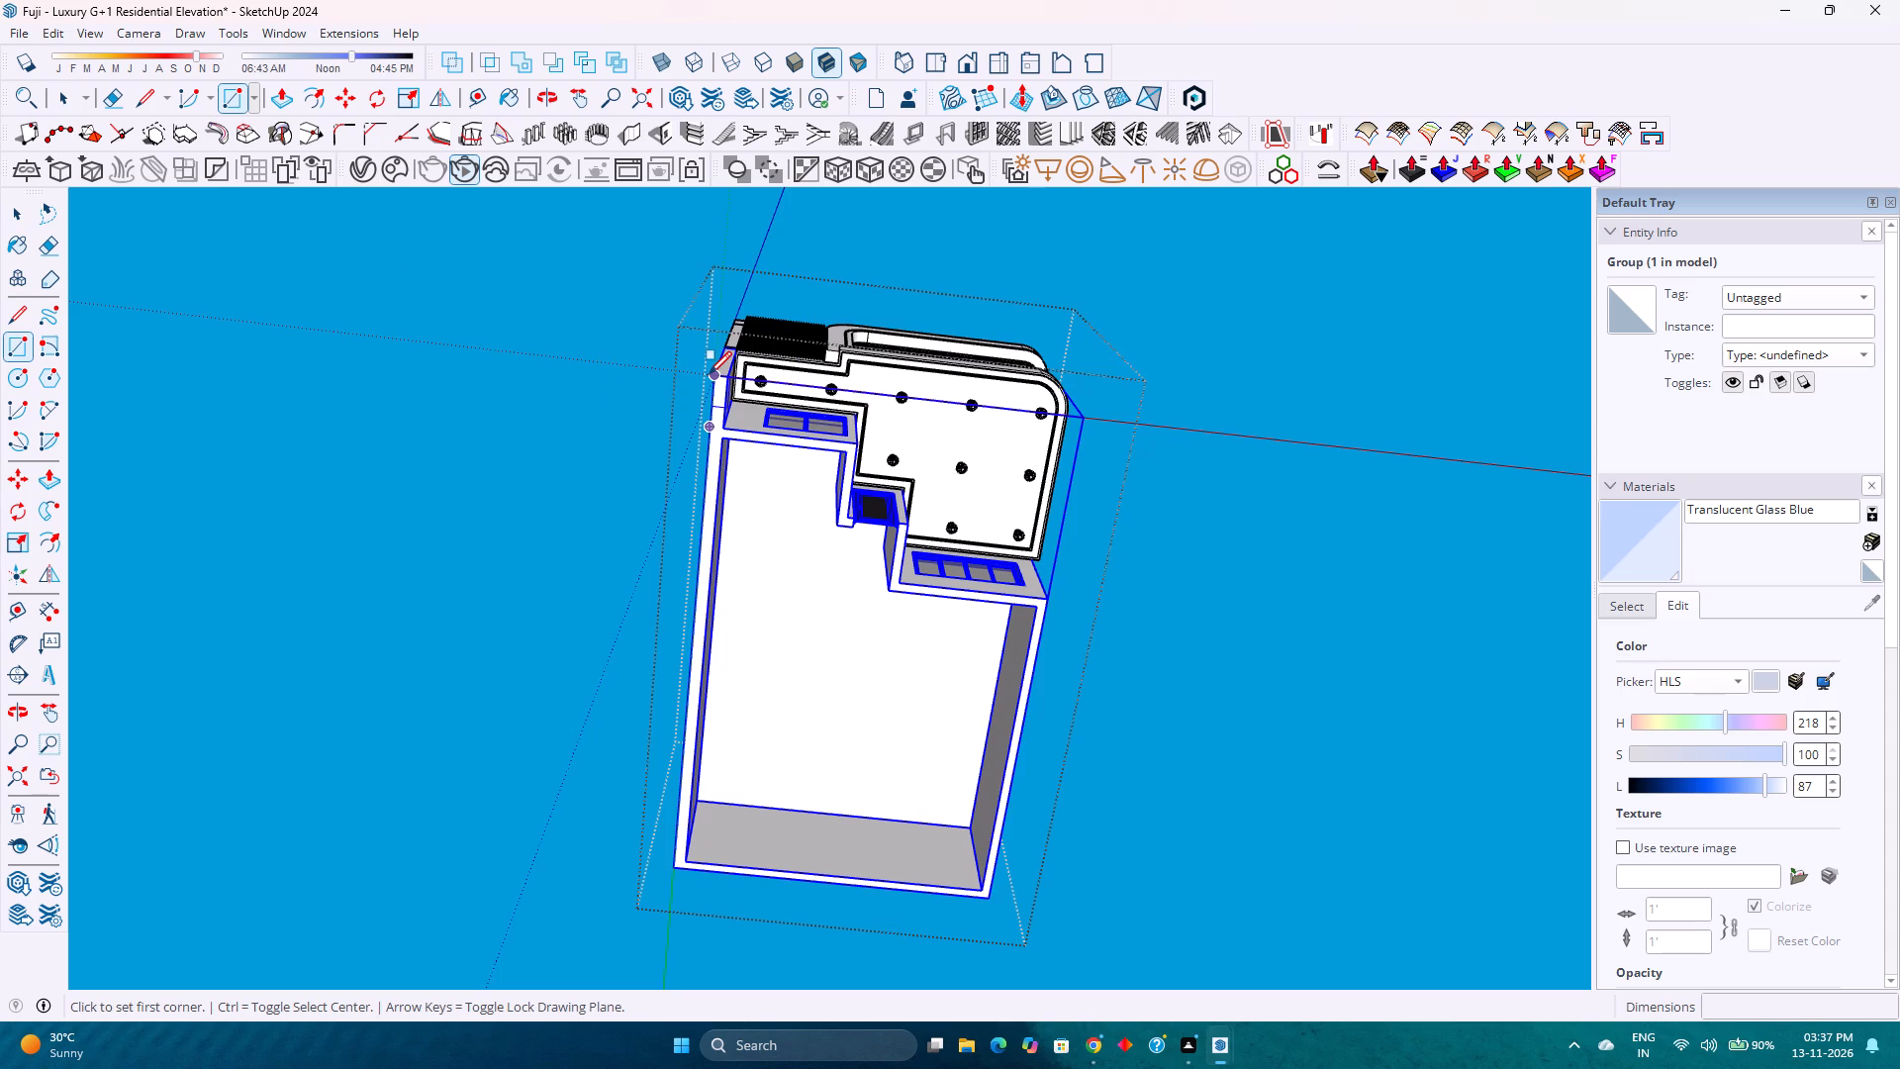
left_click(709, 374)
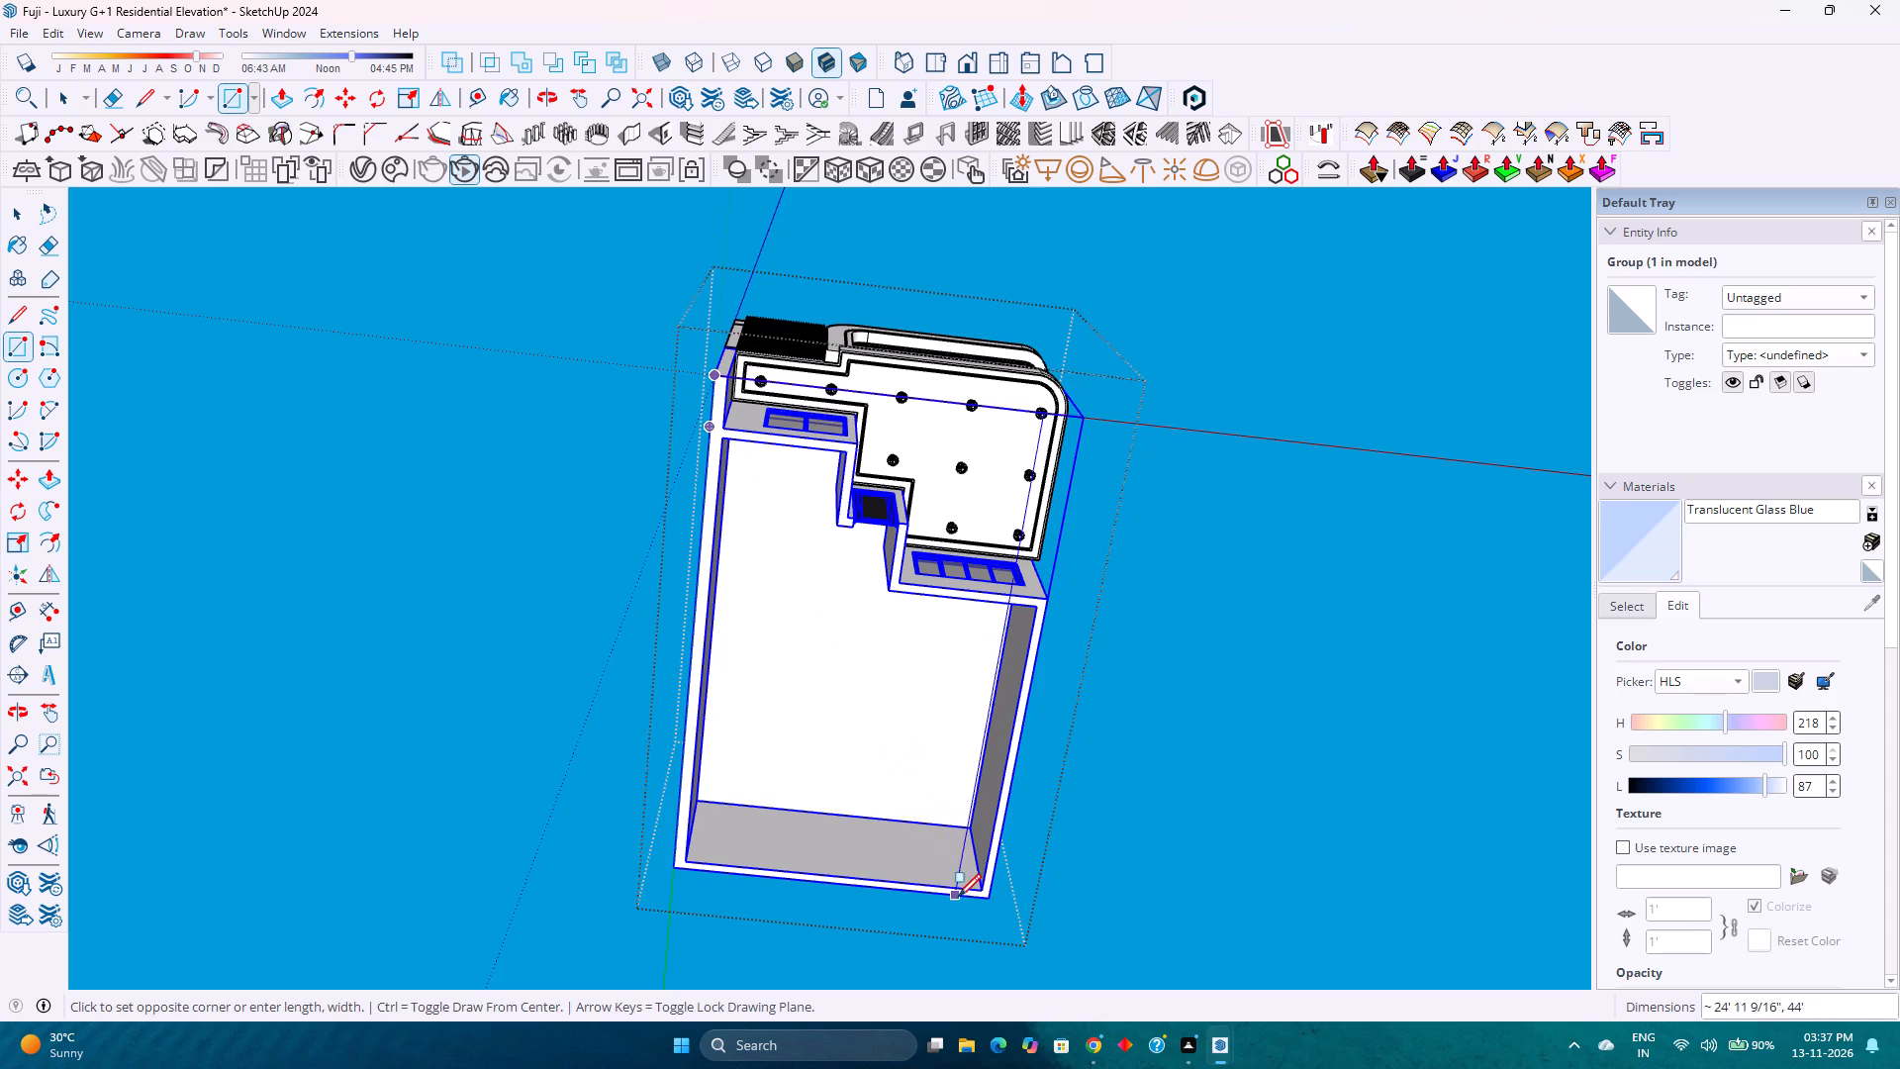
left_click(989, 901)
key("space")
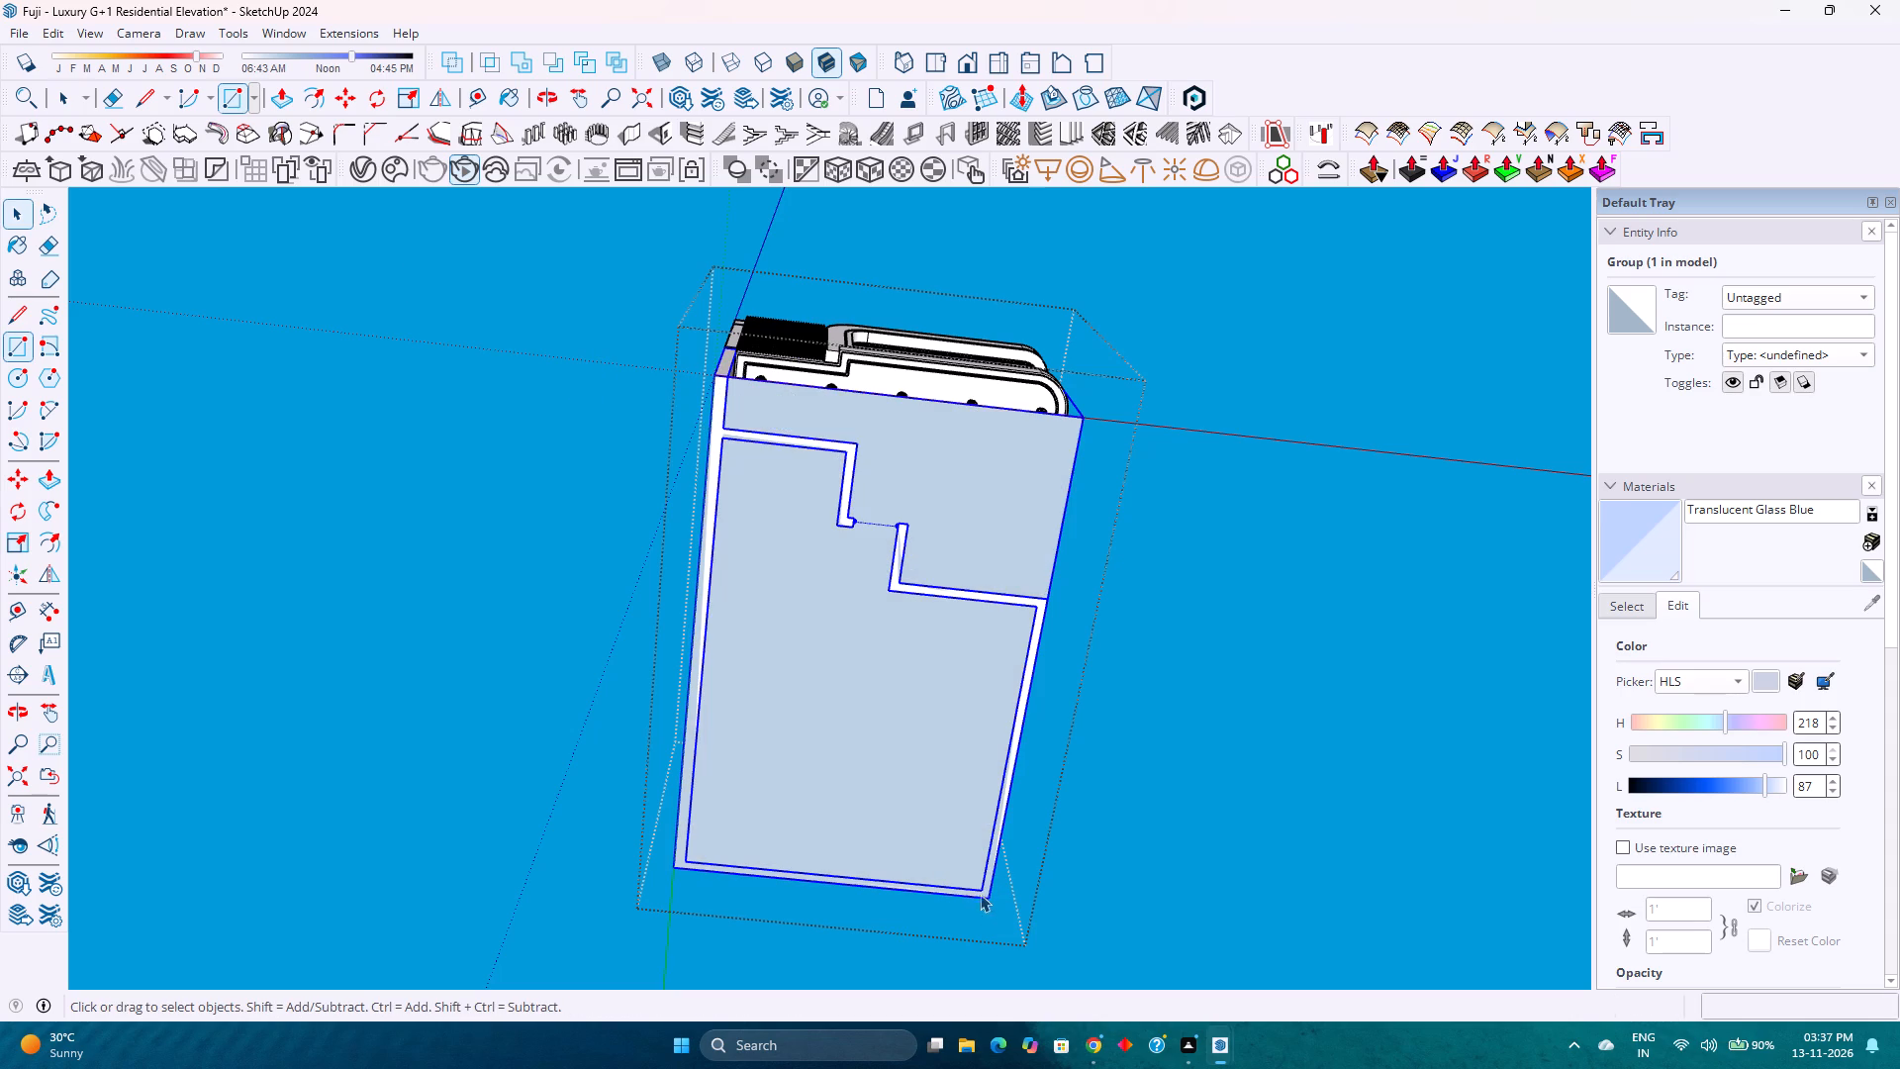
Make the new base rectangle, with its face and bounding edges, into its own group.
triple_click(854, 766)
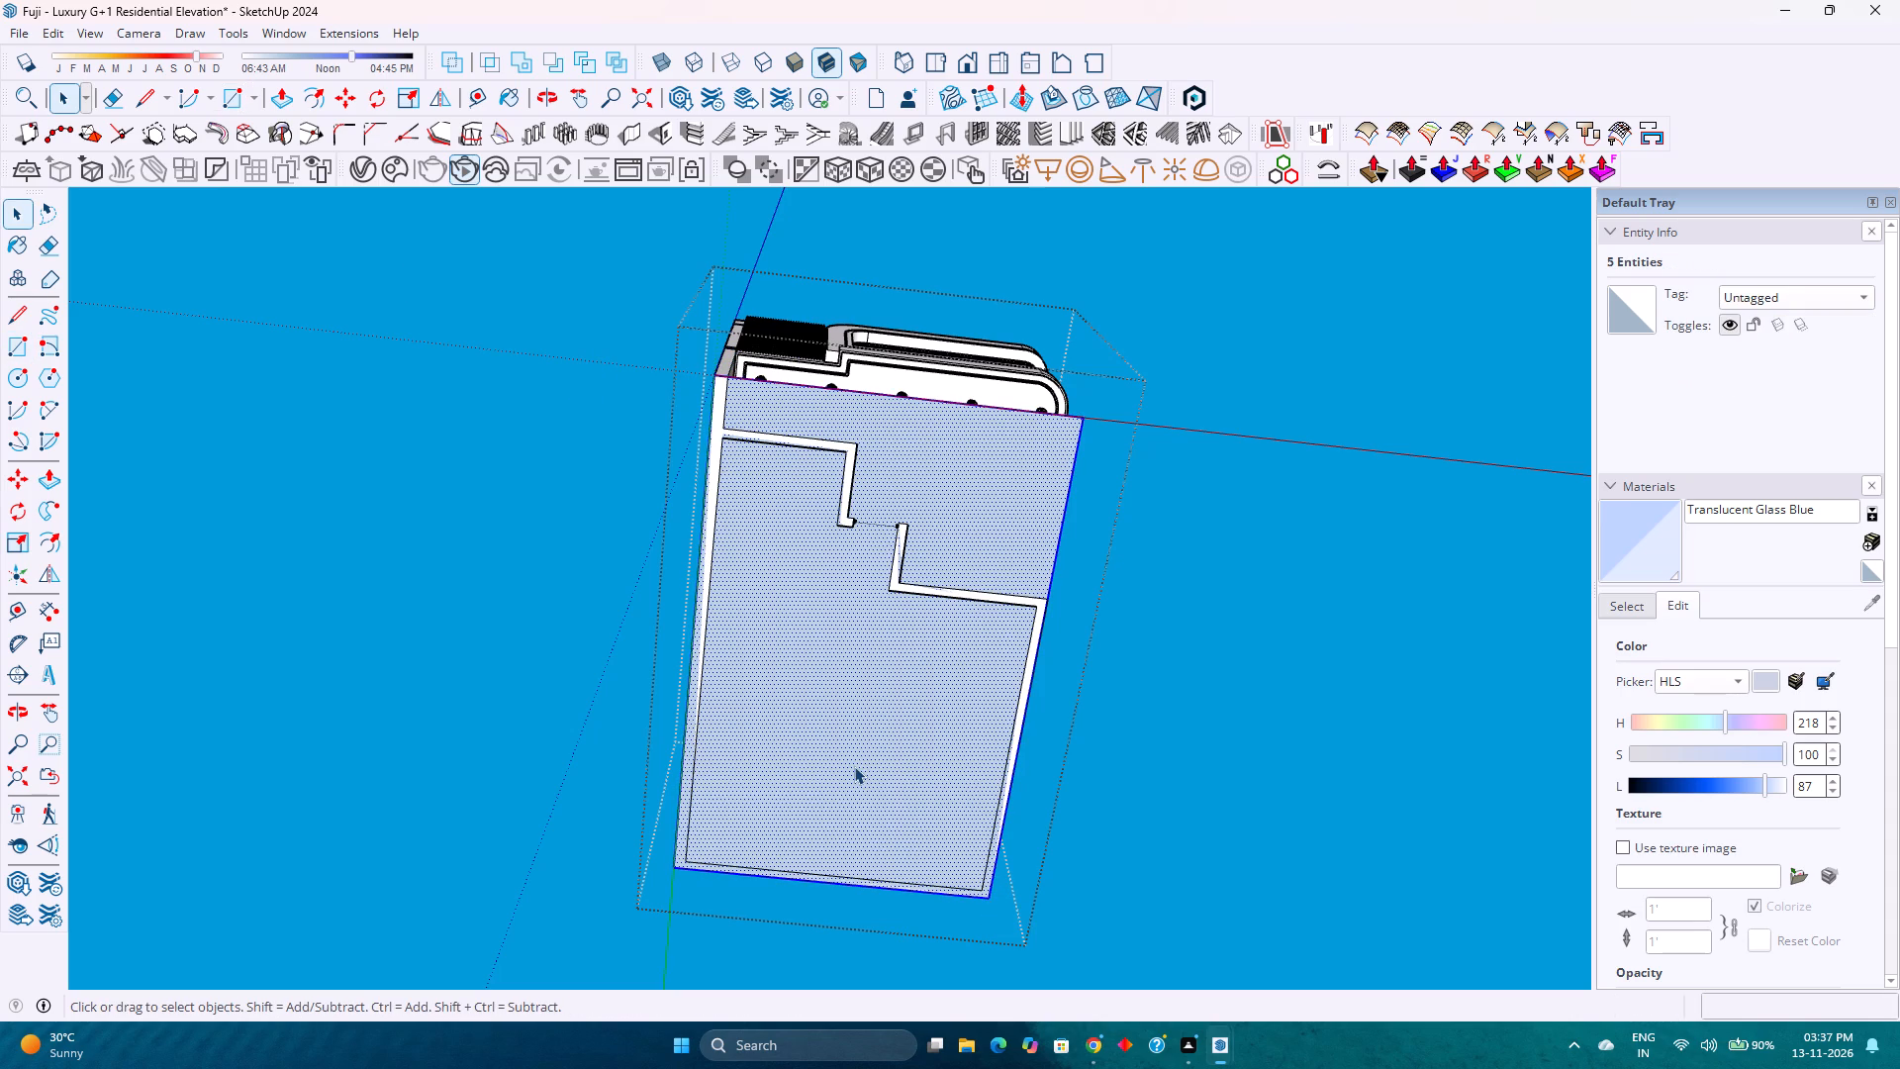
right_click(854, 766)
left_click(963, 382)
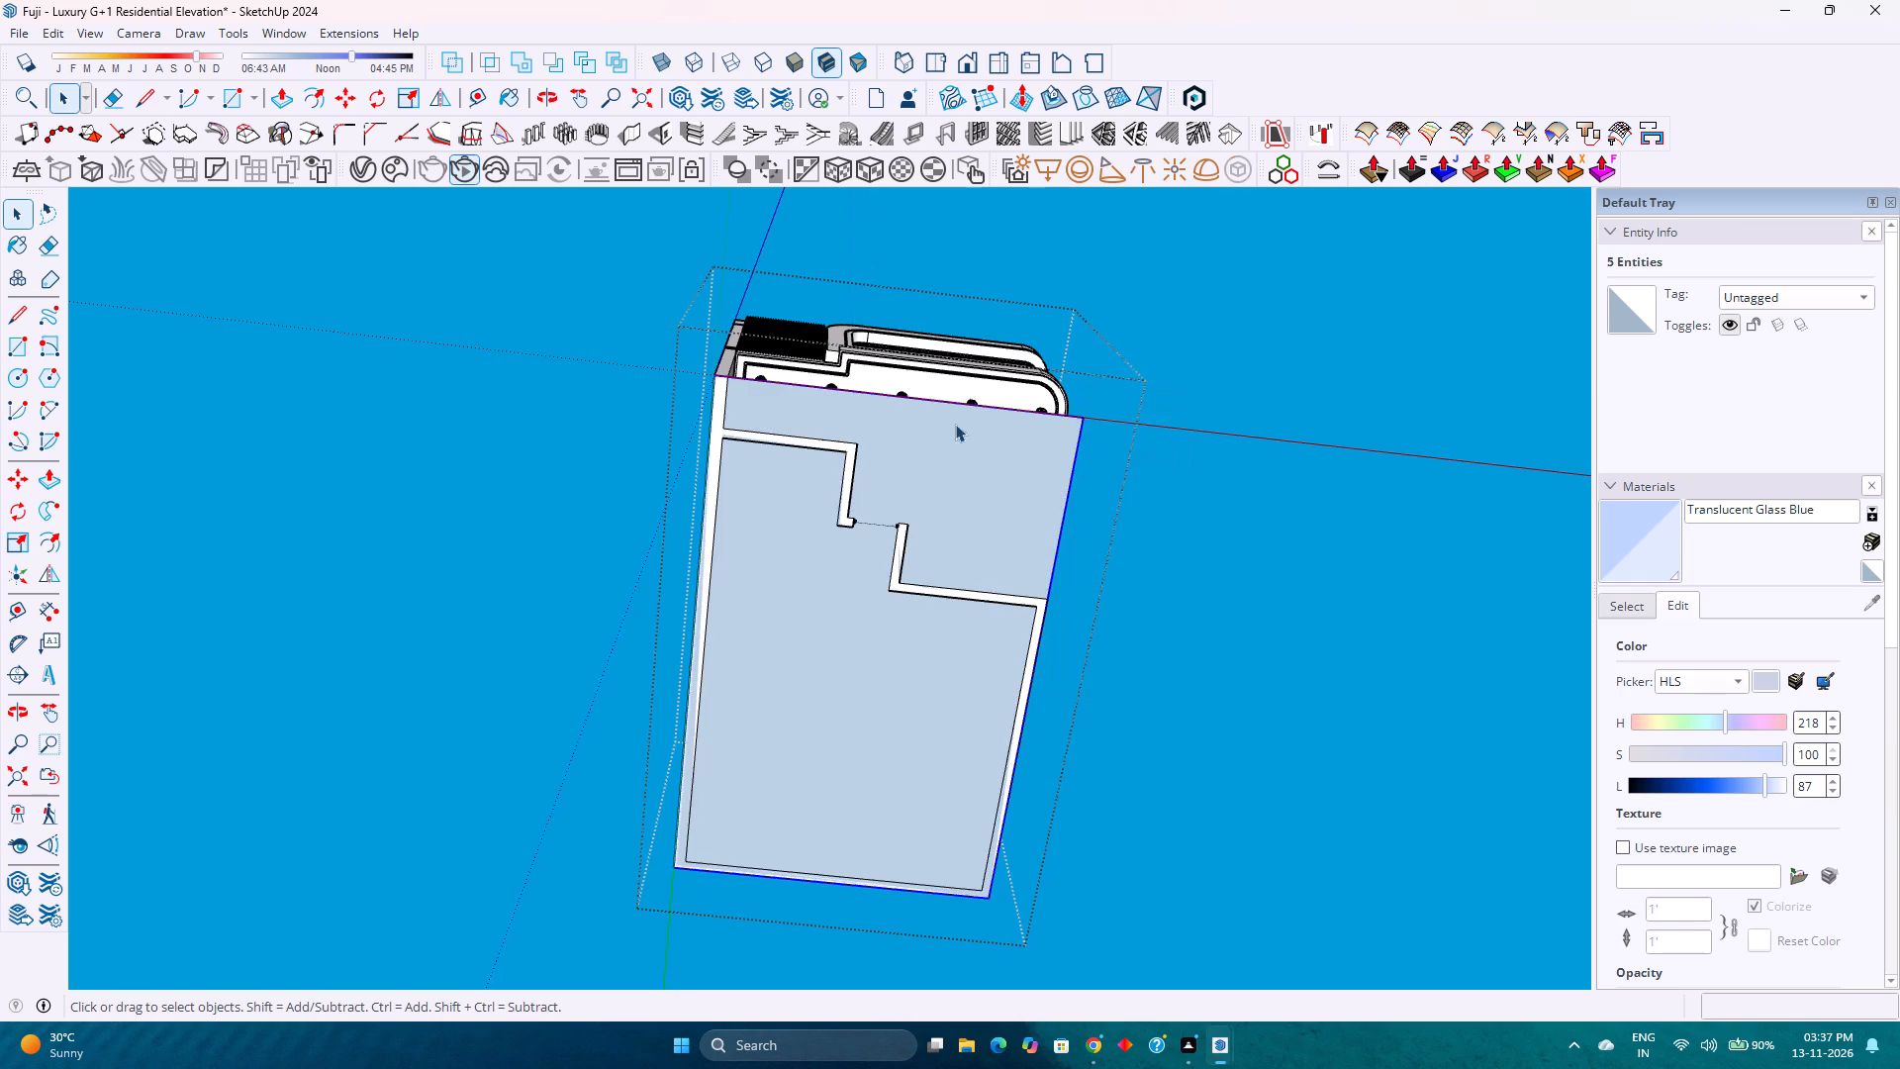
Open the base rectangle's group, Push/Pull its face downward 6" into a slab, and exit the group.
double_click(909, 628)
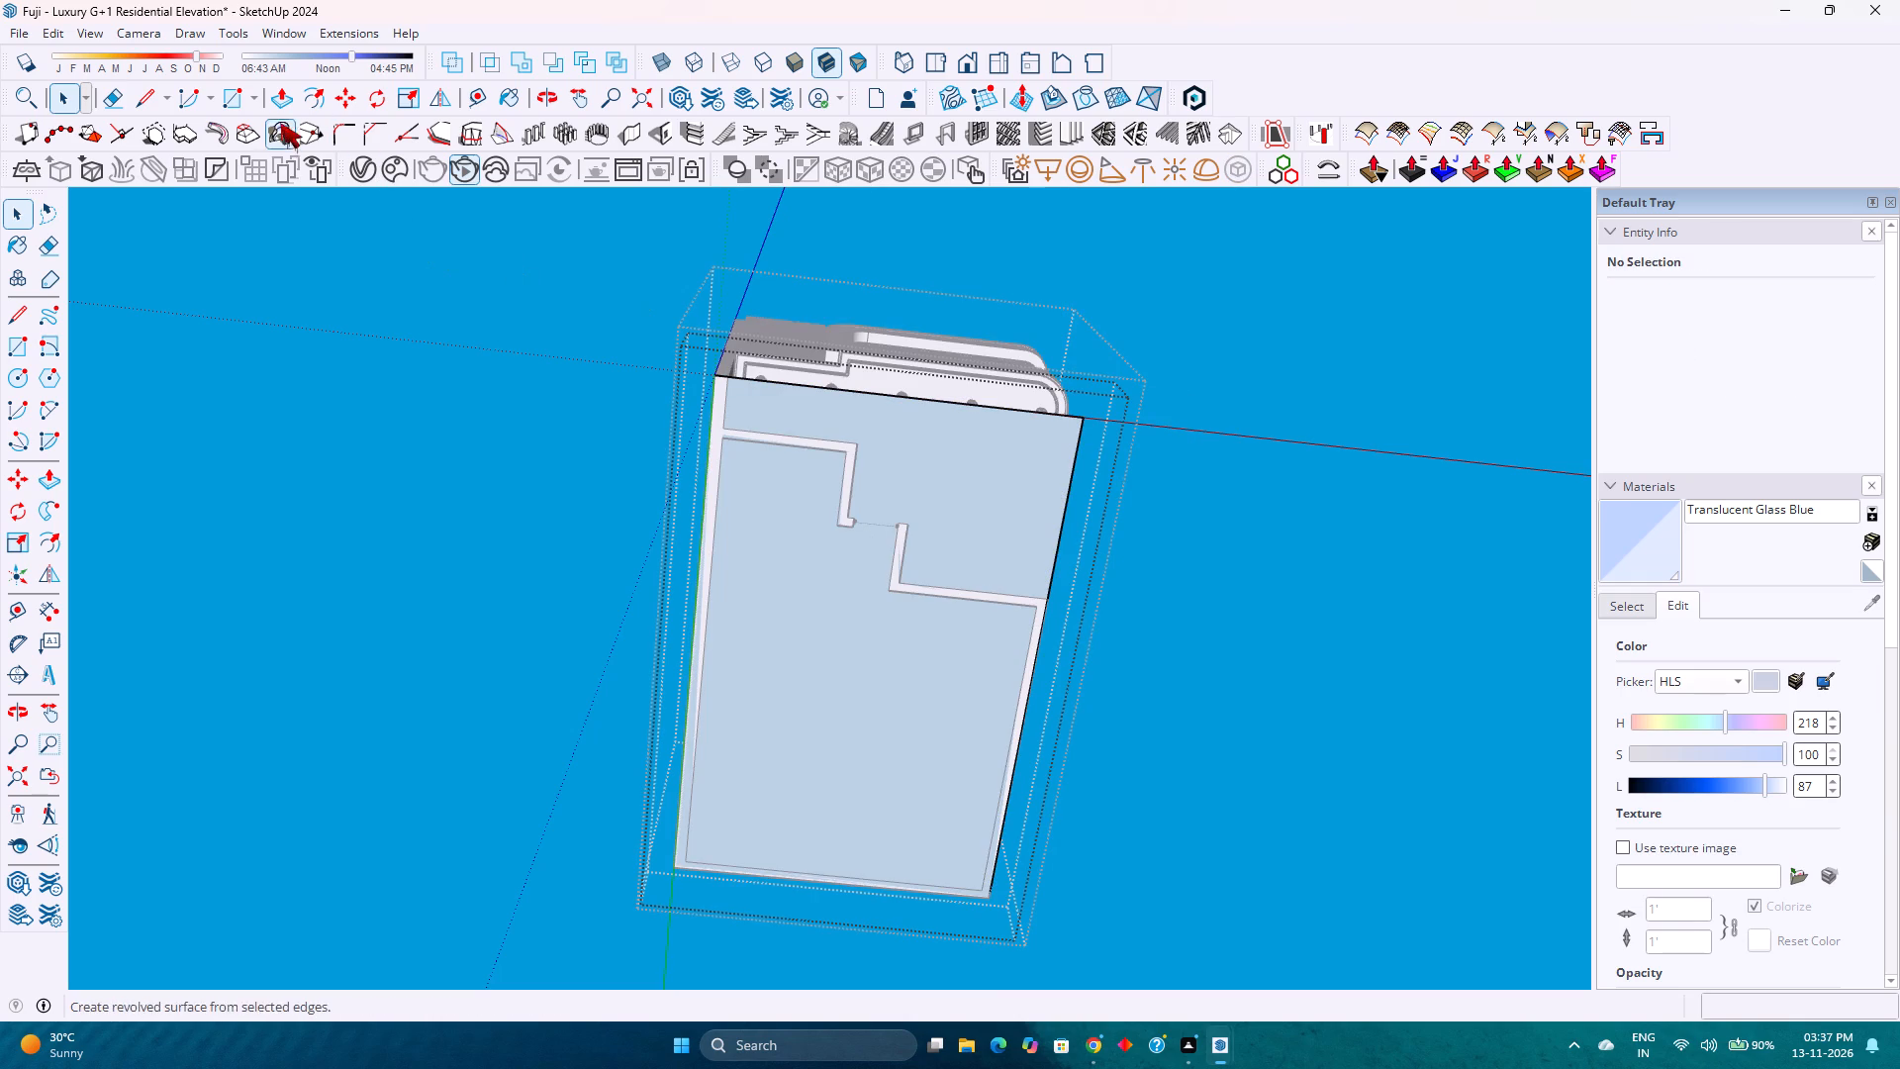
left_click(267, 99)
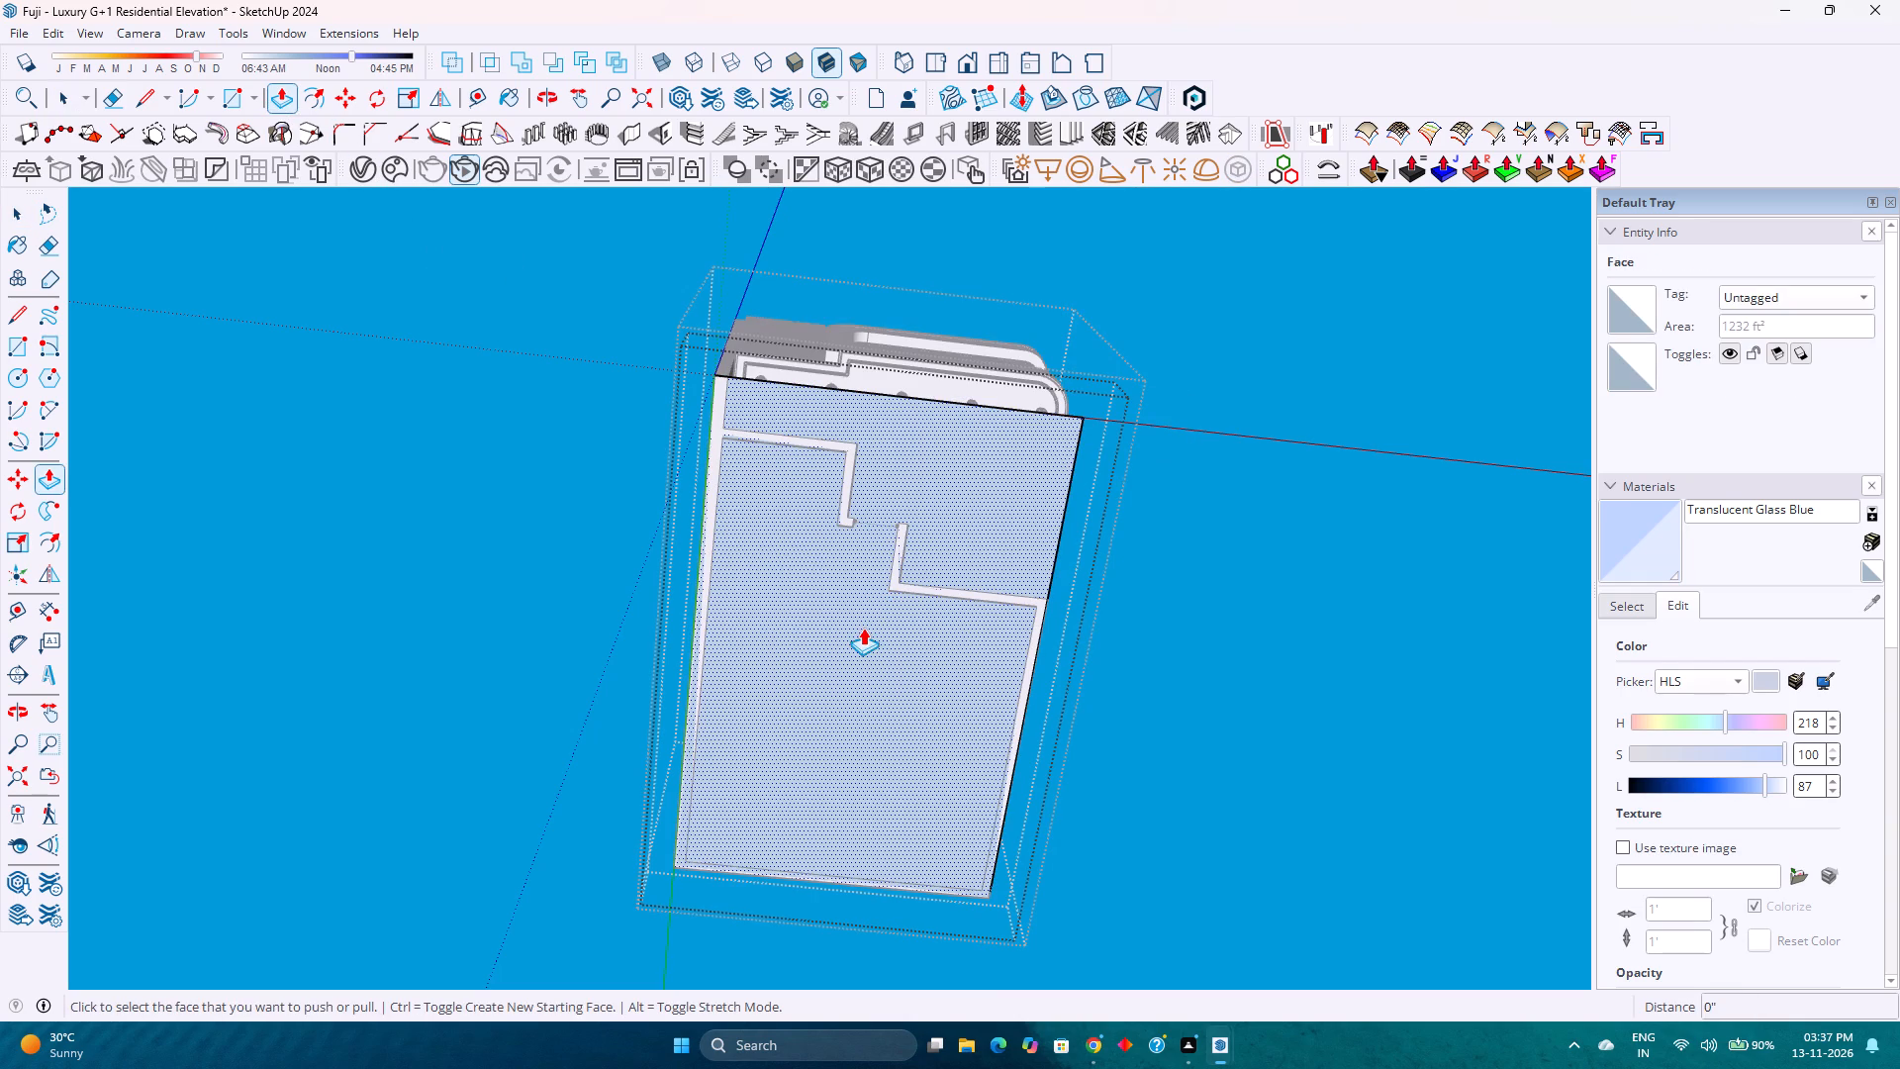
left_click(862, 628)
key("6")
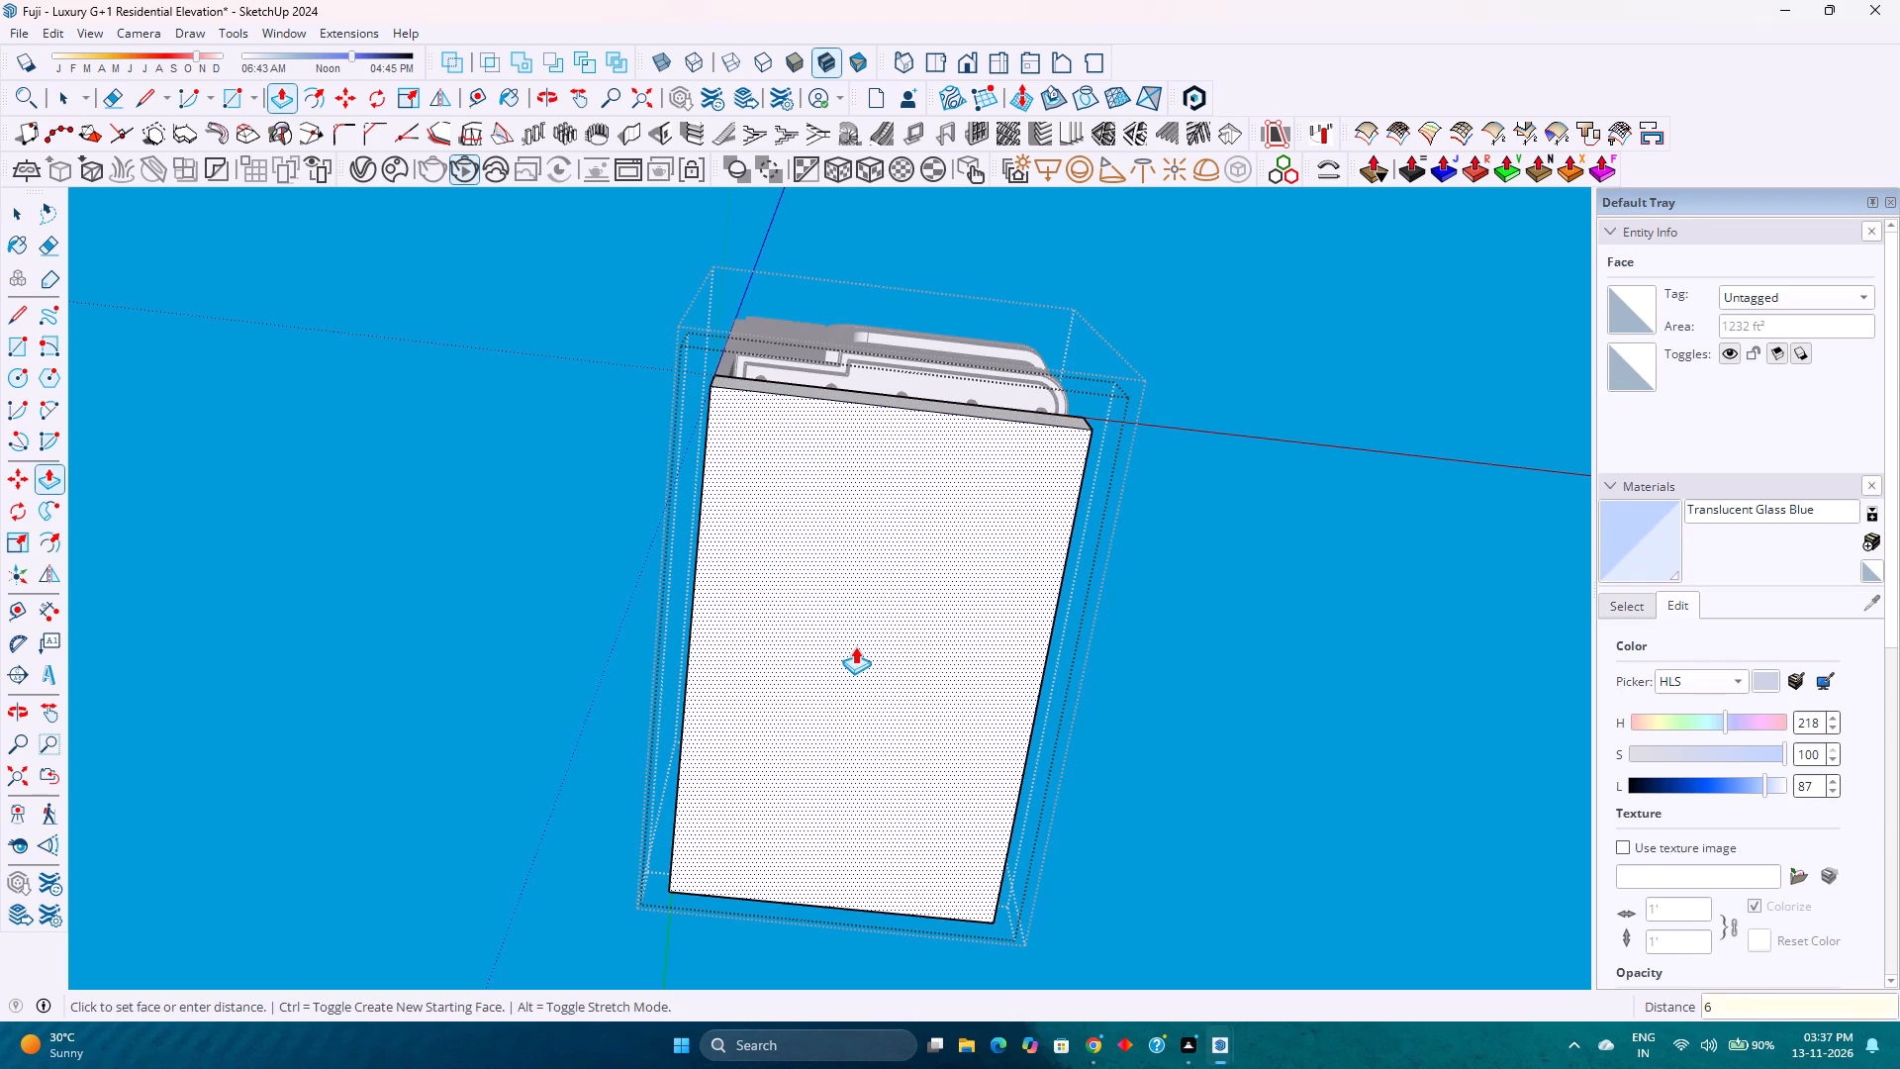
key("Return")
key("space")
left_click(1159, 774)
Examine the new base slab against the front facade and ground-floor walls.
middle_click_drag(1170, 759, 1171, 948)
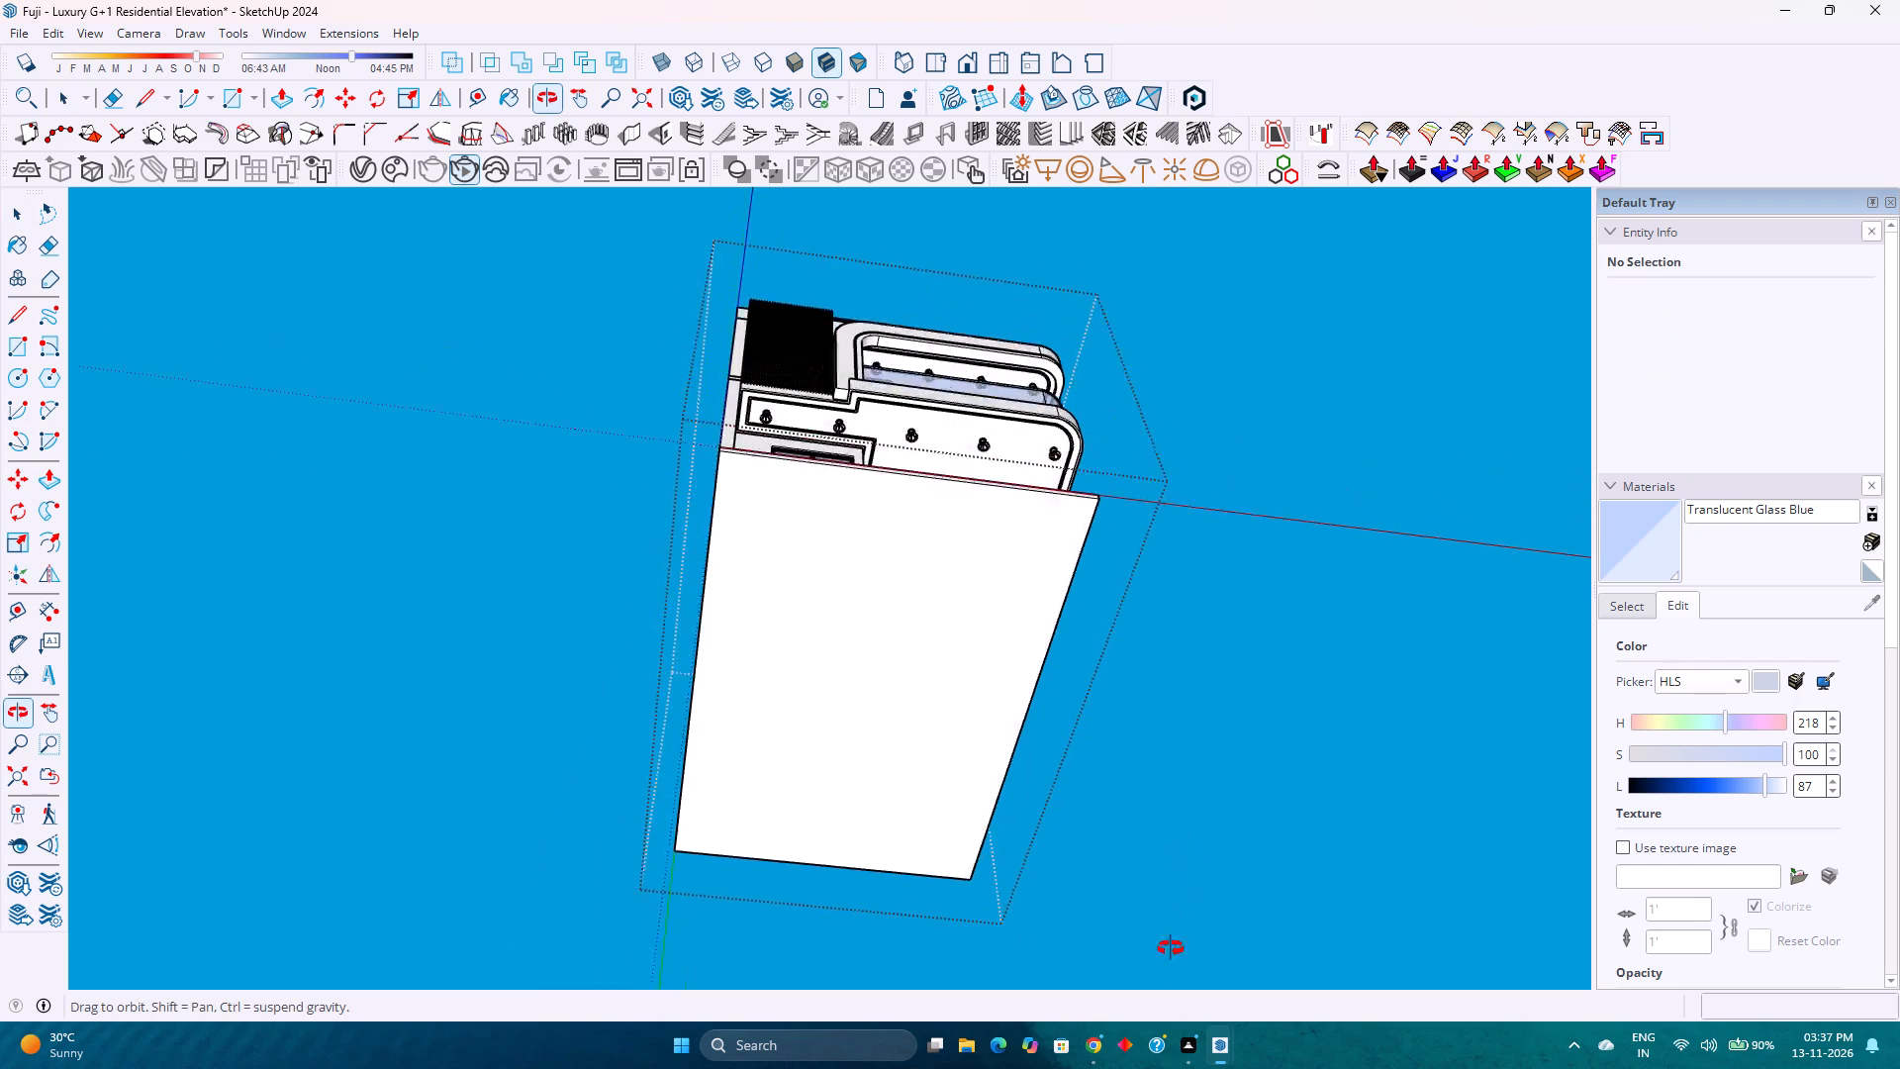
middle_click_drag(1171, 948, 1127, 1029)
middle_click(1127, 1029)
scroll(790, 551, "up", 4)
middle_click_drag(835, 587, 849, 863)
scroll(843, 847, "down", 2)
middle_click_drag(848, 876, 824, 734, "shift")
middle_click(824, 731, "shift")
scroll(878, 745, "up", 3)
middle_click_drag(960, 693, 816, 791)
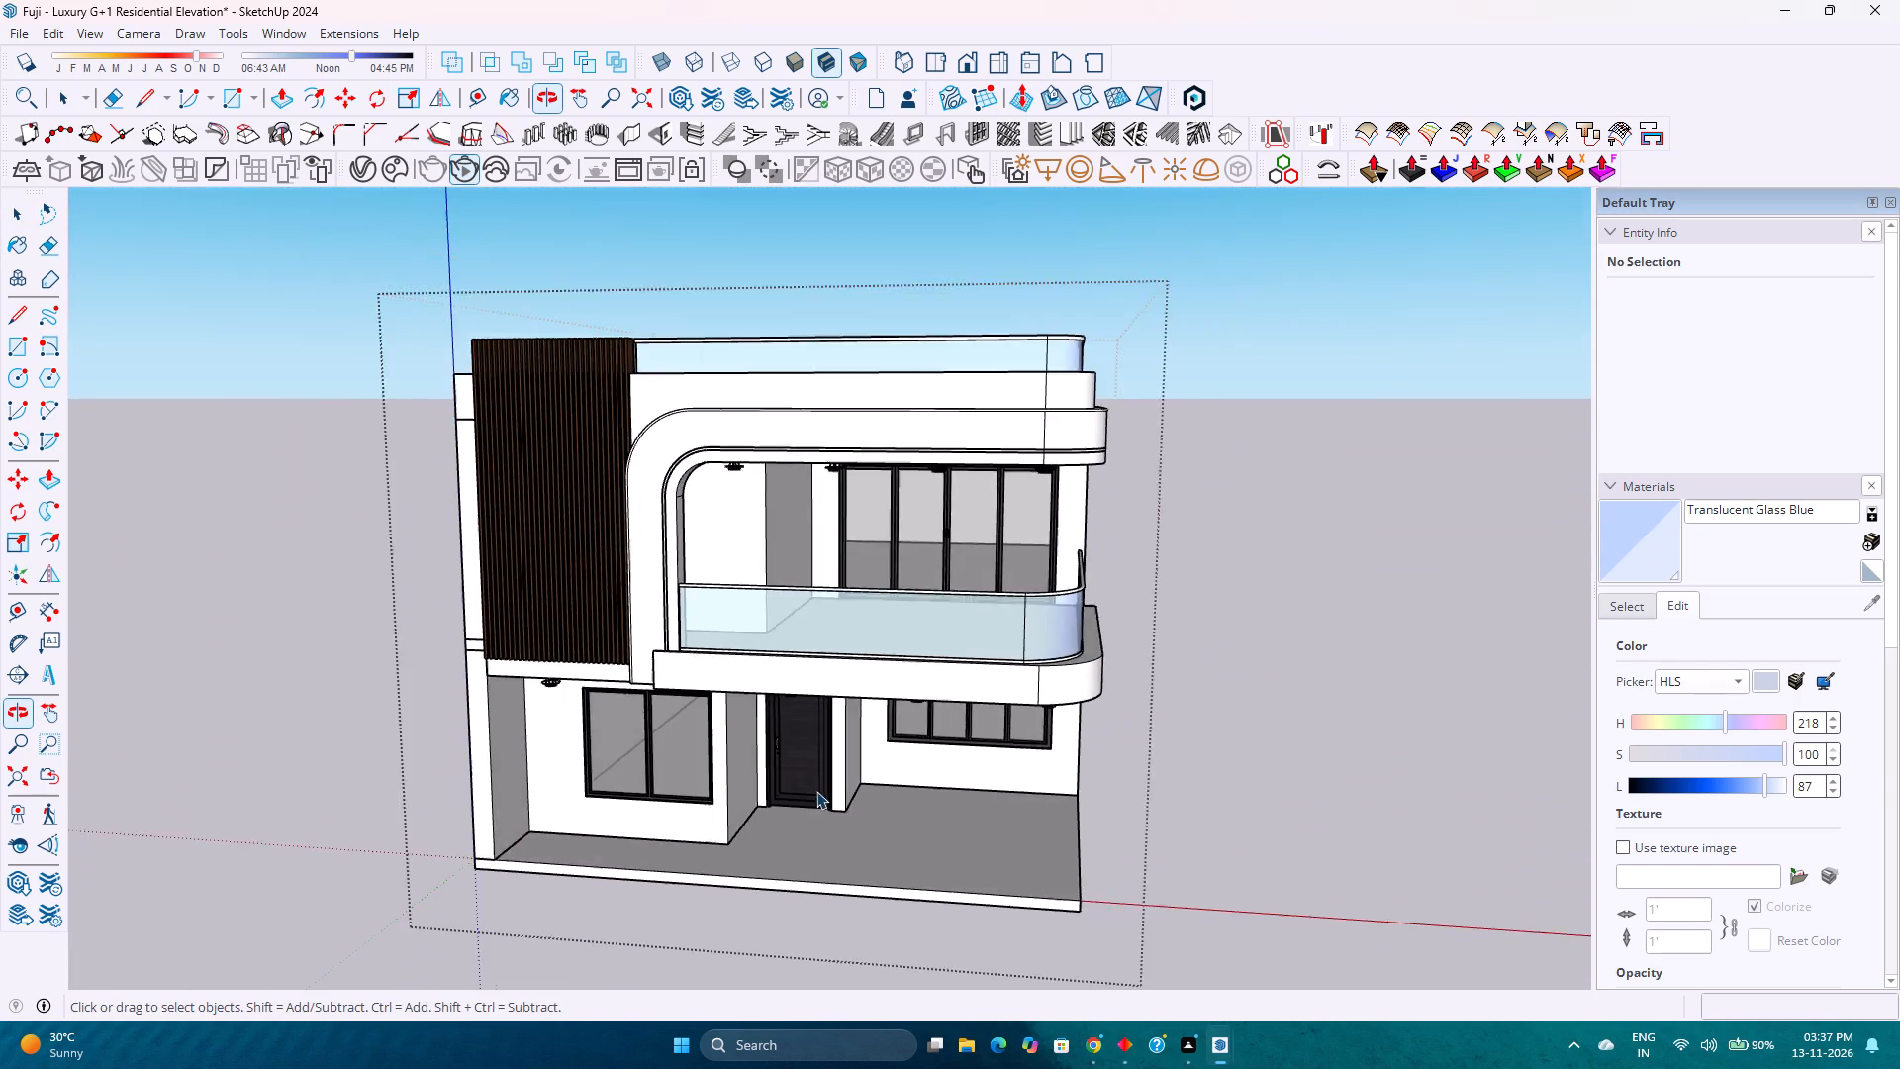
middle_click_drag(816, 791, 836, 829)
scroll(816, 793, "up", 1)
scroll(815, 781, "down", 9)
scroll(797, 823, "up", 3)
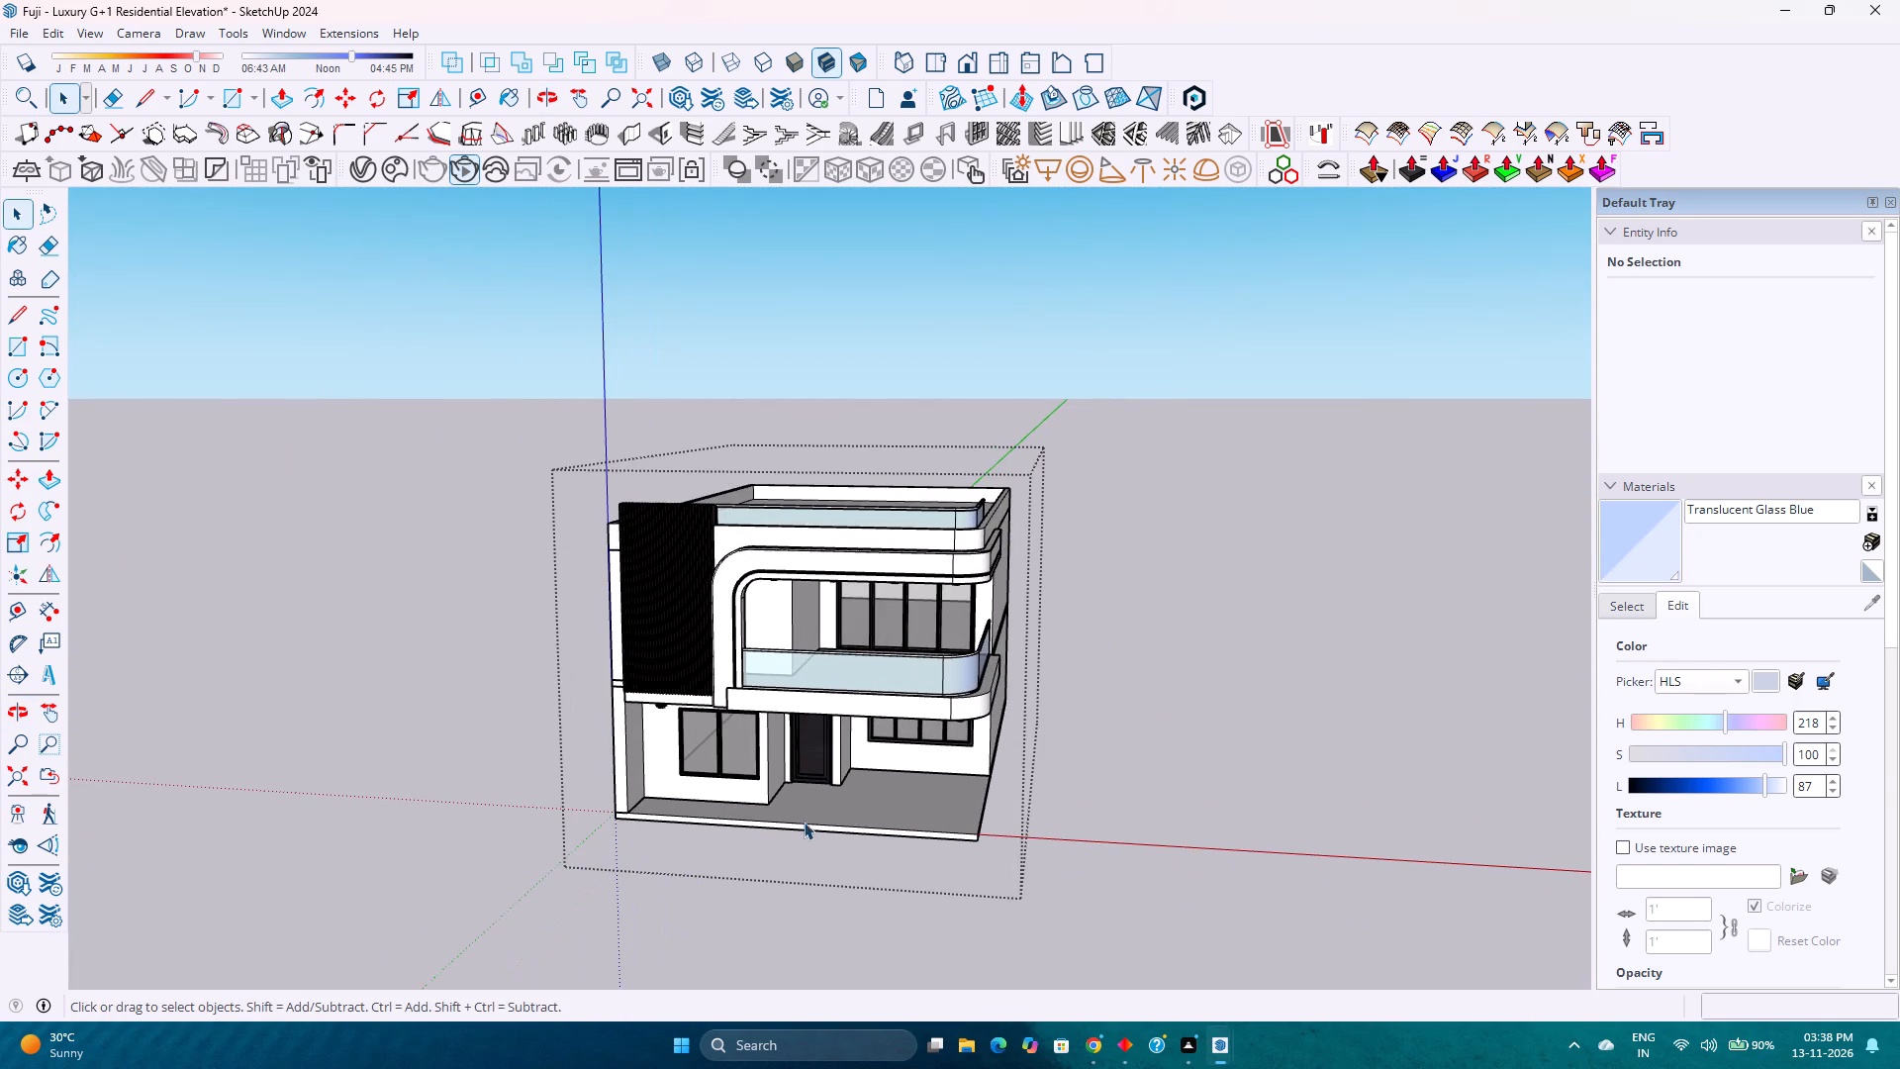
scroll(810, 819, "up", 3)
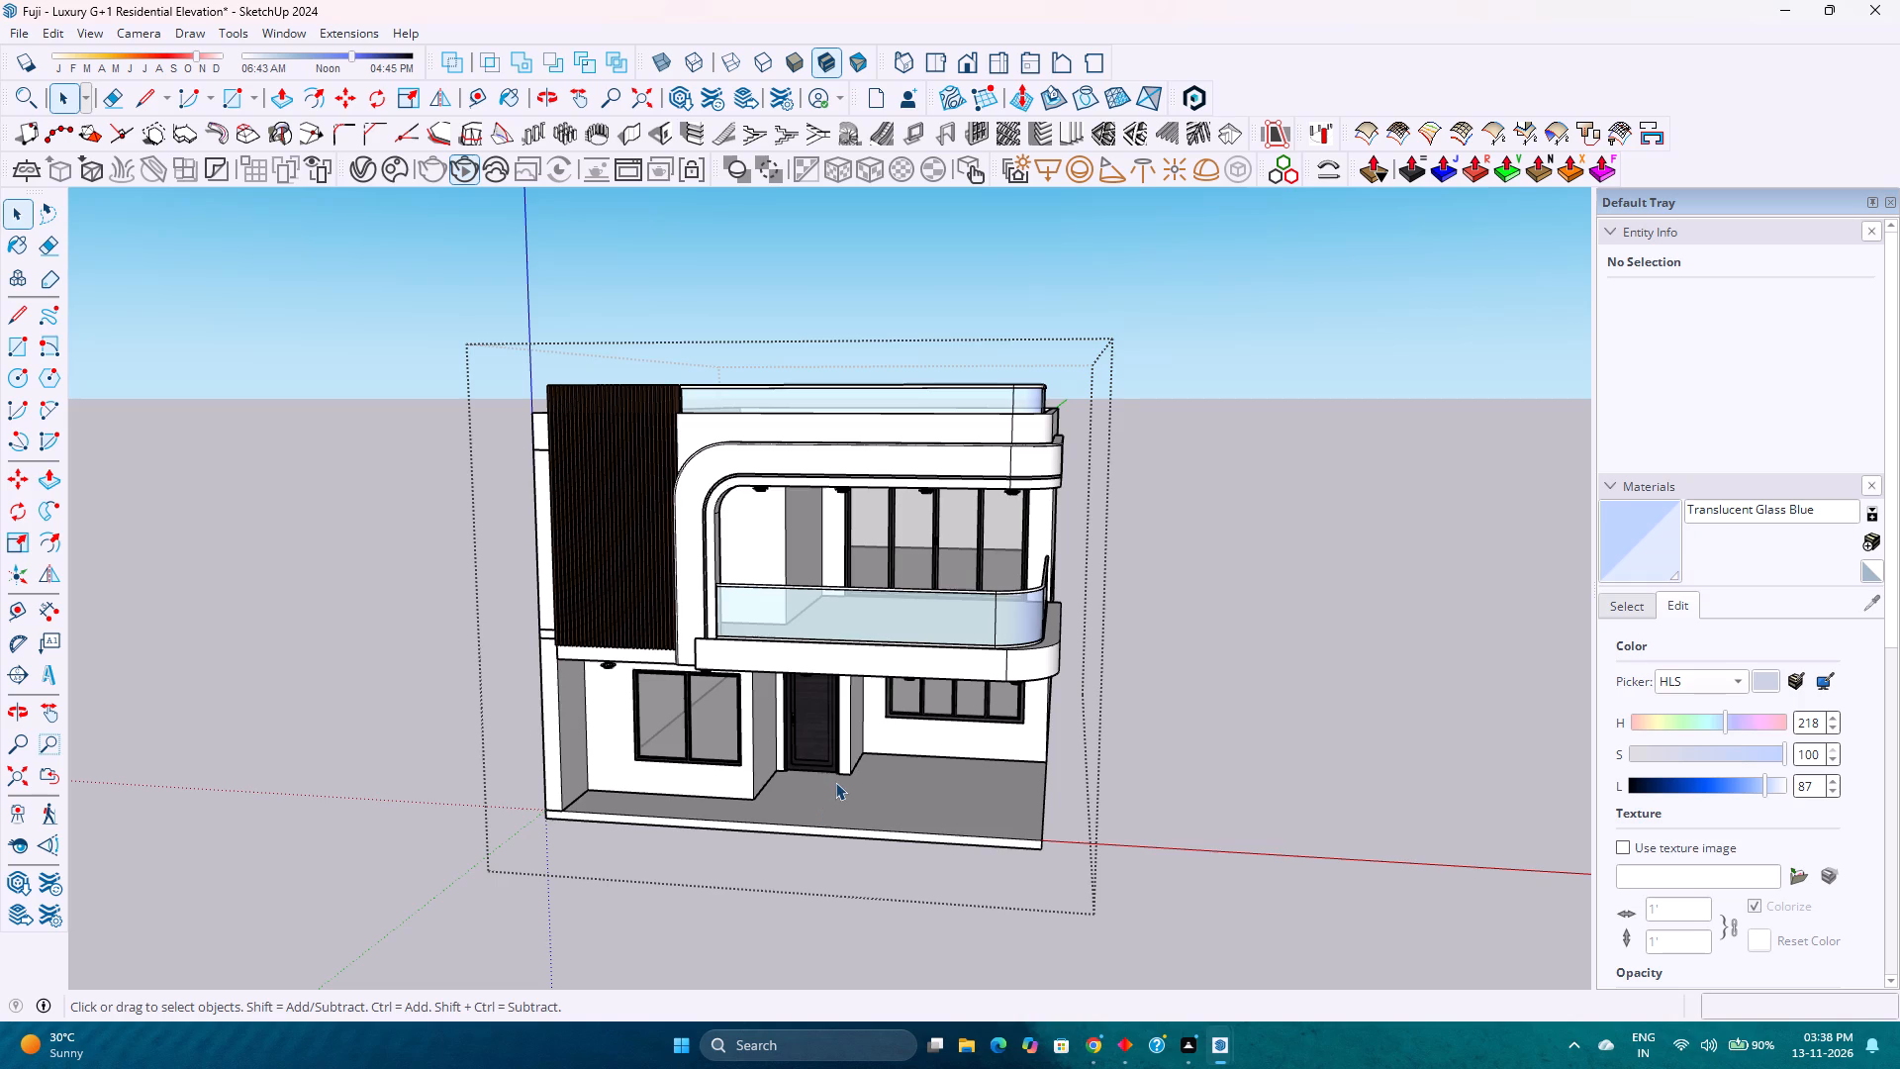
Copy the ground-floor base slab straight down by one slab thickness so the copy sits directly beneath the original.
middle_click_drag(856, 816, 856, 765)
middle_click(855, 762)
middle_click(854, 753)
middle_click_drag(853, 738, 851, 694)
middle_click(851, 692)
middle_click(851, 690)
scroll(851, 690, "up", 1)
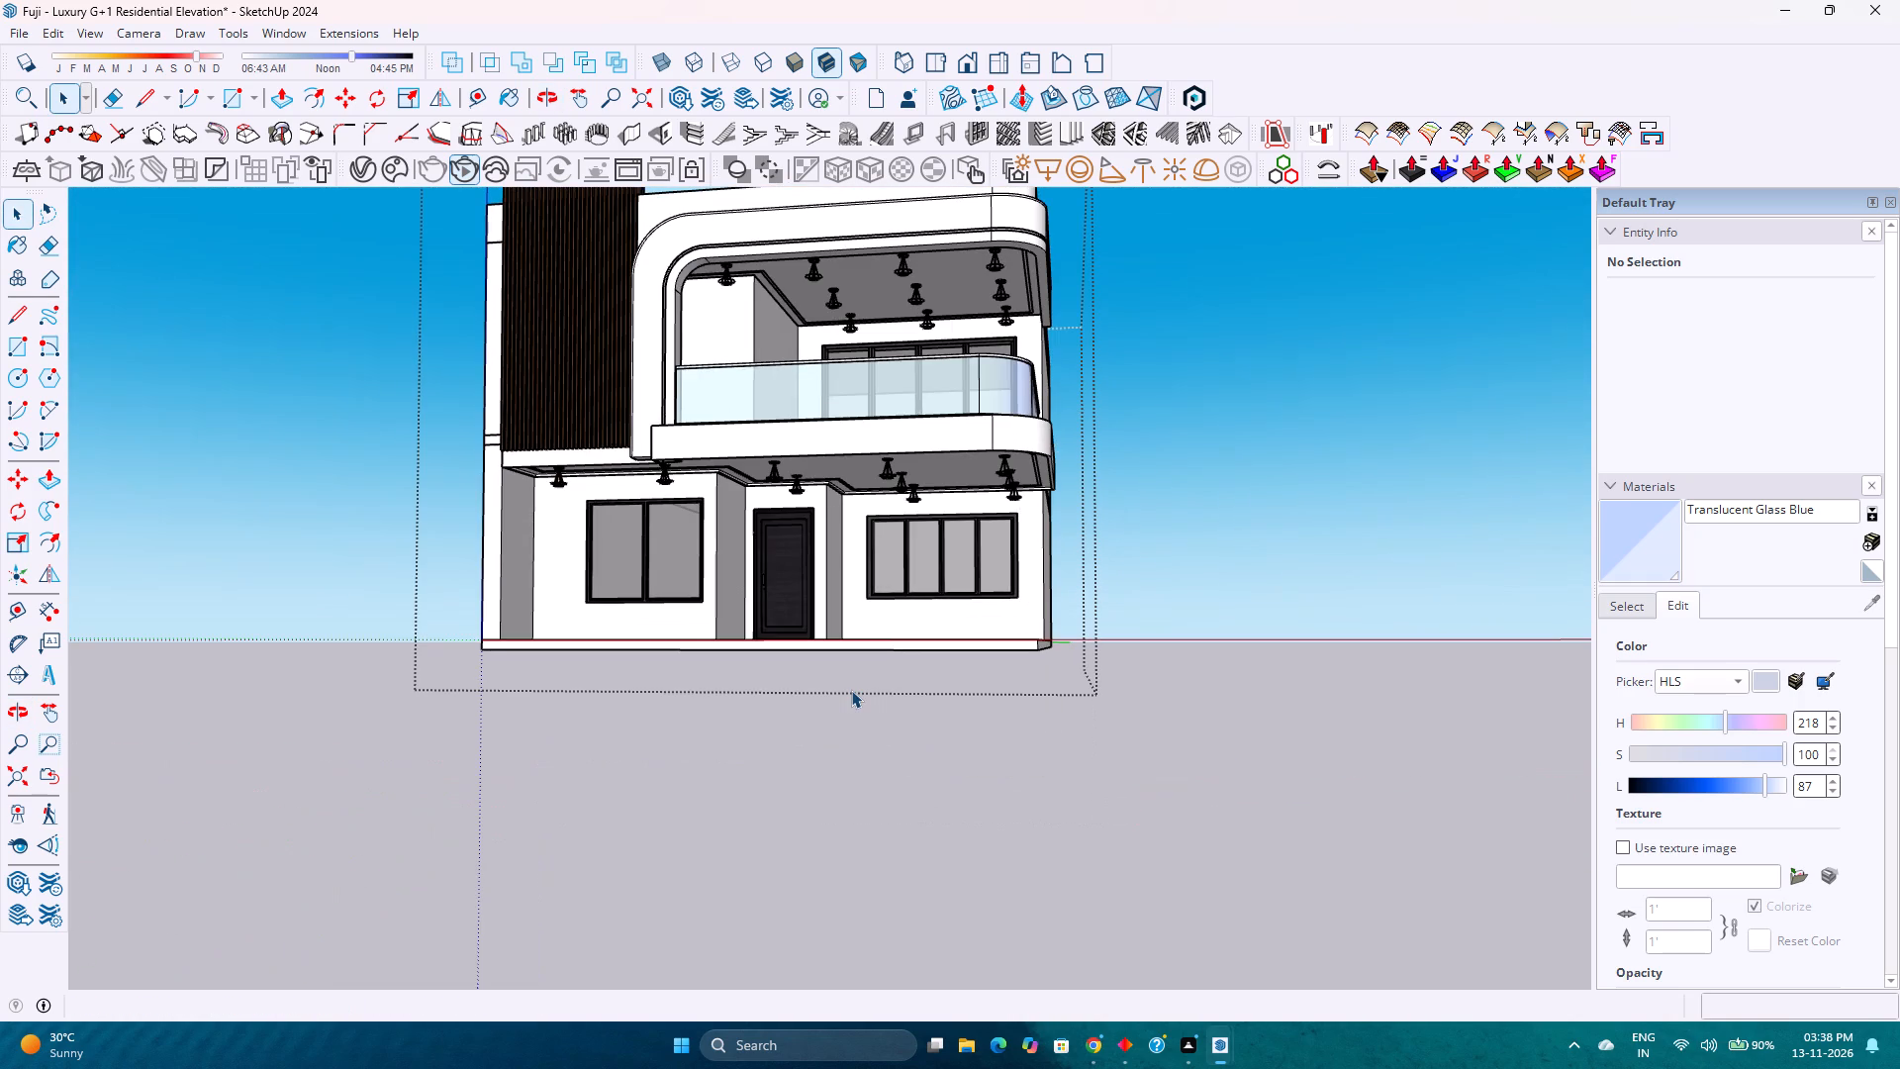
middle_click_drag(851, 697, 850, 694)
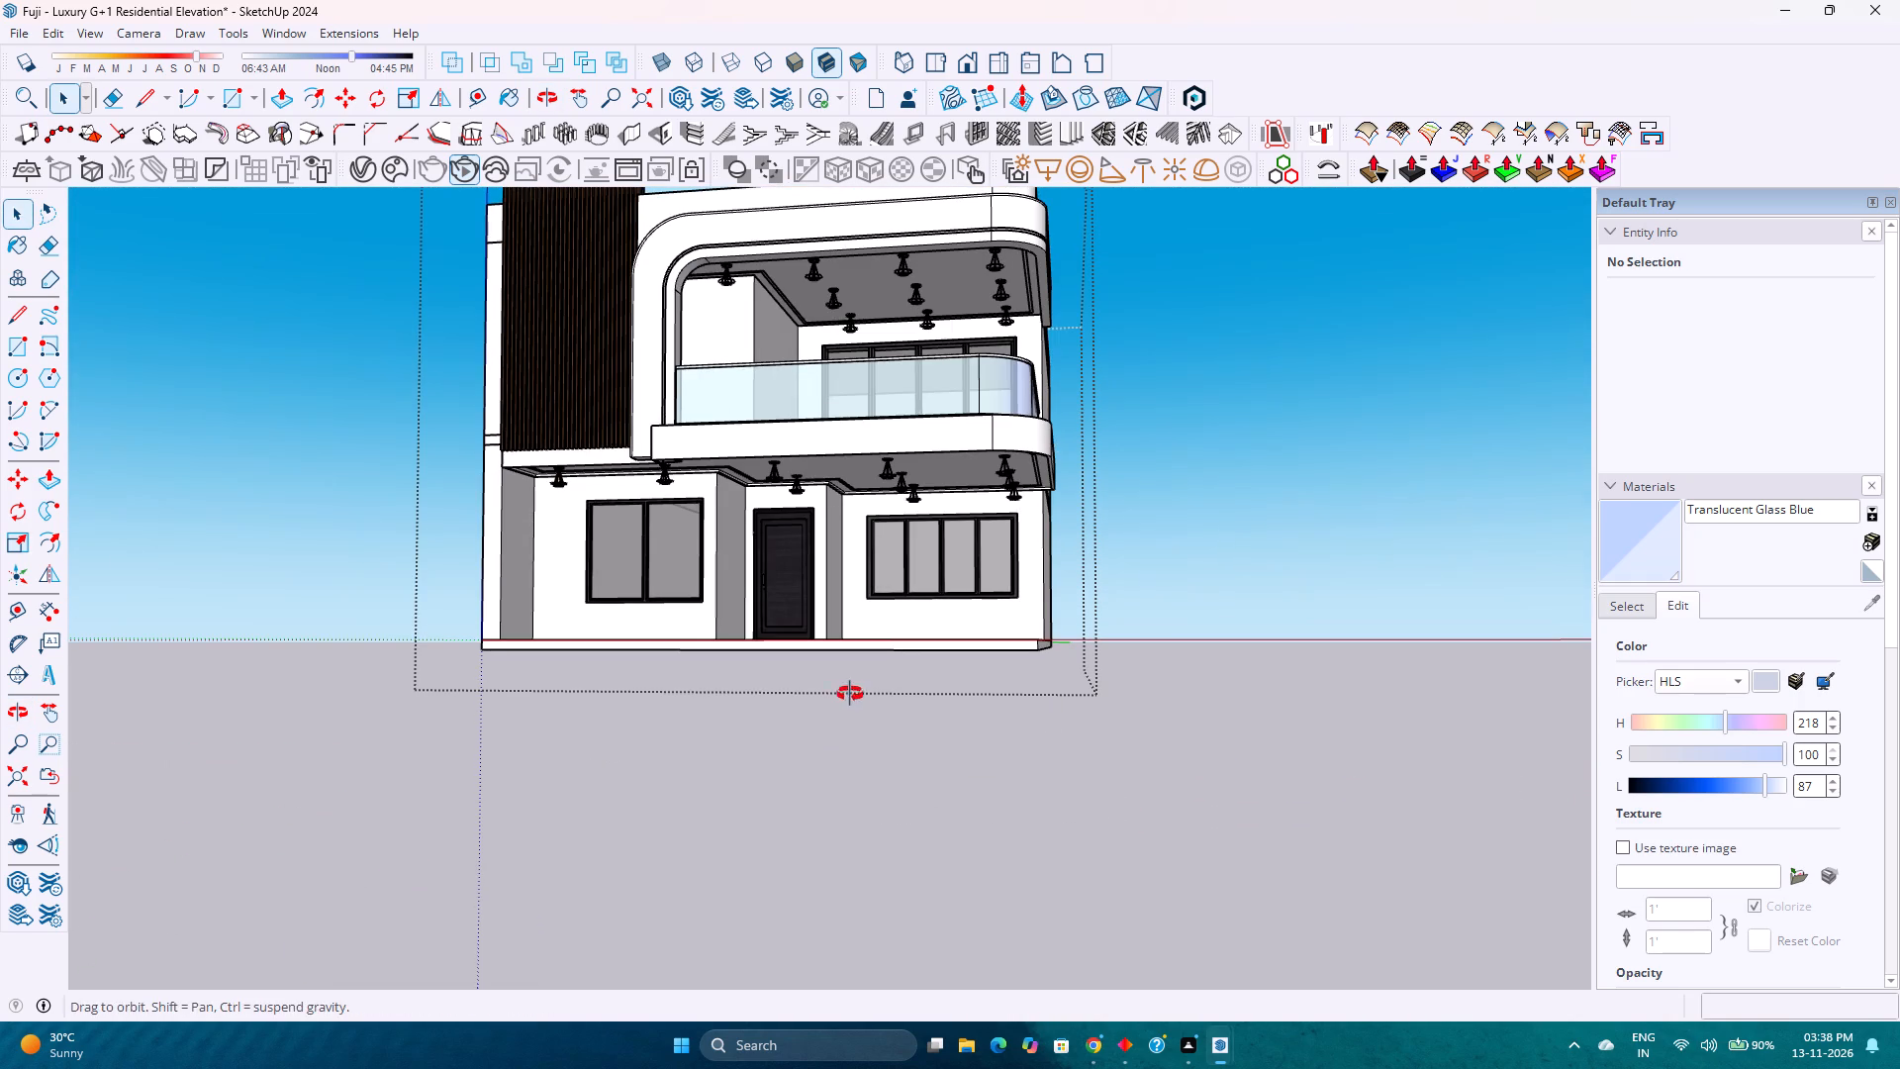
middle_click_drag(850, 694, 856, 559)
left_click(810, 609)
scroll(810, 609, "up", 2)
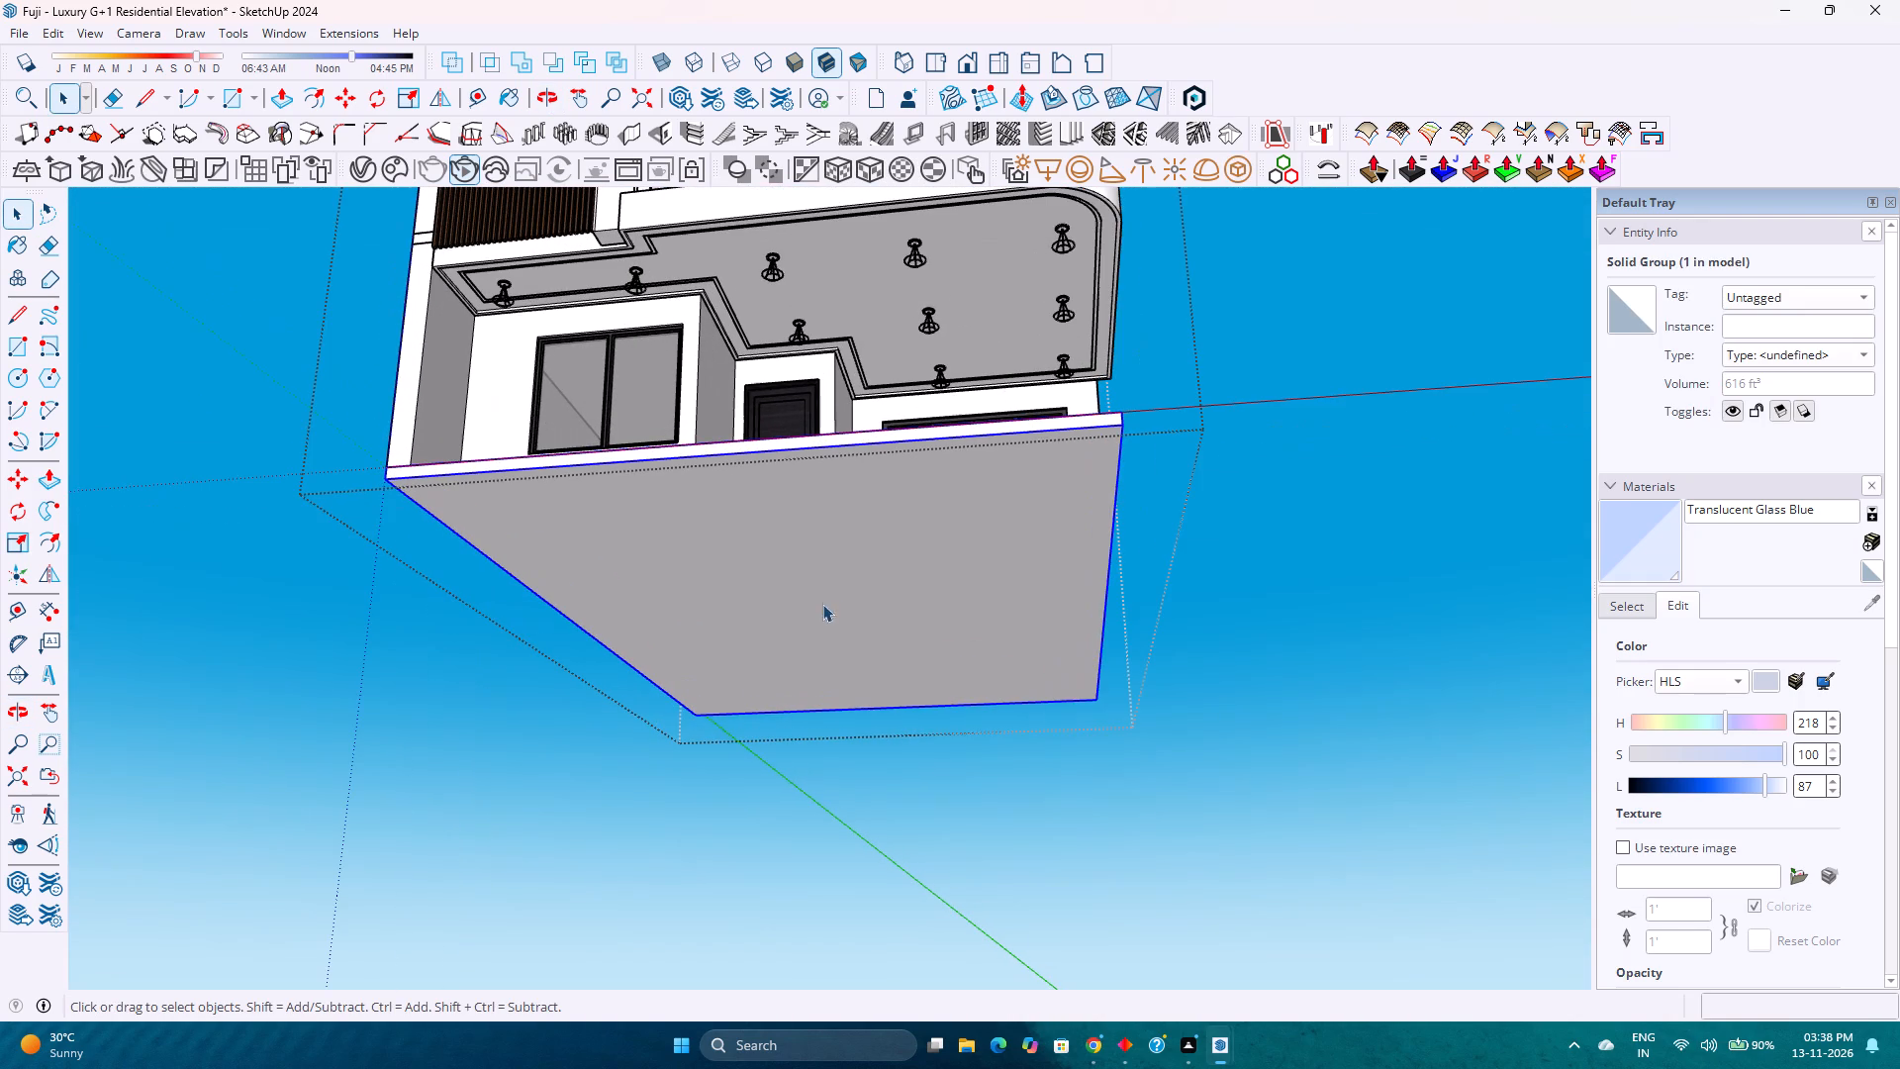
key("m")
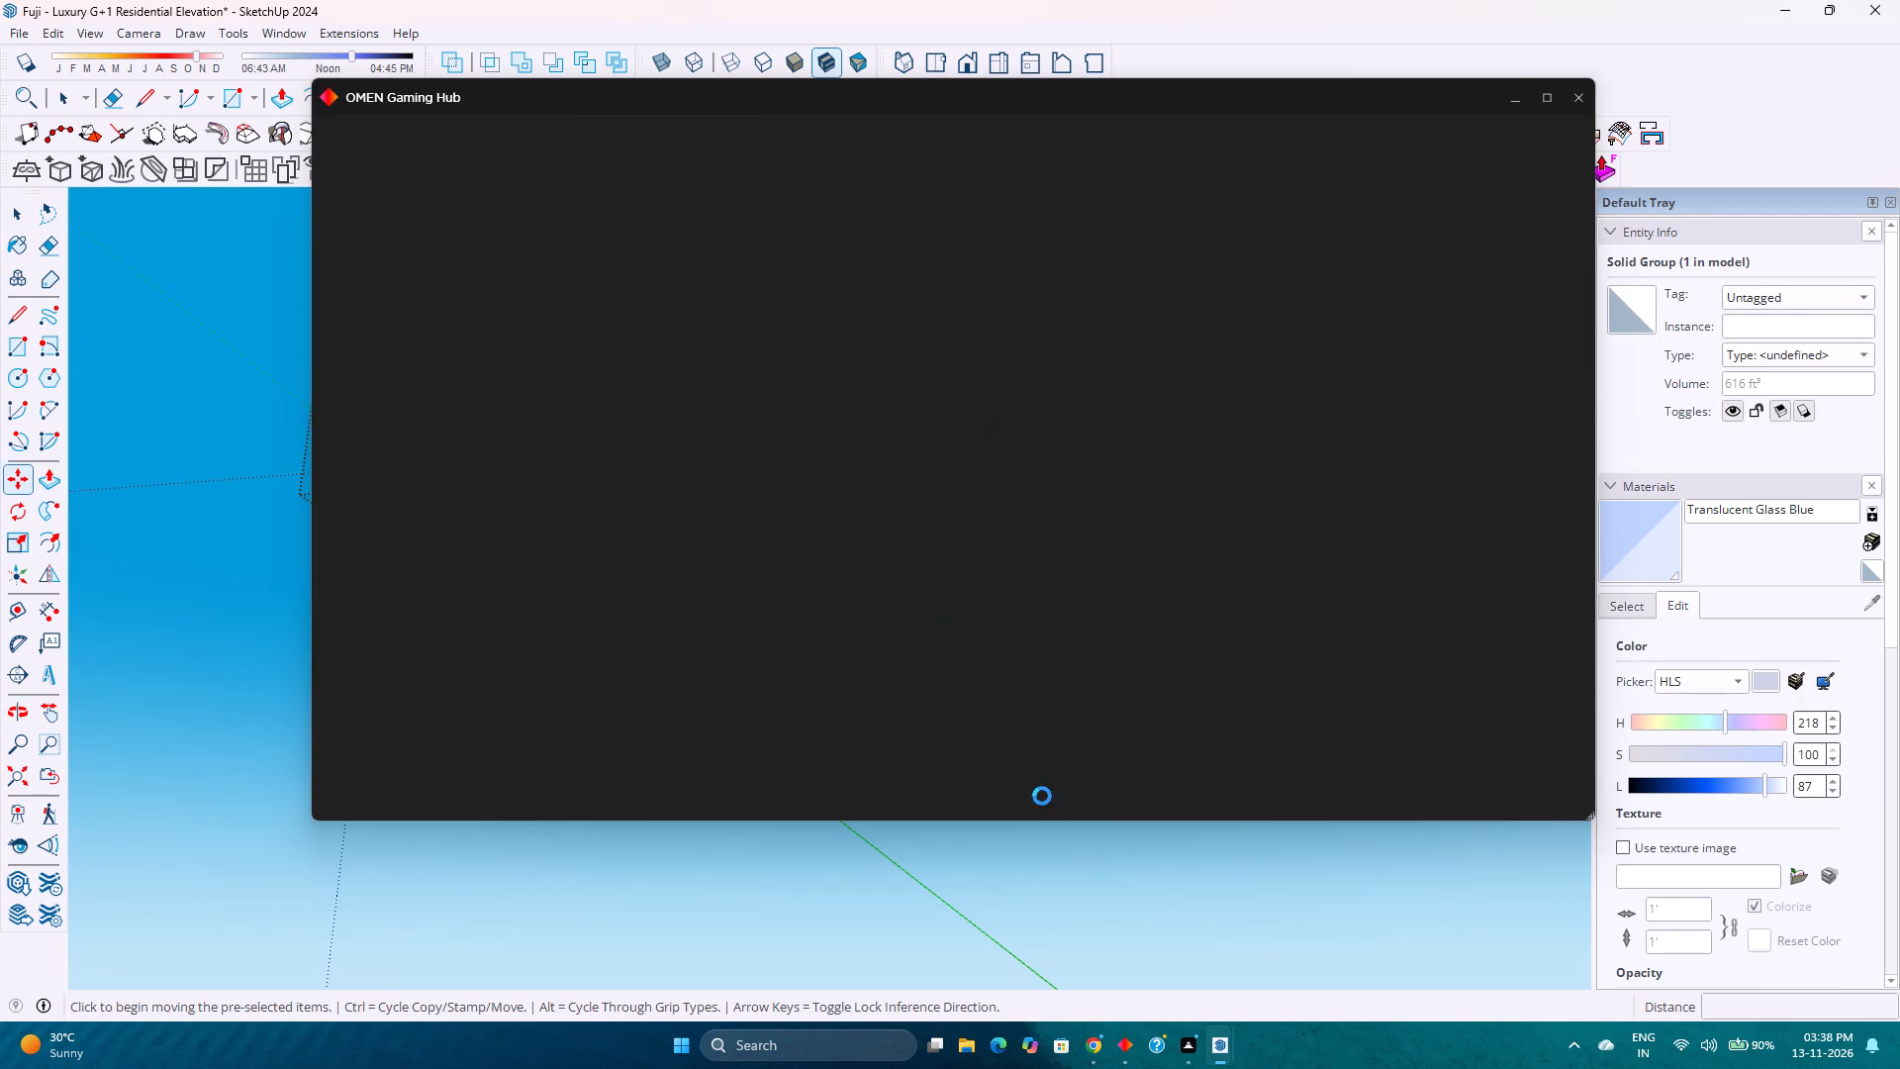
left_click(1567, 96)
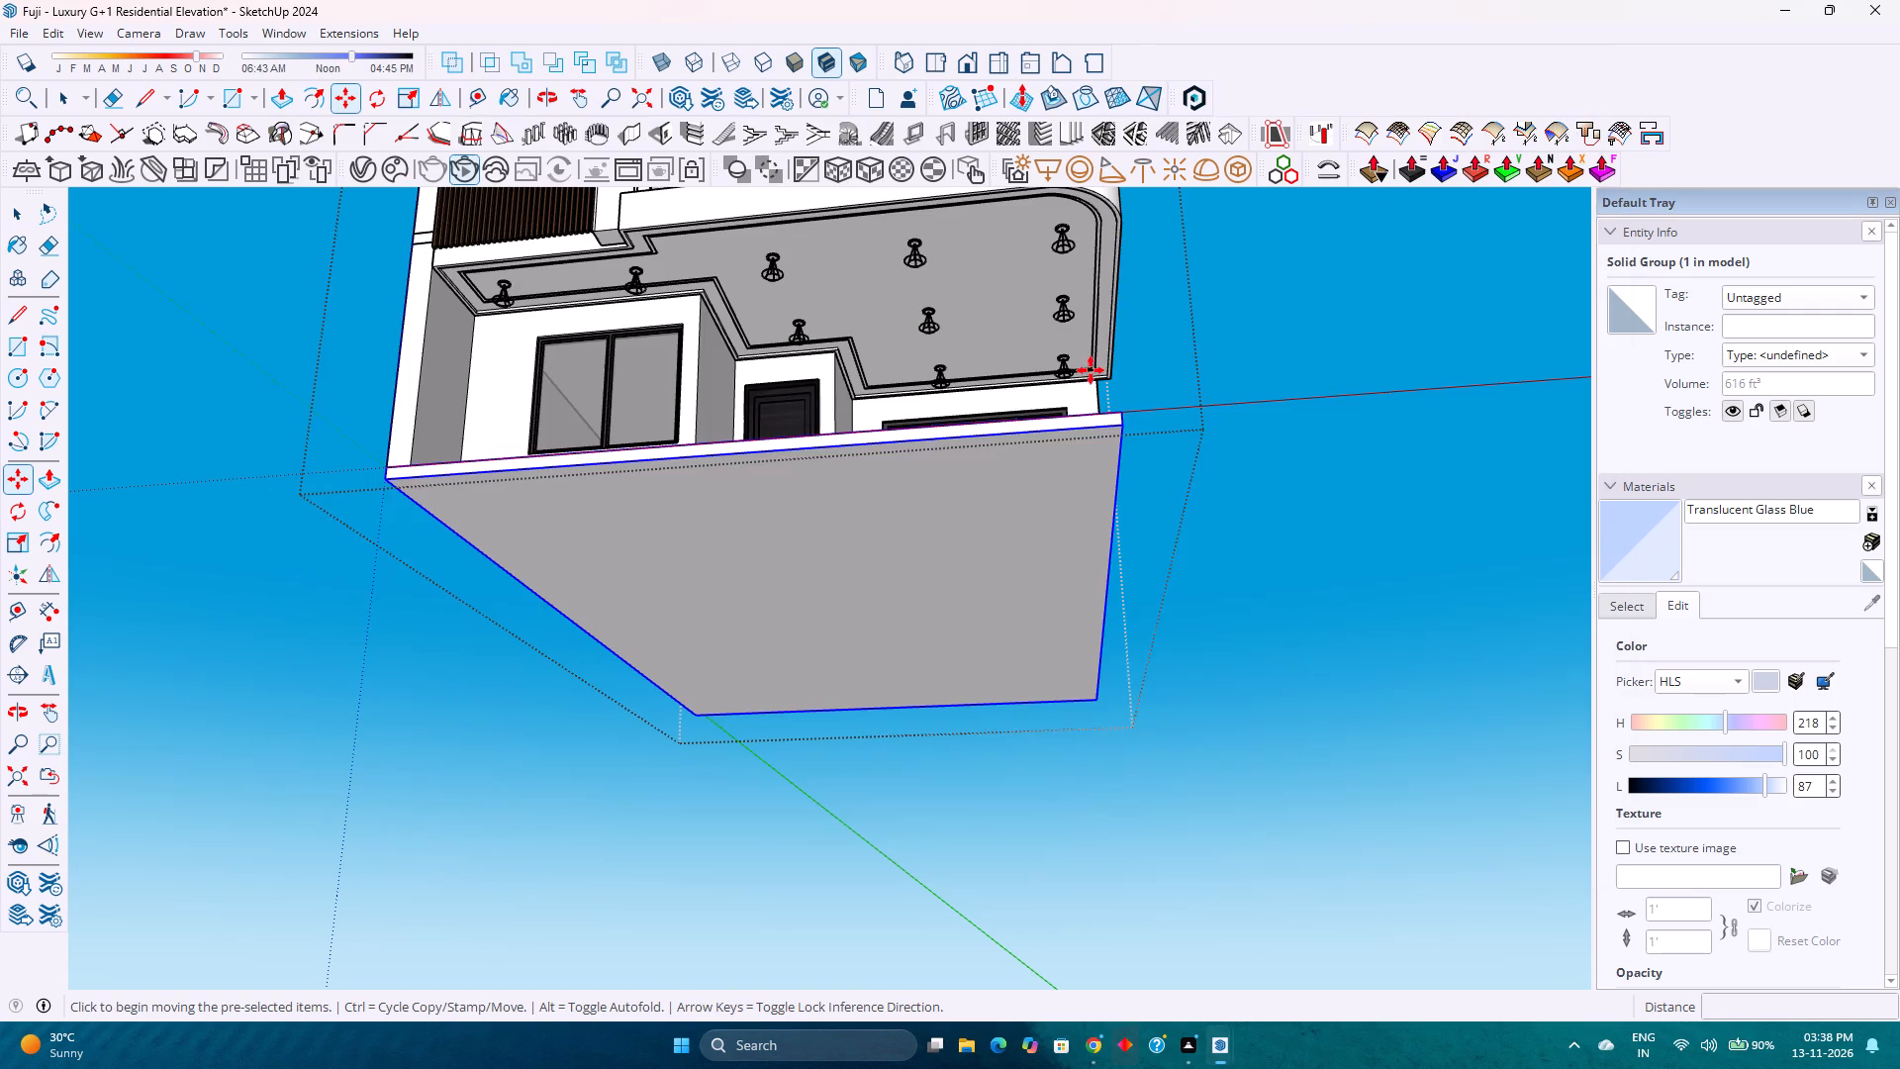
left_click(1124, 407)
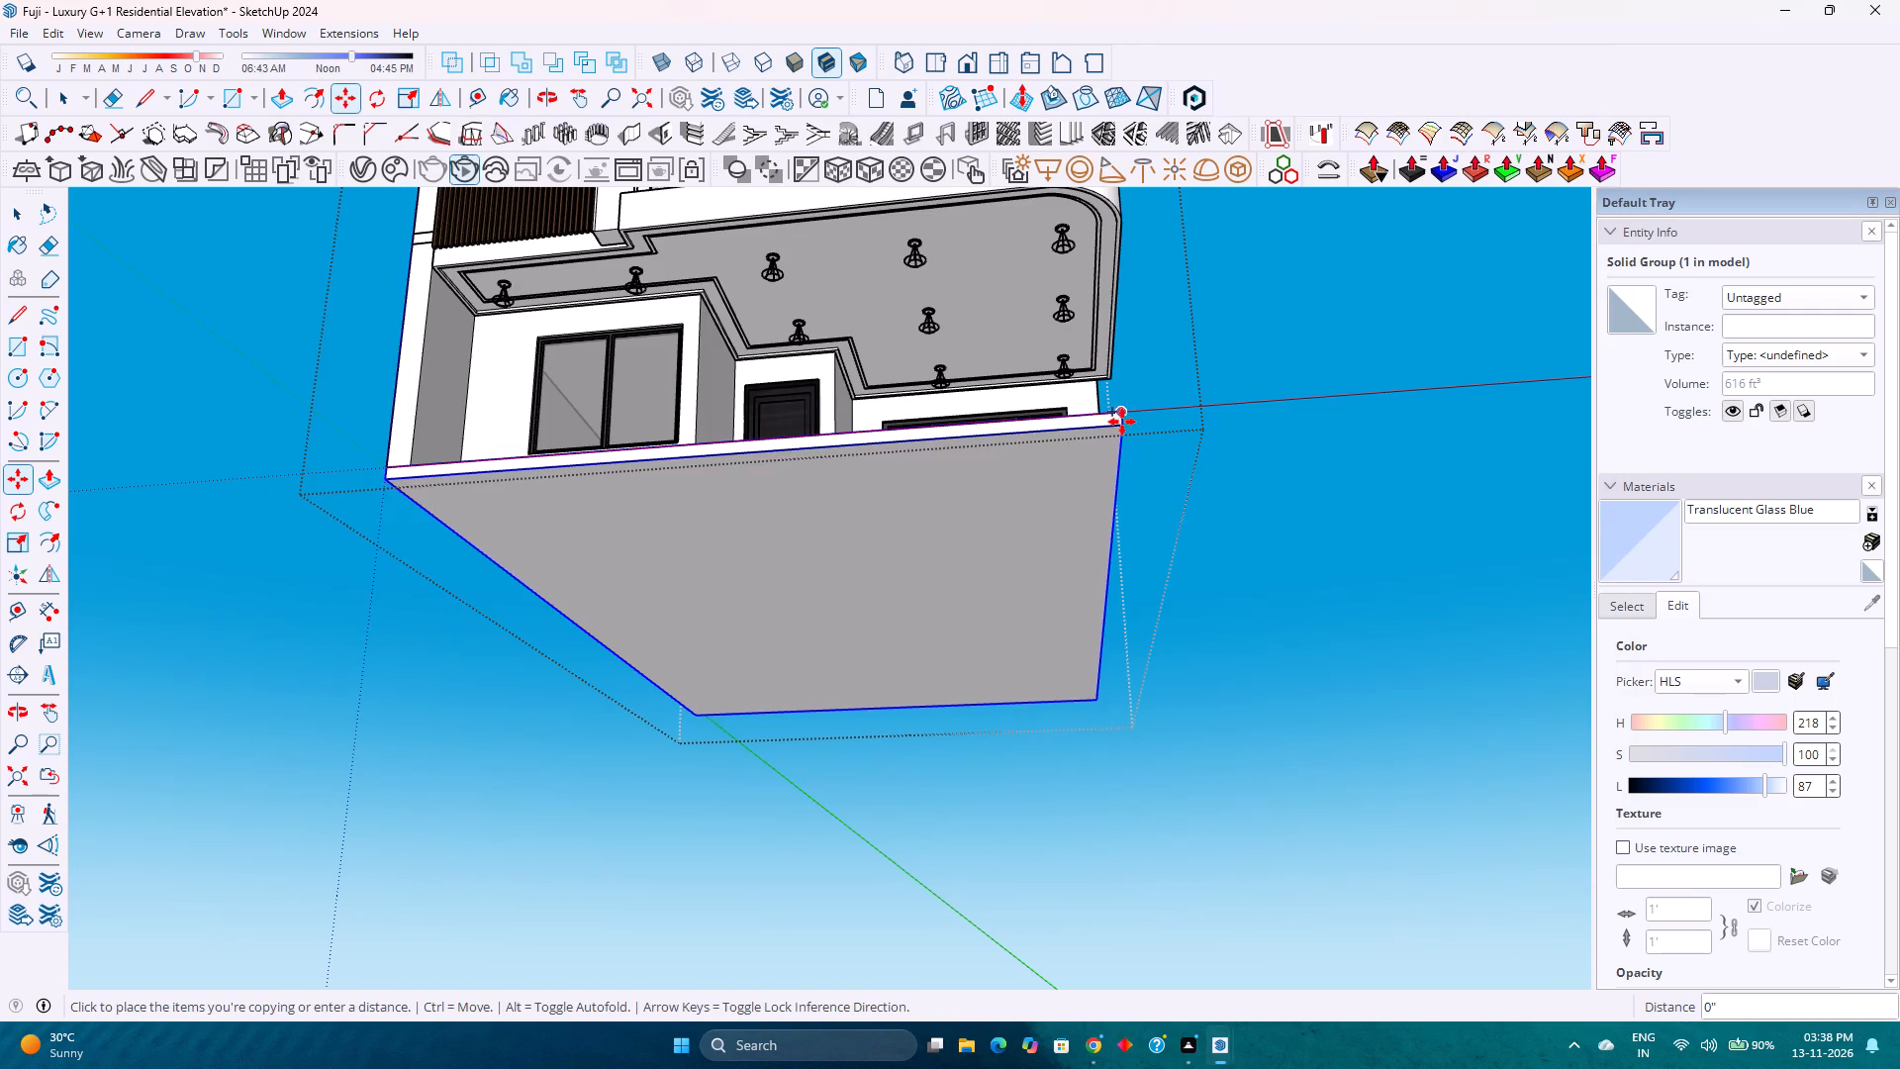
left_click(1122, 430)
Open the lower slab copy's group and Push/Pull its front face outward 6' beyond the facade.
key("space")
double_click(996, 511)
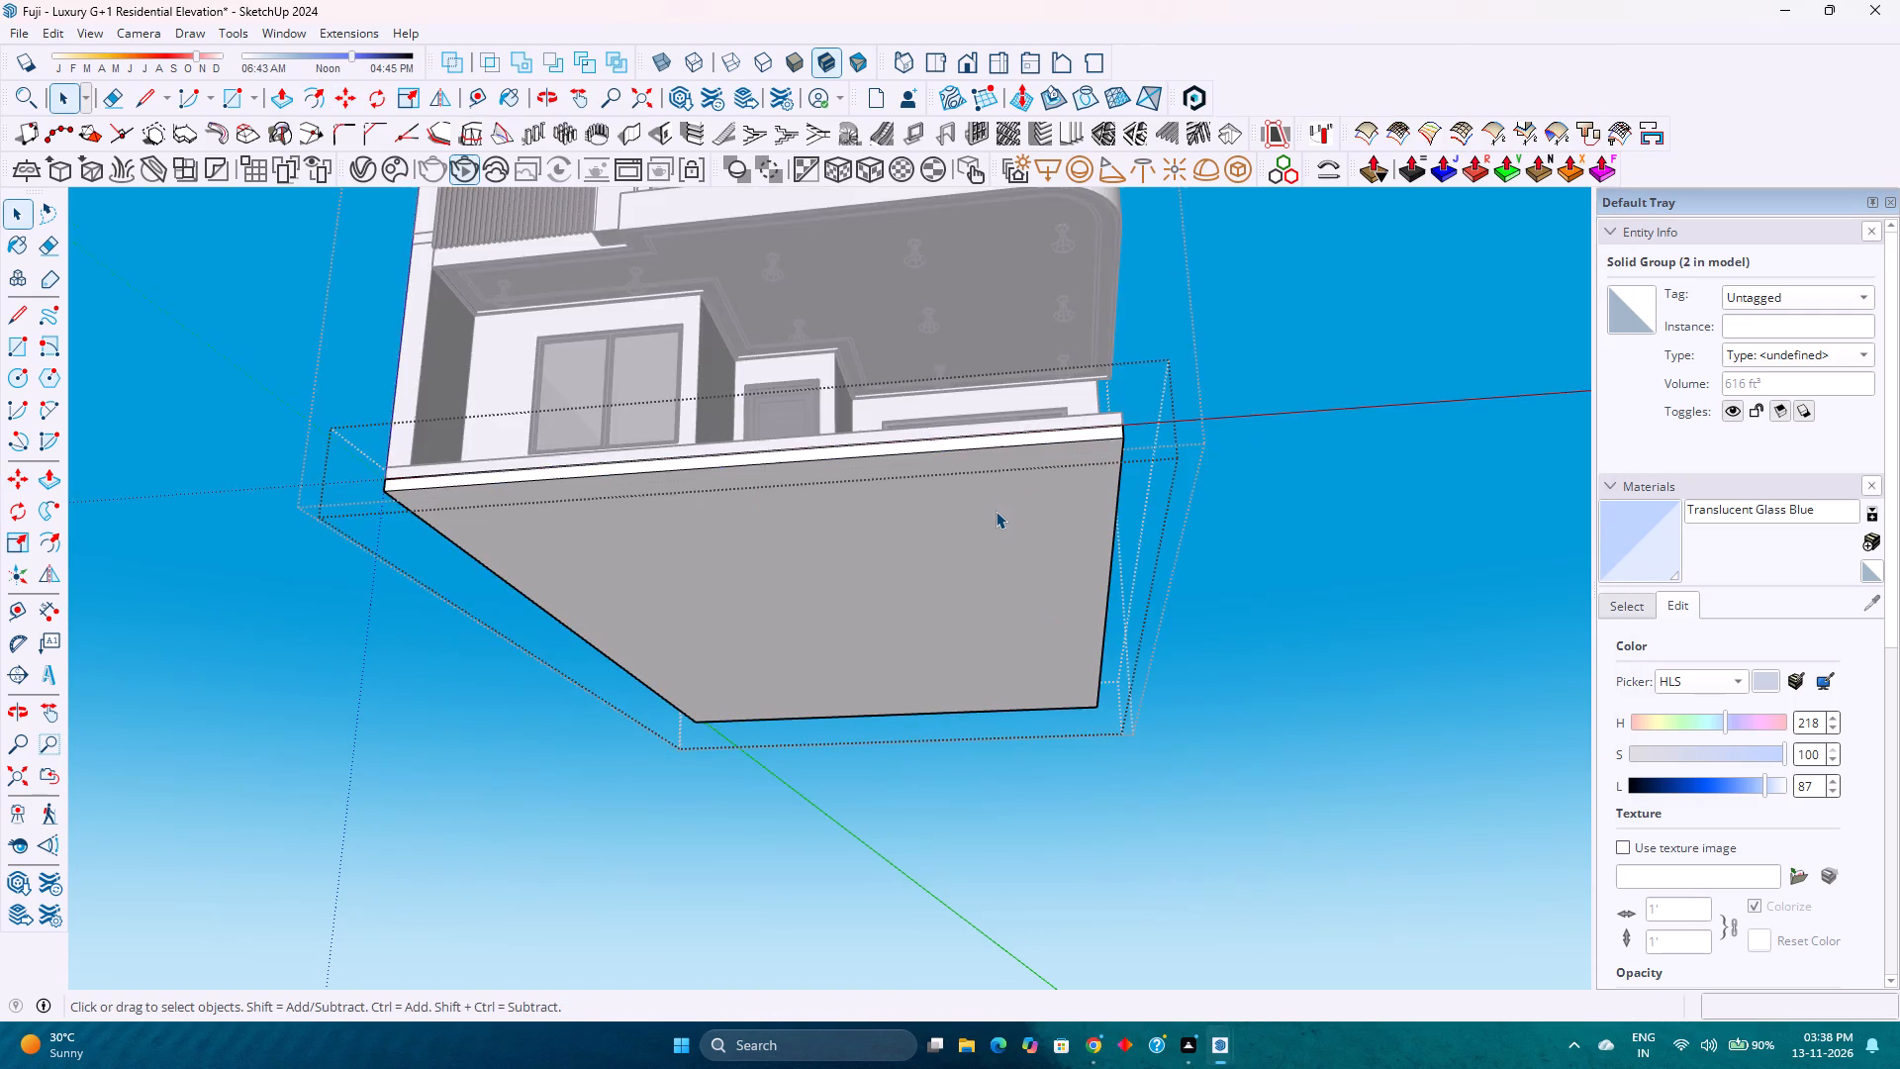
middle_click_drag(1015, 466, 947, 626)
middle_click(947, 626)
scroll(967, 736, "up", 3)
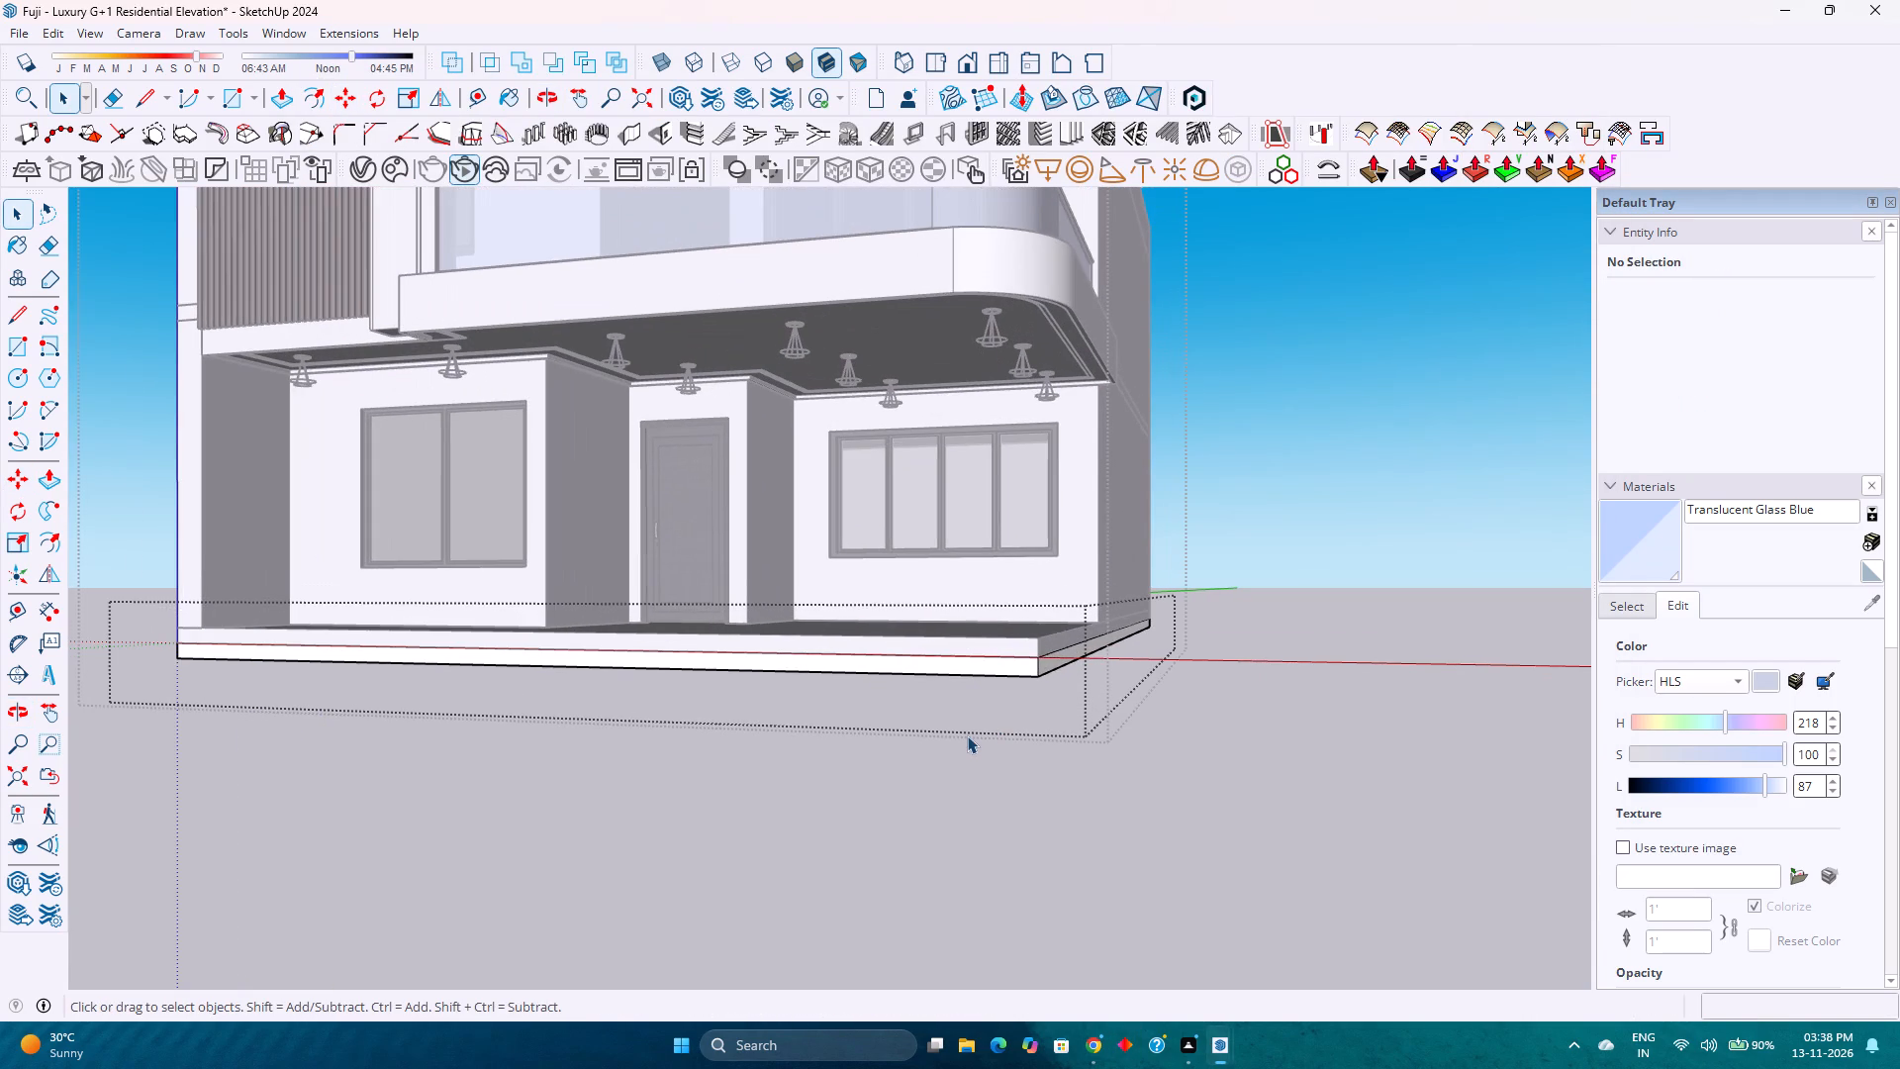
left_click(985, 665)
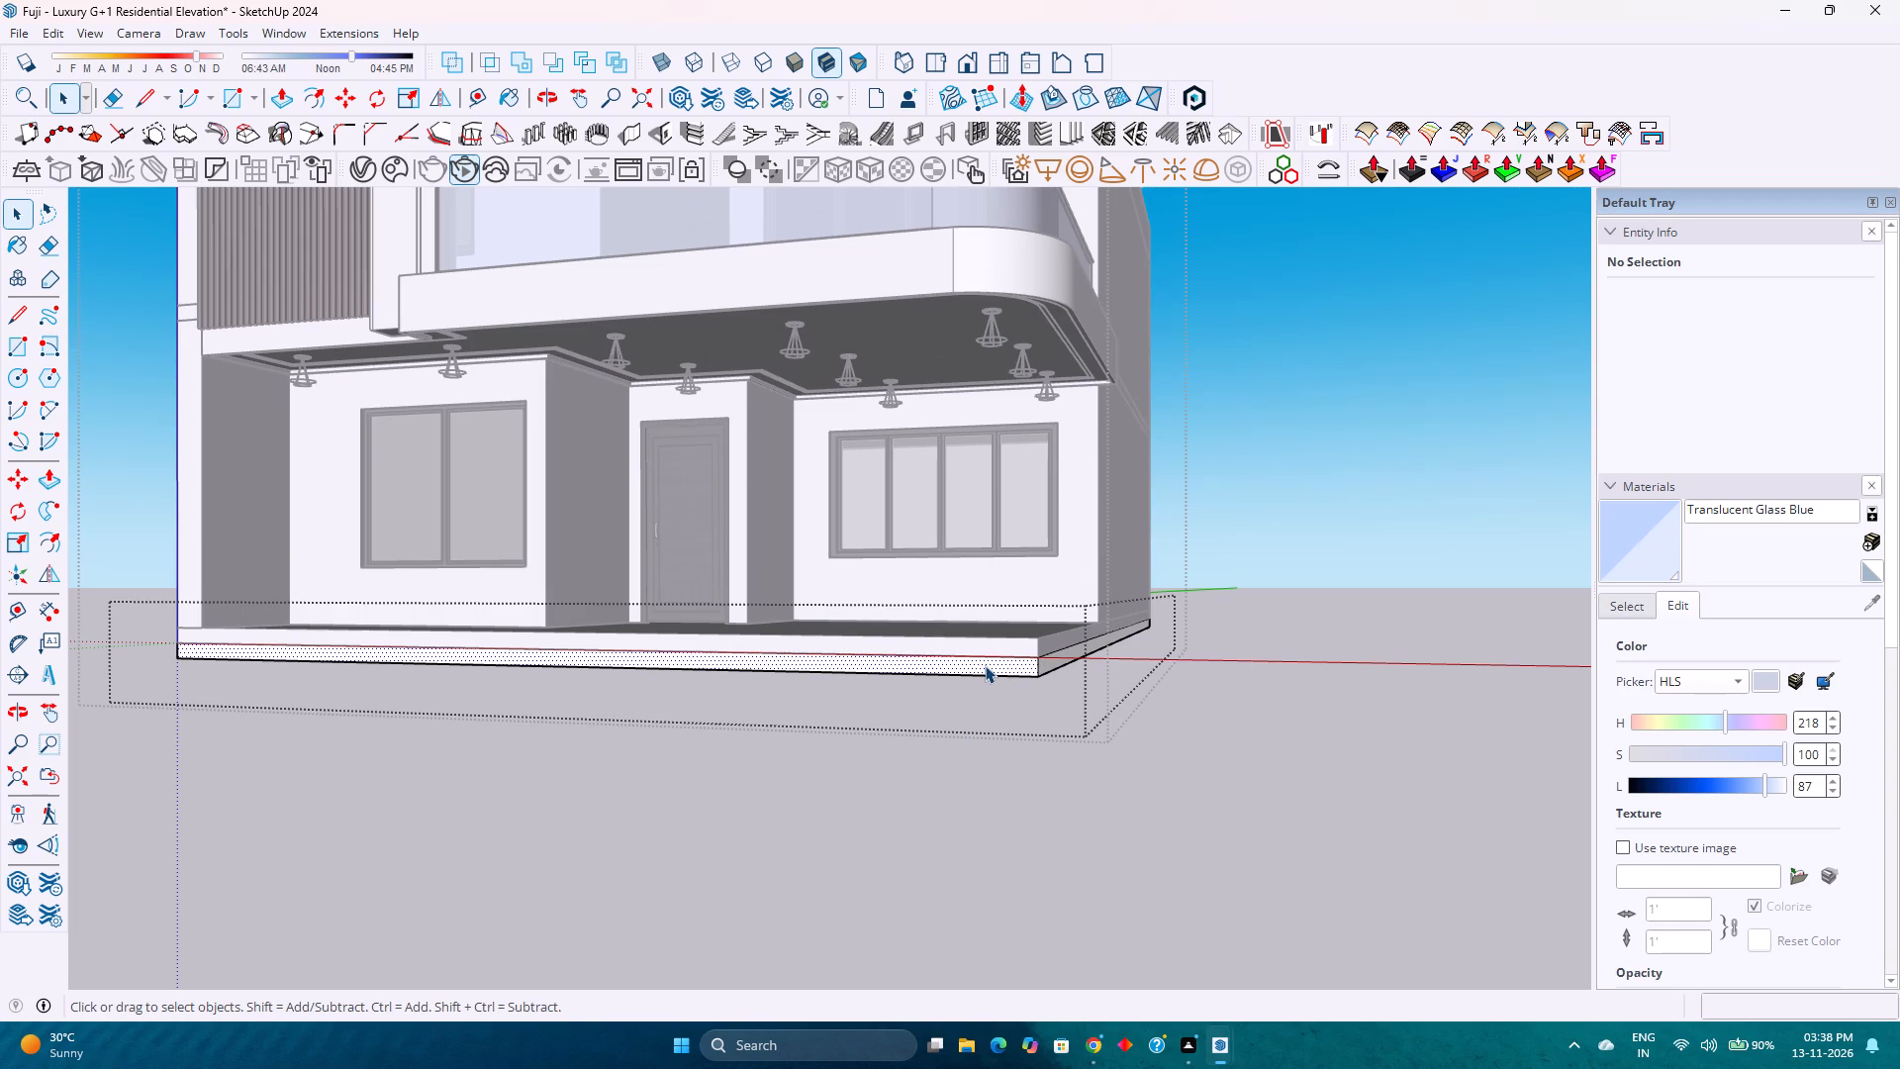
key("p")
left_click(985, 665)
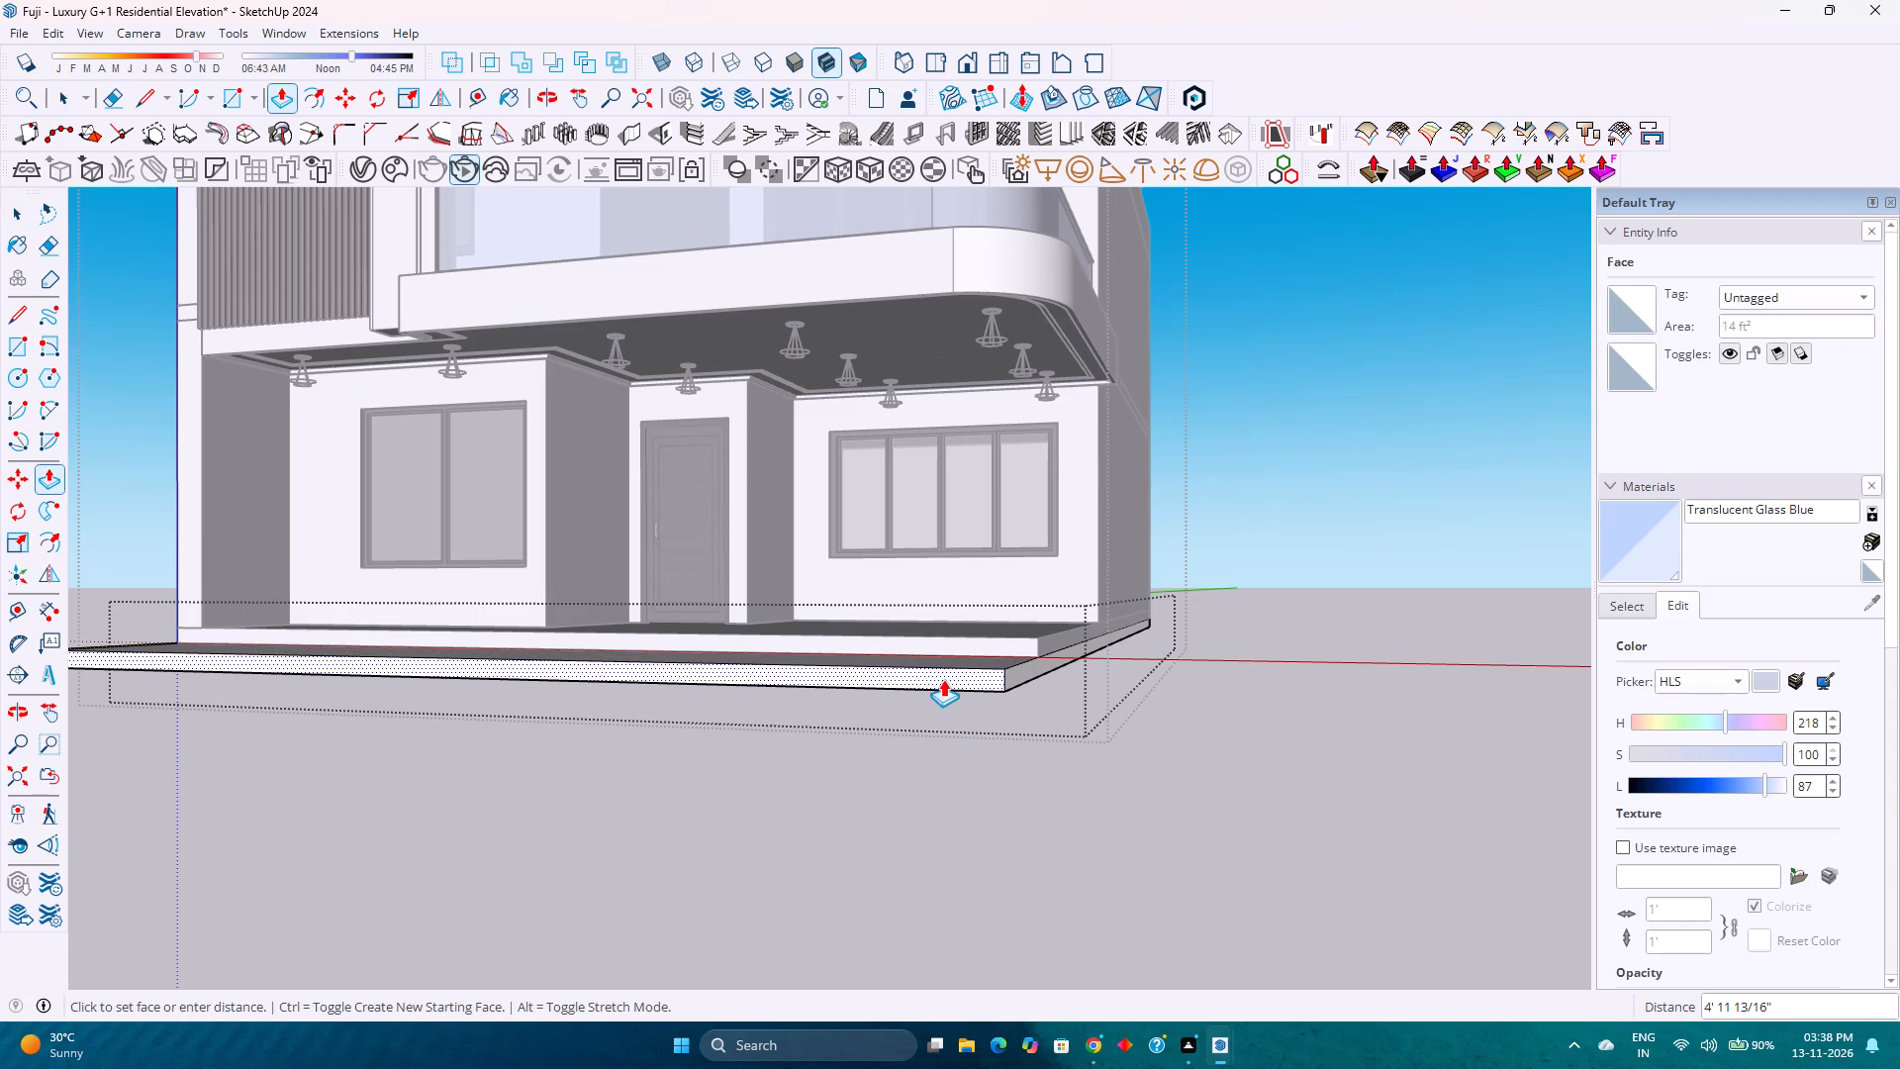
type("6'")
key("Return")
Draw a 28' line across the extended slab's top, following the front base of the upper slab from side to side.
scroll(943, 679, "down", 3)
middle_click_drag(933, 681, 825, 790)
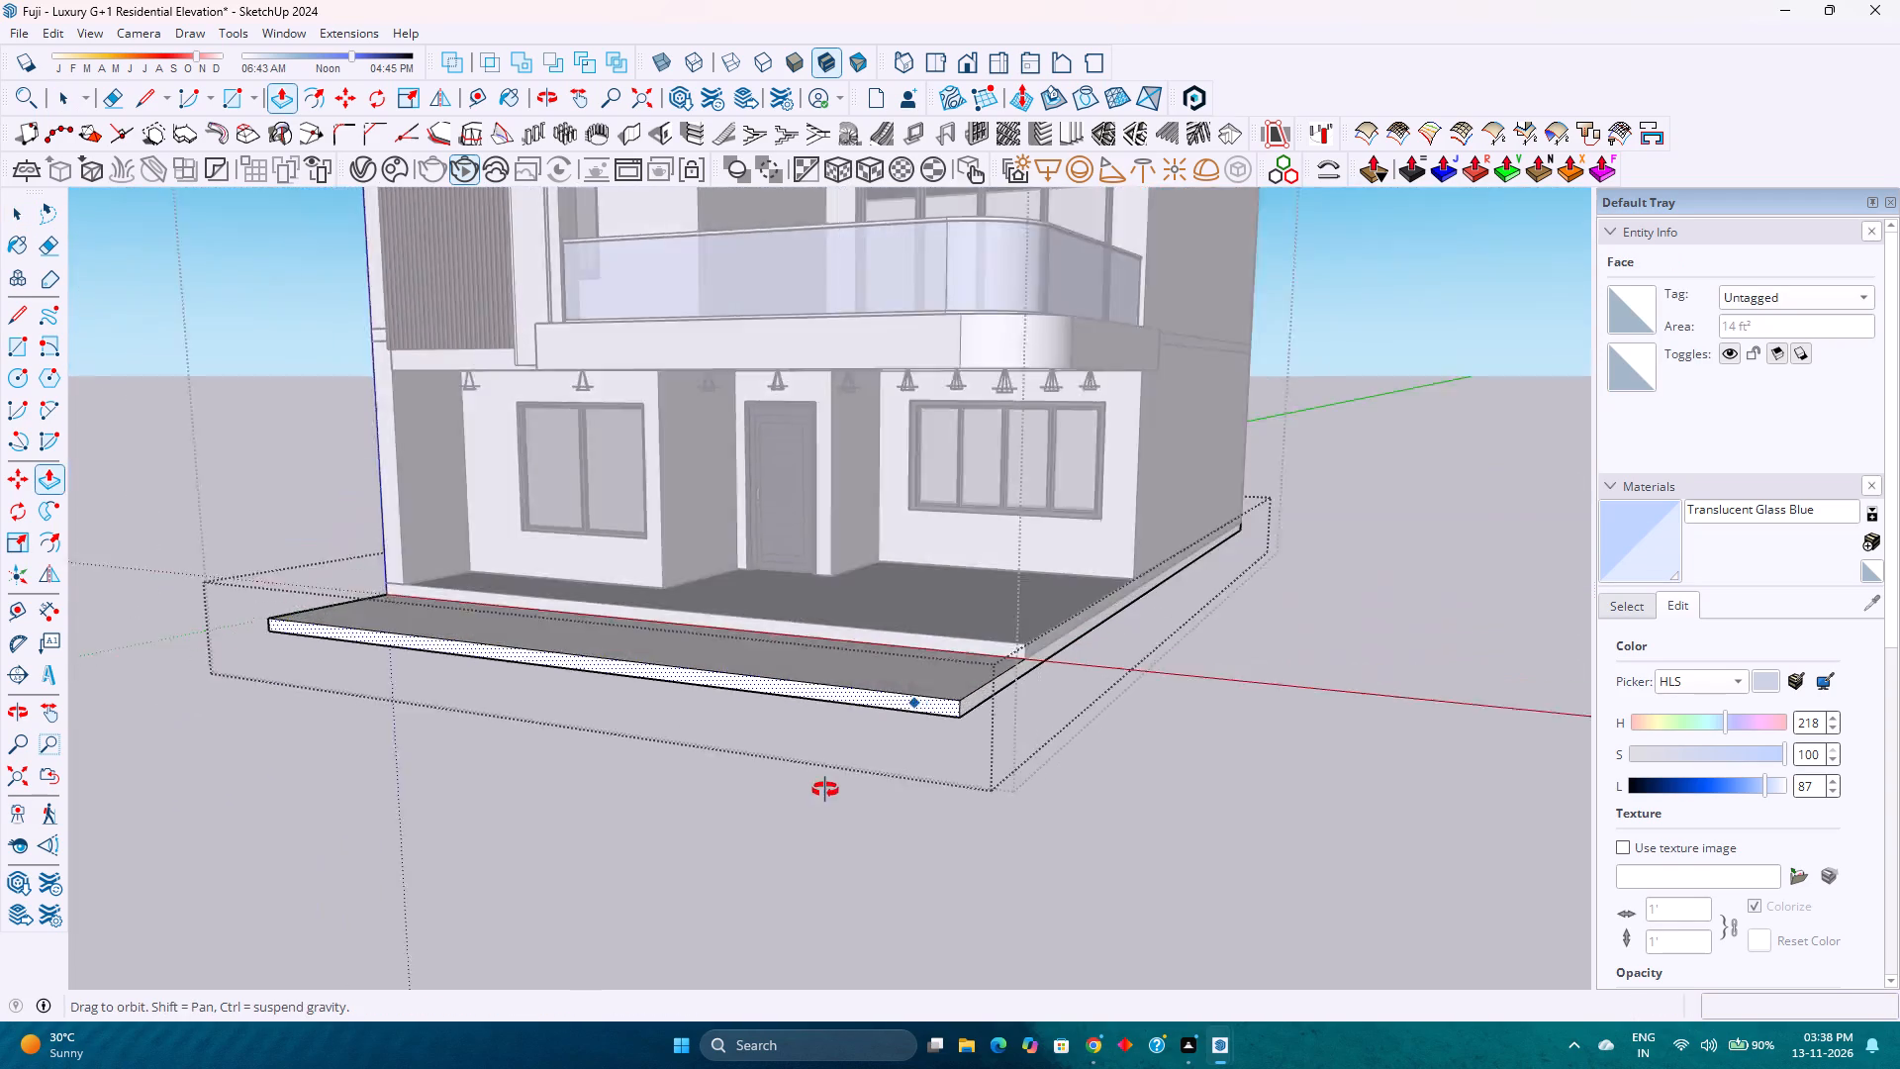
middle_click_drag(825, 790, 694, 884)
scroll(829, 613, "up", 1)
key("l")
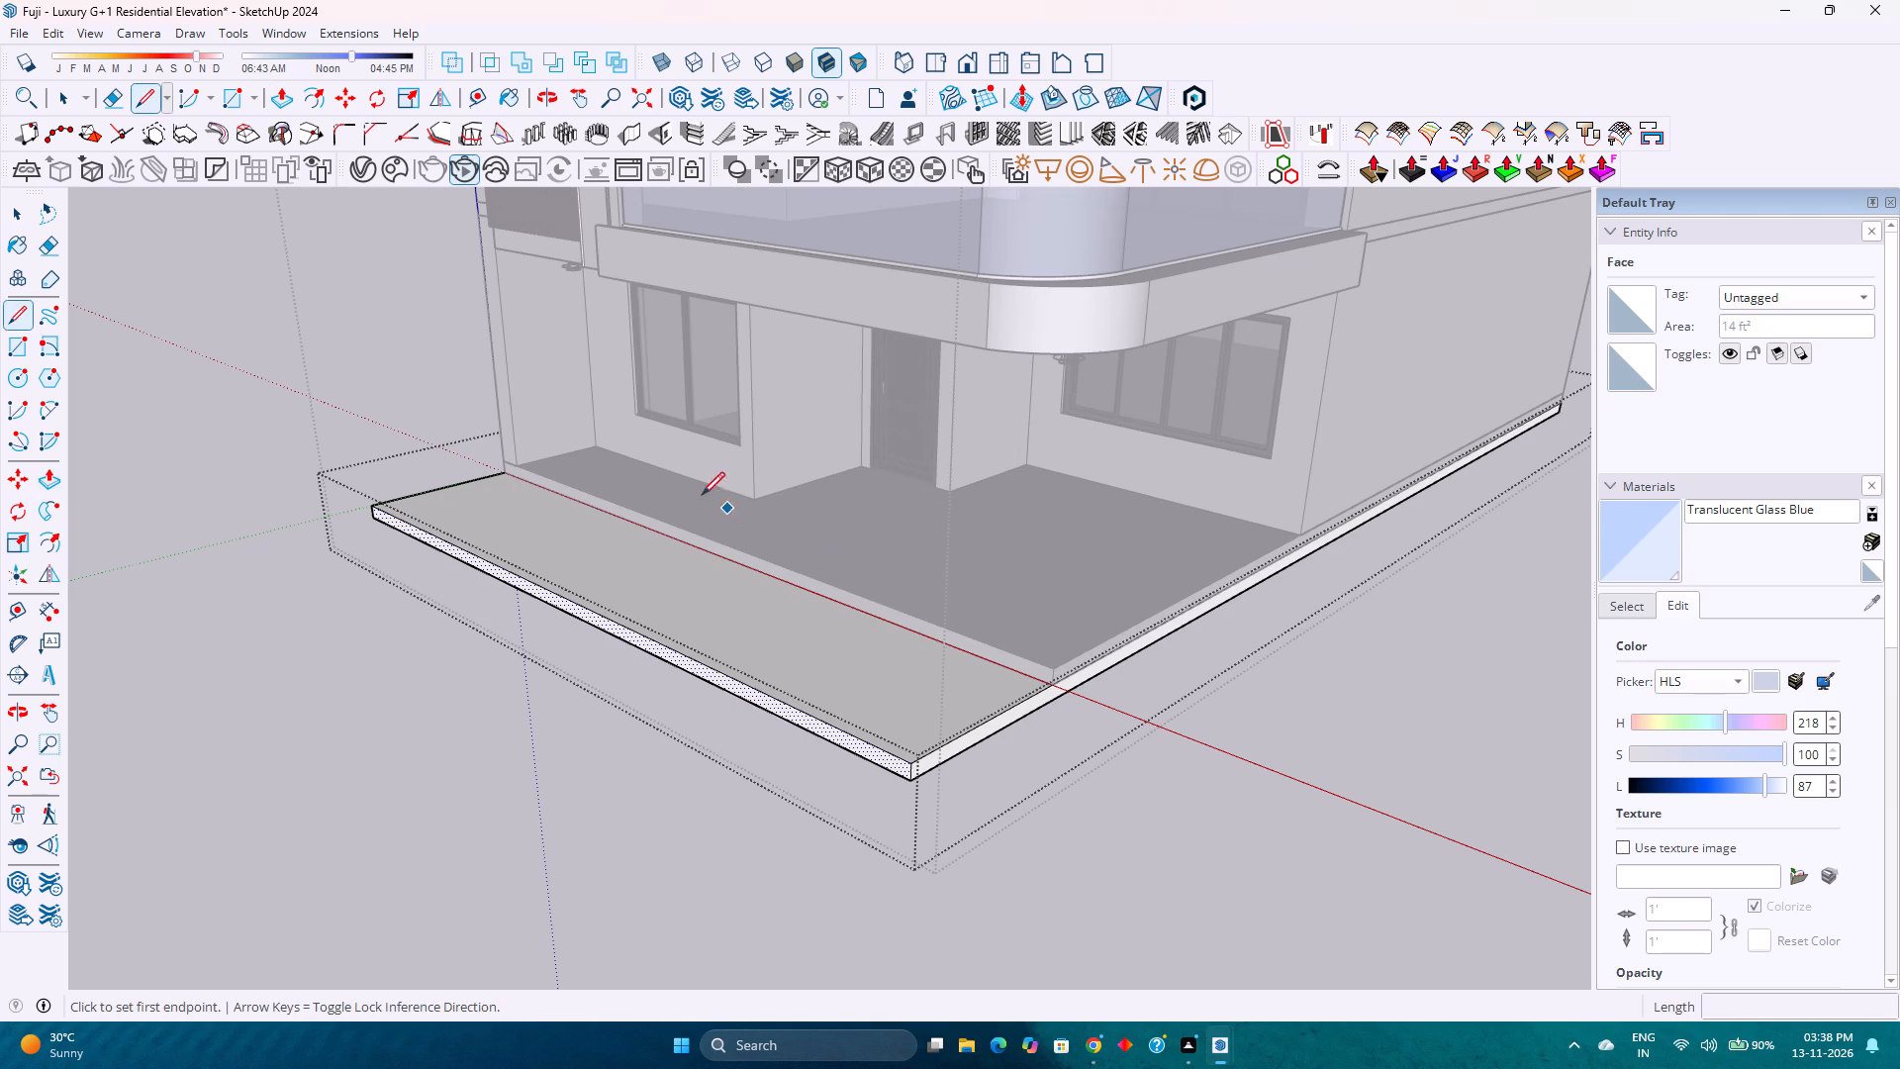
scroll(504, 481, "up", 11)
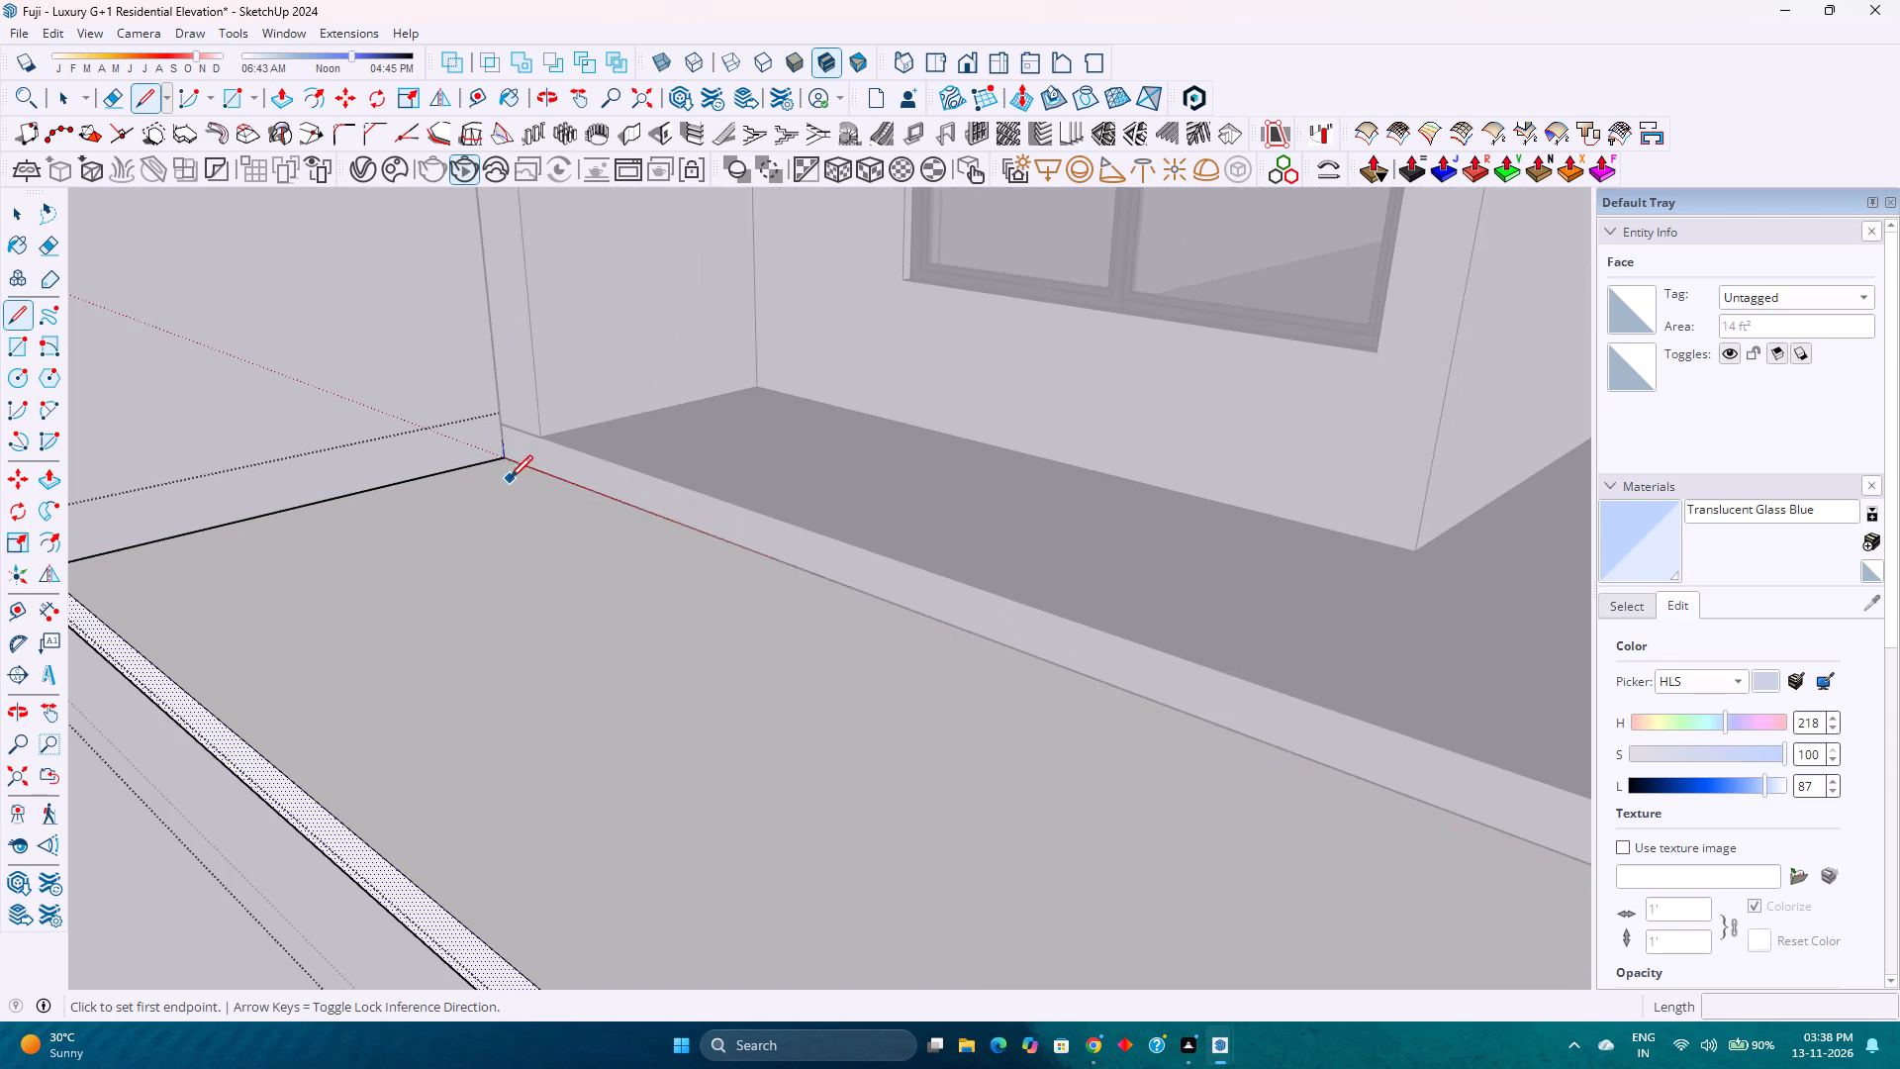
left_click(508, 460)
scroll(589, 534, "down", 12)
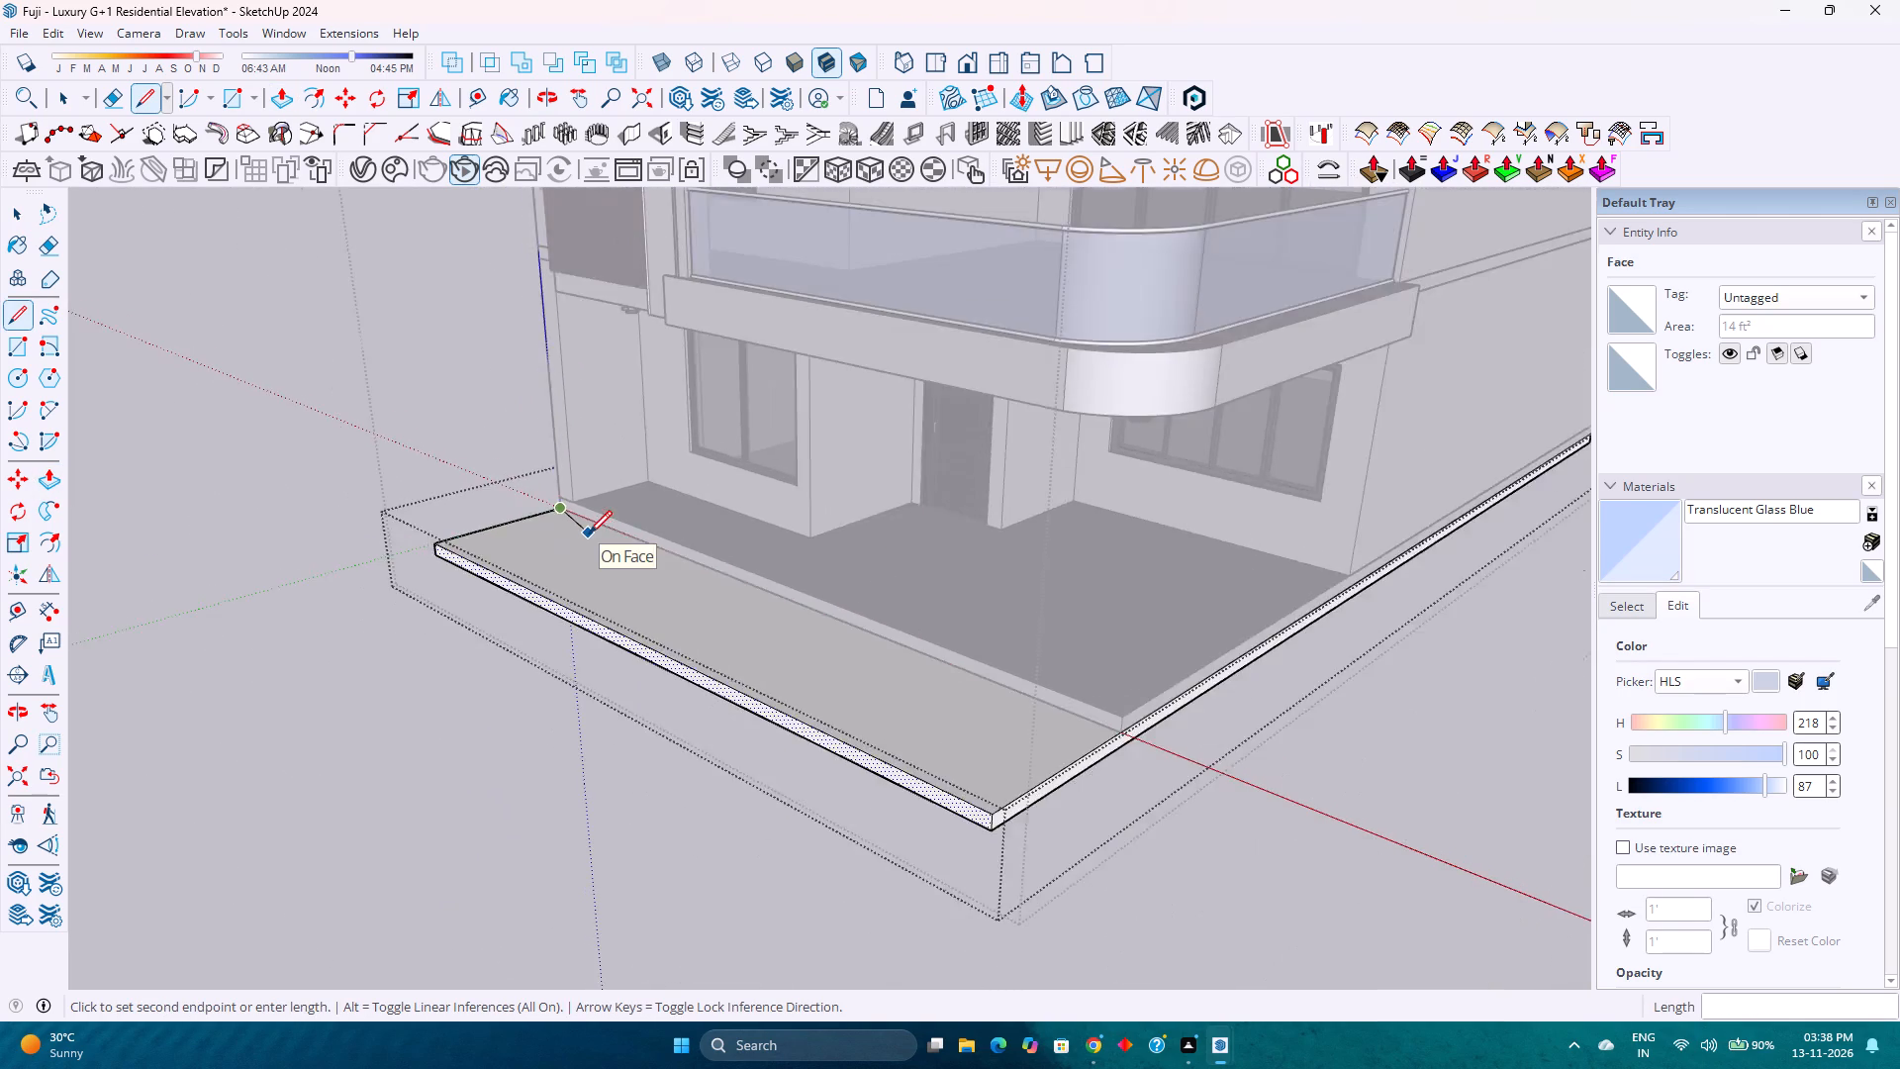
scroll(589, 534, "down", 4)
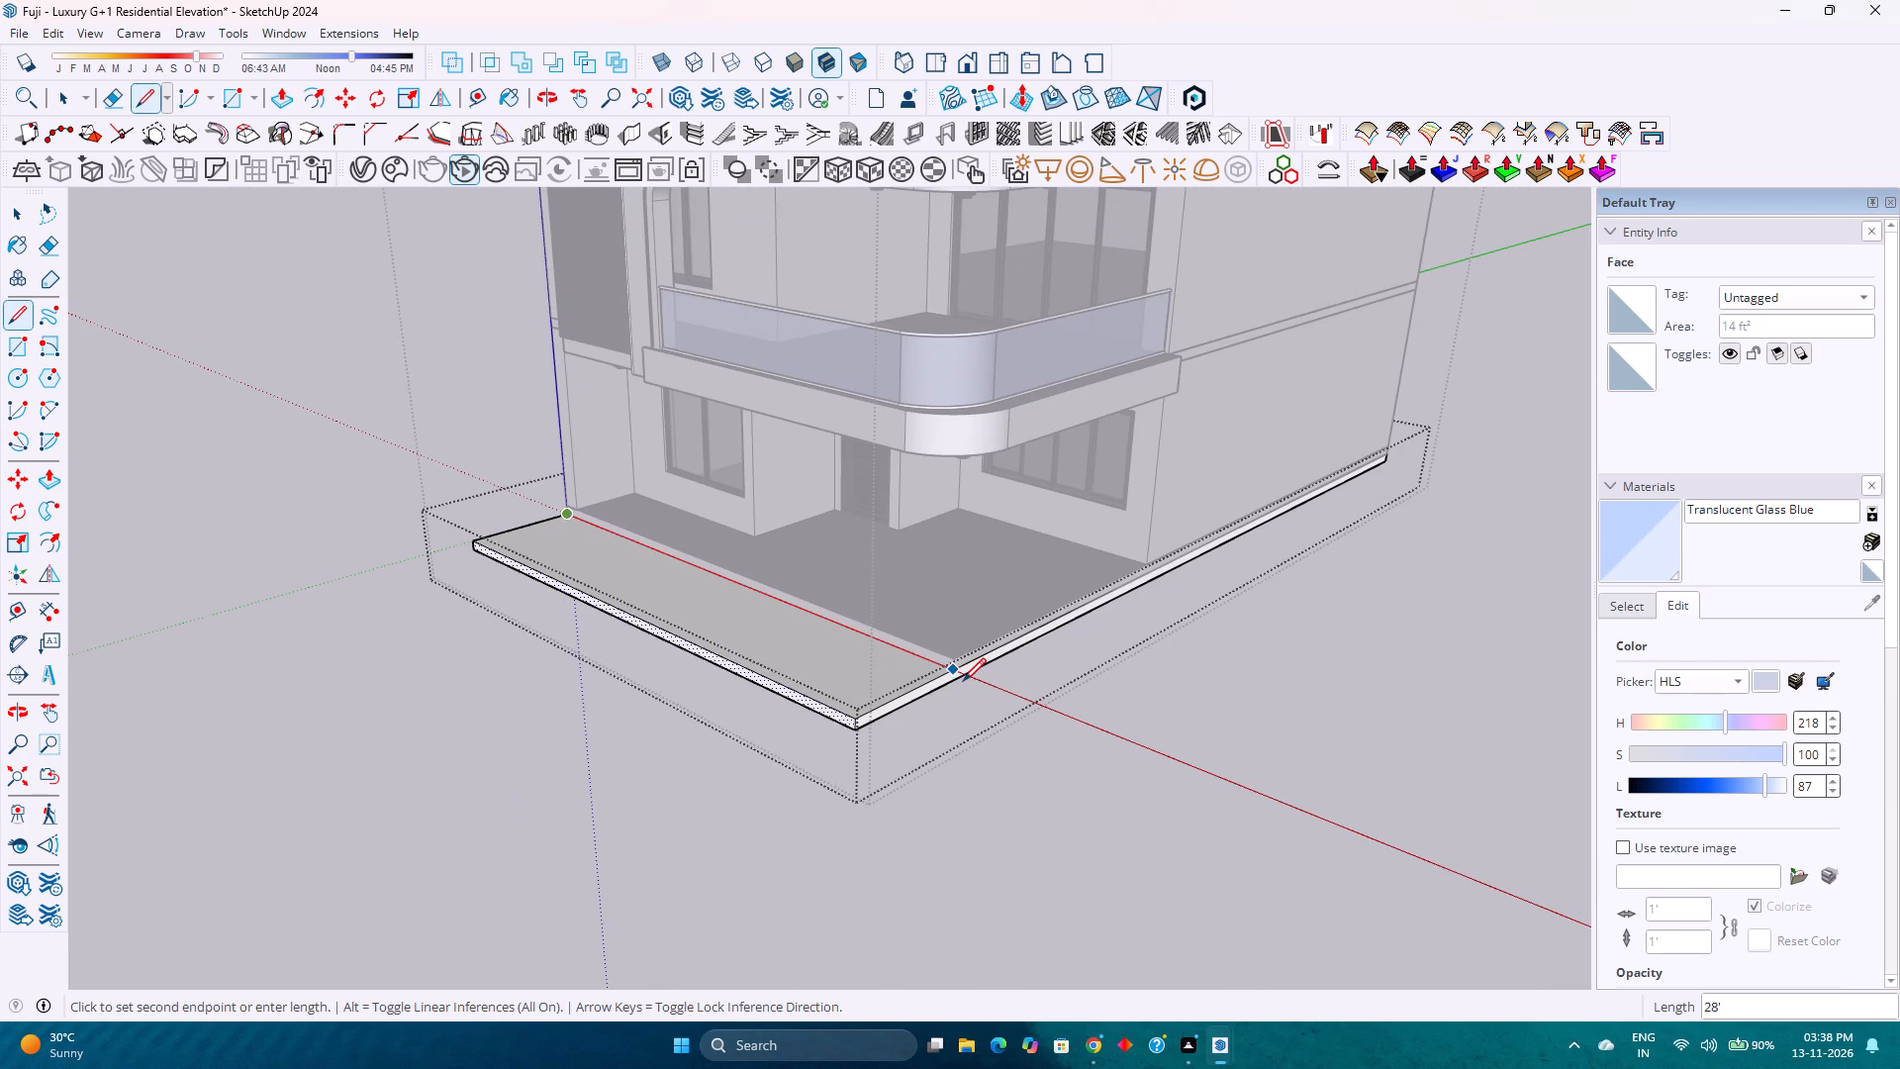
left_click(952, 674)
key("space")
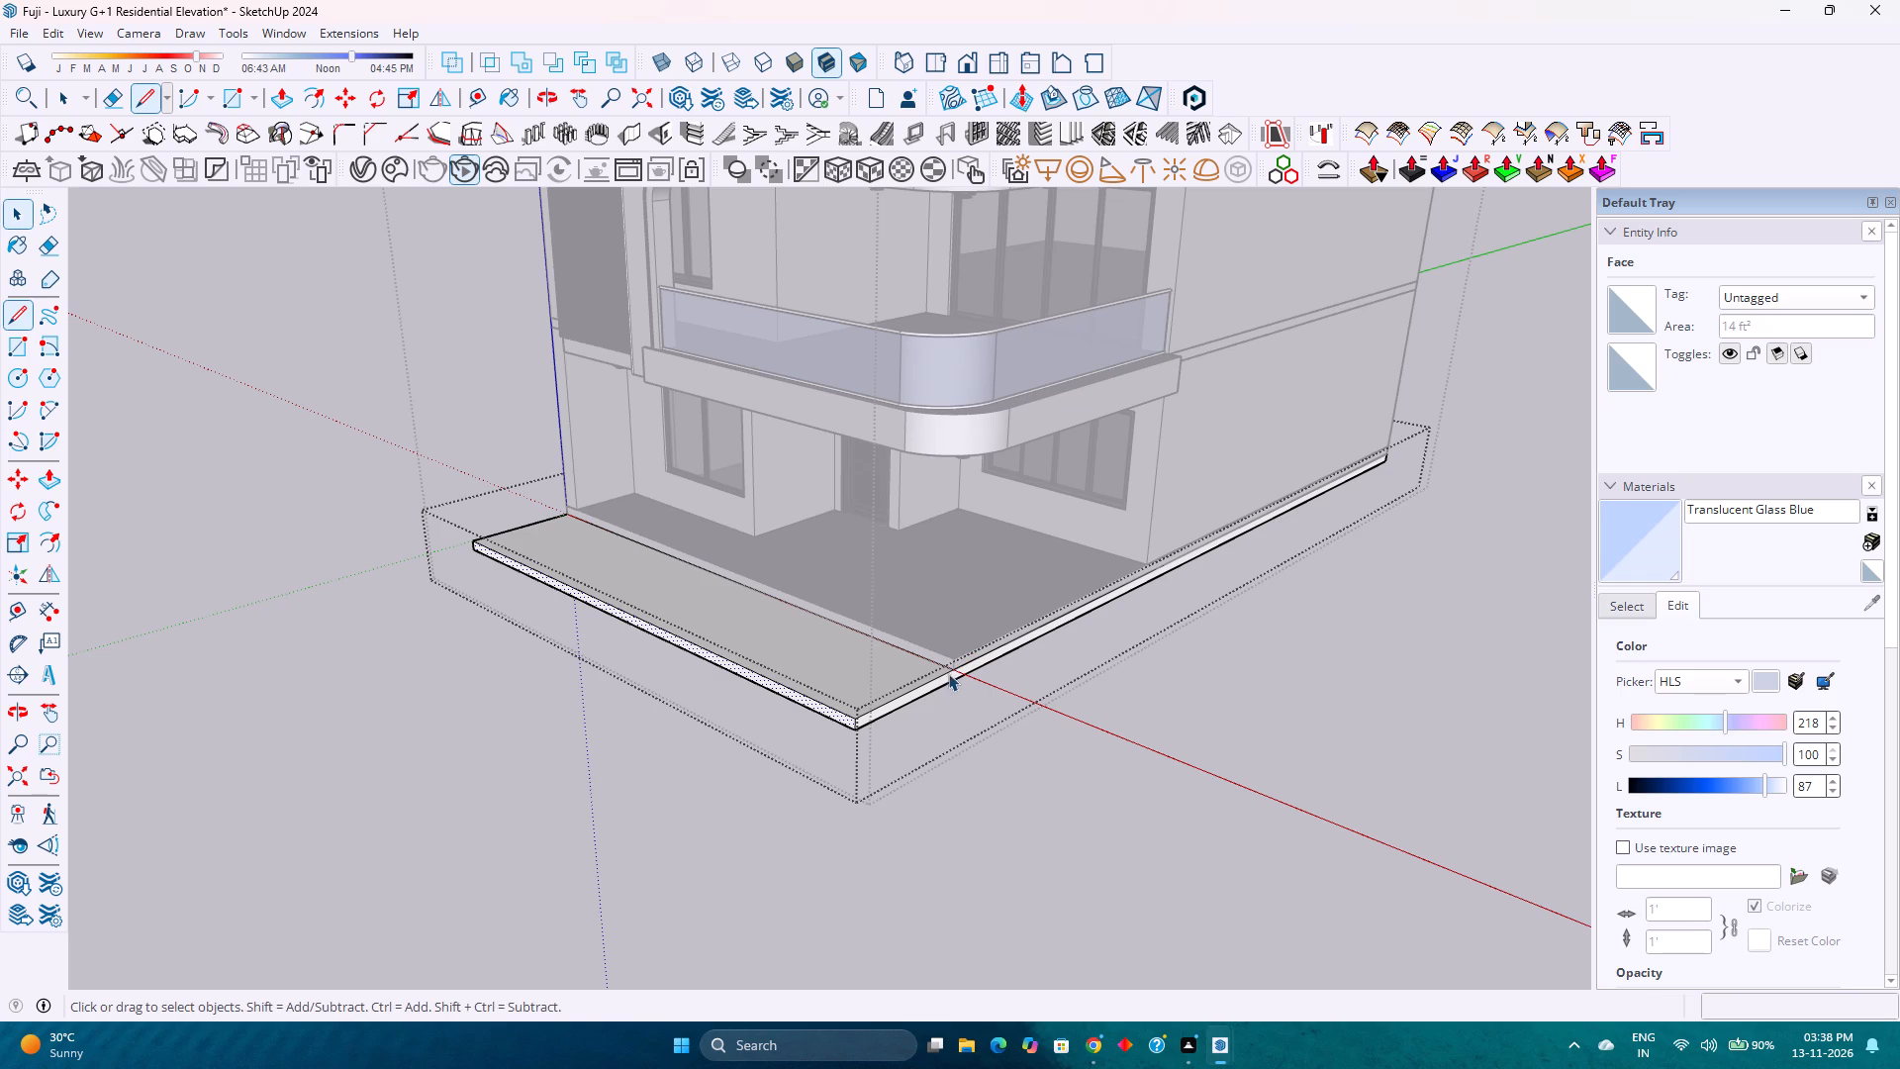
left_click(934, 662)
Draw a triangular ramp profile at the slab's side, sloping from its outer front corner to the upper slab's top corner, with a 6" vertical edge.
scroll(934, 662, "up", 8)
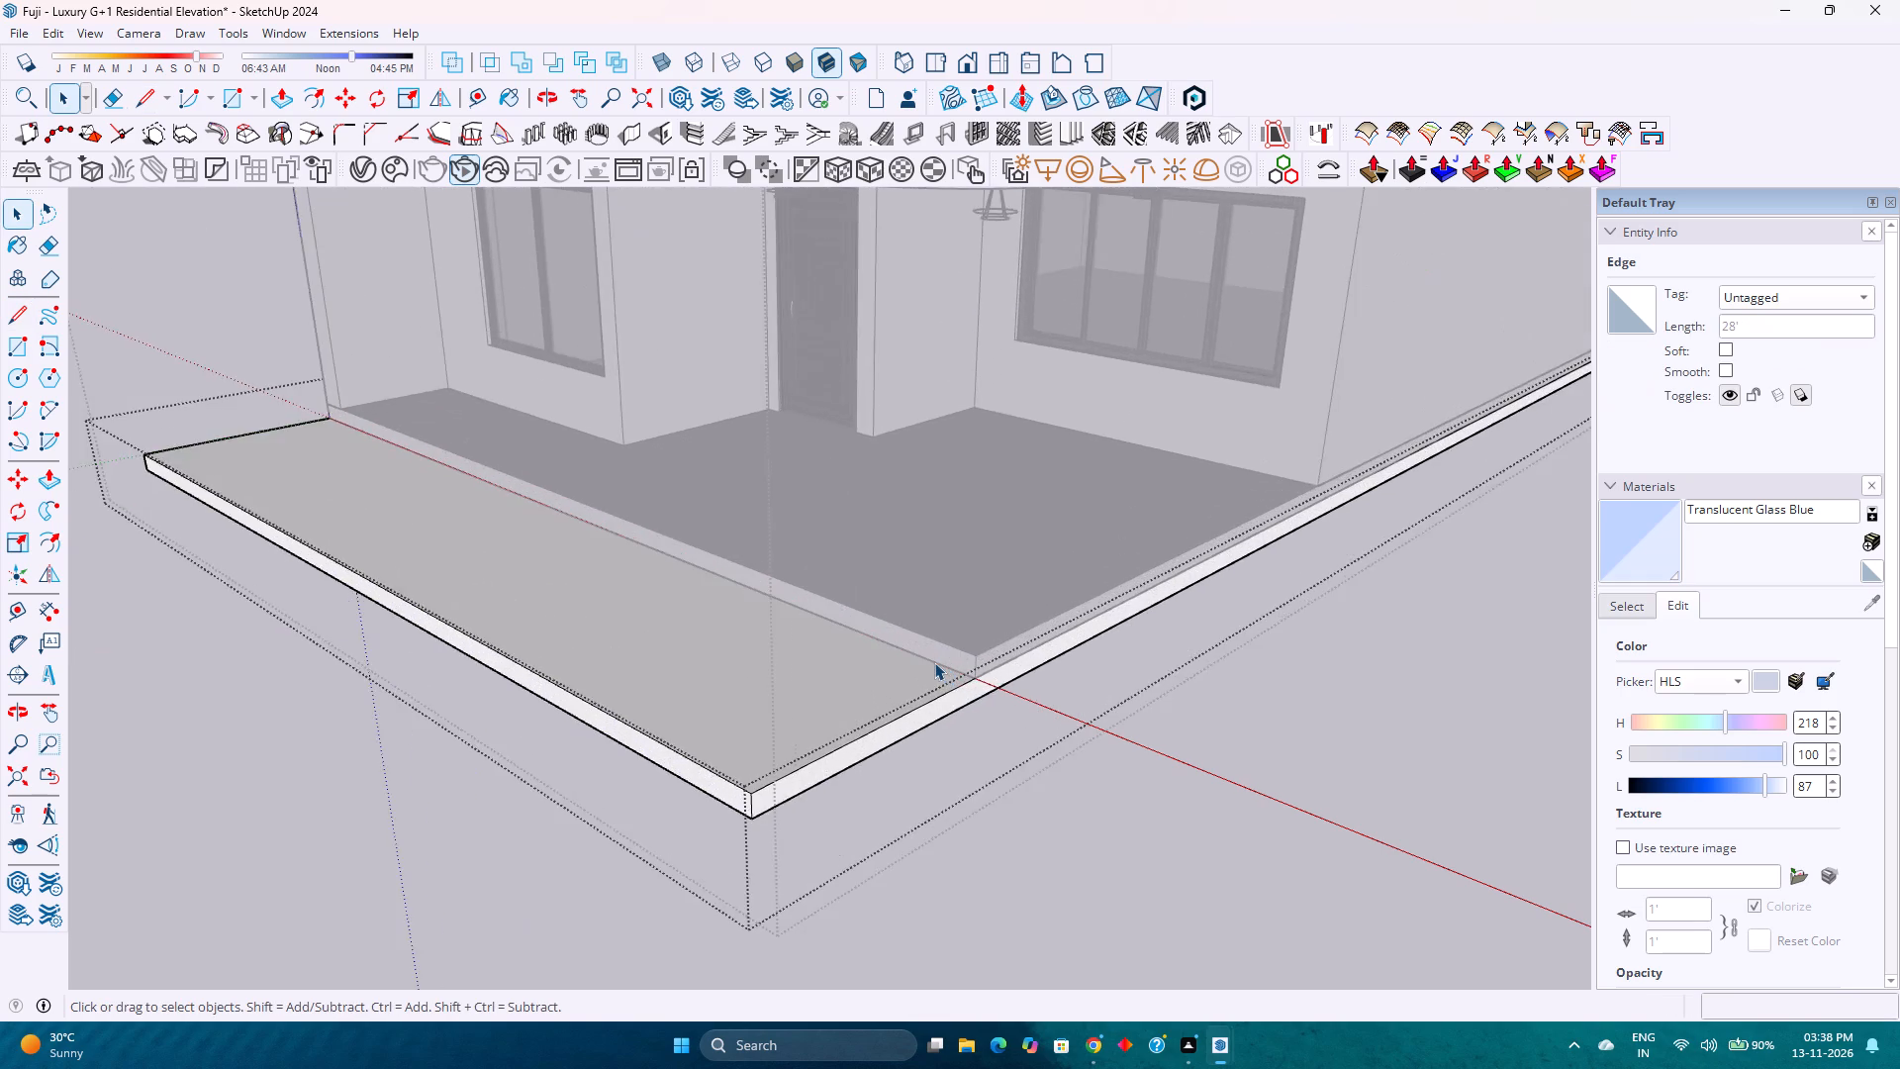
scroll(934, 662, "up", 6)
scroll(836, 724, "down", 3)
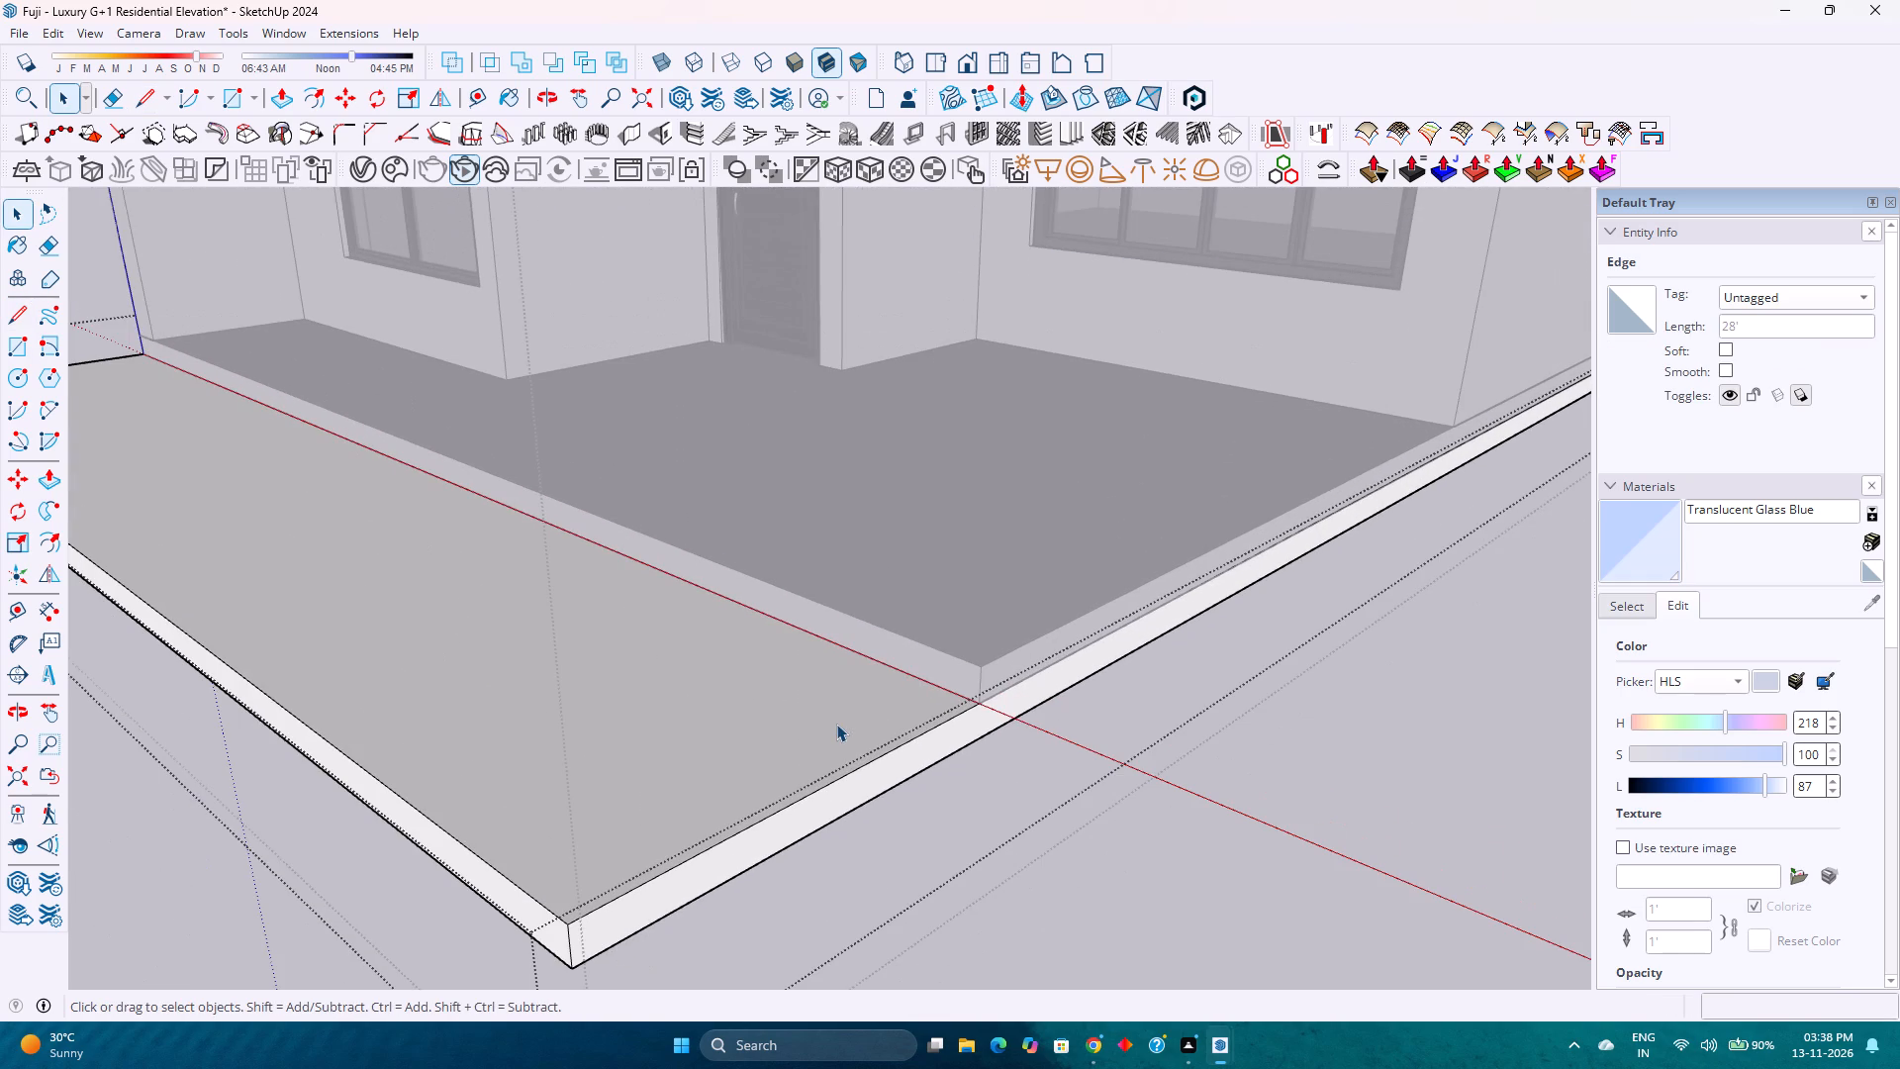
key("p")
key("l")
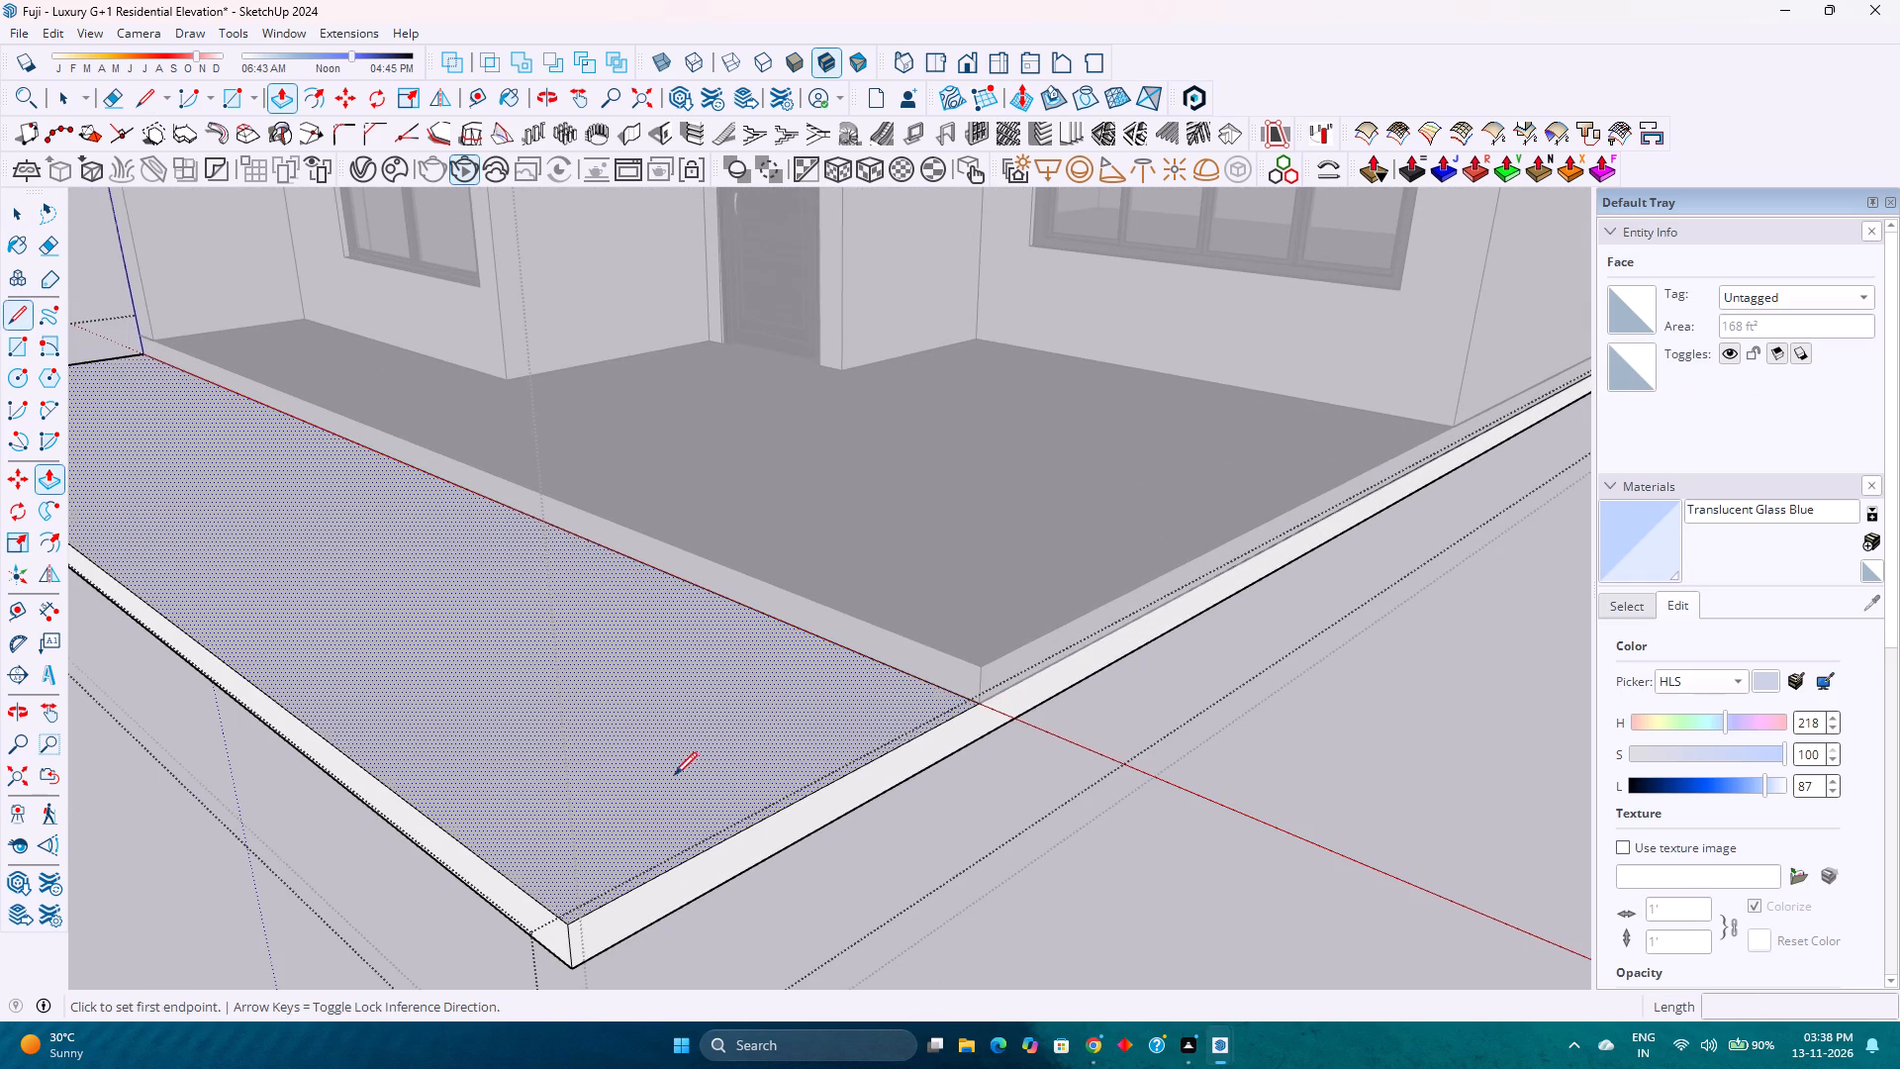
left_click(566, 921)
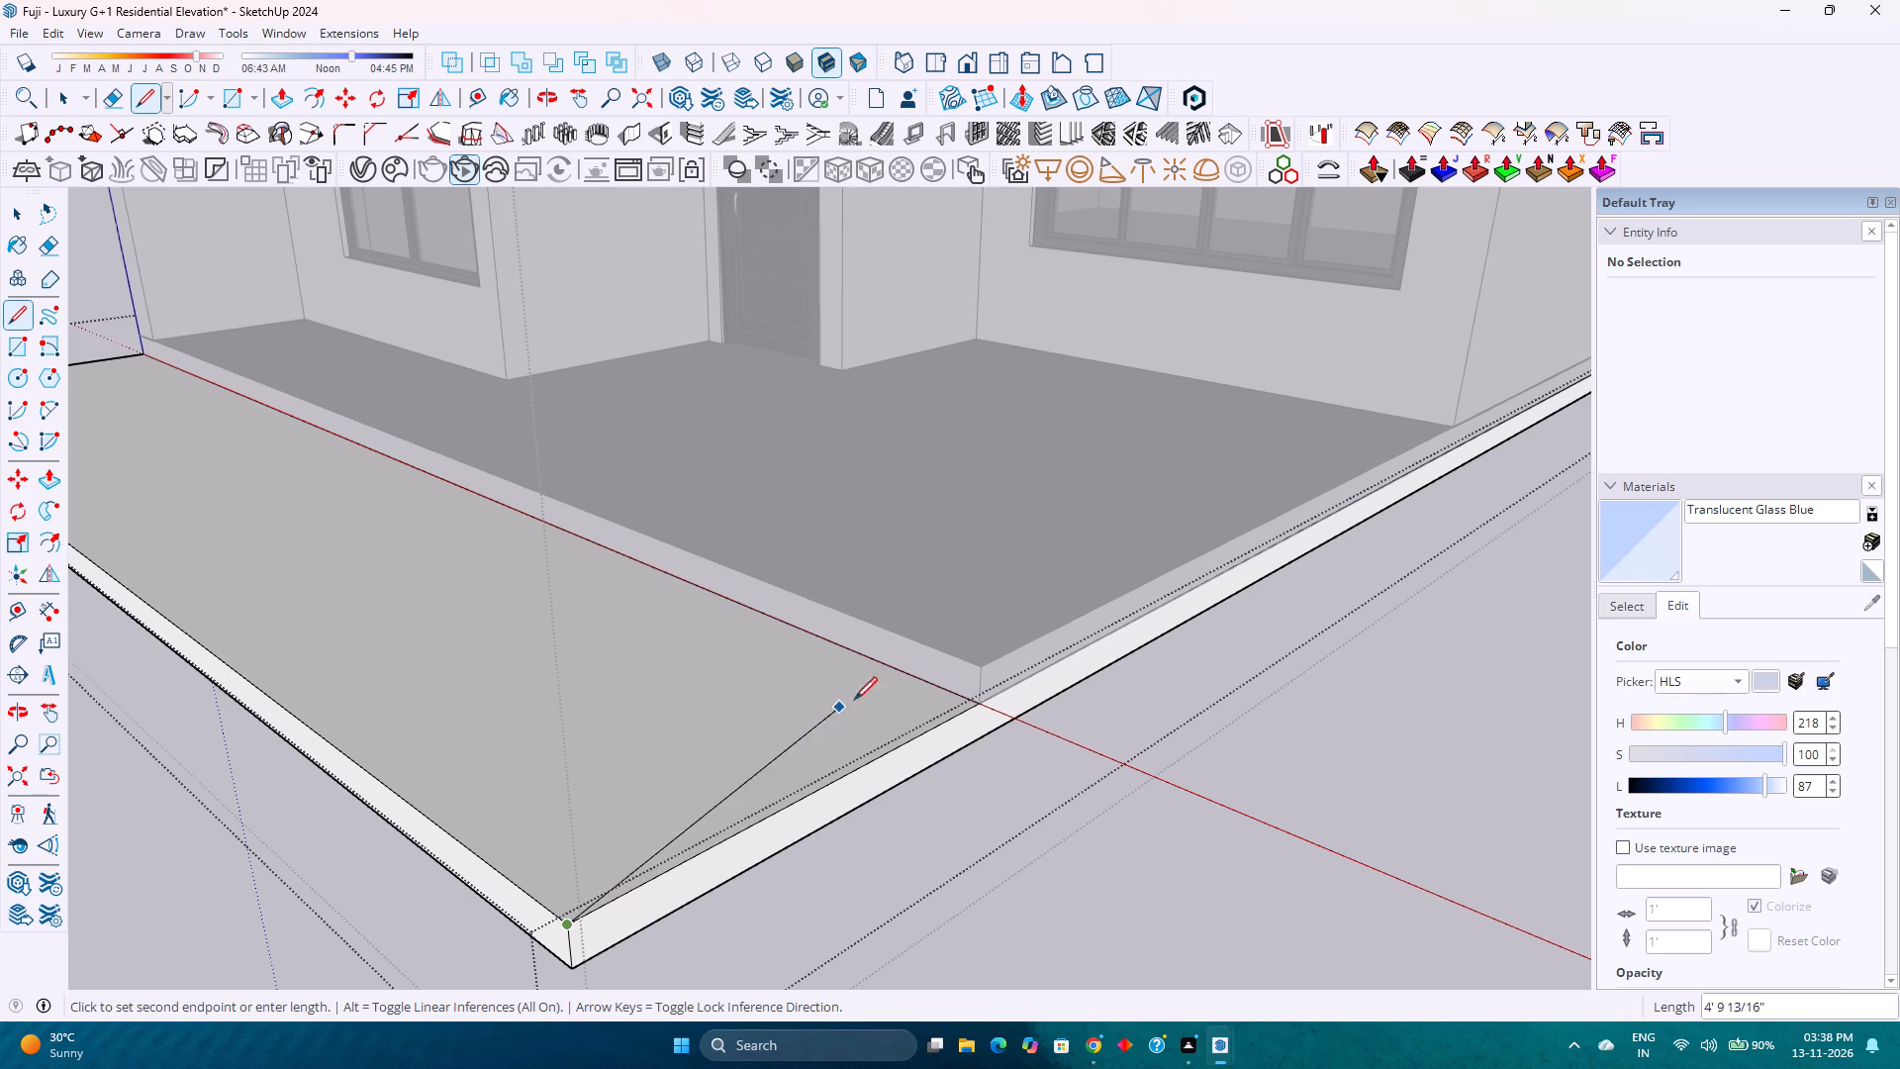
left_click(978, 665)
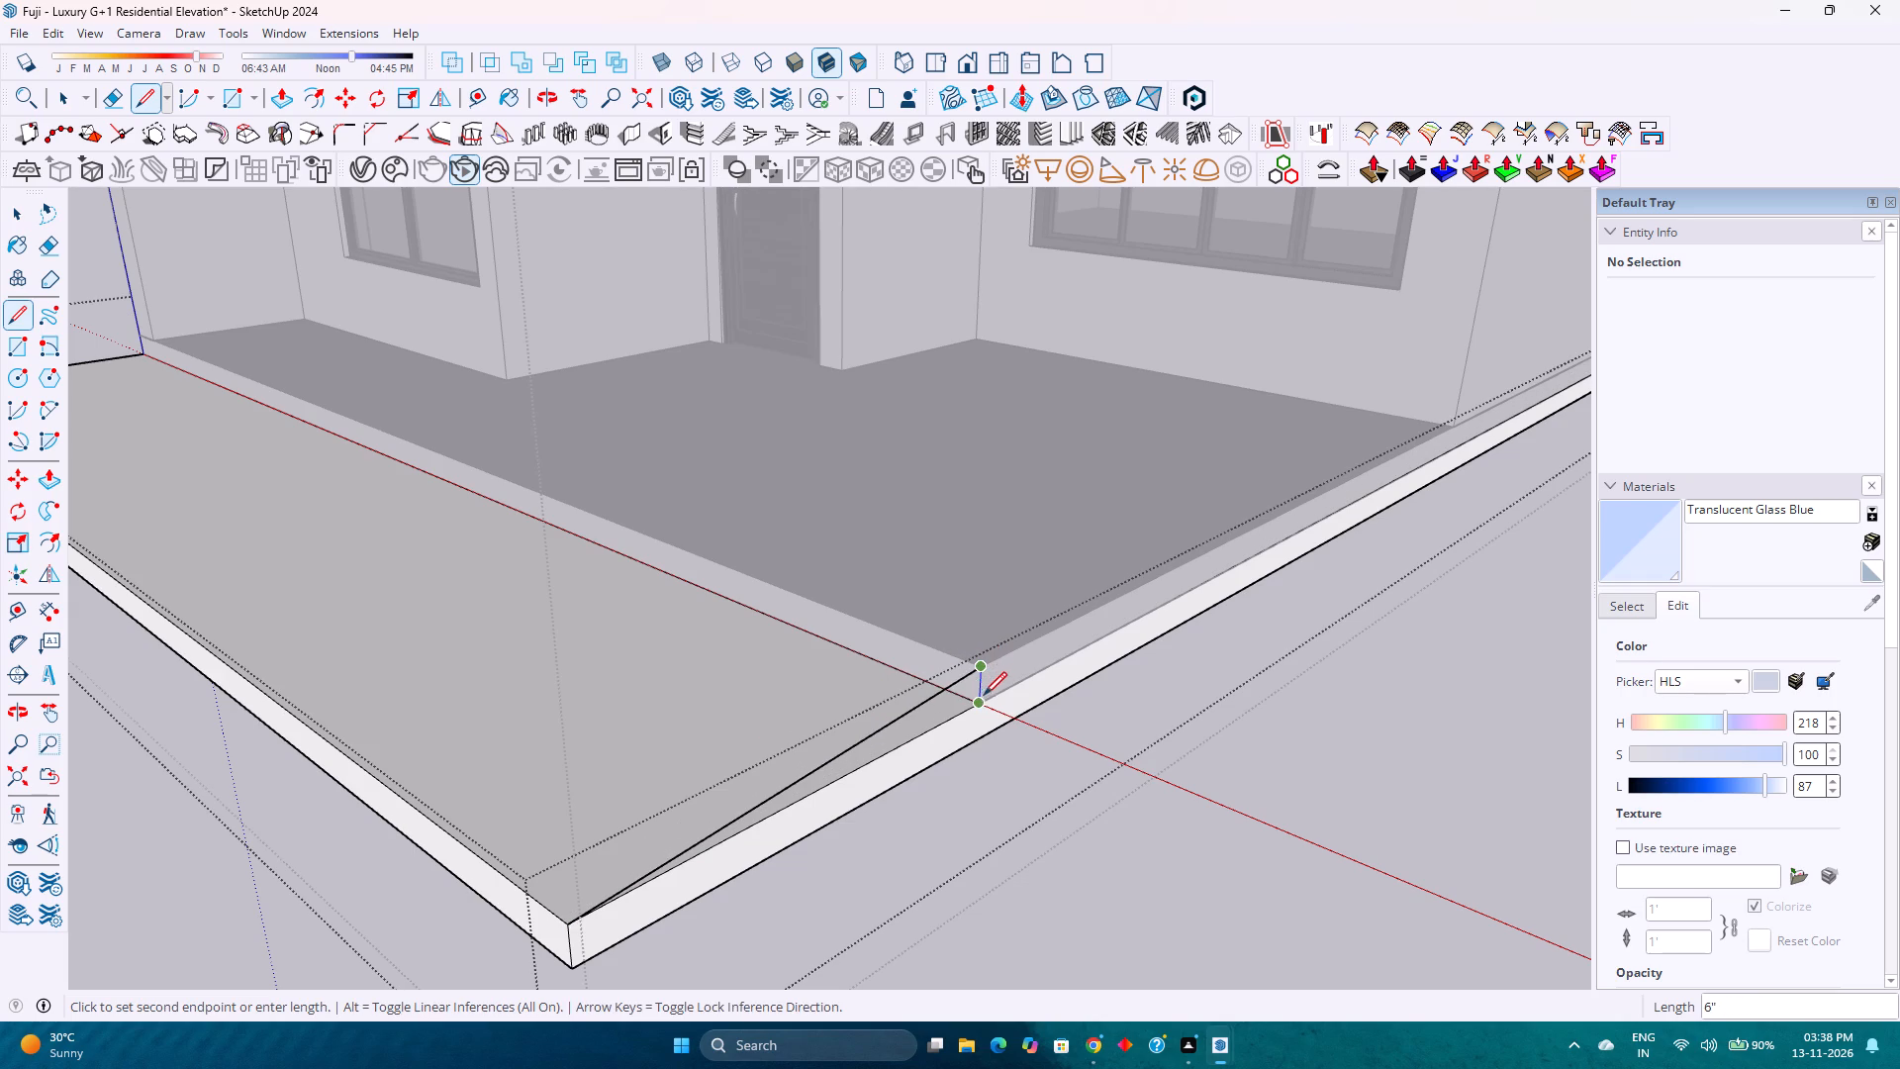
left_click(983, 699)
Push/Pull the triangular profile 28' across the front into a sloped ramp, its far end flush with the outer wall corner.
key("p")
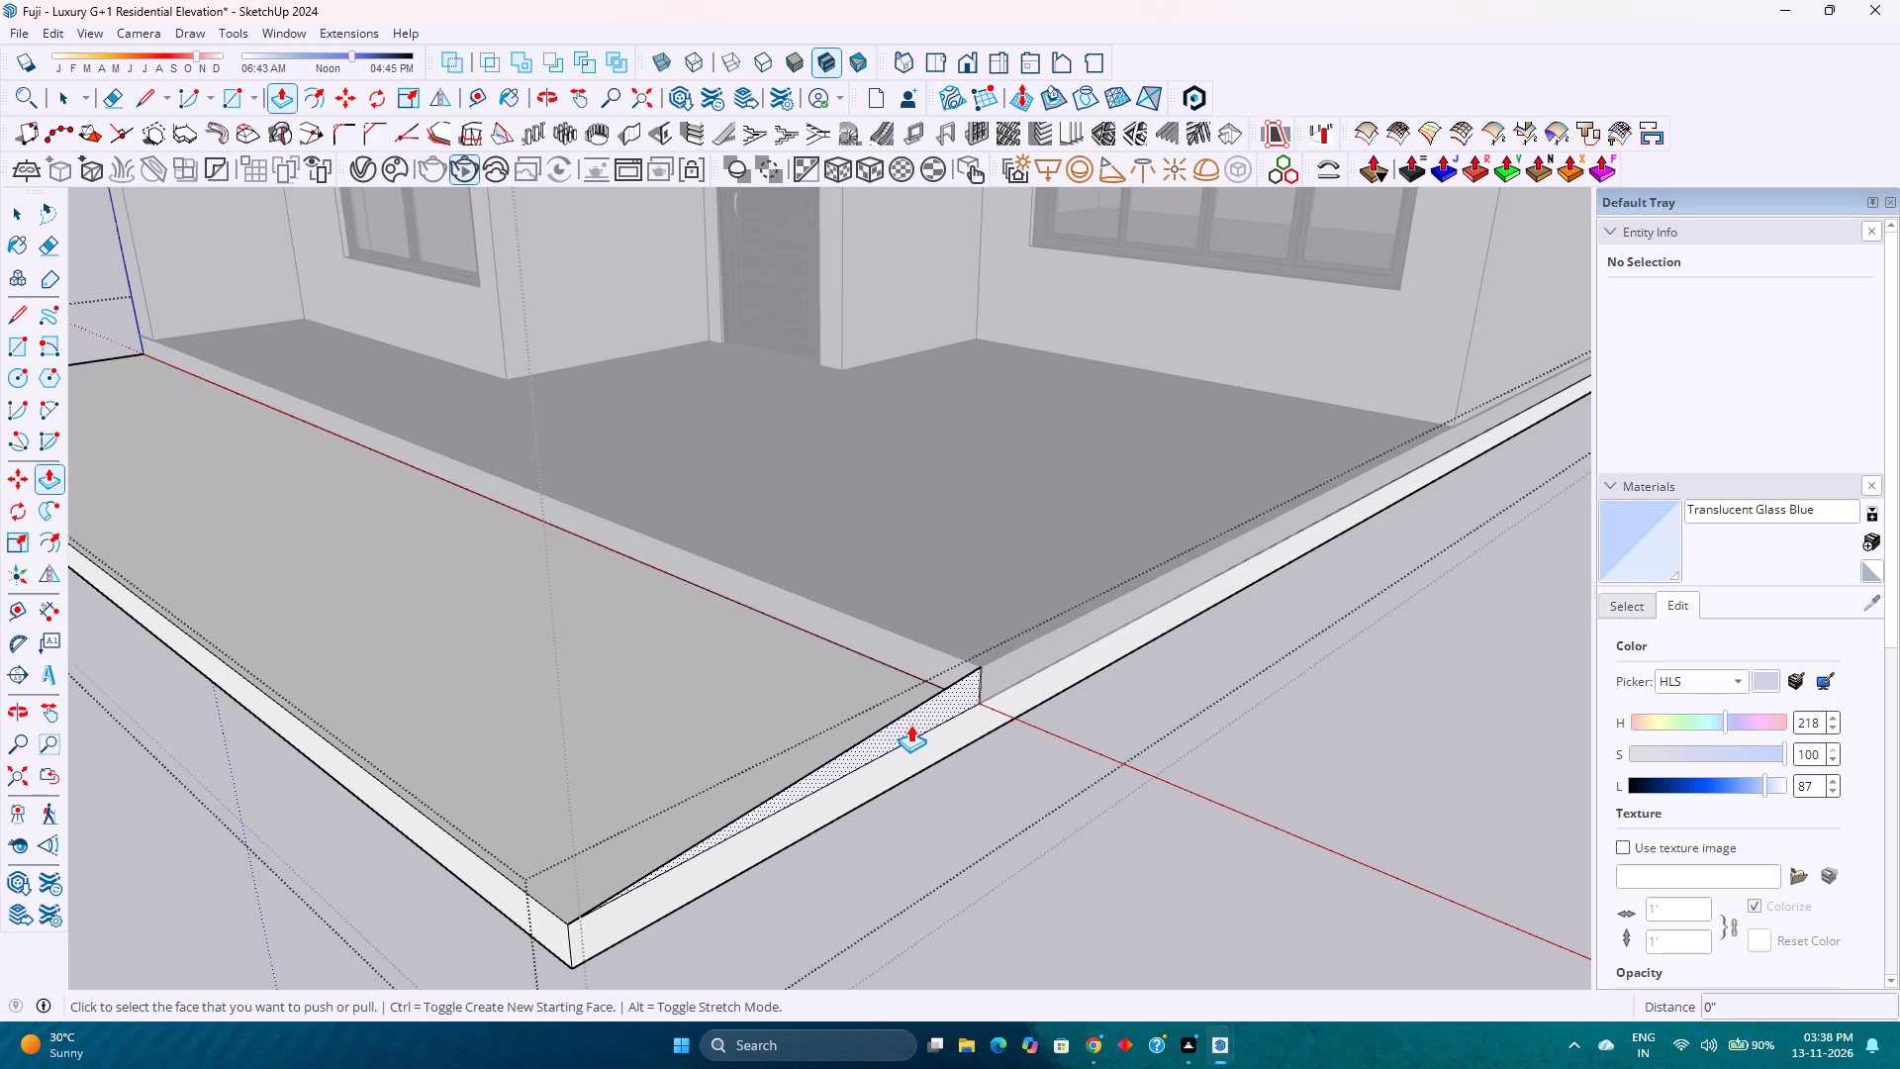
left_click(910, 725)
scroll(678, 670, "down", 7)
middle_click_drag(574, 665, 1108, 813, "shift")
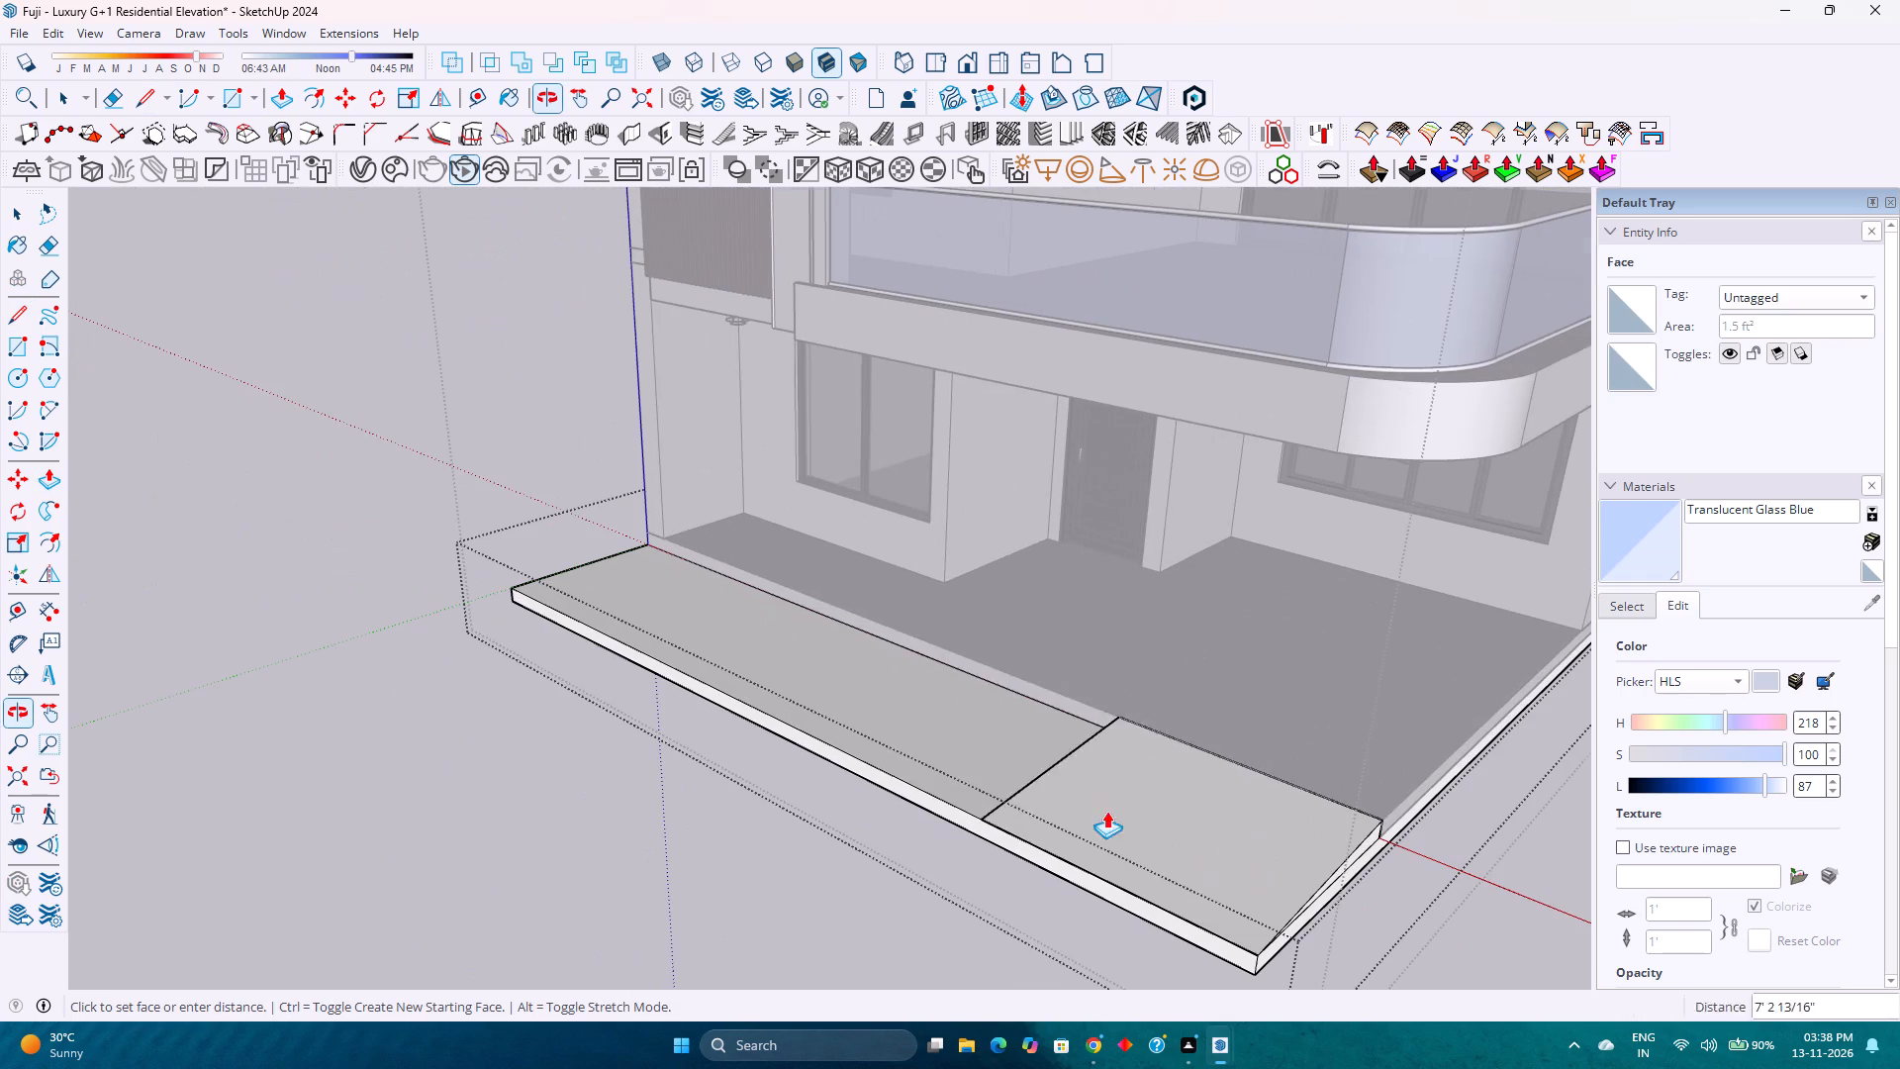
middle_click(1108, 813, "shift")
left_click(508, 599)
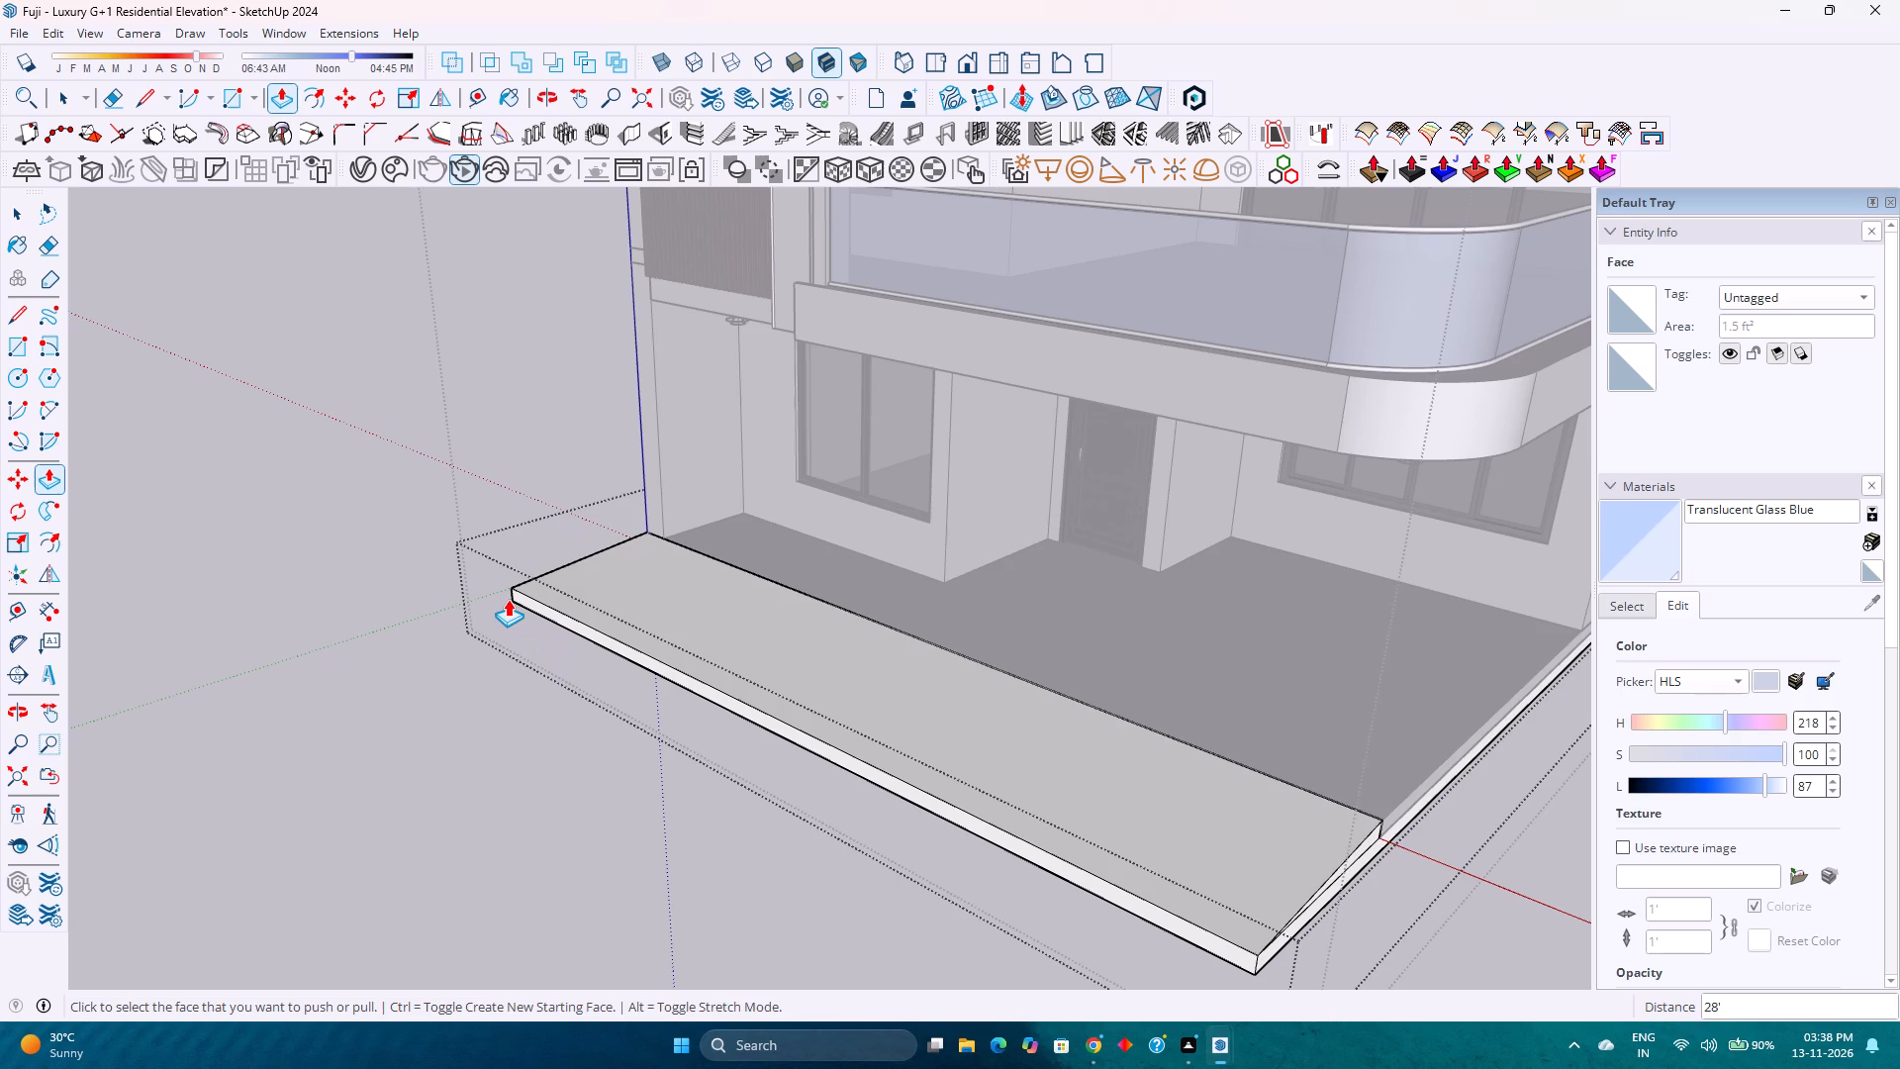
scroll(642, 541, "up", 4)
middle_click_drag(698, 541, 1102, 536)
middle_click(1457, 615)
scroll(1022, 569, "up", 5)
middle_click_drag(1019, 567, 1220, 611)
left_click(899, 497)
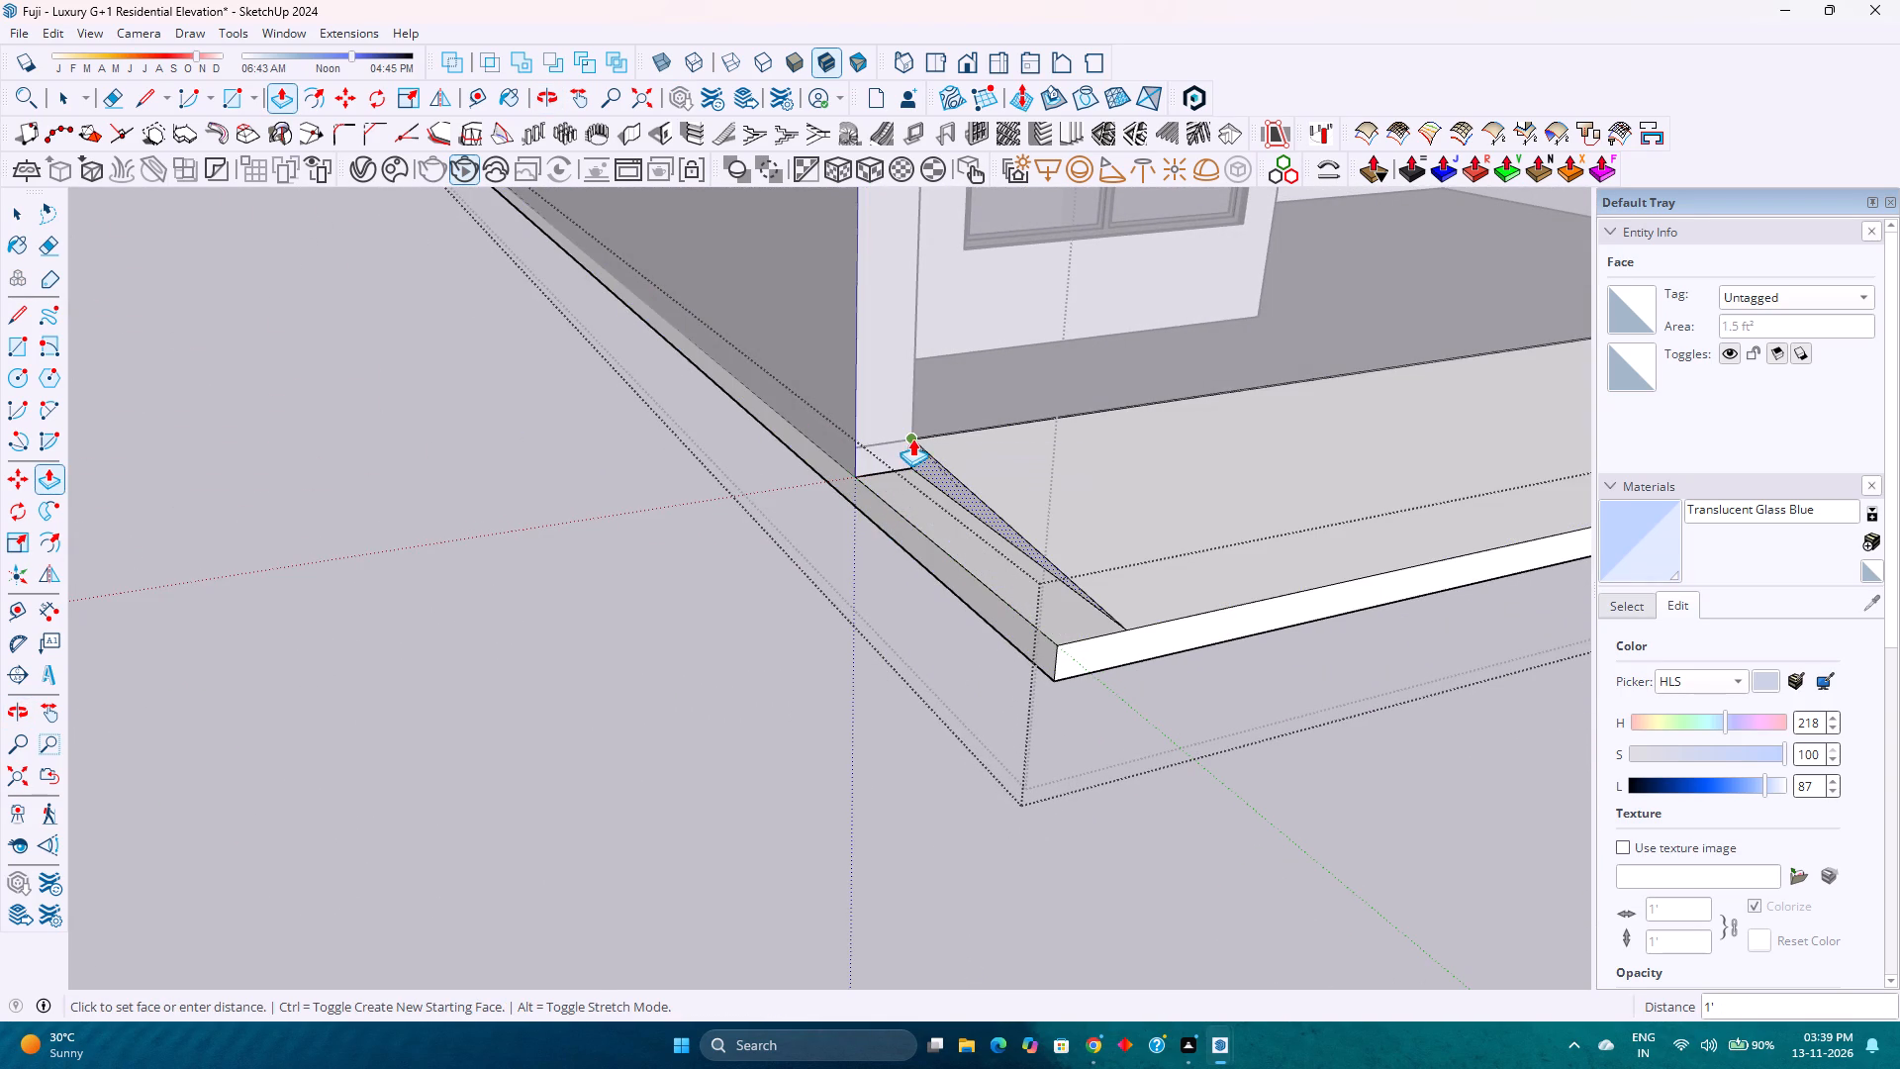
left_click(858, 437)
scroll(721, 539, "down", 7)
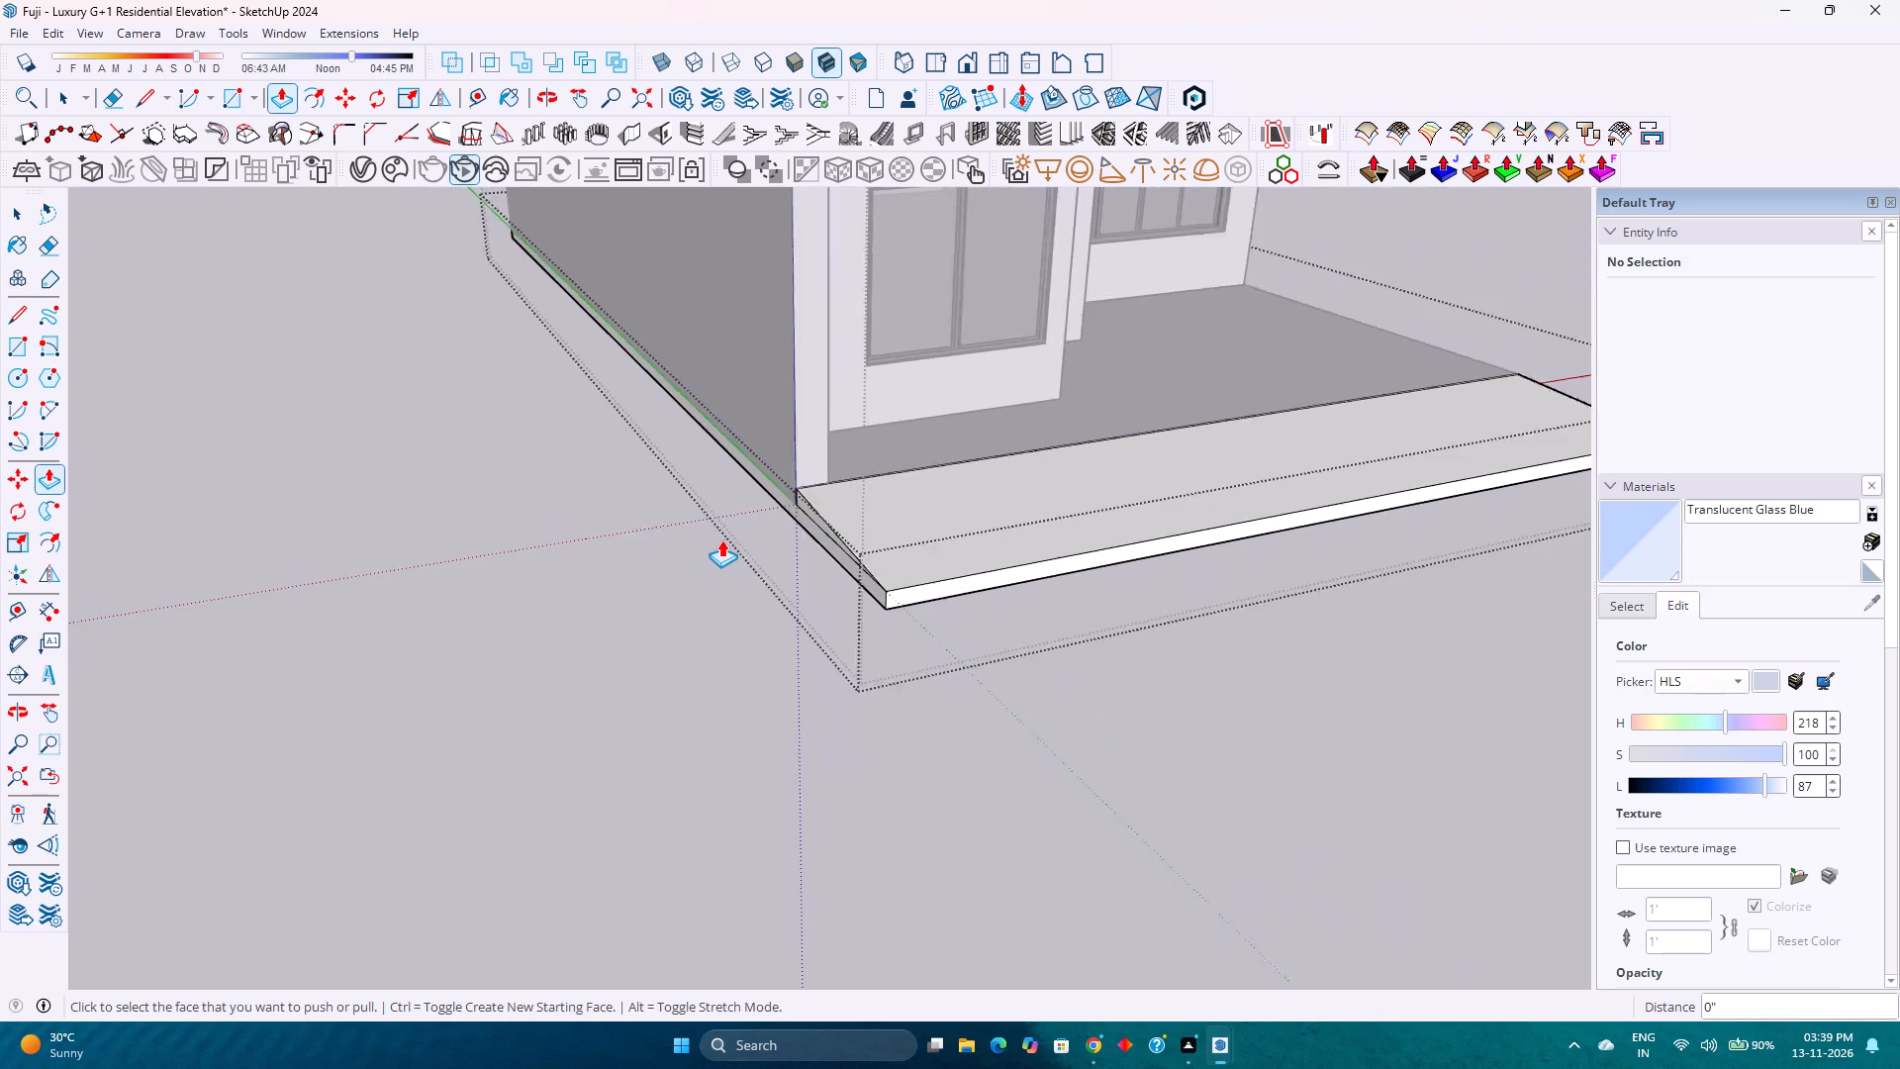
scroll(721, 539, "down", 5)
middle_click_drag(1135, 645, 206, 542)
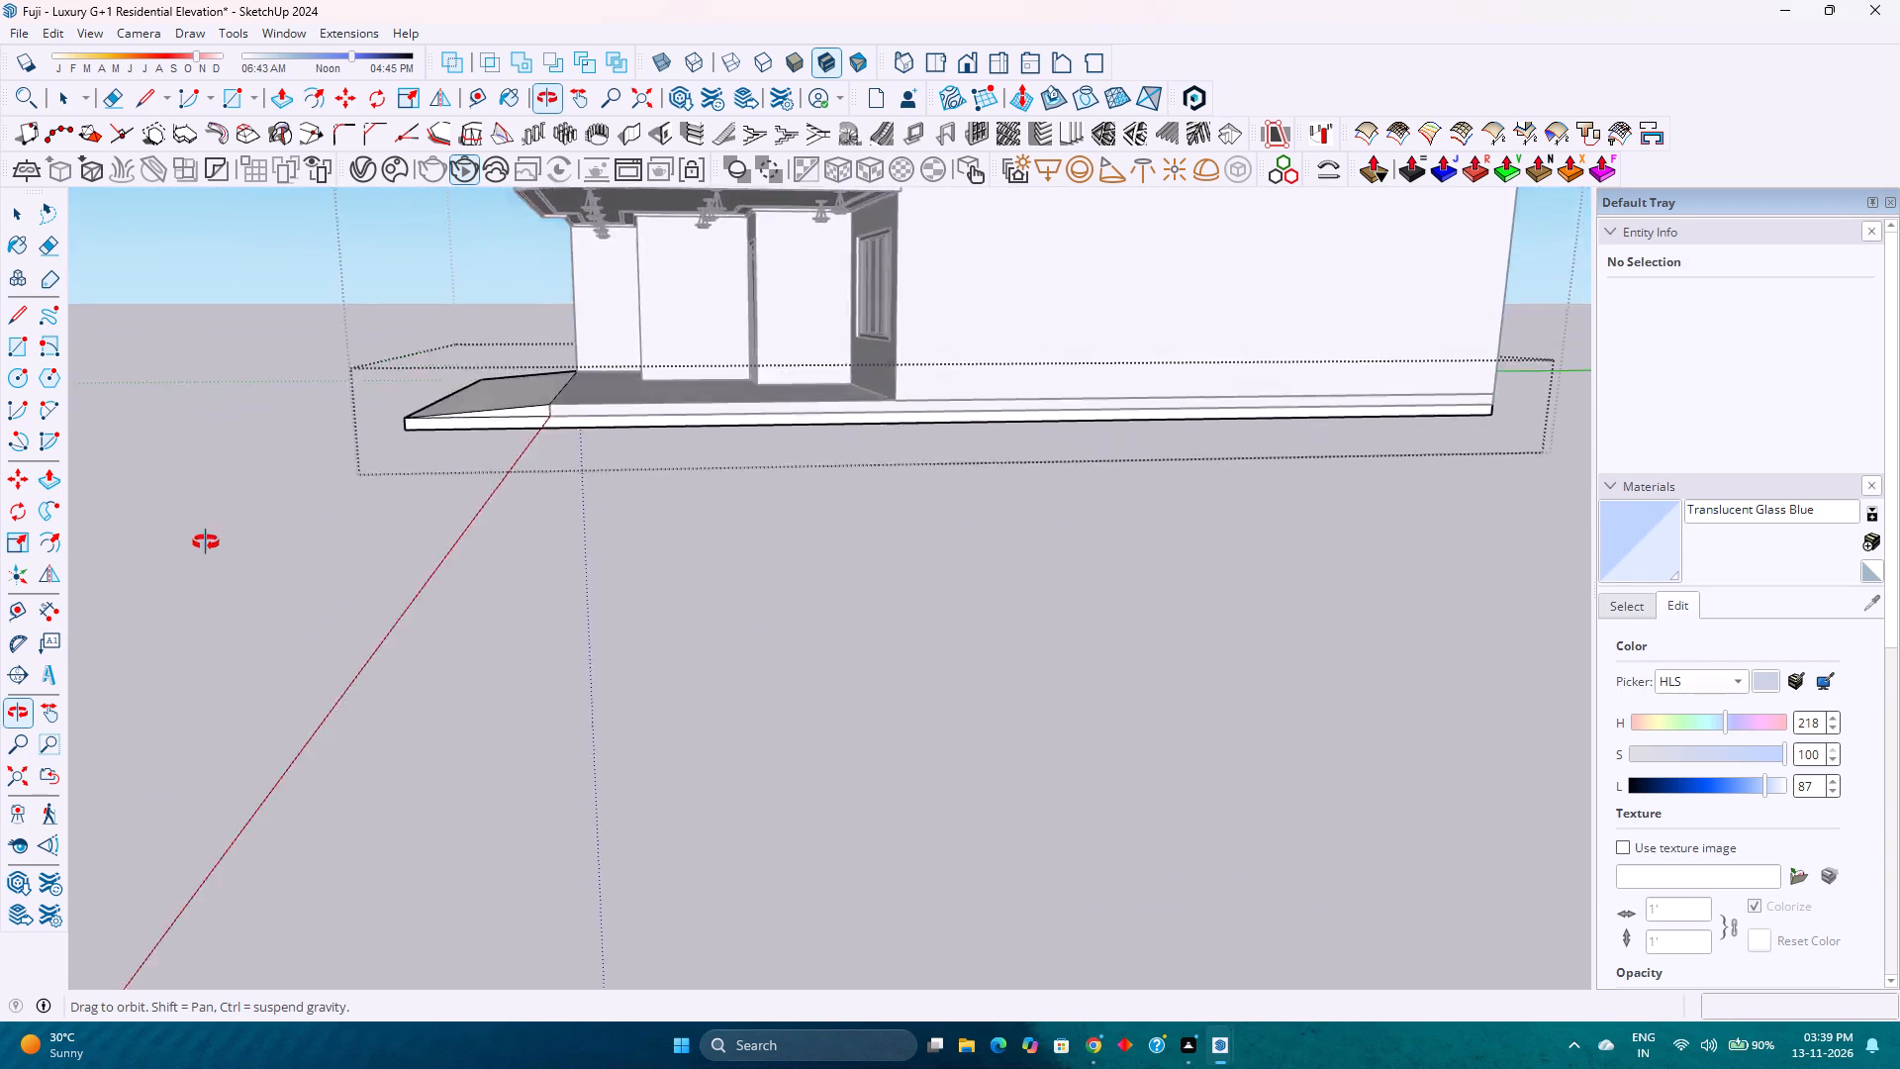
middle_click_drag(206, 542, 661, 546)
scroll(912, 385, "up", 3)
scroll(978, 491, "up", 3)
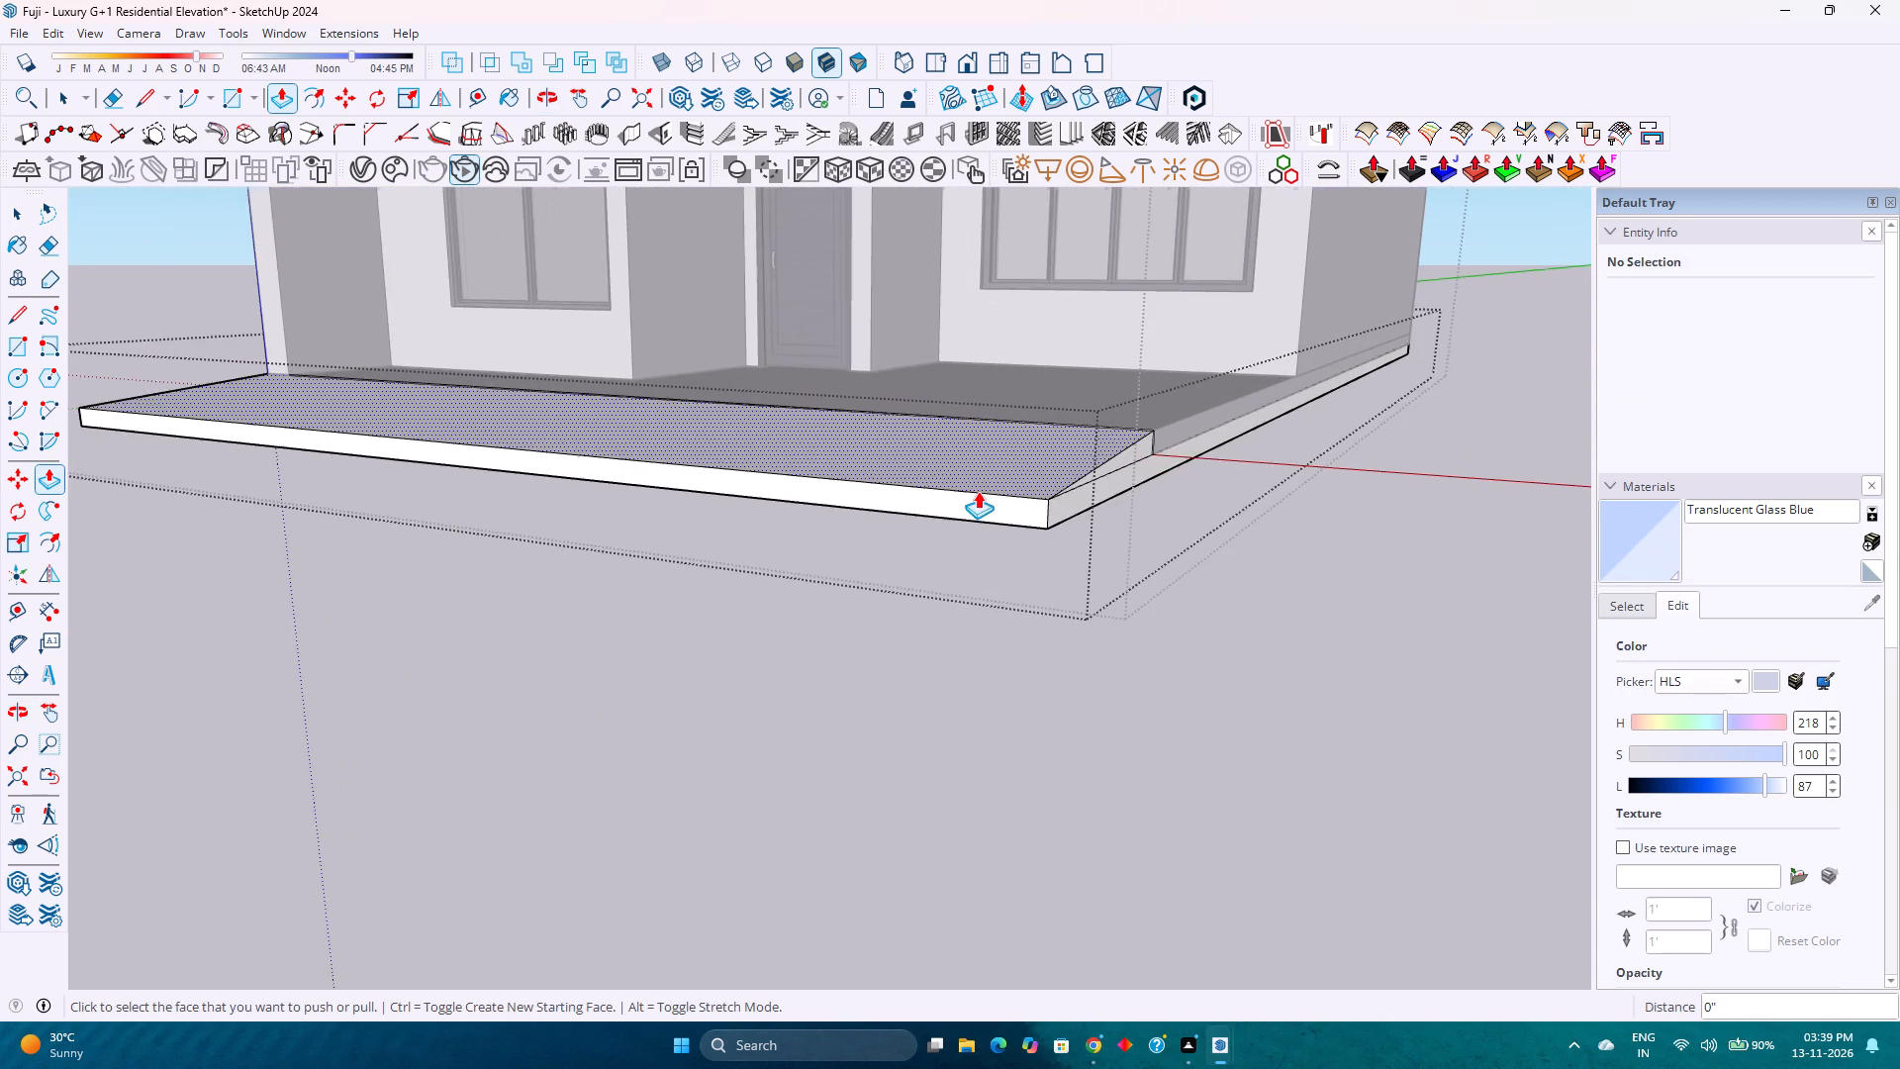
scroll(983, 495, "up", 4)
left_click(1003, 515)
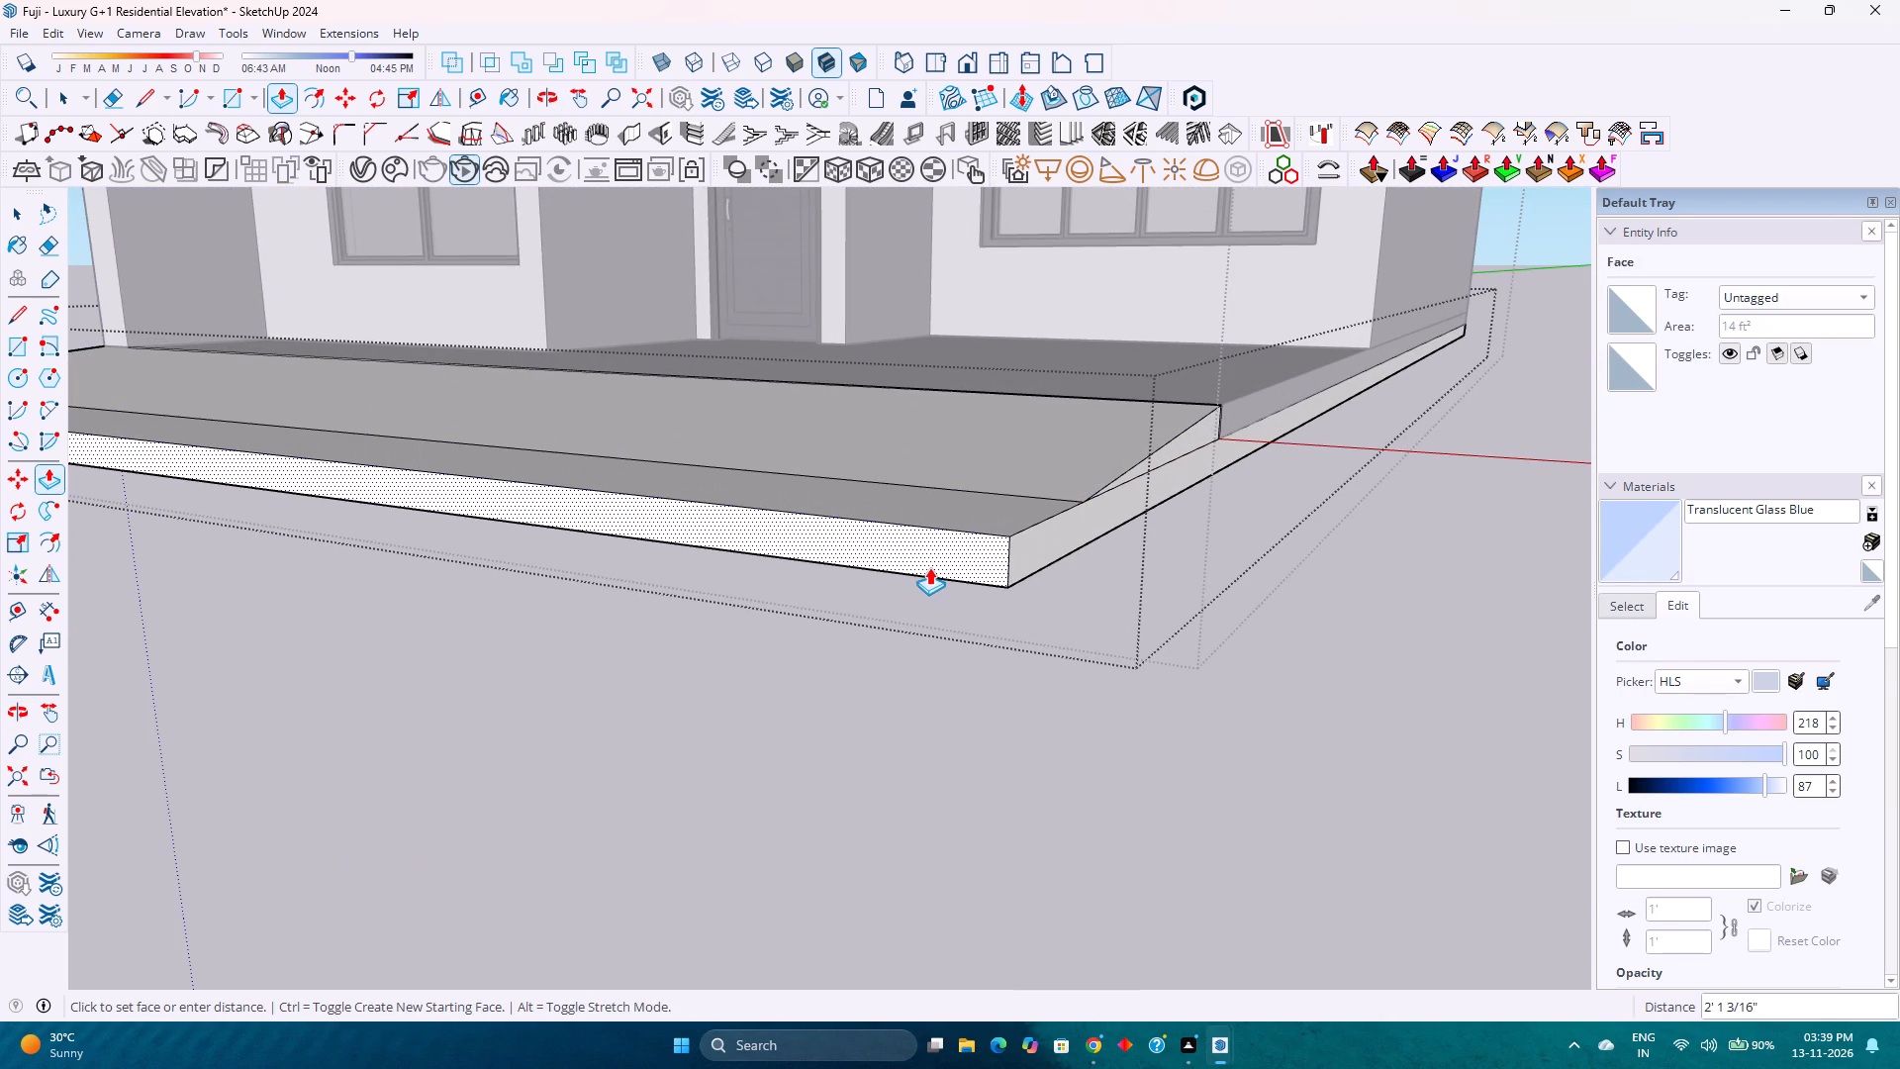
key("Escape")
Delete the leftover edge between the ramp's triangular side and the slab below it, on both ends of the ramp.
key("space")
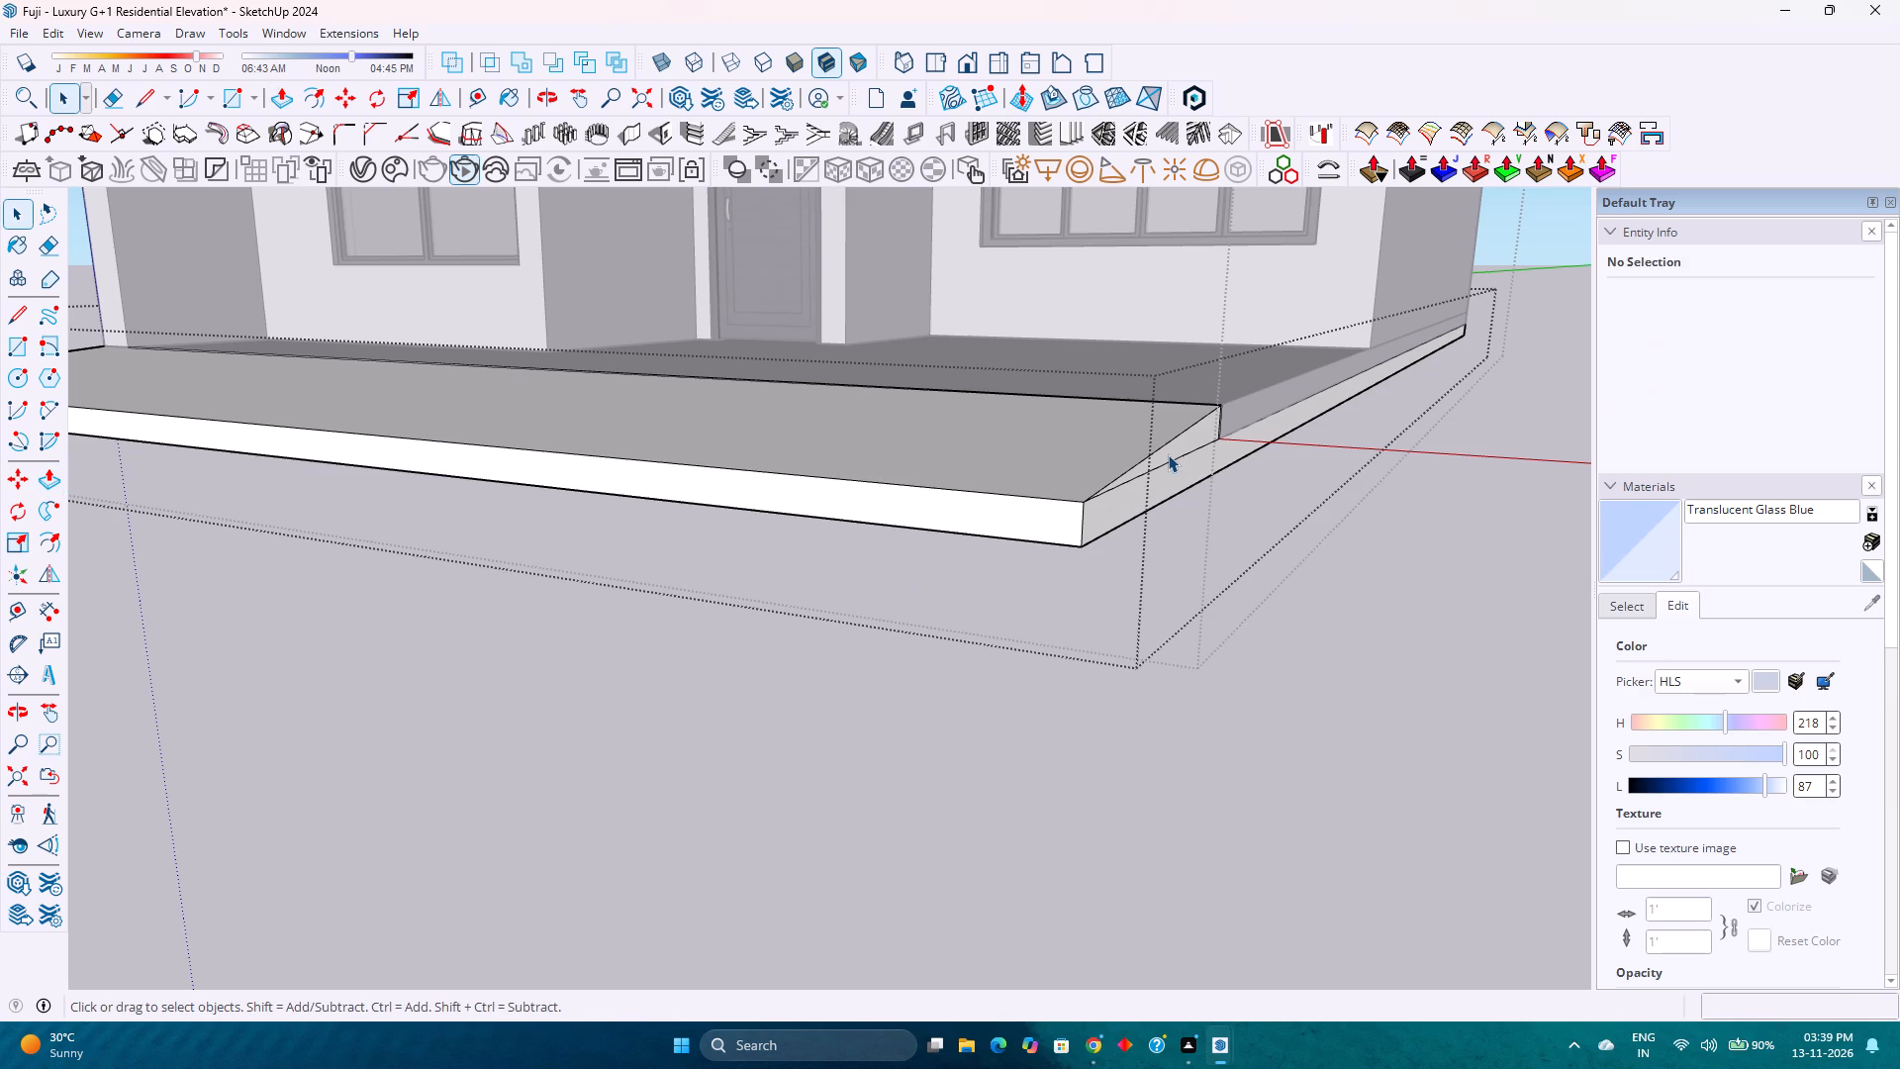
left_click(1173, 456)
key("Delete")
scroll(1179, 507, "down", 6)
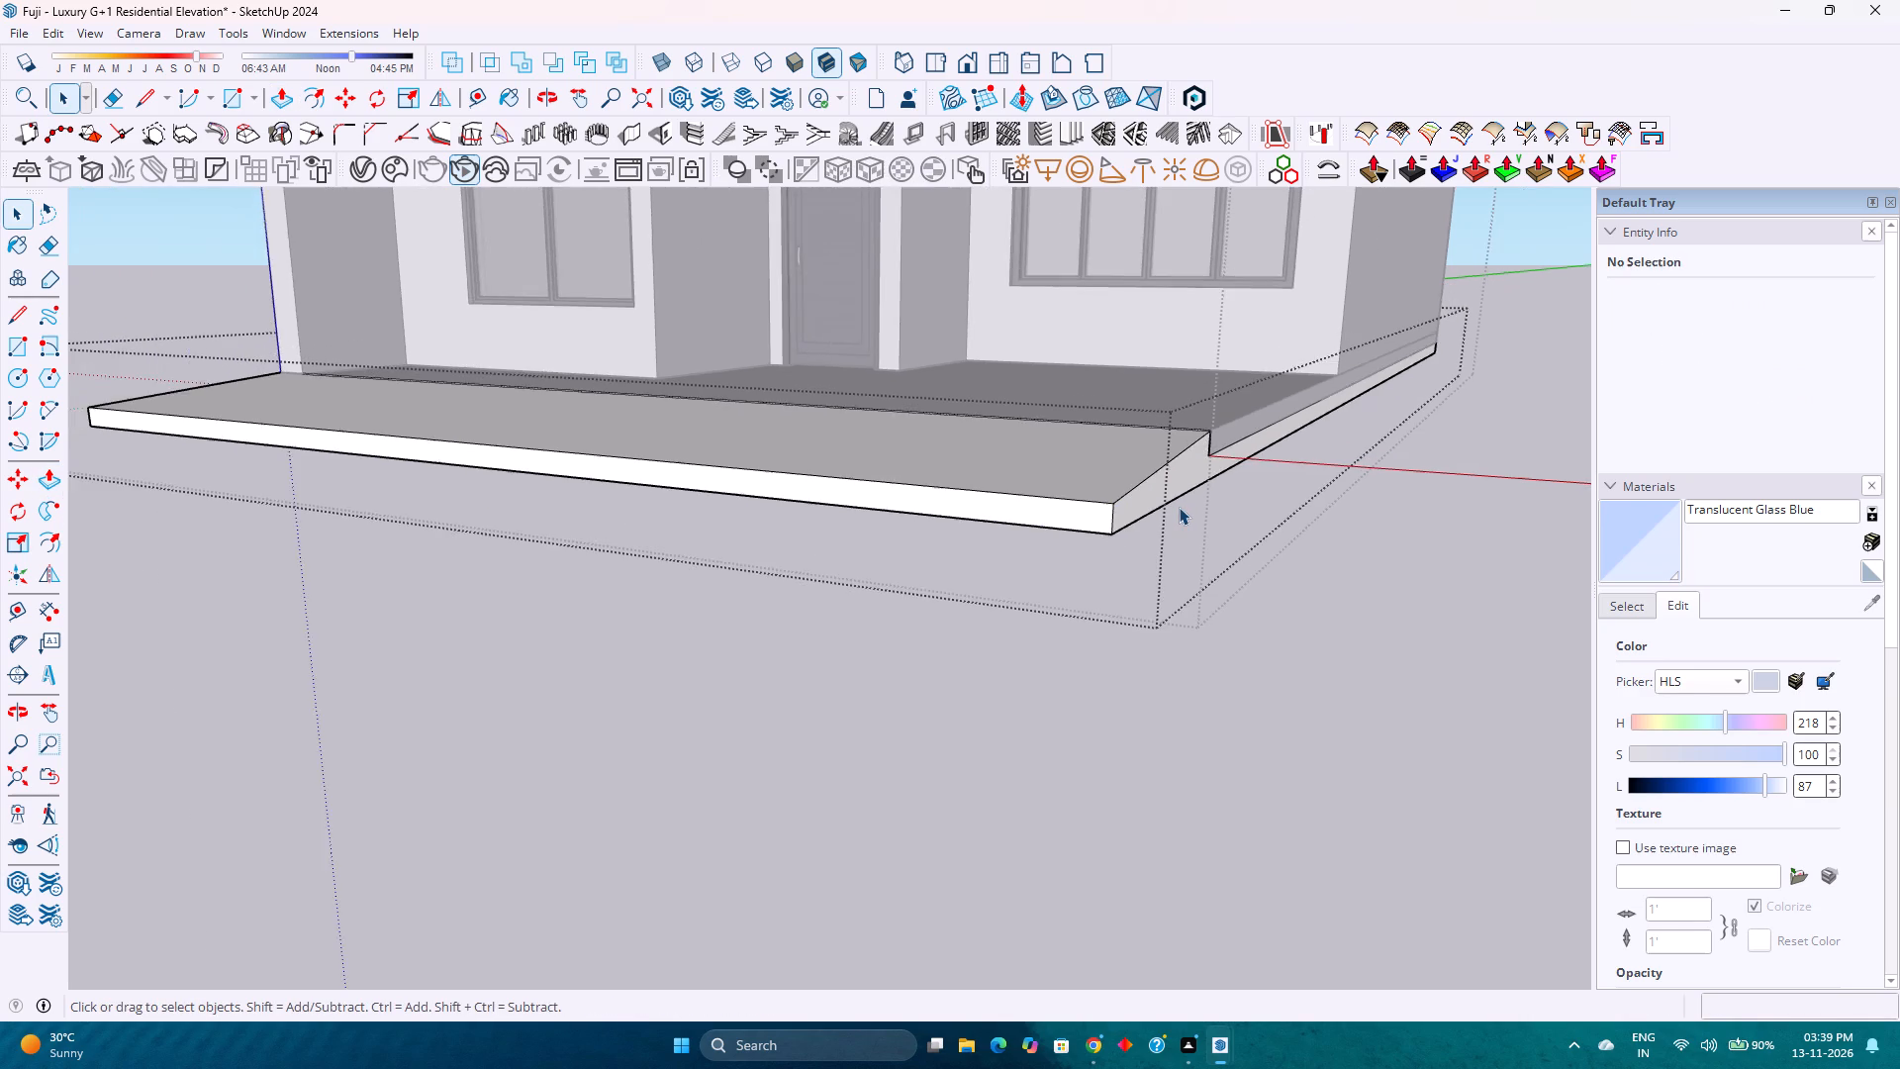
scroll(1179, 507, "down", 4)
middle_click_drag(816, 507, 1584, 535)
scroll(996, 472, "up", 2)
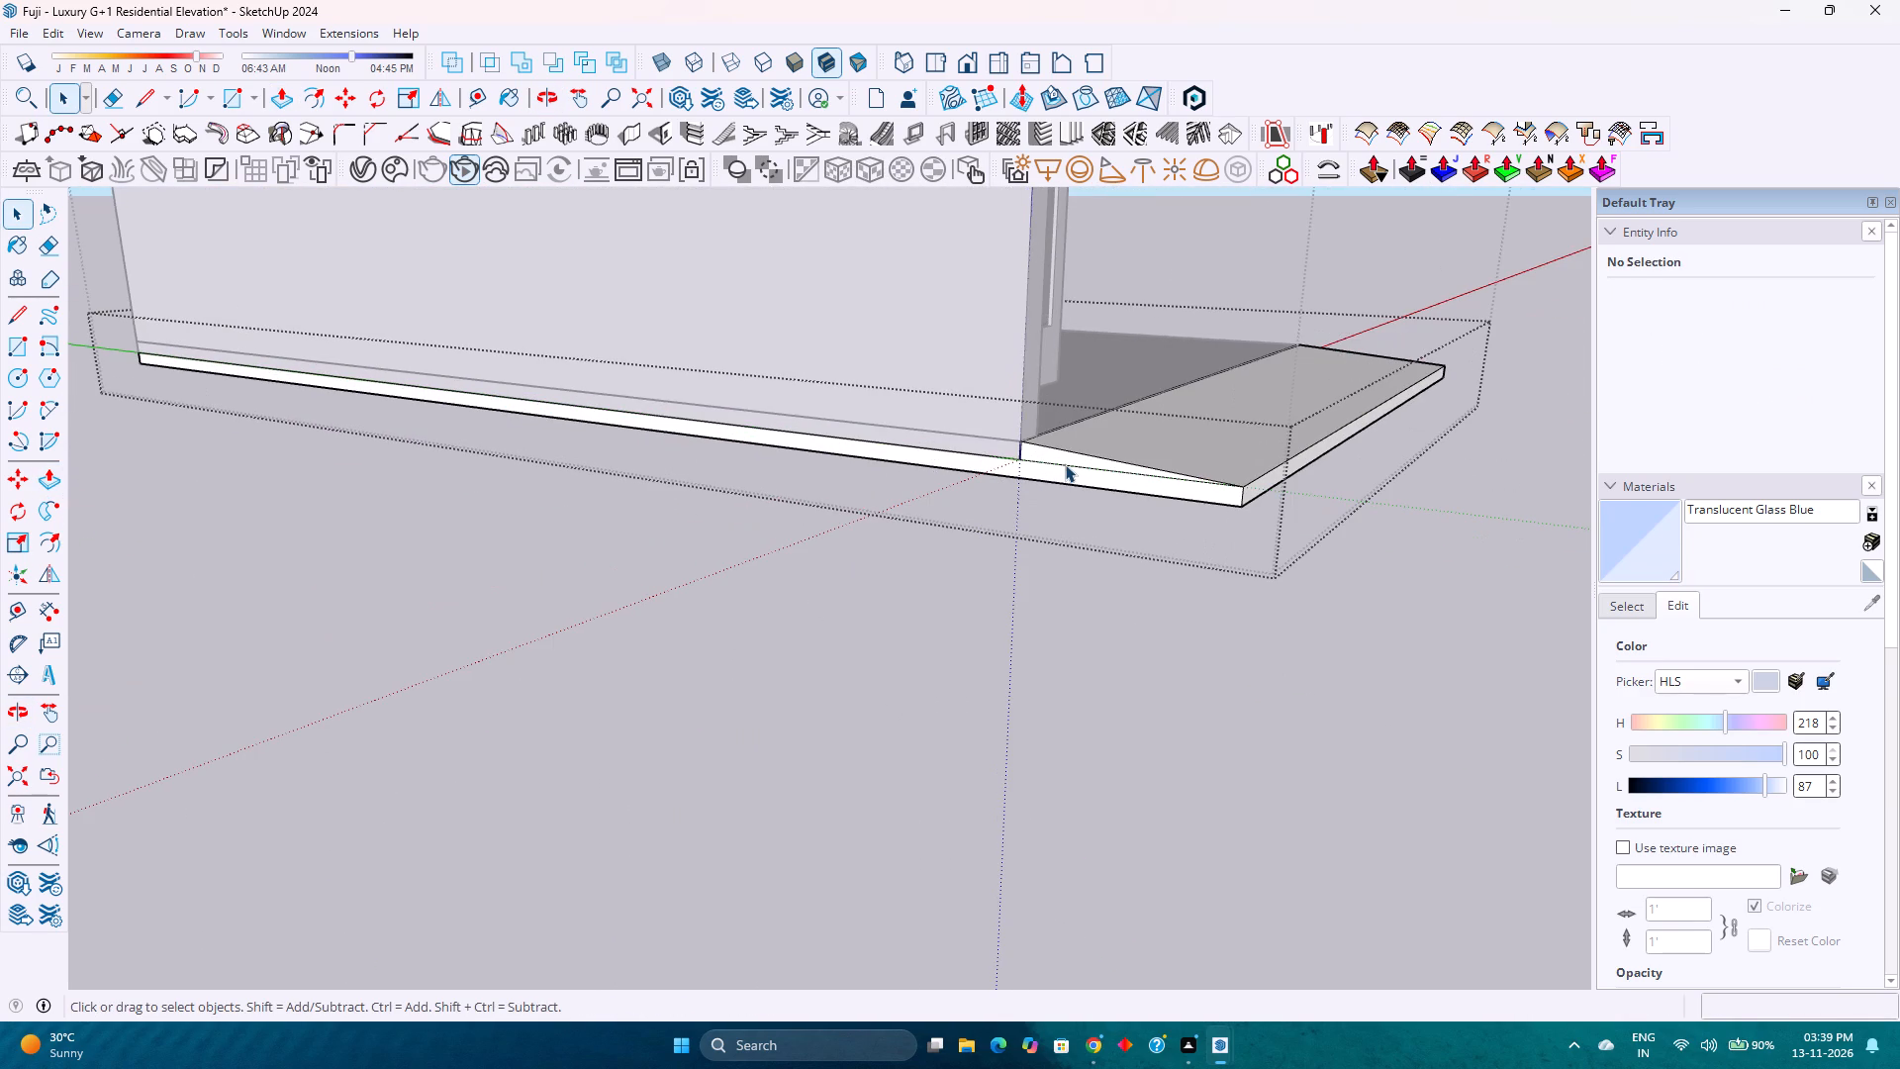
left_click(1065, 464)
key("Delete")
scroll(1023, 512, "down", 4)
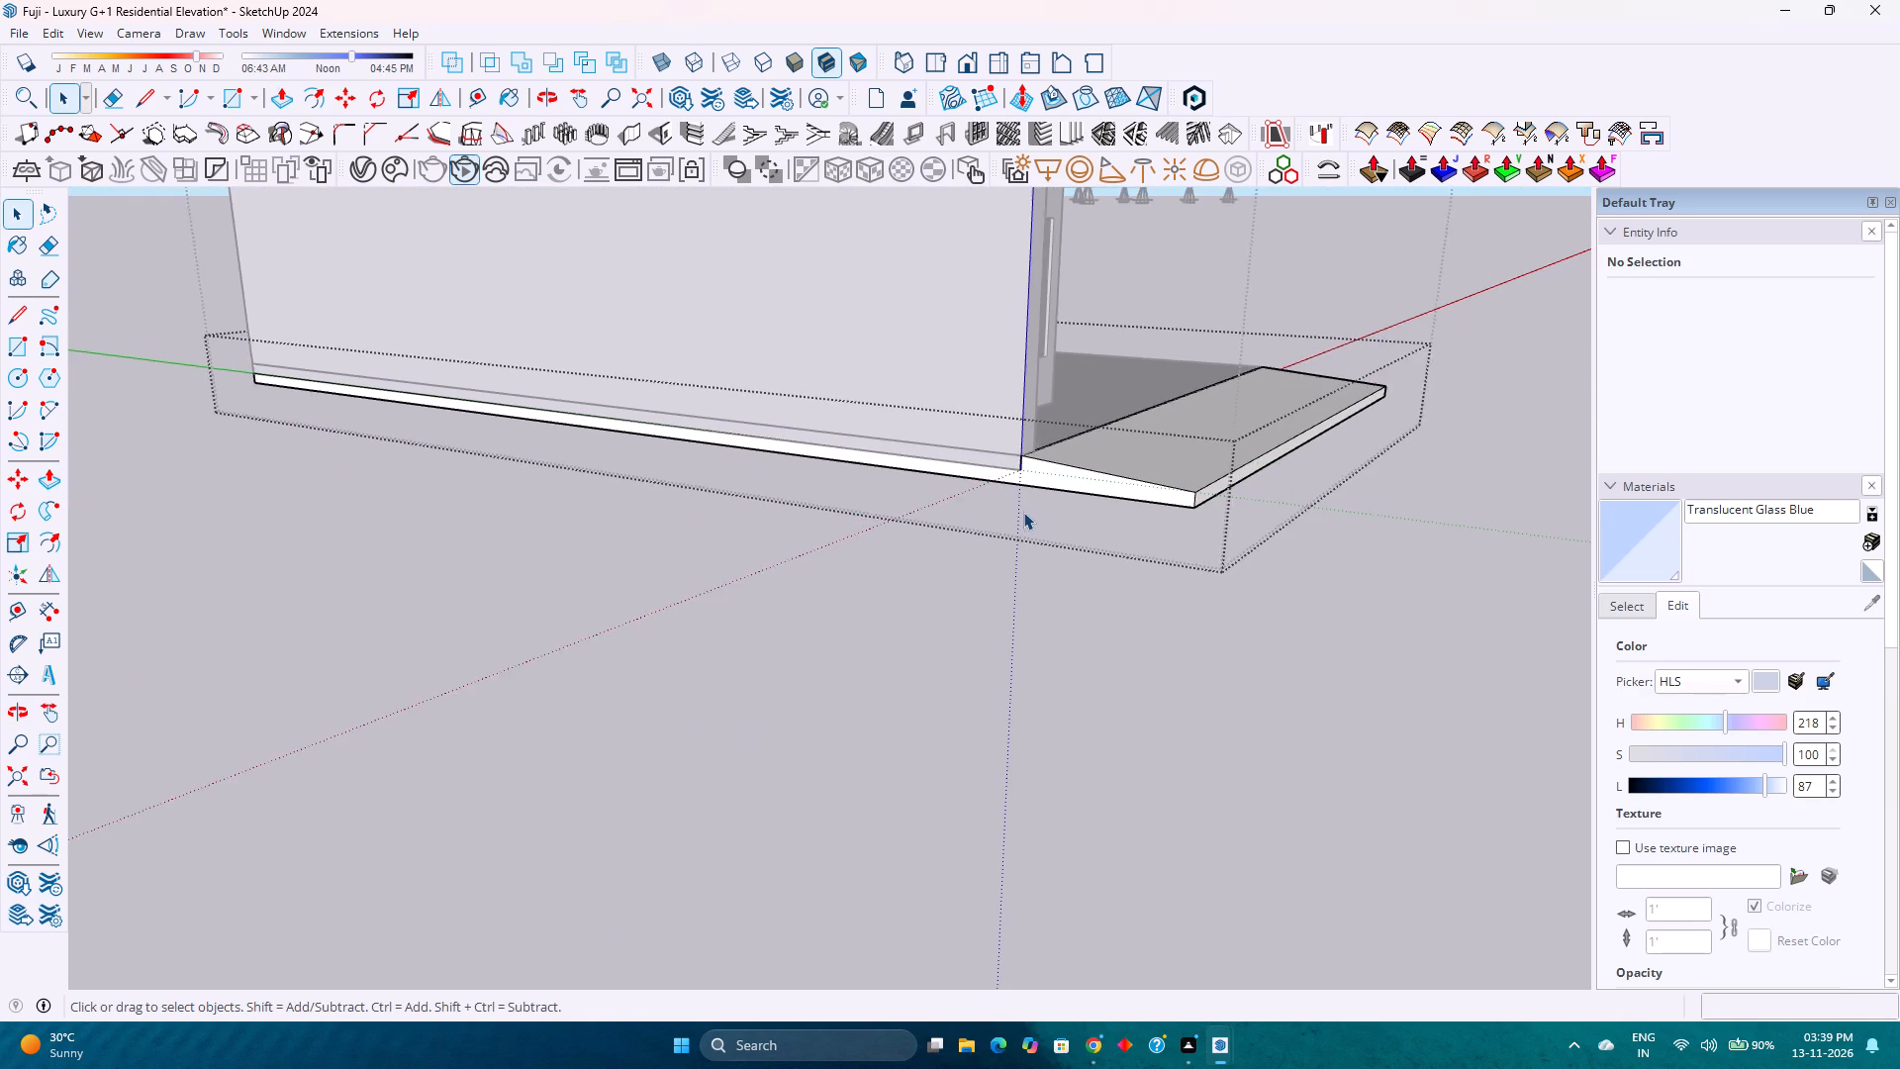
scroll(1022, 512, "down", 6)
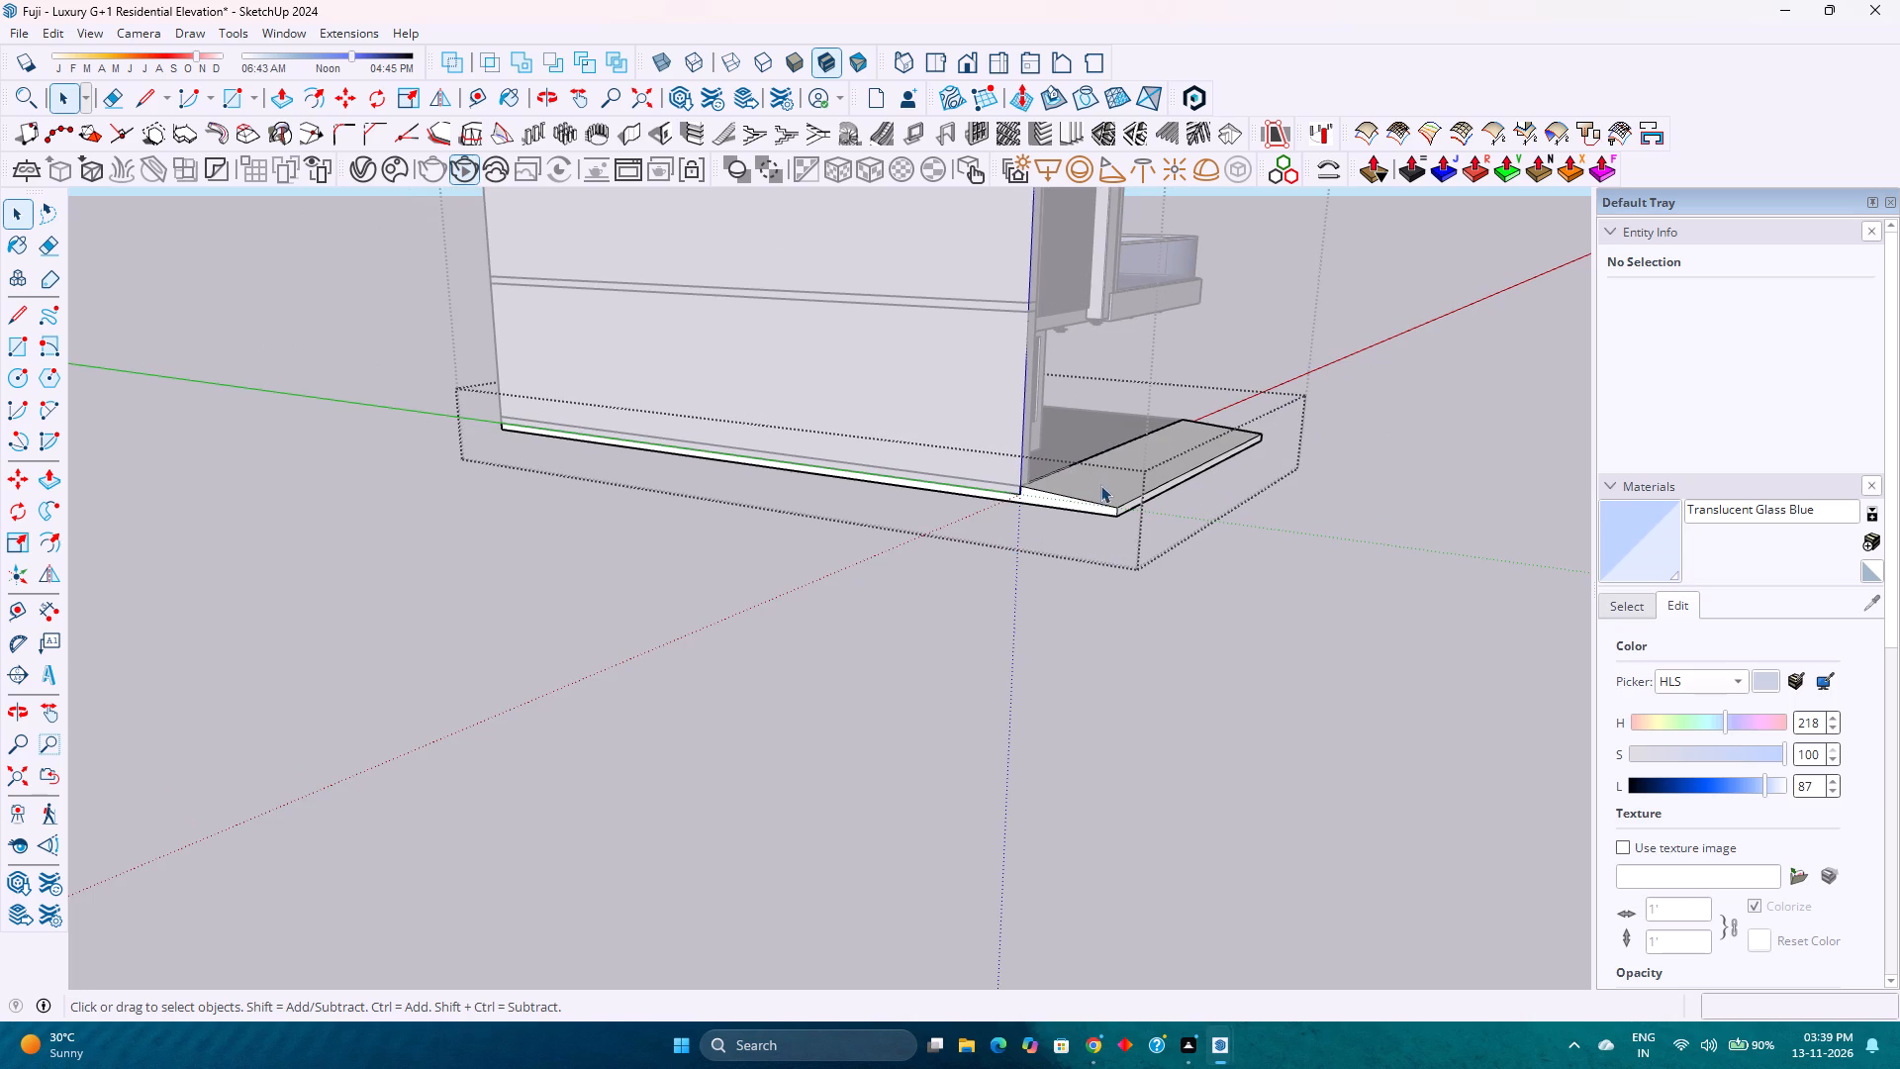
scroll(1117, 531, "up", 17)
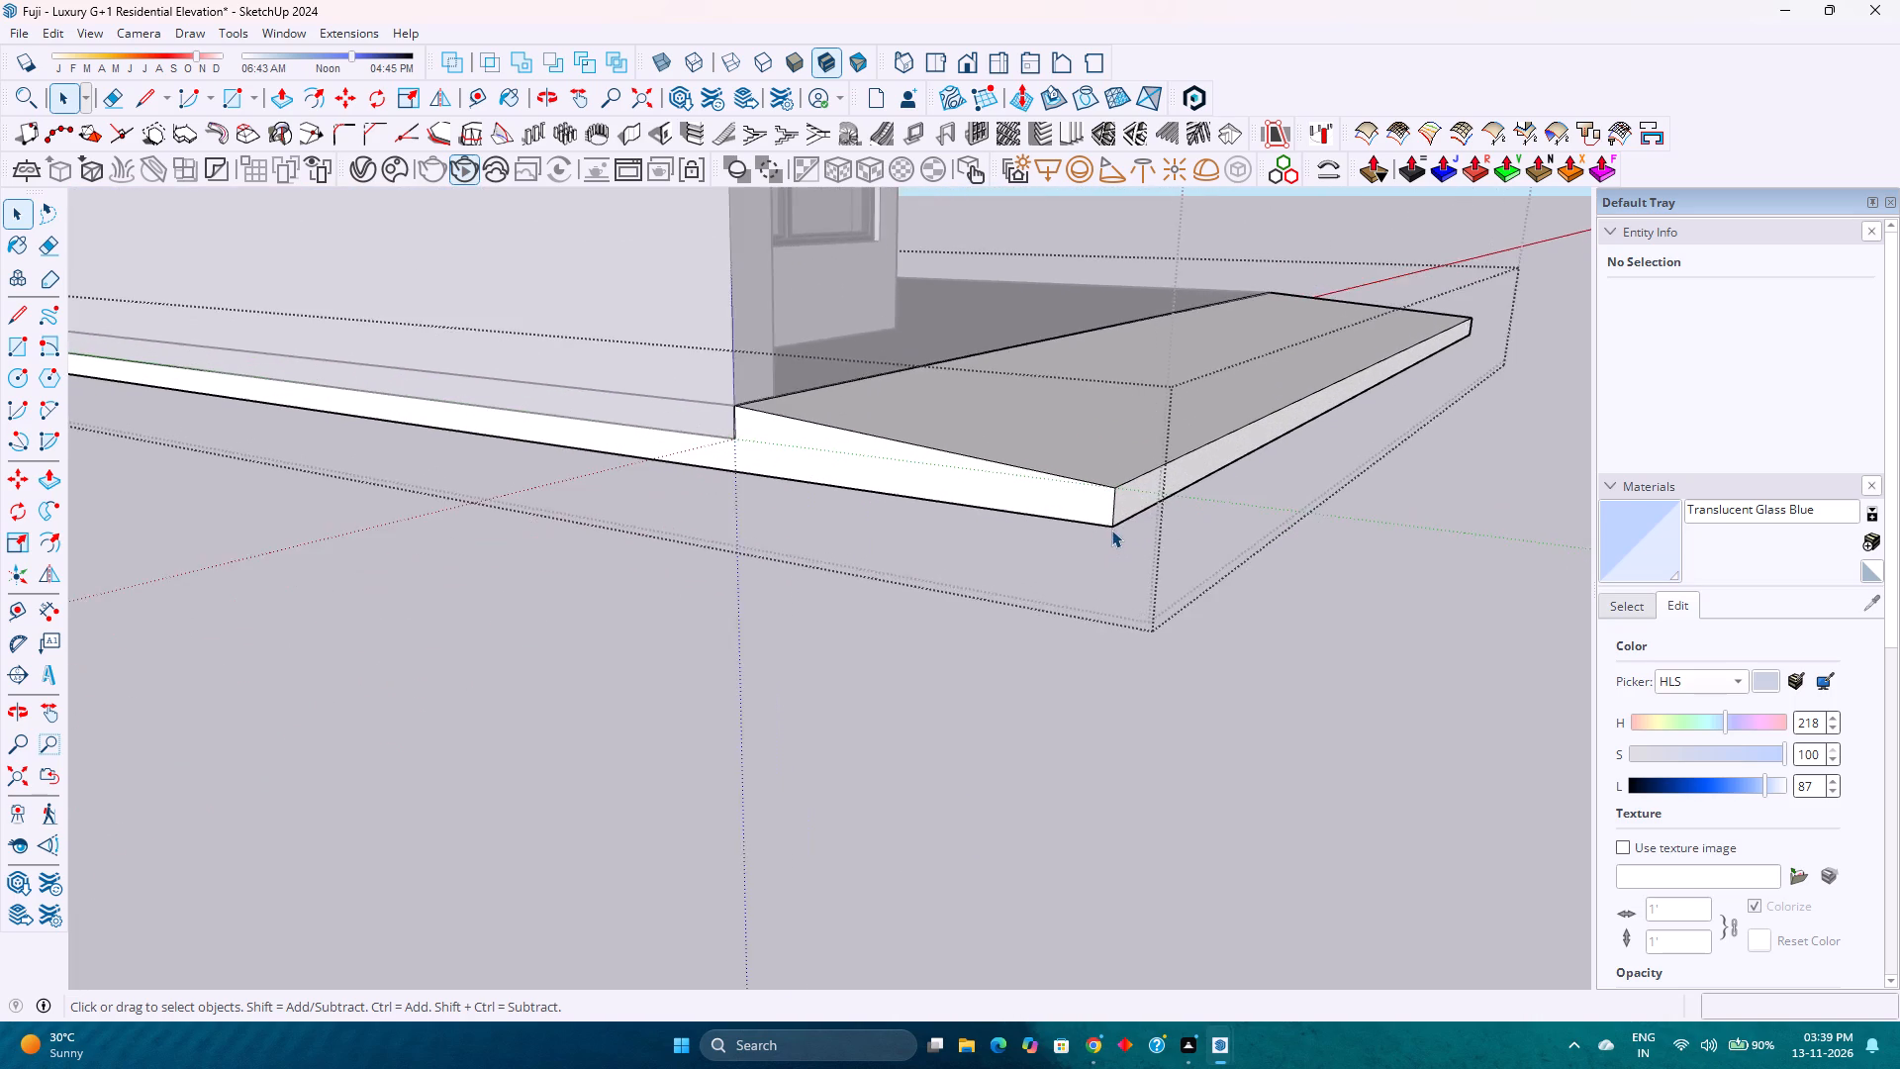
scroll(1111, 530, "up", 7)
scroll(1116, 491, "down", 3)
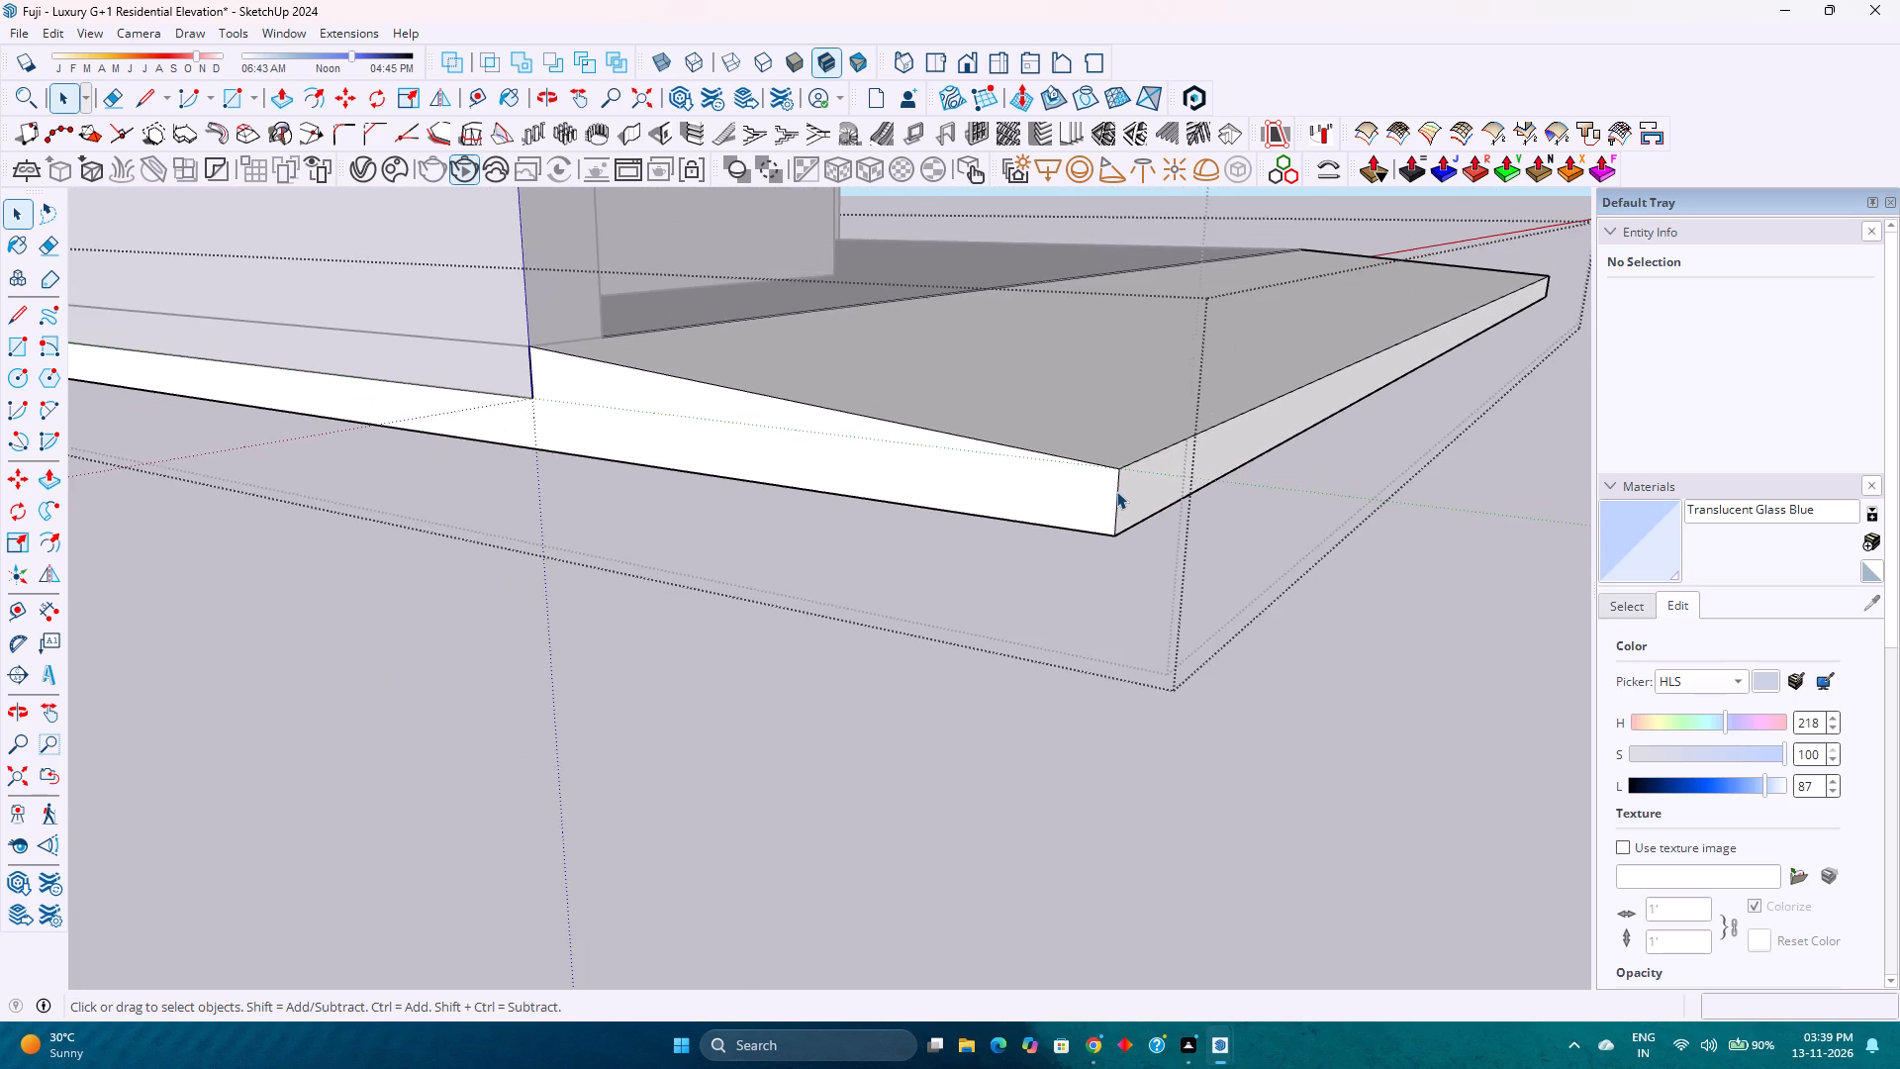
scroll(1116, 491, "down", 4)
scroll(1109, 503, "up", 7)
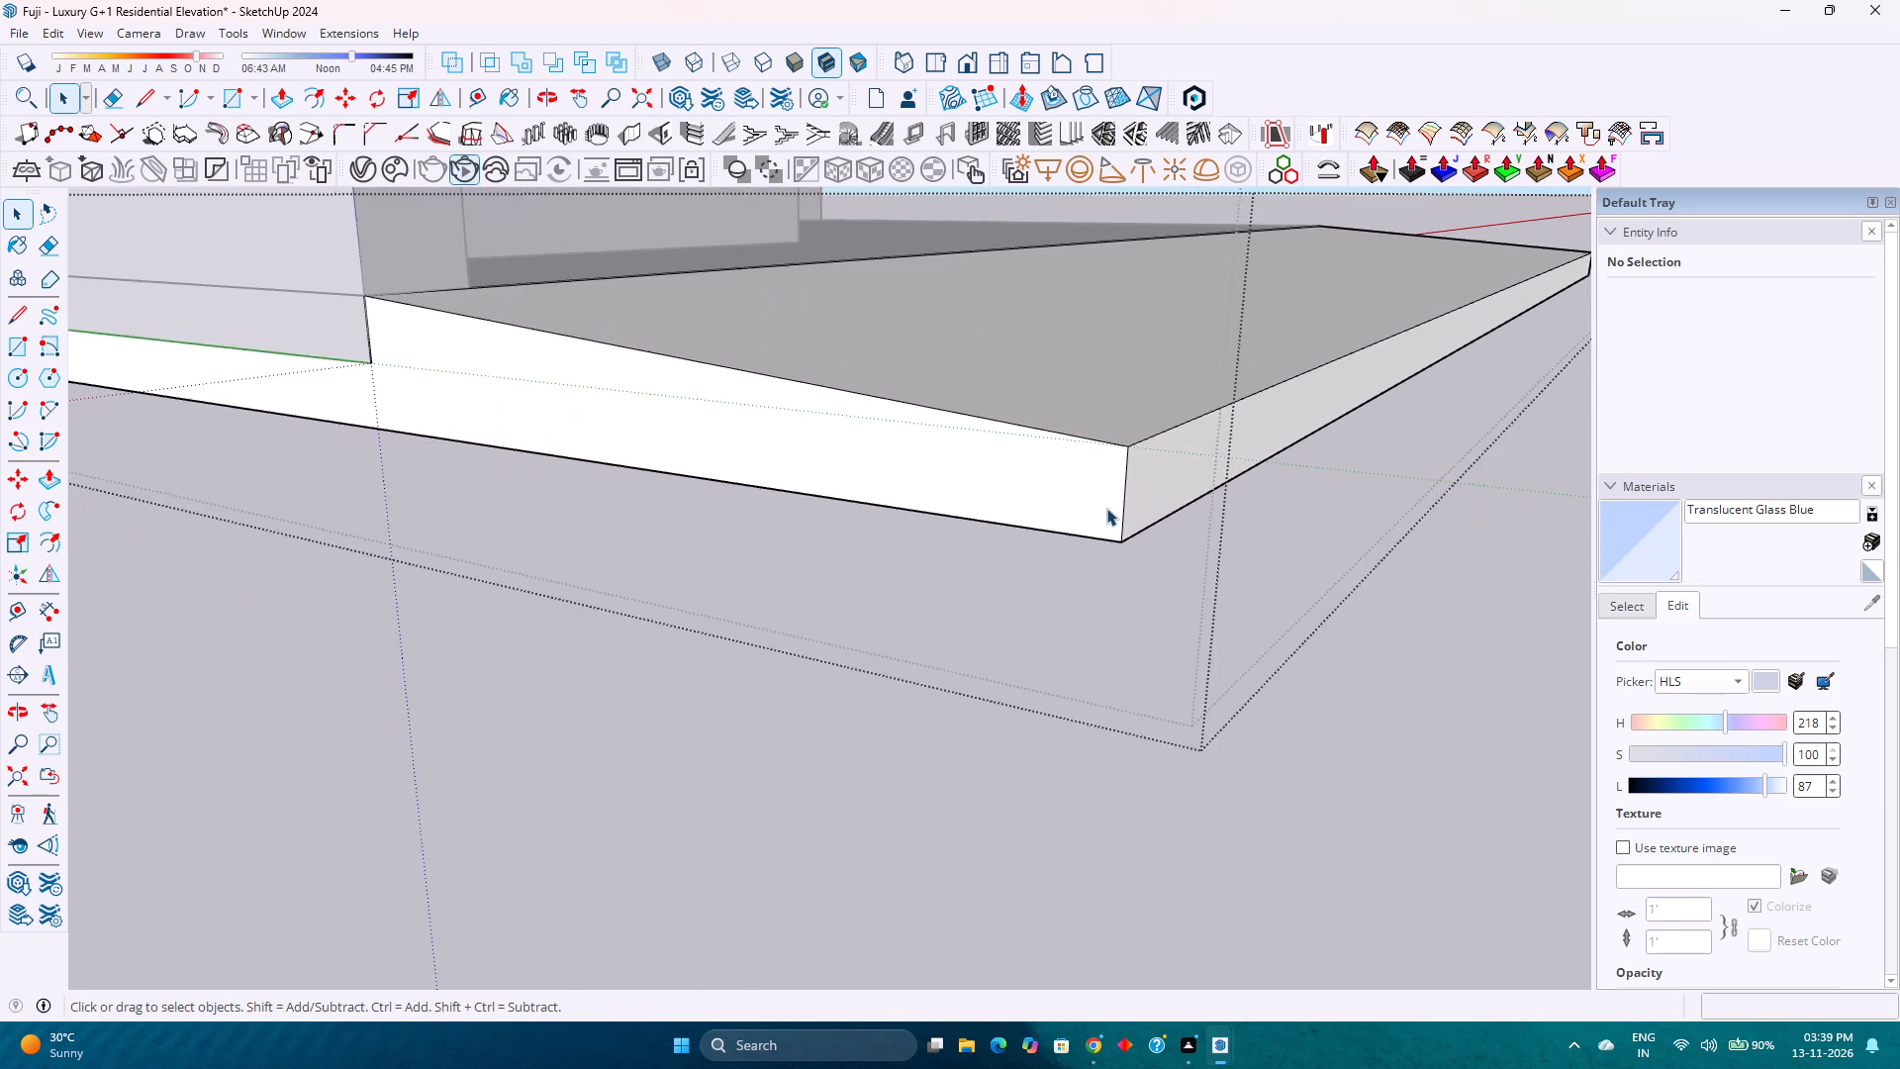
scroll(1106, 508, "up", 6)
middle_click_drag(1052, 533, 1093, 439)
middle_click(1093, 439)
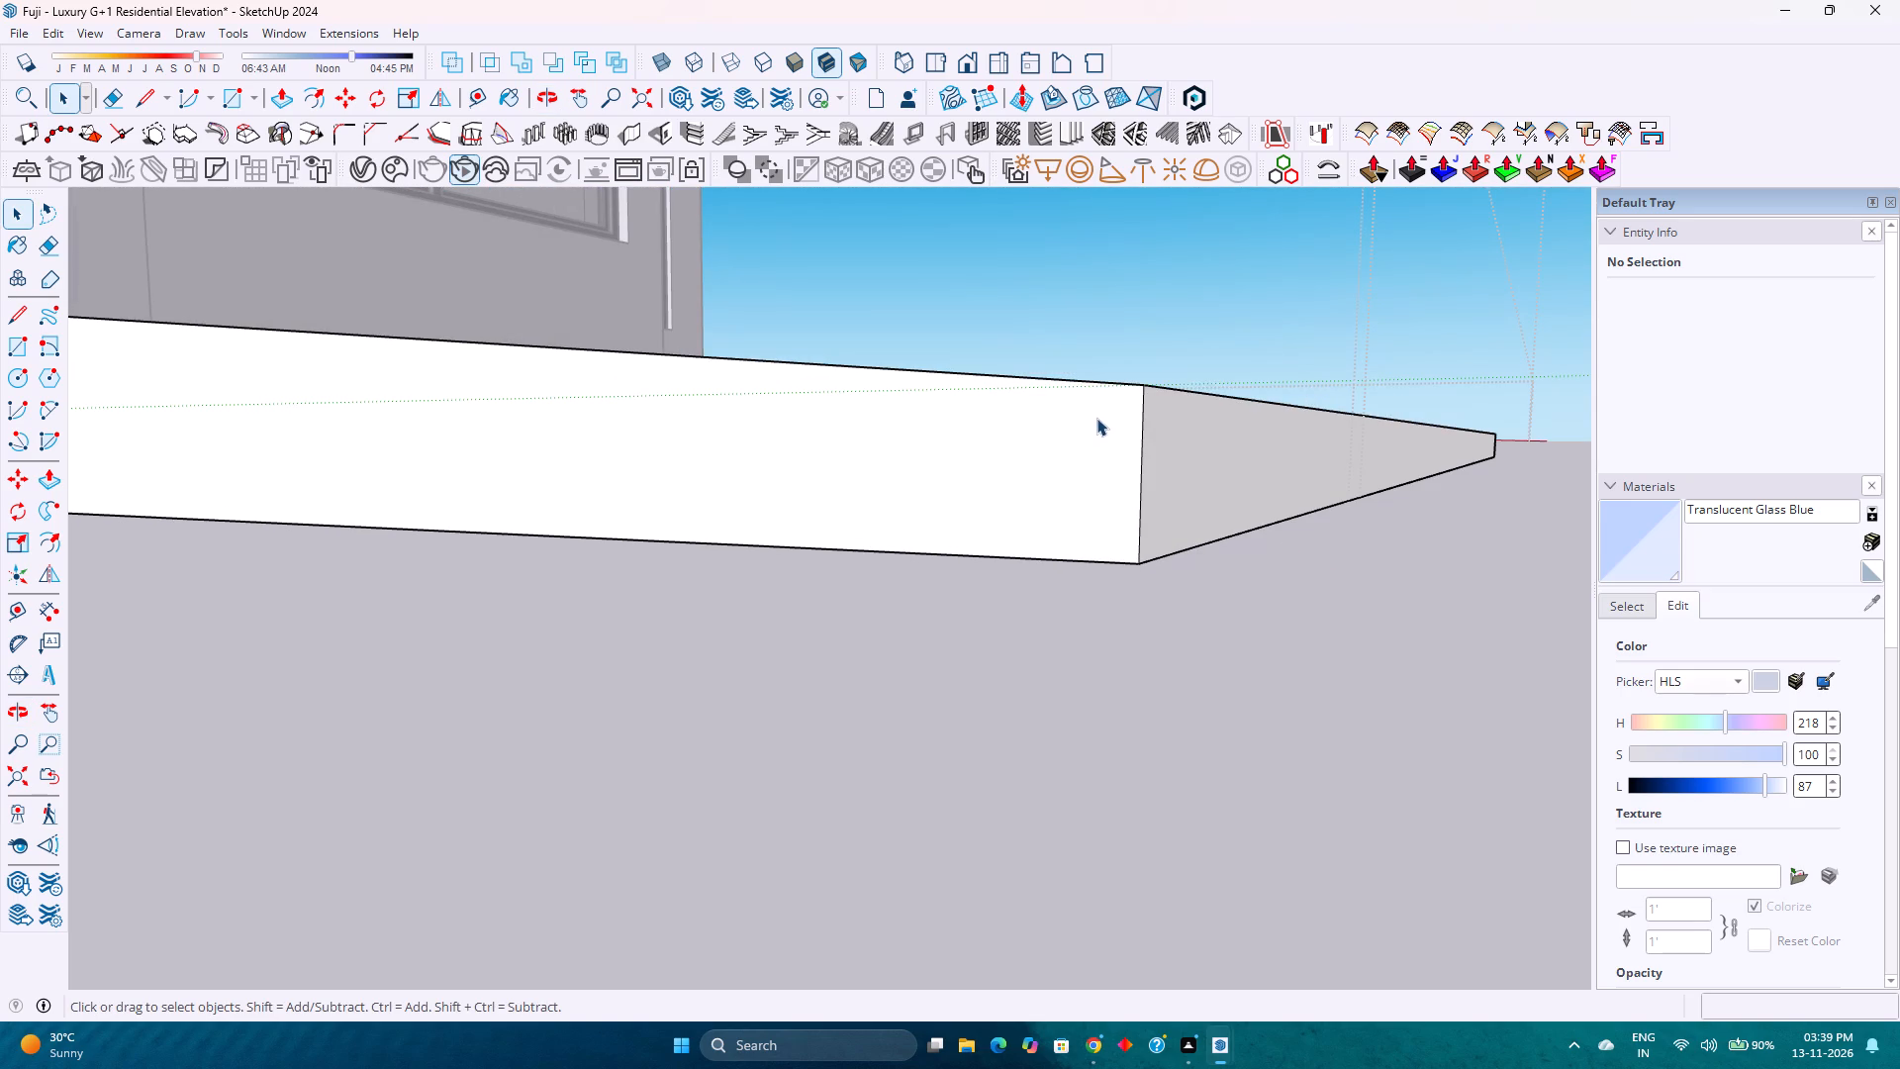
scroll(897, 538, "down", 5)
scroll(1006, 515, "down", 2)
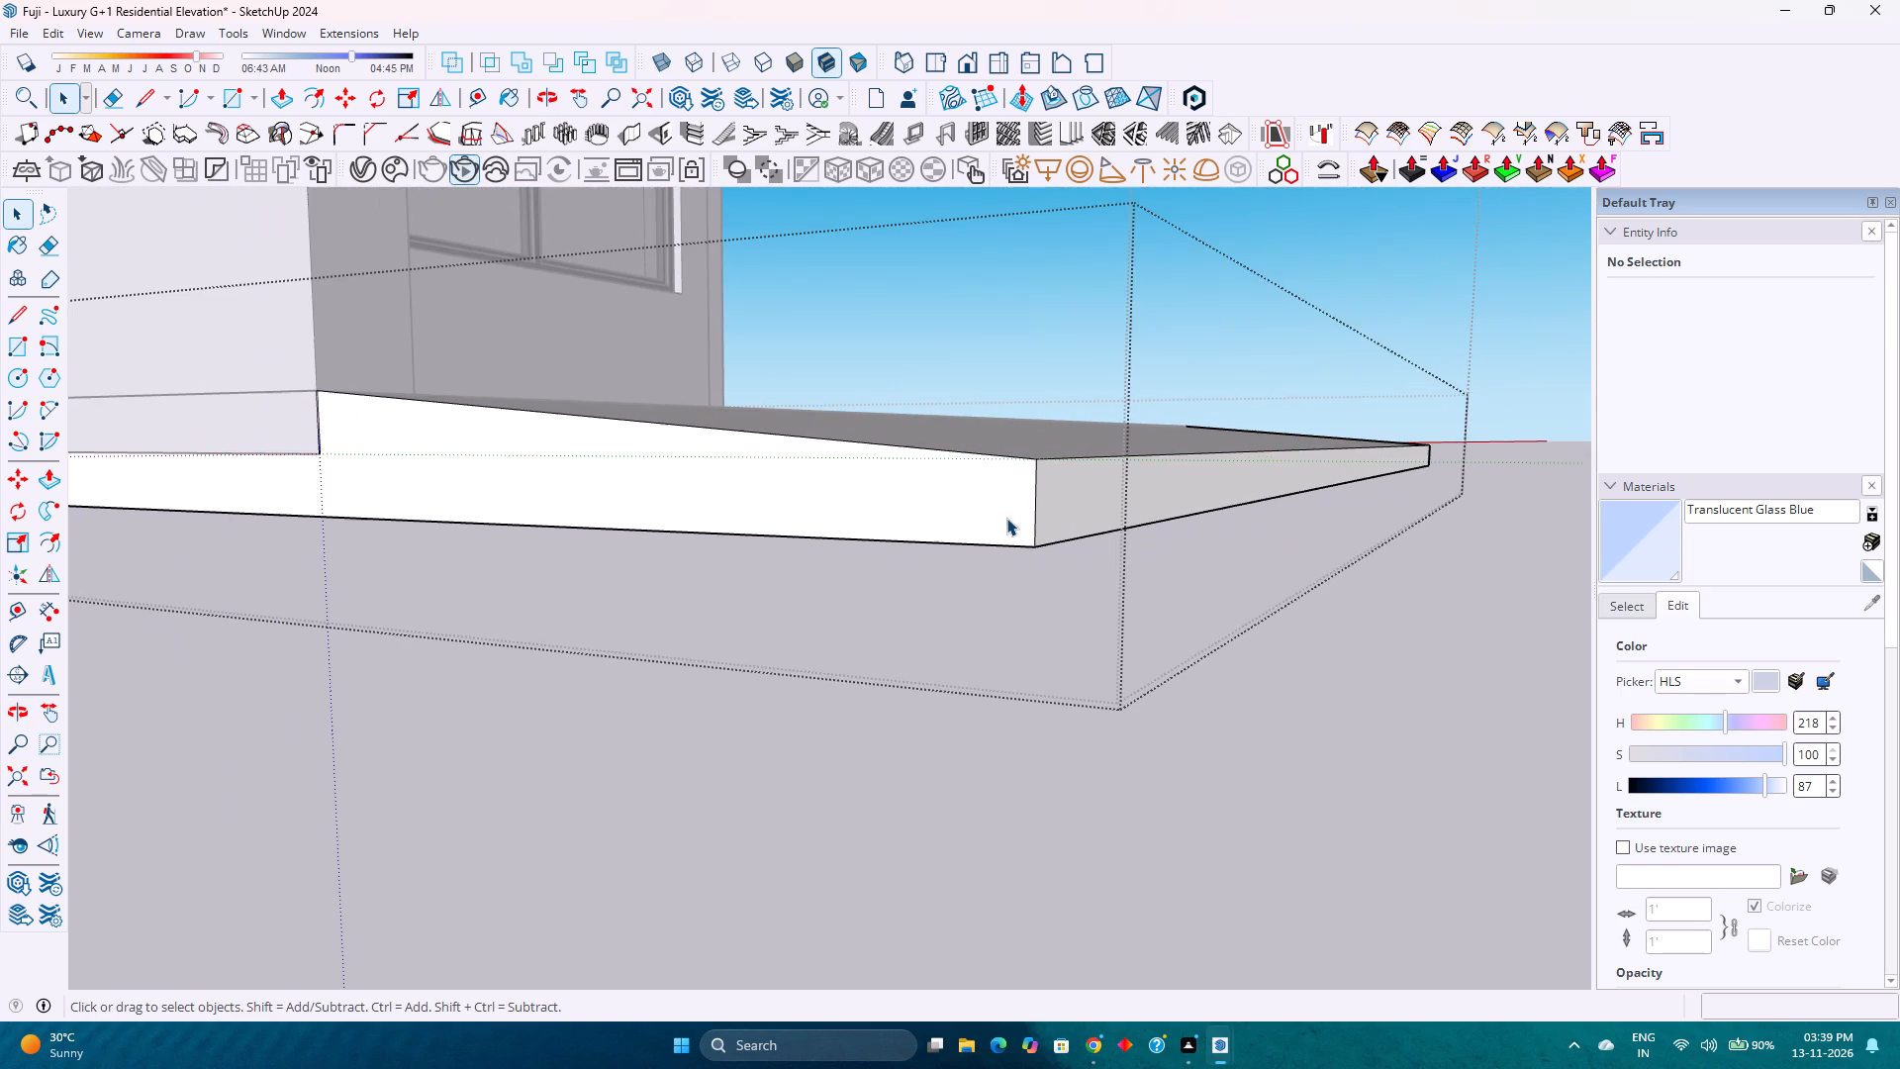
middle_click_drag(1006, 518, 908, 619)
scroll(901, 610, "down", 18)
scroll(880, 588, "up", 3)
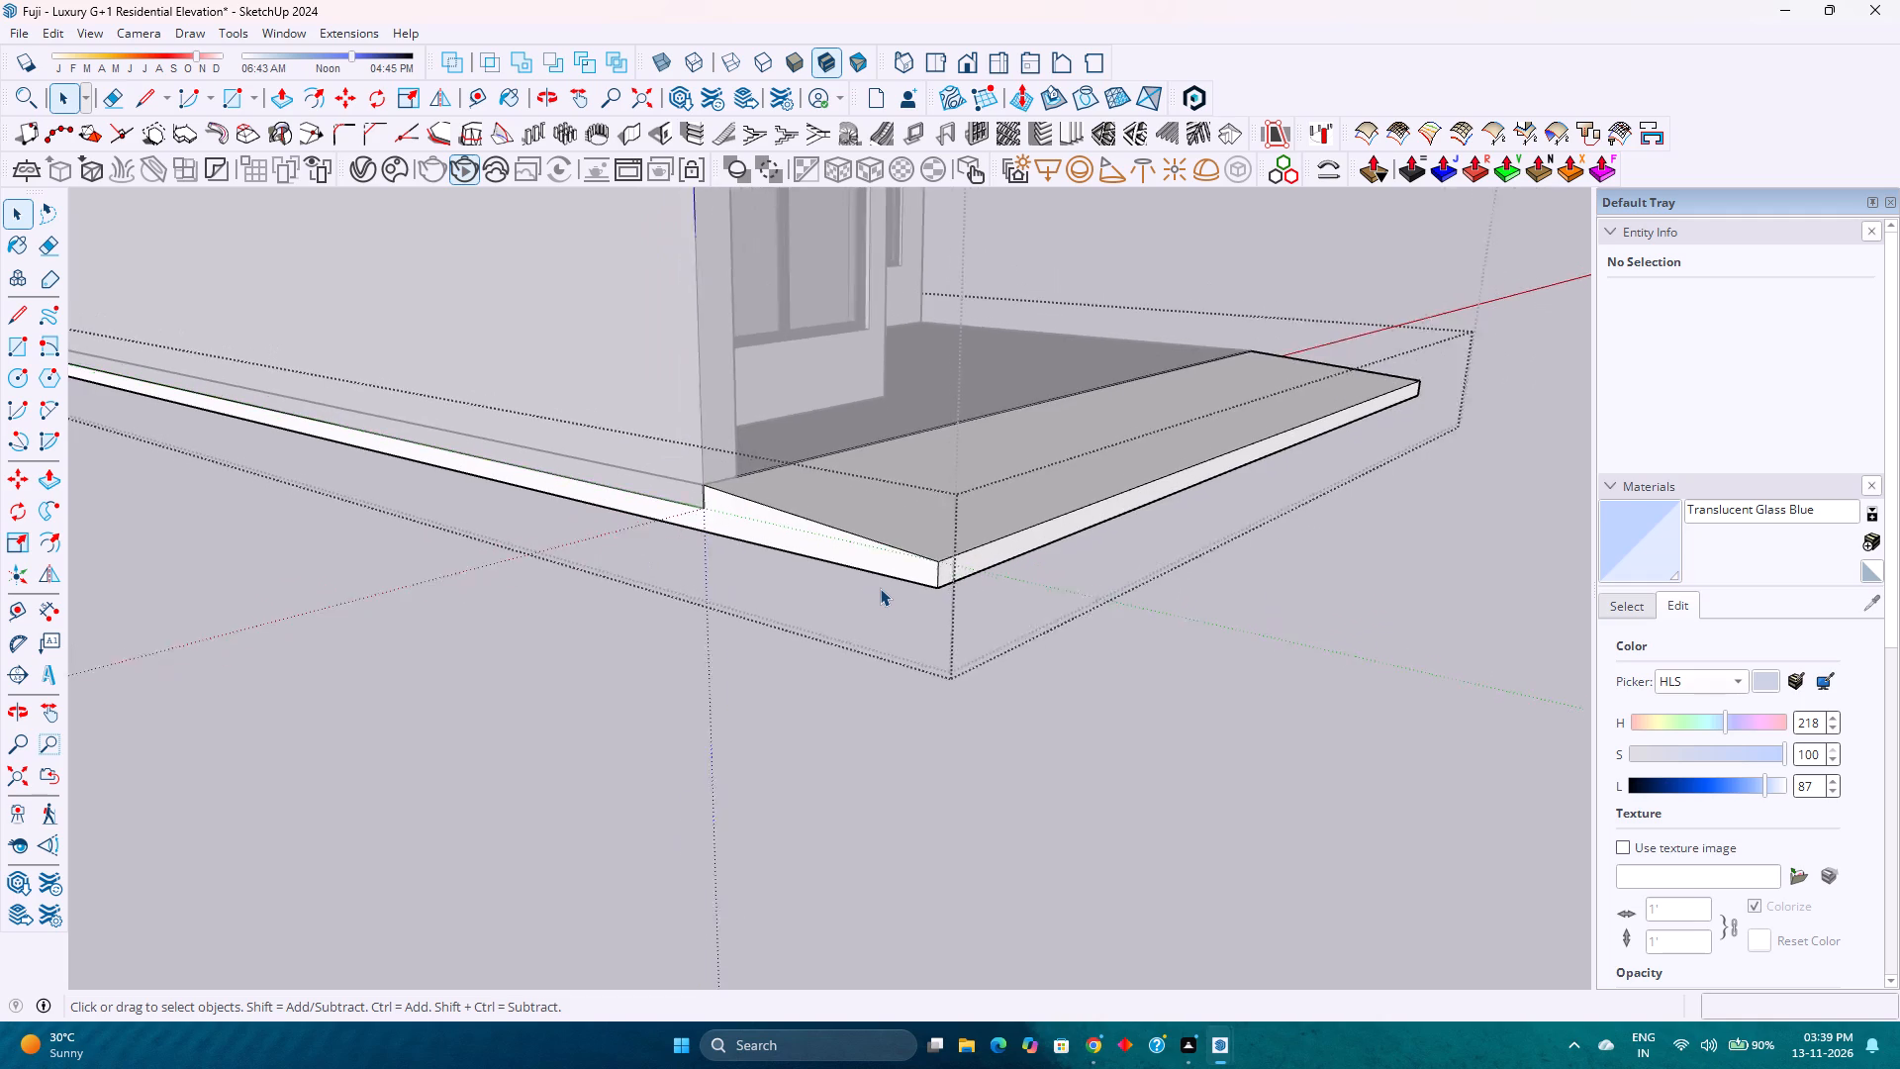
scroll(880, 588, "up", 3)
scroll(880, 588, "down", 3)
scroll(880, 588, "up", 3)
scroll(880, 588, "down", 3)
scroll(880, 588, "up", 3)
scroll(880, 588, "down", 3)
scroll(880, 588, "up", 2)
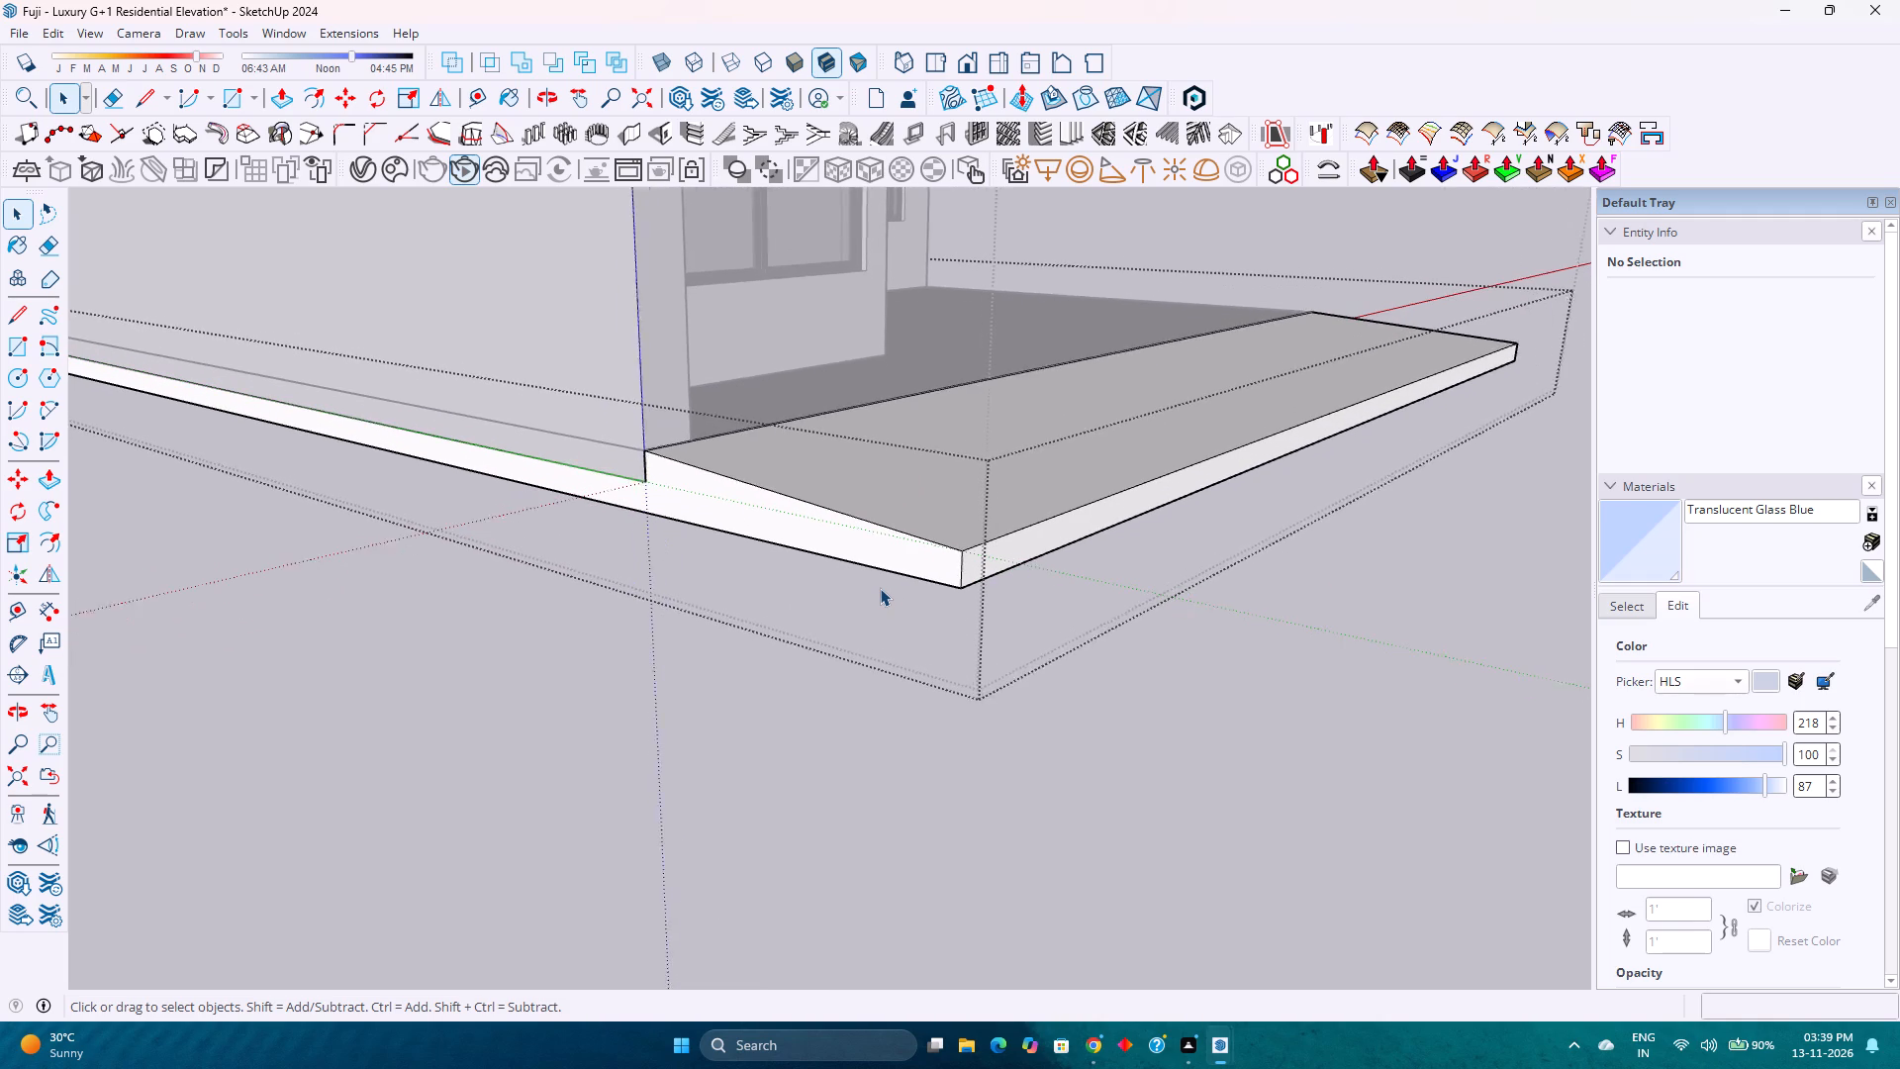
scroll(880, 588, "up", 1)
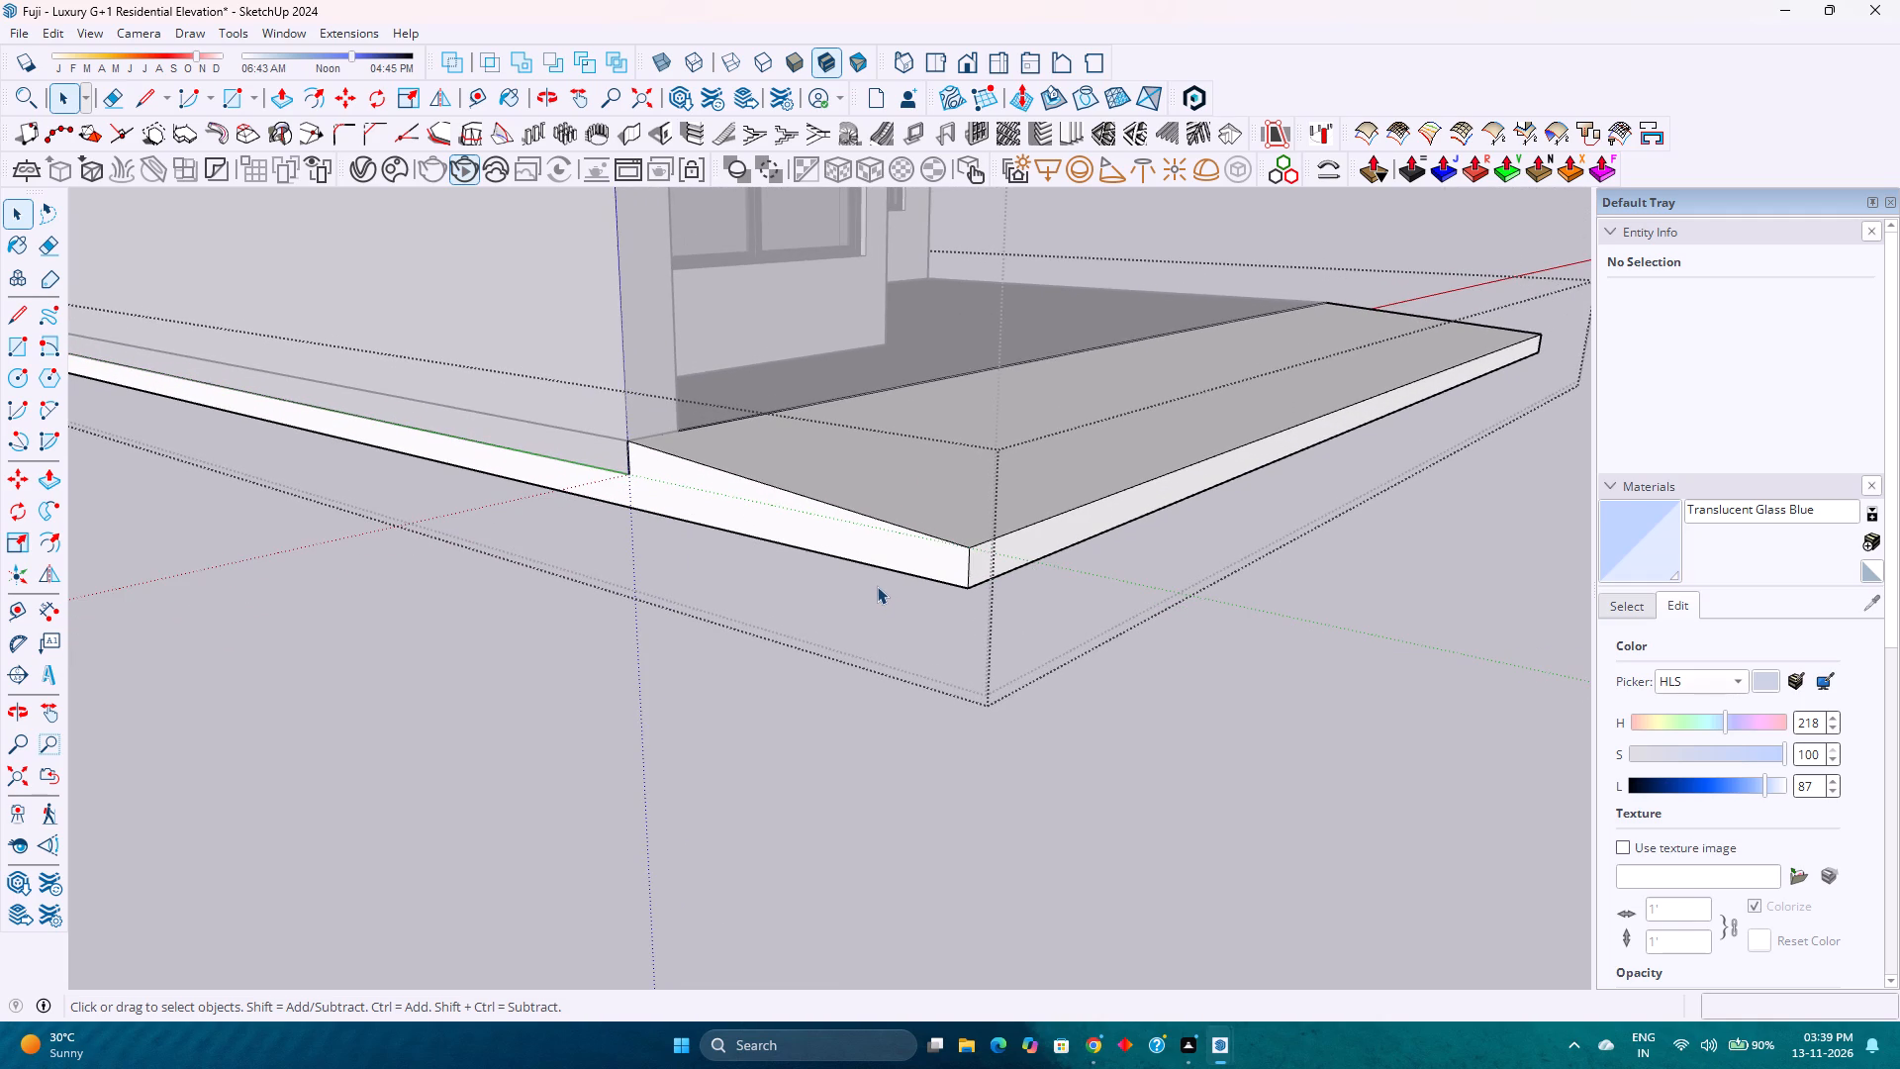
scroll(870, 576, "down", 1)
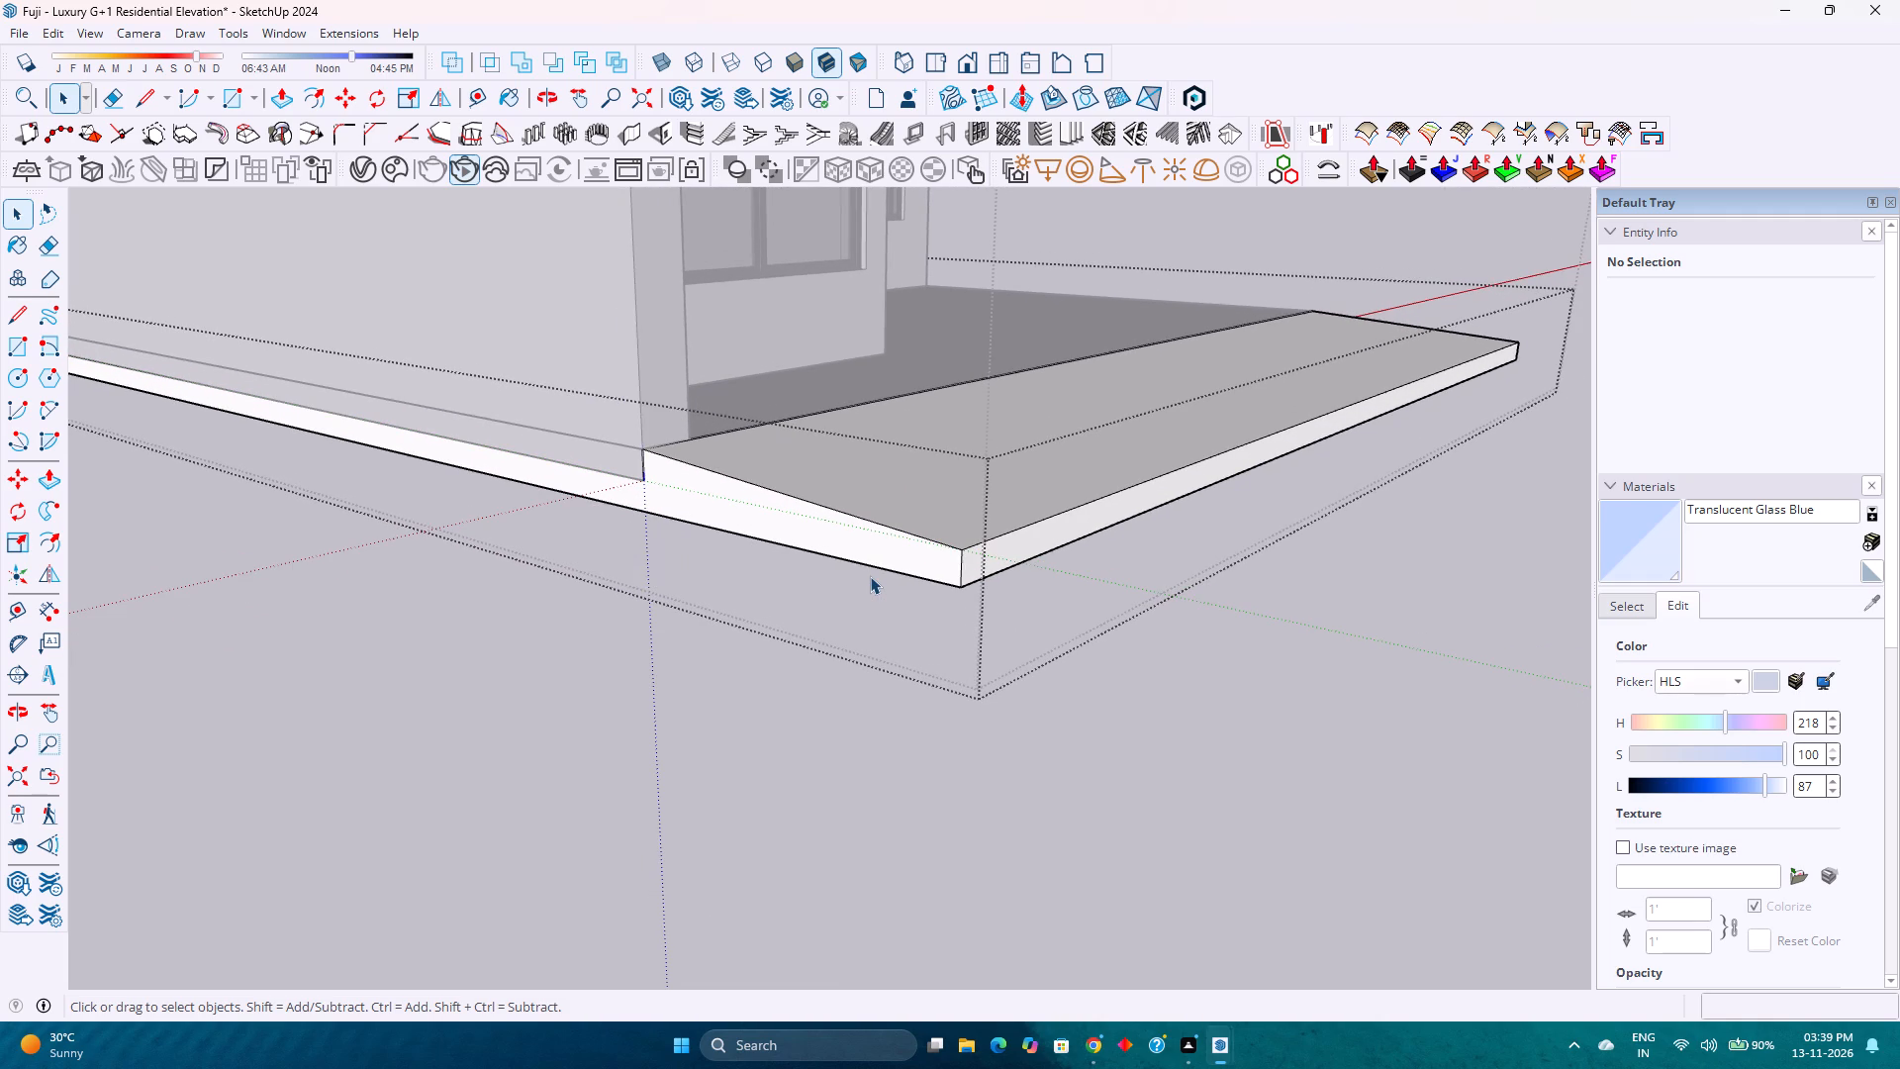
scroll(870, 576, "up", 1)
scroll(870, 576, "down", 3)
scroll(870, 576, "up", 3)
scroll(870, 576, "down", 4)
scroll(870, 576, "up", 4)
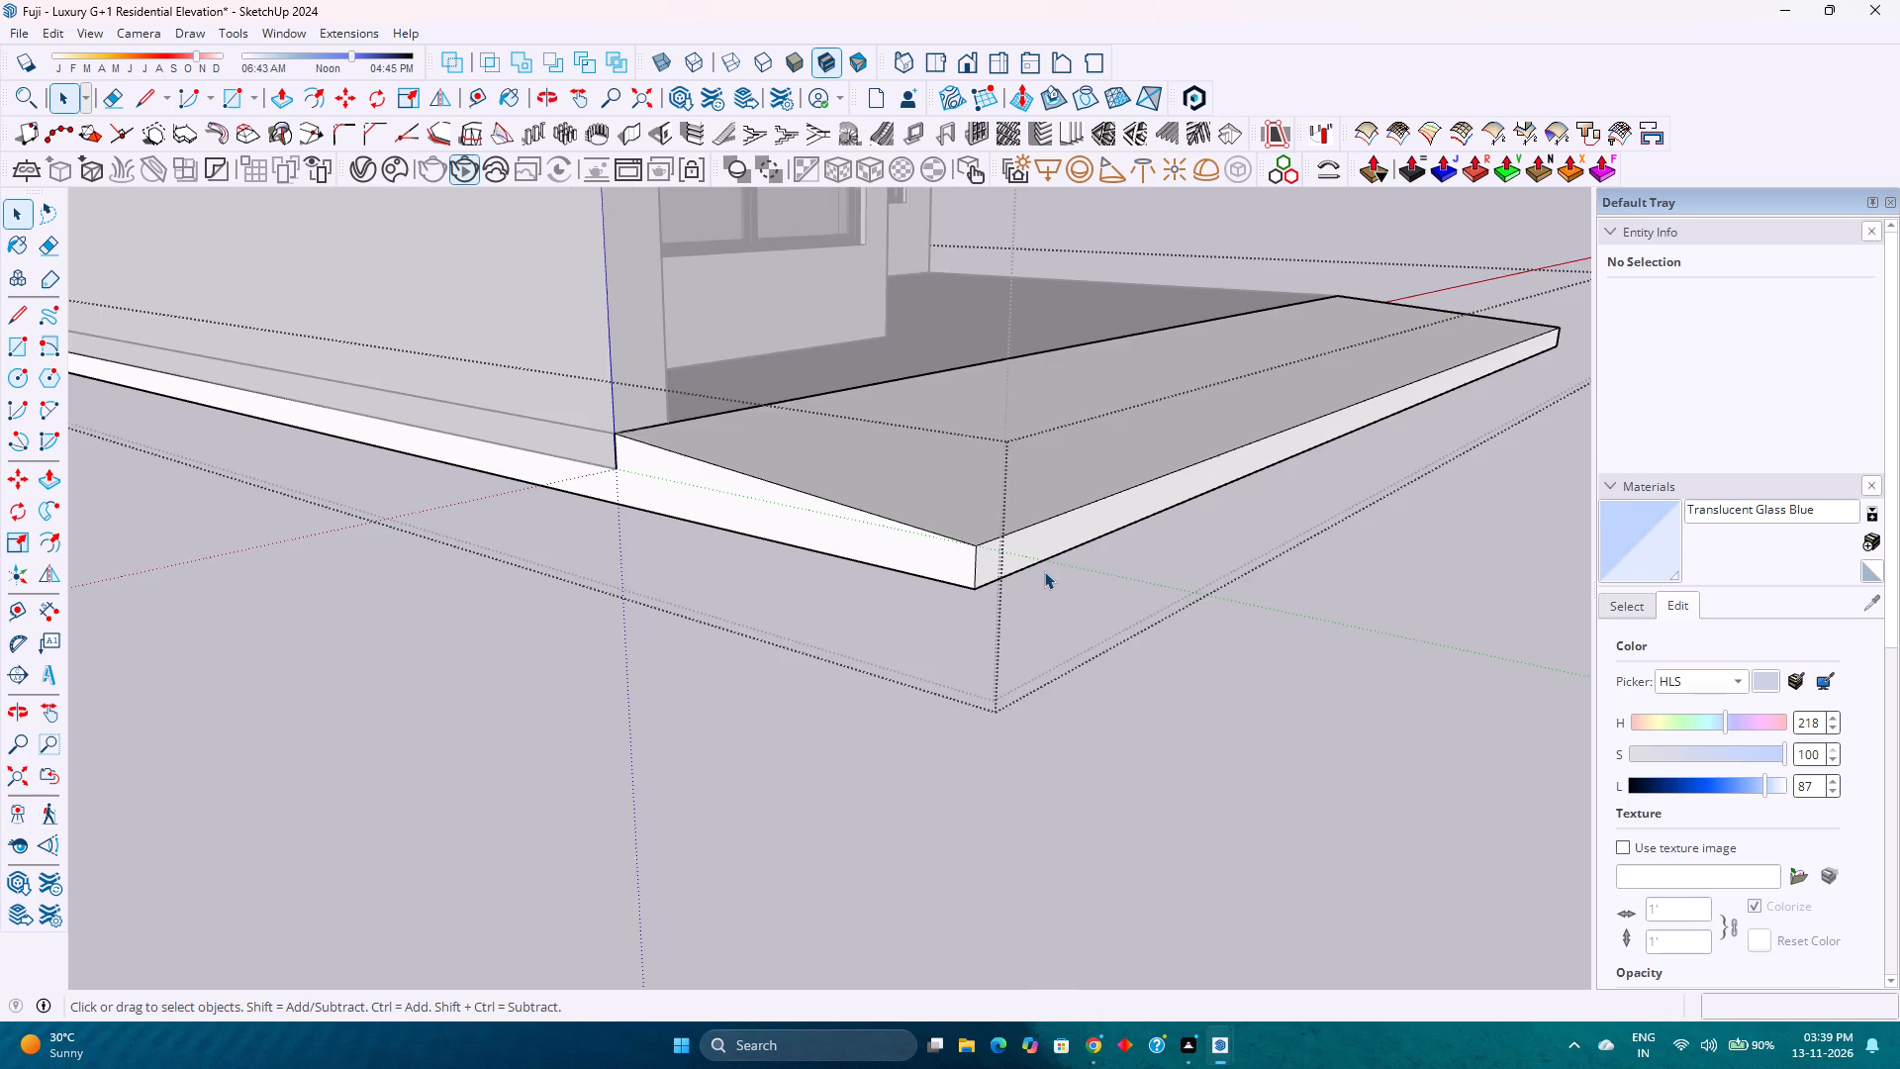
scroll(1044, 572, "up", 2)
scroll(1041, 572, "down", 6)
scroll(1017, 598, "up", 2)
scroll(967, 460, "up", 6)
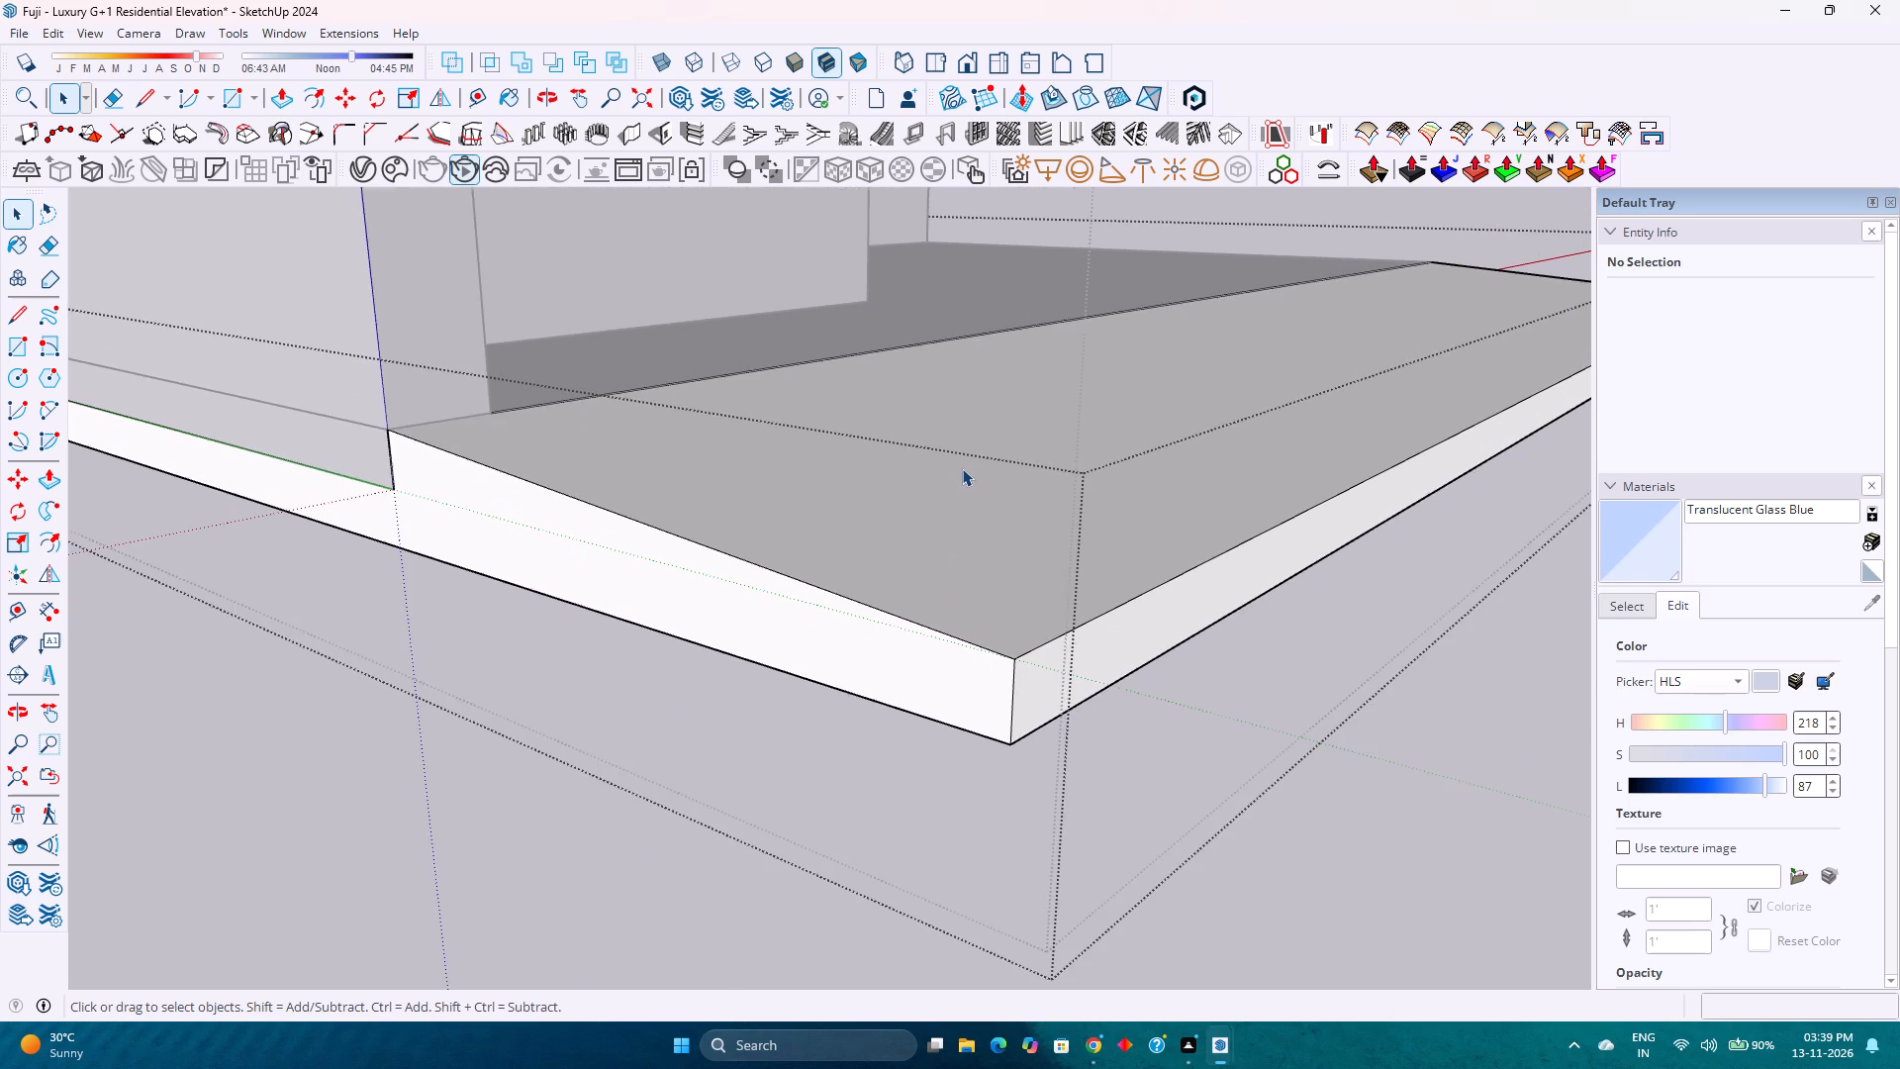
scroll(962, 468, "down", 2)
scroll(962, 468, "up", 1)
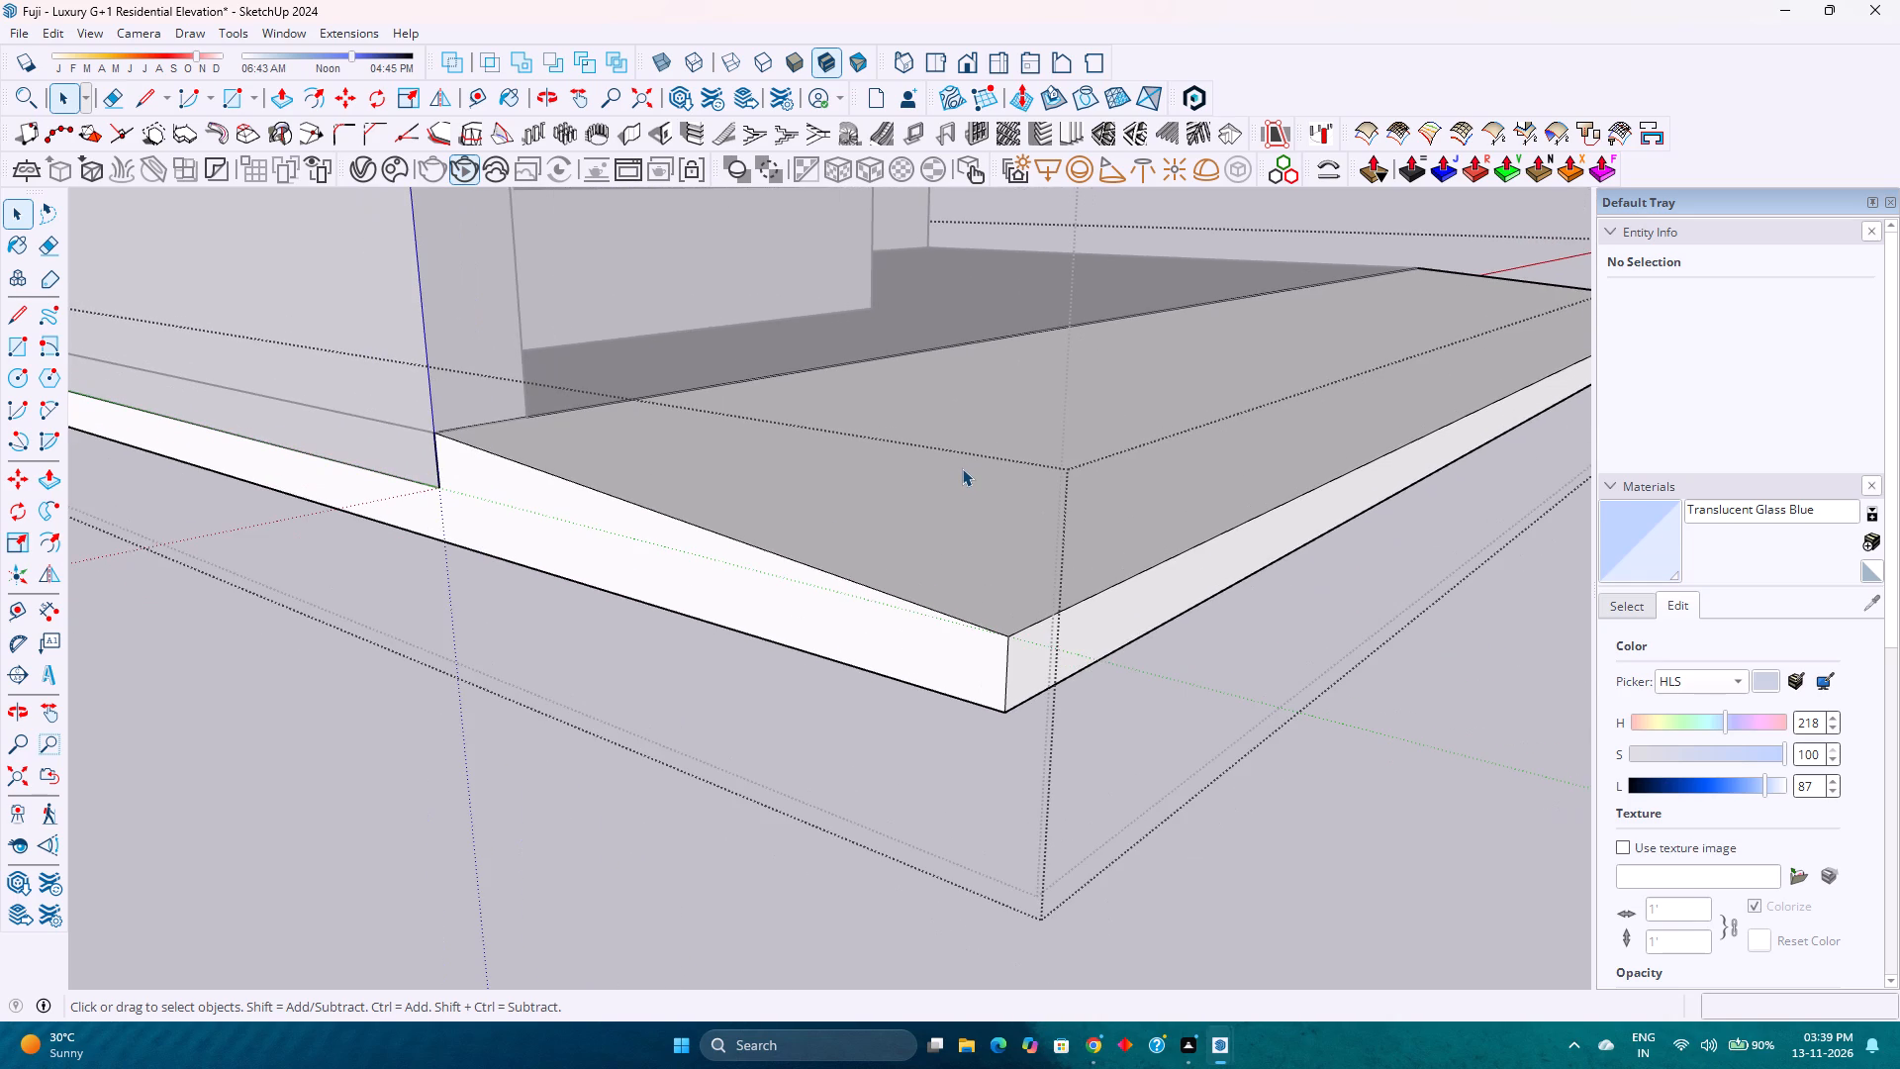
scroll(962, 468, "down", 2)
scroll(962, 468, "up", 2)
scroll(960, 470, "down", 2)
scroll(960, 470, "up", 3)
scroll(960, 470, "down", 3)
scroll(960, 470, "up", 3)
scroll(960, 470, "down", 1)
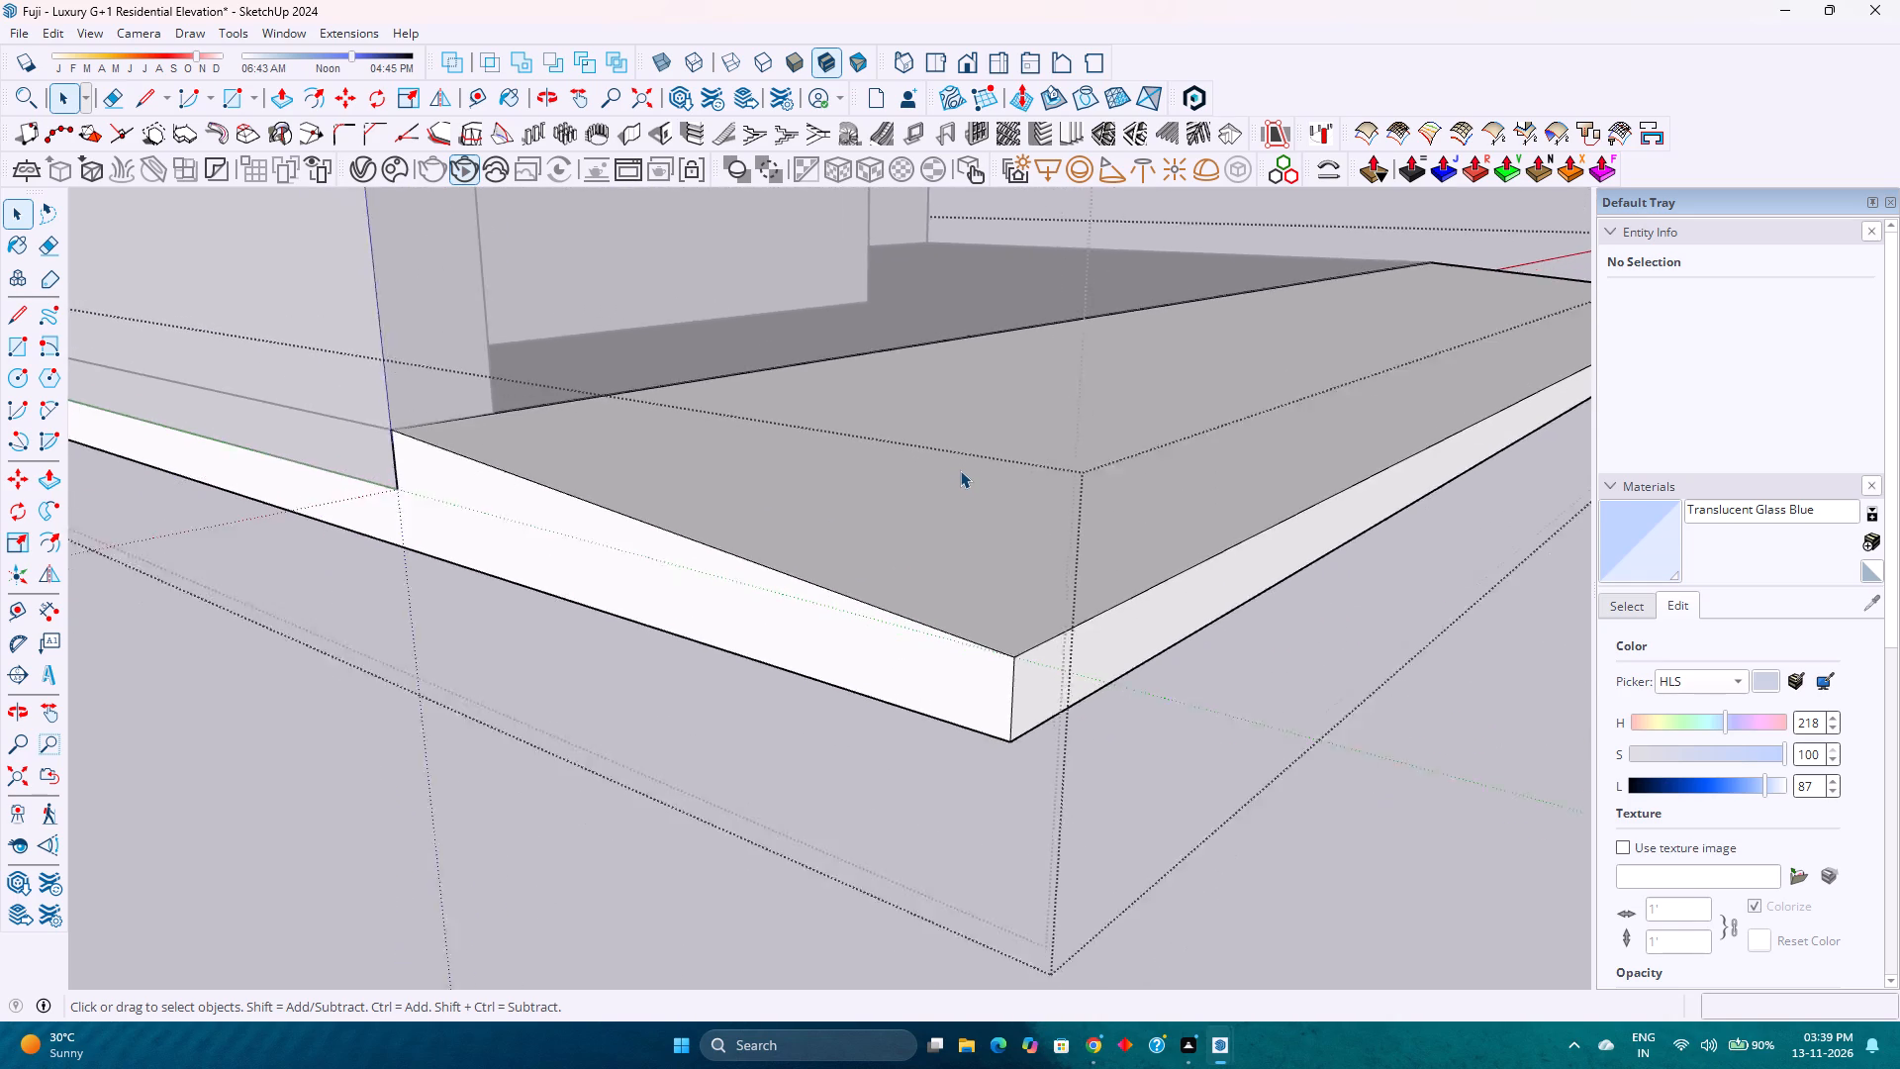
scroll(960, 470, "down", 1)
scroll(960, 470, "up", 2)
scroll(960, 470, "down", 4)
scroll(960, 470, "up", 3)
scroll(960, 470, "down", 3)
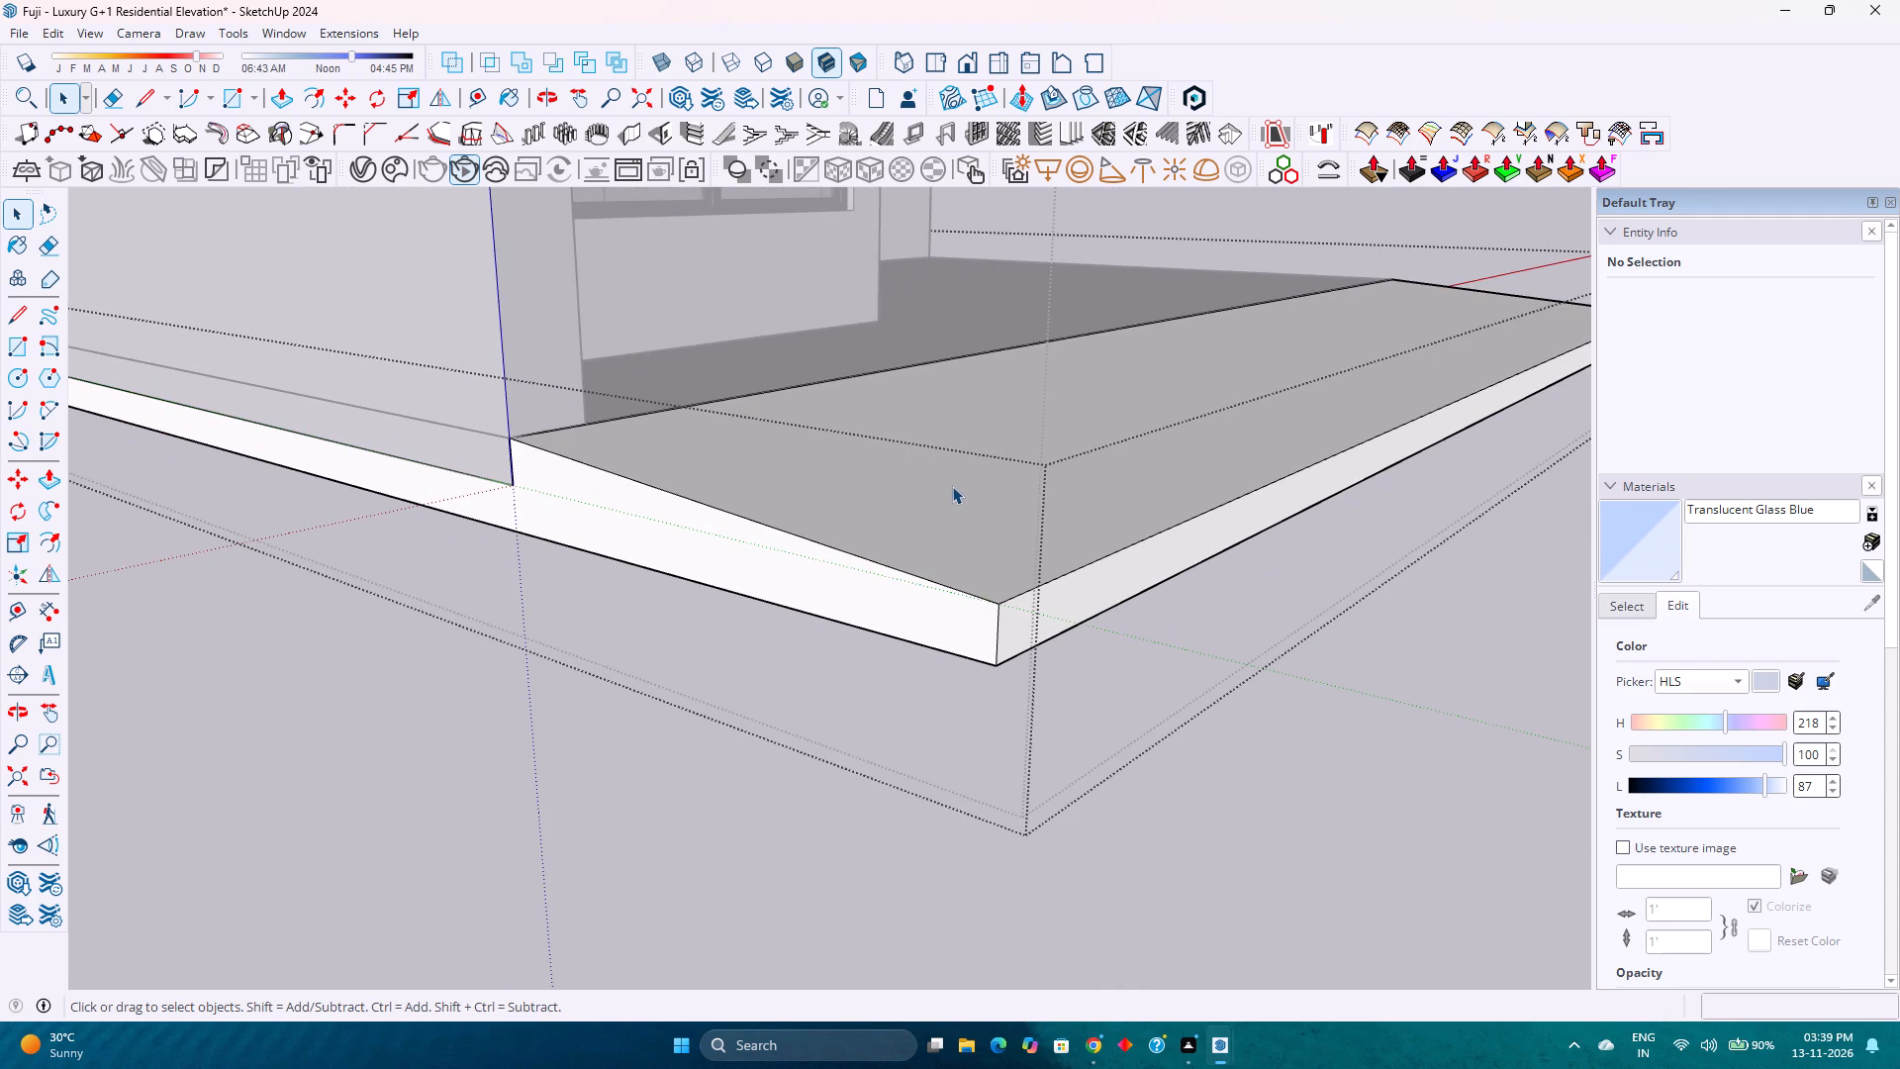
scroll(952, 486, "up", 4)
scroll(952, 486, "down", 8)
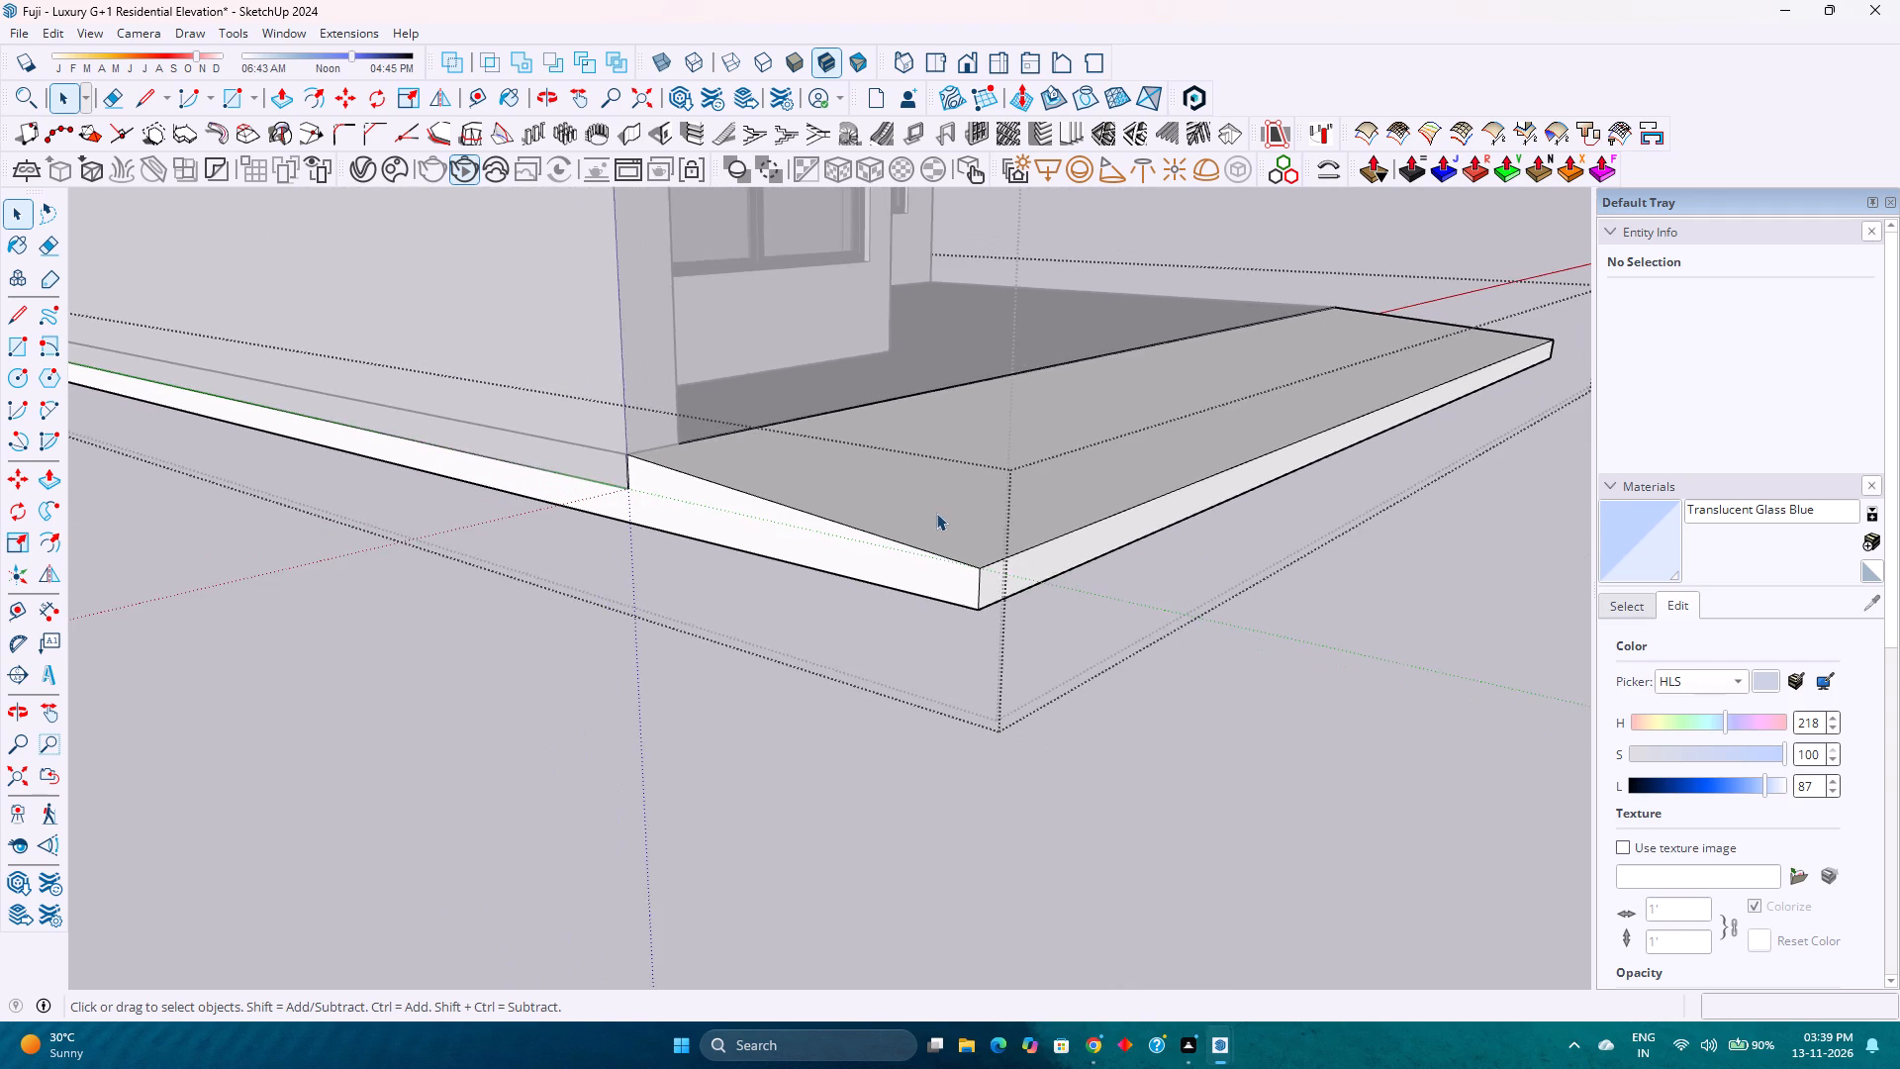
Exit editing of the slab group that contains the entrance ramp.
middle_click_drag(962, 565, 1210, 628)
scroll(1038, 540, "down", 3)
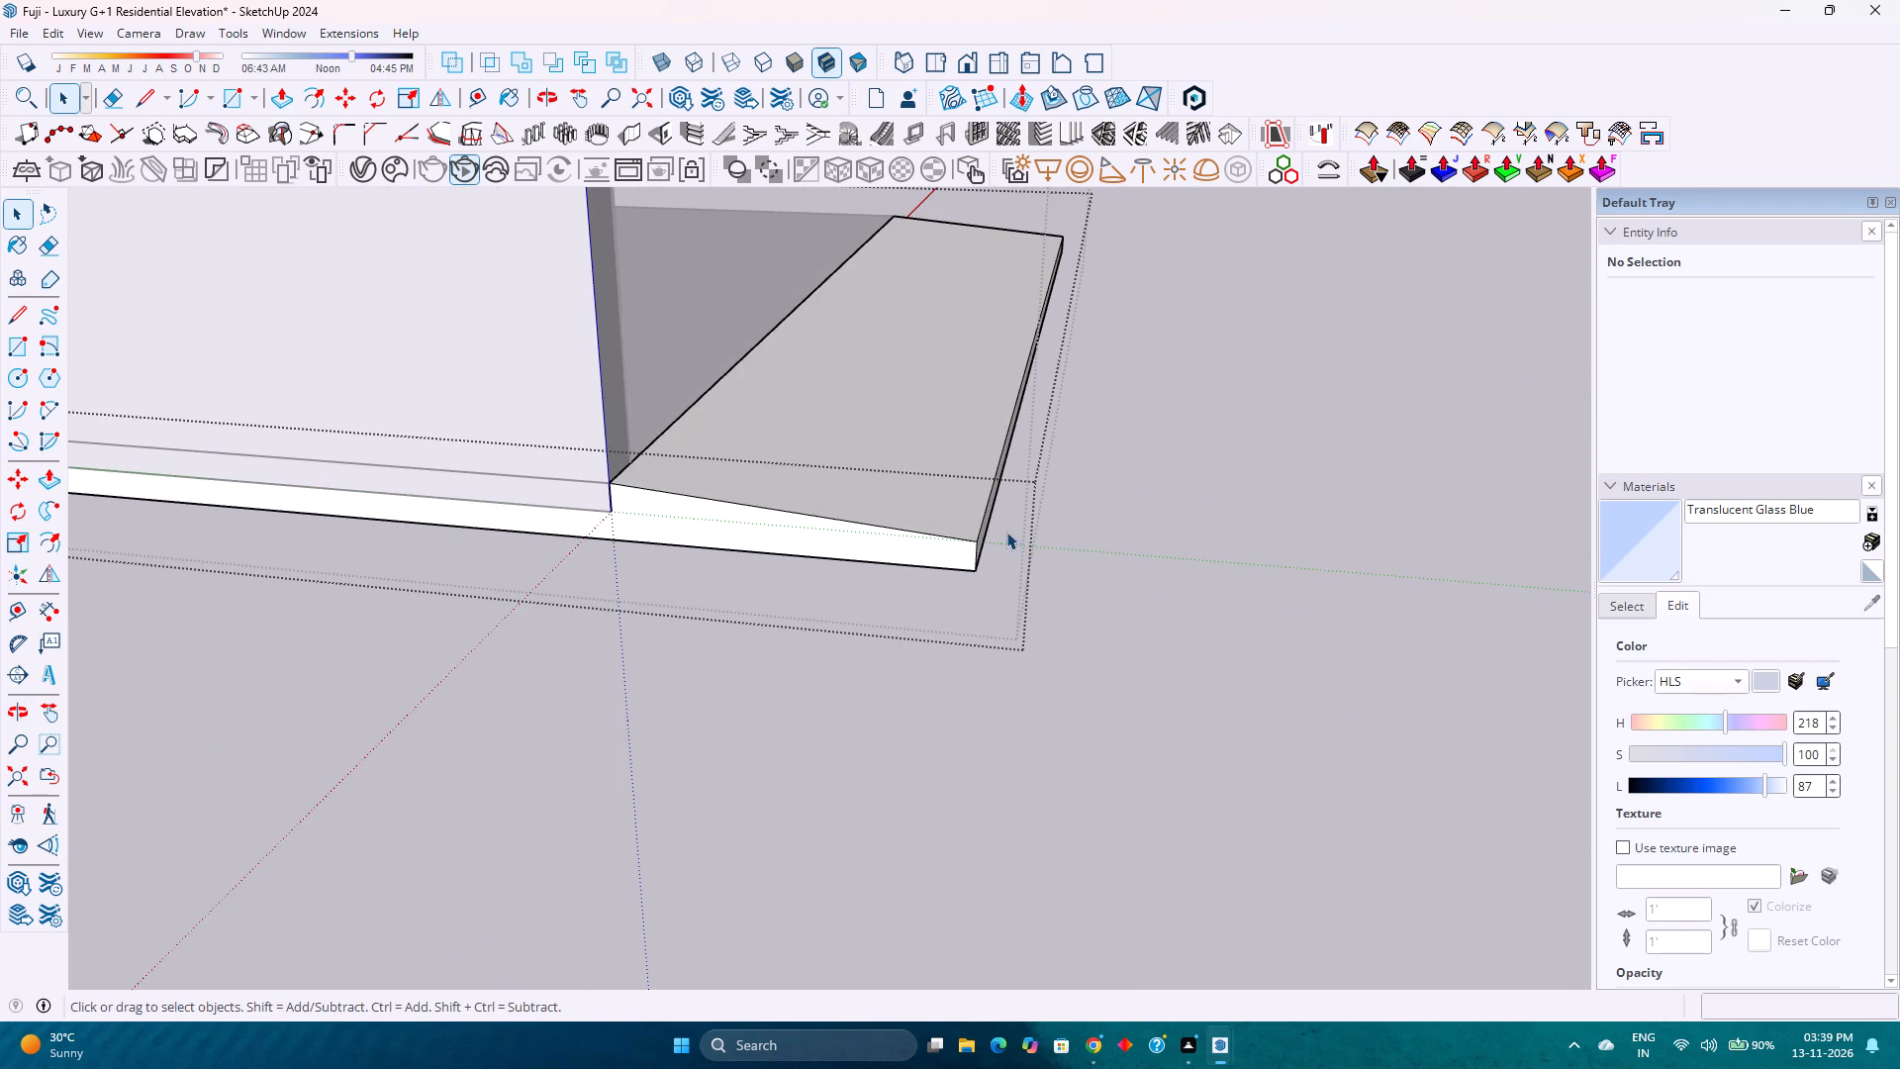
scroll(862, 547, "up", 4)
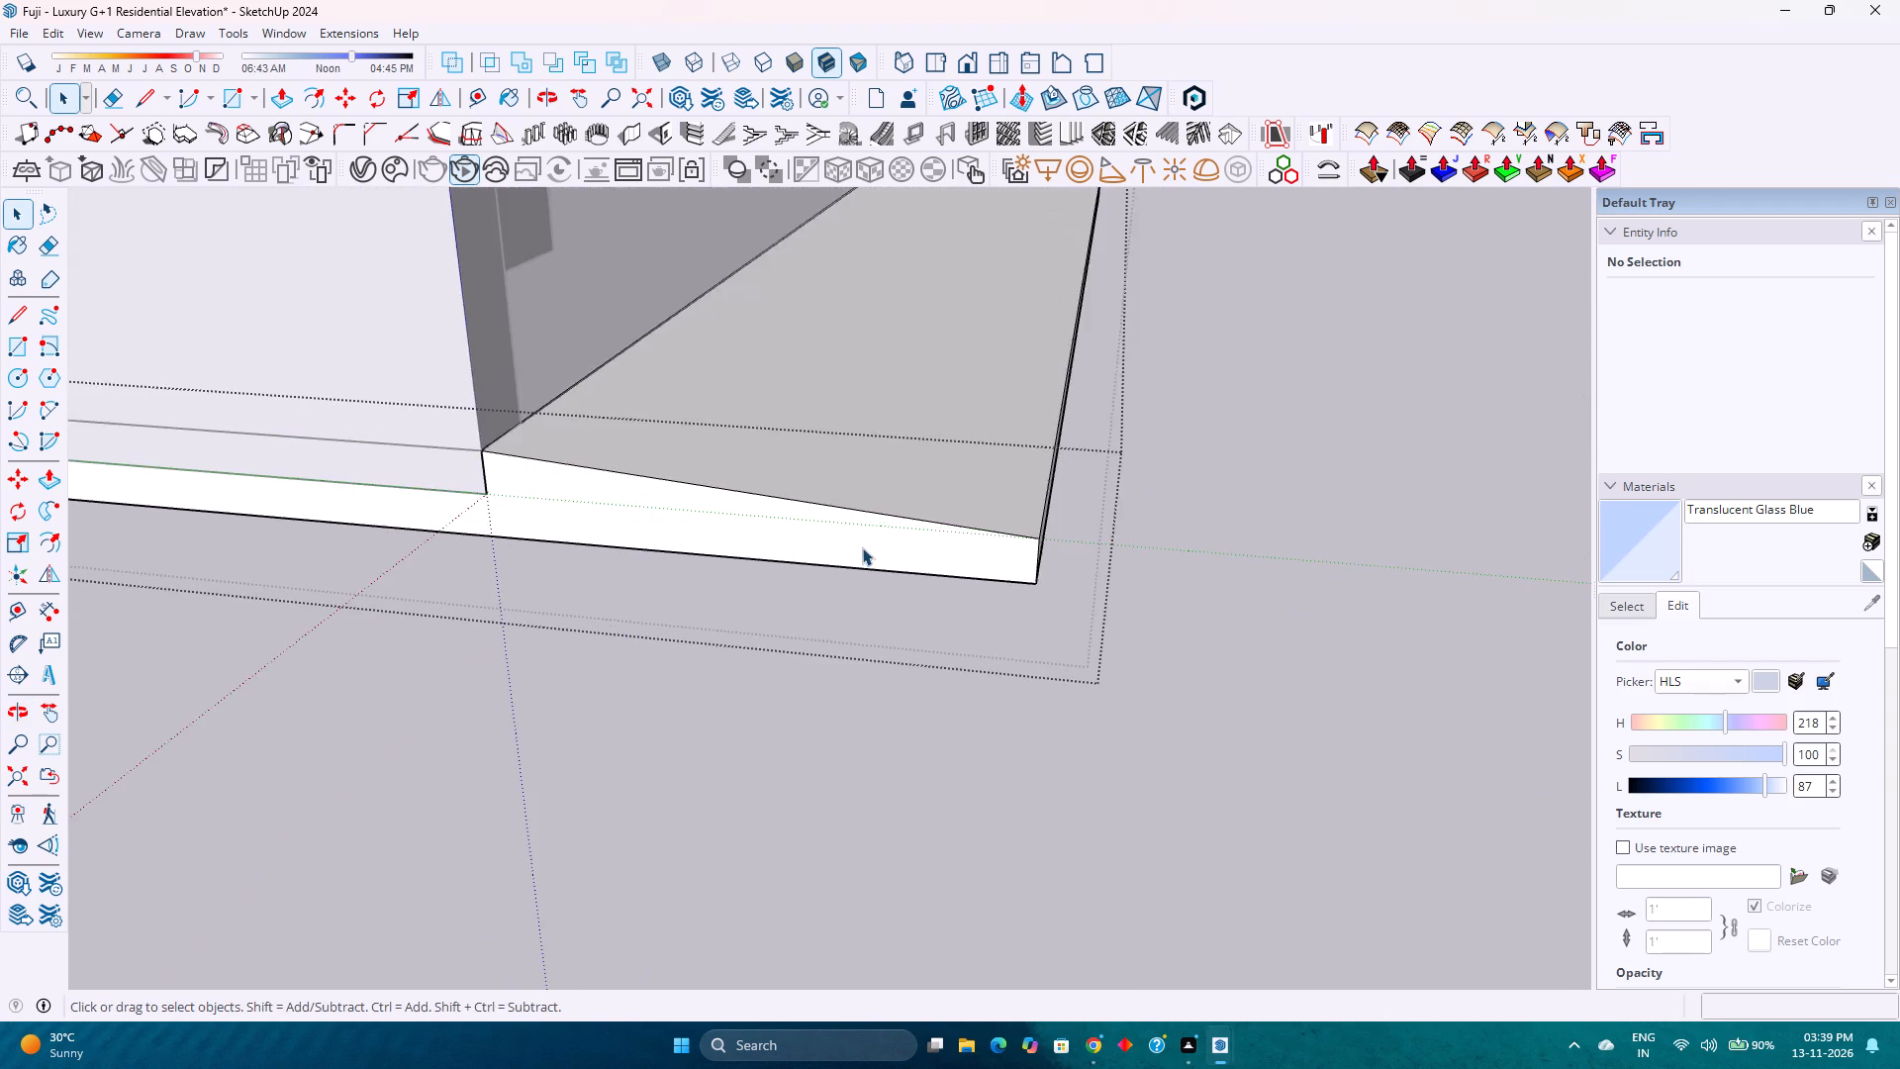
scroll(862, 547, "down", 10)
middle_click_drag(837, 559, 348, 586)
middle_click(348, 586)
scroll(373, 577, "down", 2)
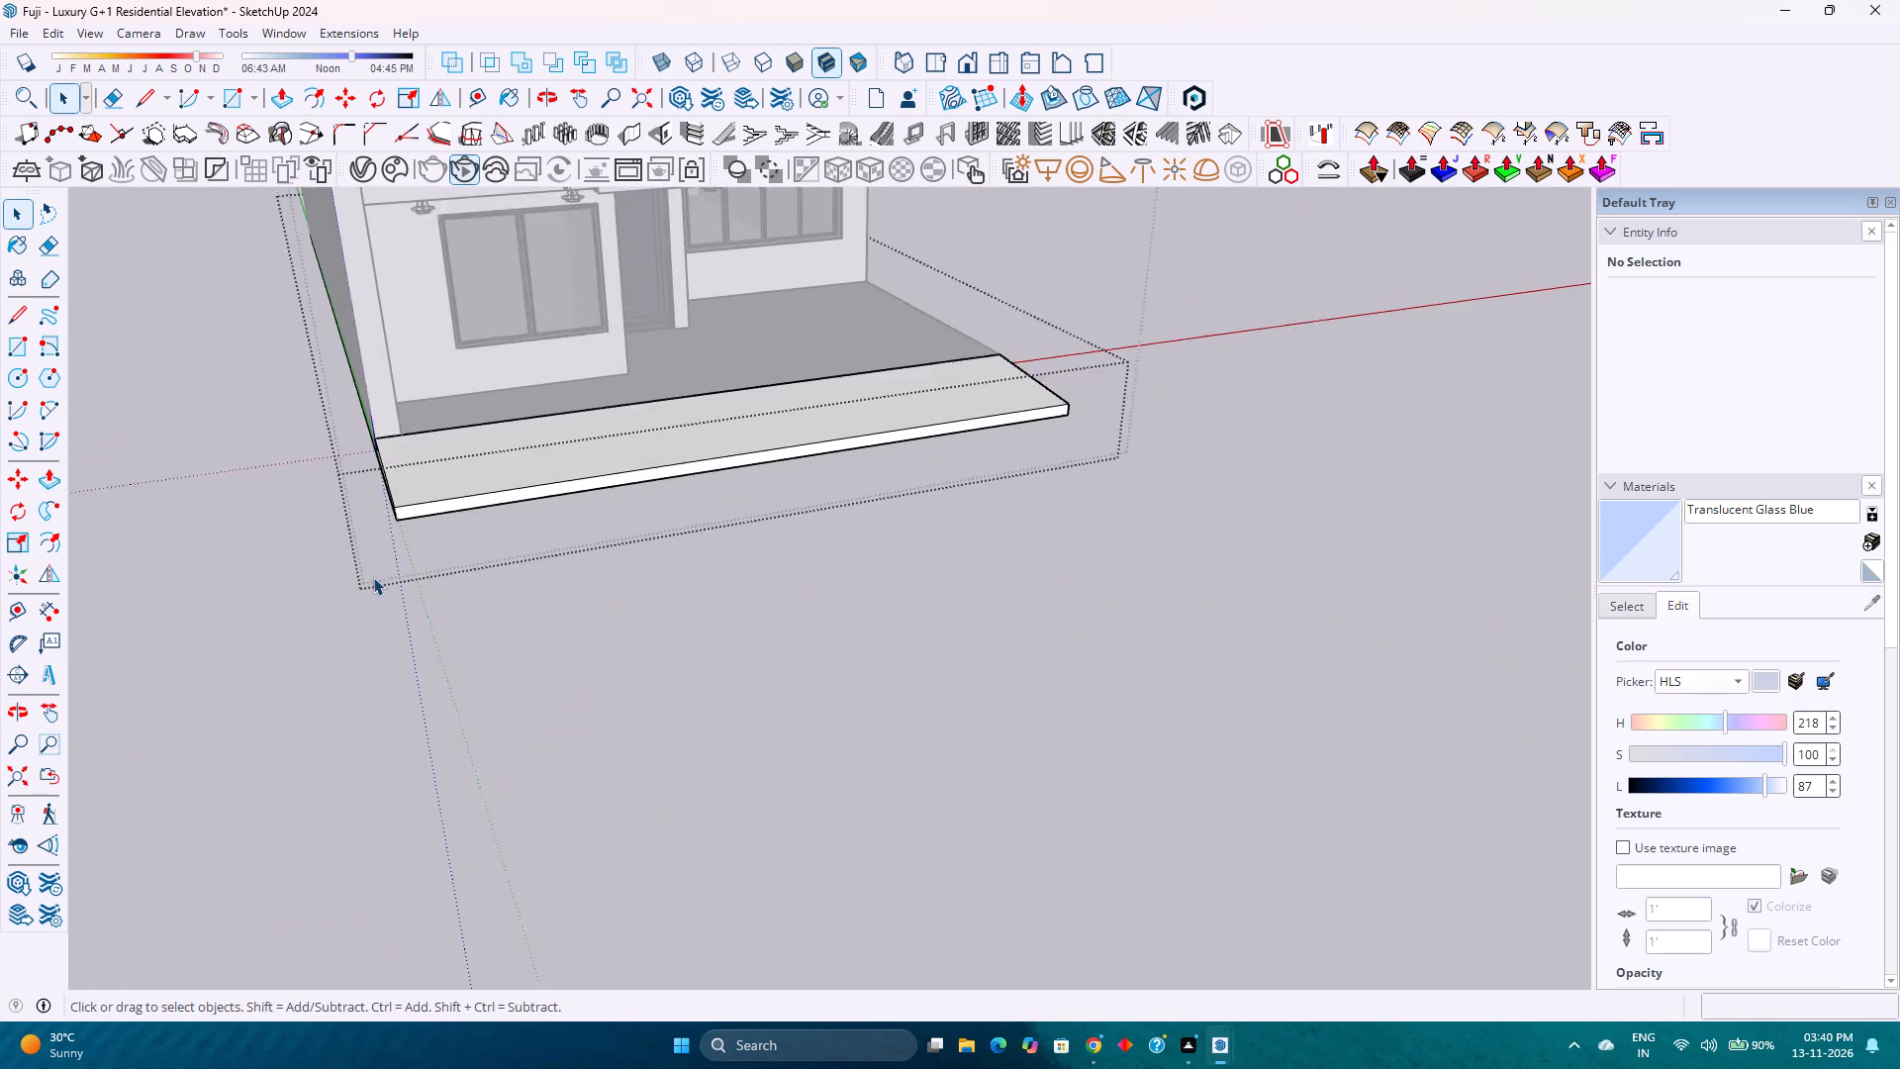
scroll(373, 577, "down", 6)
middle_click_drag(571, 574, 405, 596)
middle_click(405, 596)
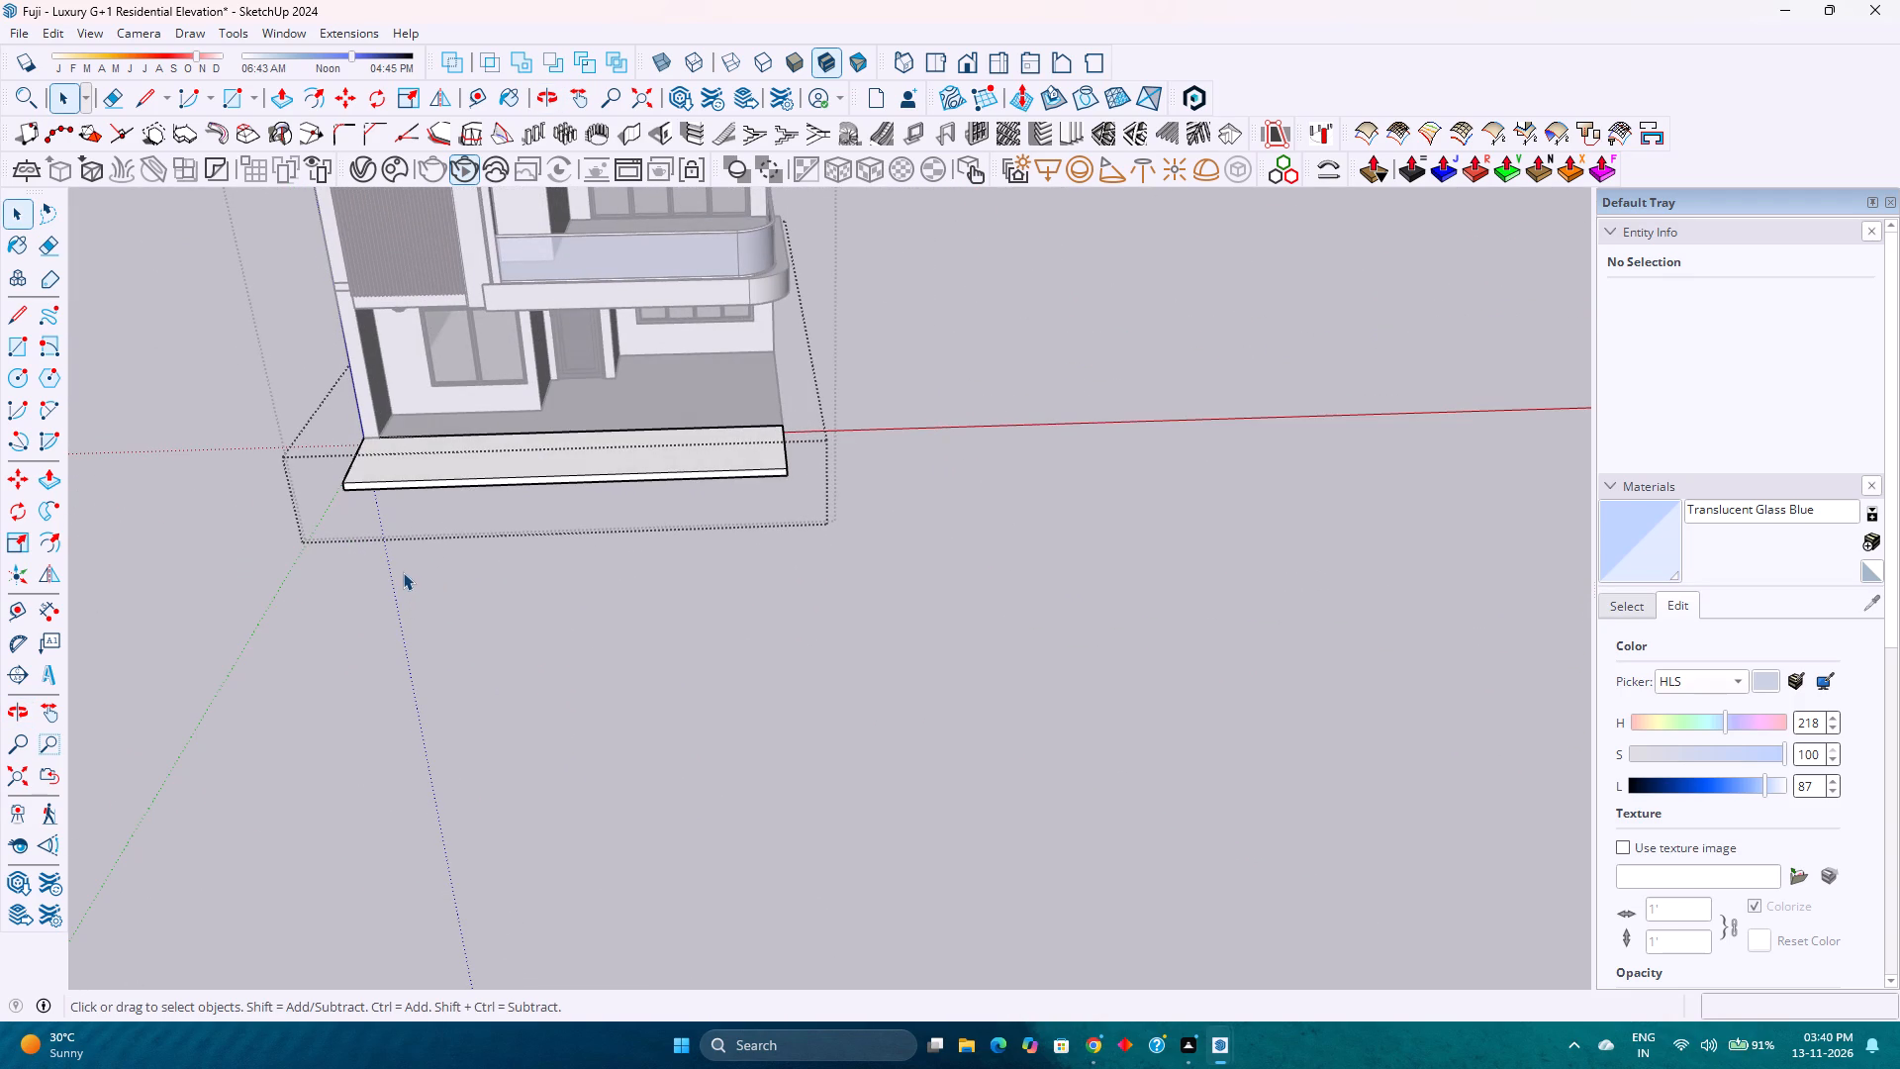
scroll(403, 572, "down", 3)
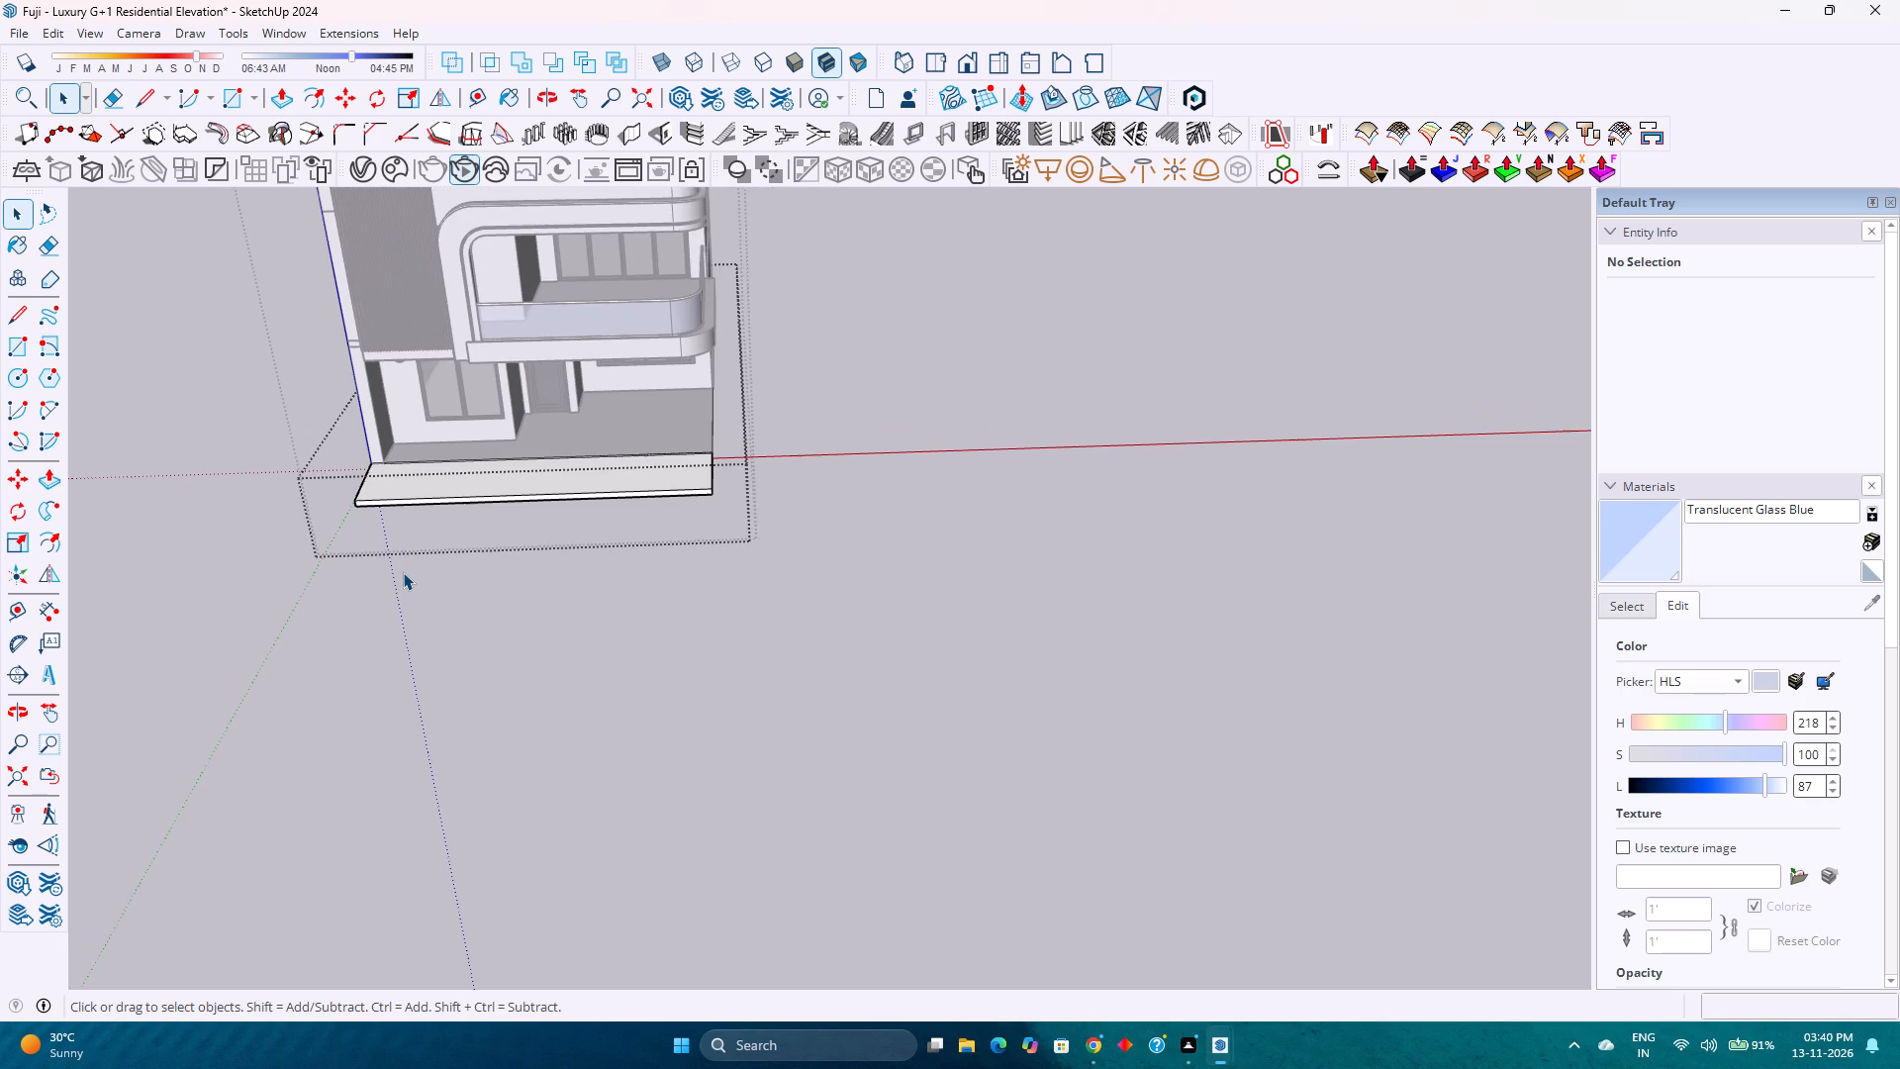
scroll(555, 415, "up", 2)
middle_click_drag(533, 438, 738, 567, "shift")
middle_click(742, 569, "shift")
middle_click_drag(754, 649, 692, 495)
middle_click(692, 494)
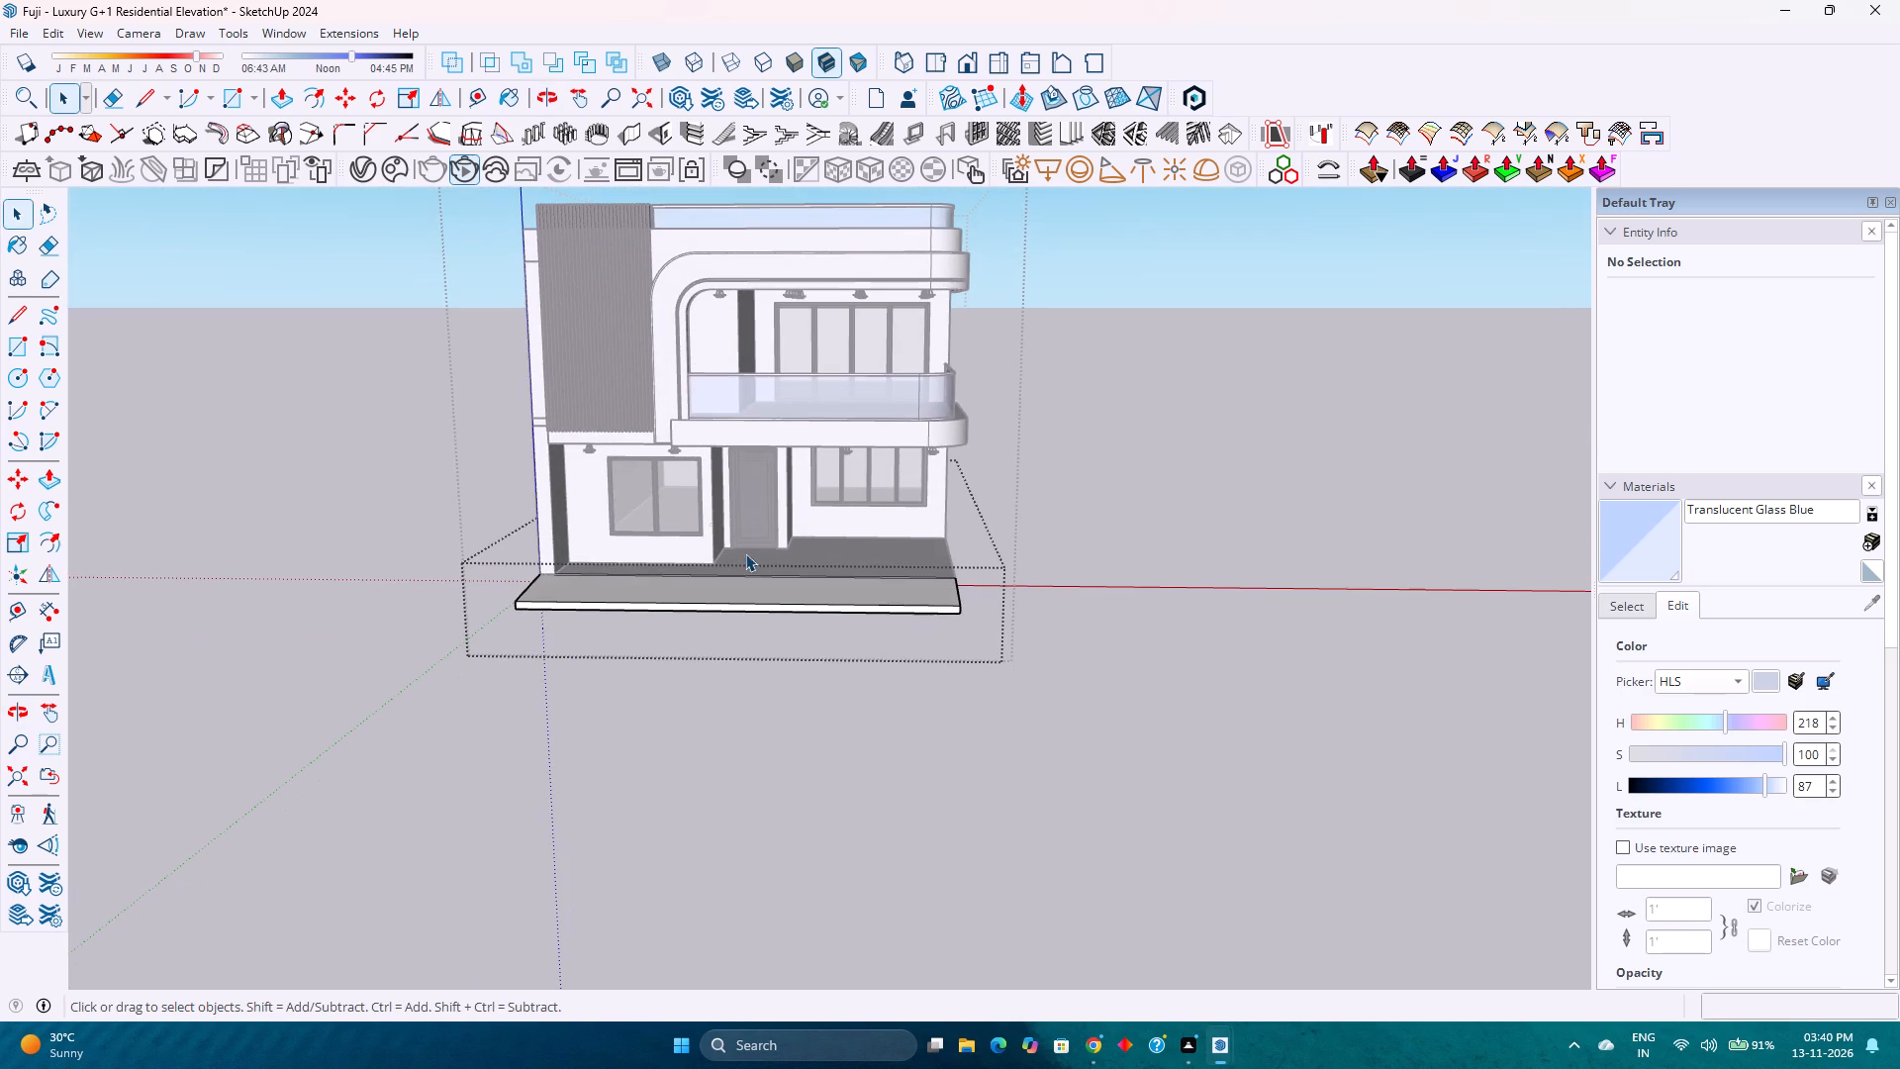
left_click(813, 660)
left_click(832, 741)
Examine how the ramp and base slabs meet the house from the front, the side and the underside.
scroll(817, 725, "up", 1)
middle_click_drag(813, 725, 861, 826, "shift")
middle_click(861, 826, "shift")
middle_click_drag(859, 806, 689, 736)
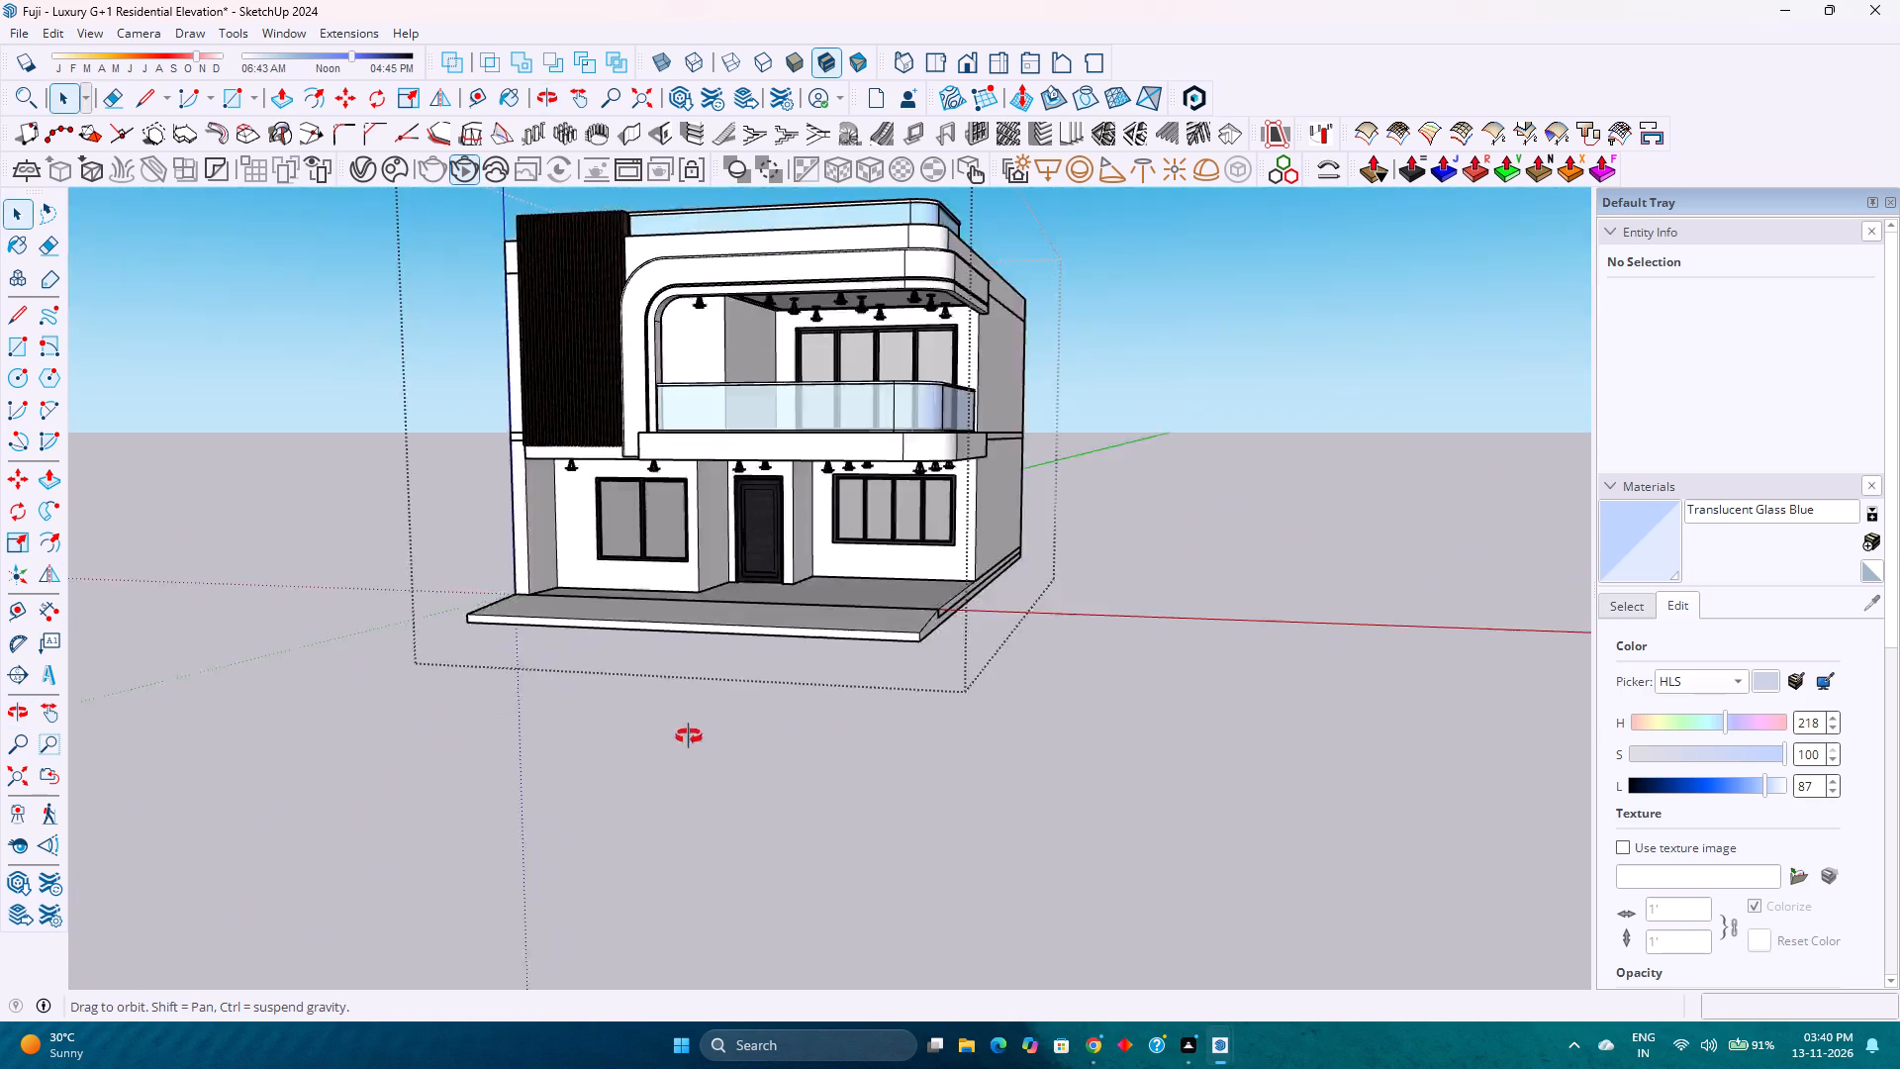
middle_click_drag(689, 736, 657, 754)
middle_click(657, 754)
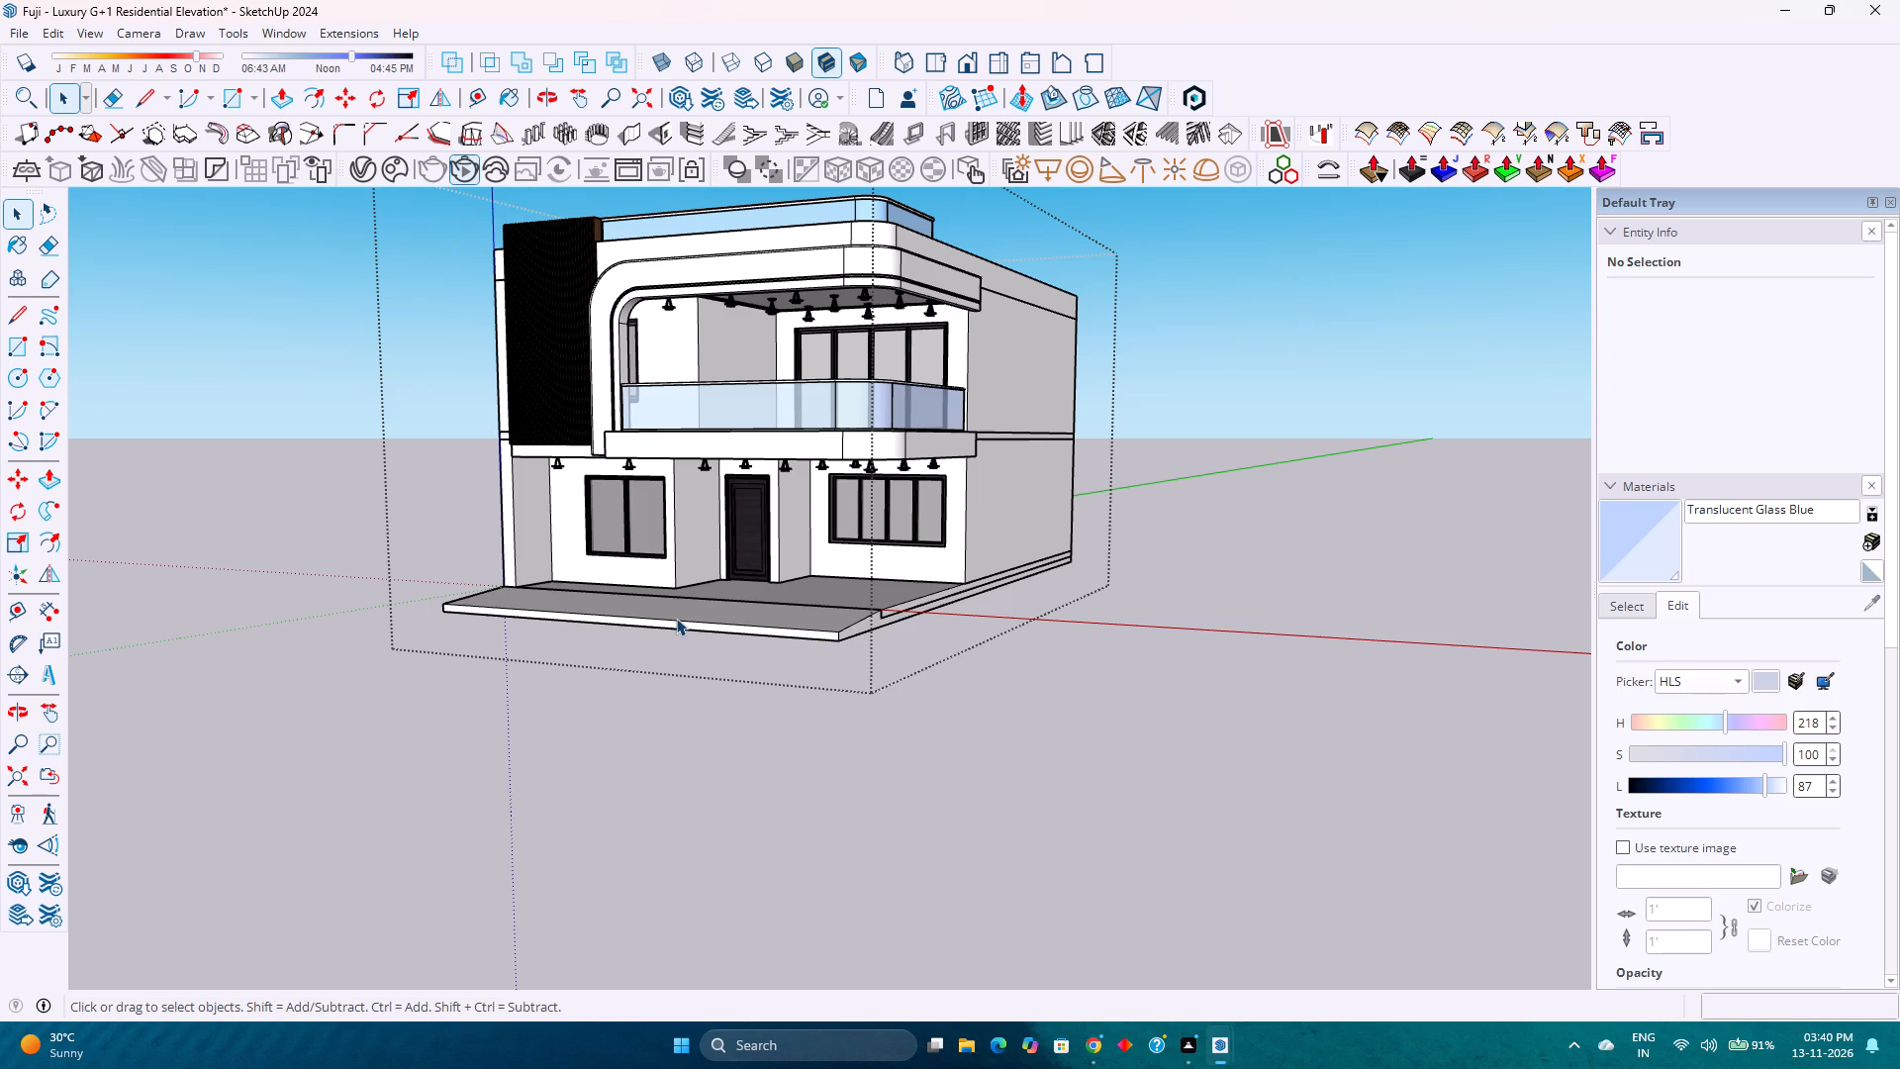
middle_click_drag(679, 613, 862, 649)
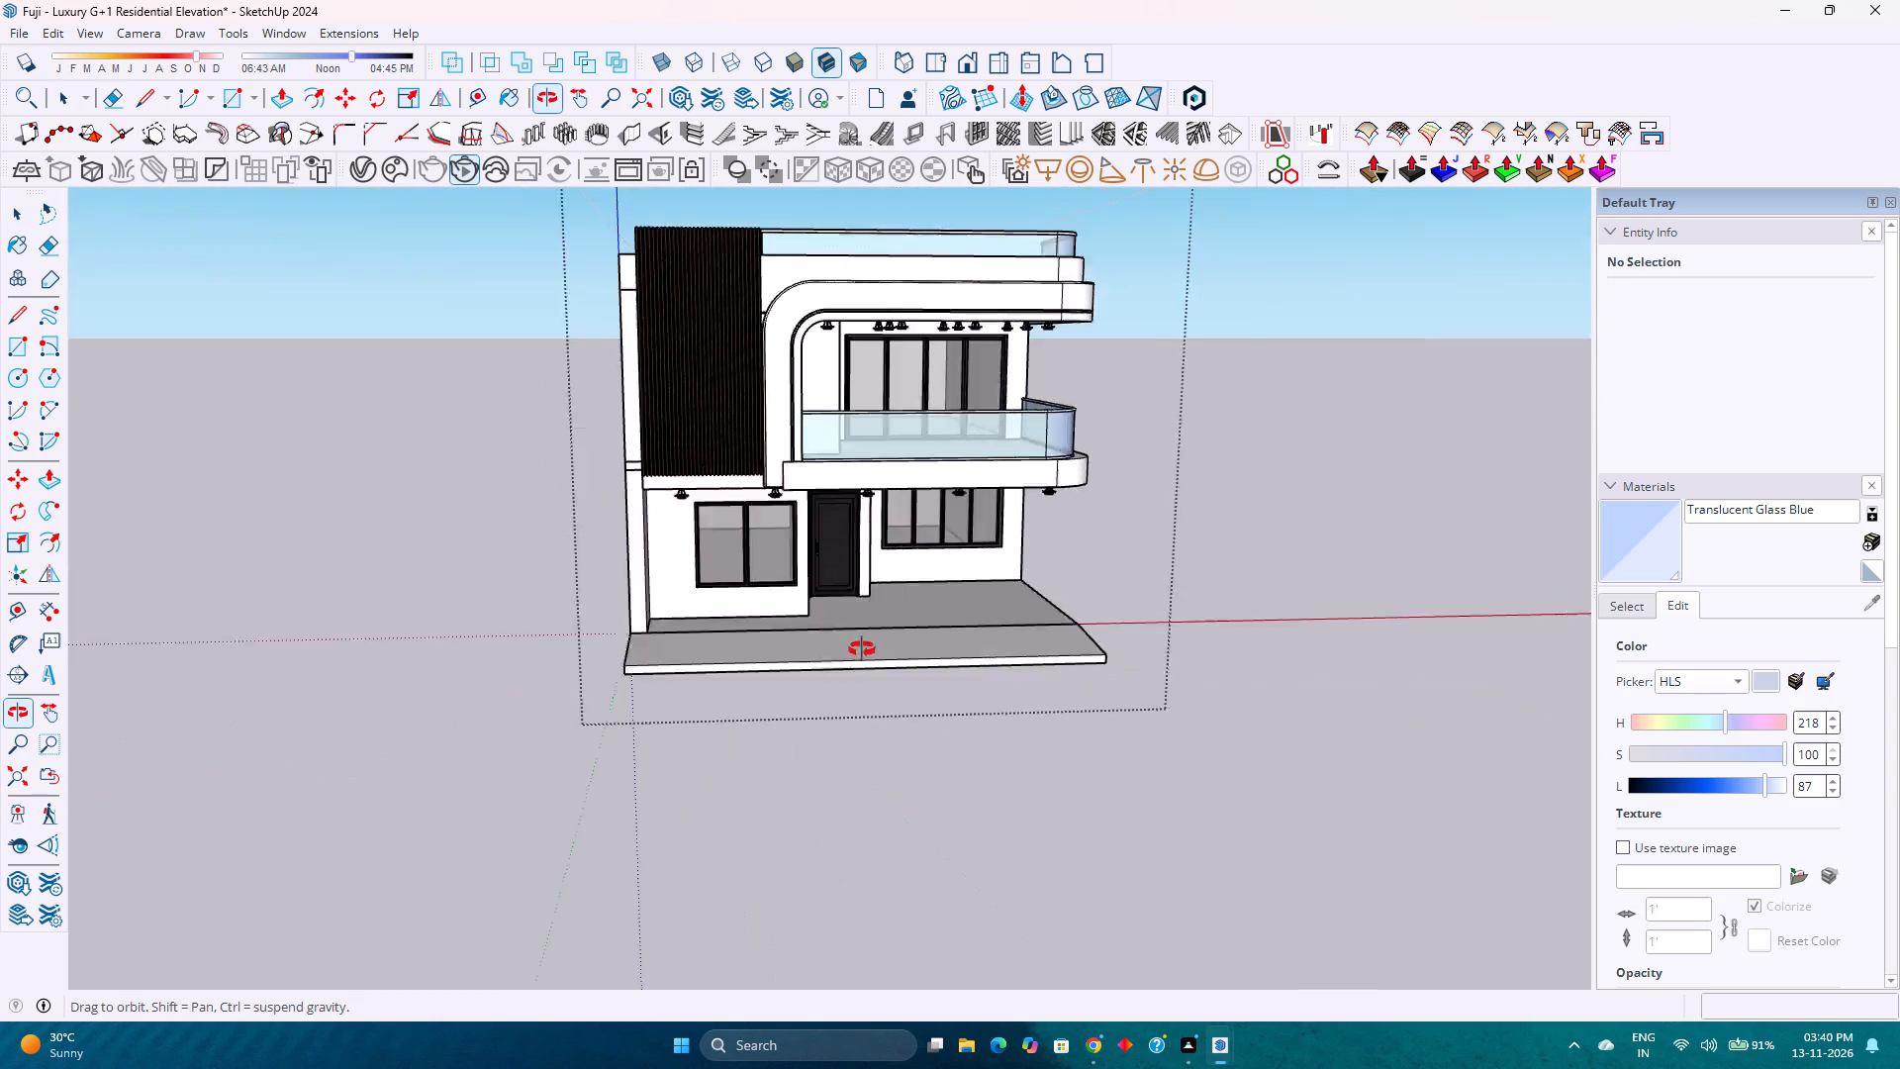
middle_click_drag(862, 649, 795, 628)
middle_click_drag(796, 611, 877, 467)
middle_click_drag(881, 481, 887, 505)
middle_click(899, 567)
middle_click(899, 567)
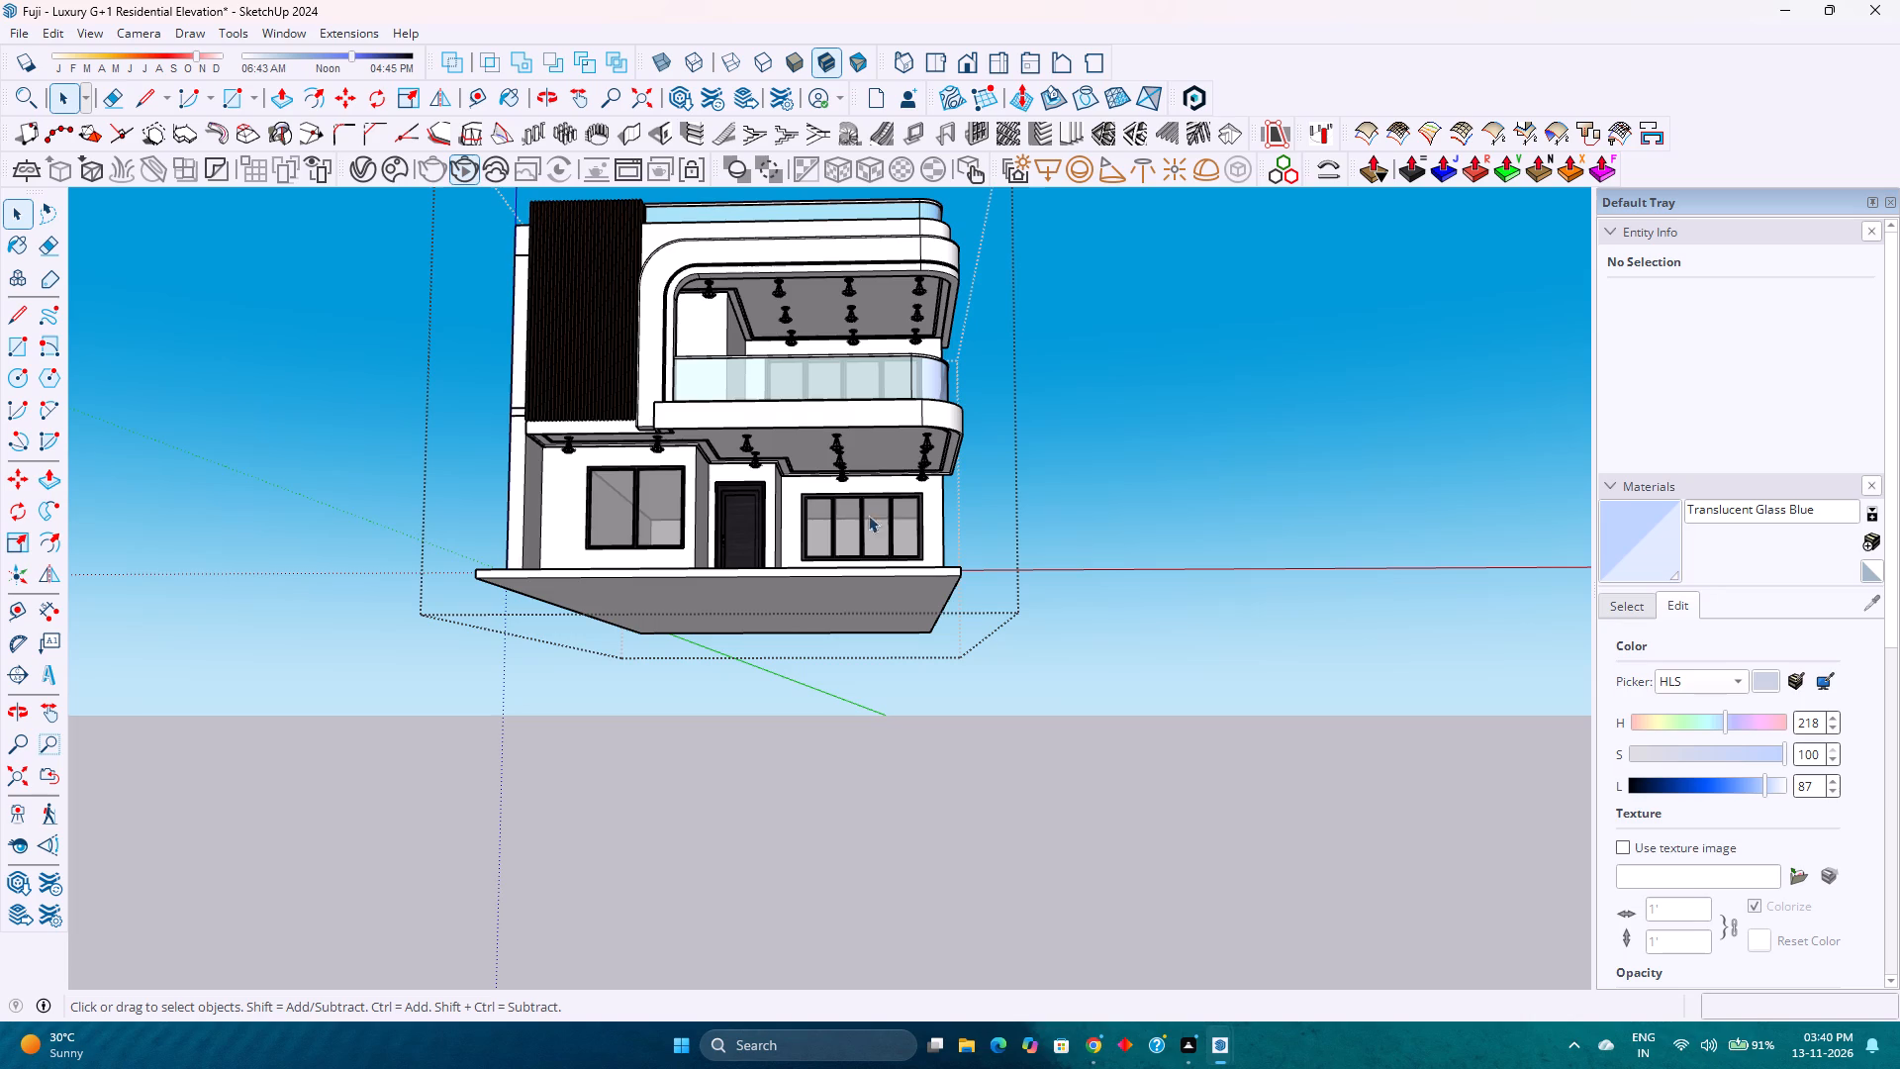
scroll(875, 465, "up", 2)
middle_click_drag(879, 480, 881, 638)
scroll(878, 622, "down", 4)
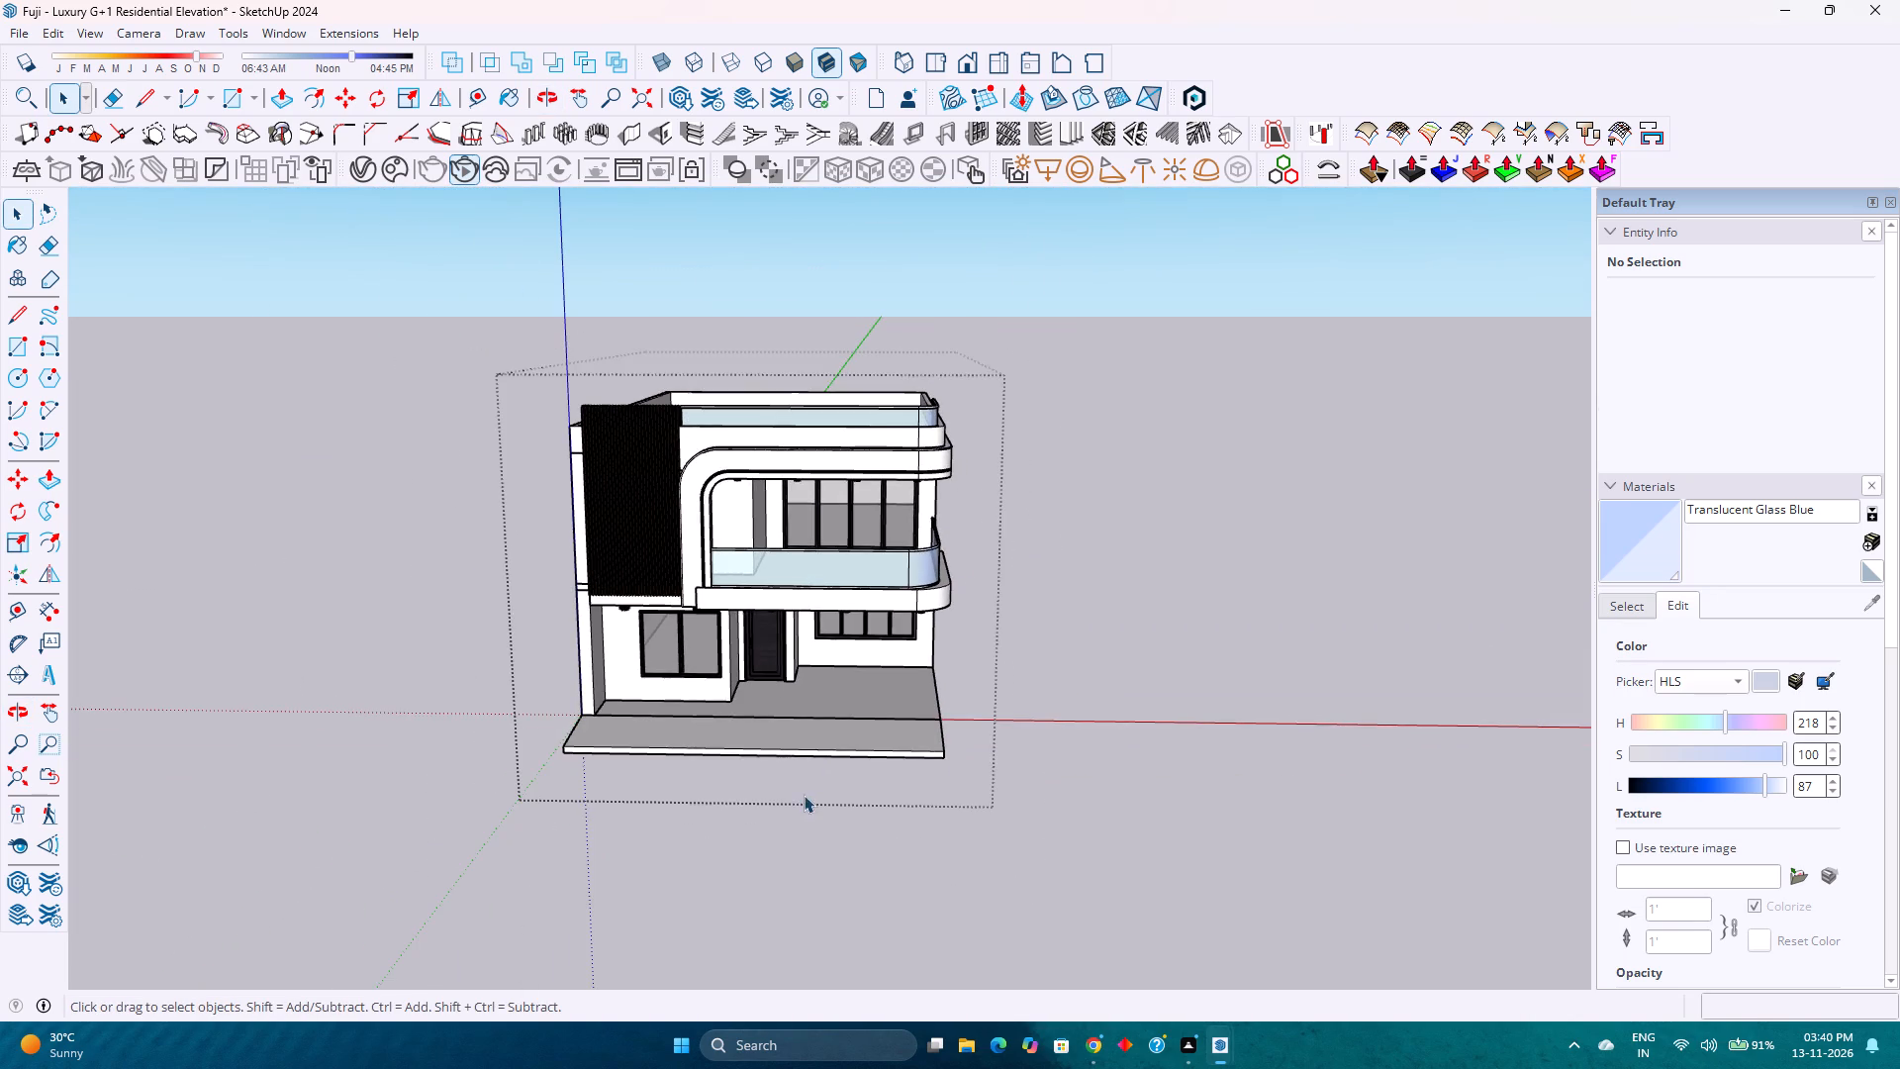
scroll(804, 795, "up", 3)
middle_click_drag(800, 798, 522, 633)
middle_click(517, 628)
scroll(723, 619, "up", 4)
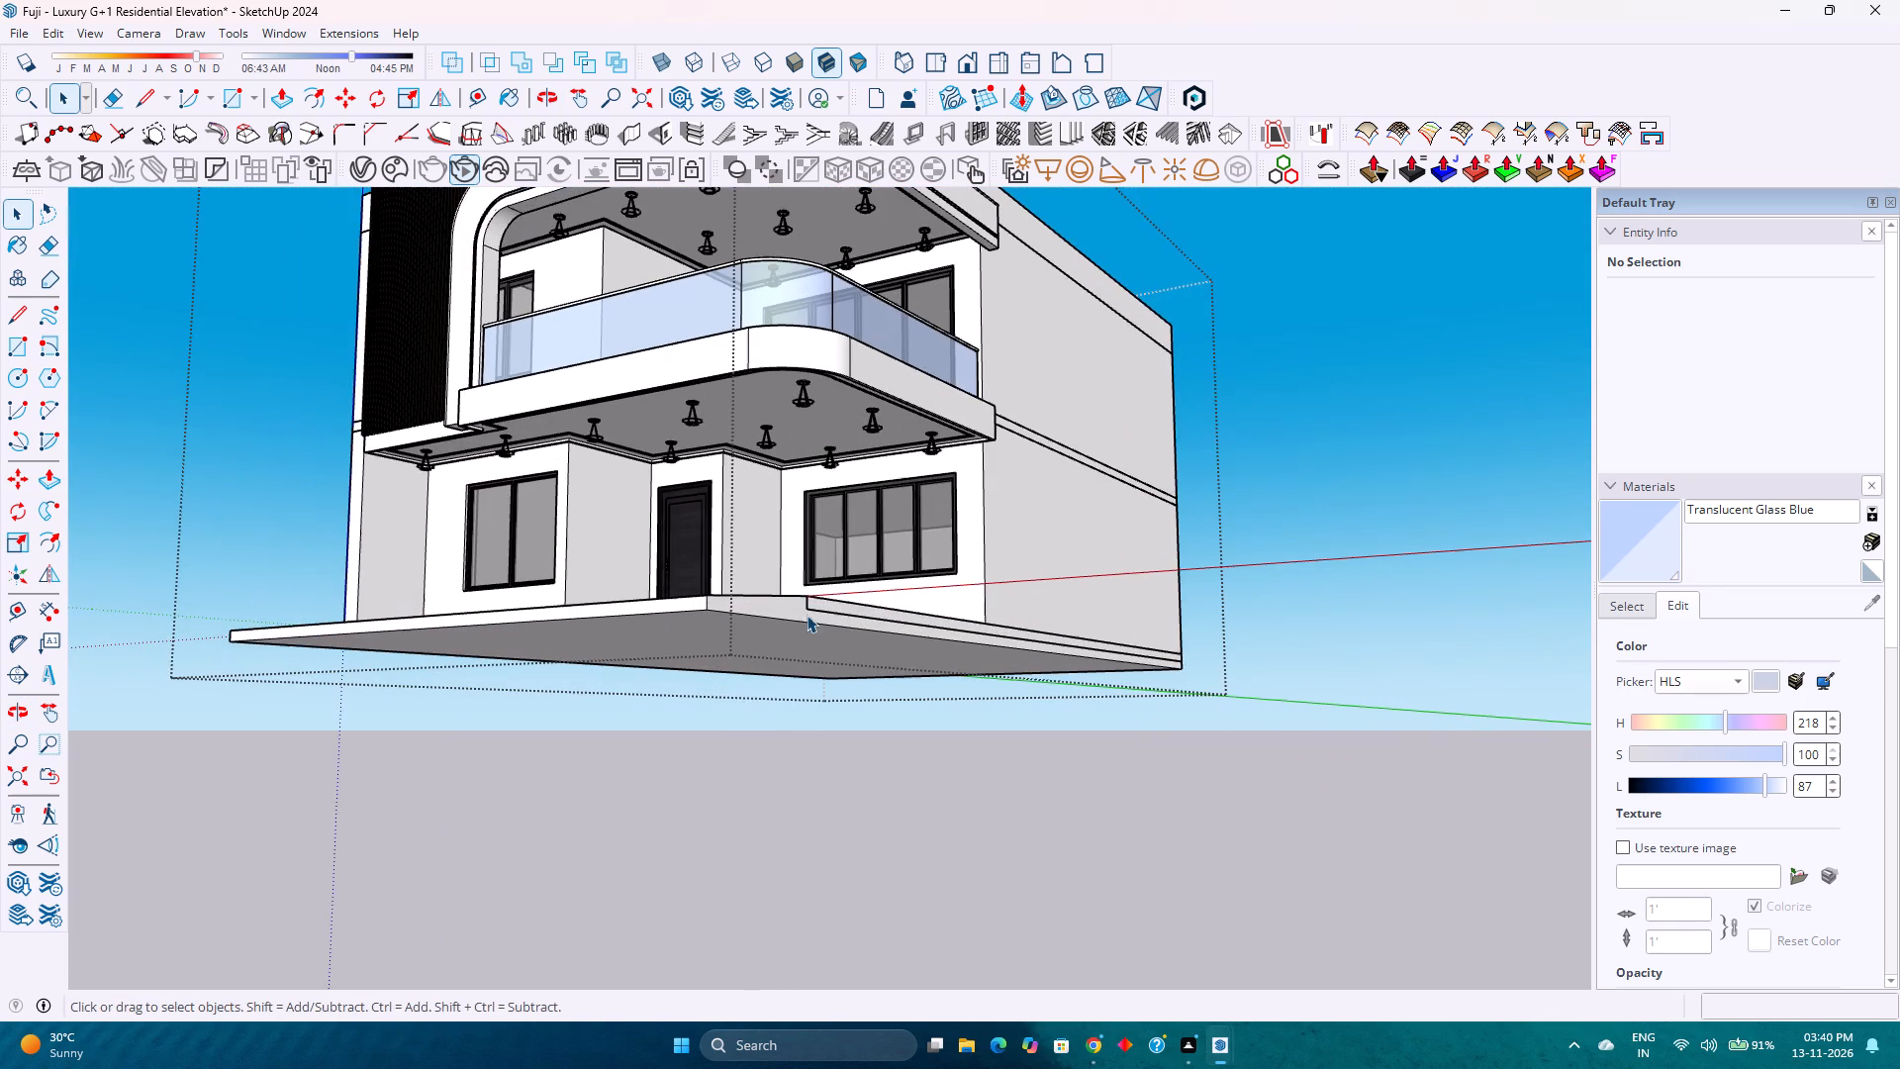
scroll(763, 622, "up", 1)
middle_click_drag(663, 634, 979, 523)
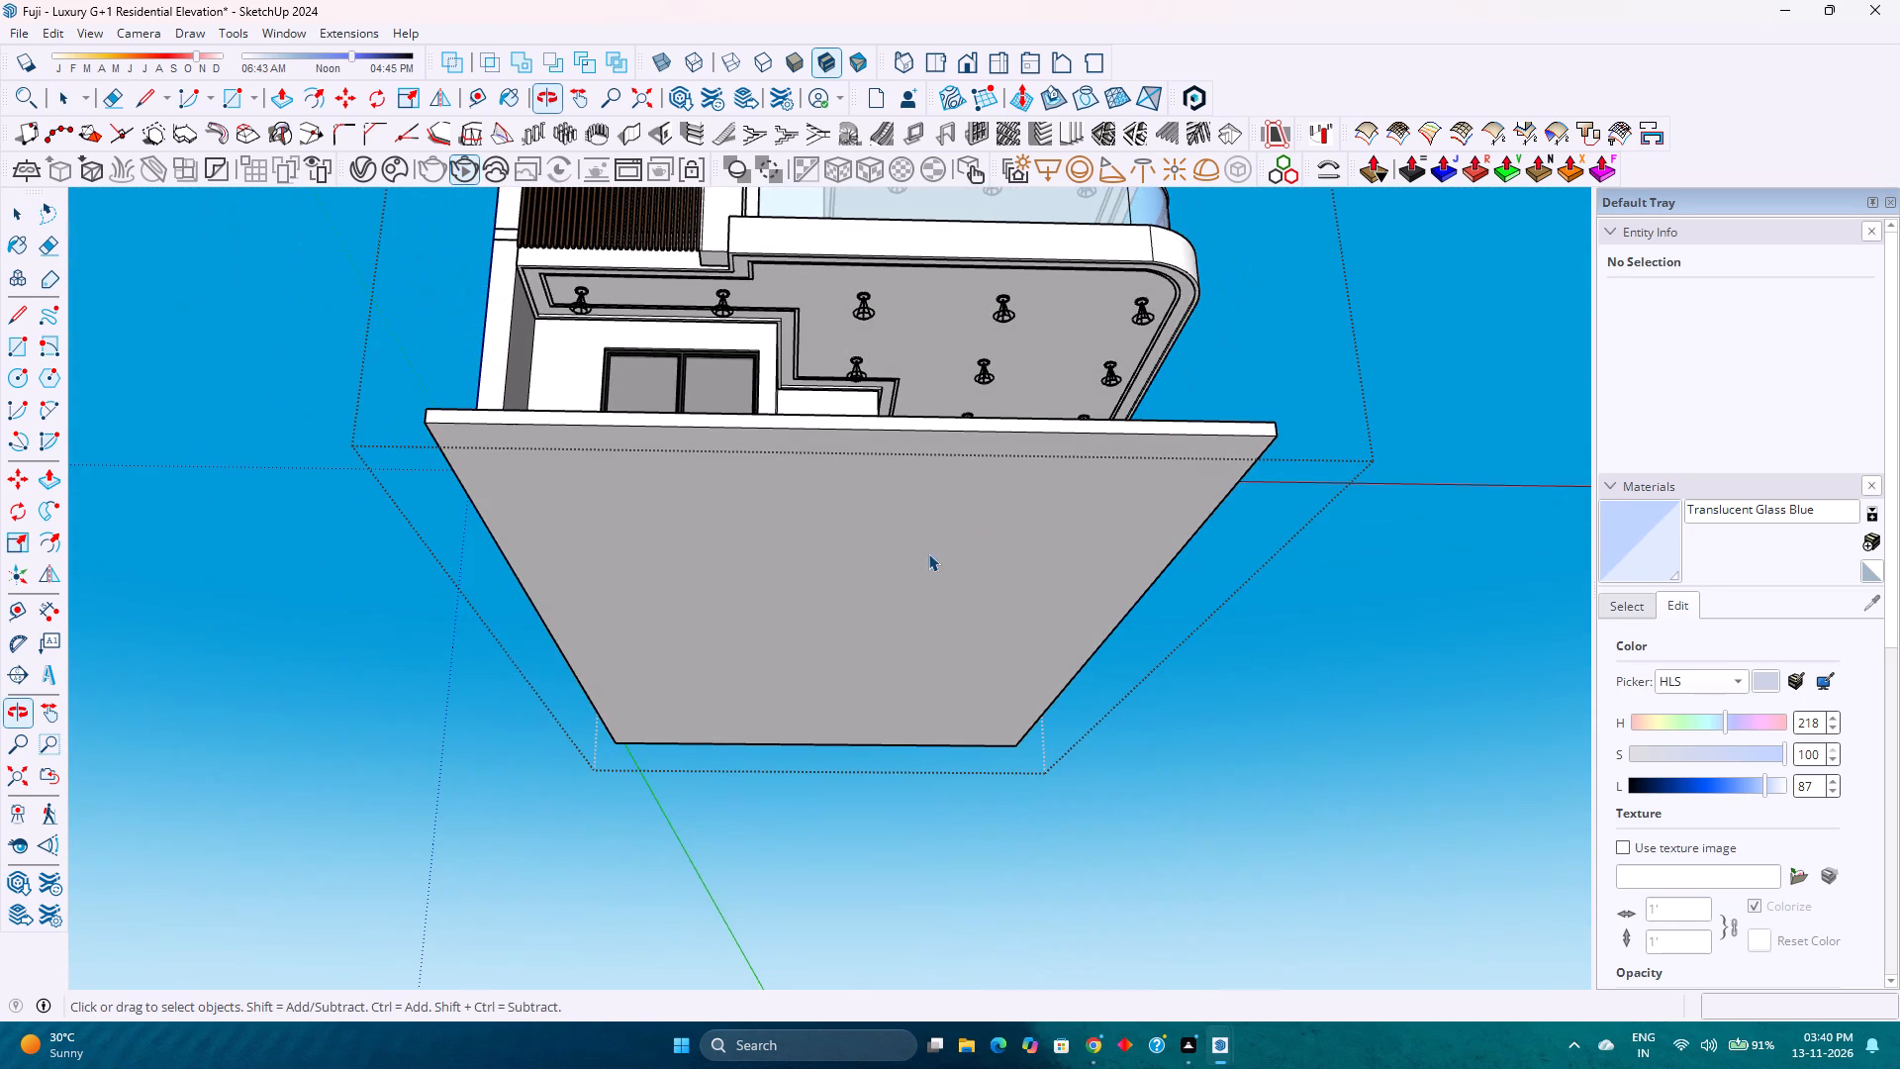
middle_click_drag(1033, 596, 655, 682)
middle_click(655, 682)
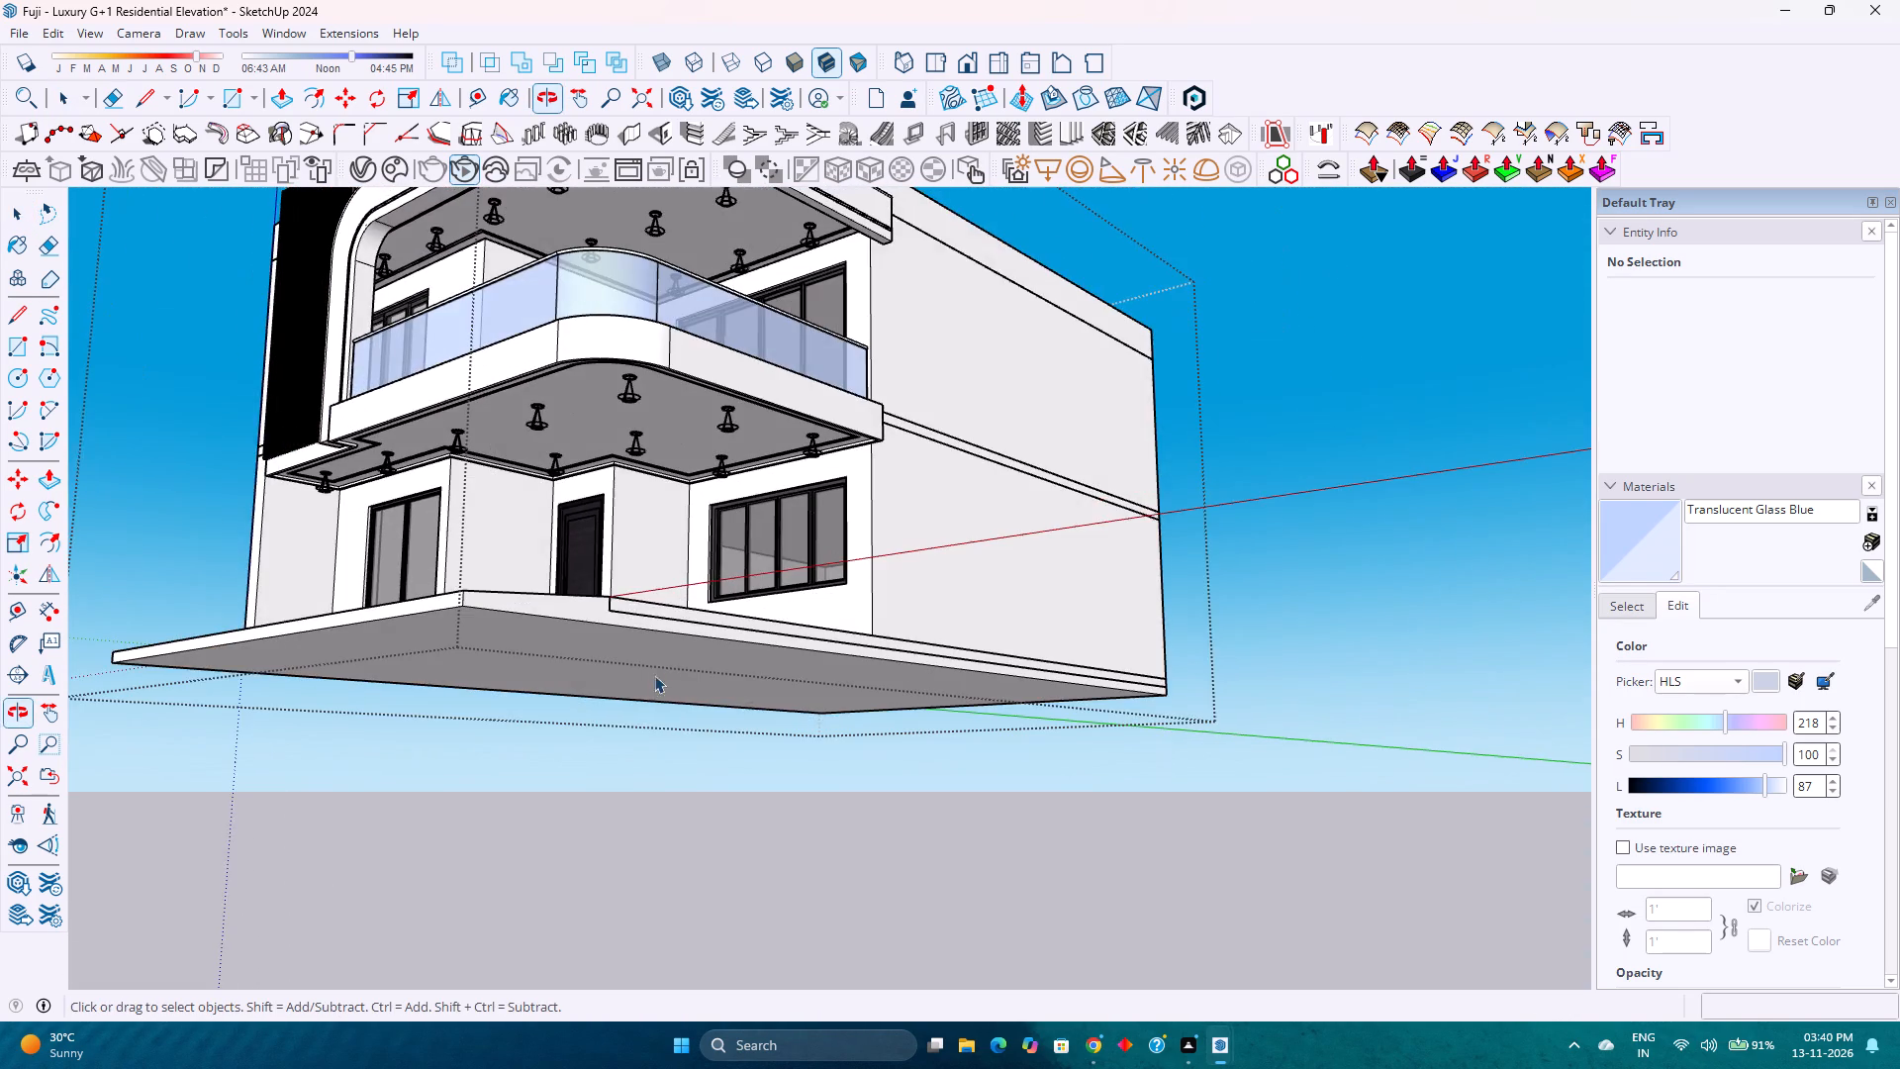
scroll(669, 644, "up", 4)
Reopen the ramp slab group and draw a line on the ramp's side from the upper slab's bottom front corner to the ramp's front top corner.
left_click(678, 595)
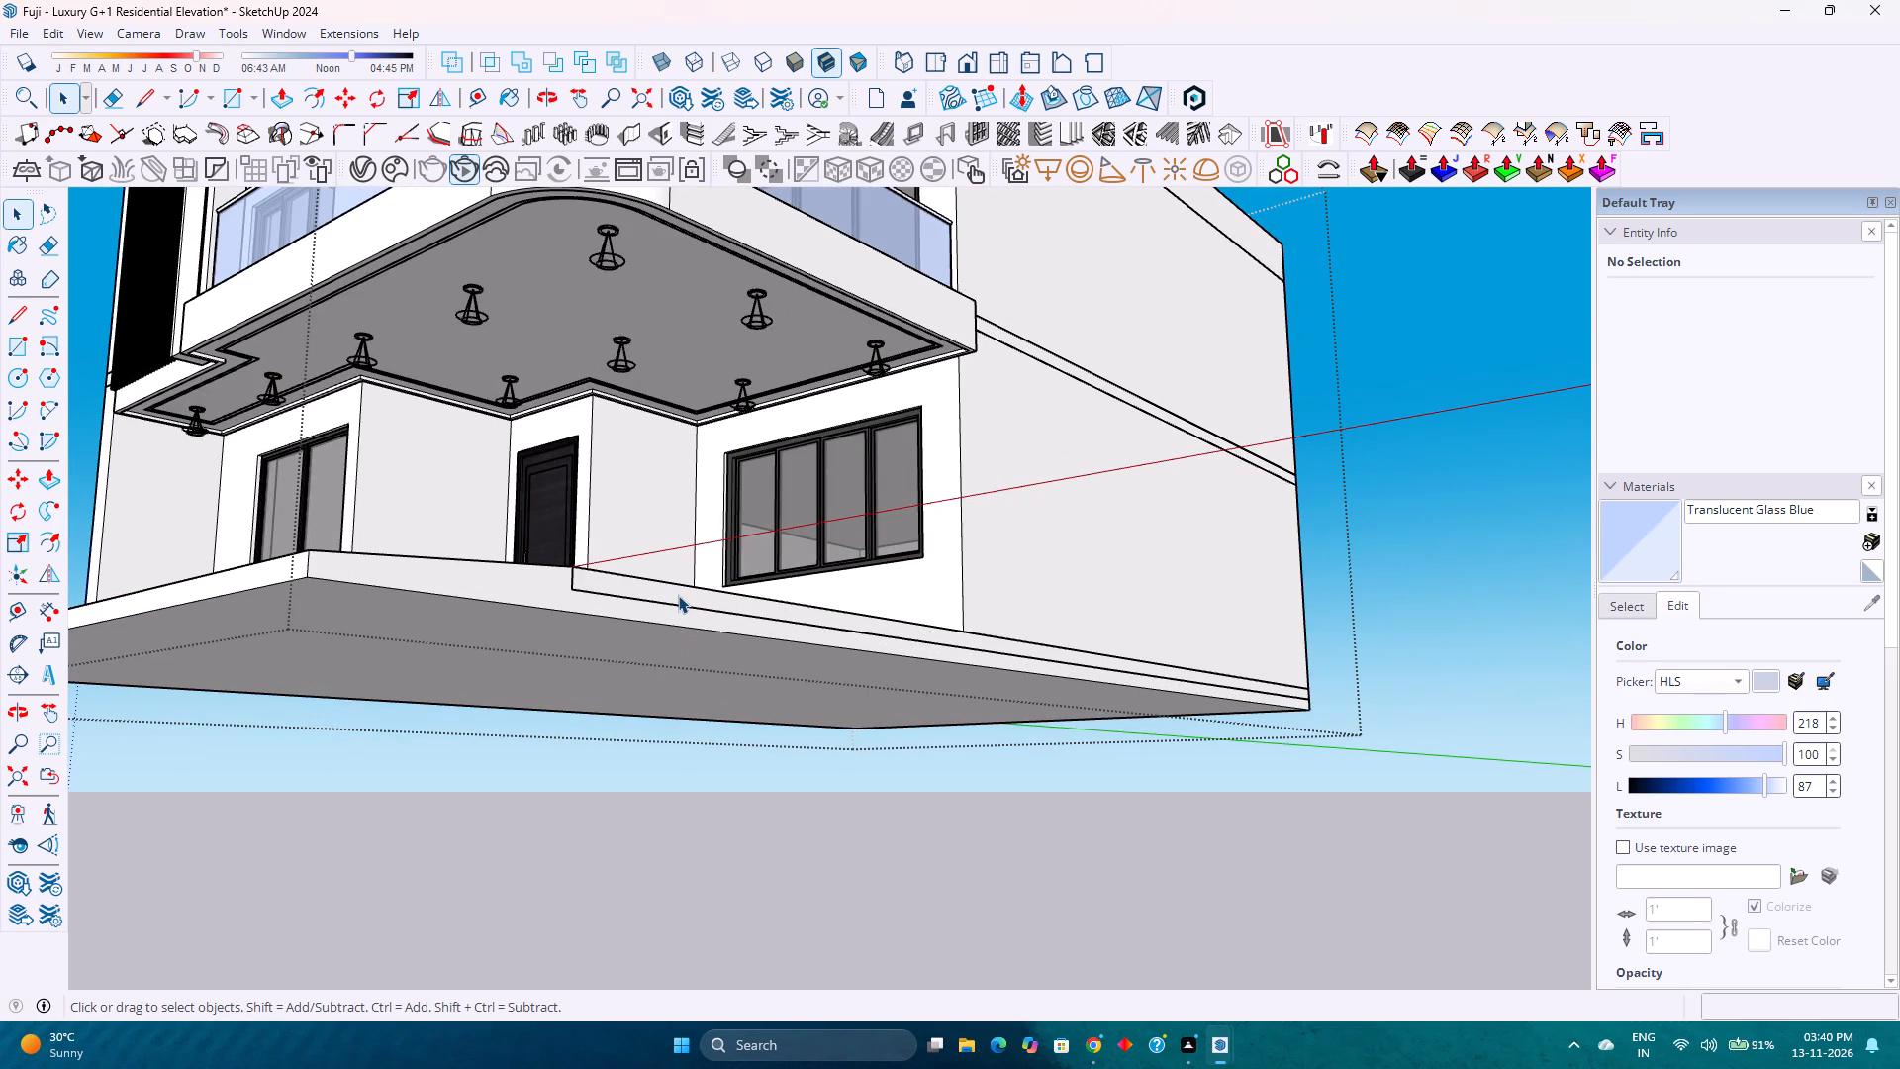
scroll(678, 595, "down", 3)
scroll(678, 595, "up", 3)
scroll(678, 595, "down", 3)
scroll(678, 595, "up", 3)
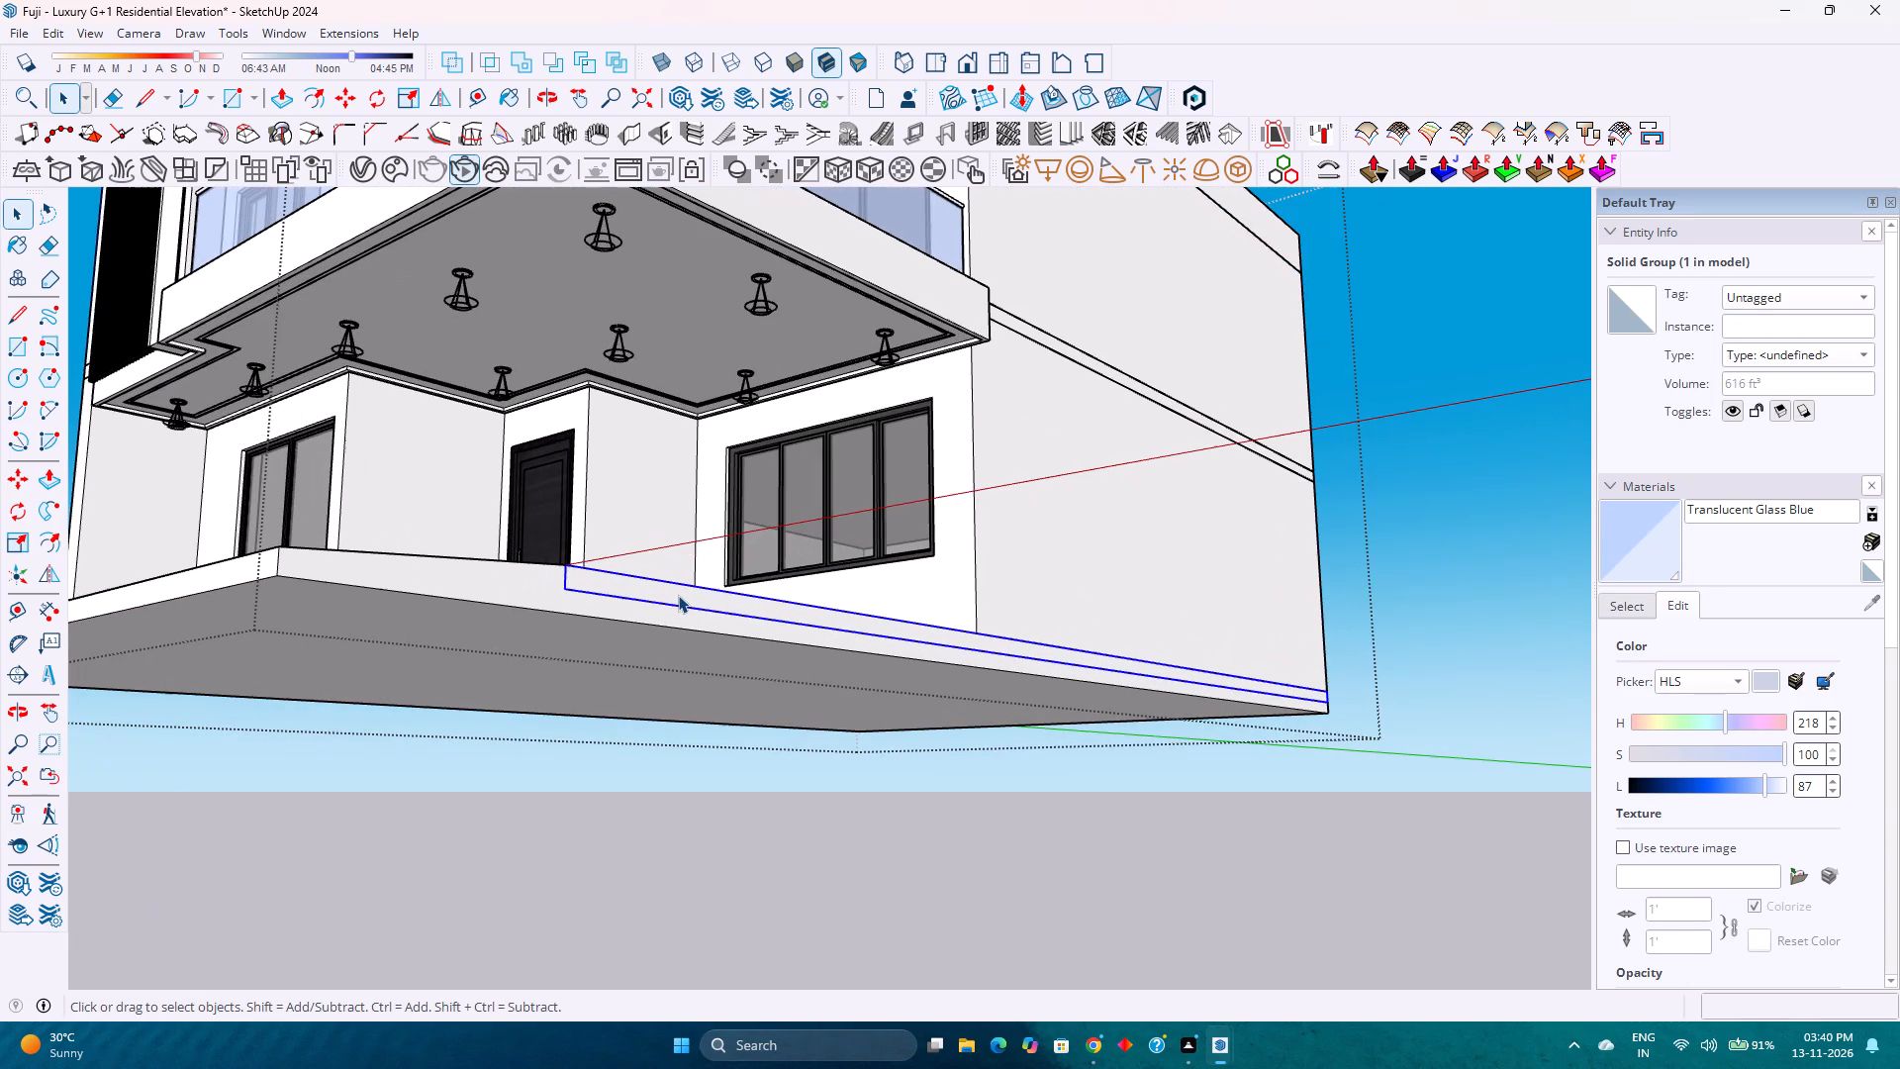
double_click(609, 609)
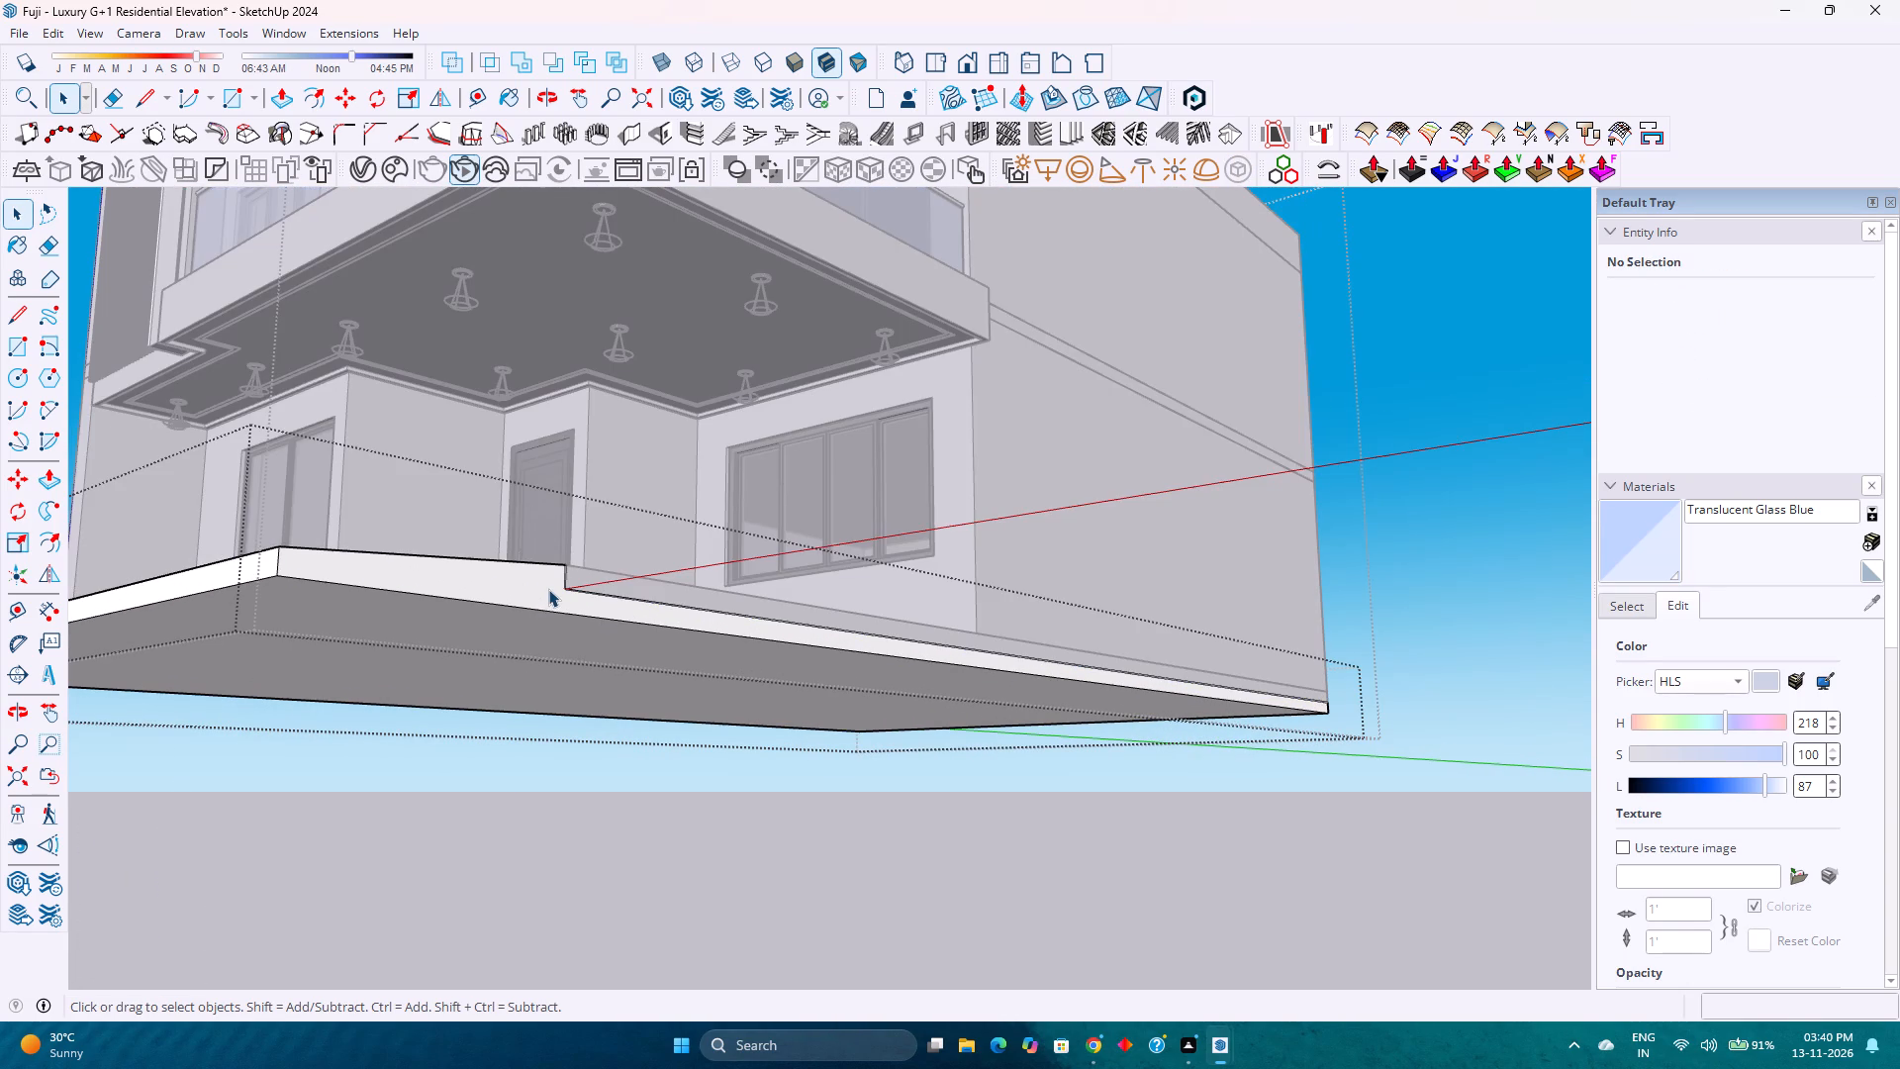
key("l")
left_click(574, 587)
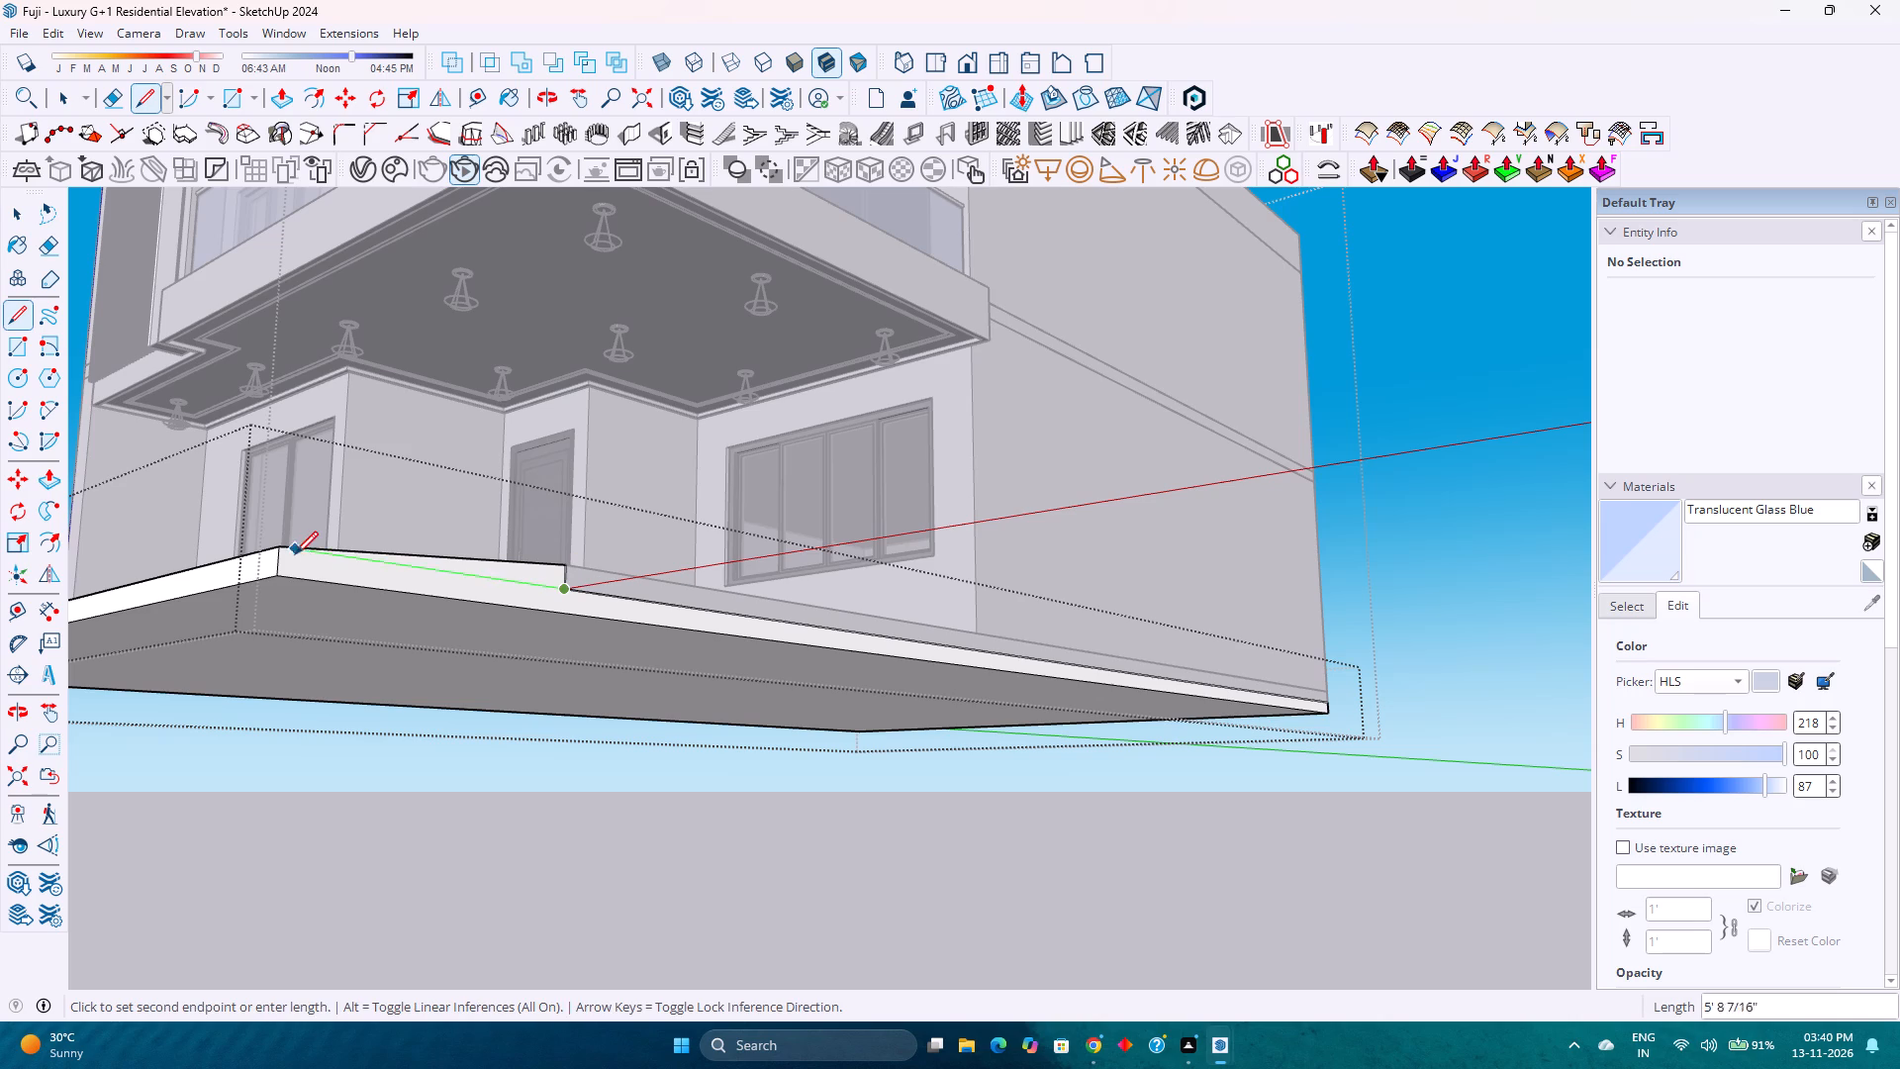
left_click(276, 550)
Draw the matching 6' line on the ramp's other side, from the upper slab's bottom corner to the ramp's front edge.
scroll(348, 554, "down", 4)
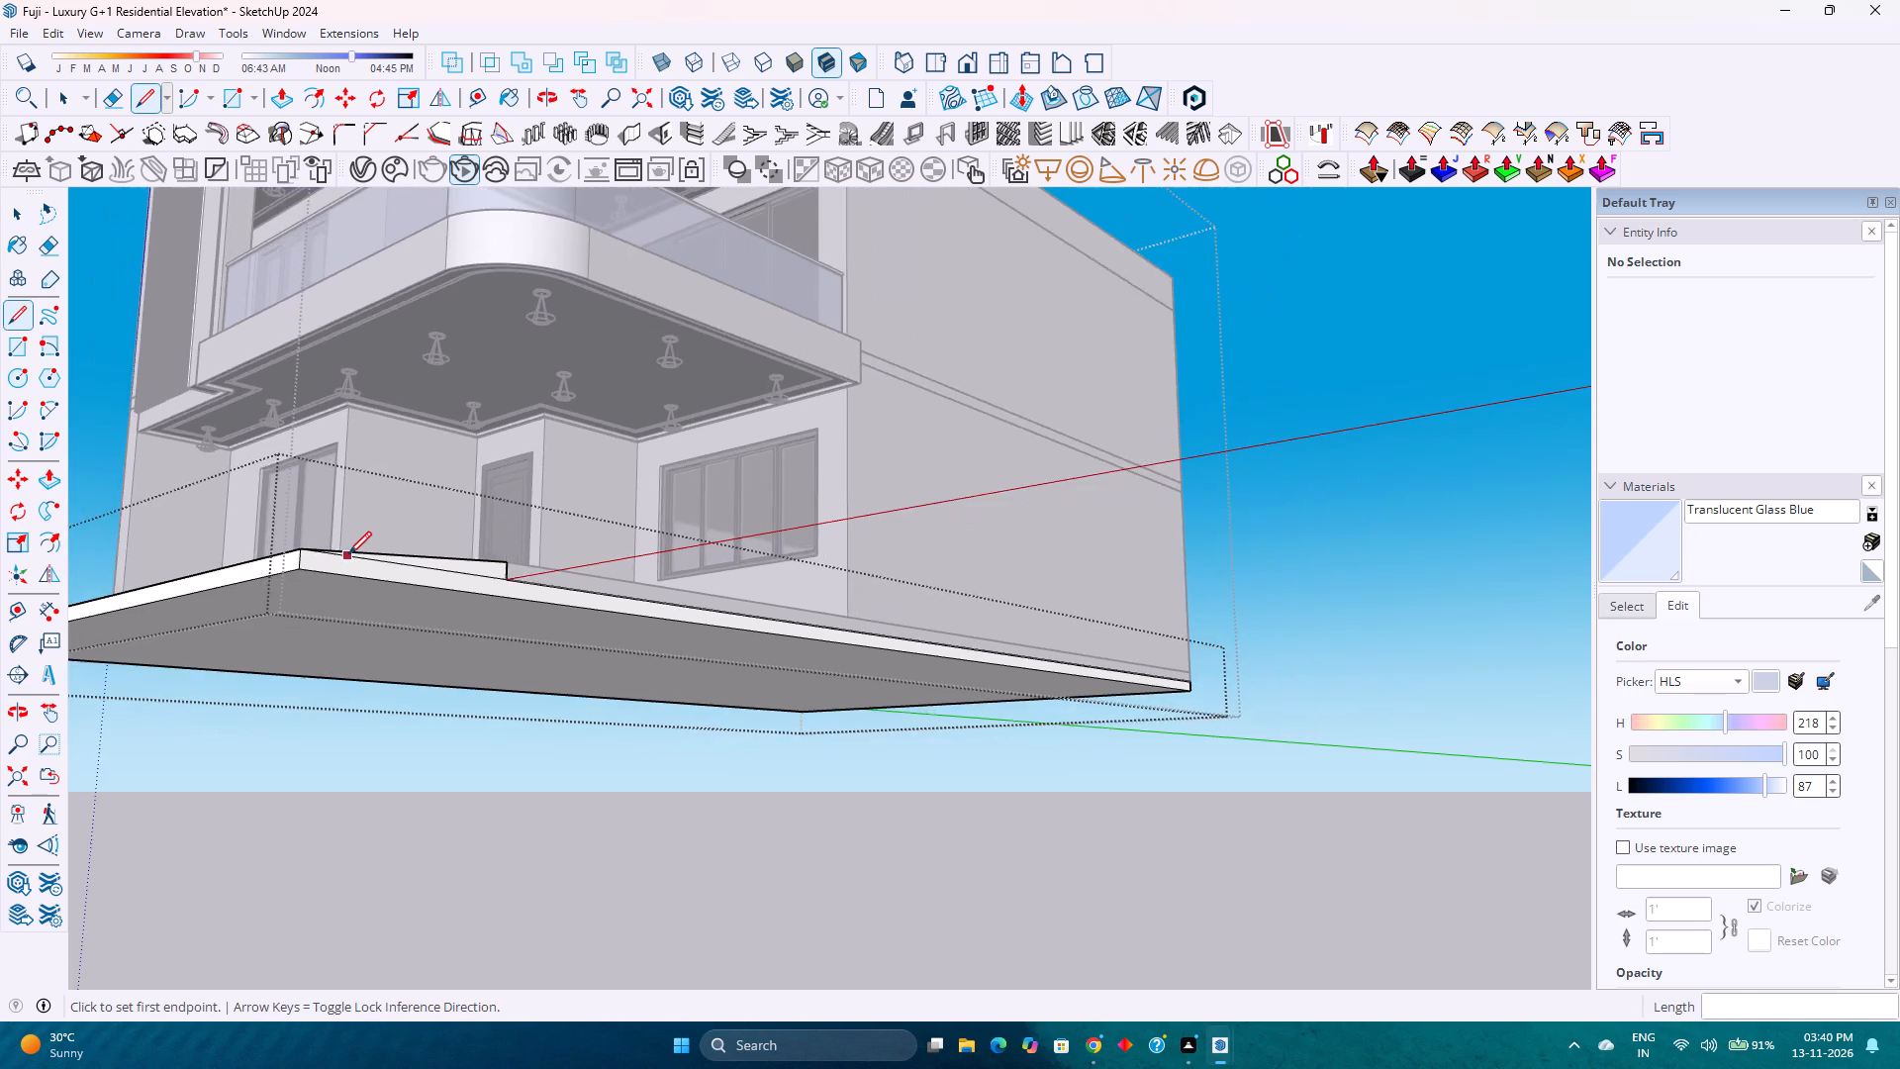
middle_click_drag(348, 554, 771, 569, "shift")
middle_click(773, 569, "shift")
middle_click_drag(536, 569, 1533, 627)
middle_click(1533, 627)
scroll(1363, 695, "up", 6)
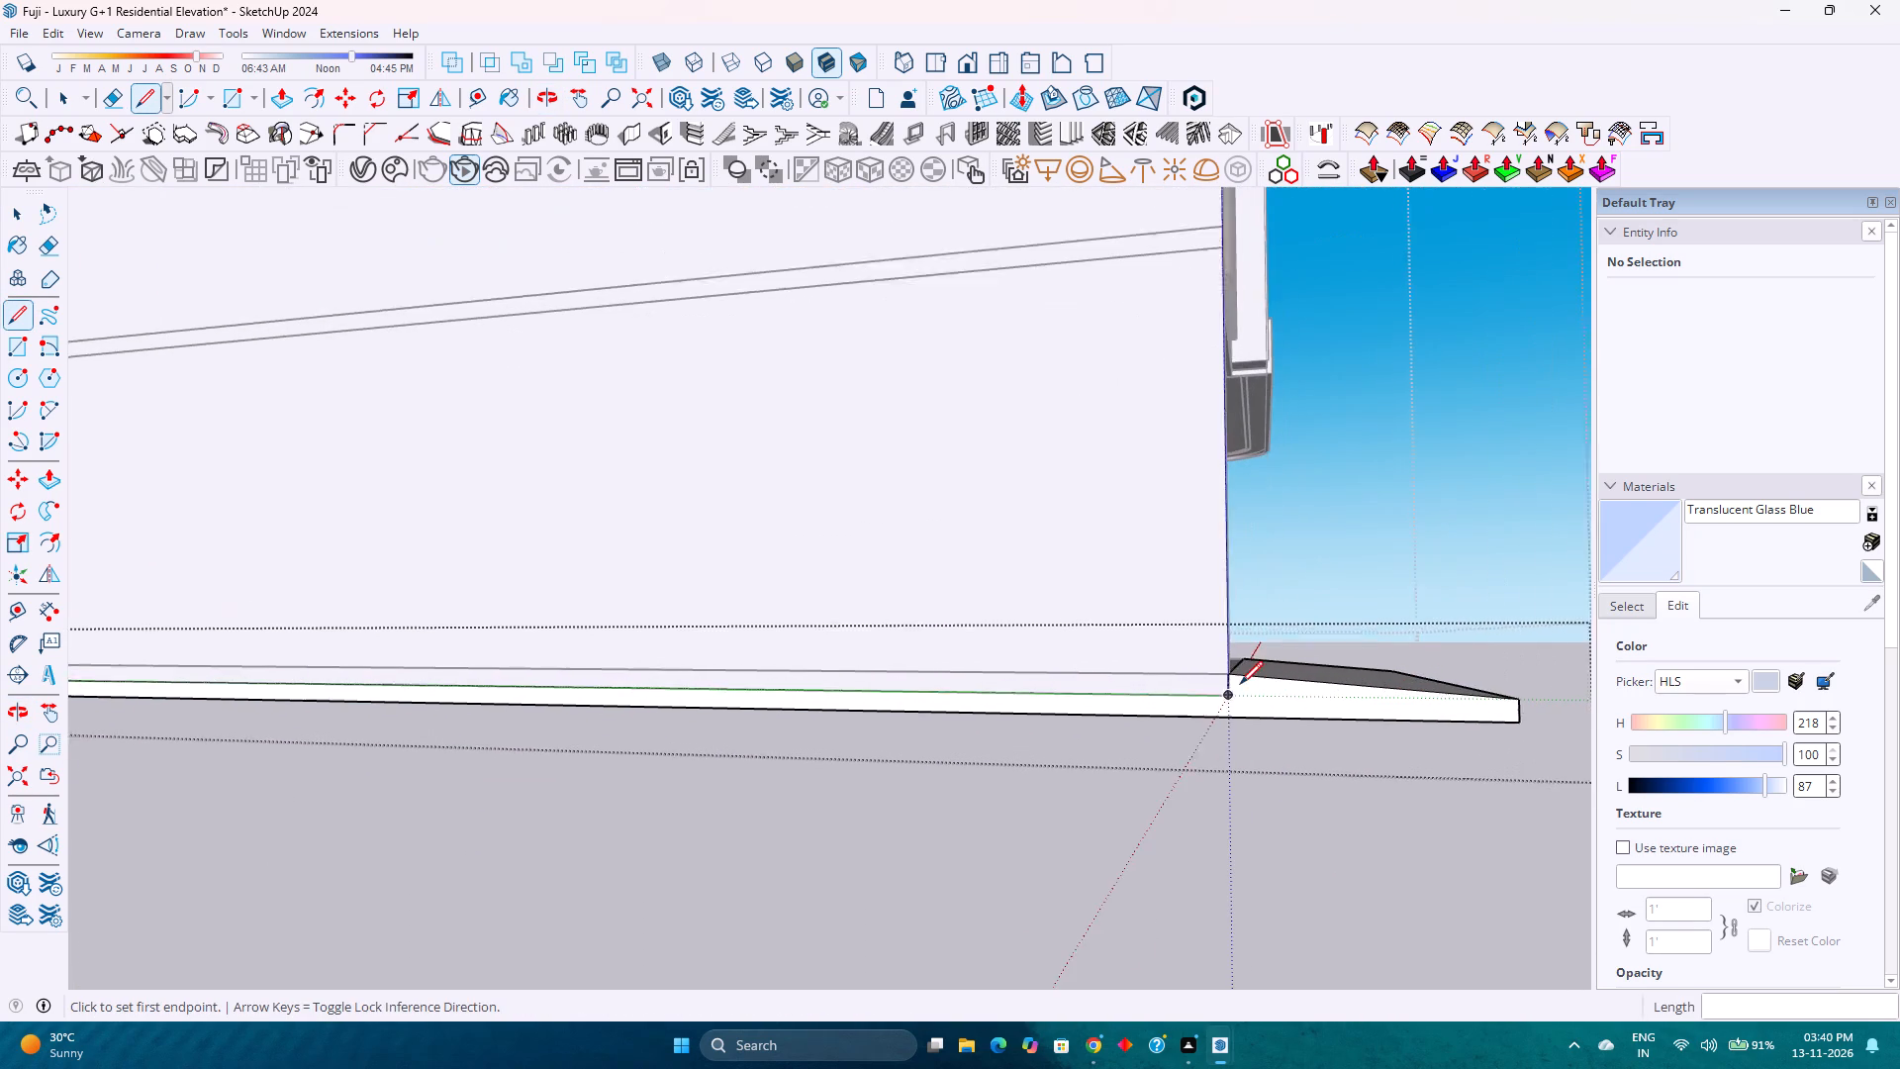
scroll(1240, 684, "up", 1)
left_click(1231, 695)
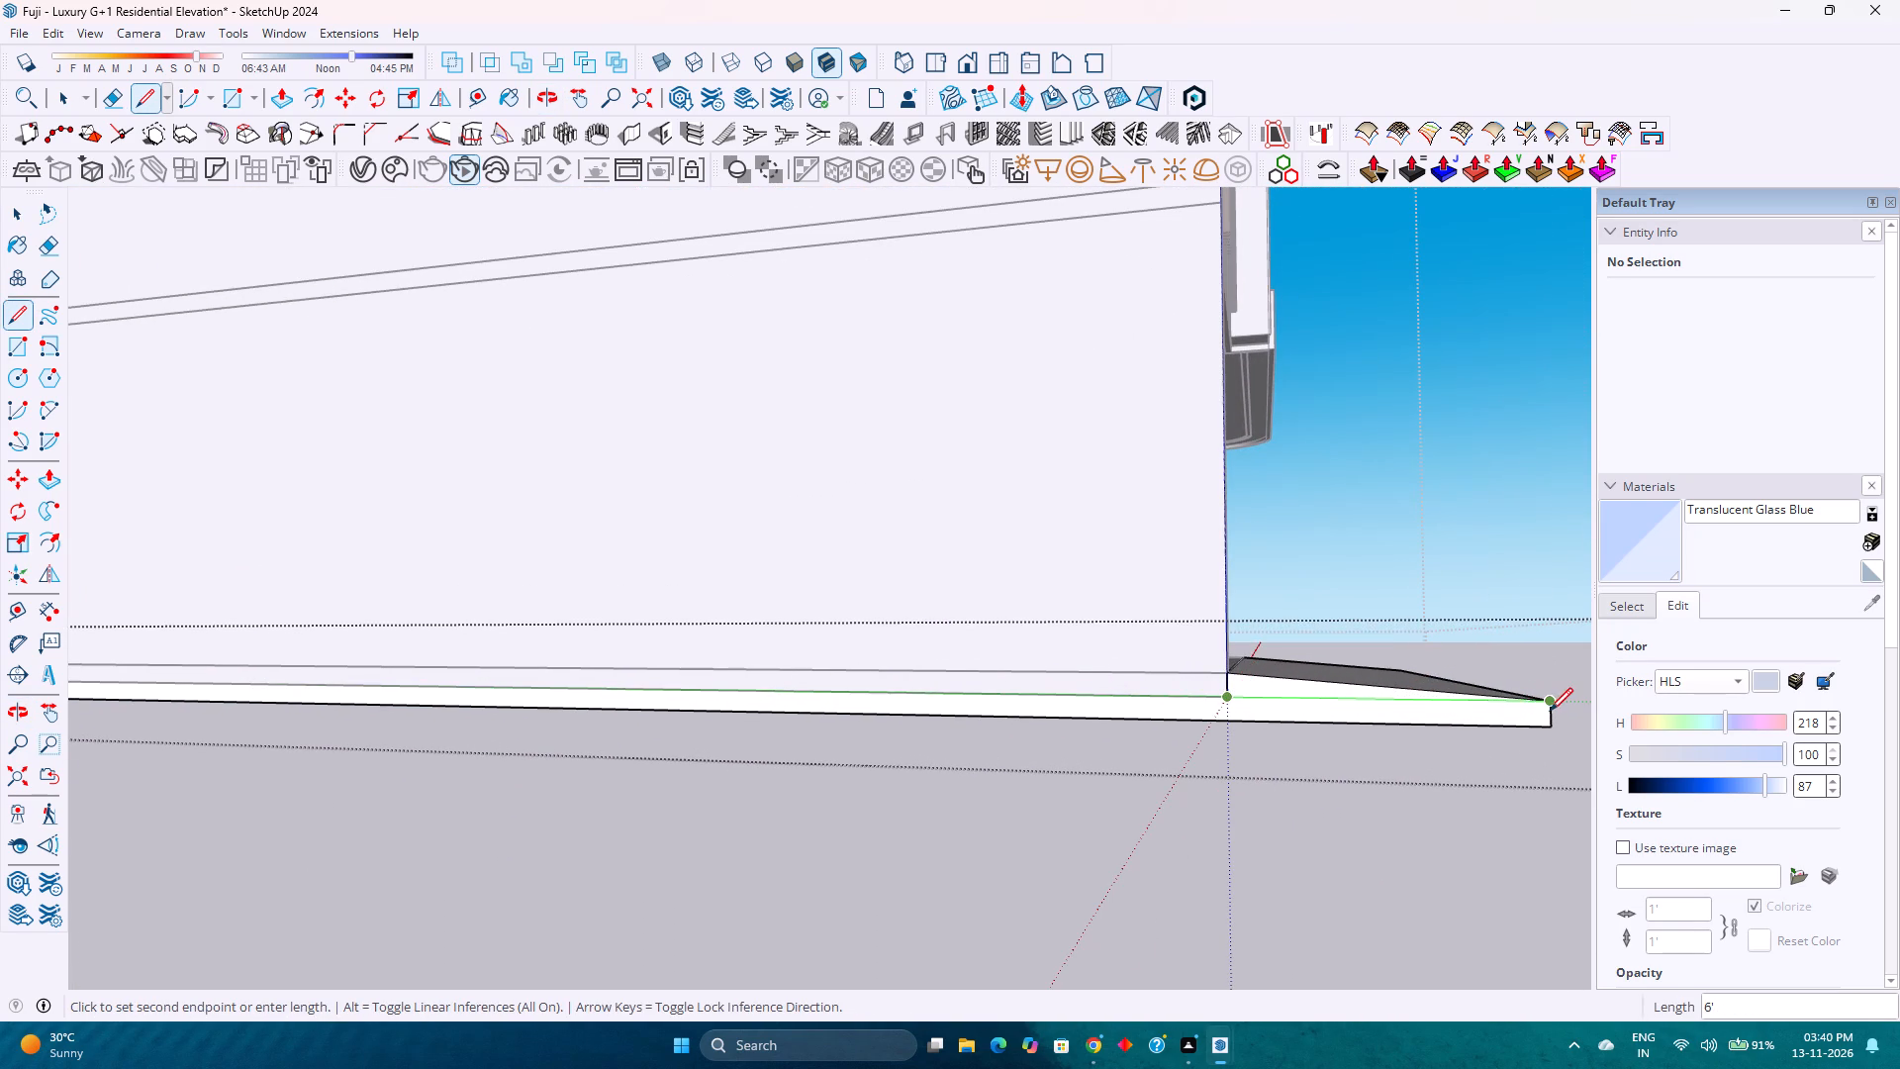
left_click(1550, 711)
Push/Pull the base slab's side face along the blank side wall outward by 1'.
middle_click_drag(1302, 688, 914, 639, "shift")
key("p")
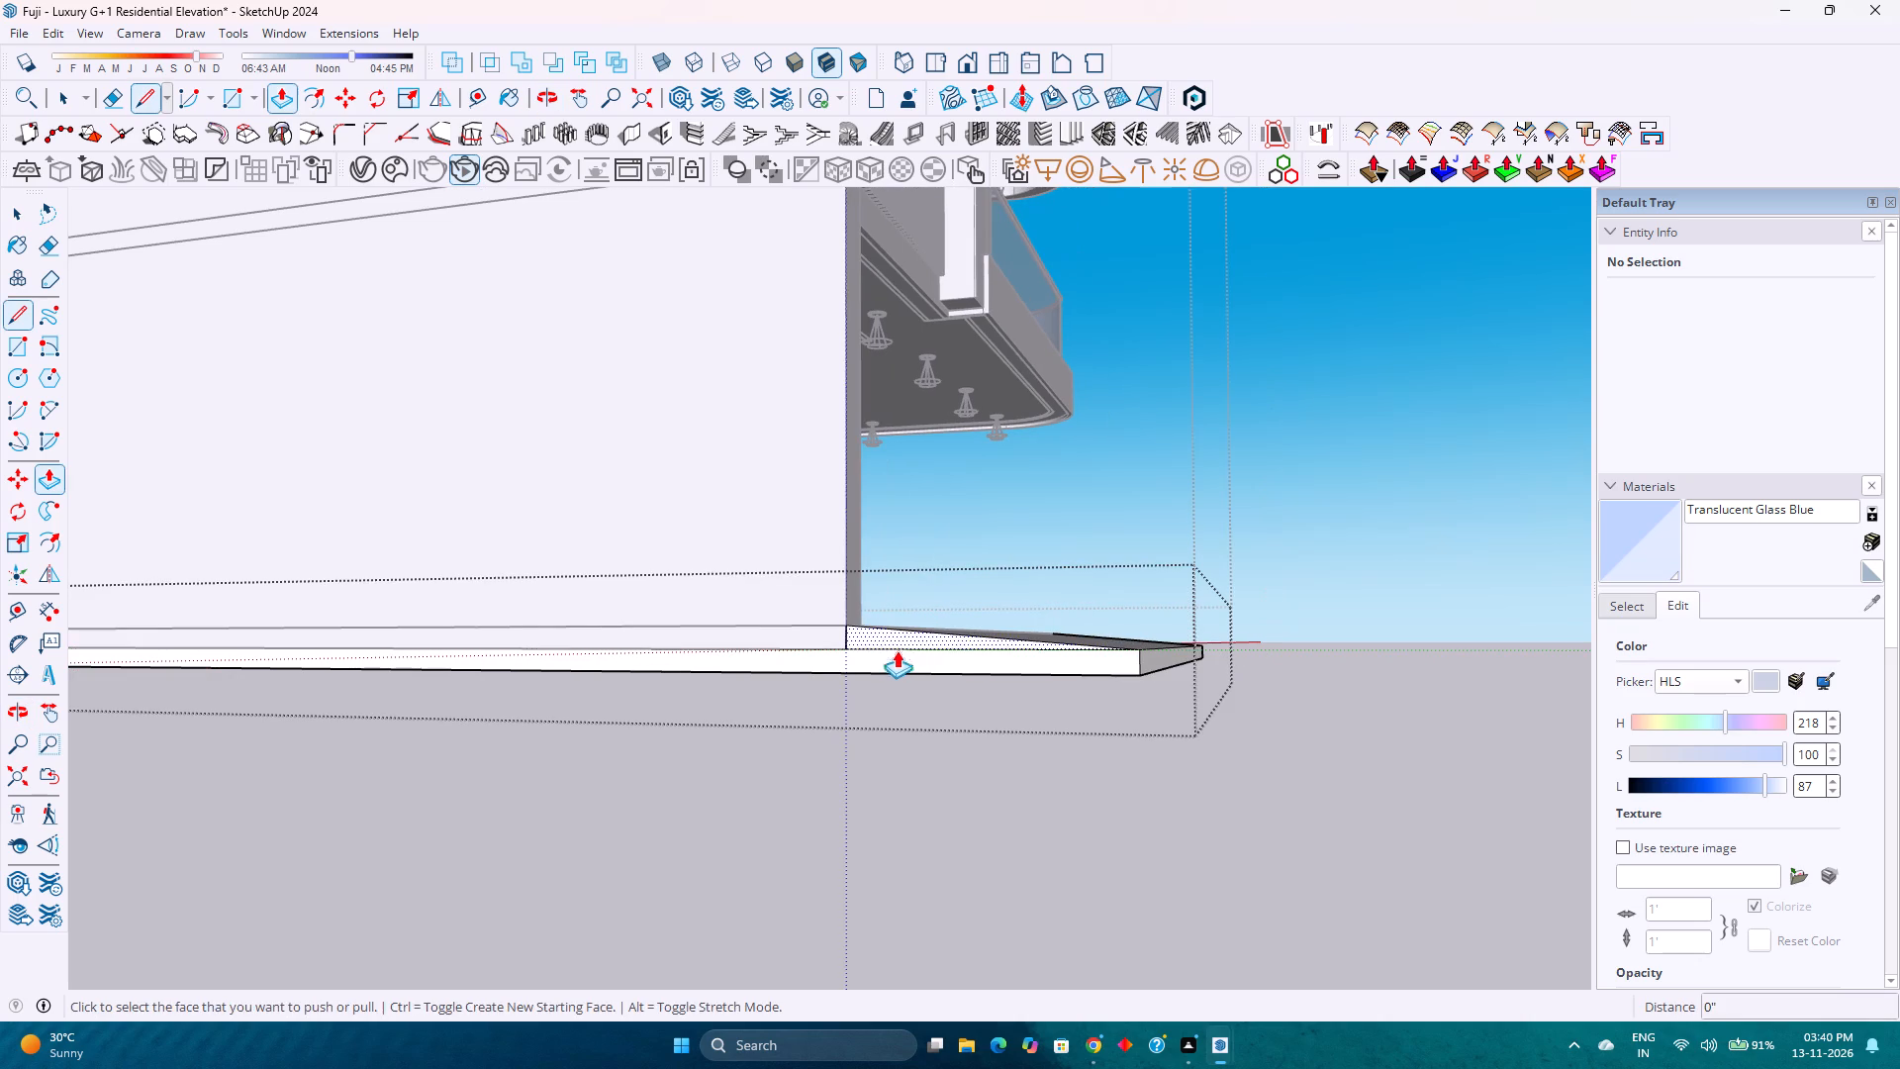
left_click(890, 656)
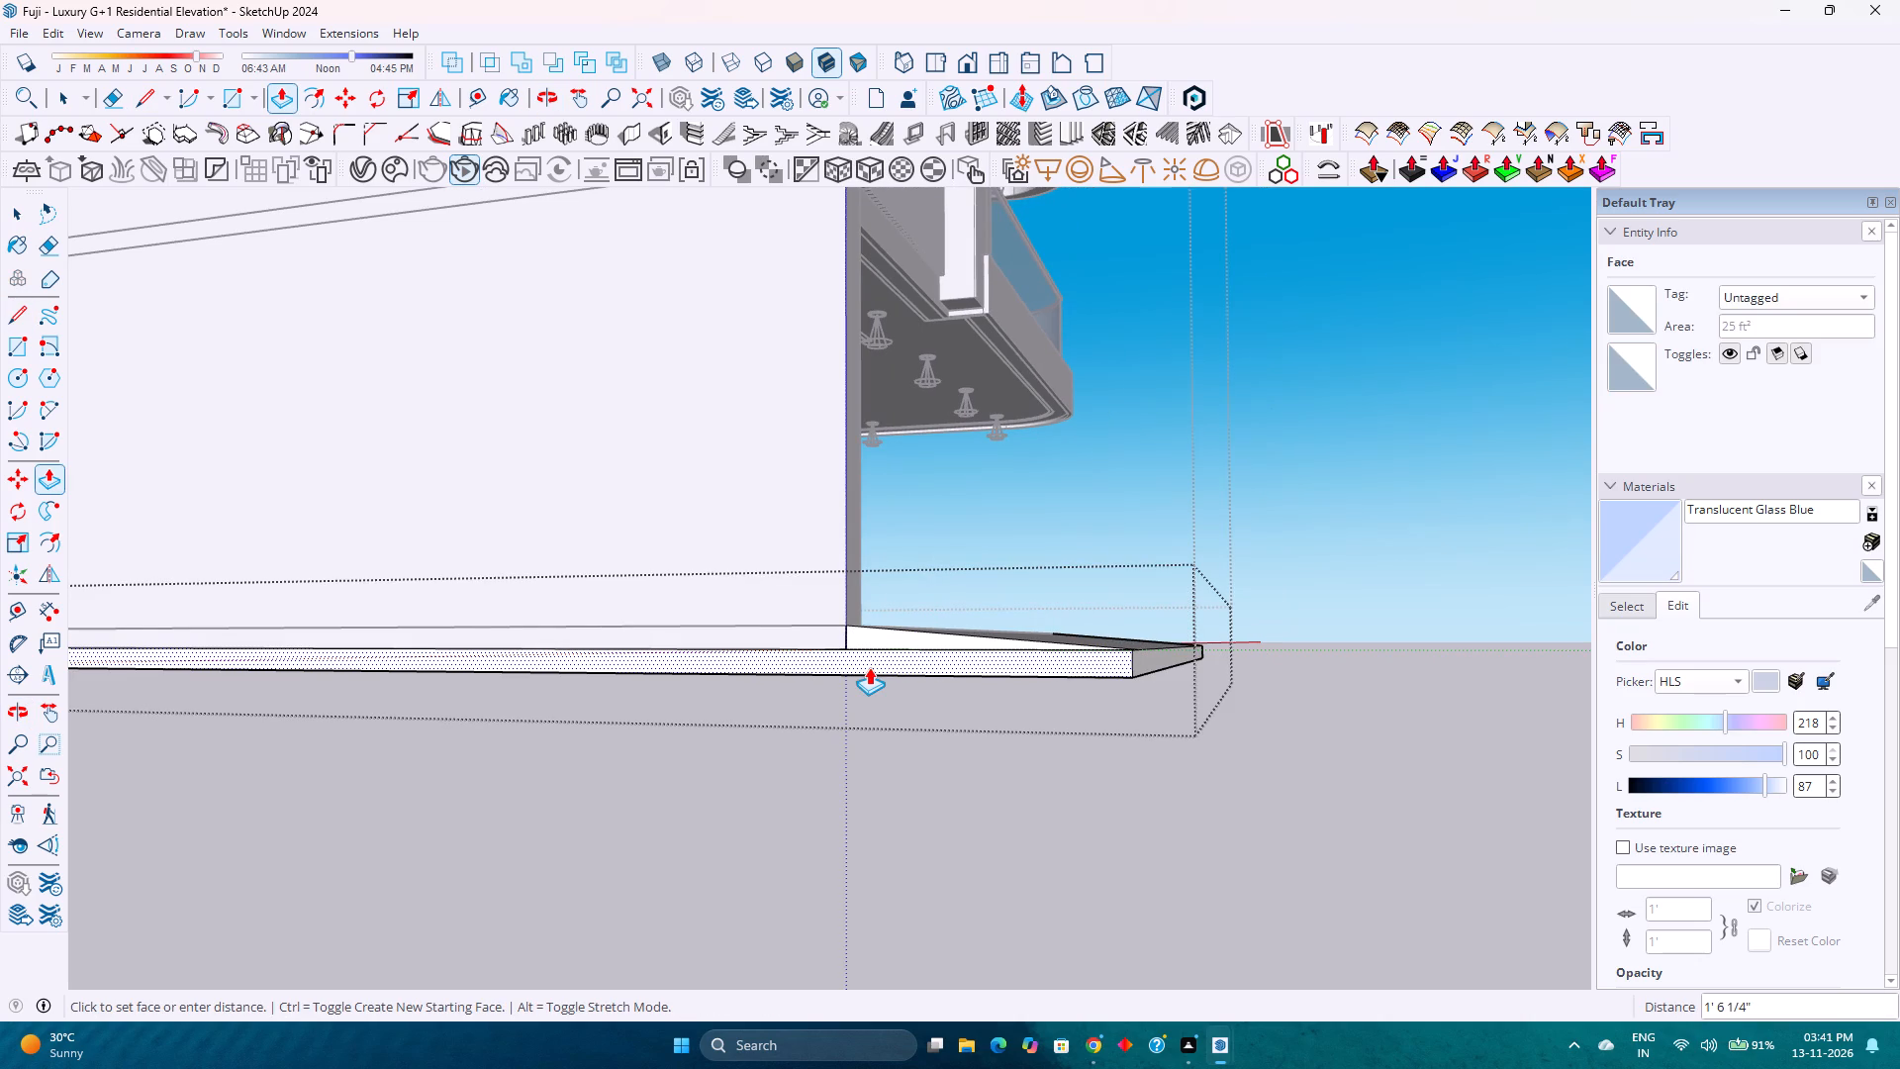
key("9")
key("Return")
middle_click_drag(857, 666, 765, 711)
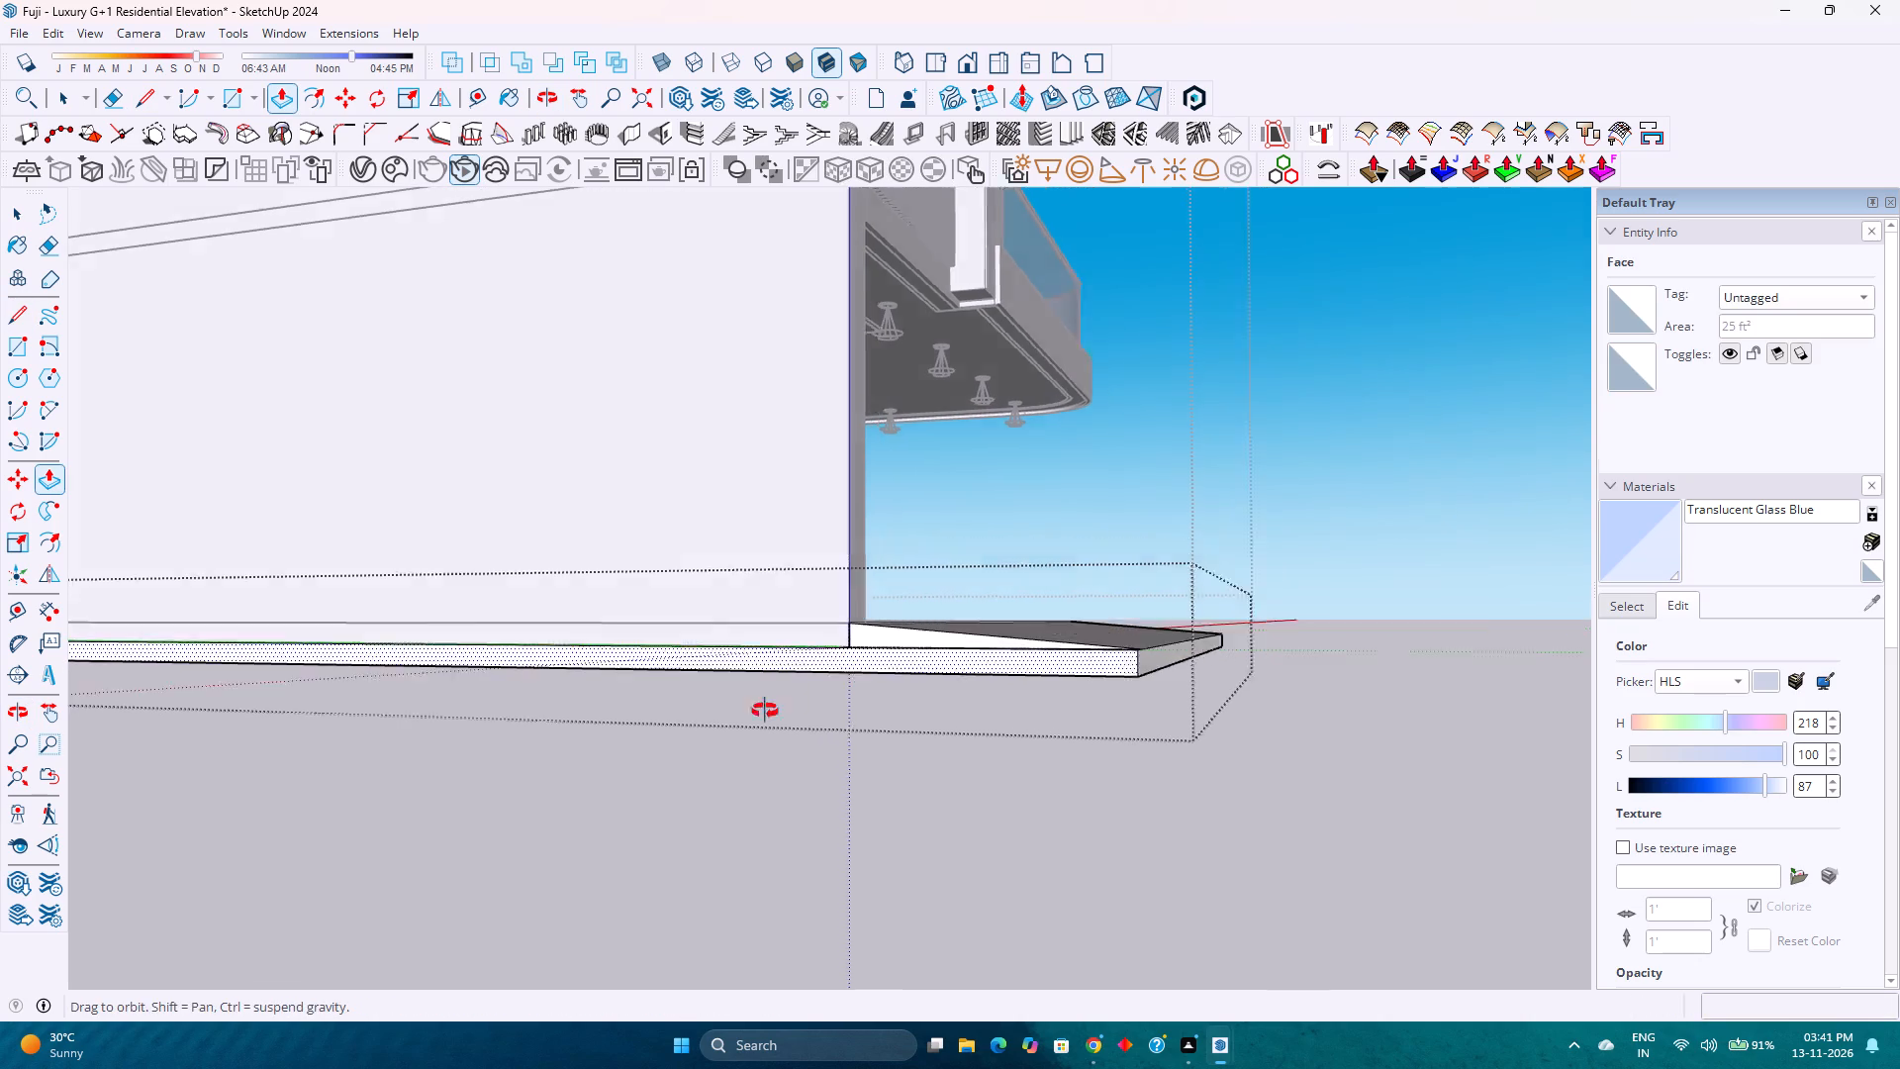
middle_click_drag(765, 711, 616, 772)
middle_click(616, 772)
key("1")
key("apostrophe")
key("Return")
Erase the short leftover edge on top of the widened slab strip beside the house corner.
middle_click_drag(754, 641, 719, 726)
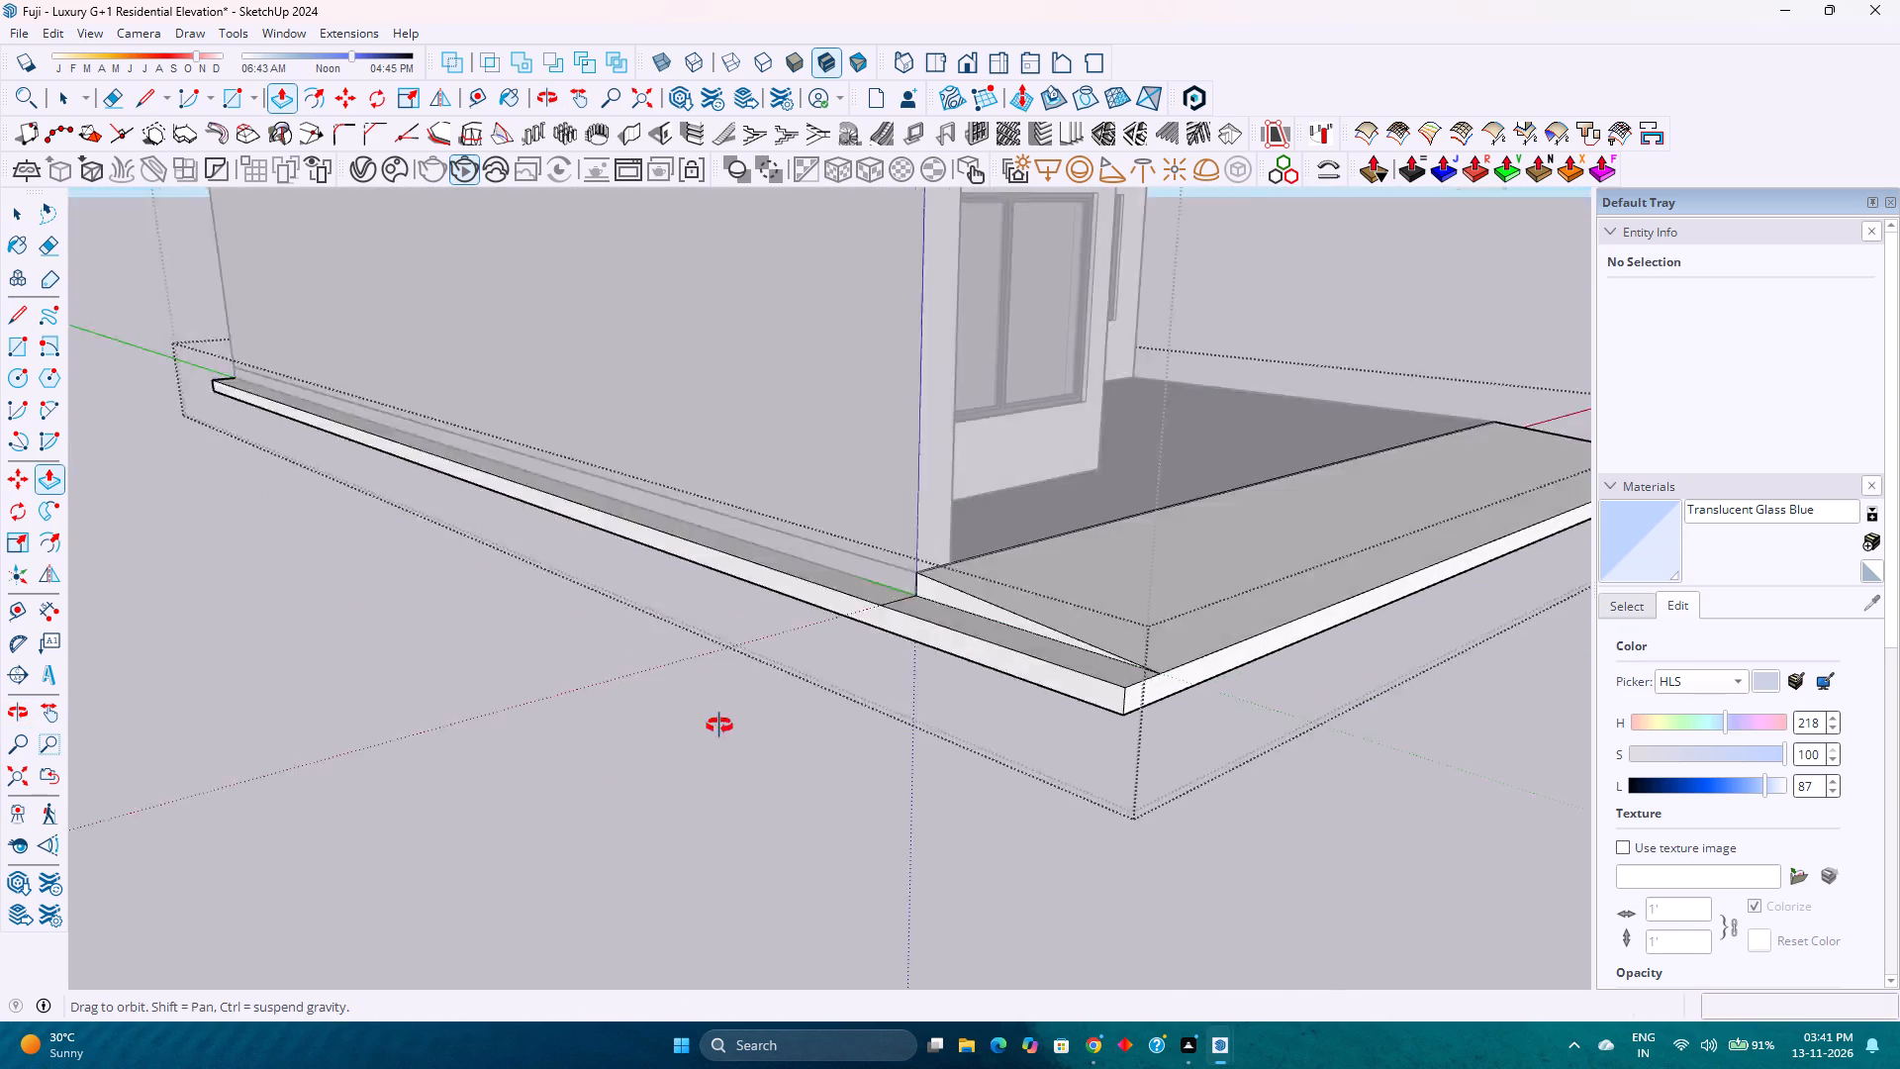
middle_click_drag(719, 726, 724, 842)
middle_click(724, 842)
key("e")
left_click_drag(889, 541, 894, 542)
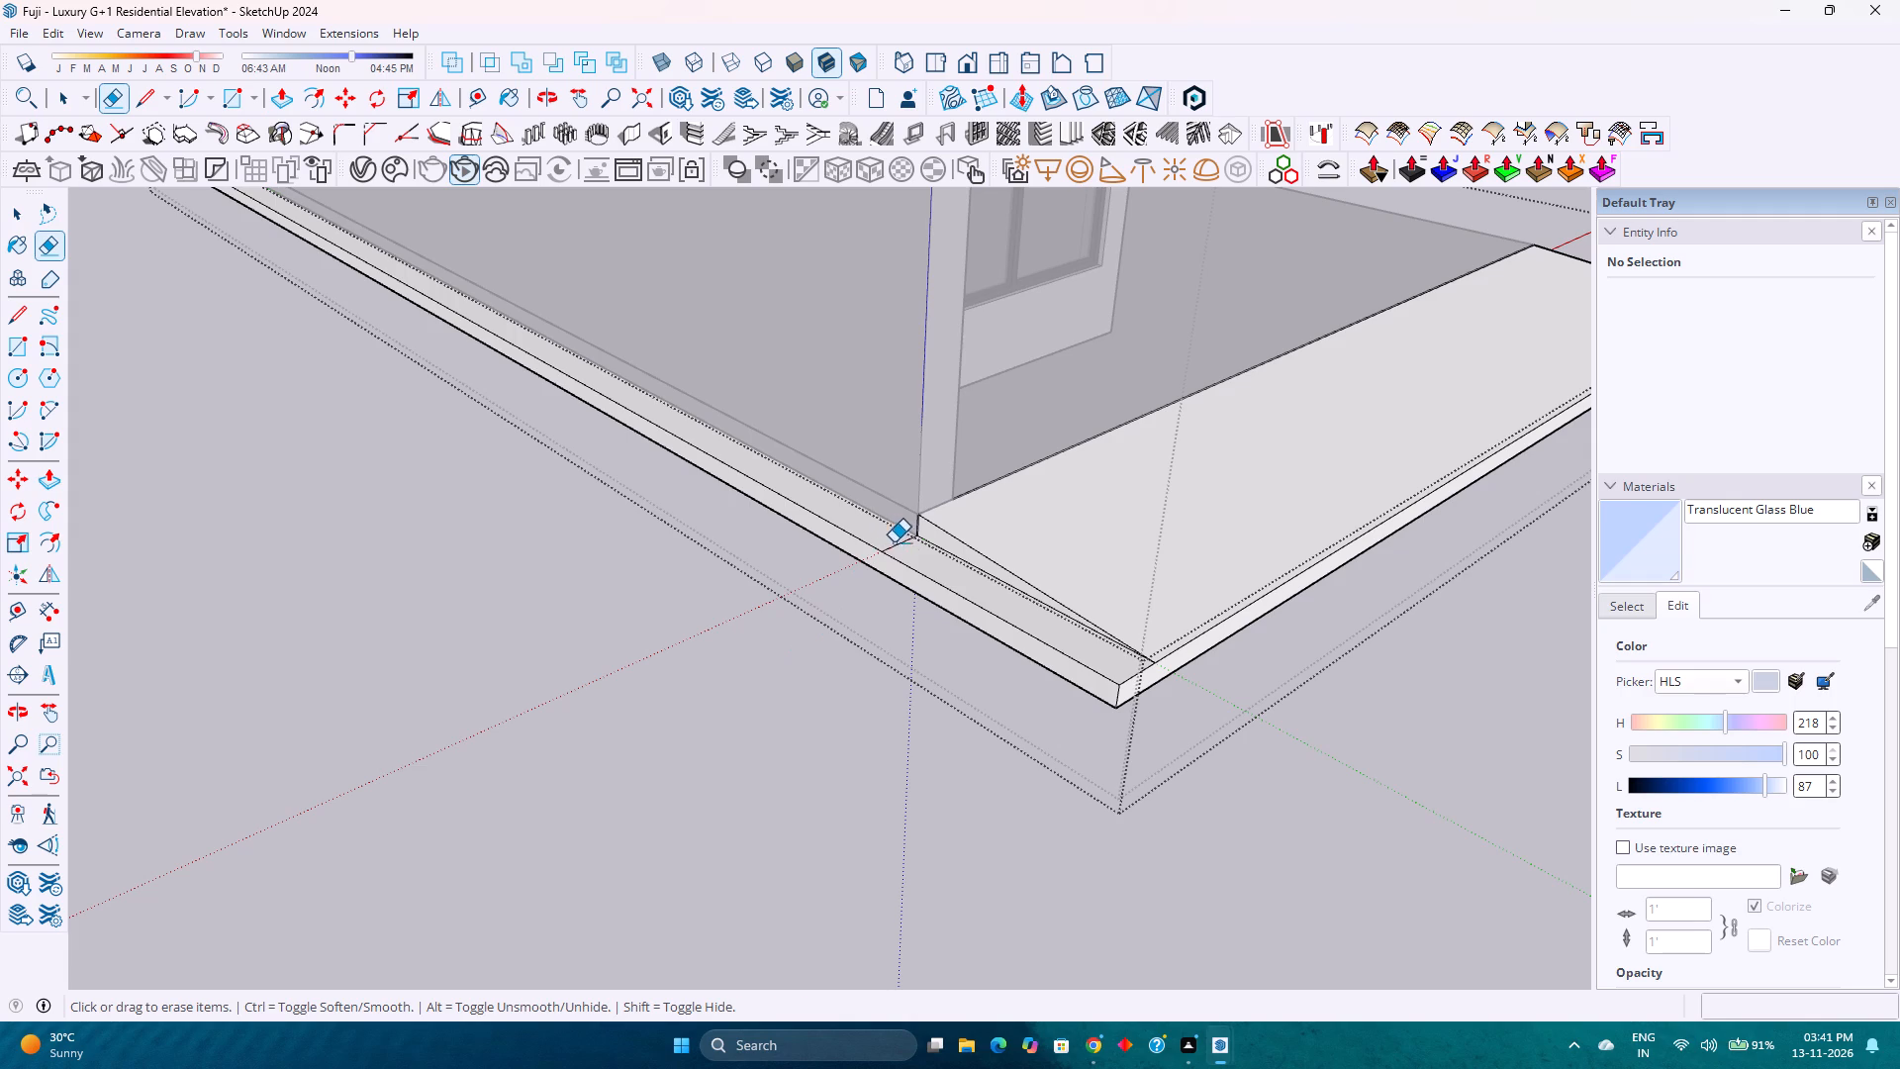
left_click_drag(894, 542, 900, 549)
Push/Pull the base slab's opposite side face, on the rounded balcony corner's side, outward by 1'.
scroll(714, 655, "down", 7)
middle_click_drag(1012, 639, 445, 642)
scroll(1012, 639, "up", 1)
middle_click(443, 642)
scroll(443, 642, "down", 3)
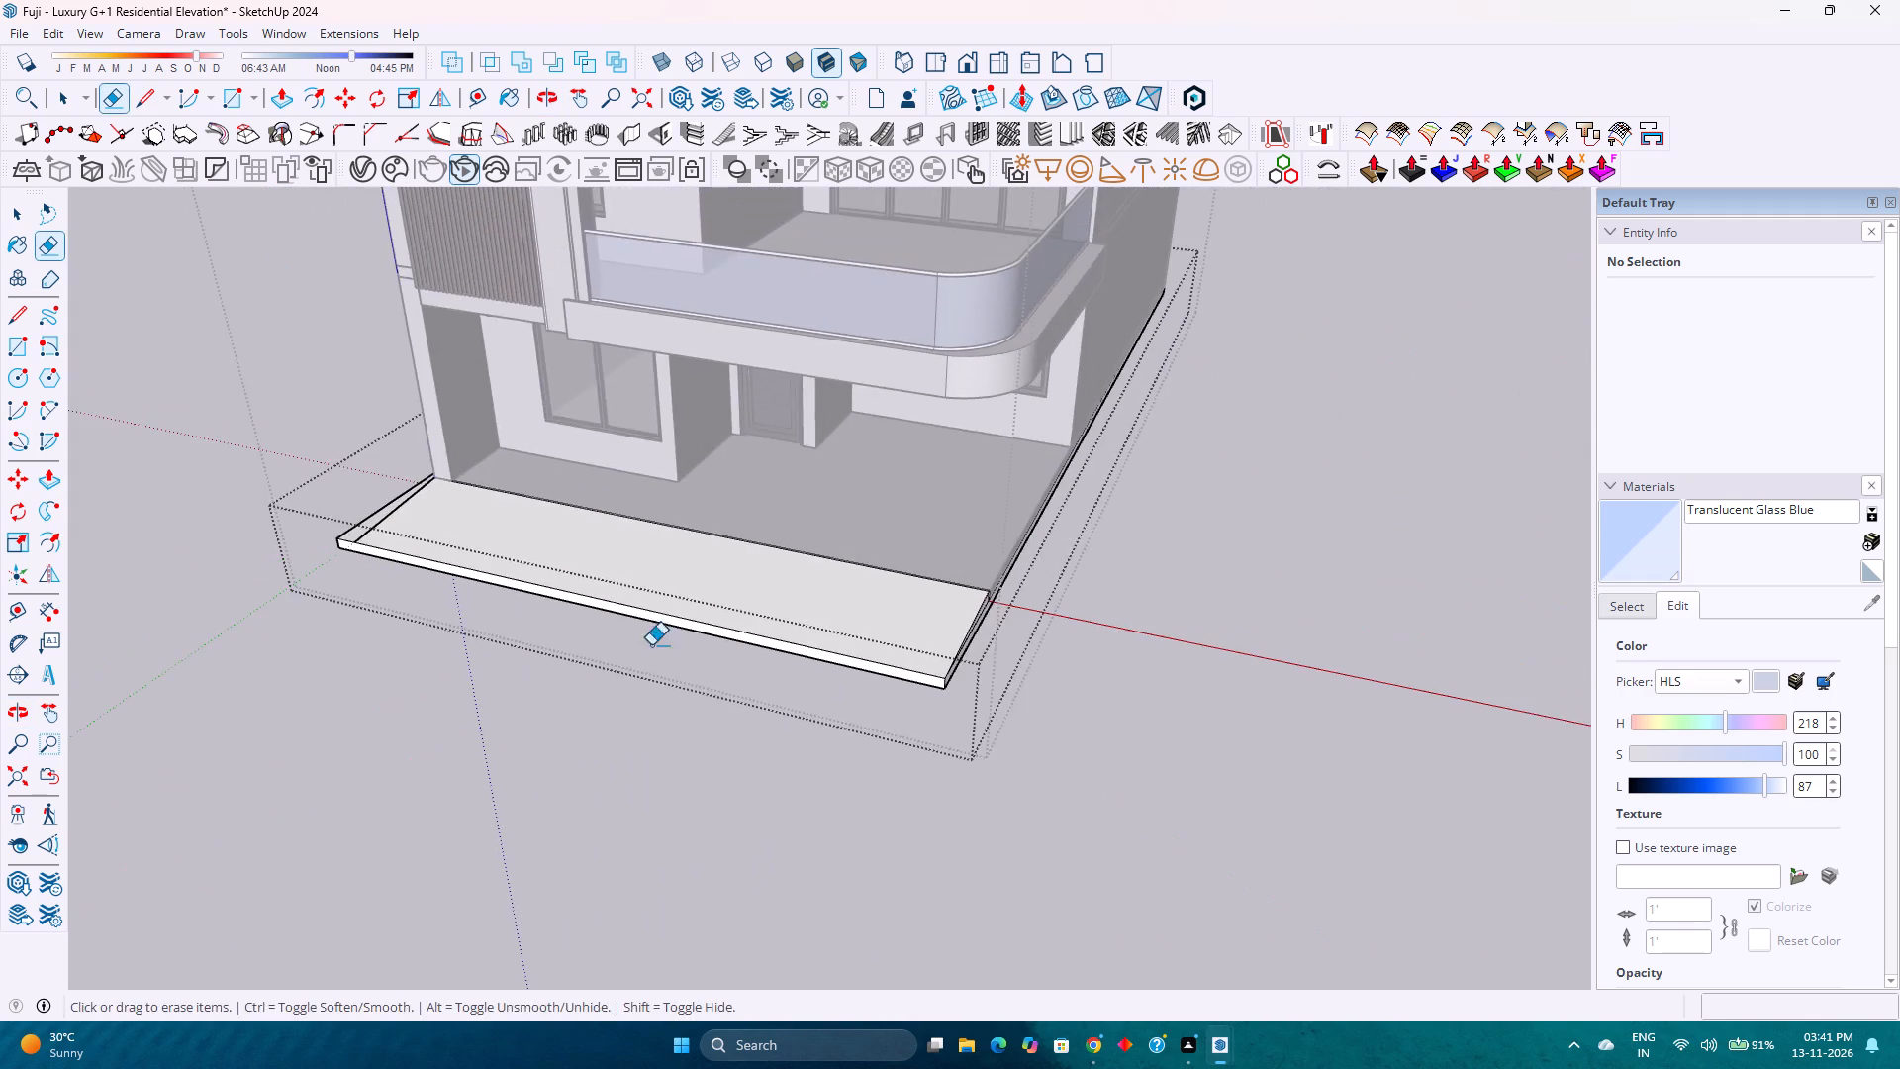
middle_click_drag(983, 661, 593, 623)
middle_click(593, 623)
key("p")
scroll(611, 573, "up", 3)
left_click(611, 573)
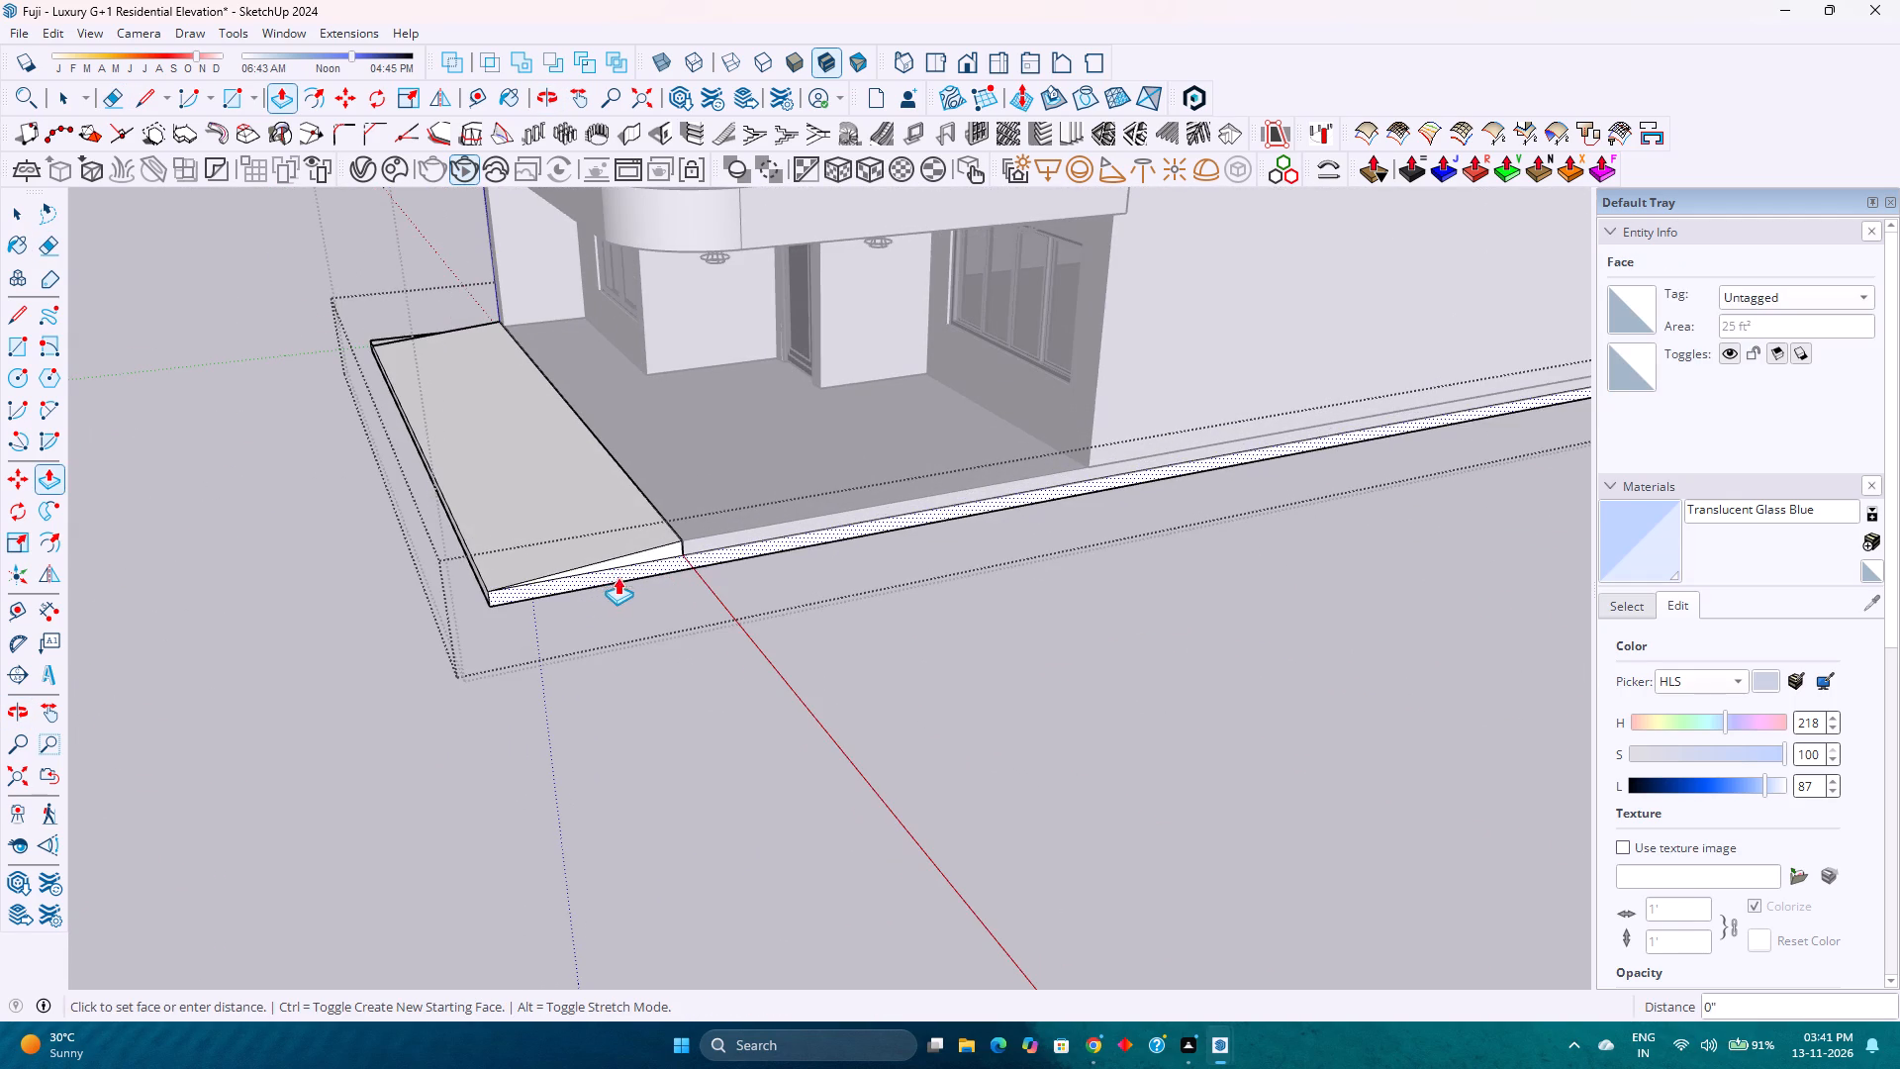
key("1")
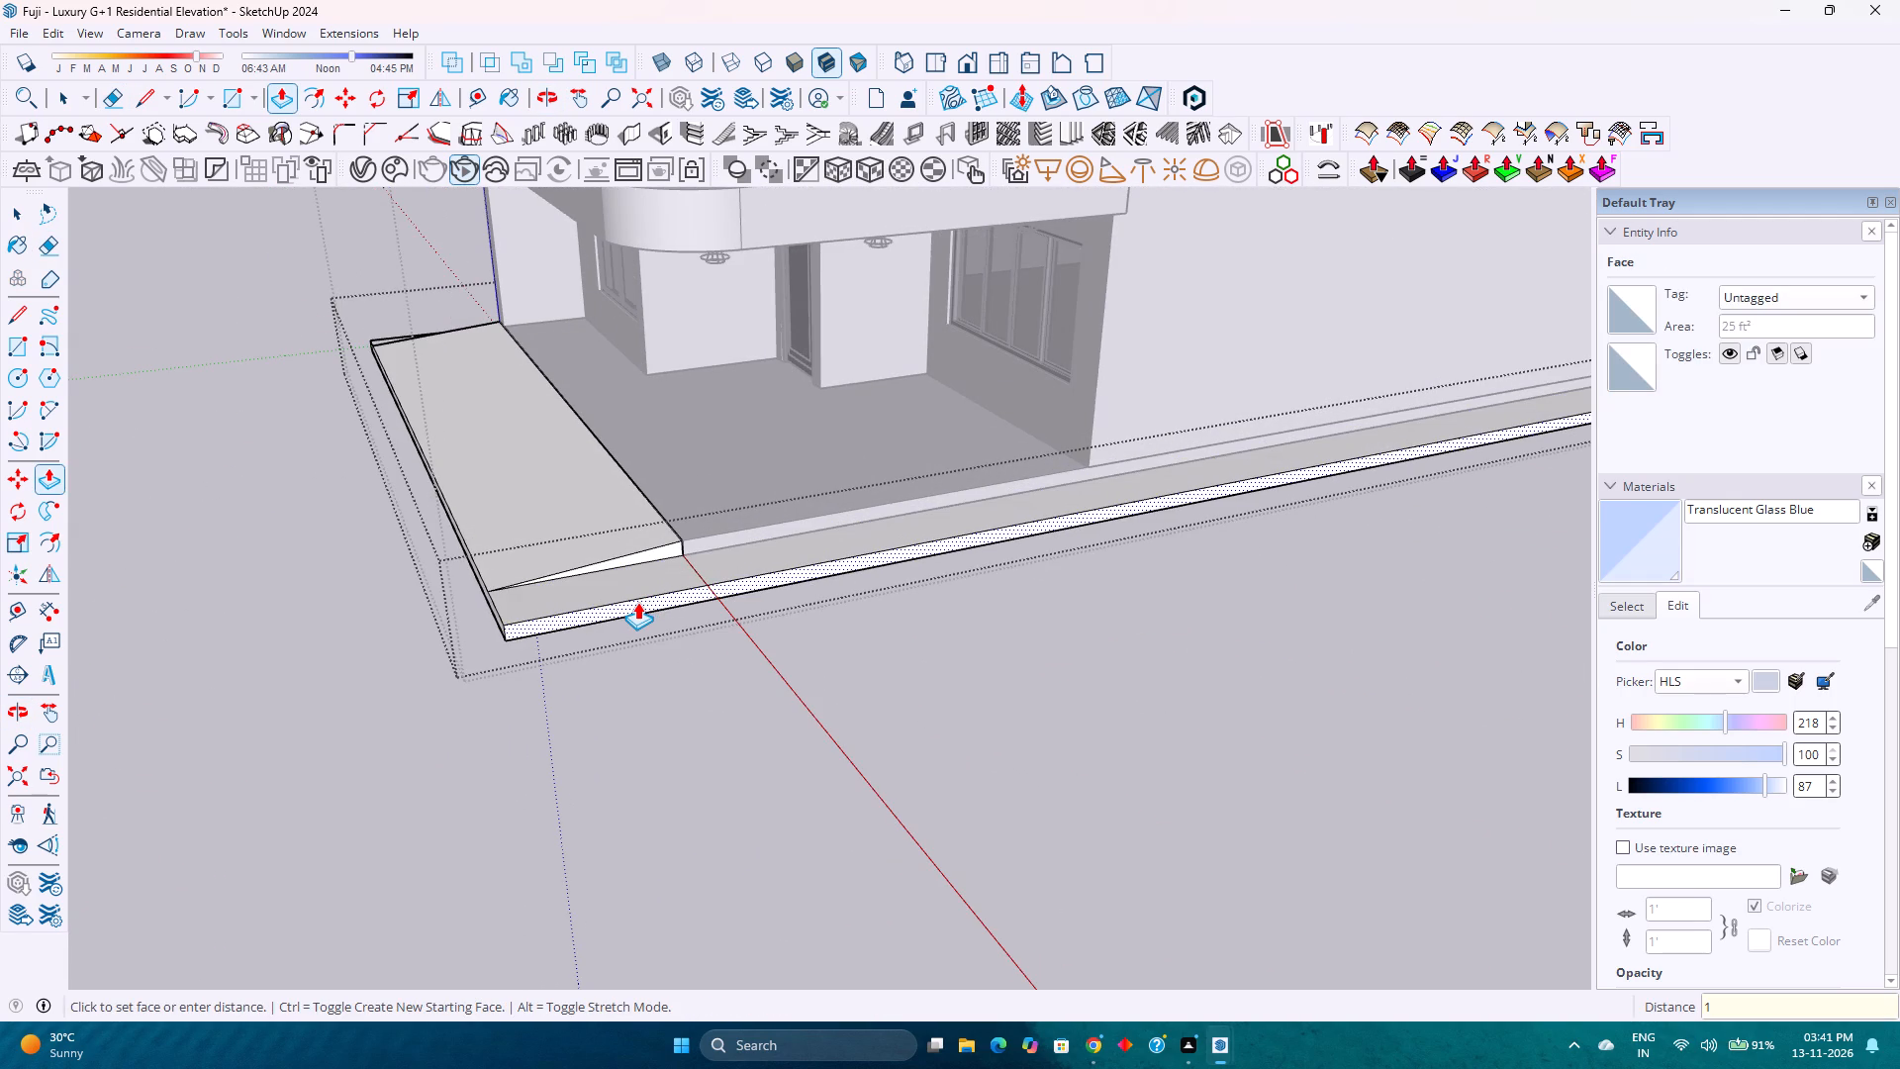
key("apostrophe")
key("Return")
Push/Pull the base slab's front face below the ramp outward by 1'.
middle_click_drag(636, 598, 1058, 742)
middle_click(1061, 742)
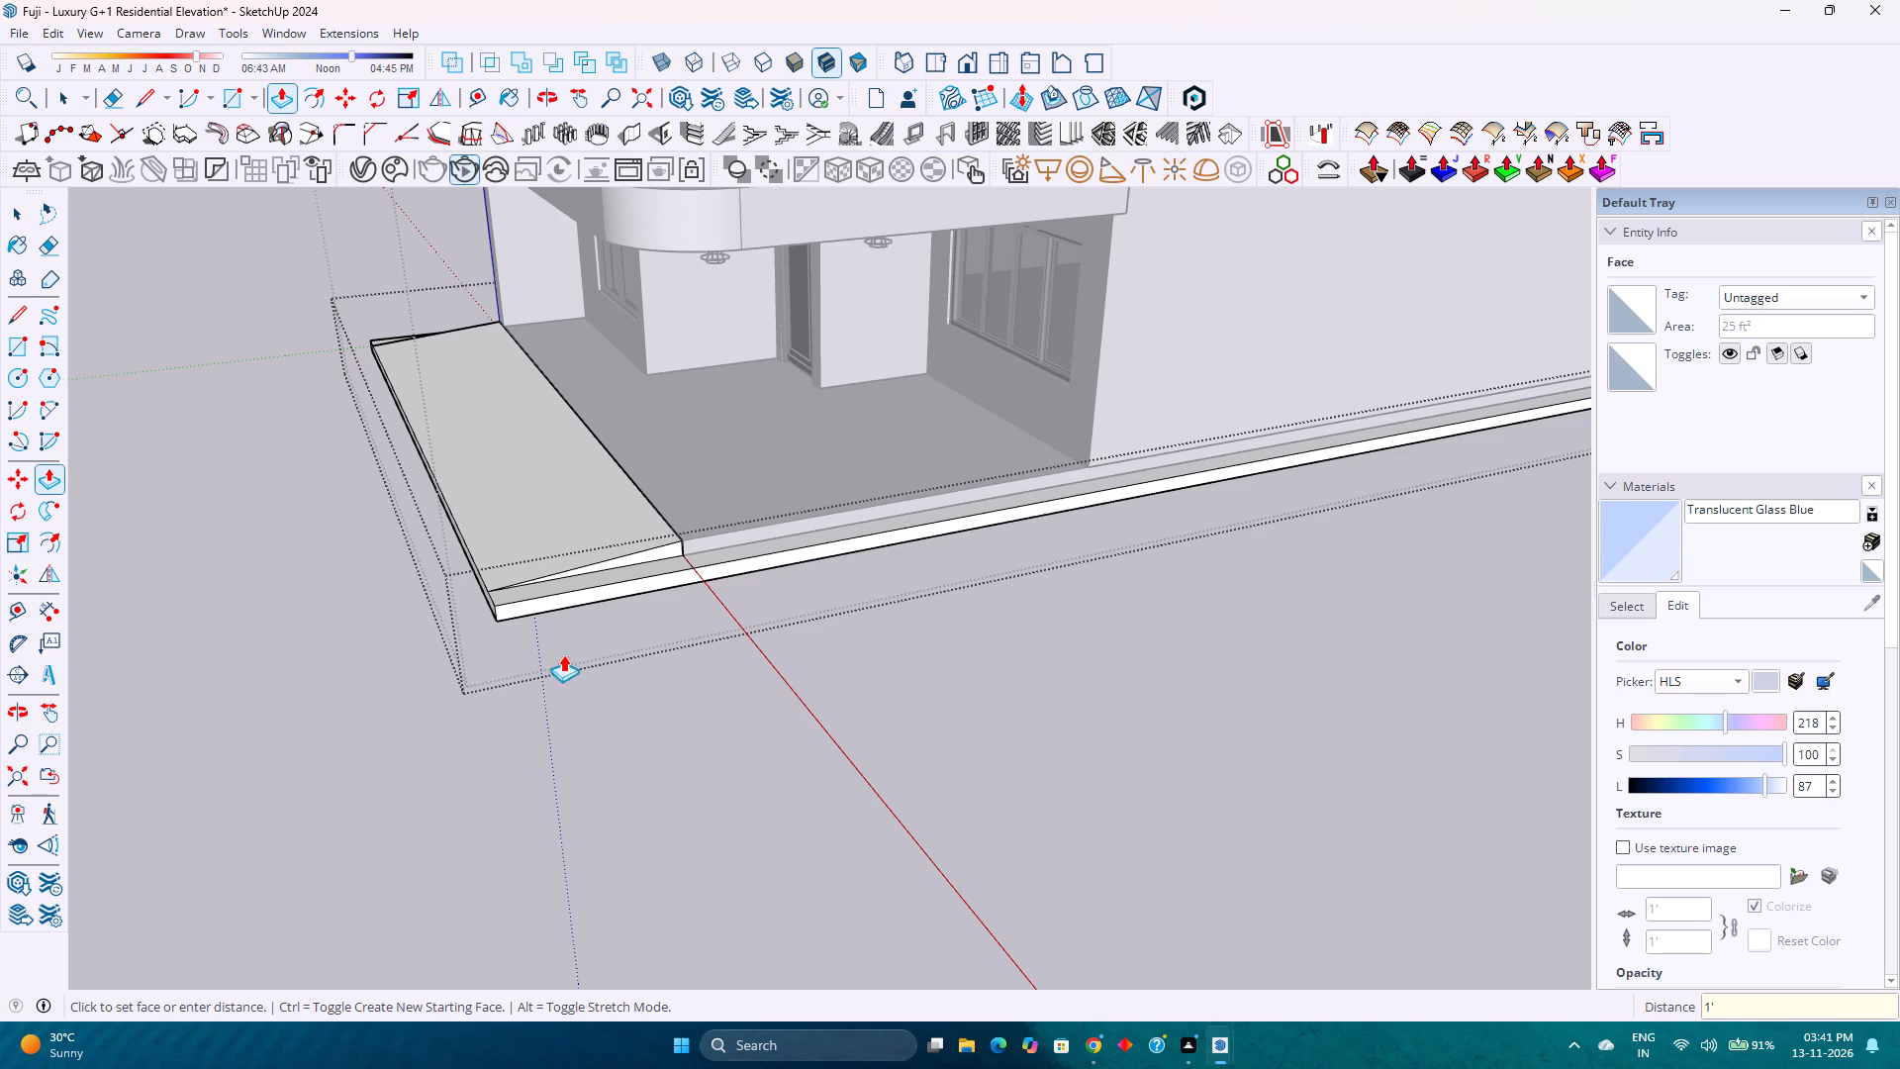
scroll(480, 617, "up", 13)
middle_click_drag(448, 616, 666, 657)
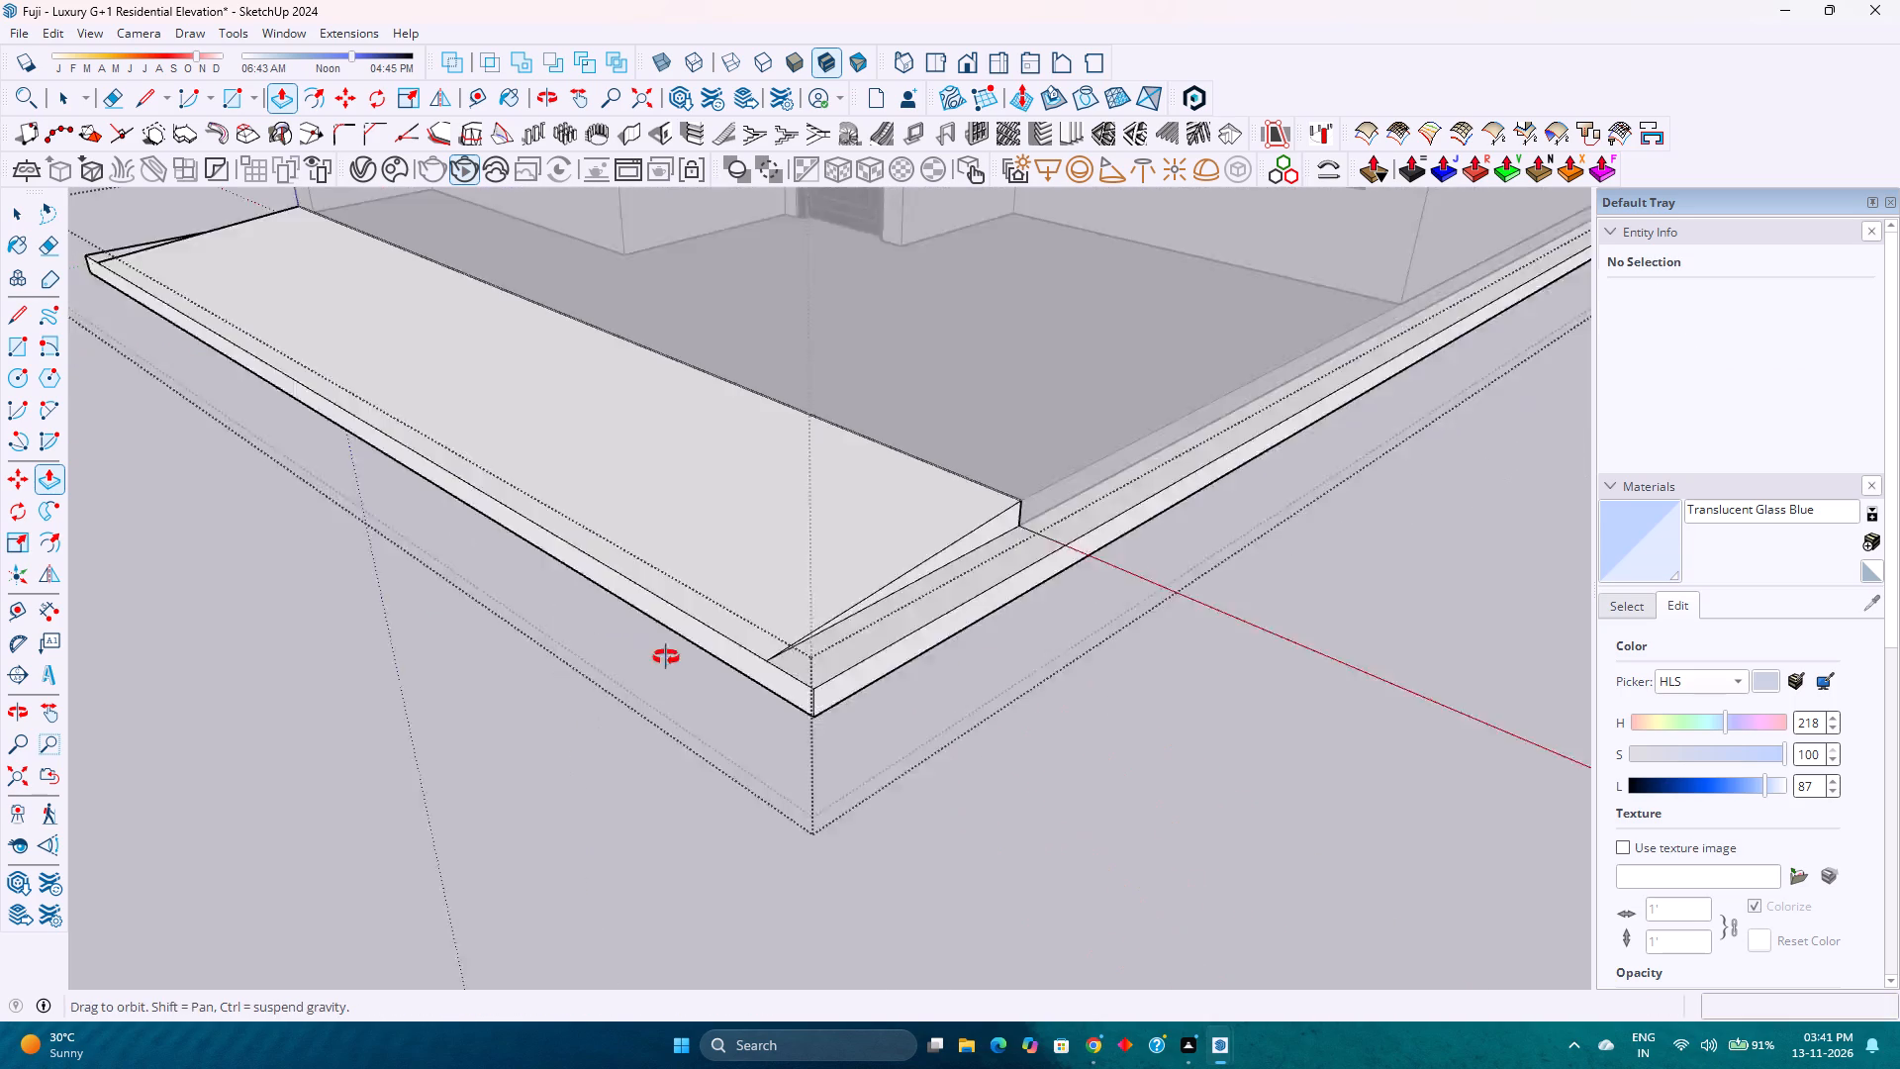
middle_click_drag(666, 657, 755, 667)
left_click(779, 632)
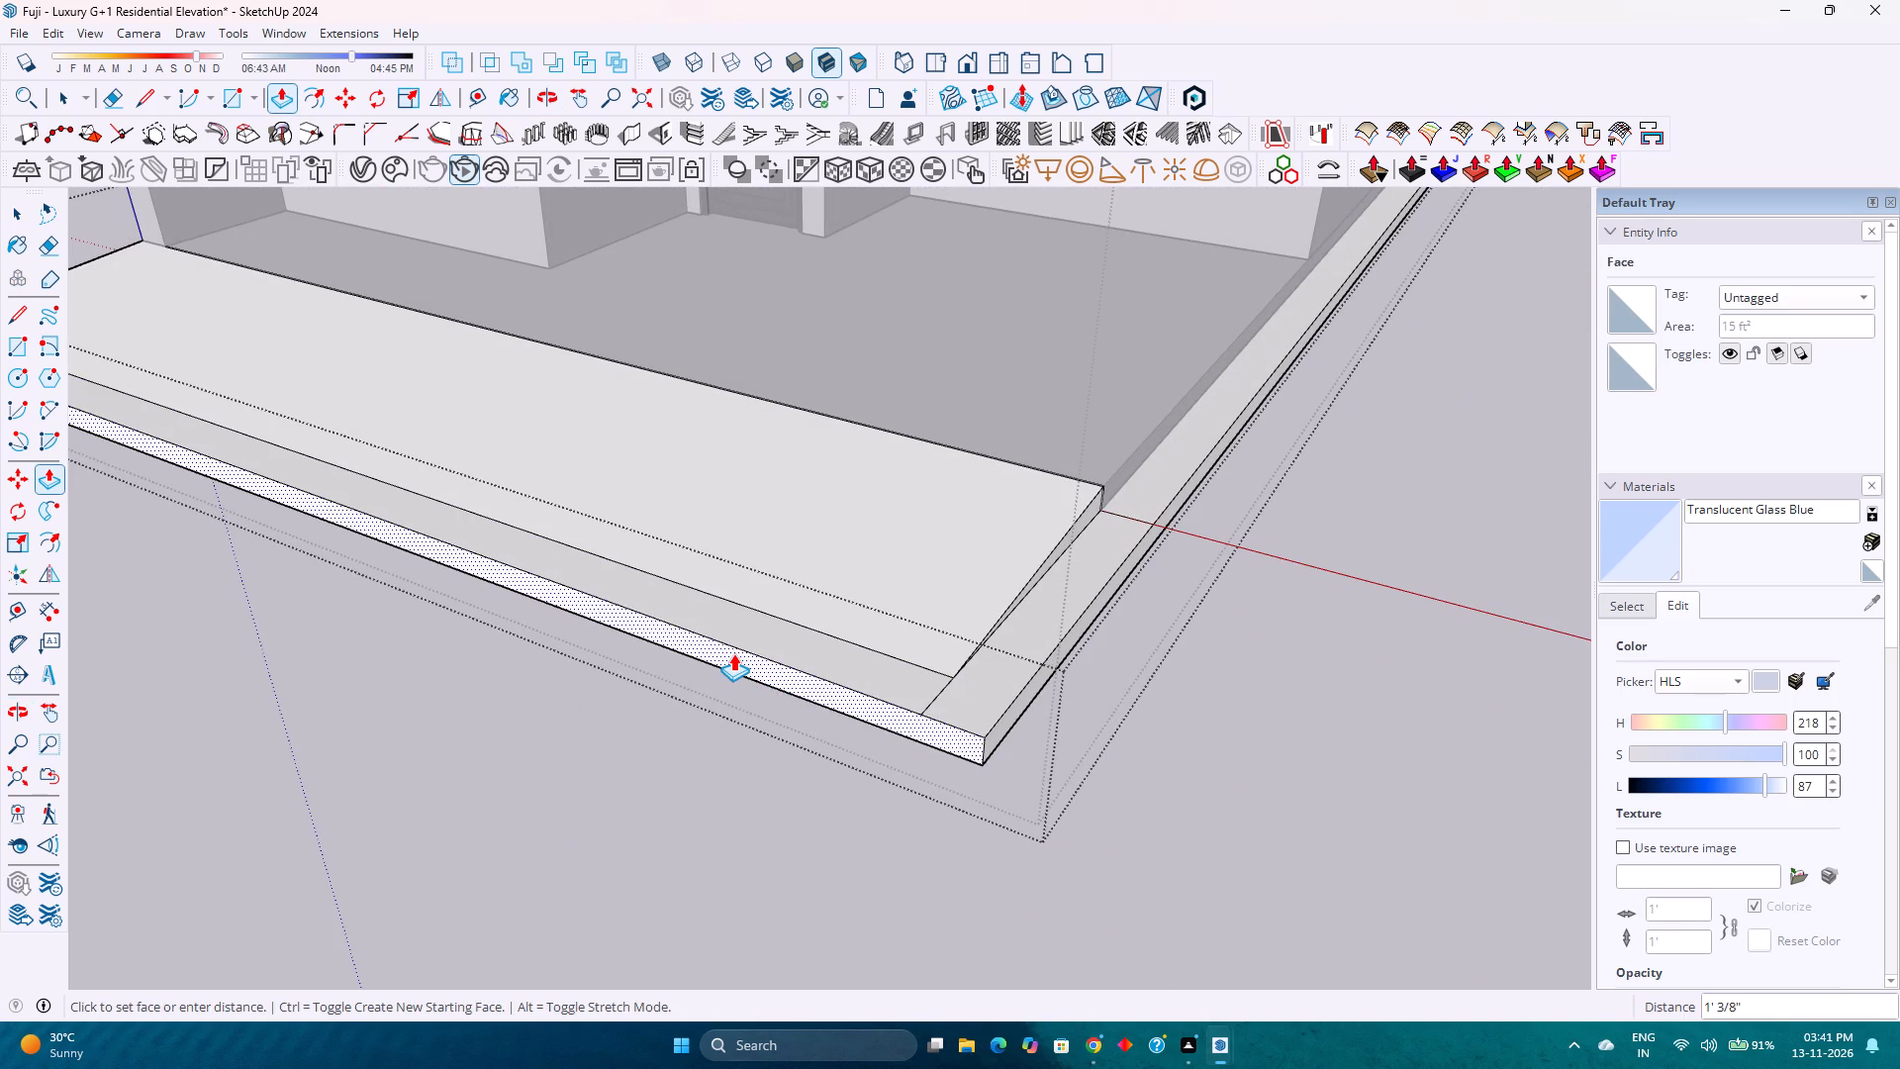
type("1'")
key("Return")
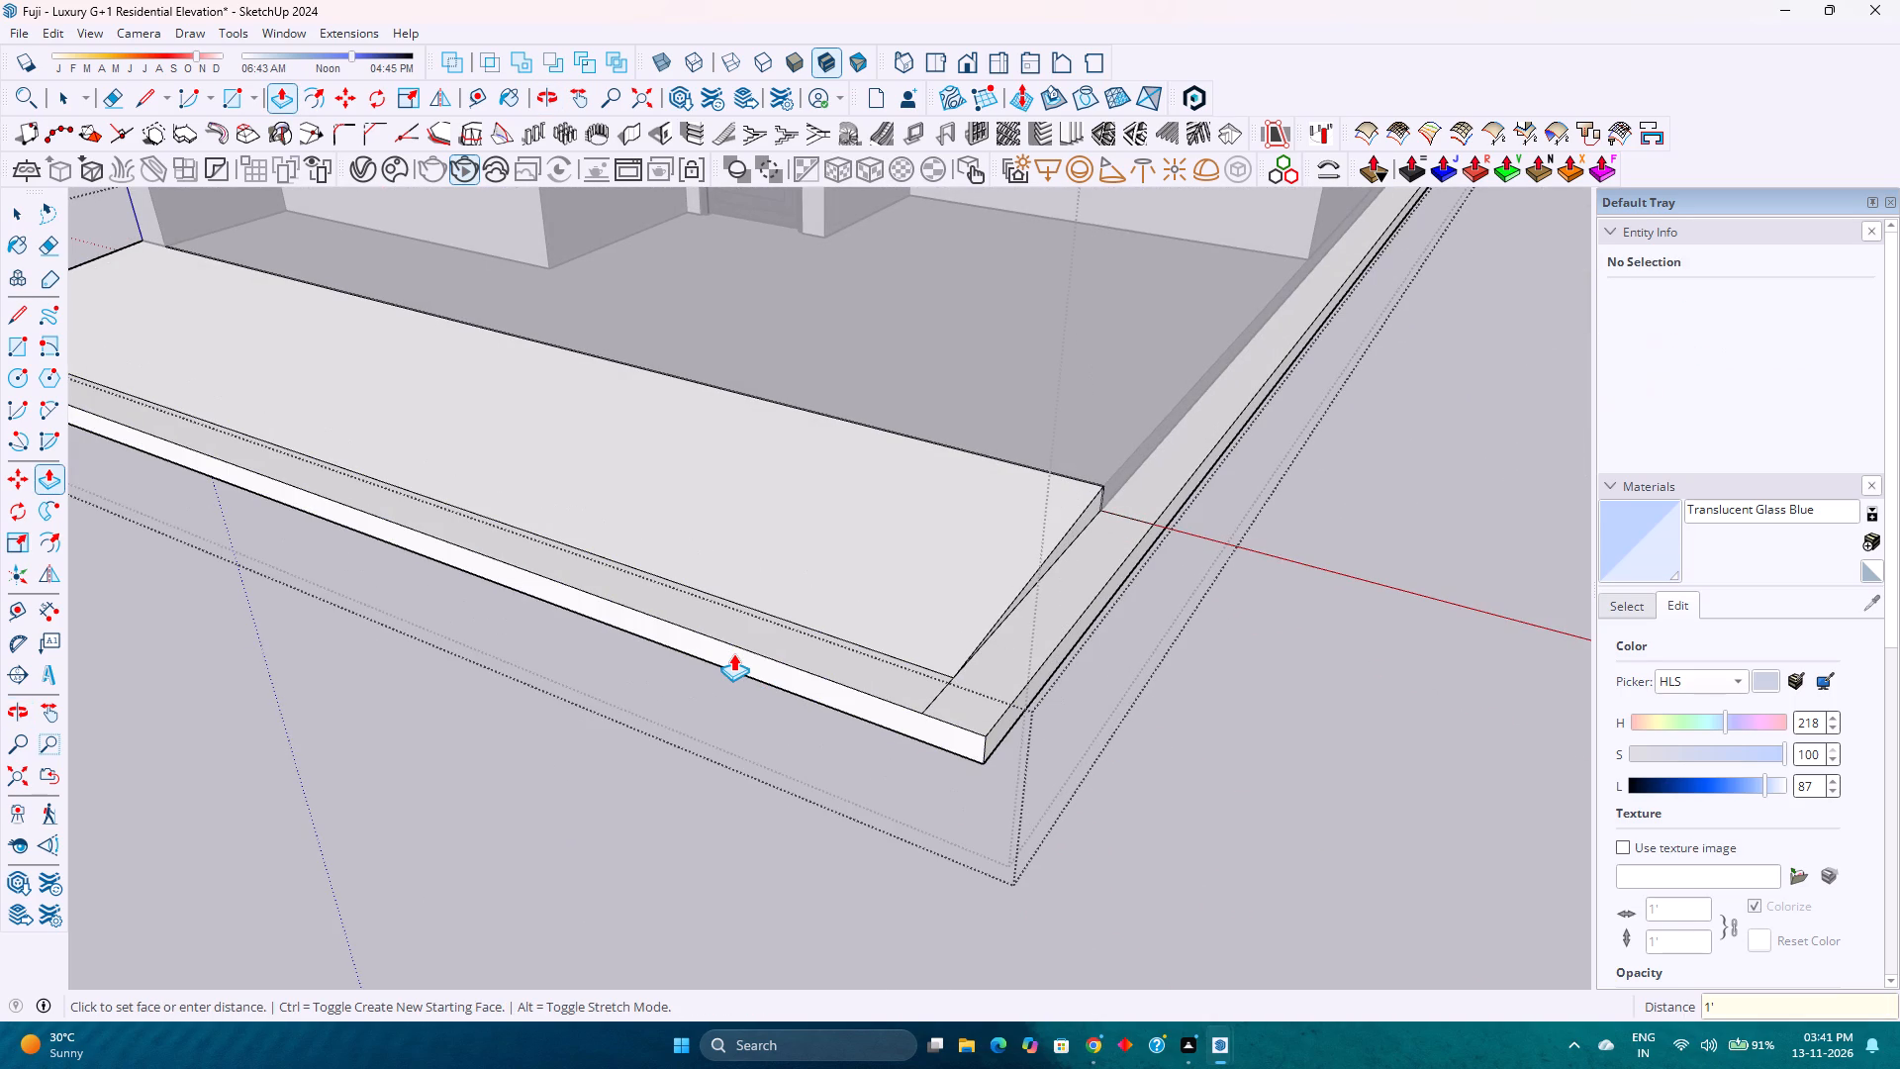
Erase the leftover edges across the slab's top at both front corners of the ramp.
key("e")
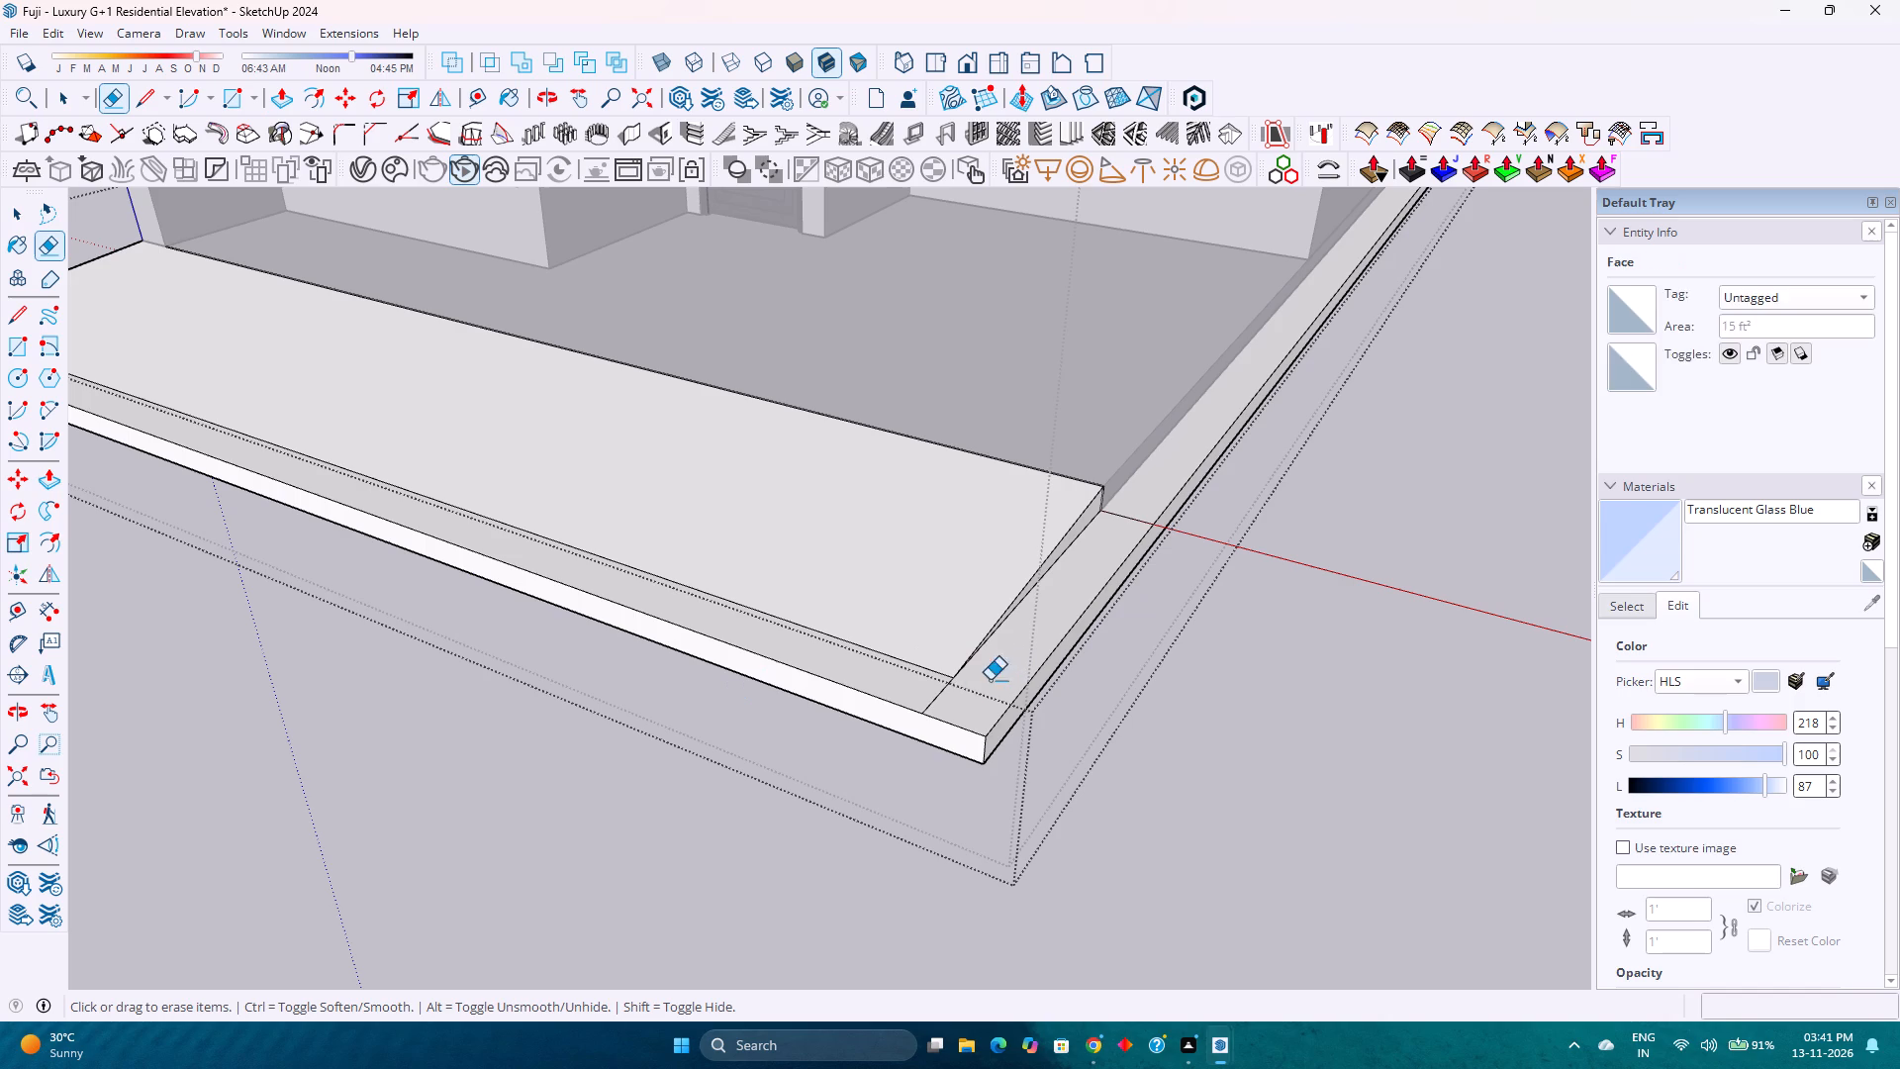
left_click_drag(943, 693, 933, 689)
scroll(904, 669, "down", 9)
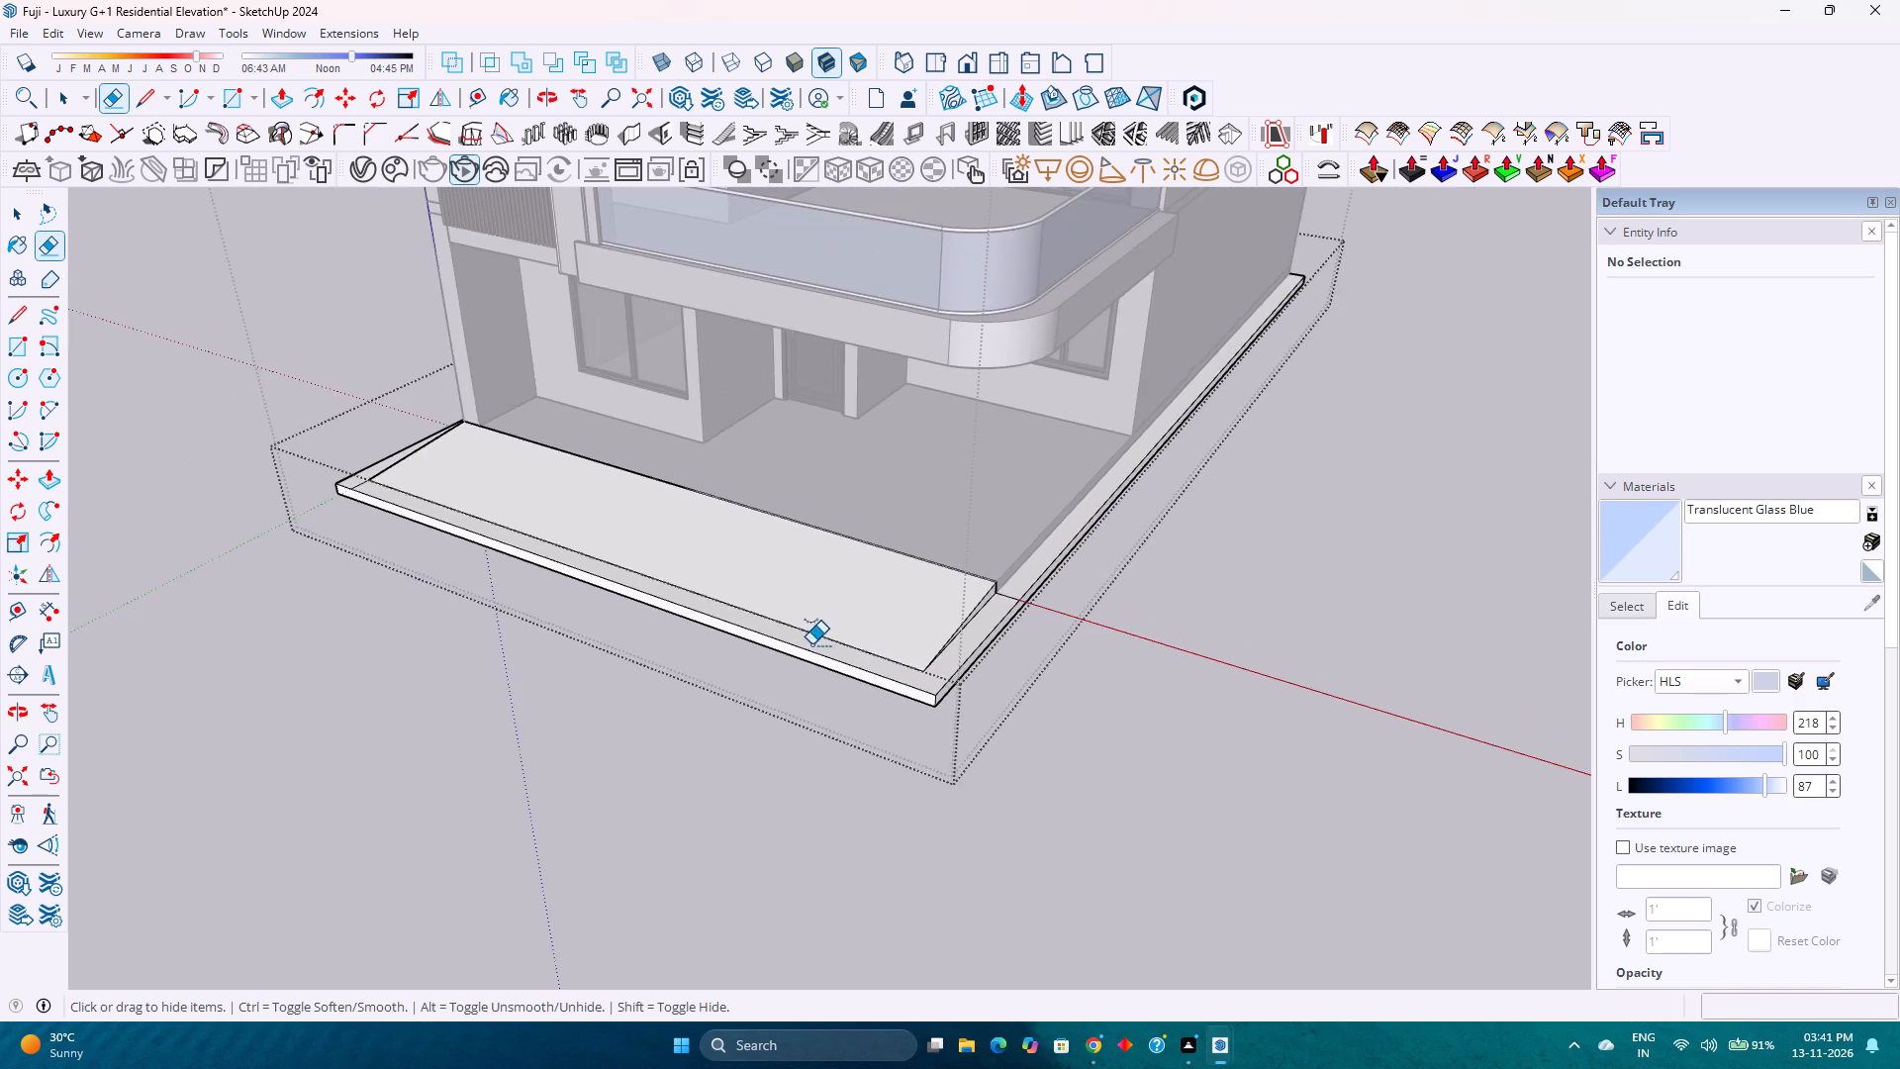
middle_click_drag(811, 644, 1113, 870, "shift")
scroll(651, 683, "up", 9)
left_click(555, 656)
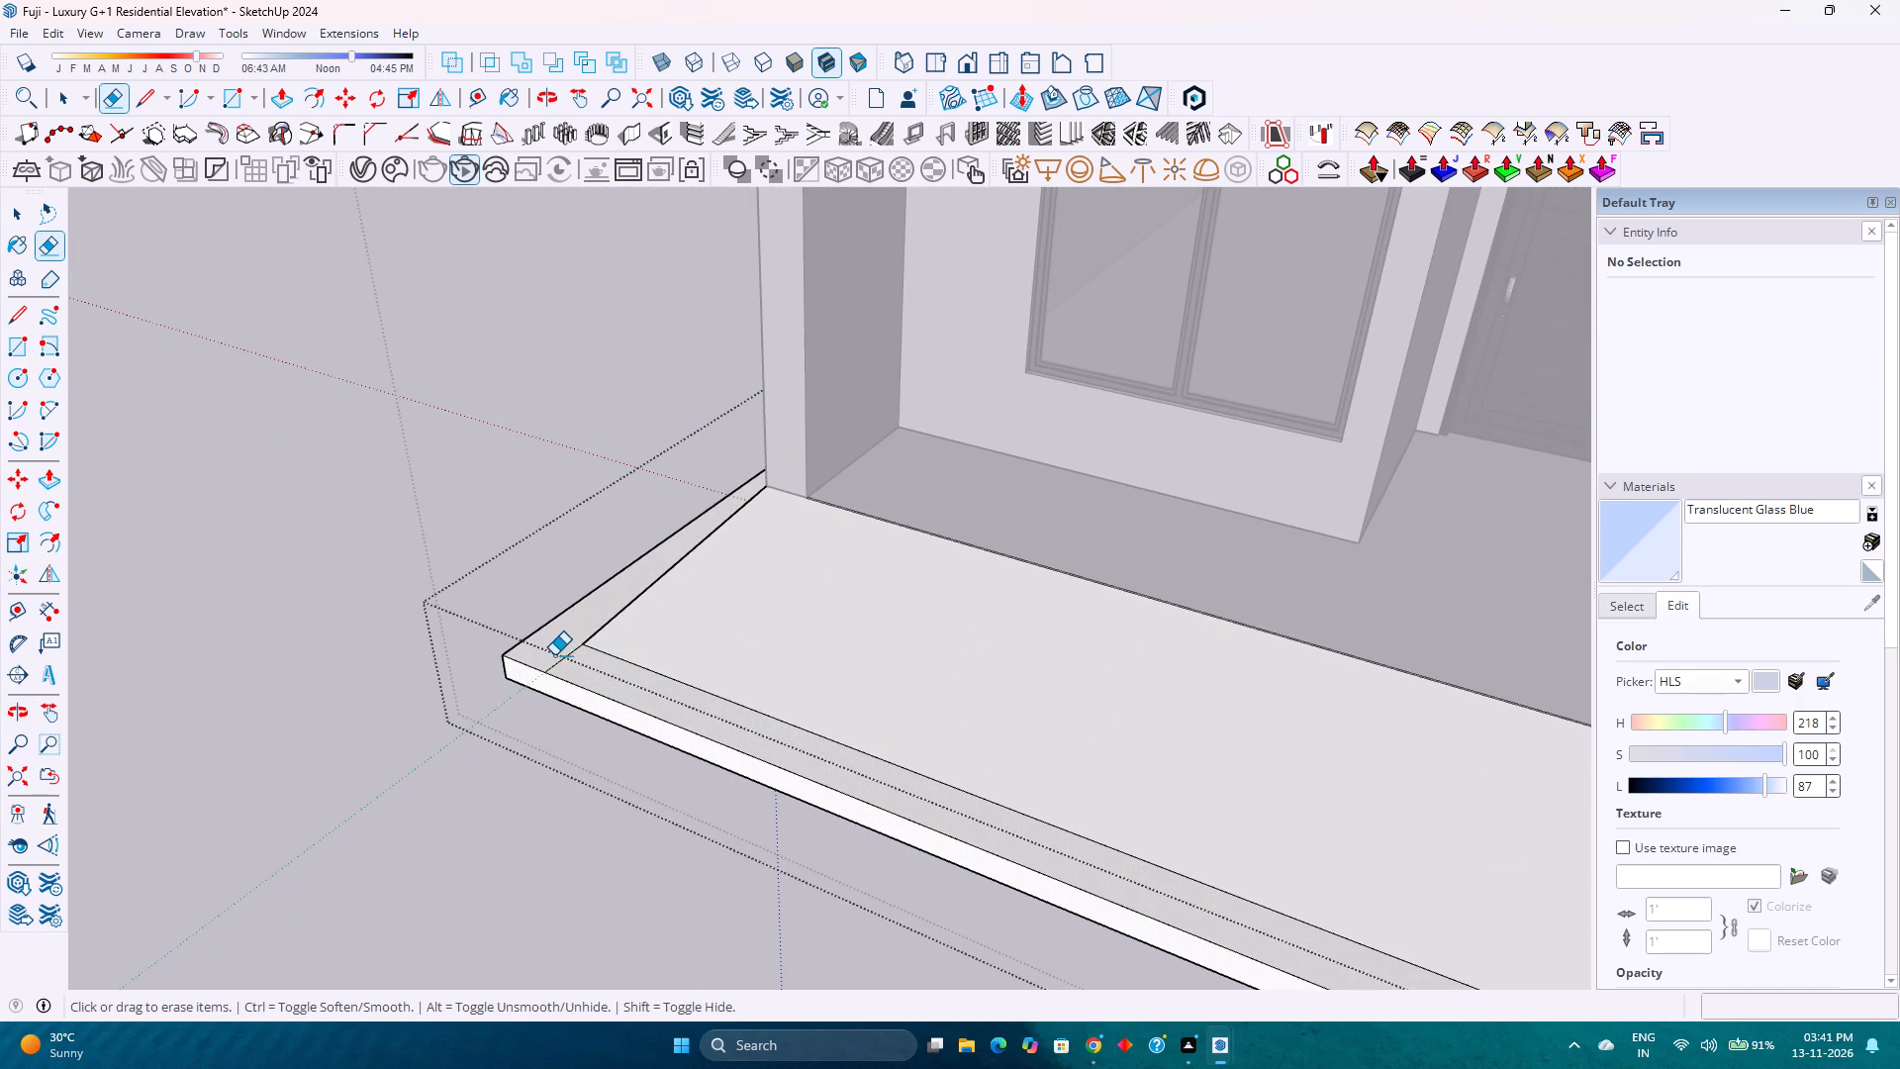
left_click_drag(554, 655, 574, 671)
left_click_drag(575, 661, 564, 649)
scroll(525, 671, "down", 4)
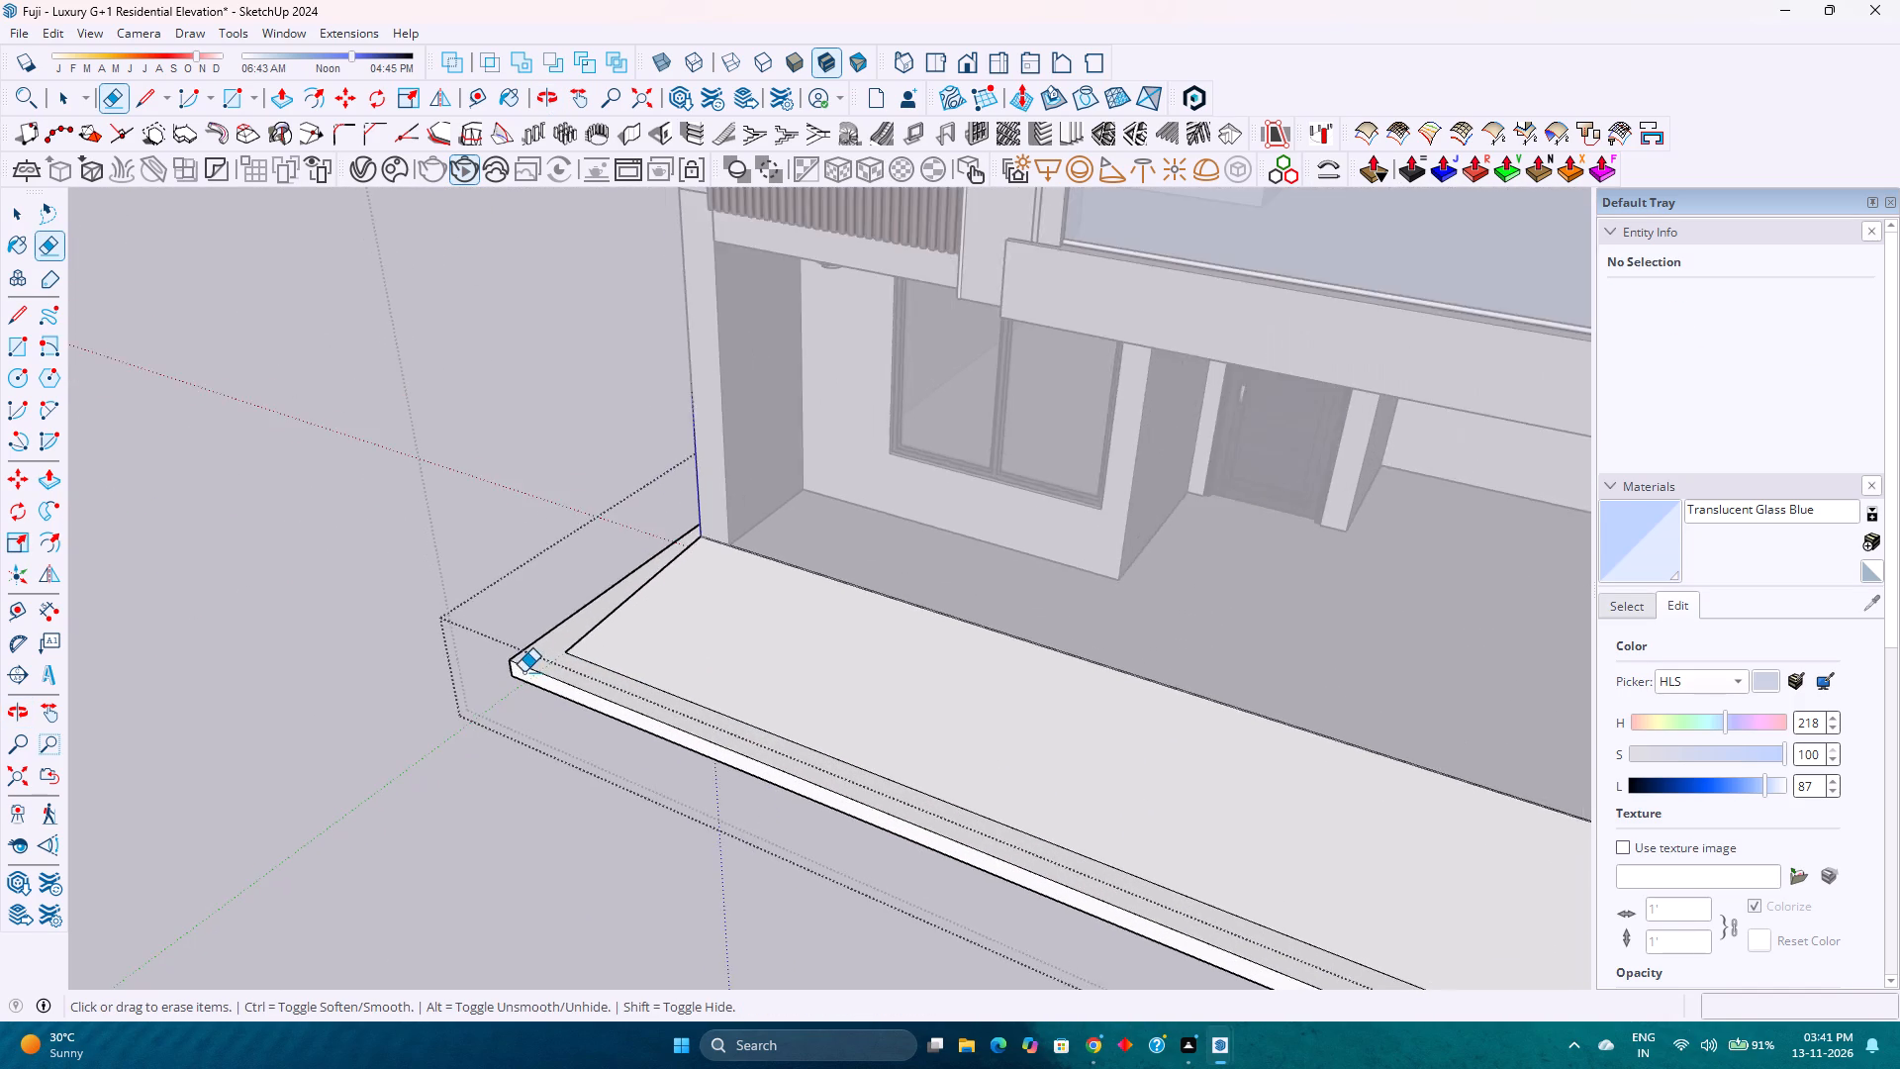
Offset the outline of the widened base slab's top face inward by 1'.
scroll(523, 672, "down", 9)
key("space")
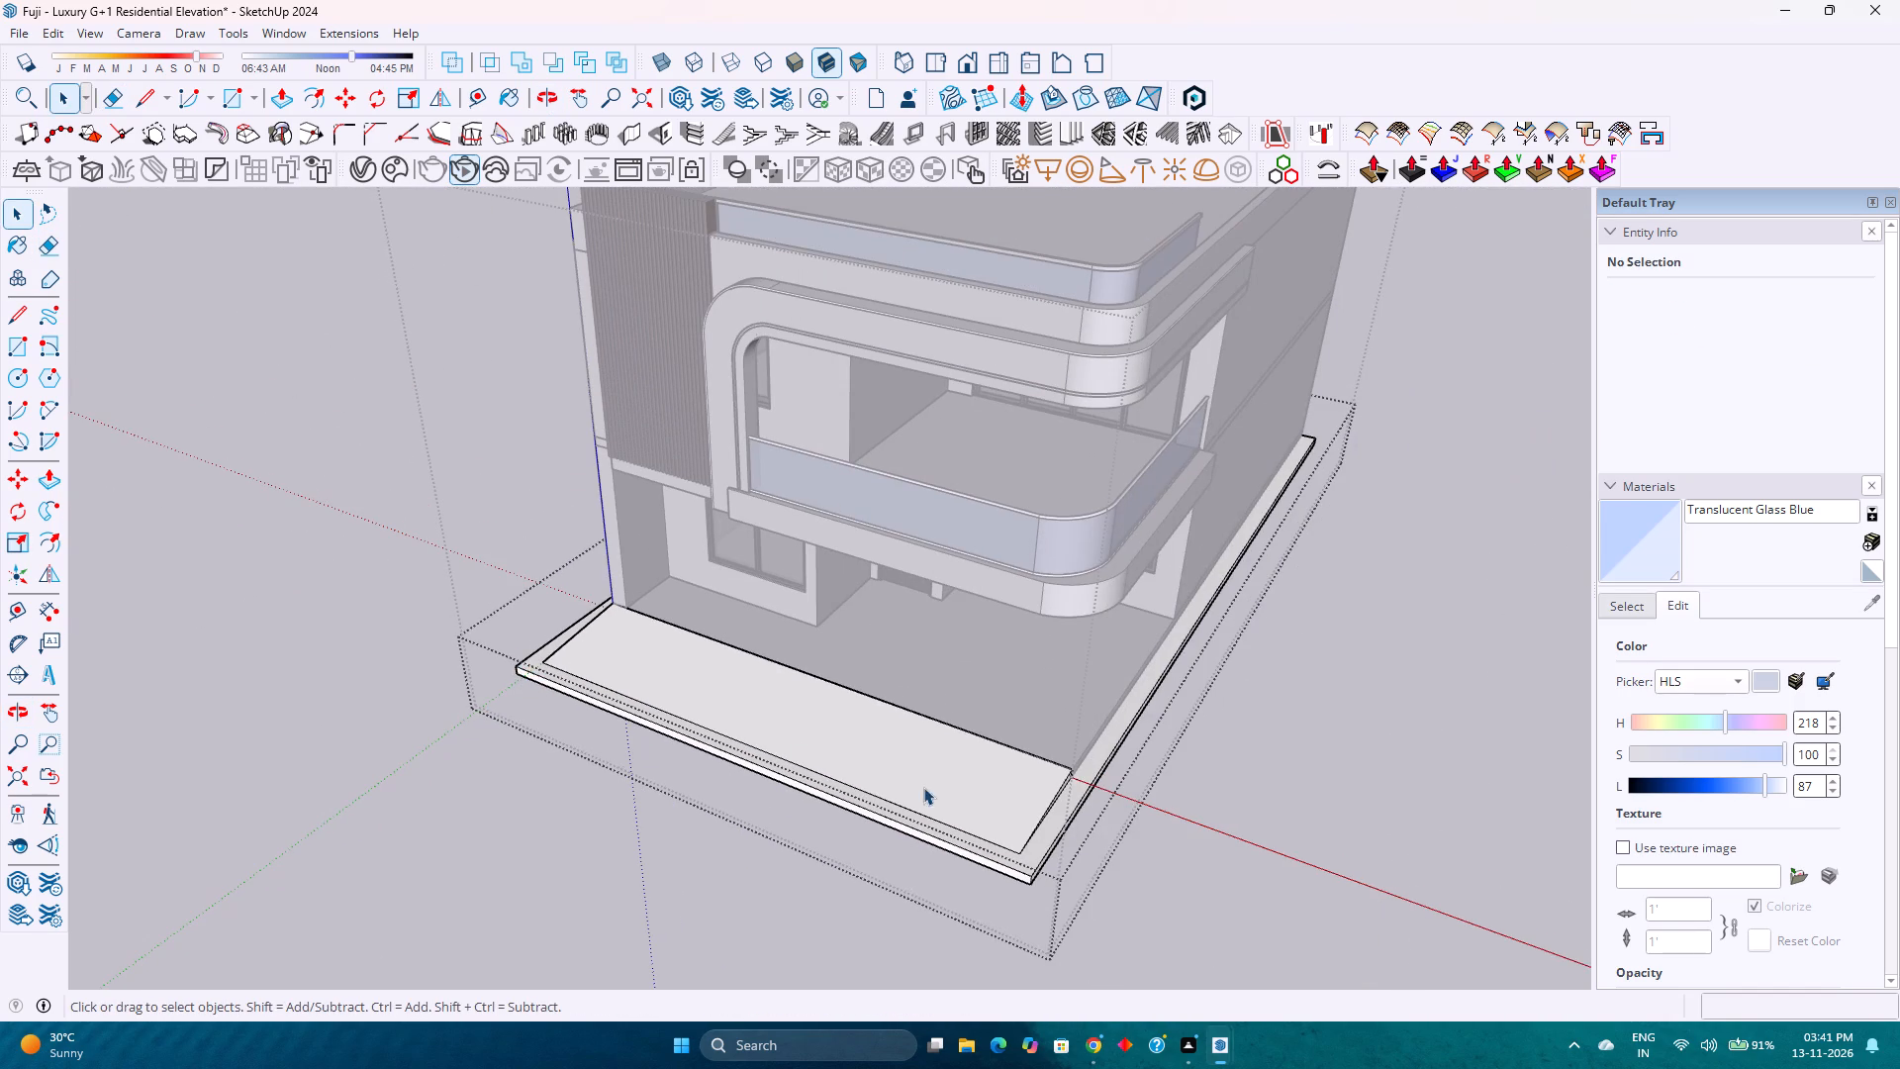
scroll(948, 807, "up", 3)
left_click(1070, 867)
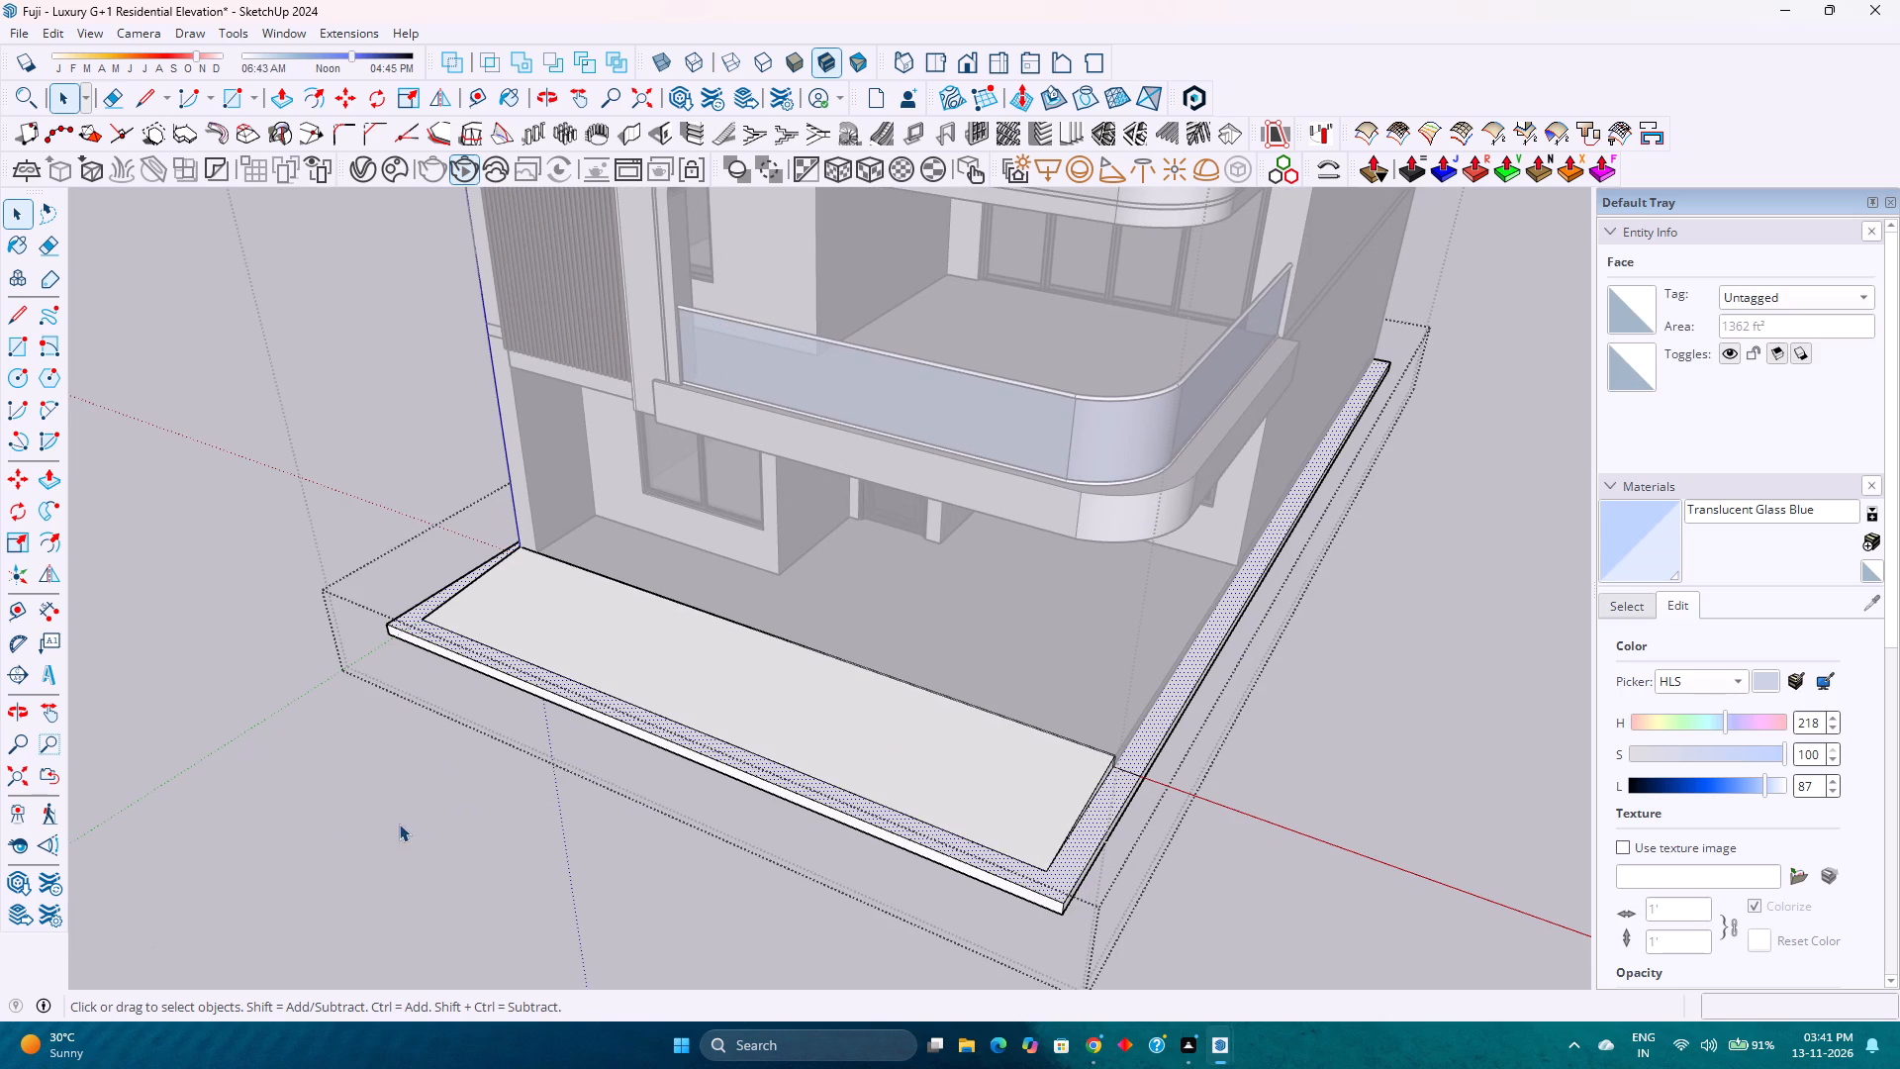
left_click(318, 103)
left_click(763, 786)
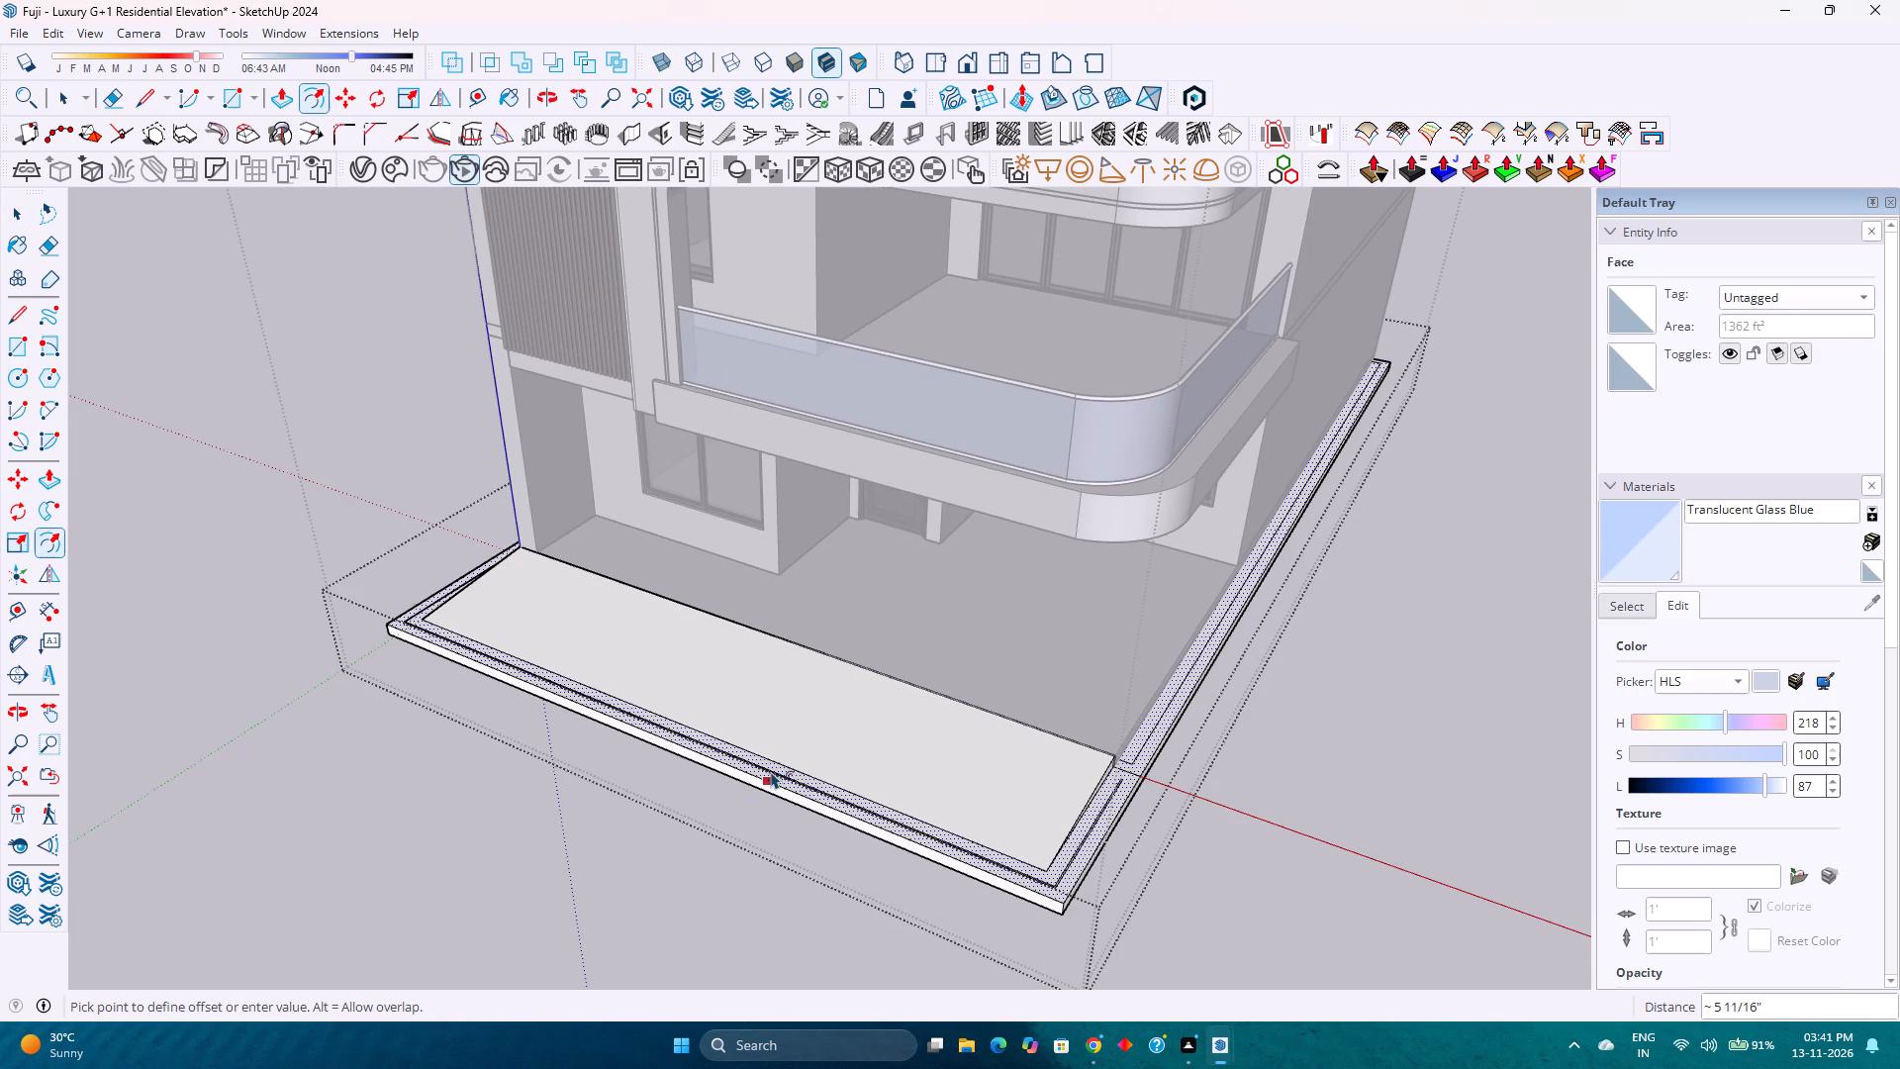
left_click(777, 763)
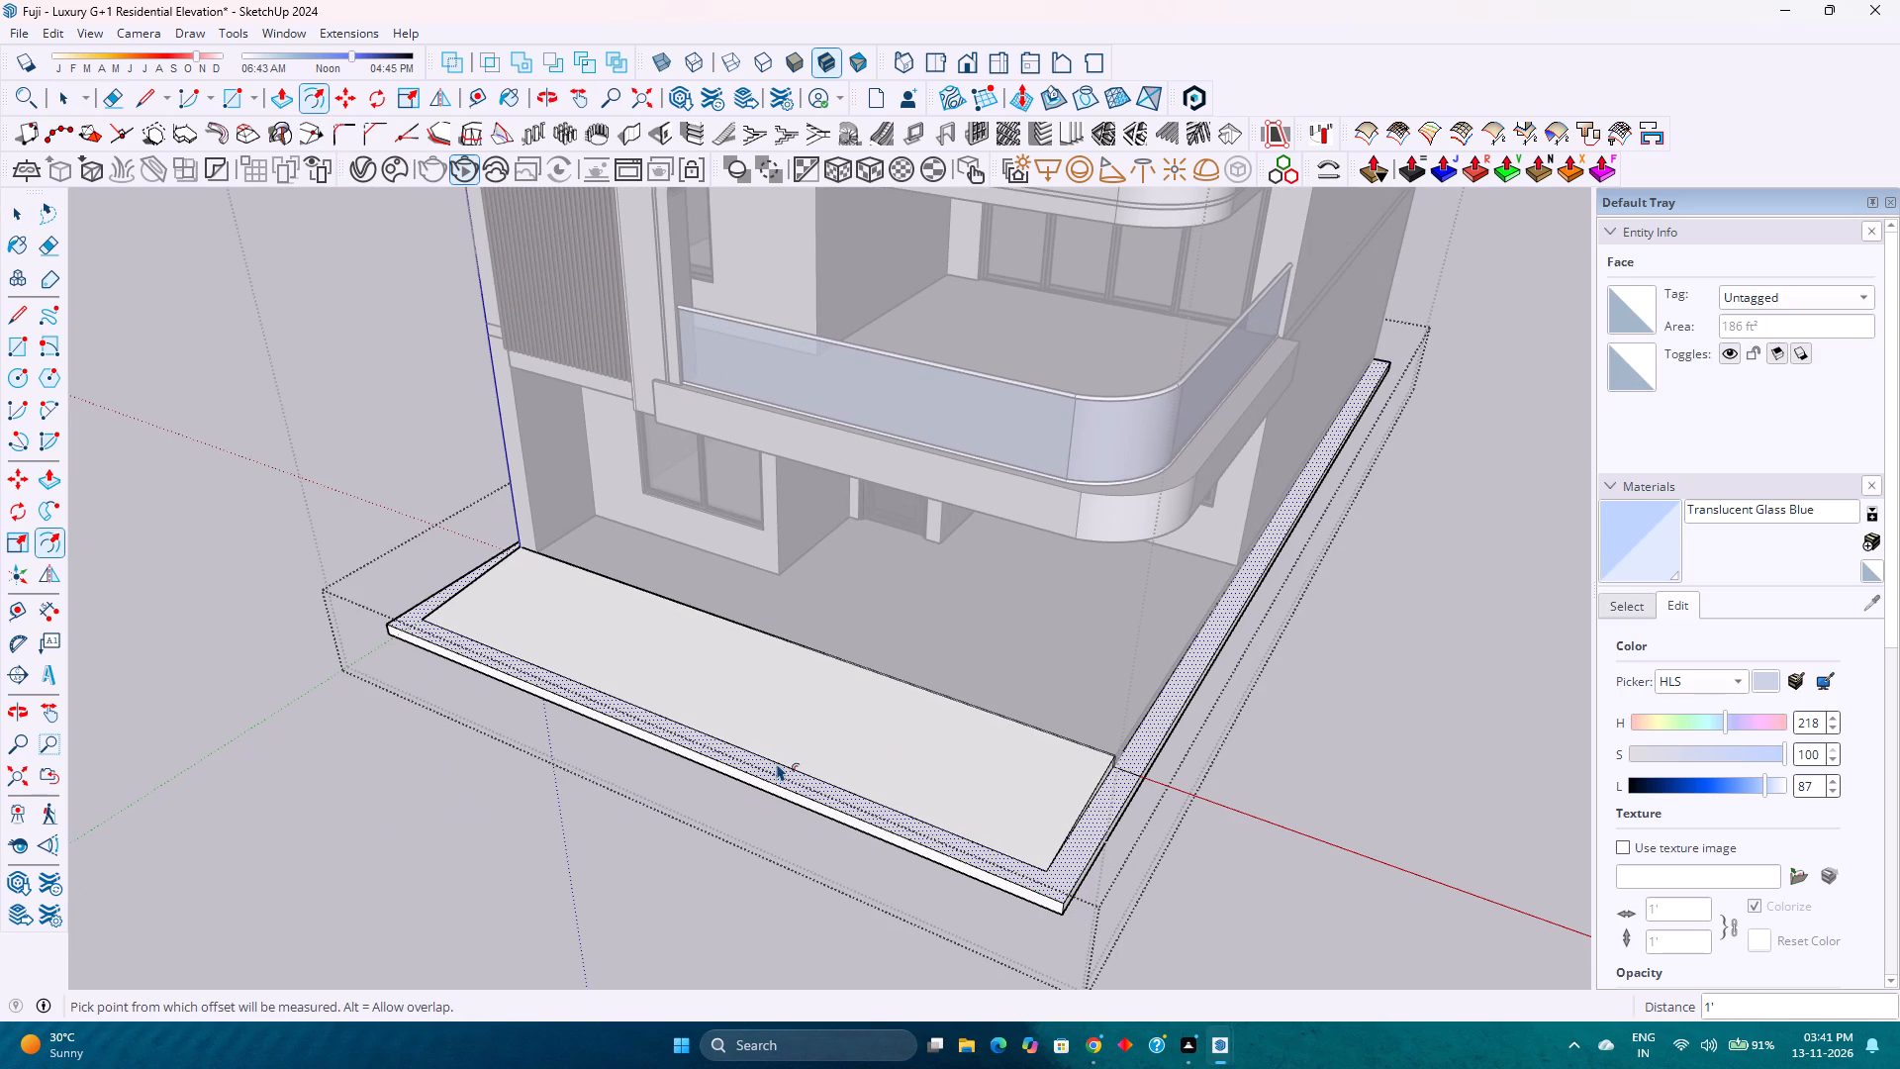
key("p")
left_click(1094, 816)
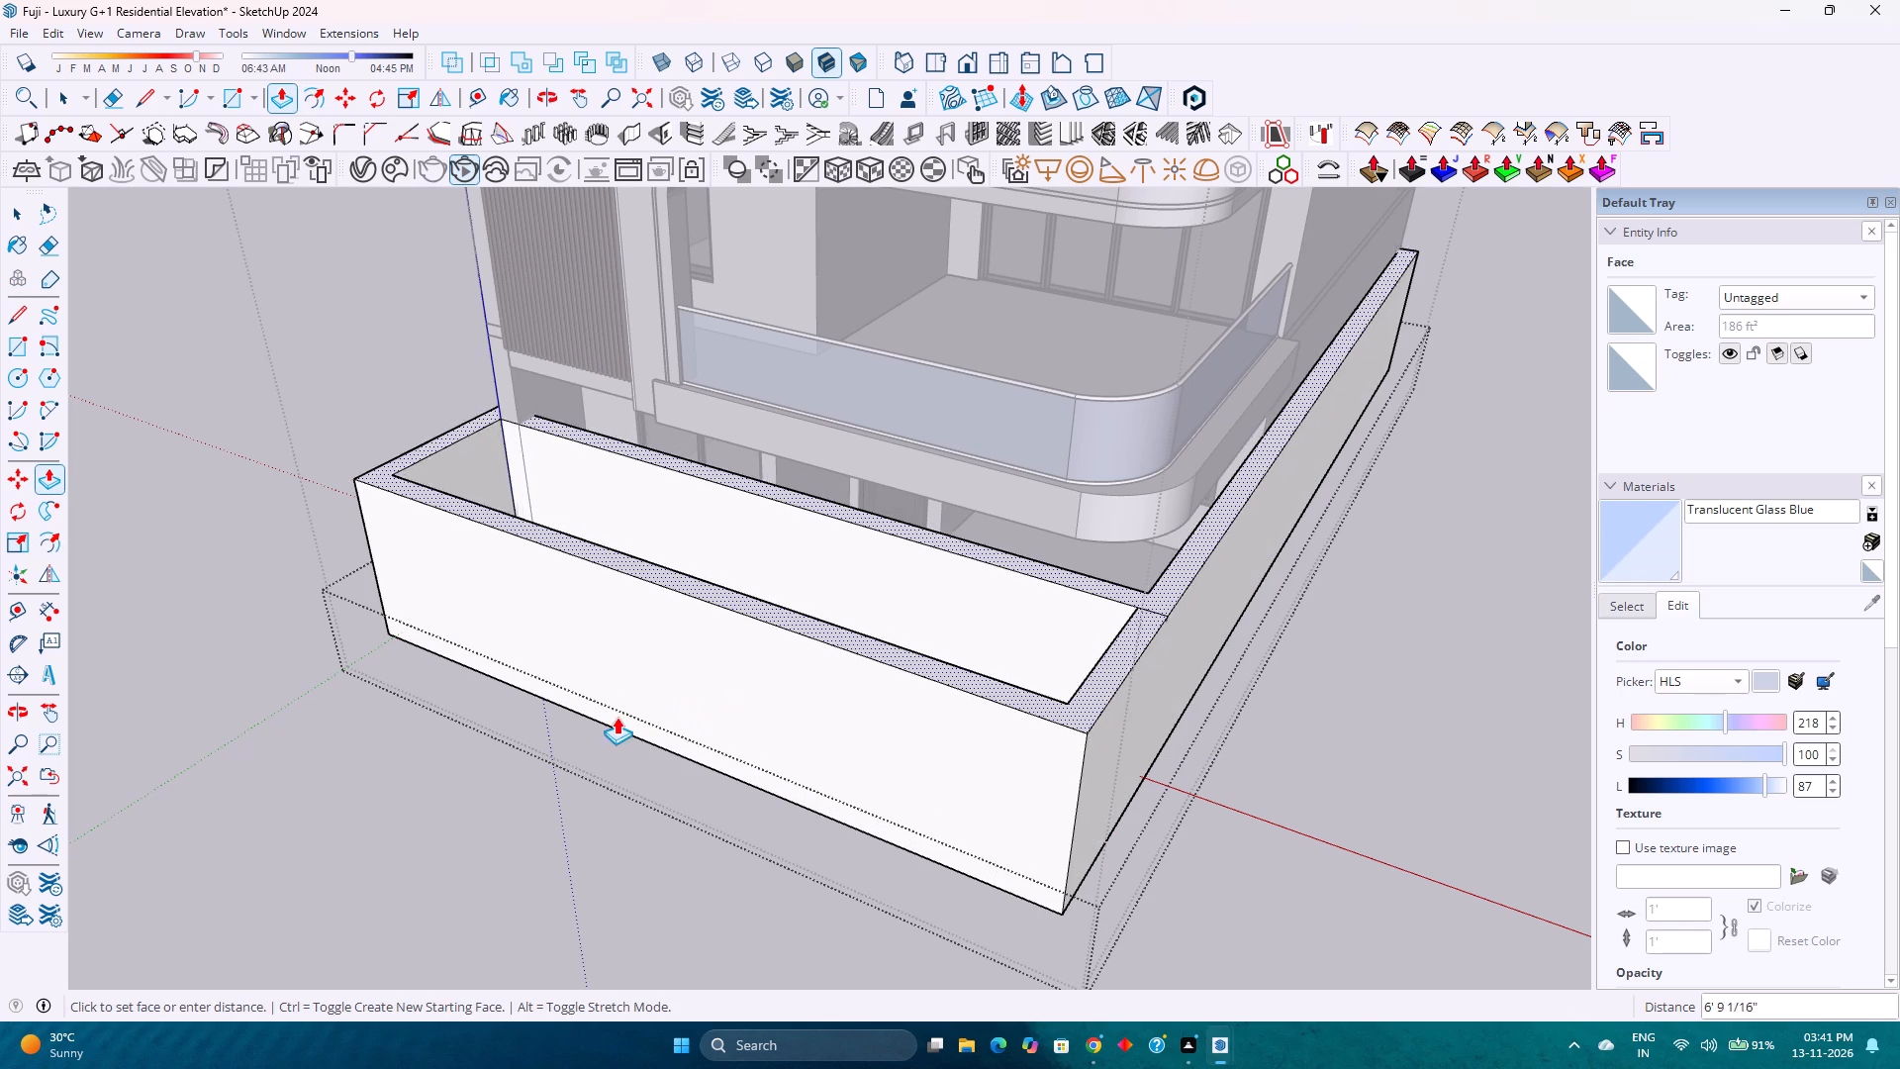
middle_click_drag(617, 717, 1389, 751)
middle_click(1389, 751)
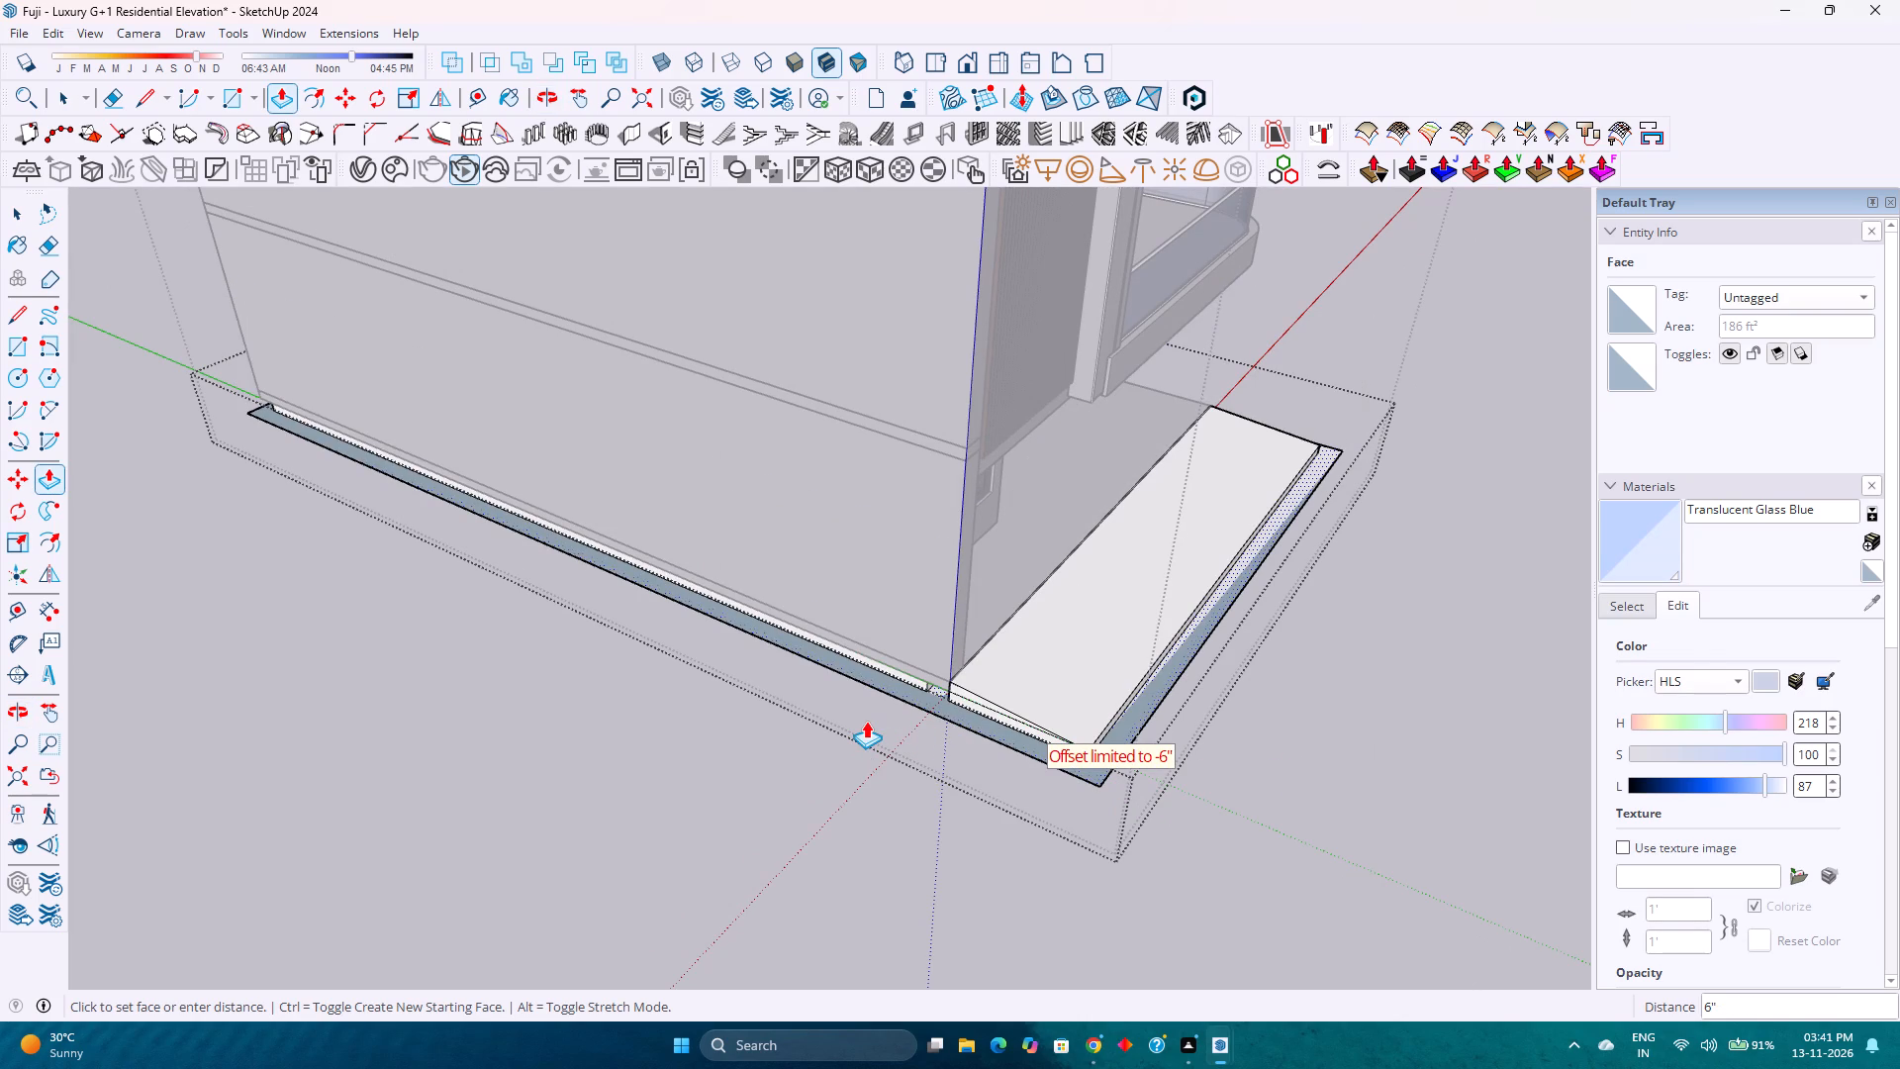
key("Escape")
Draw a 1' line on the slab top from the ramp's rear corner along the blank side wall.
scroll(989, 697, "up", 2)
middle_click_drag(992, 691, 948, 767)
middle_click(948, 767)
scroll(900, 761, "up", 8)
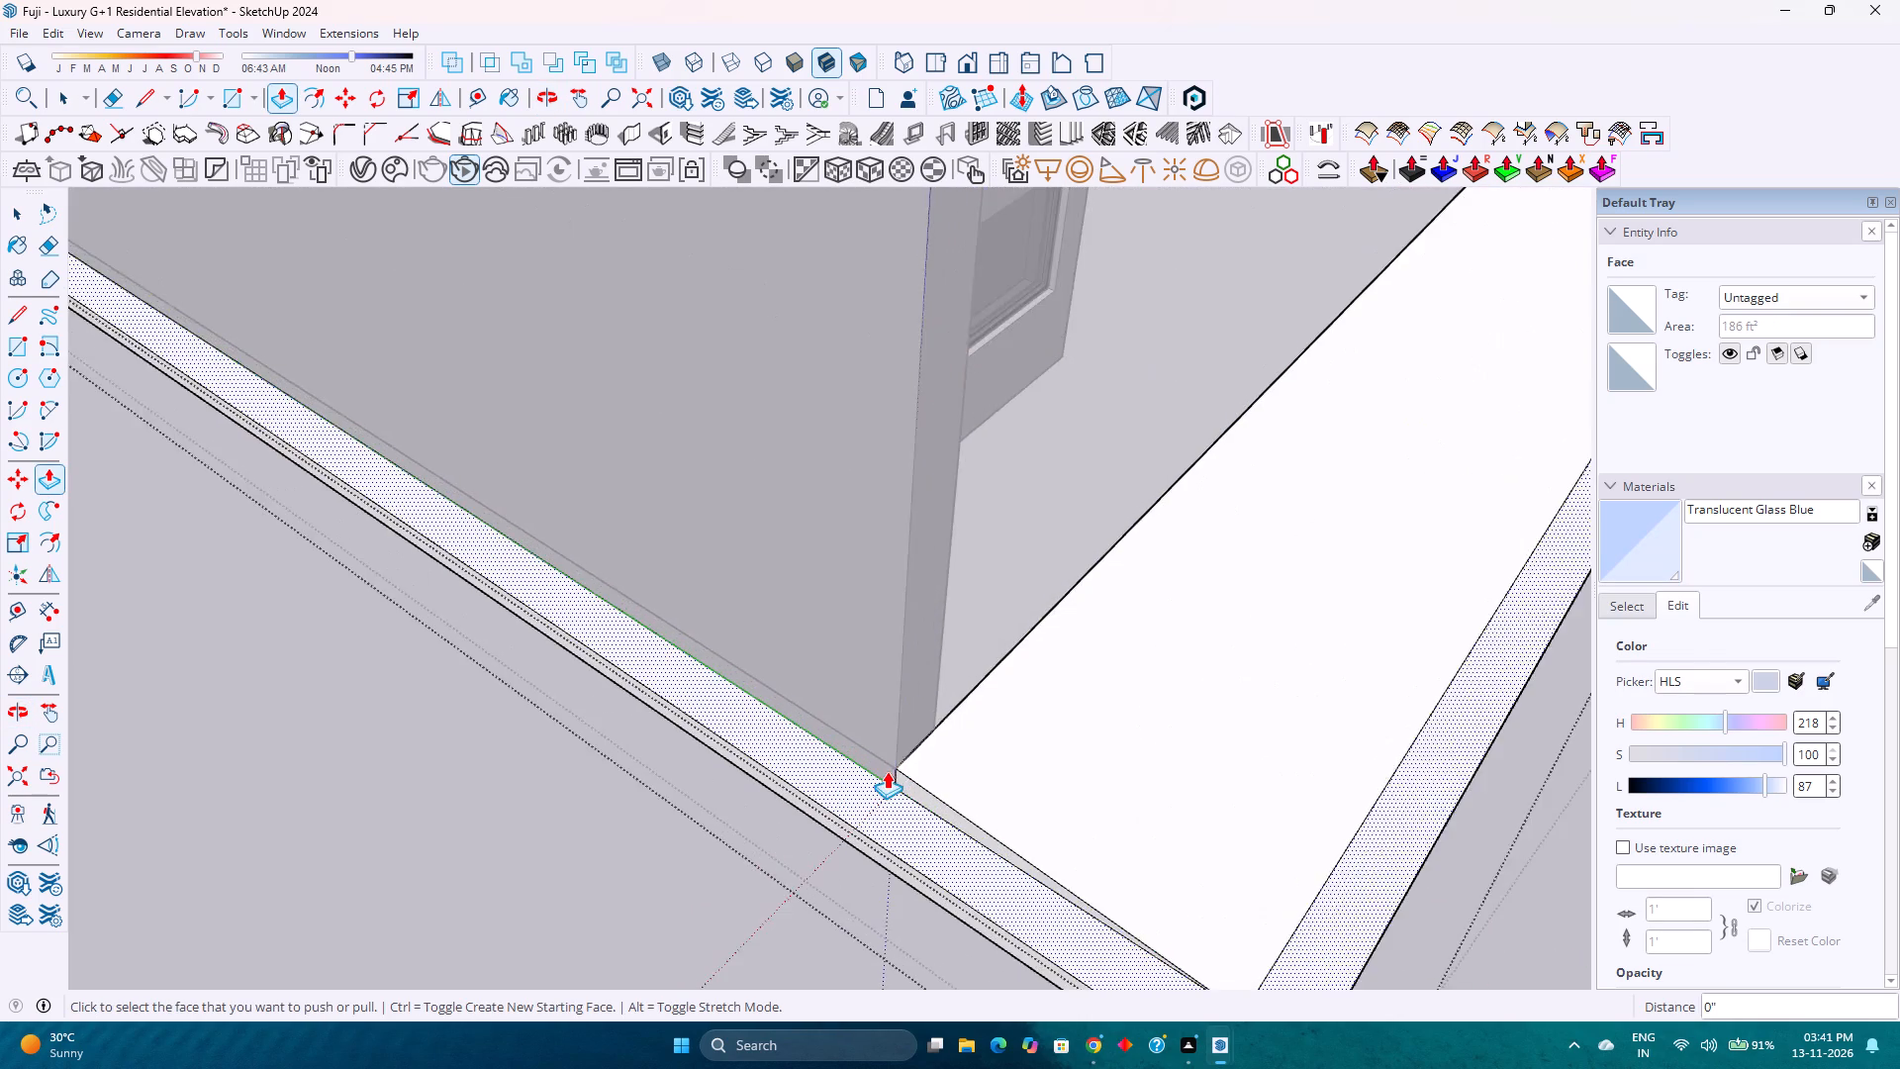
scroll(887, 771, "up", 3)
key("l")
left_click(902, 798)
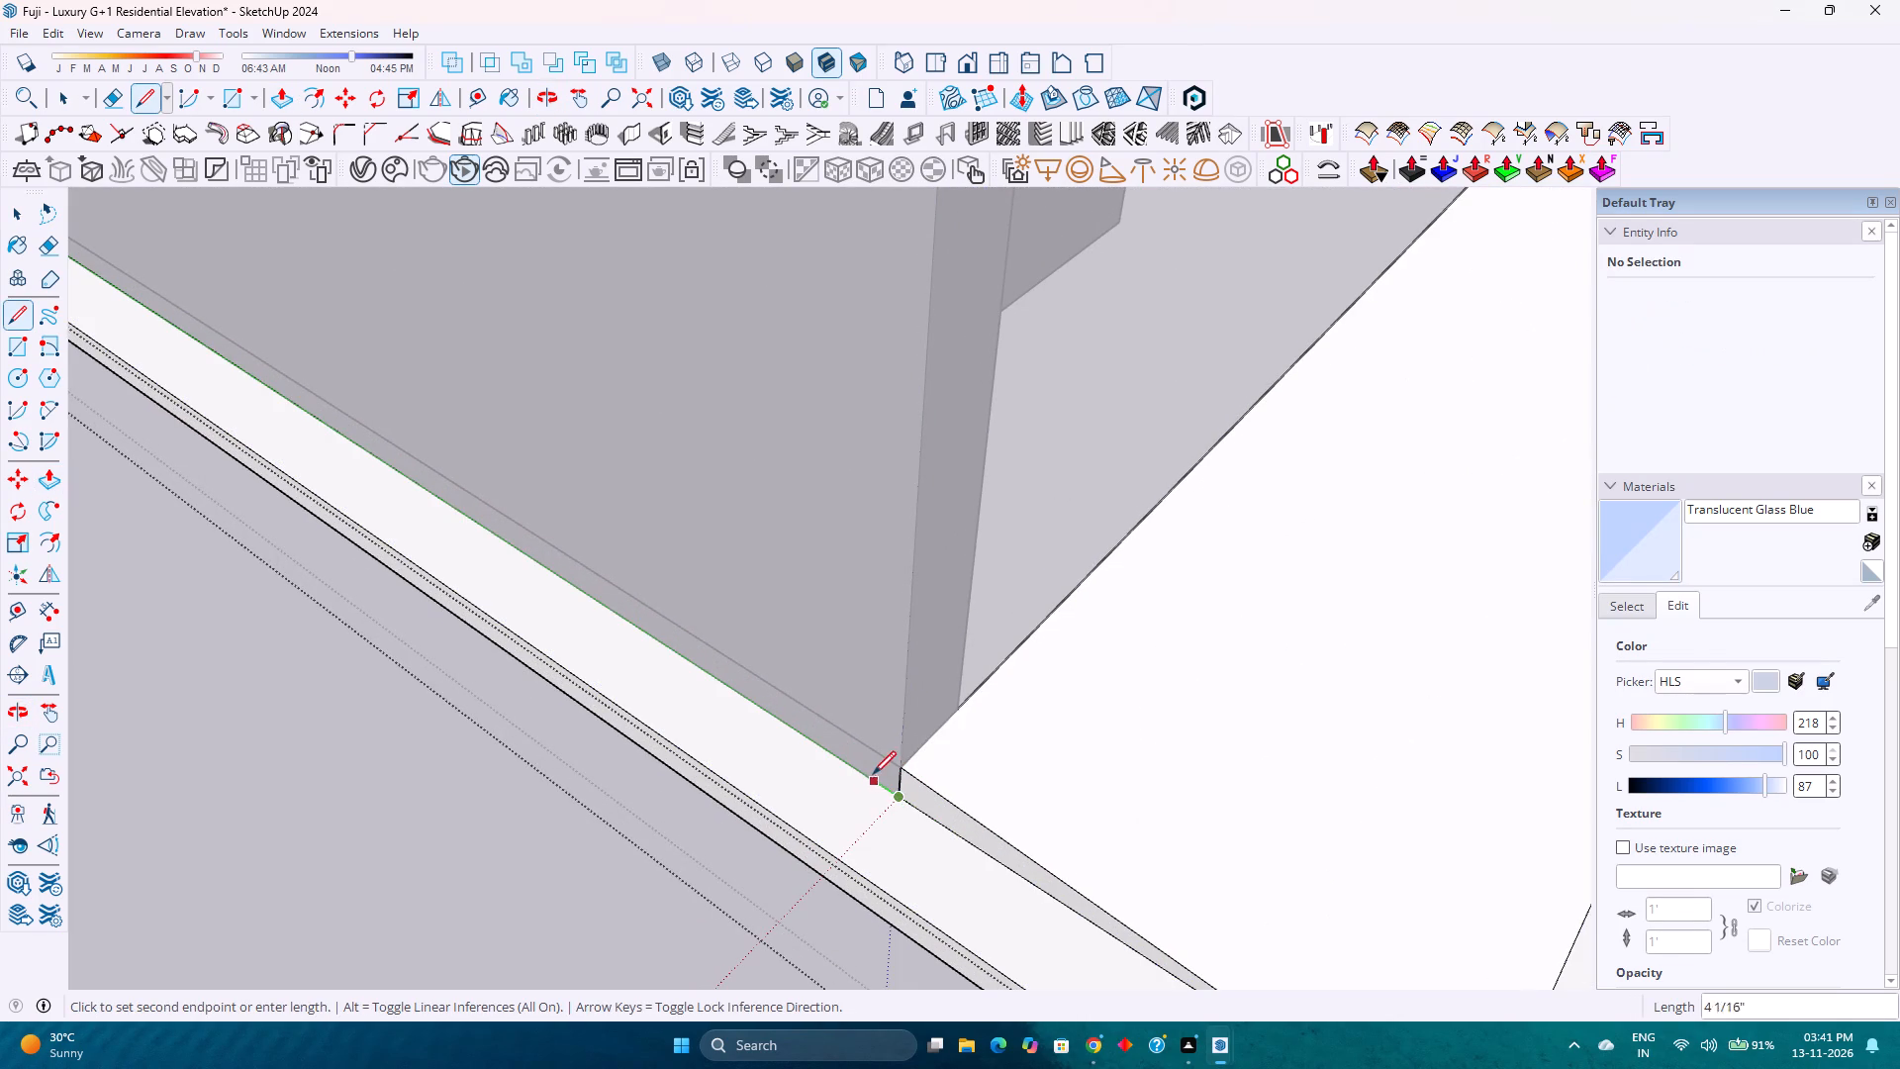
left_click(824, 742)
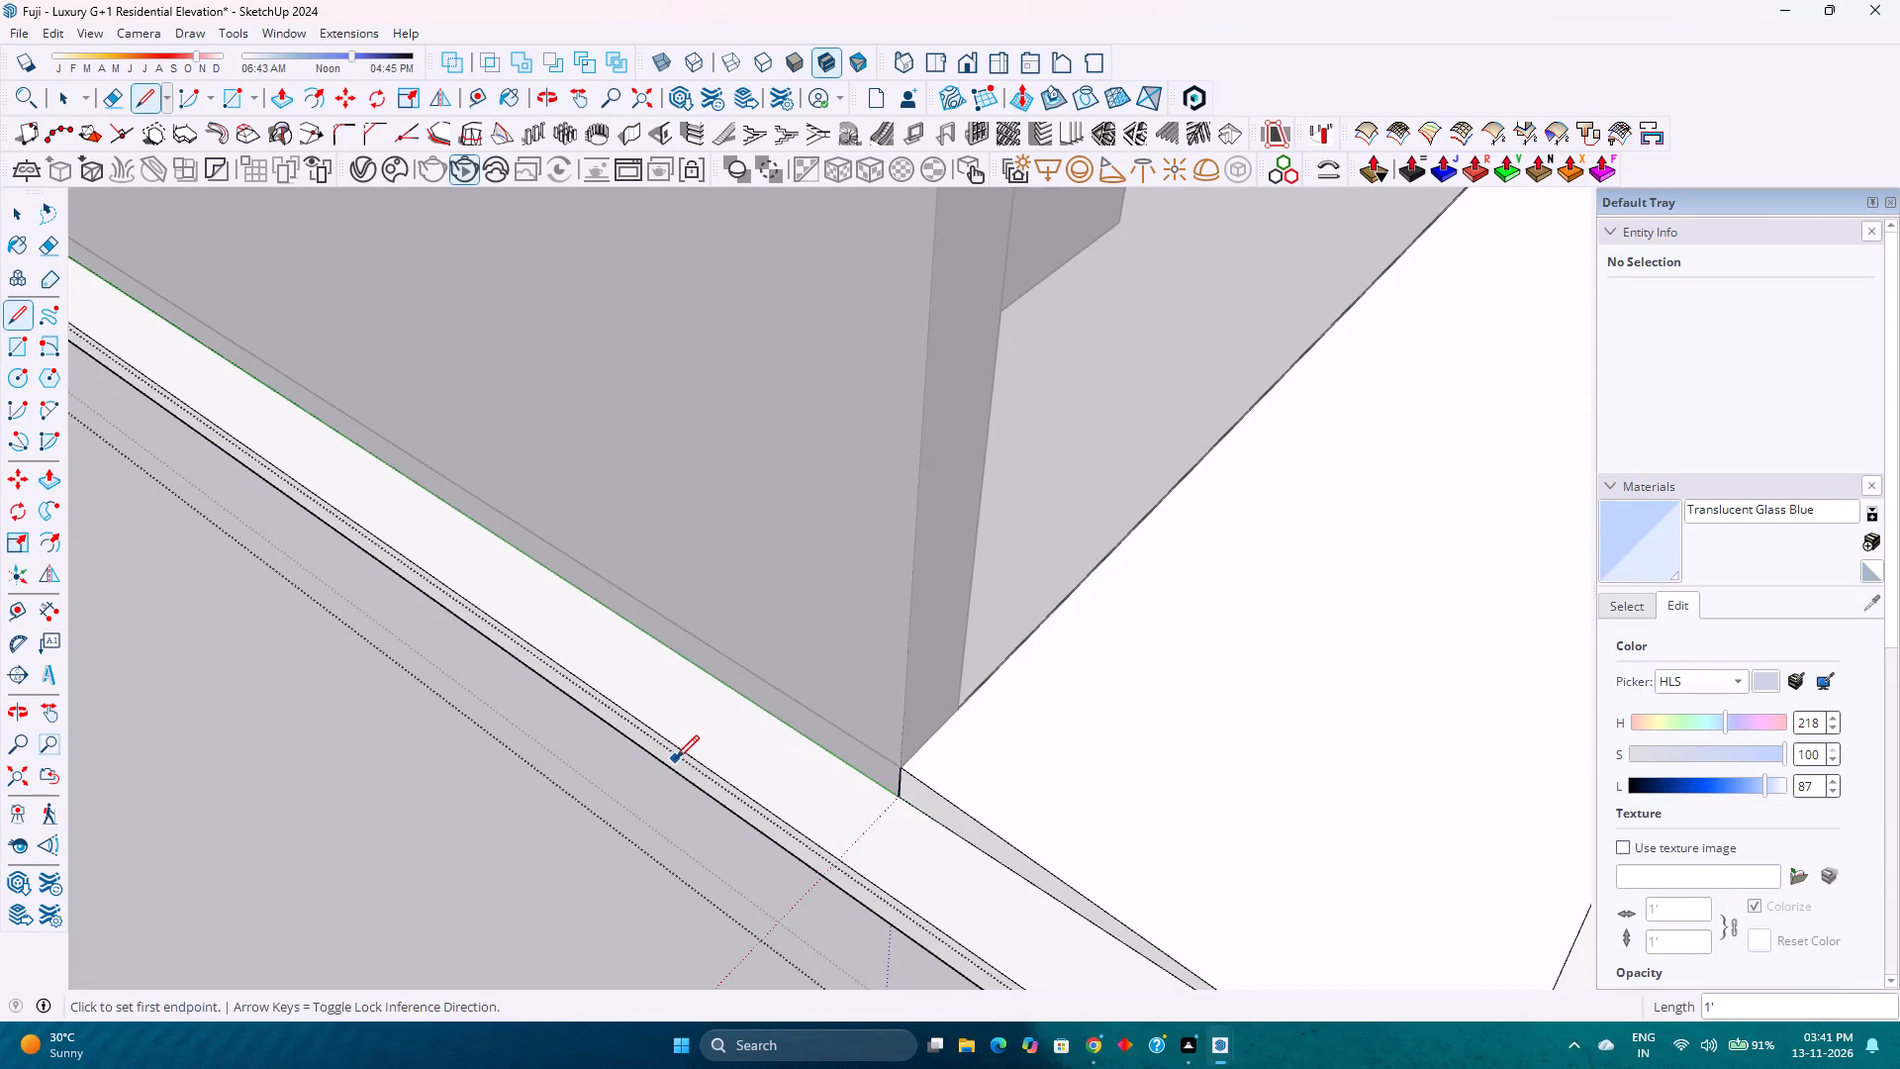
Draw the matching 1' line on the slab top at the ramp's other rear corner, on the rounded balcony's side.
scroll(676, 758, "down", 13)
middle_click_drag(1206, 669, 50, 794)
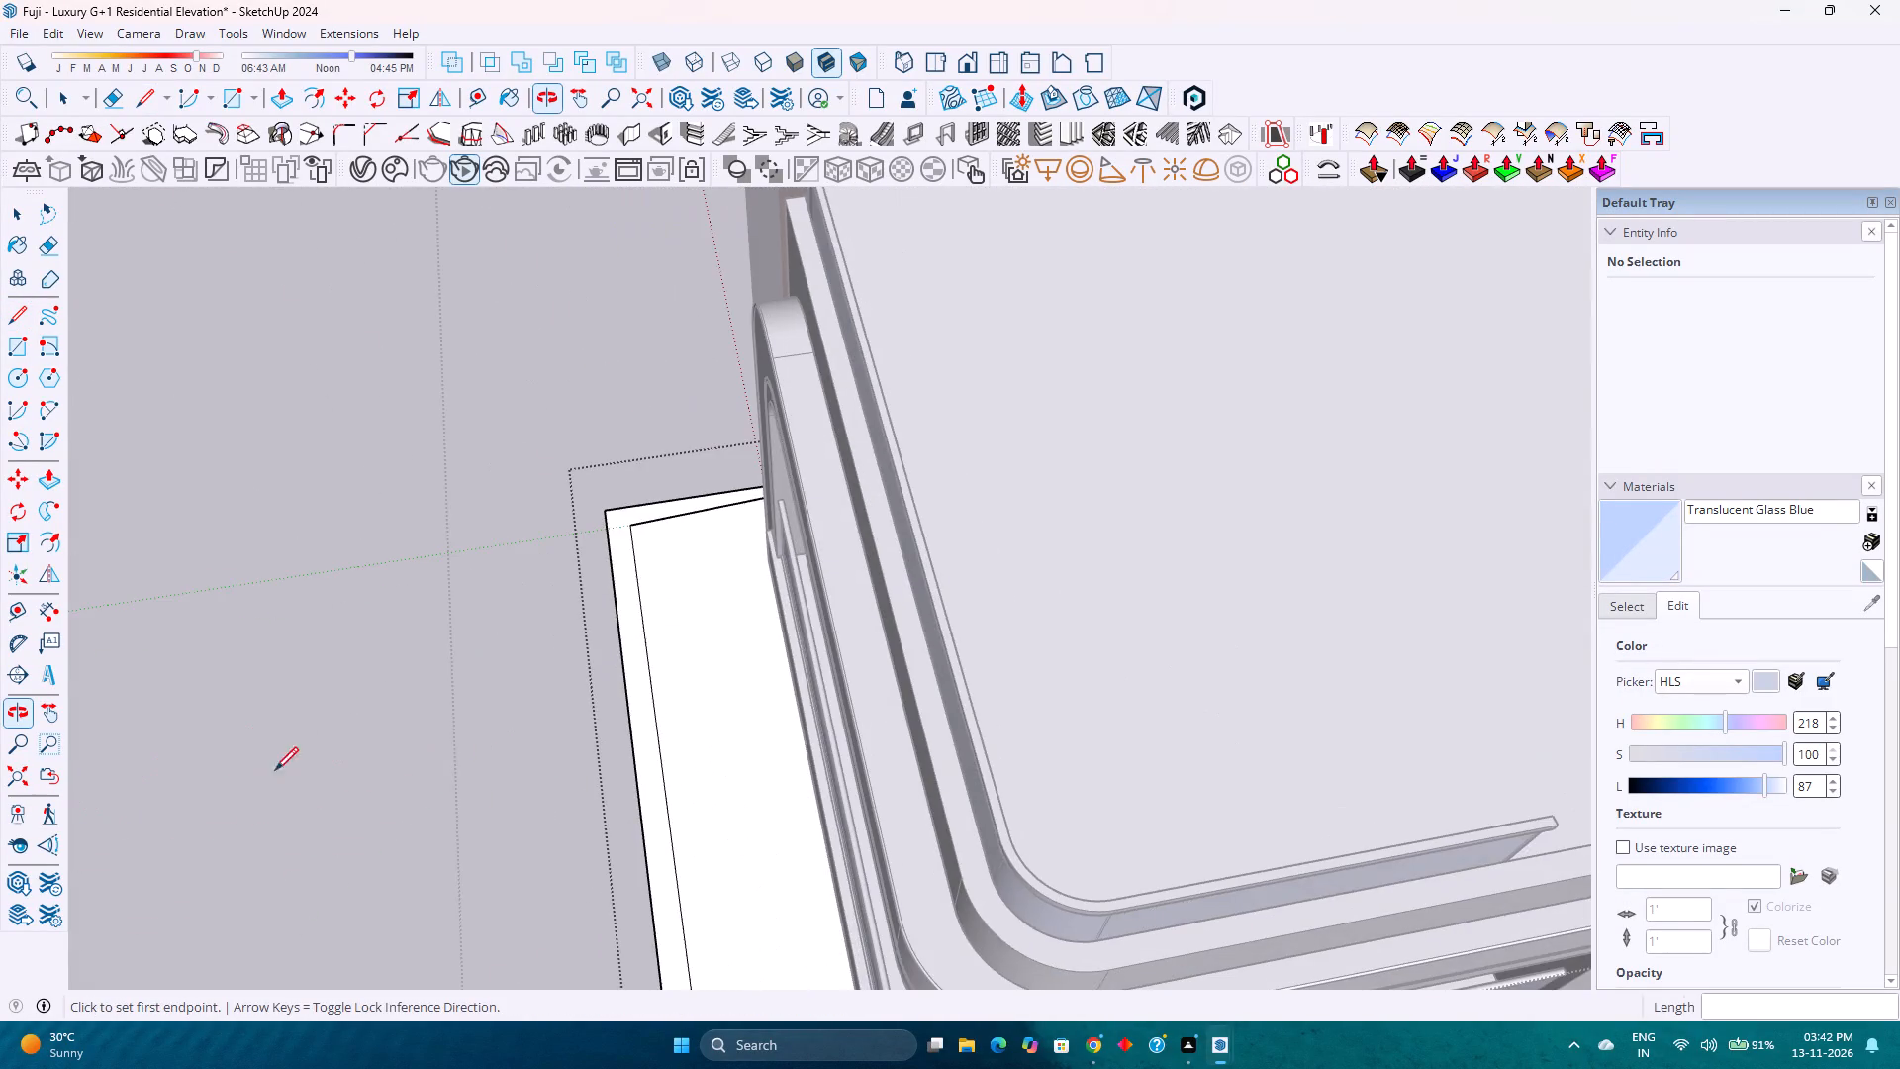
scroll(477, 766, "down", 5)
middle_click_drag(480, 766, 722, 659)
middle_click(733, 655)
scroll(758, 644, "down", 6)
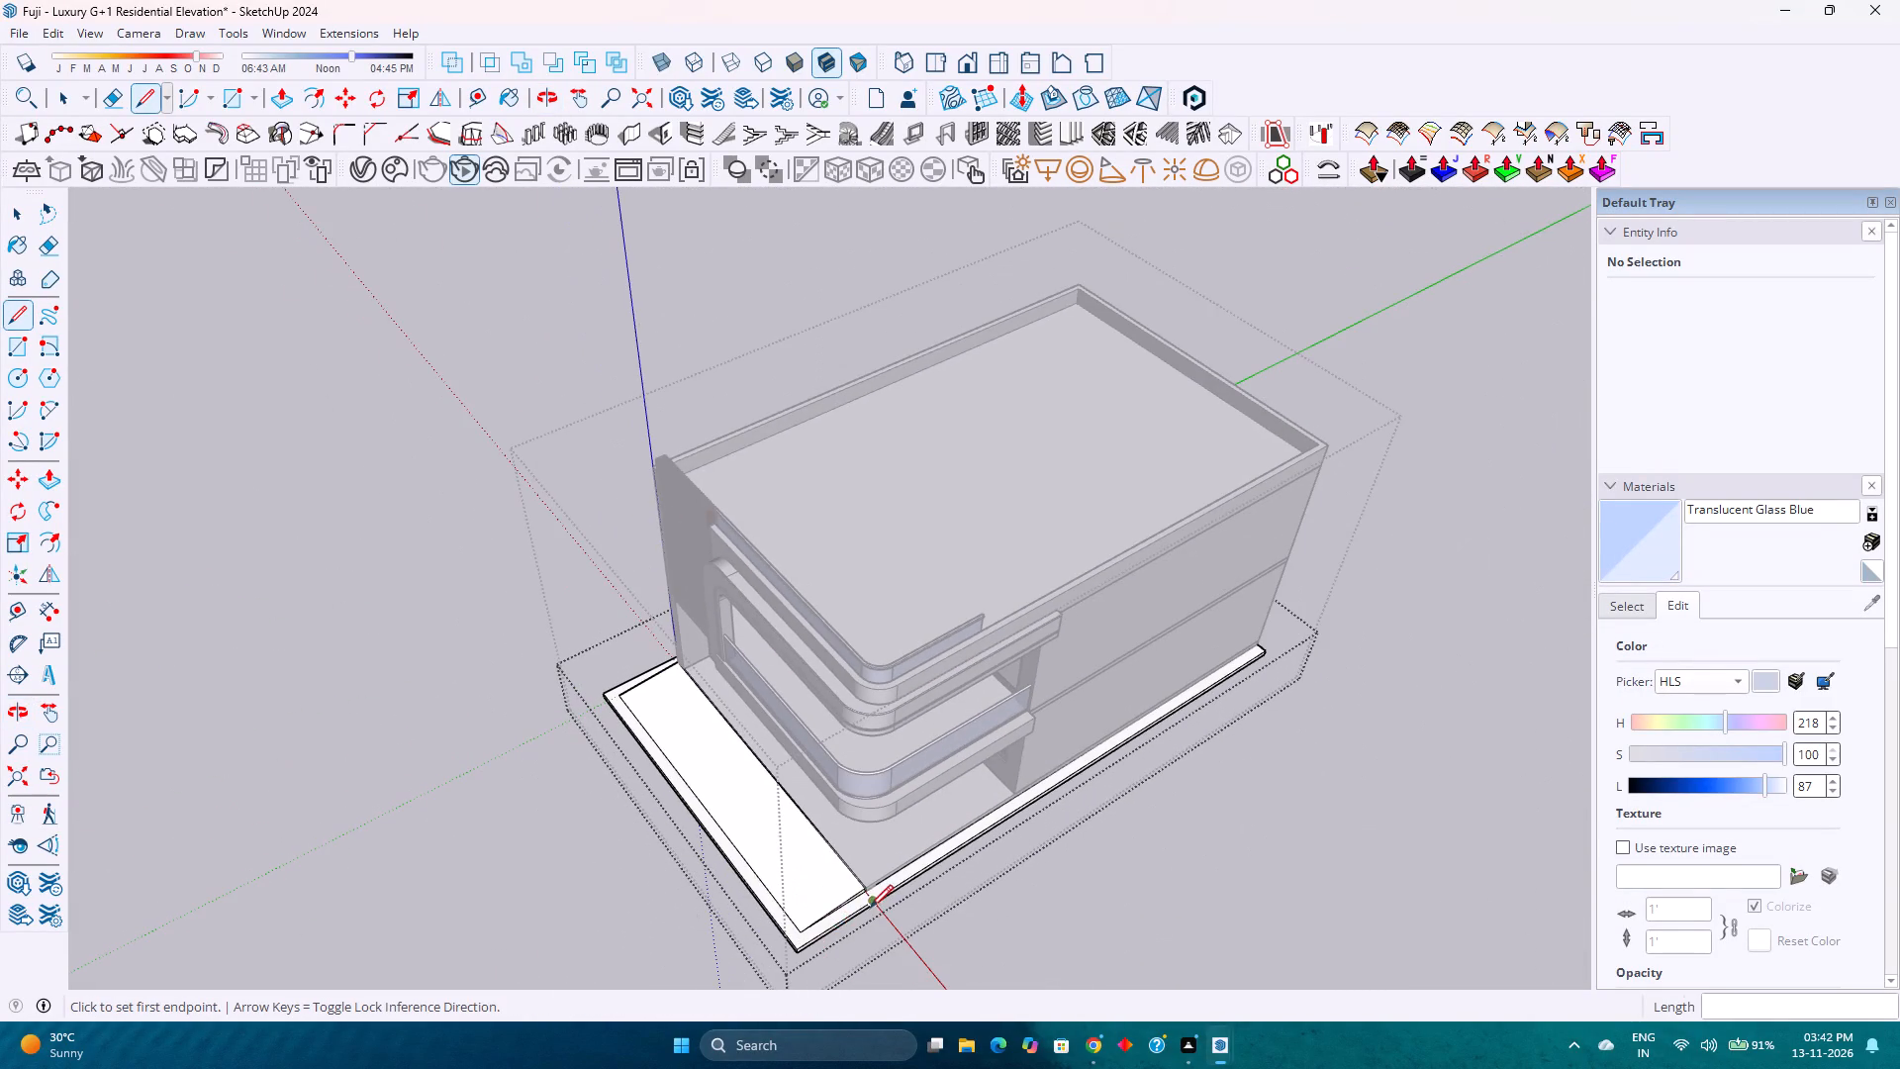
scroll(871, 906, "up", 10)
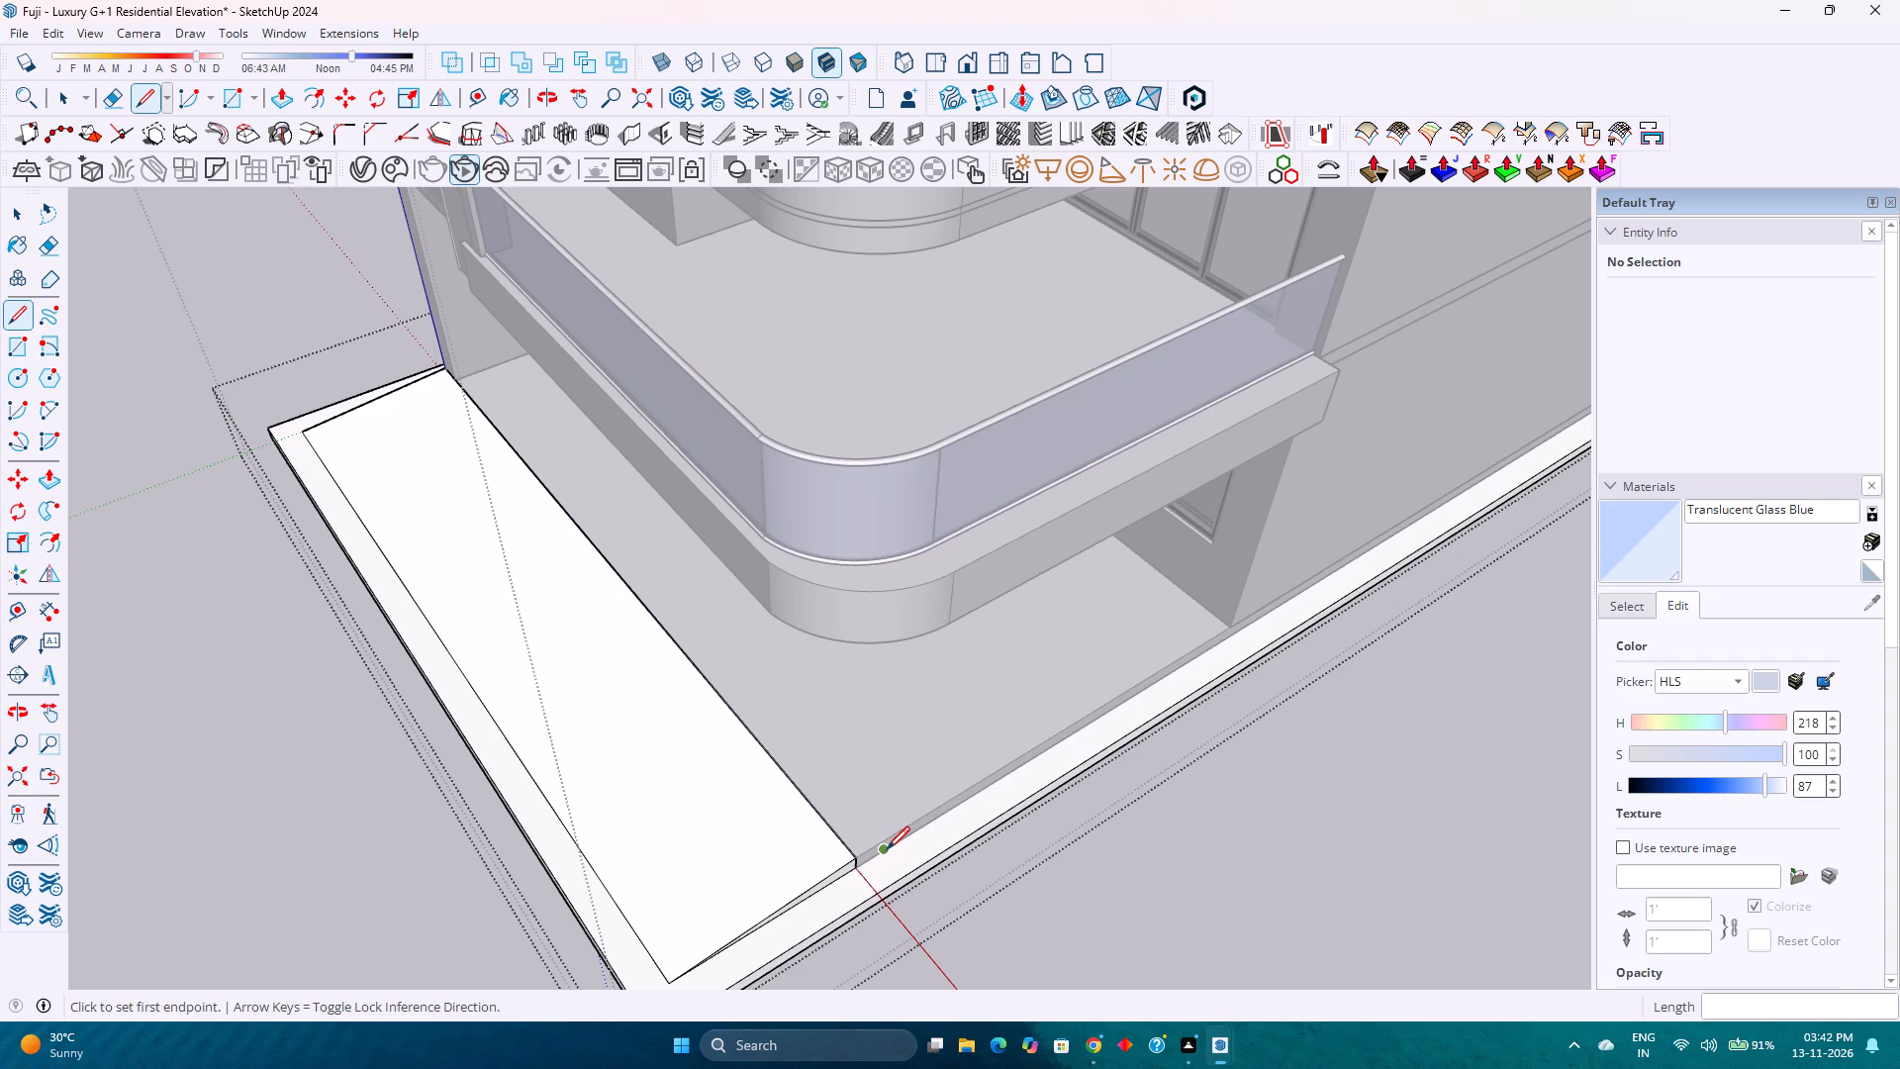
left_click(887, 849)
left_click(863, 867)
Exit the ramp slab group and hide the upper floor slab group.
key("space")
key("Escape")
left_click(879, 827)
right_click(879, 827)
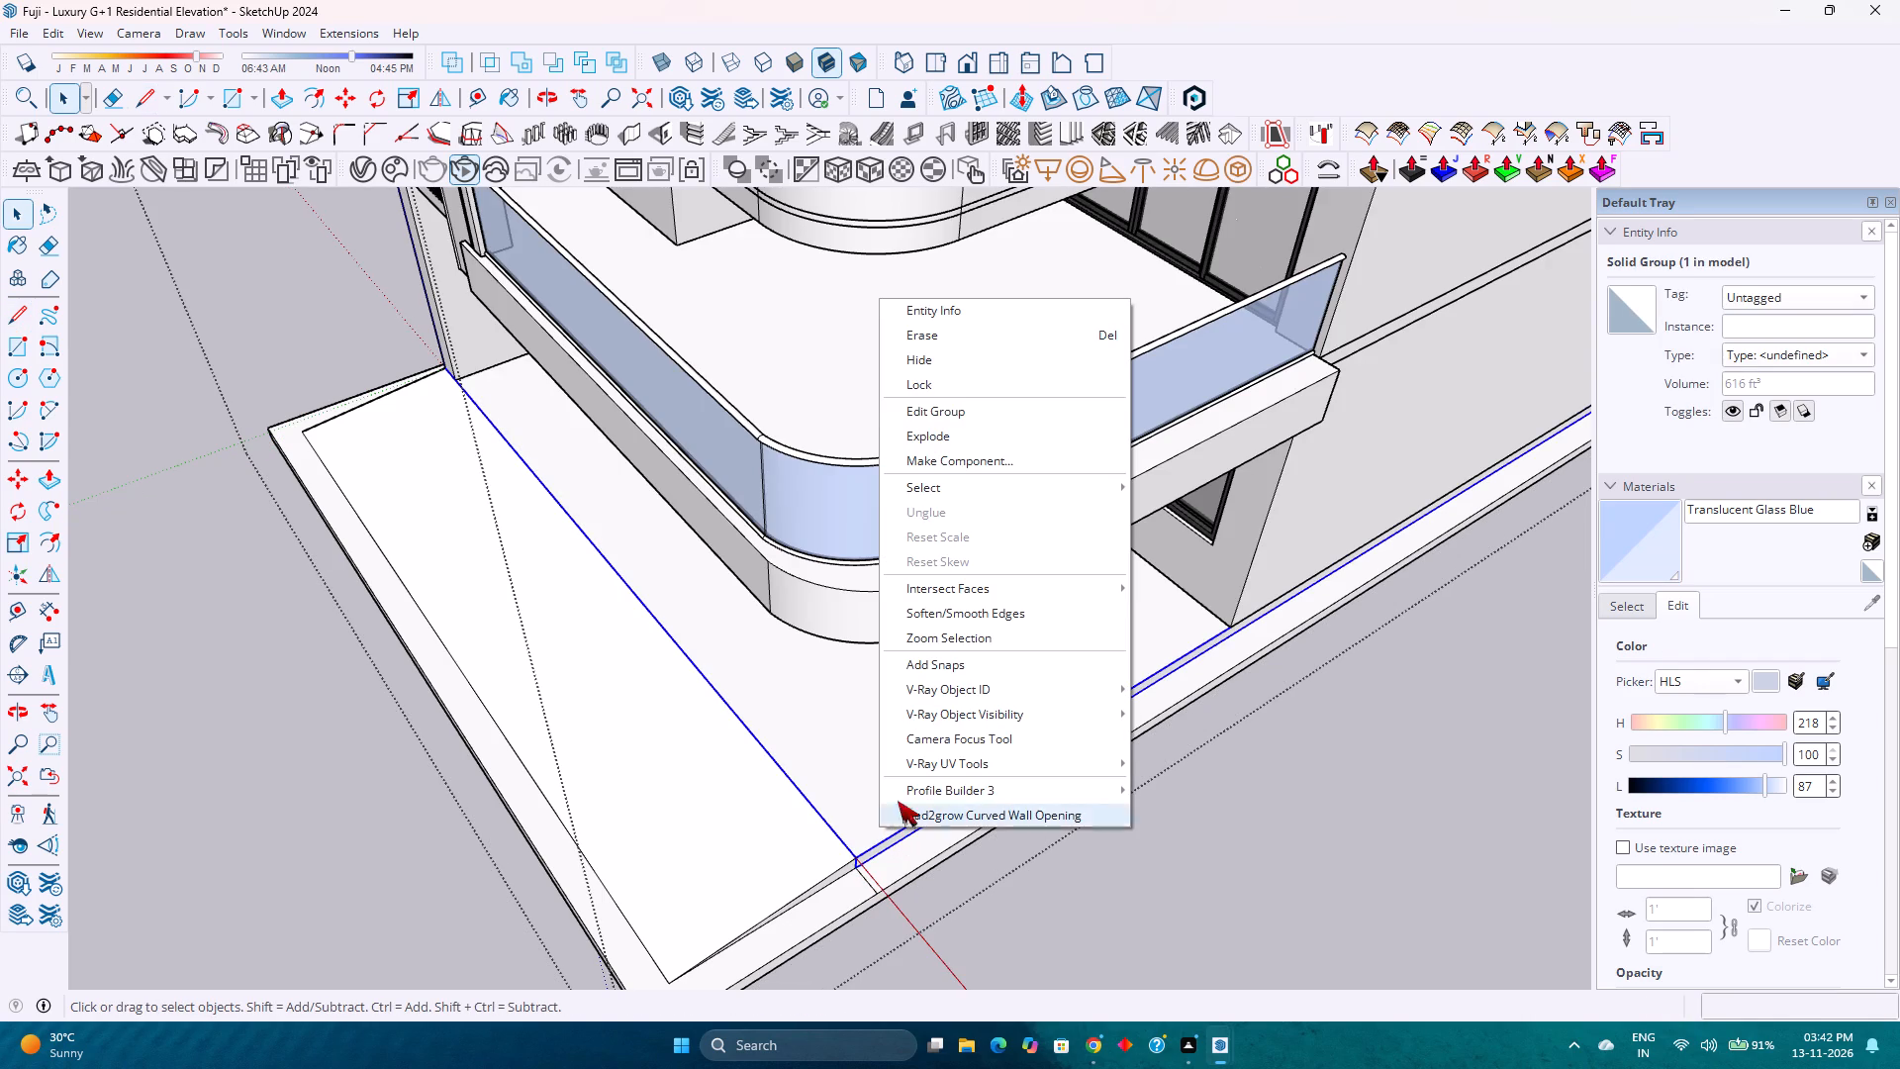
left_click(971, 358)
Delete the 28' inner offset line on the slab top that runs parallel to the ramp's rear edge.
left_click(844, 800)
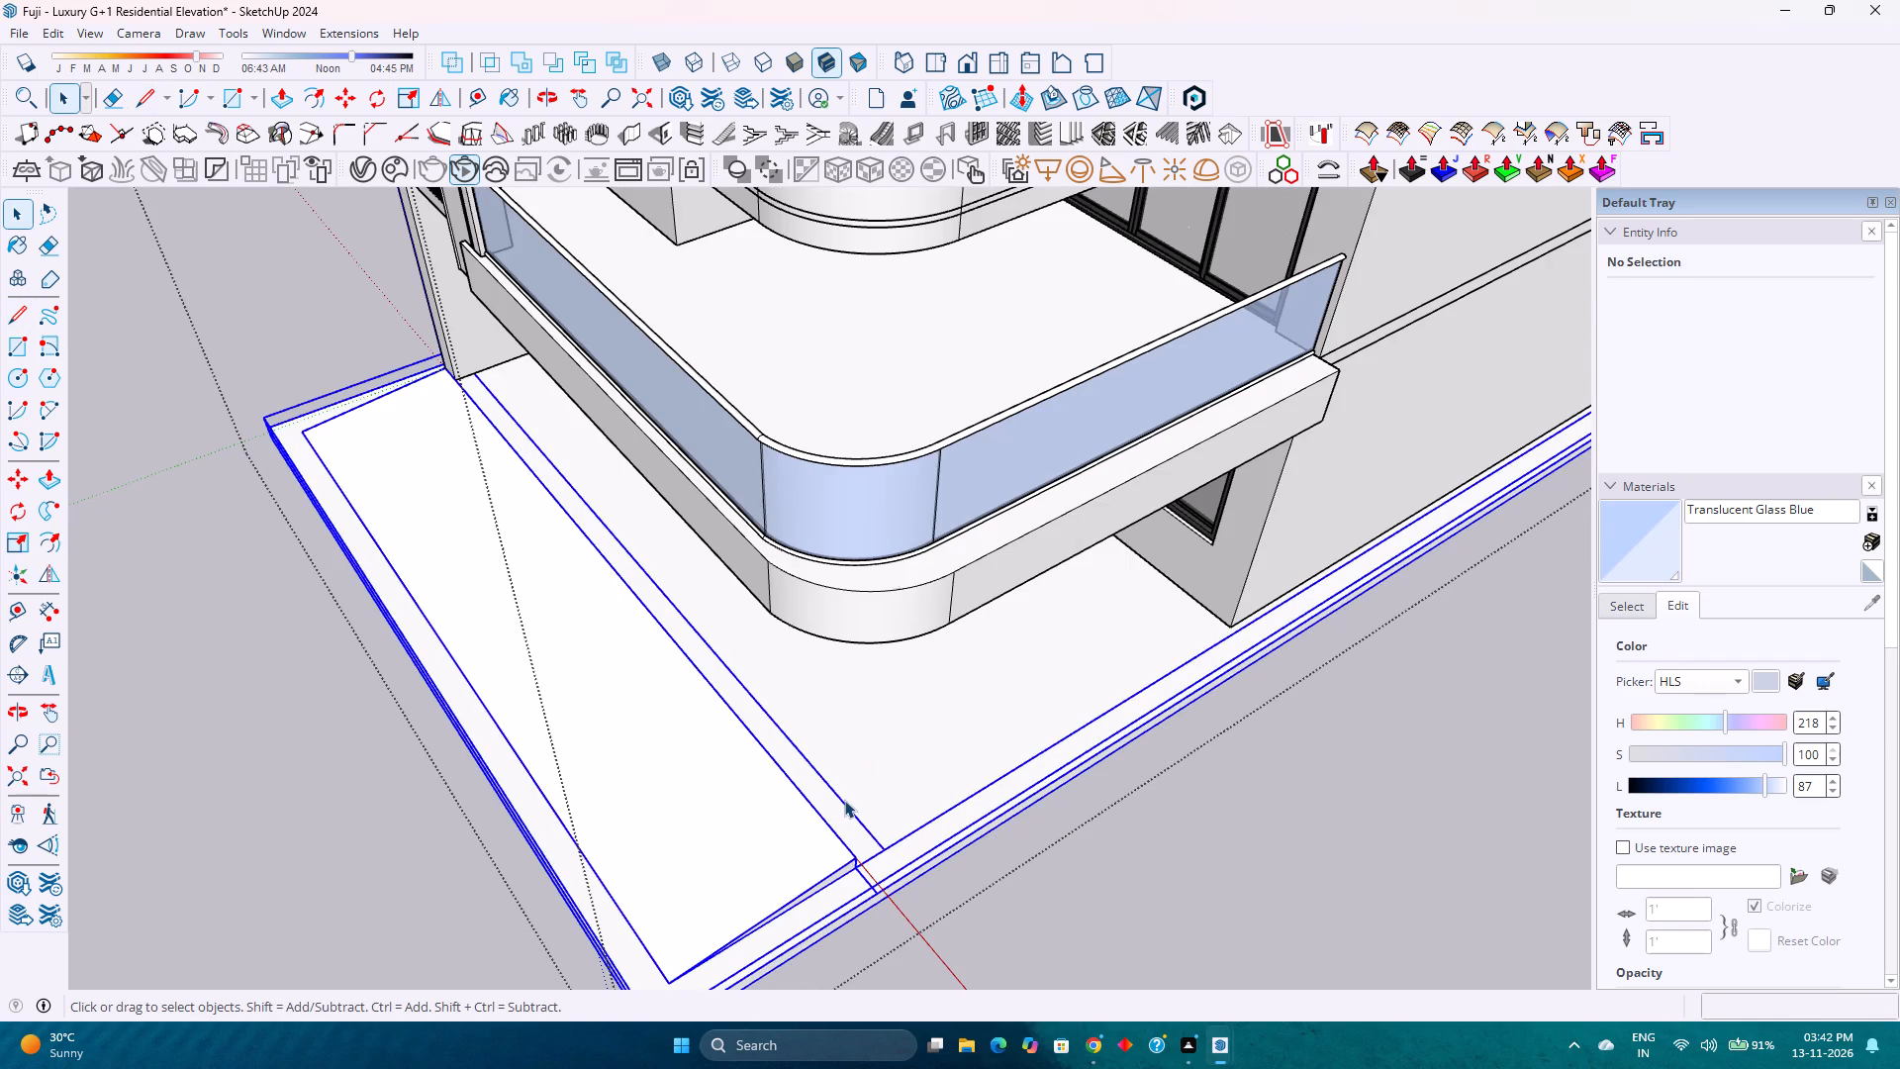
left_click(844, 800)
left_click(844, 804)
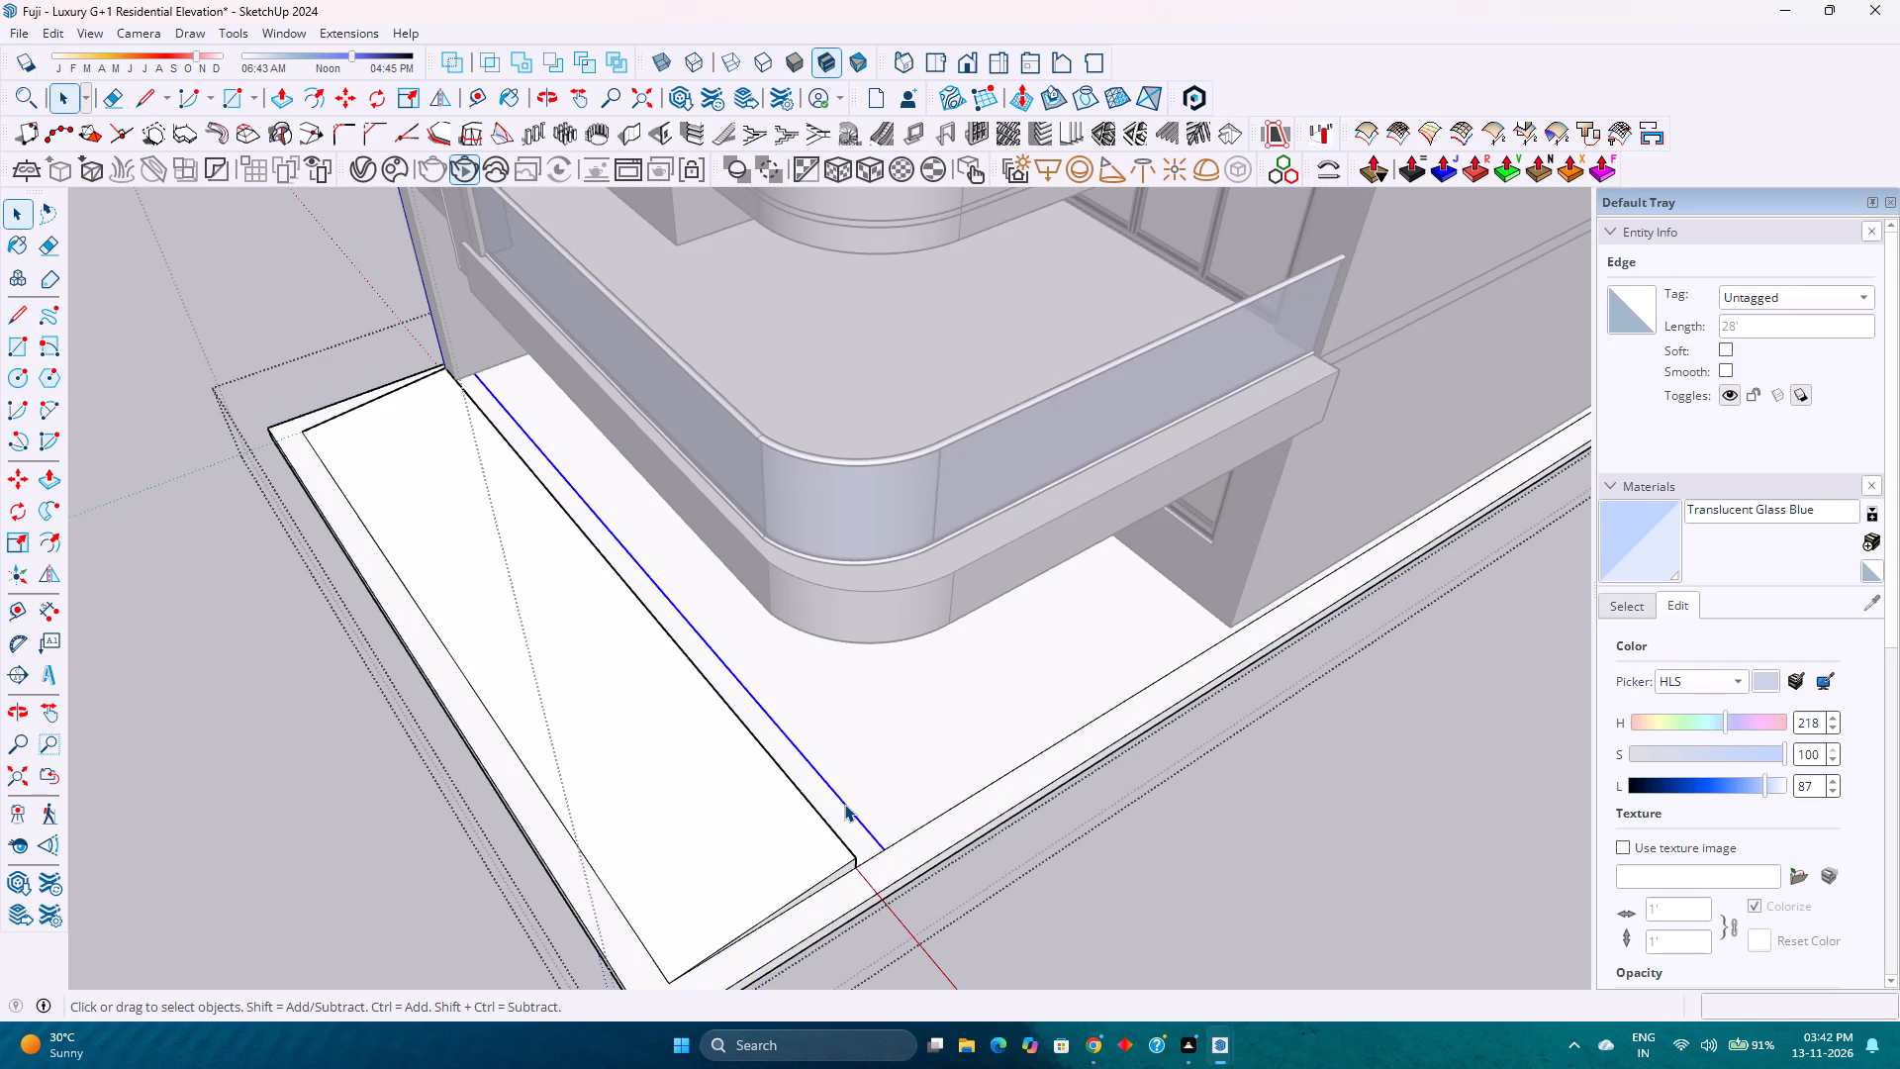
key("Delete")
left_click(880, 849)
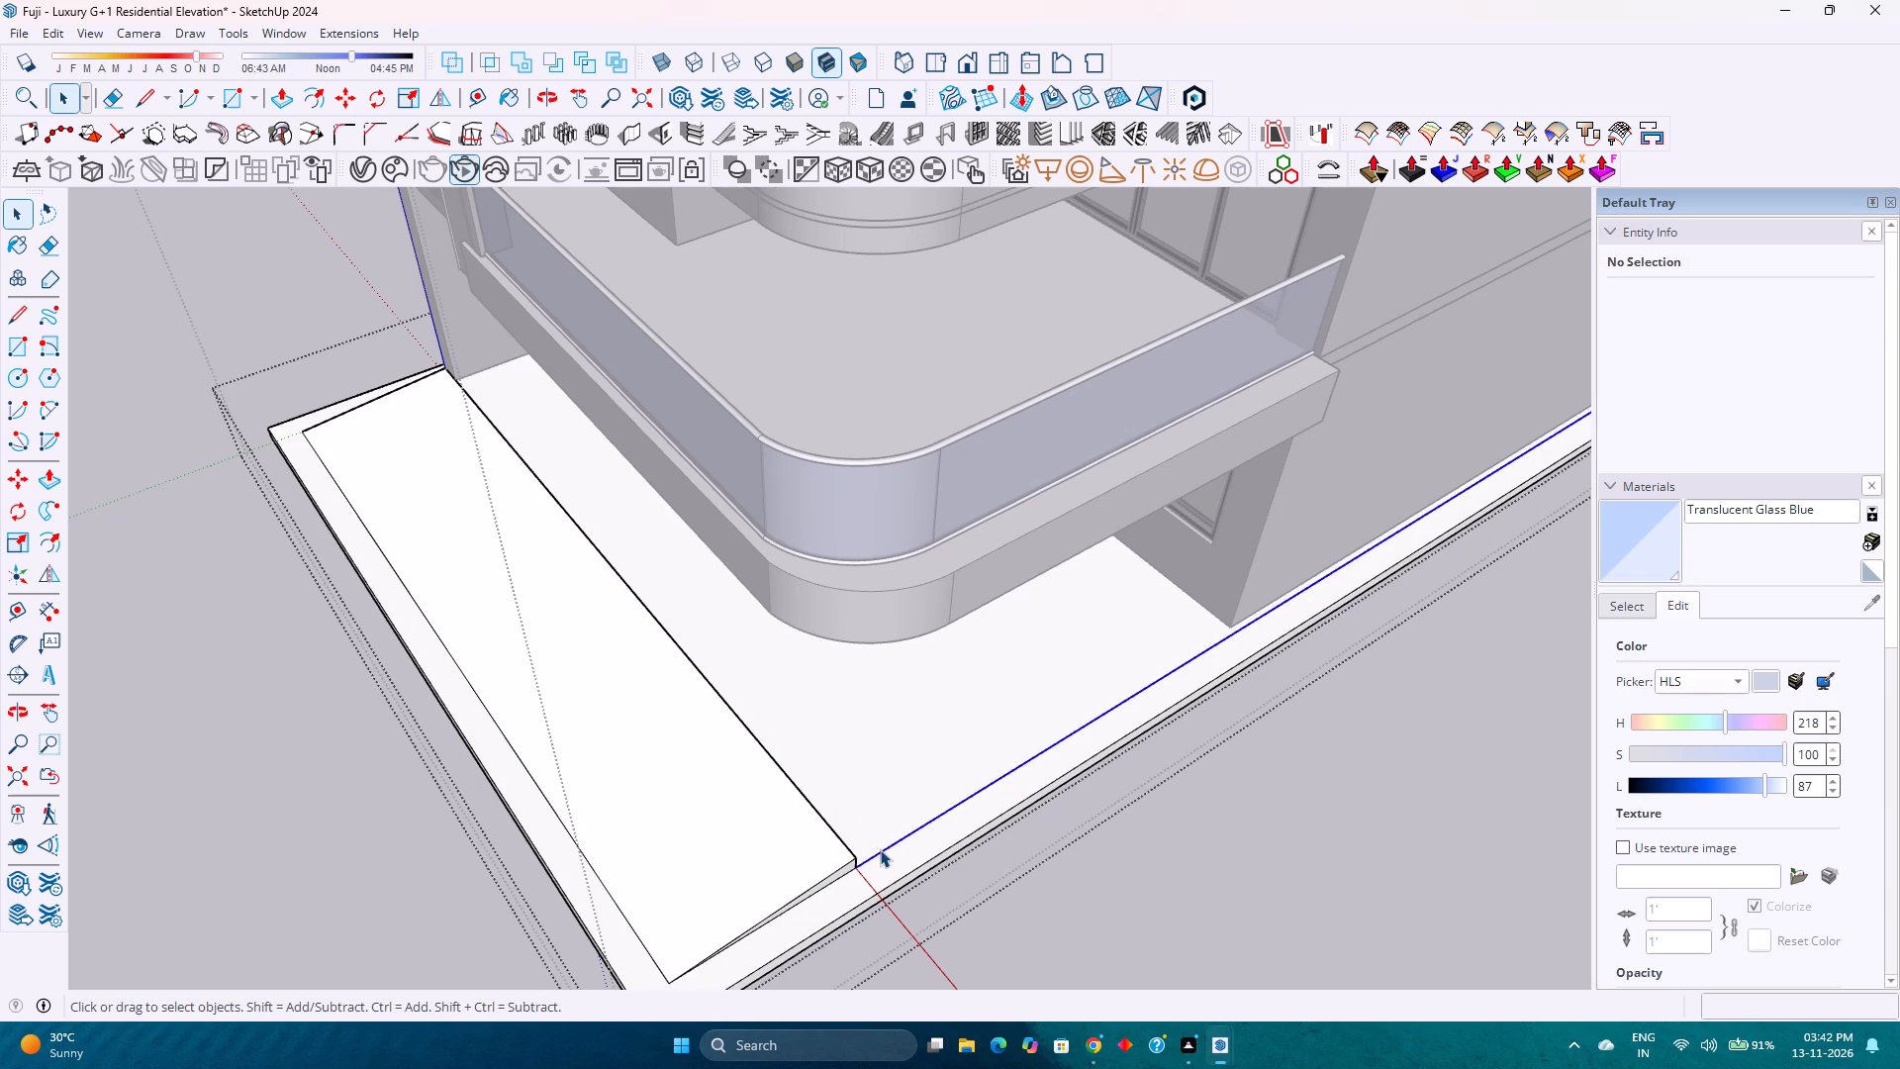
key("Escape")
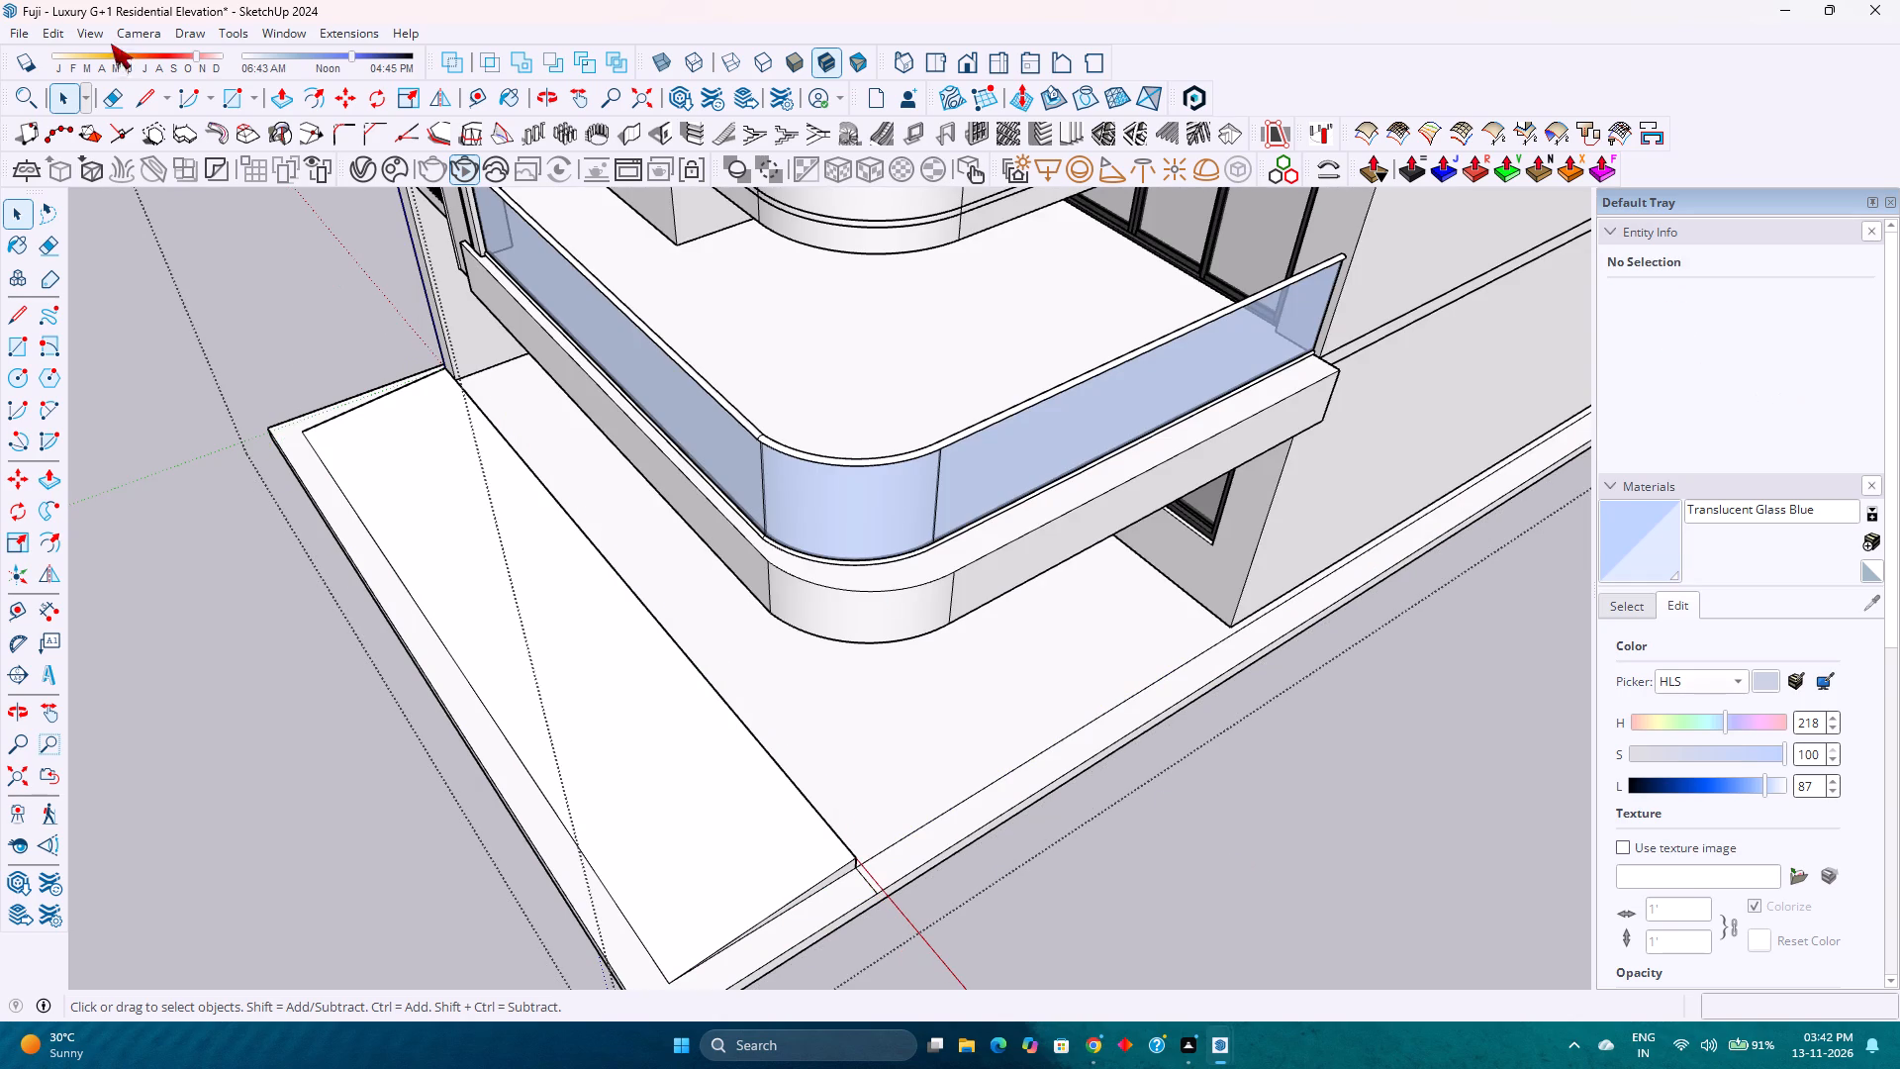
Unhide the hidden floor slab group.
left_click(40, 44)
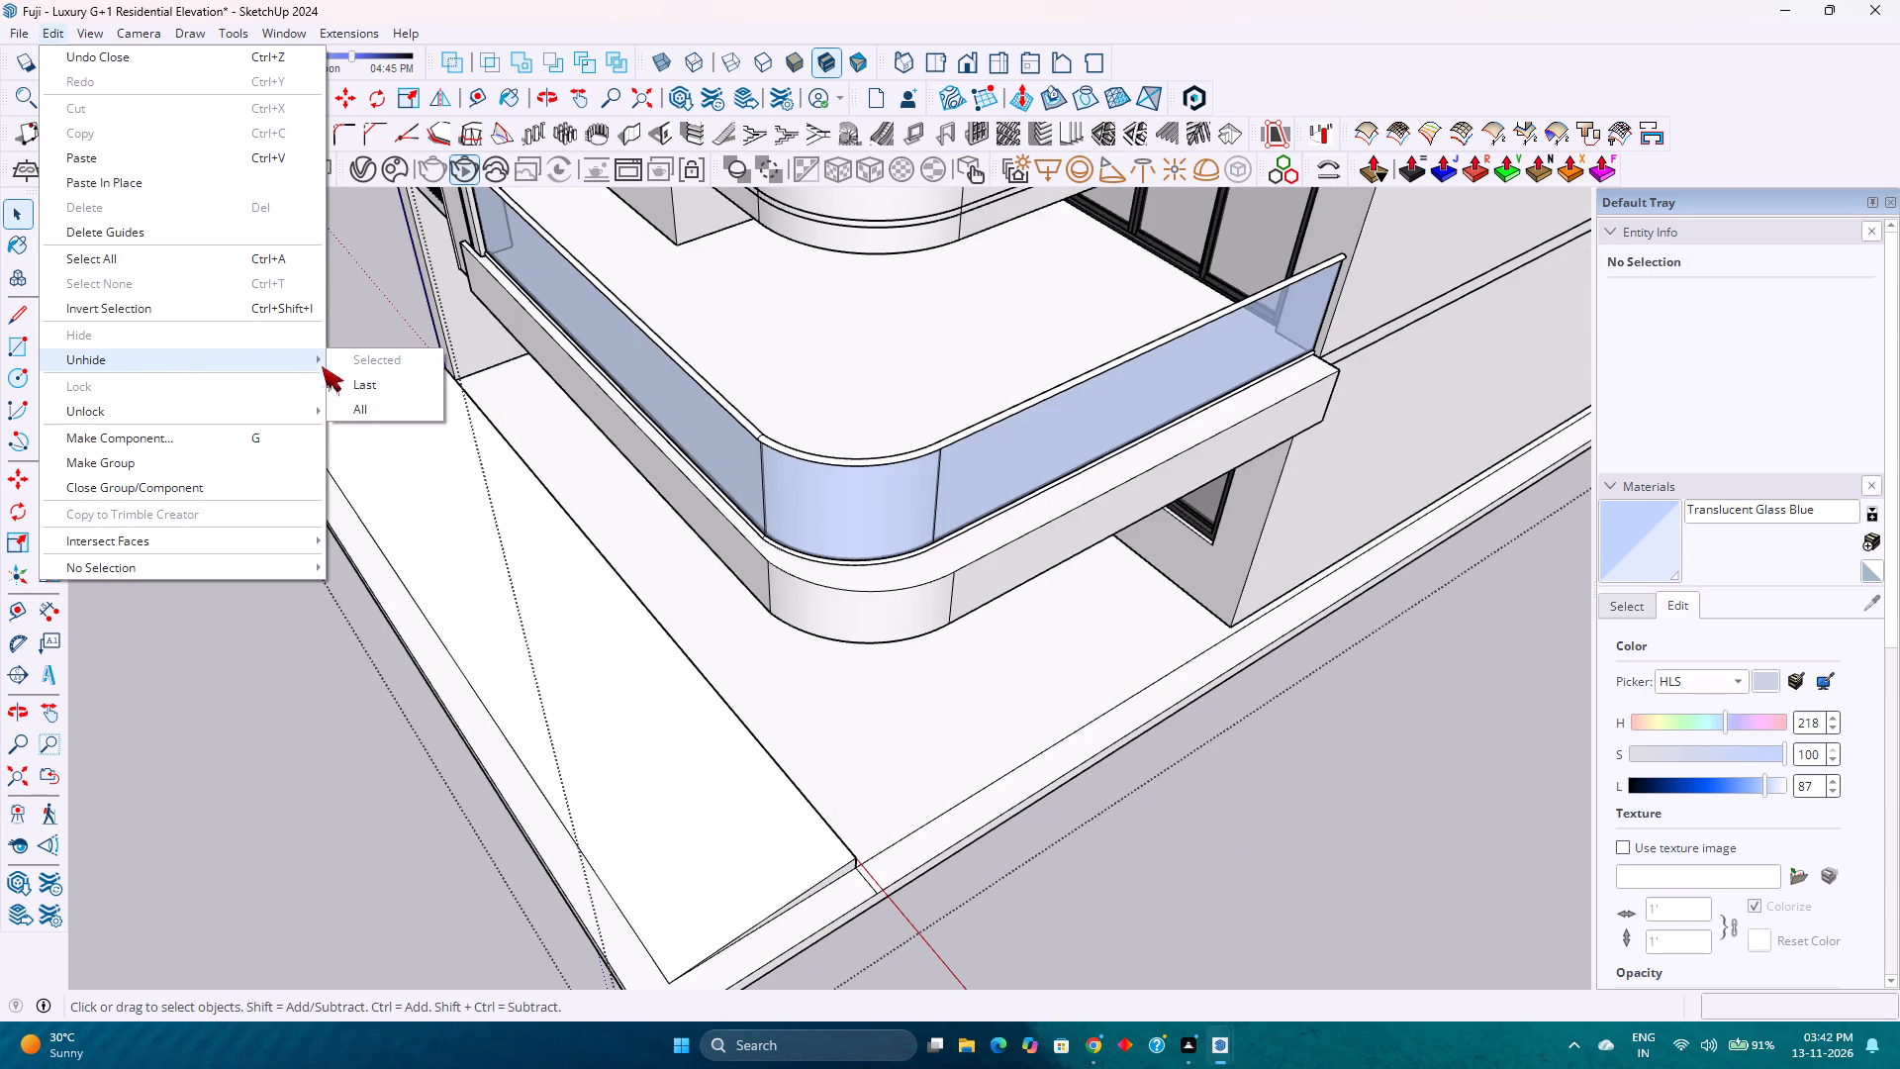
left_click(372, 400)
Delete the short 1' line across the slab border at the ramp's rear corner on the rounded balcony's side.
scroll(690, 626, "down", 2)
middle_click_drag(741, 728, 975, 617)
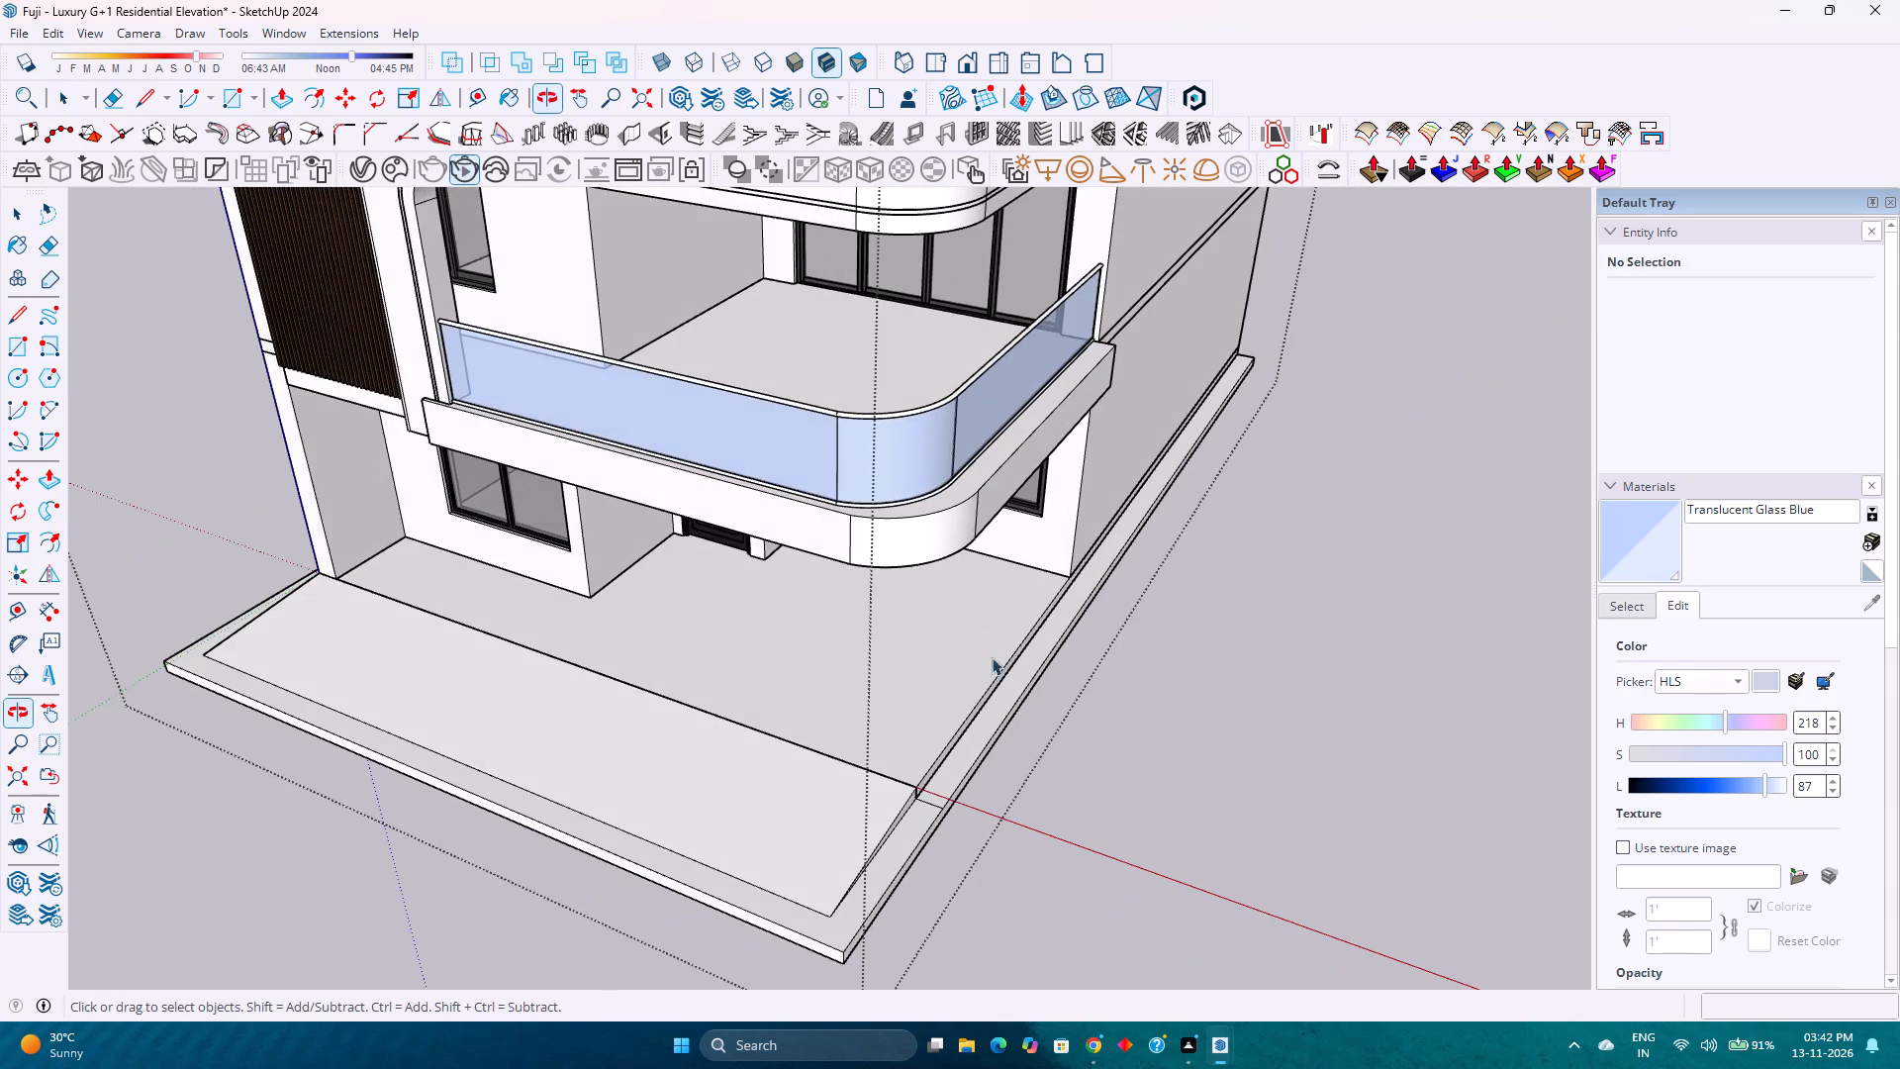
scroll(955, 826, "up", 2)
left_click(923, 801)
left_click(923, 801)
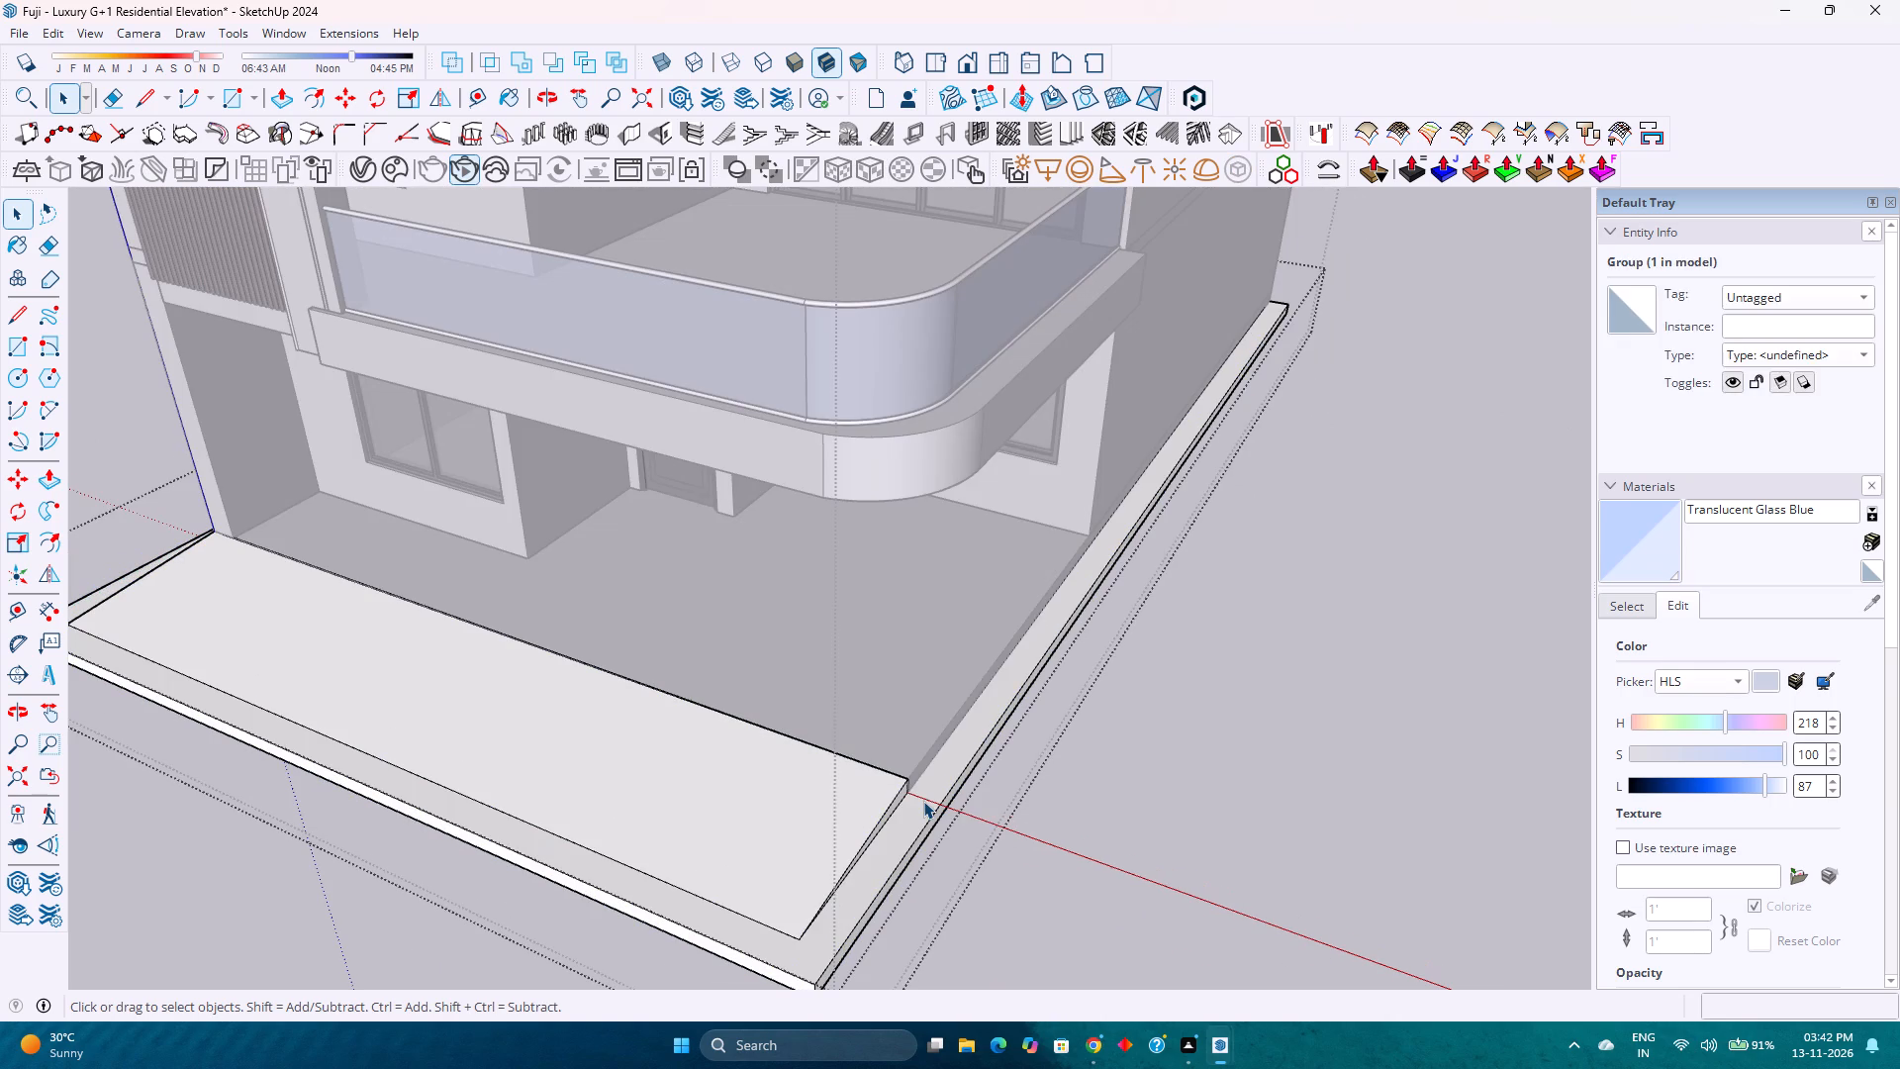
left_click(923, 800)
key("Delete")
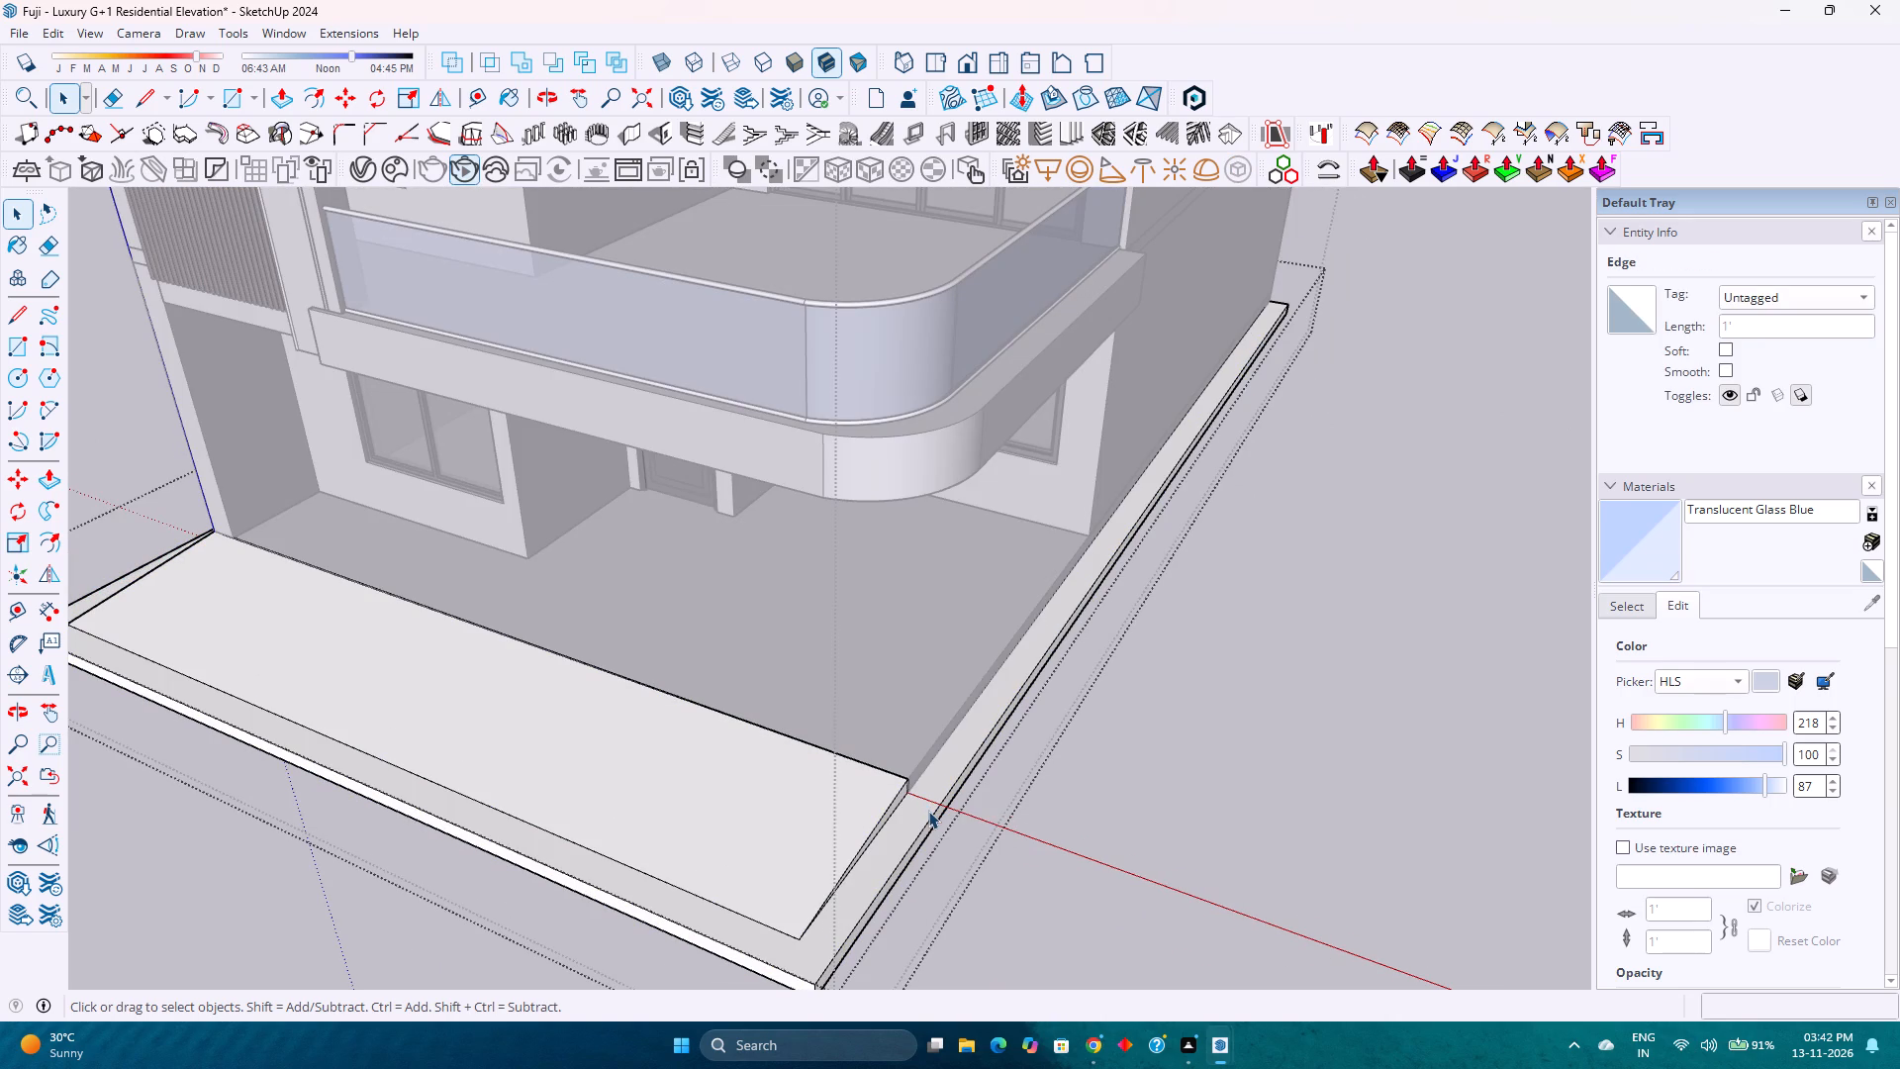
Push/Pull the 1' border face on the slab top up 6' to form the compound wall.
key("p")
left_click(931, 796)
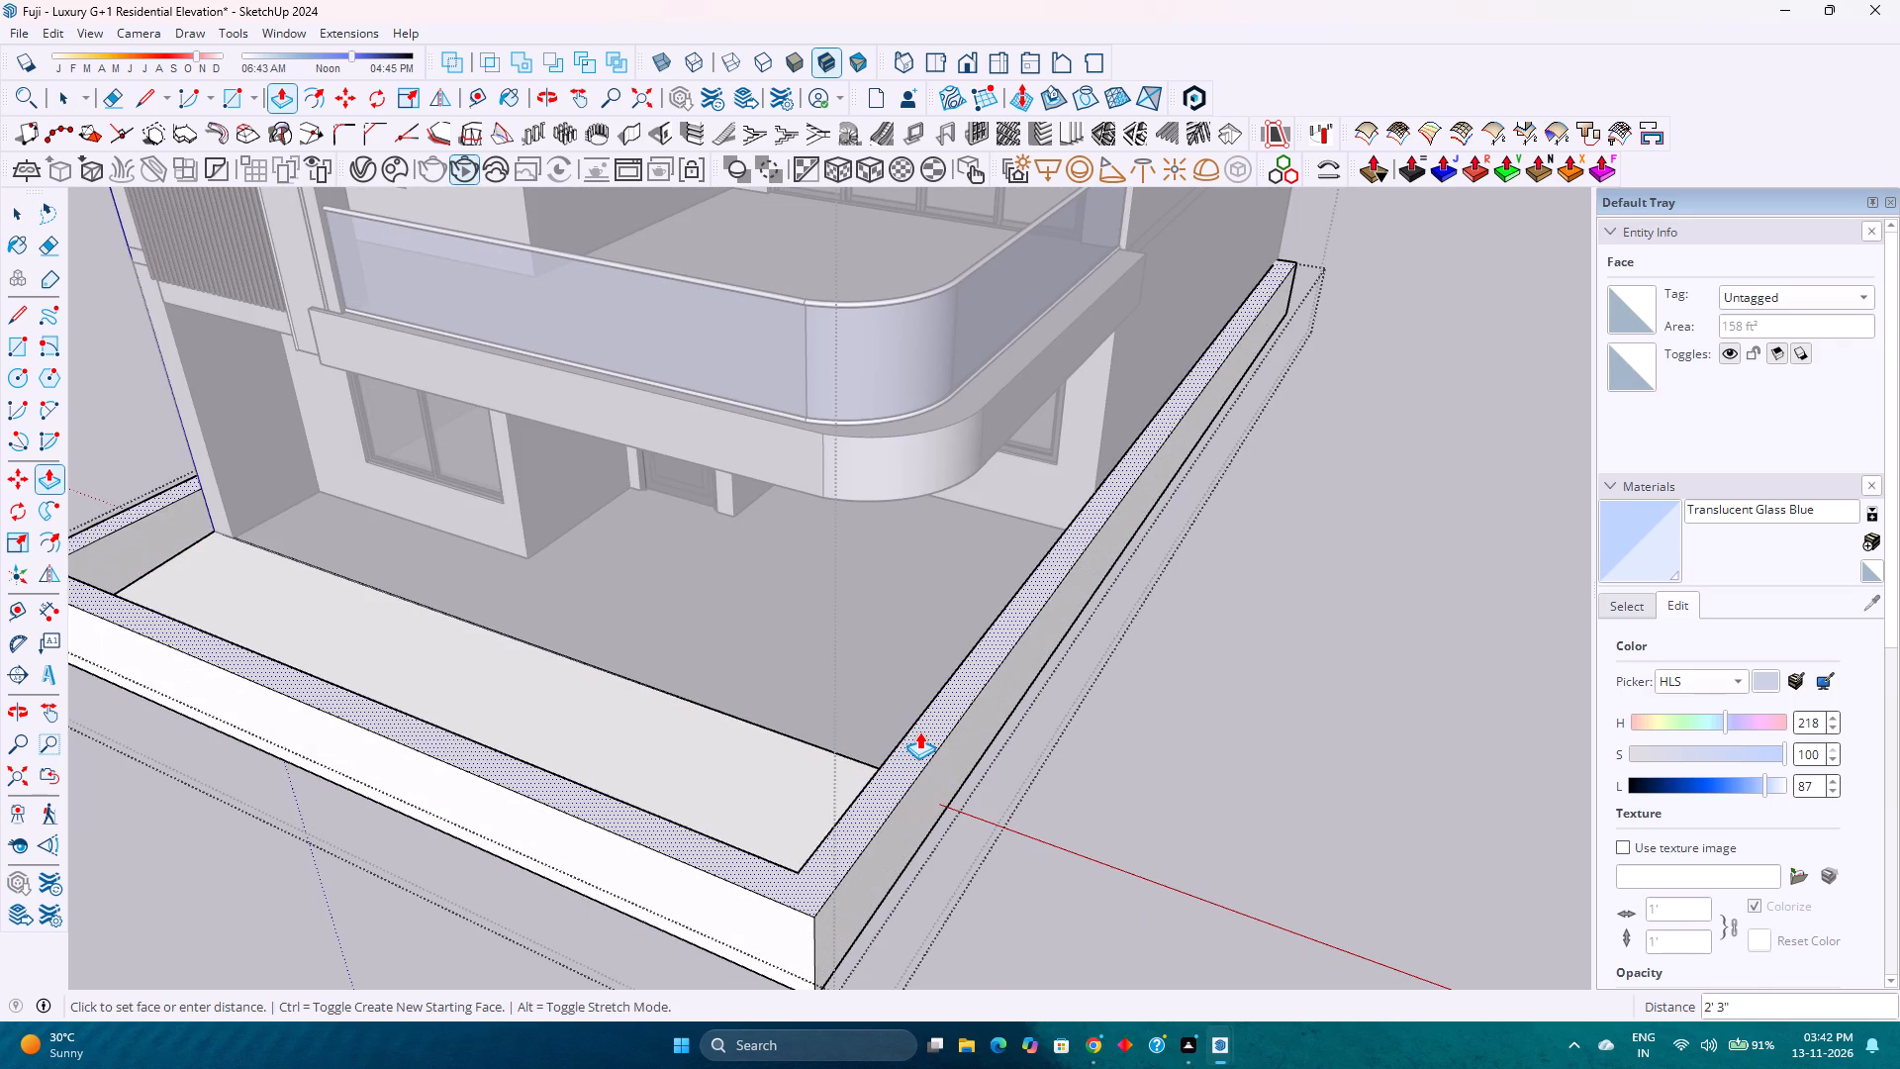
scroll(919, 731, "down", 7)
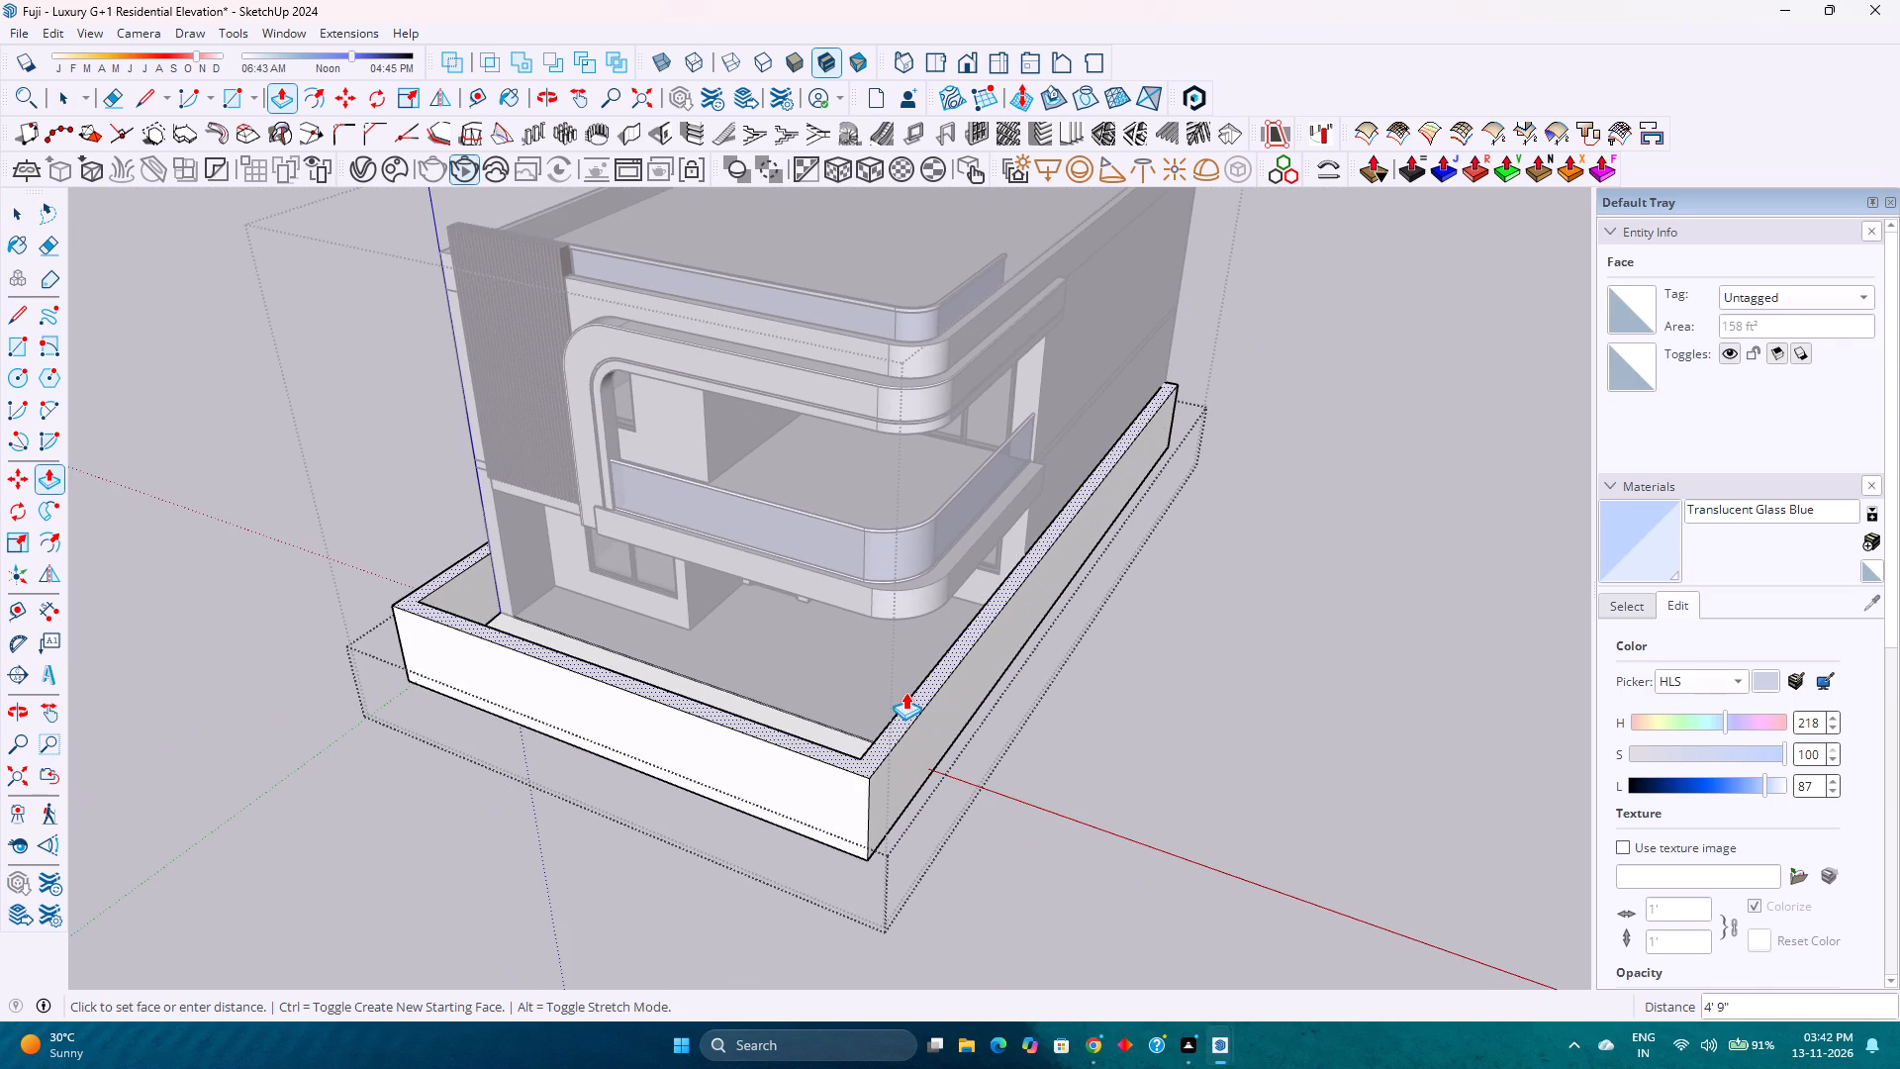
type("6'")
key("Return")
Examine the compound wall's height against the house in the standard front view.
scroll(905, 692, "down", 2)
middle_click_drag(688, 792, 1140, 674)
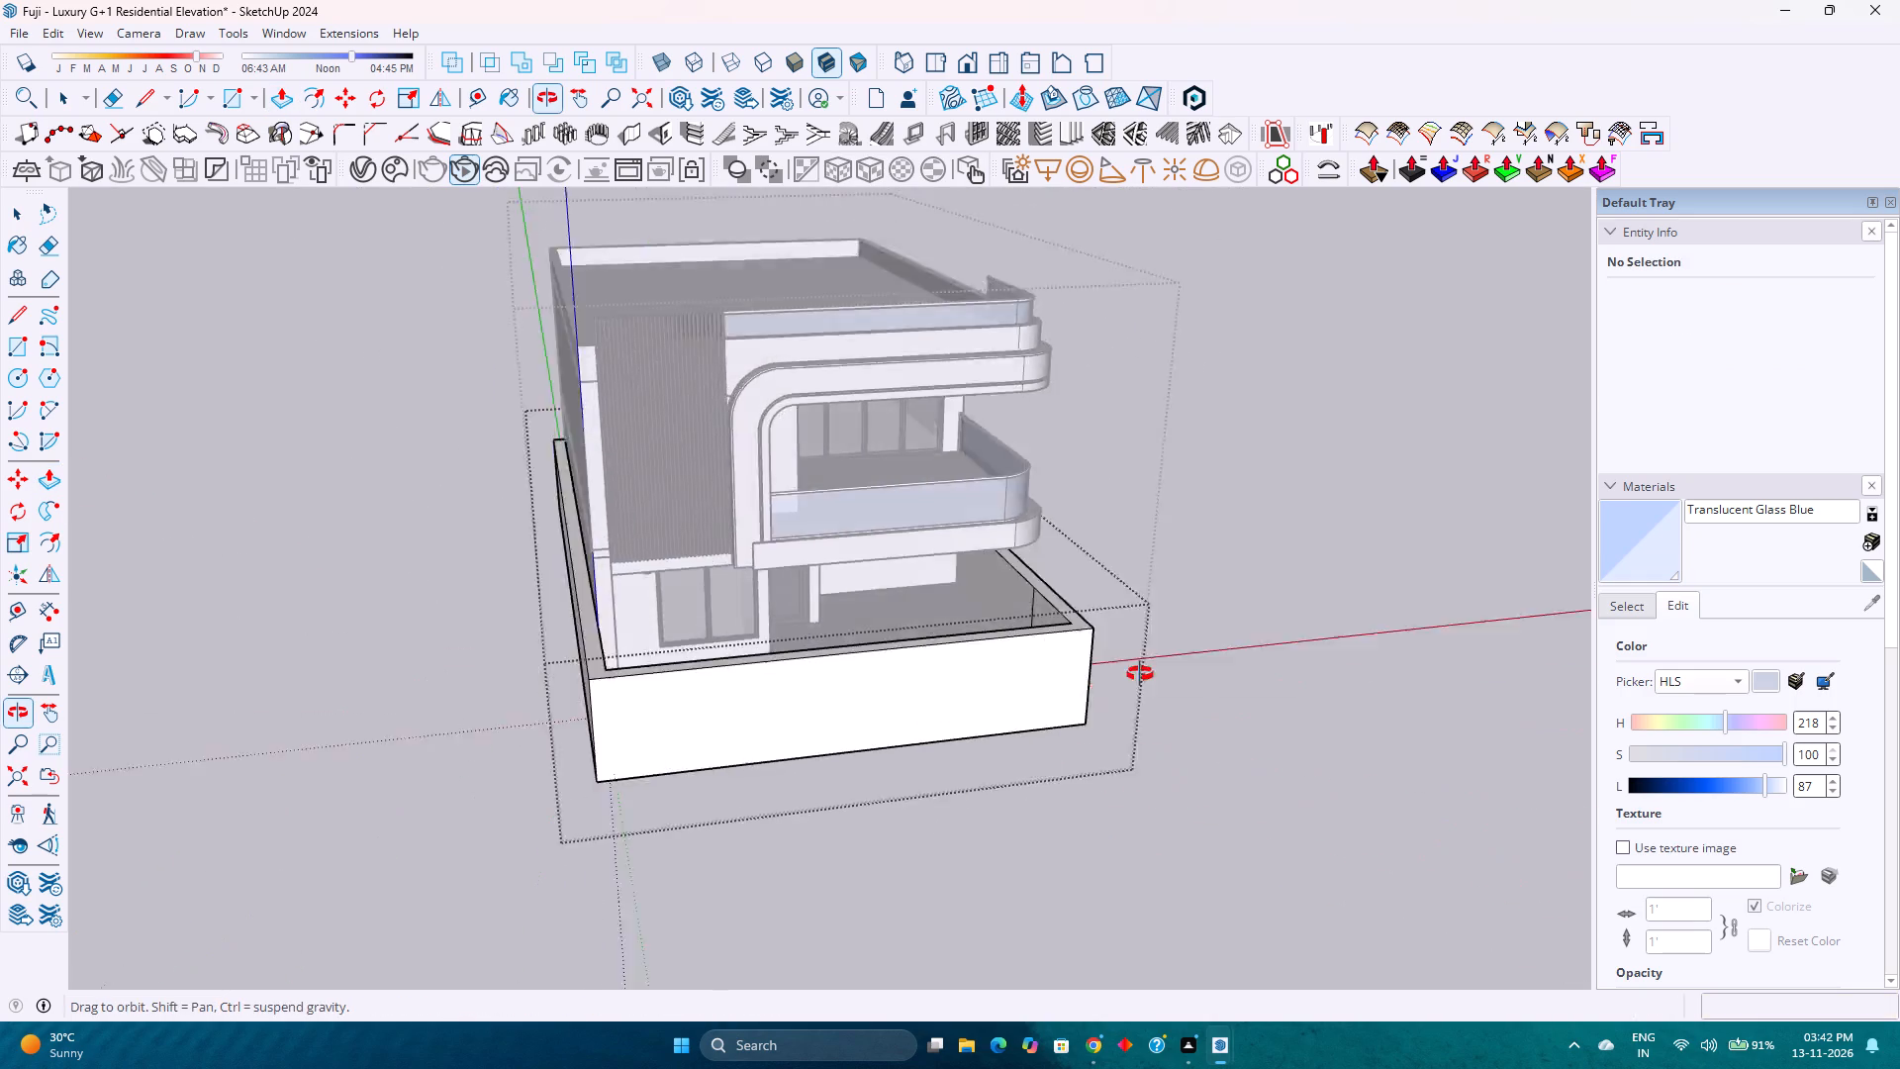
middle_click_drag(1140, 674, 1235, 630)
scroll(1047, 675, "down", 4)
middle_click_drag(1013, 824, 667, 711)
middle_click(667, 711)
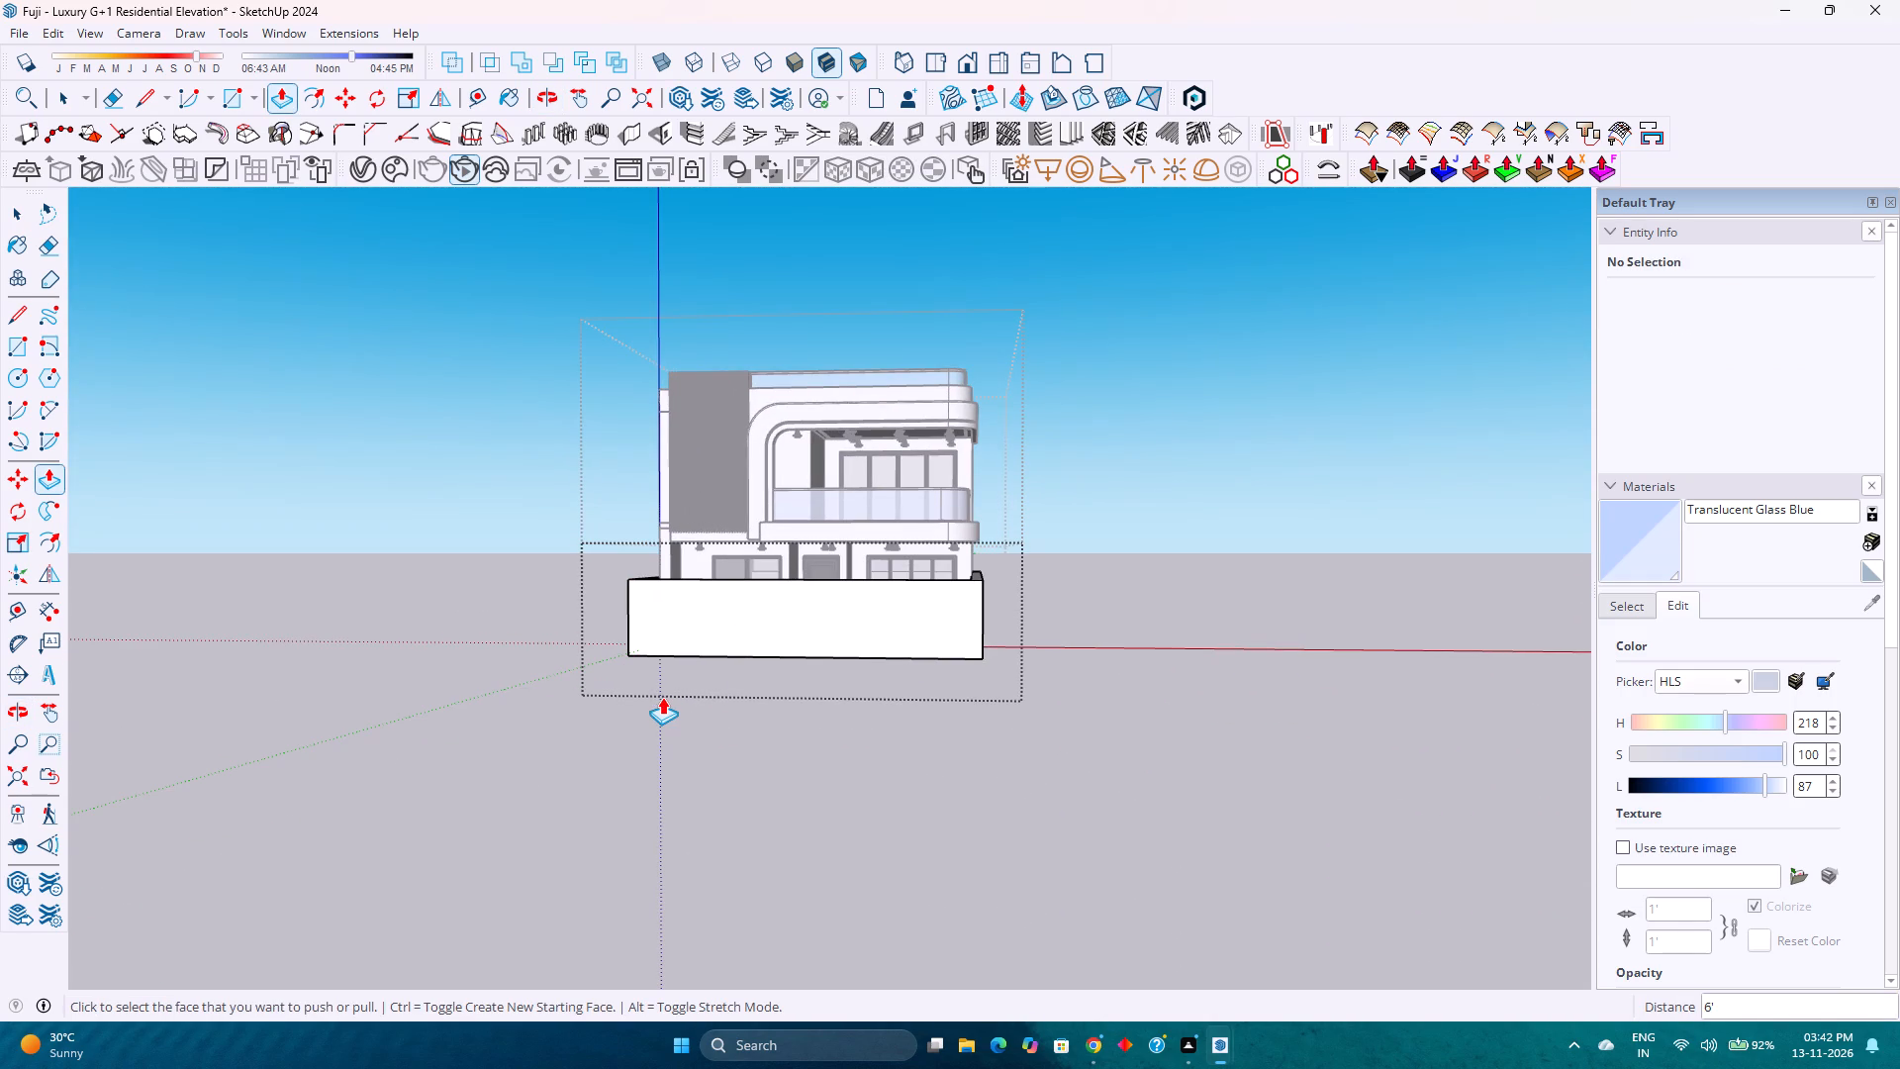
left_click(969, 67)
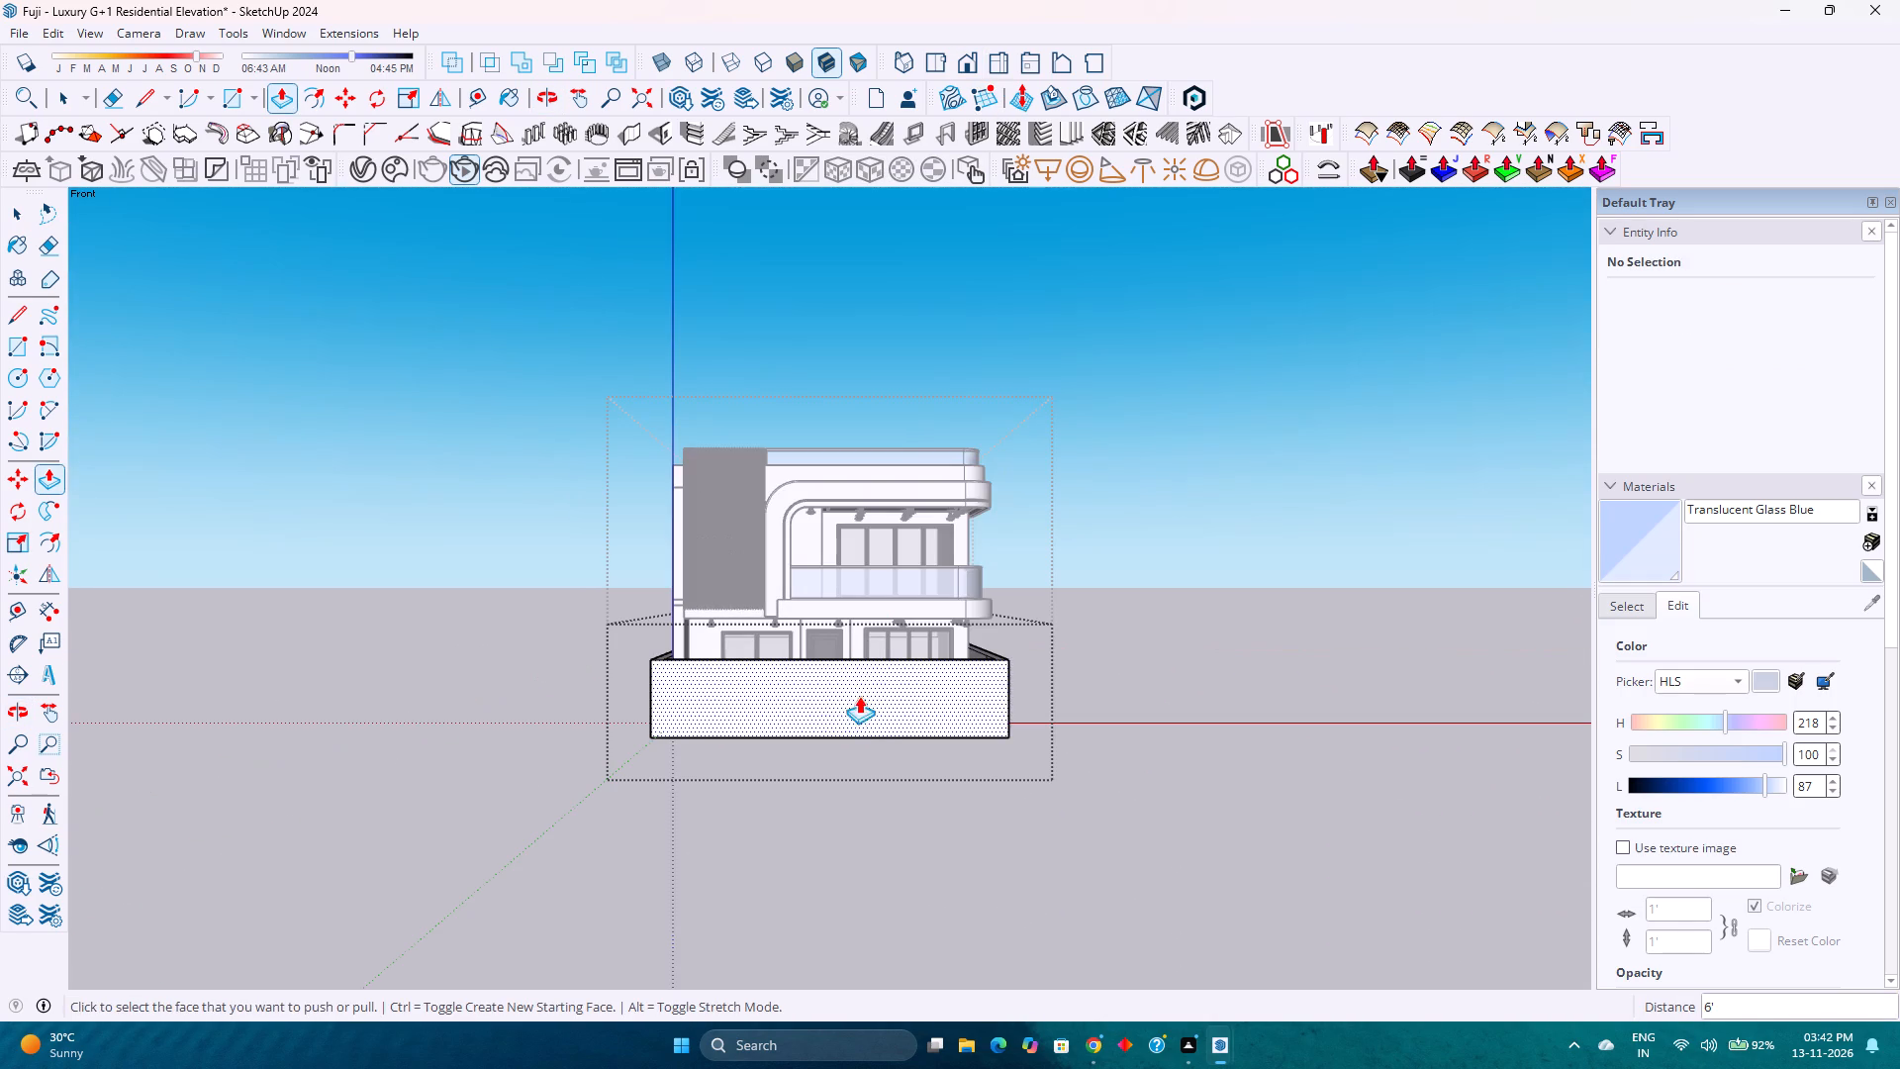
scroll(811, 695, "up", 5)
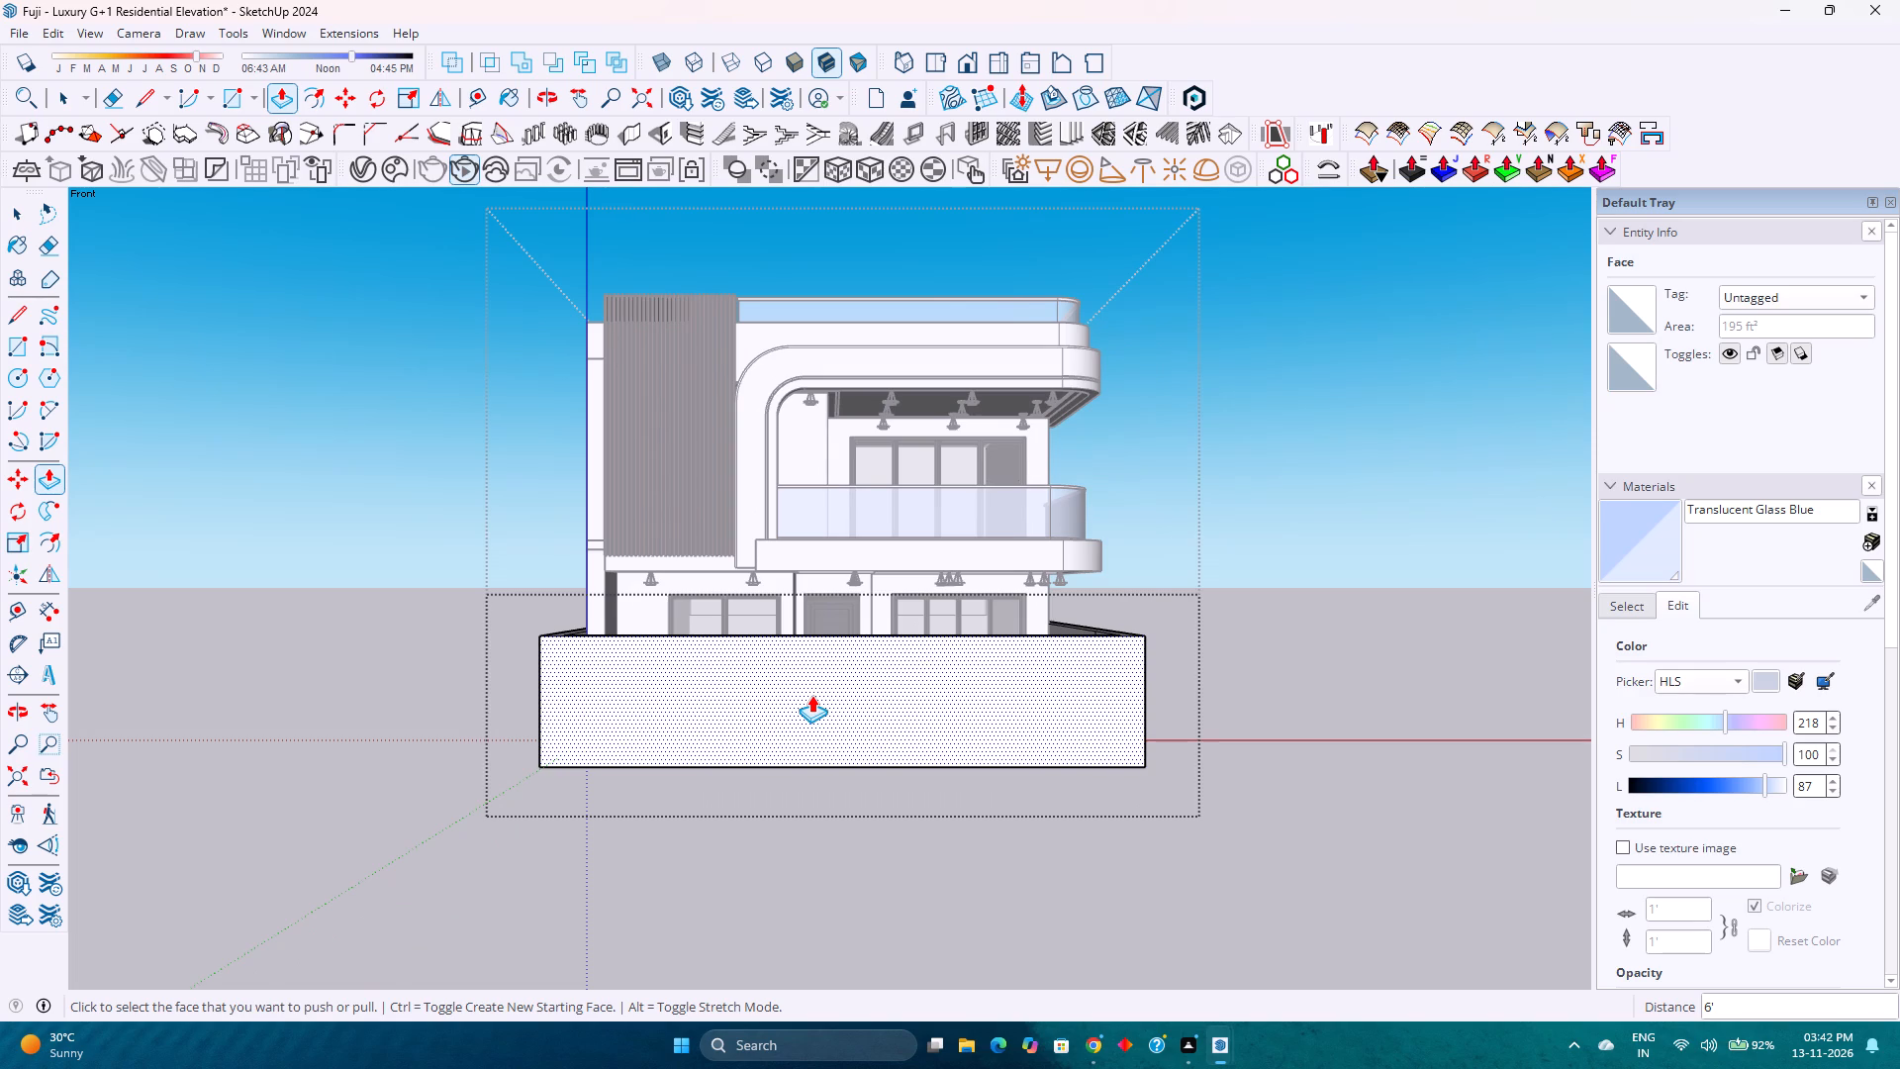
Erase the stray vertical edge on the inner face of the side compound wall beneath the rounded balcony.
middle_click_drag(1113, 635, 1168, 750)
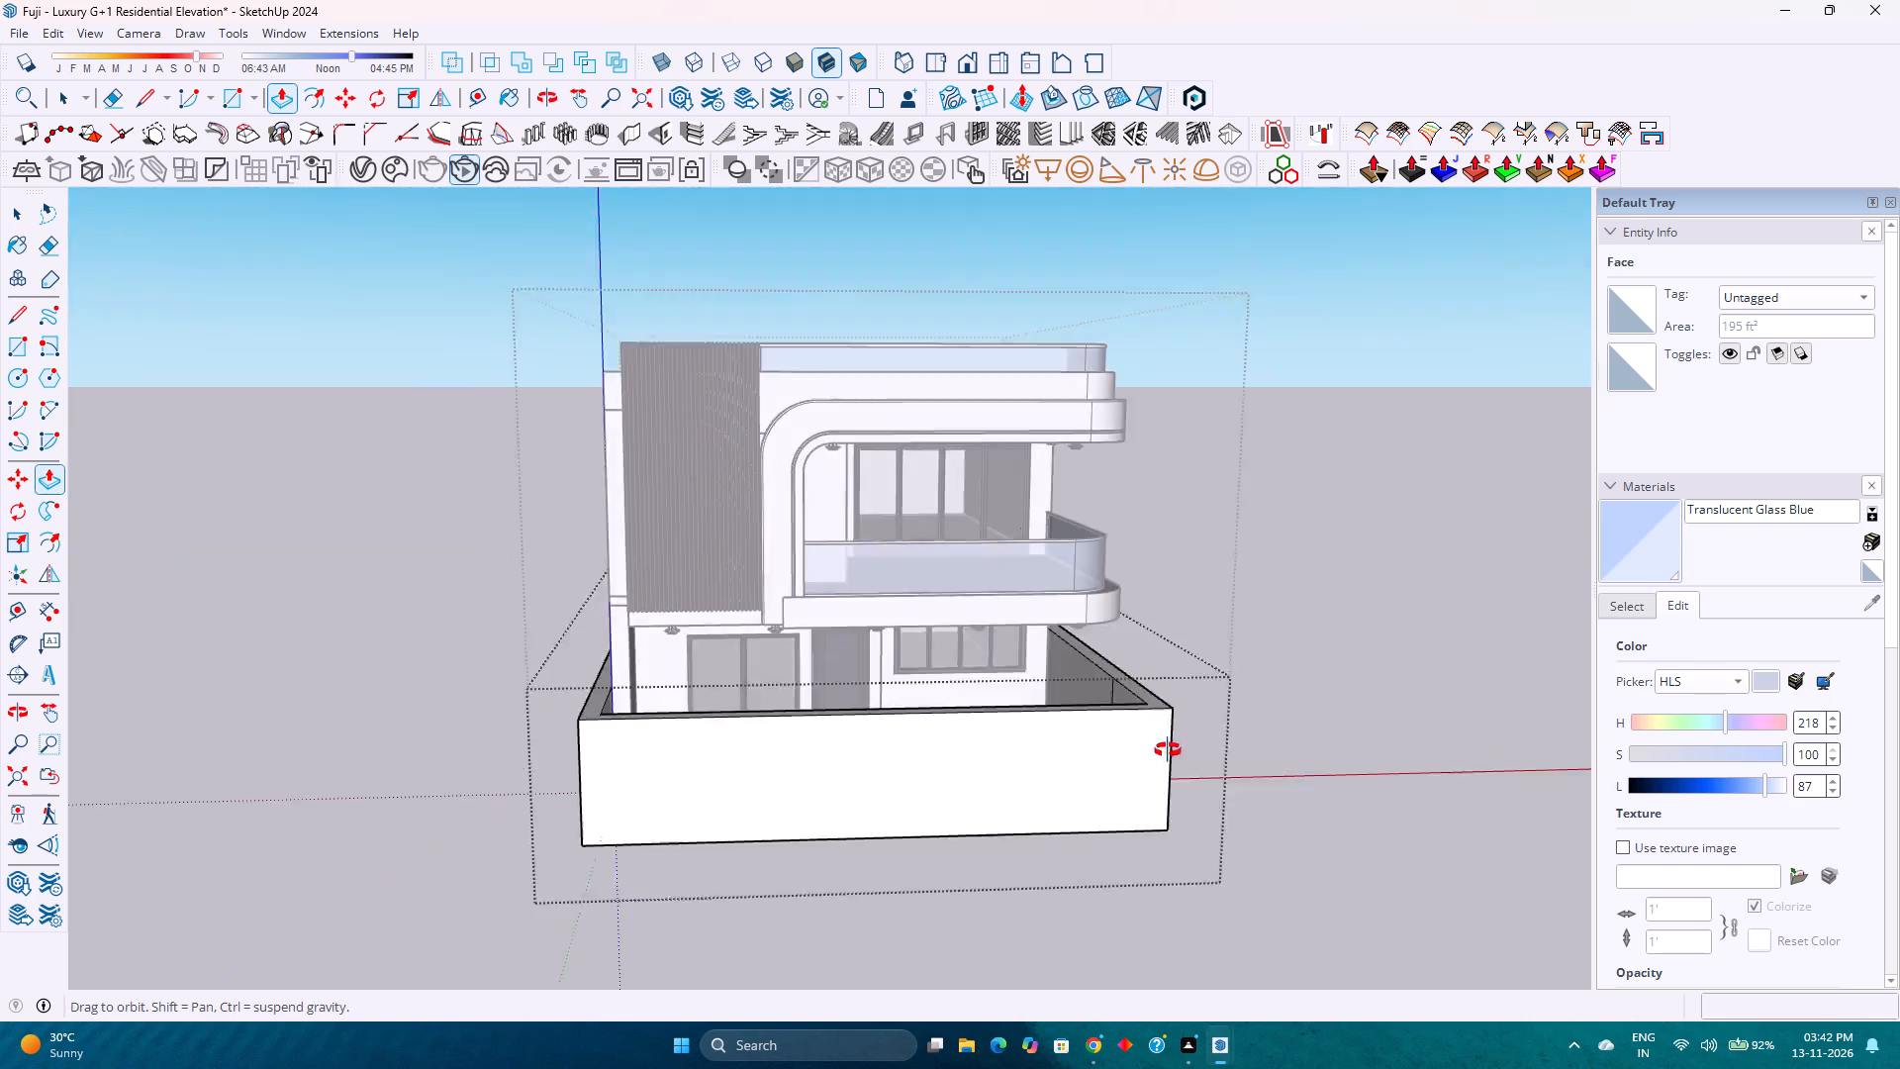
middle_click_drag(1168, 750, 1203, 797)
middle_click(1204, 797)
scroll(1086, 756, "up", 7)
key("r")
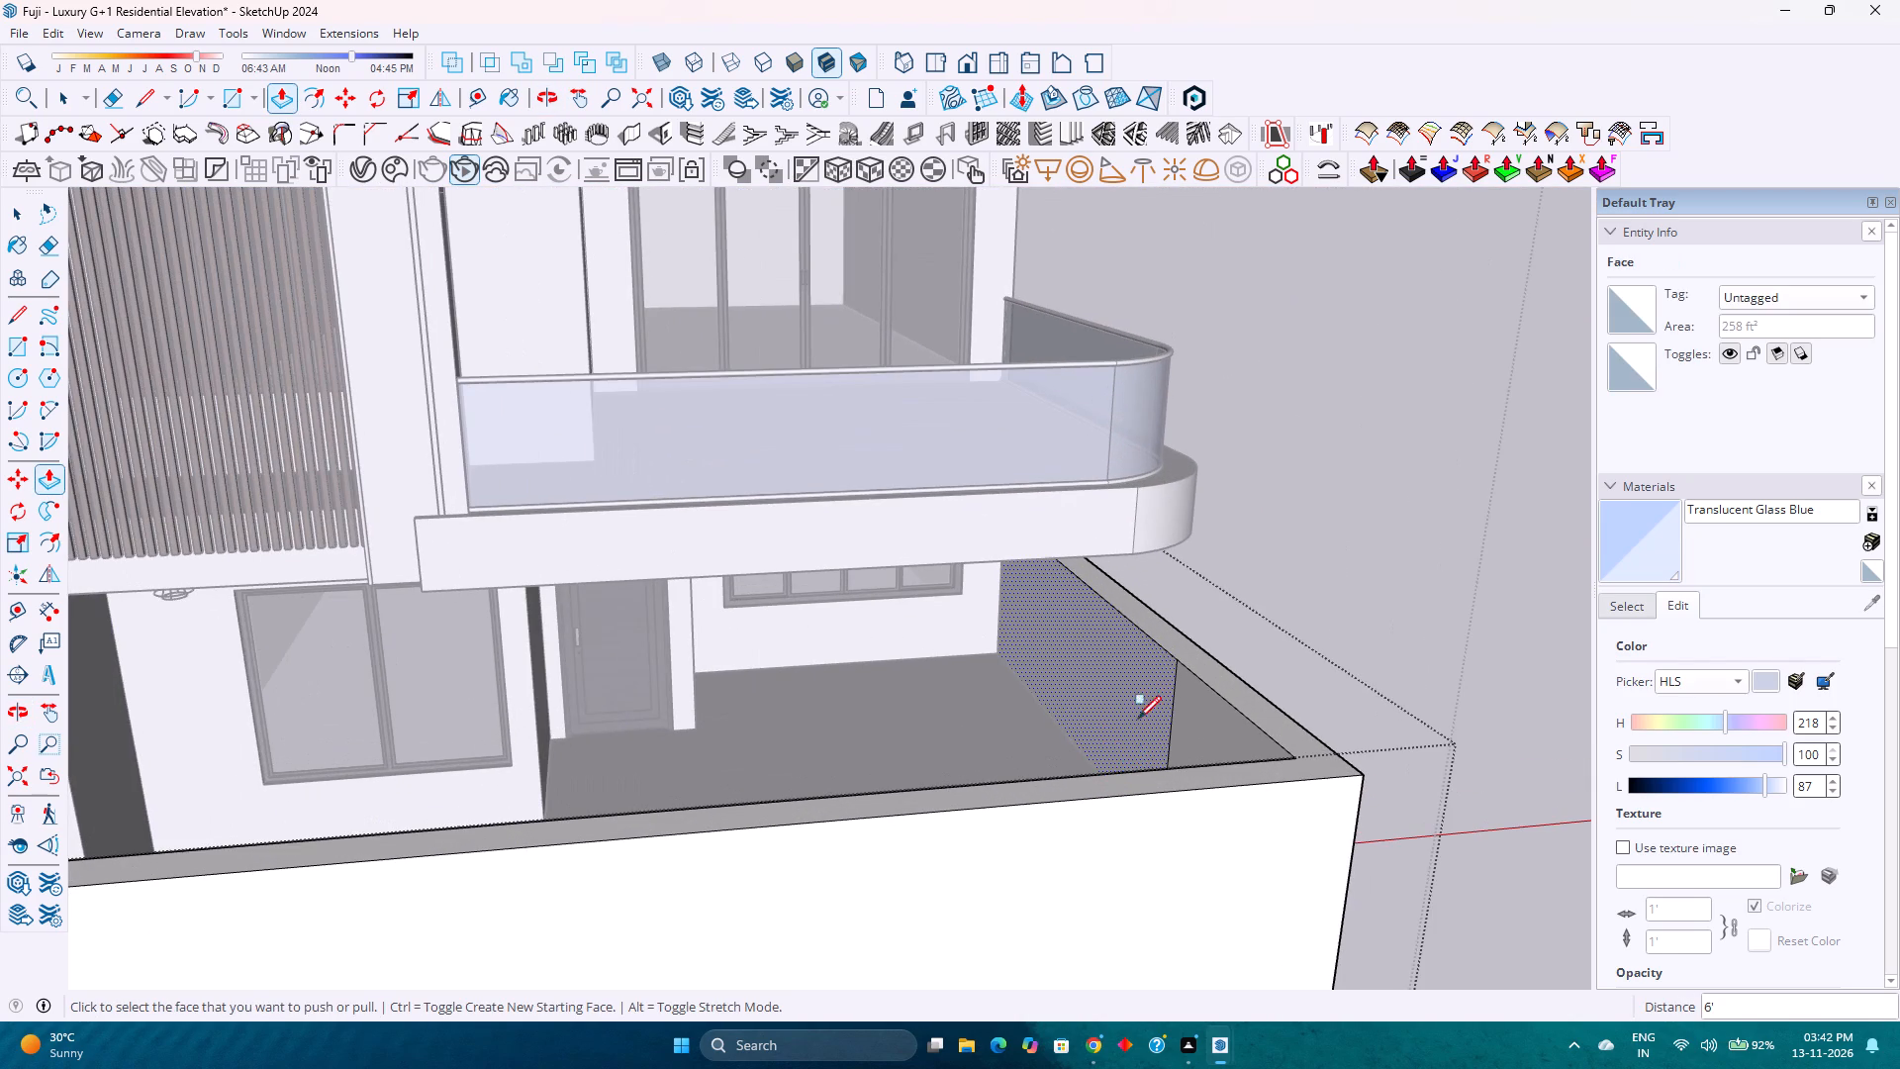
key("e")
left_click(1170, 696)
left_click(1172, 698)
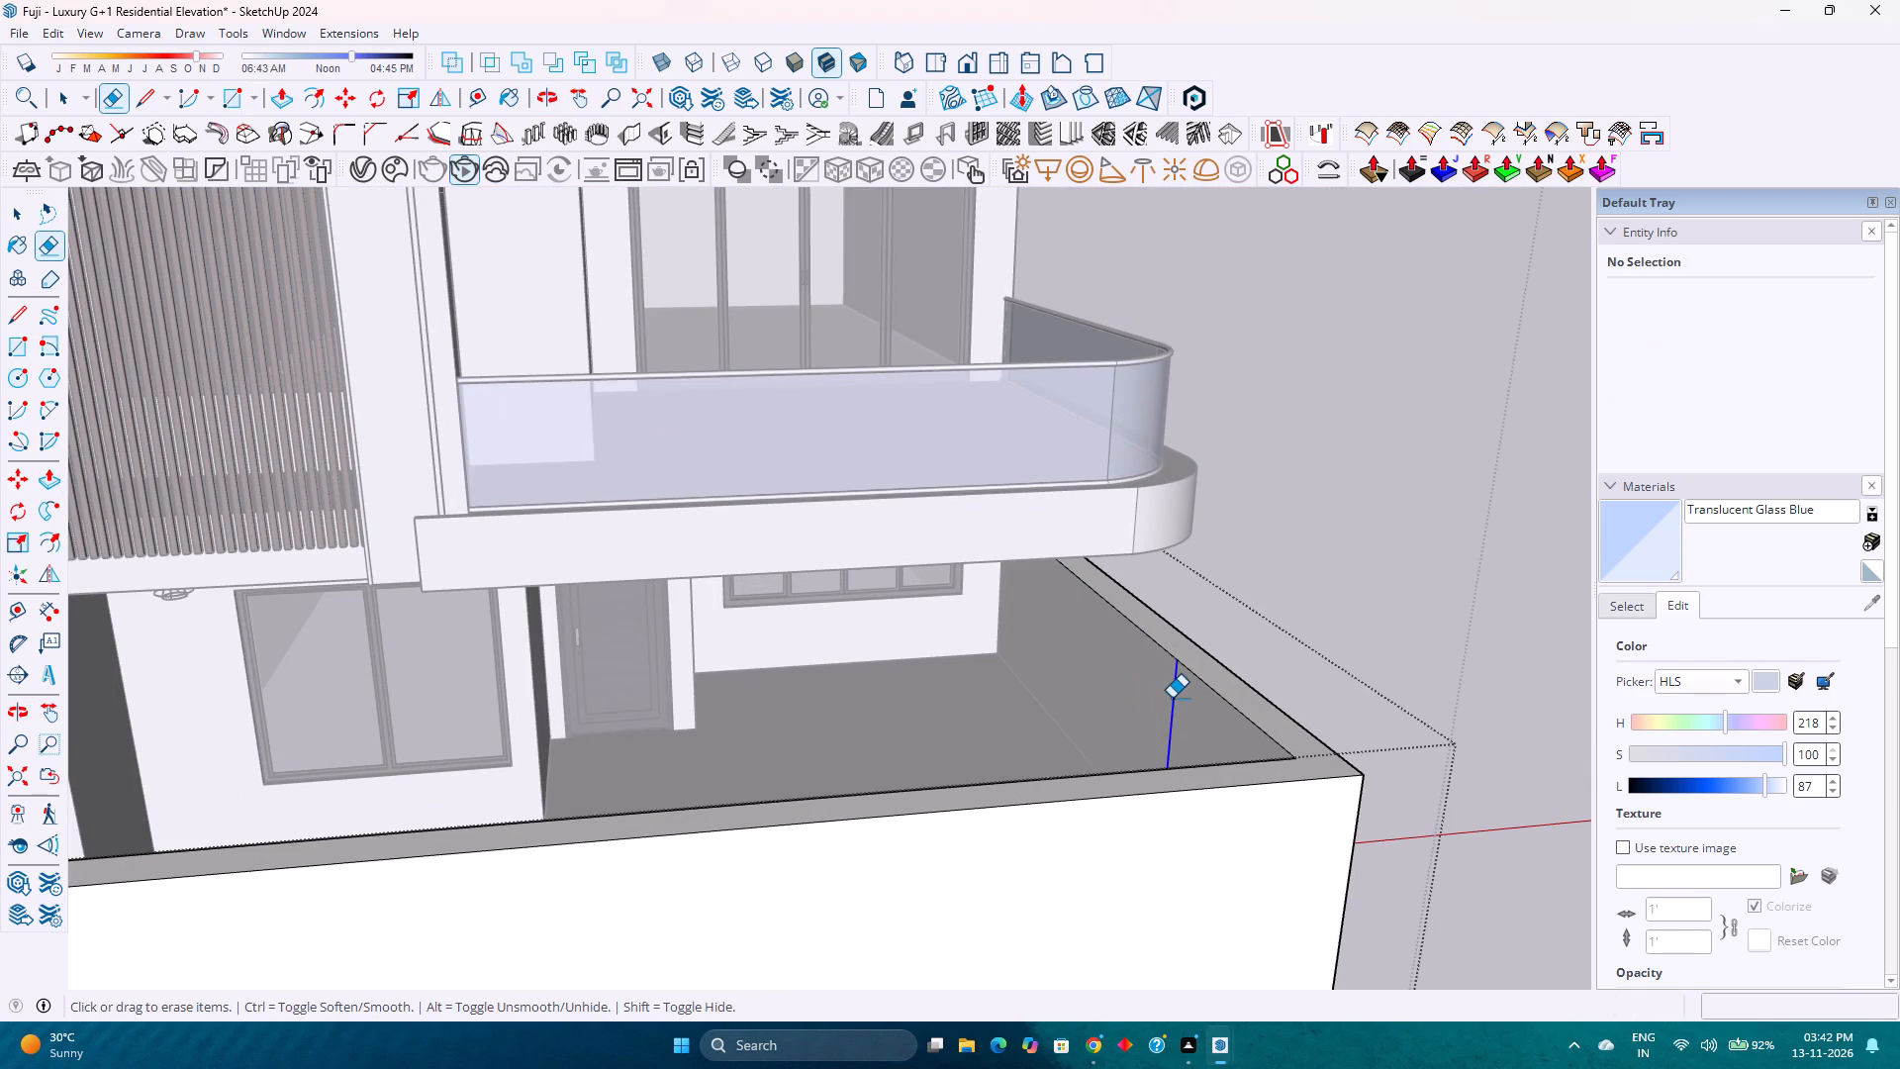
Copy the front compound wall's vertical corner edge on the rounded balcony's side 1' inward along the front face.
scroll(1024, 678, "down", 3)
middle_click_drag(1016, 682, 849, 736)
middle_click(849, 736)
middle_click(849, 736)
scroll(696, 729, "down", 4)
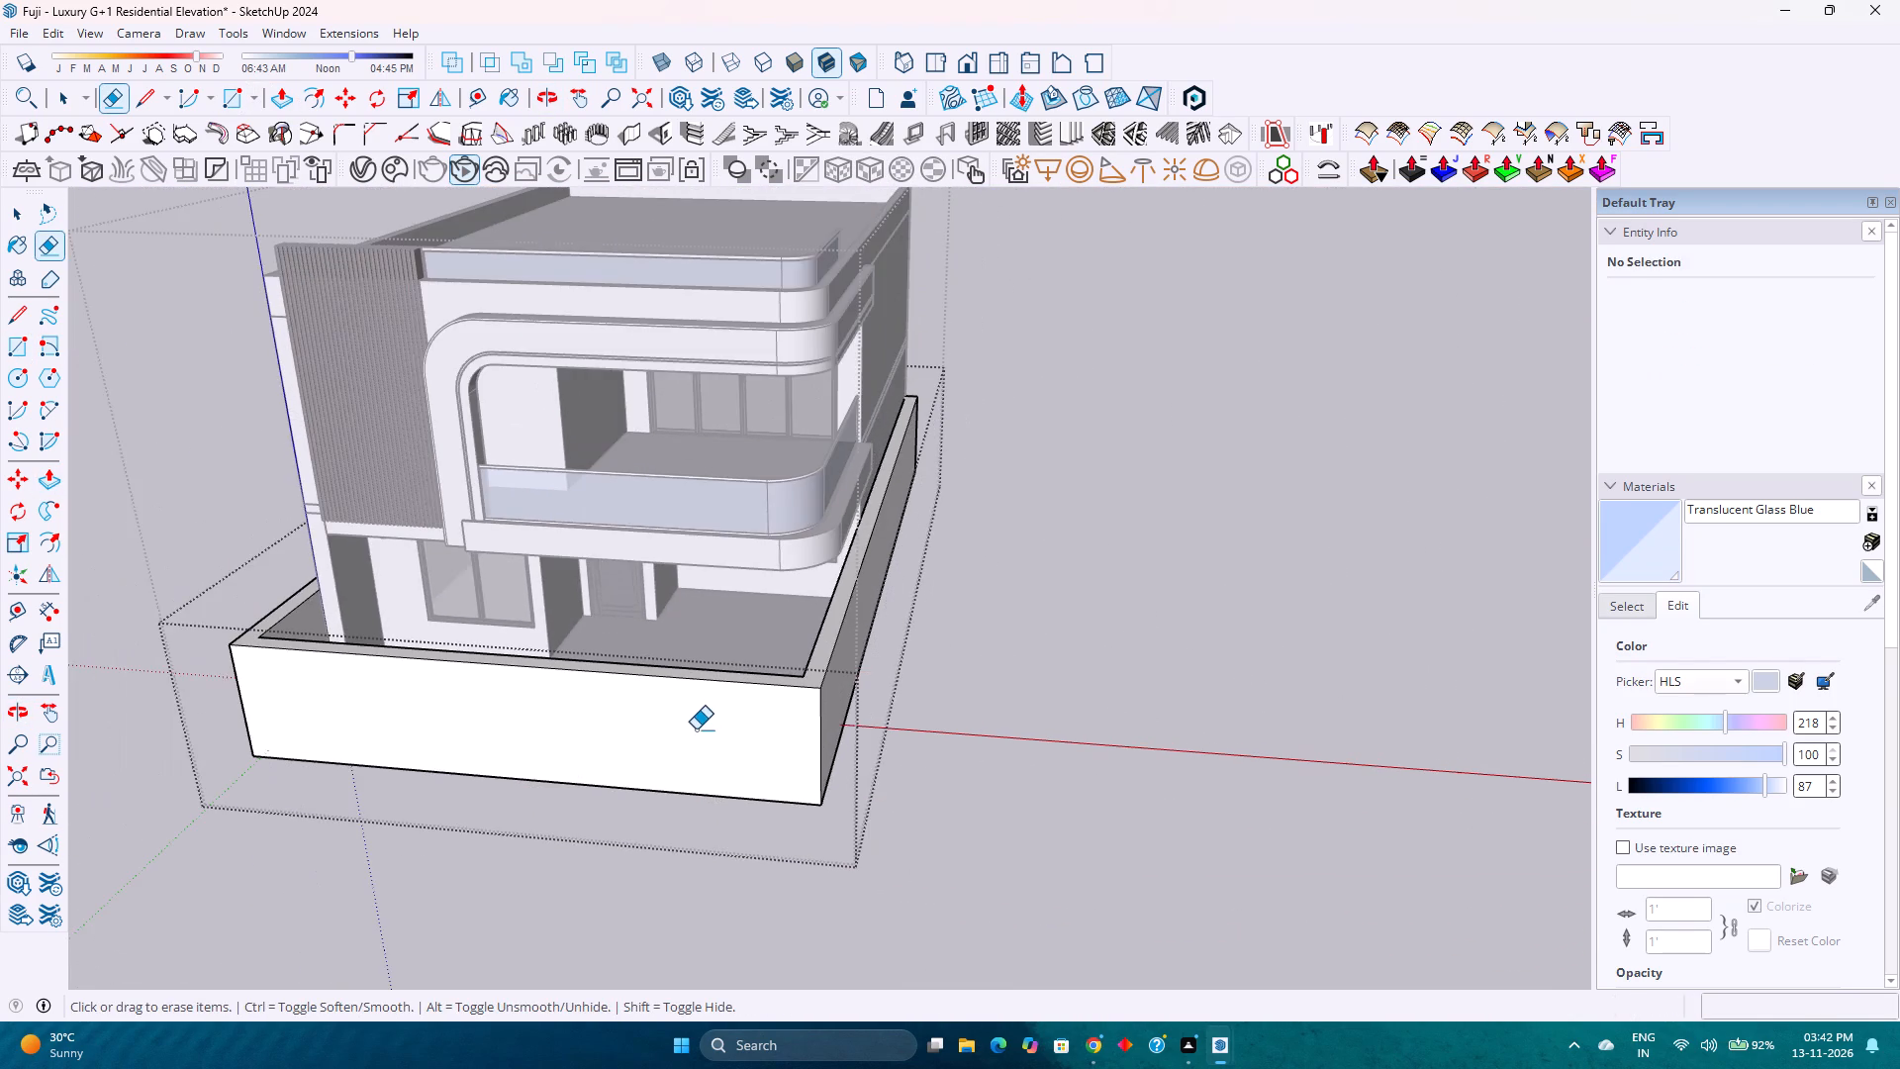
middle_click_drag(696, 729, 891, 746, "shift")
scroll(901, 740, "up", 3)
middle_click_drag(902, 738, 1162, 581)
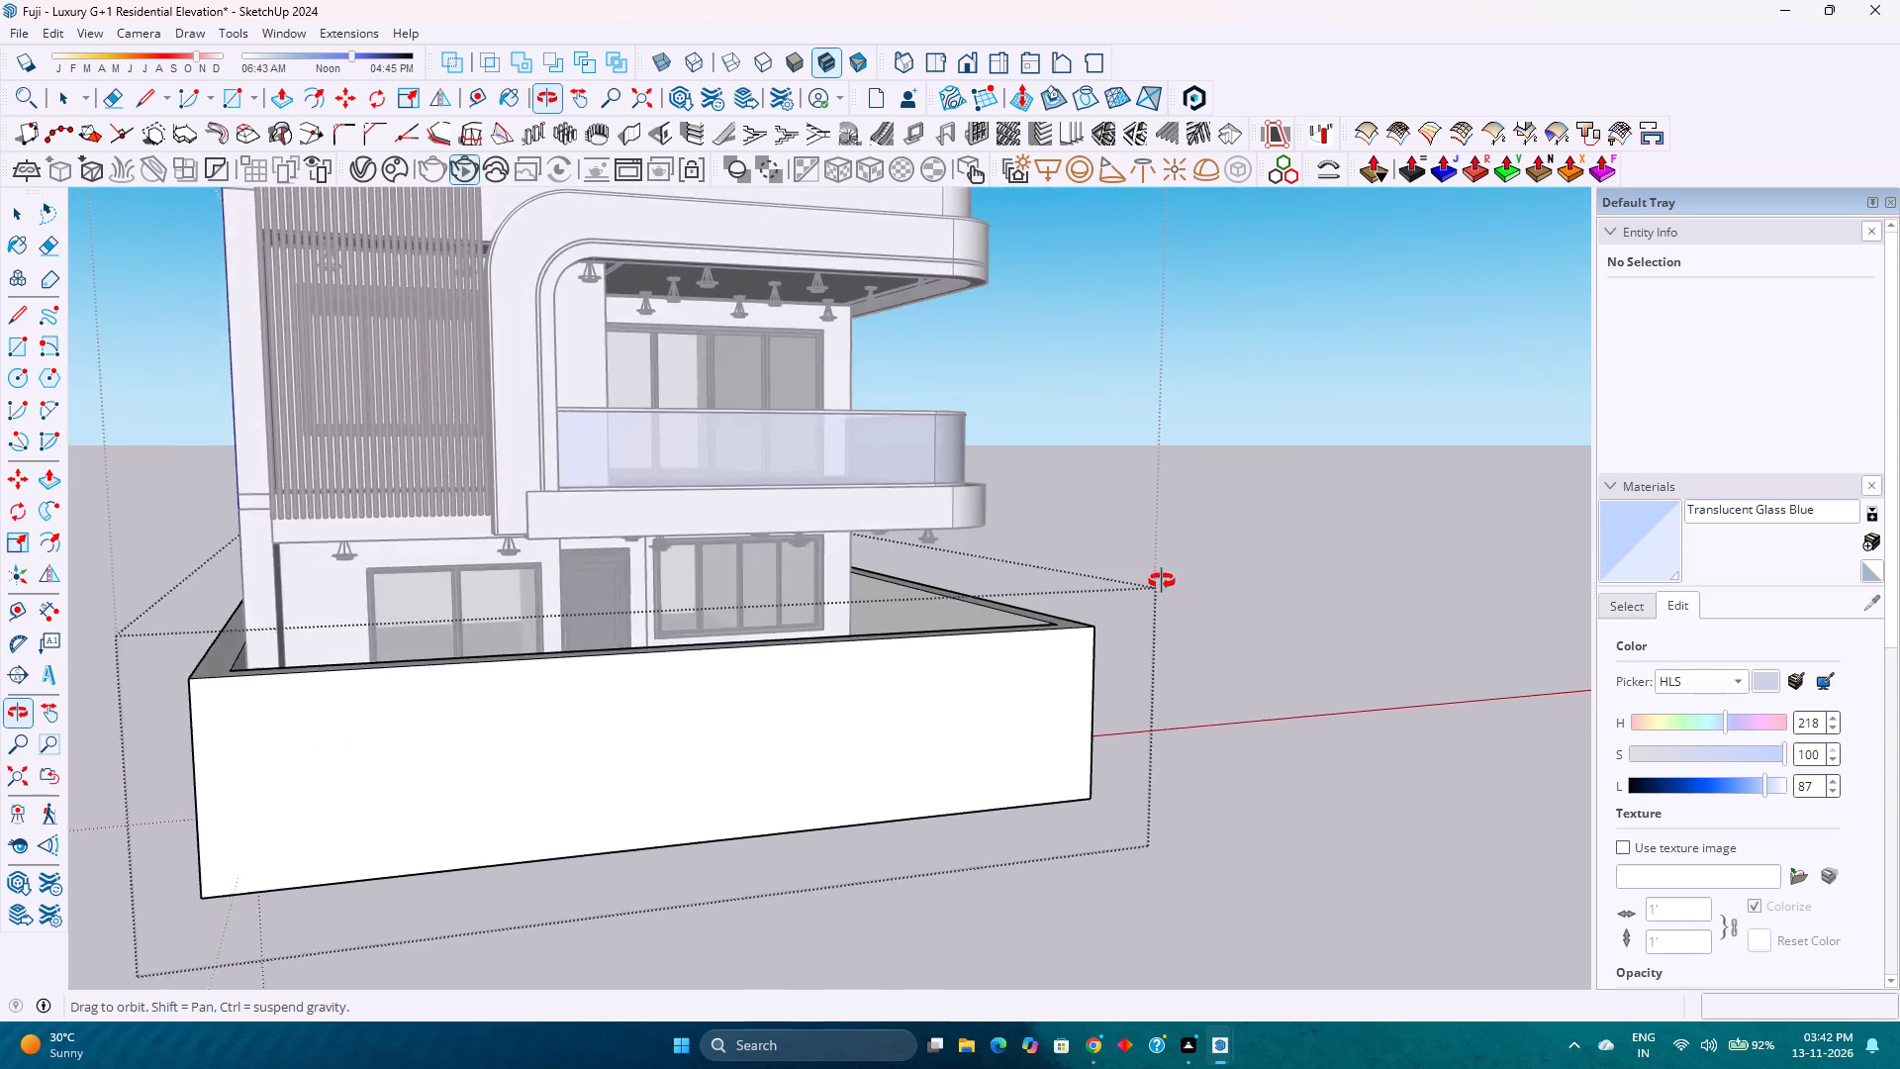
middle_click_drag(1162, 581, 1045, 571)
middle_click(1045, 571)
key("space")
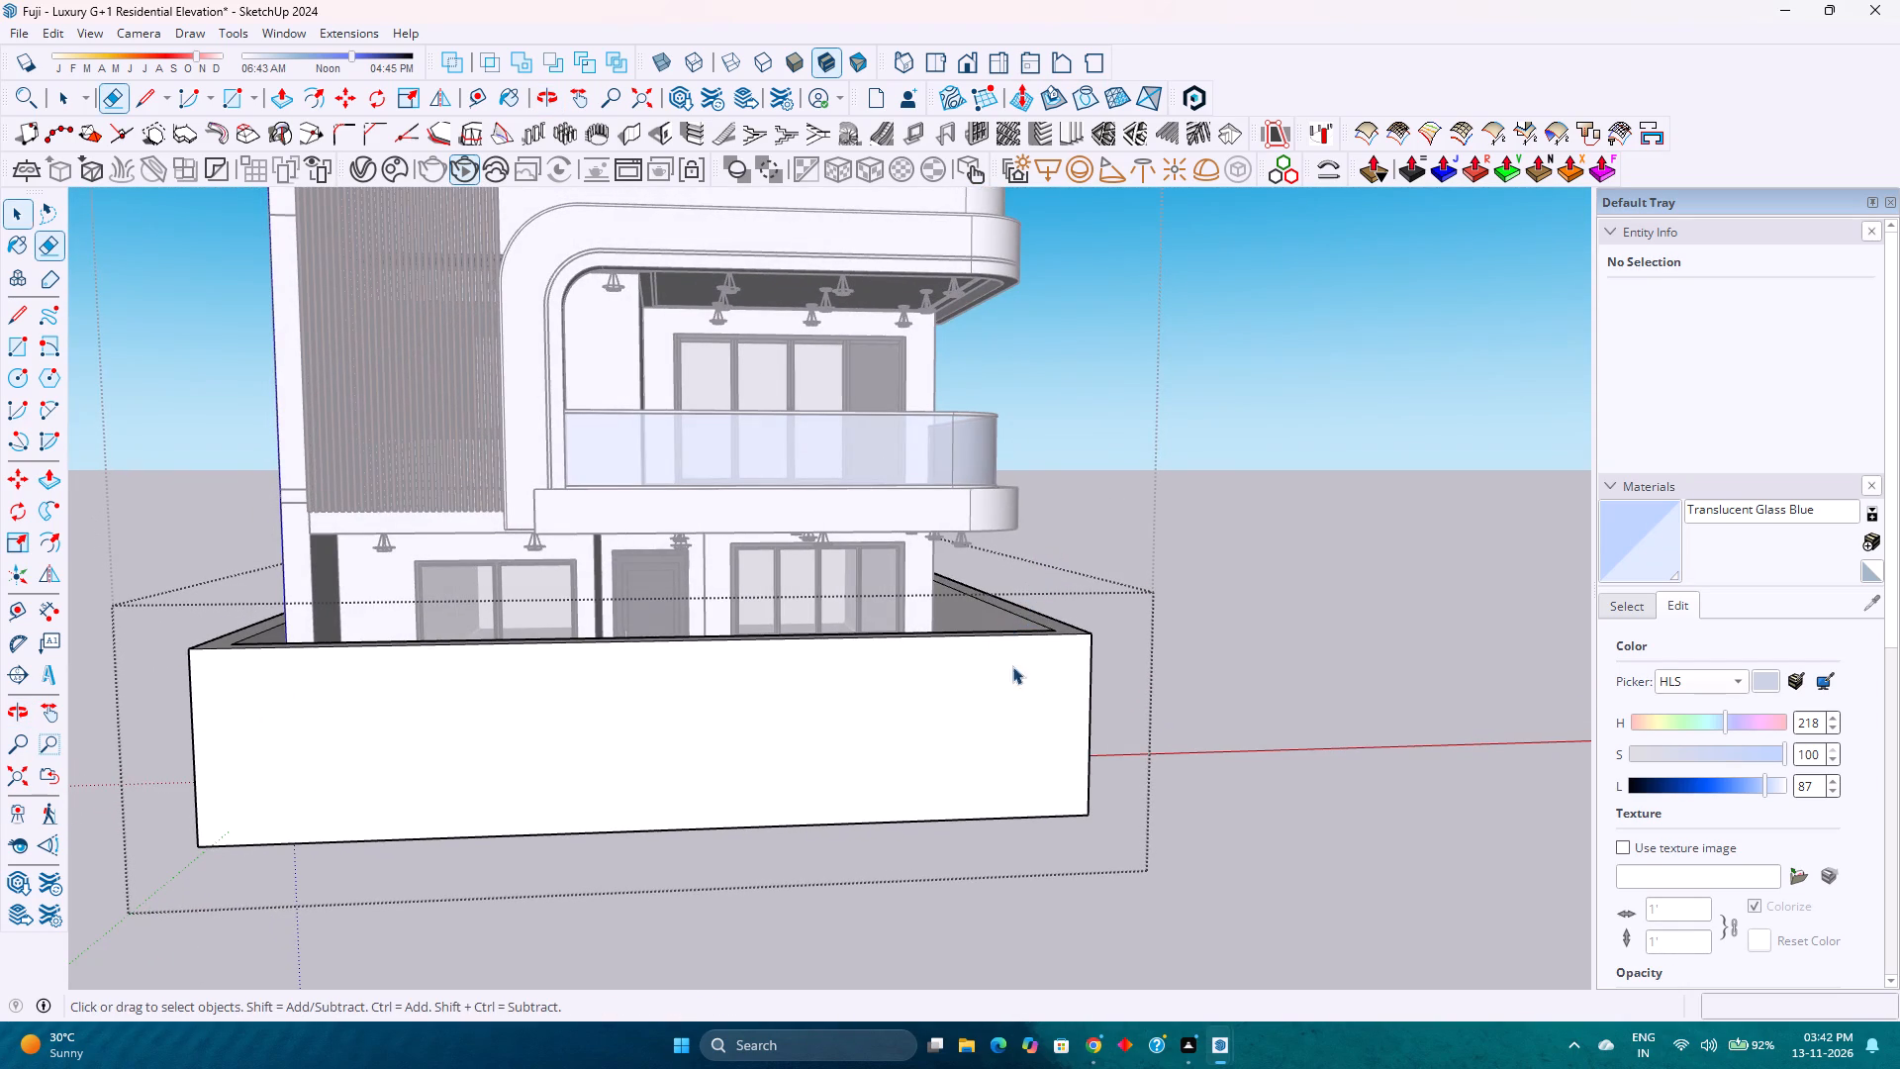
left_click(1089, 708)
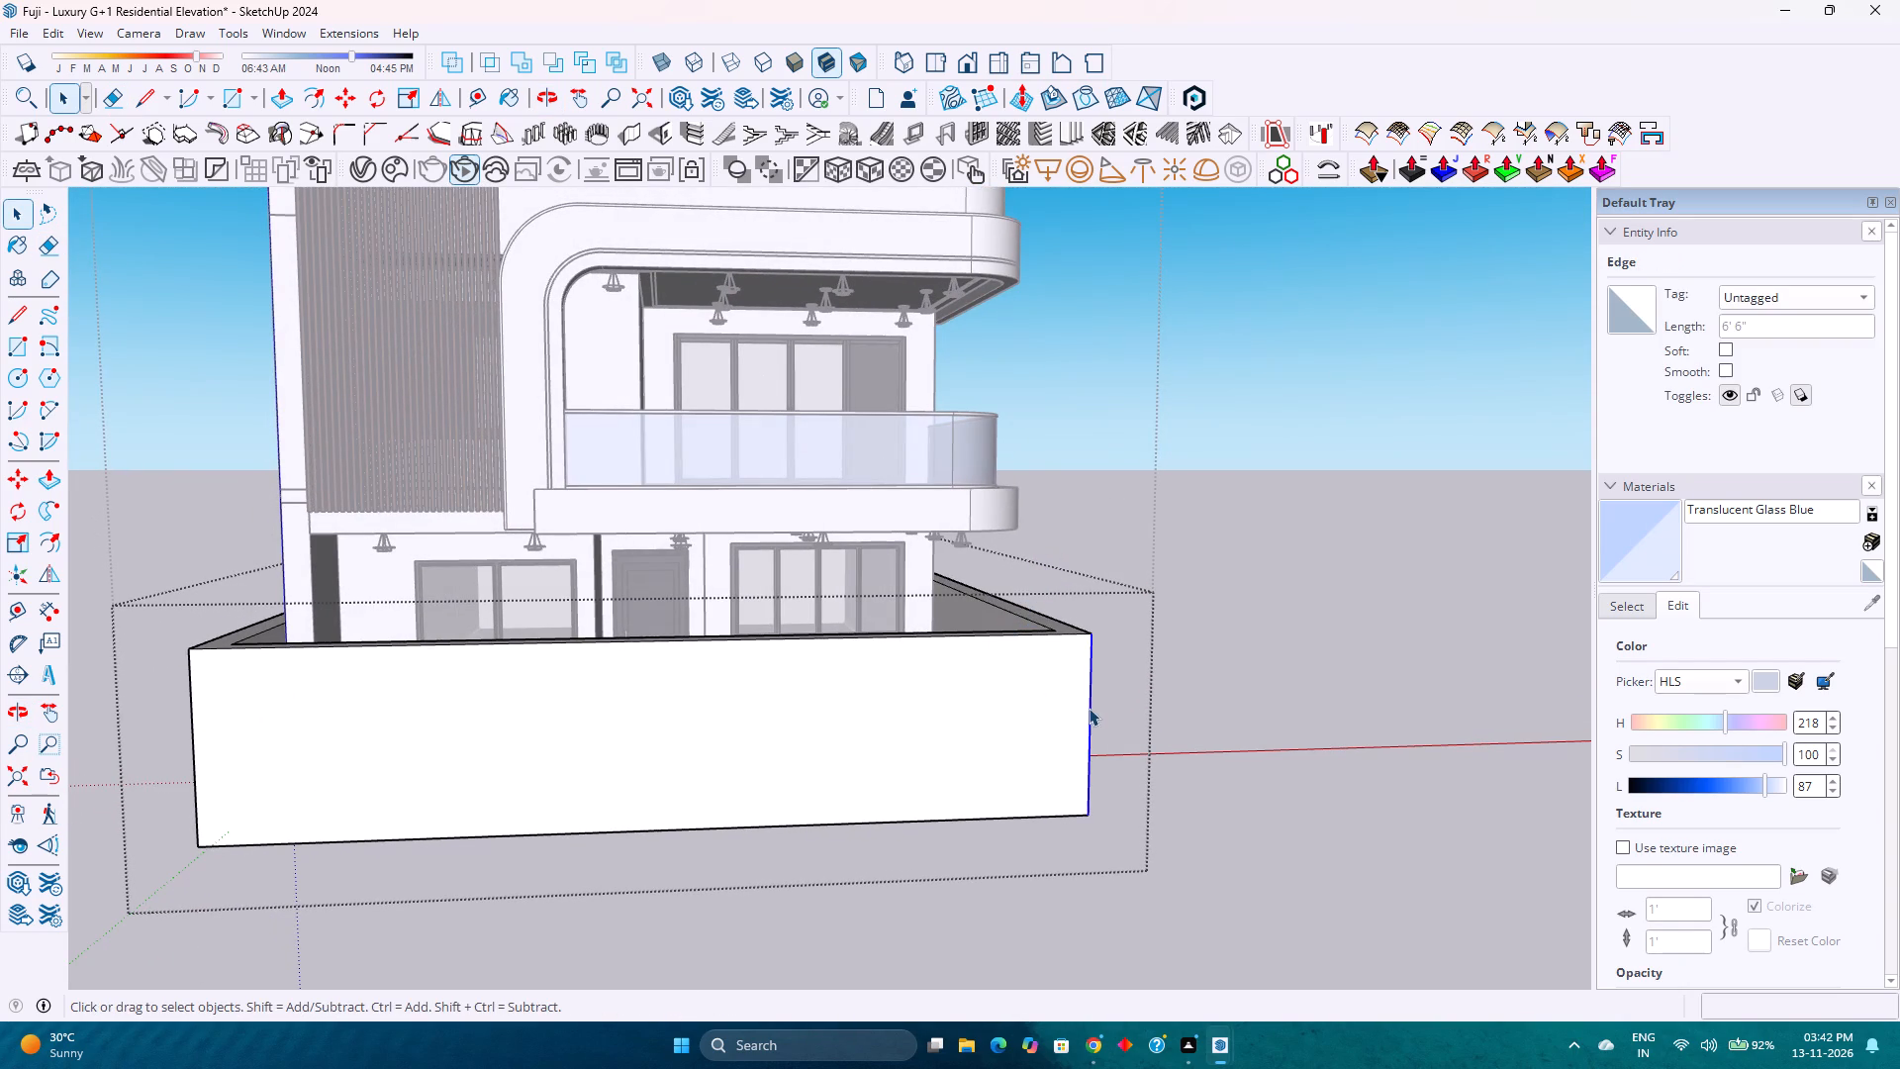
key("m")
left_click(1091, 630)
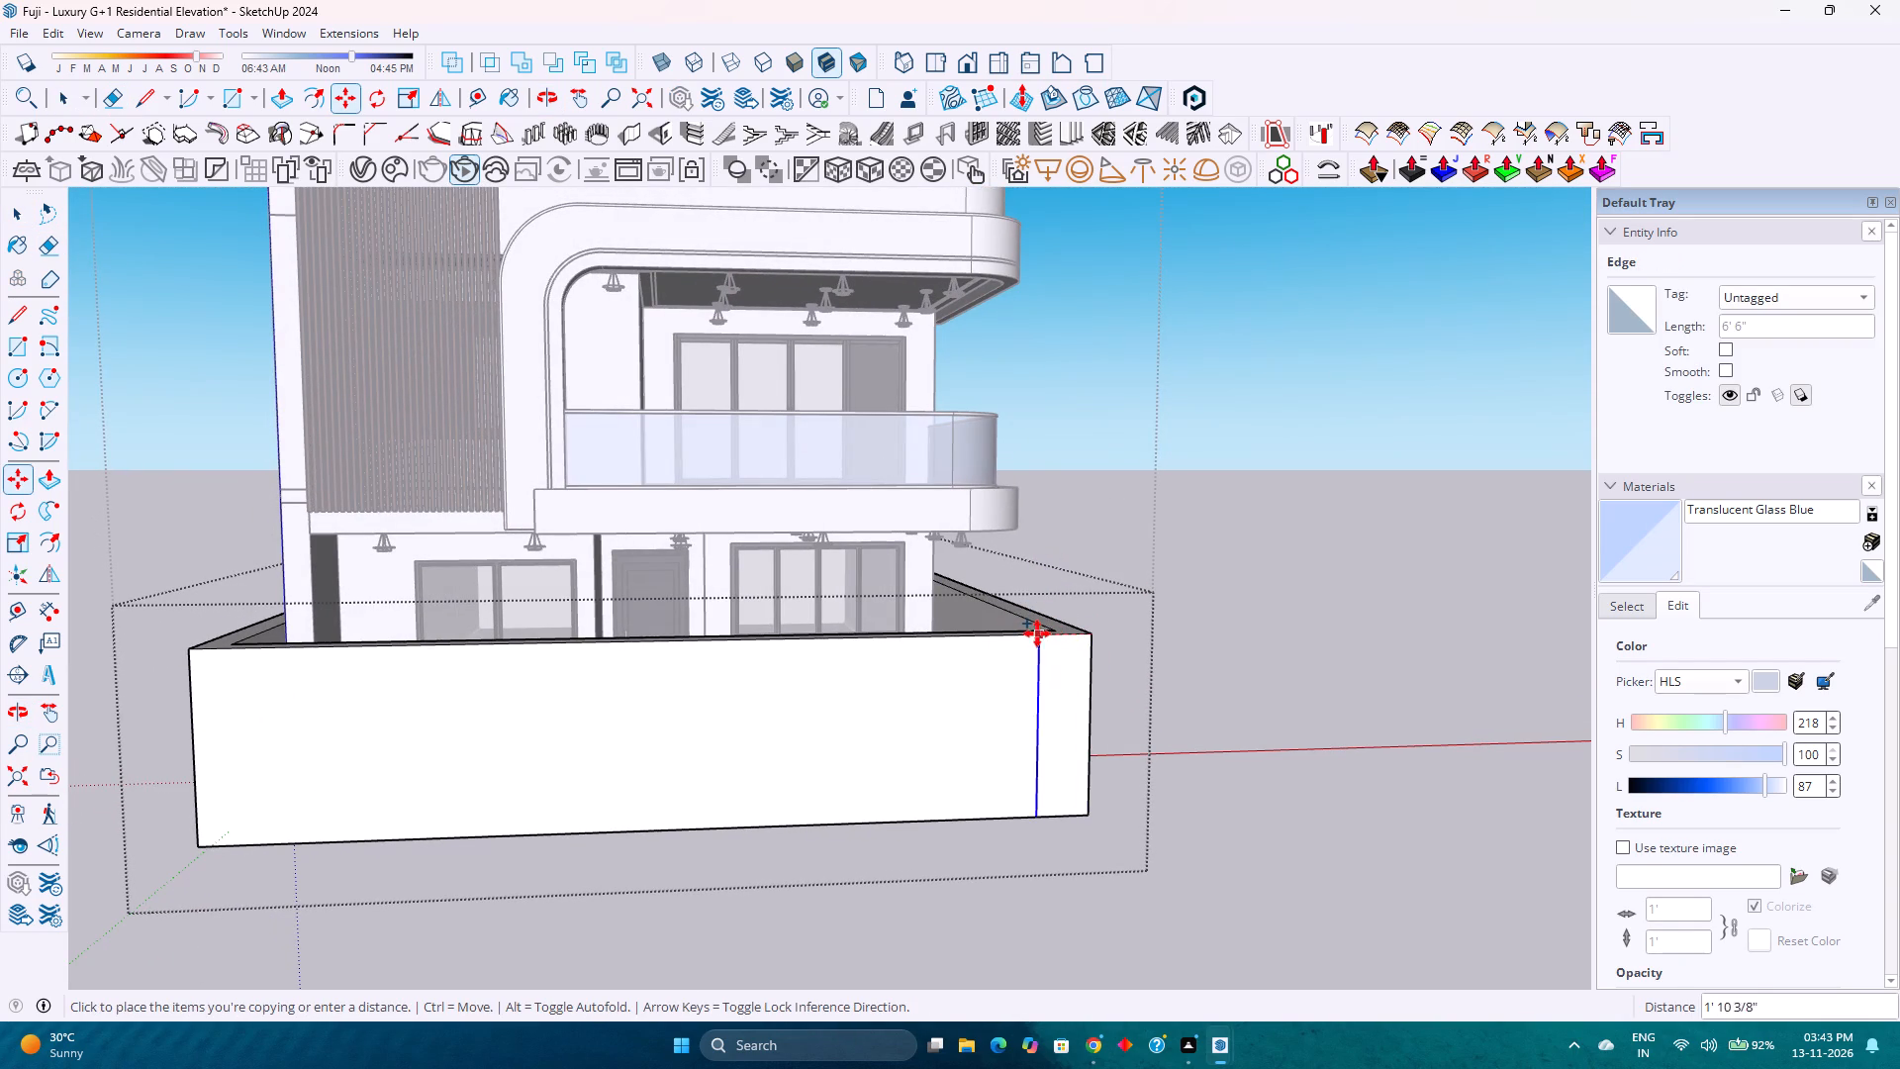
type("1'")
key("Return")
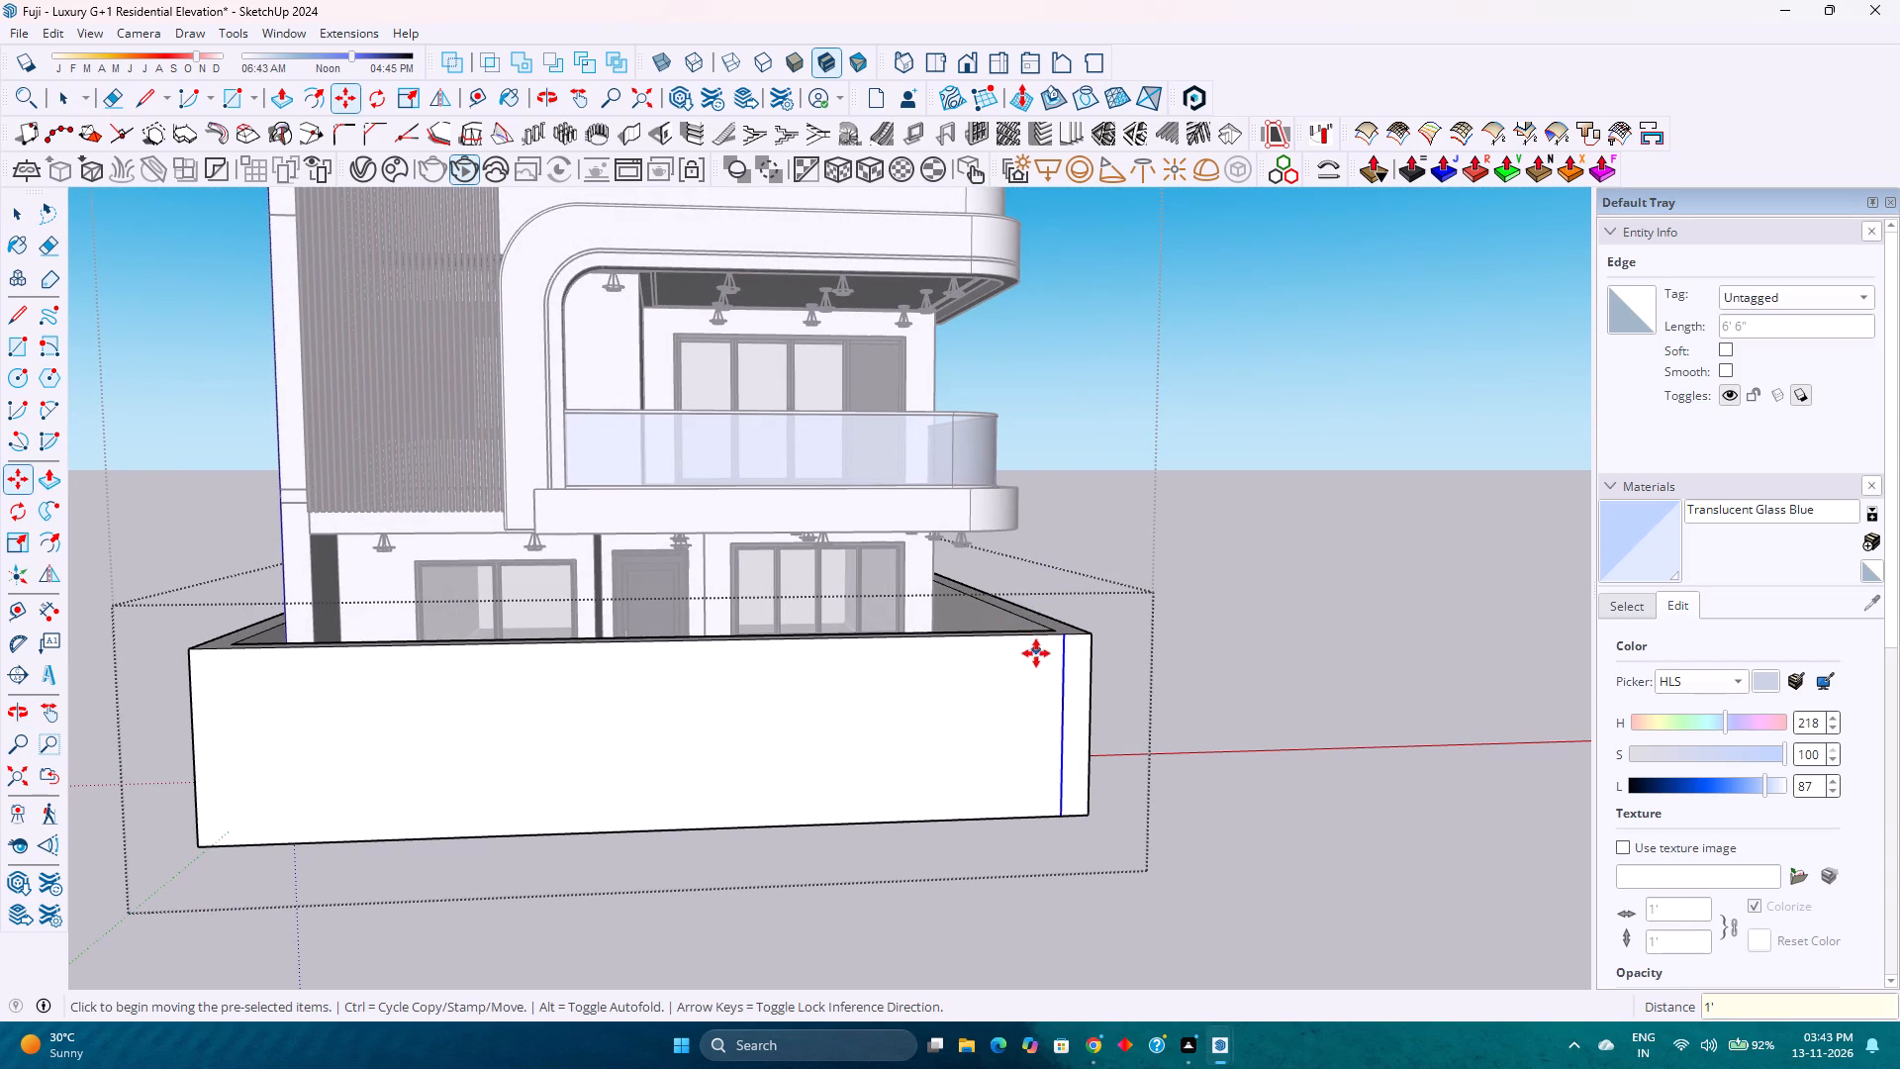
Copy the new vertical edge a further 12' along the front wall's red axis to mark the gate width.
left_click(1061, 637)
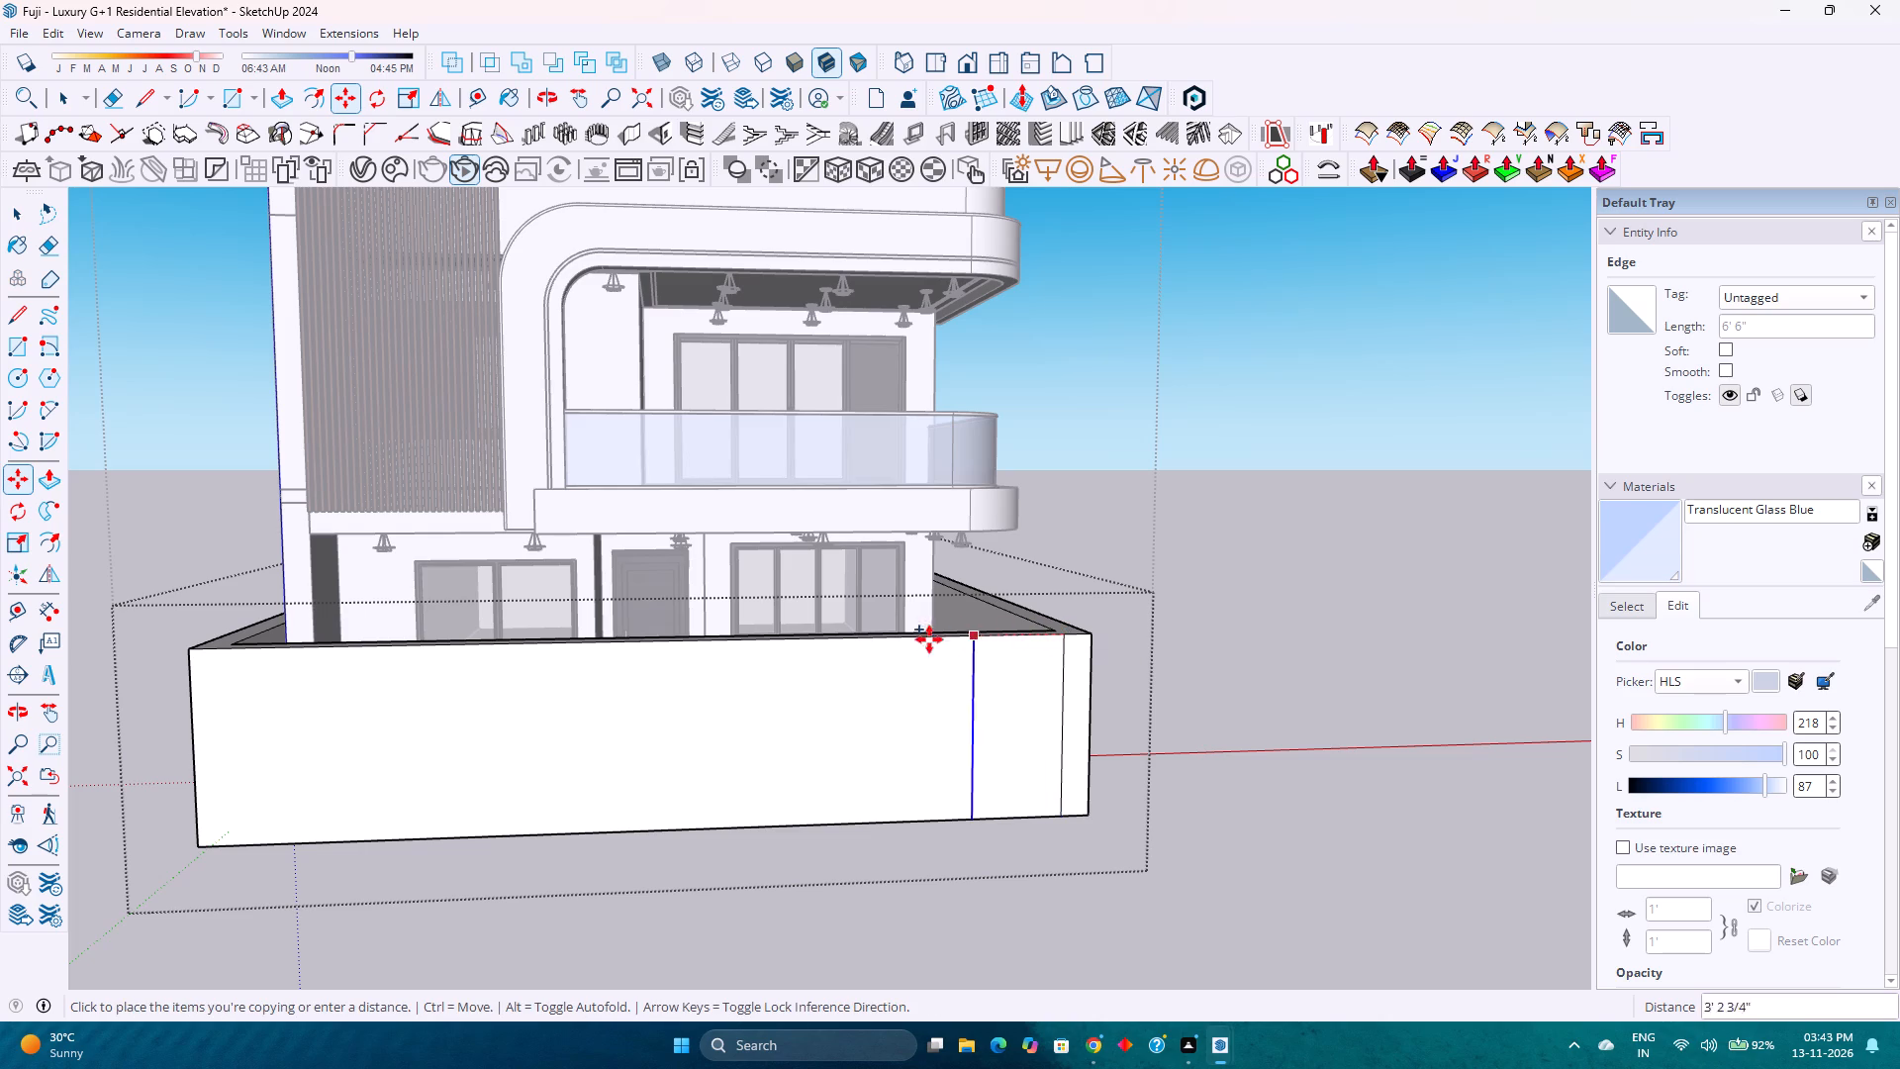
key("Right")
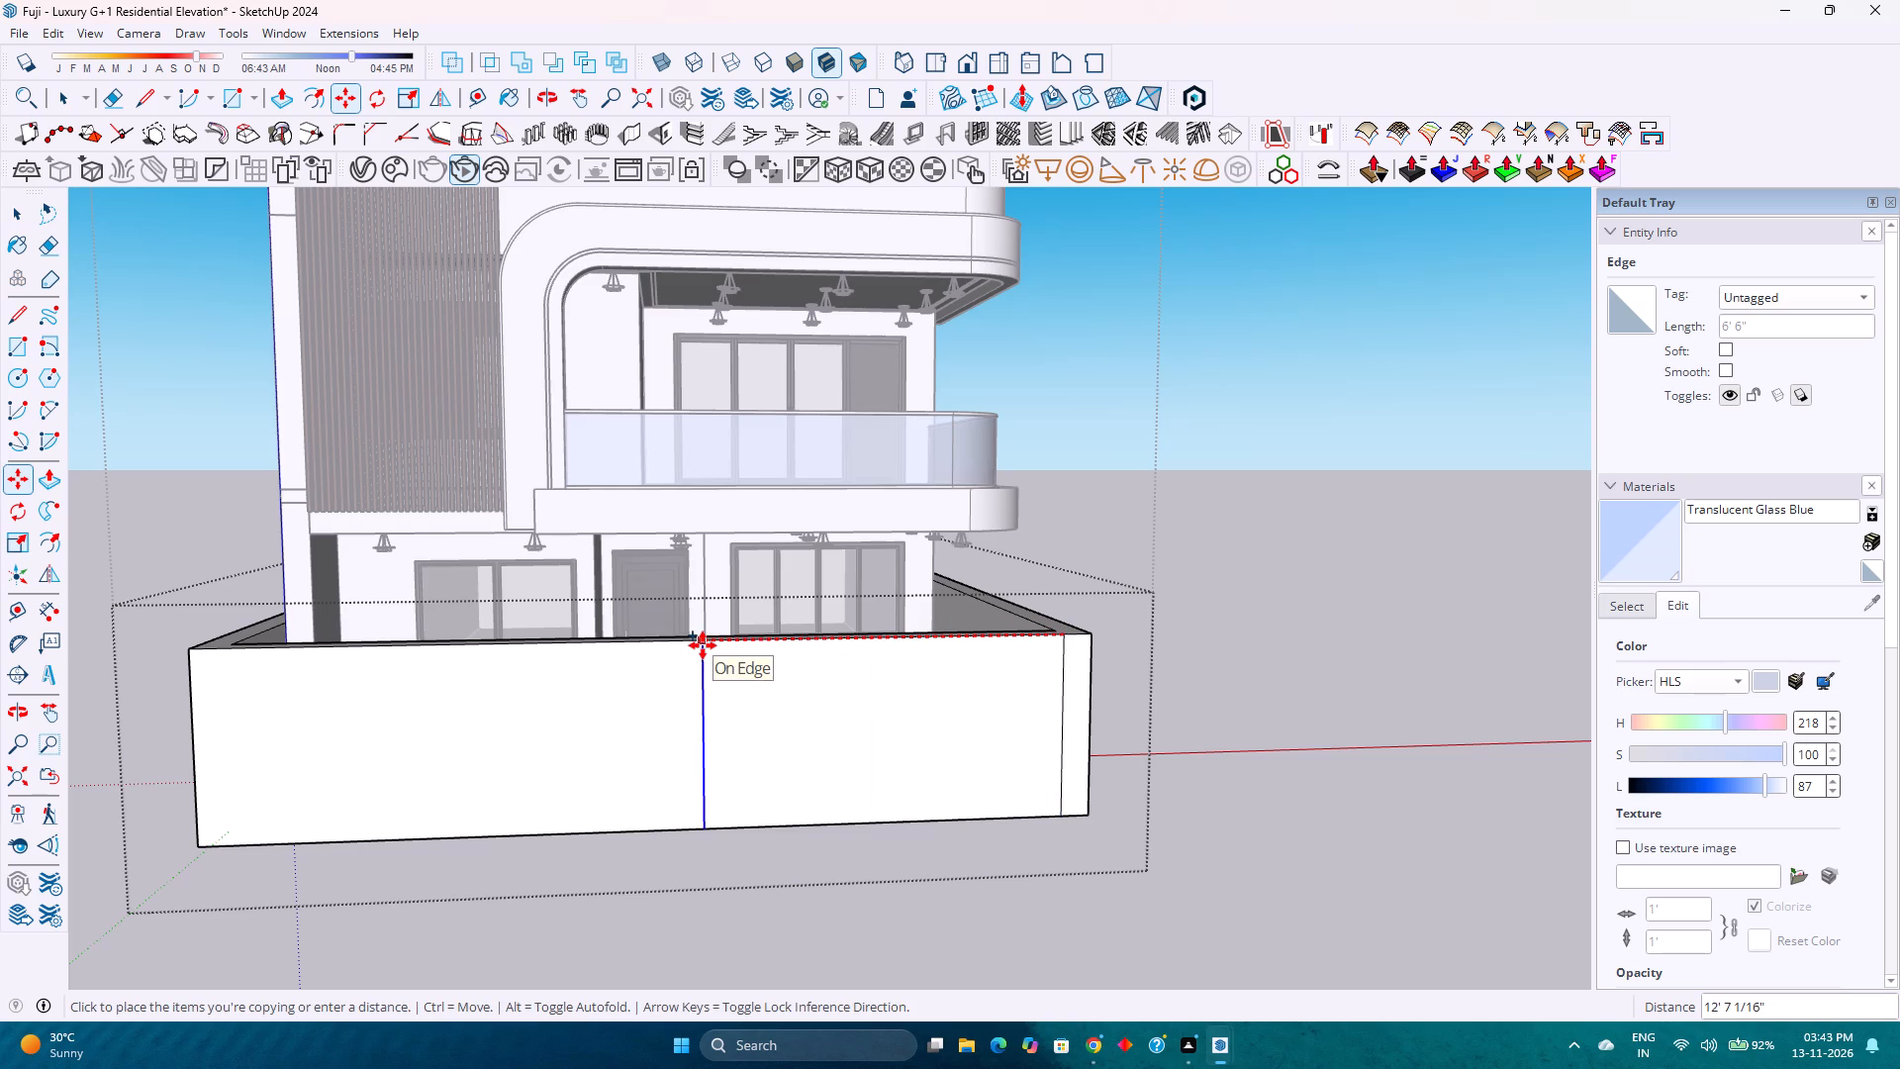
type("12")
key("apostrophe")
key("Return")
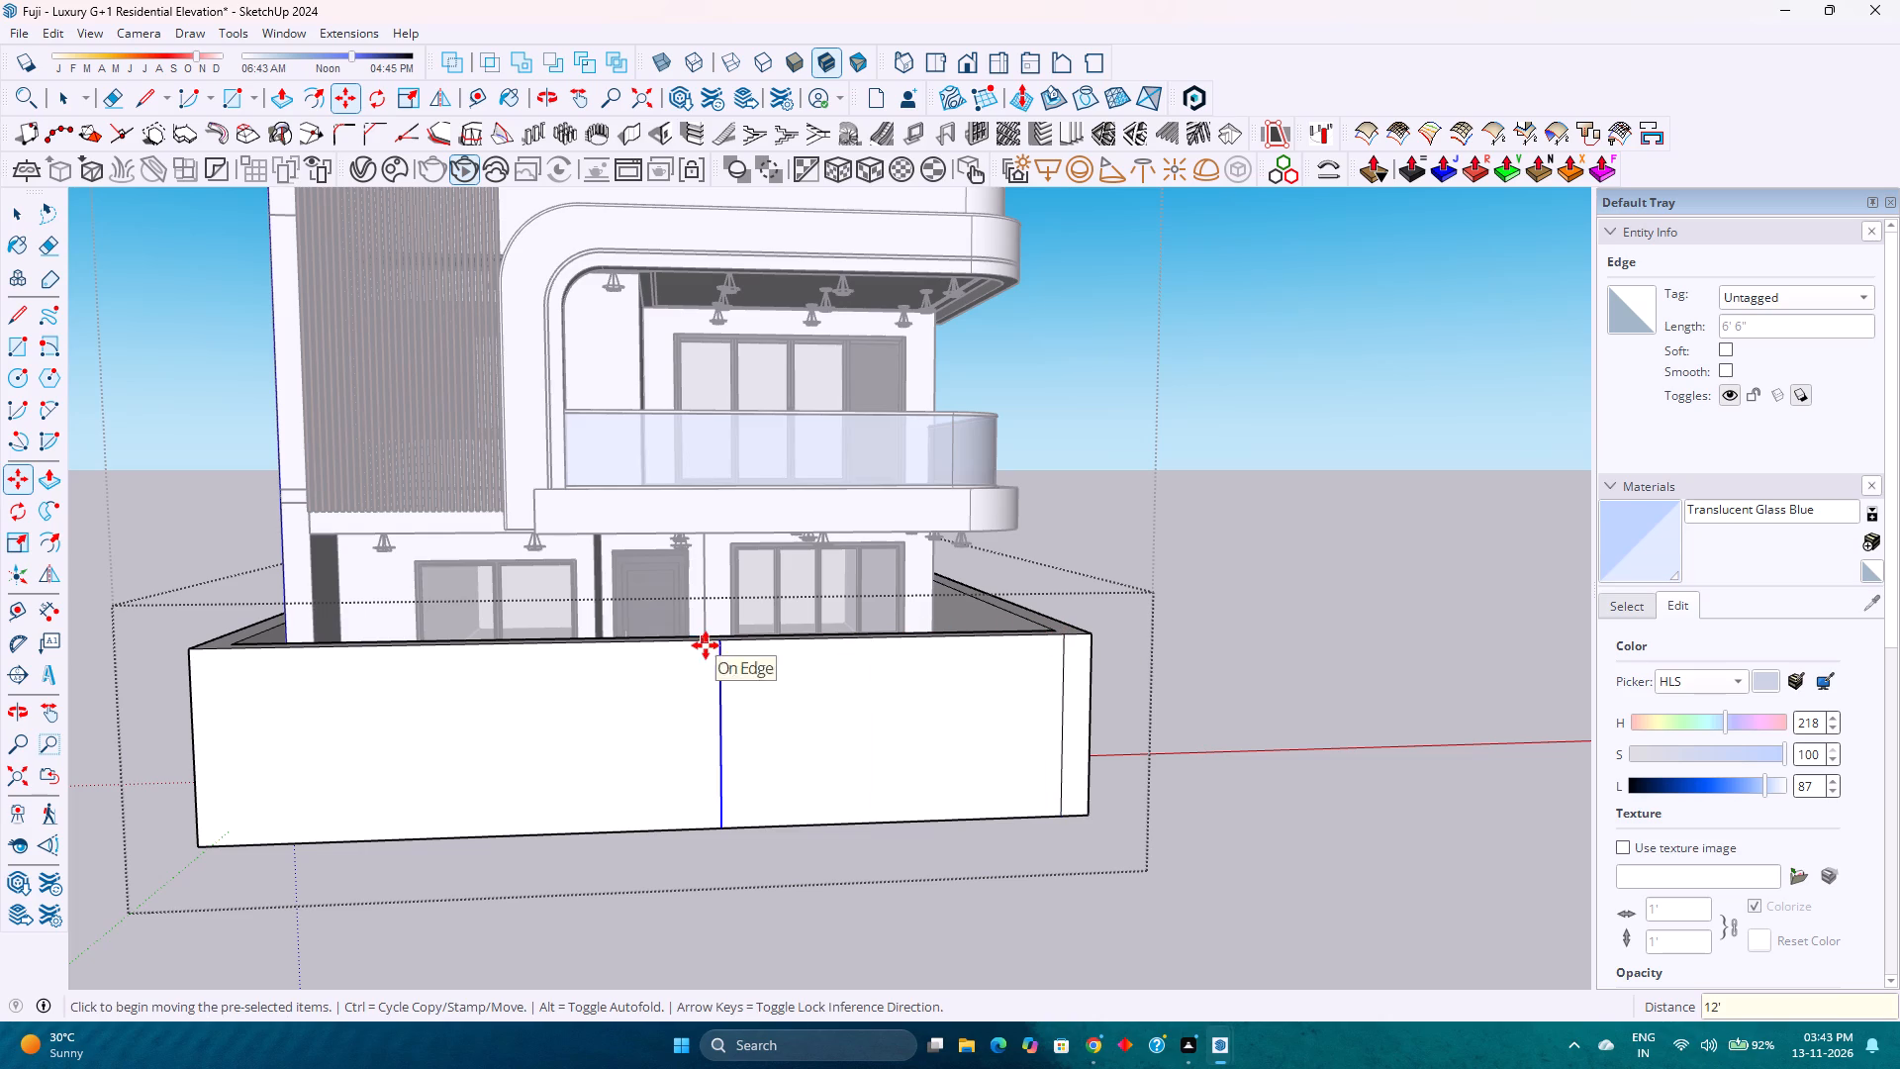
Push the 12' front wall section back through the wall's thickness and erase its leftover top edge to open the gateway.
scroll(801, 646, "up", 3)
middle_click_drag(805, 646, 823, 713)
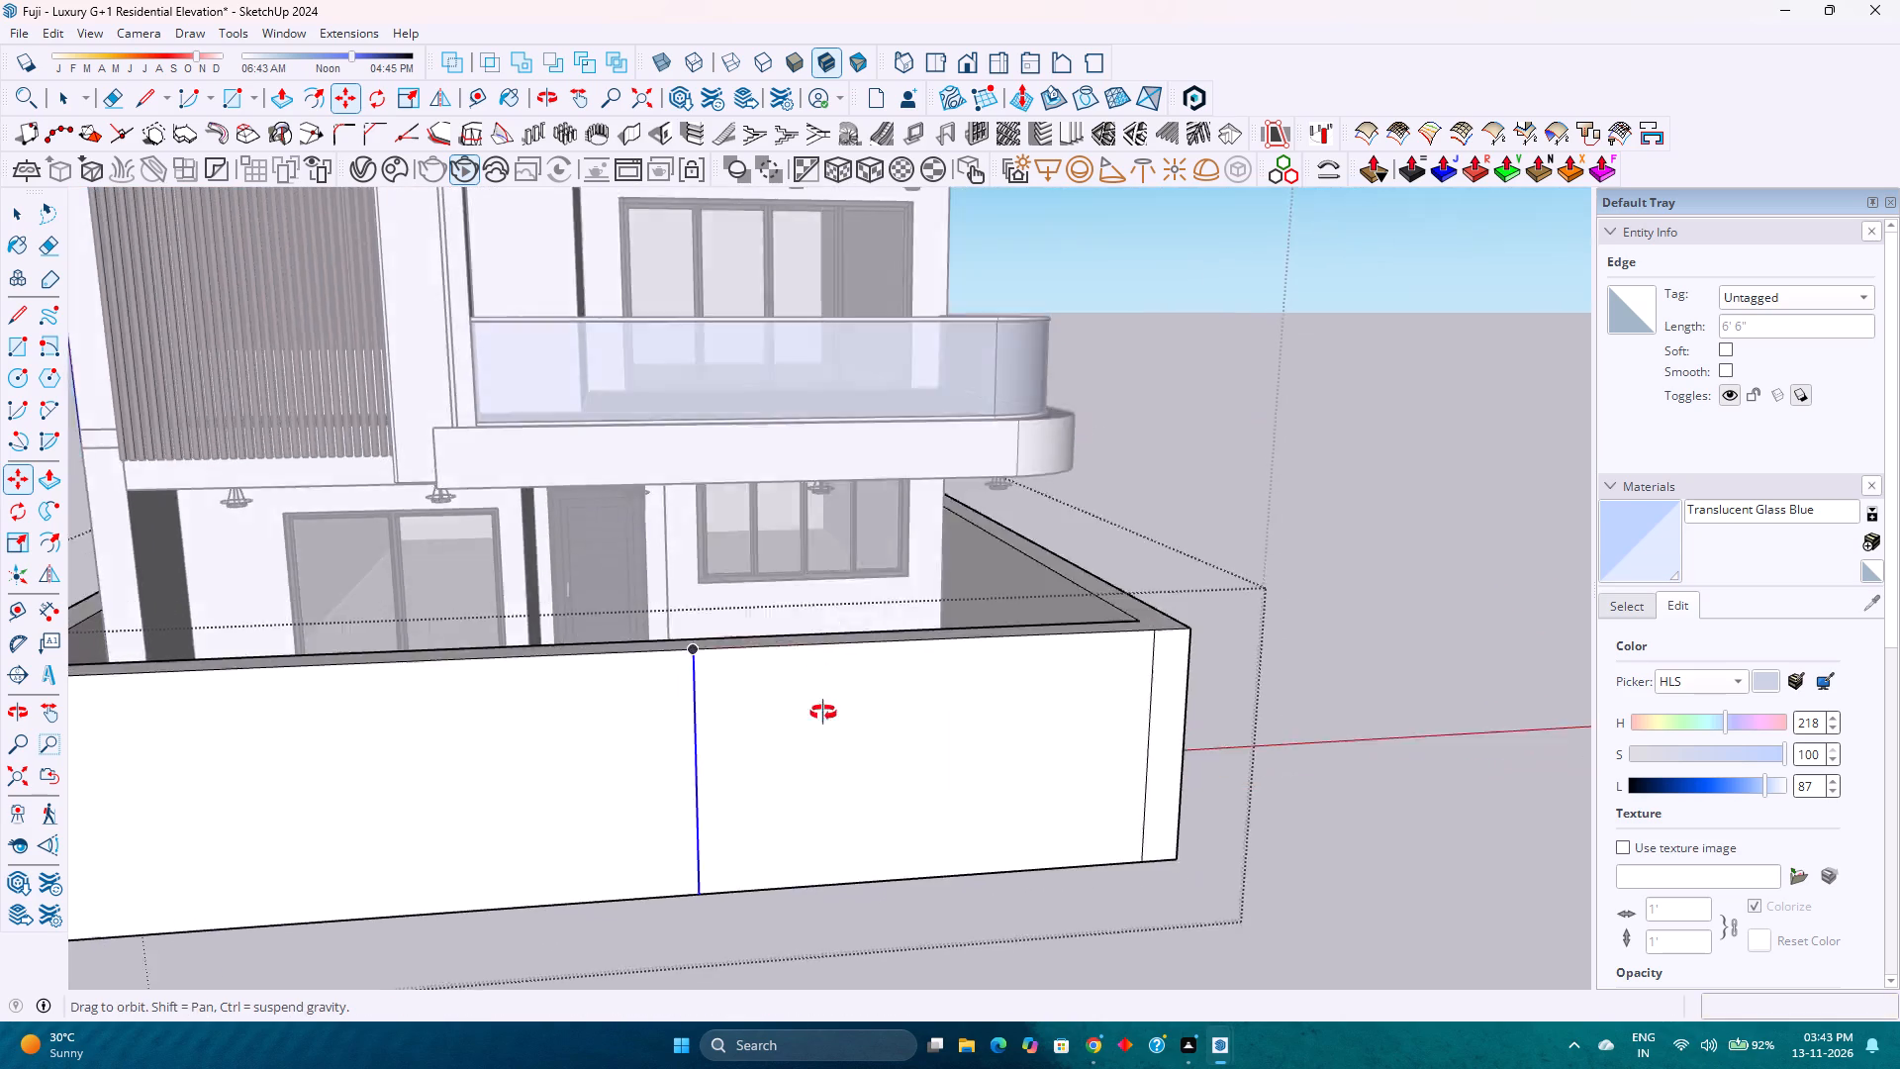
middle_click_drag(823, 713, 842, 929)
scroll(778, 783, "up", 3)
key("l")
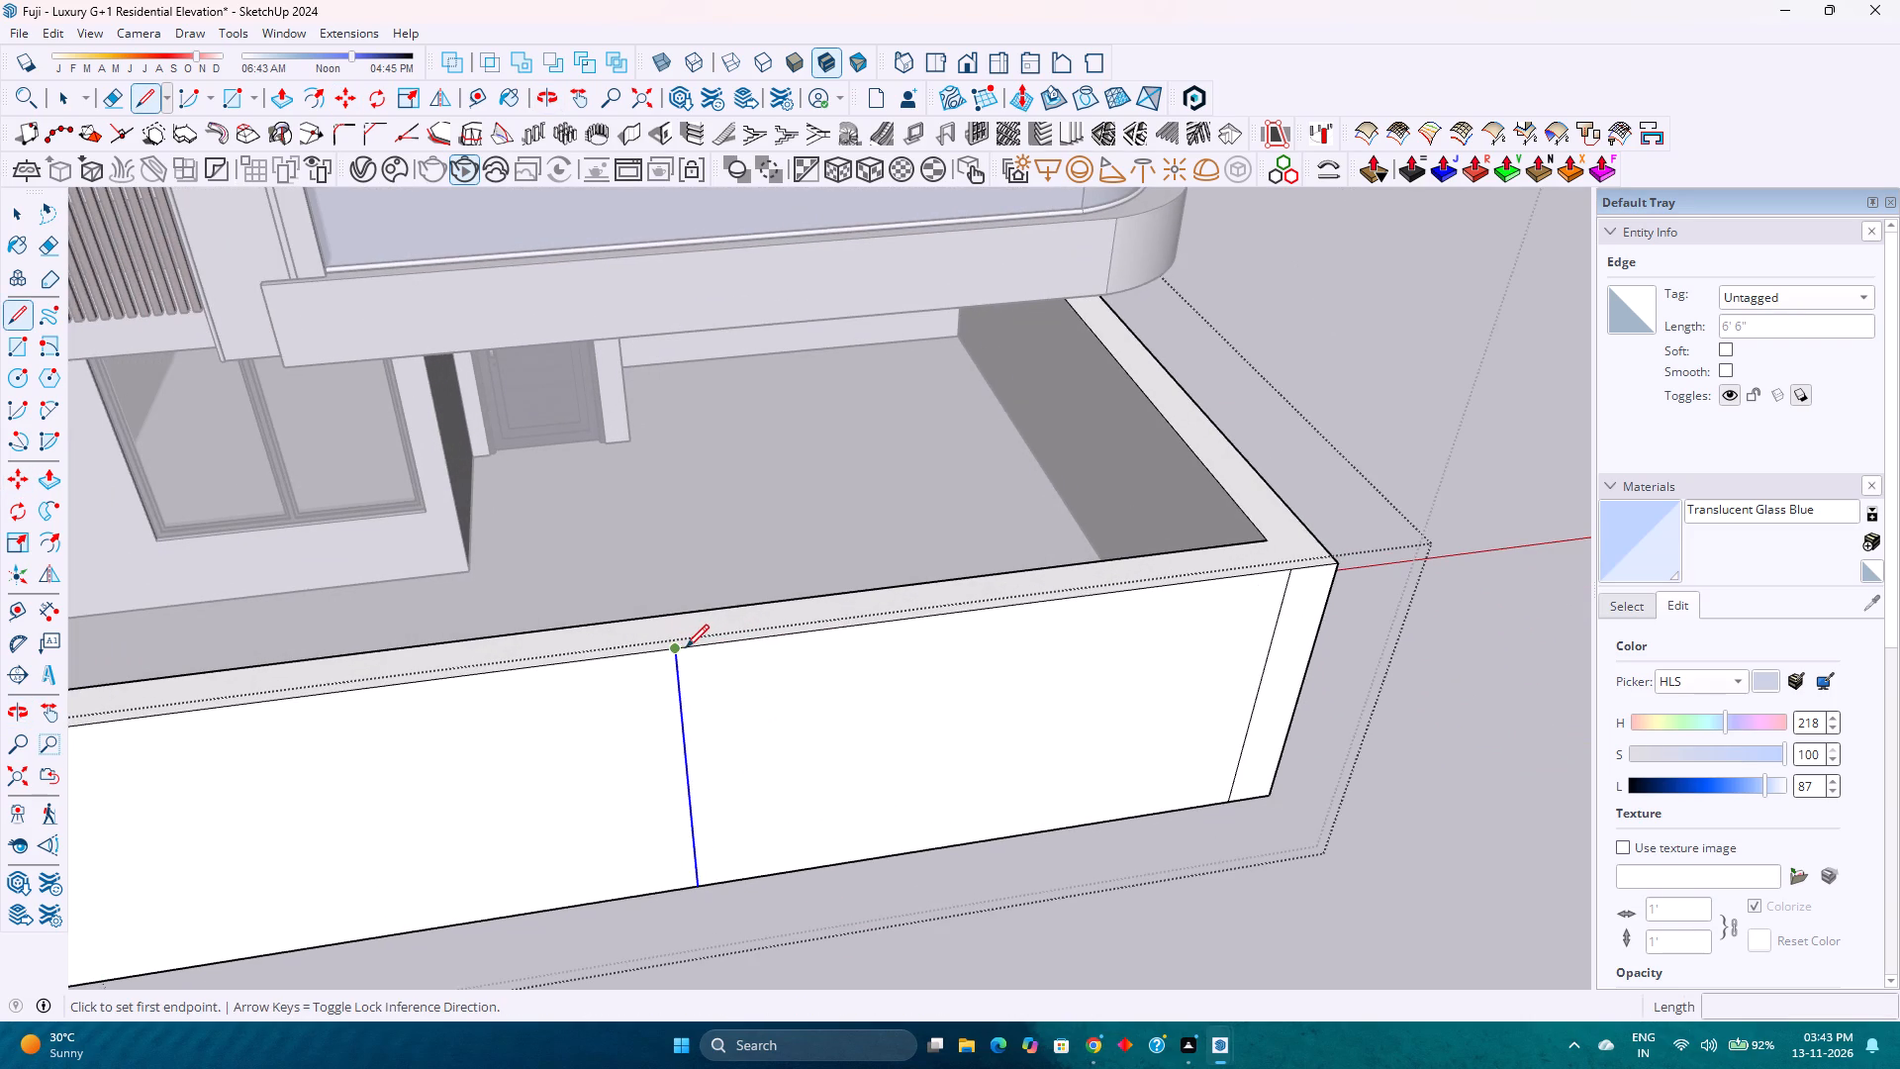
key("p")
left_click(814, 725)
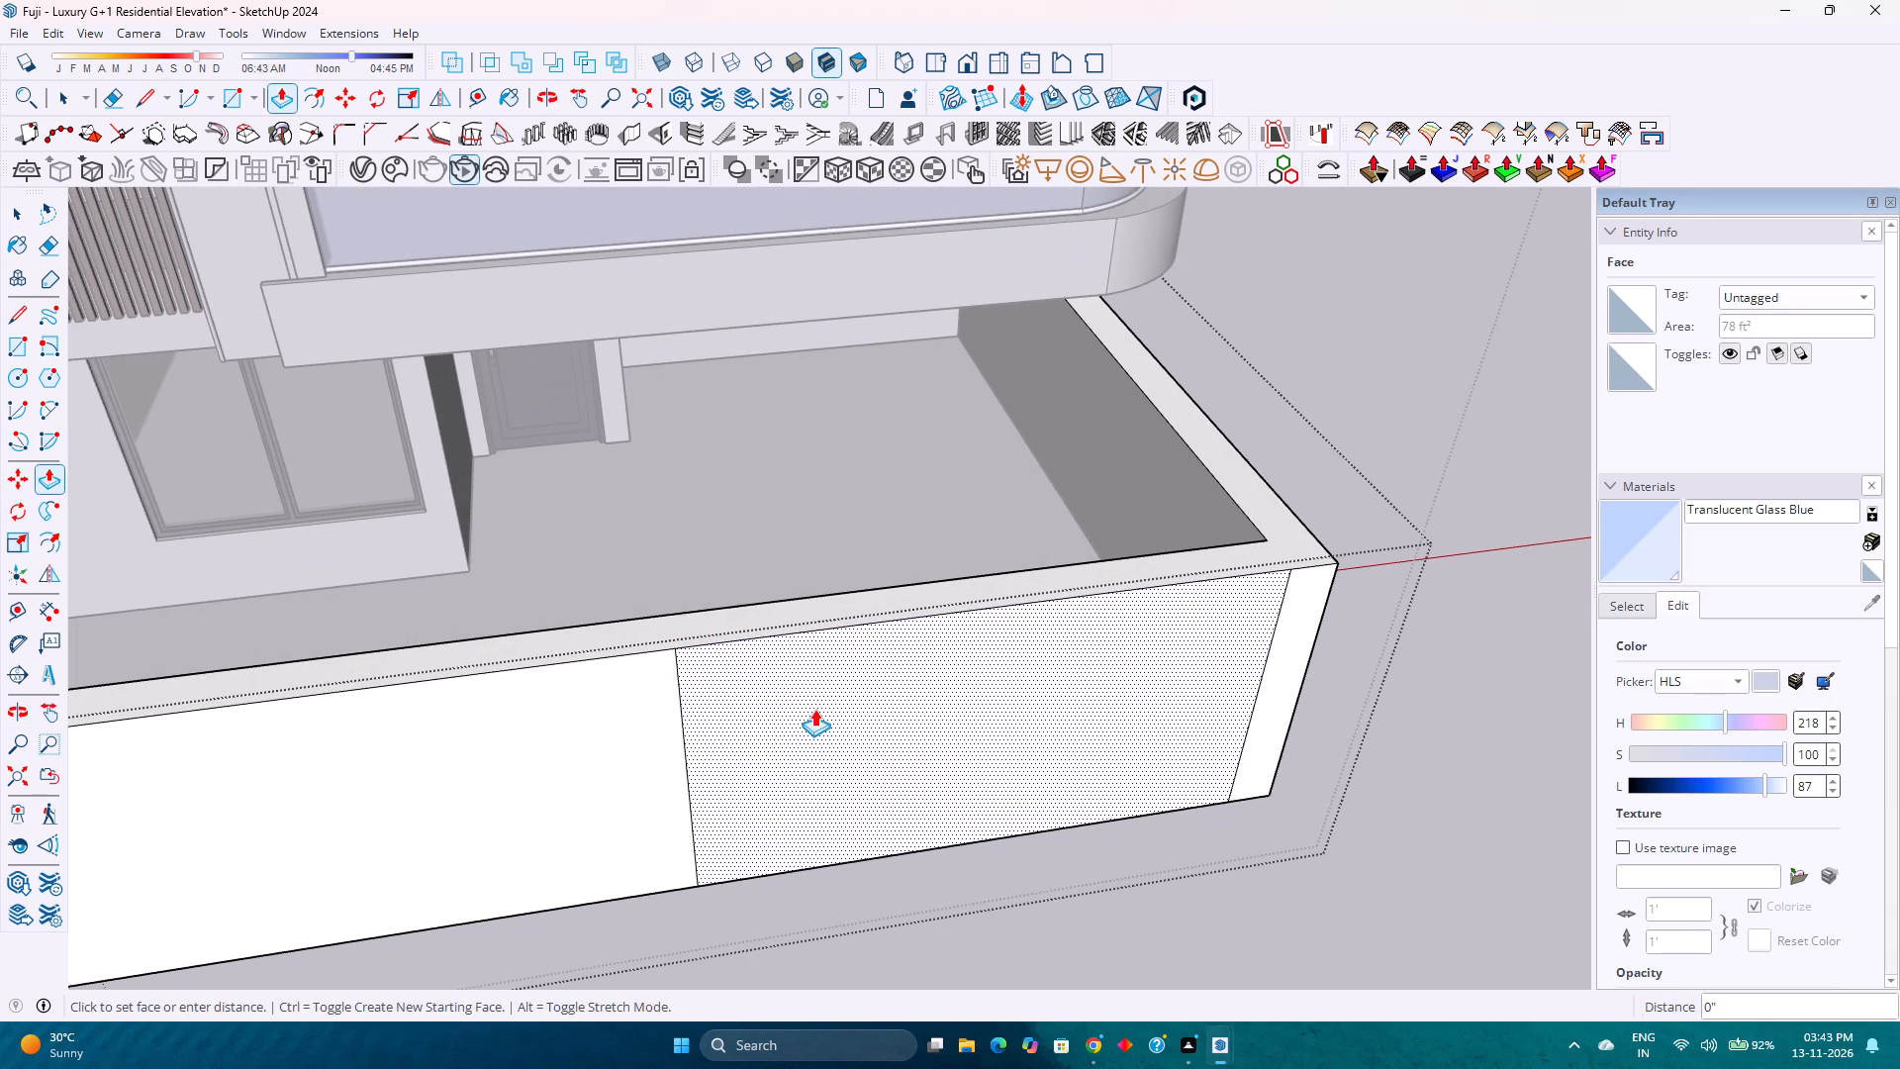
left_click(795, 668)
key("e")
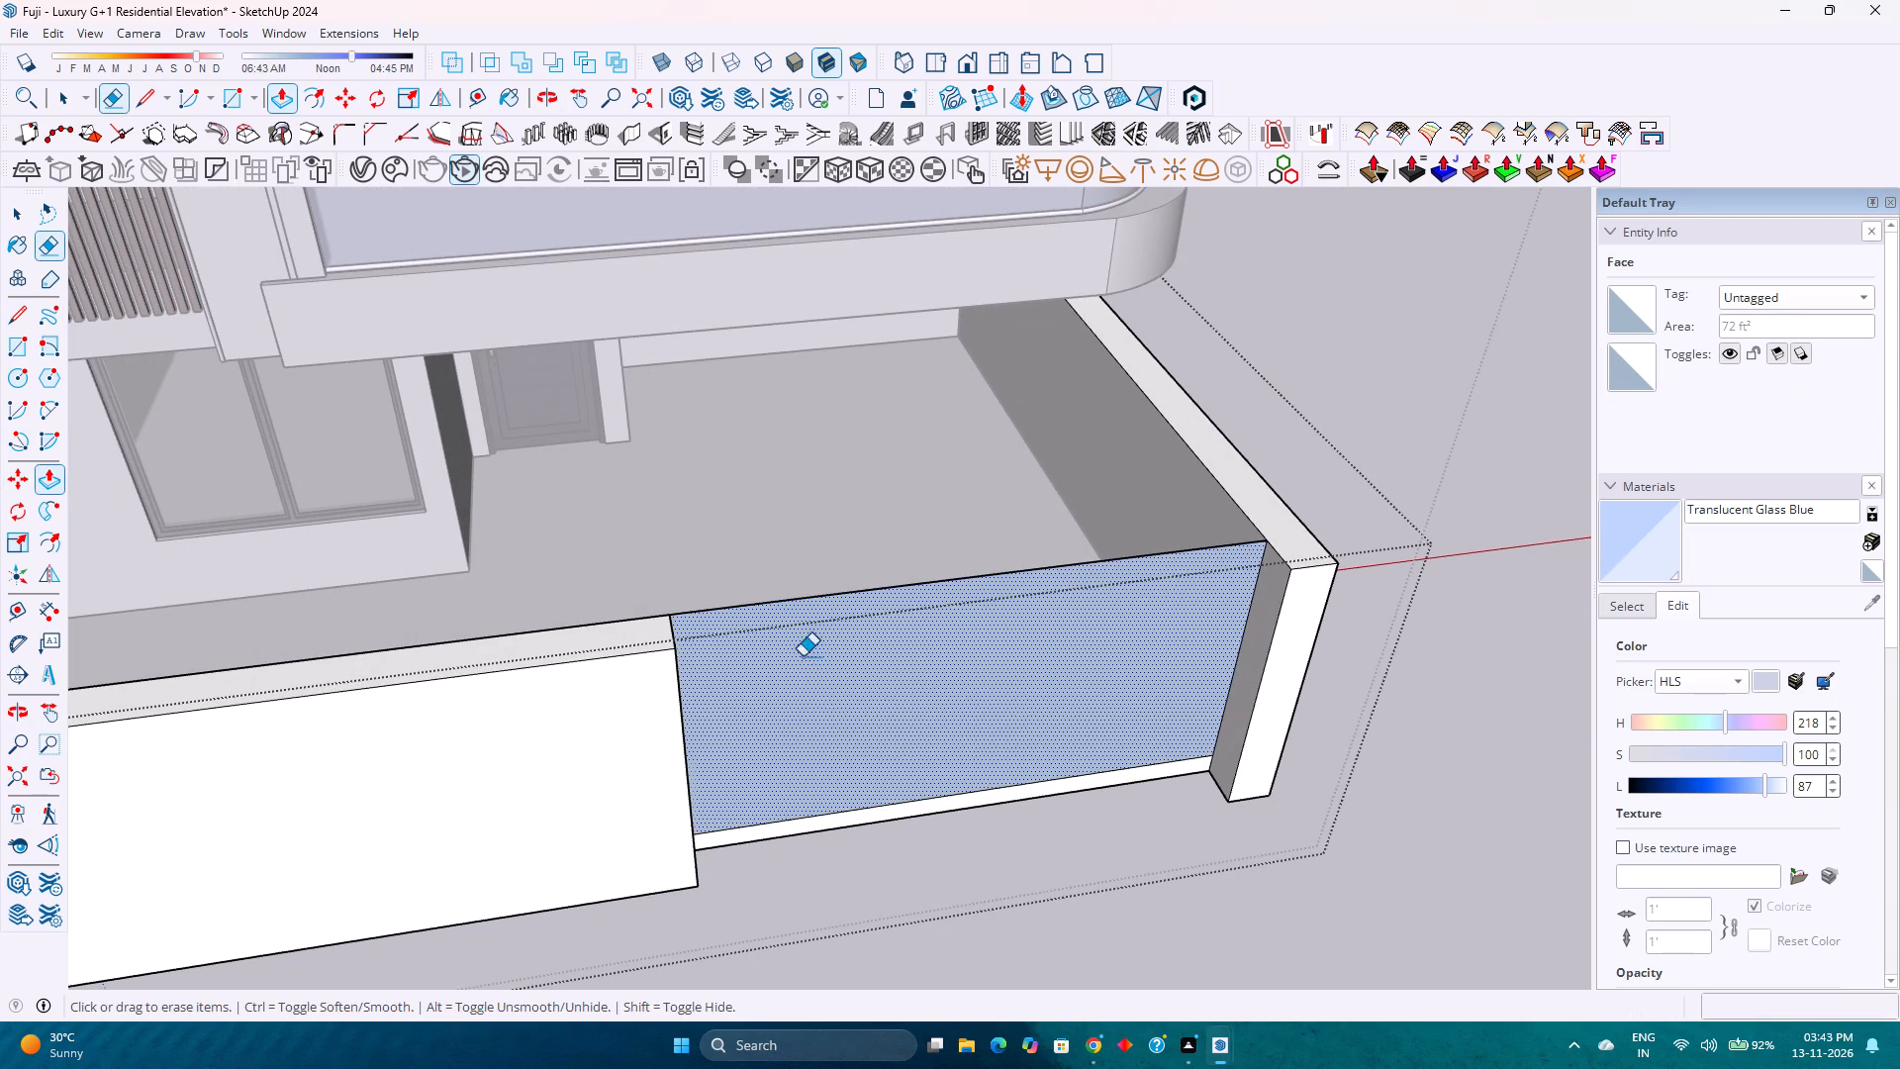
double_click(820, 591)
left_click(823, 597)
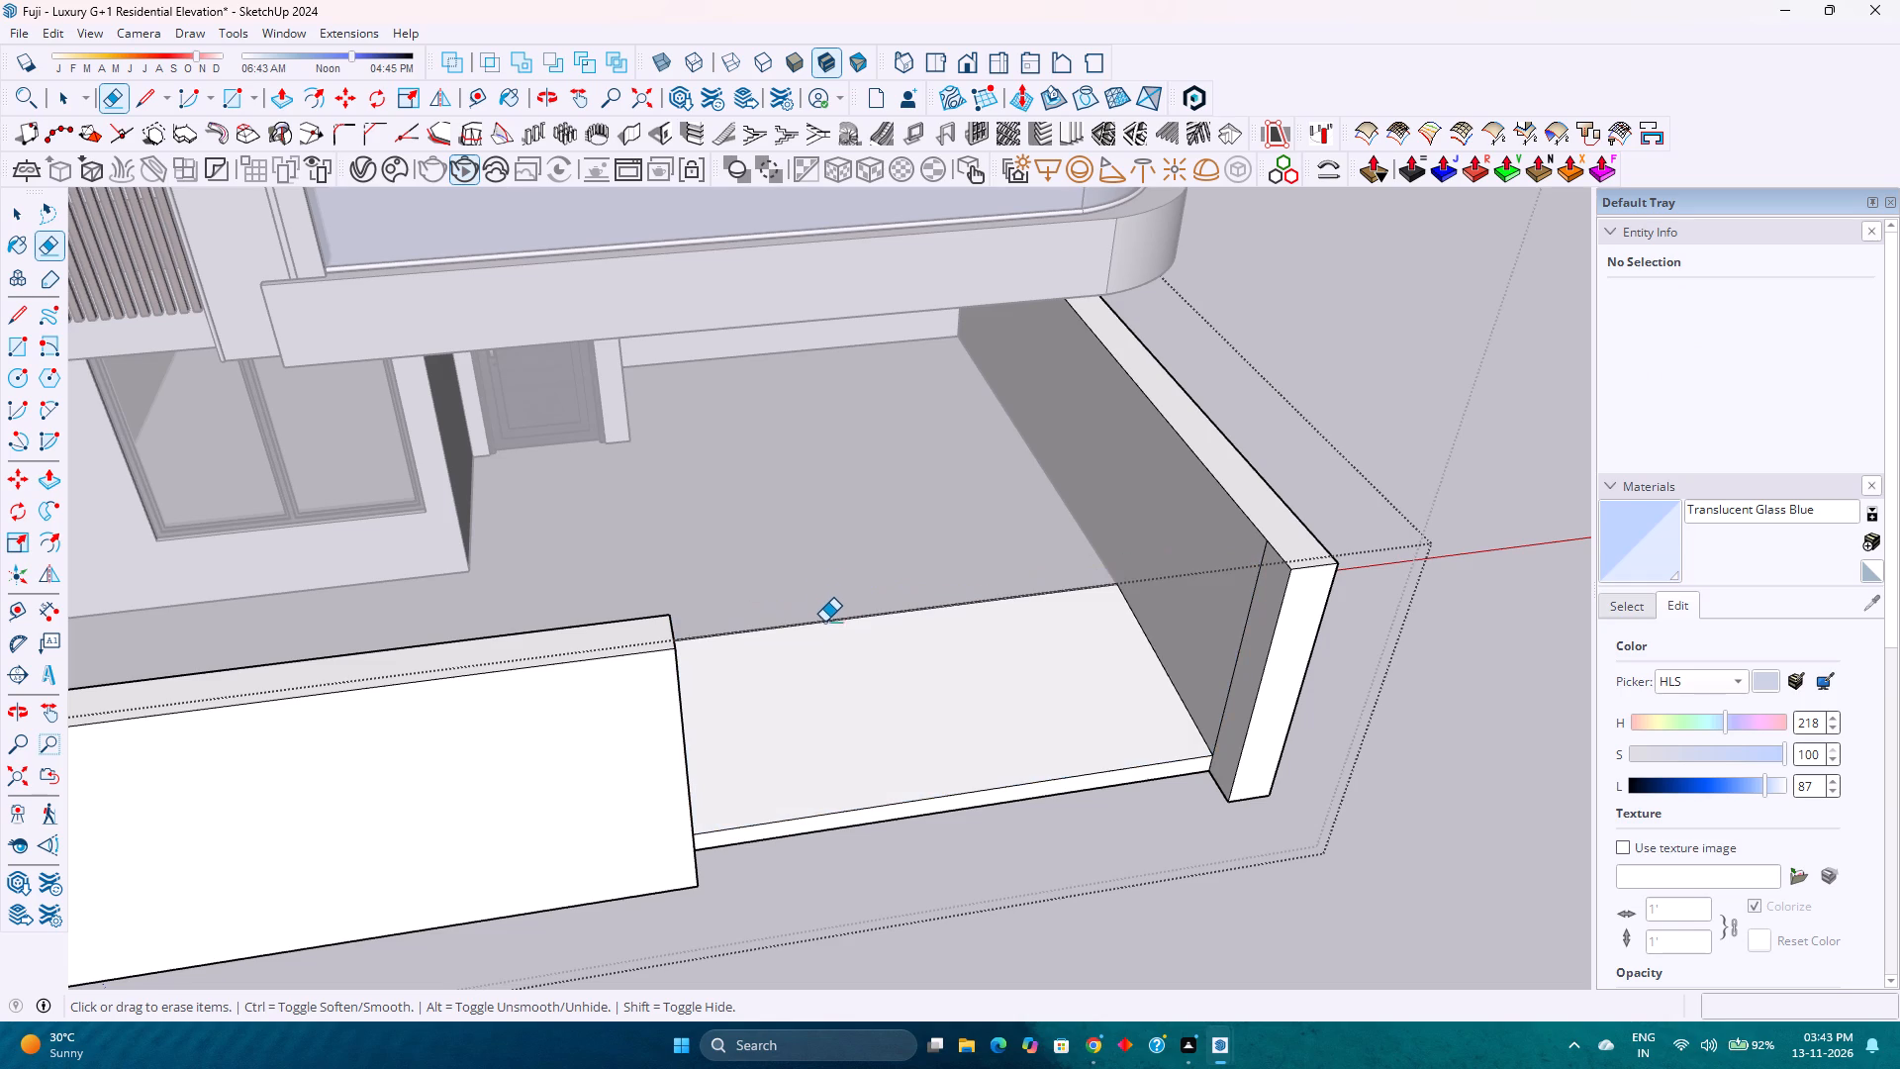
Pull the slab's recessed front edge in the gateway out 1', flush with the wall's outer face.
scroll(828, 630, "down", 2)
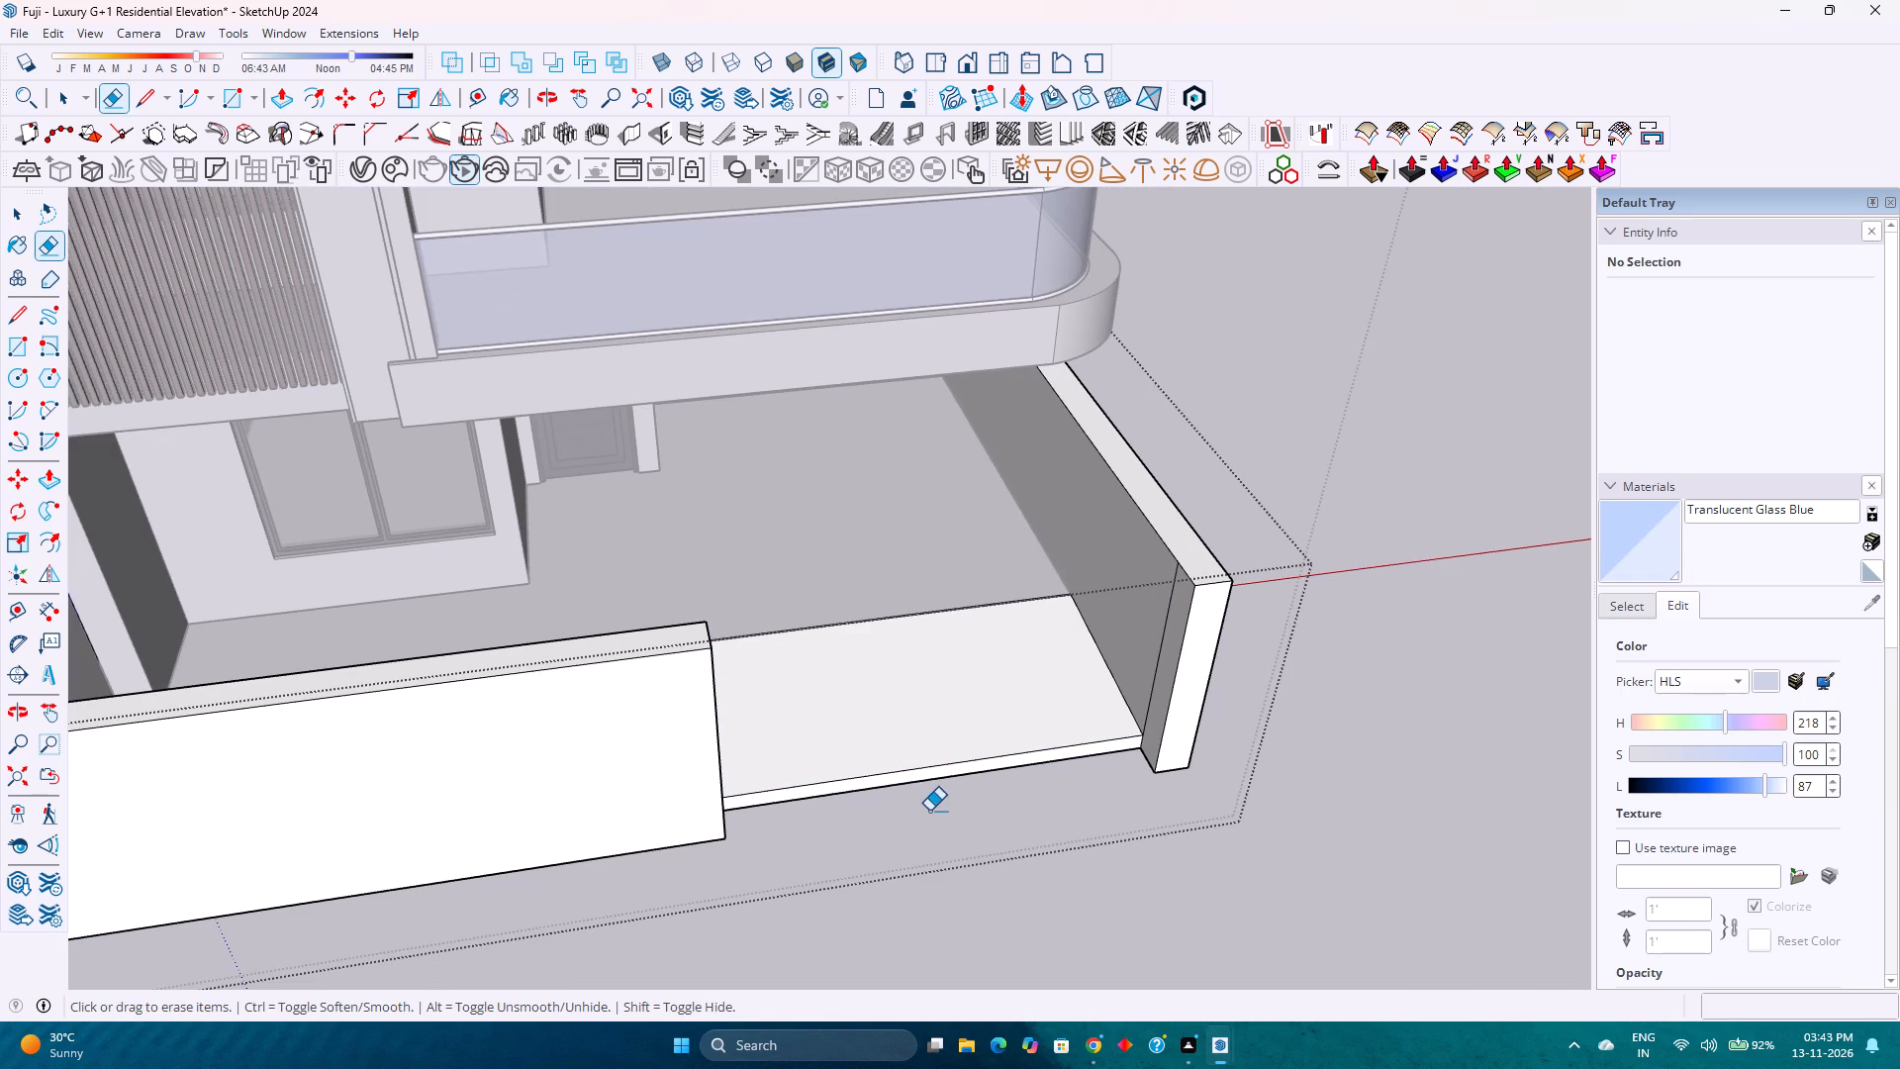
key("p")
left_click(936, 775)
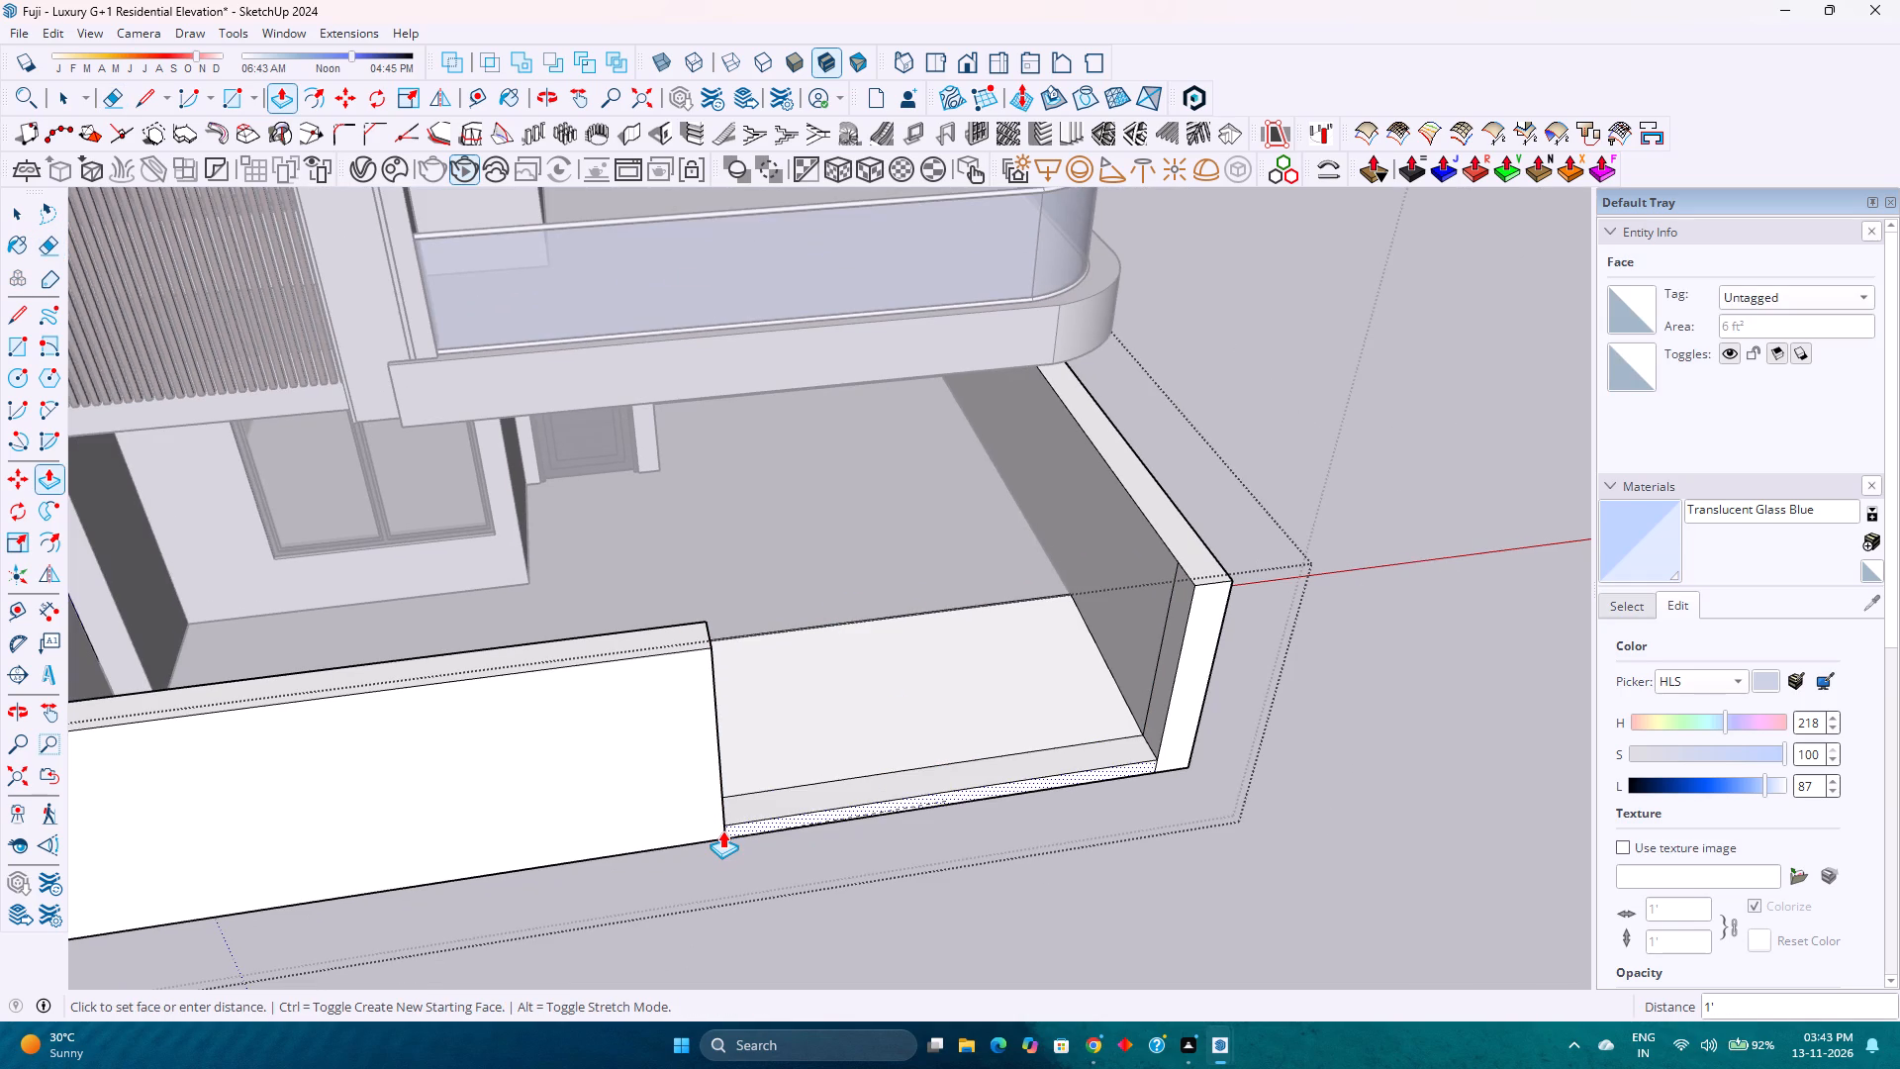
left_click(722, 830)
Erase the leftover vertical edge on the side wall's inner face beside the gateway.
middle_click_drag(1054, 705, 1298, 628)
middle_click(1298, 628)
middle_click(1298, 628)
scroll(751, 586, "up", 1)
middle_click_drag(751, 585, 857, 885, "shift")
middle_click(857, 885, "shift")
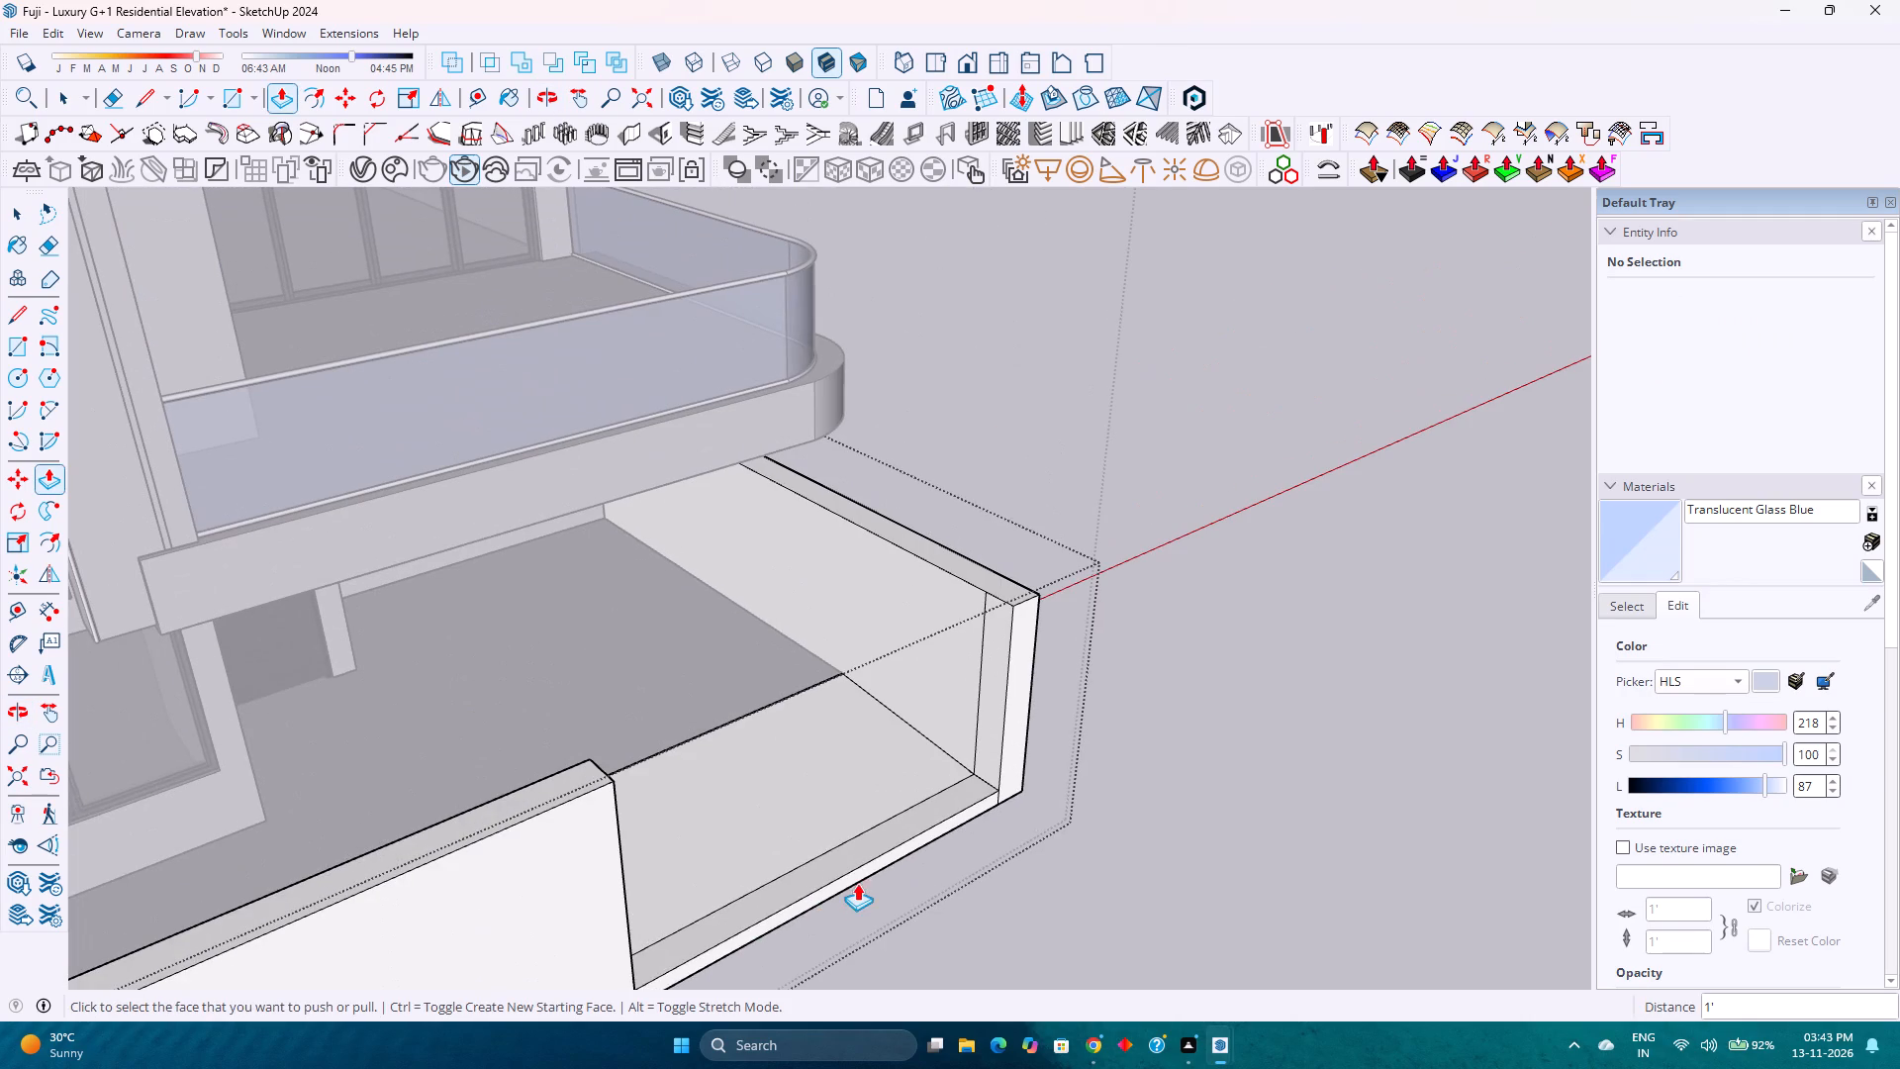
key("e")
left_click(974, 723)
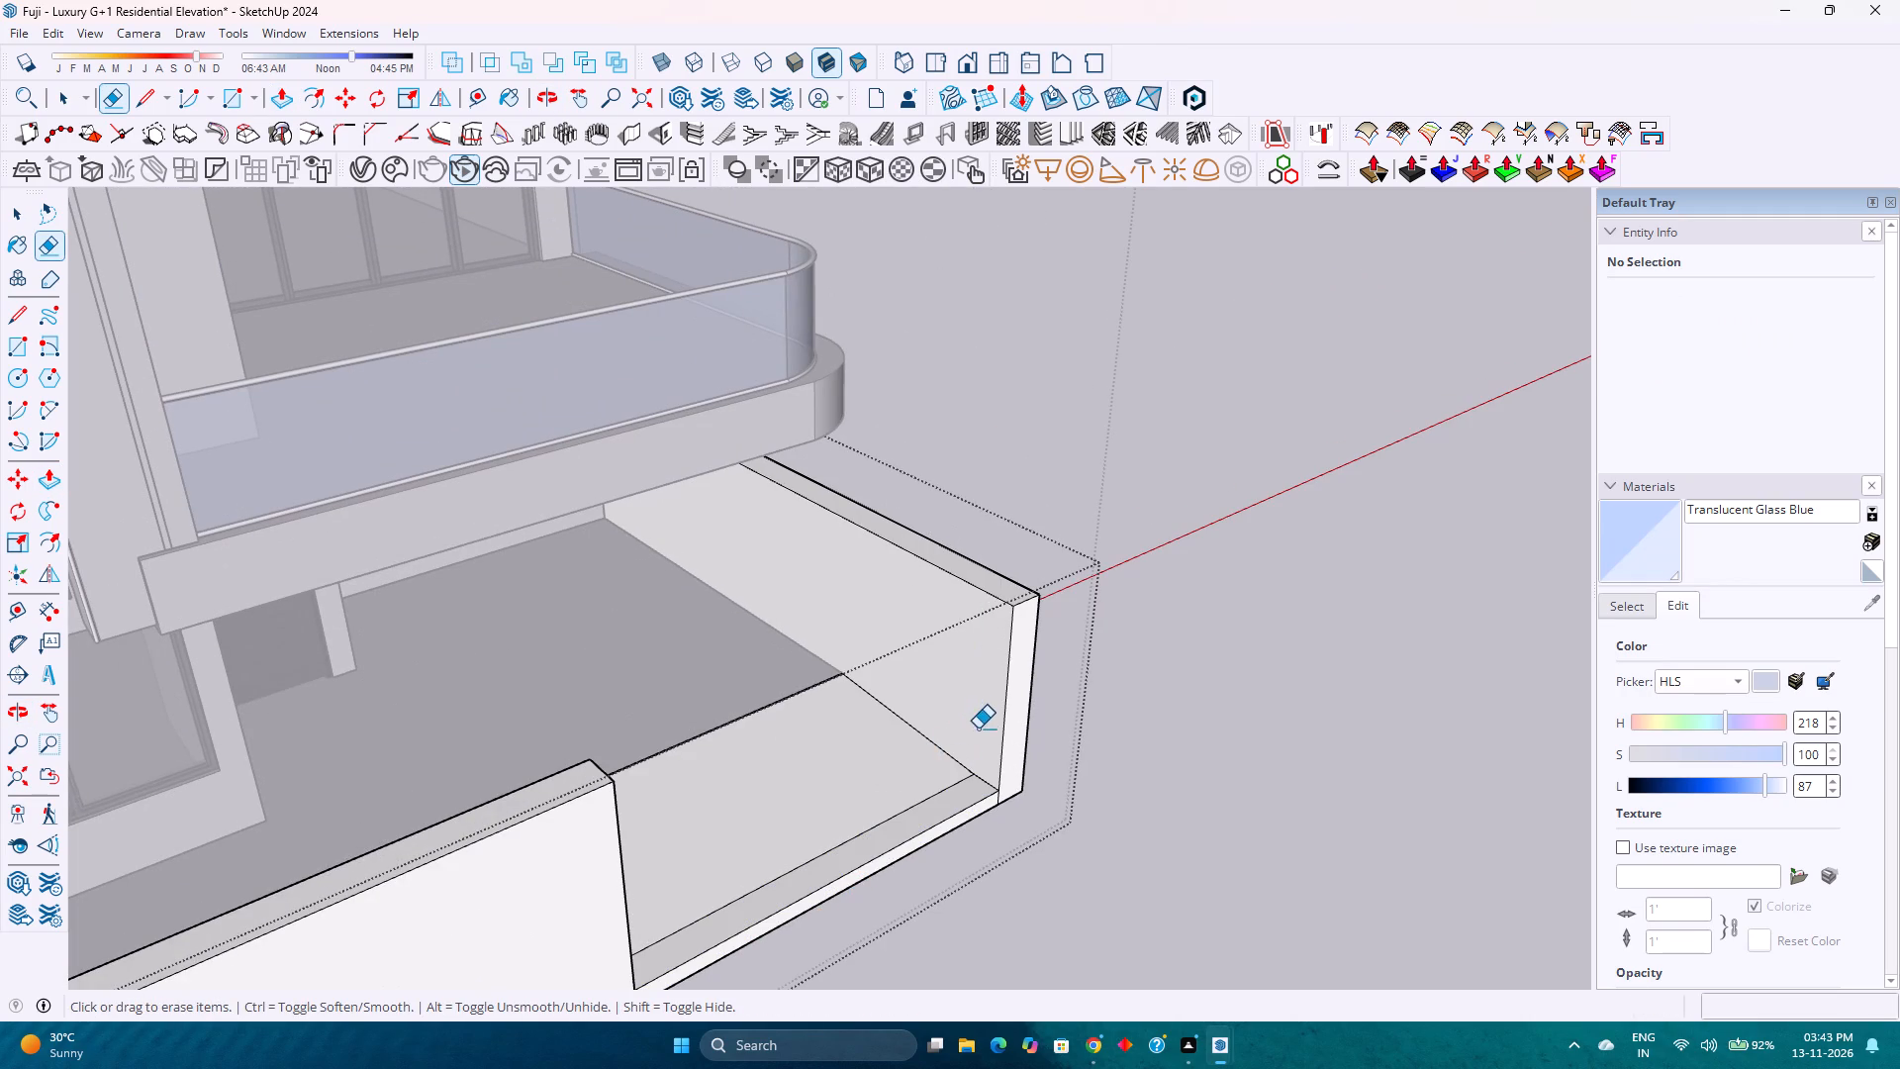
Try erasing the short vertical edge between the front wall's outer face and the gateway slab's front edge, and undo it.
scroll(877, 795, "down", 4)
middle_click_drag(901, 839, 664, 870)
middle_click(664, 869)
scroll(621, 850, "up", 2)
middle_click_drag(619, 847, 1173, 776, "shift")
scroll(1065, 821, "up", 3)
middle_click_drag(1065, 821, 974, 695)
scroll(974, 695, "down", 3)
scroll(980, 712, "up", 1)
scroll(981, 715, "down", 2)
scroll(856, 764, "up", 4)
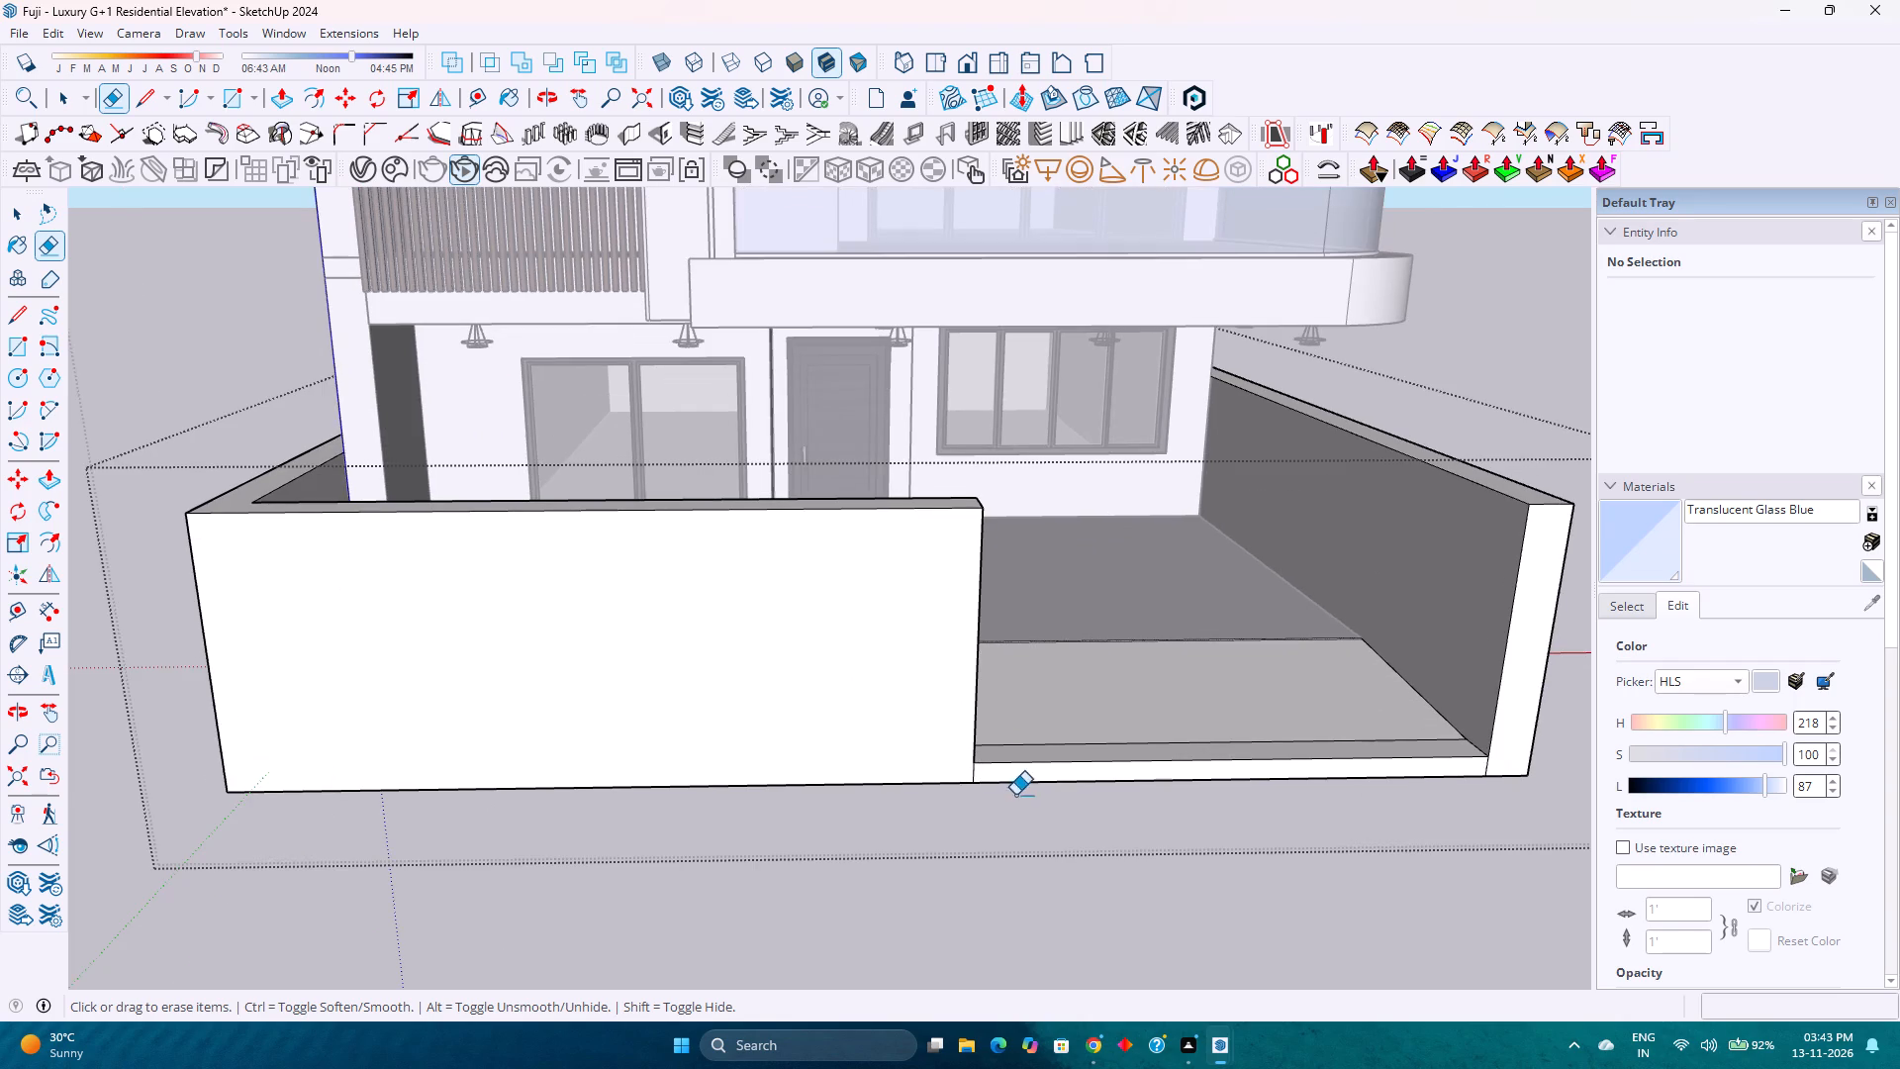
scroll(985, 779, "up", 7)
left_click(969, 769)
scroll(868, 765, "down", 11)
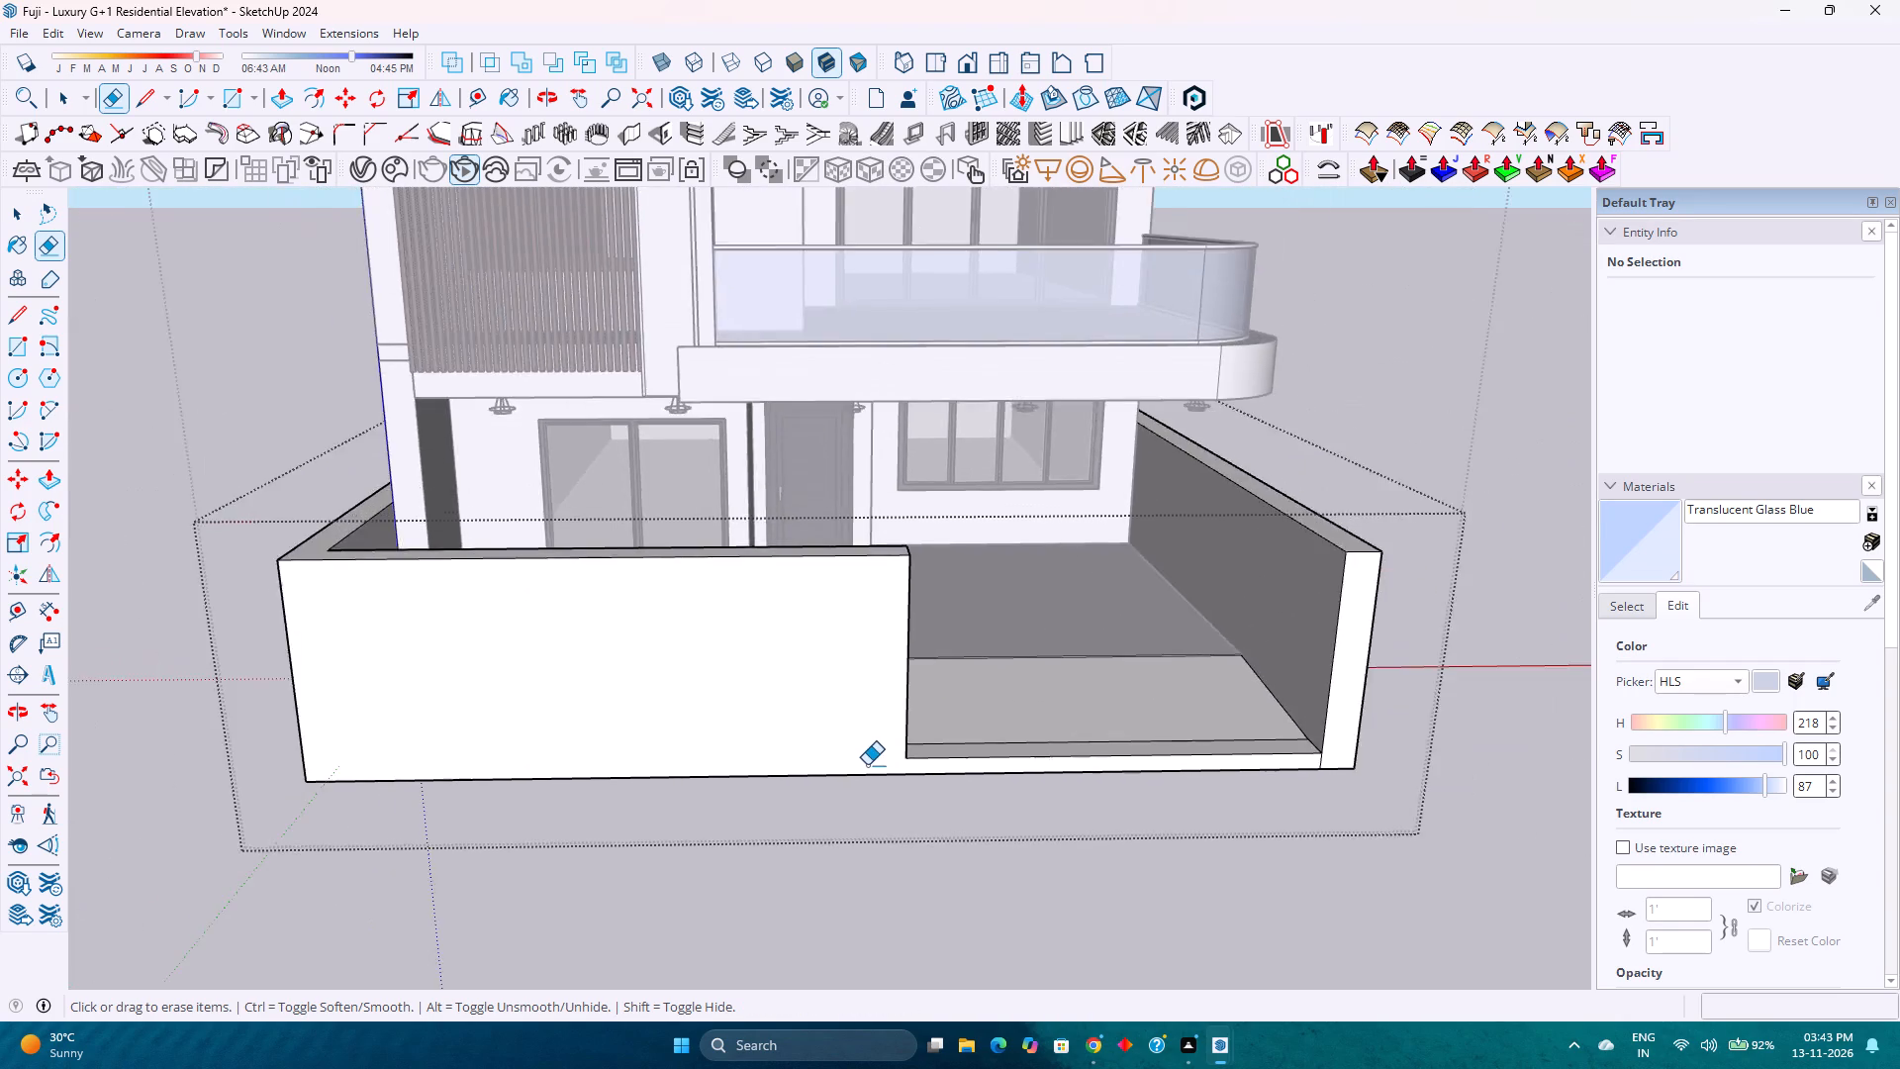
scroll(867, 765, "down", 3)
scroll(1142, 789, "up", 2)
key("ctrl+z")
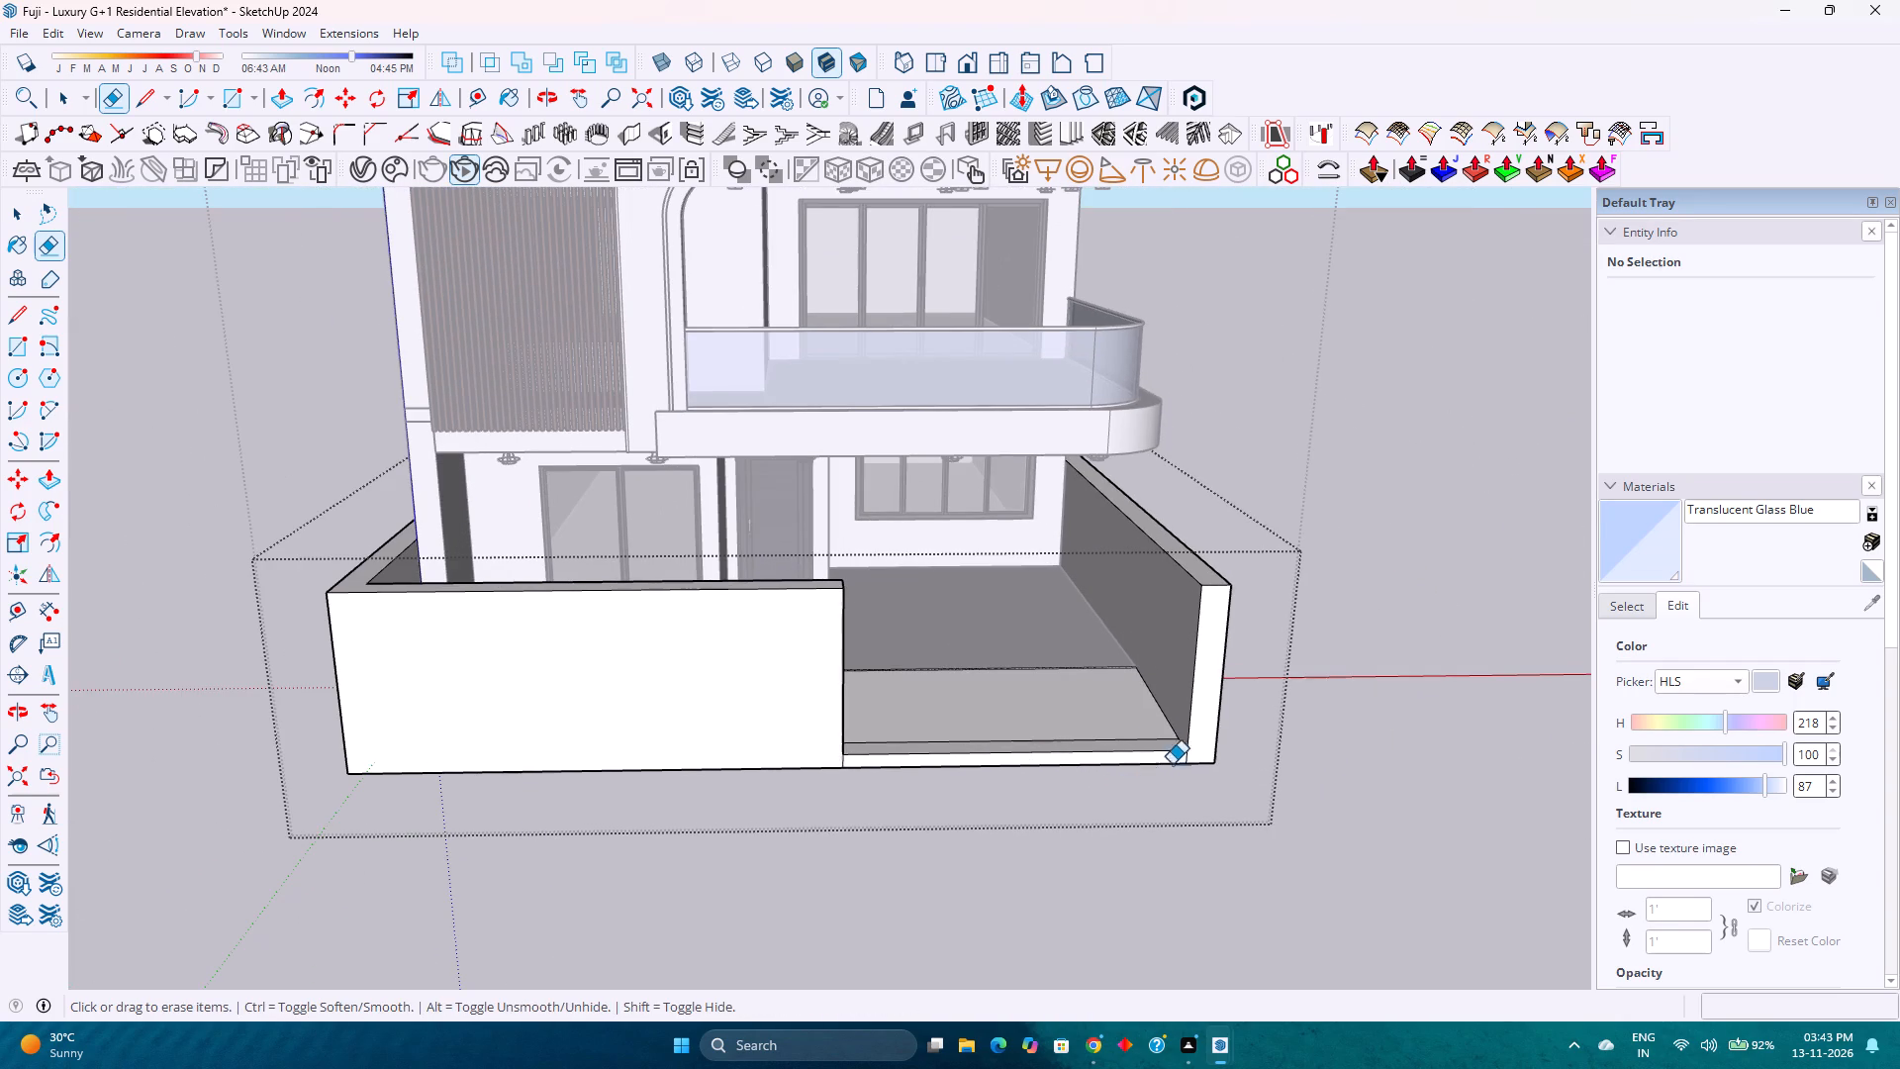
Erase the short vertical edge between the gateway slab's front edge and the side wall's end face.
scroll(1187, 755, "up", 8)
left_click(1187, 758)
scroll(1045, 761, "down", 4)
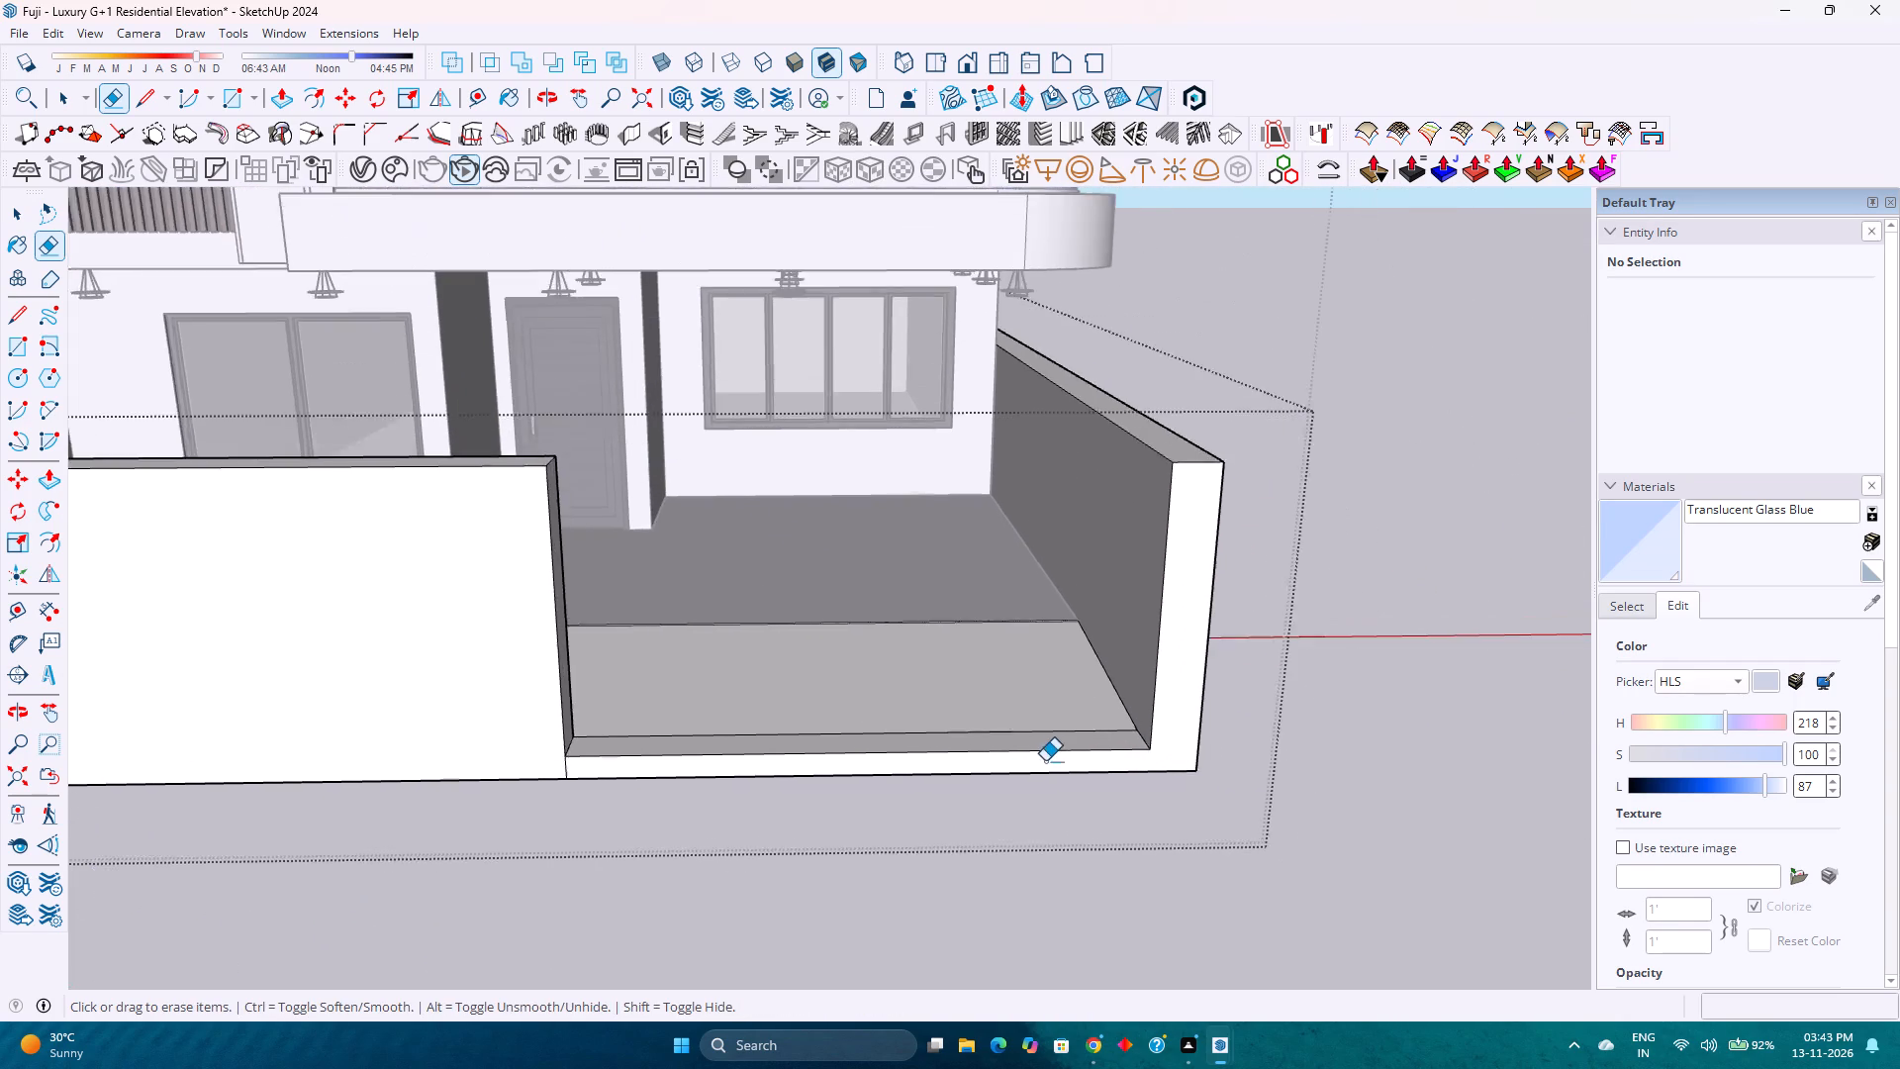
Copy the two vertical edges at the front wall's gateway end 2' along the wall, away from the opening.
key("space")
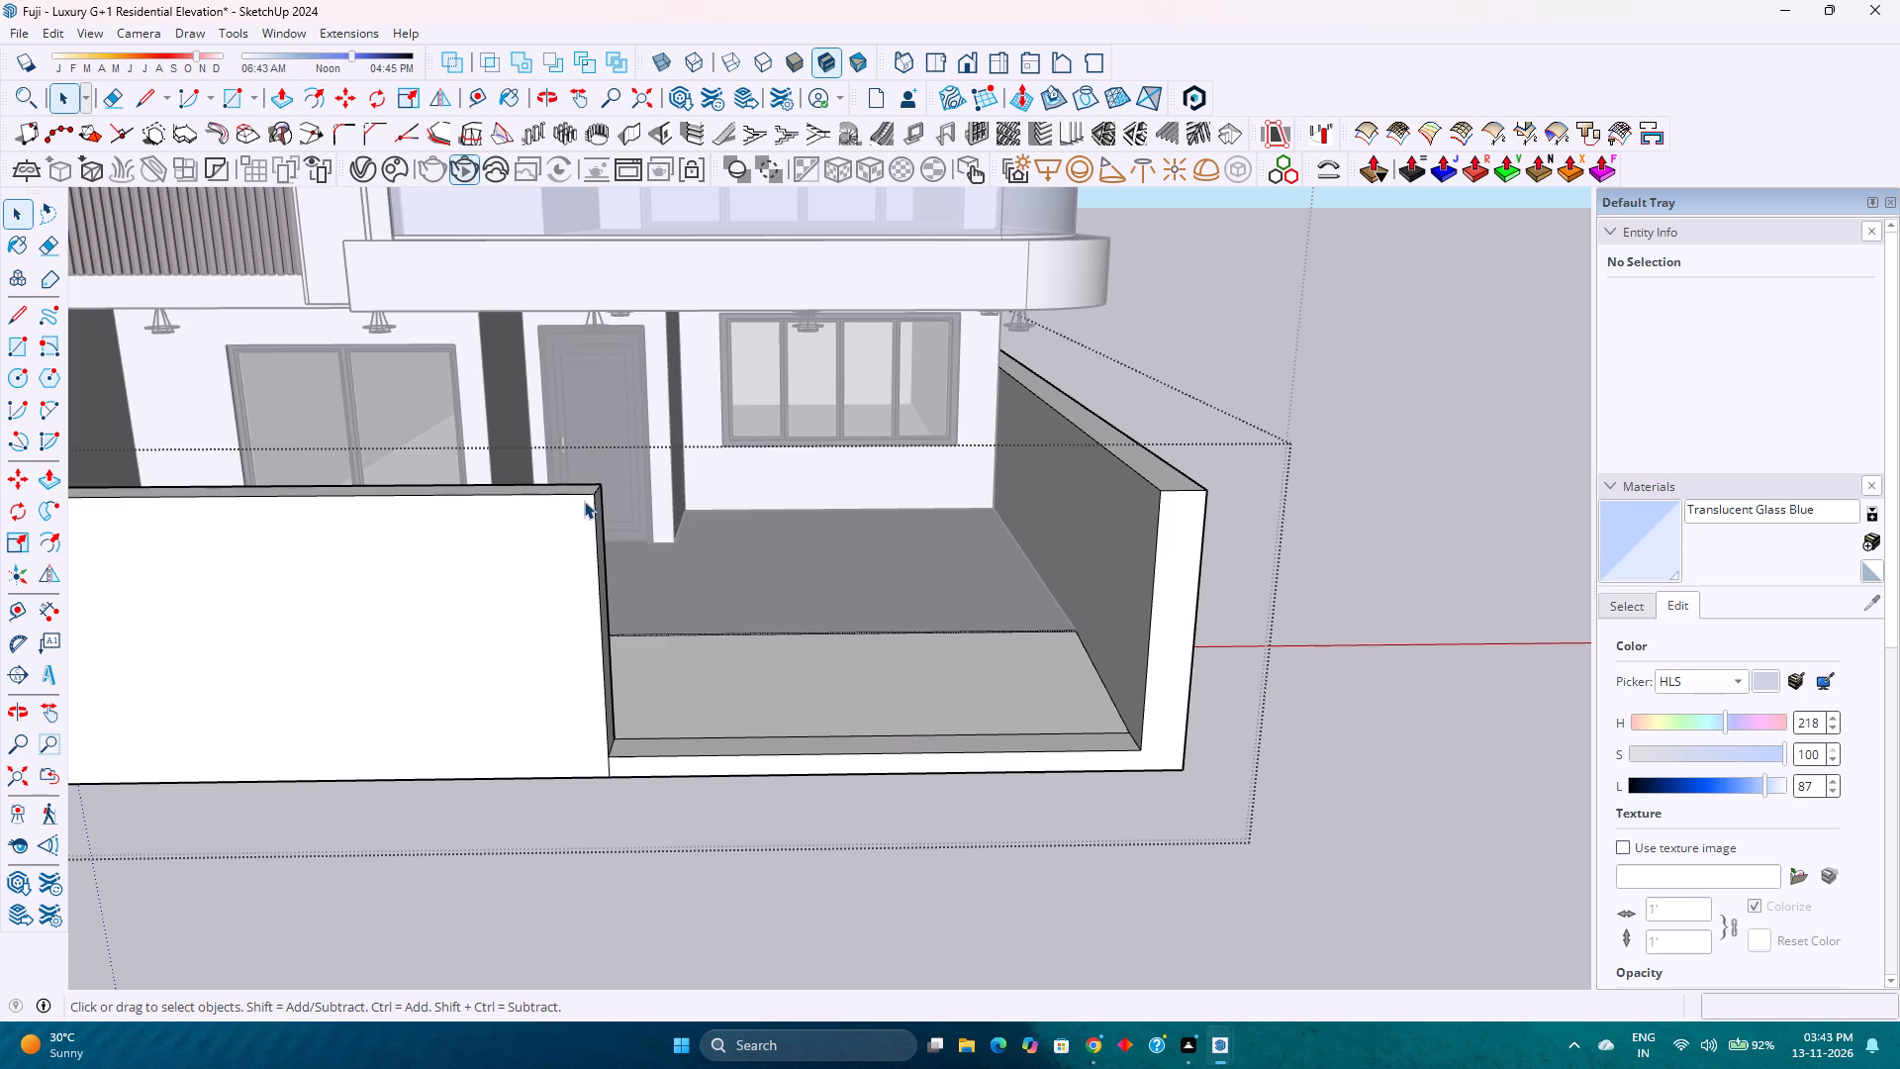
scroll(583, 502, "up", 2)
middle_click_drag(600, 516, 757, 679)
left_click(655, 851)
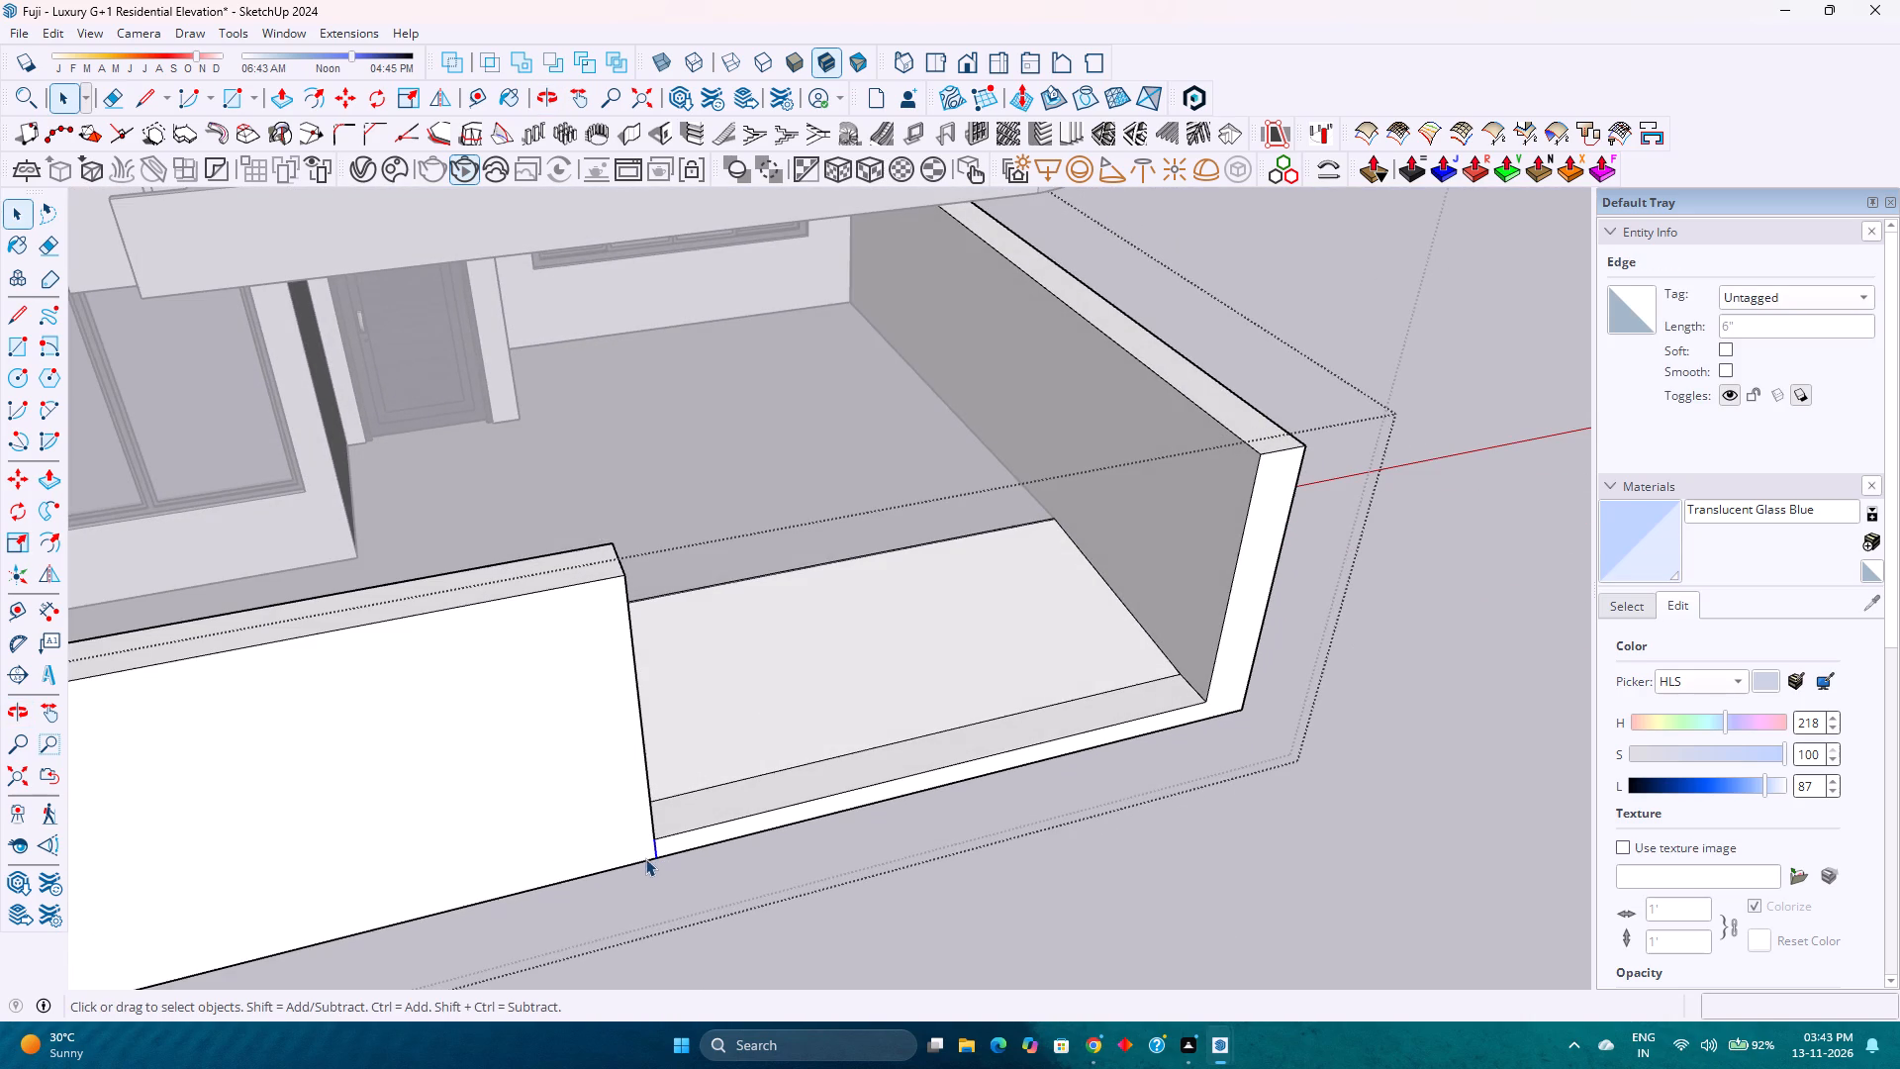
left_click(651, 816, "ctrl")
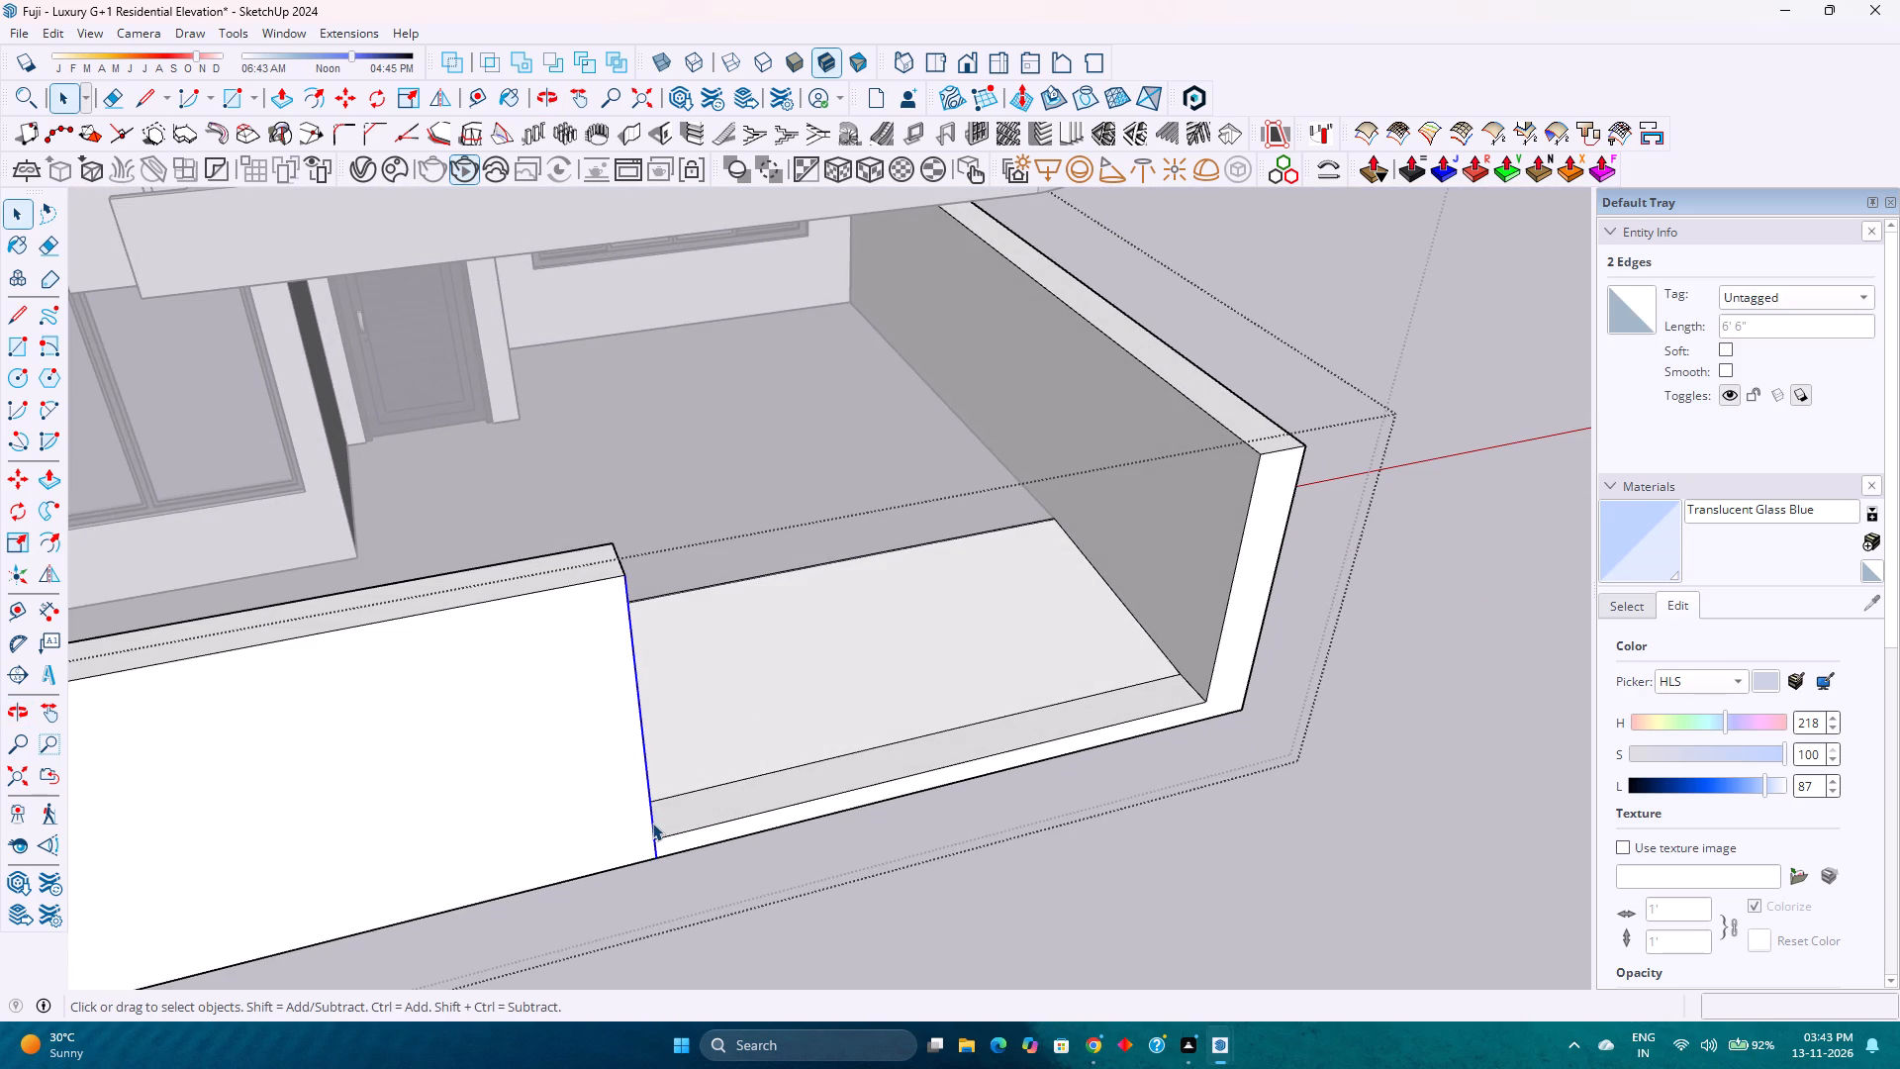
key("p")
key("space")
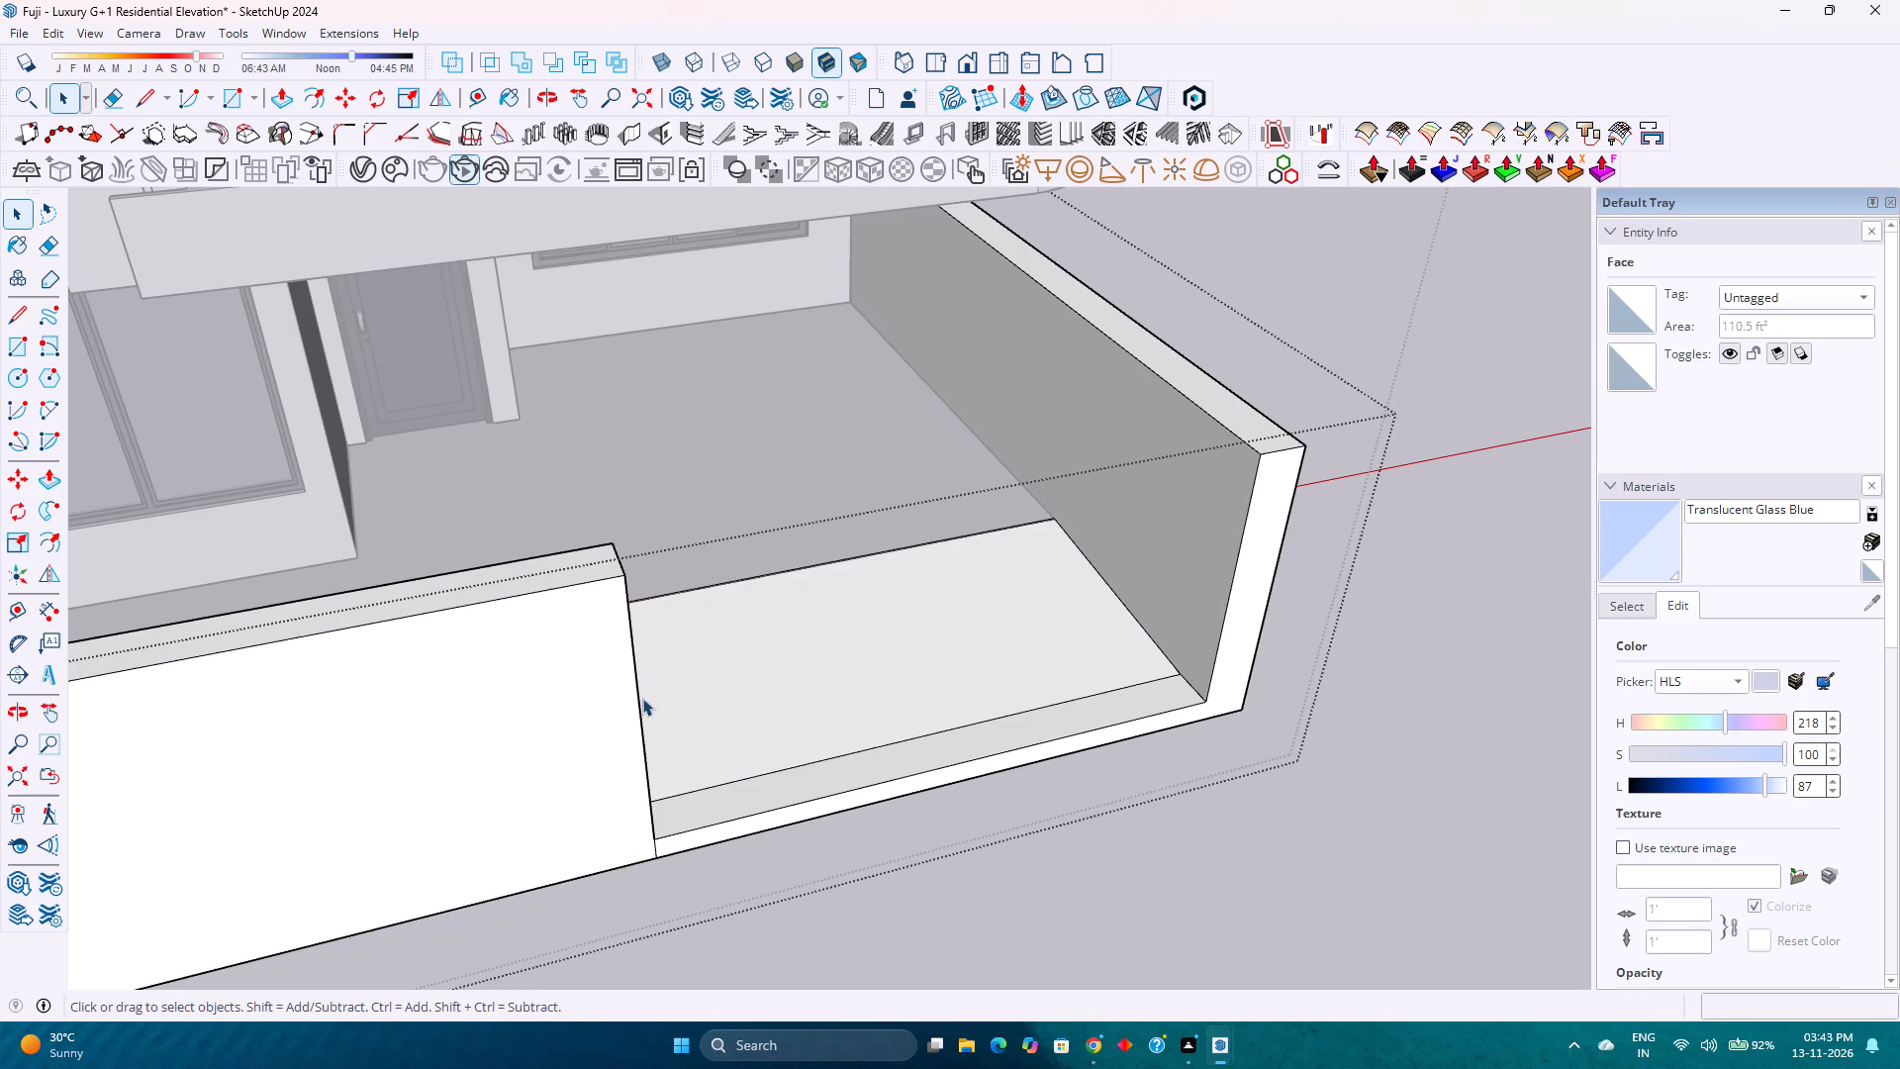
left_click(639, 705)
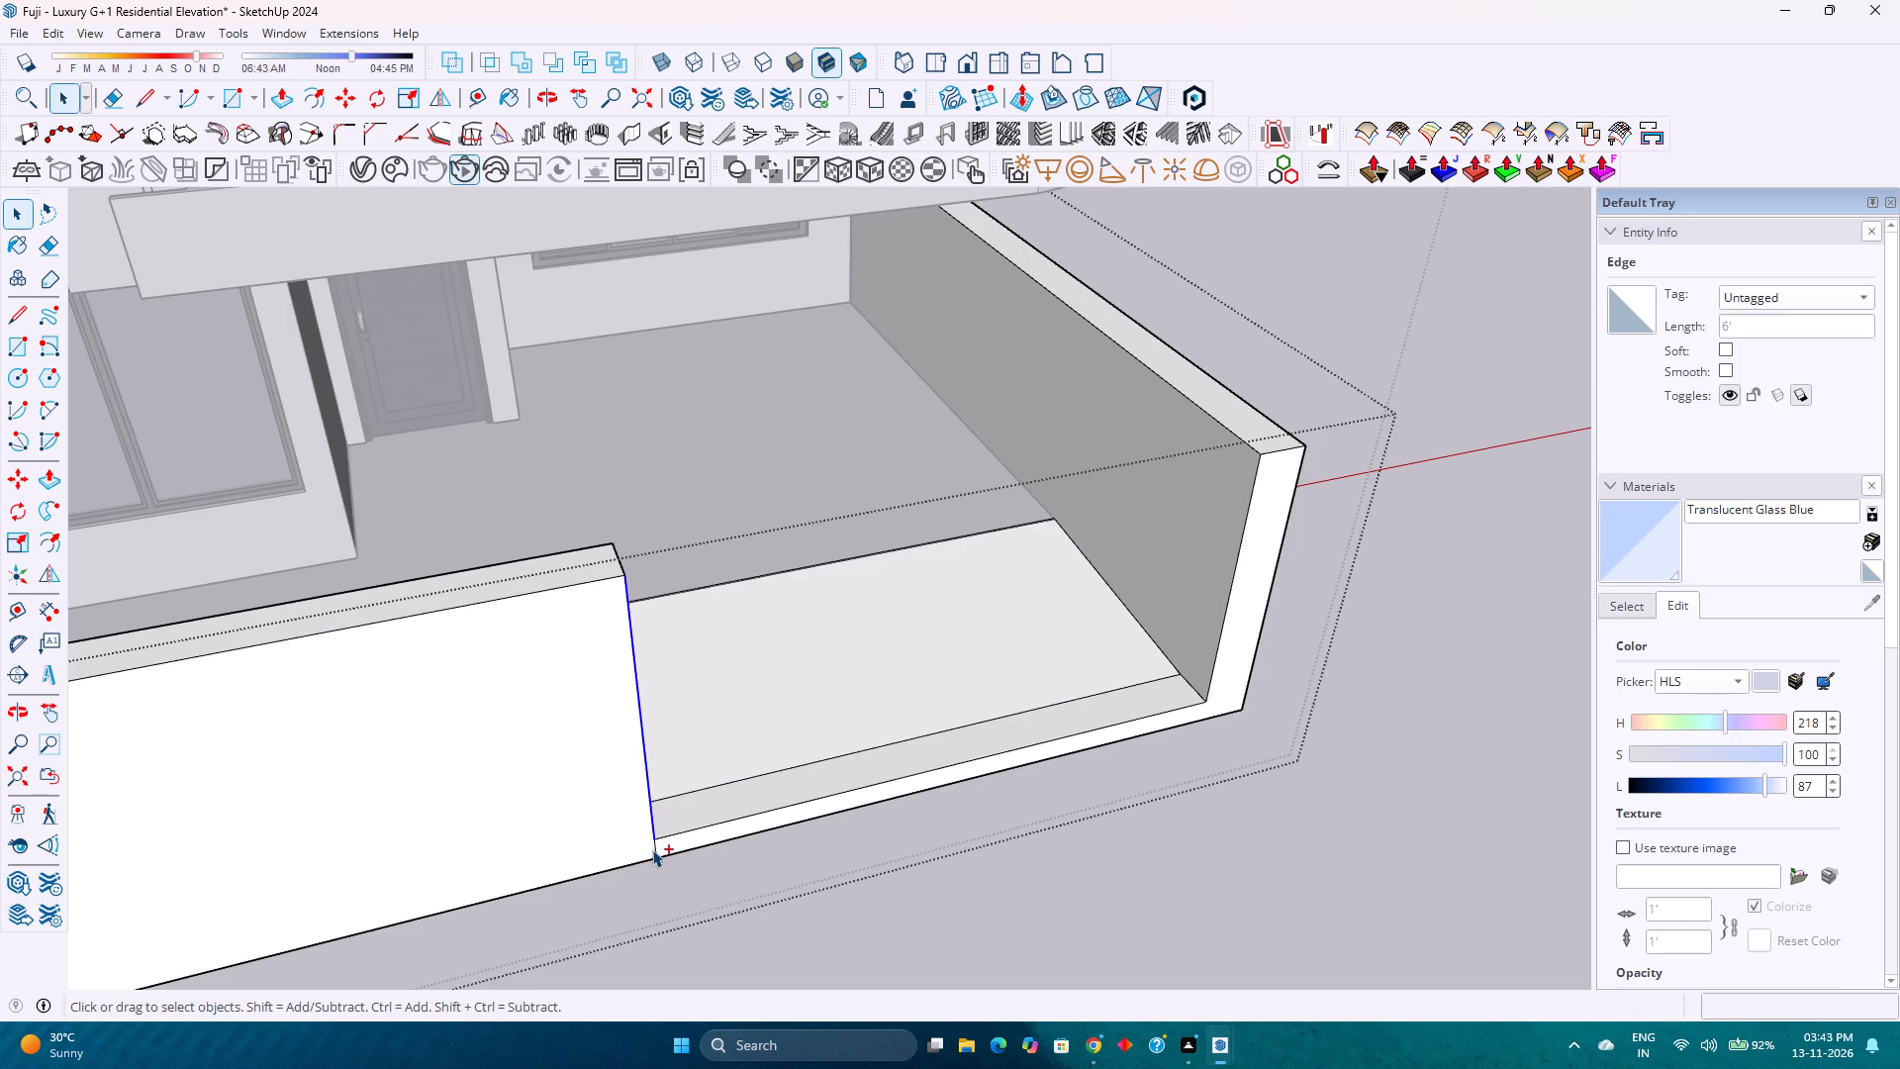
left_click(655, 848, "ctrl")
key("m")
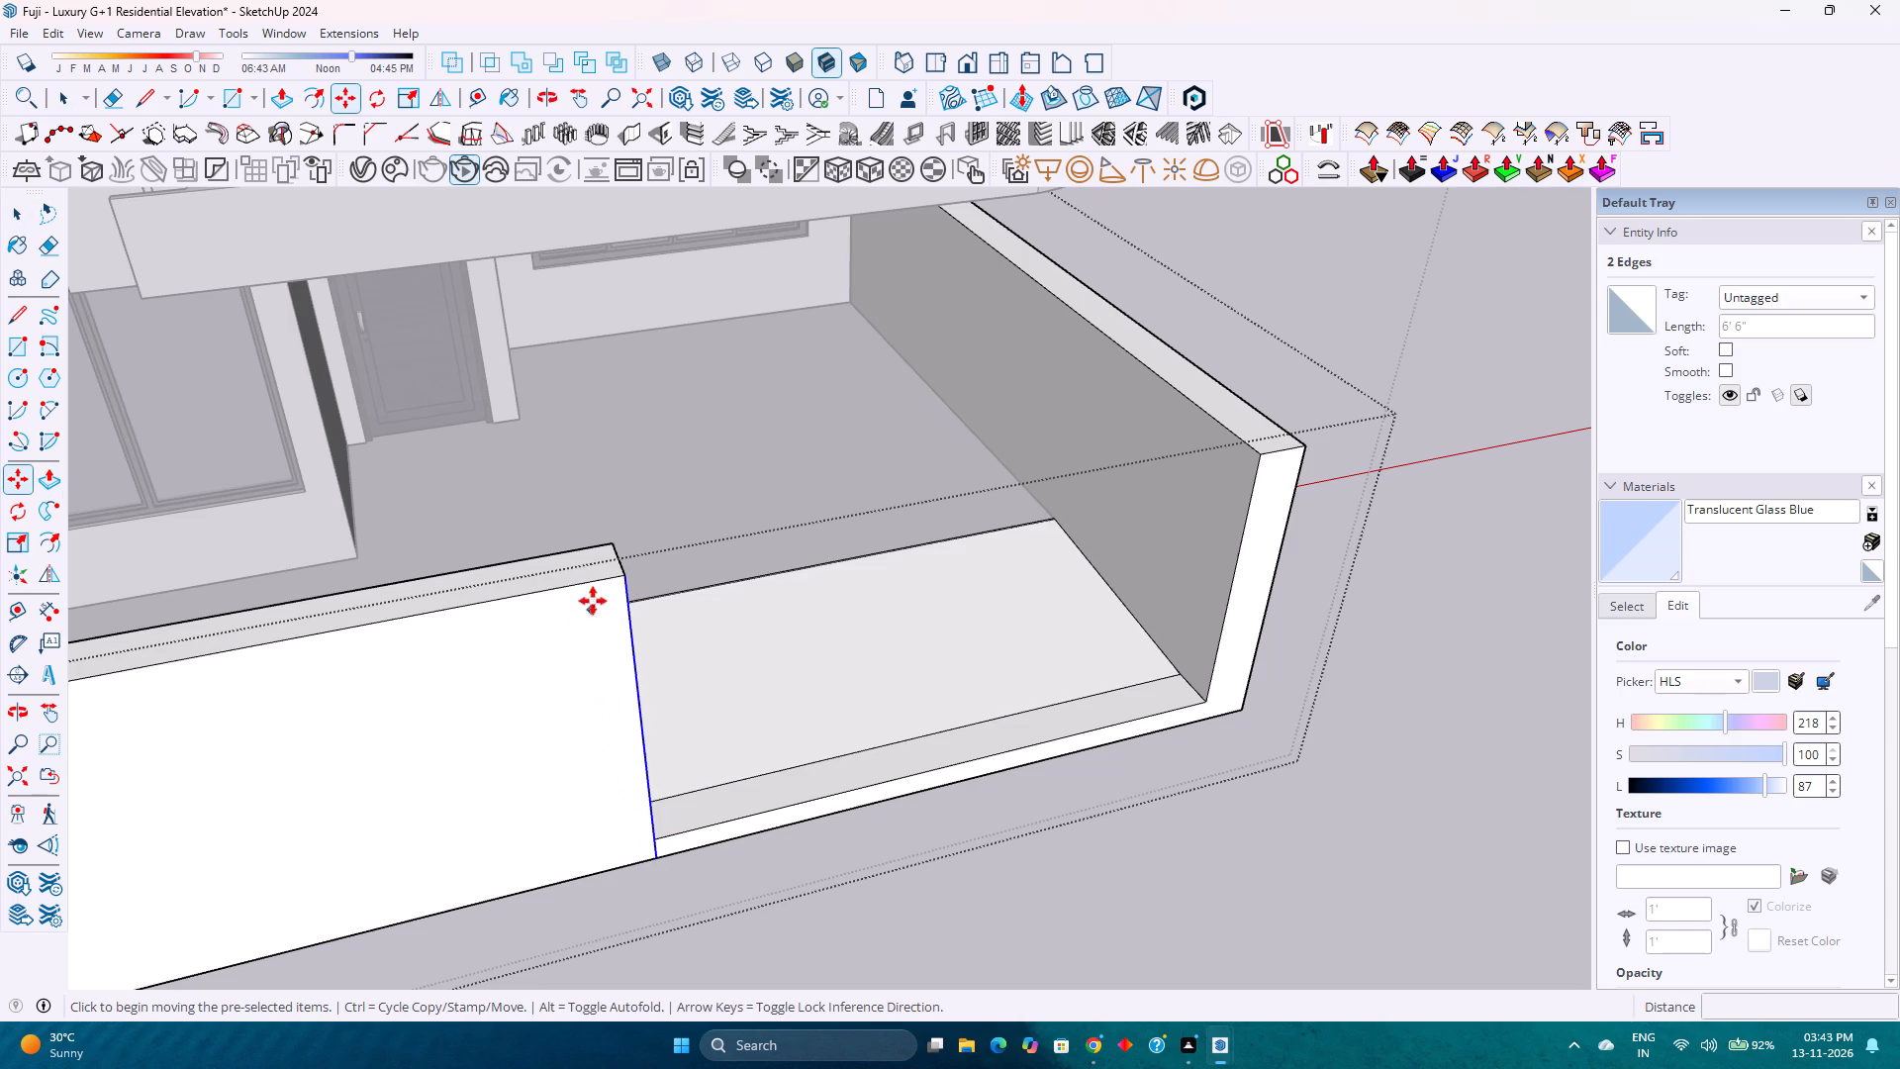
left_click(625, 578)
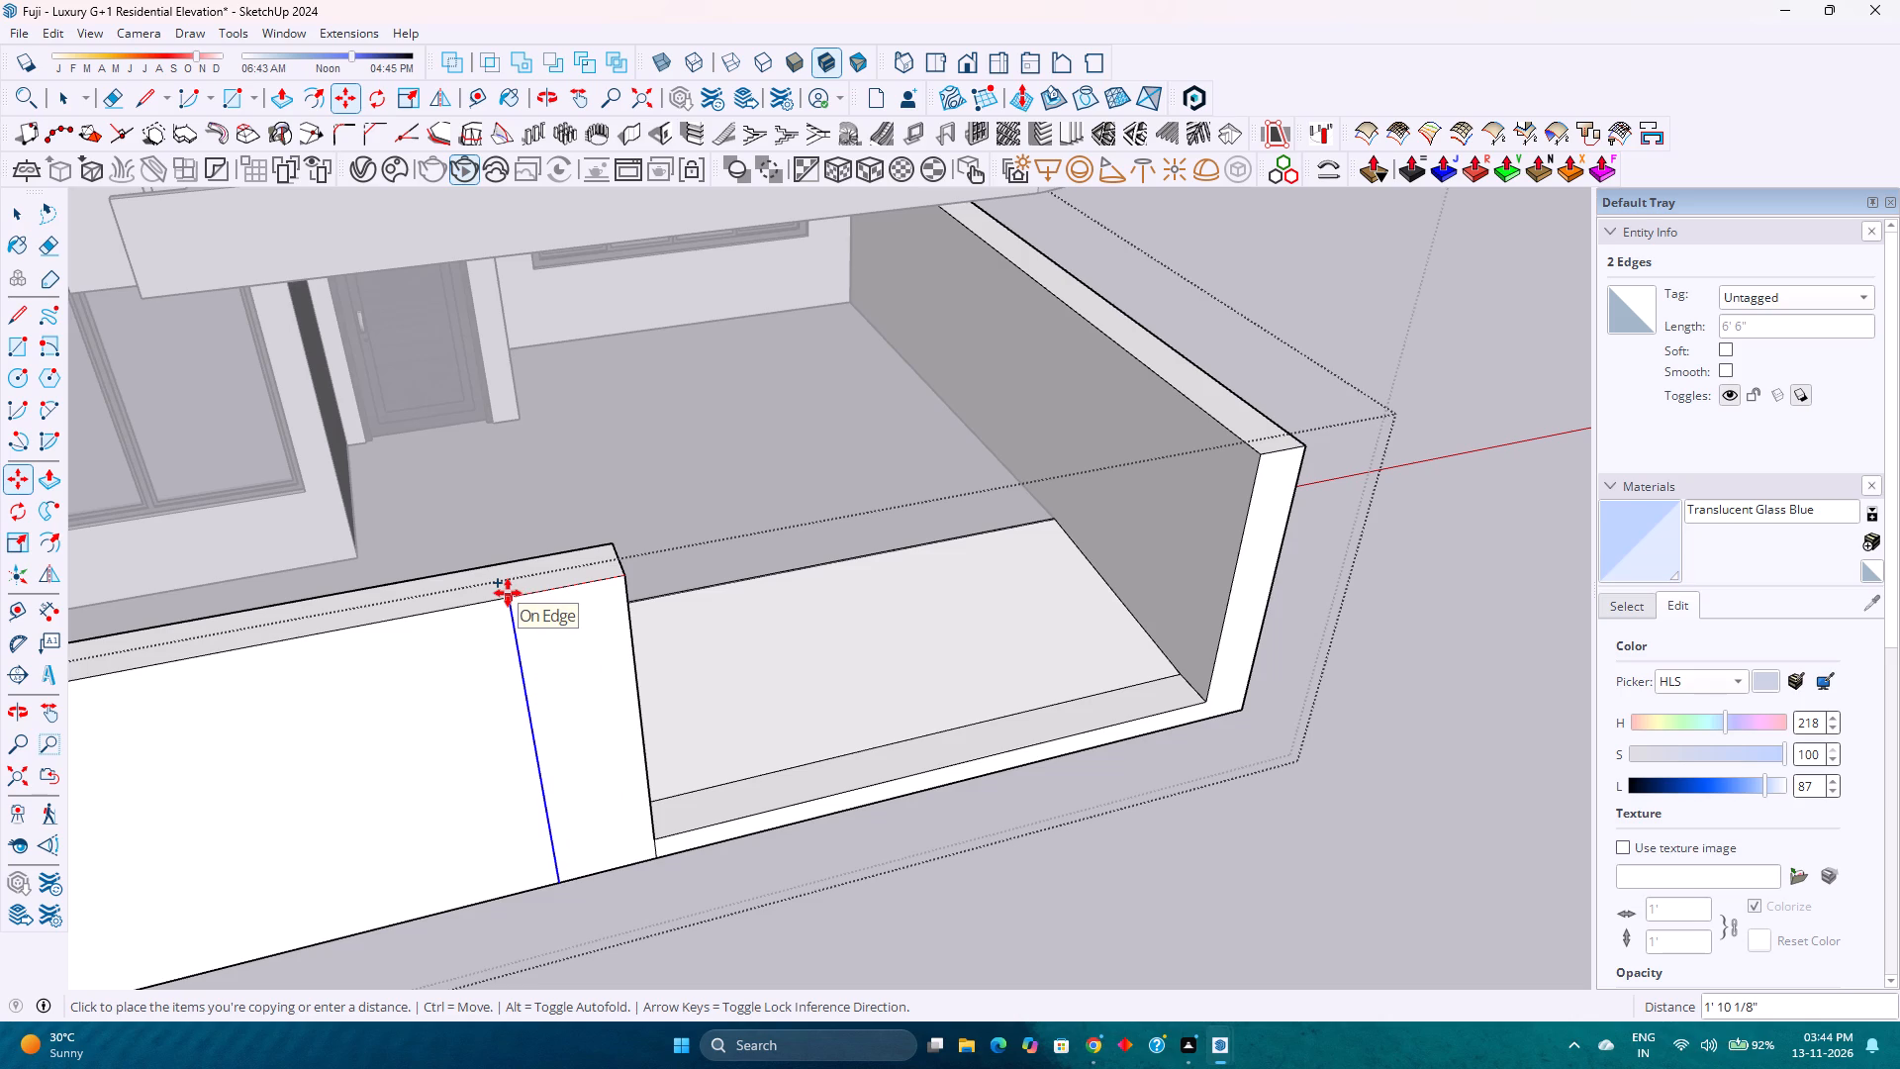
type("2'")
key("Return")
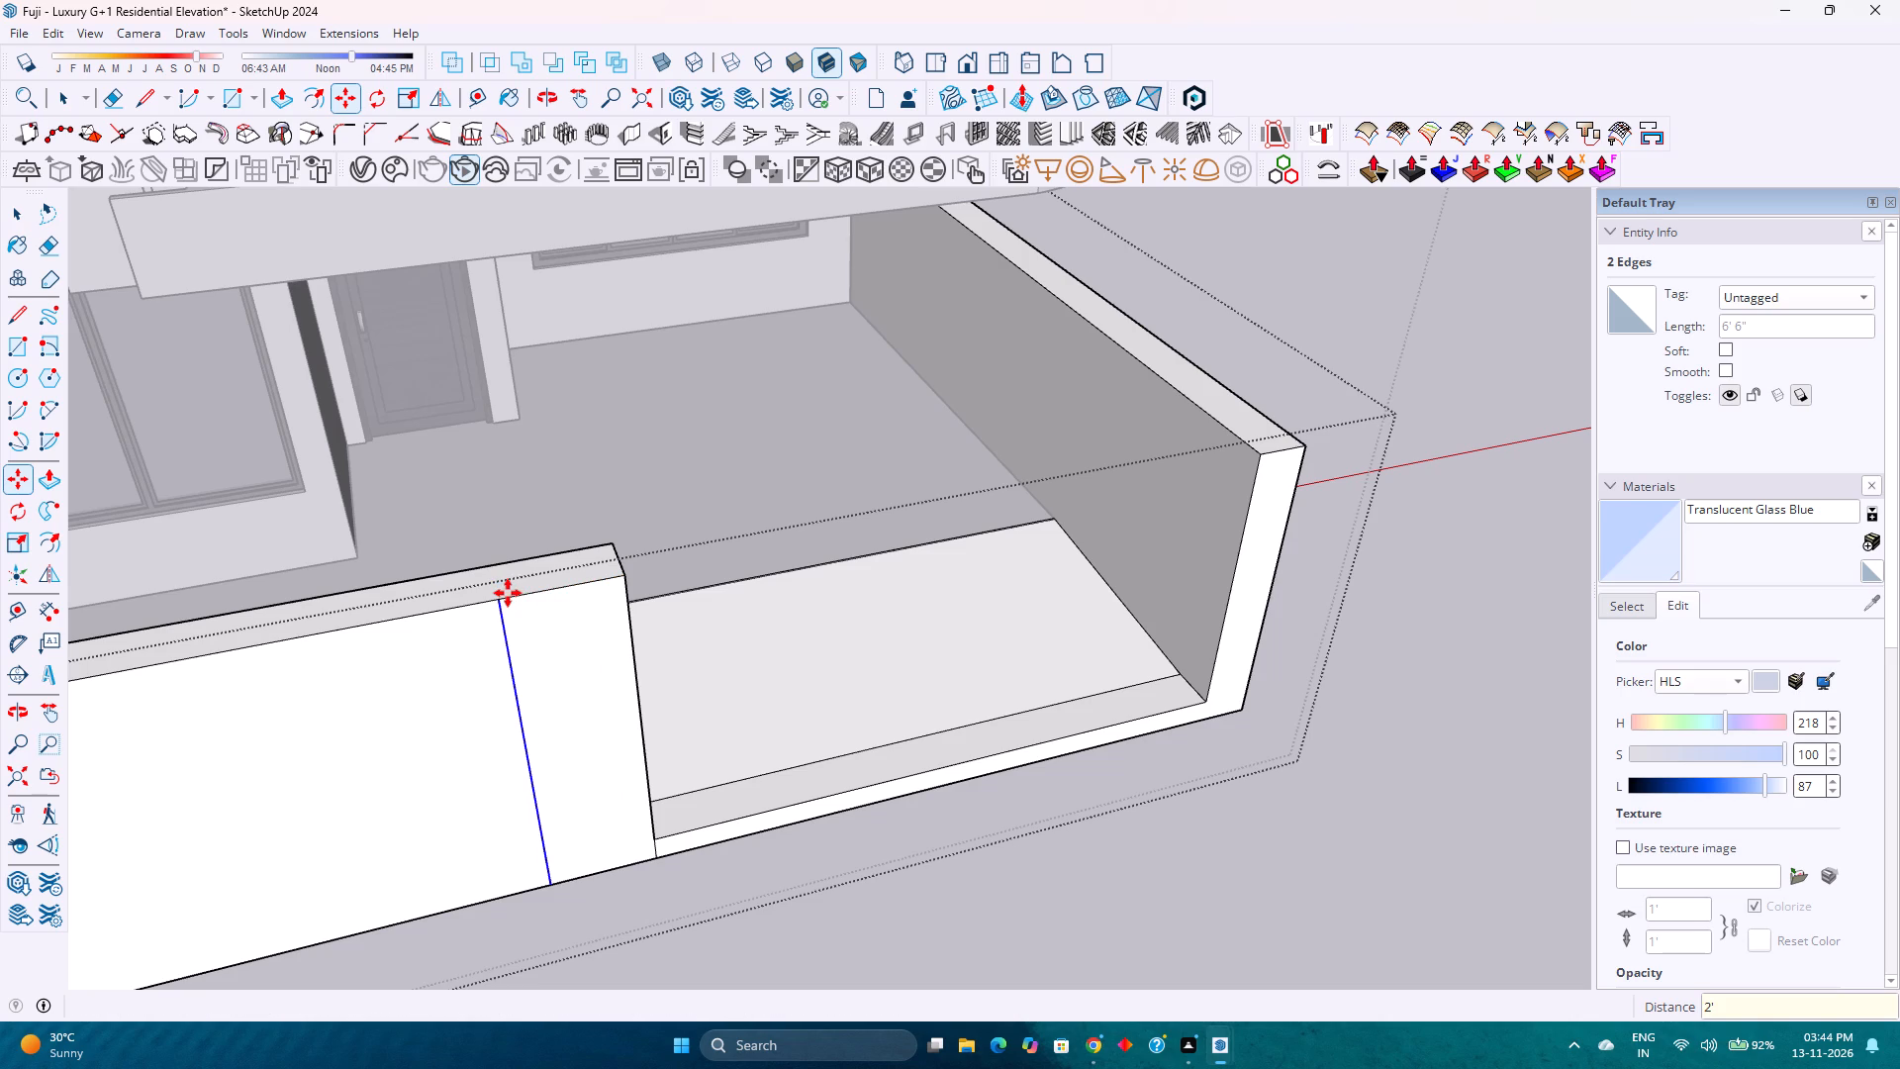
Draw a line across the wall top from the copied edge and raise the 2' end section 9" as a pillar.
scroll(508, 593, "up", 3)
key("l")
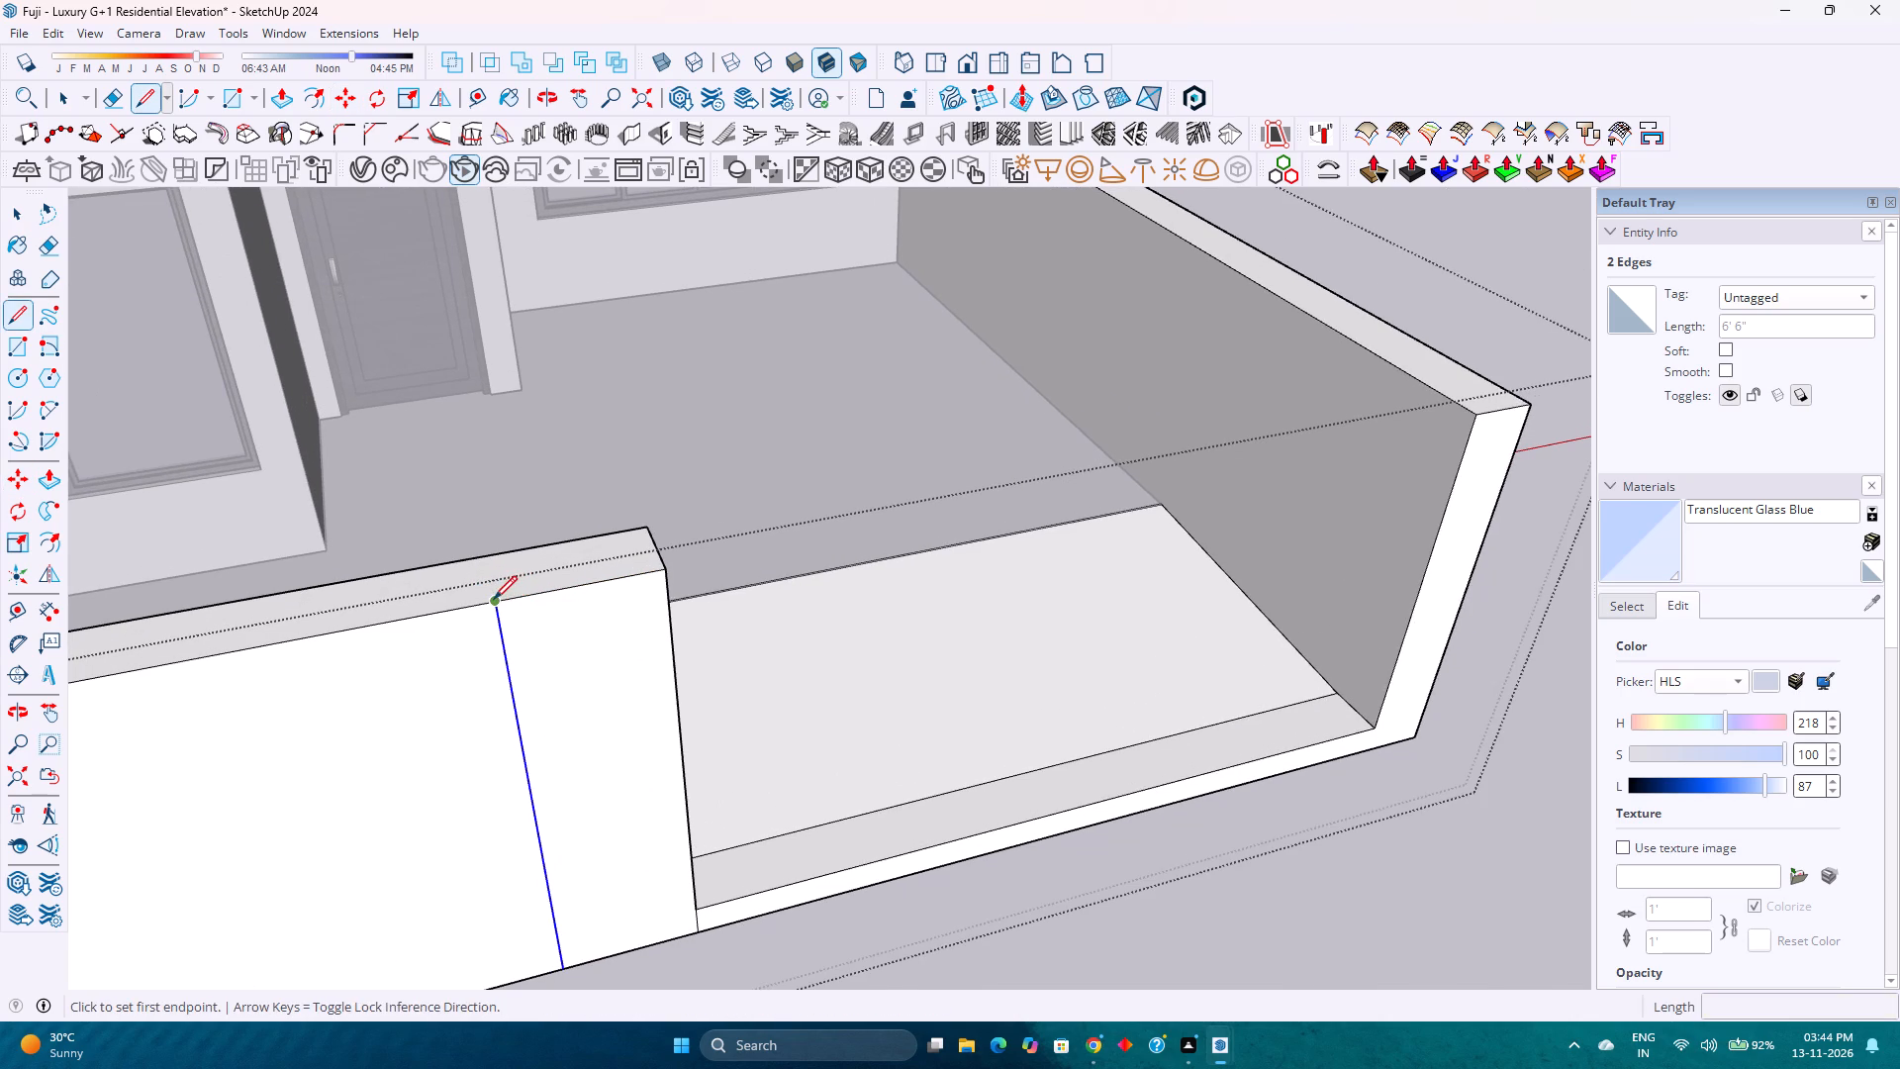
left_click(494, 599)
left_click(492, 559)
key("p")
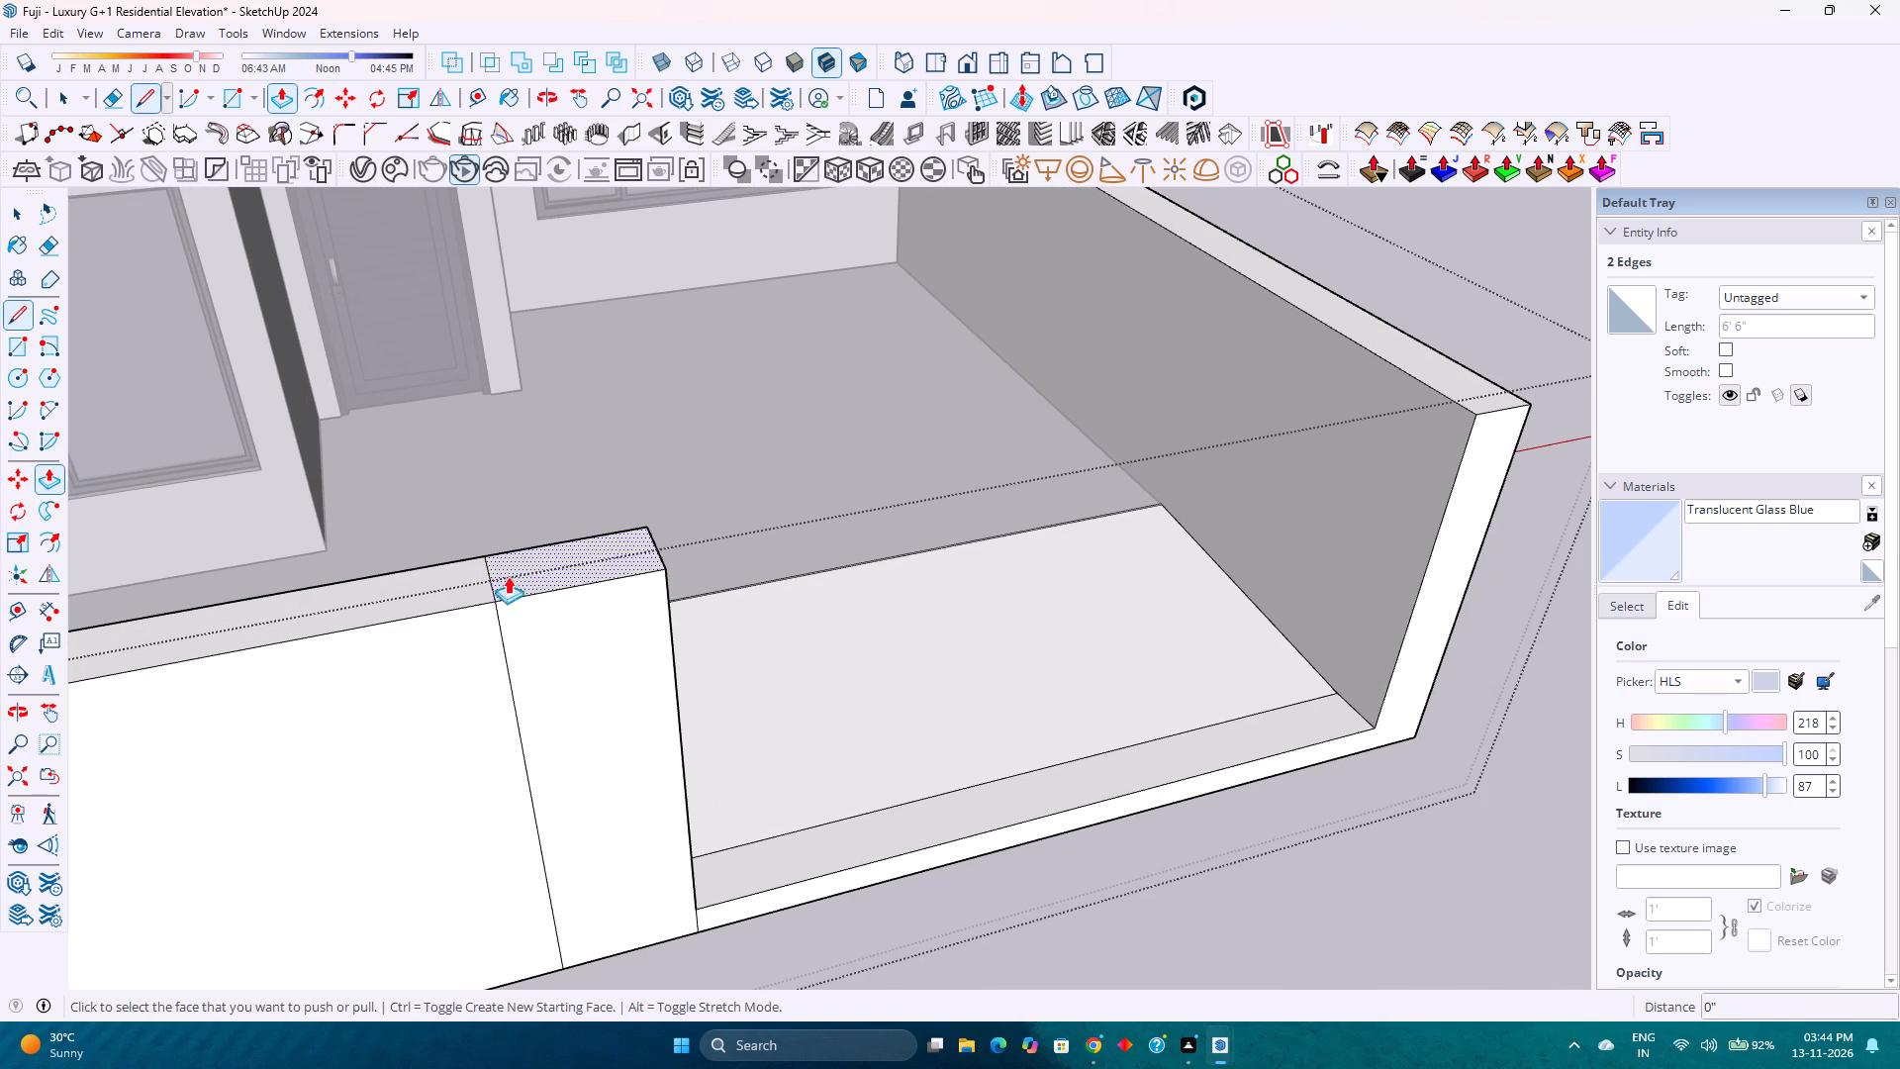
left_click(530, 577)
type("1'")
key("Return")
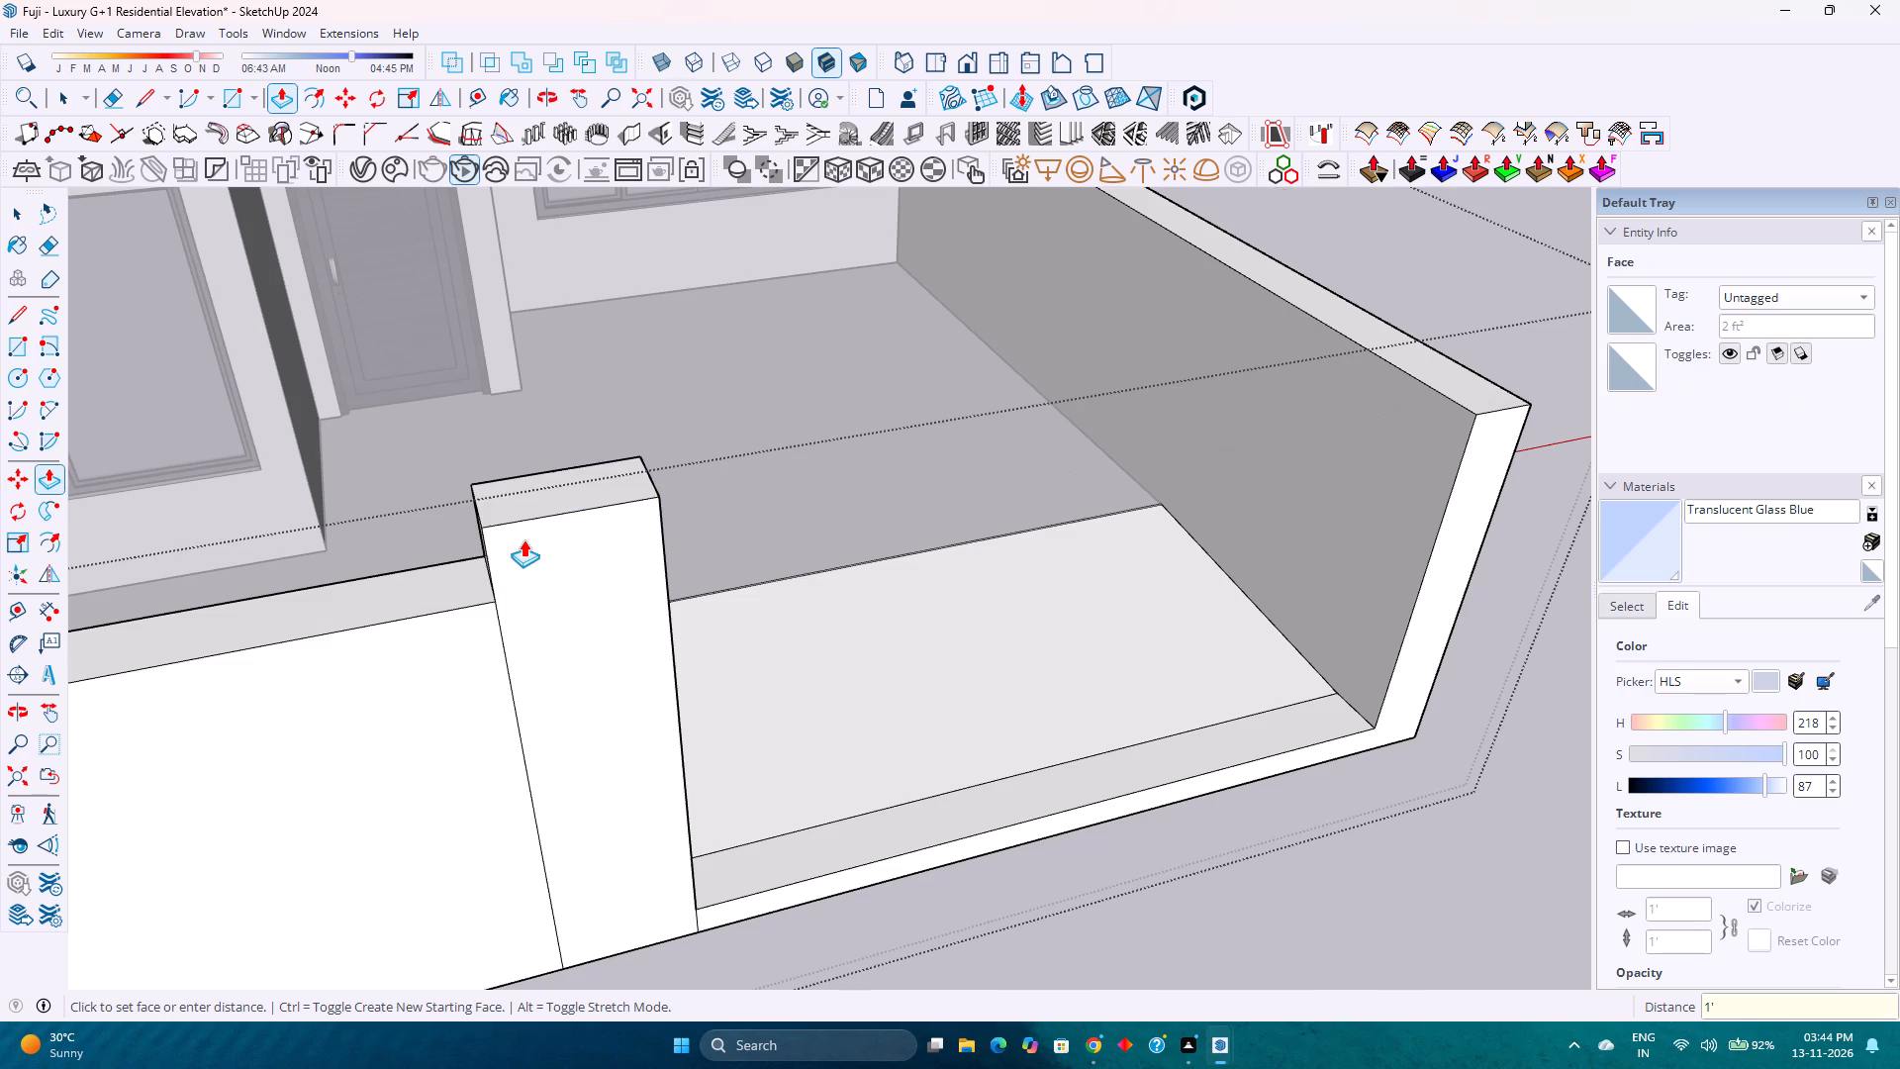
key("9")
key("Return")
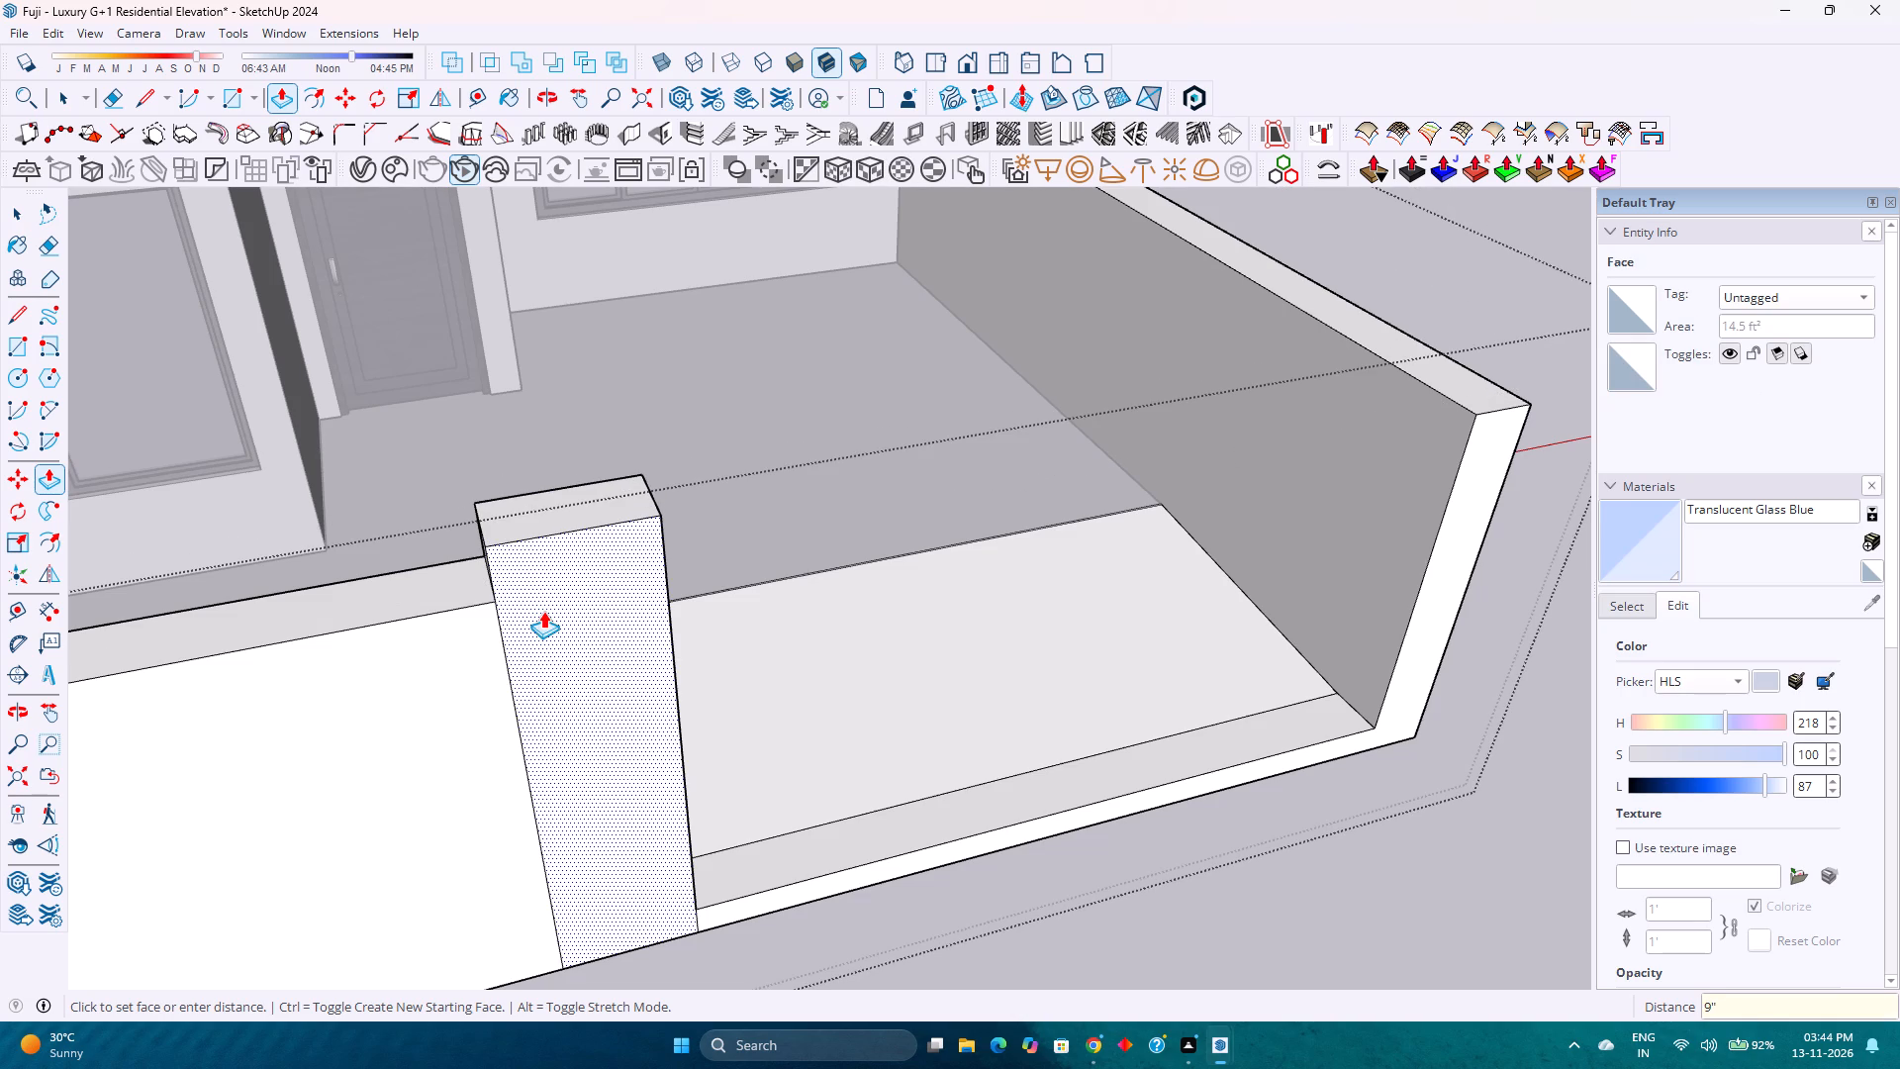
Pull the gate pillar's front face out 2" from the front wall's outer face.
left_click(543, 611)
key("2")
key("Return")
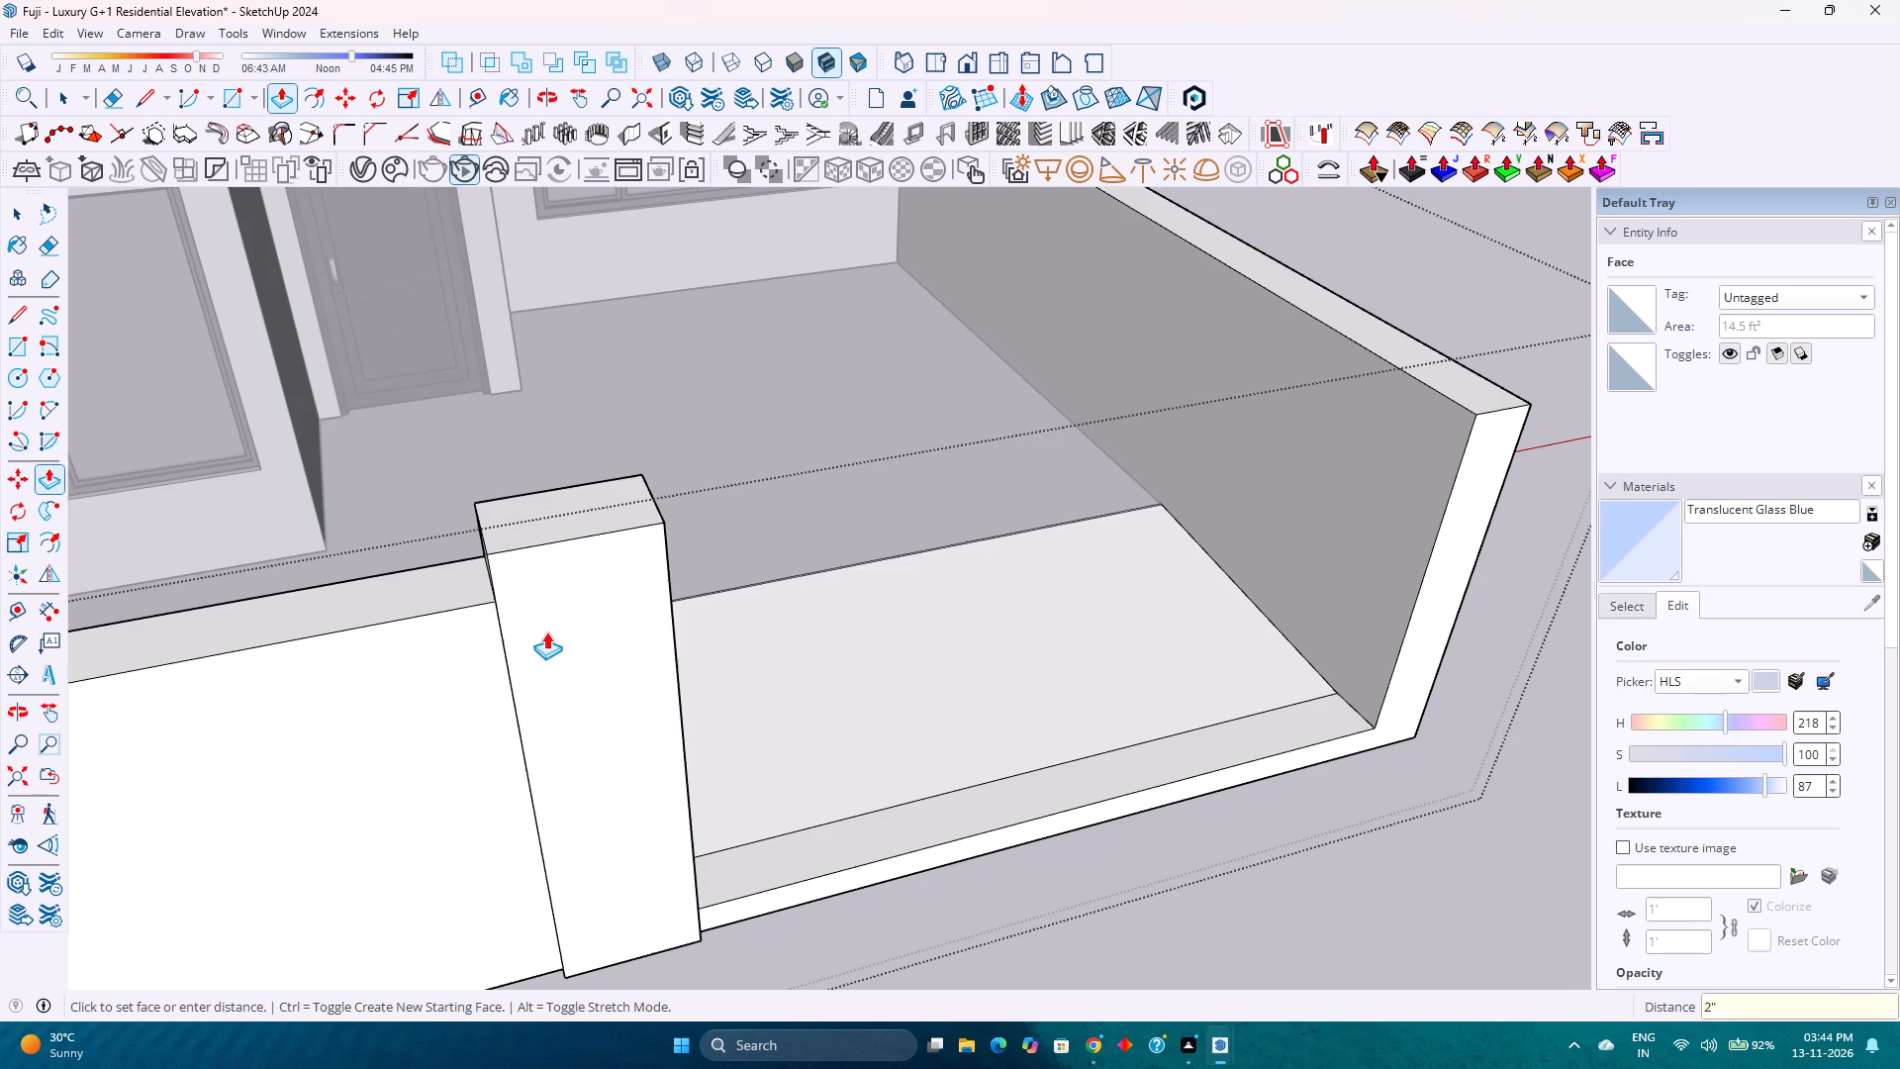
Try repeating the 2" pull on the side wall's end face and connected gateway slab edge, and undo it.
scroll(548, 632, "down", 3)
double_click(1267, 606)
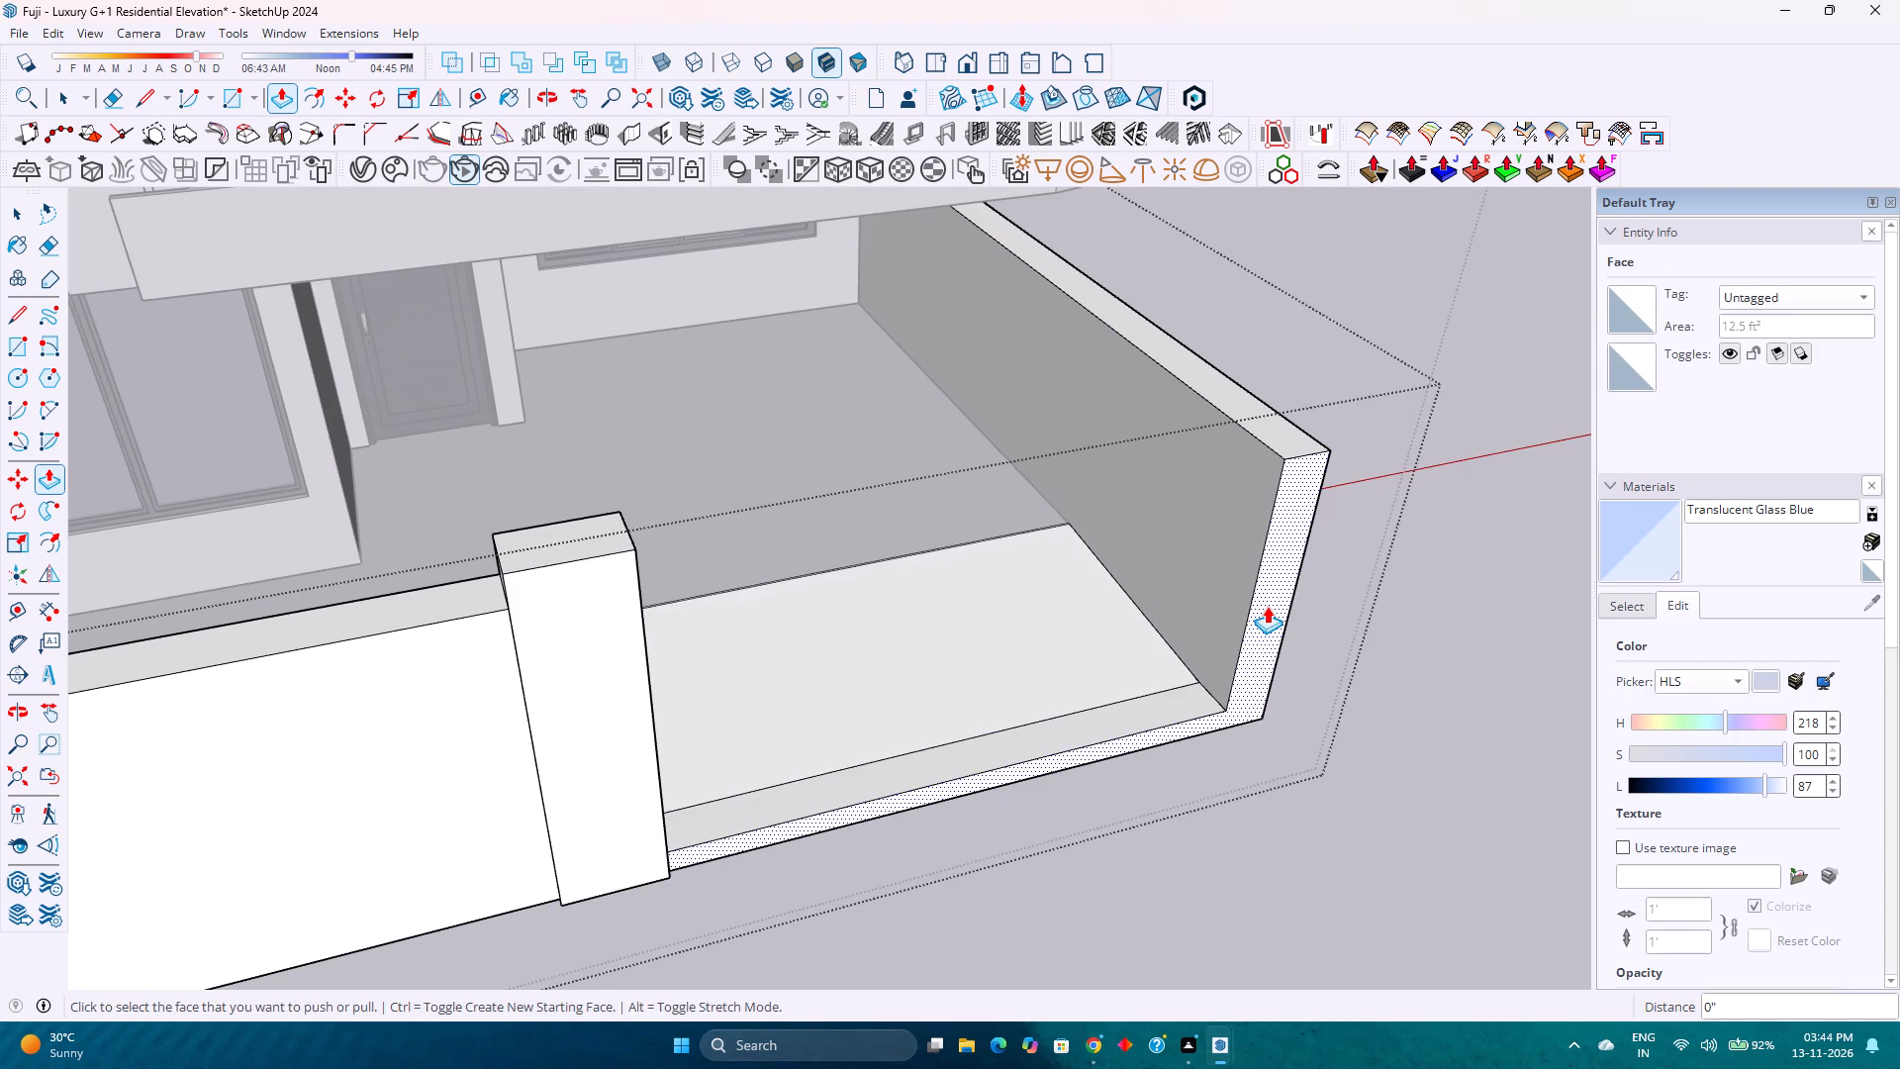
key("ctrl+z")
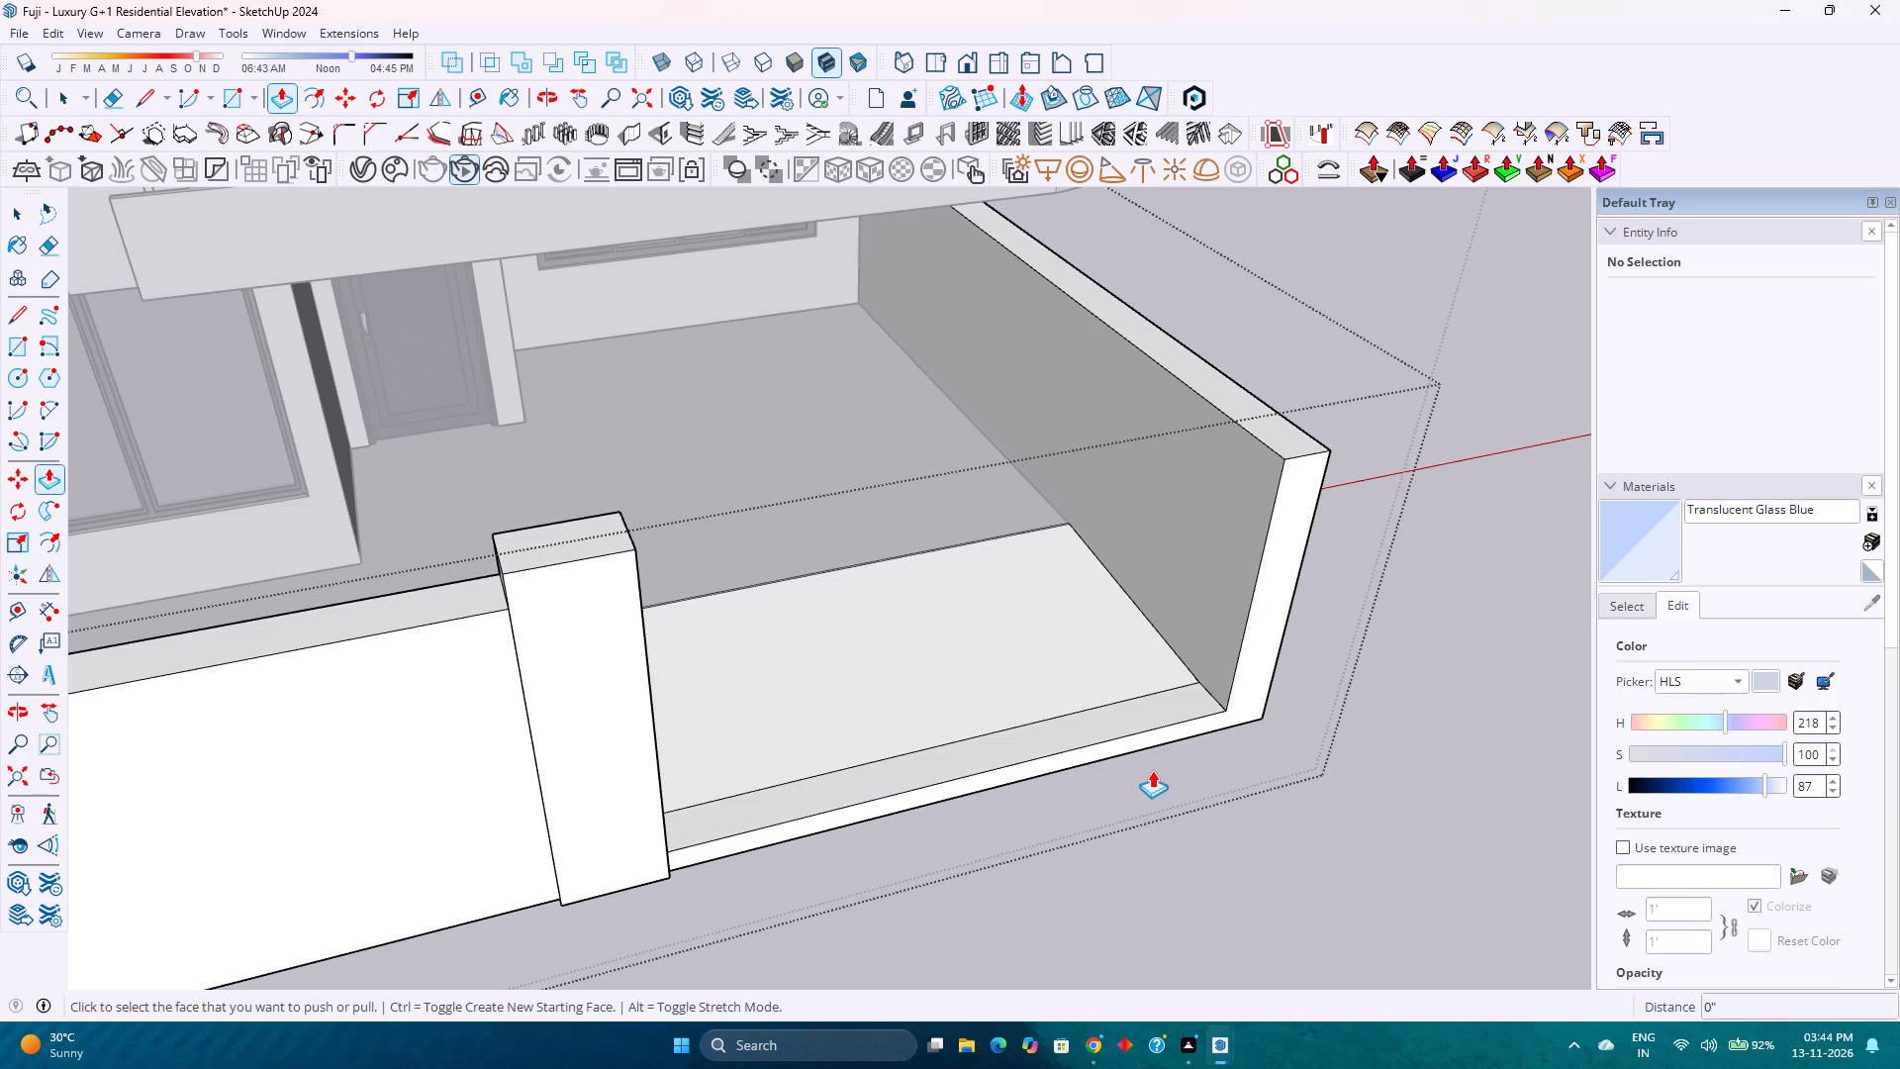
Erase the short horizontal edge on the pillar's wall-side face, level with the compound wall's top.
scroll(1146, 708, "up", 2)
scroll(1146, 708, "down", 2)
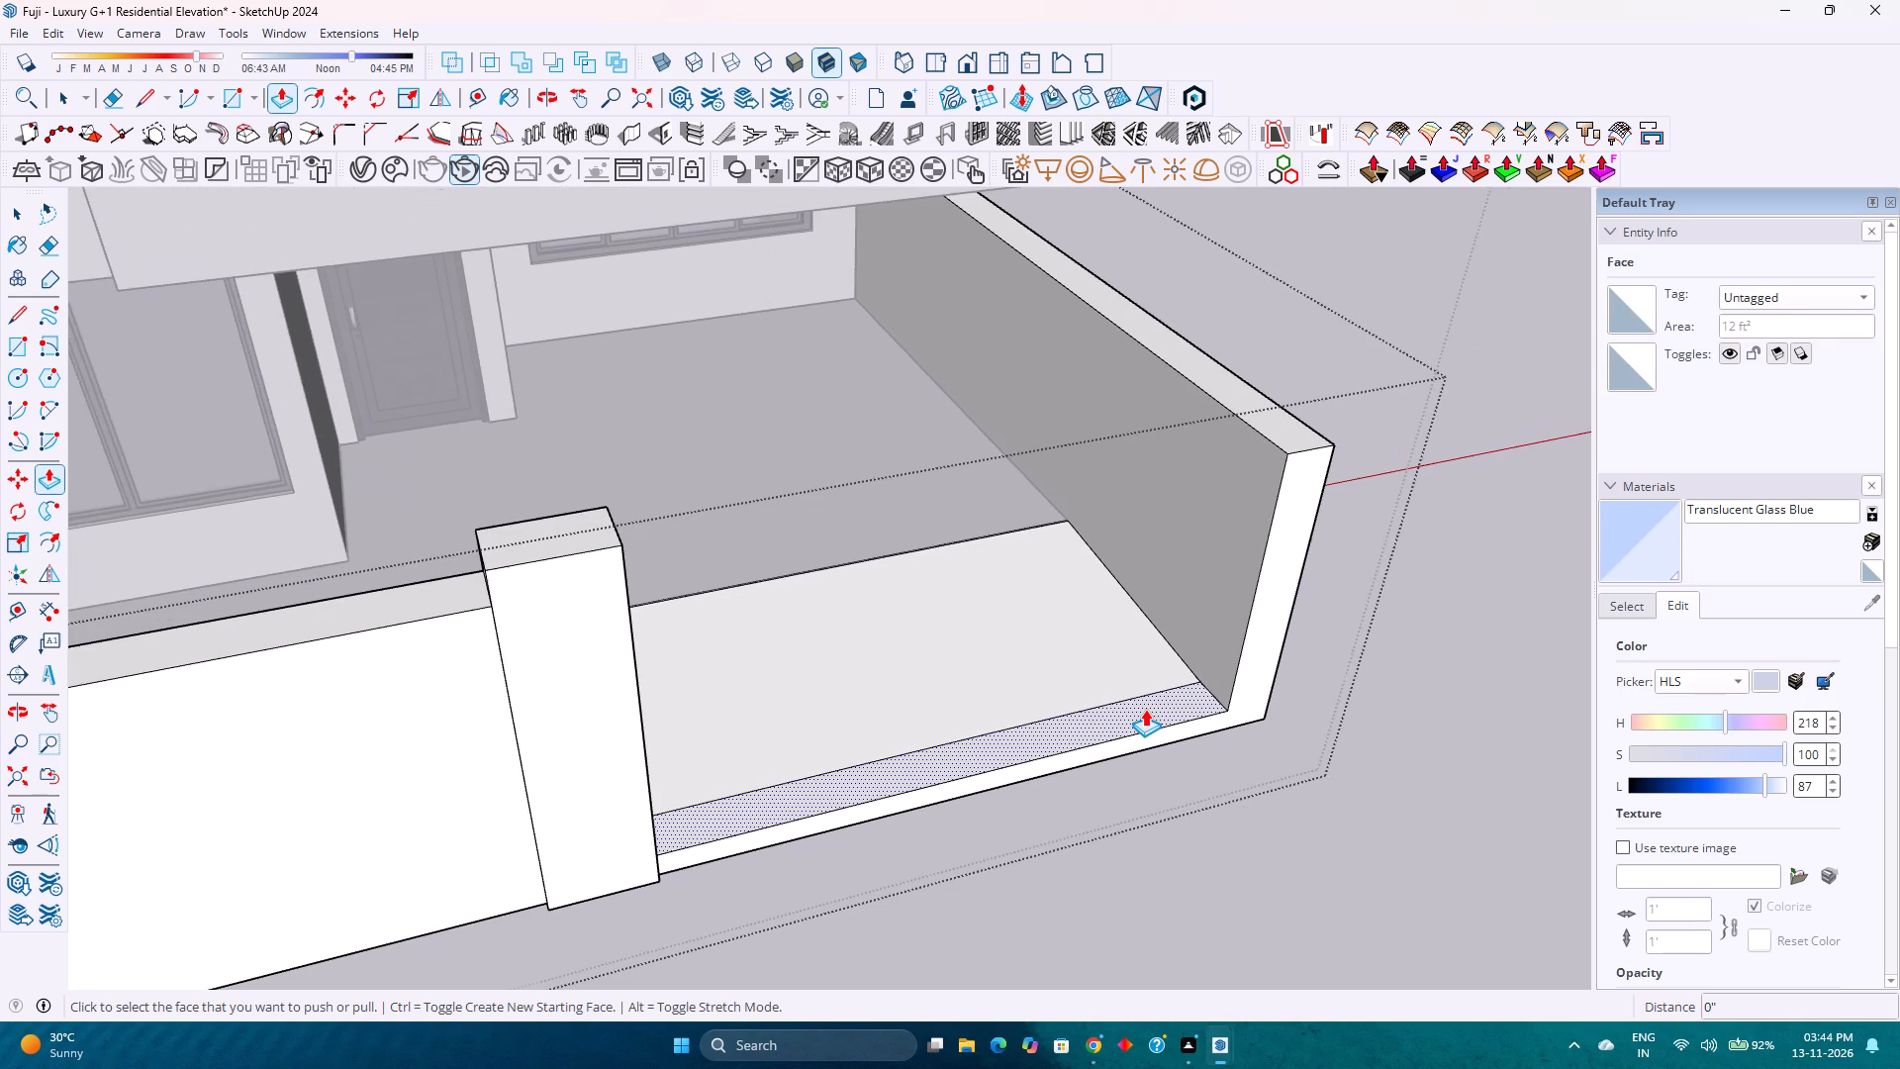
scroll(1145, 710, "up", 3)
scroll(1146, 700, "down", 2)
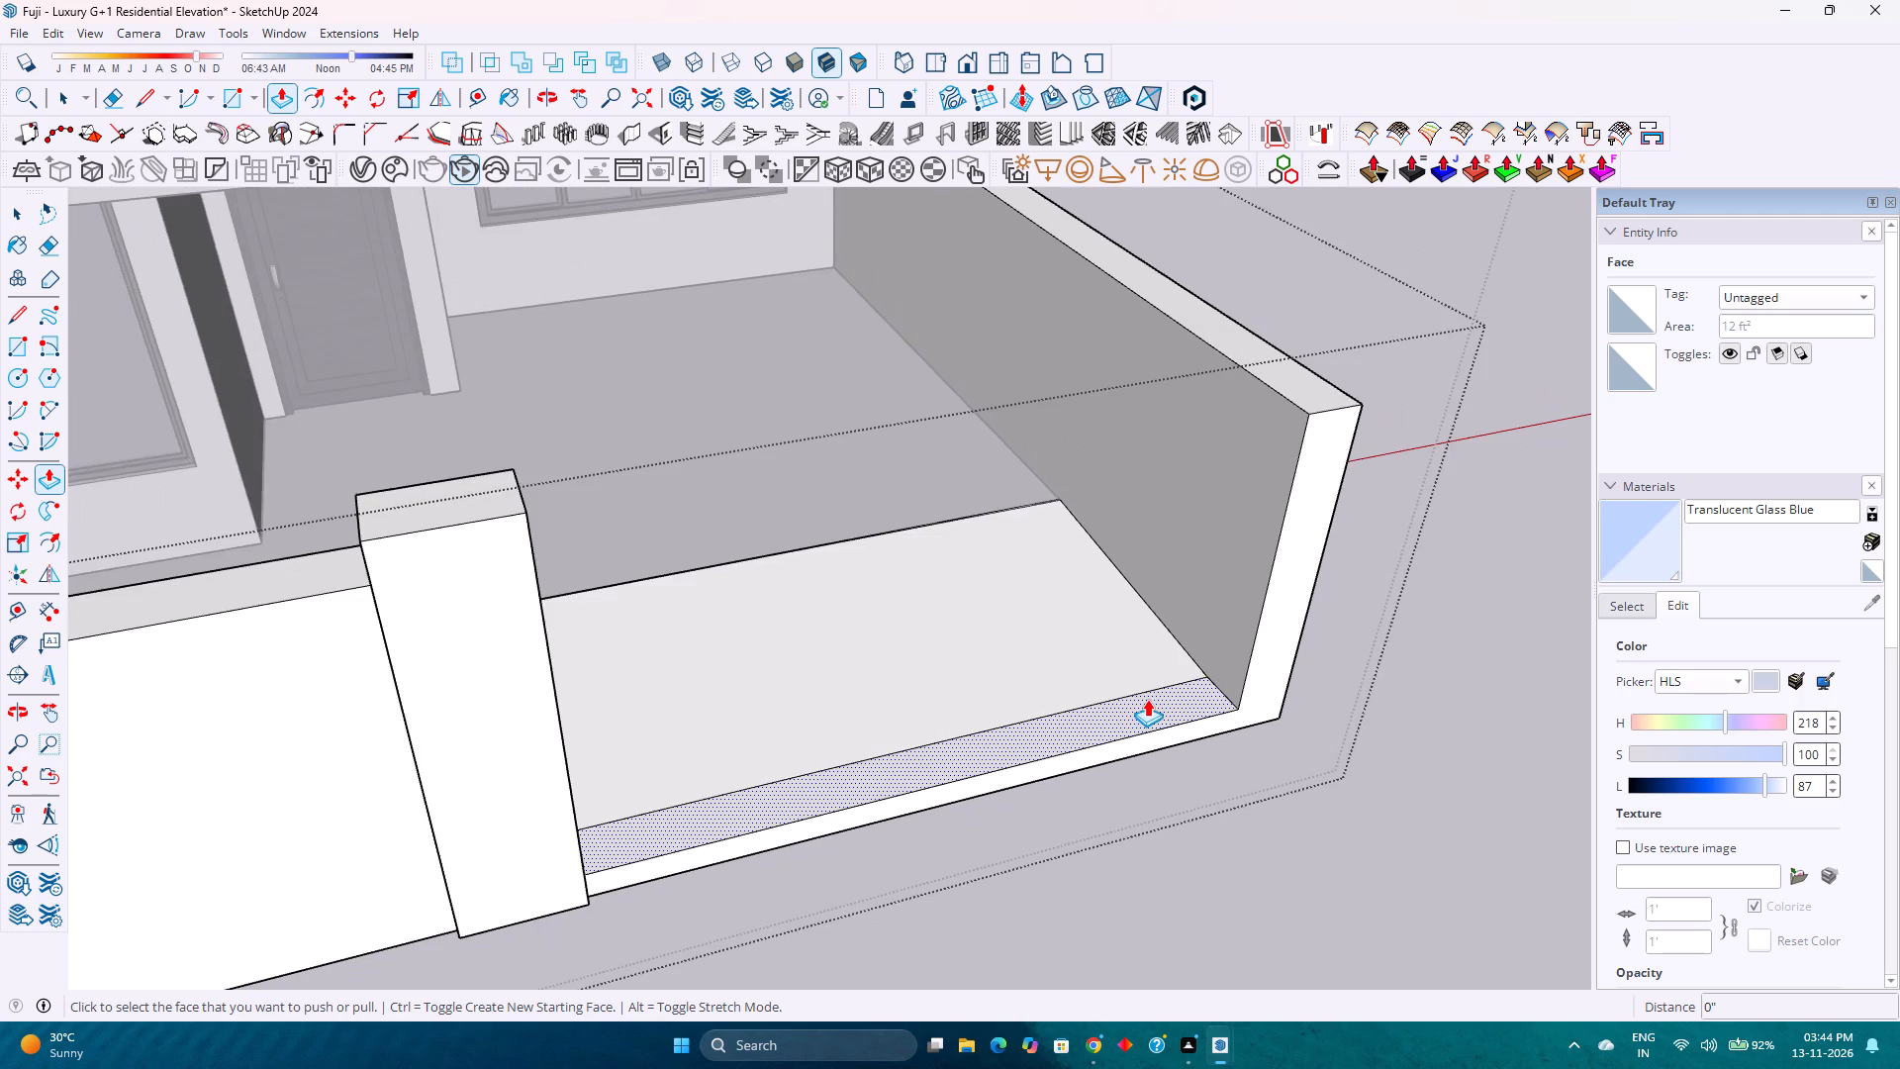
scroll(1148, 701, "down", 7)
scroll(776, 737, "up", 2)
middle_click_drag(776, 737, 782, 737)
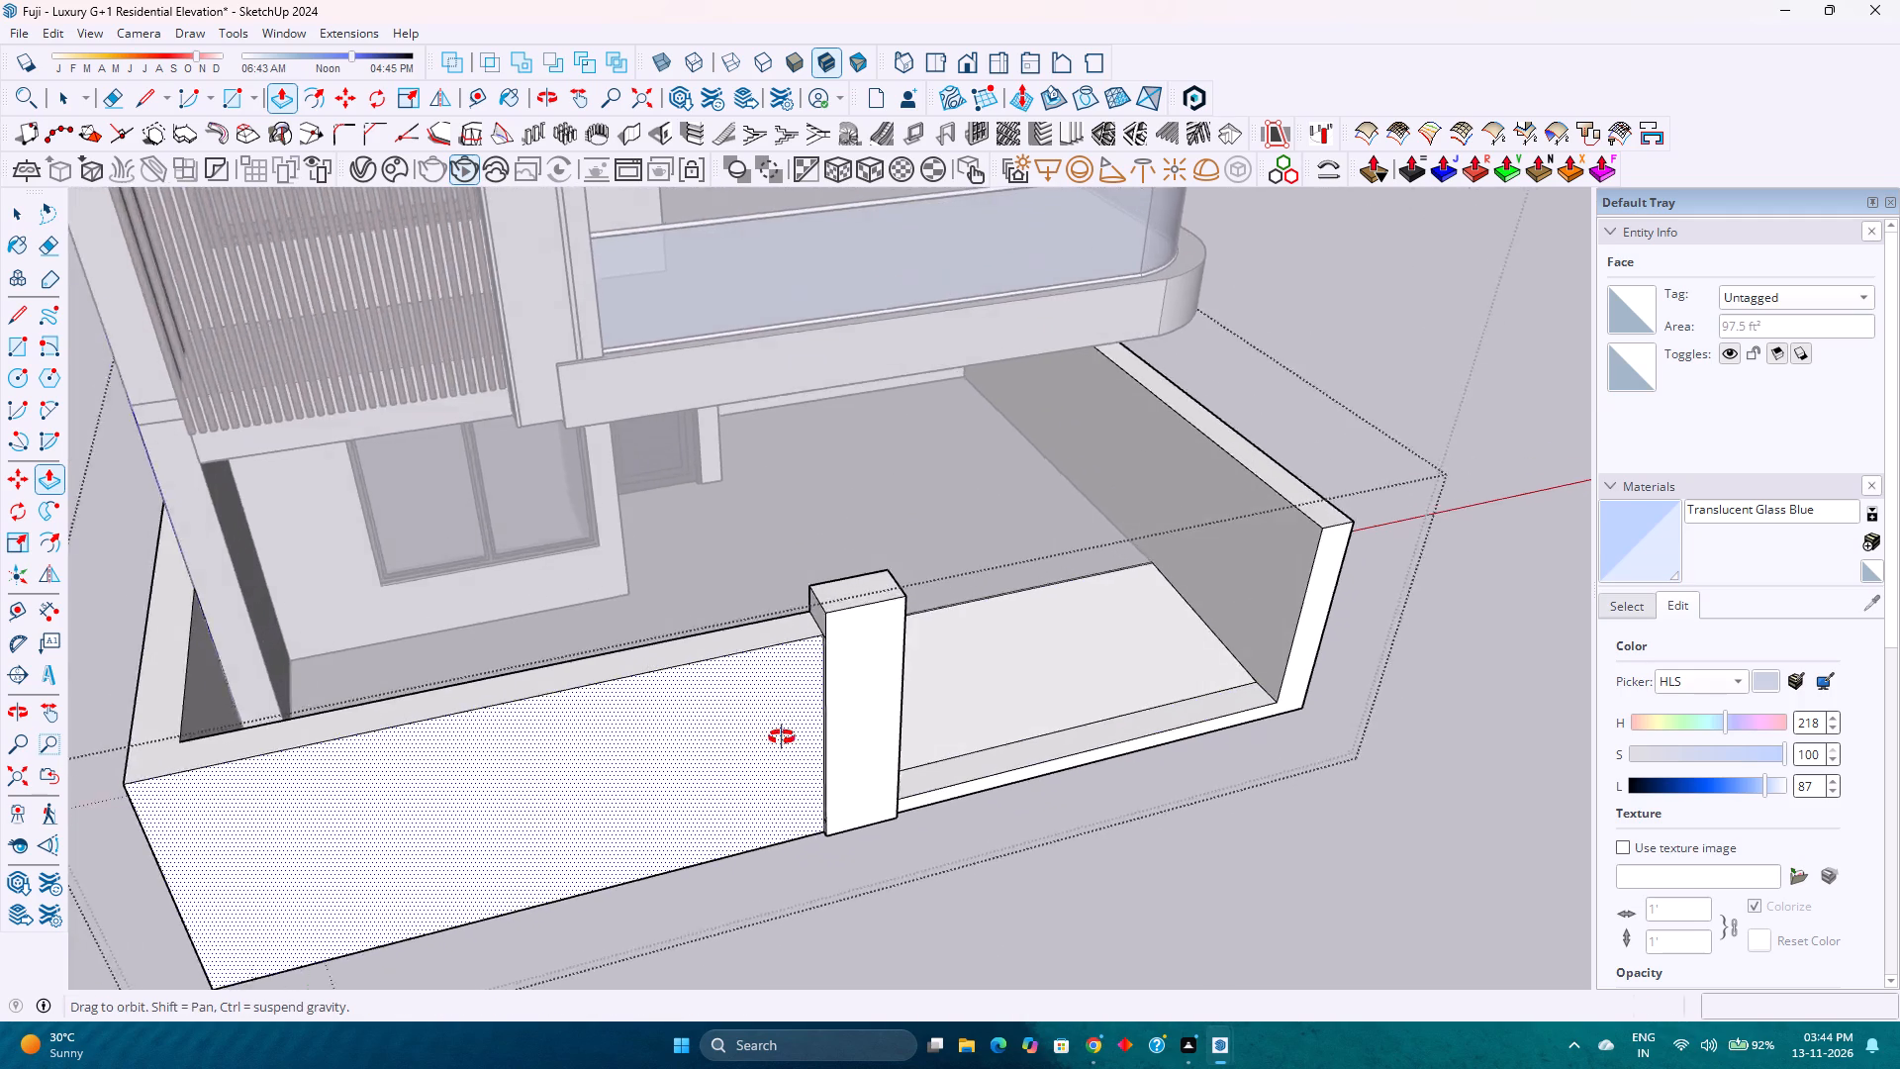
middle_click_drag(782, 737, 1240, 721)
scroll(1172, 640, "up", 3)
scroll(966, 632, "up", 6)
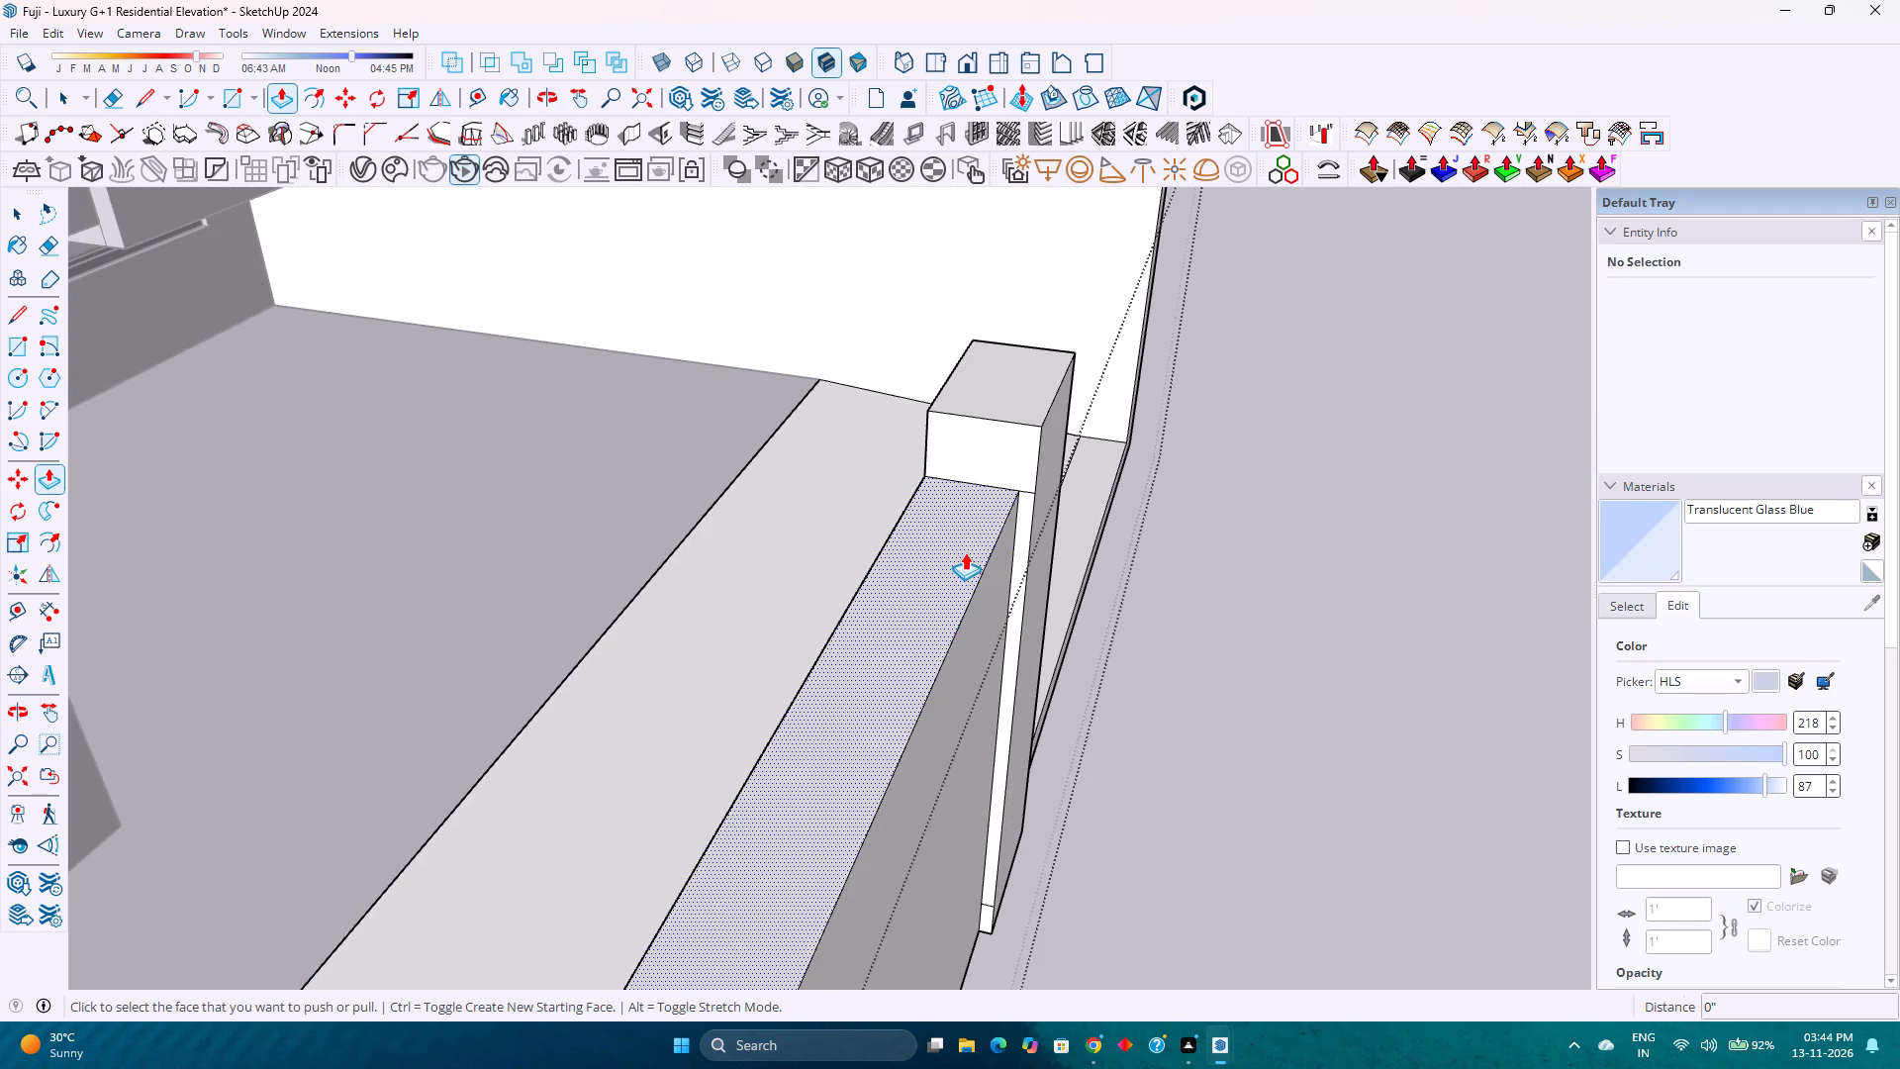
key("e")
scroll(1026, 476, "up", 5)
left_click(1026, 500)
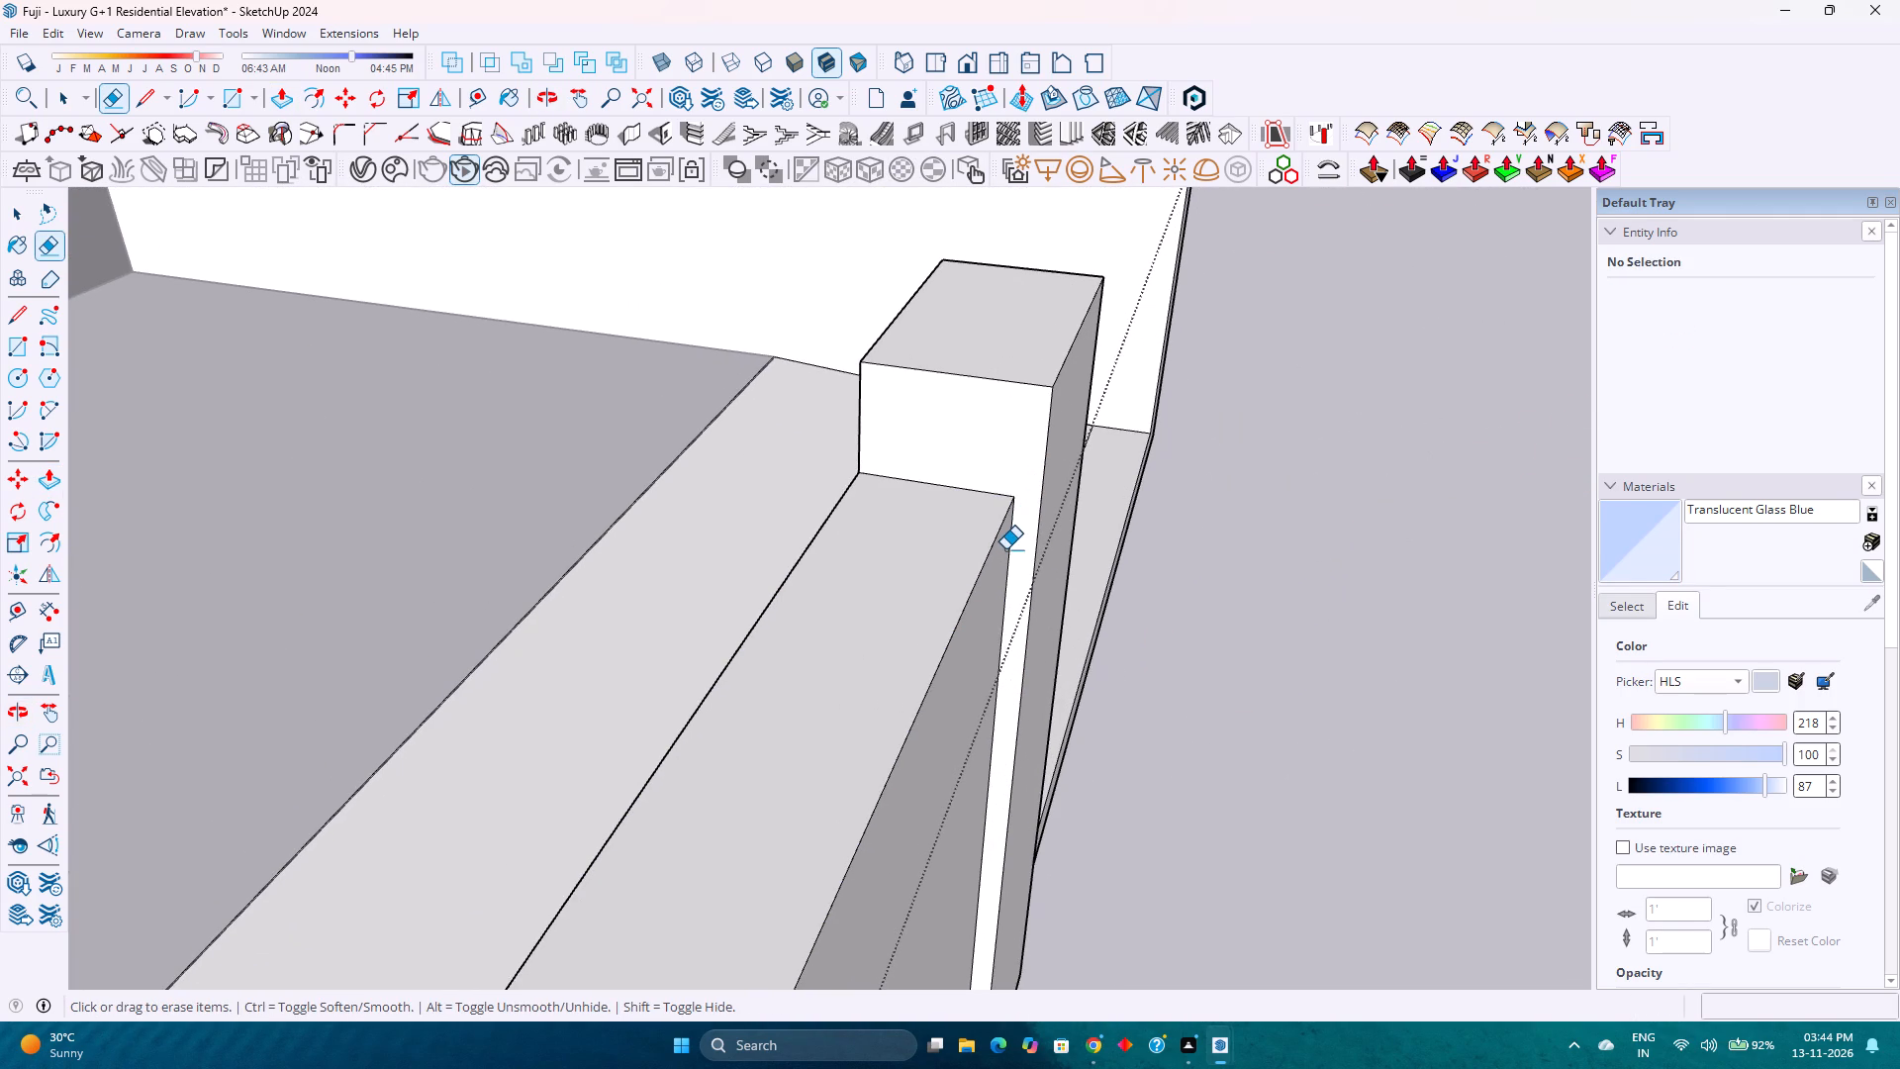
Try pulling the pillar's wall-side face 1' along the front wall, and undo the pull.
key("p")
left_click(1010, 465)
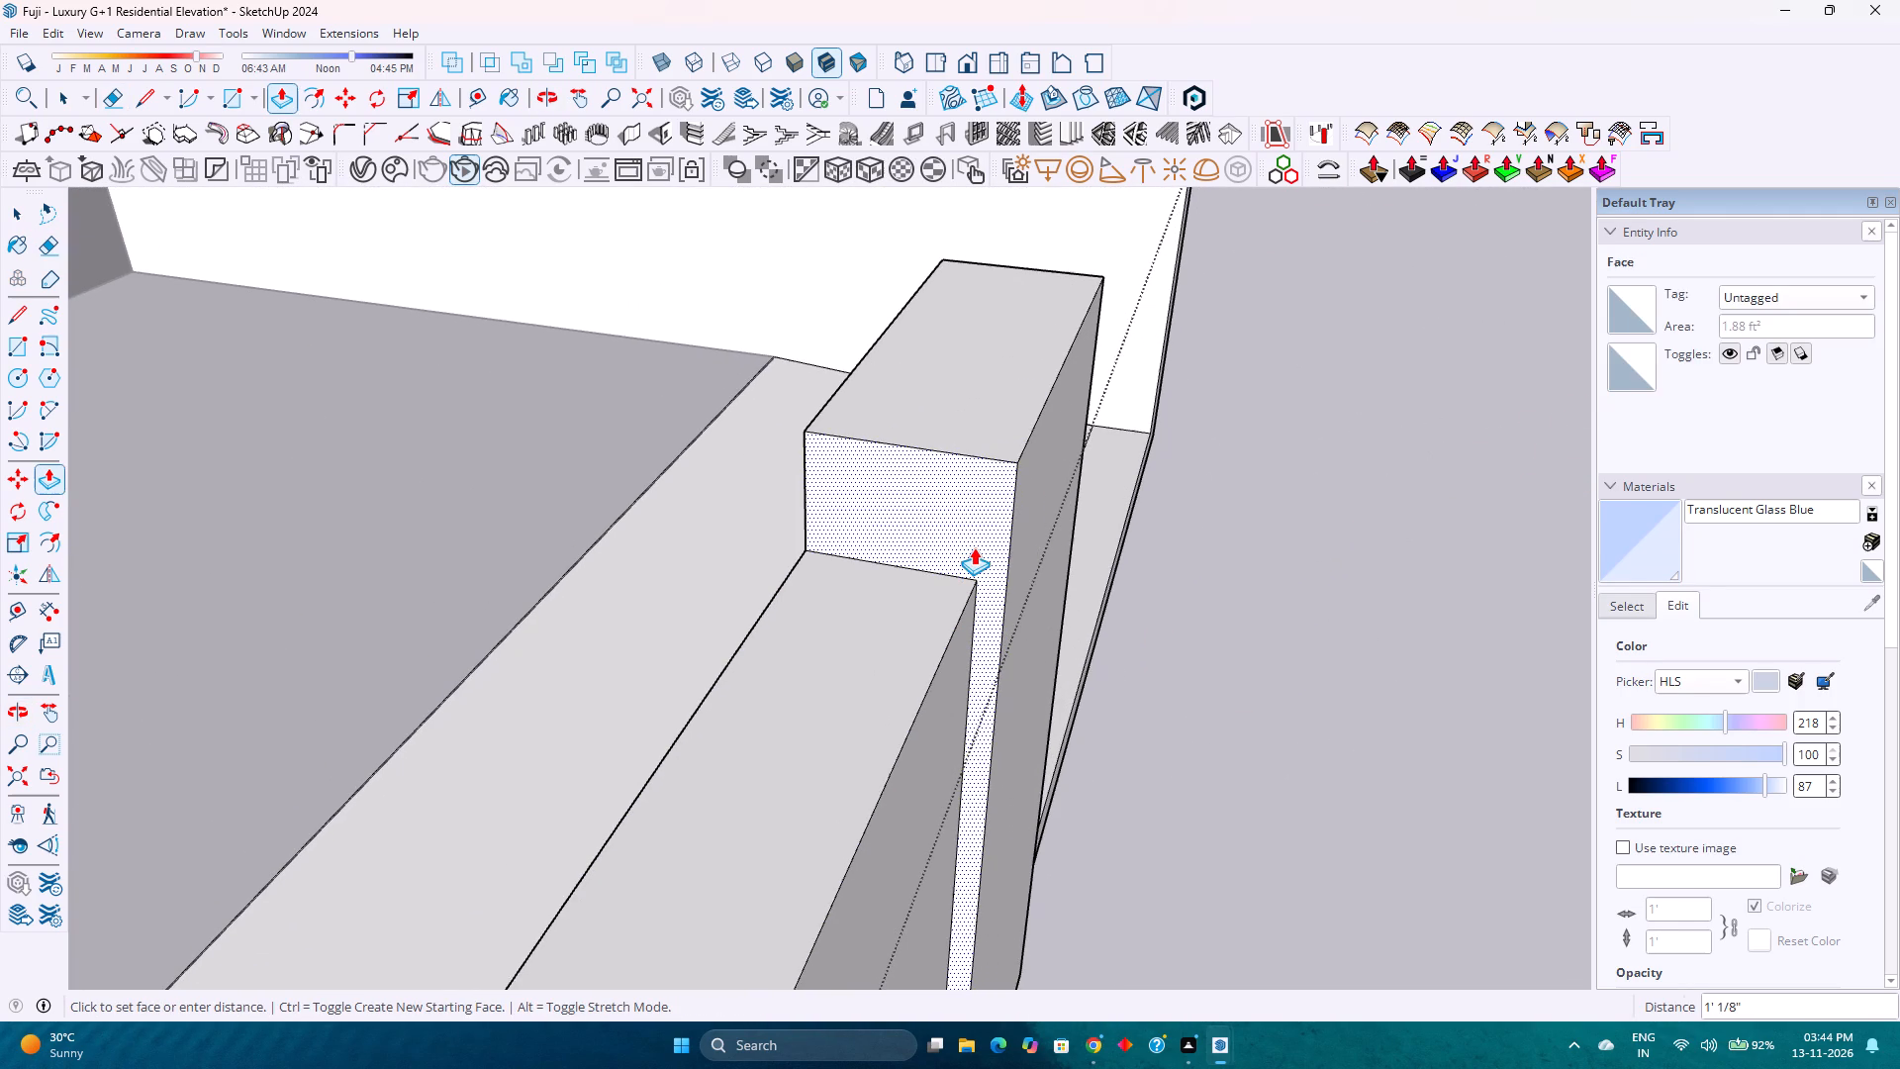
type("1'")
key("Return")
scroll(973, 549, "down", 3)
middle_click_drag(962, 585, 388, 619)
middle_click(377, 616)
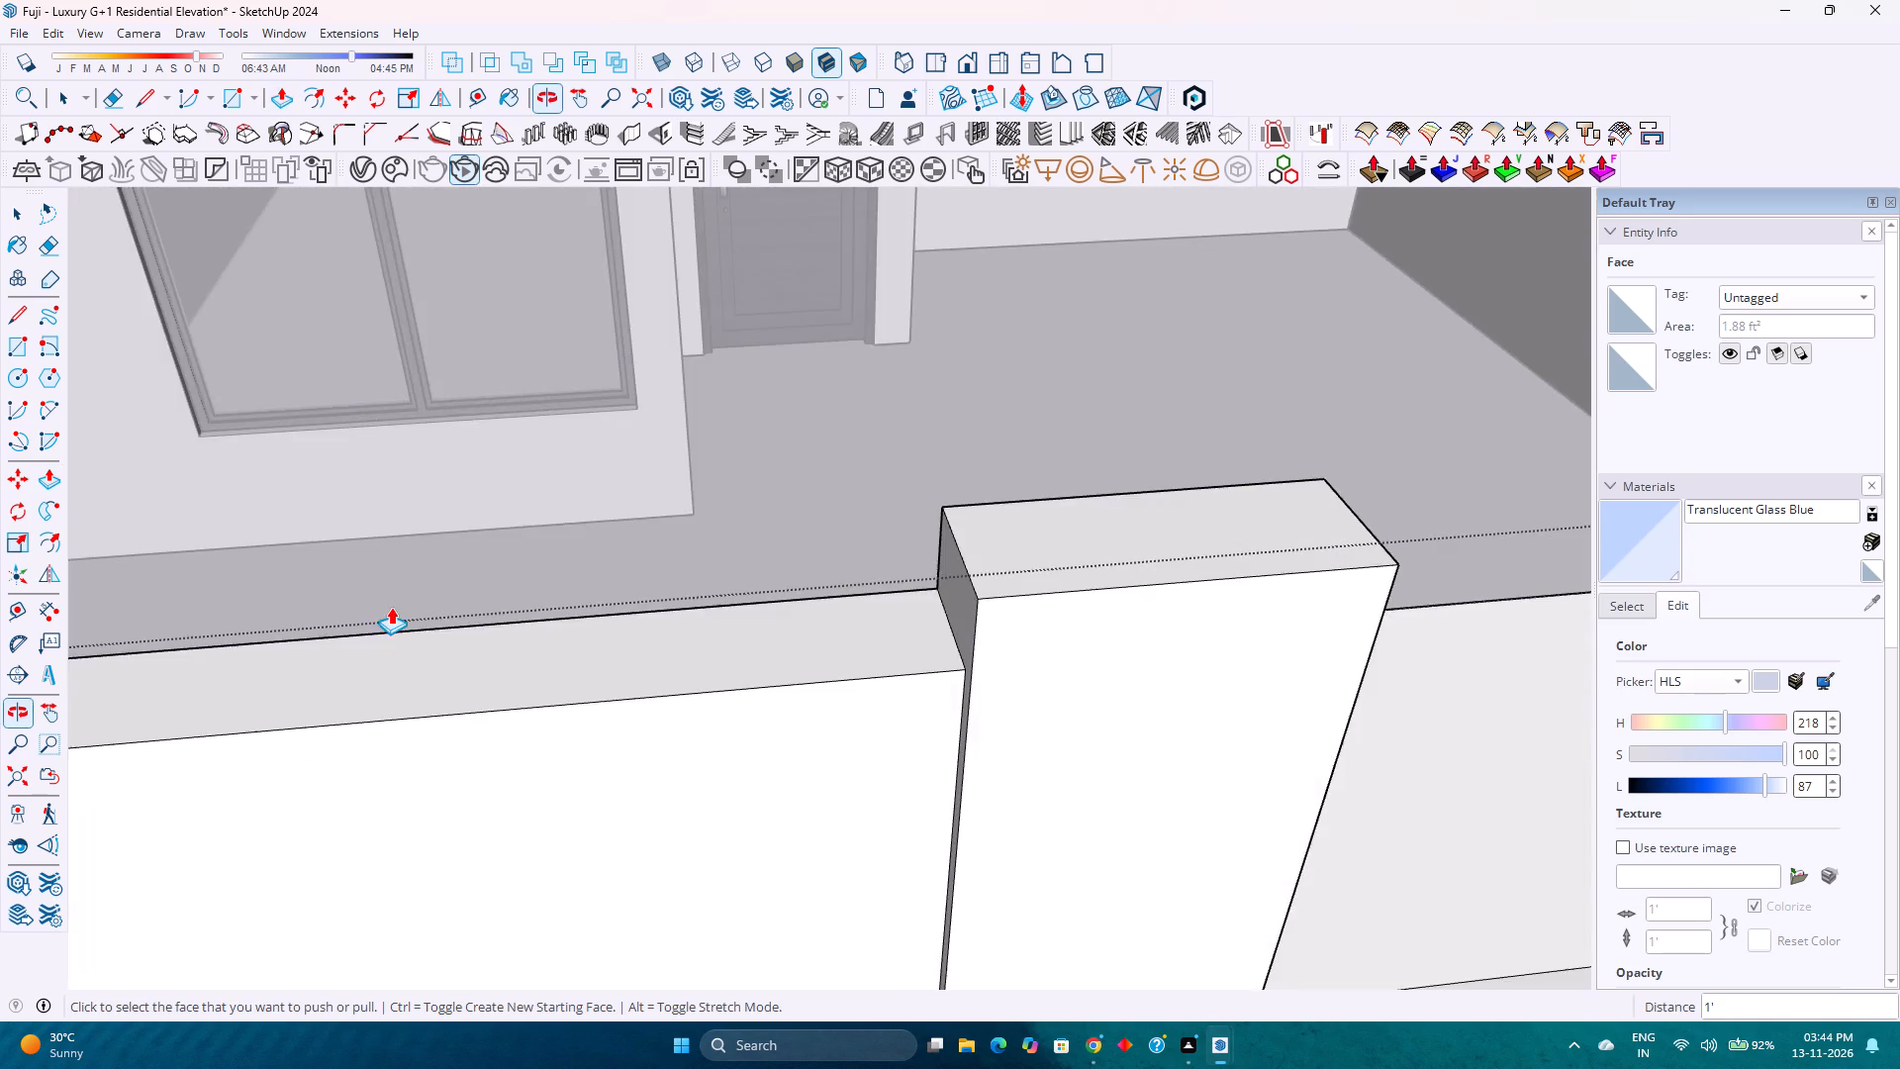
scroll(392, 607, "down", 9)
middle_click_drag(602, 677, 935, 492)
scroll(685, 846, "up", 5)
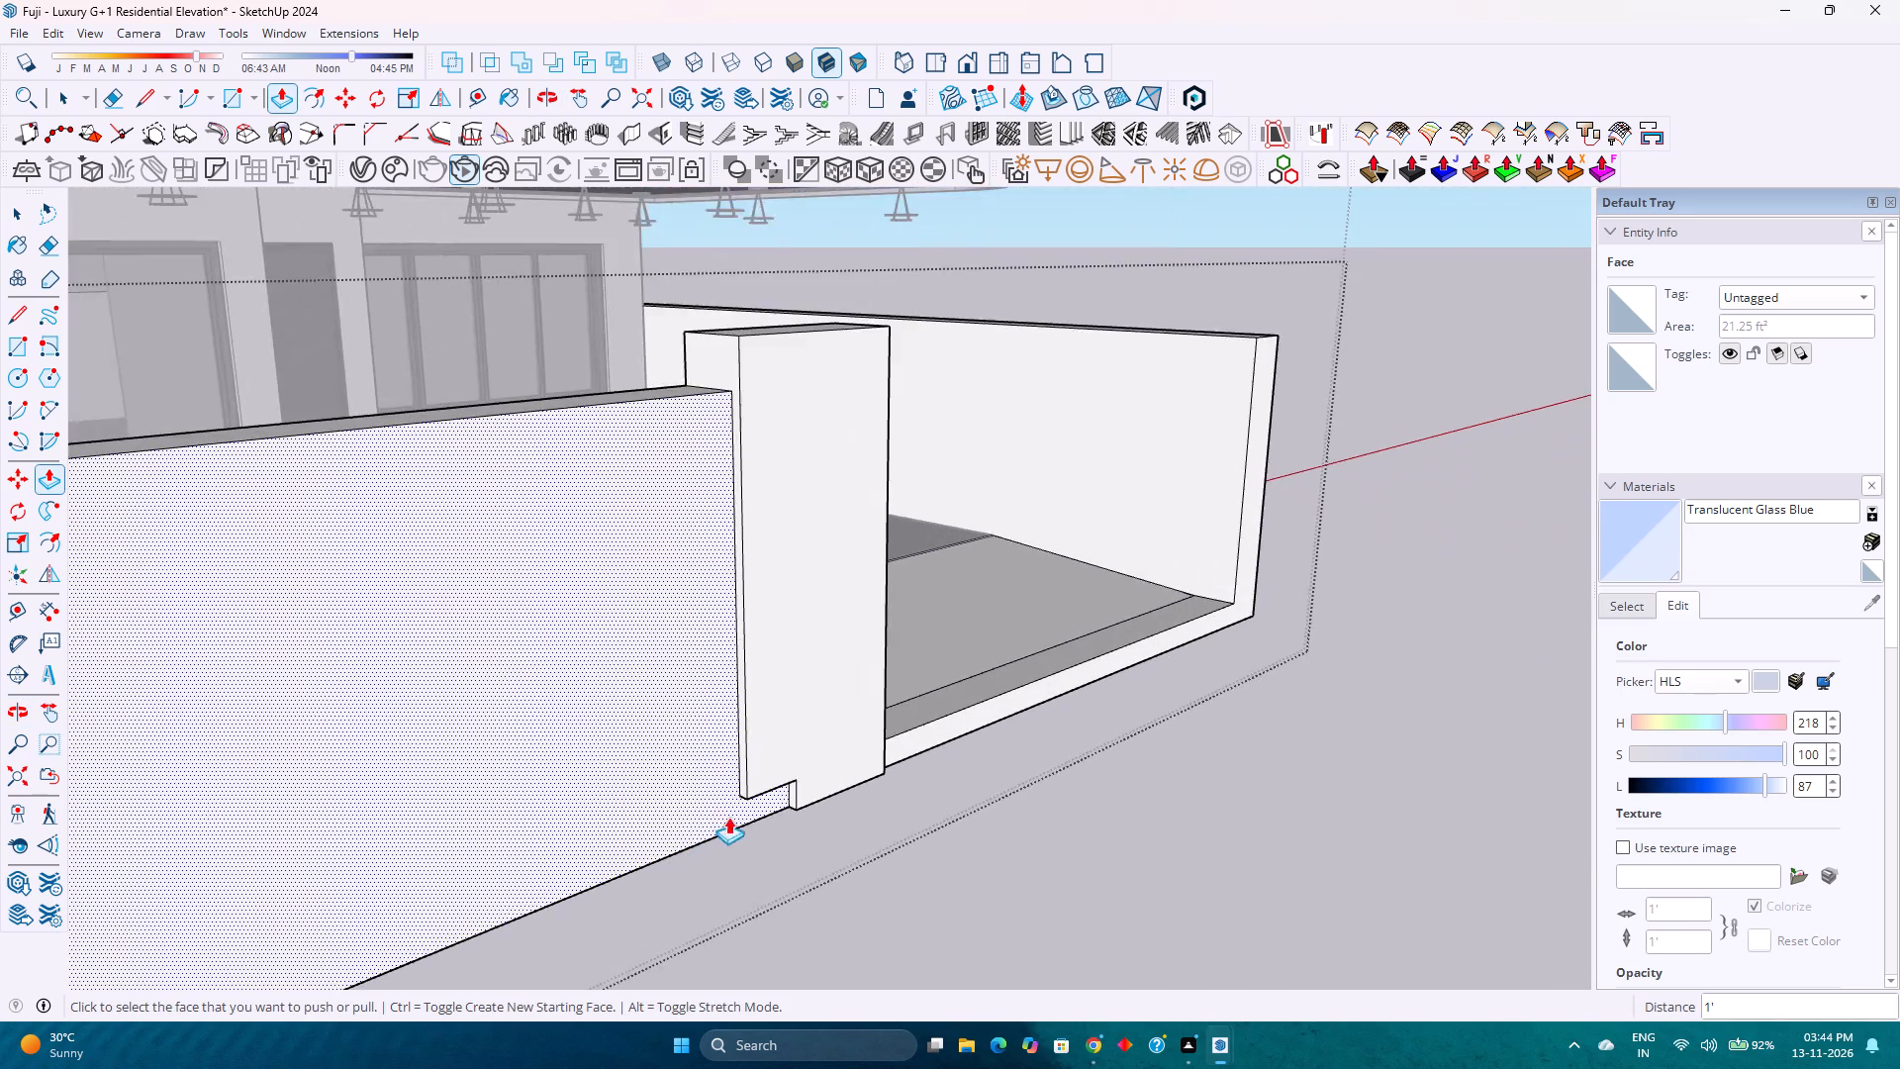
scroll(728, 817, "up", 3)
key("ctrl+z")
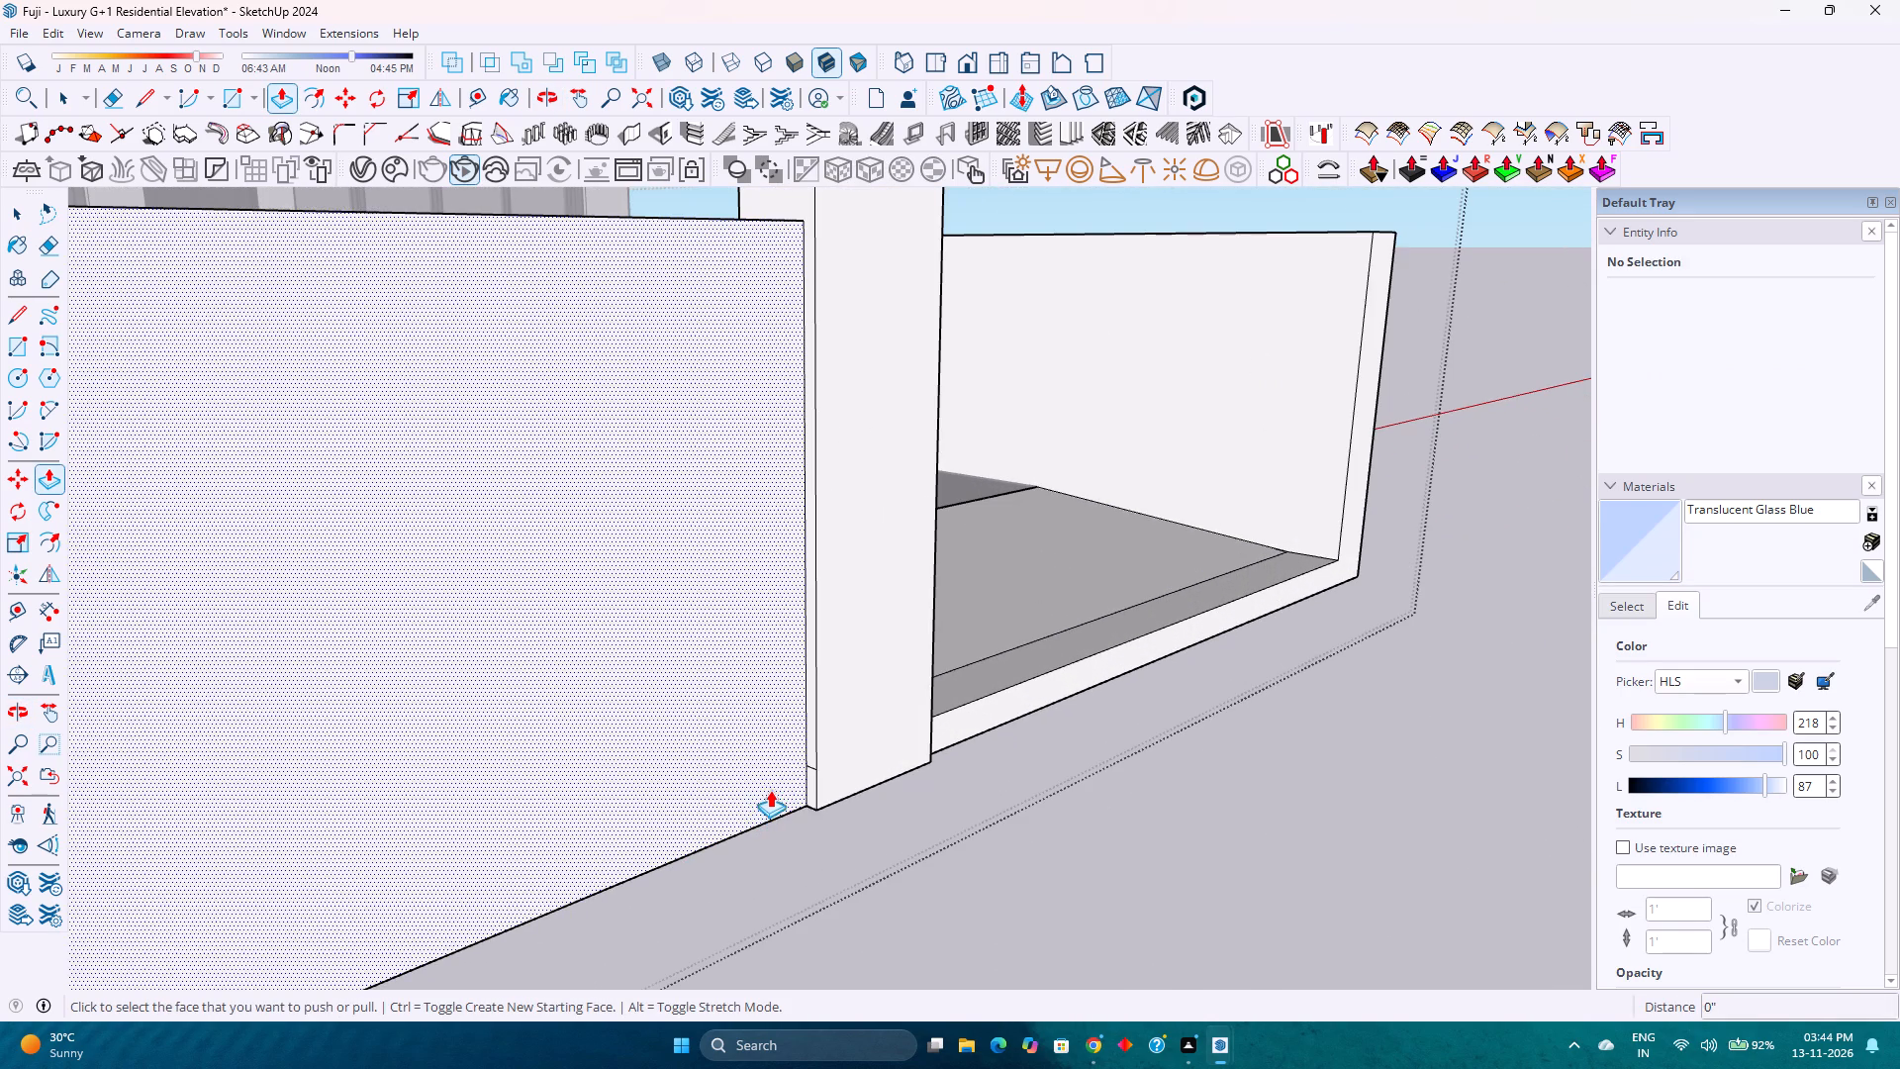
Erase the leftover short edge near the base of the pillar's projecting wall-side face.
key("e")
scroll(807, 771, "up", 8)
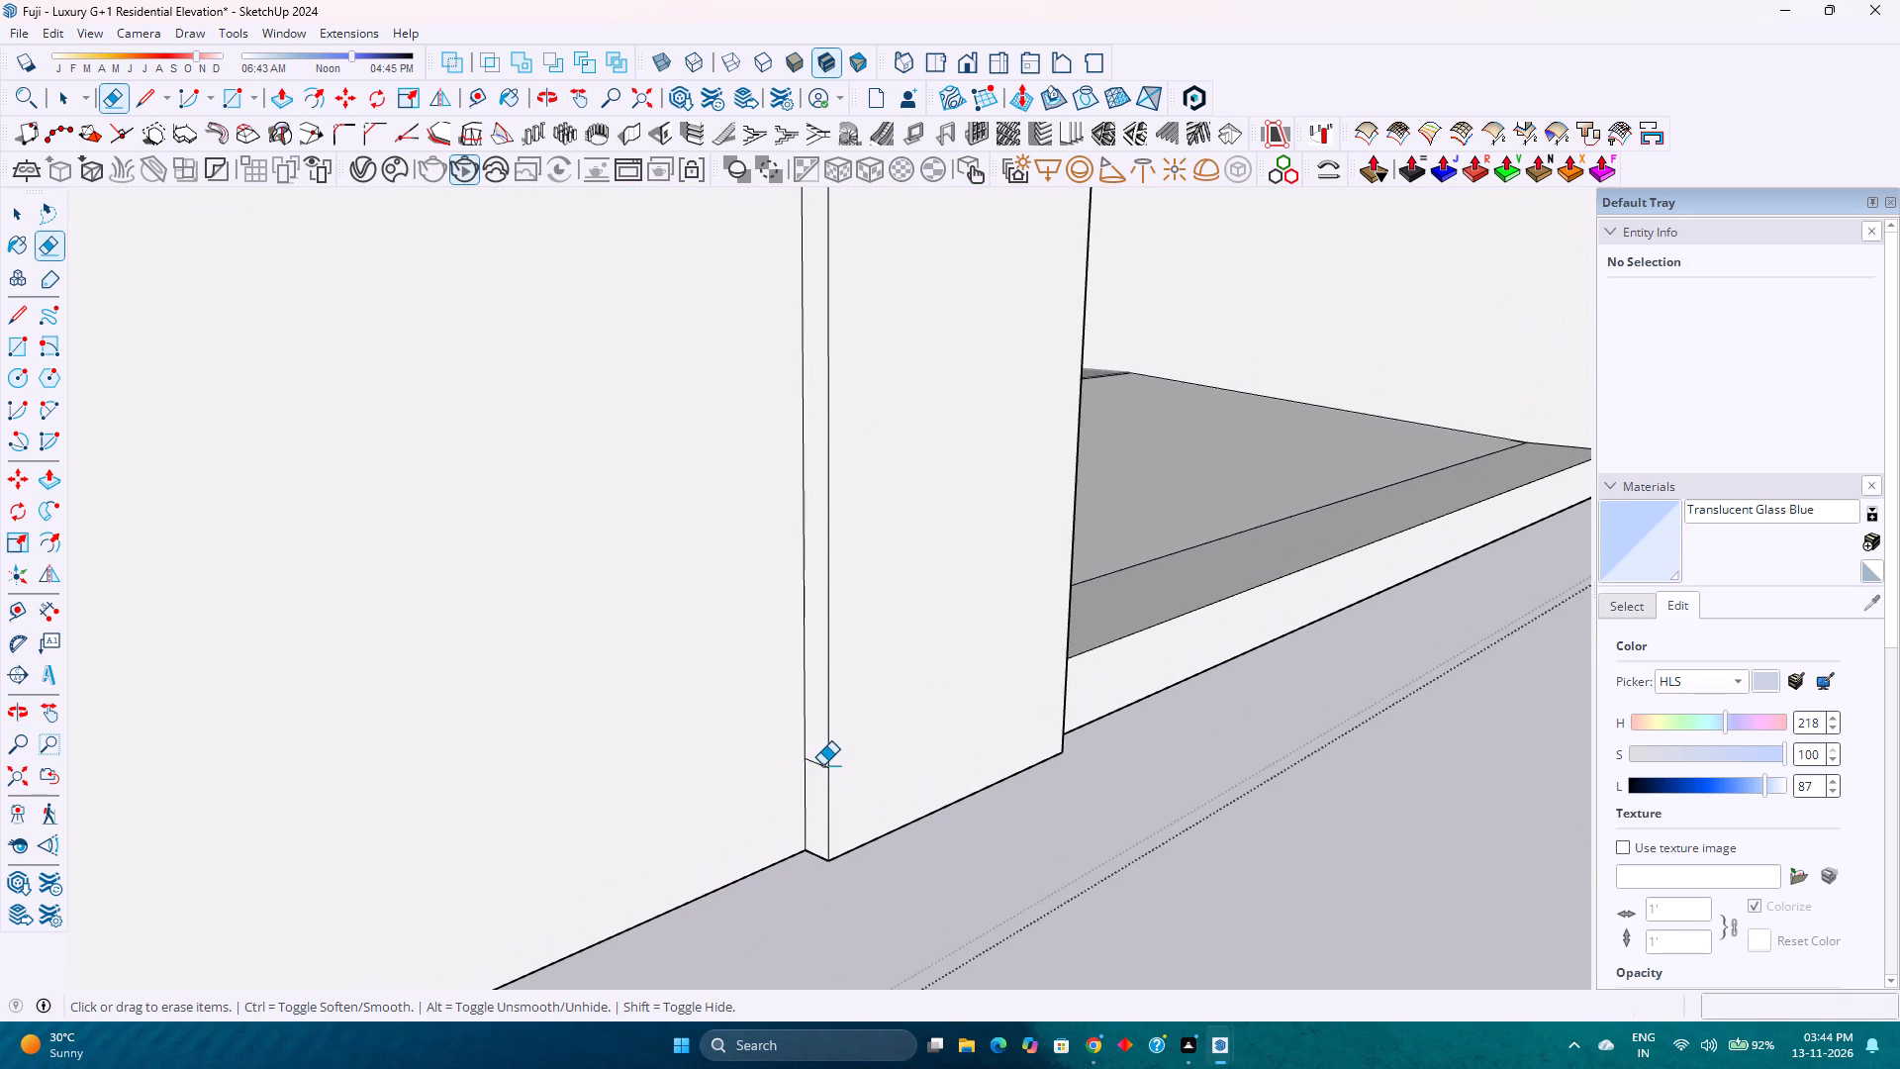
left_click(815, 765)
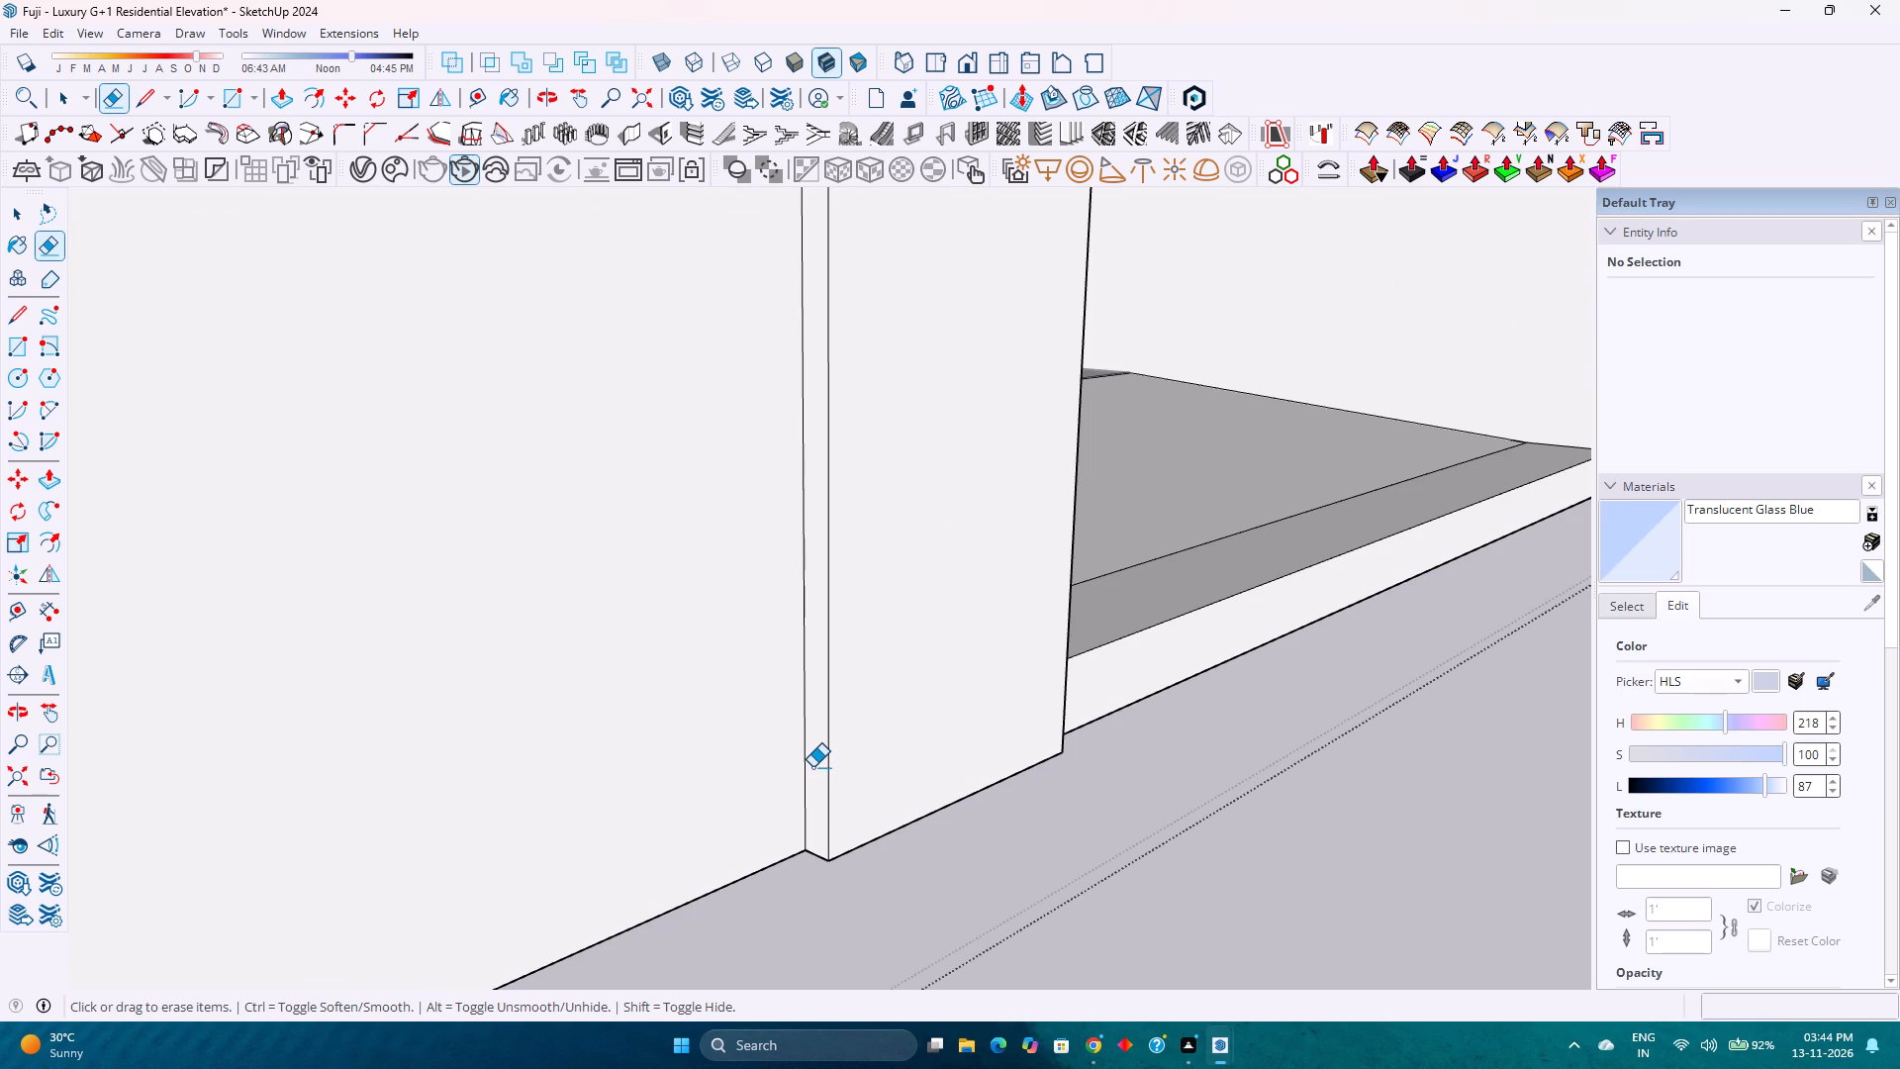
Pull the pillar's full-height wall-side face 1' along the front wall, away from the gateway.
key("p")
left_click(818, 754)
type("1'")
key("Return")
scroll(711, 820, "down", 8)
scroll(823, 782, "up", 1)
scroll(493, 856, "down", 2)
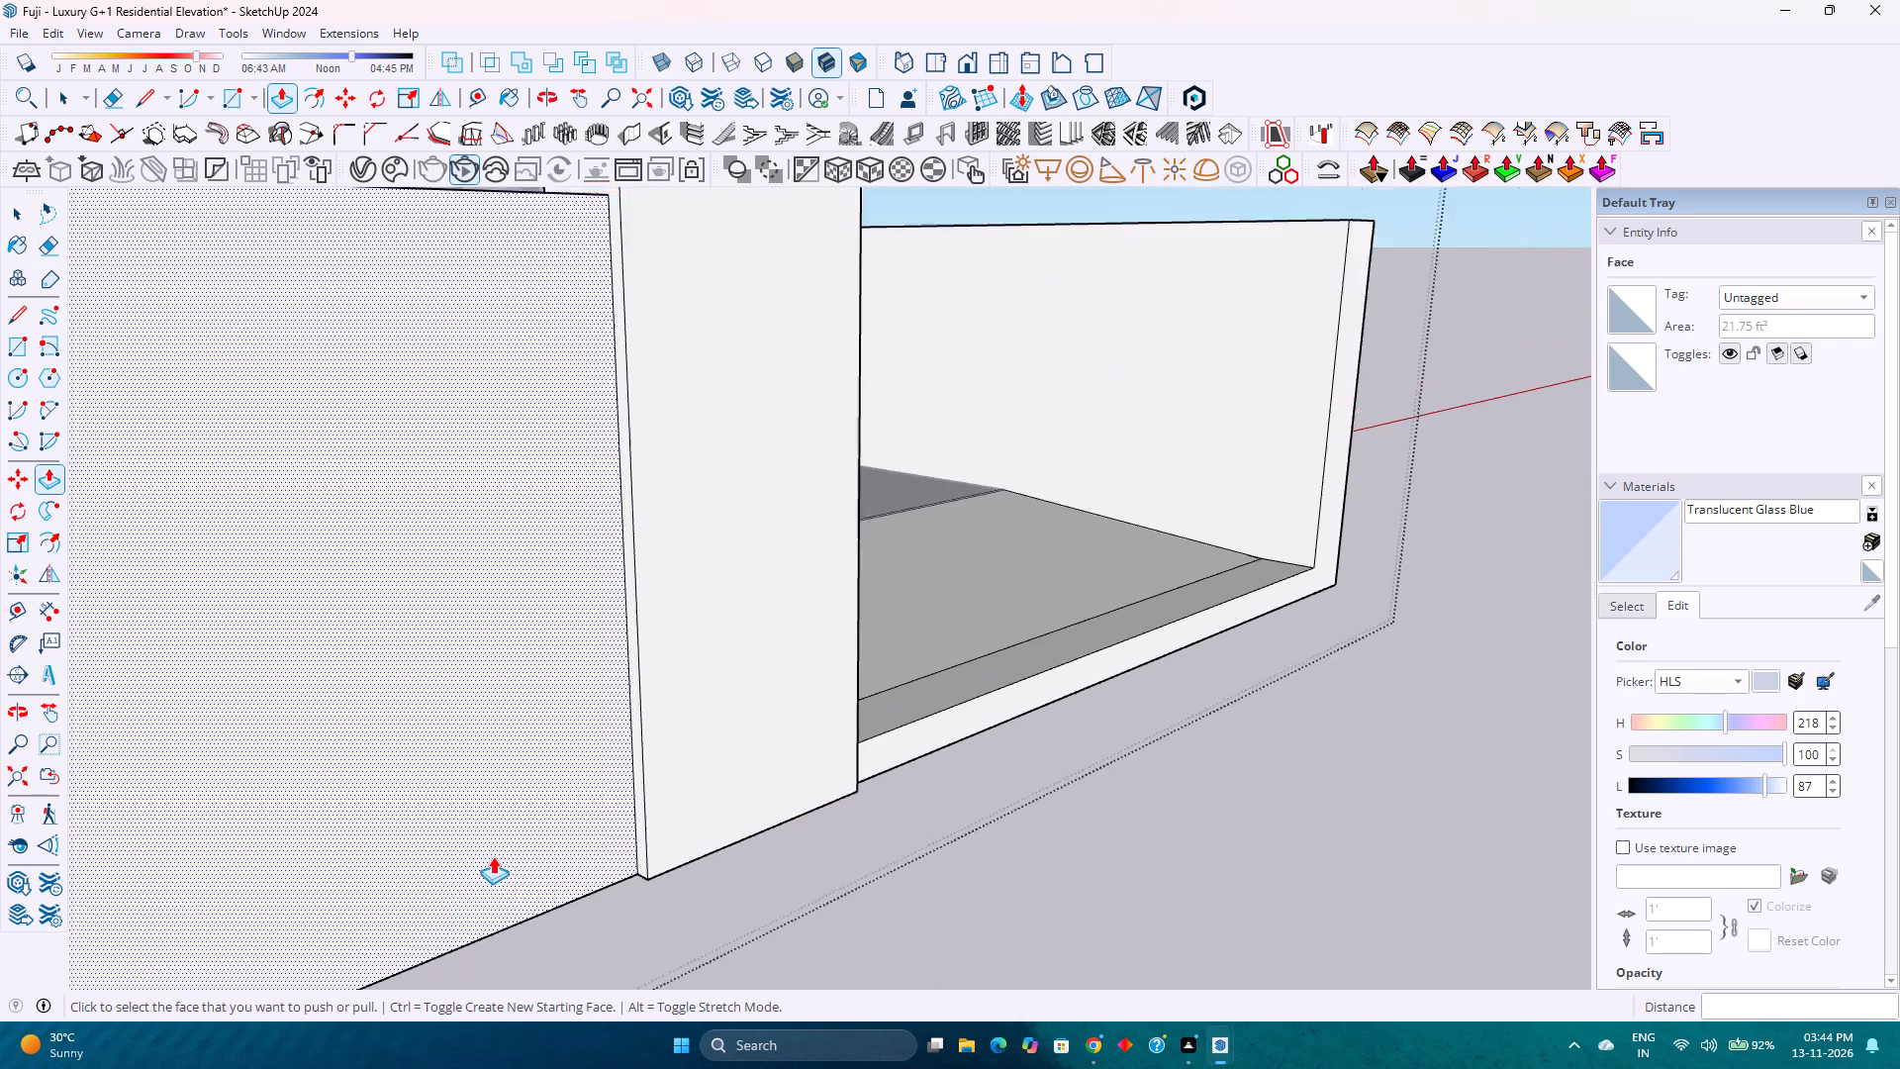
Push the pillar's gateway-side face, including the small face beside the slab edge at its base, back 1'.
scroll(493, 856, "down", 2)
middle_click_drag(688, 824, 293, 929)
middle_click(293, 929)
scroll(457, 741, "up", 3)
left_click(396, 700)
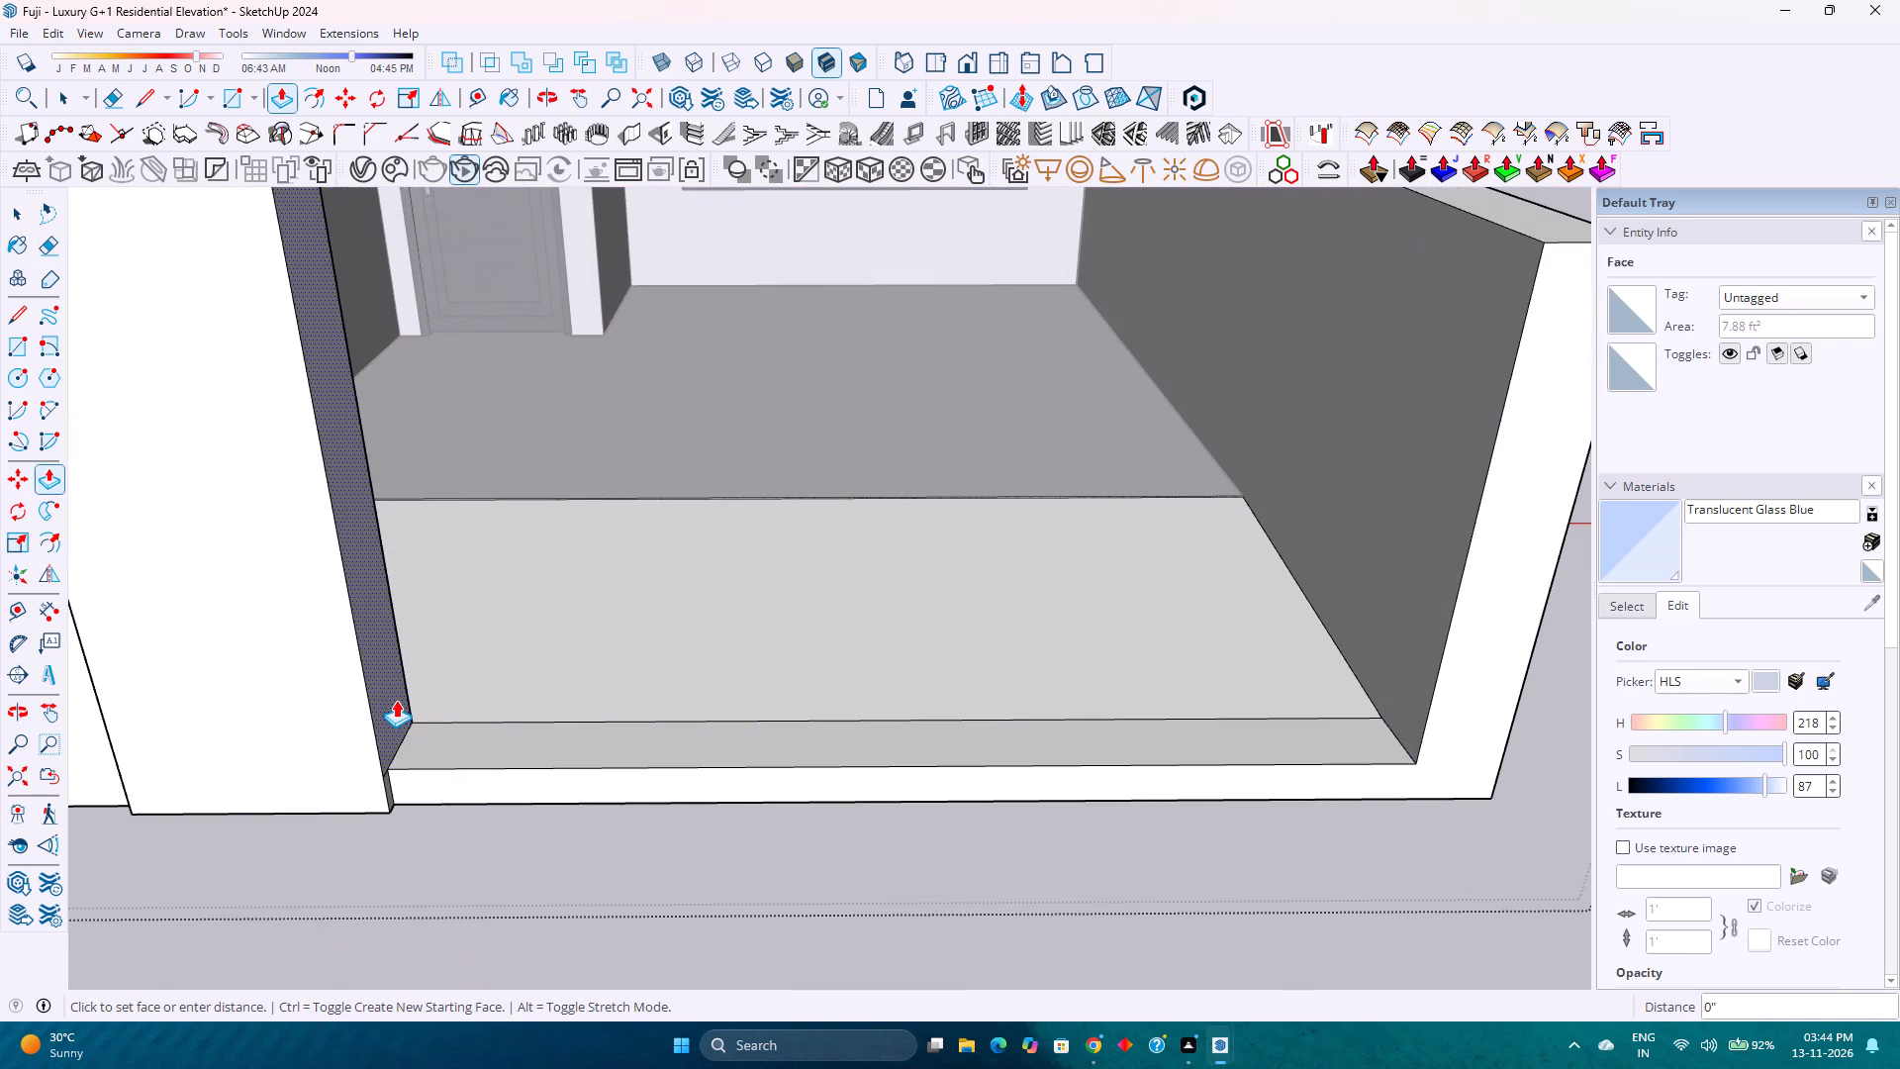
key("1")
key("apostrophe")
key("Return")
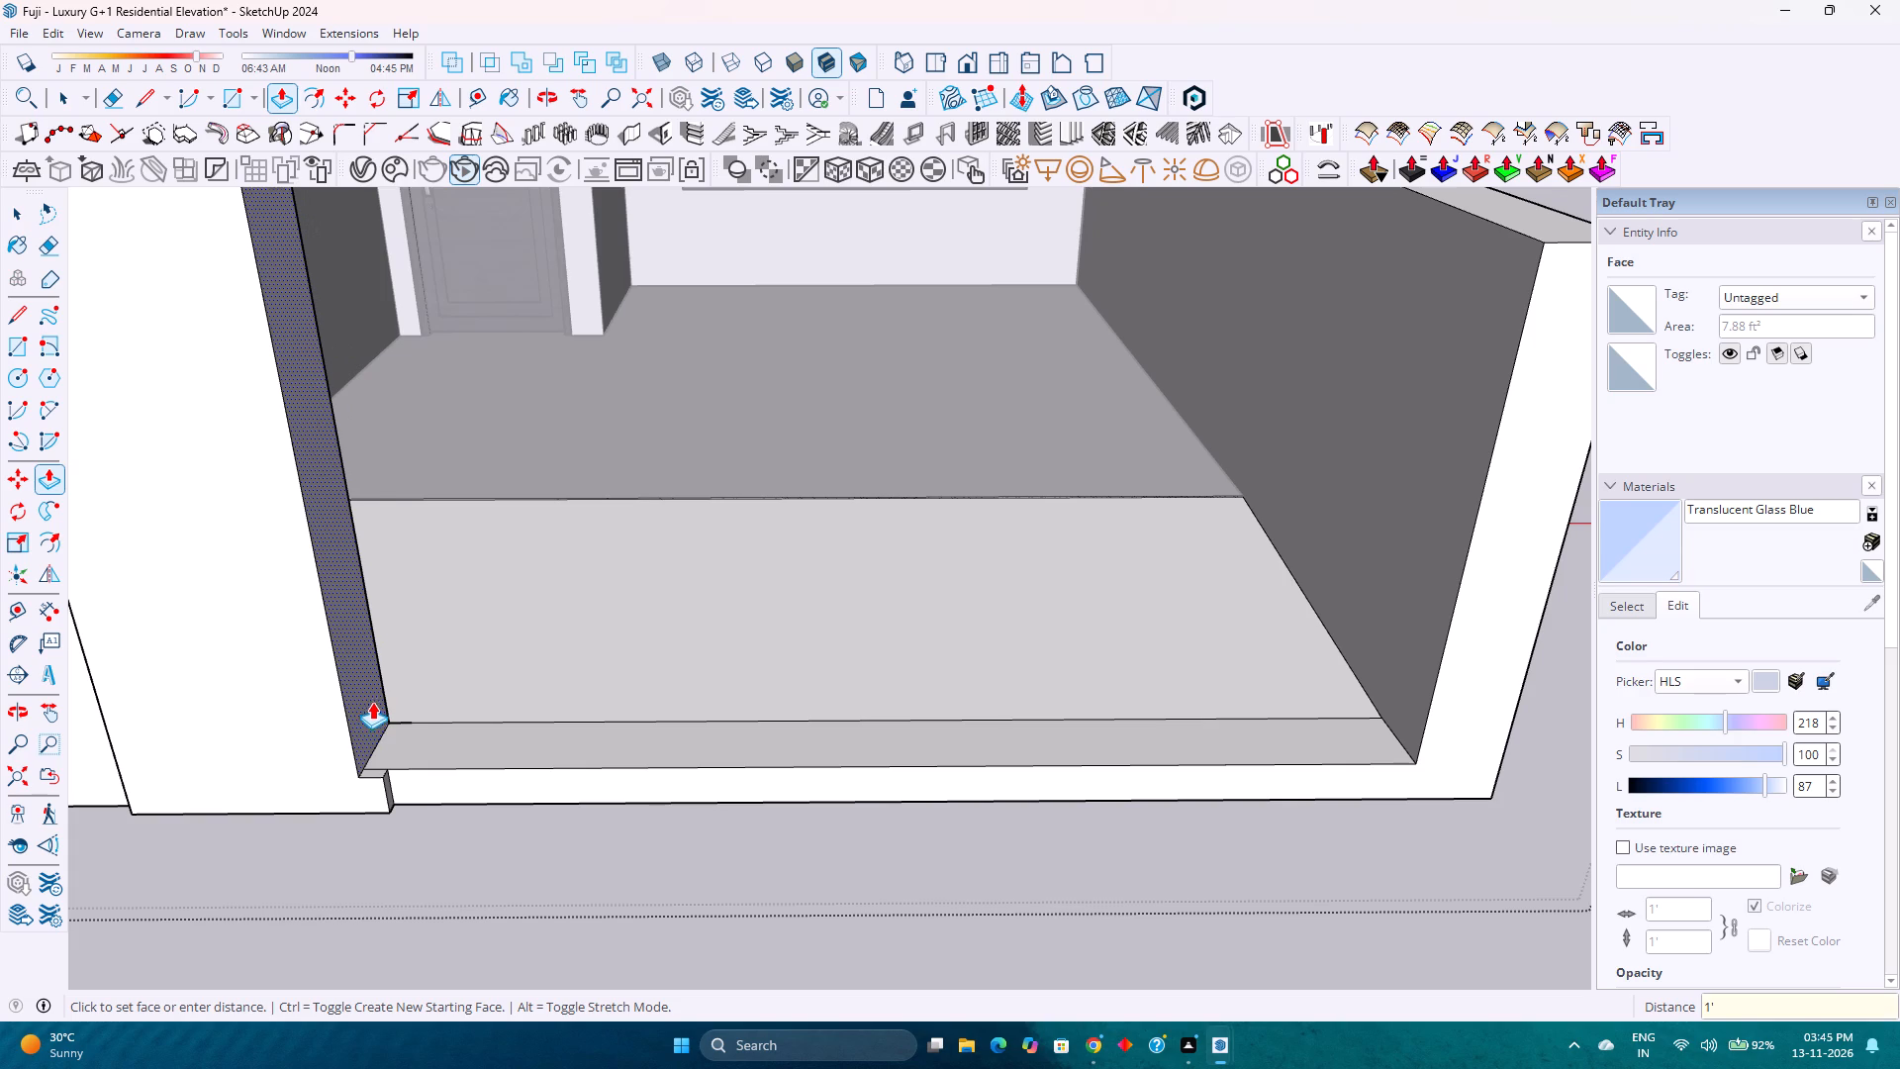
scroll(387, 813, "up", 6)
double_click(394, 784)
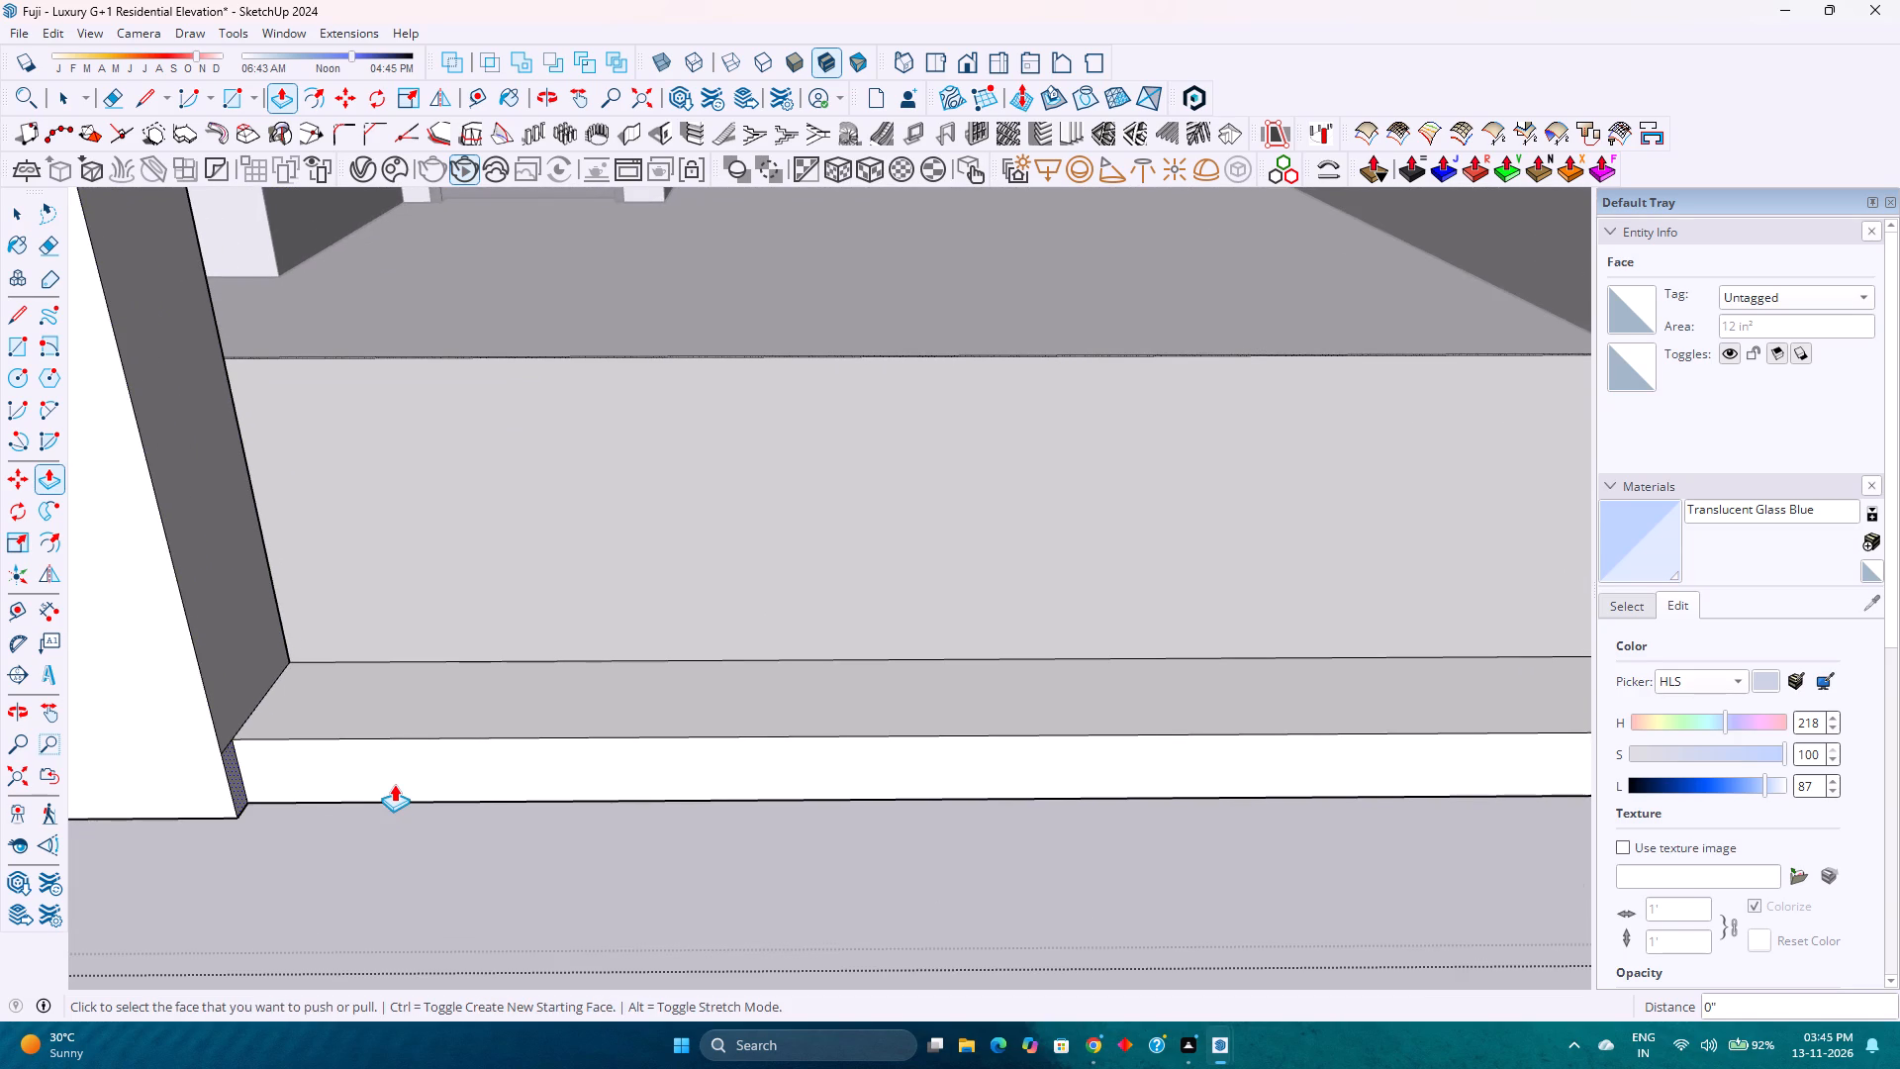
Erase the leftover short edge at the base of the pillar's gateway-side face.
key("e")
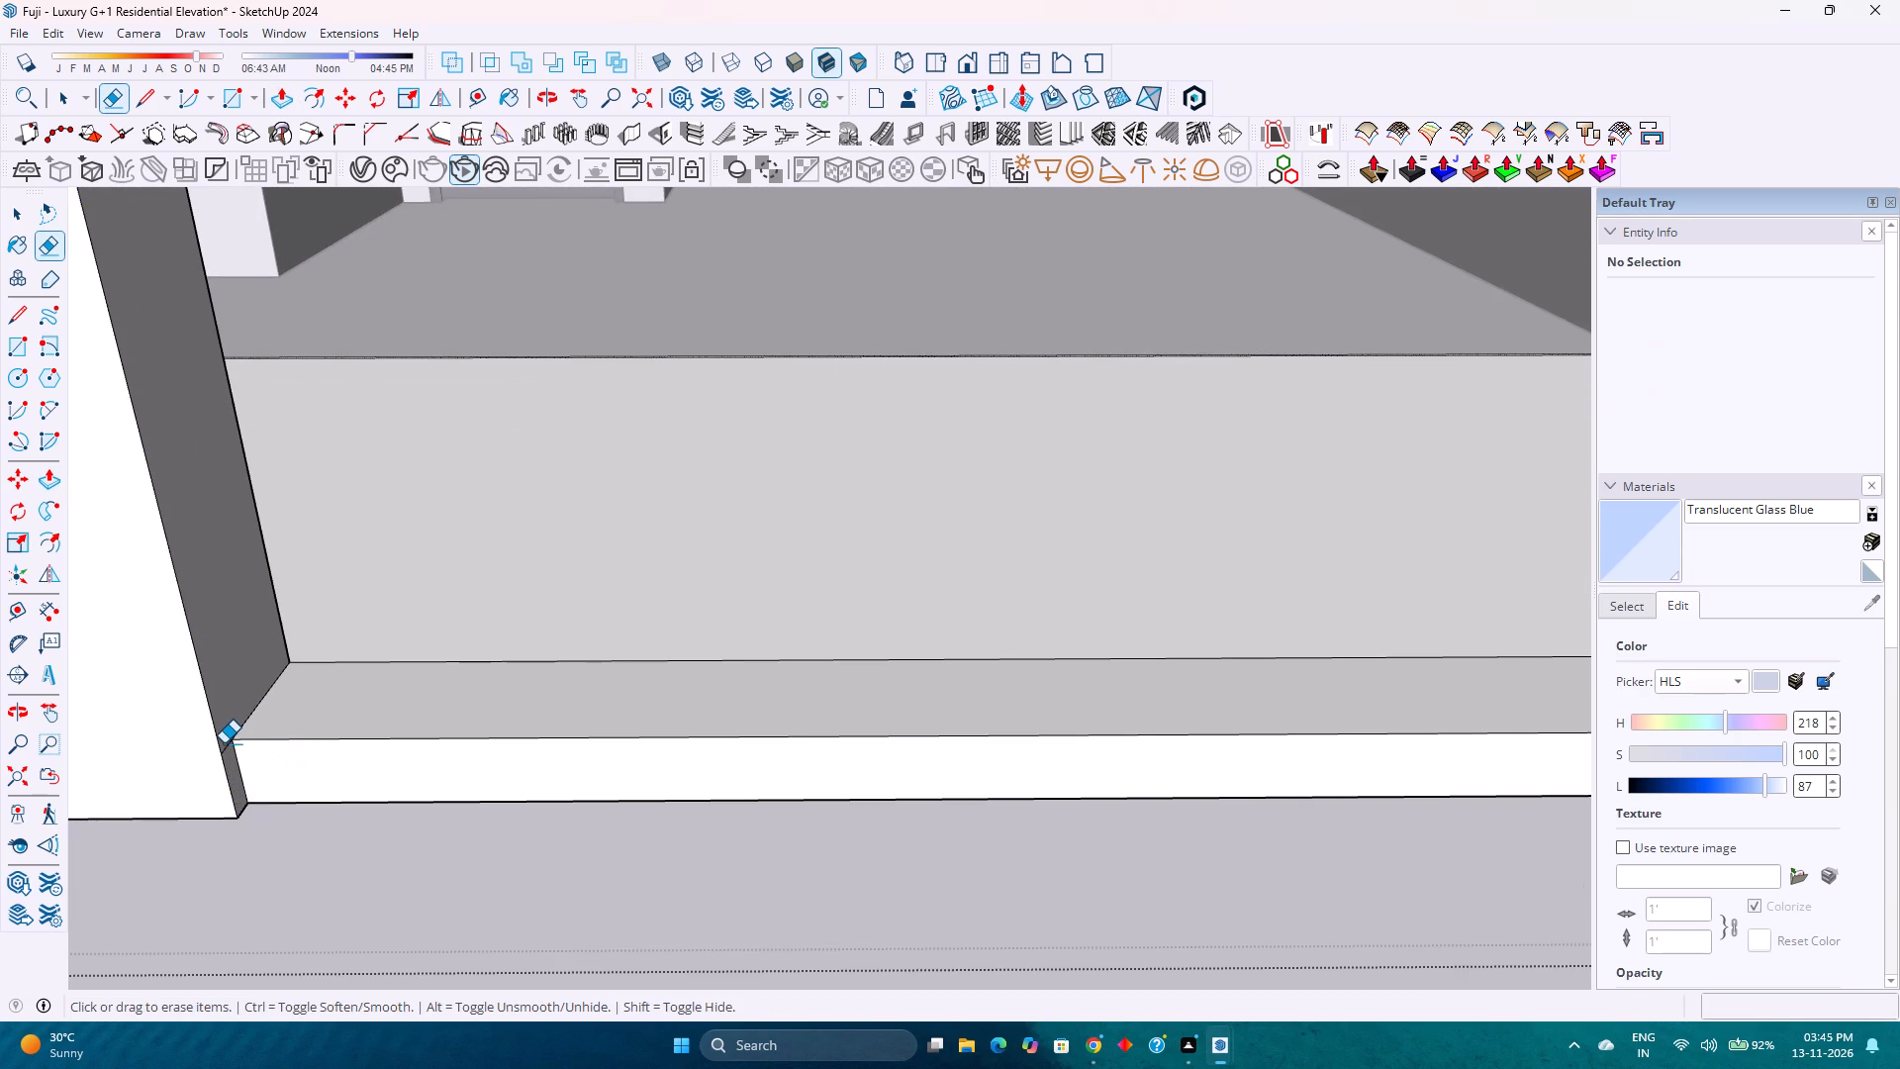
left_click(227, 744)
scroll(272, 836, "down", 12)
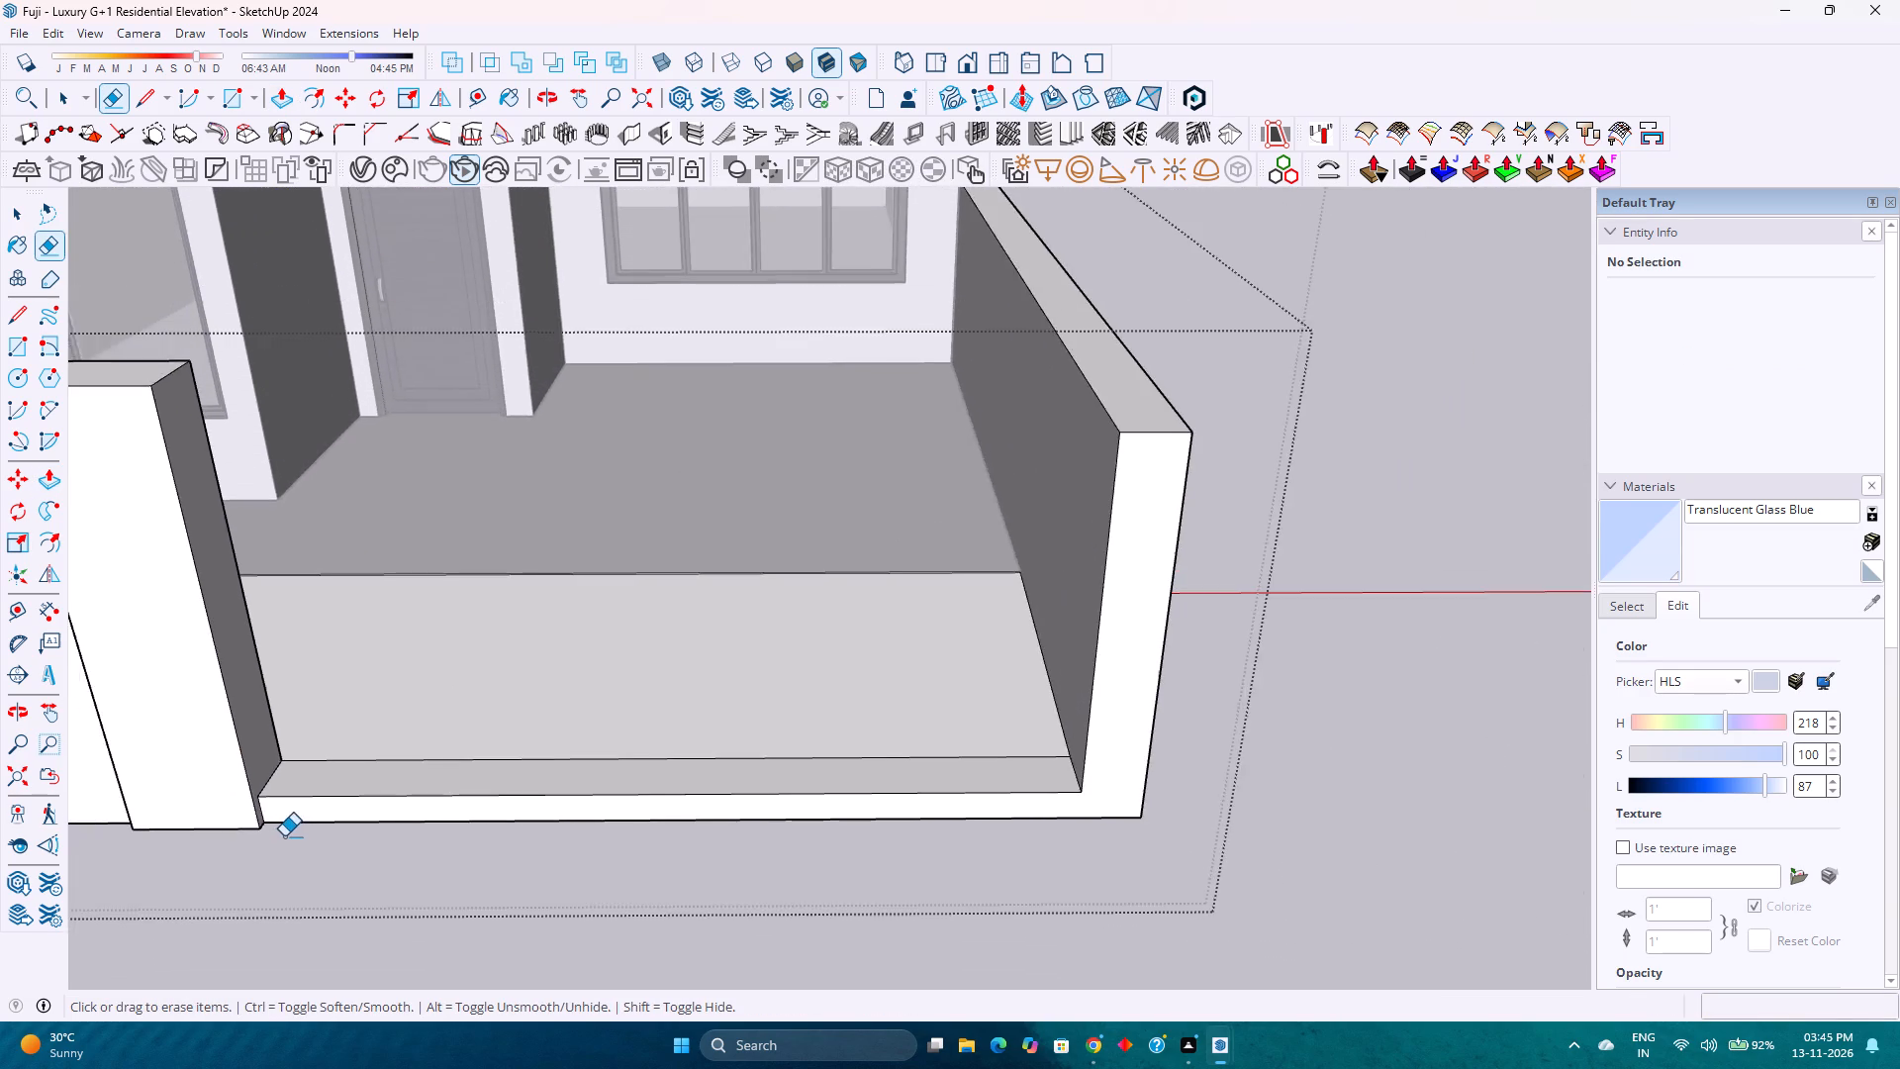
Pull the gate pillar's front face outward 1'6".
middle_click_drag(294, 835, 940, 827)
scroll(908, 671, "up", 4)
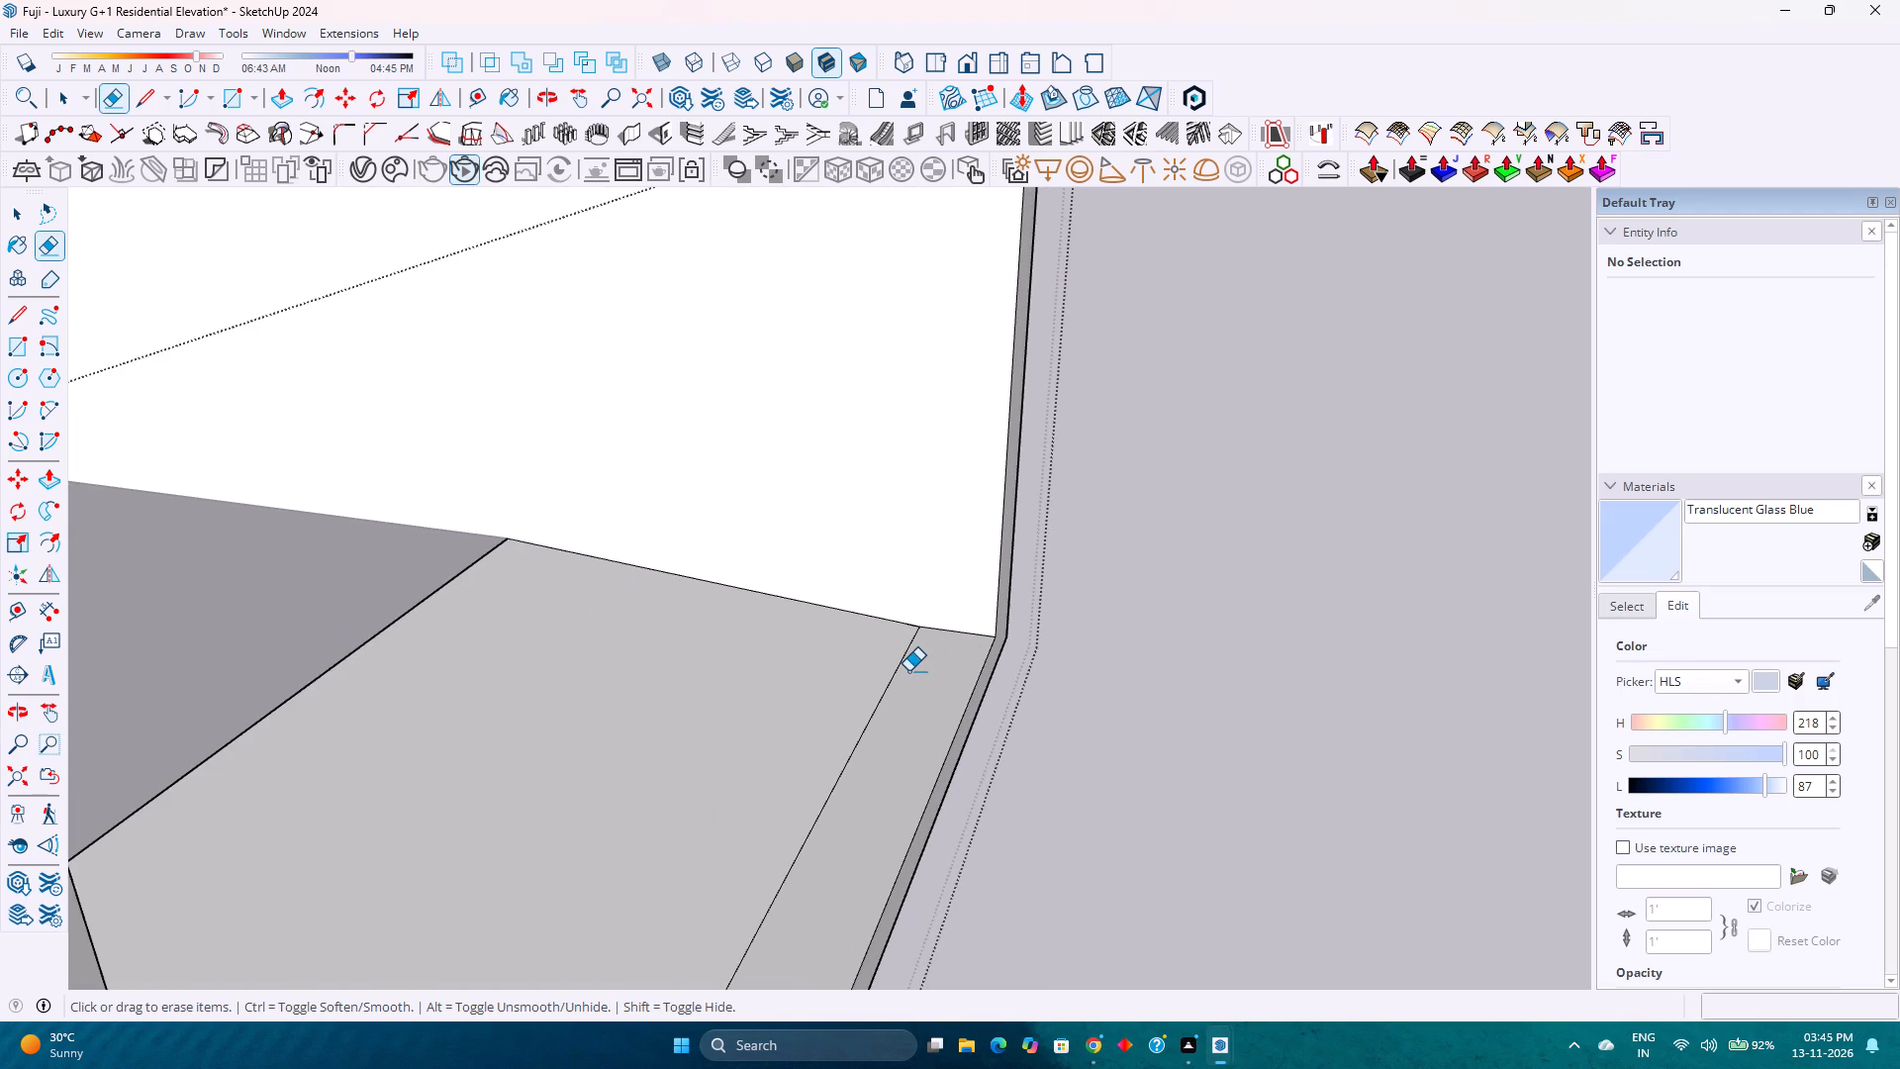
scroll(908, 671, "down", 3)
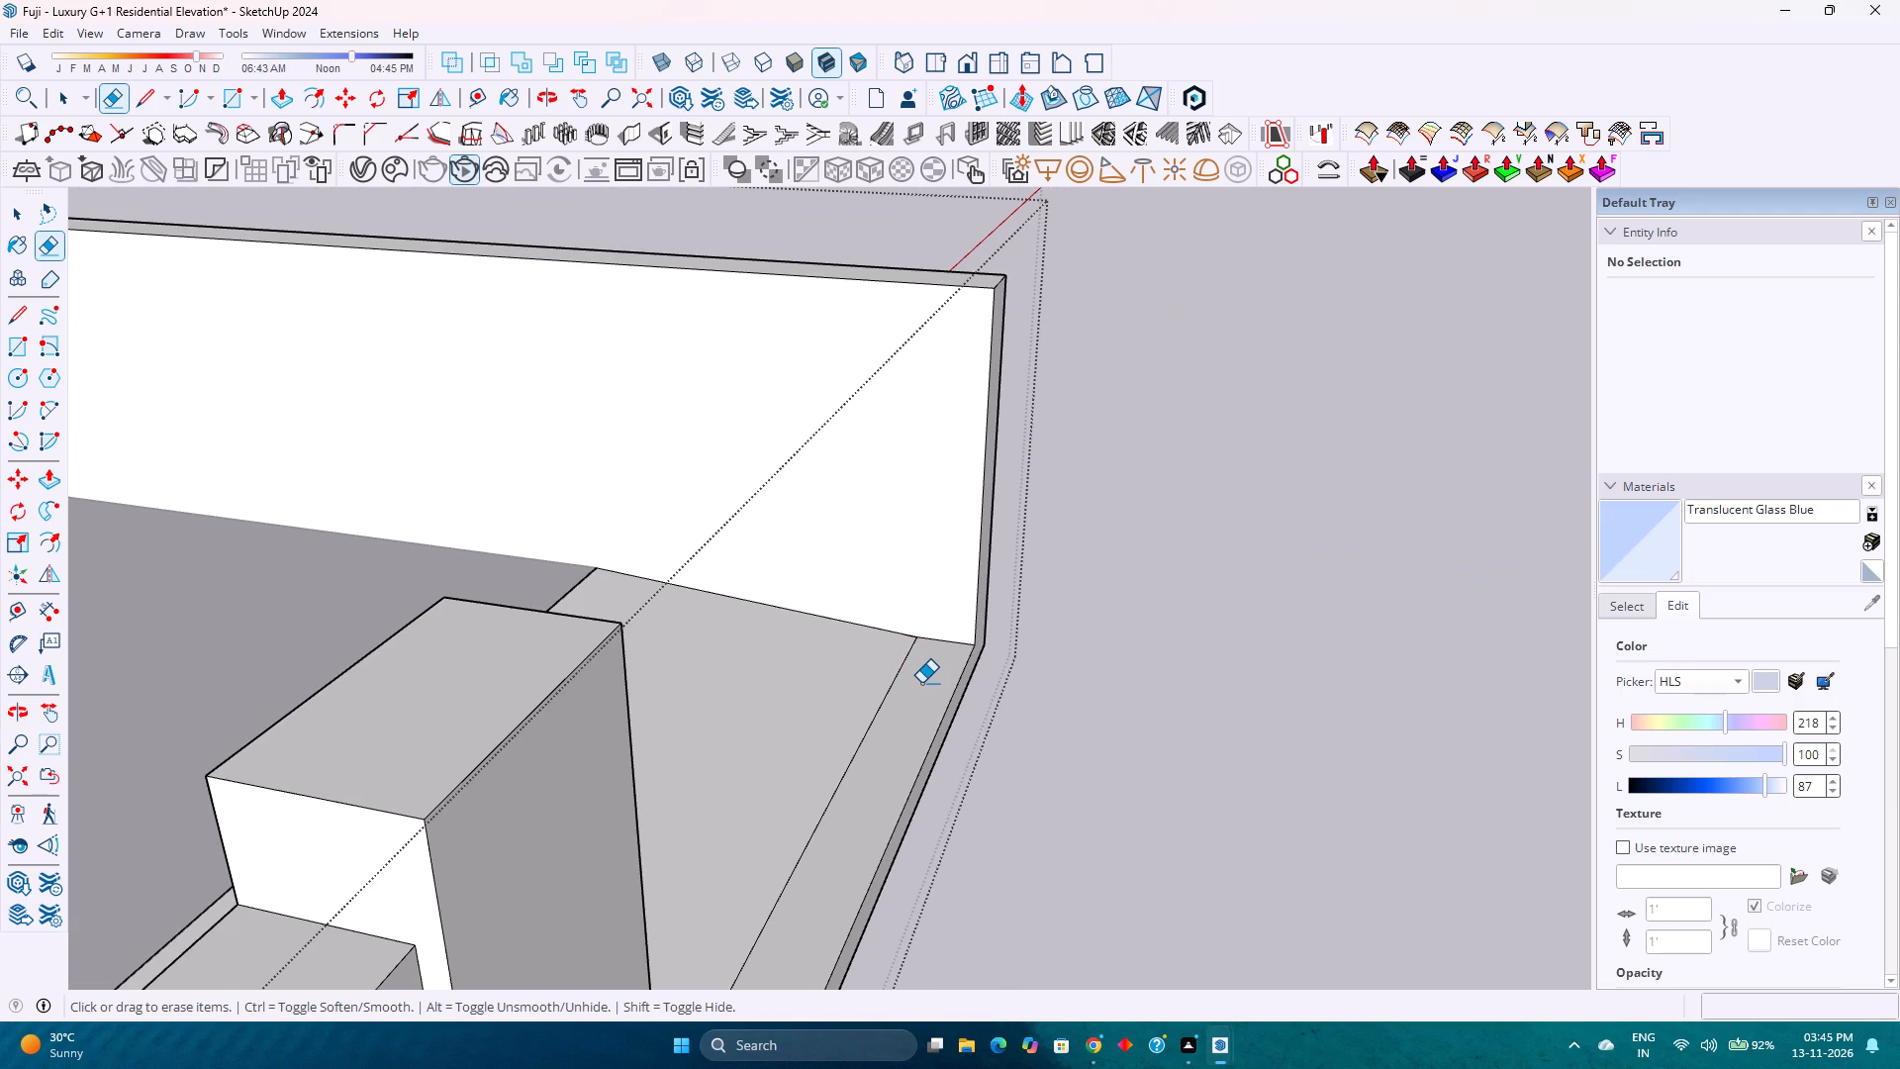
scroll(921, 681, "down", 2)
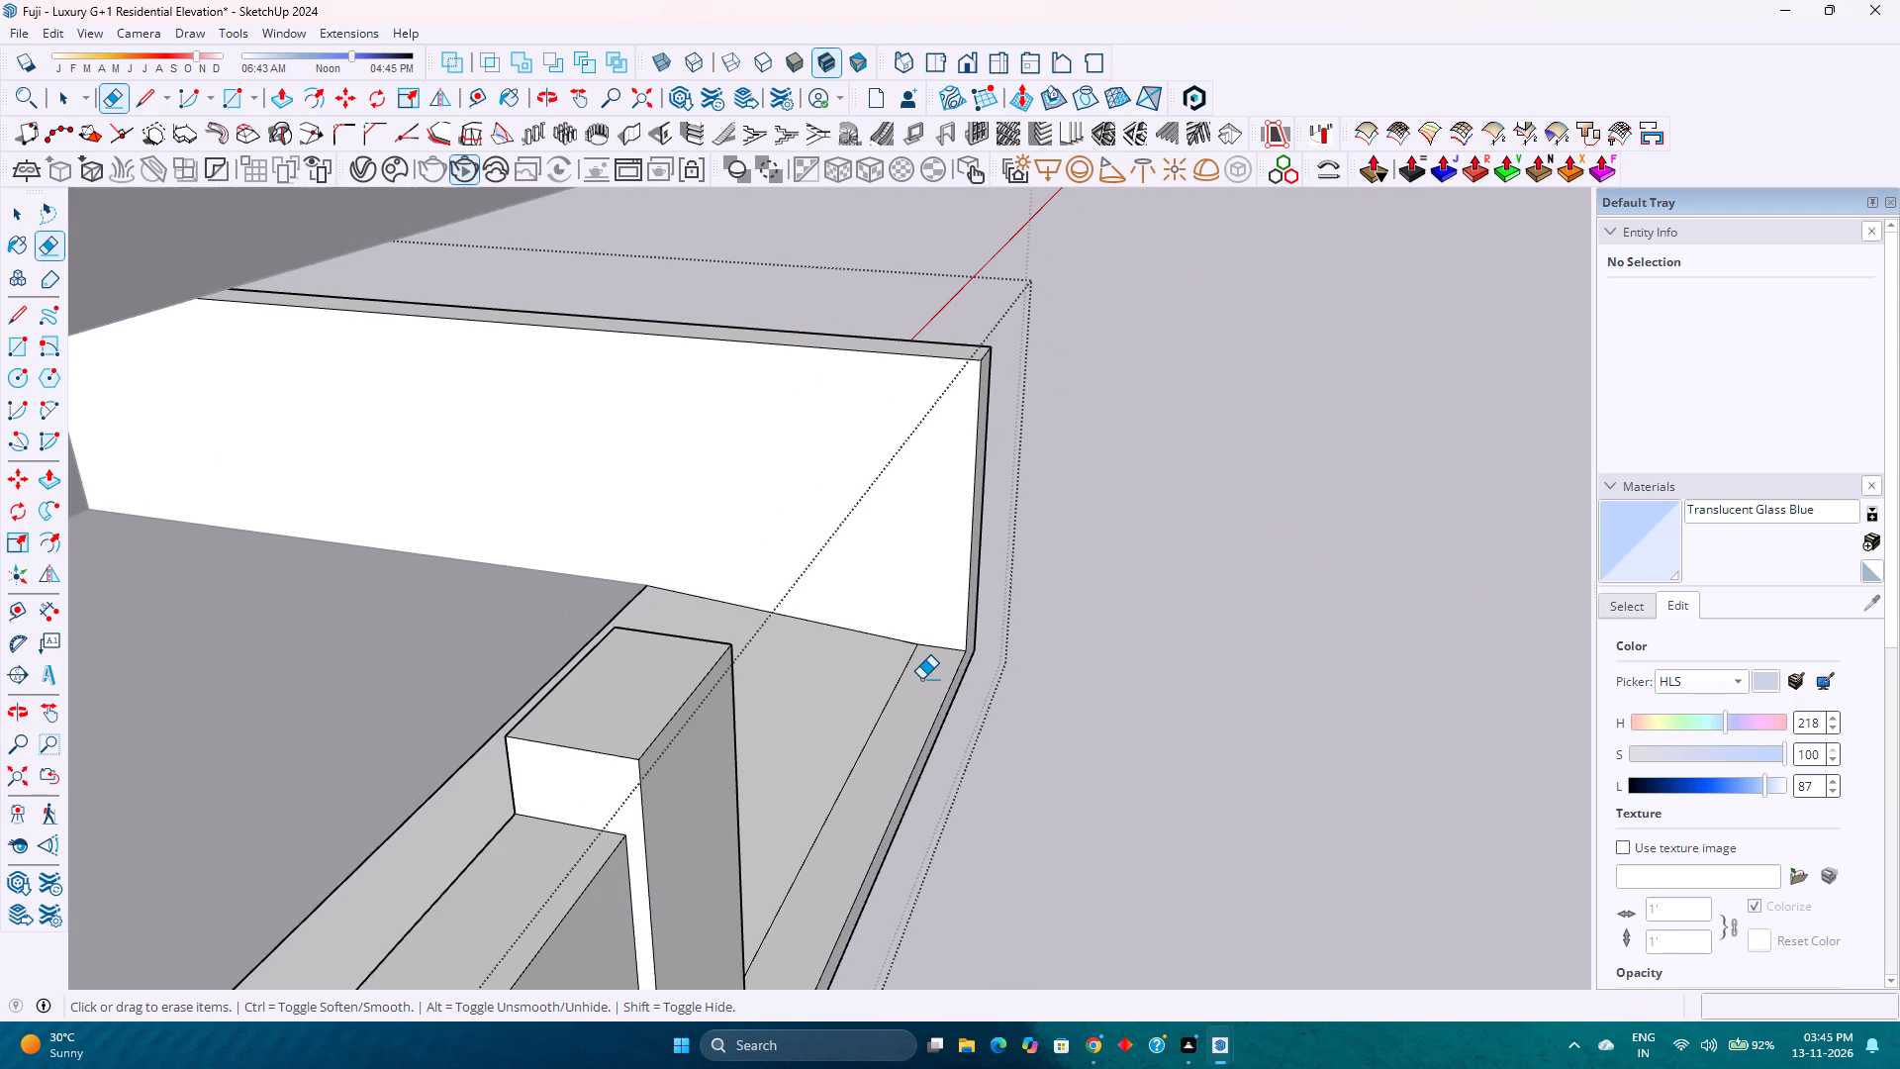
scroll(927, 650, "up", 1)
scroll(914, 650, "down", 1)
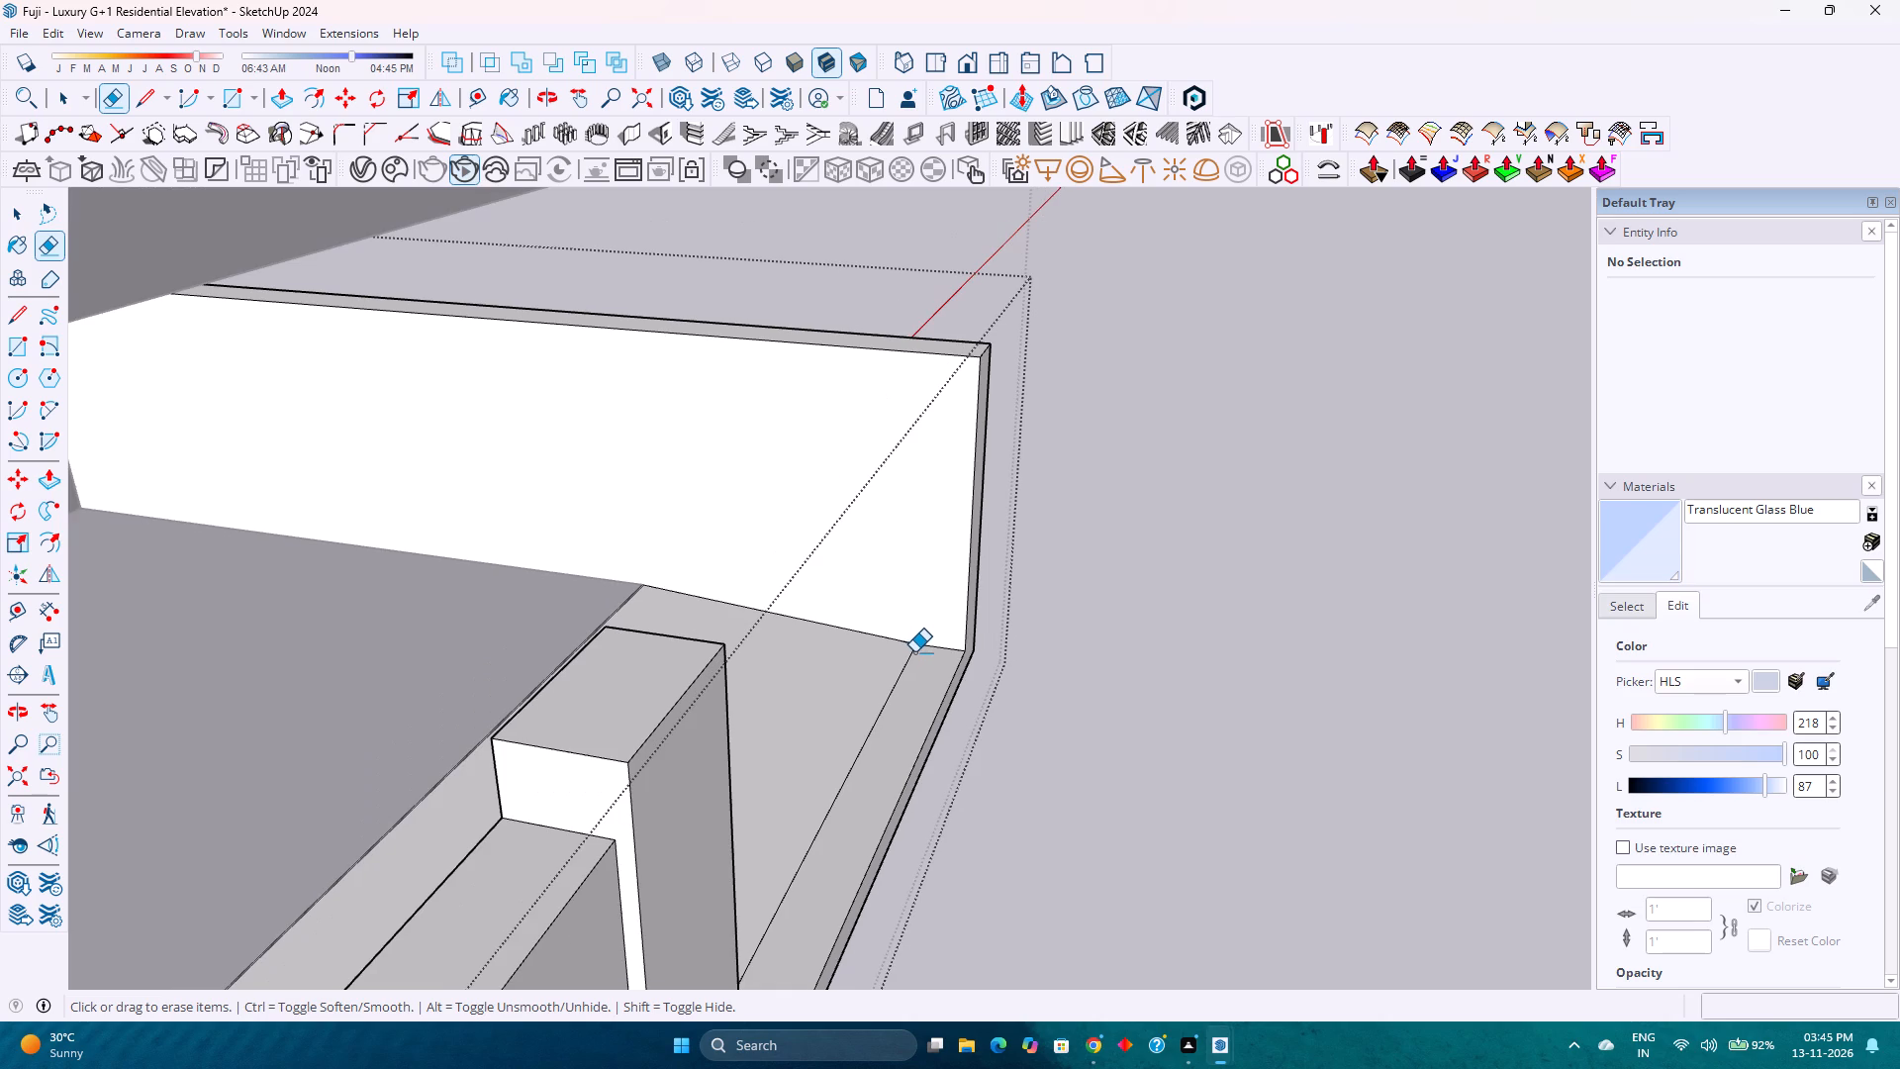
scroll(952, 606, "up", 6)
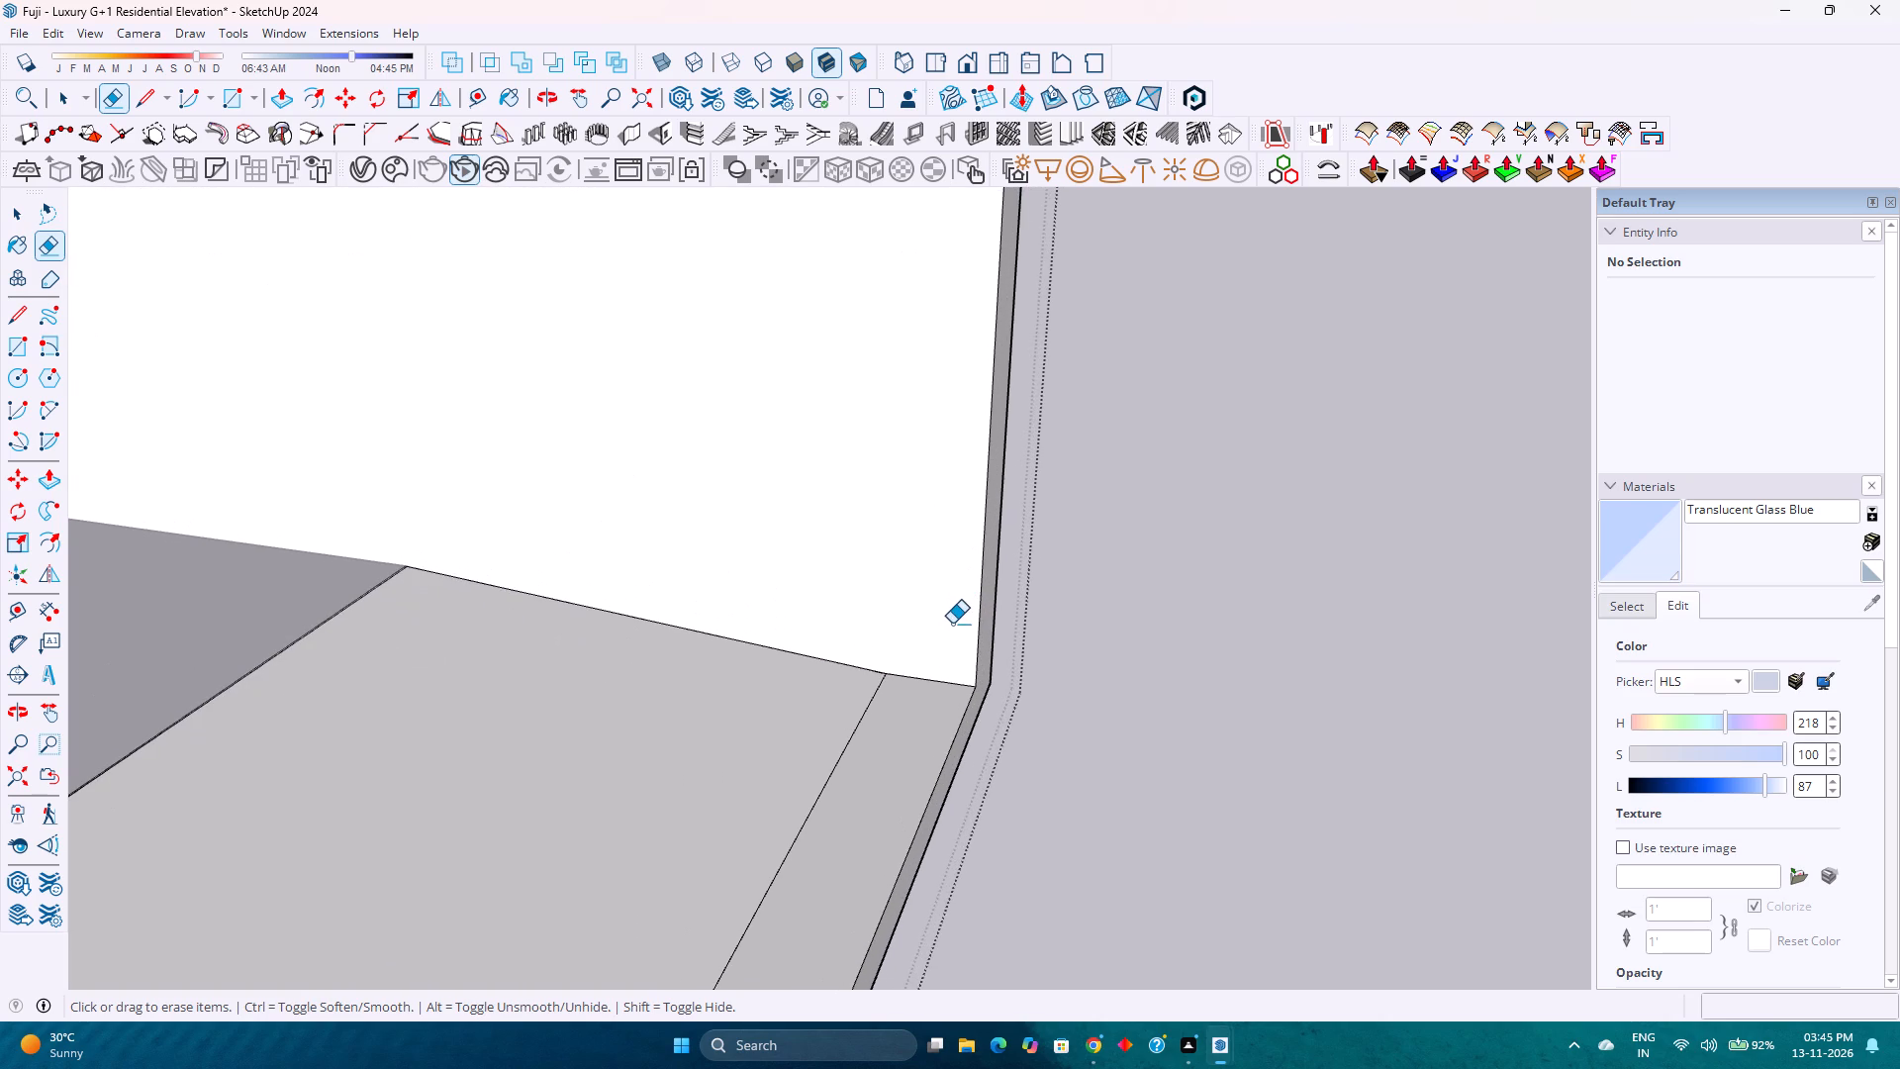
scroll(952, 638, "down", 12)
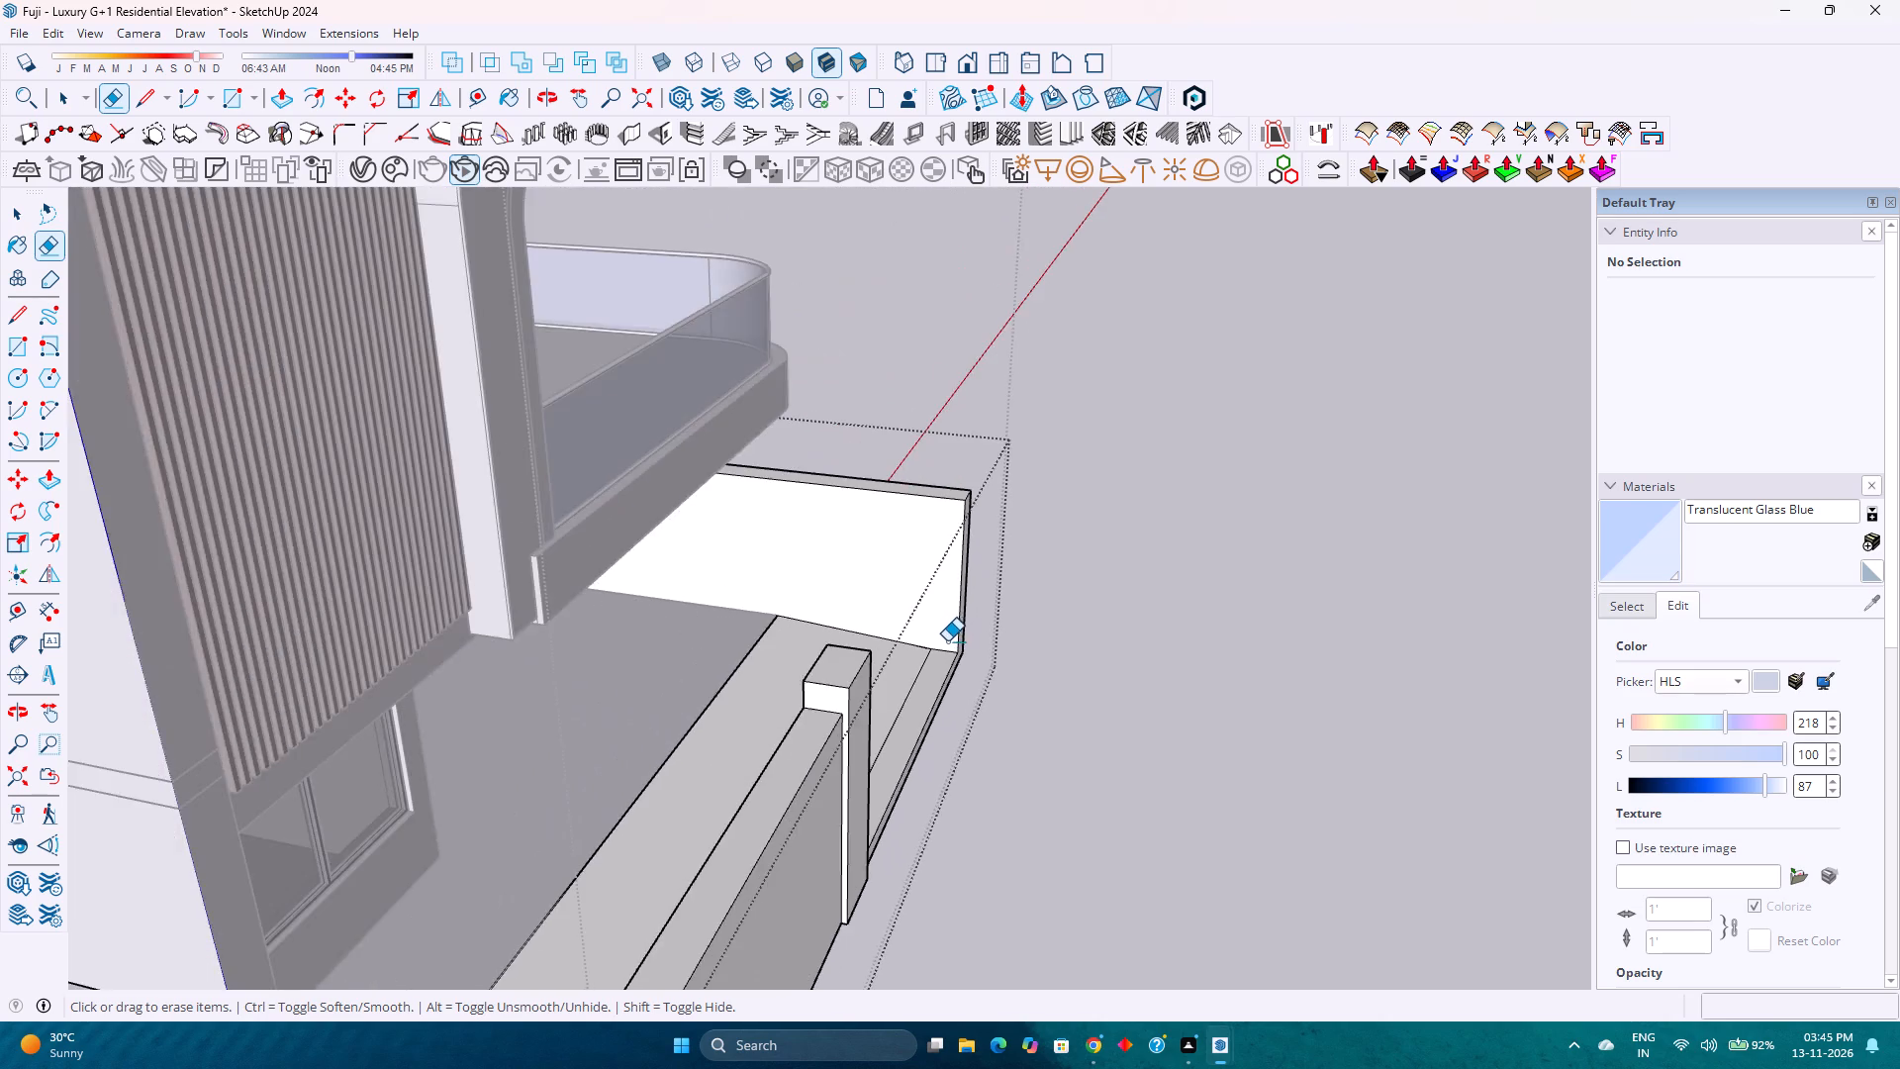
scroll(947, 641, "down", 7)
scroll(846, 839, "up", 6)
key("p")
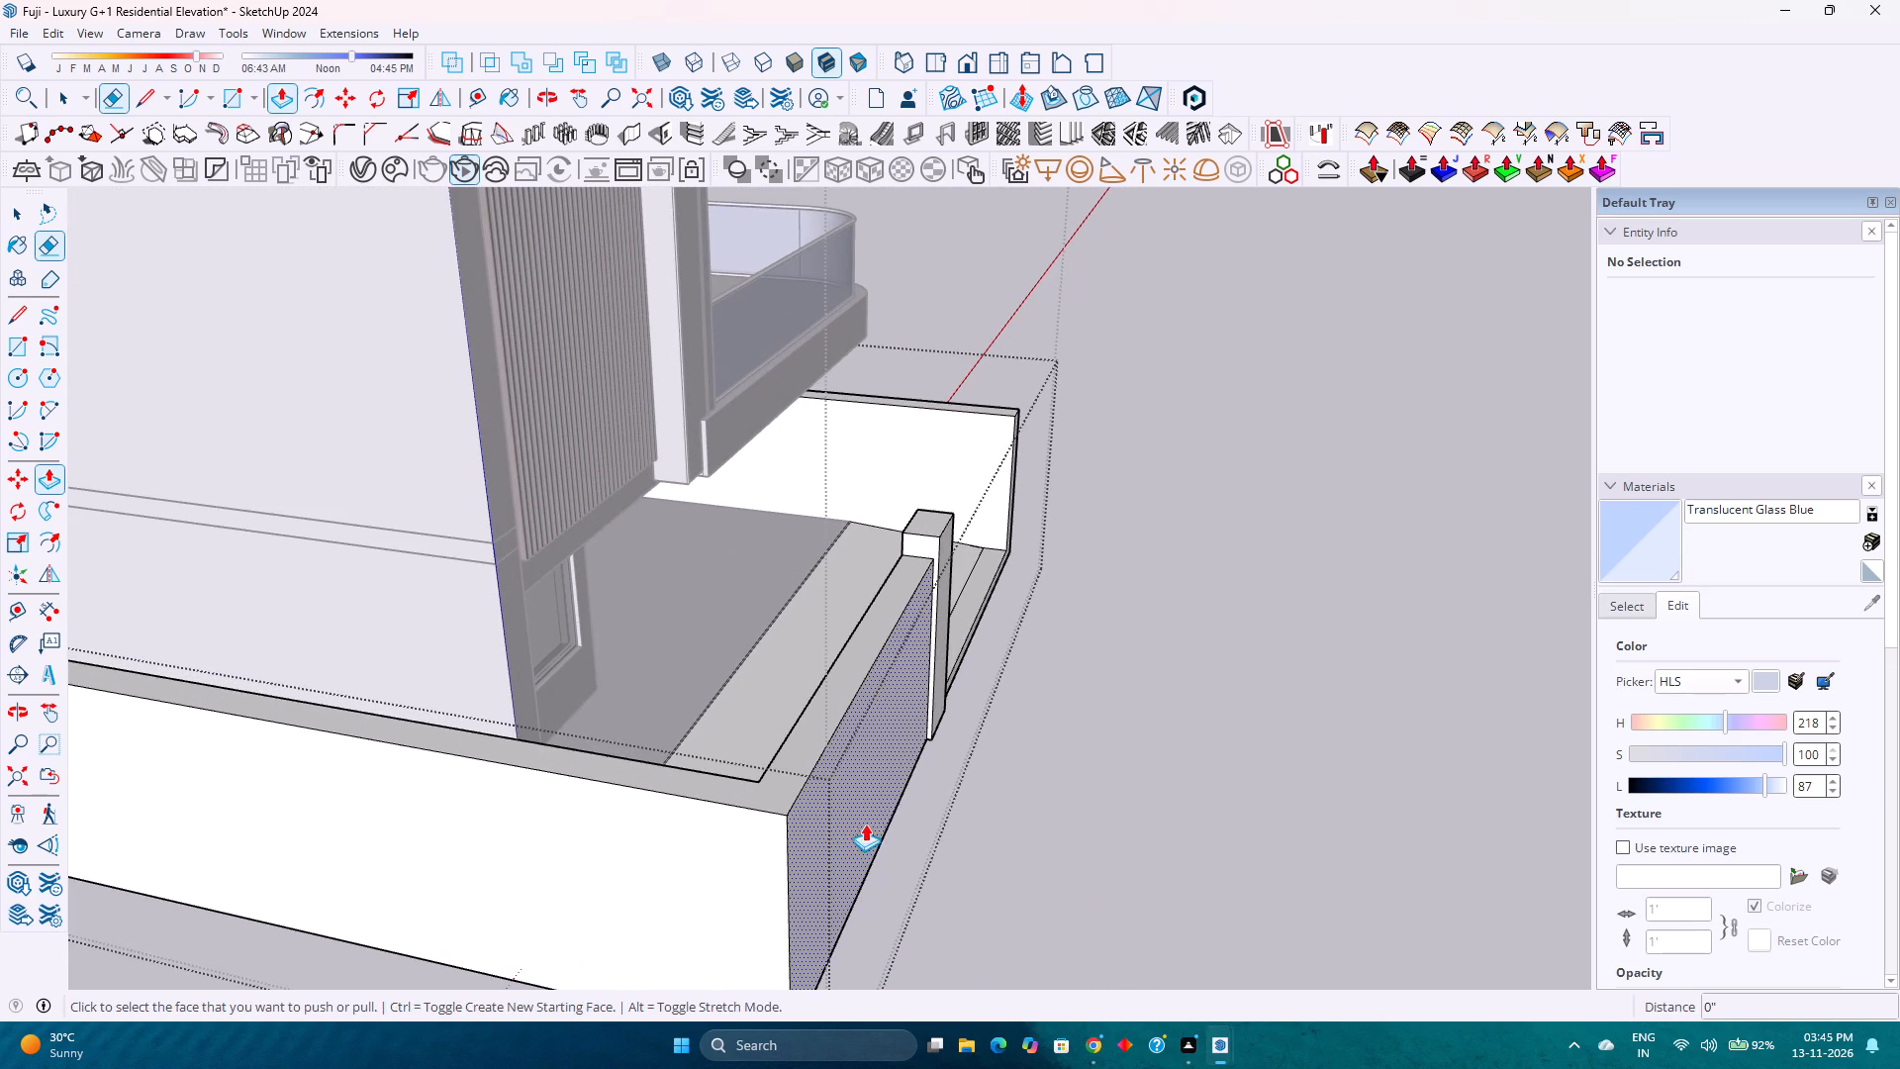
left_click(881, 791)
key("Escape")
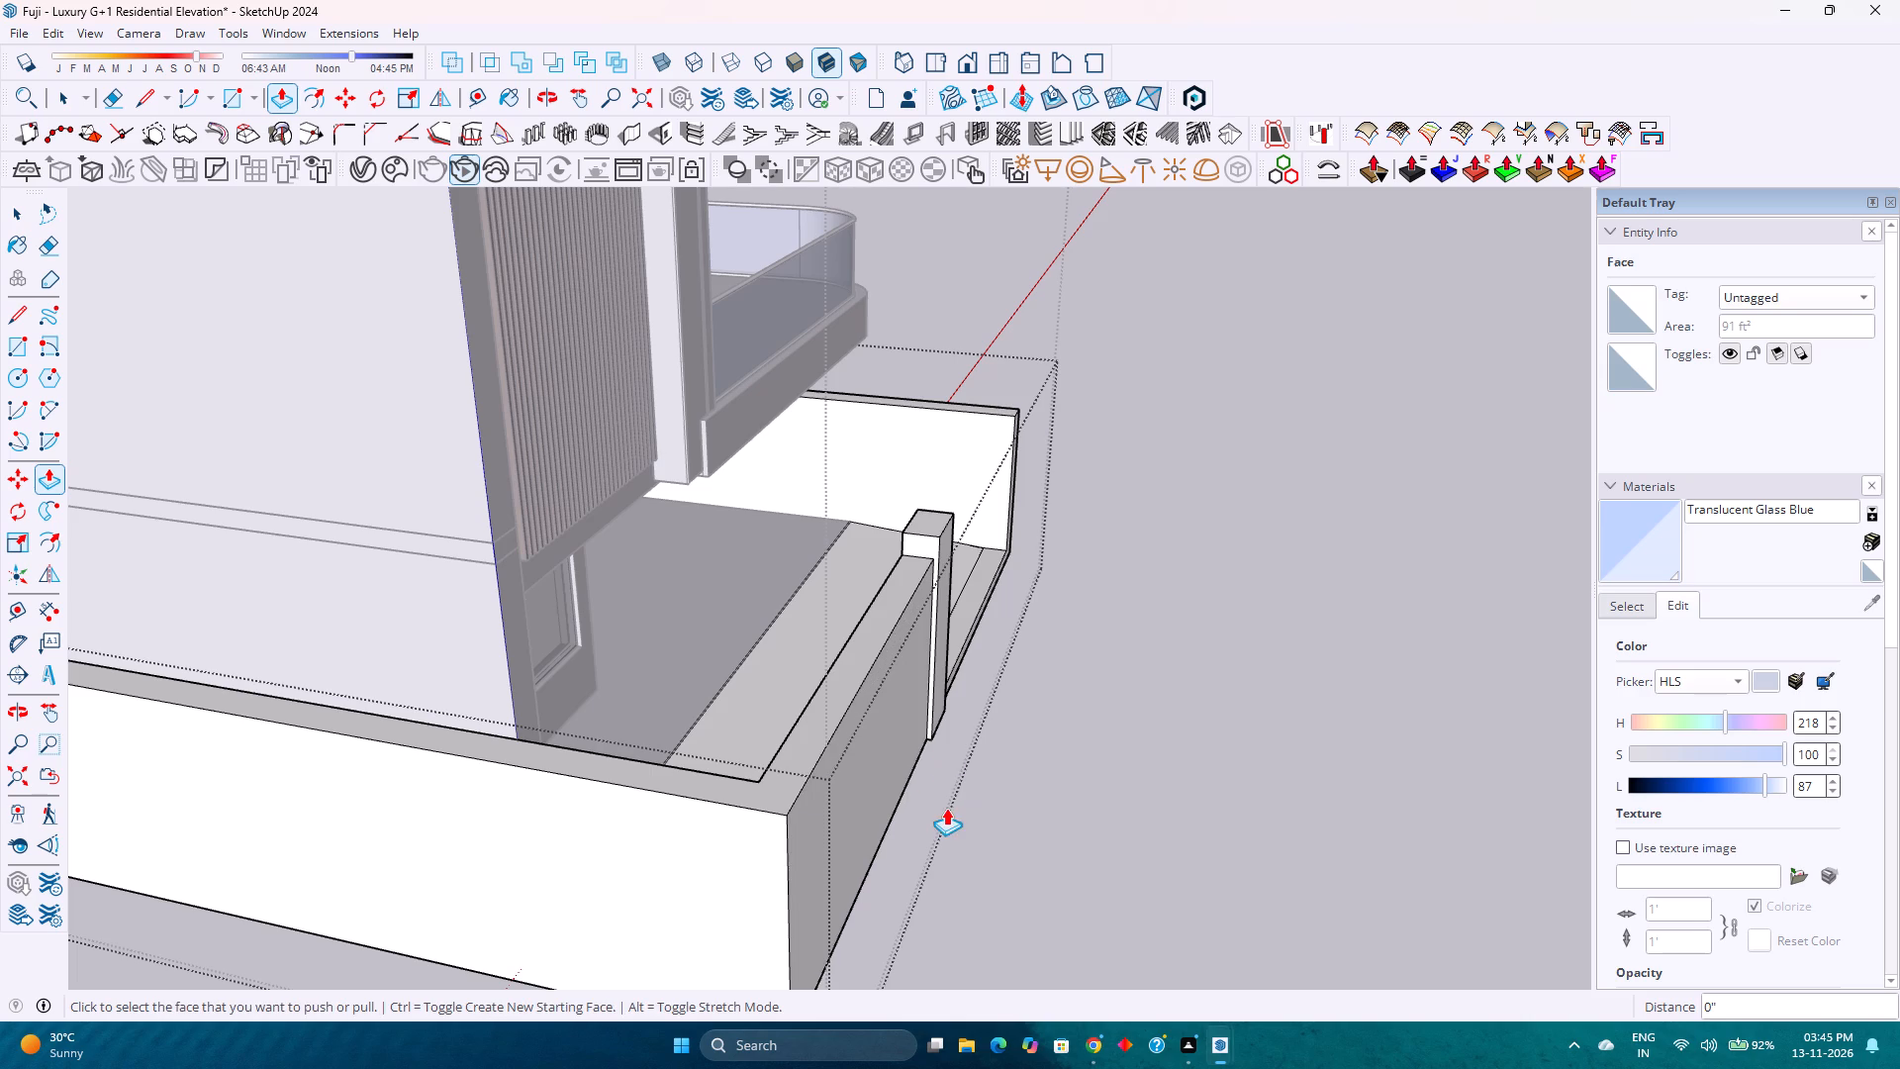
left_click(939, 672)
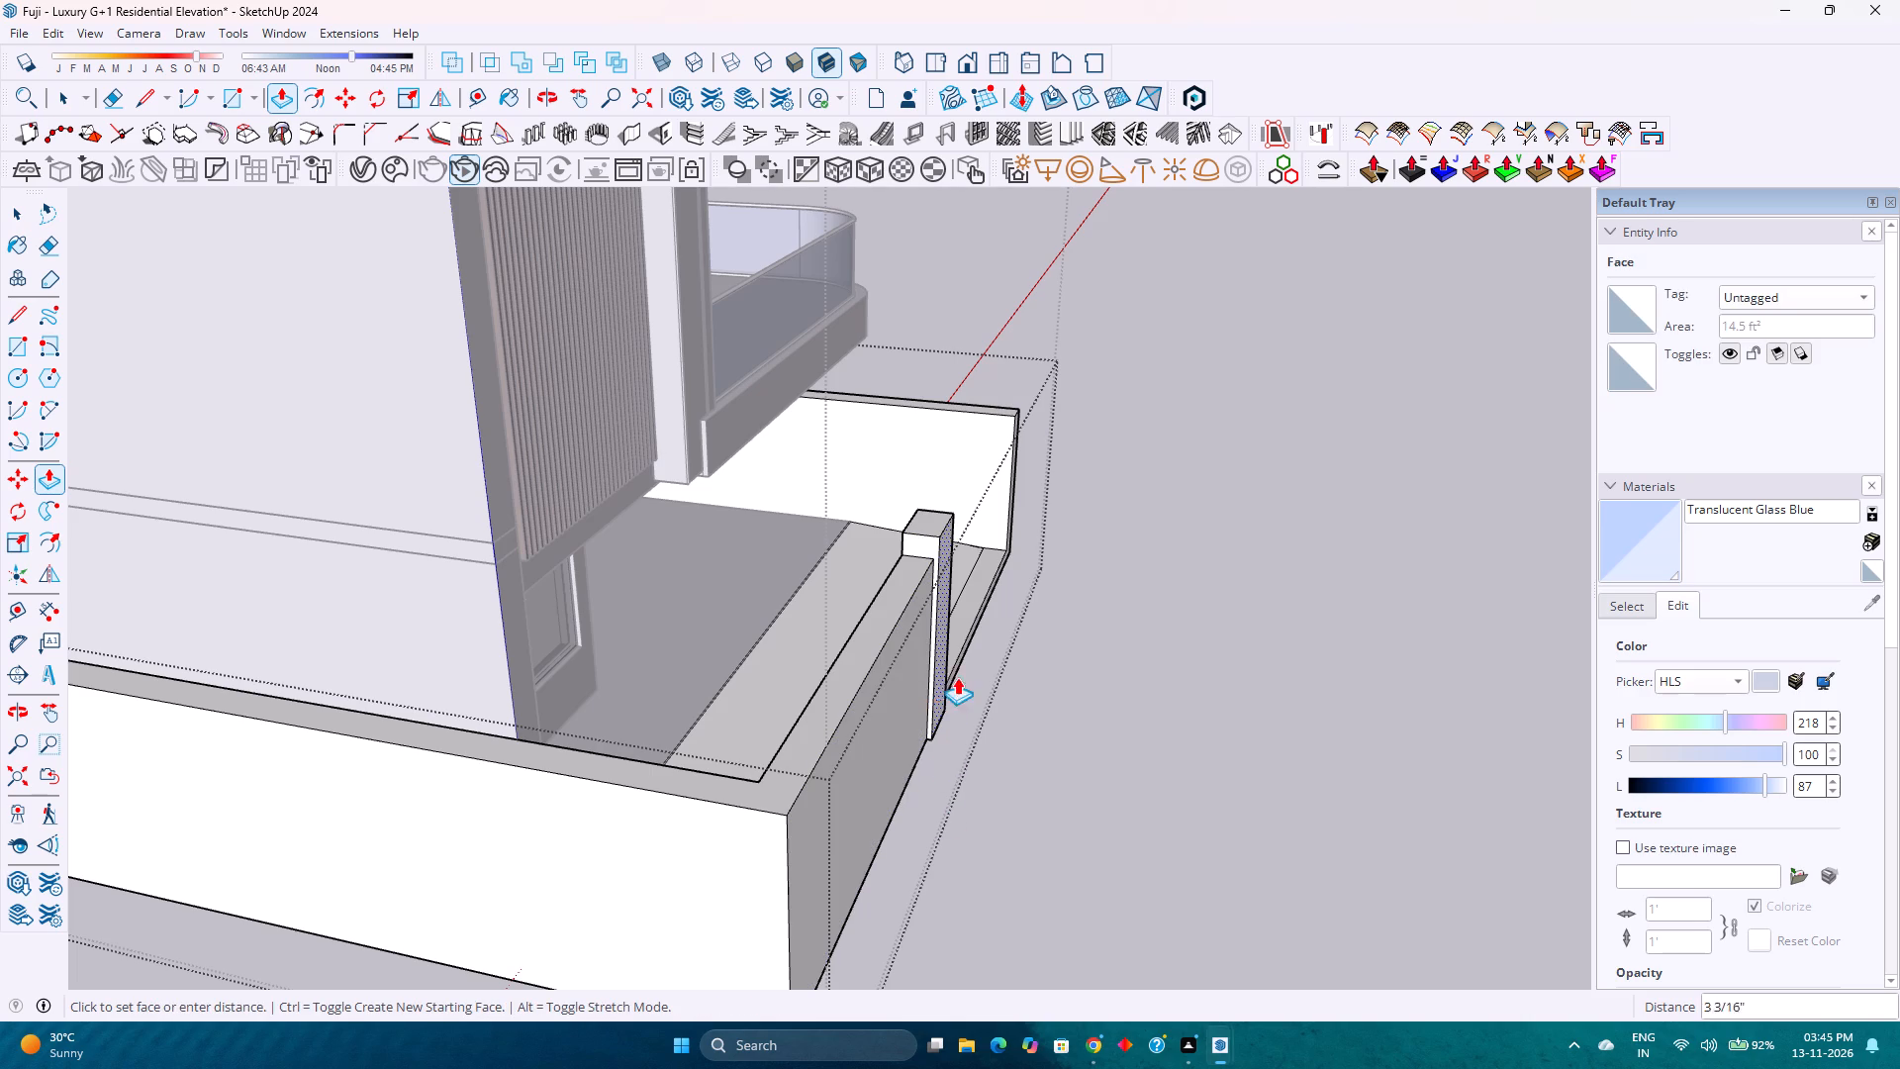
key("1")
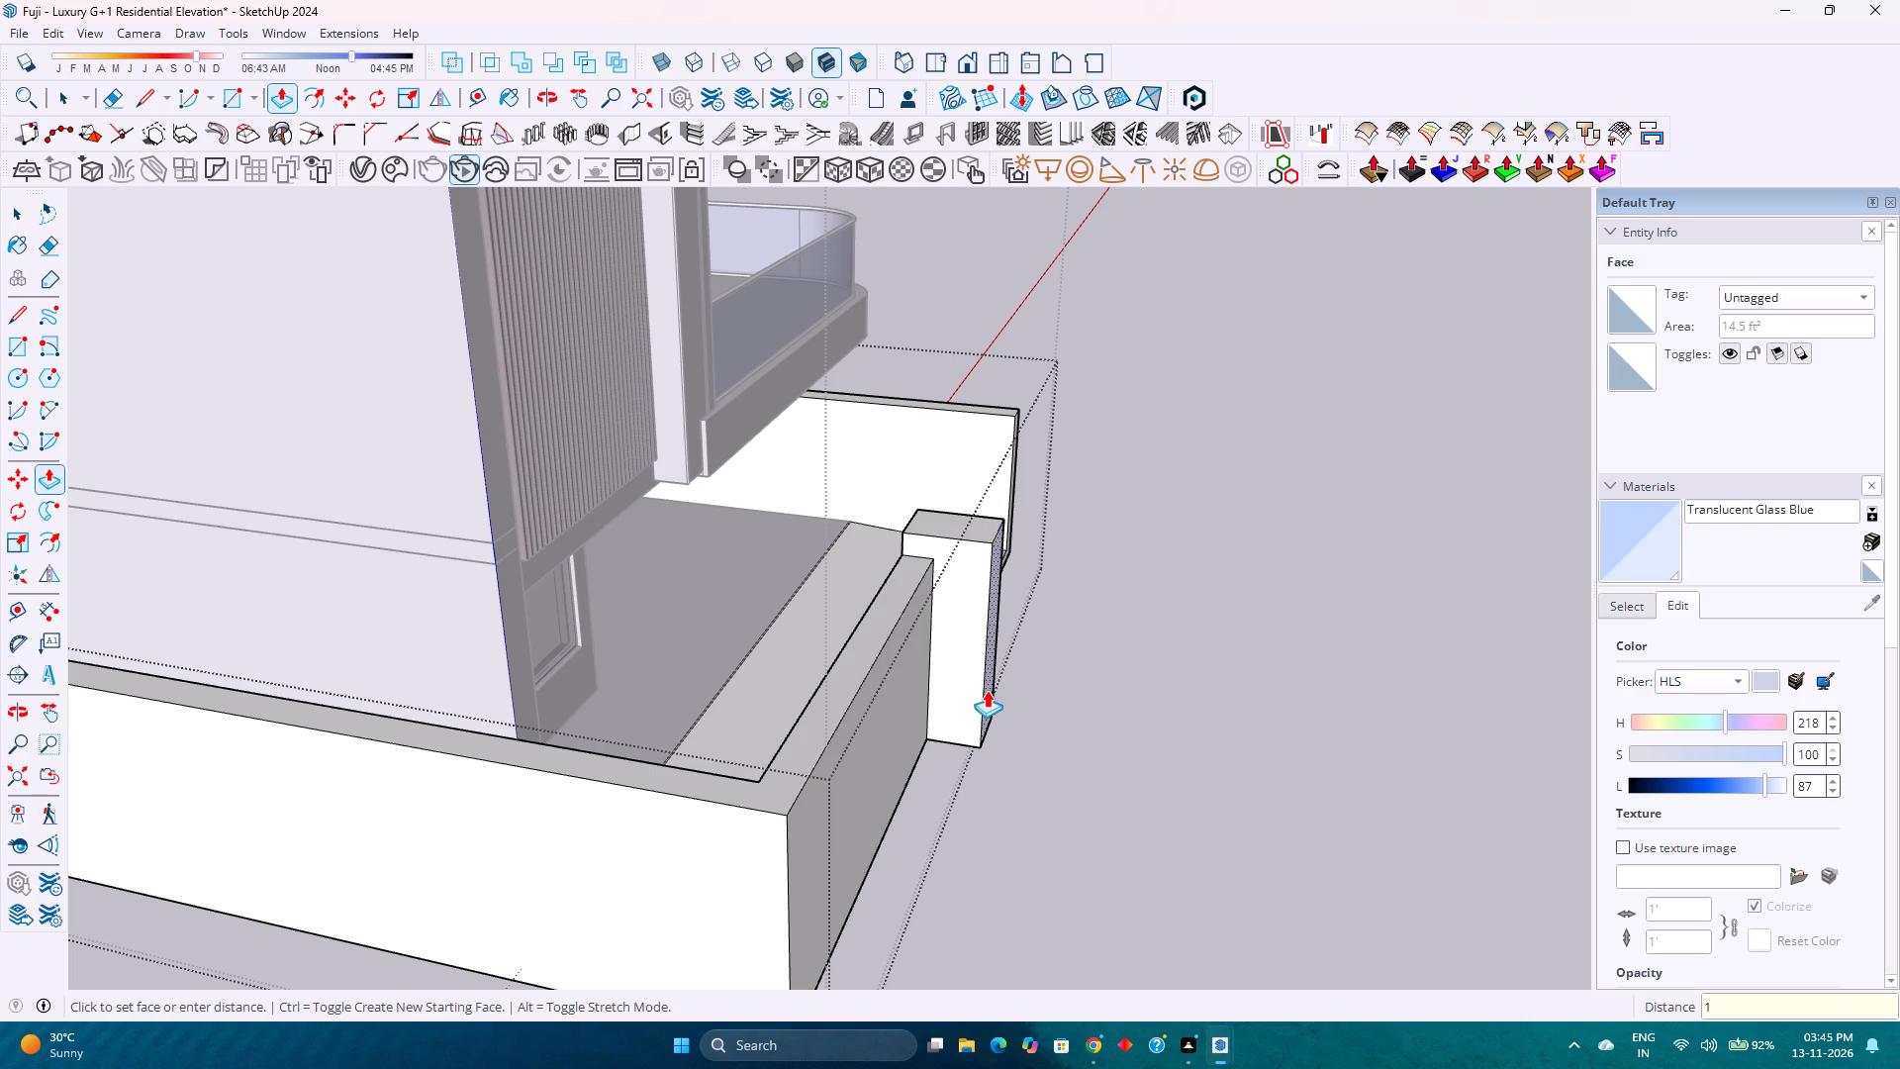
type("'6")
key("Return")
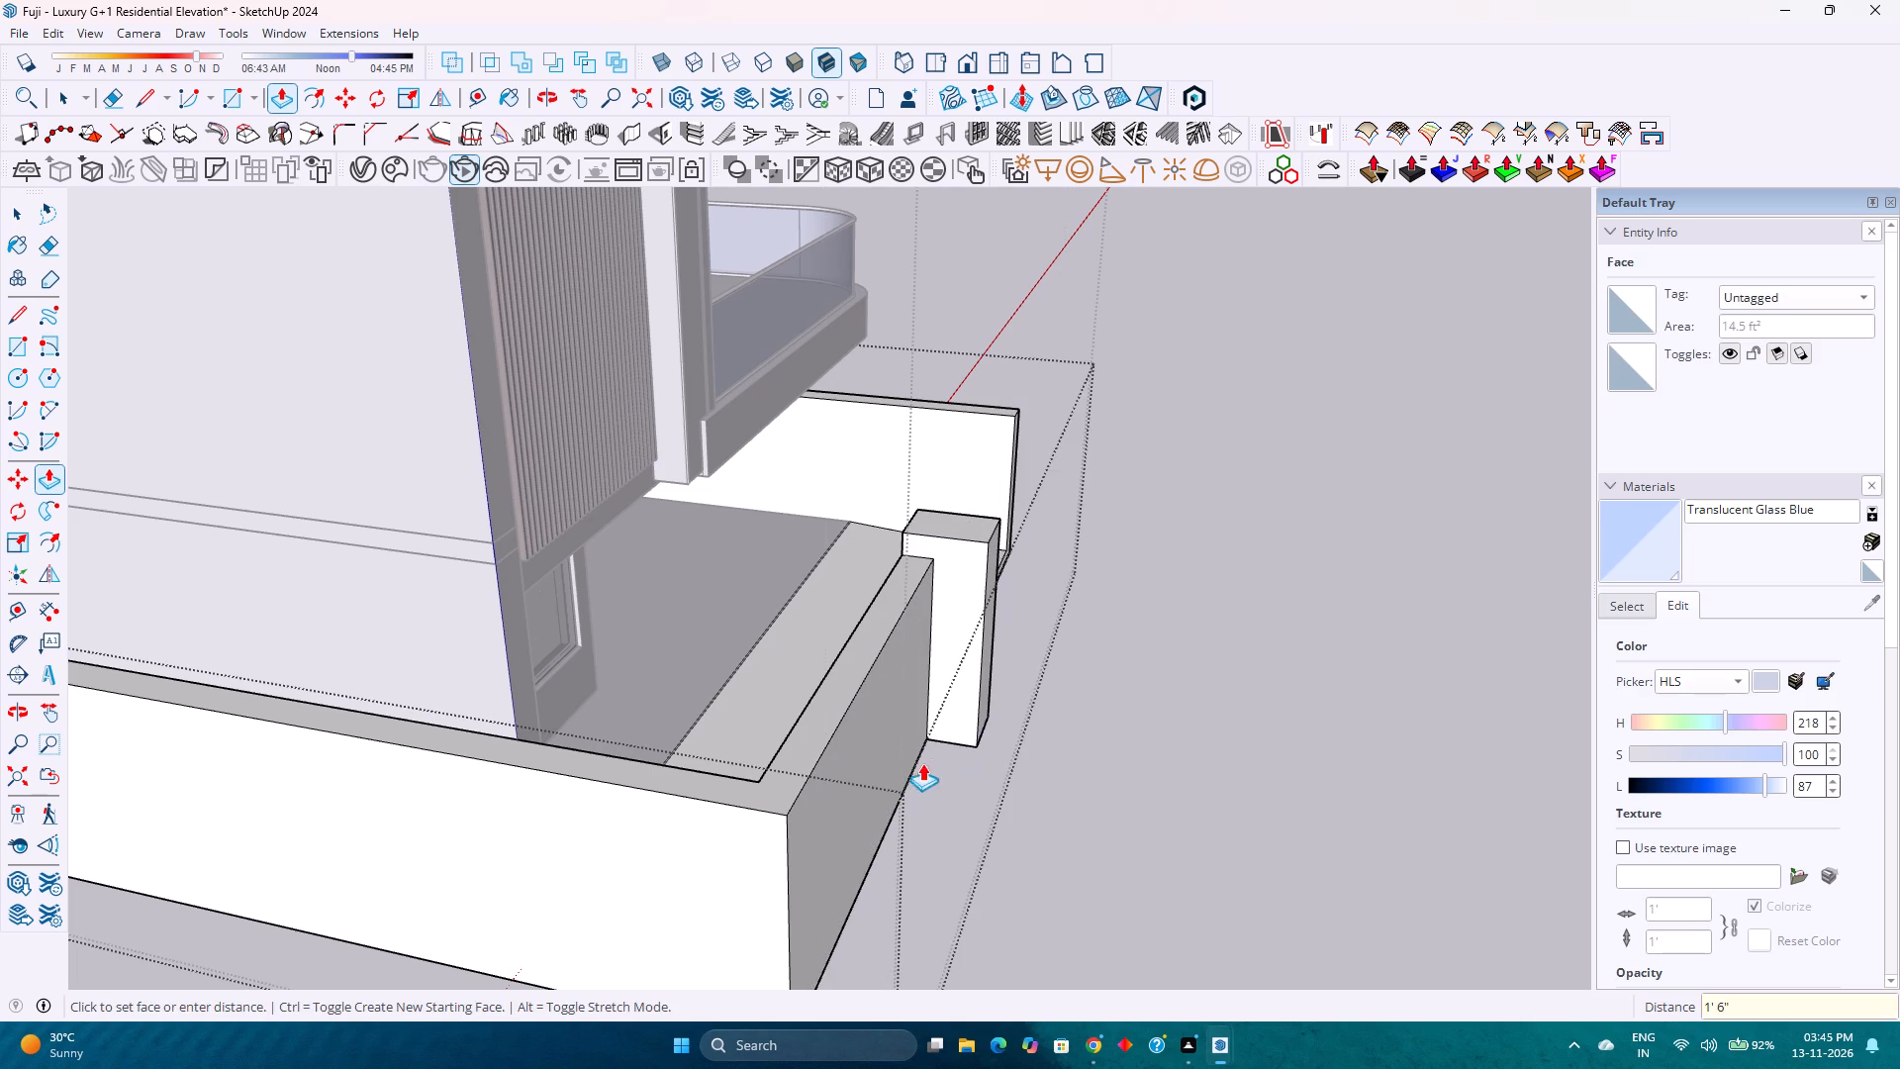
Shift the front compound wall outward by pulling its outer face 1'6" and pushing its inner face 1'6" the same way.
double_click(865, 779)
middle_click_drag(839, 753, 1206, 852)
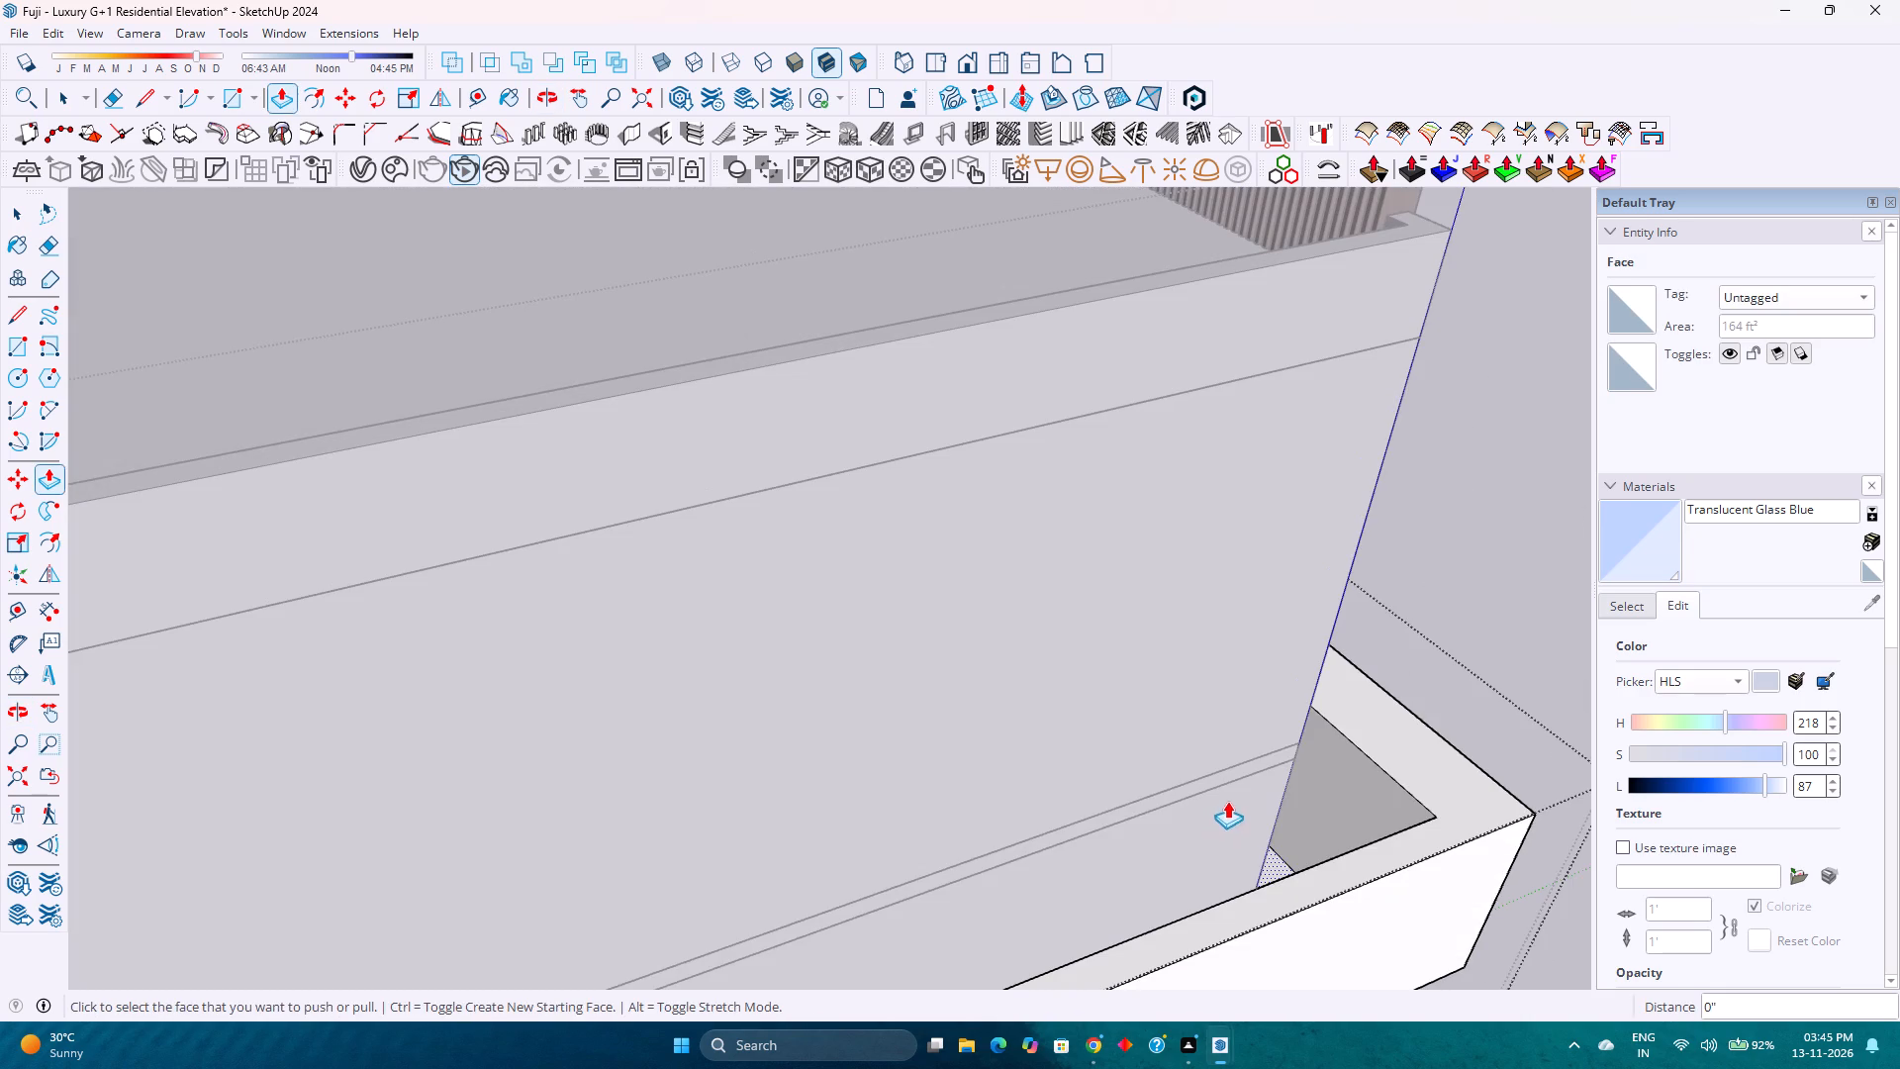
middle_click_drag(1296, 798, 1105, 756, "shift")
left_click(1146, 738)
key("1")
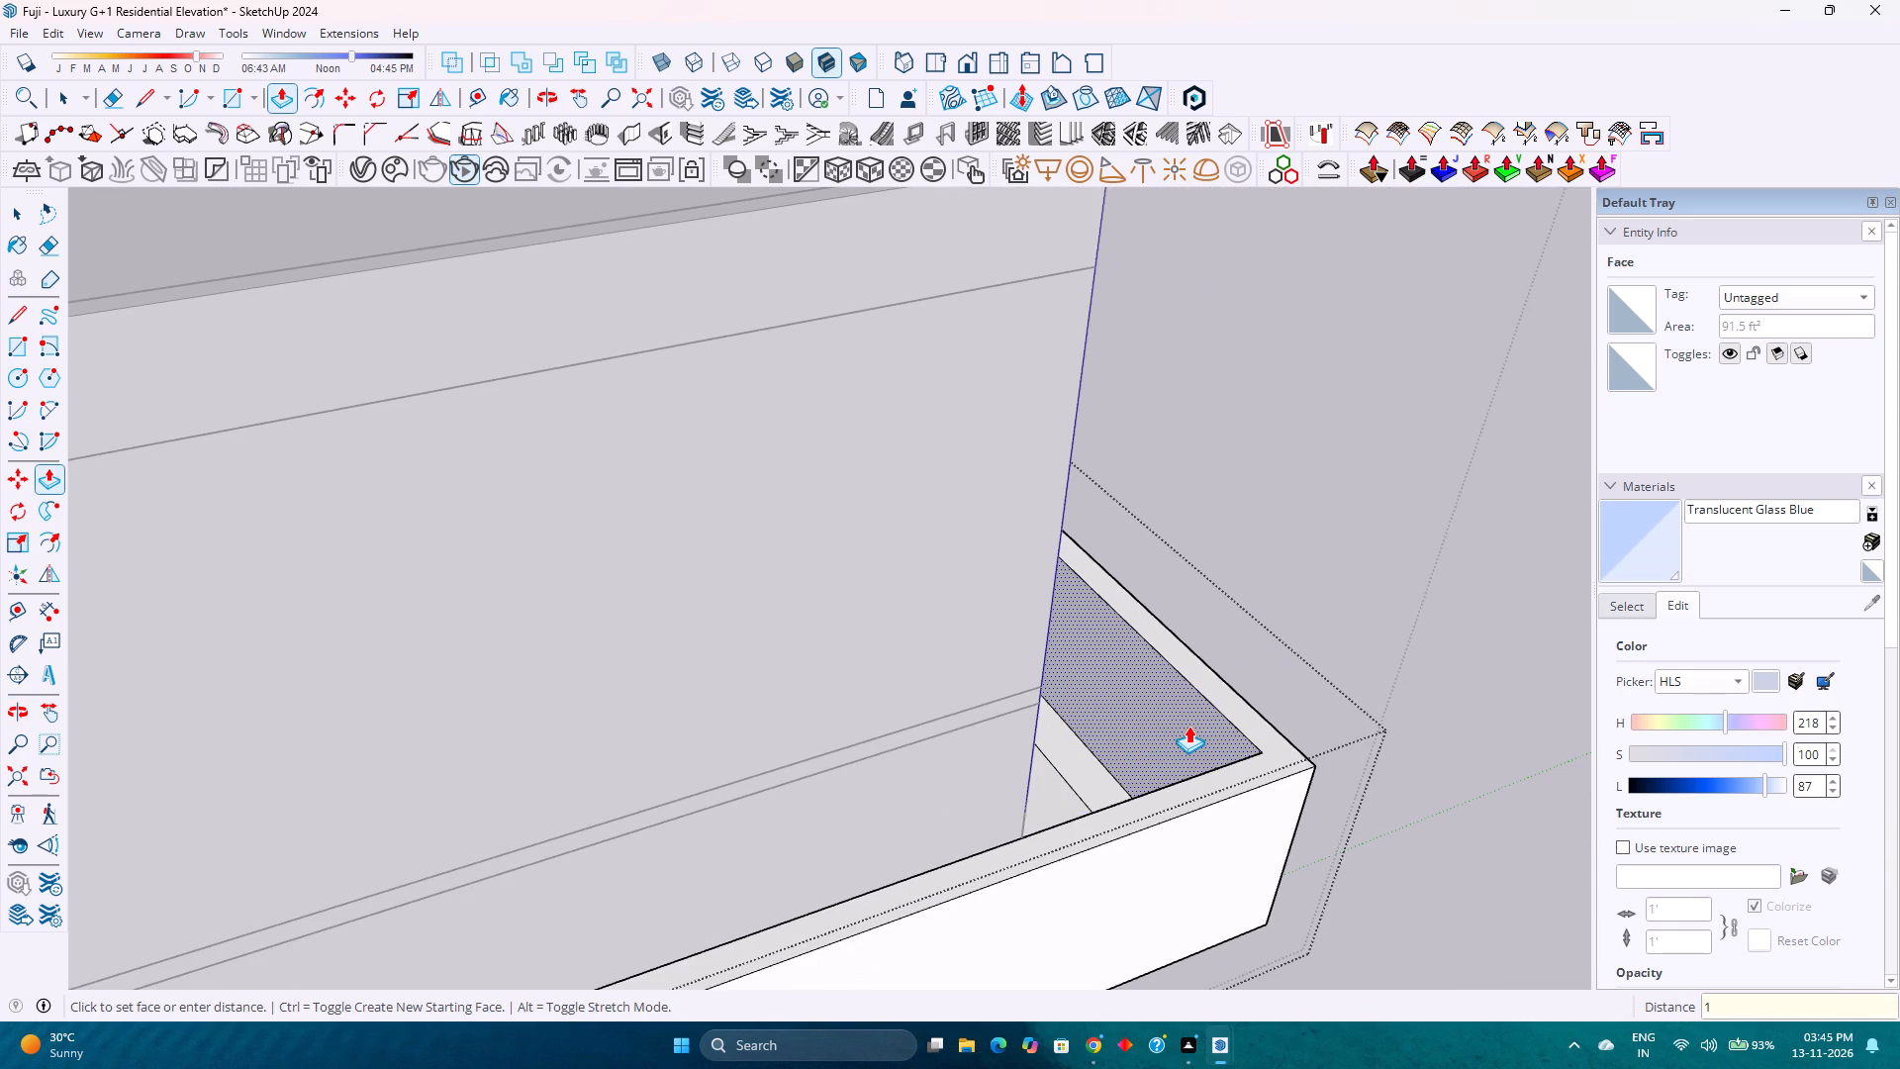
type("'6")
key("Return")
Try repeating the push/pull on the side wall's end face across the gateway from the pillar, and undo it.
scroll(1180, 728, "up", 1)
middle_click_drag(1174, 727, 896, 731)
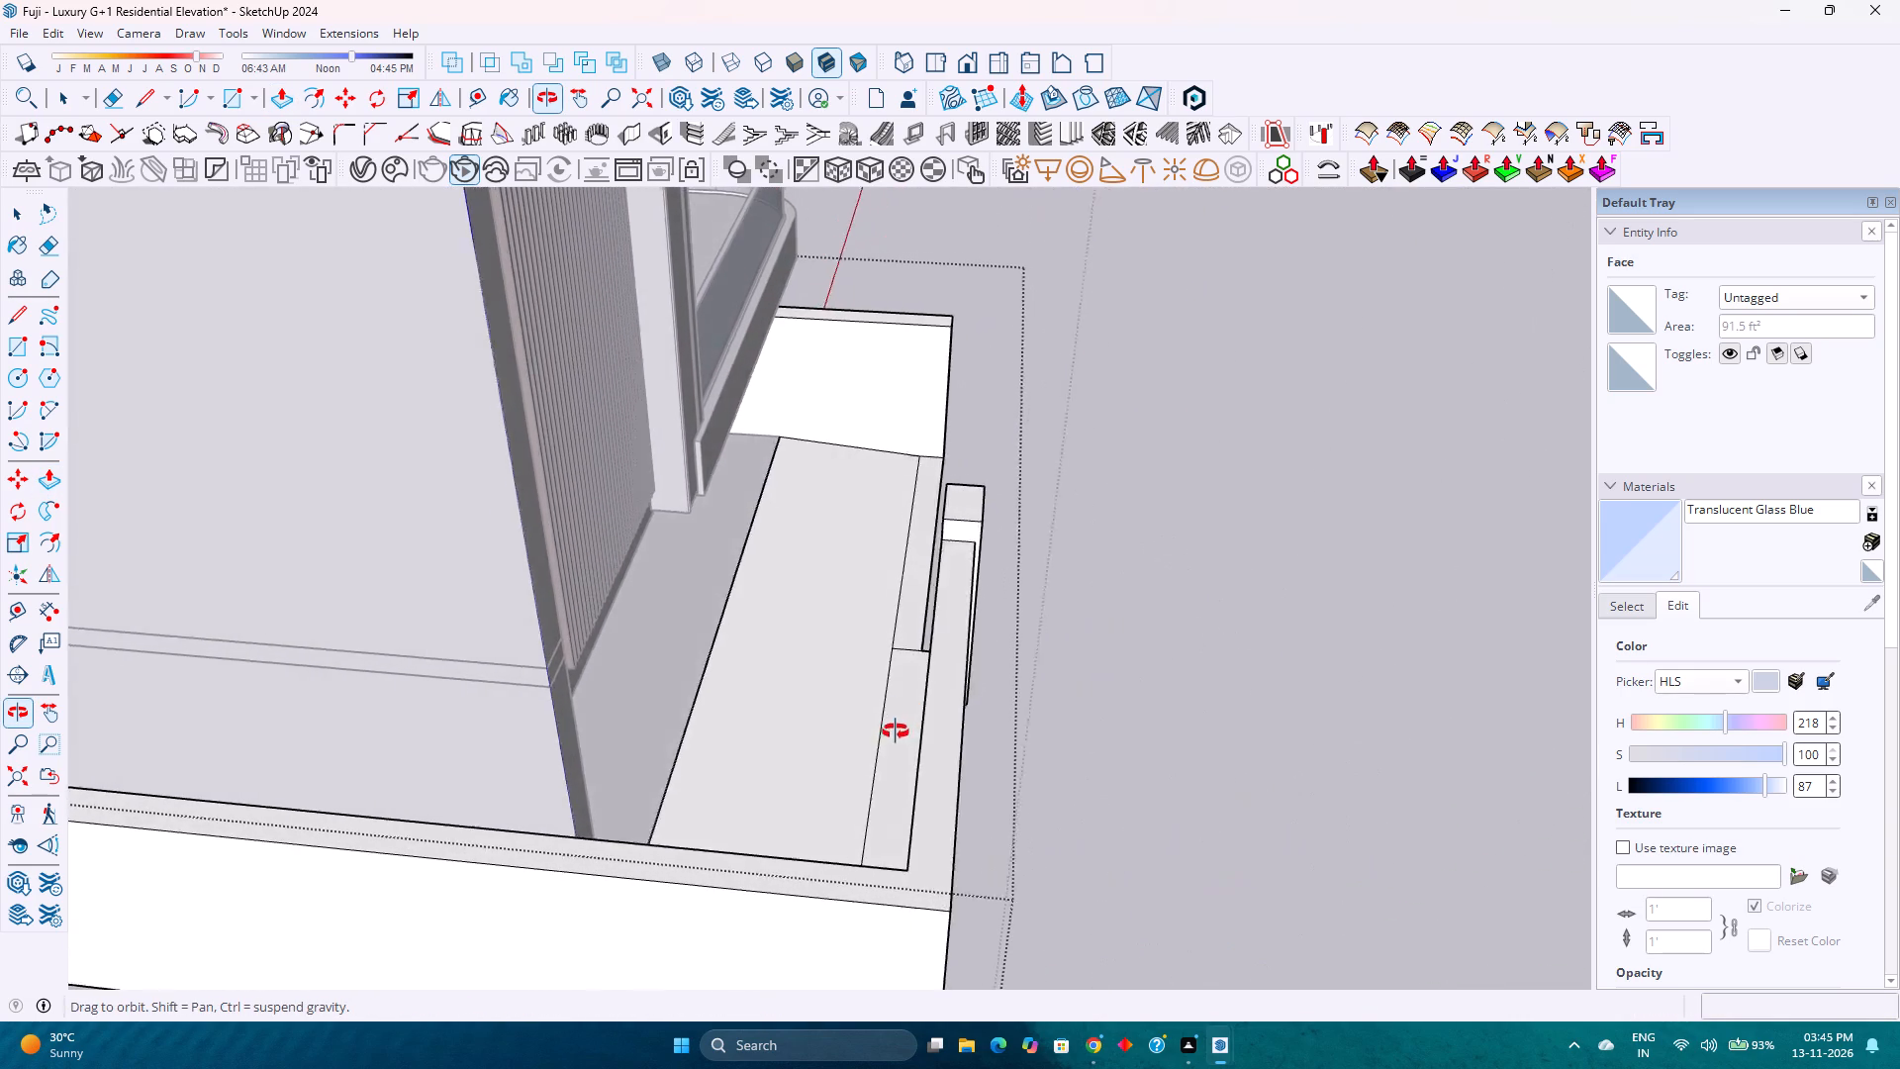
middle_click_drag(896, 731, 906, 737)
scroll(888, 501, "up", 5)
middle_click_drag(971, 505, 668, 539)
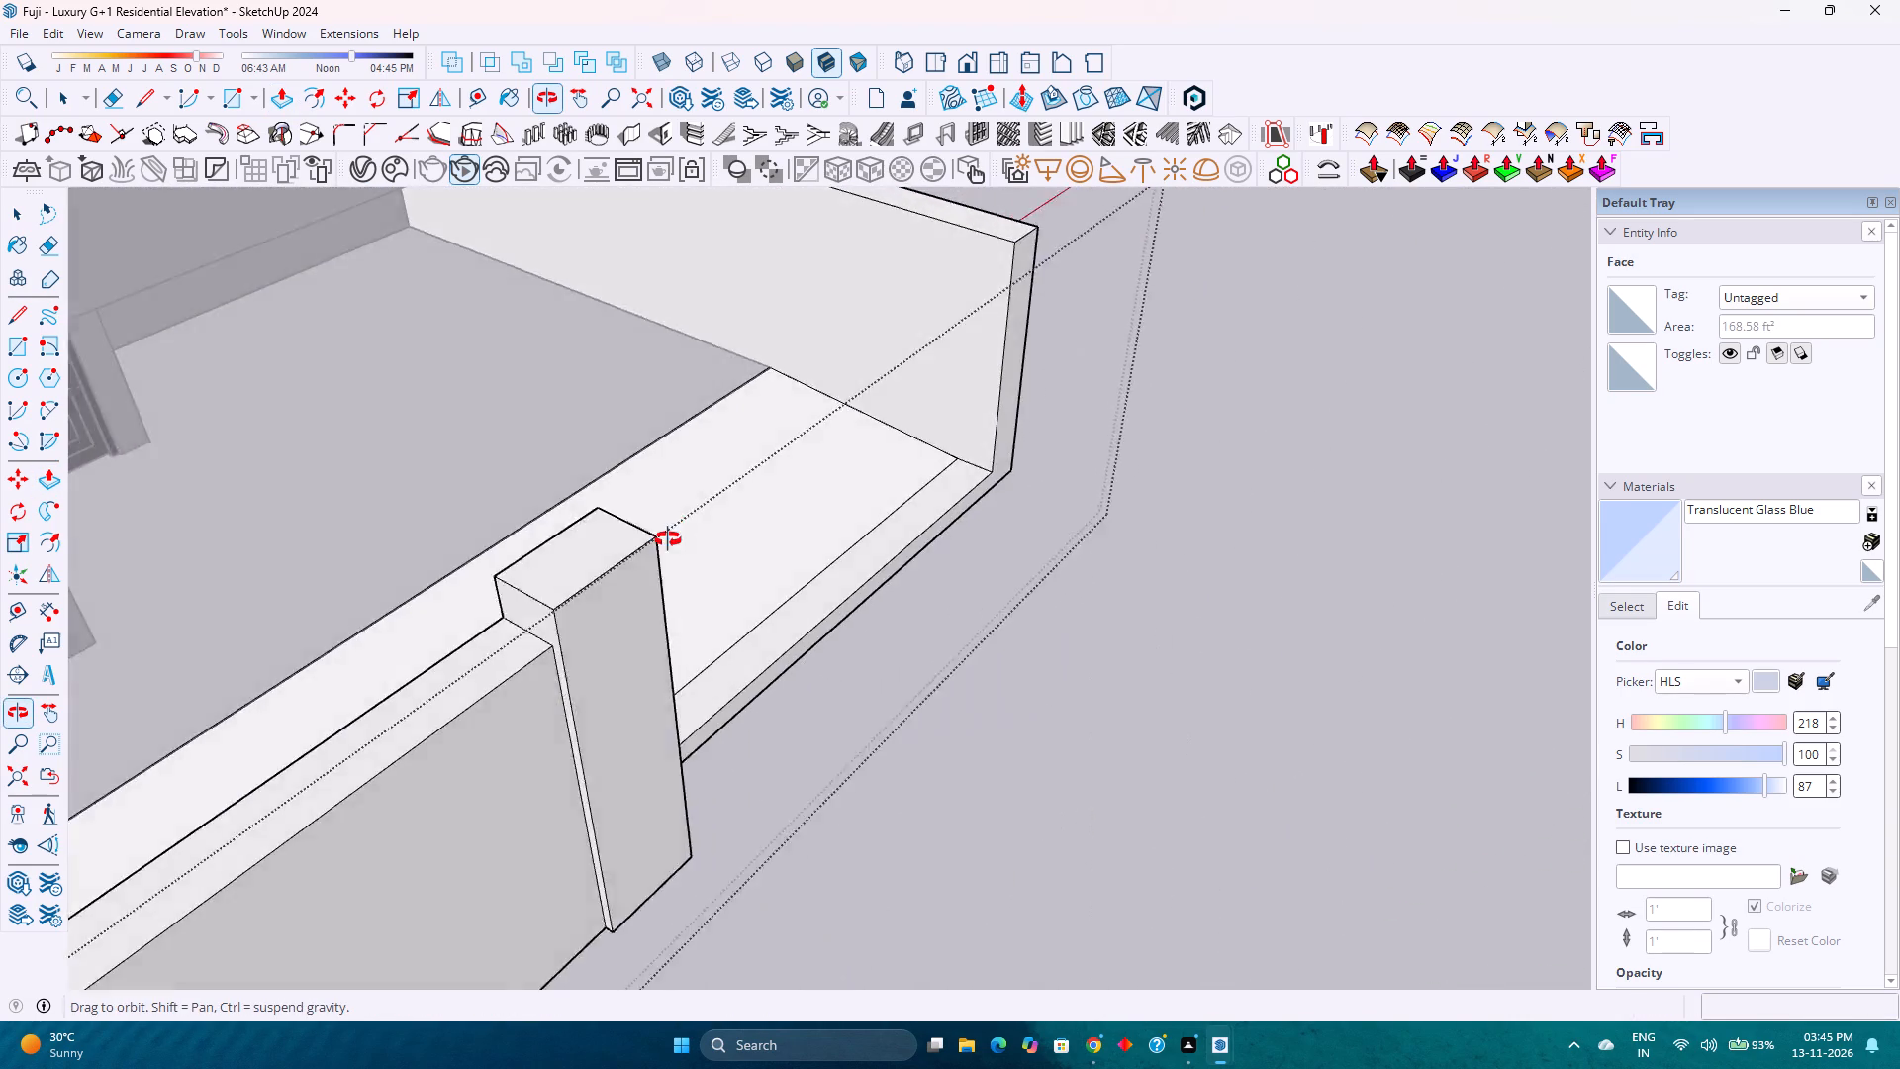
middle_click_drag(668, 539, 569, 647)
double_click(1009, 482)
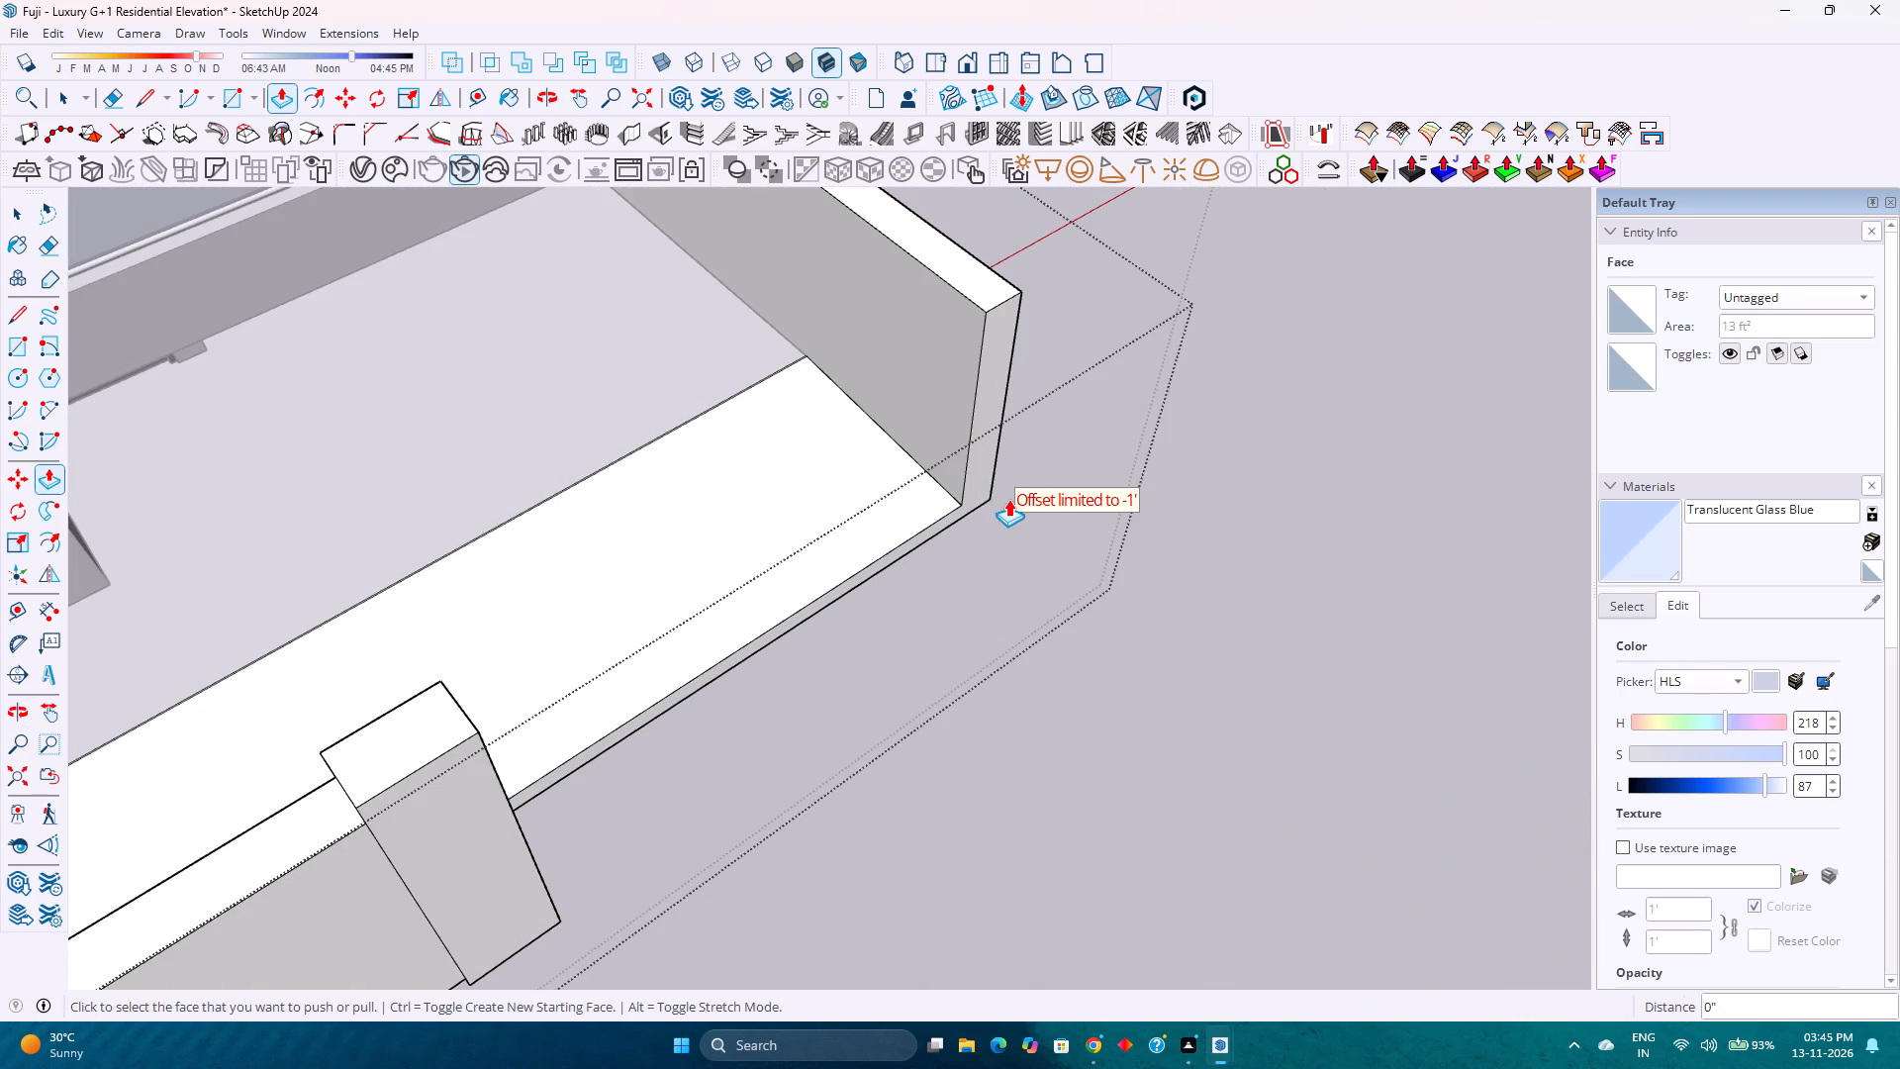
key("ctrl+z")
Pull the side wall's end face, together with the gateway slab's front edge, outward 1'6".
left_click(1005, 484)
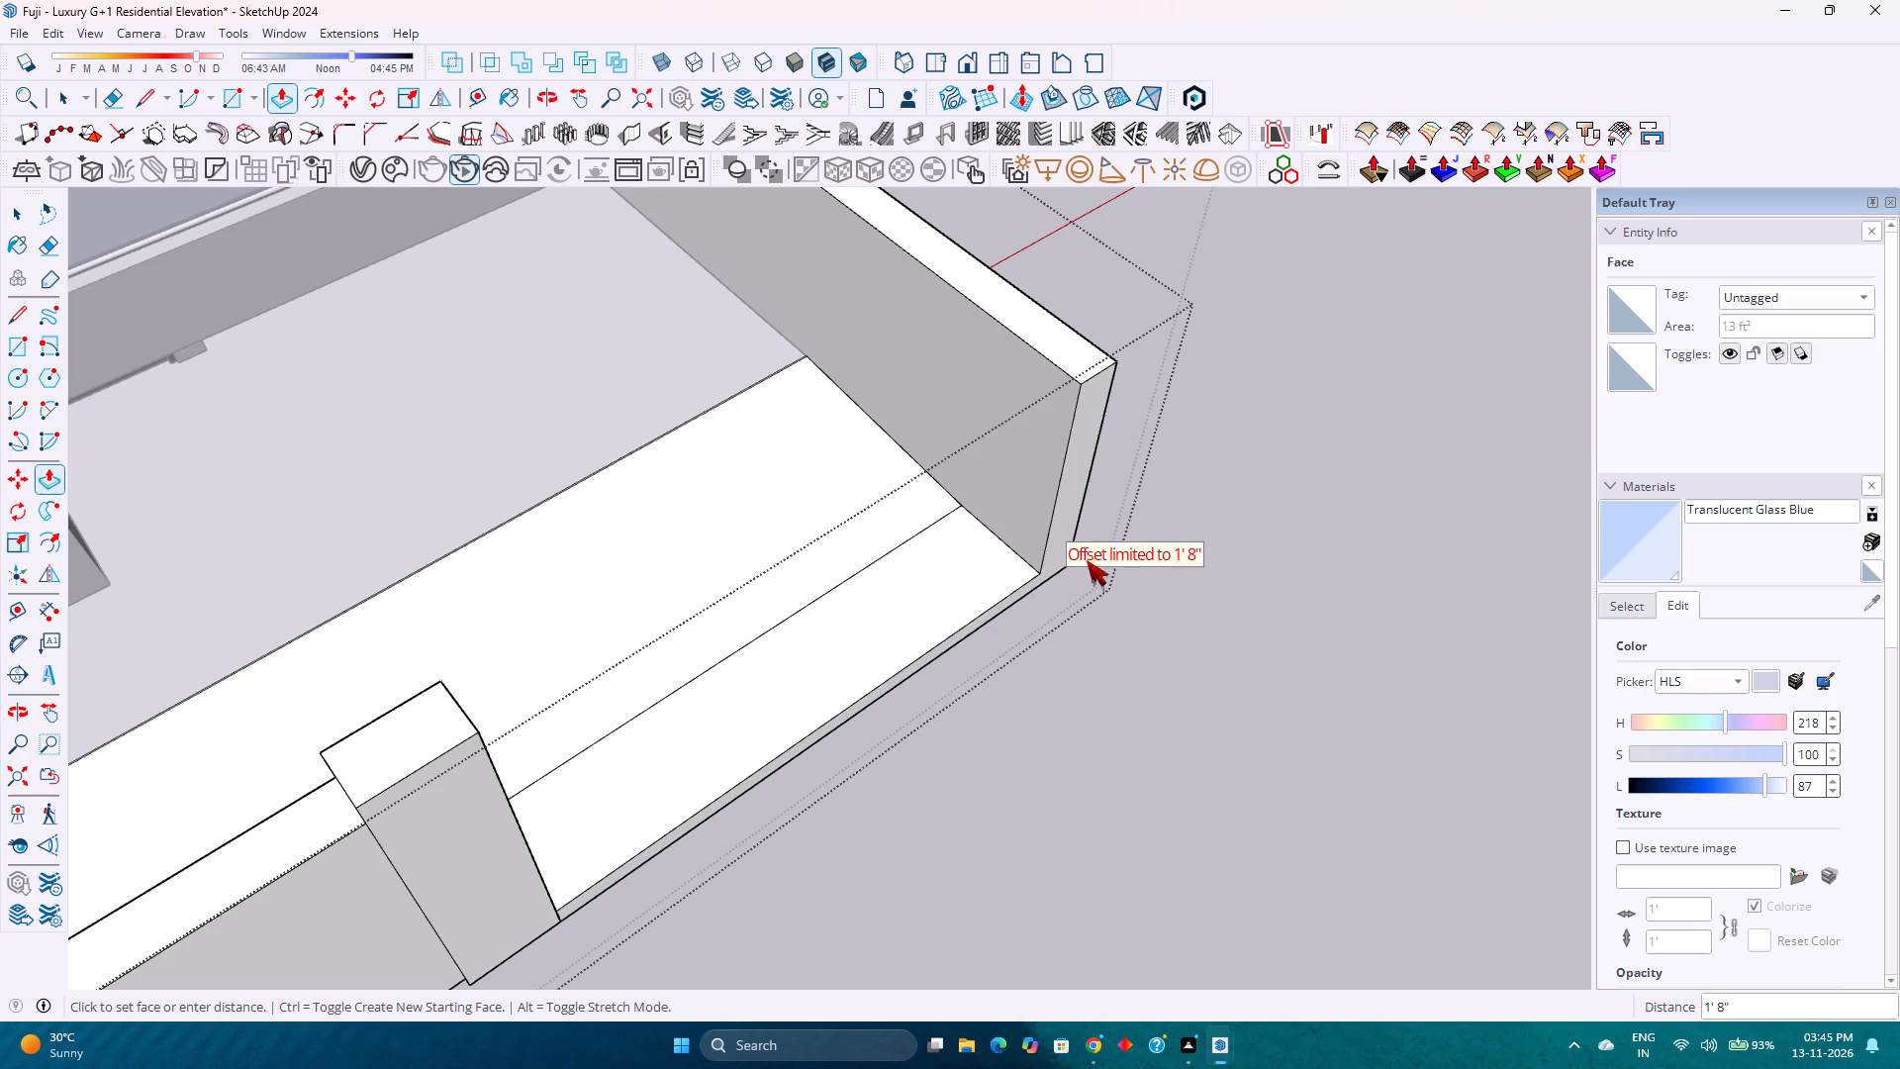
type("1'6")
key("Return")
Copy the inner vertical edge of the side wall's gateway end 1' back along the wall's inner face.
middle_click_drag(1001, 623, 1003, 701)
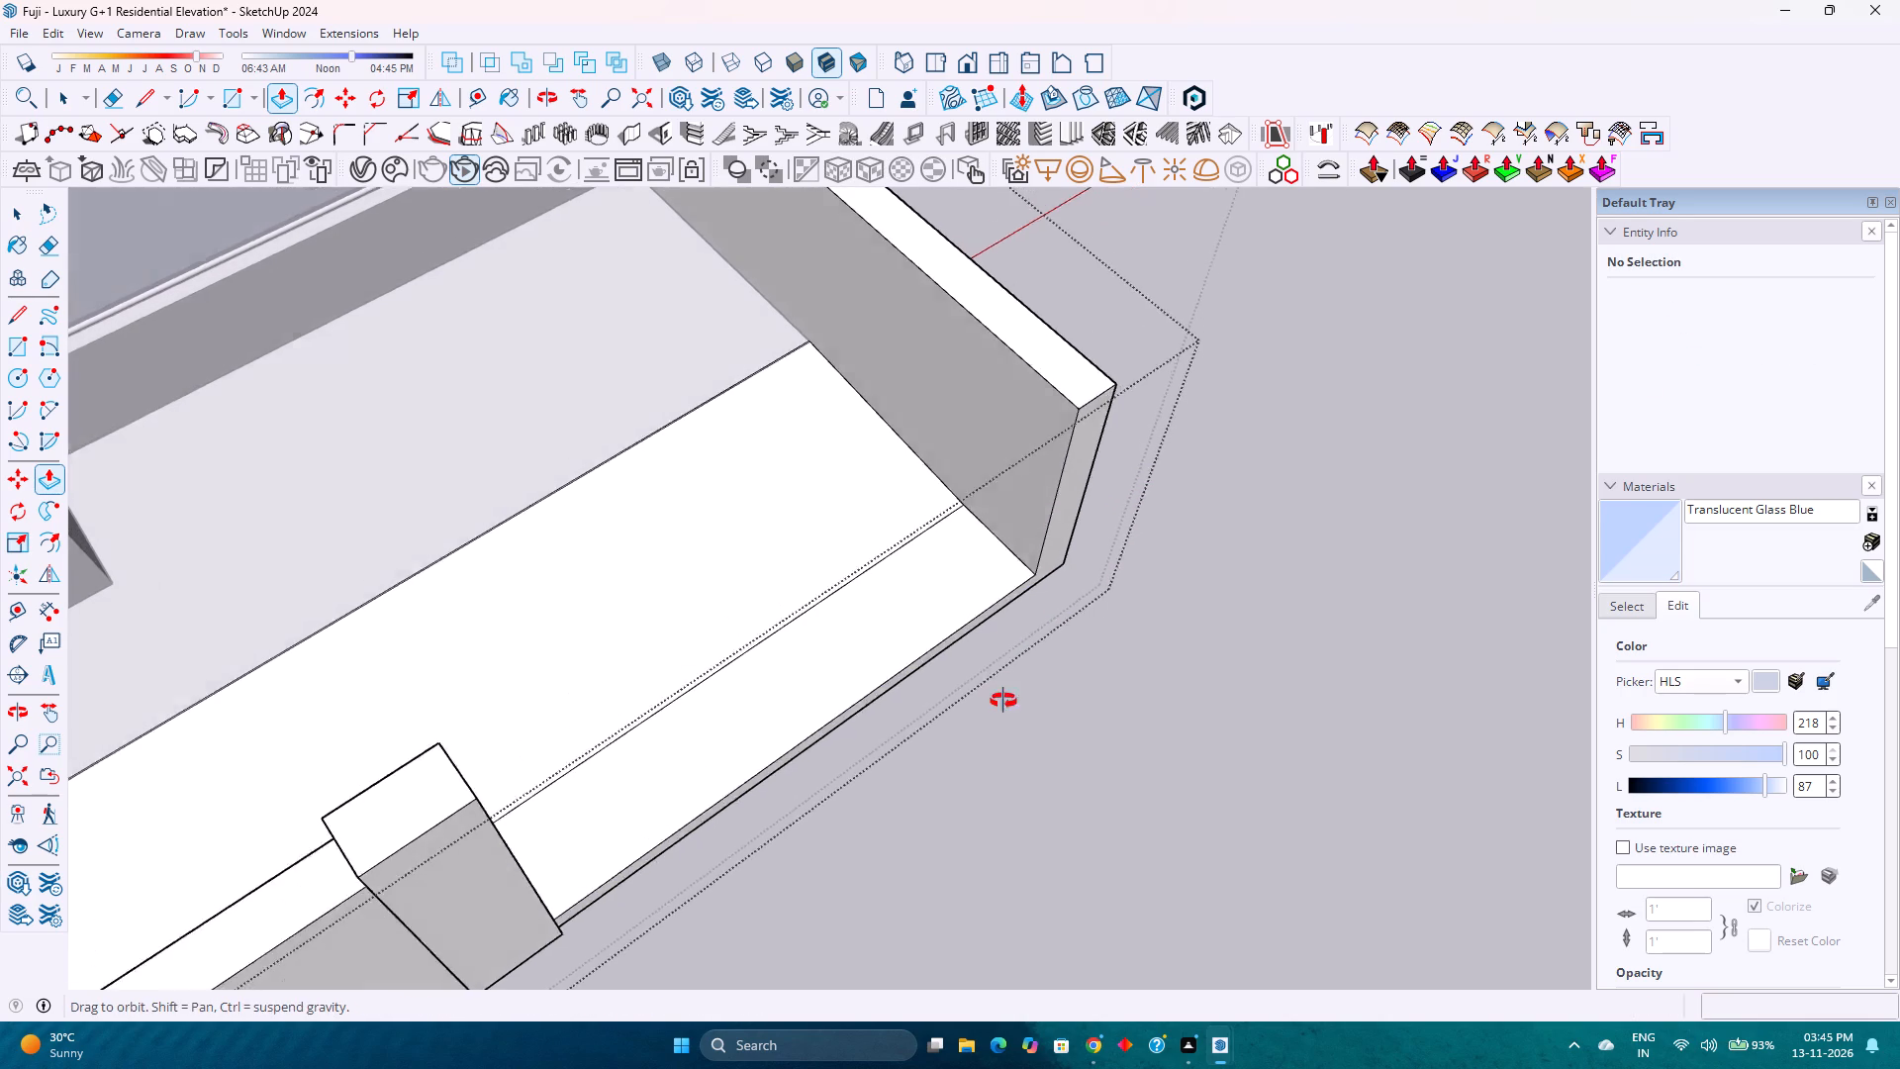
middle_click_drag(1003, 701, 1005, 703)
scroll(975, 507, "up", 5)
key("space")
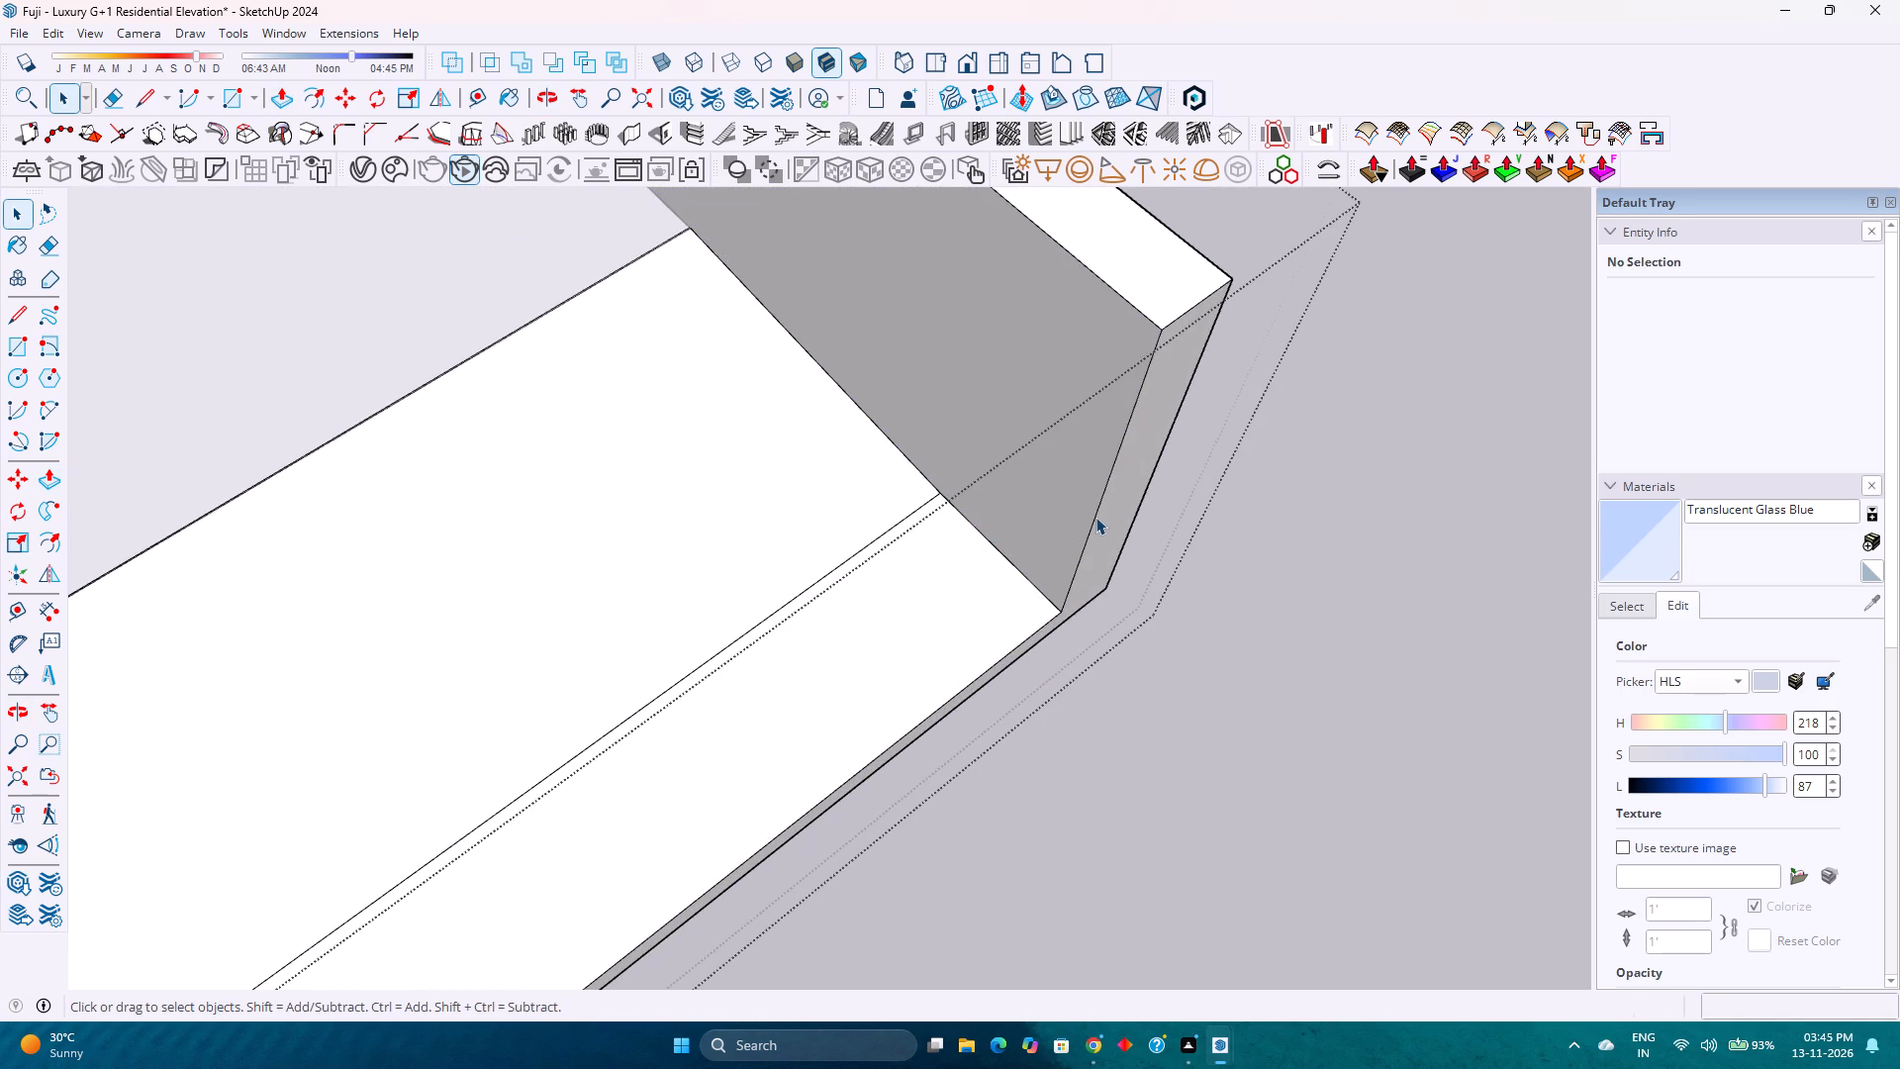
left_click(1095, 517)
key("m")
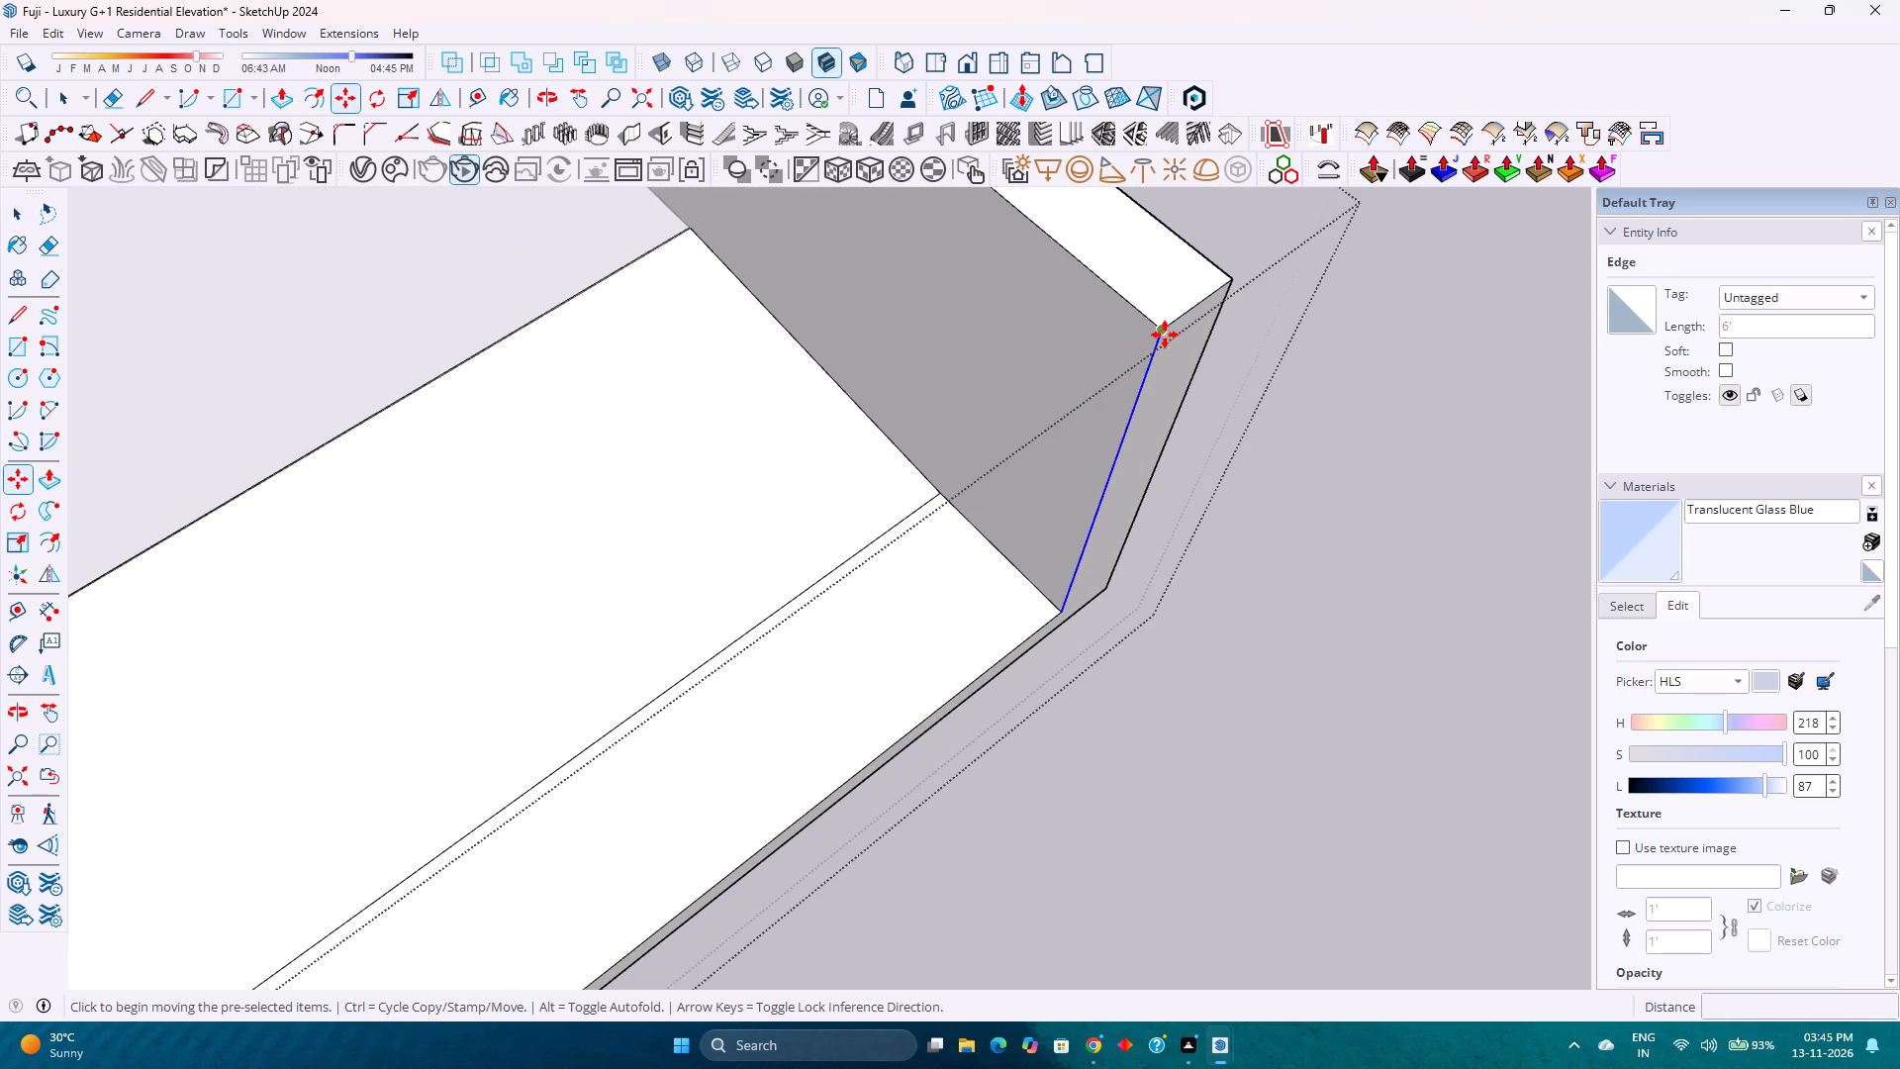
left_click(1165, 332)
key("1")
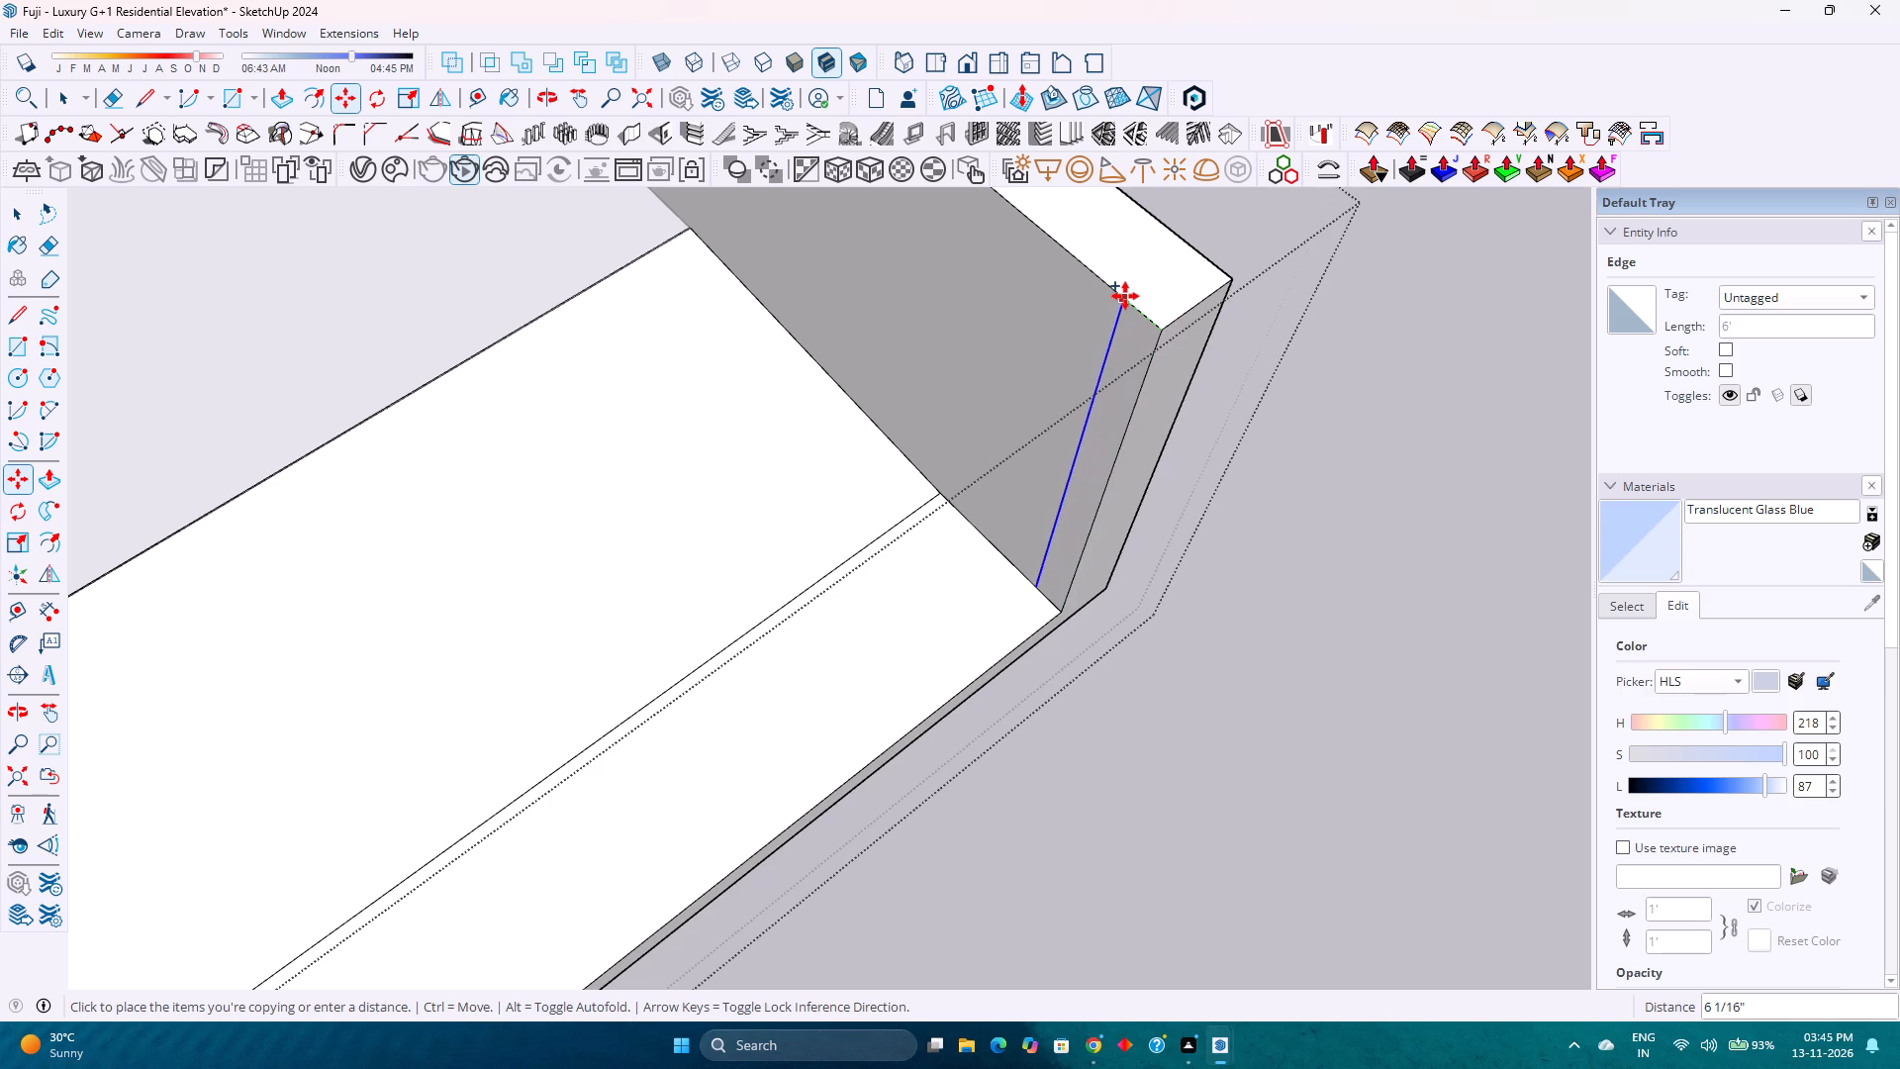
type("'6")
key("Return")
scroll(1102, 470, "down", 4)
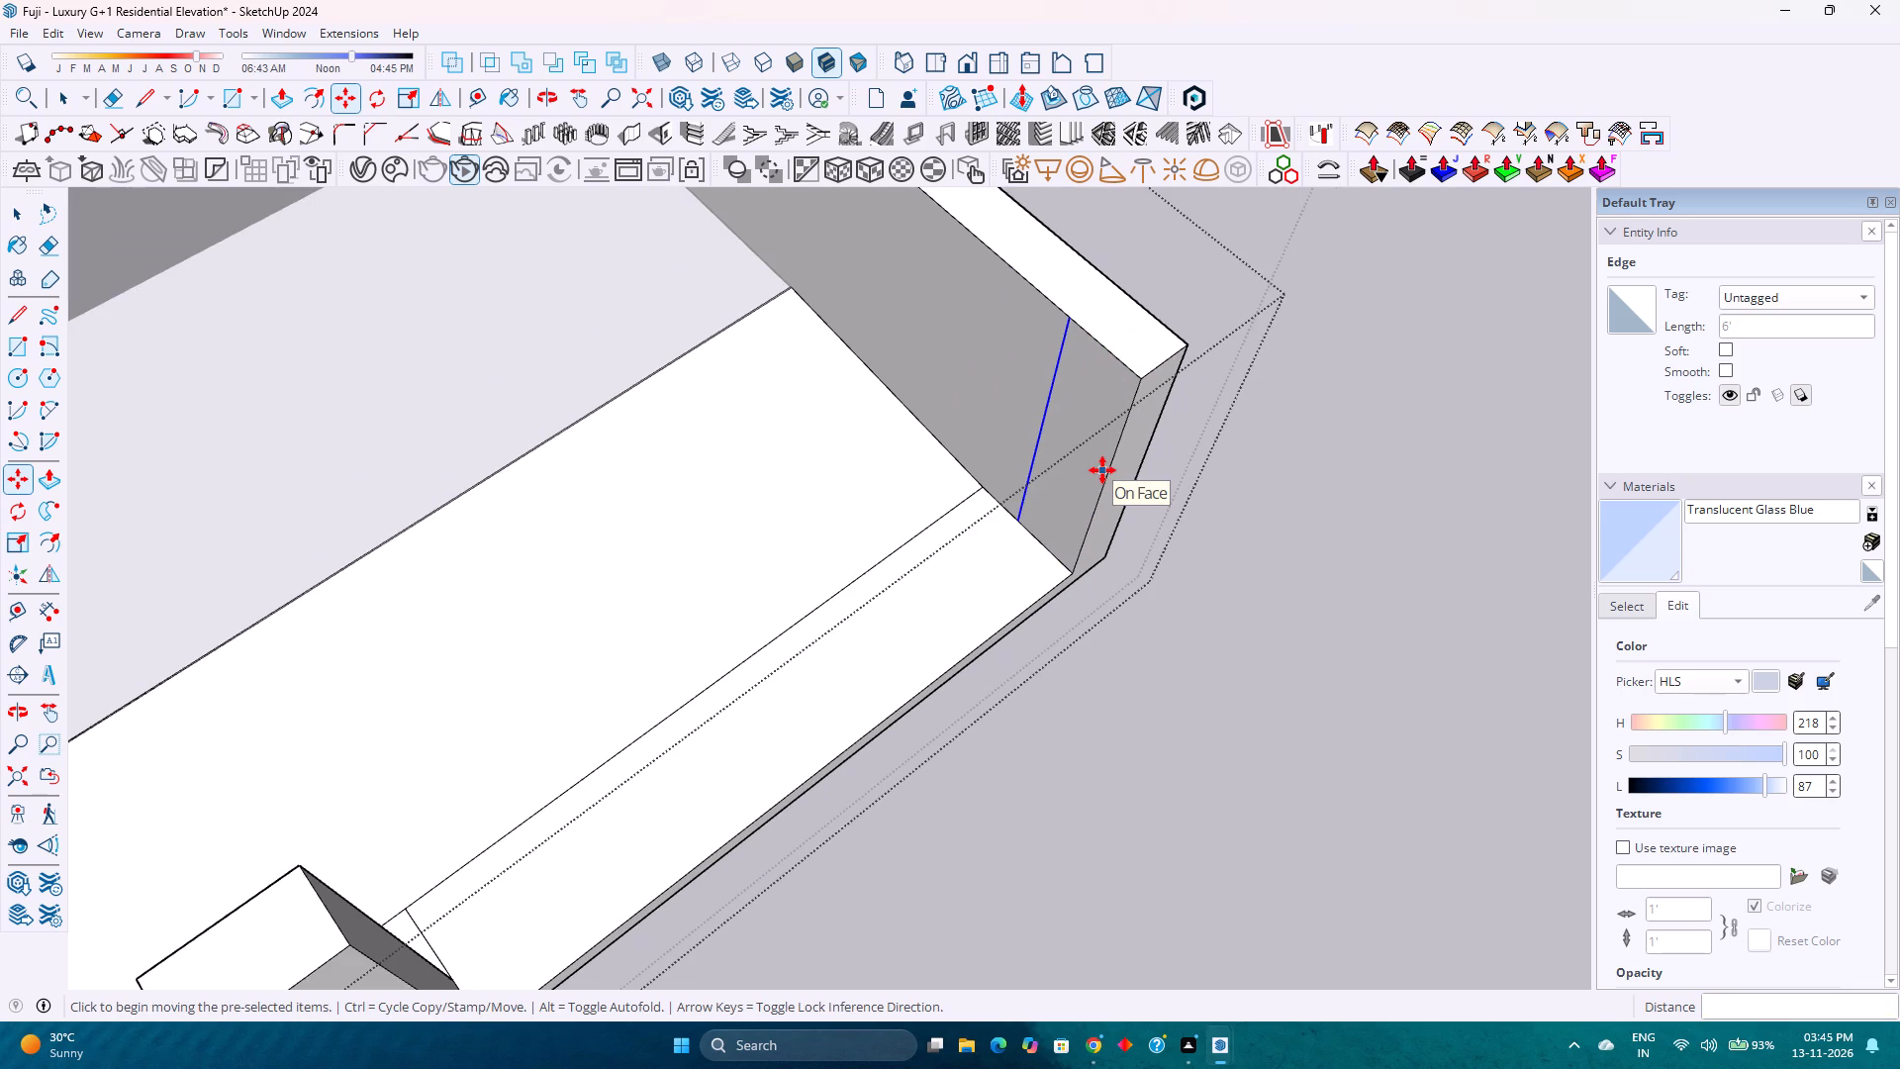
type("1'")
key("Return")
key("apostrophe")
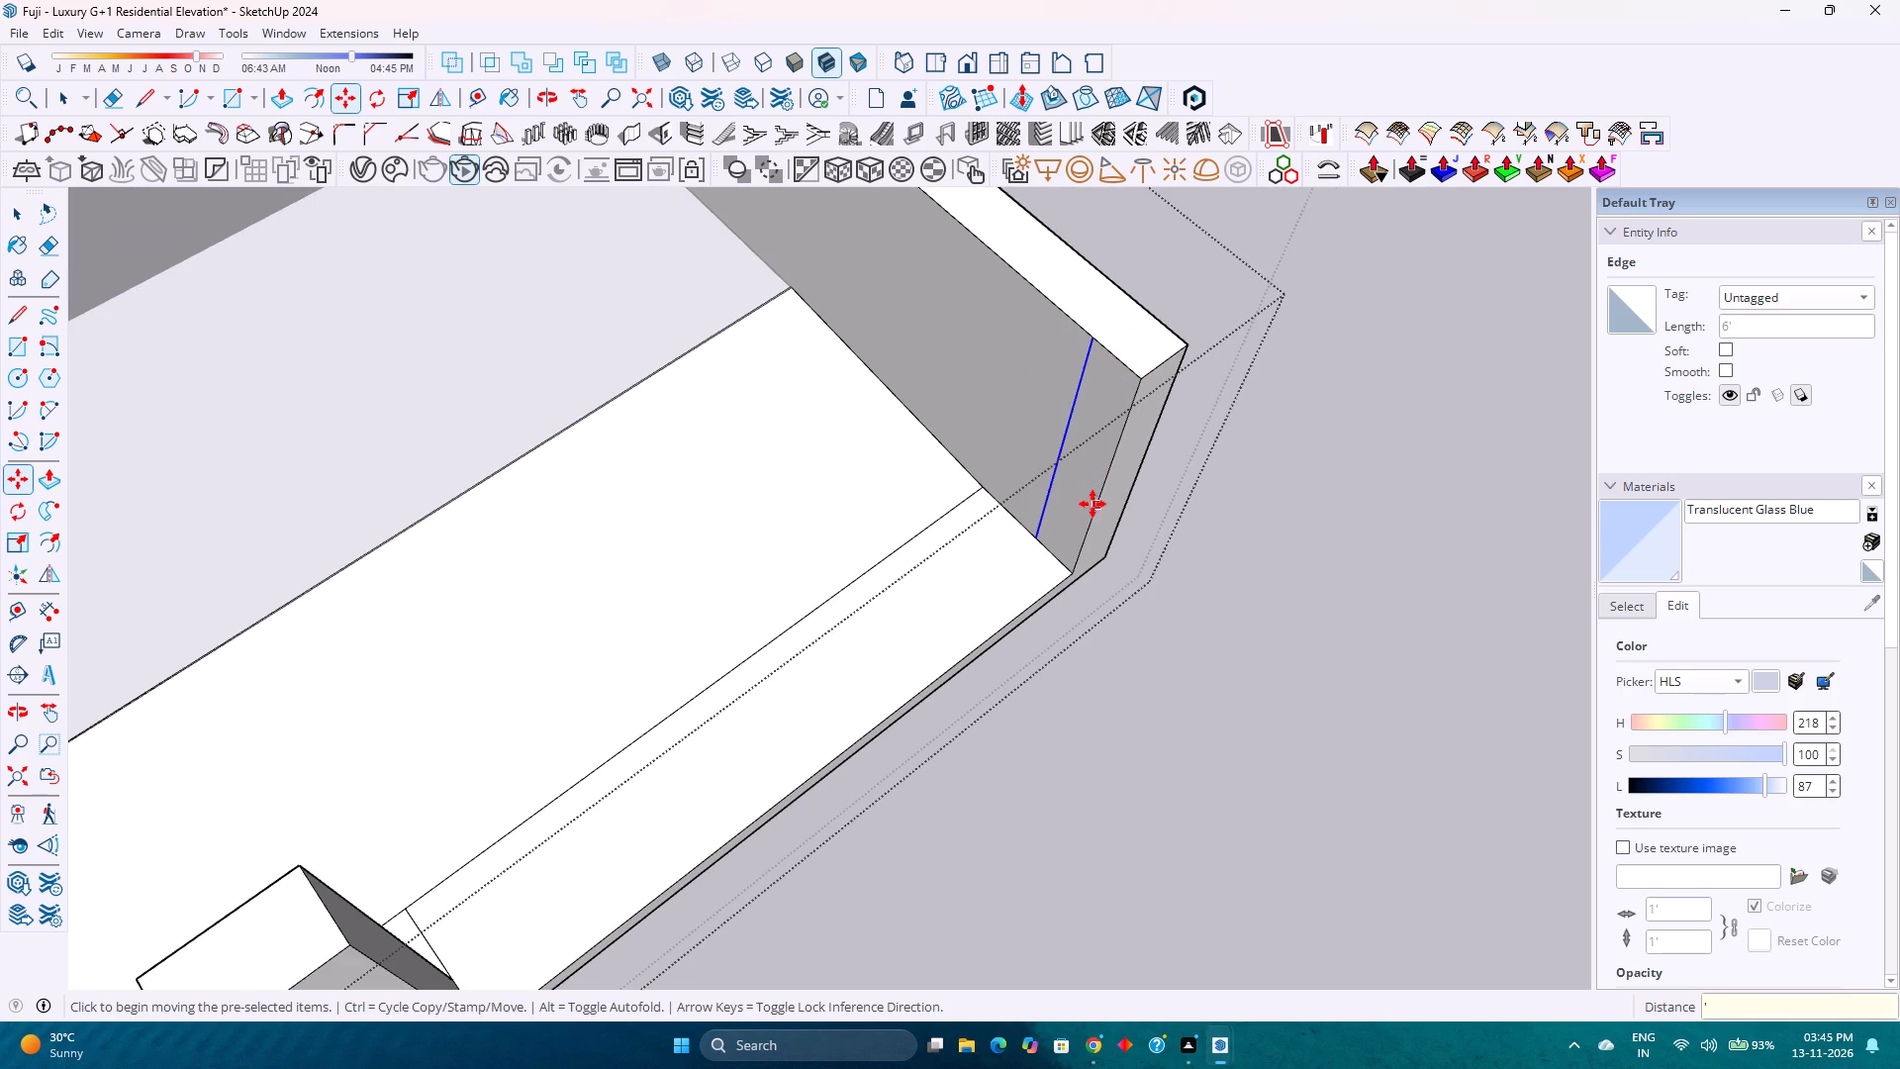
Pull the narrow strip at the side wall's gateway end 6" into the gateway to form a second pillar.
key("p")
left_click(1092, 484)
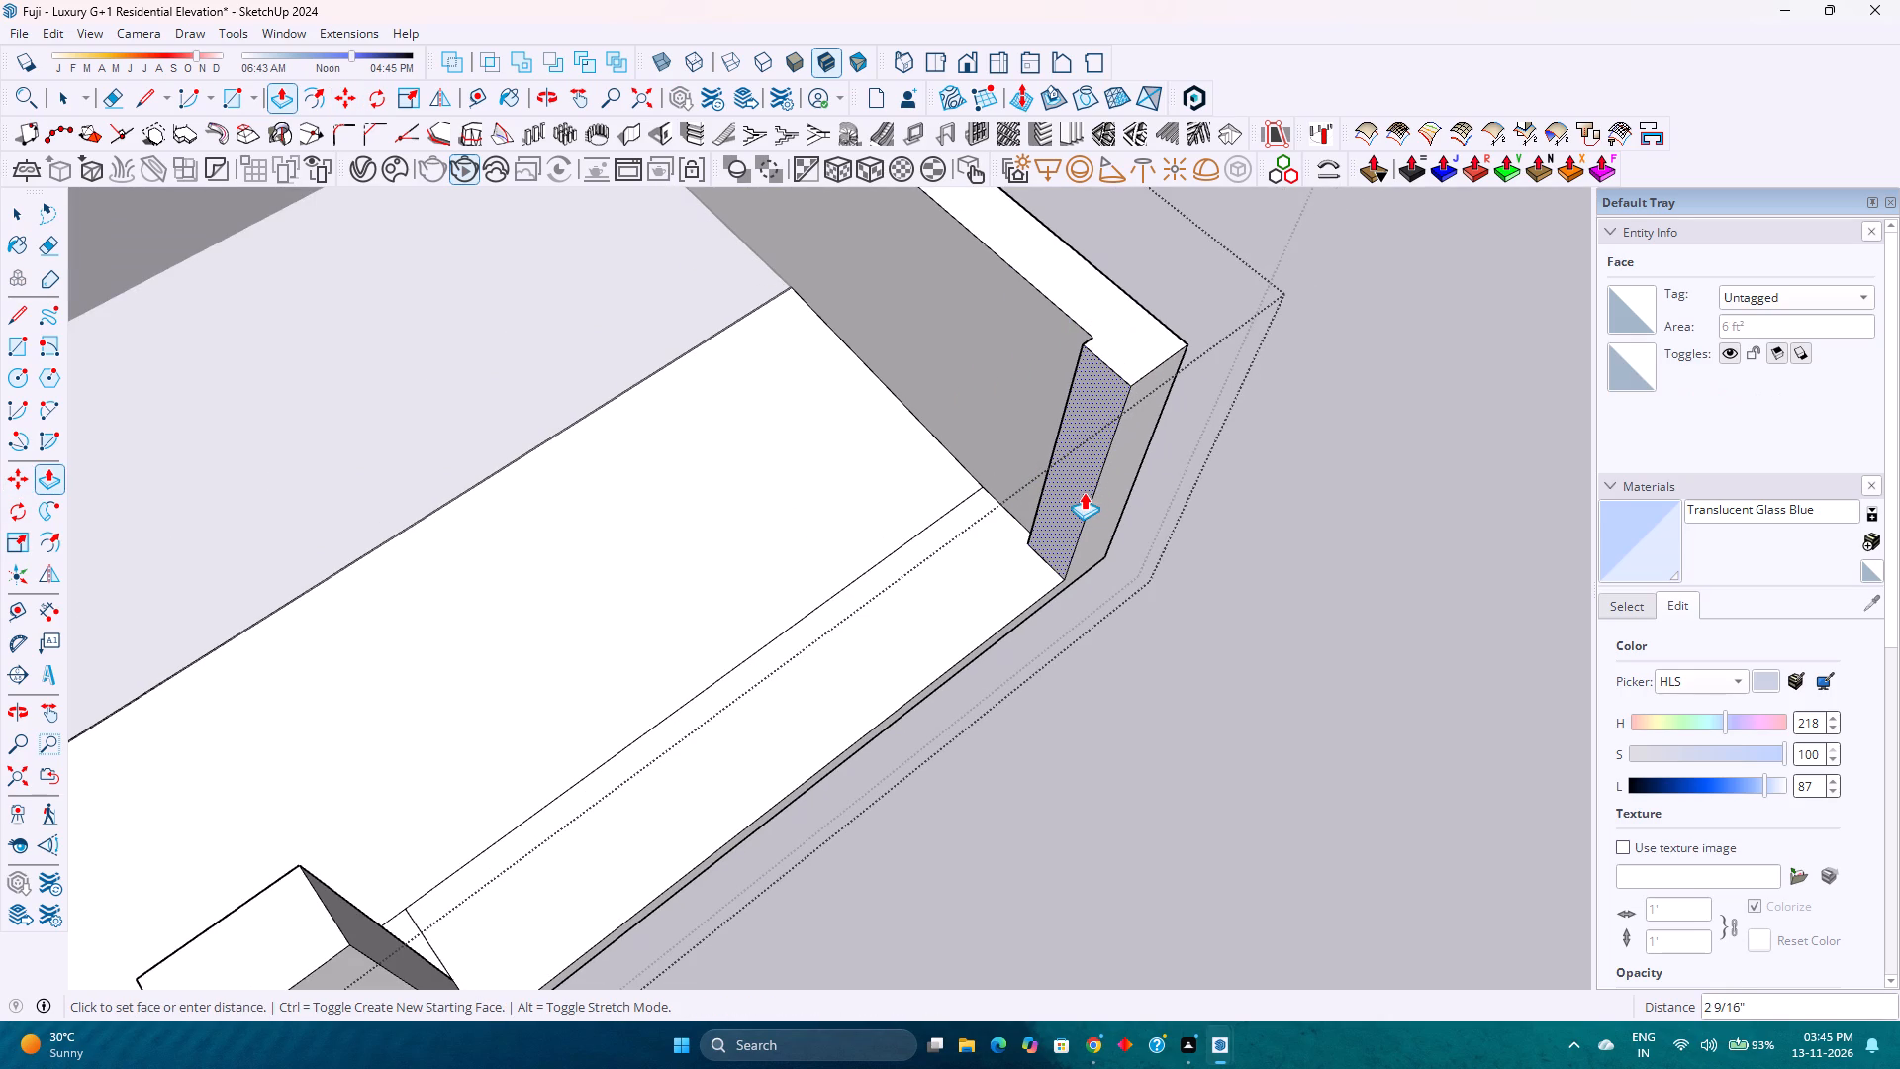
key("6")
key("Return")
Erase the leftover short edge on the gateway slab strip beside the base of the gate pillar.
scroll(1084, 531, "down", 5)
middle_click_drag(938, 712, 572, 567)
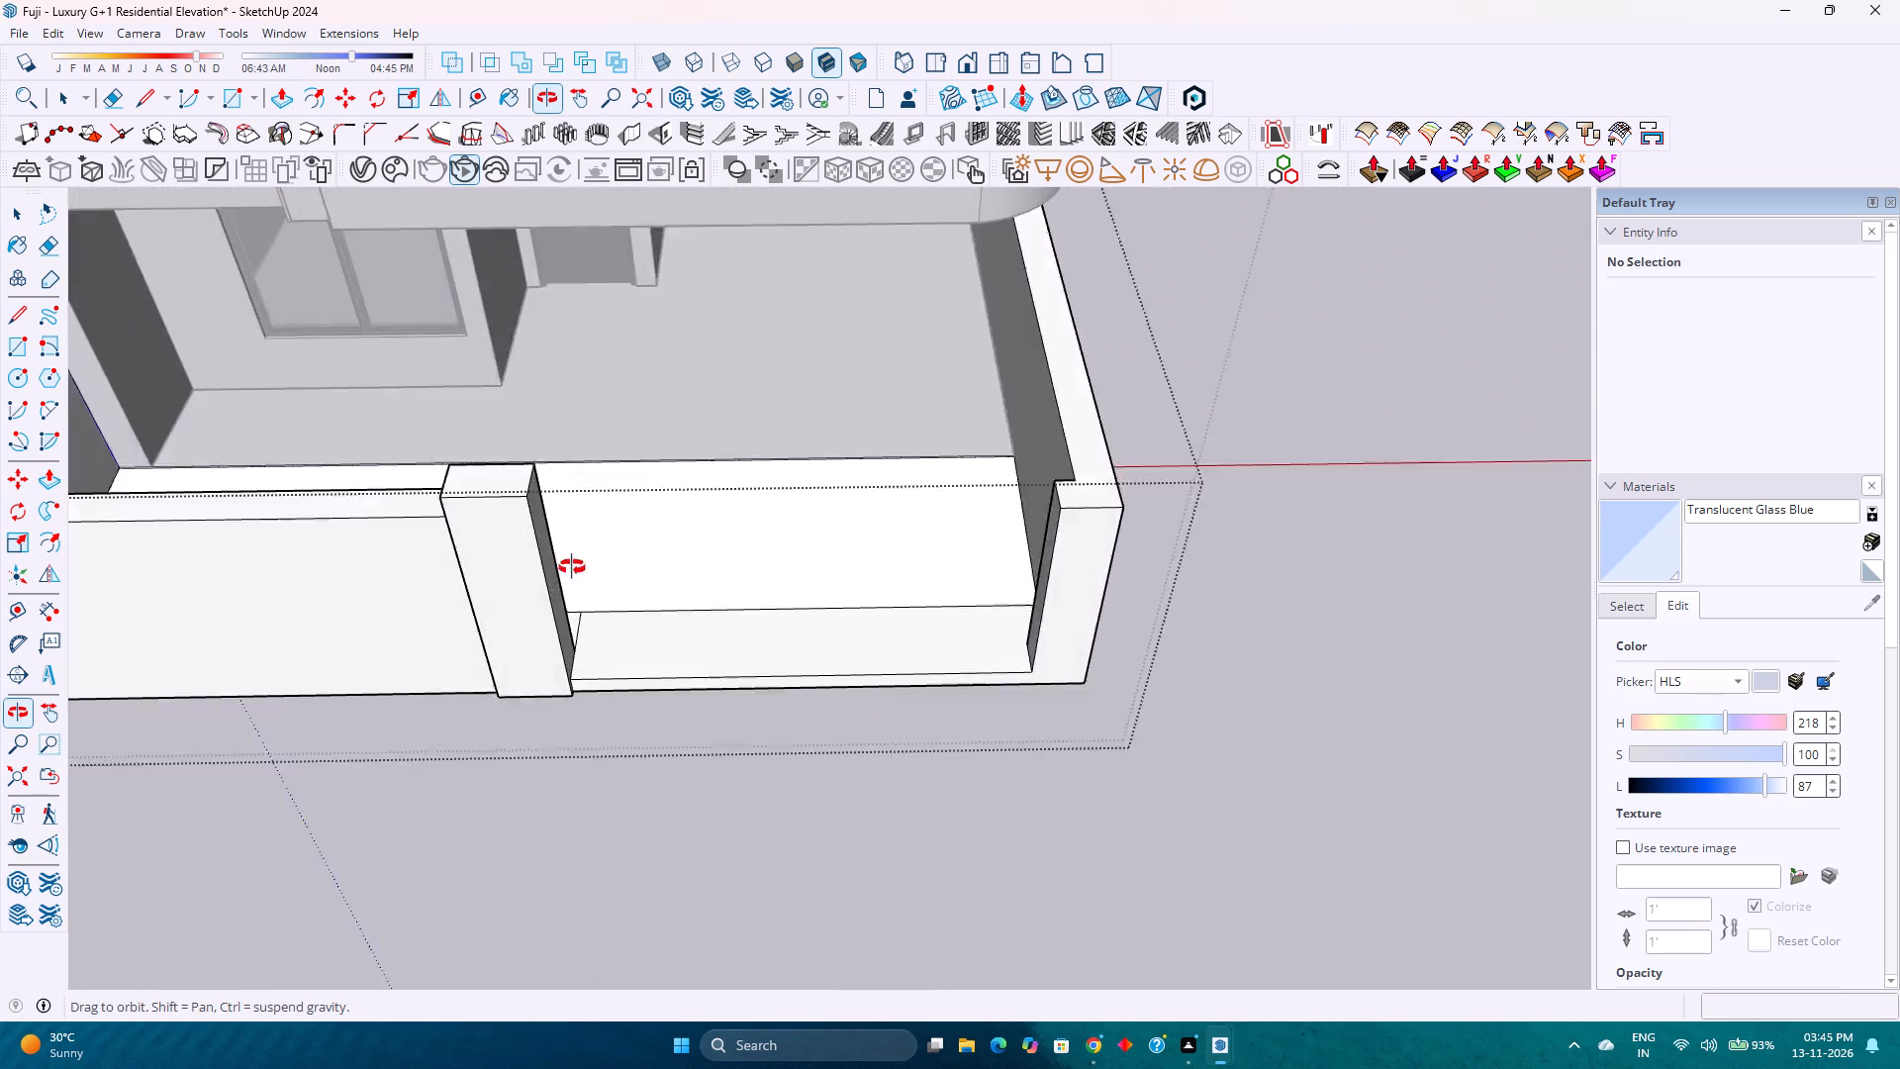
middle_click_drag(572, 567, 532, 570)
scroll(605, 618, "up", 7)
key("e")
left_click(546, 595)
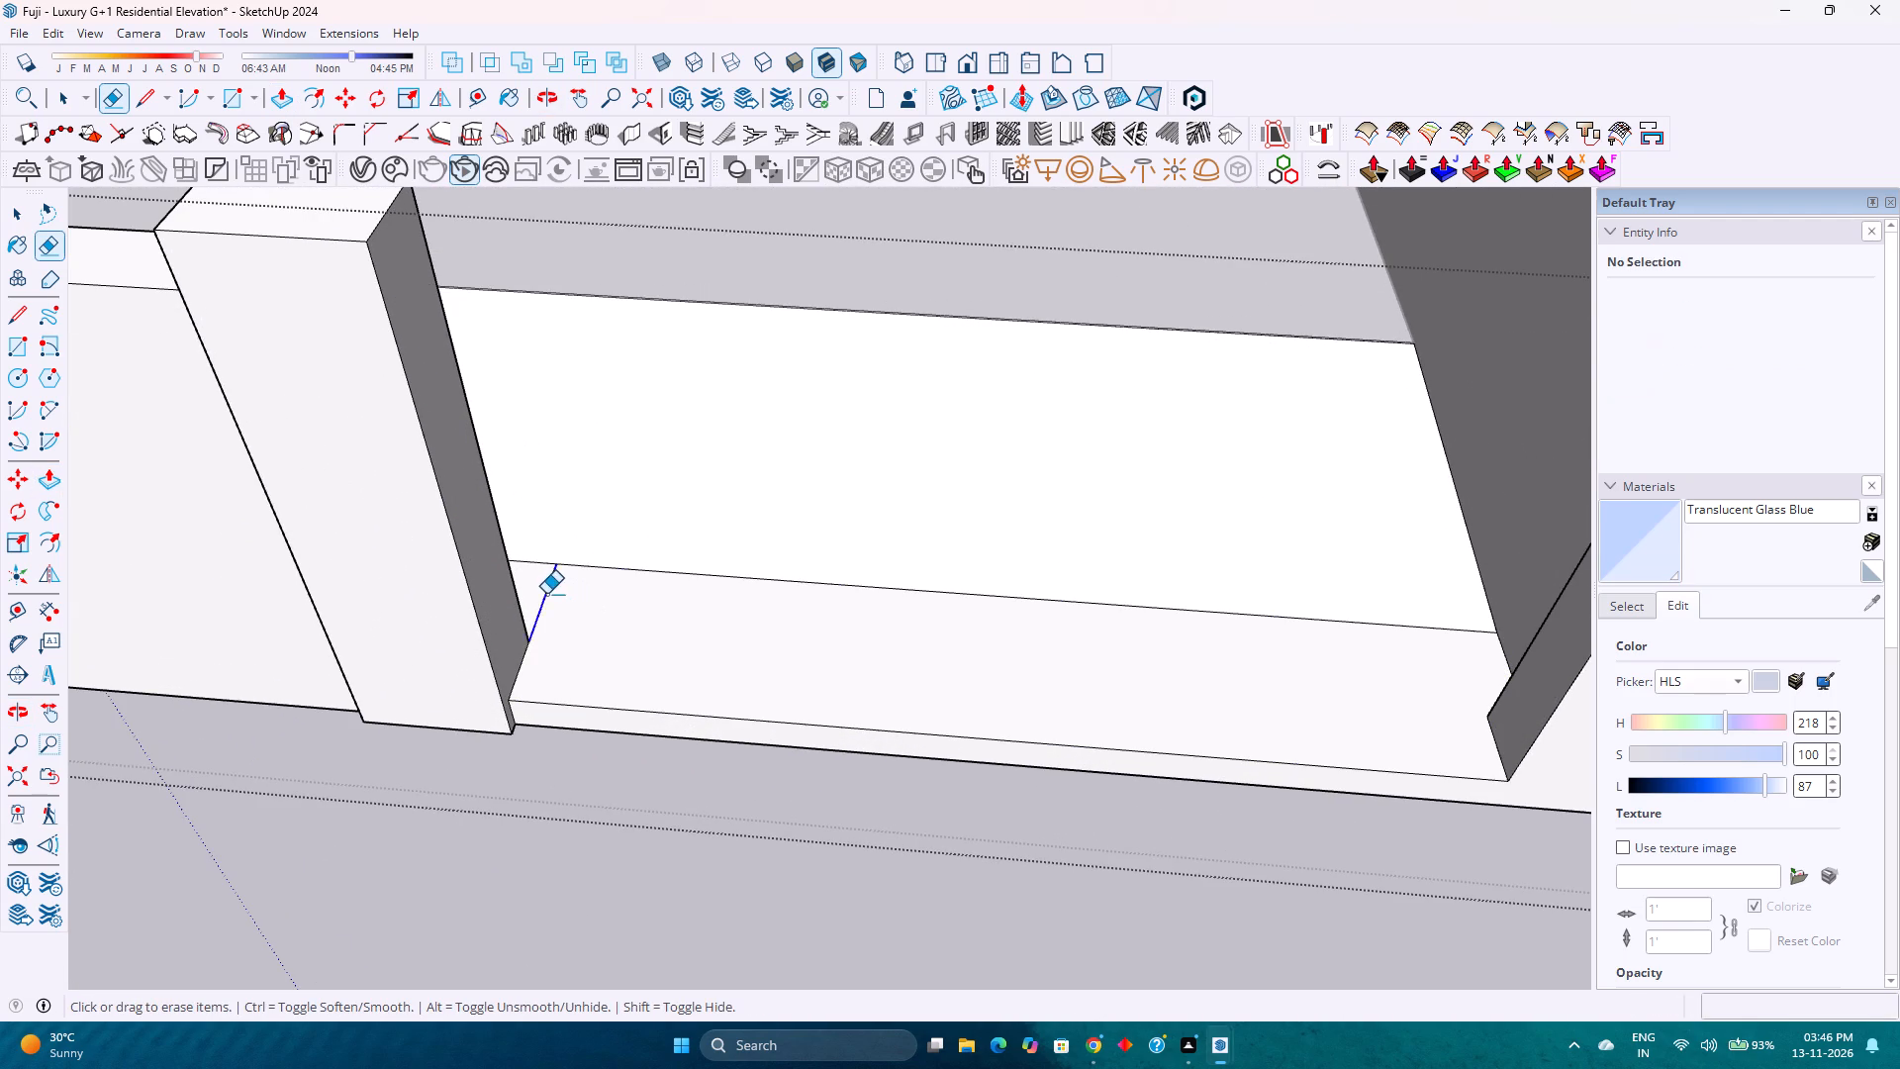
Examine the gate pillar, its junction with the front wall, and the slab behind it from several angles.
scroll(594, 595, "down", 4)
middle_click_drag(648, 606, 100, 703)
middle_click_drag(638, 454, 741, 650, "shift")
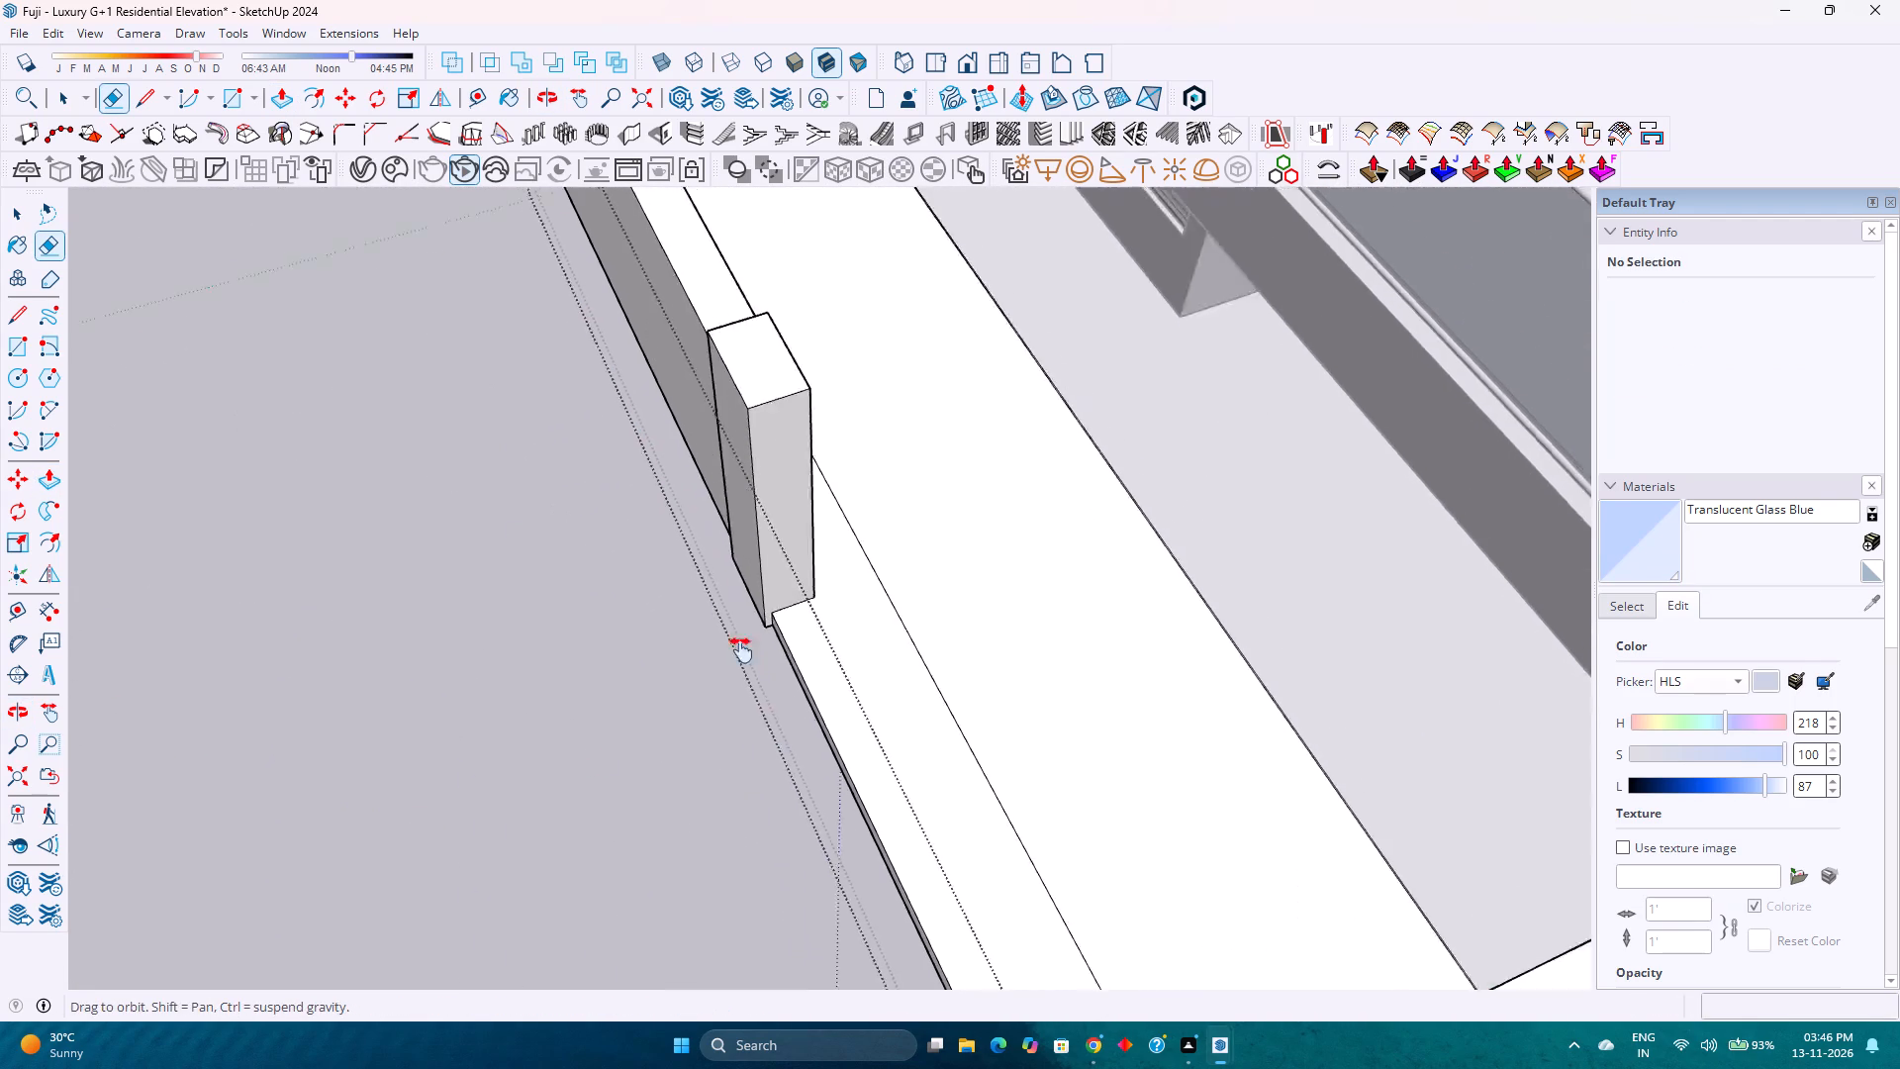
middle_click_drag(741, 650, 810, 871, "shift")
middle_click_drag(882, 737, 625, 526)
scroll(702, 652, "up", 3)
middle_click_drag(704, 659, 722, 663)
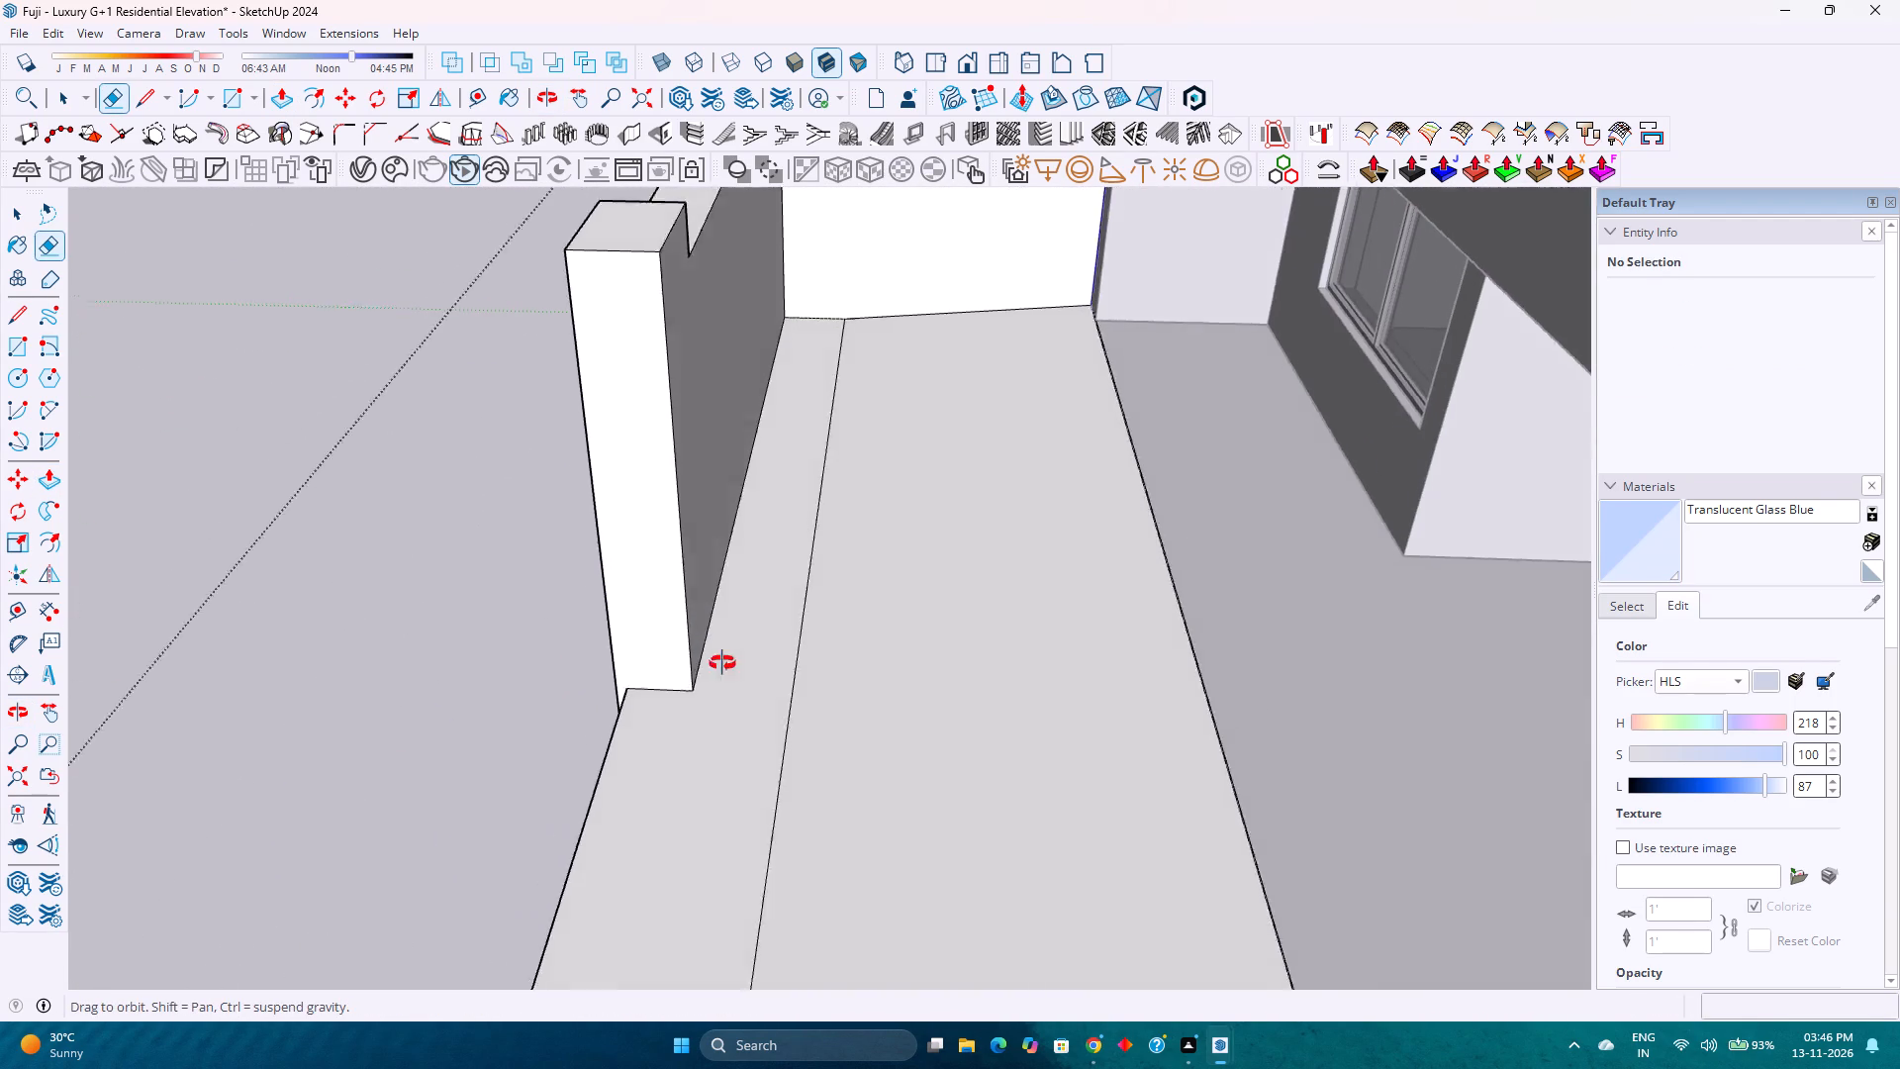
middle_click_drag(722, 663, 791, 688)
scroll(792, 679, "down", 3)
scroll(798, 702, "up", 2)
scroll(798, 702, "down", 3)
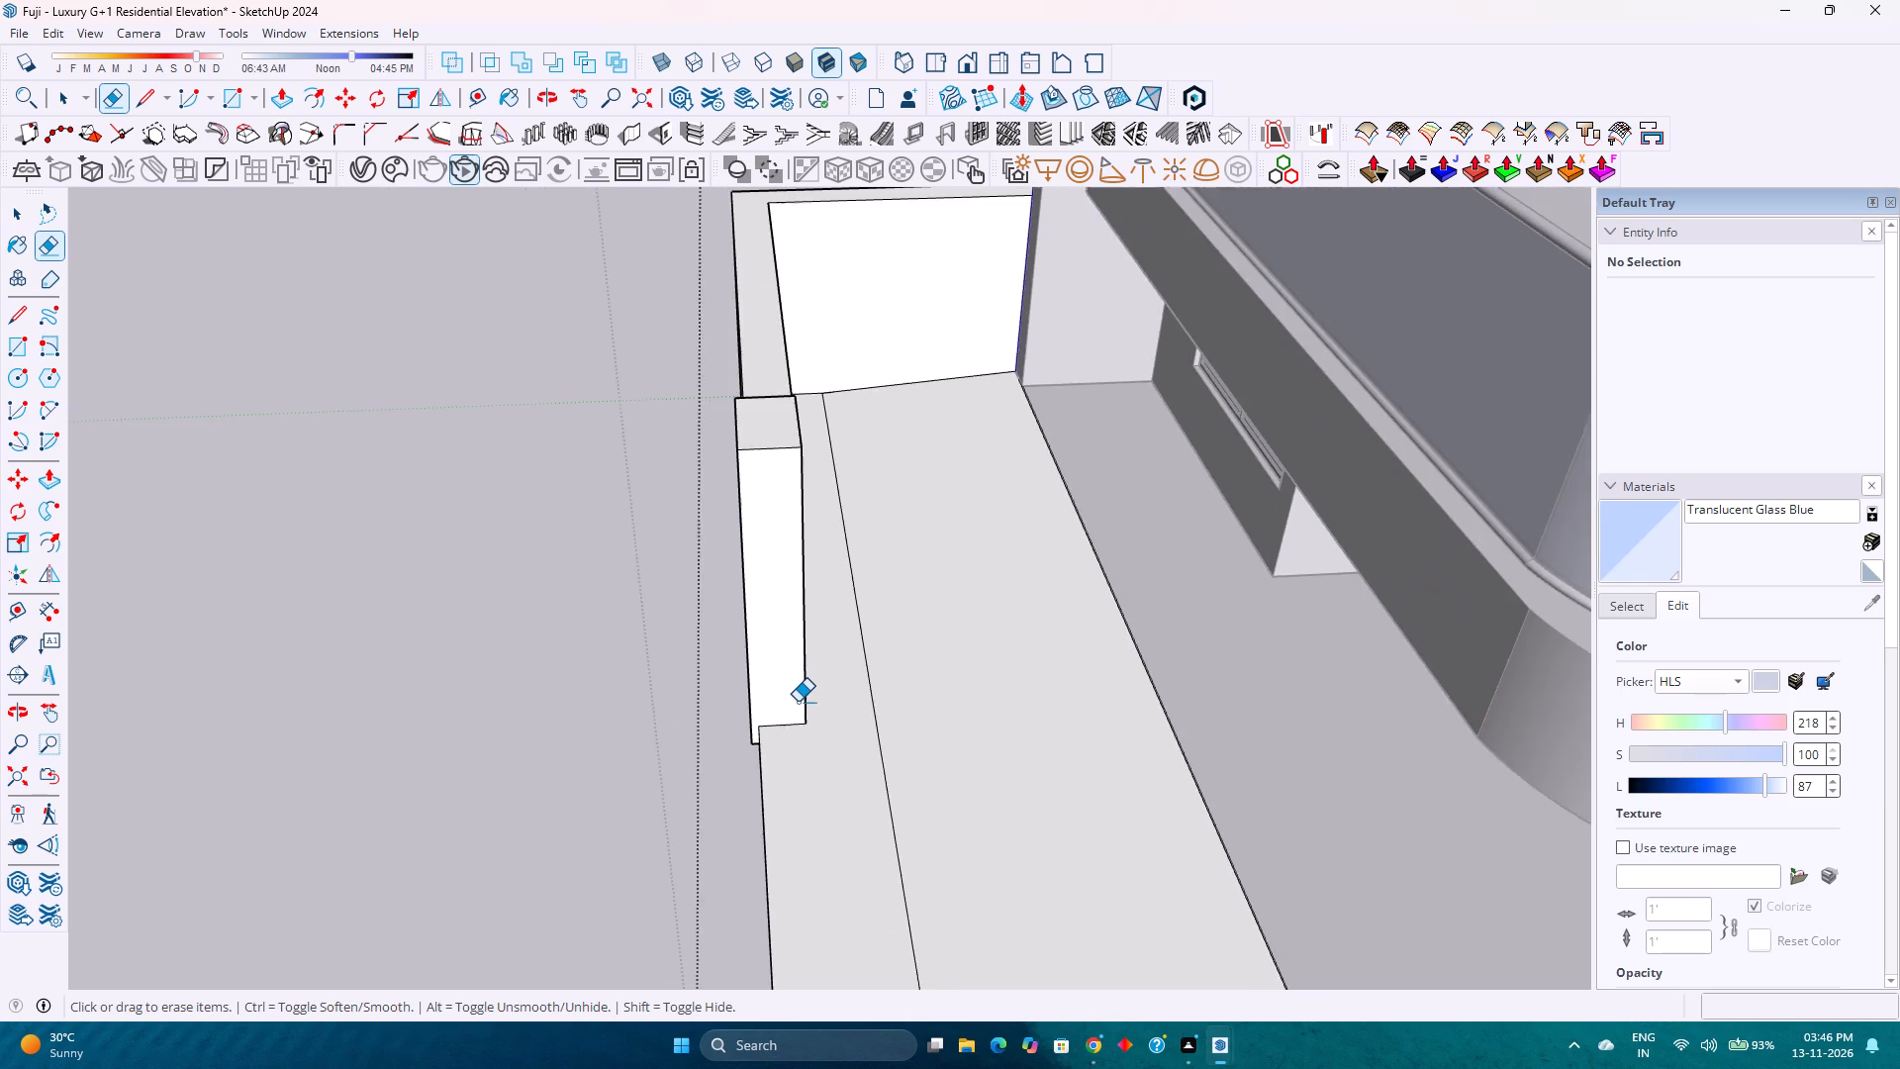
middle_click_drag(763, 704, 842, 758)
middle_click(842, 758)
scroll(828, 748, "down", 3)
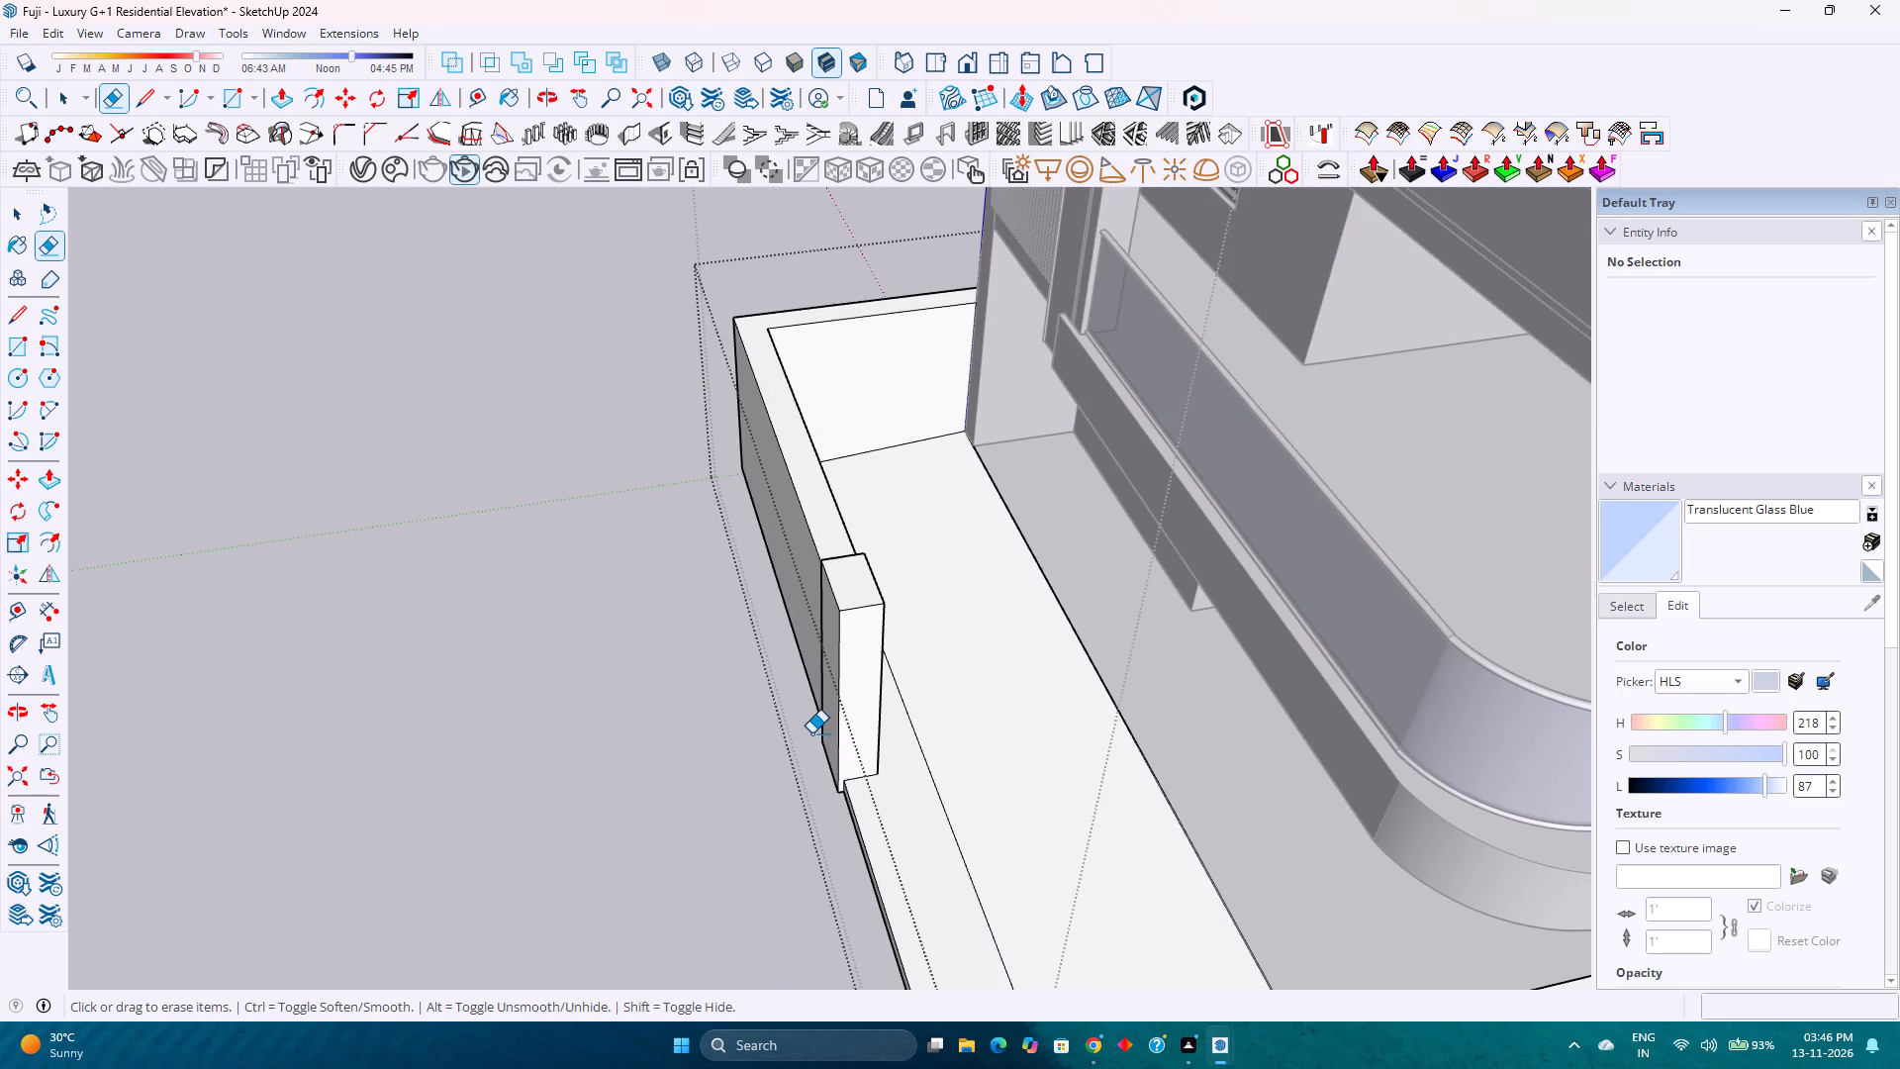
scroll(811, 733, "up", 3)
scroll(811, 733, "down", 4)
middle_click_drag(826, 726, 600, 609)
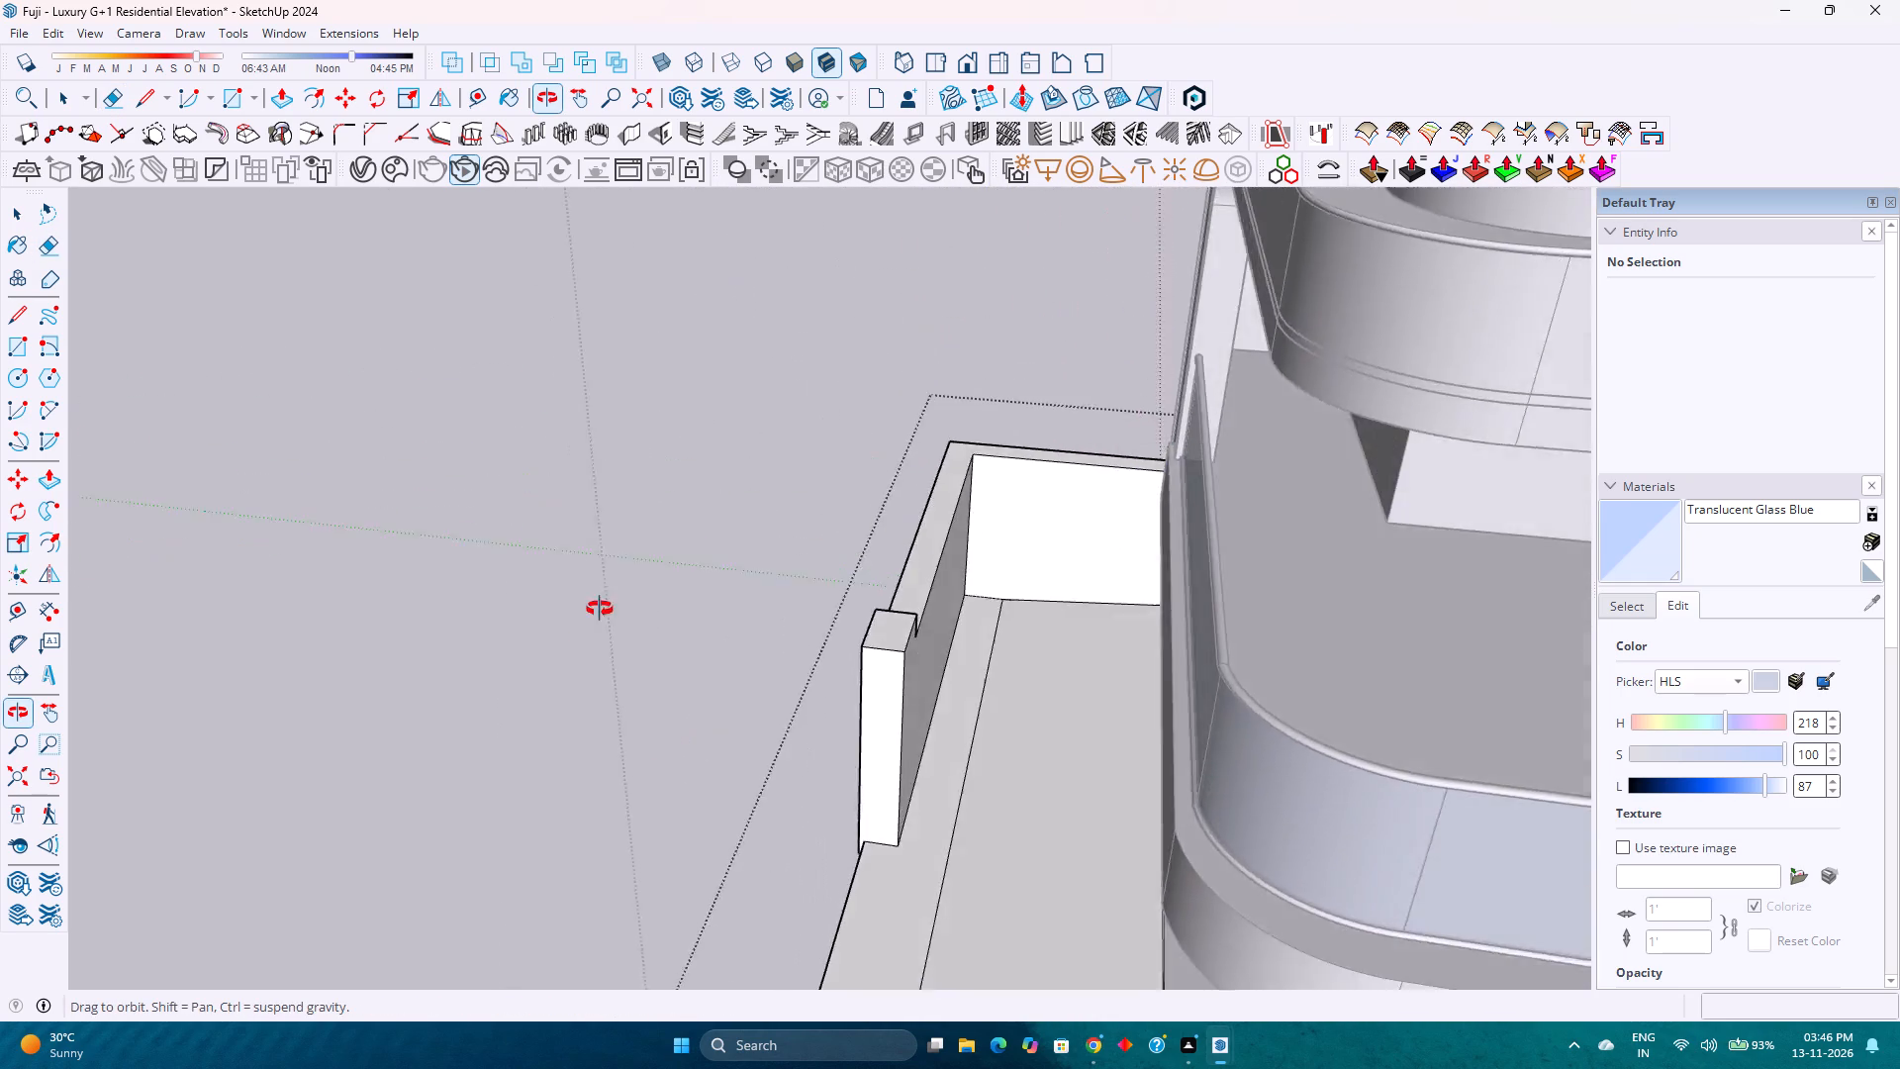
middle_click_drag(600, 609, 900, 540)
middle_click(900, 540)
scroll(885, 681, "up", 5)
middle_click_drag(902, 720, 783, 698)
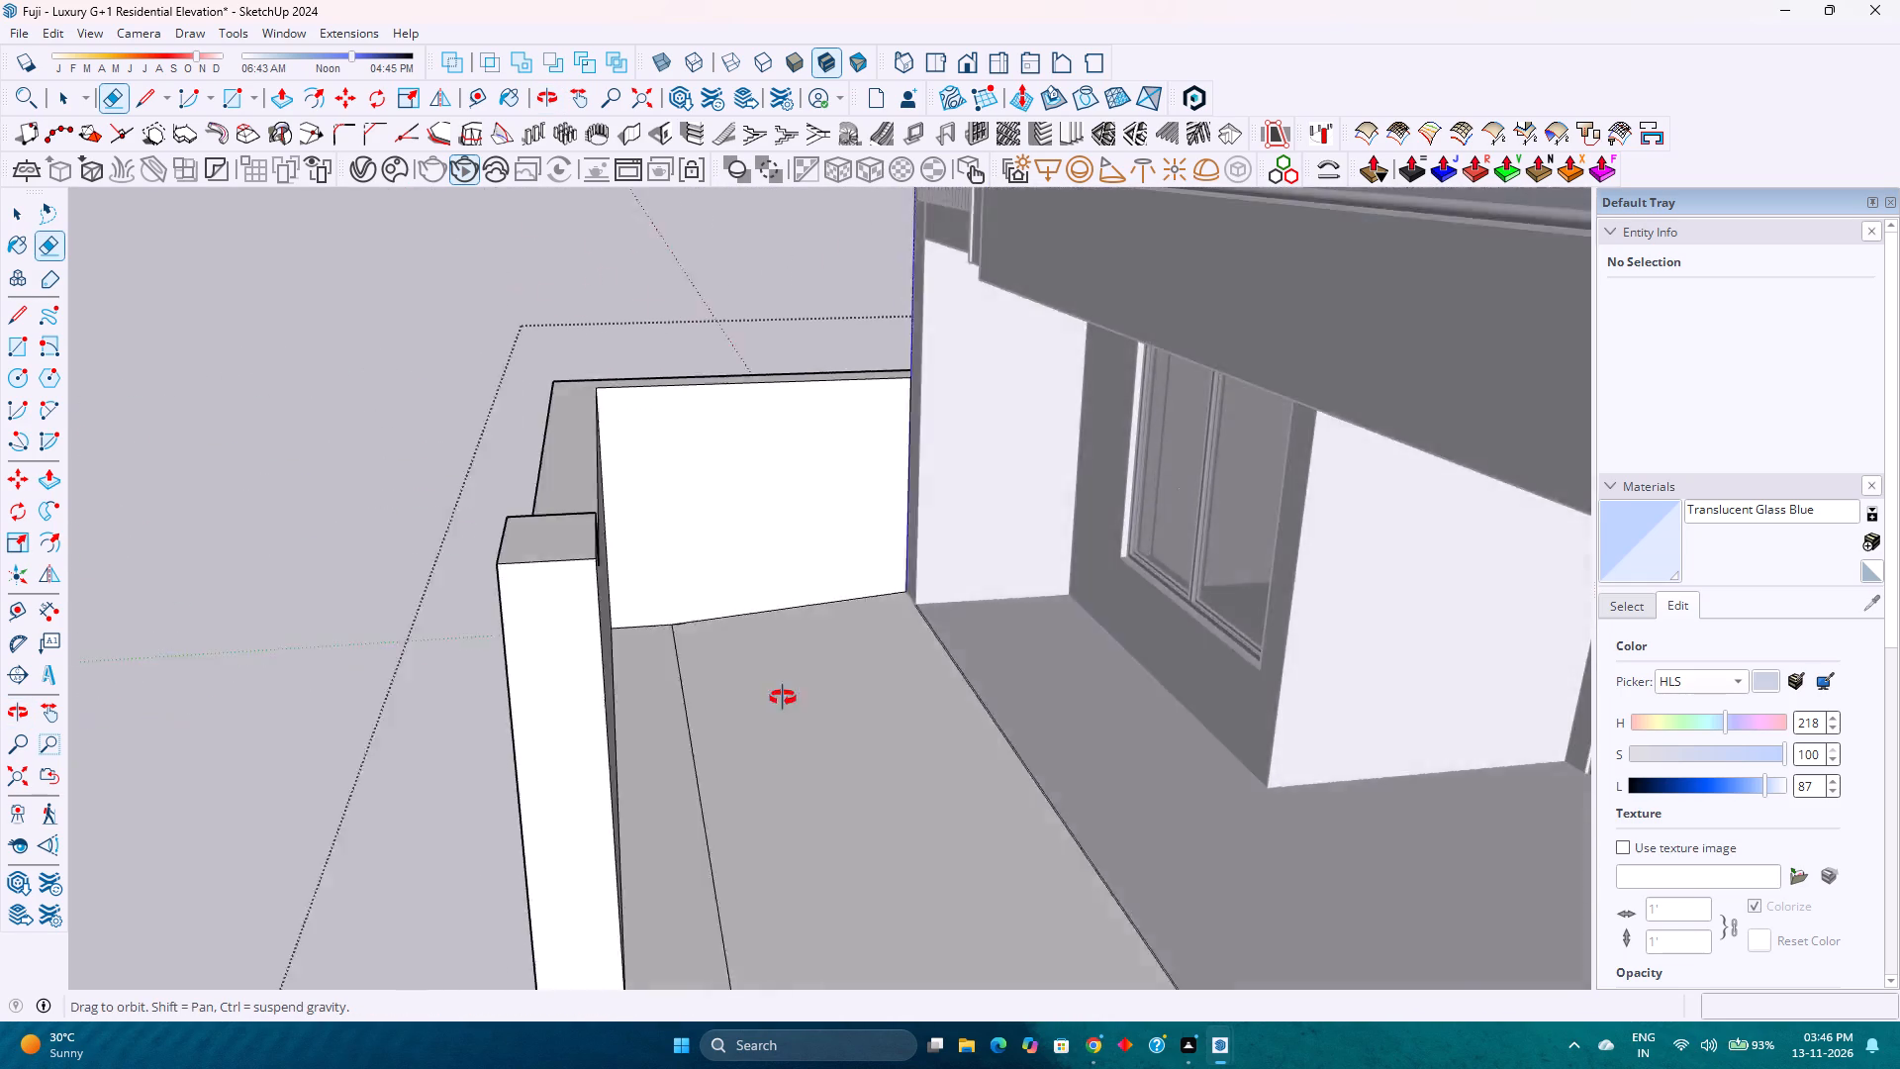
middle_click_drag(783, 698, 797, 729)
scroll(695, 706, "up", 2)
scroll(674, 694, "down", 3)
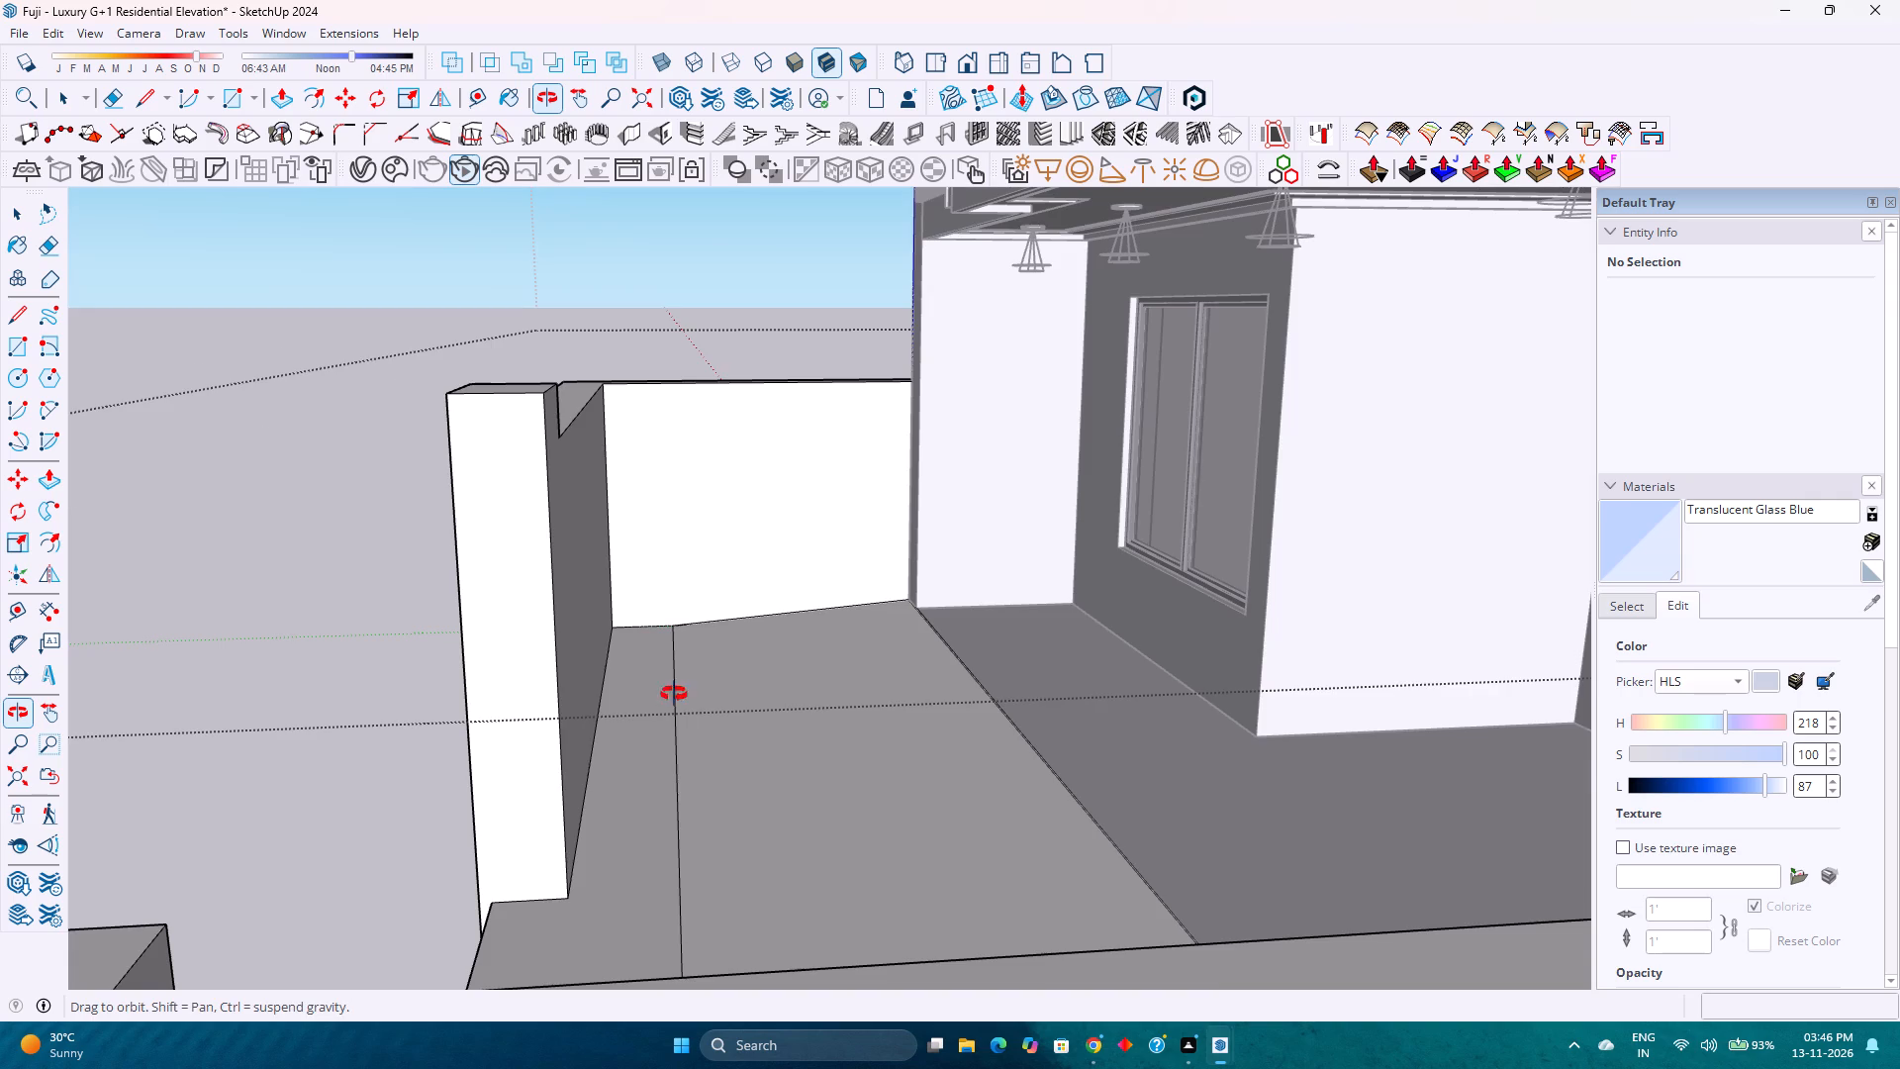
Examine the front compound wall, gate pillar and free outer corner from several angles.
scroll(466, 691, "down", 2)
middle_click_drag(472, 695, 861, 709)
middle_click(862, 707)
key("space")
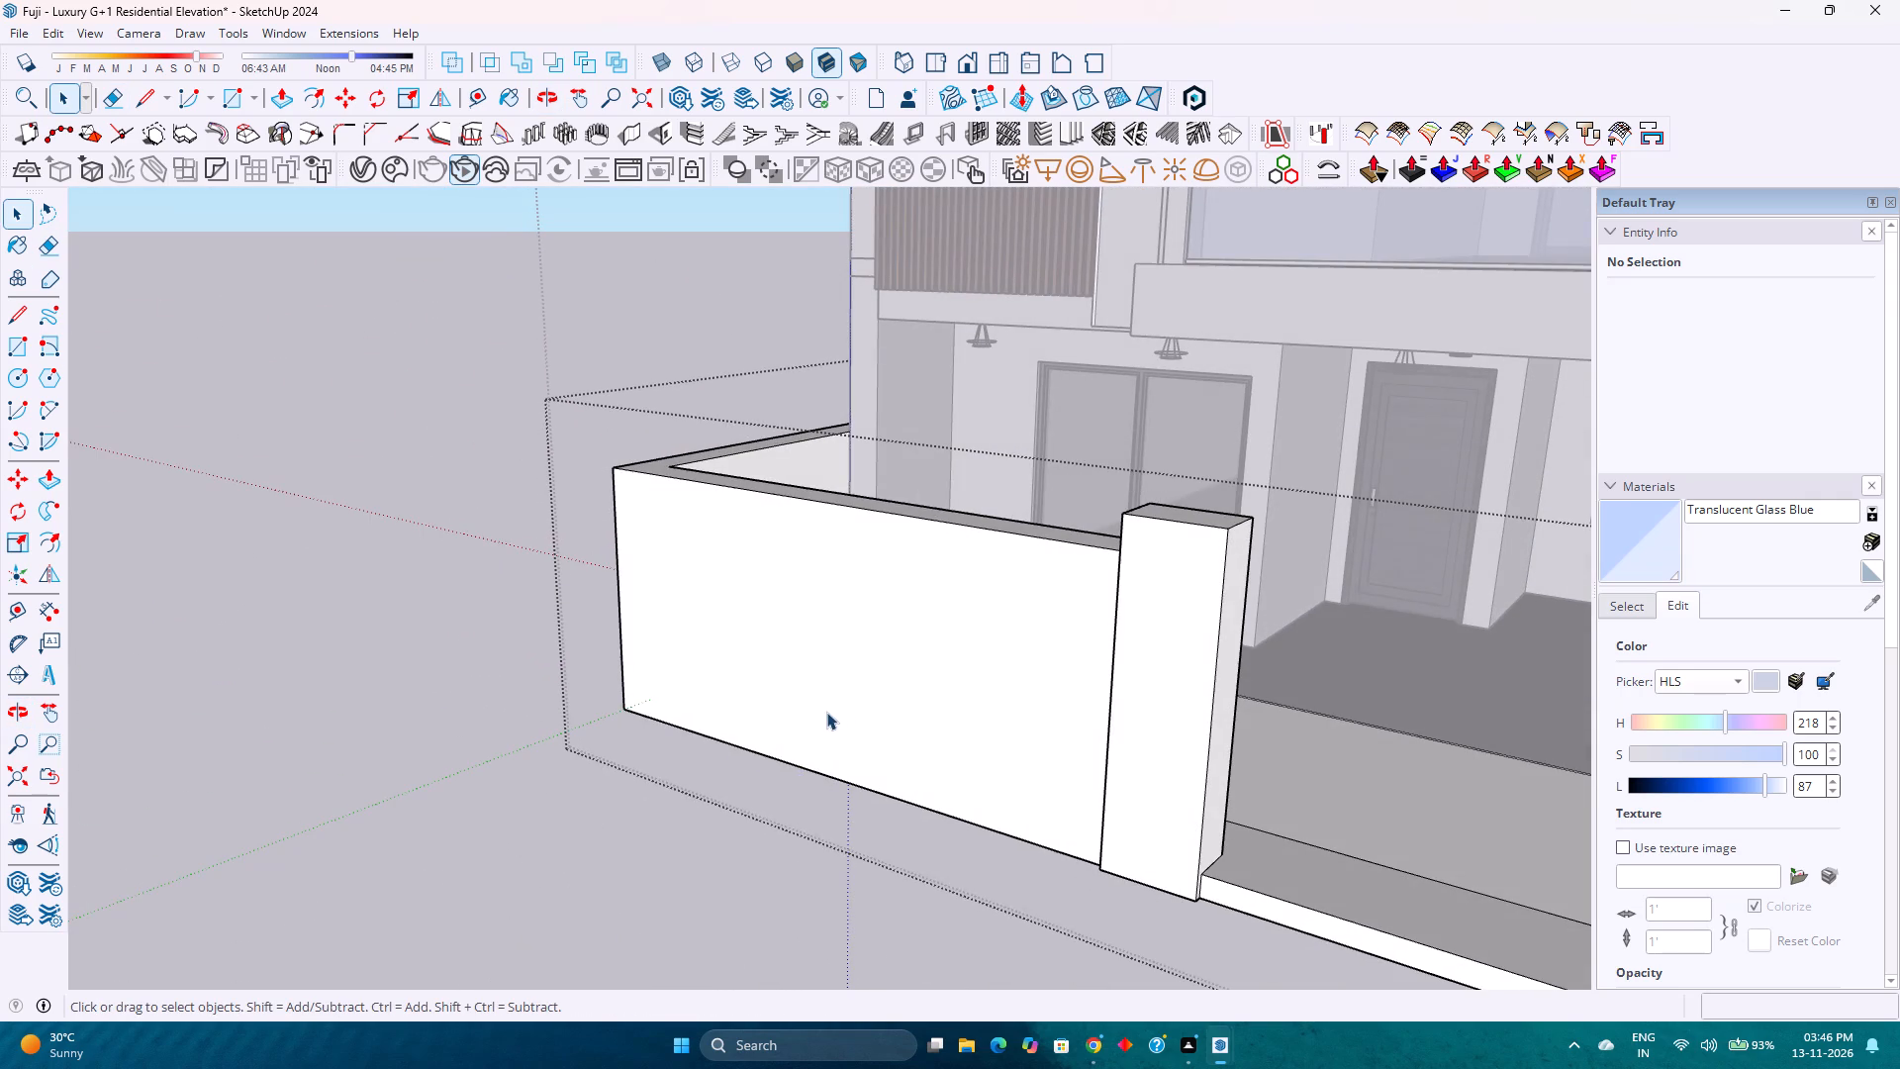
scroll(826, 712, "down", 3)
scroll(823, 846, "down", 2)
middle_click_drag(703, 835, 910, 739)
middle_click(908, 737)
middle_click(898, 729)
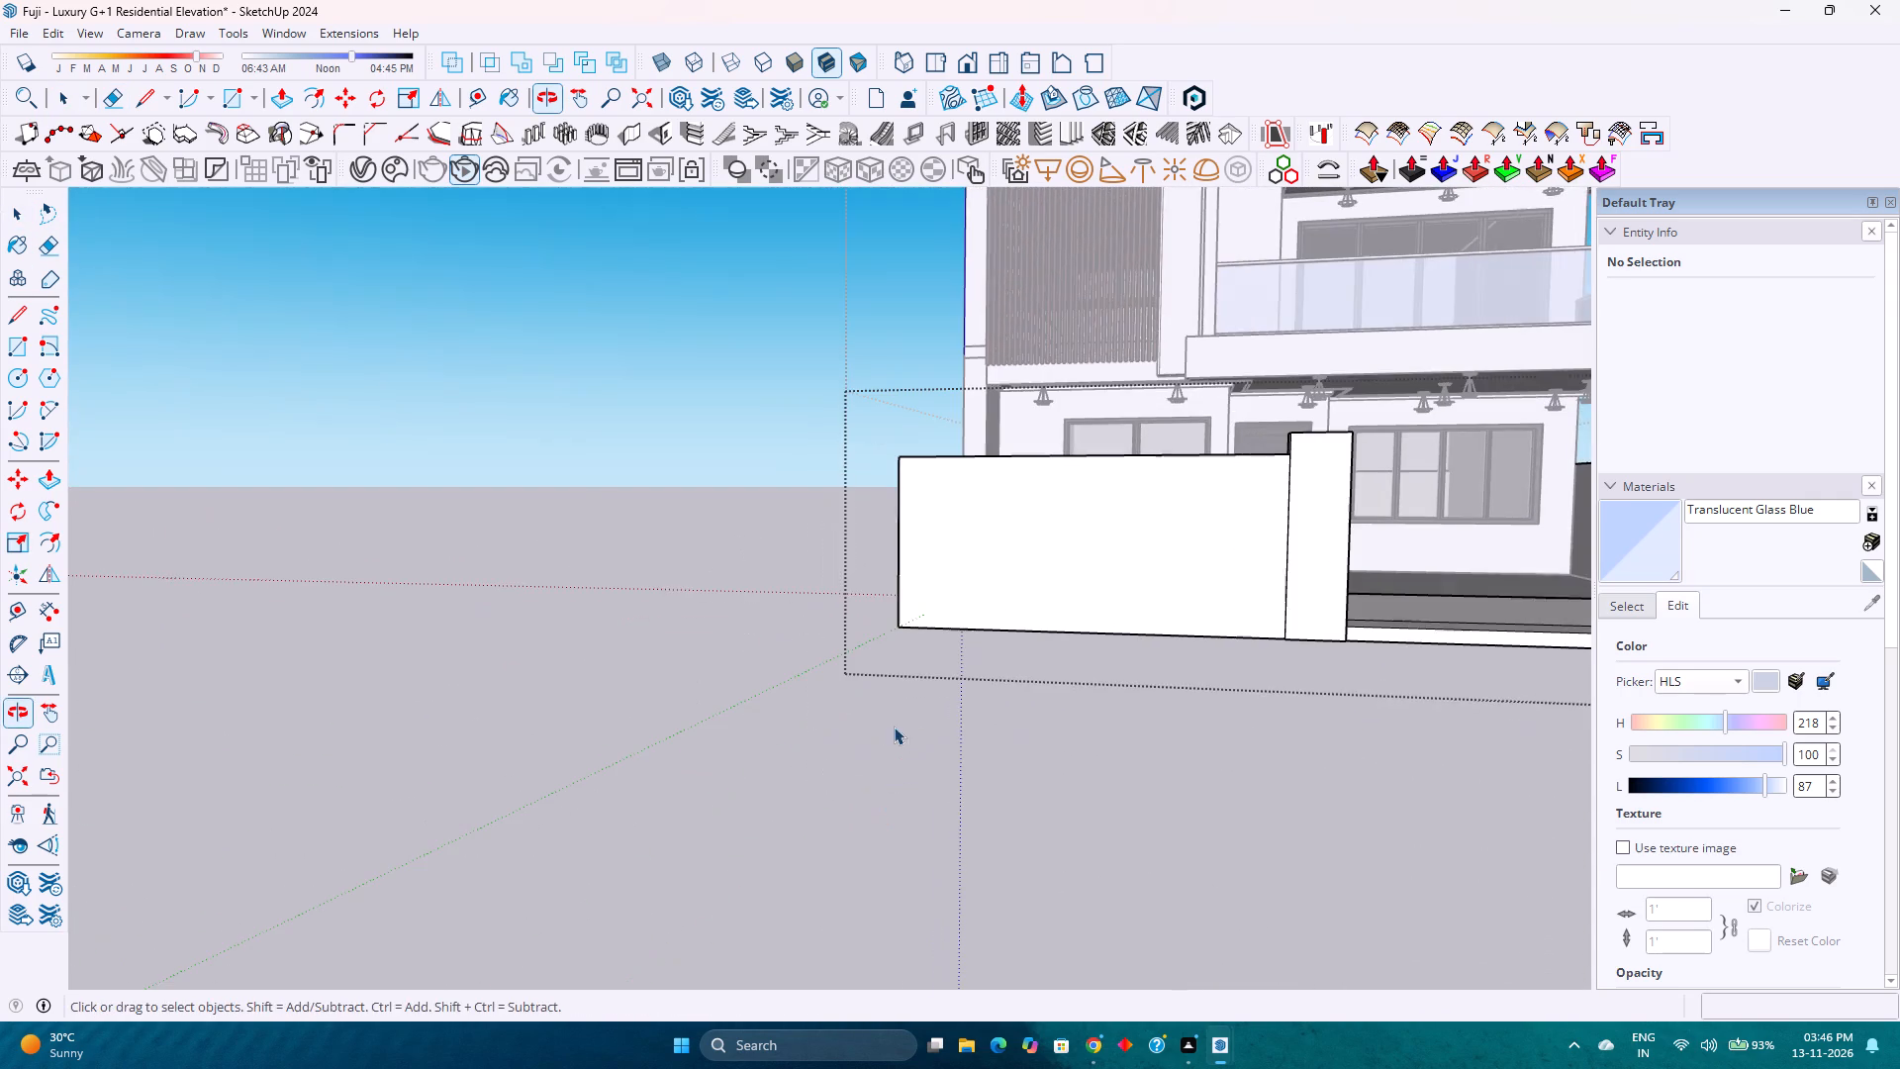
middle_click_drag(995, 705, 332, 794, "shift")
left_click(1394, 736)
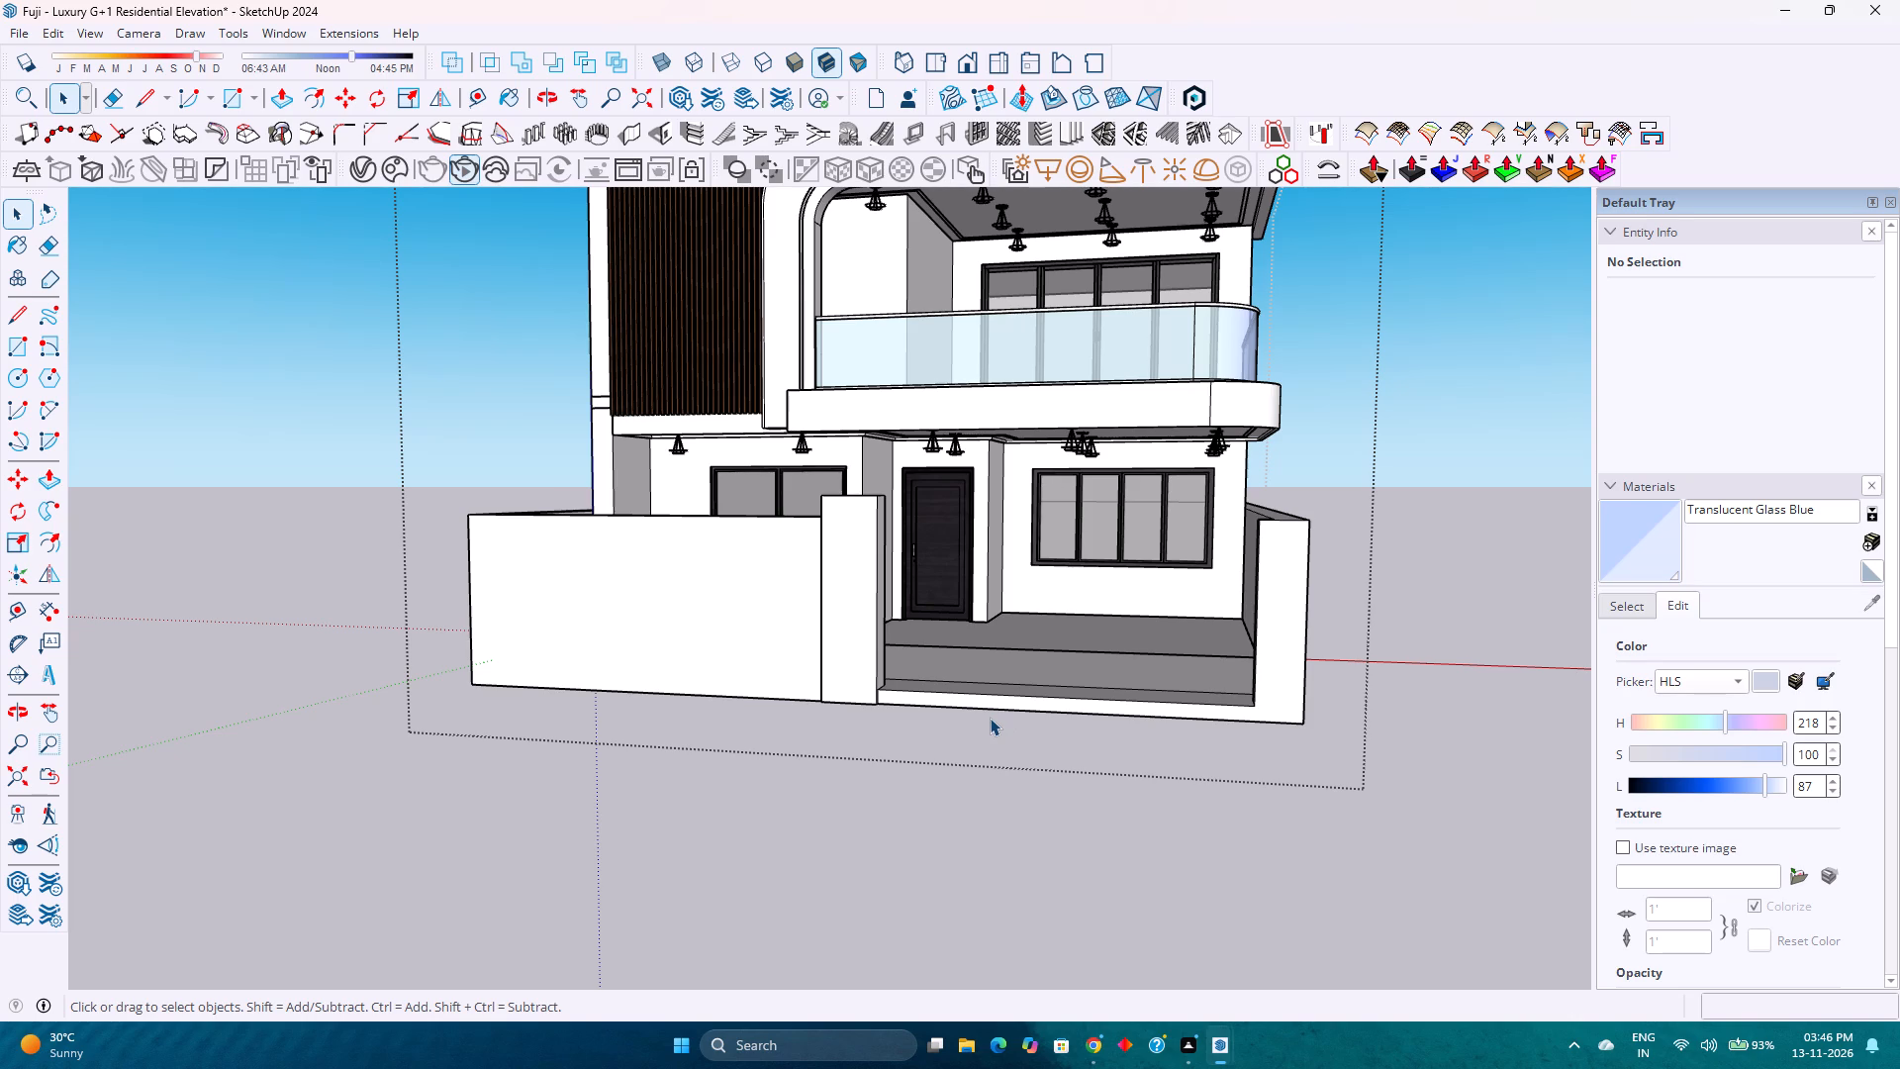
scroll(578, 651, "up", 1)
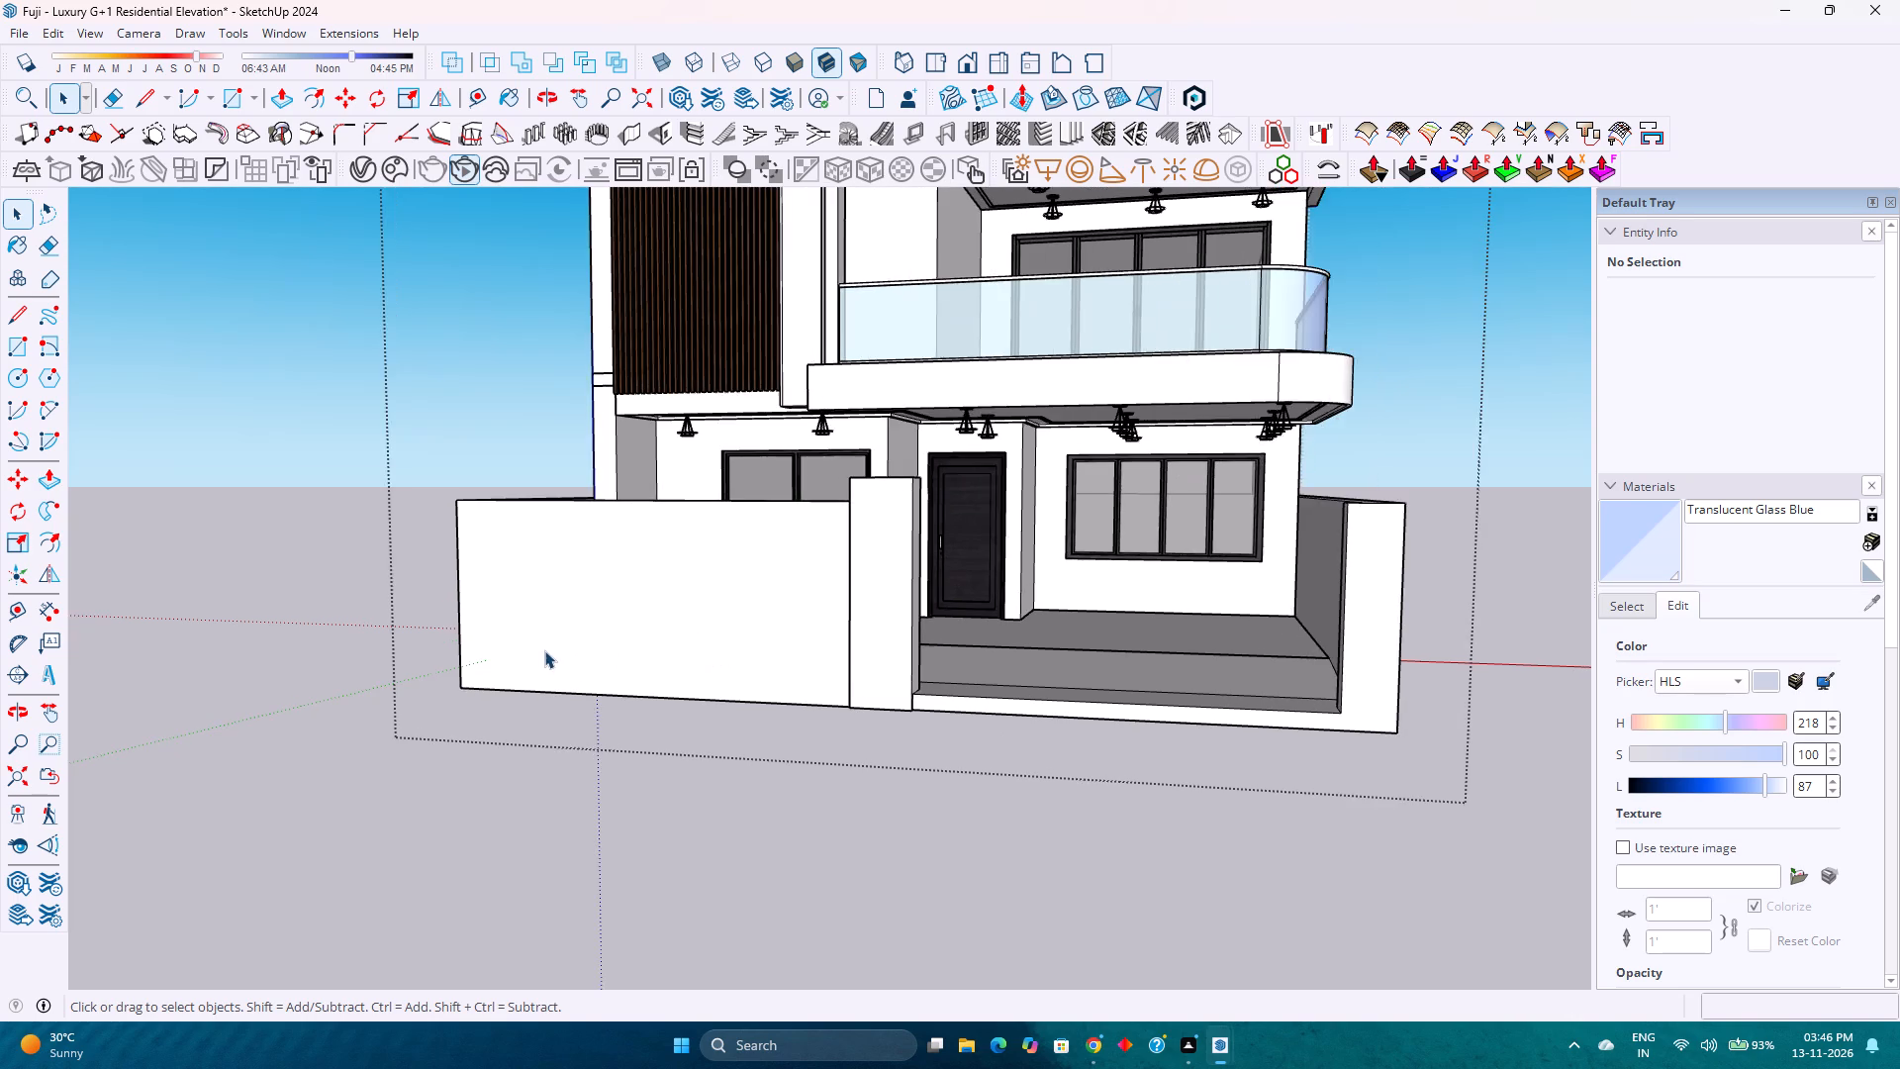
scroll(543, 650, "up", 3)
middle_click_drag(543, 649, 582, 660, "shift")
middle_click(582, 660, "shift")
middle_click_drag(582, 660, 752, 824)
middle_click(753, 824)
scroll(797, 576, "down", 3)
middle_click_drag(797, 576, 813, 728)
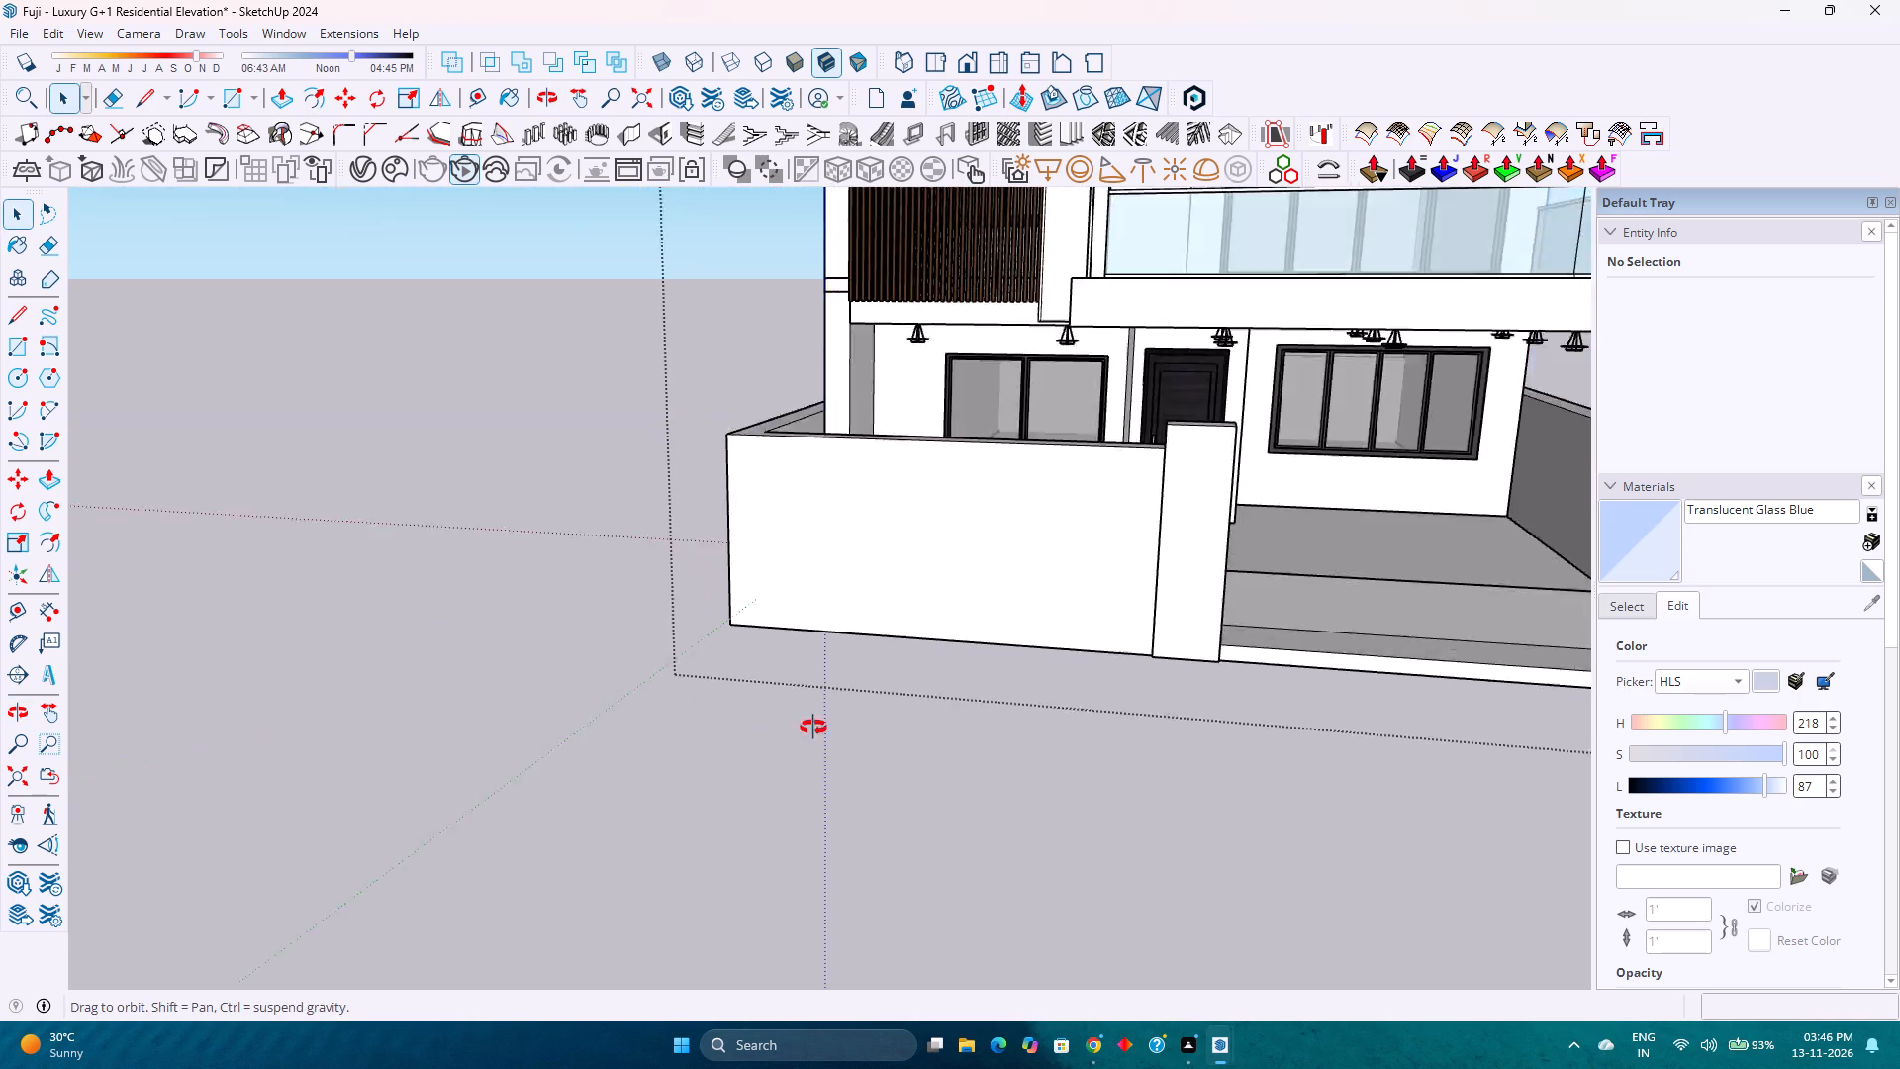
middle_click_drag(813, 728, 849, 832)
middle_click(849, 832)
scroll(843, 569, "up", 1)
scroll(813, 550, "up", 1, "shift")
middle_click_drag(813, 552, 817, 678, "shift")
middle_click(817, 678, "shift")
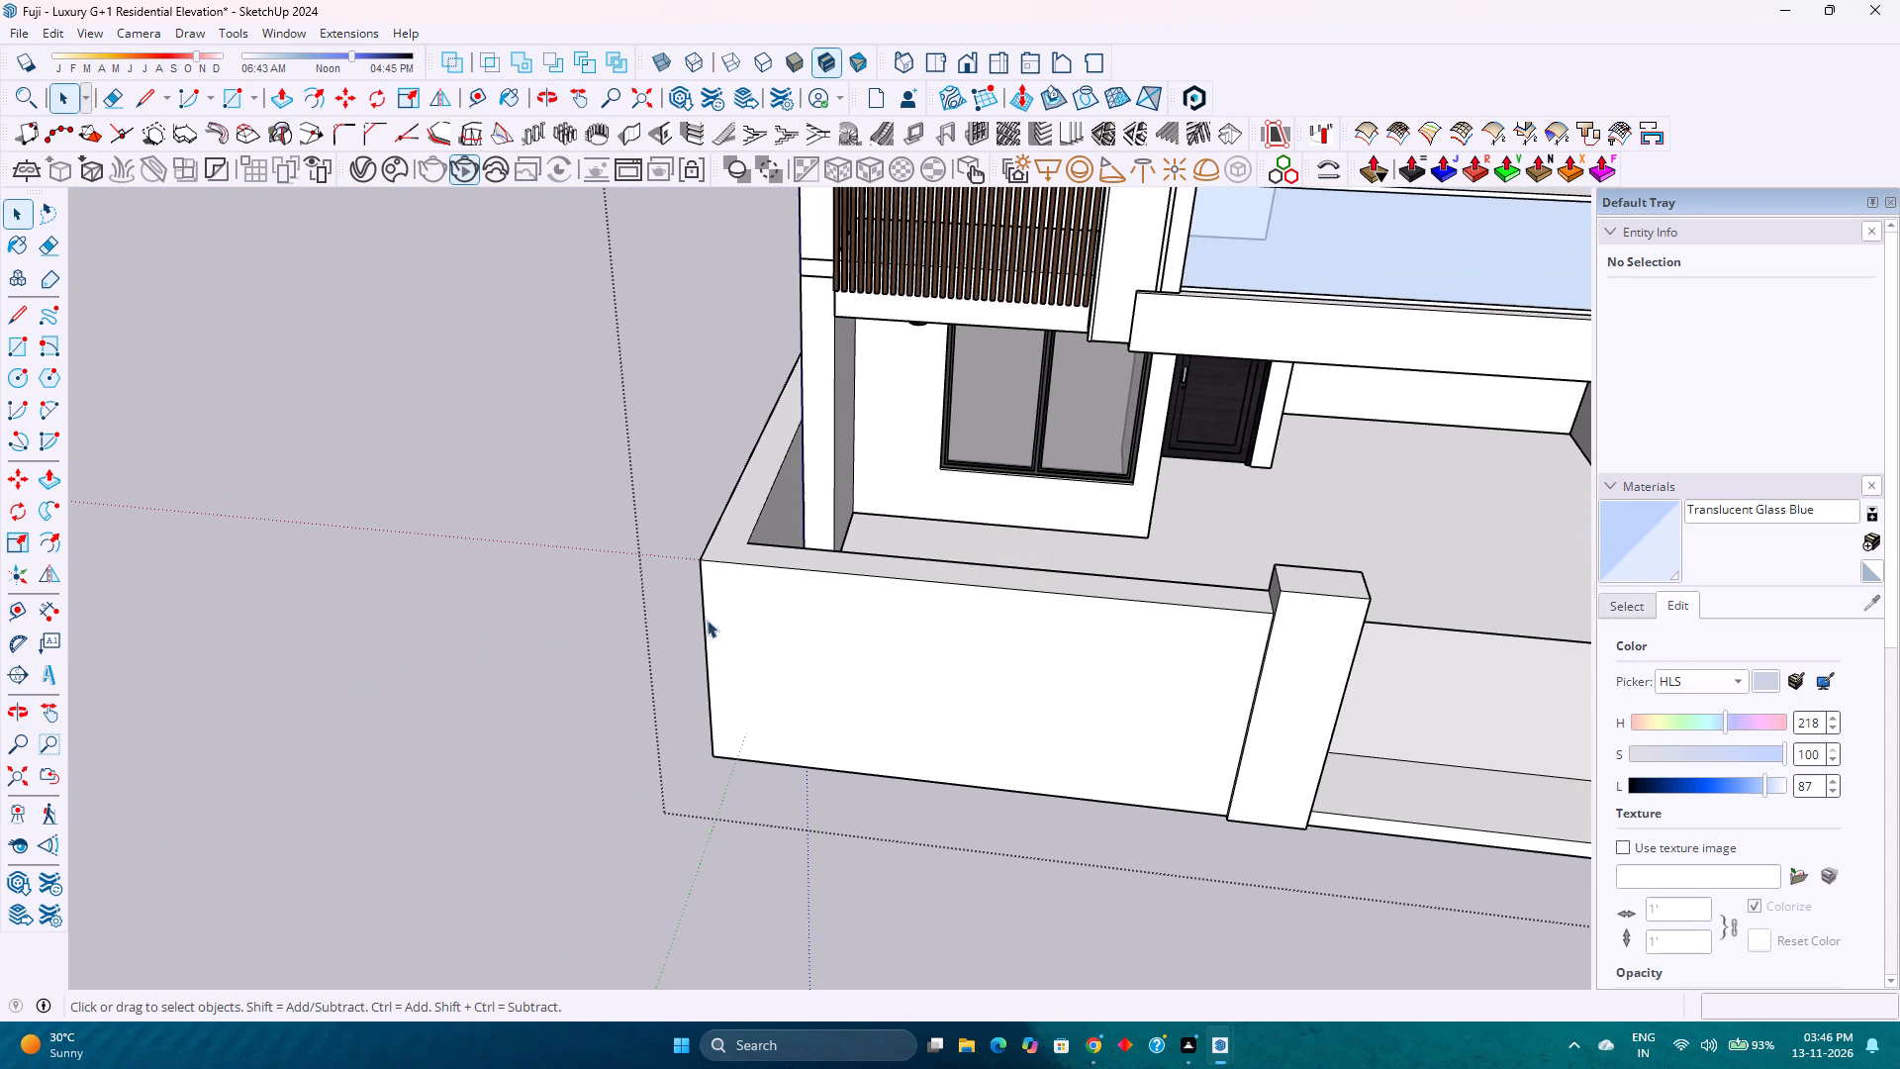
Copy the outer corner's vertical edge 1' along the front wall's outer face, inside the compound wall group.
left_click(703, 614)
double_click(709, 609)
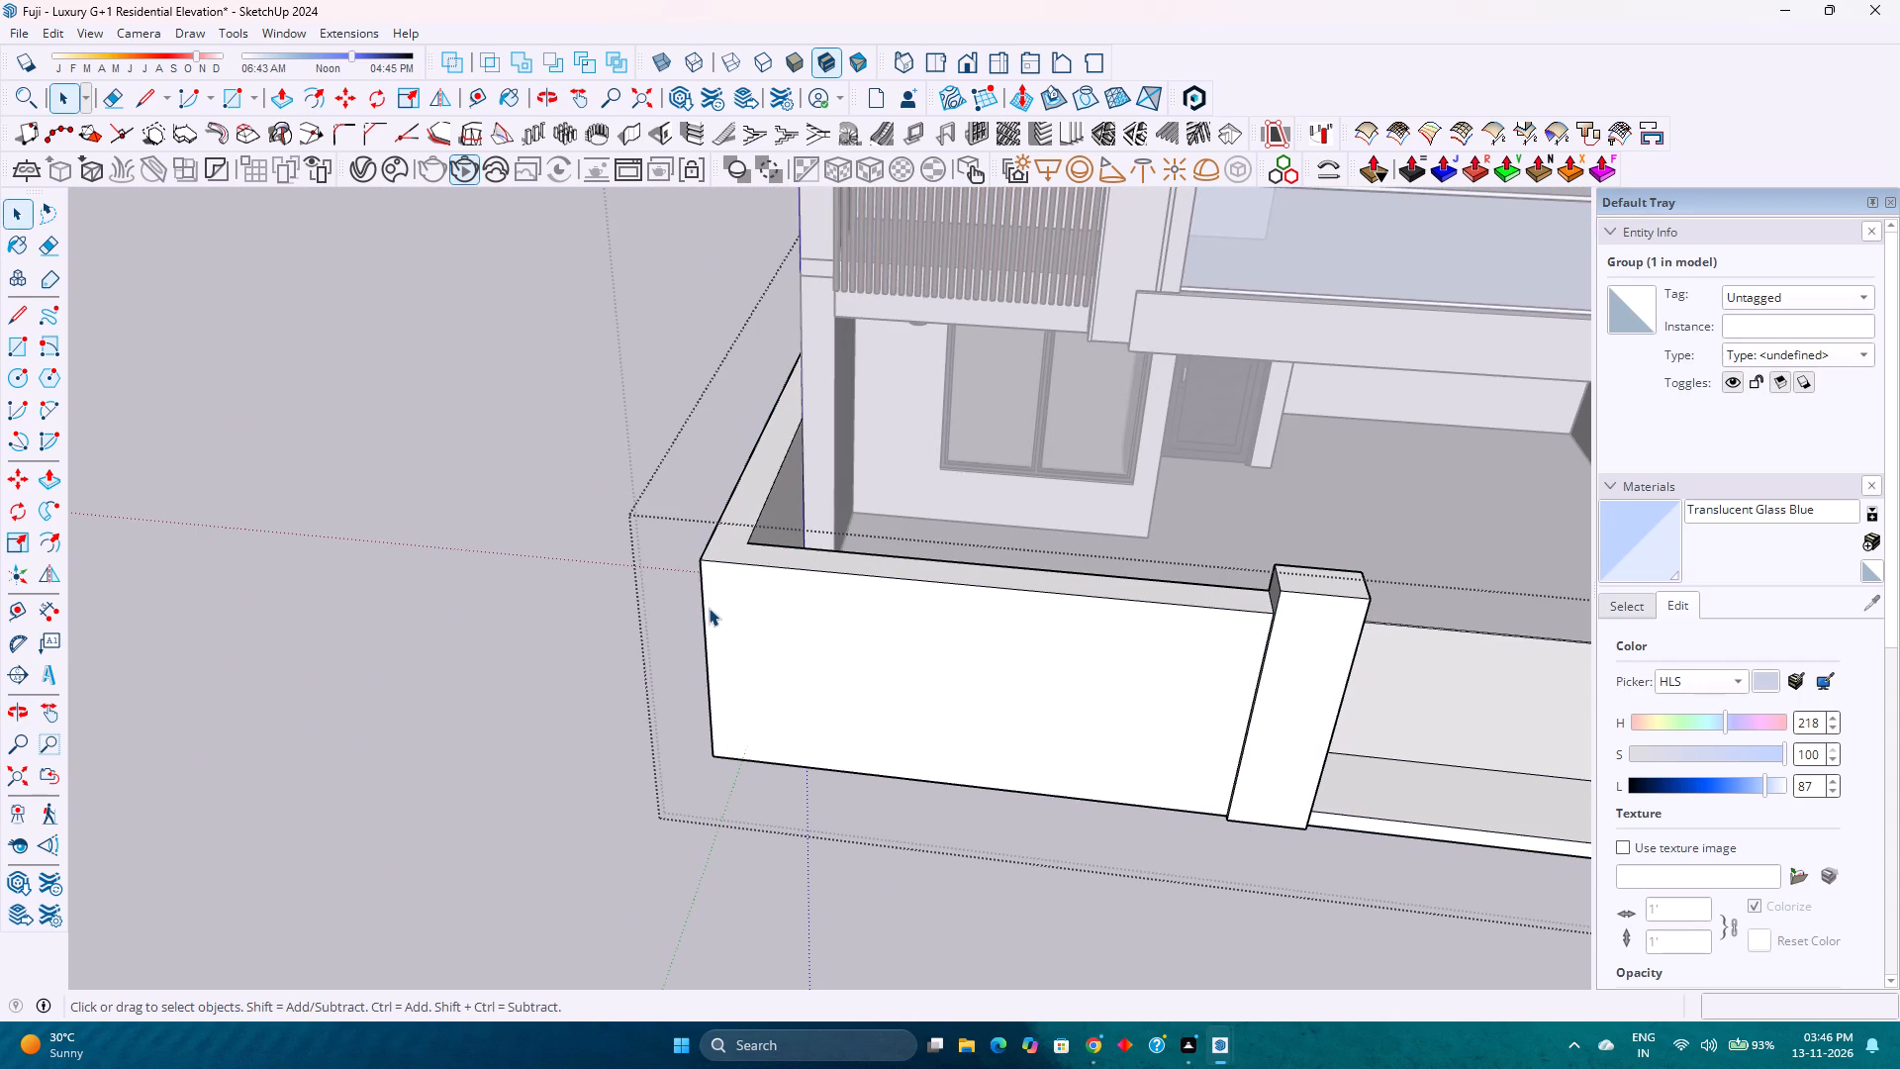
left_click(705, 607)
key("m")
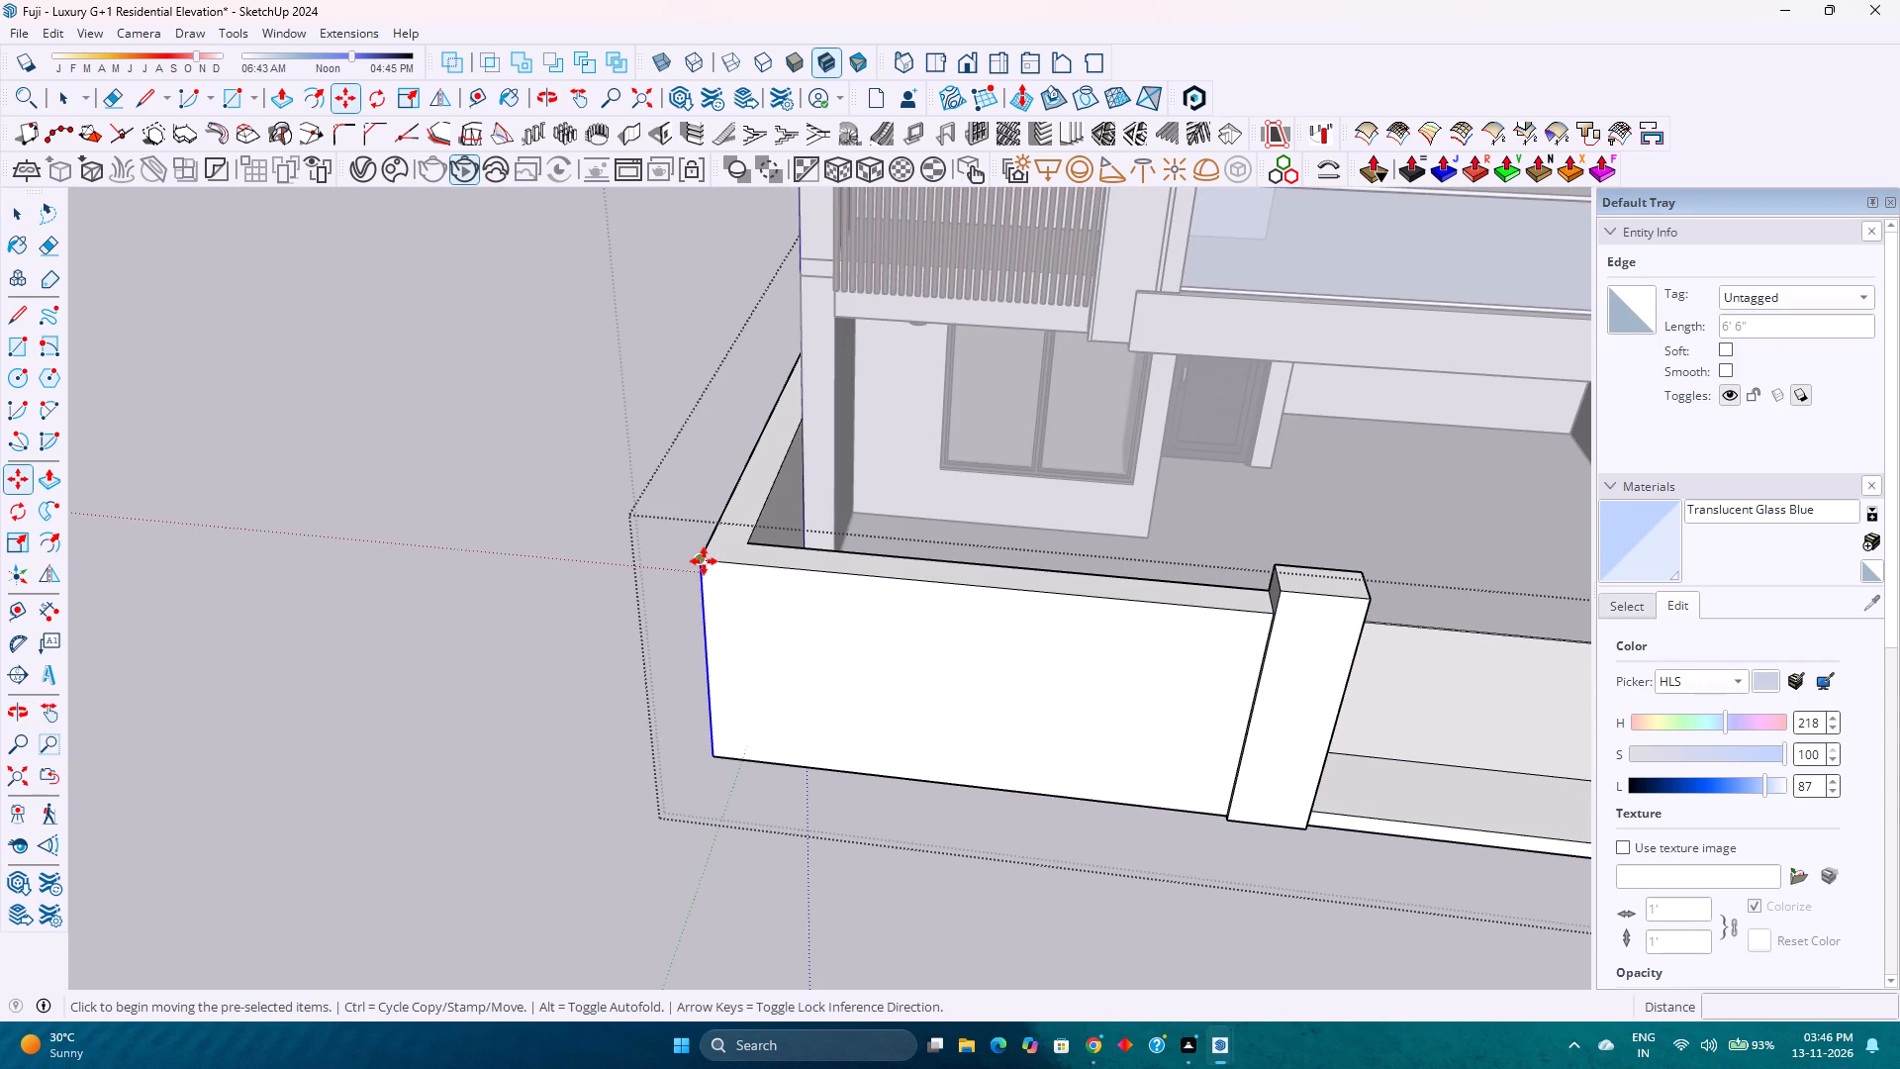
left_click(703, 559)
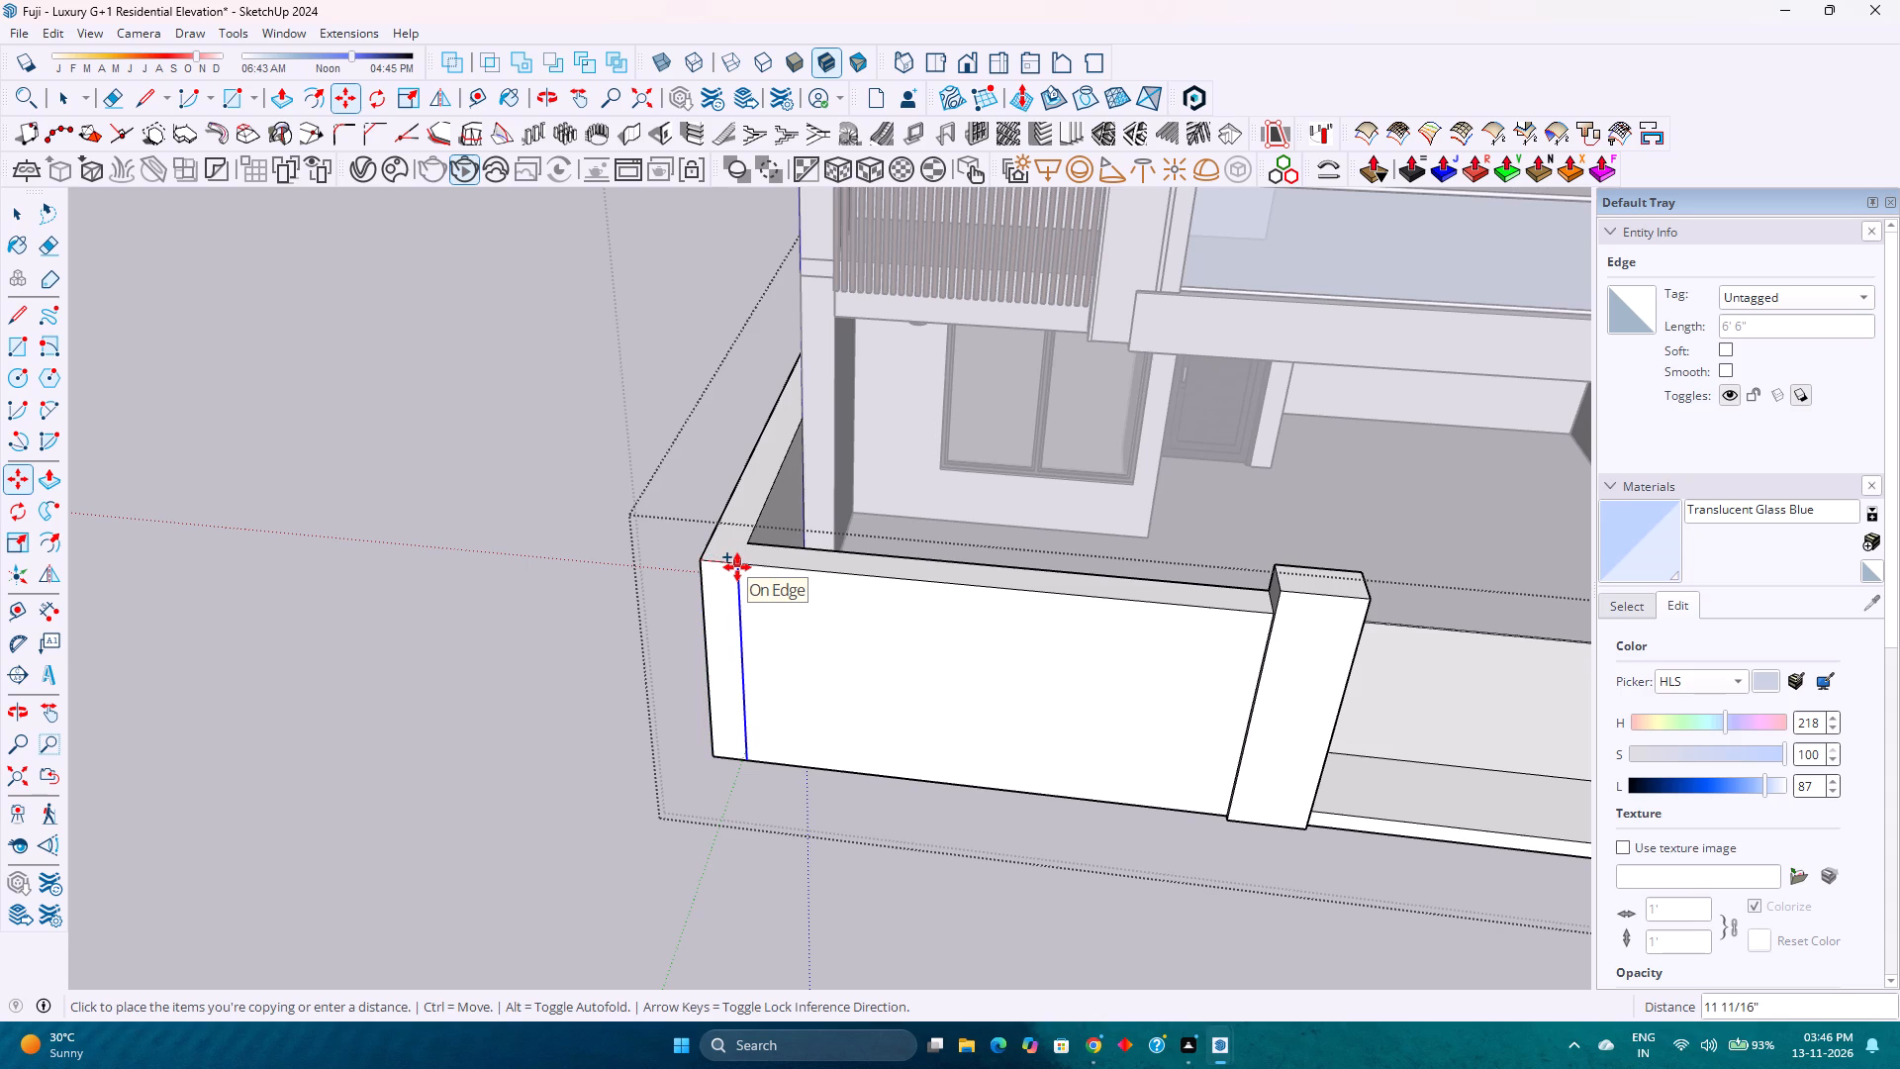
type("1'")
key("Return")
Pull the 1' strip at the front wall's outer corner 2" outward, flush with the gate pillar's face.
key("p")
left_click(735, 603)
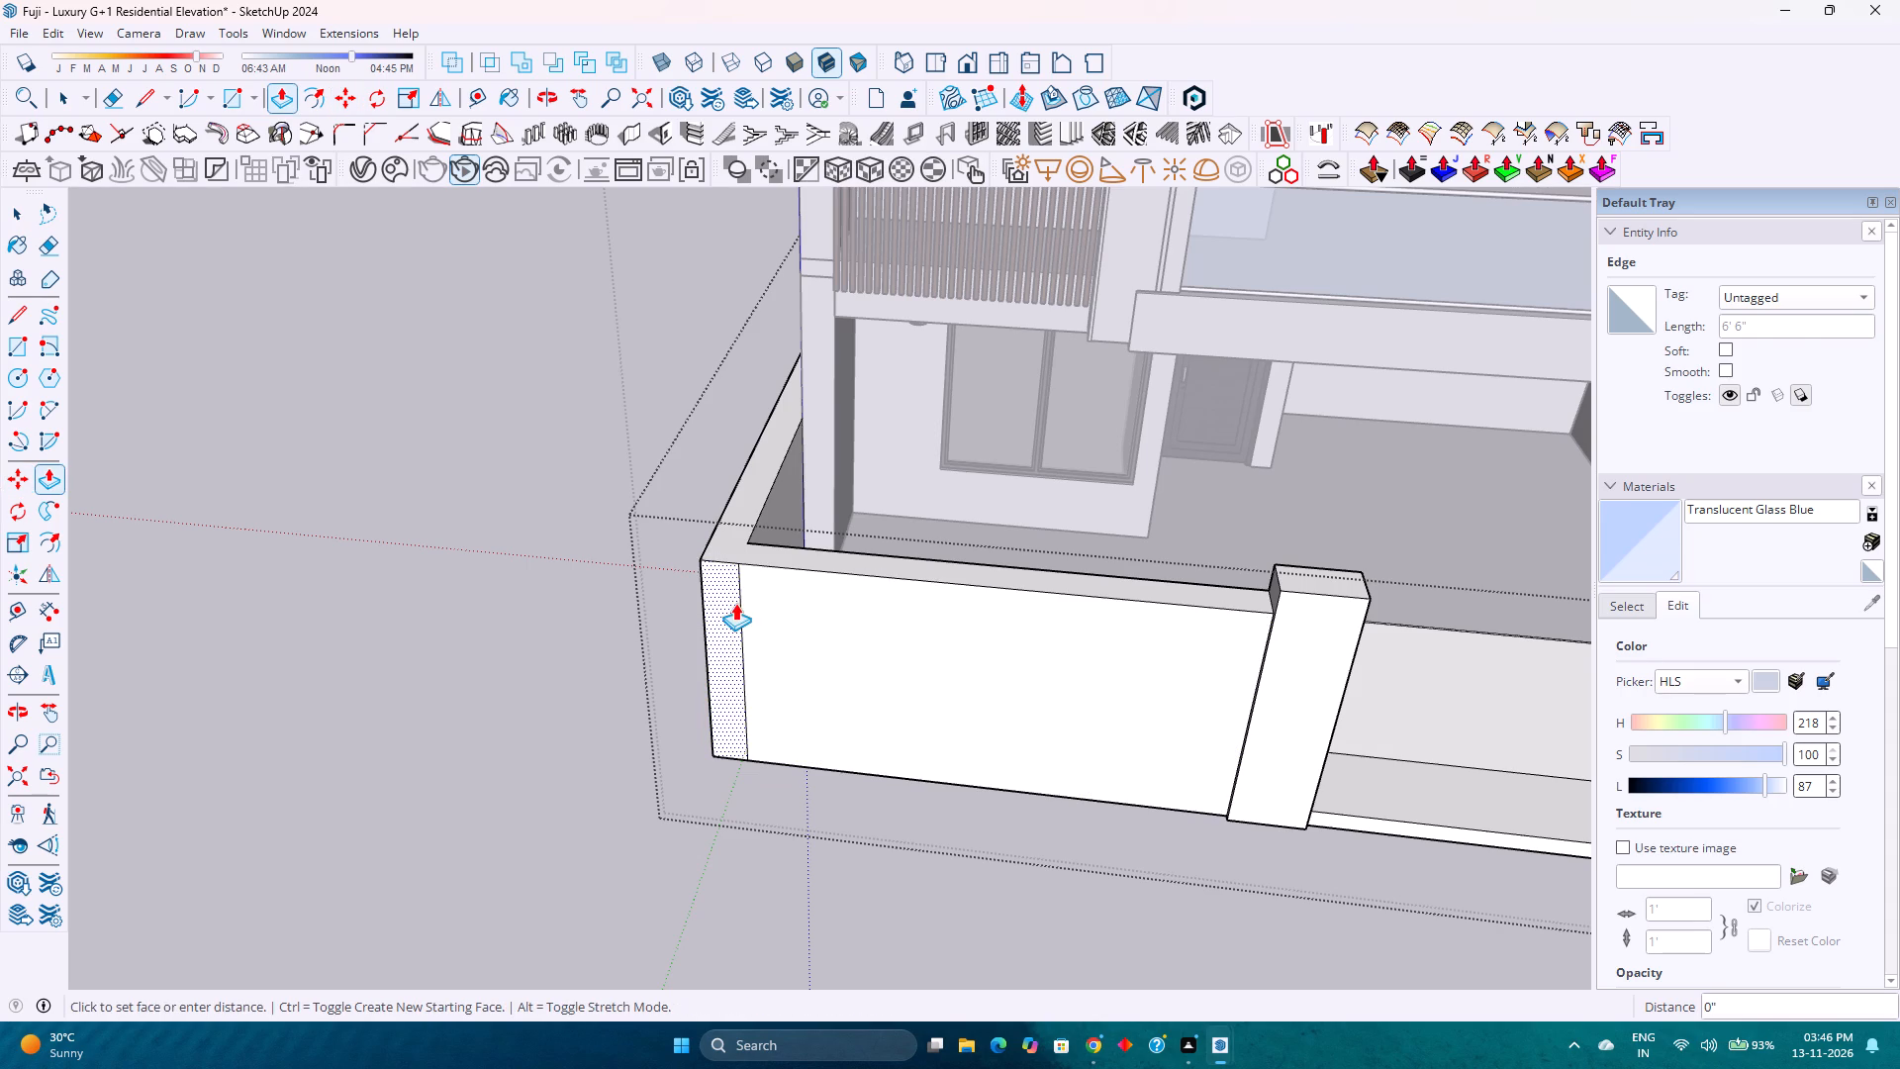
left_click(1305, 678)
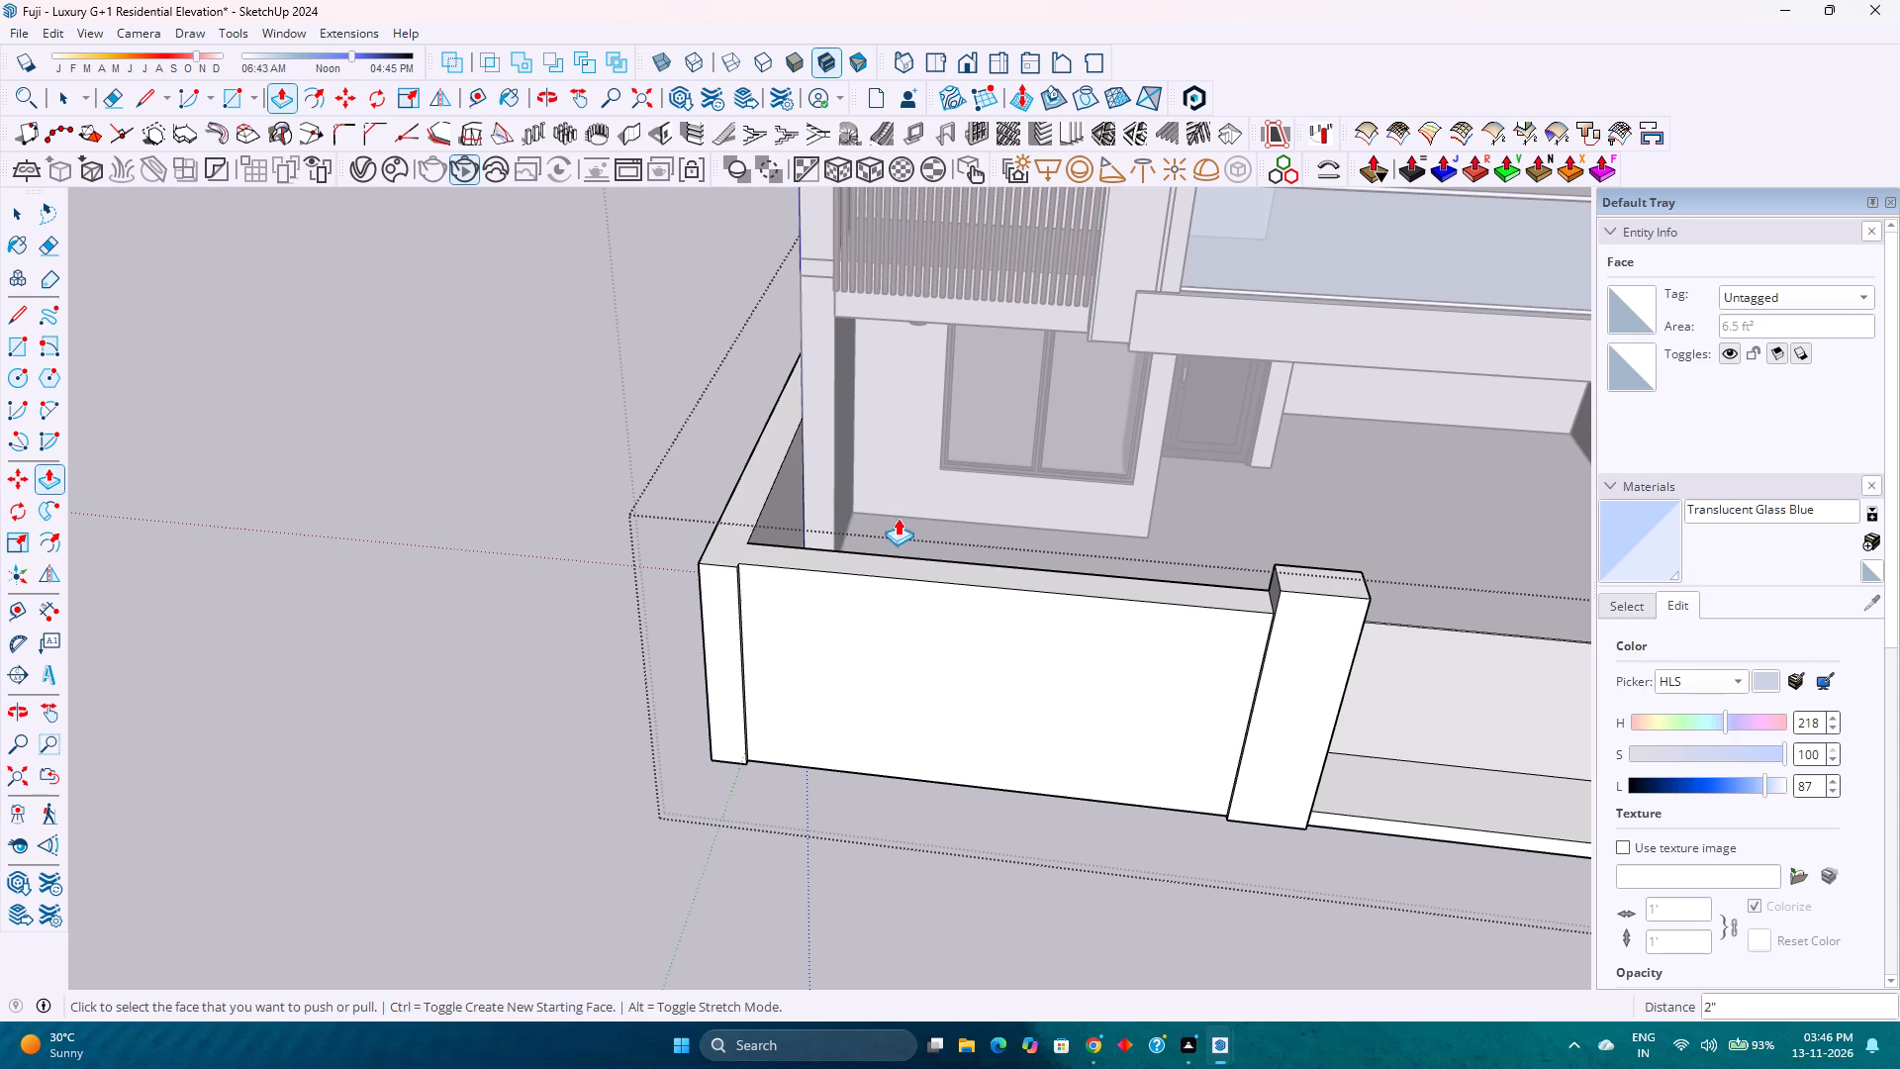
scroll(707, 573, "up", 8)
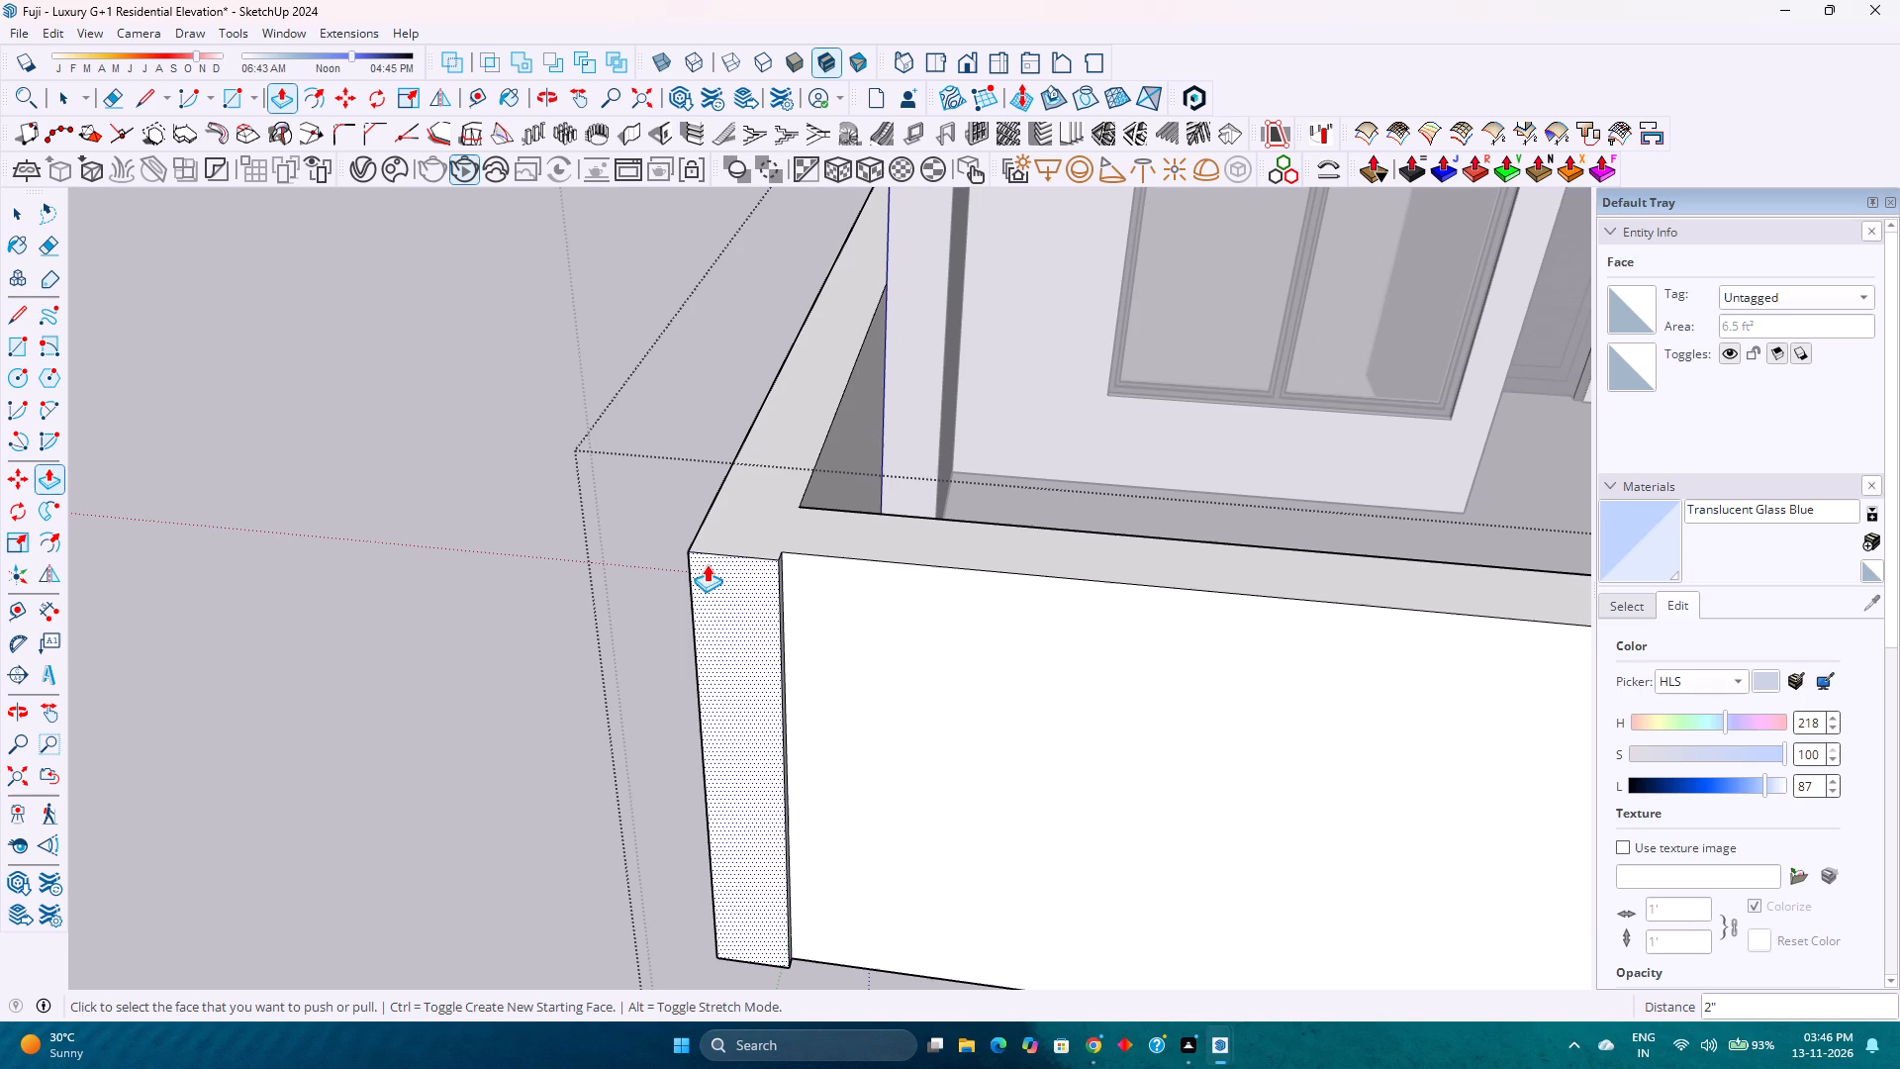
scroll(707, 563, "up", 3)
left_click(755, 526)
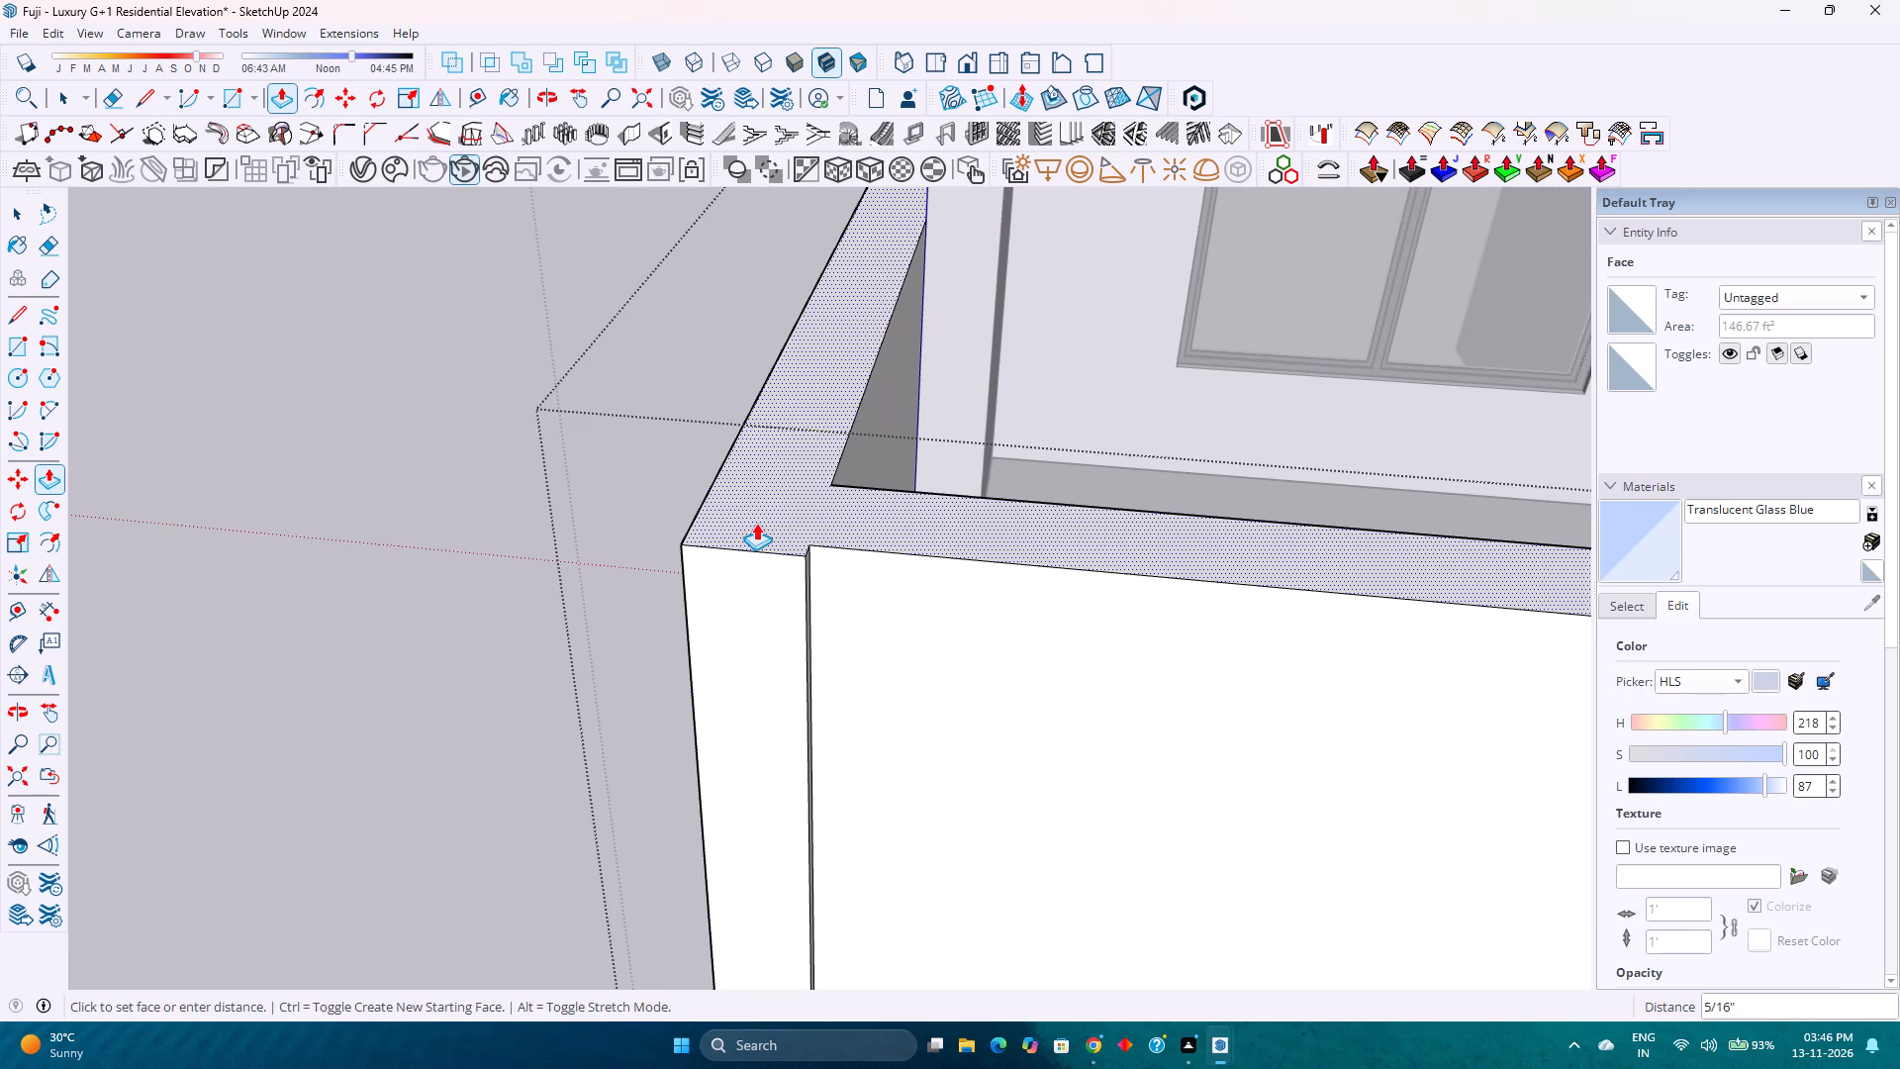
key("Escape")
Place two horizontal guides on the front wall's outer face, one 9" below its top edge and another 9" below that.
scroll(756, 524, "down", 11)
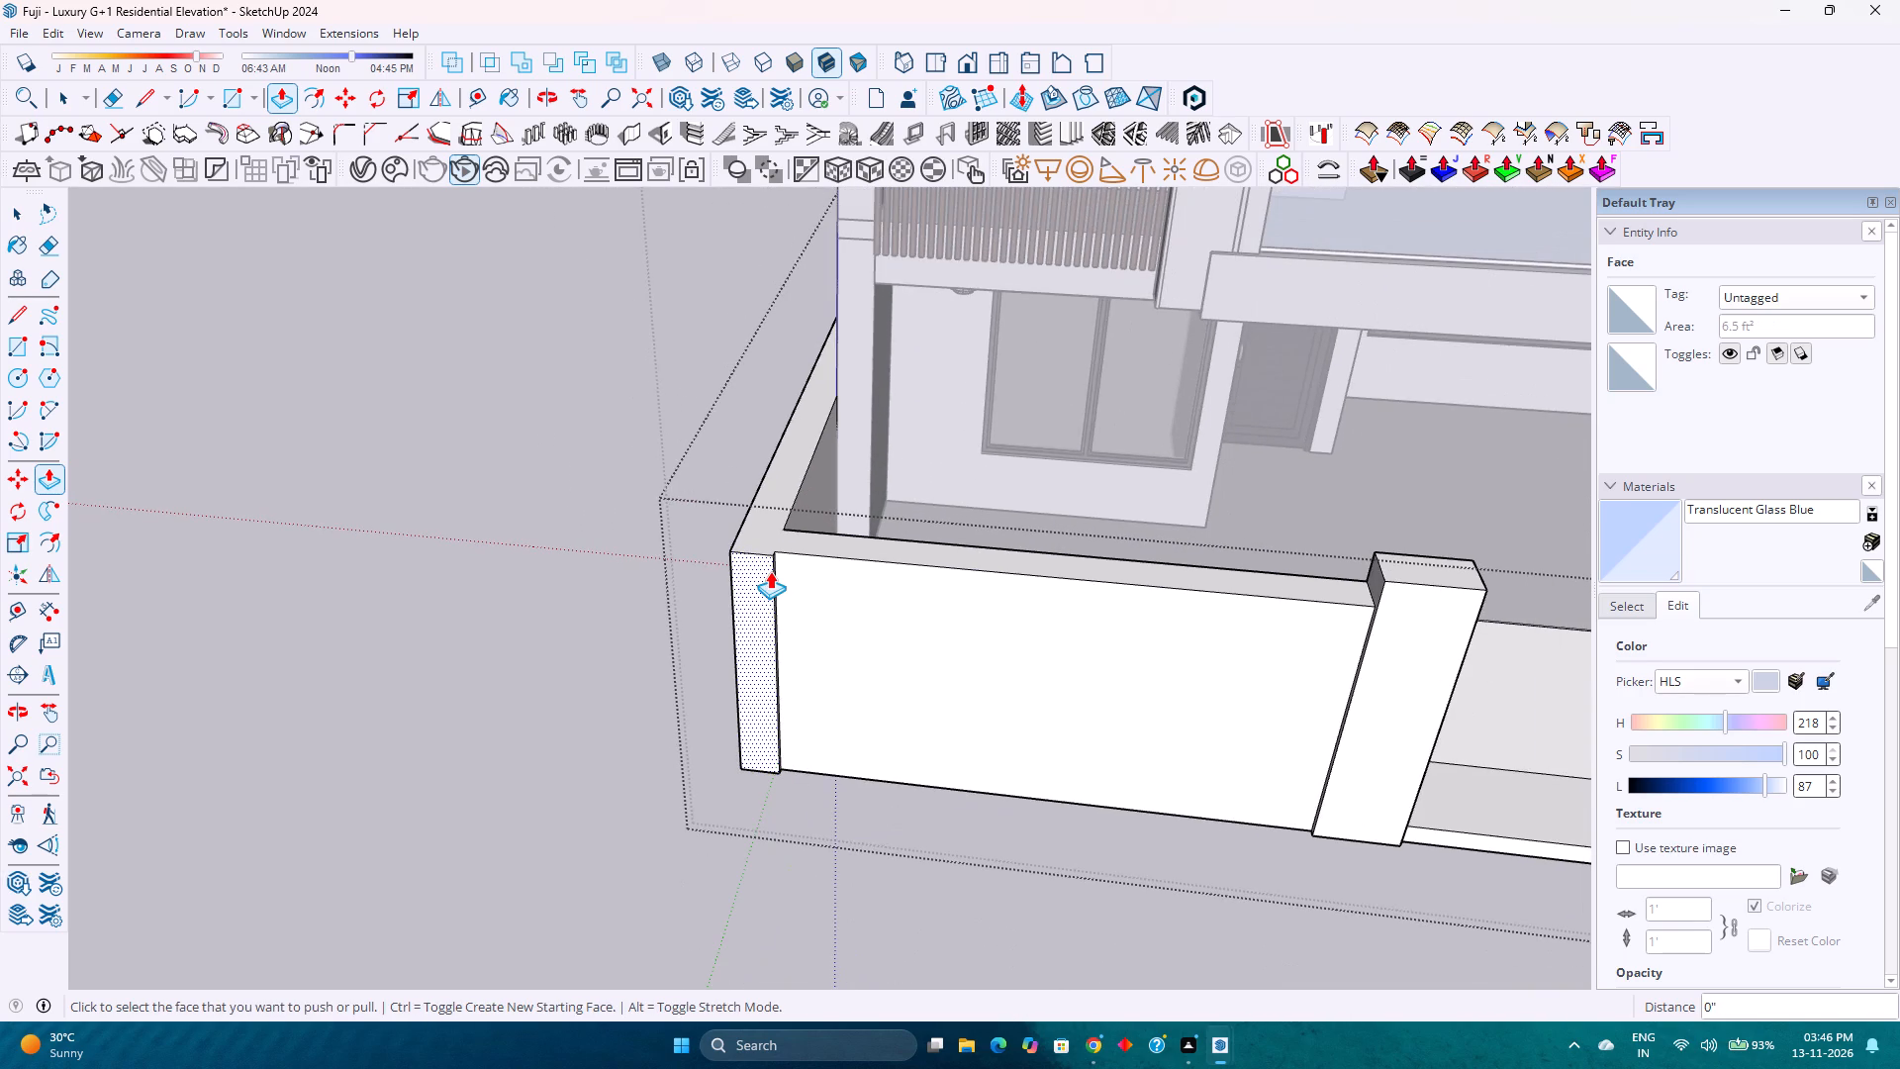
scroll(770, 571, "down", 2)
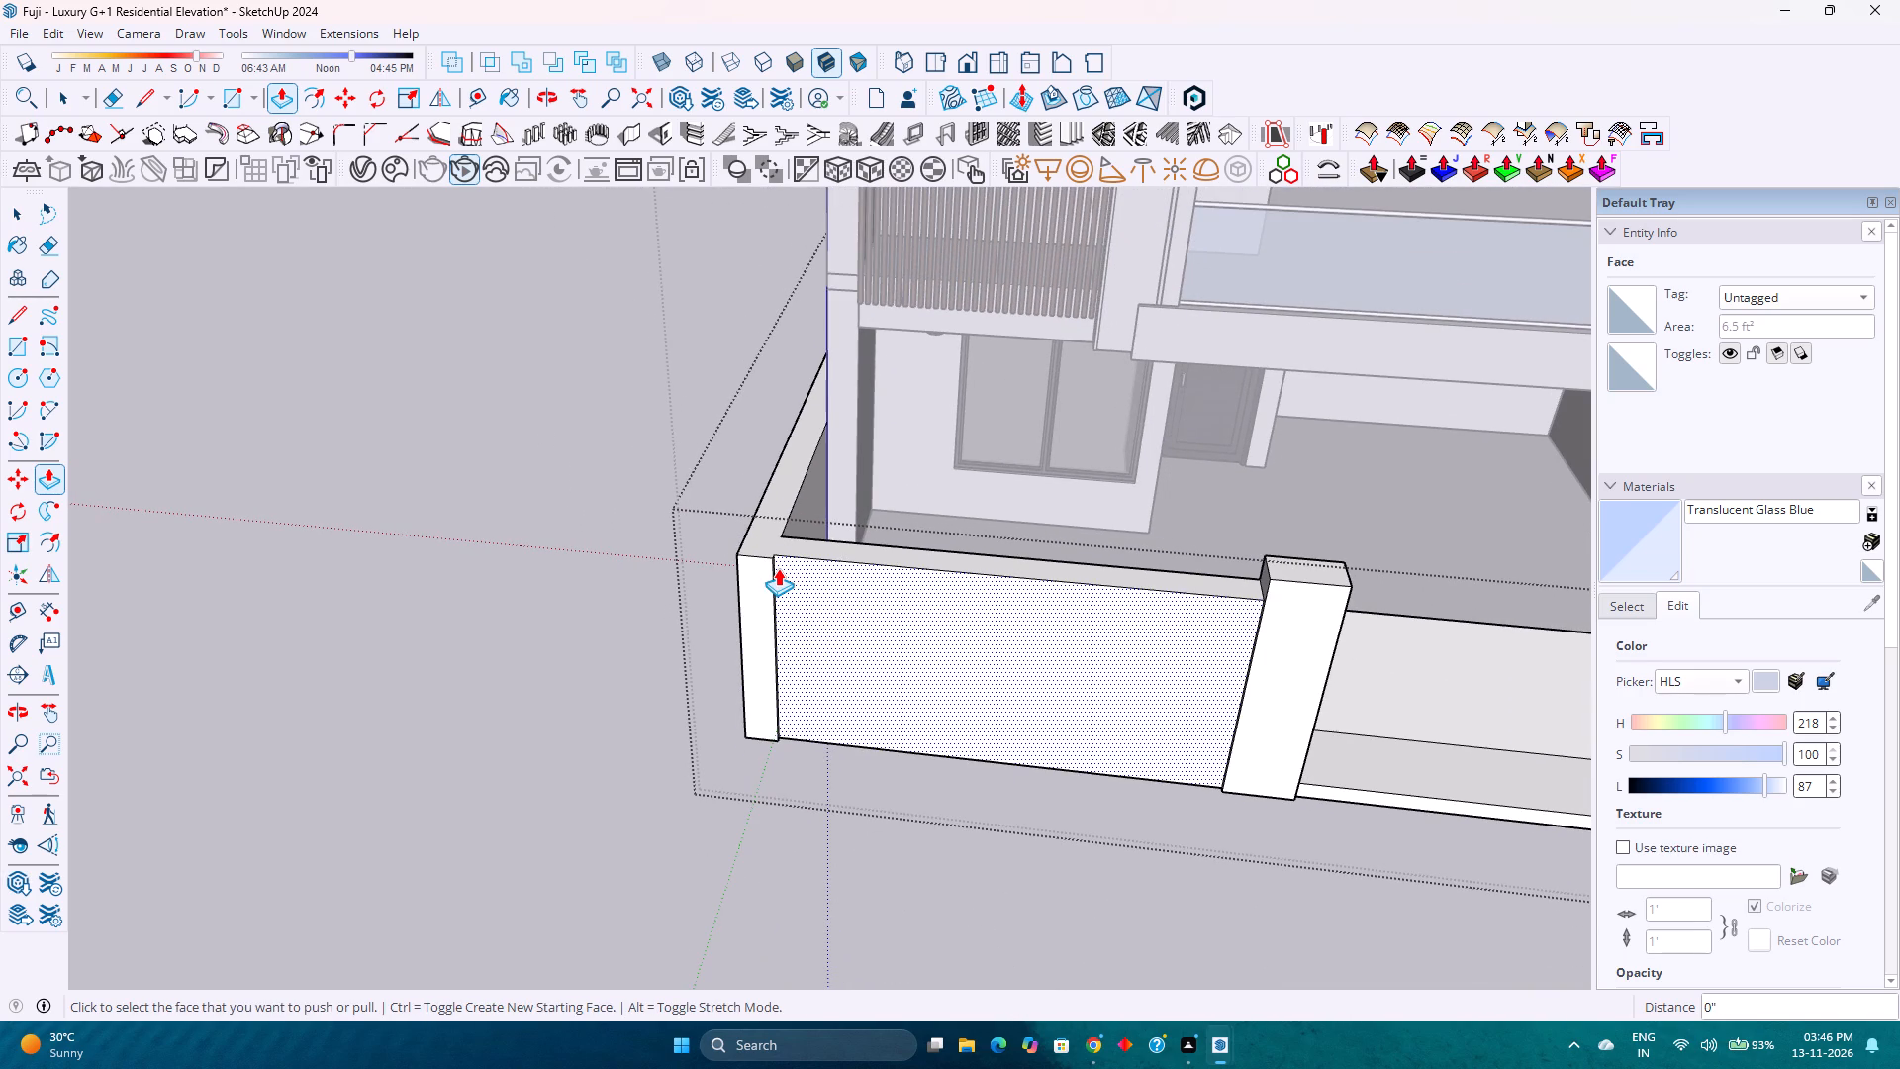
scroll(802, 597, "down", 2)
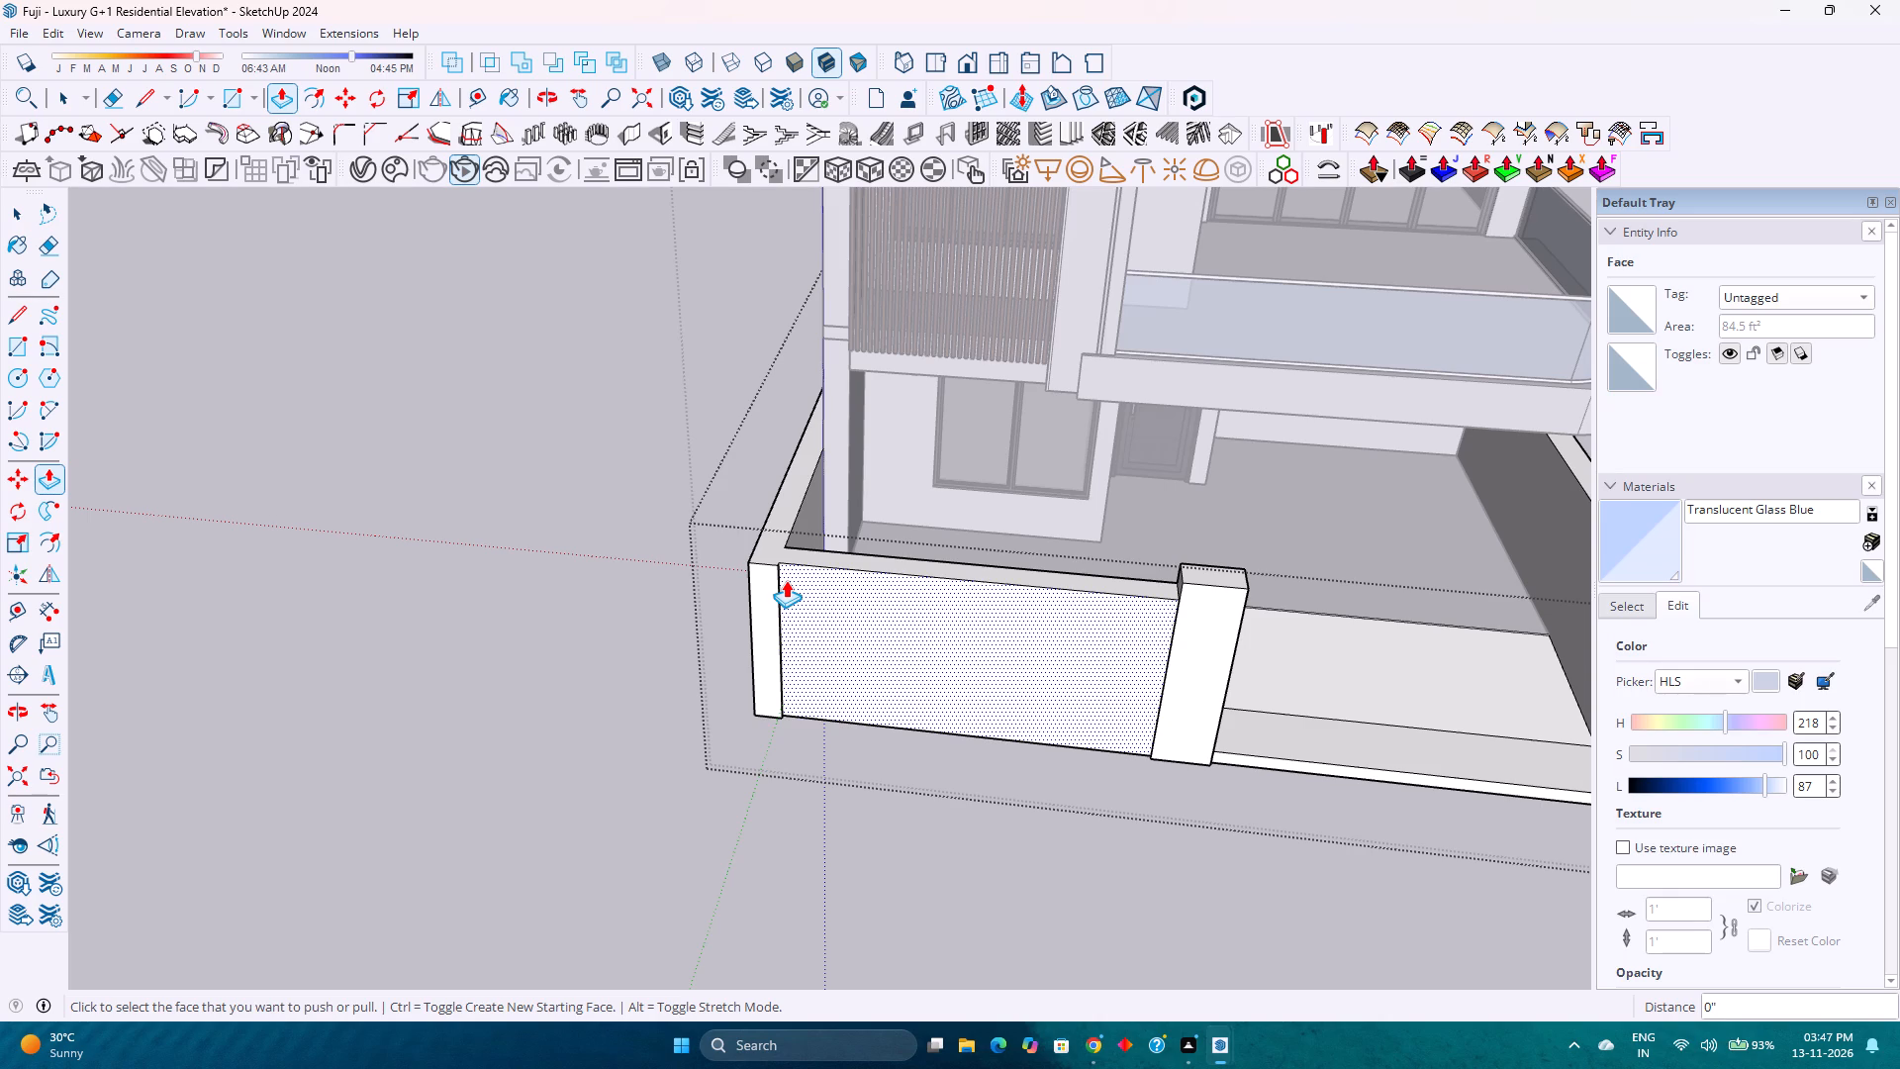
scroll(1154, 738, "down", 1)
scroll(1152, 737, "up", 4)
scroll(1152, 737, "down", 3)
scroll(1152, 737, "up", 3)
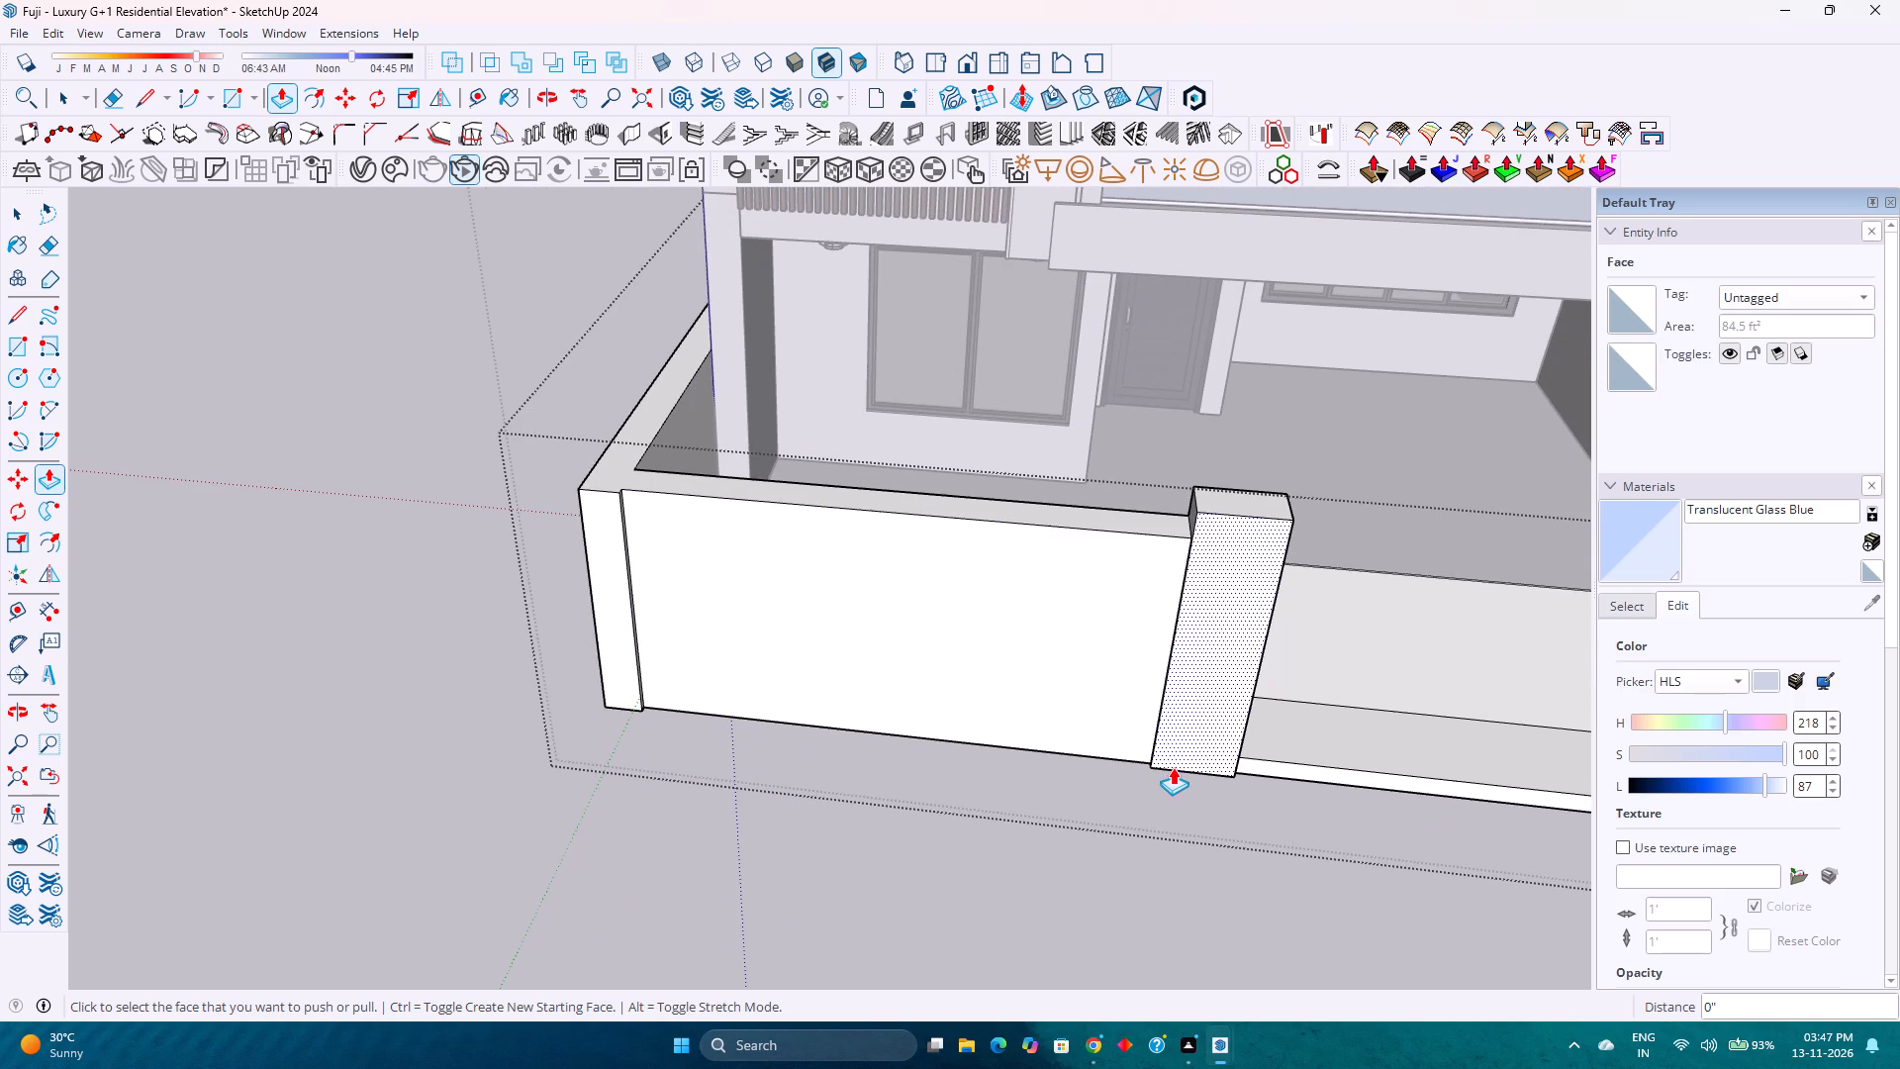
scroll(1179, 779, "down", 2)
scroll(1144, 763, "up", 4)
scroll(1058, 704, "up", 3)
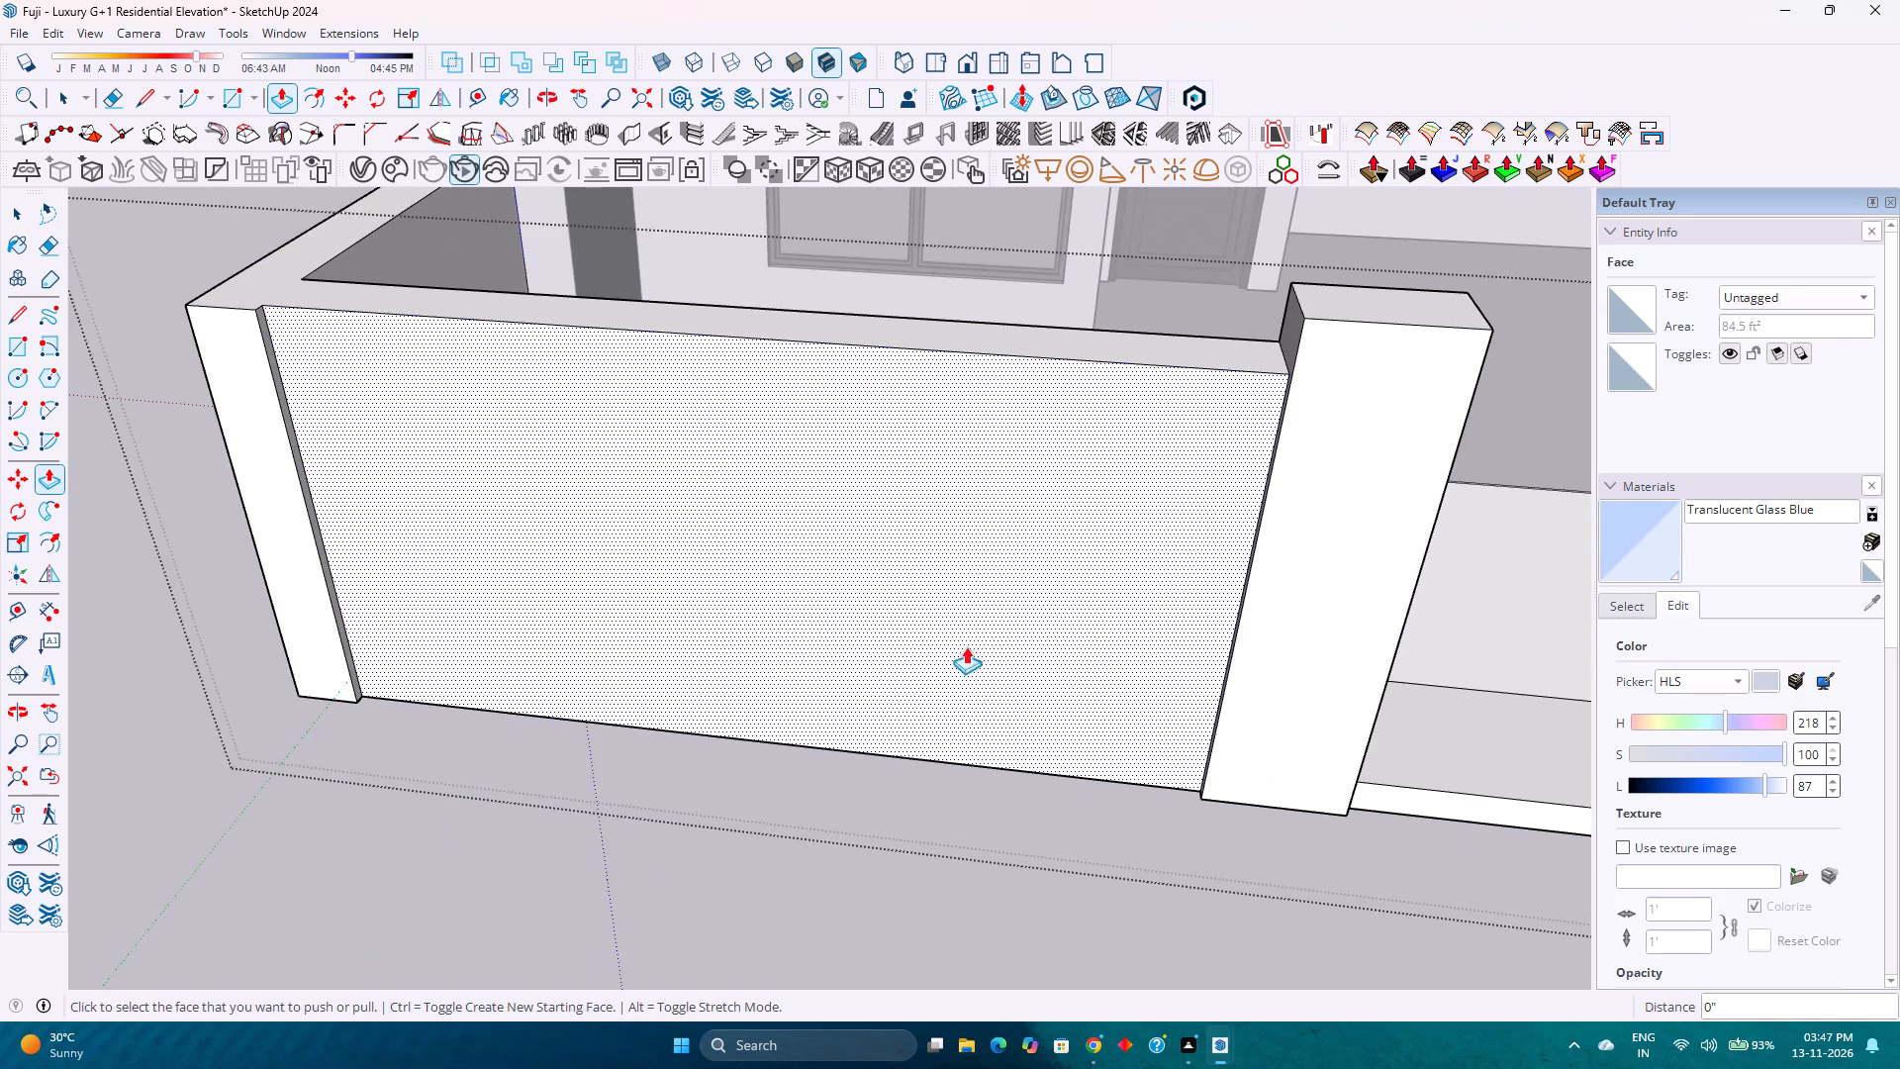
scroll(912, 604, "up", 1)
left_click(470, 90)
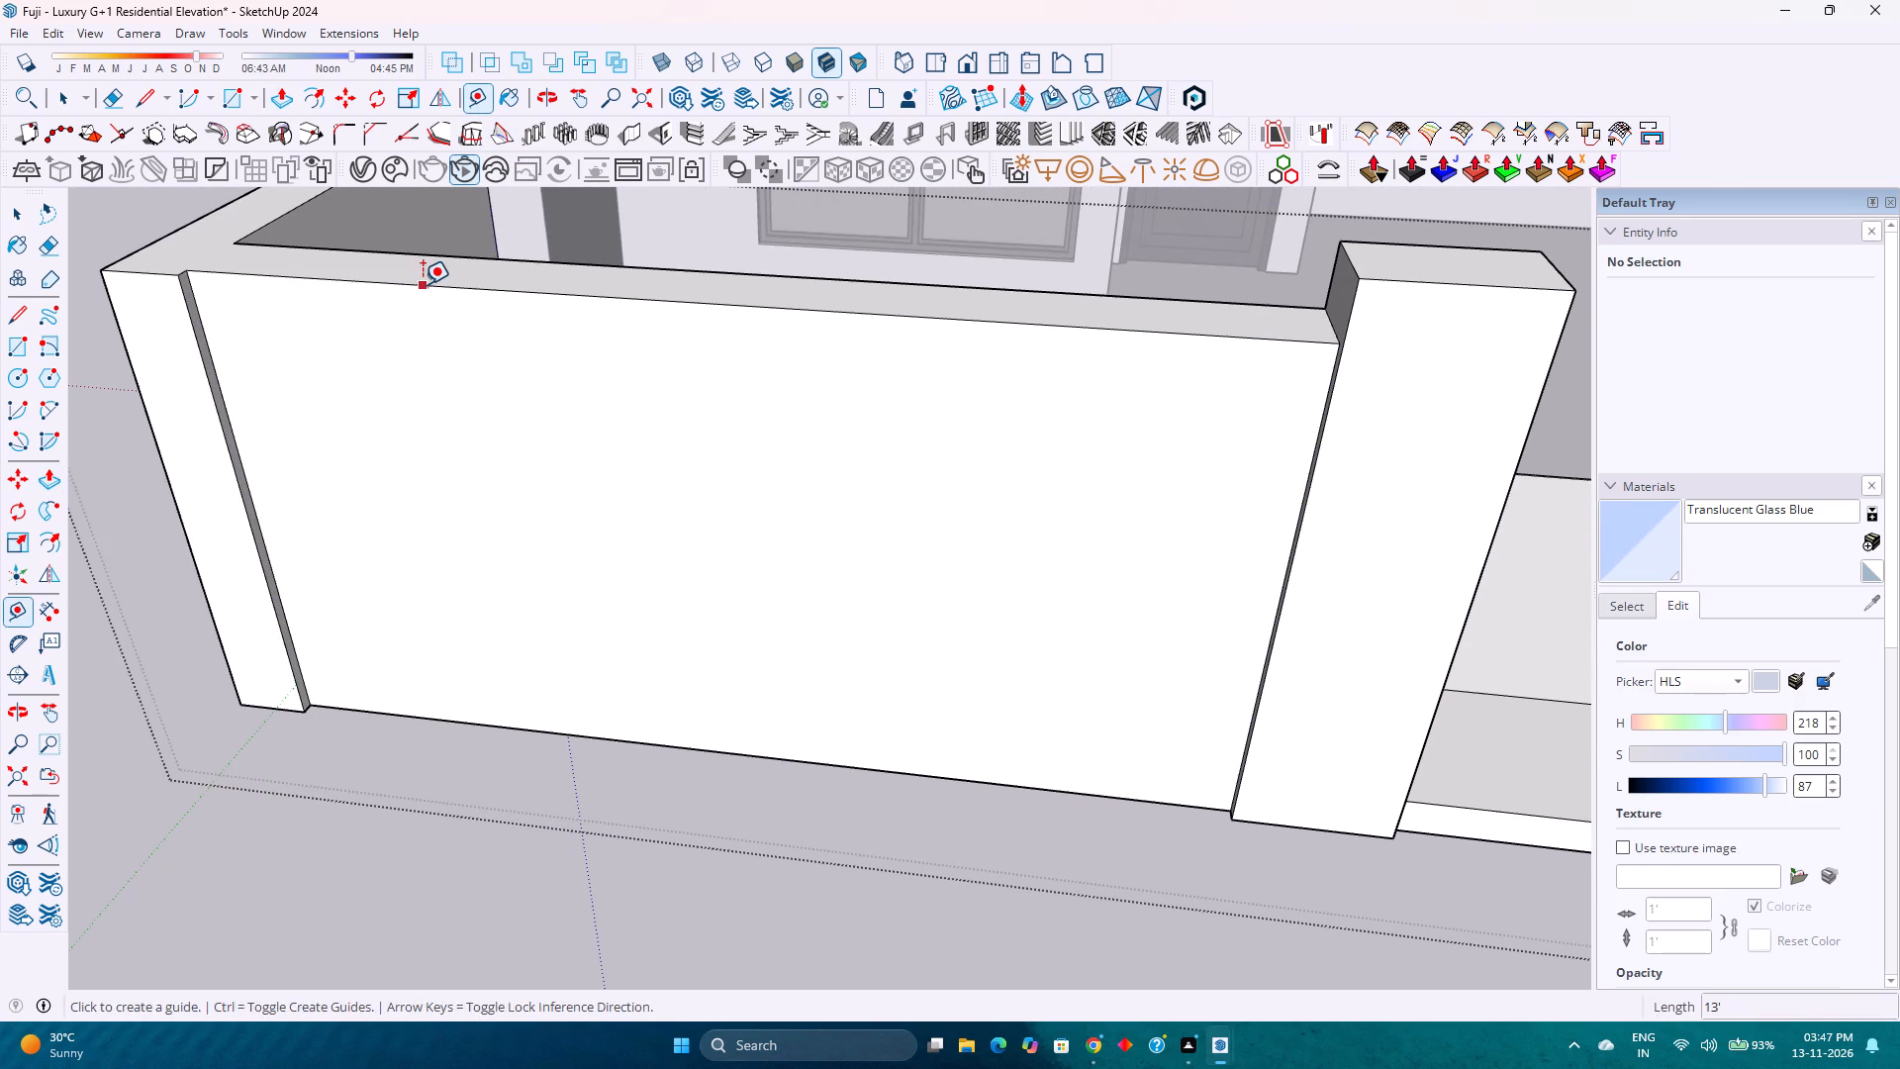
left_click(423, 284)
key("9")
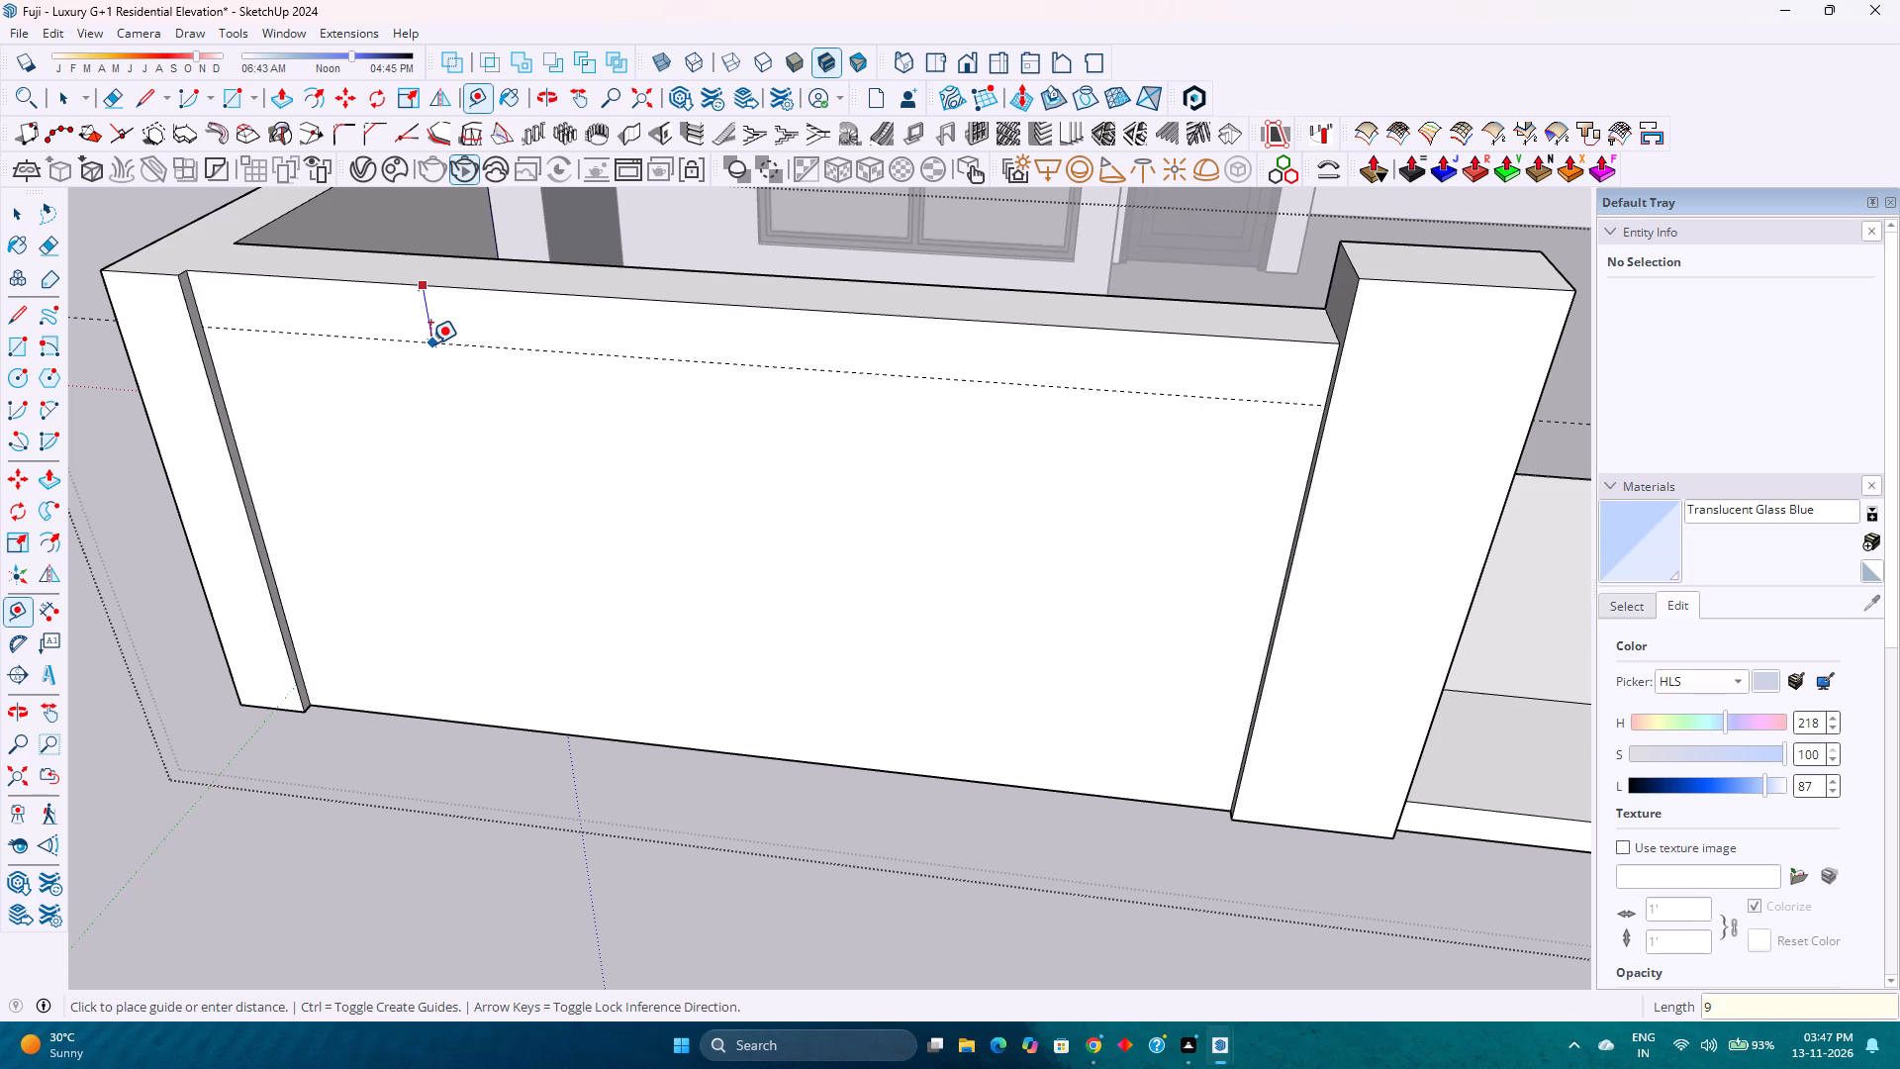
key("Return")
scroll(430, 340, "down", 2)
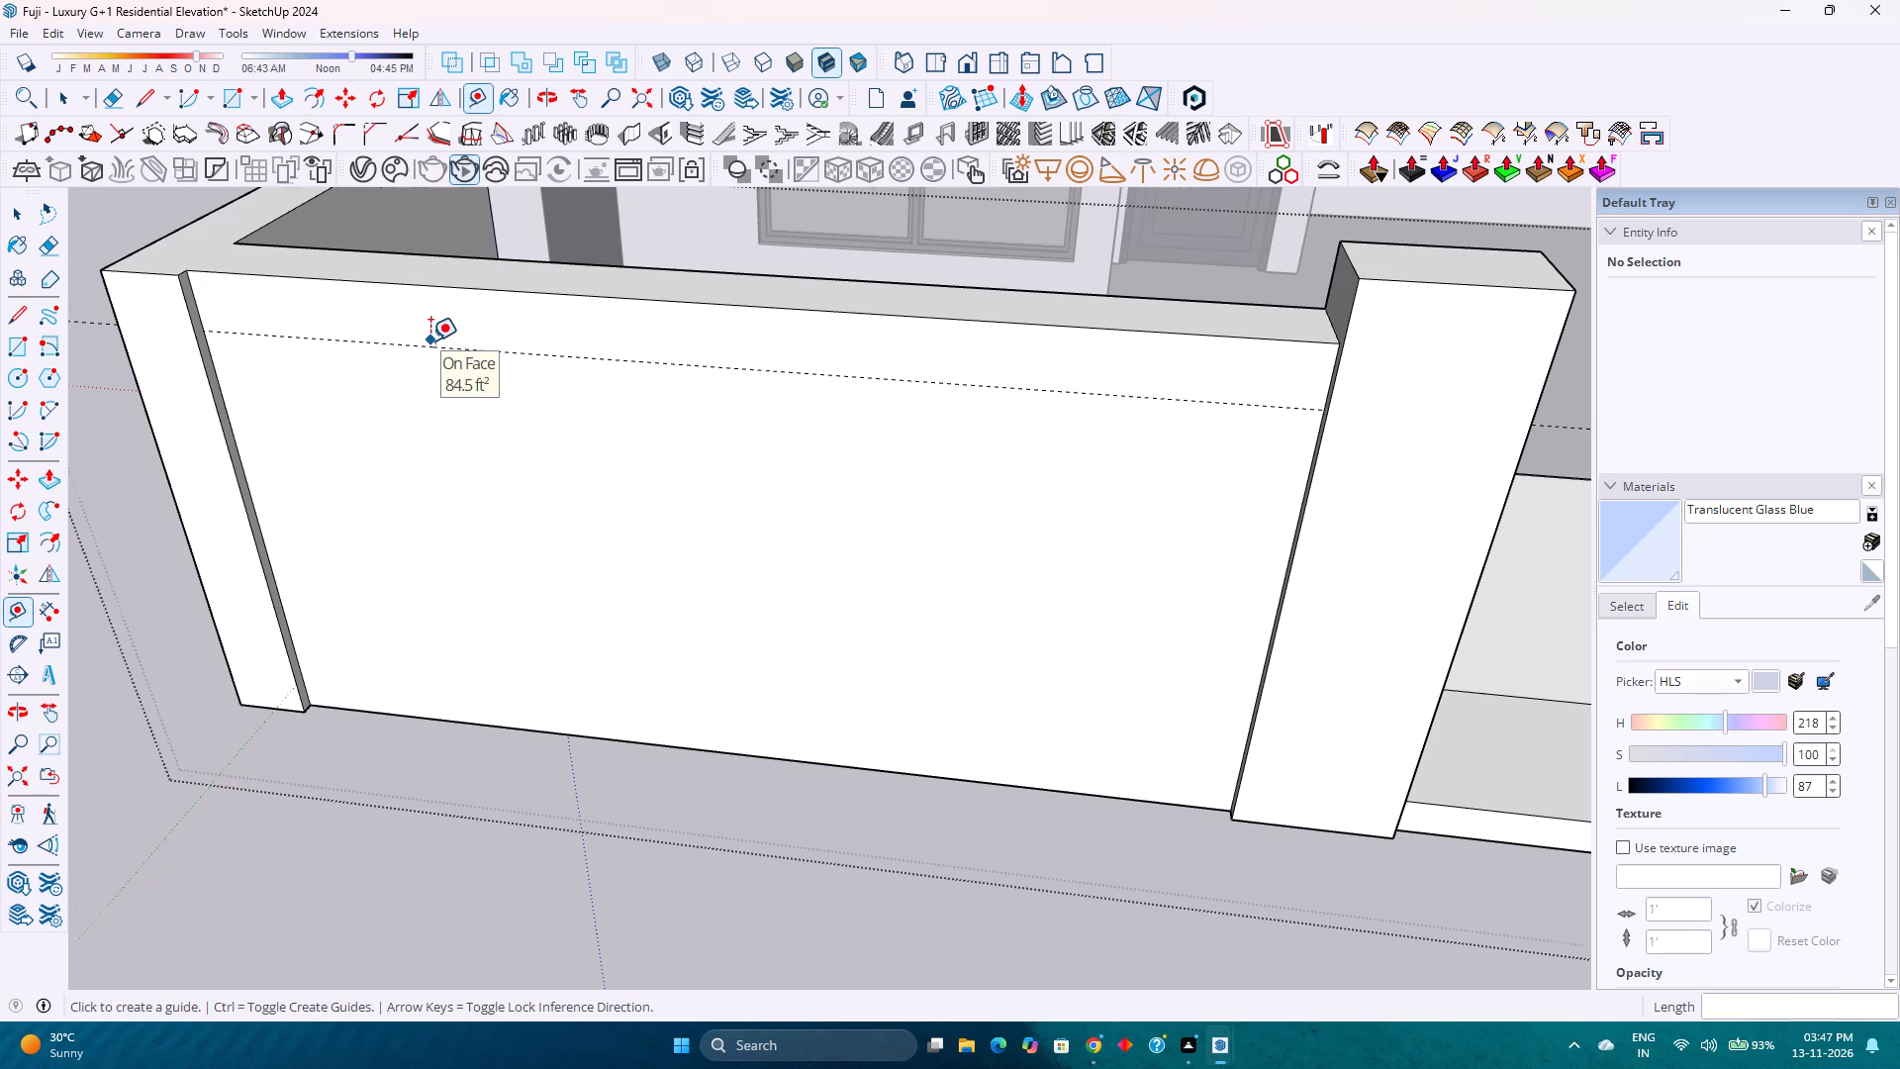
scroll(430, 340, "down", 1)
middle_click_drag(332, 398, 381, 261)
middle_click(387, 260)
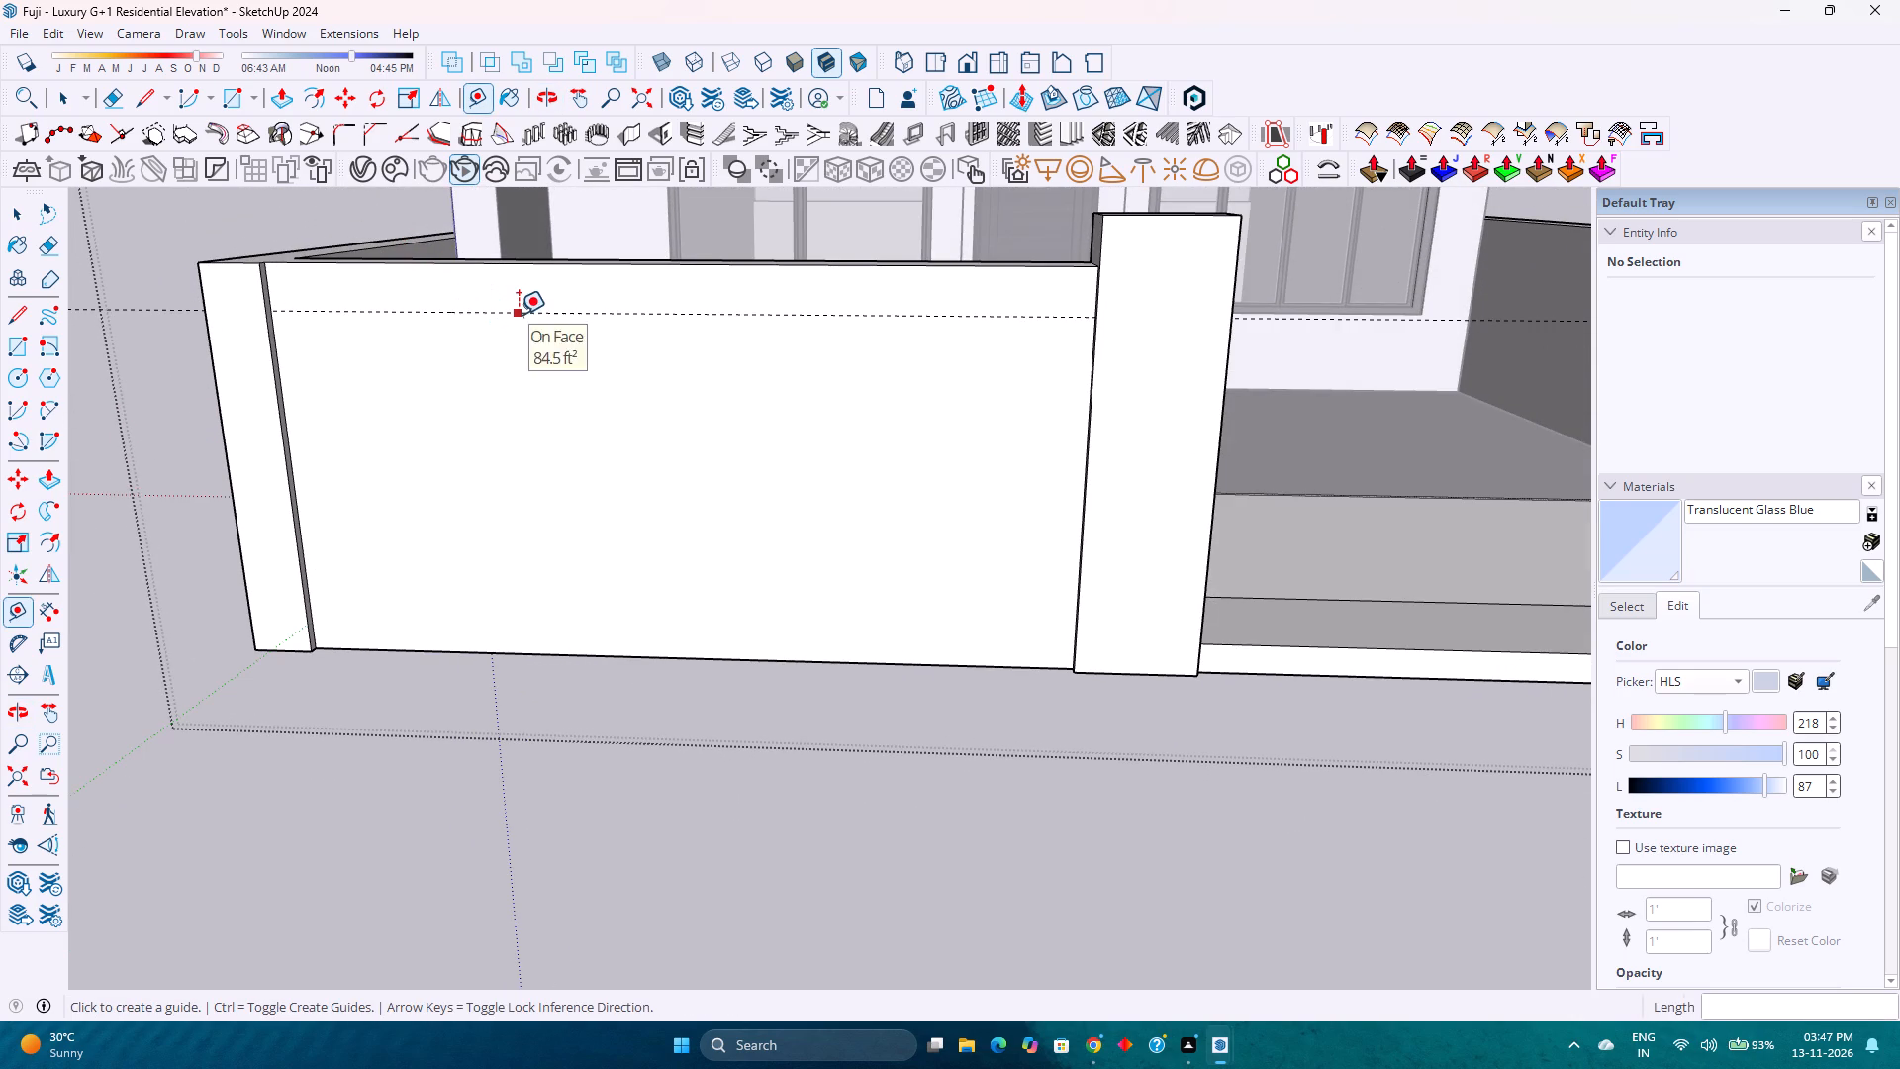
left_click(519, 314)
key("9")
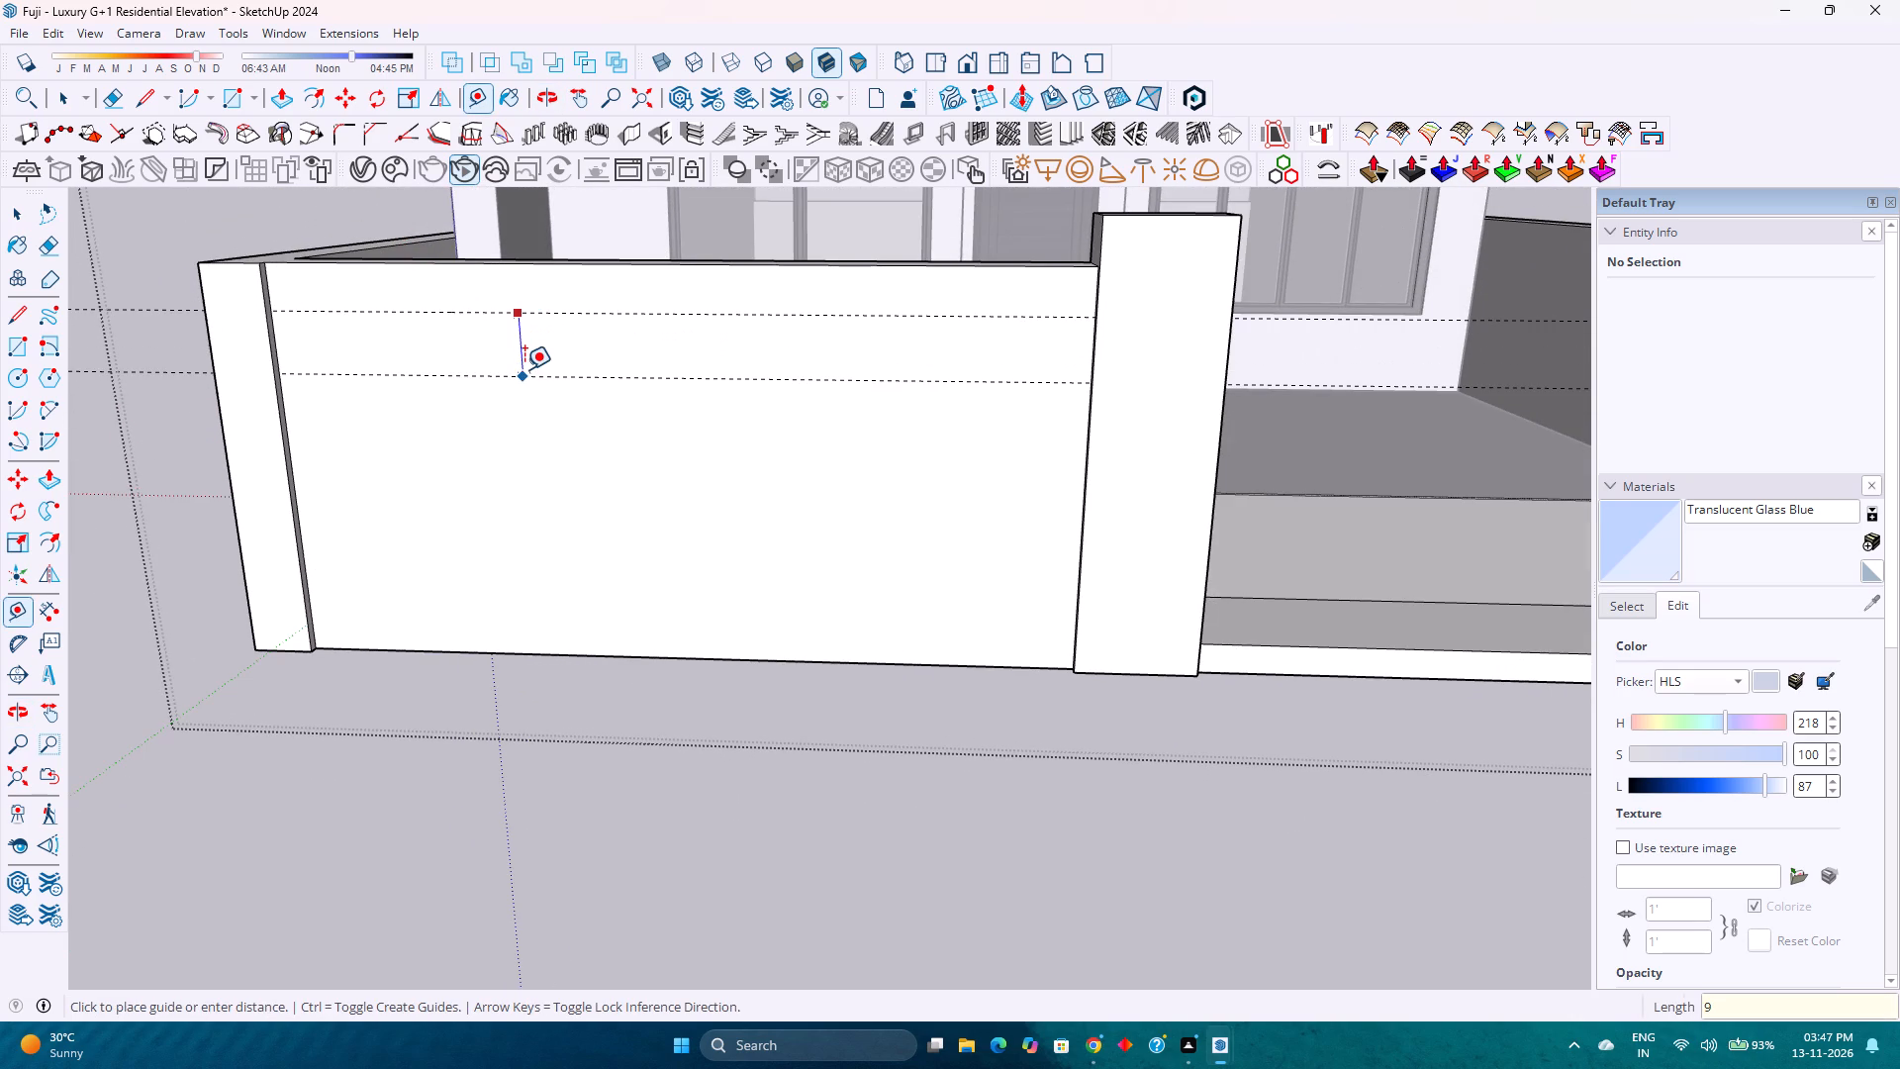
key("Return")
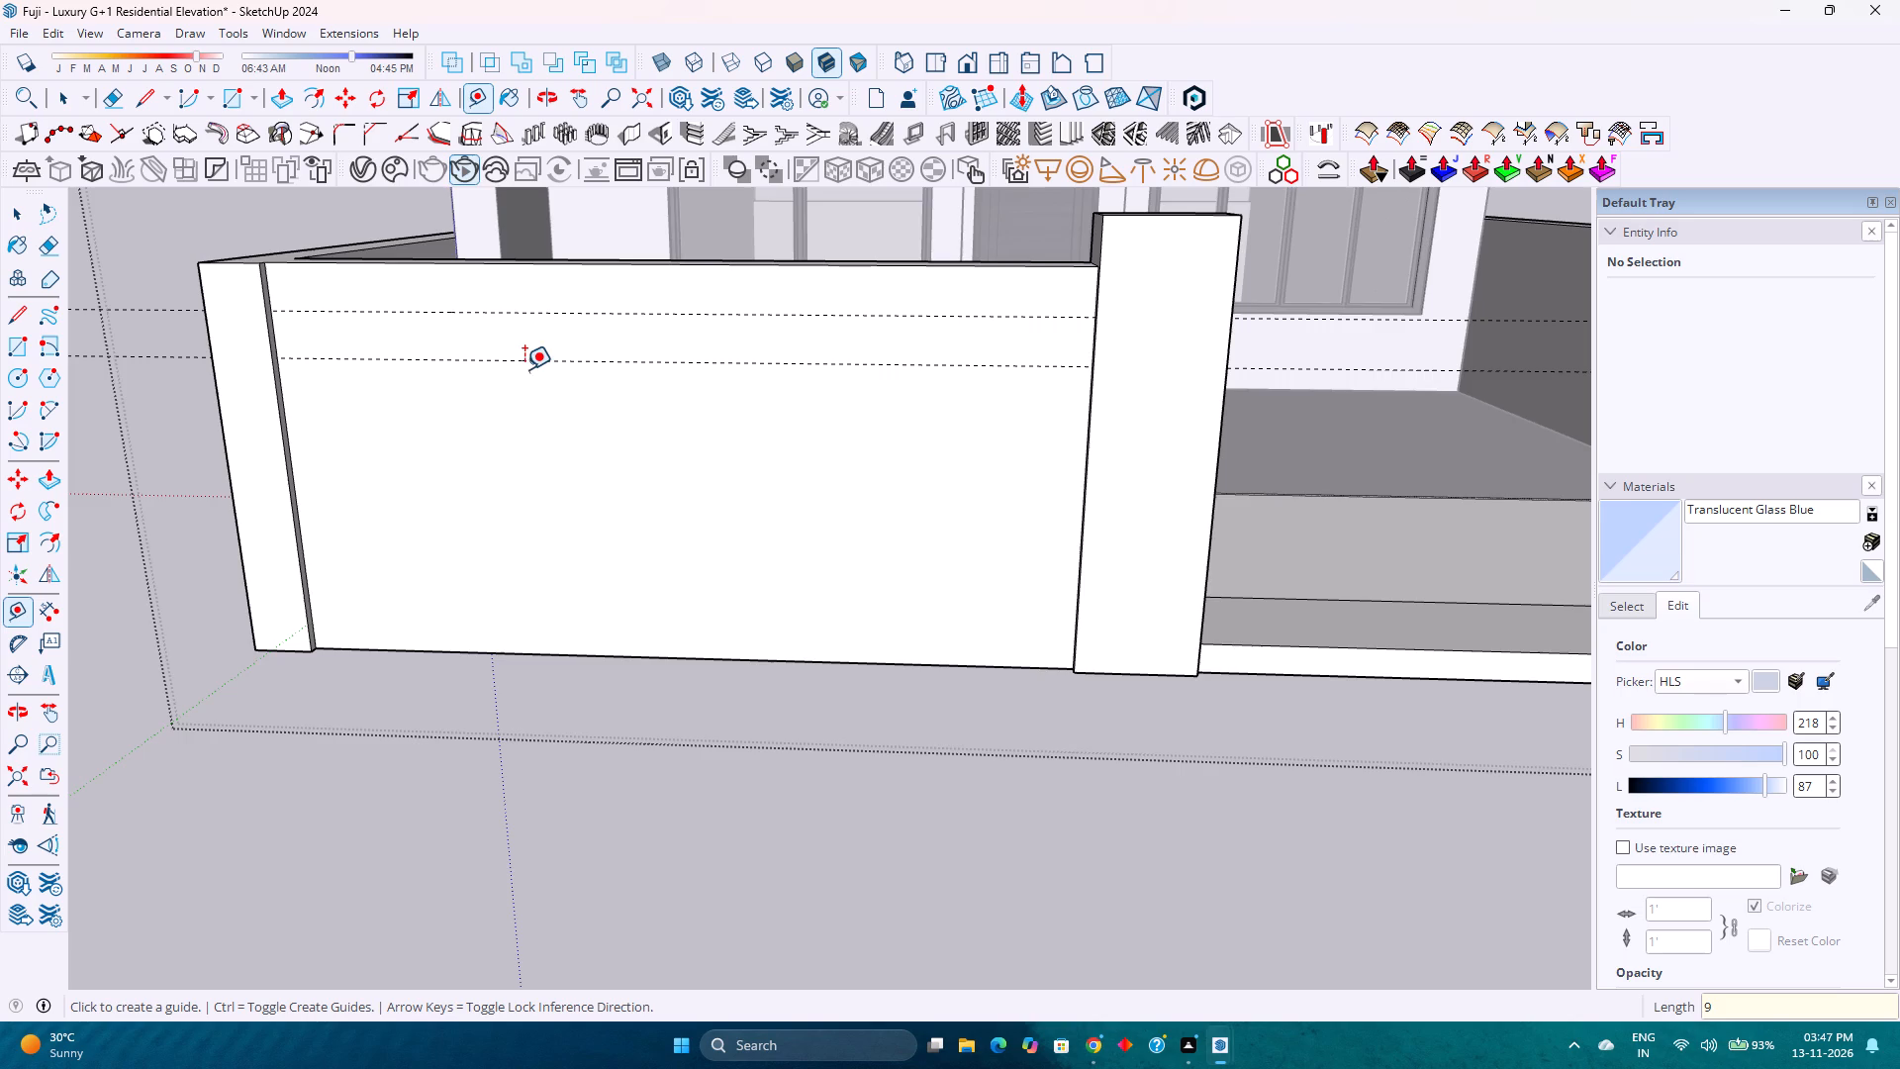
Place a vertical guide on the front wall face, 1'8" from the gate pillar's side edge.
scroll(873, 452, "up", 2)
middle_click_drag(873, 452, 1085, 512)
middle_click(1085, 512)
scroll(1109, 457, "up", 3)
left_click(1134, 420)
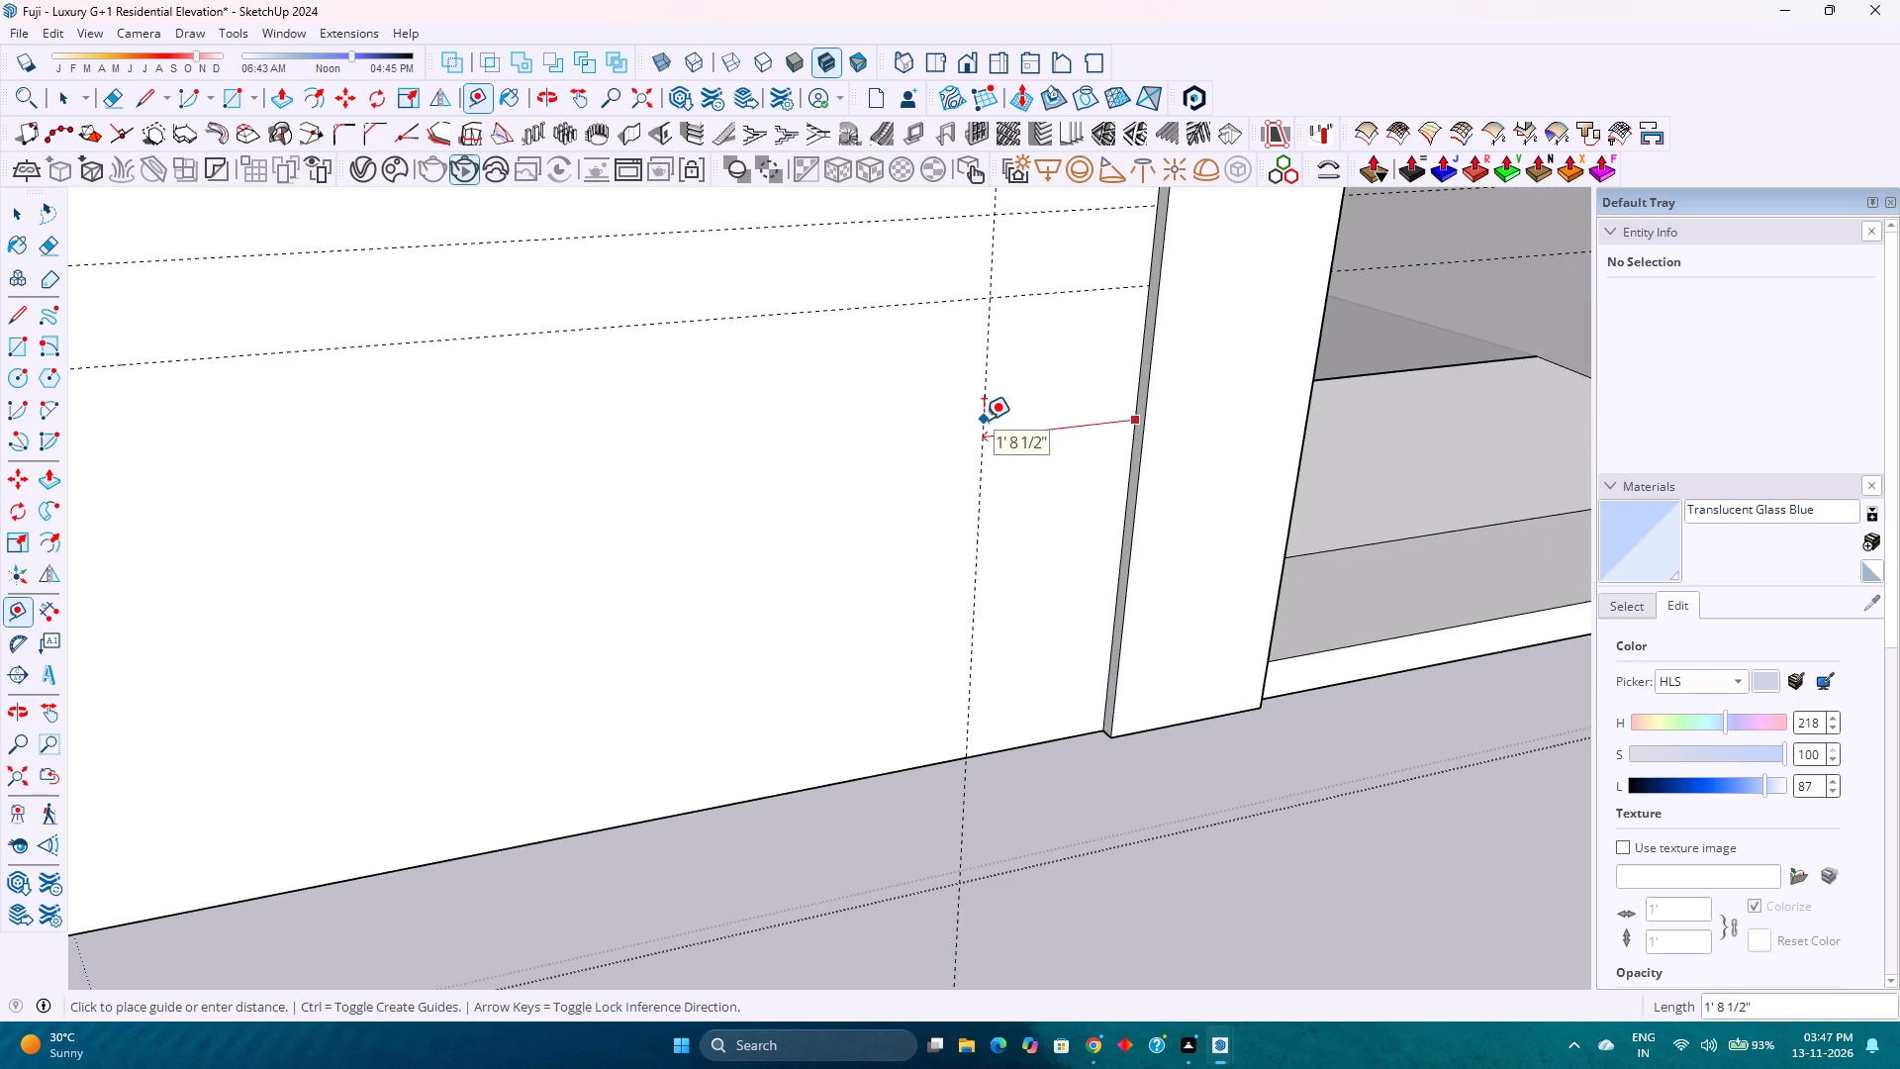
type("2'")
key("Return")
type("1'8")
key("Return")
Place a second vertical guide 3' from the first one, toward the corner pillar.
scroll(938, 341, "down", 6)
middle_click_drag(977, 388, 766, 266)
middle_click_drag(1060, 579, 1002, 528)
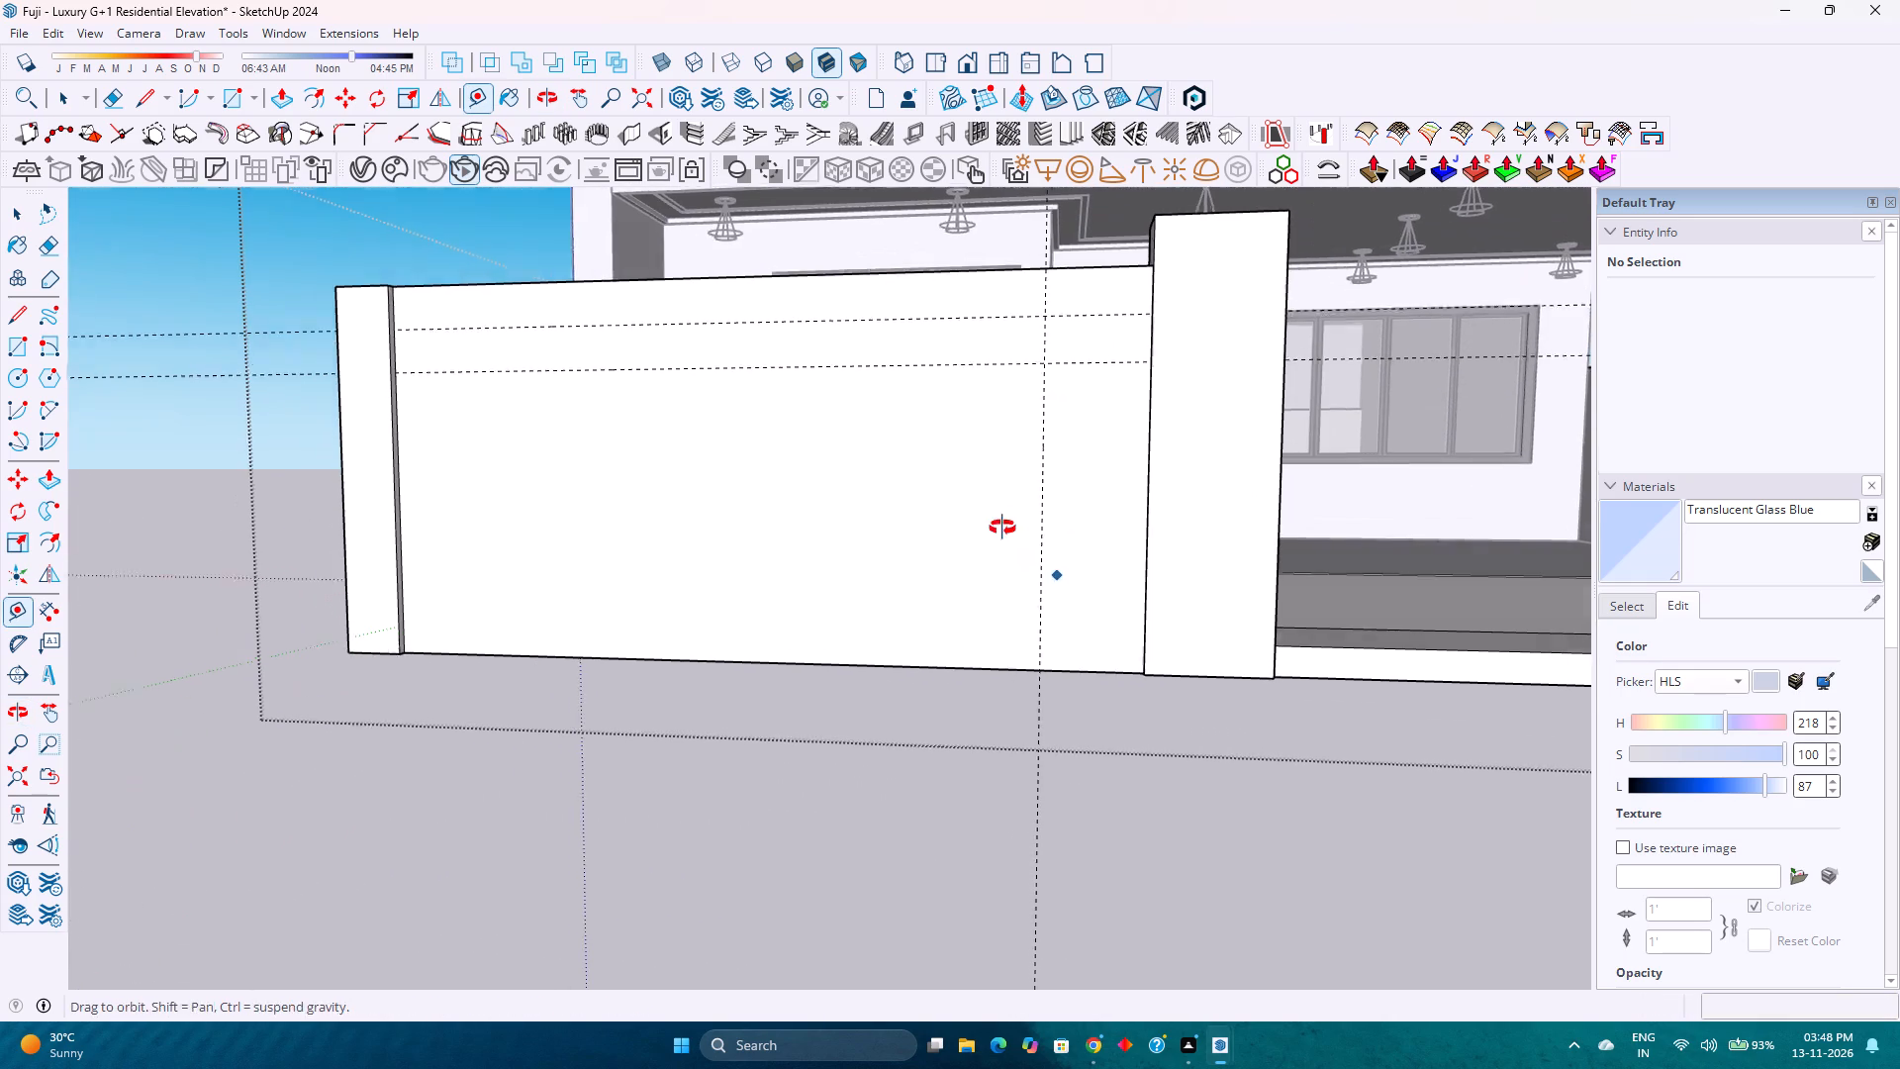
middle_click_drag(1002, 528, 1002, 526)
middle_click(1002, 526)
left_click(1042, 481)
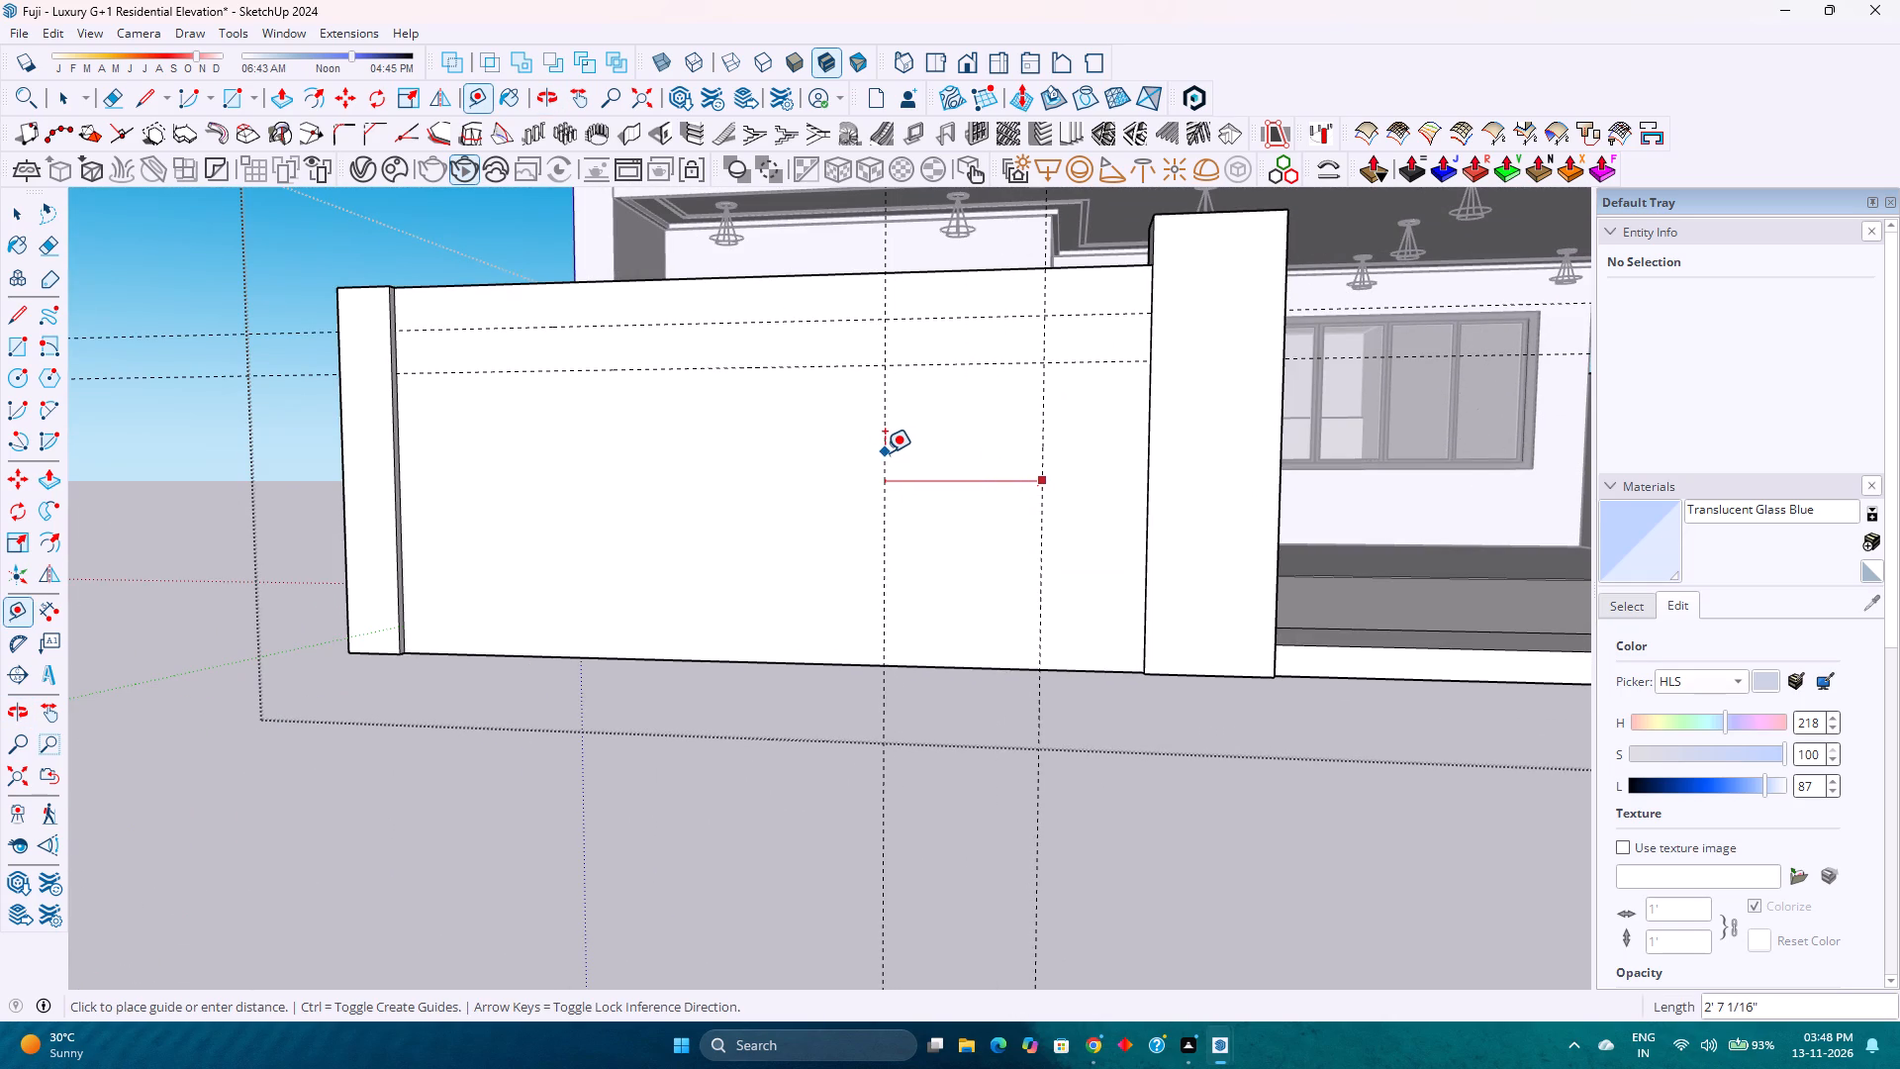
type("3'")
key("Return")
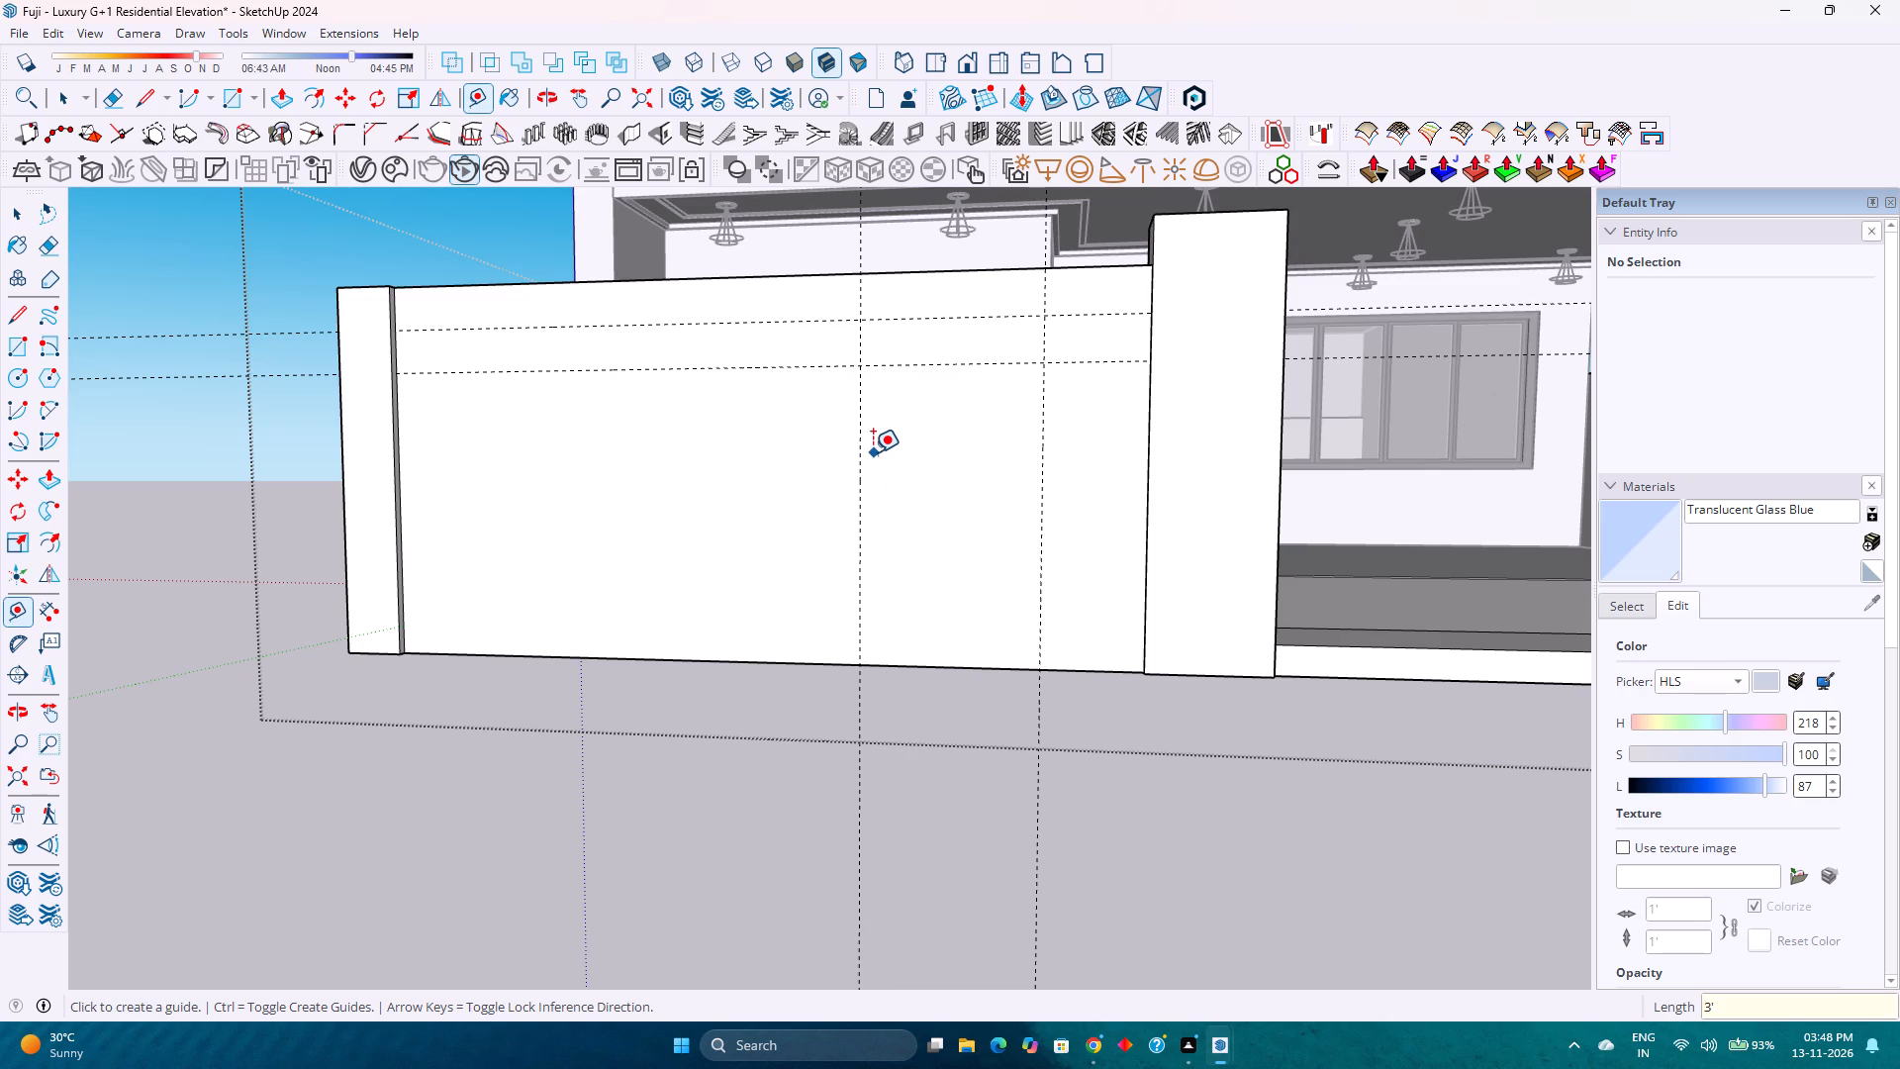
Place a horizontal guide 3' below the lower of the two horizontal guides on the front wall face.
left_click(934, 361)
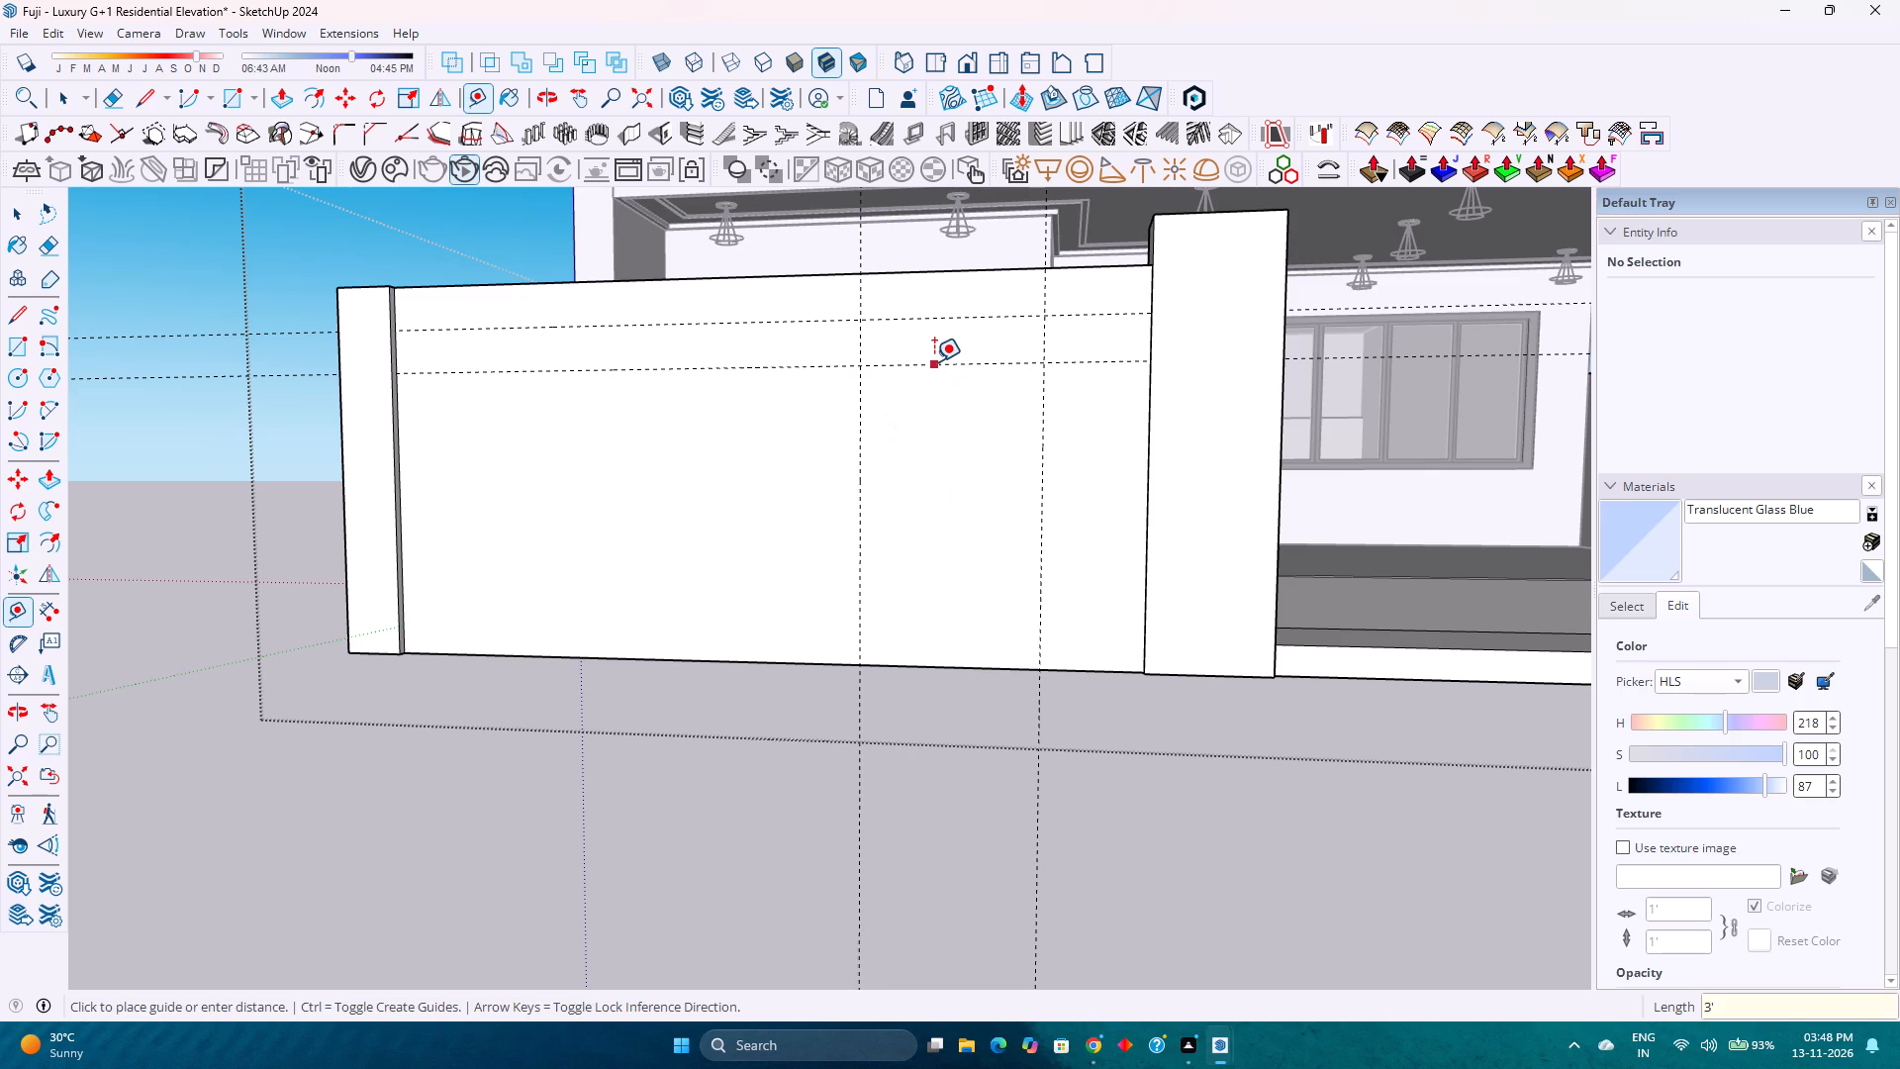
type("3'")
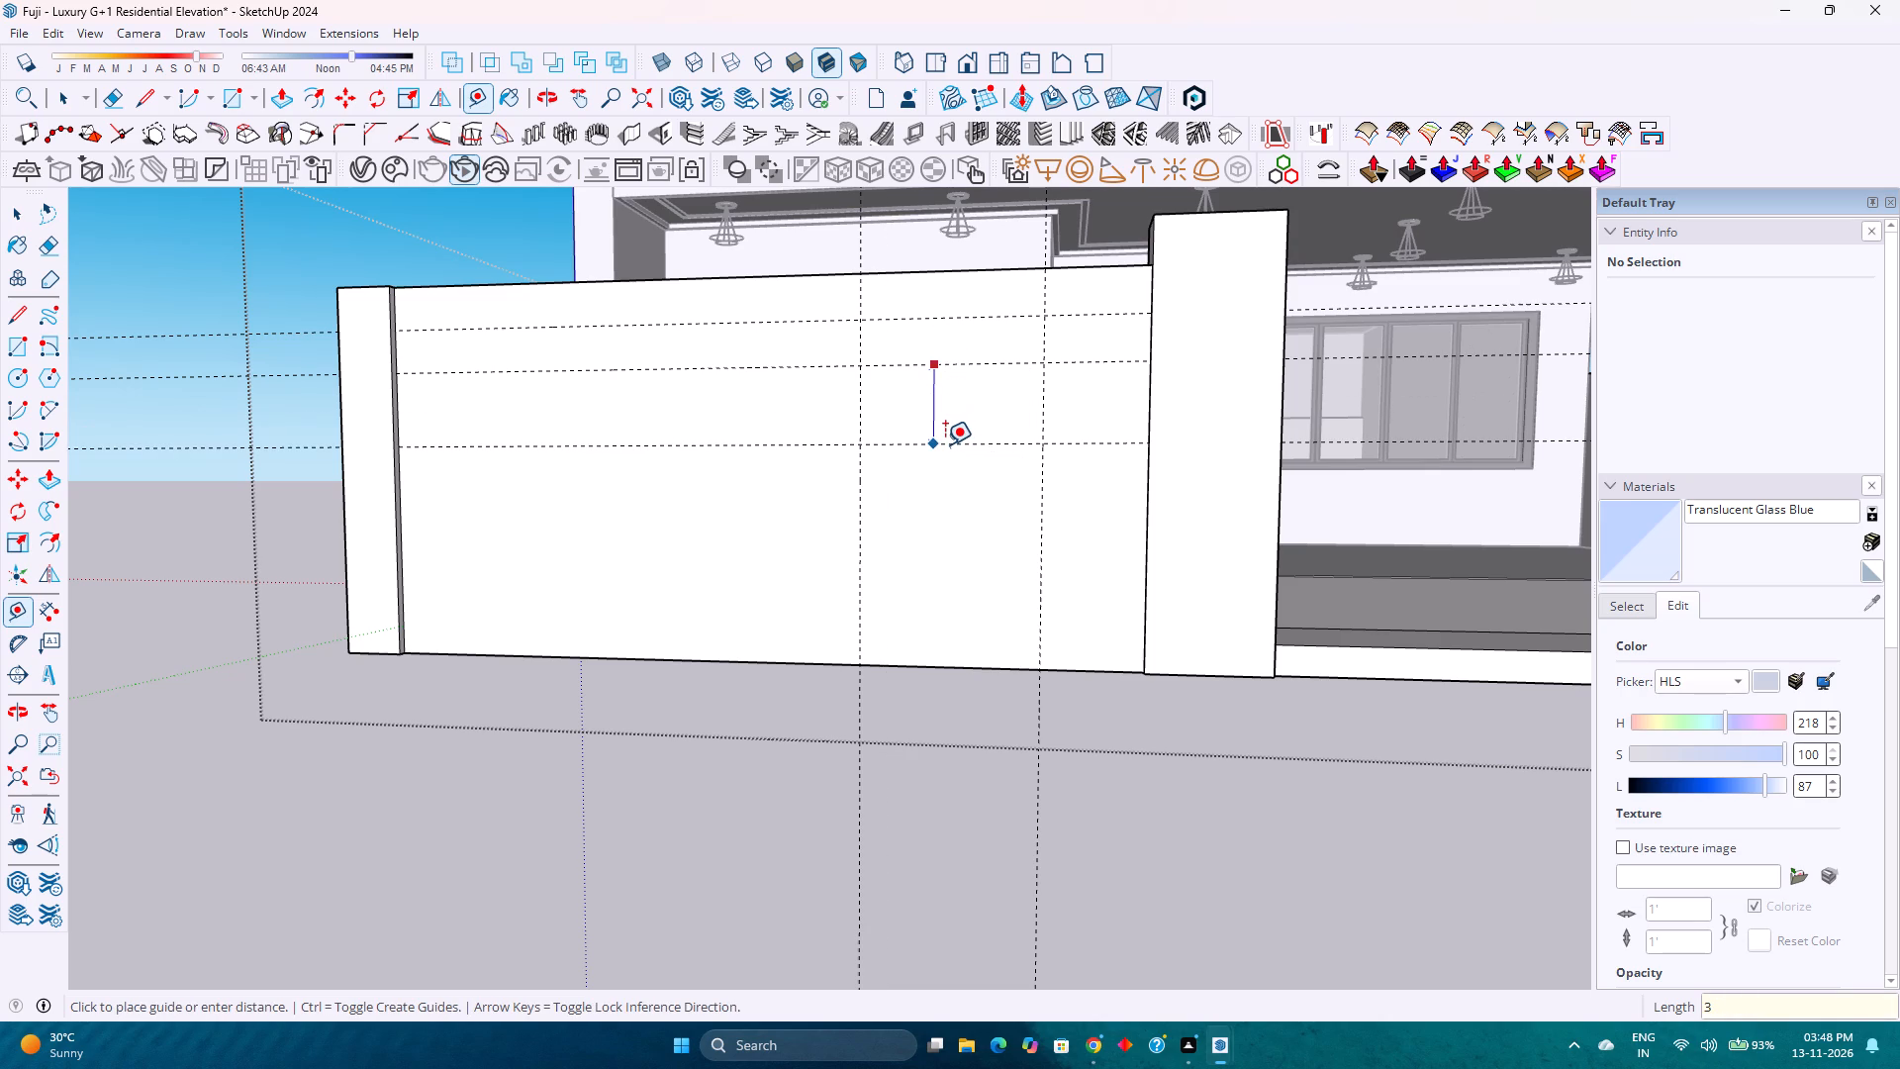
key("Return")
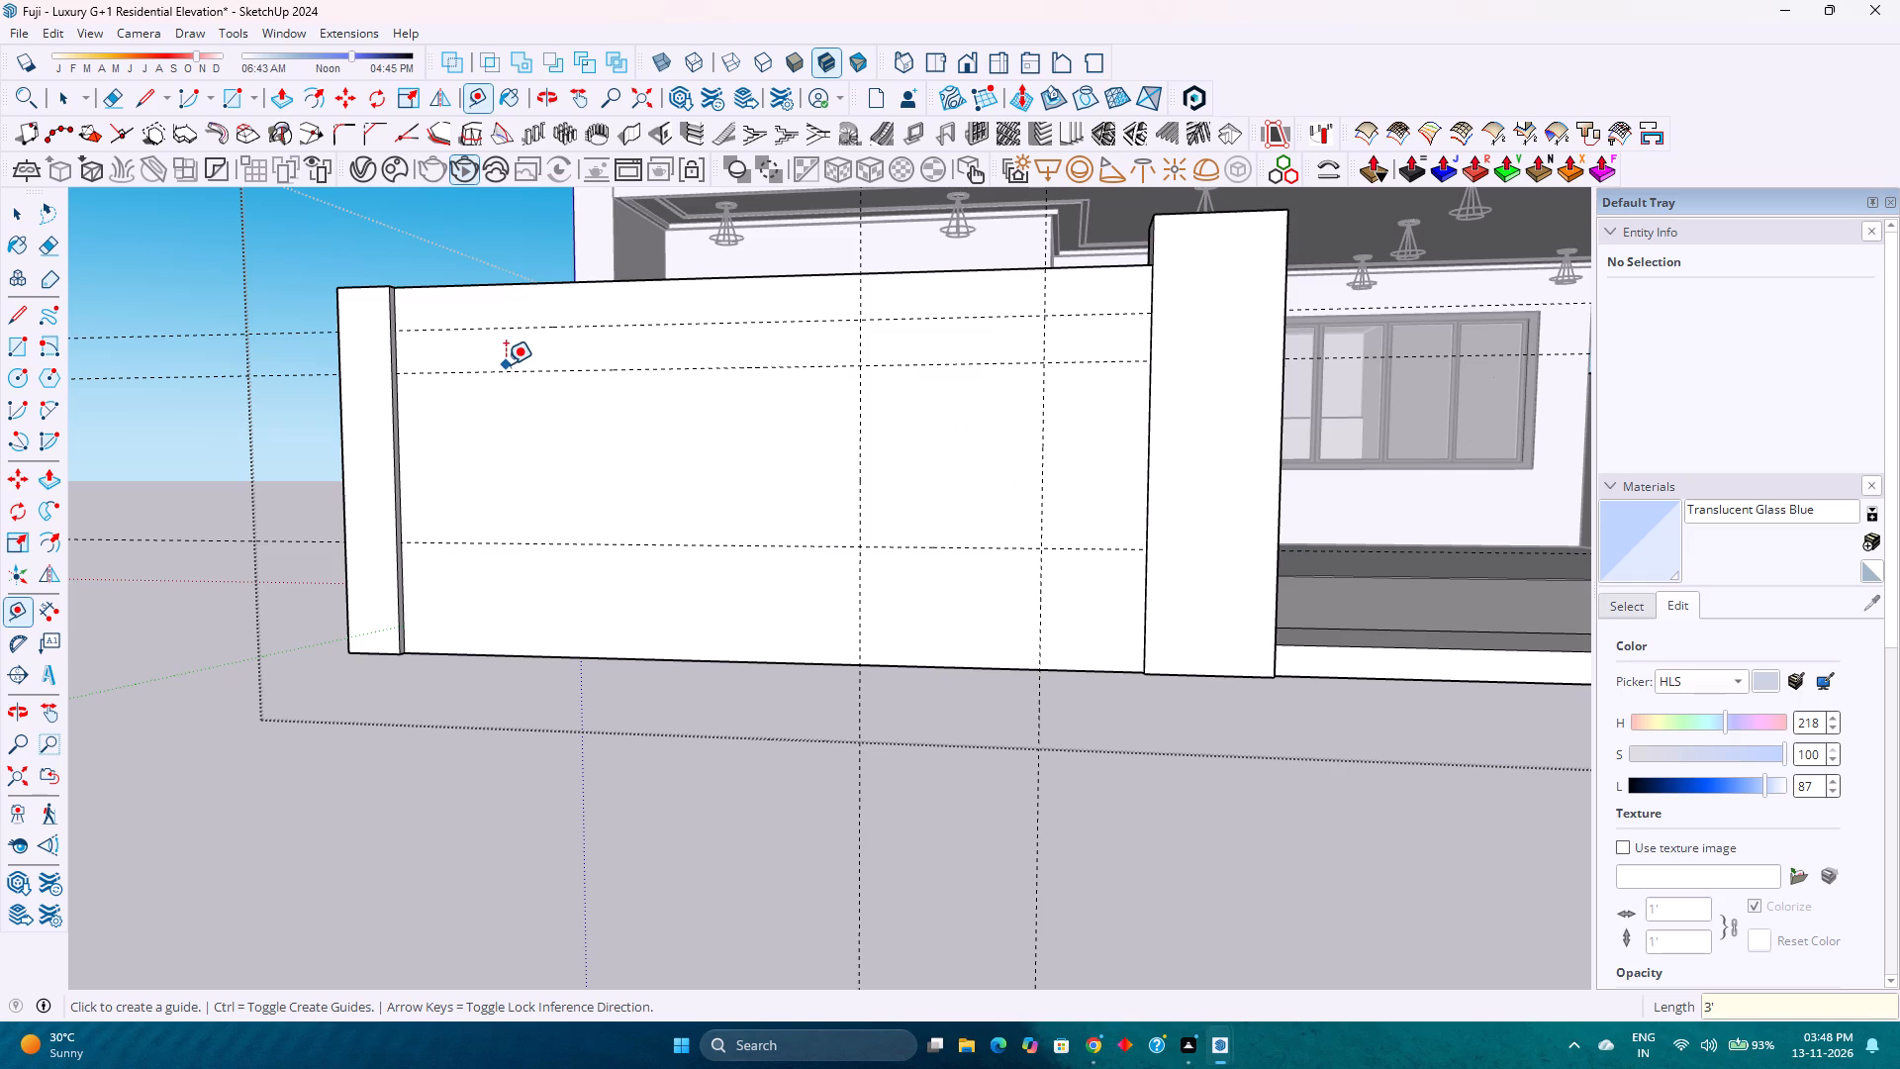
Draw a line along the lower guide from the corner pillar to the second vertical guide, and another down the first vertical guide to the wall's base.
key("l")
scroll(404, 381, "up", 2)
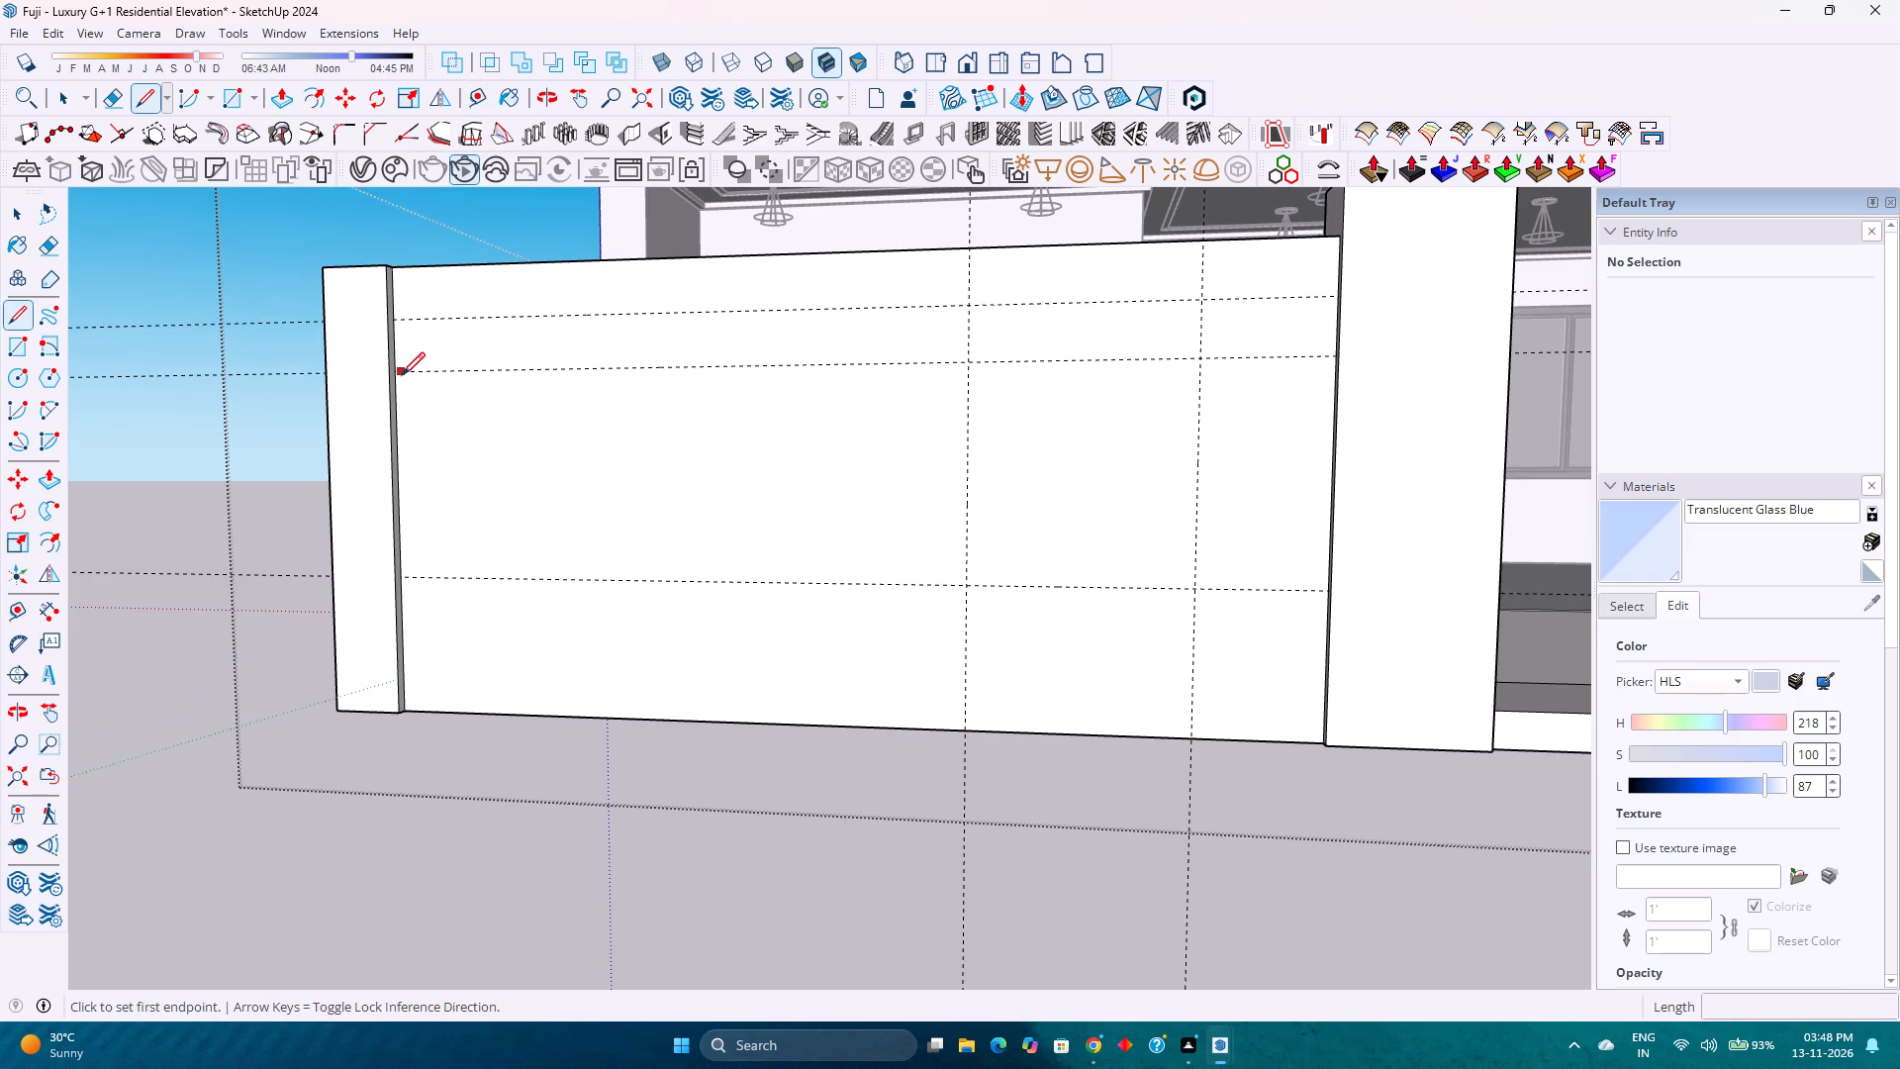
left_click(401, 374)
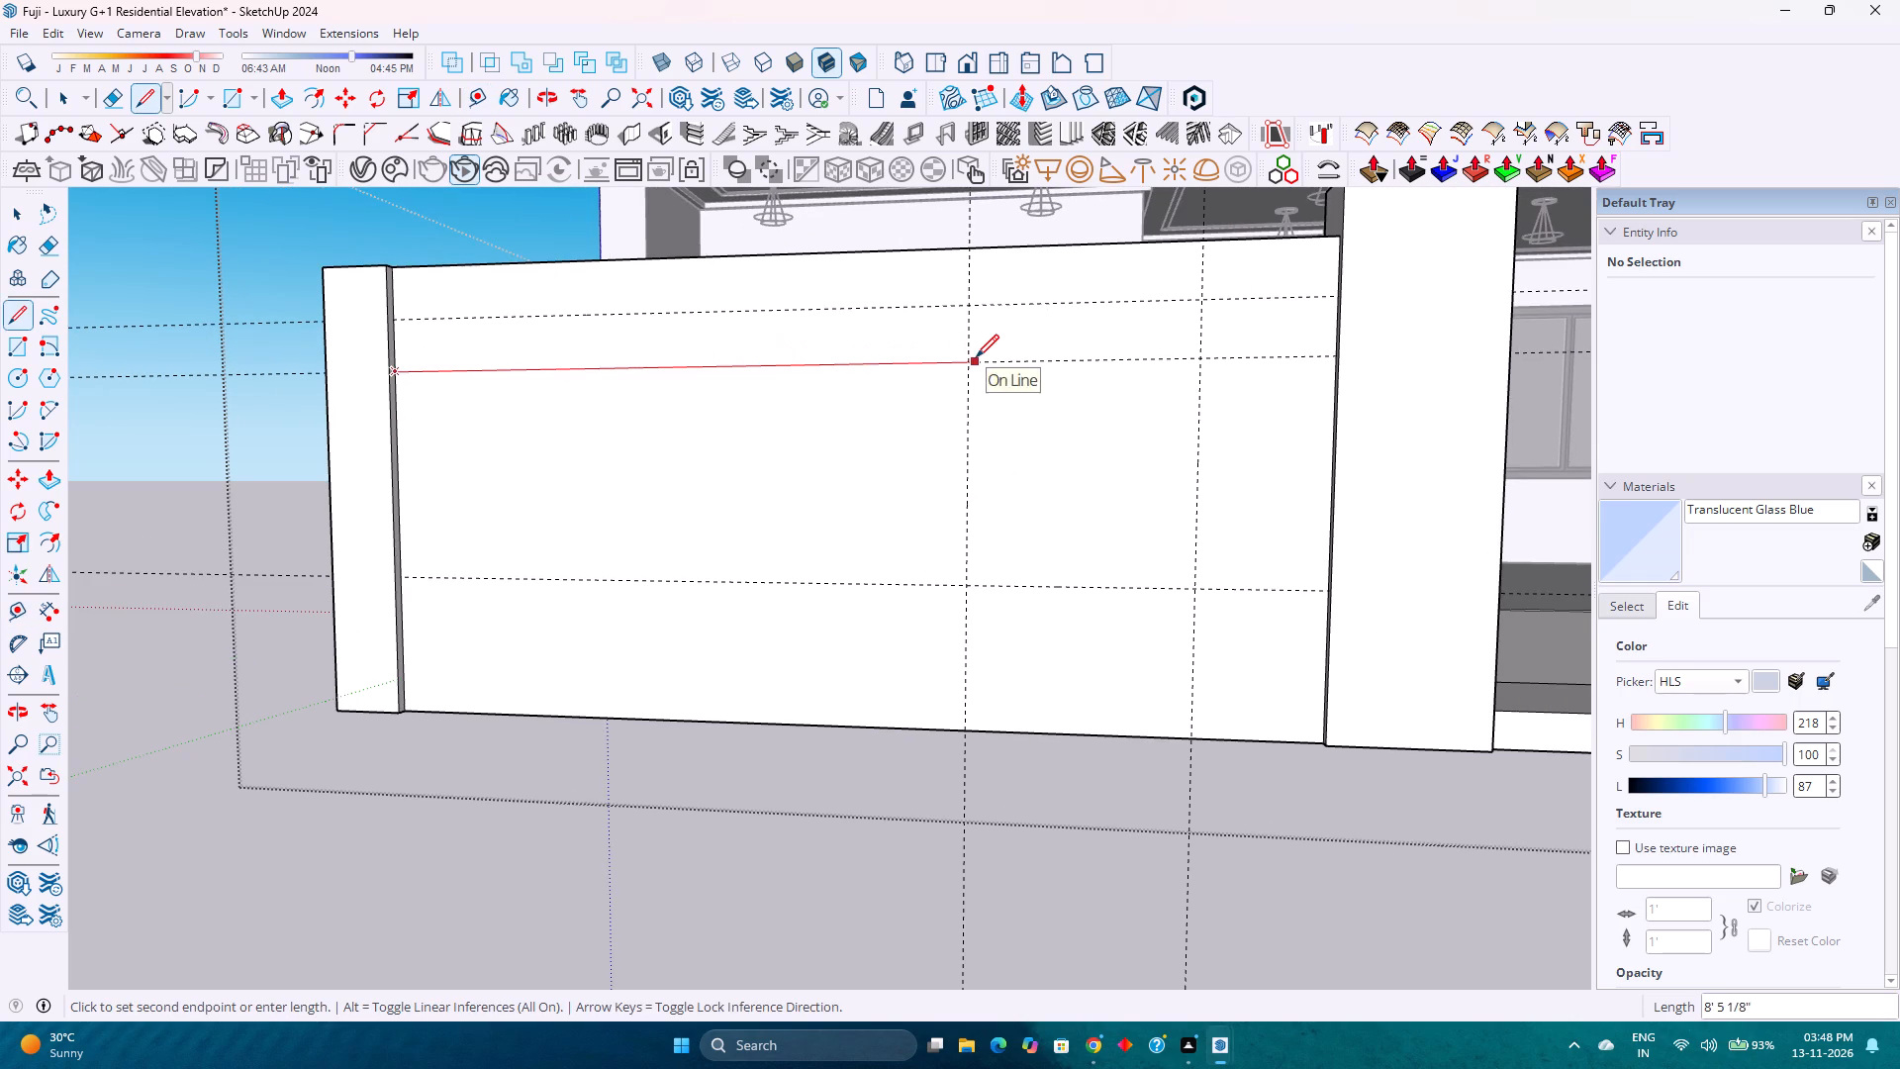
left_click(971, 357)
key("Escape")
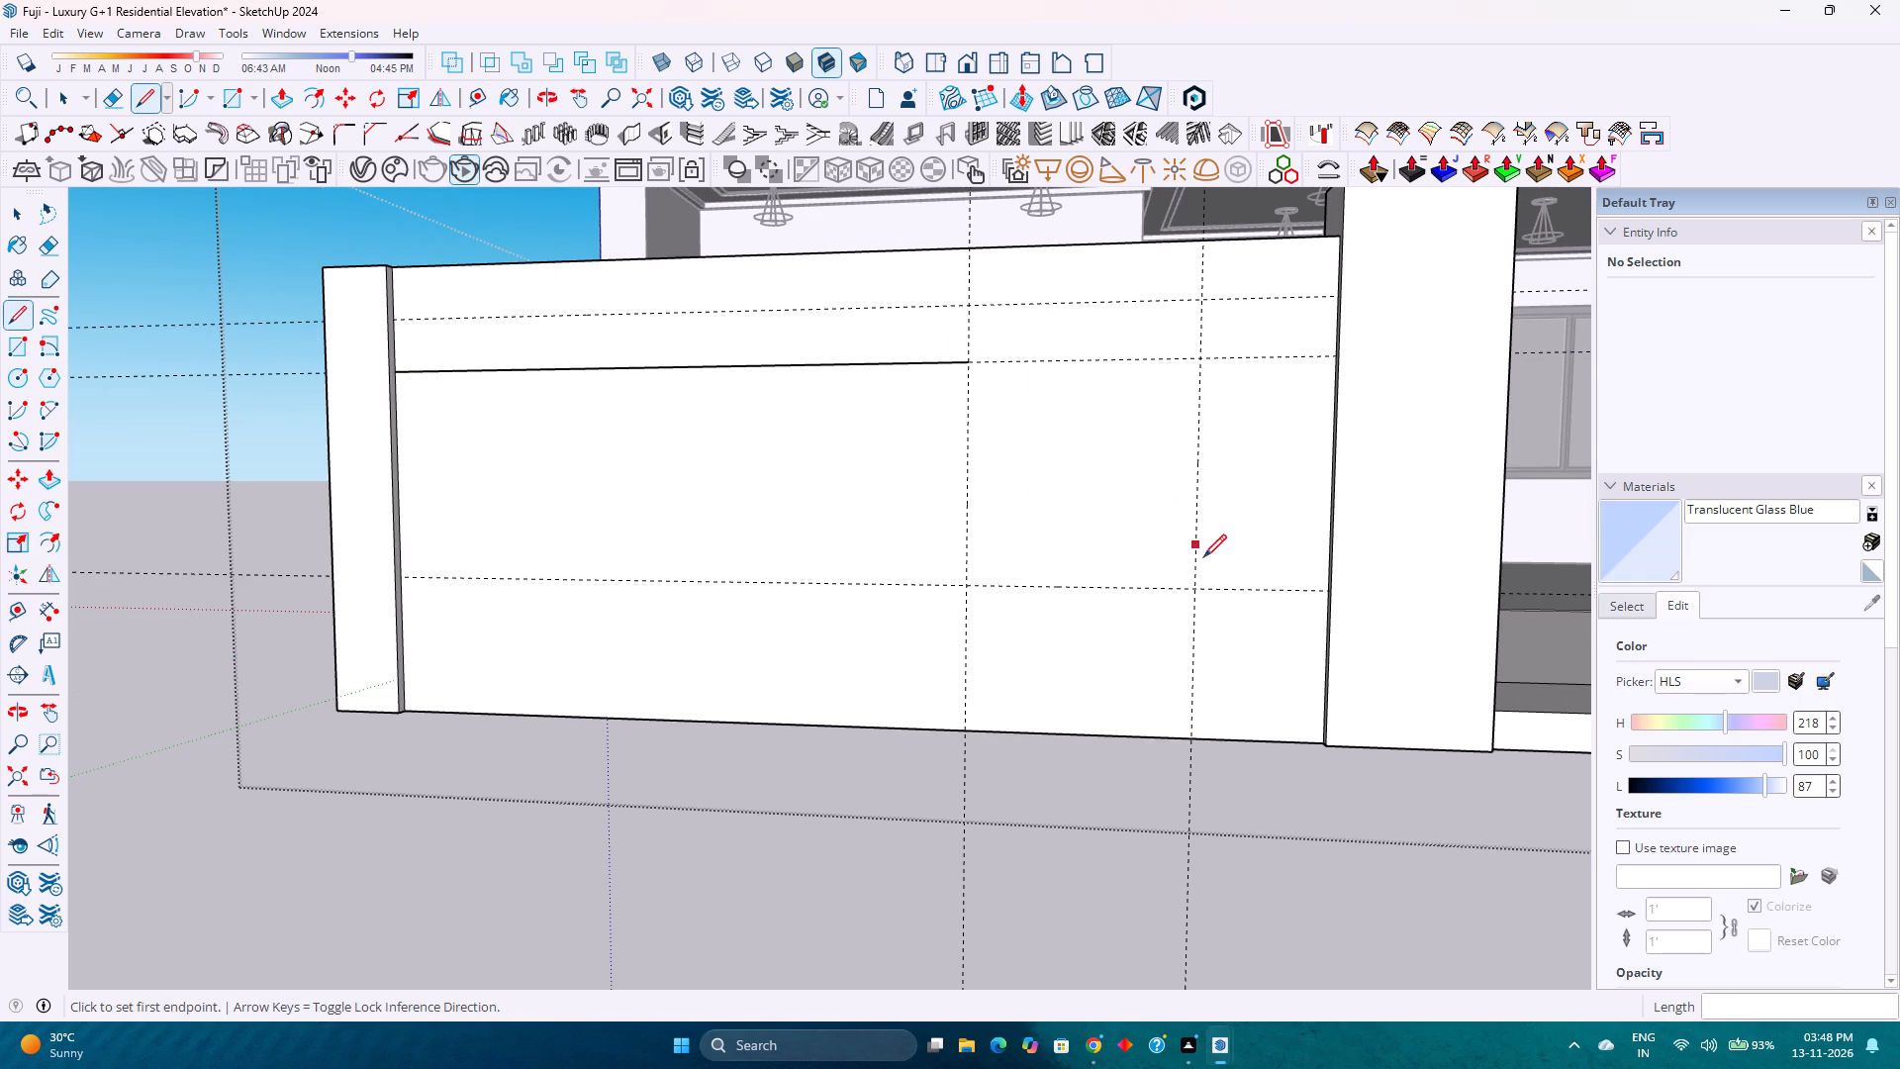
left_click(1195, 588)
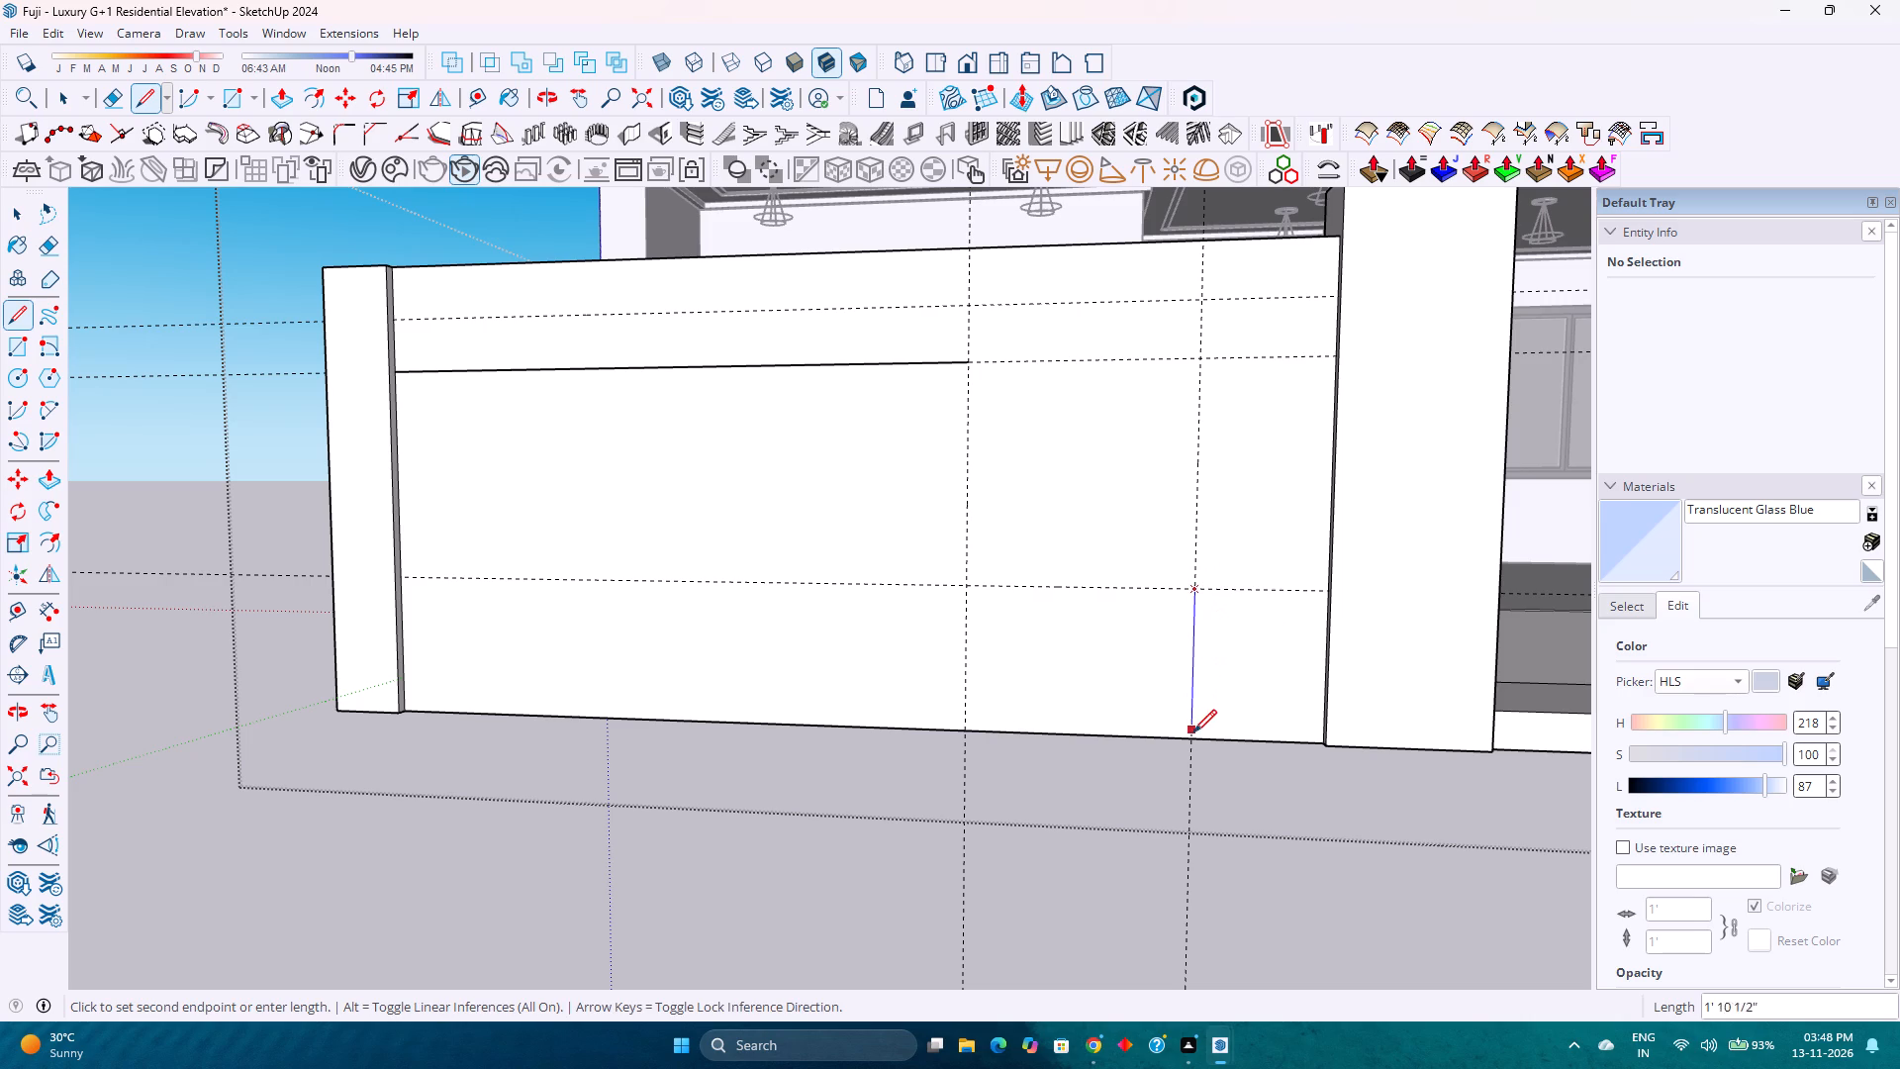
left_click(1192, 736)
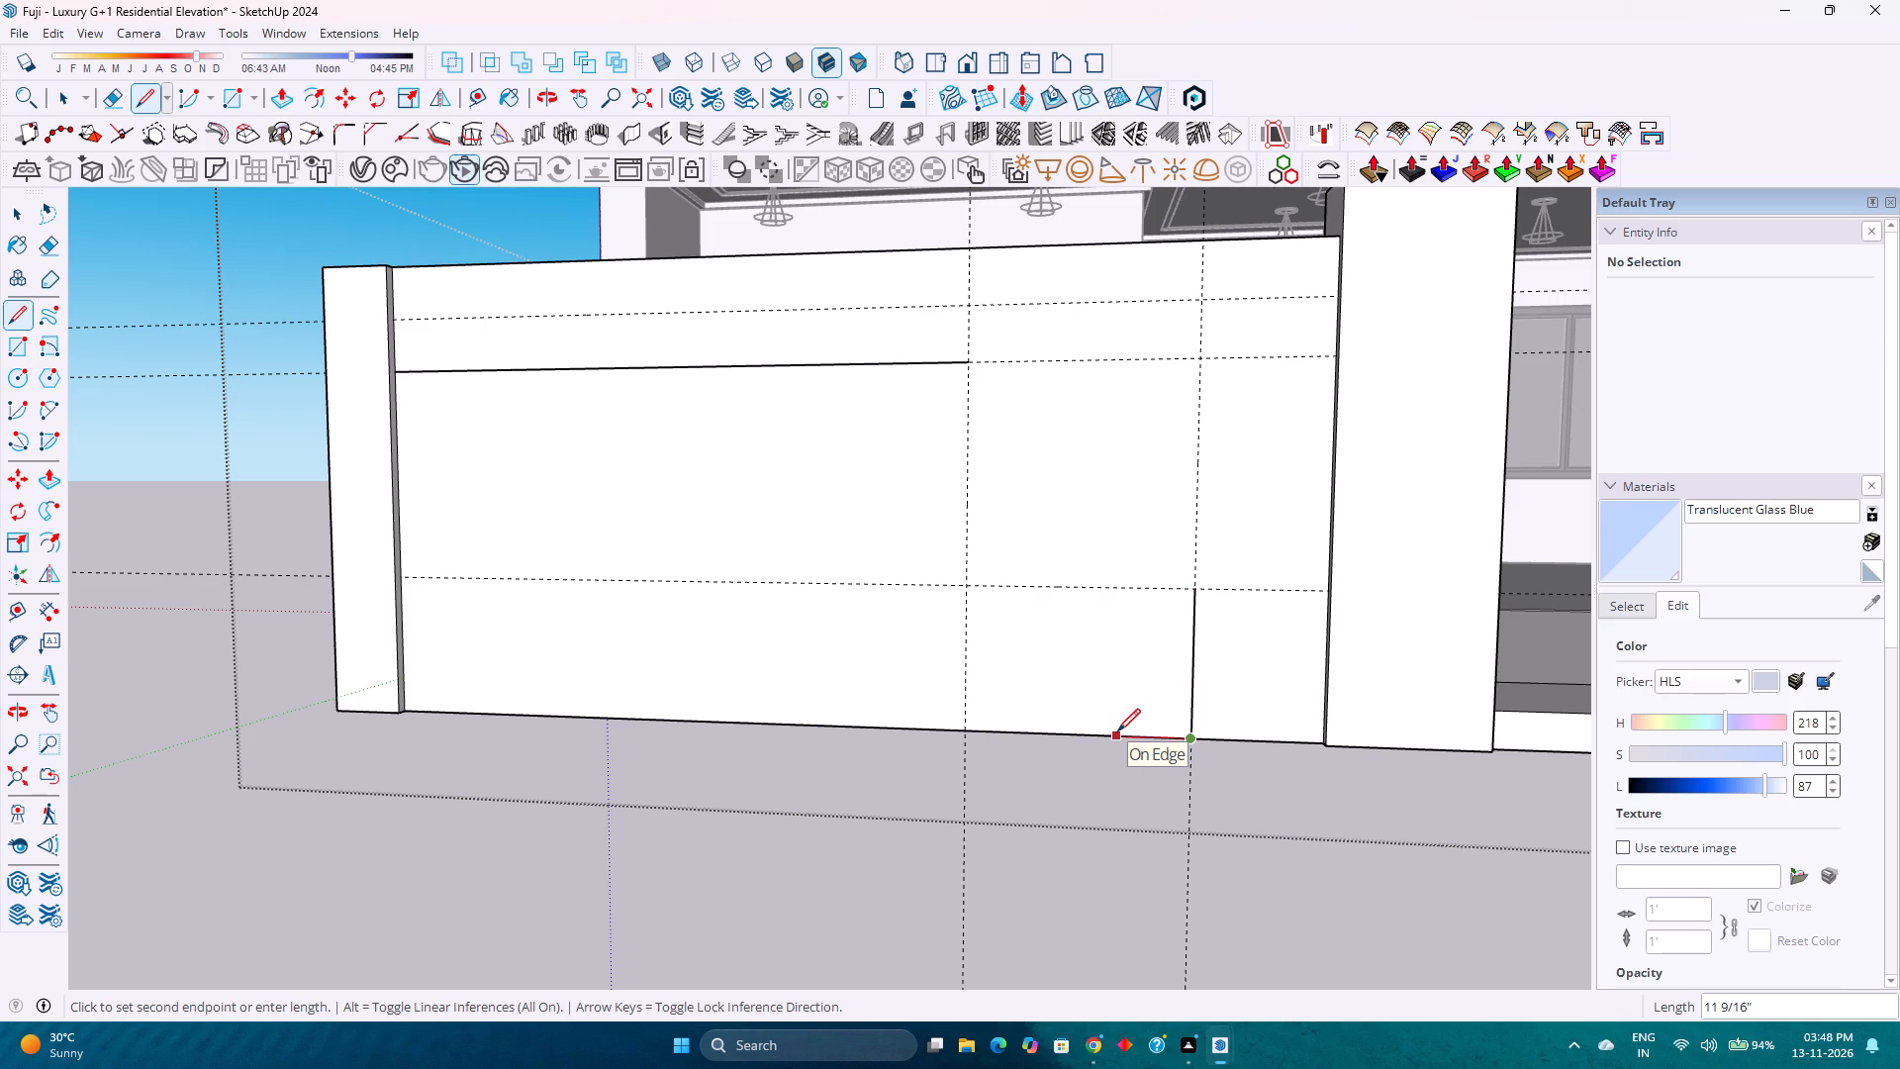
Undo the two outline lines and the horizontal and vertical guides placed at 3' offsets on the front wall face.
key("ctrl+z")
key("ctrl+z")
key("ctrl+z")
key("ctrl+z")
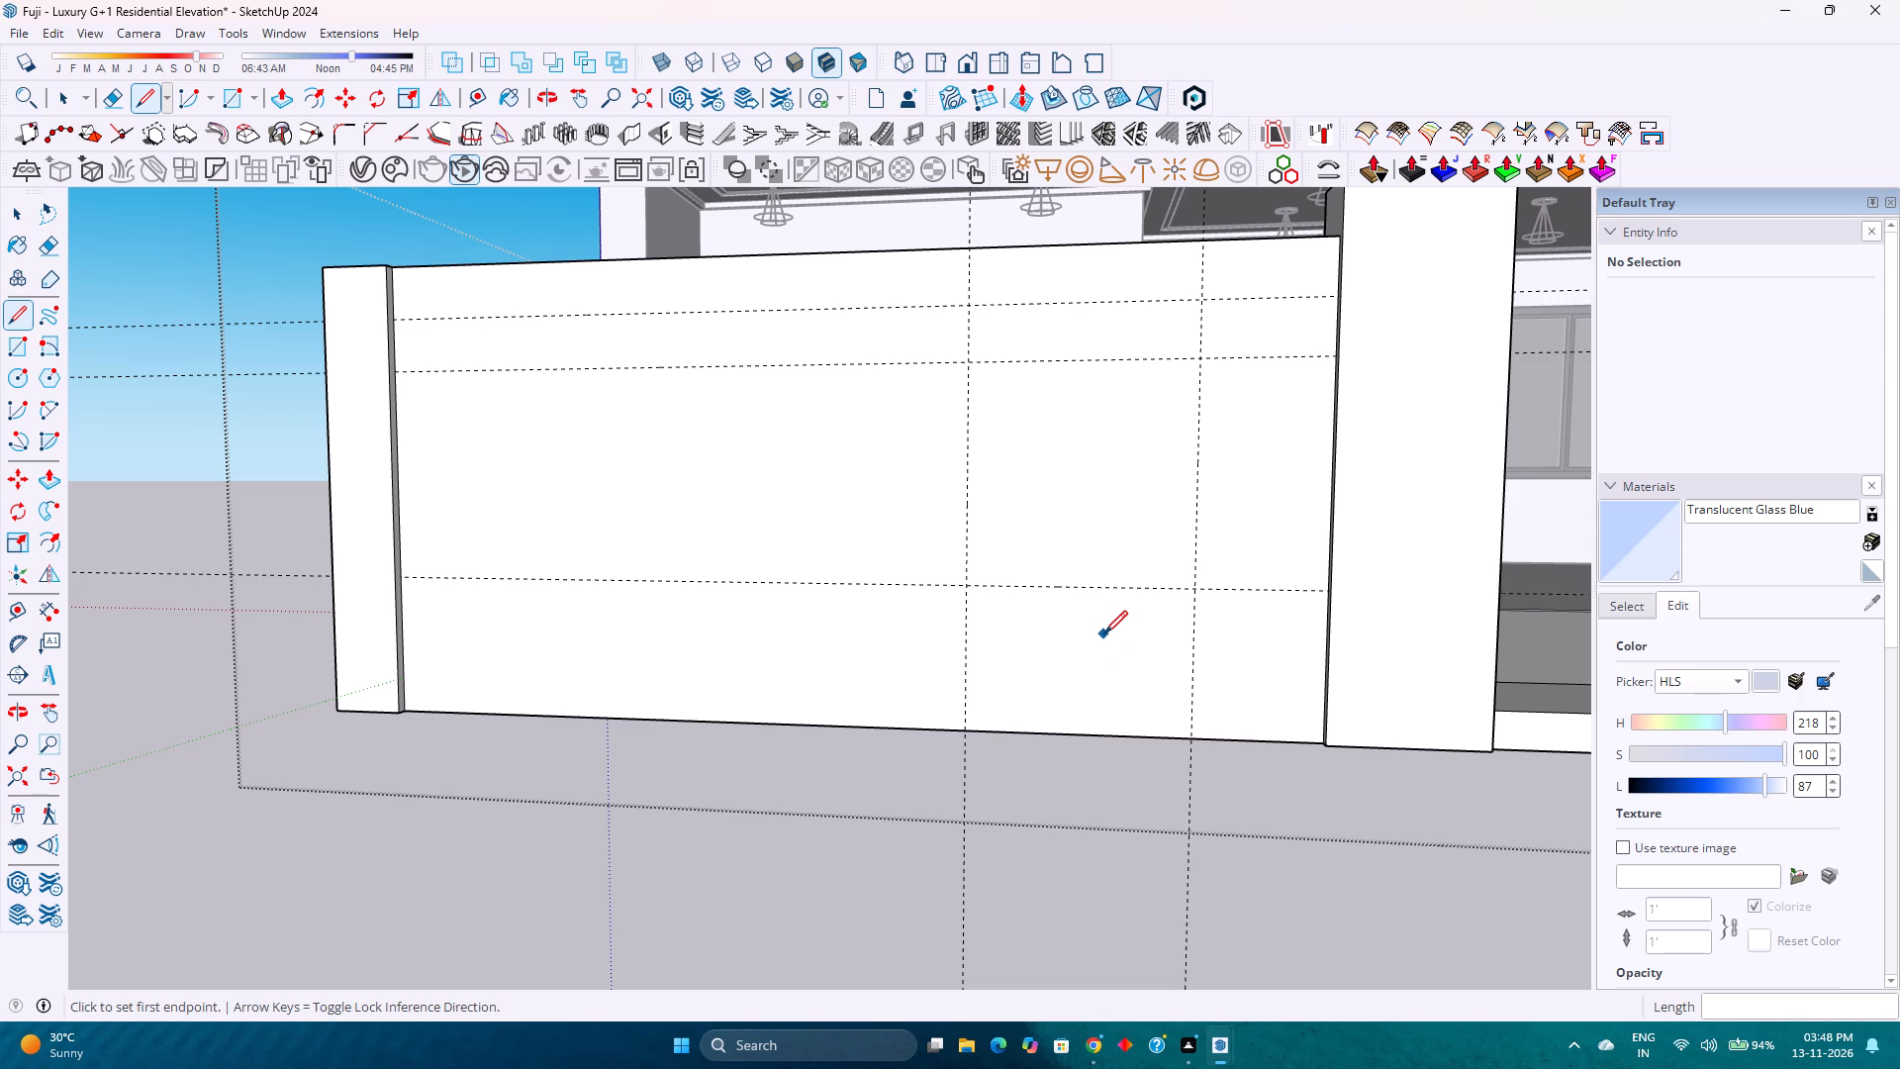
key("ctrl+z")
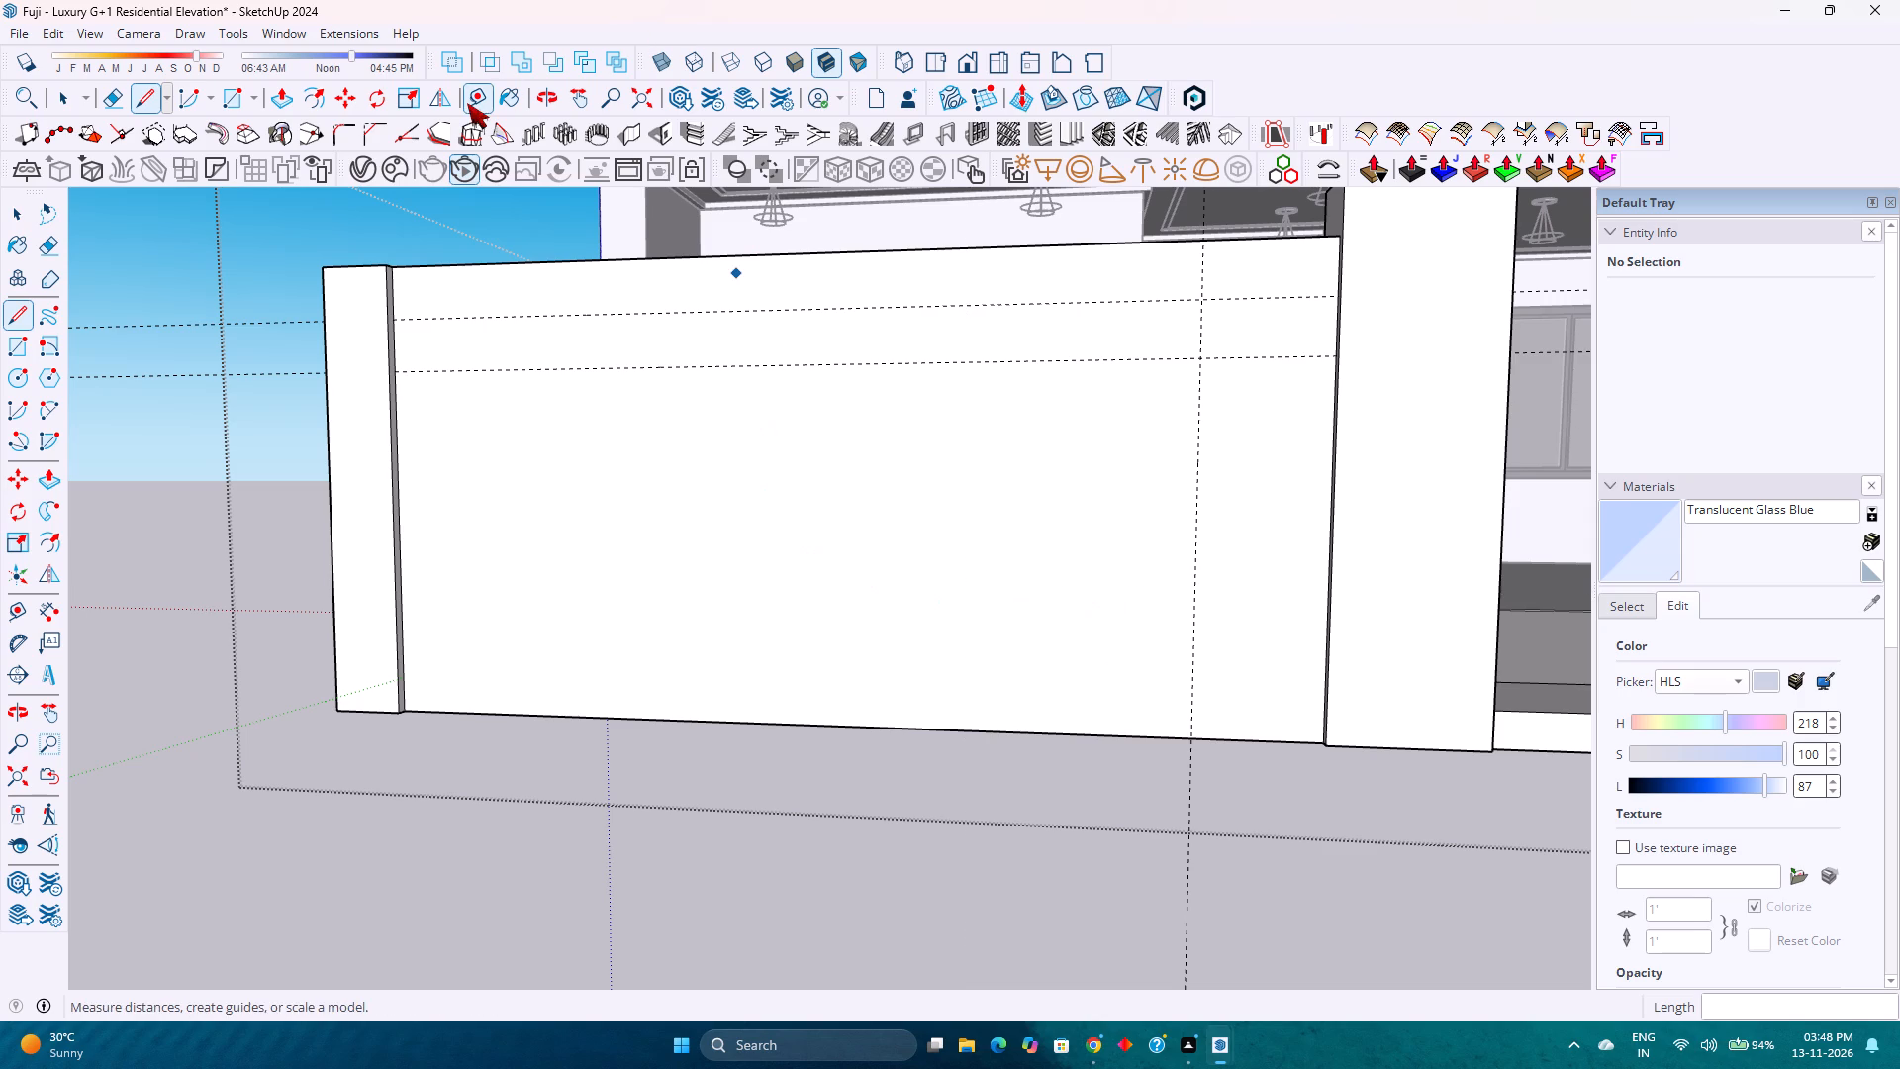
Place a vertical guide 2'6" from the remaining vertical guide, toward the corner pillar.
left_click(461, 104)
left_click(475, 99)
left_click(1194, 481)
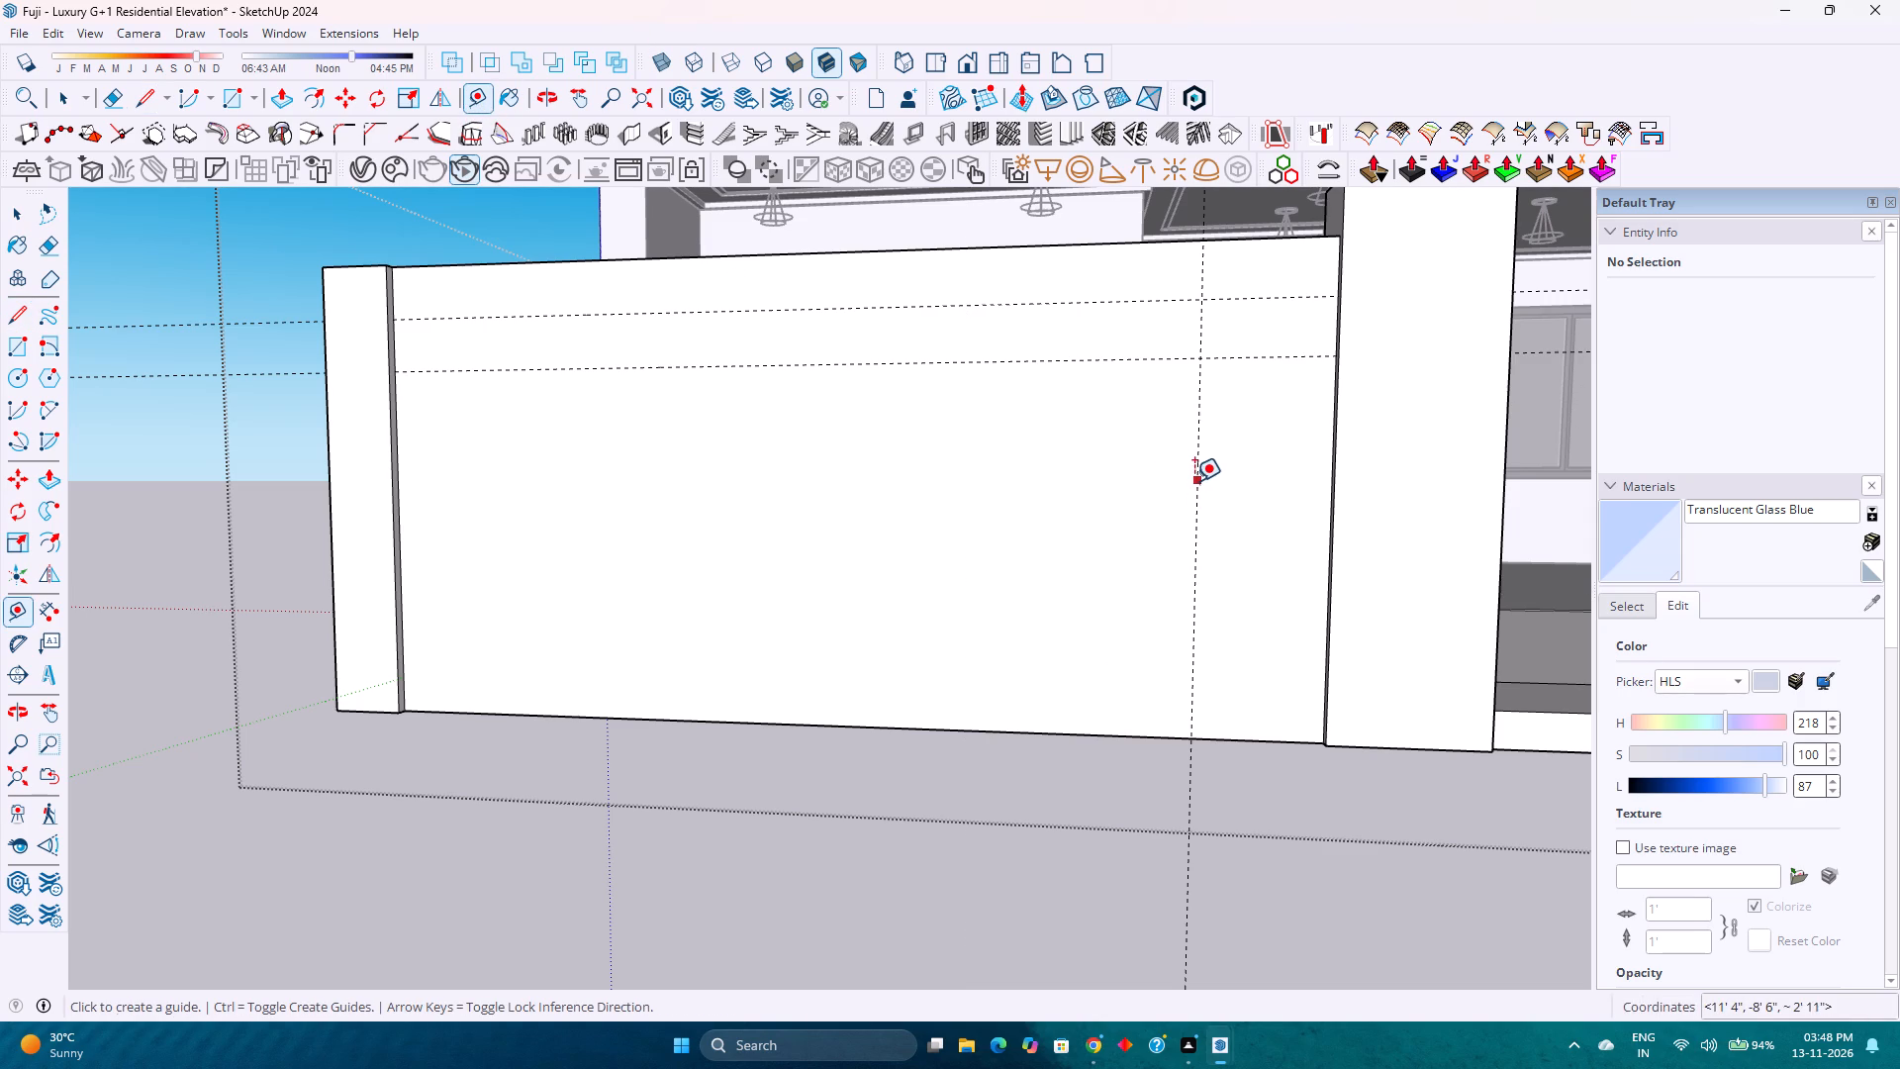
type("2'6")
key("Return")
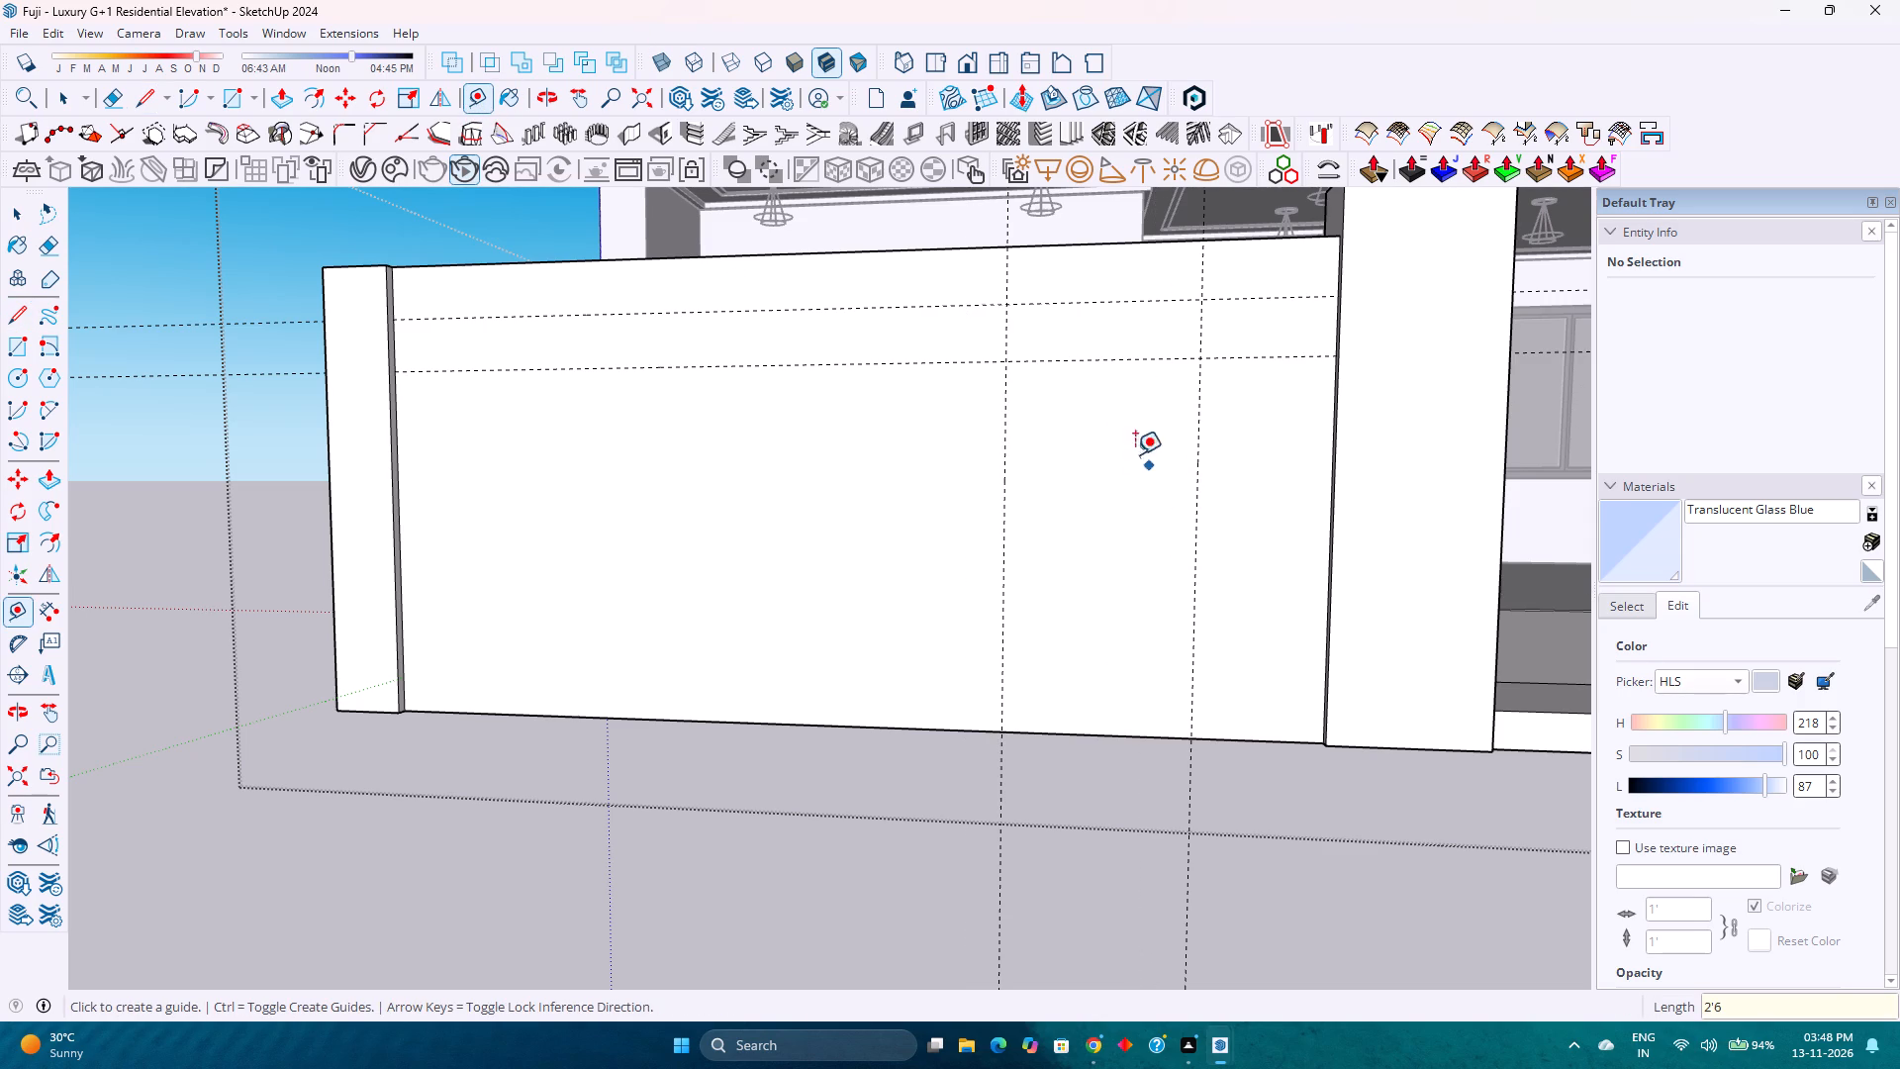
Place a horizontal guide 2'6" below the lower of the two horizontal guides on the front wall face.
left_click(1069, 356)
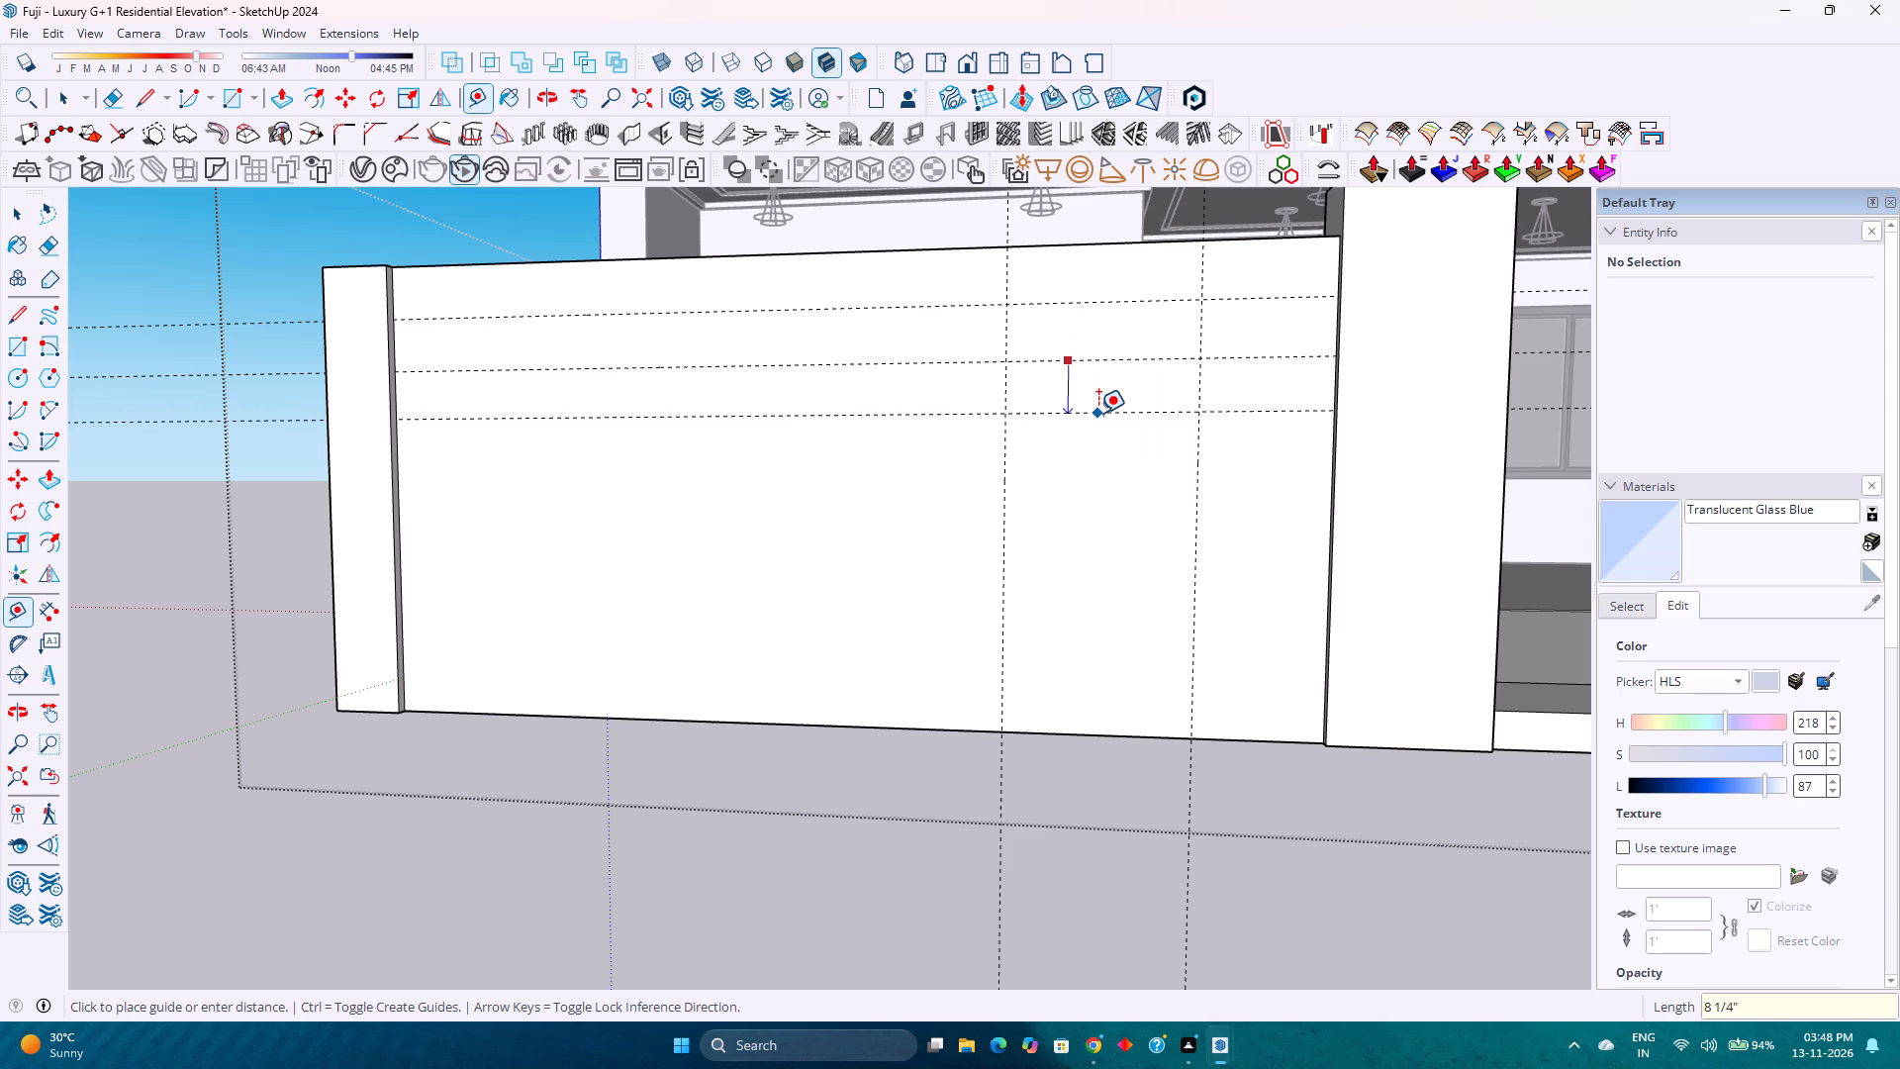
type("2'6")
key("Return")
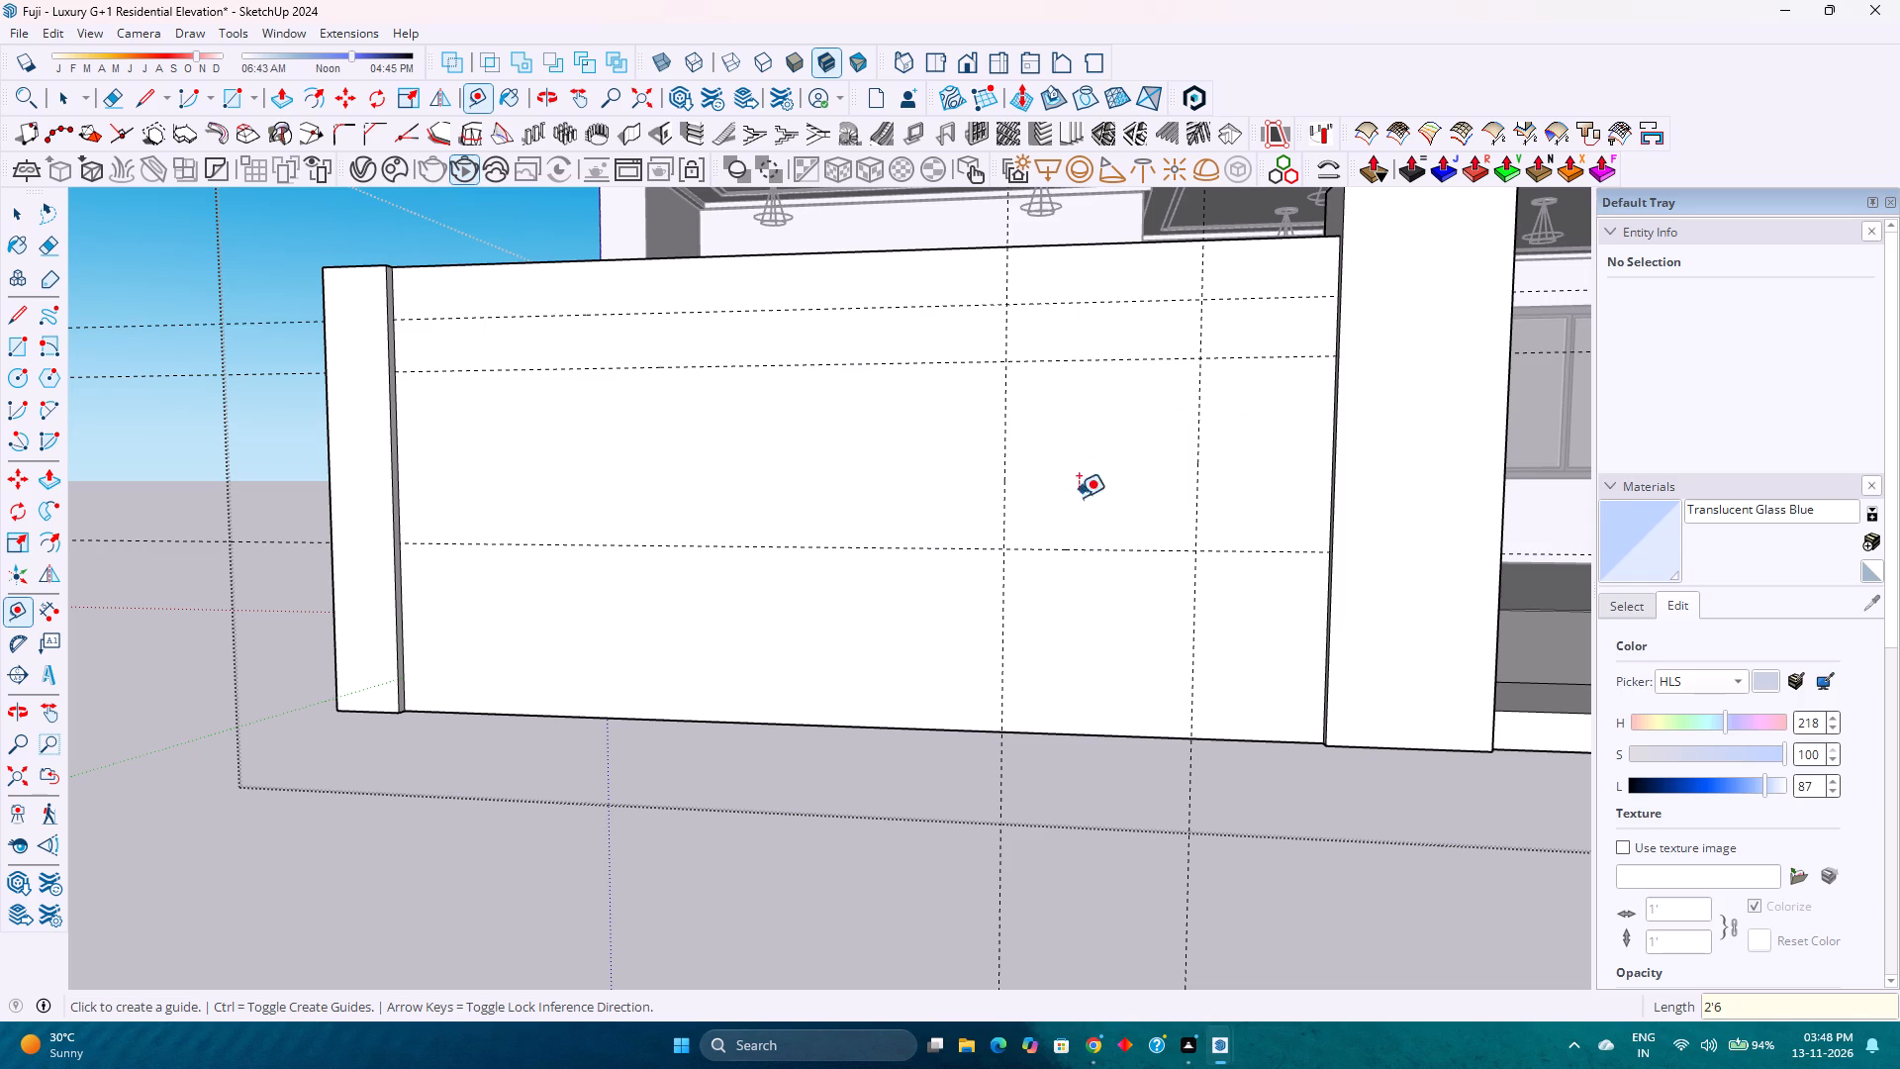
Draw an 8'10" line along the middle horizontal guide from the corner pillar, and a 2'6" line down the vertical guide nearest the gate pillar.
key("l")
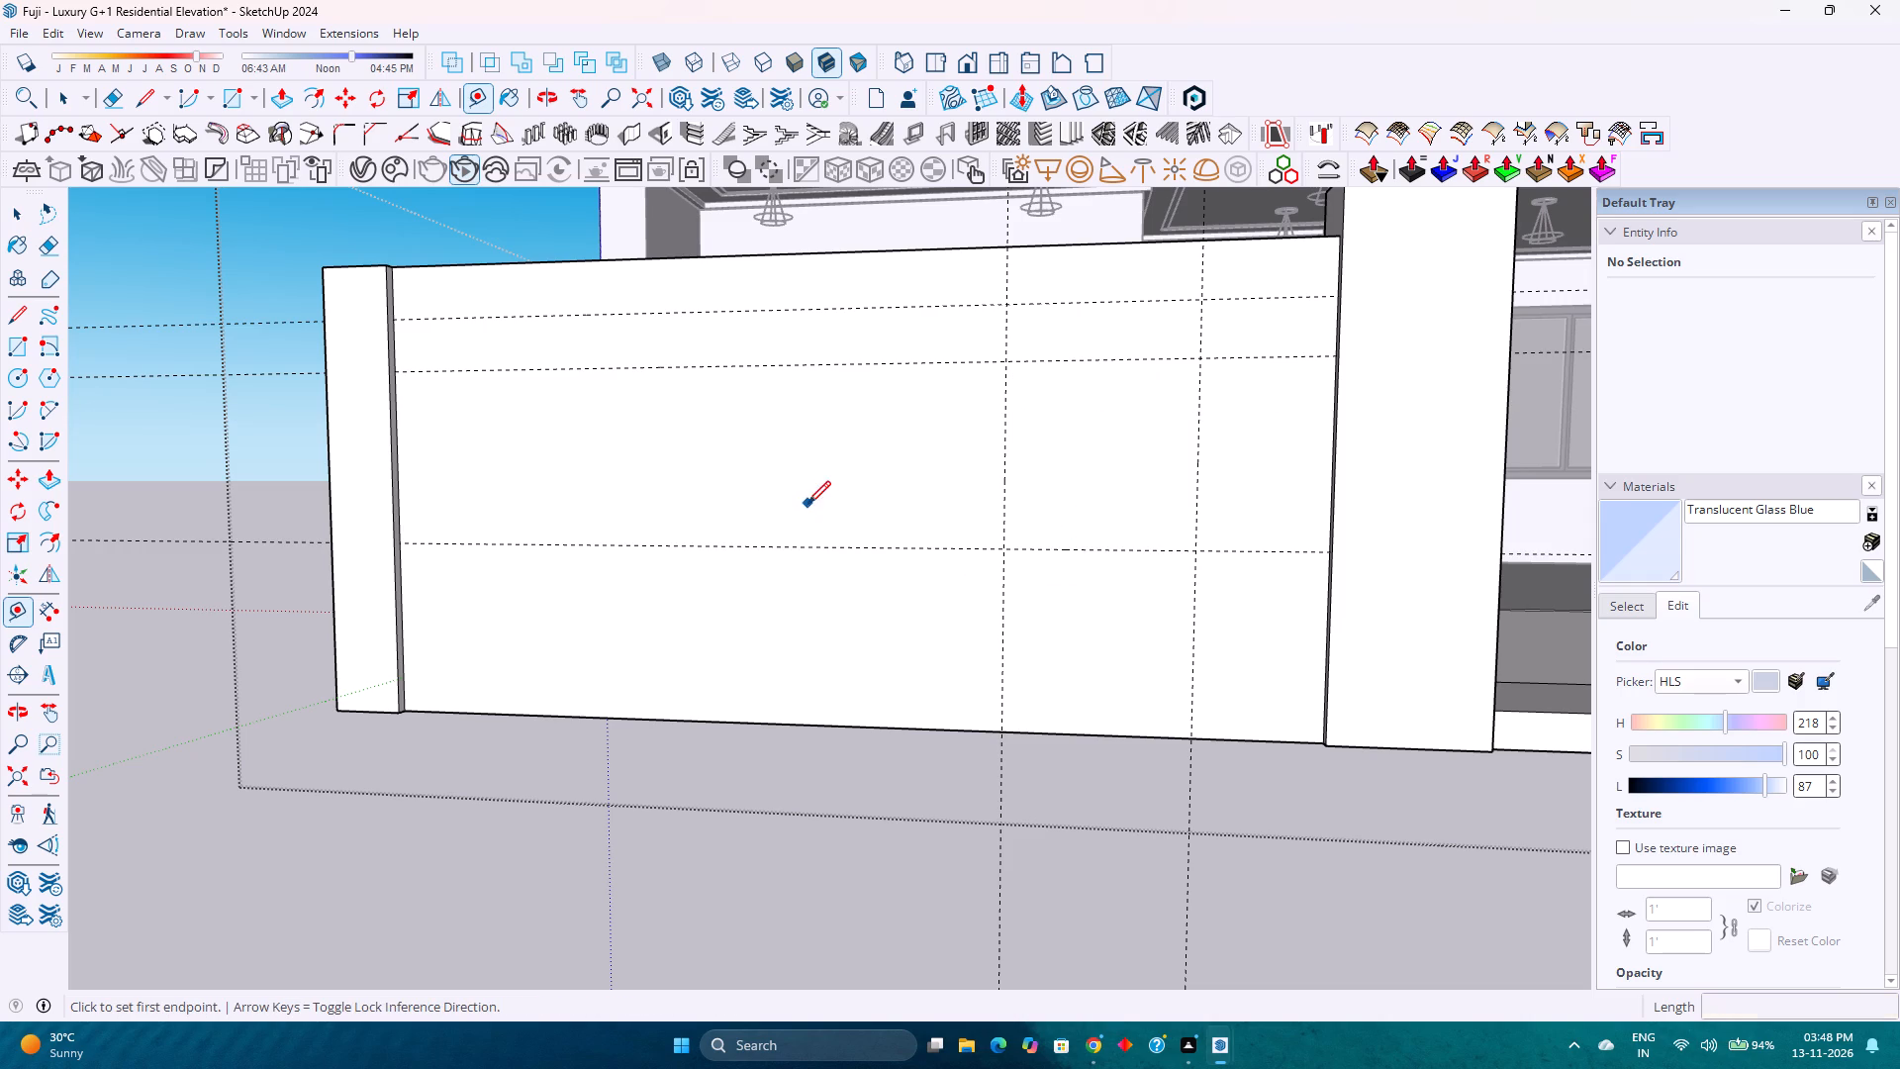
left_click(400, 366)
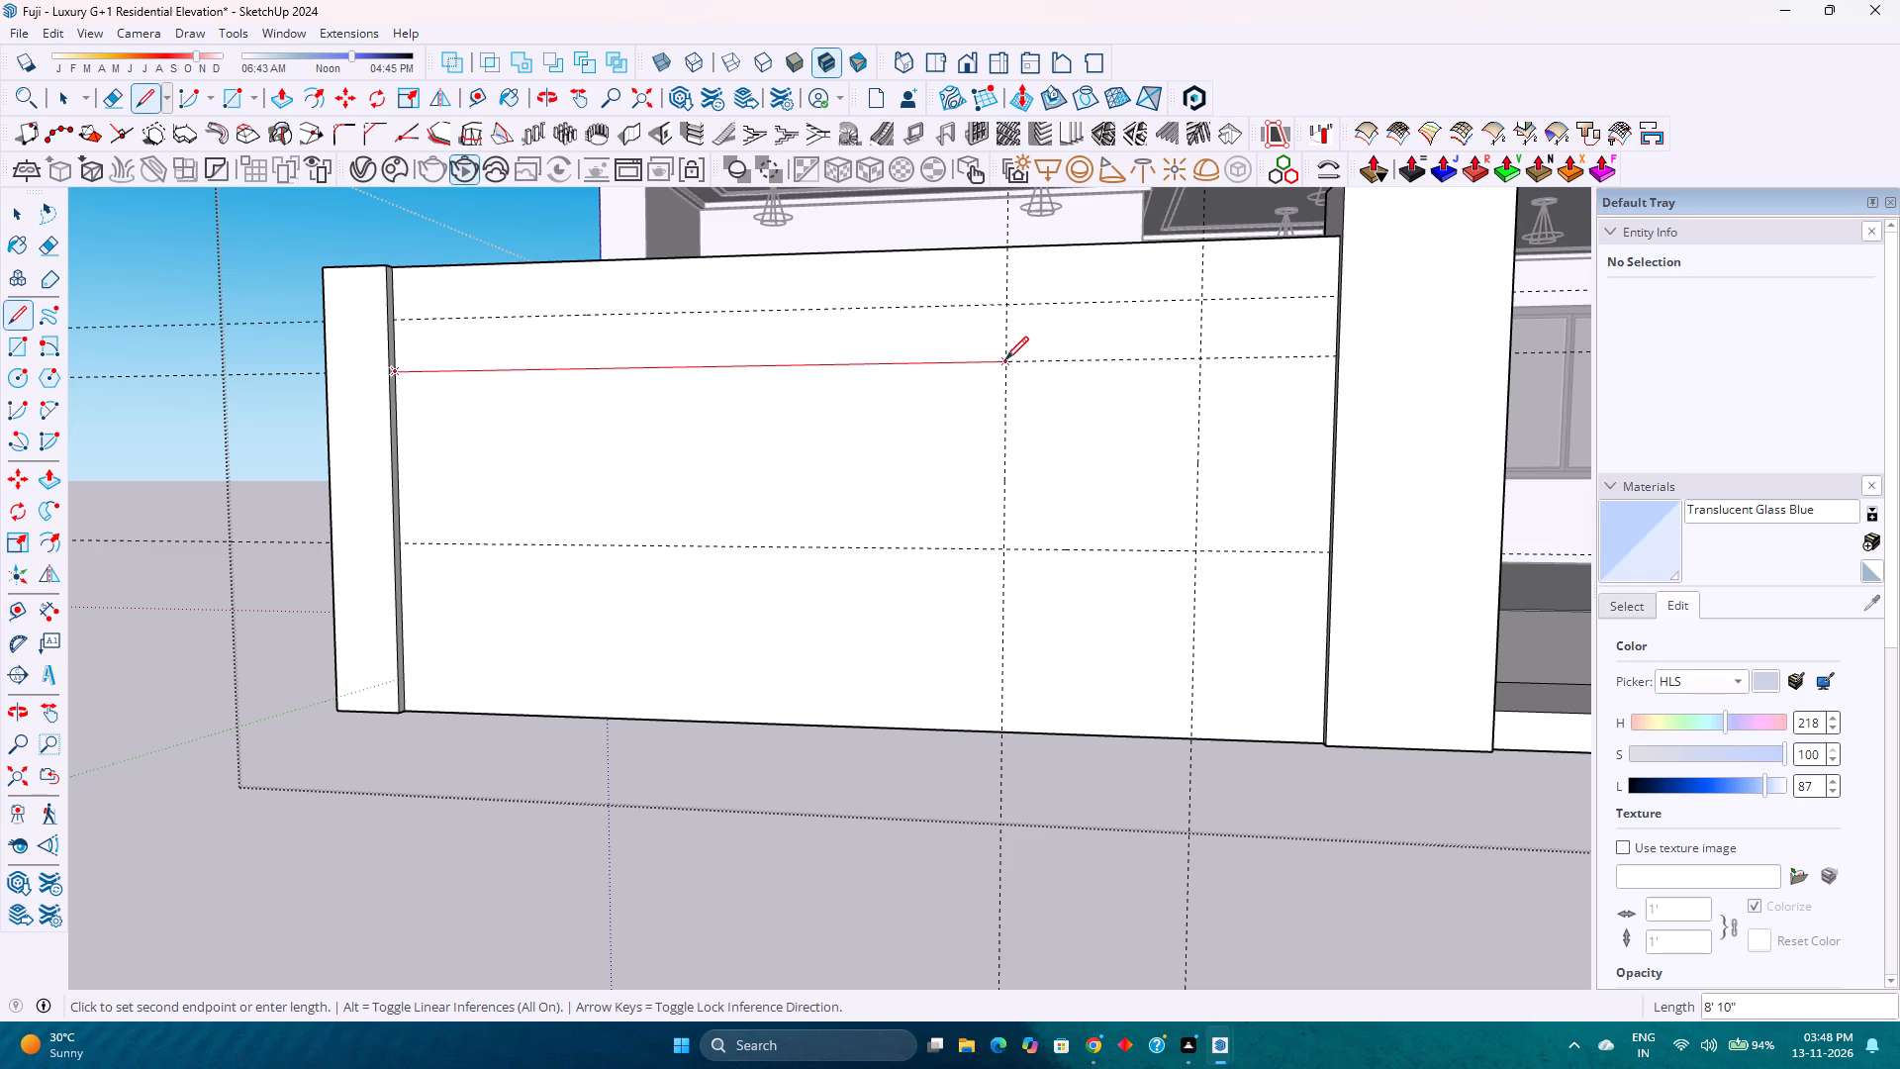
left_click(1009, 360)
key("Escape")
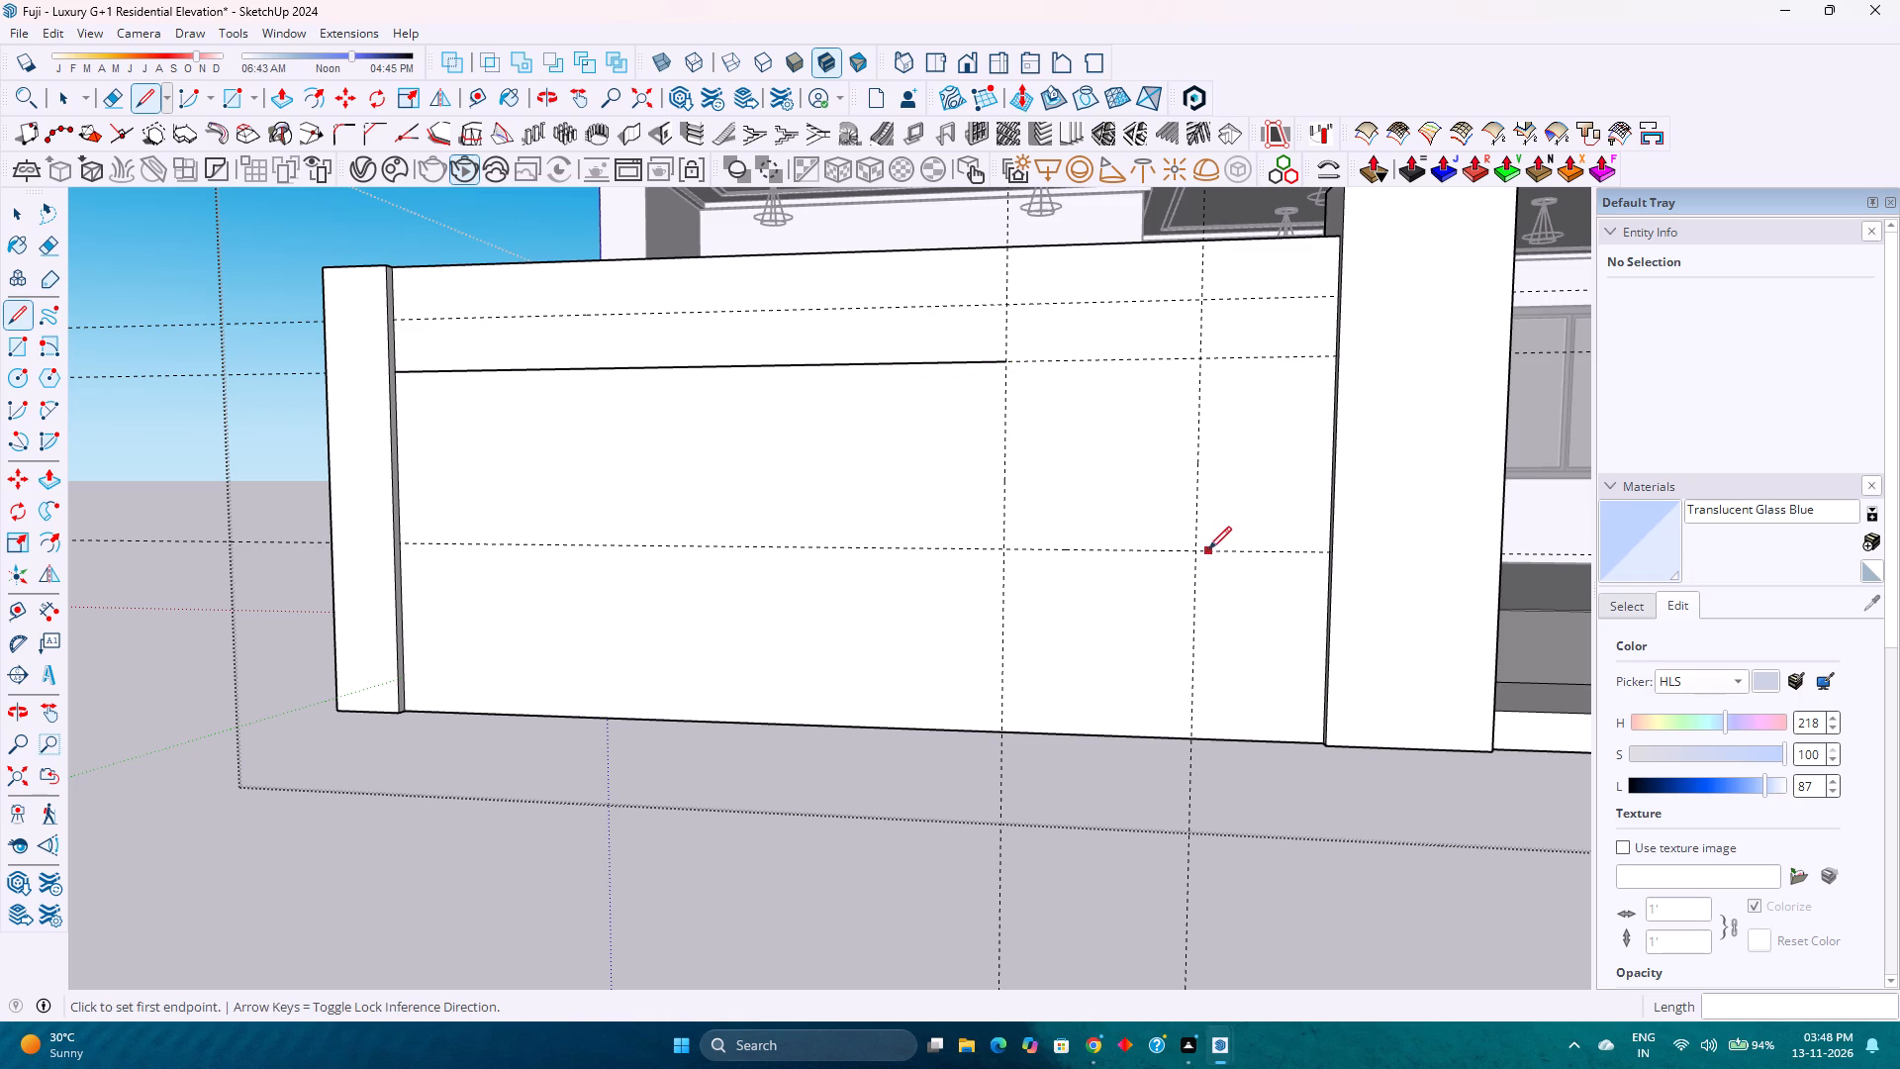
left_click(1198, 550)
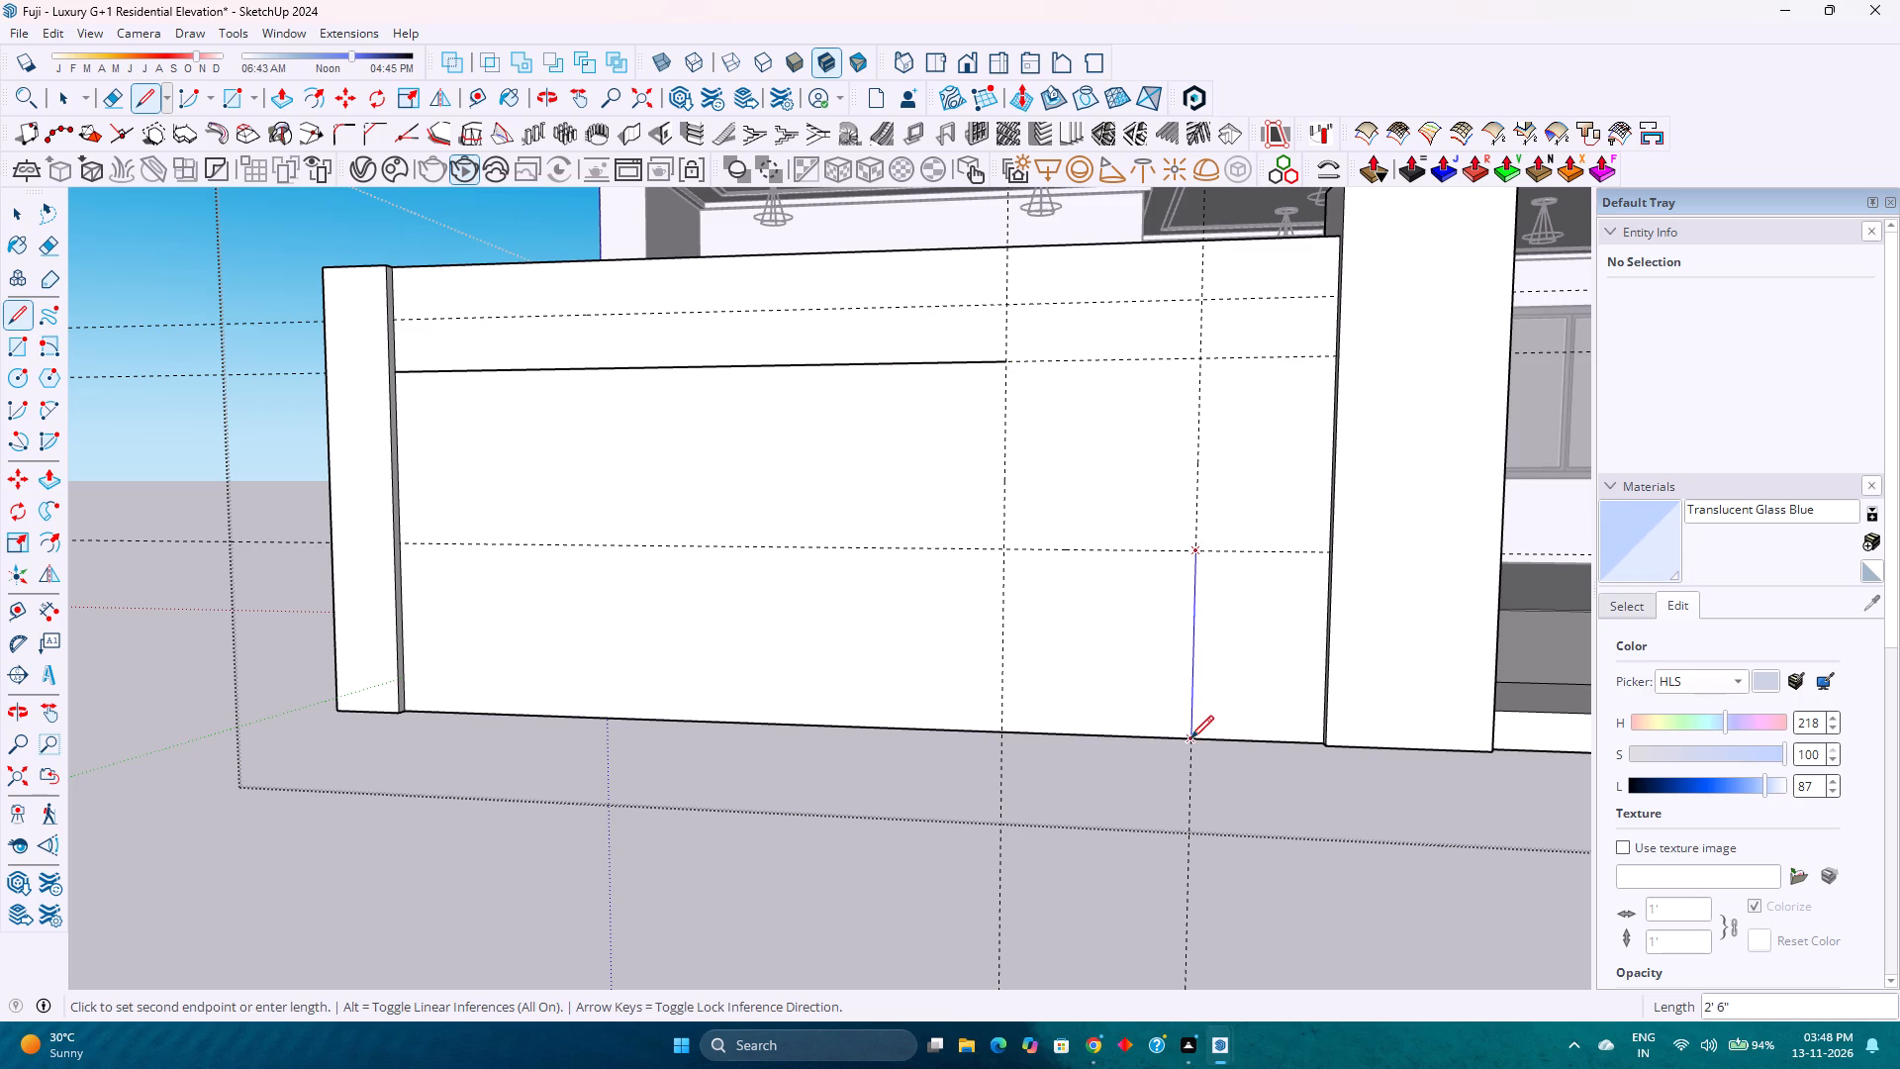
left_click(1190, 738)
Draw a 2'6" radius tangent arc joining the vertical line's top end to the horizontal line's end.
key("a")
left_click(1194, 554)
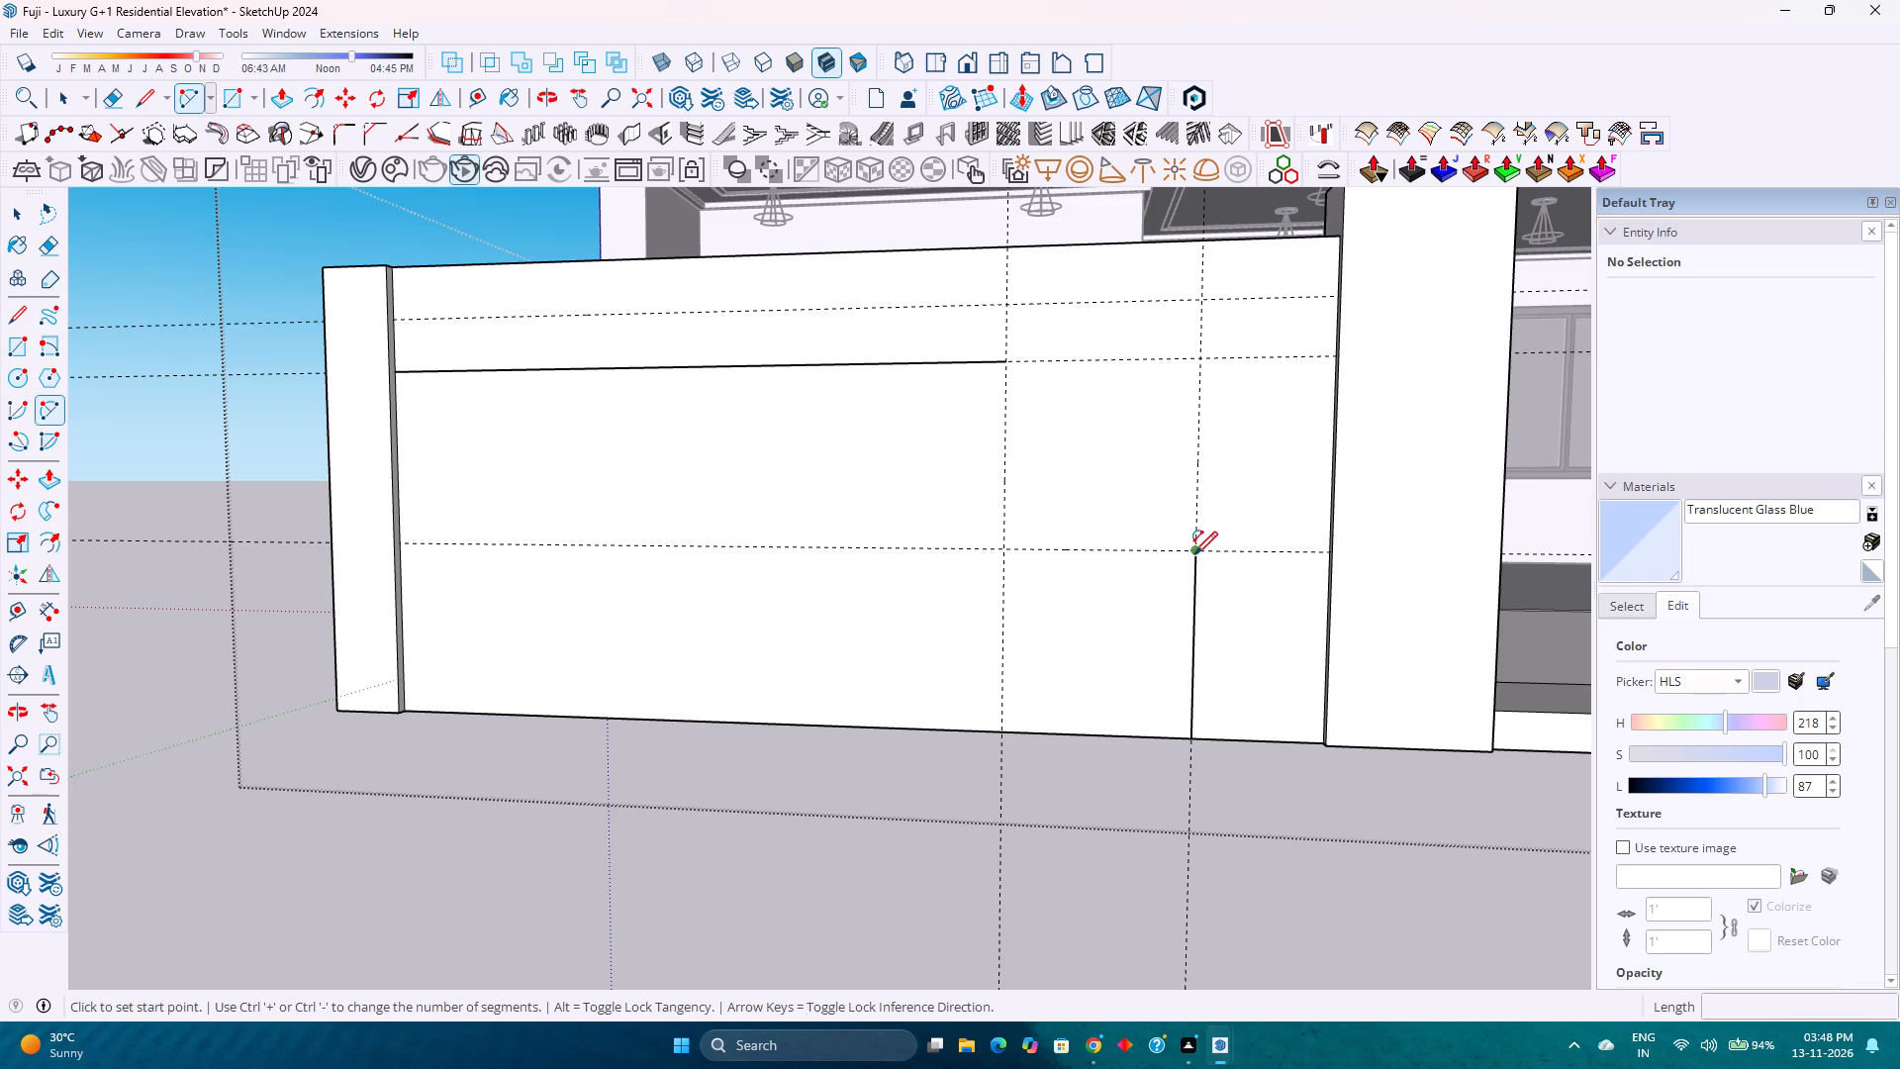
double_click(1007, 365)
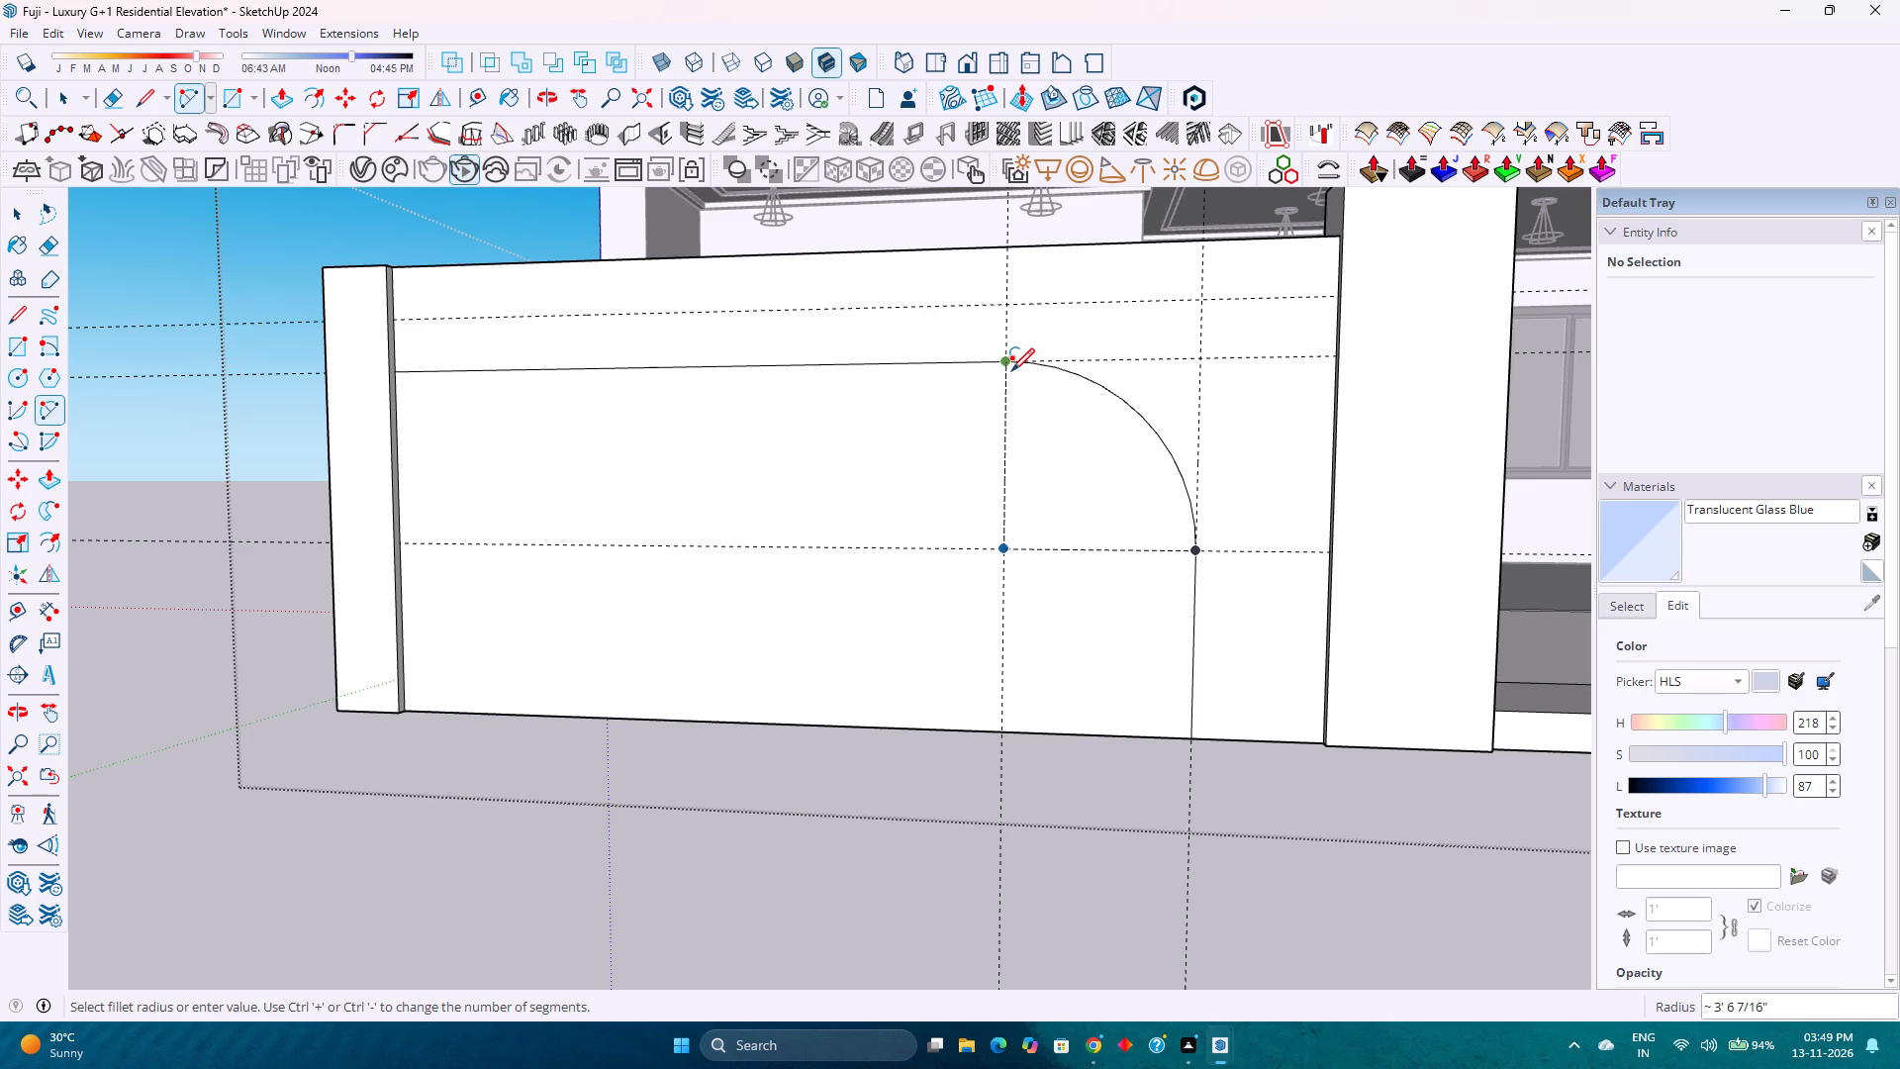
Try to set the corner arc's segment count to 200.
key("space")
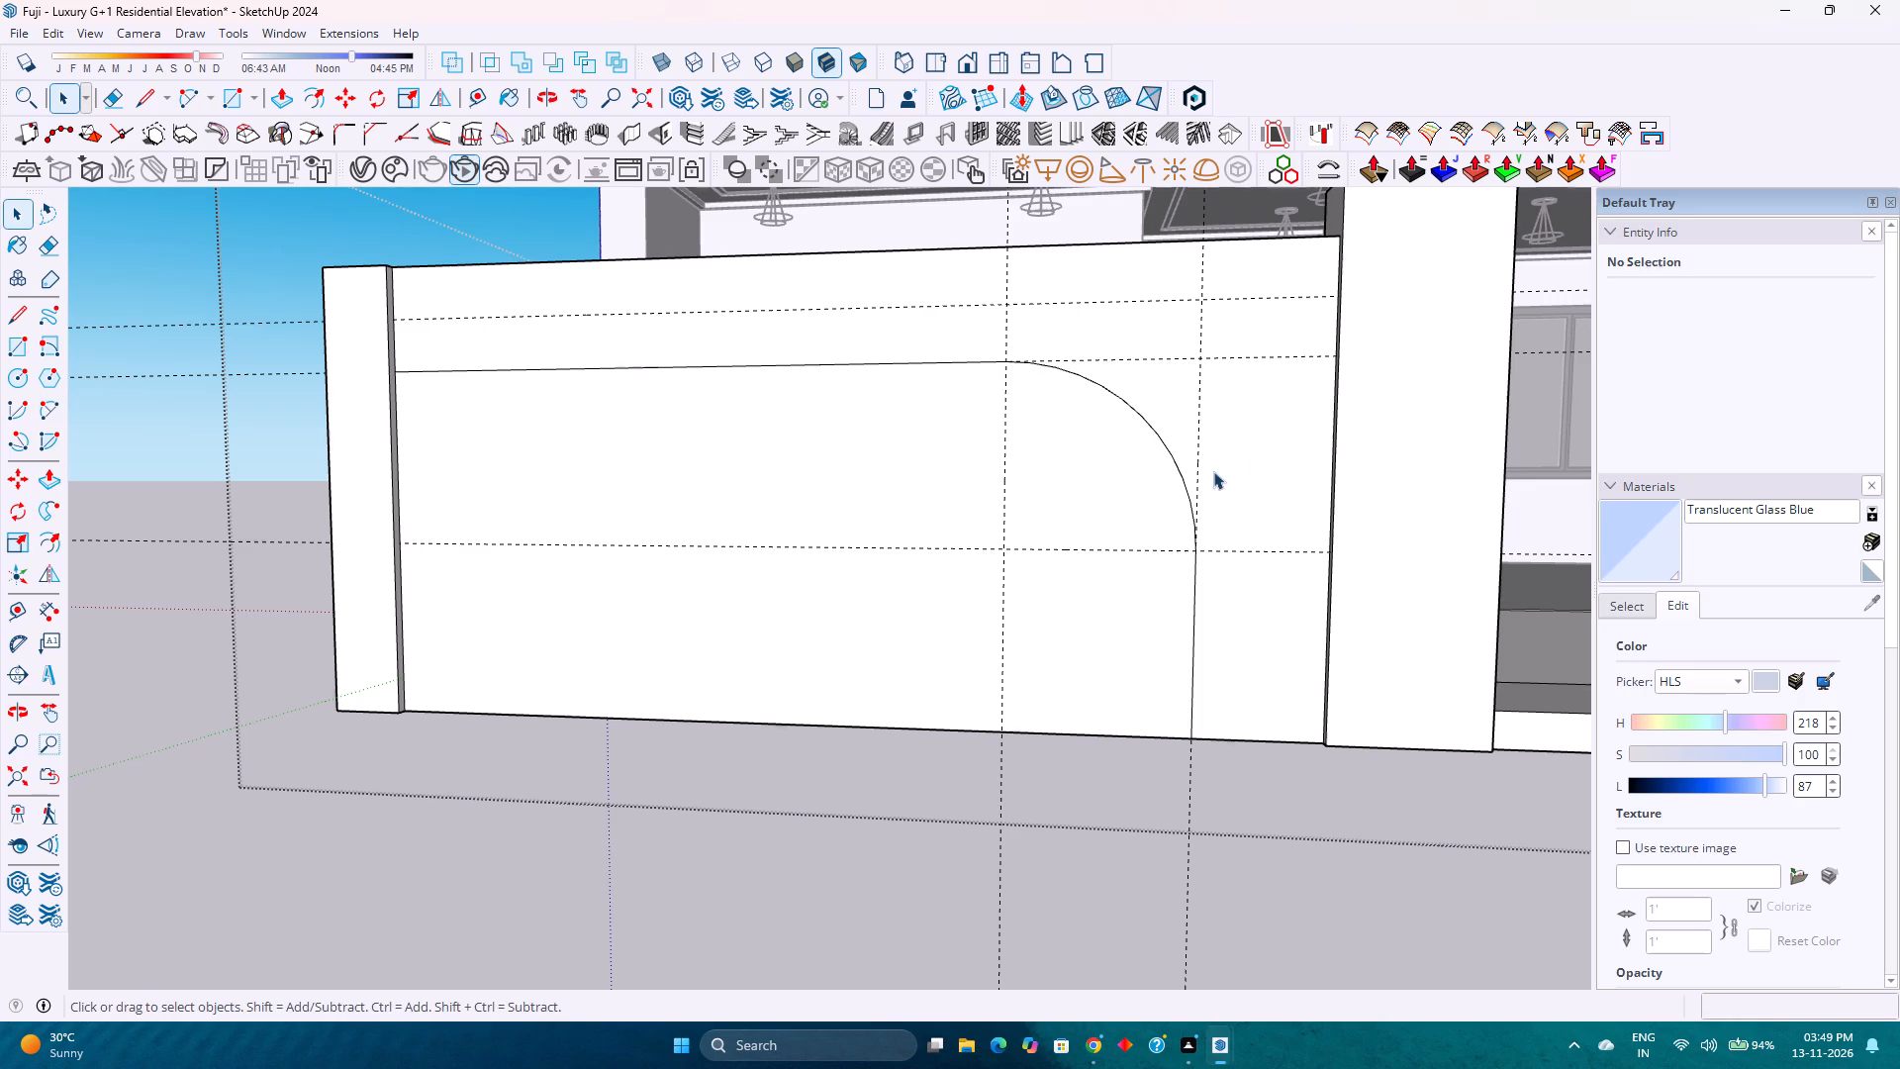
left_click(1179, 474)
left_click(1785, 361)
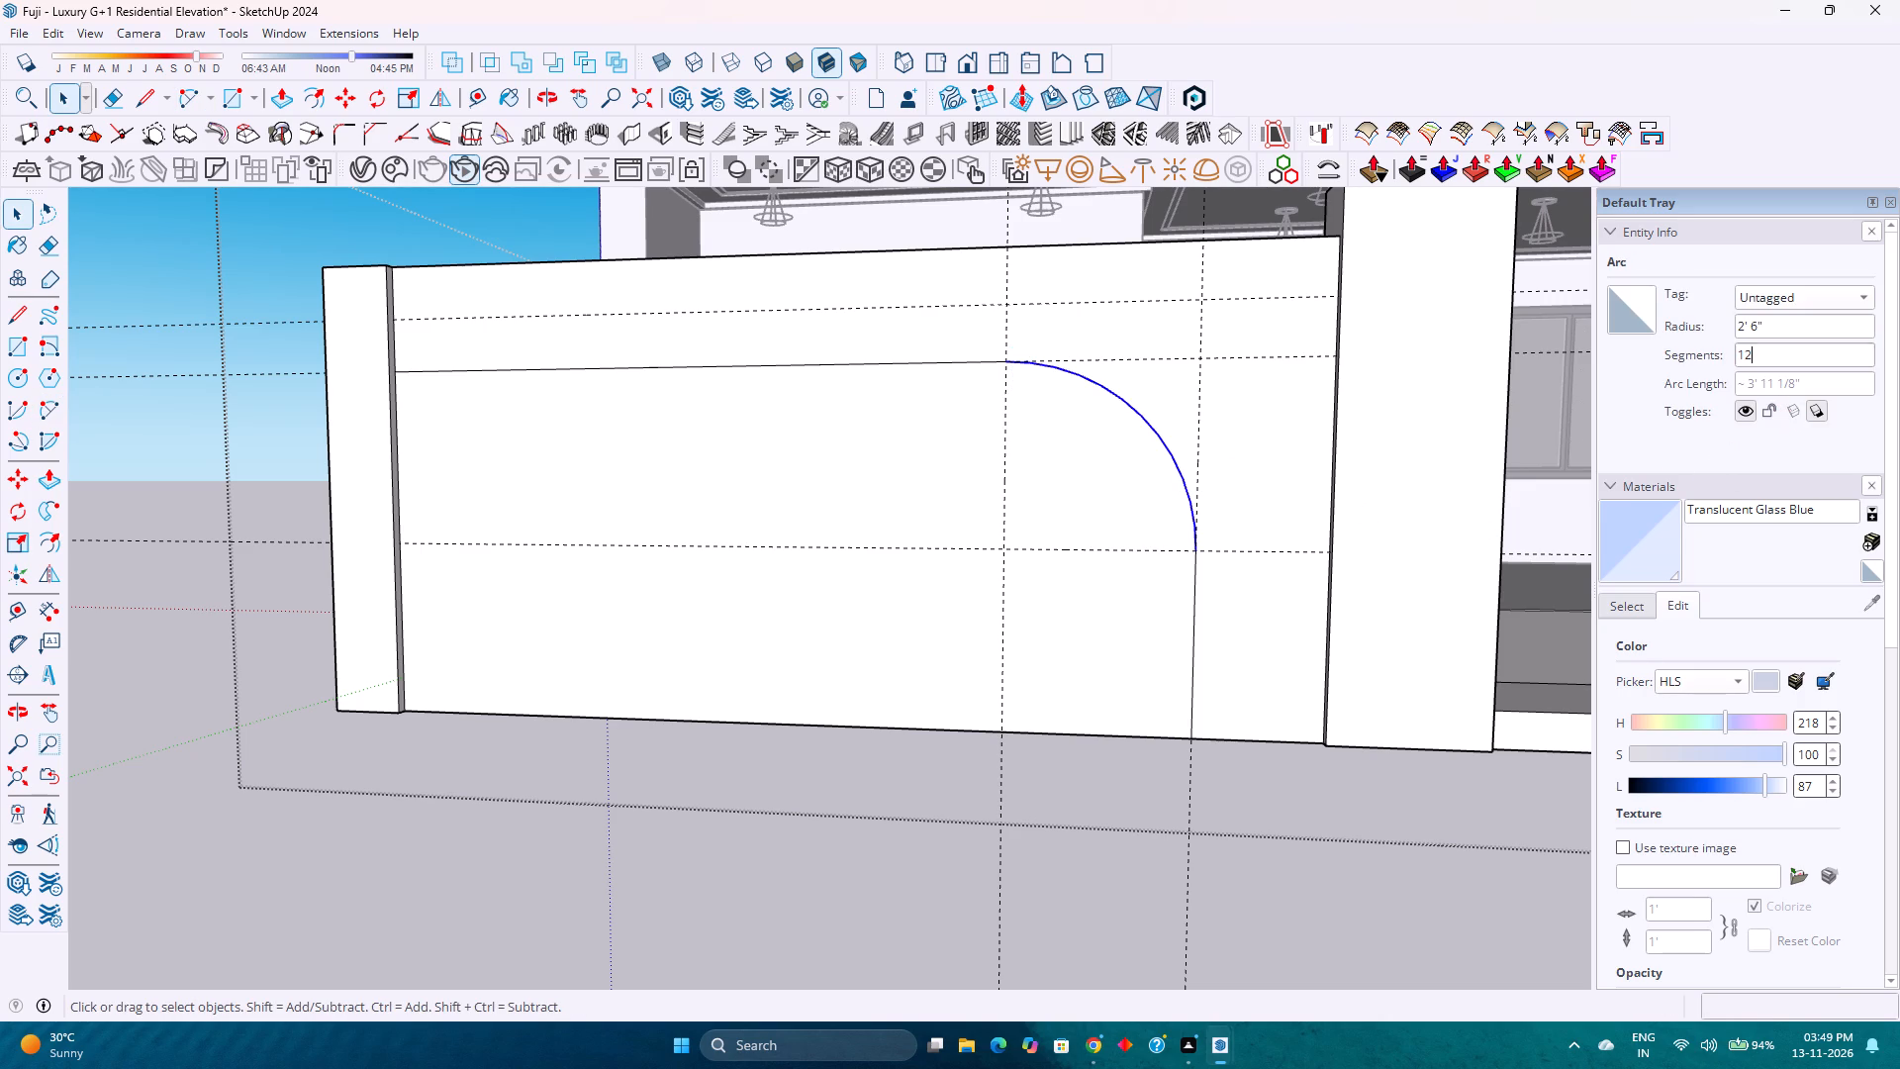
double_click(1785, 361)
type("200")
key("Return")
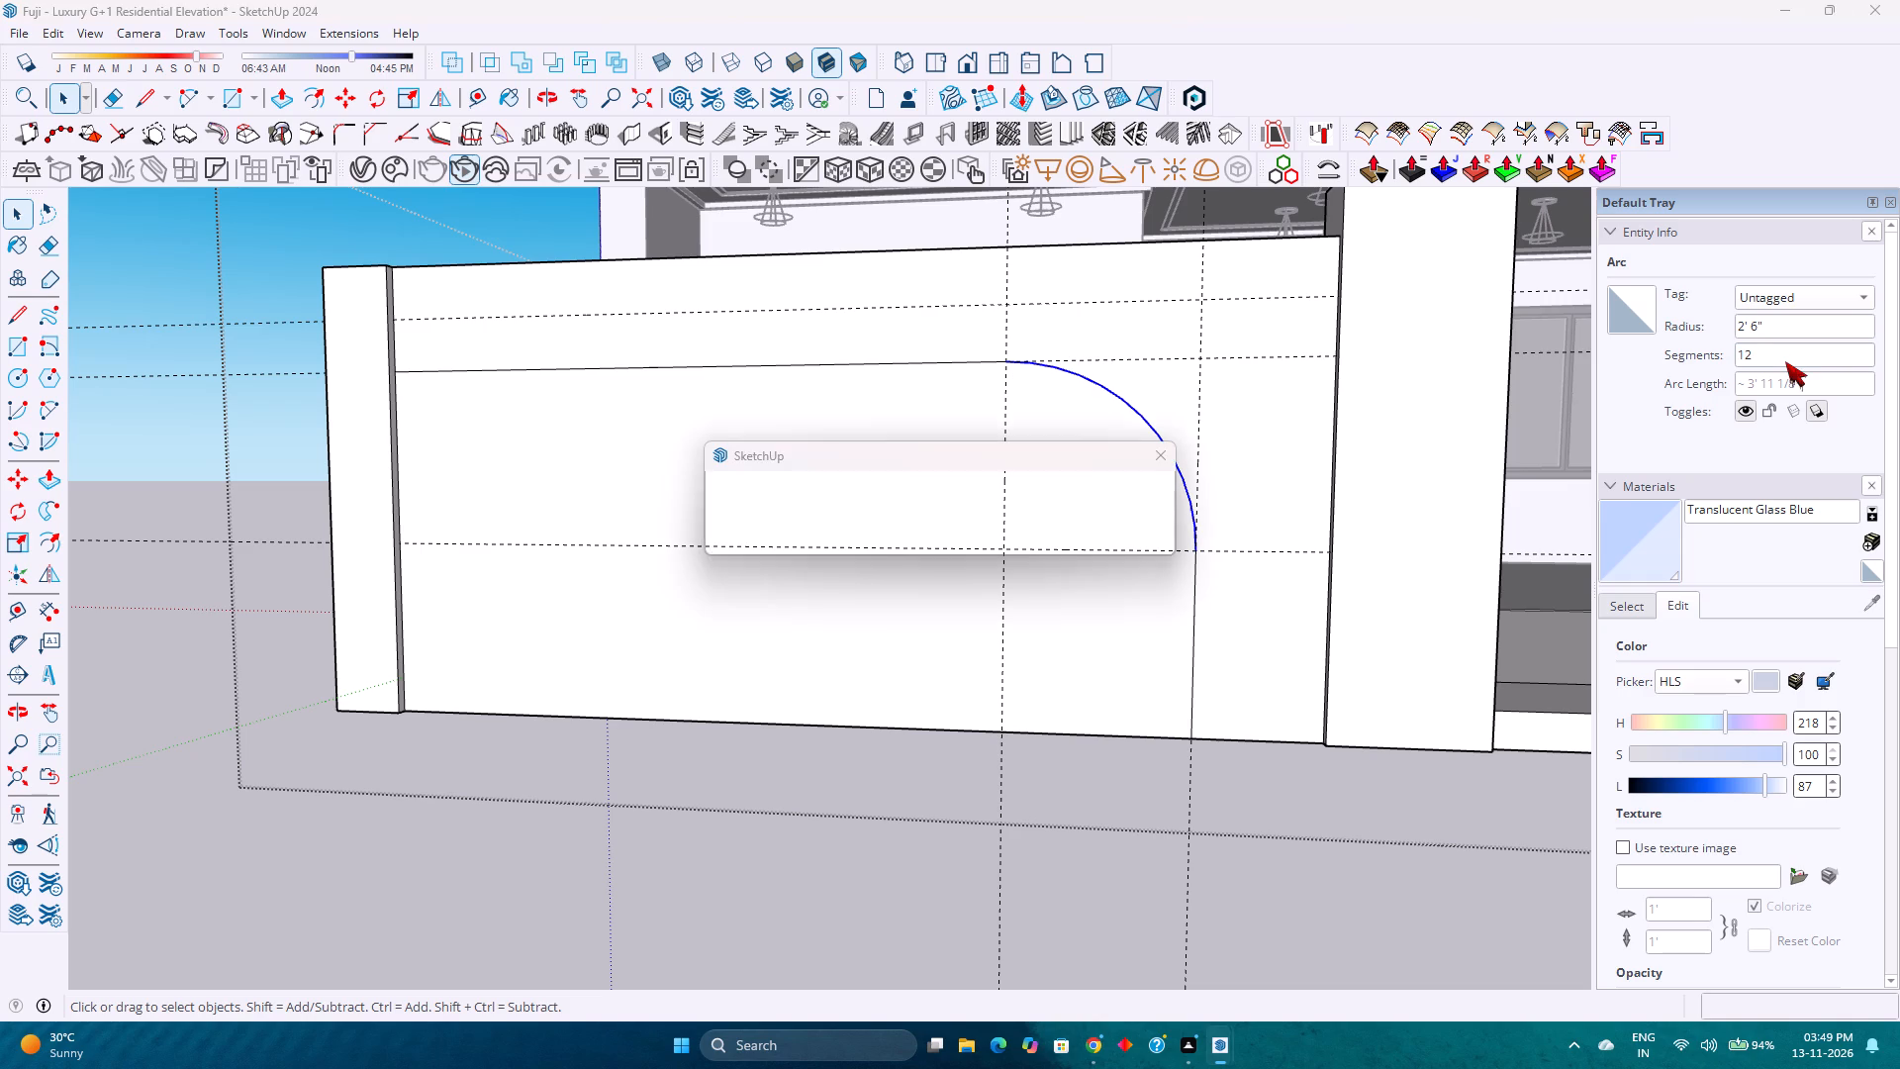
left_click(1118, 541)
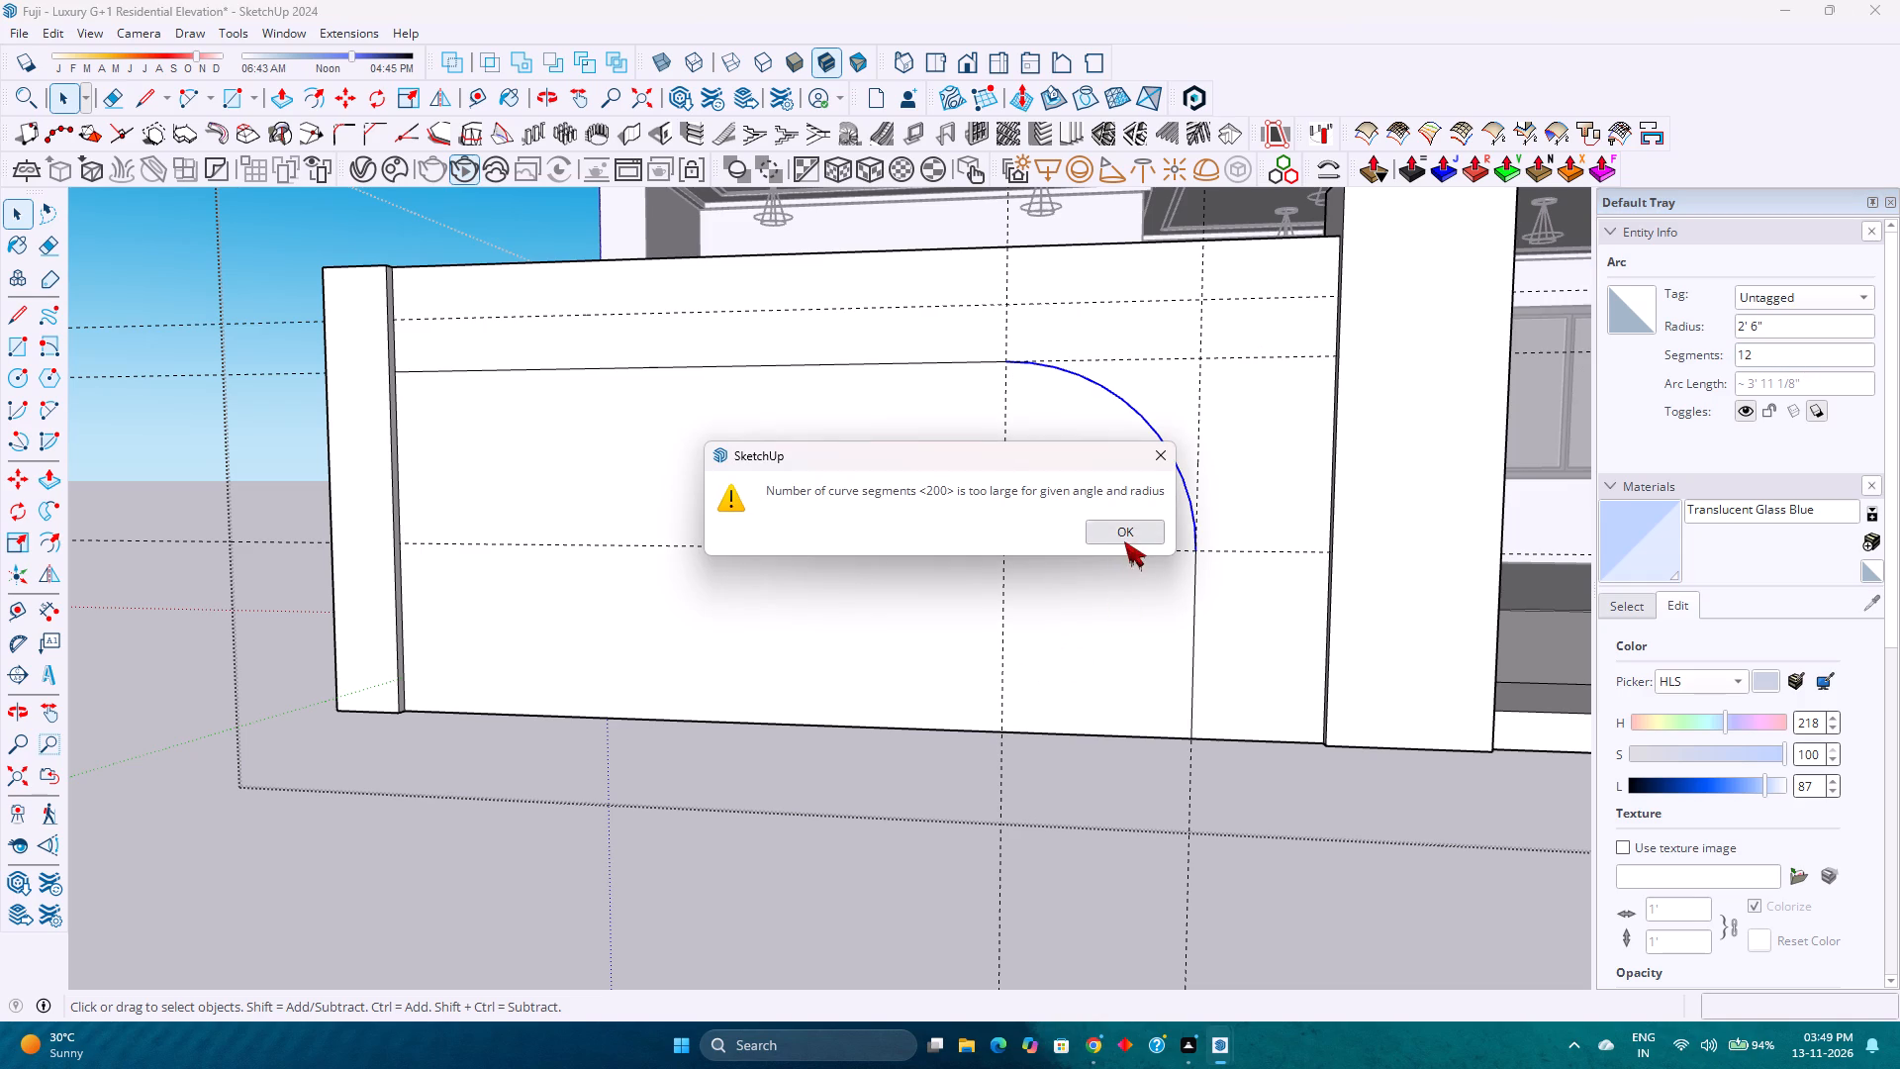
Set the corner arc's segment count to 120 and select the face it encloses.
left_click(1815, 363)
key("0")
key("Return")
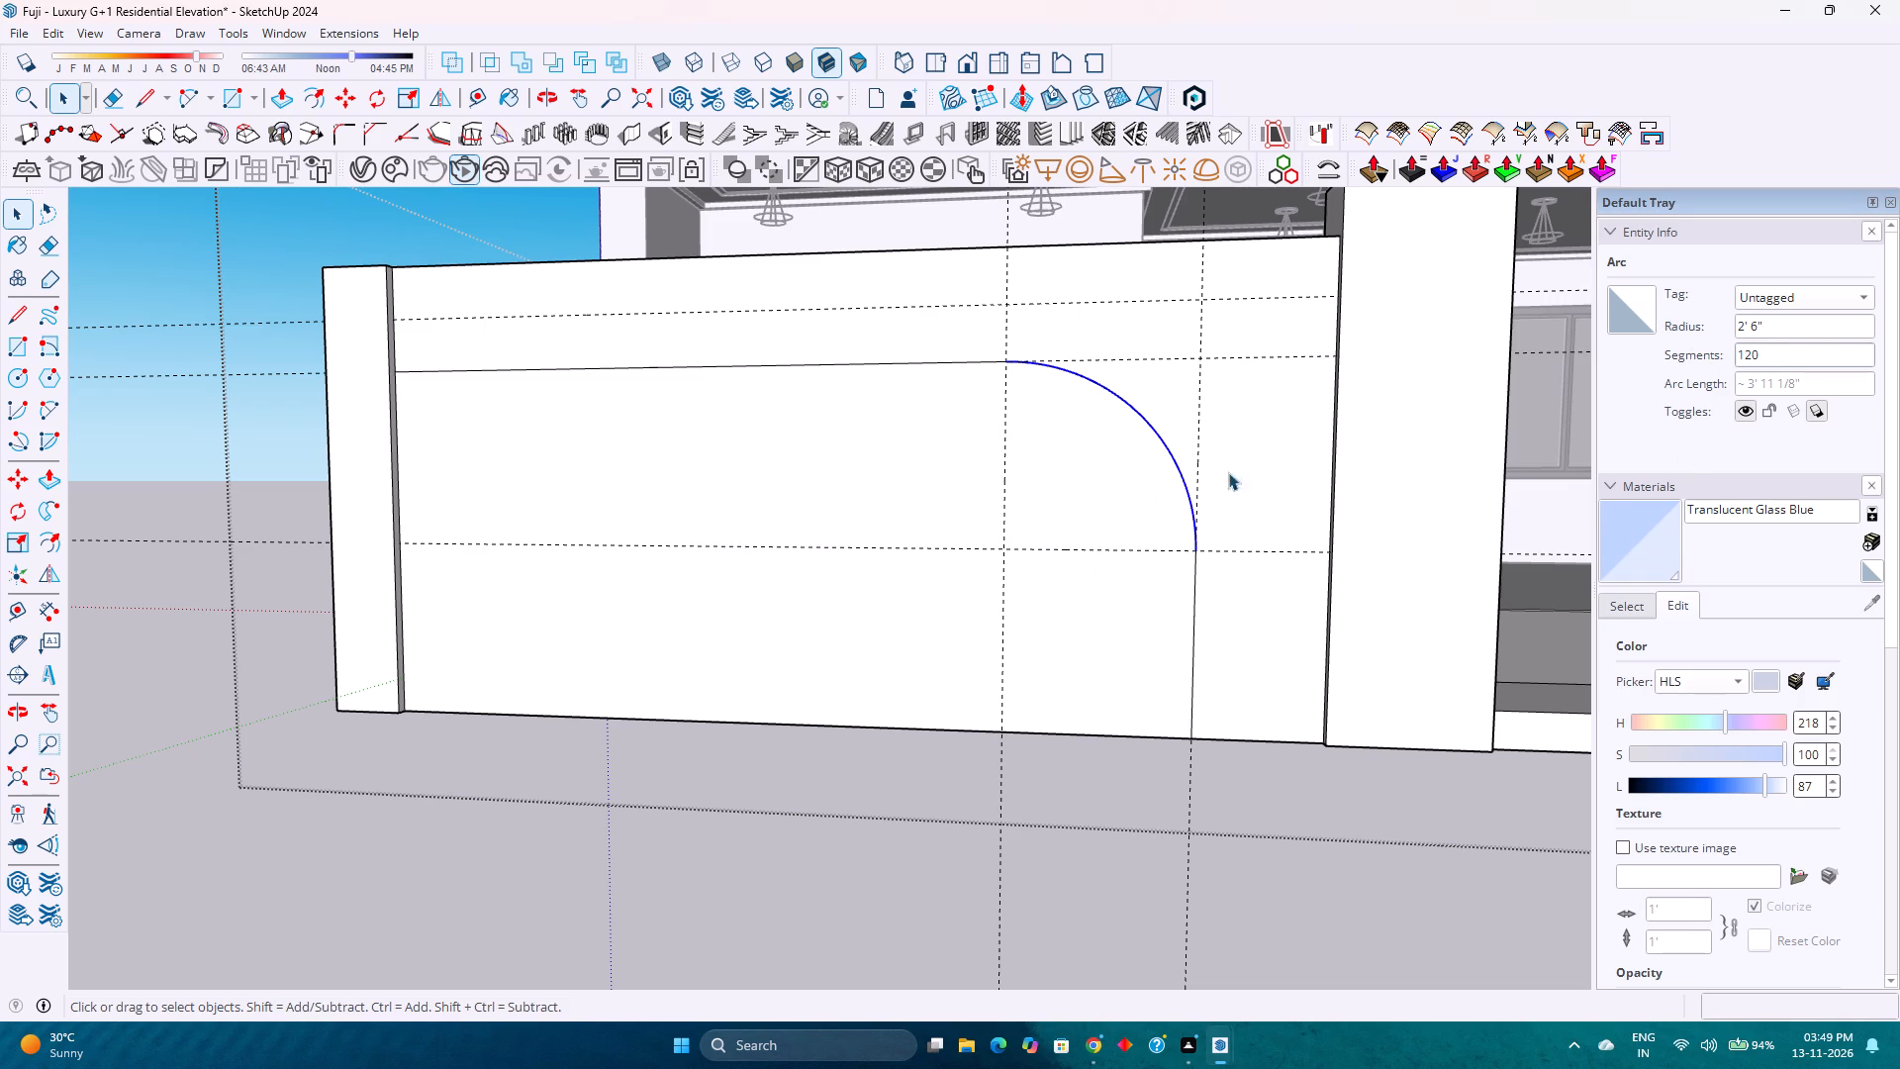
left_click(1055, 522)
Undo the arc, its two lines and the front wall's guides, keeping only the horizontal guide 9" below the top edge.
scroll(1060, 521, "down", 1)
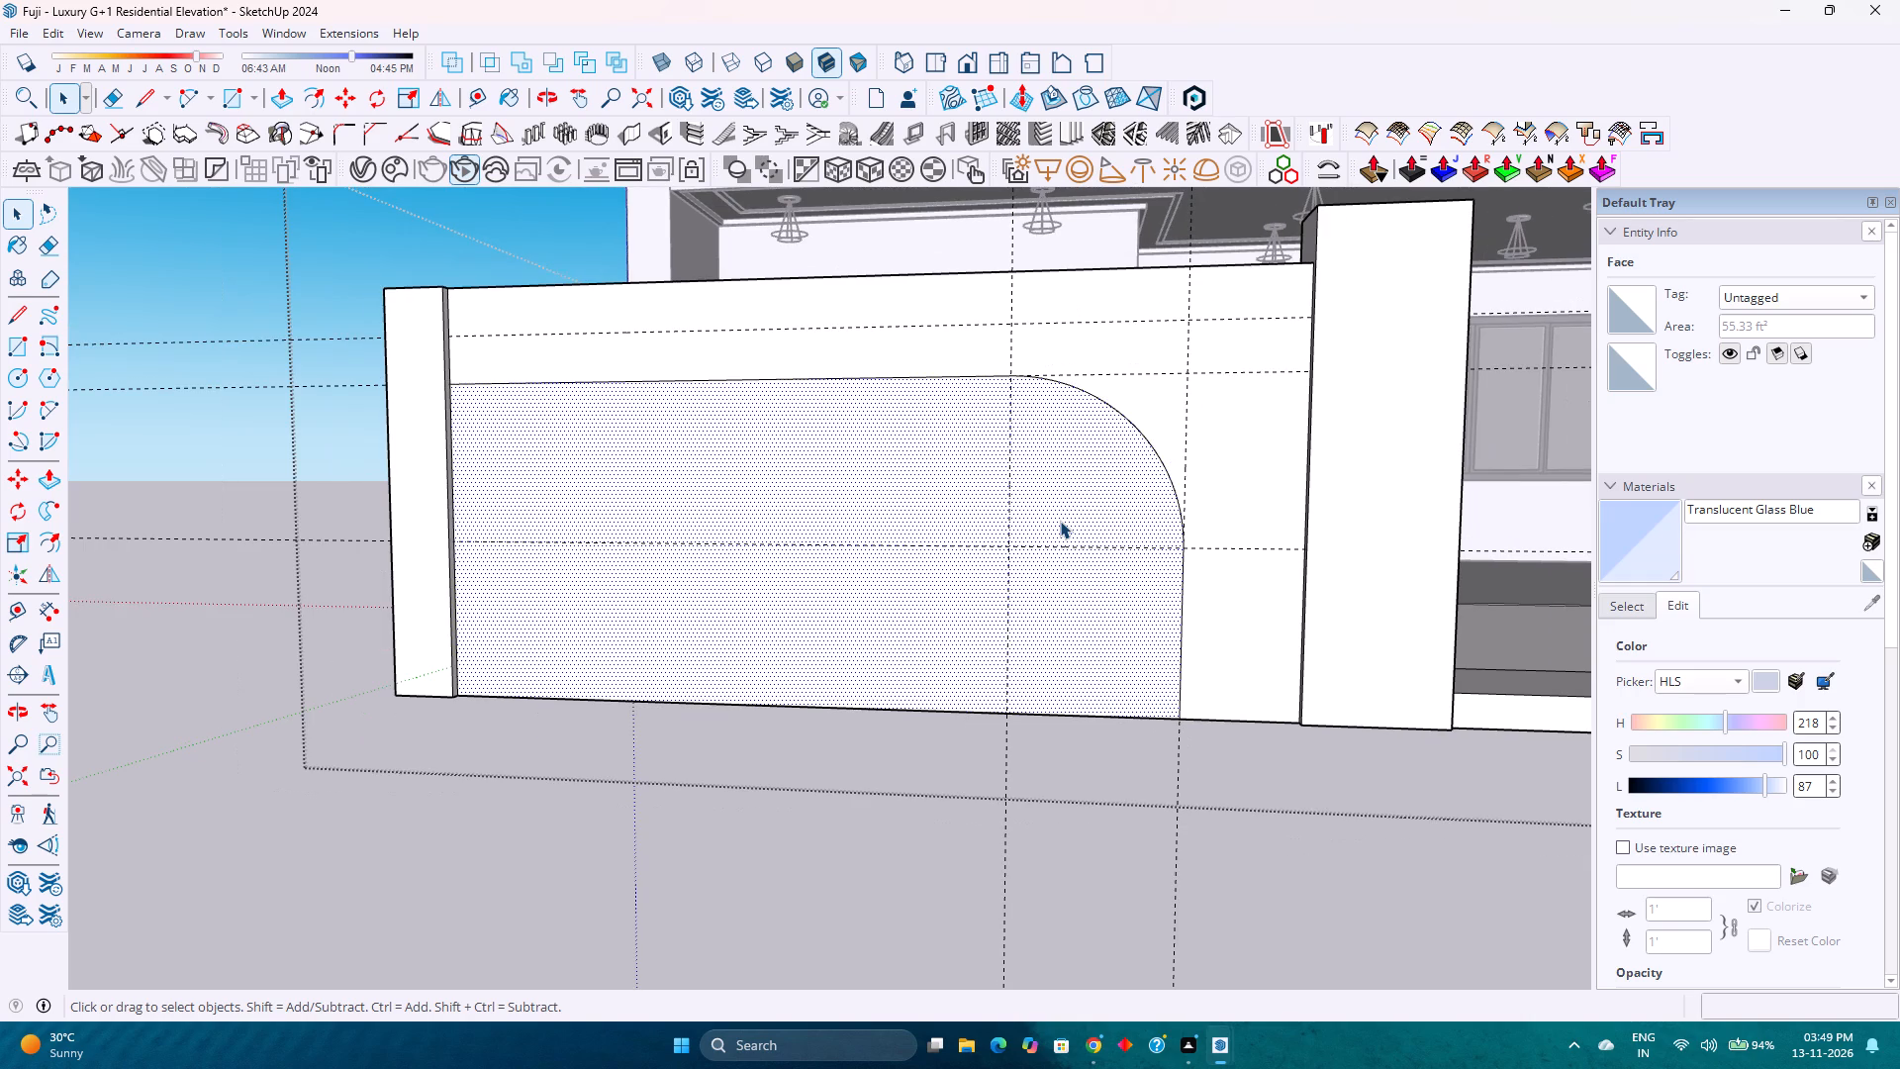
scroll(1064, 518, "up", 2)
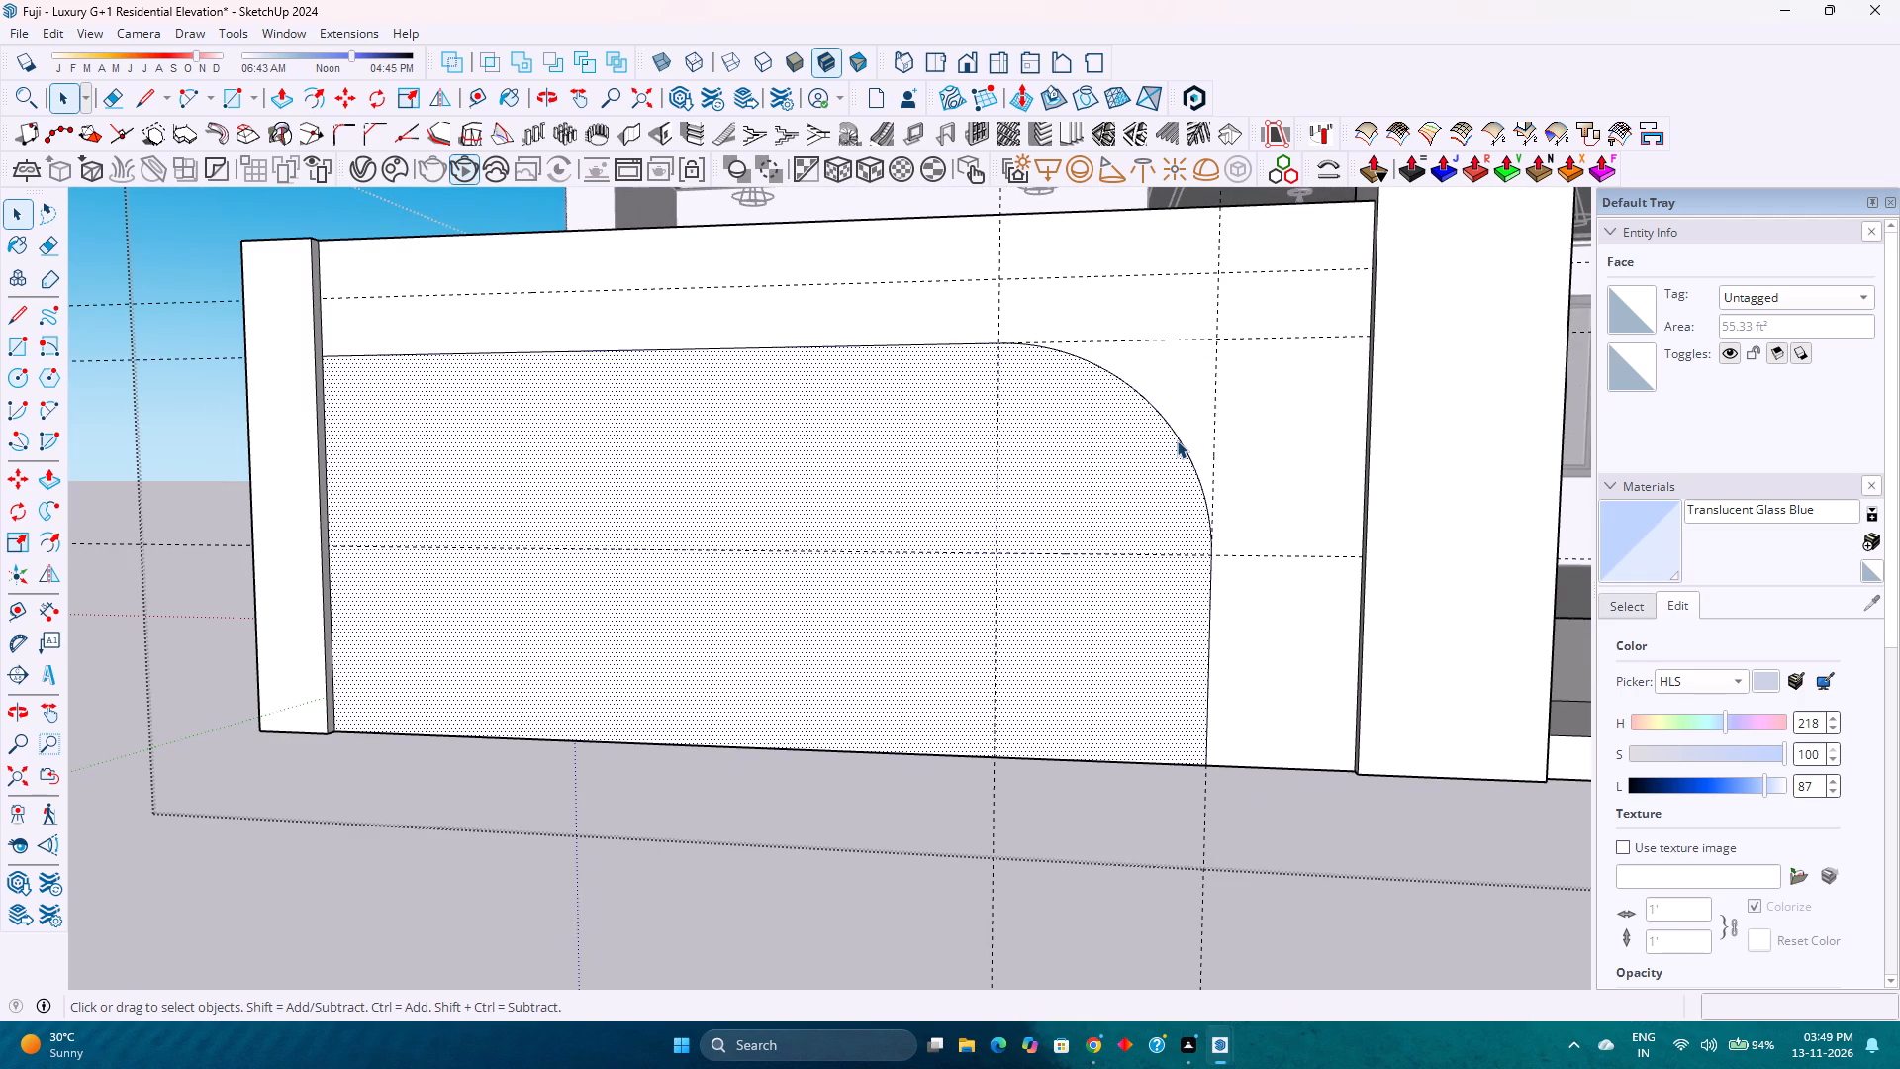
scroll(1177, 440, "down", 3)
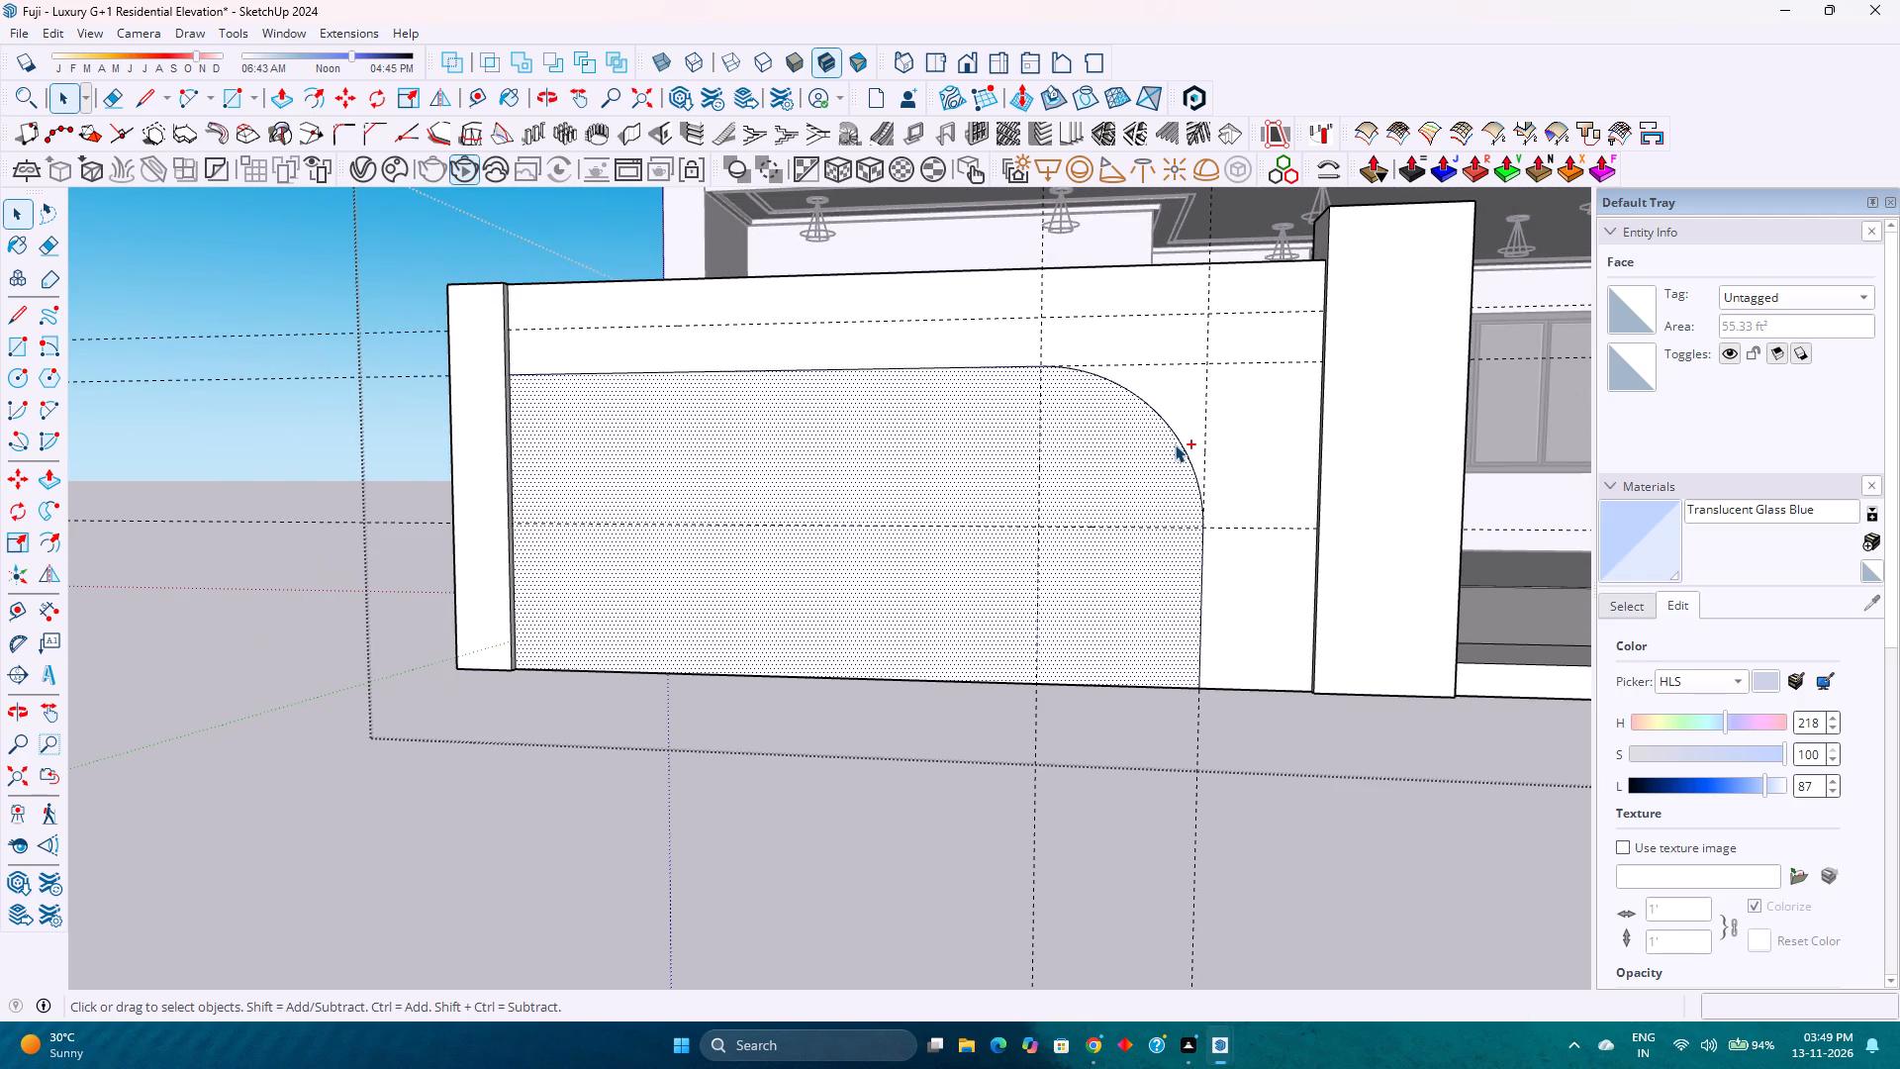
key("ctrl+z")
key("ctrl+z")
key("ctrl+z")
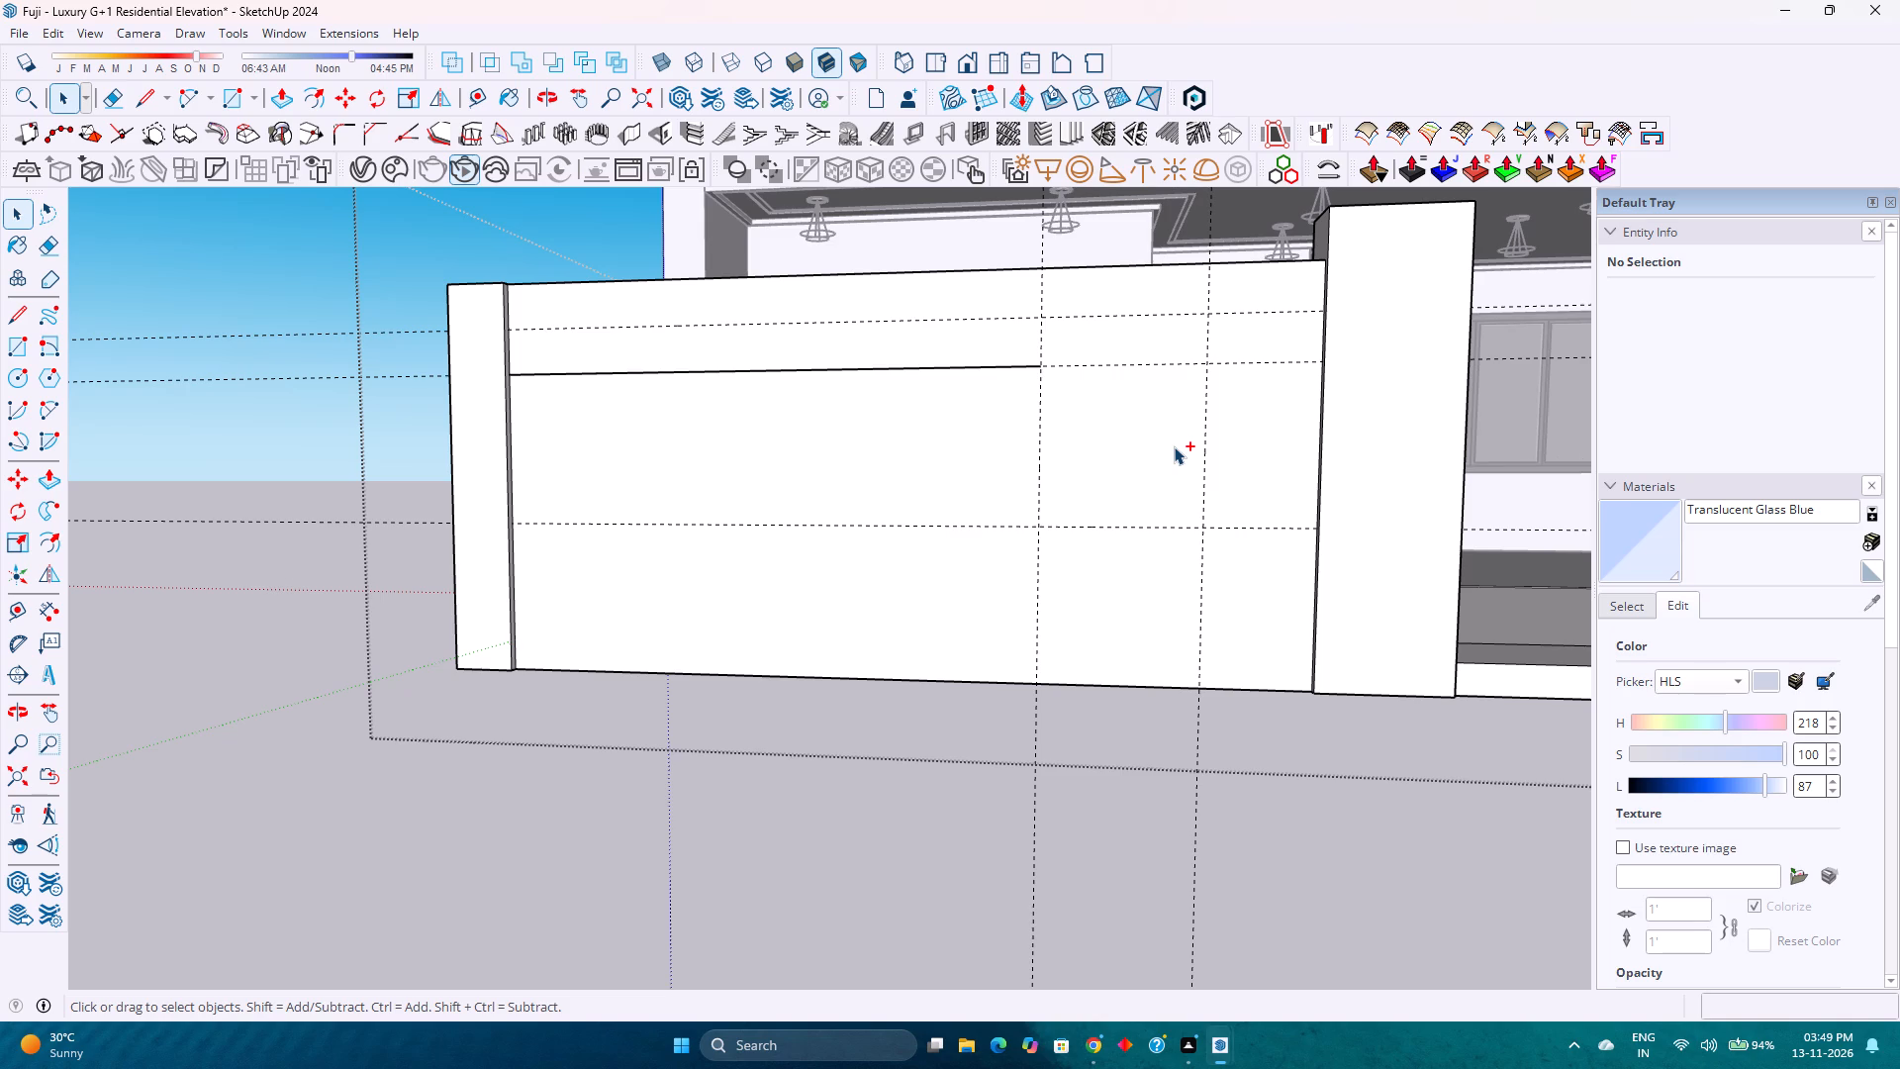
key("ctrl+z")
key("ctrl+z")
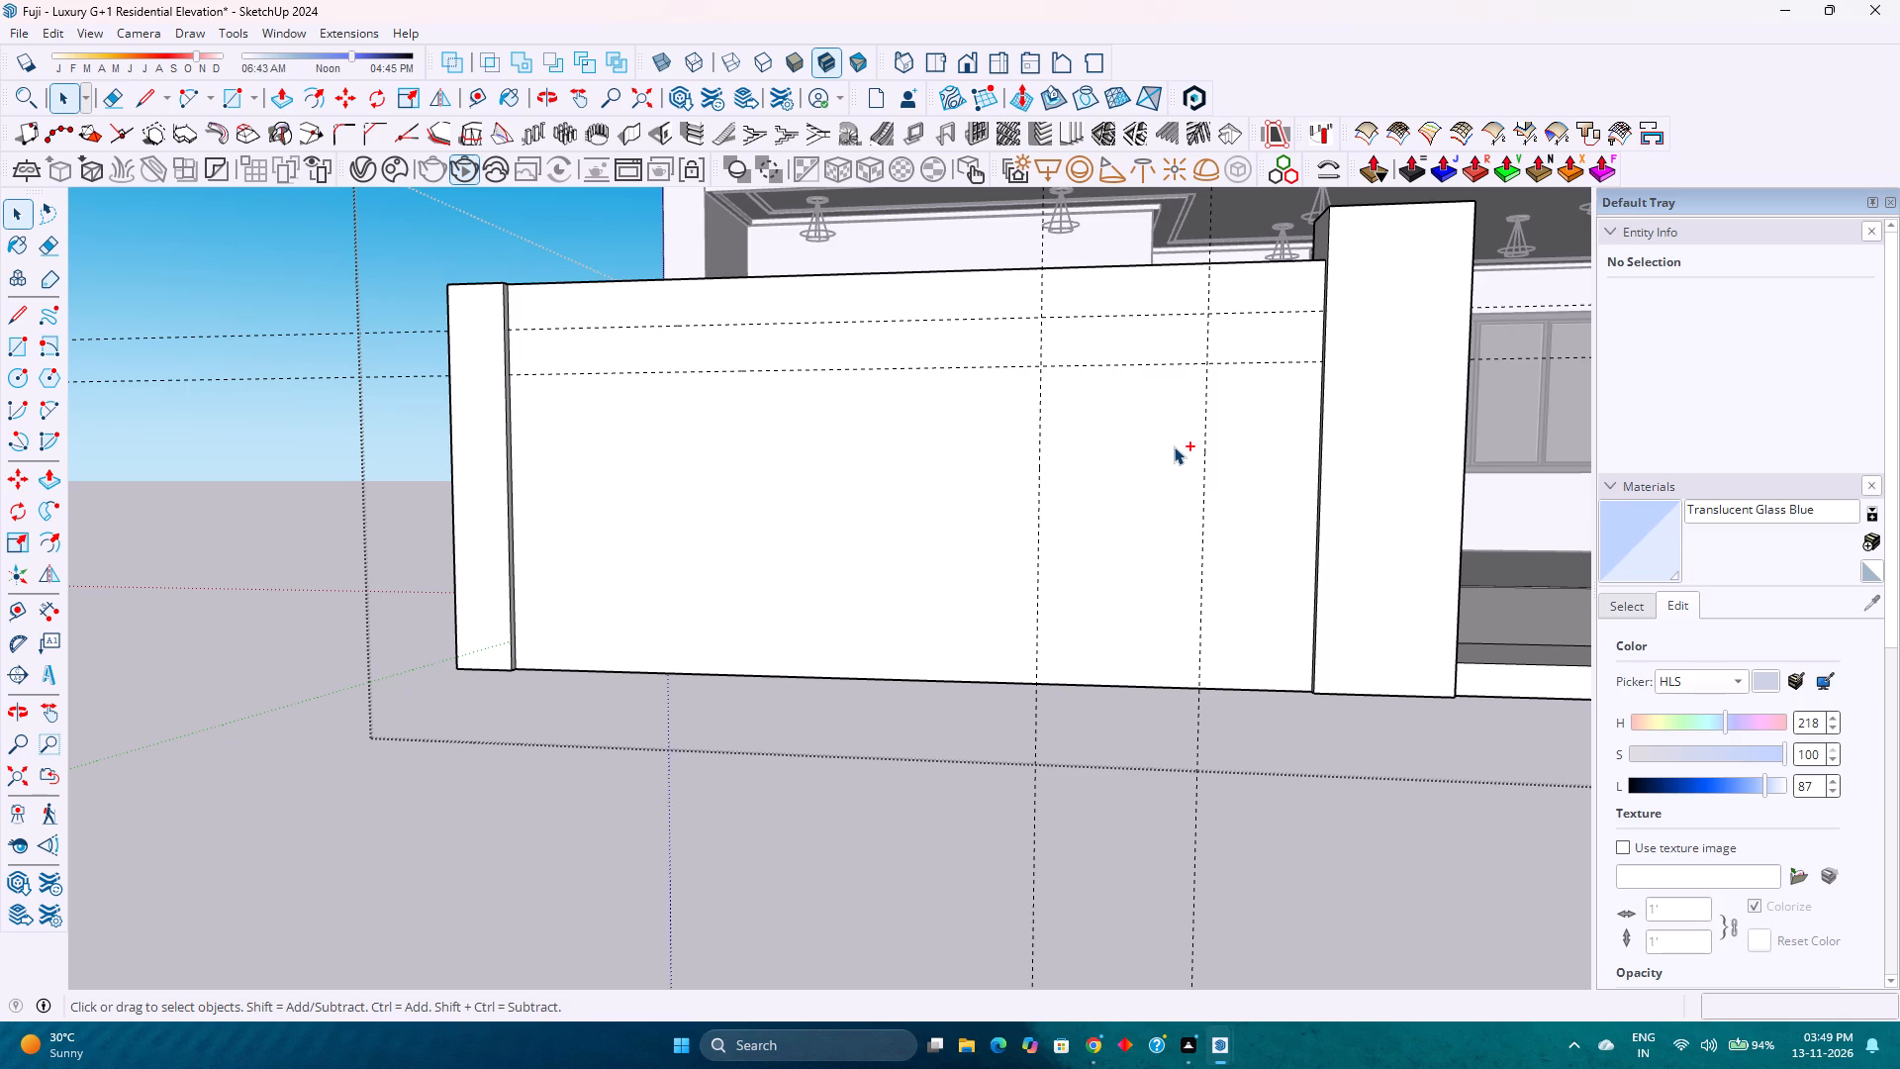
key("ctrl+z")
key("ctrl+z")
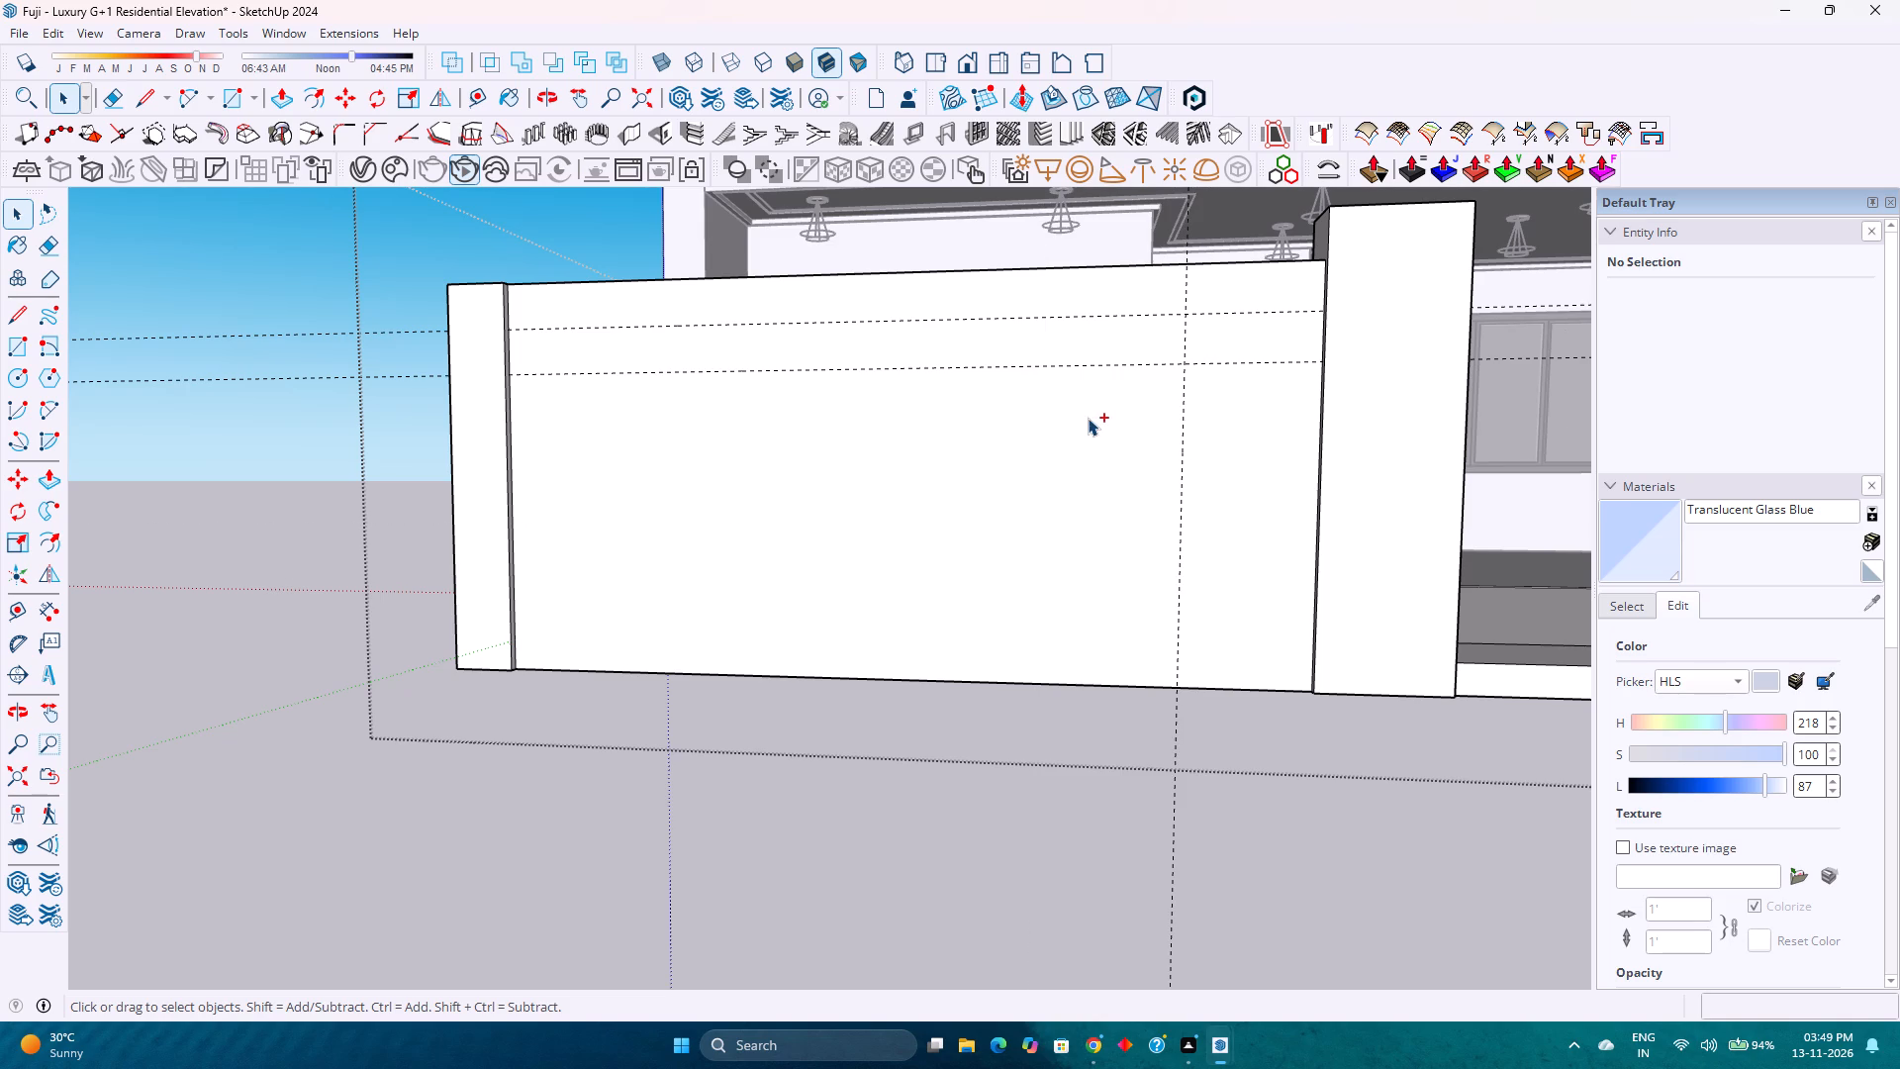
key("ctrl+z")
key("ctrl+z")
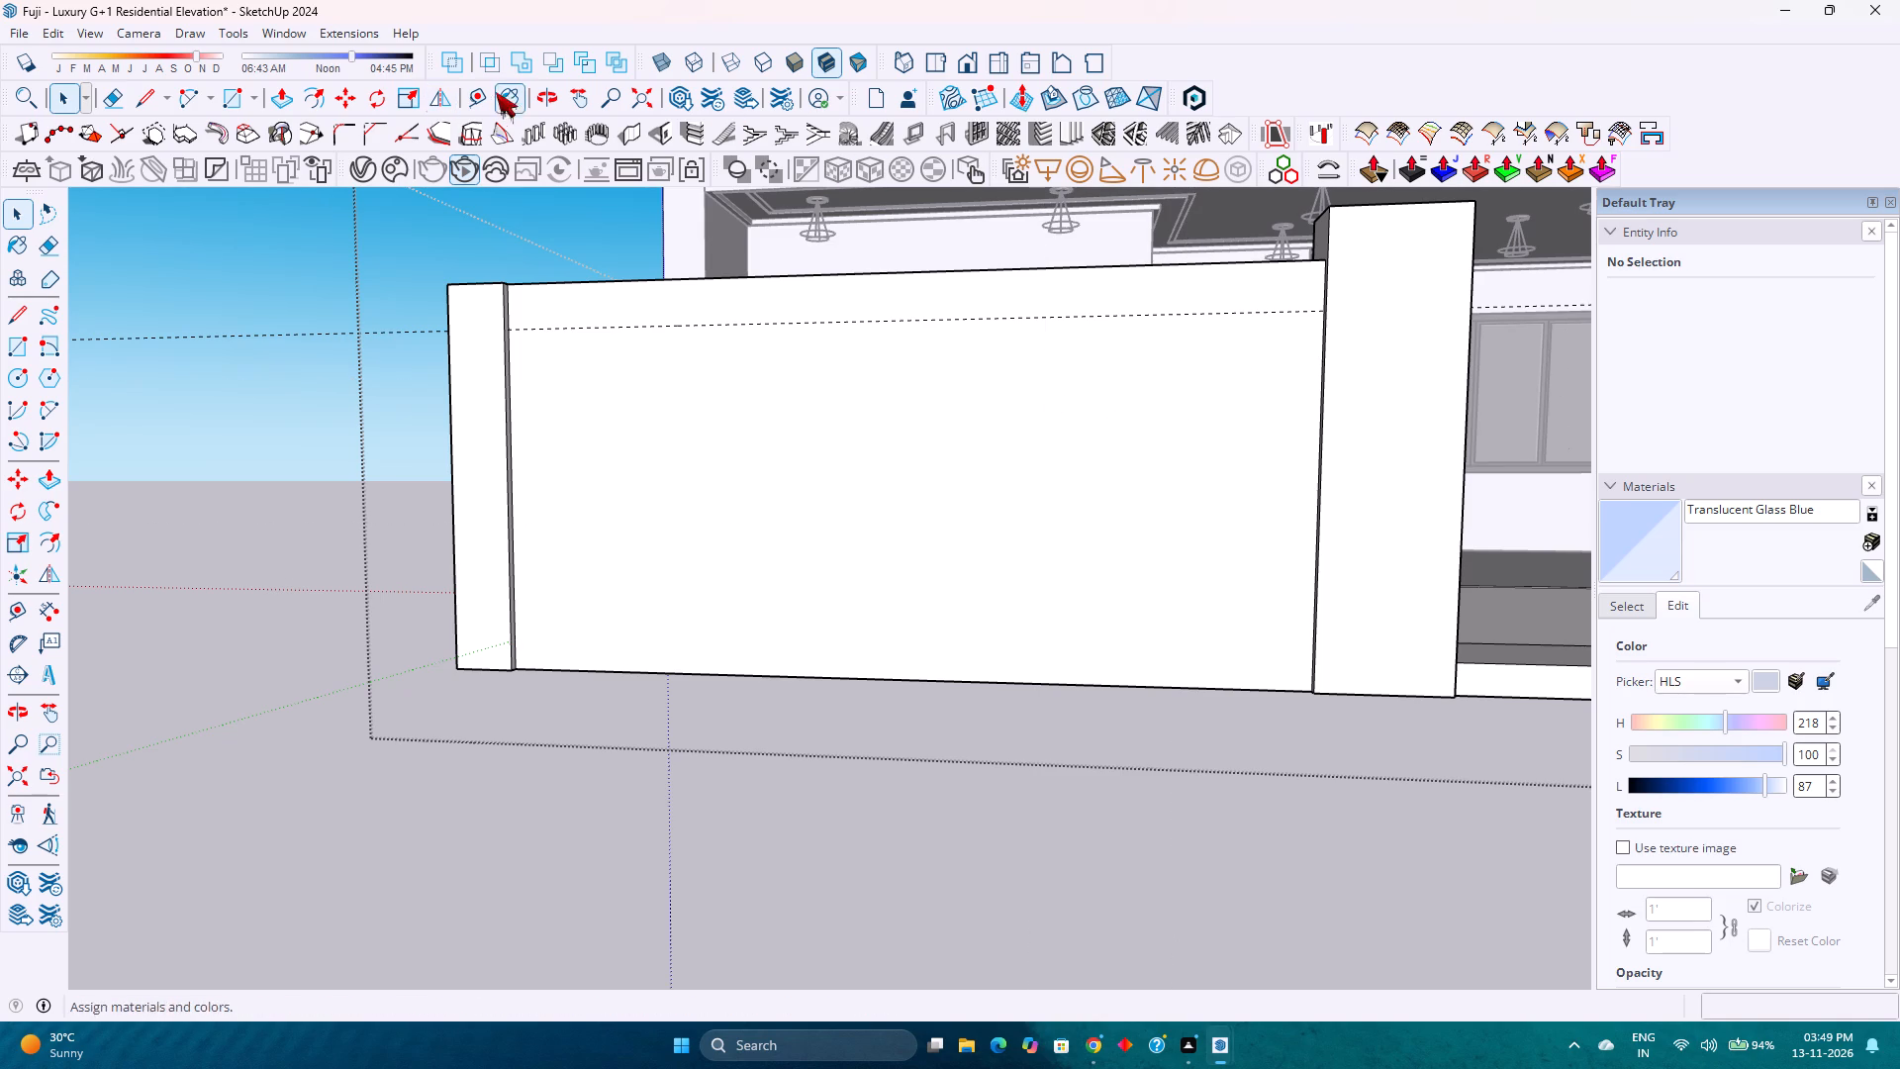
Place a horizontal guide 2'6" below the remaining horizontal guide on the front wall face.
left_click(477, 95)
left_click(883, 326)
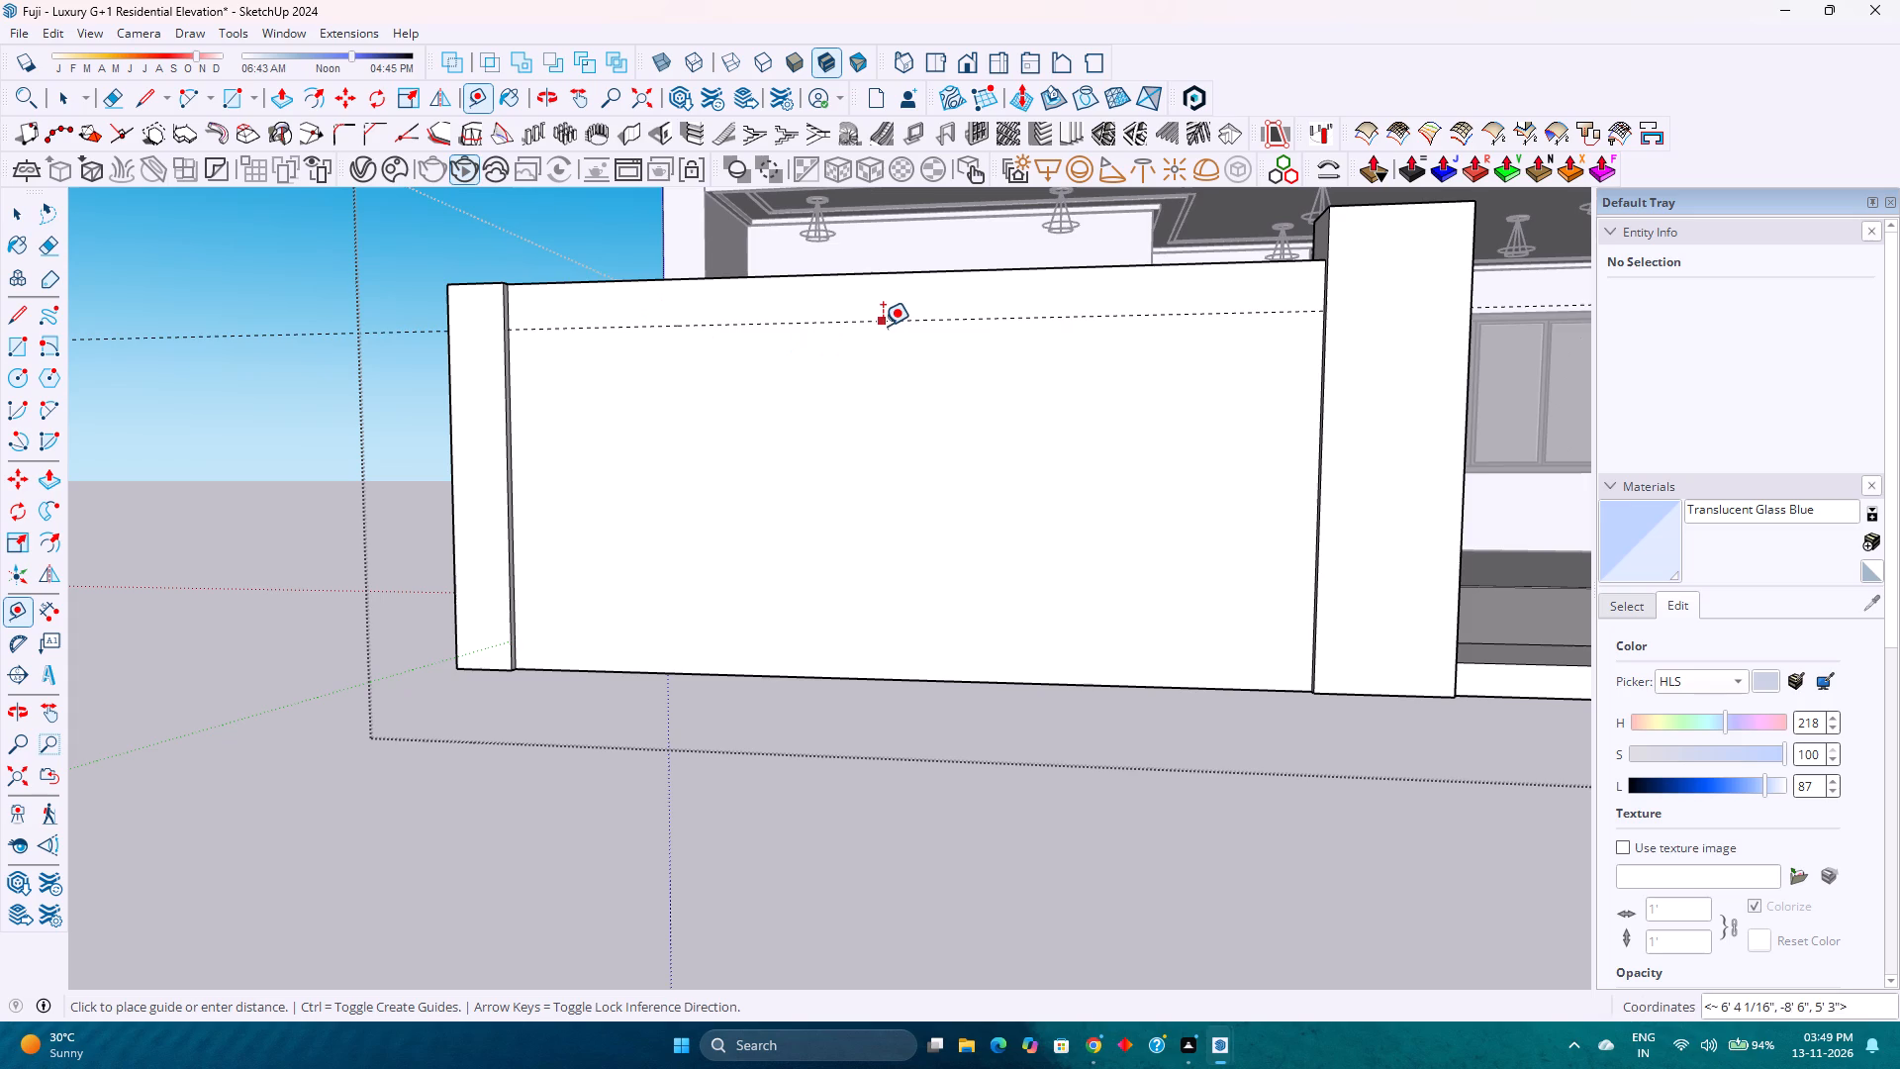
type("2'6")
key("Return")
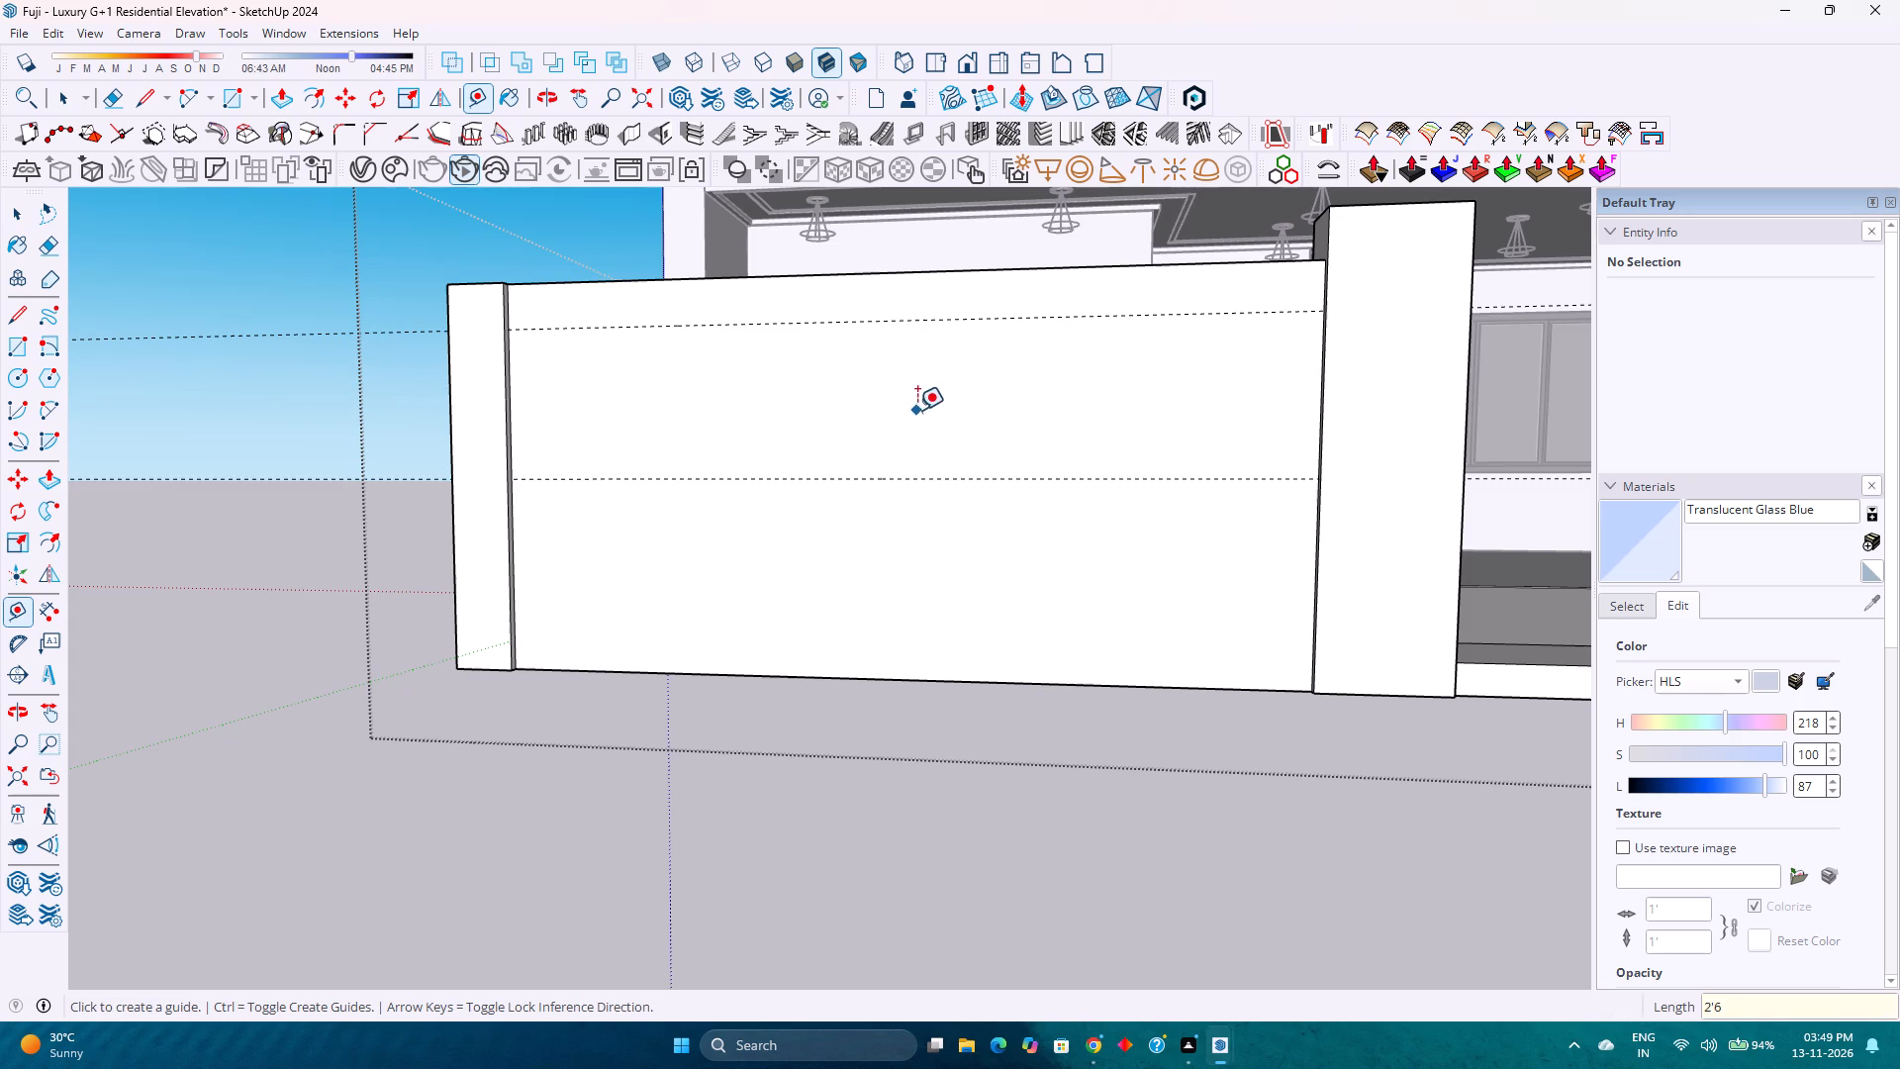
Place a vertical guide on the front wall face, 1'6" from the gate pillar's side edge.
scroll(1261, 403, "up", 2)
middle_click_drag(1275, 406, 1451, 509)
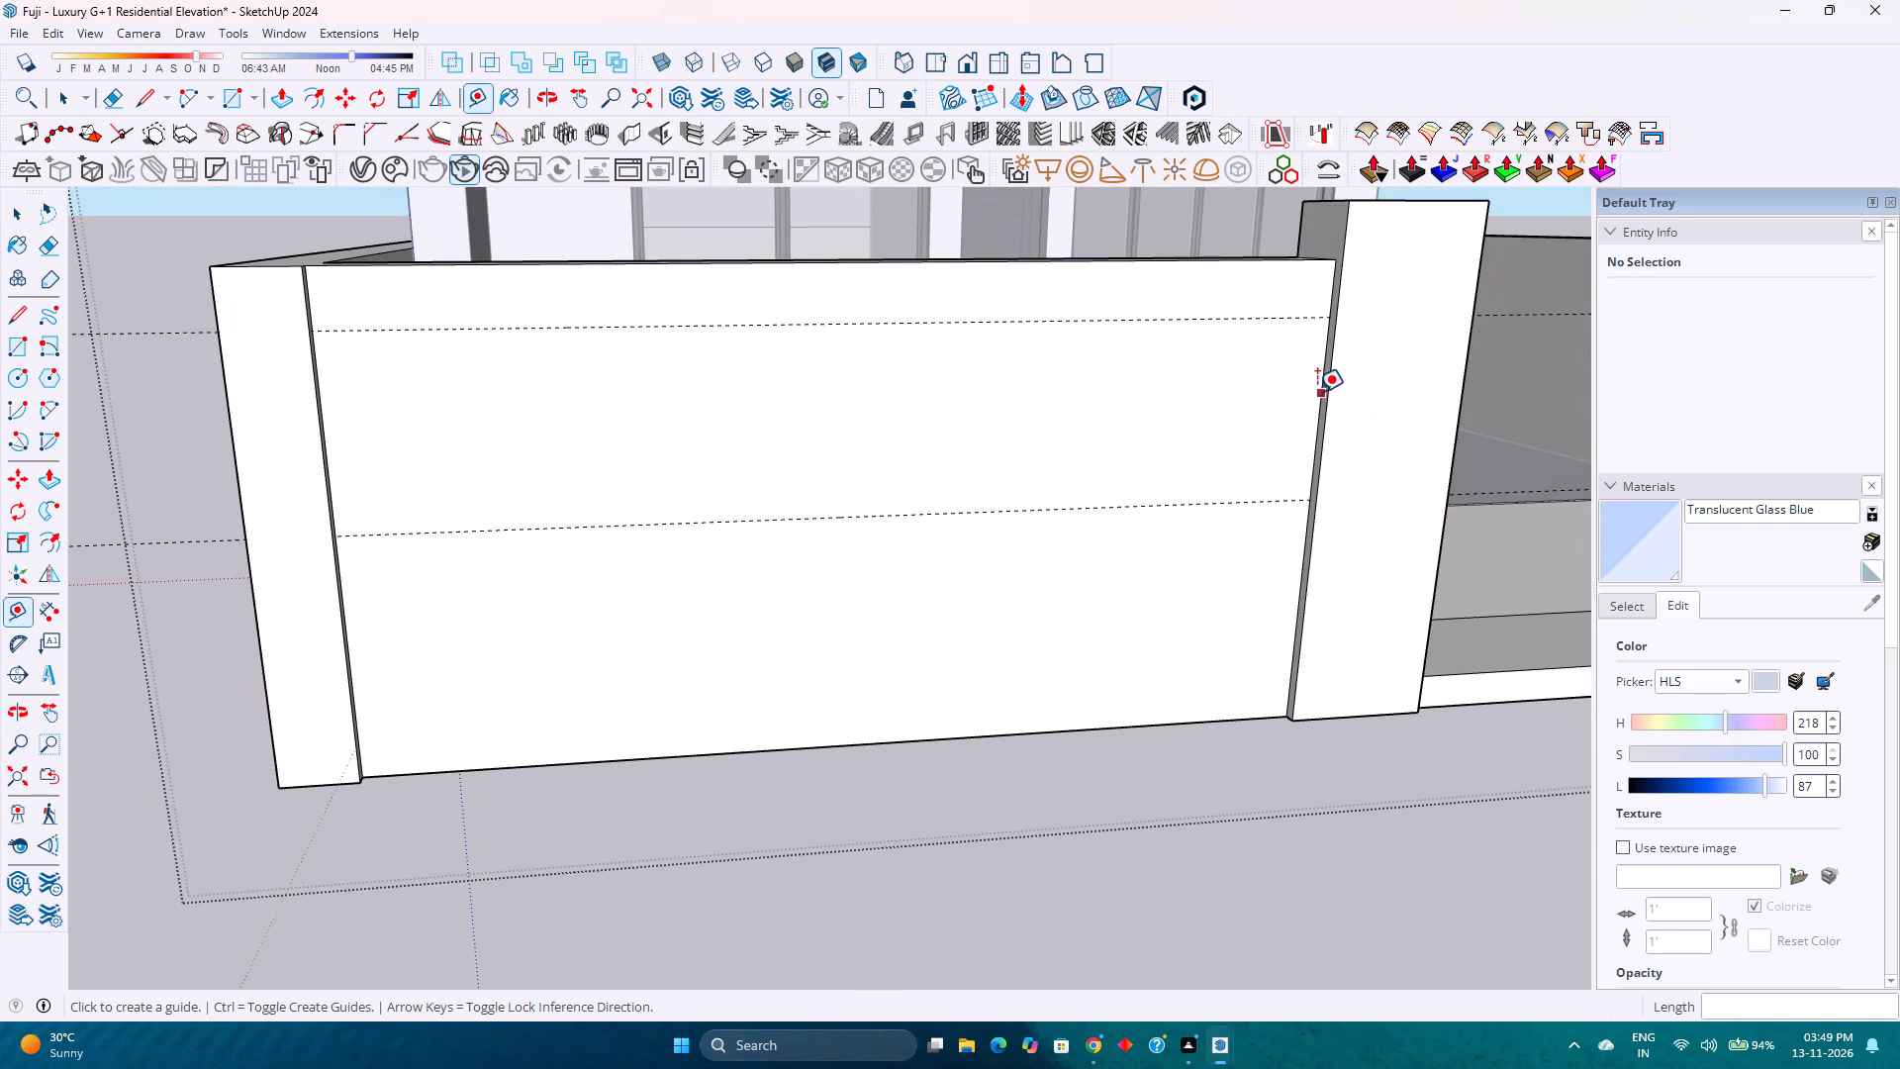
left_click(1317, 392)
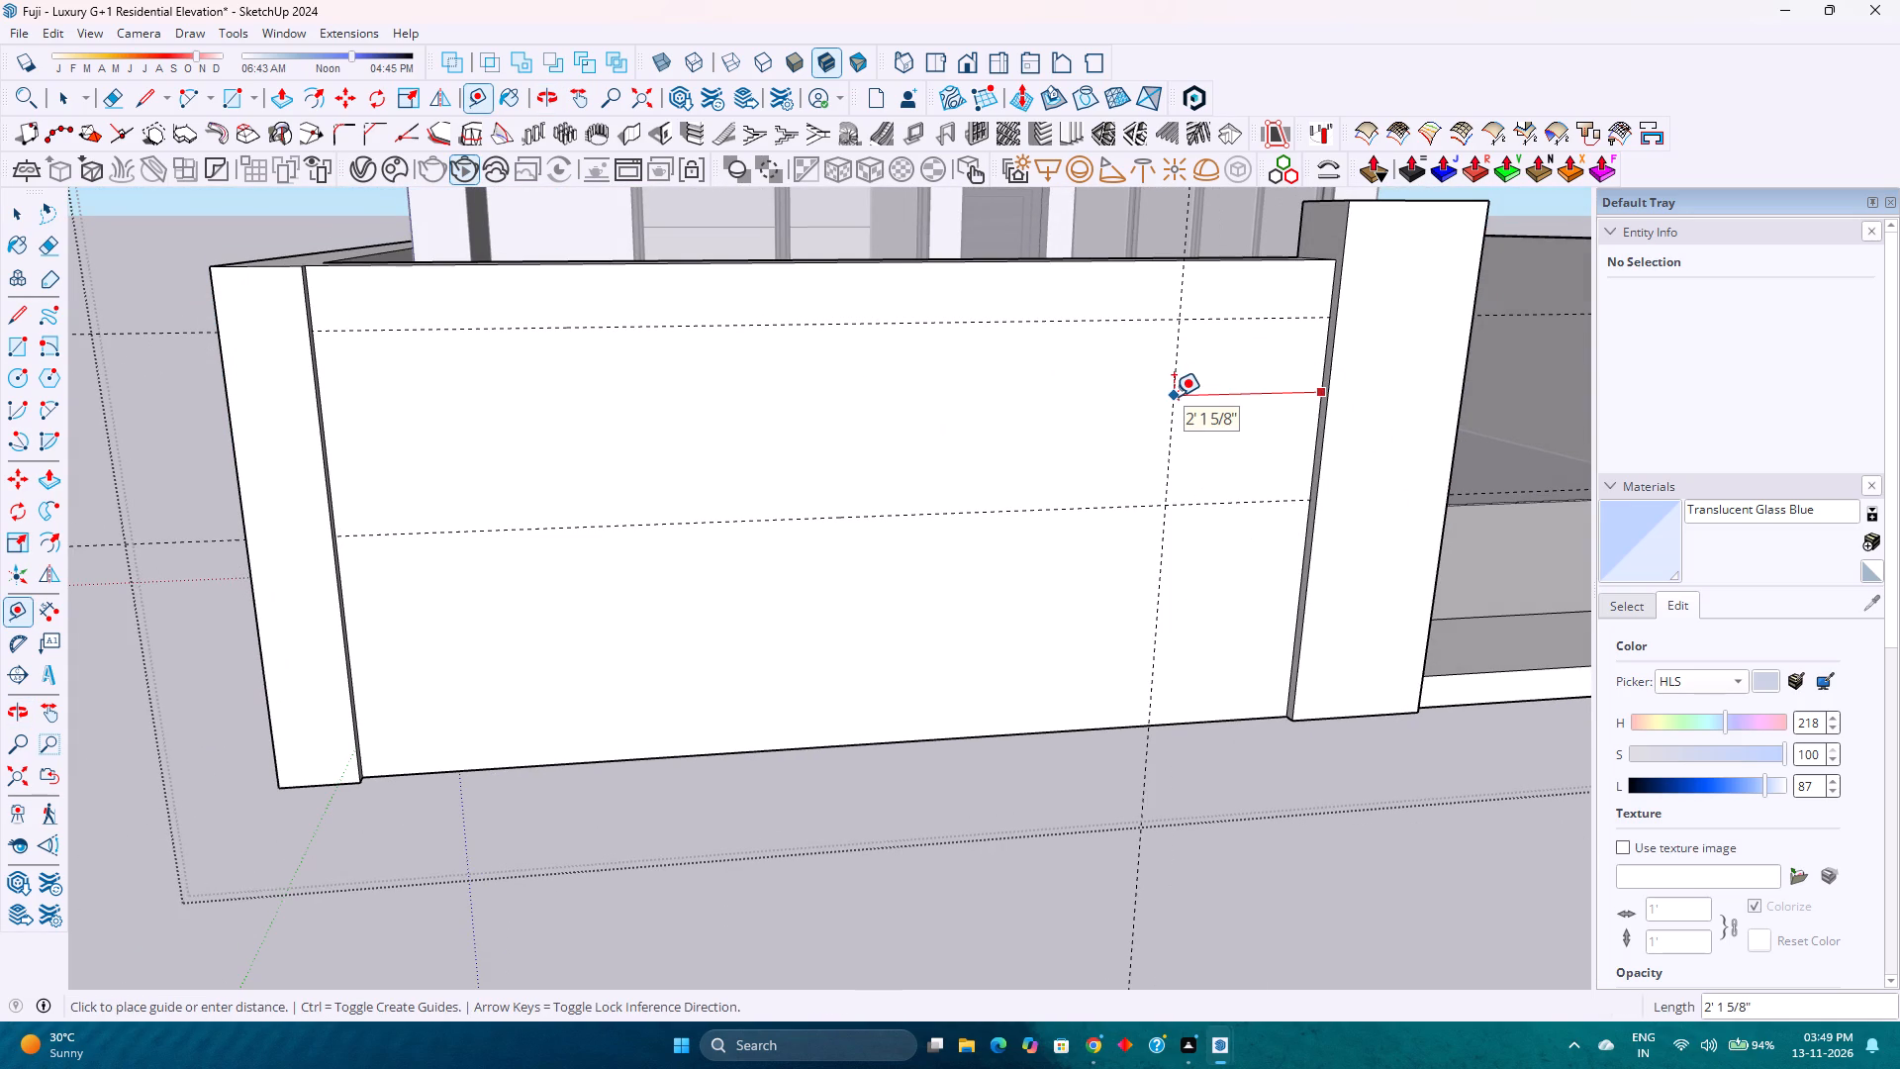
type("1'6")
key("Return")
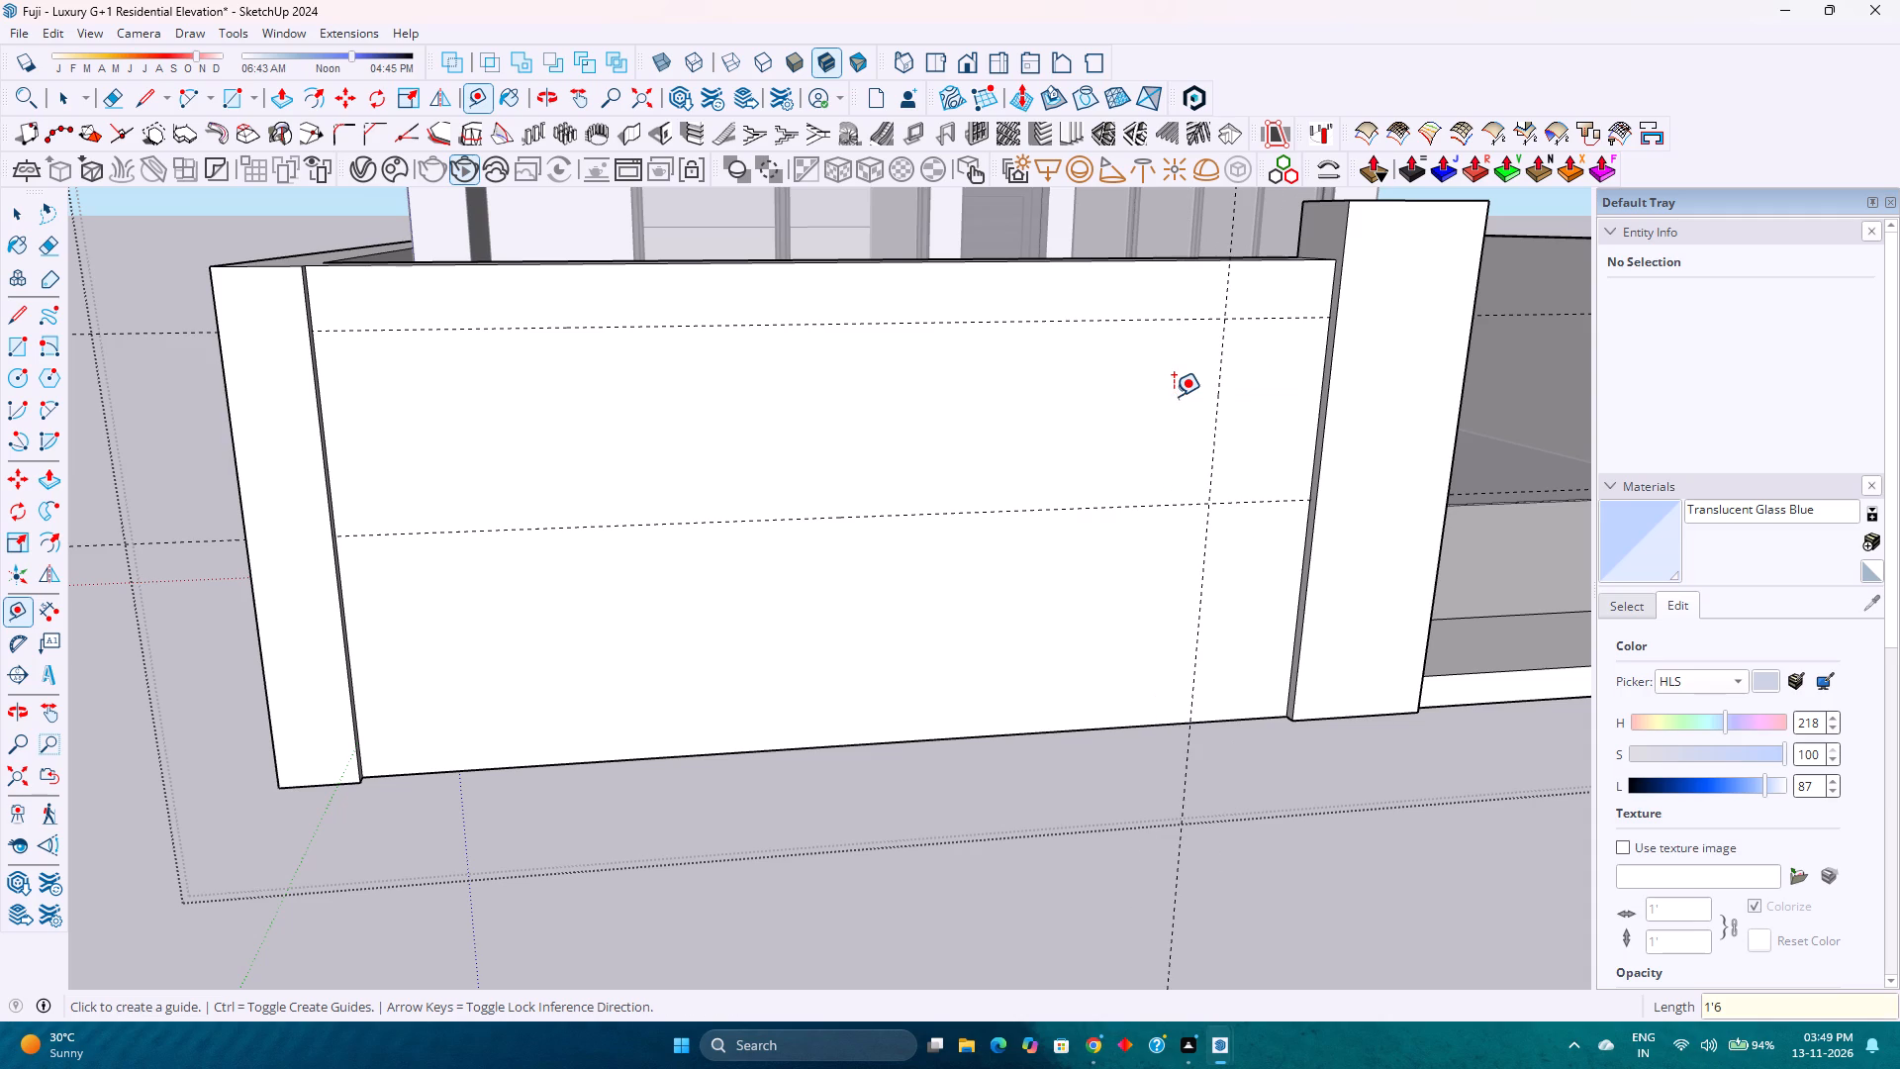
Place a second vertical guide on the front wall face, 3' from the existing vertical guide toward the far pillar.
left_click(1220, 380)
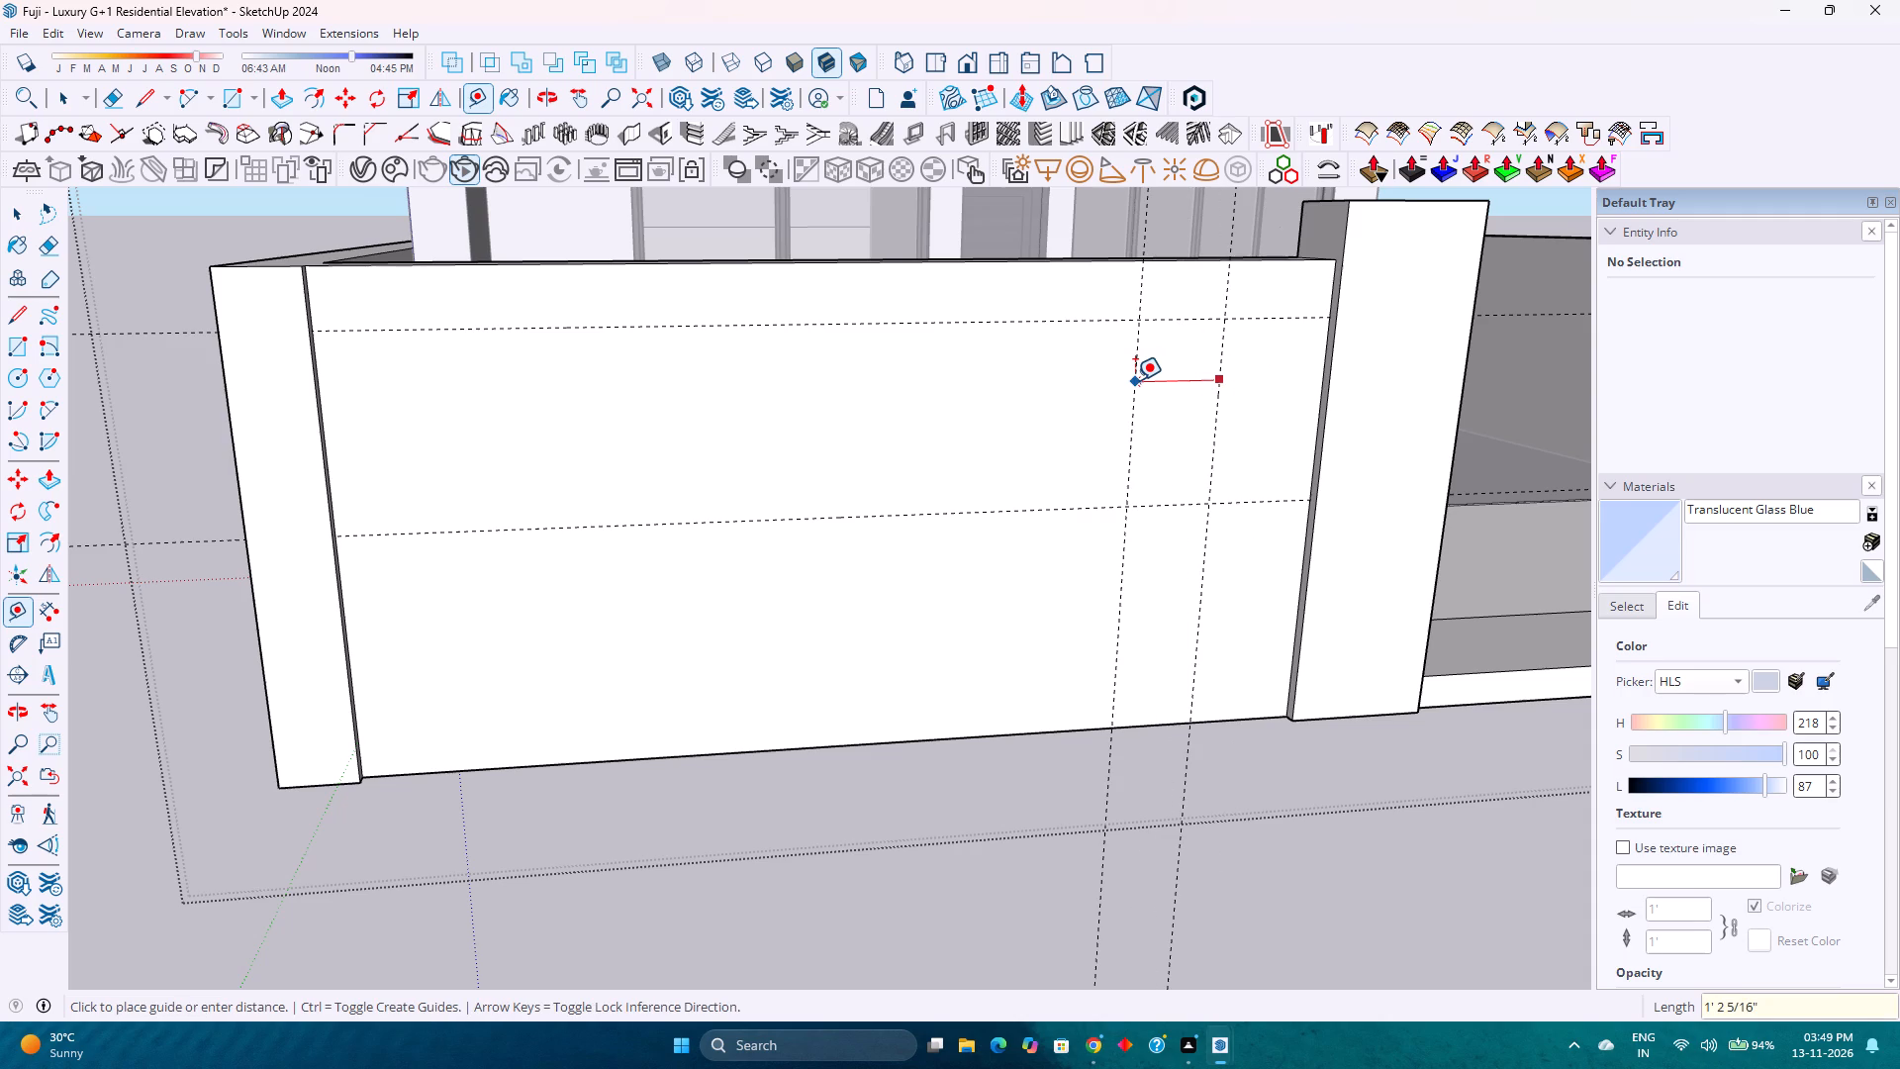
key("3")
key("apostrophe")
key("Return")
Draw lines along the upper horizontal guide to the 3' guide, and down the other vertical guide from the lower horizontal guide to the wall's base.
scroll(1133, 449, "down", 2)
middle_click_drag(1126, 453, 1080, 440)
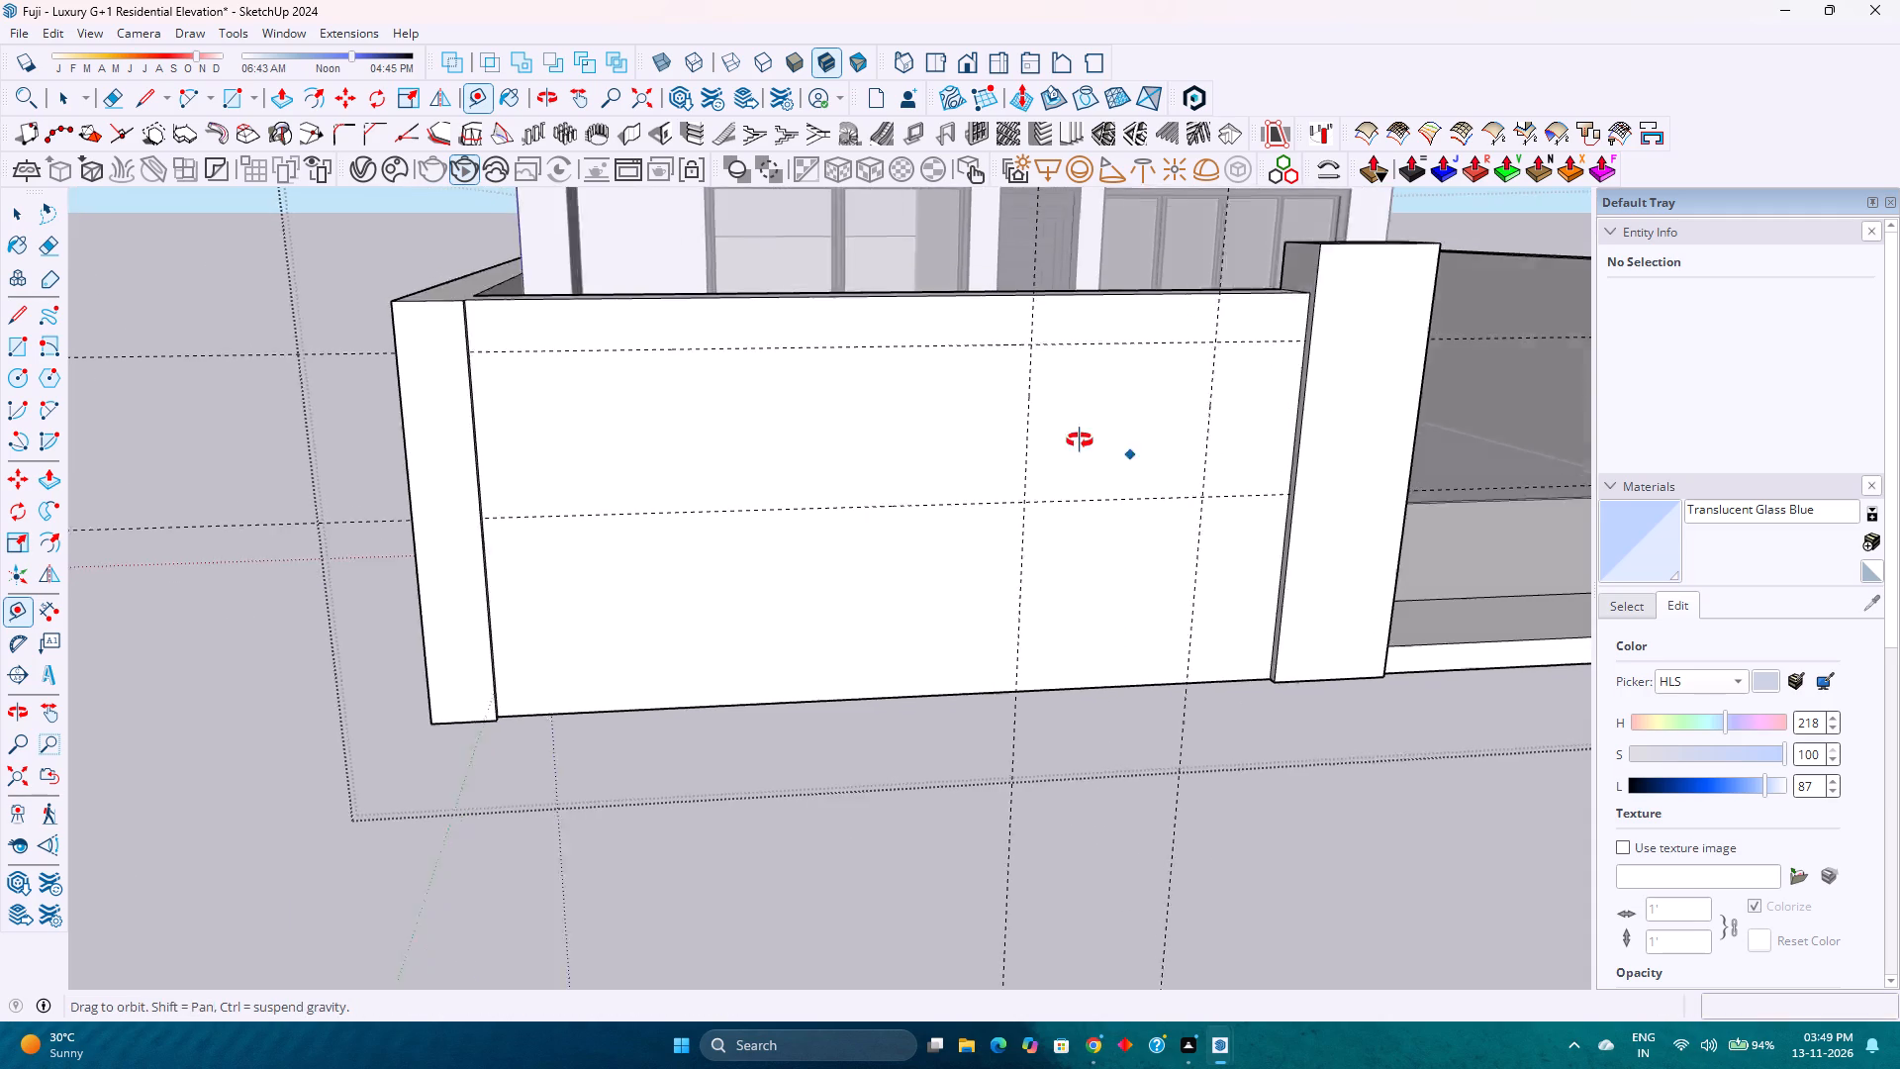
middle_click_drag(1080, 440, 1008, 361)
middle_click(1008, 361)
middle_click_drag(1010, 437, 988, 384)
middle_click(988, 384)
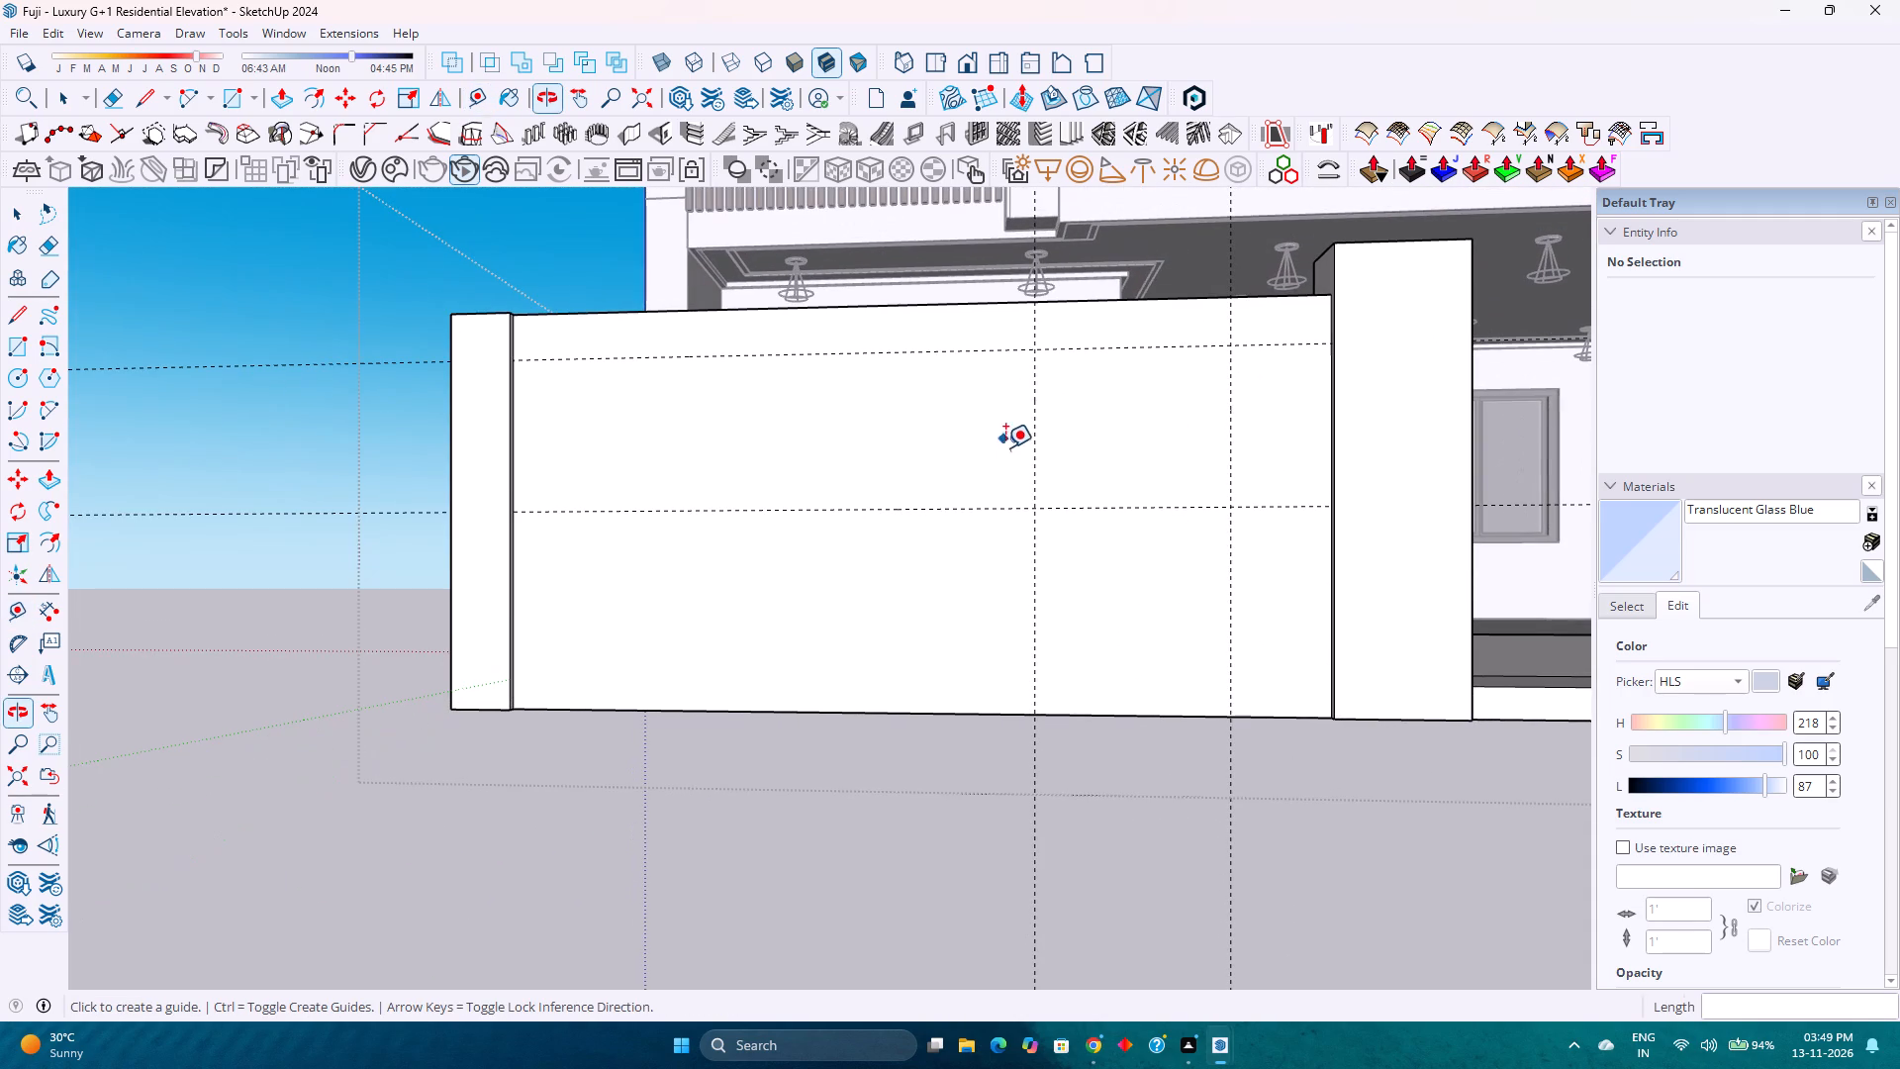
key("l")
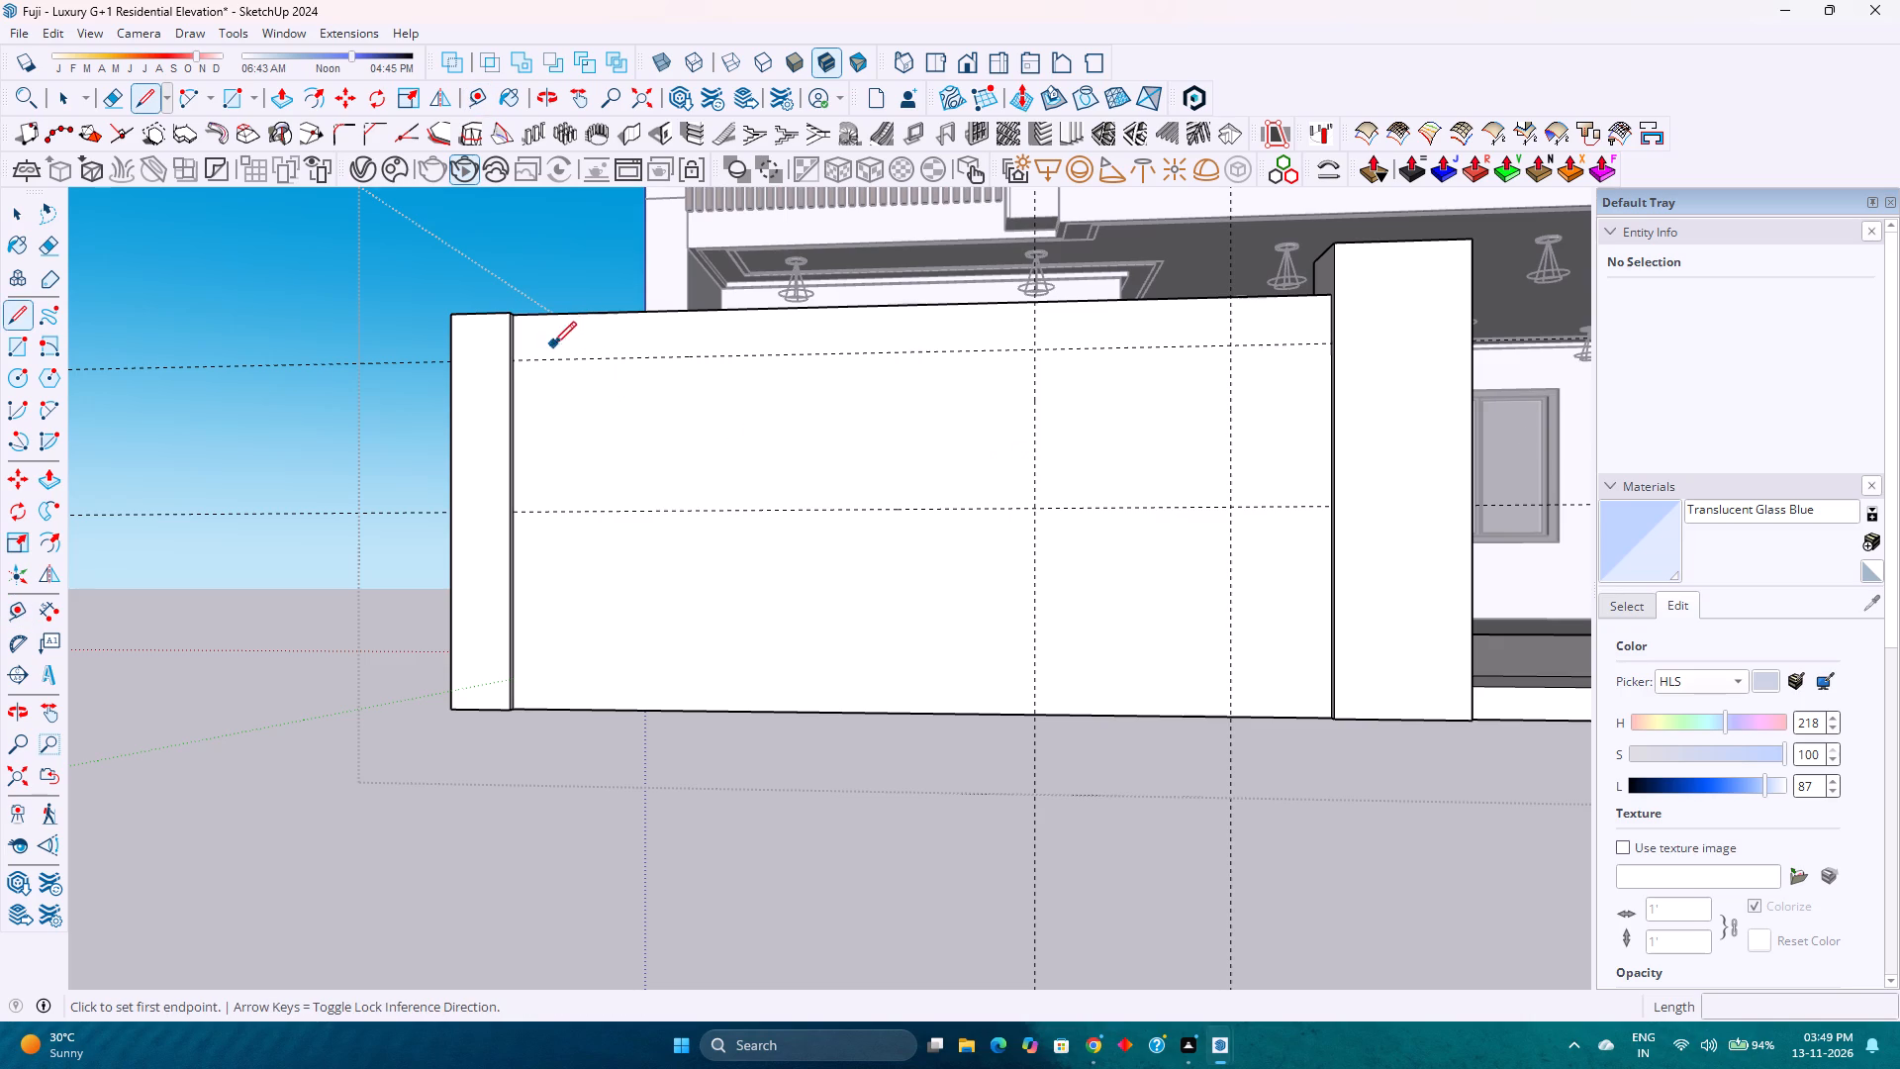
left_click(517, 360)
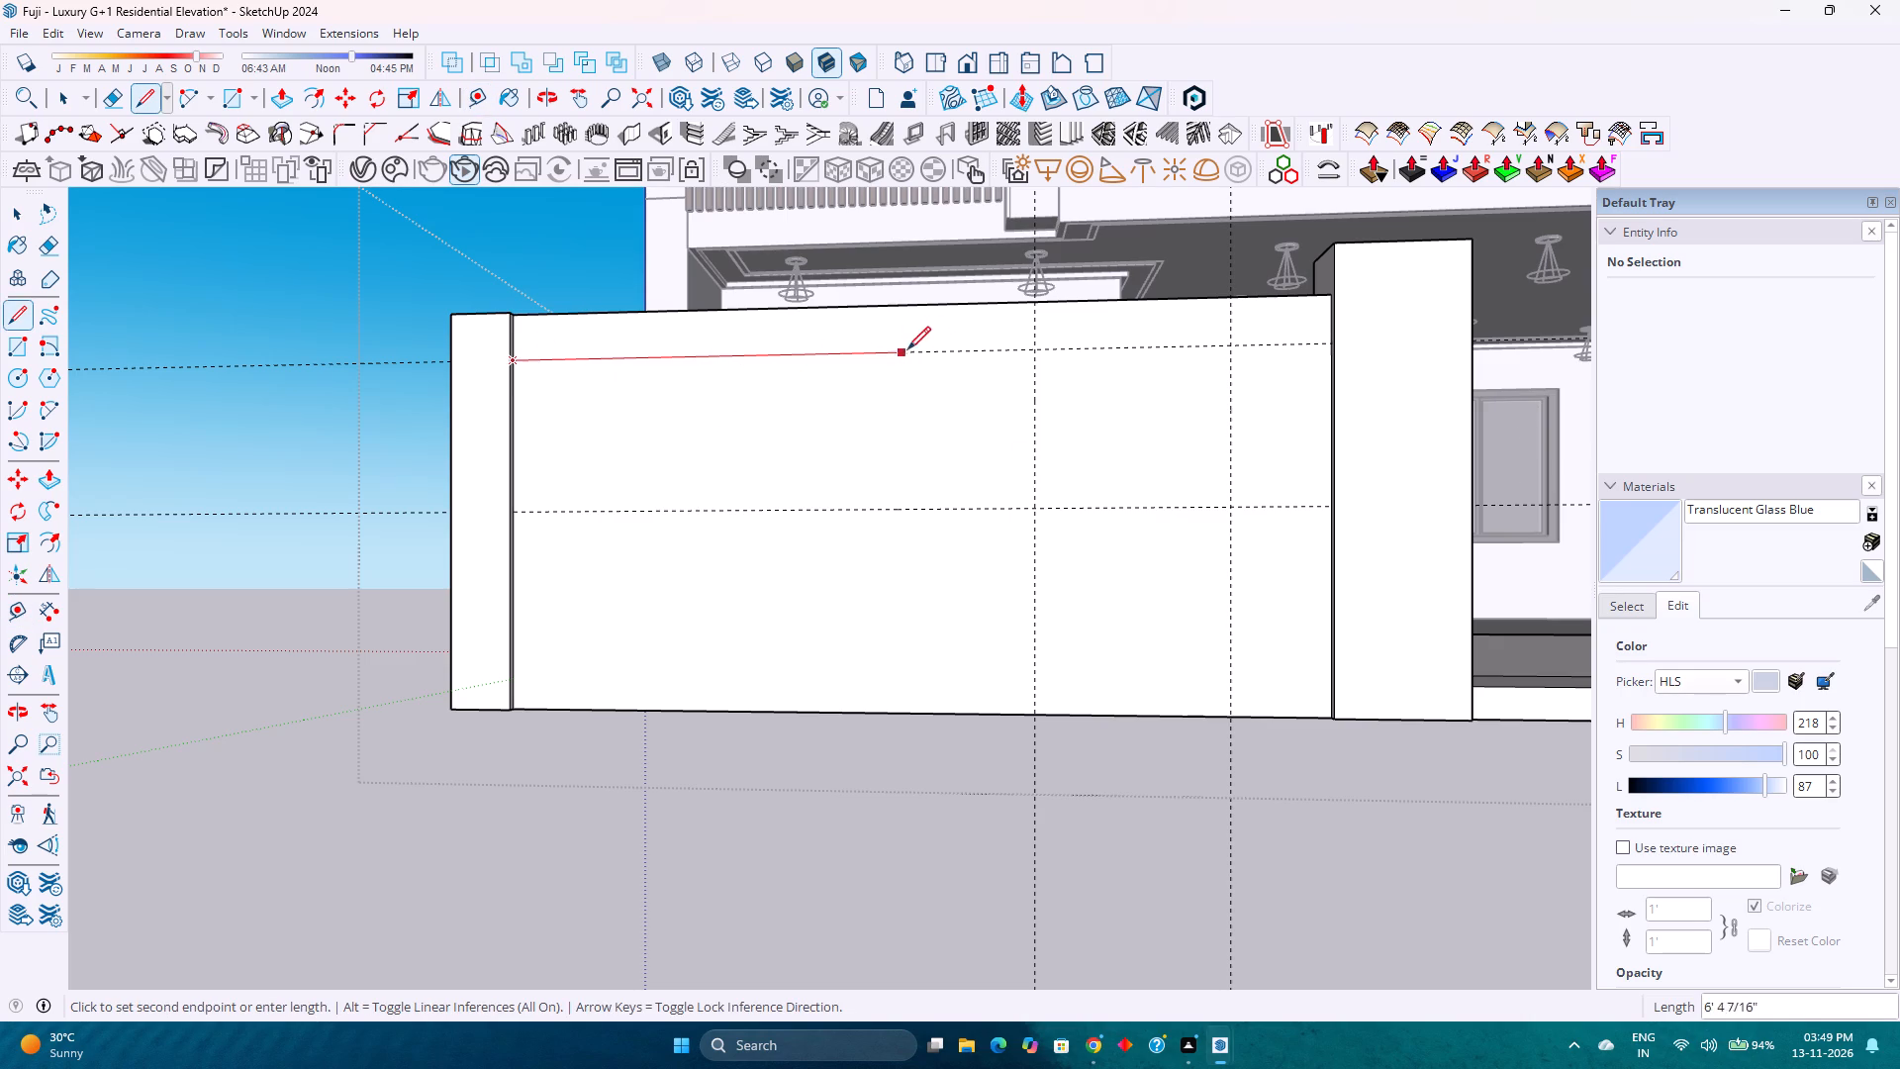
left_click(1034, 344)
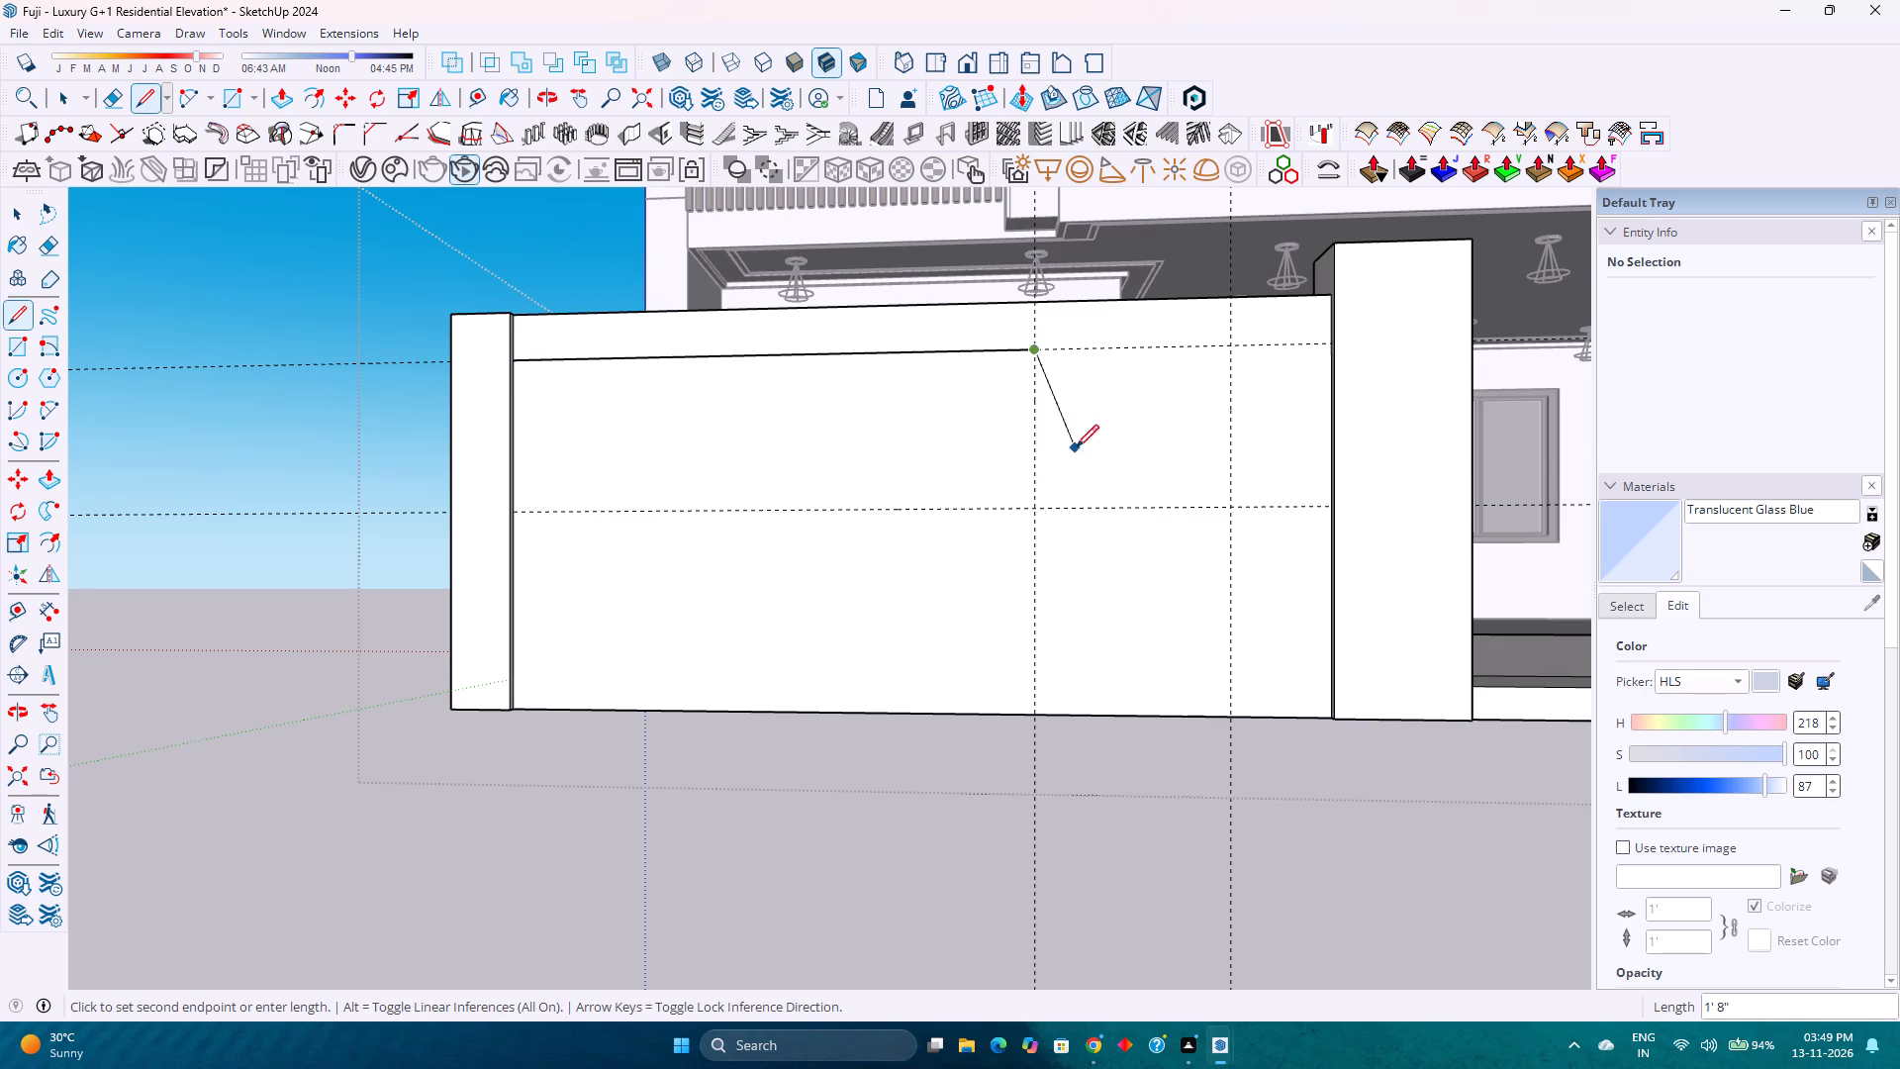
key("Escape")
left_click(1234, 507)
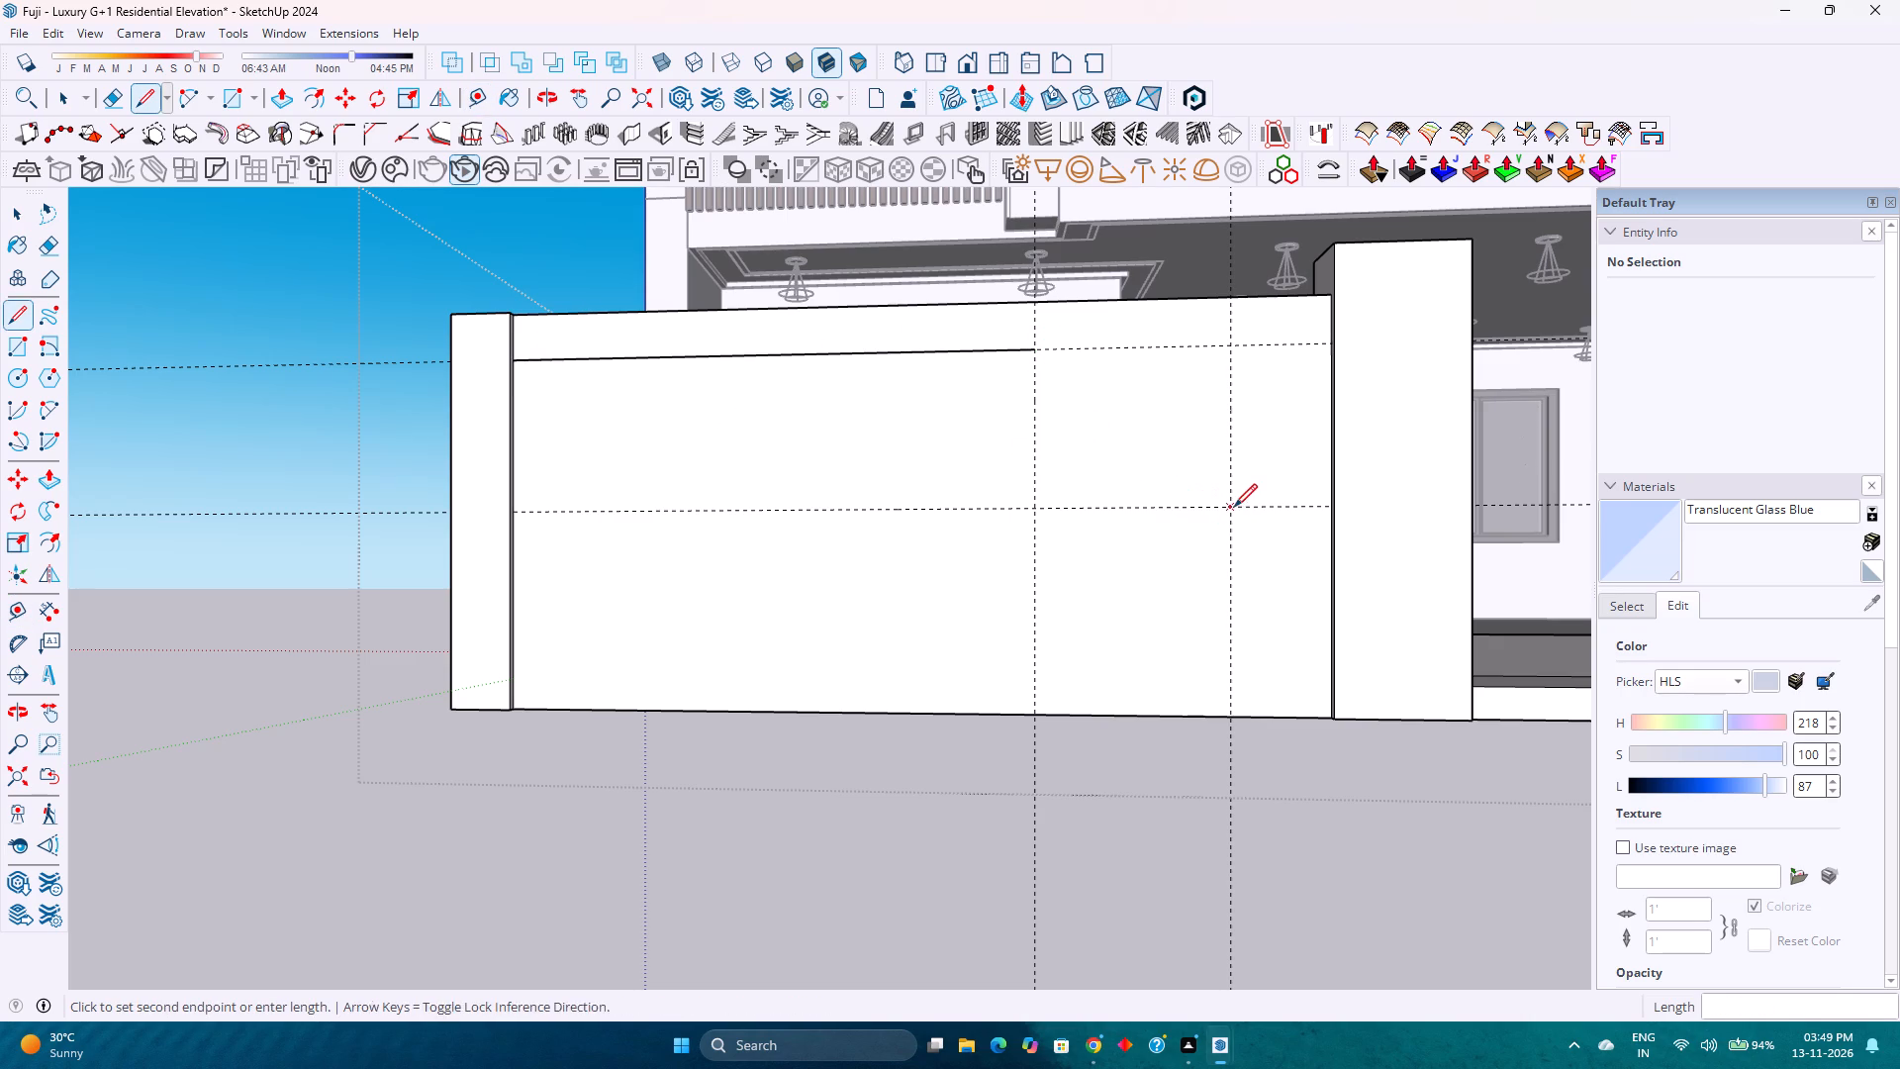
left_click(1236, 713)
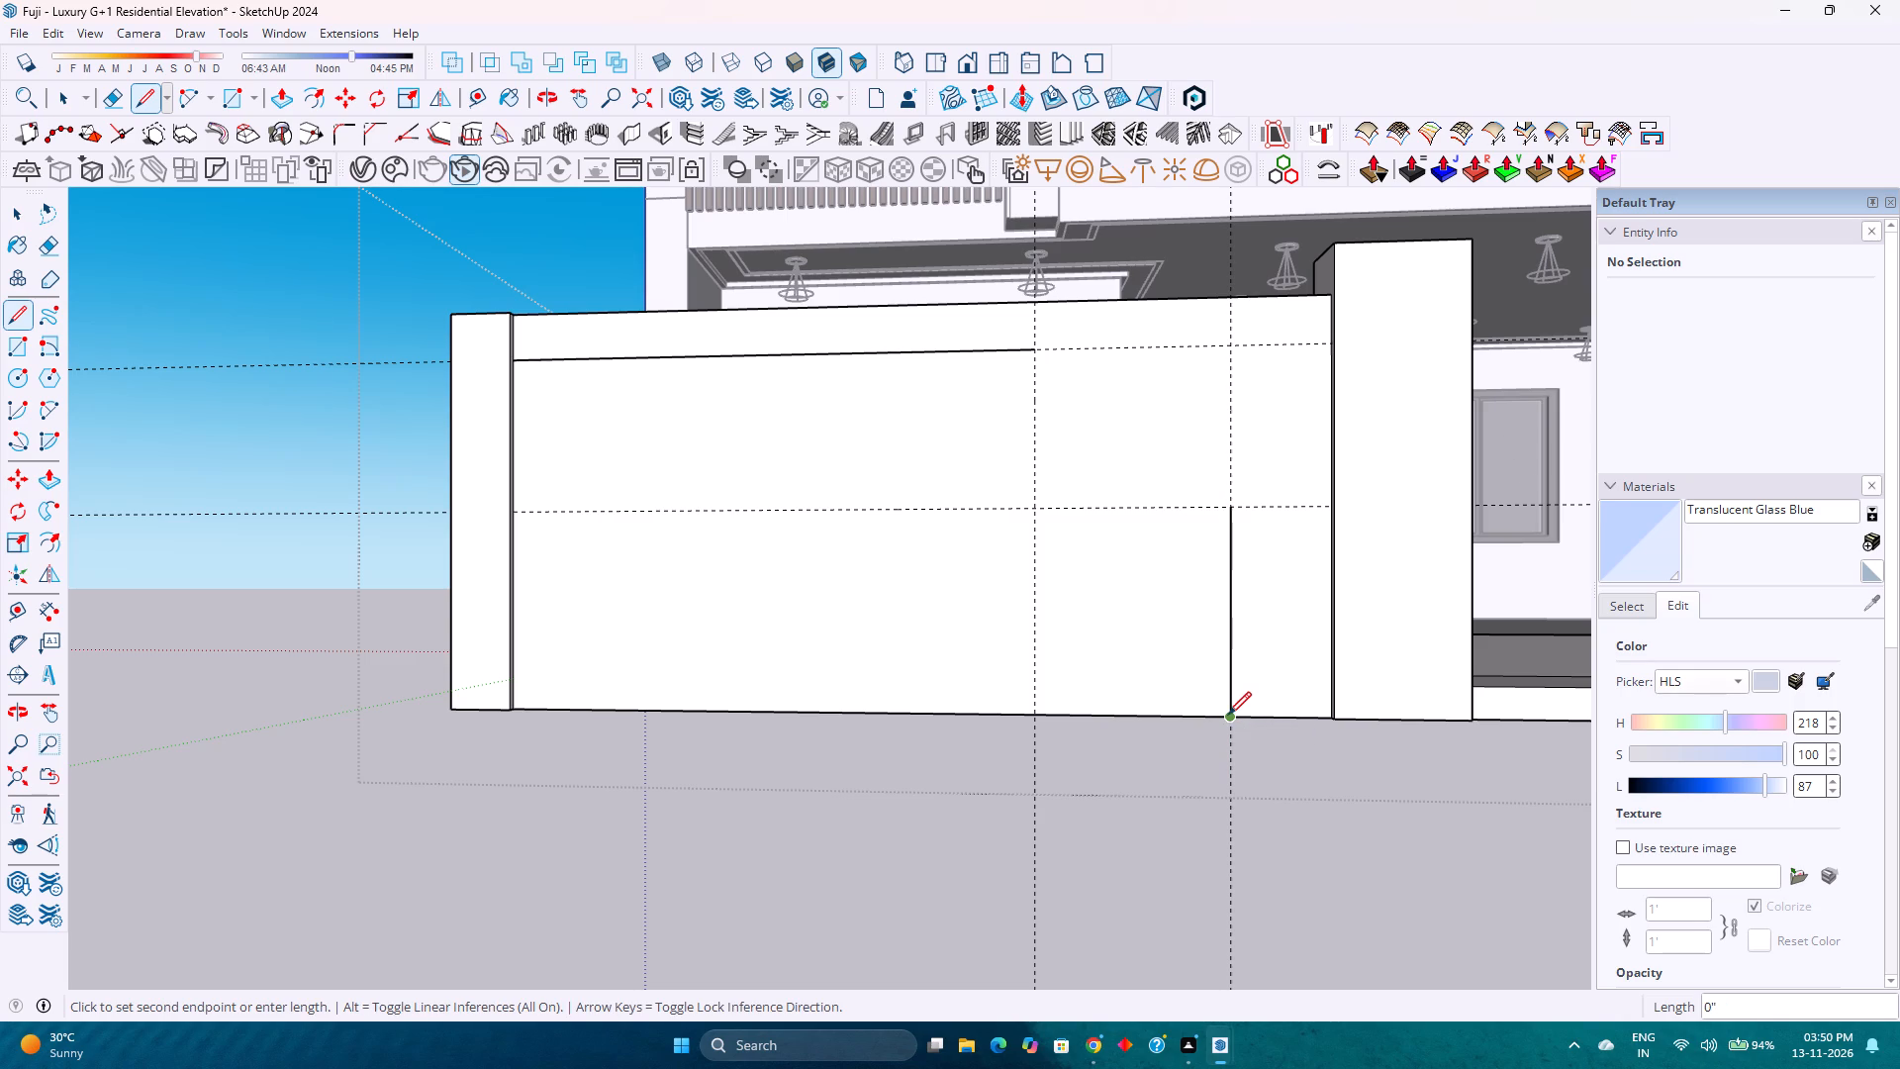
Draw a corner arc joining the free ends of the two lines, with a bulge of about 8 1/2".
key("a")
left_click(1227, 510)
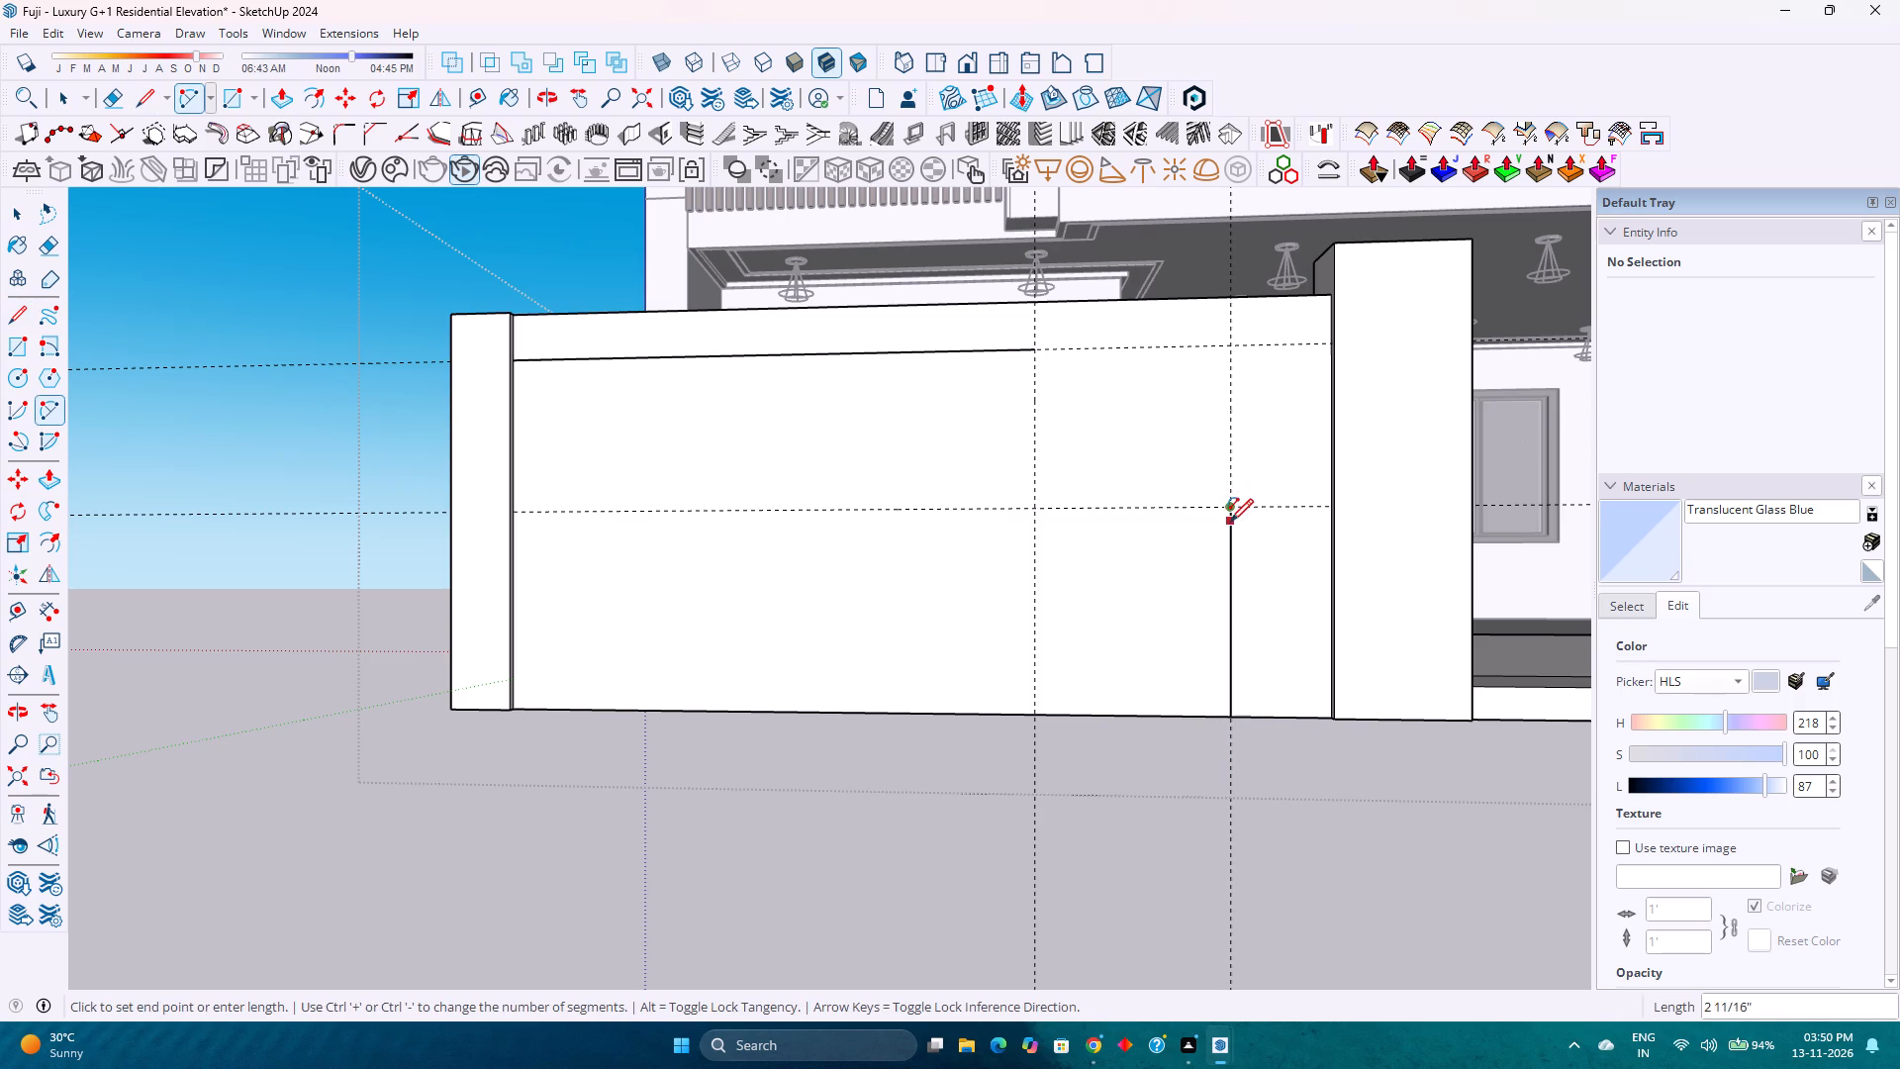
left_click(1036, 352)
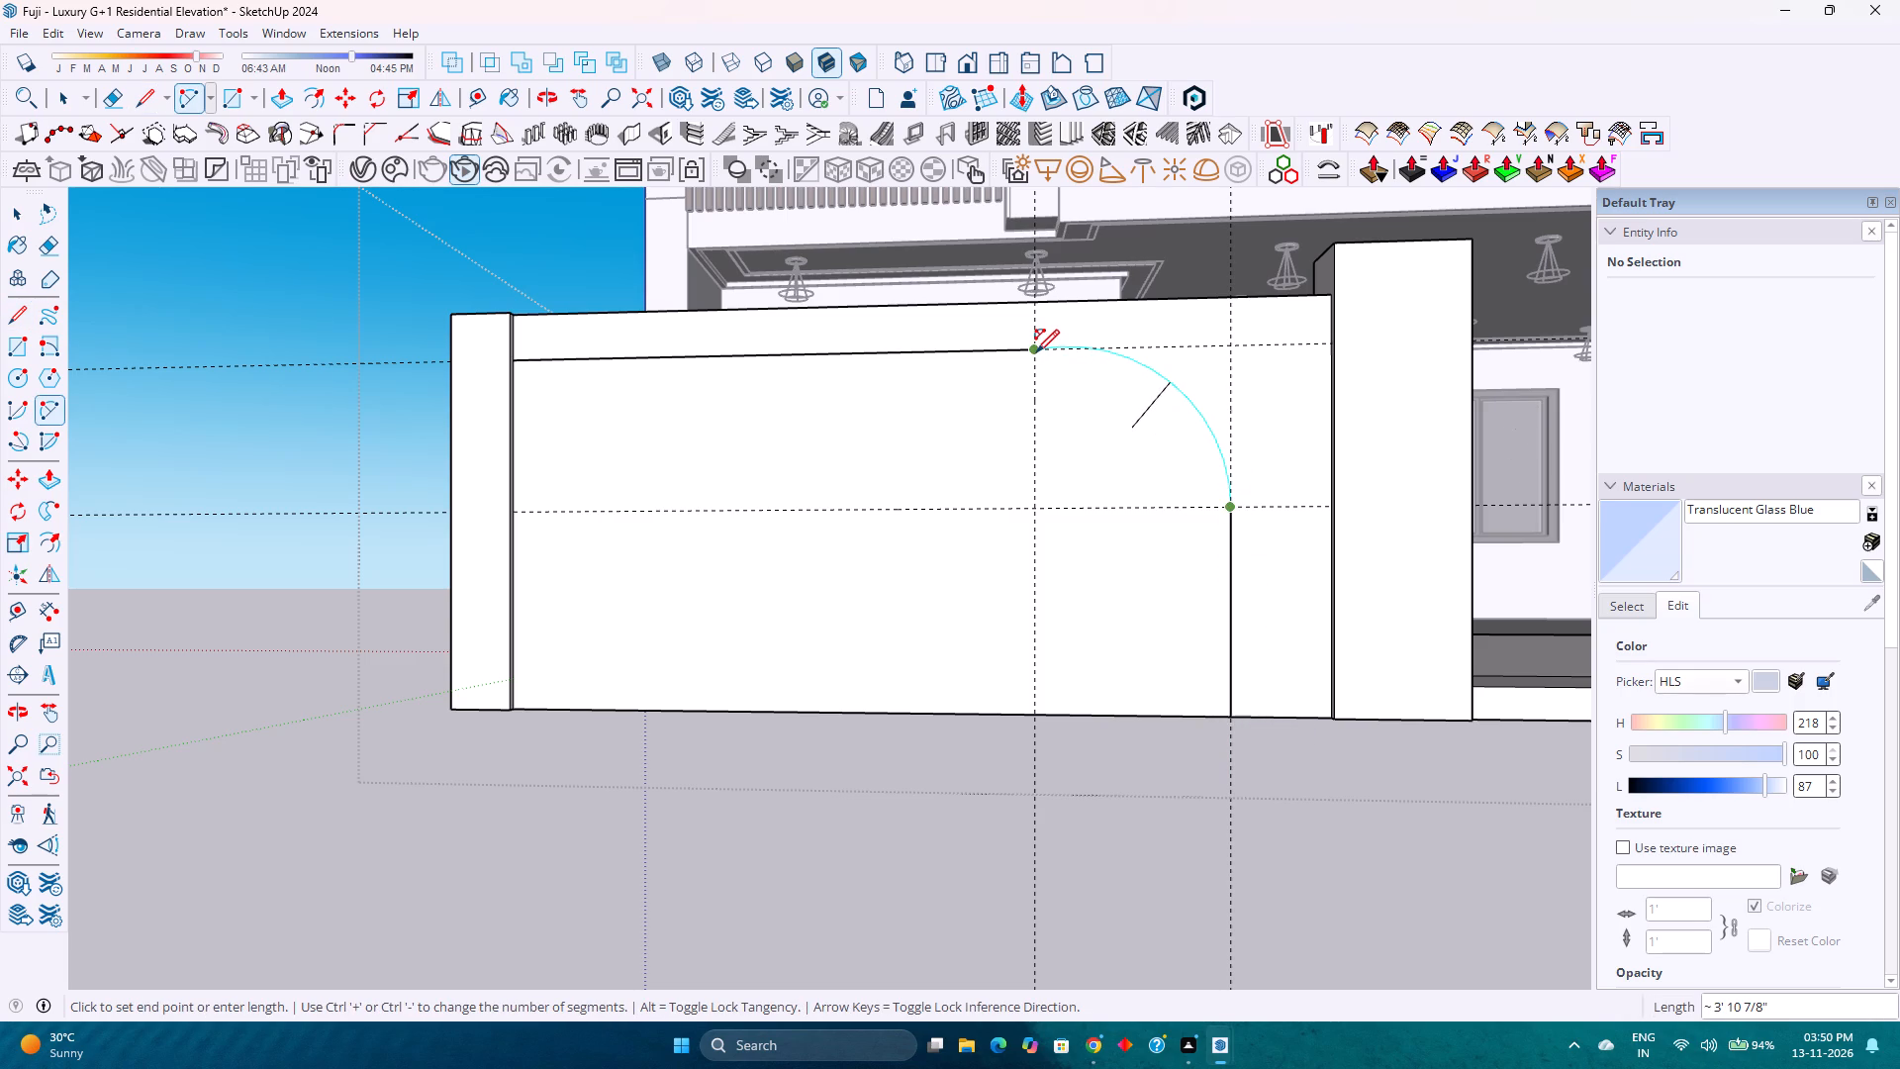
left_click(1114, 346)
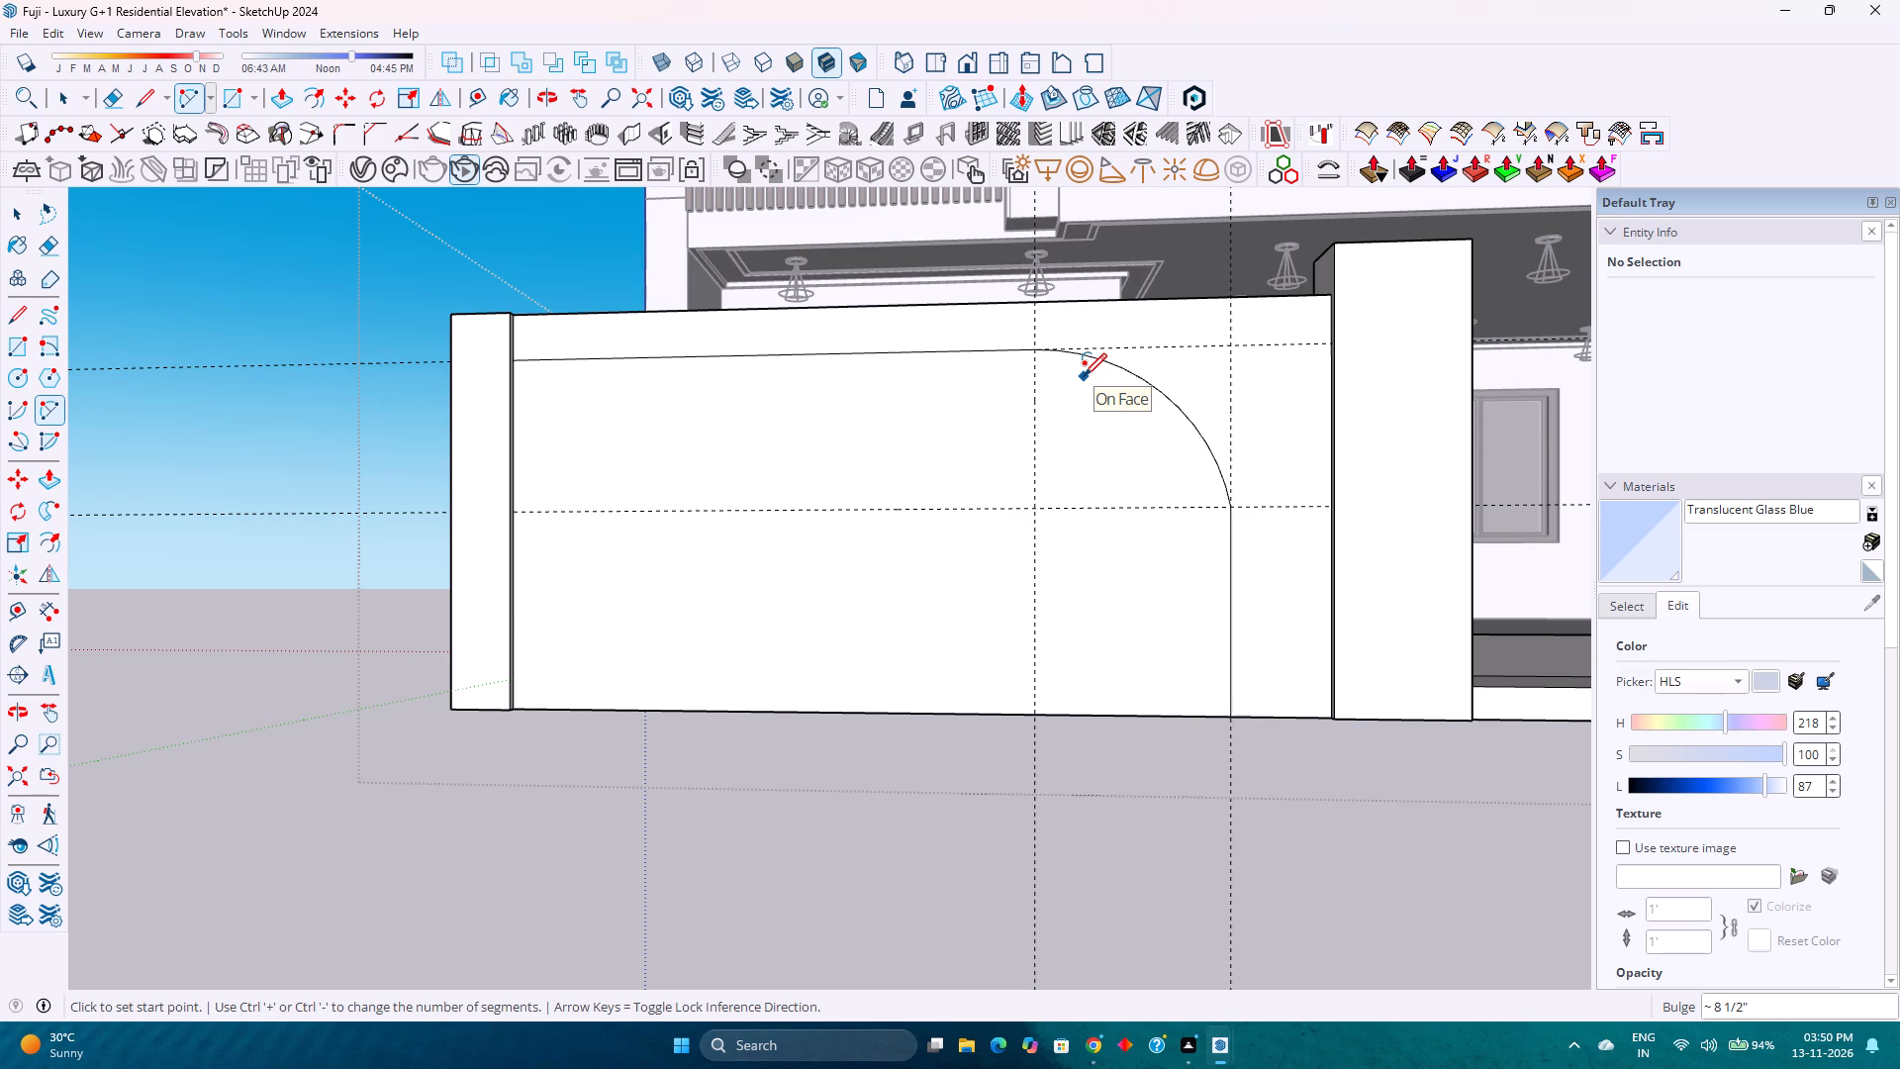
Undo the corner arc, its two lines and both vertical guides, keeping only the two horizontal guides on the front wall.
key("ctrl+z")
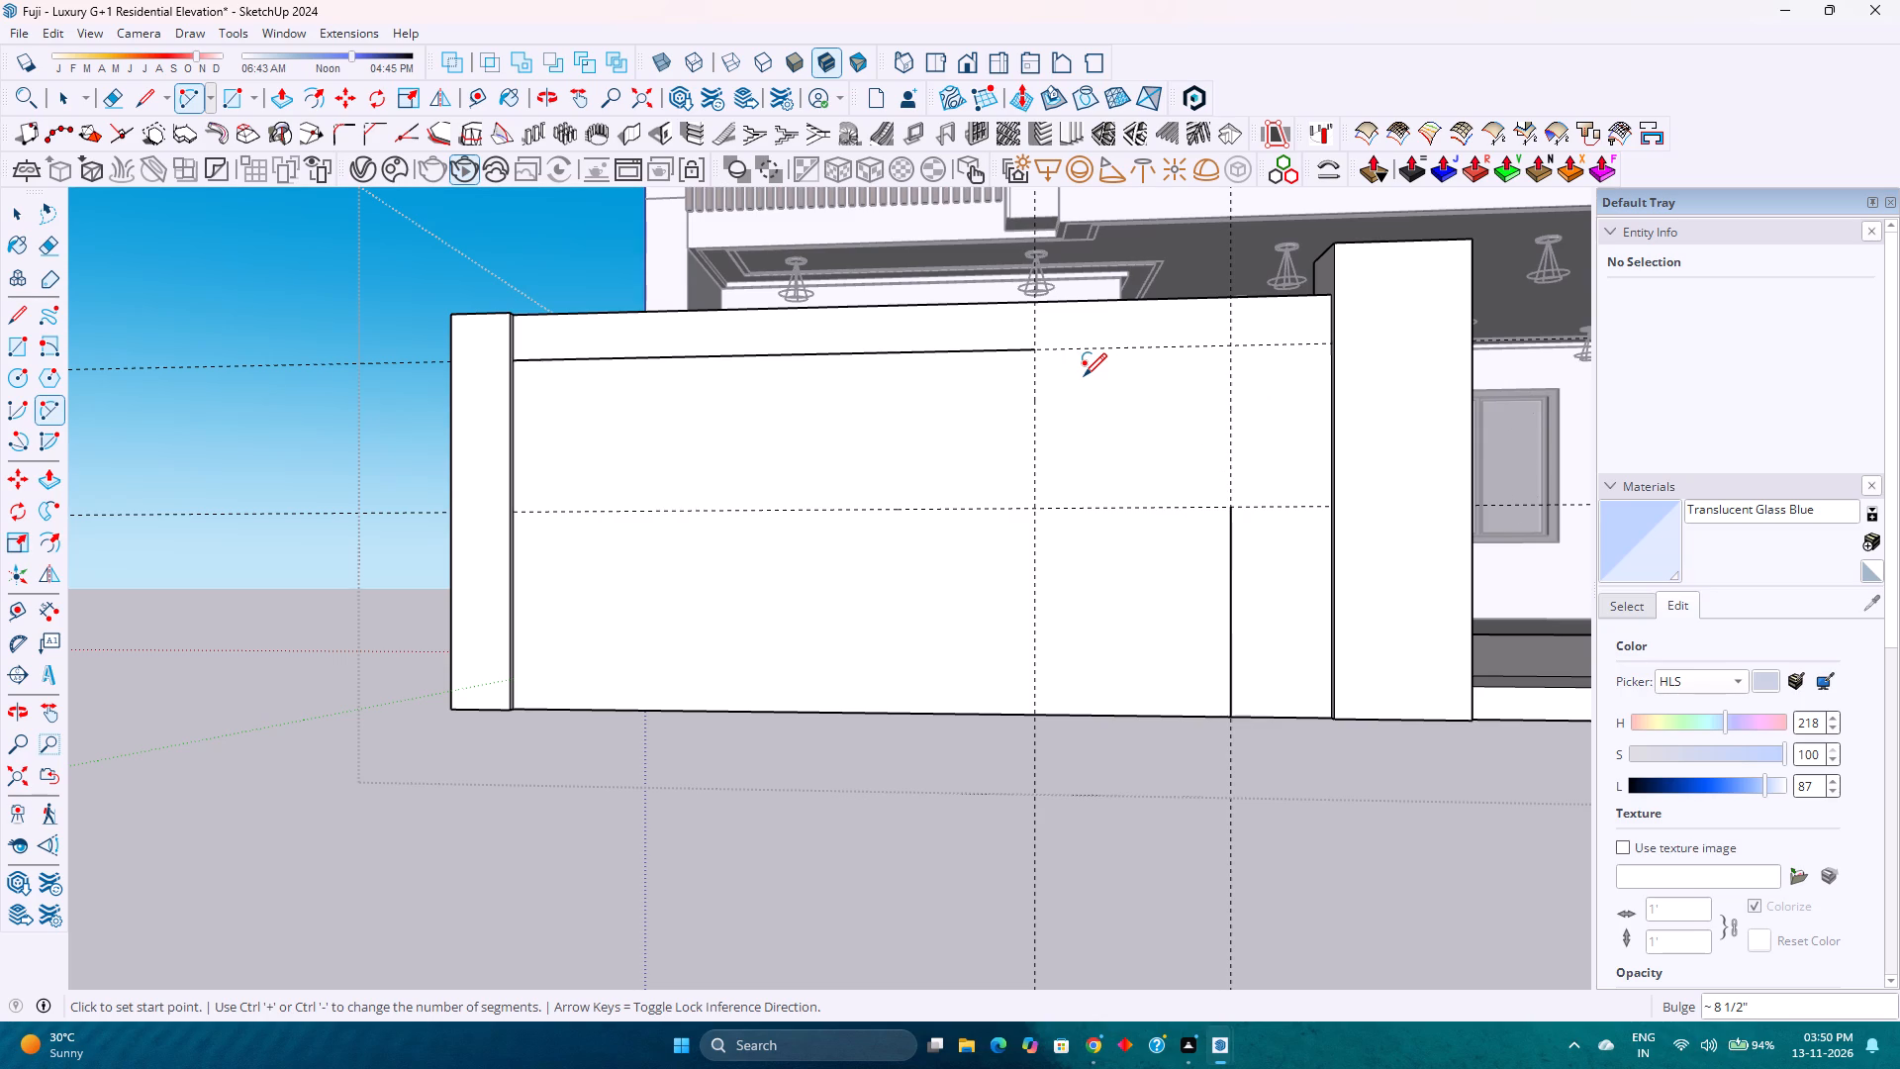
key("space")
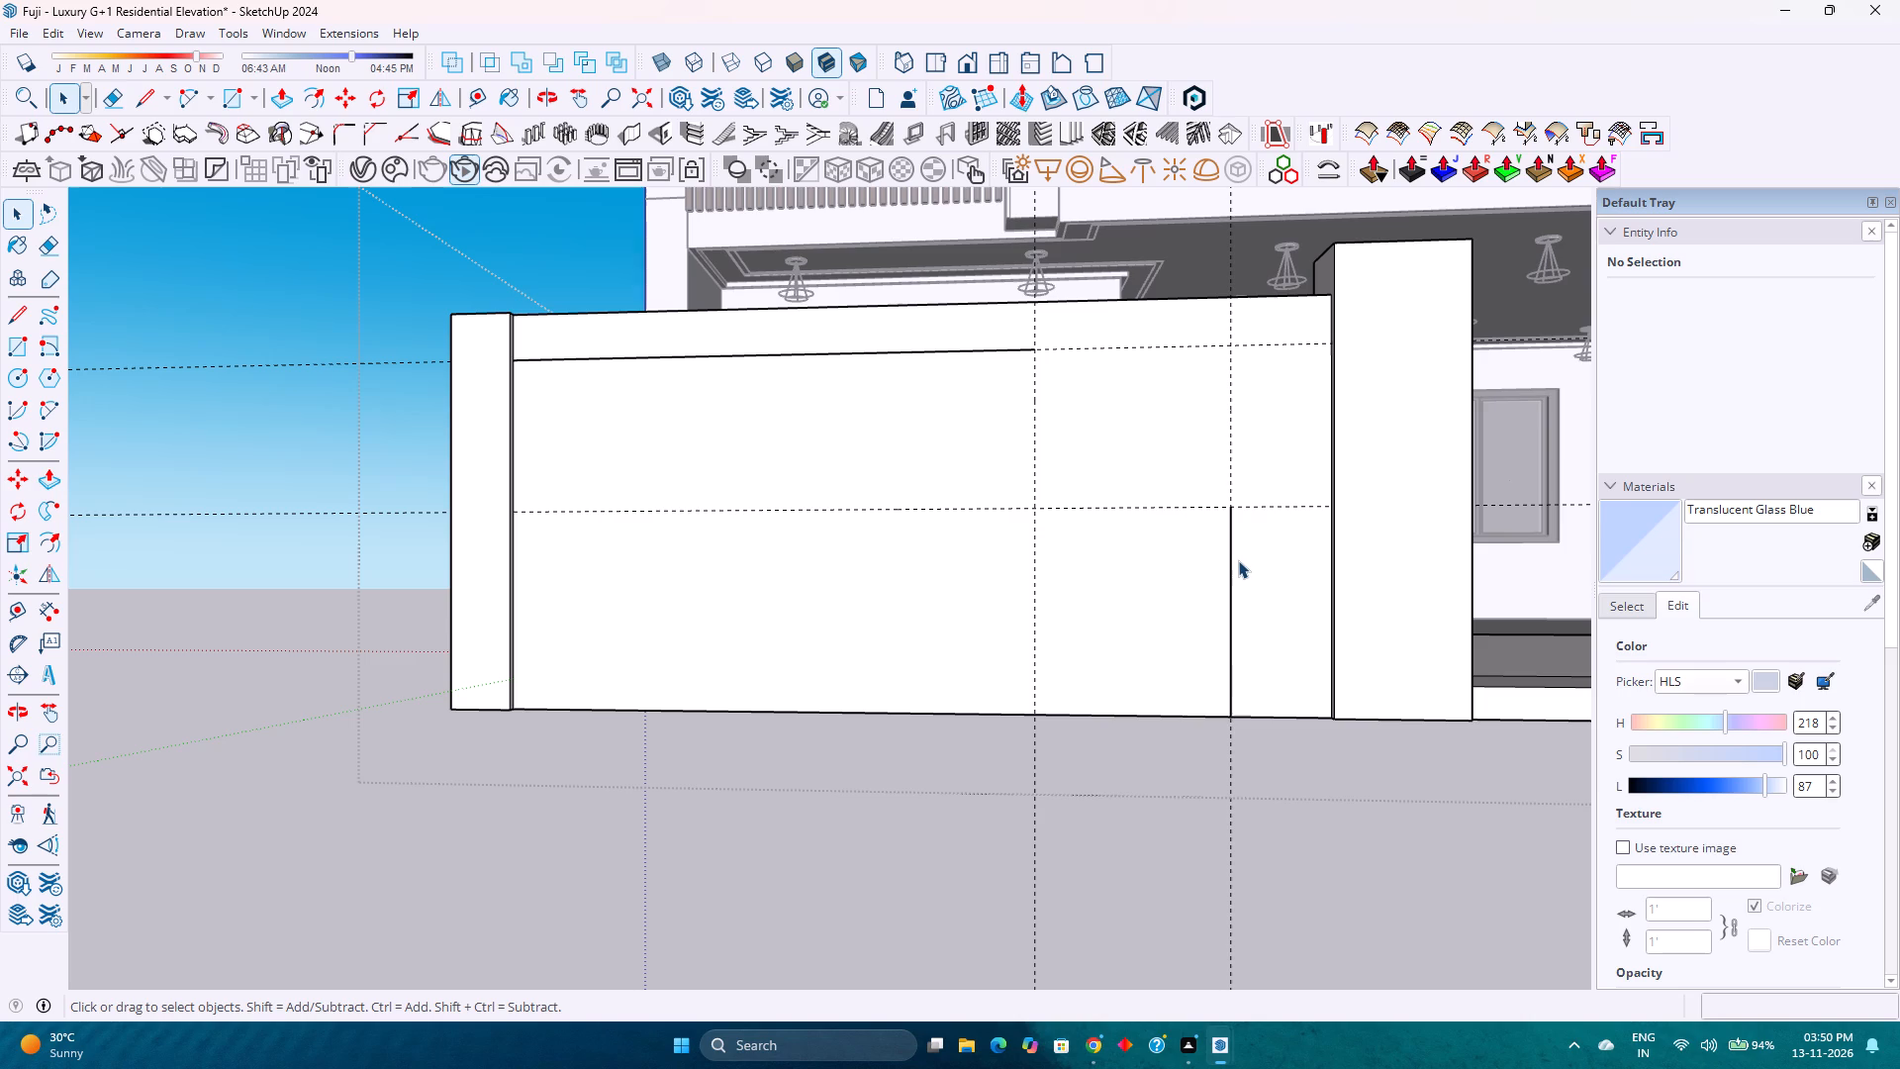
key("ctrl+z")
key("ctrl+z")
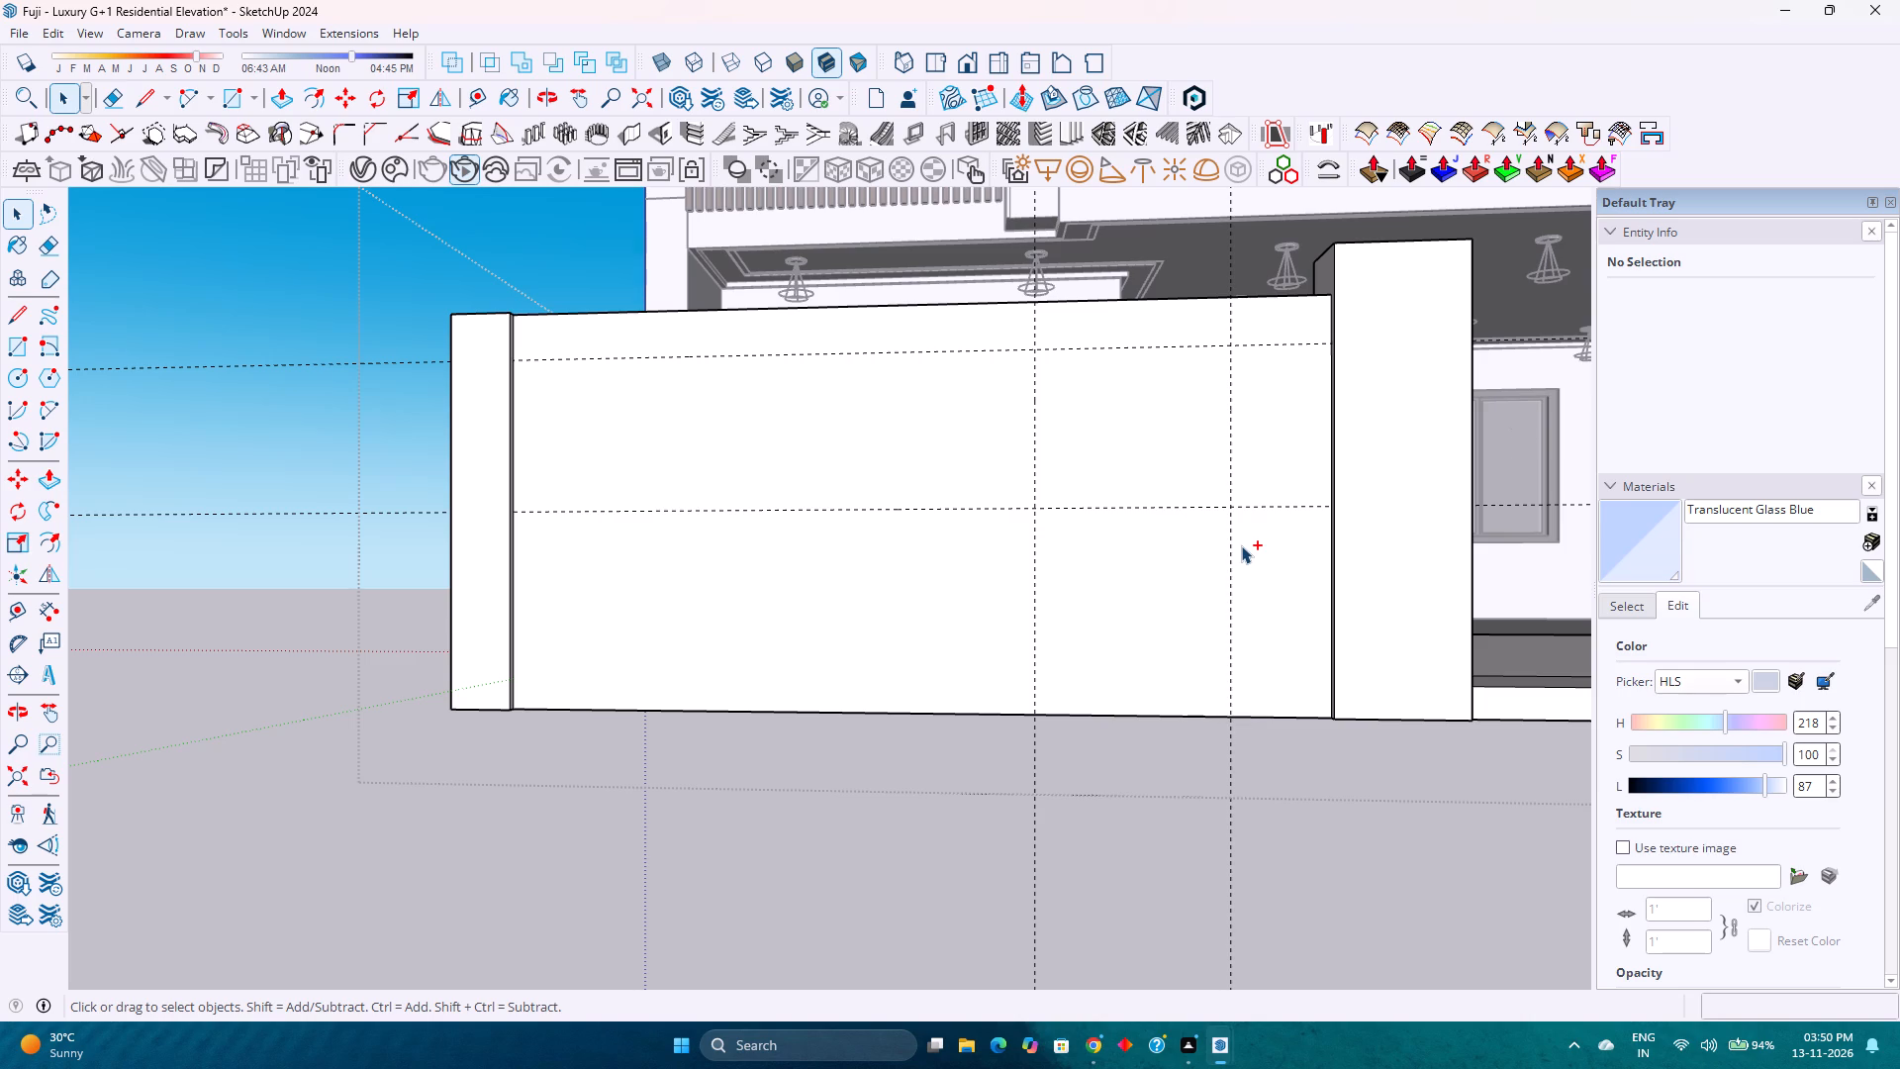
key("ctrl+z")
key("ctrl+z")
Place a vertical guide on the front wall face, 1'6" from the gate pillar's side edge.
middle_click_drag(1209, 535, 1267, 617)
middle_click(1267, 617)
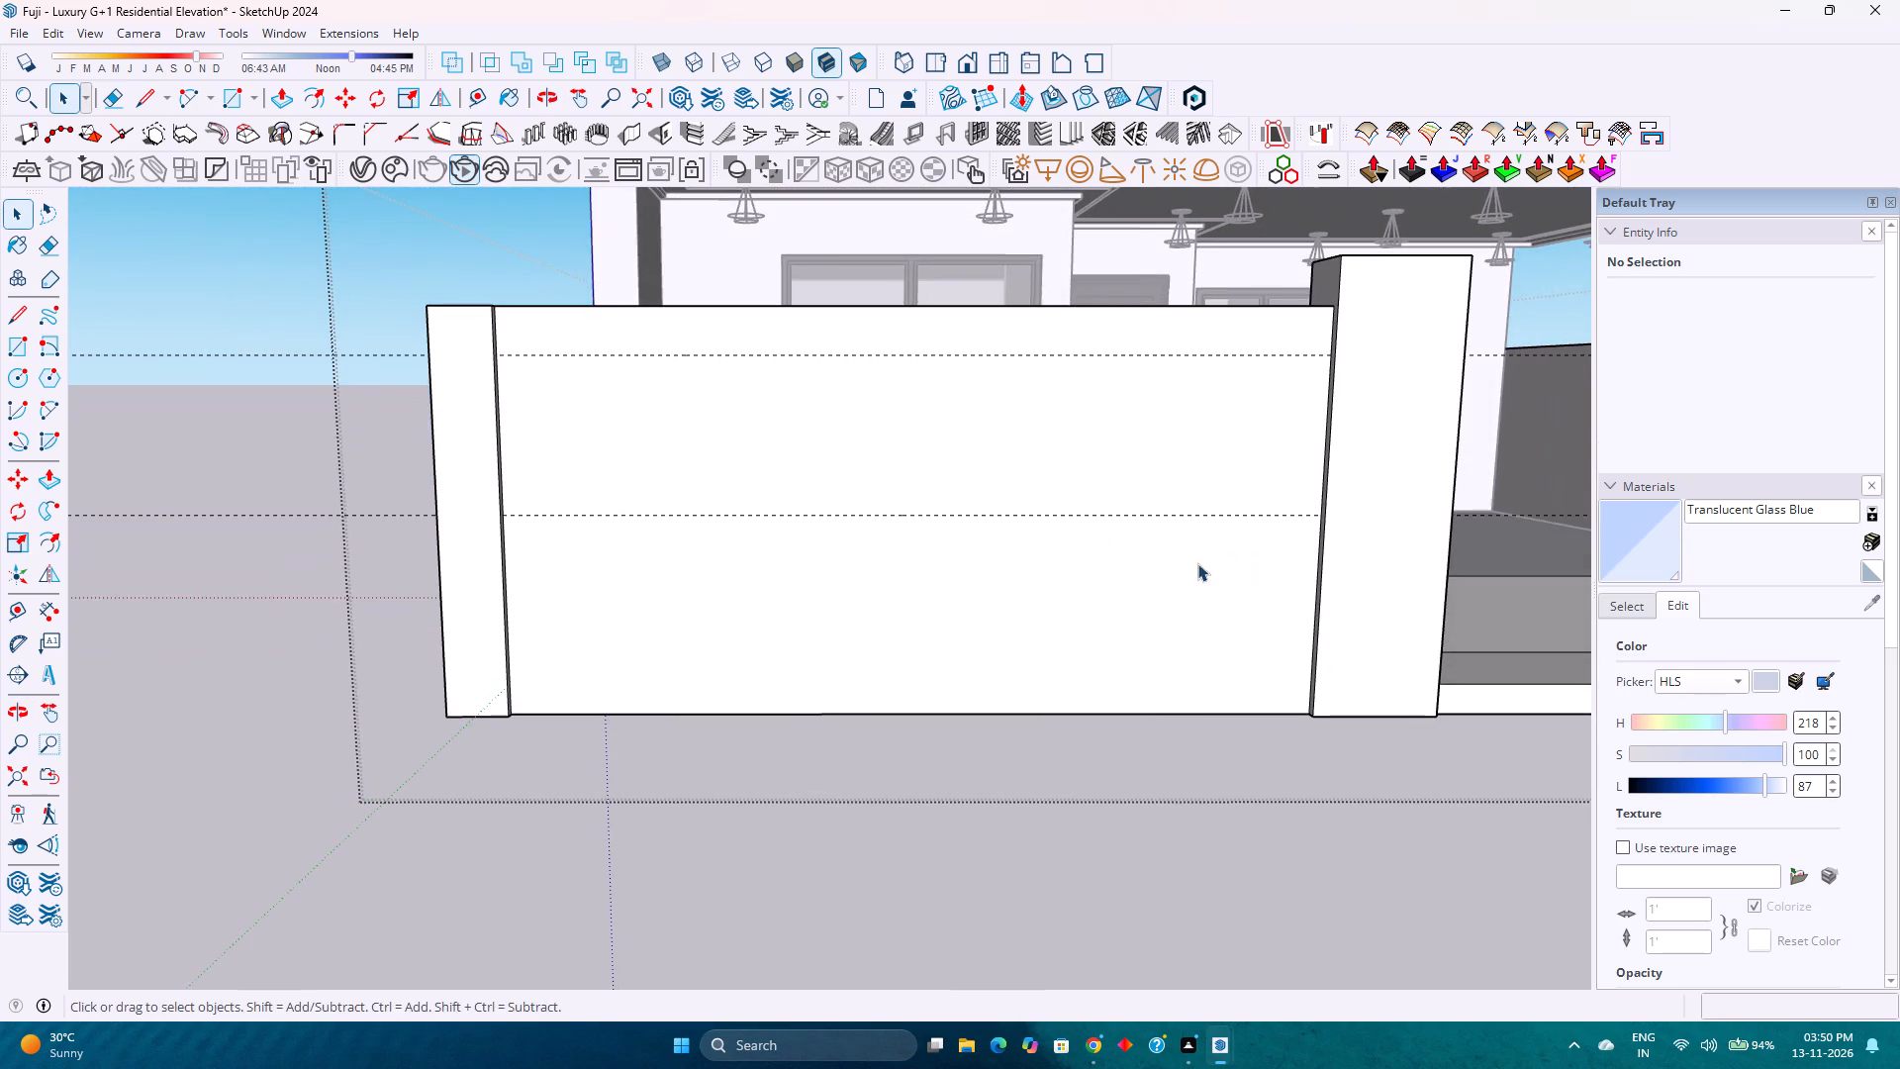
scroll(1022, 495, "up", 3)
left_click(469, 89)
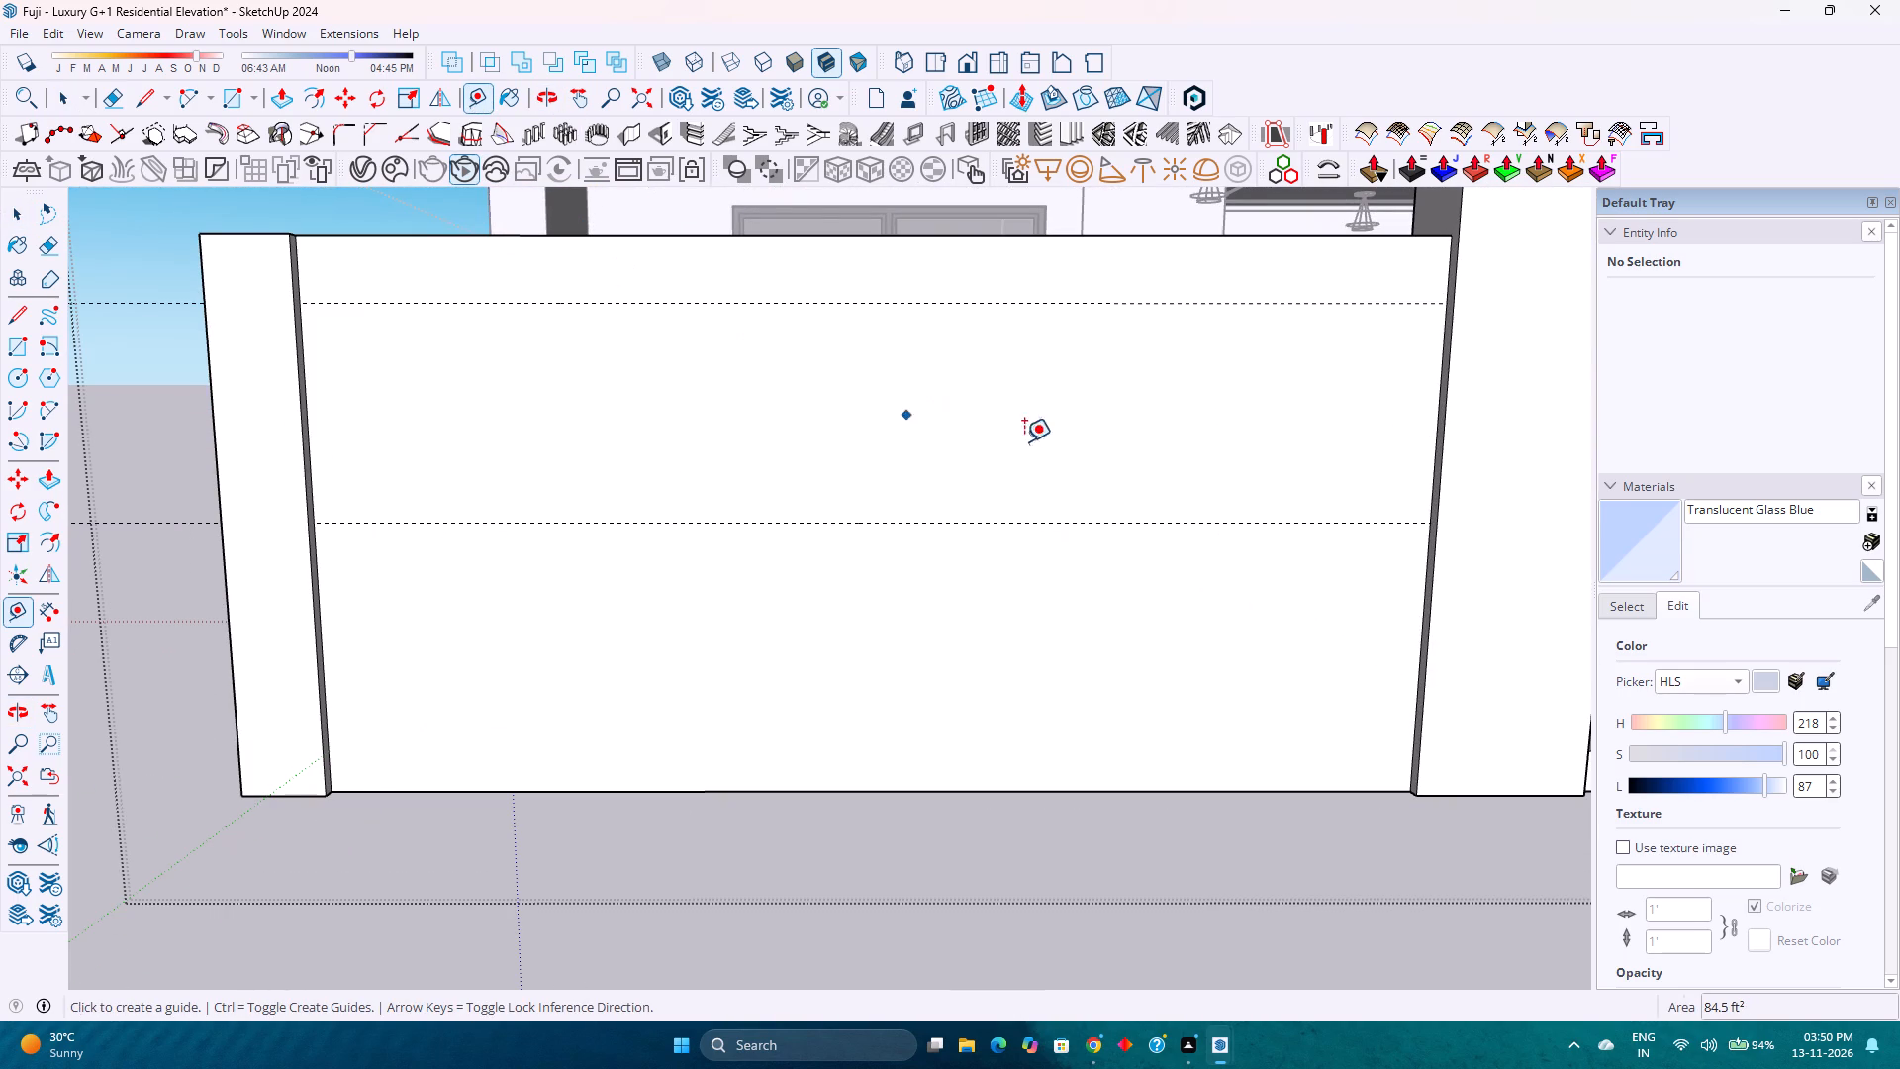
left_click(1437, 402)
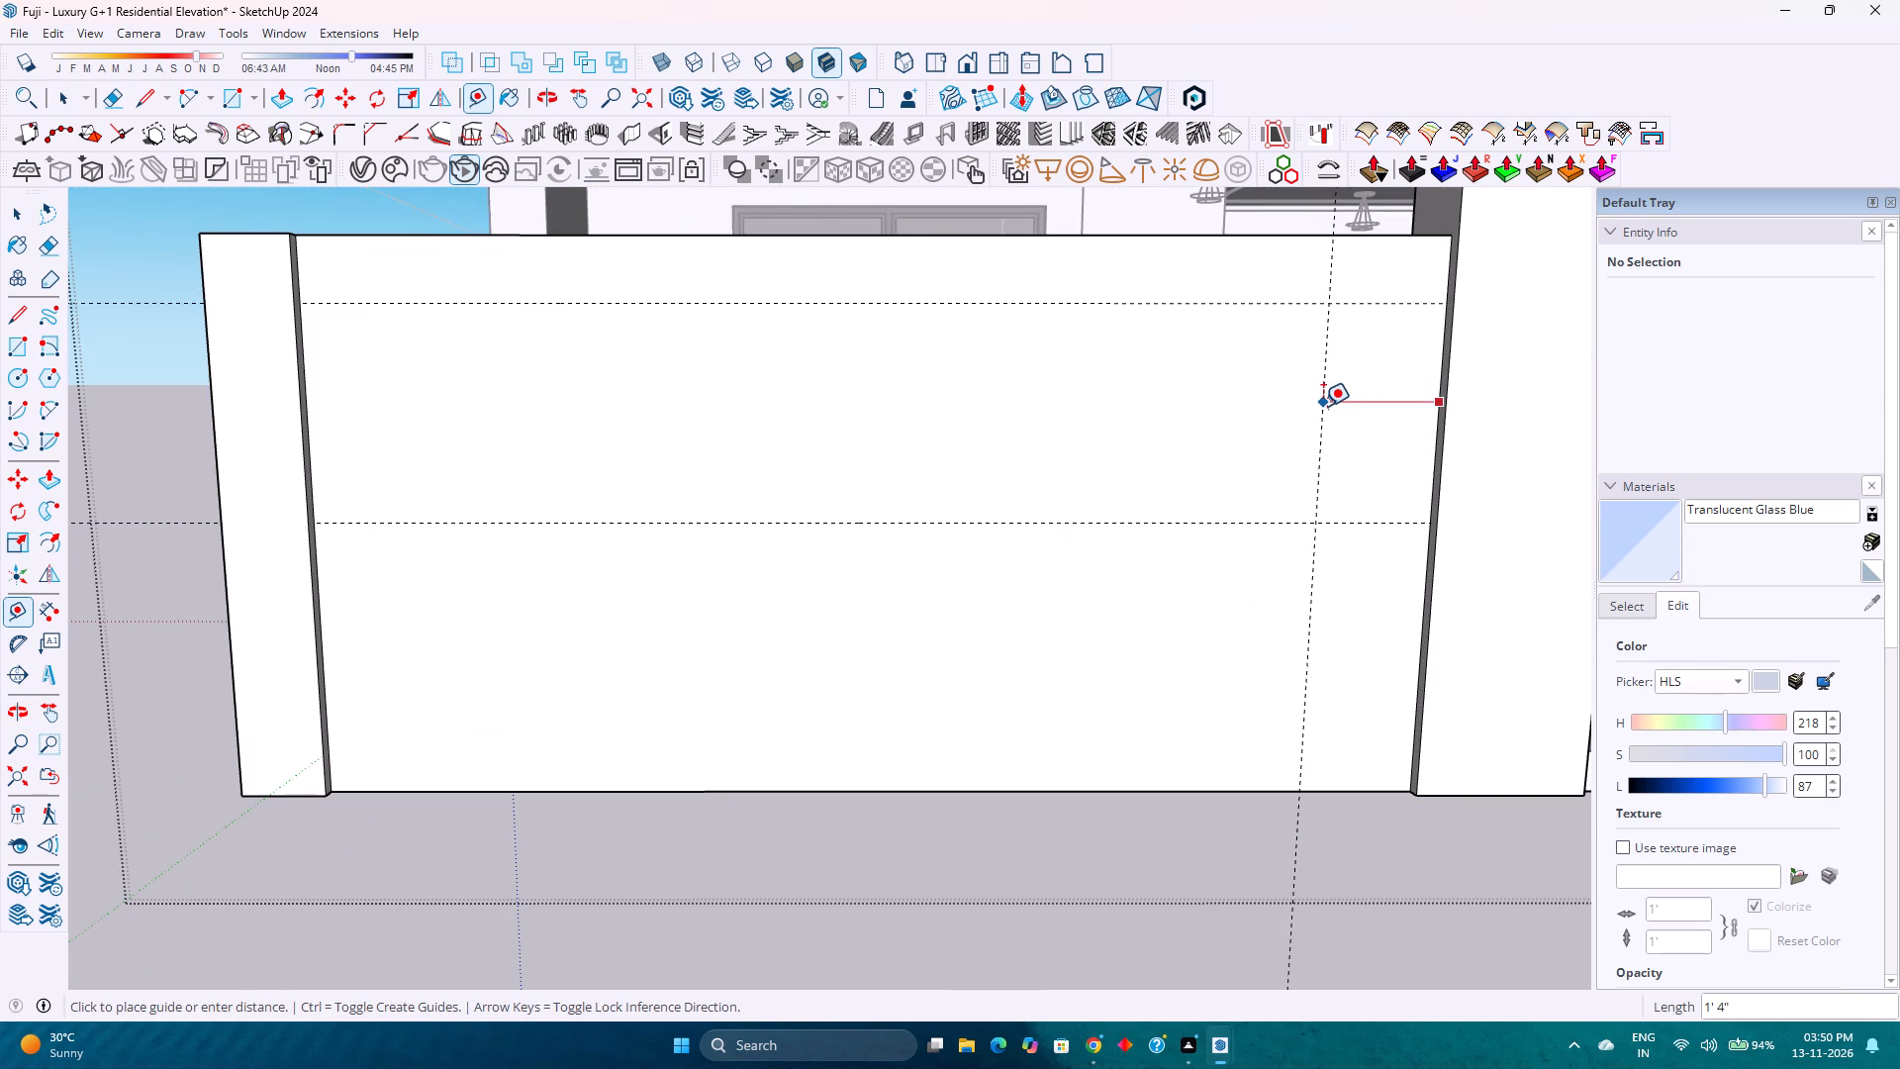
type("1'")
key("6")
key("Return")
Place a second vertical guide on the front wall face, 2'6" from the first one toward the far pillar.
left_click(1314, 375)
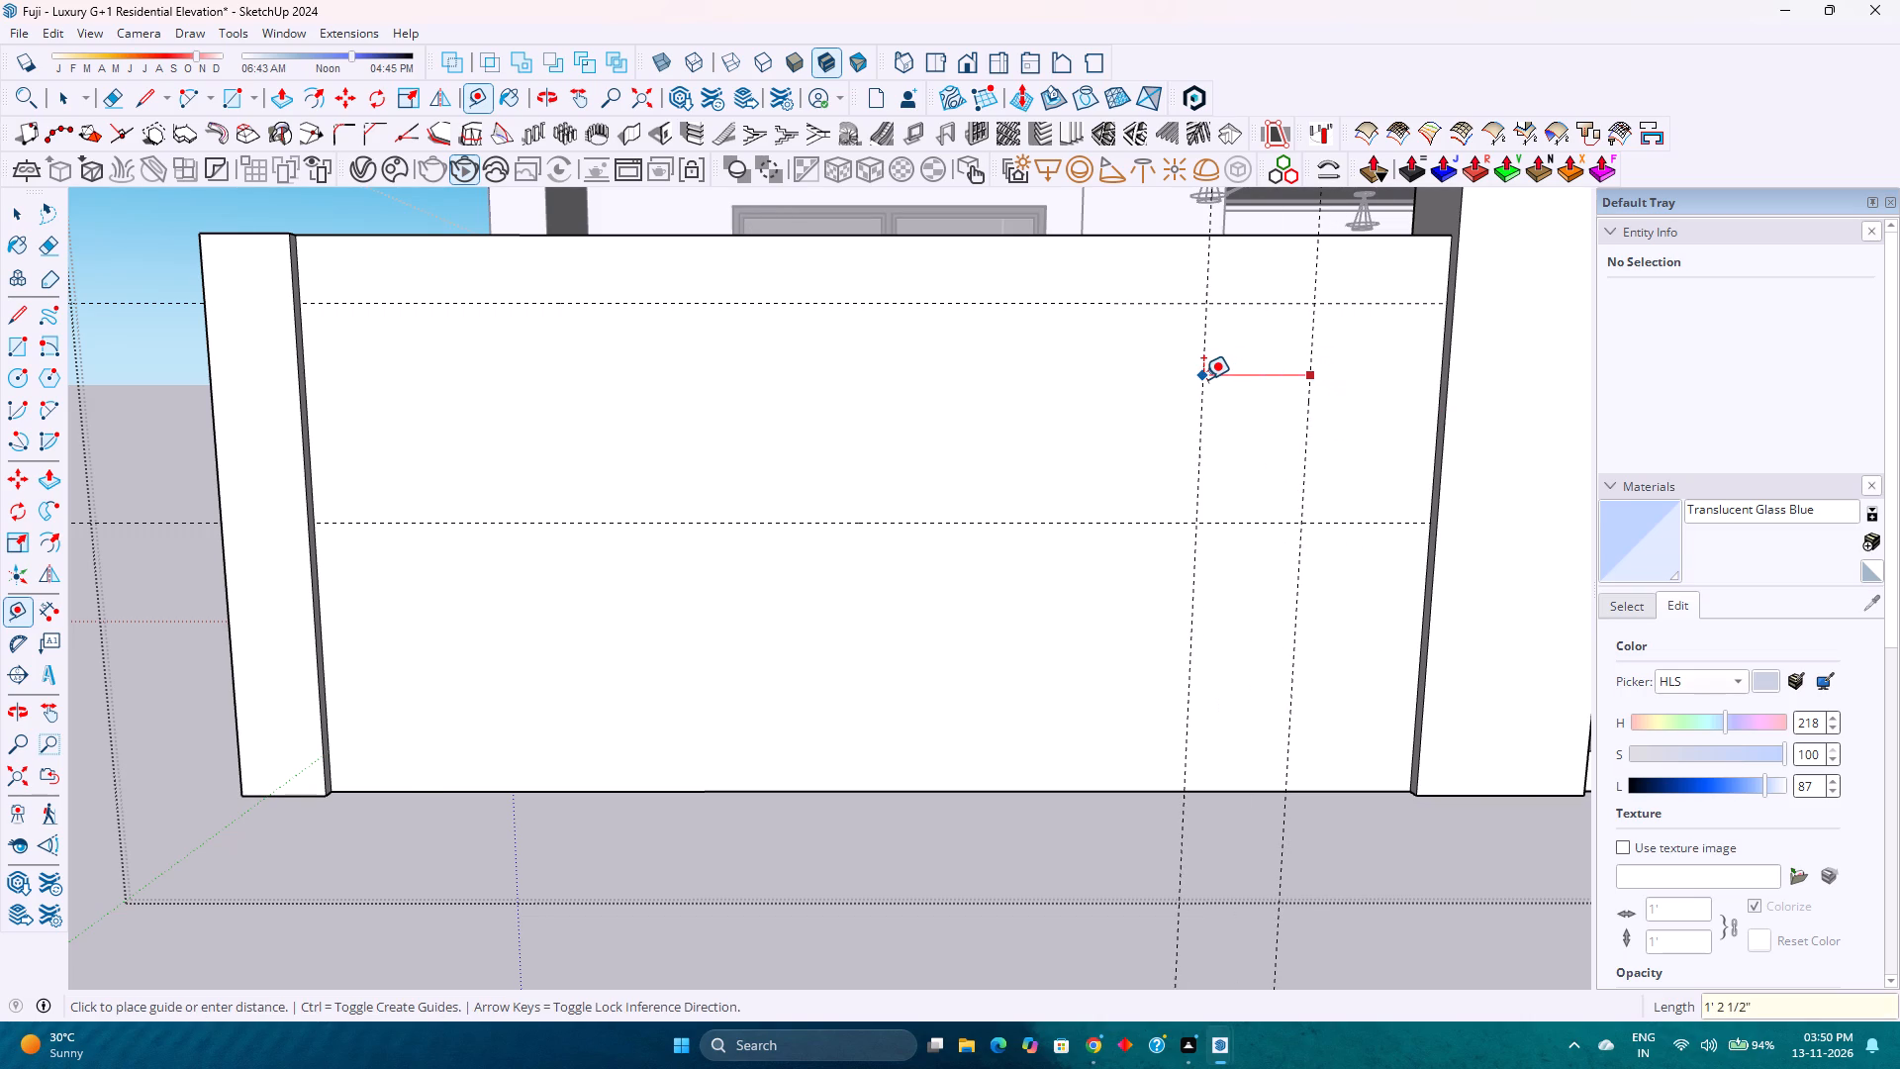
key("3")
key("BackSpace")
type("2'6")
key("Return")
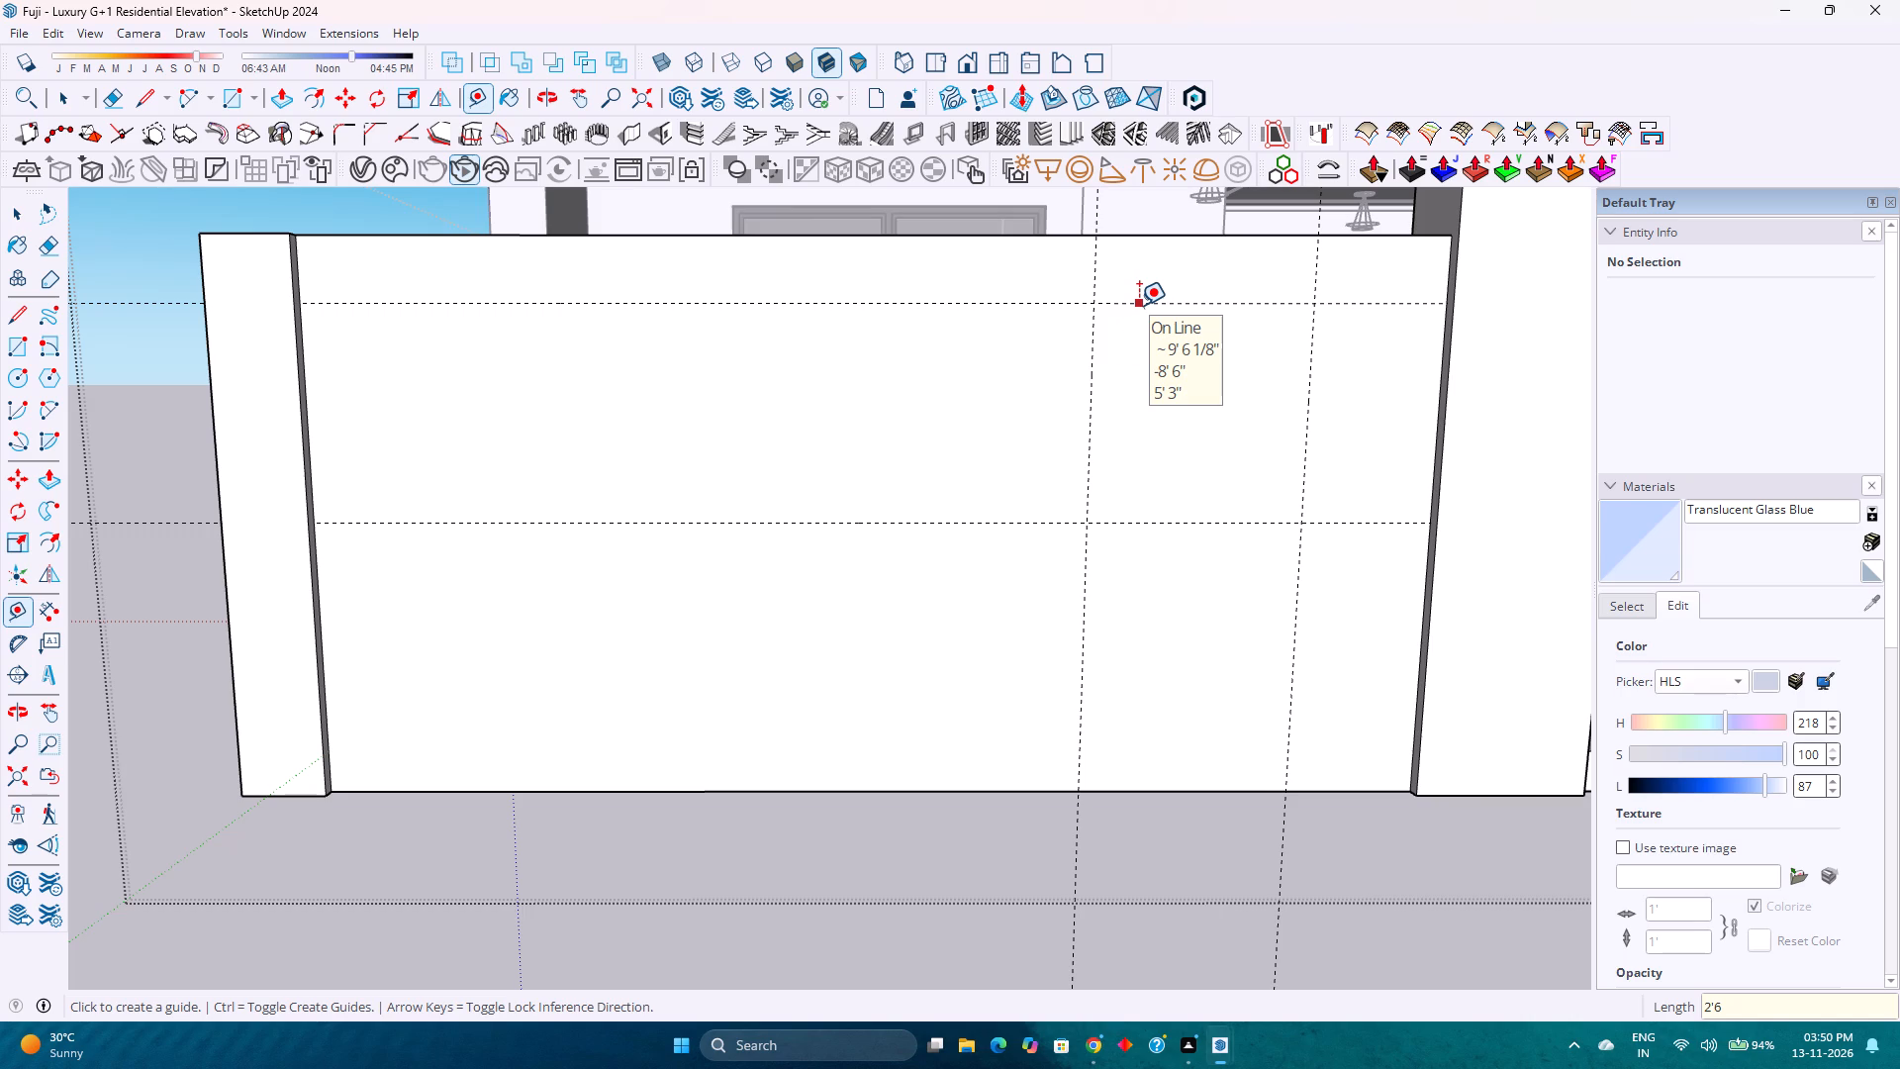
Draw a vertical line along the guide nearest the gate pillar, from the lower horizontal guide down to the wall's bottom edge.
scroll(1173, 484, "down", 2)
middle_click_drag(1173, 484, 1129, 376)
middle_click(1129, 376)
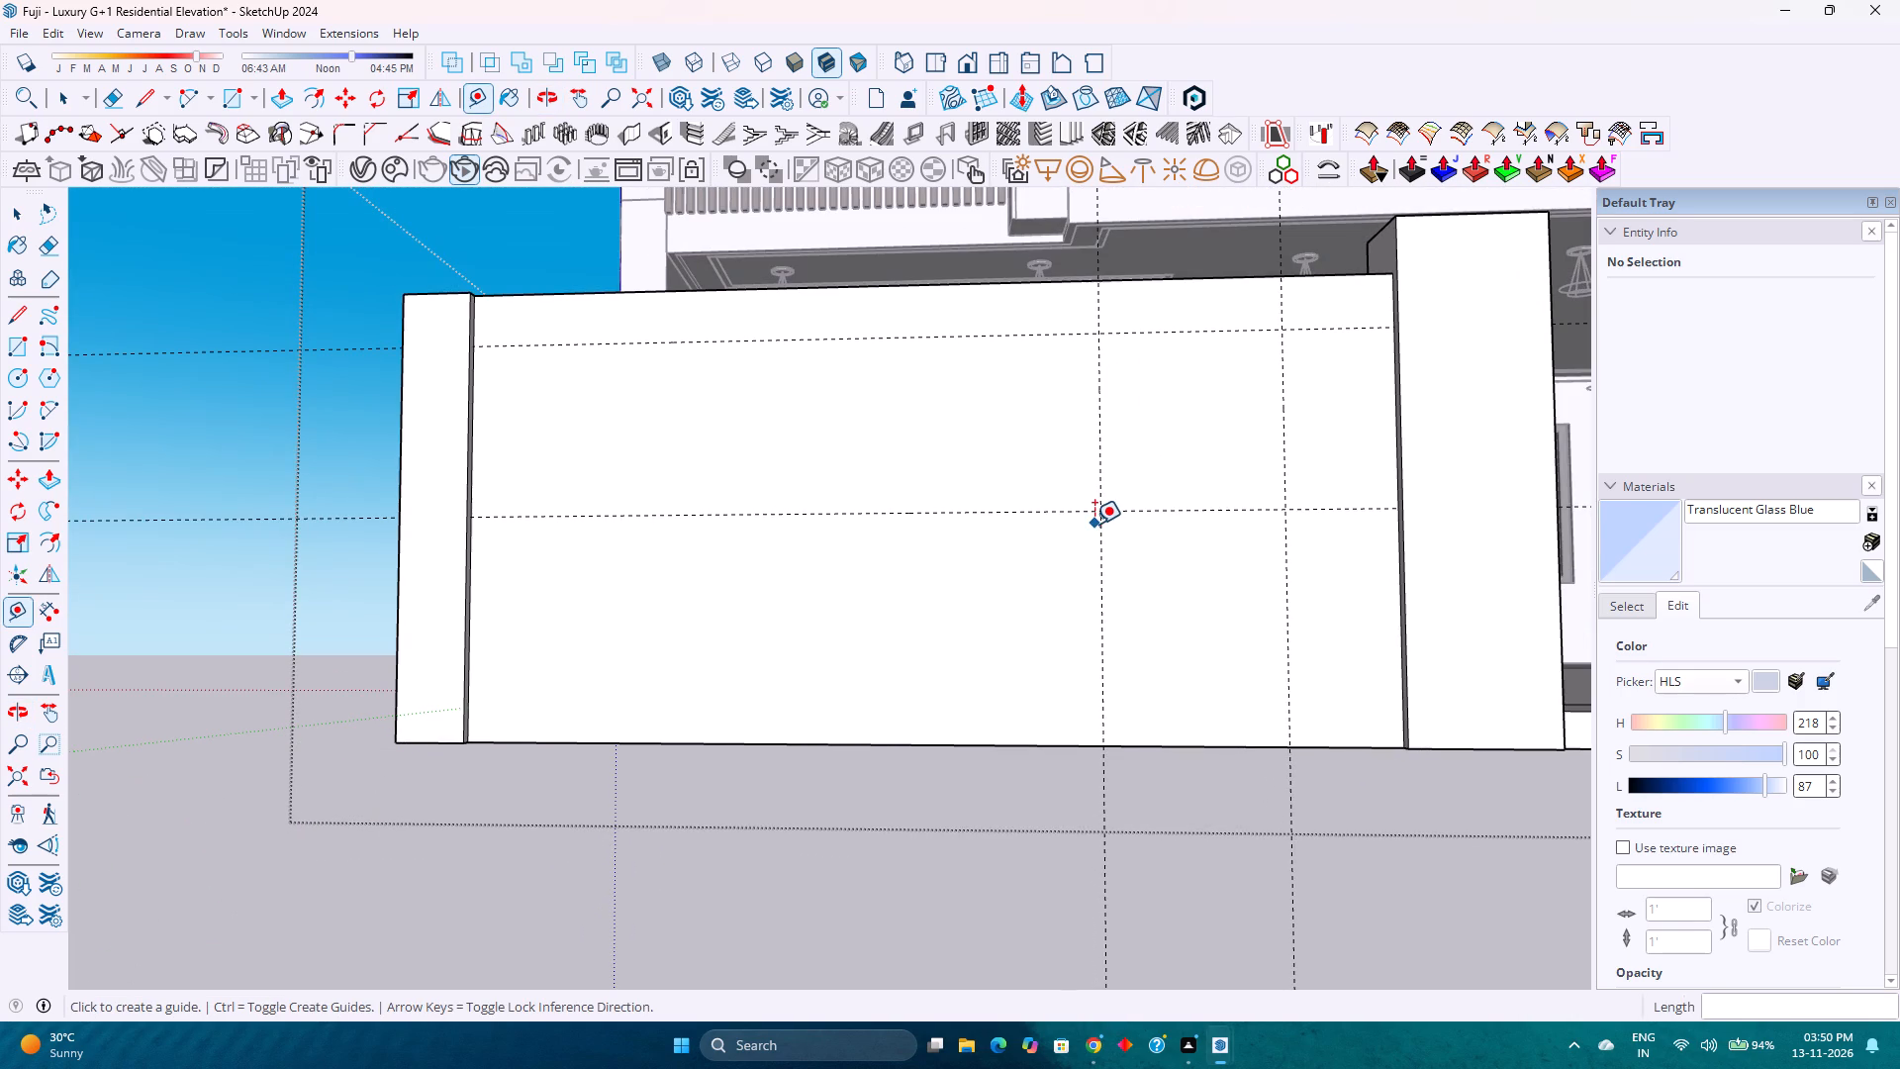
key("l")
left_click(1286, 512)
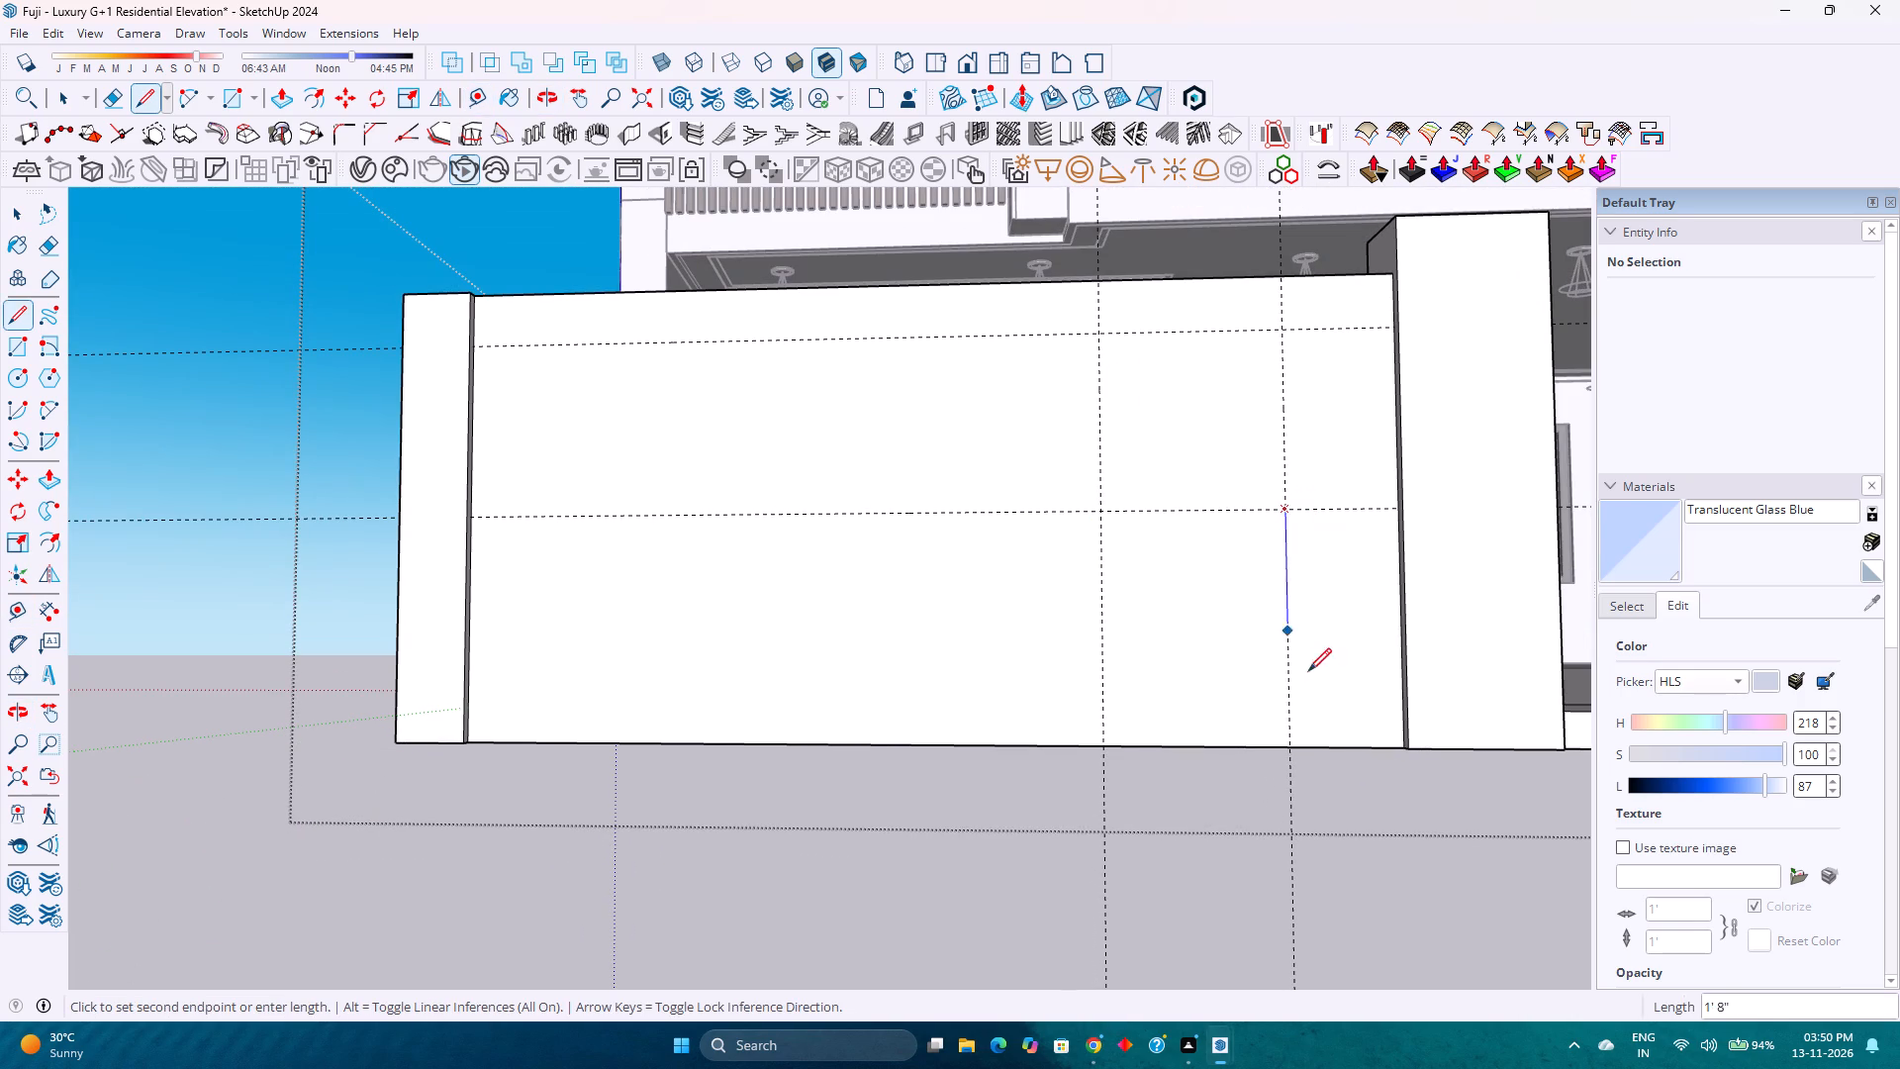
left_click(1290, 744)
key("Escape")
Draw a tangent corner arc of 2'6" radius from the vertical line's top end to where the upper horizontal and second vertical guides cross.
key("a")
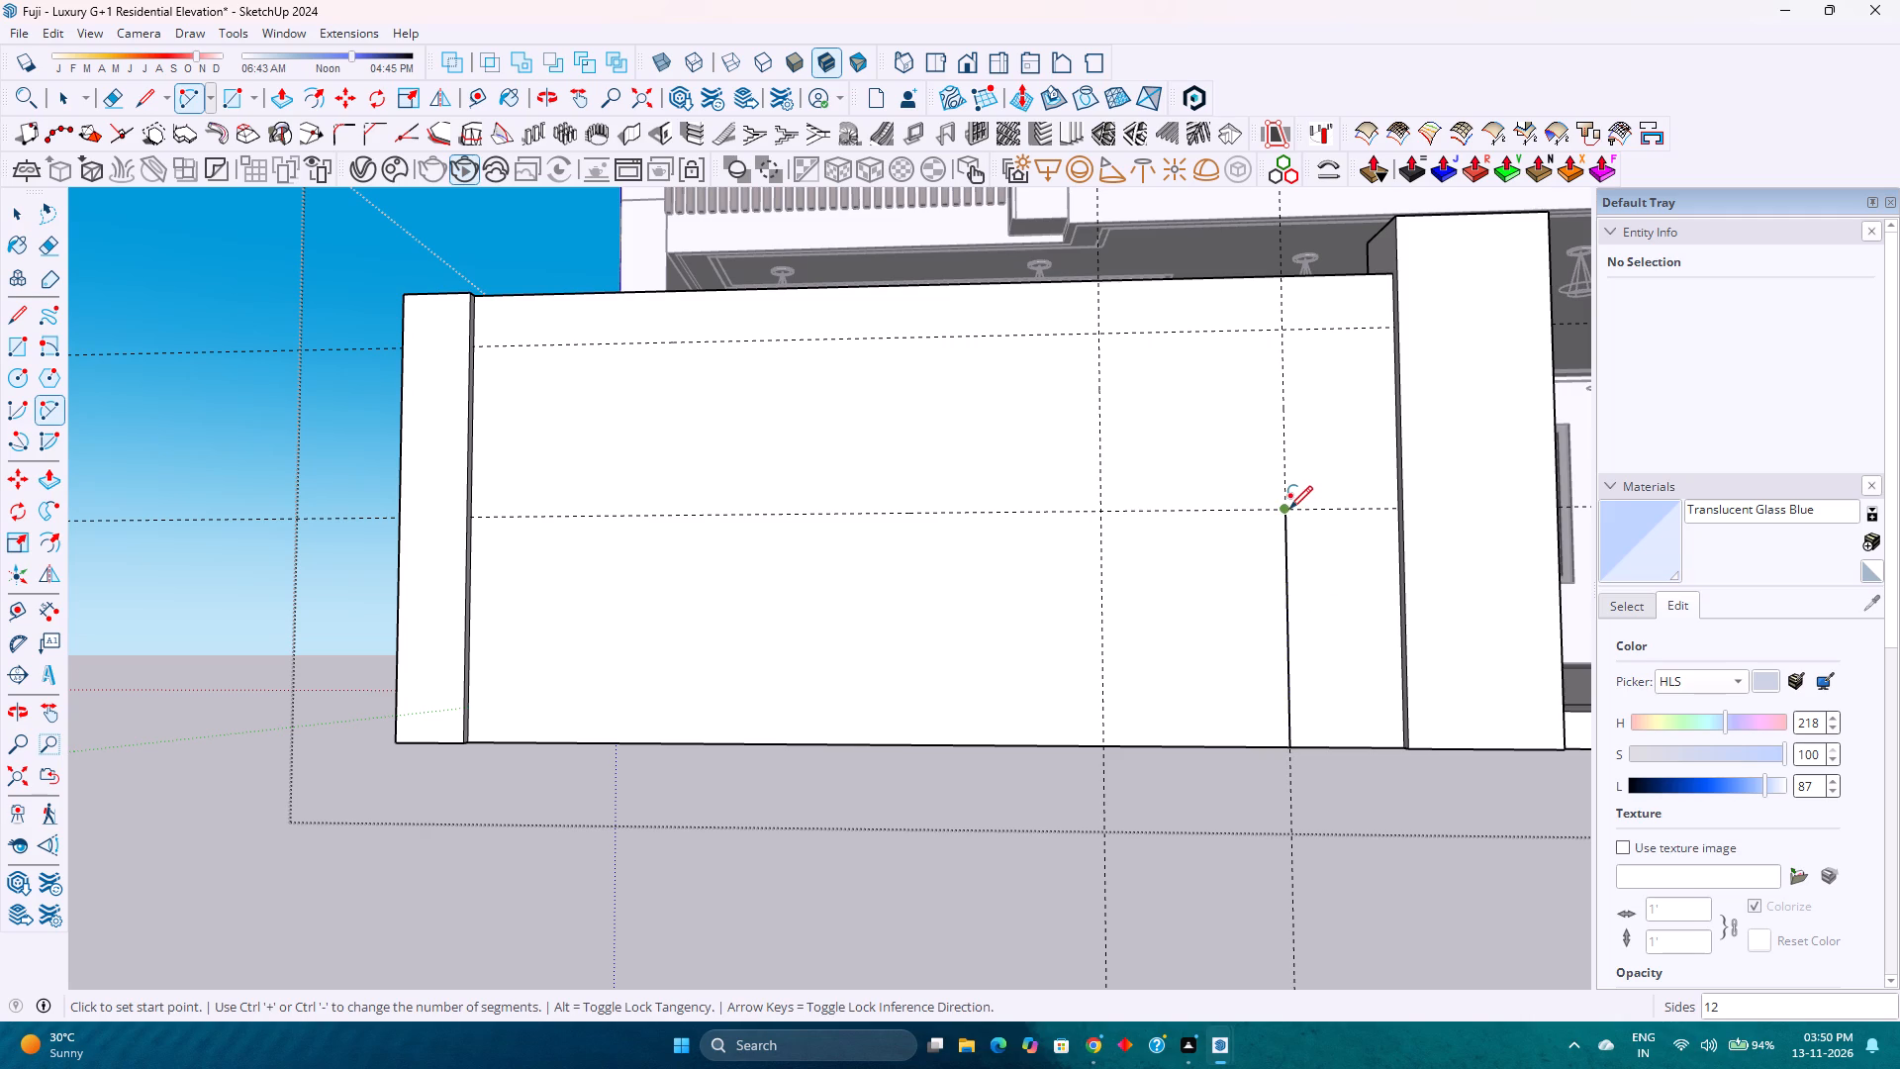
left_click(1289, 509)
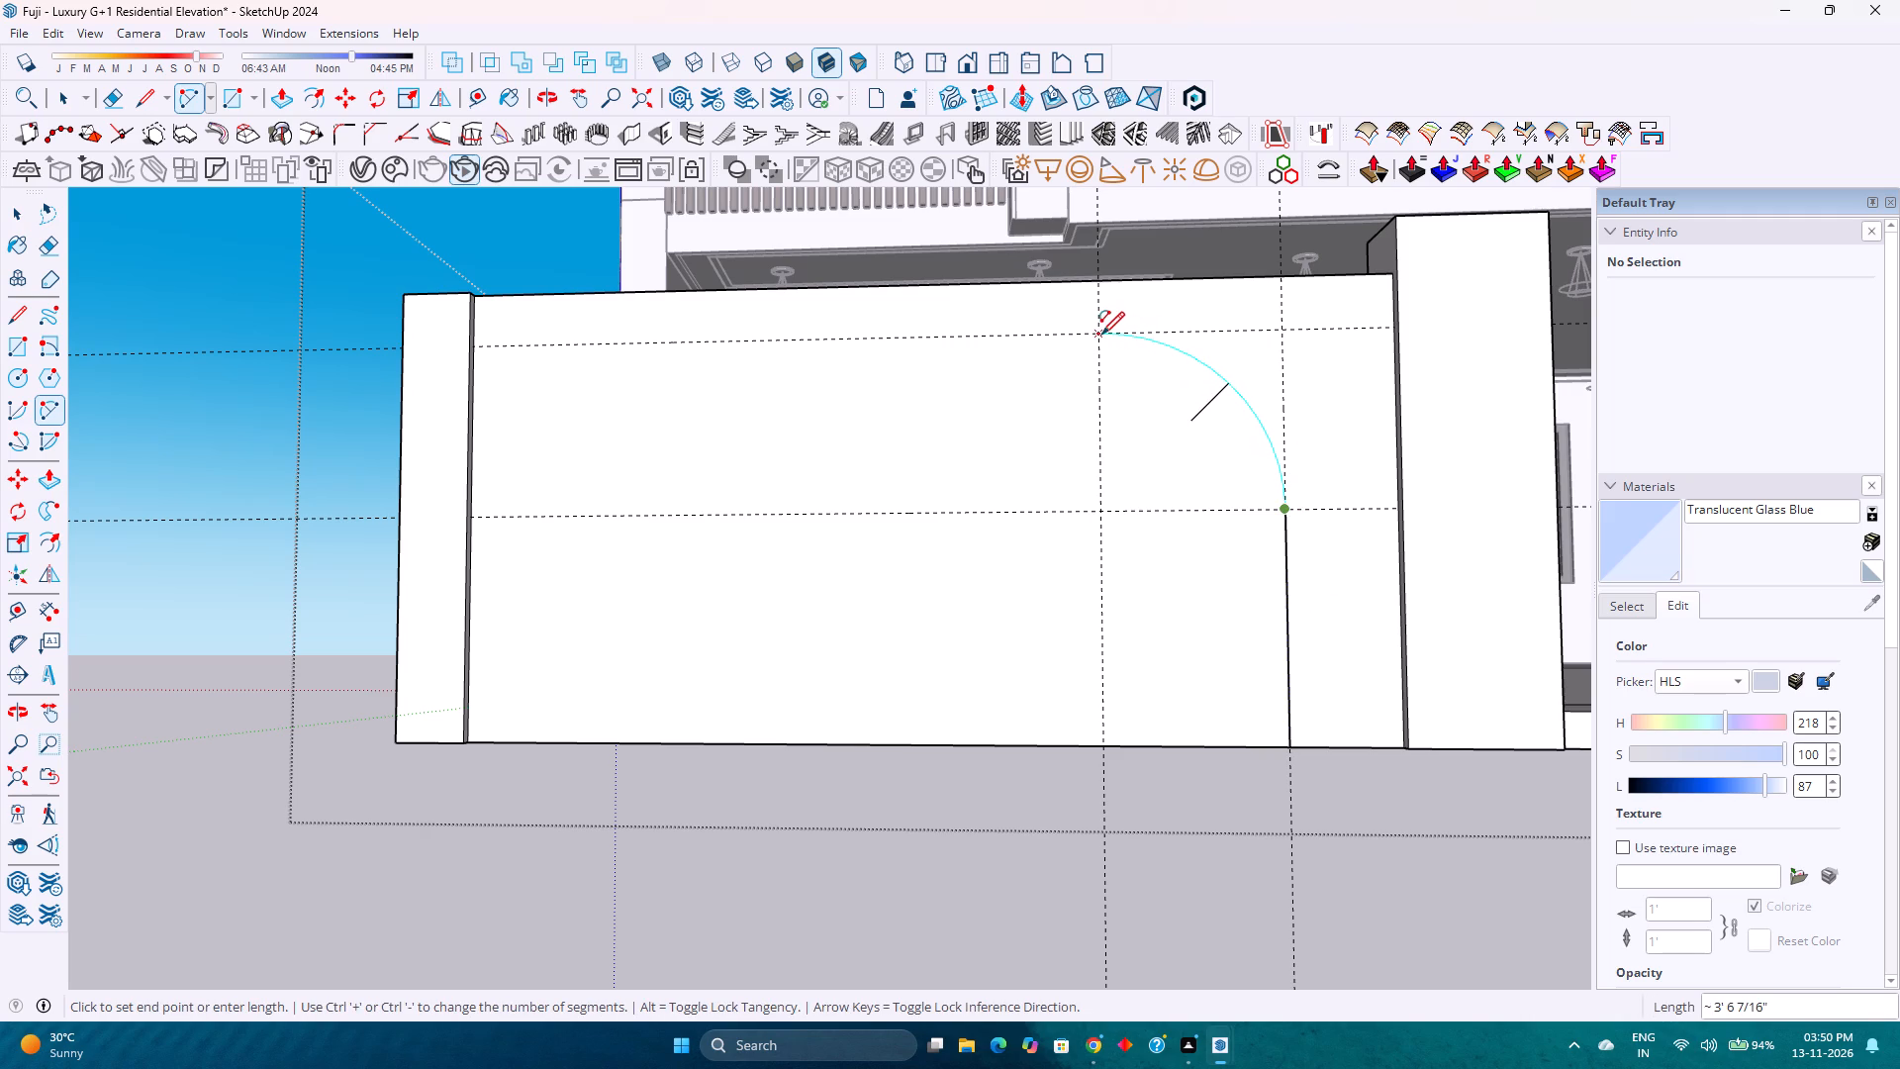
double_click(1099, 335)
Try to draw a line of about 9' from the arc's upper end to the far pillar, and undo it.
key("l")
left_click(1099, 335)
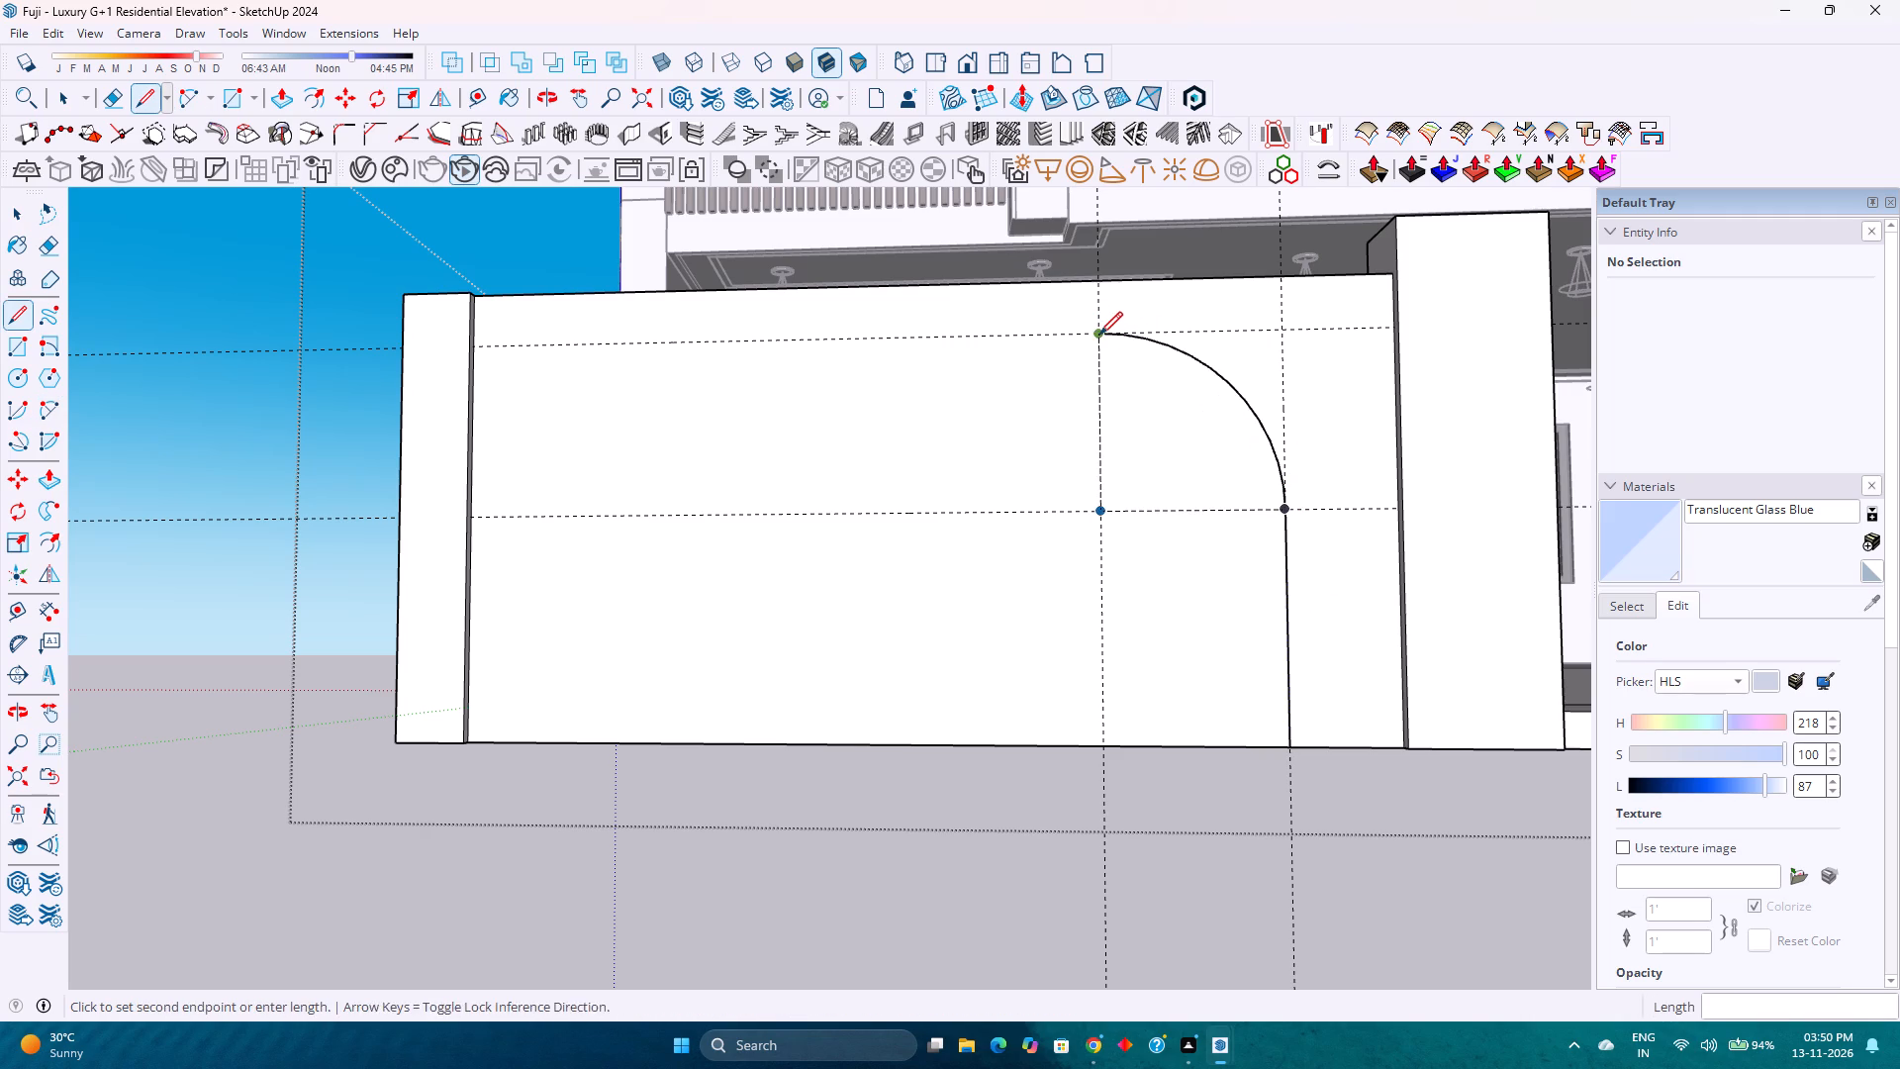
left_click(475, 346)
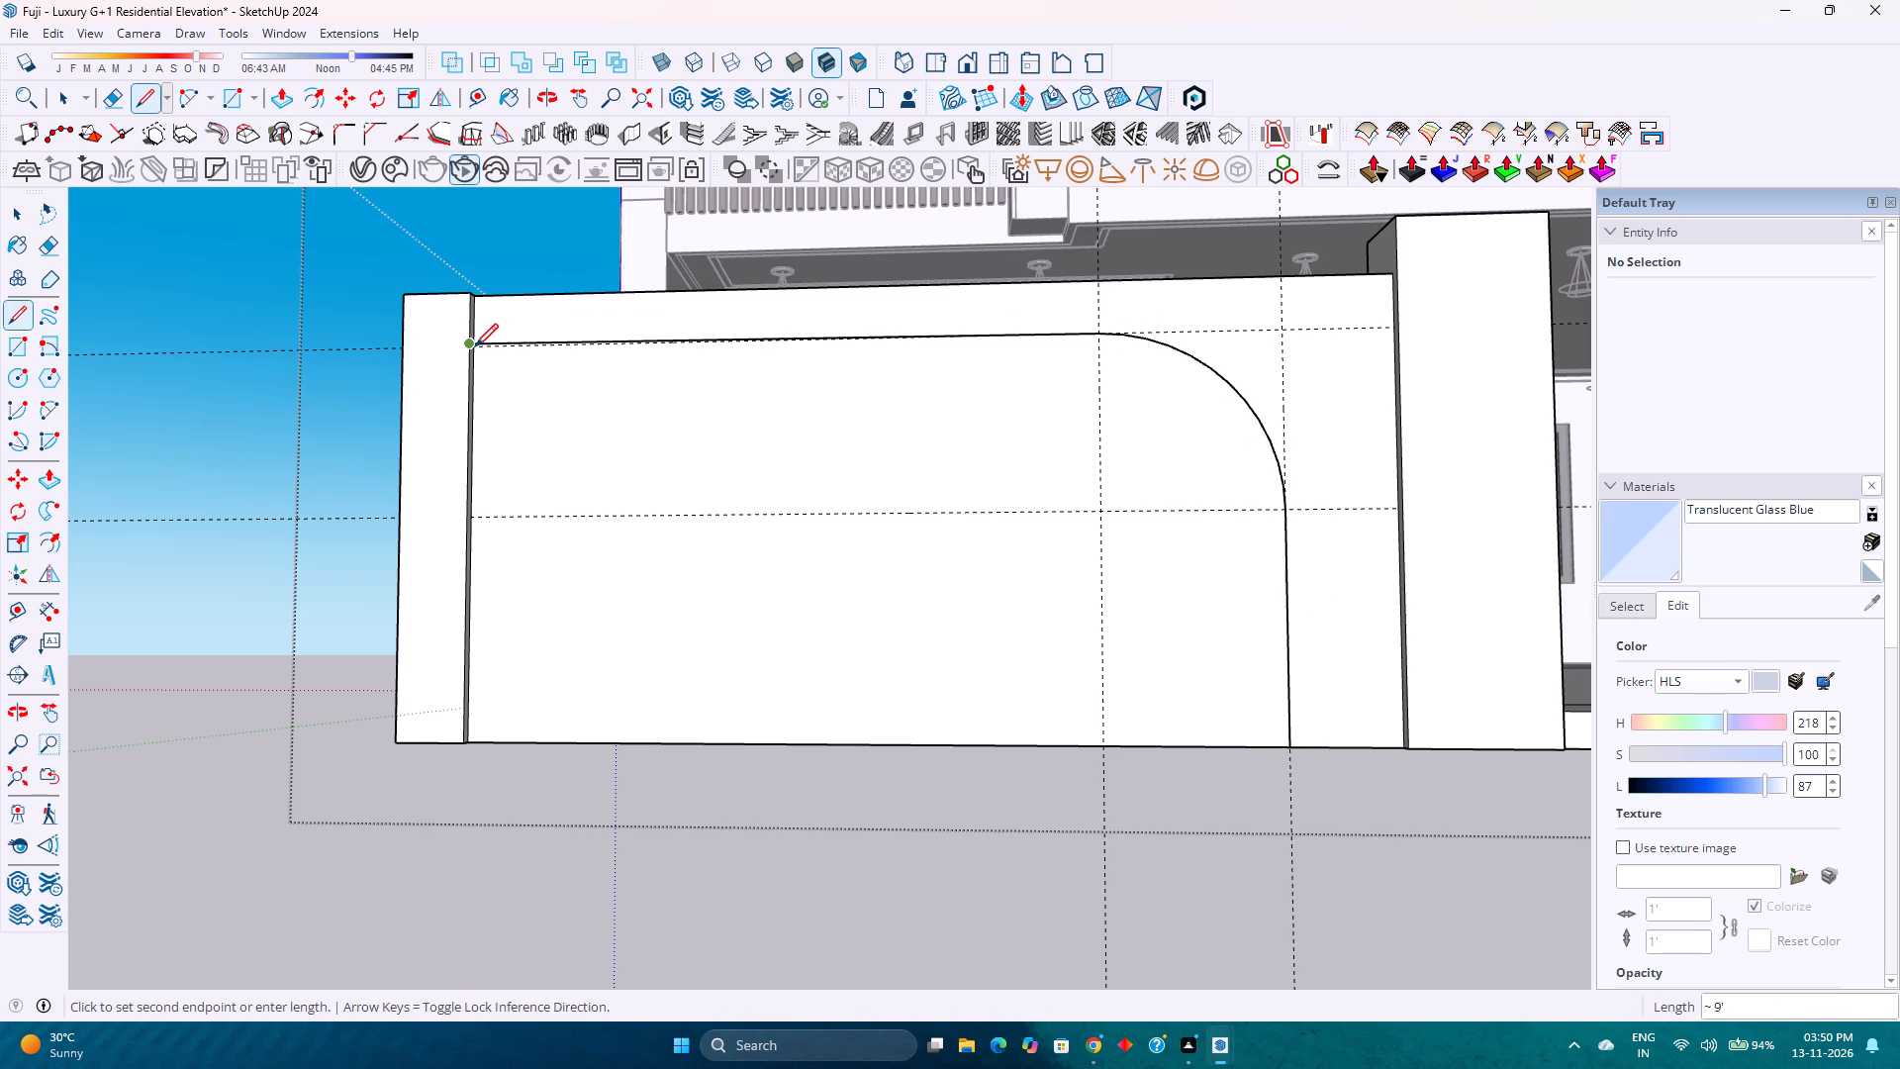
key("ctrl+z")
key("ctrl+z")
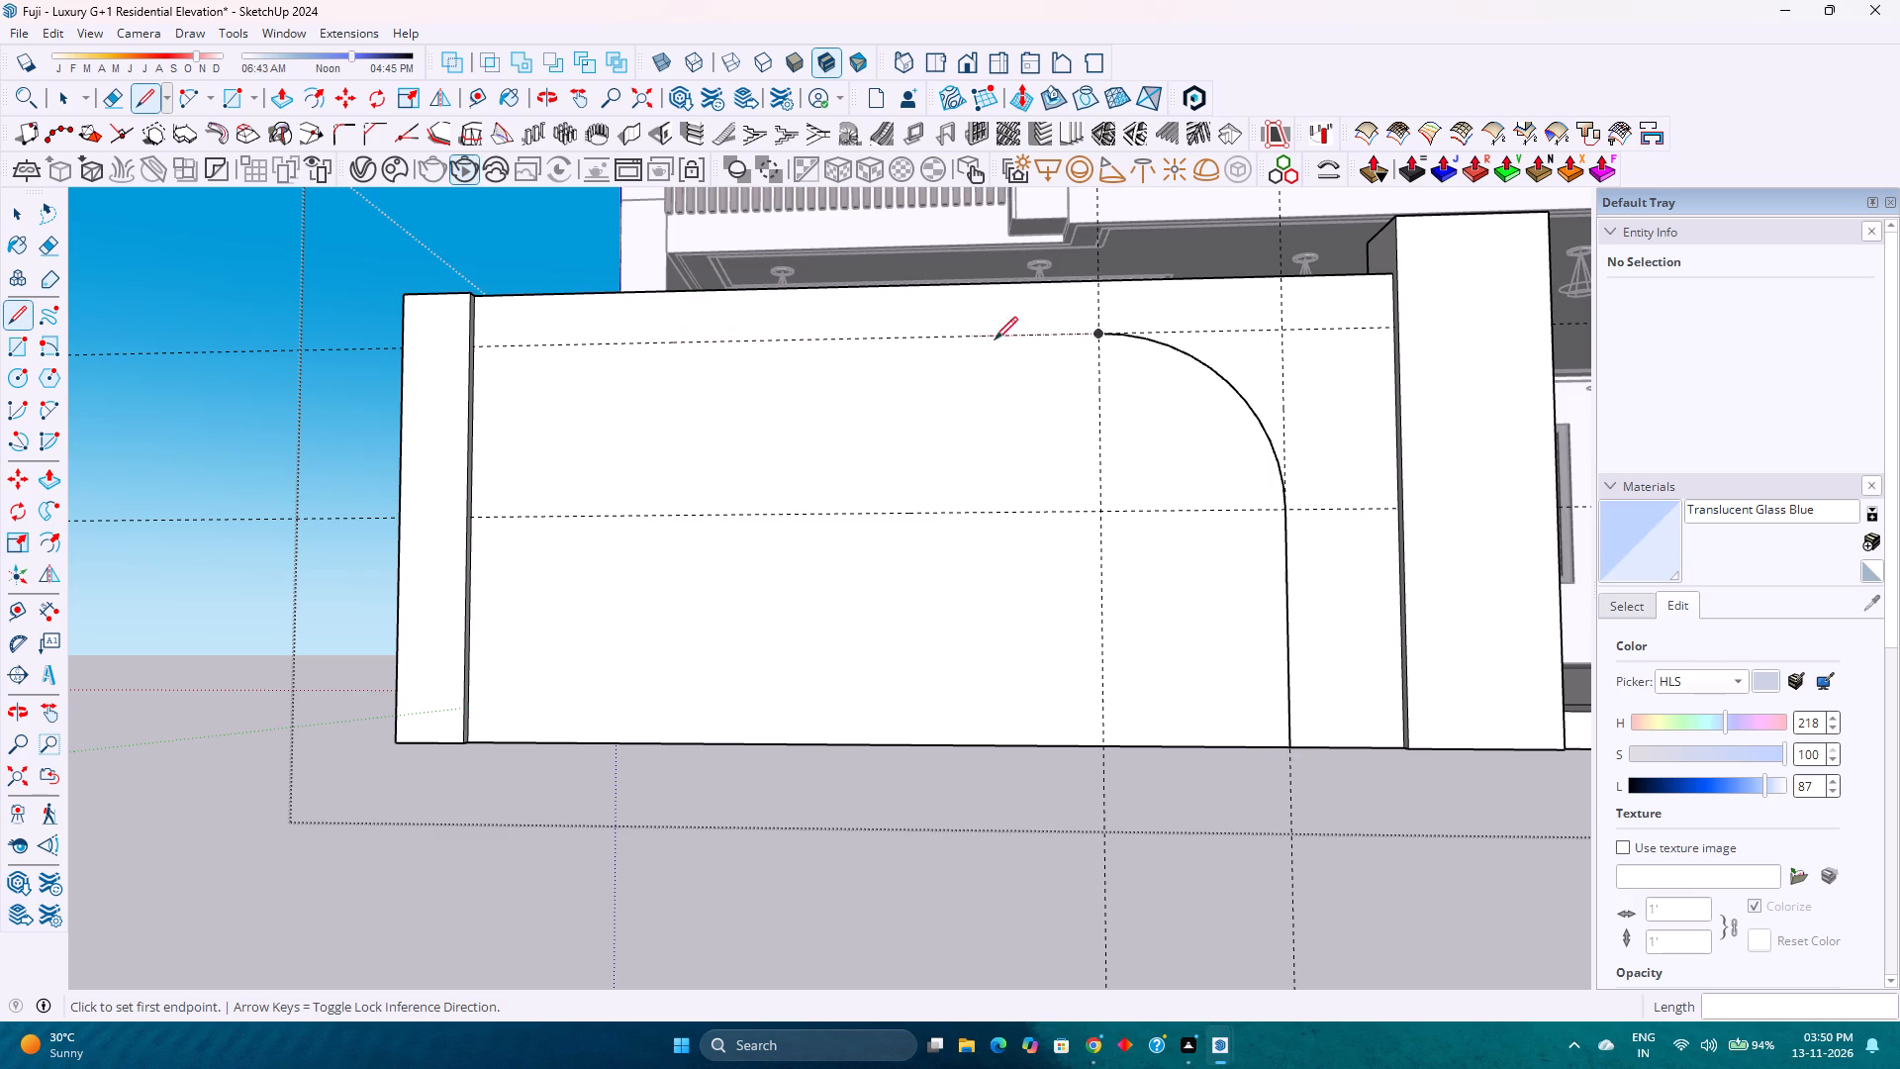
Draw a 9' line along the upper horizontal guide from the arc's upper end to the far pillar's edge.
left_click(1101, 336)
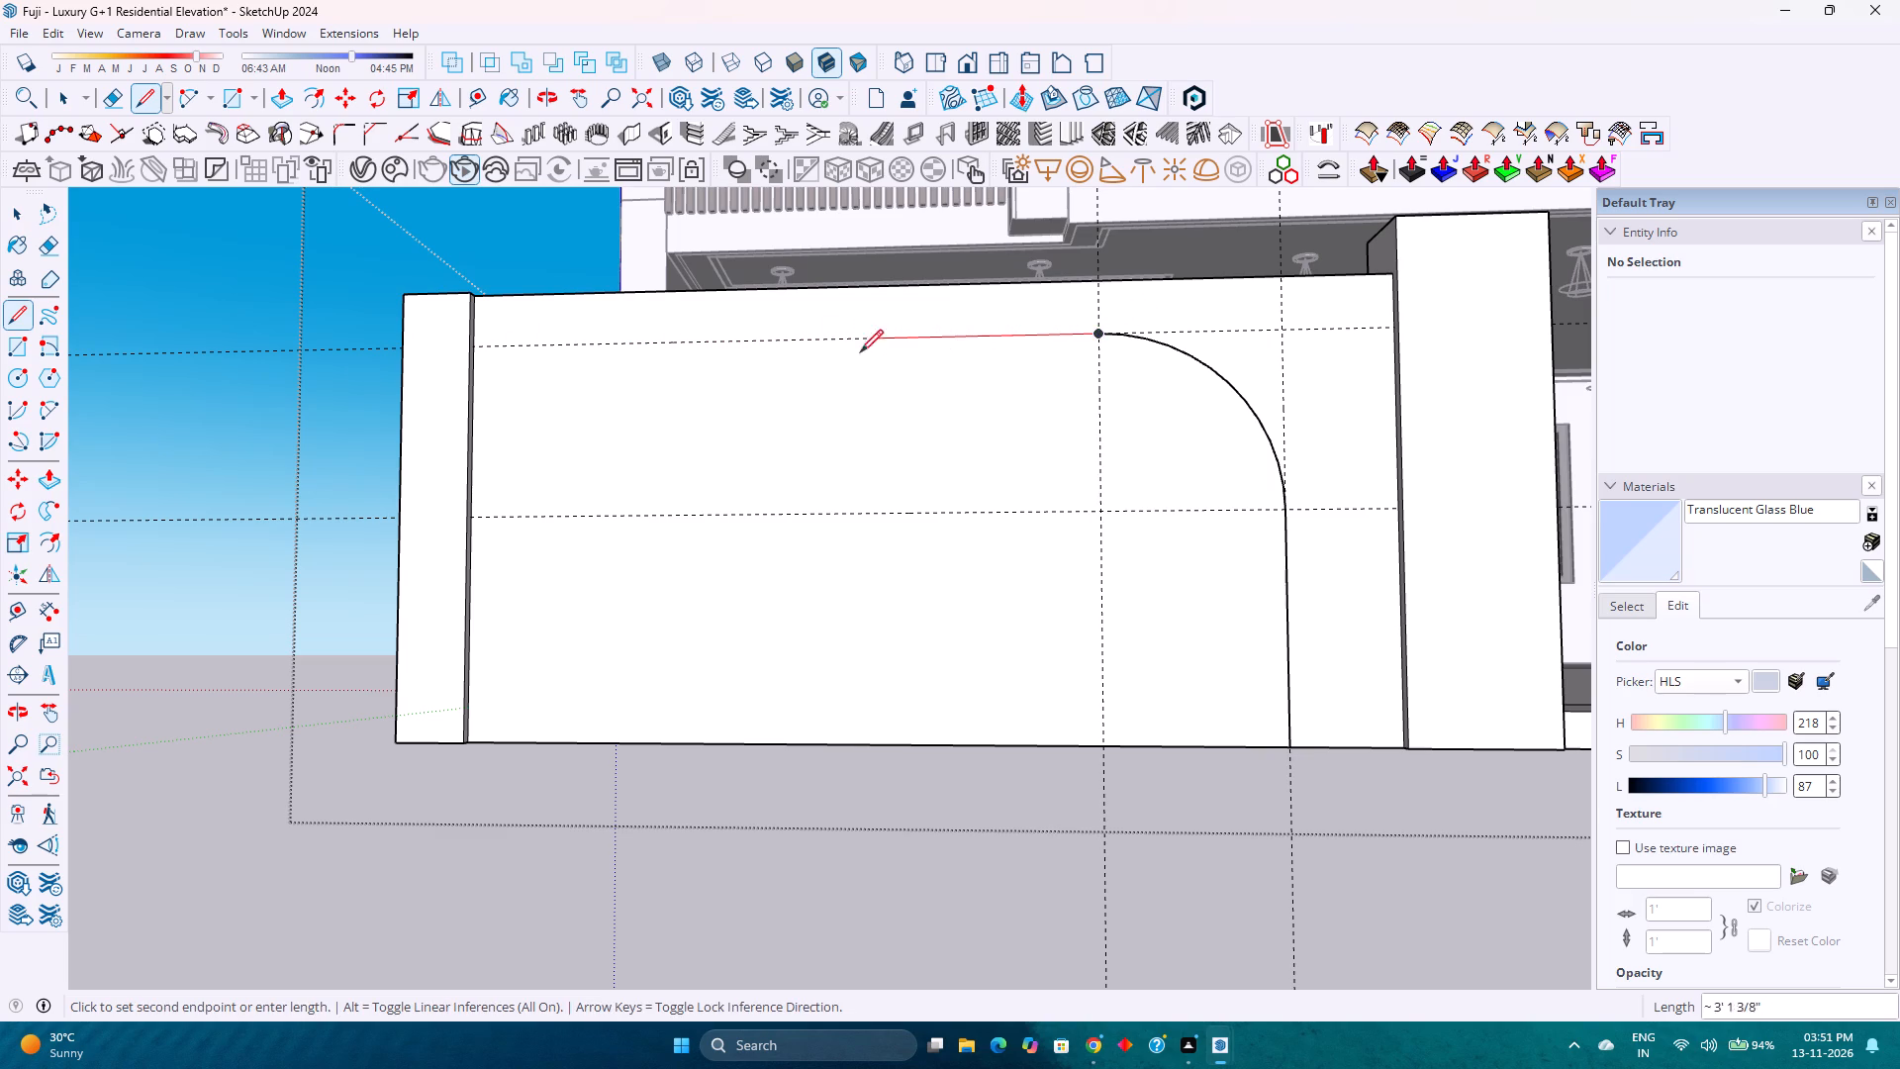
left_click(477, 343)
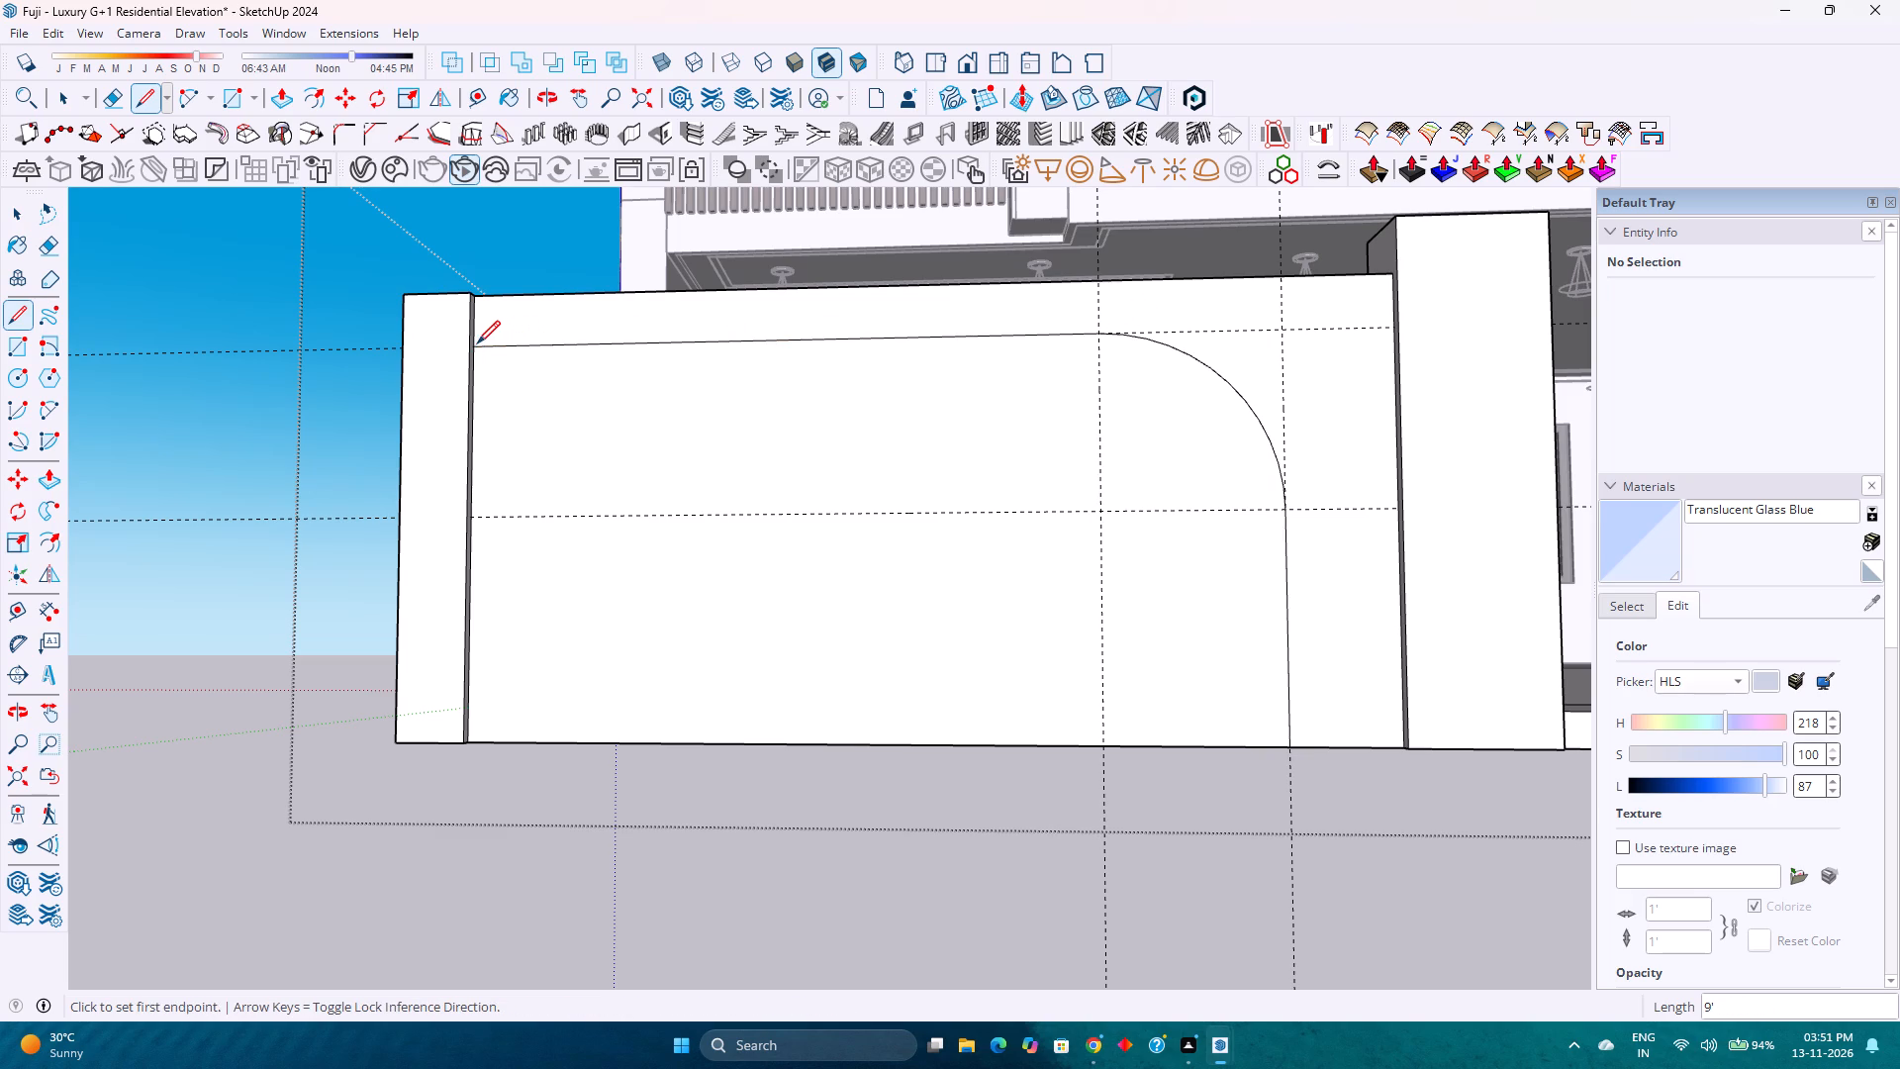
Set the corner arc's segment count to 120.
key("space")
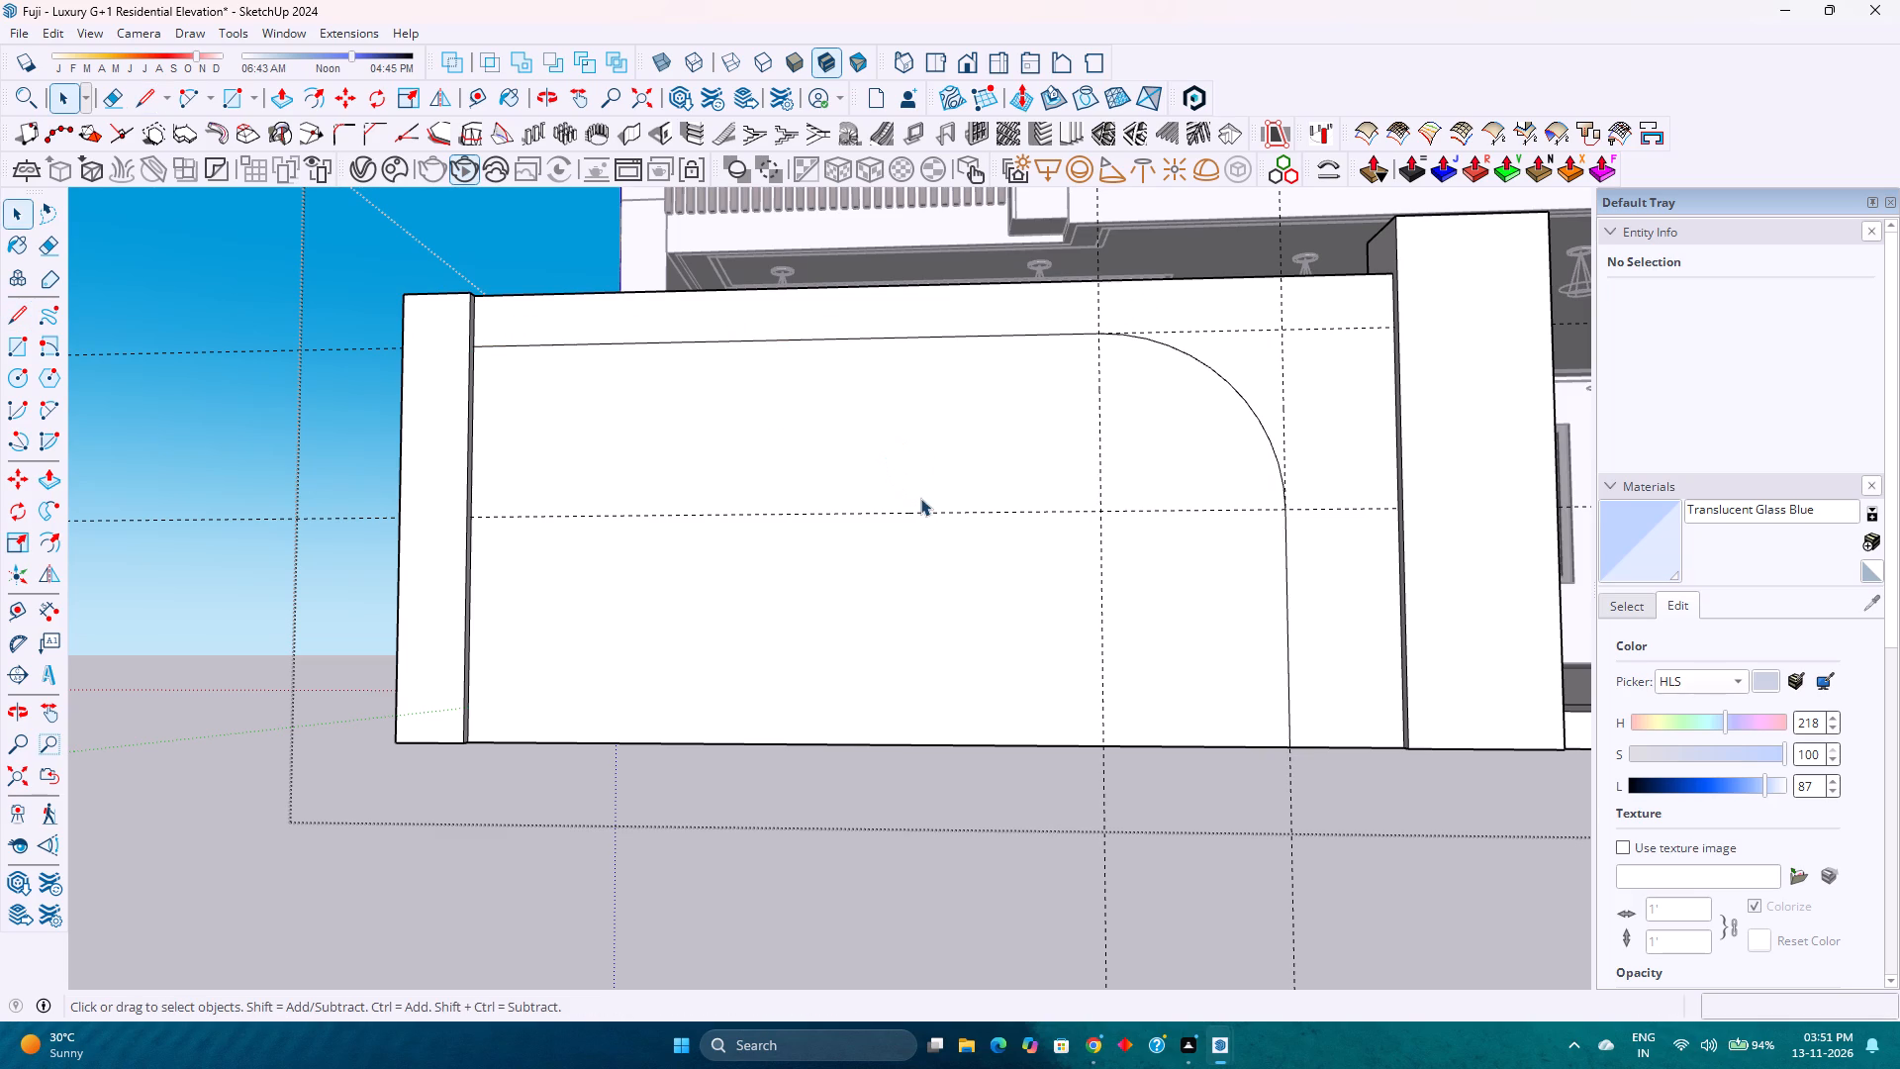
scroll(955, 470, "down", 1)
middle_click_drag(1002, 468, 981, 569)
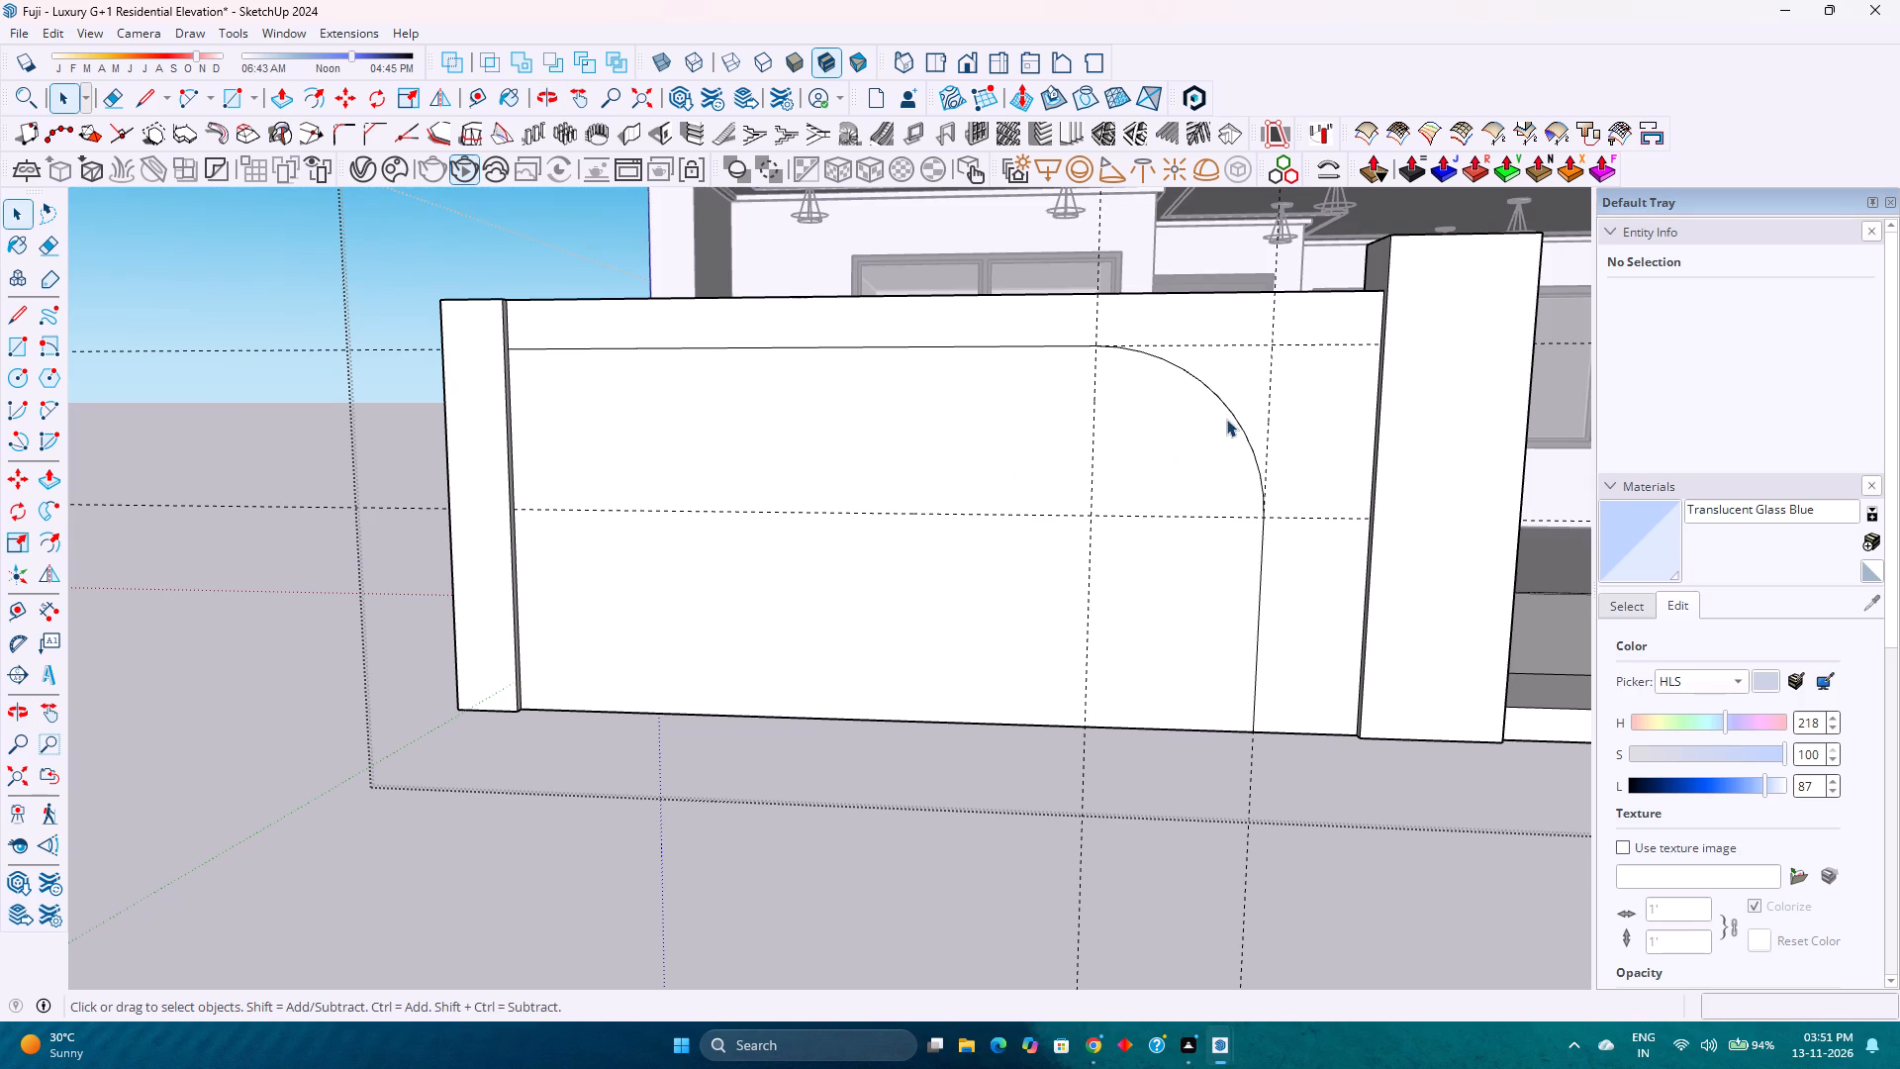
left_click(1232, 414)
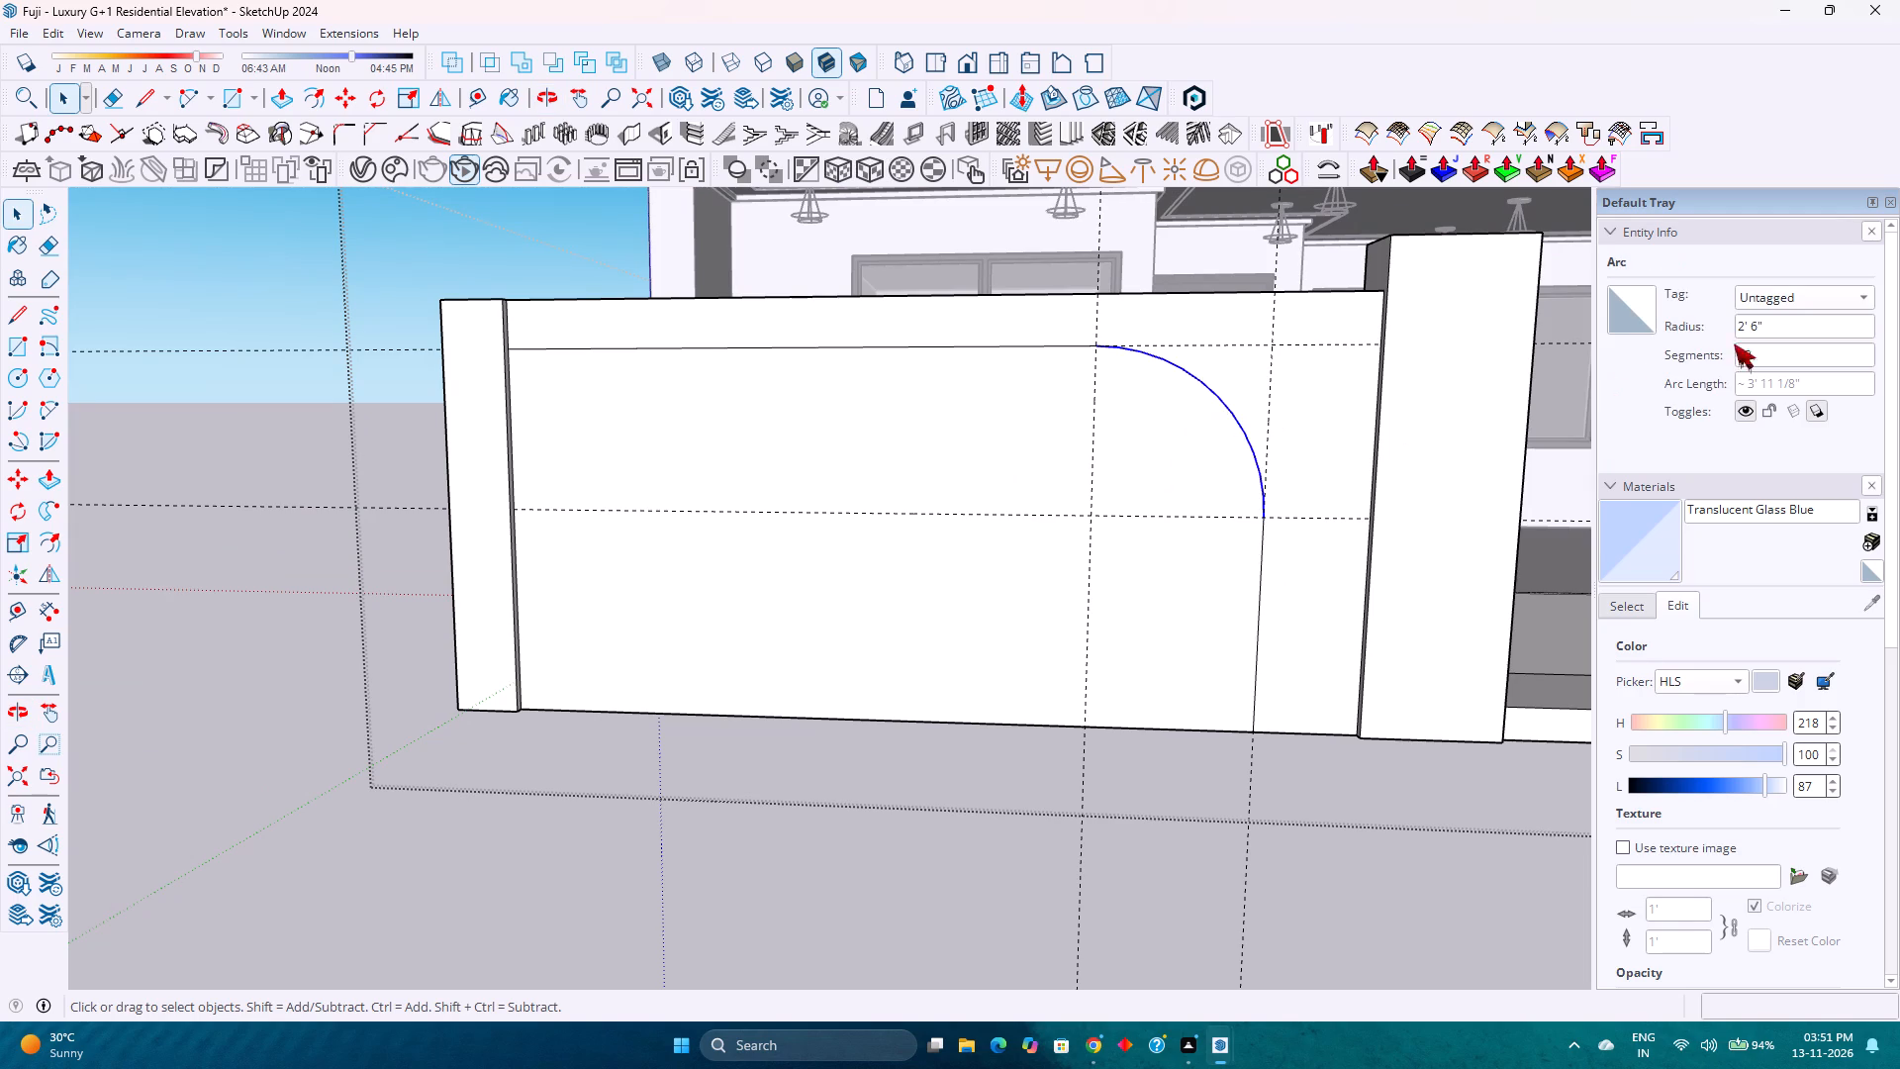
left_click(1814, 348)
key("0")
key("Return")
Offset the vertical line together with the corner arc outward by 9" toward the pillar.
left_click(1262, 564, "ctrl")
left_click(1261, 536)
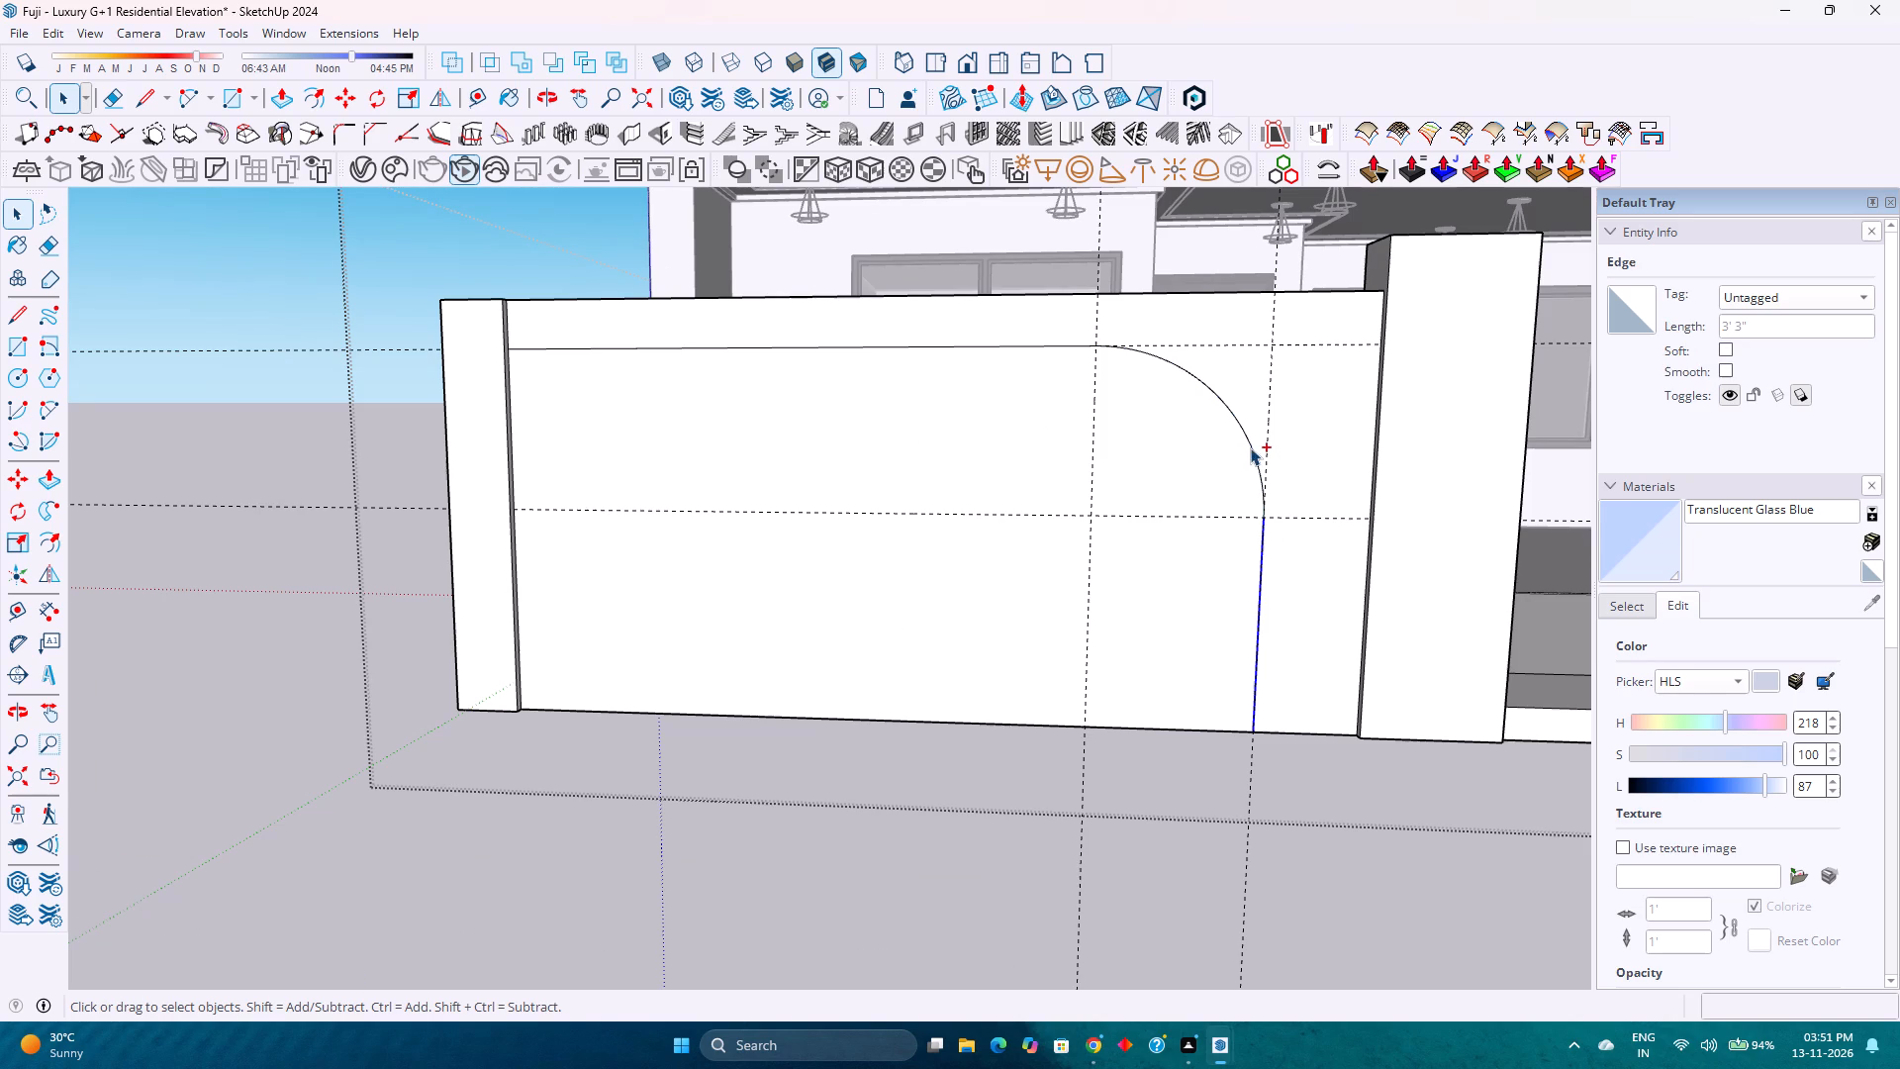
left_click(1250, 447, "ctrl")
left_click(324, 98)
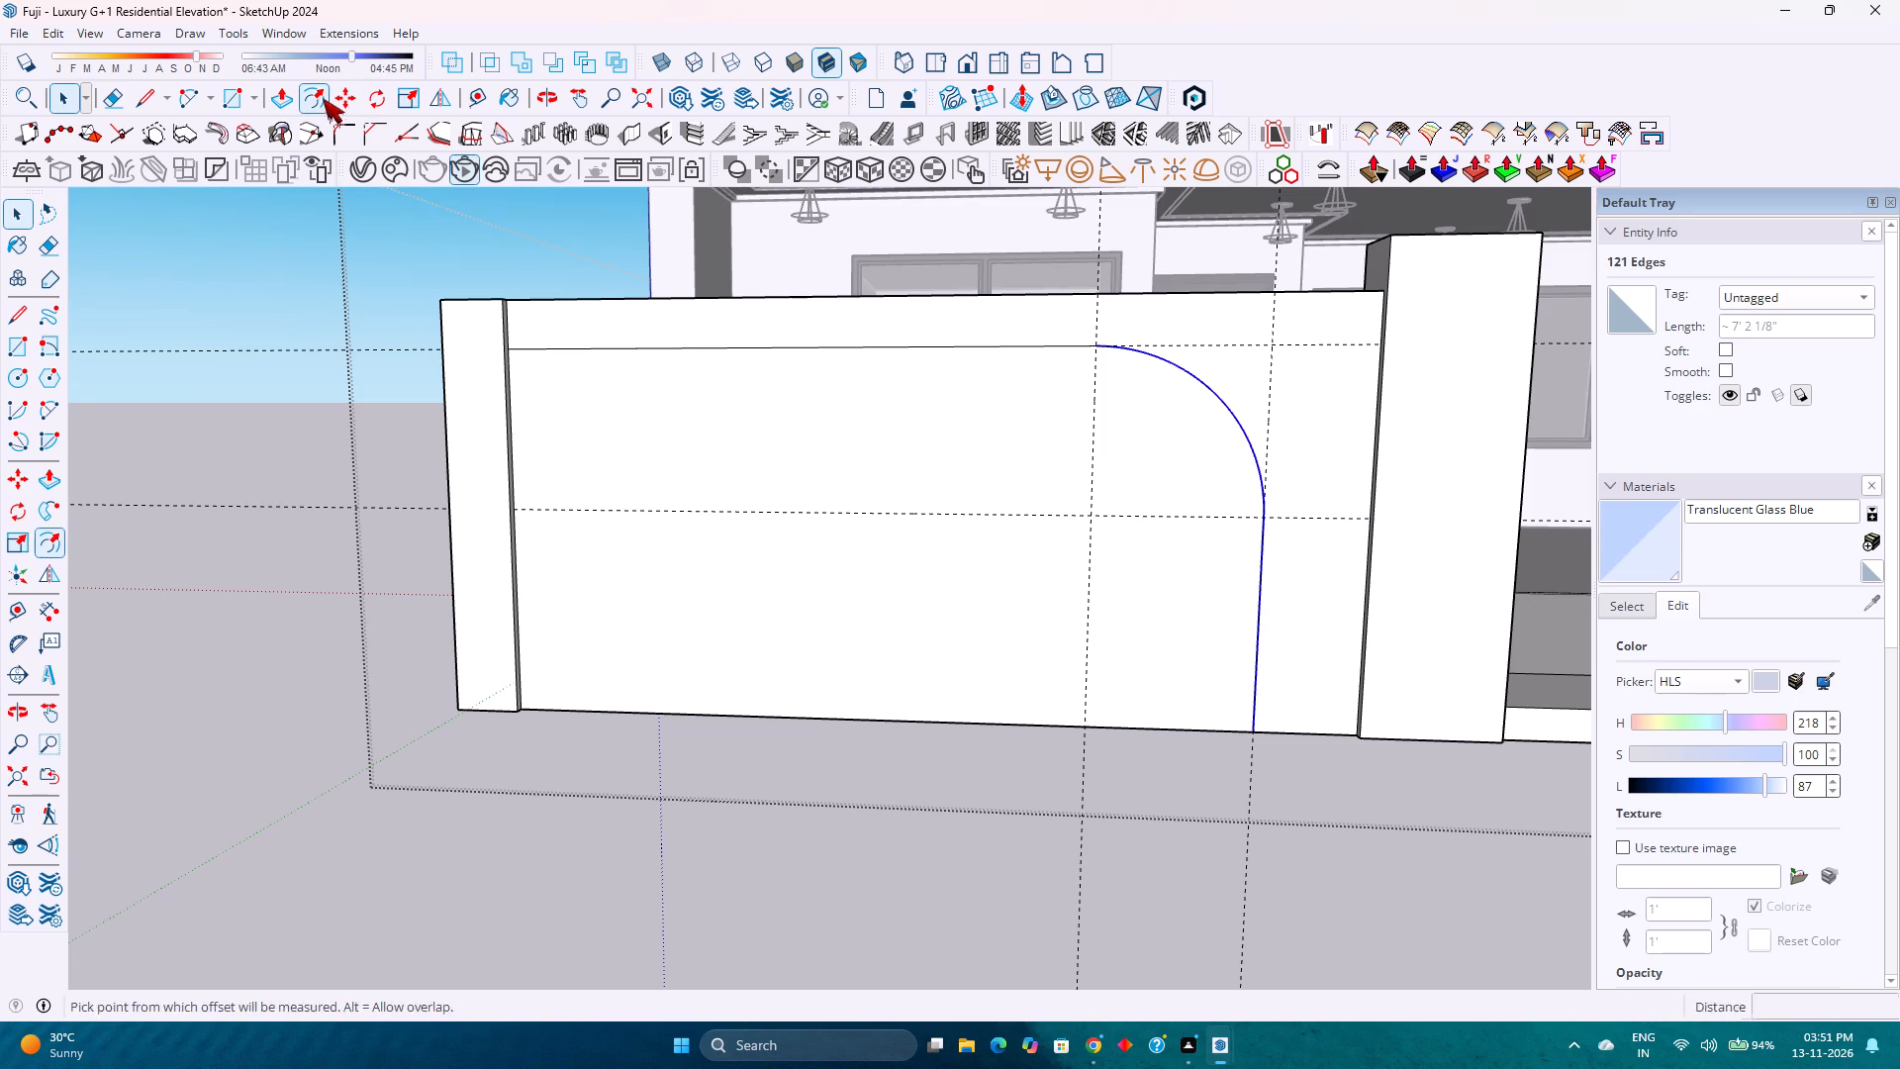
left_click(1245, 397)
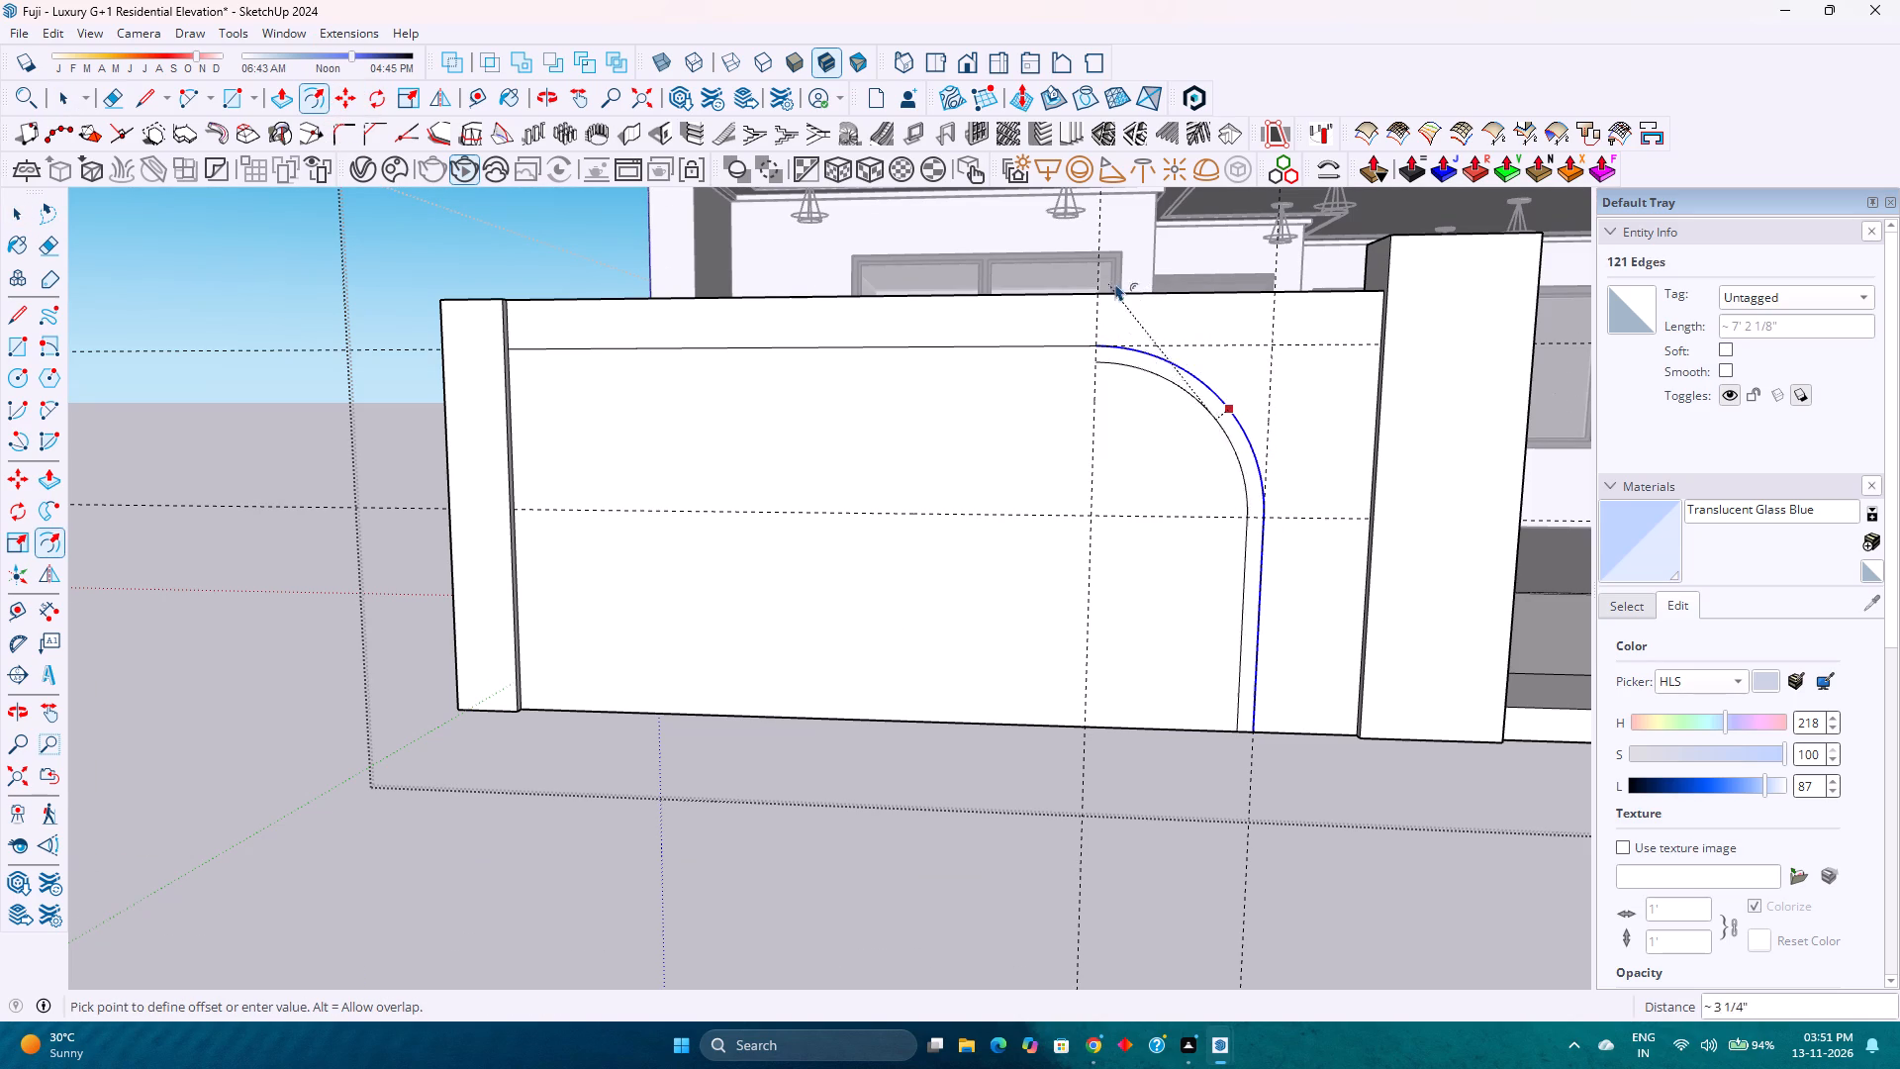
key("9")
key("Return")
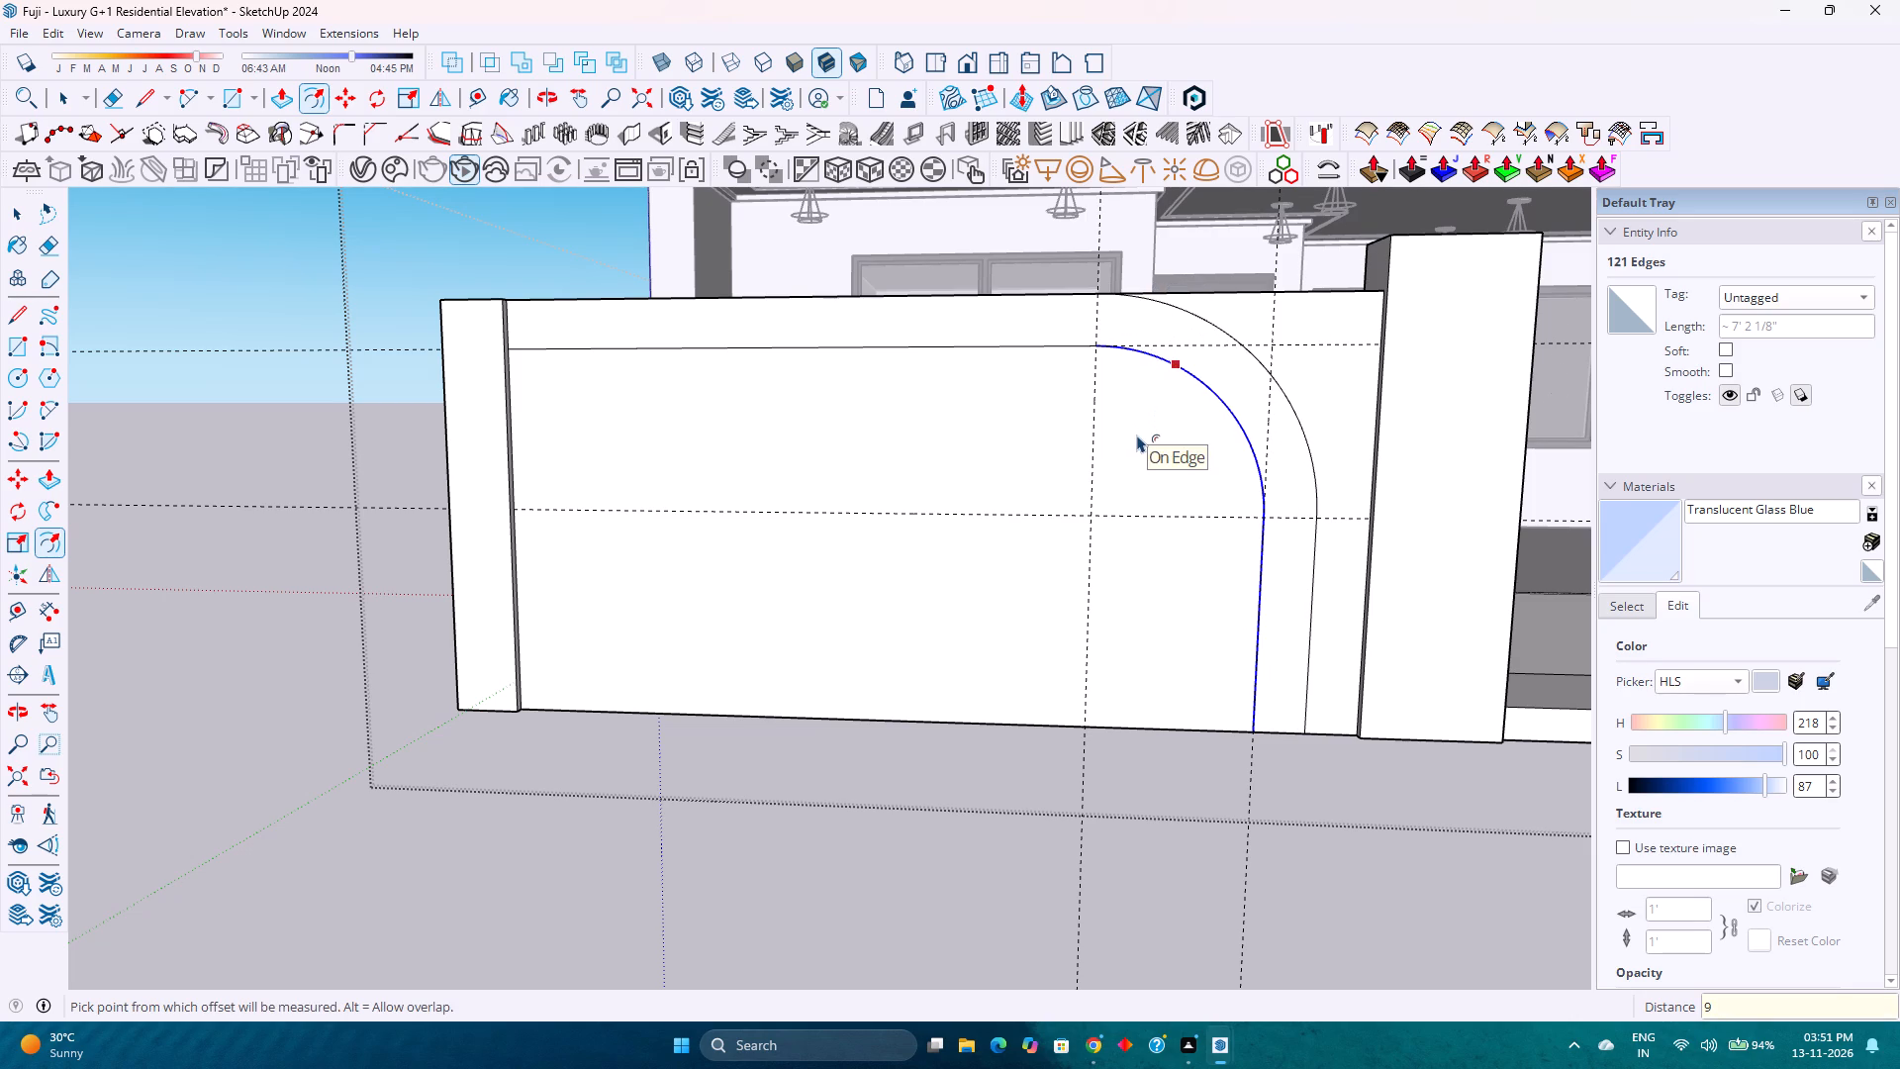
Offset the same vertical line and corner arc outward again, by 10".
left_click(1207, 388)
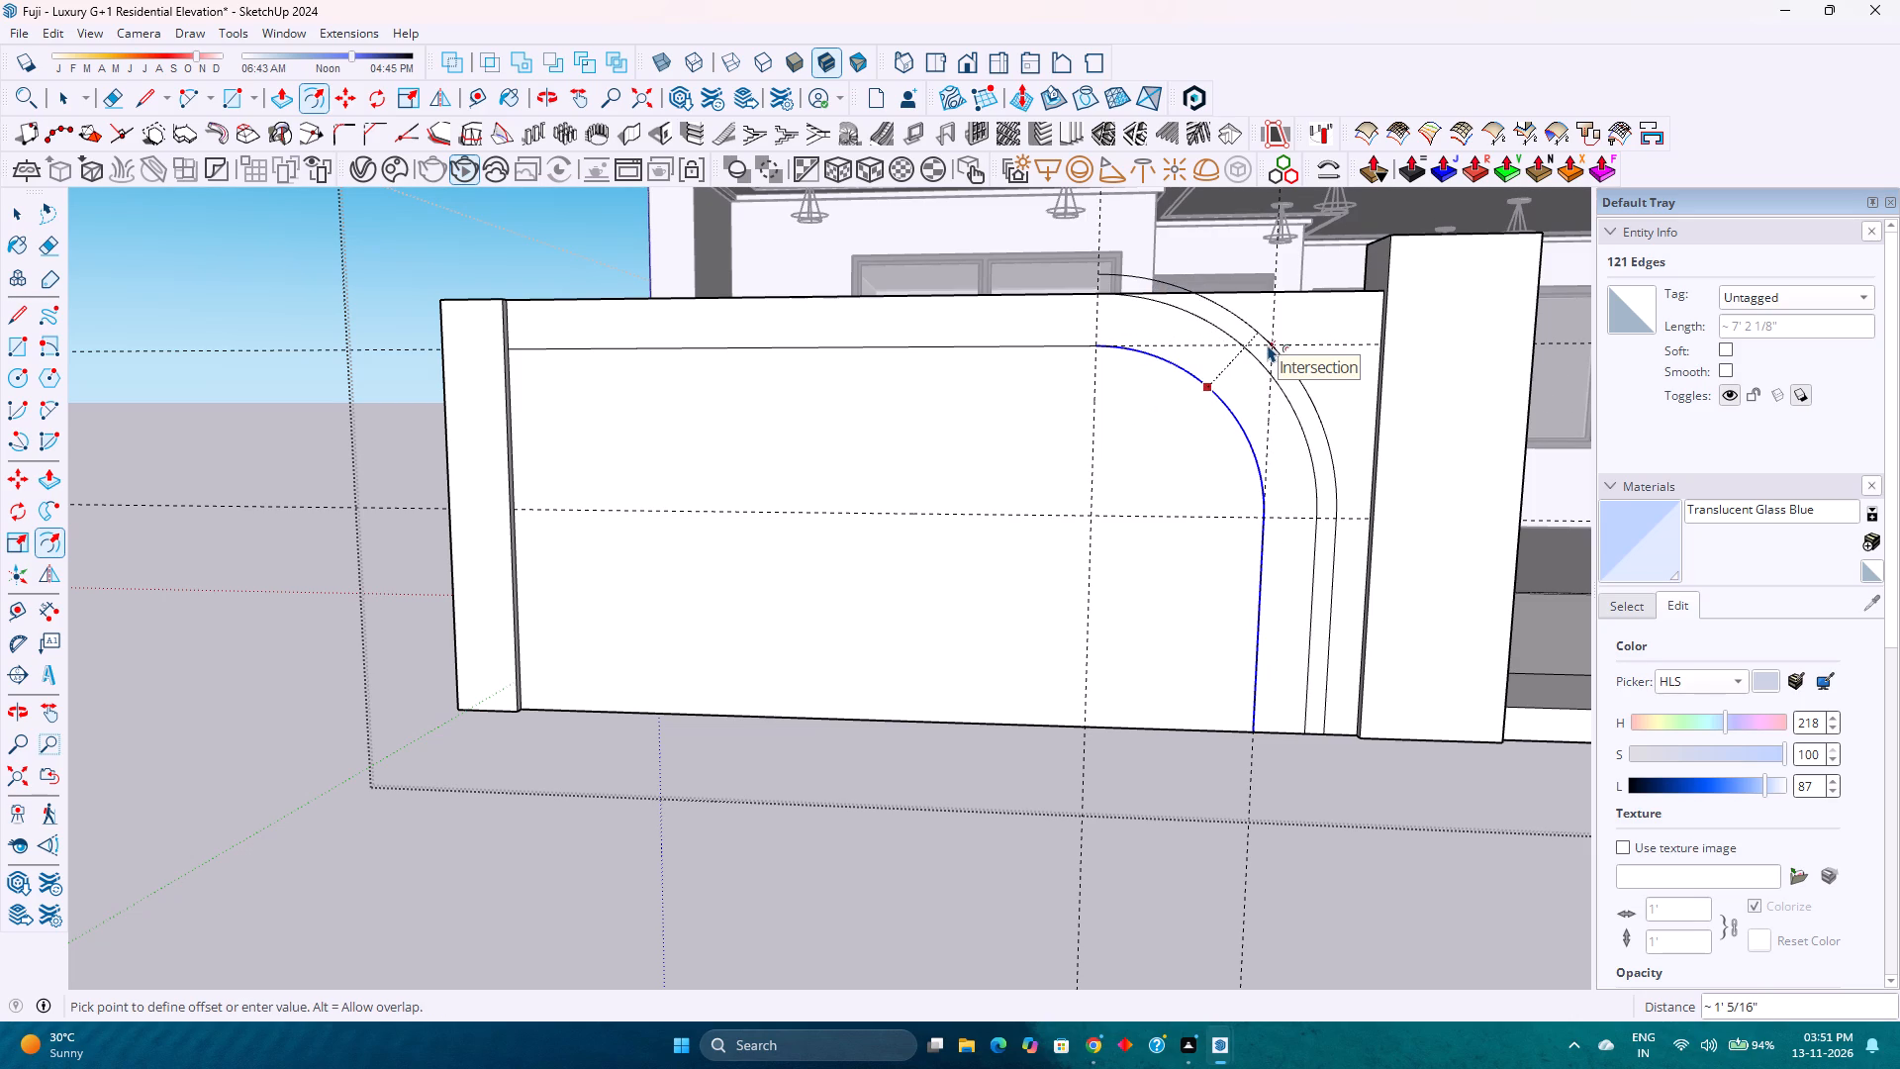
key("1")
key("0")
key("Return")
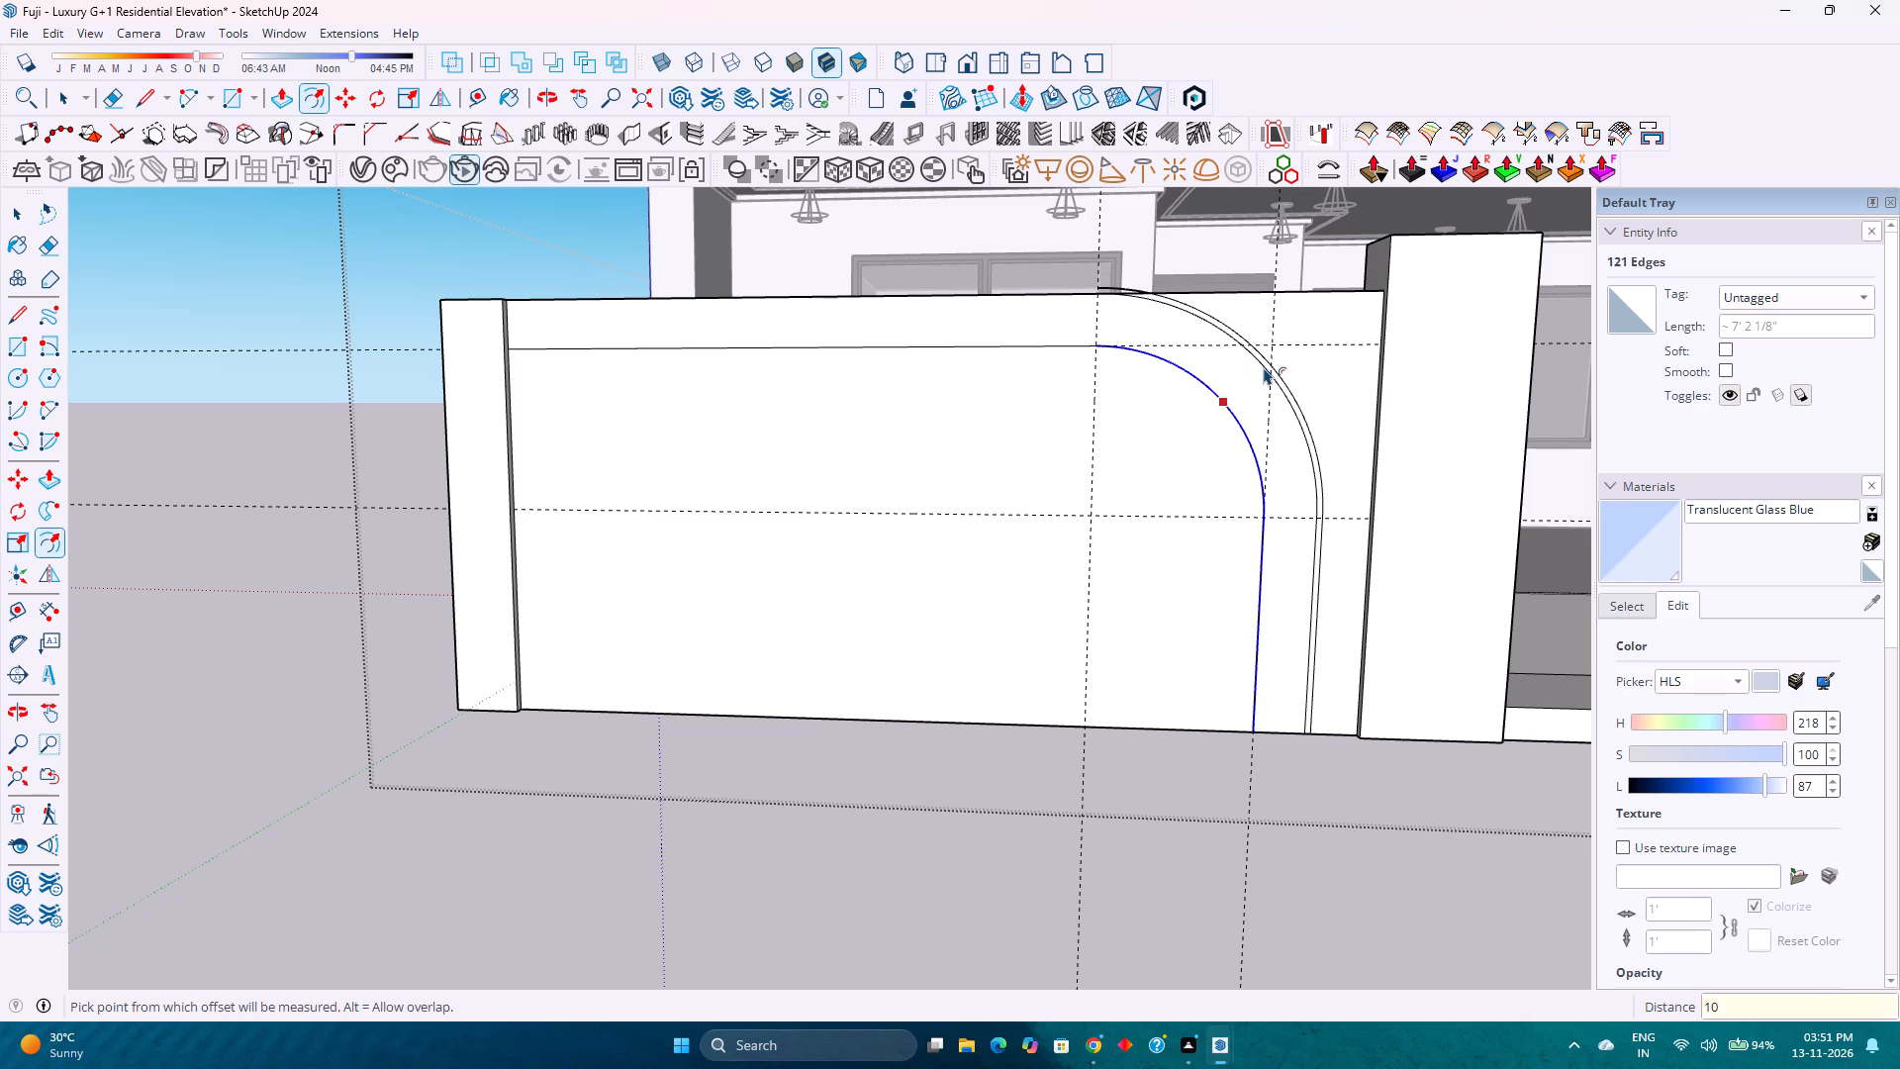
Erase the end of the outermost offset arc that overshoots the top edge of the wall's front face.
scroll(1244, 355, "up", 3)
scroll(1151, 297, "up", 3)
middle_click_drag(1146, 268, 1171, 438)
middle_click(1167, 441)
key("e")
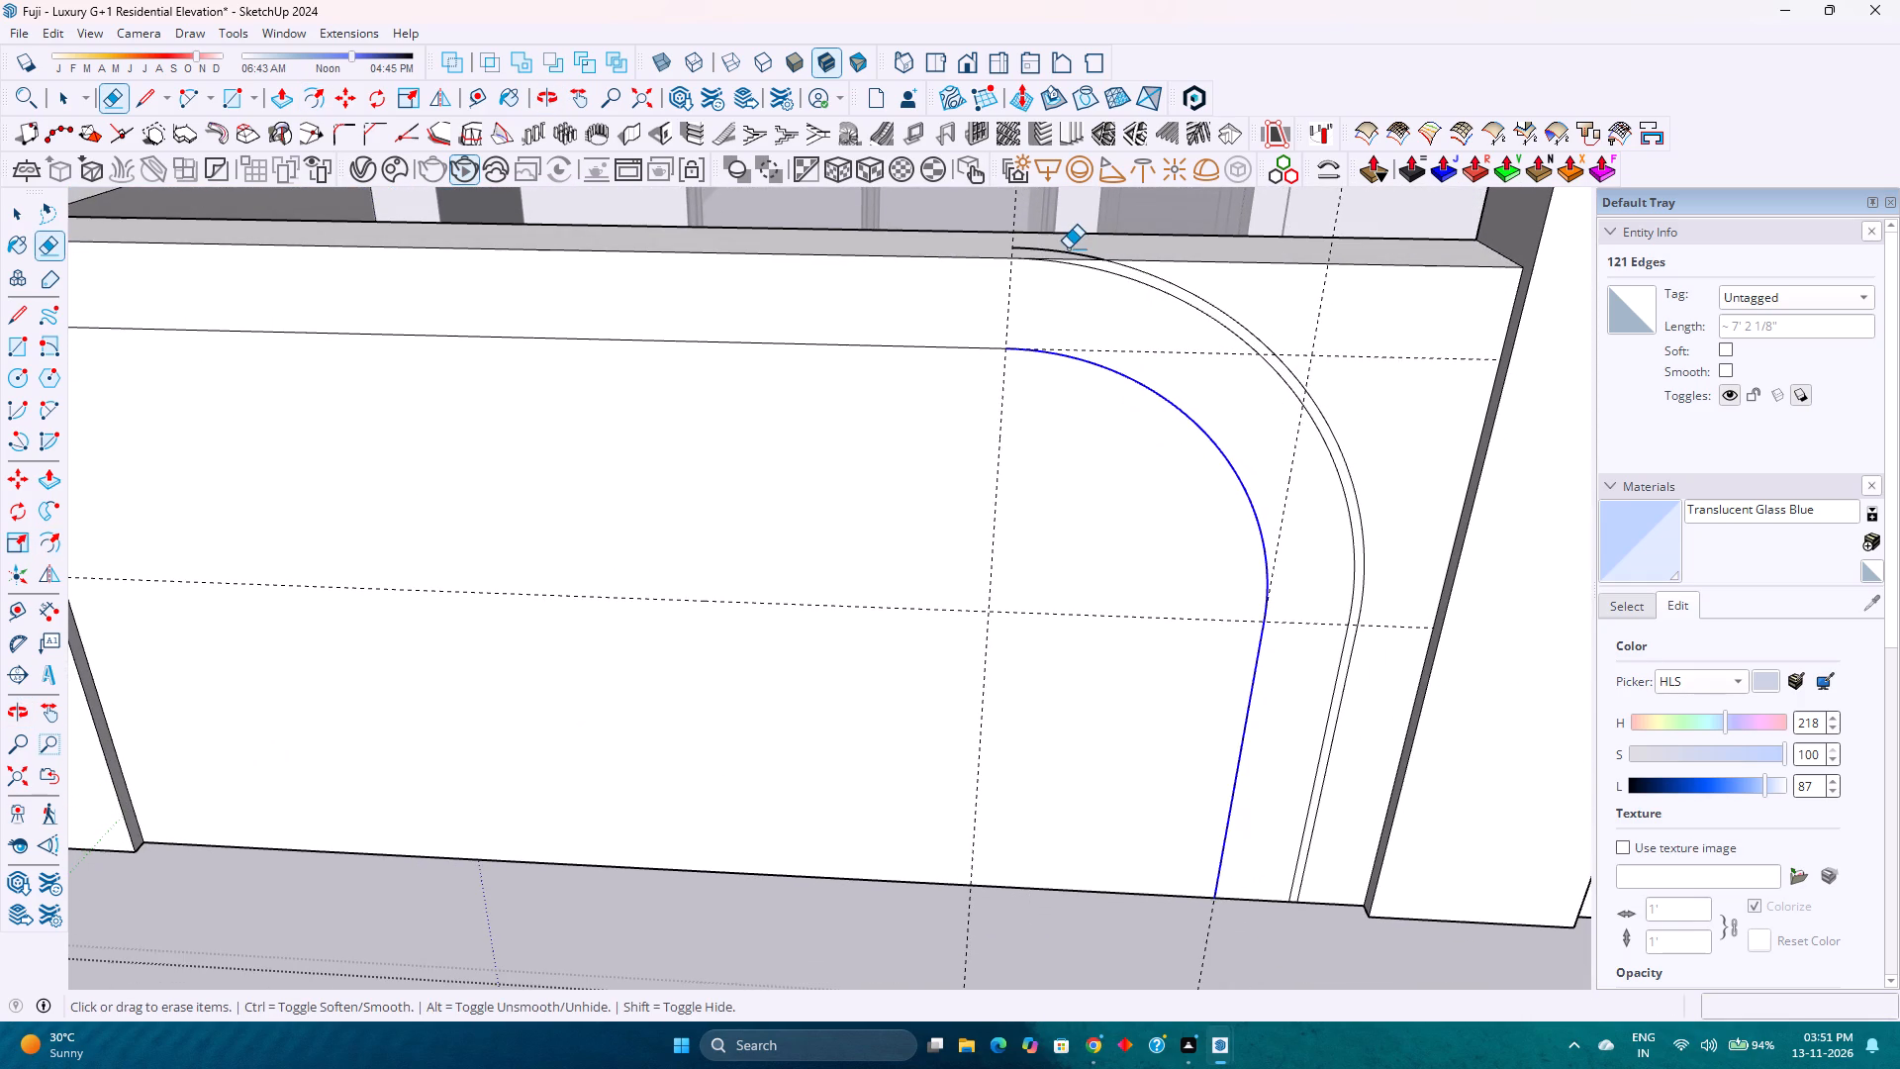
left_click(1063, 250)
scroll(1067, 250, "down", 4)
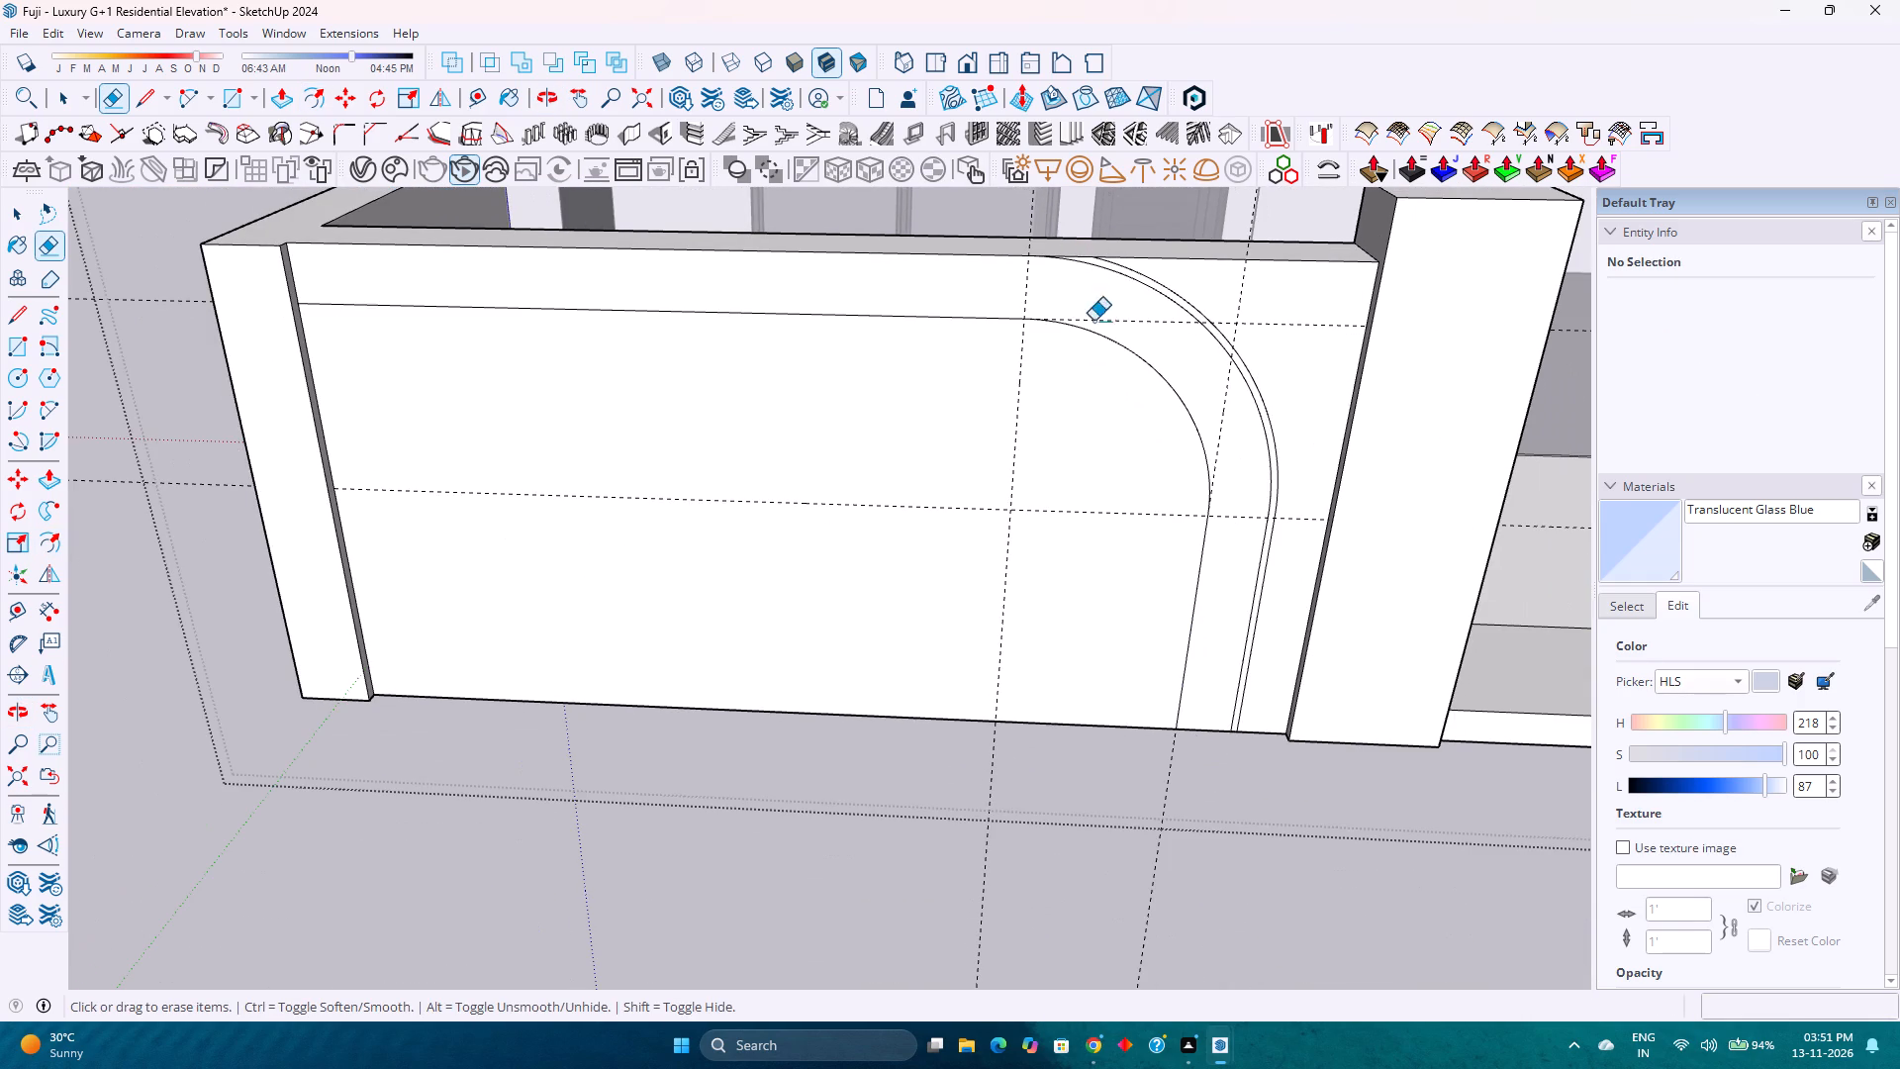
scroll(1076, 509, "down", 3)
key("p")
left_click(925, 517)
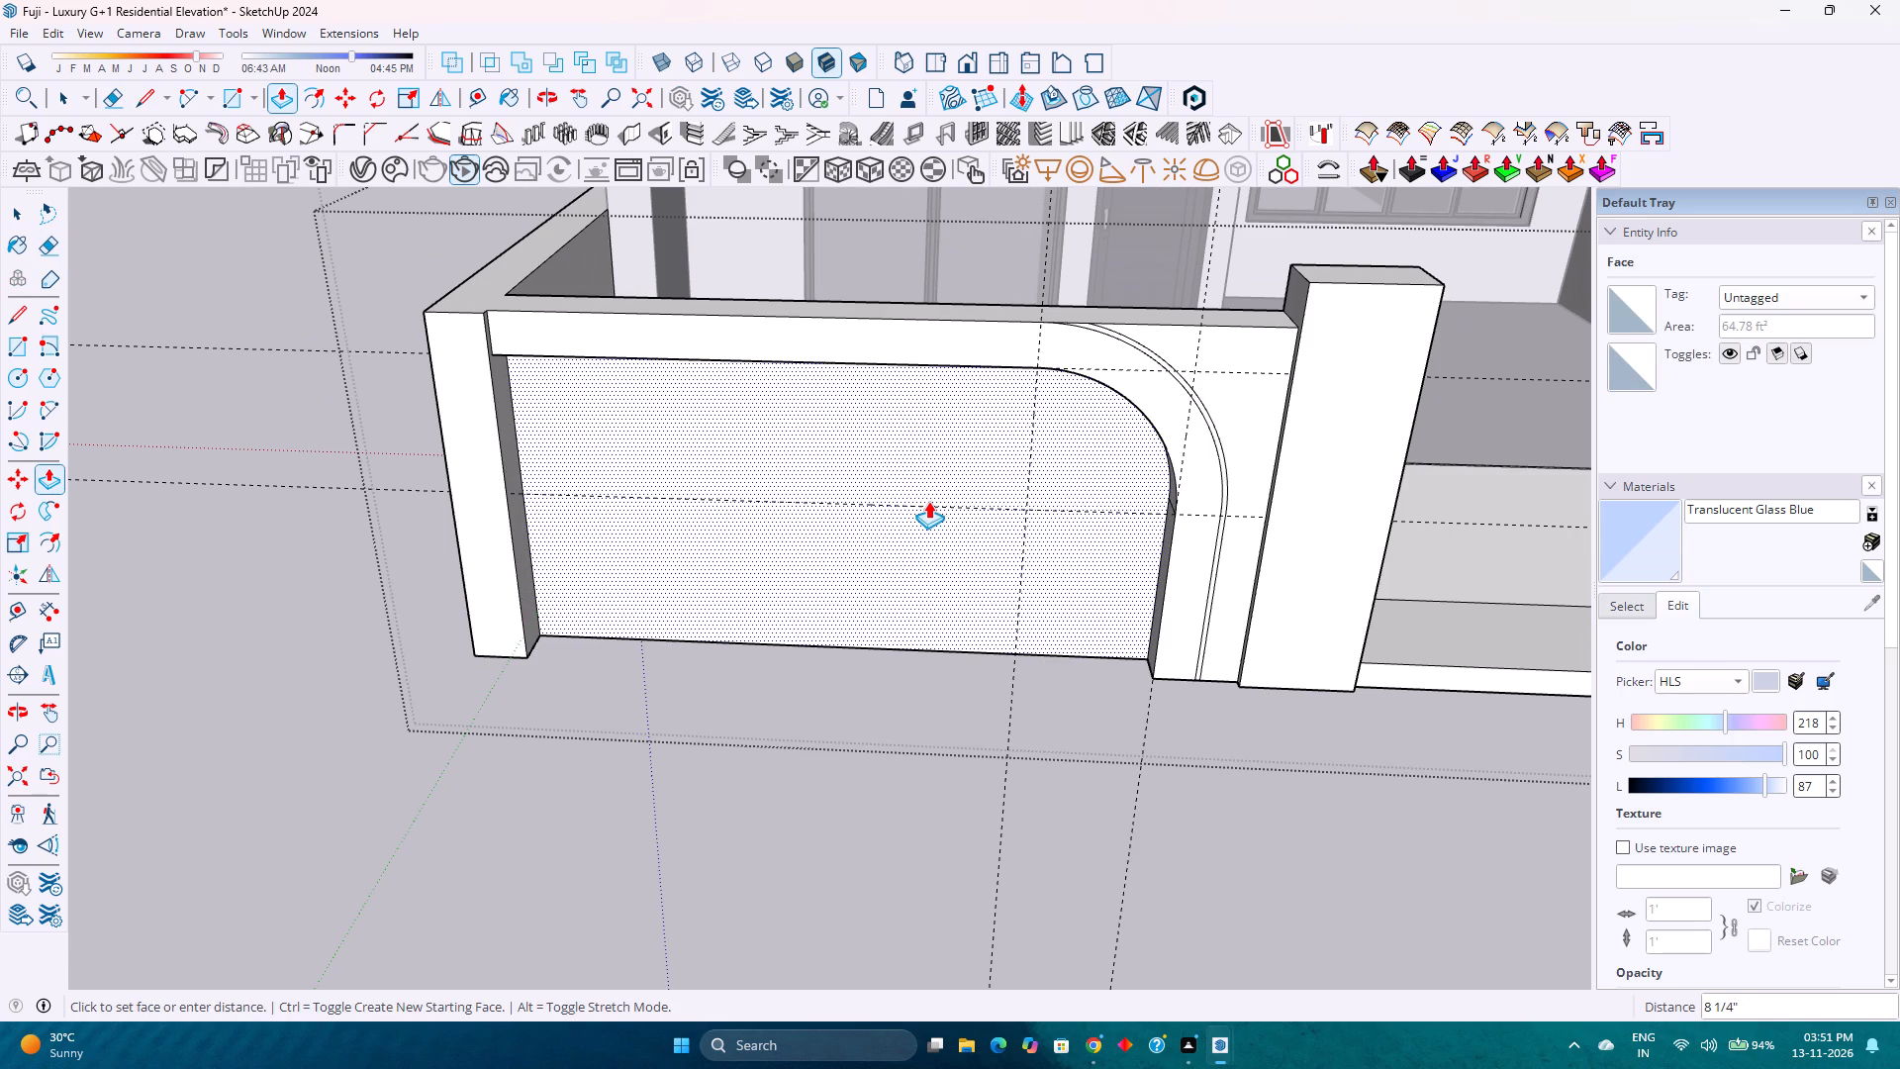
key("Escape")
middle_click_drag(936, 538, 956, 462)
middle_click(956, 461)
Copy the front face's bottom edge, from the pillar to the vertical line, upward by 2'3".
key("space")
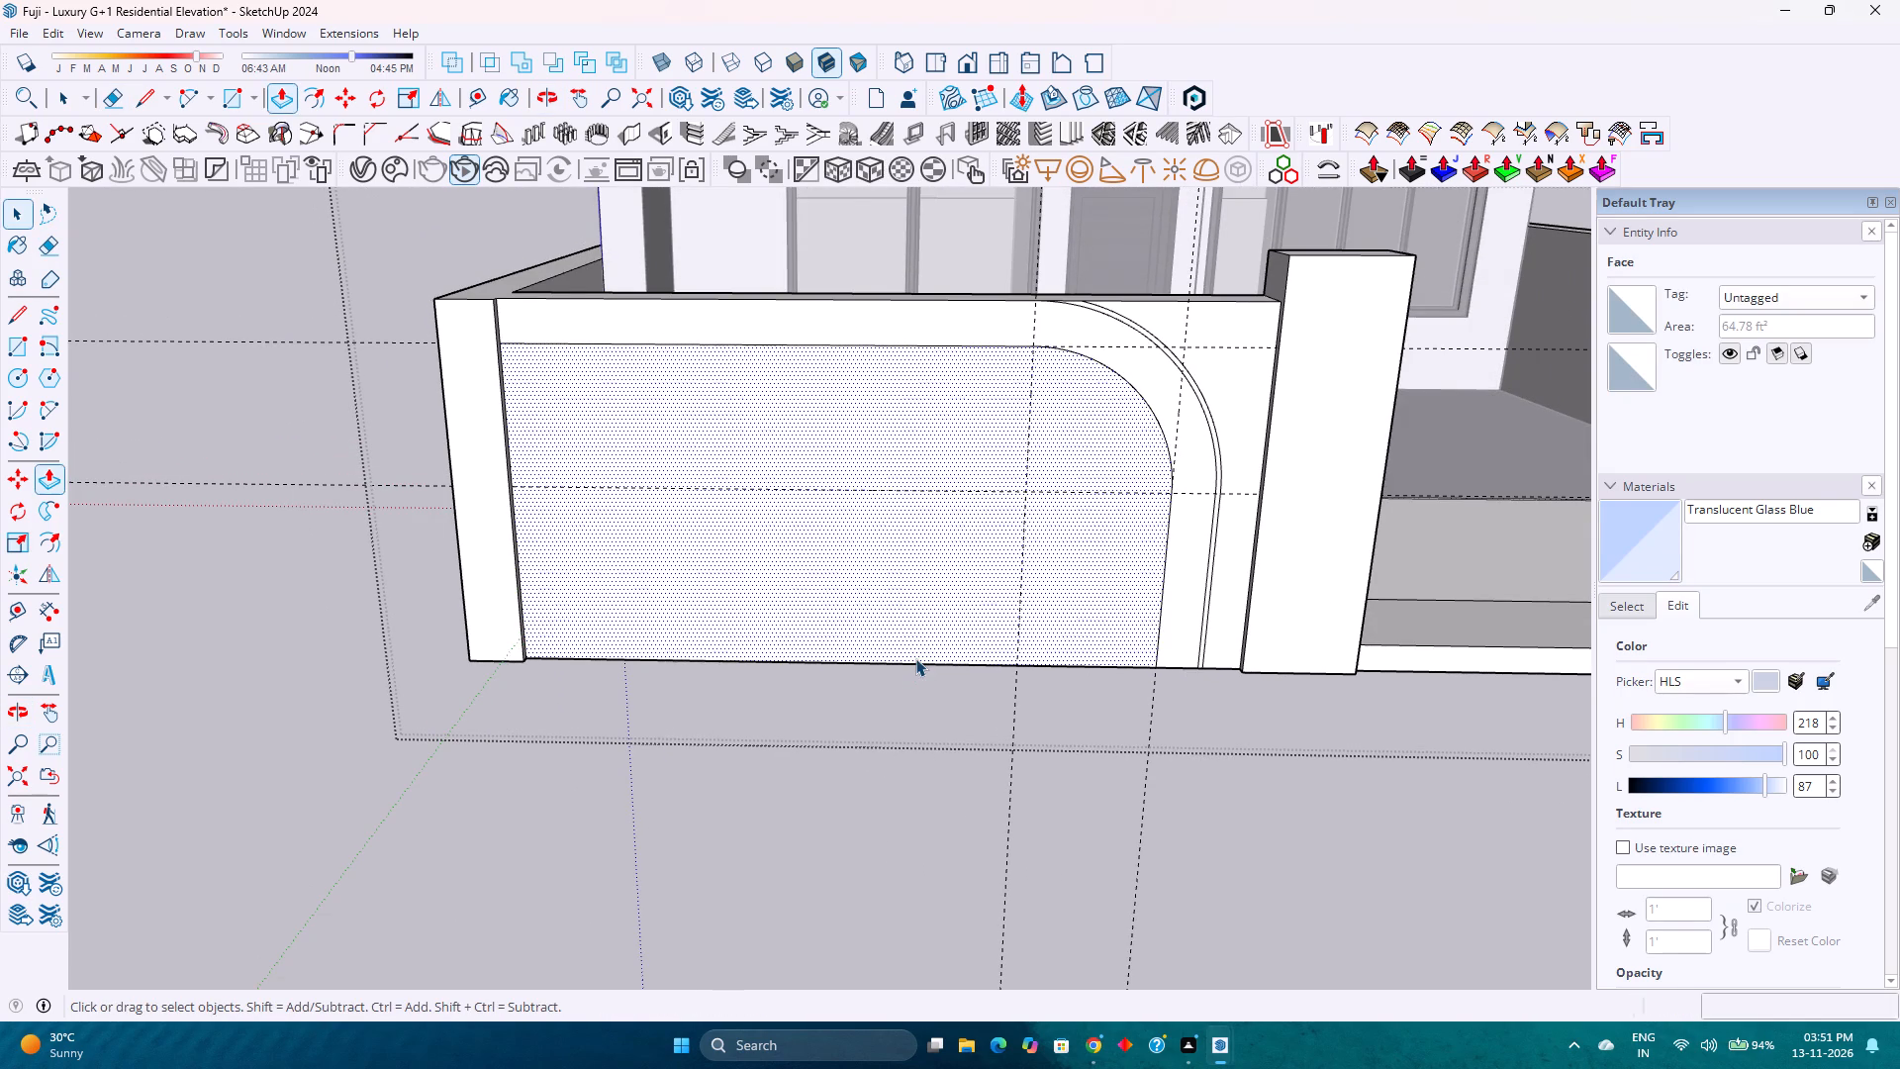
left_click(915, 662)
key("m")
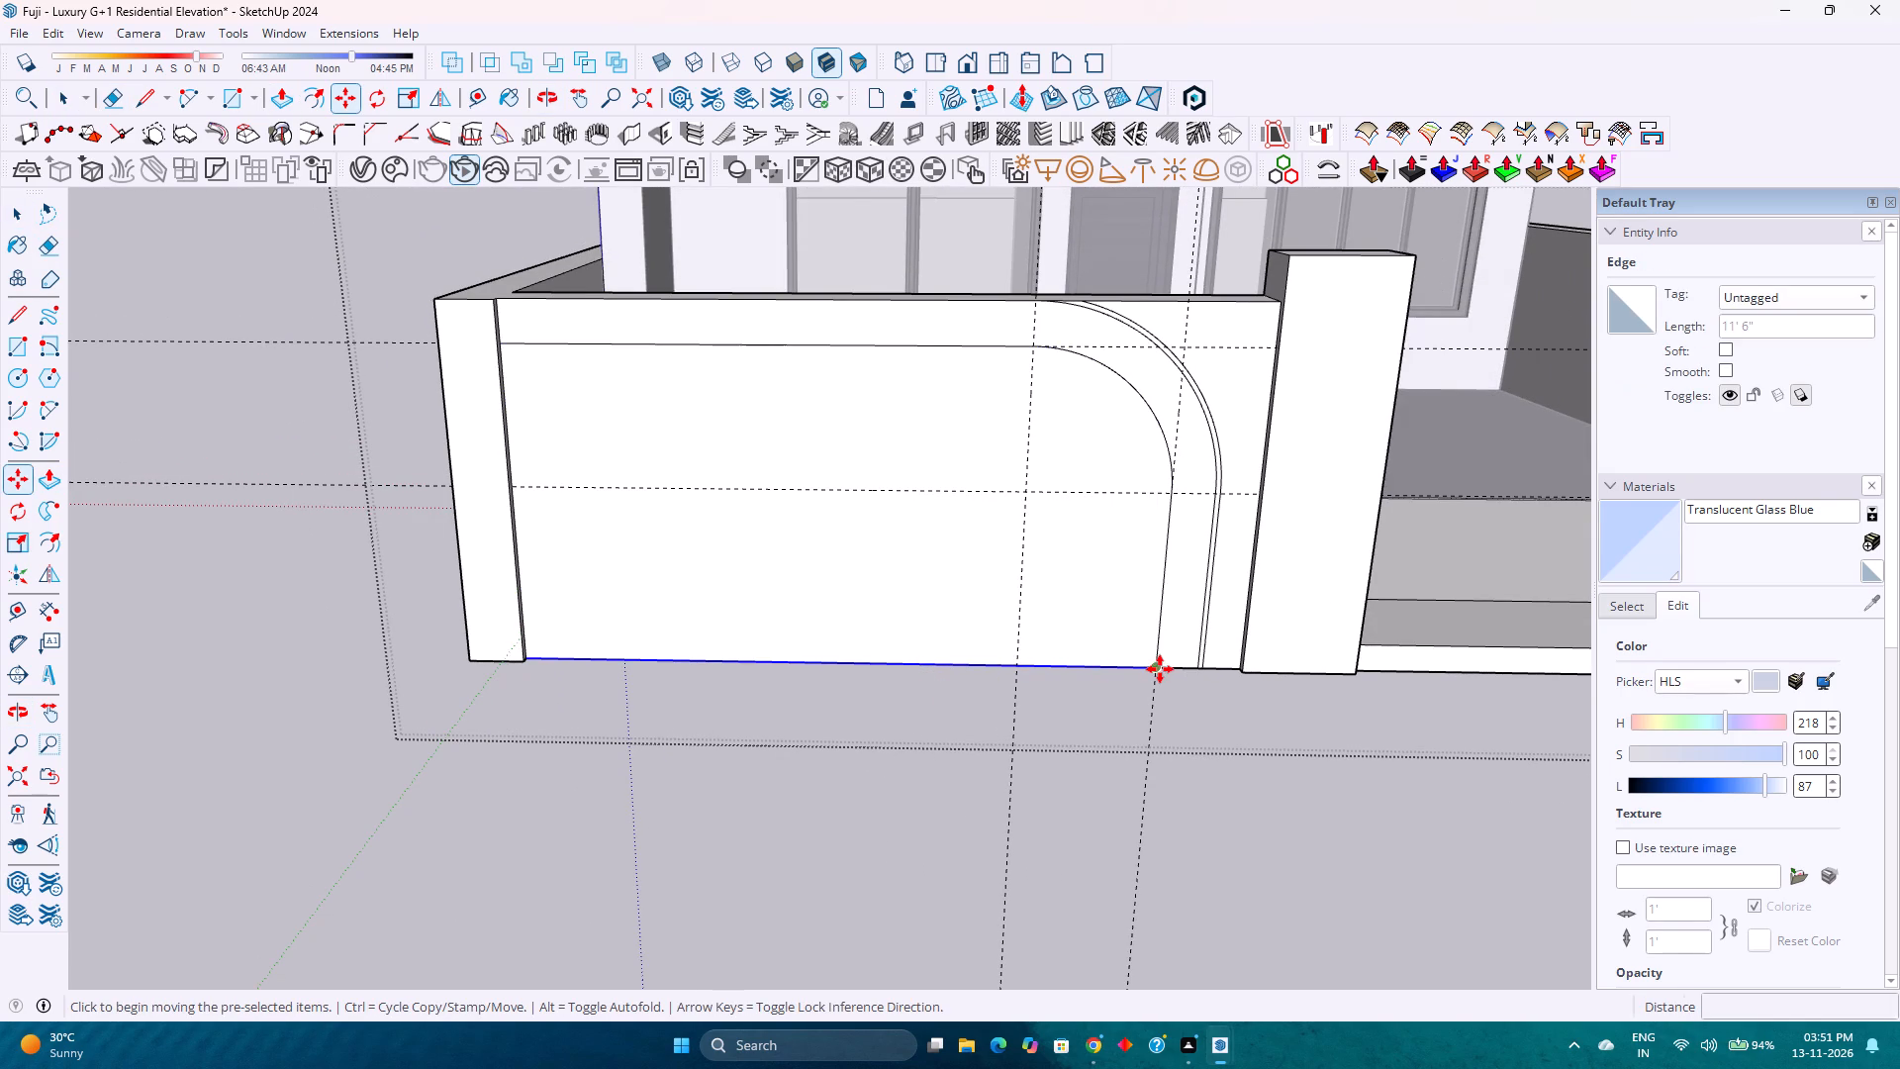
left_click(1158, 670)
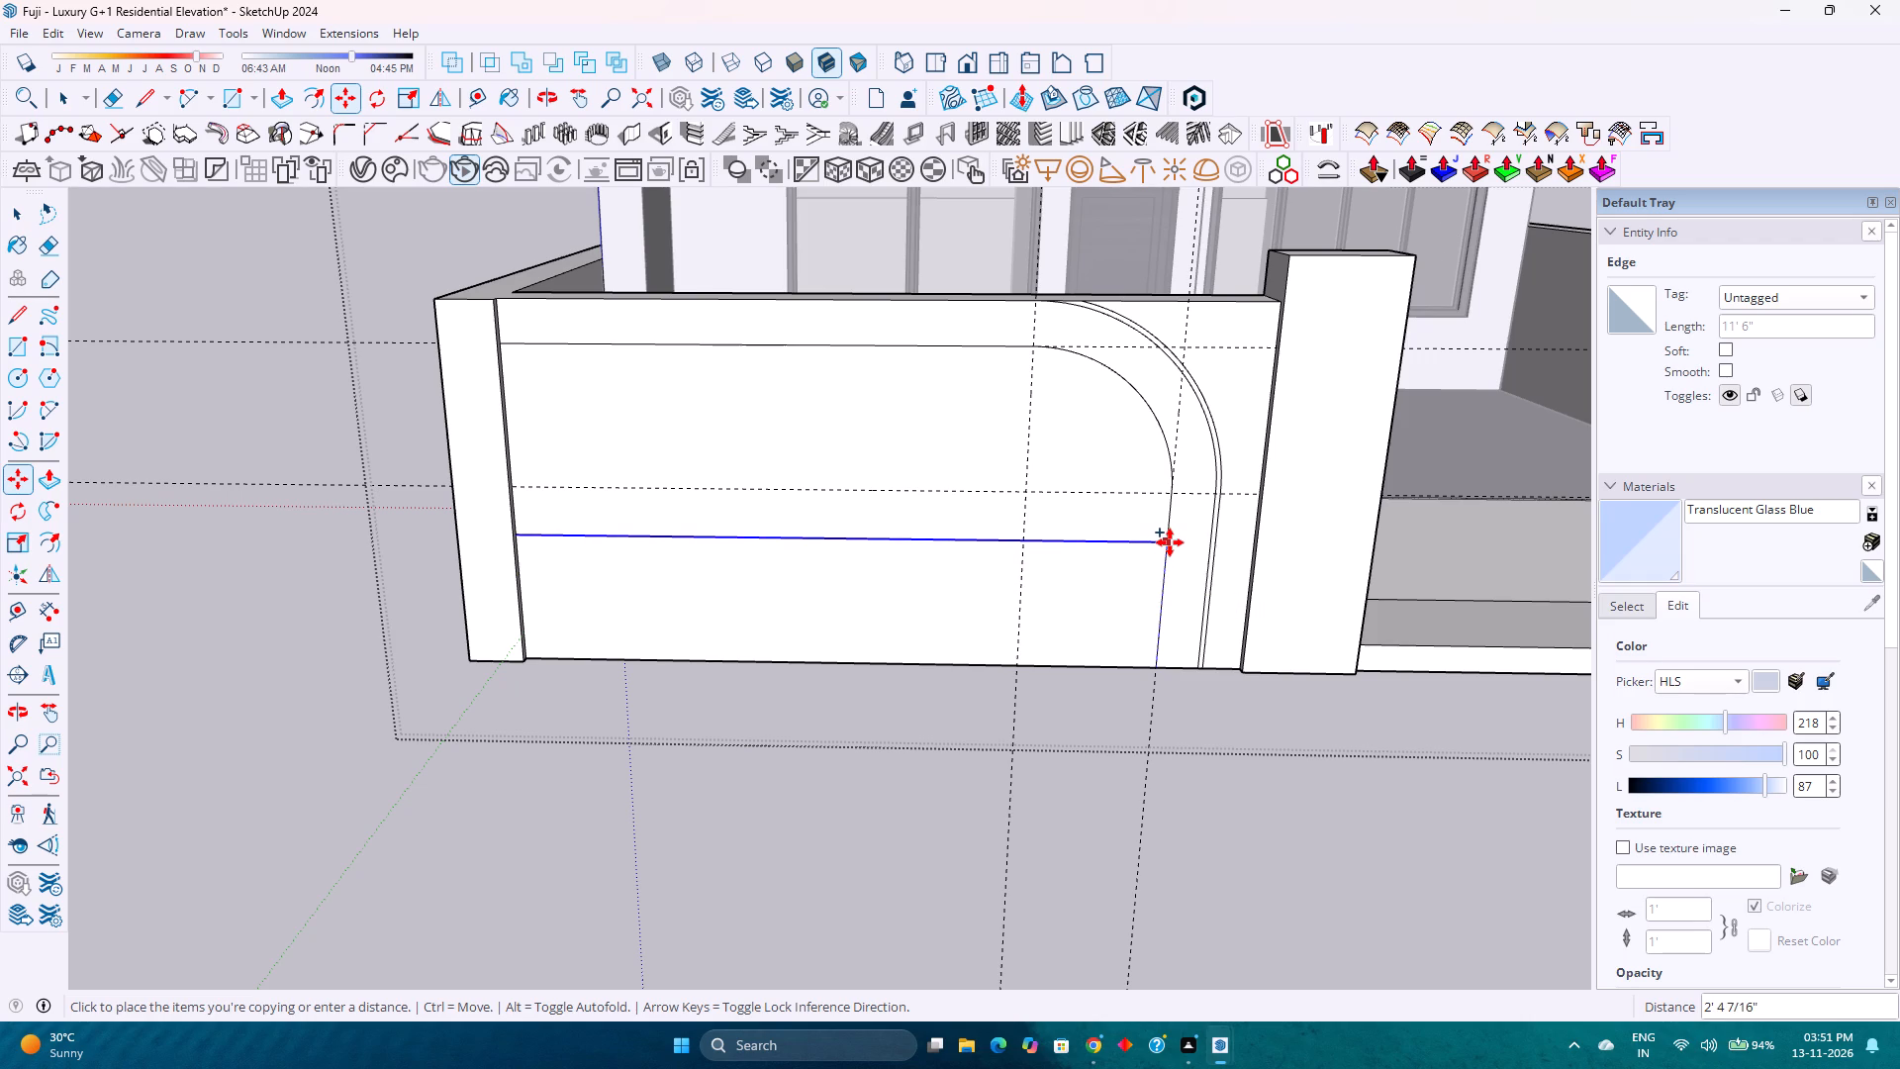
type("2'")
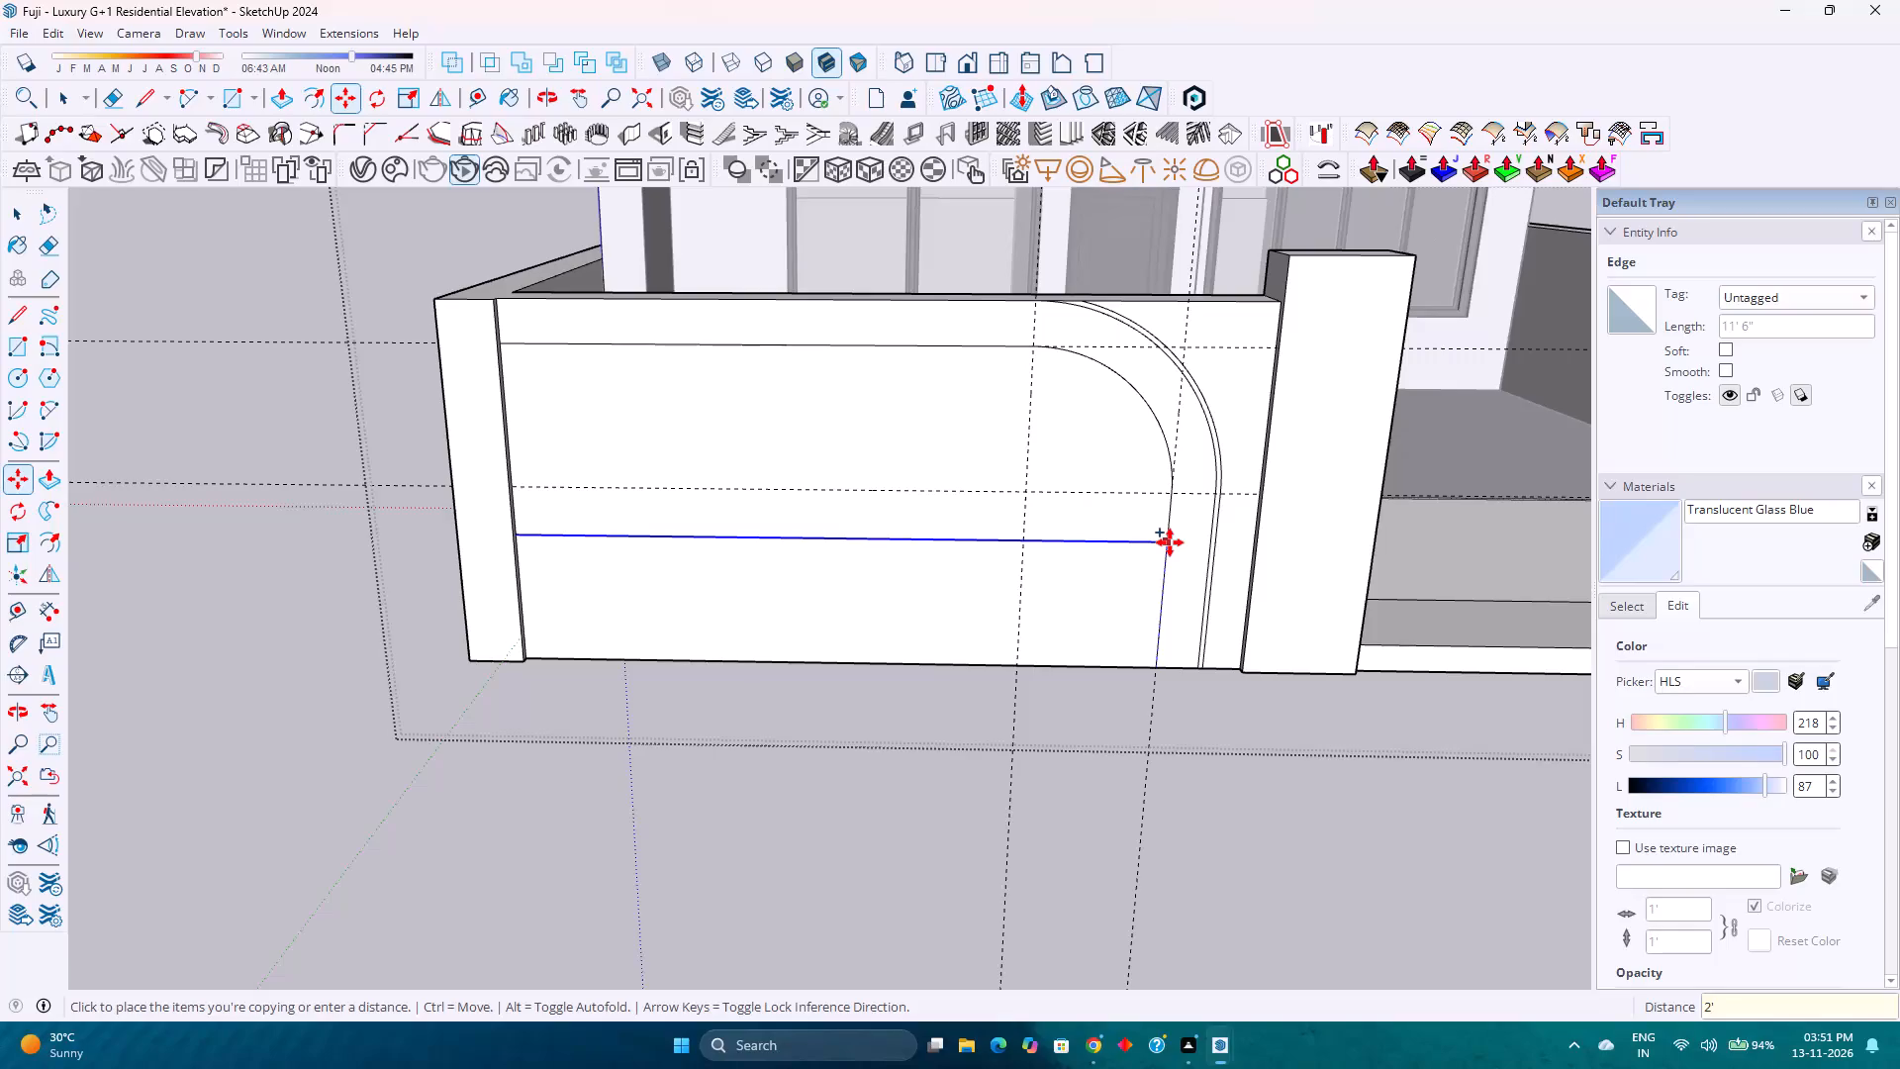
key("3")
key("Return")
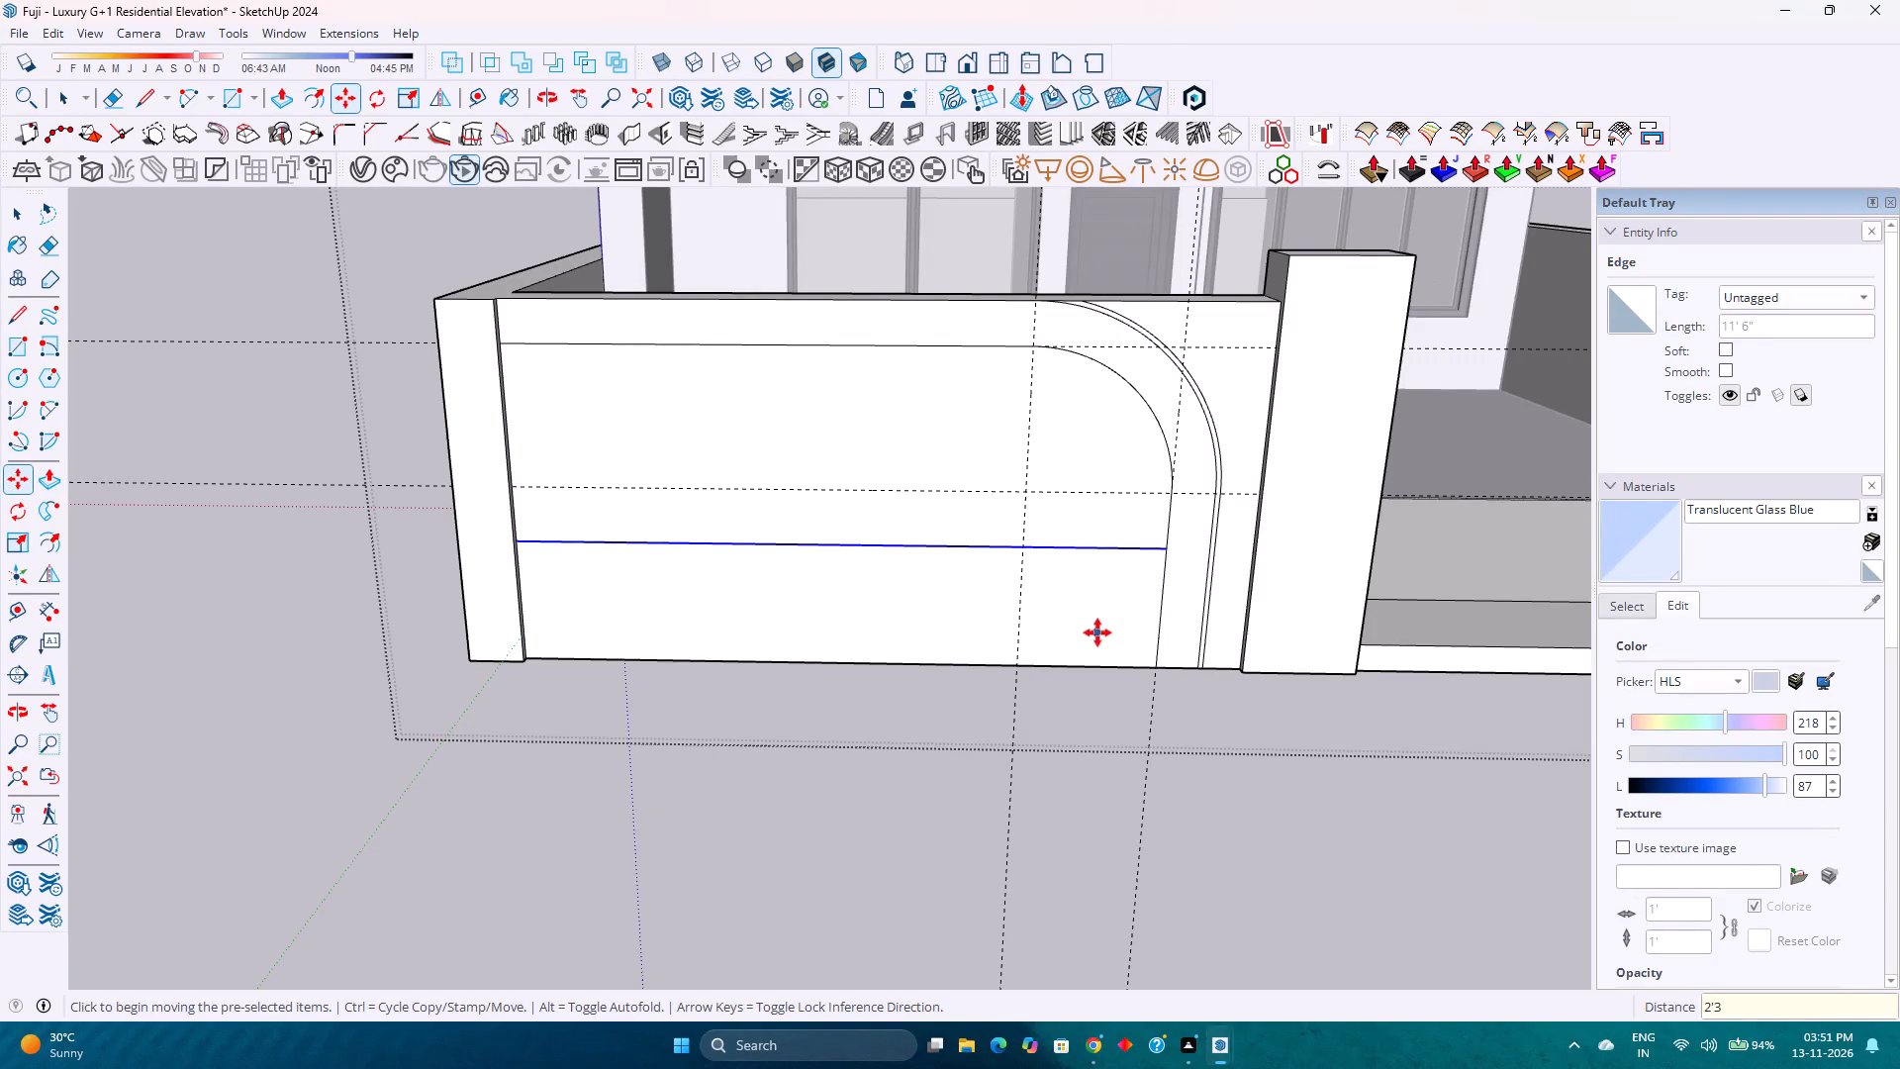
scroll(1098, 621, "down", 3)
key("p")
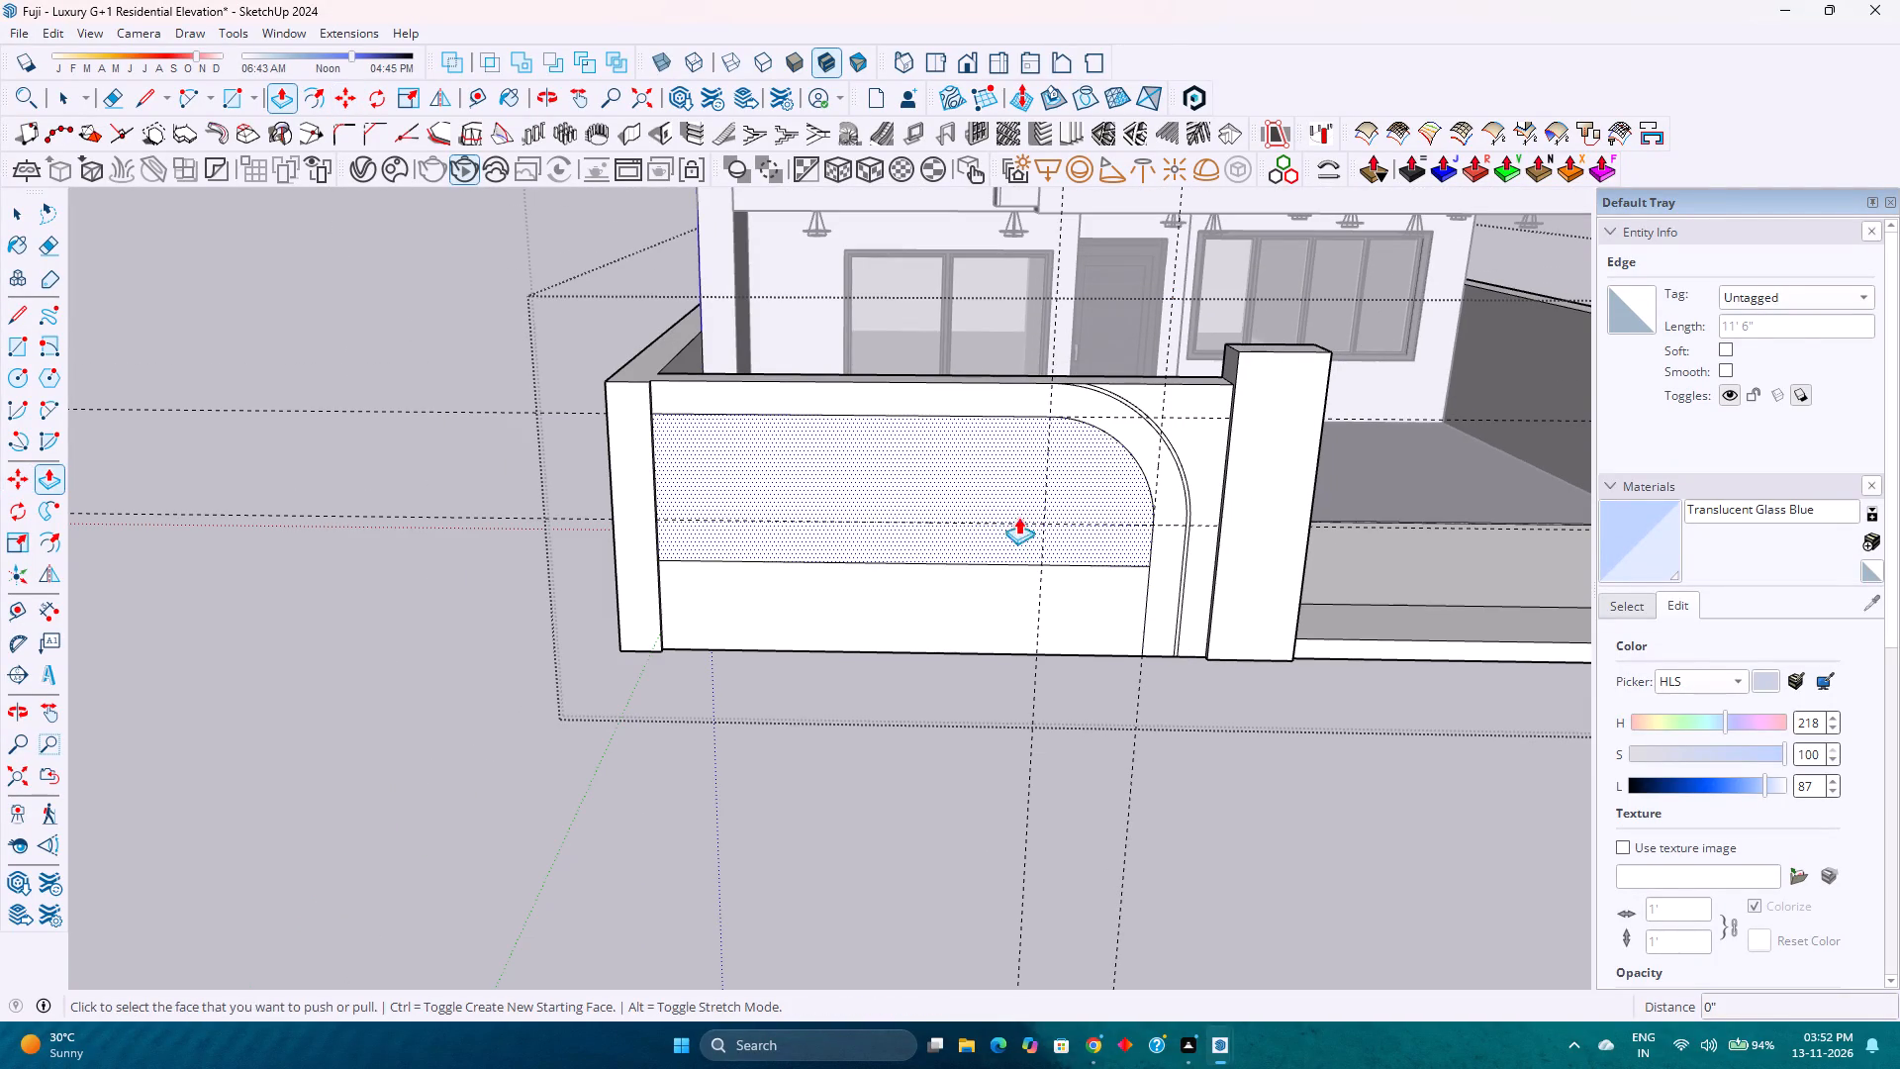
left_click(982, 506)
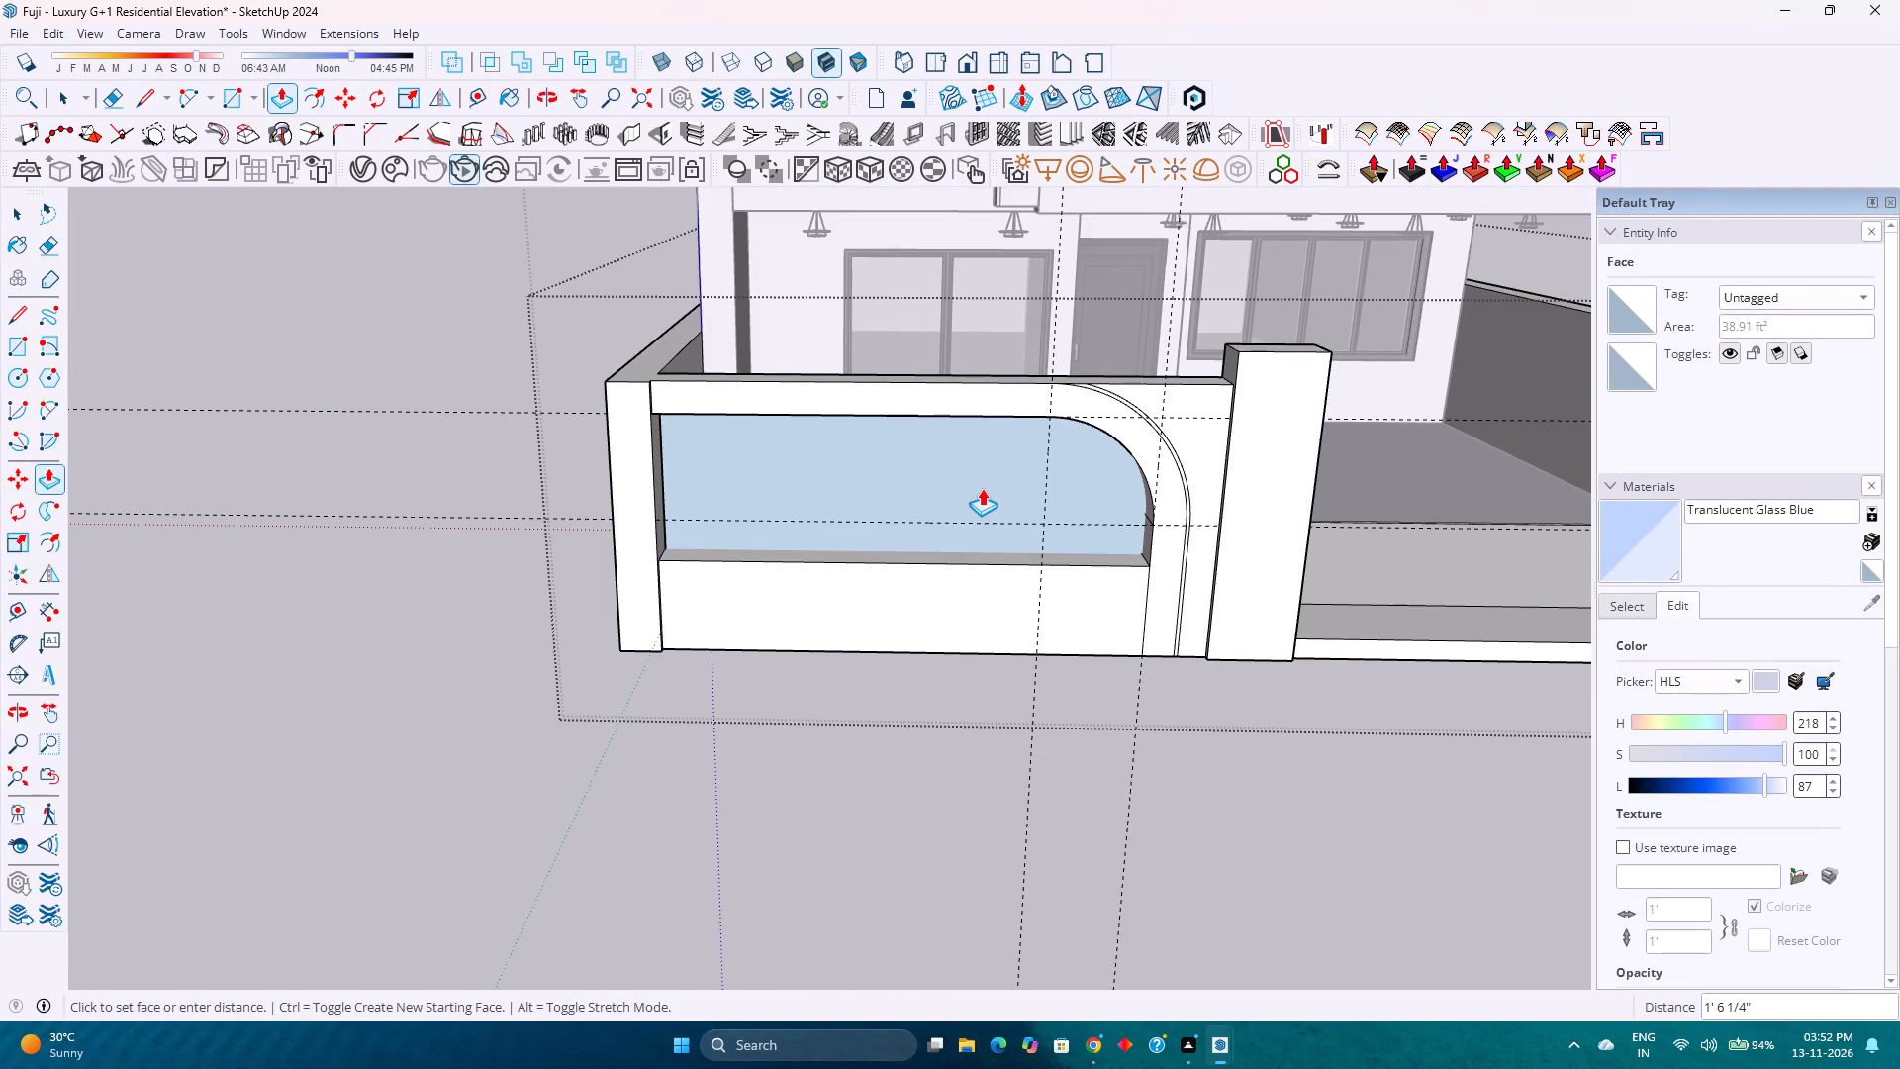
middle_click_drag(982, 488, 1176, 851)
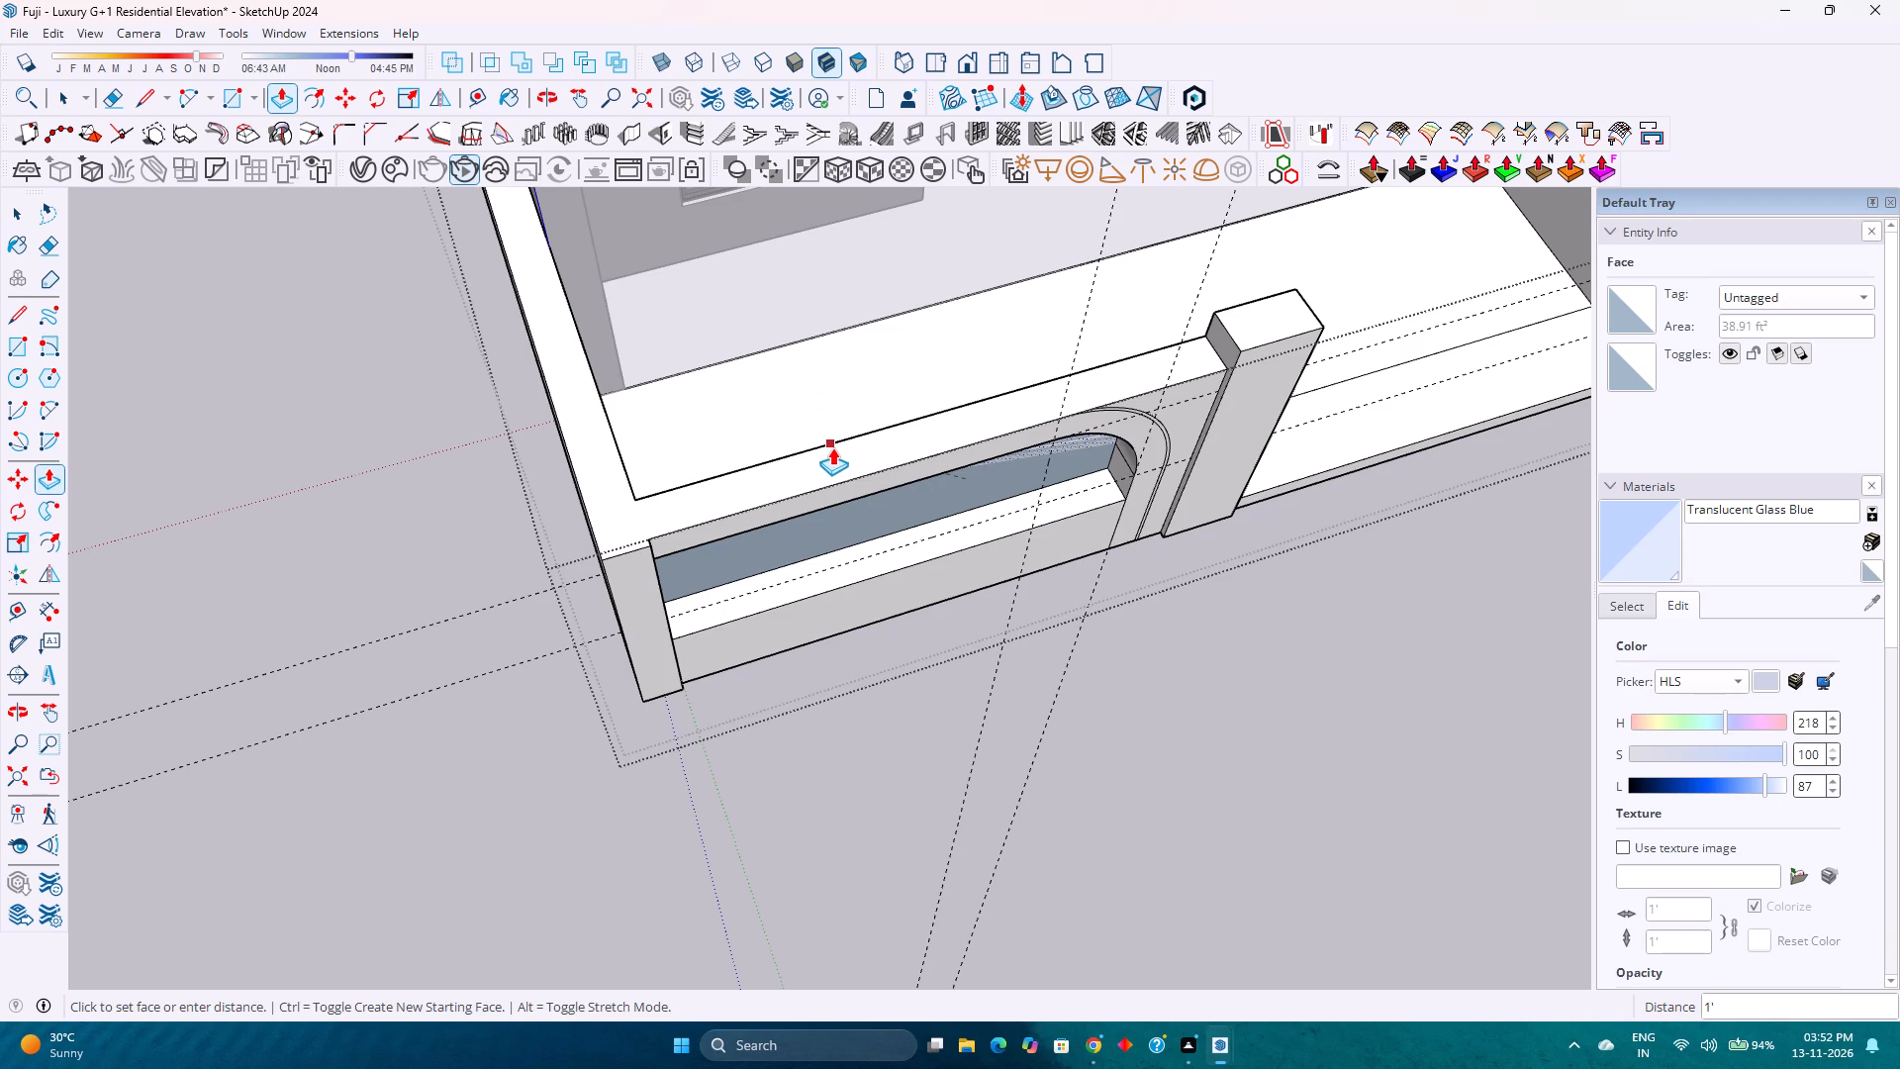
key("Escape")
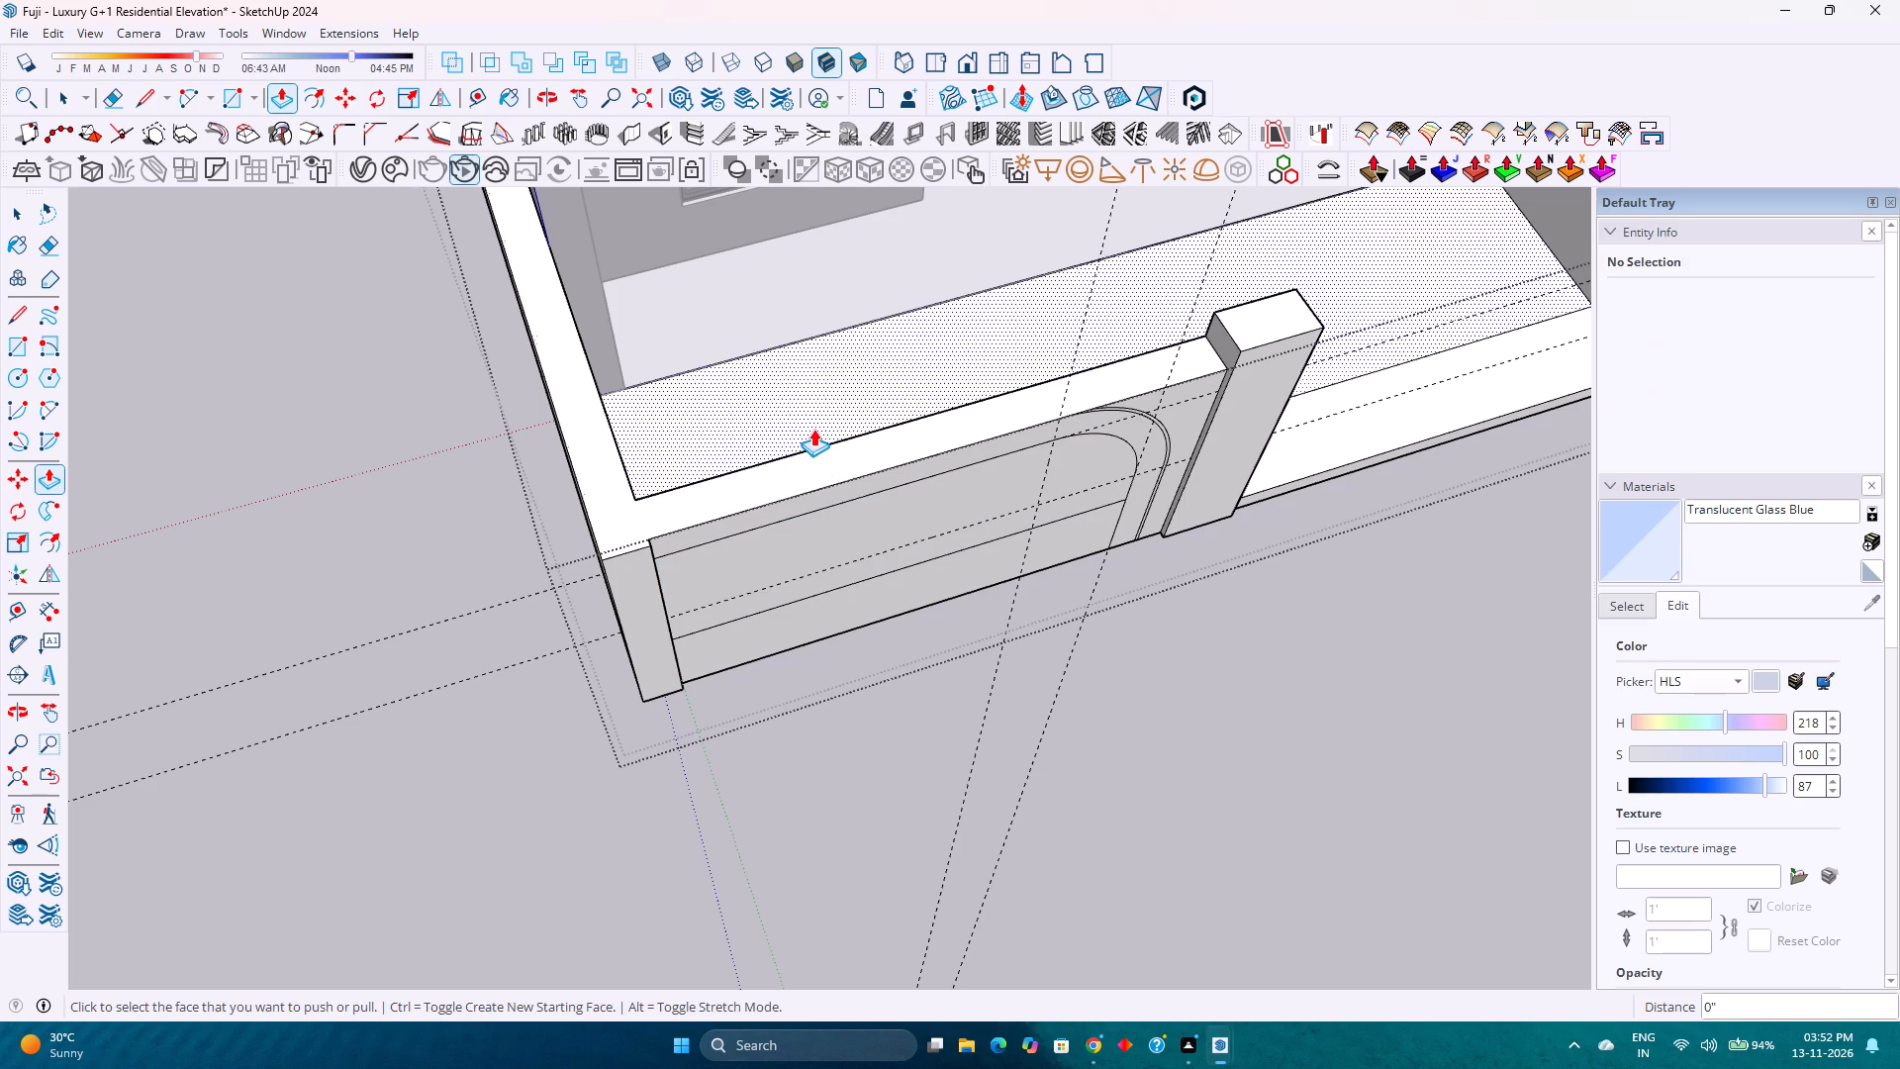
Push/Pull the inner, house-facing face of the patterned front compound wall by 9" to thicken it.
middle_click_drag(817, 450, 1899, 691)
middle_click(1899, 691)
scroll(1298, 612, "down", 4)
middle_click_drag(1029, 634, 999, 542)
scroll(998, 542, "down", 1)
left_click(957, 690)
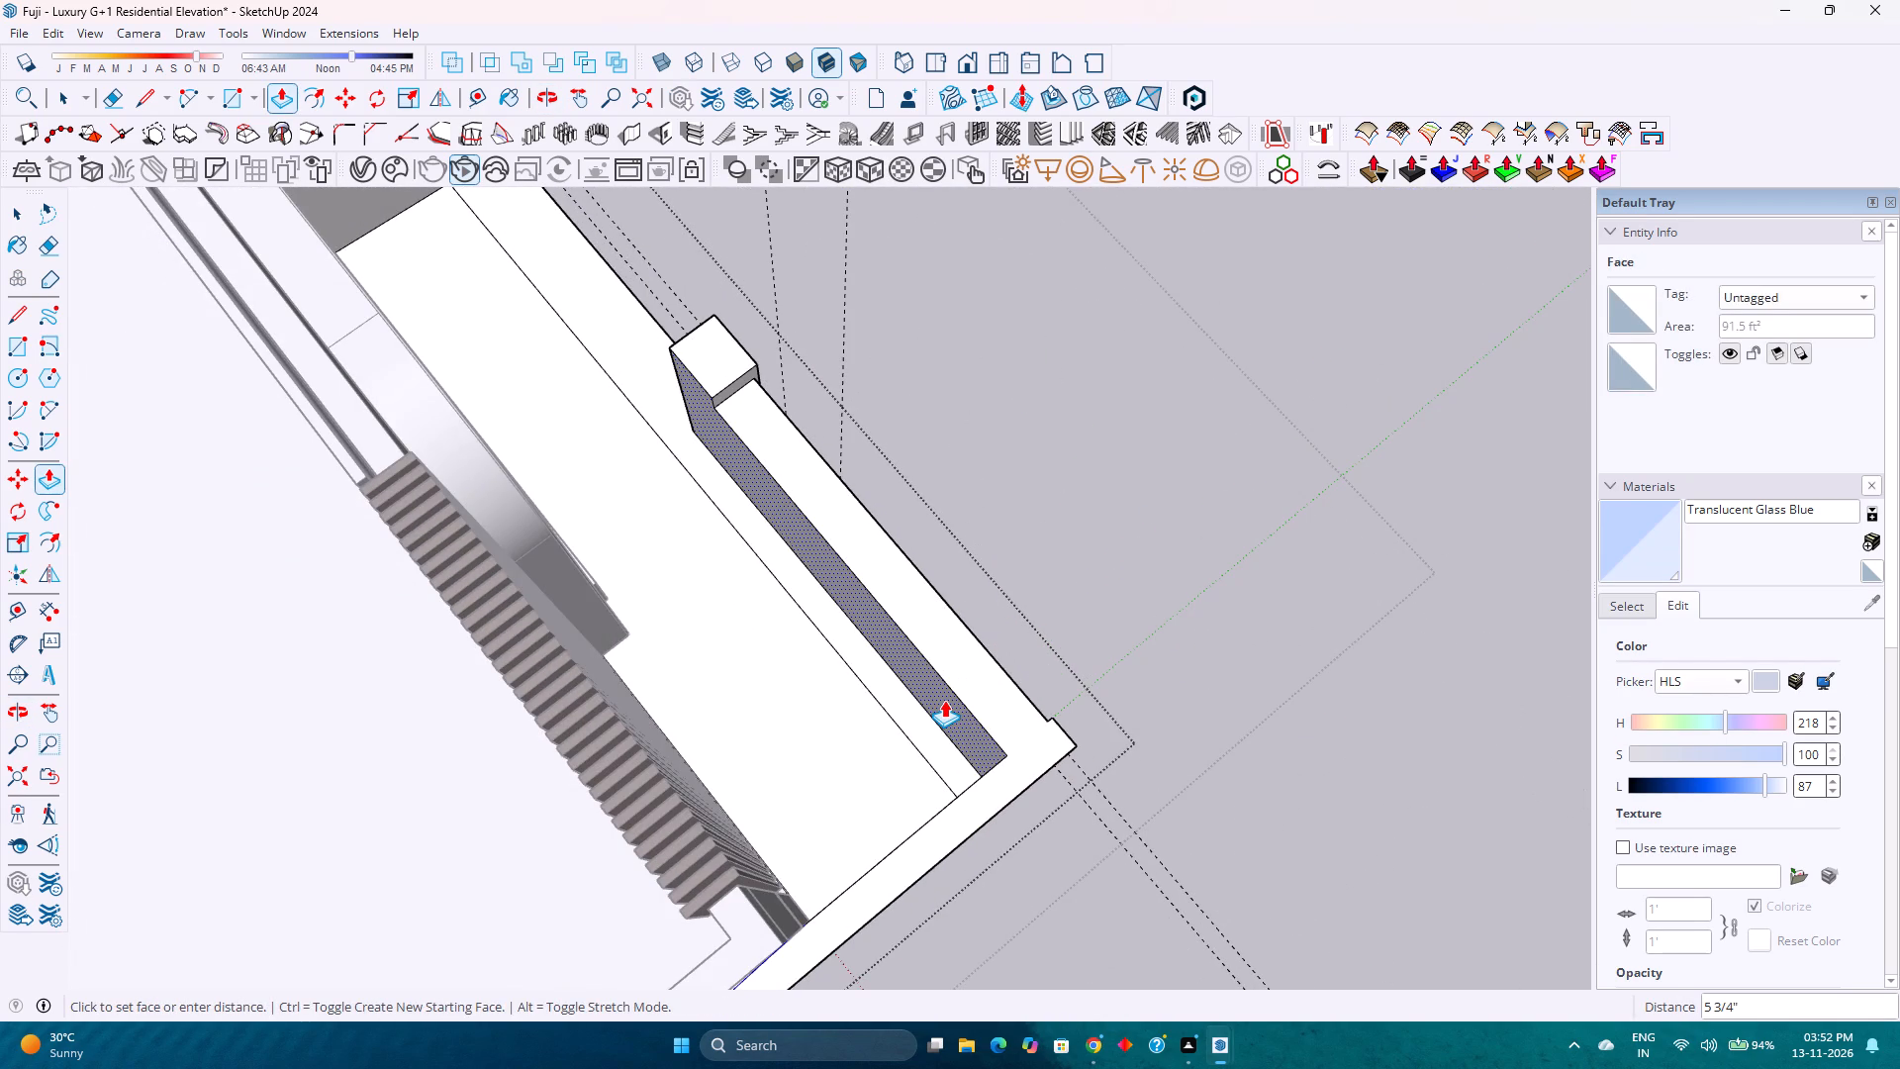
key("9")
key("Return")
Repeat the 9" Push/Pull on the inner side face of the short wall stub at the opposite front corner.
scroll(945, 699, "down", 2)
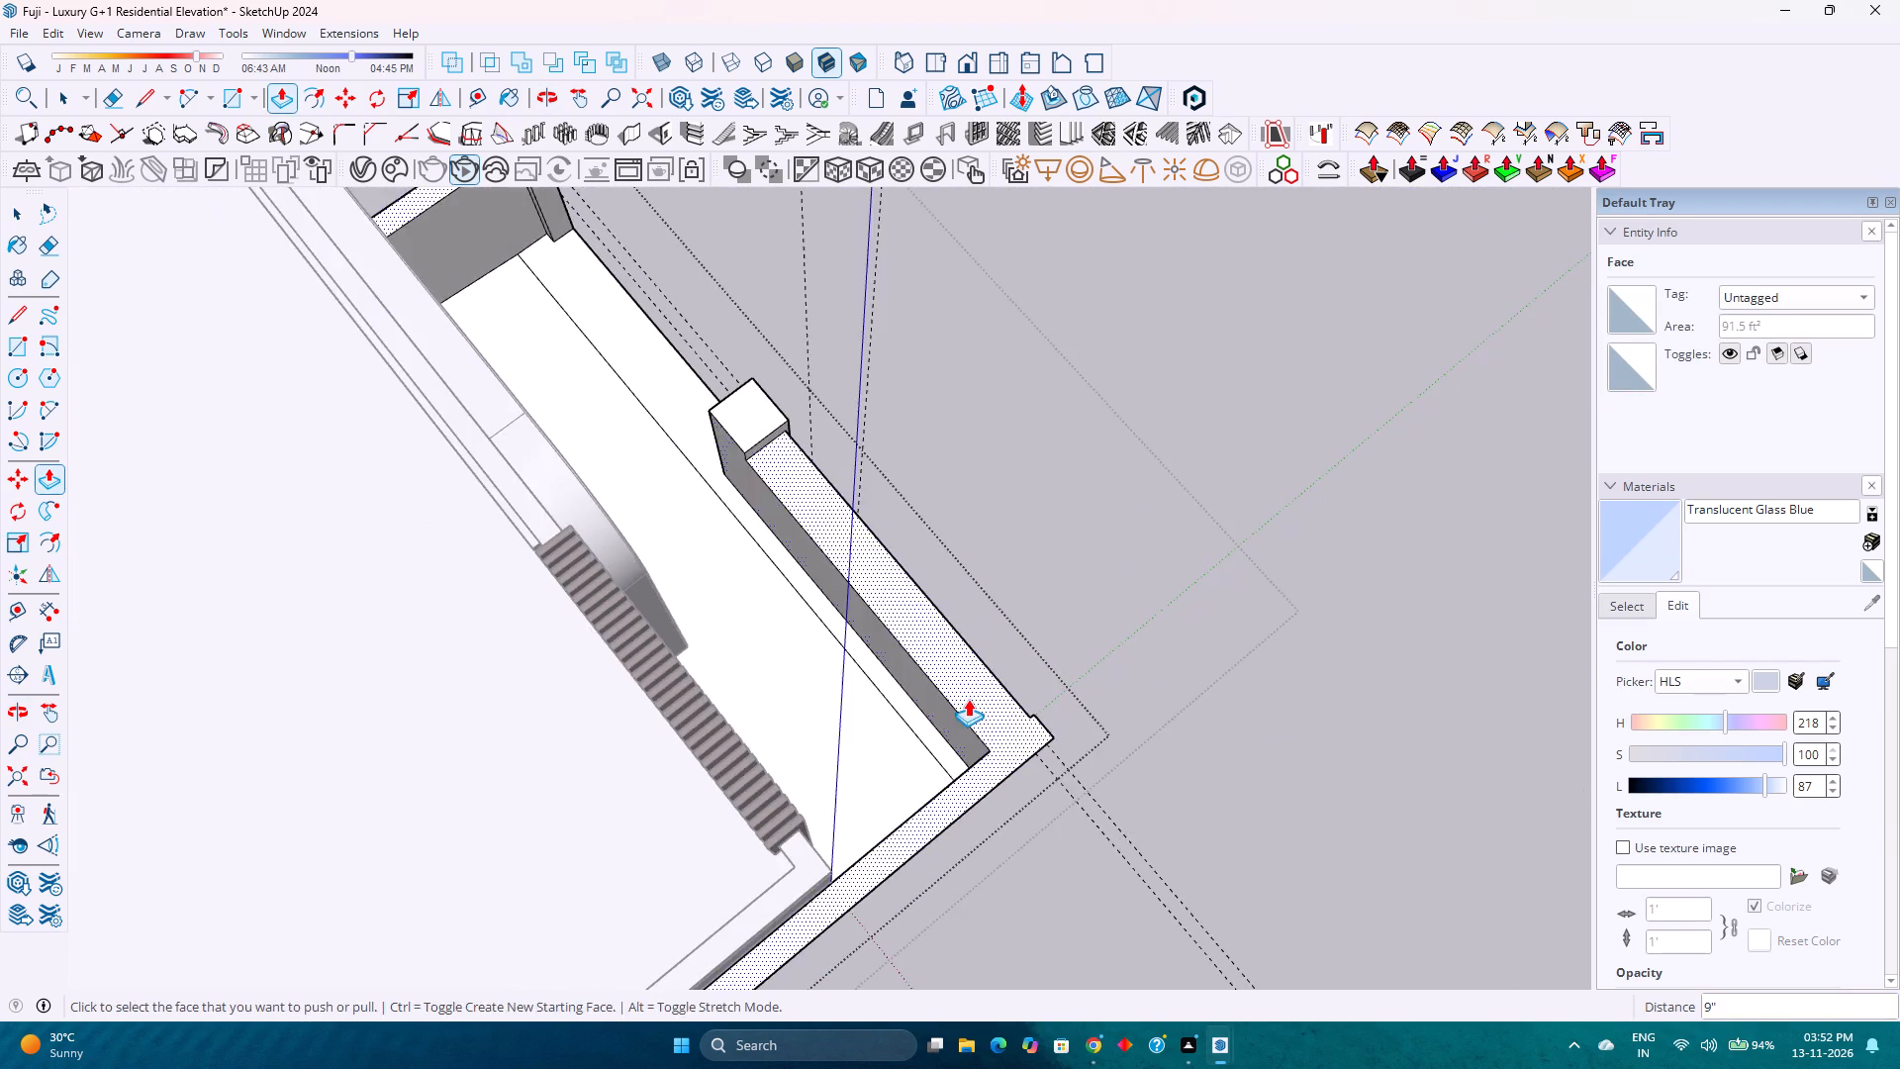
middle_click_drag(968, 699, 585, 588)
middle_click(585, 588)
scroll(882, 331, "up", 4)
middle_click_drag(852, 233, 869, 253, "shift")
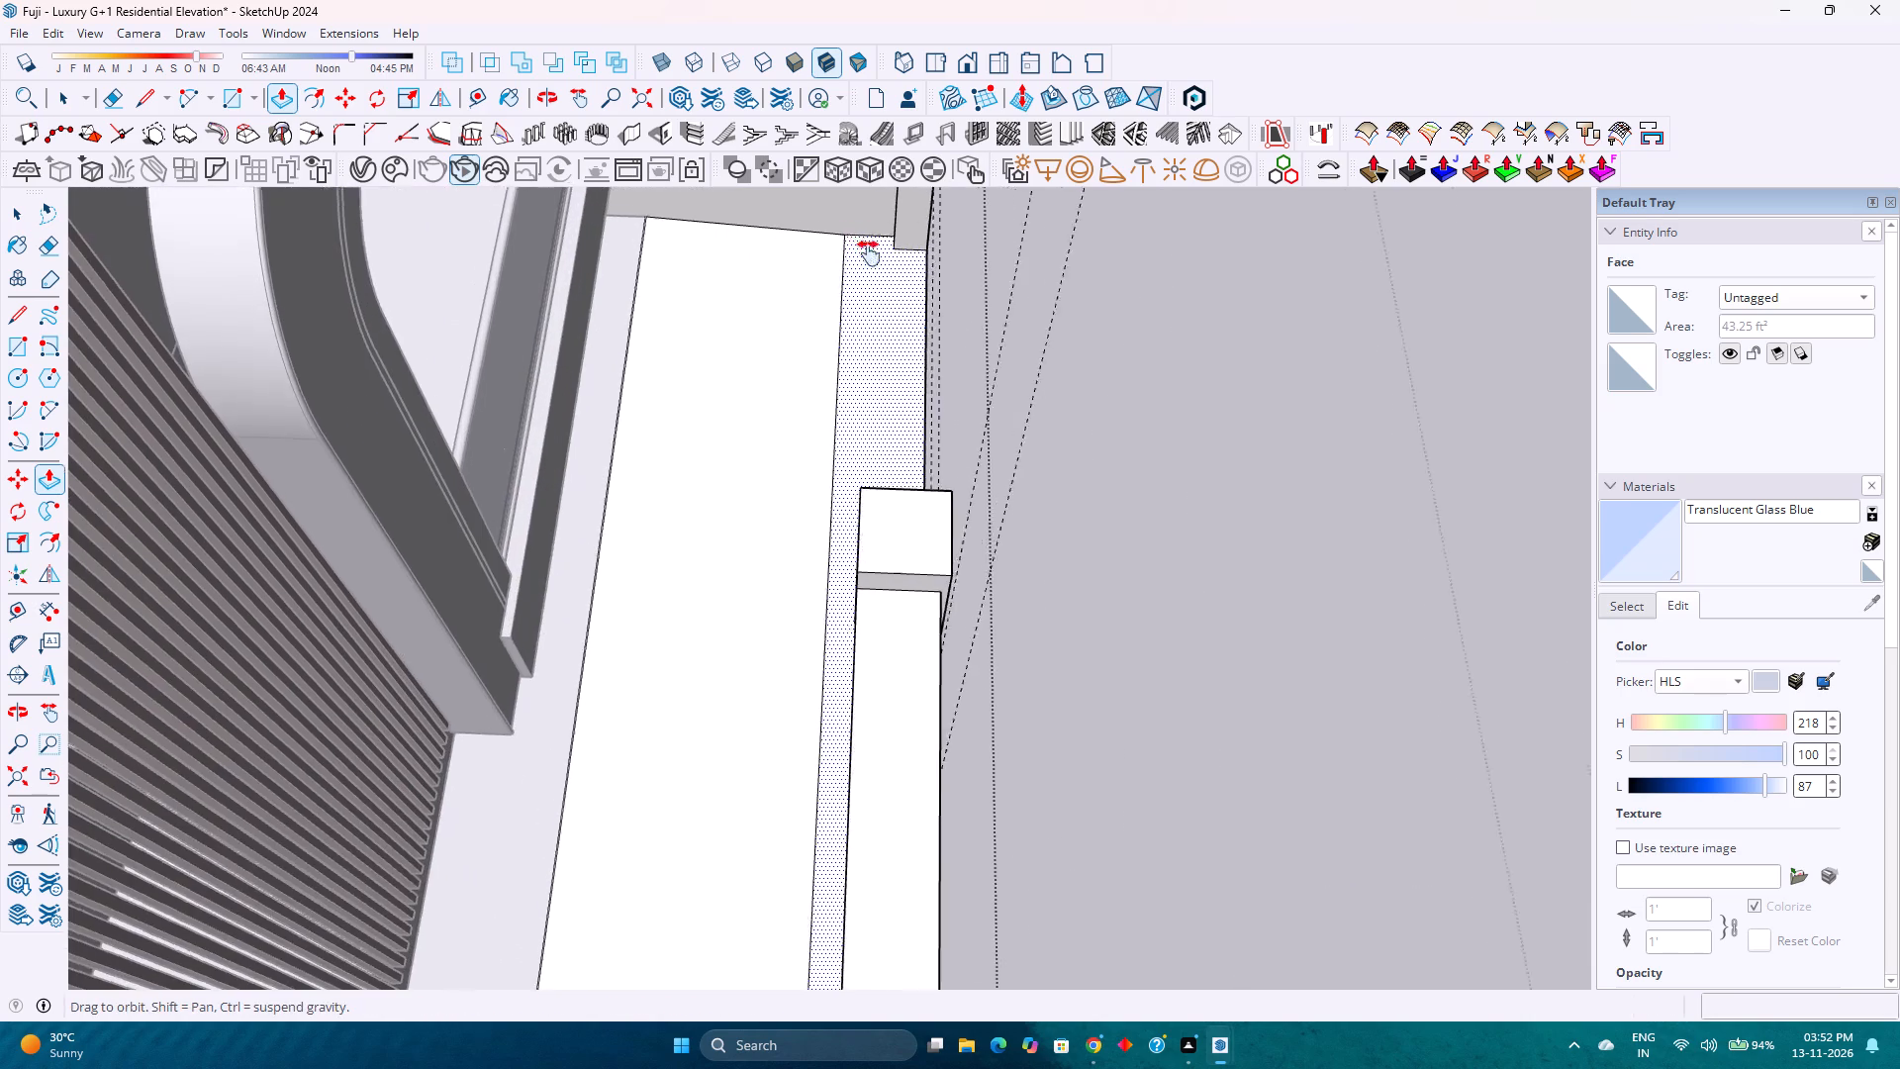
middle_click_drag(869, 253, 929, 579, "shift")
scroll(984, 522, "up", 9)
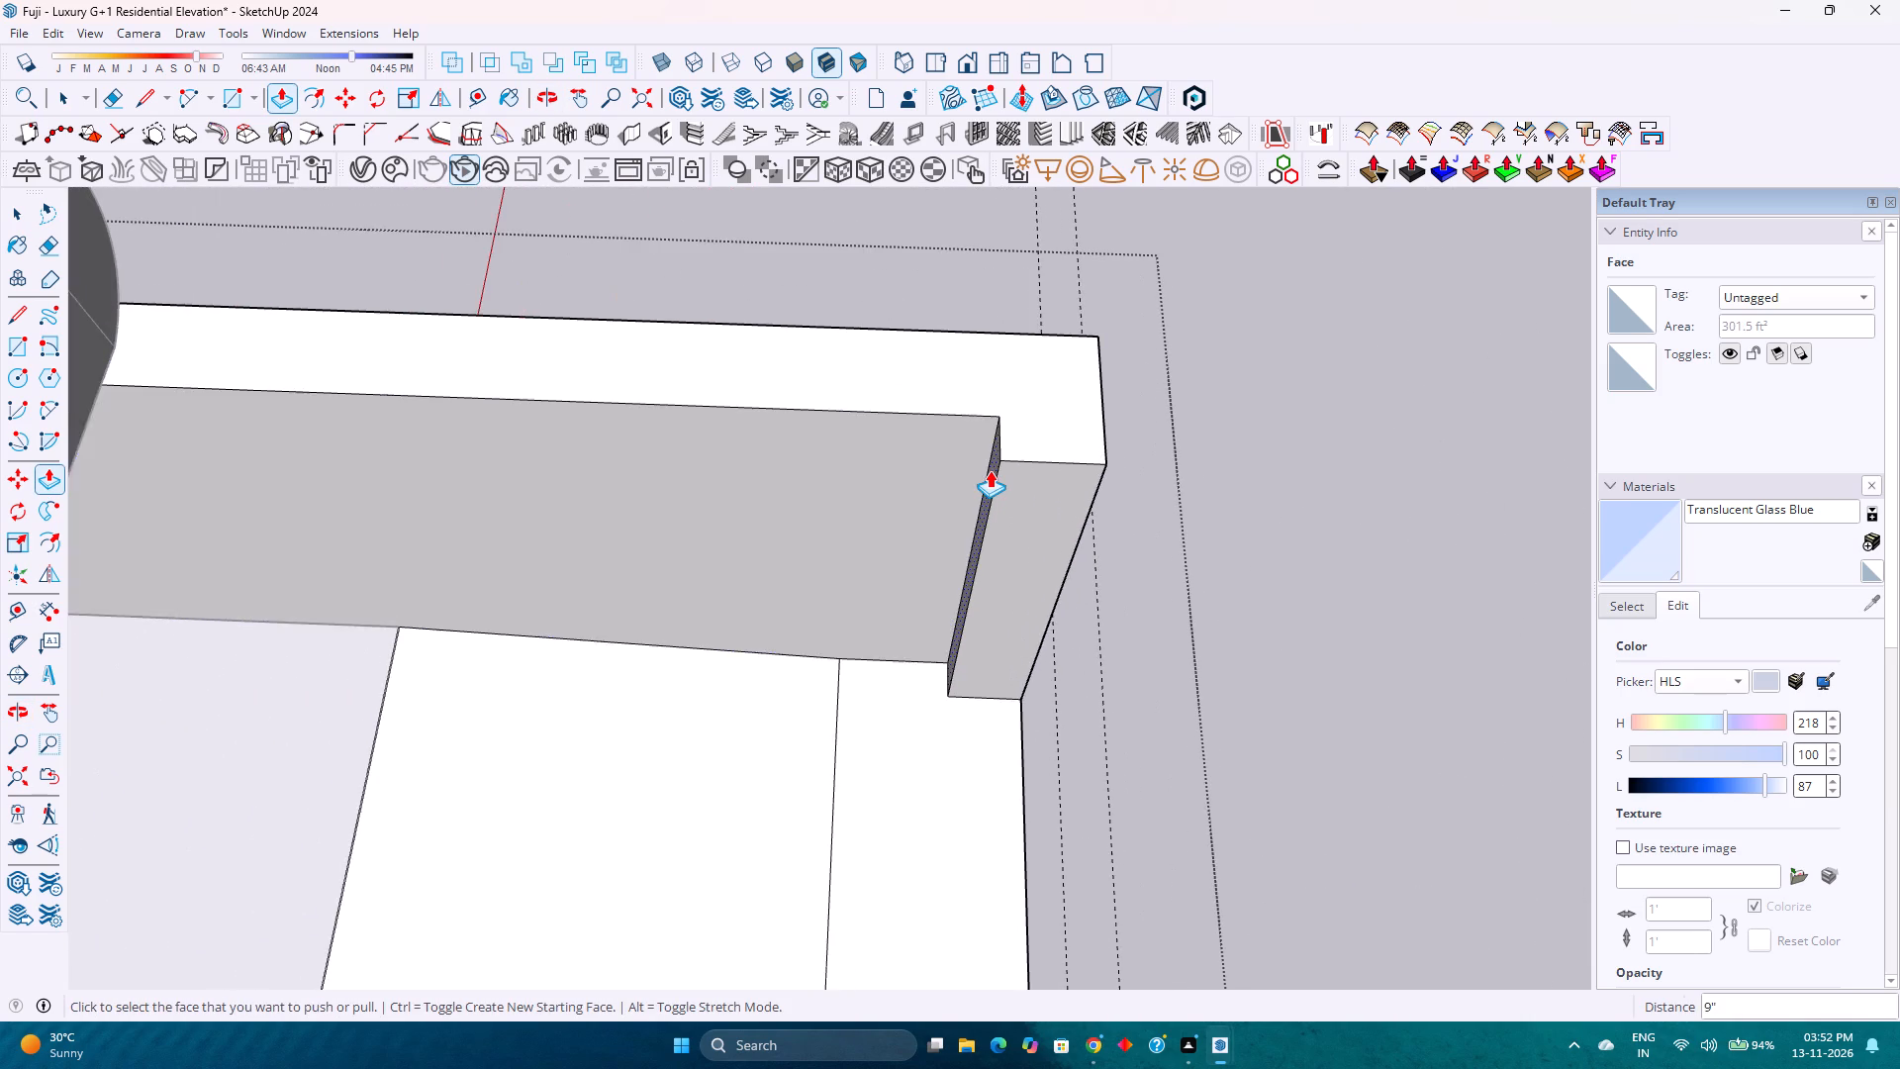
scroll(990, 470, "up", 3)
middle_click_drag(992, 470, 1005, 486)
middle_click(1005, 486)
double_click(1002, 479)
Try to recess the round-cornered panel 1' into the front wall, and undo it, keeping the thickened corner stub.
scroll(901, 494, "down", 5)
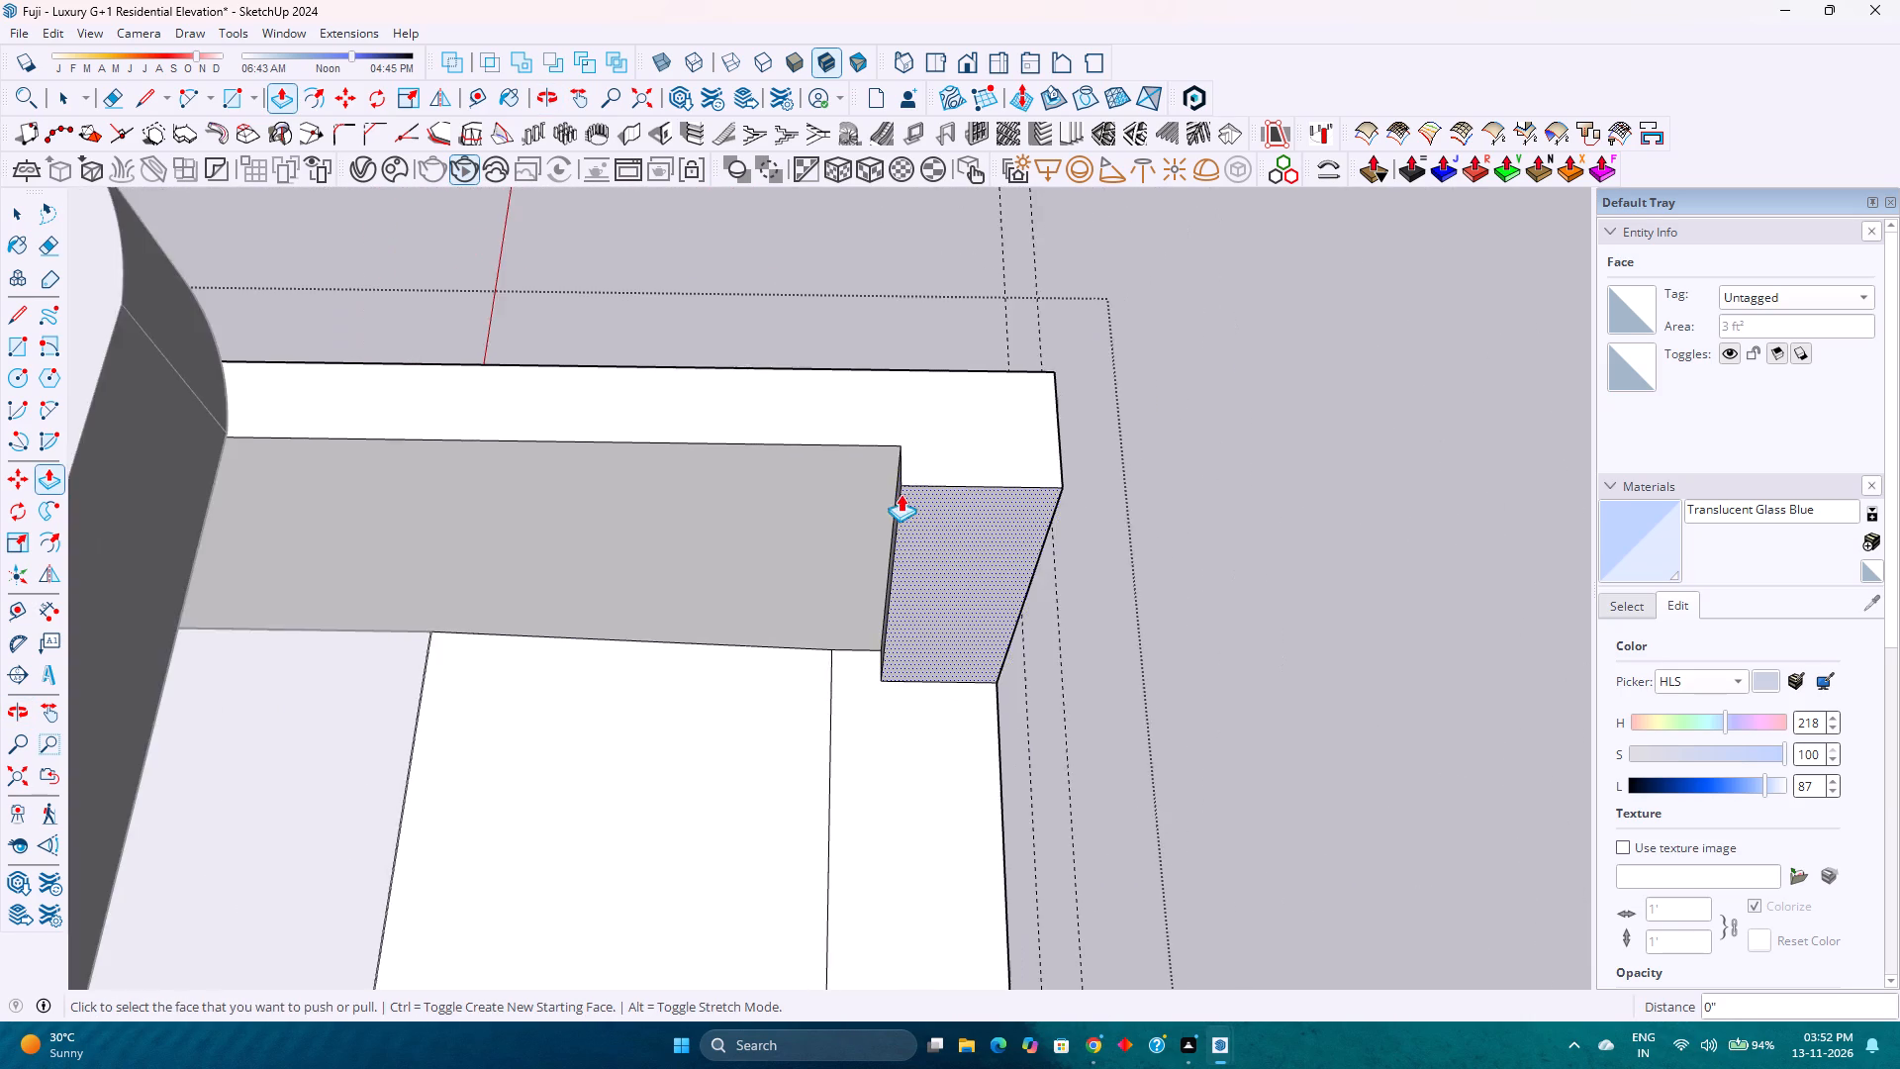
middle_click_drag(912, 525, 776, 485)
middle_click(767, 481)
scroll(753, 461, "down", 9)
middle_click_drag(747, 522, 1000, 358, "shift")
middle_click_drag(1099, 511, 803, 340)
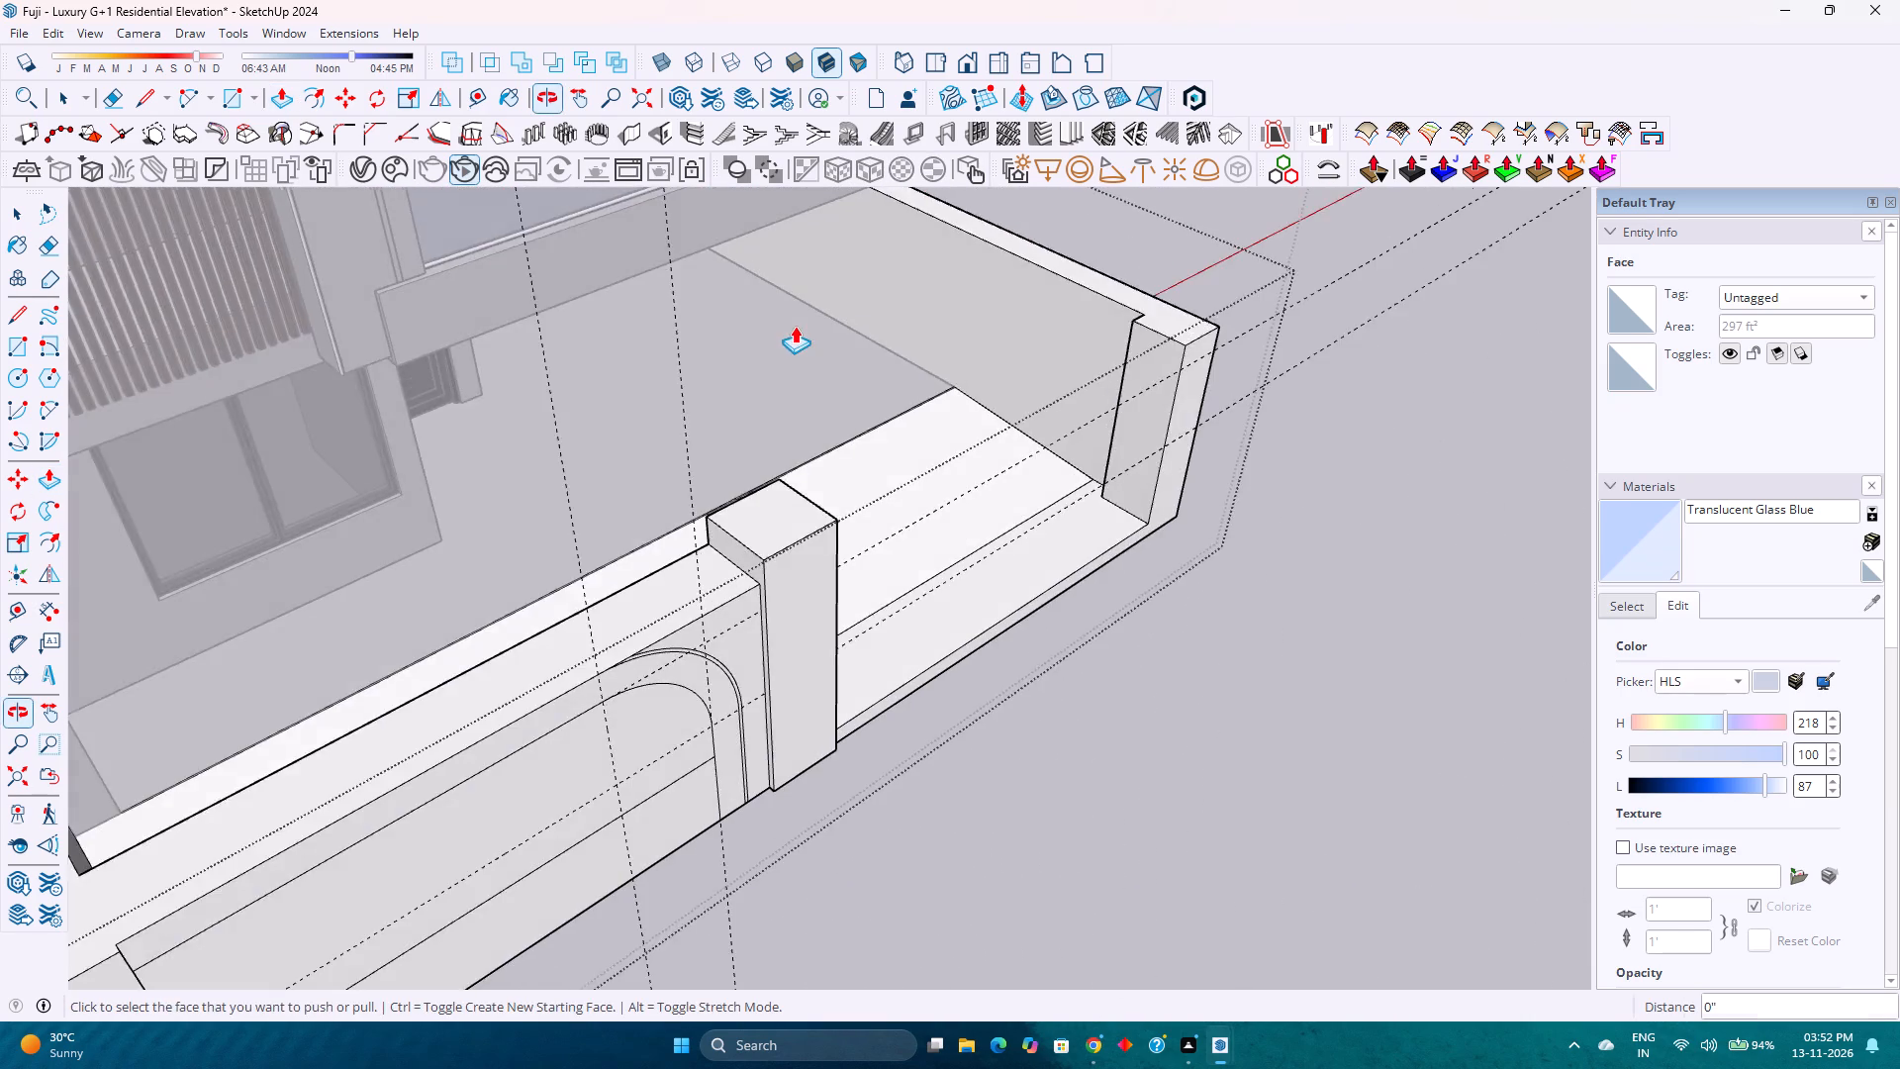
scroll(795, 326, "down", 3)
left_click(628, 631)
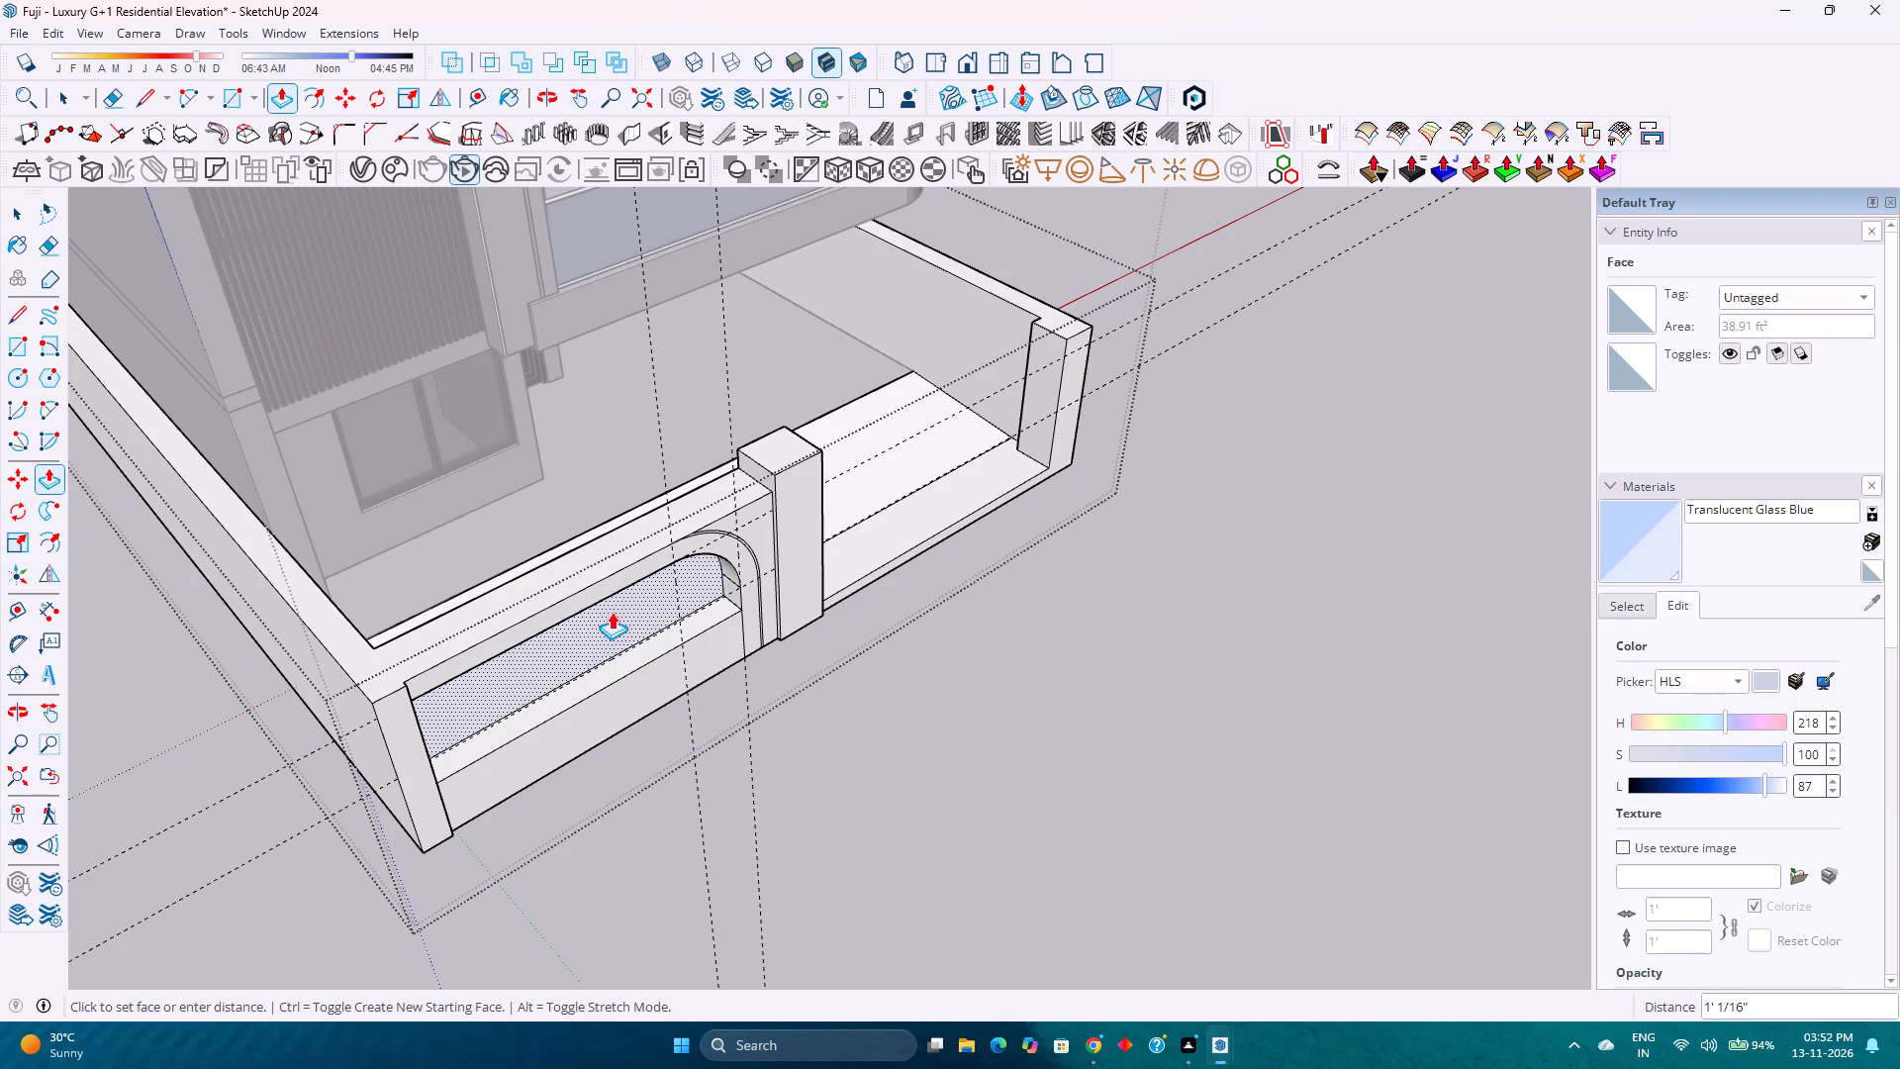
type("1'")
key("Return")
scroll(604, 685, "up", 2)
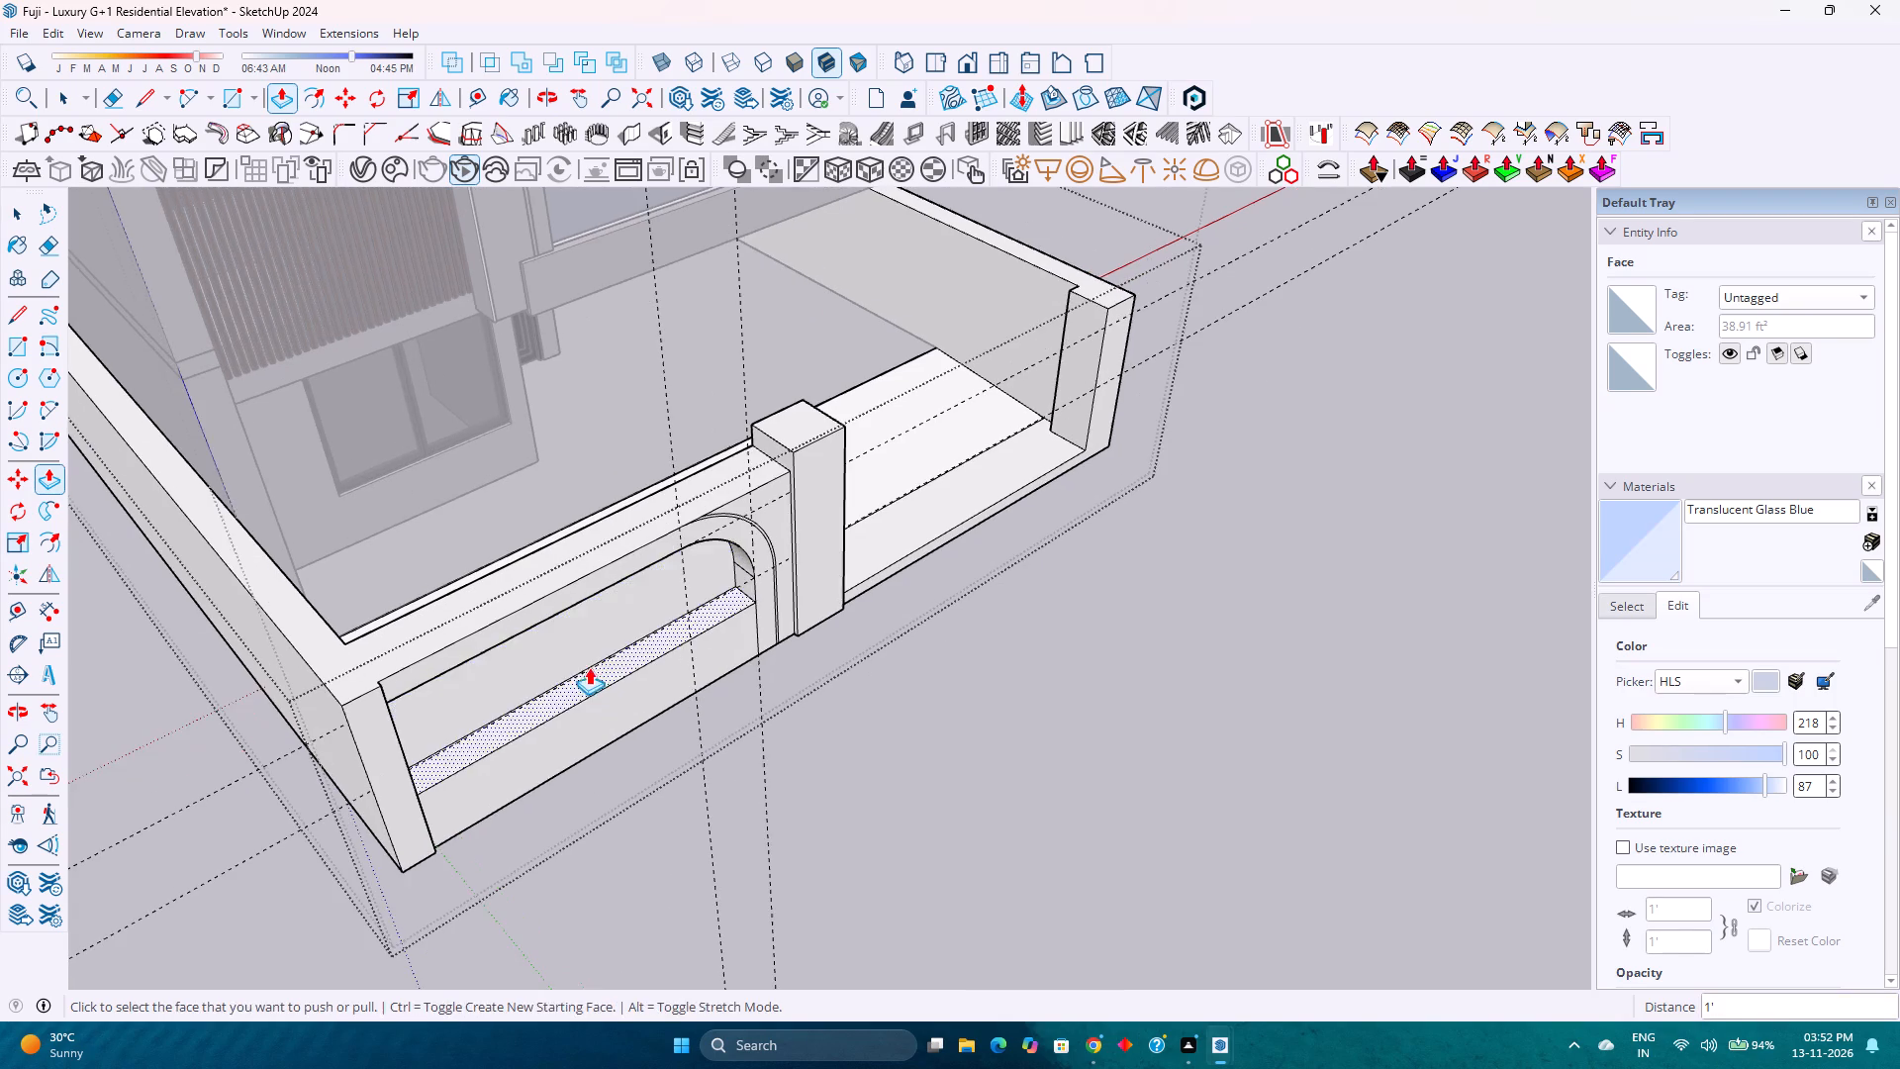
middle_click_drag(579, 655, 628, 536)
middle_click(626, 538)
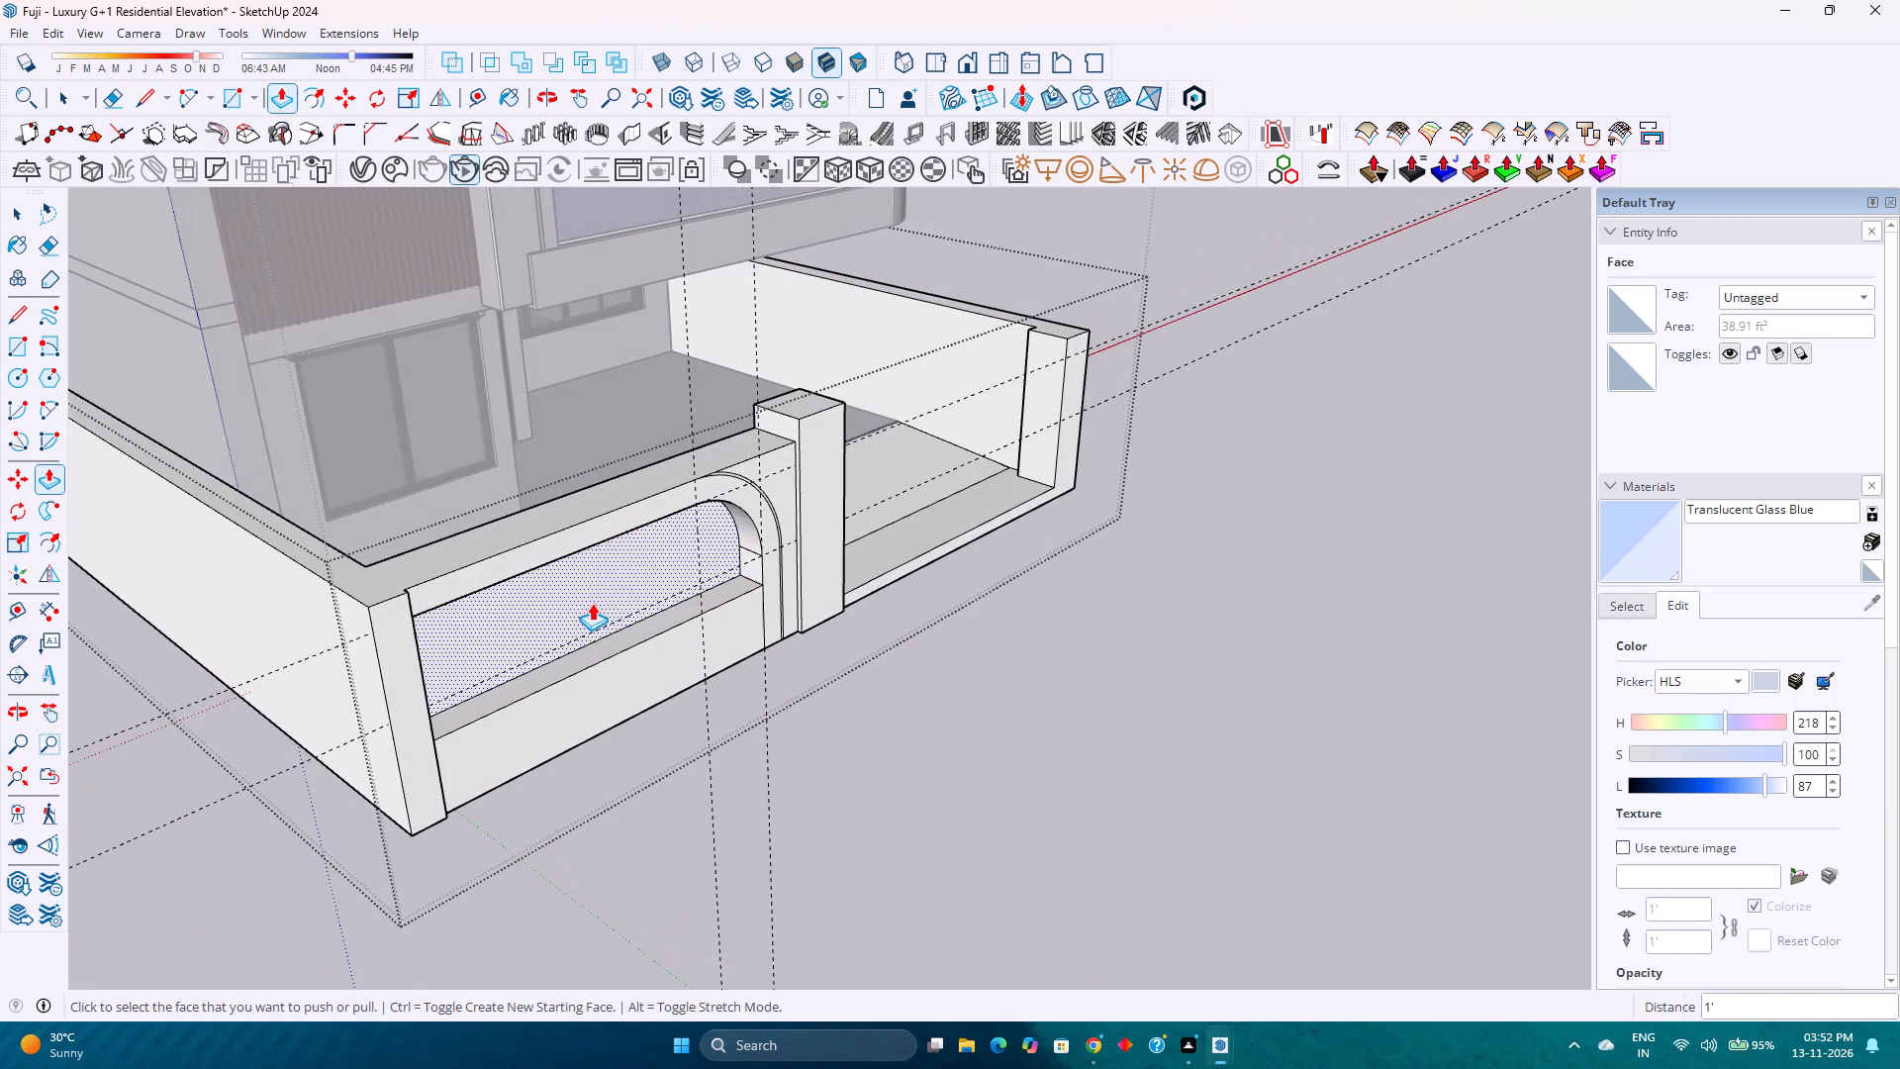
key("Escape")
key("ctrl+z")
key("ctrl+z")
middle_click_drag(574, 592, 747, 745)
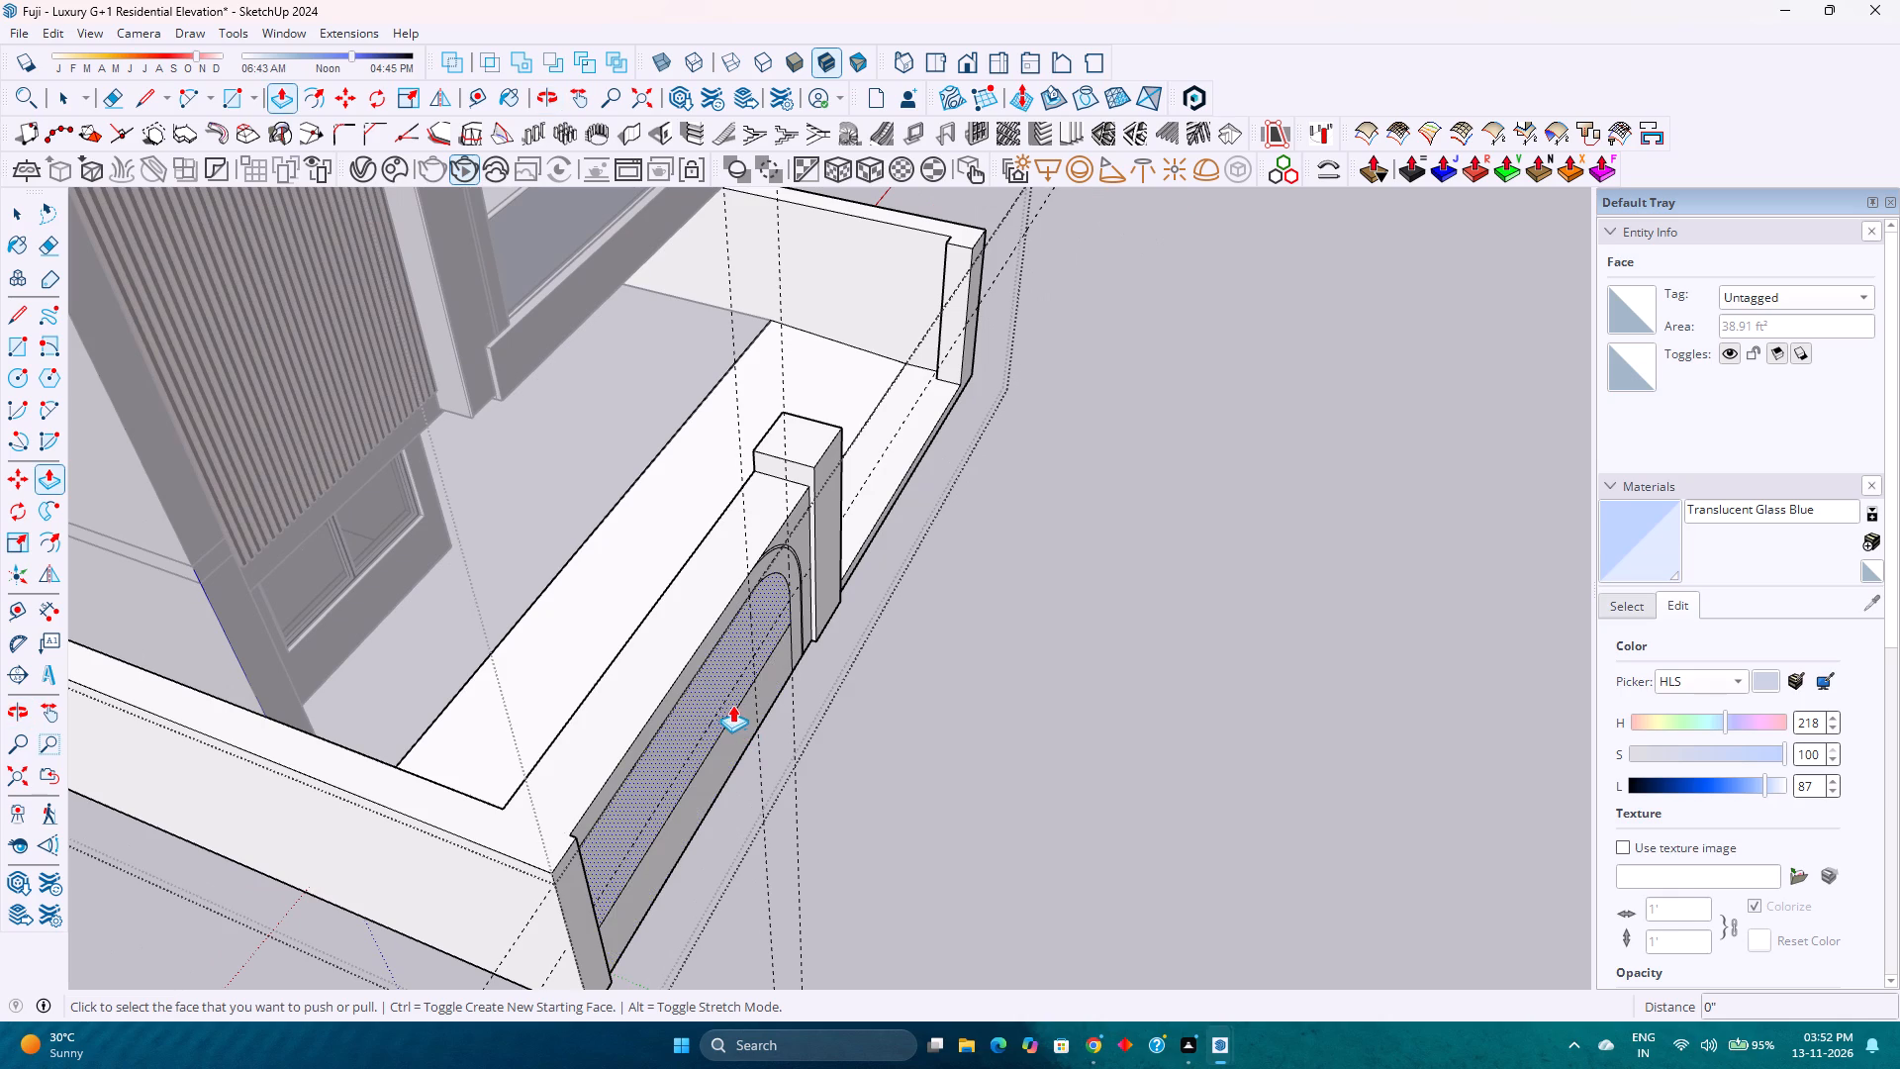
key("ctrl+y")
Recess the round-cornered panel above the 2'3" line by 1'3" into the front wall.
left_click(711, 699)
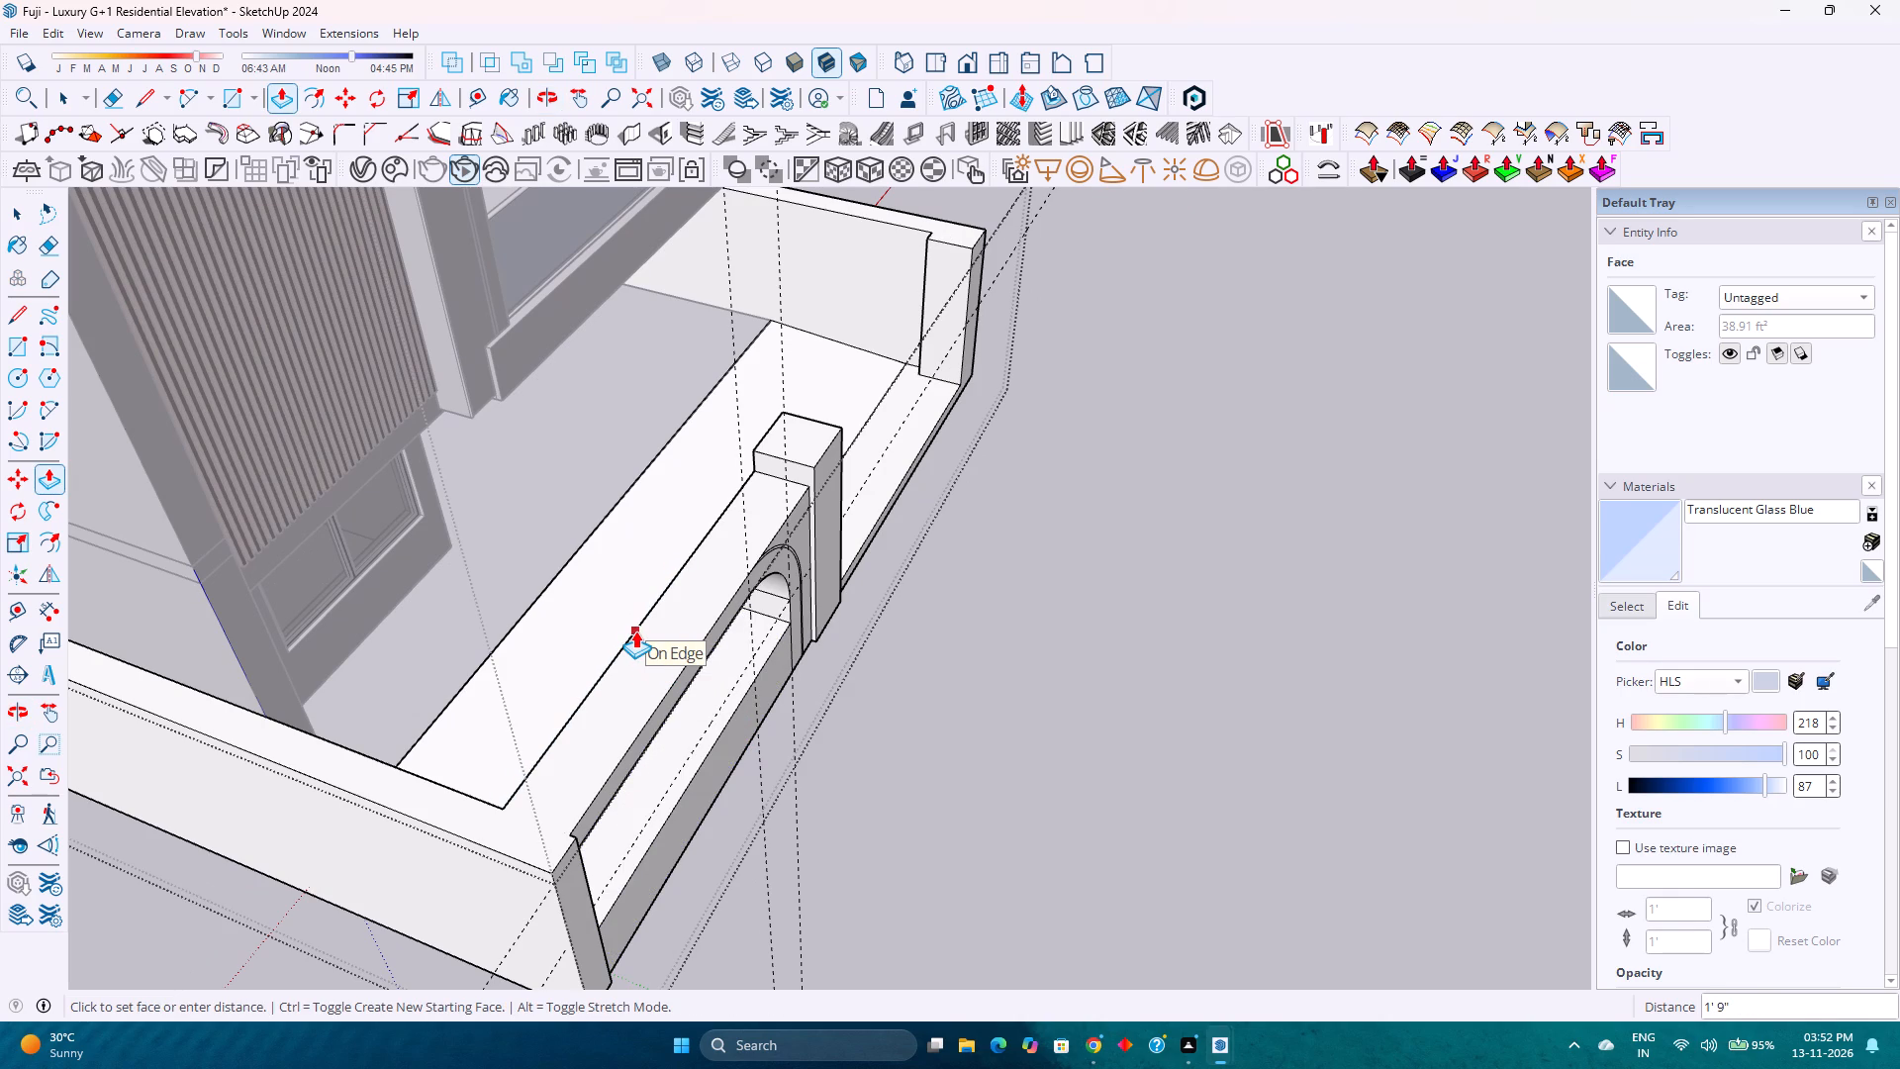
type("1'3")
key("Return")
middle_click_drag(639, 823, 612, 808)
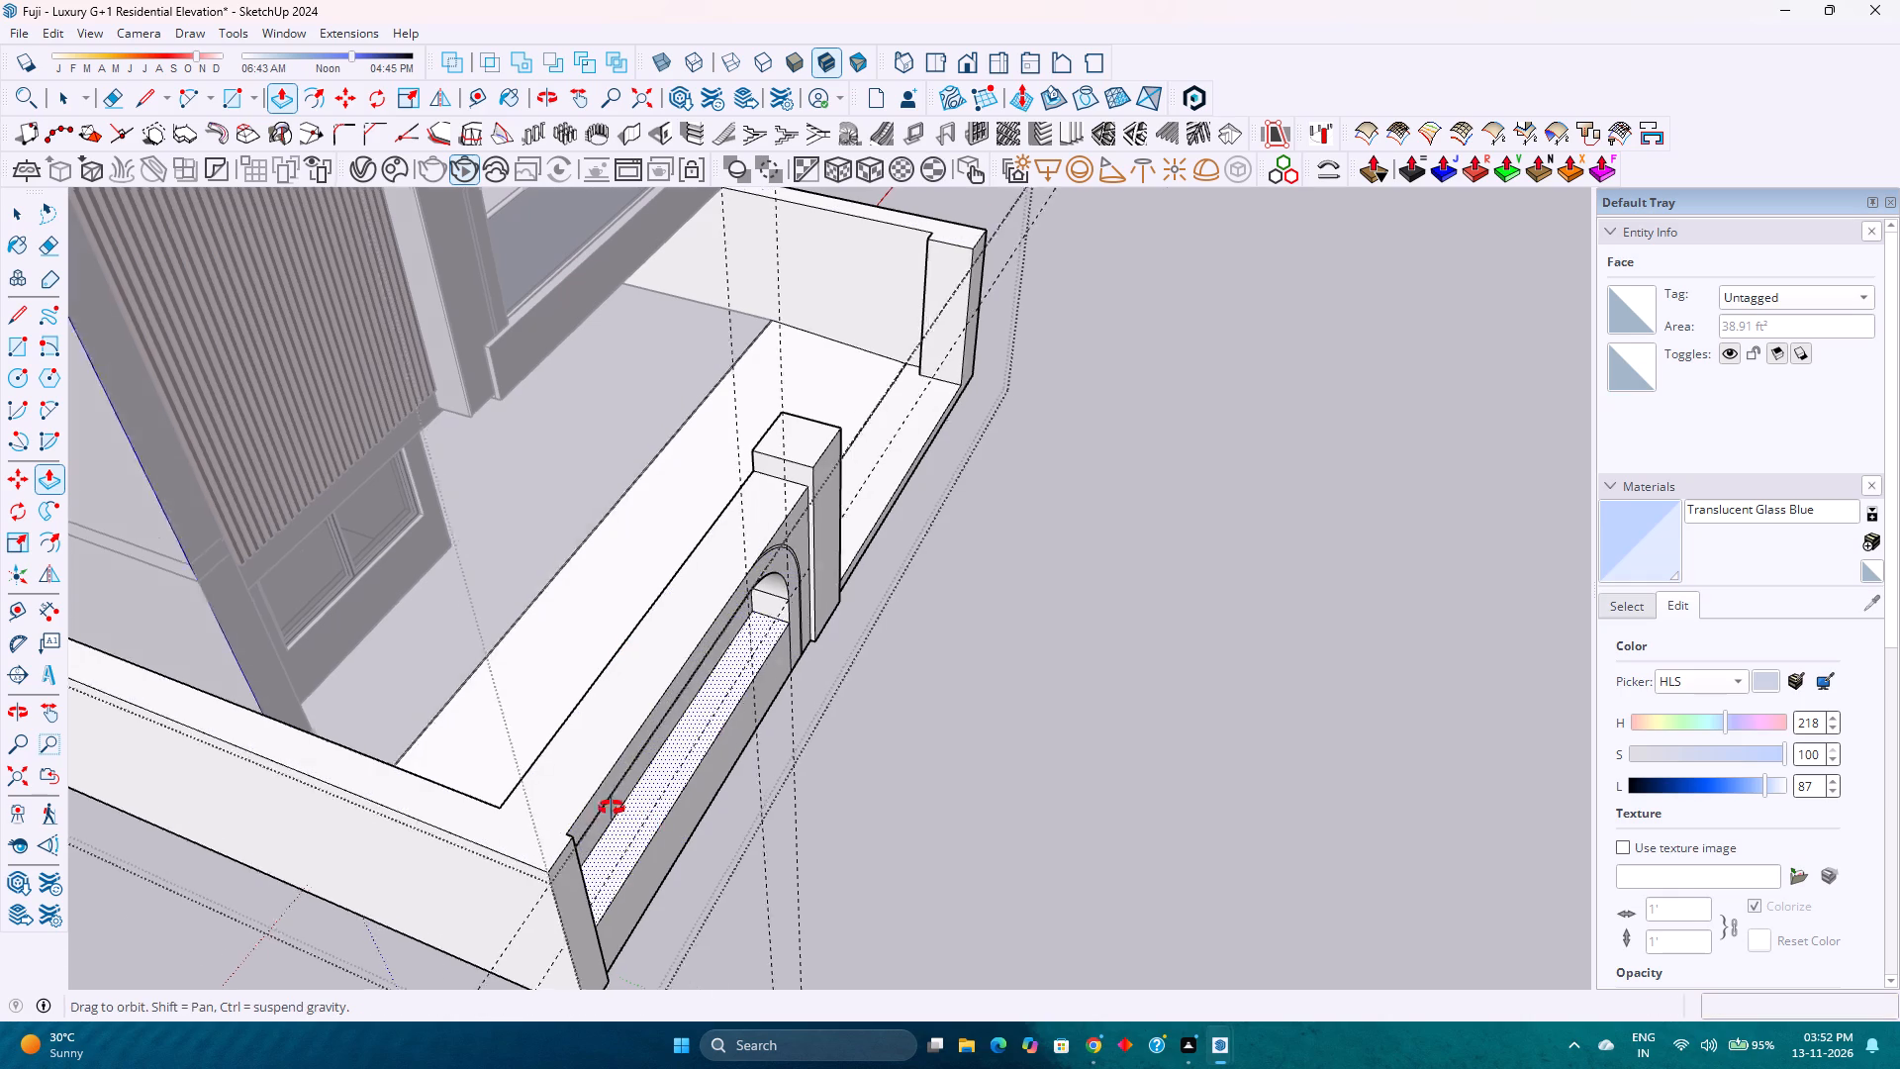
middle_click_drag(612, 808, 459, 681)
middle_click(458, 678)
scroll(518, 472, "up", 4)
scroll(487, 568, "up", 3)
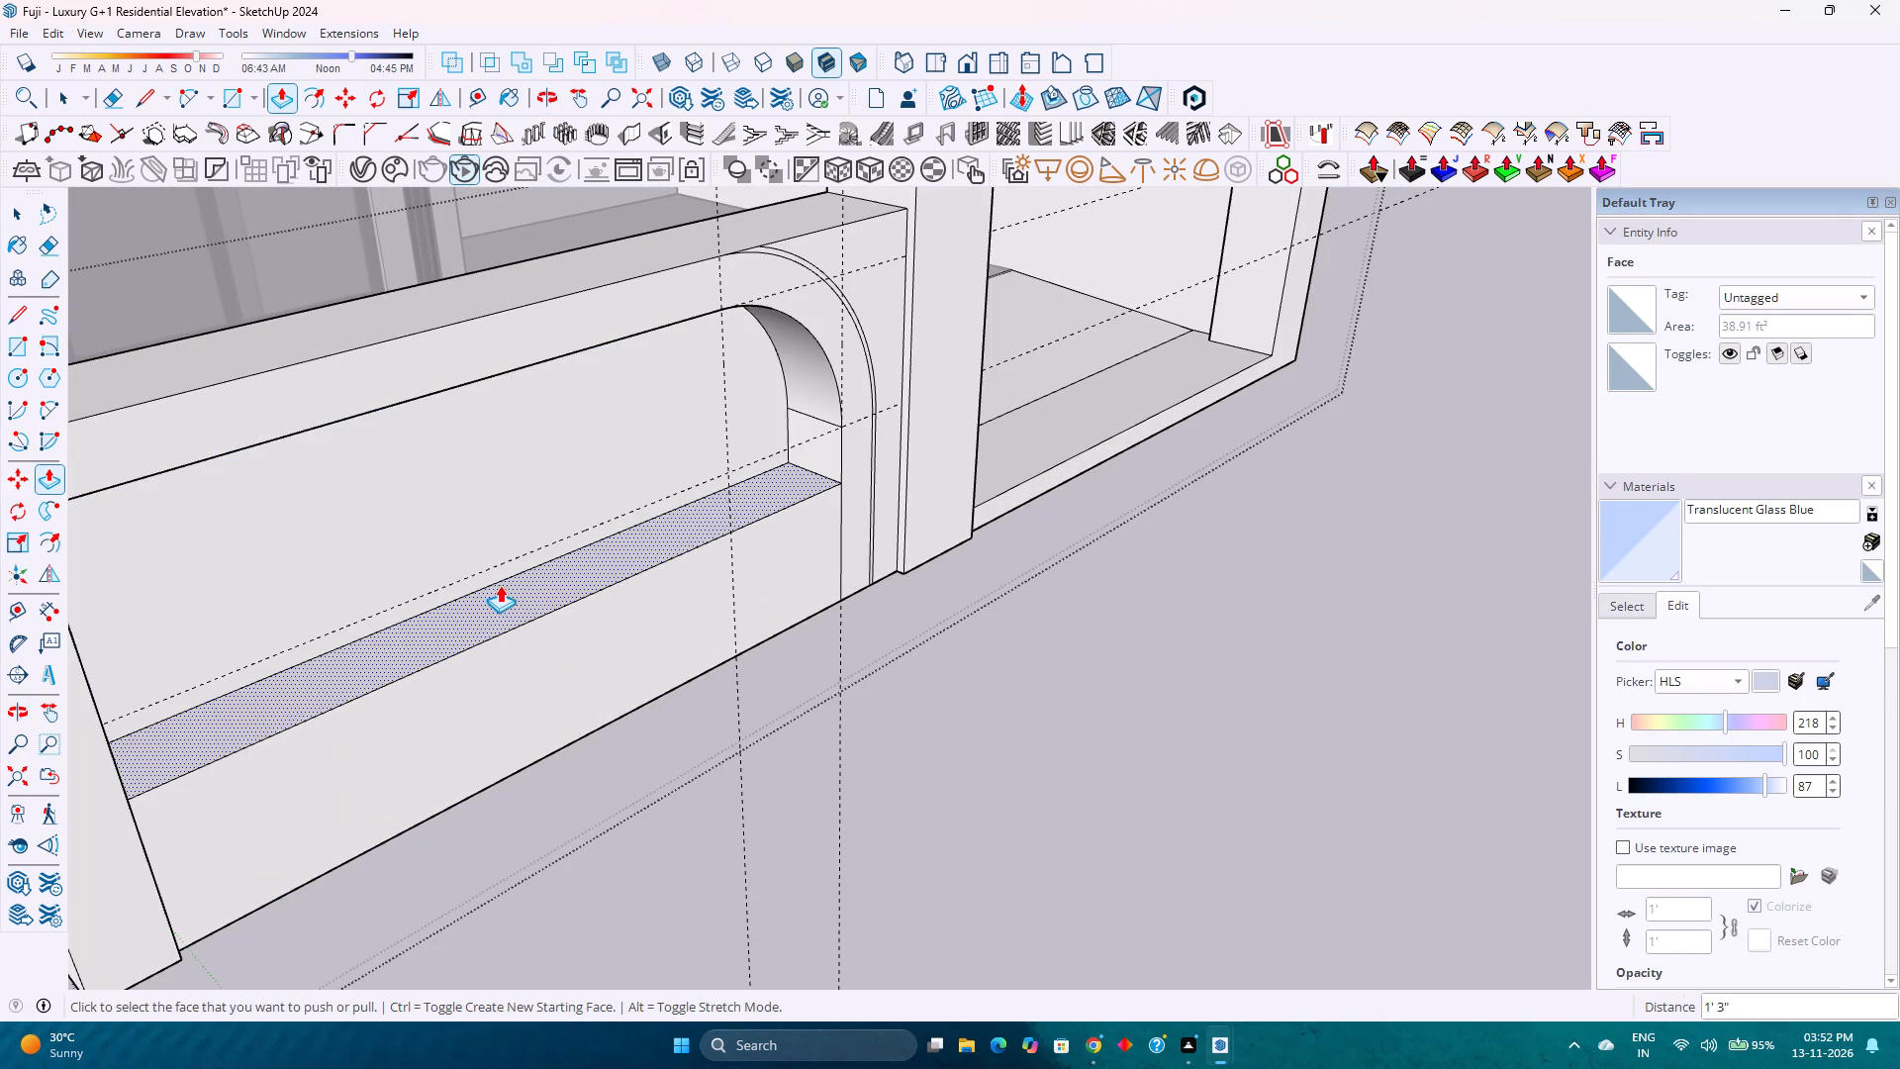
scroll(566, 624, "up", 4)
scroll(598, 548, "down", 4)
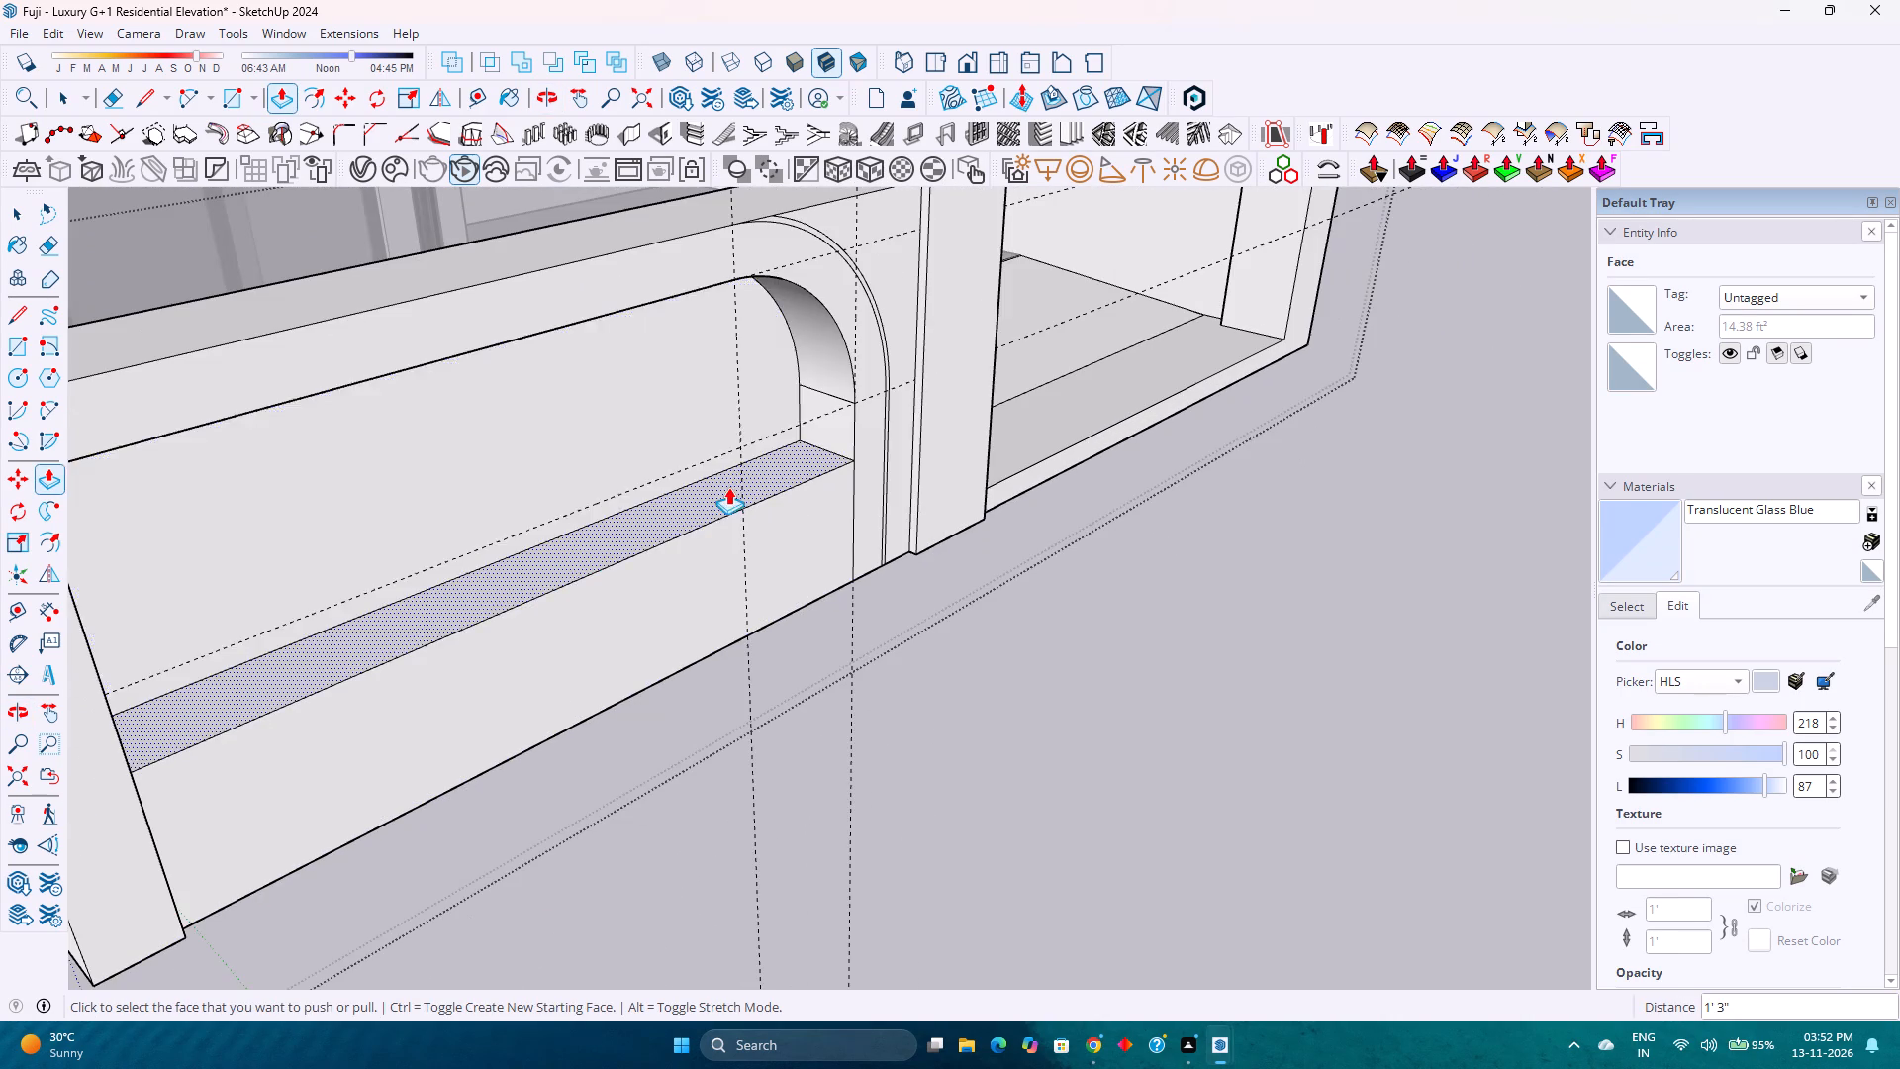
Push/Pull the inner, house-facing face of the front compound wall by a further 3" to thicken it.
scroll(728, 487, "up", 3)
scroll(727, 489, "down", 3)
middle_click_drag(725, 499, 1132, 581)
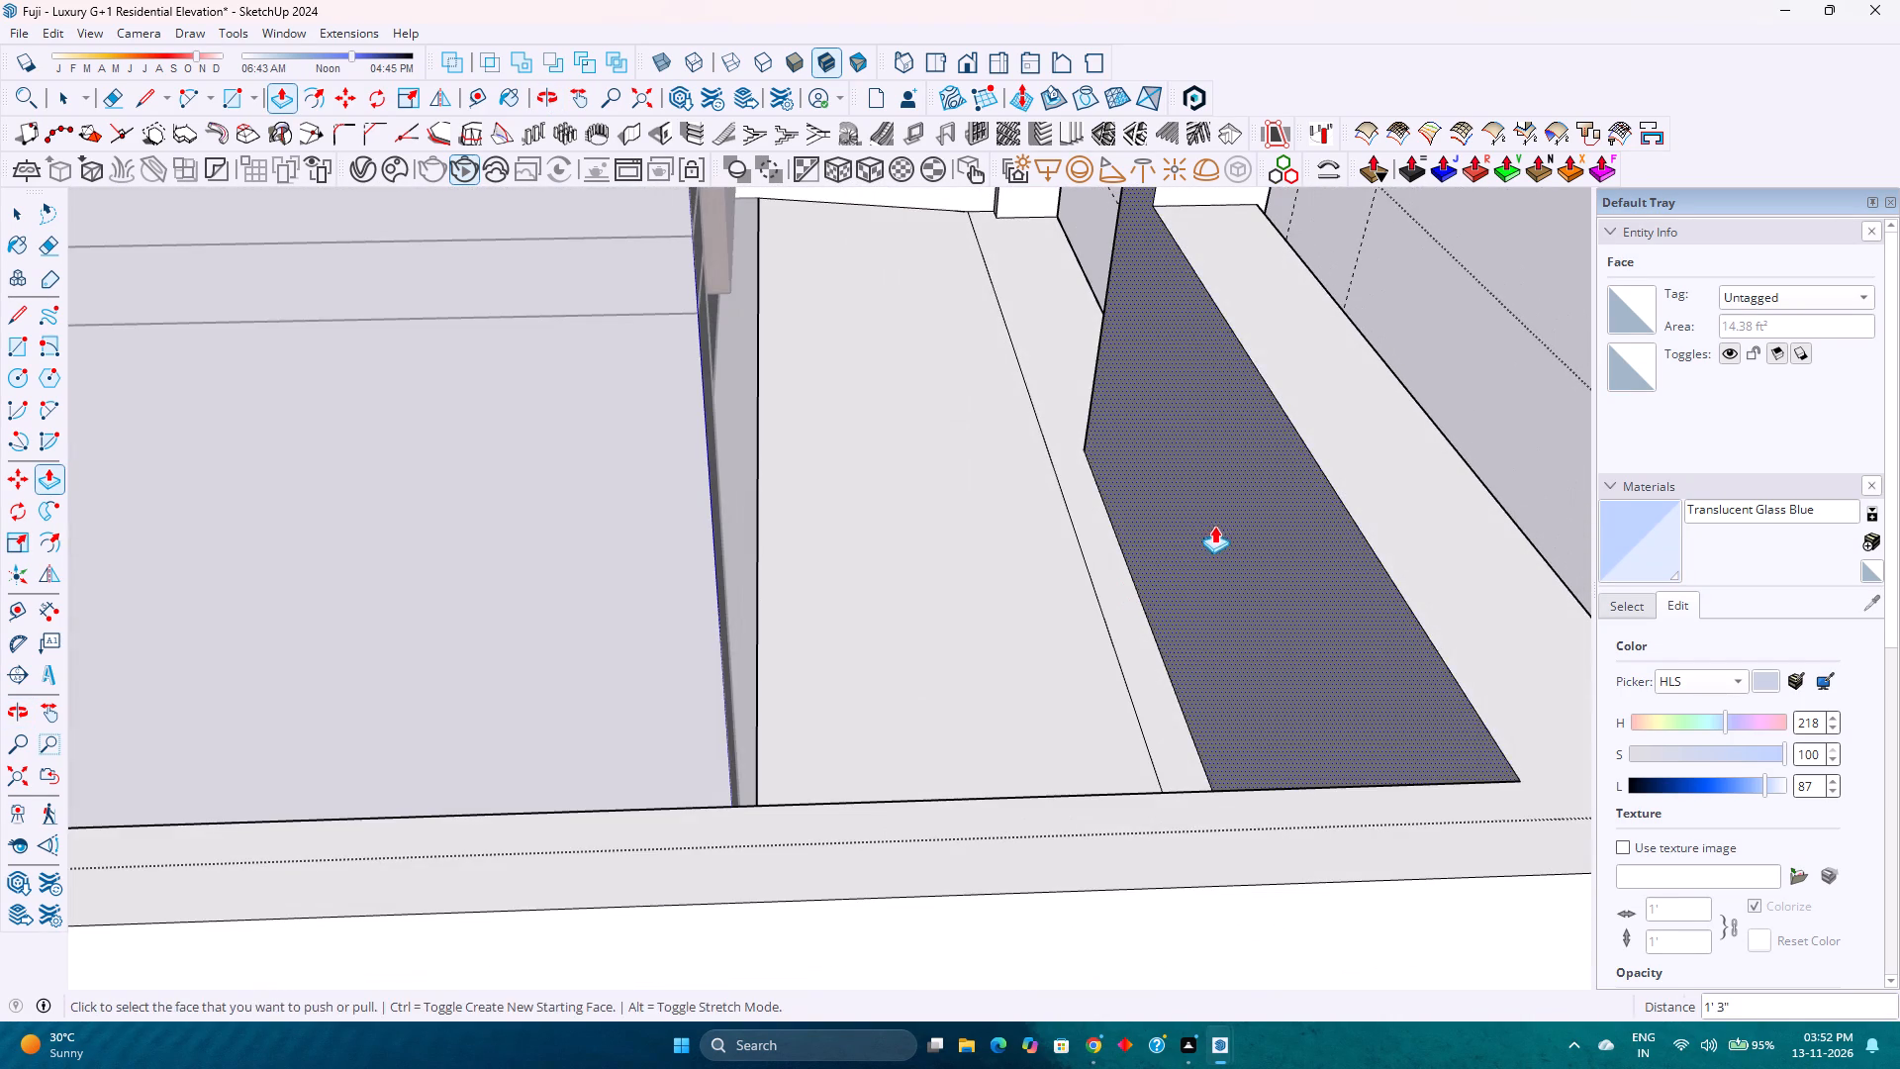
left_click(1215, 524)
key("3")
key("Return")
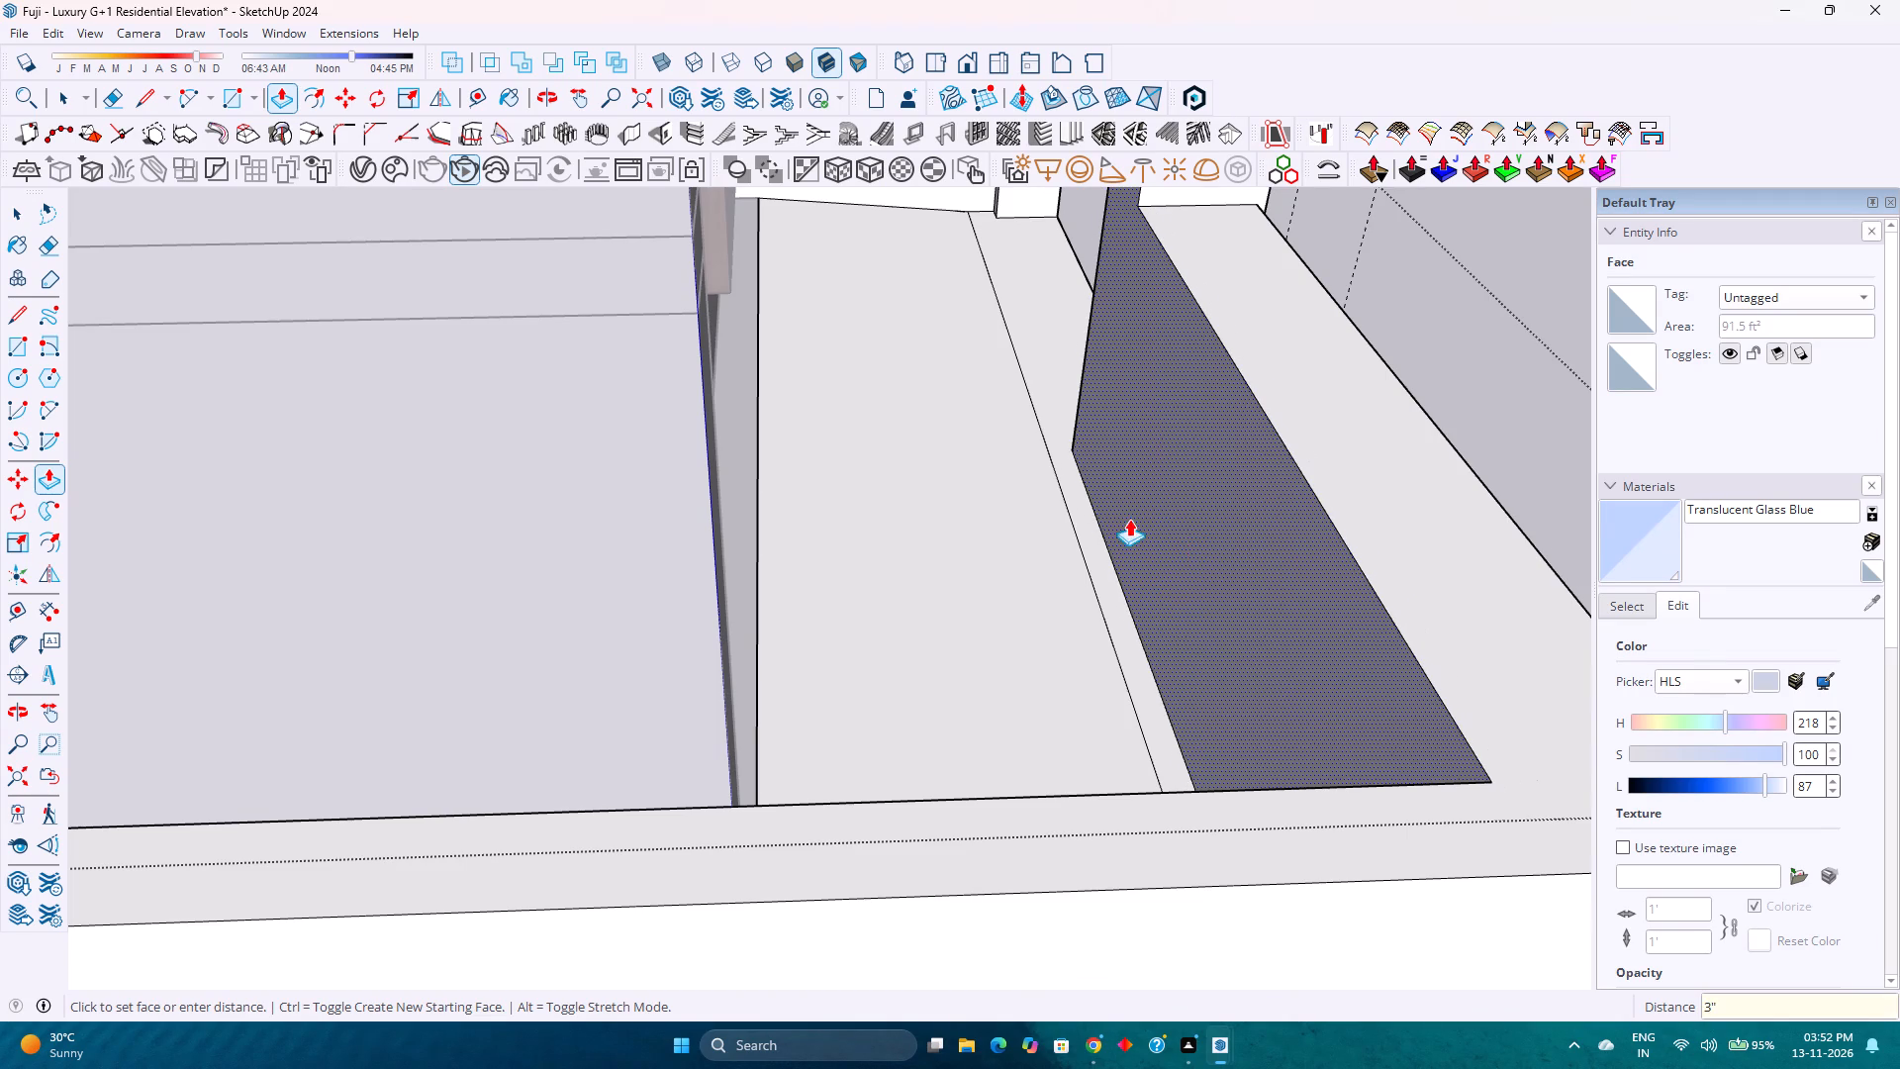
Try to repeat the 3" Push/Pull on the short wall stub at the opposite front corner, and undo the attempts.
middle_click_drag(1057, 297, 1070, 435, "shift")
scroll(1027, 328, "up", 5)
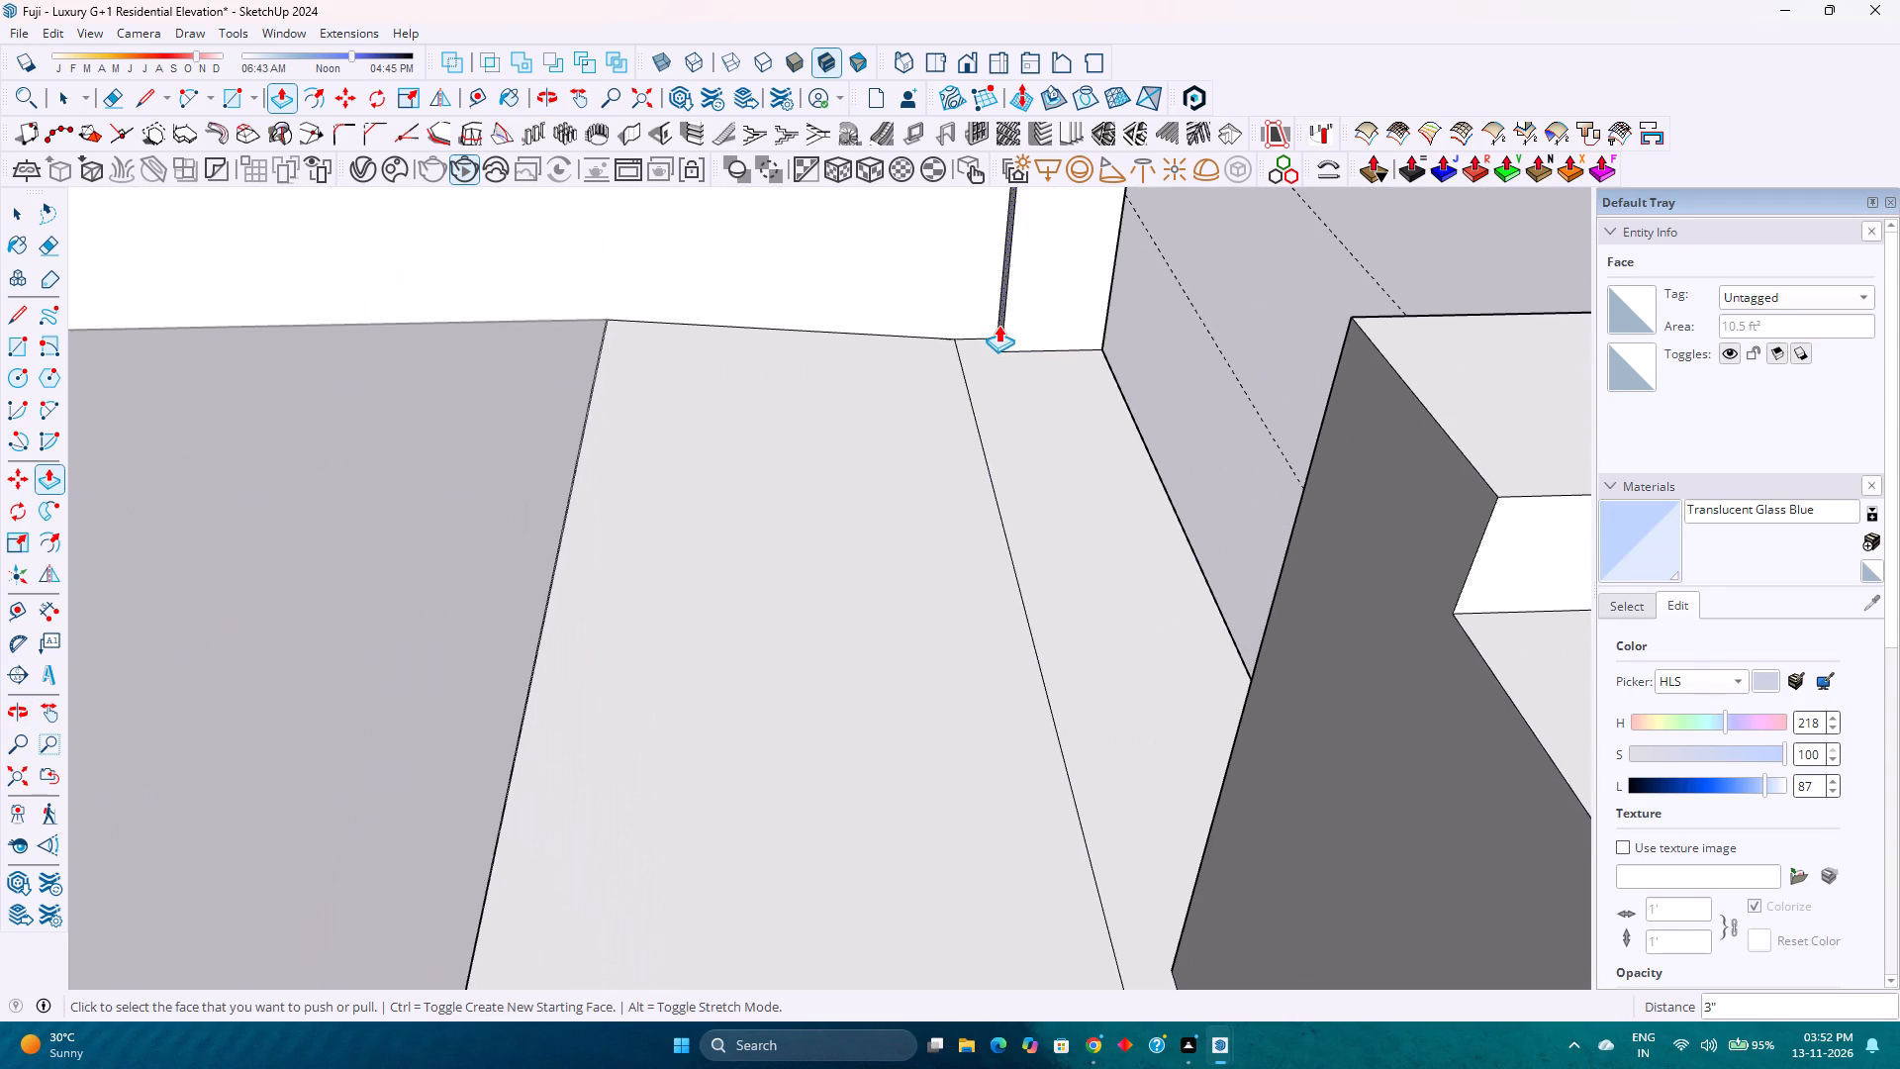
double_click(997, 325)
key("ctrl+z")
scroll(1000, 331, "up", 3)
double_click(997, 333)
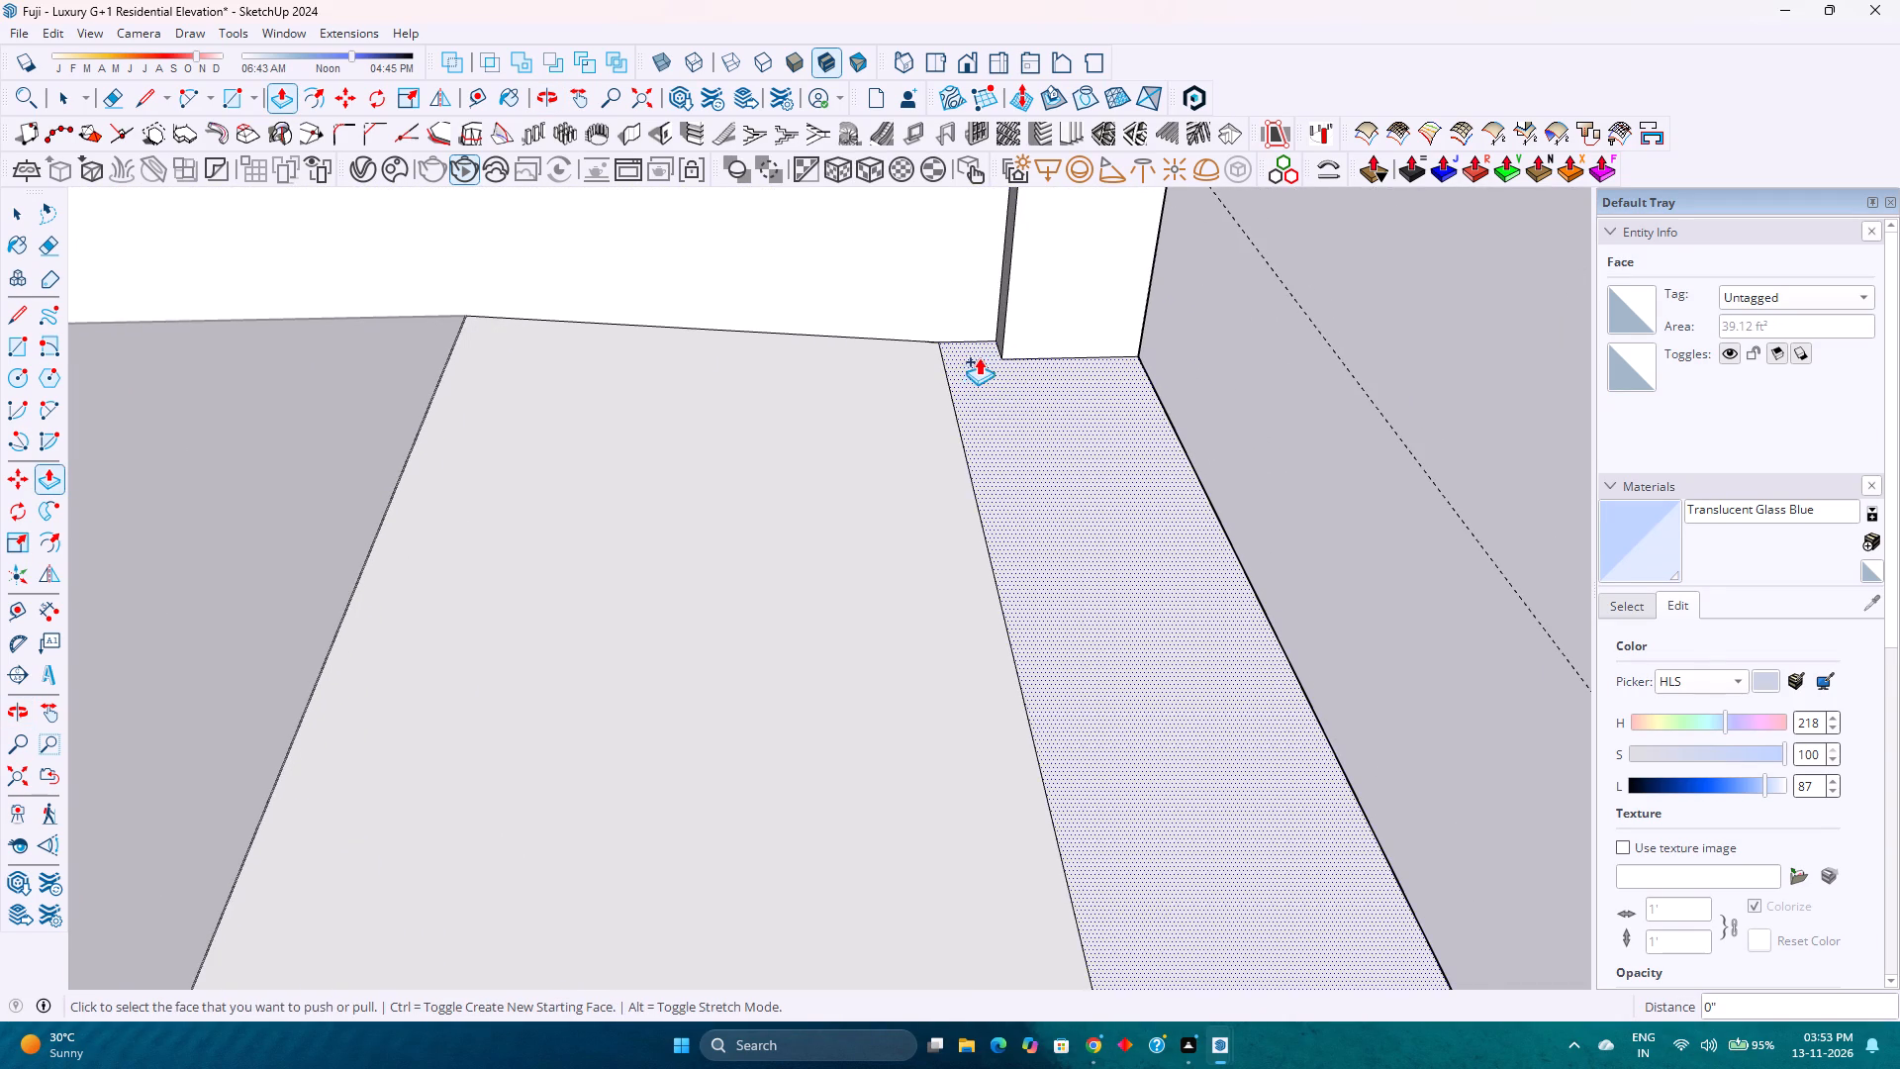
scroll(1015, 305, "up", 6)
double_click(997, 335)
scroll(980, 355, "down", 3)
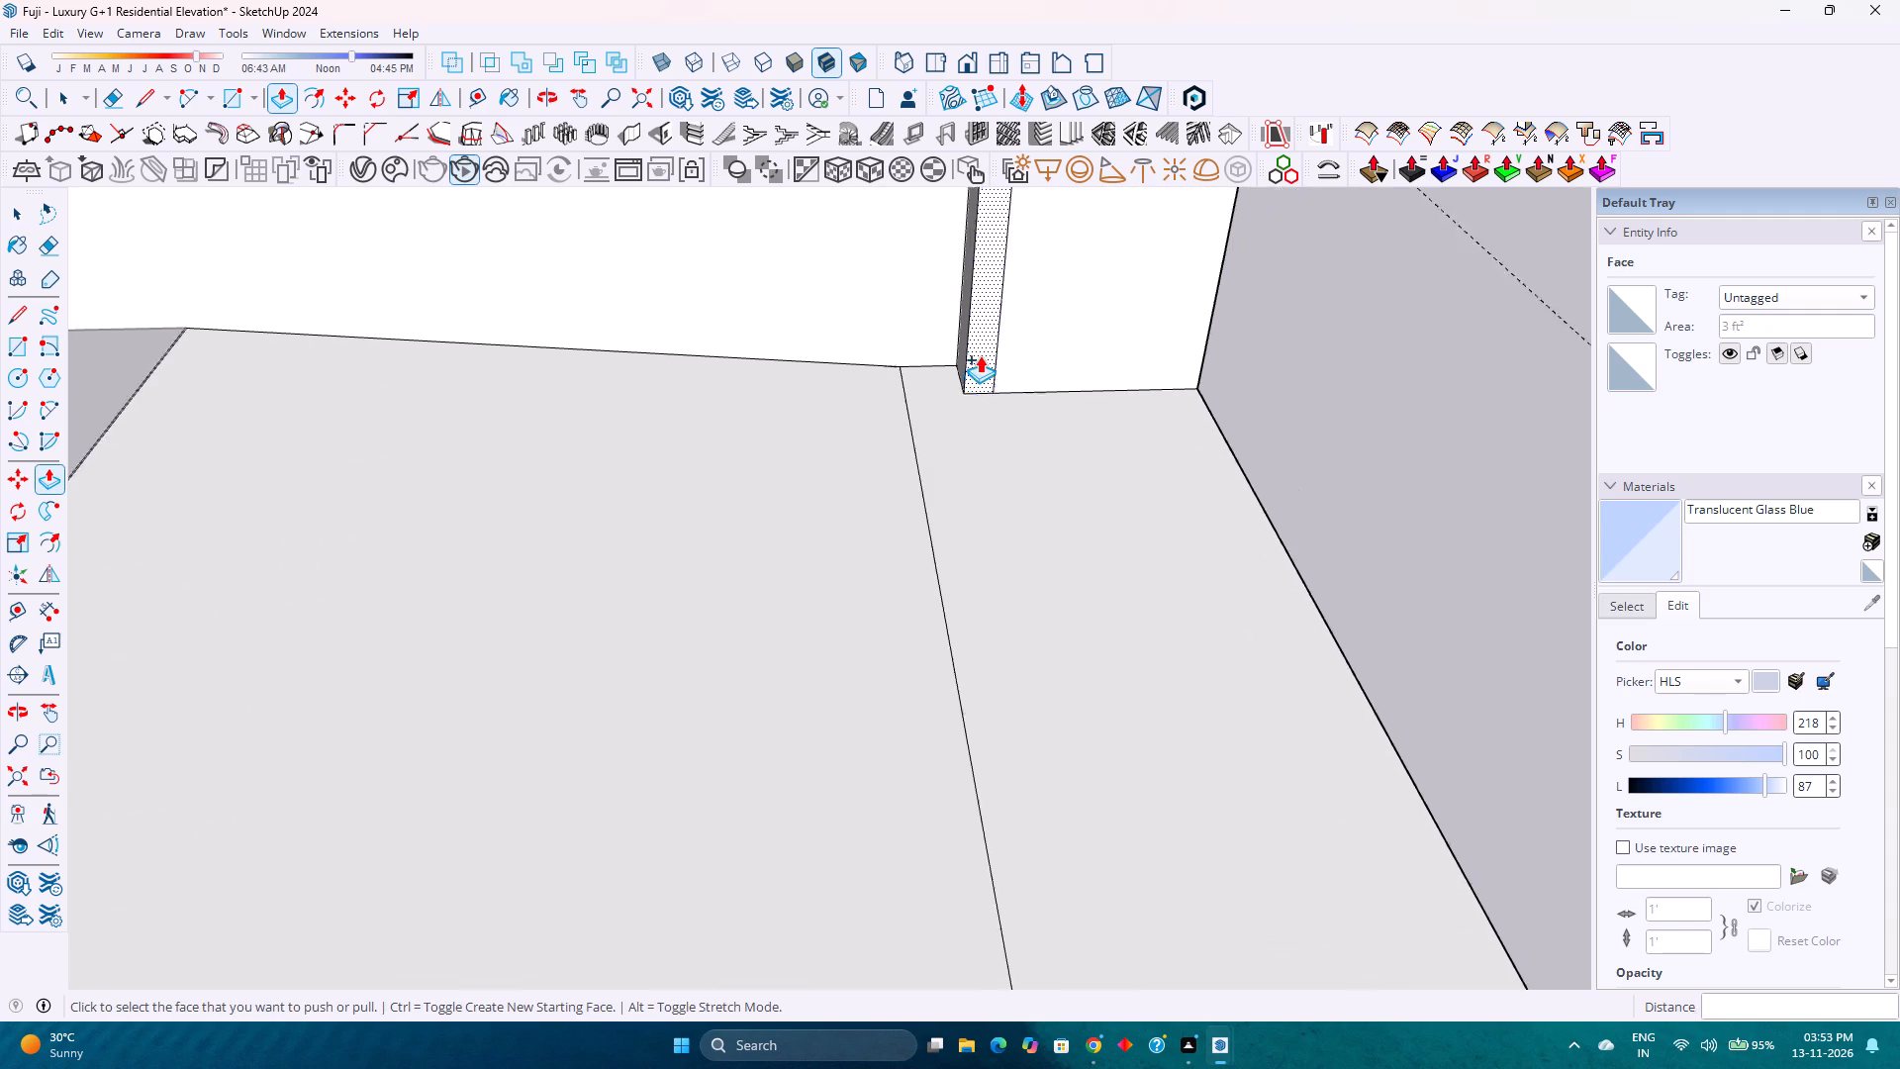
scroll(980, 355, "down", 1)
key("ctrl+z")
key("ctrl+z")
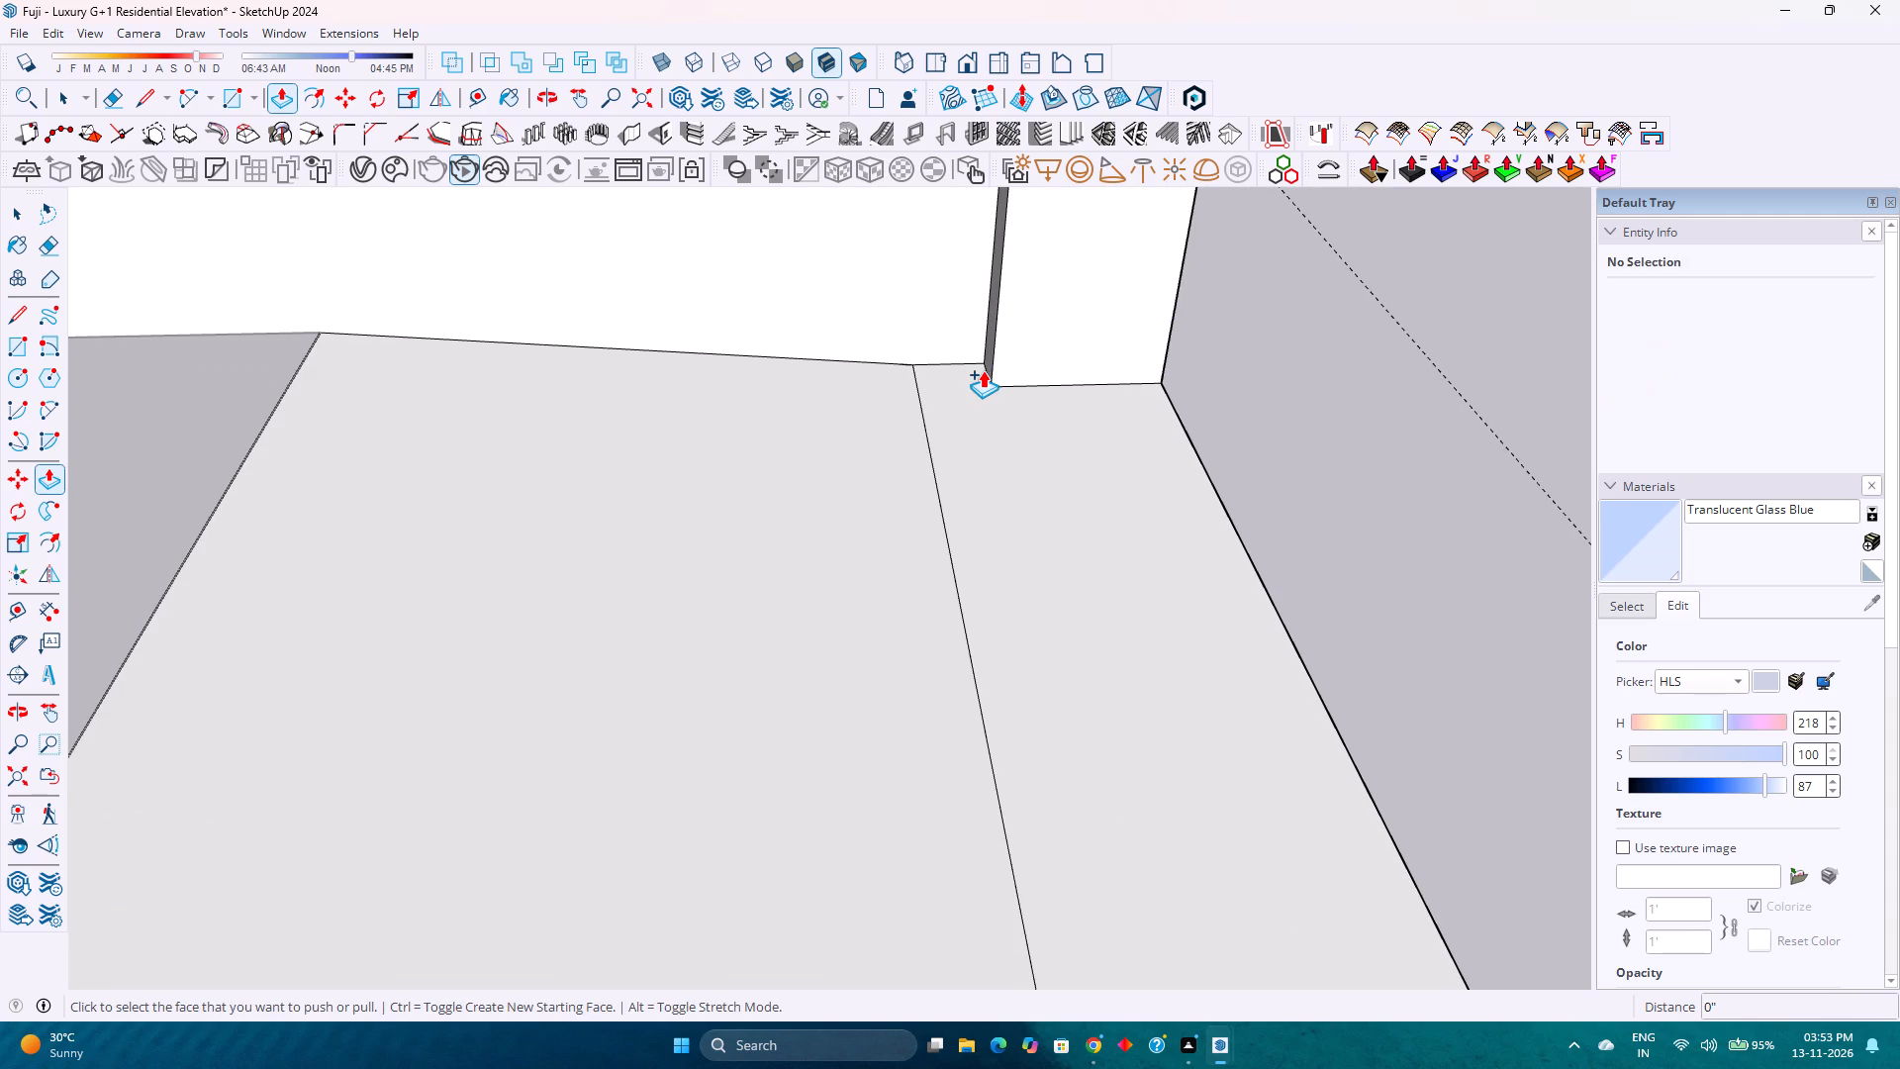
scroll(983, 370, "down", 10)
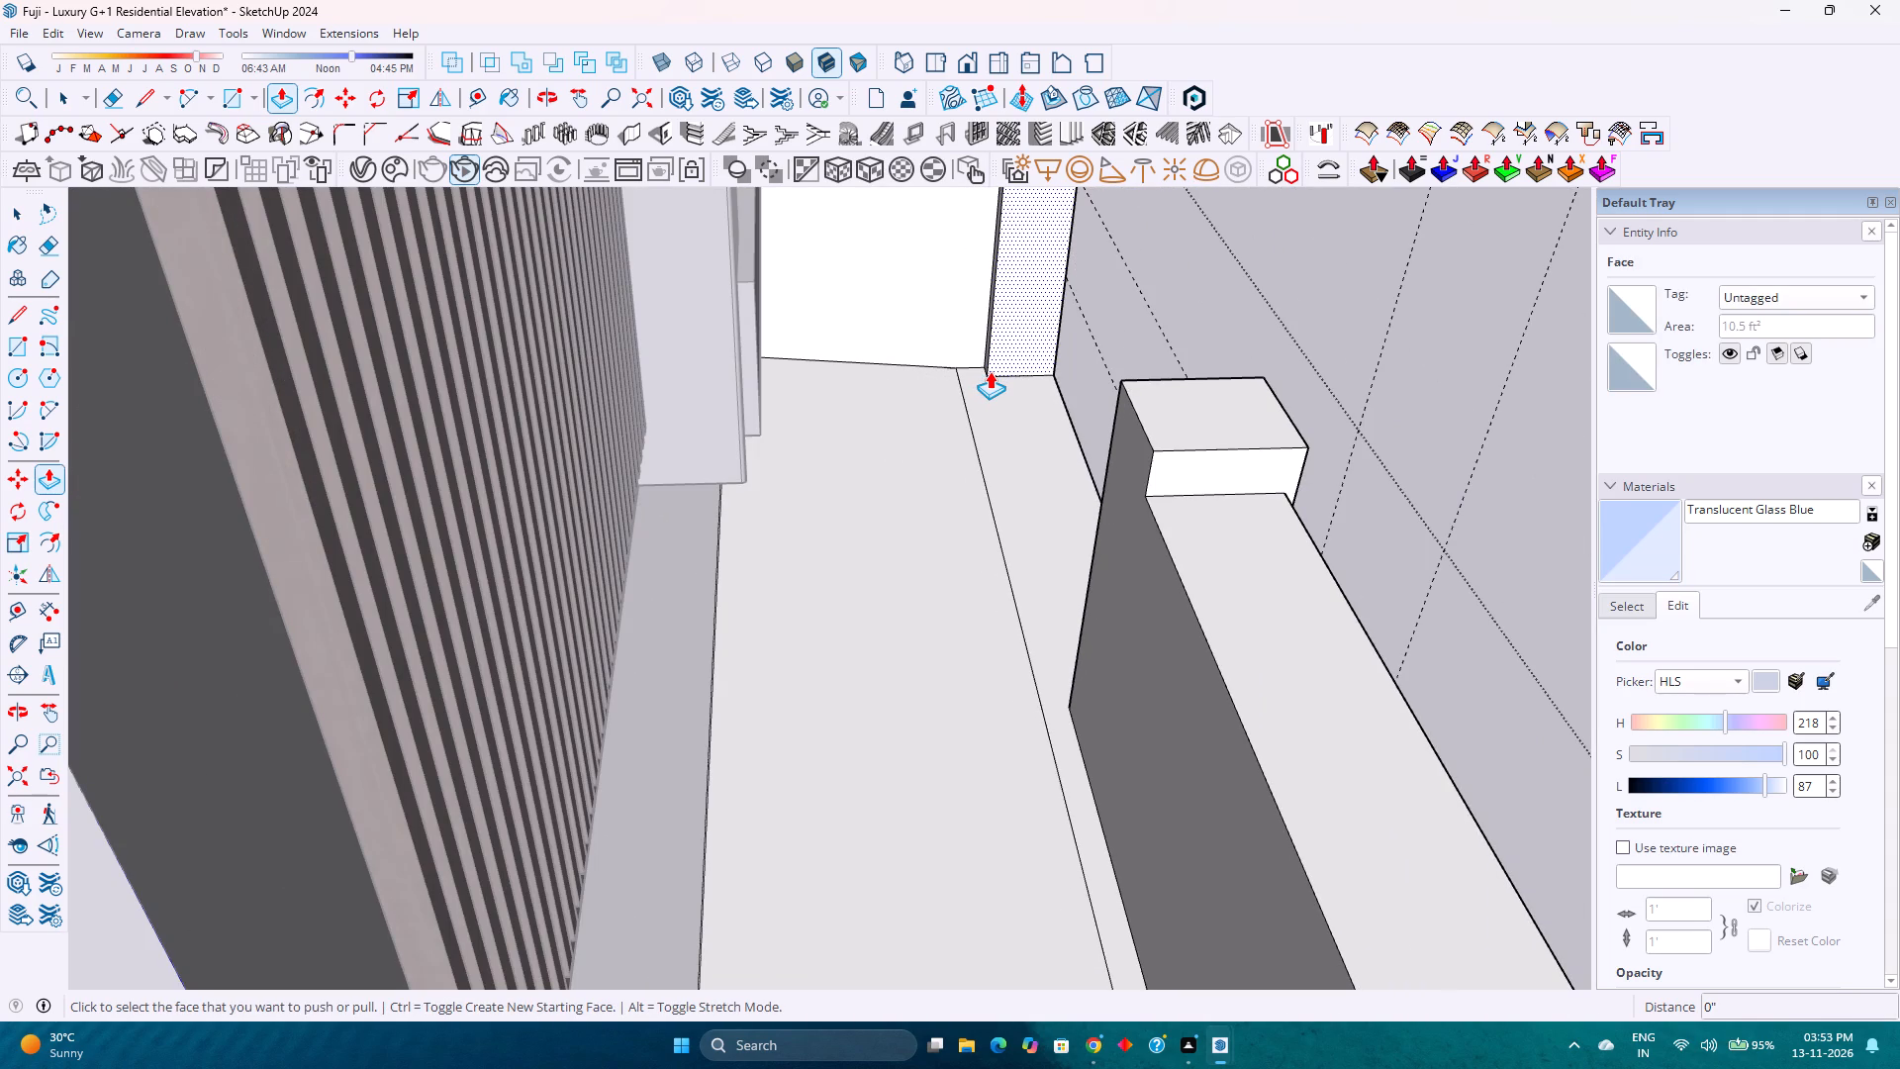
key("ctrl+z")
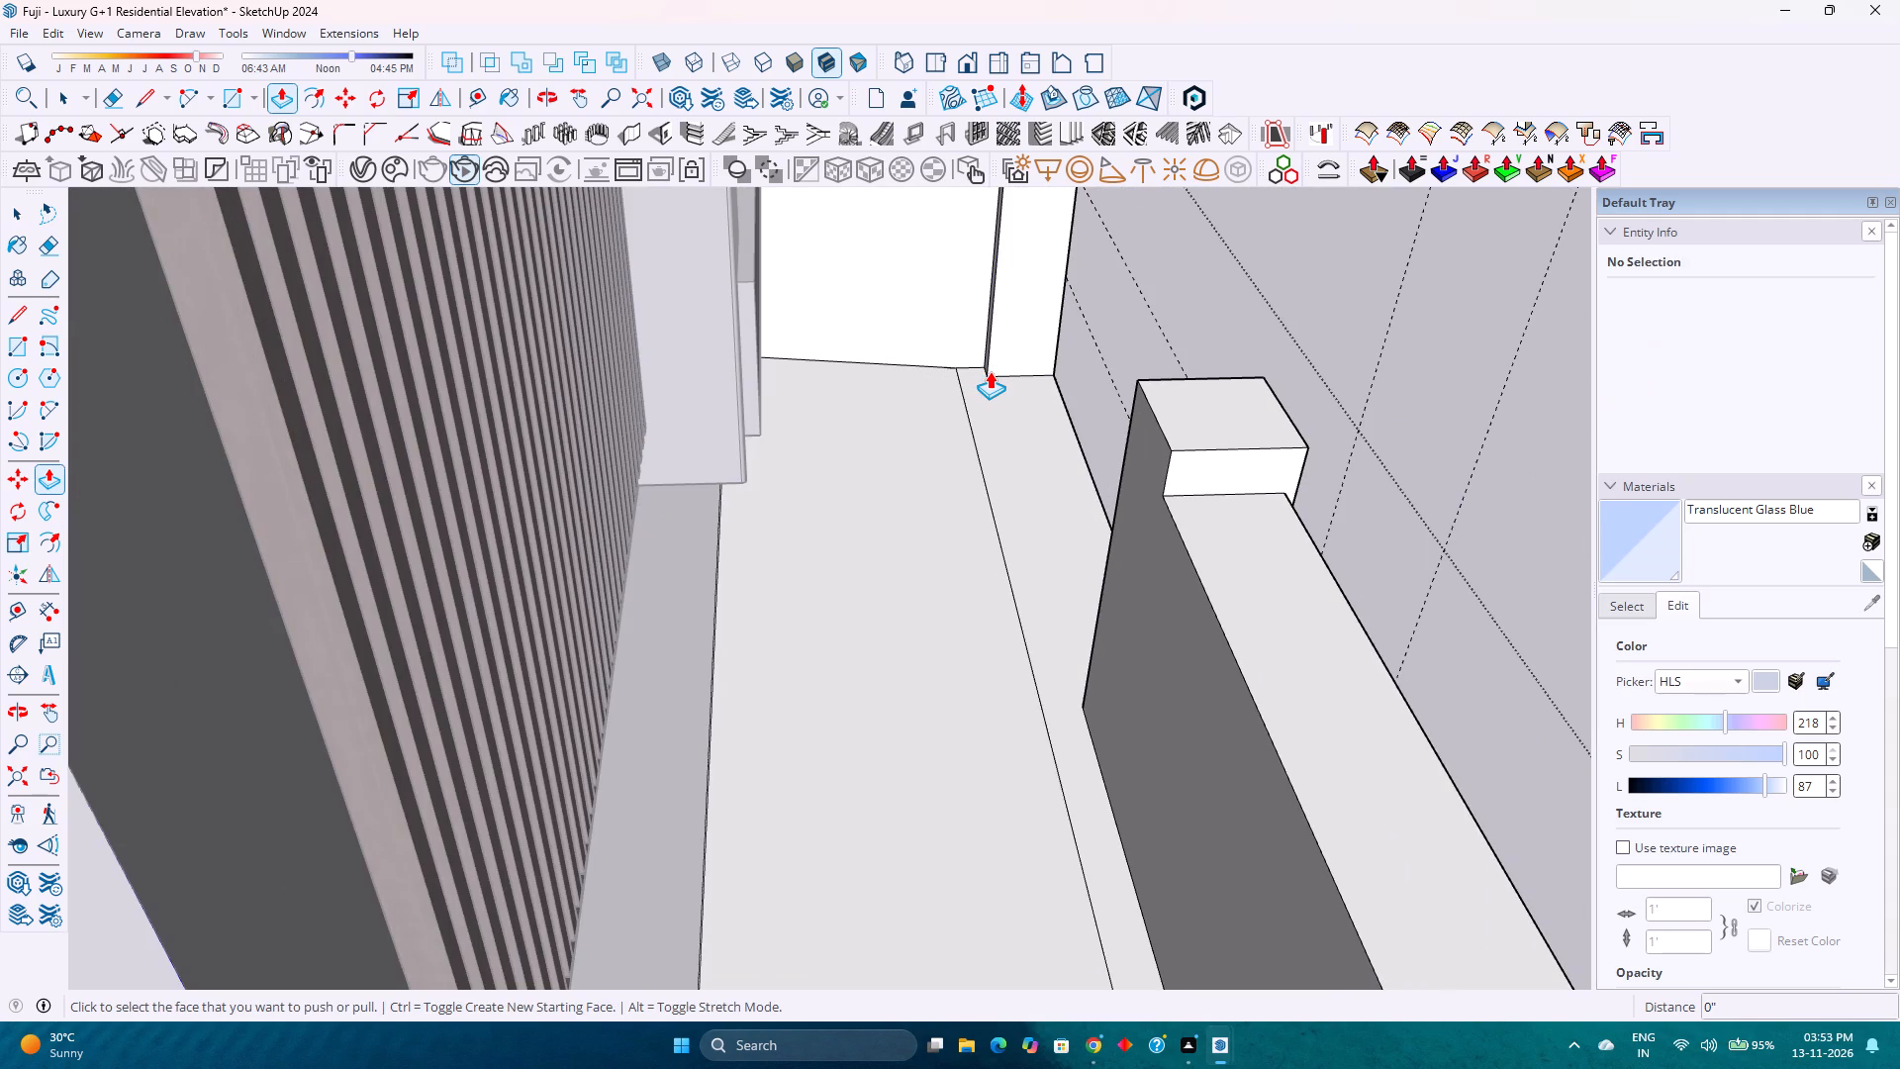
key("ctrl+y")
Repeat the 3" Push/Pull on the inner face of the short wall stub at the opposite front corner.
scroll(981, 304, "up", 6)
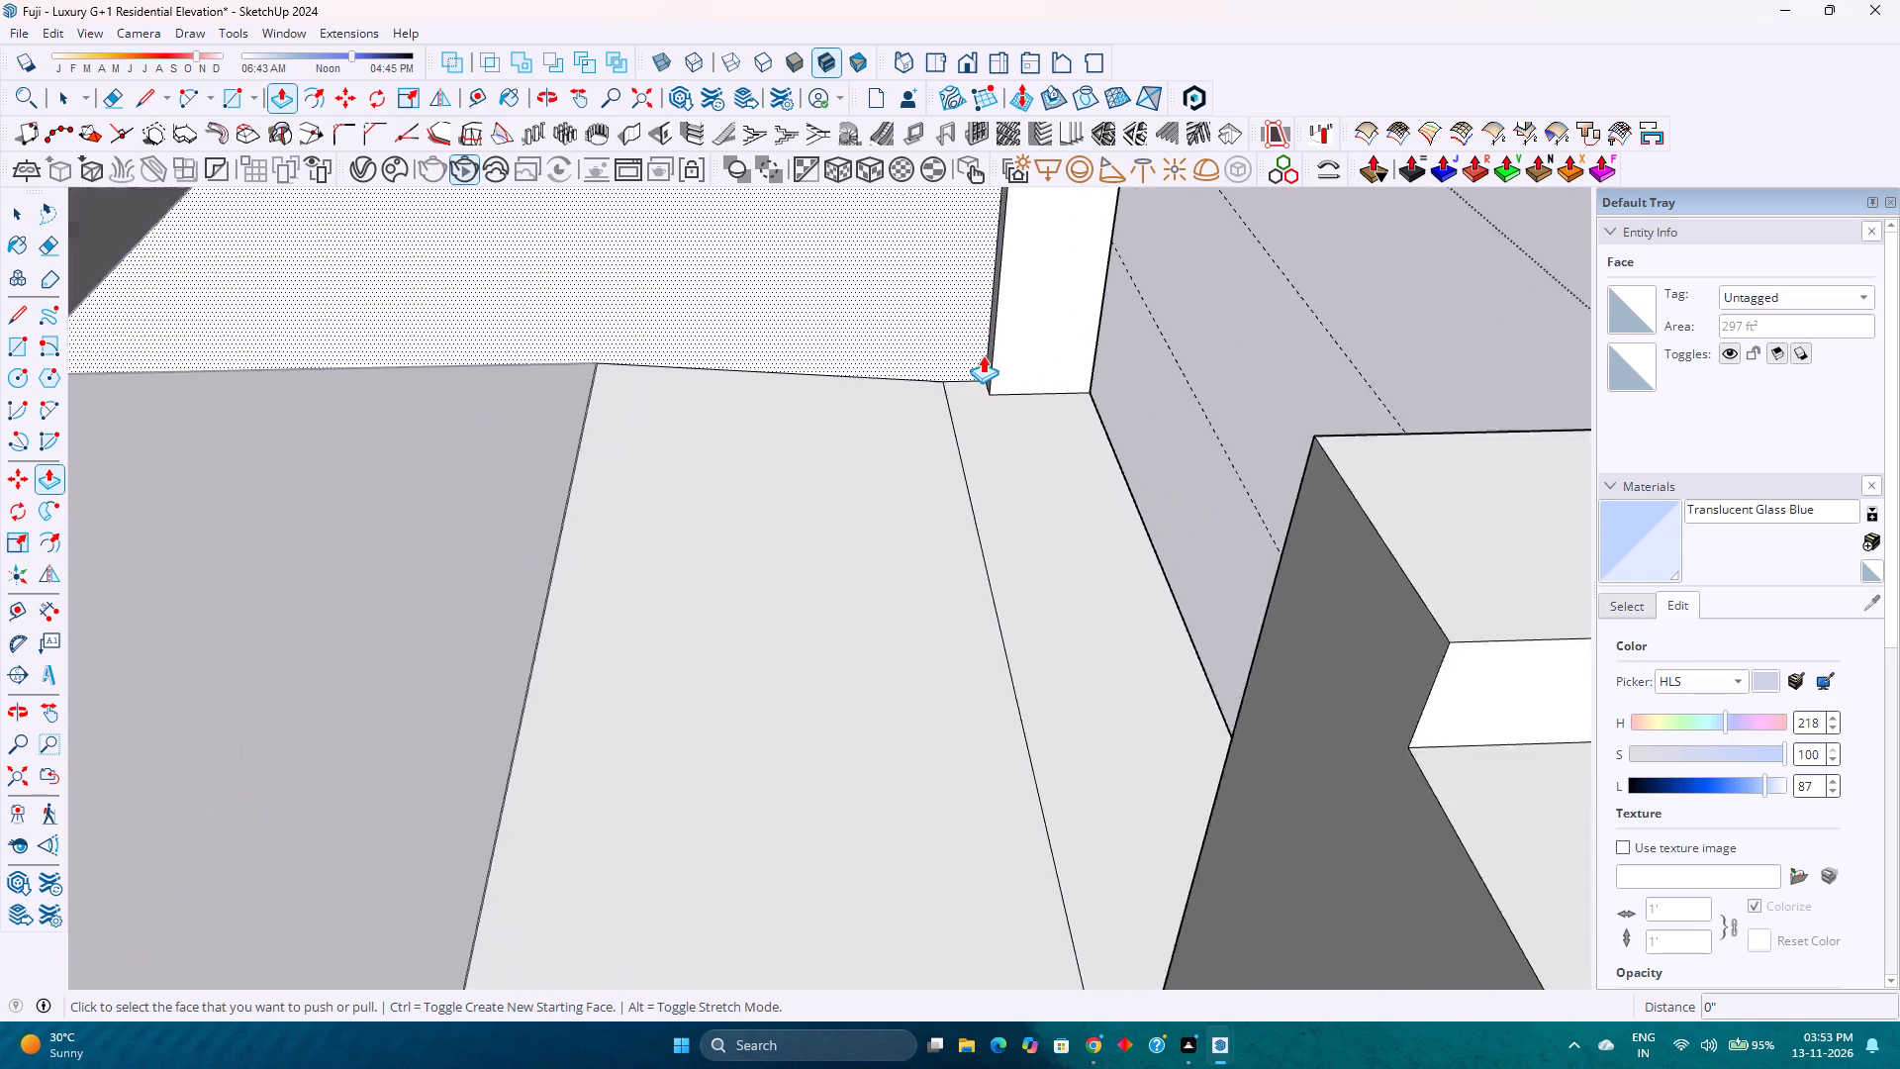
scroll(983, 355, "up", 8)
middle_click_drag(983, 362, 1057, 466)
middle_click(1057, 466)
double_click(1015, 435)
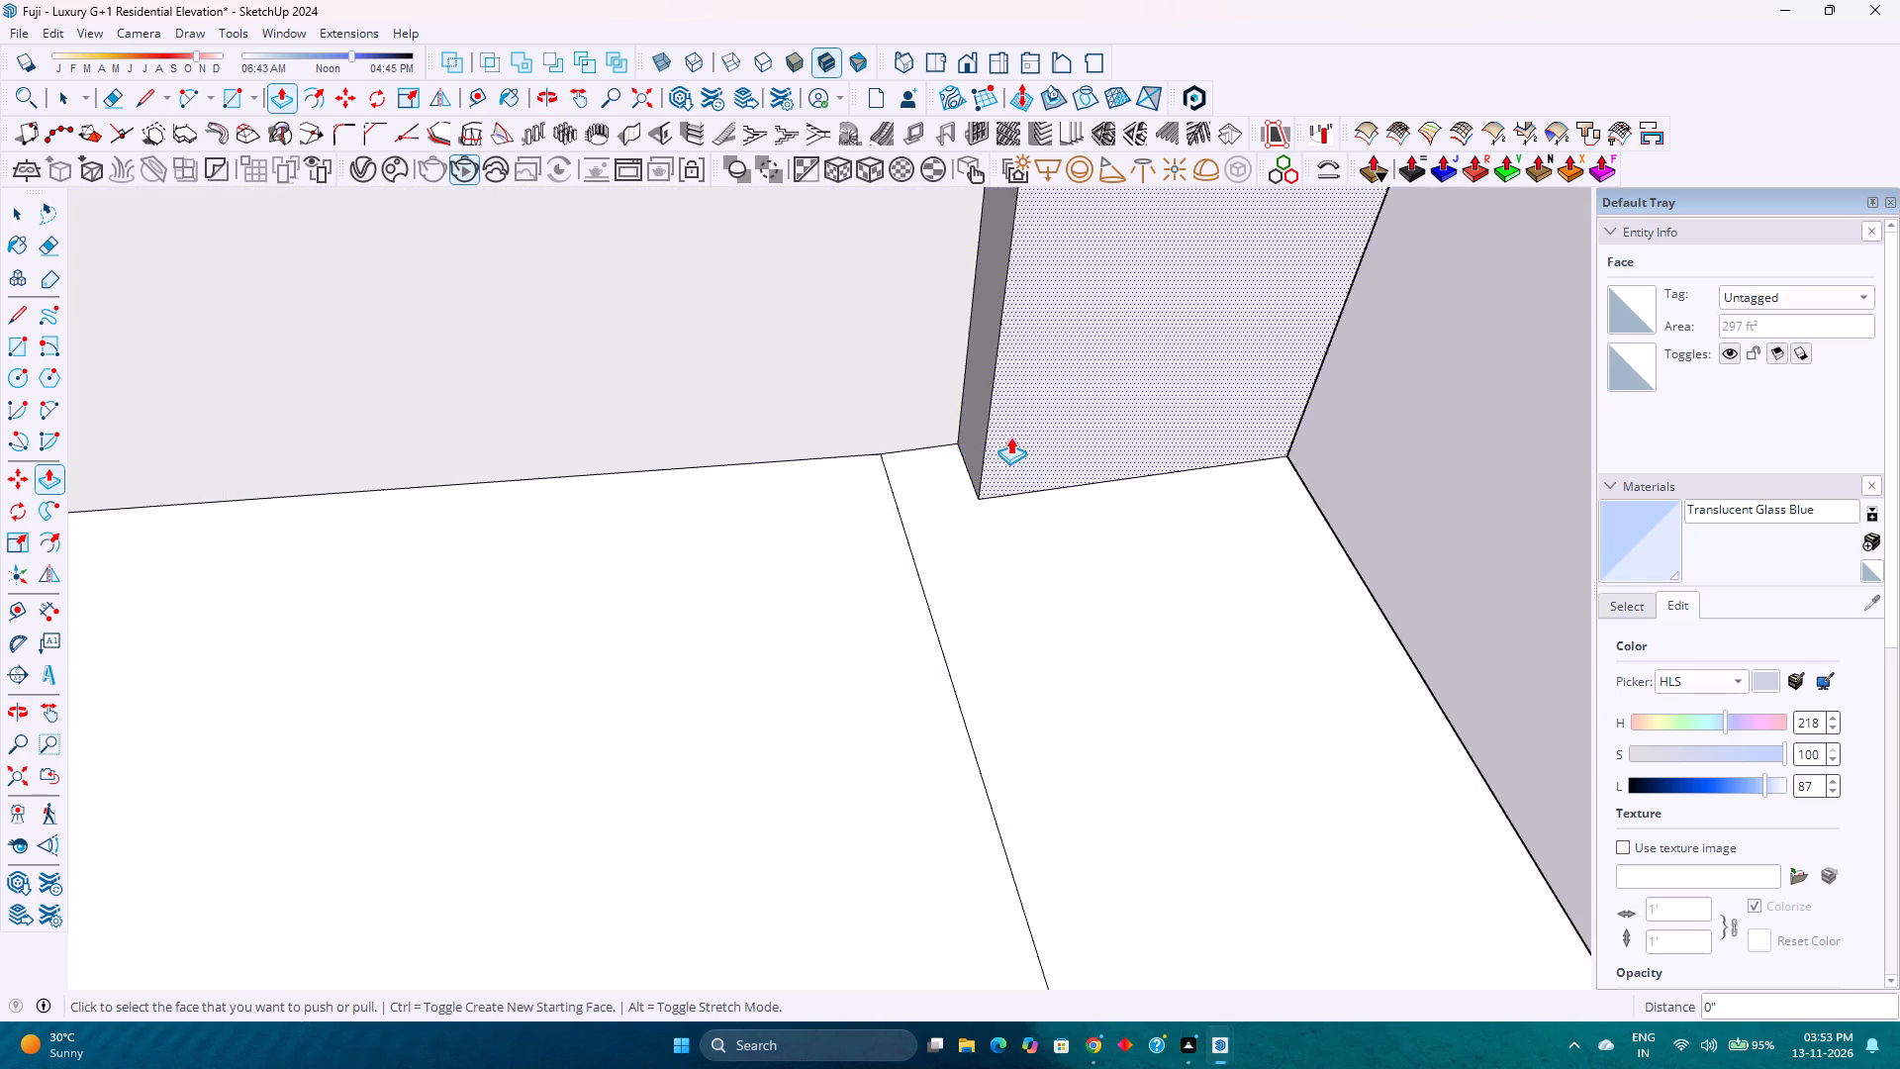
Push the back face of the round-cornered recess a further 3" into the front wall.
scroll(968, 459, "down", 6)
middle_click_drag(1027, 518, 667, 475)
middle_click(659, 473)
scroll(648, 467, "down", 16)
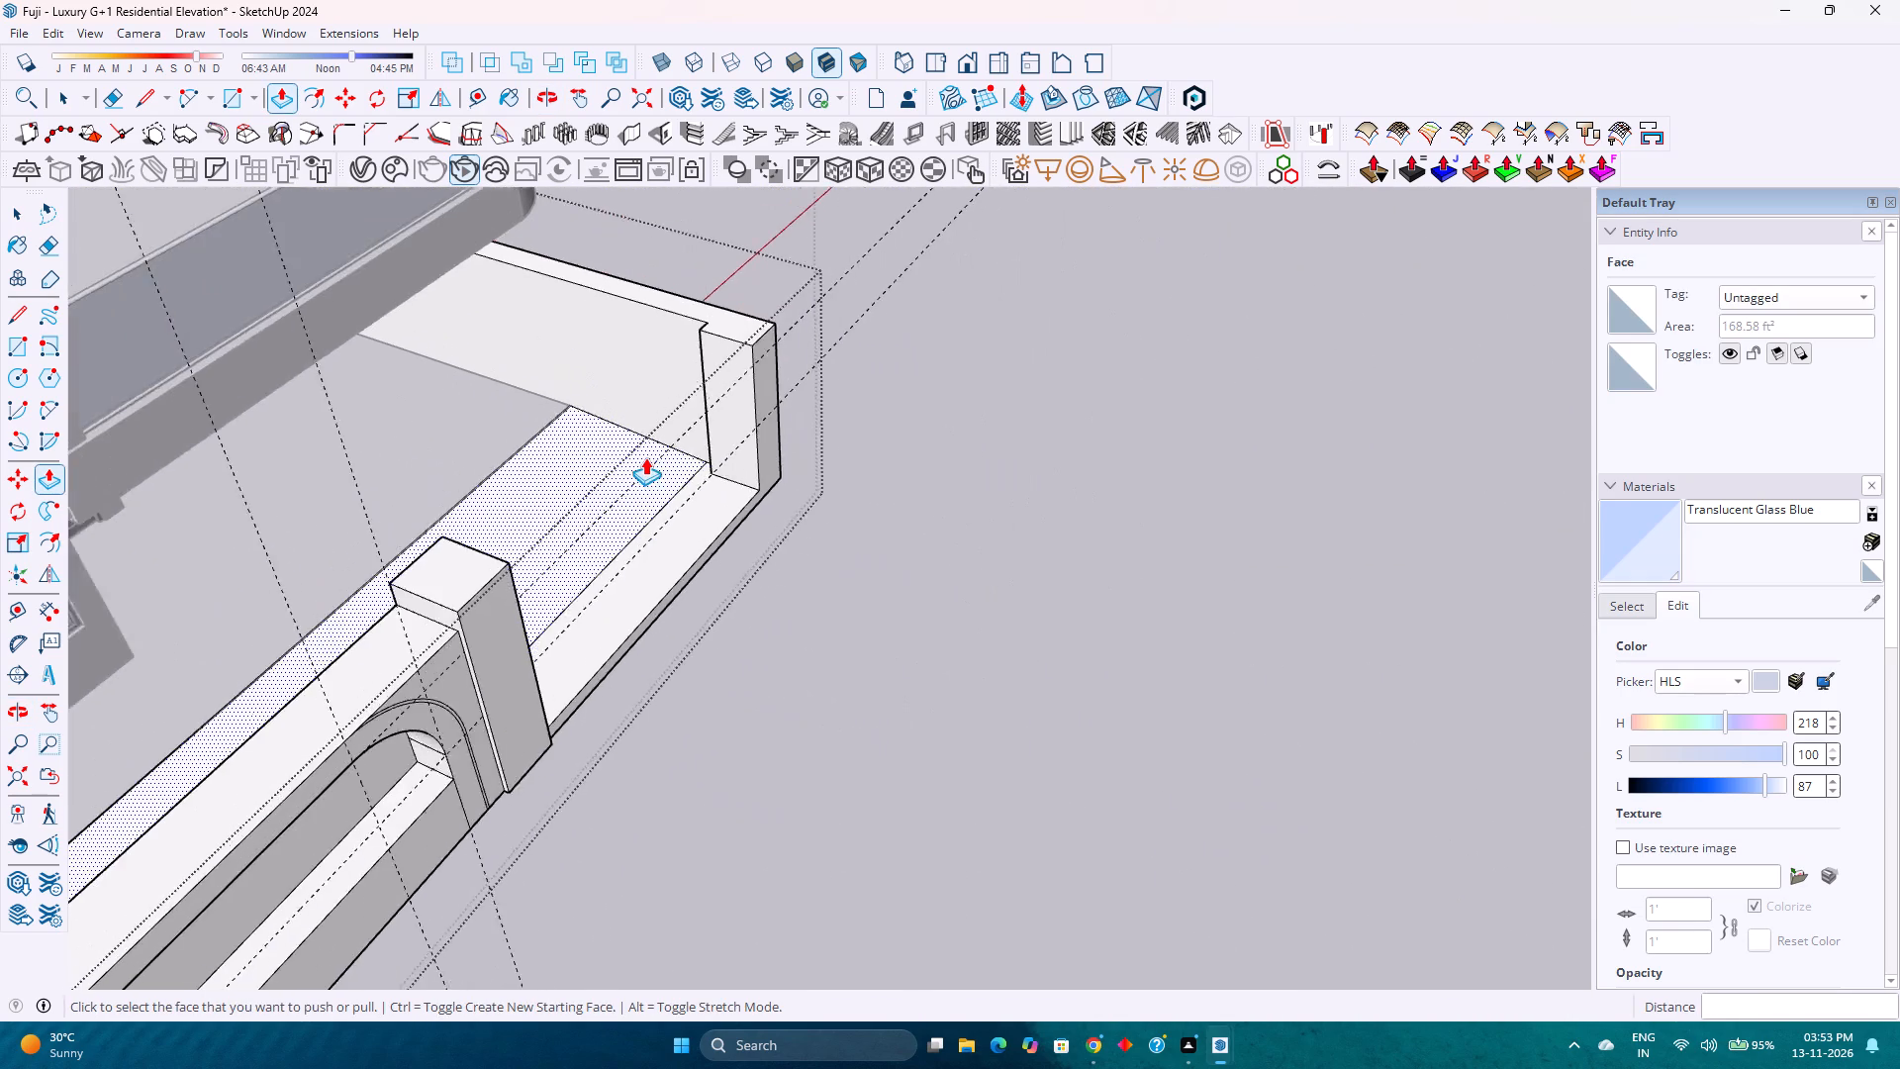
middle_click_drag(647, 457, 837, 457, "shift")
middle_click_drag(892, 499, 616, 382)
middle_click(616, 382)
middle_click_drag(595, 400, 933, 409, "shift")
middle_click(933, 409, "shift")
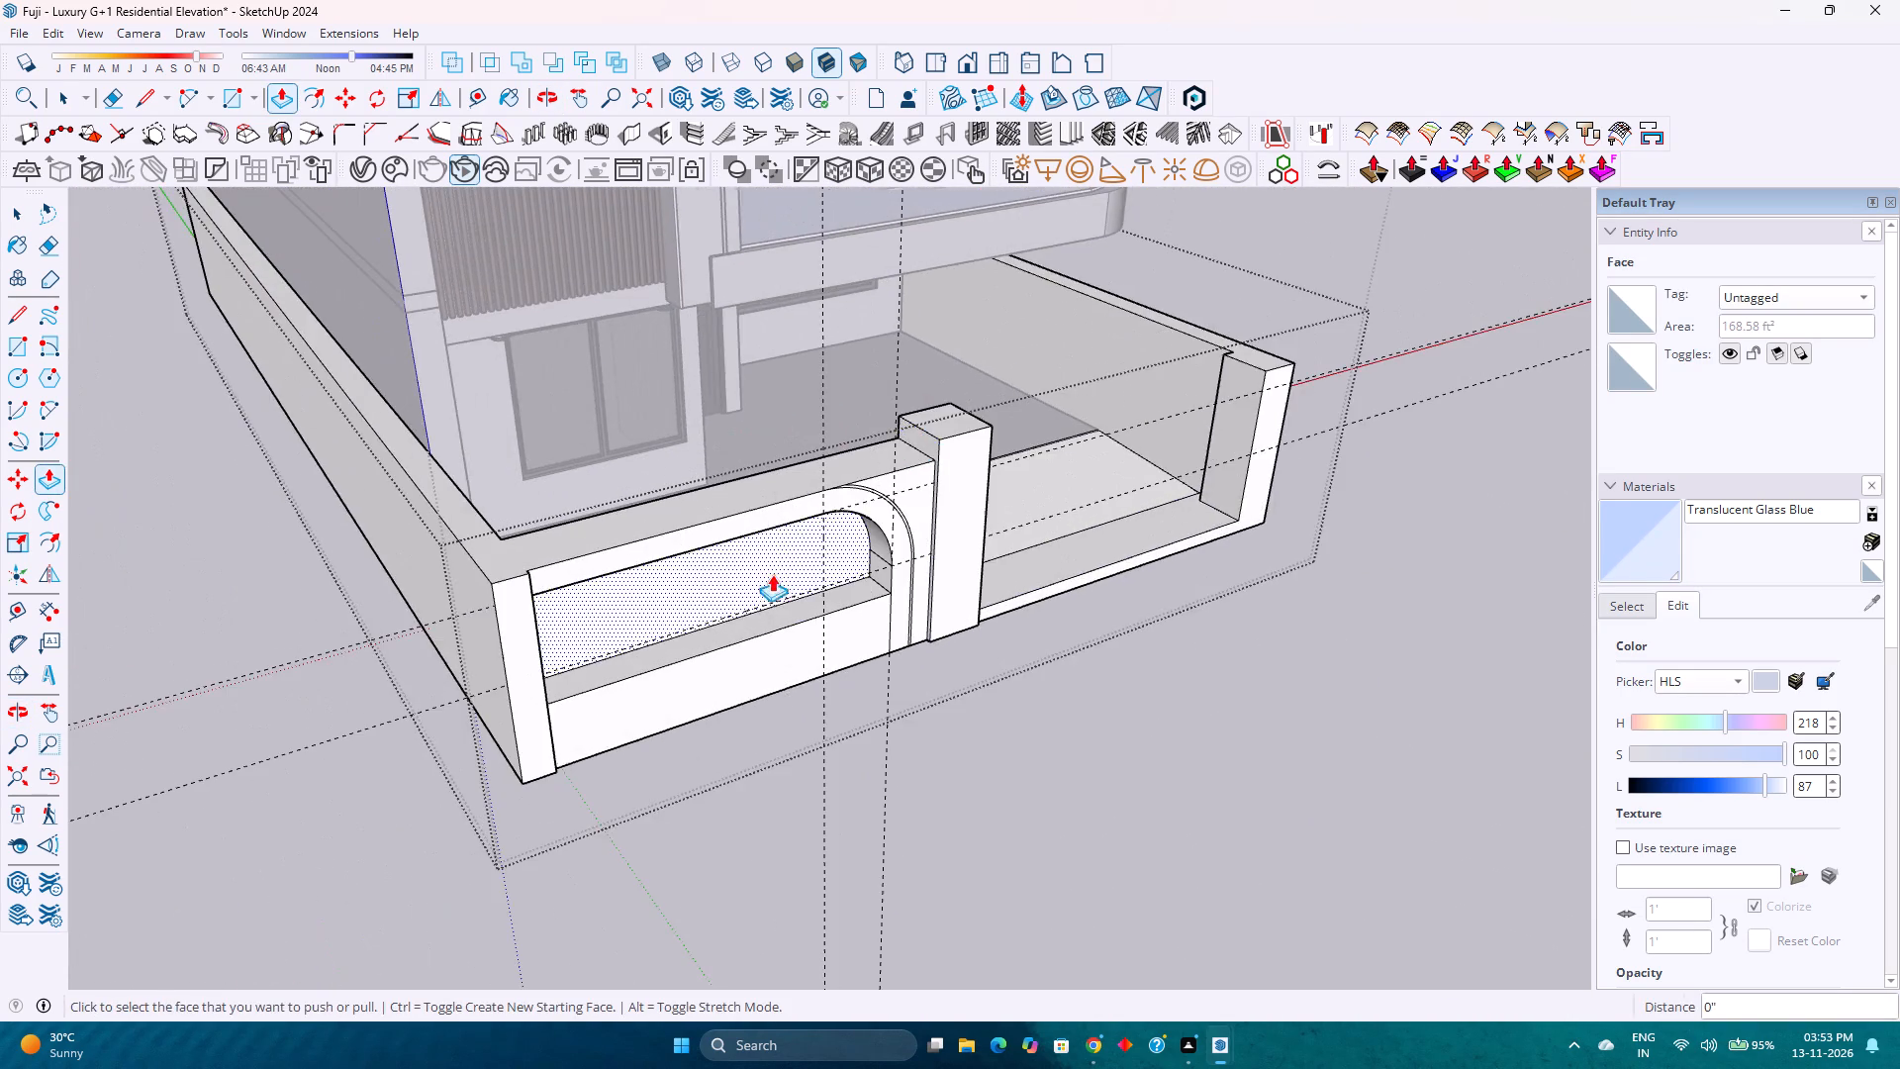
scroll(772, 574, "up", 2)
middle_click_drag(772, 575, 1062, 569)
left_click(842, 573)
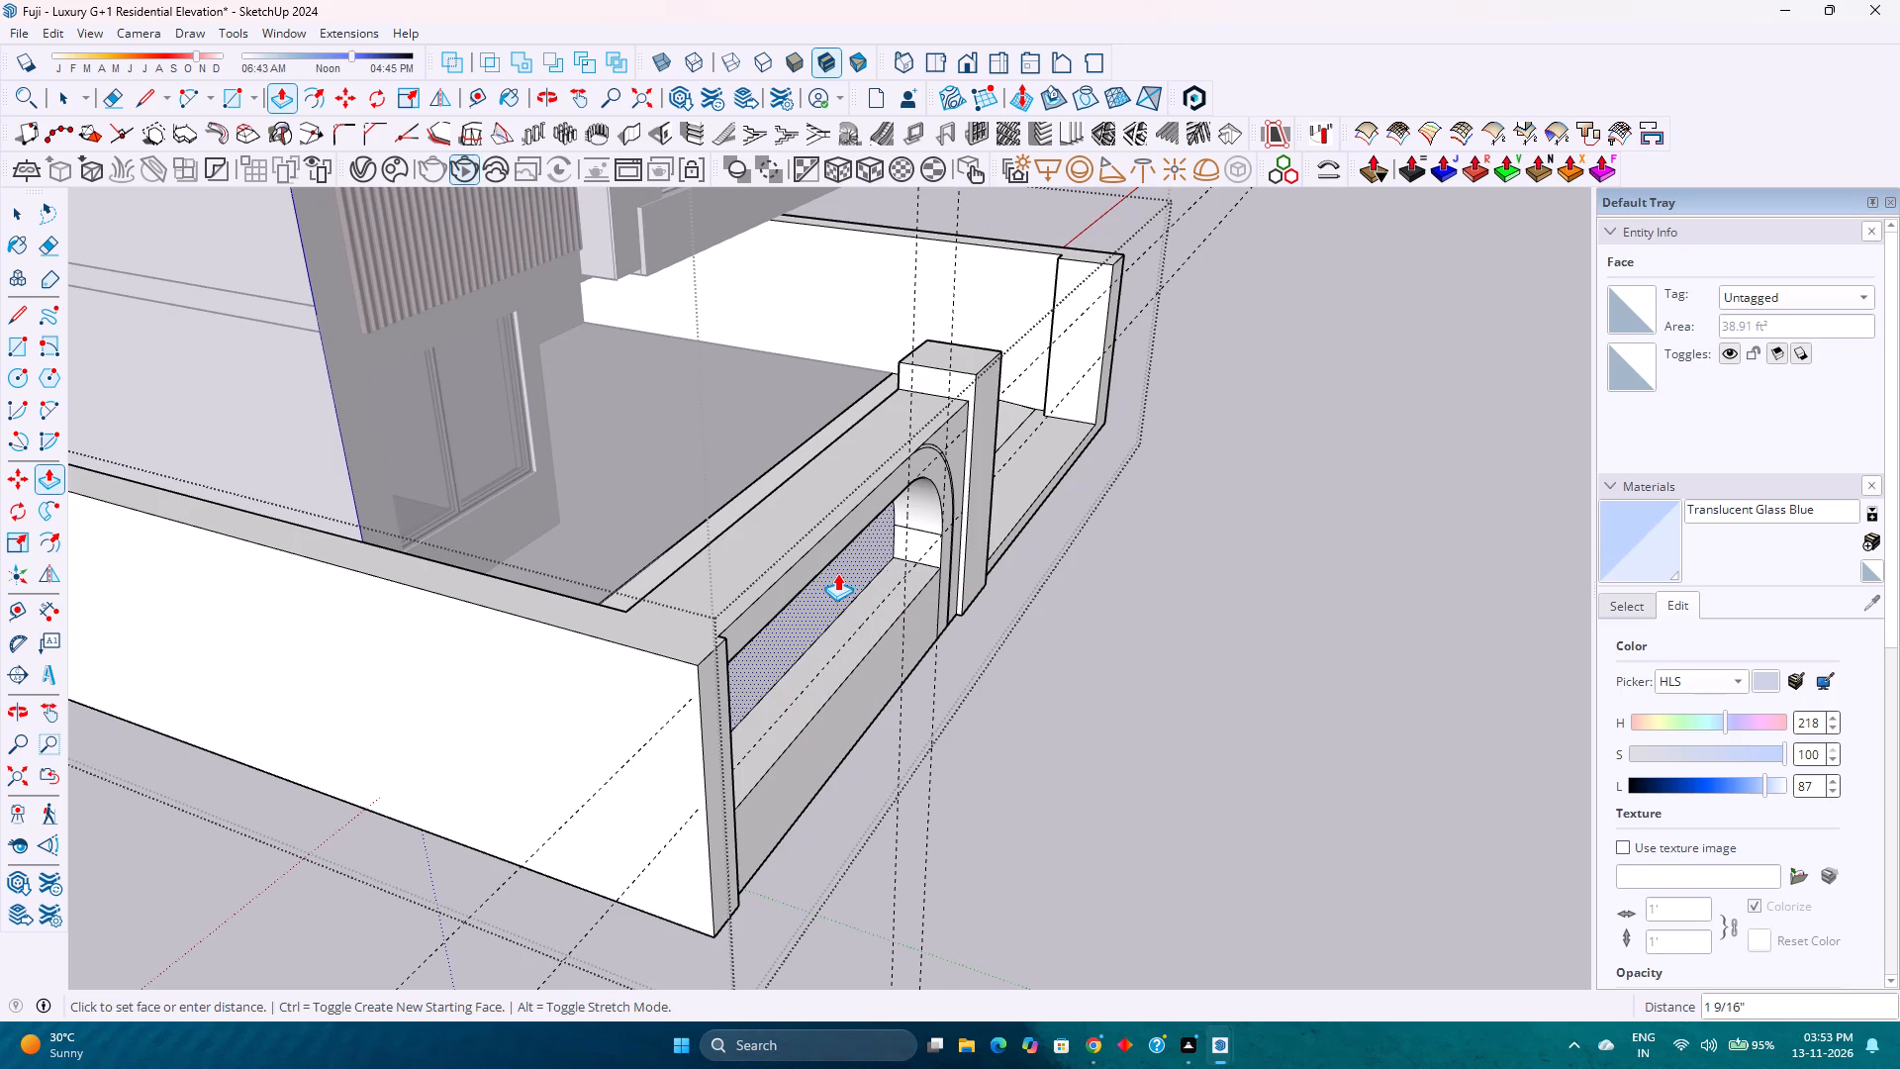
key("3")
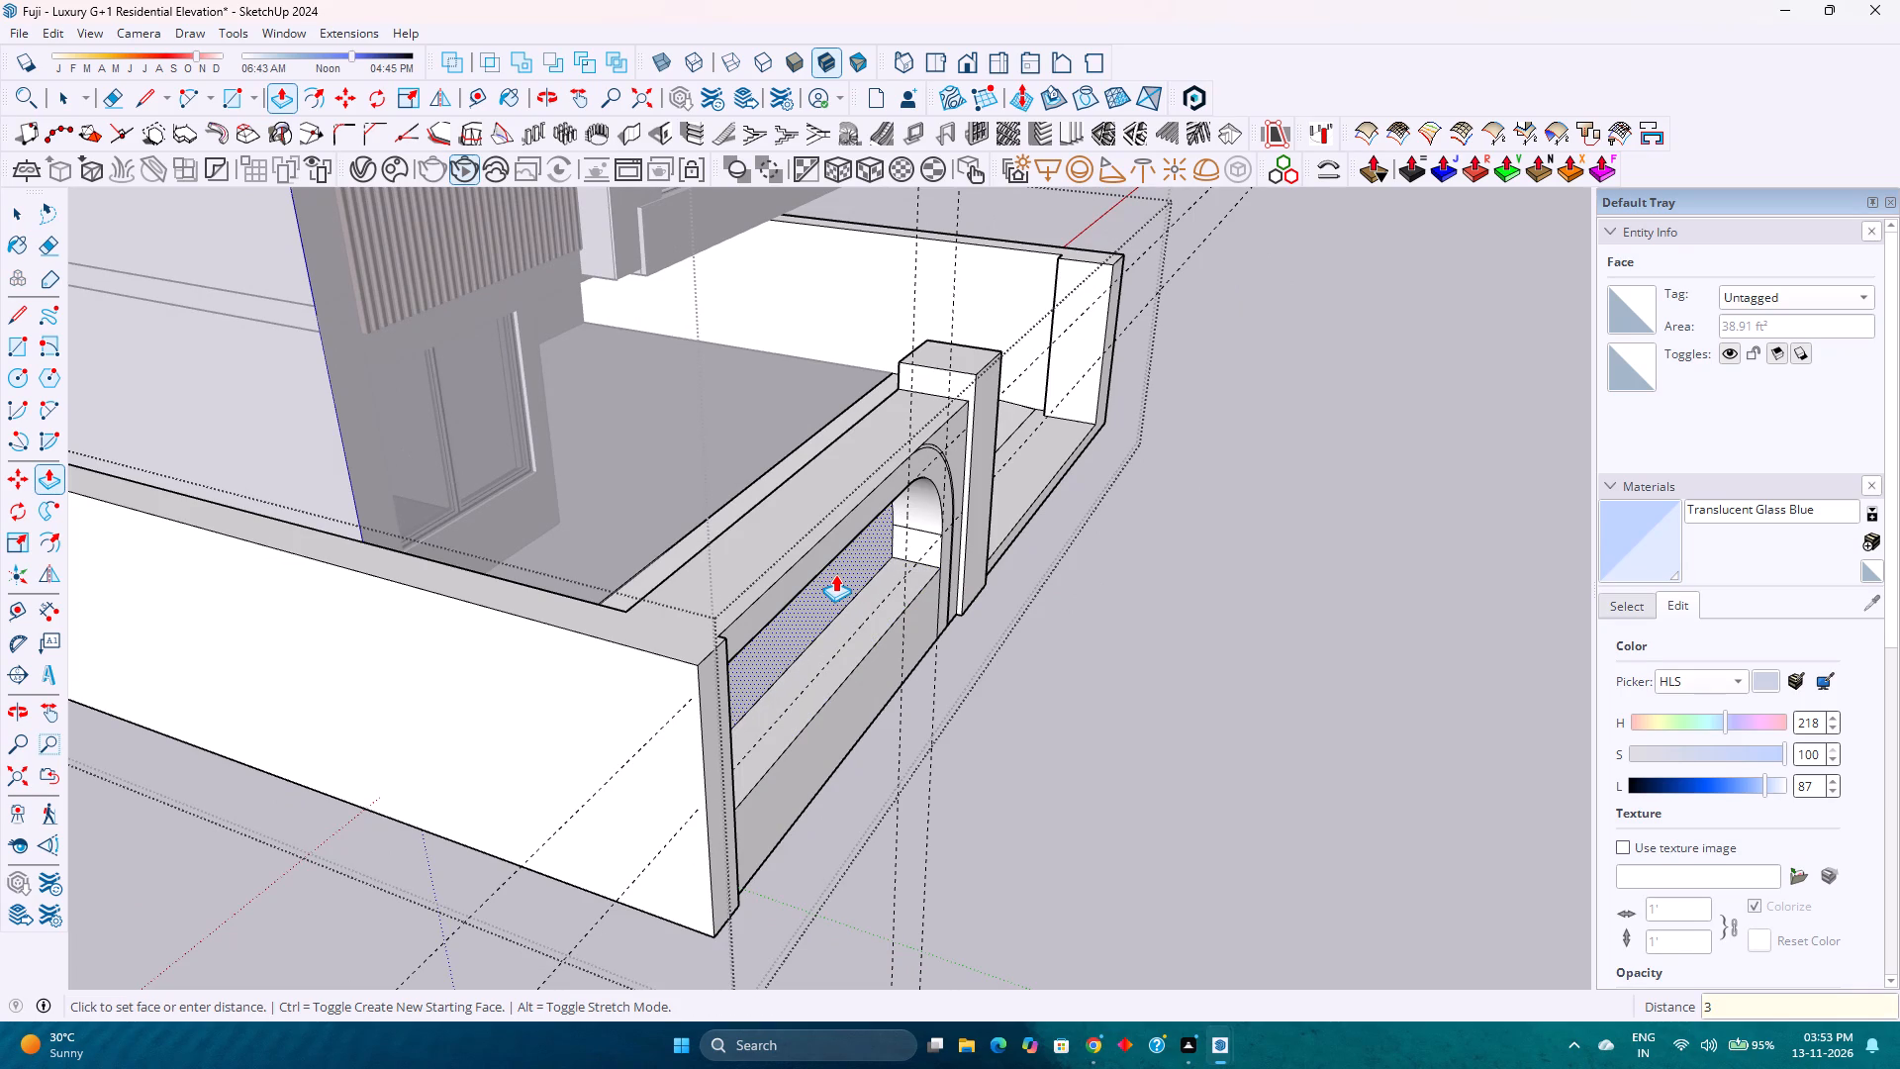
key("Return")
Offset the outline of the recess's bottom ledge inward by 2".
scroll(833, 645, "up", 4)
key("space")
left_click(845, 631)
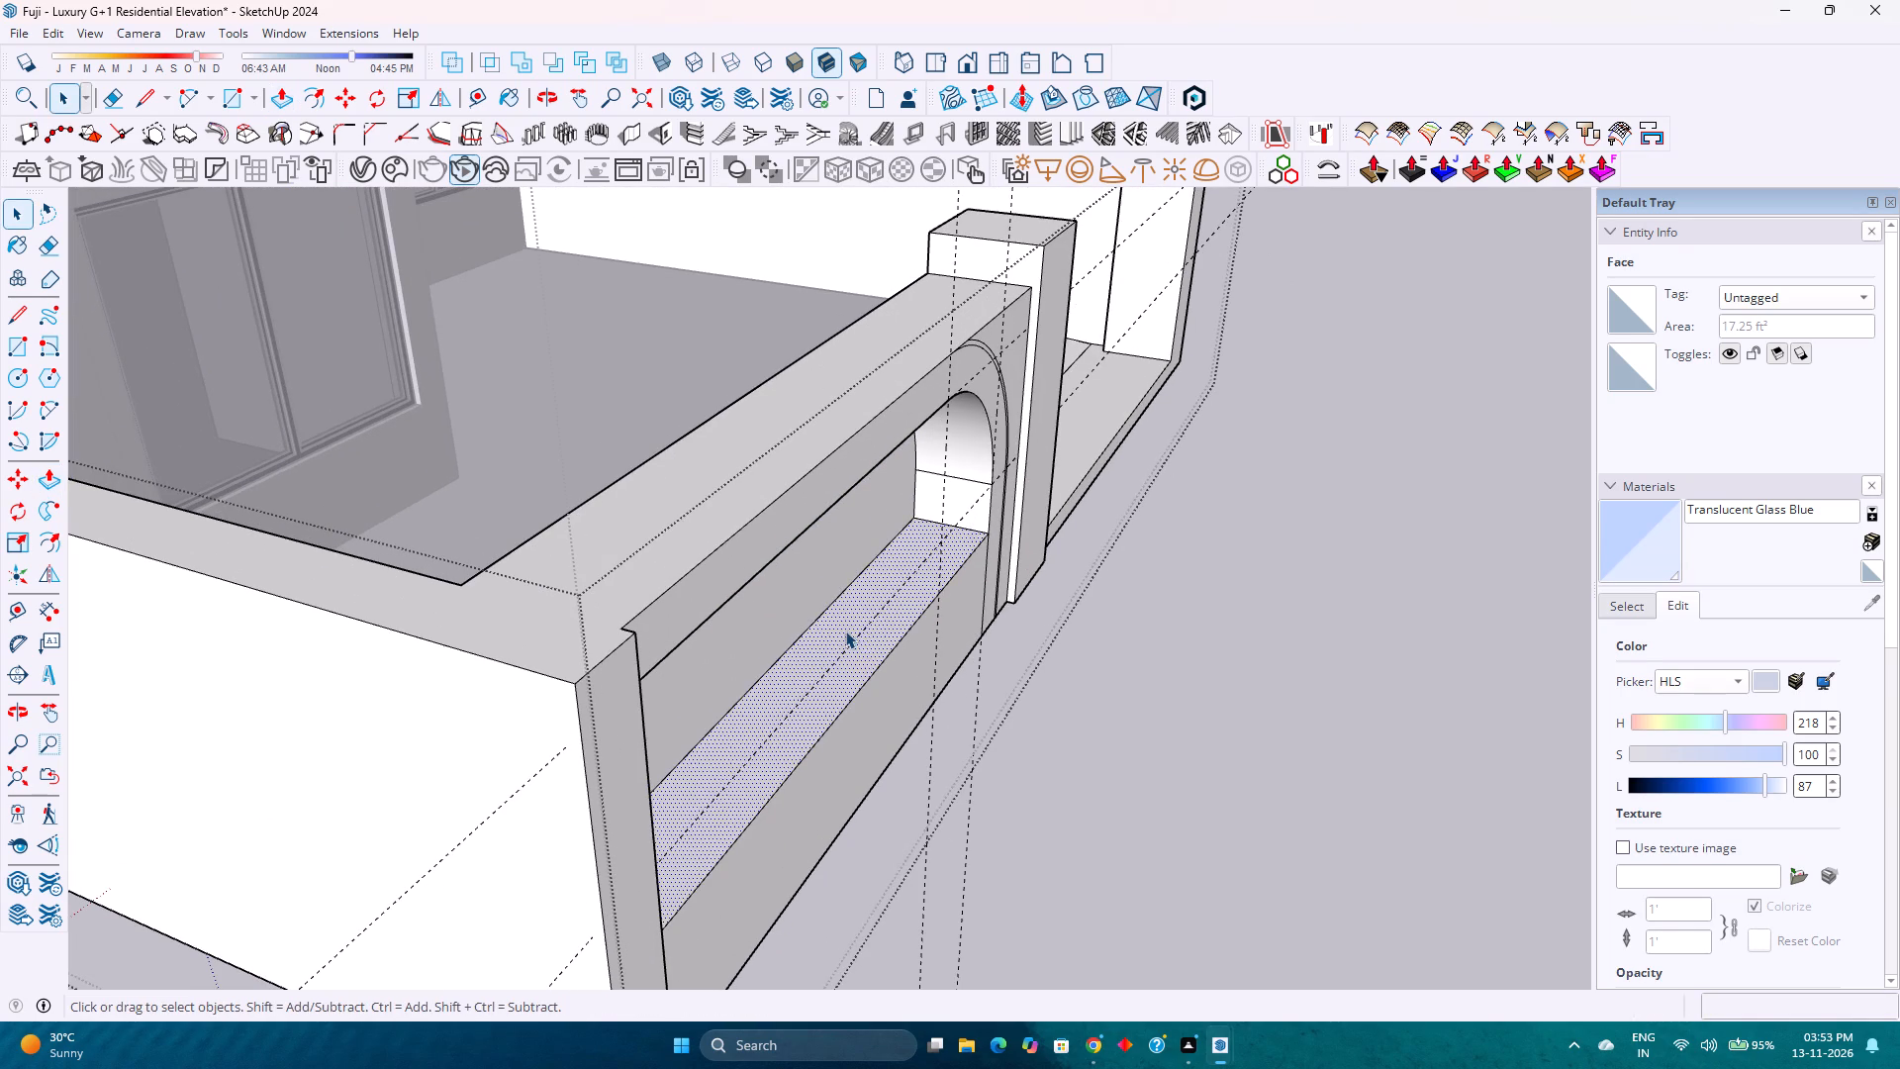
scroll(857, 650, "up", 1)
middle_click_drag(847, 651, 672, 538)
scroll(730, 568, "up", 2)
middle_click_drag(730, 572, 656, 613)
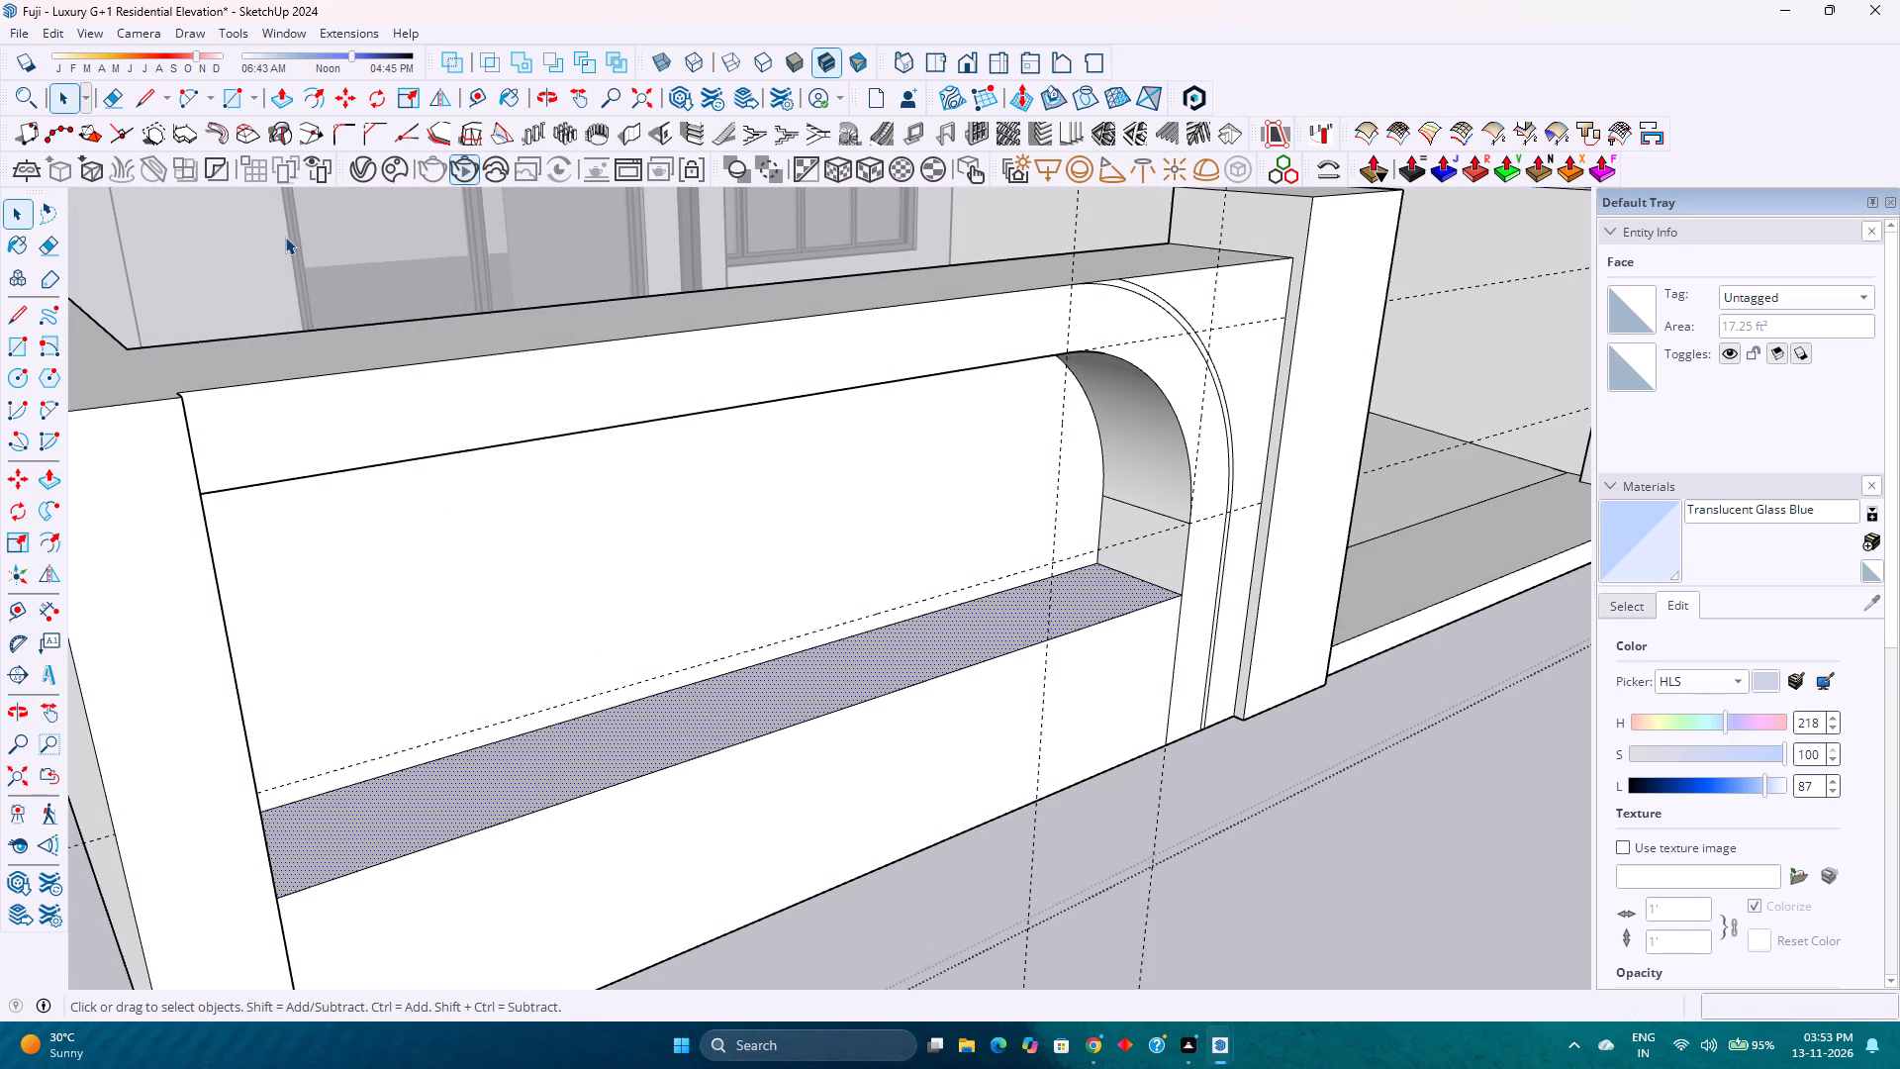
left_click(310, 100)
left_click(578, 719)
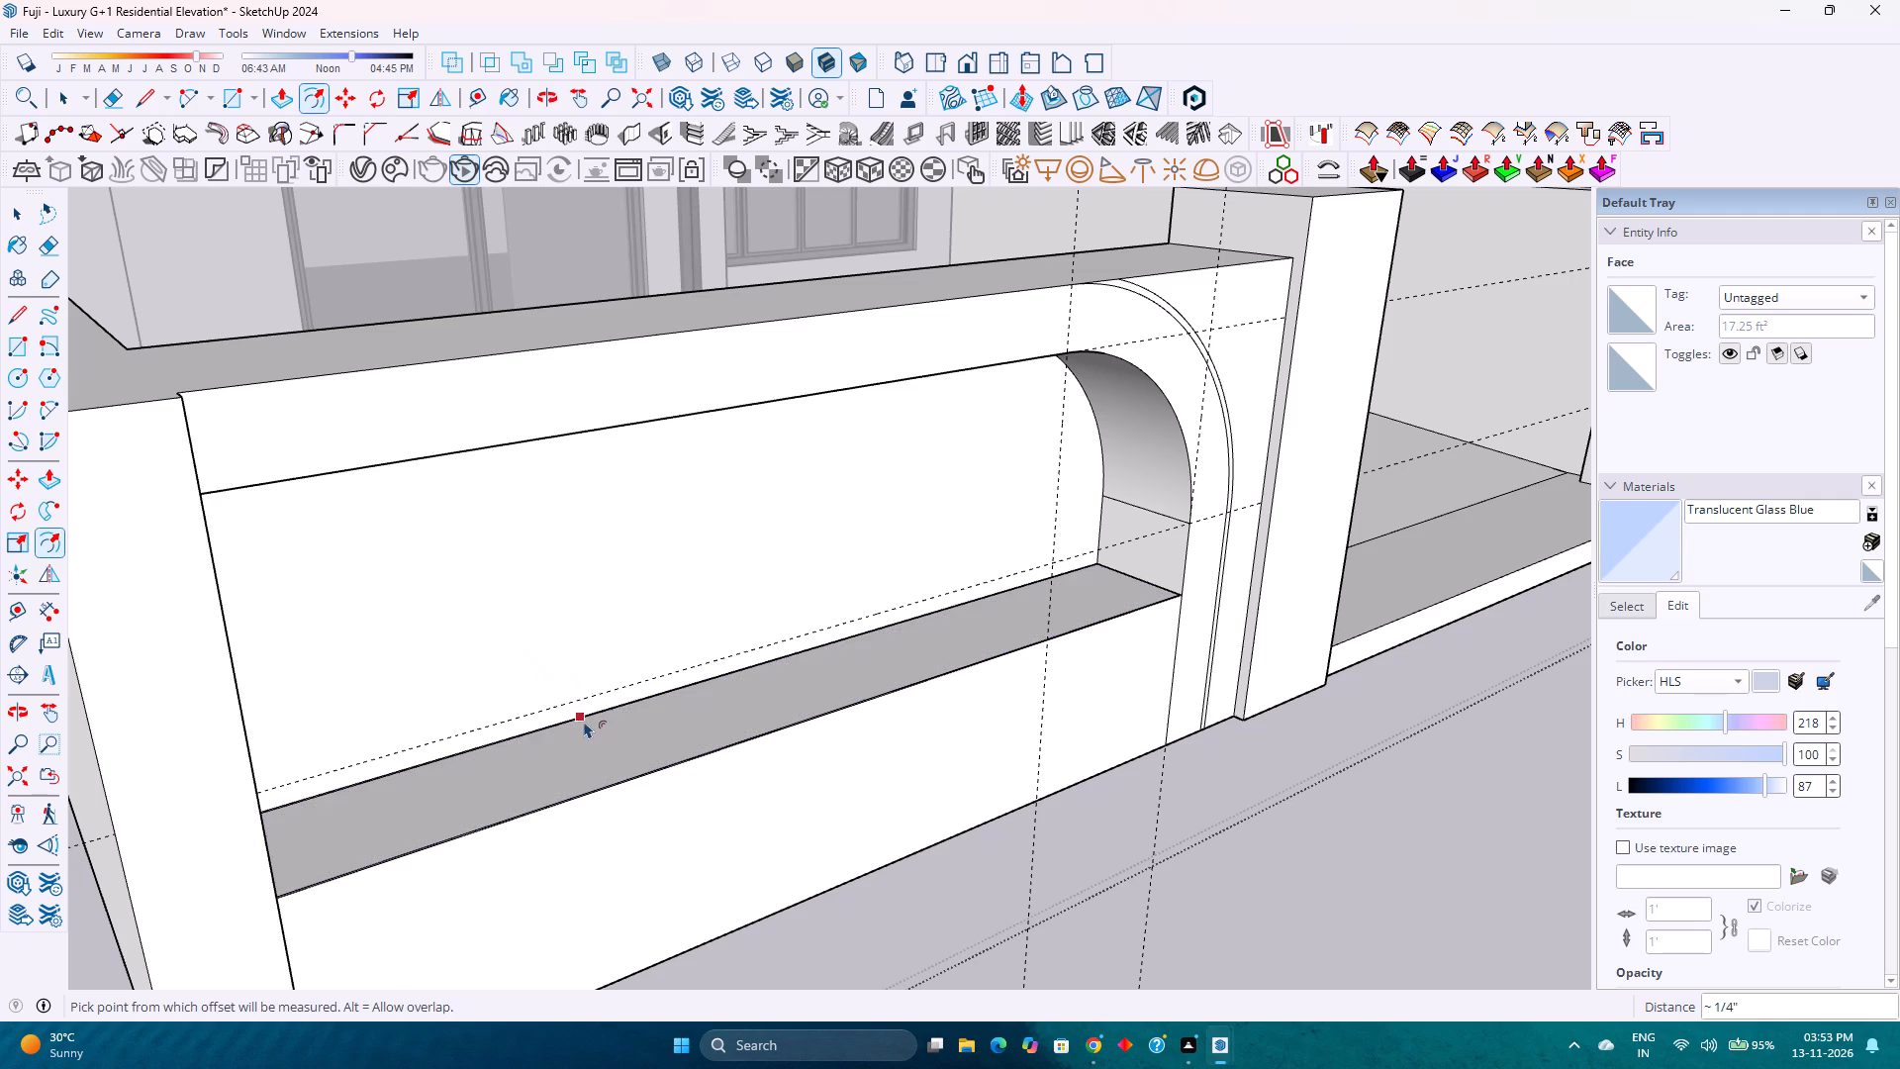
key("ctrl+z")
left_click(589, 719)
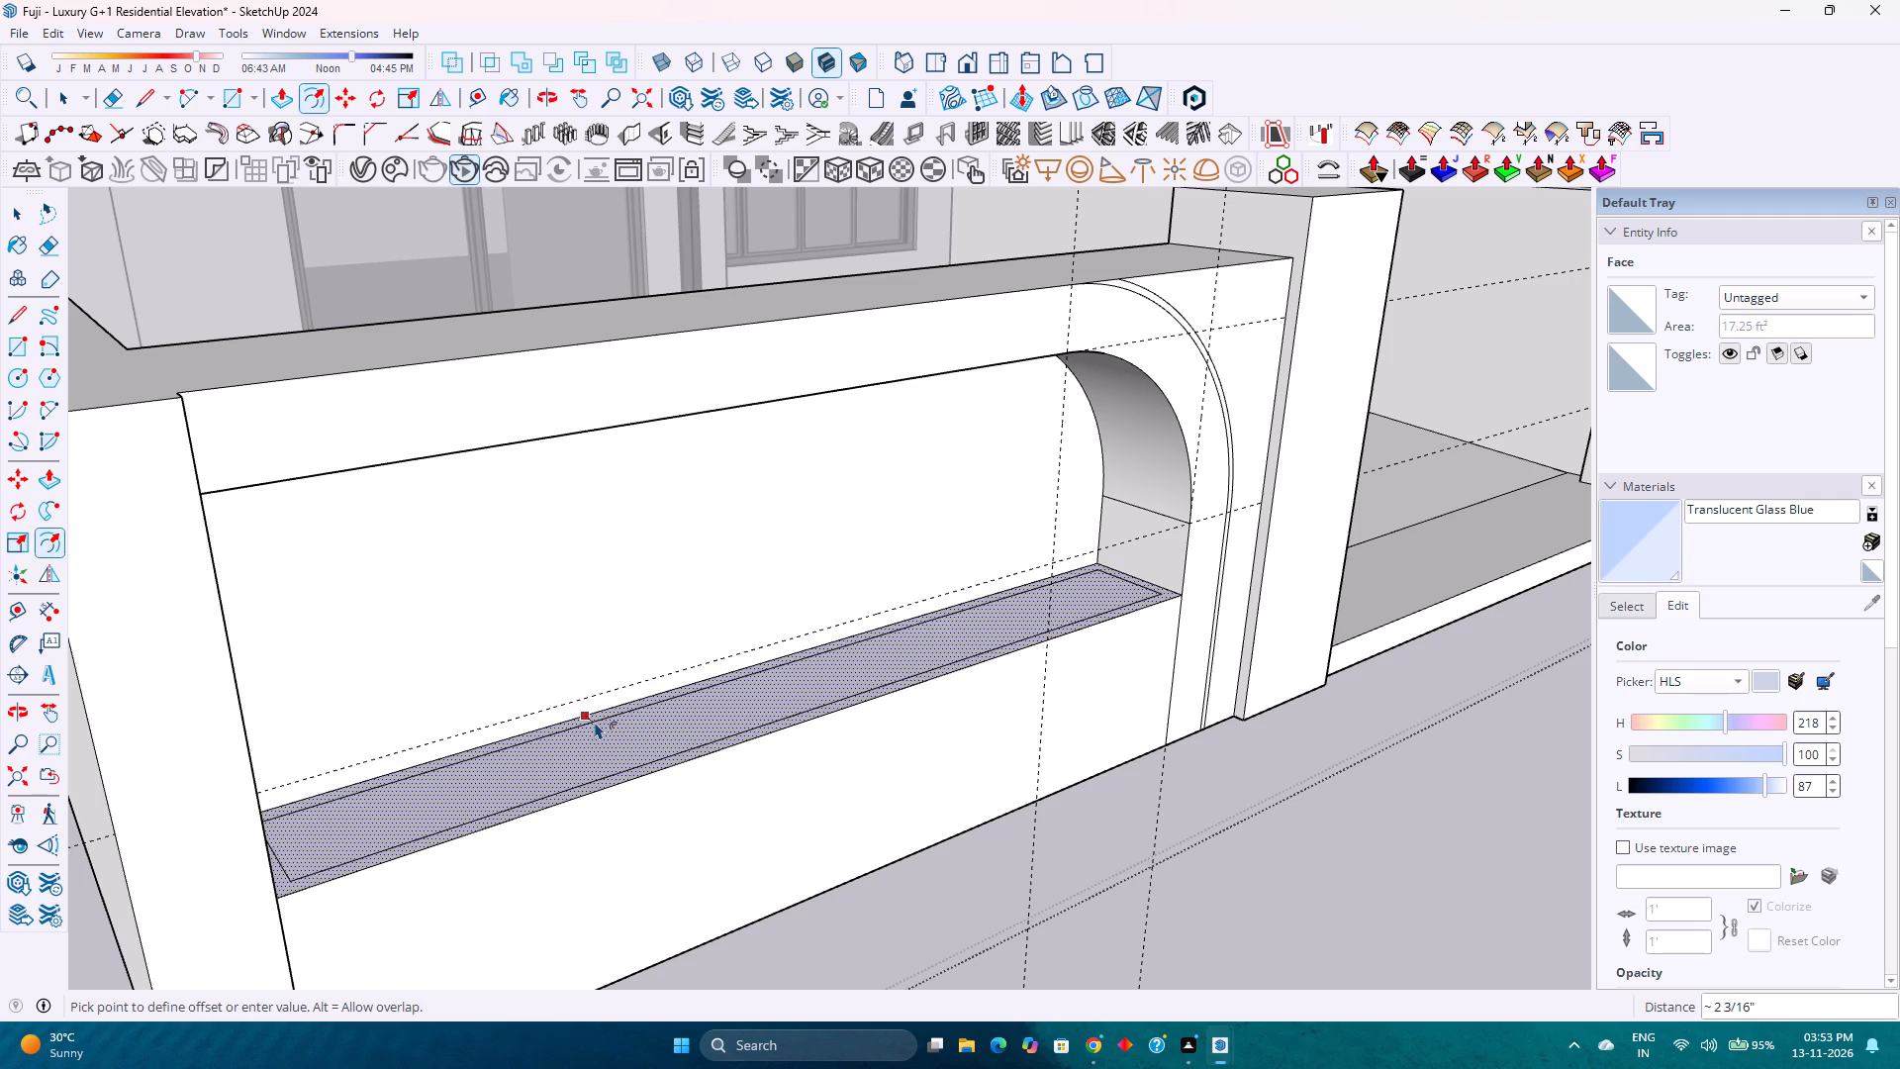
key("3")
key("Return")
middle_click_drag(612, 710, 324, 758)
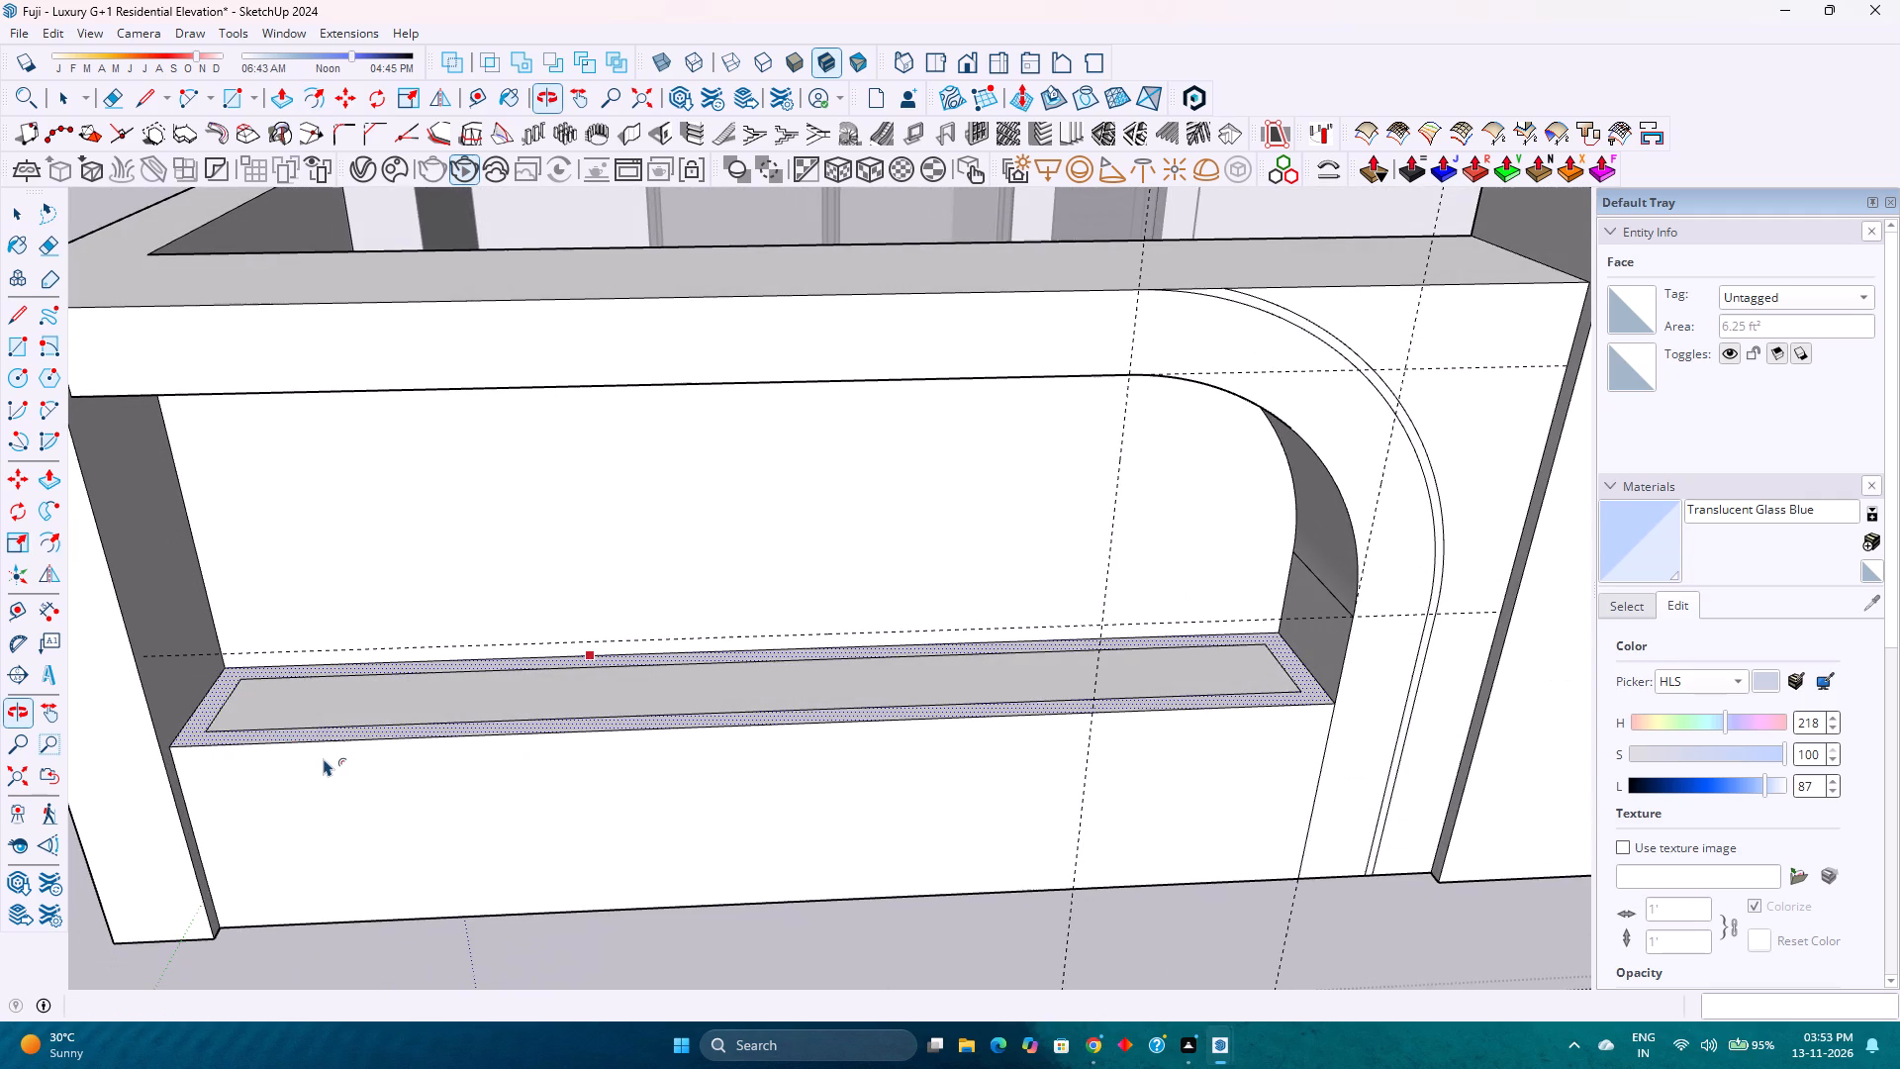
key("2")
key("Return")
Sink the inner ledge face 9" to form a trough along the bottom of the recess.
key("p")
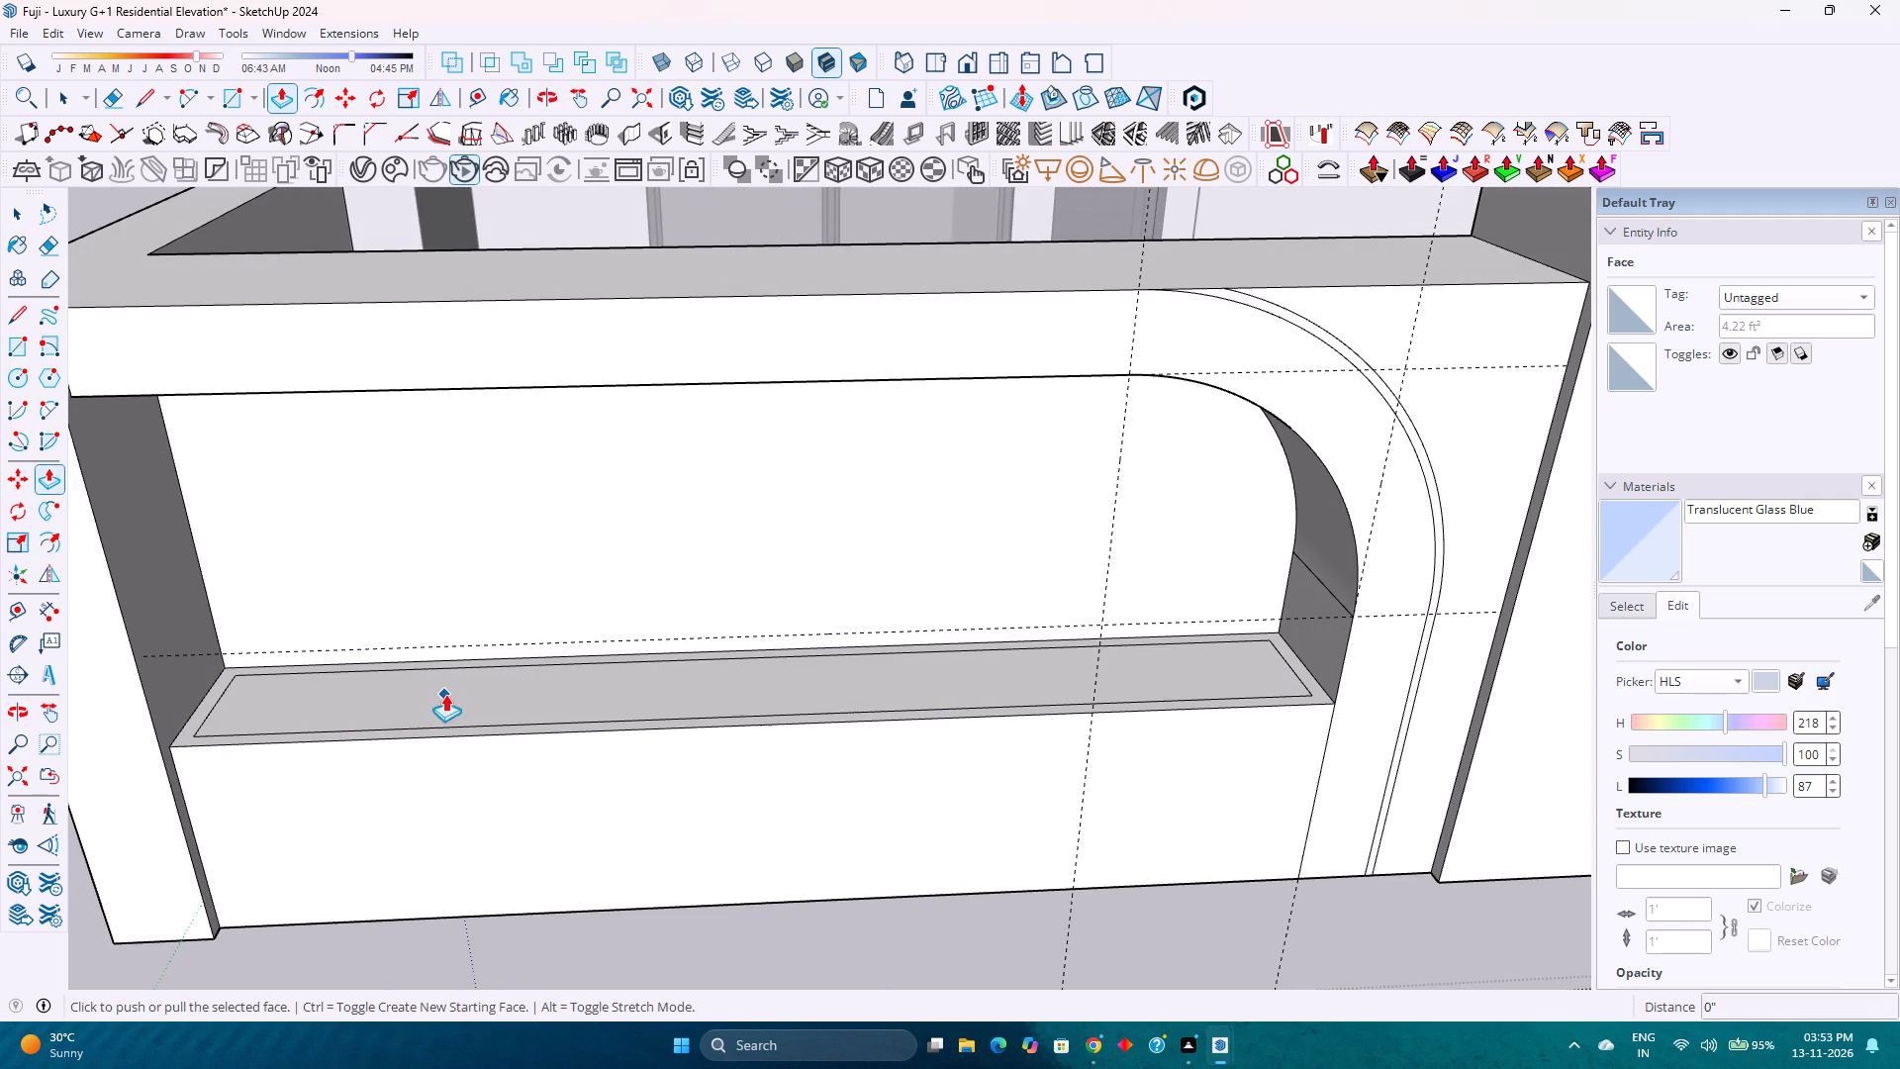
key("Escape")
left_click(447, 690)
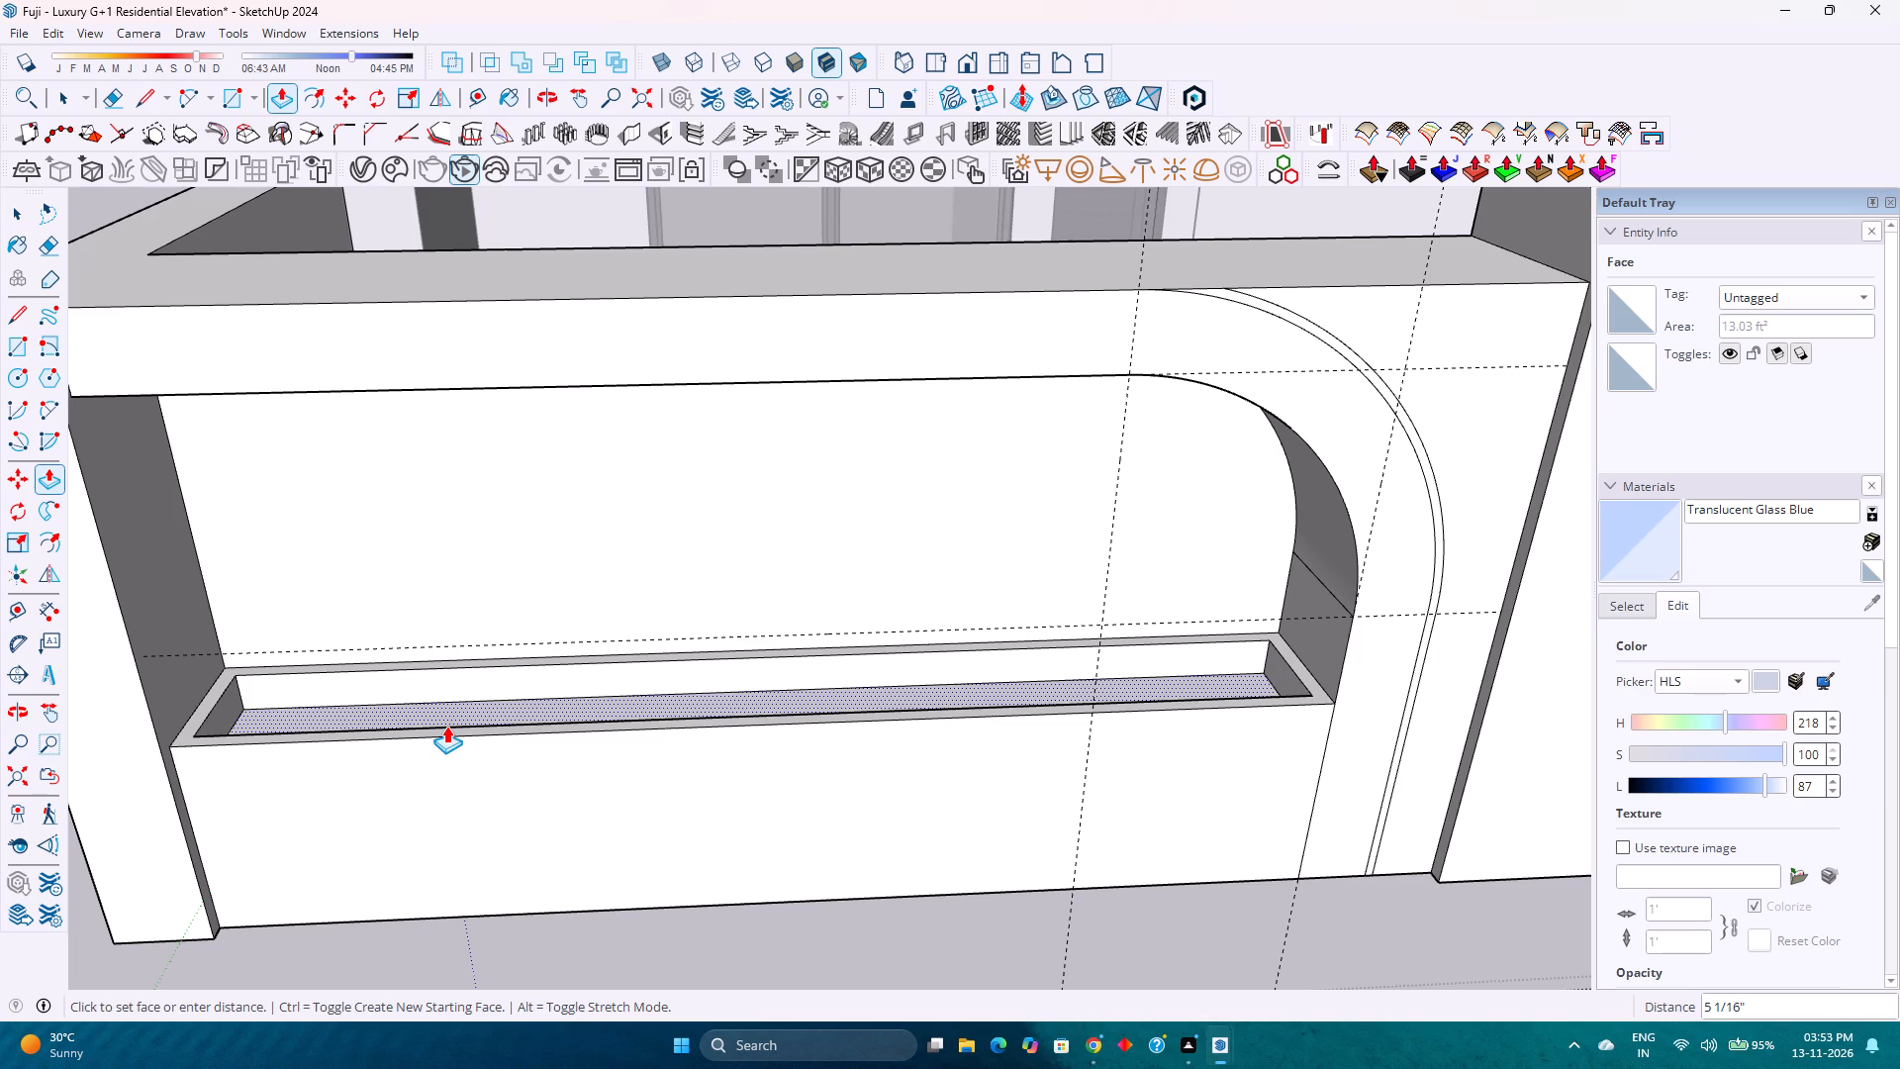
key("9")
key("Return")
Pull the wide arched band around the recess outward by 2" from the front wall.
scroll(457, 713, "down", 4)
middle_click_drag(457, 739, 684, 752)
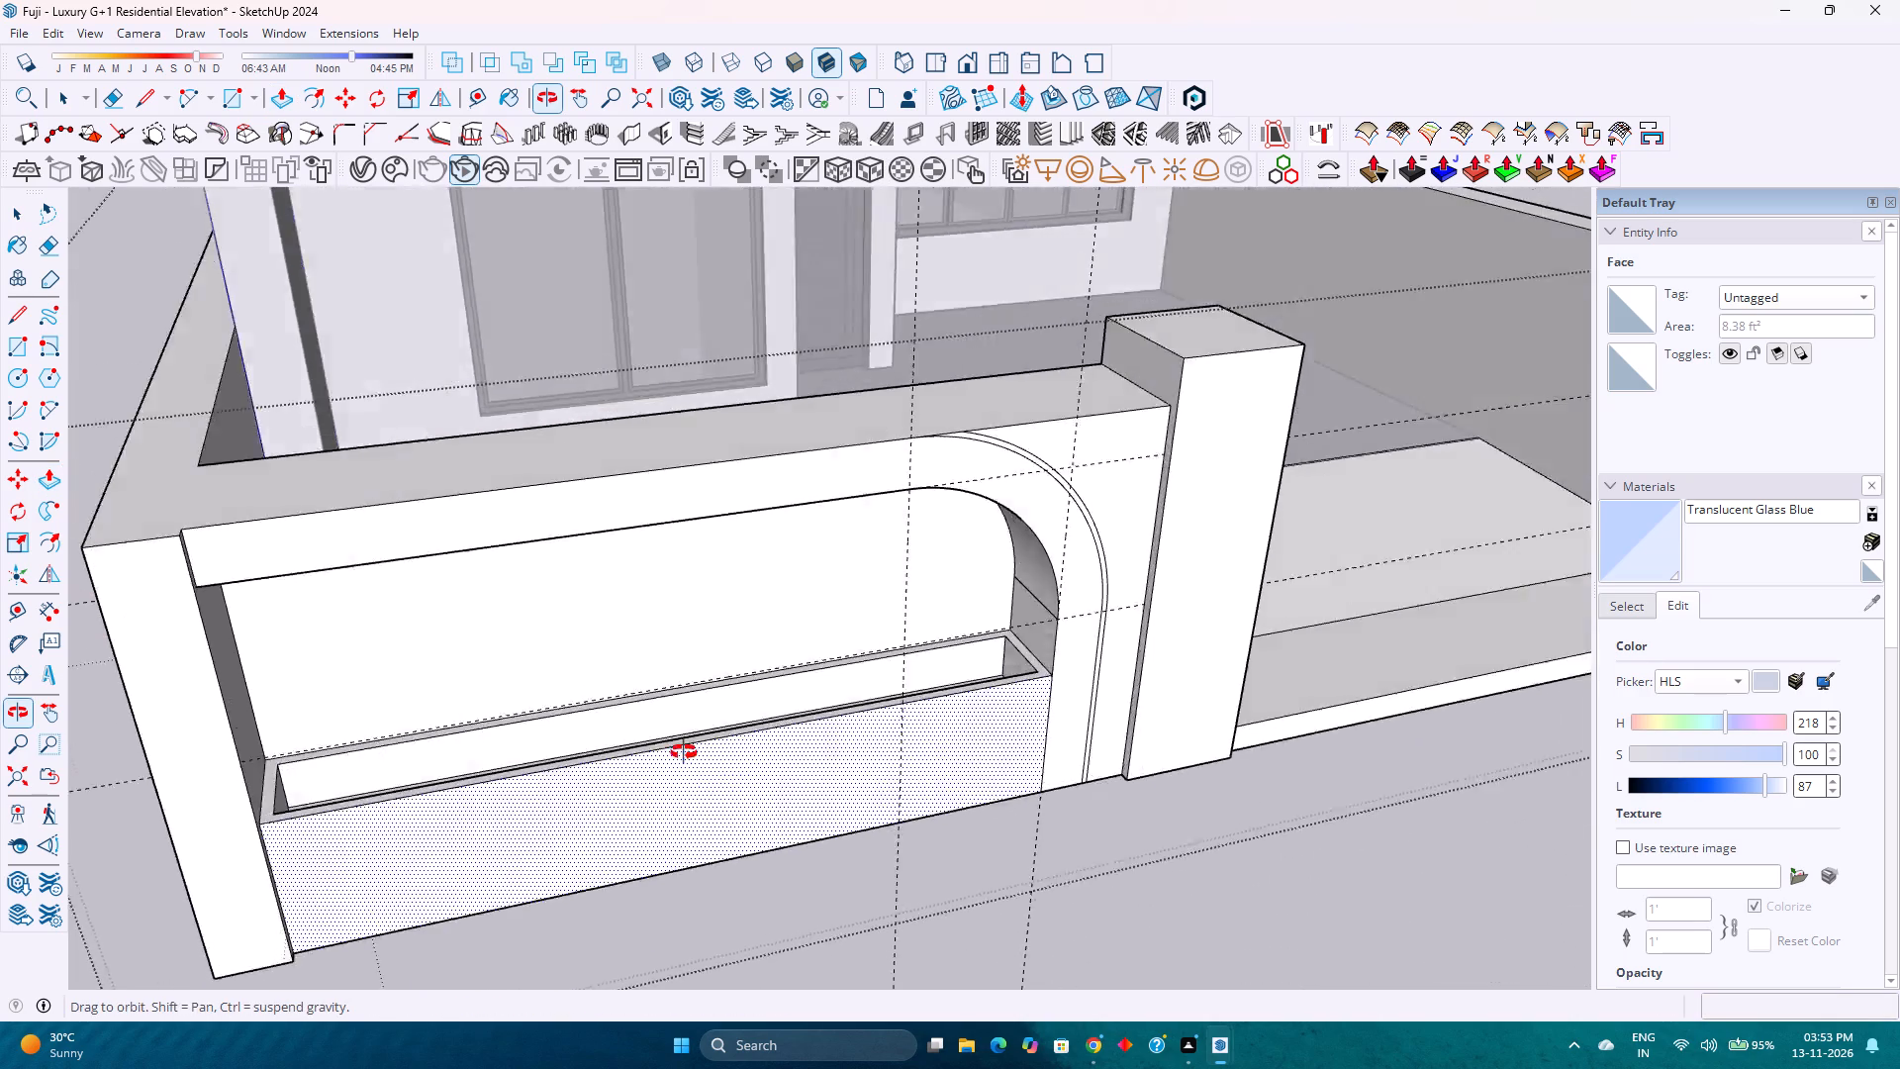
middle_click_drag(684, 752, 725, 661)
scroll(709, 649, "down", 5)
middle_click_drag(826, 720, 607, 644)
scroll(608, 635, "down", 4)
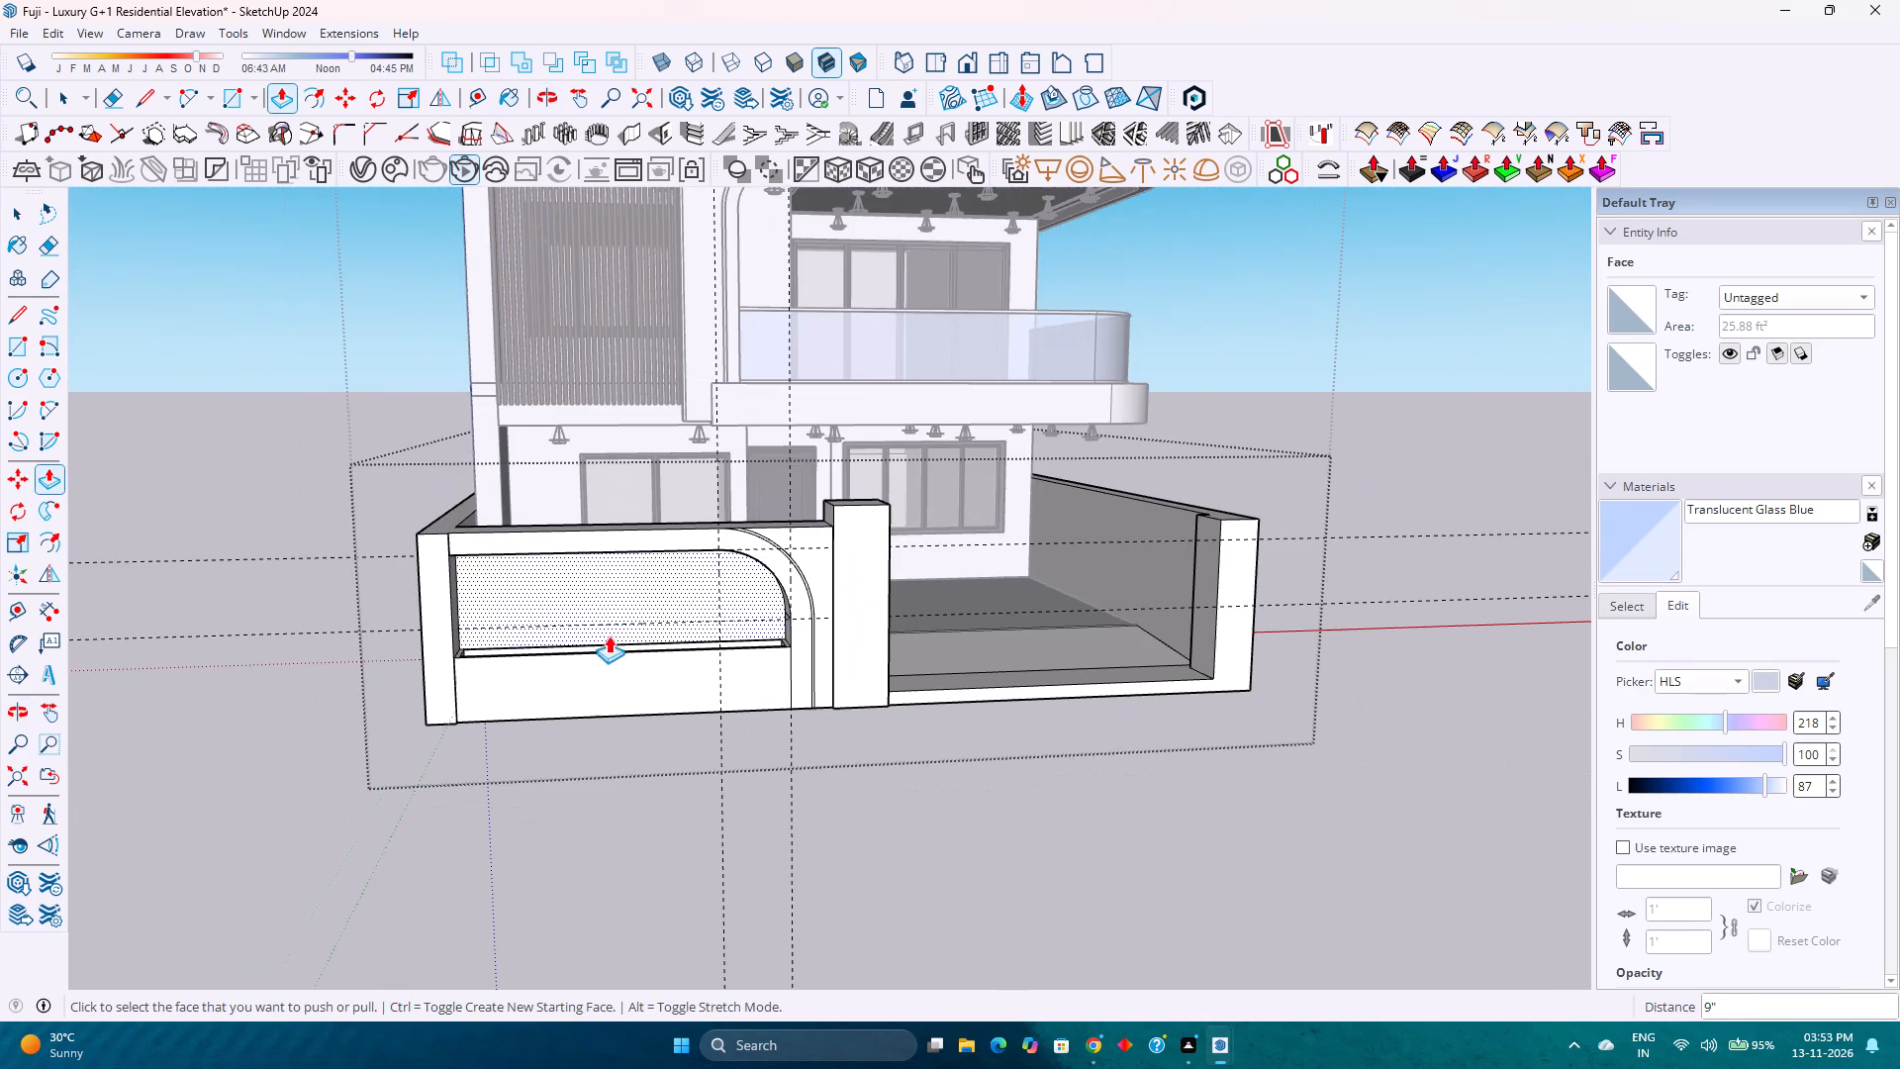
key("space")
scroll(775, 554, "up", 12)
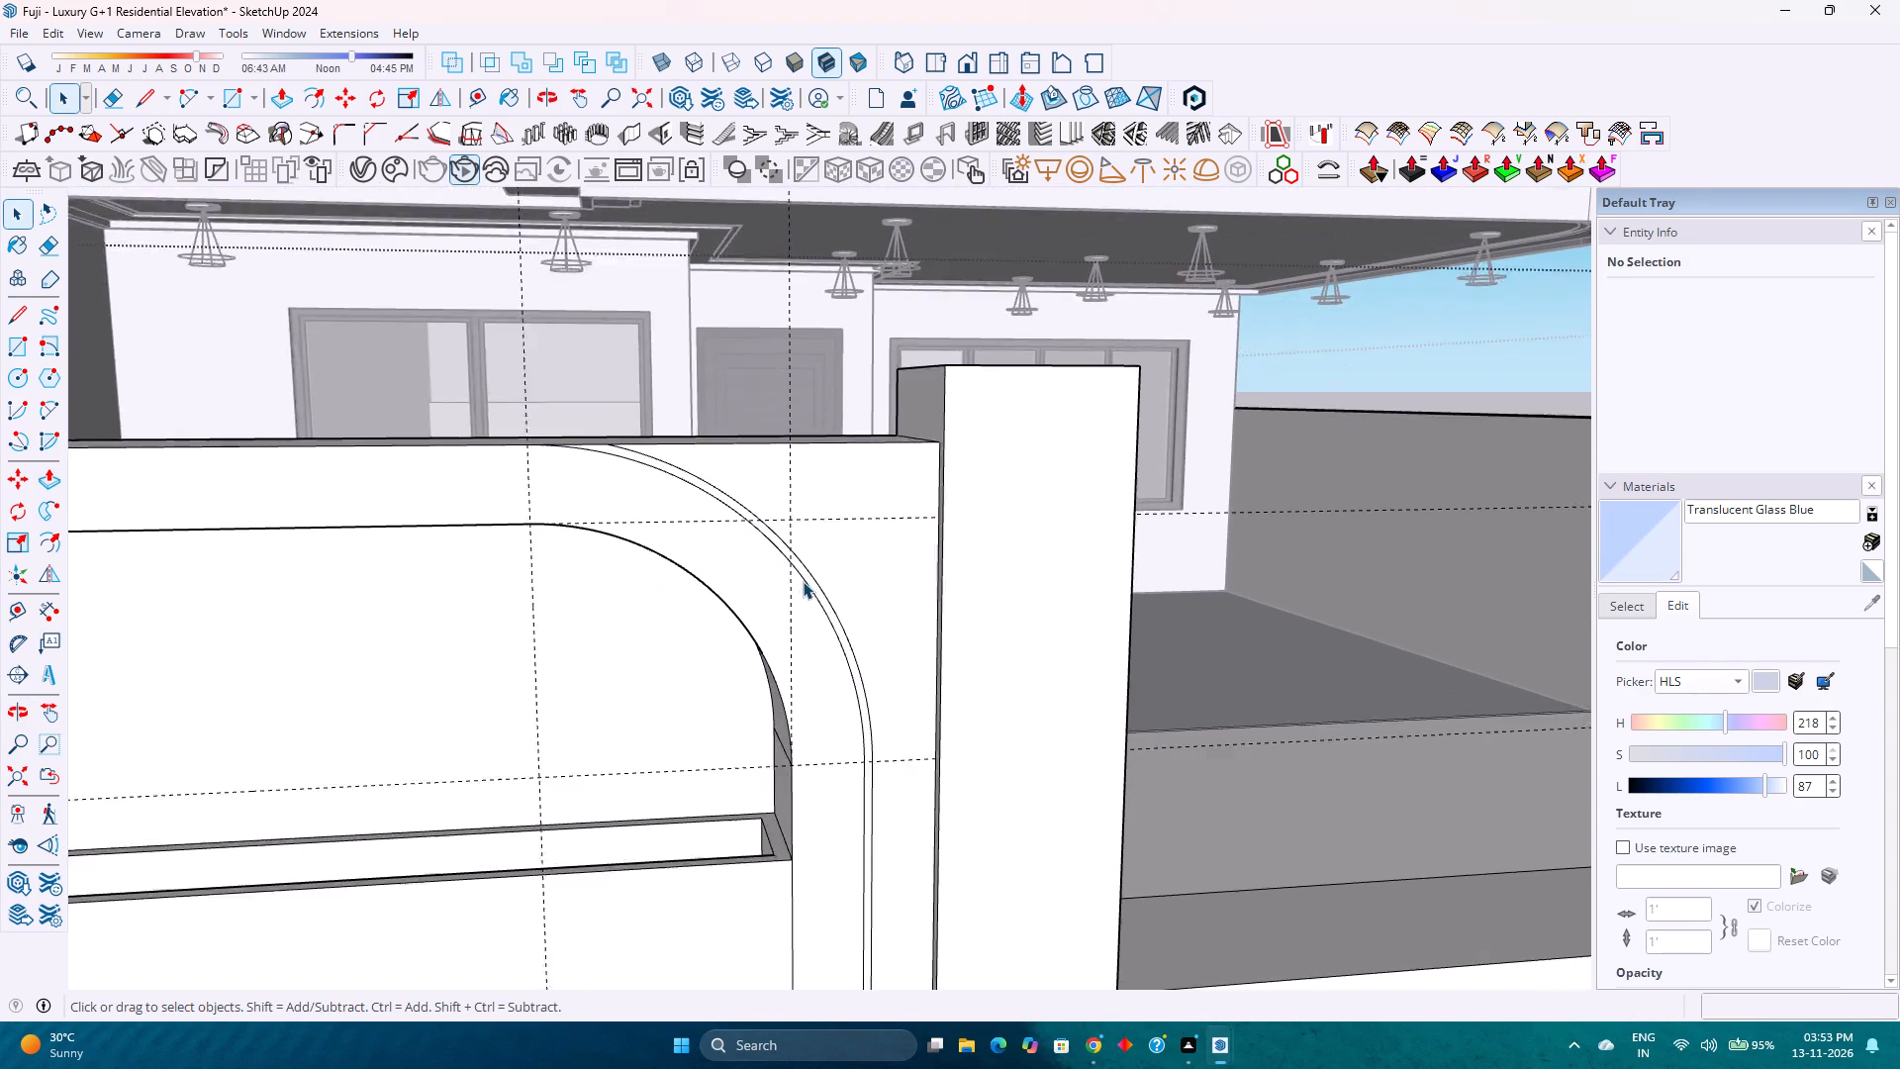
scroll(803, 581, "up", 1)
left_click(807, 581)
scroll(812, 579, "up", 4)
left_click(810, 579)
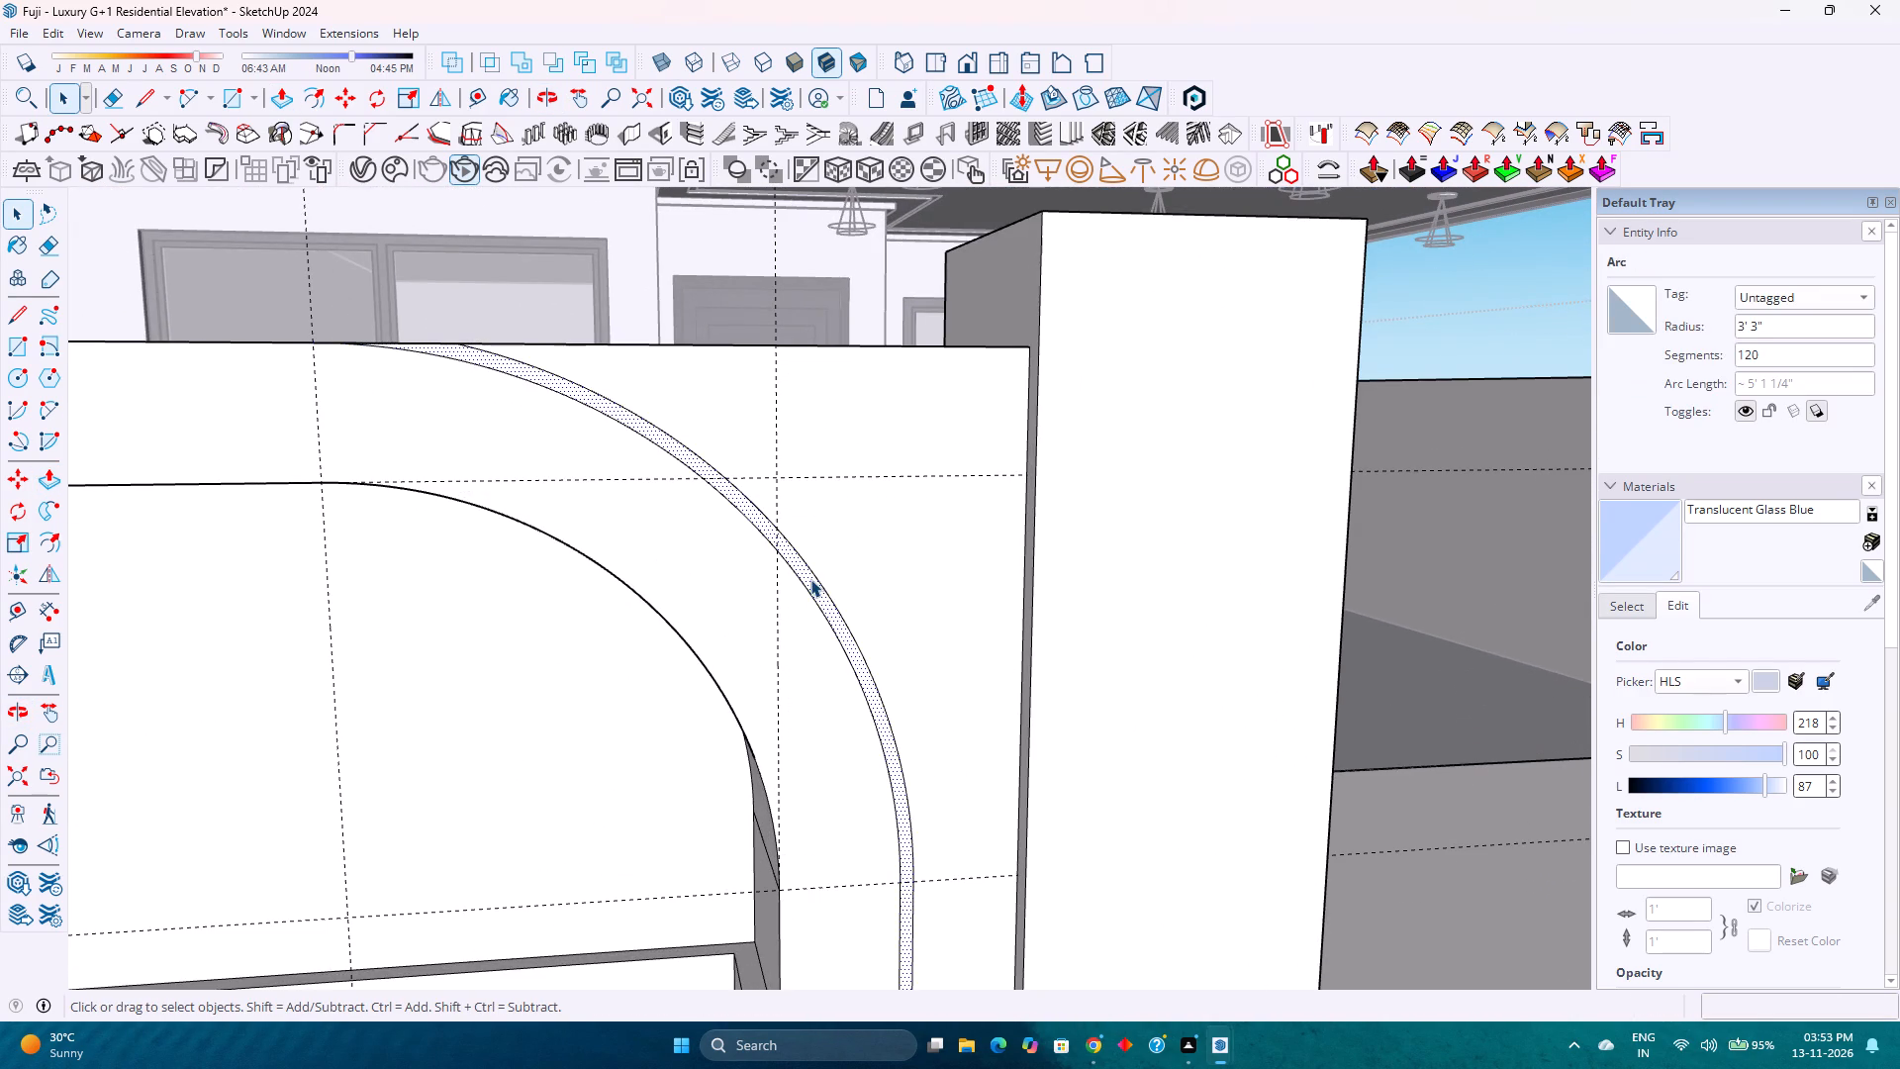
scroll(810, 579, "down", 14)
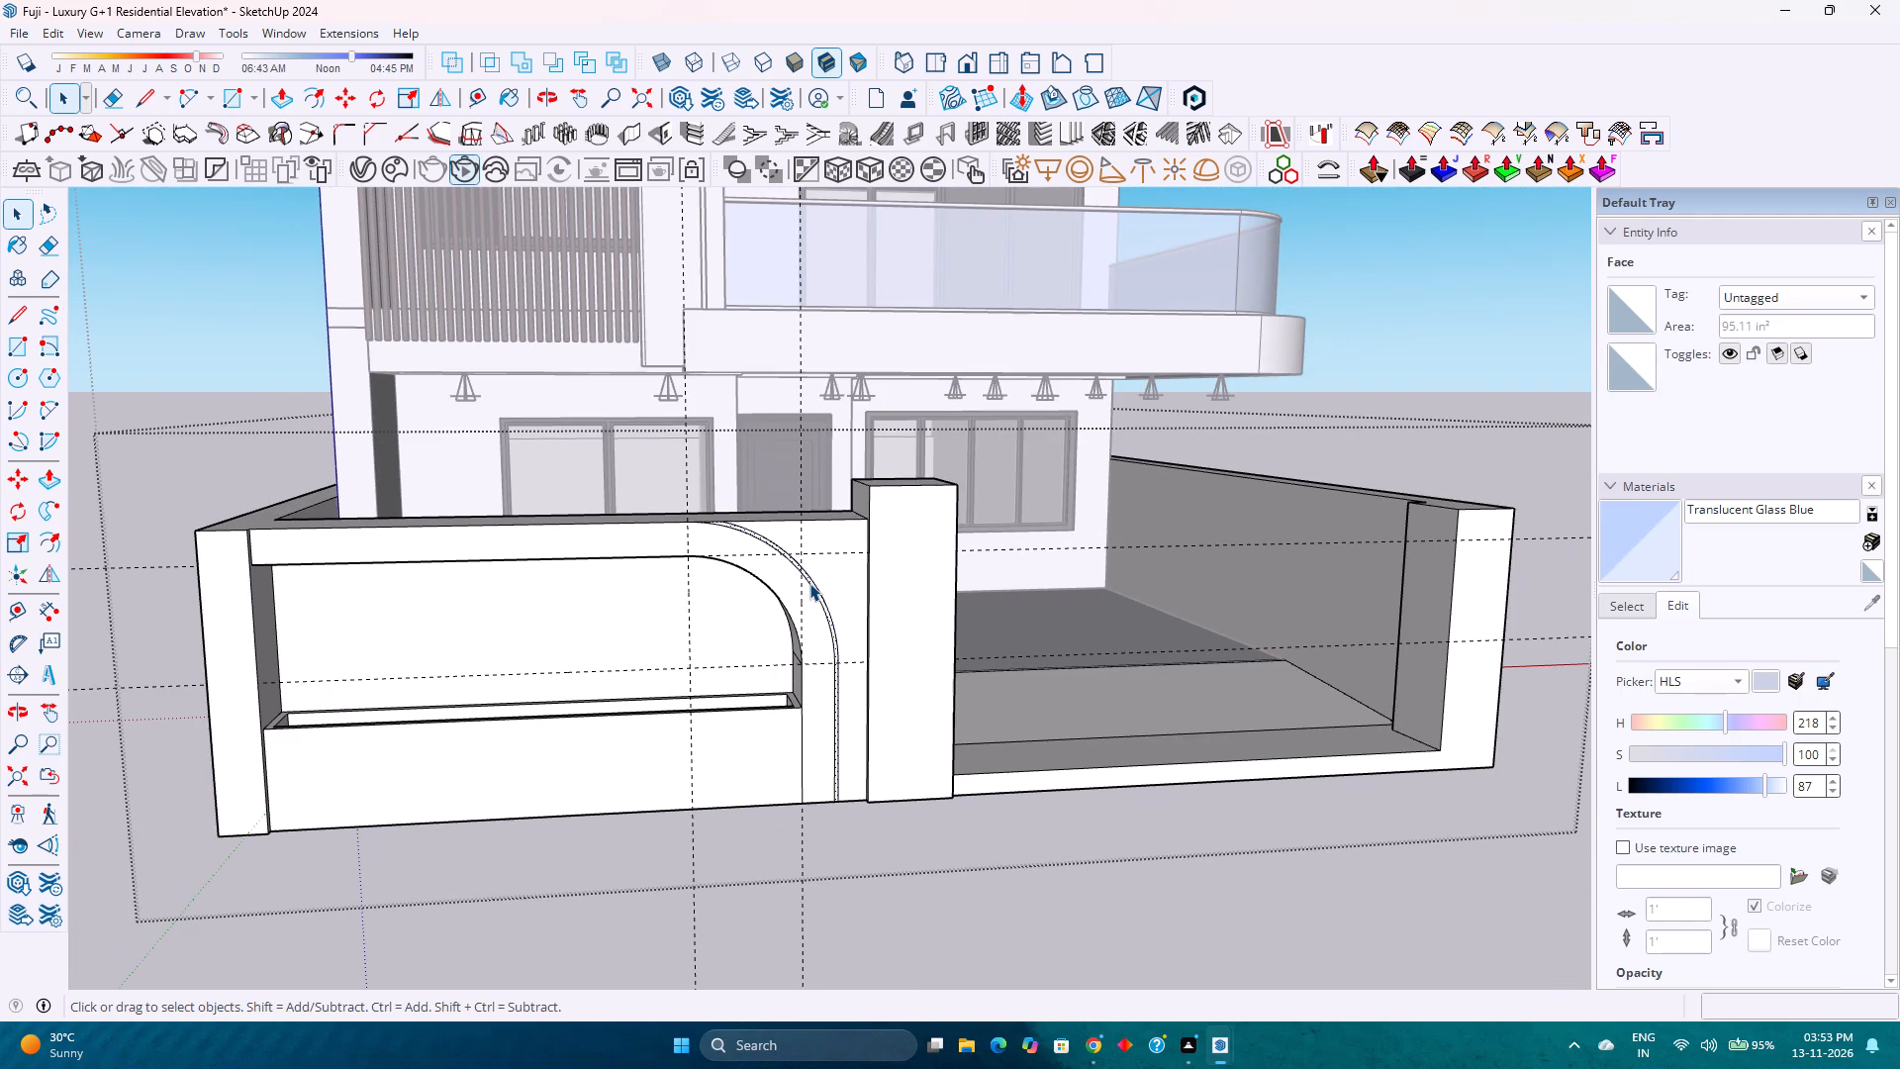
left_click(822, 744)
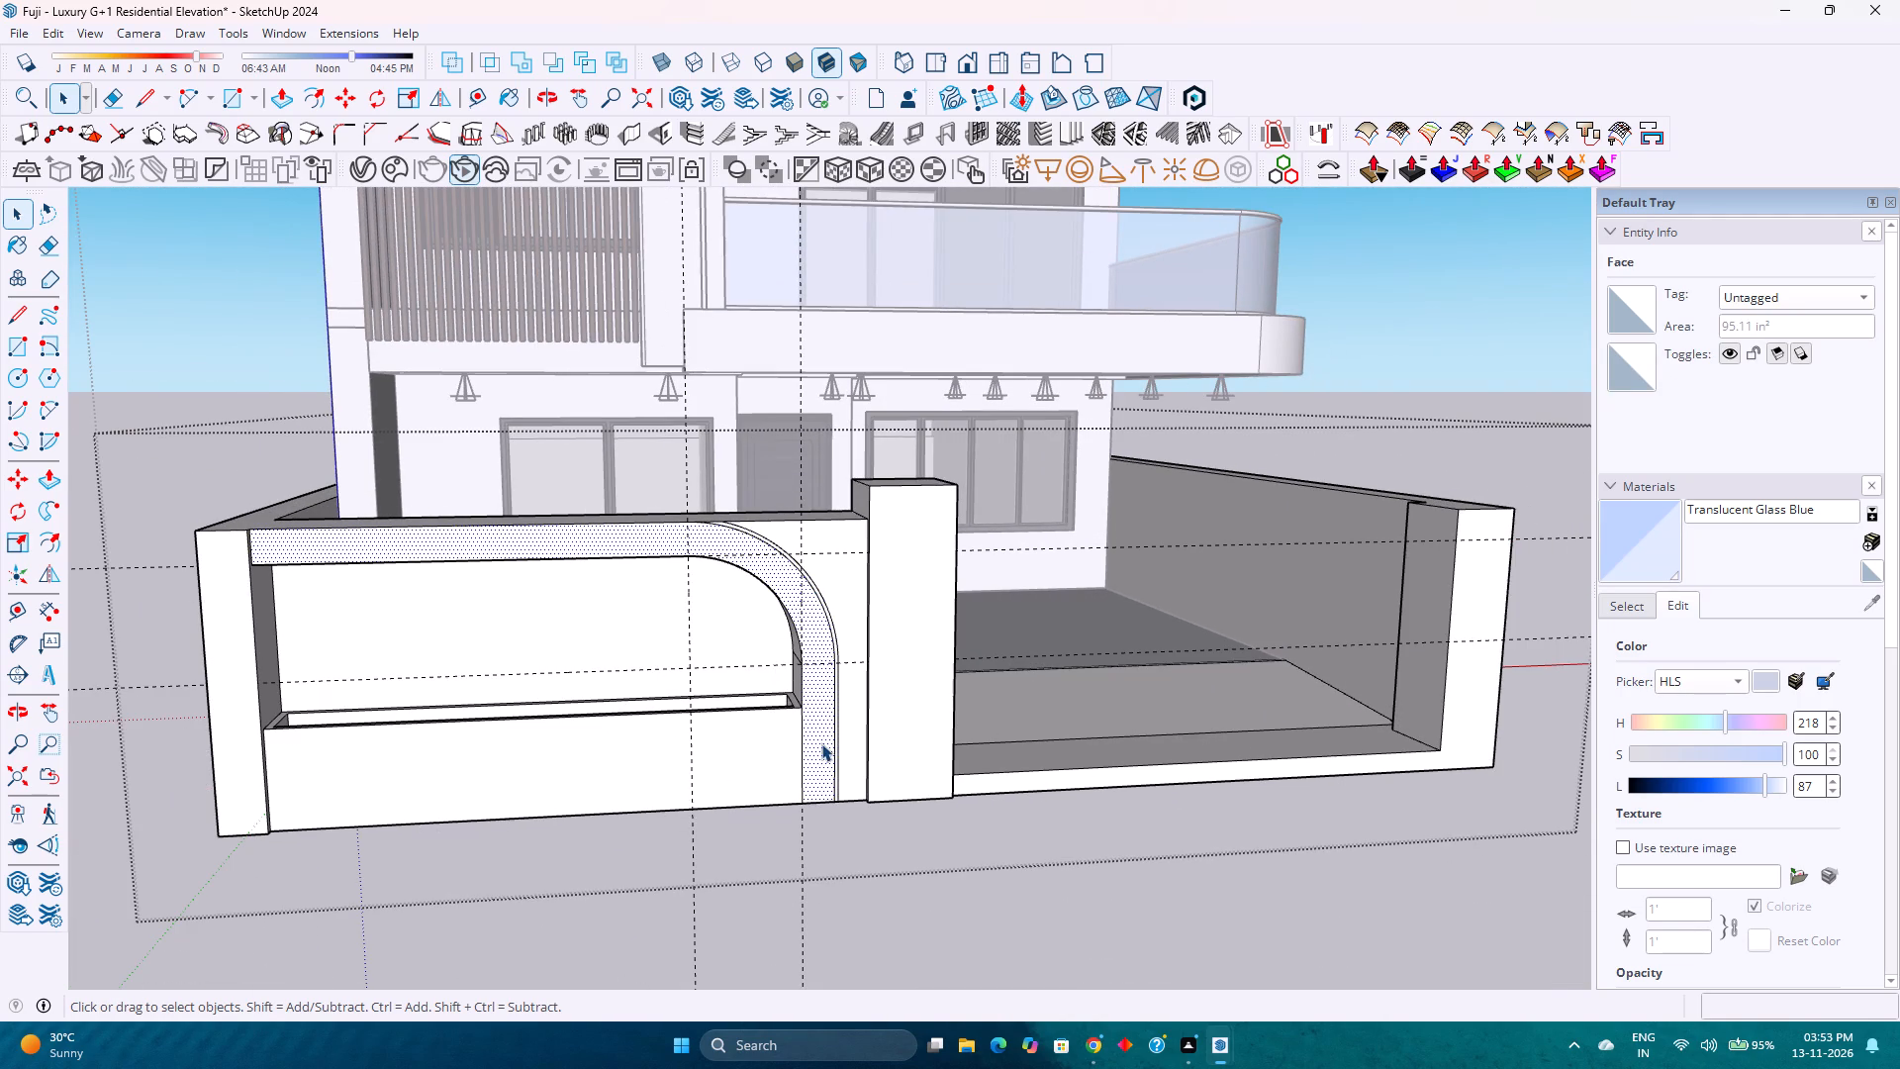
key("p")
left_click(820, 741)
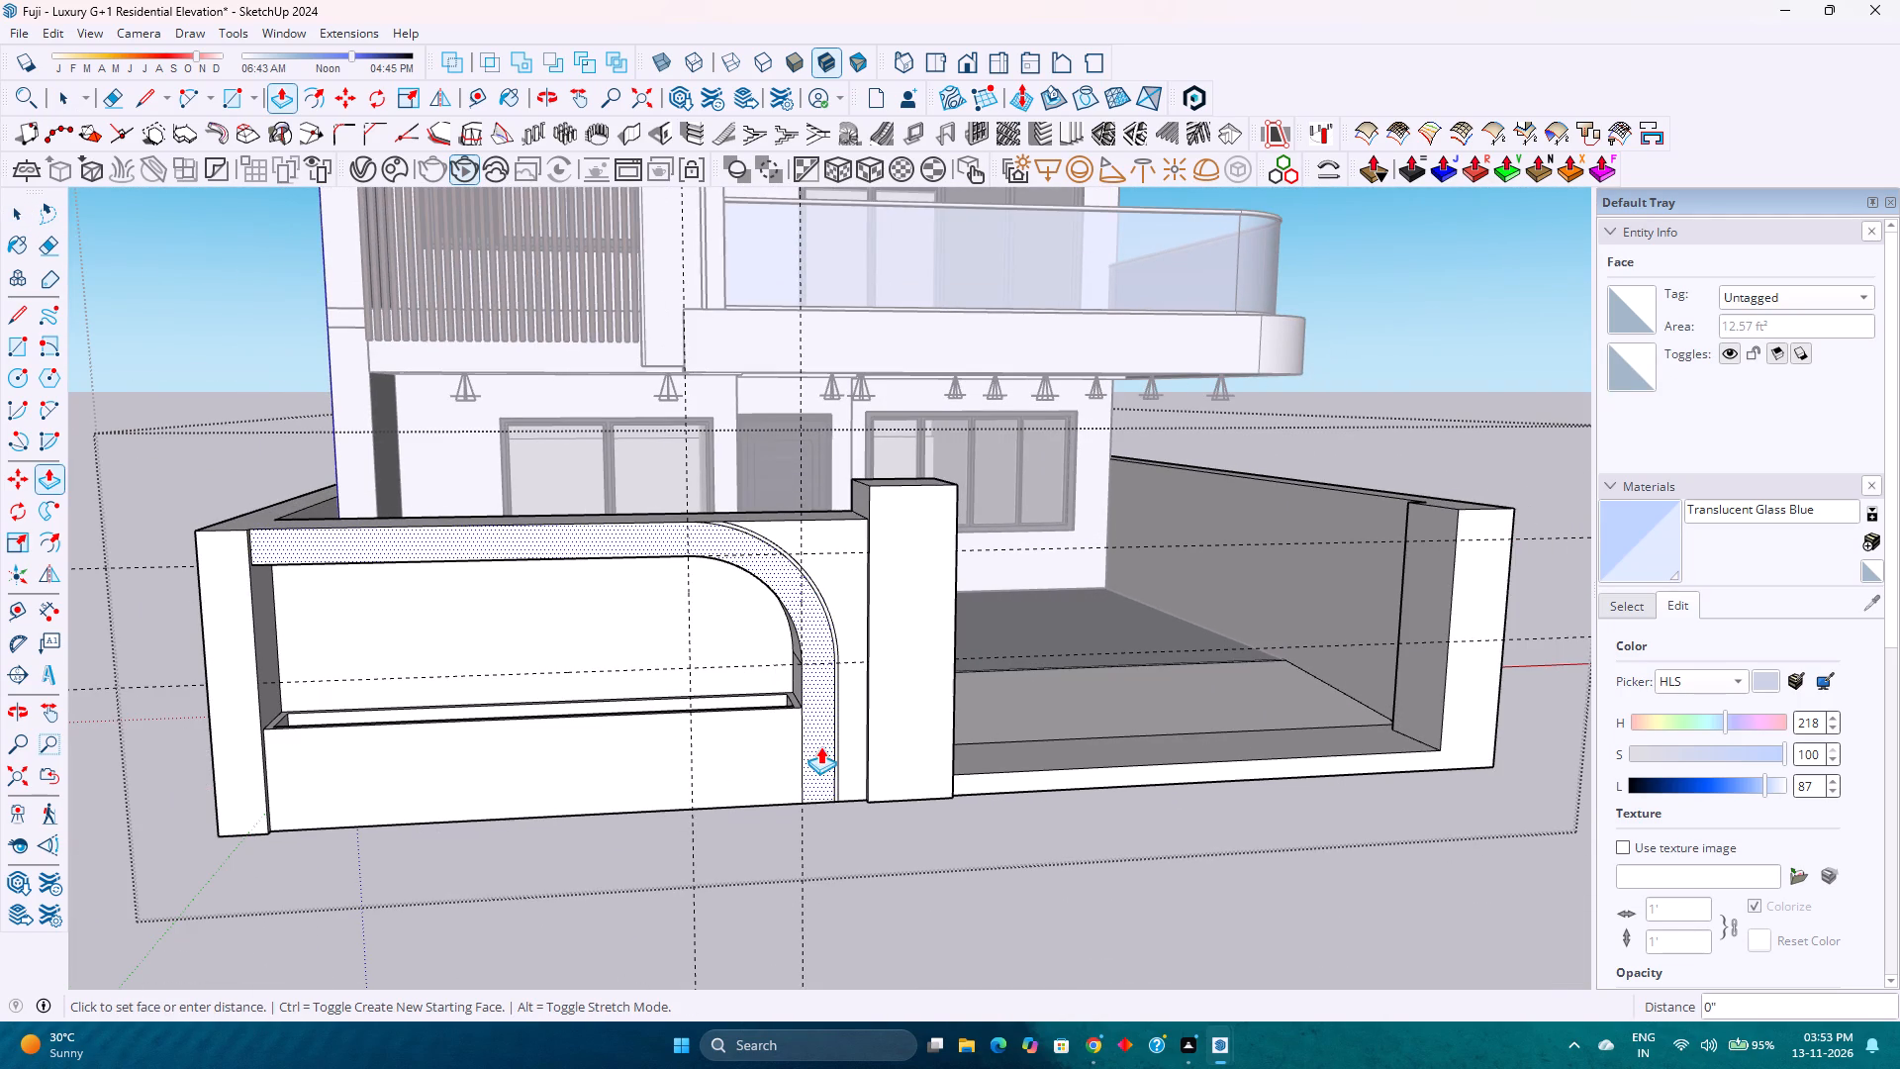
left_click(820, 752)
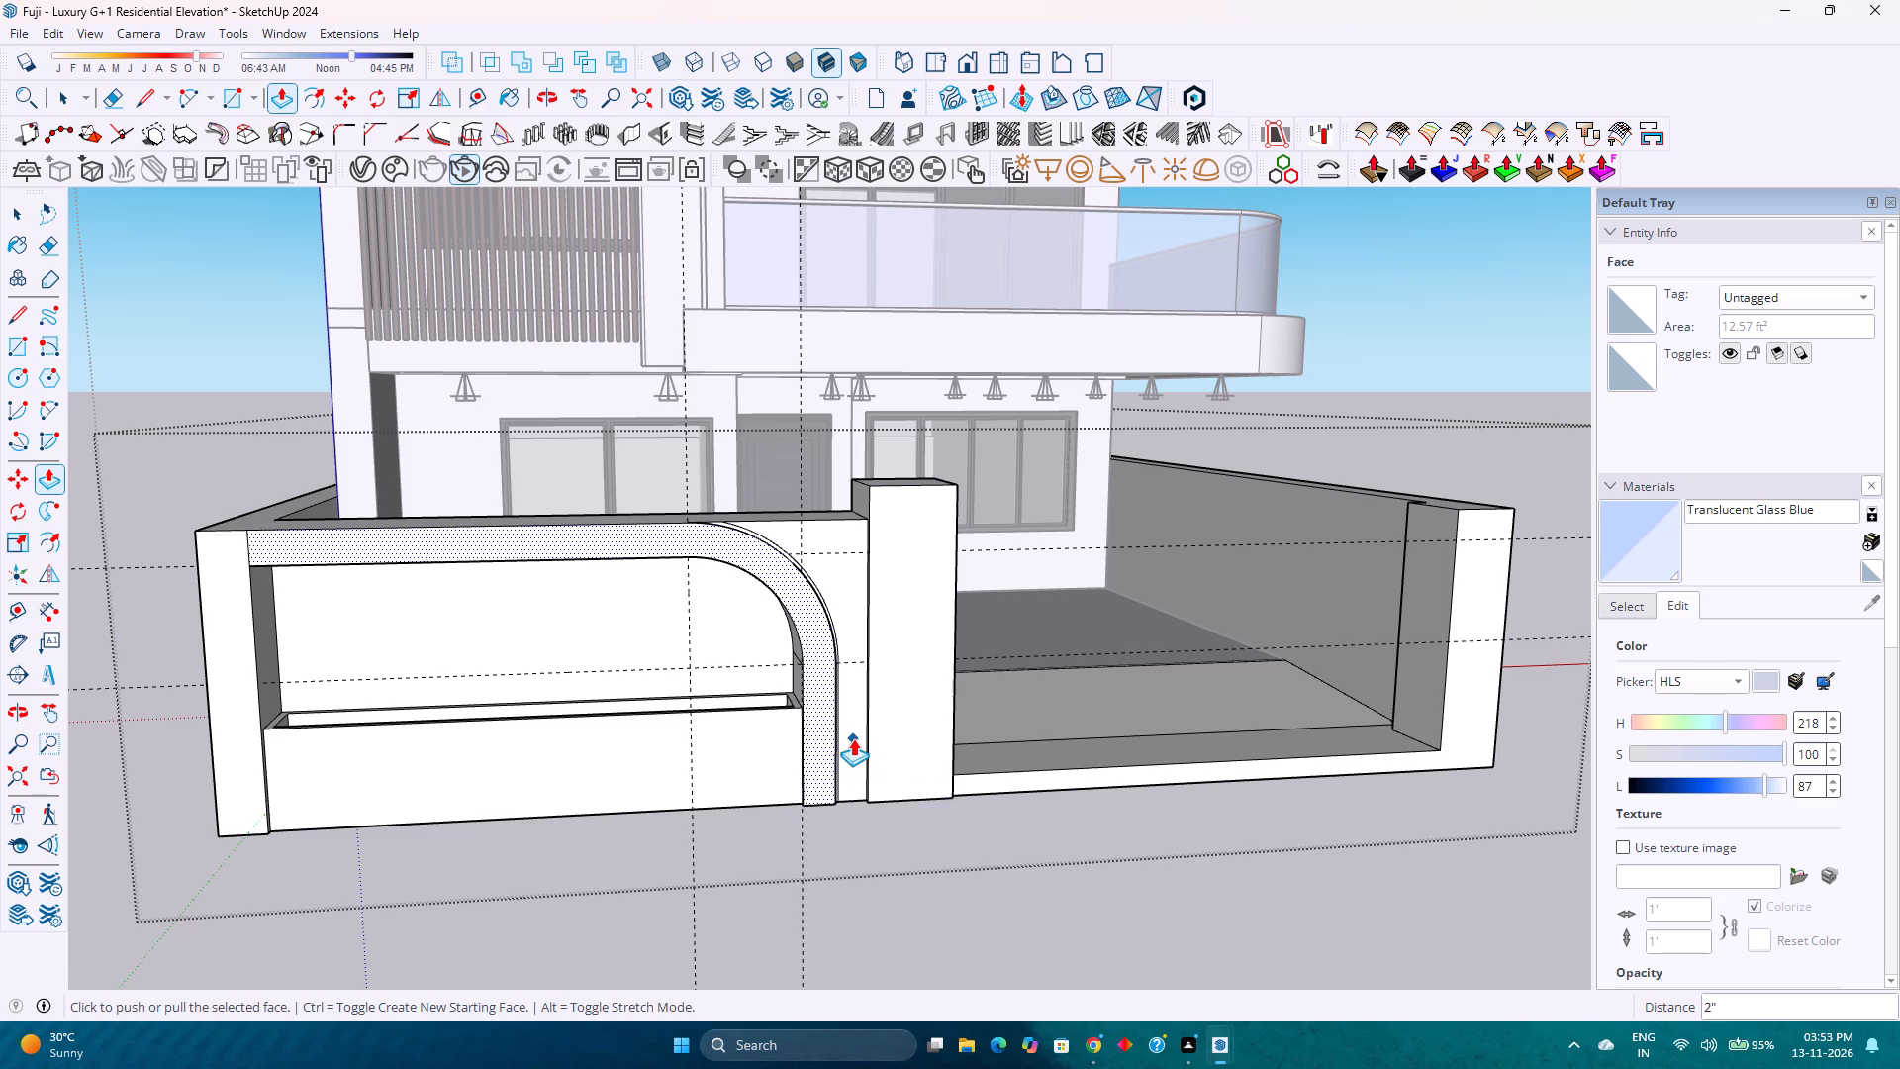
key("Escape")
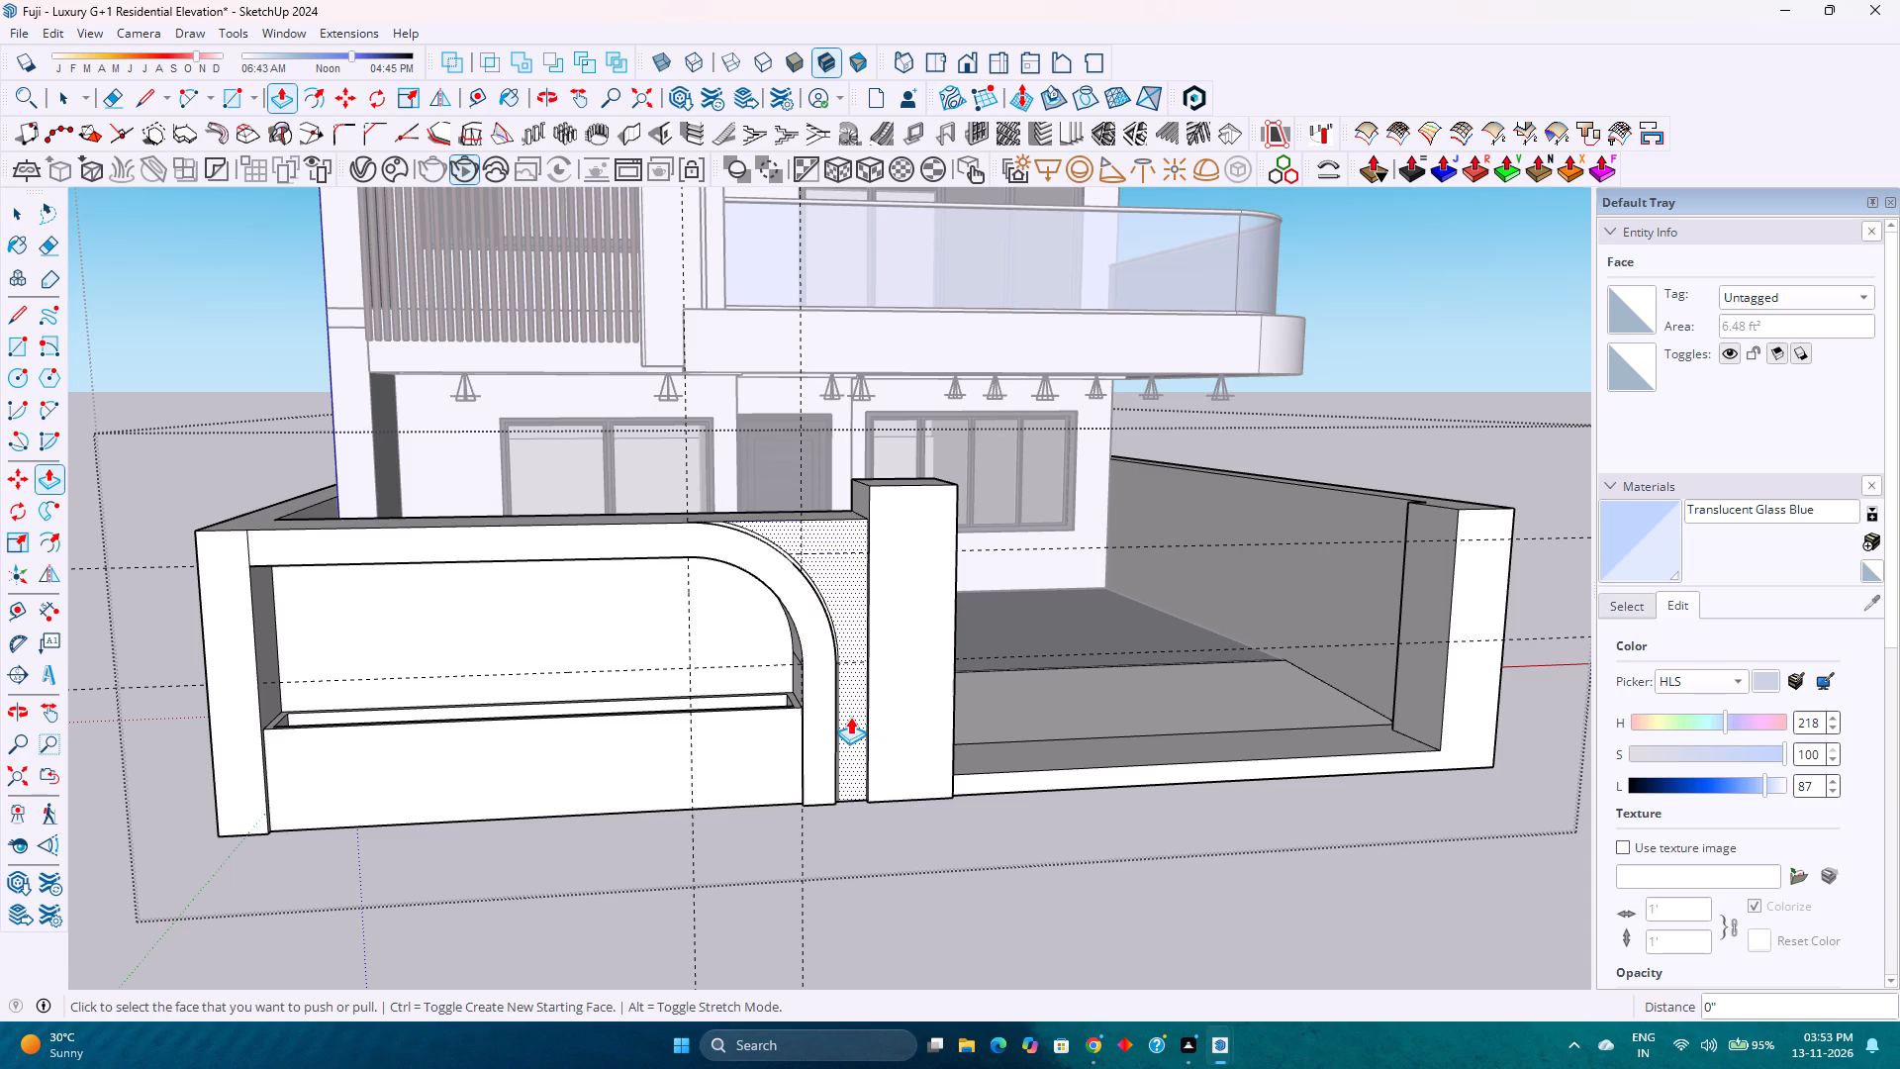
Pull the thin arched band and the wall area beside the pillar outward by 2", level with the wide band.
scroll(798, 560, "up", 11)
middle_click_drag(823, 577, 826, 587)
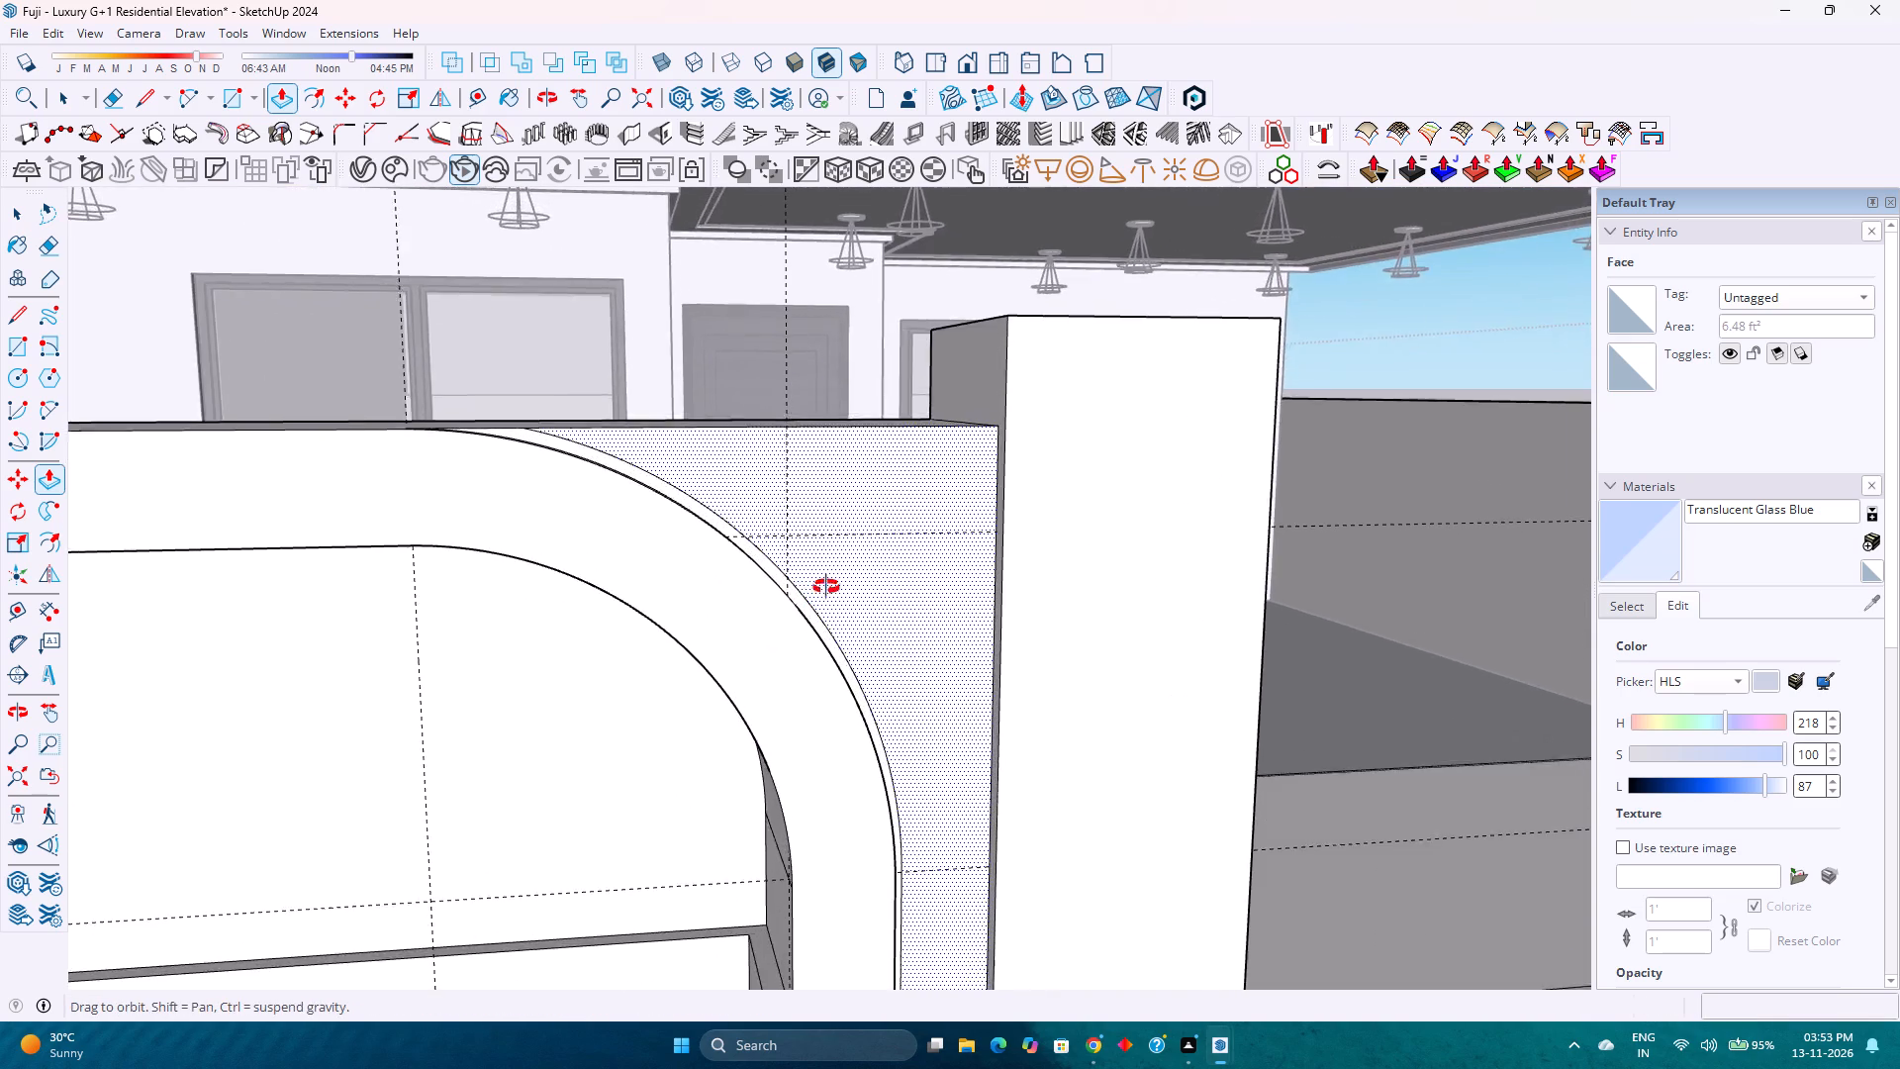
middle_click_drag(826, 587, 816, 754)
middle_click(816, 754)
left_click(820, 623)
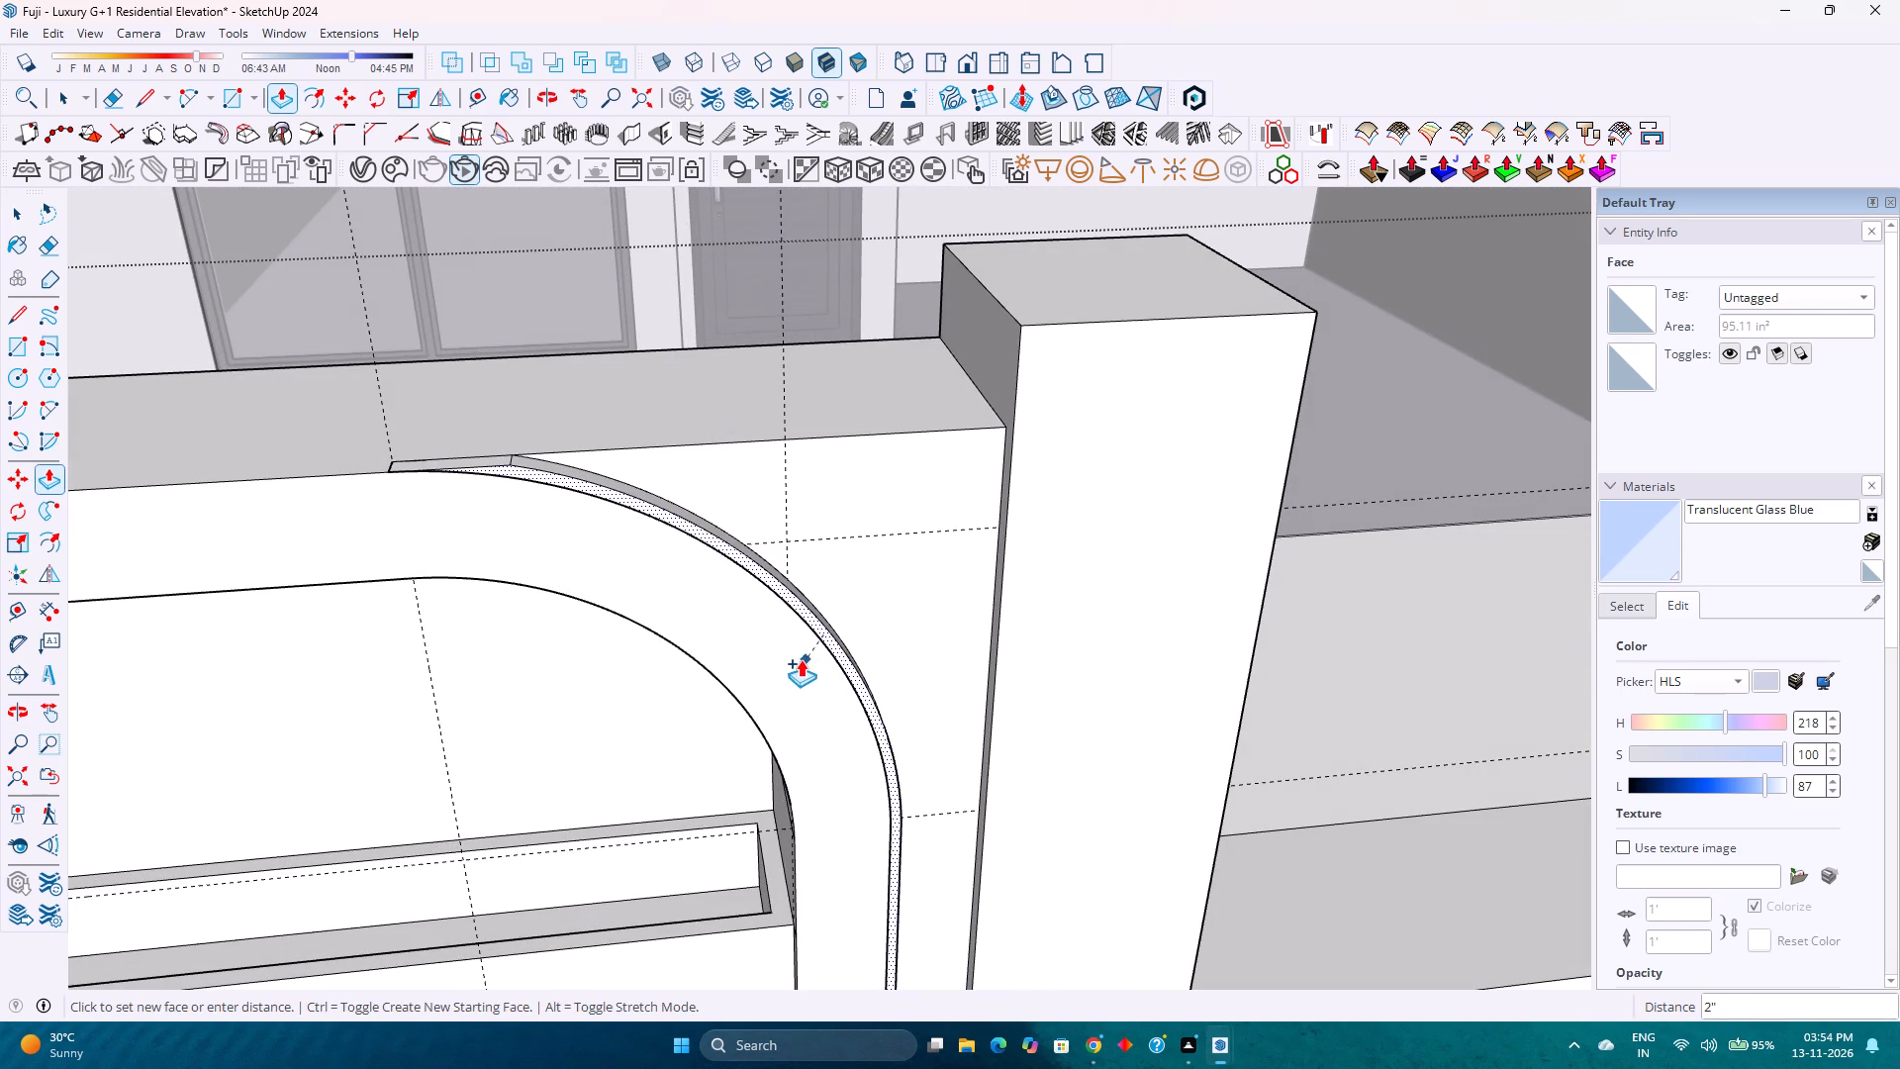
left_click(786, 658)
double_click(902, 585)
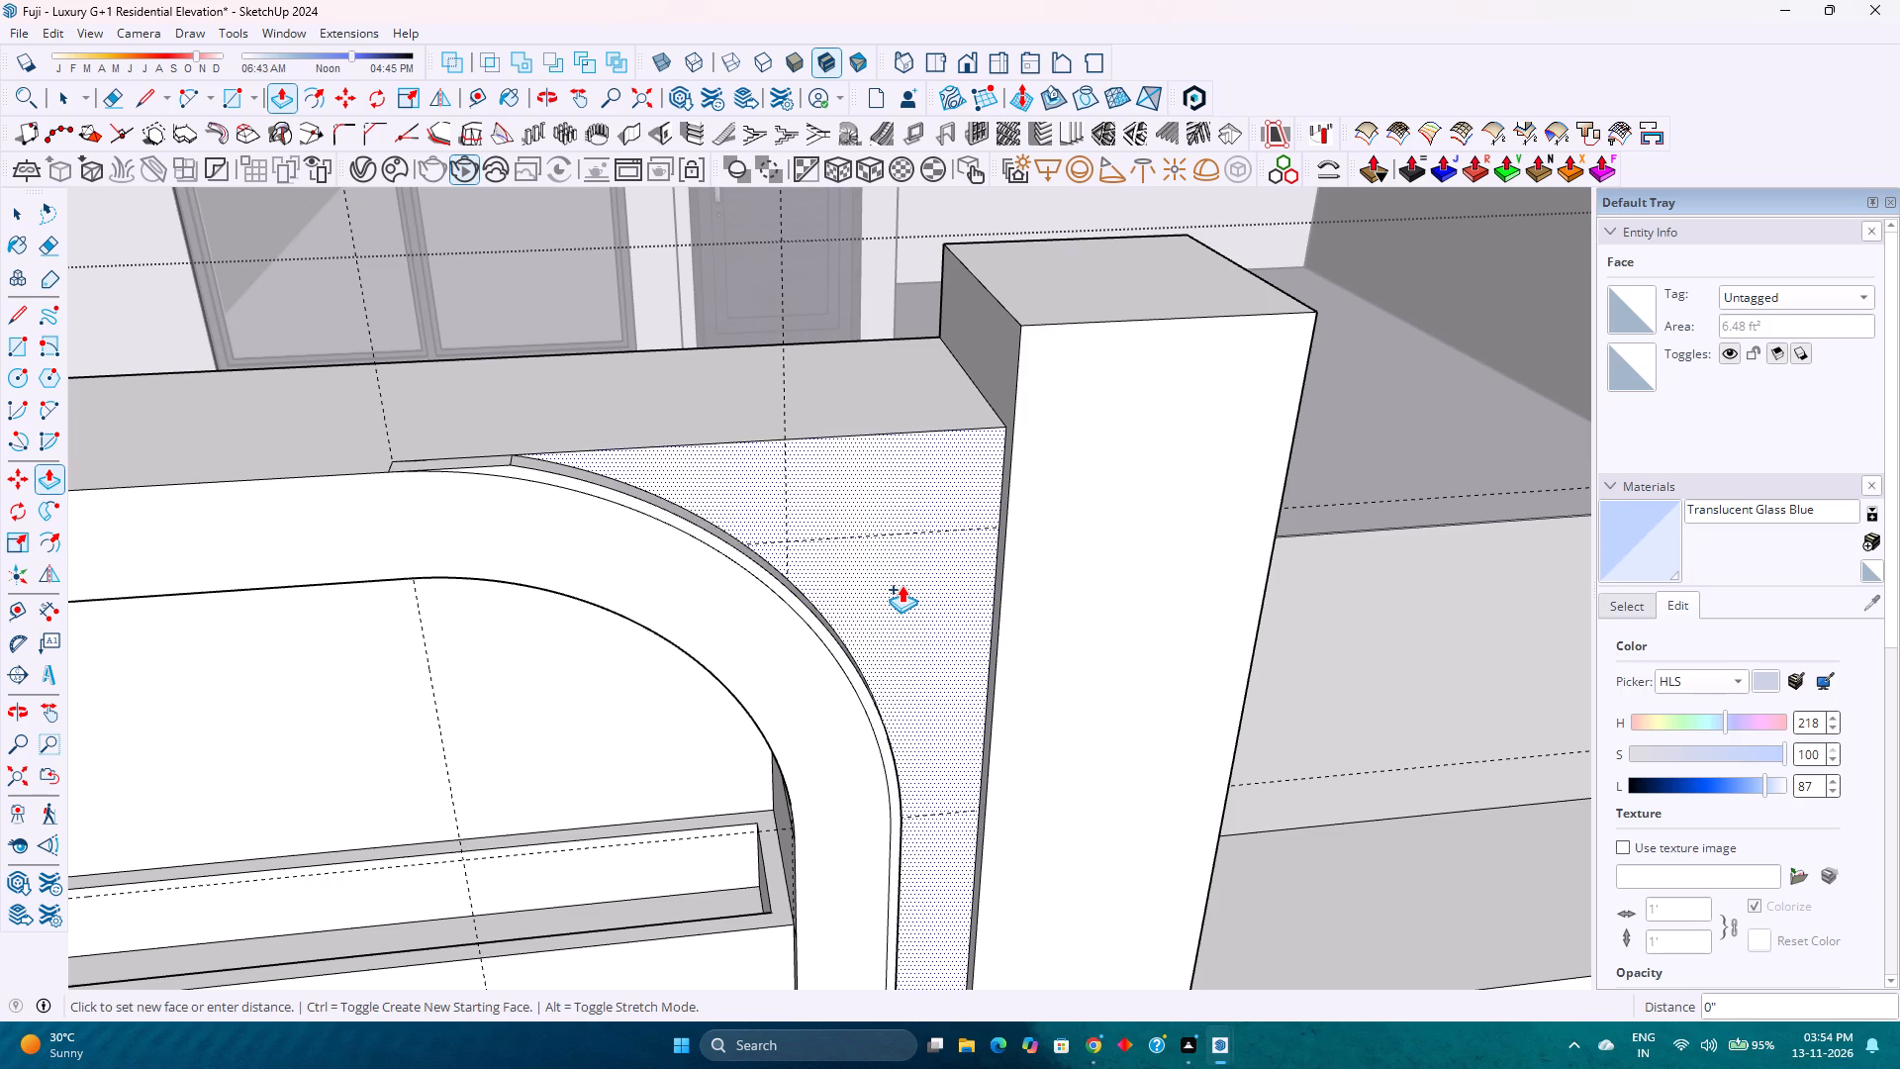
Repeat the 2" Push/Pull on the front face of the corner pillar at the straight end of the recess.
scroll(879, 602, "down", 9)
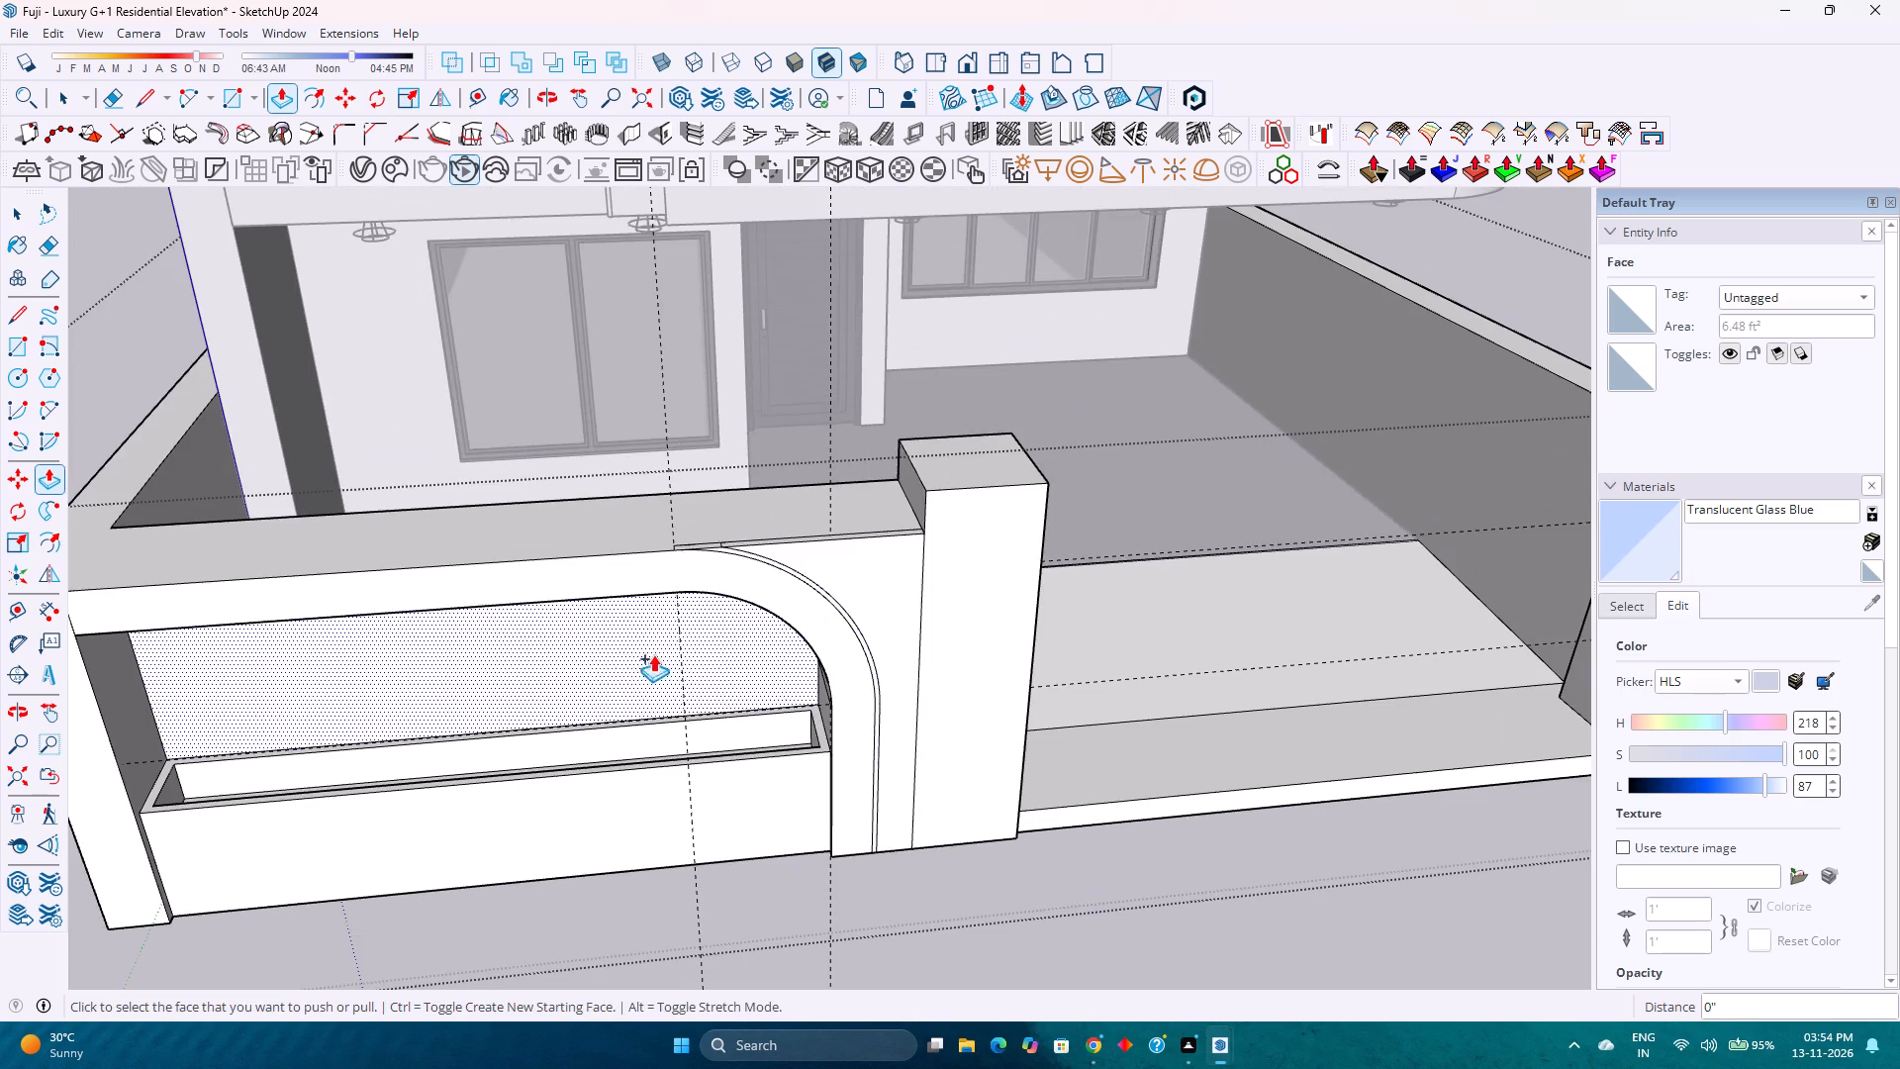
middle_click_drag(633, 655, 1045, 539, "shift")
double_click(560, 601)
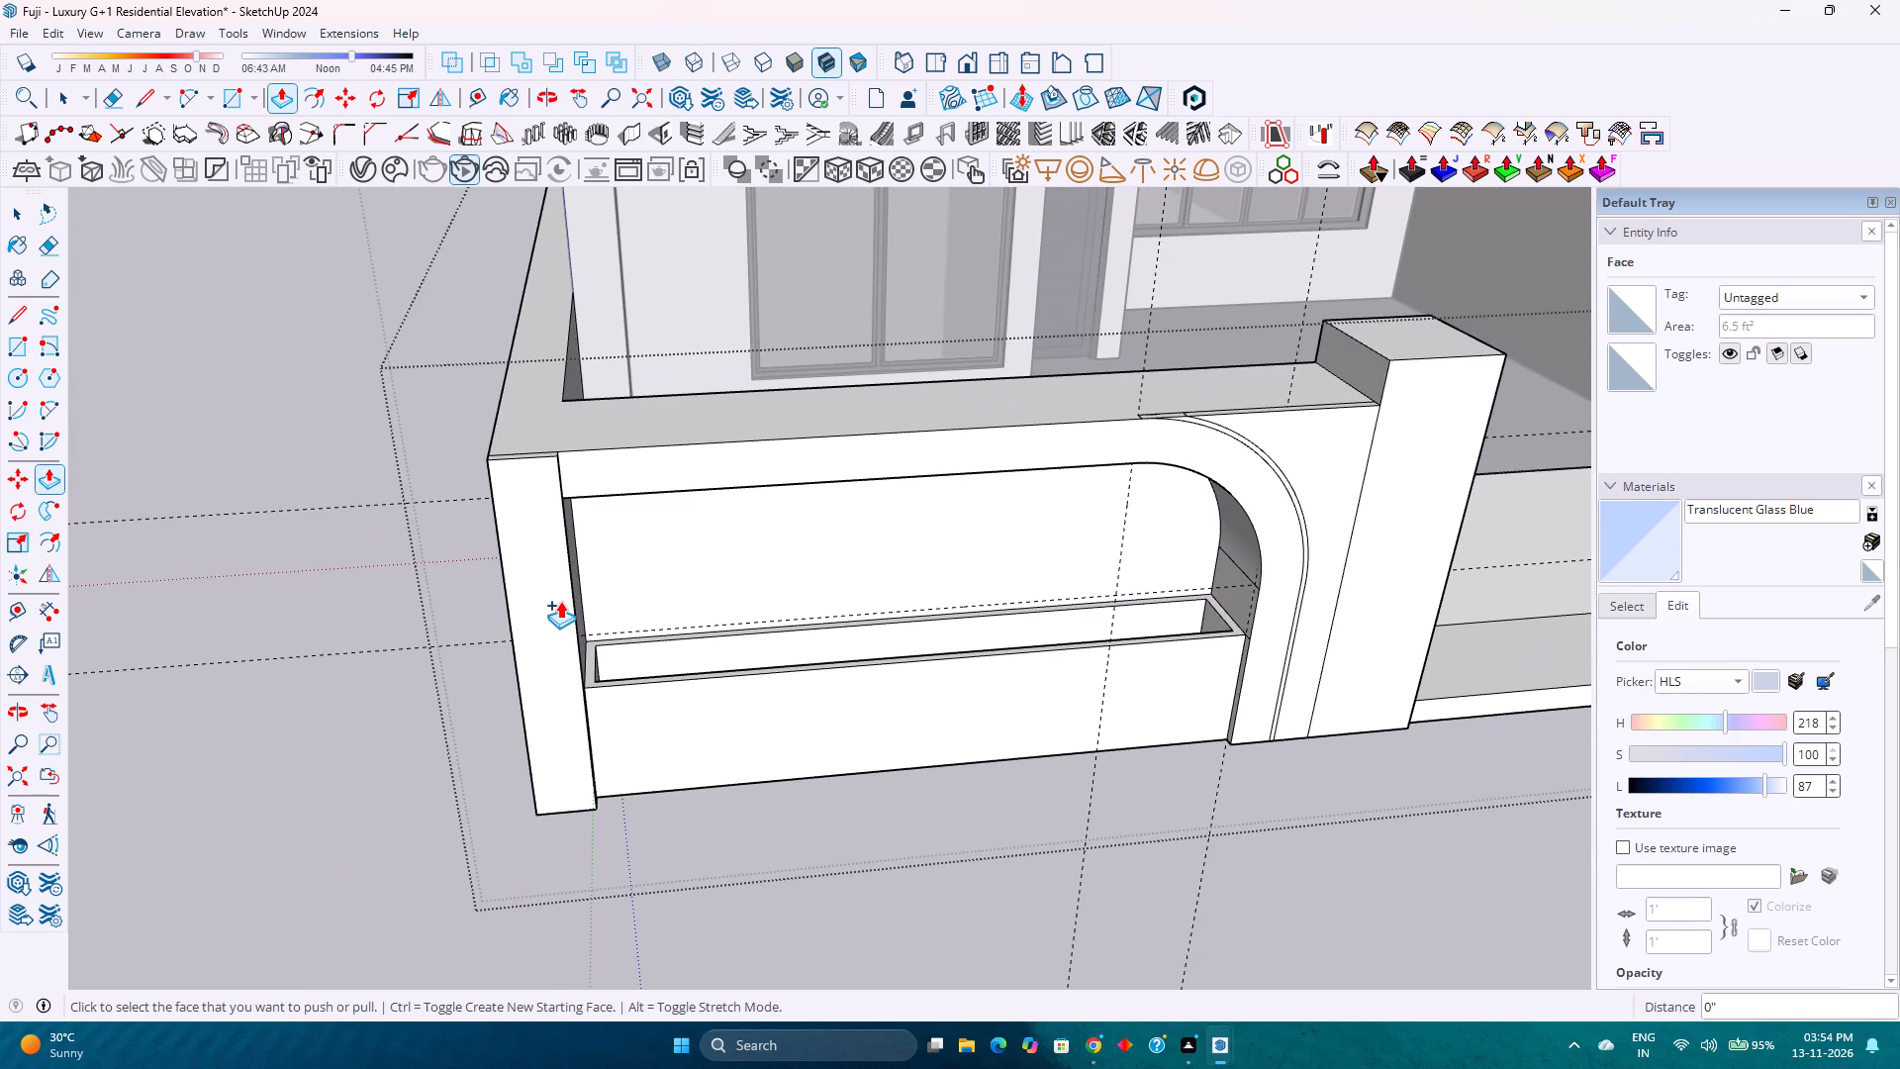
Repeat the 2" Push/Pull on the front faces of the pillar beside the arch and the wall at the opening's far end.
double_click(1382, 564)
middle_click_drag(1130, 665, 654, 643, "shift")
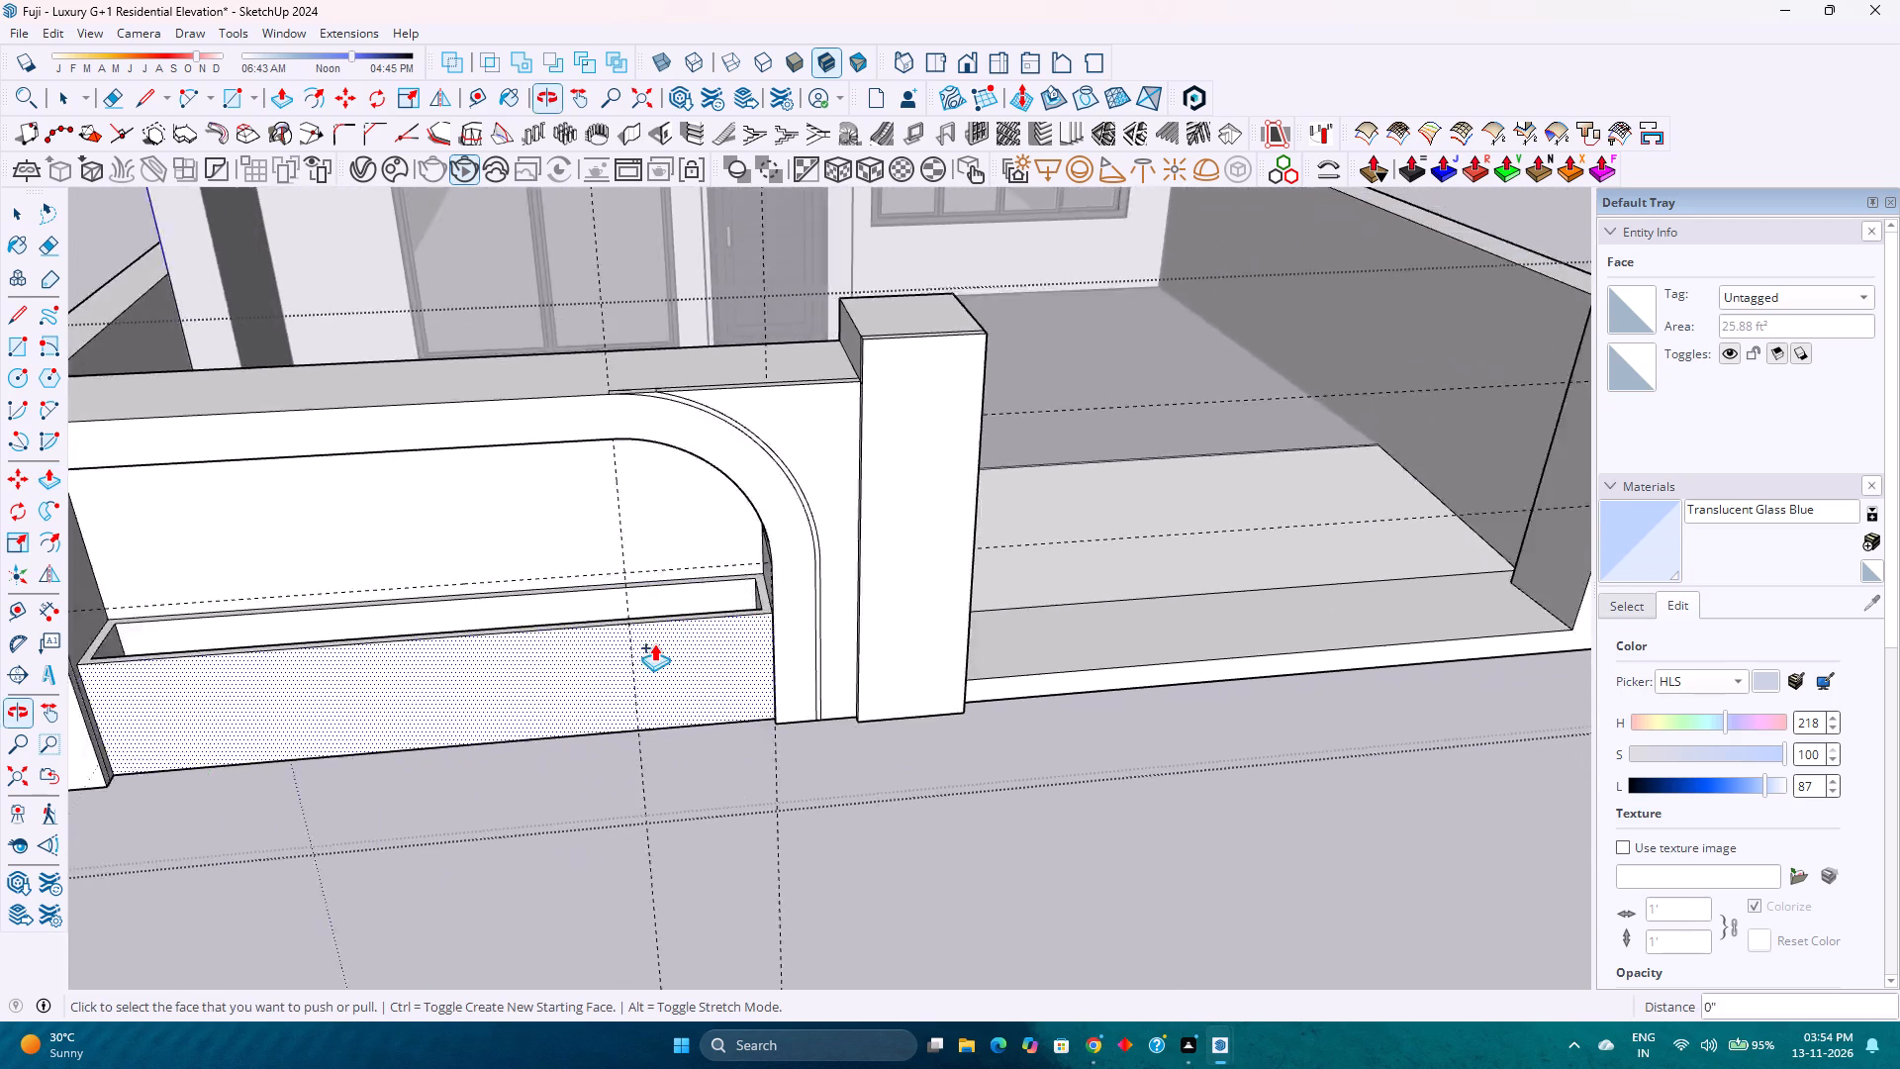
scroll(654, 643, "down", 3)
double_click(1412, 538)
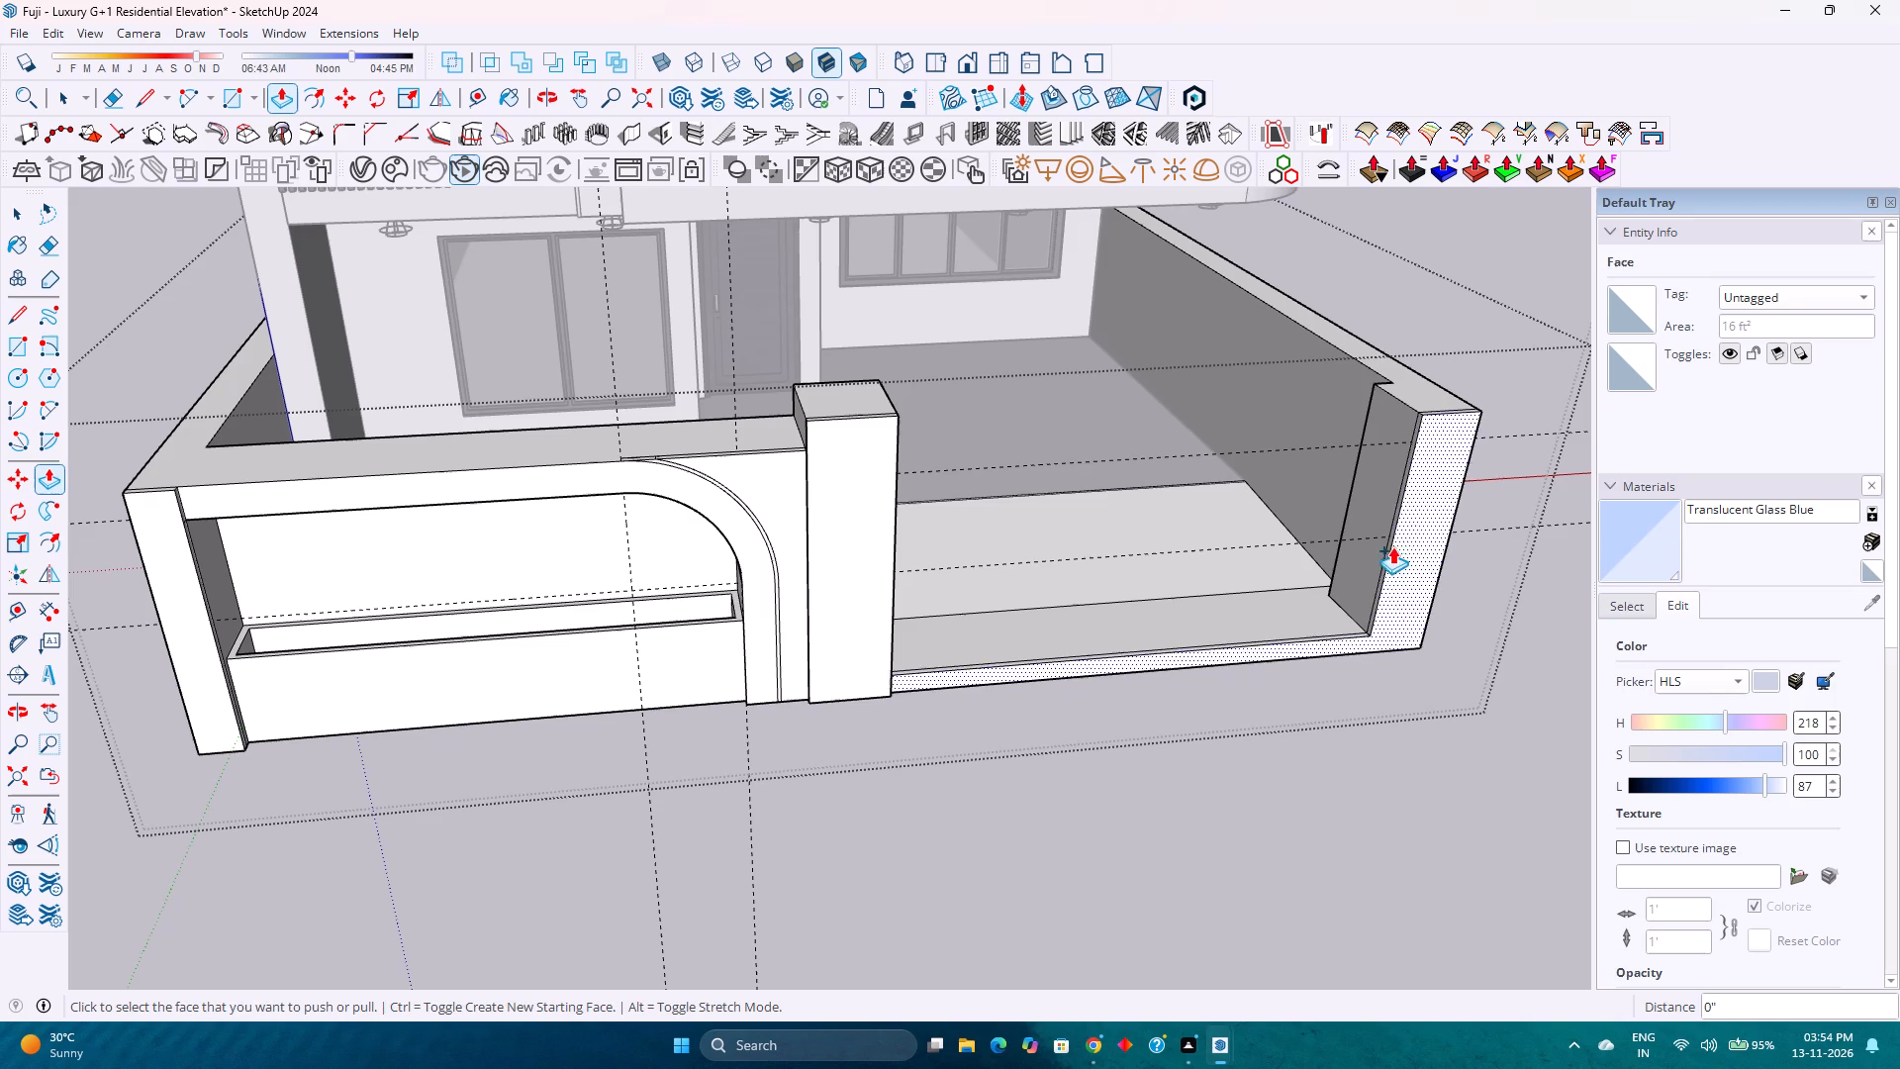
Erase the leftover seam edges along the opening's sill and on the side and top of the pillar beside the arch.
scroll(1099, 649, "up", 6)
middle_click_drag(1089, 652, 612, 860)
middle_click(613, 860)
key("e")
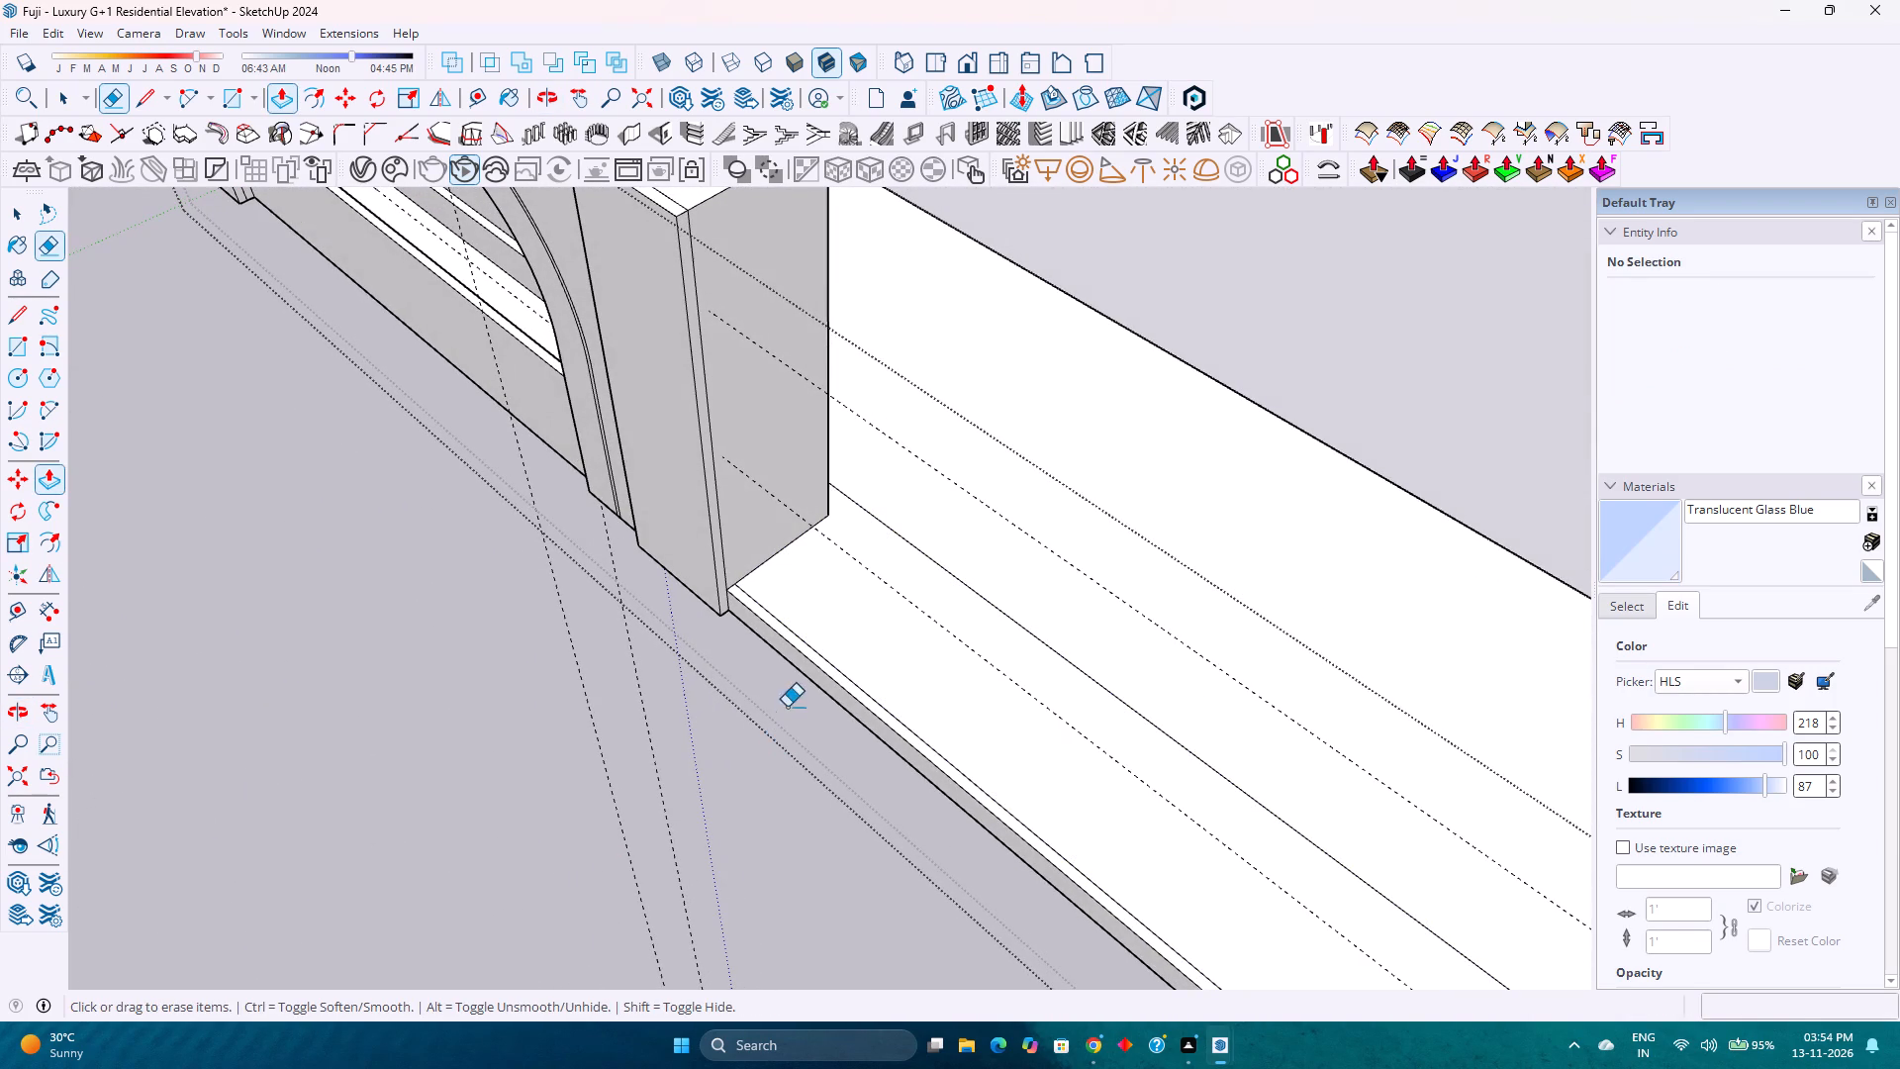
left_click(819, 656)
left_click(721, 538)
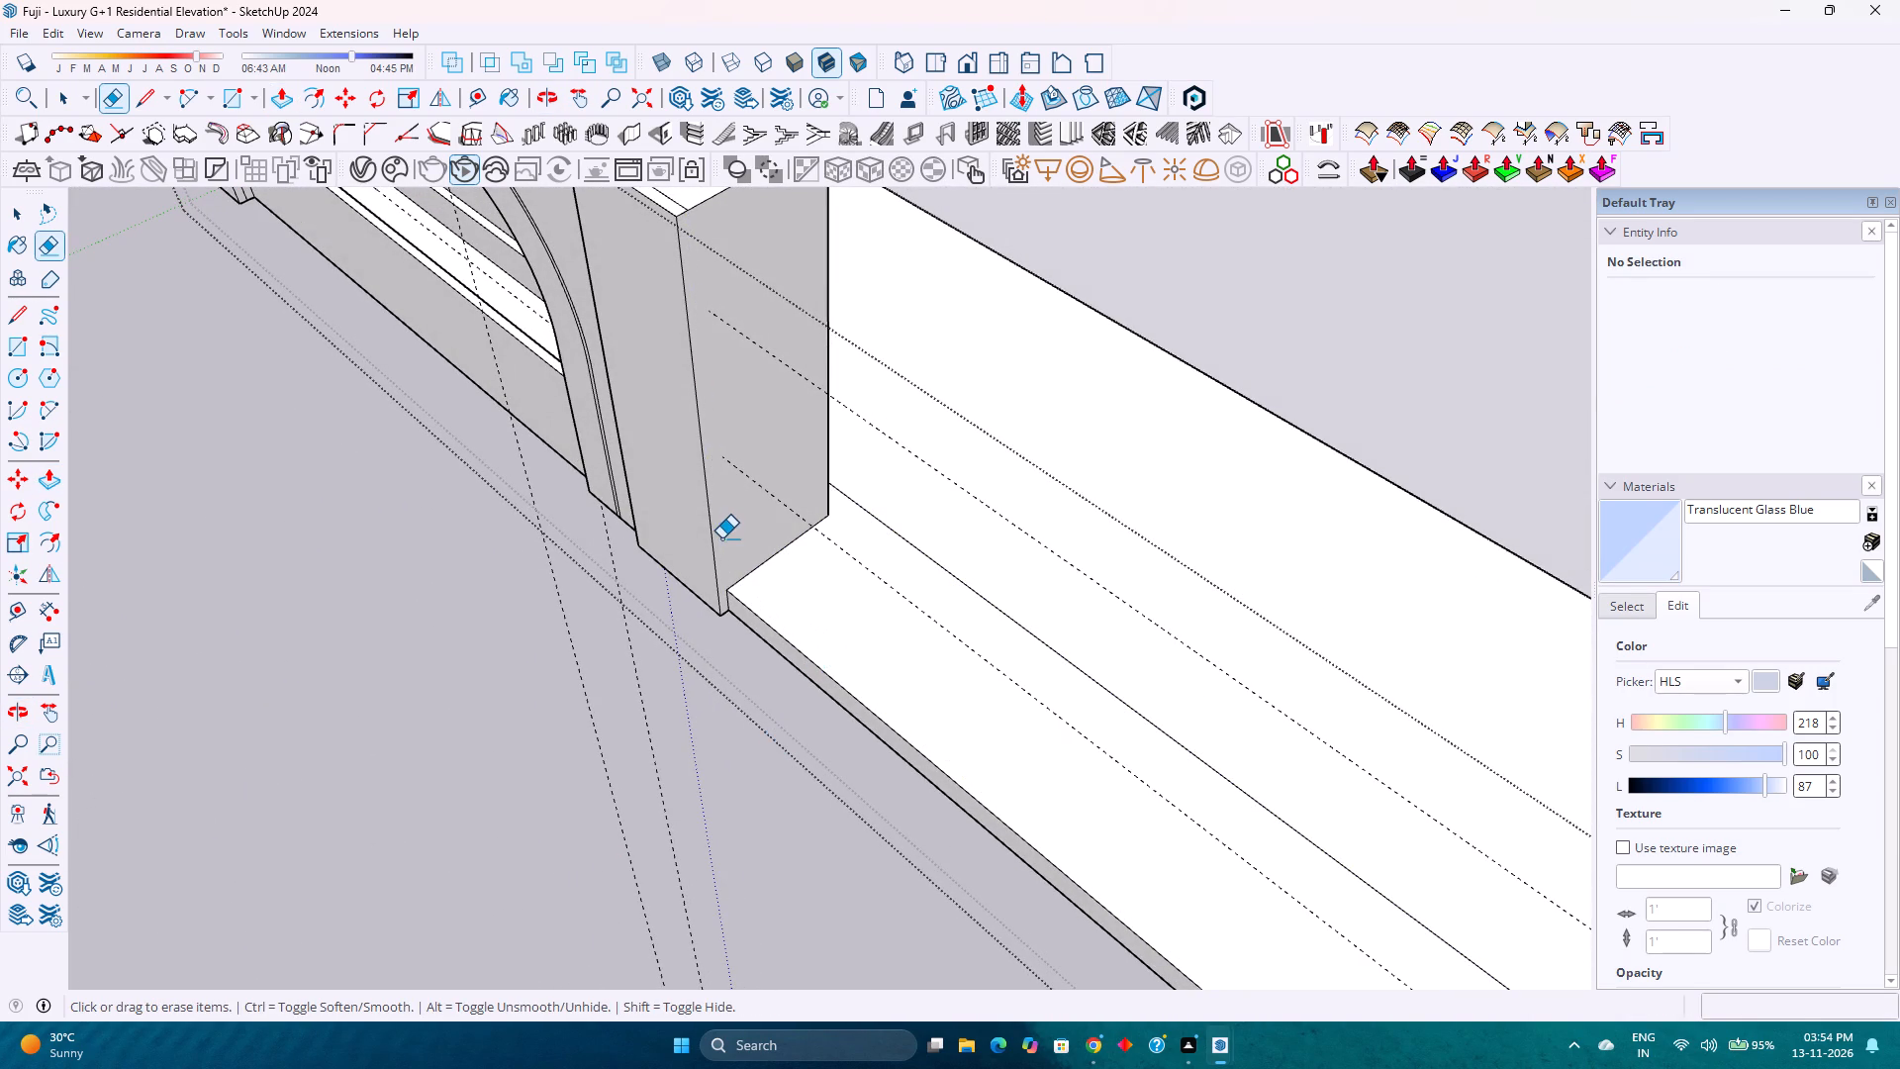
scroll(758, 525, "down", 4)
middle_click_drag(752, 506, 886, 760, "shift")
left_click(830, 590)
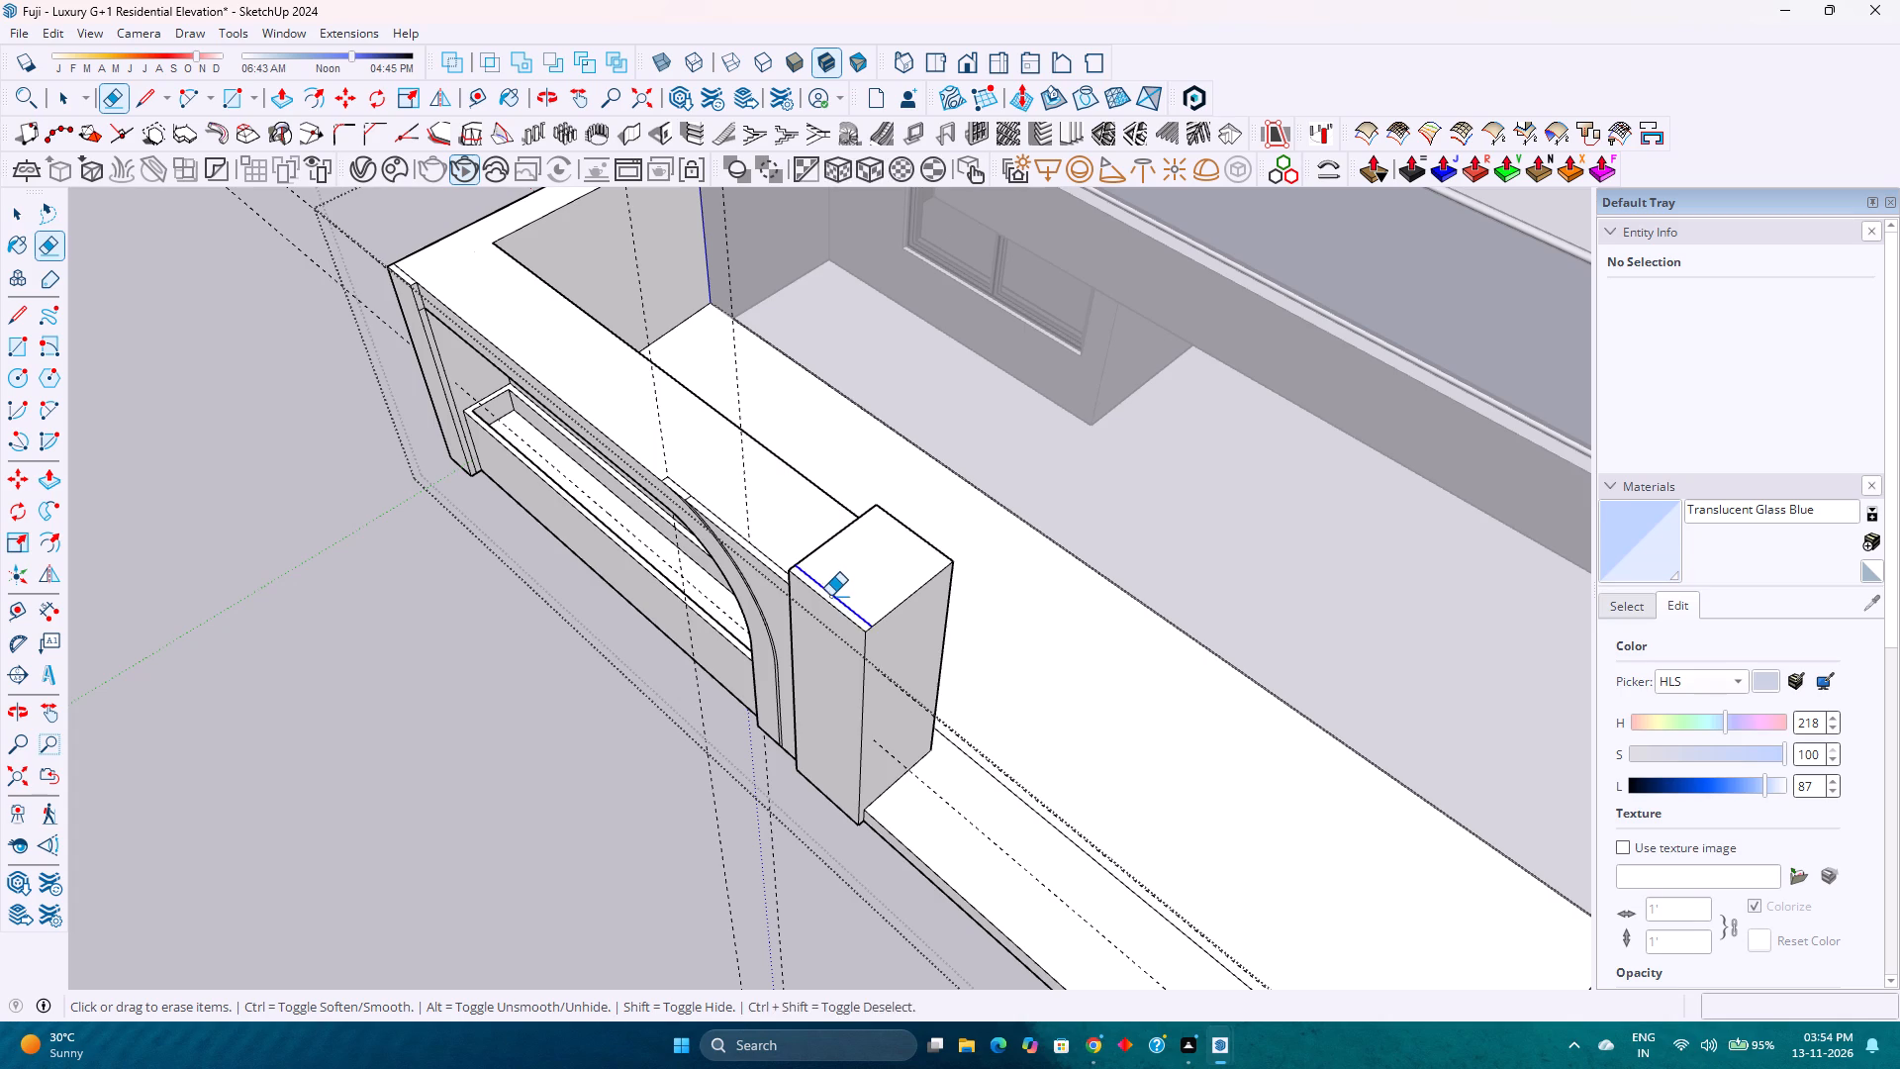
Erase the leftover seam edge and its short remnants on the wall top above the arched band.
scroll(741, 554, "up", 6)
left_click(749, 534)
left_click_drag(637, 433, 647, 455)
left_click_drag(620, 430, 610, 426)
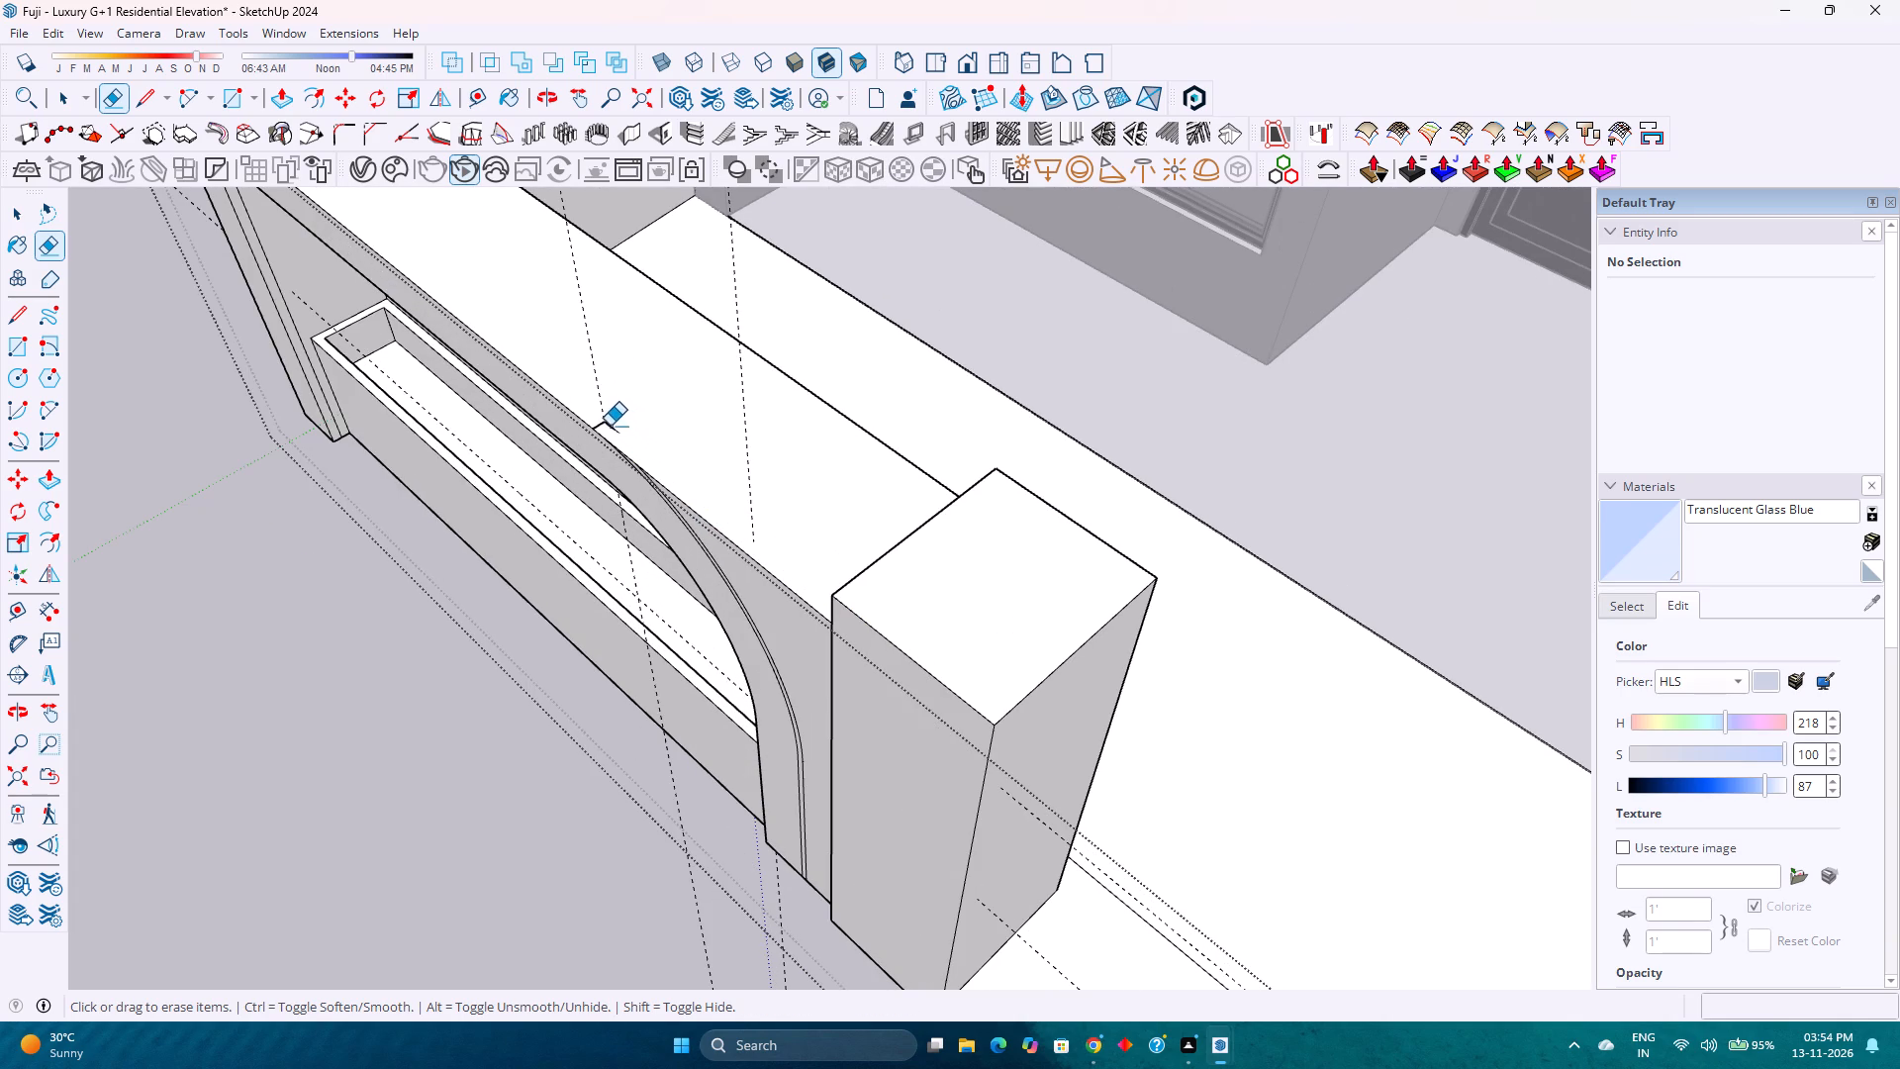
left_click_drag(610, 426, 602, 424)
Erase the leftover seam edges on the recess side, top and outer side of the corner pillar at the recess's straight end.
scroll(608, 418, "up", 8)
middle_click_drag(592, 438, 806, 373)
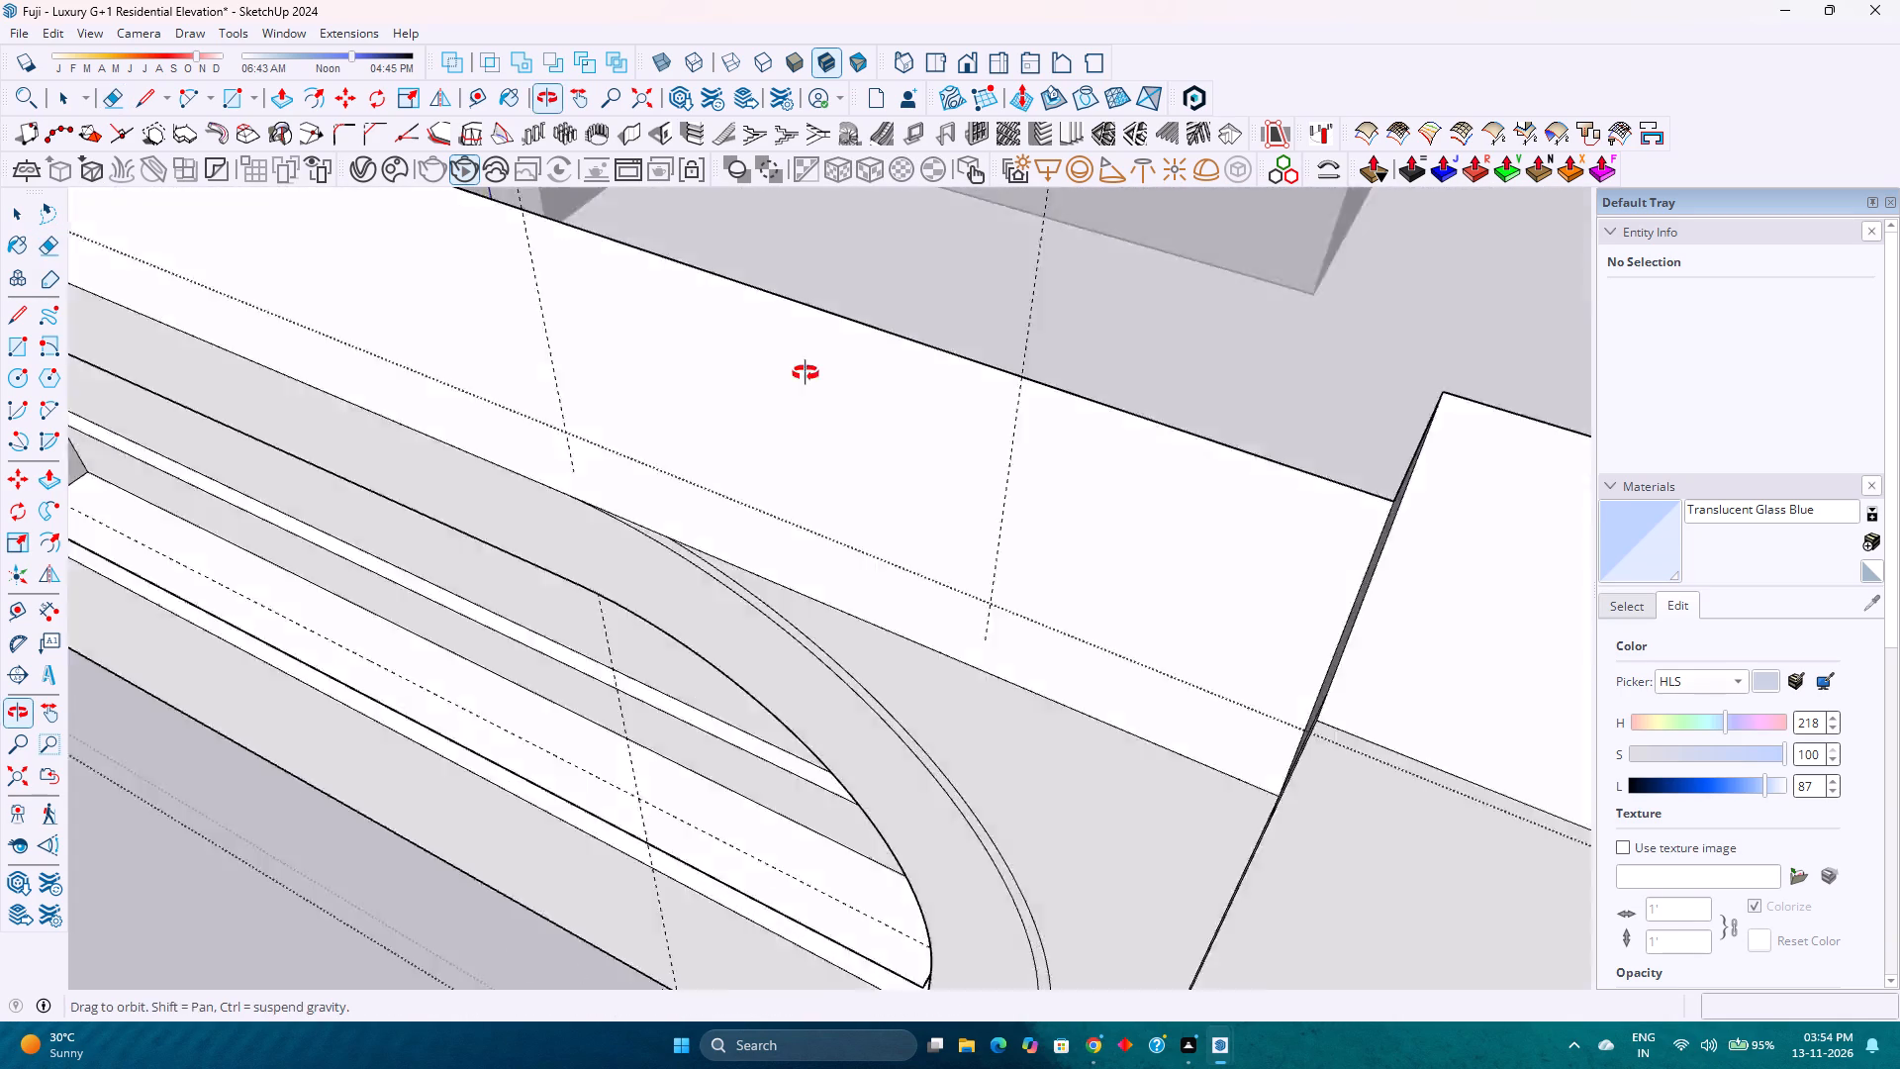
middle_click_drag(806, 373, 866, 345)
scroll(775, 460, "down", 9)
middle_click_drag(711, 499, 1037, 285)
middle_click(1039, 283)
scroll(945, 360, "up", 6)
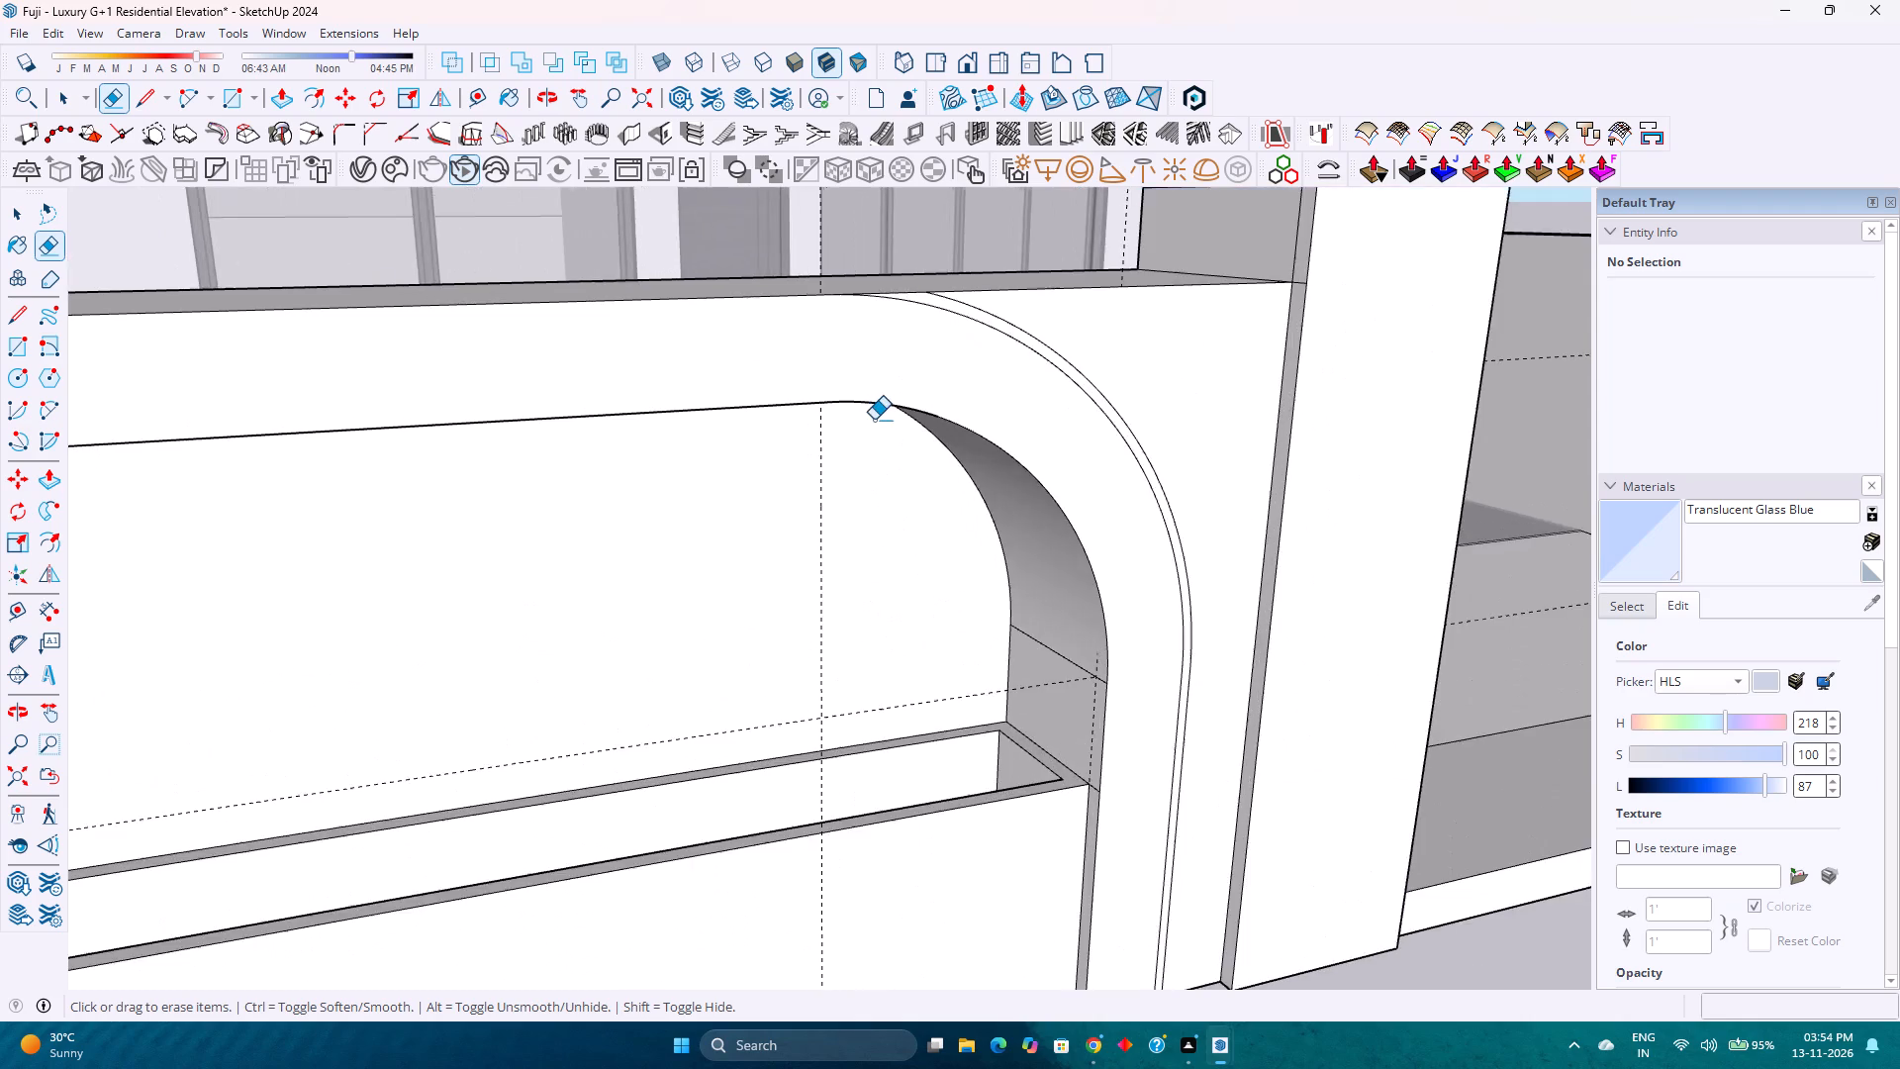
scroll(874, 420, "down", 7)
scroll(875, 427, "up", 1)
middle_click_drag(875, 427, 831, 466)
scroll(824, 468, "down", 3)
scroll(466, 468, "up", 1)
middle_click_drag(462, 468, 209, 562)
middle_click(209, 562)
scroll(480, 447, "up", 3)
left_click(424, 457)
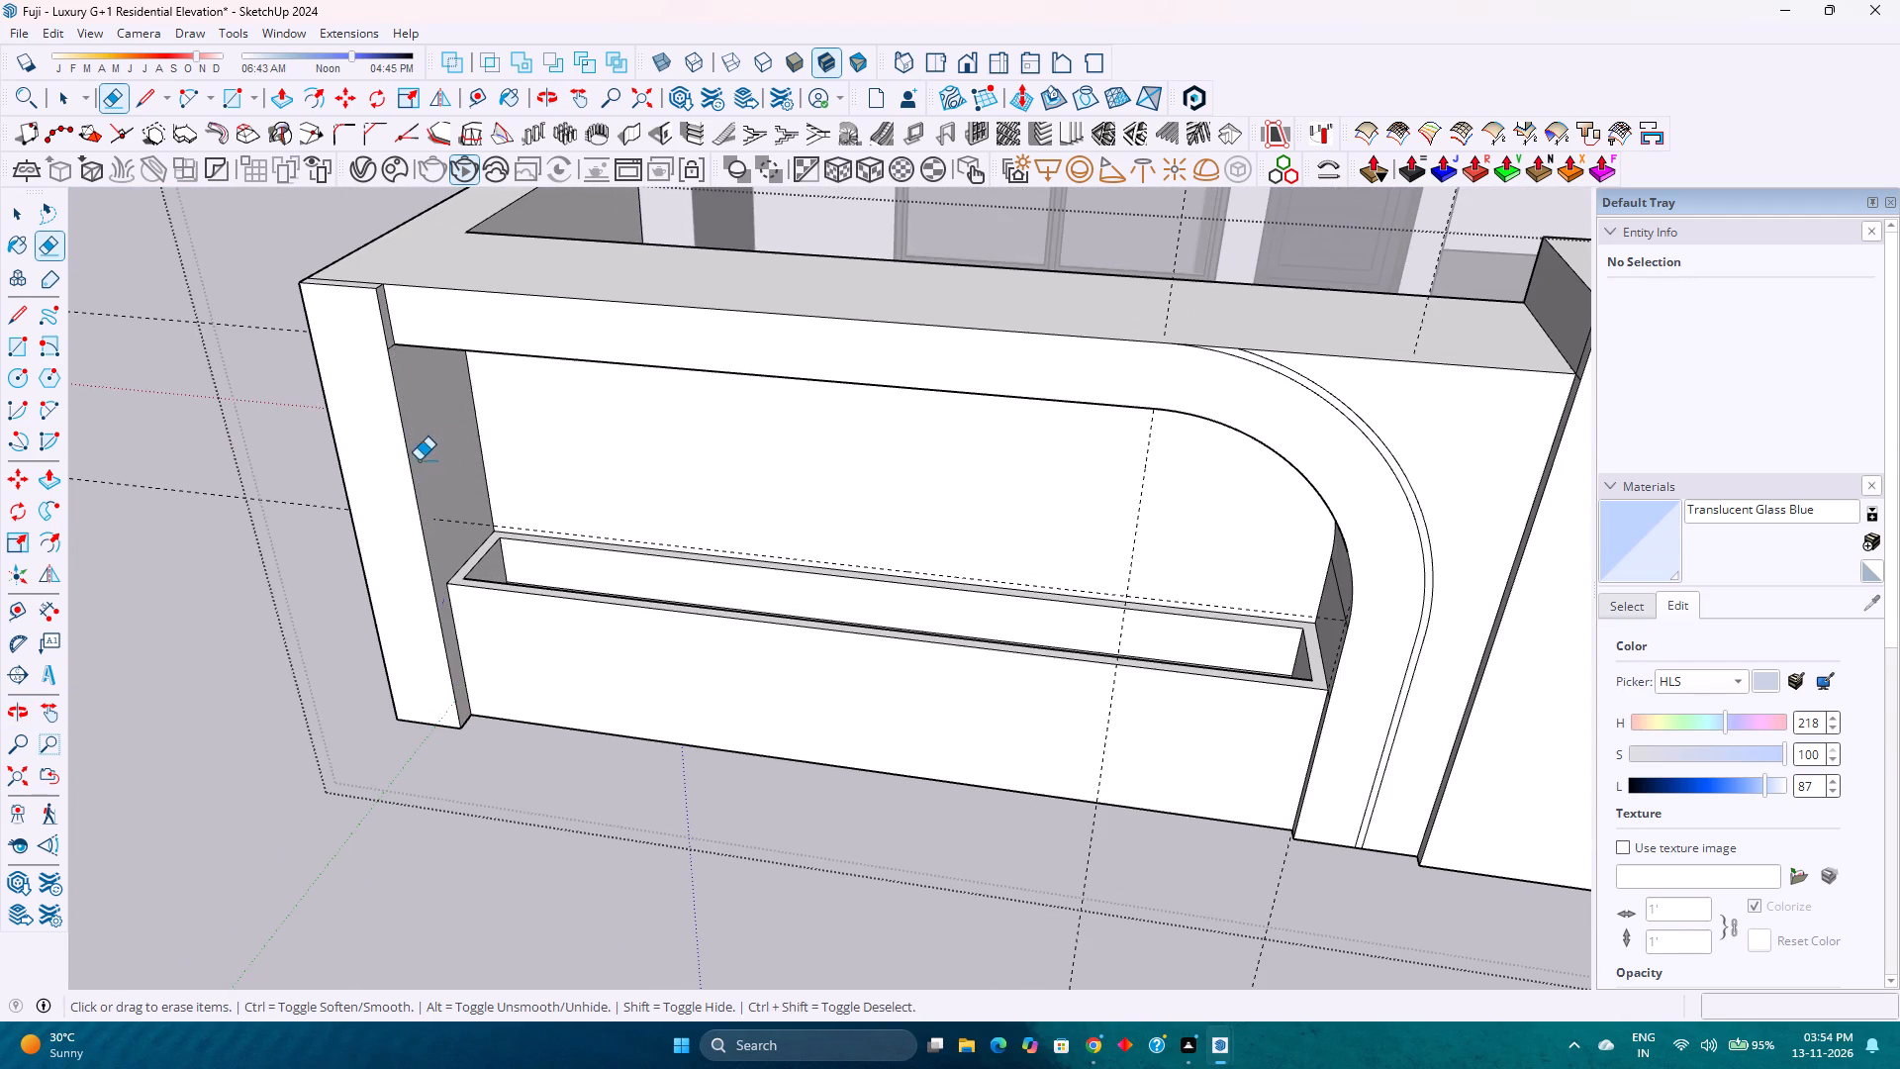
scroll(392, 301, "up", 11)
left_click_drag(386, 369, 392, 380)
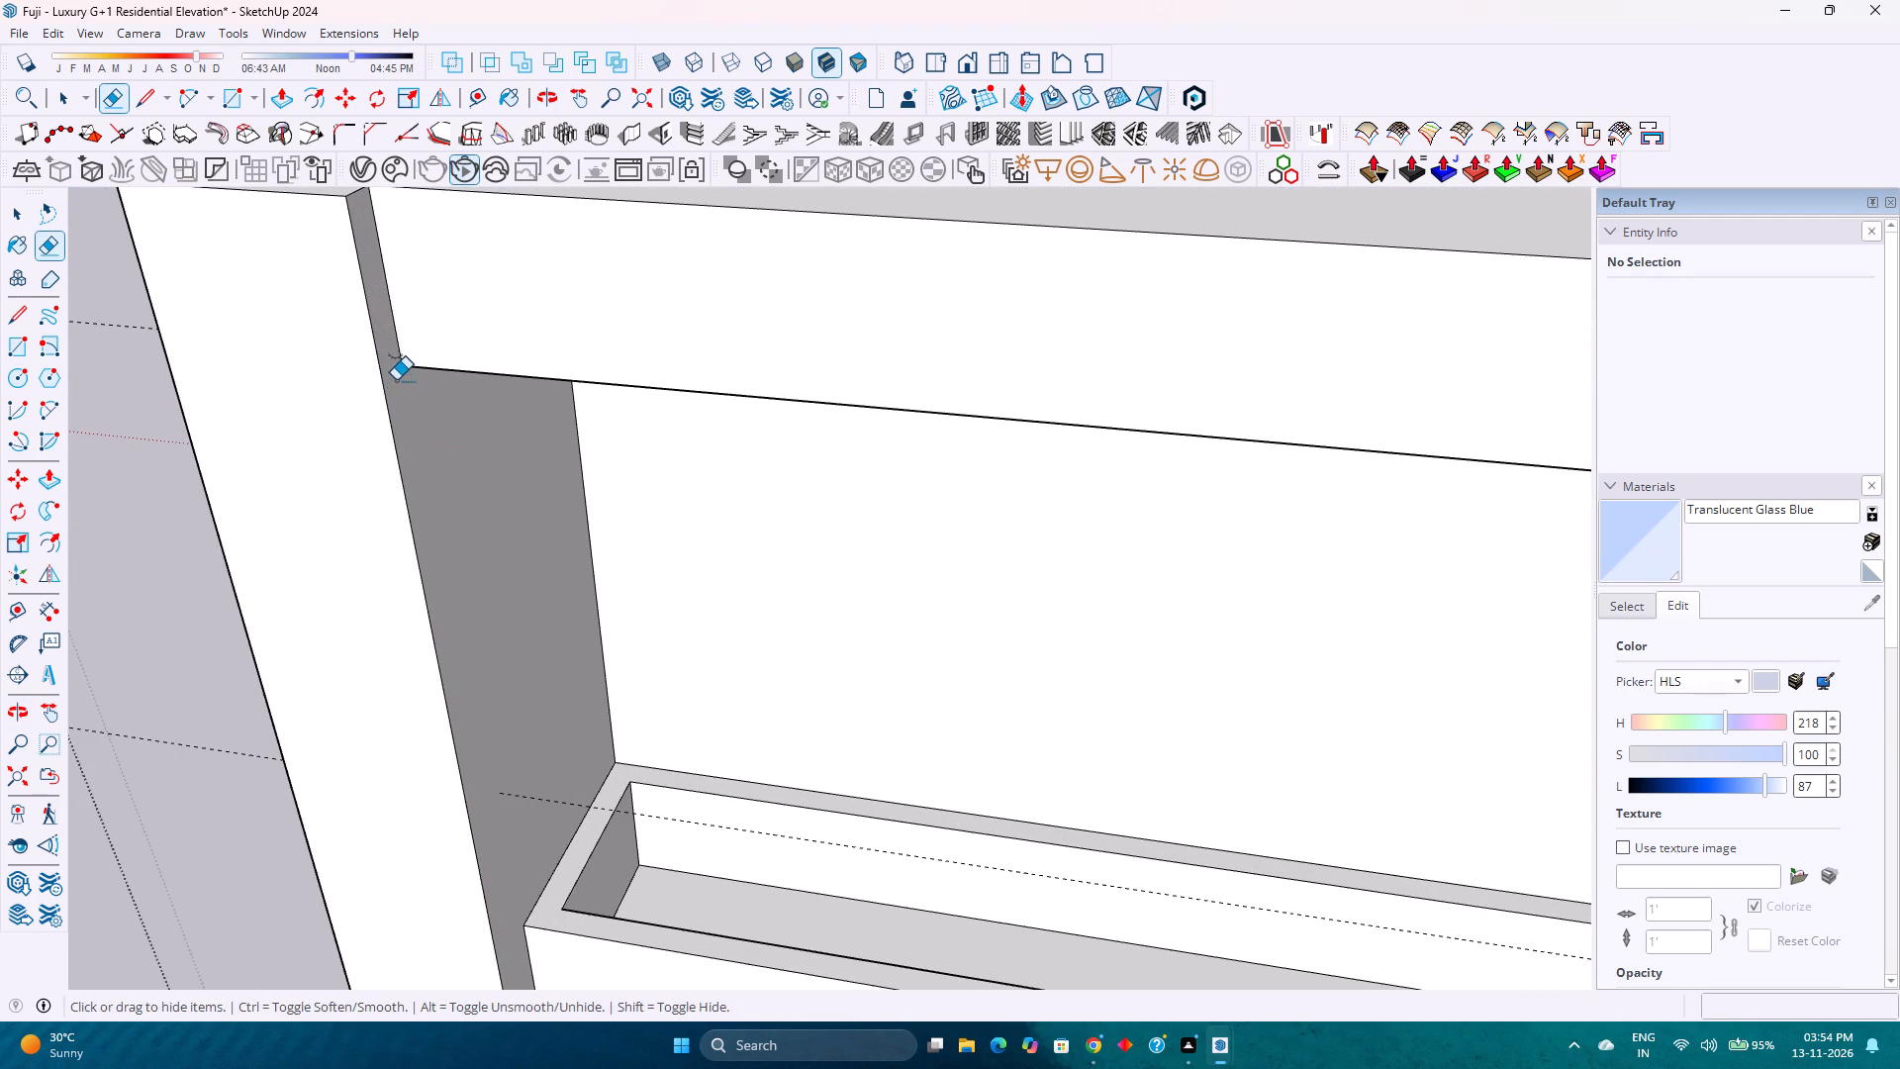
middle_click_drag(400, 382, 563, 640, "shift")
left_click_drag(489, 448, 489, 463)
scroll(490, 450, "down", 5)
middle_click_drag(411, 491, 672, 394)
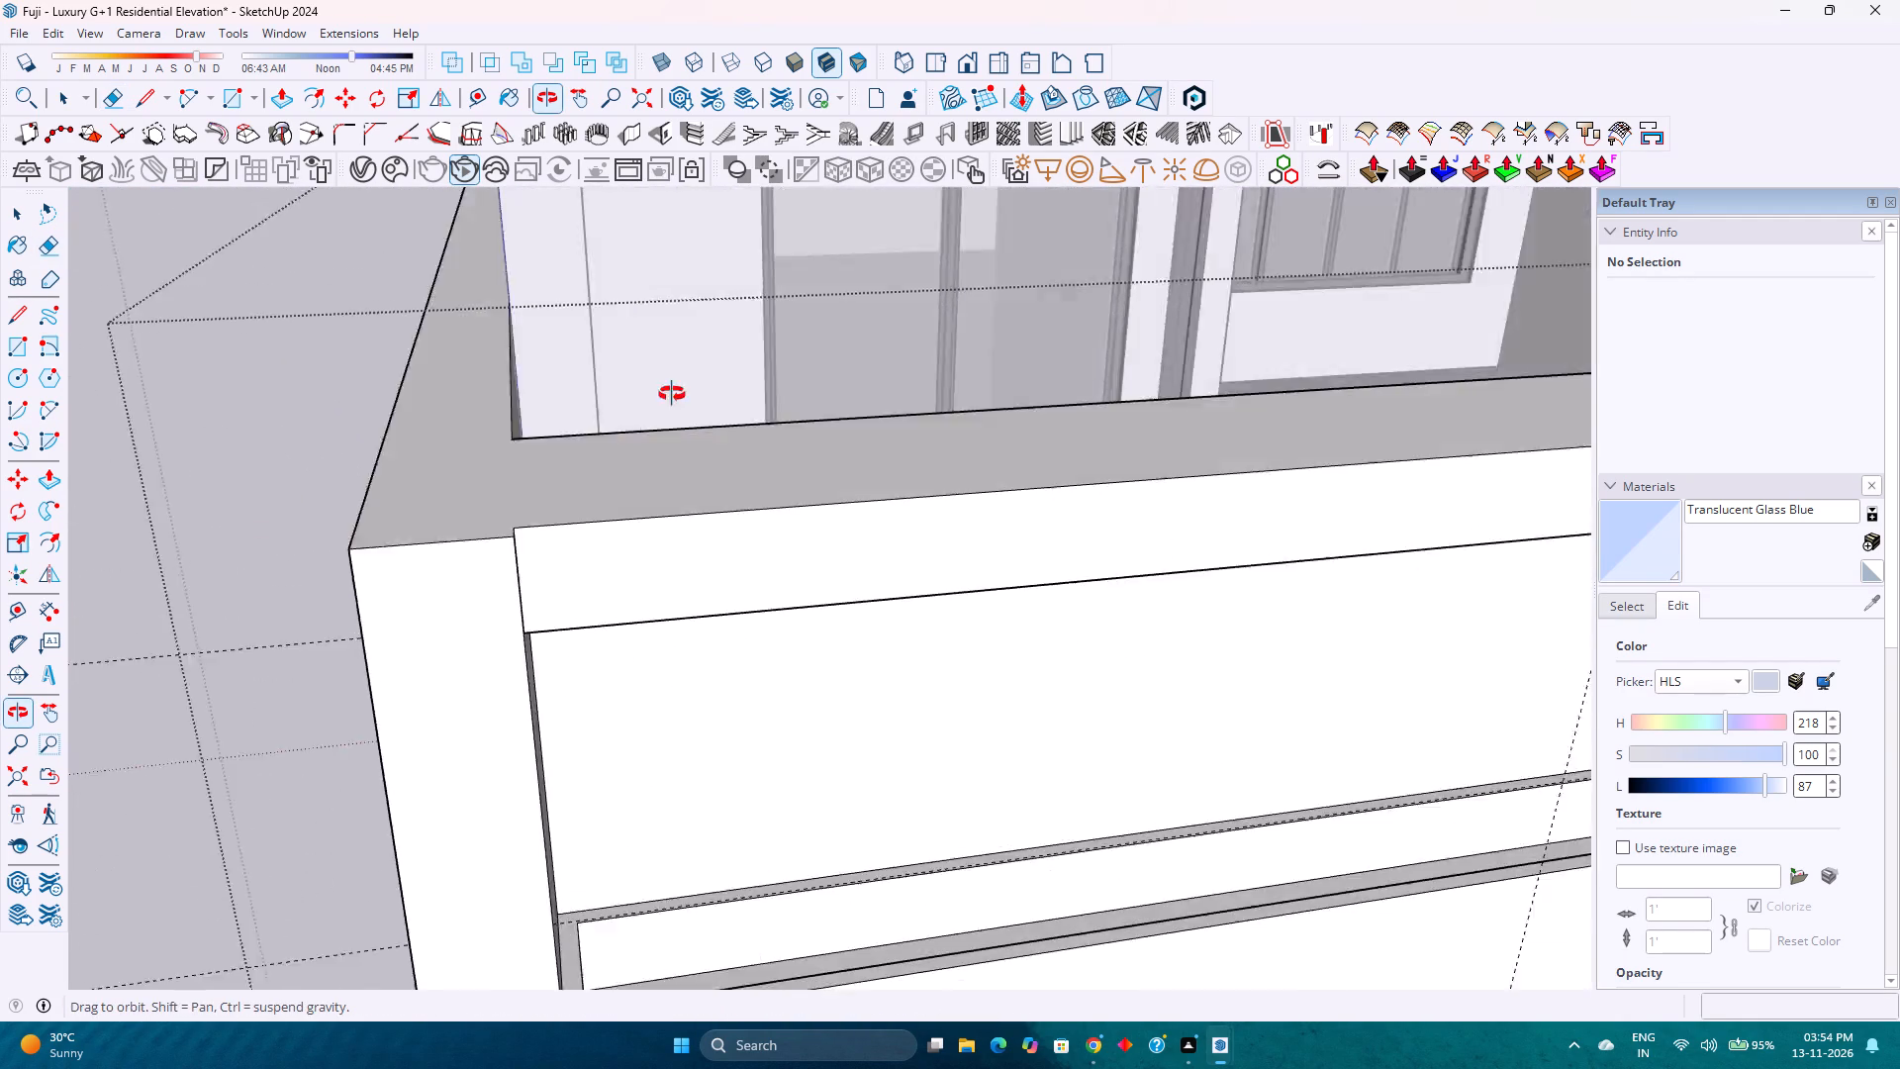
middle_click_drag(672, 394, 917, 326)
left_click(353, 676)
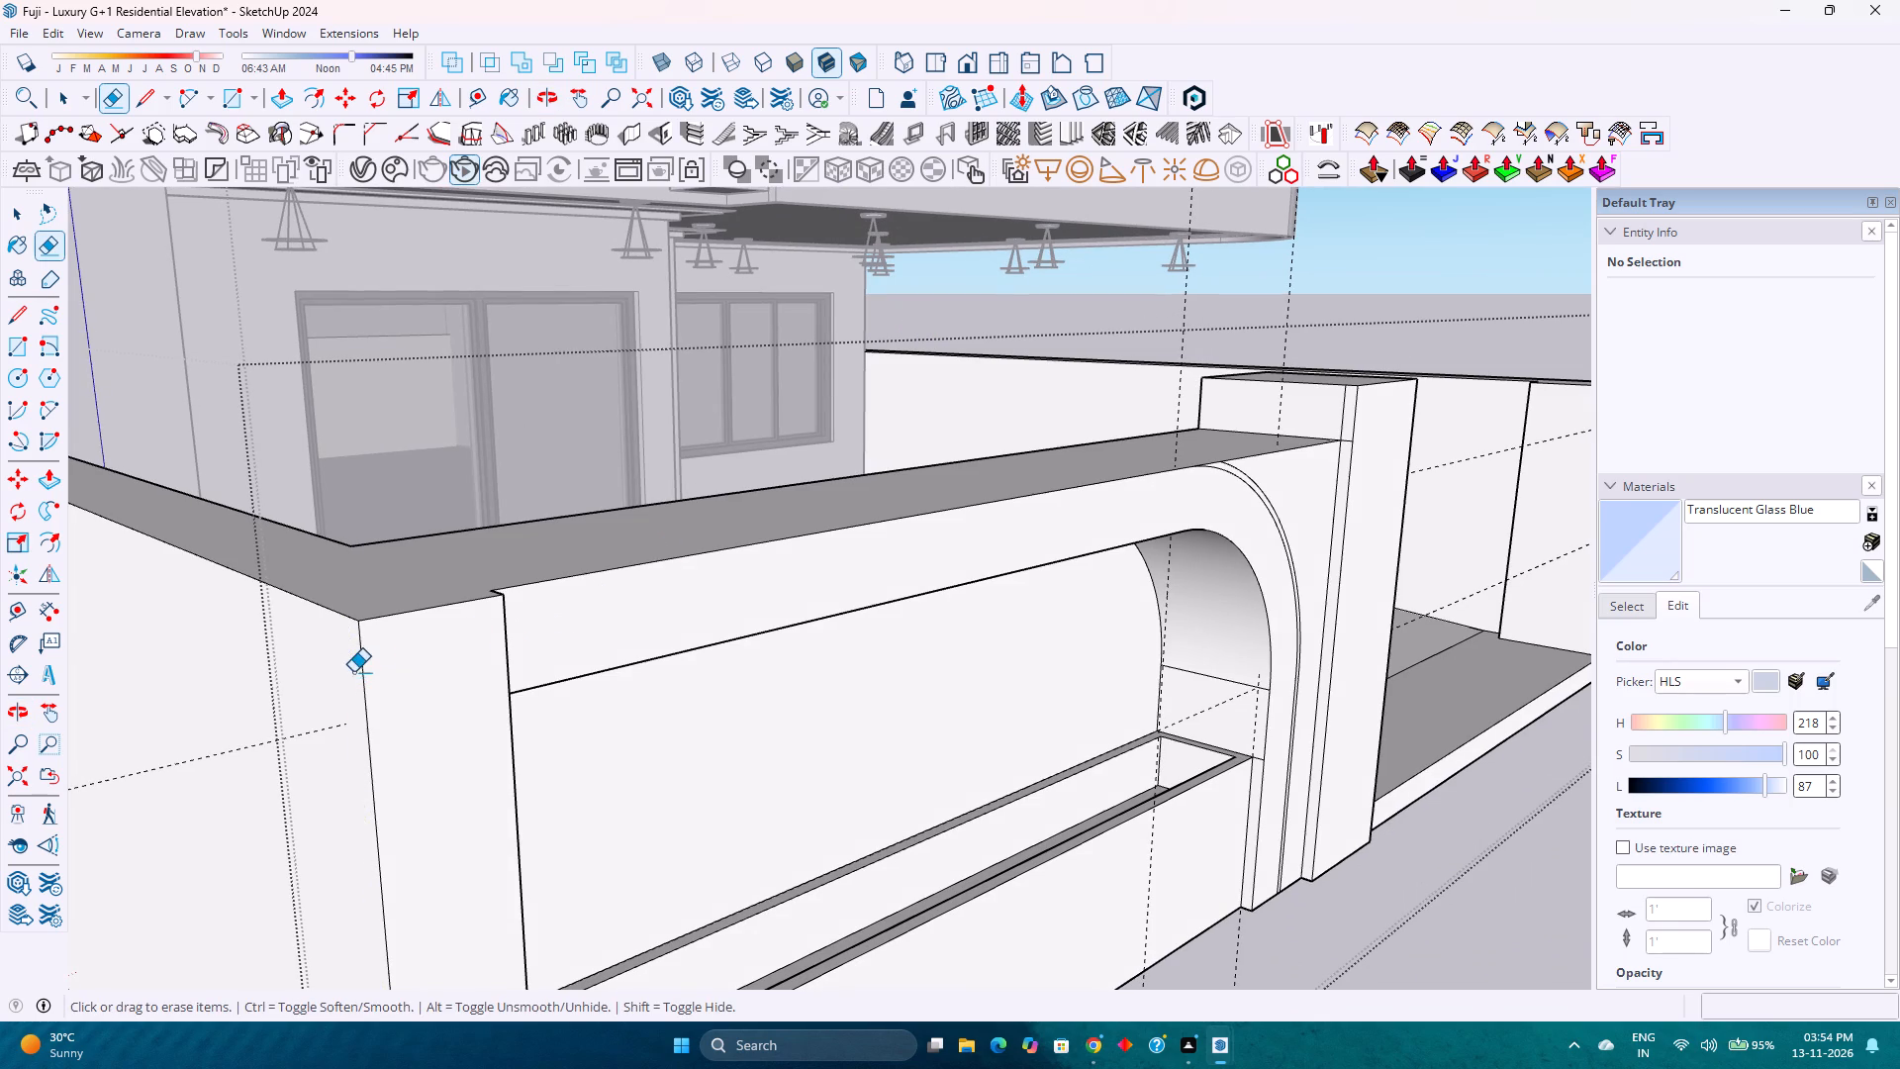
Erase the leftover seam edges on the inner side, top and outer side of the wall end across the opening.
scroll(337, 660, "down", 7)
middle_click_drag(951, 603, 691, 605)
middle_click(691, 605)
scroll(804, 548, "up", 3)
middle_click_drag(804, 548, 785, 661)
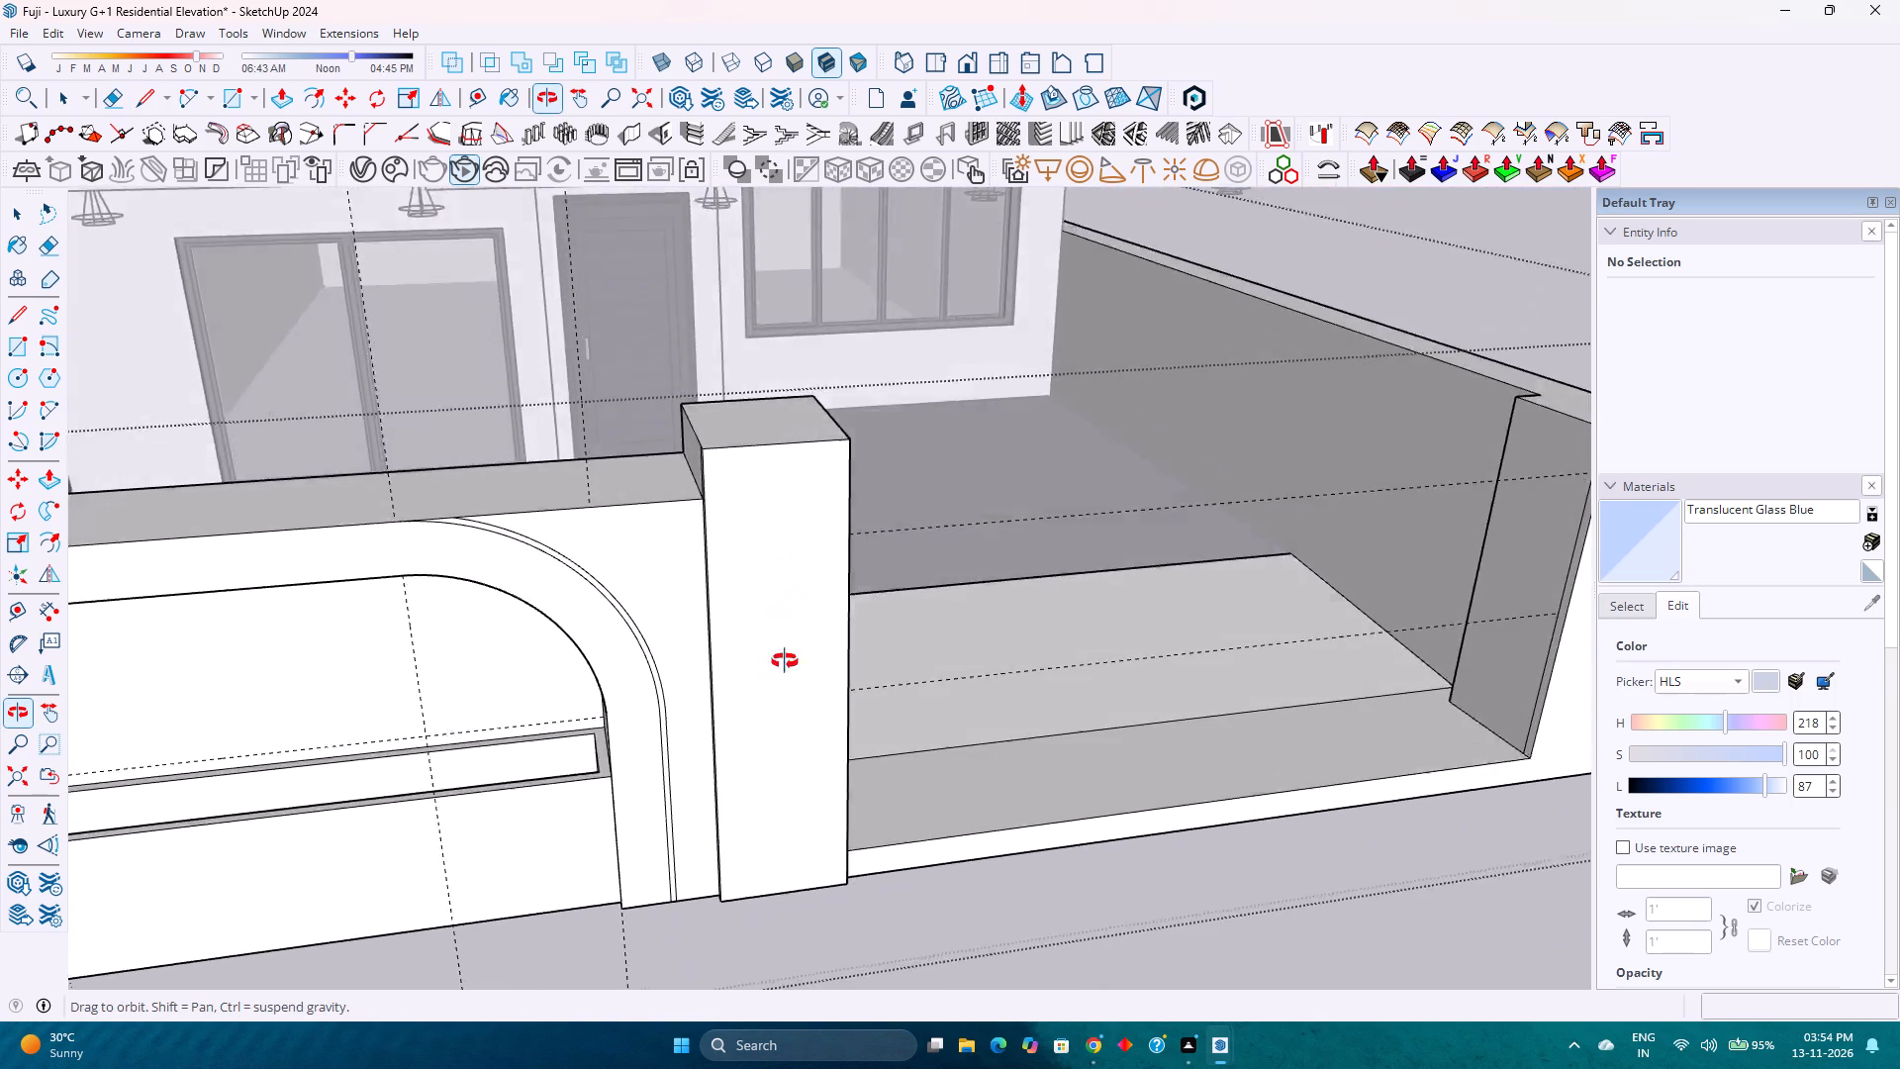
middle_click_drag(785, 661, 1105, 652)
middle_click(1105, 652)
scroll(1208, 468, "up", 2)
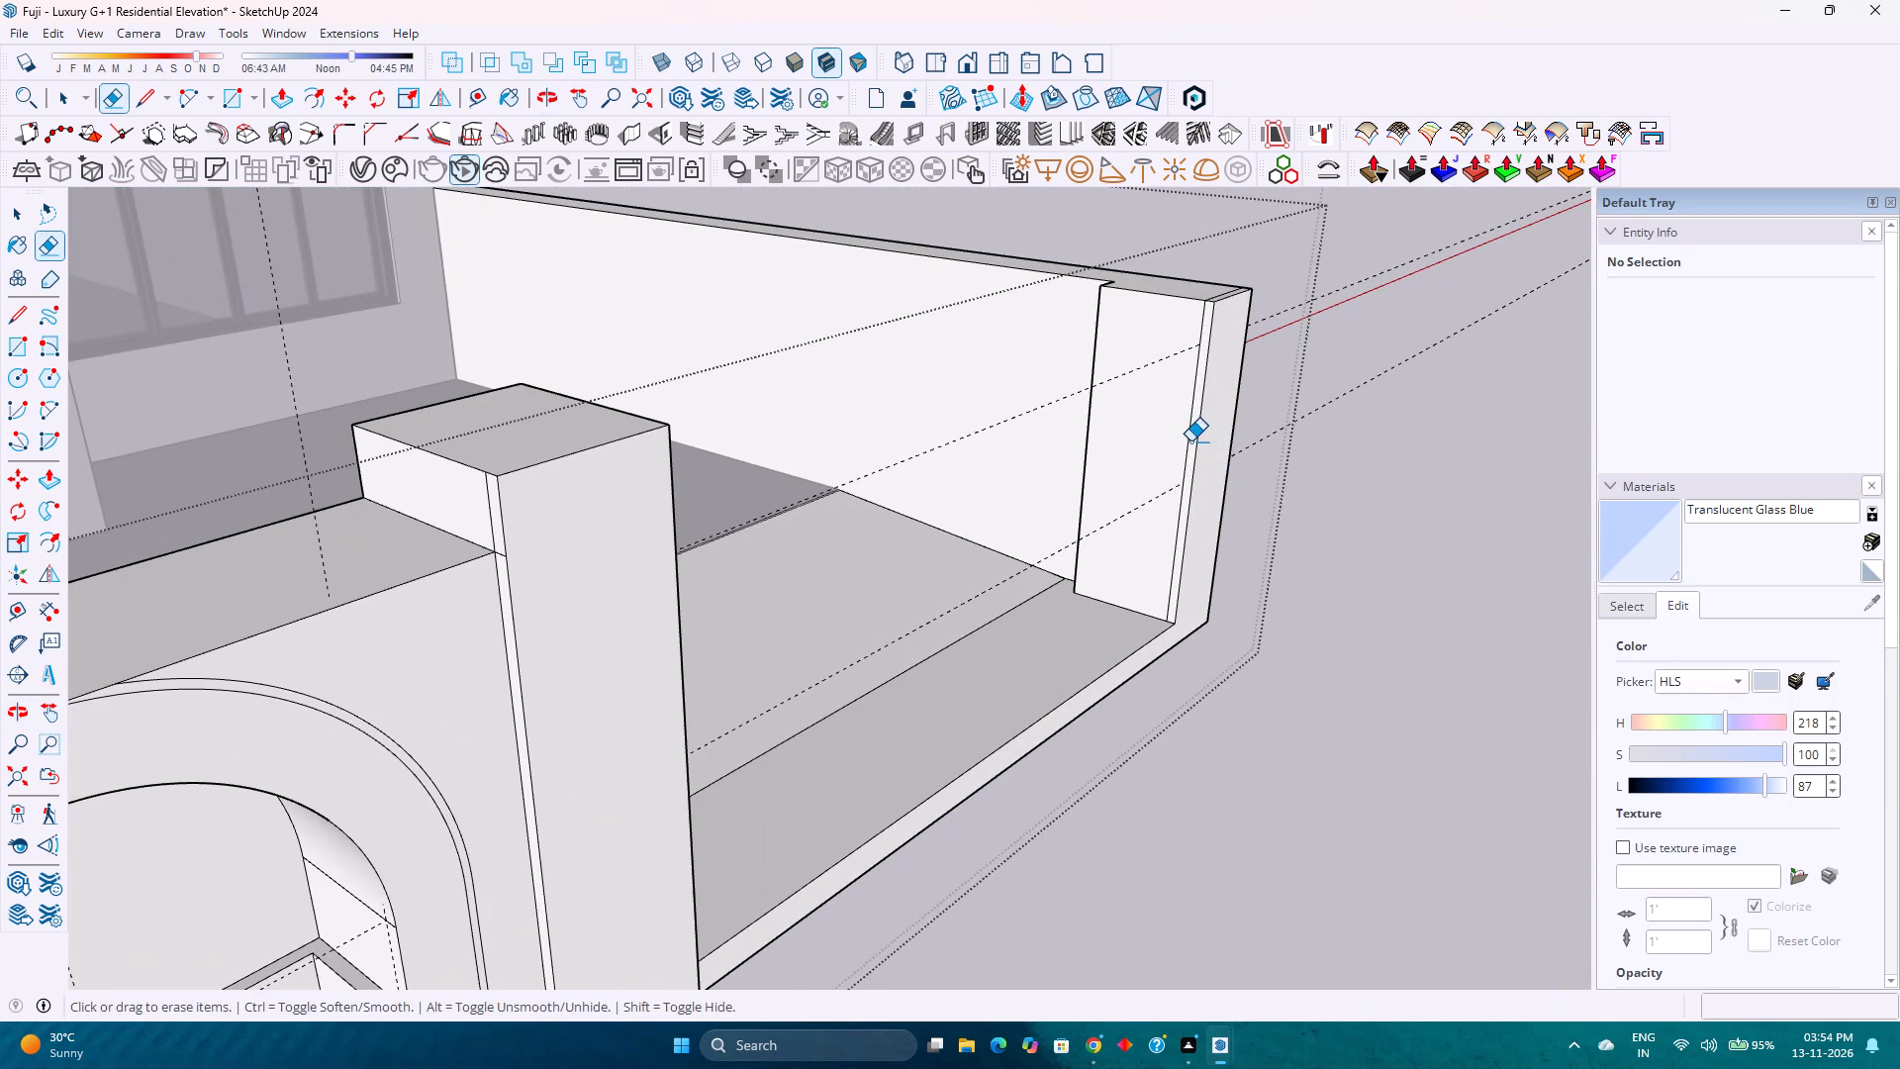
left_click(1189, 440)
scroll(1221, 291, "up", 4)
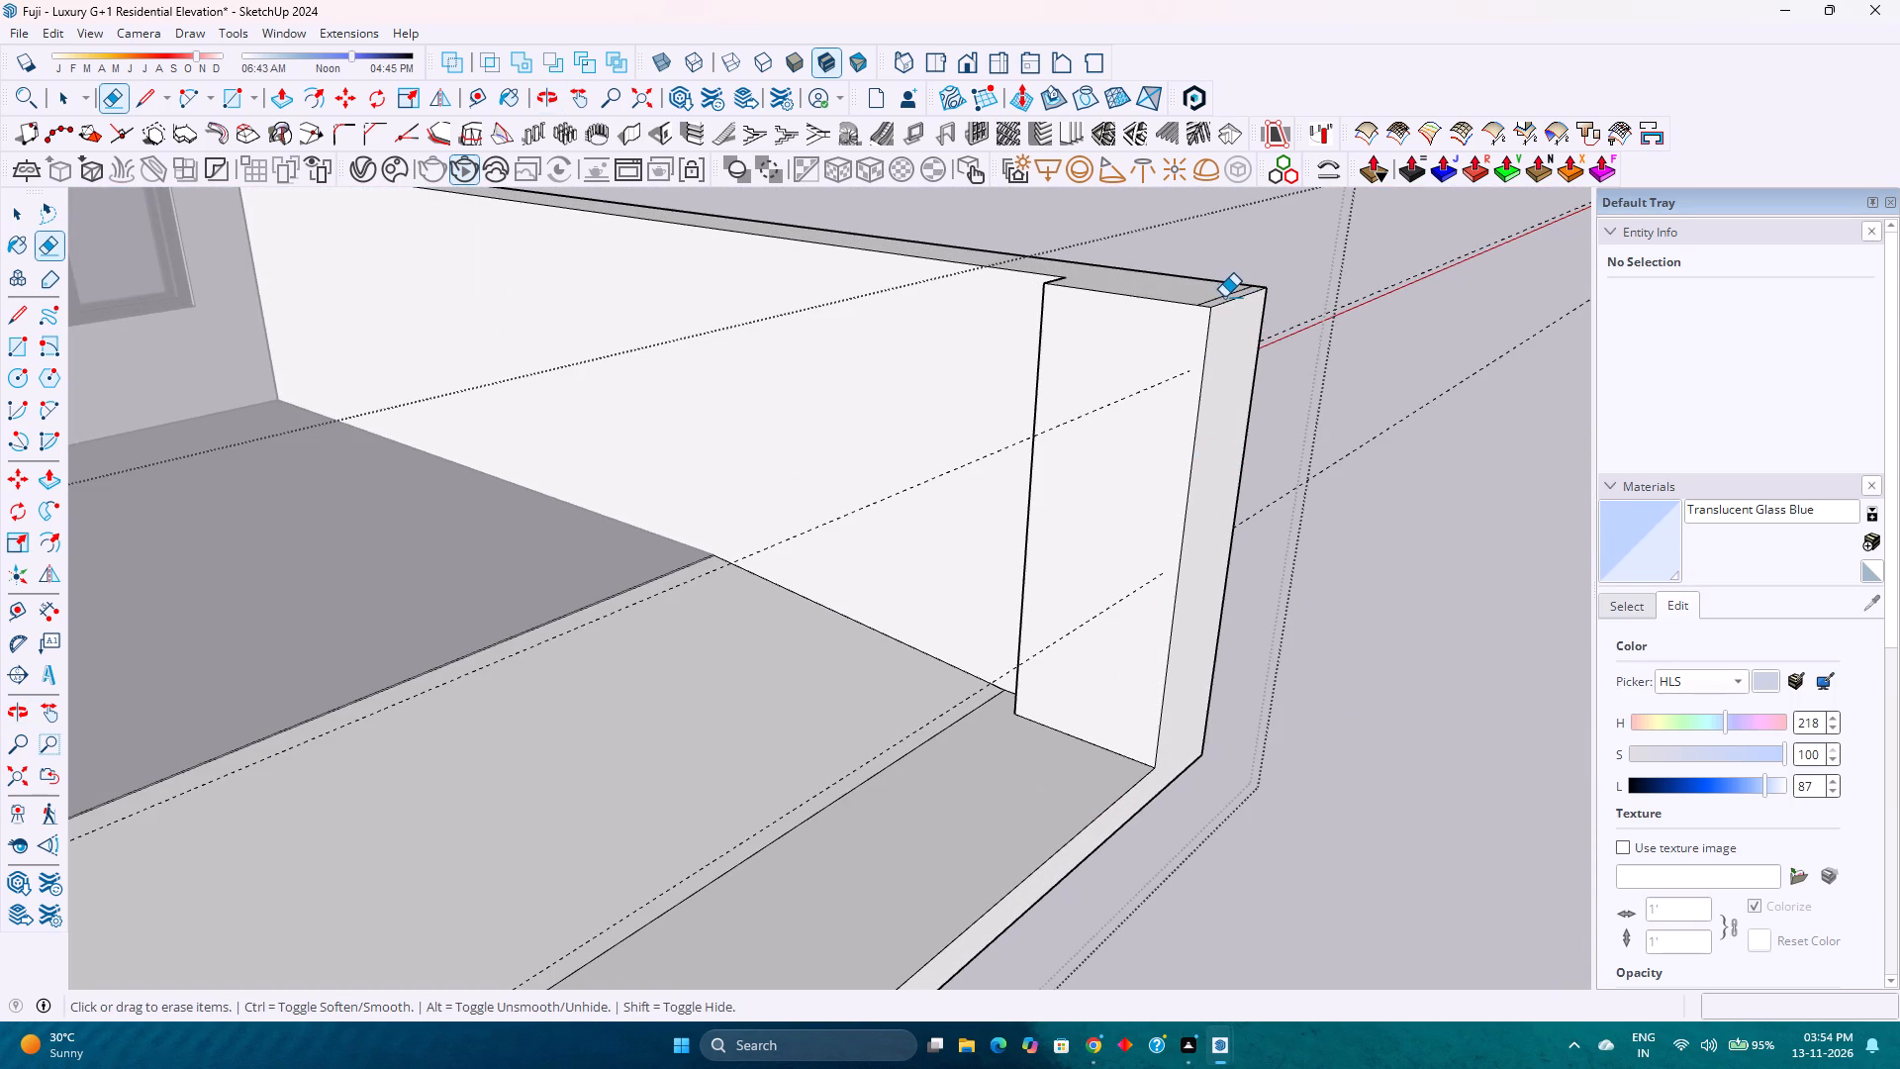
left_click(1224, 297)
scroll(1217, 369, "down", 4)
middle_click_drag(1218, 458, 439, 502)
middle_click(439, 503)
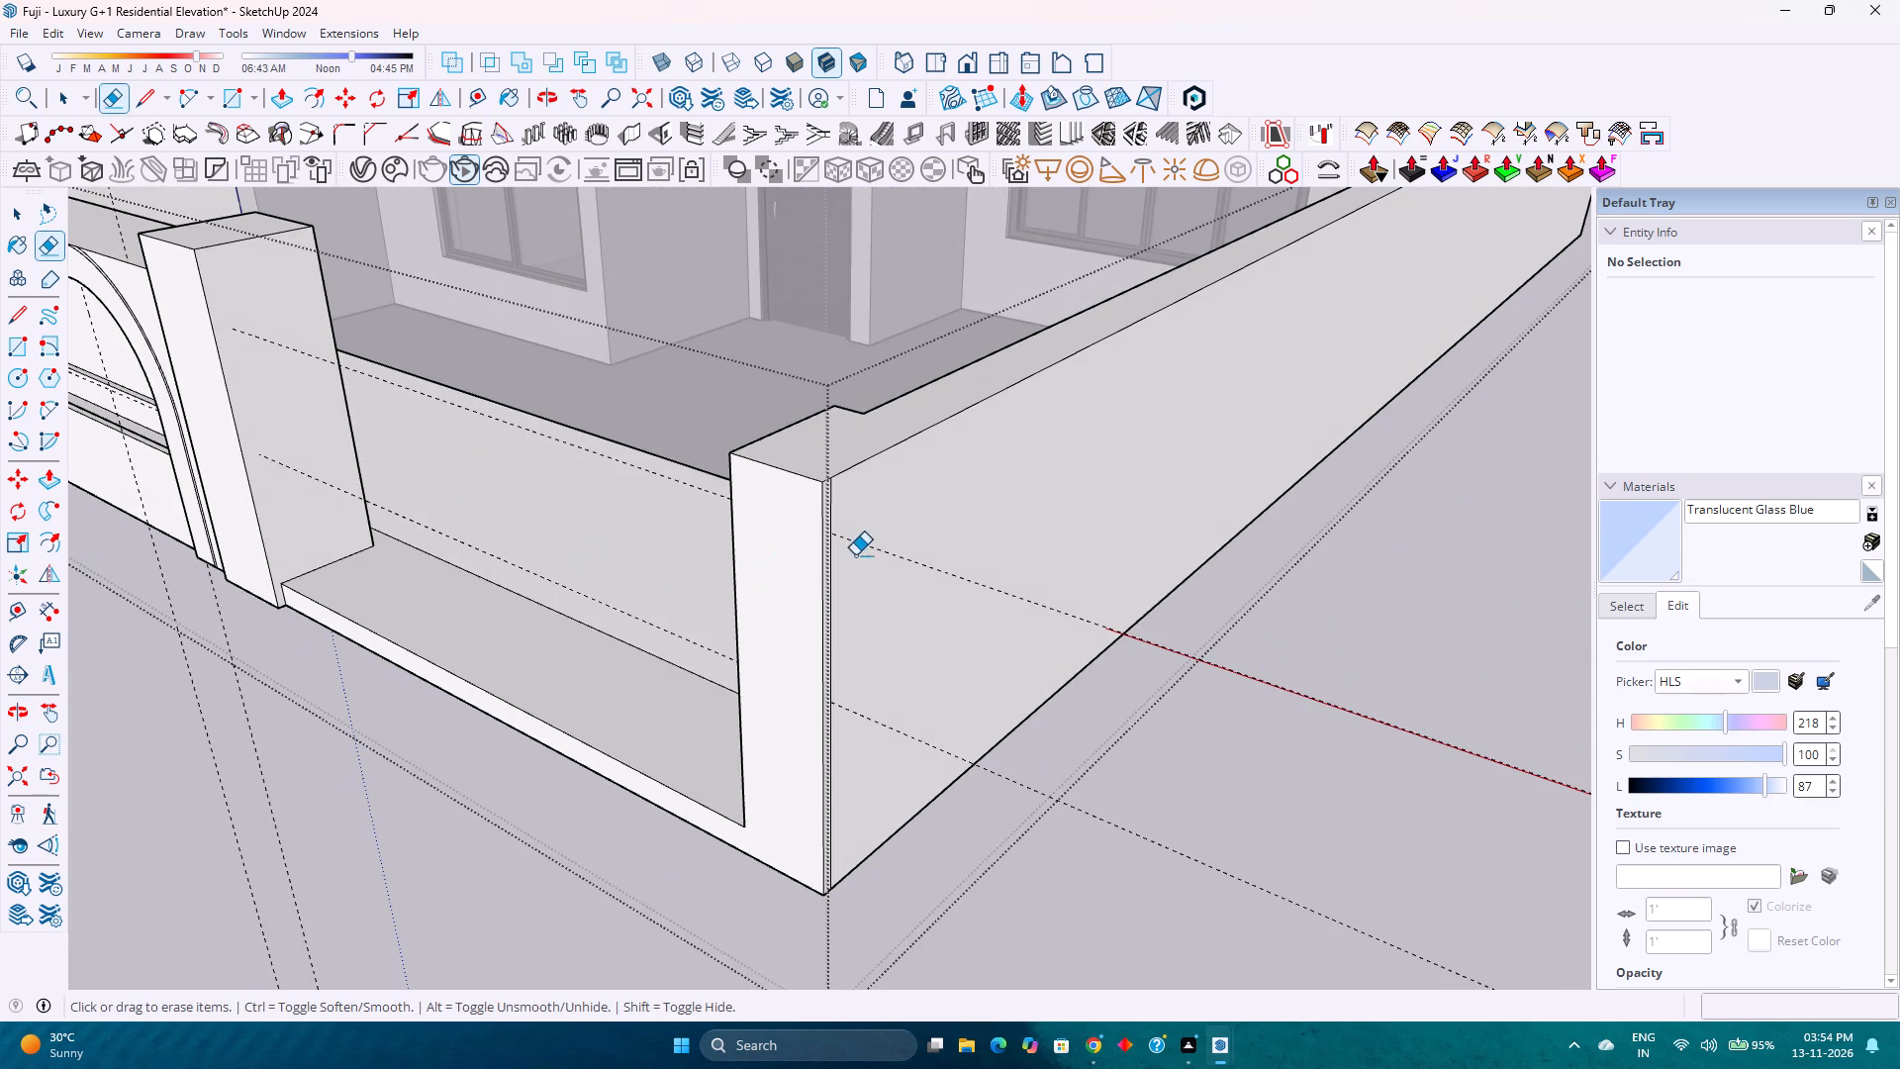
scroll(869, 550, "up", 1)
middle_click_drag(868, 549, 758, 548)
middle_click(758, 548)
left_click_drag(800, 500, 789, 500)
Examine the front compound wall, its recess, arched bands and pillars from several angles.
scroll(854, 569, "down", 4)
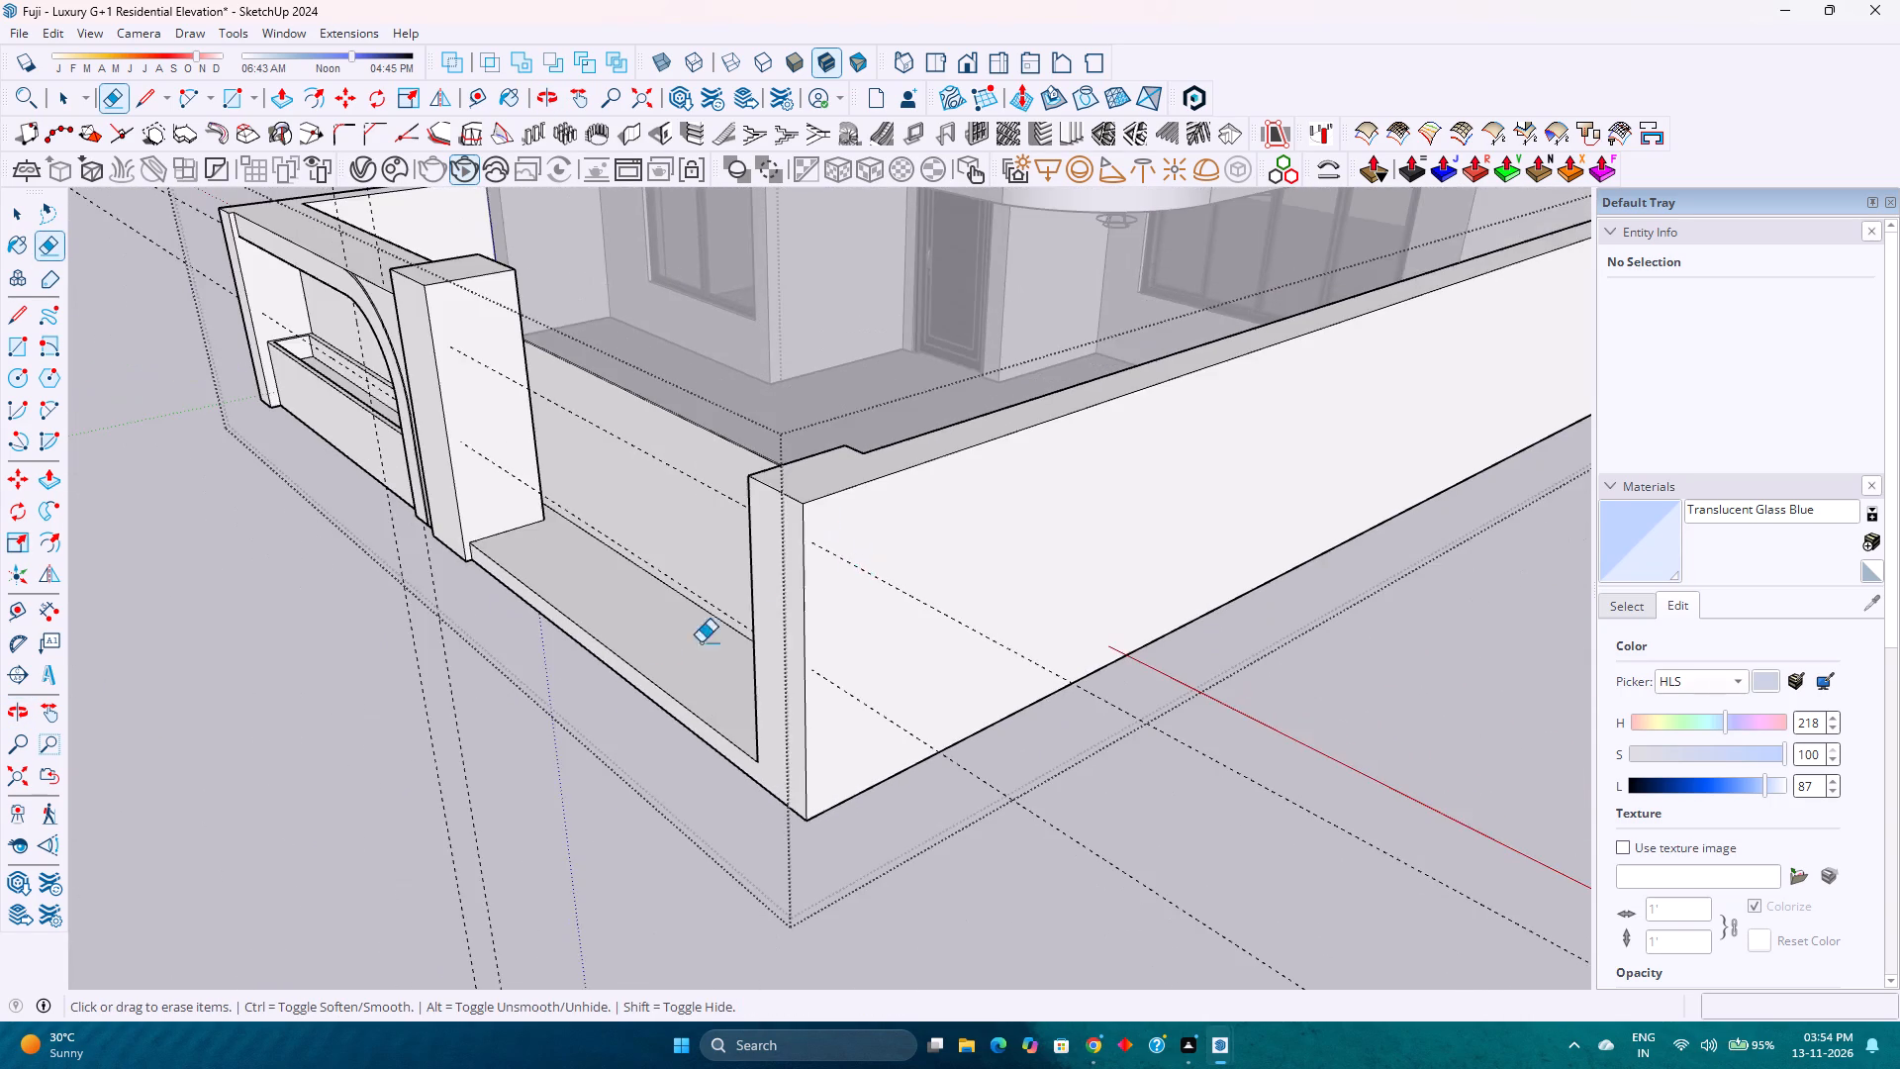
middle_click_drag(646, 657, 953, 624)
scroll(929, 612, "down", 2)
middle_click_drag(751, 625, 1131, 698, "shift")
middle_click(1131, 698, "shift")
scroll(851, 595, "up", 5)
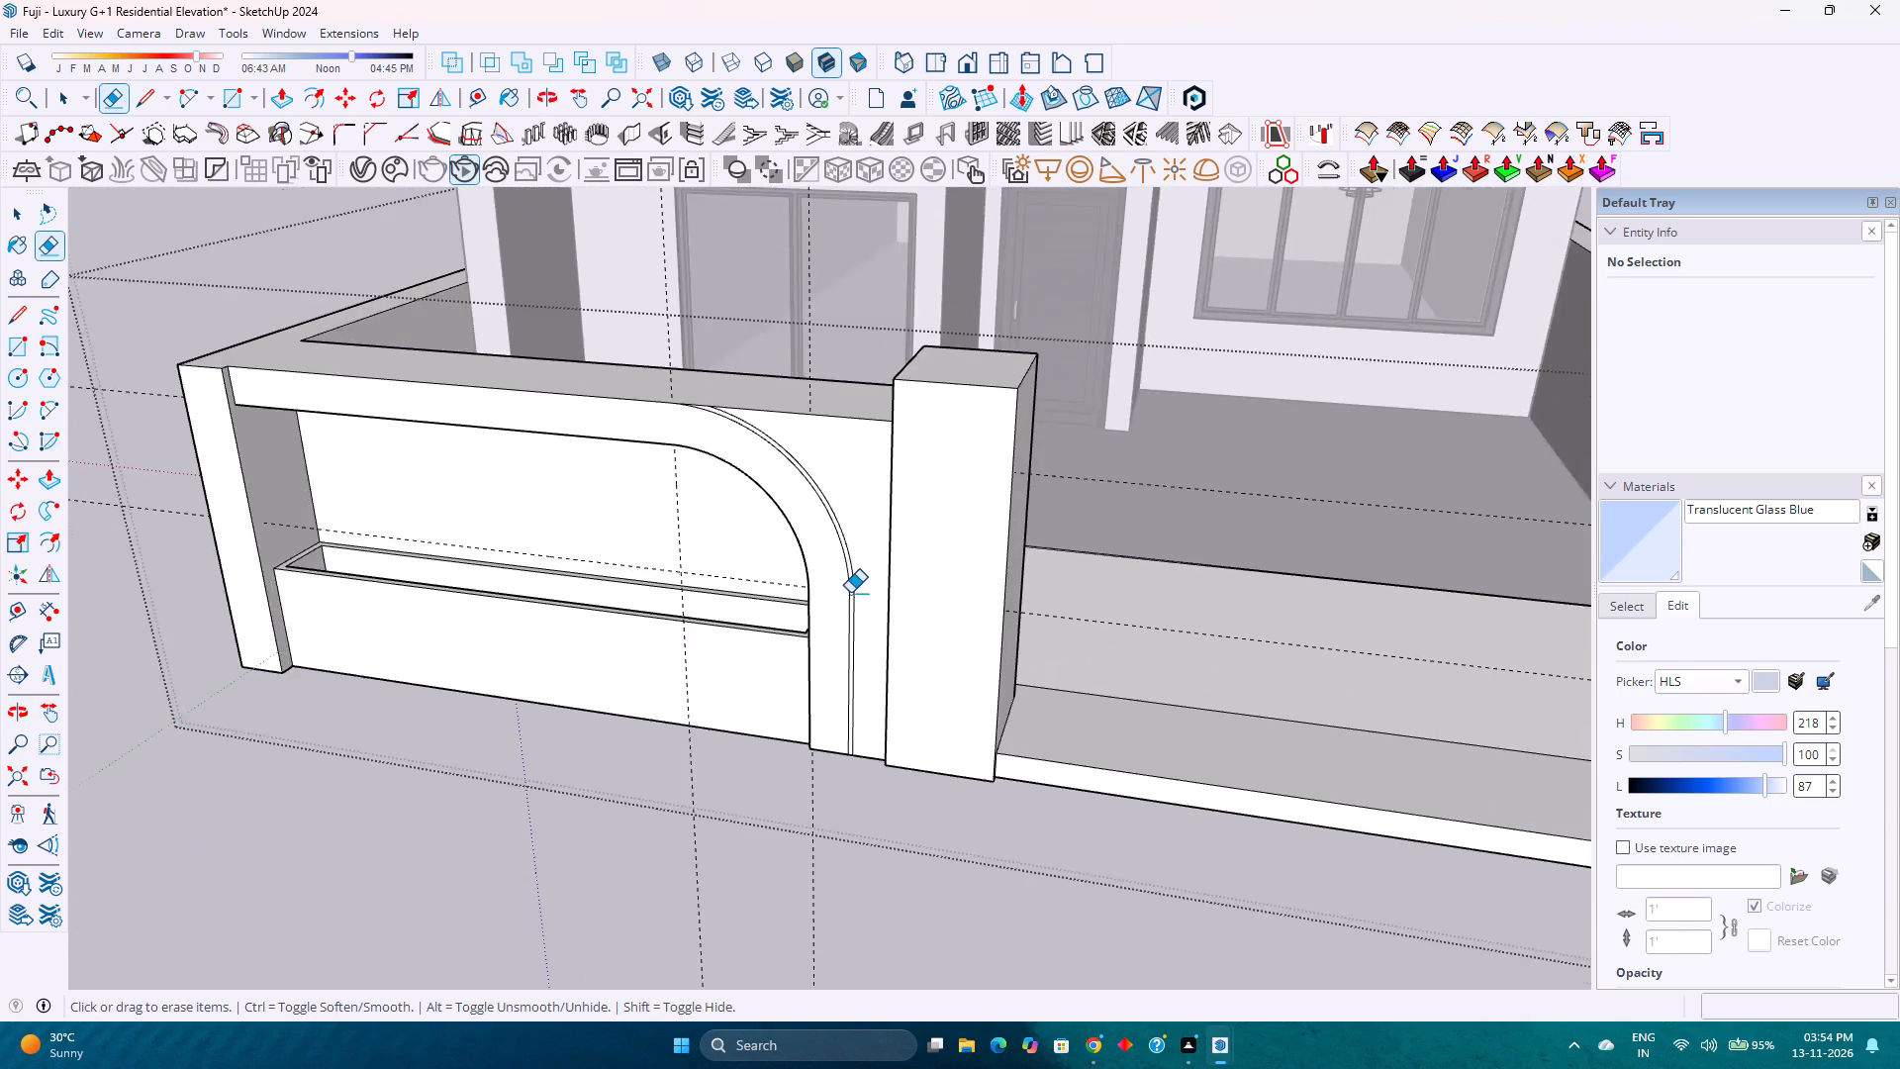
scroll(850, 593, "up", 3)
scroll(850, 593, "down", 3)
middle_click_drag(841, 649, 1485, 647)
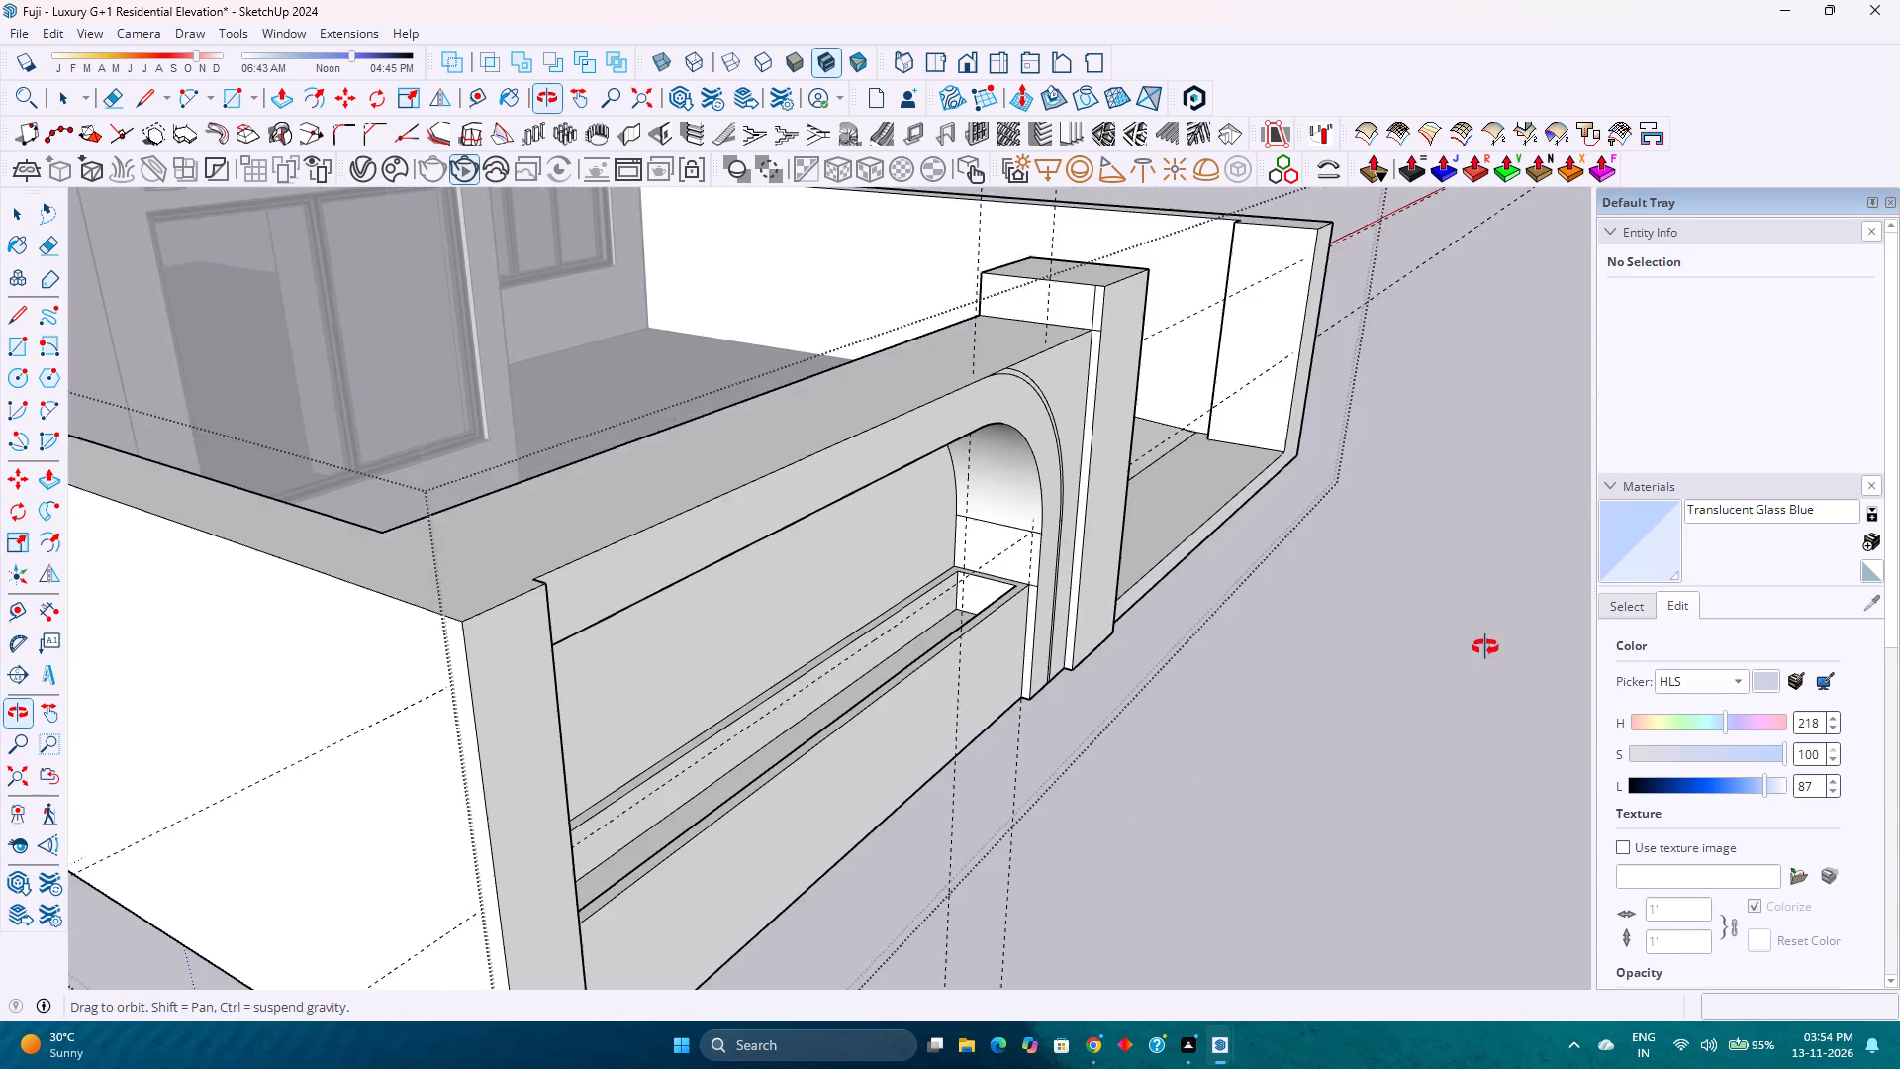
middle_click_drag(1485, 647, 874, 659)
middle_click(874, 659)
middle_click(874, 659)
scroll(790, 660, "down", 3)
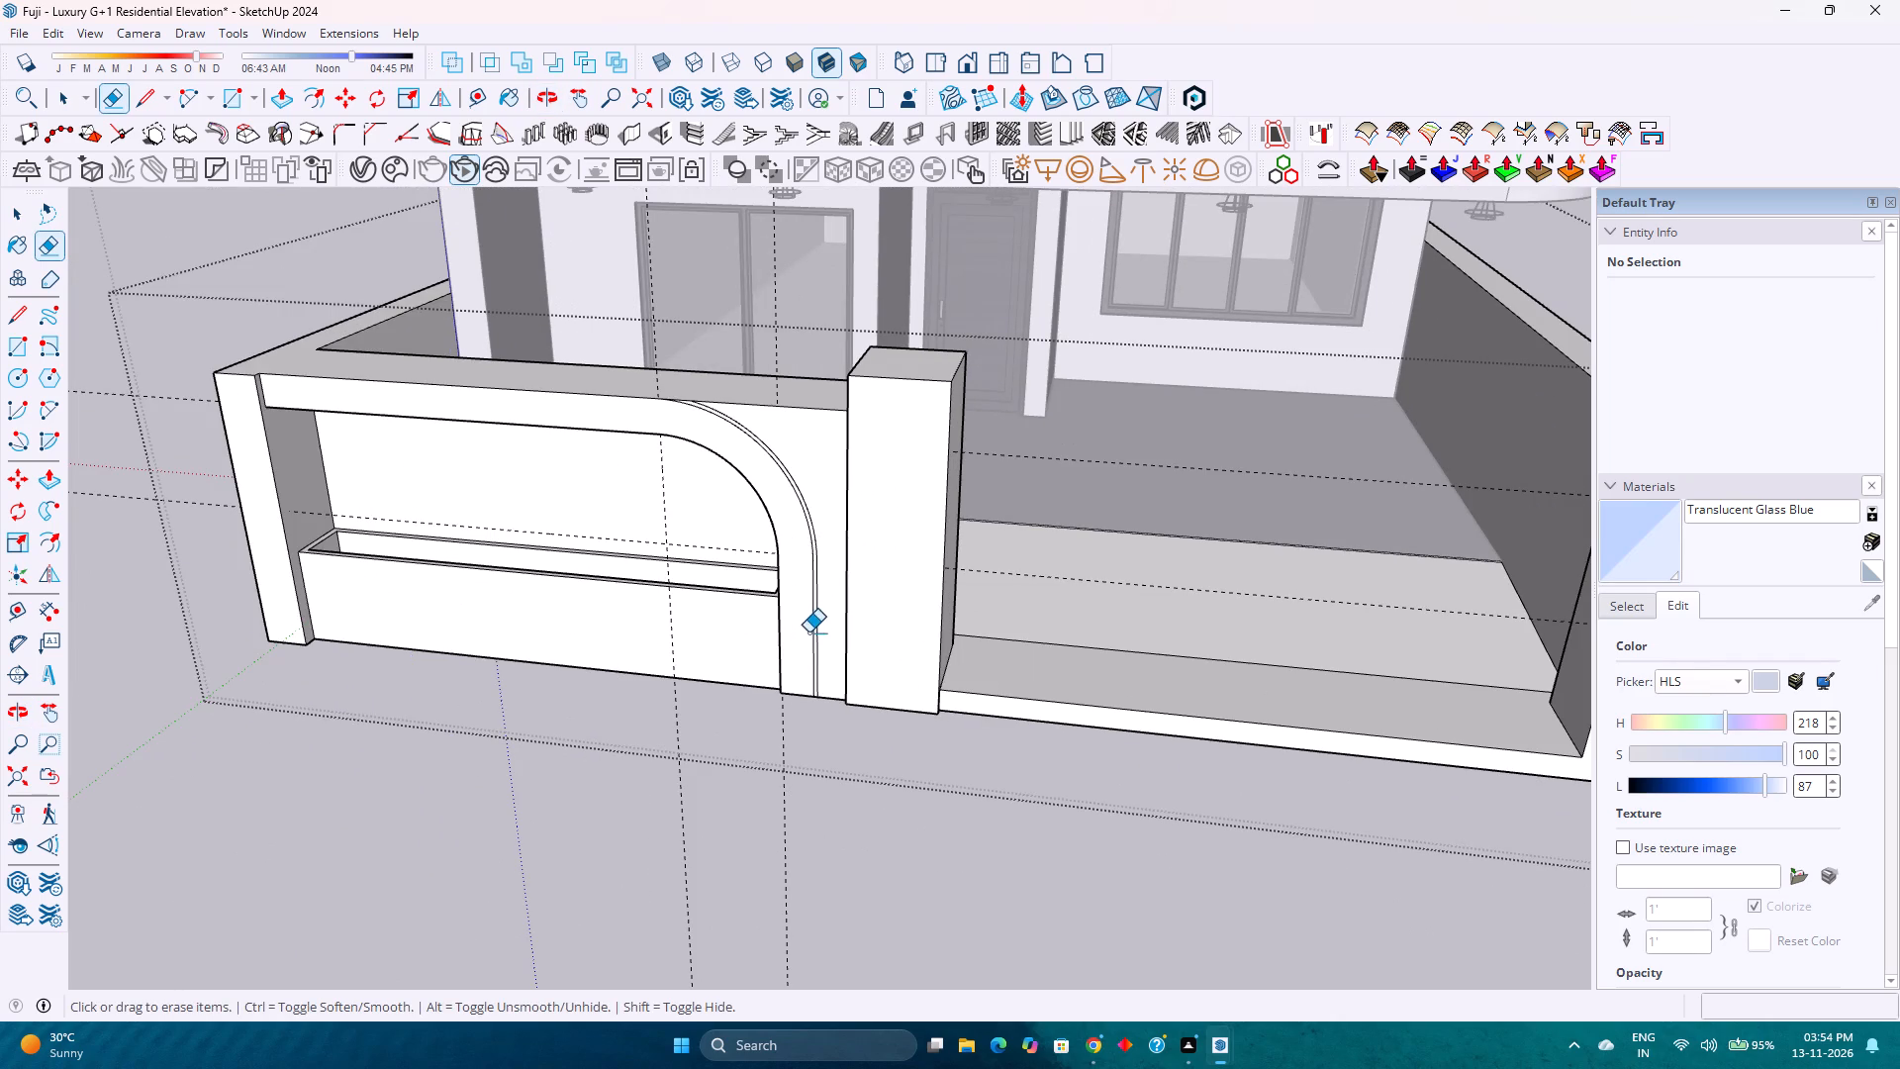
Copy the thin arched band face 1' outward along the green axis, in front of the wall.
key("space")
scroll(811, 582, "up", 1)
middle_click_drag(811, 581, 1156, 865)
middle_click(1154, 865)
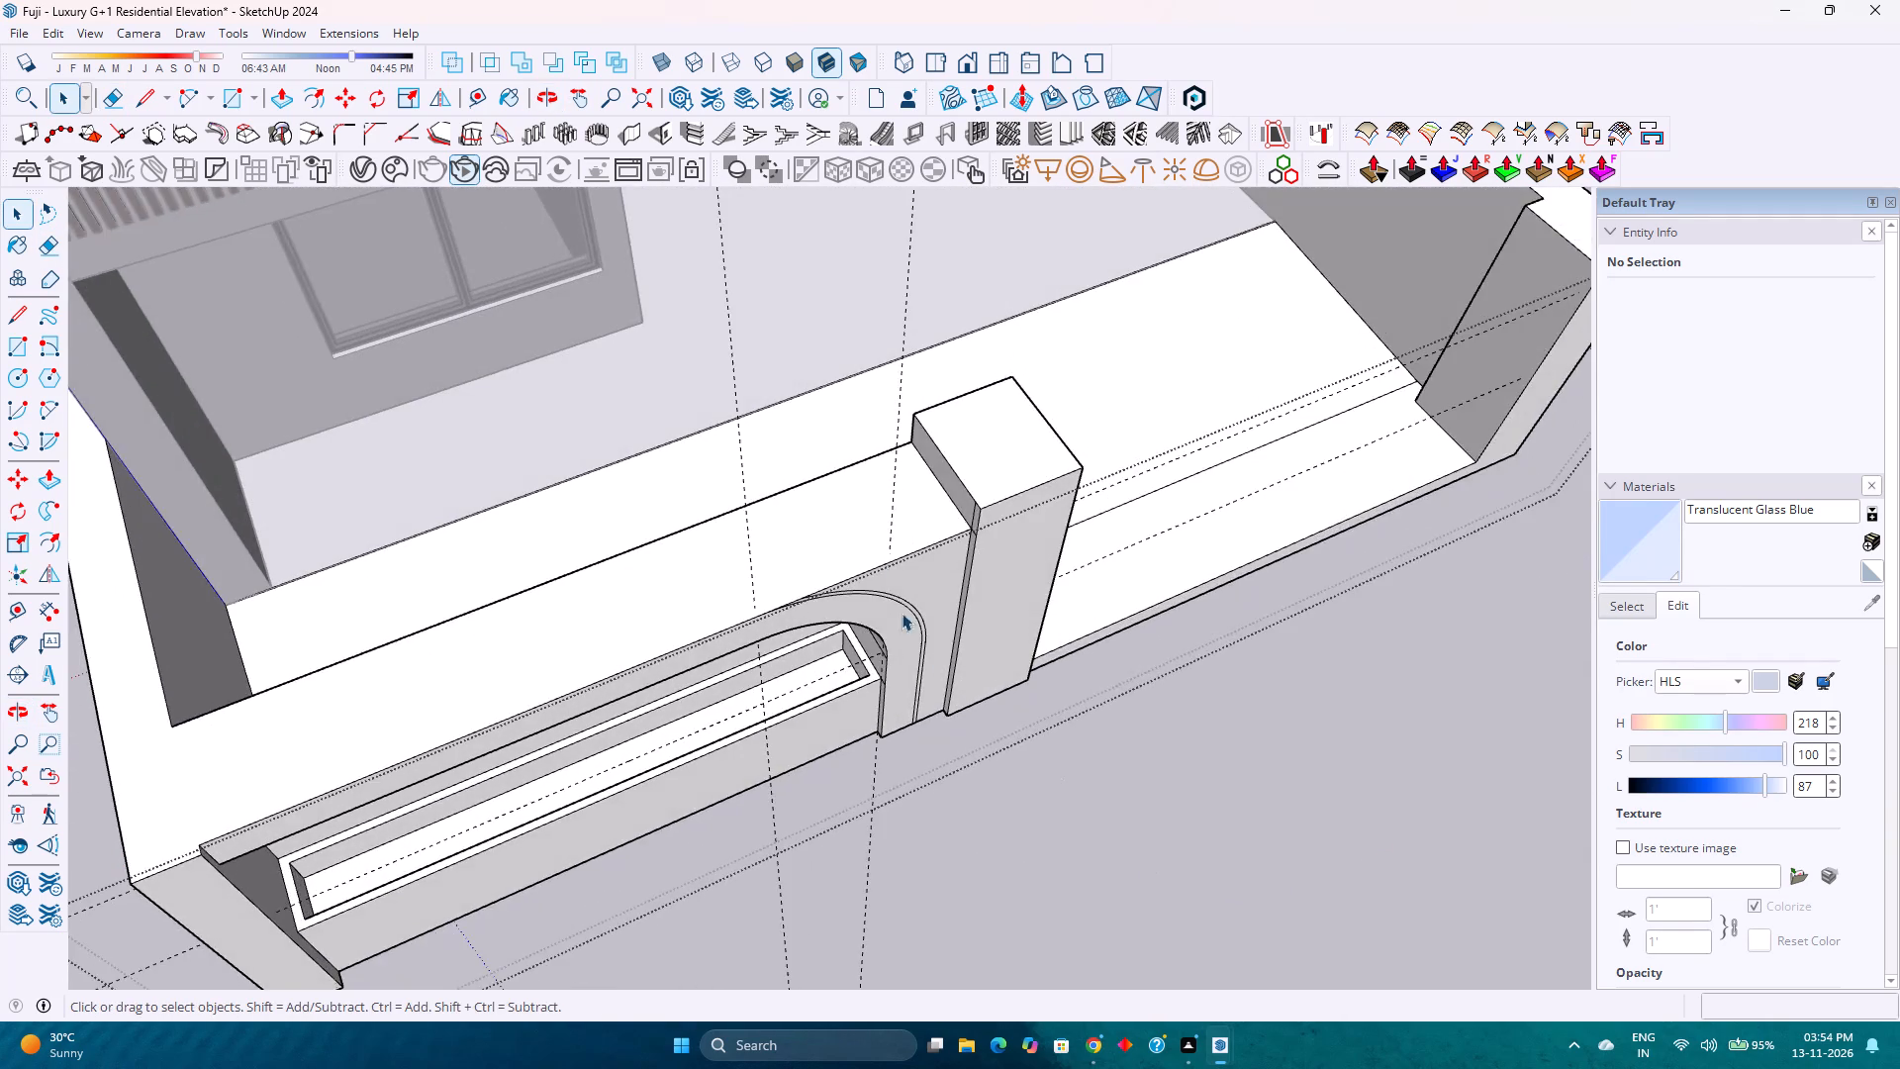
scroll(876, 557, "up", 11)
middle_click_drag(772, 621, 732, 563)
middle_click(730, 560)
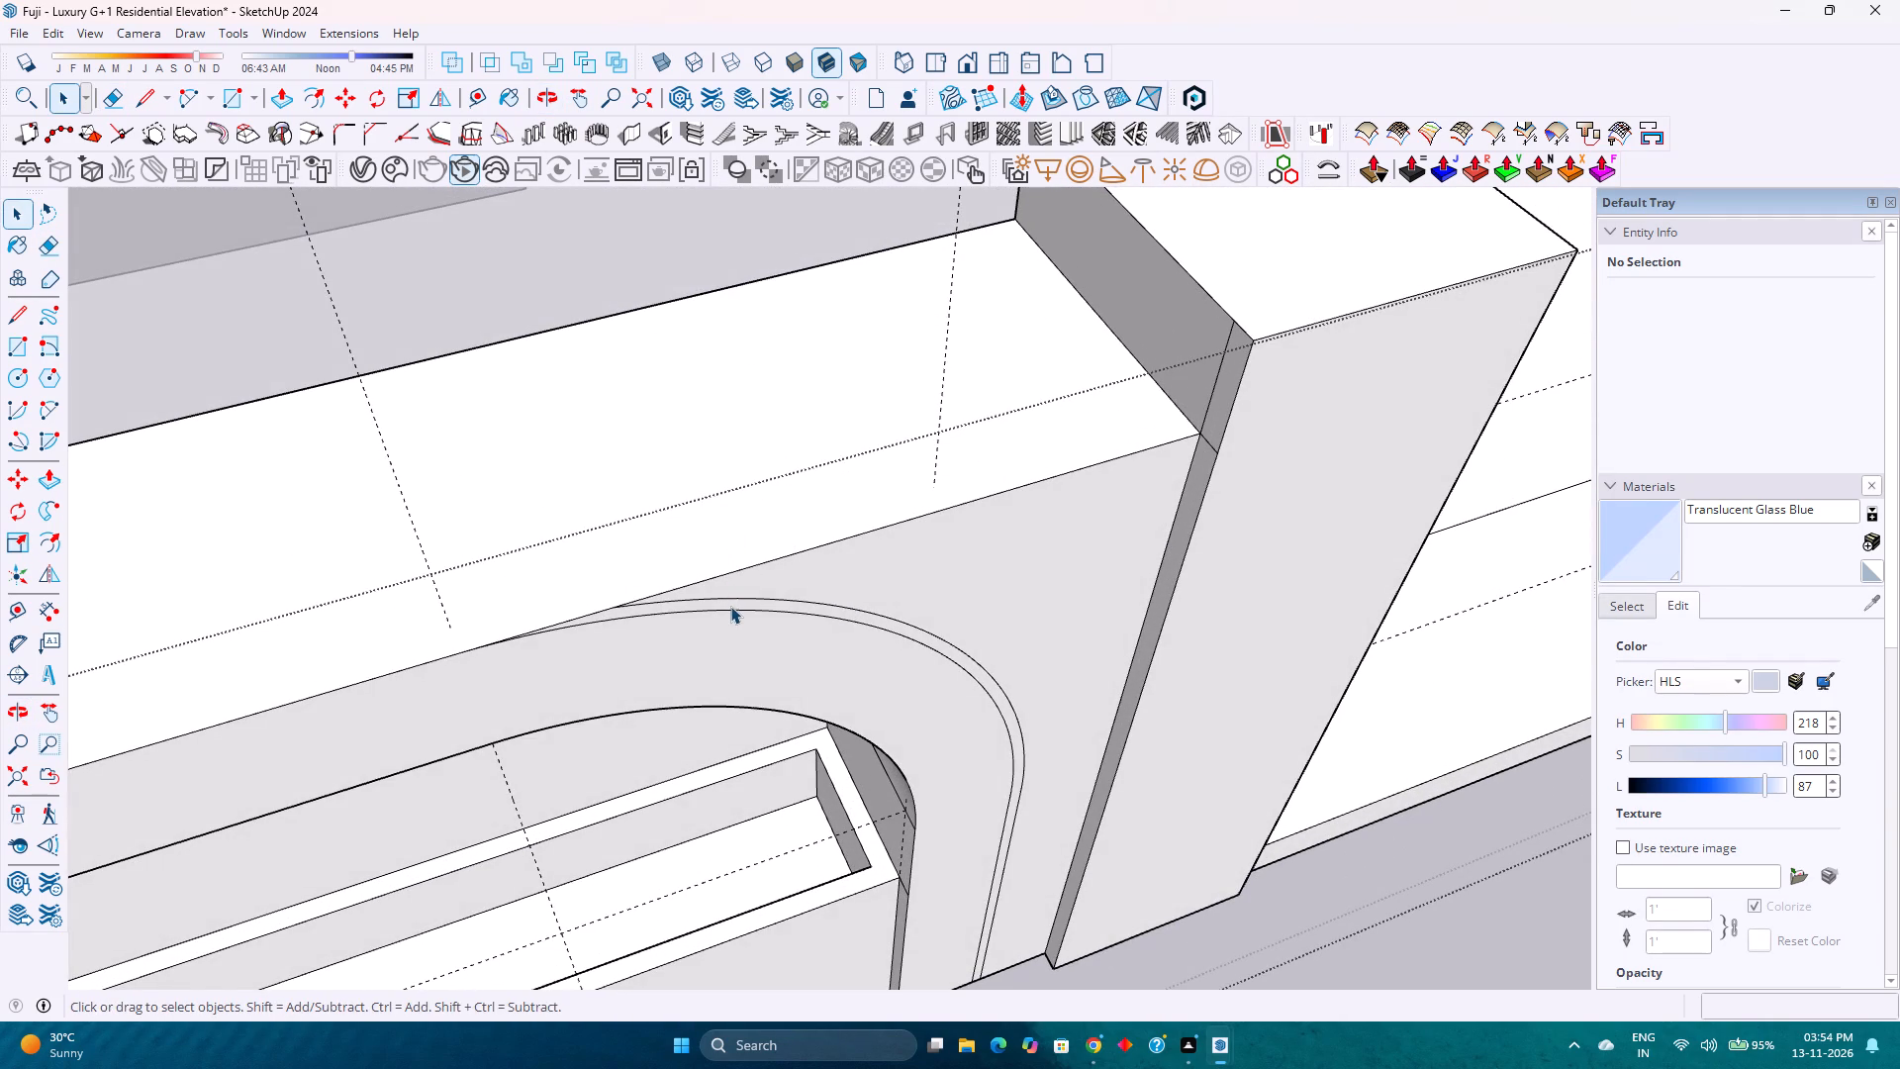
left_click(730, 603)
key("m")
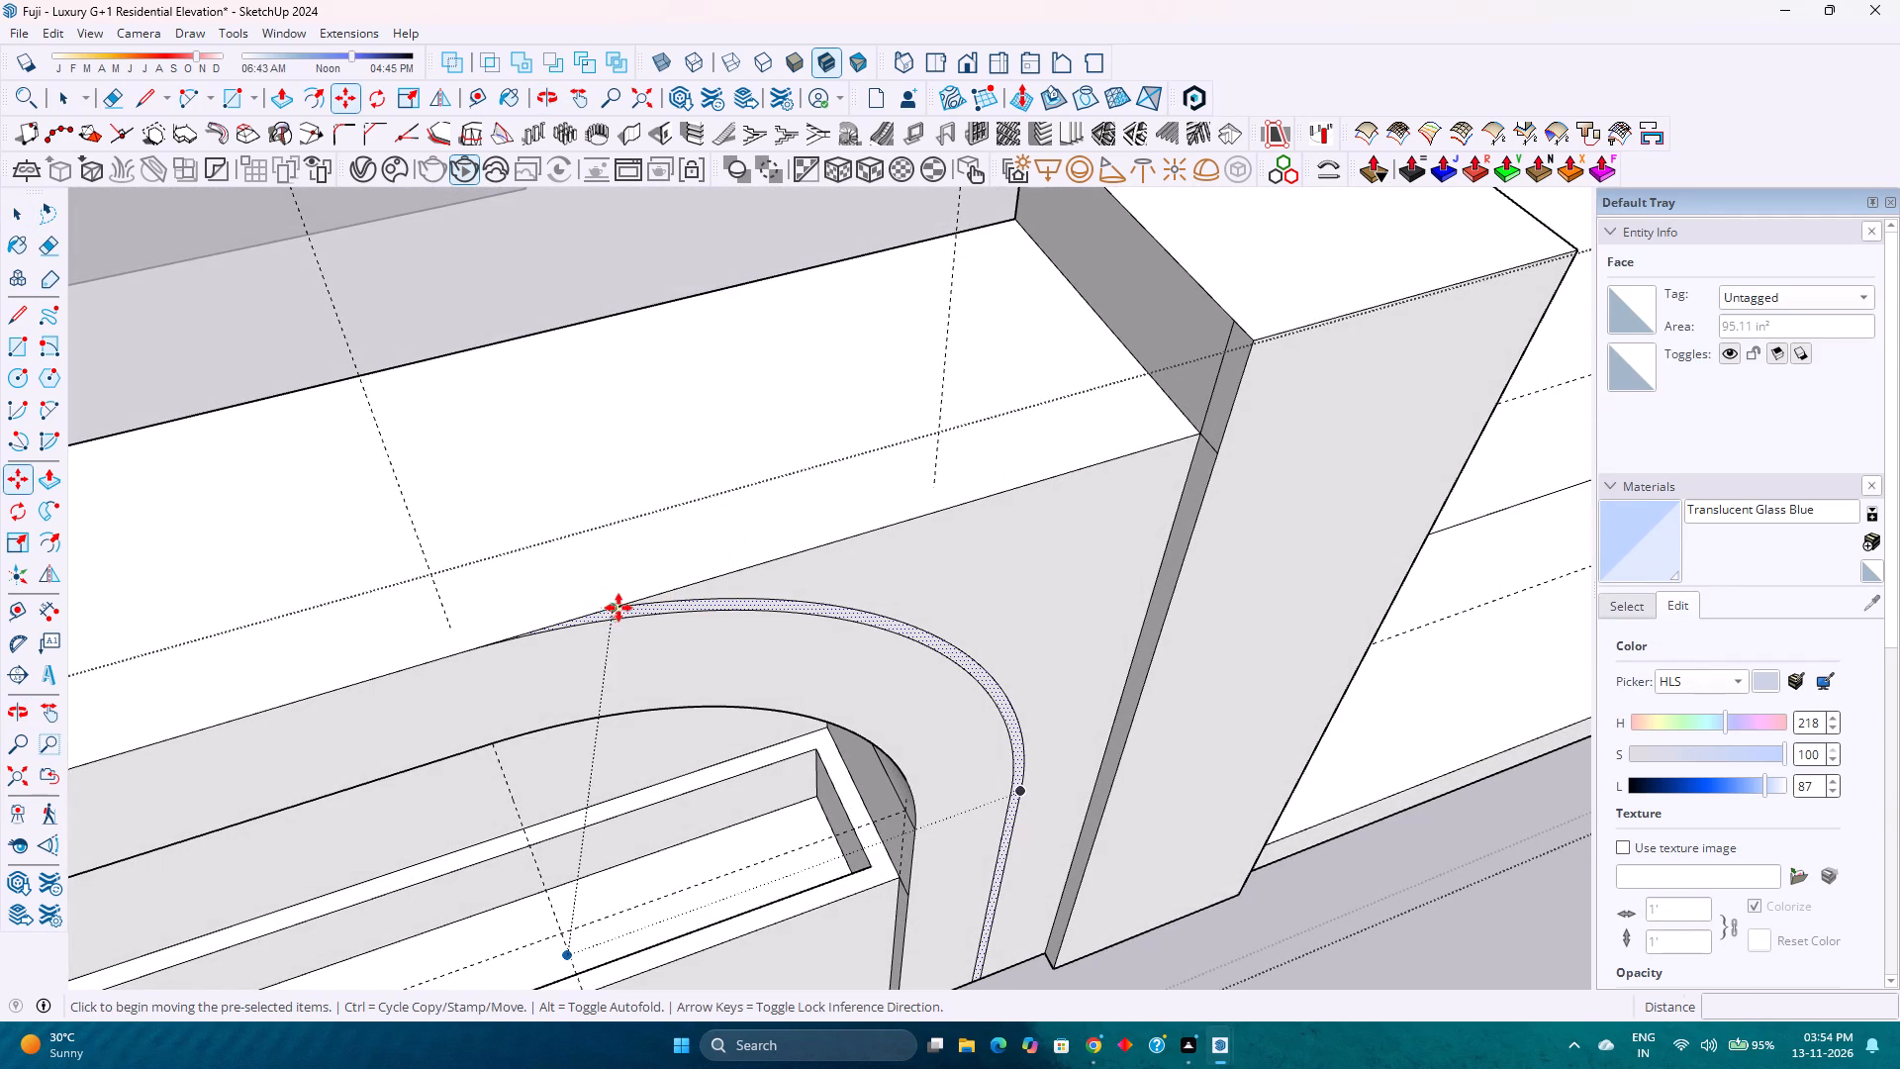
left_click(620, 607)
scroll(644, 653, "down", 3)
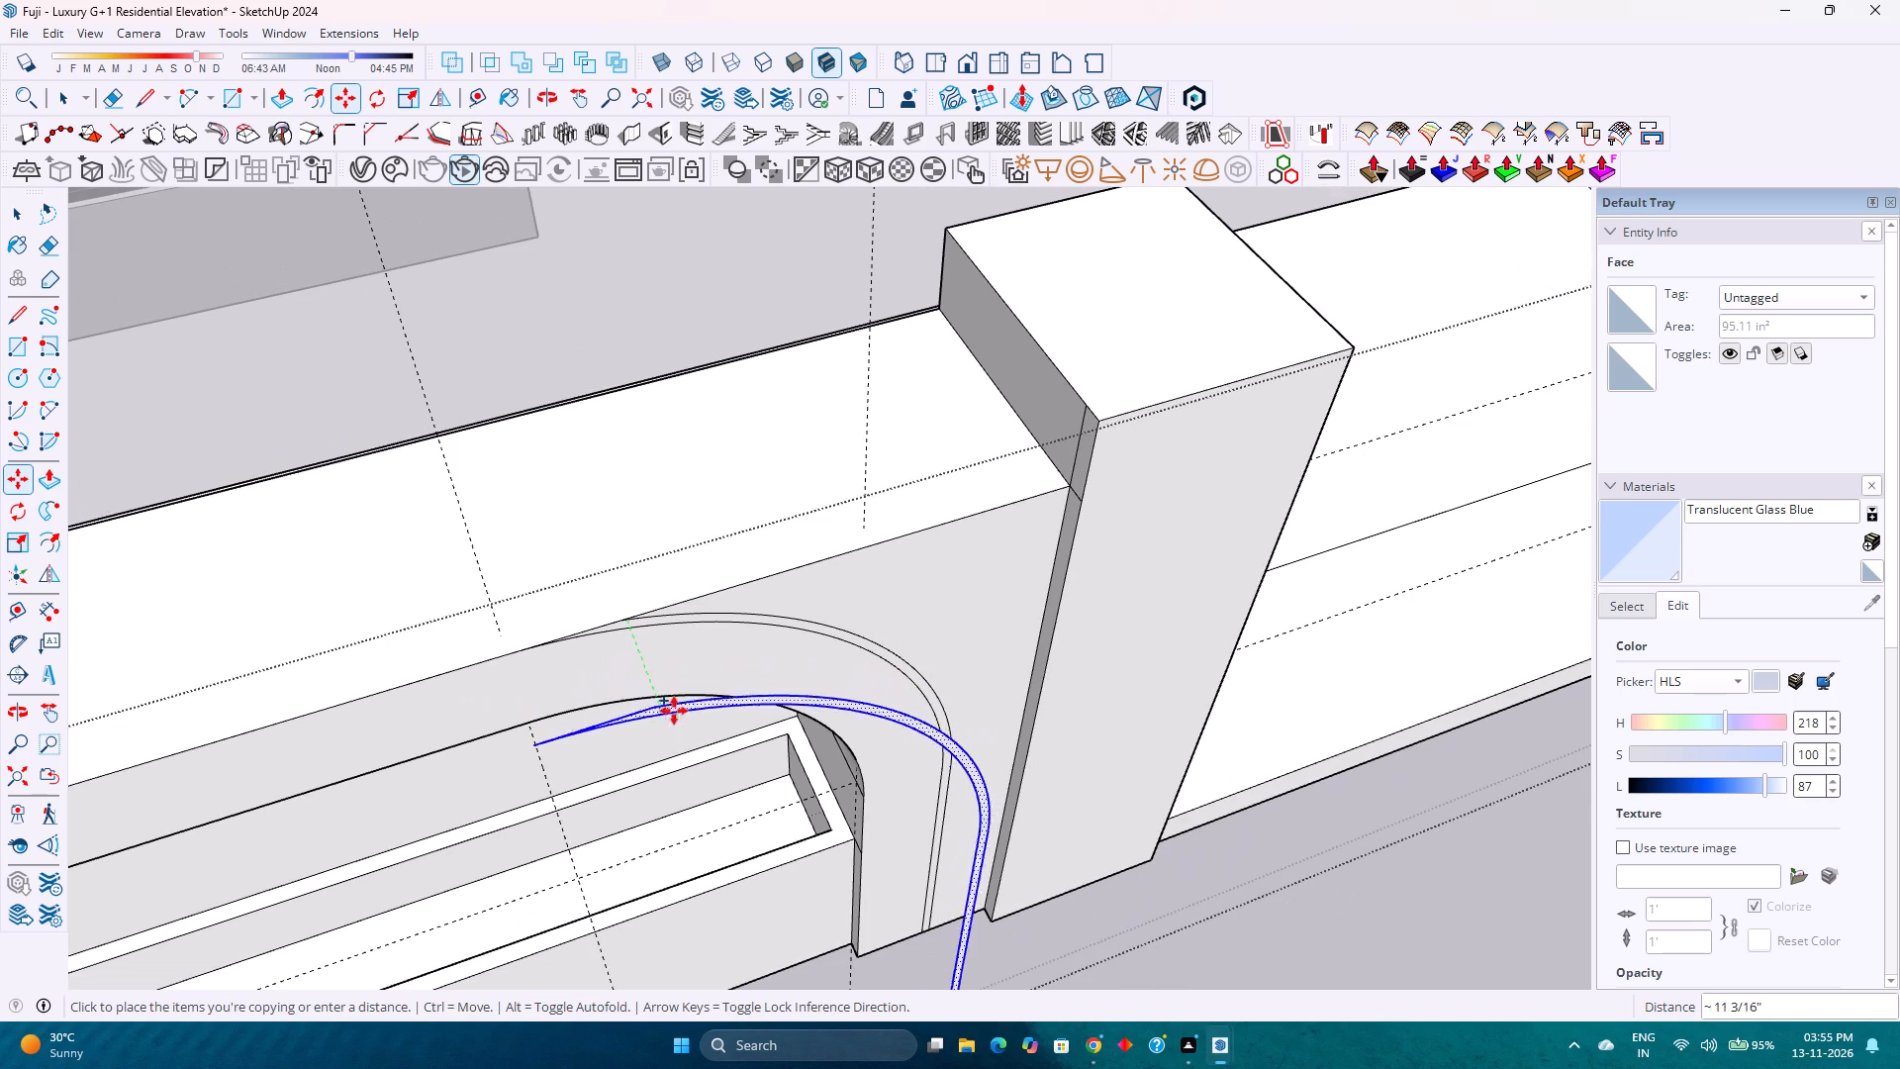
key("Left")
scroll(688, 781, "down", 8)
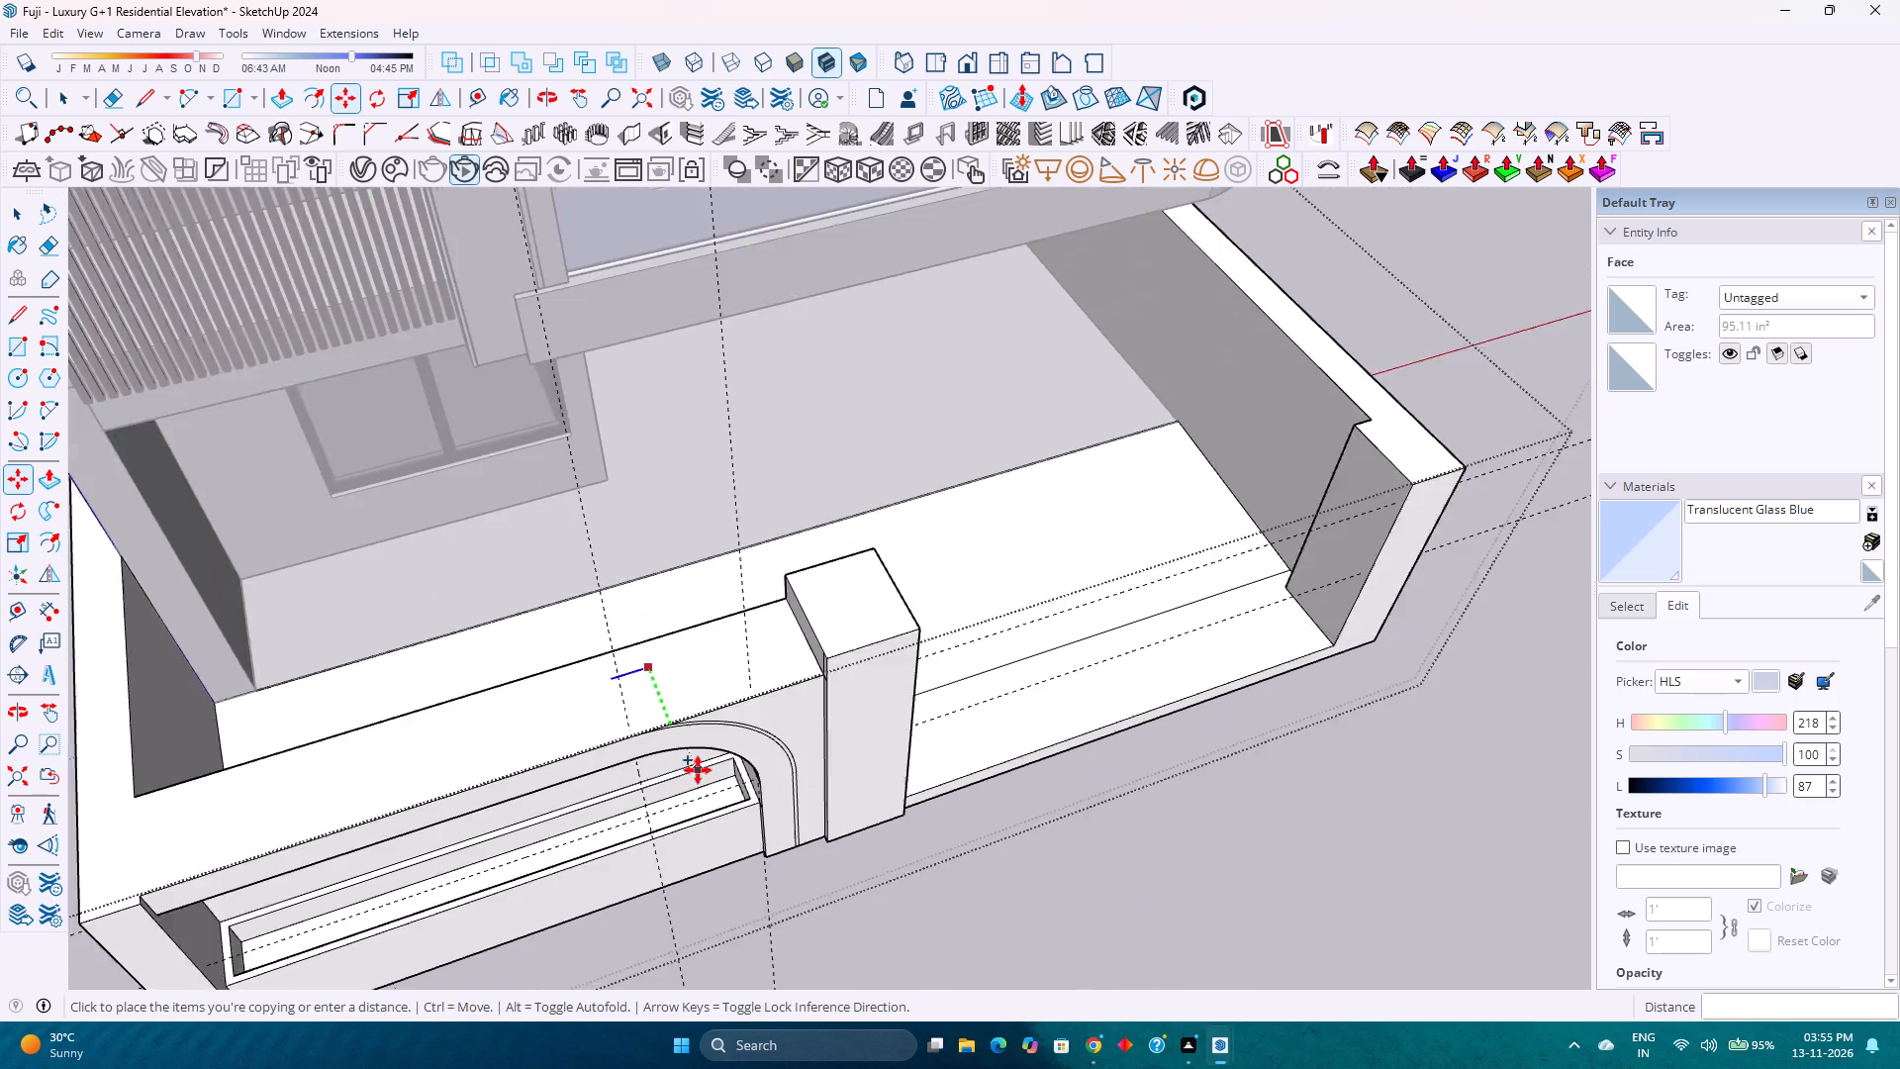
scroll(698, 770, "down", 6)
middle_click_drag(715, 828, 1130, 835)
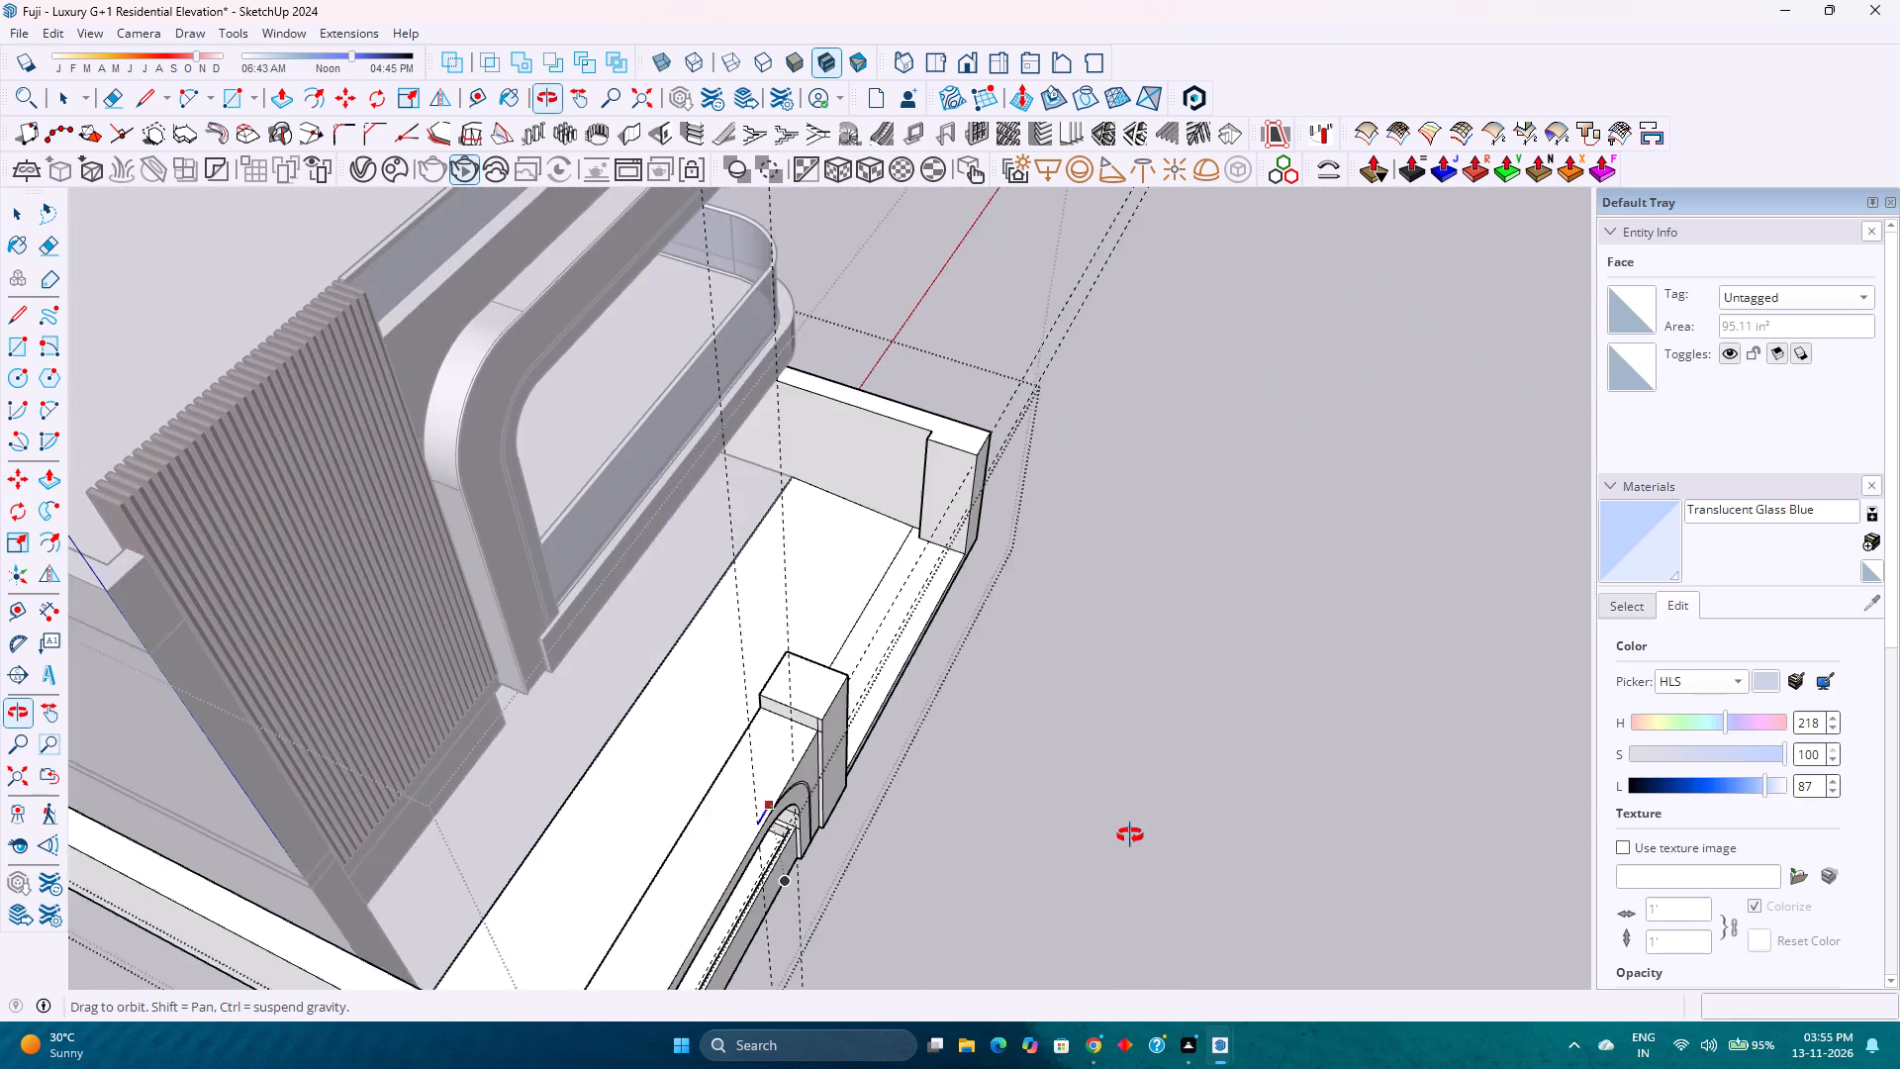
middle_click_drag(1130, 835, 1135, 834)
middle_click(1135, 834)
type("1'")
key("Return")
Make the copied arched band a group.
middle_click_drag(977, 857, 695, 780)
middle_click(686, 776)
middle_click_drag(675, 768, 663, 762)
middle_click(659, 760)
scroll(793, 847, "up", 5)
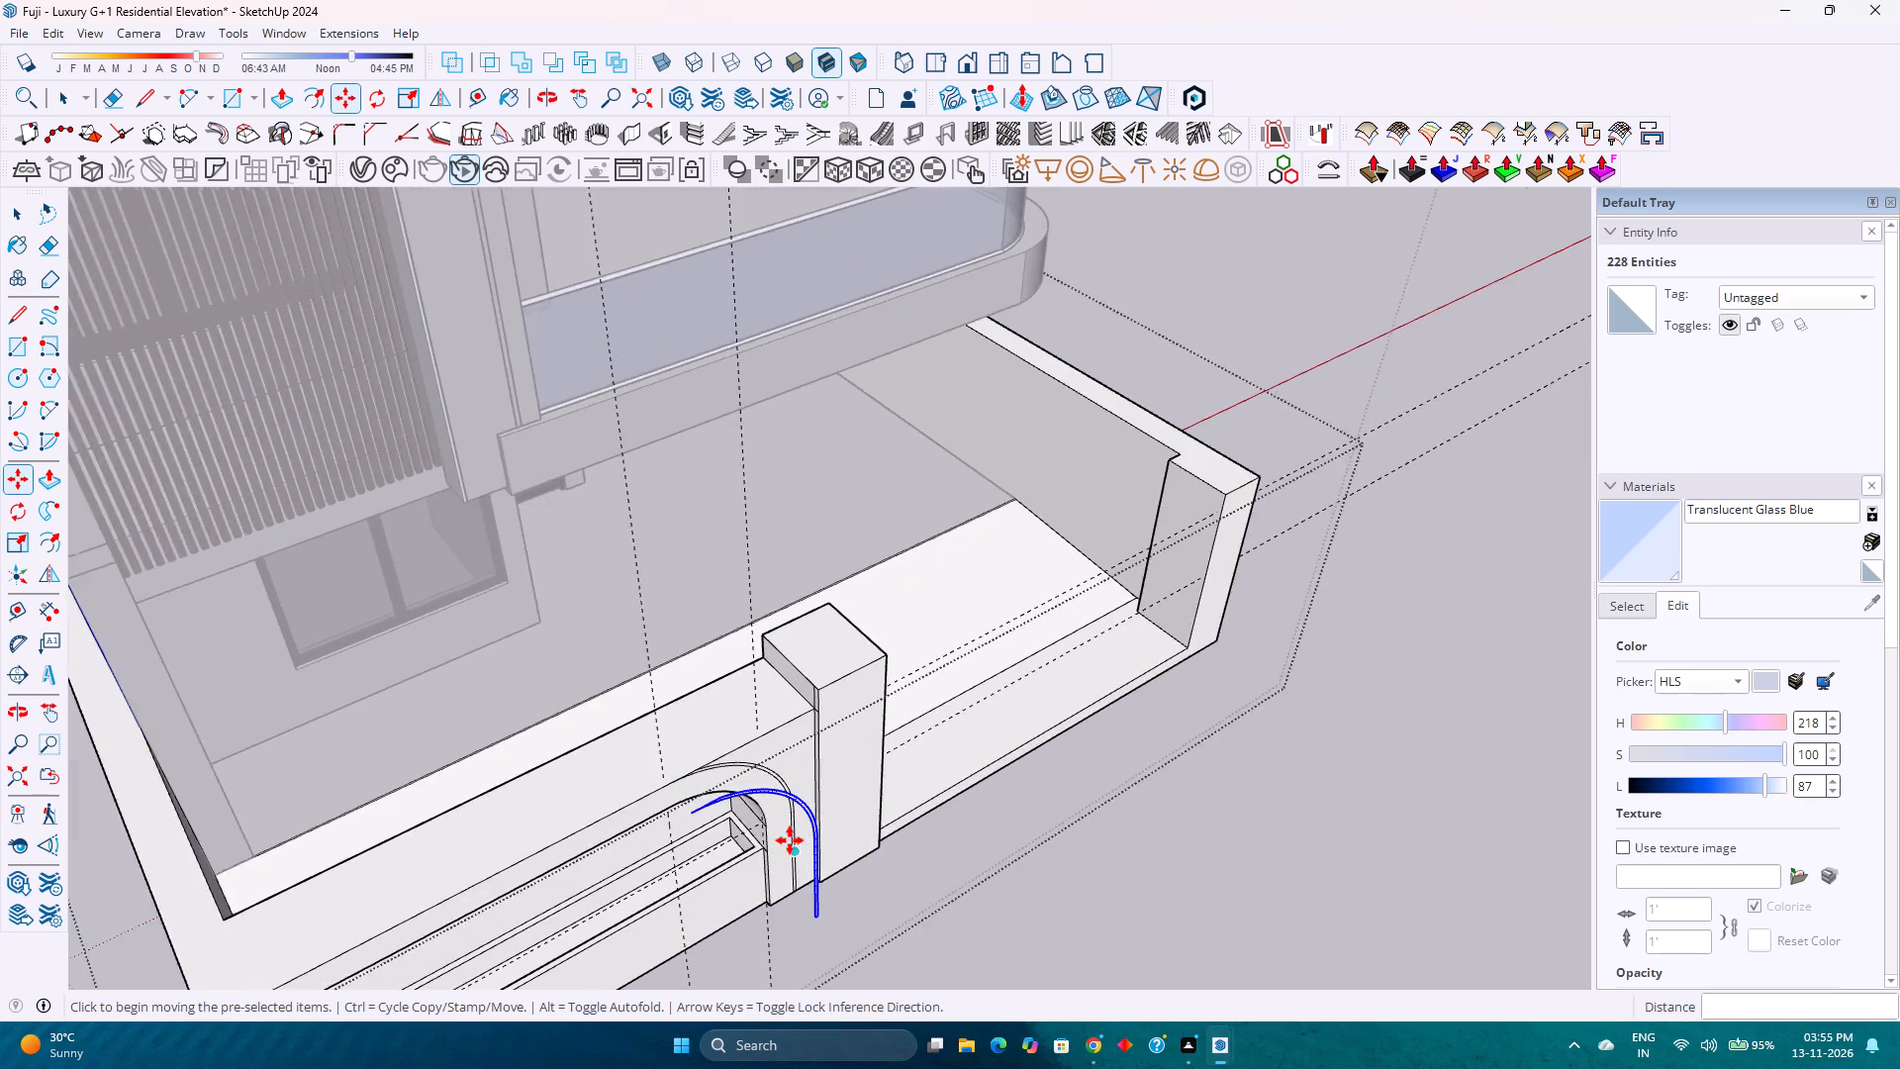
scroll(790, 840, "up", 6)
scroll(828, 770, "up", 3)
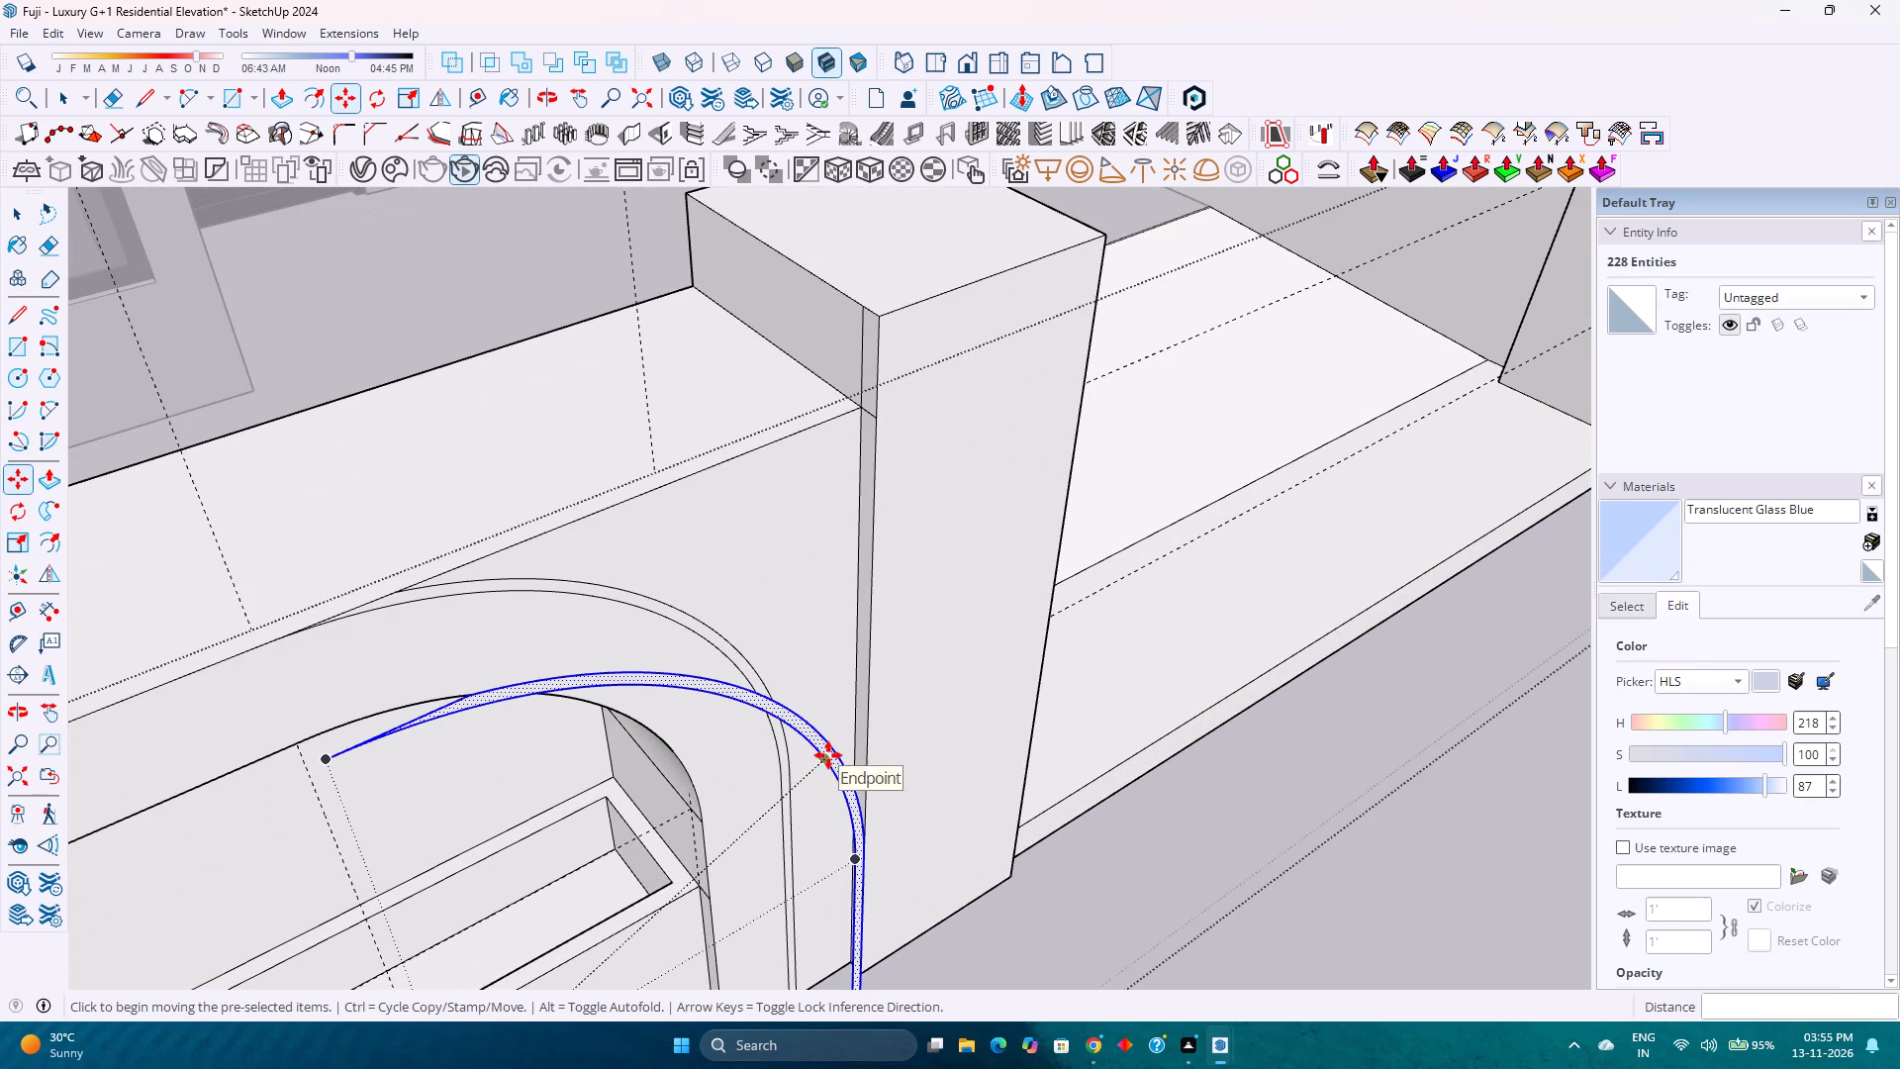
right_click(828, 755)
left_click(969, 295)
Push the original thin arched band face 0.5" into the wall to form a groove.
key("p")
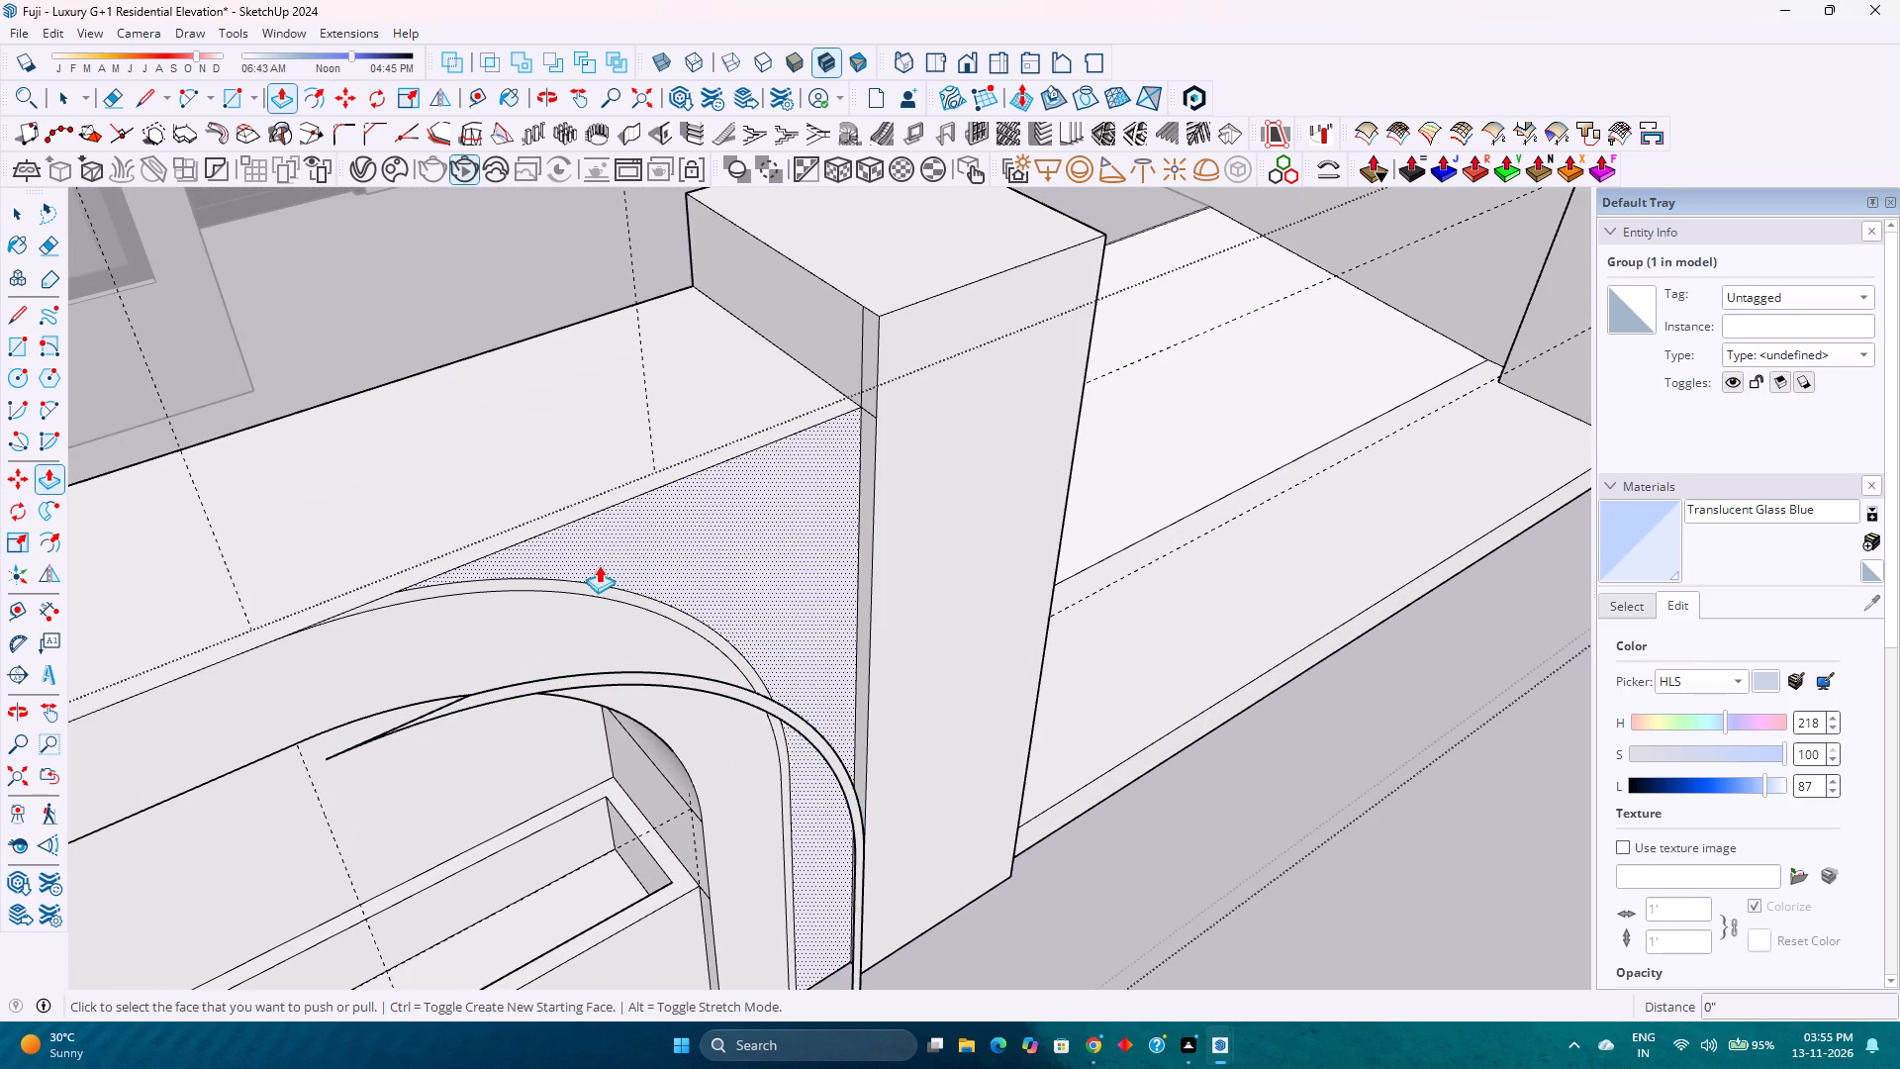
left_click(585, 590)
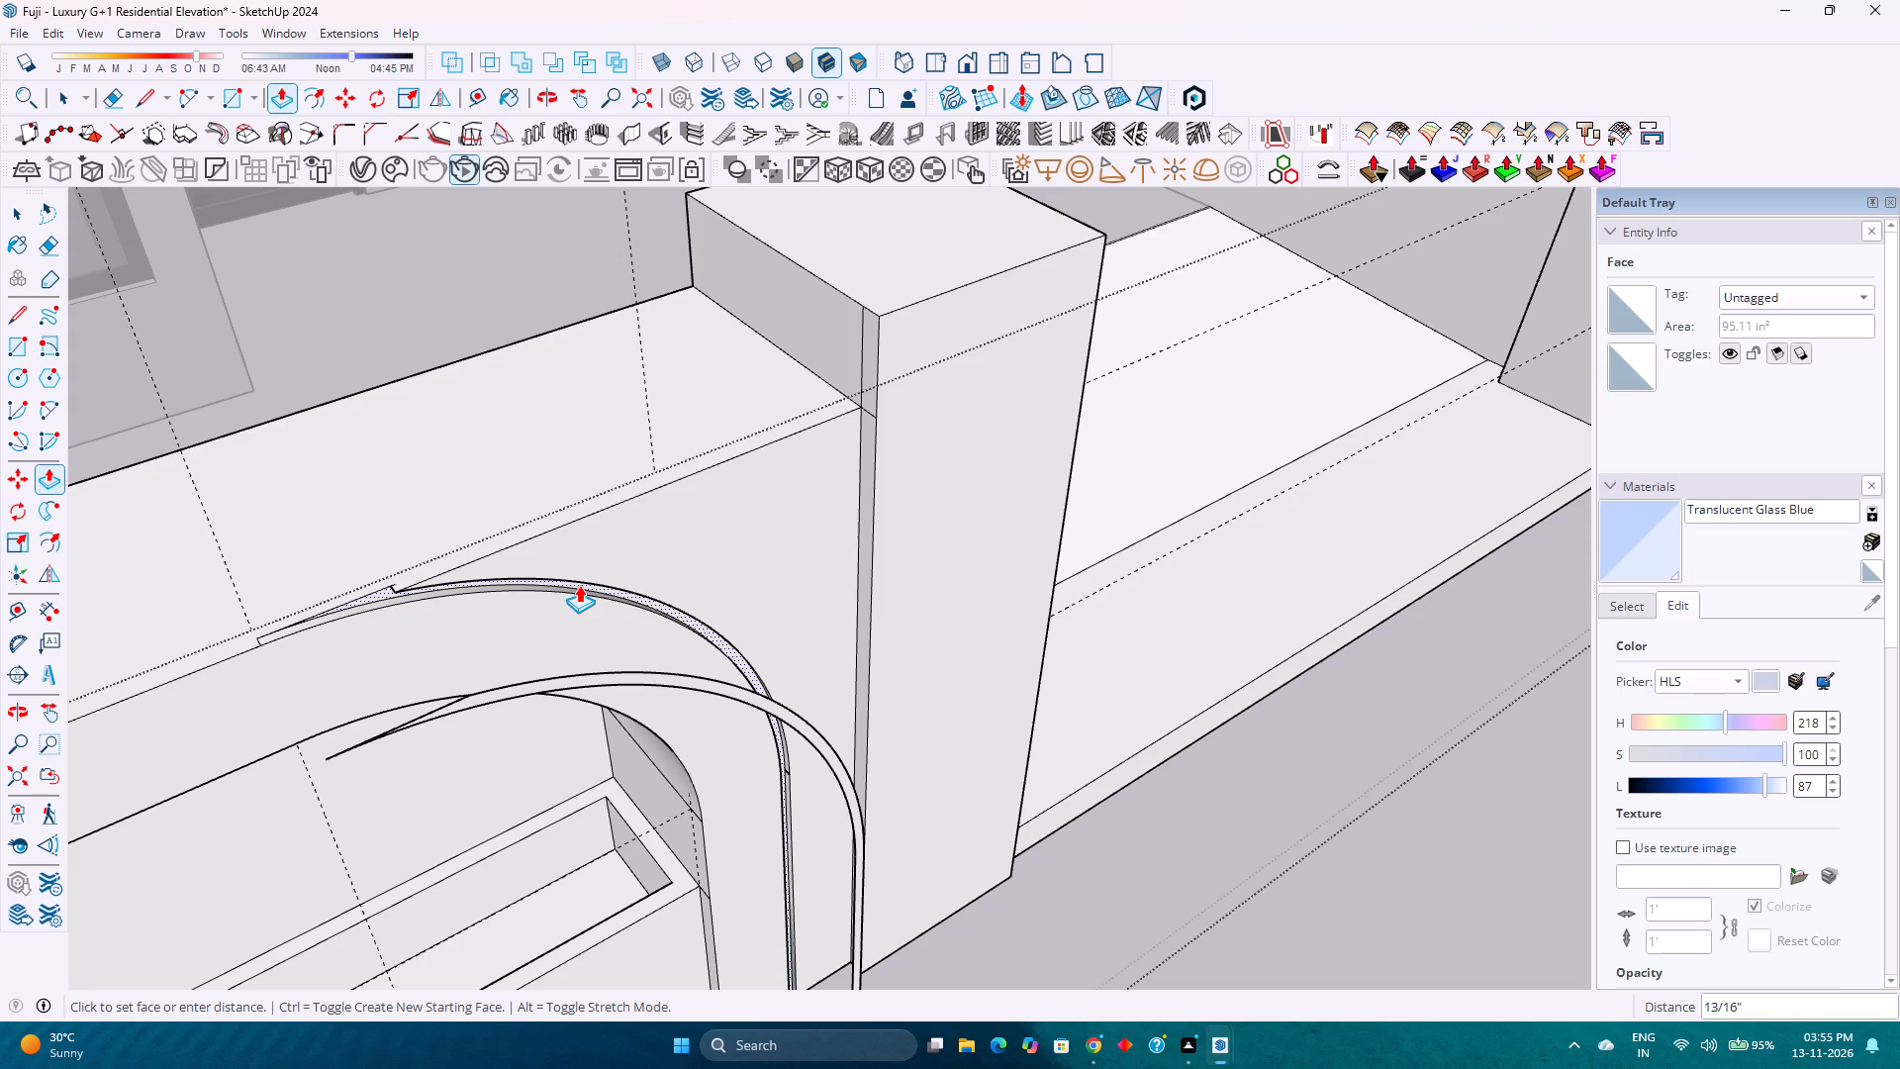
type("0.5")
key("Return")
scroll(640, 647, "down", 5)
key("space")
Open the copied arched band group and extrude its face 0.5".
scroll(640, 686, "down", 2)
scroll(667, 651, "up", 2)
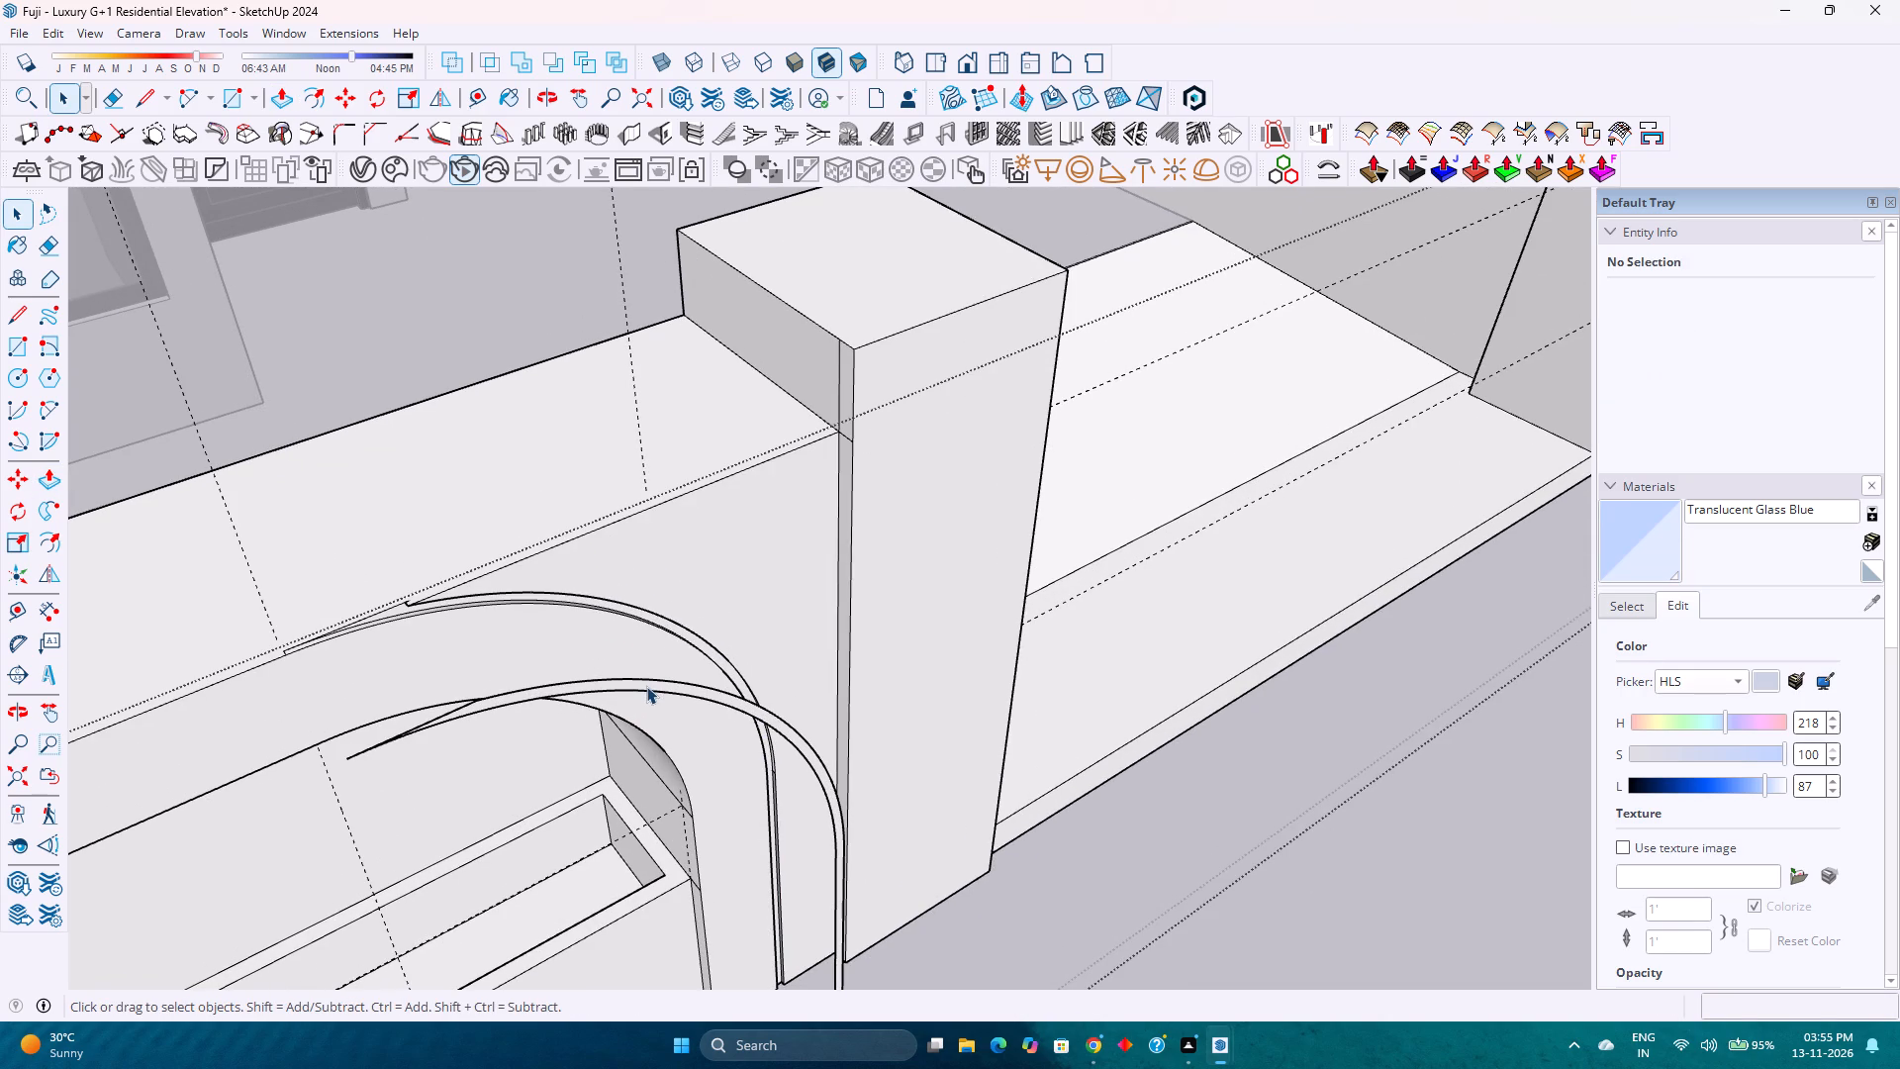
left_click(646, 686)
double_click(646, 686)
scroll(646, 686, "up", 4)
key("p")
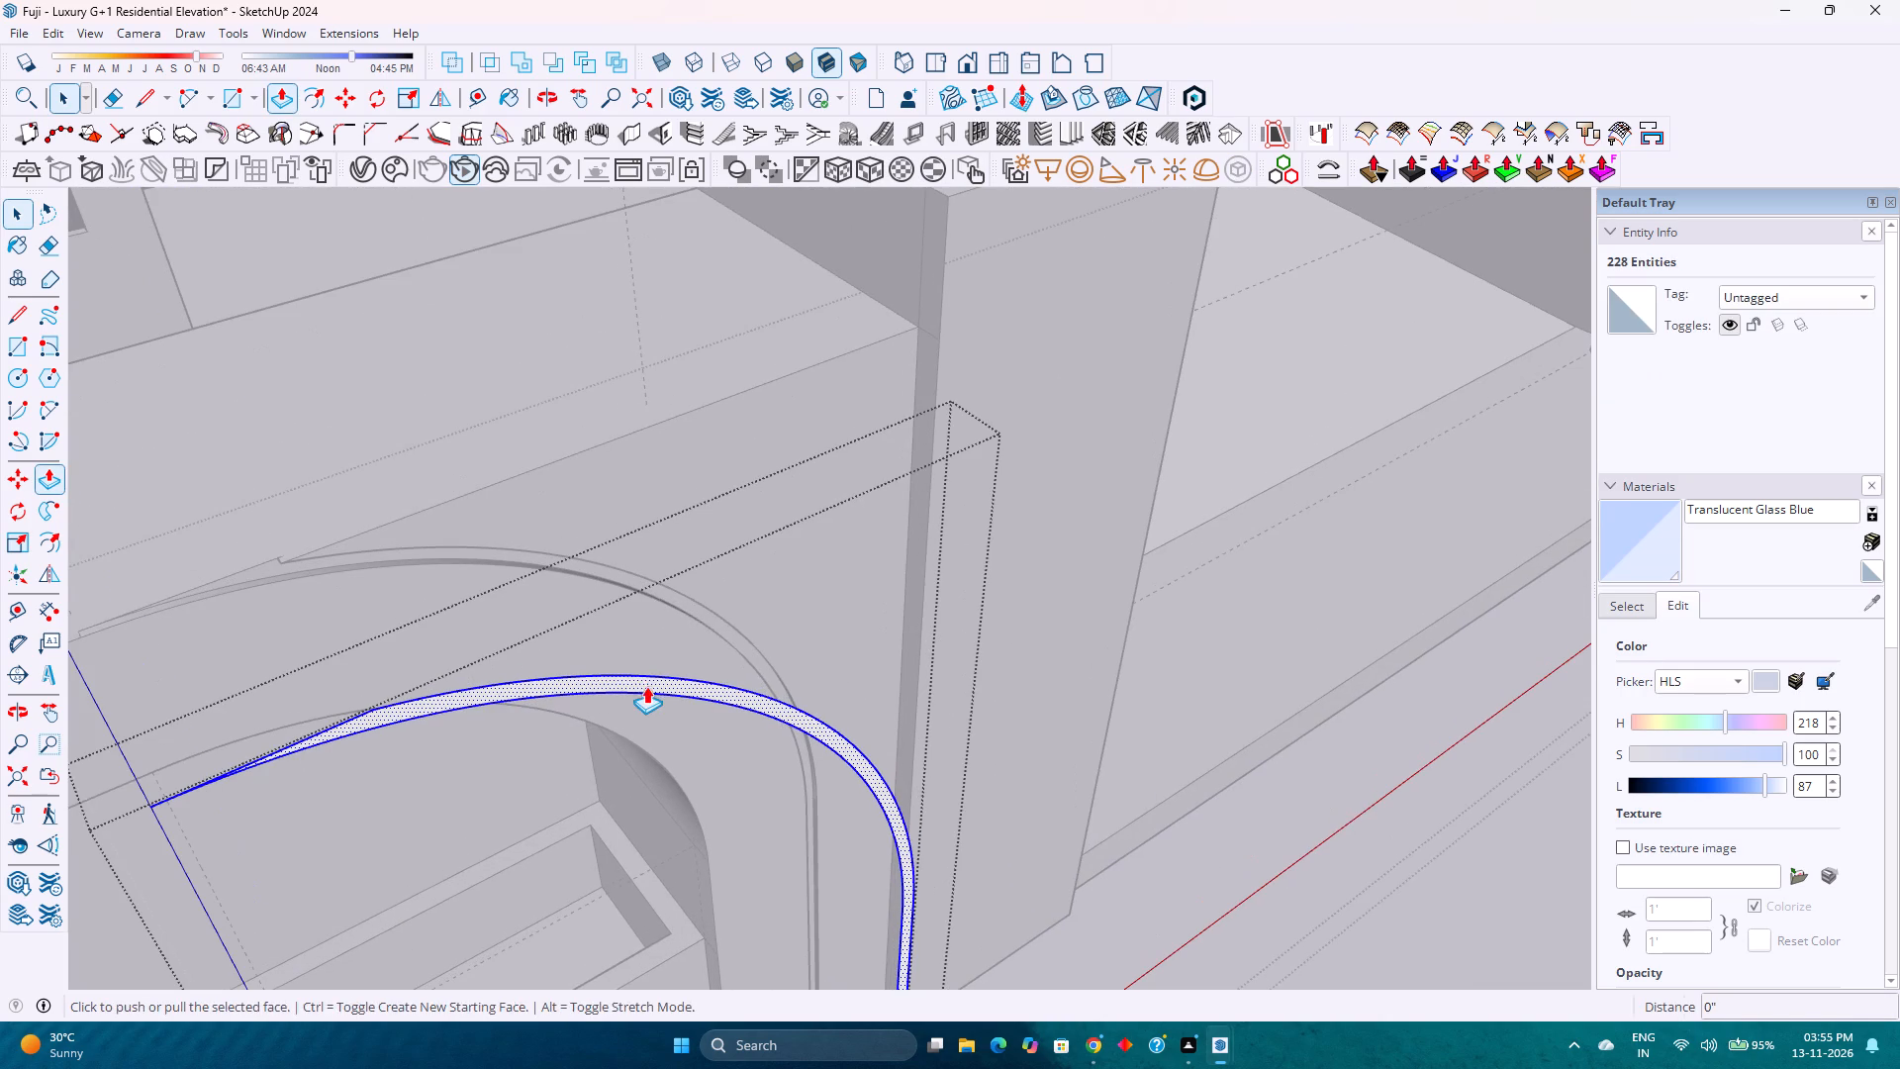
left_click(646, 684)
type("0.5")
key("Return")
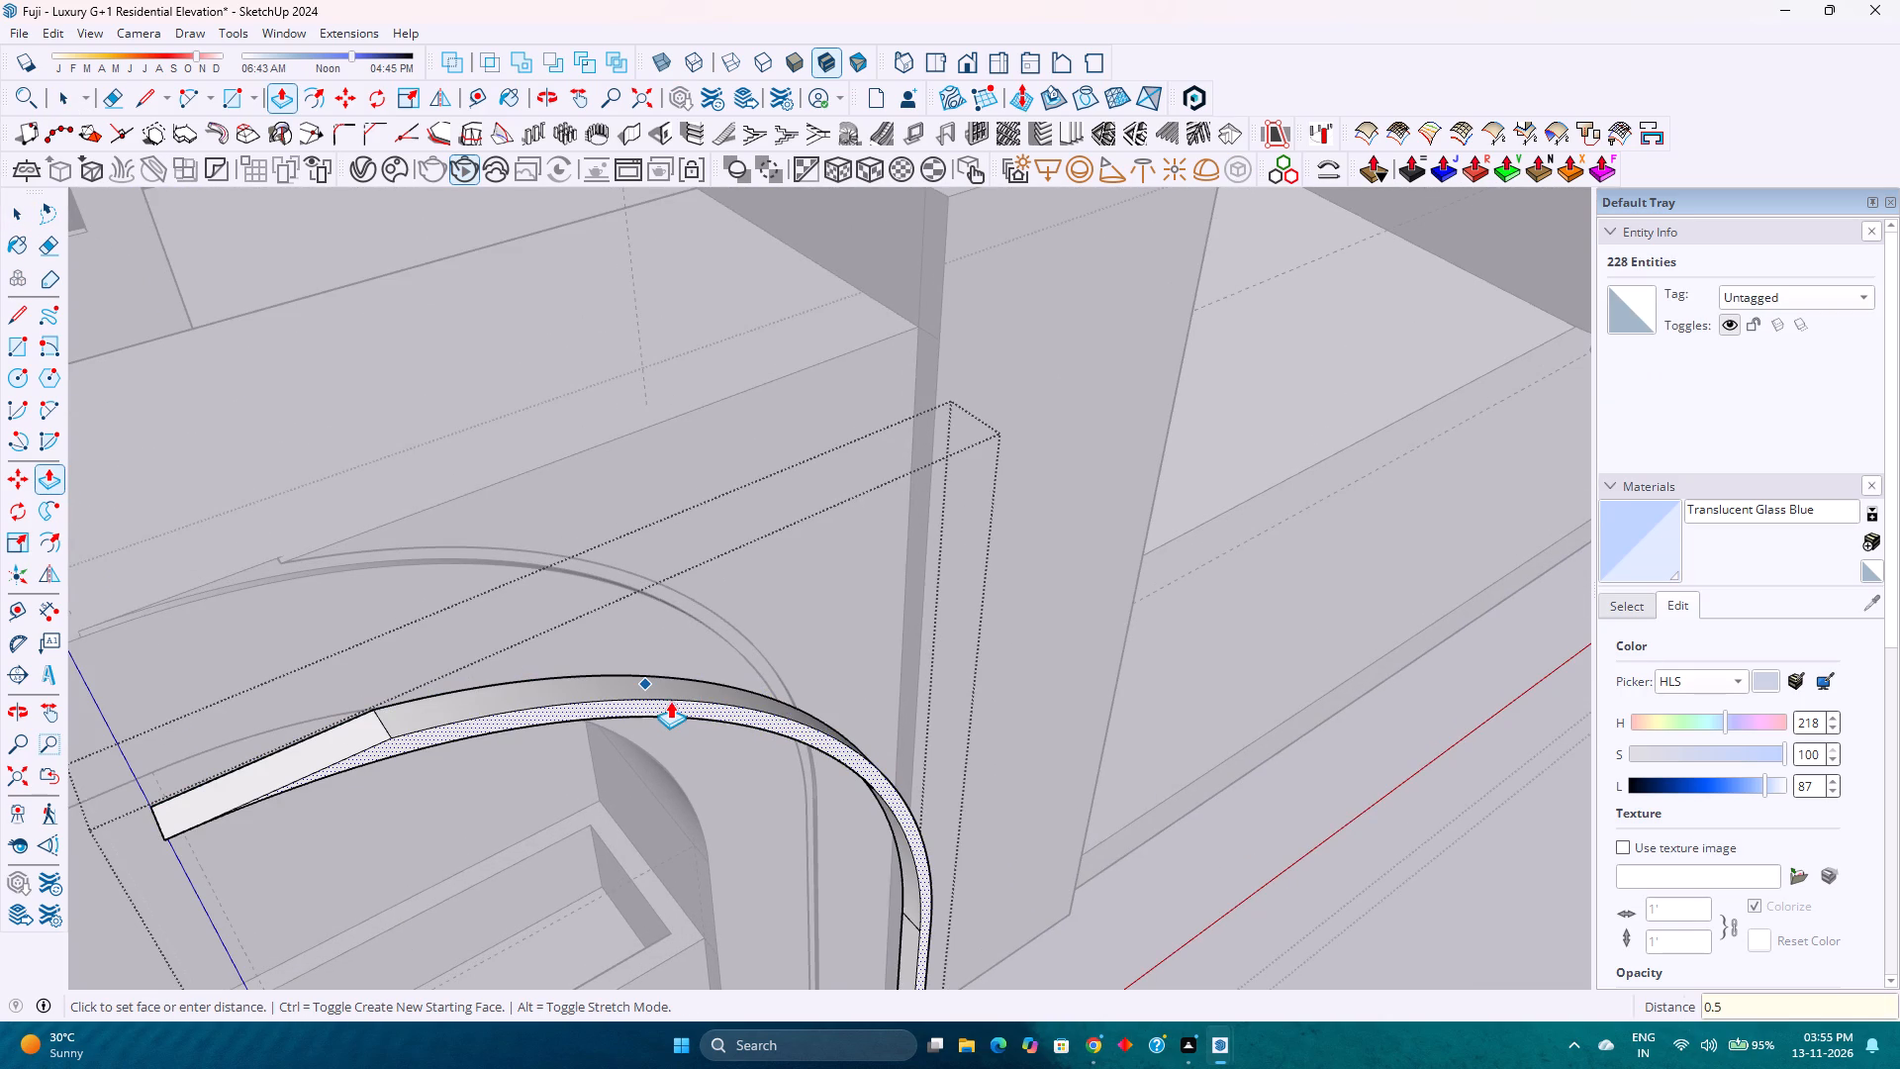
Close the arched band group and move it 1' back along the green axis to the compound wall.
key("space")
key("Escape")
left_click(671, 690)
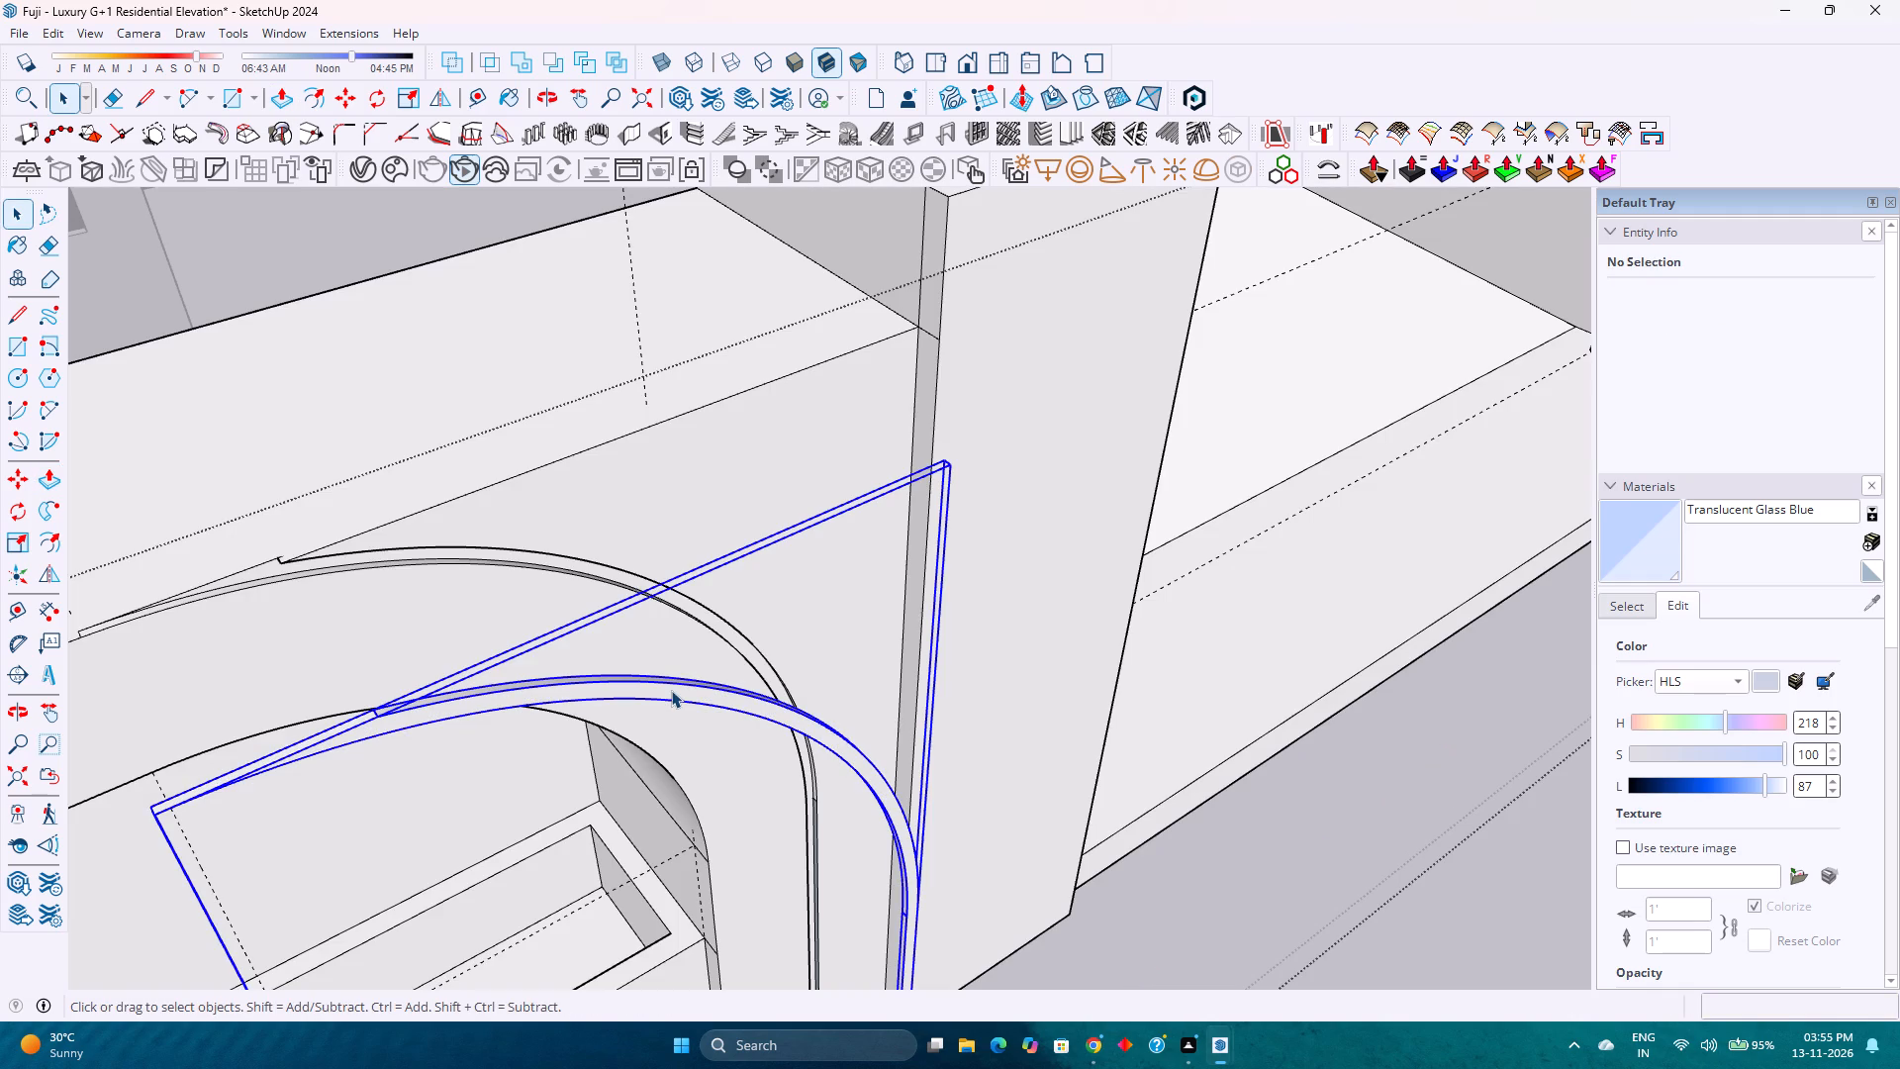
key("m")
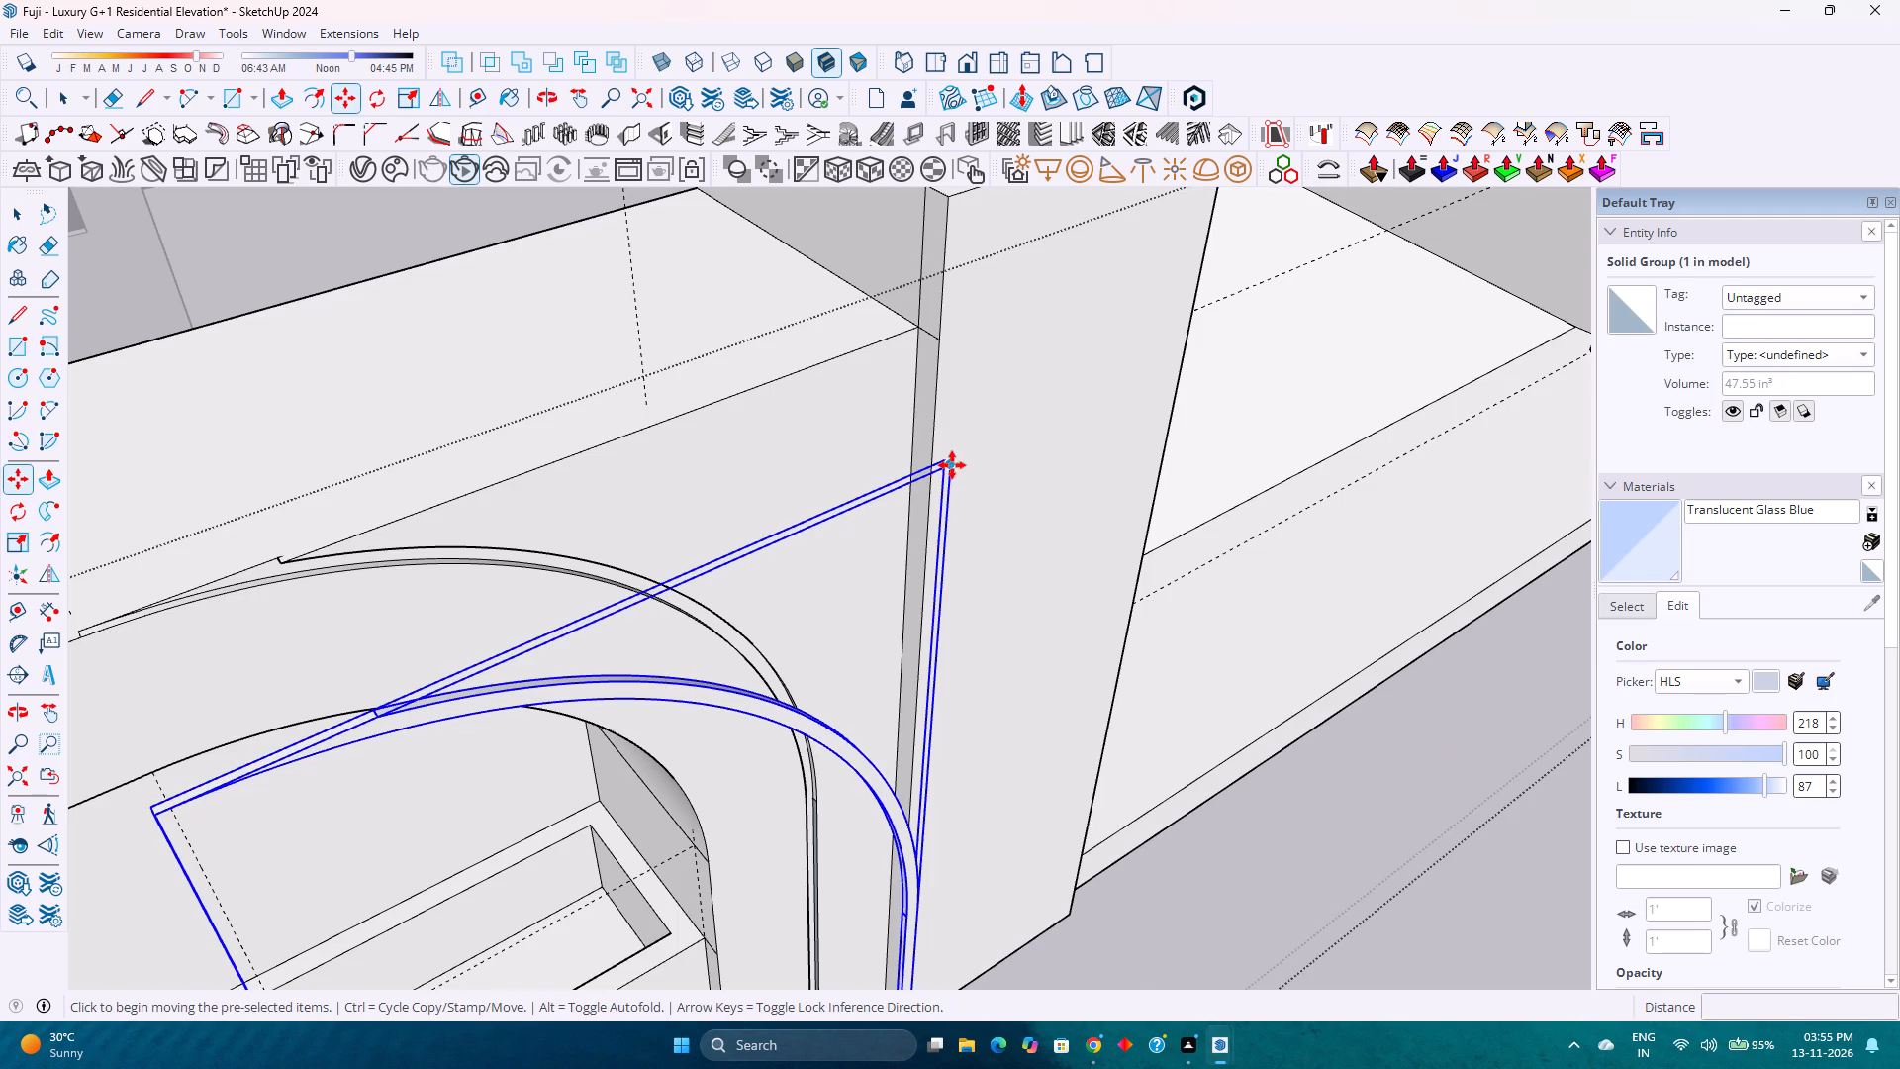
left_click(952, 465)
key("Left")
type("1'")
key("Return")
Move the arched band group another 1/2" into the wall so it sits in the groove.
middle_click_drag(403, 670, 662, 577, "shift")
middle_click(662, 576, "shift")
scroll(639, 577, "up", 1)
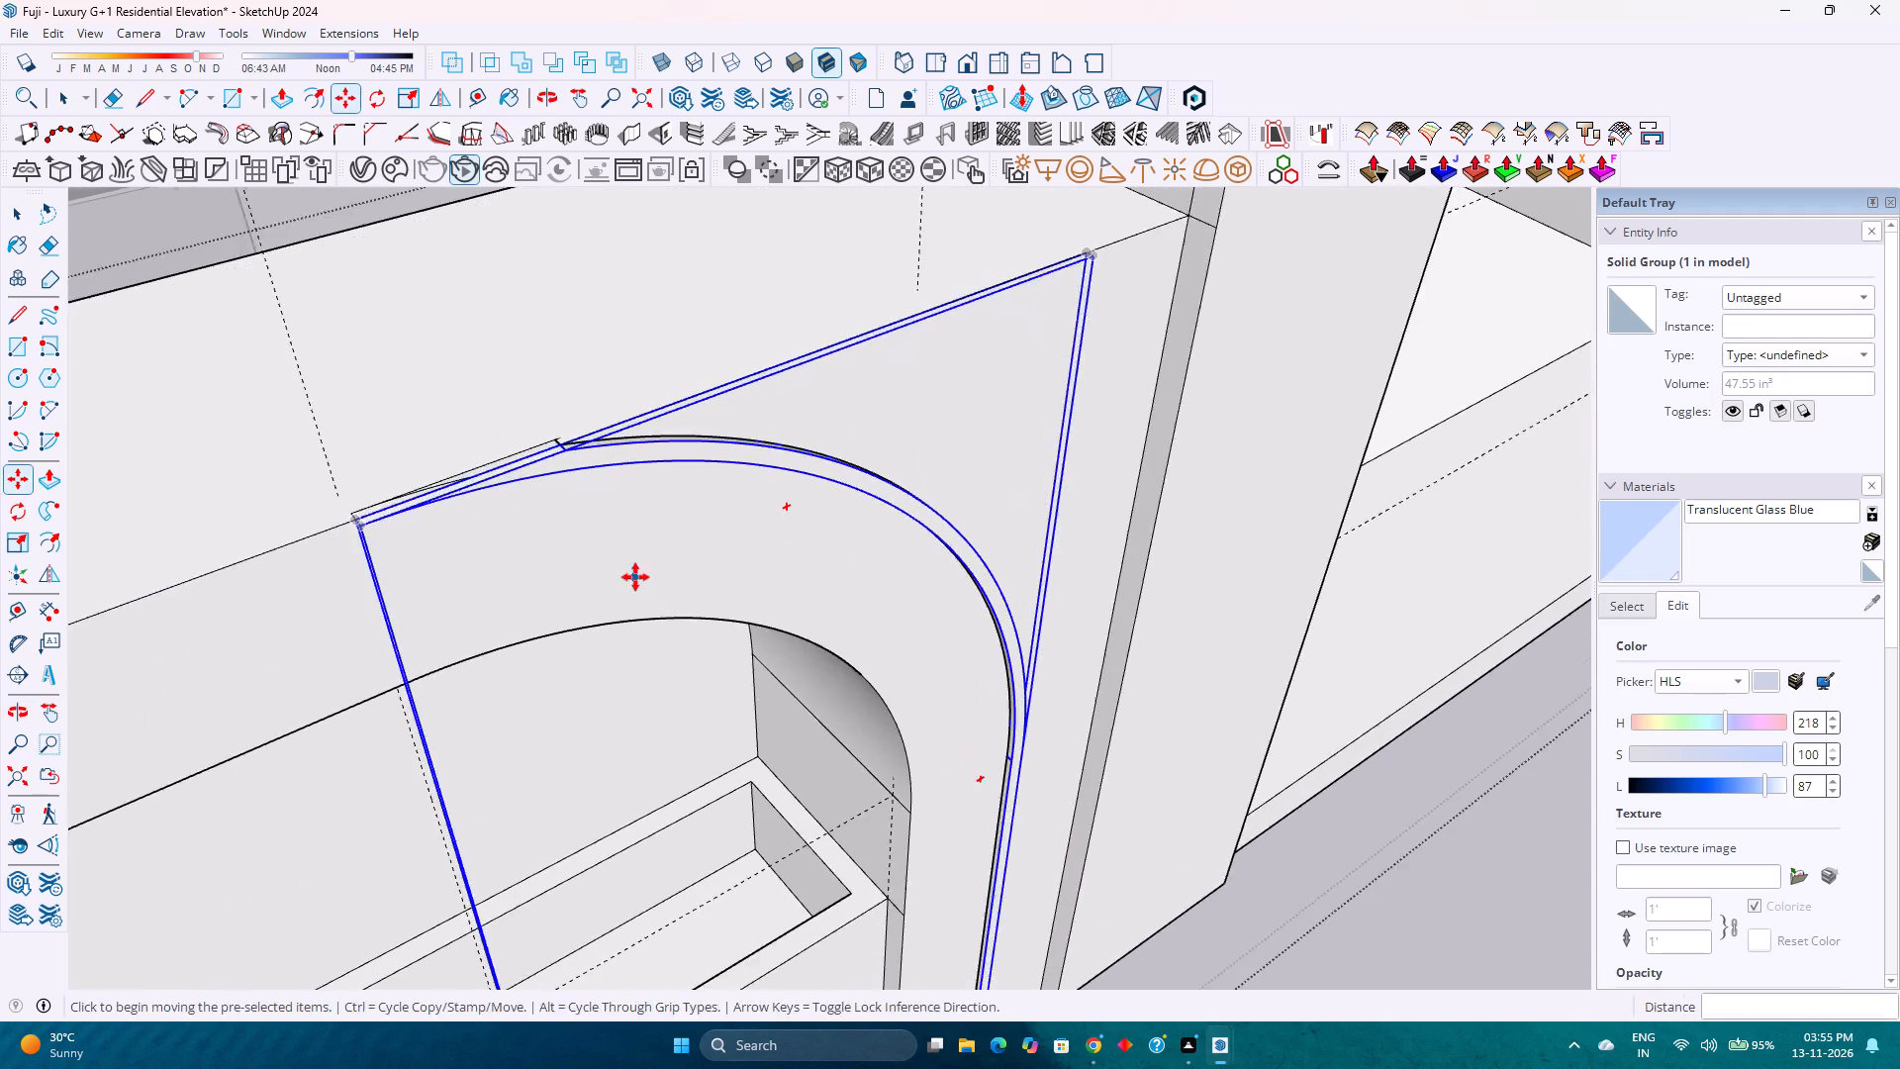
middle_click_drag(635, 578, 958, 692)
middle_click(958, 692)
scroll(510, 797, "up", 6)
middle_click_drag(512, 797, 675, 678)
middle_click(675, 678)
left_click(568, 840)
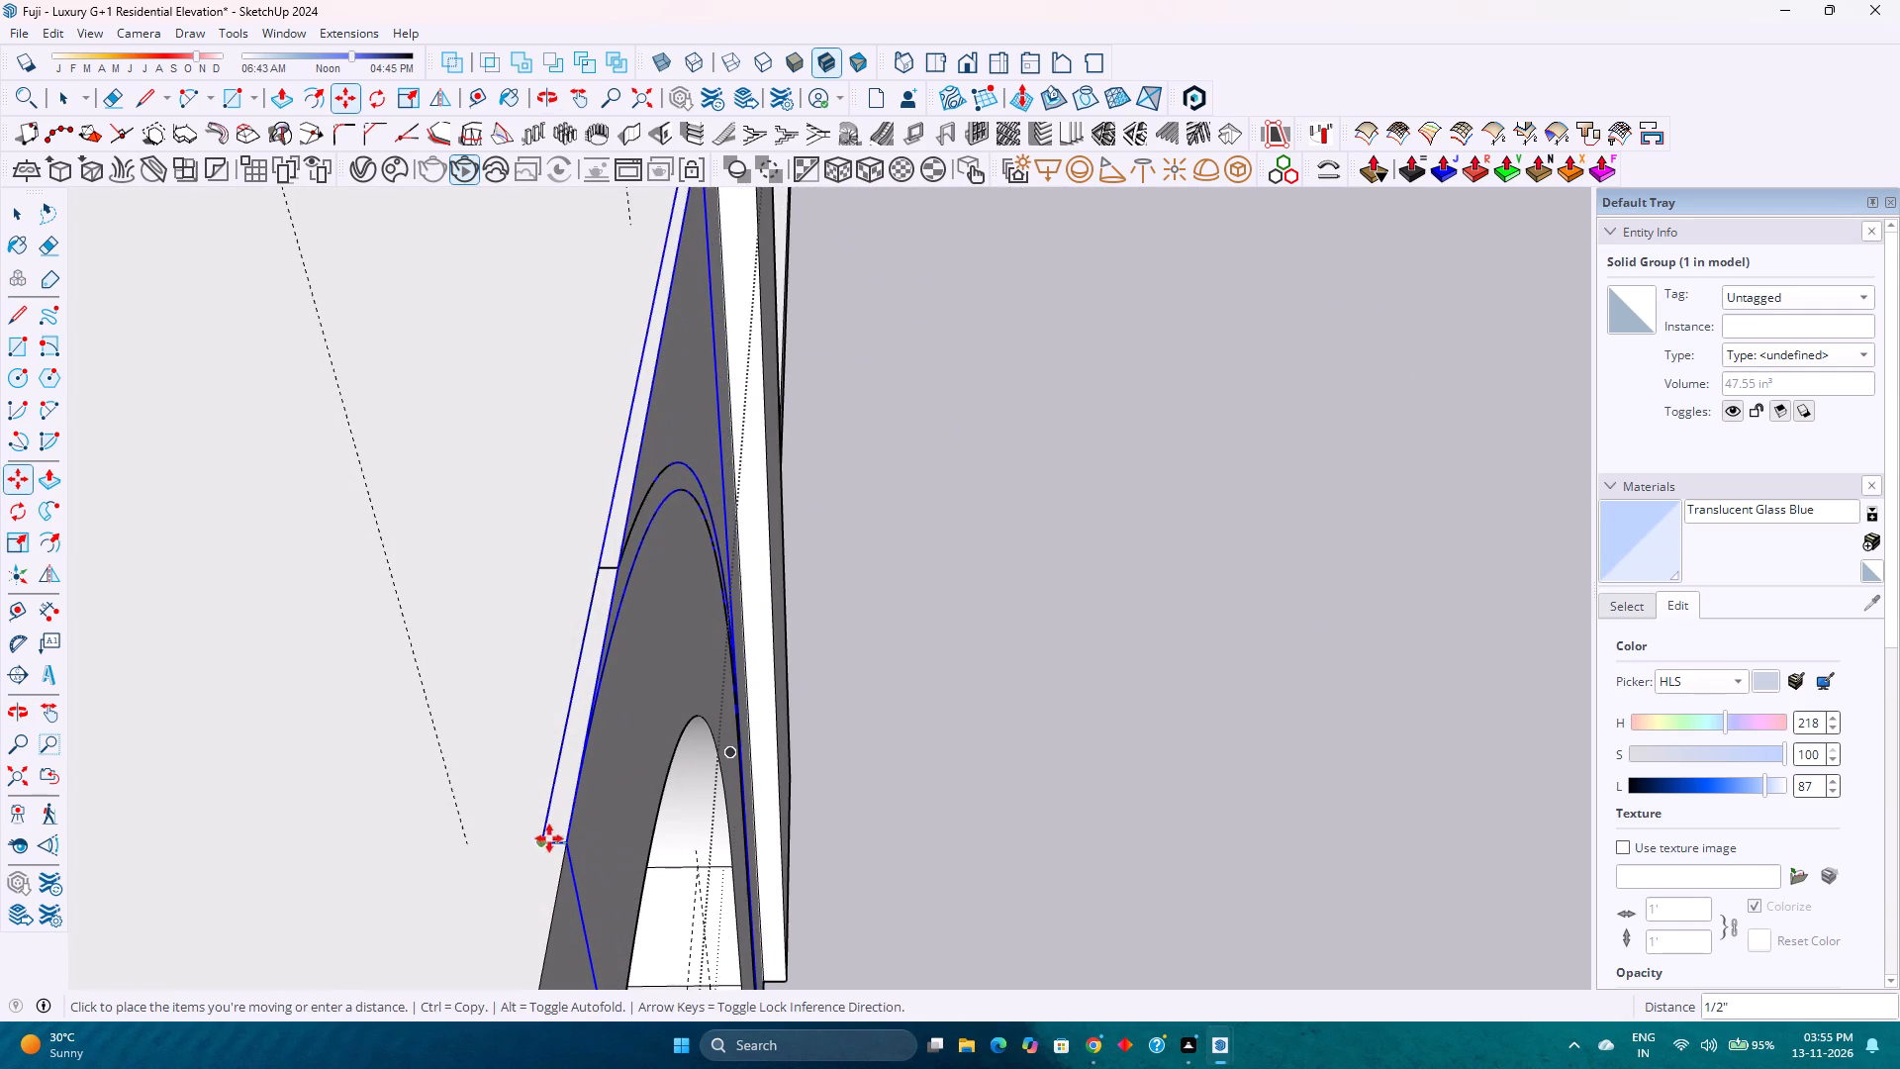
left_click(548, 839)
scroll(694, 712, "down", 5)
key("space")
scroll(754, 669, "down", 4)
key("Escape")
scroll(818, 647, "down", 2)
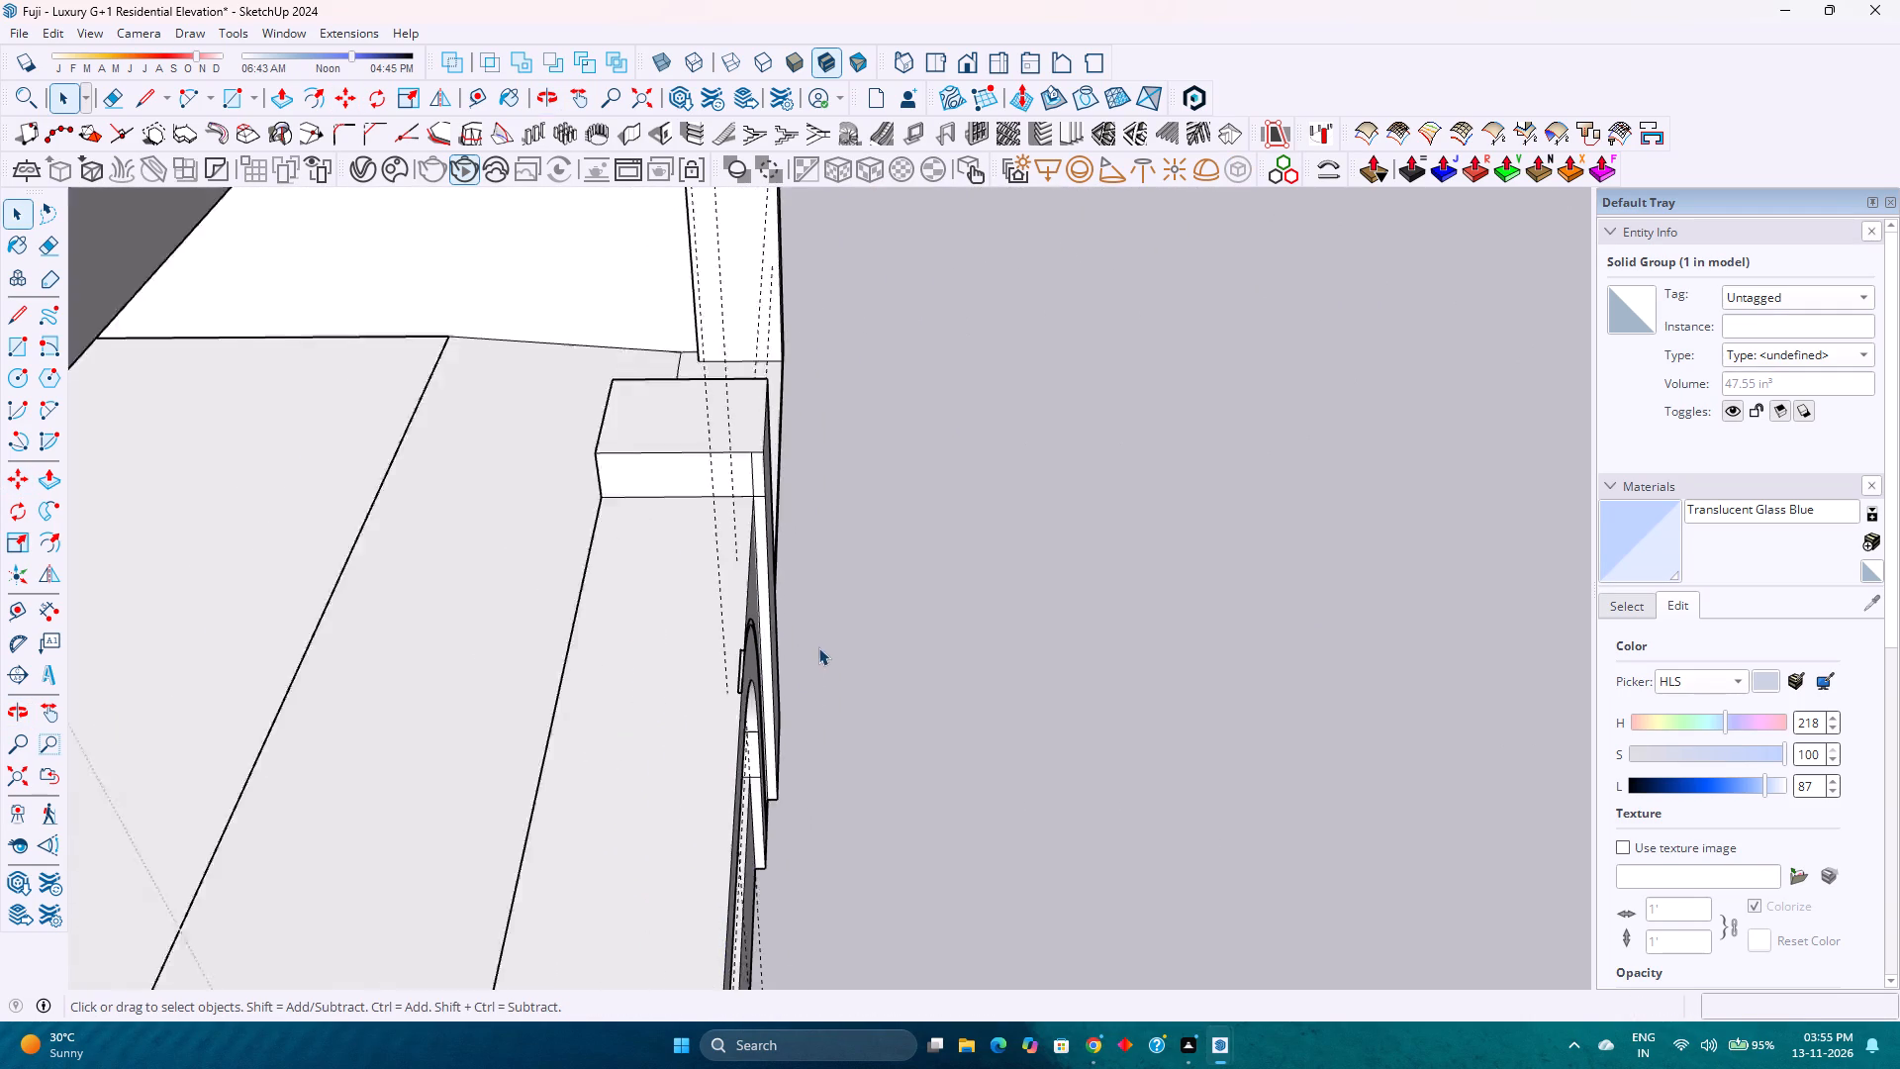
Delete all guide lines from the model.
scroll(818, 647, "down", 2)
middle_click_drag(975, 723, 668, 584)
middle_click(666, 581)
scroll(661, 576, "up", 1)
scroll(656, 559, "down", 5)
middle_click_drag(669, 555, 846, 593, "shift")
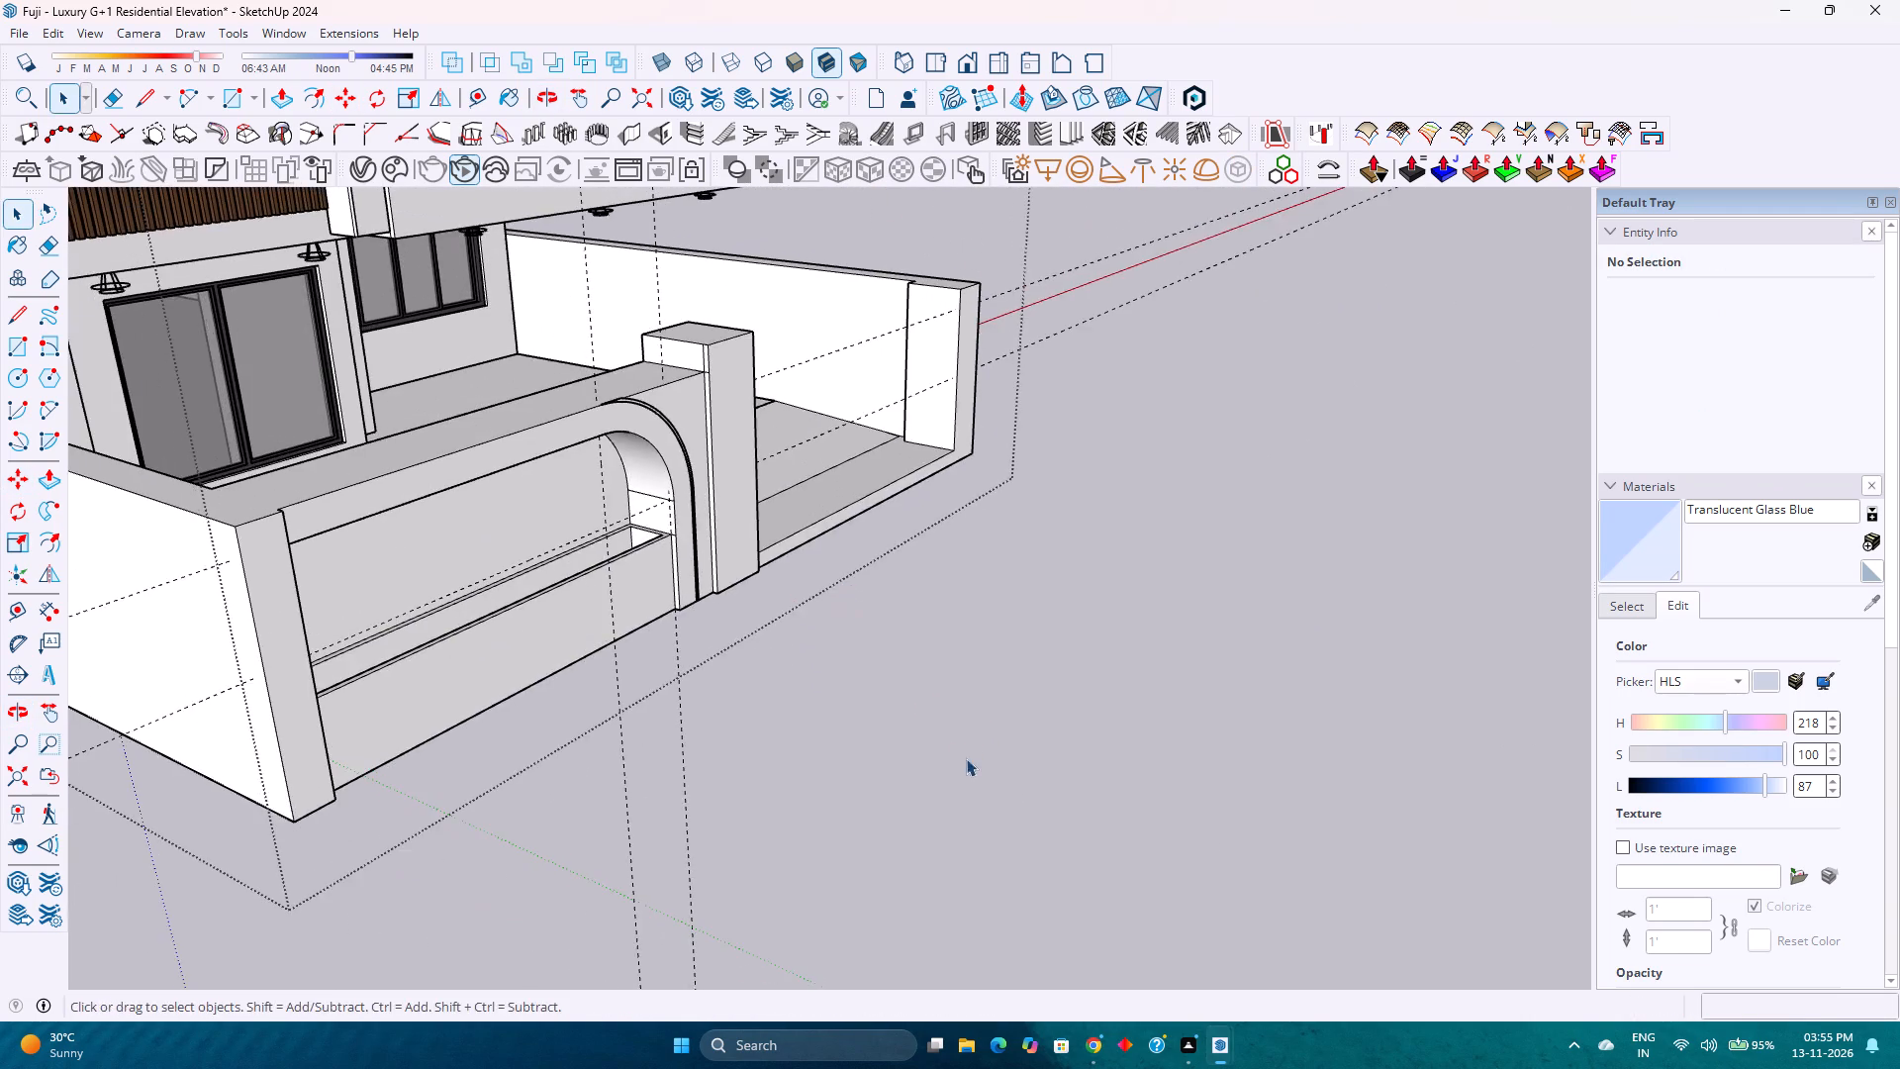
middle_click_drag(968, 758, 725, 704)
scroll(704, 647, "down", 3)
middle_click_drag(704, 647, 794, 608, "shift")
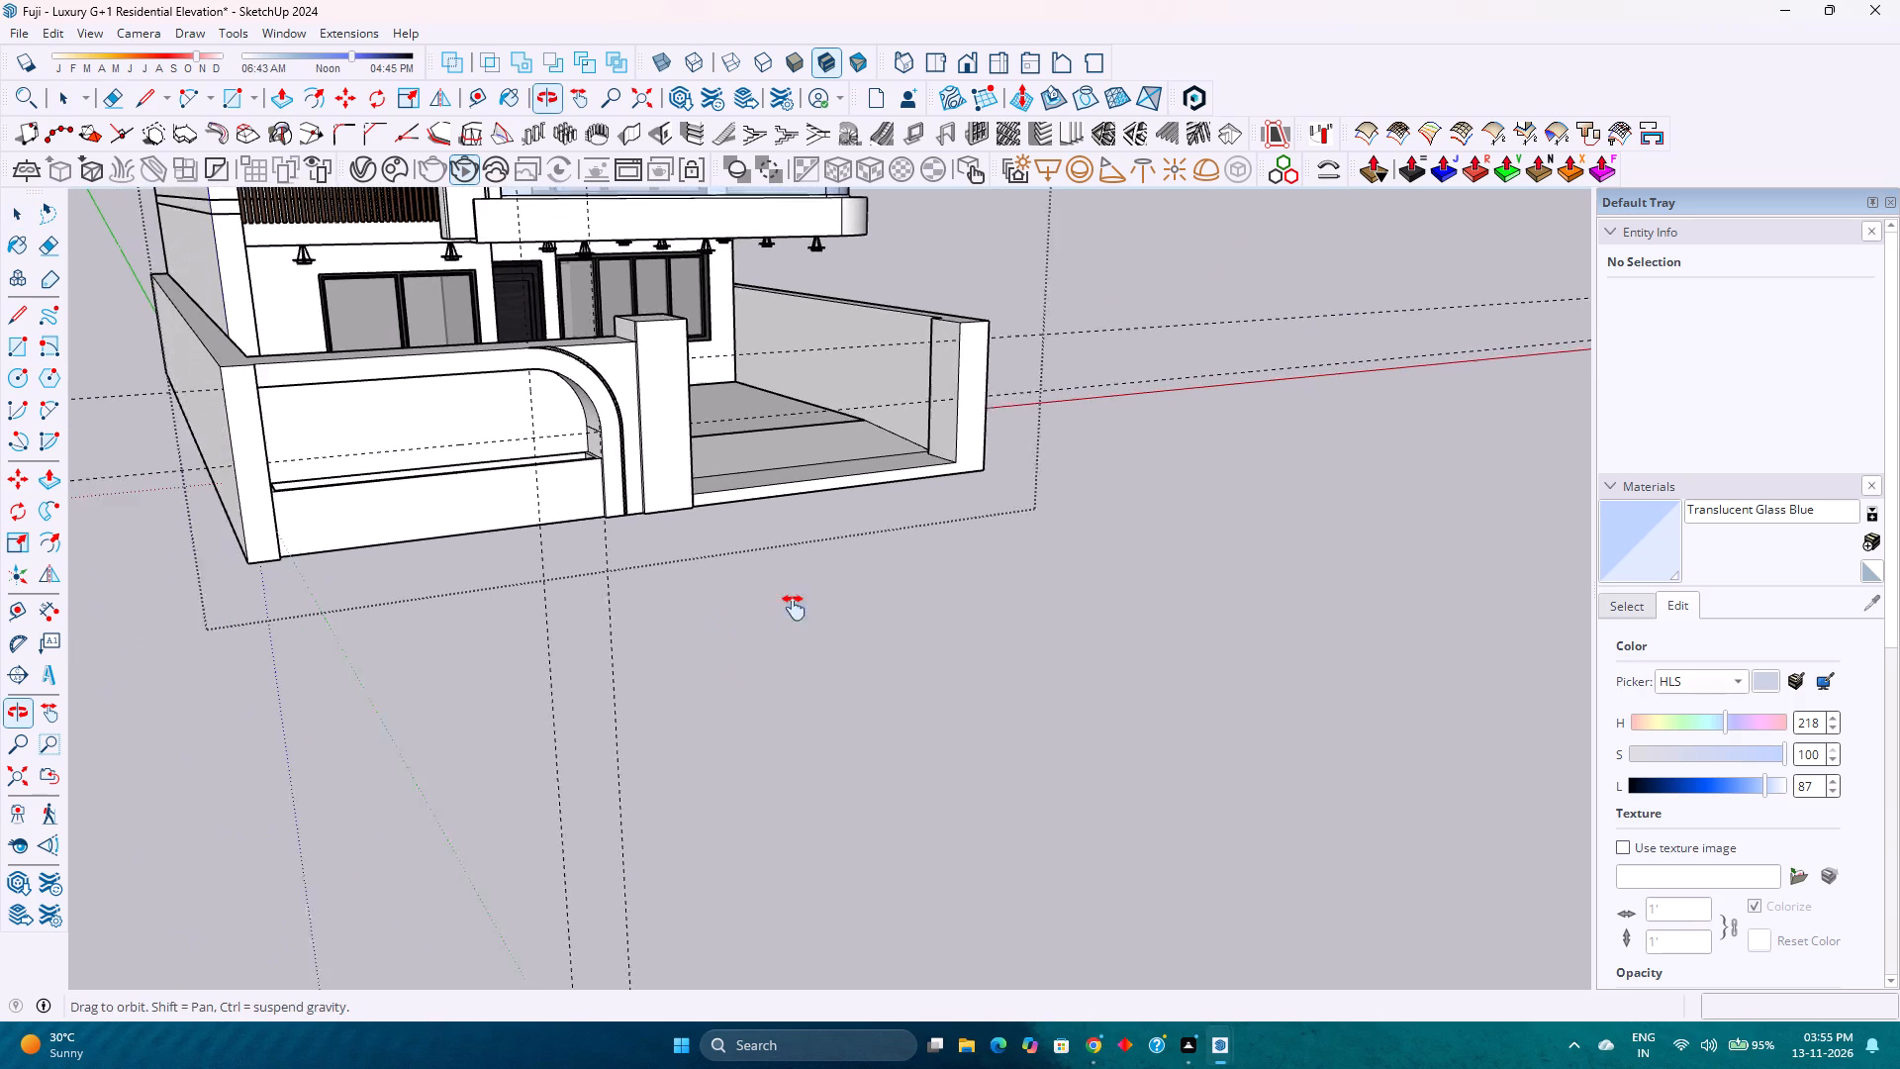
middle_click_drag(794, 608, 808, 603, "shift")
middle_click(808, 603, "shift")
left_click(48, 32)
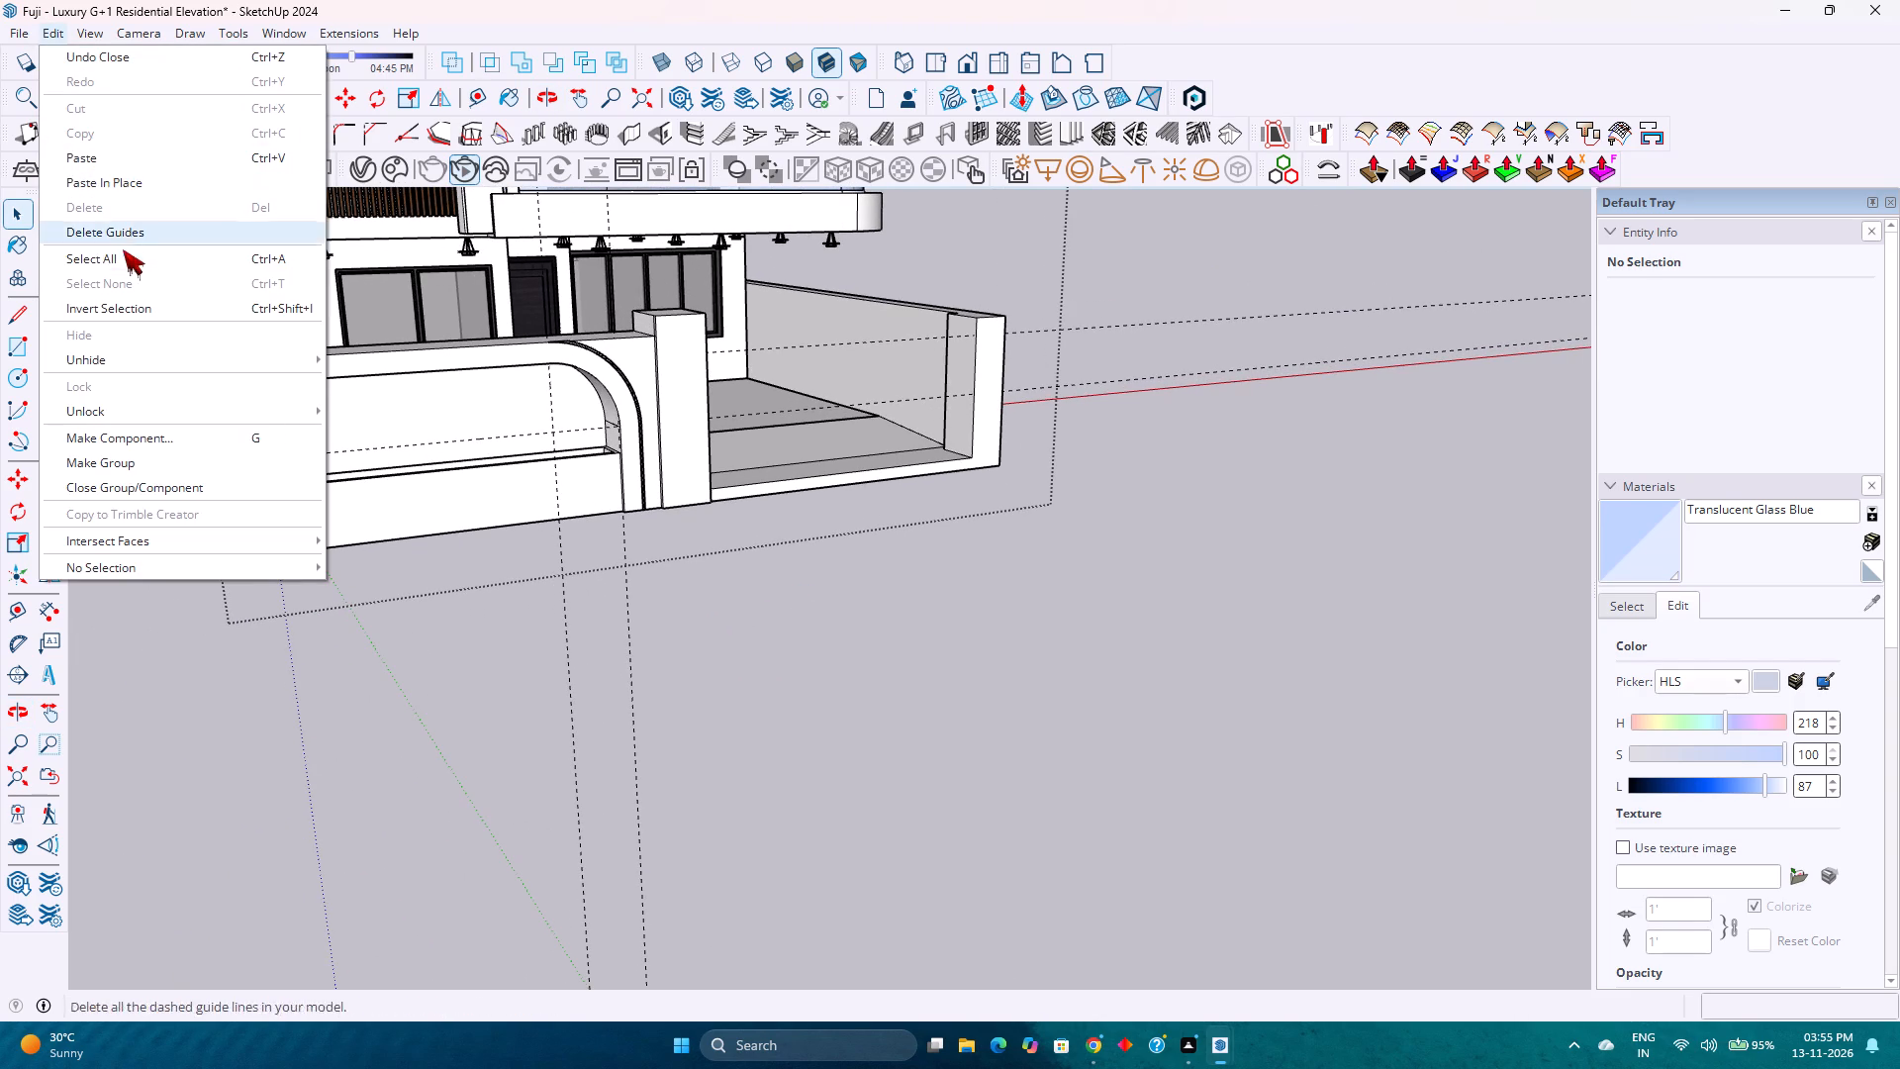
left_click(130, 233)
Save the residential elevation model.
middle_click_drag(652, 451, 750, 600, "shift")
middle_click(750, 600, "shift")
middle_click_drag(824, 673, 700, 656)
middle_click(700, 656)
middle_click(698, 656)
scroll(697, 656, "down", 3)
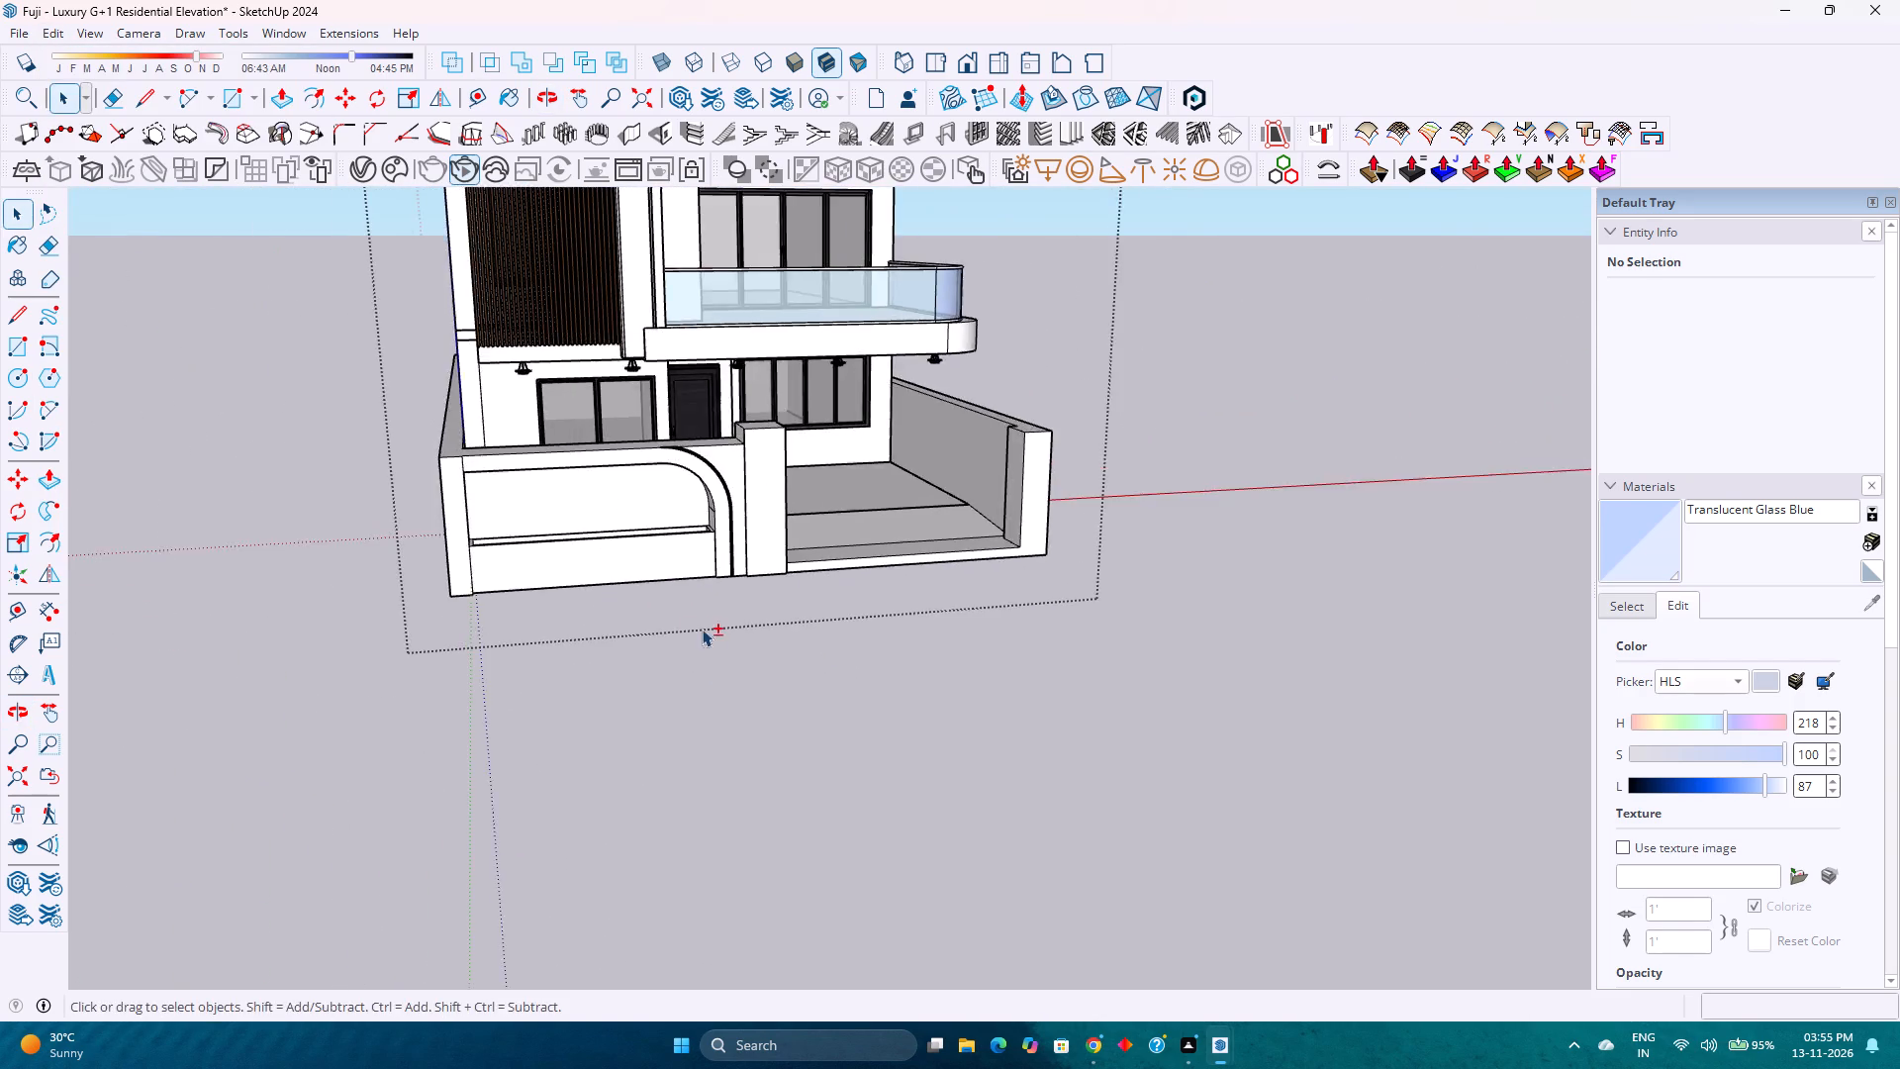
middle_click_drag(702, 629, 764, 793, "shift")
middle_click_drag(793, 768, 649, 677)
middle_click(643, 673)
scroll(704, 566, "down", 1)
key("ctrl+s")
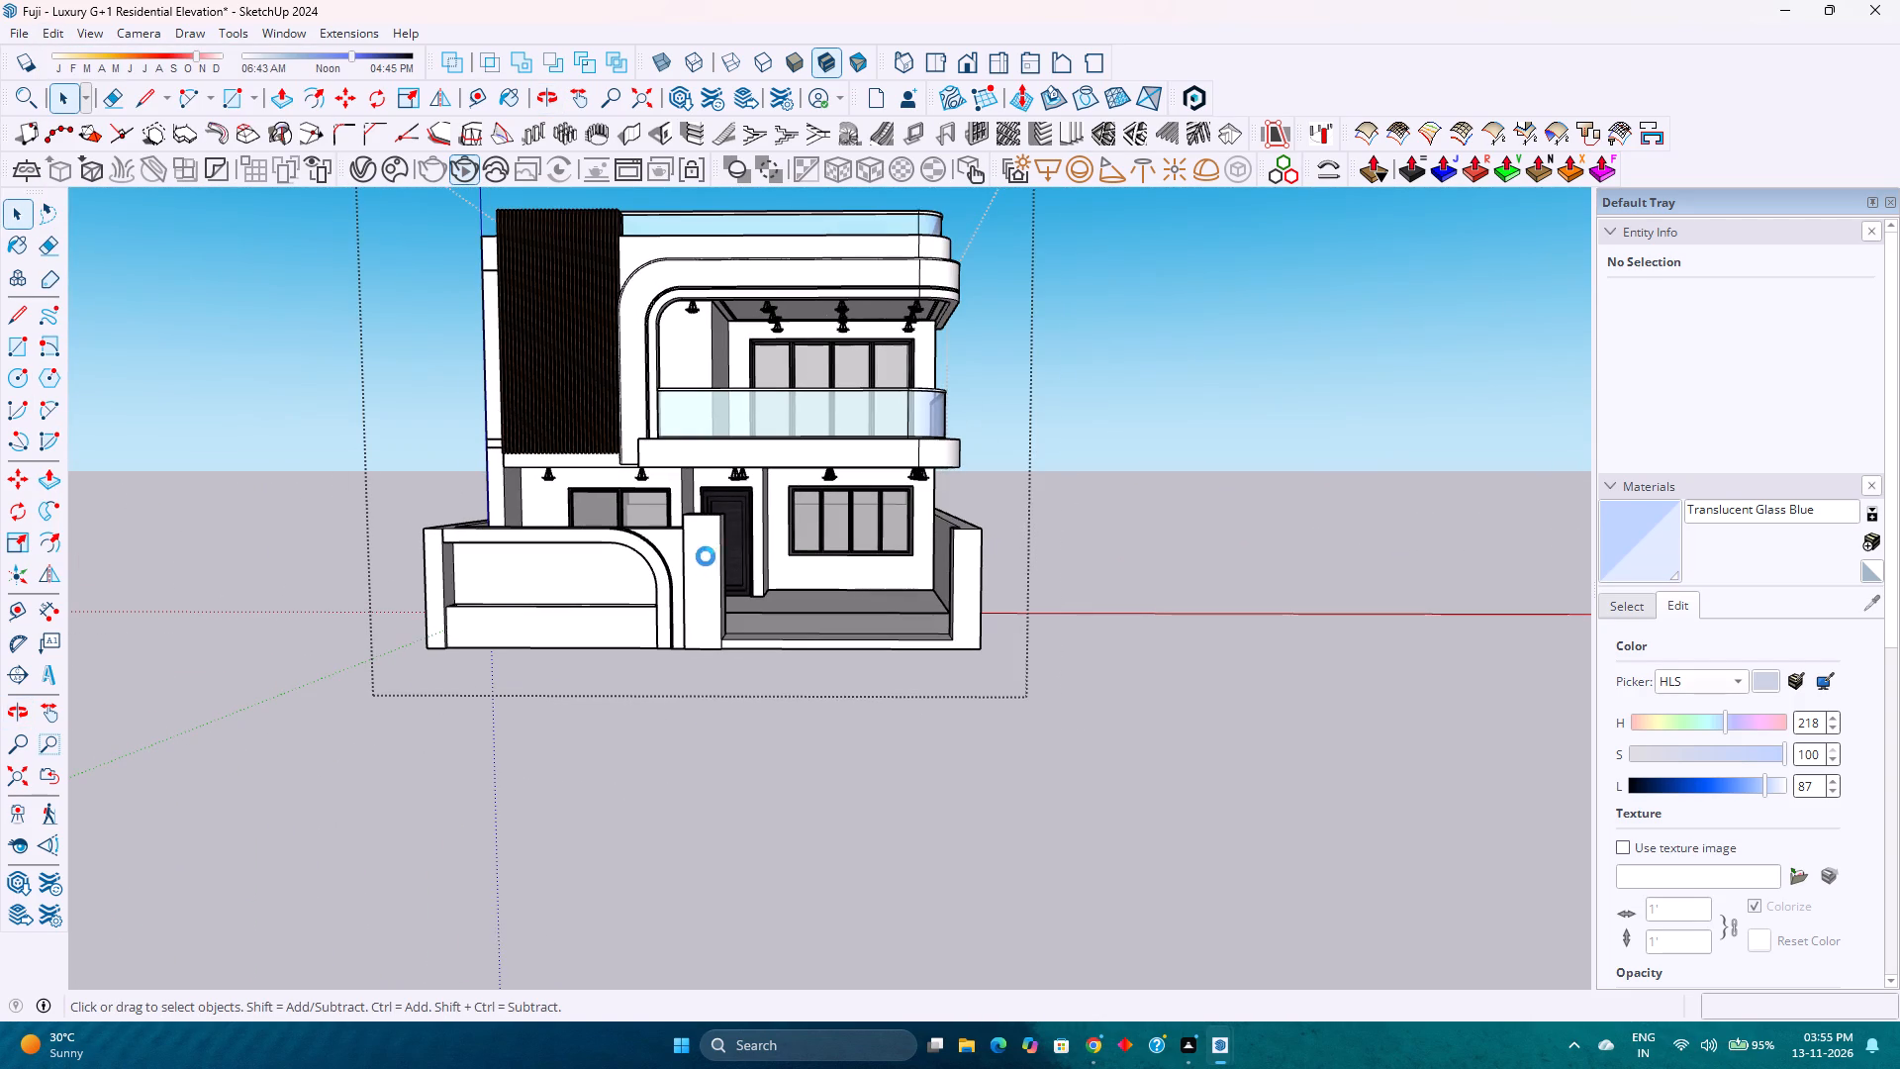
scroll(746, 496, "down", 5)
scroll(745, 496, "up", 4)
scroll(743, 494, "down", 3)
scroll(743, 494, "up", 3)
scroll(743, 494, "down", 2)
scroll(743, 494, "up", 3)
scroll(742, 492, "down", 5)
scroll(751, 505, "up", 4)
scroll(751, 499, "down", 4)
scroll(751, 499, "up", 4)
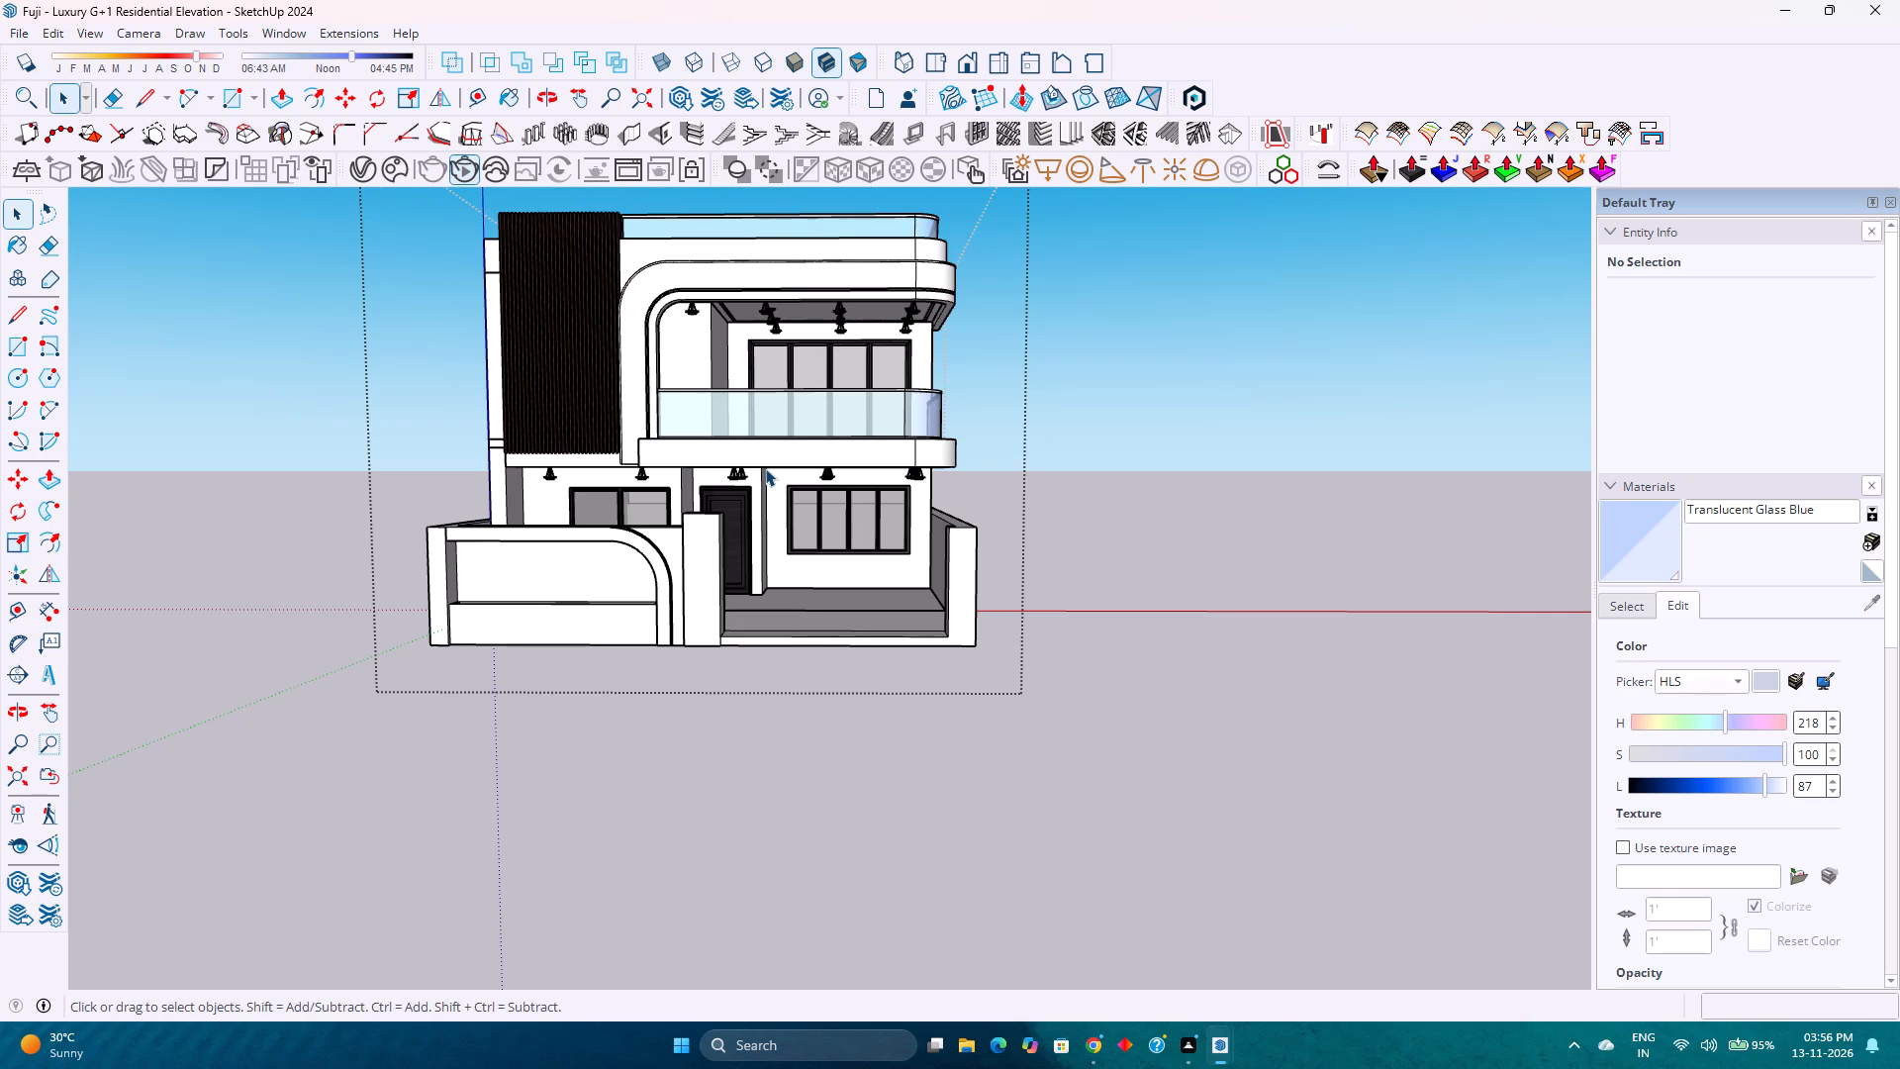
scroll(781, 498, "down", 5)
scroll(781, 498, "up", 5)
Switch to the standard Front view of the house.
left_click(970, 55)
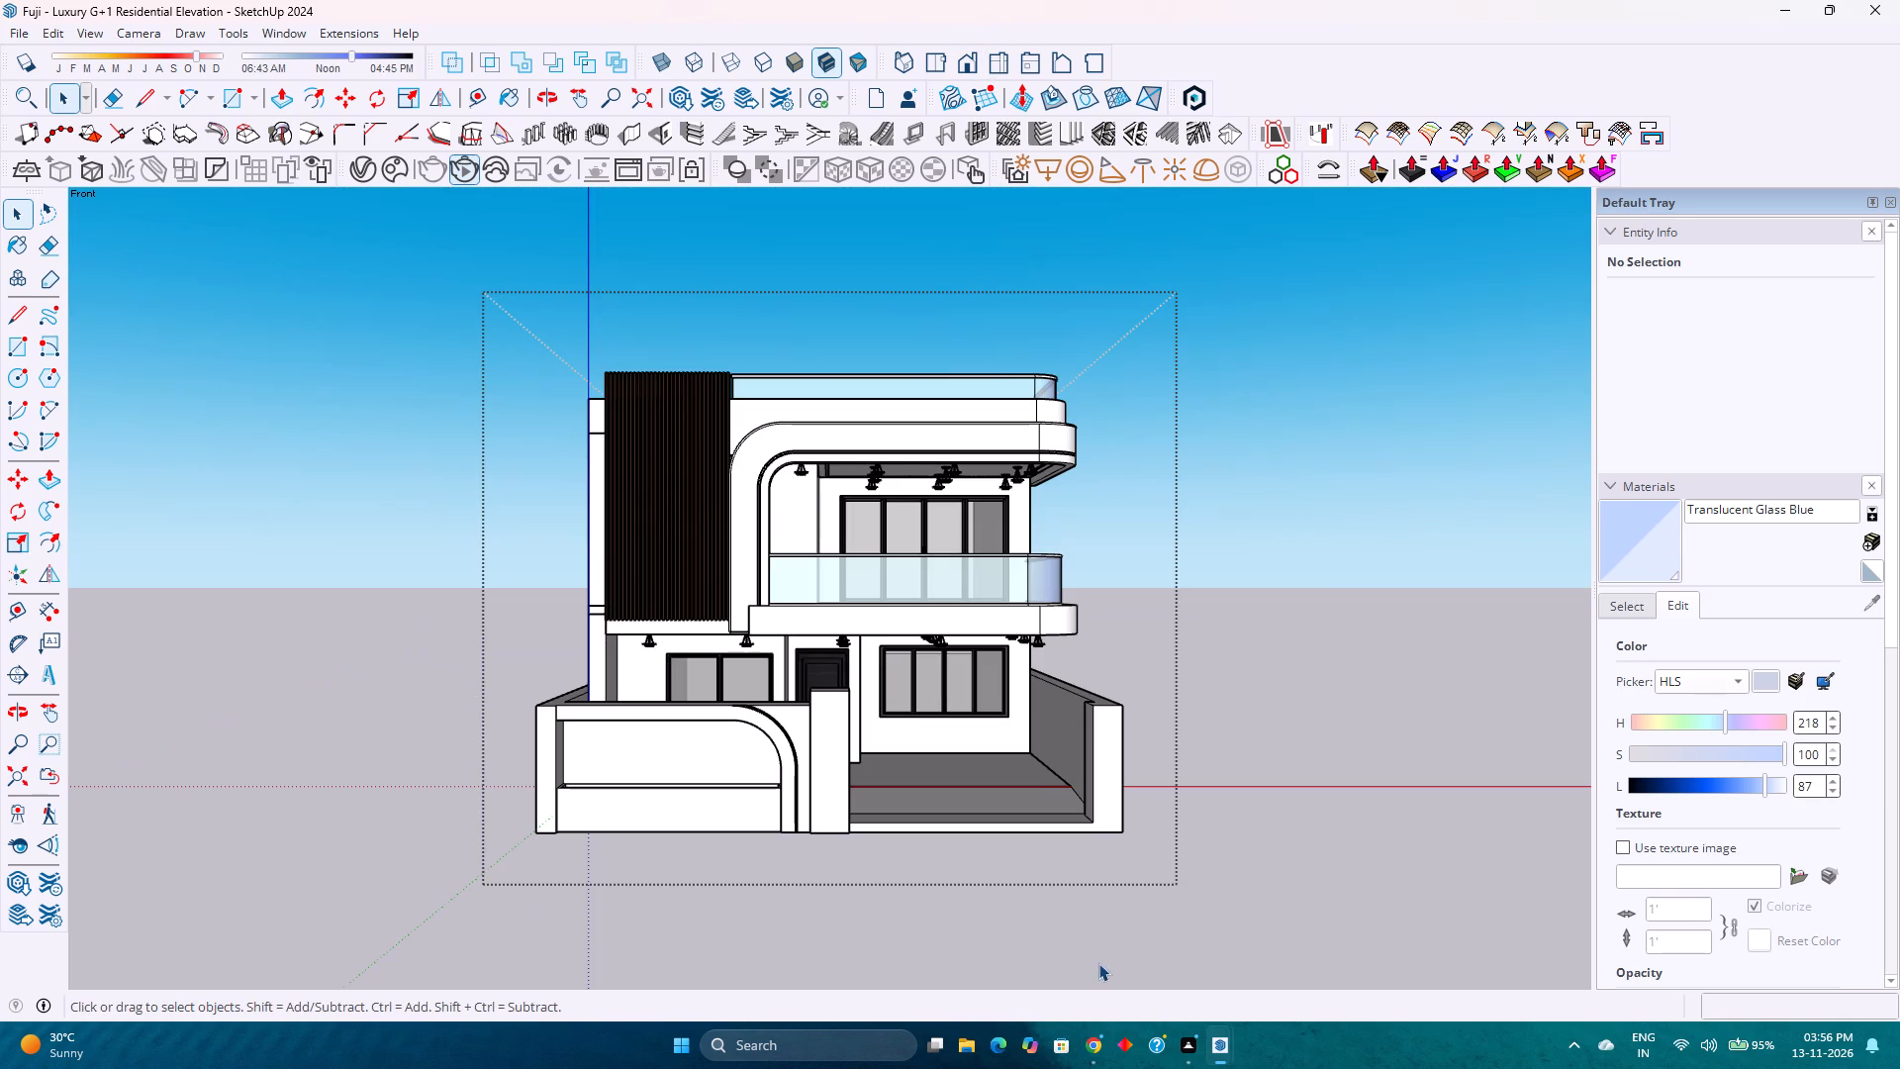
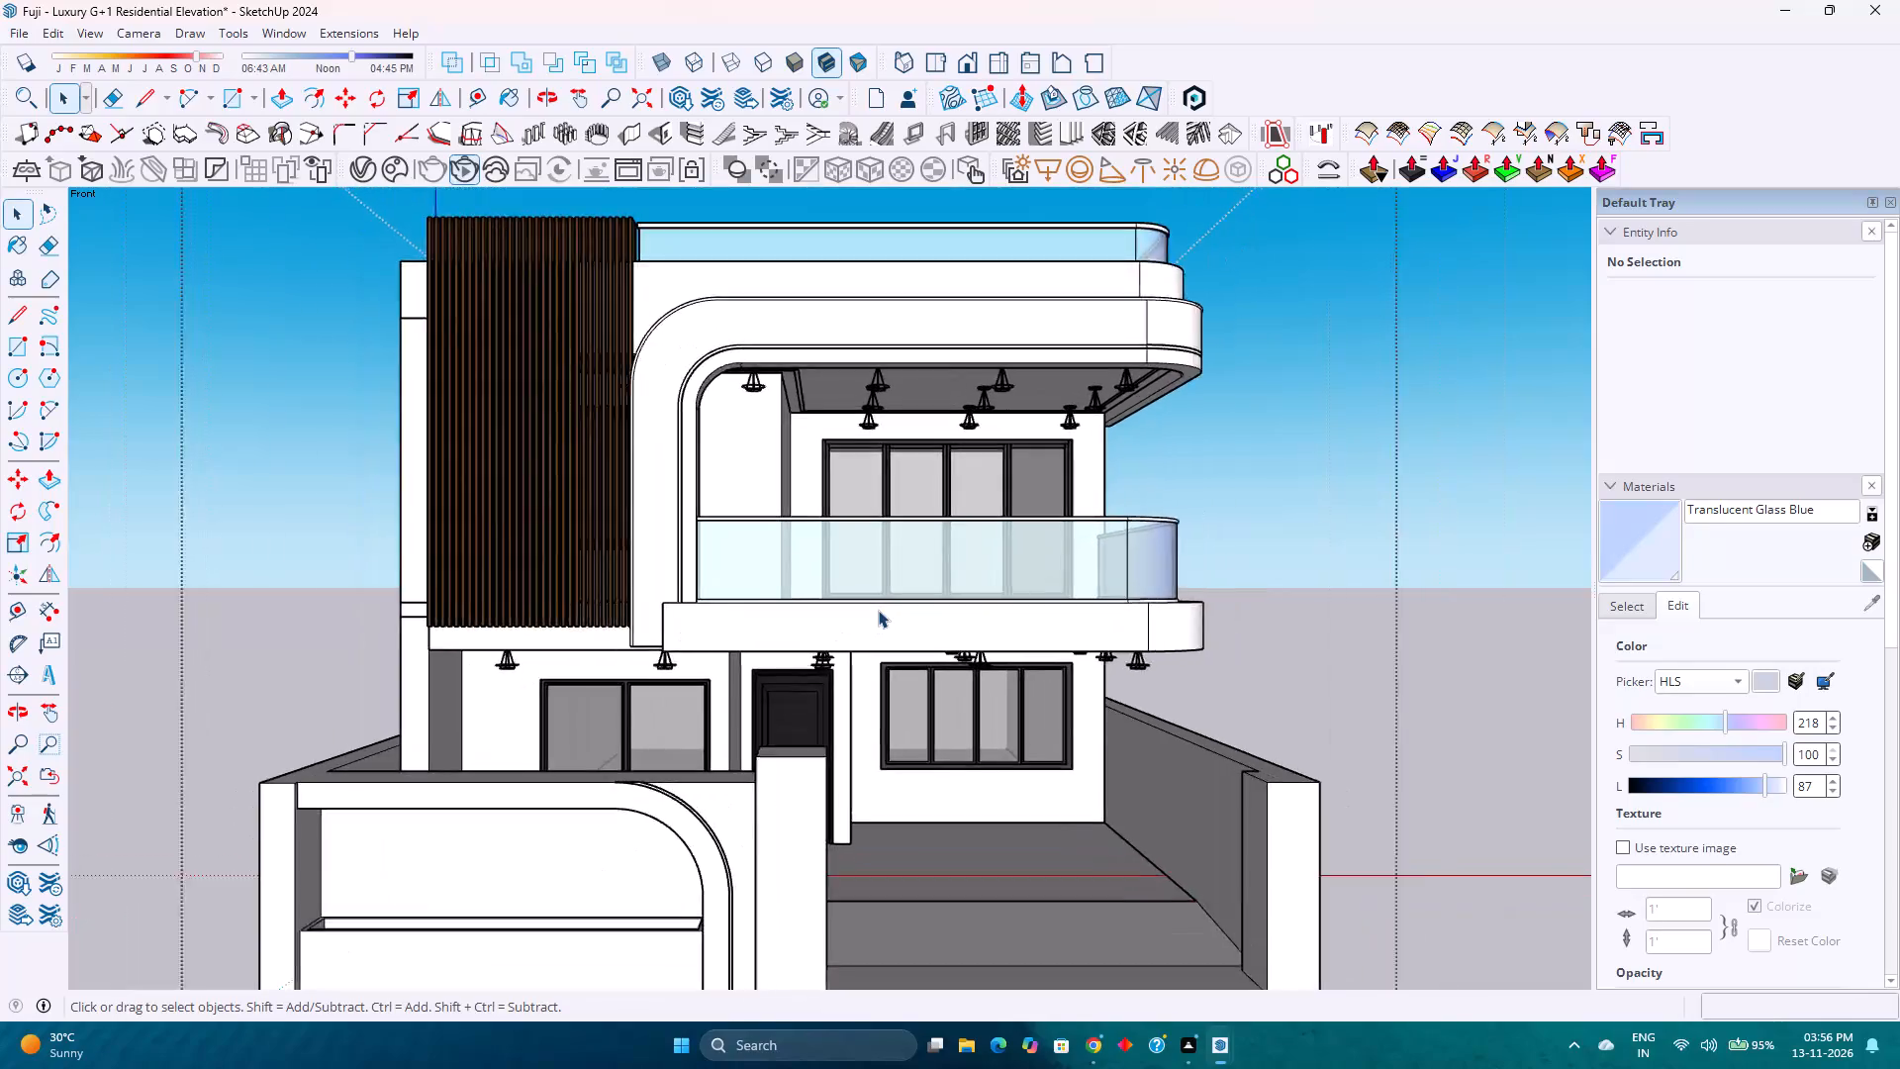
Examine the house's front elevation, focusing on the first-floor balcony's glass railing, the pendant lights and the windows.
scroll(878, 610, "down", 4)
scroll(878, 610, "up", 3)
scroll(878, 610, "down", 2)
scroll(878, 610, "up", 2)
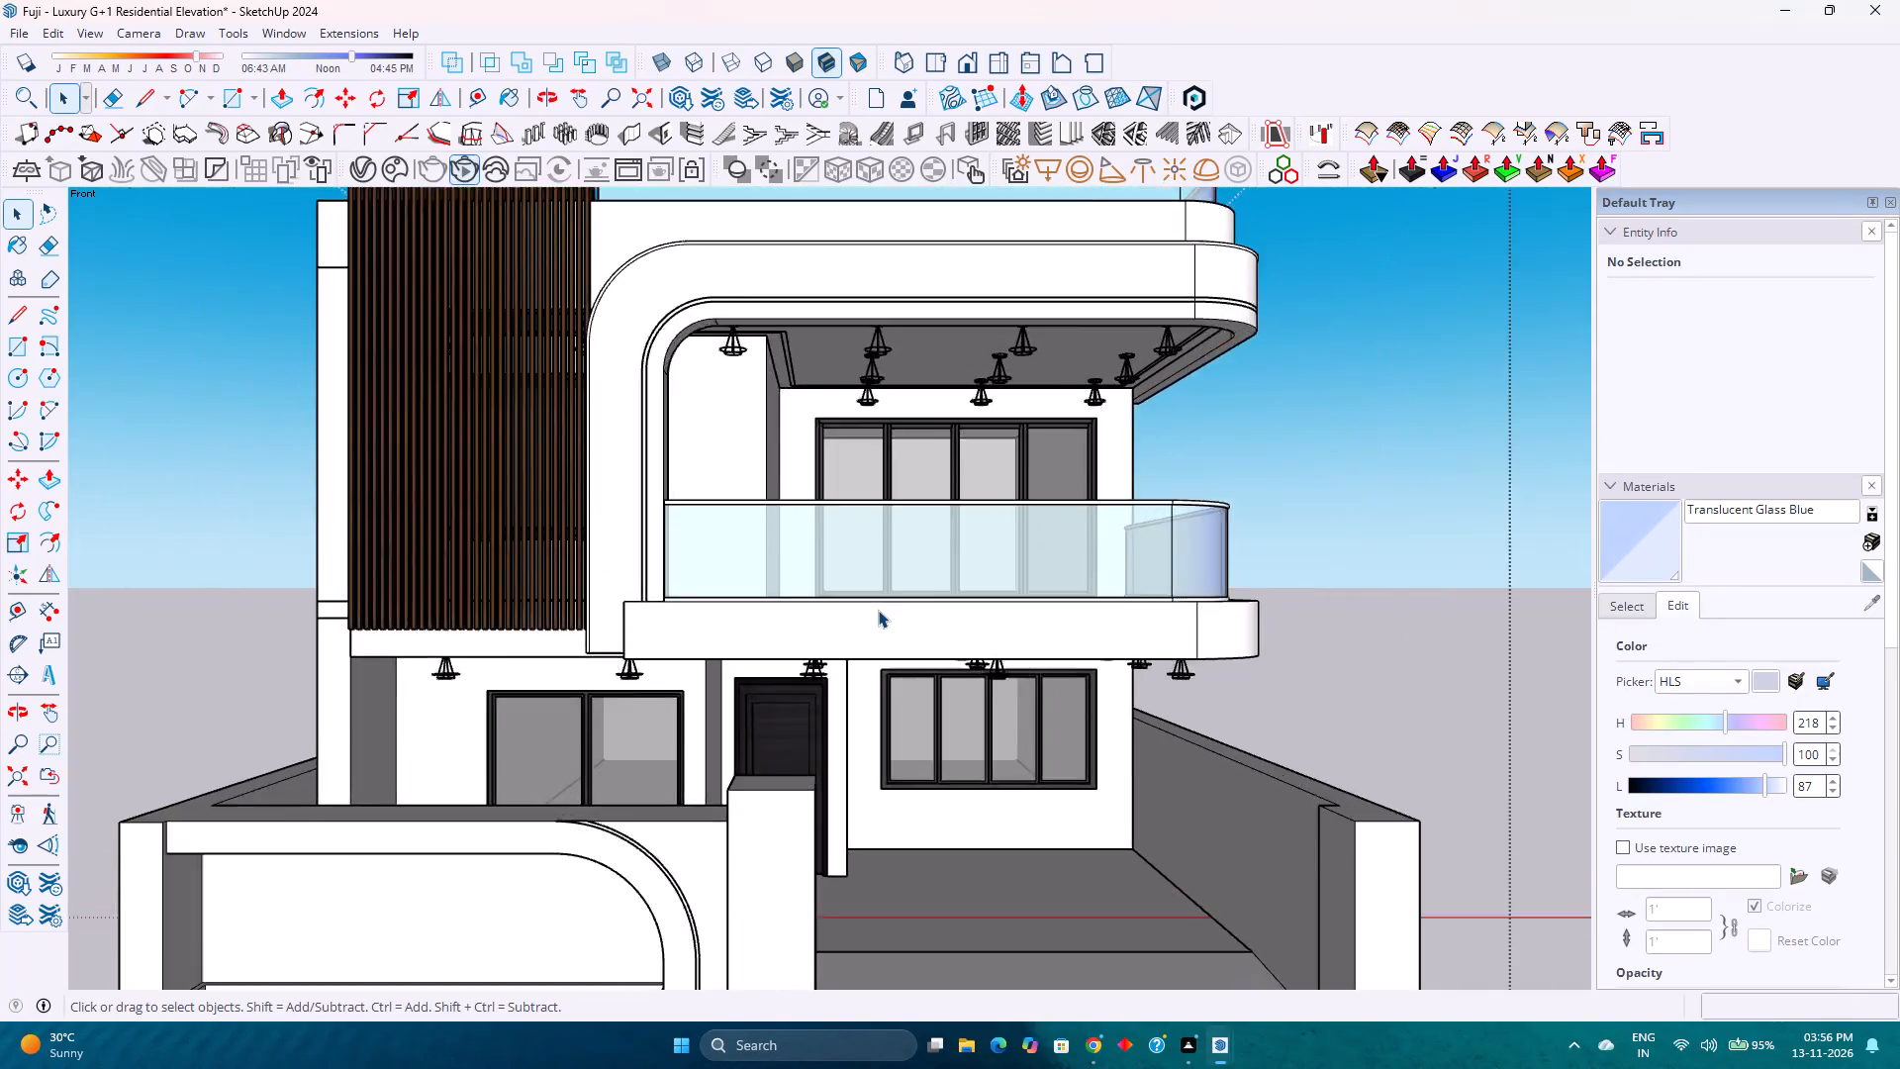
scroll(878, 610, "down", 3)
scroll(878, 610, "up", 2)
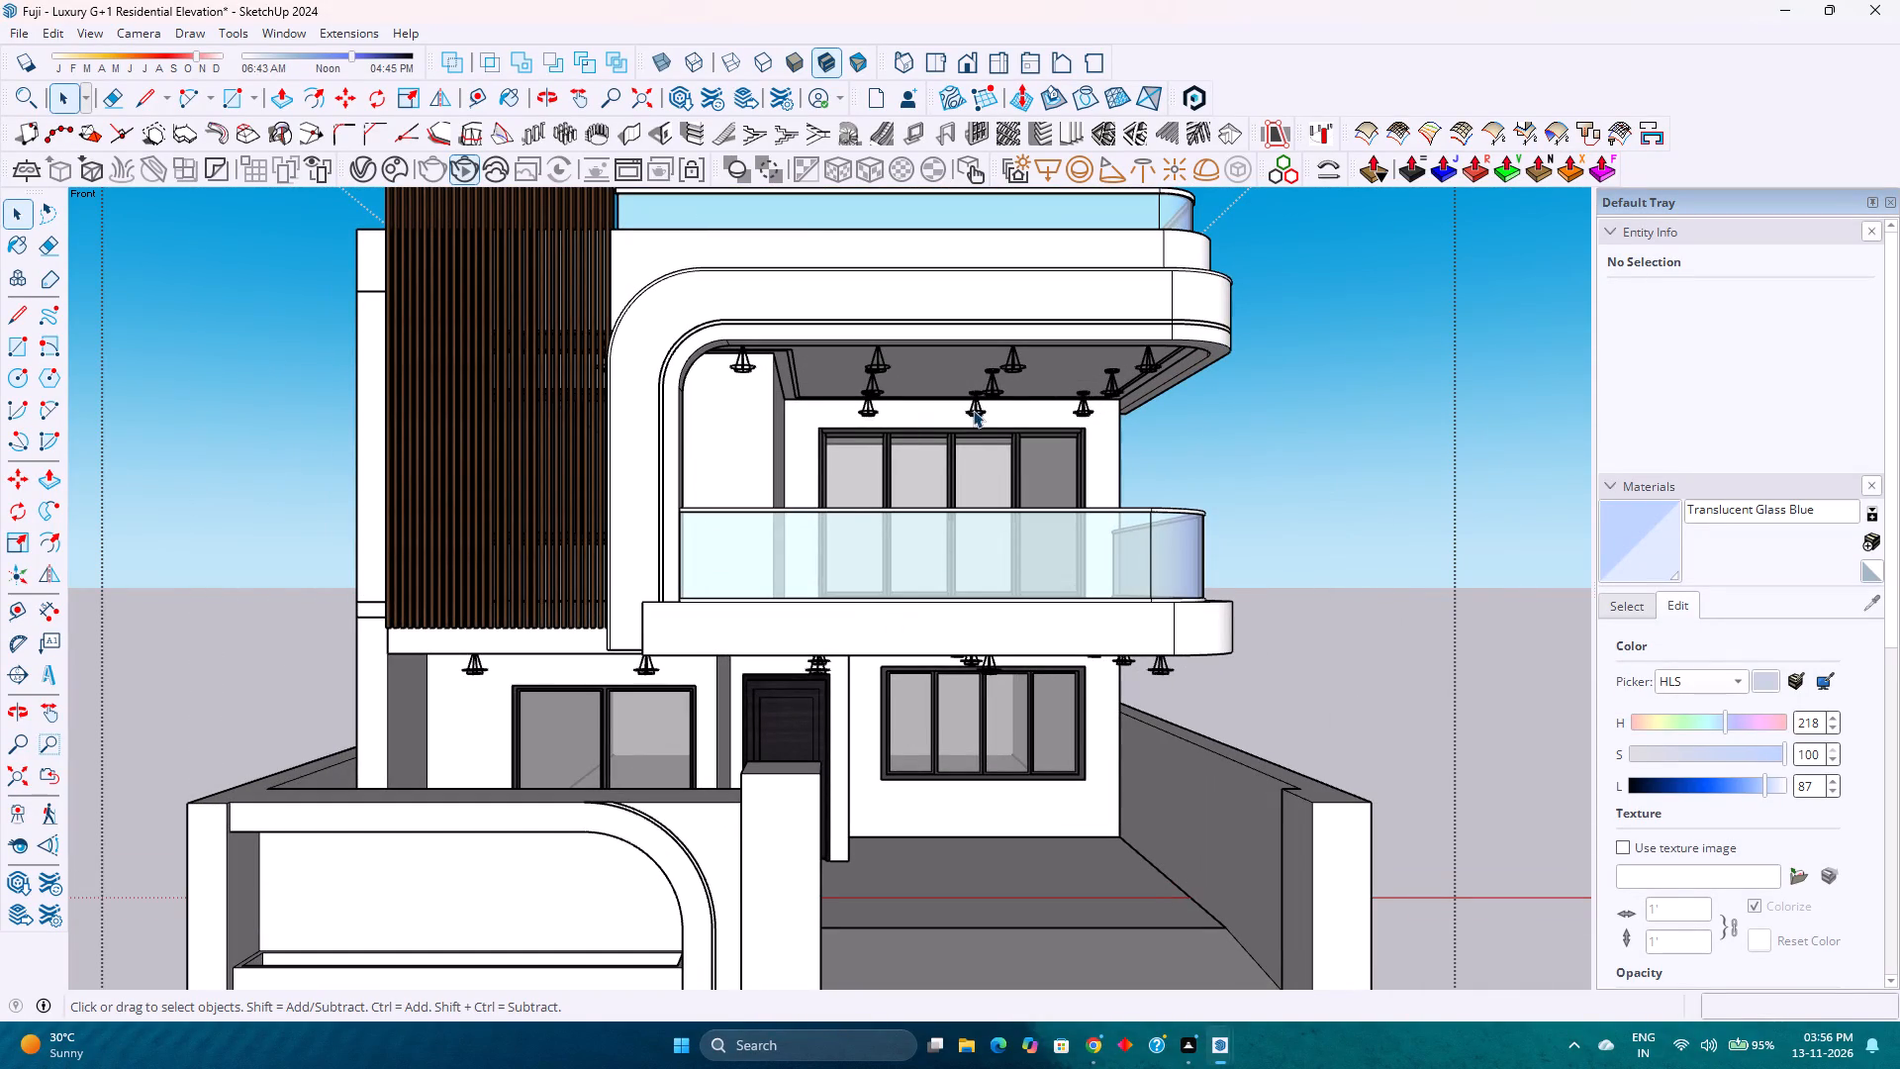
scroll(991, 564, "down", 4)
scroll(991, 564, "up", 4)
scroll(991, 564, "down", 3)
scroll(991, 564, "up", 3)
scroll(991, 564, "down", 4)
scroll(991, 564, "up", 3)
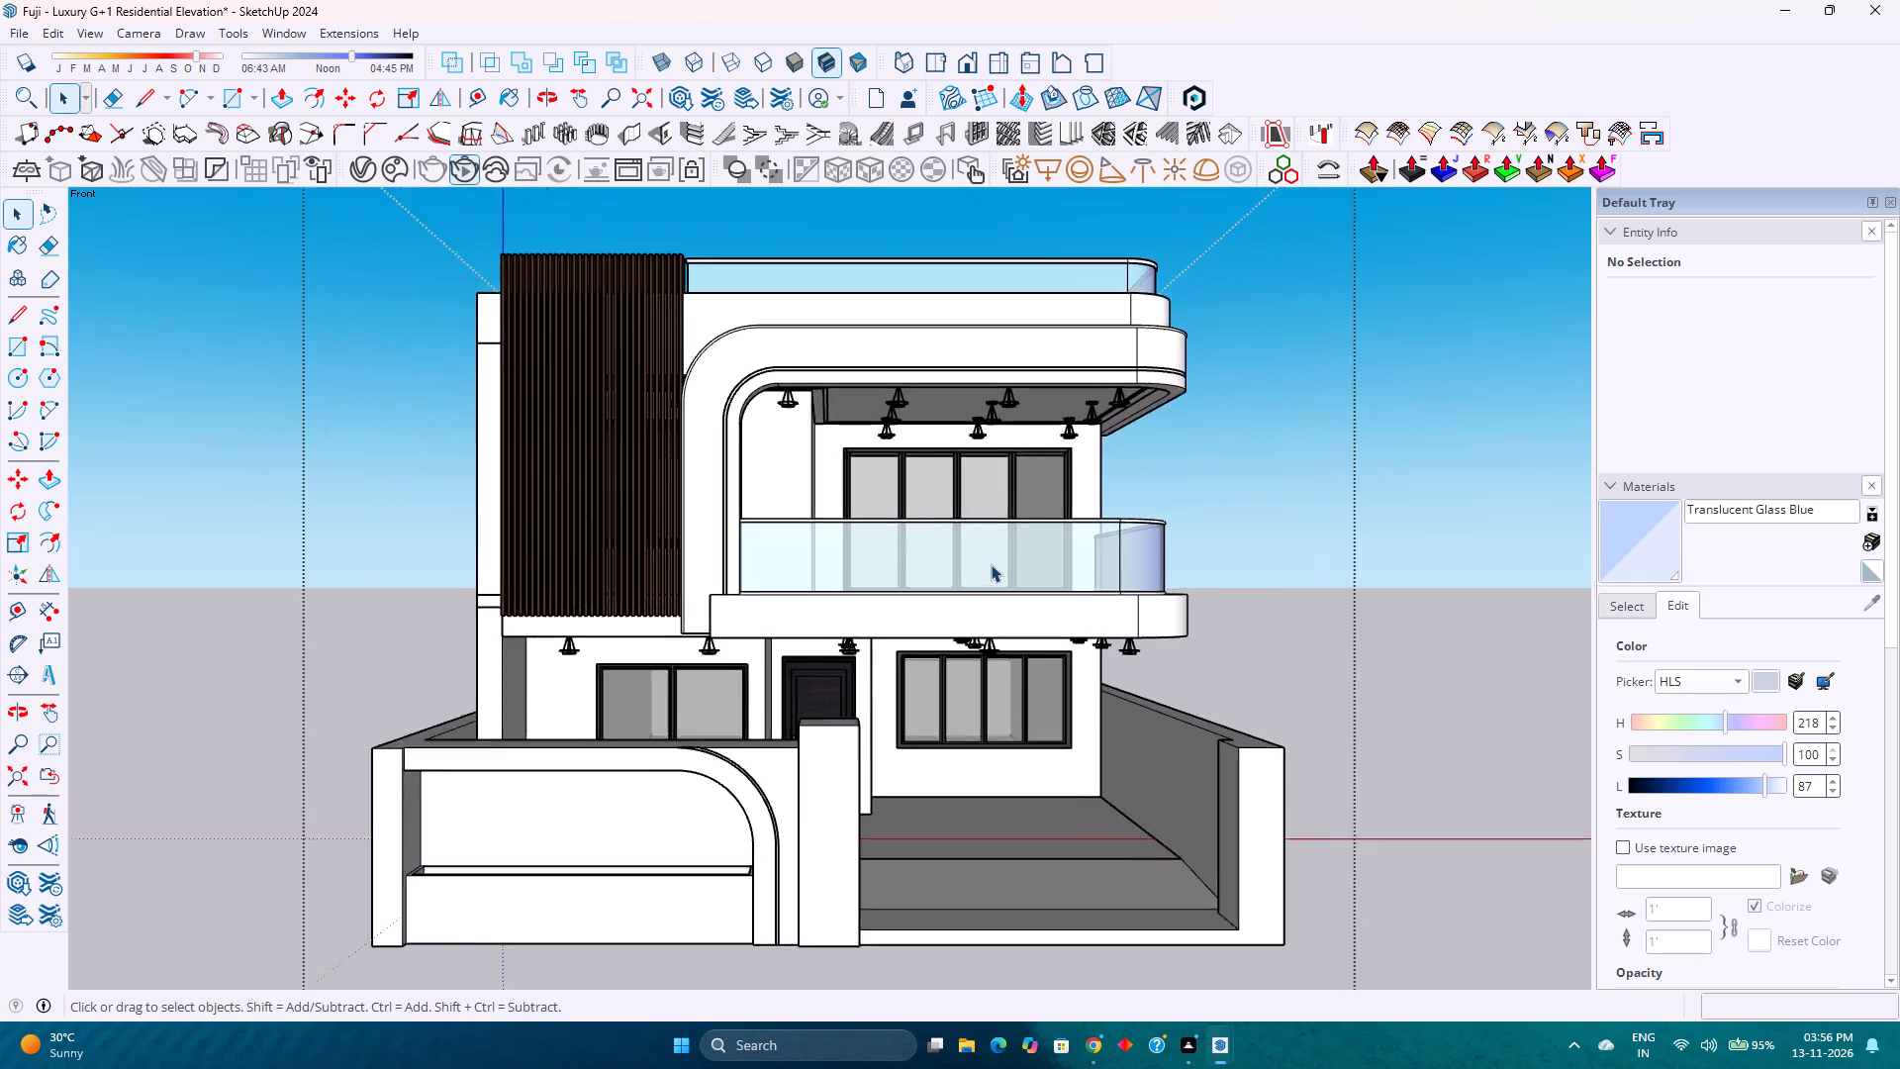
scroll(991, 564, "down", 2)
scroll(991, 564, "up", 2)
scroll(991, 564, "down", 1)
scroll(991, 564, "up", 1)
scroll(1000, 564, "down", 1)
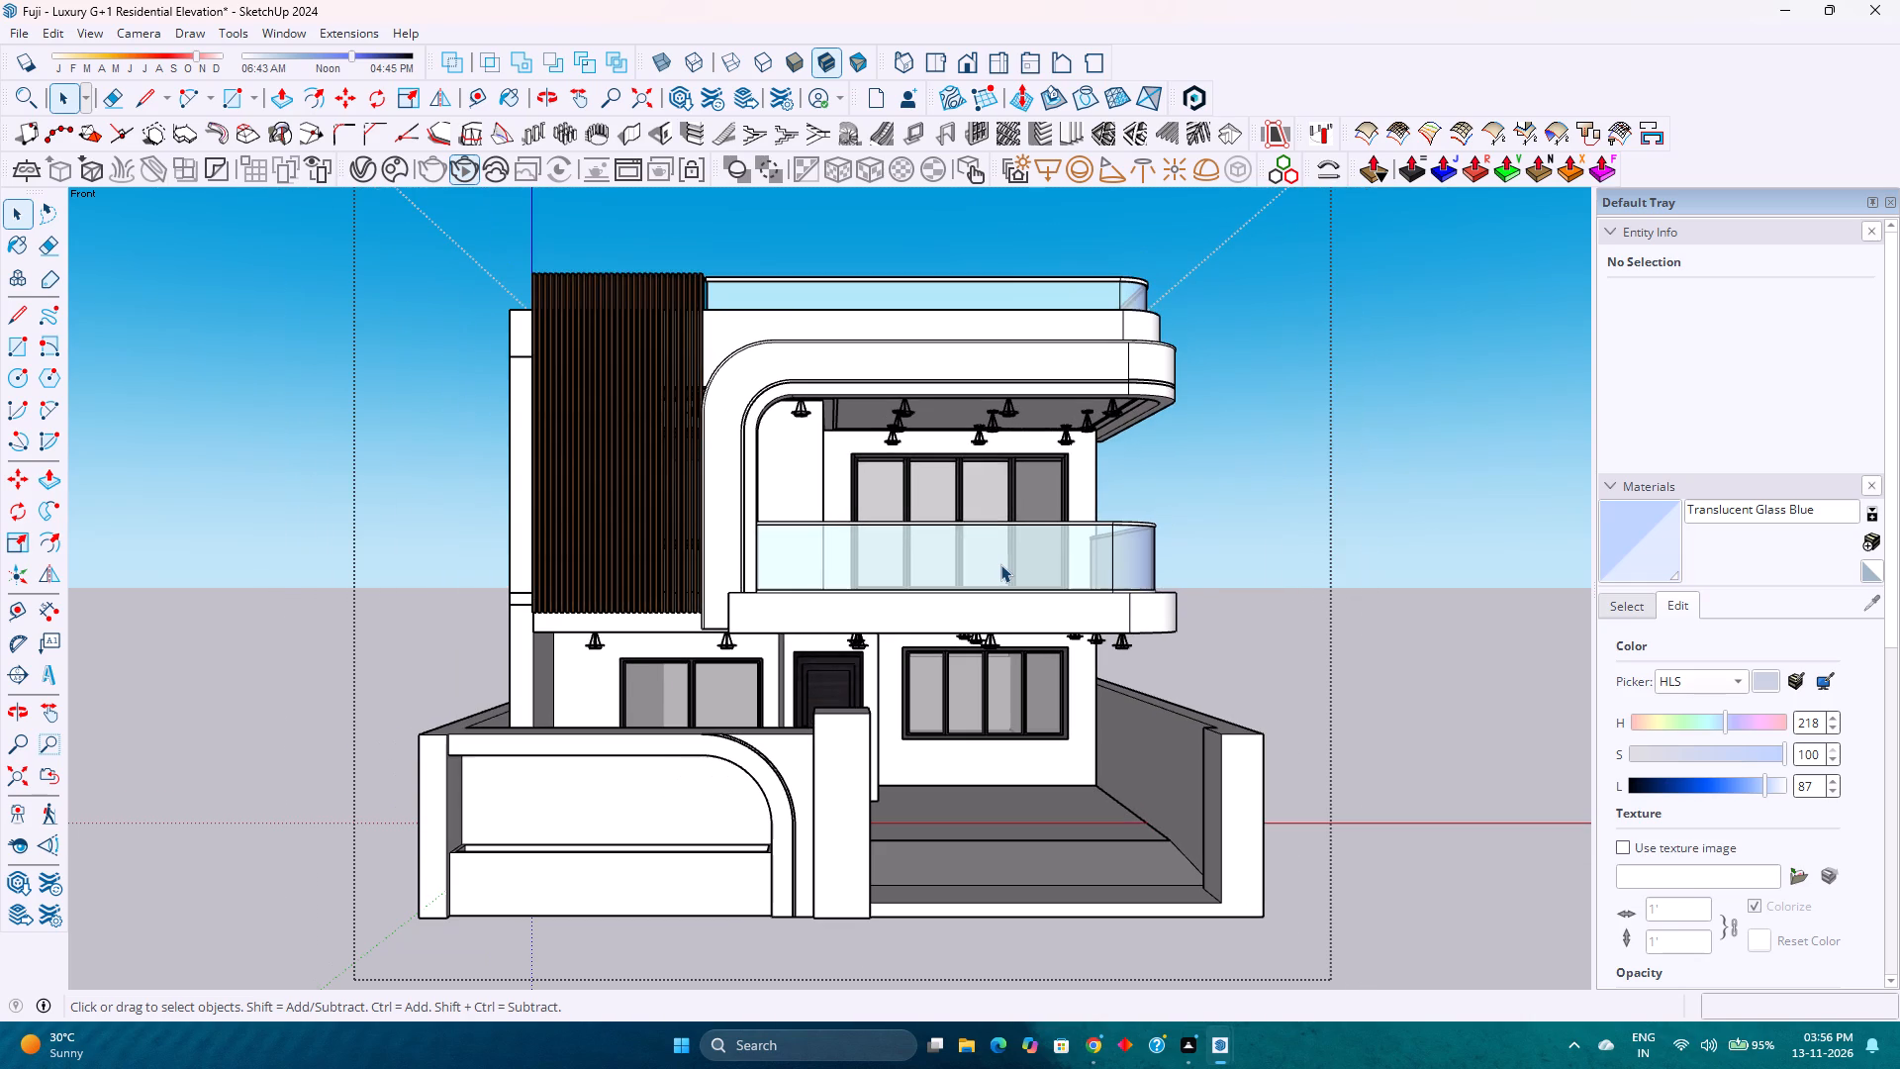
scroll(1009, 559, "up", 1)
scroll(1009, 559, "down", 3)
scroll(1009, 559, "up", 2)
scroll(1009, 560, "down", 2)
scroll(1011, 564, "up", 2)
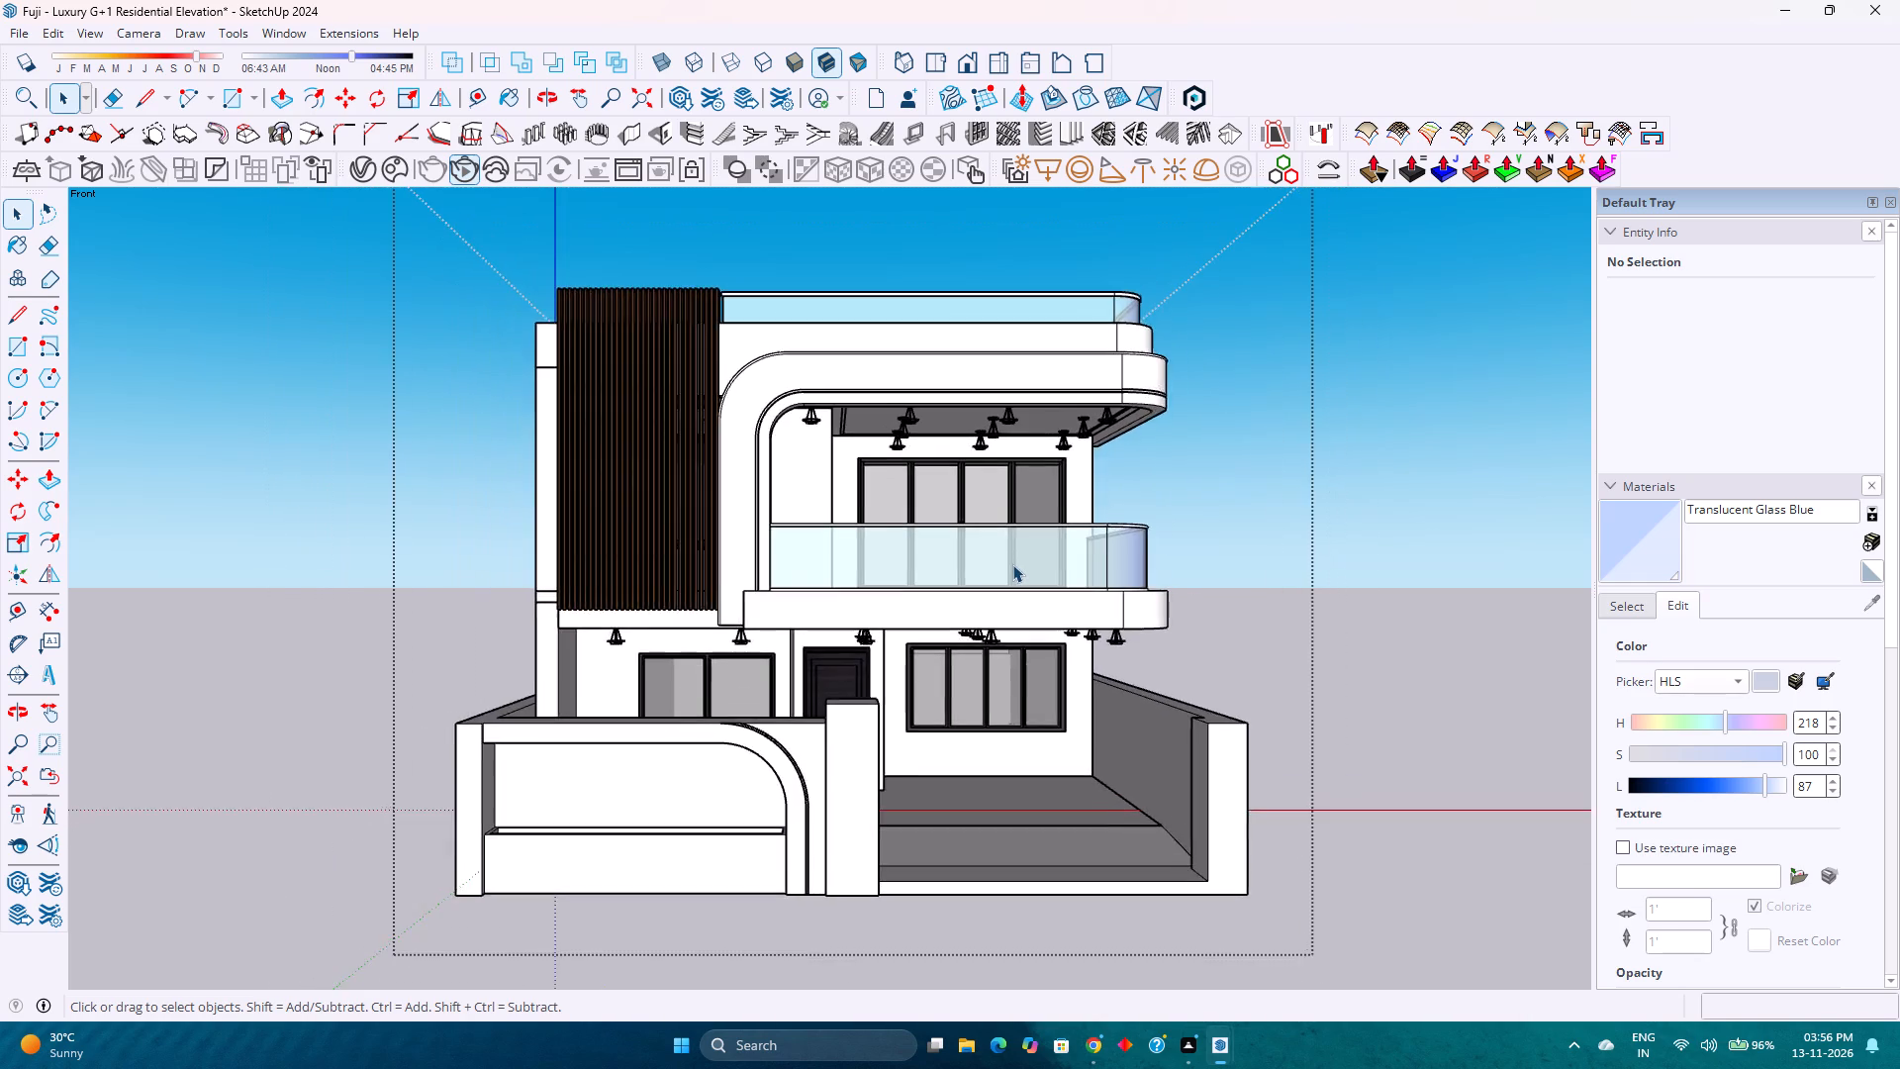
scroll(1014, 565, "down", 2)
scroll(1014, 565, "up", 3)
scroll(1014, 565, "down", 3)
scroll(1014, 565, "up", 3)
scroll(1014, 567, "down", 3)
scroll(1014, 568, "up", 2)
scroll(1024, 568, "down", 3)
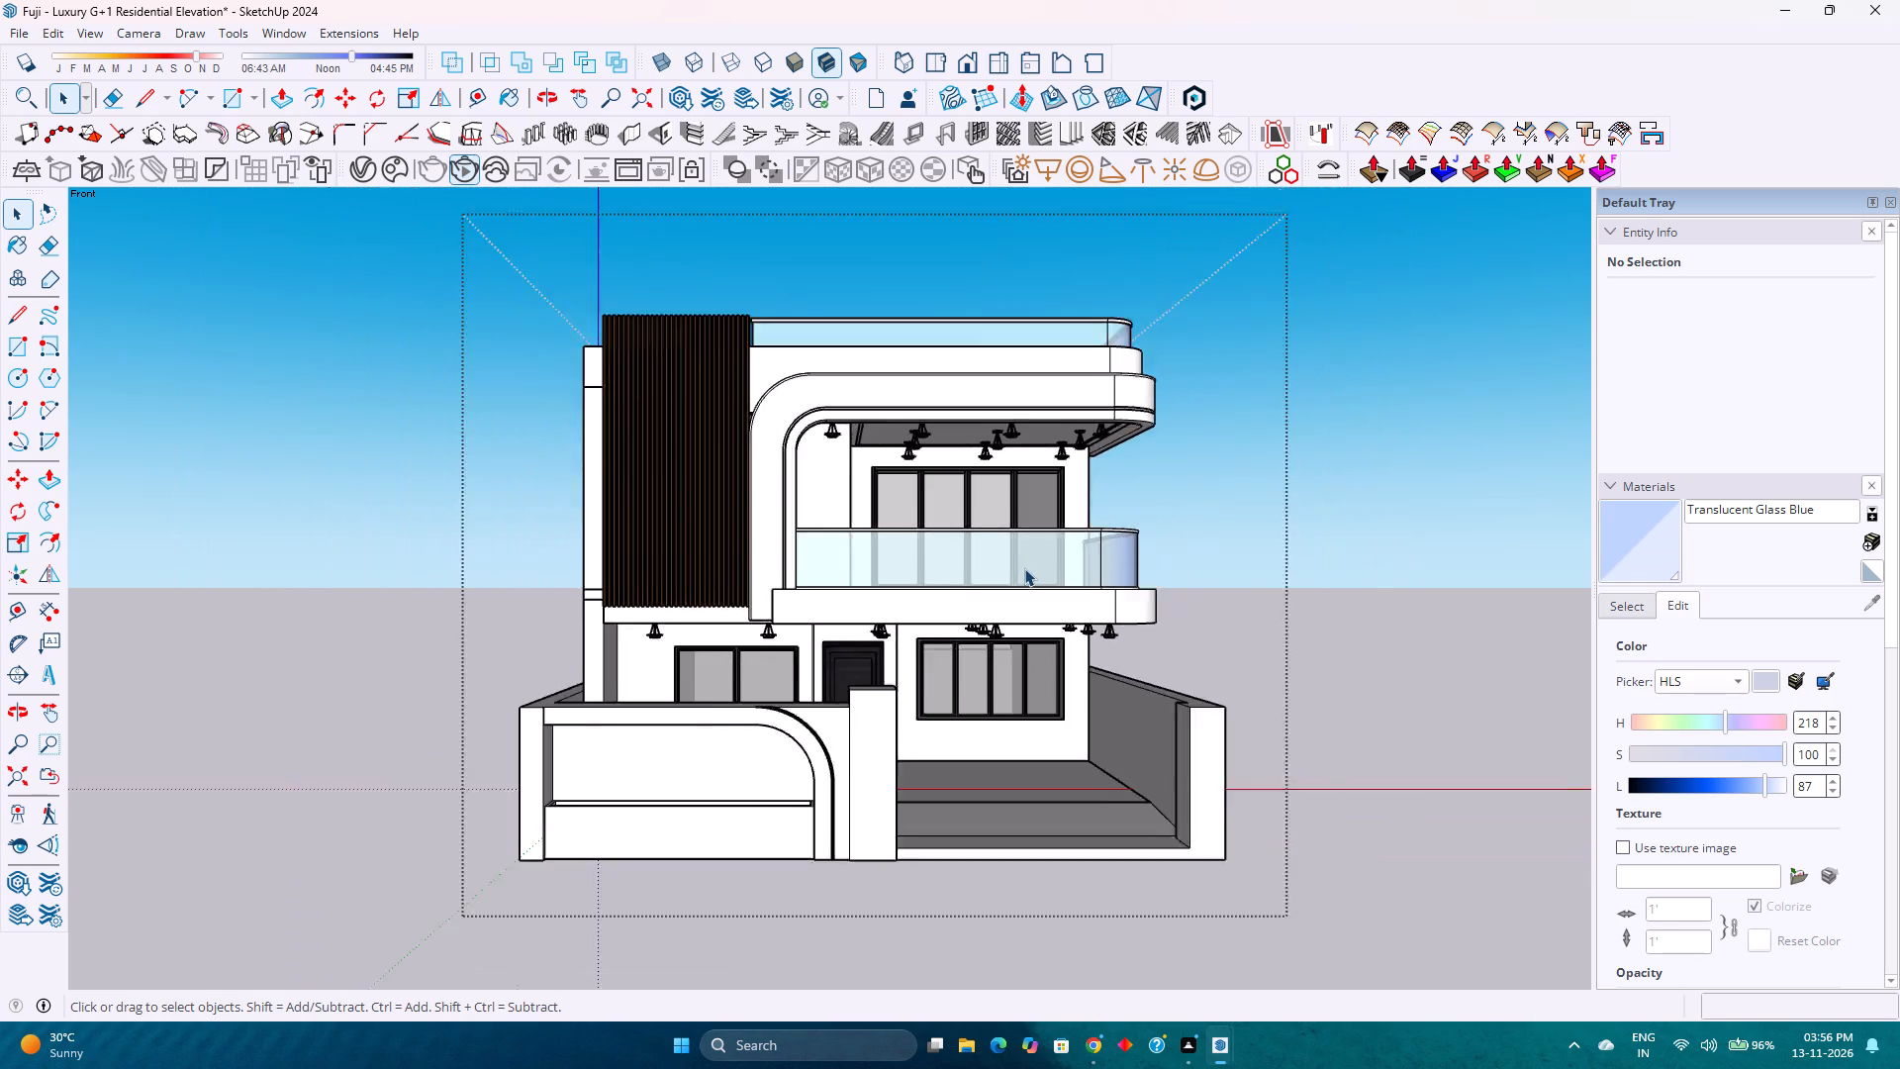
scroll(1024, 568, "up", 3)
scroll(1024, 568, "down", 3)
scroll(1024, 569, "up", 3)
scroll(1024, 569, "down", 3)
scroll(1024, 569, "up", 3)
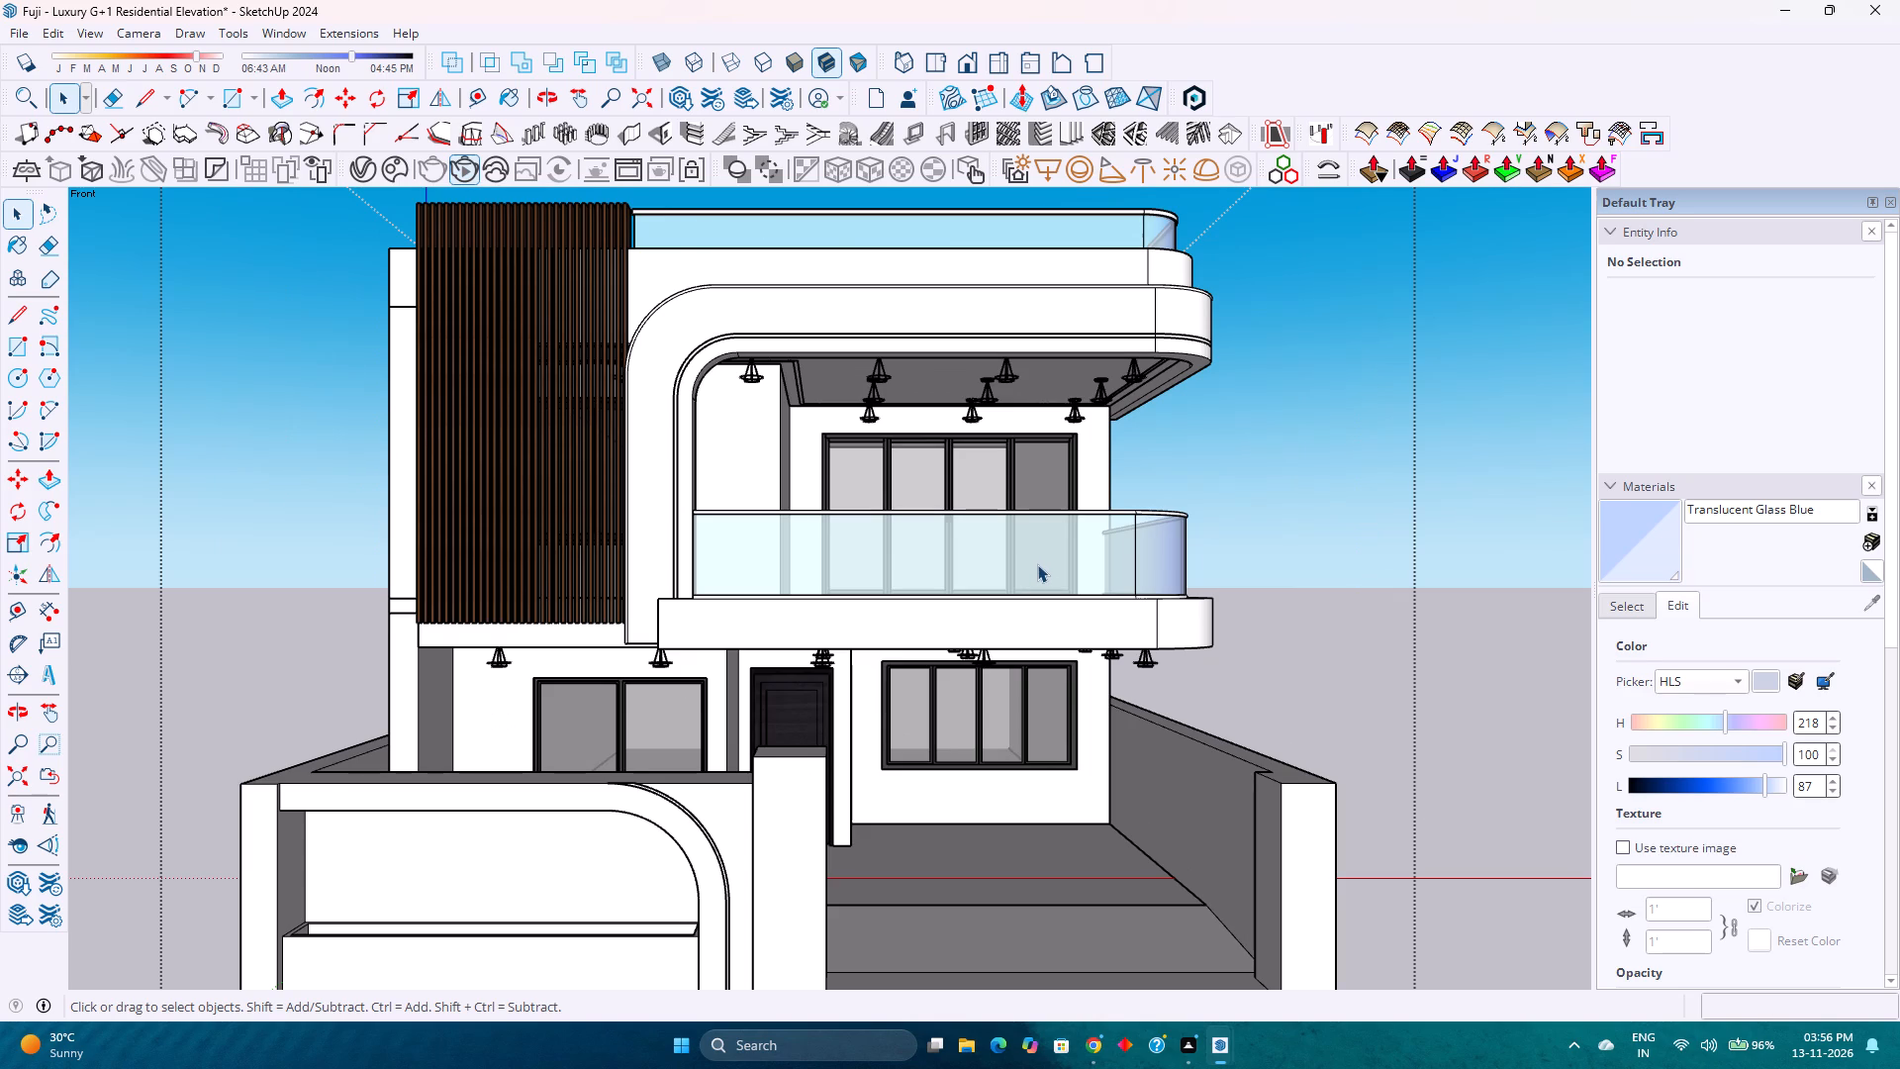
scroll(1037, 564, "up", 1)
scroll(1037, 564, "down", 2)
scroll(1037, 564, "up", 1)
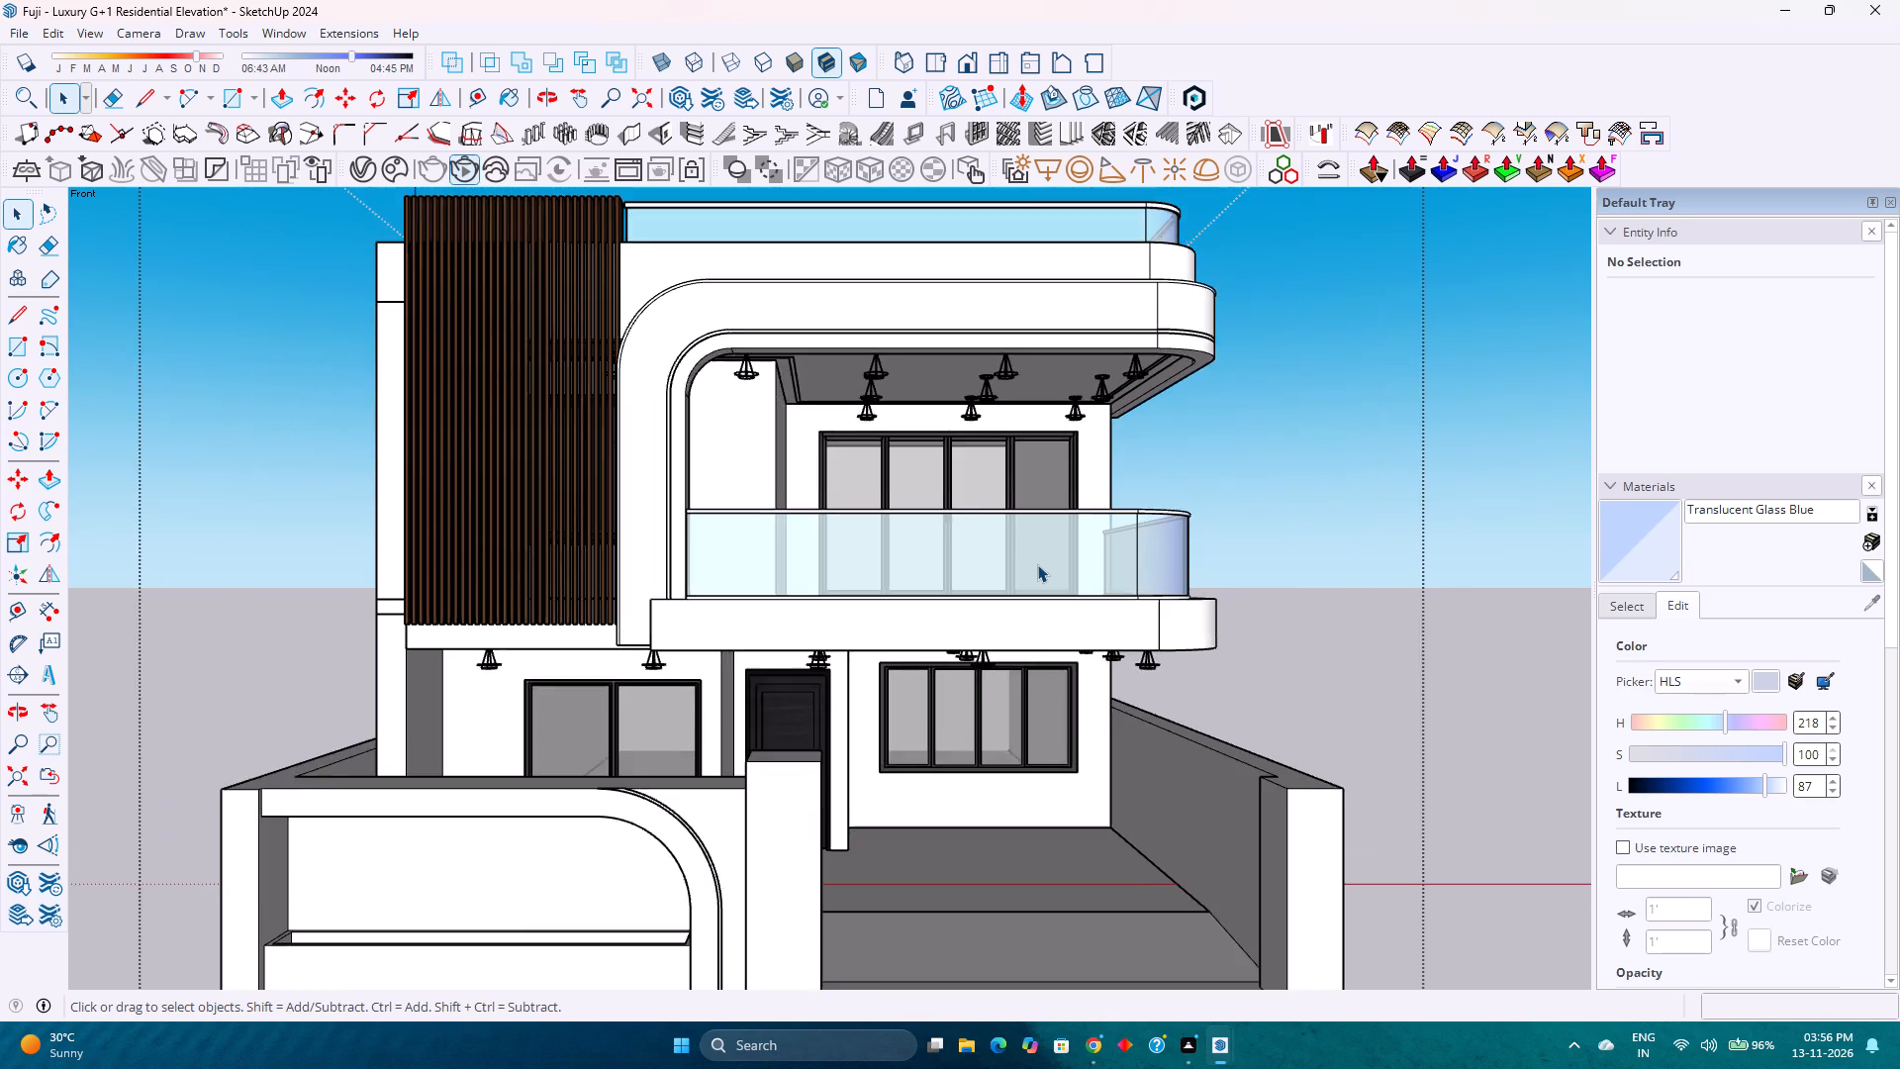
scroll(1037, 564, "down", 1)
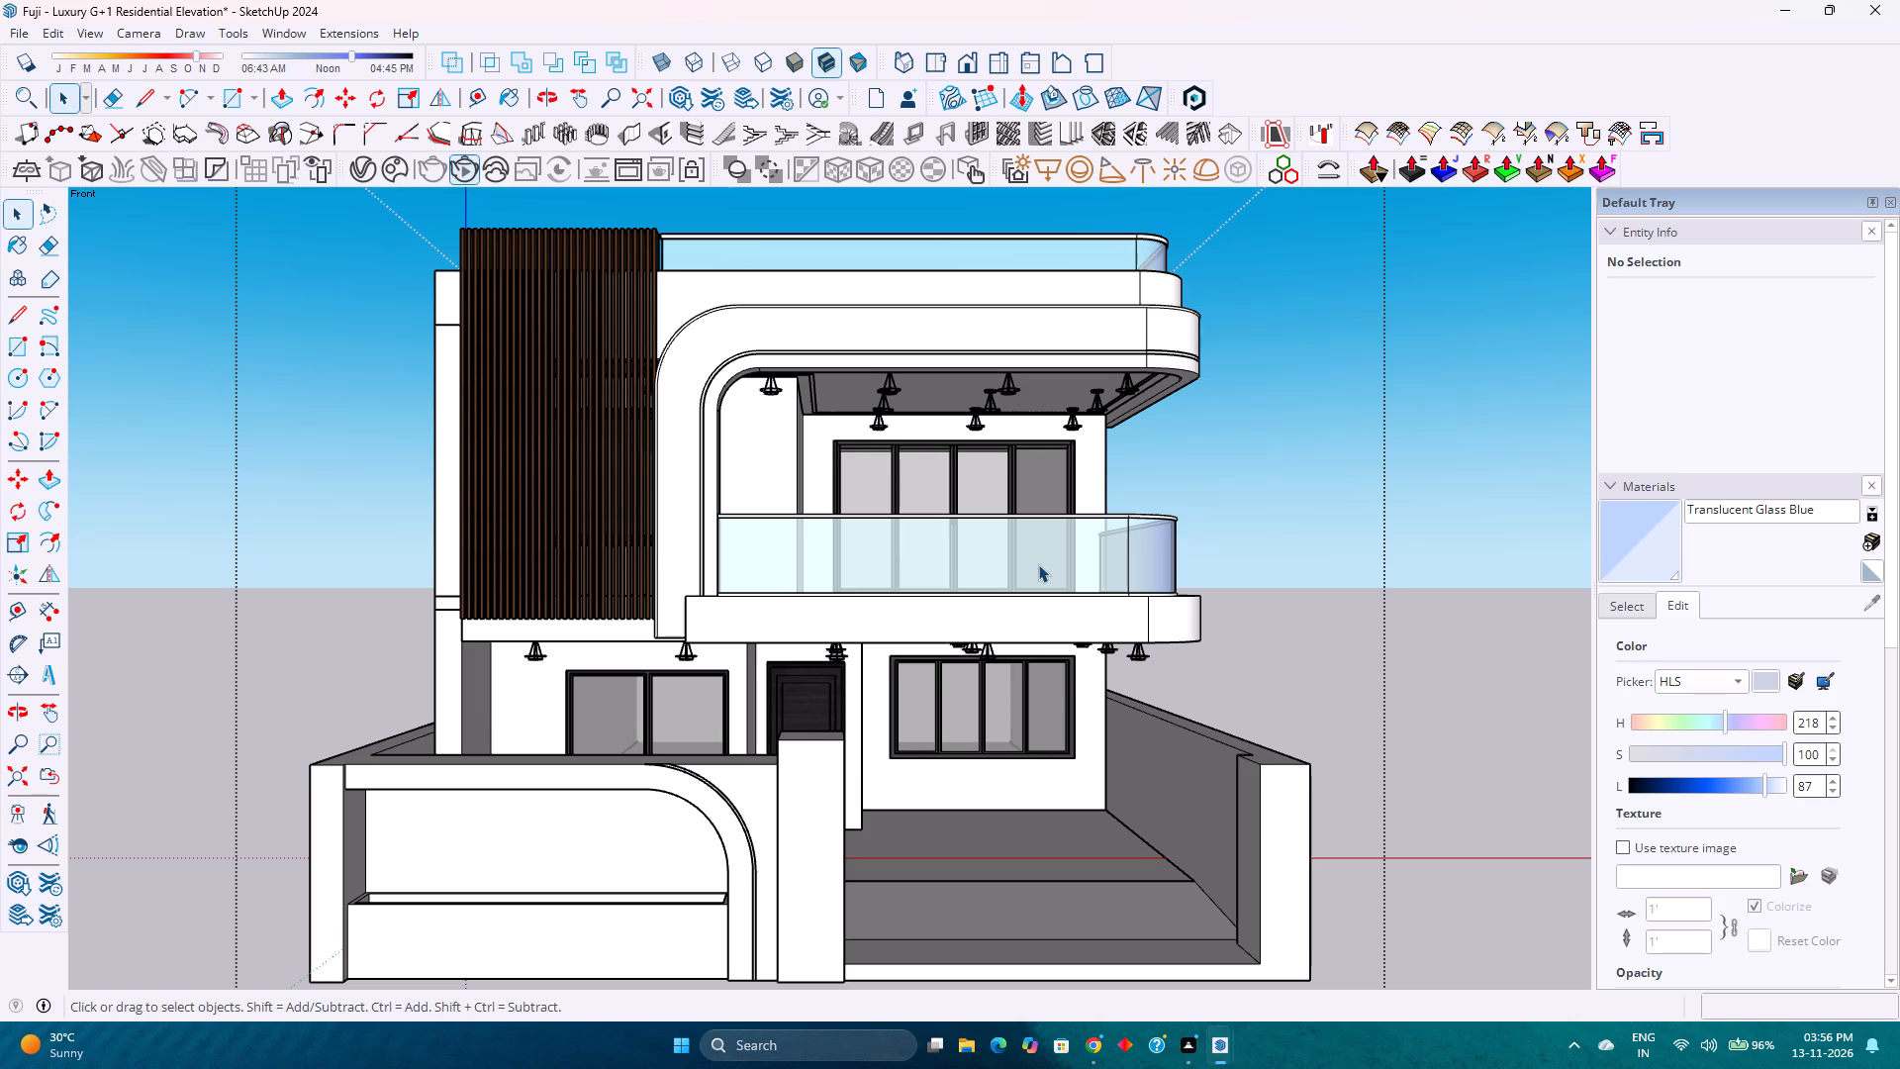
scroll(1038, 564, "up", 1)
scroll(1038, 564, "down", 1)
scroll(1042, 568, "up", 3)
scroll(1042, 568, "down", 1)
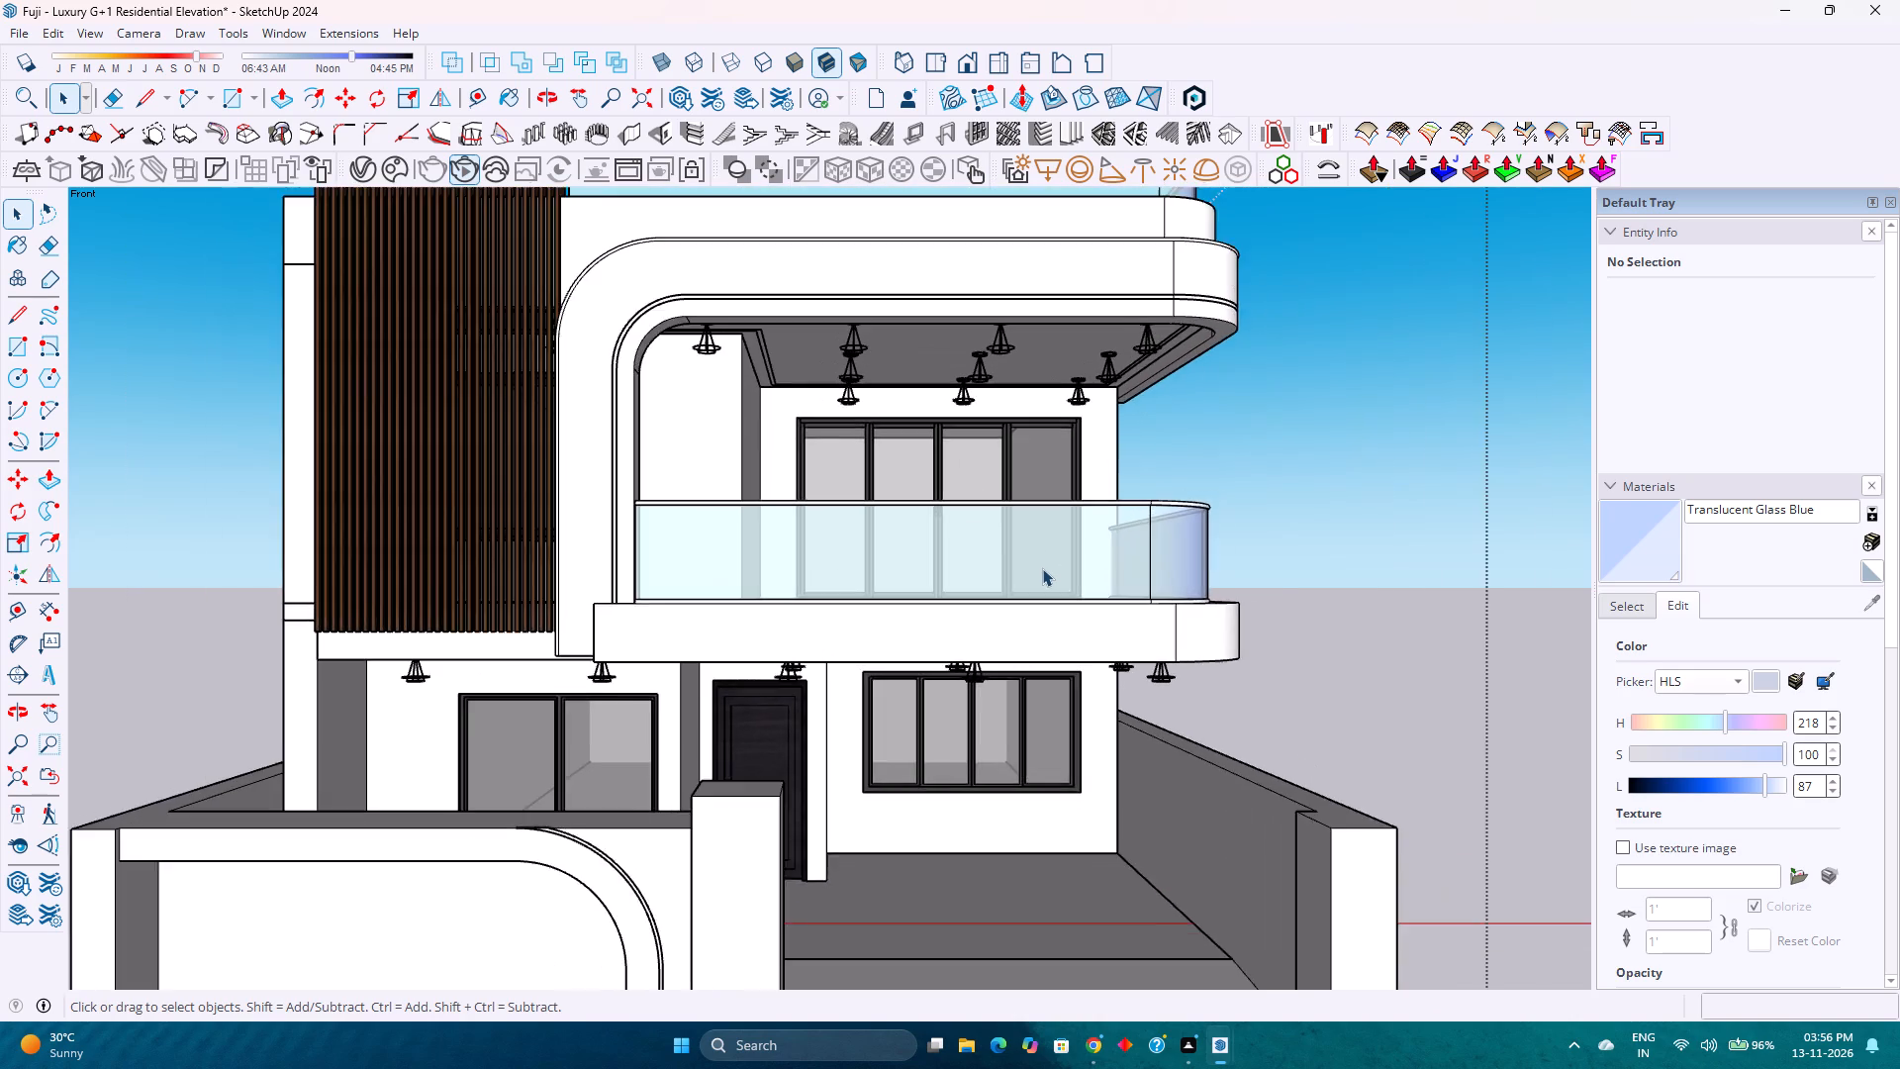
scroll(1042, 568, "up", 1)
scroll(1042, 568, "down", 3)
scroll(1042, 568, "up", 3)
scroll(1042, 568, "down", 3)
scroll(1042, 568, "up", 3)
scroll(1042, 568, "down", 3)
scroll(1042, 568, "up", 2)
scroll(1042, 568, "down", 3)
scroll(1042, 568, "up", 2)
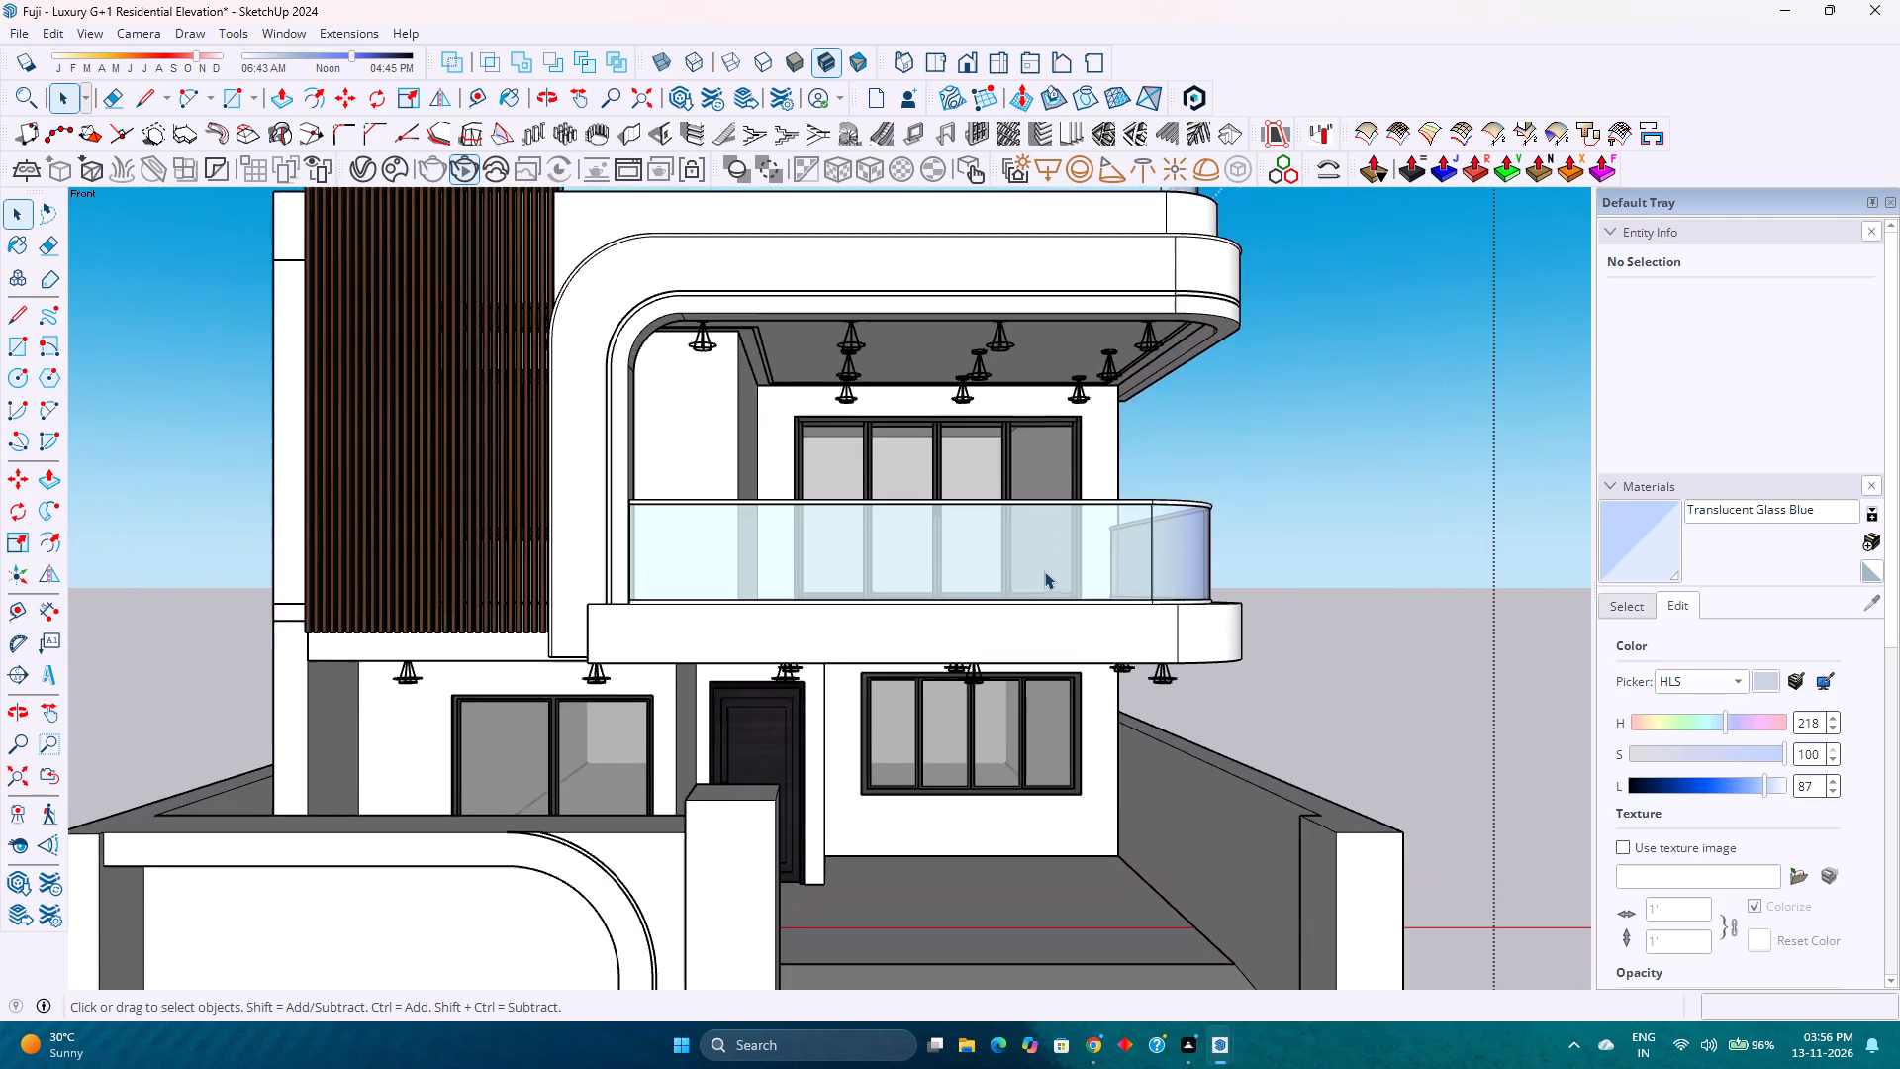
scroll(1044, 571, "down", 1)
scroll(1045, 572, "up", 3)
scroll(1045, 572, "down", 3)
scroll(1045, 572, "up", 2)
scroll(1045, 572, "down", 2)
scroll(1045, 572, "up", 2)
scroll(1045, 572, "down", 3)
scroll(1045, 572, "up", 3)
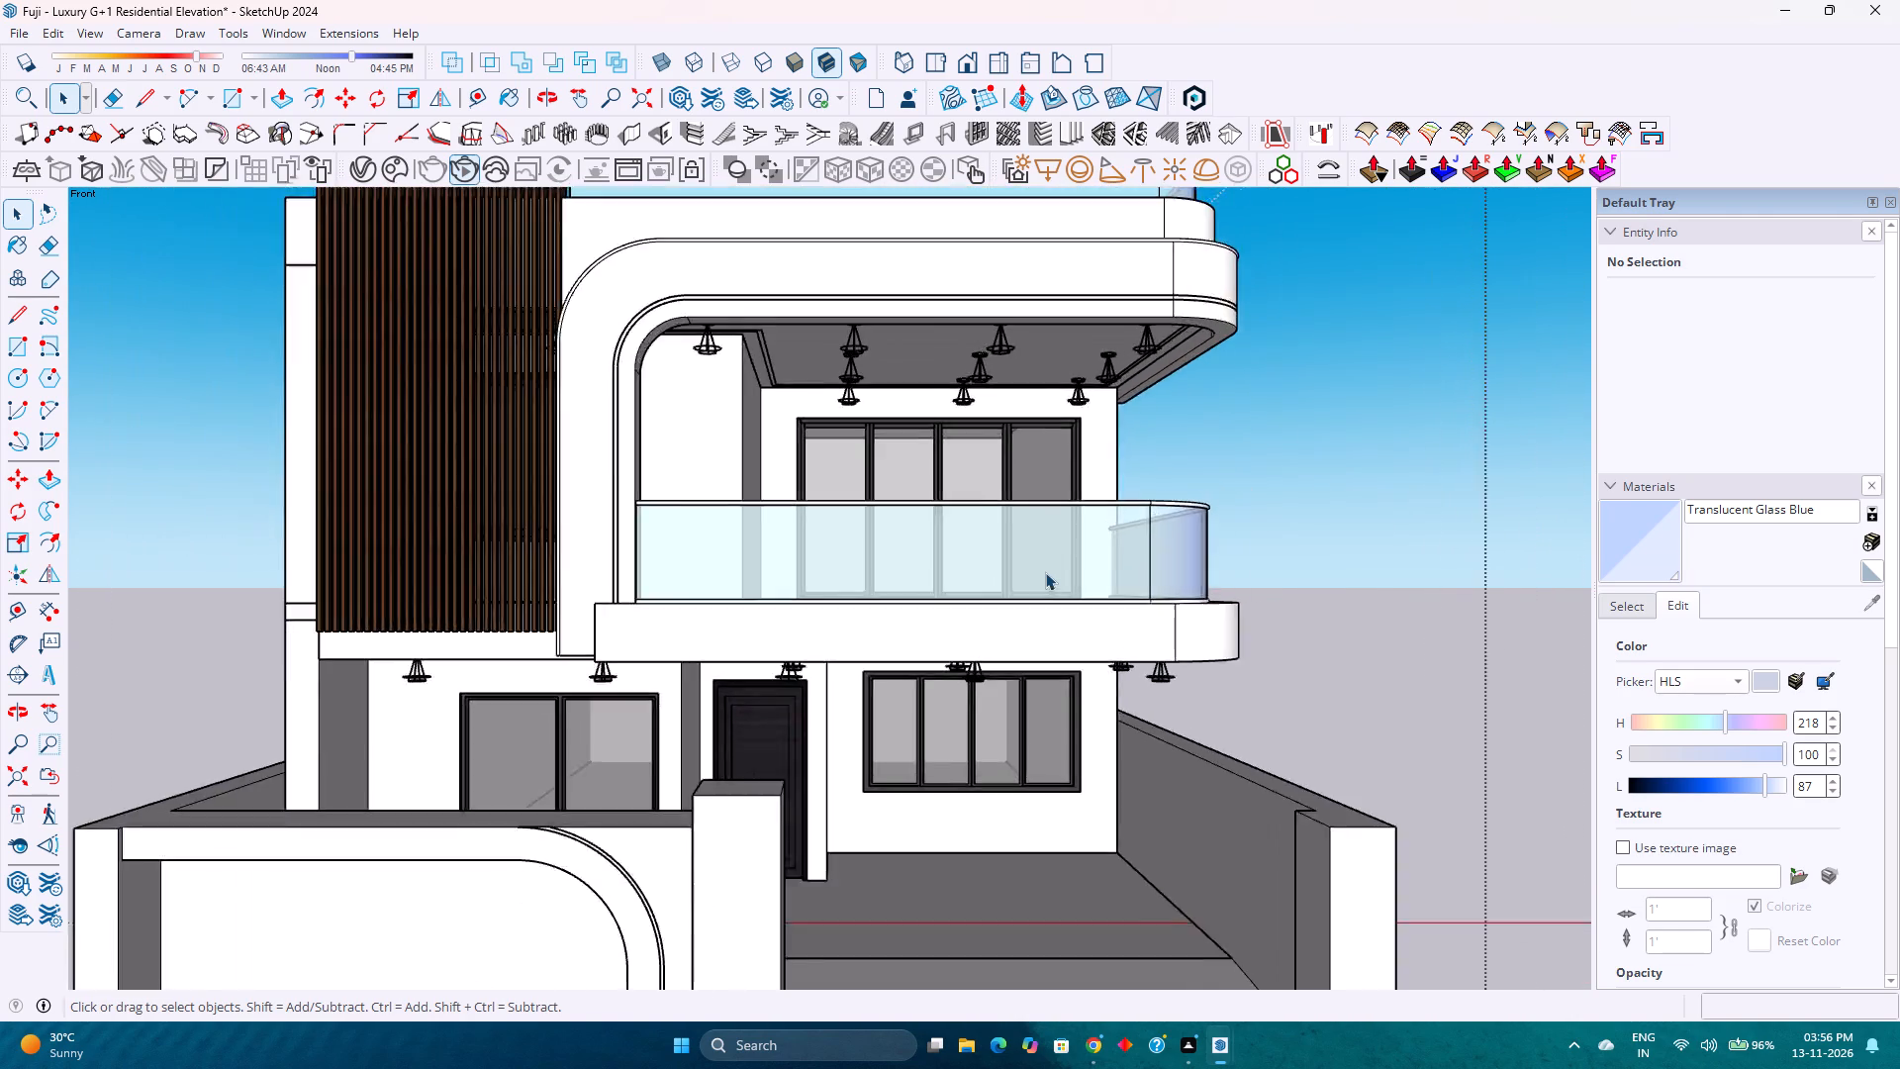
scroll(1045, 572, "down", 3)
scroll(1045, 572, "up", 3)
scroll(1045, 572, "down", 3)
scroll(1045, 572, "up", 2)
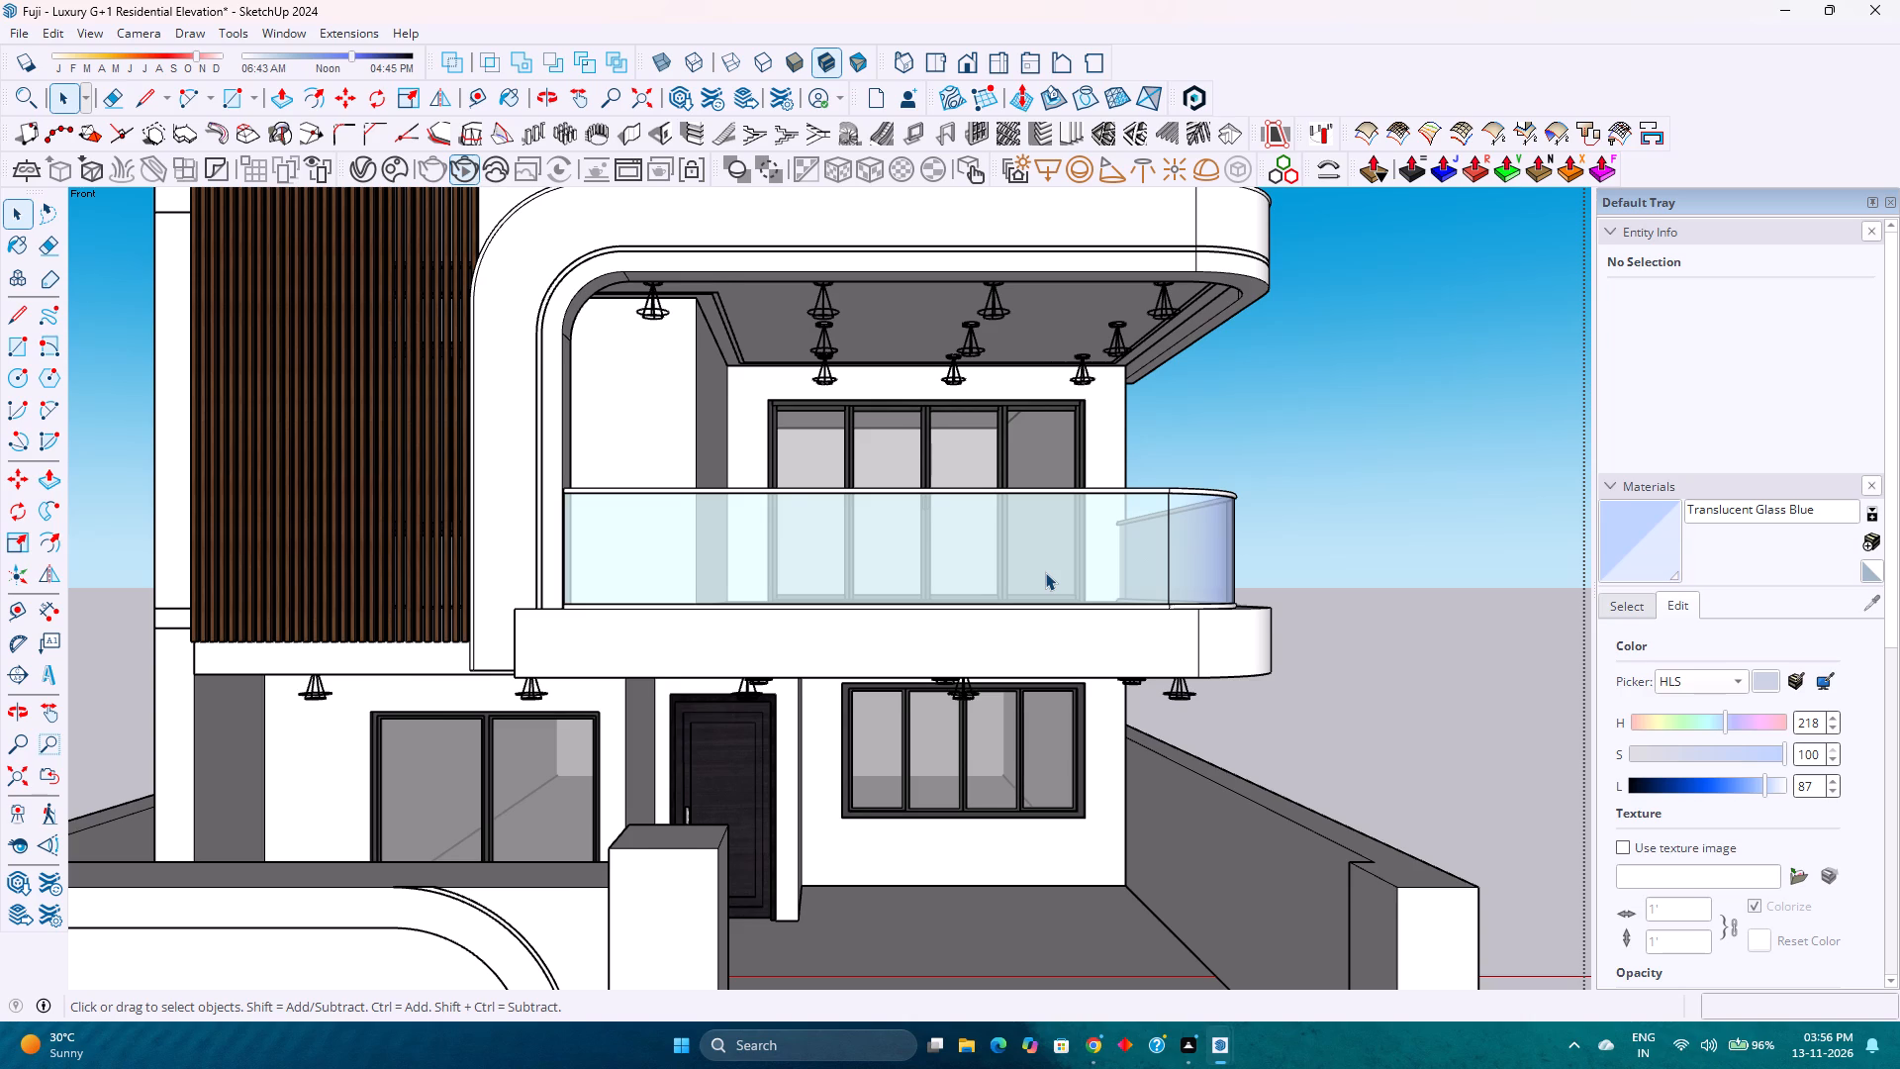
scroll(1045, 572, "down", 1)
scroll(1045, 572, "up", 2)
scroll(1045, 572, "down", 3)
scroll(1045, 572, "up", 3)
scroll(1045, 572, "down", 3)
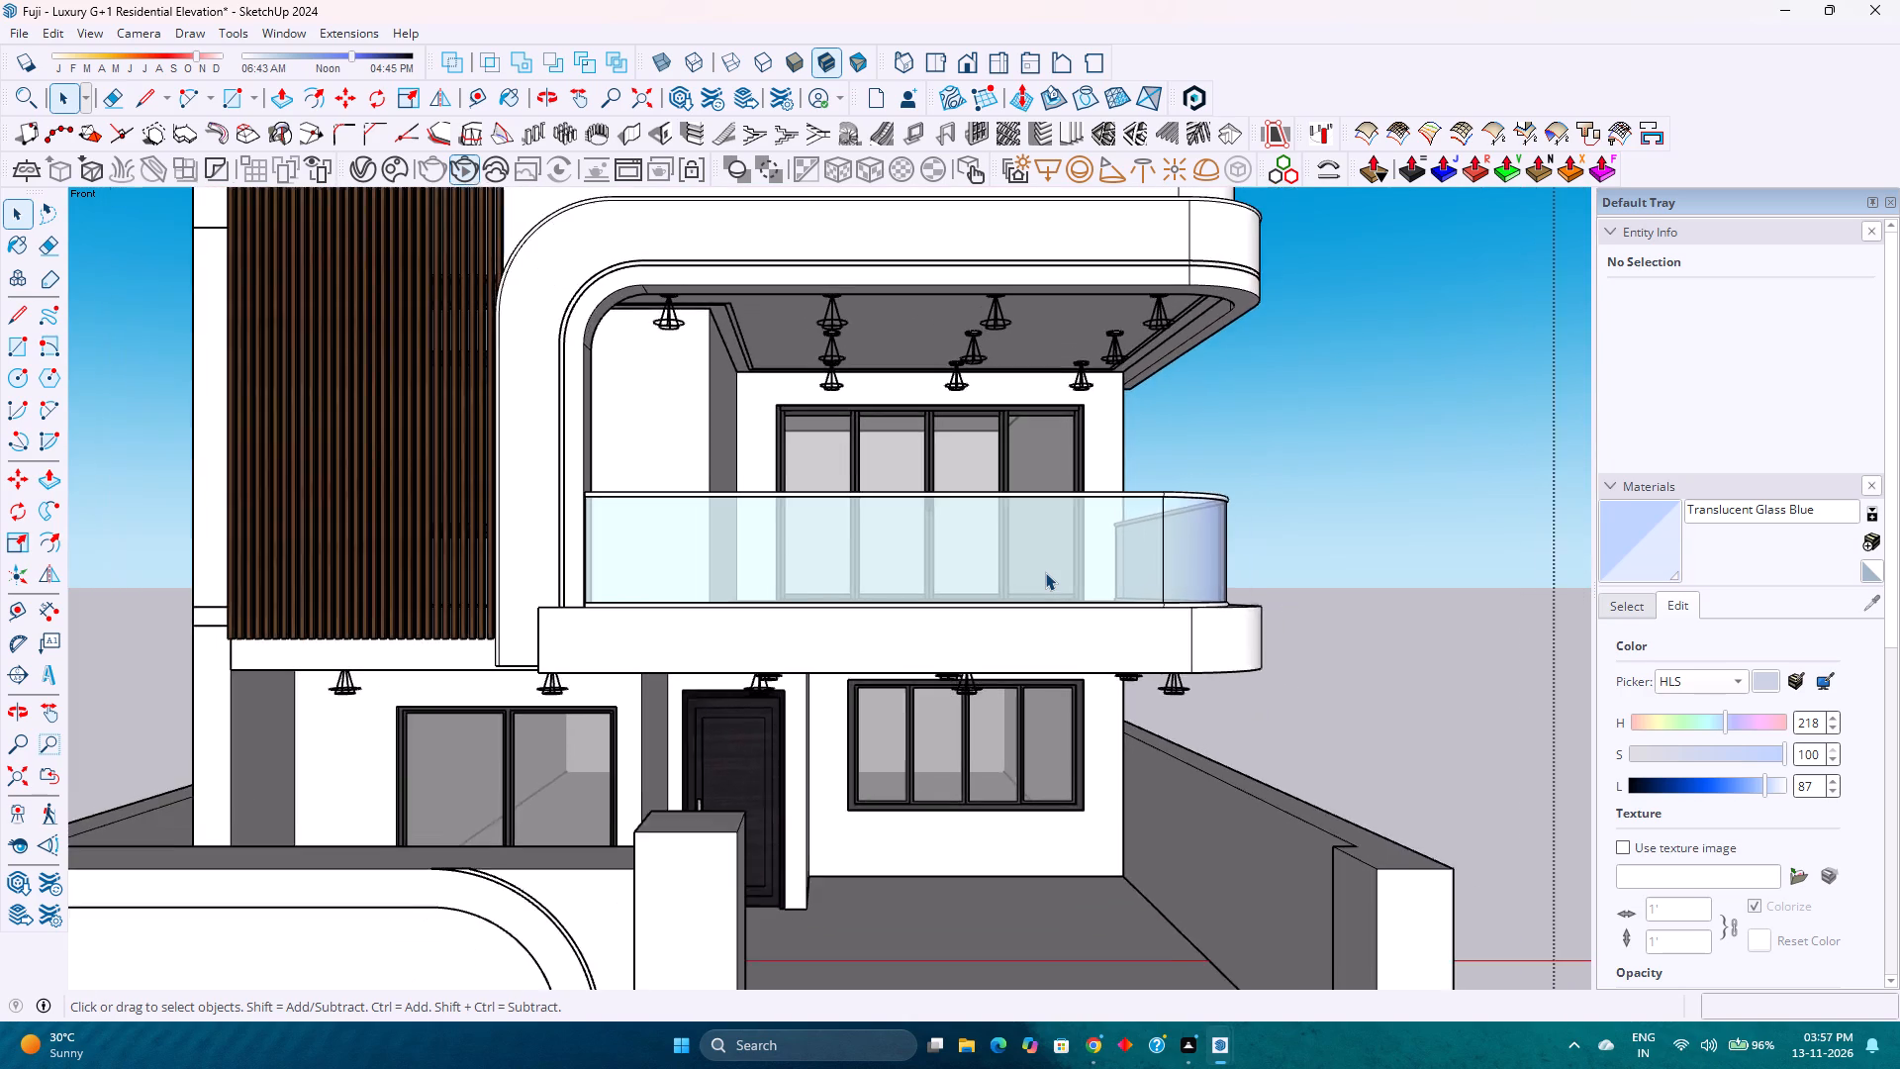
scroll(1045, 572, "up", 2)
scroll(1045, 572, "down", 2)
scroll(1047, 574, "up", 2)
scroll(1047, 574, "down", 2)
scroll(1047, 574, "up", 2)
scroll(1047, 574, "down", 3)
scroll(1047, 574, "up", 3)
scroll(1047, 574, "down", 2)
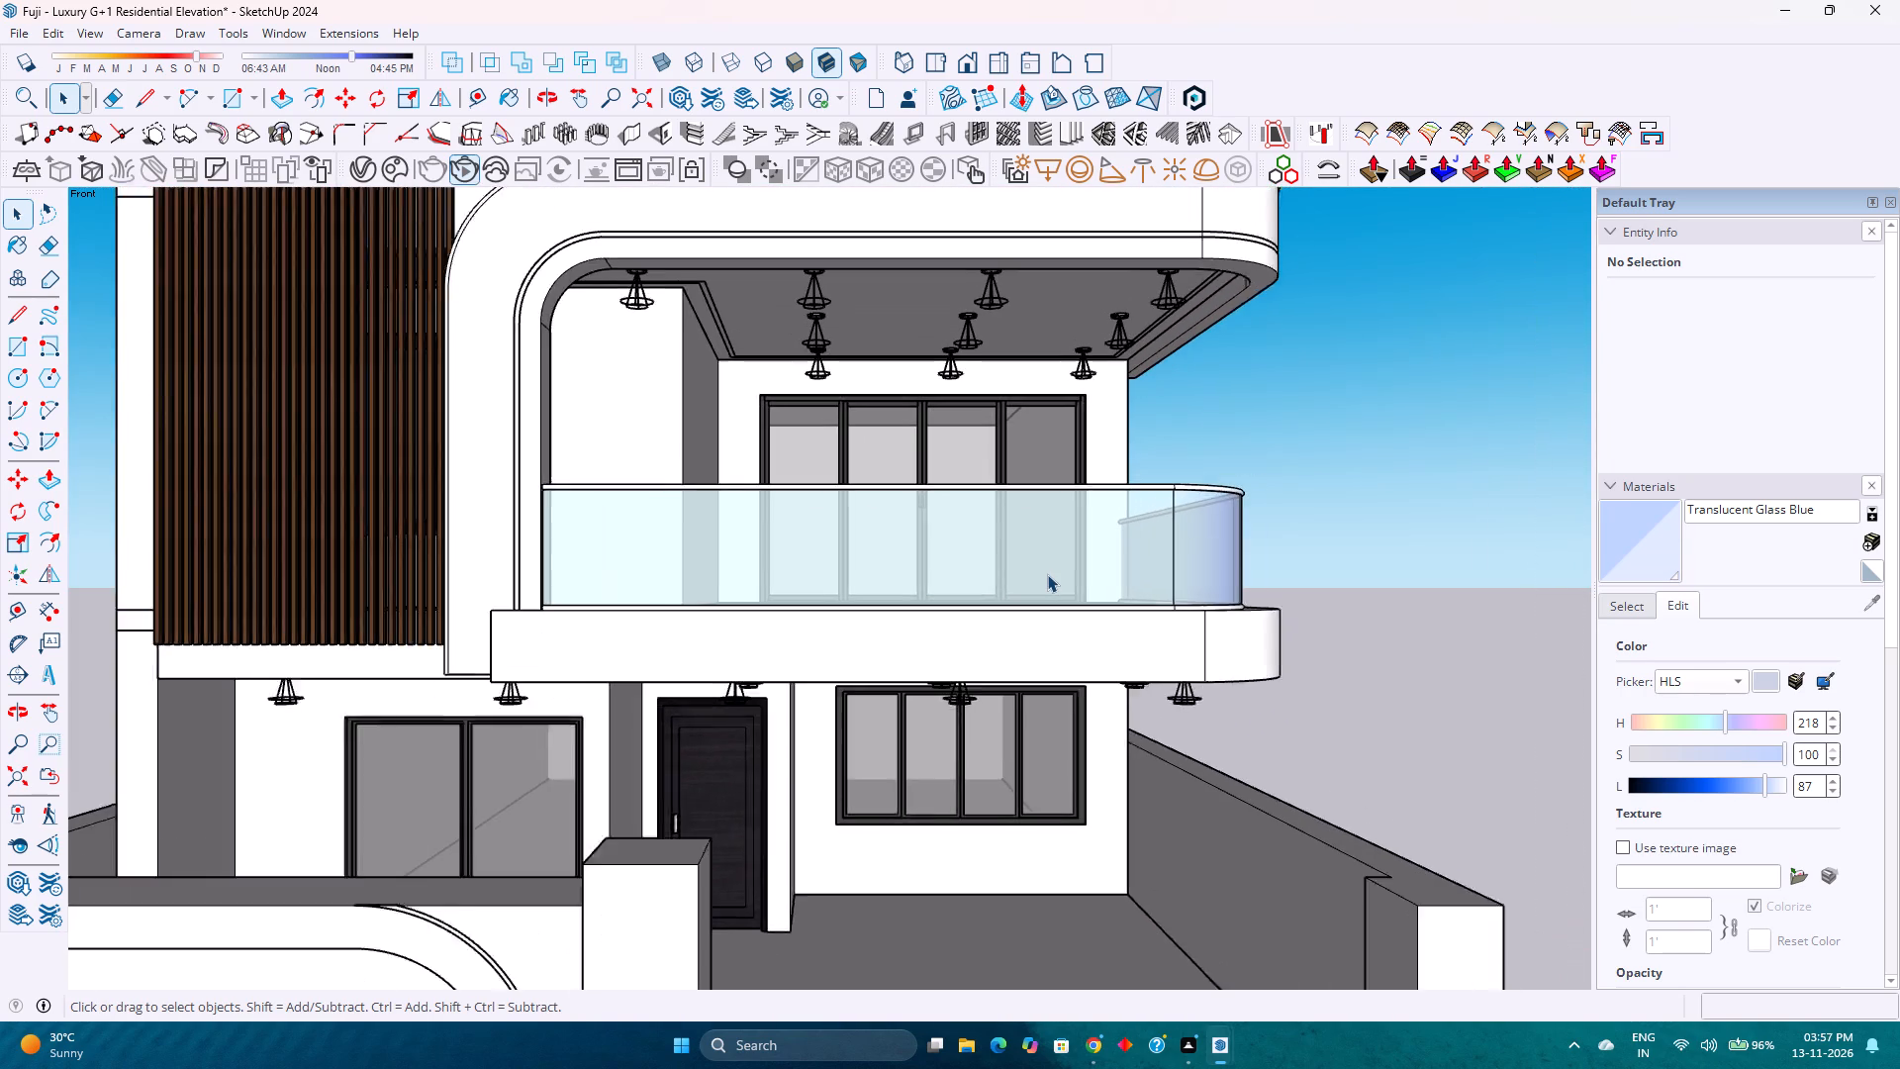
scroll(1047, 574, "up", 3)
scroll(1047, 574, "down", 3)
scroll(1047, 574, "up", 1)
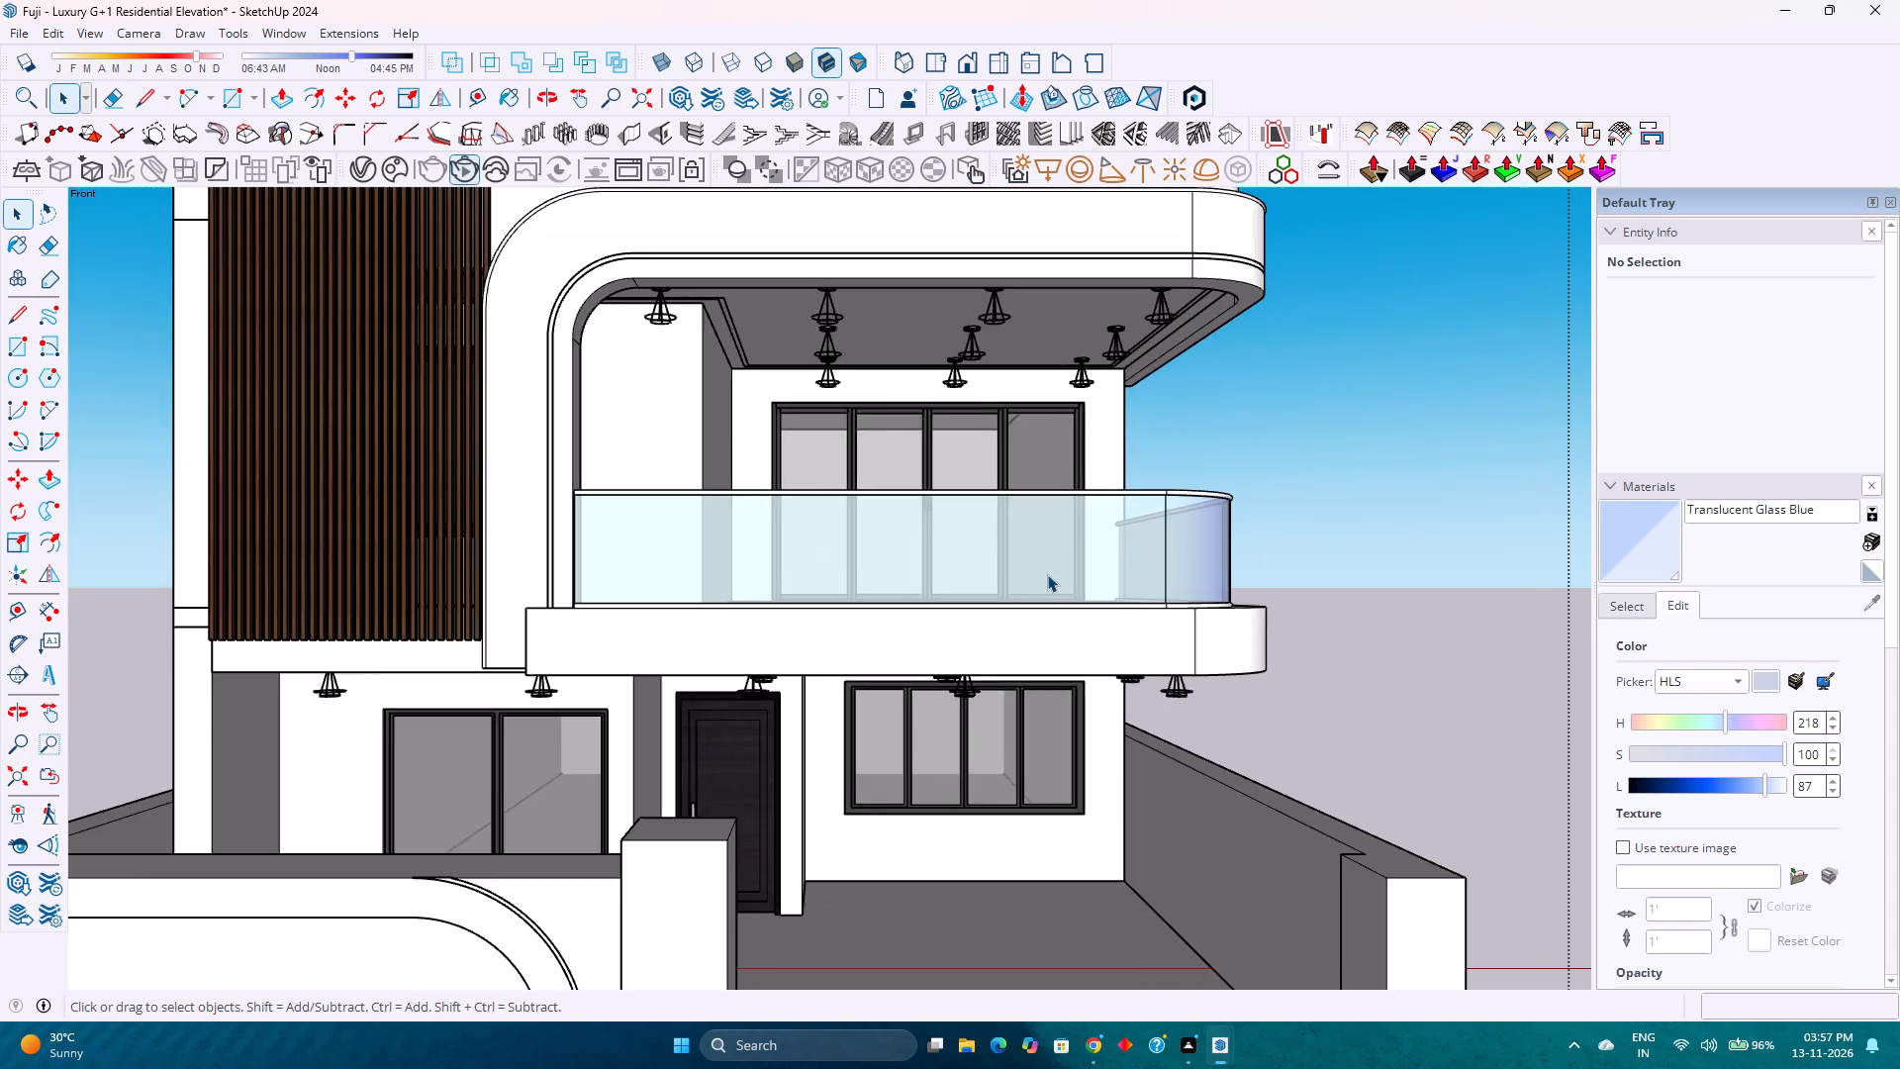
scroll(1047, 574, "up", 2)
scroll(1047, 574, "down", 2)
scroll(1047, 574, "up", 1)
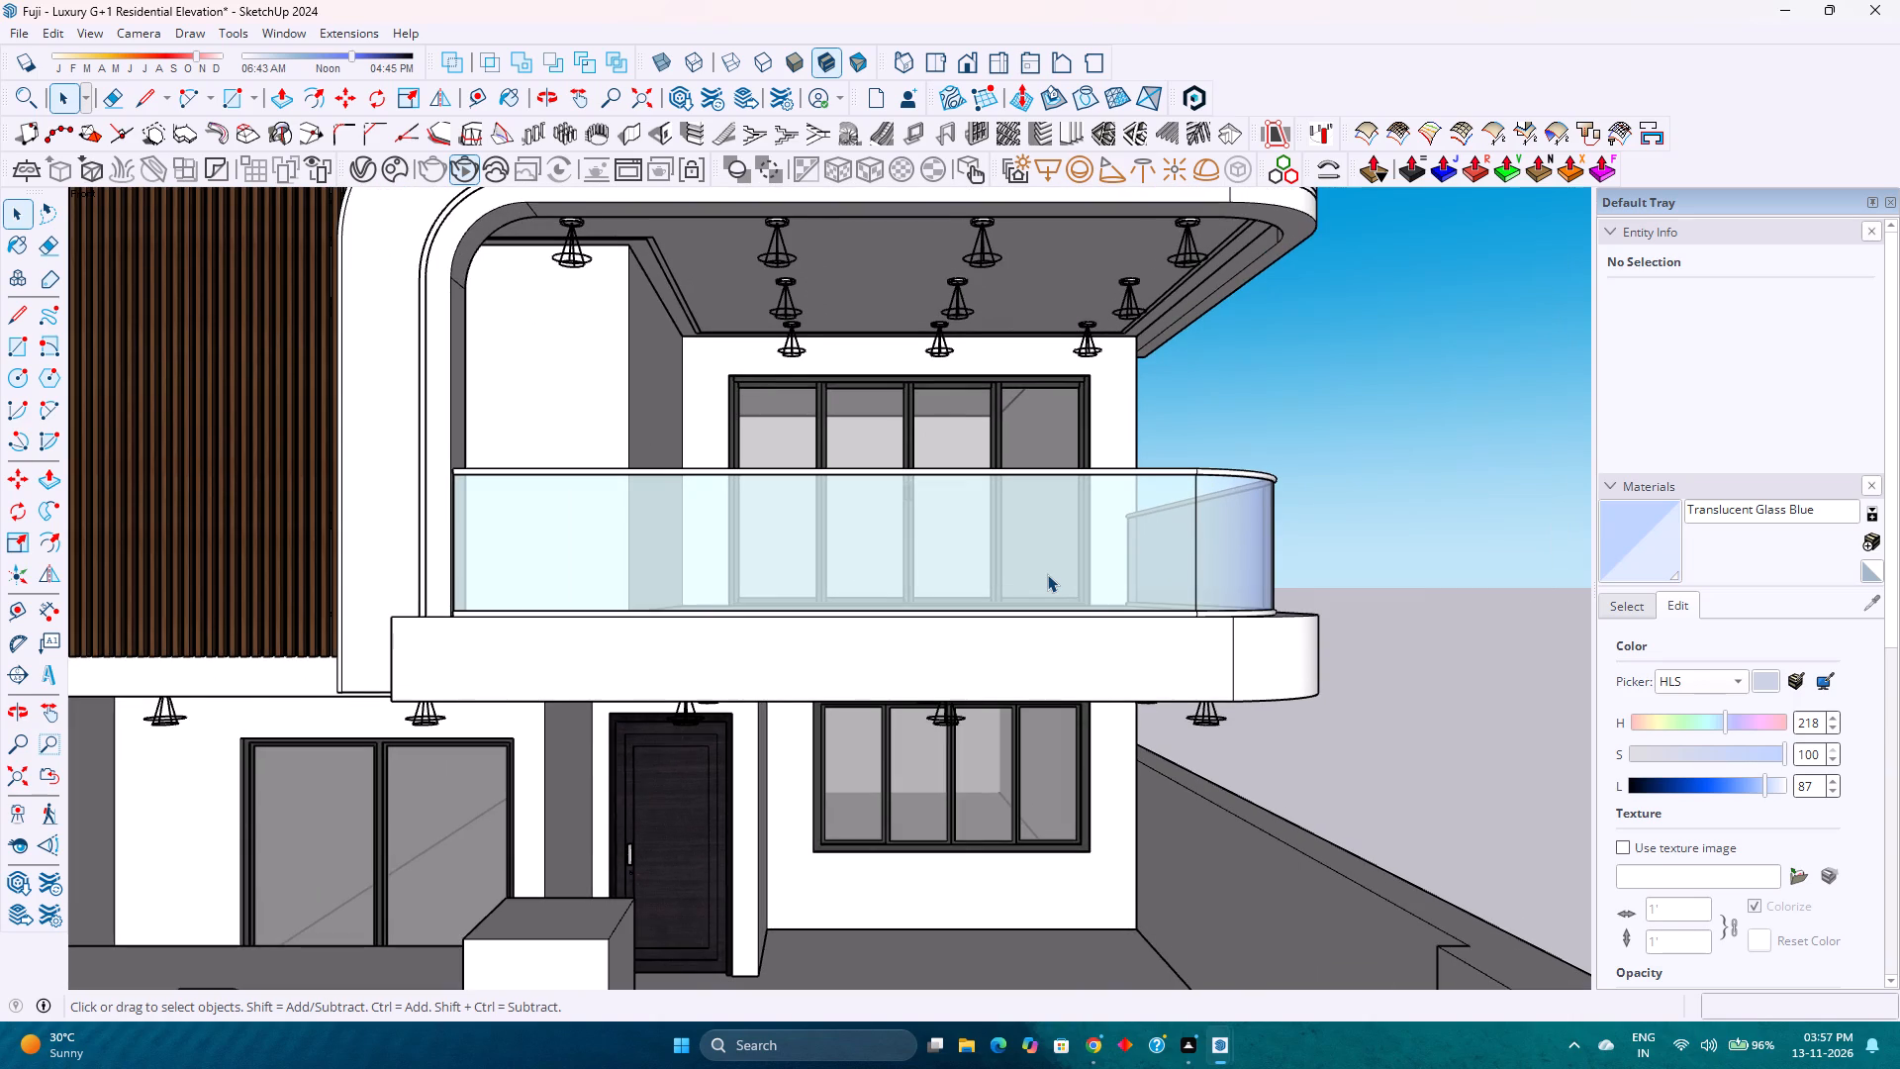
scroll(1047, 574, "down", 3)
scroll(1047, 574, "up", 3)
scroll(1047, 574, "down", 3)
scroll(1047, 574, "up", 2)
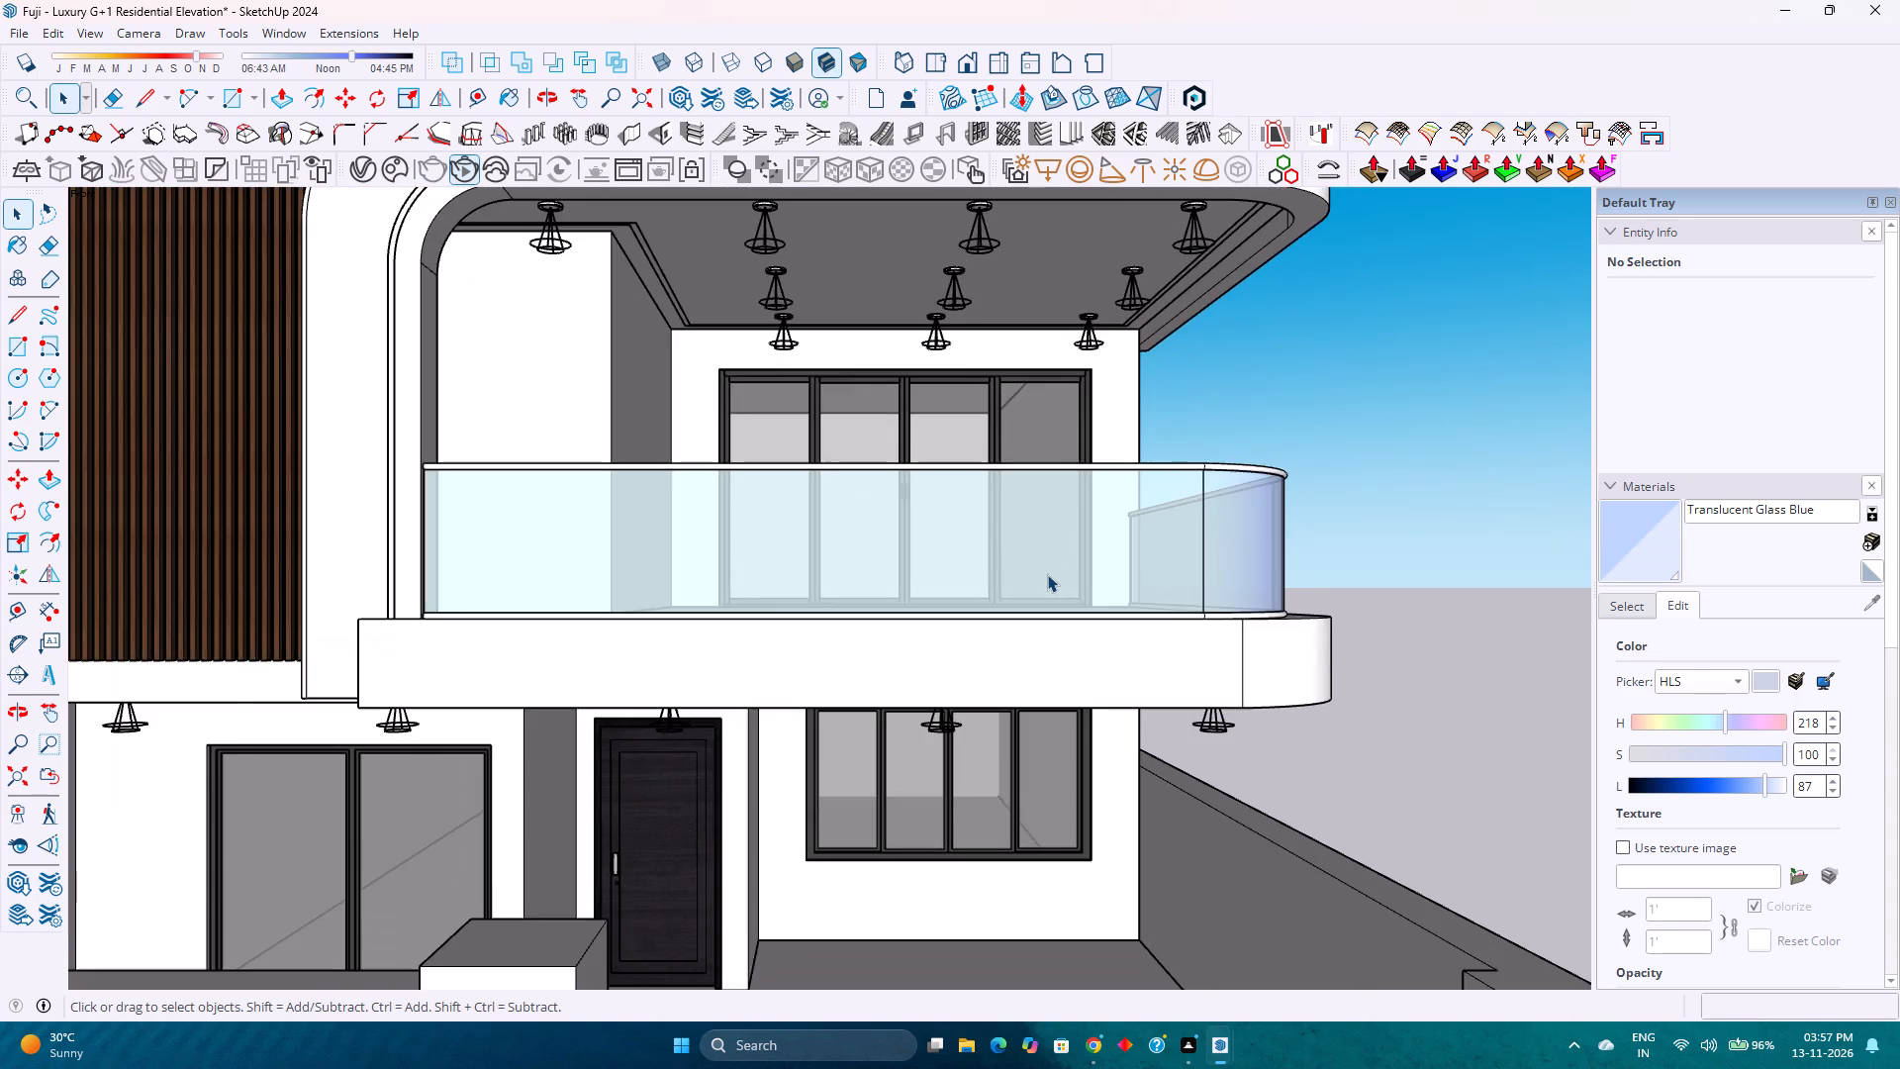
scroll(1047, 574, "down", 2)
scroll(1047, 574, "up", 3)
scroll(1049, 573, "down", 3)
scroll(1049, 573, "up", 3)
scroll(1049, 573, "down", 3)
scroll(1049, 573, "up", 2)
scroll(1049, 573, "down", 2)
scroll(1049, 576, "up", 2)
scroll(1049, 576, "down", 3)
scroll(1049, 576, "up", 3)
scroll(1049, 572, "down", 8)
scroll(1043, 564, "up", 1)
scroll(1043, 564, "down", 4)
scroll(1042, 567, "up", 2)
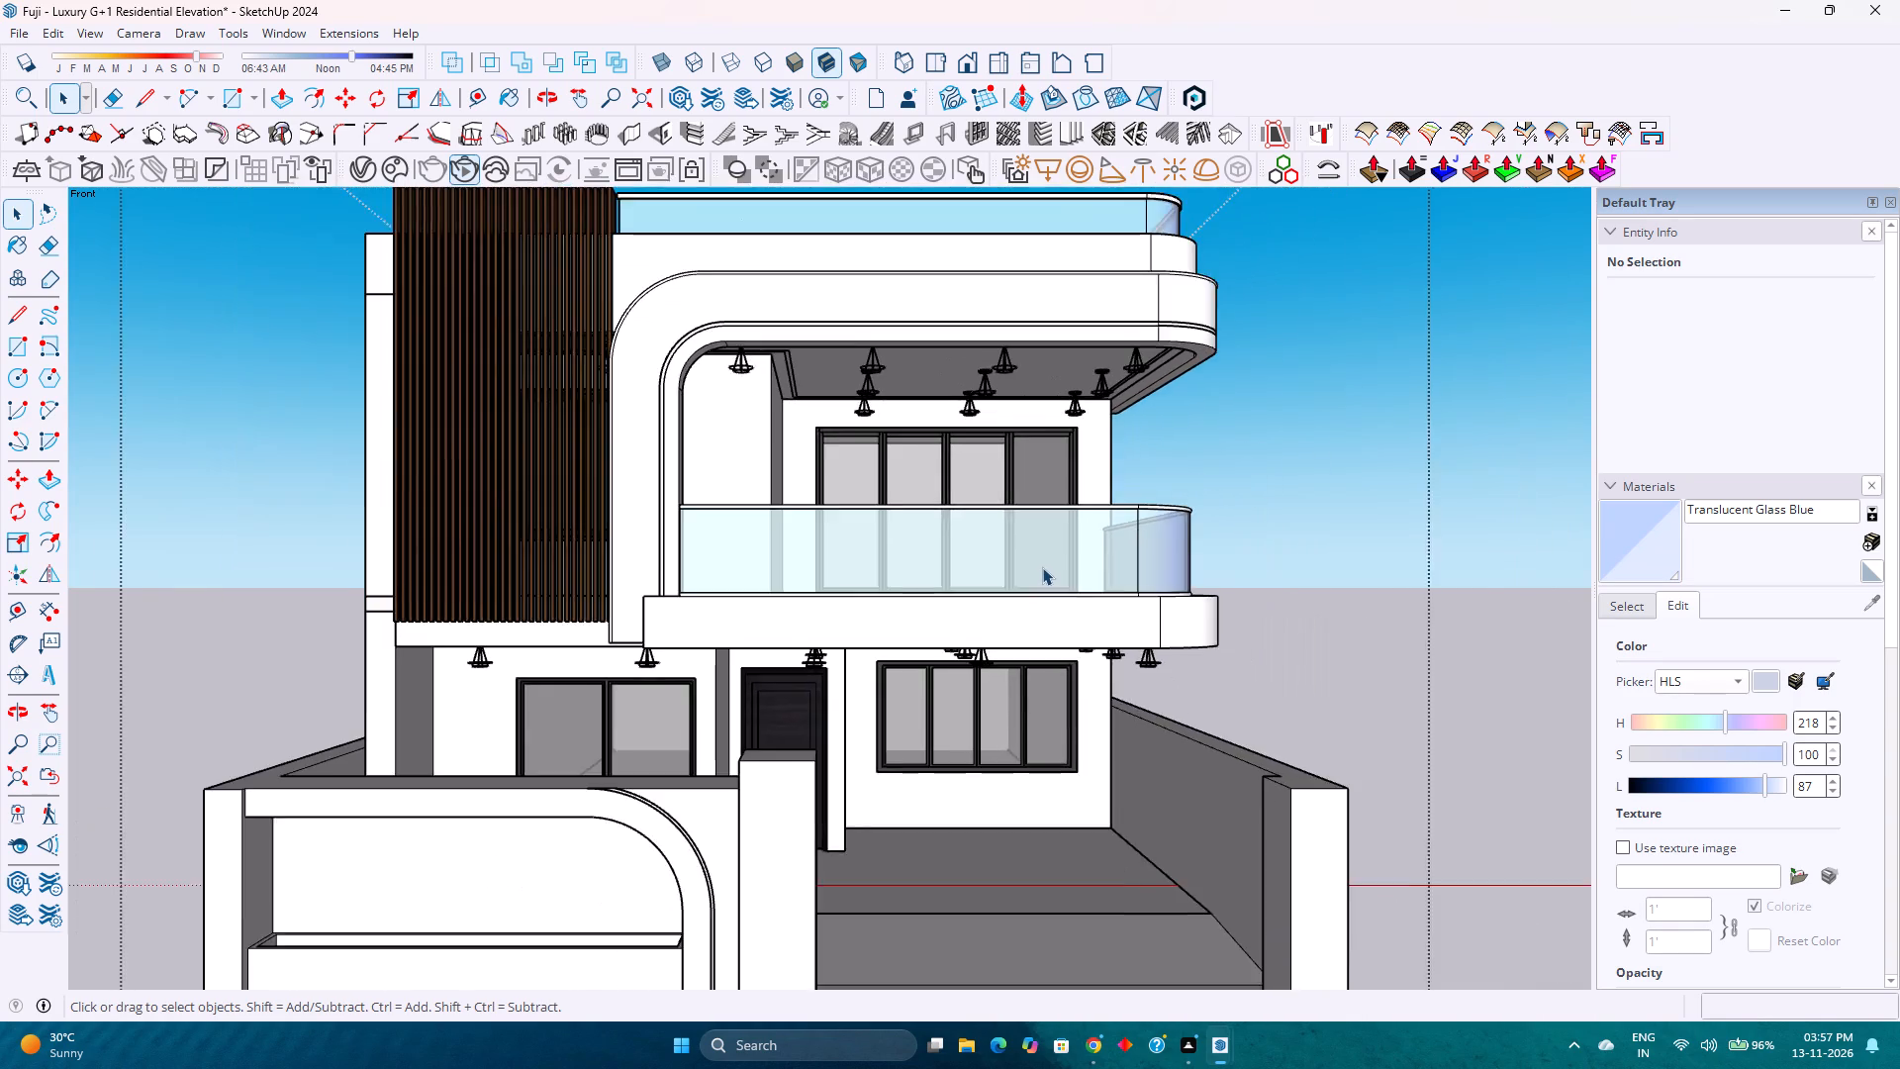
scroll(1042, 567, "up", 4)
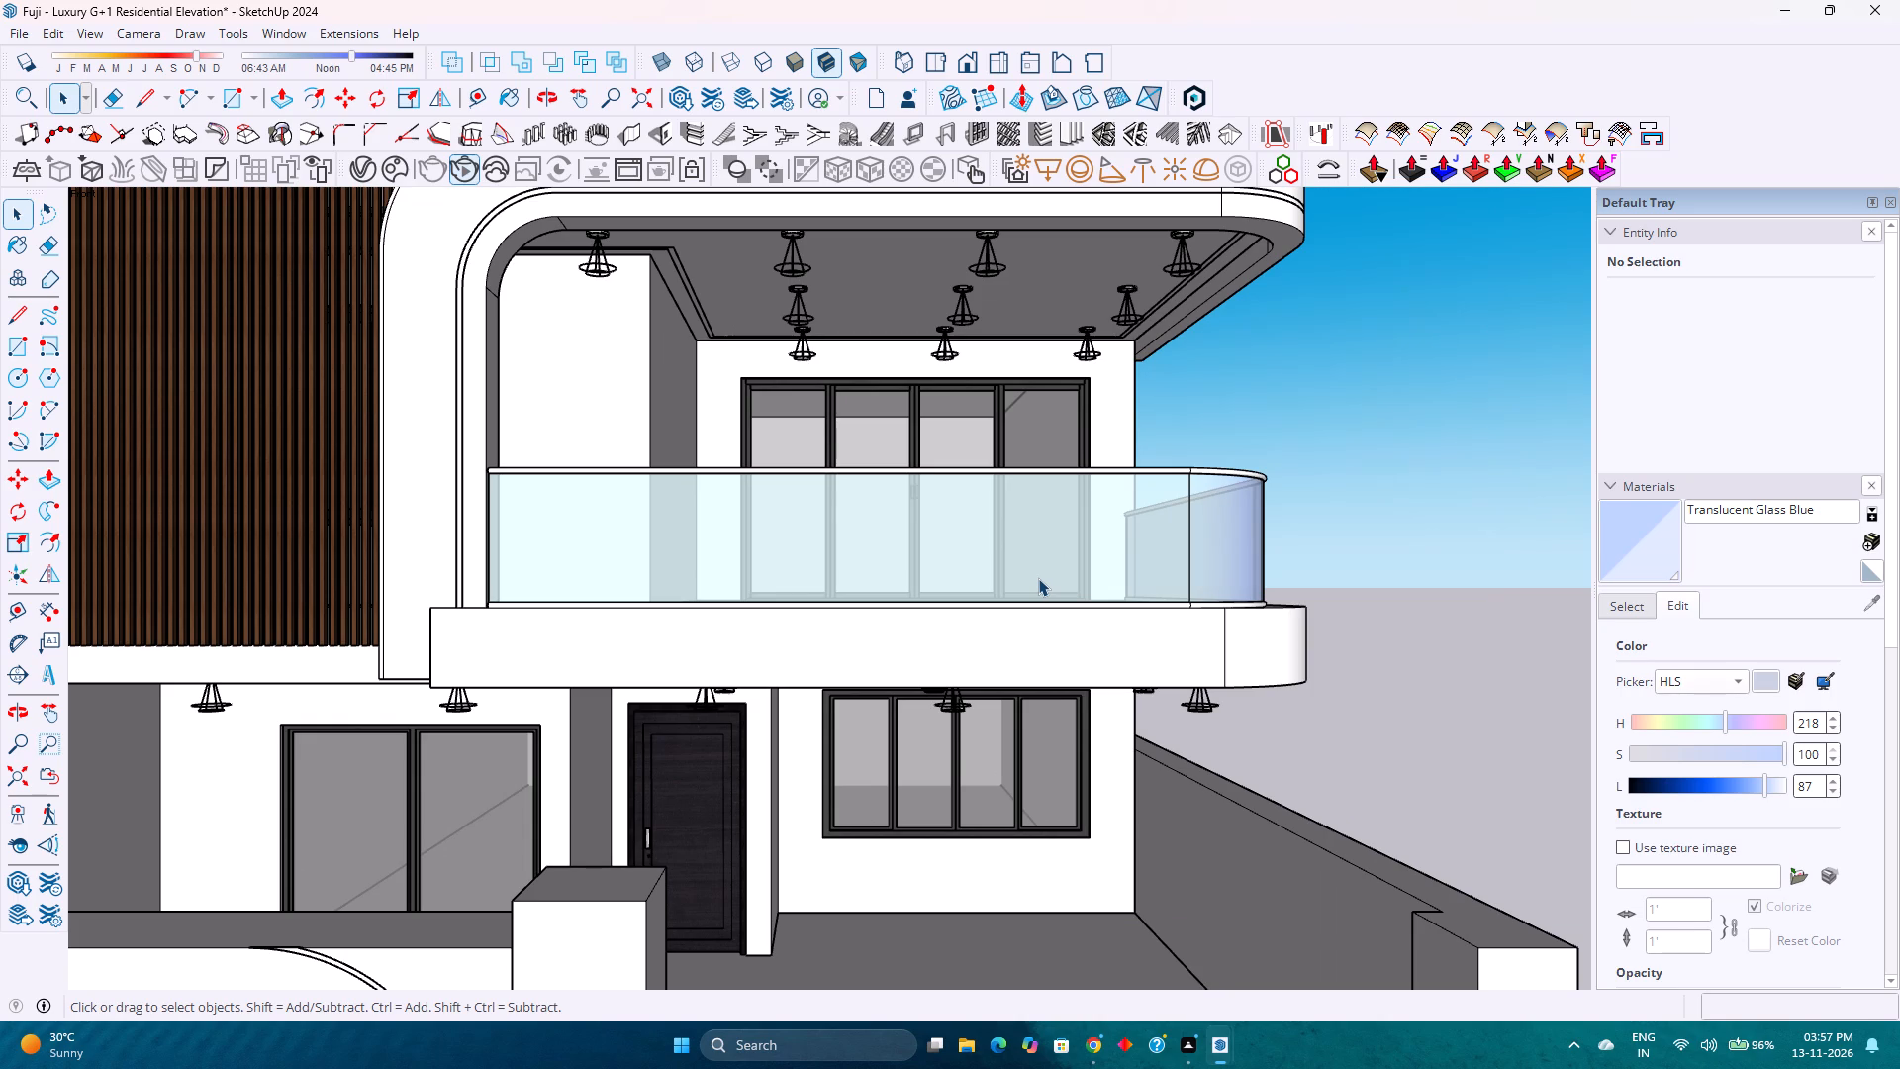
scroll(1038, 580, "down", 5)
scroll(1038, 580, "up", 4)
scroll(1038, 580, "down", 2)
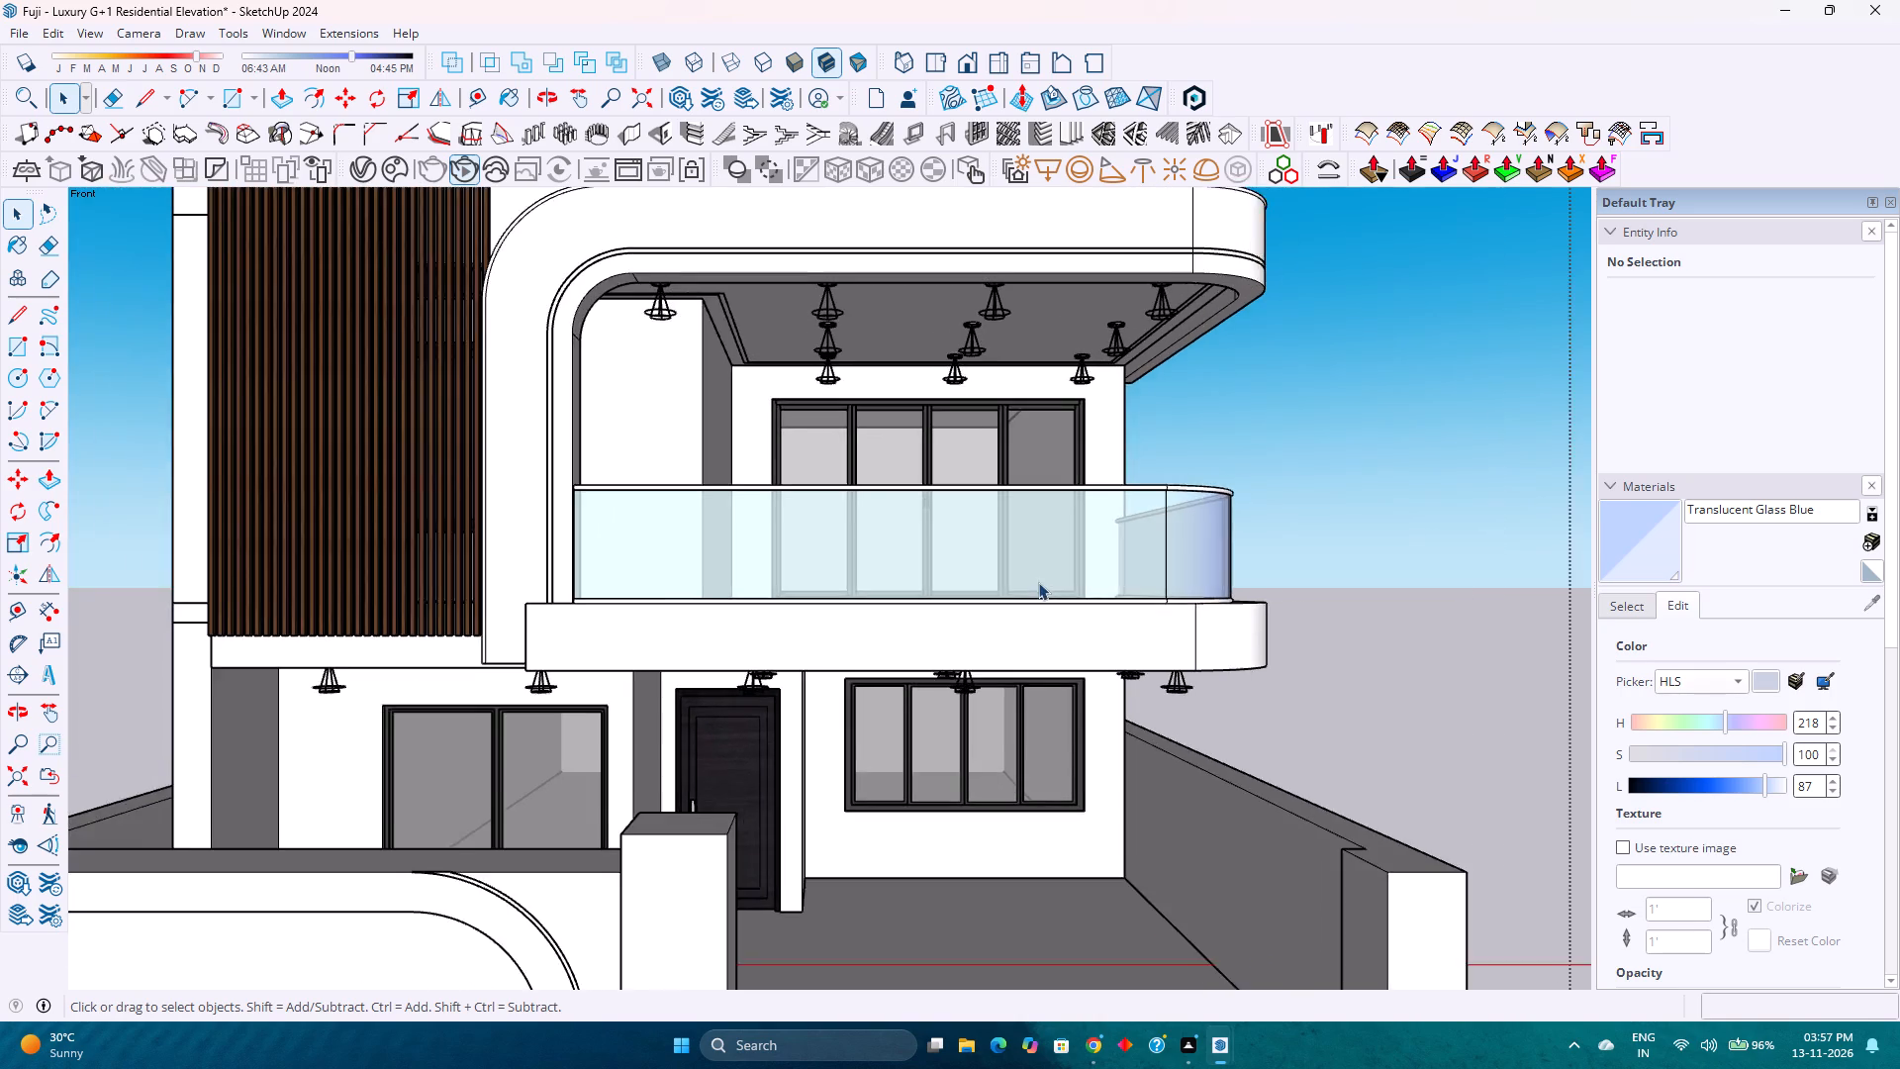
scroll(1038, 582, "up", 4)
scroll(1038, 583, "down", 4)
scroll(1037, 585, "up", 2)
scroll(1037, 585, "down", 2)
Select the whole-house group and review its complete front elevation, from the boundary wall up to the roof railing.
right_click(1037, 585)
scroll(1037, 585, "up", 4)
scroll(825, 665, "down", 5)
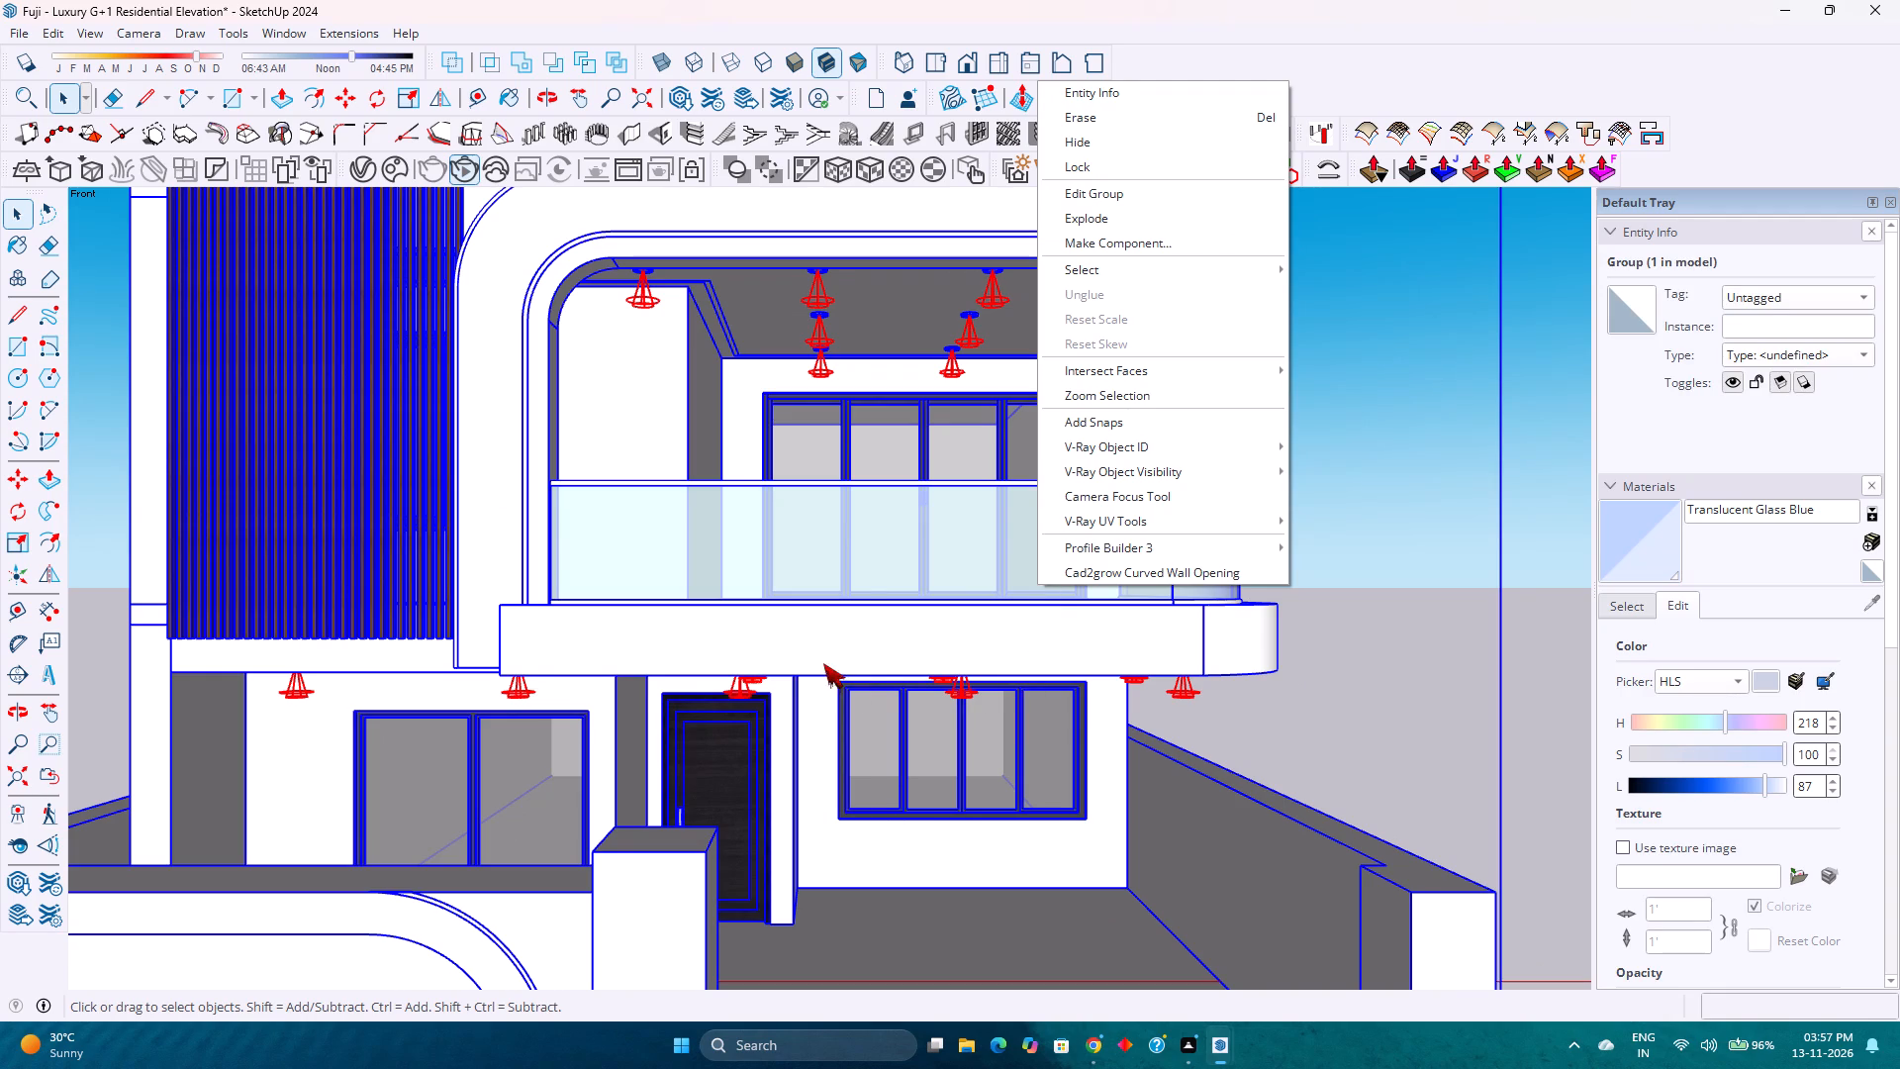
left_click(823, 662)
scroll(868, 566, "down", 8)
scroll(873, 586, "up", 4)
scroll(873, 586, "down", 4)
scroll(873, 586, "up", 3)
scroll(873, 586, "down", 4)
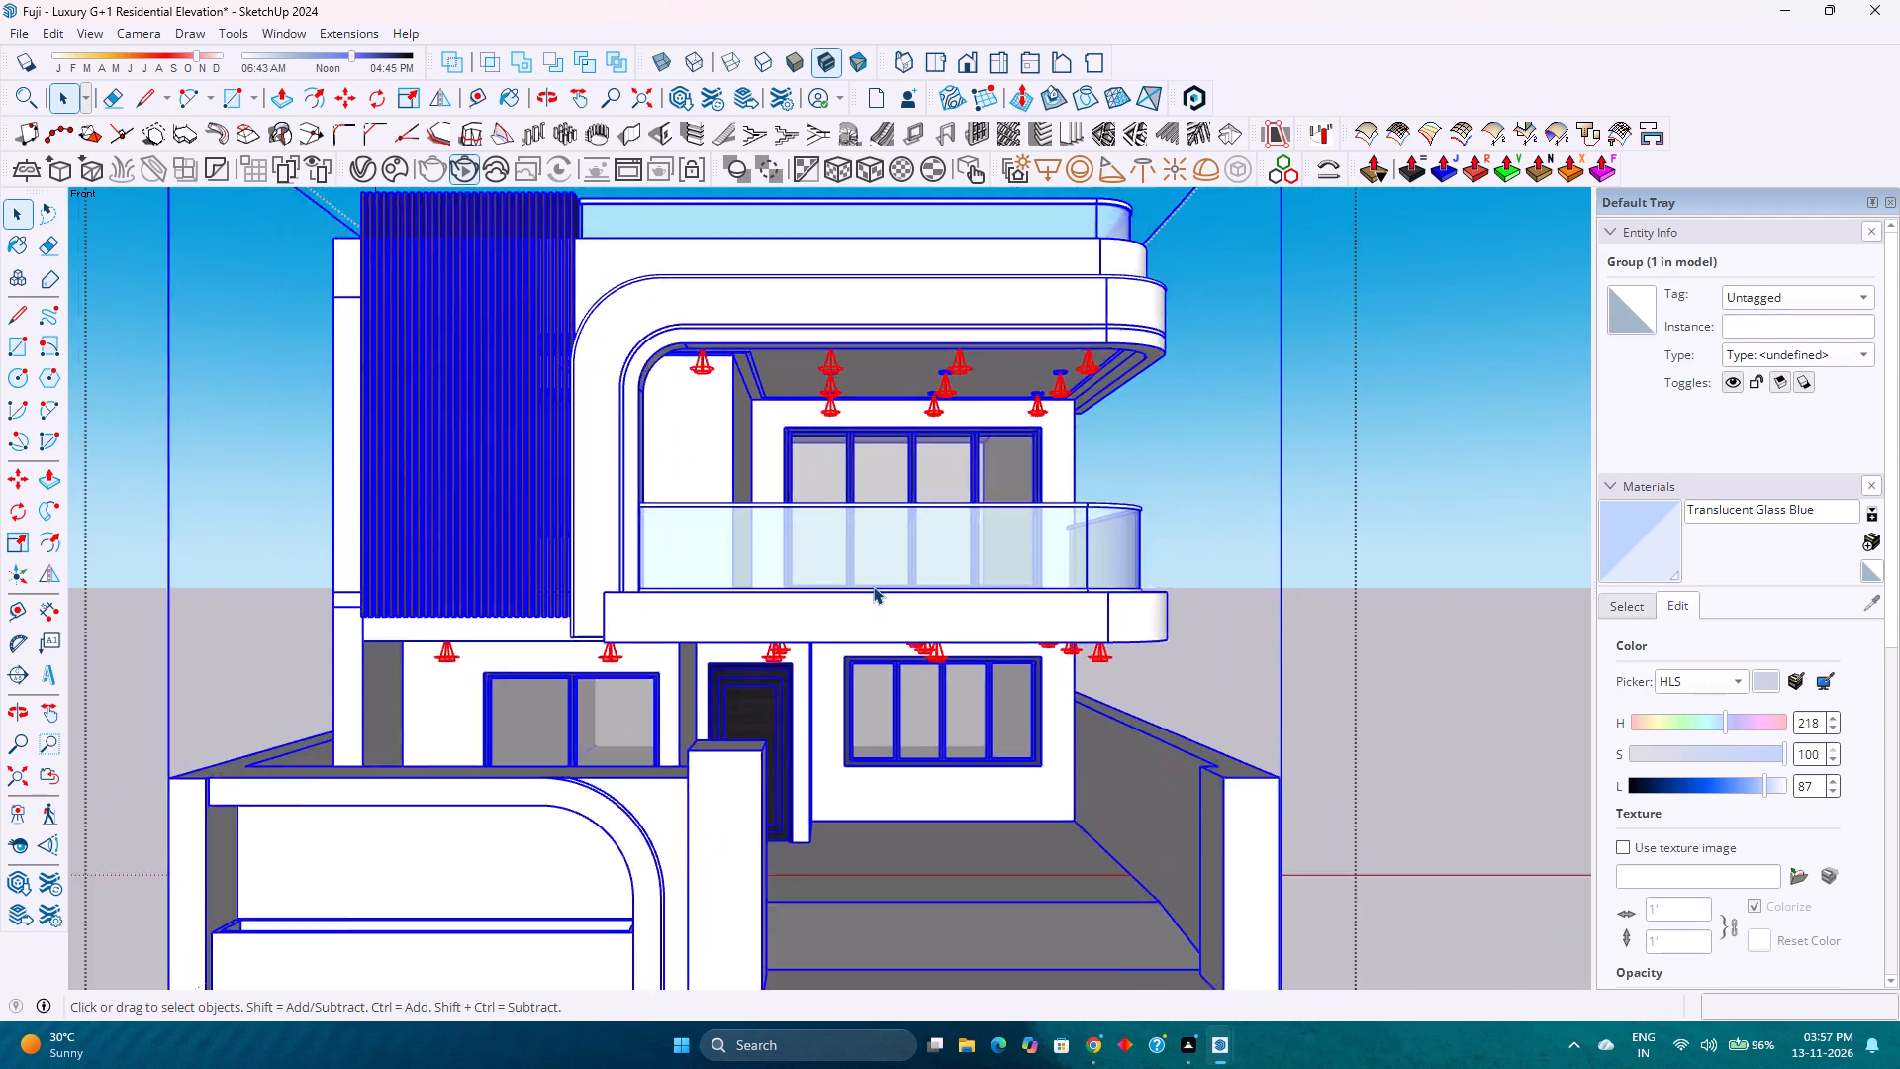
scroll(873, 586, "down", 4)
scroll(873, 586, "up", 4)
scroll(873, 586, "down", 4)
scroll(873, 586, "up", 4)
scroll(873, 586, "down", 4)
scroll(873, 586, "up", 3)
scroll(873, 586, "down", 4)
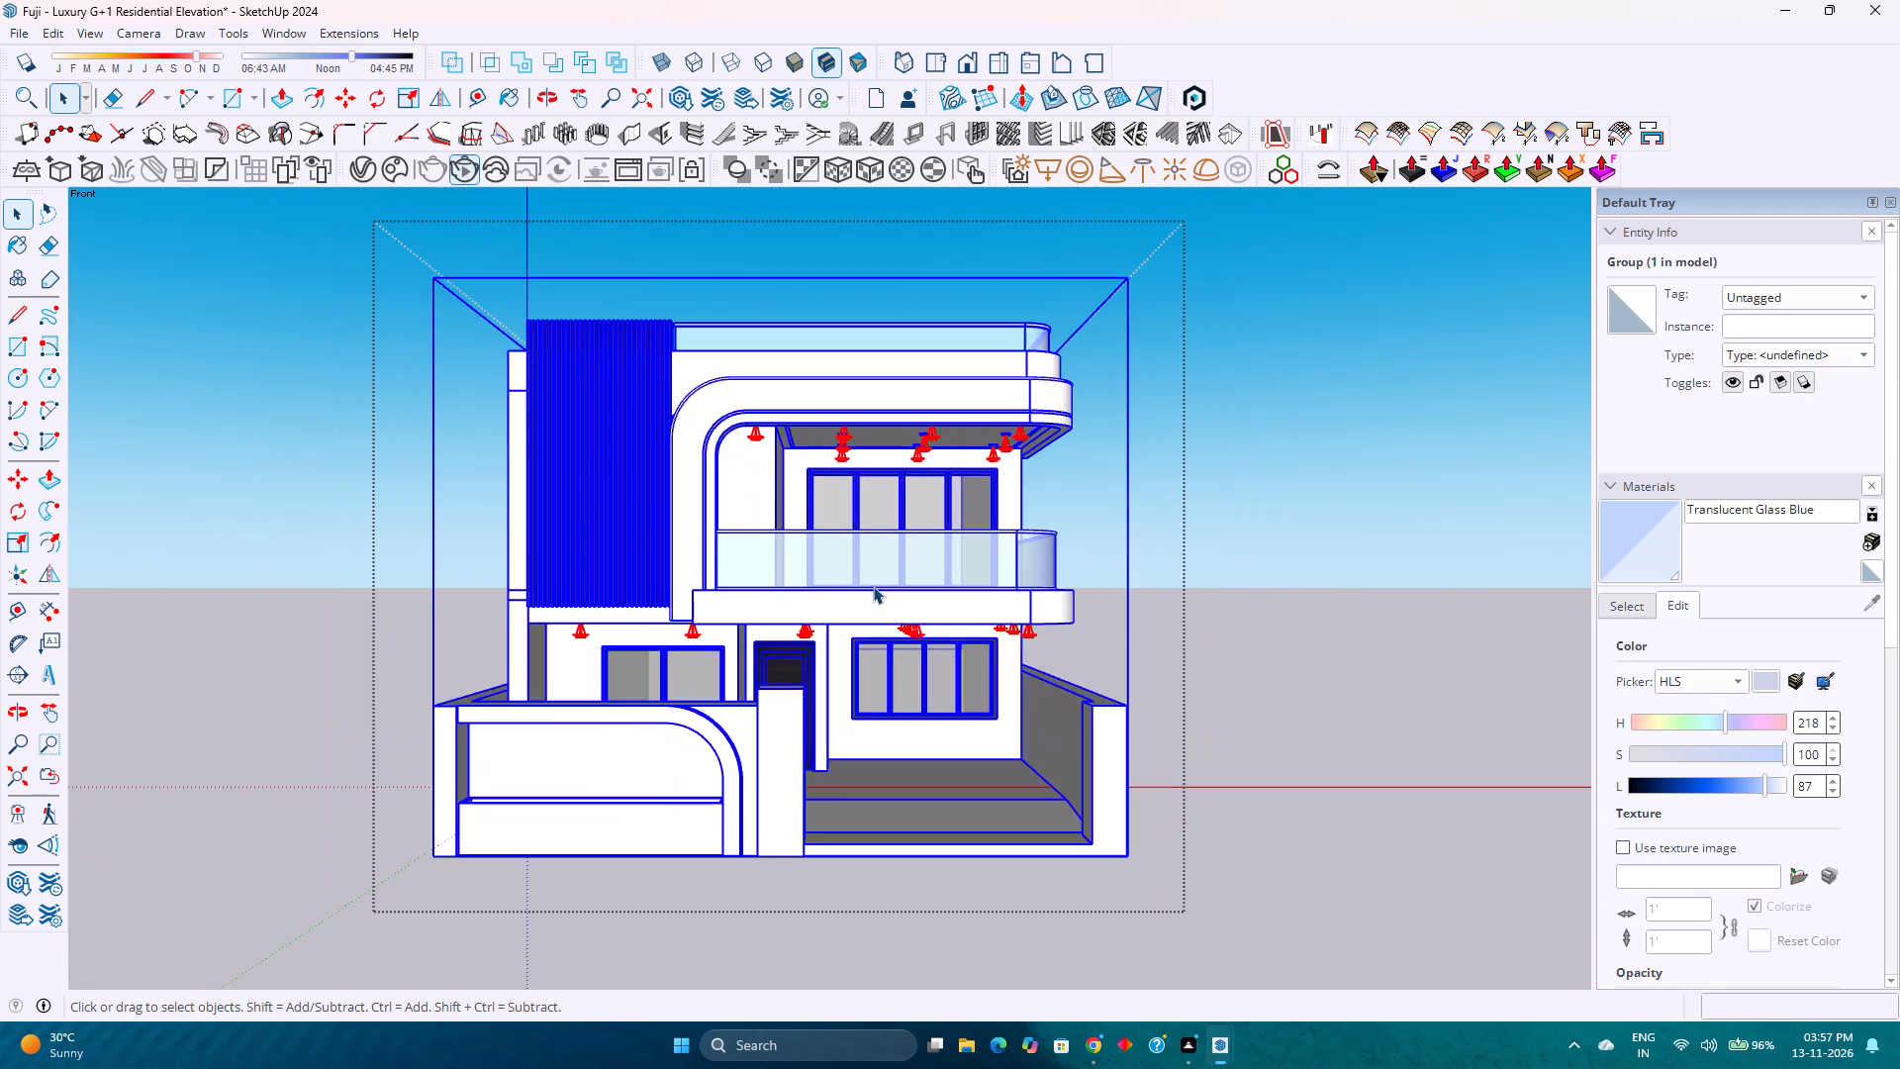
scroll(873, 586, "up", 4)
scroll(873, 586, "down", 4)
scroll(873, 586, "up", 4)
scroll(873, 586, "down", 4)
scroll(873, 586, "up", 4)
scroll(873, 586, "down", 4)
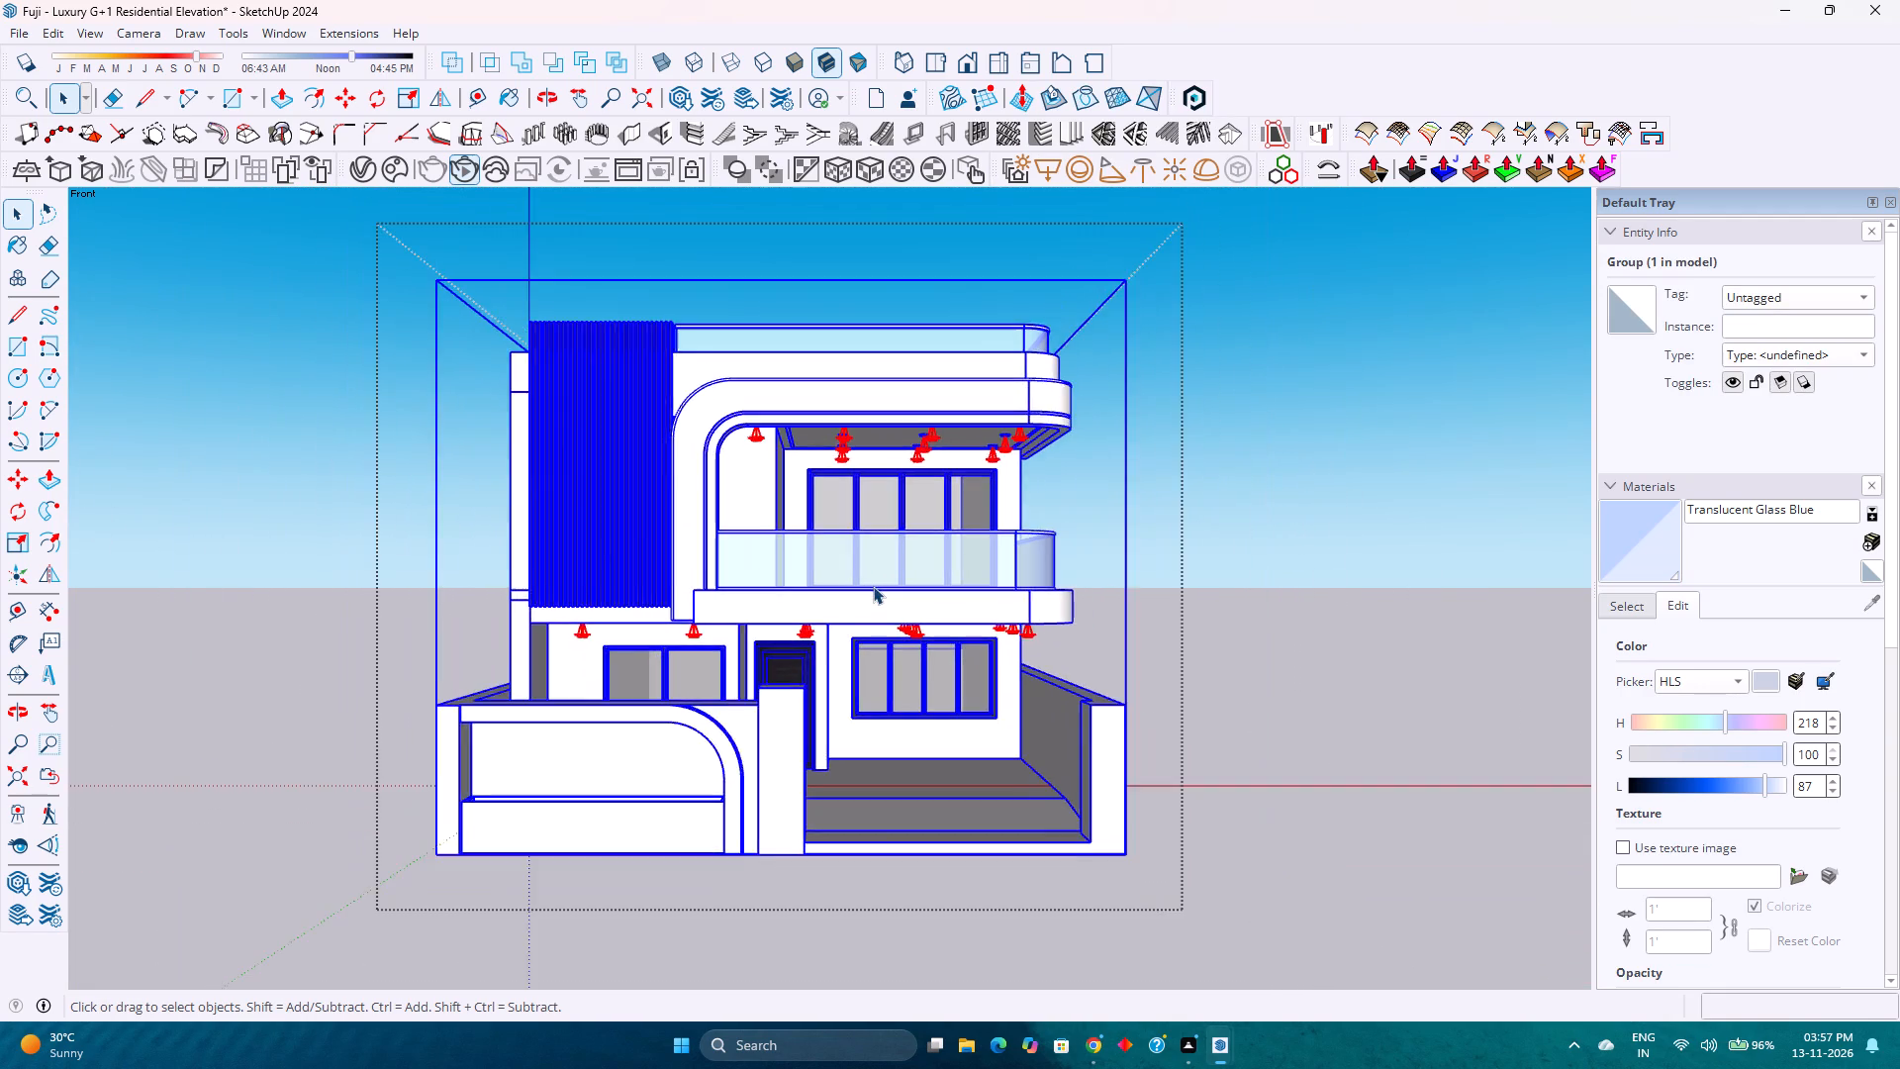
scroll(873, 586, "up", 3)
scroll(873, 586, "down", 4)
scroll(873, 586, "up", 3)
scroll(873, 586, "down", 3)
scroll(873, 586, "up", 3)
scroll(873, 586, "down", 3)
scroll(873, 586, "up", 3)
scroll(873, 586, "down", 3)
scroll(873, 586, "up", 3)
scroll(873, 586, "down", 3)
scroll(873, 586, "up", 3)
scroll(873, 586, "down", 3)
scroll(872, 597, "up", 3)
scroll(868, 609, "down", 1)
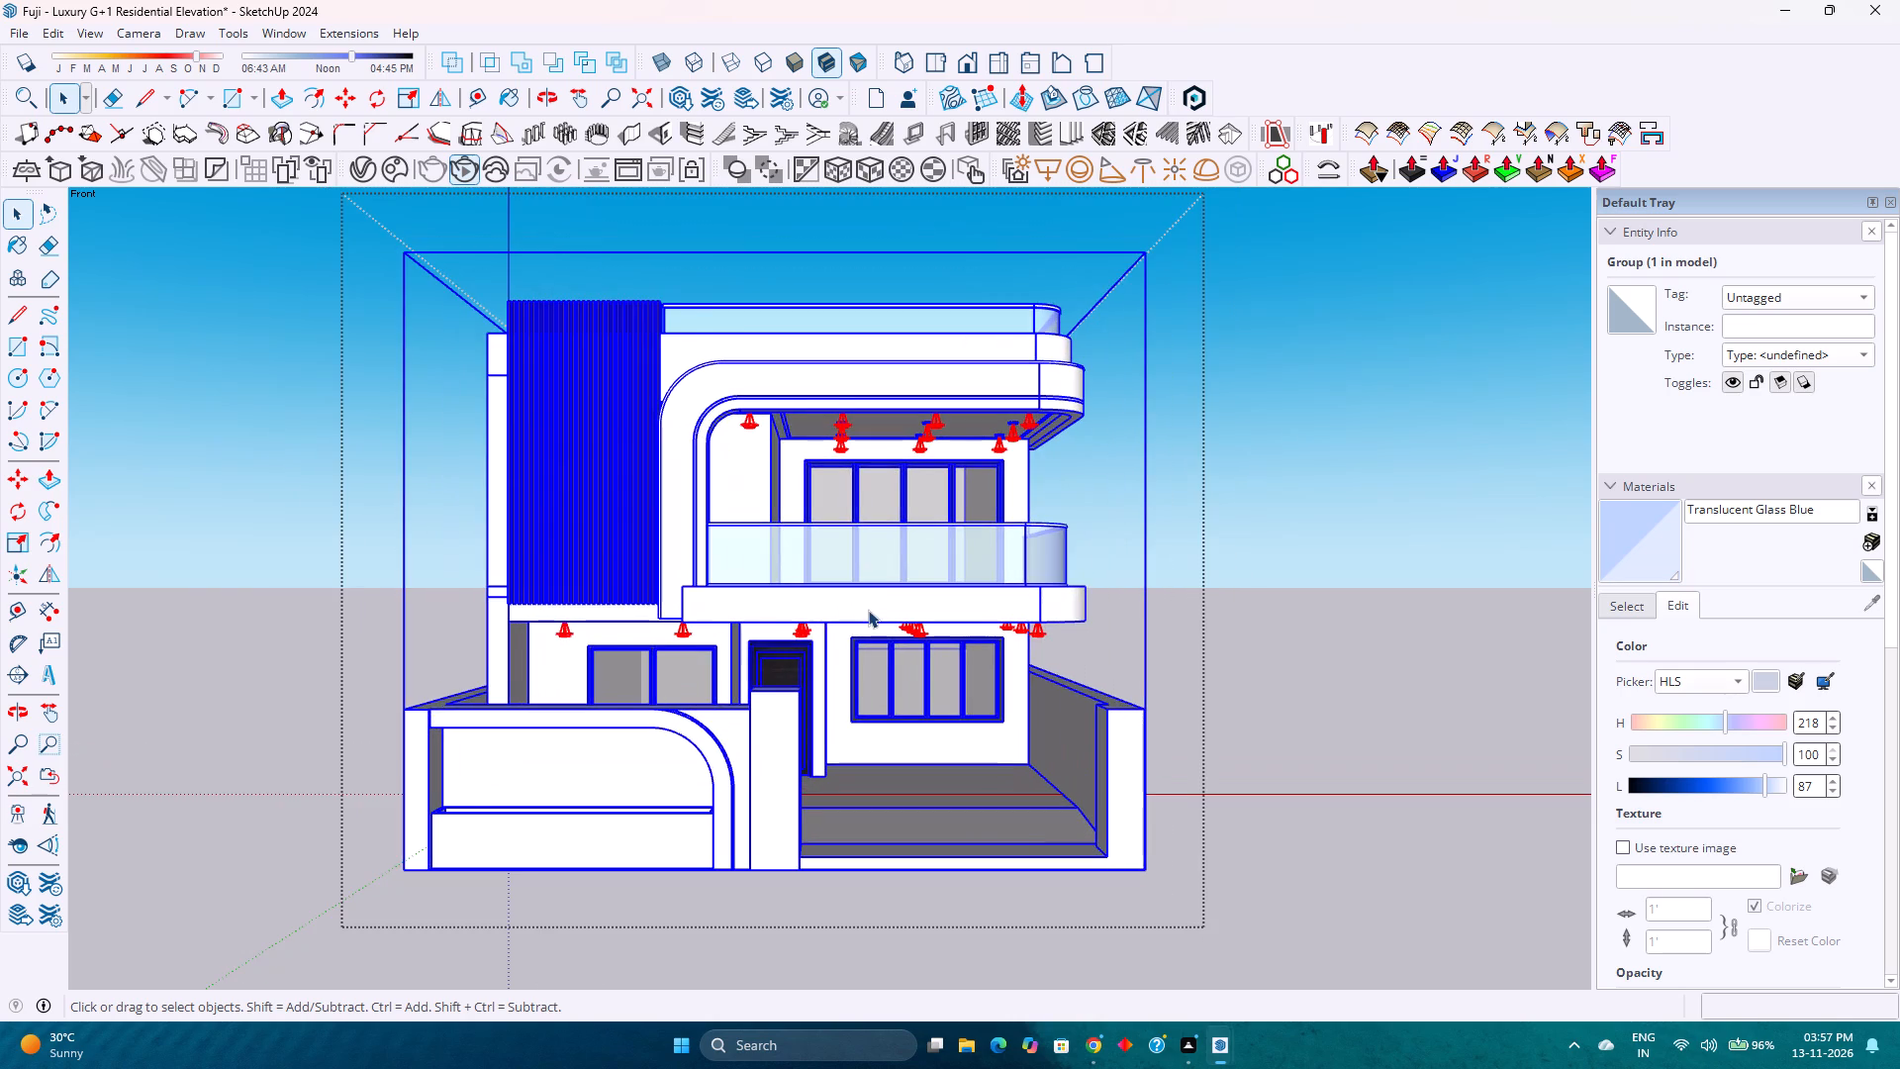
scroll(868, 610, "down", 2)
scroll(868, 612, "up", 2)
scroll(868, 612, "down", 2)
scroll(868, 617, "up", 3)
scroll(868, 617, "down", 3)
scroll(868, 620, "up", 1)
scroll(868, 620, "down", 4)
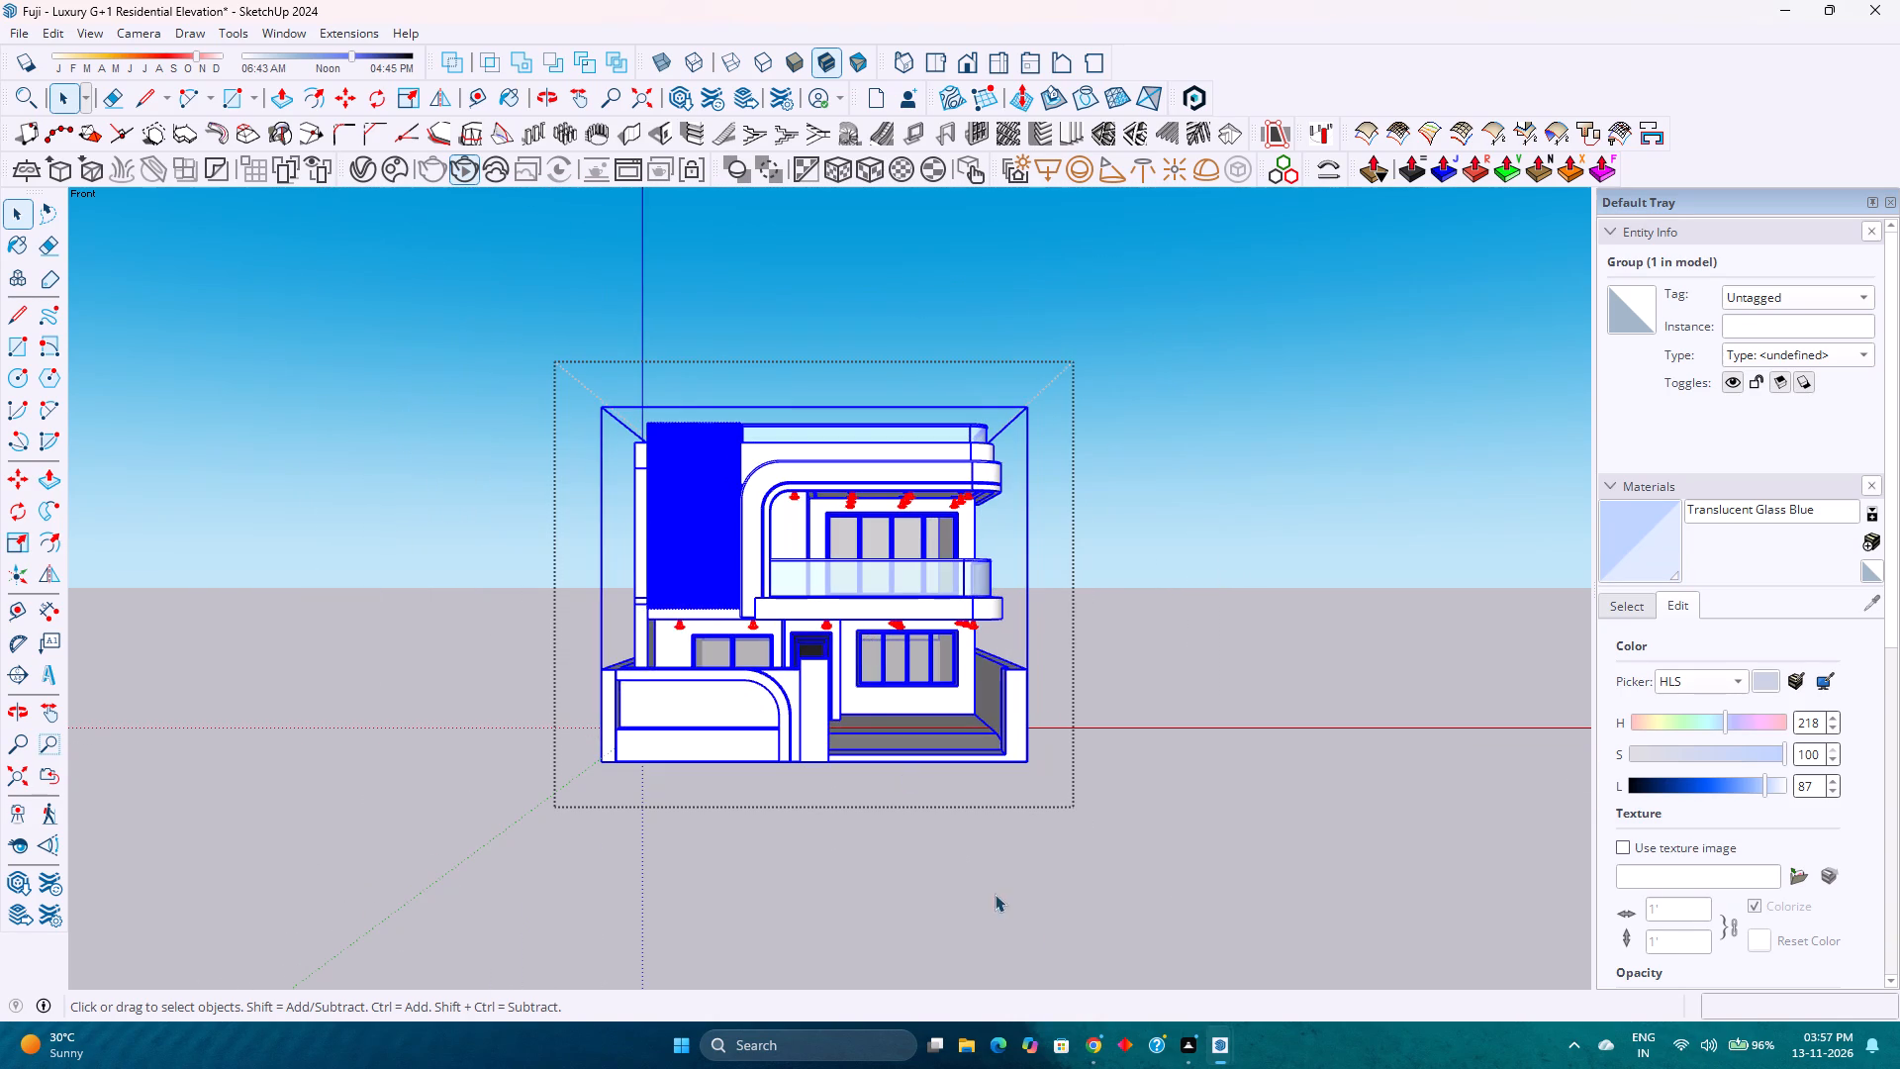
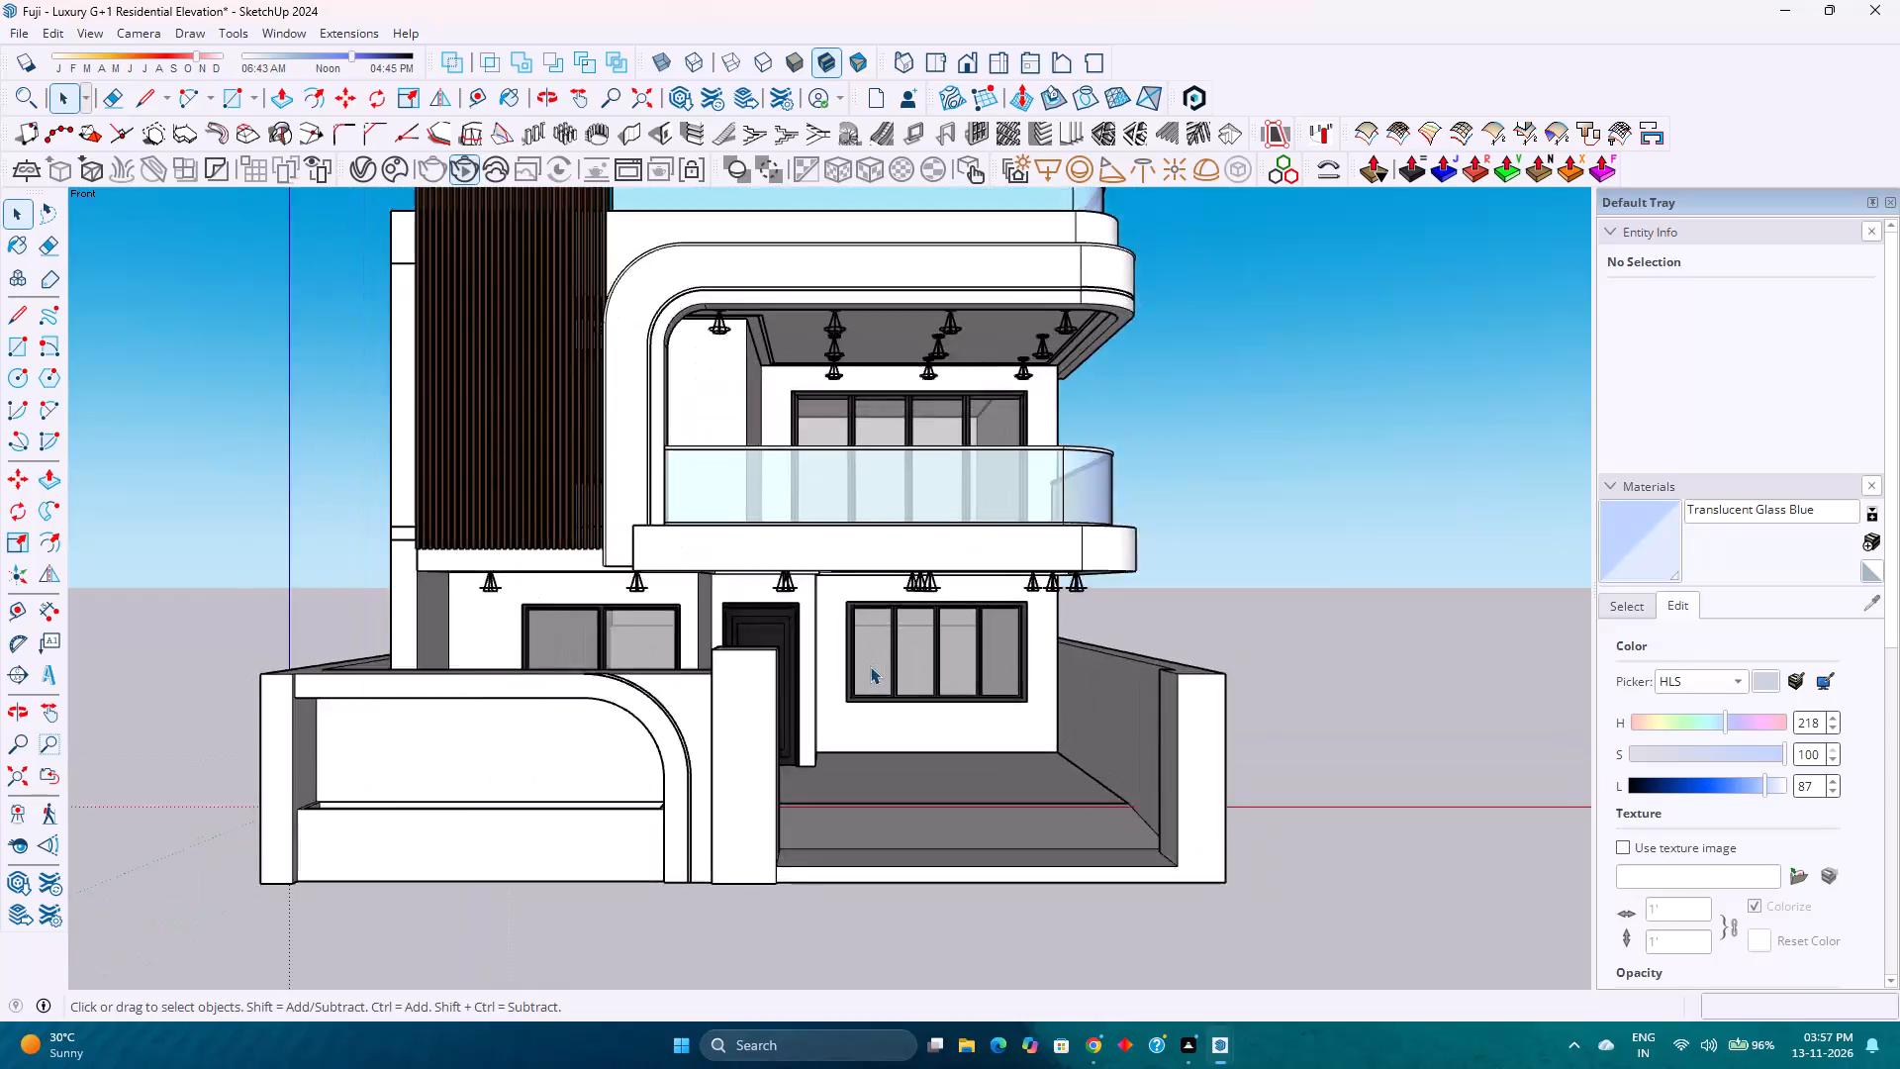
Examine the front elevation as a whole and closer up around the curved balcony frame, vertical louvre screen and glass railings.
scroll(870, 666, "down", 5)
scroll(870, 666, "up", 5)
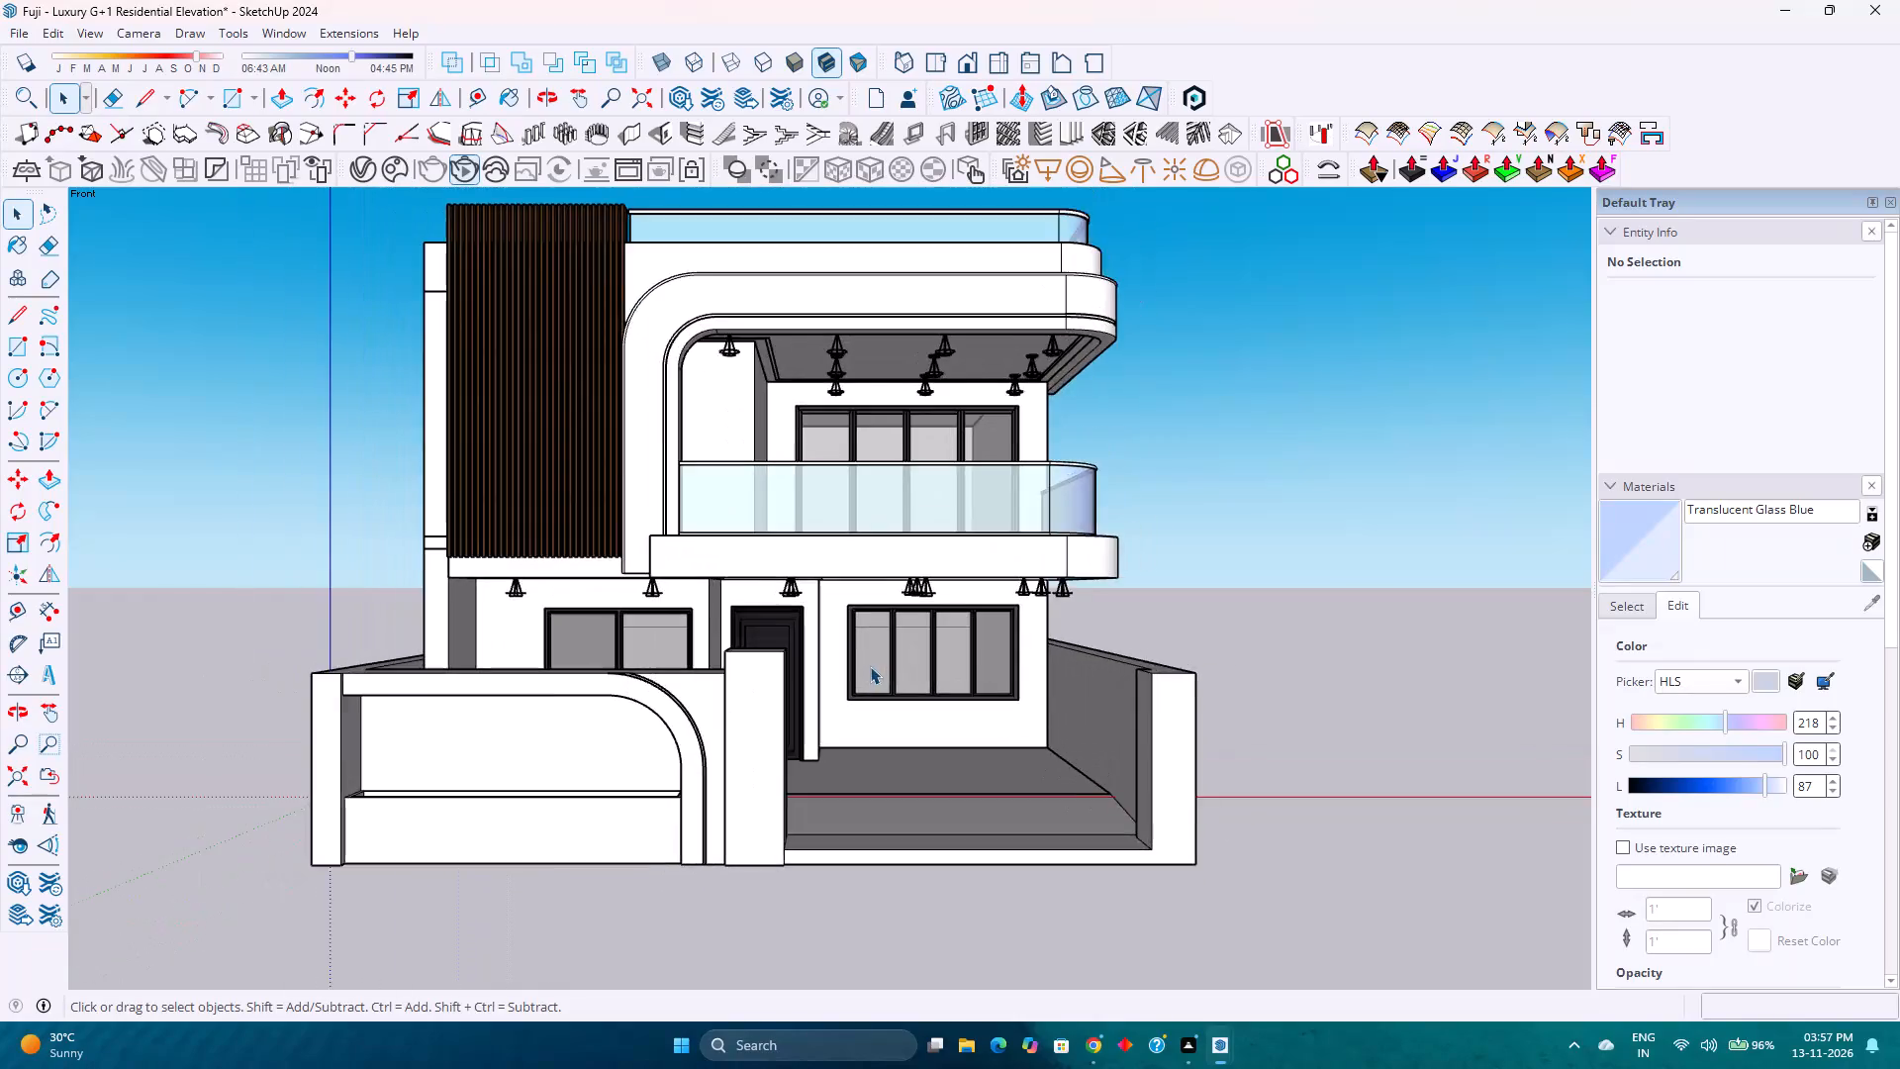
scroll(870, 665, "down", 5)
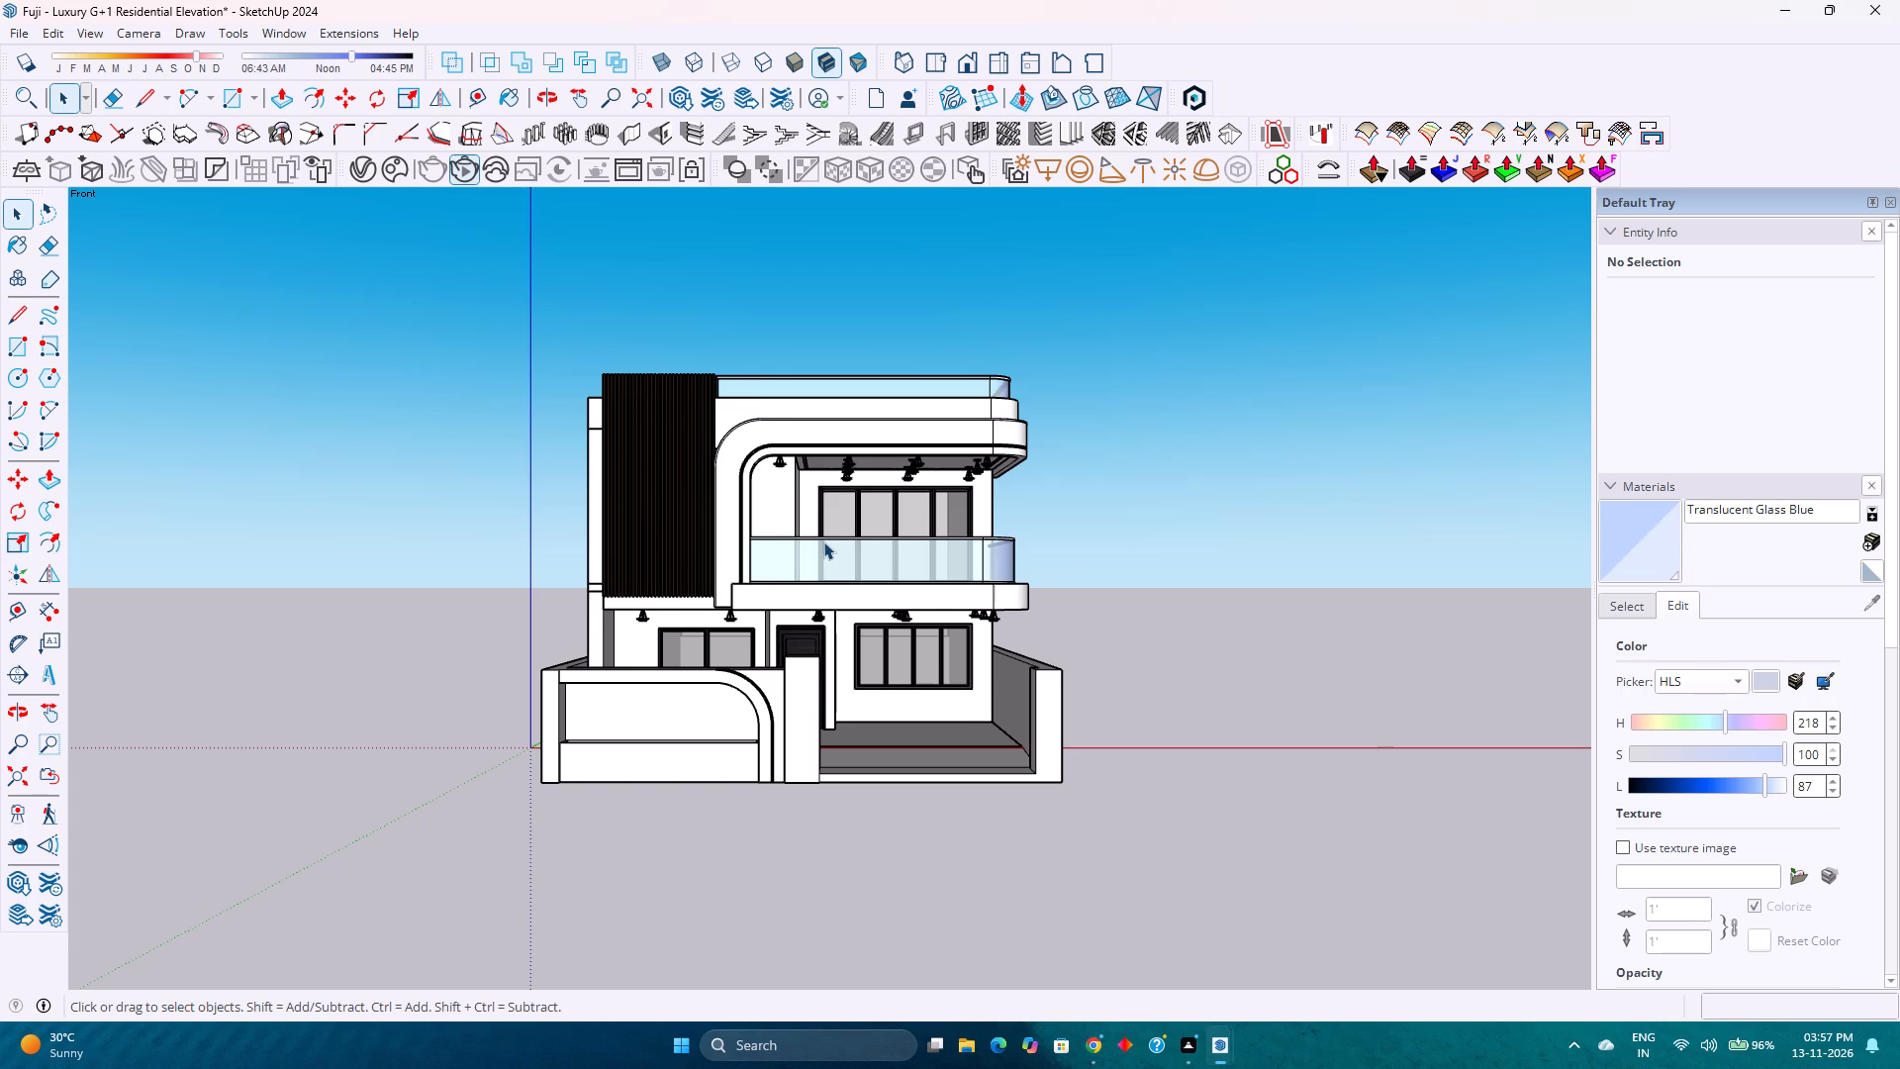
scroll(822, 541, "down", 2)
scroll(822, 541, "up", 3)
scroll(822, 541, "down", 4)
scroll(822, 541, "up", 4)
scroll(822, 541, "down", 4)
scroll(822, 541, "up", 4)
scroll(822, 541, "down", 5)
scroll(822, 541, "up", 4)
scroll(807, 435, "up", 7)
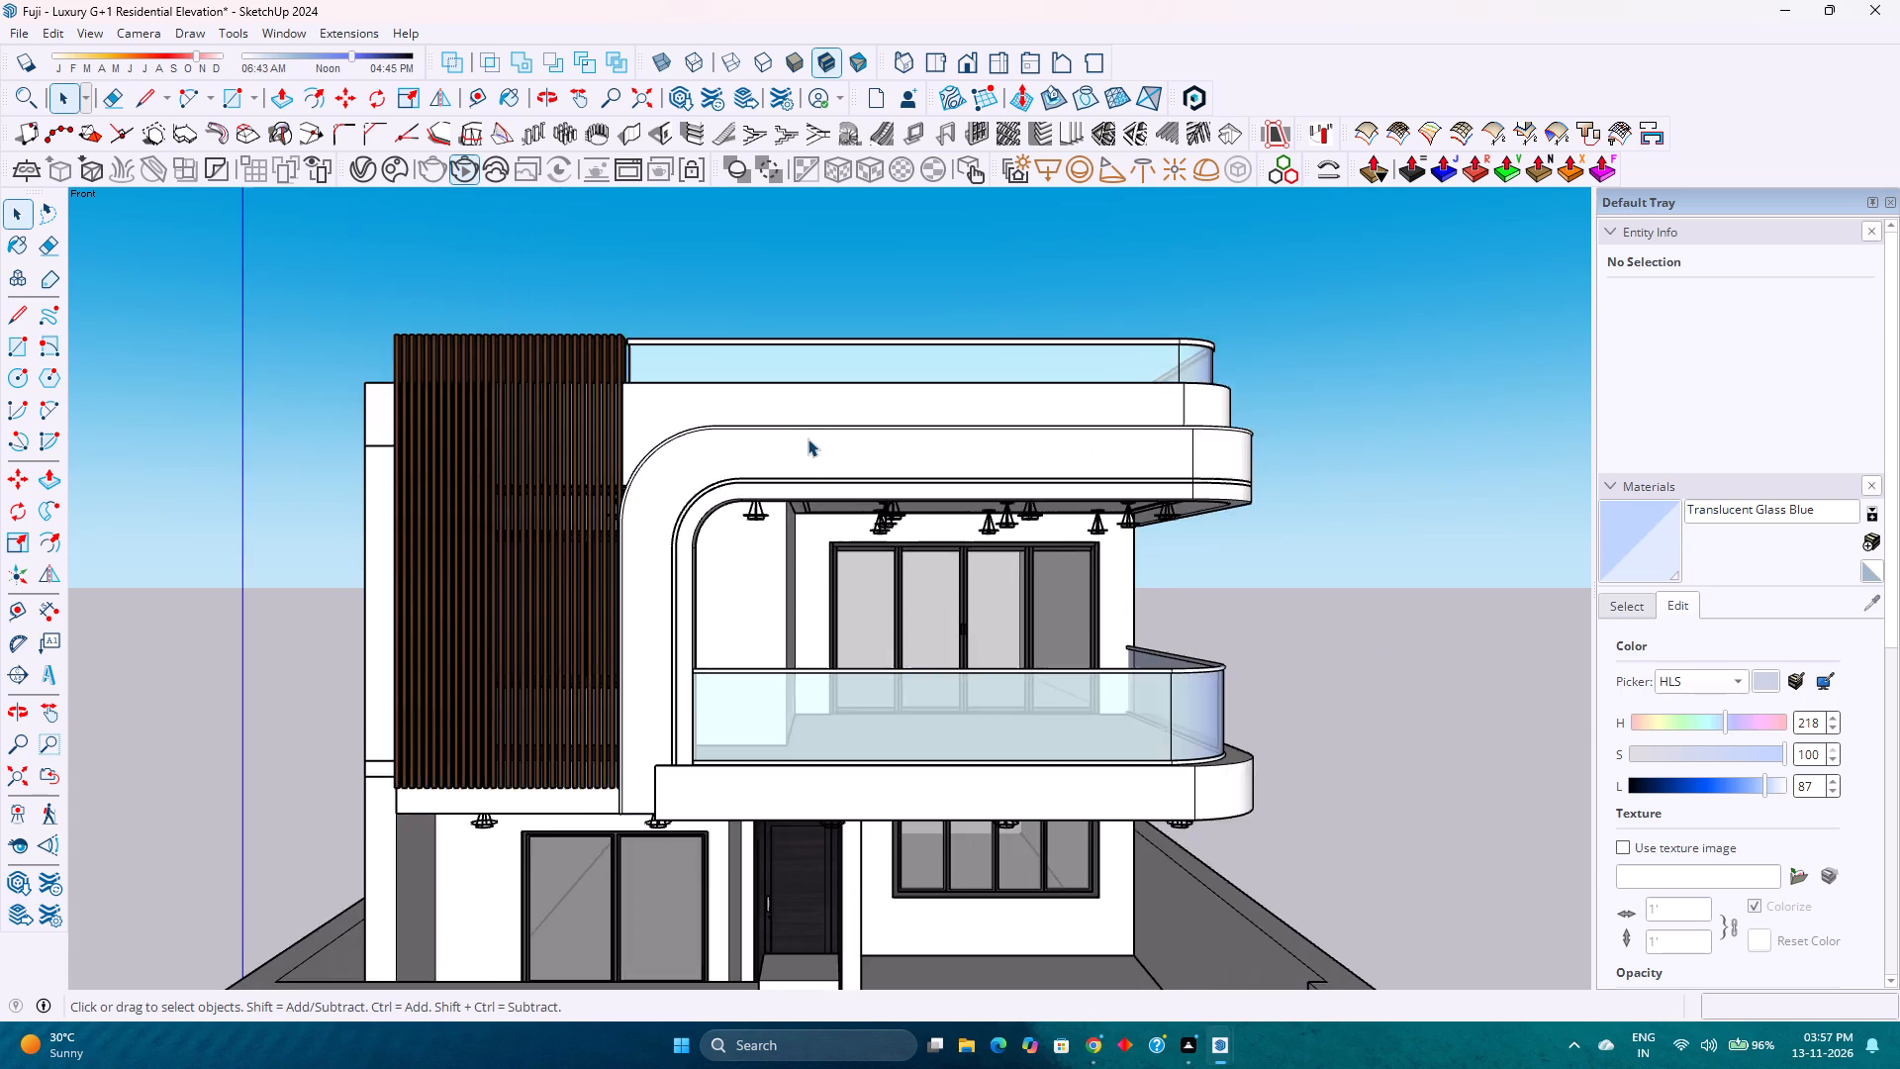
scroll(807, 438, "up", 4)
scroll(813, 449, "down", 4)
scroll(822, 463, "up", 1)
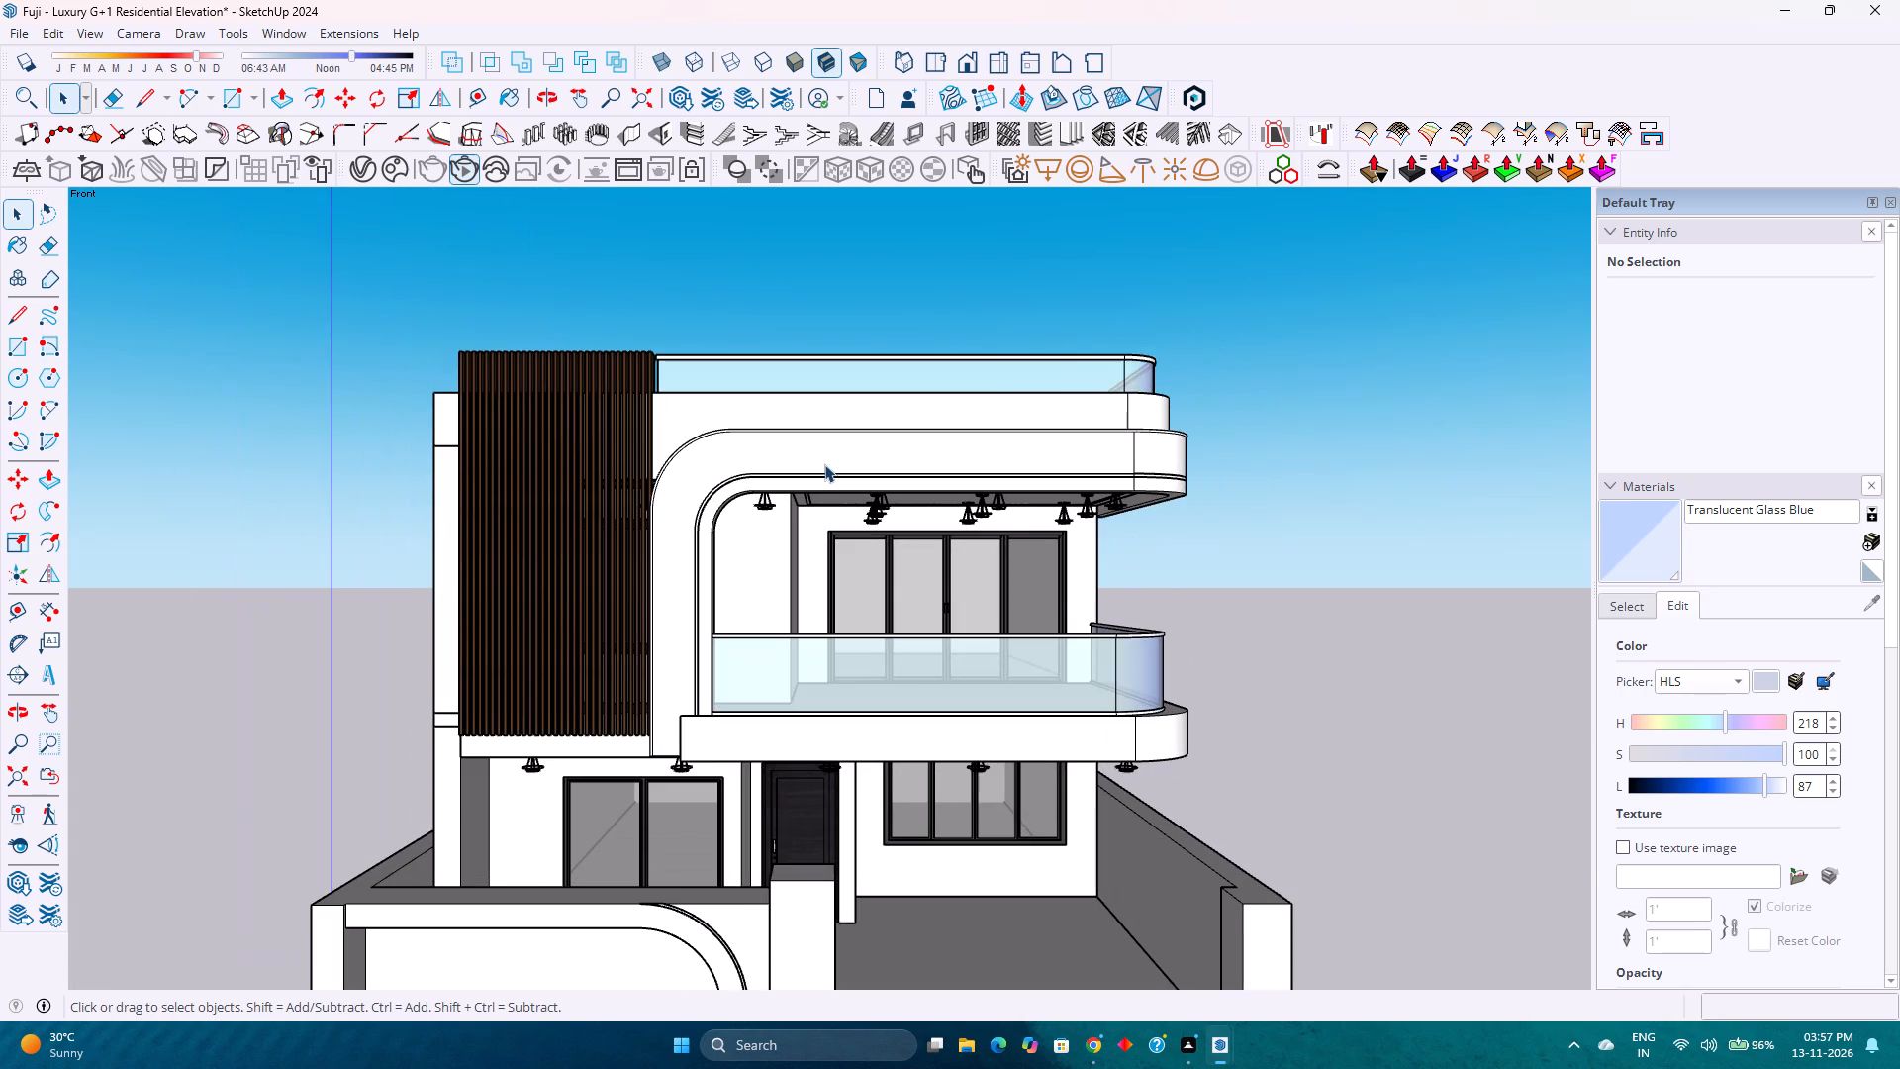
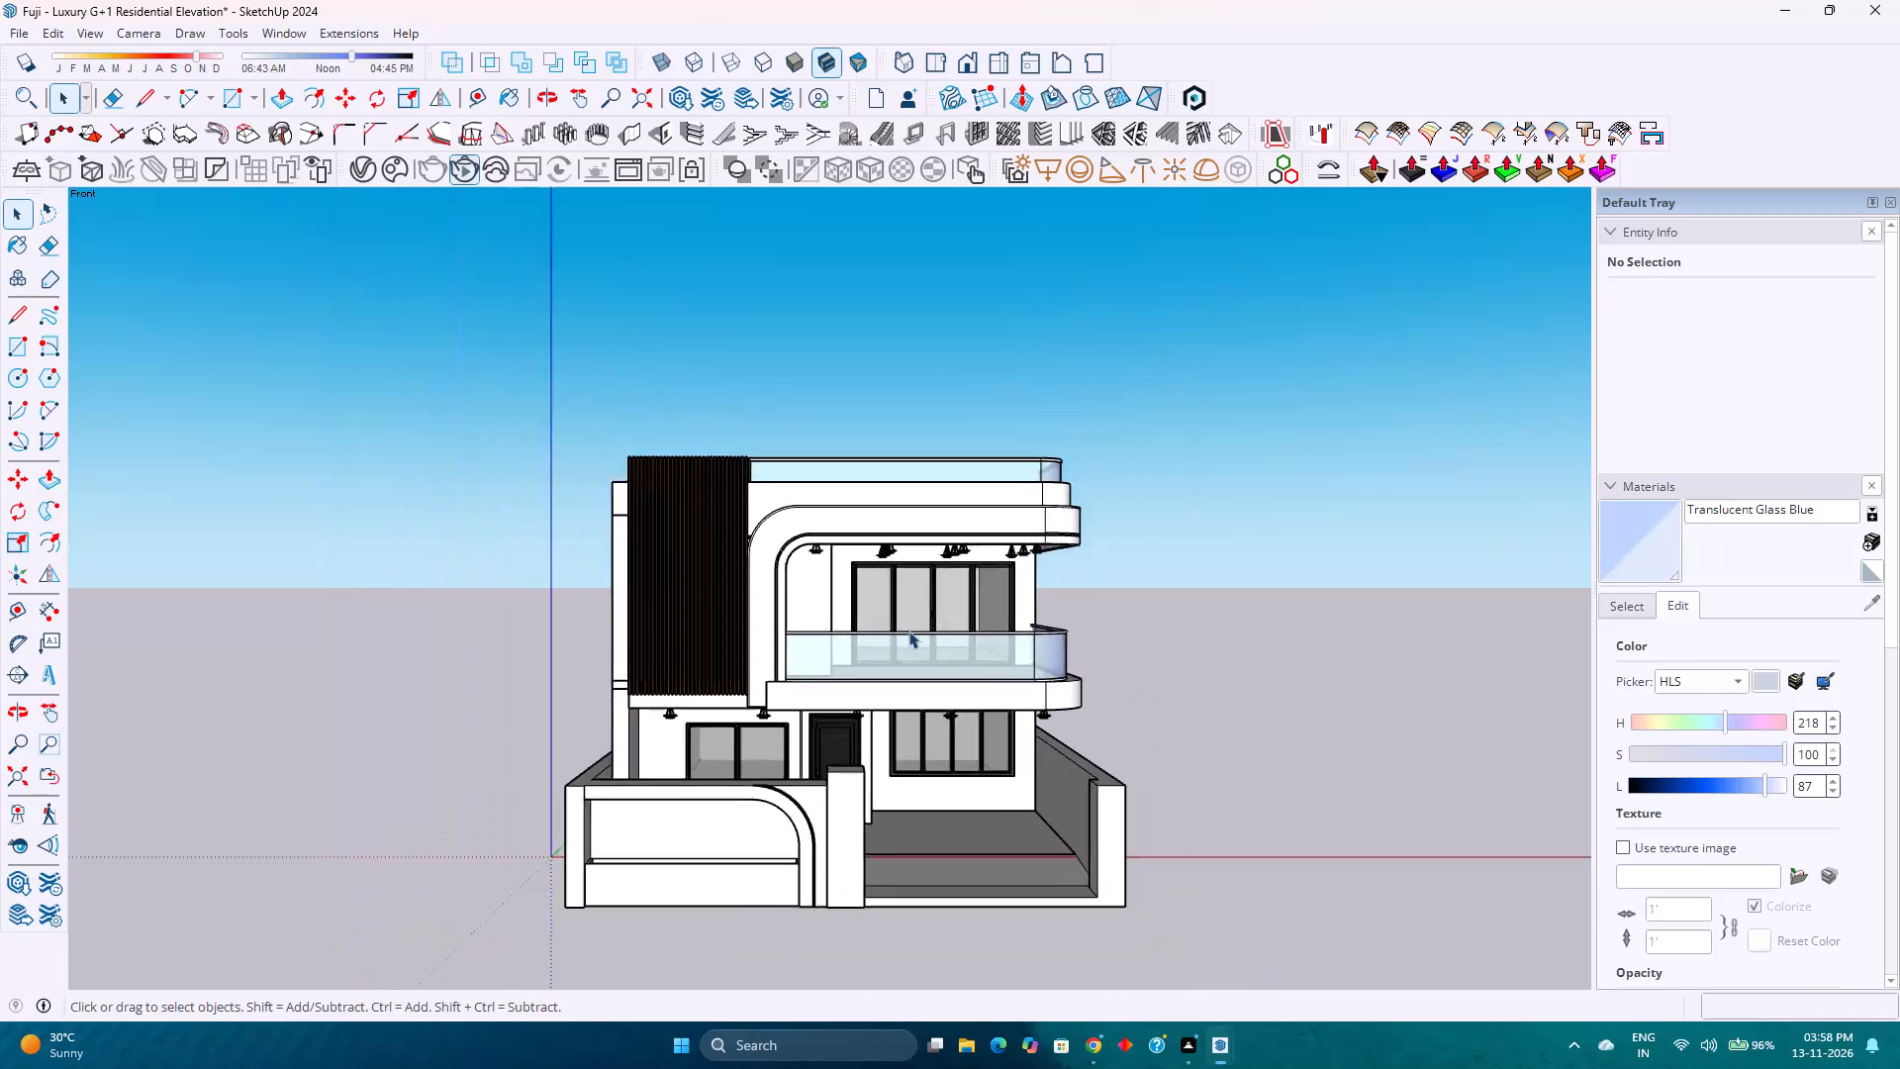
Fit the whole house in the front view and examine the elevation's overall massing, louvre screen and curved balcony.
scroll(908, 631, "up", 1)
scroll(908, 631, "down", 3)
left_click(971, 70)
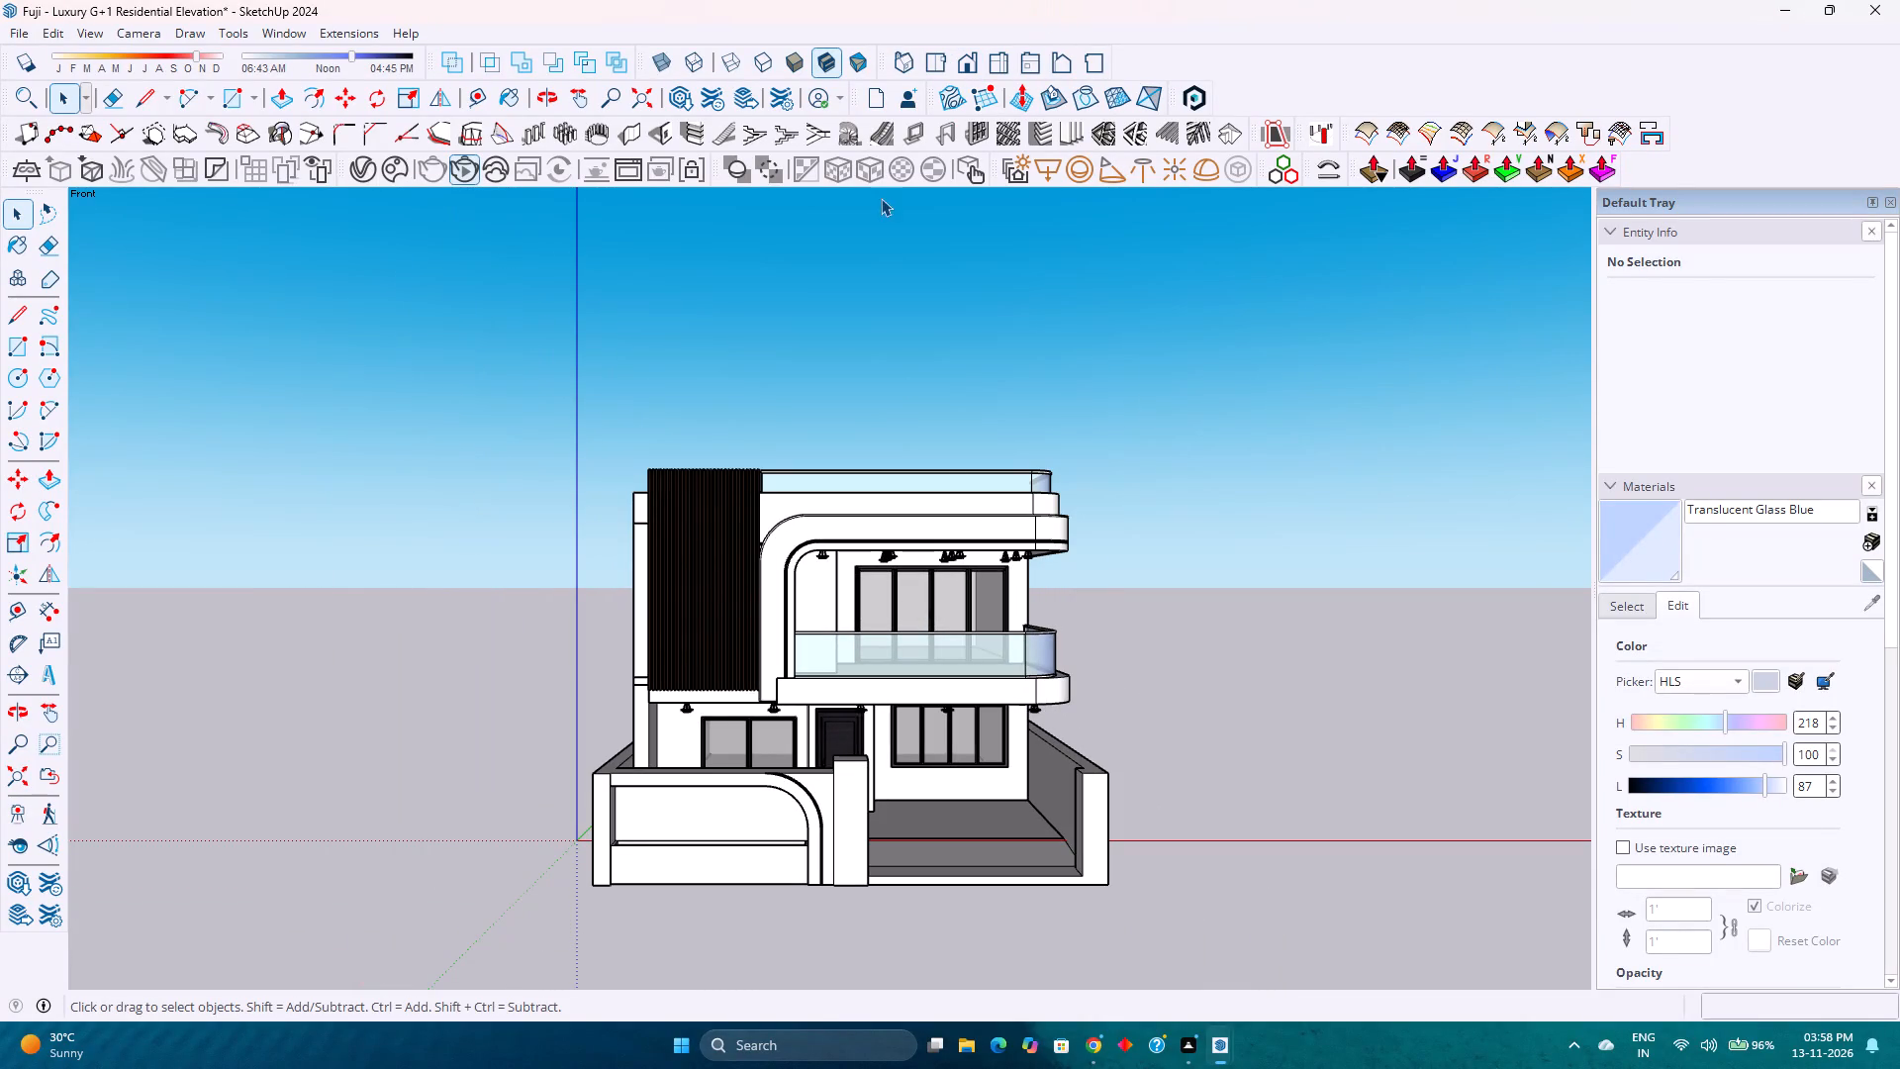
left_click(10, 771)
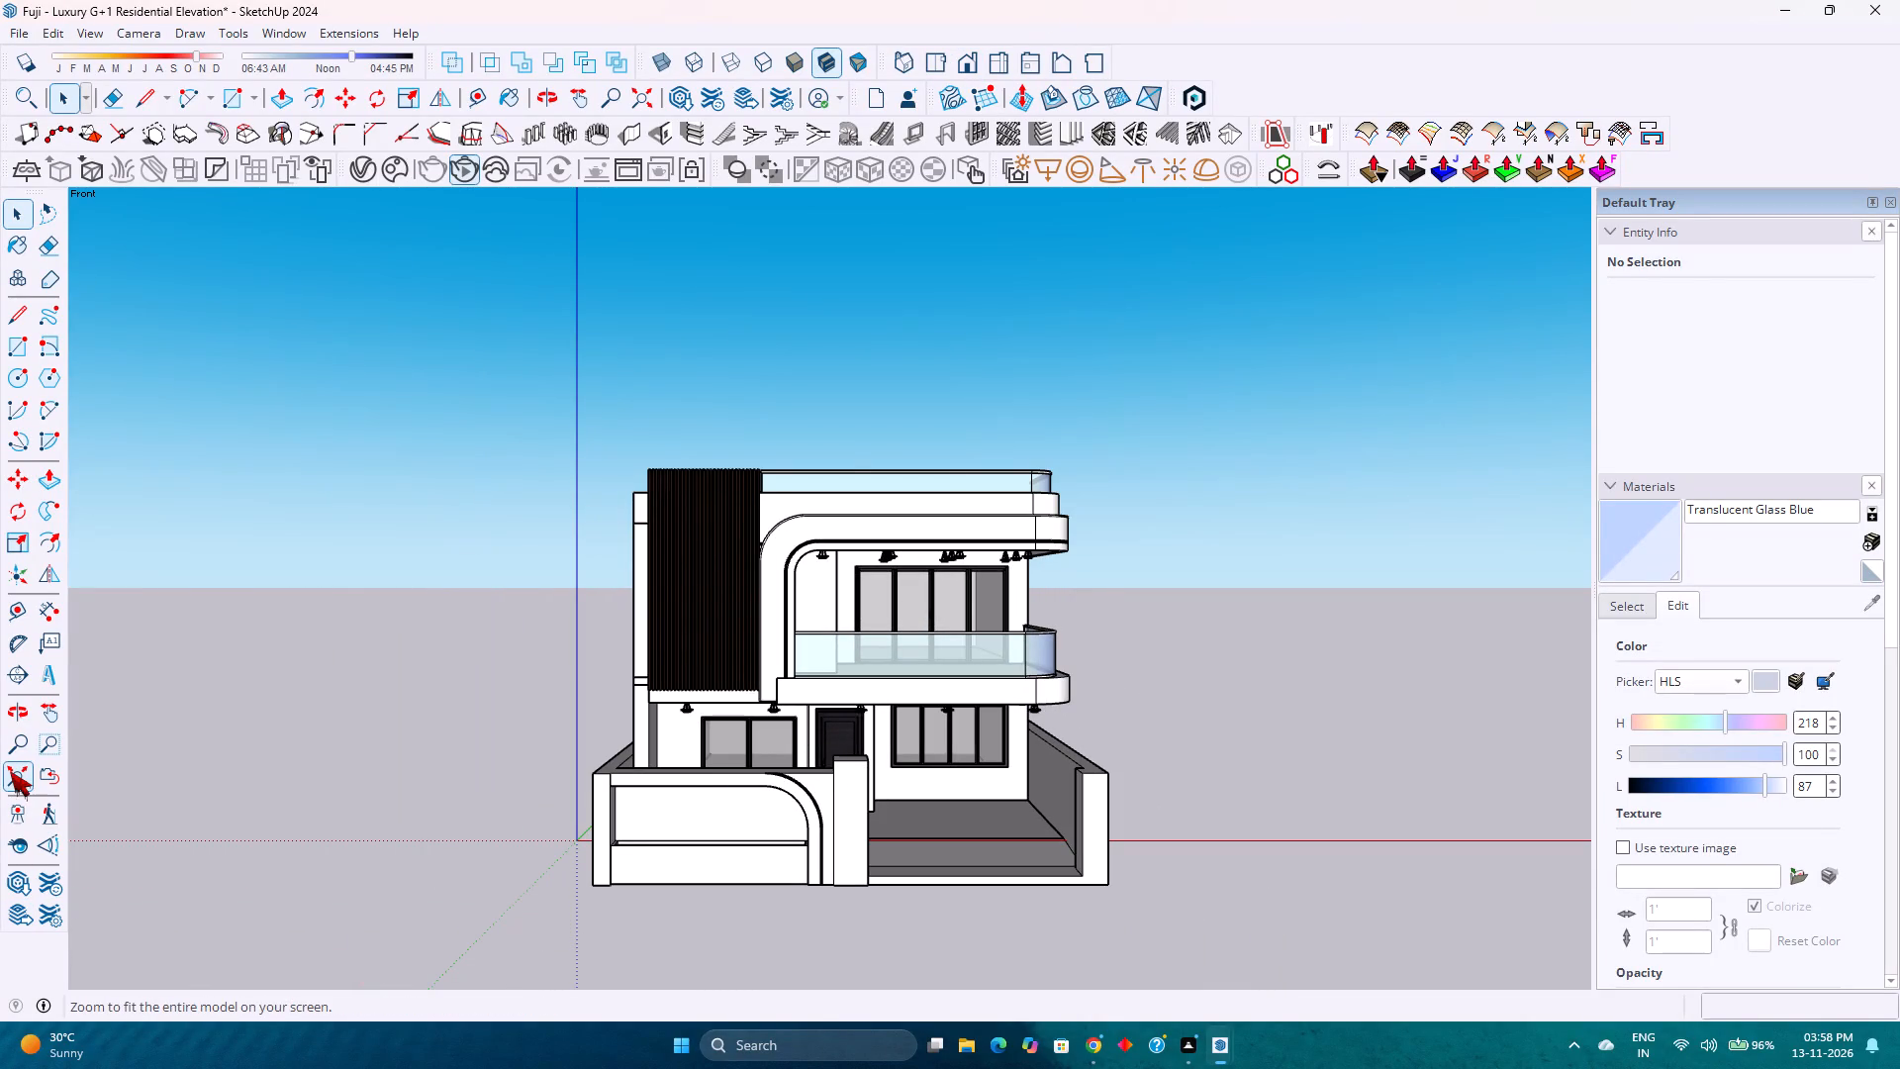
scroll(681, 799, "down", 2)
scroll(681, 799, "up", 2)
scroll(681, 799, "down", 3)
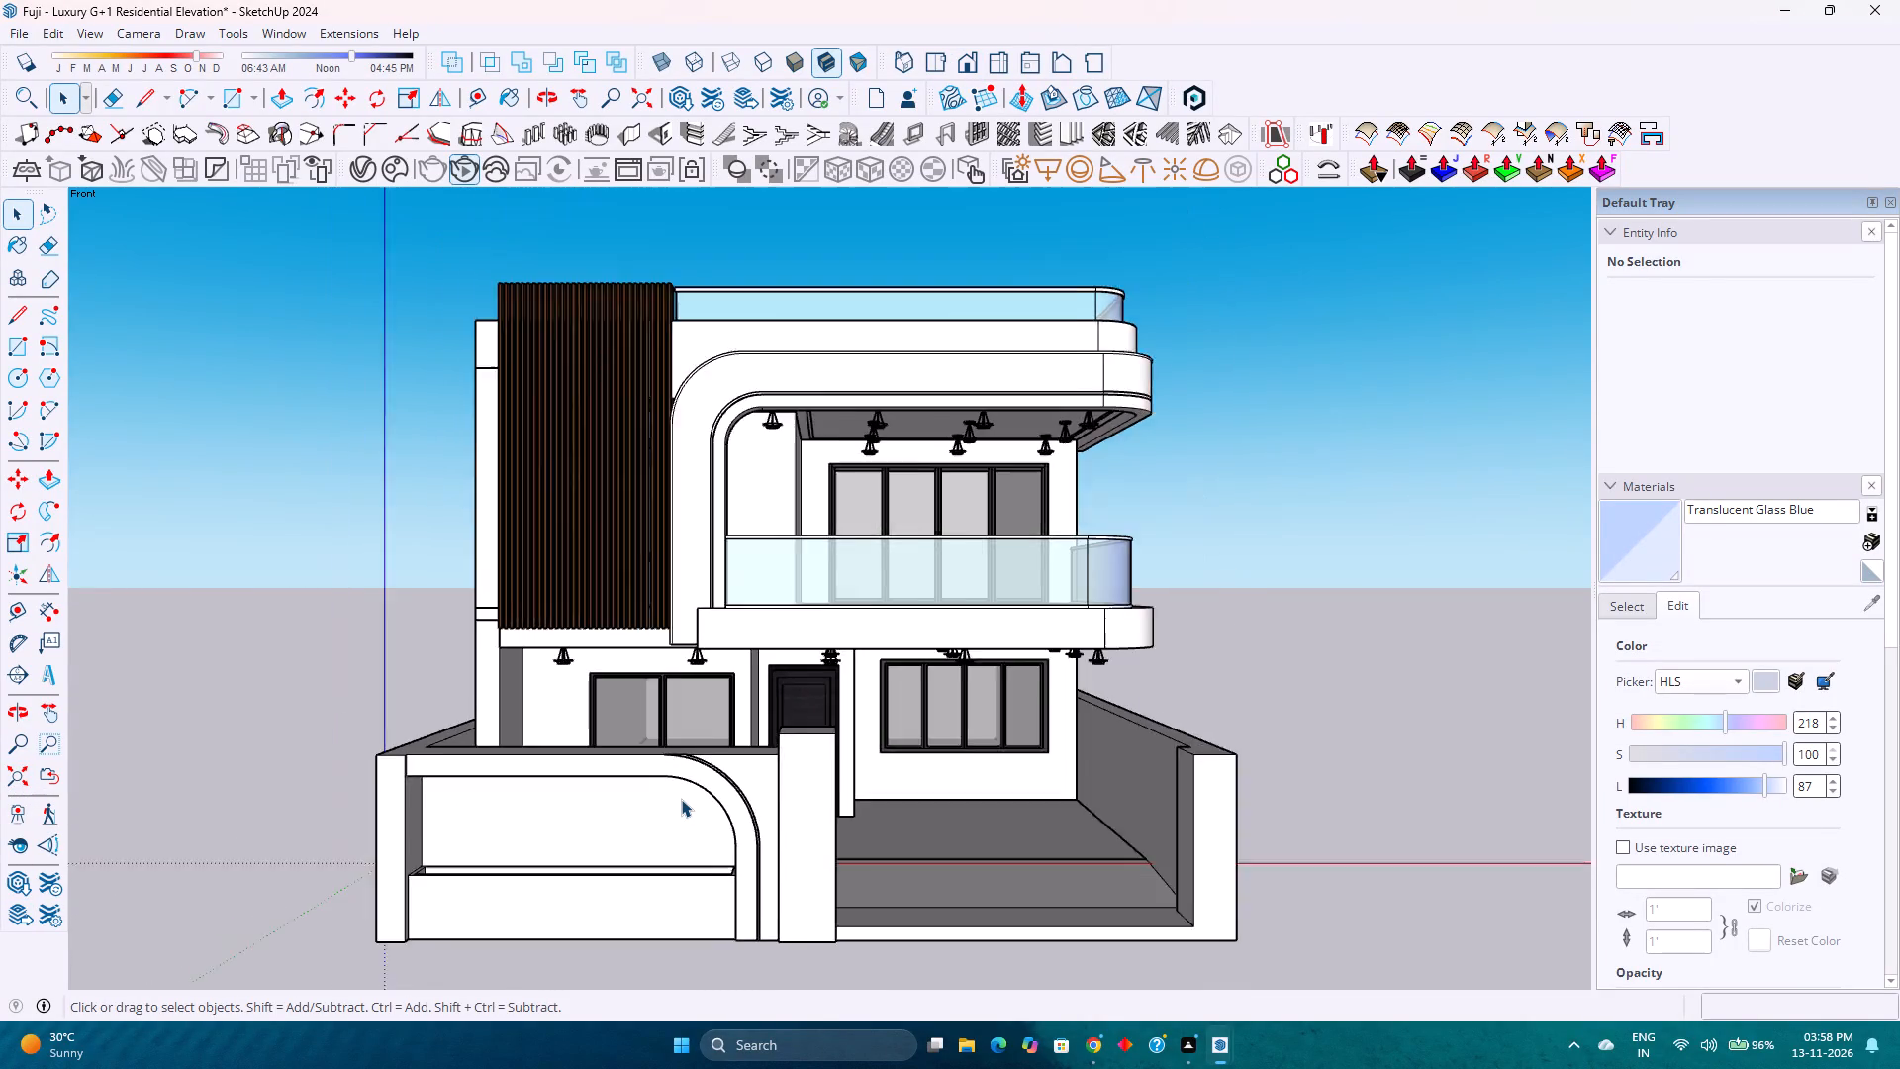
scroll(681, 799, "up", 3)
scroll(681, 799, "down", 3)
scroll(681, 799, "up", 3)
scroll(681, 799, "down", 4)
scroll(681, 799, "up", 4)
scroll(681, 799, "down", 3)
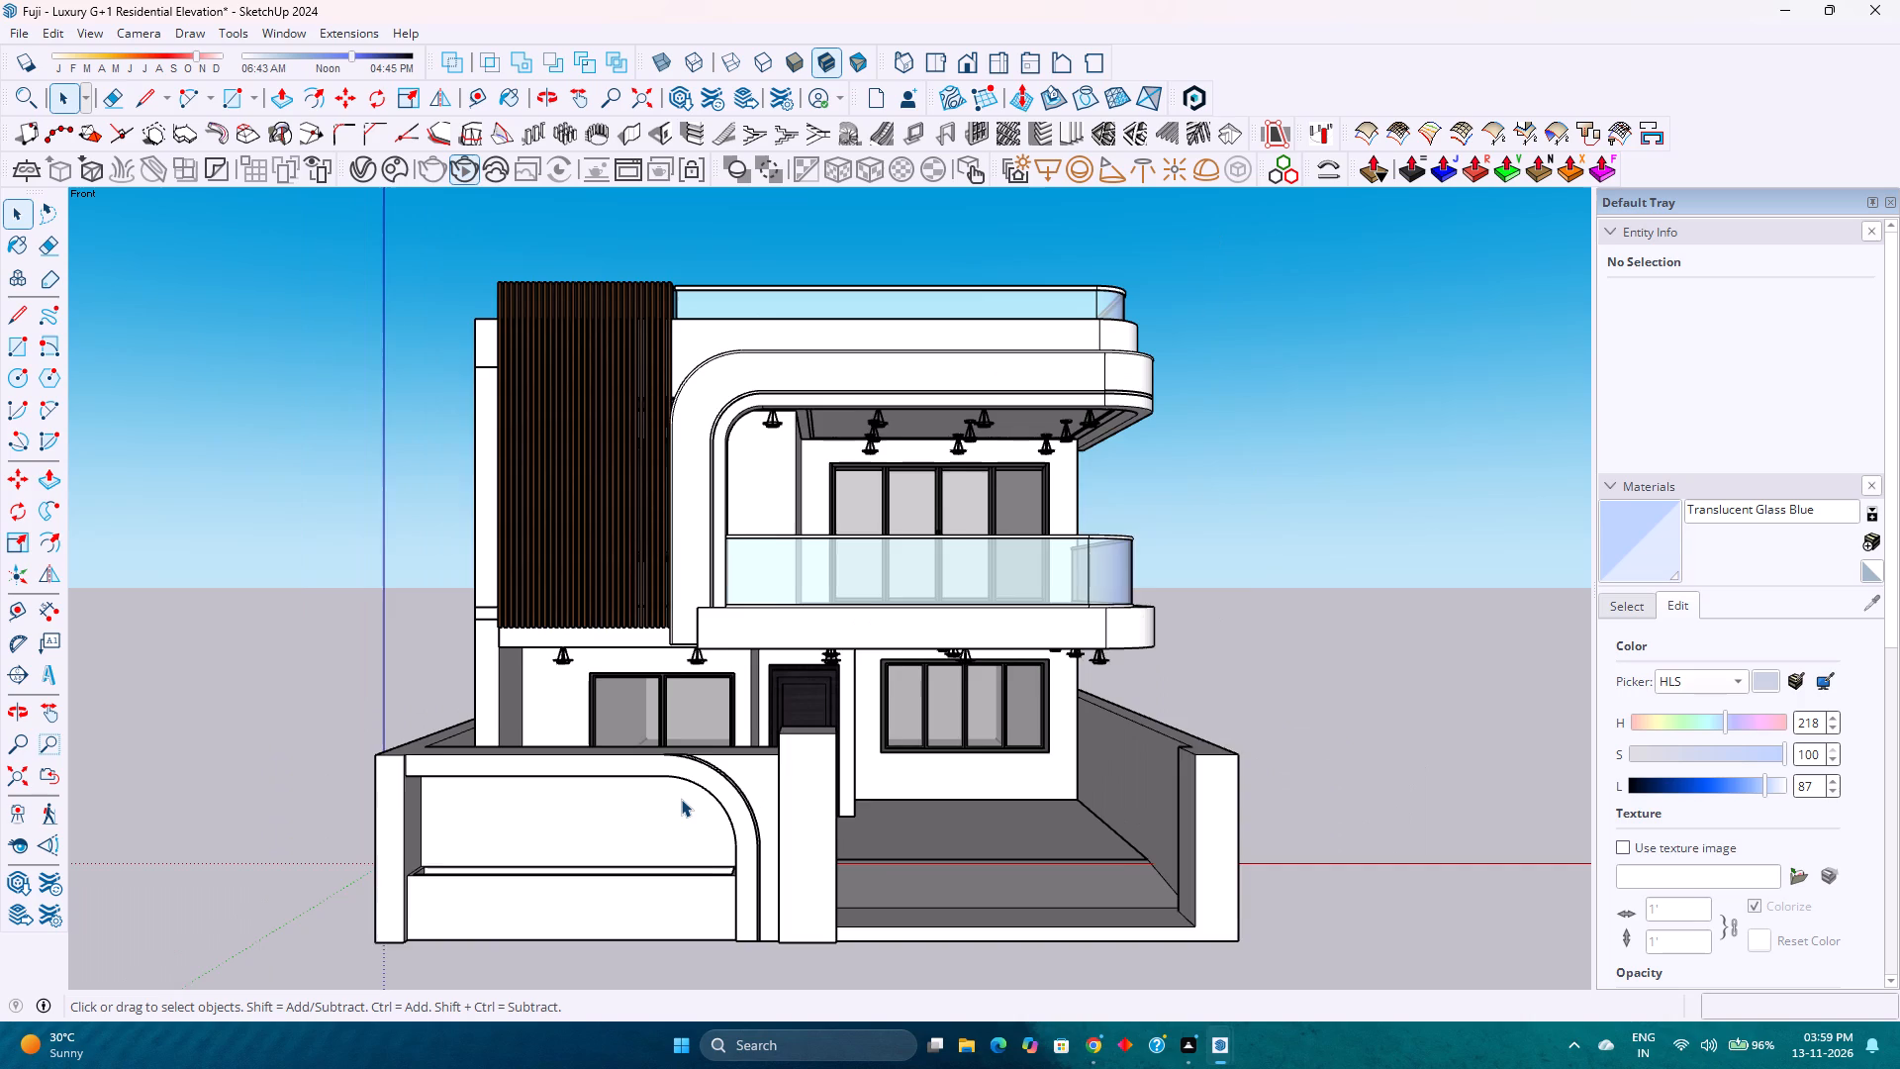
scroll(681, 799, "up", 4)
scroll(682, 803, "down", 4)
scroll(682, 803, "up", 3)
scroll(682, 803, "down", 2)
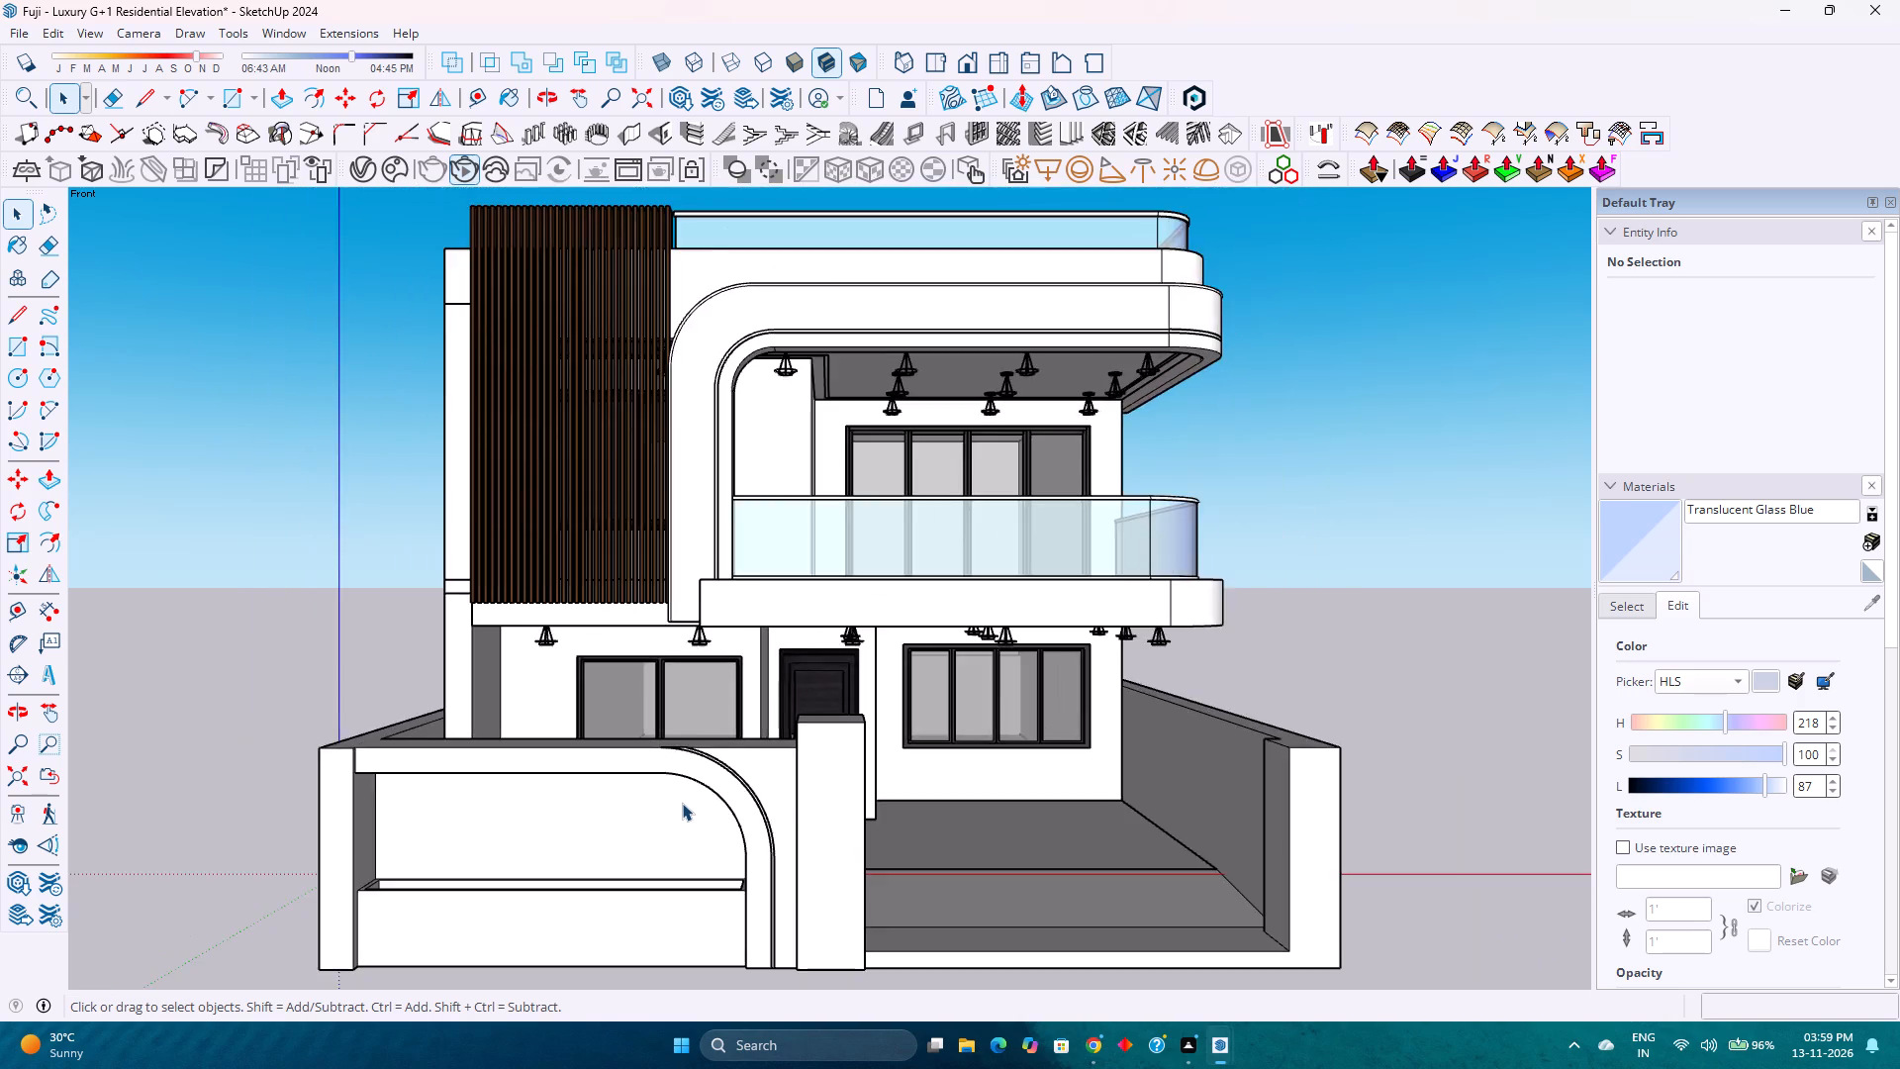
scroll(682, 803, "up", 3)
scroll(682, 803, "down", 3)
scroll(682, 803, "up", 3)
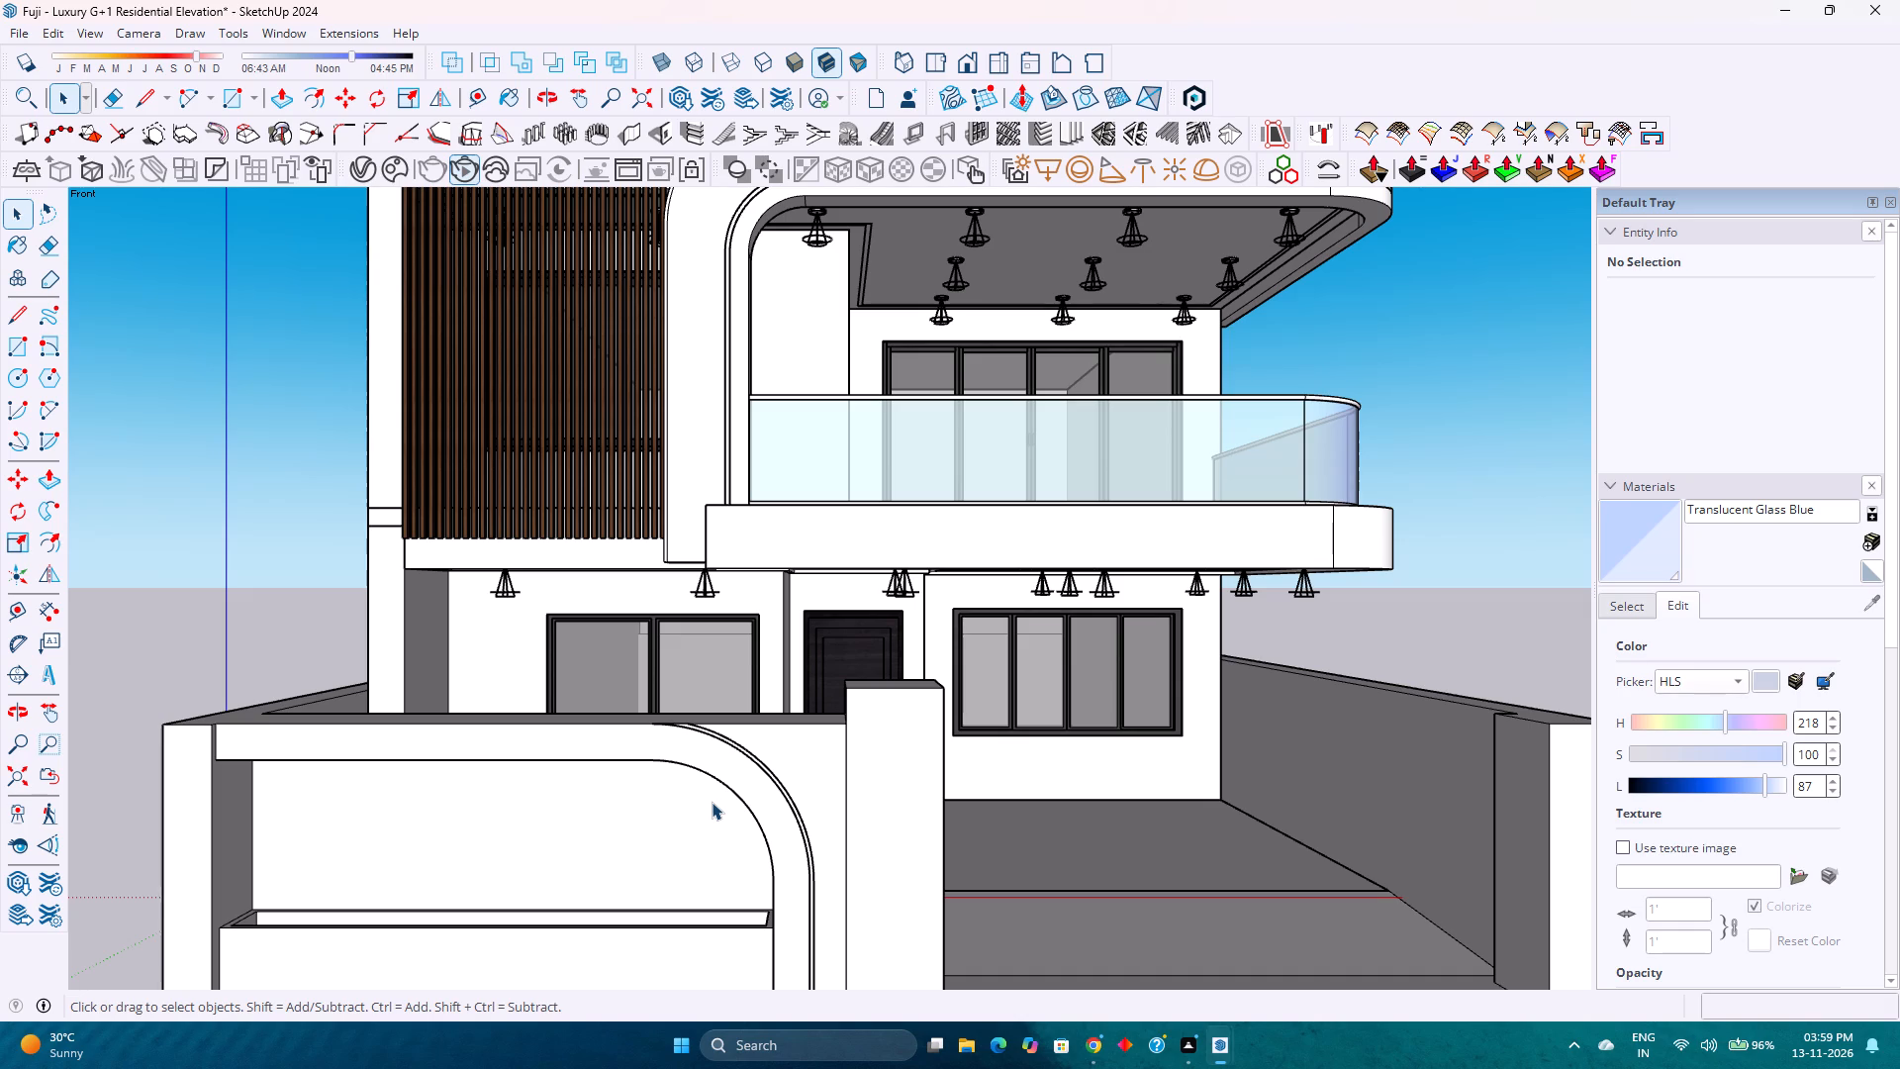
scroll(754, 853, "up", 2)
scroll(754, 853, "down", 2)
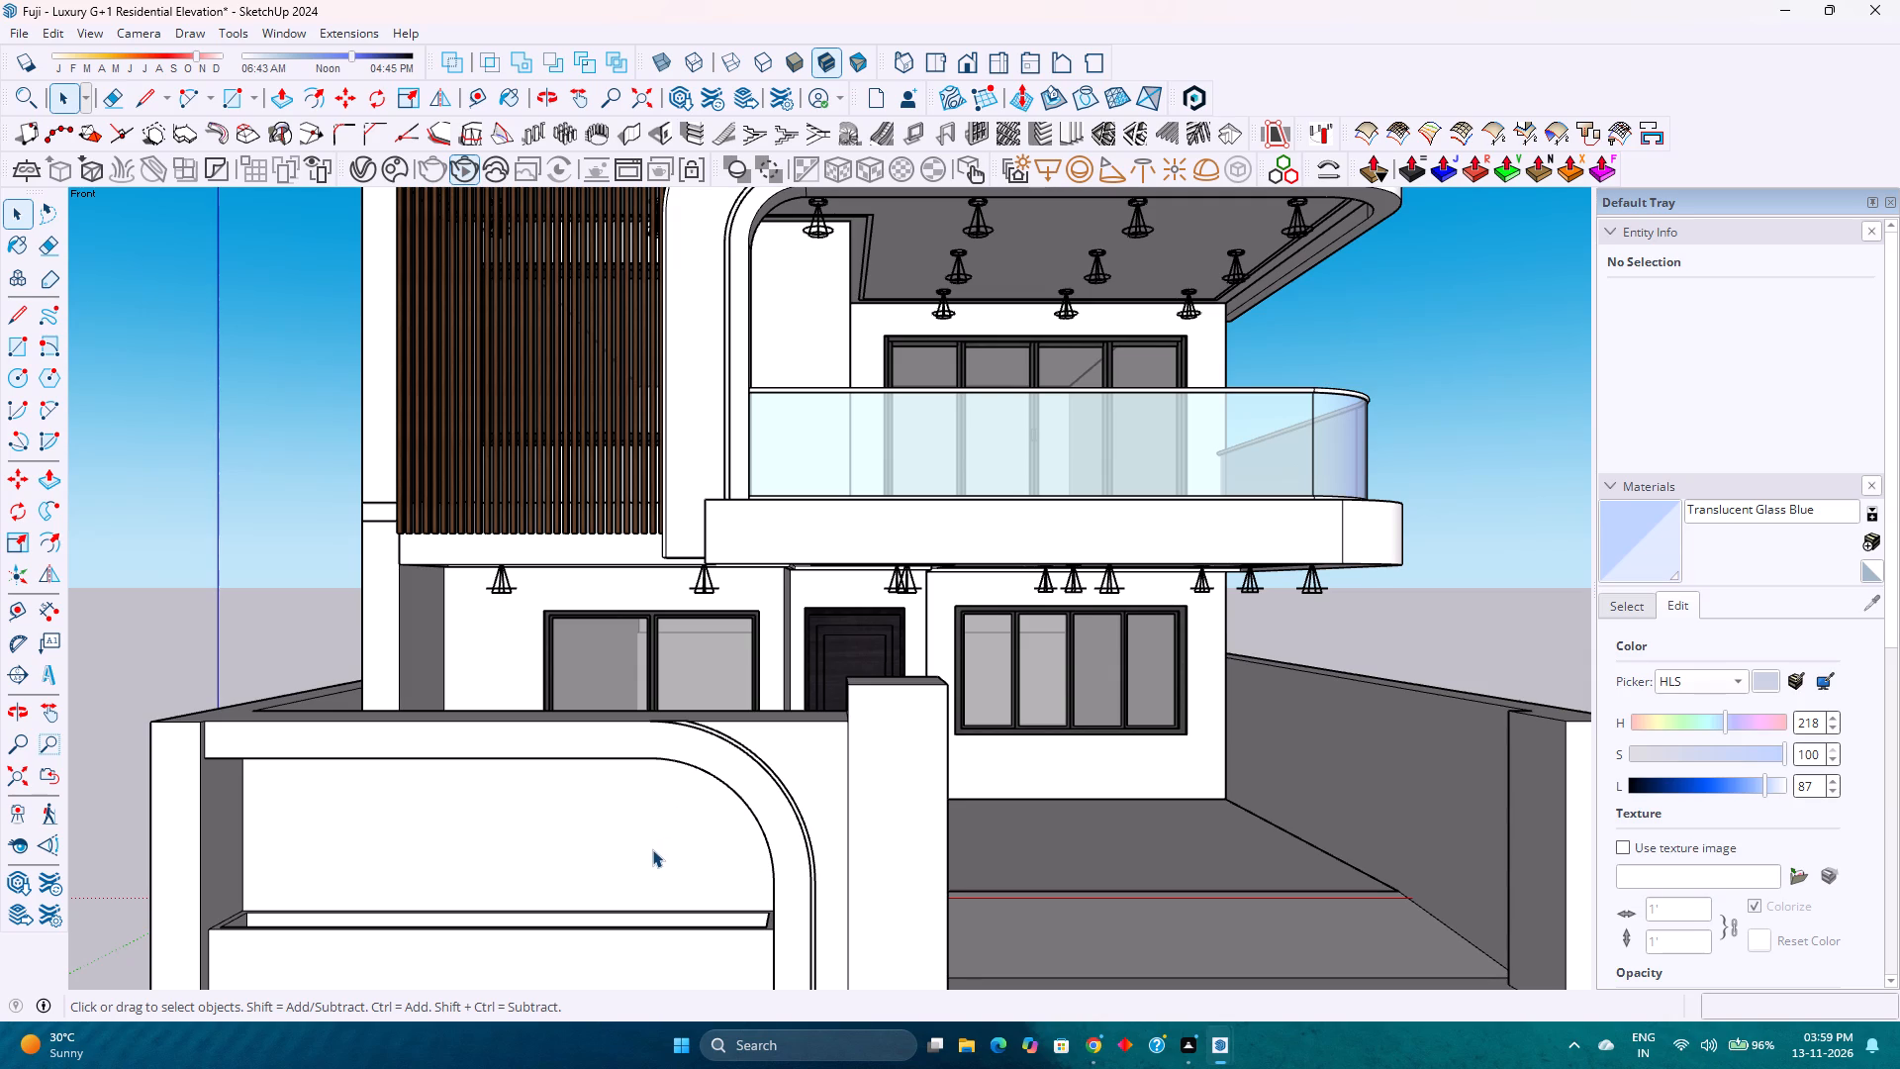
scroll(652, 849, "down", 3)
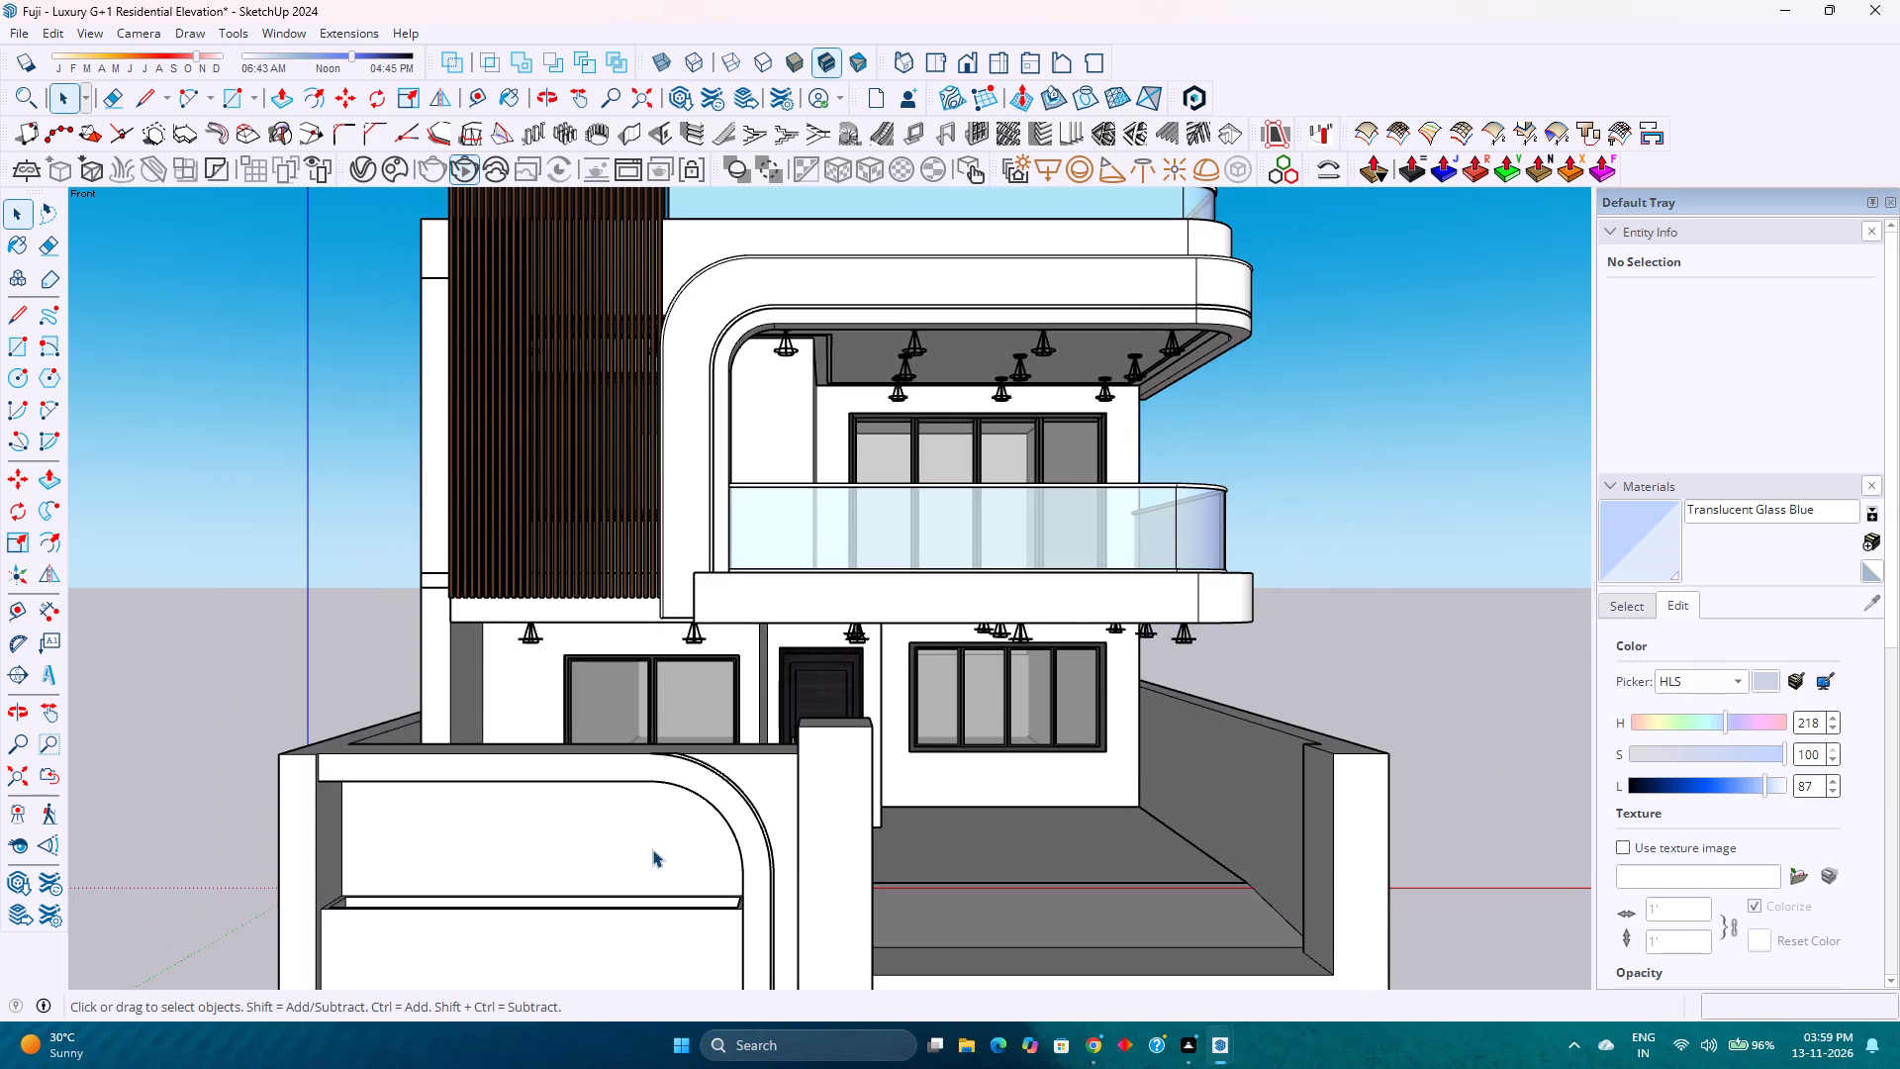
scroll(647, 854, "down", 2)
scroll(647, 854, "up", 2)
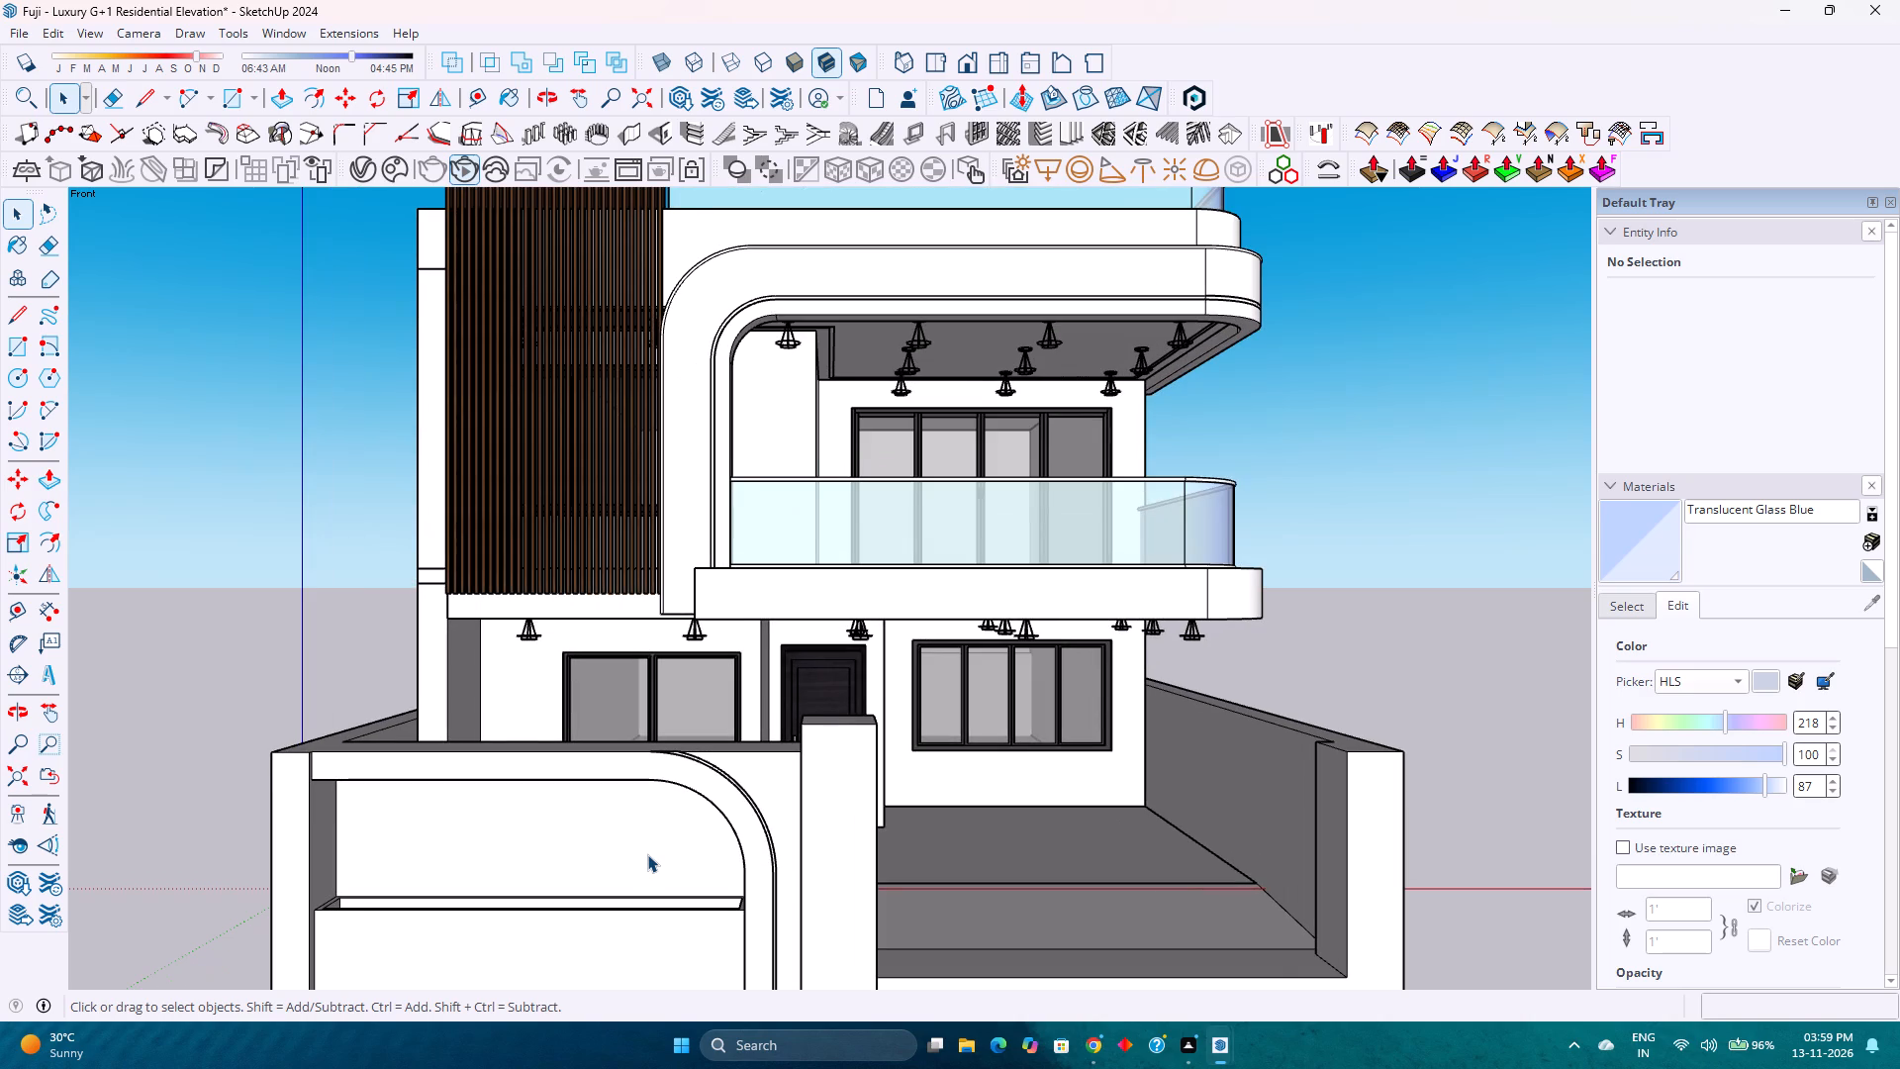
scroll(647, 854, "down", 3)
scroll(647, 854, "up", 2)
scroll(647, 854, "down", 2)
scroll(647, 854, "up", 2)
scroll(647, 854, "down", 2)
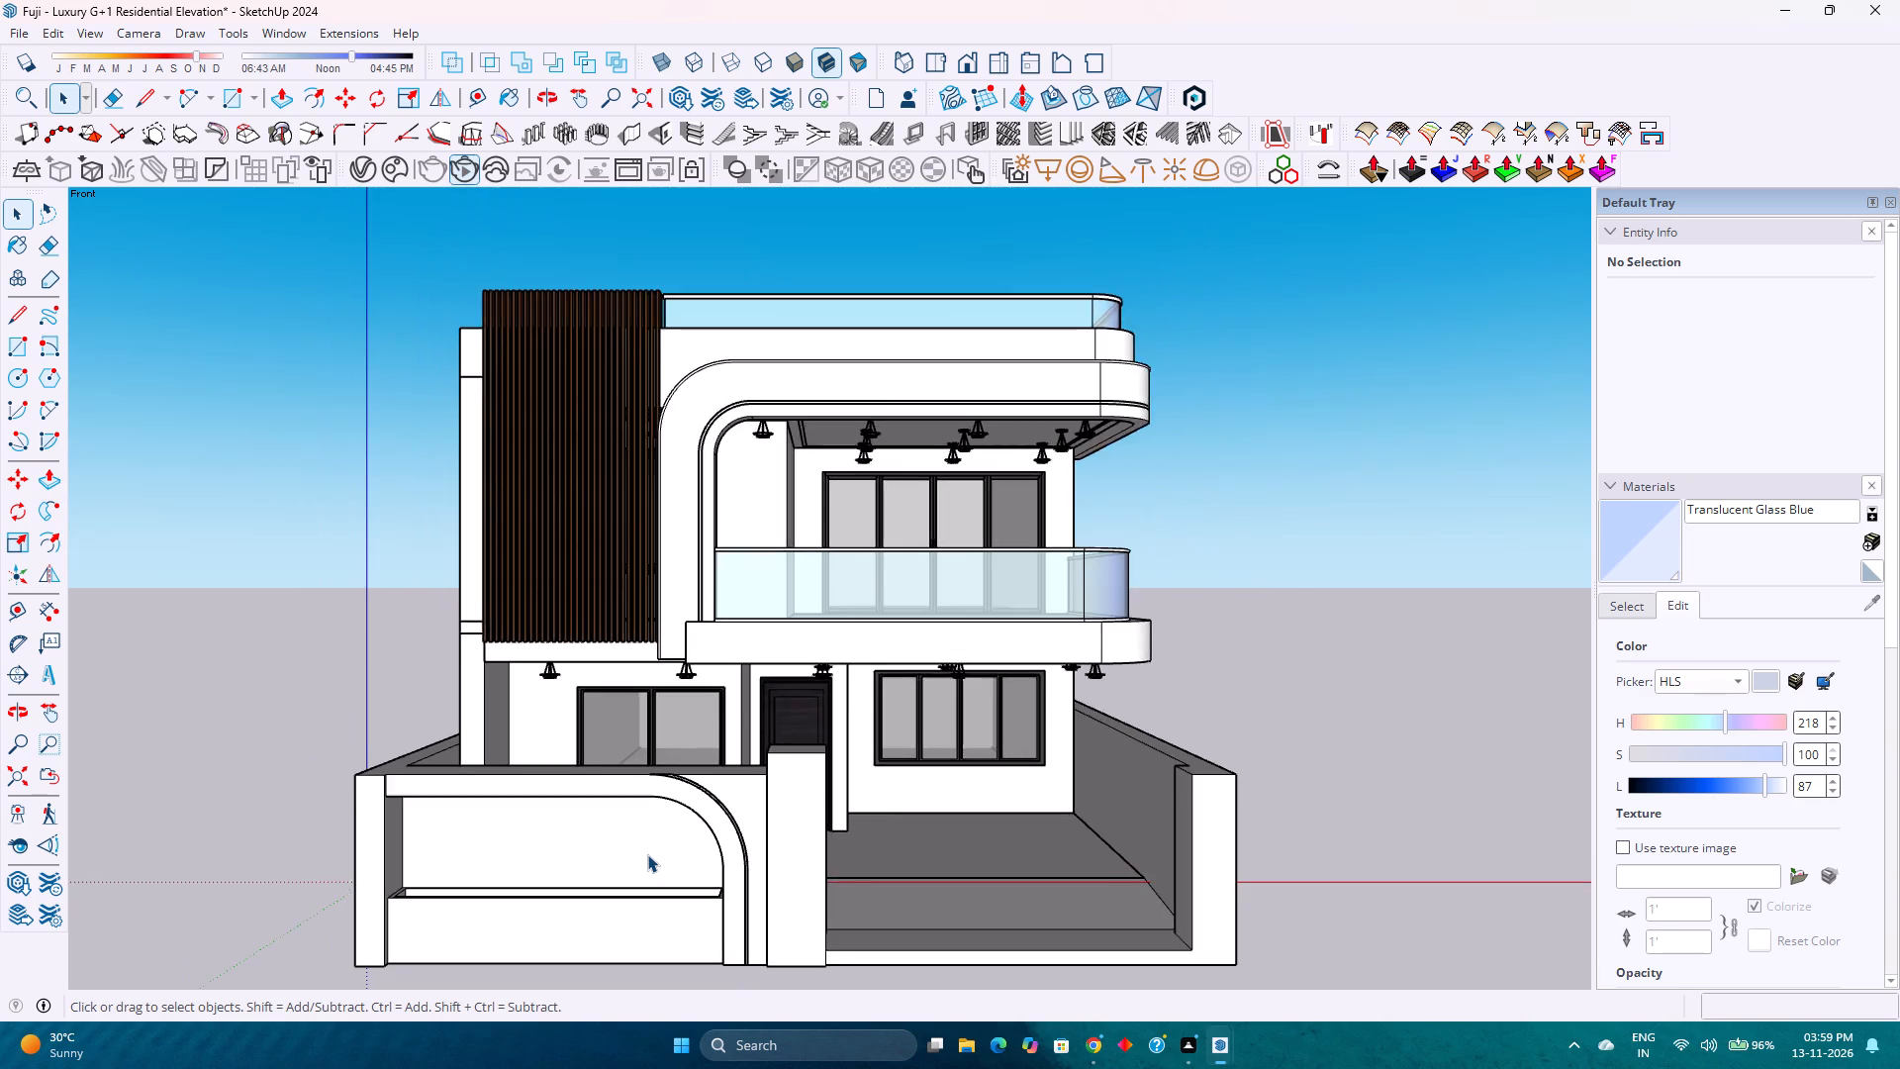
scroll(647, 854, "up", 3)
scroll(647, 854, "down", 2)
scroll(647, 854, "up", 1)
scroll(647, 854, "down", 2)
scroll(647, 858, "up", 2)
scroll(647, 858, "down", 2)
scroll(647, 858, "up", 2)
scroll(647, 858, "down", 2)
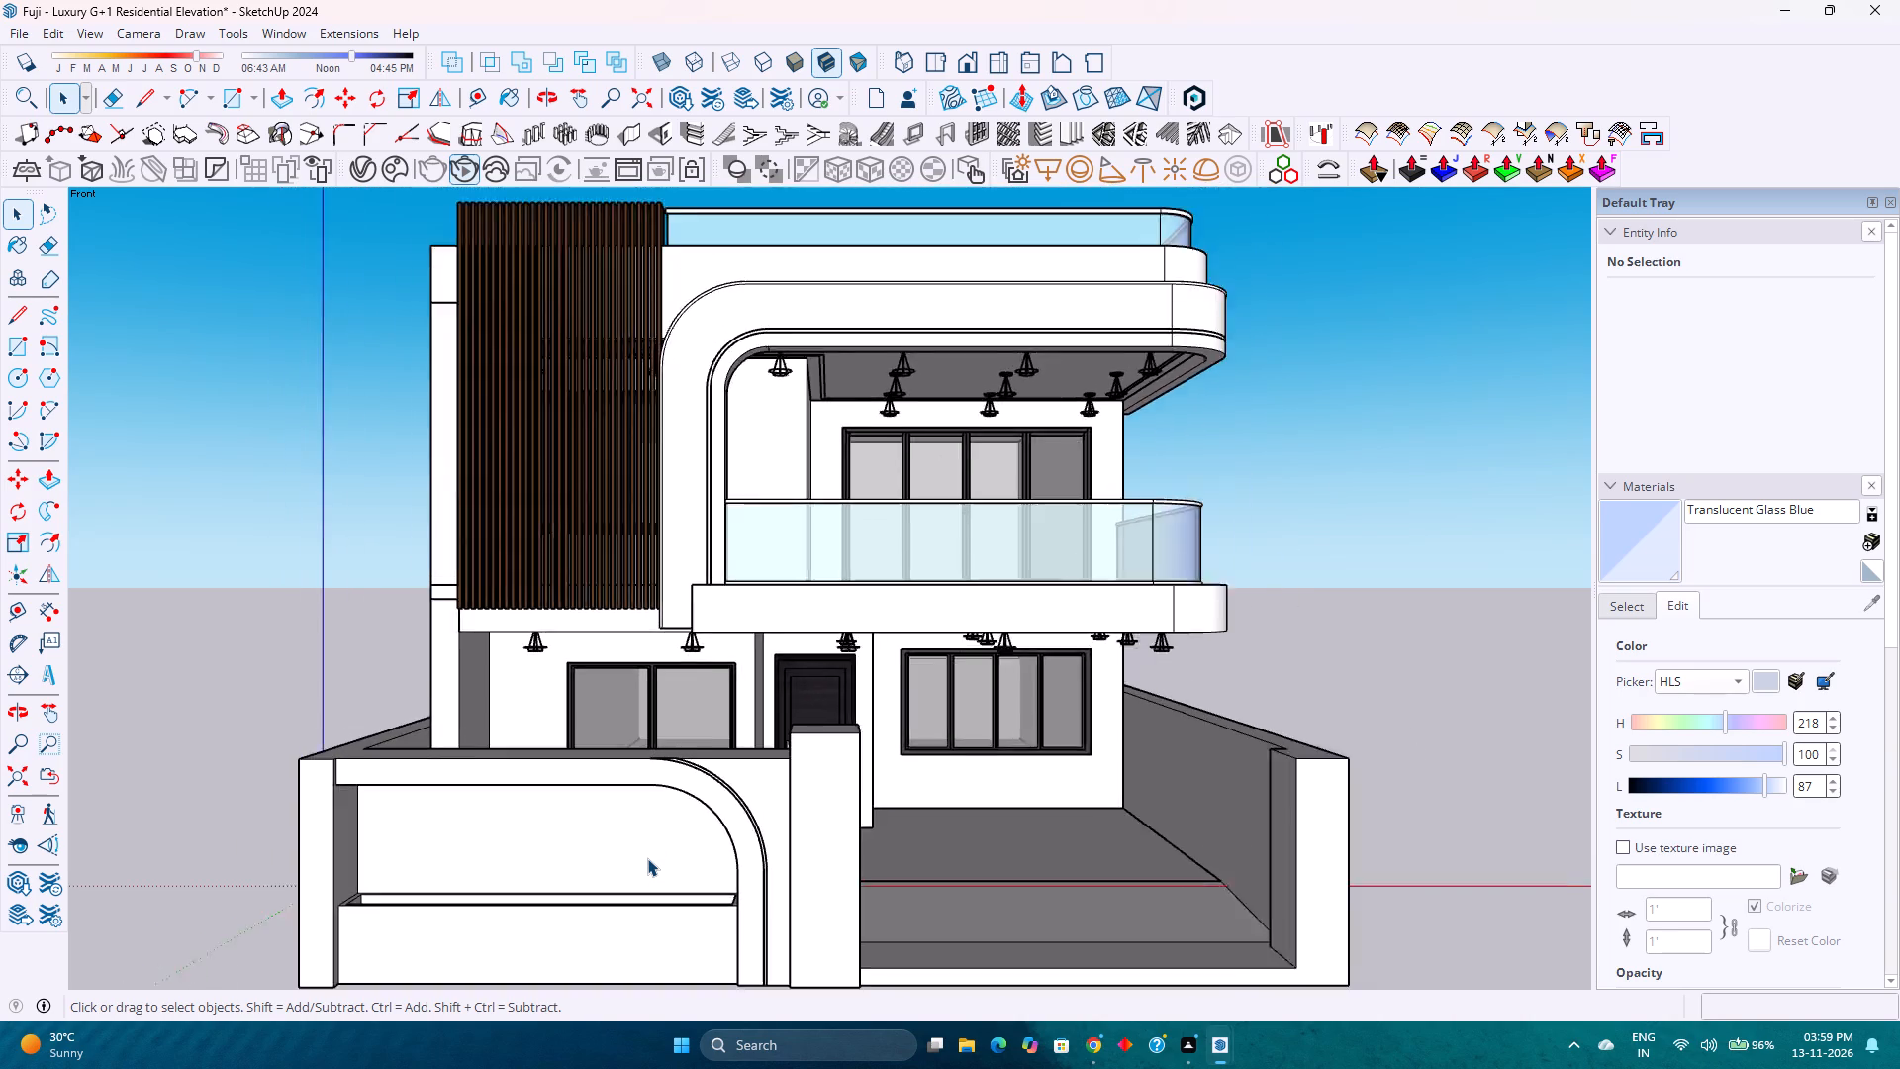
scroll(647, 858, "up", 2)
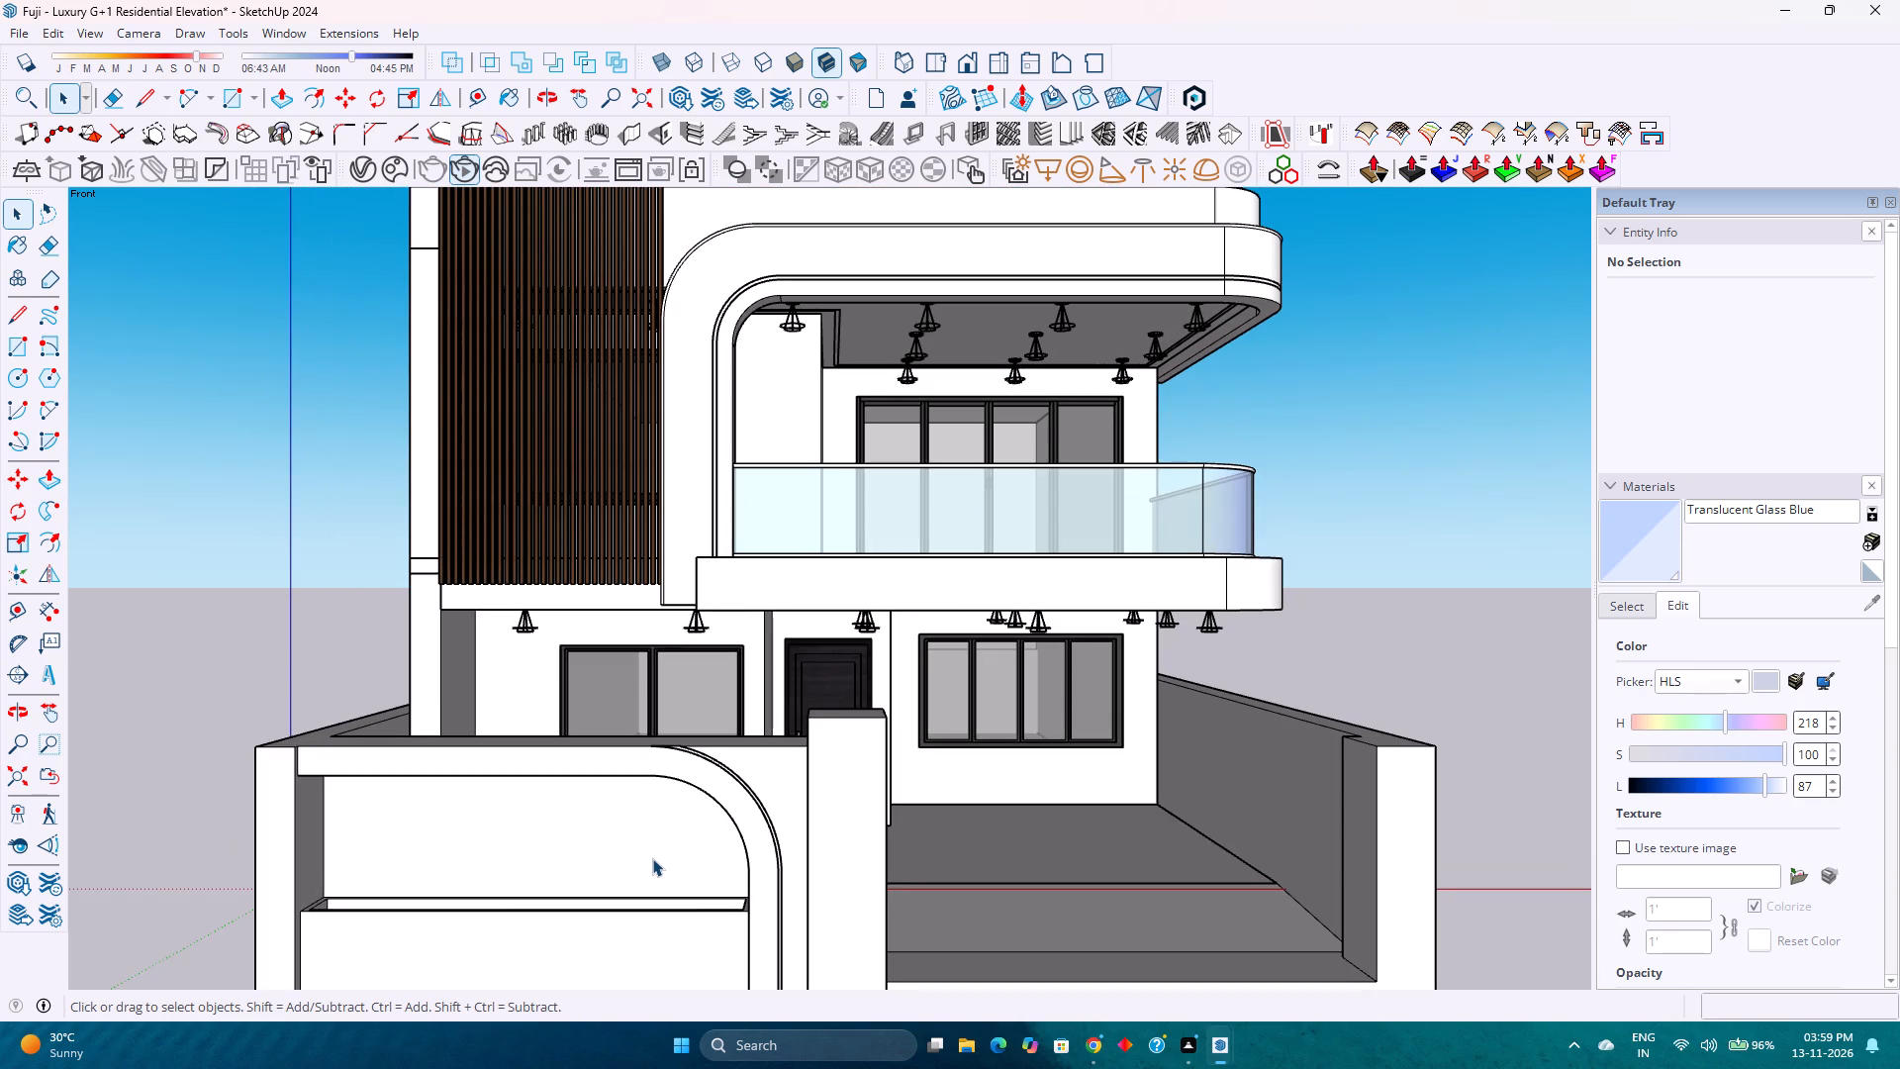
scroll(649, 858, "down", 4)
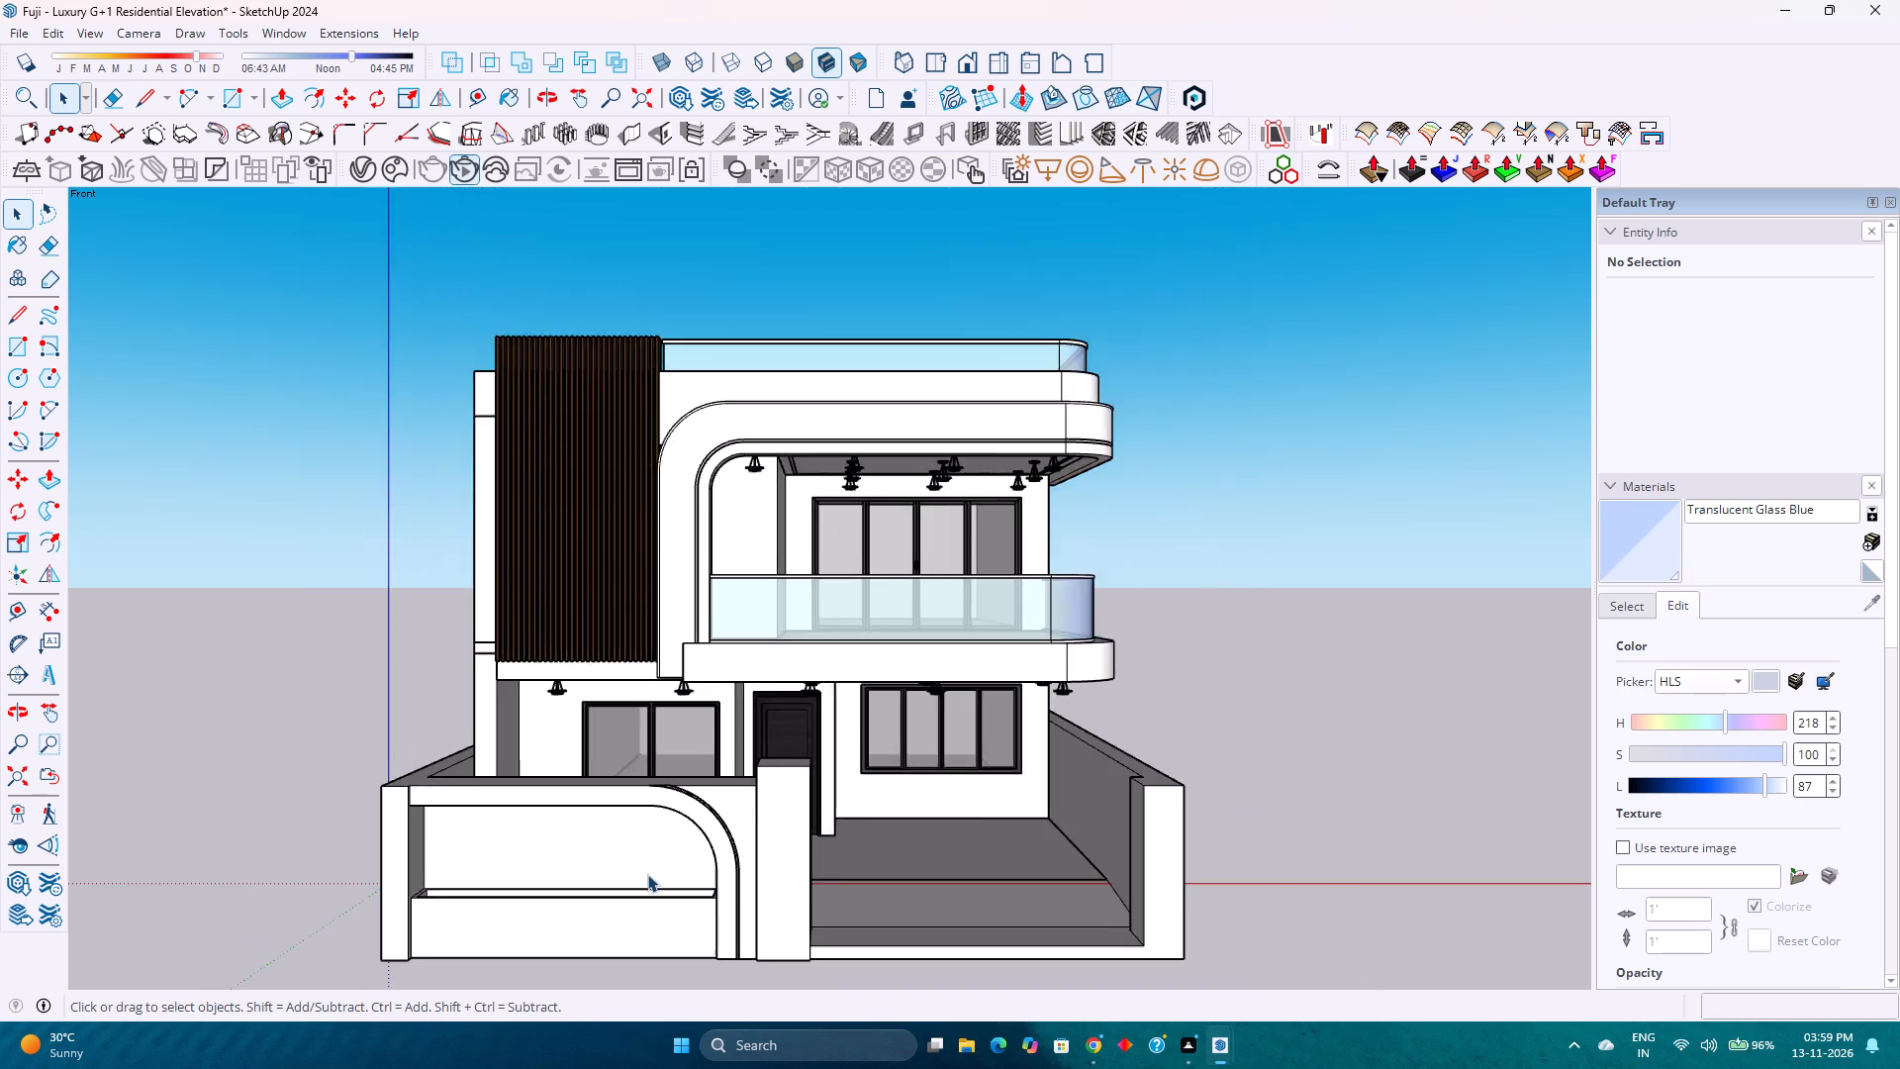
Examine the curved compound wall, entrance door, ground-floor windows and ceiling lights under the balcony more closely from the front.
scroll(647, 874, "up", 3)
scroll(647, 875, "down", 2)
scroll(646, 881, "up", 3)
scroll(646, 881, "down", 3)
scroll(645, 882, "up", 4)
scroll(643, 883, "down", 2)
scroll(643, 883, "up", 2)
scroll(643, 883, "down", 3)
scroll(643, 883, "up", 3)
scroll(643, 883, "down", 4)
scroll(643, 883, "up", 4)
scroll(643, 883, "down", 4)
scroll(643, 883, "up", 4)
scroll(643, 883, "down", 4)
scroll(643, 883, "up", 4)
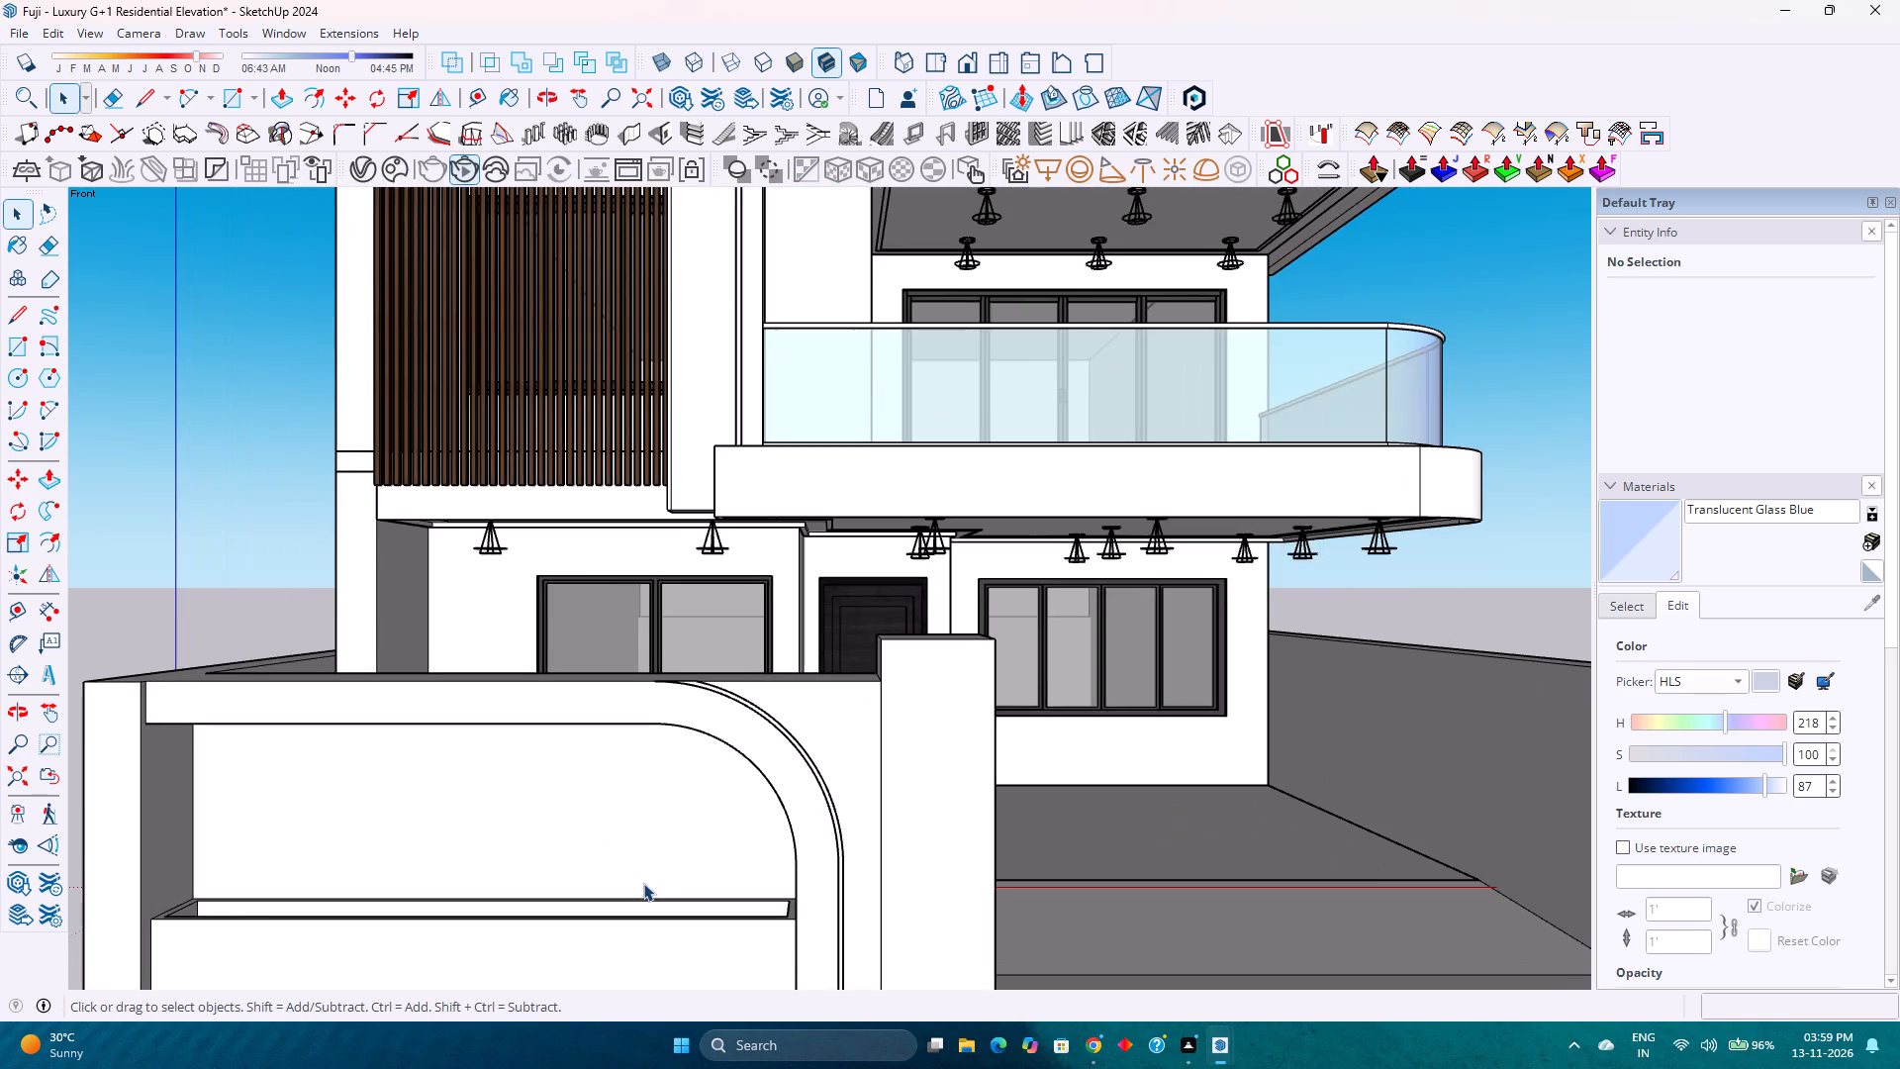
scroll(643, 883, "down", 2)
scroll(643, 883, "up", 4)
scroll(643, 883, "down", 4)
scroll(643, 883, "up", 3)
scroll(643, 883, "down", 2)
scroll(643, 883, "up", 3)
scroll(643, 883, "down", 3)
scroll(643, 883, "up", 3)
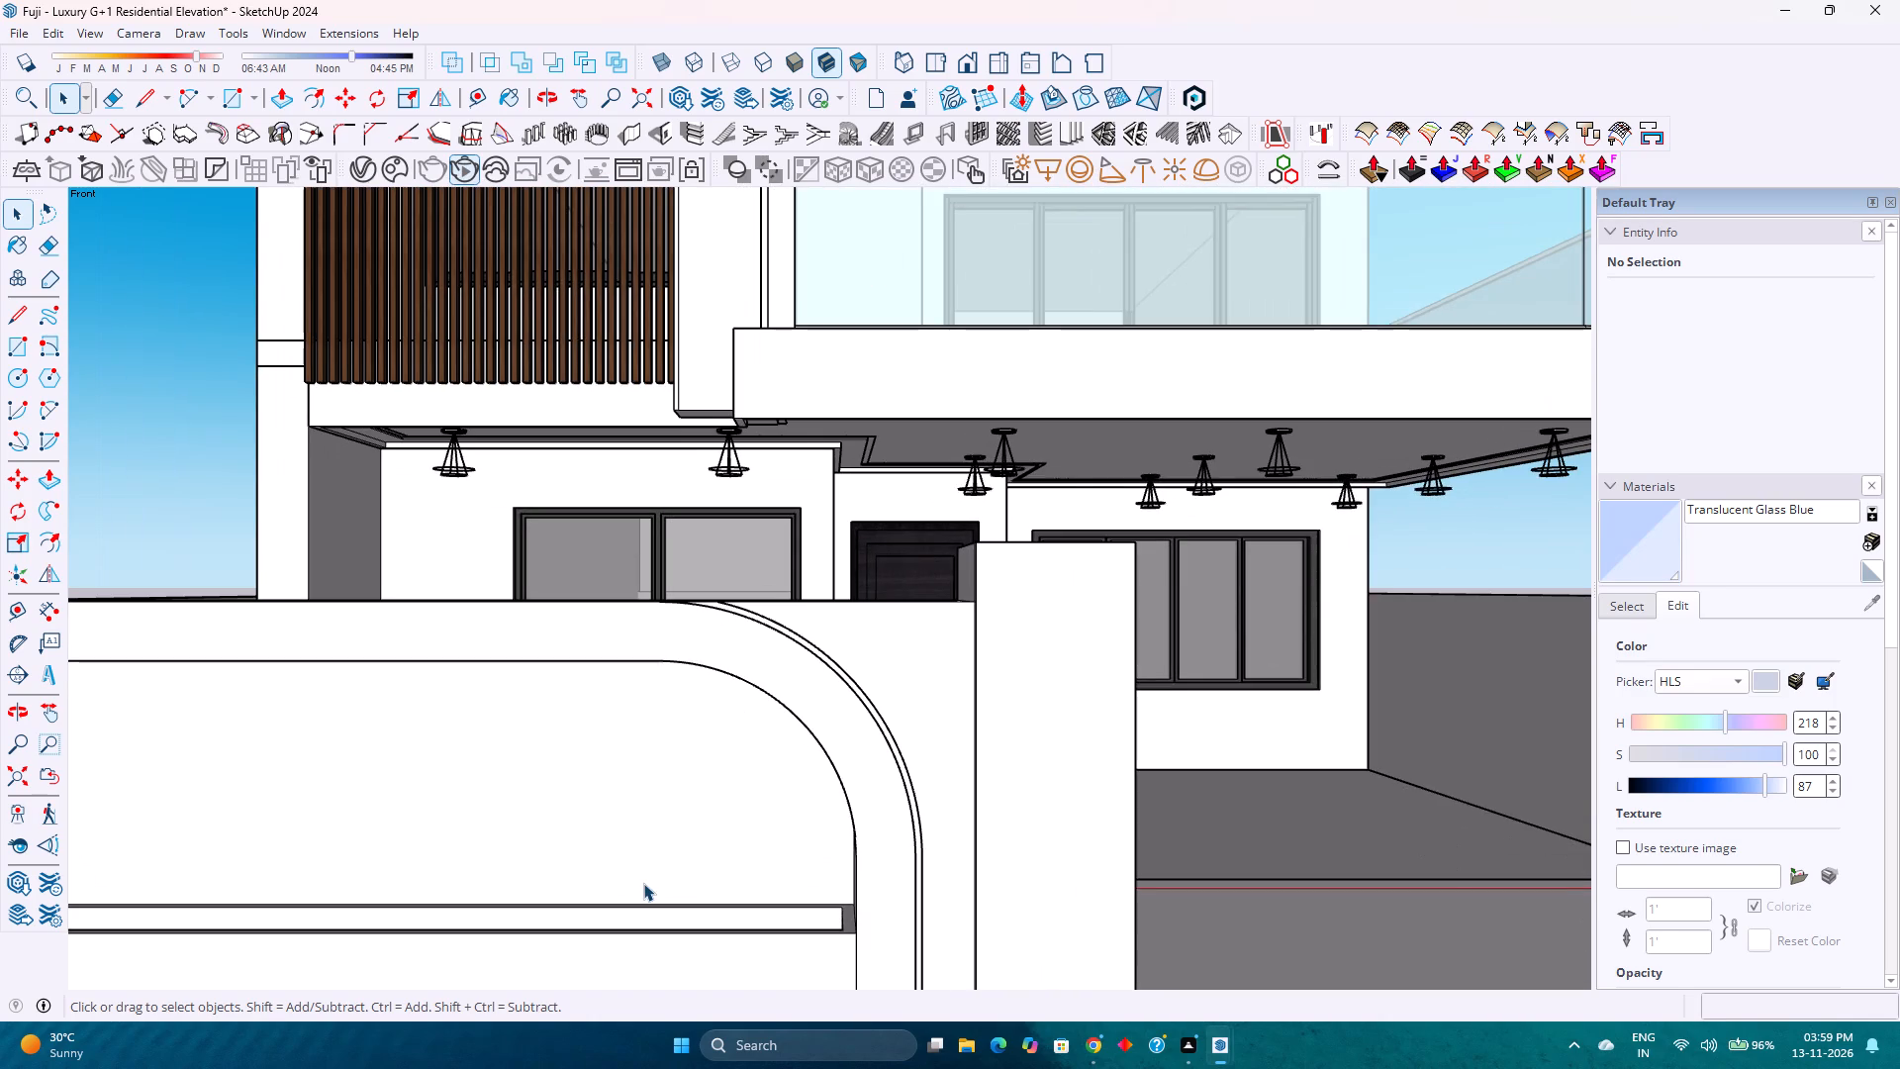
scroll(643, 883, "up", 1)
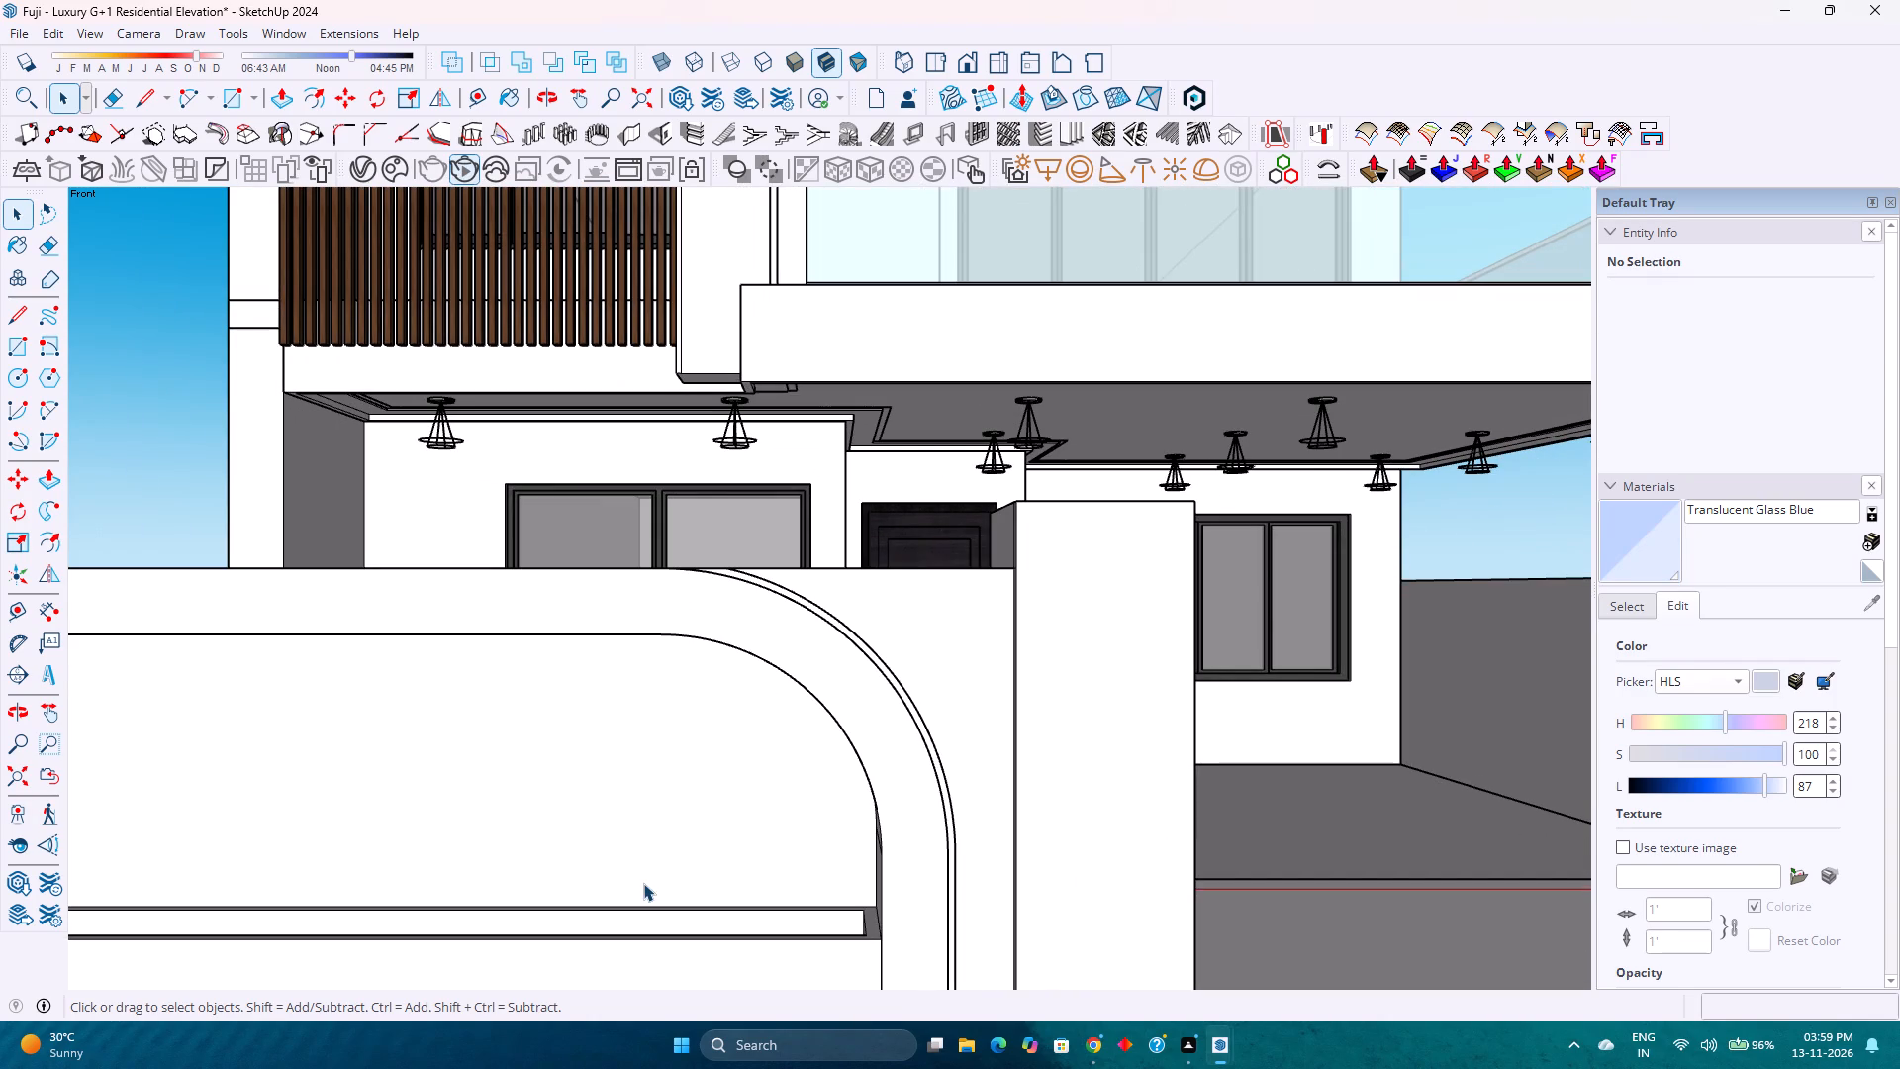
scroll(643, 883, "down", 2)
scroll(643, 883, "up", 2)
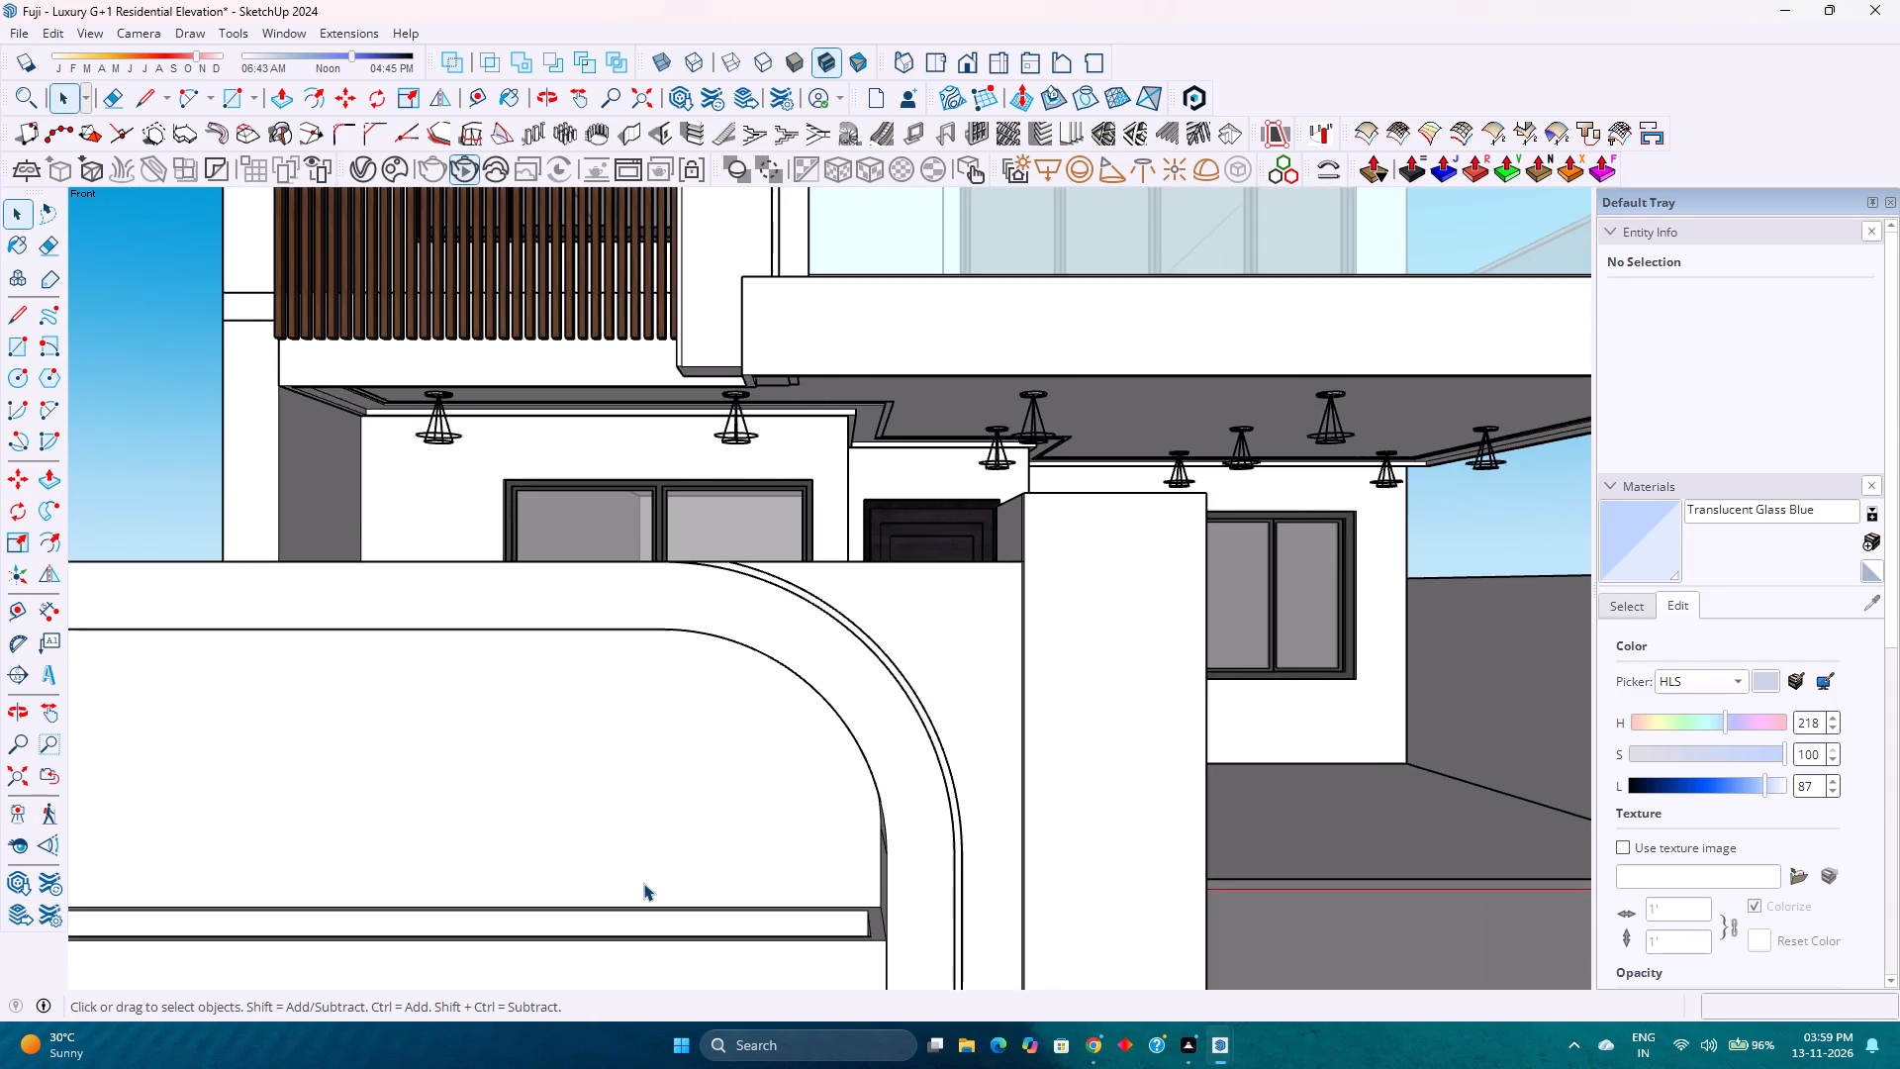
scroll(643, 883, "down", 6)
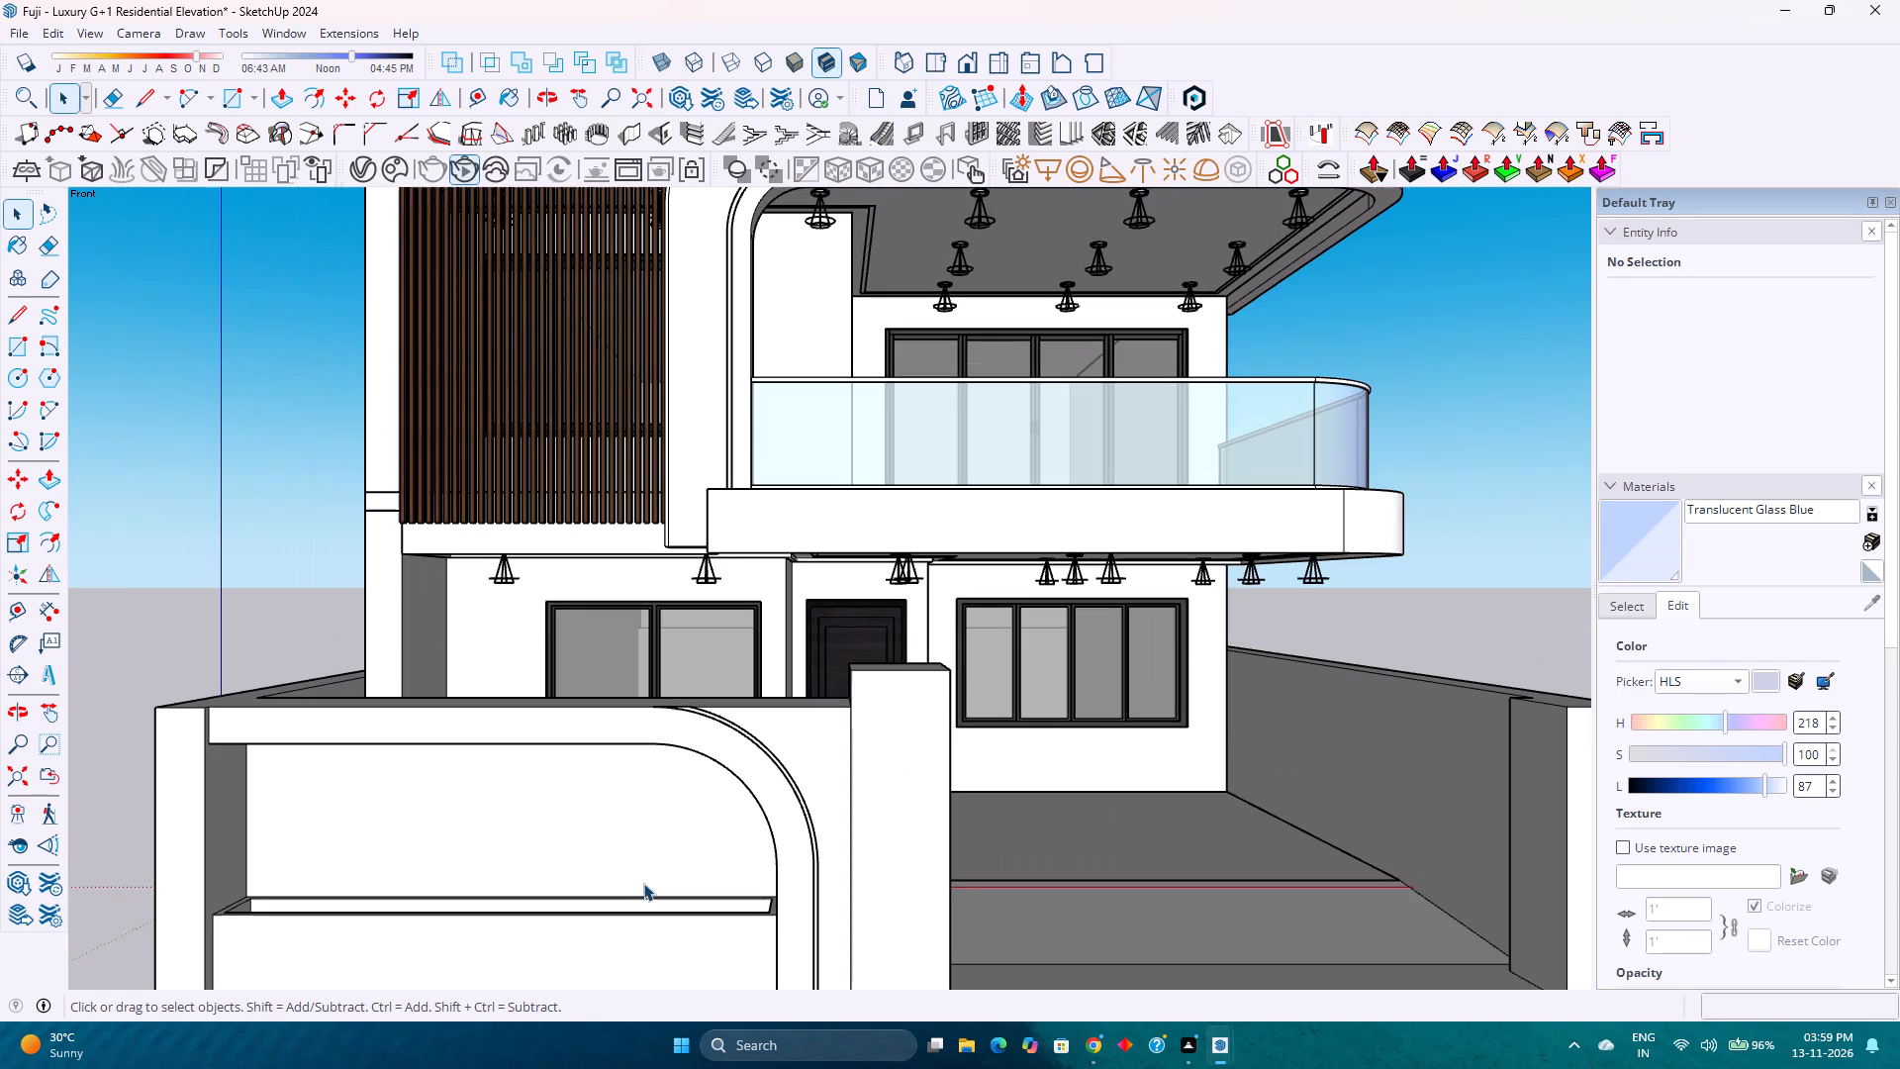
scroll(643, 883, "up", 1)
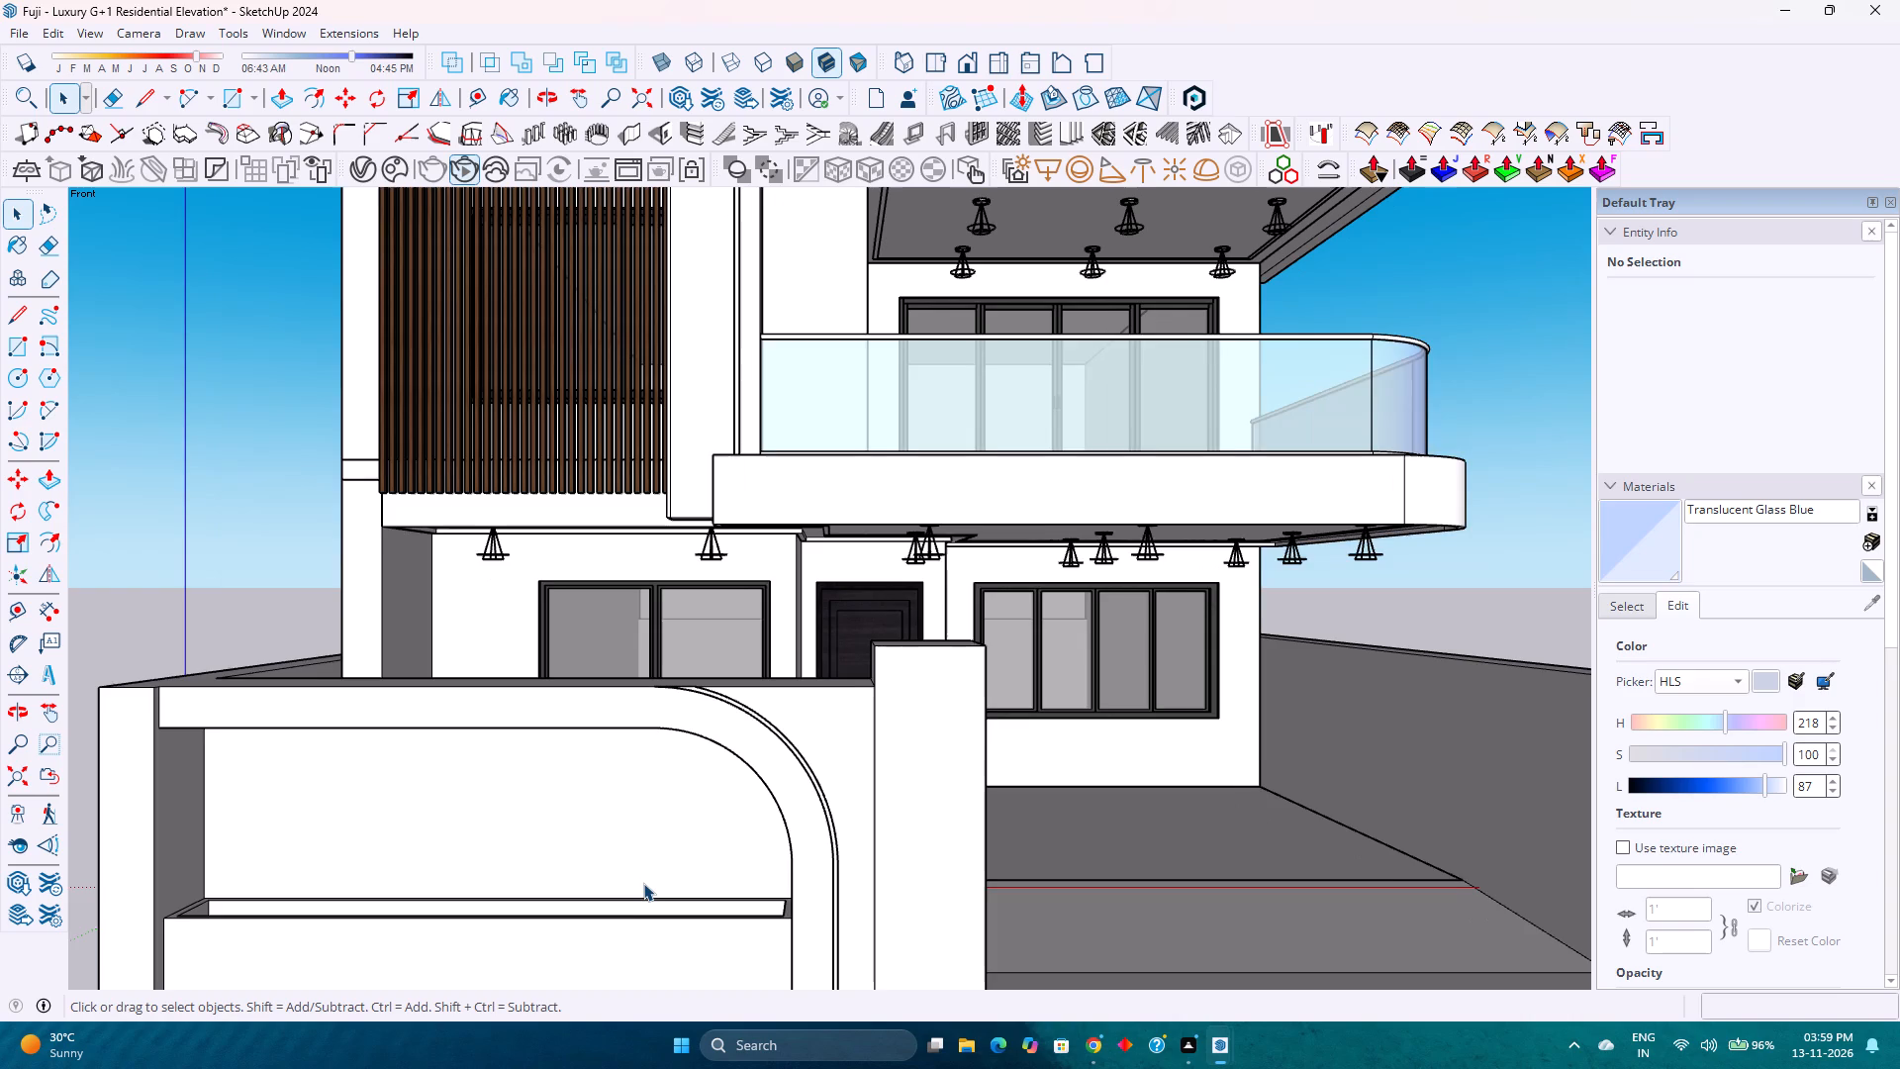
scroll(643, 883, "down", 3)
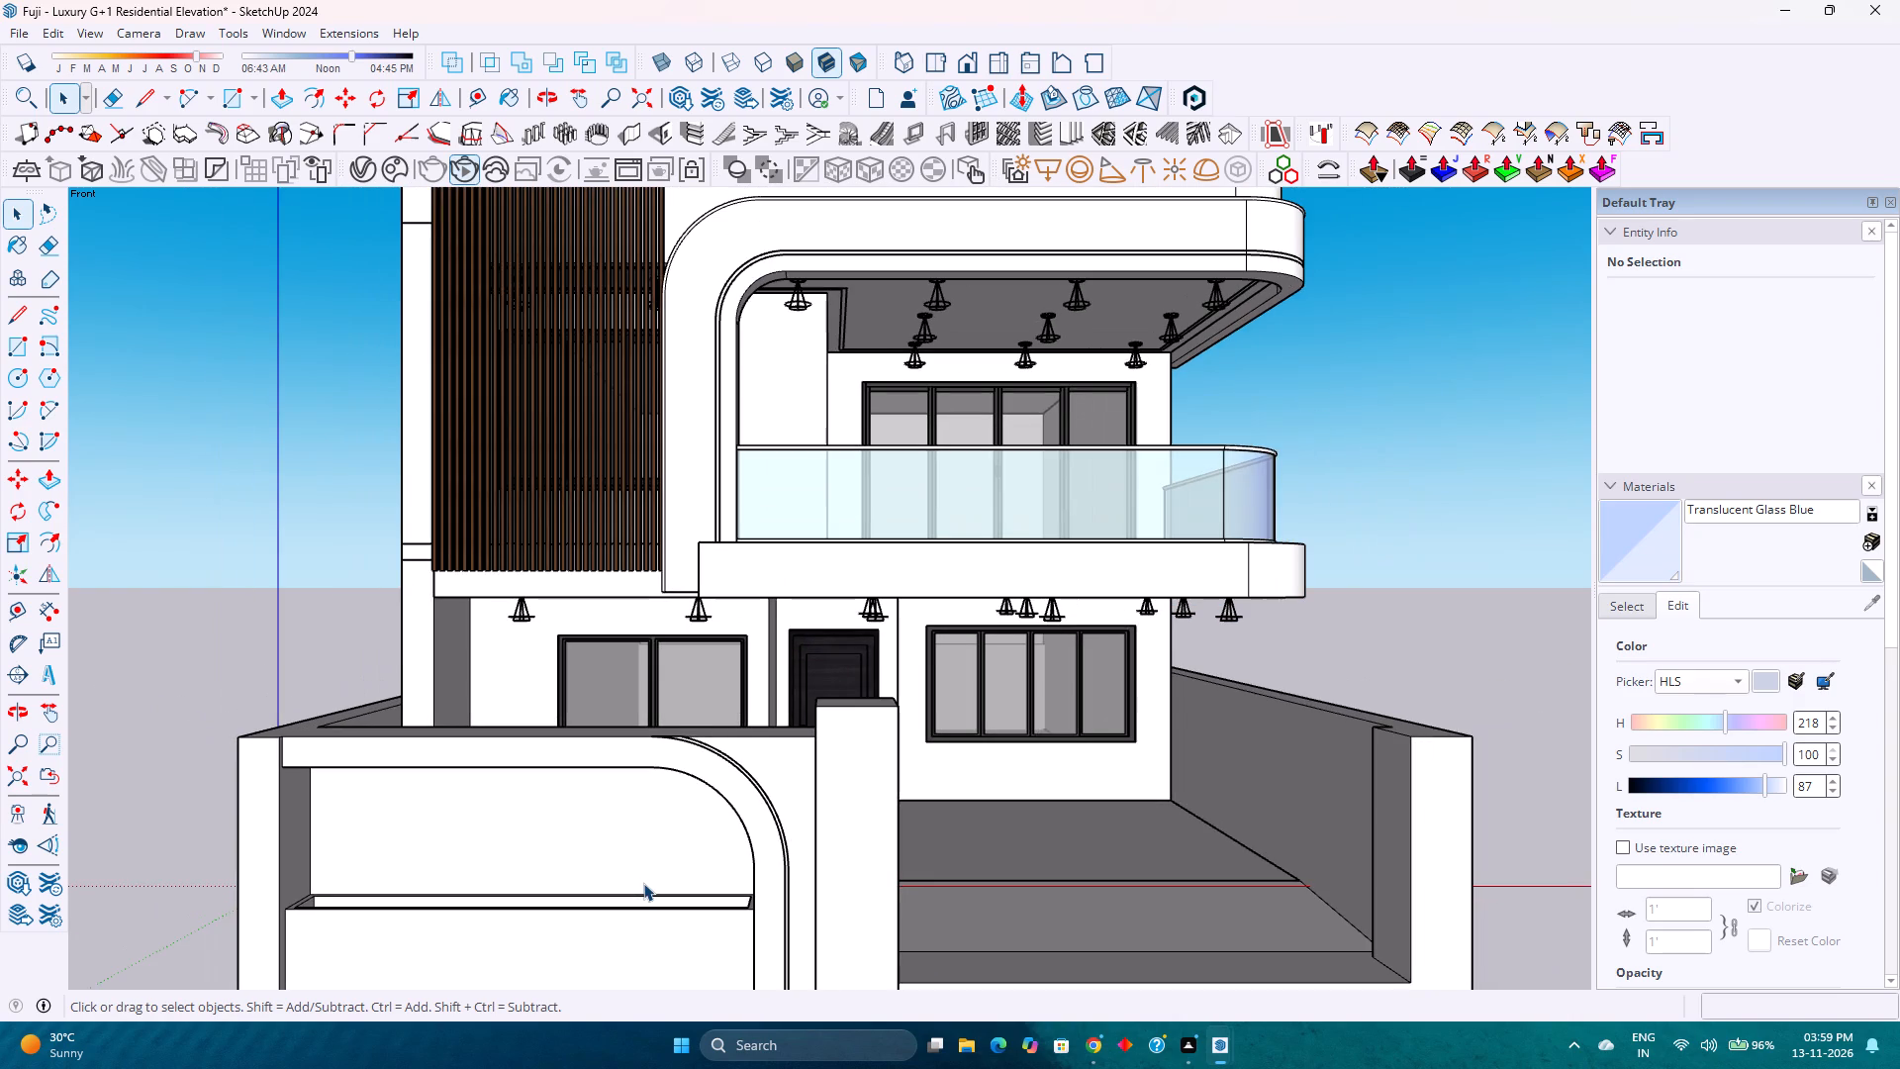
scroll(643, 883, "up", 2)
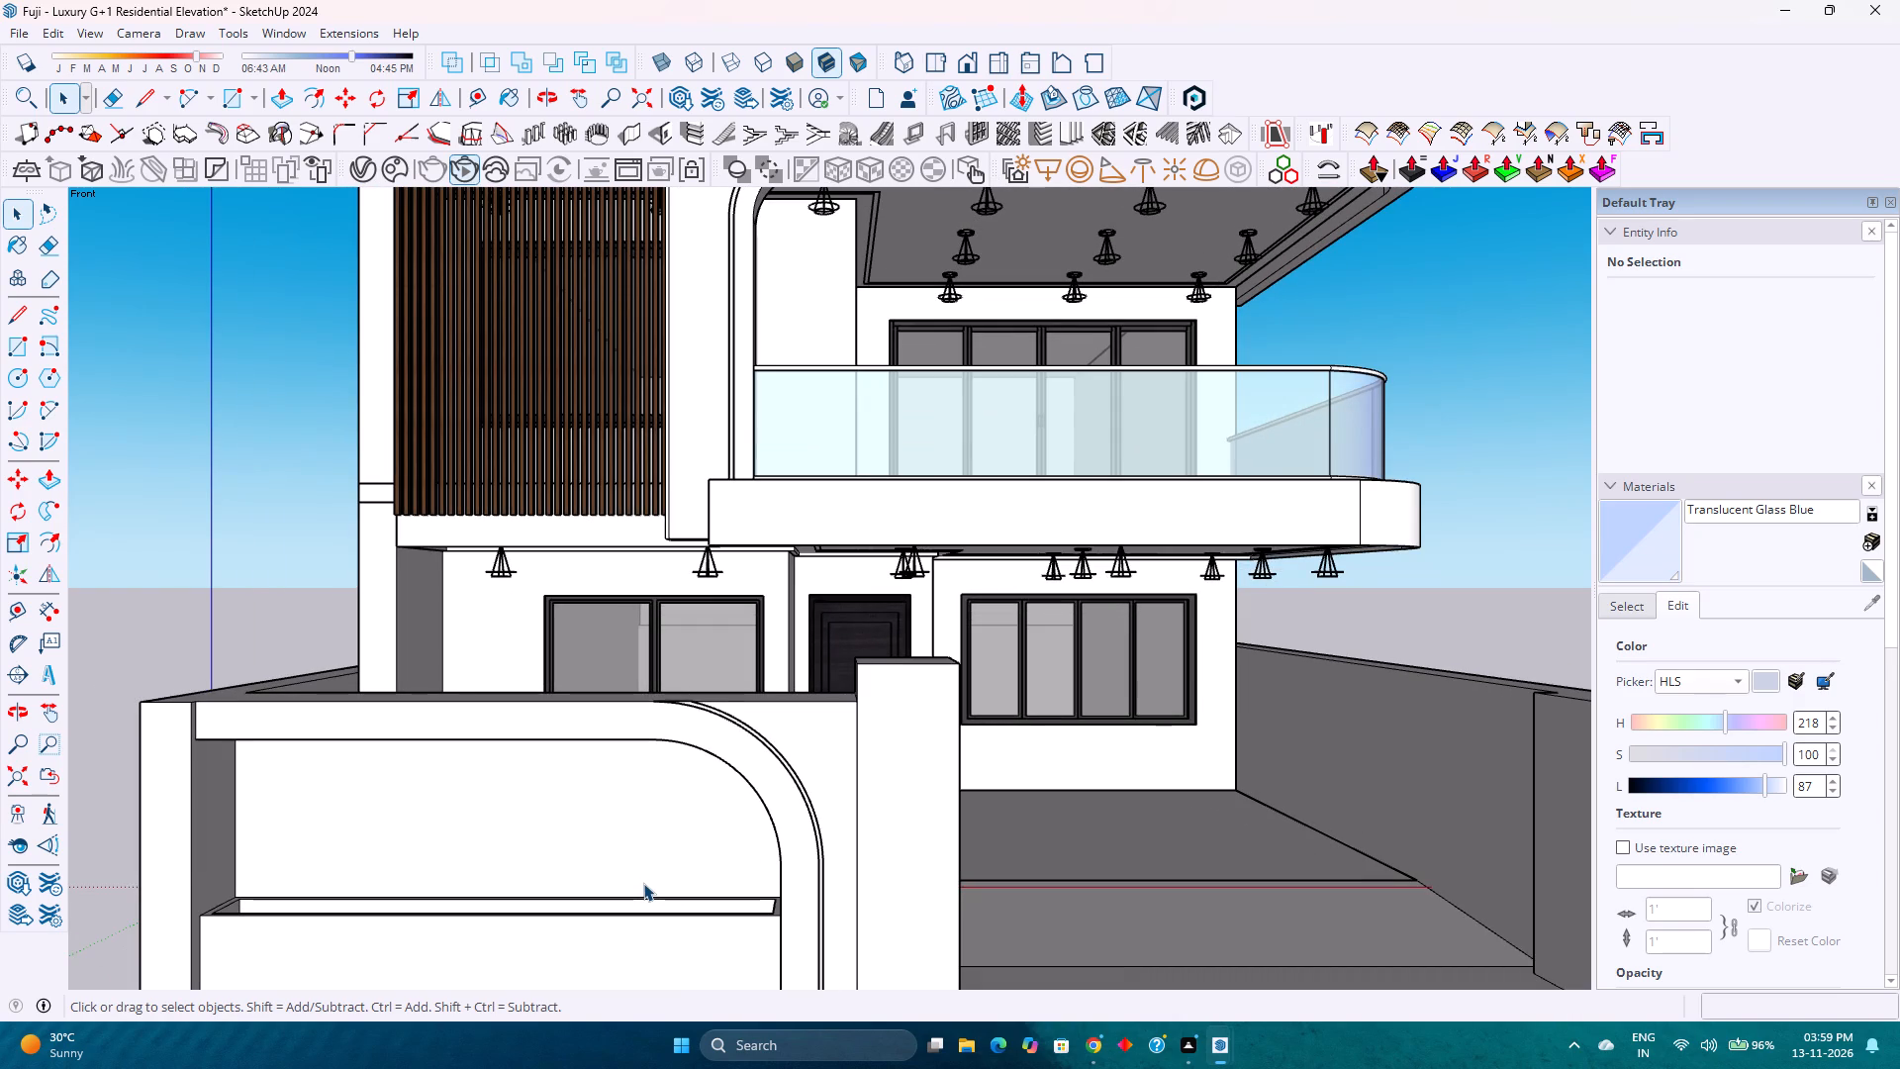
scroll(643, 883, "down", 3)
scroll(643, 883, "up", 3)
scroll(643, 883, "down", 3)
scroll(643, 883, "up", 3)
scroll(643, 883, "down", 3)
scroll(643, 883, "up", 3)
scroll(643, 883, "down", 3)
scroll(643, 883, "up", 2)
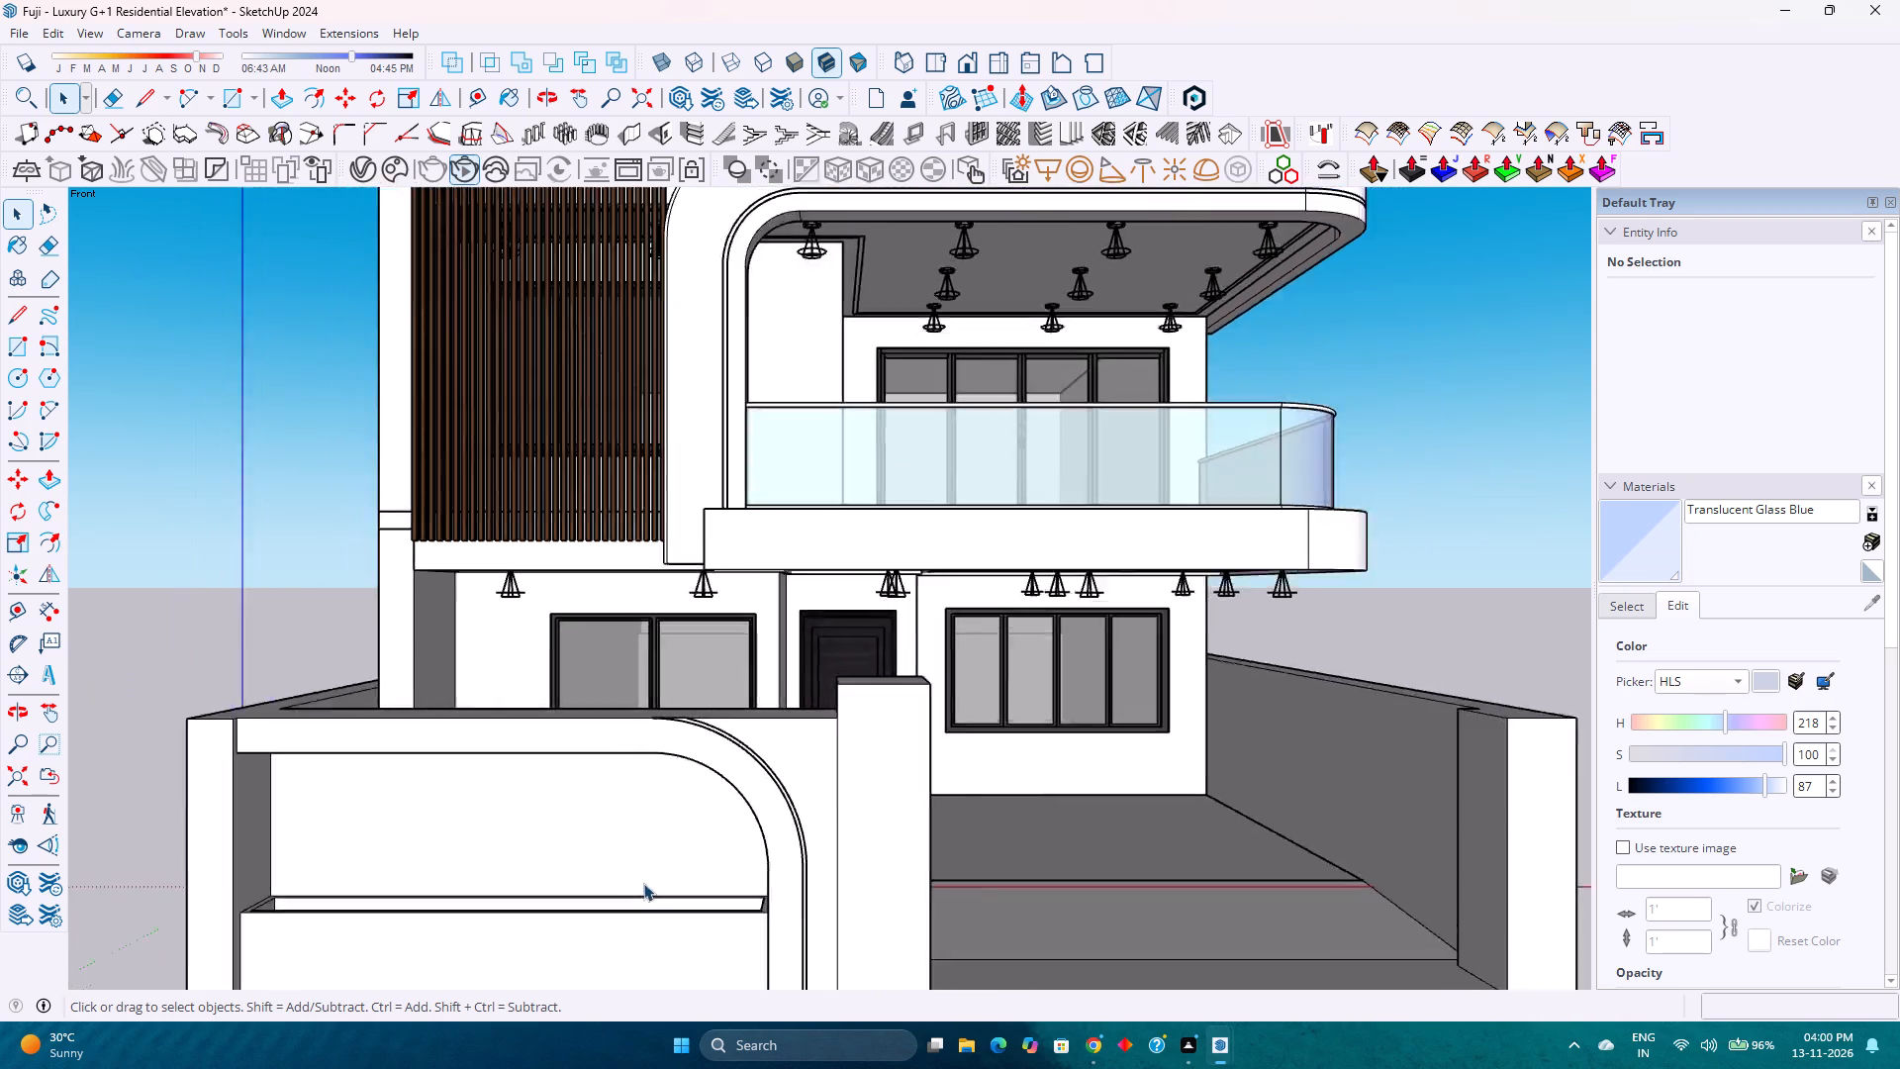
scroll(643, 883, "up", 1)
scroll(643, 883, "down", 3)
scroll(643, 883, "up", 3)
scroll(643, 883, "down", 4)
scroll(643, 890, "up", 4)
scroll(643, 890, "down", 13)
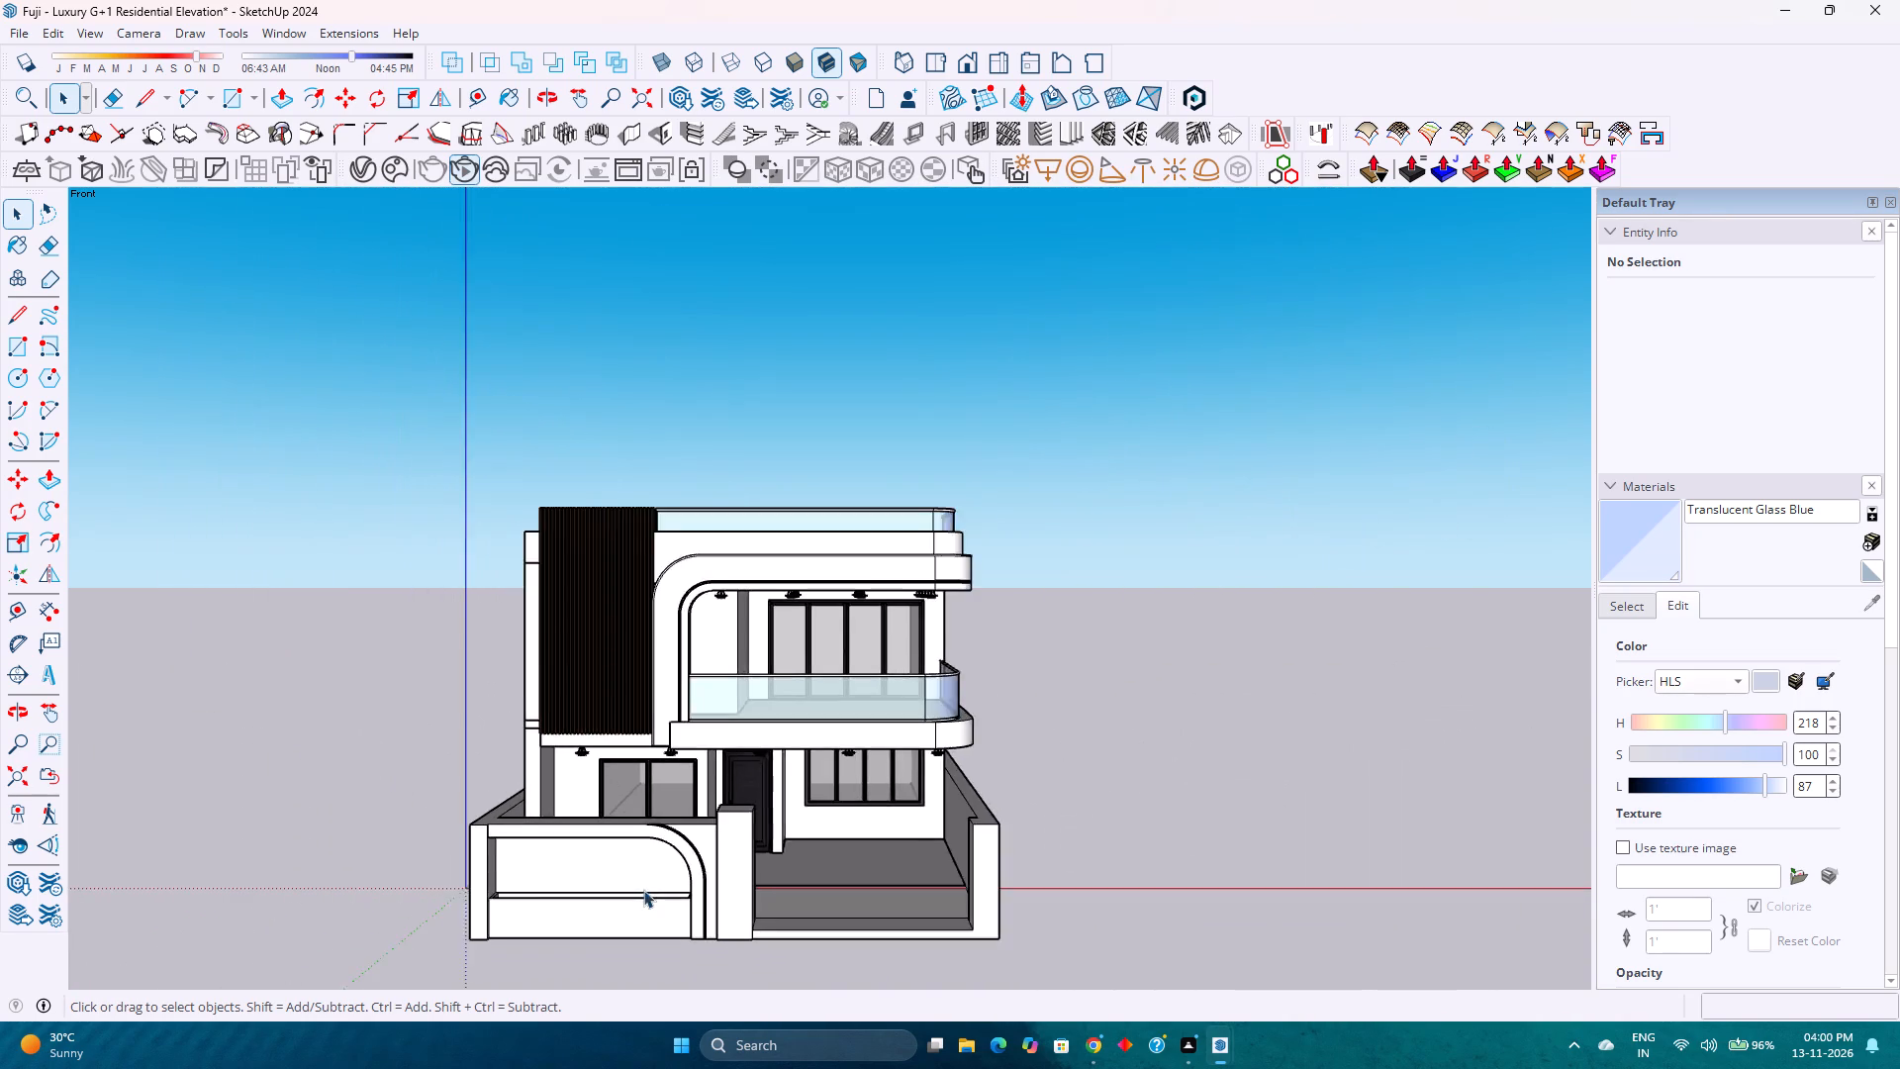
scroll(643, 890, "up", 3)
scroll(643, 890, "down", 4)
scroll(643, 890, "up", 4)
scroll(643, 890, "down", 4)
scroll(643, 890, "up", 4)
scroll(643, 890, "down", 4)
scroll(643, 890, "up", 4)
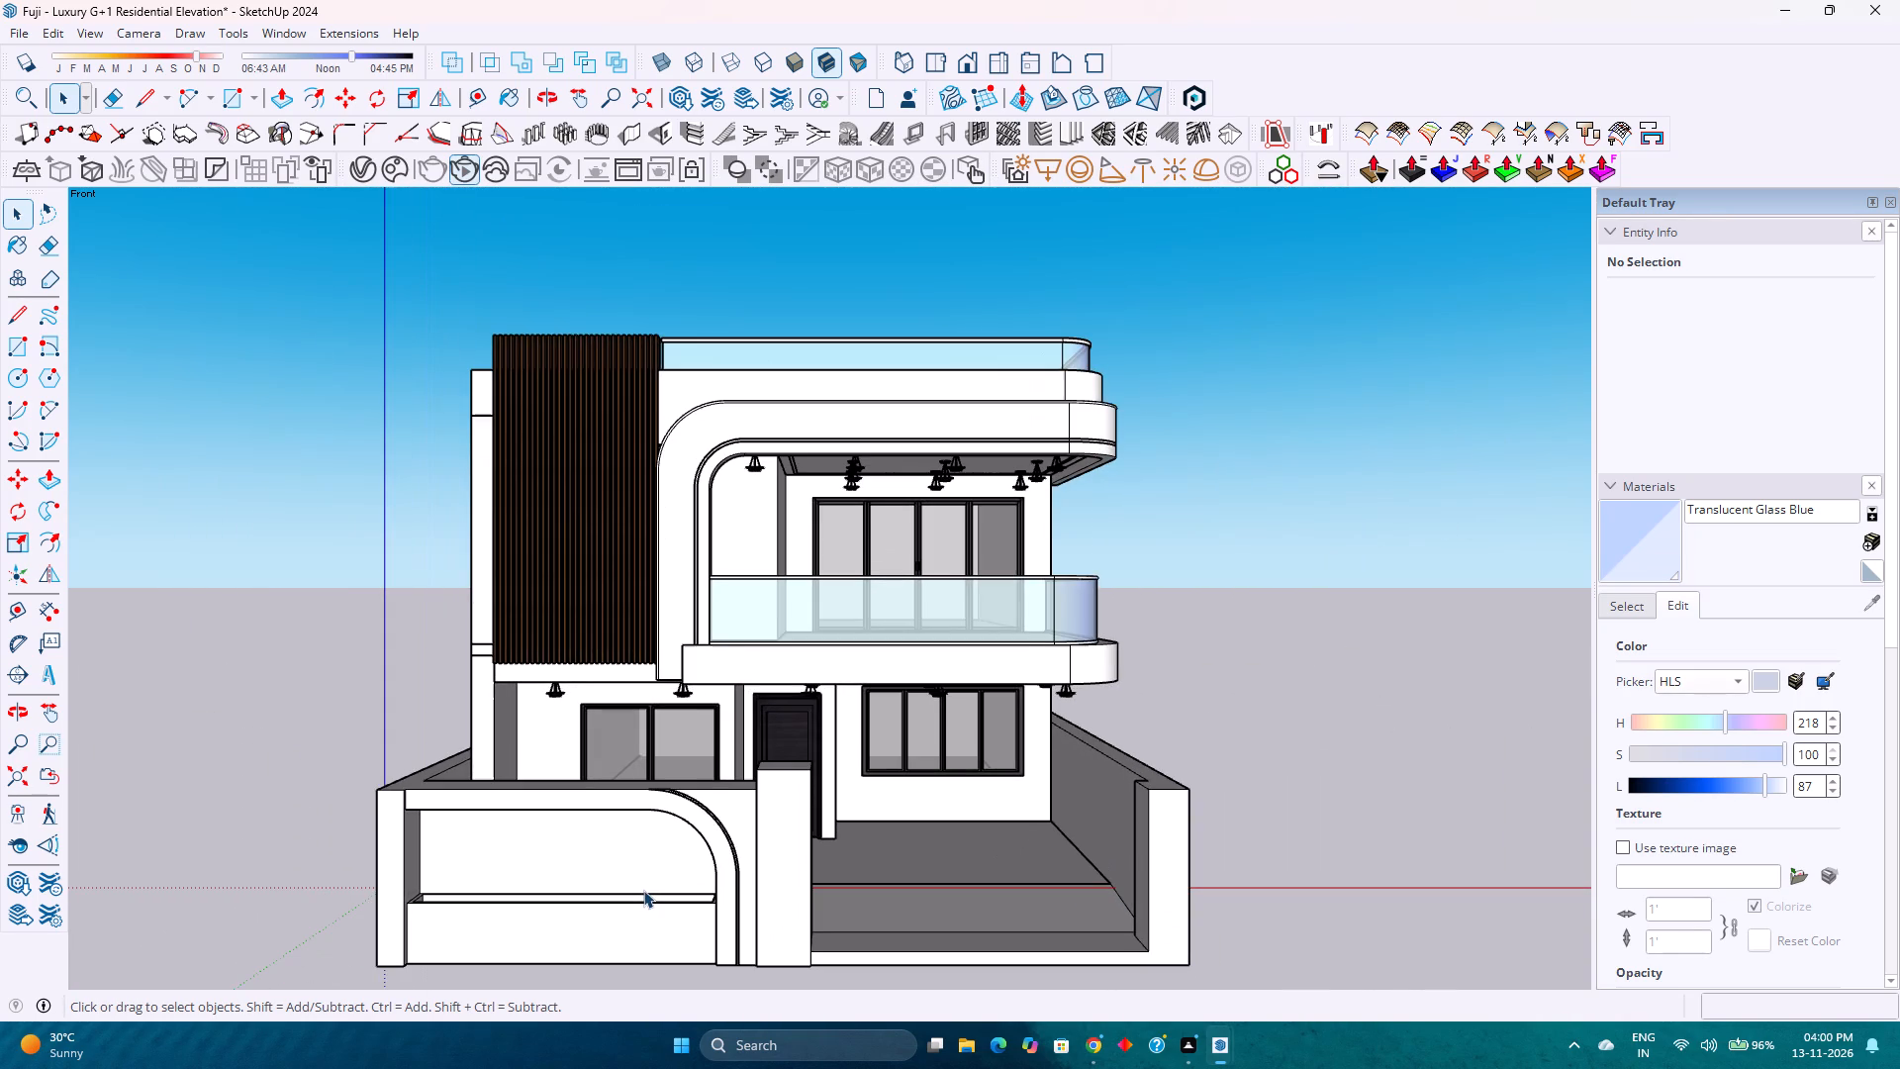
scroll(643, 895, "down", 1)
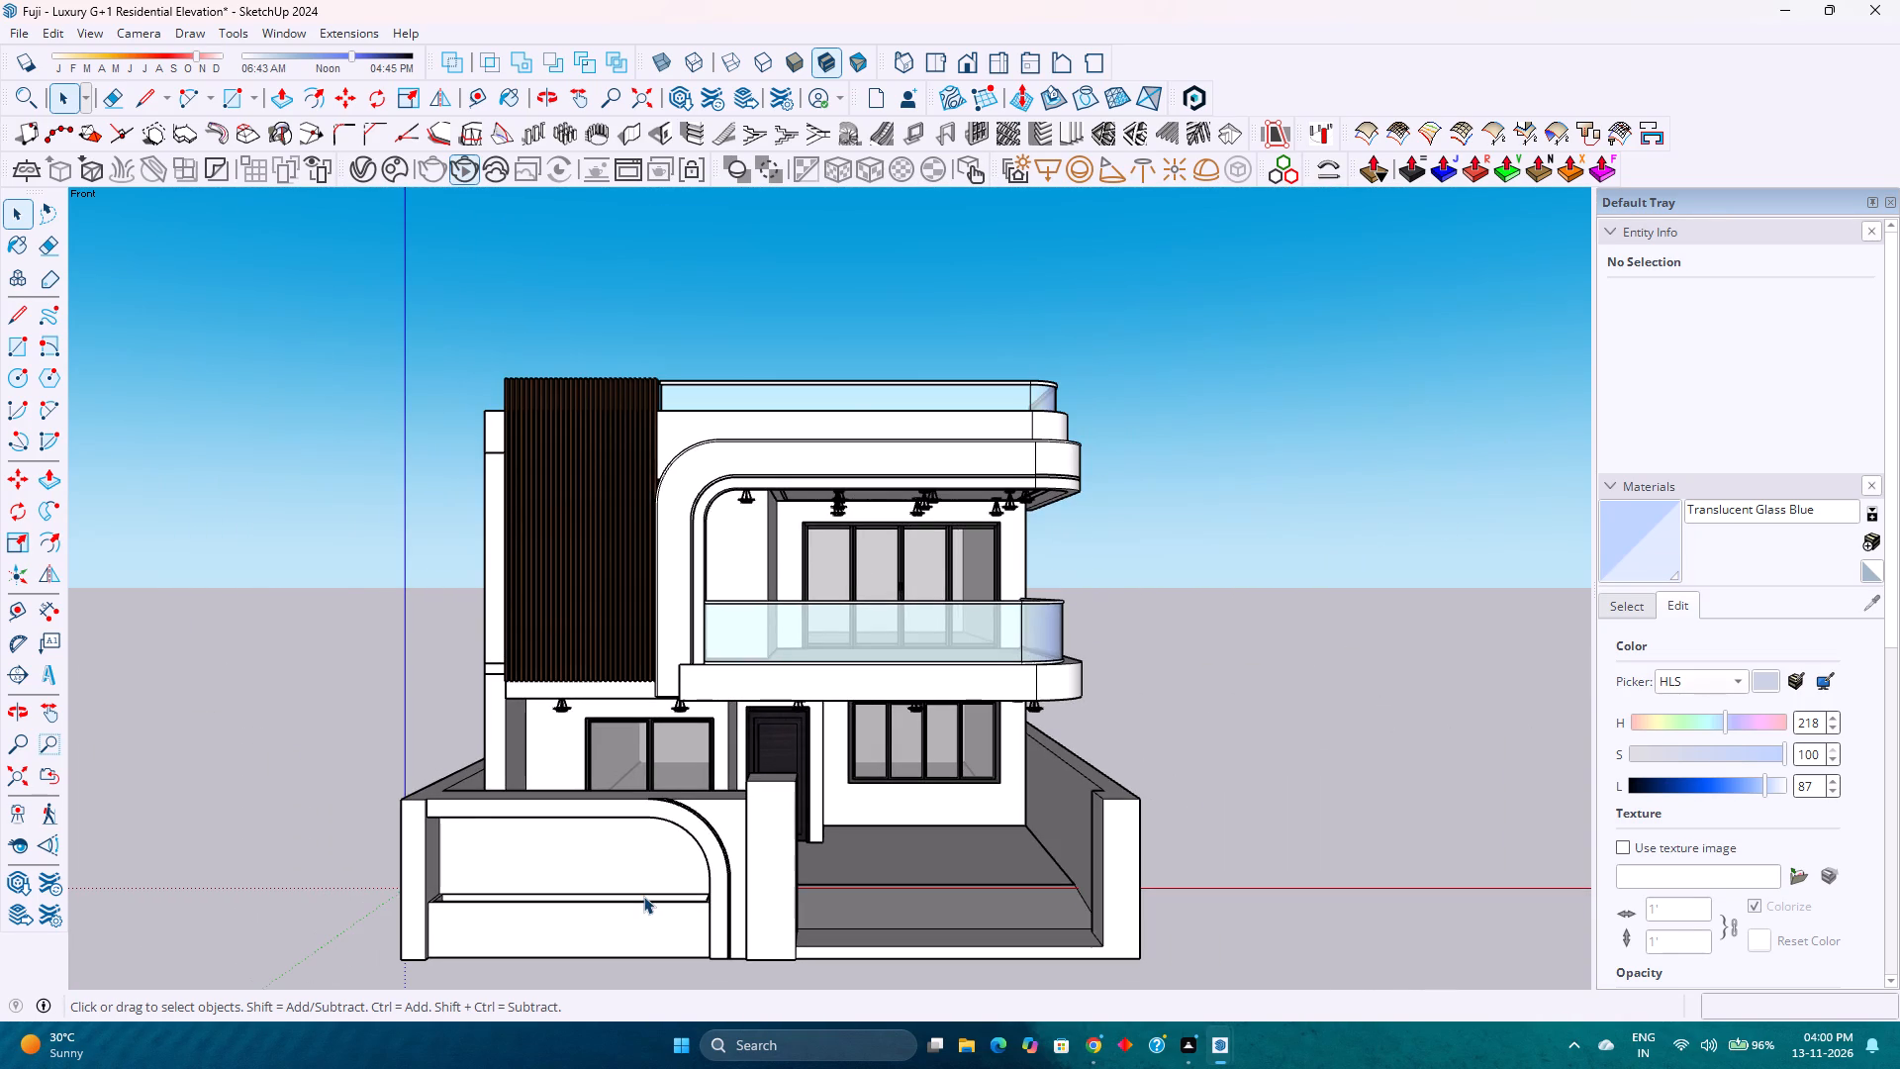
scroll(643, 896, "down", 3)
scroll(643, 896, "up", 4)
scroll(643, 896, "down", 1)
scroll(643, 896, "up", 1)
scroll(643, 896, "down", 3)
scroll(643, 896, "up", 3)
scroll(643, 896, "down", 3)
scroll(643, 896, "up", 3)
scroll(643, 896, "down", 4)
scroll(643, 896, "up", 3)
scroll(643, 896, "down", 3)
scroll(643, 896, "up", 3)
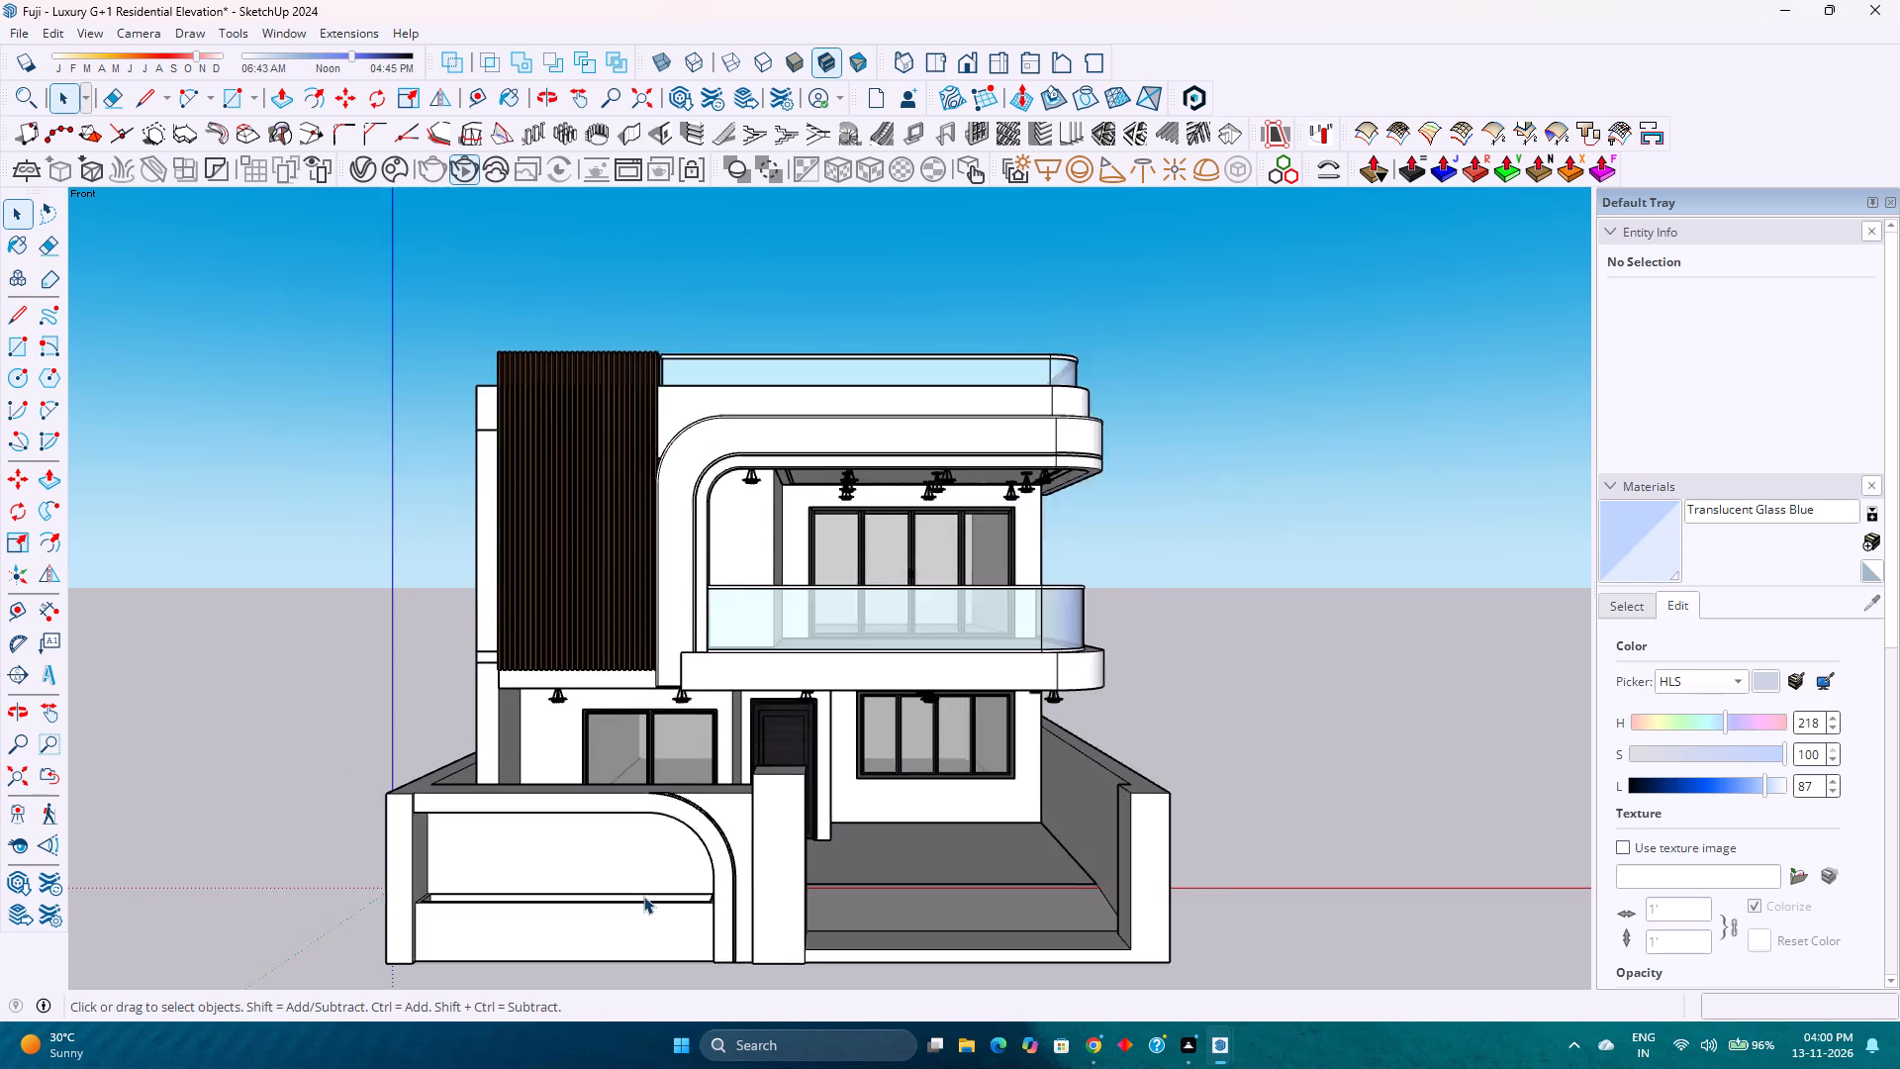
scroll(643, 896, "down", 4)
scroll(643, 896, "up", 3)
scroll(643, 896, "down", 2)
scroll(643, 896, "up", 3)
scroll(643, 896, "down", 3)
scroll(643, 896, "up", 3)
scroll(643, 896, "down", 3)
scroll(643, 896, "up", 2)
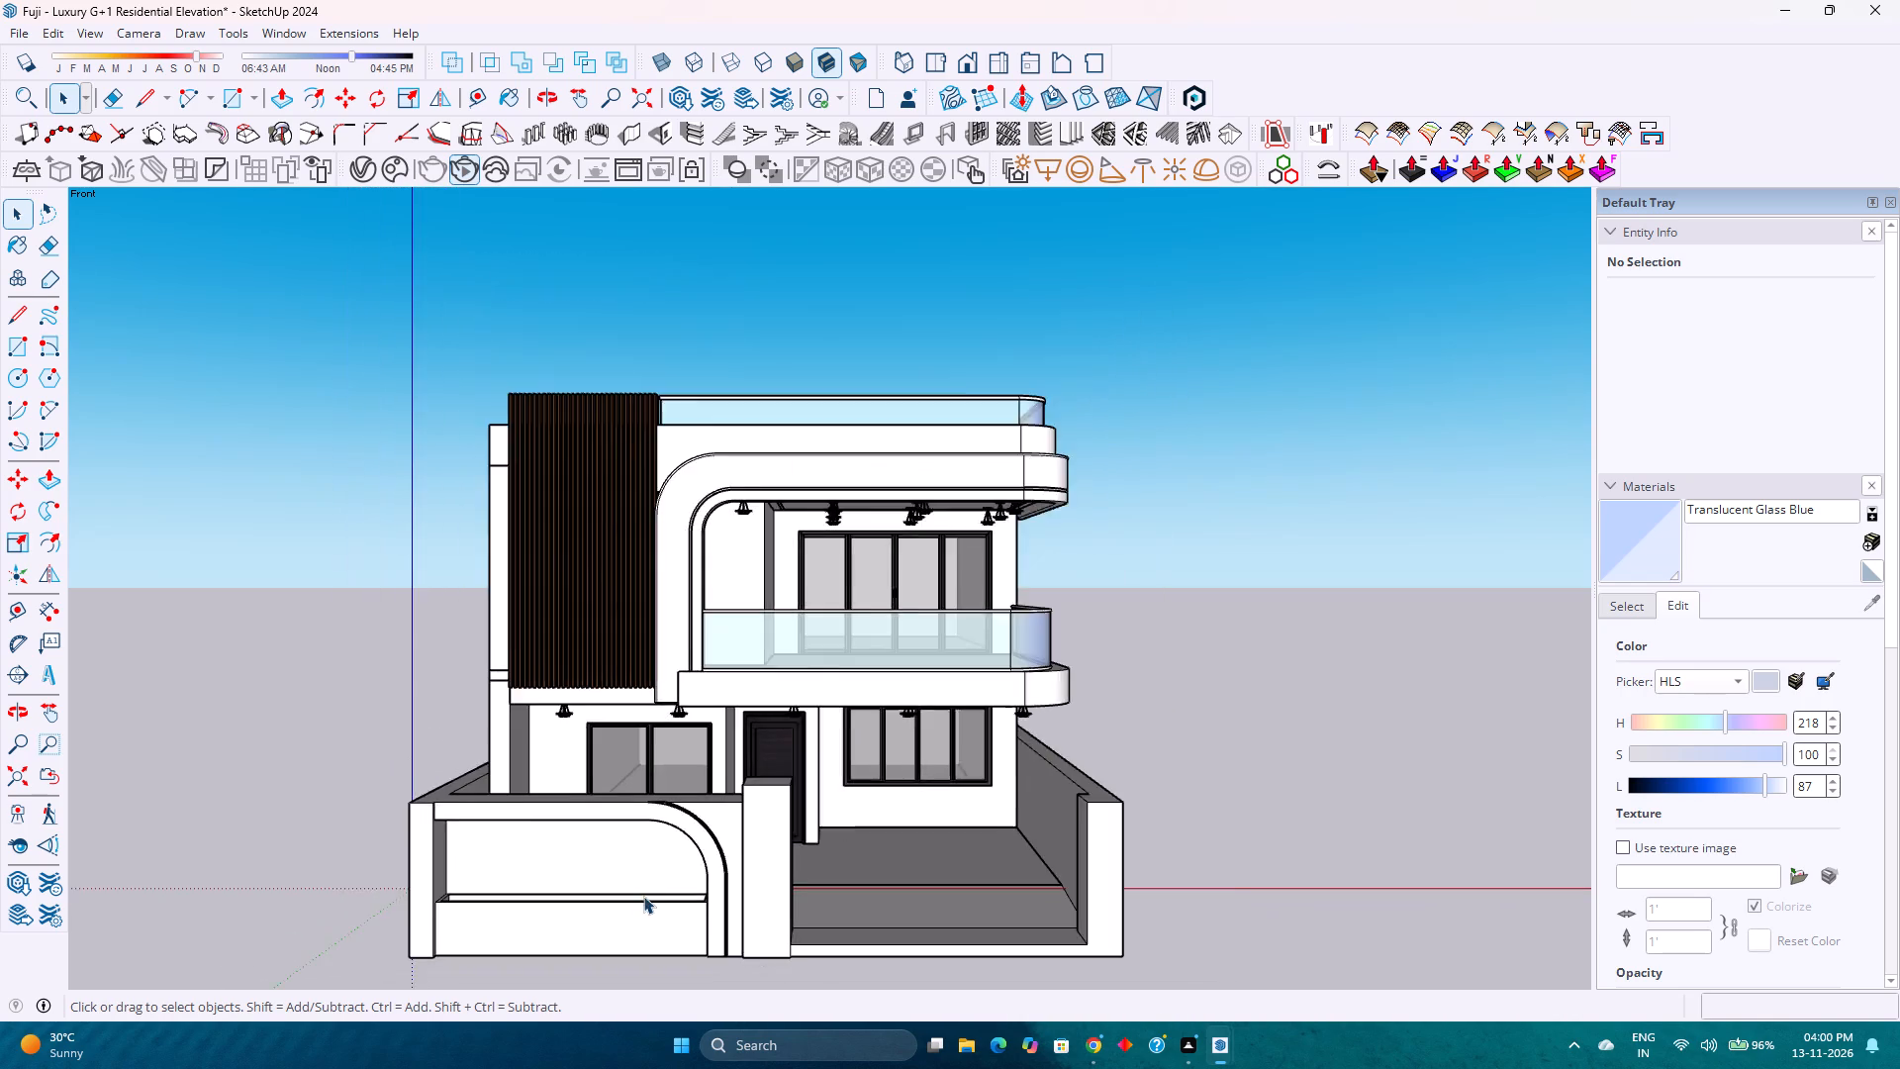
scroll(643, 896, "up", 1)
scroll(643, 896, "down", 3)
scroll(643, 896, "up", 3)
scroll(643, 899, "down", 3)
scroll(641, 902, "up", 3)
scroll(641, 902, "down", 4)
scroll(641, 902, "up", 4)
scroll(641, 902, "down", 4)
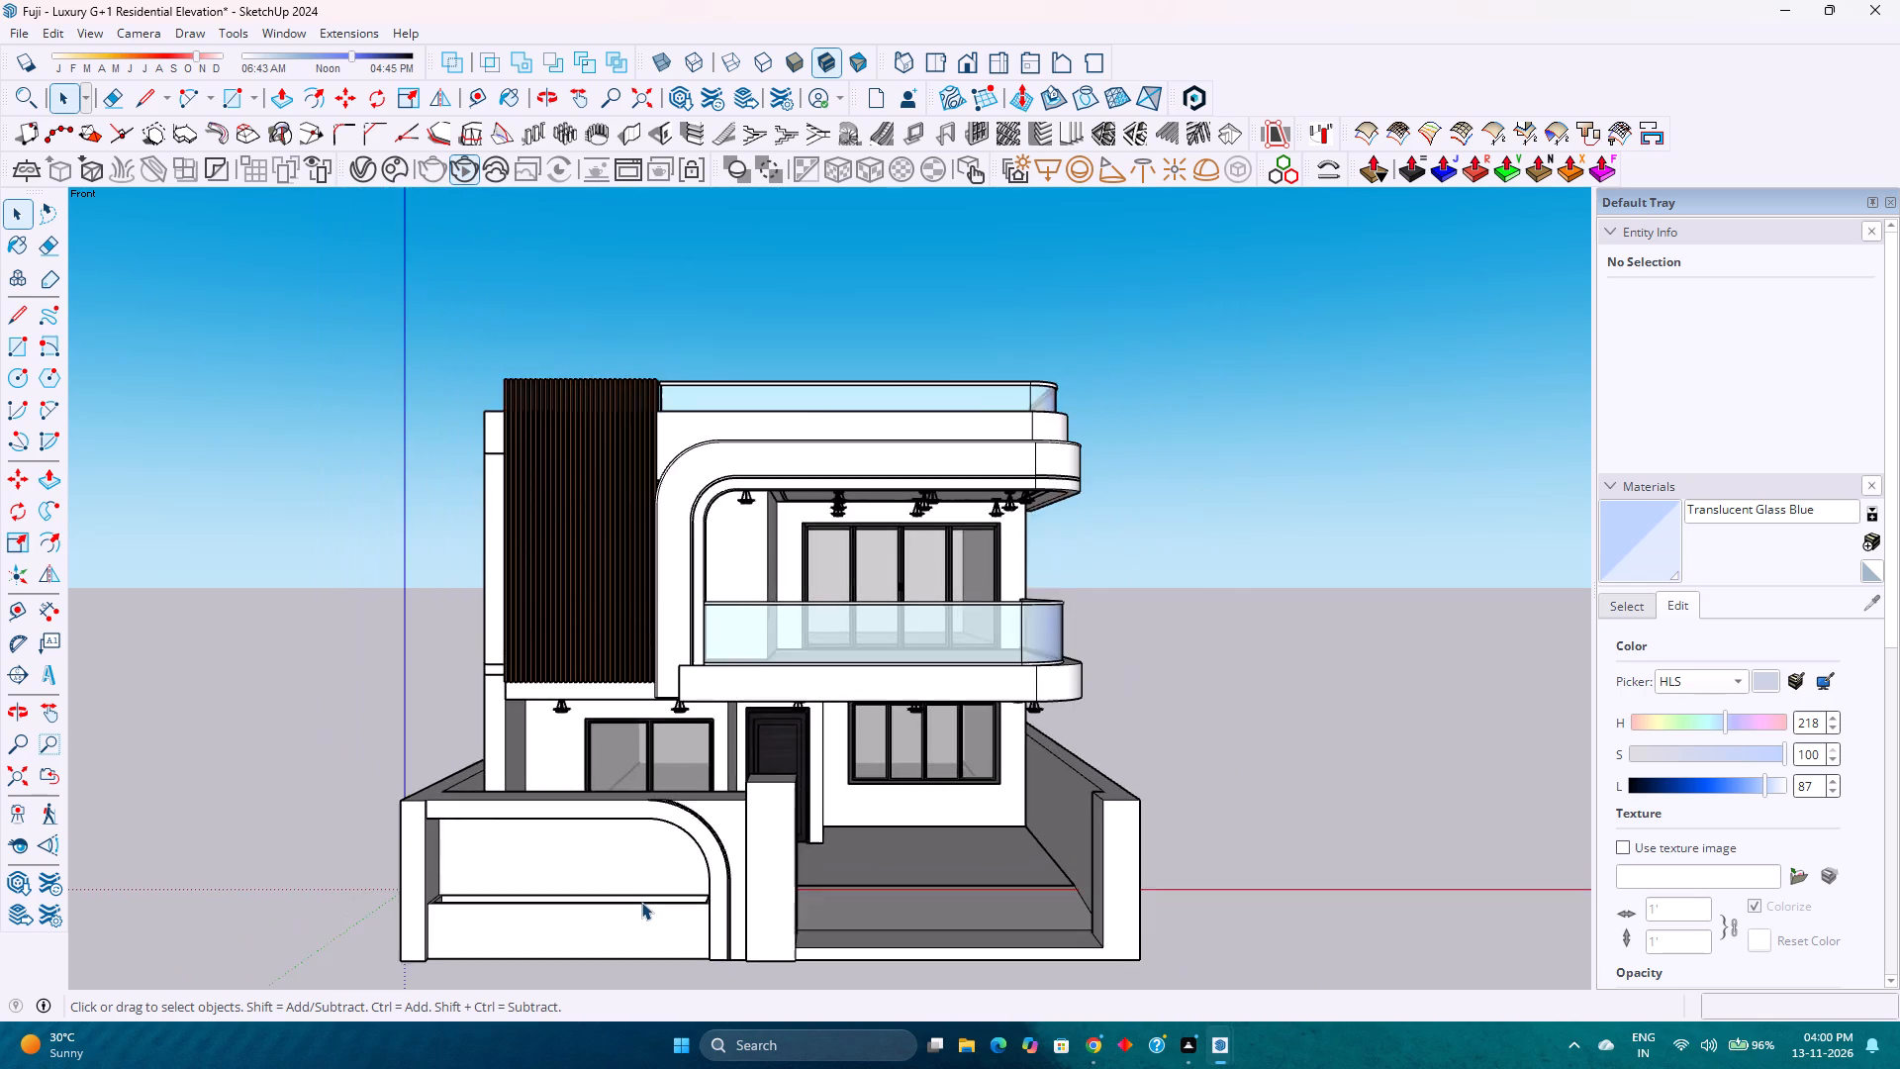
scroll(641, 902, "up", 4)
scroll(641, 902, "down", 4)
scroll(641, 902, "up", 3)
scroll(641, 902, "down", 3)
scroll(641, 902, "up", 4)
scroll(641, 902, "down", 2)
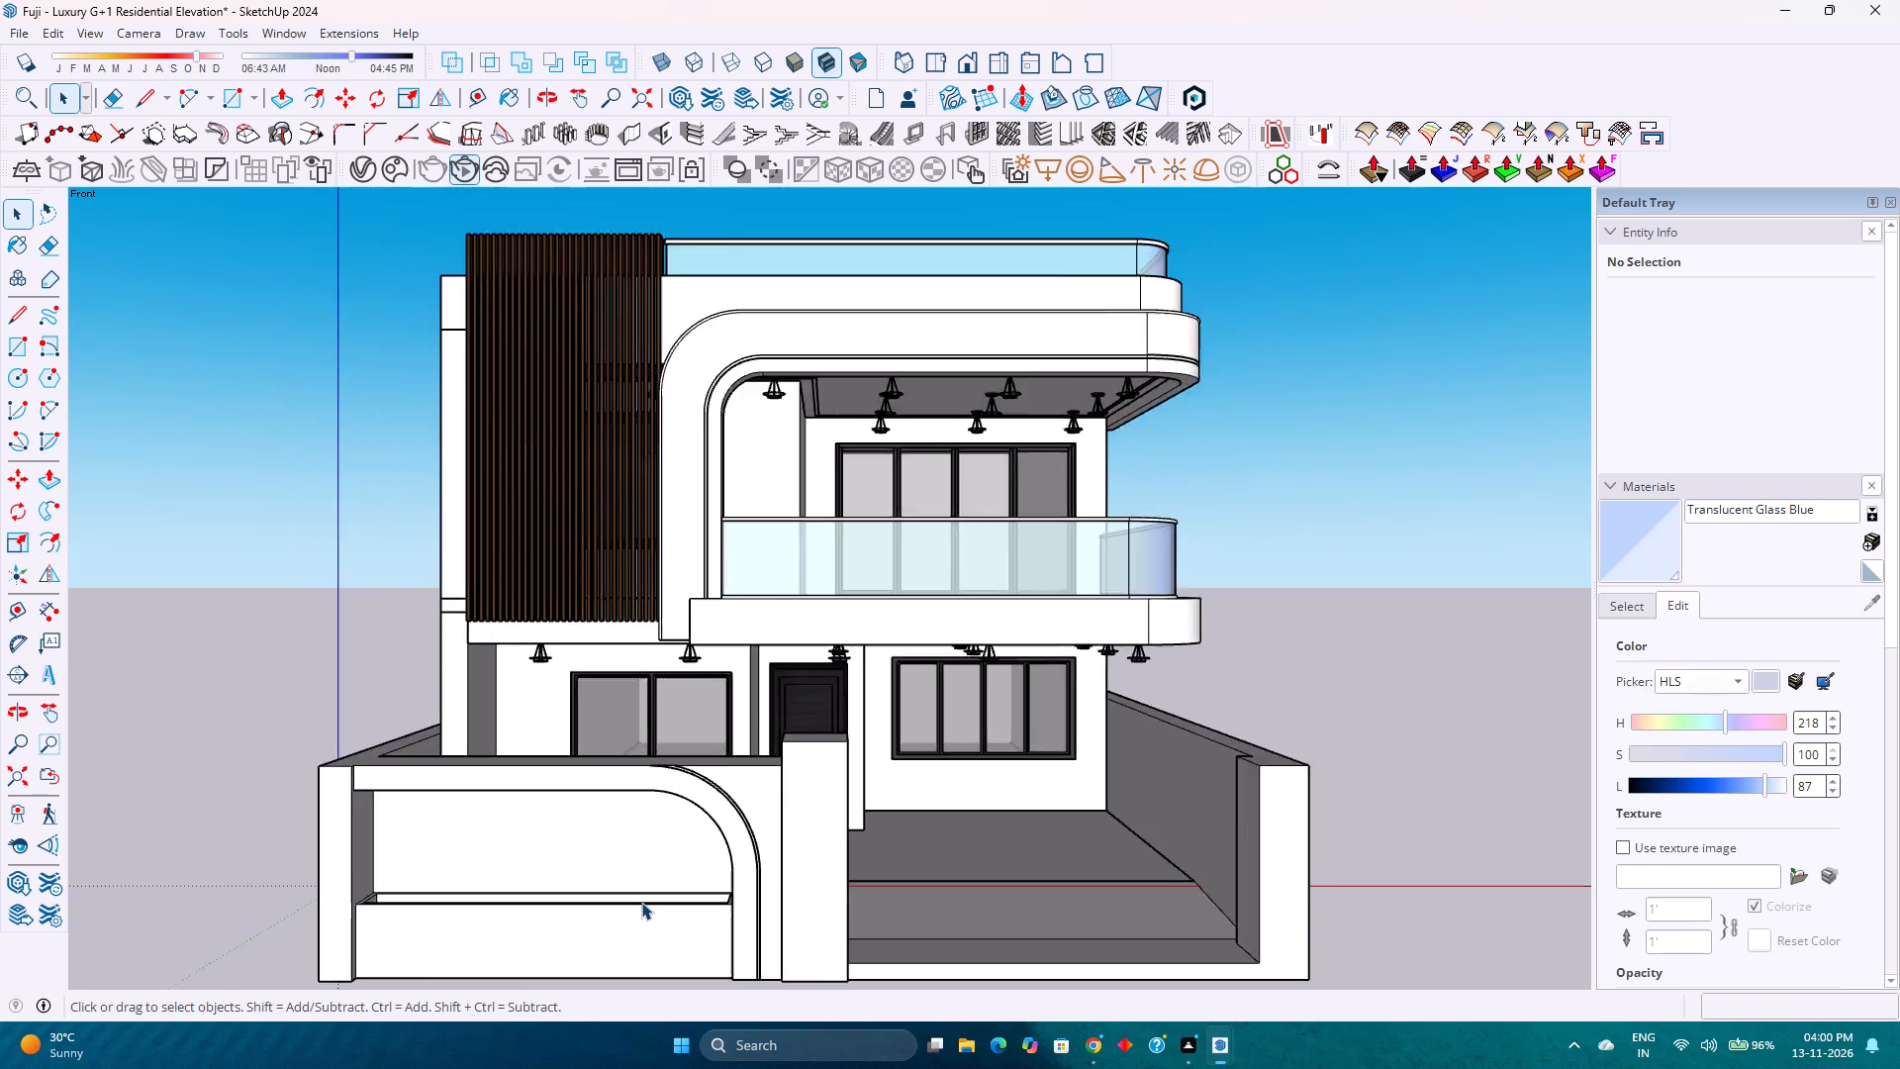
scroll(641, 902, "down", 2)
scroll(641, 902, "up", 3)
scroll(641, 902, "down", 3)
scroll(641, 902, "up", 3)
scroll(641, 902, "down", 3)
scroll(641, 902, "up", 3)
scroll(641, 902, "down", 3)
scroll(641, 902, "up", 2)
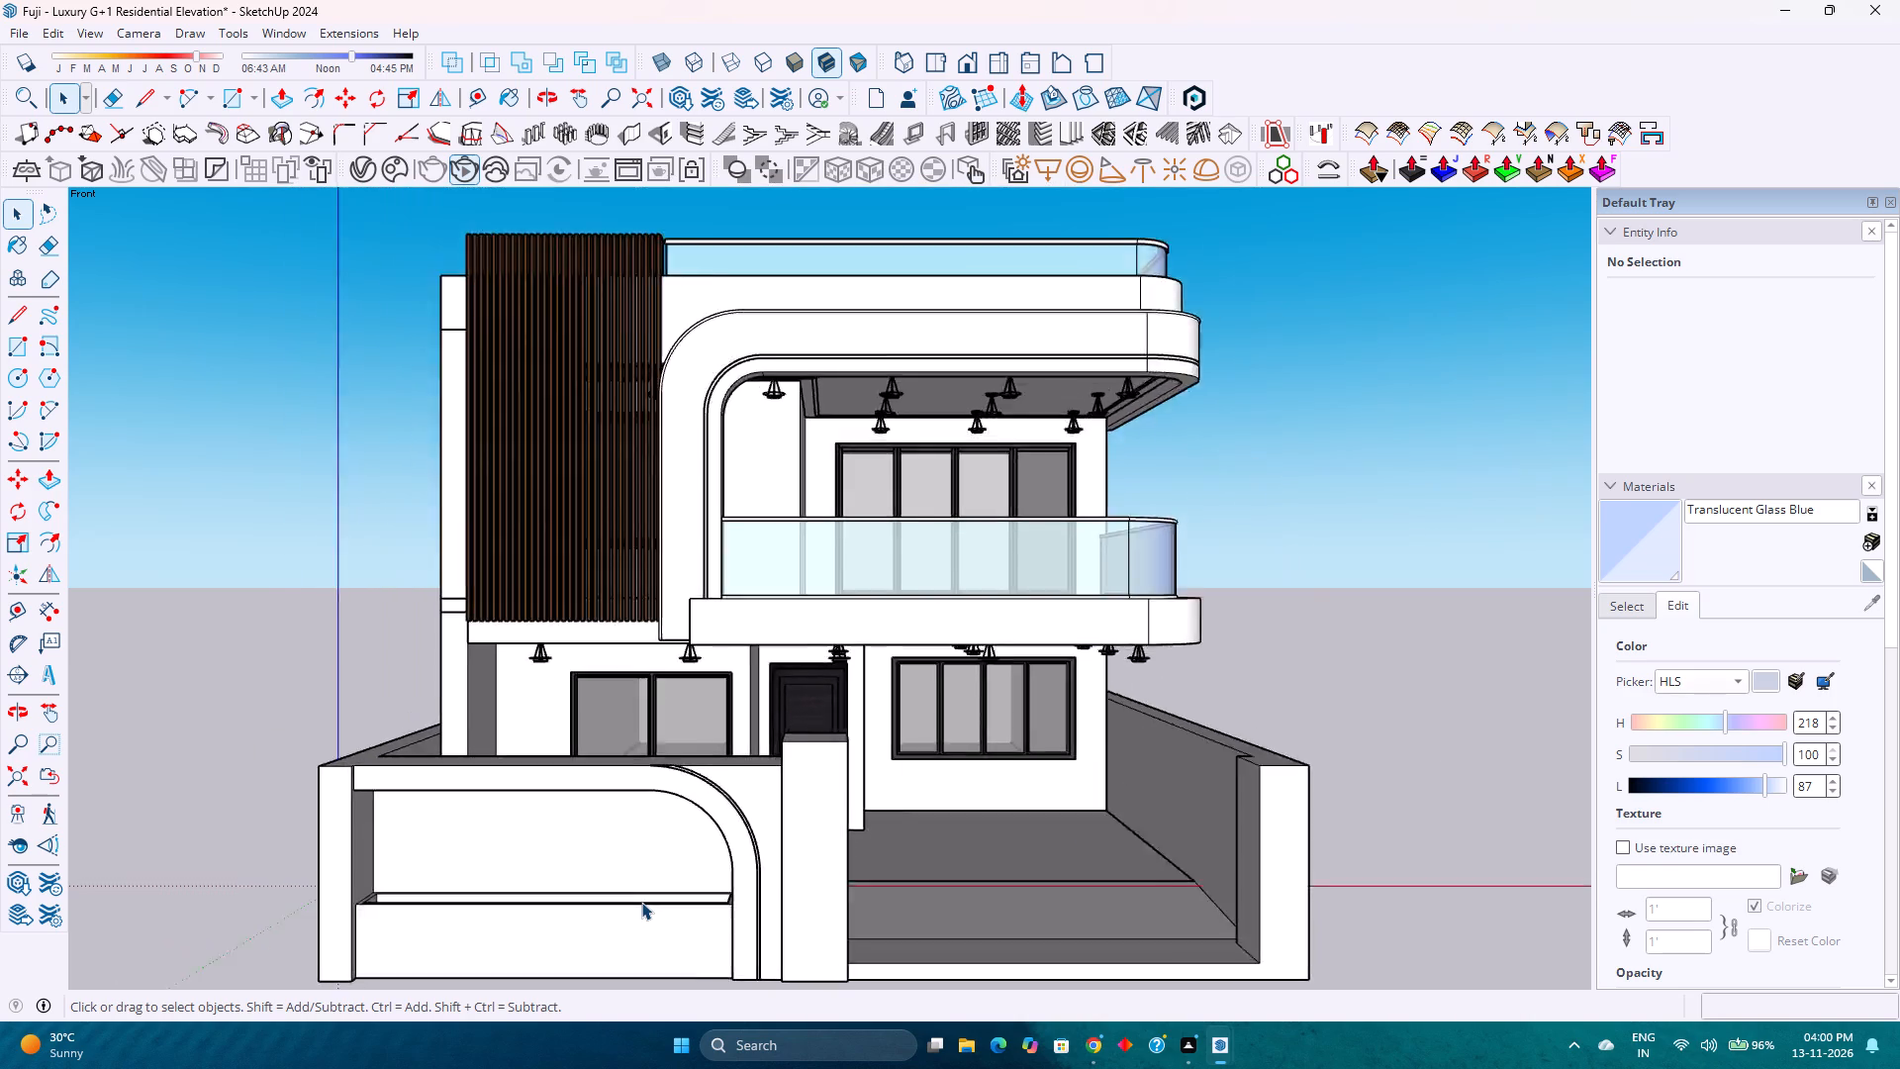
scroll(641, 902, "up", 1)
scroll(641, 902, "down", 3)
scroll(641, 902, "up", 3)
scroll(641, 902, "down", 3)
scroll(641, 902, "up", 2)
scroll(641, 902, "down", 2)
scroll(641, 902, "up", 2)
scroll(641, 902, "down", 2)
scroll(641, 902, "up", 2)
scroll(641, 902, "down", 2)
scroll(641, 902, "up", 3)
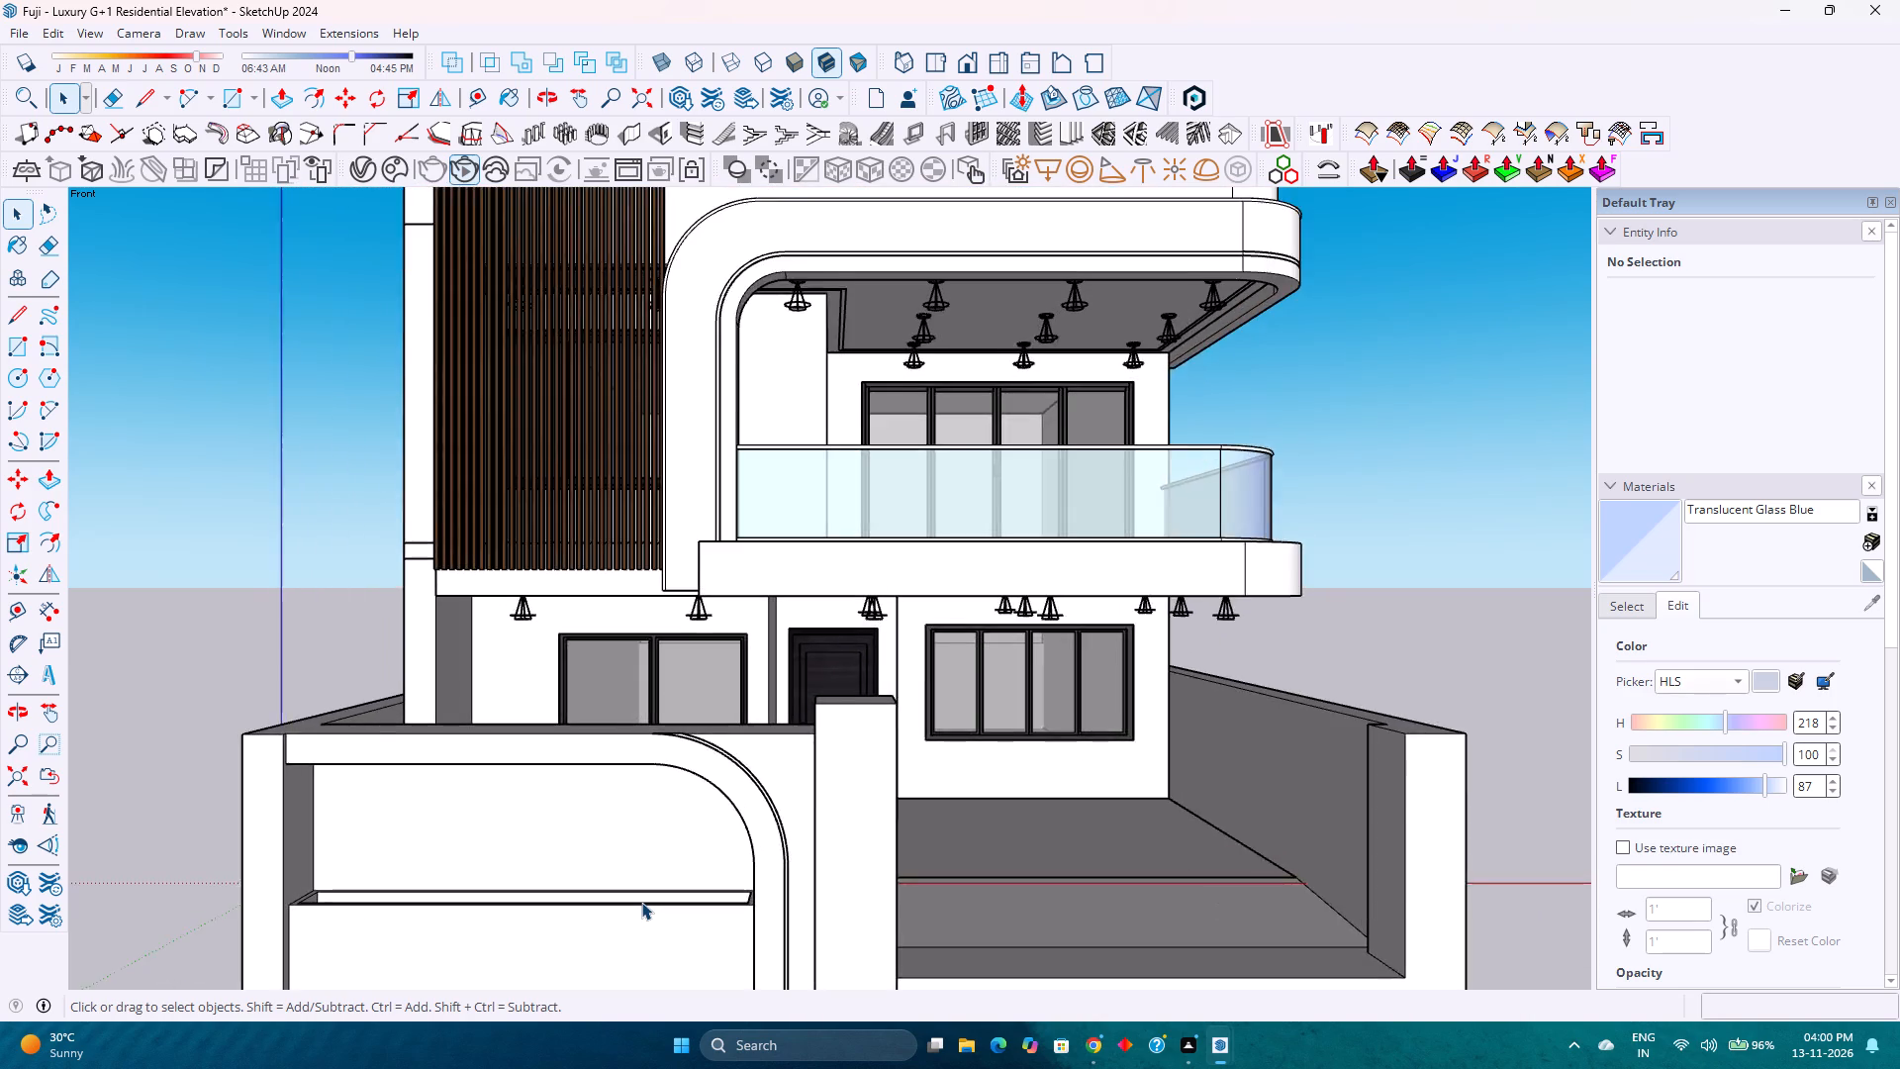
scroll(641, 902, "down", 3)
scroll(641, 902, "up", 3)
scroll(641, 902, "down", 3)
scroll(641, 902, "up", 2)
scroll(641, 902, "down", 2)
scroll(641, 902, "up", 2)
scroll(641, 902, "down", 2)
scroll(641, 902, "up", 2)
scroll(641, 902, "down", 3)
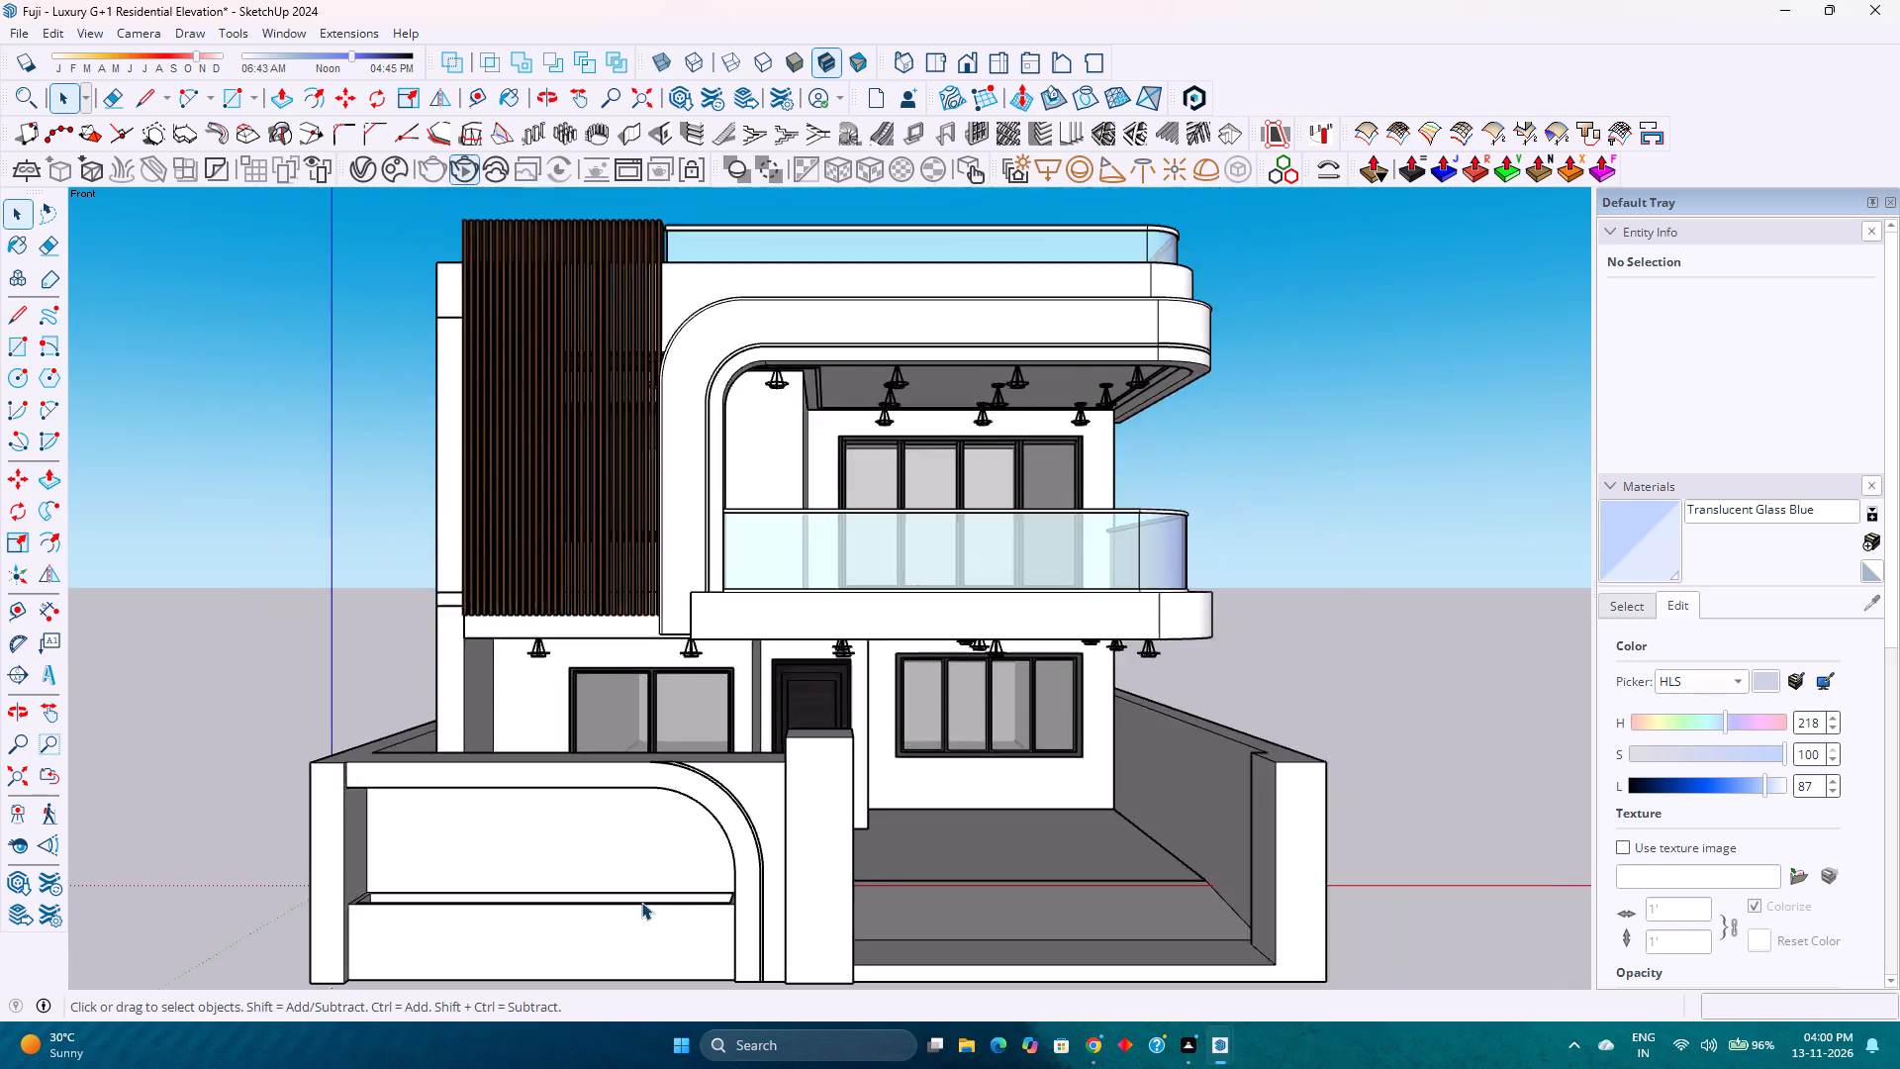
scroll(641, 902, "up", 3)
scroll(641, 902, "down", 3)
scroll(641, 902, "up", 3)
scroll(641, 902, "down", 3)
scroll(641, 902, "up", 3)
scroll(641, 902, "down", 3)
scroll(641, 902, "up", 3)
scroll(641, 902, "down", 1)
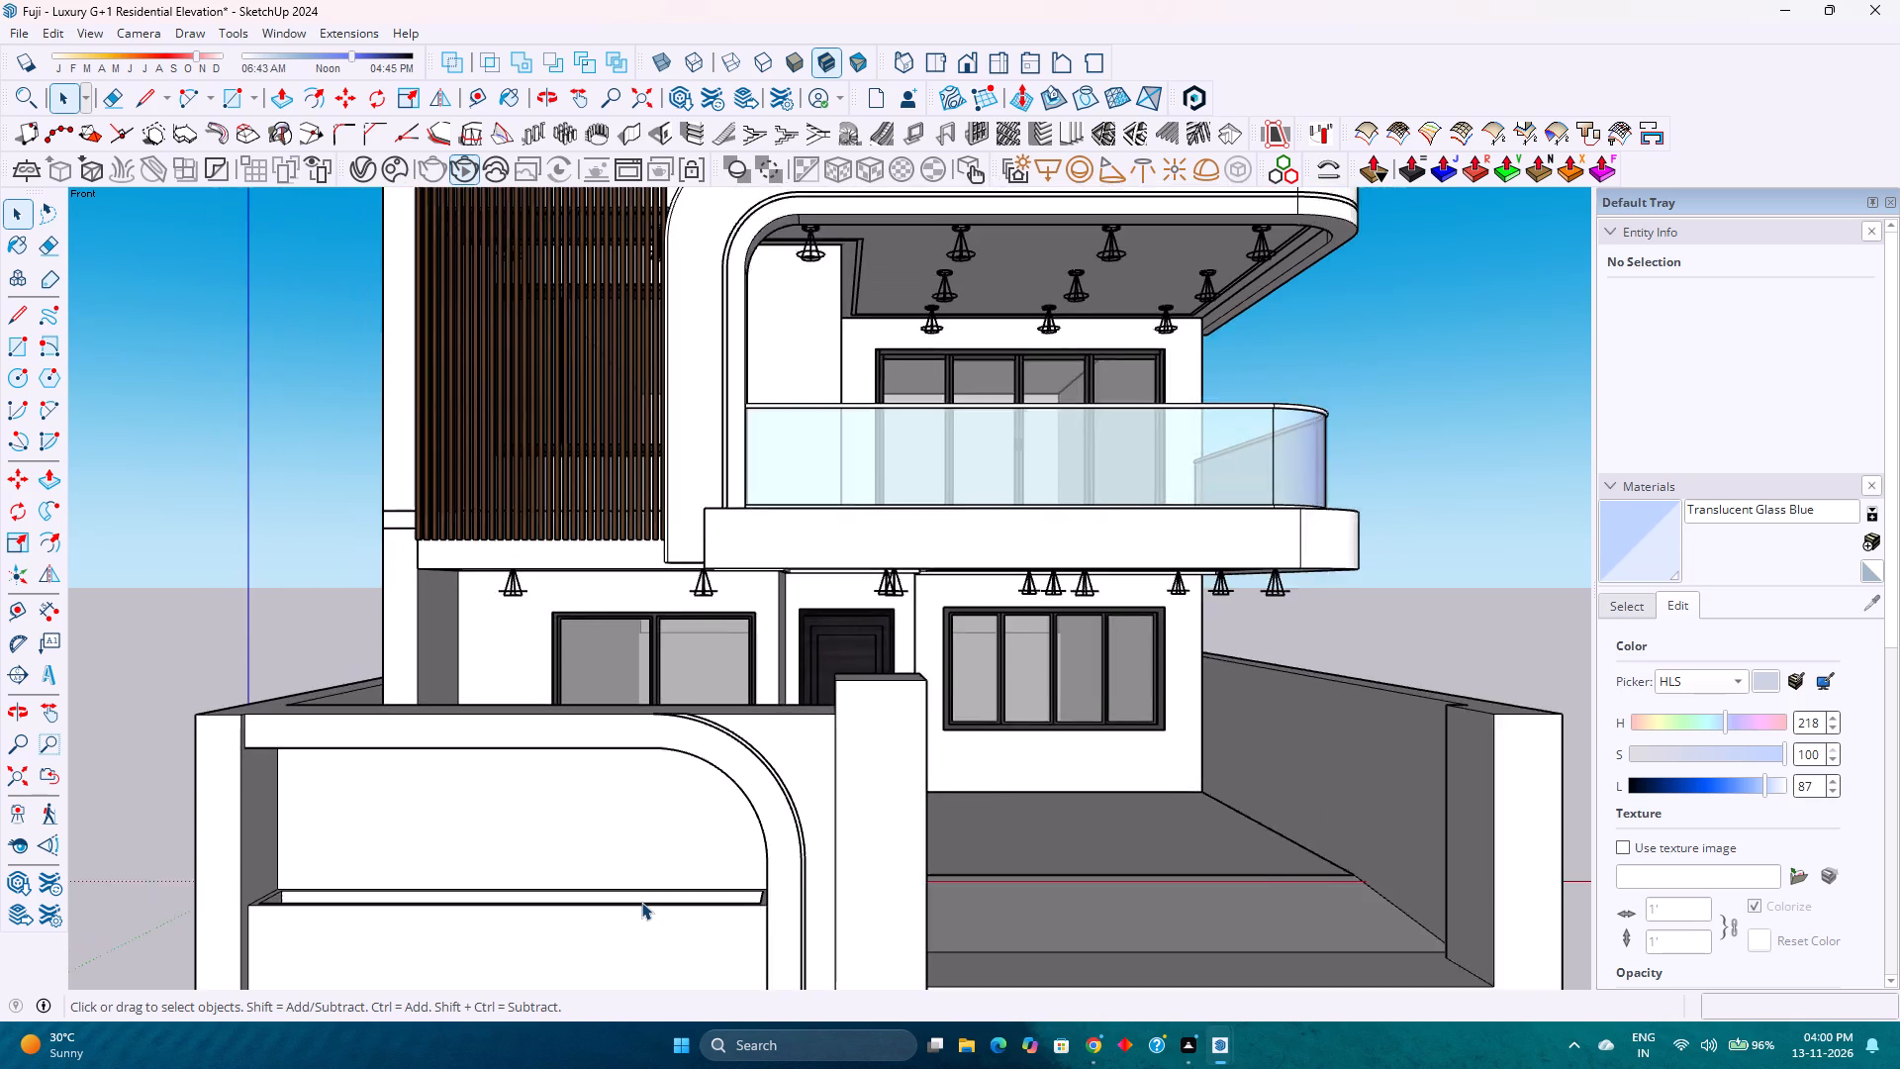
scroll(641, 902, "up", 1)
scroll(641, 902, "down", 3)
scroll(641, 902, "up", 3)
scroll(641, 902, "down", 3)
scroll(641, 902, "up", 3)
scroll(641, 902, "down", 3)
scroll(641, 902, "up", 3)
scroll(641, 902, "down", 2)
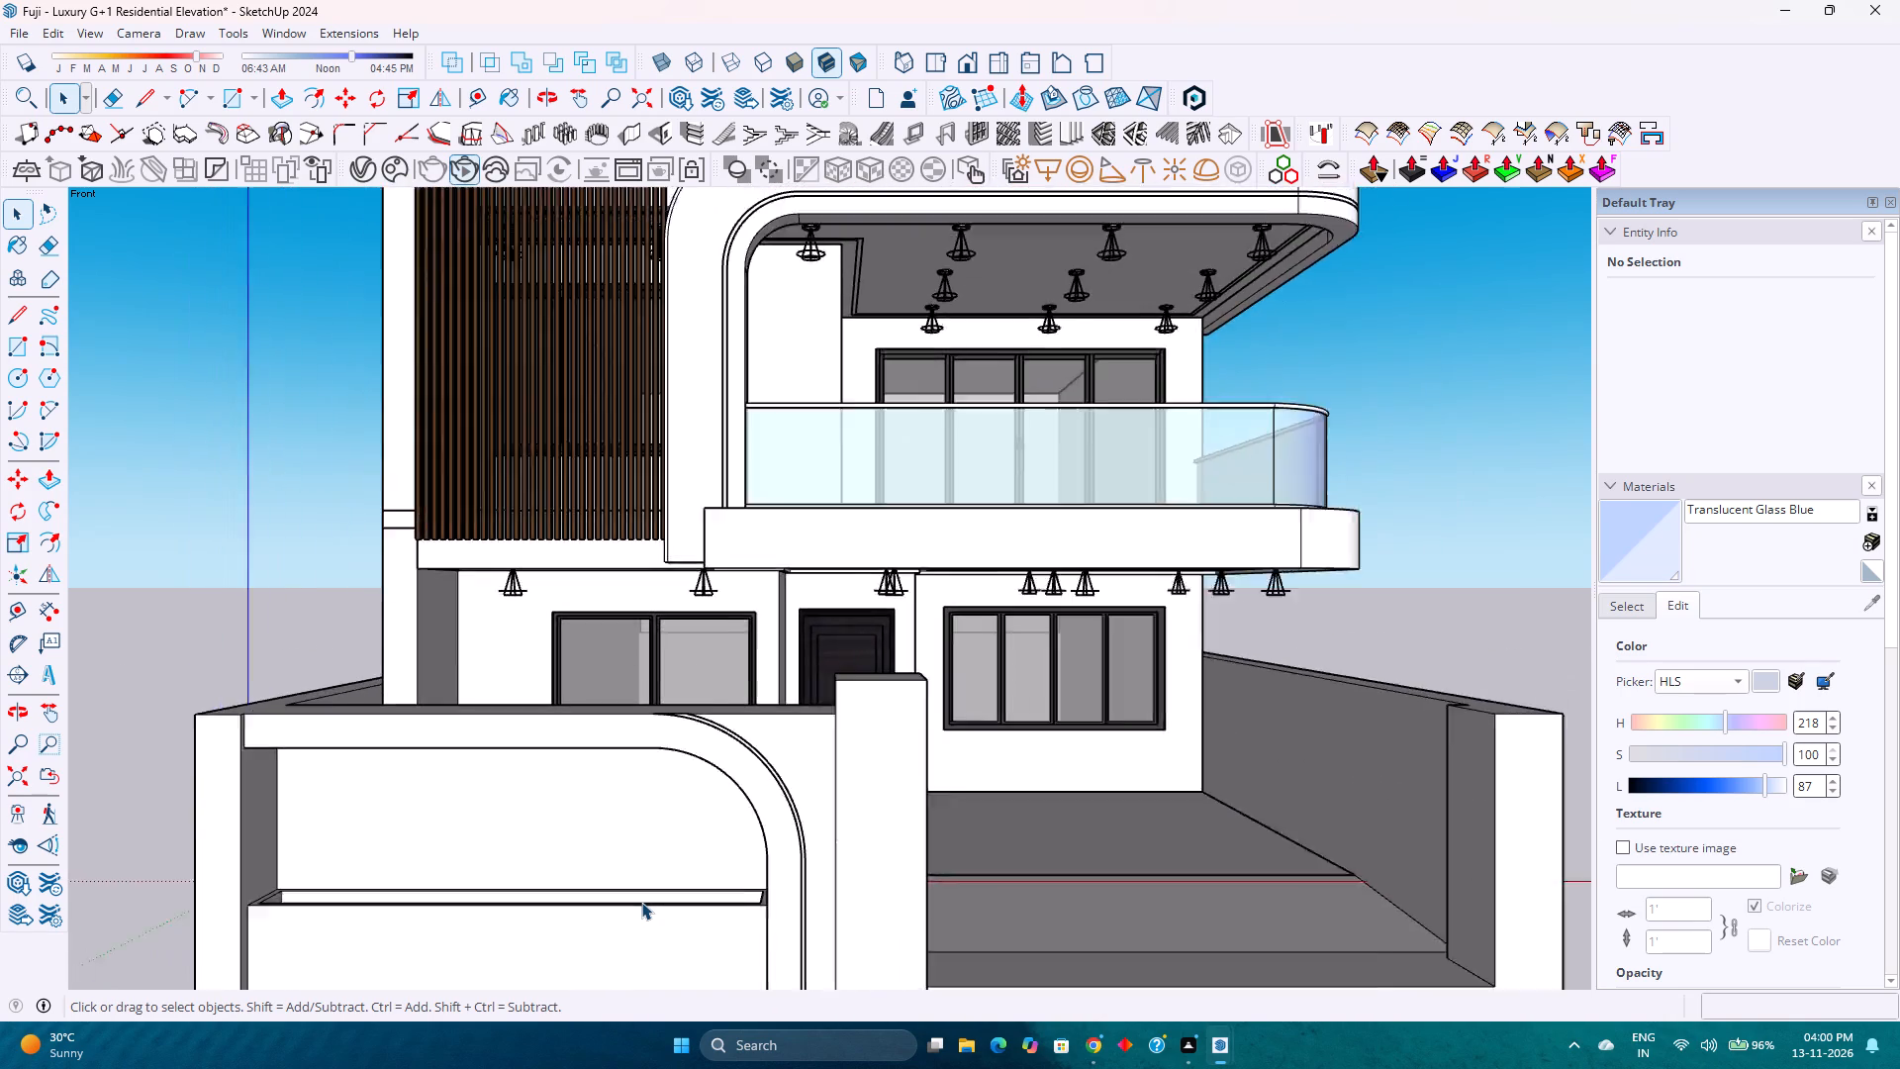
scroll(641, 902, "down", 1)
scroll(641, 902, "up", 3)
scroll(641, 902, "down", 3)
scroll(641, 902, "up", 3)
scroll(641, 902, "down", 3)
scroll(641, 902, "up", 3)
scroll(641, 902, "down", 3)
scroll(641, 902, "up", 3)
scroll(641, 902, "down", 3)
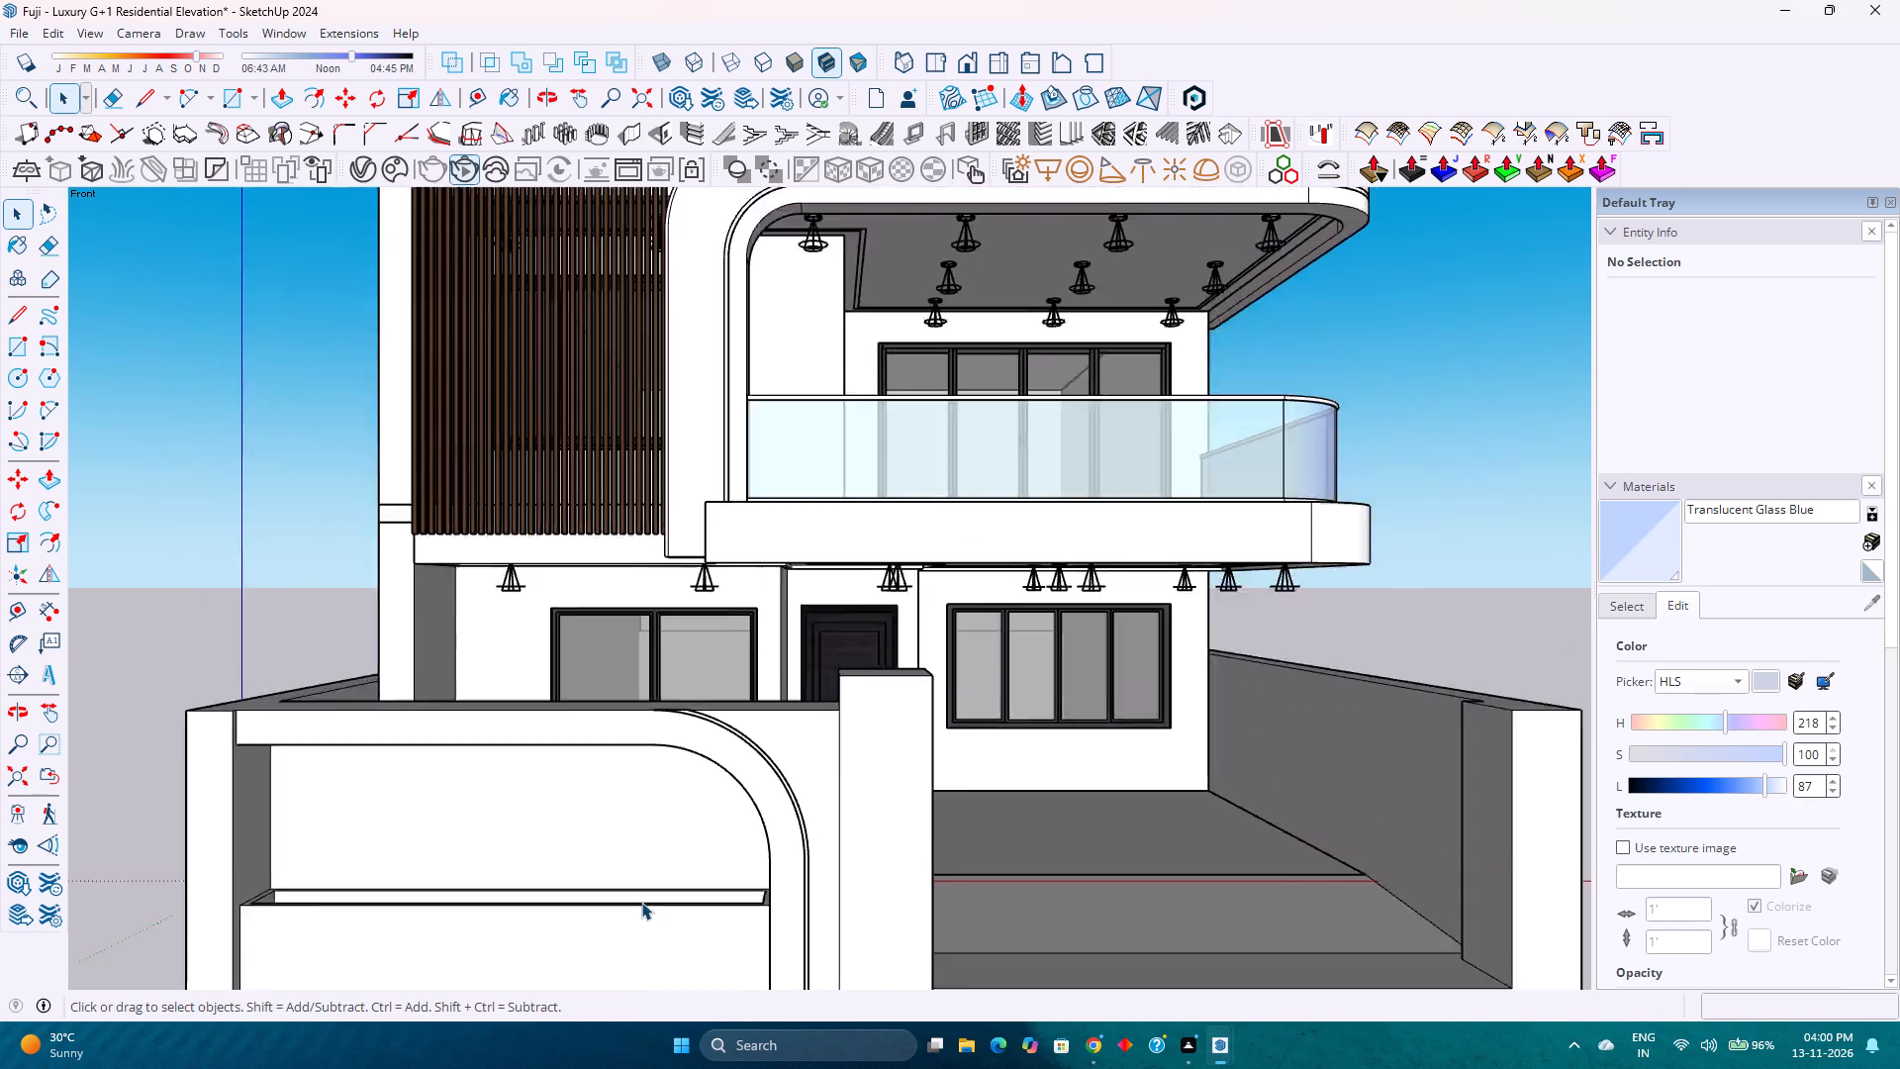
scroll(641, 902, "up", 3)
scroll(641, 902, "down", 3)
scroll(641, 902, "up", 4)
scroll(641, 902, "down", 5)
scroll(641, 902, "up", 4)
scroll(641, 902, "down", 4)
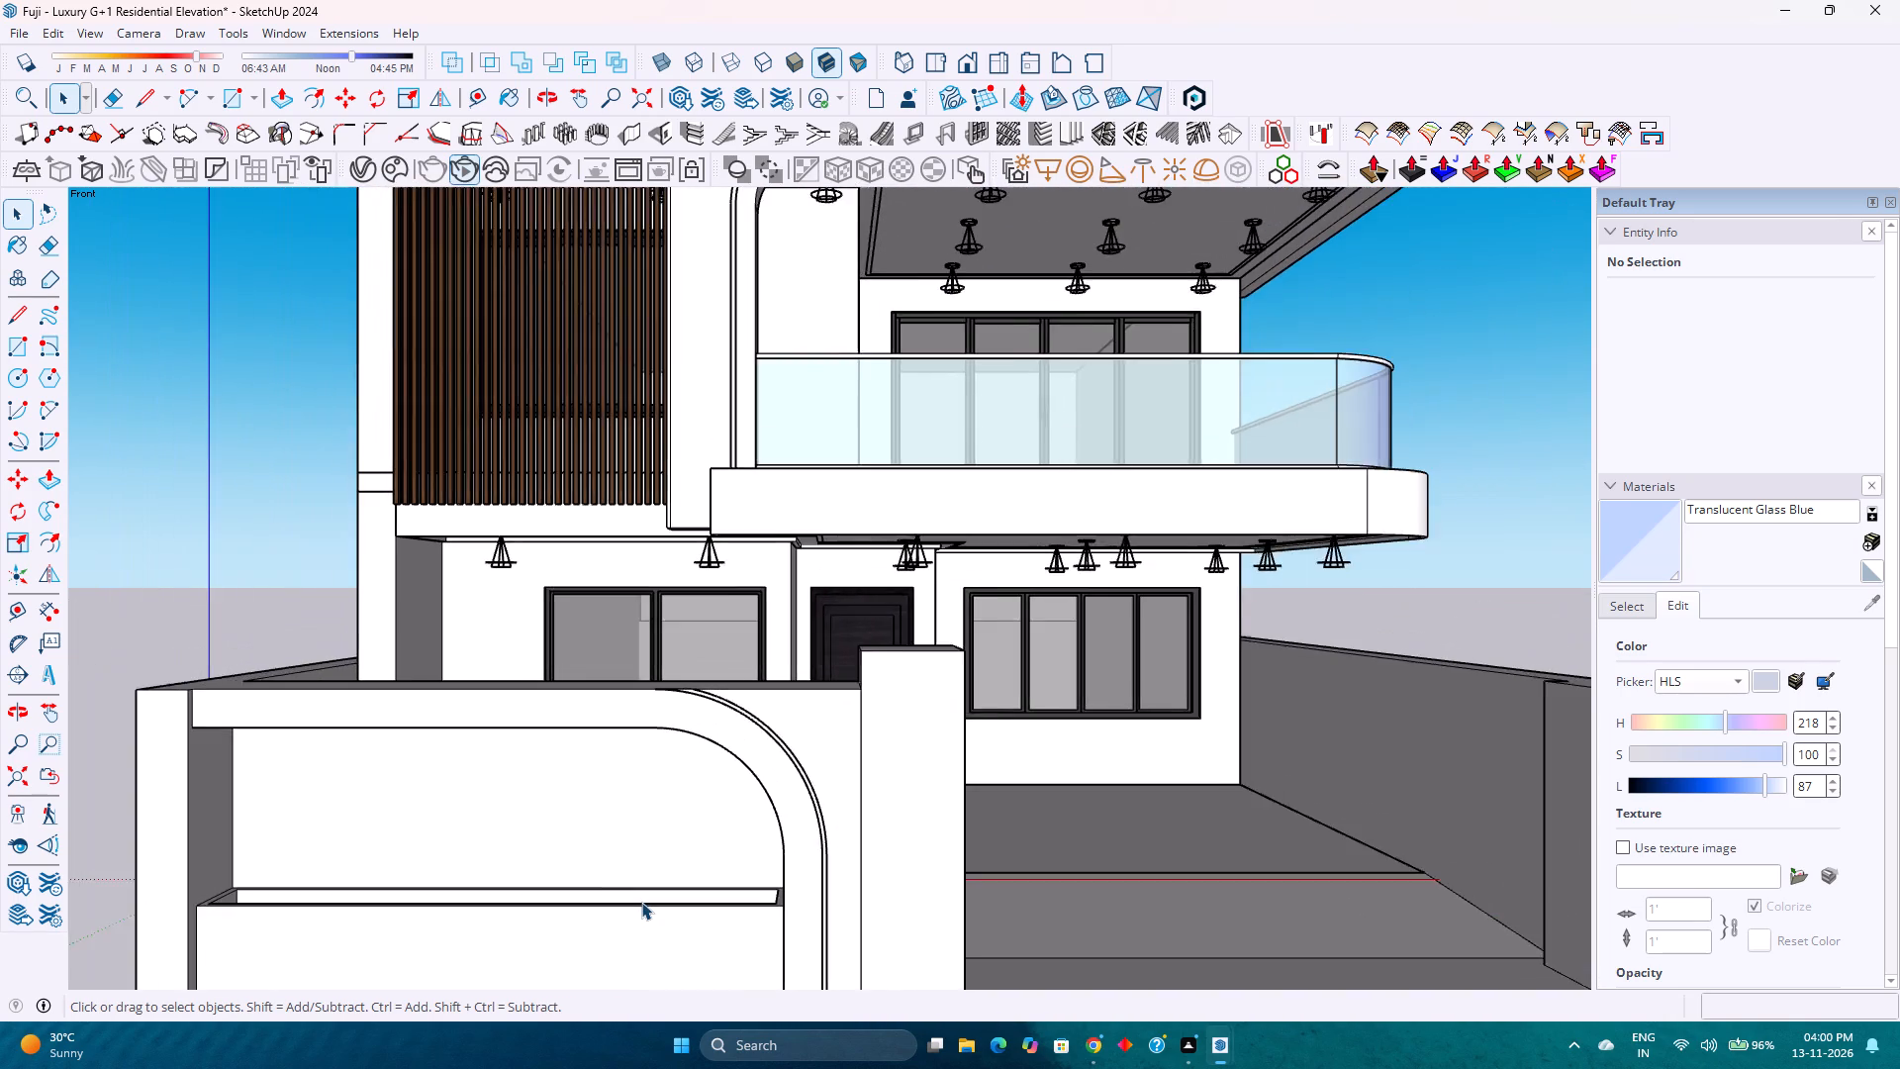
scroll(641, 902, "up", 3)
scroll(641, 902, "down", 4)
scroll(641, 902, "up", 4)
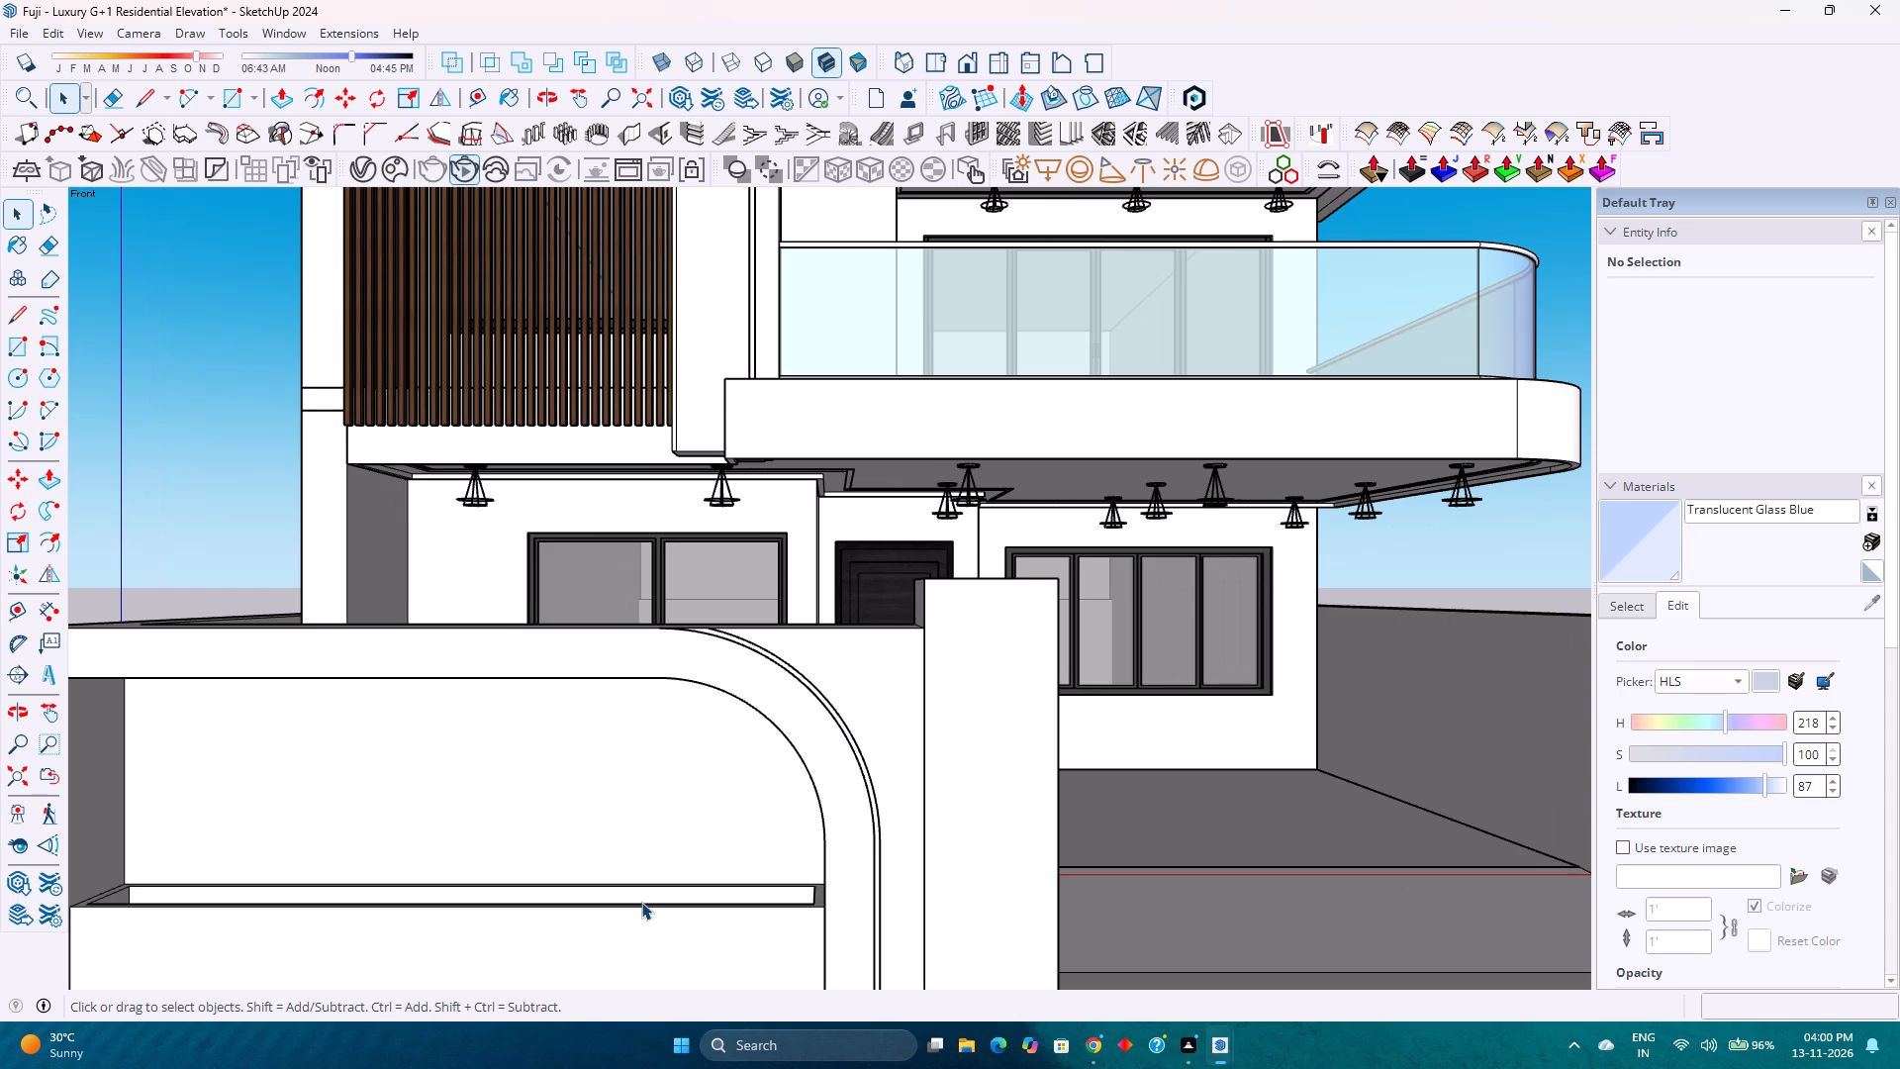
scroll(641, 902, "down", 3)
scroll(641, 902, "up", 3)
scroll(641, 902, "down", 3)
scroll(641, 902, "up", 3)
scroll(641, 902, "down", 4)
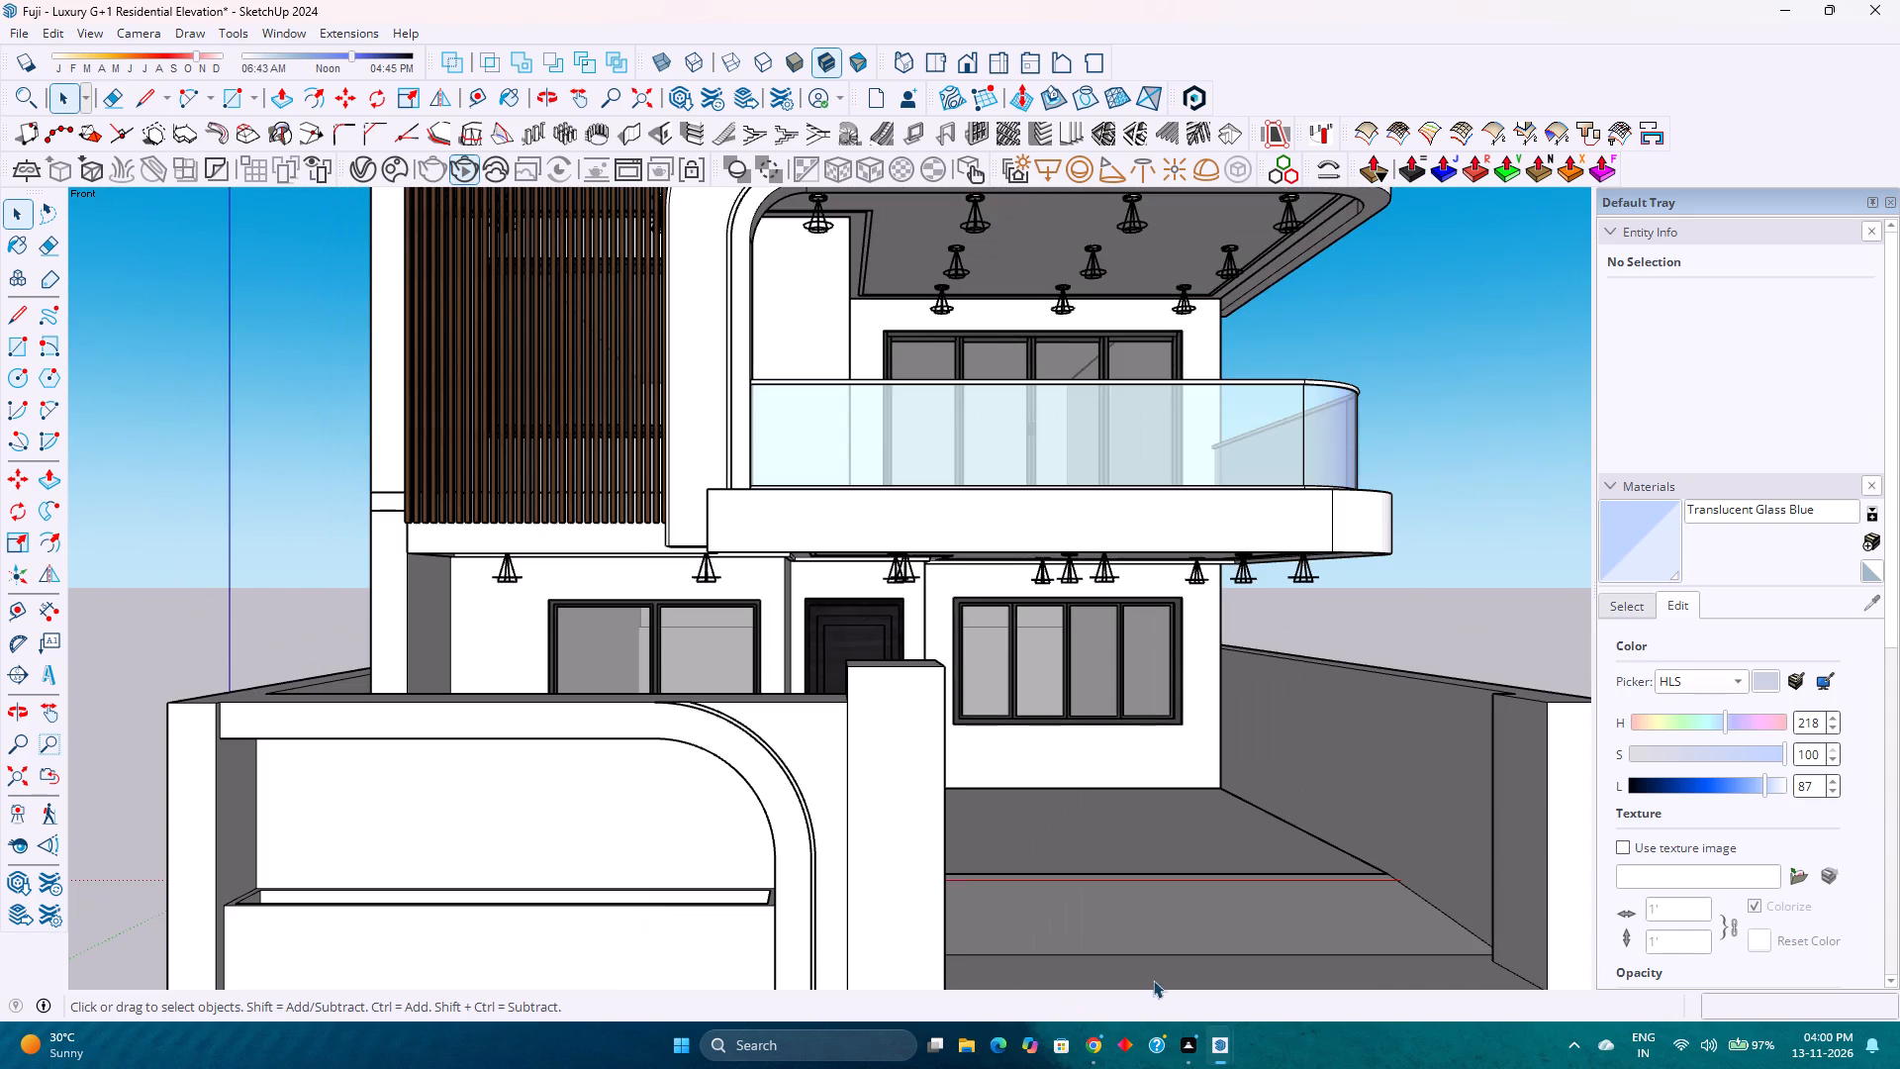
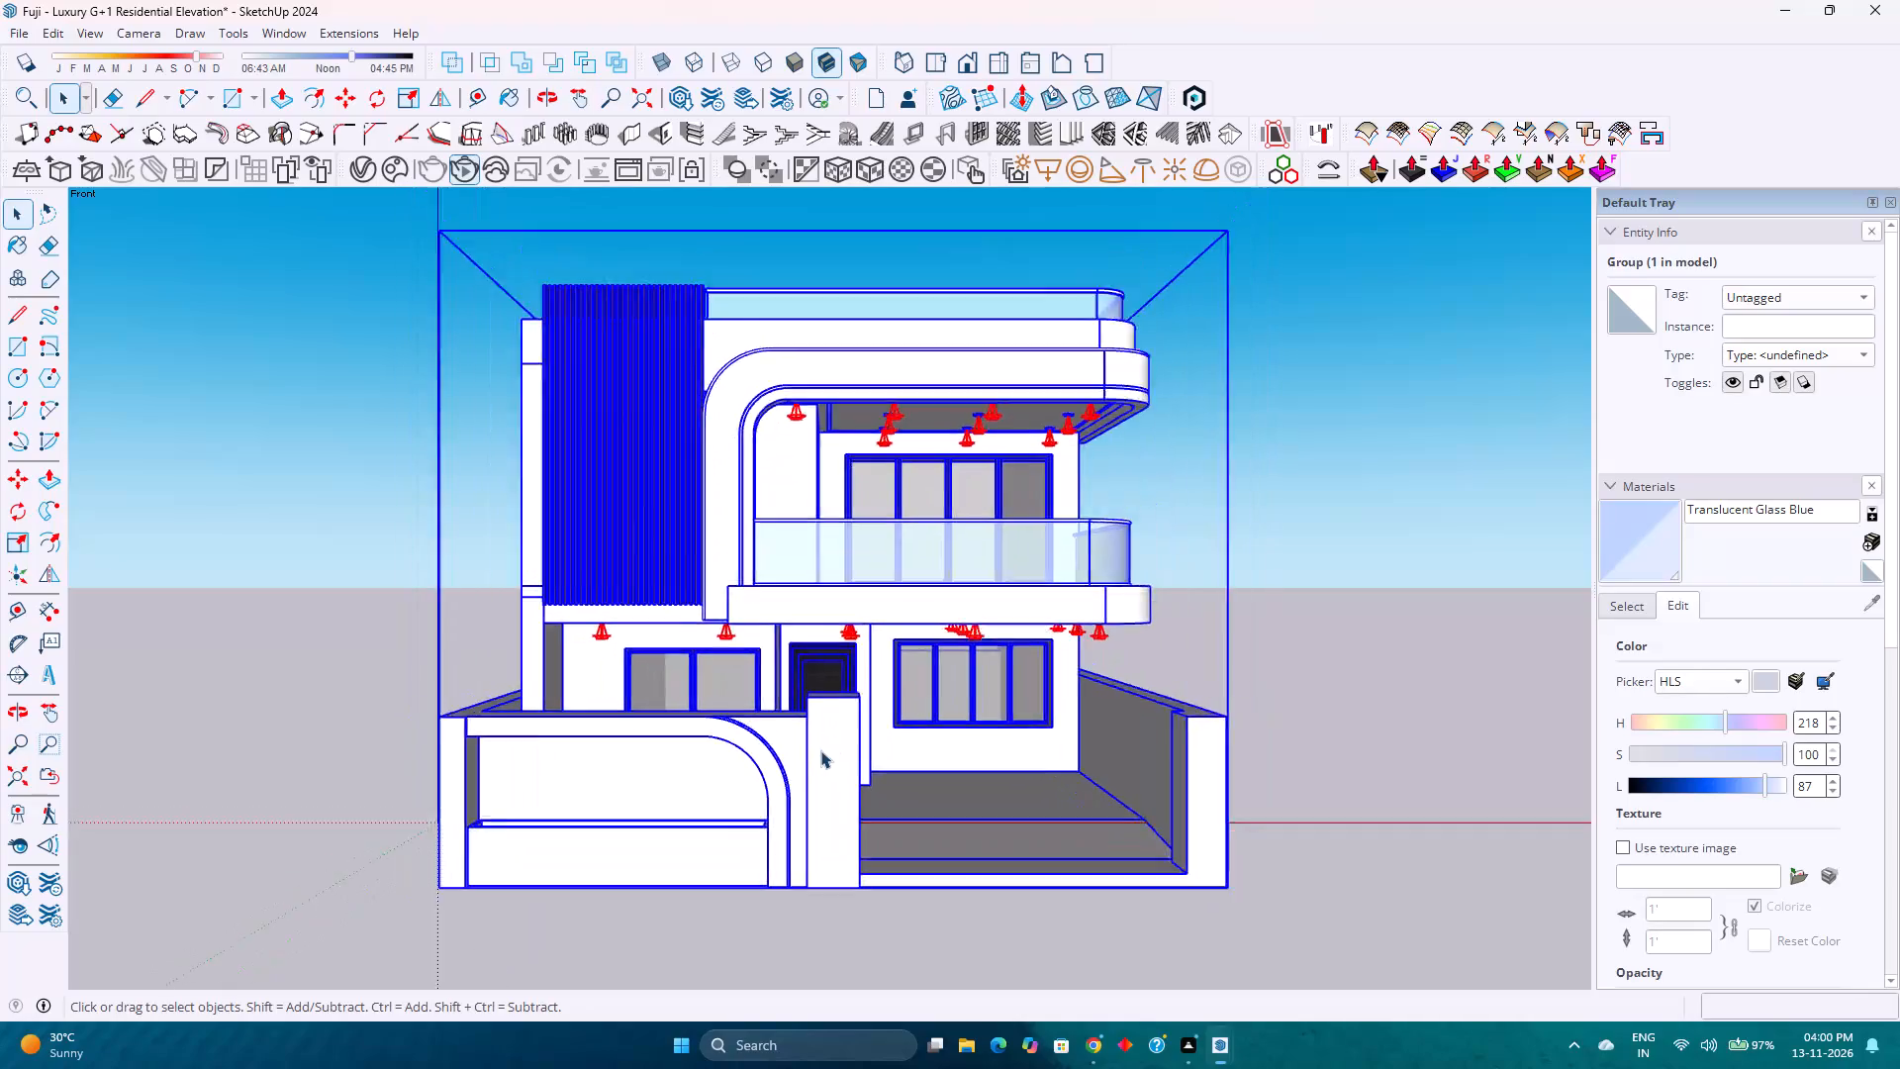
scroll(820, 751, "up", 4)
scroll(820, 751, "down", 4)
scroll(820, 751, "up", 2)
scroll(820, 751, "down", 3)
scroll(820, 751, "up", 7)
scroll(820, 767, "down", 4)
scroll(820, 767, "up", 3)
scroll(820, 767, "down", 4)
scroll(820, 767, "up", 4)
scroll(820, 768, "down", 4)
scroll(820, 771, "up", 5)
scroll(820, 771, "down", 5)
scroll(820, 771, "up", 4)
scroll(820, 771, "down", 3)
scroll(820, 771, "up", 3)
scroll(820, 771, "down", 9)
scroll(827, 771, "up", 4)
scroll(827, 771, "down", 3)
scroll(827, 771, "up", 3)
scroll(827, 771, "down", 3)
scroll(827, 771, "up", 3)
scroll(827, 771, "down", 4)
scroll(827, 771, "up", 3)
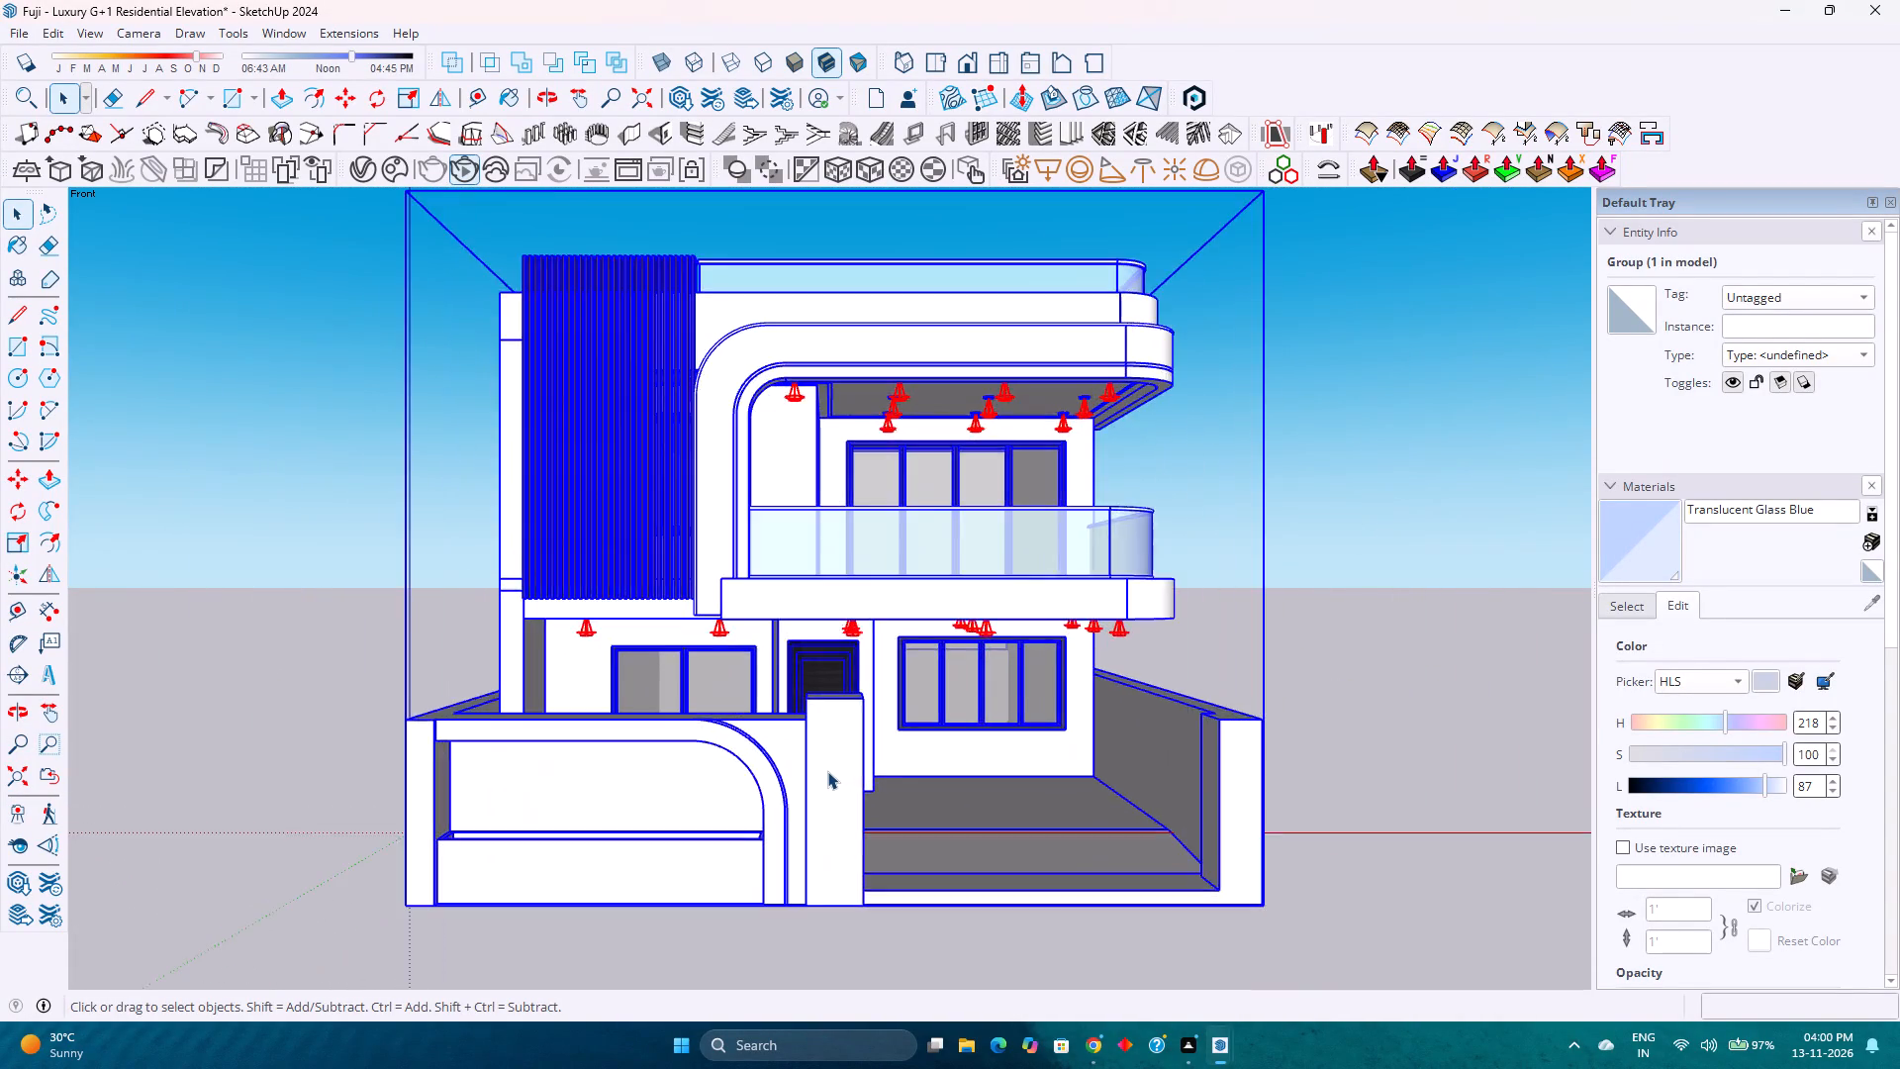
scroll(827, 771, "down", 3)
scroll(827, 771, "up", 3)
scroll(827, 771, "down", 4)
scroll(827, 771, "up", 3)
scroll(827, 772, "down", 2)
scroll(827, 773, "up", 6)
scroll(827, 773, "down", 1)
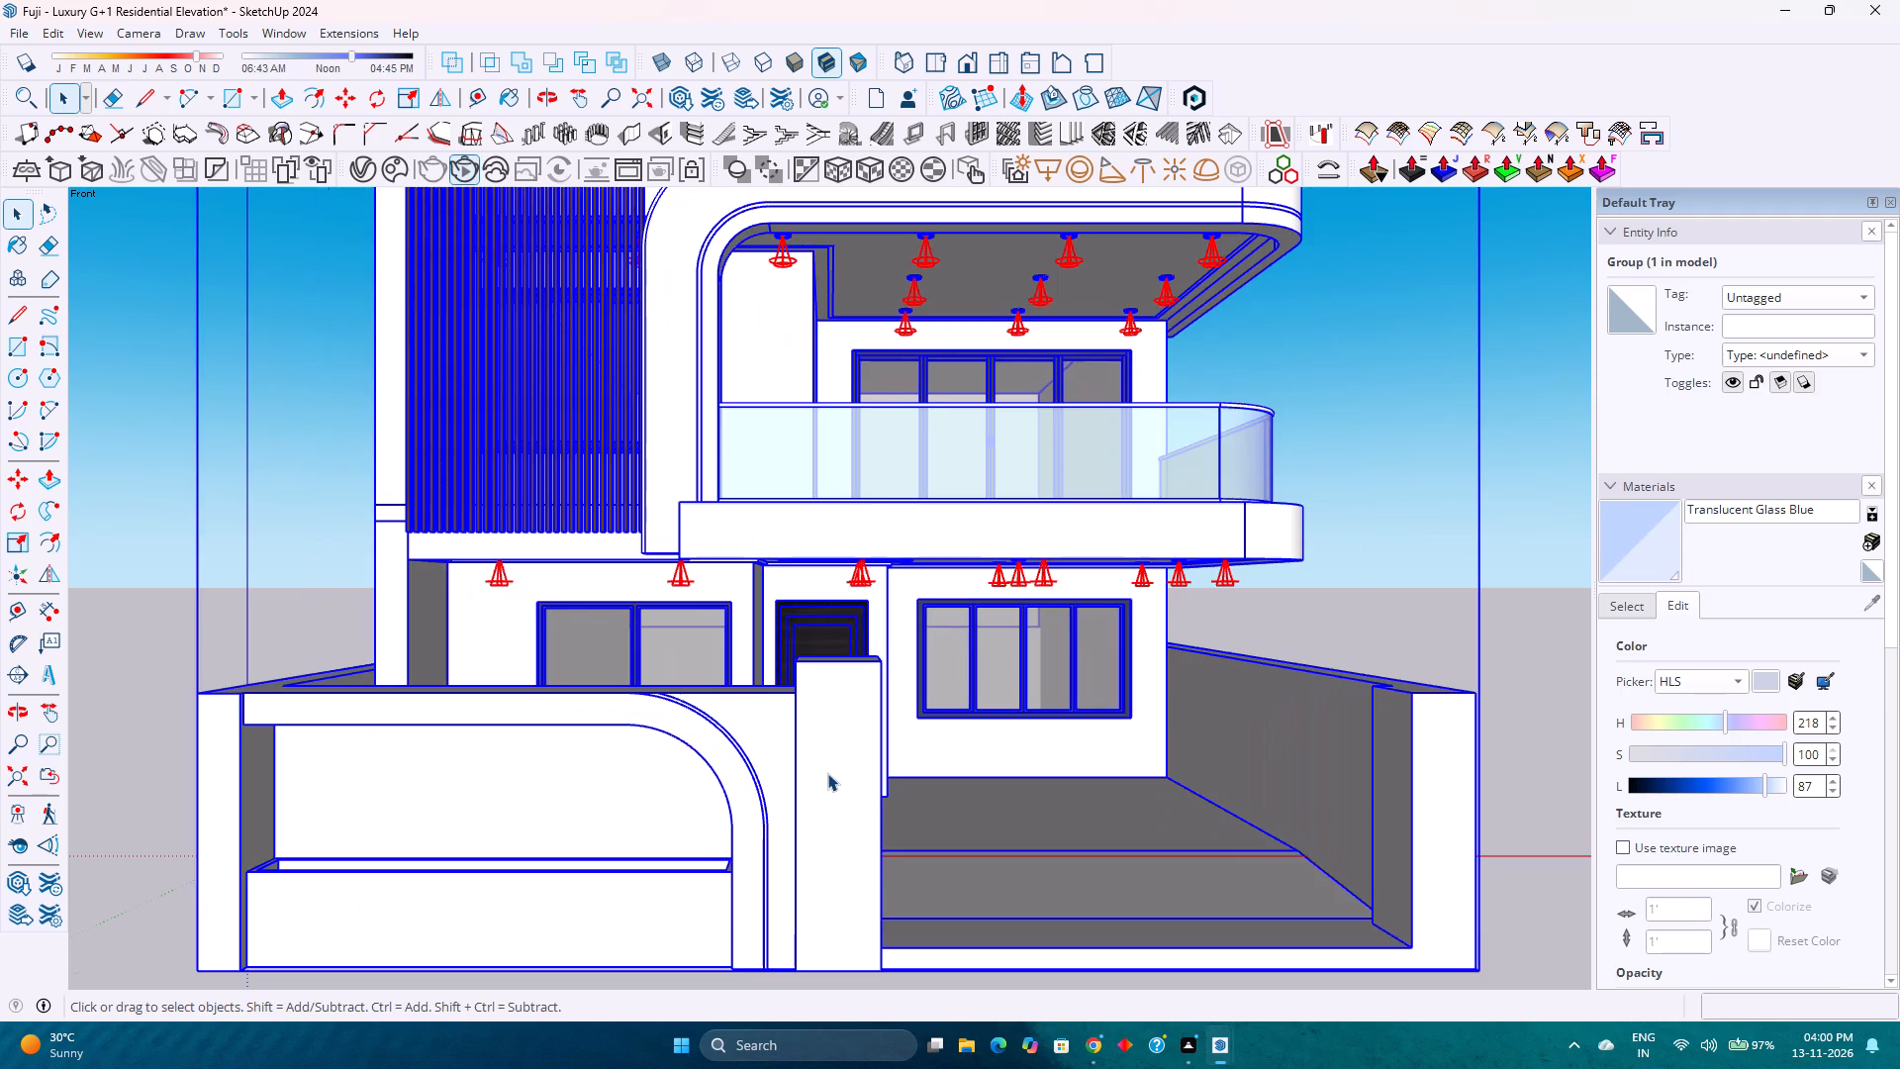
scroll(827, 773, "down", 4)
Fit the whole house in the standard front view and examine the full elevation, from roof parapet to compound wall.
left_click(965, 59)
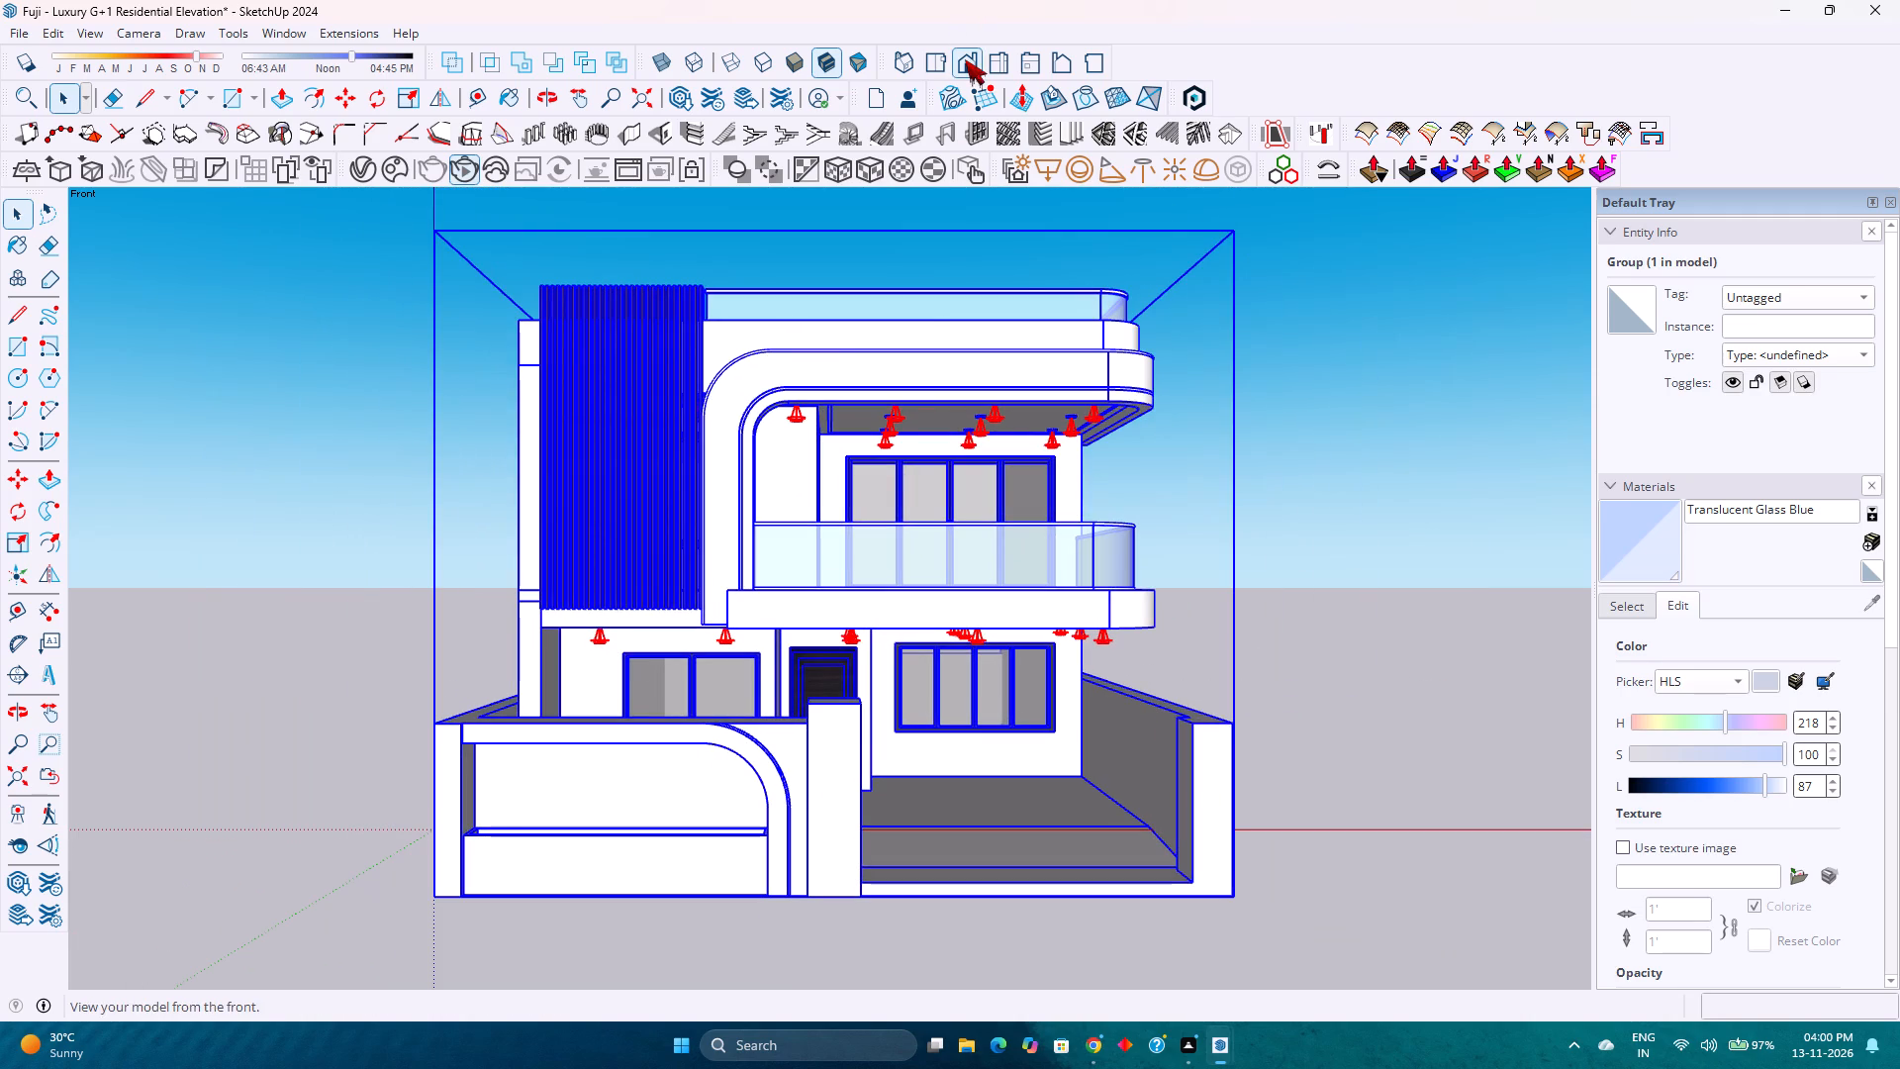
left_click(10, 779)
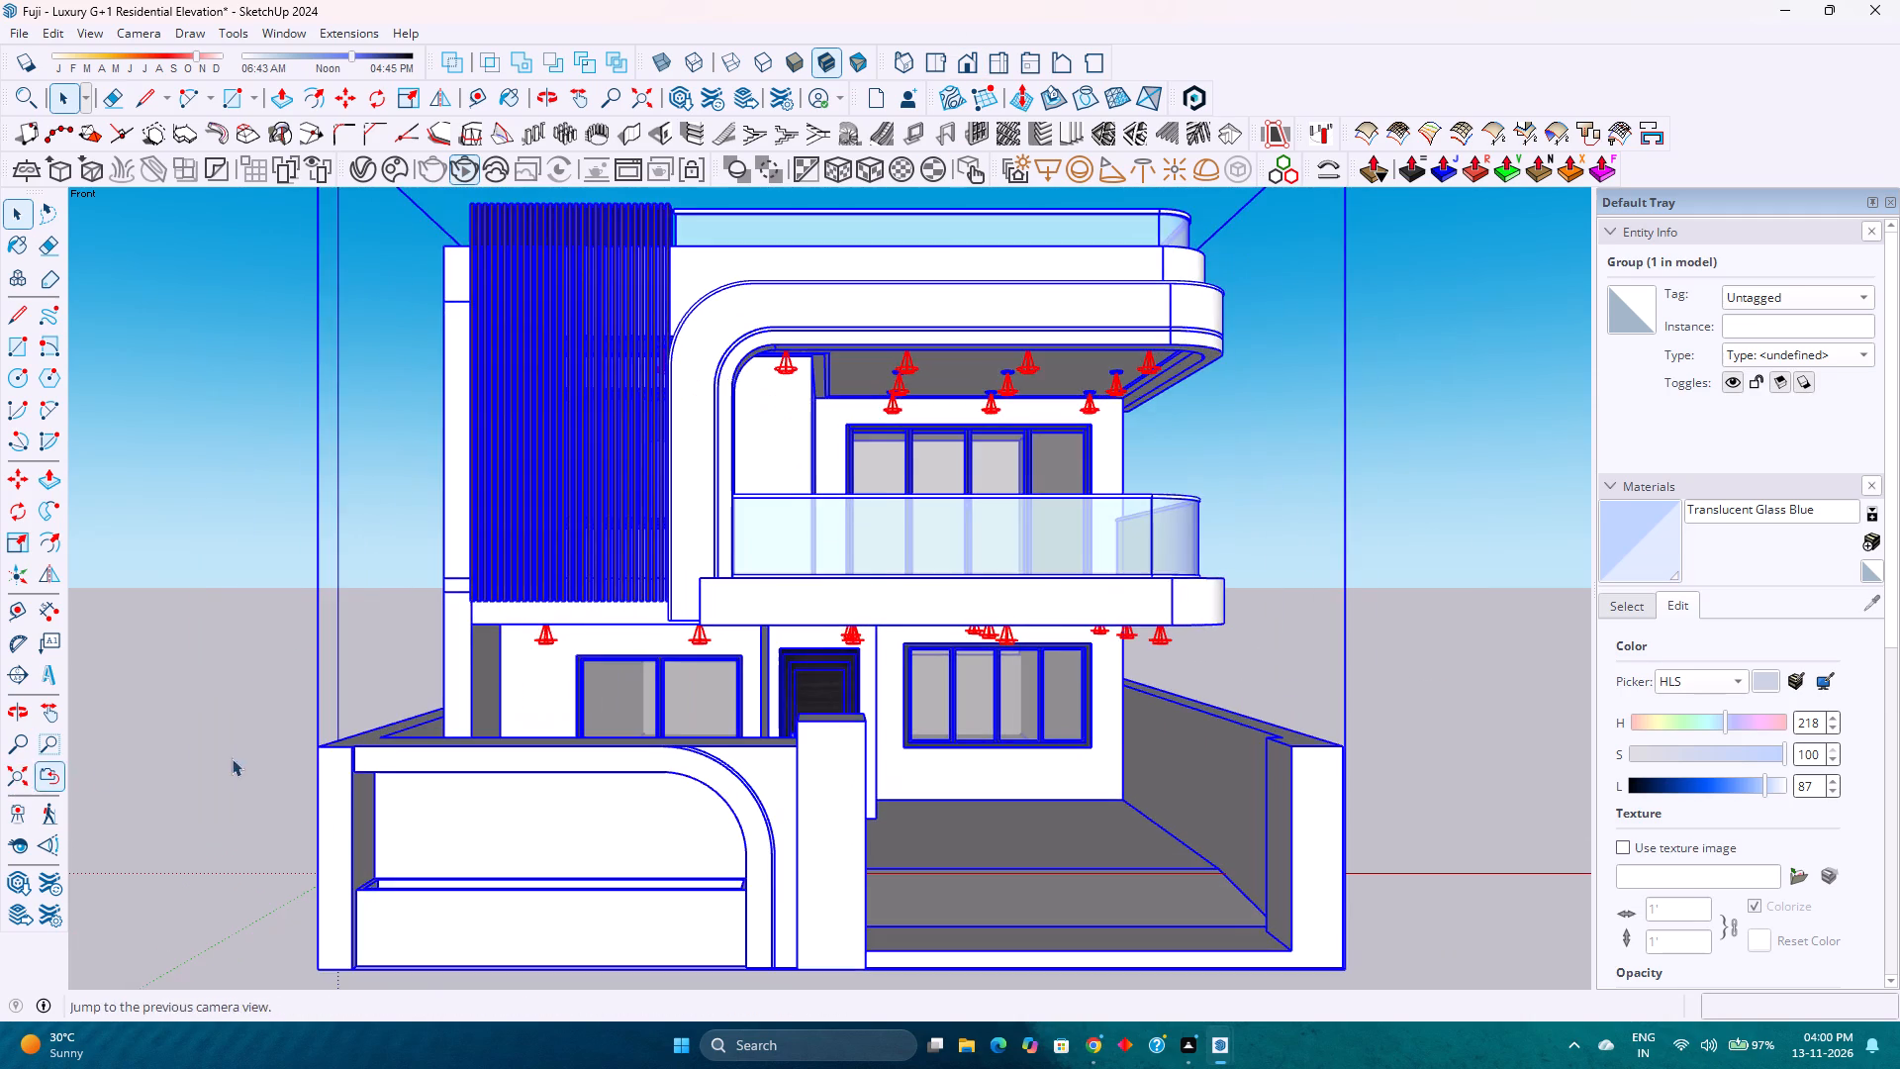
scroll(575, 692, "down", 3)
scroll(685, 558, "up", 6)
scroll(686, 558, "down", 2)
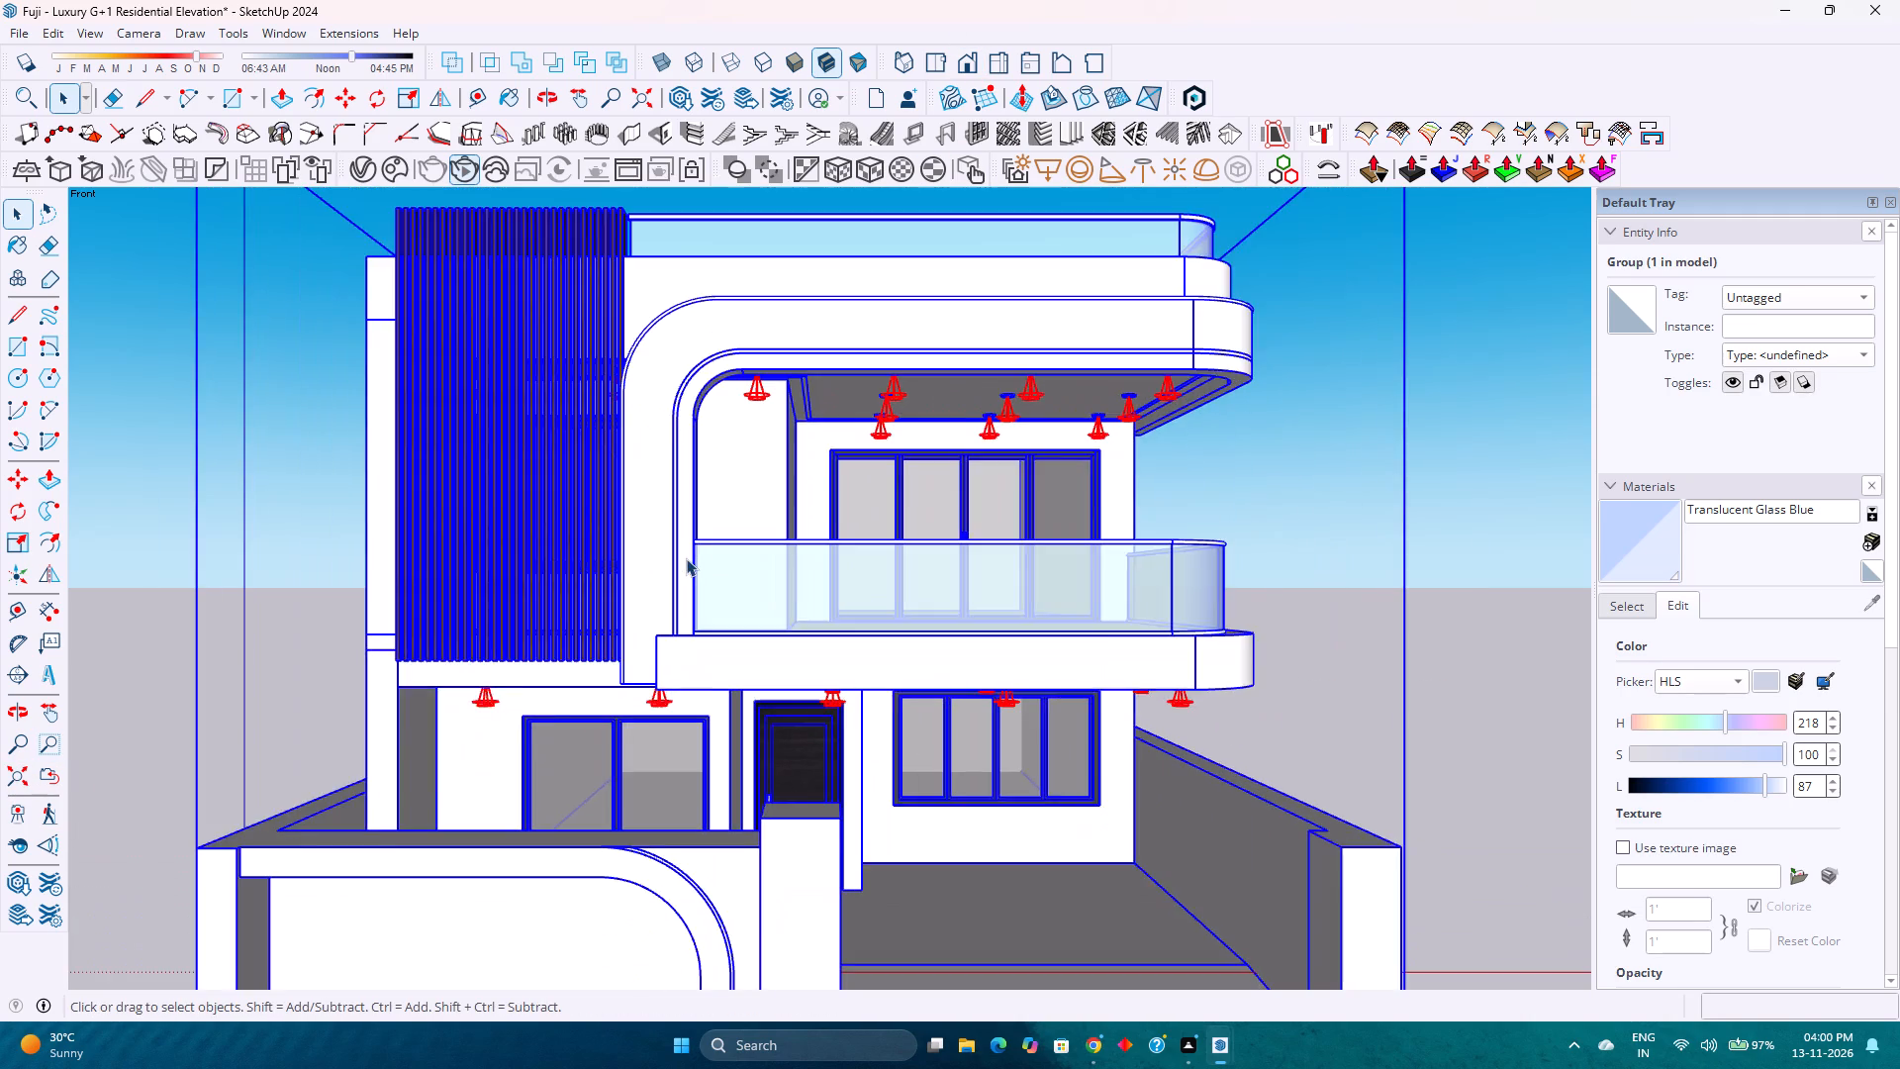
scroll(686, 558, "down", 3)
left_click(23, 777)
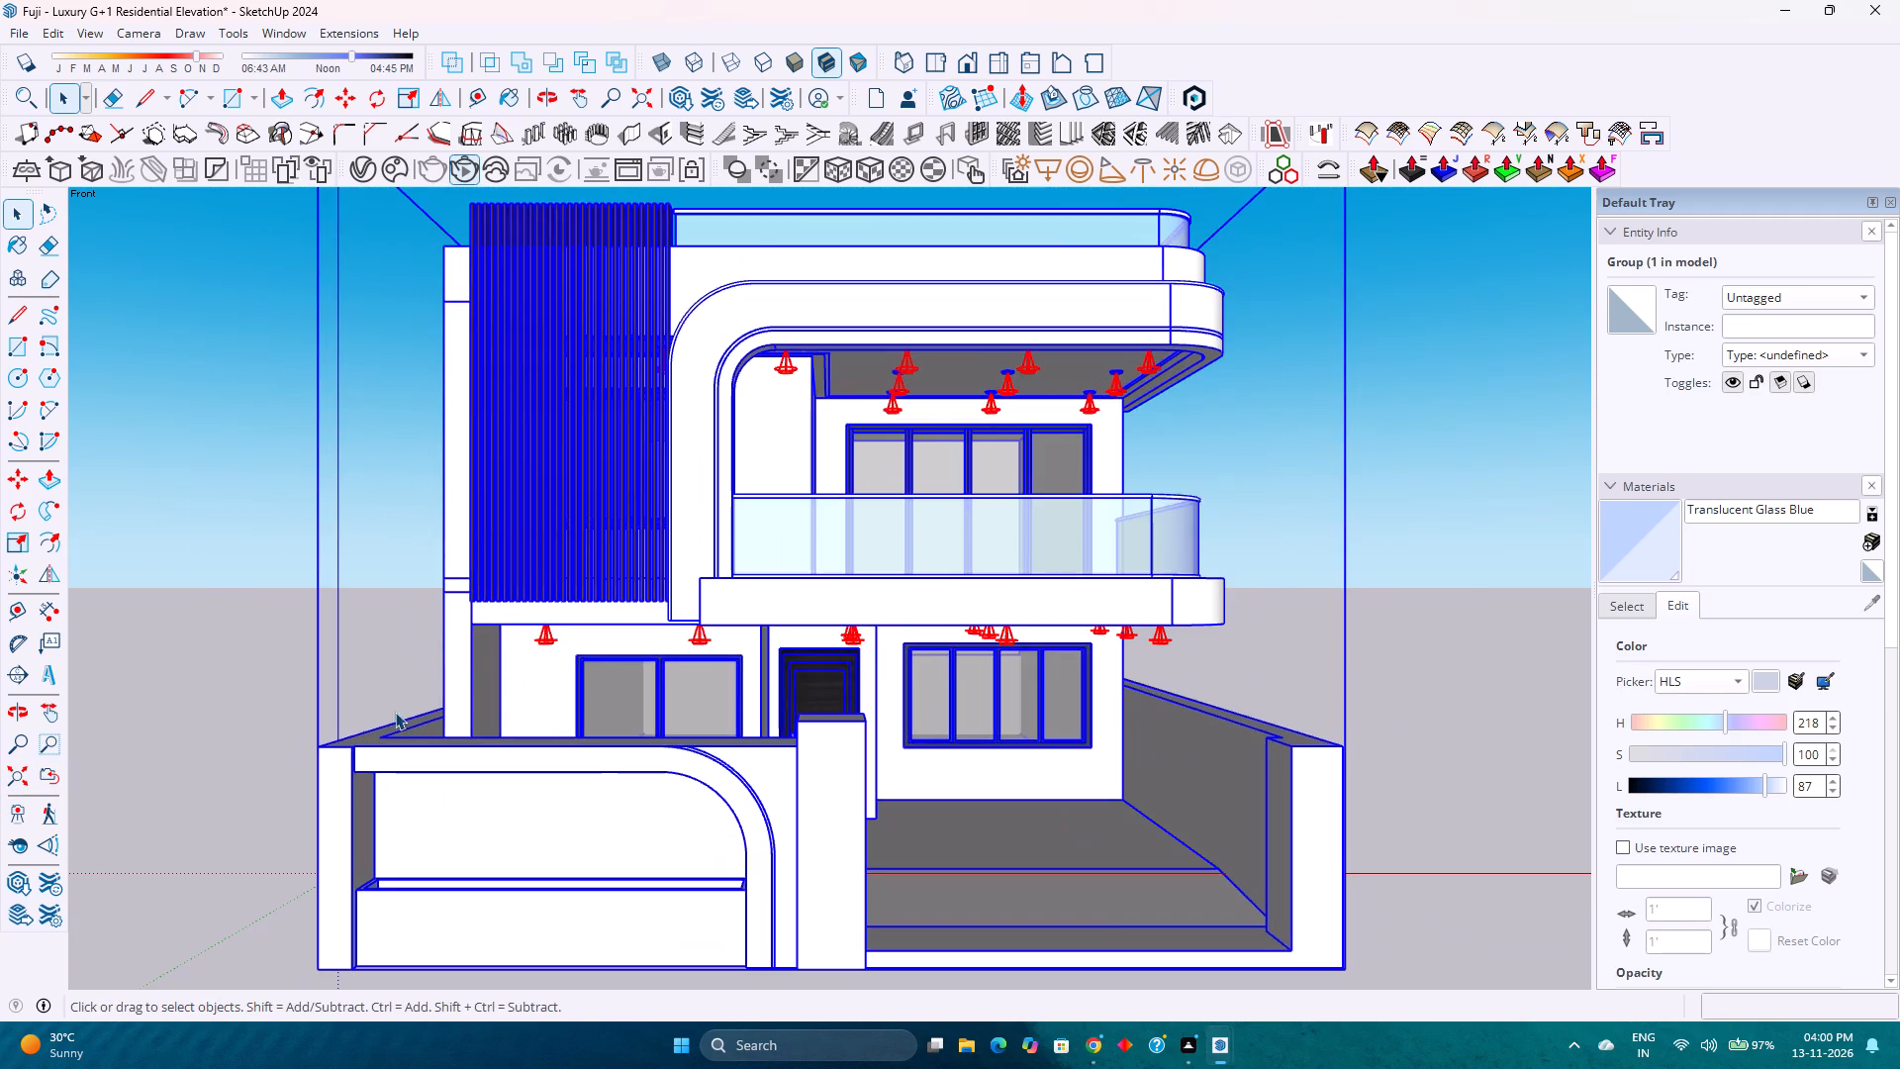
scroll(585, 656, "down", 4)
scroll(641, 457, "up", 2)
scroll(641, 457, "down", 1)
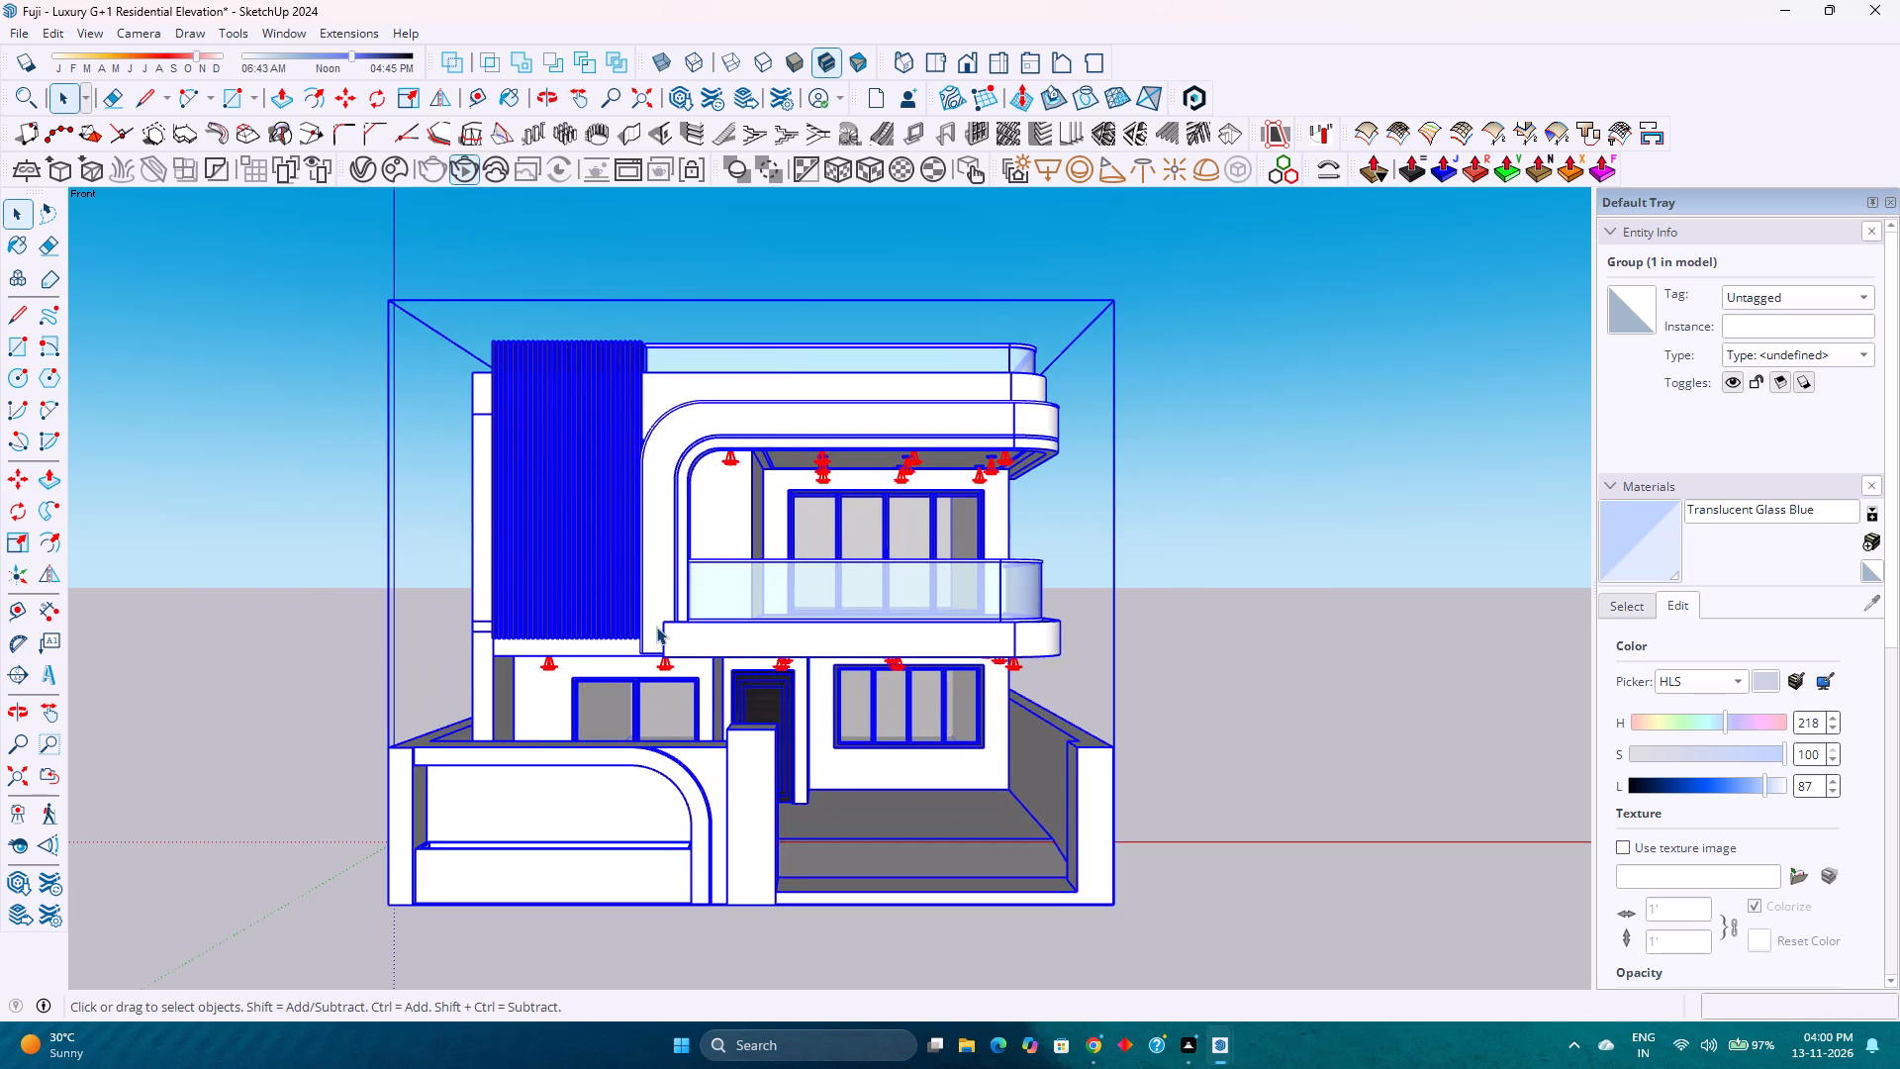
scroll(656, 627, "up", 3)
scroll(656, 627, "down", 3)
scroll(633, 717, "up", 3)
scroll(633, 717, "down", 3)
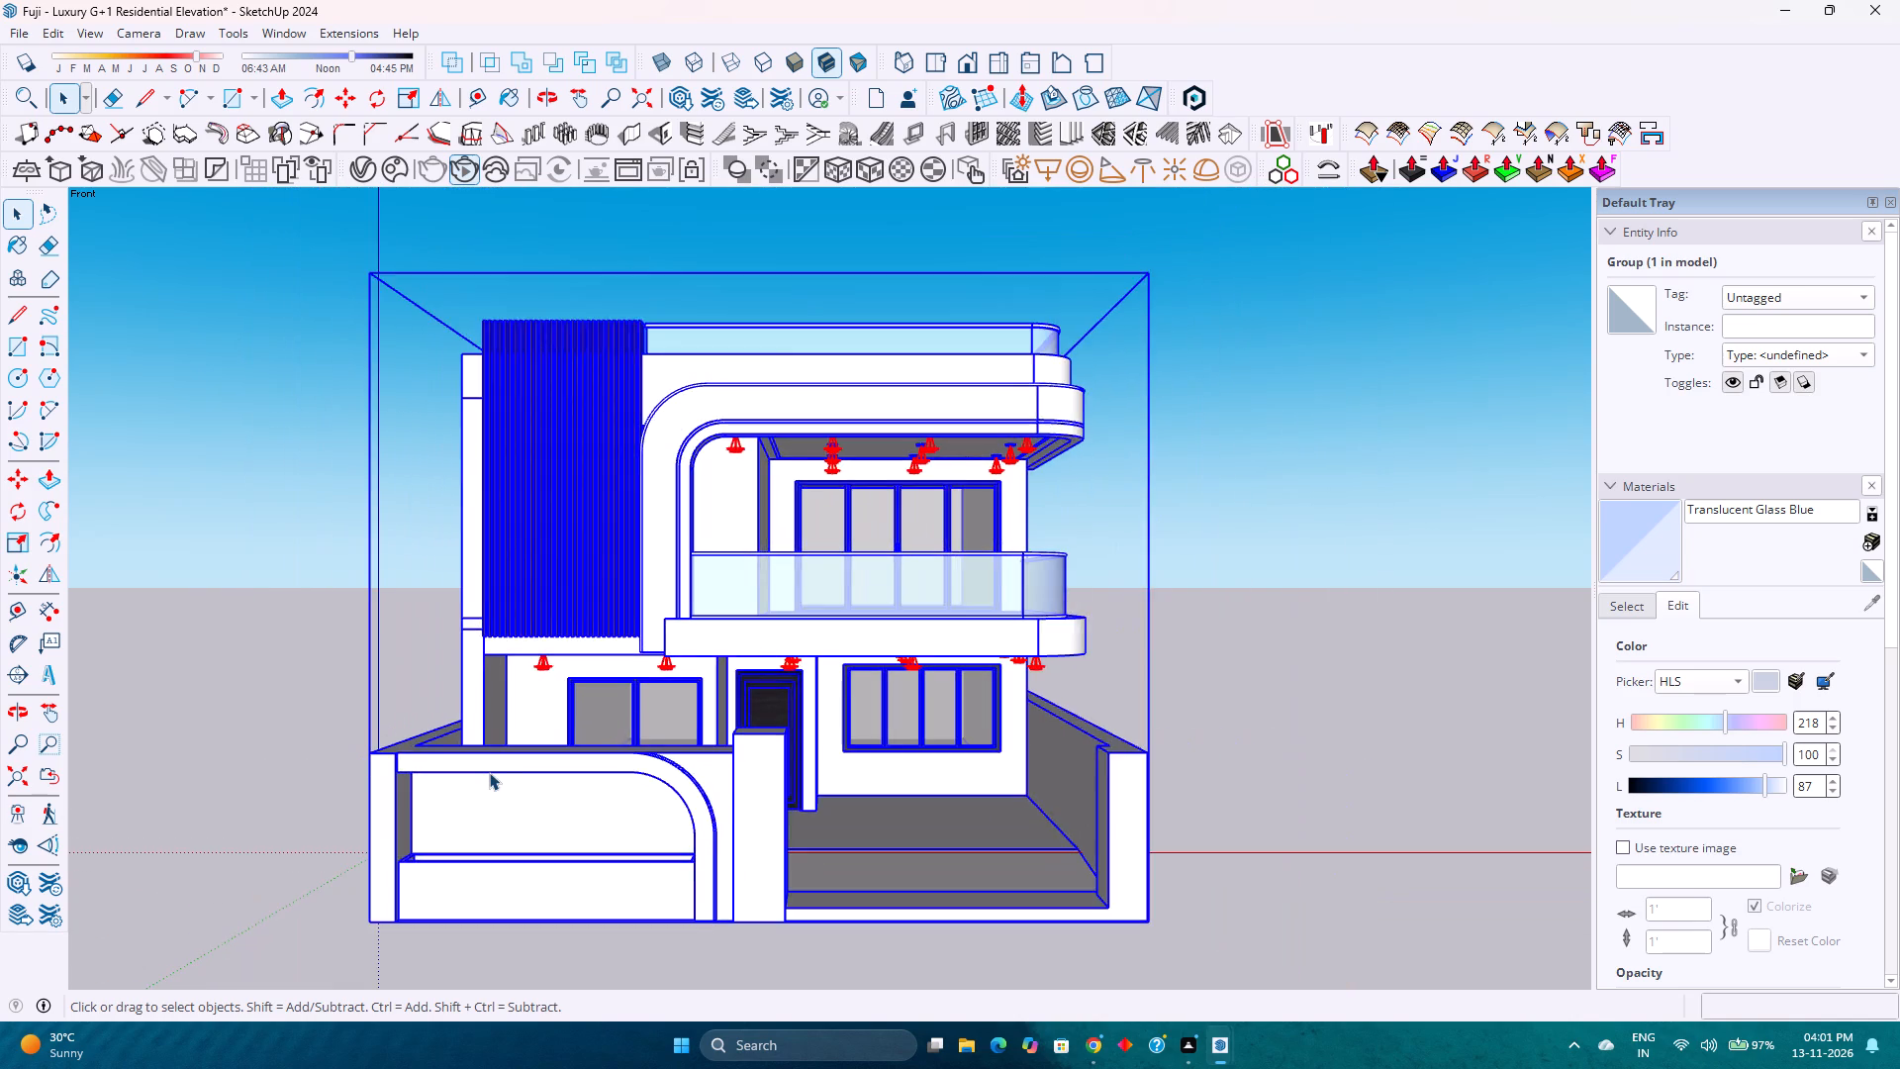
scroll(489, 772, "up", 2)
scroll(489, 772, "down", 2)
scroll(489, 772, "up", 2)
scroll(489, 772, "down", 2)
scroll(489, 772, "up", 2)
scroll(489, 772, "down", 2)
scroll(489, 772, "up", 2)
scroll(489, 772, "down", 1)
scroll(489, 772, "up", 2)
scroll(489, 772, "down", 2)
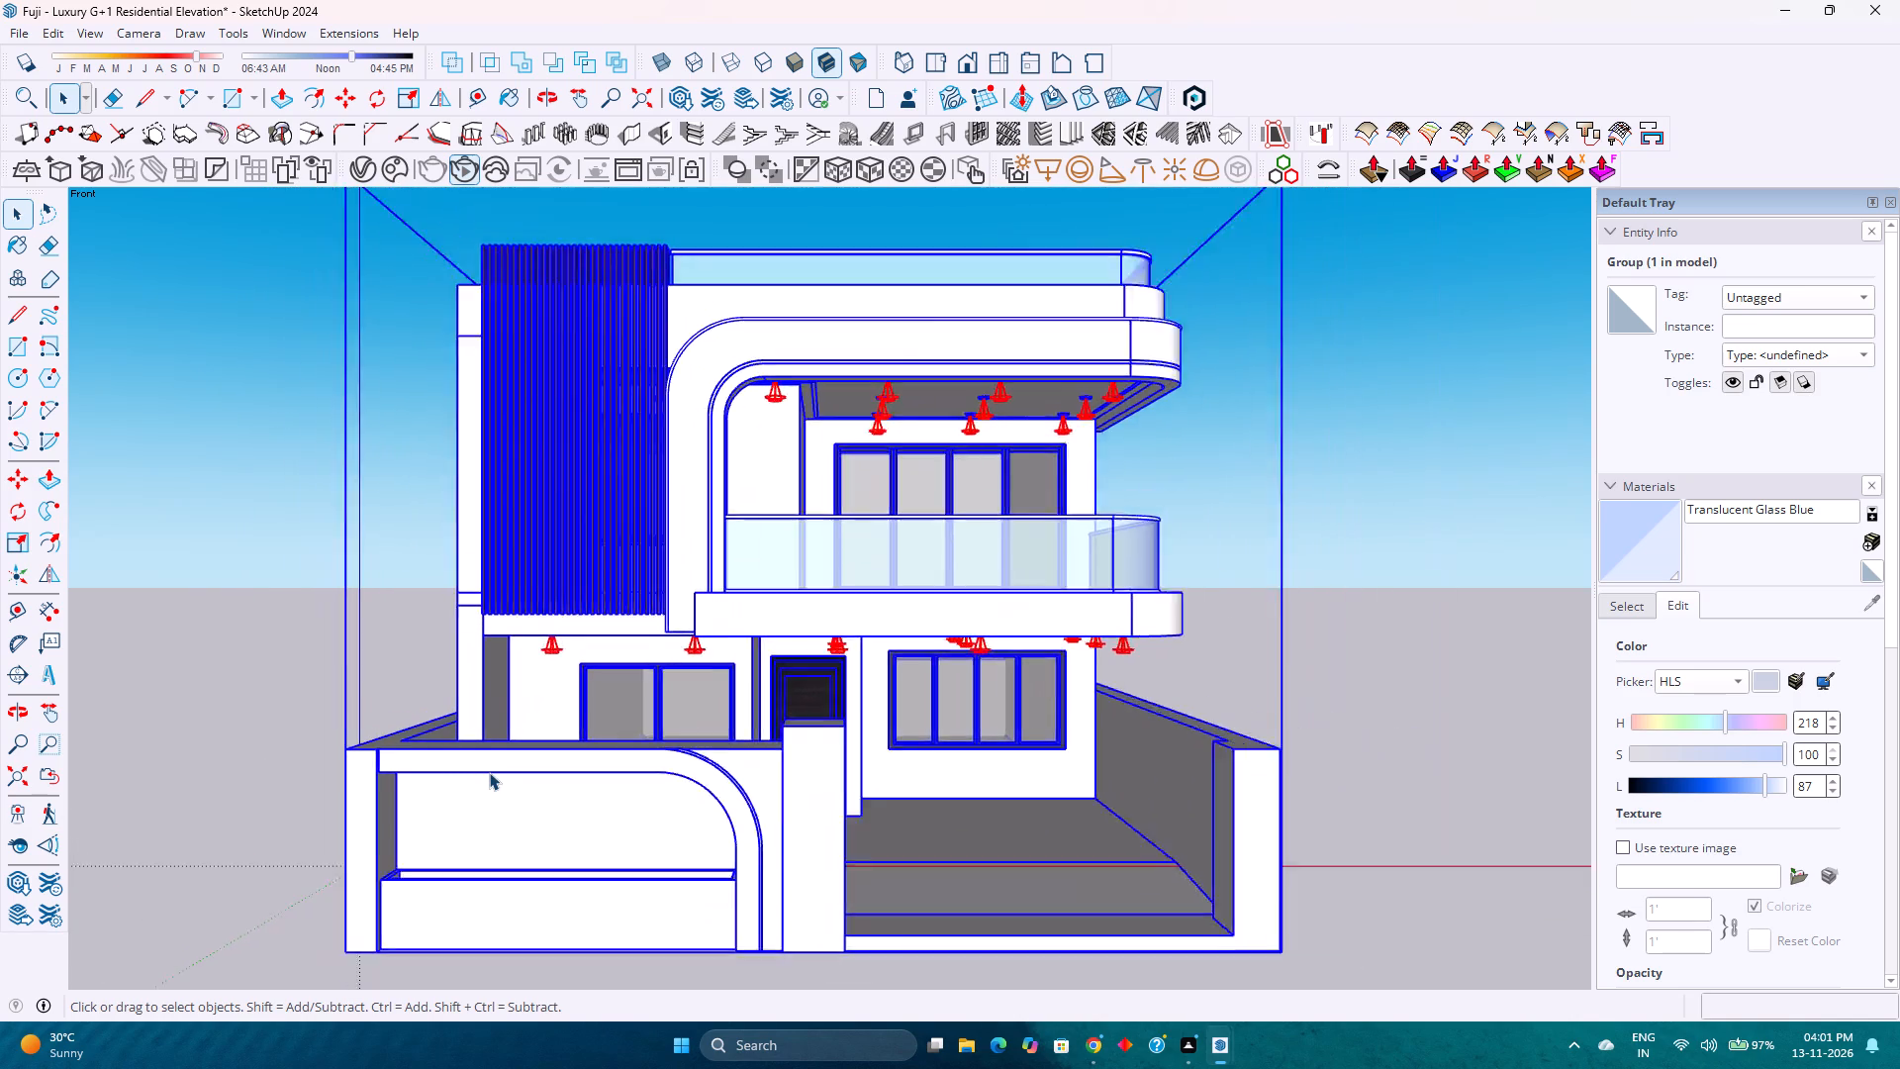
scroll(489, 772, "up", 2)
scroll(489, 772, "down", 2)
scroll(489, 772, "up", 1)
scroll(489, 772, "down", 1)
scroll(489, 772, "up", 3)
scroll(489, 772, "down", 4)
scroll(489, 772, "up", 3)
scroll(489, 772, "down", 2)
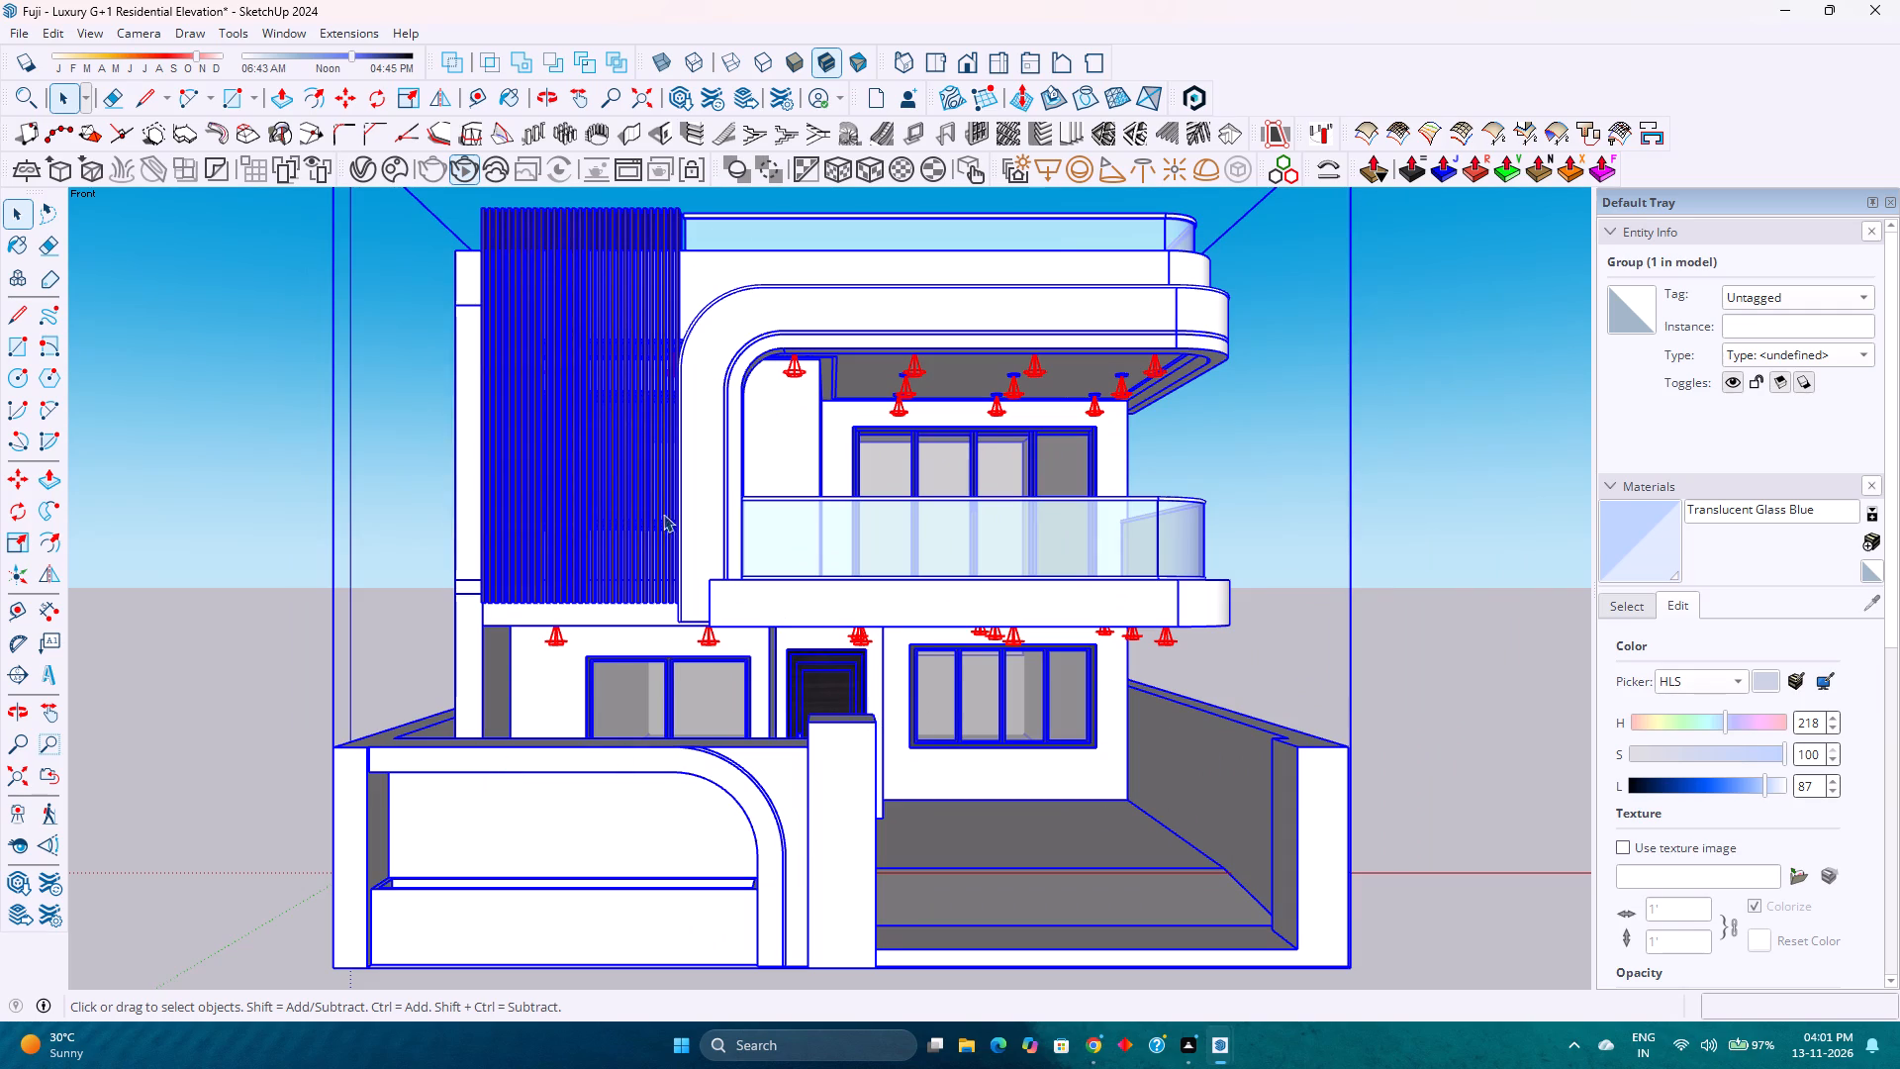
Examine the undersides of the balcony and roof slab from below, and the whole house in perspective from its front corner.
middle_click_drag(644, 629, 753, 544)
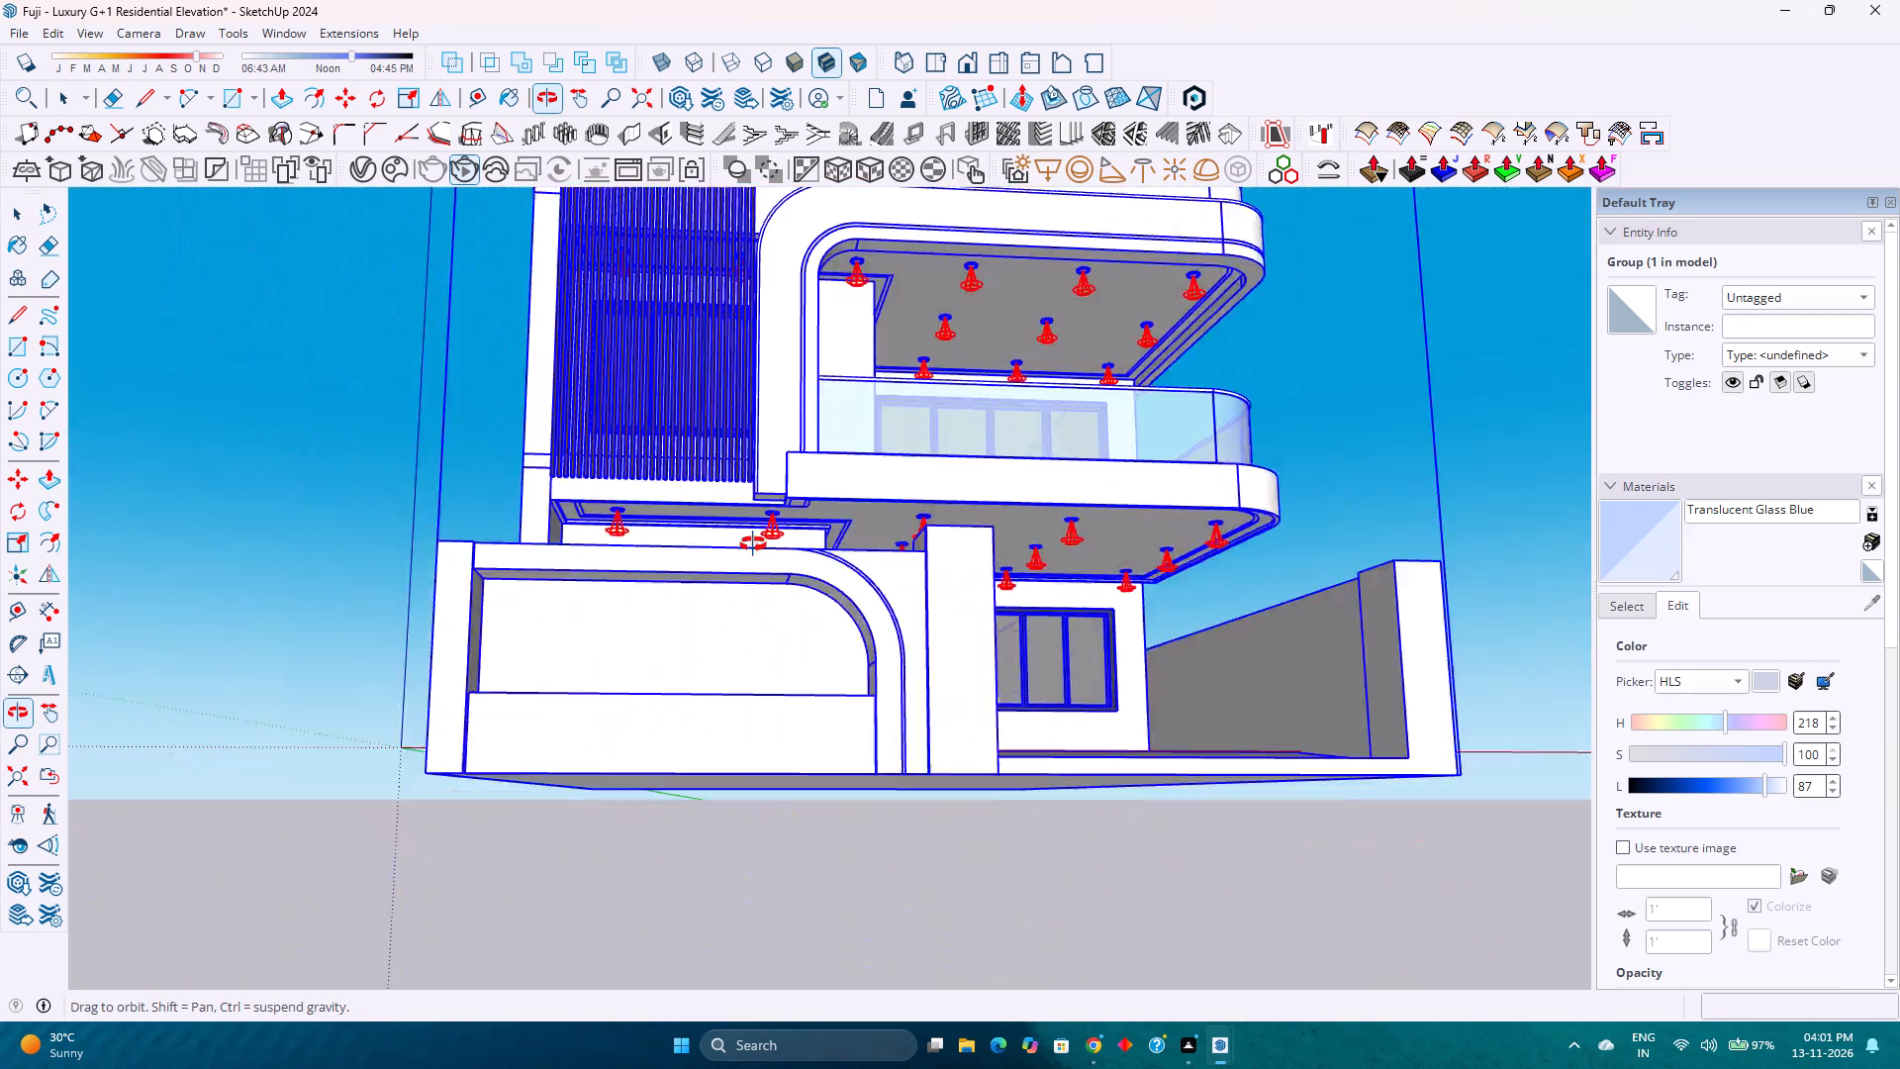
middle_click_drag(753, 544, 592, 716)
scroll(592, 716, "up", 1)
middle_click(592, 716)
scroll(592, 701, "down", 3)
middle_click_drag(592, 701, 536, 616)
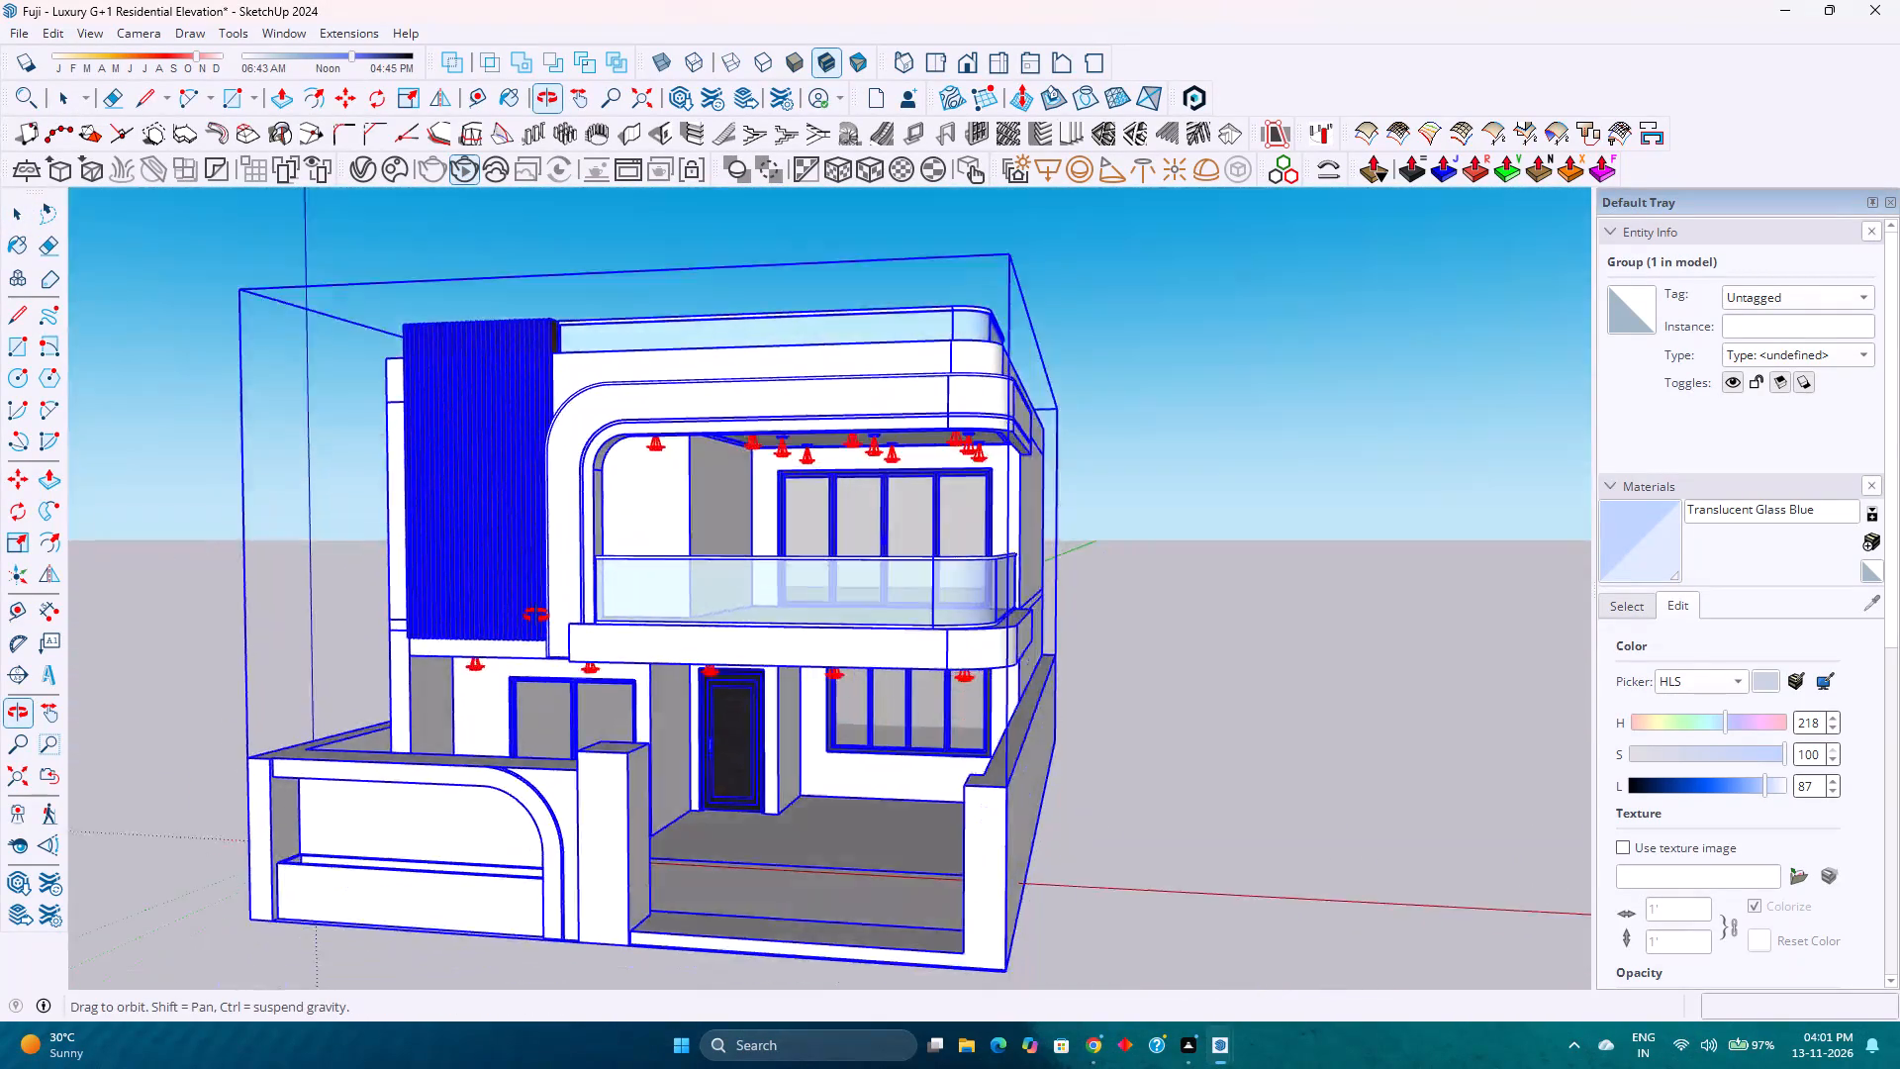
middle_click_drag(536, 616, 412, 663)
middle_click(412, 662)
middle_click(412, 660)
middle_click(452, 628)
scroll(456, 627, "up", 2)
scroll(460, 625, "down", 4)
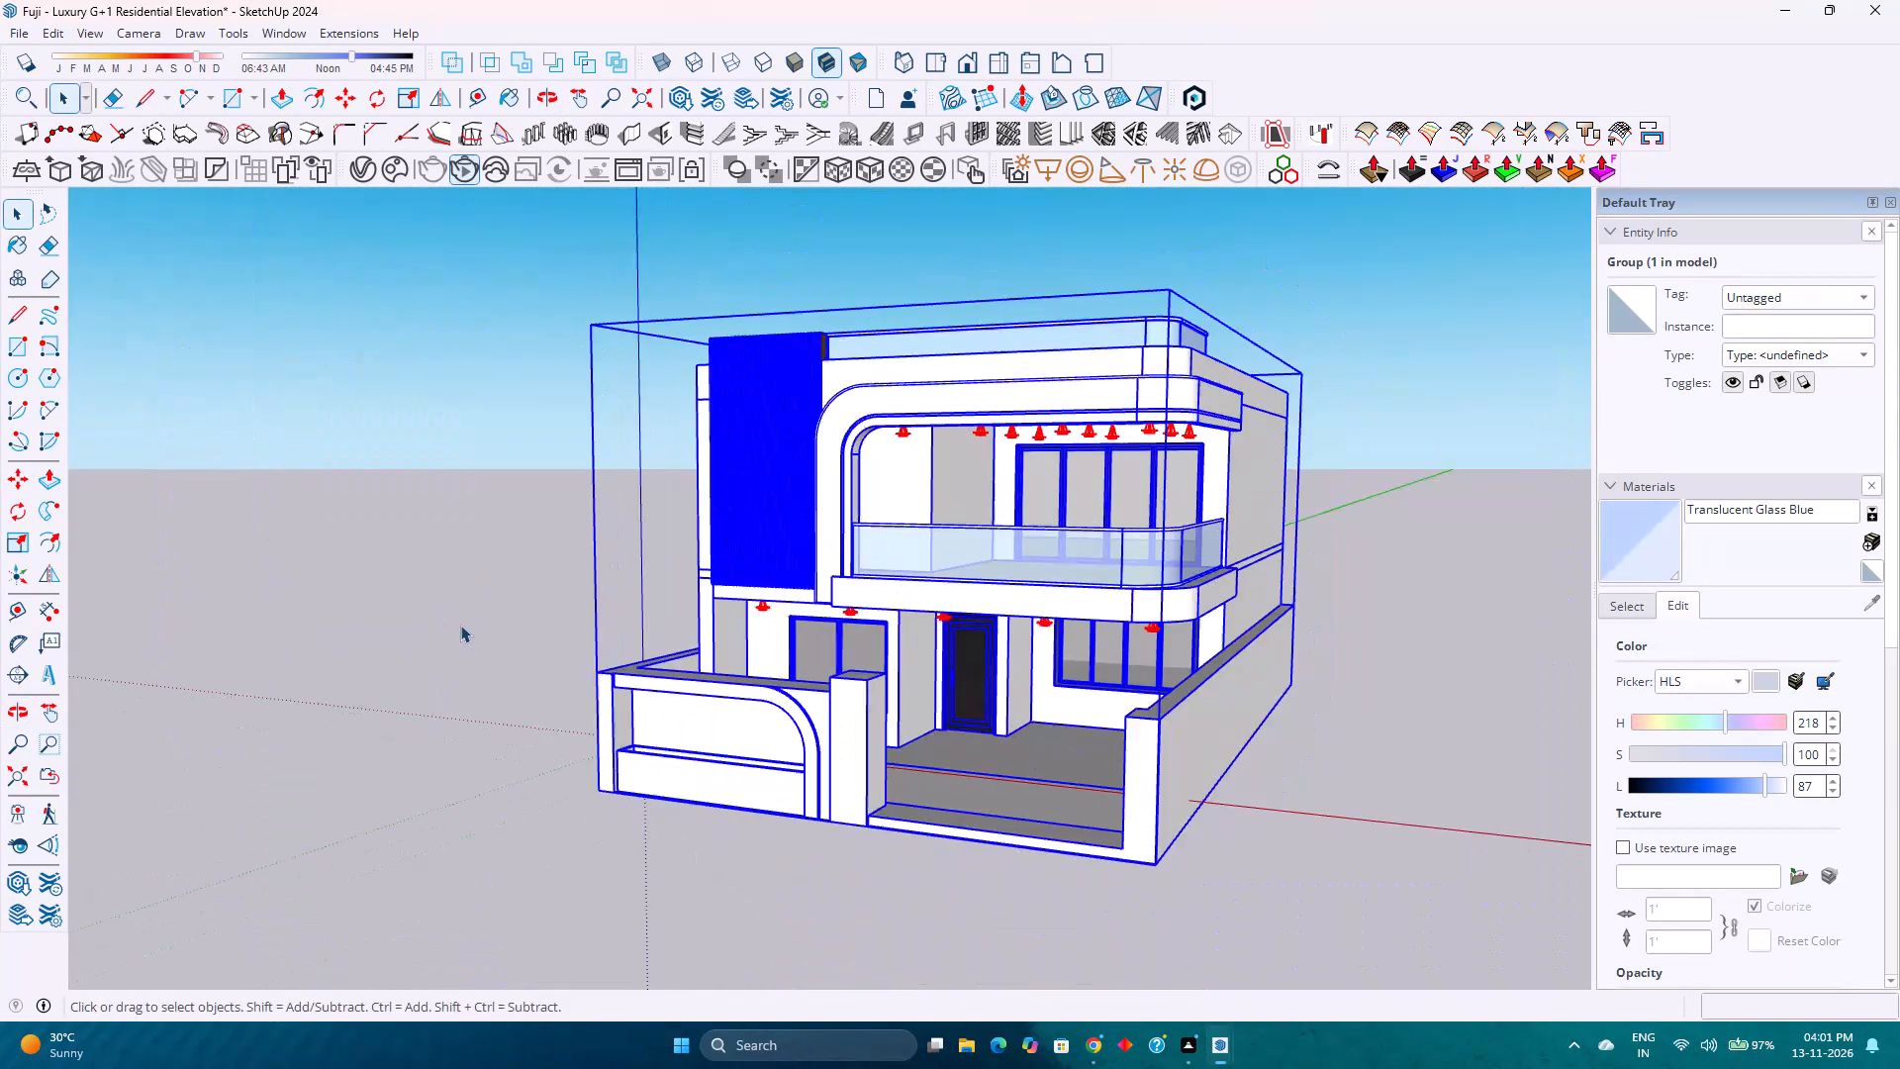
scroll(460, 625, "down", 3)
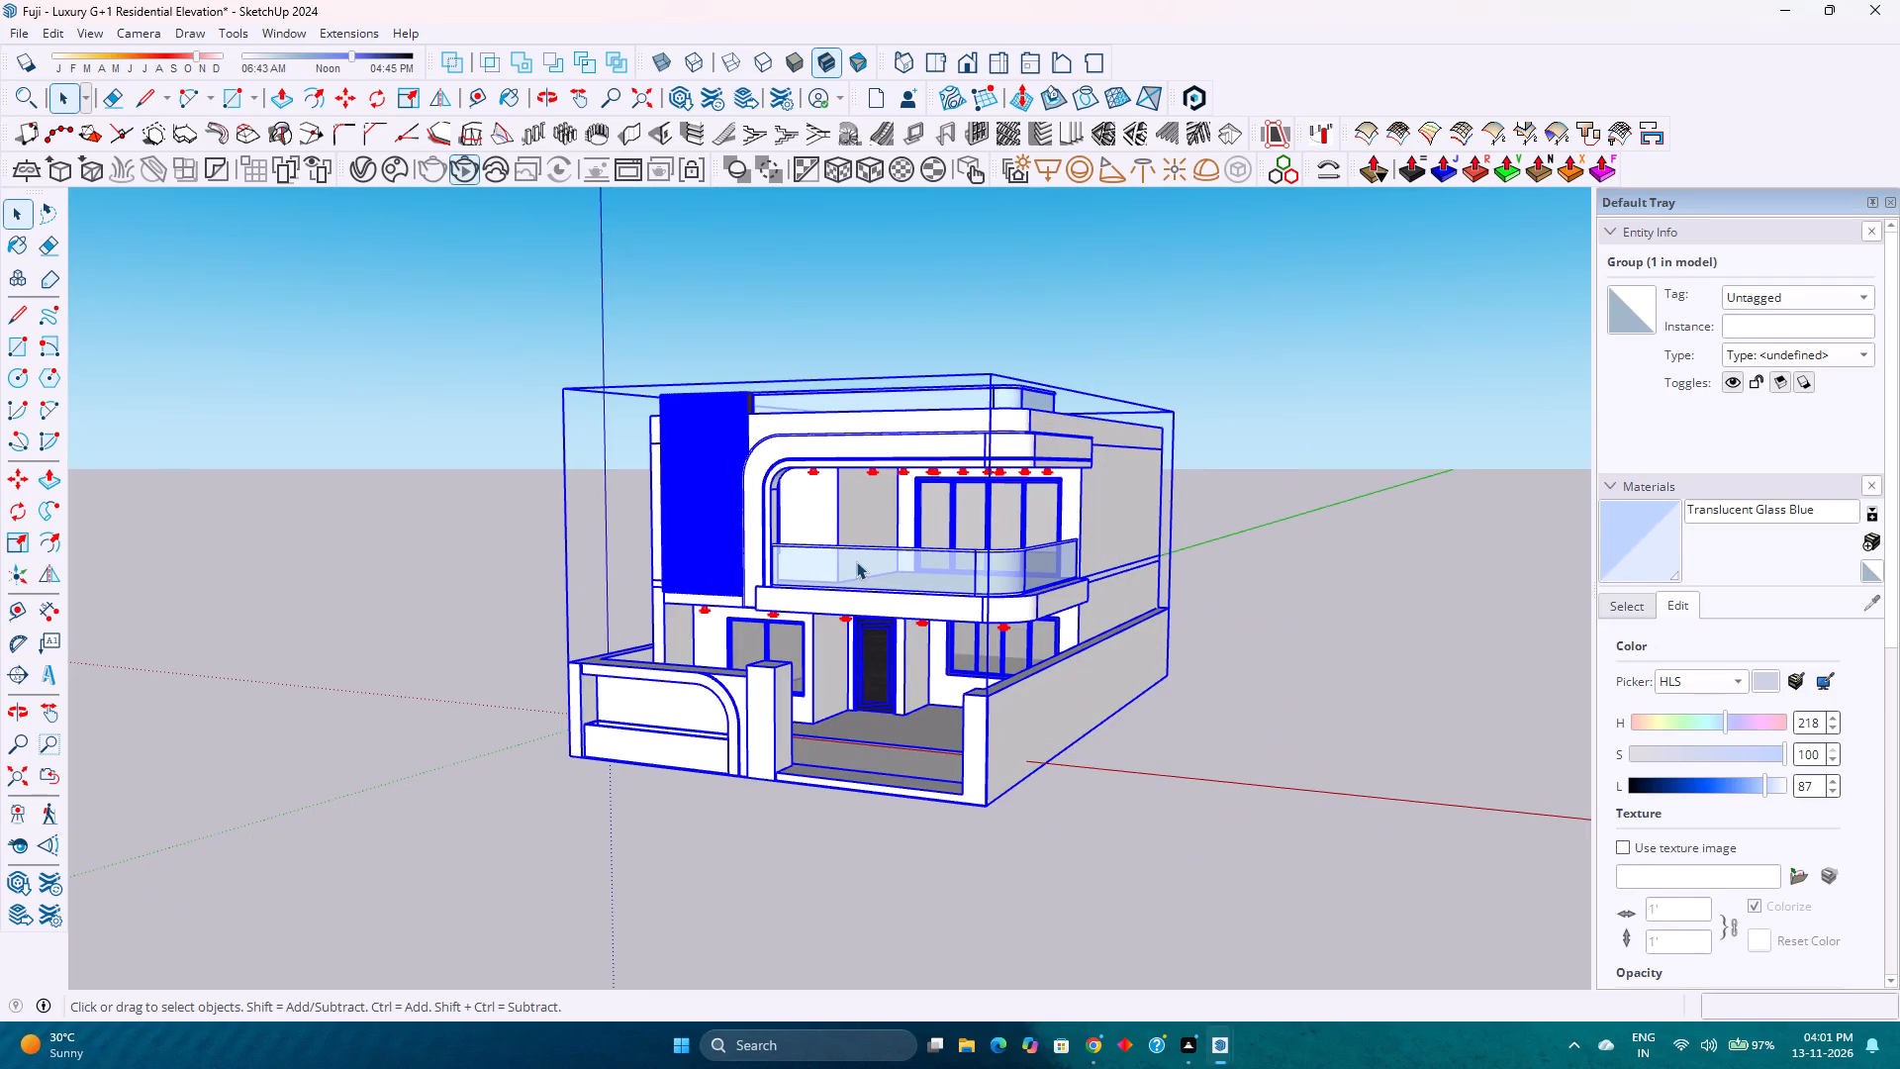
scroll(856, 559, "down", 4)
scroll(856, 559, "up", 3)
scroll(856, 558, "down", 2)
scroll(856, 558, "up", 3)
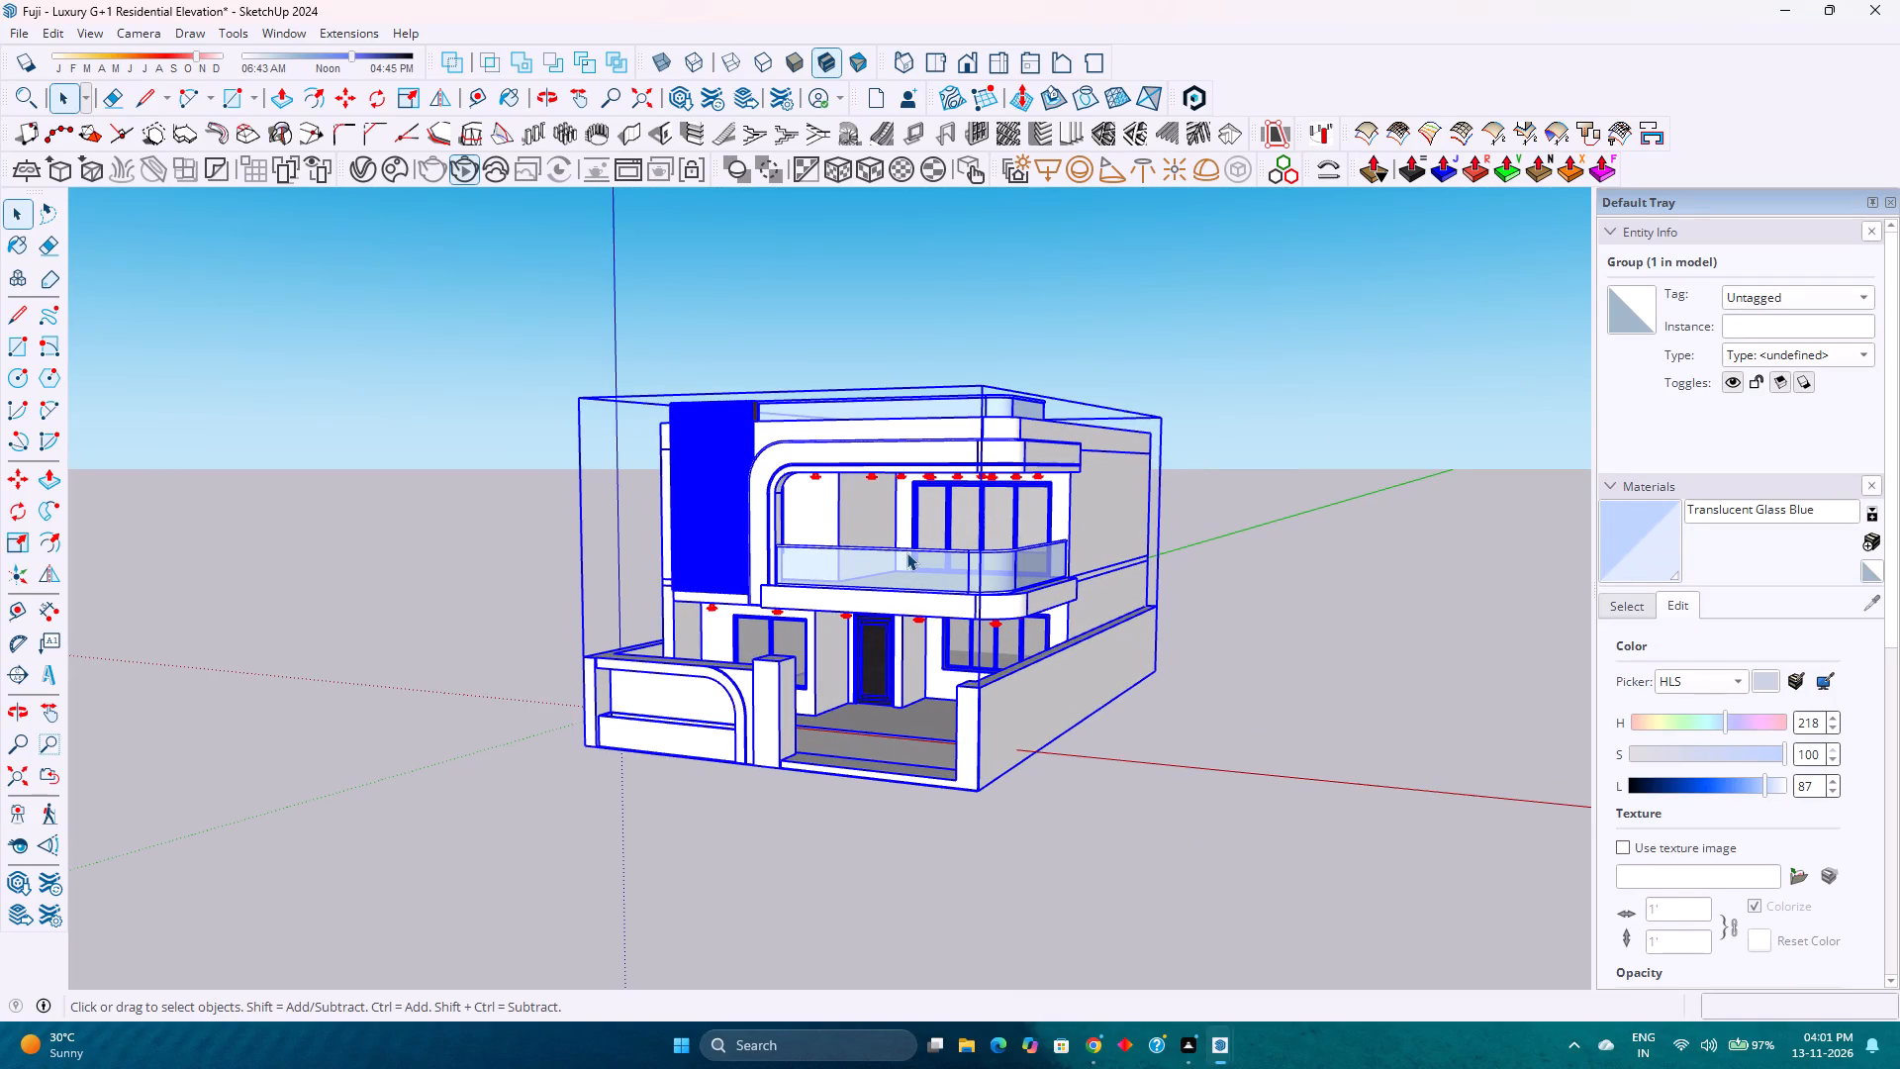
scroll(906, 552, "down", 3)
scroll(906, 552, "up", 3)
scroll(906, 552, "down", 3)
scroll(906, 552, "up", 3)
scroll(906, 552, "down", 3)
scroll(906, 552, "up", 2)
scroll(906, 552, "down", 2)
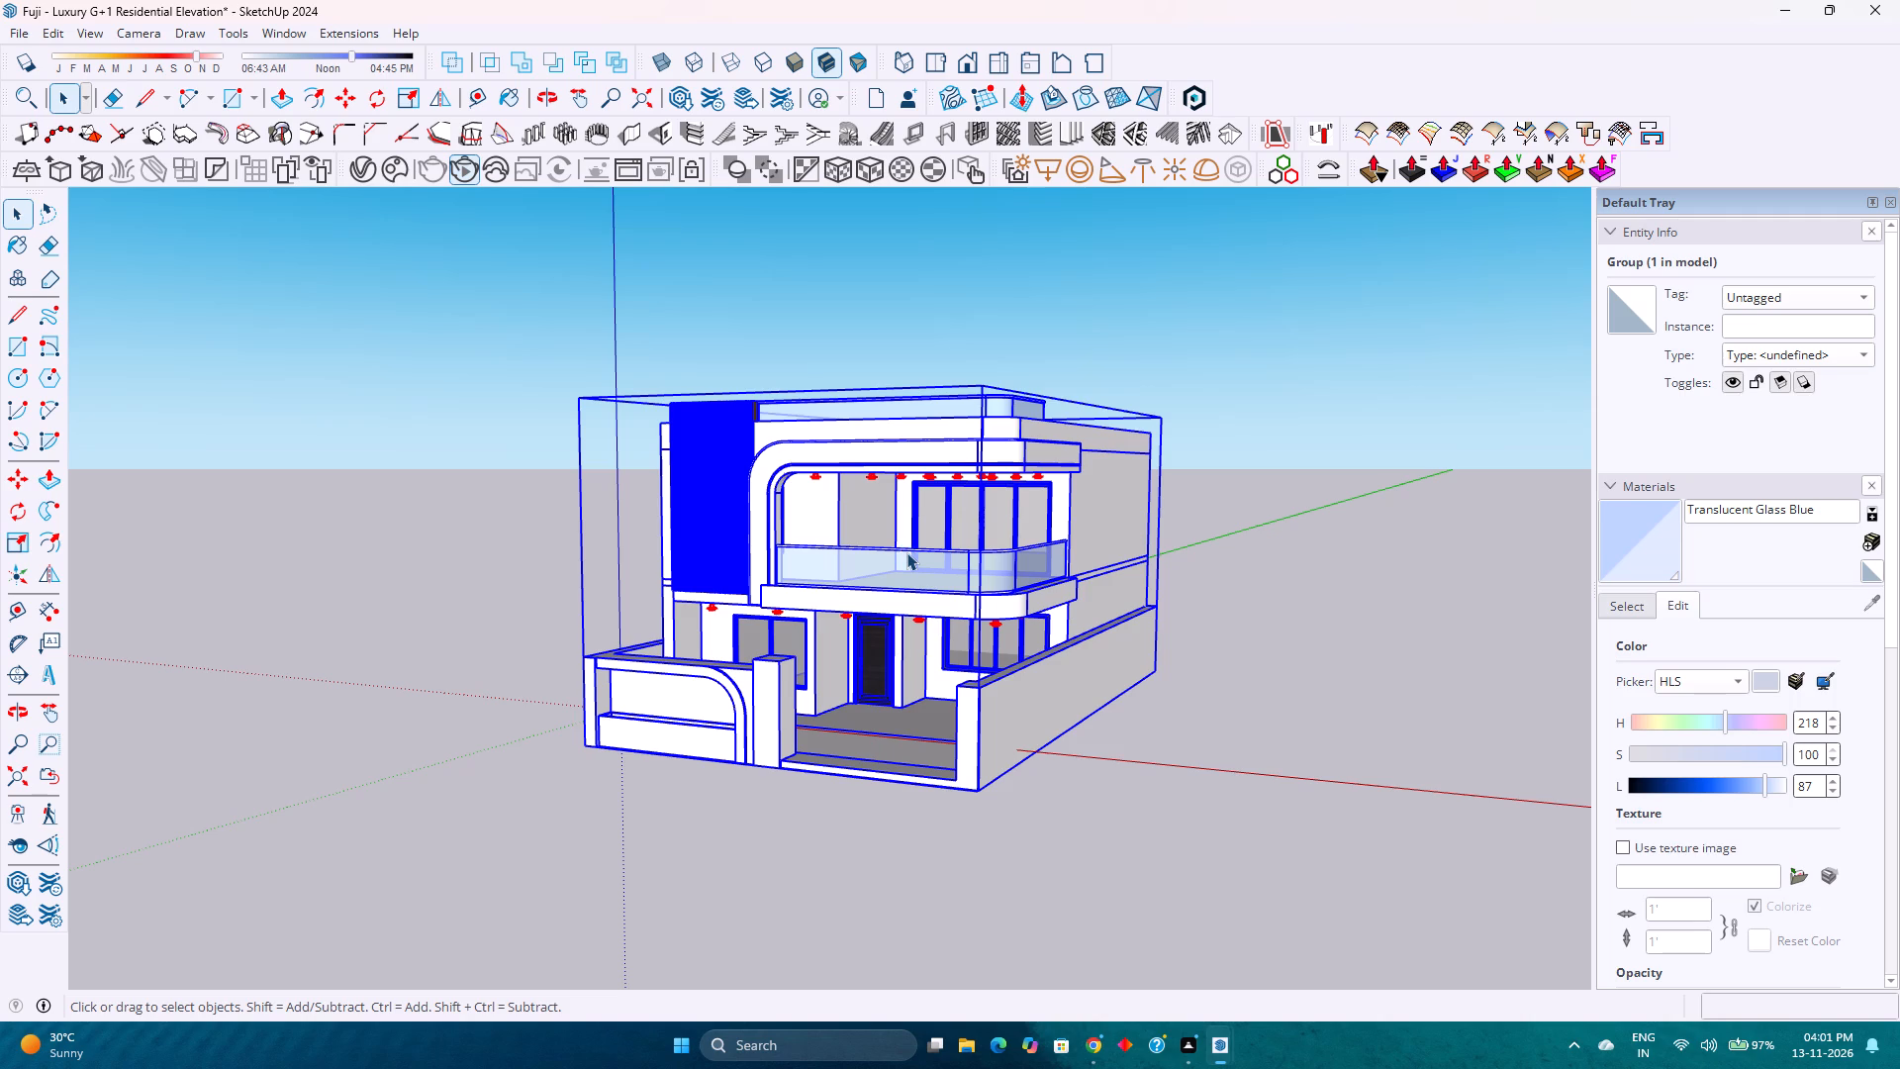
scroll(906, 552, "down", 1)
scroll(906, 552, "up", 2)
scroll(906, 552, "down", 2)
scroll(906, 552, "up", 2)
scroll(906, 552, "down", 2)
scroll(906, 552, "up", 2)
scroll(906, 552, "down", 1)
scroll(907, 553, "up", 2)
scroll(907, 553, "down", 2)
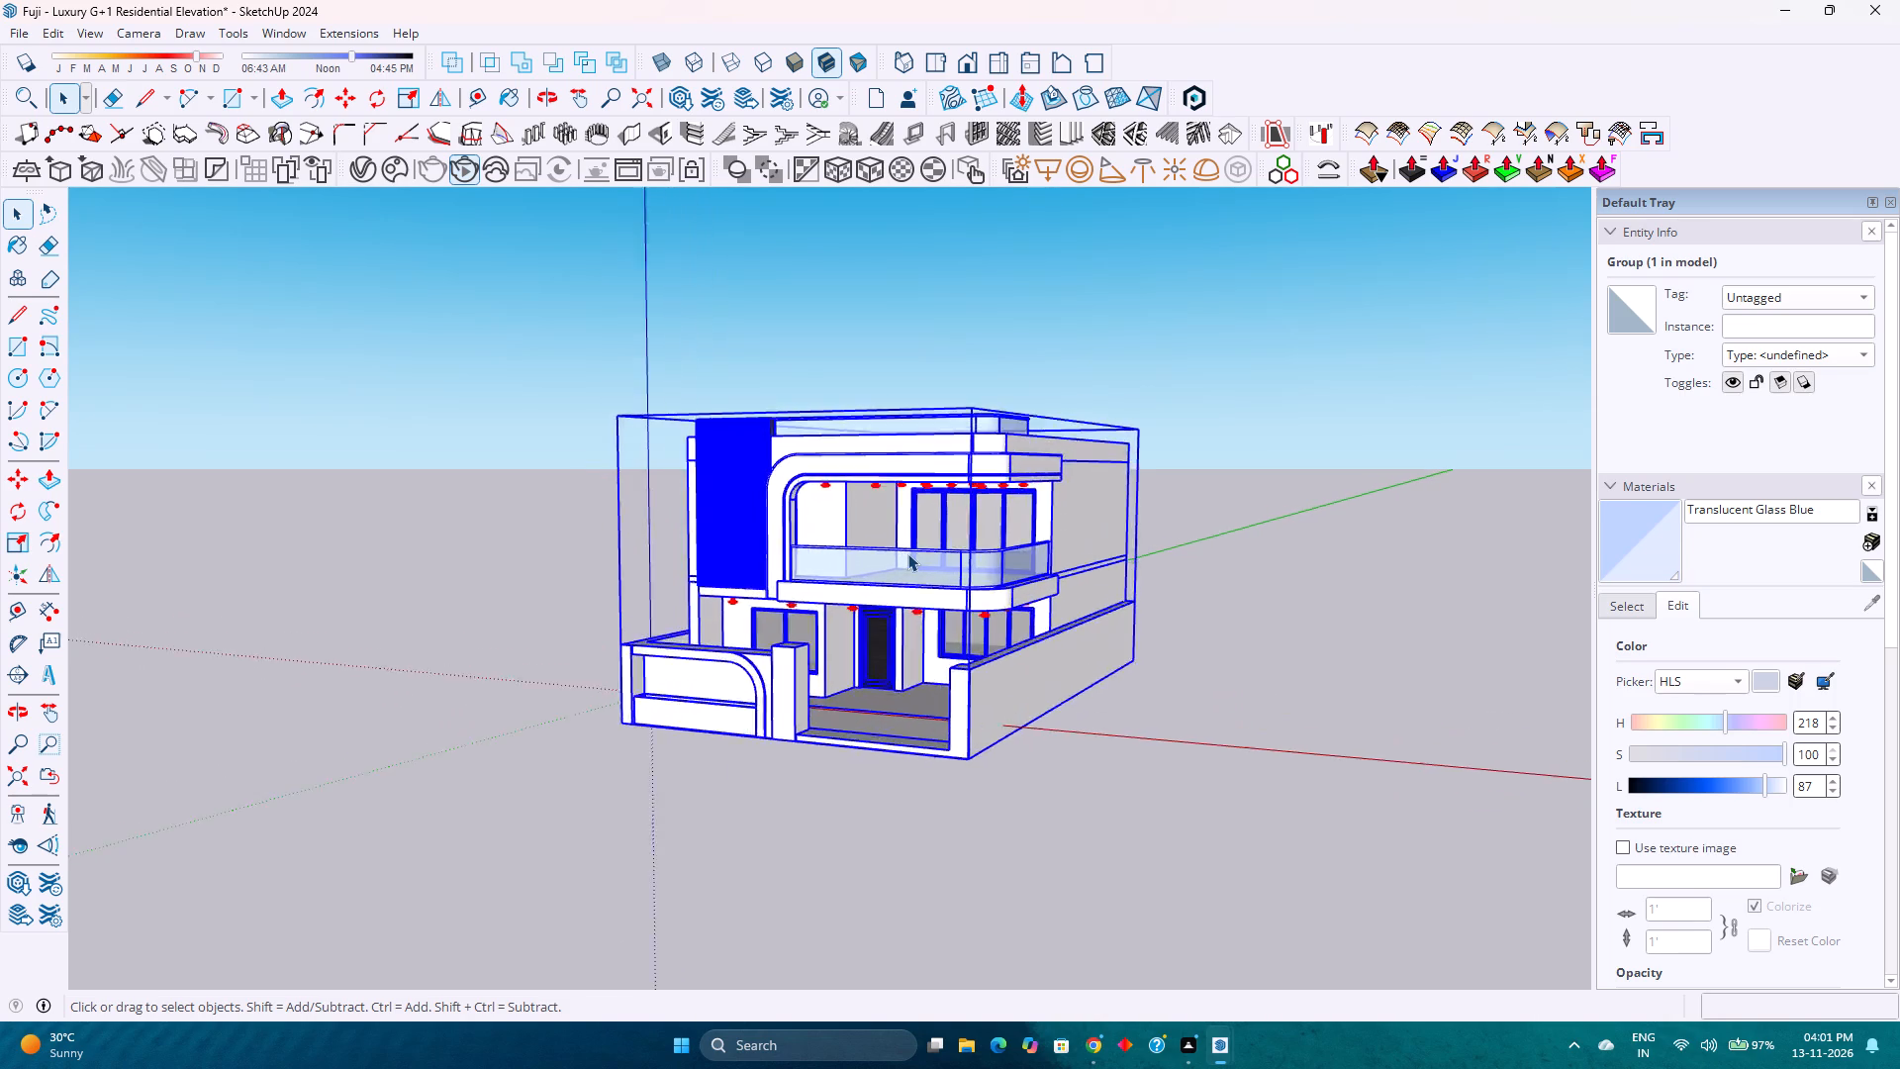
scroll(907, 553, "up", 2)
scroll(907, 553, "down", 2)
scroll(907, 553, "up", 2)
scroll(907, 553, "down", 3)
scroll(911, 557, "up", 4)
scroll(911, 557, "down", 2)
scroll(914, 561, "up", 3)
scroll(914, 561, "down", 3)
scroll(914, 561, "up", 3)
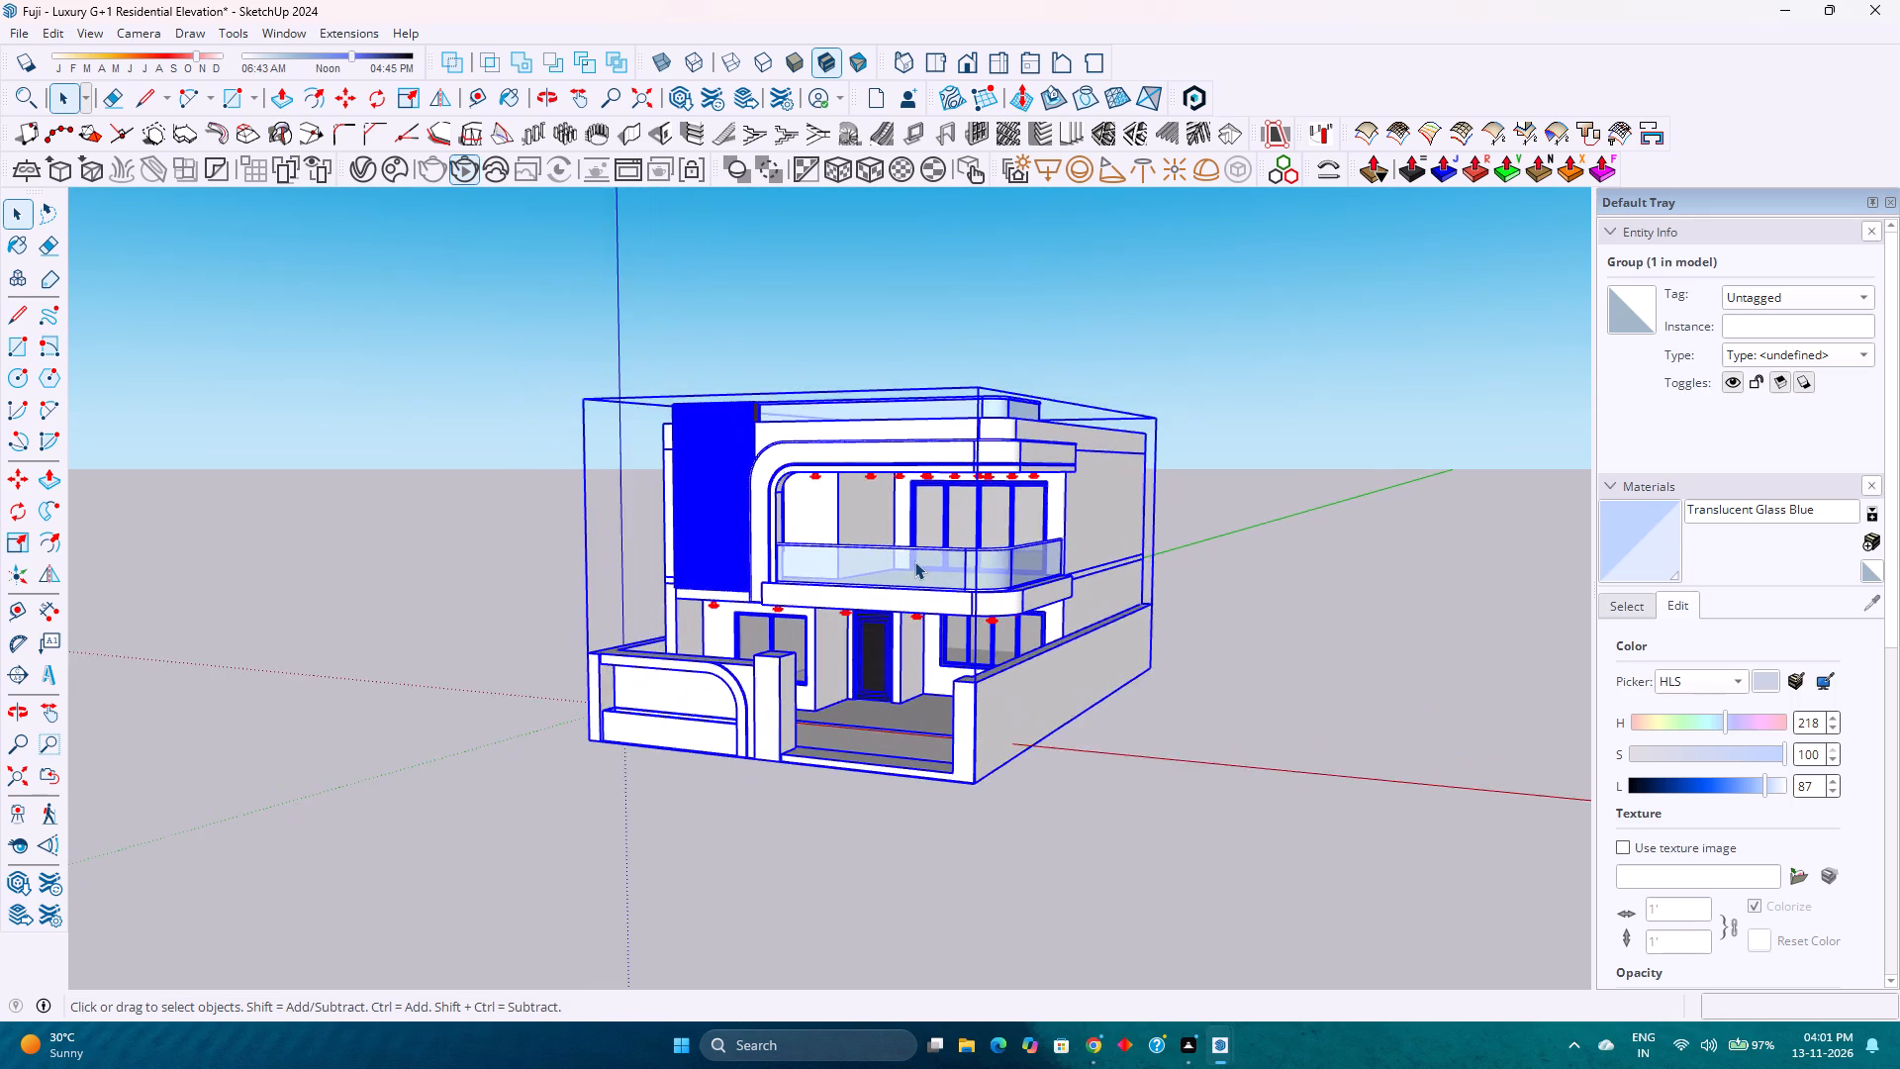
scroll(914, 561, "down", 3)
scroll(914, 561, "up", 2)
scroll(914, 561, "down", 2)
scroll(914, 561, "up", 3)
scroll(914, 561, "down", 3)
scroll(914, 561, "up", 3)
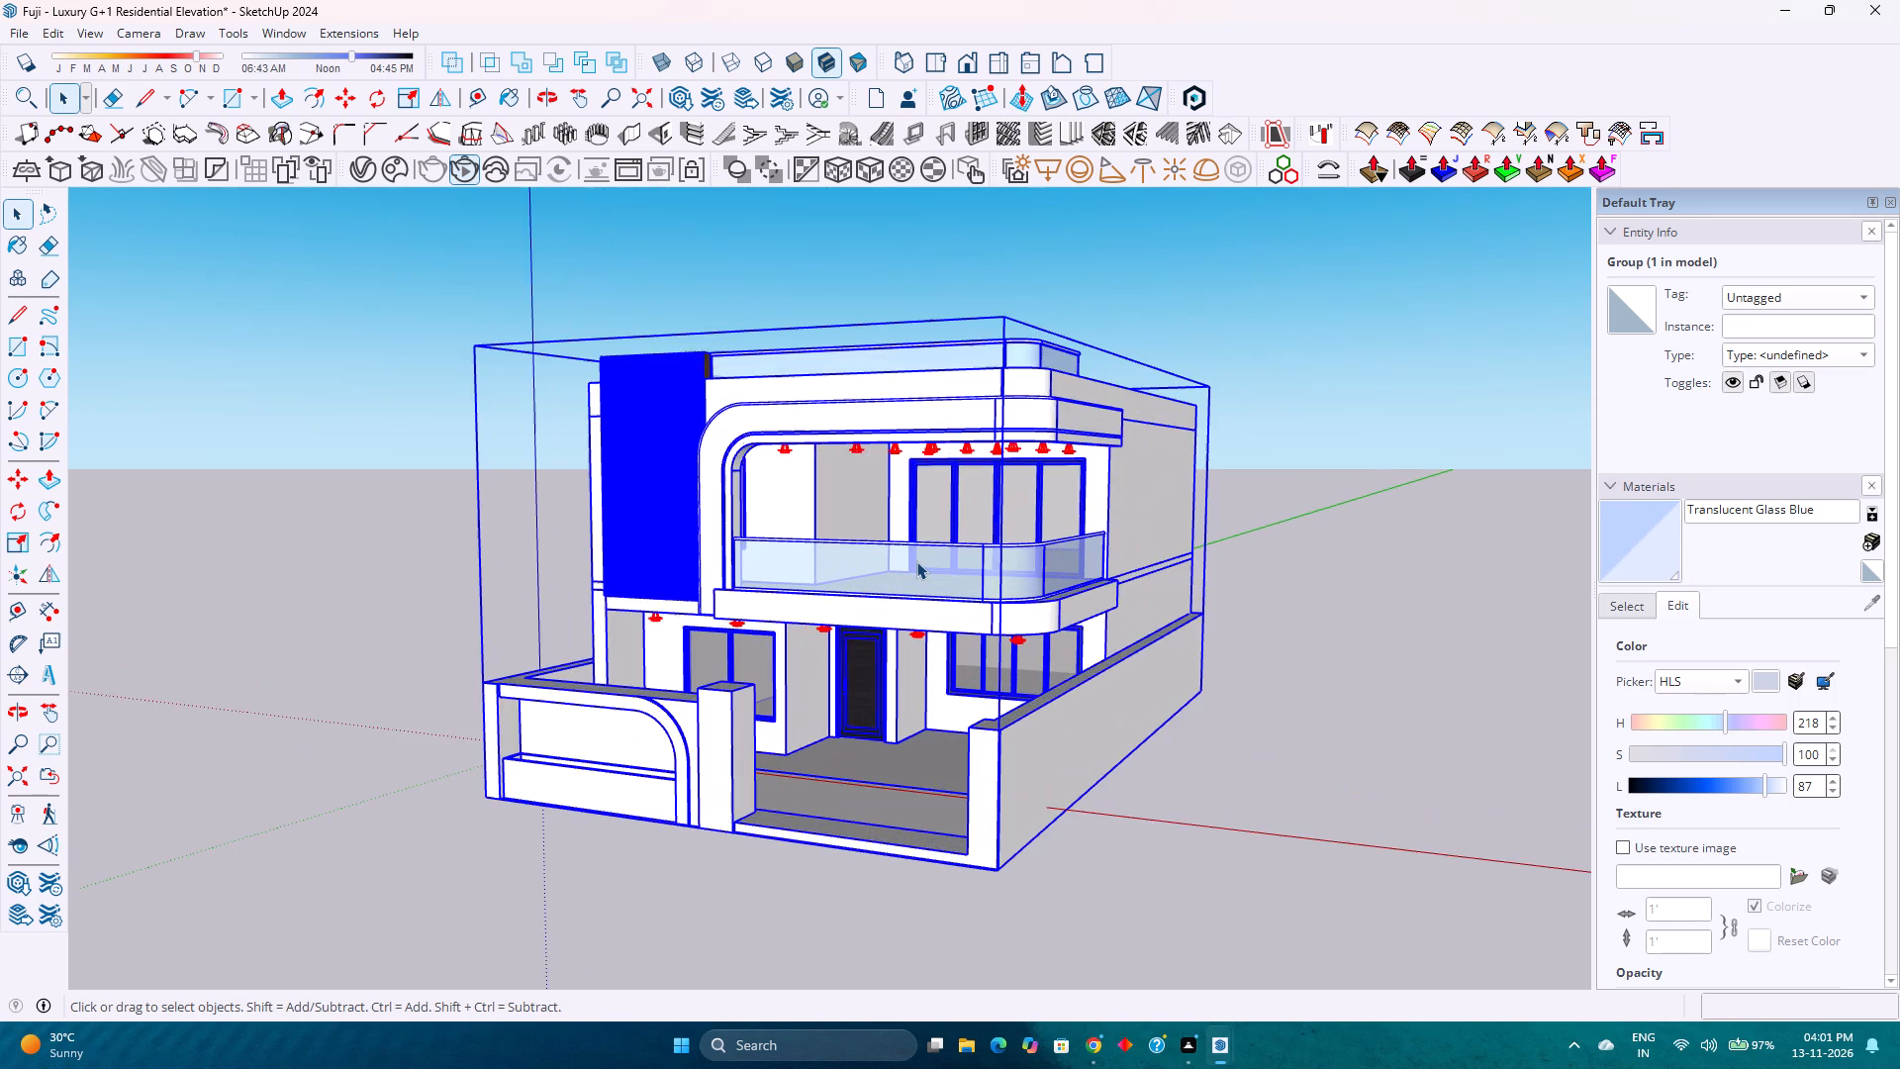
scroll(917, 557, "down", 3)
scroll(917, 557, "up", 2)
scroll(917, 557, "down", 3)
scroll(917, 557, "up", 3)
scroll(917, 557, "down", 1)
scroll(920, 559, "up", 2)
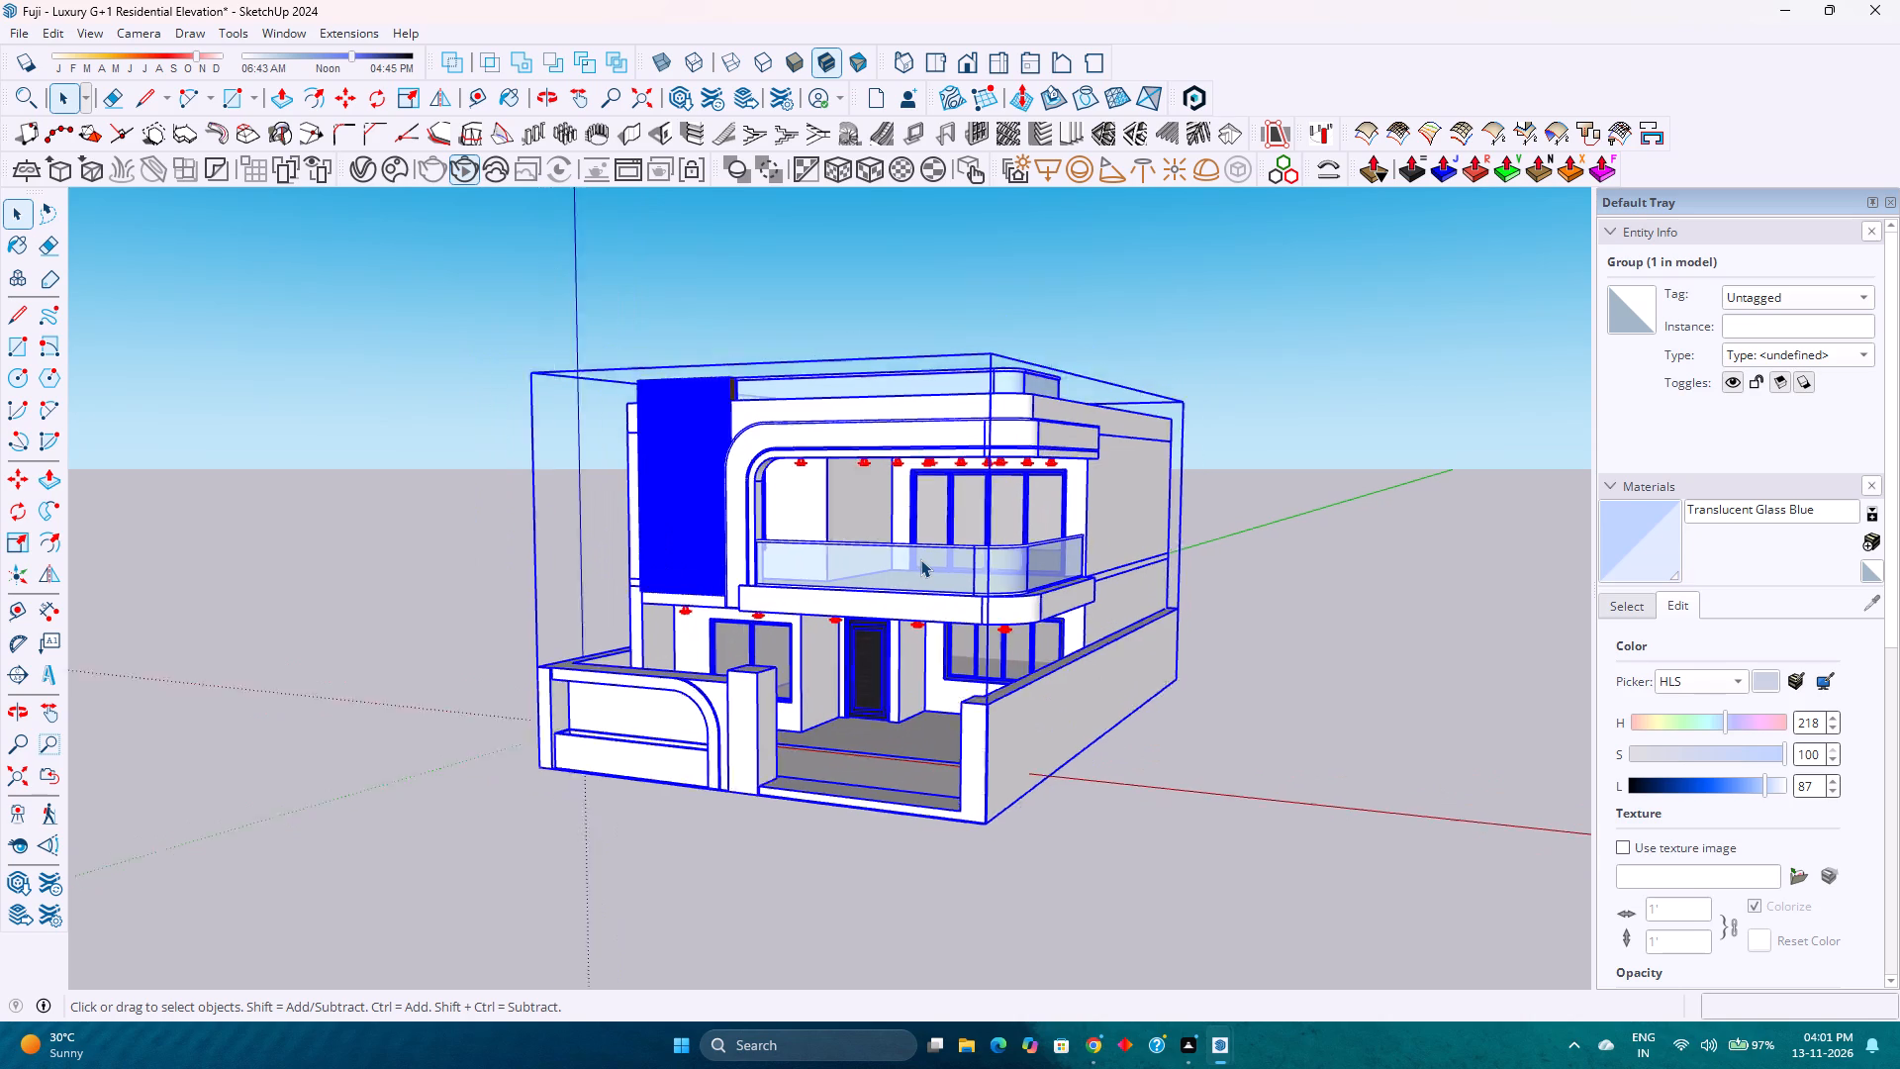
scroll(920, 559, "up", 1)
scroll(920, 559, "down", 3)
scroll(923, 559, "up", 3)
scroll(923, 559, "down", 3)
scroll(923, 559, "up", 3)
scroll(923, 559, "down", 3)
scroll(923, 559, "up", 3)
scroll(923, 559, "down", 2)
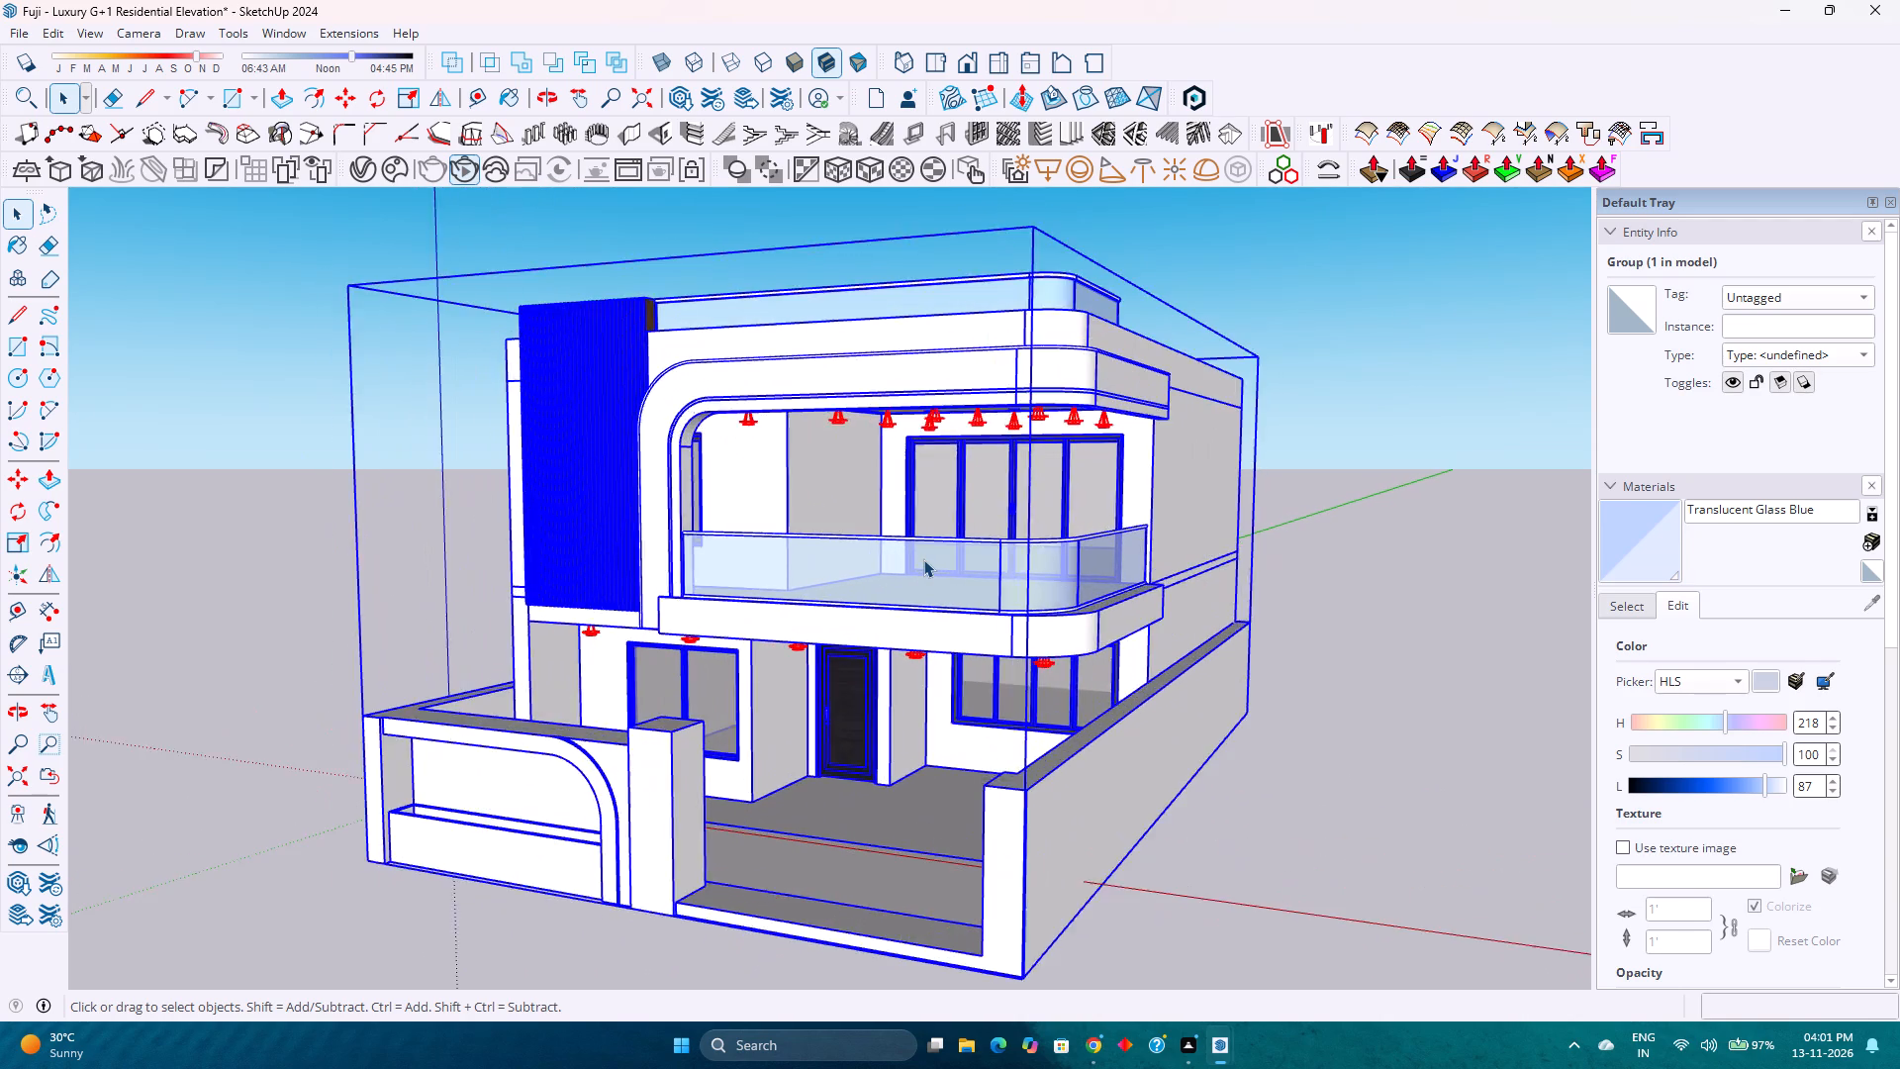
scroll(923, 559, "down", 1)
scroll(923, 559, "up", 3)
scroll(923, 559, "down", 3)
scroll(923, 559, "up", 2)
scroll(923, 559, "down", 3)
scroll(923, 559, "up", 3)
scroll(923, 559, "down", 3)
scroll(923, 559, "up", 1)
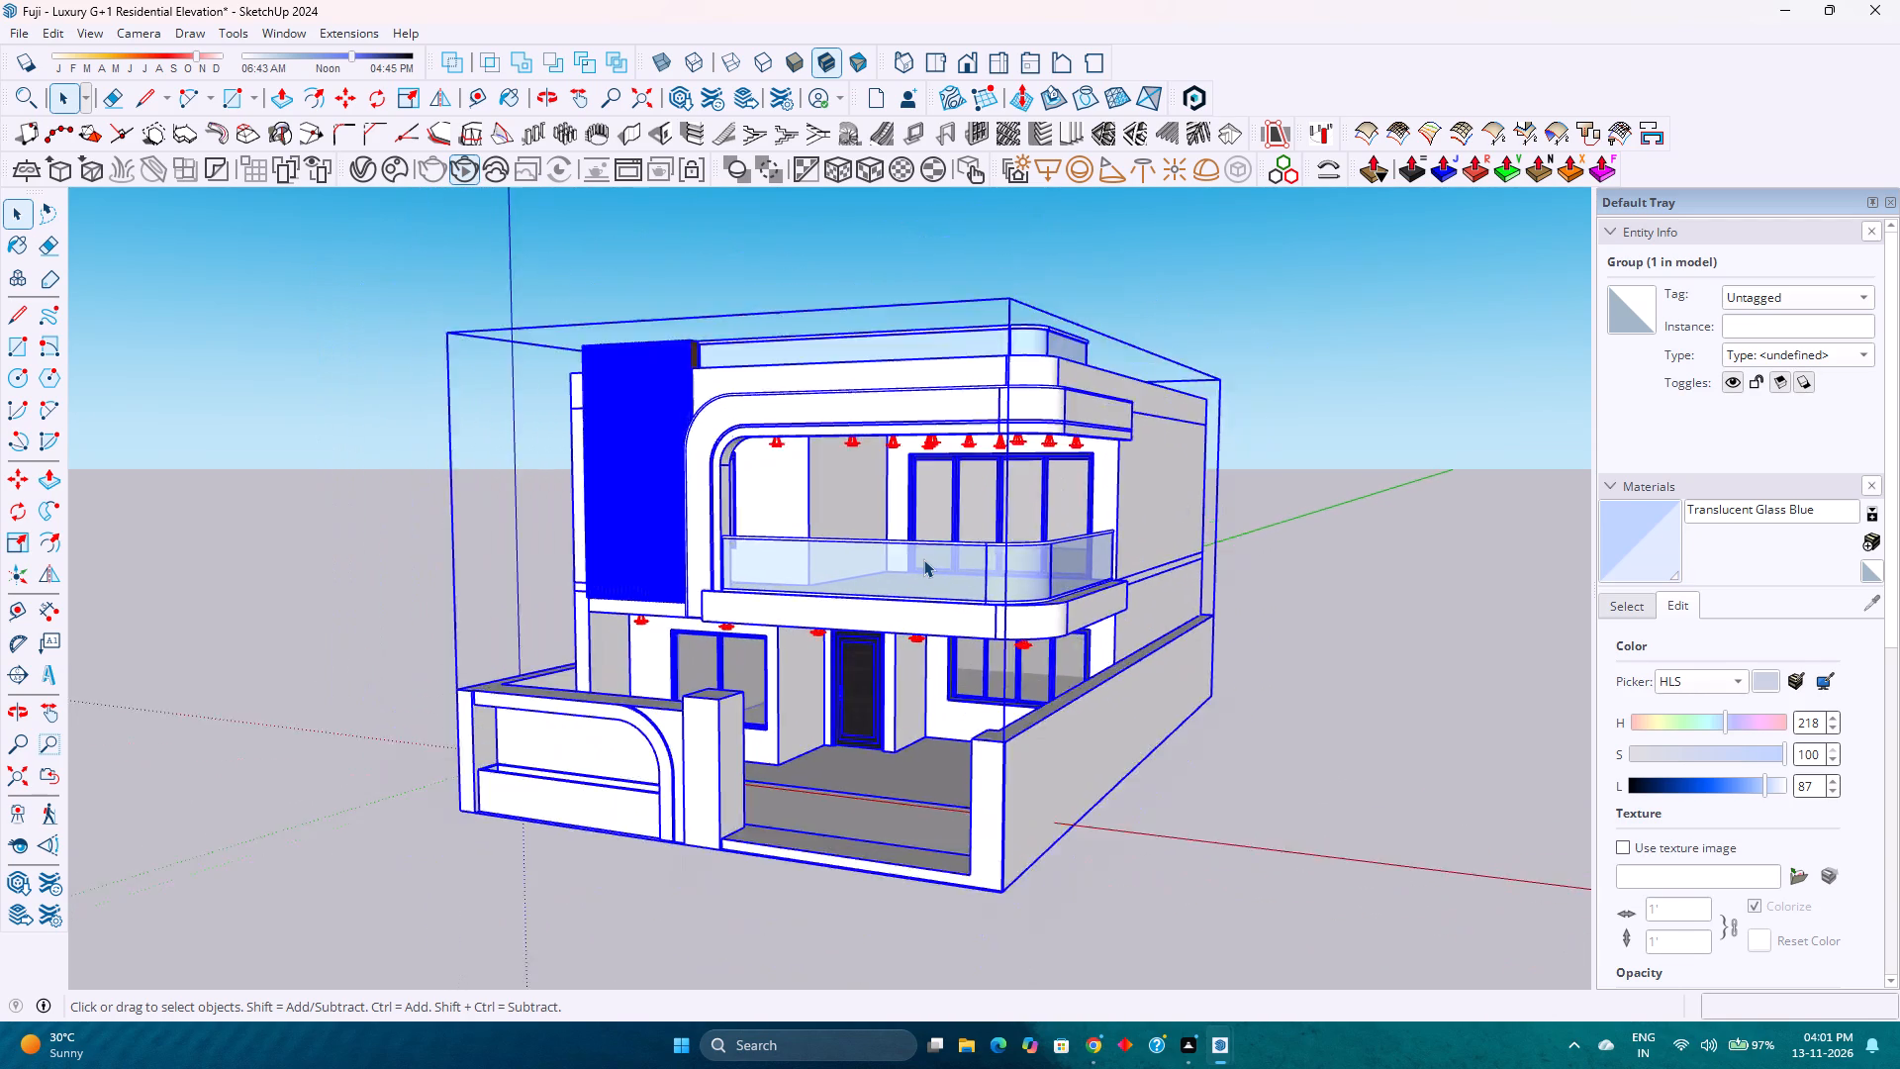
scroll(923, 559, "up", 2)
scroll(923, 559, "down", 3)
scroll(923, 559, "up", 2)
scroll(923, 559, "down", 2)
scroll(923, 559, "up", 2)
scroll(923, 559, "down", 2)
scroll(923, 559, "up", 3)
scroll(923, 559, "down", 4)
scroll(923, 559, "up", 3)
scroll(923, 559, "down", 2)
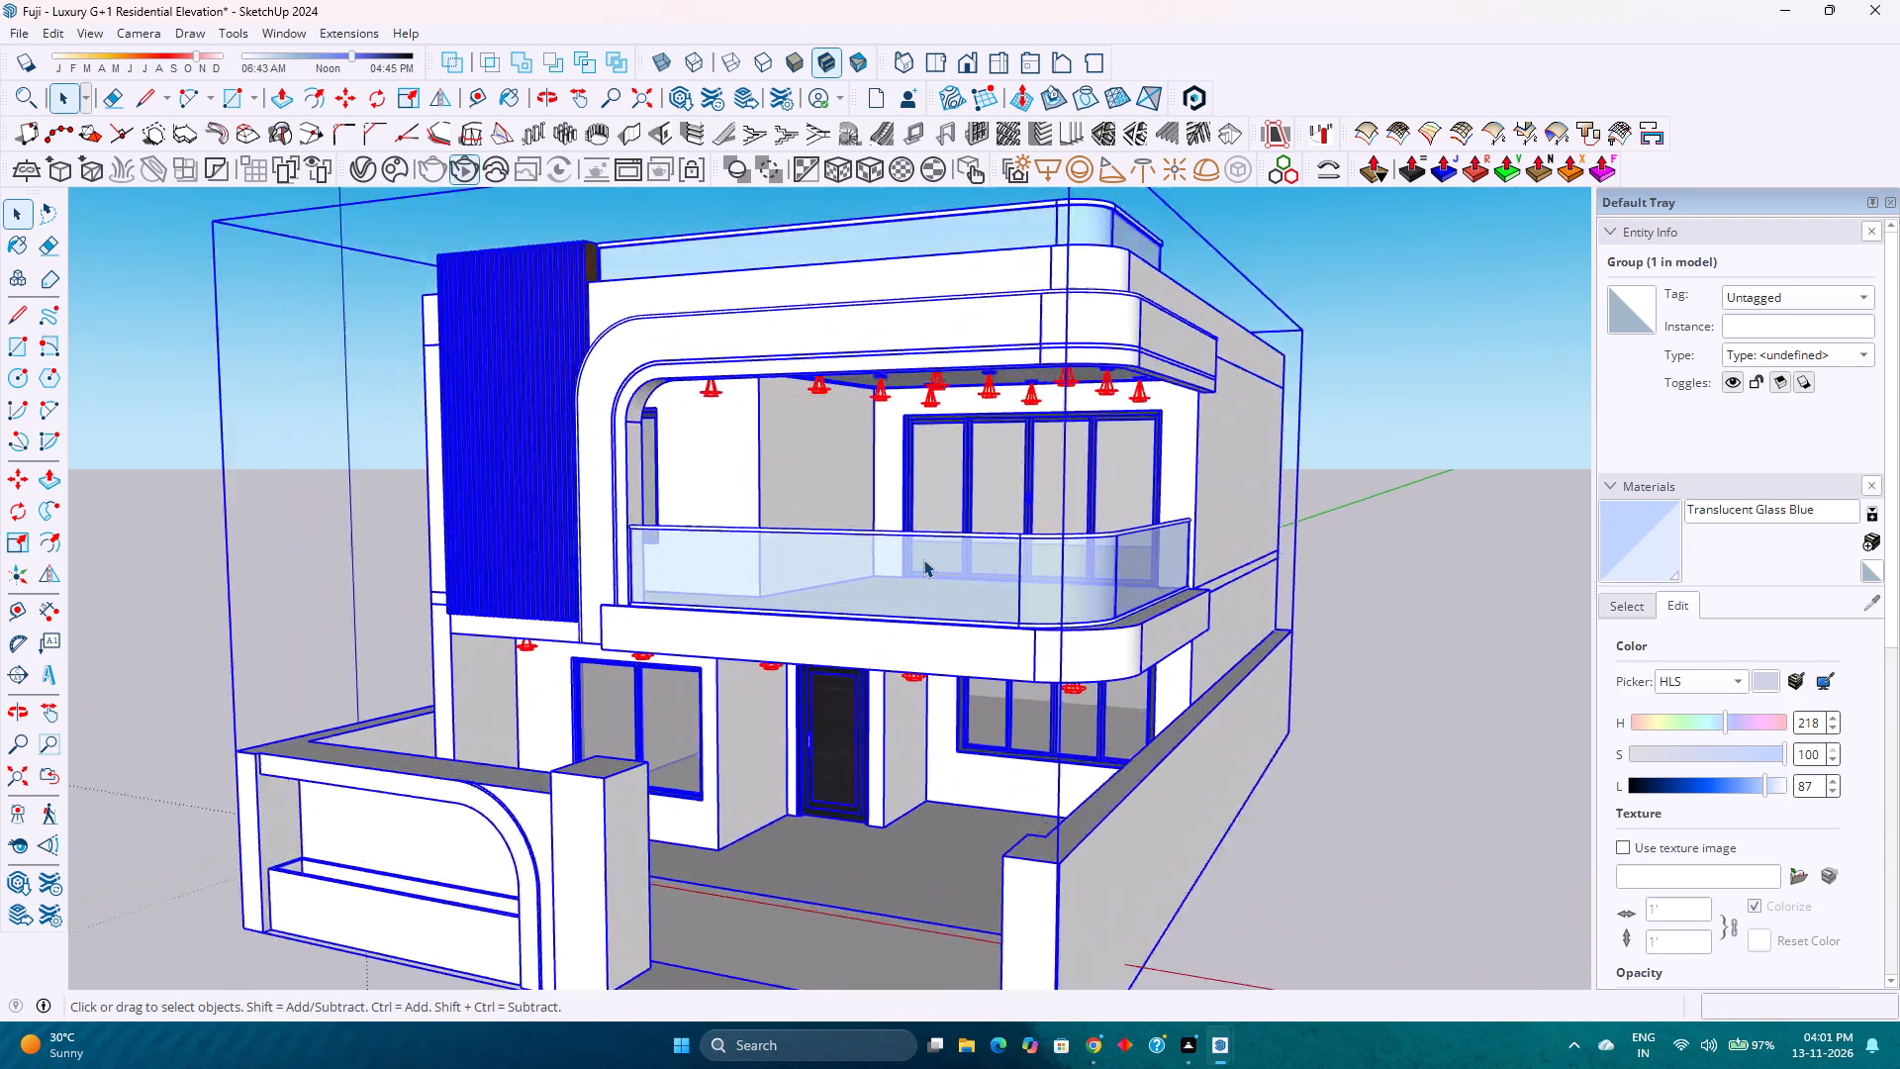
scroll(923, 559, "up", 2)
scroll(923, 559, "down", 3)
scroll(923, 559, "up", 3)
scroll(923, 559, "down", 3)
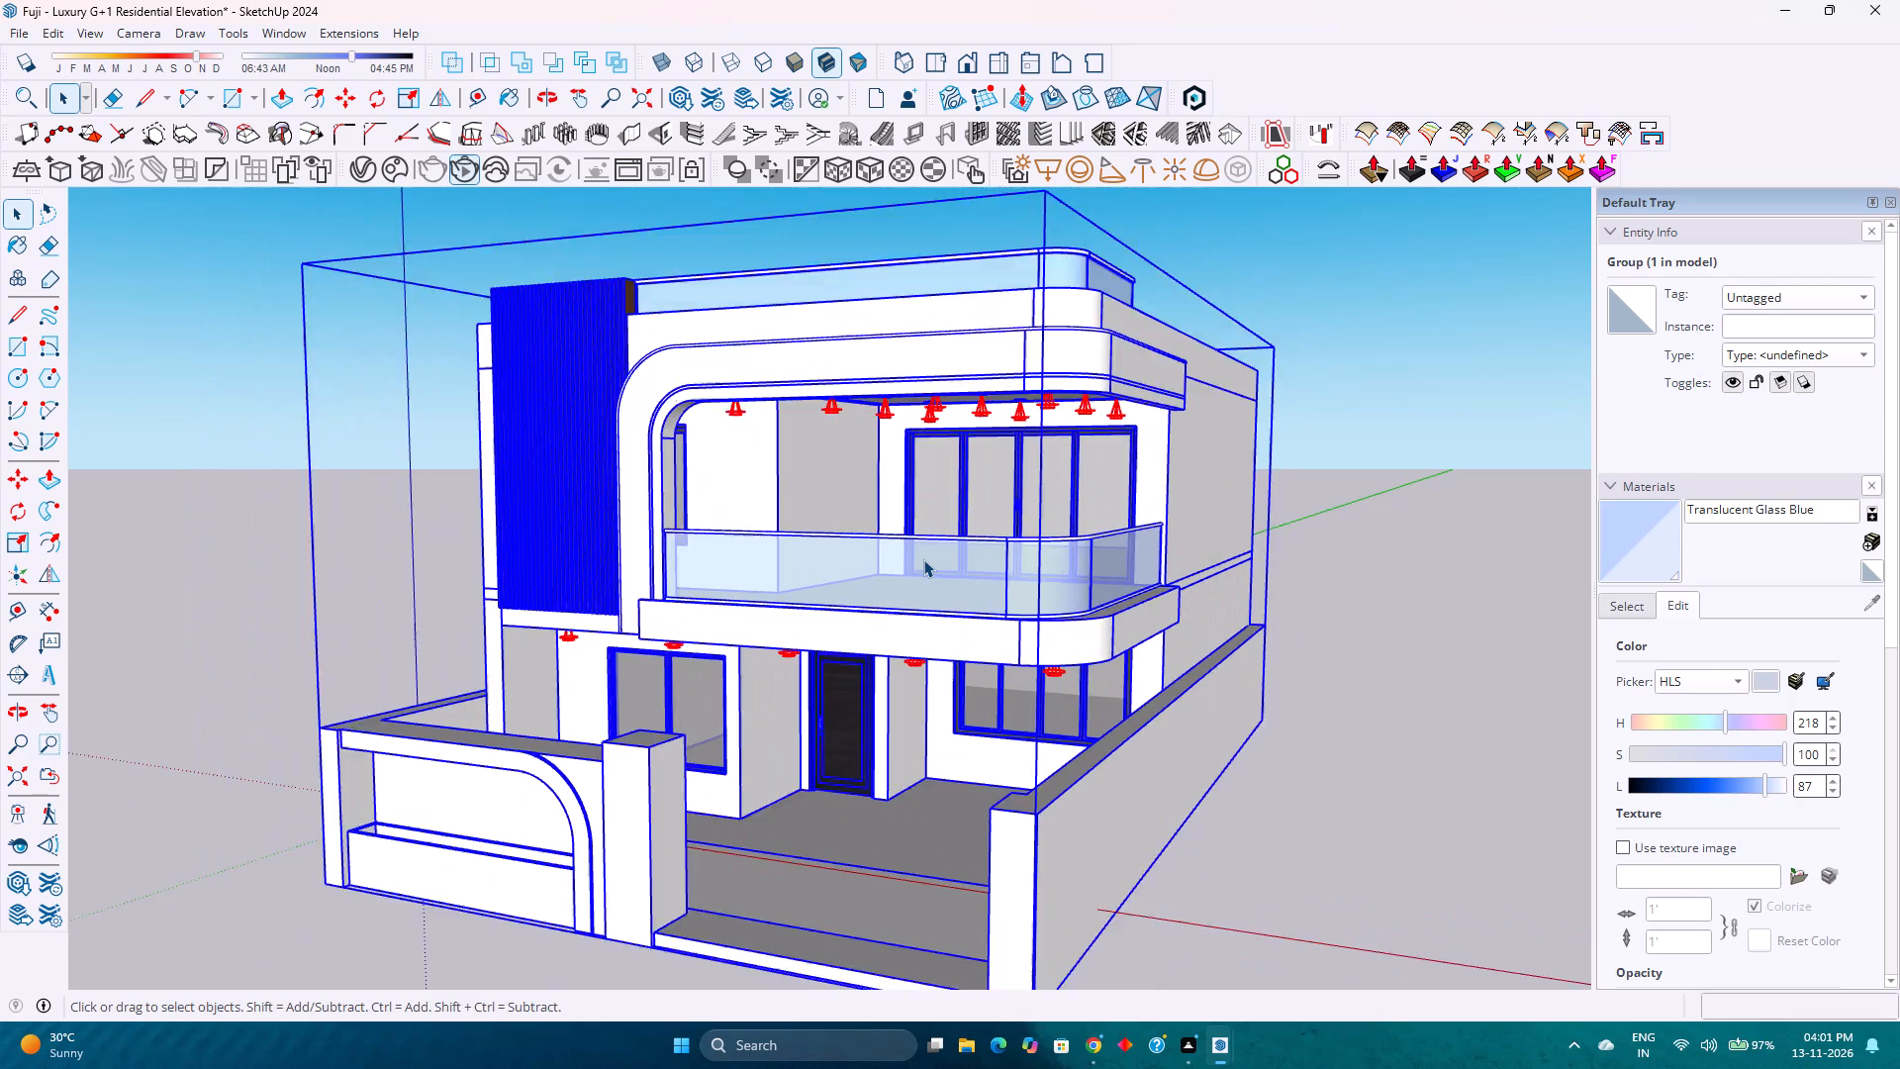
Examine the whole house in perspective from both front corners, covering the louvre side, the balcony side and the compound walls.
scroll(923, 559, "up", 3)
scroll(923, 559, "down", 3)
scroll(923, 559, "up", 3)
scroll(920, 556, "down", 10)
scroll(929, 536, "up", 3)
scroll(929, 536, "down", 3)
scroll(928, 537, "up", 2)
scroll(928, 537, "down", 3)
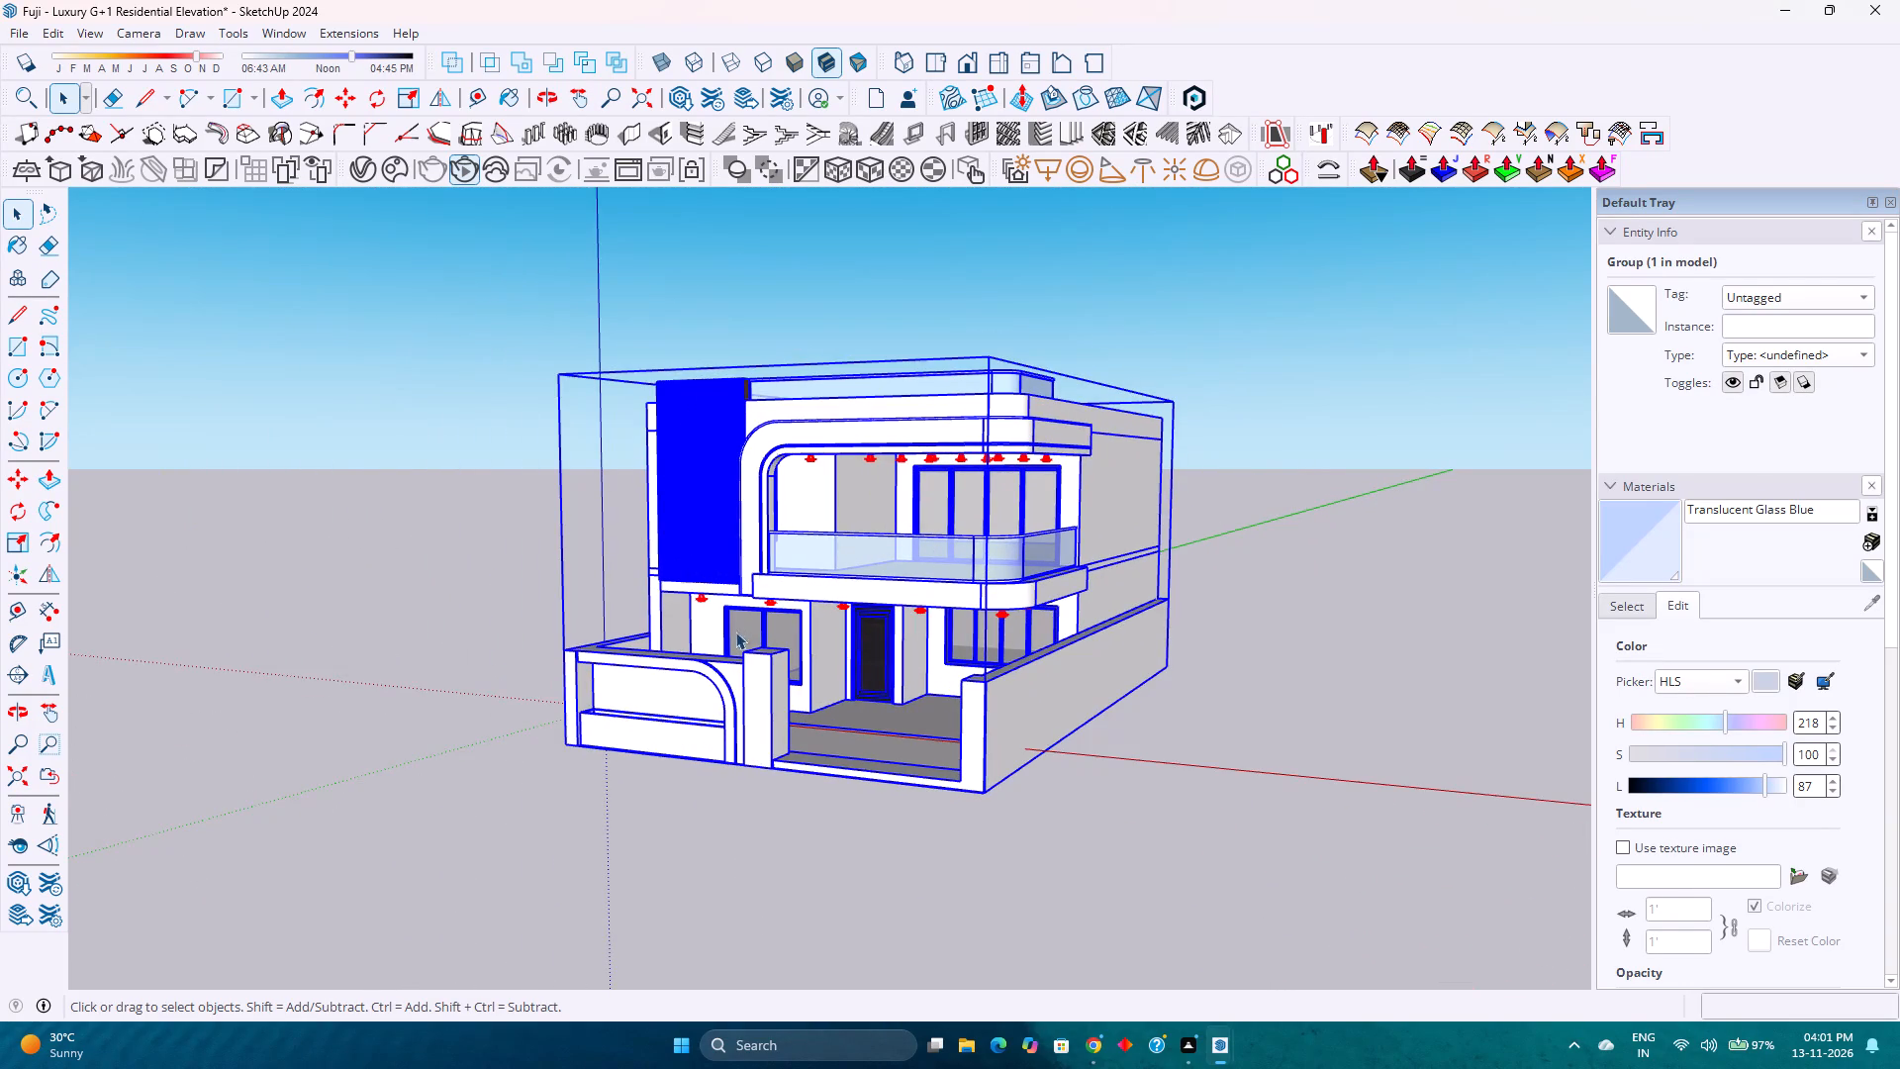
scroll(632, 722, "up", 2)
middle_click_drag(619, 722, 232, 664)
middle_click_drag(232, 664, 984, 715)
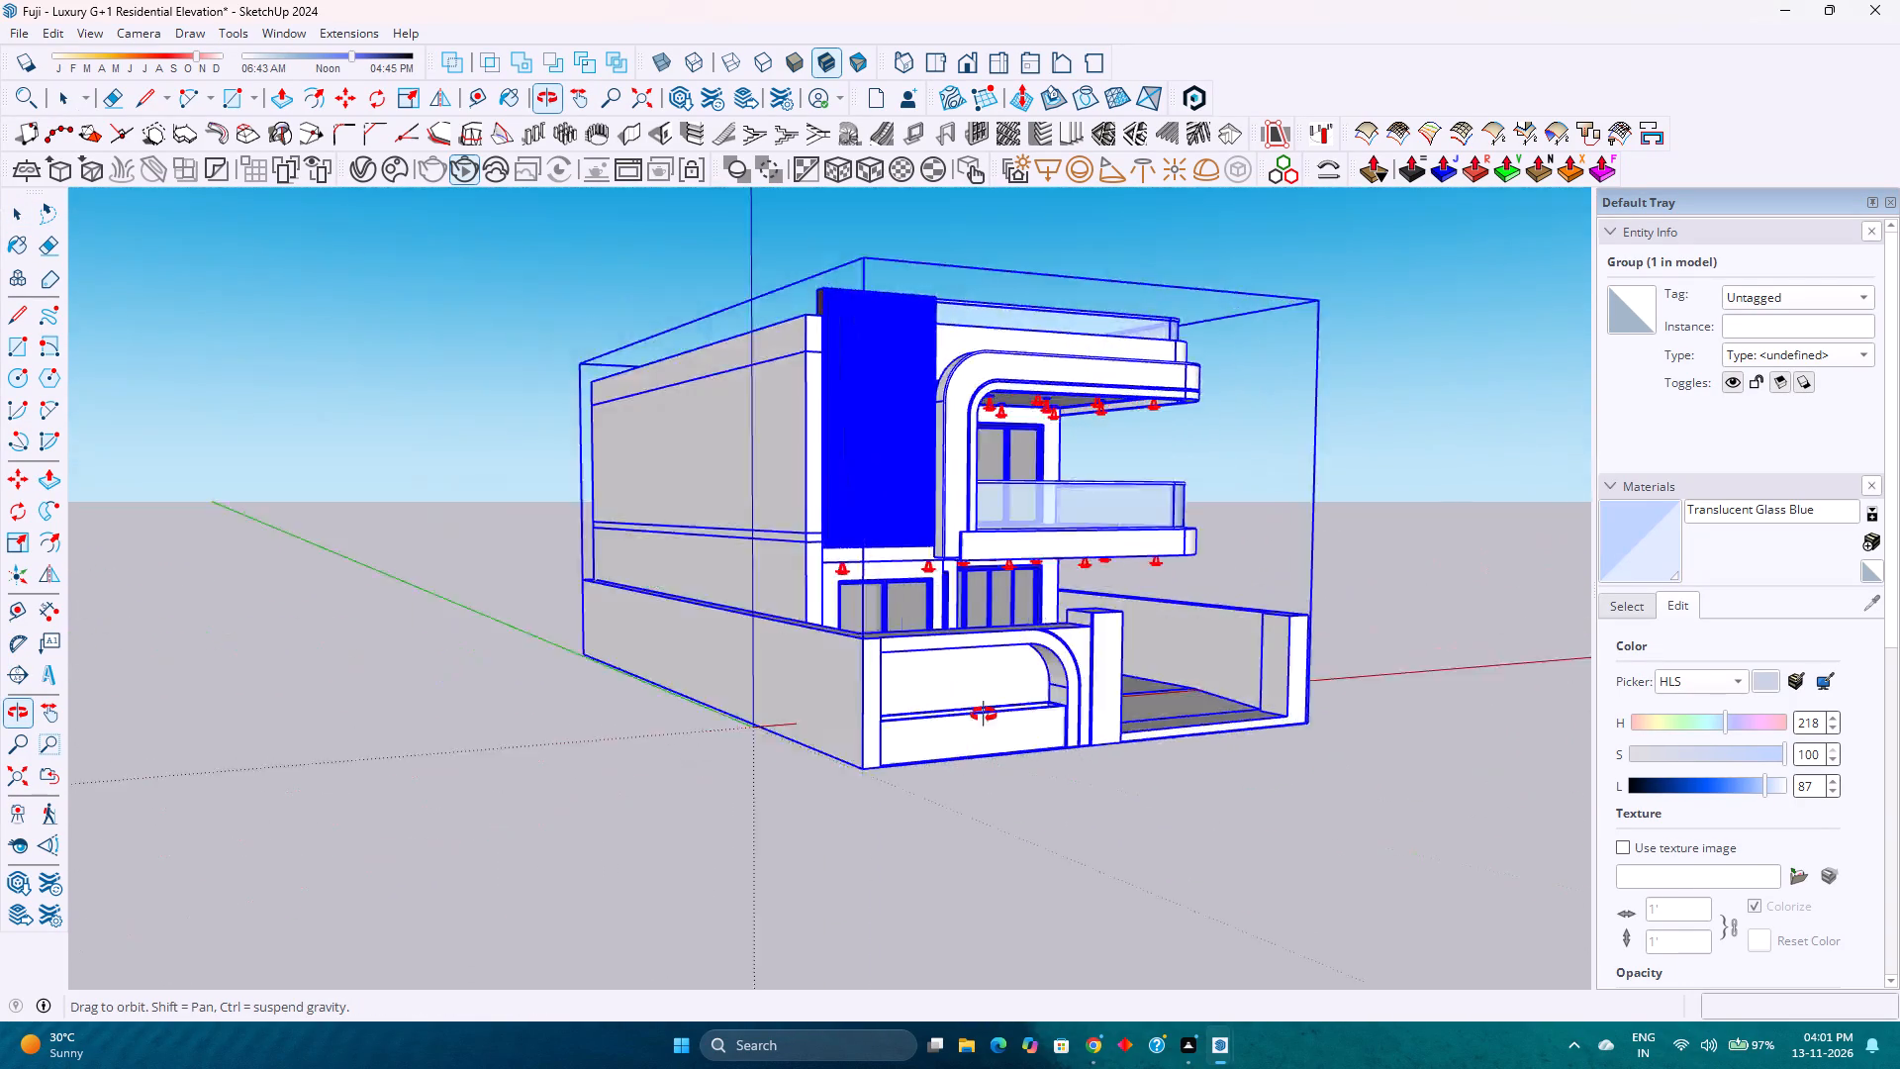
middle_click_drag(984, 715, 255, 724)
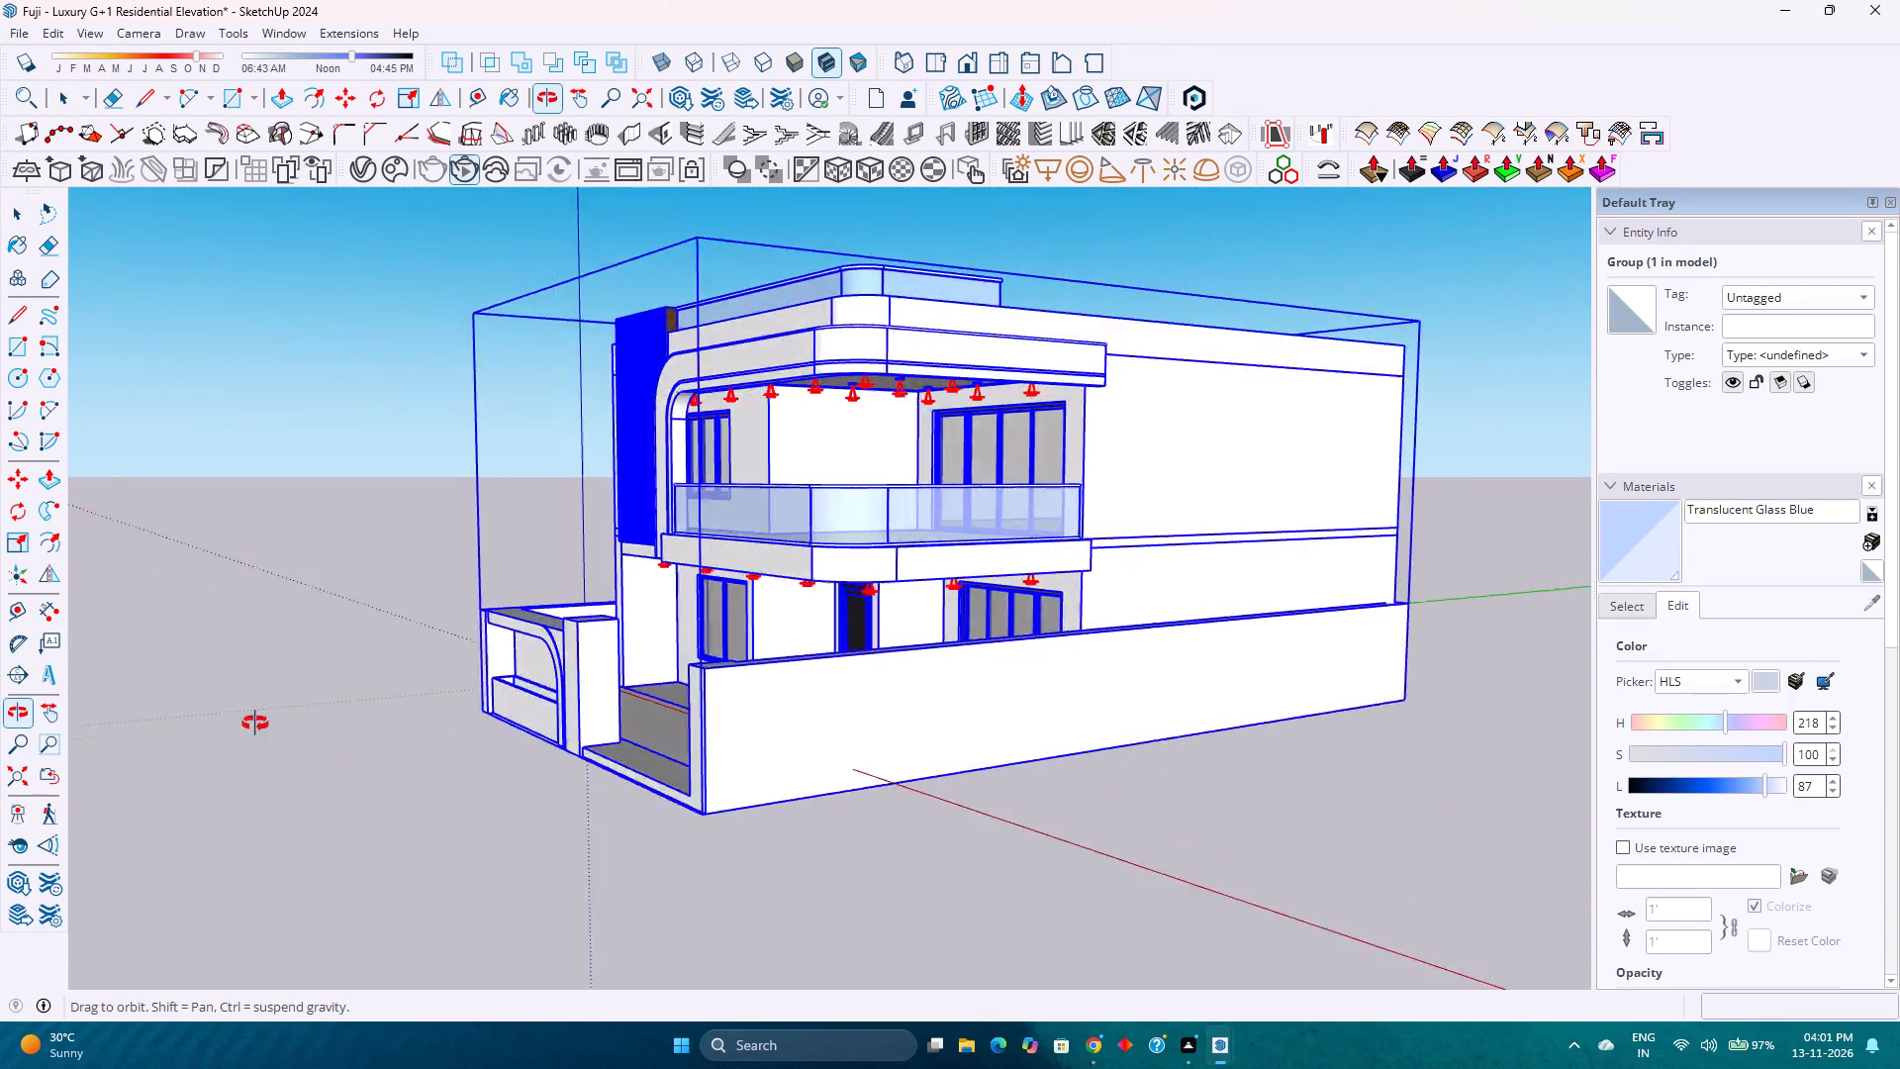
middle_click_drag(255, 724, 275, 705)
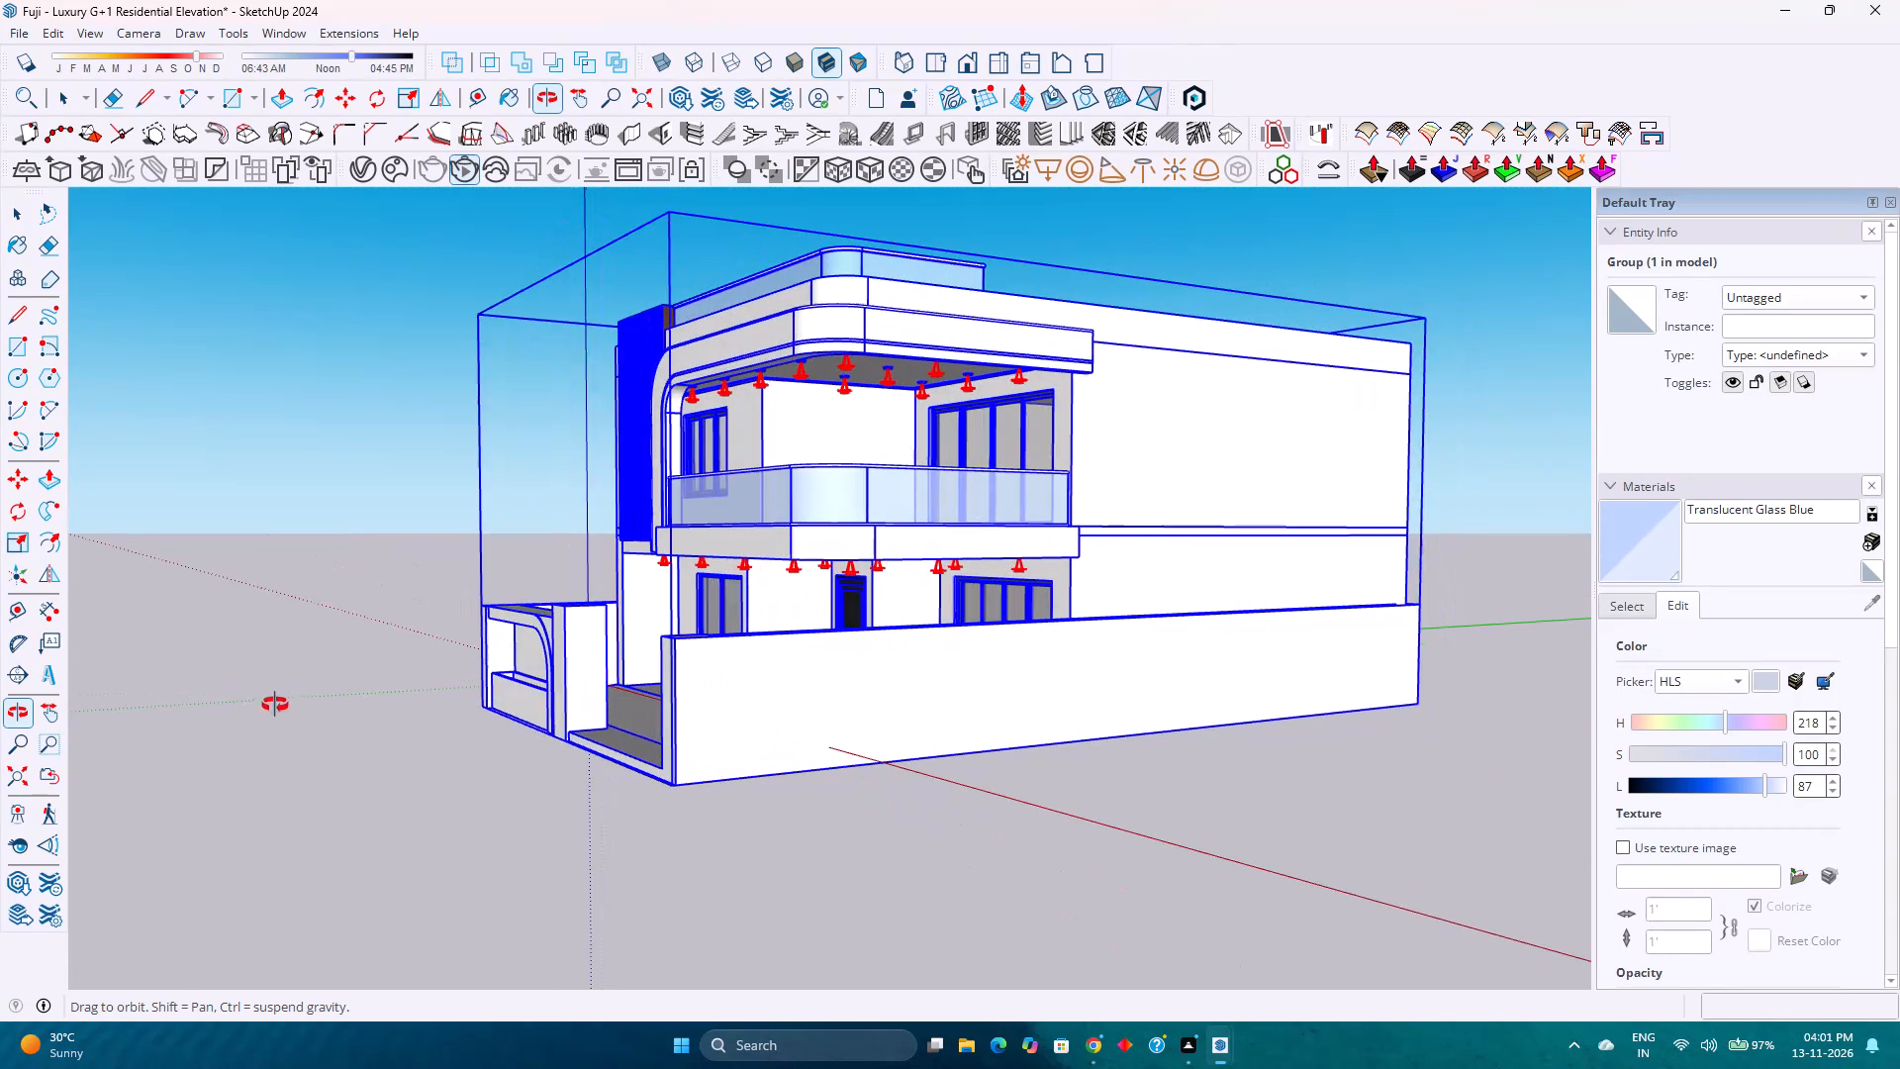
middle_click_drag(275, 705, 276, 705)
middle_click(276, 705)
Set the V-Ray Spot Light's colour to a warm cream, about RGB 0.995, 0.886, 0.672, in the Asset Editor.
left_click(363, 171)
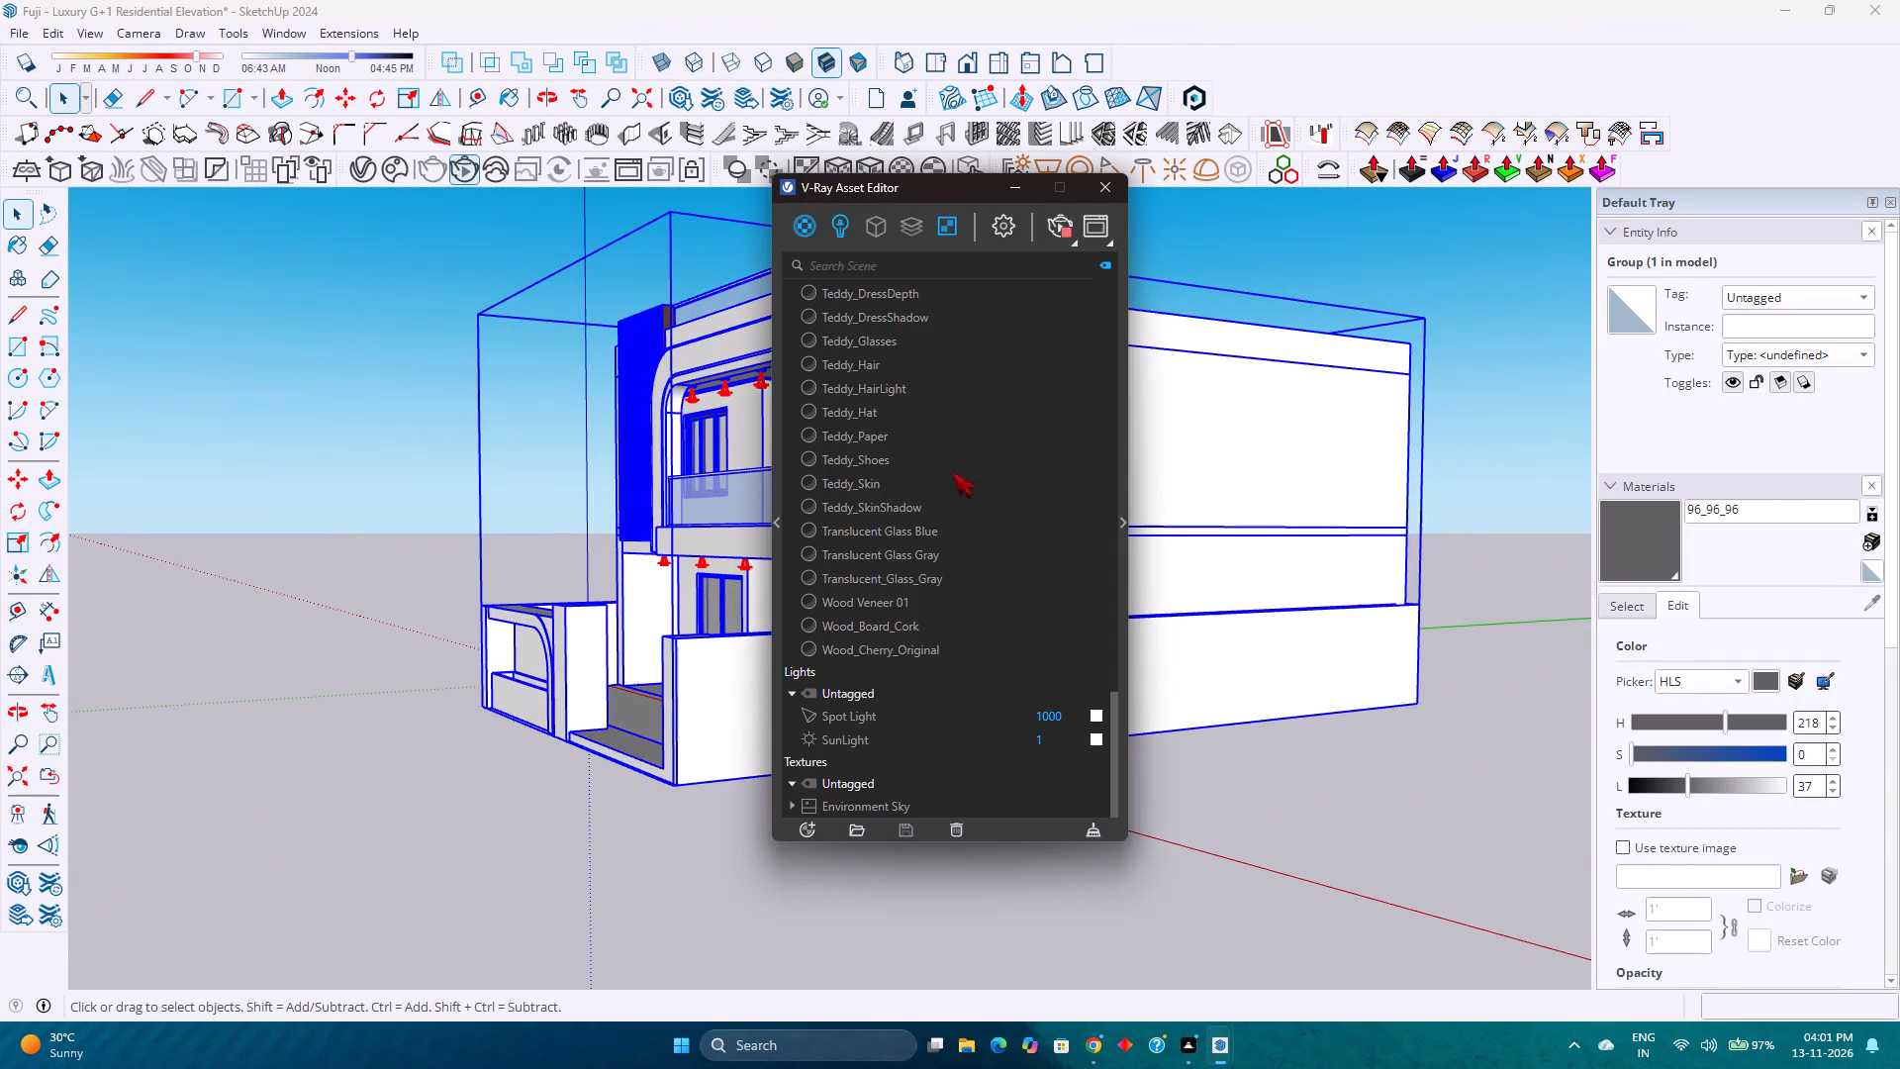
left_click(903, 715)
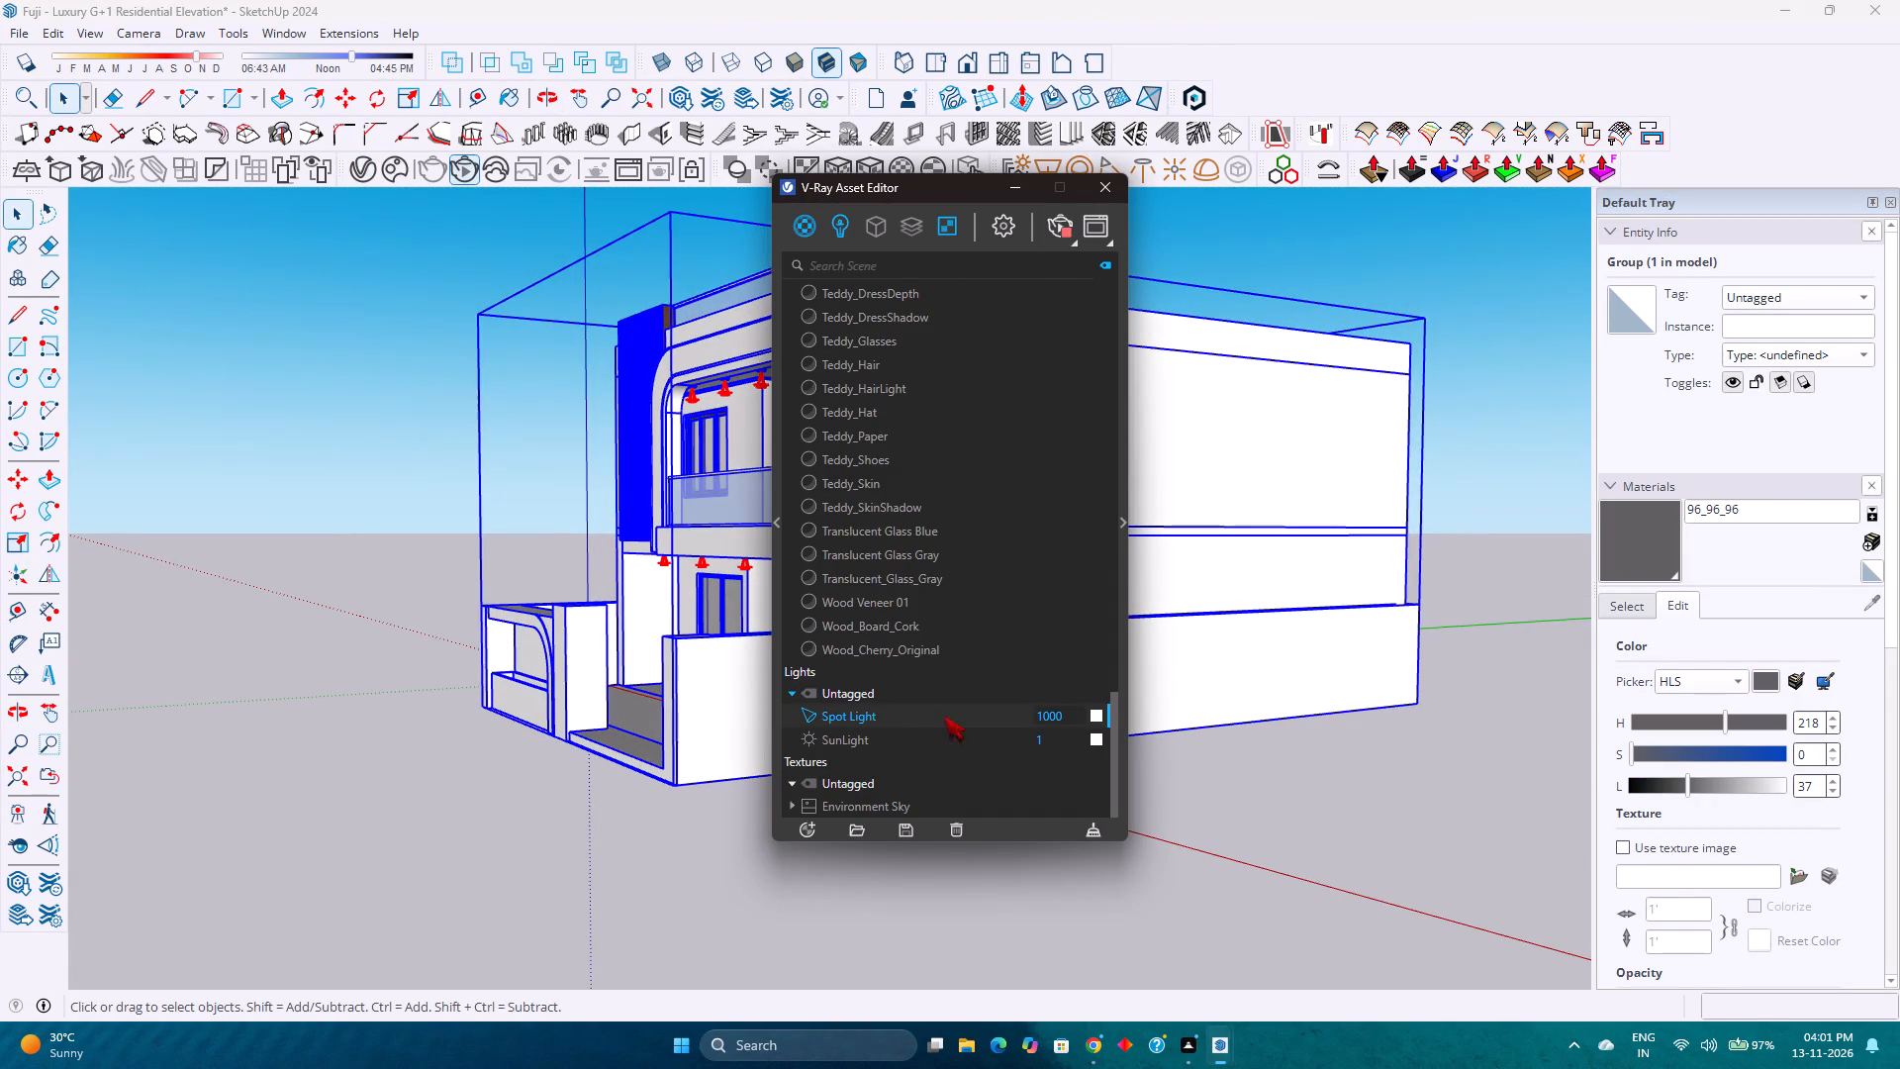
left_click(1122, 525)
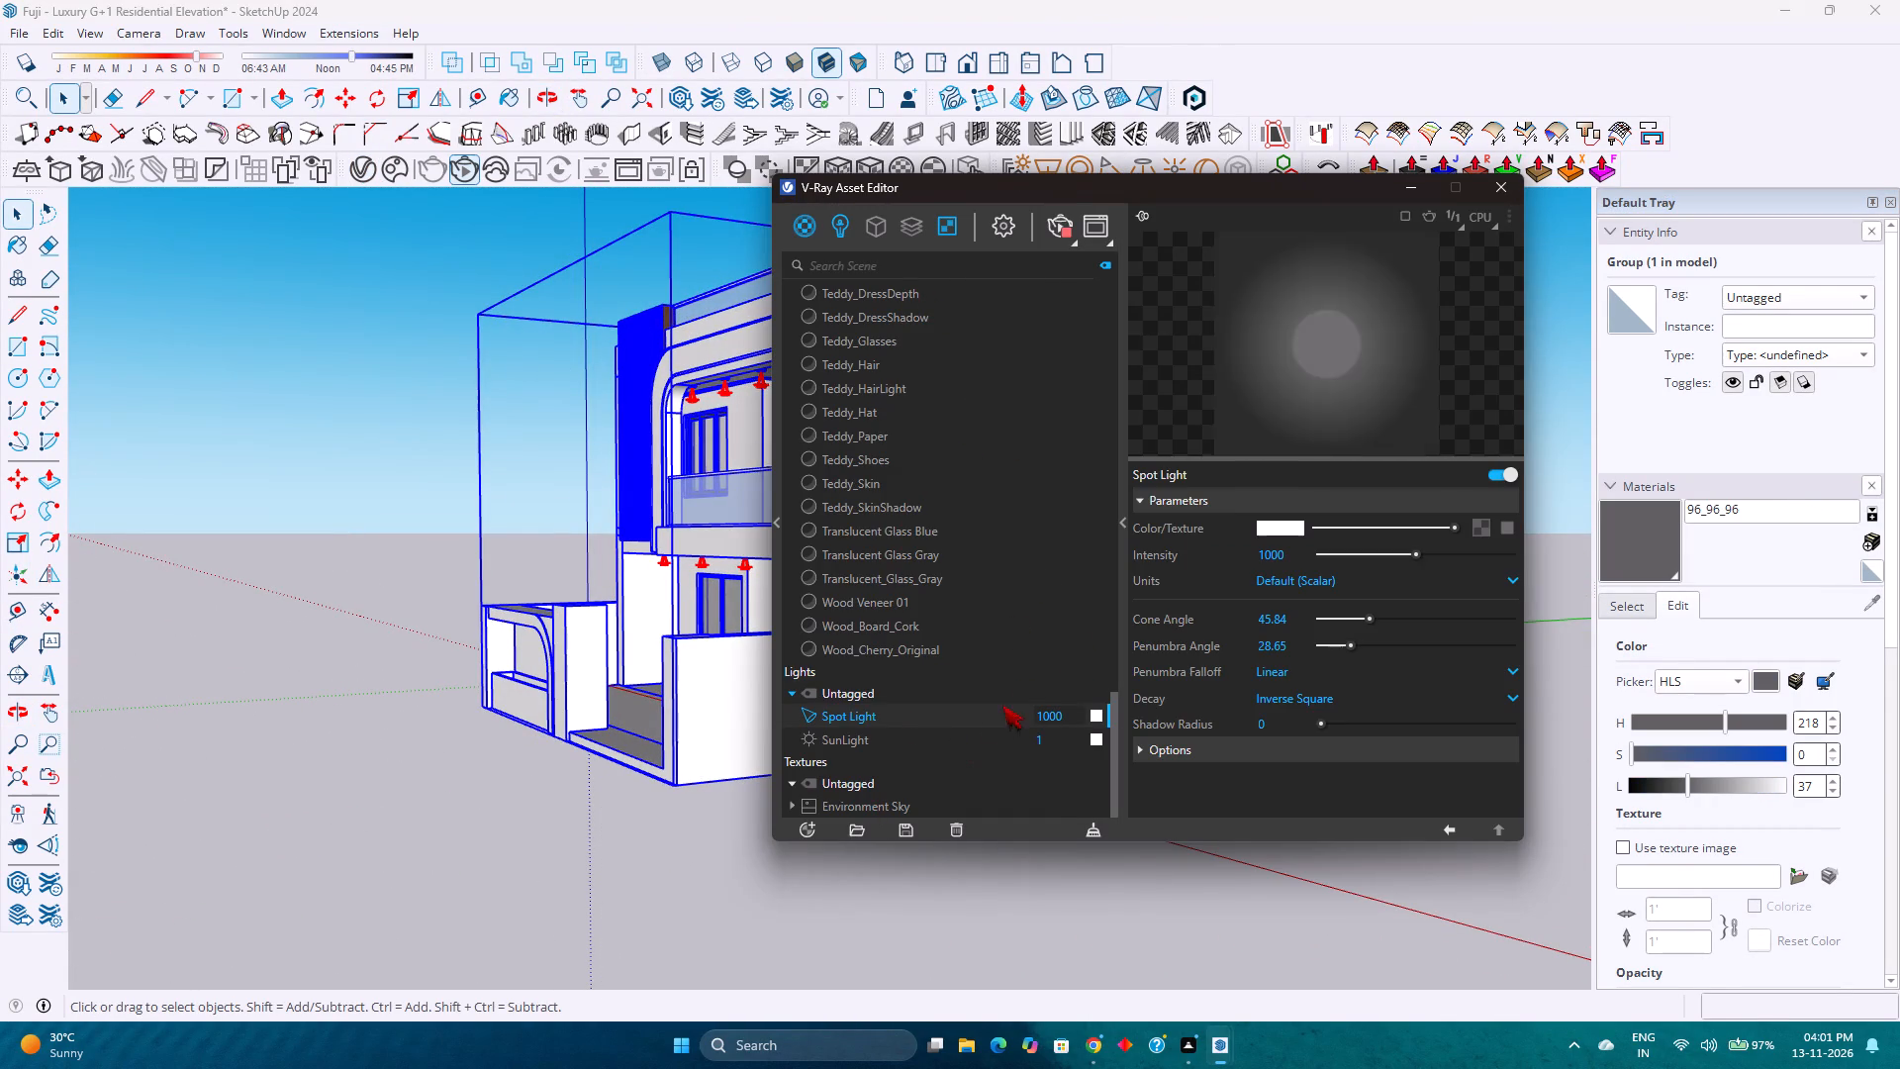
left_click(1279, 529)
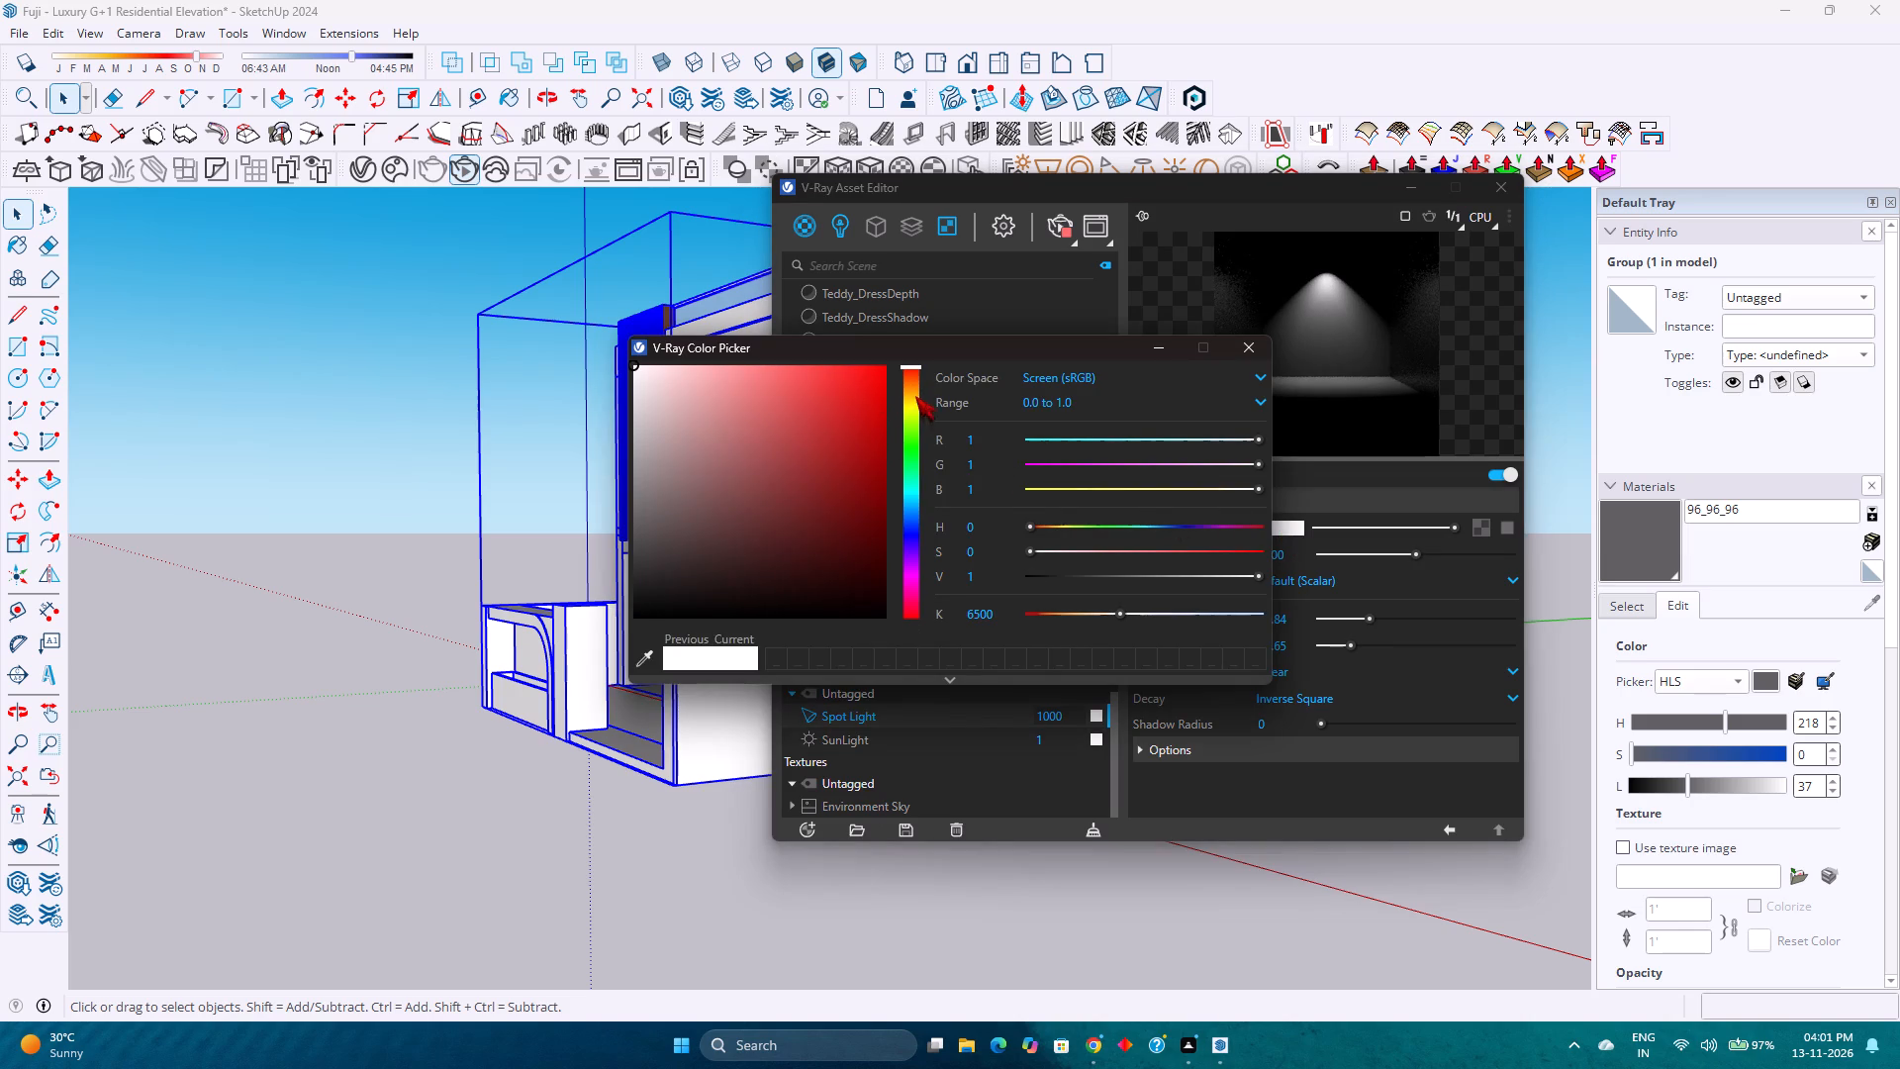
left_click(910, 401)
left_click(914, 393)
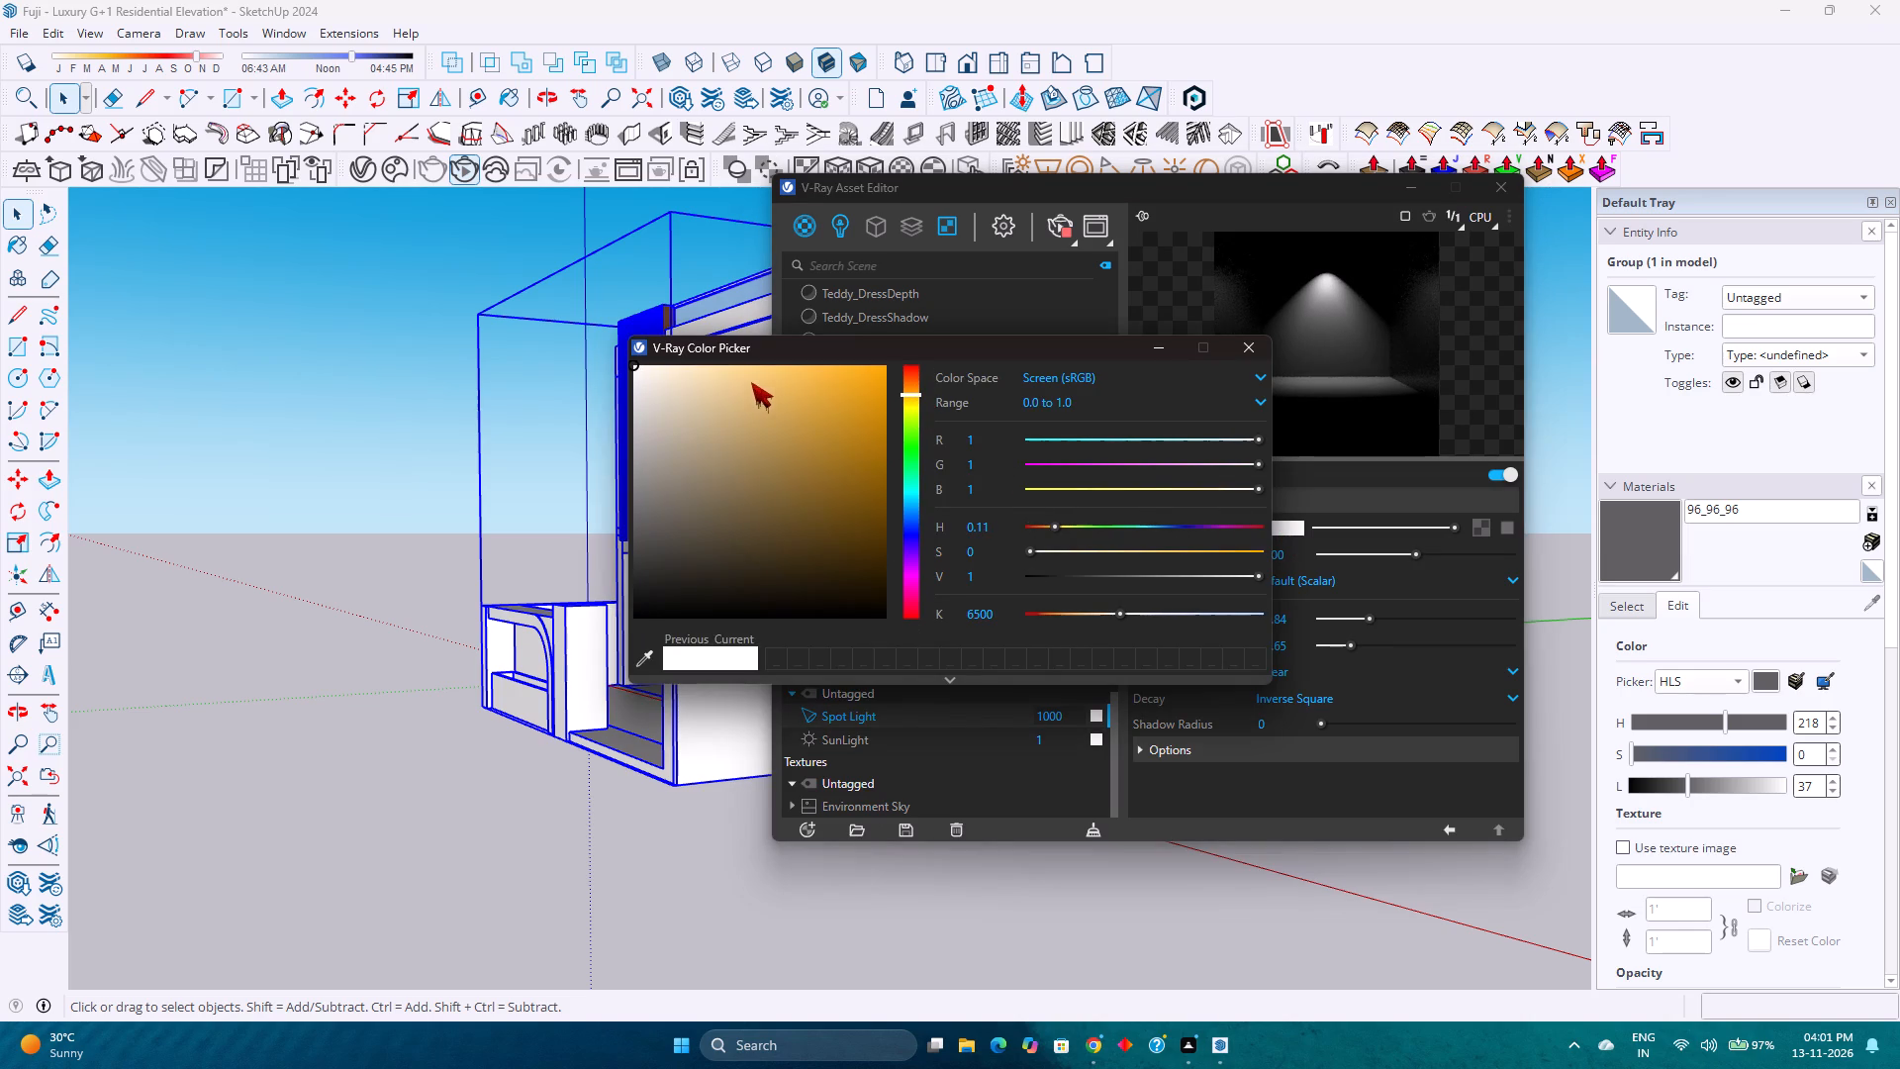
left_click(747, 373)
left_click(708, 368)
left_click(726, 368)
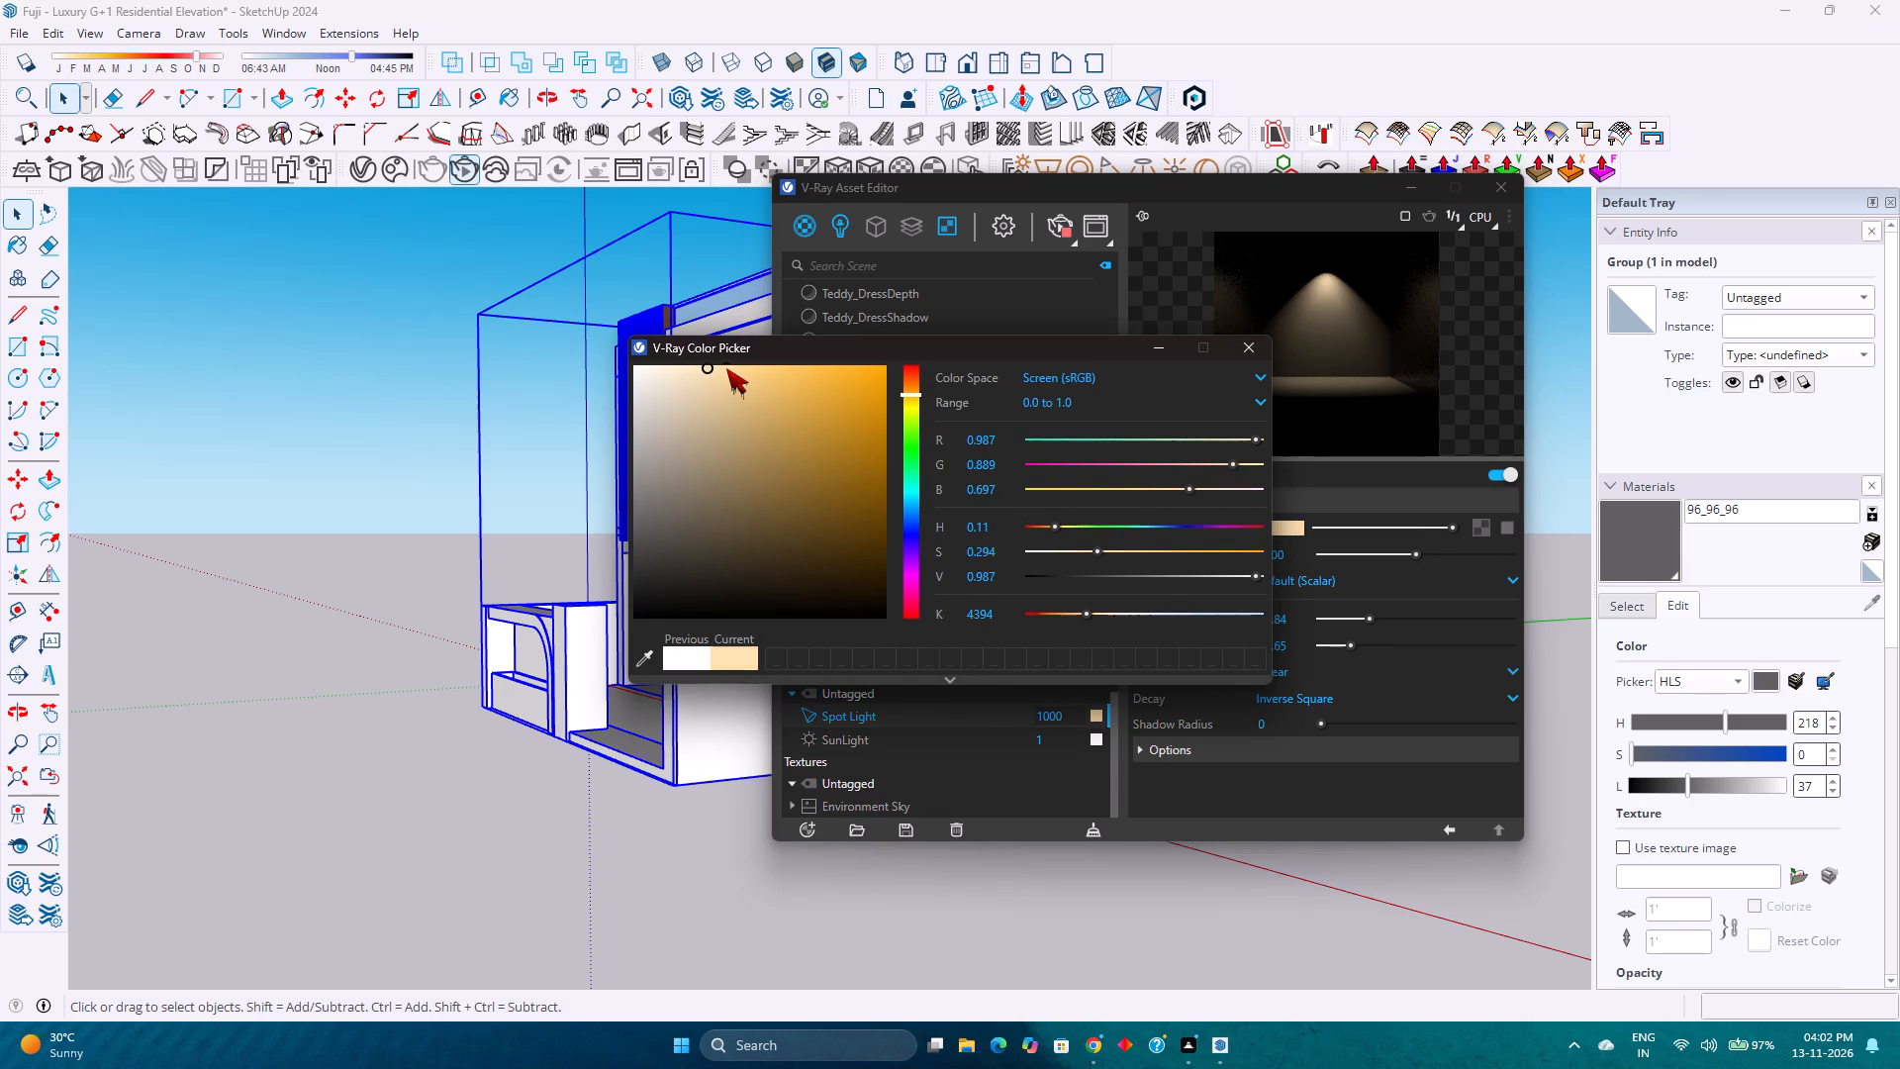
left_click(715, 366)
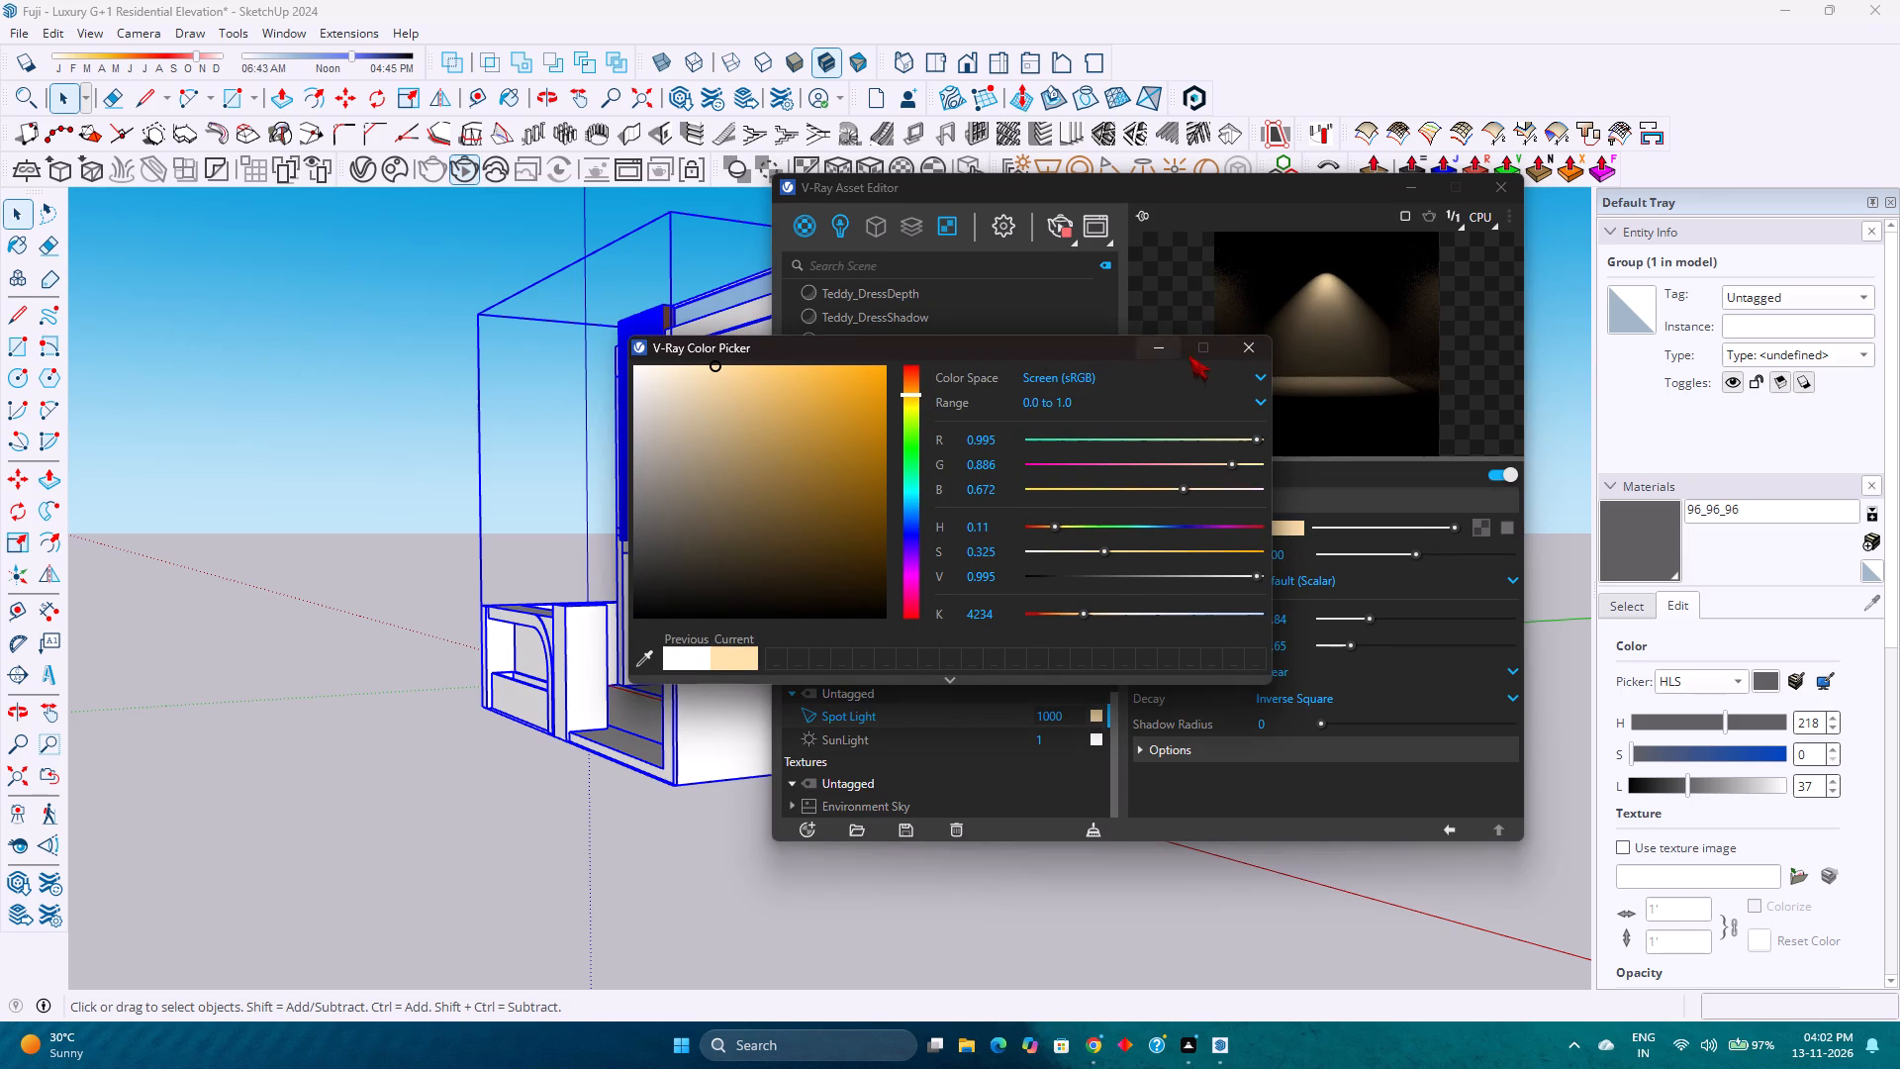
left_click(1250, 345)
Switch the Spot Light's units to Radiant power (W) and set its intensity to 100.
left_click(1354, 590)
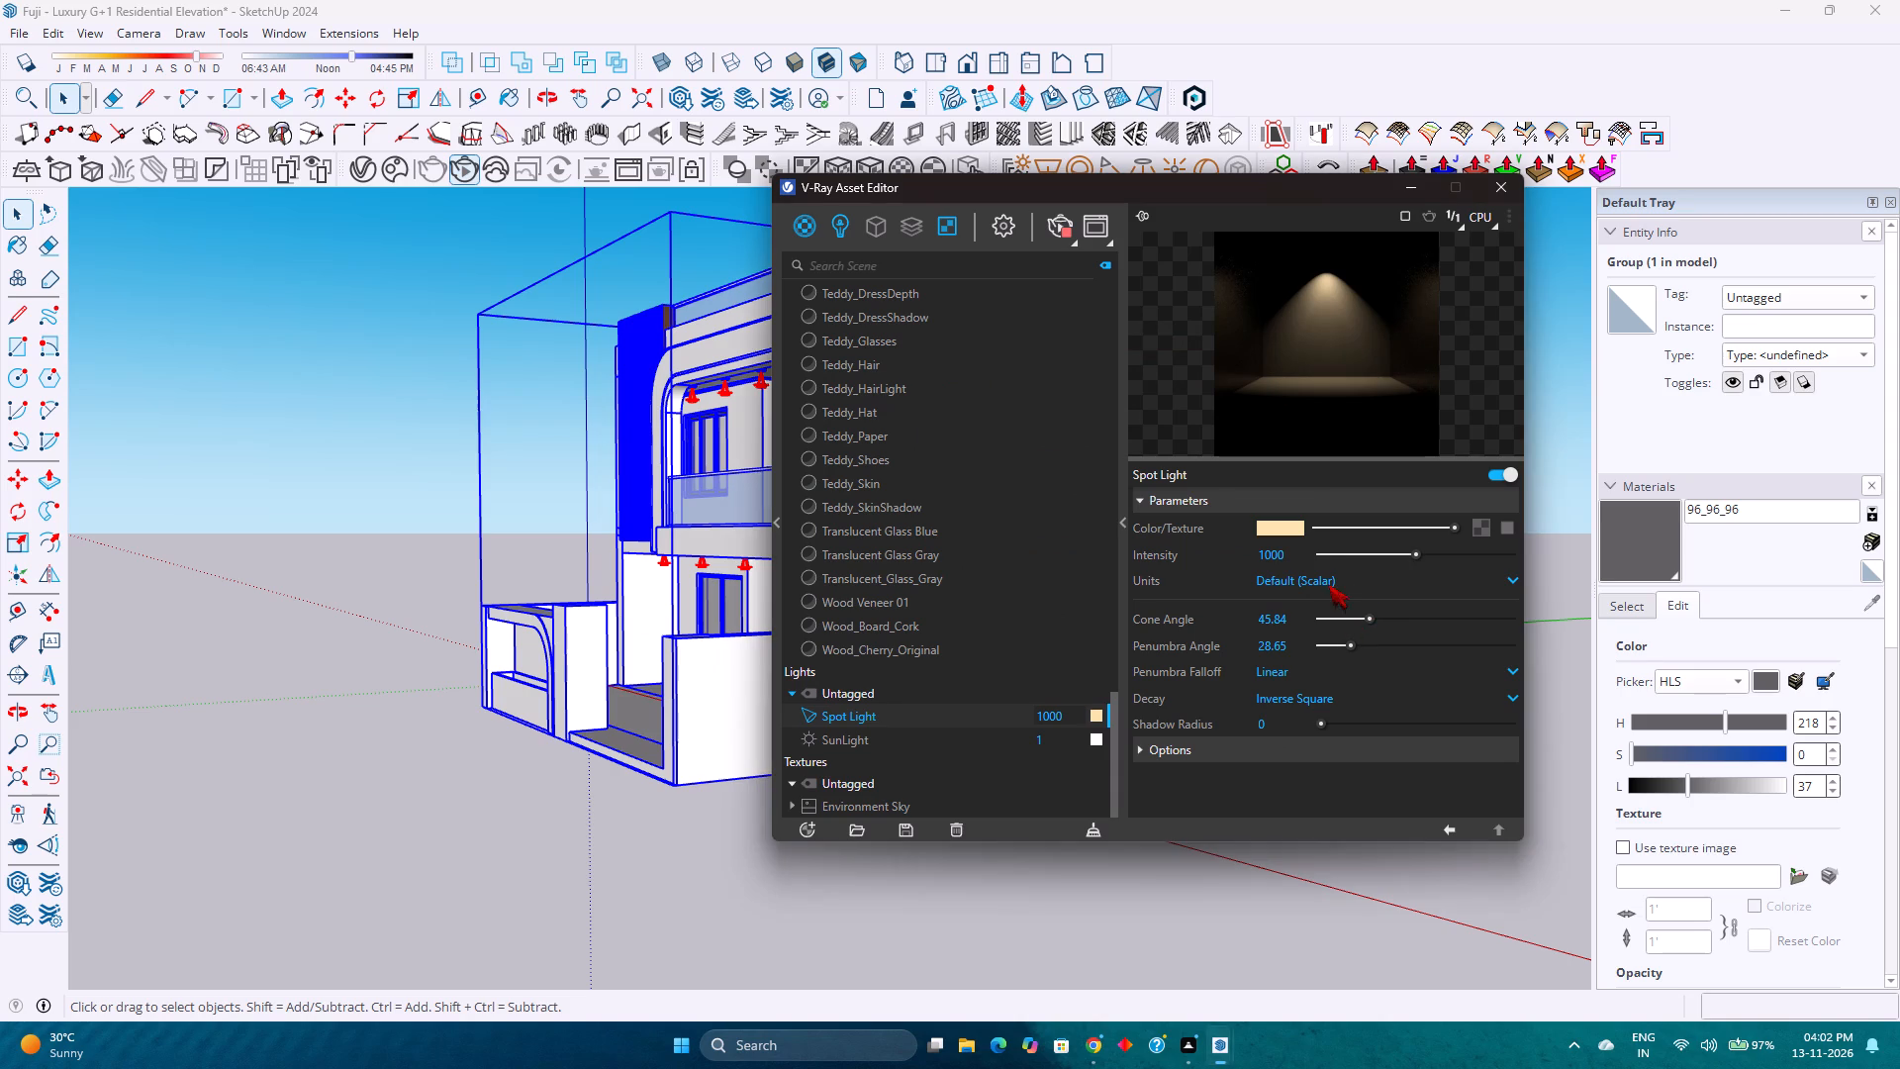
left_click(1327, 580)
left_click(1376, 683)
left_click_drag(1298, 551, 1253, 556)
type("100")
key("Return")
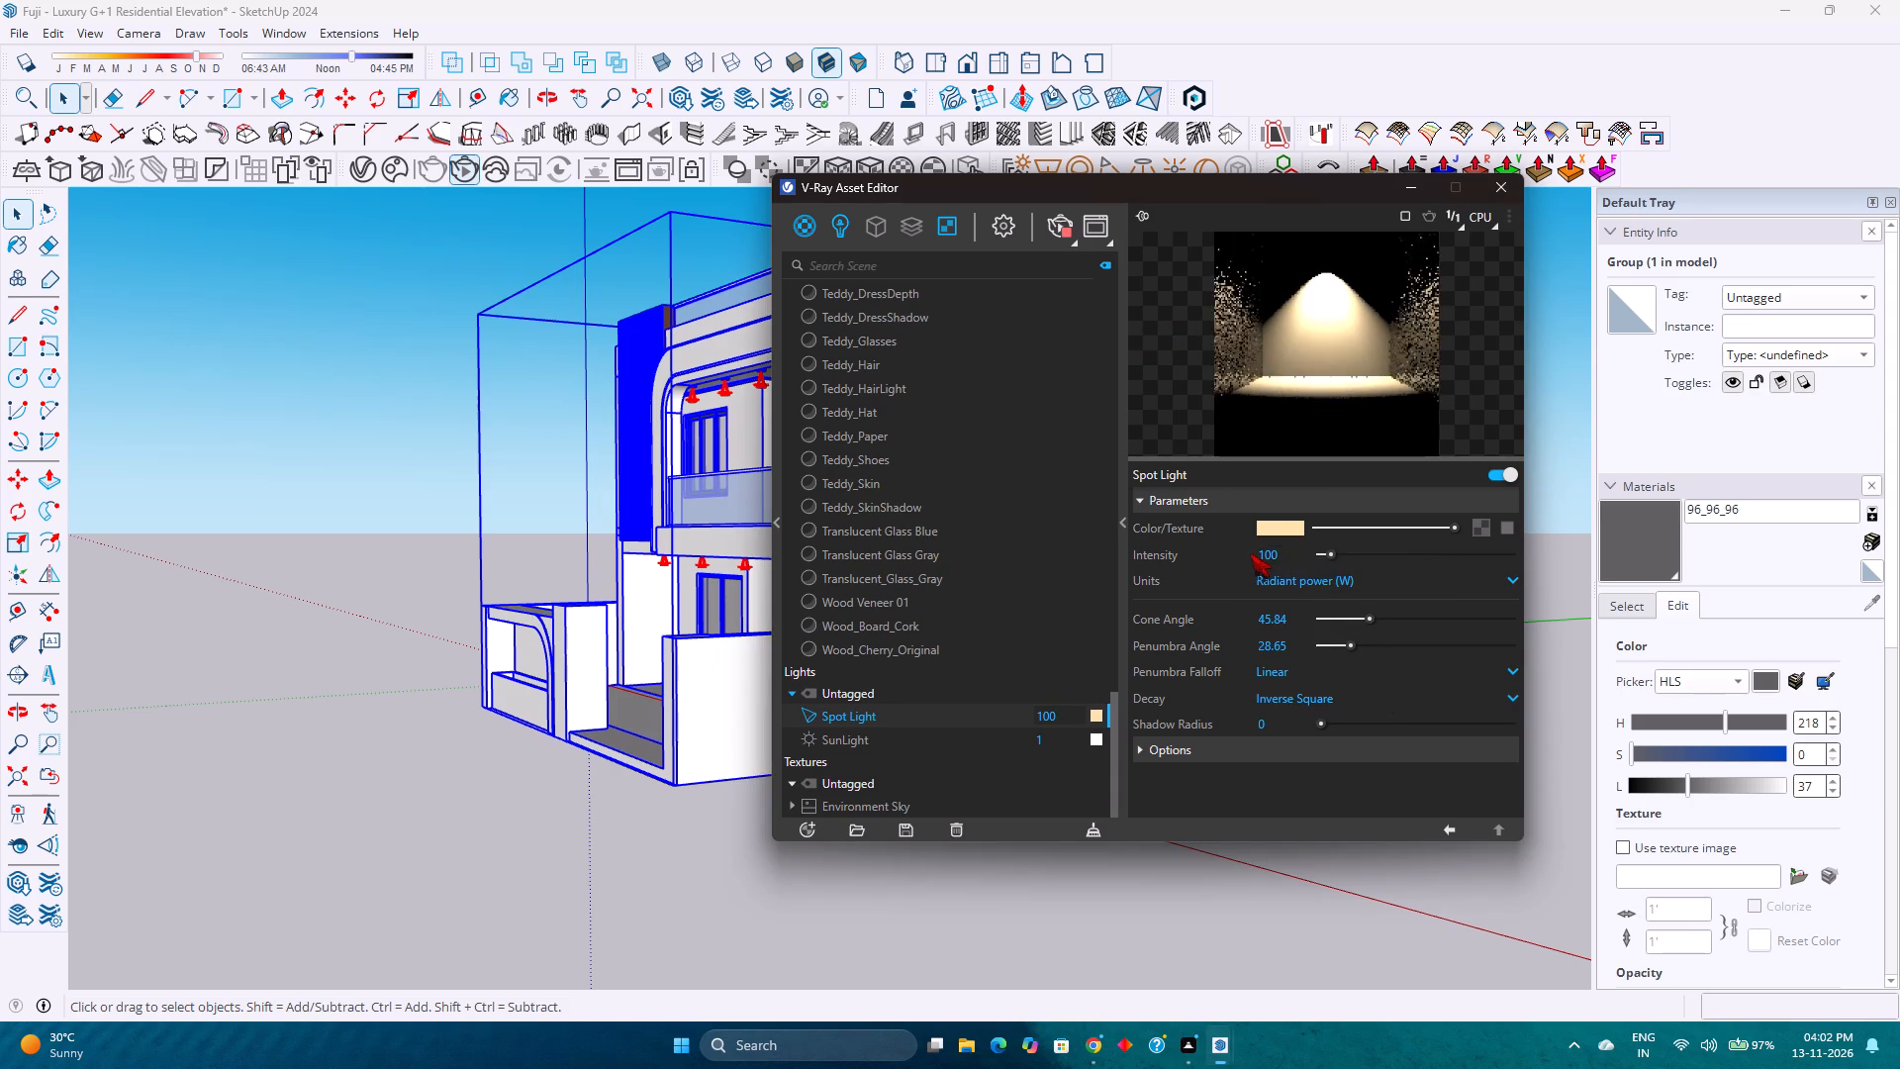
Set the Spot Light's cone angle to 100.
left_click_drag(1306, 626, 1251, 623)
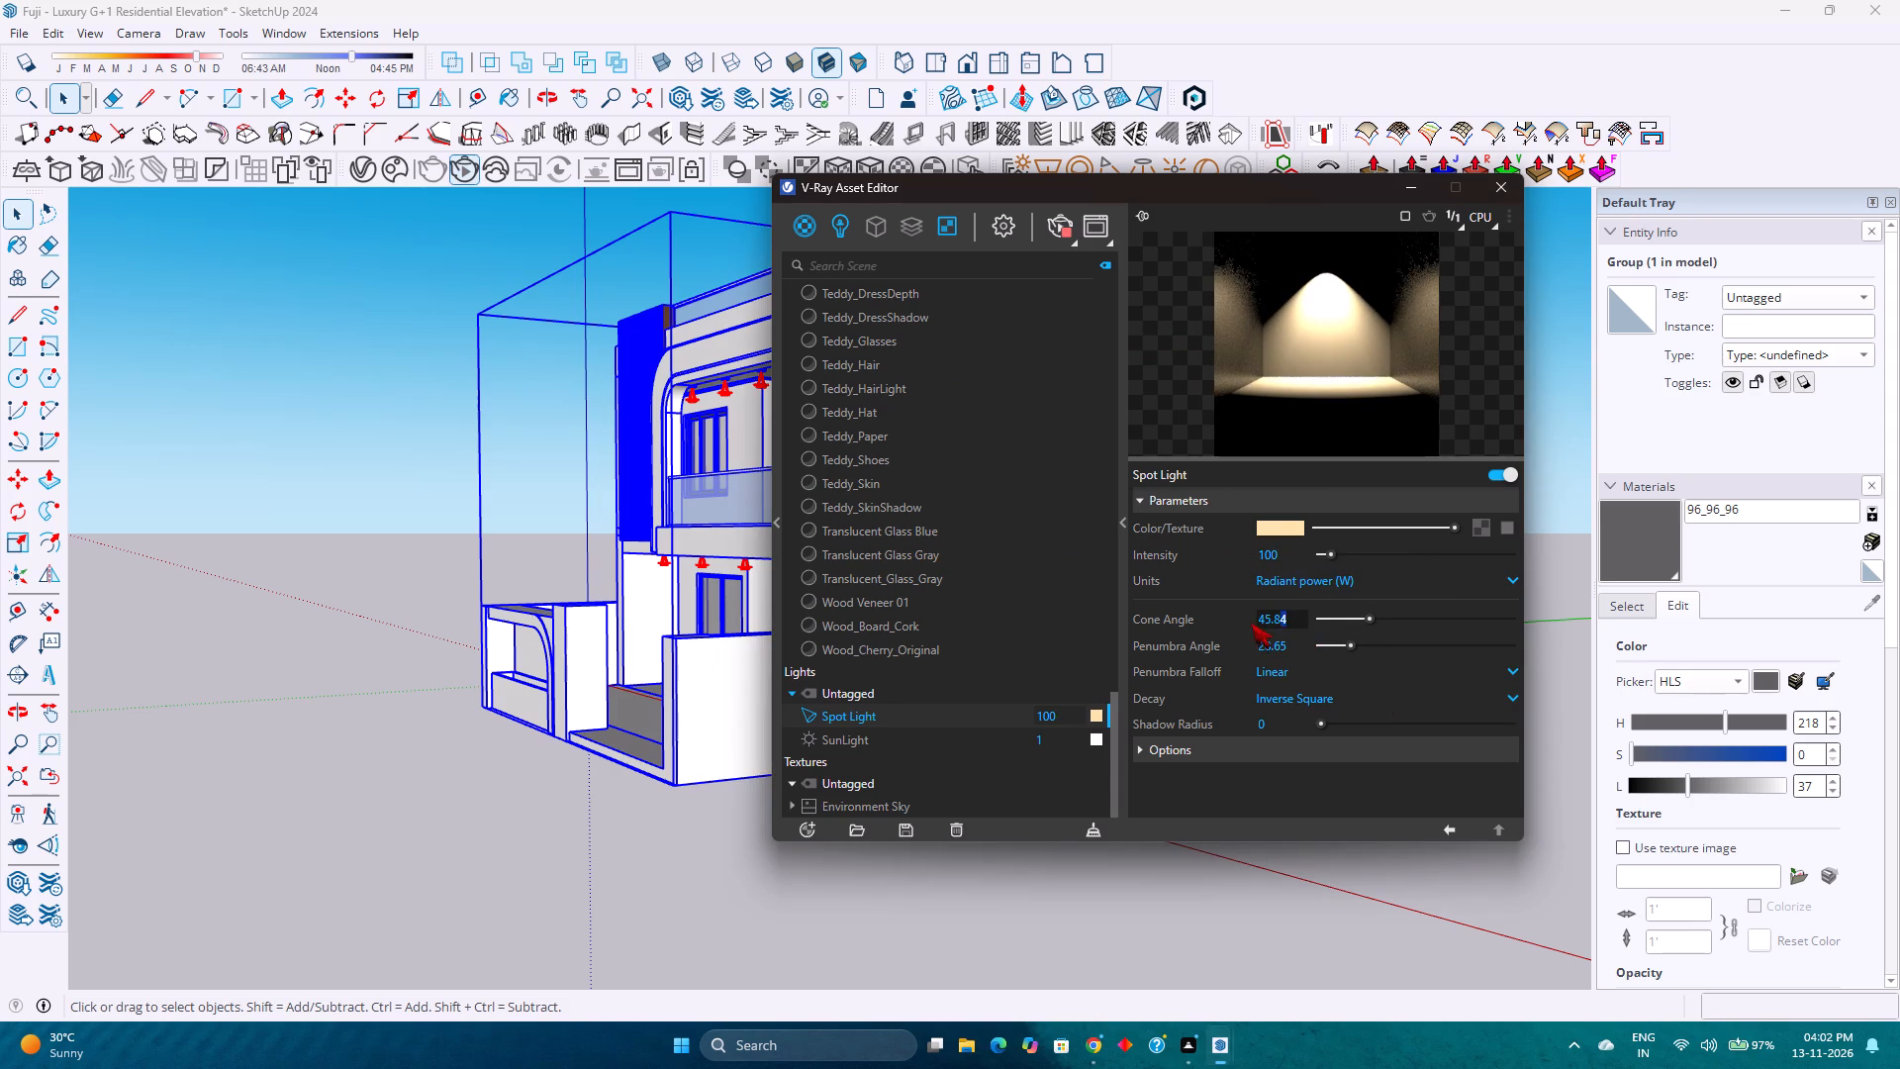
left_click_drag(1251, 623, 1244, 622)
right_click(1245, 622)
left_click_drag(1292, 616, 1267, 618)
type("100")
key("Return")
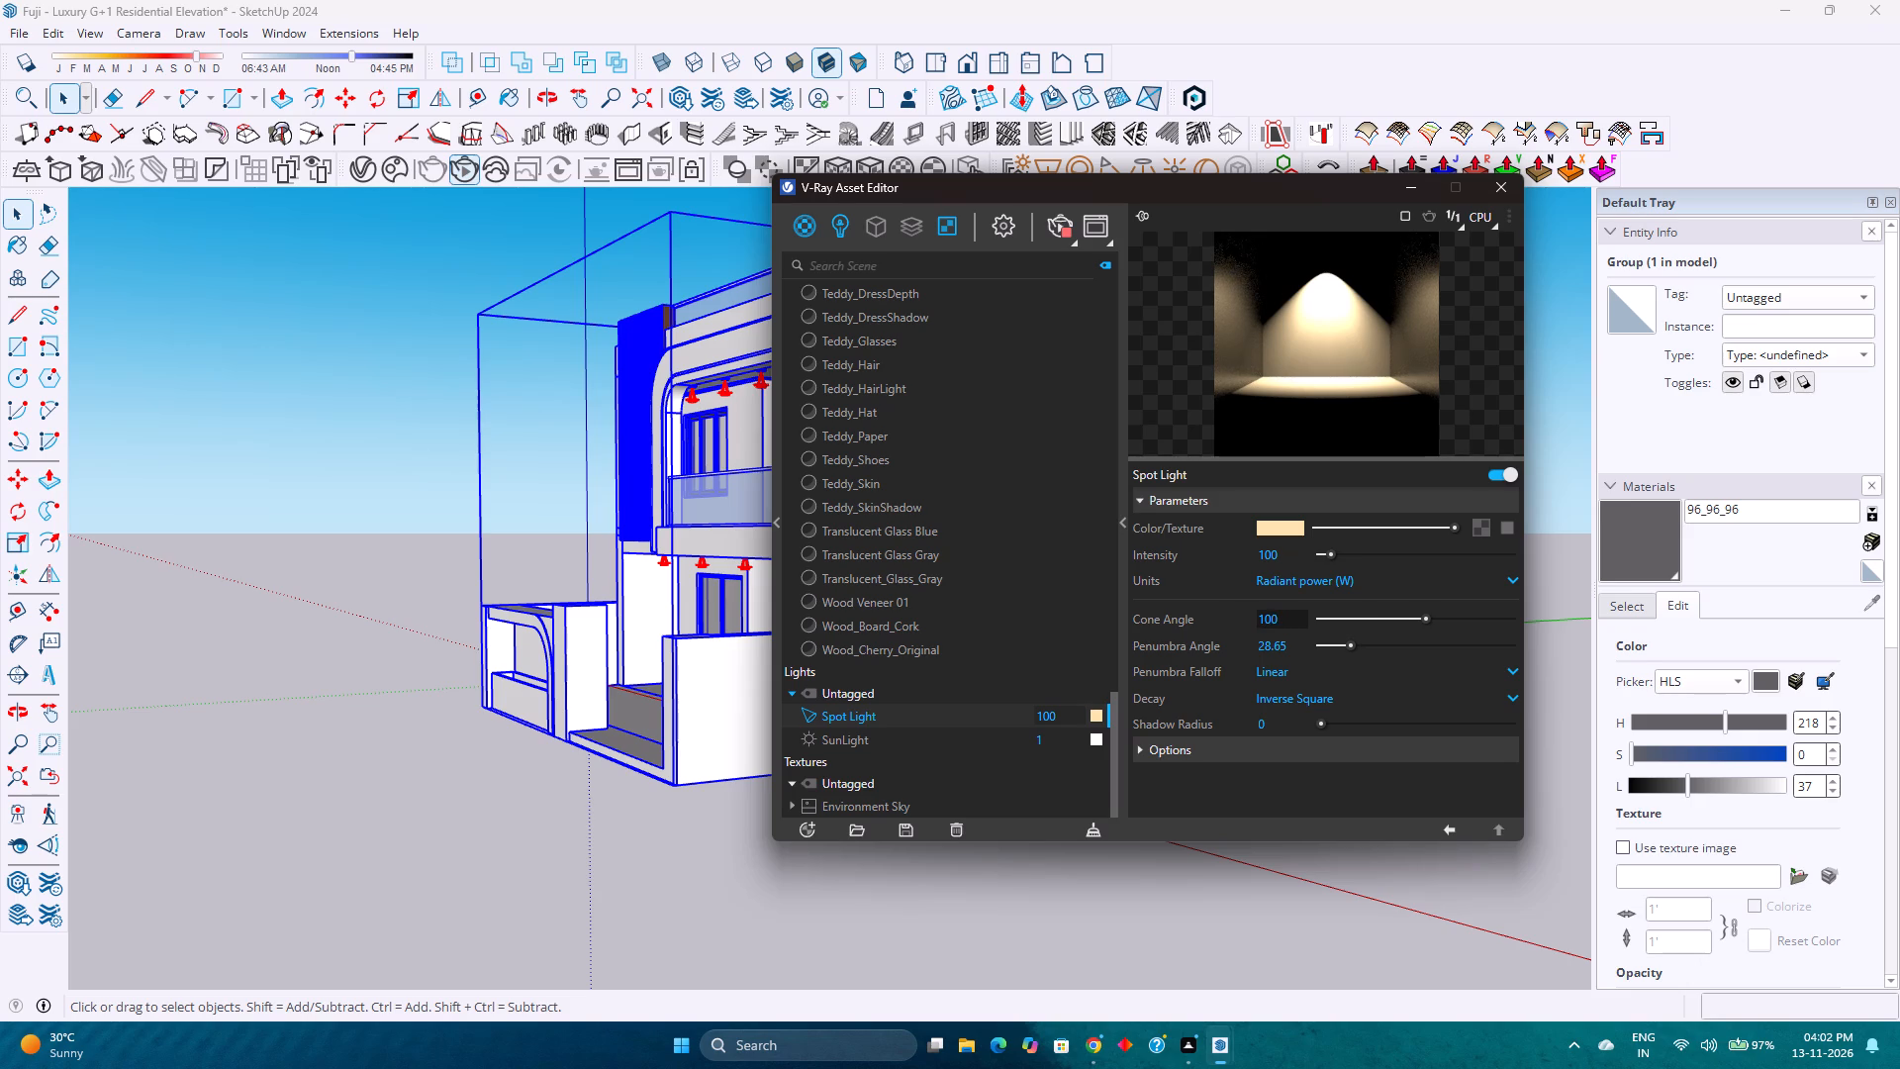
key("Return")
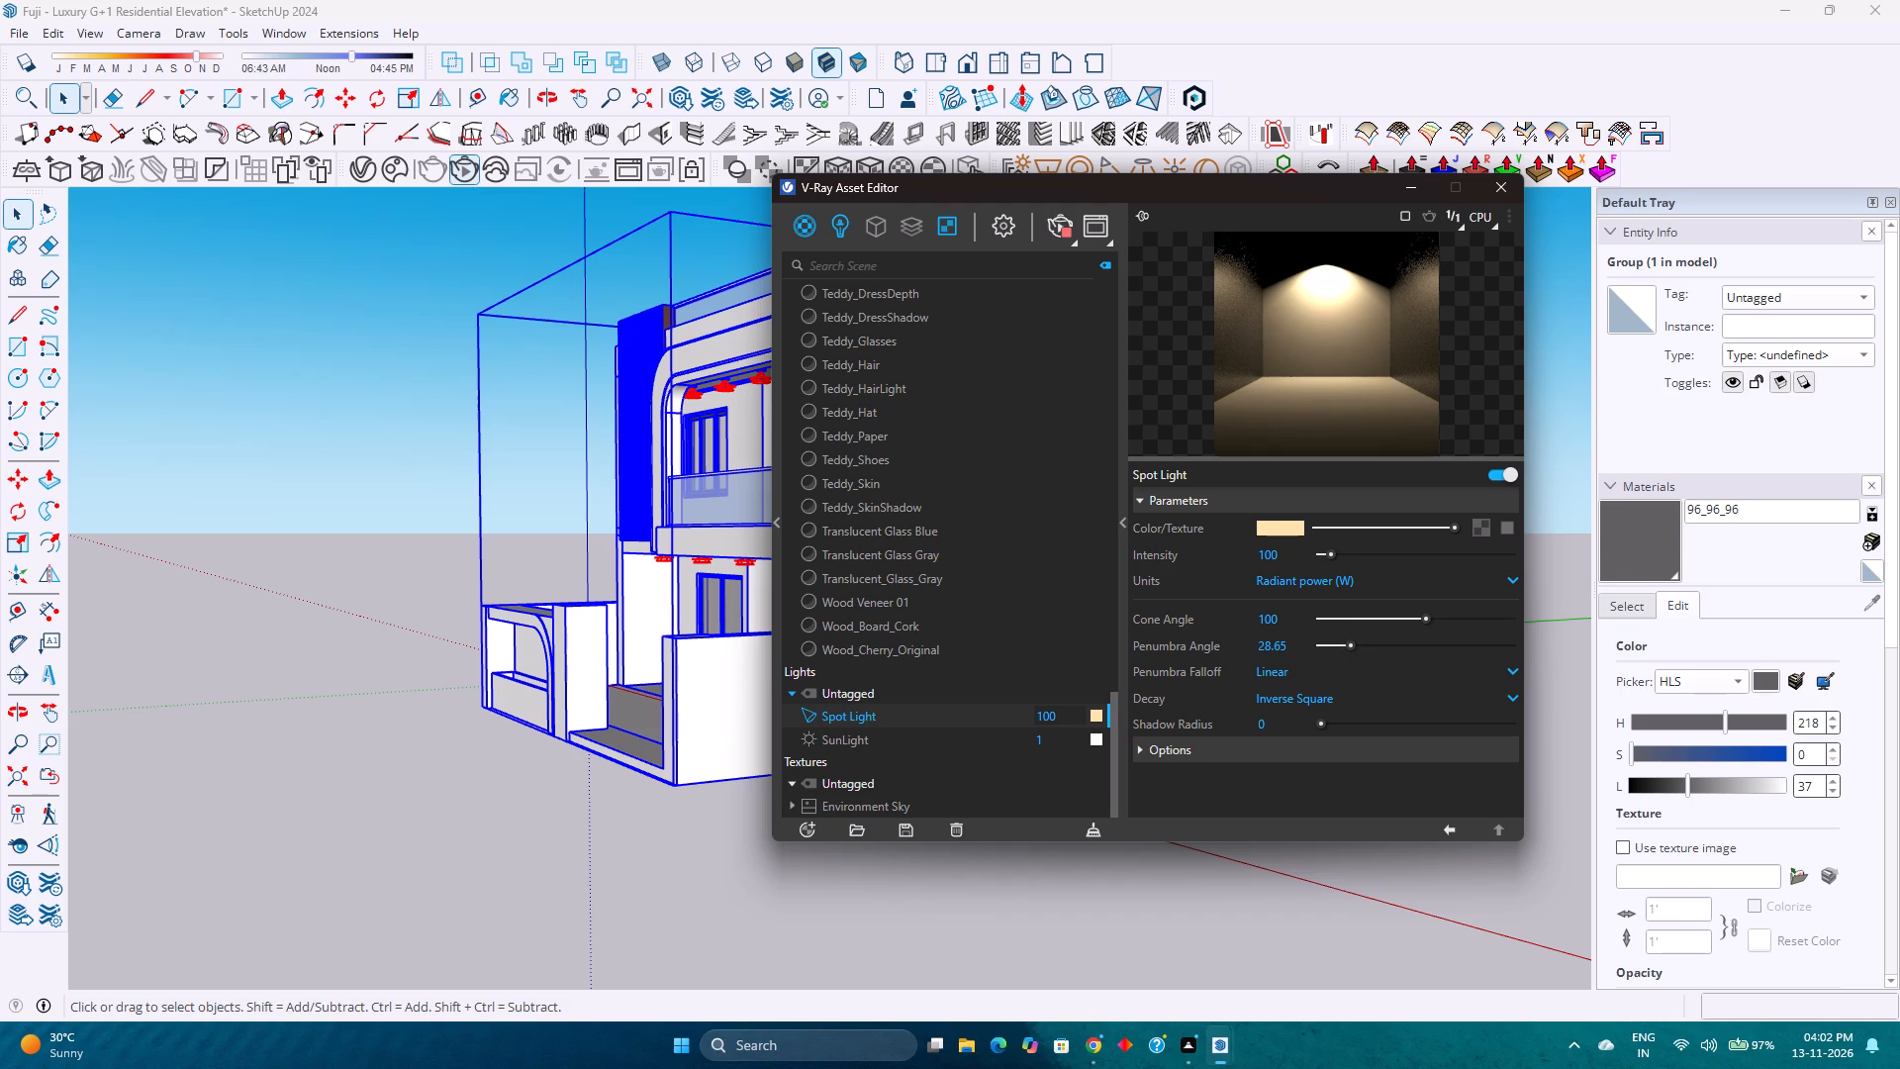
Set the Spot Light's penumbra angle to 20 with a Smooth Cubic penumbra falloff.
double_click(1295, 649)
type("20")
key("Return")
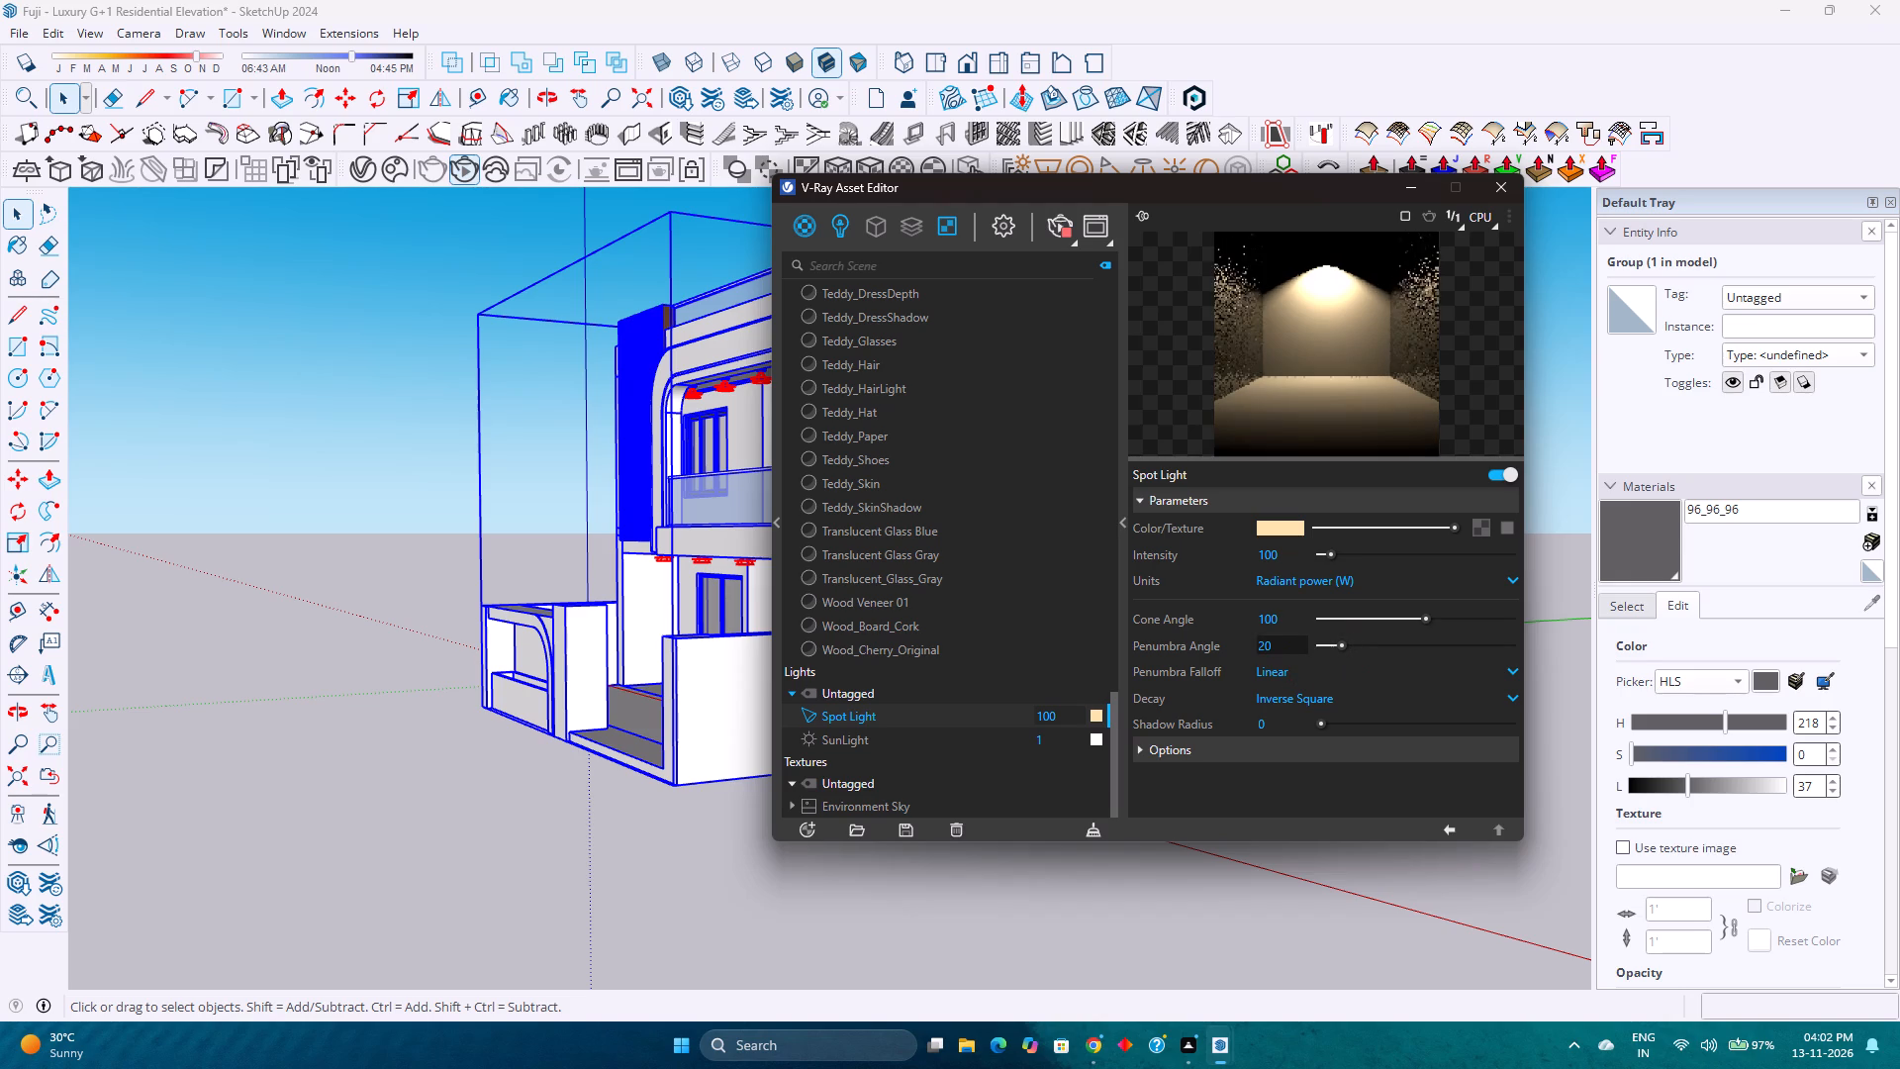
left_click(1304, 671)
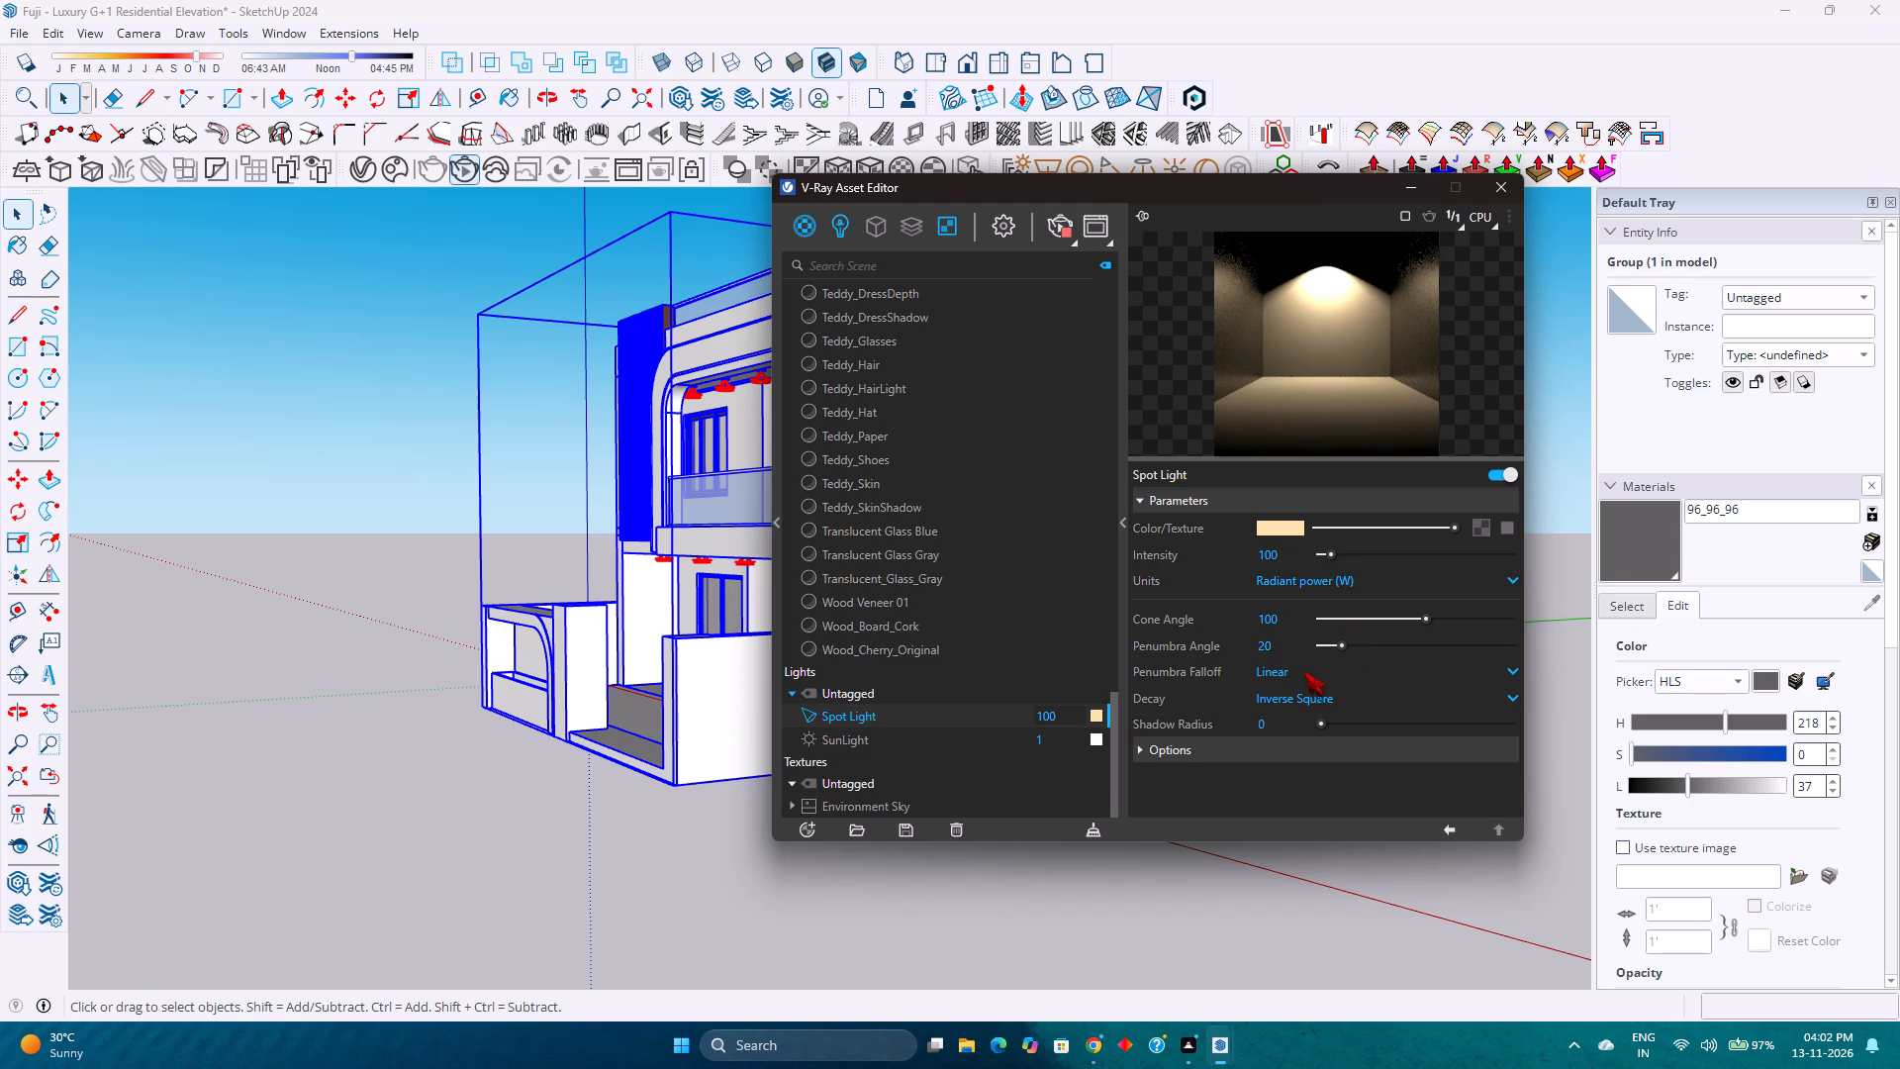
left_click(1313, 717)
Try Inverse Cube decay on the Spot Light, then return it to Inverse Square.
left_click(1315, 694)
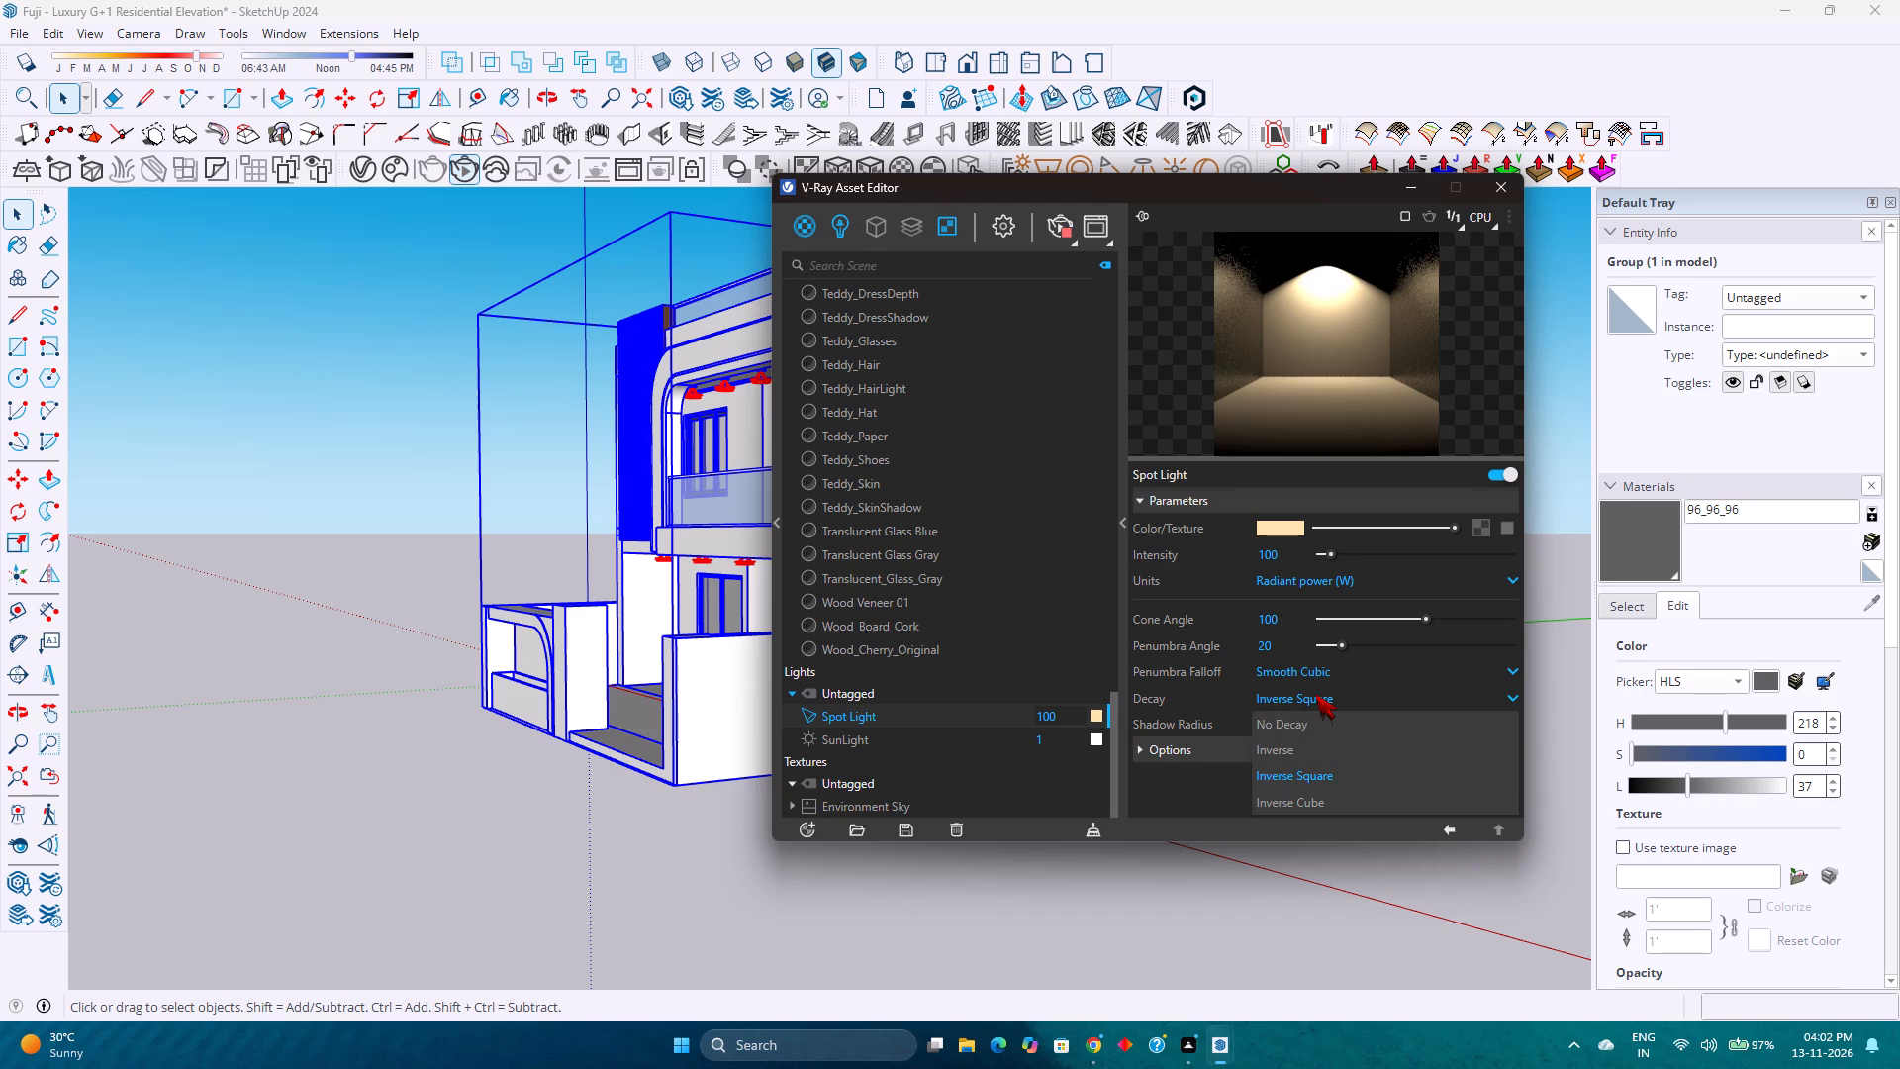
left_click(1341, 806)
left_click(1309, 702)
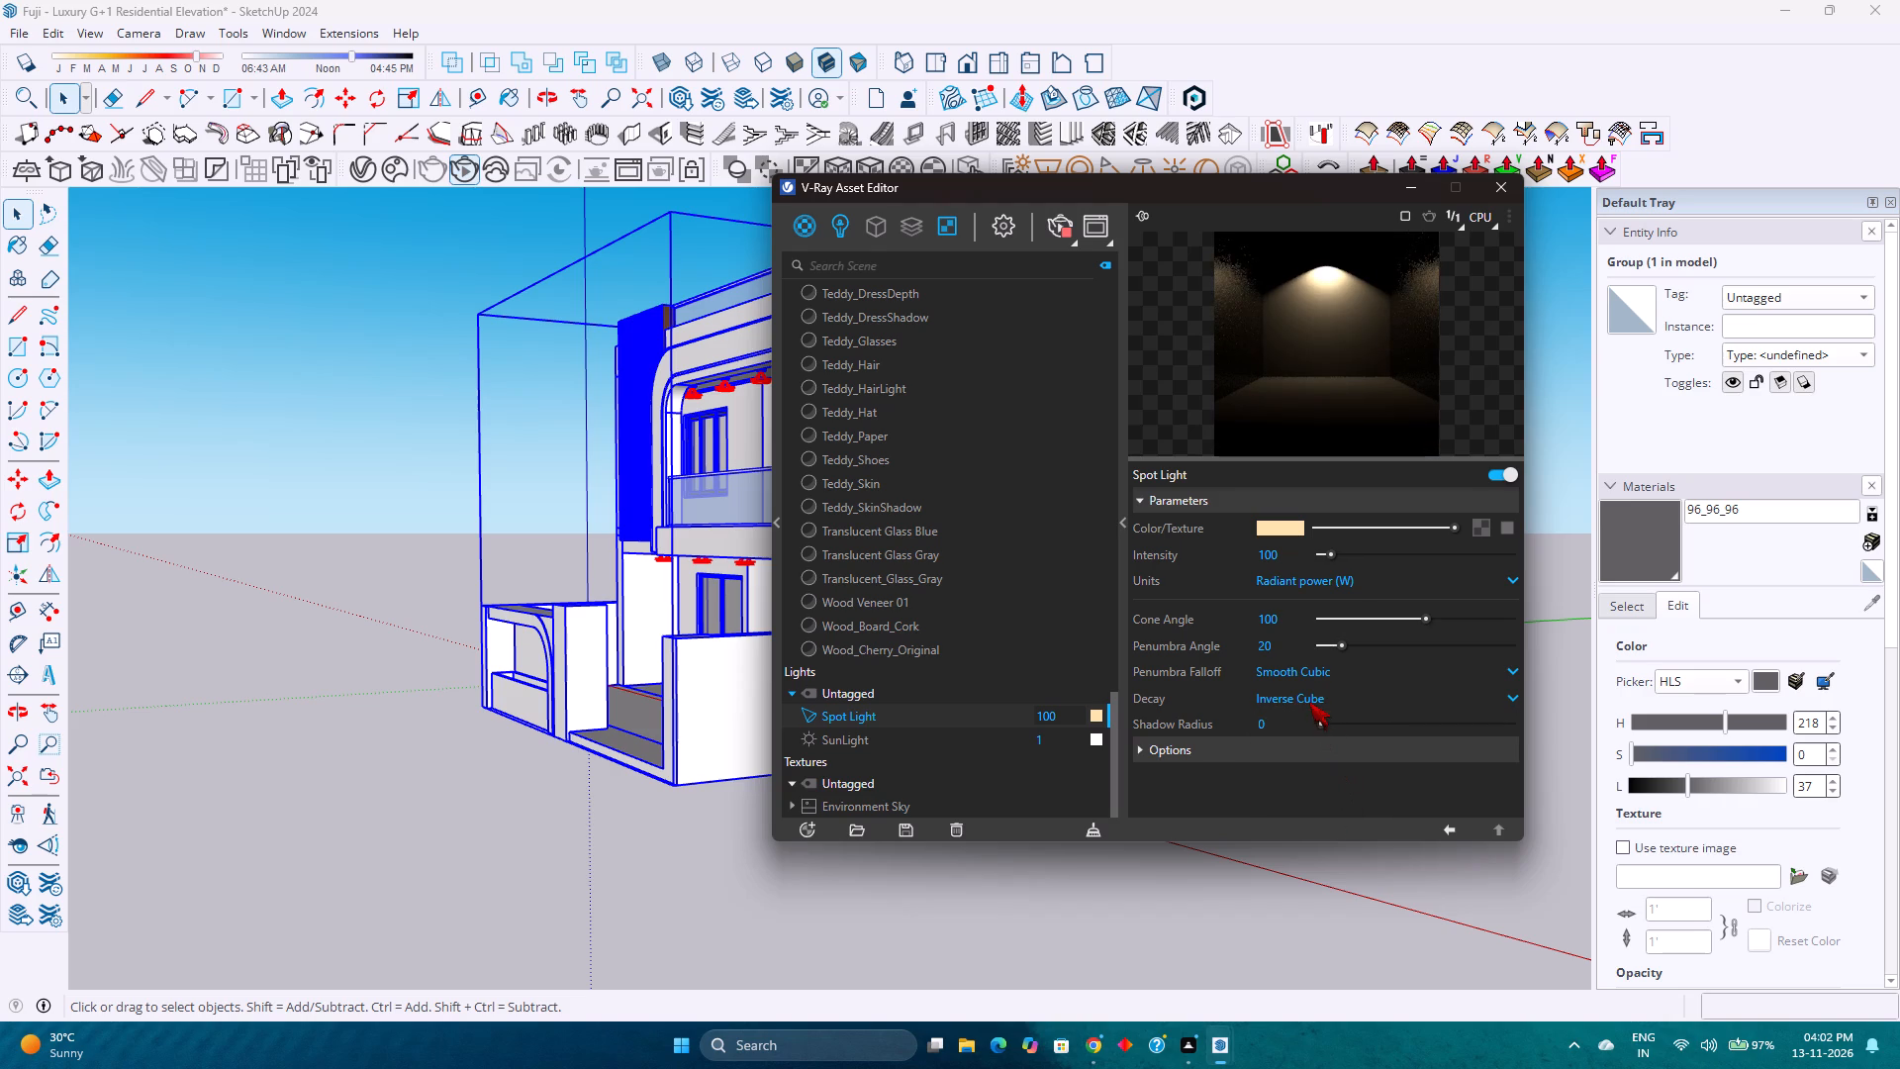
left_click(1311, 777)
Deselect the house group, put the Asset Editor away and show the model in the standard front view.
left_click(1143, 832)
left_click(1103, 897)
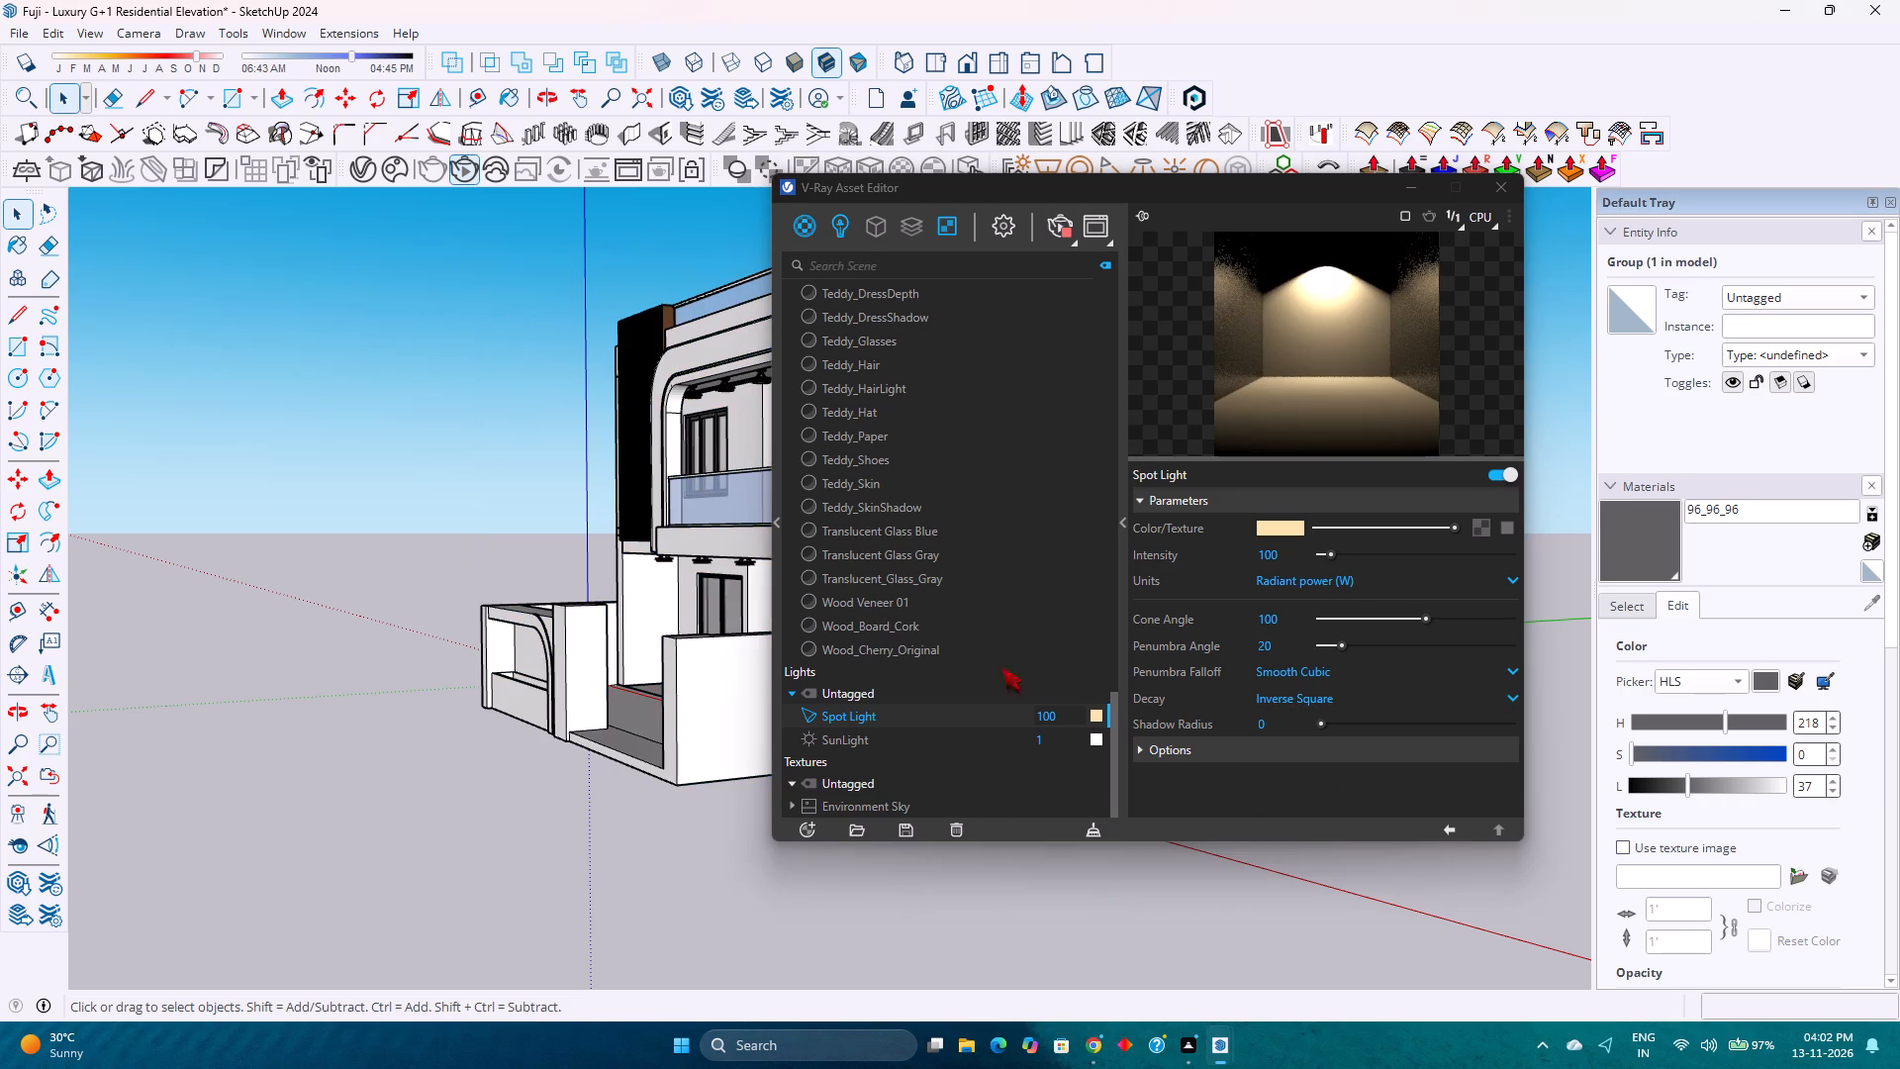
left_click(501, 986)
left_click(607, 879)
left_click(1411, 191)
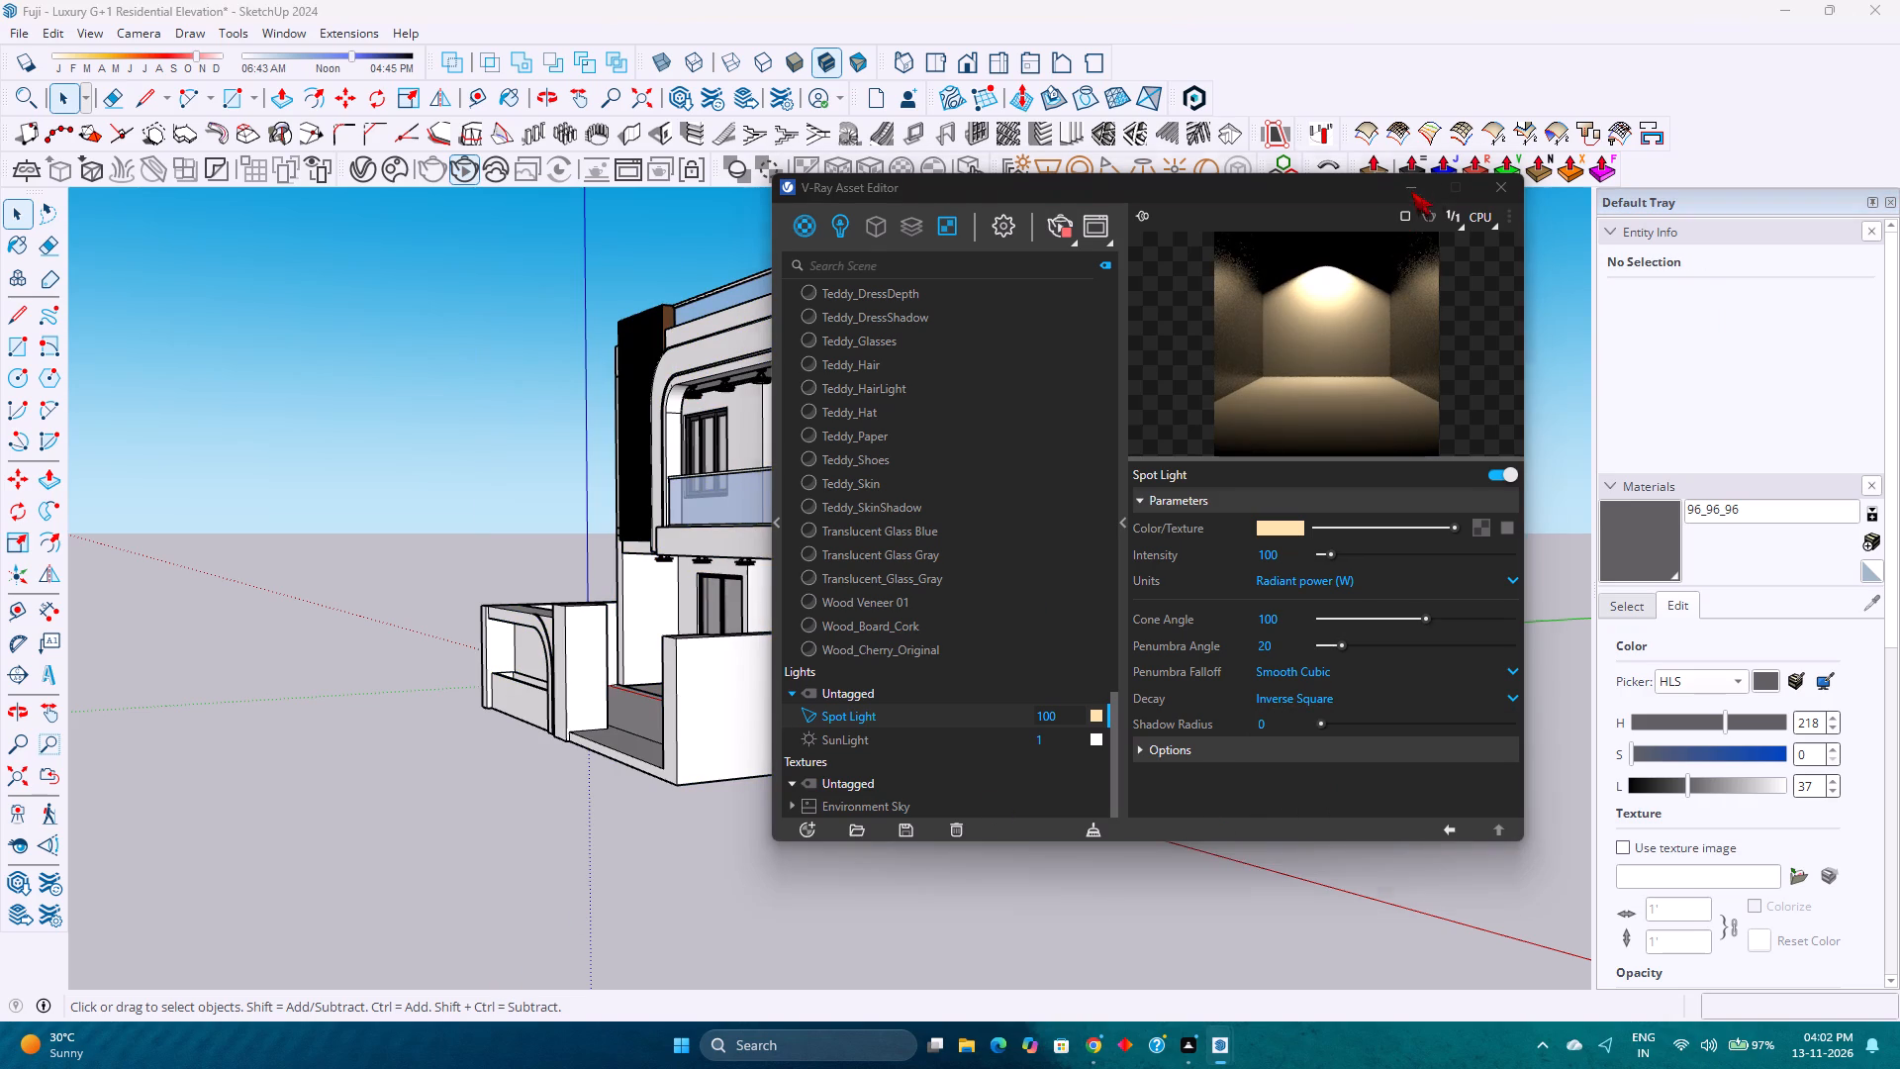
left_click(975, 53)
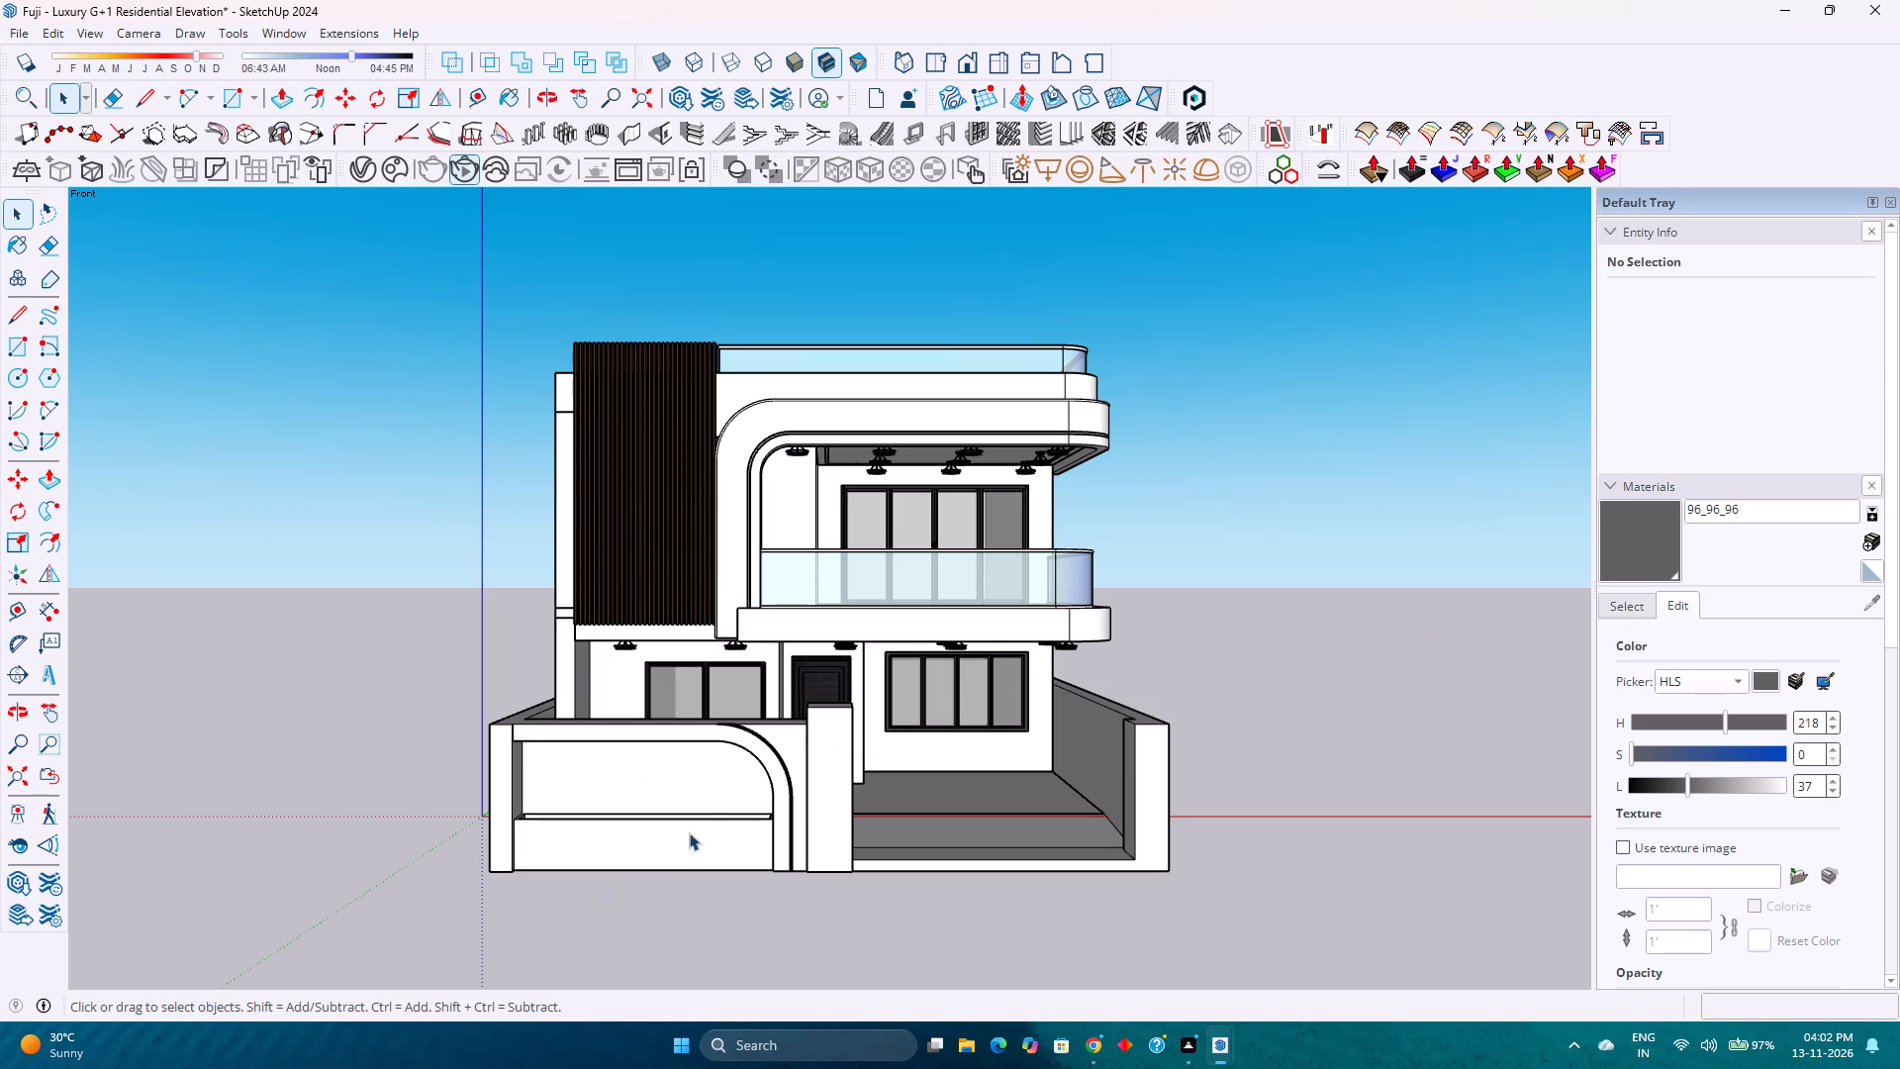
Bring up the V-Ray Frame Buffer and move the shadow time of day to its evening end for a night render.
left_click(2, 780)
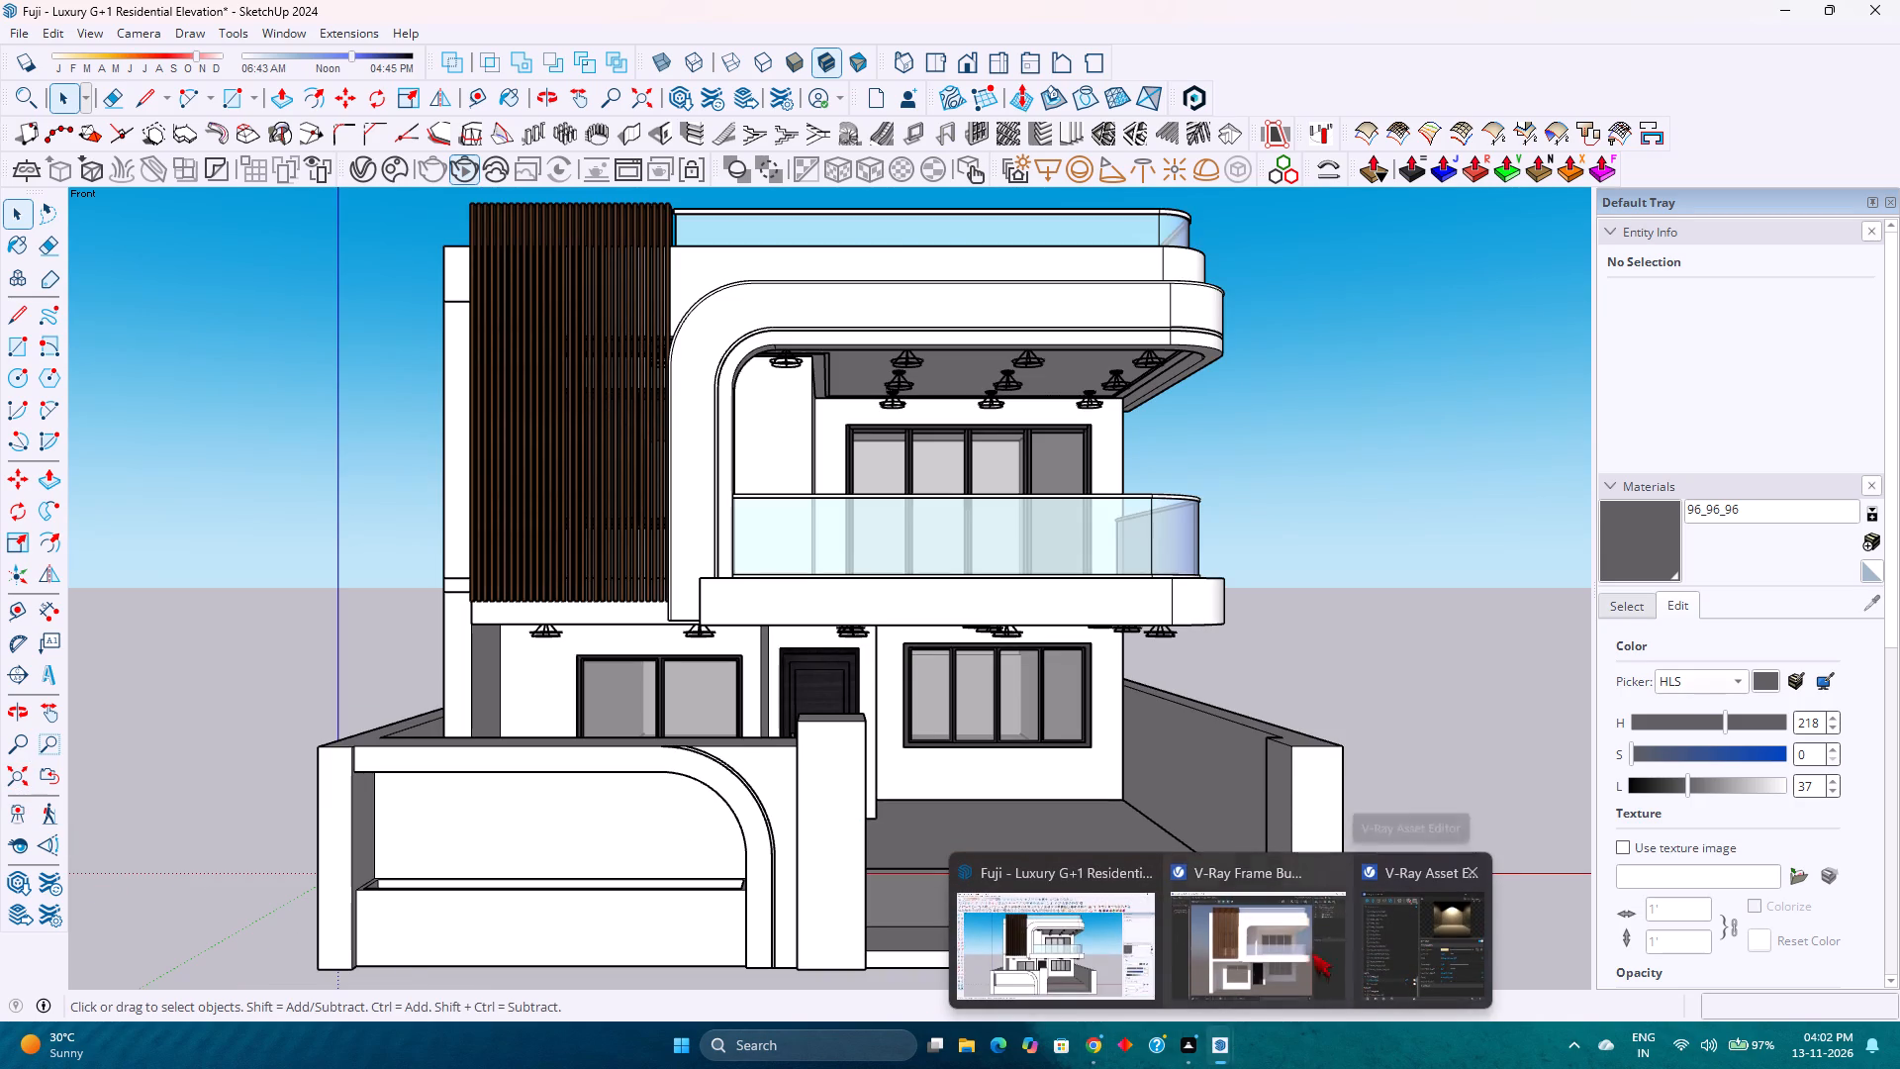
left_click(1298, 953)
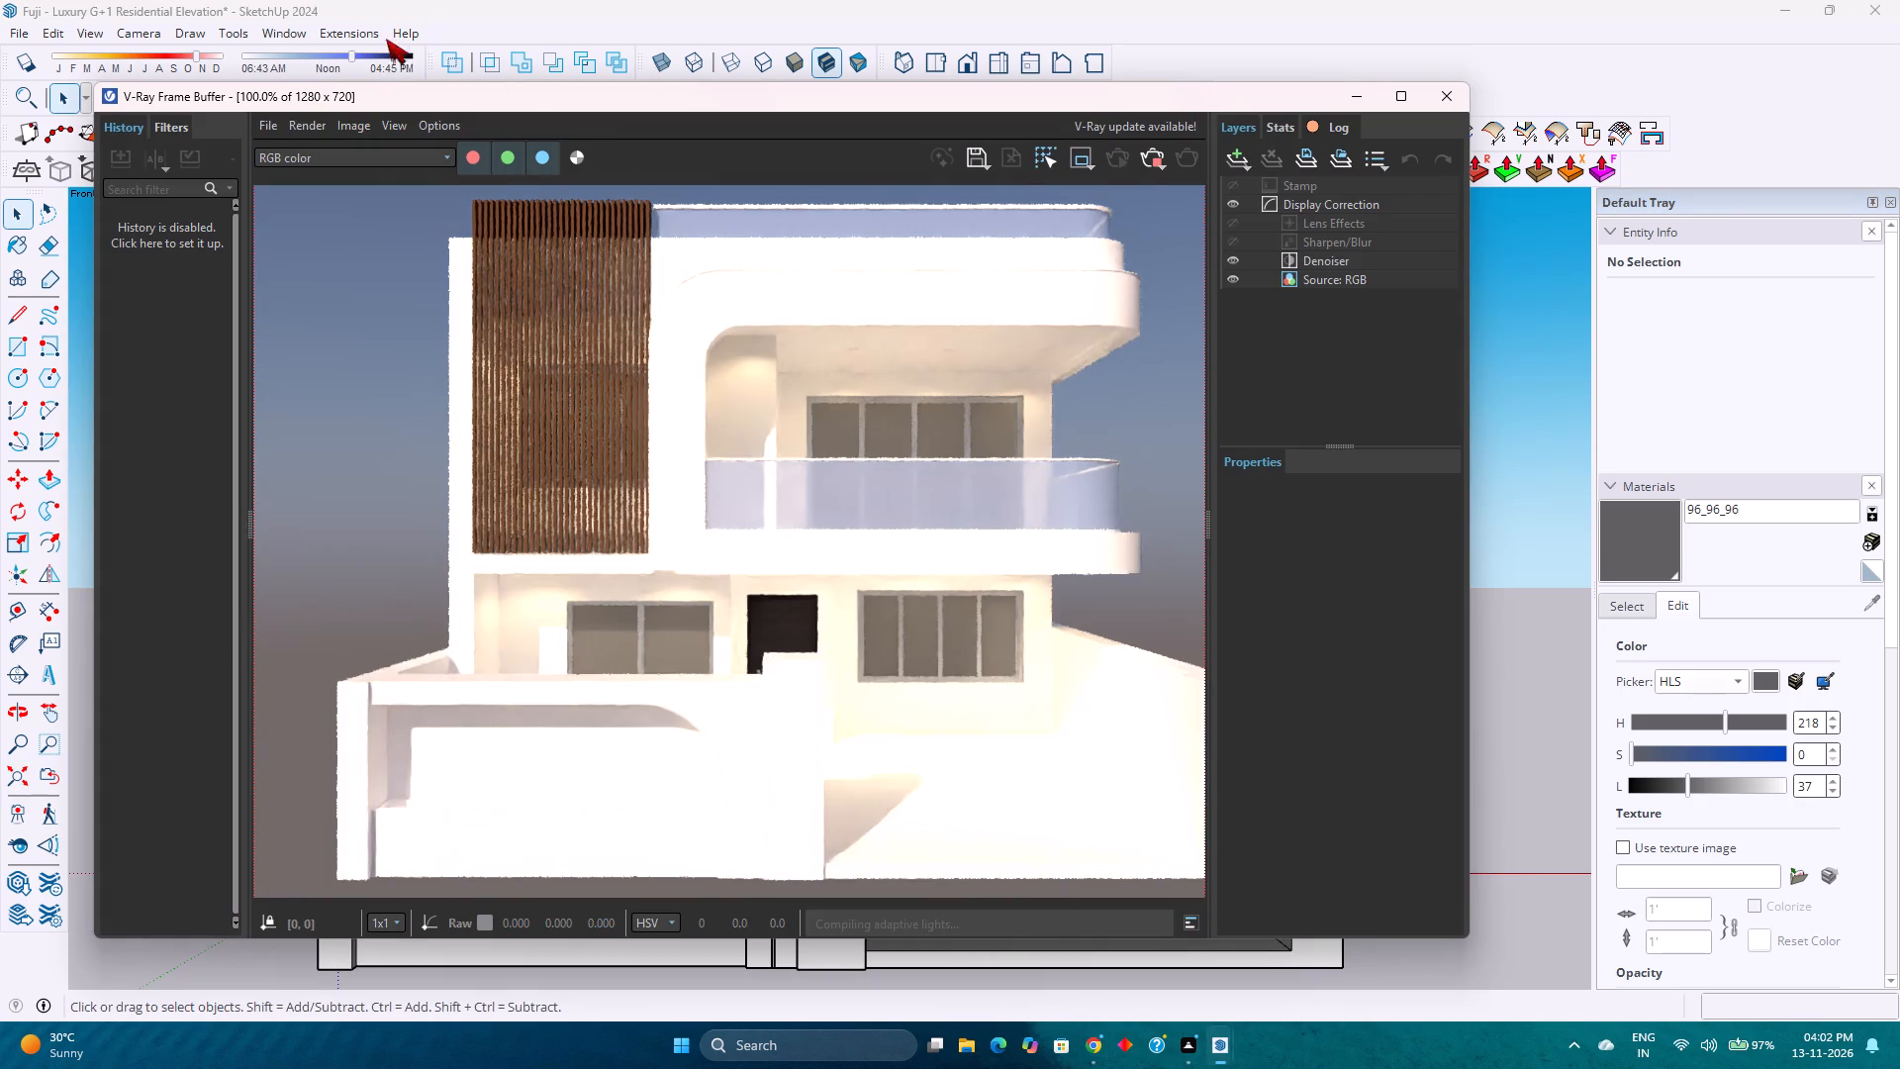
left_click_drag(350, 50, 520, 88)
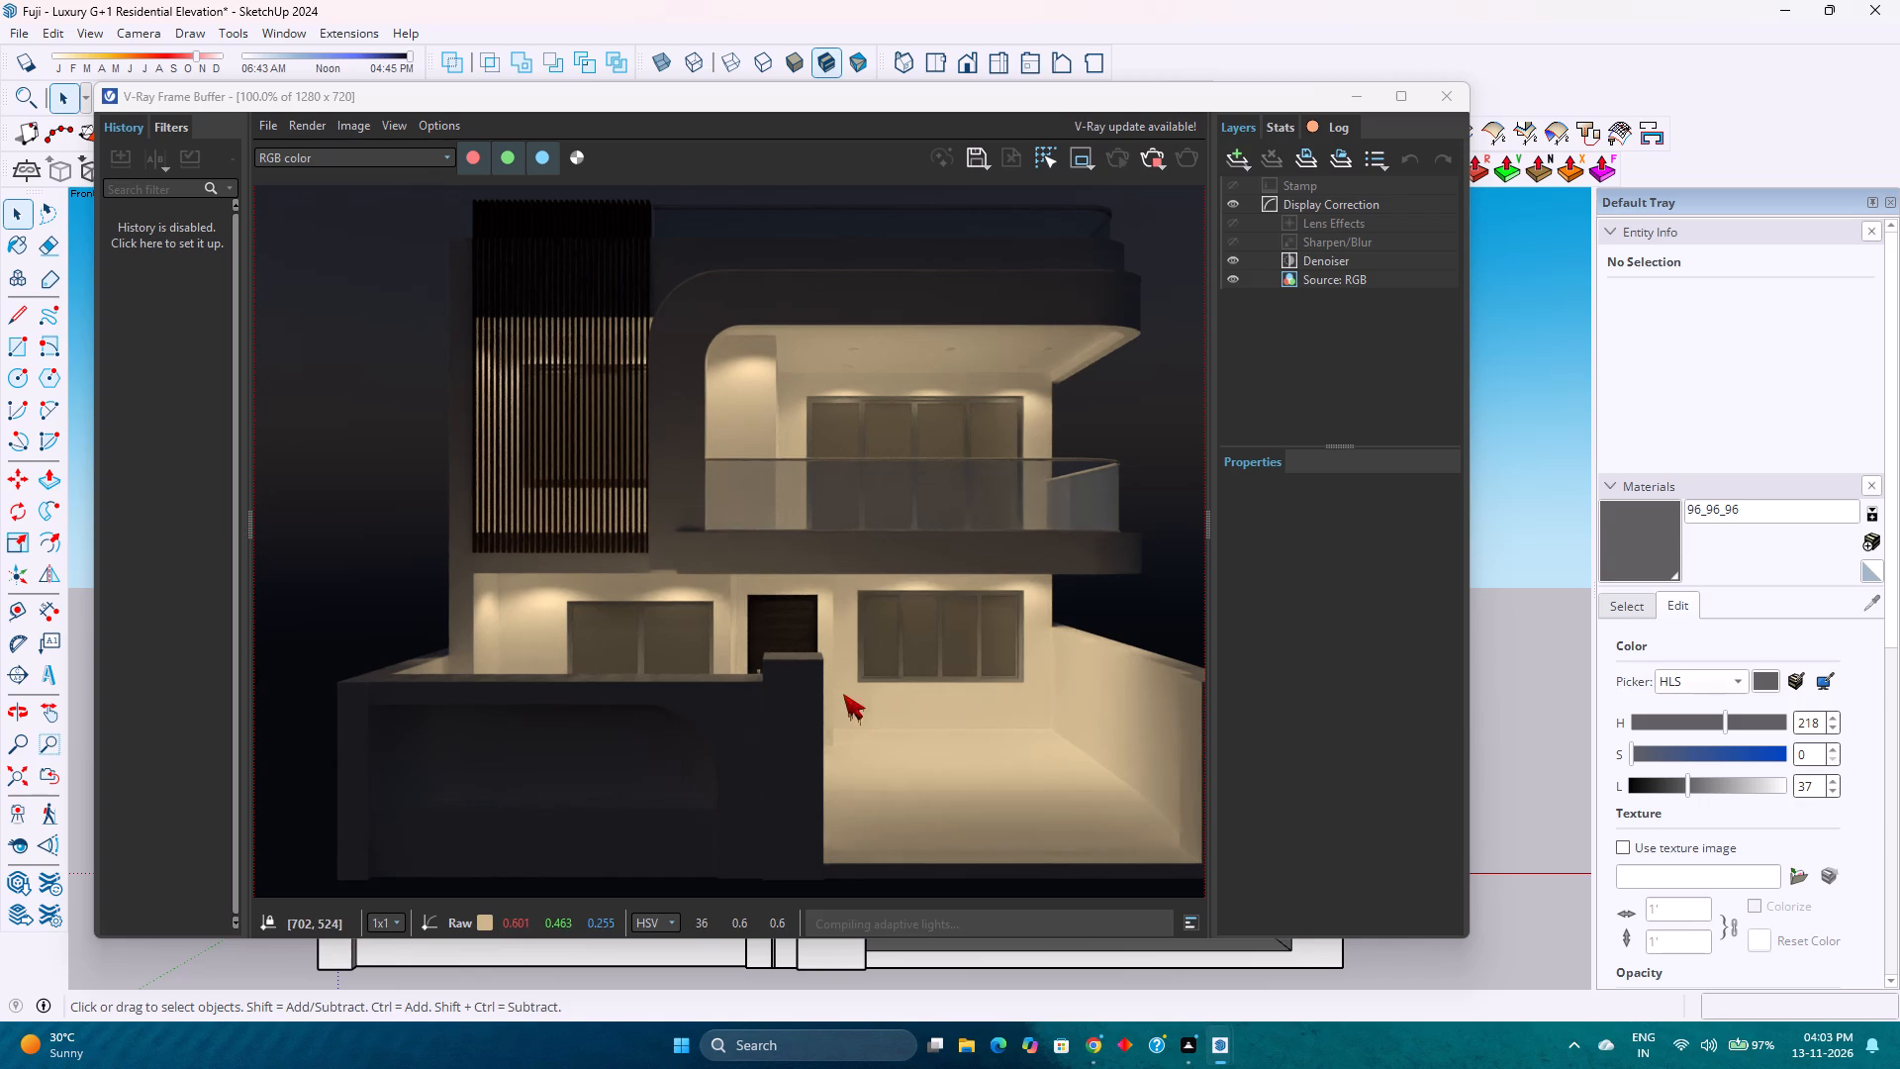
Examine the night render's spot lighting on the balcony, ground floor and louvre screen, then put the Frame Buffer away.
scroll(744, 648, "down", 1)
scroll(782, 620, "up", 1)
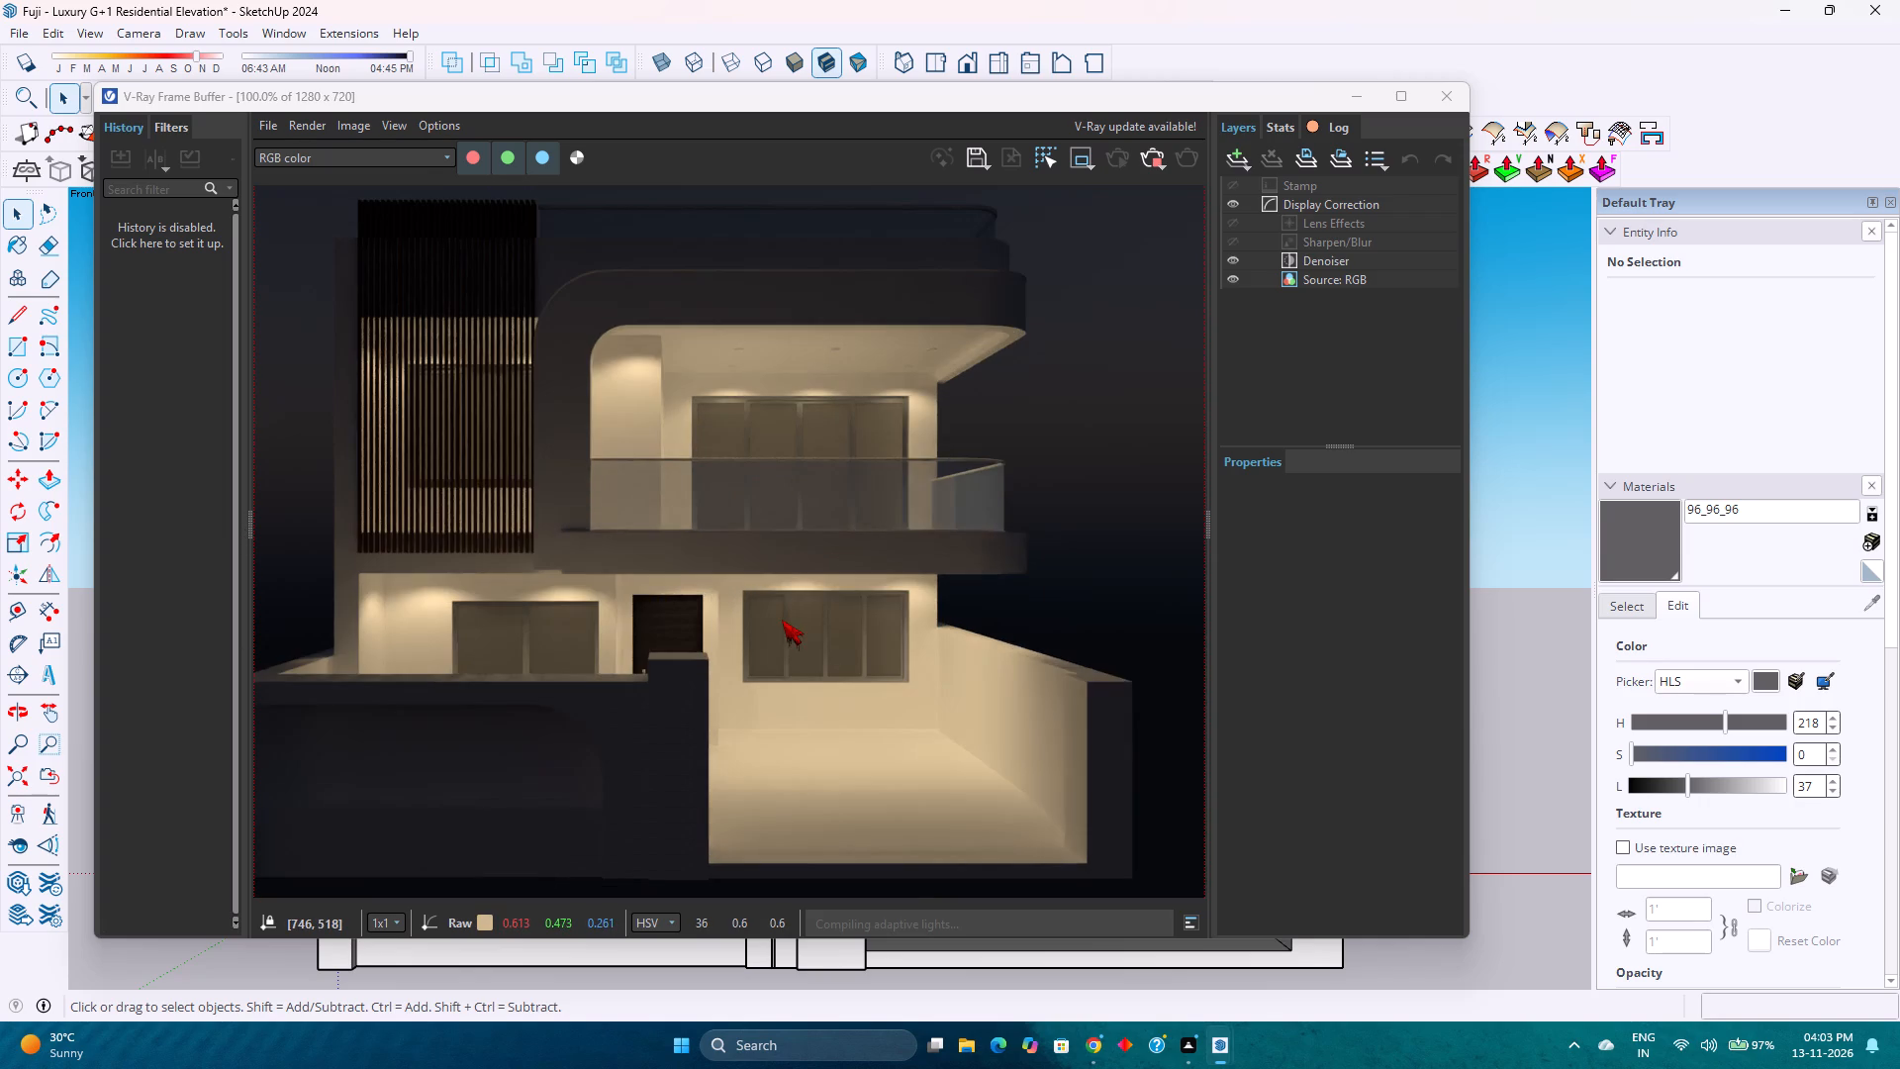
scroll(782, 620, "down", 1)
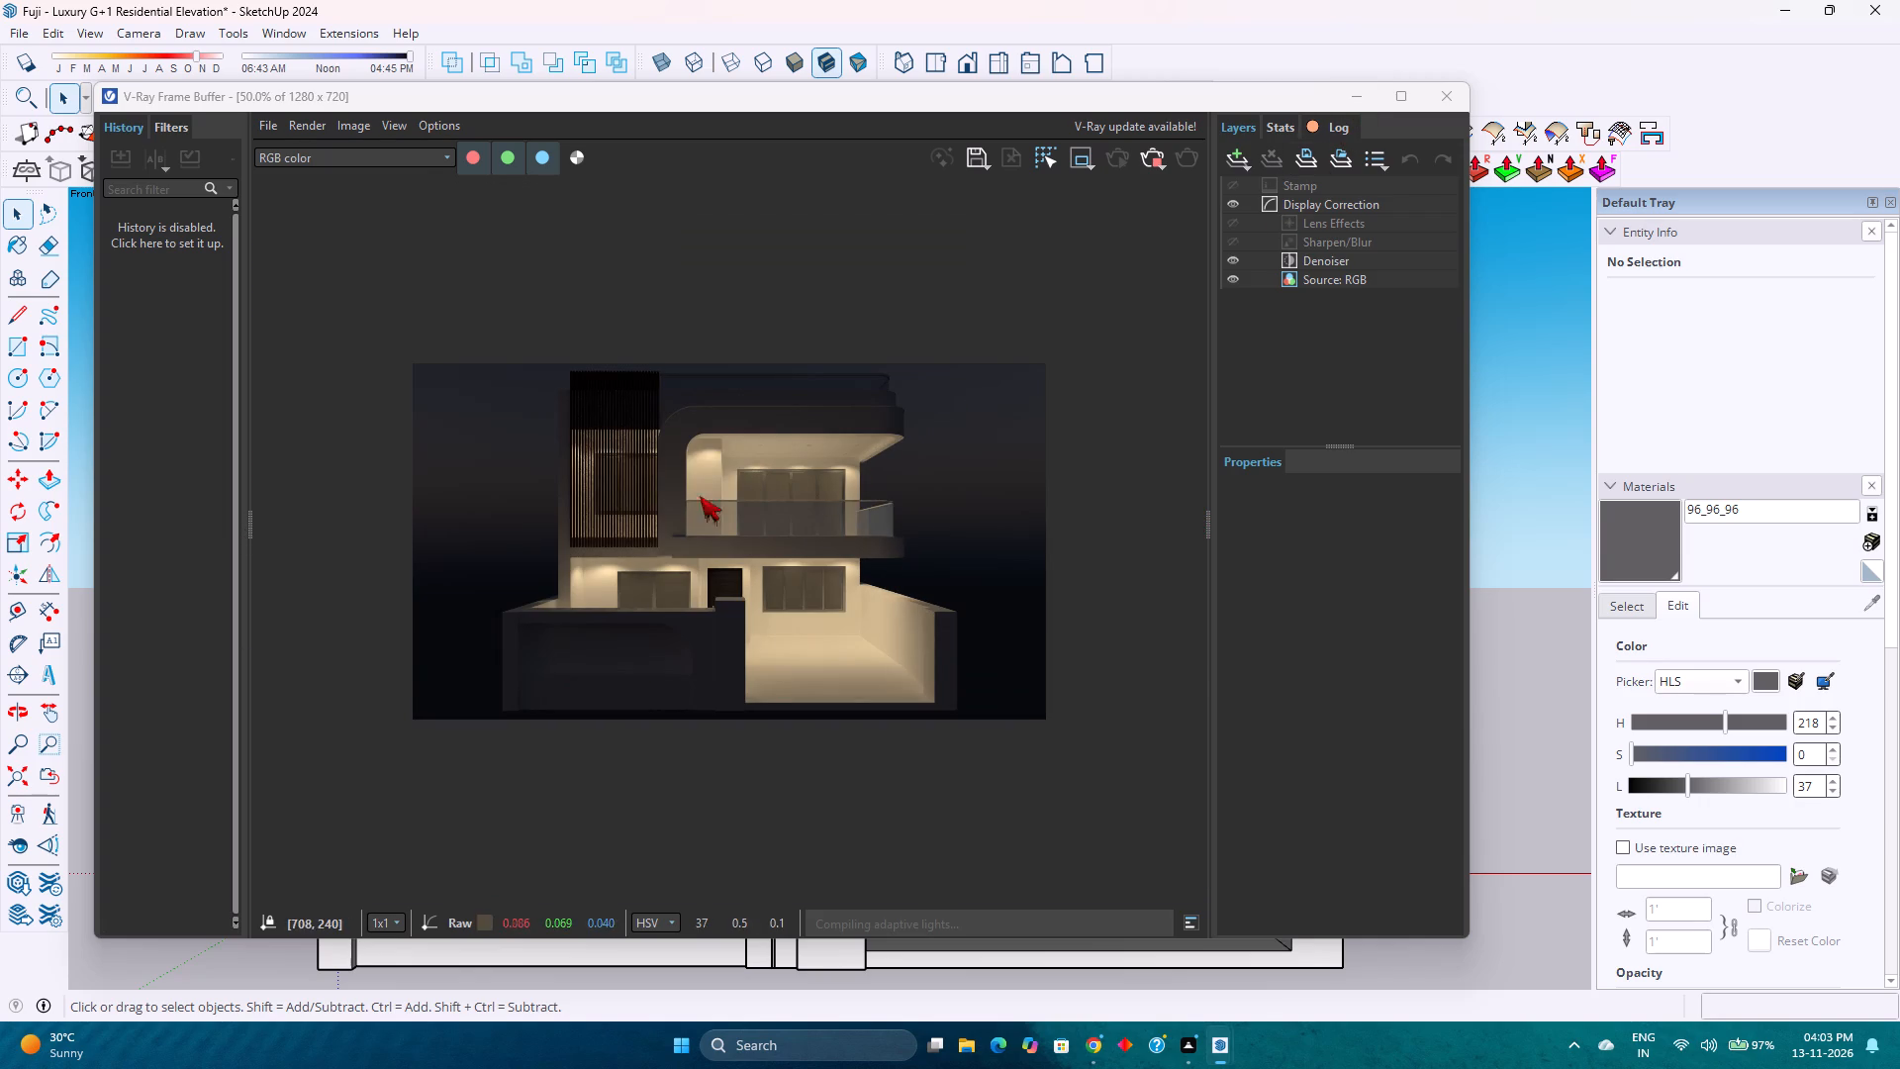
scroll(677, 500, "up", 1)
left_click(1351, 89)
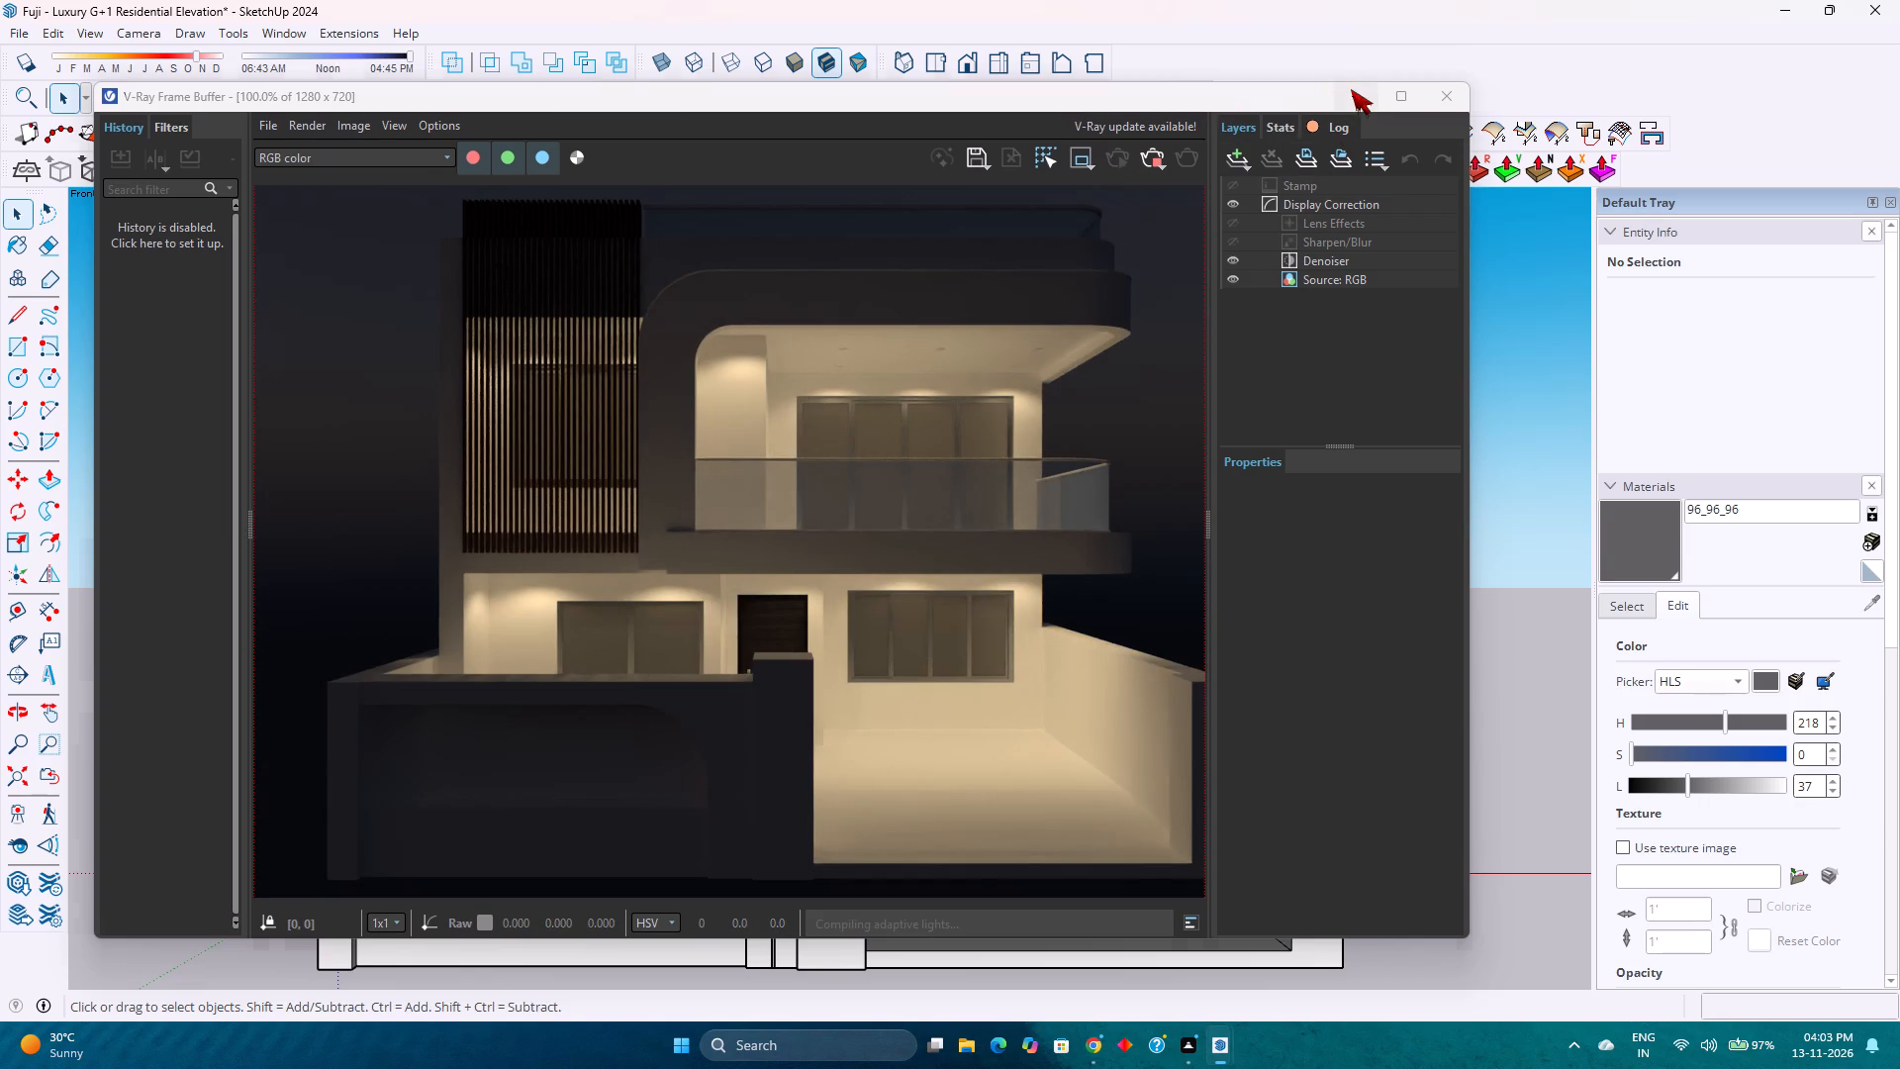
Open the house group for editing and select the ground-floor ceiling face beneath the balcony.
scroll(855, 346, "up", 1)
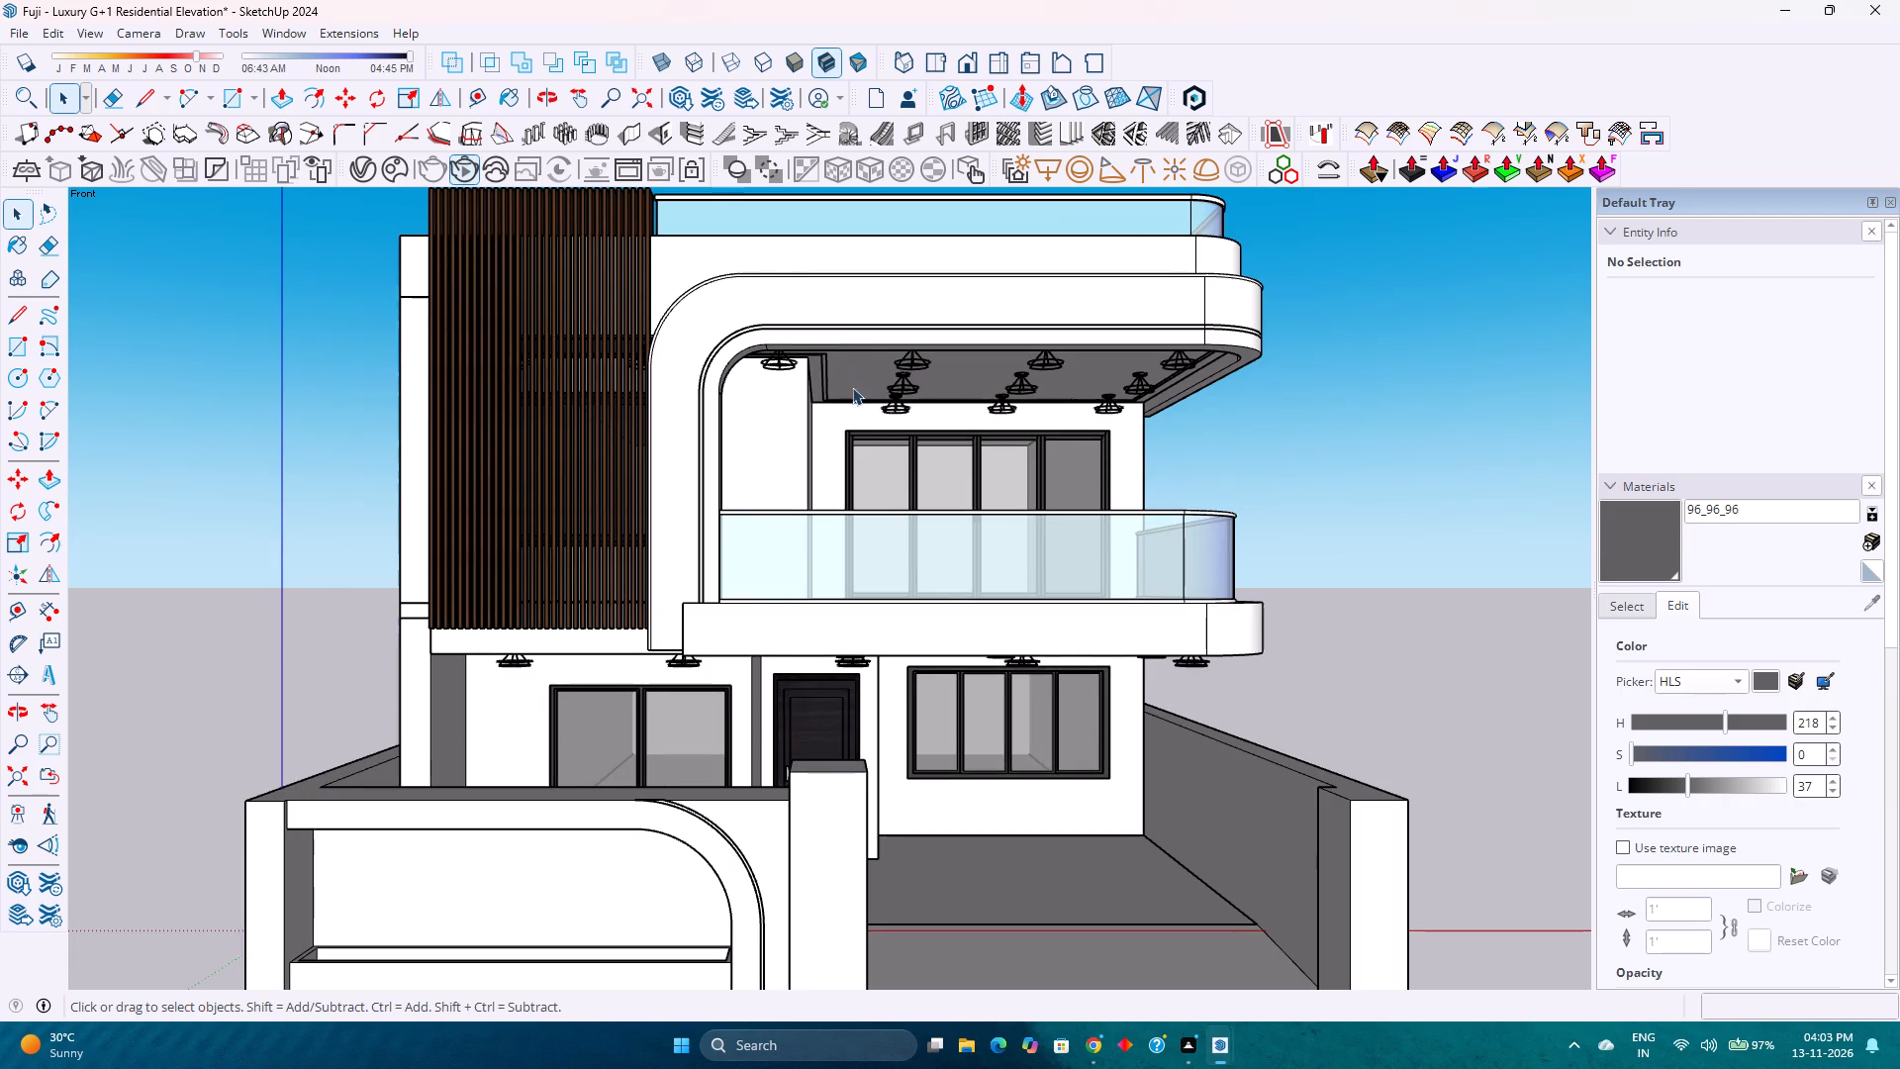
scroll(864, 430, "down", 1)
middle_click_drag(860, 427, 791, 311)
middle_click(791, 311)
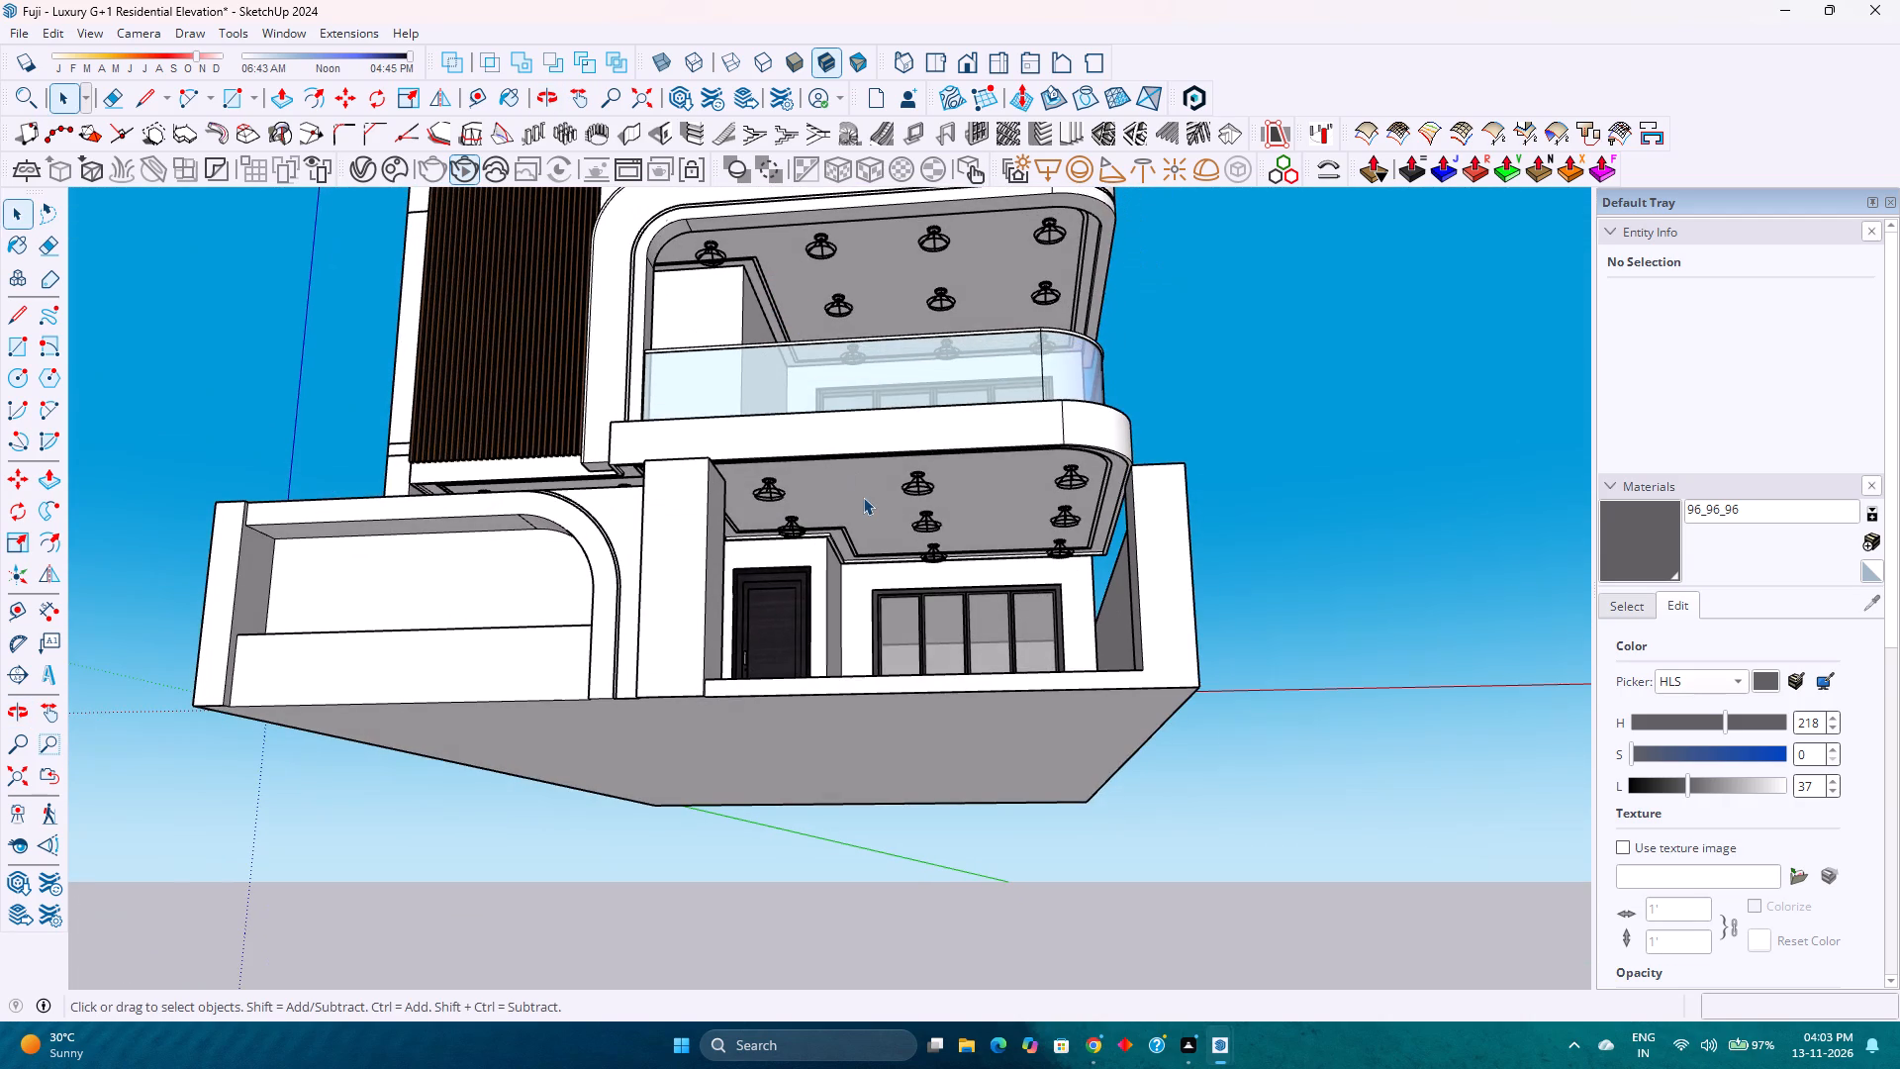
scroll(863, 506, "up", 3)
double_click(863, 507)
scroll(860, 508, "up", 3)
left_click(854, 492)
left_click(854, 491)
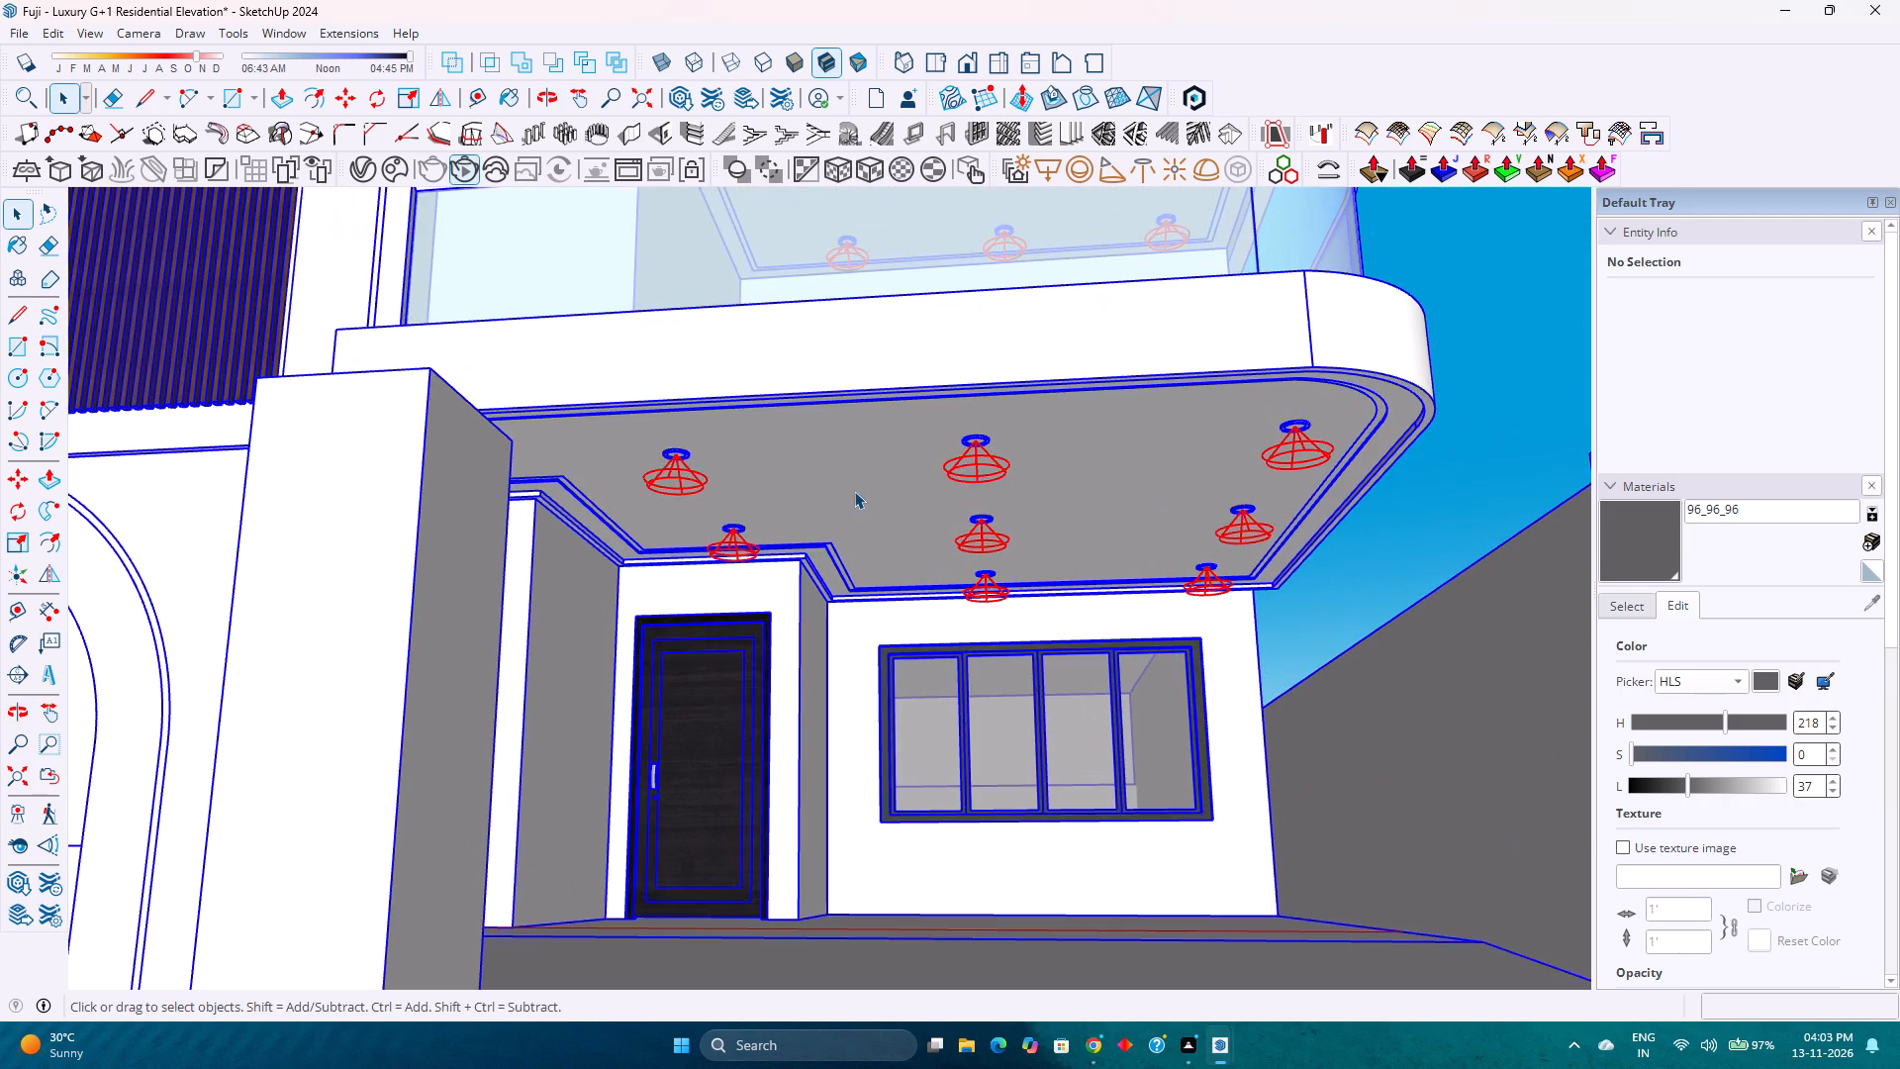
left_click(854, 491)
left_click(854, 491)
left_click(854, 491)
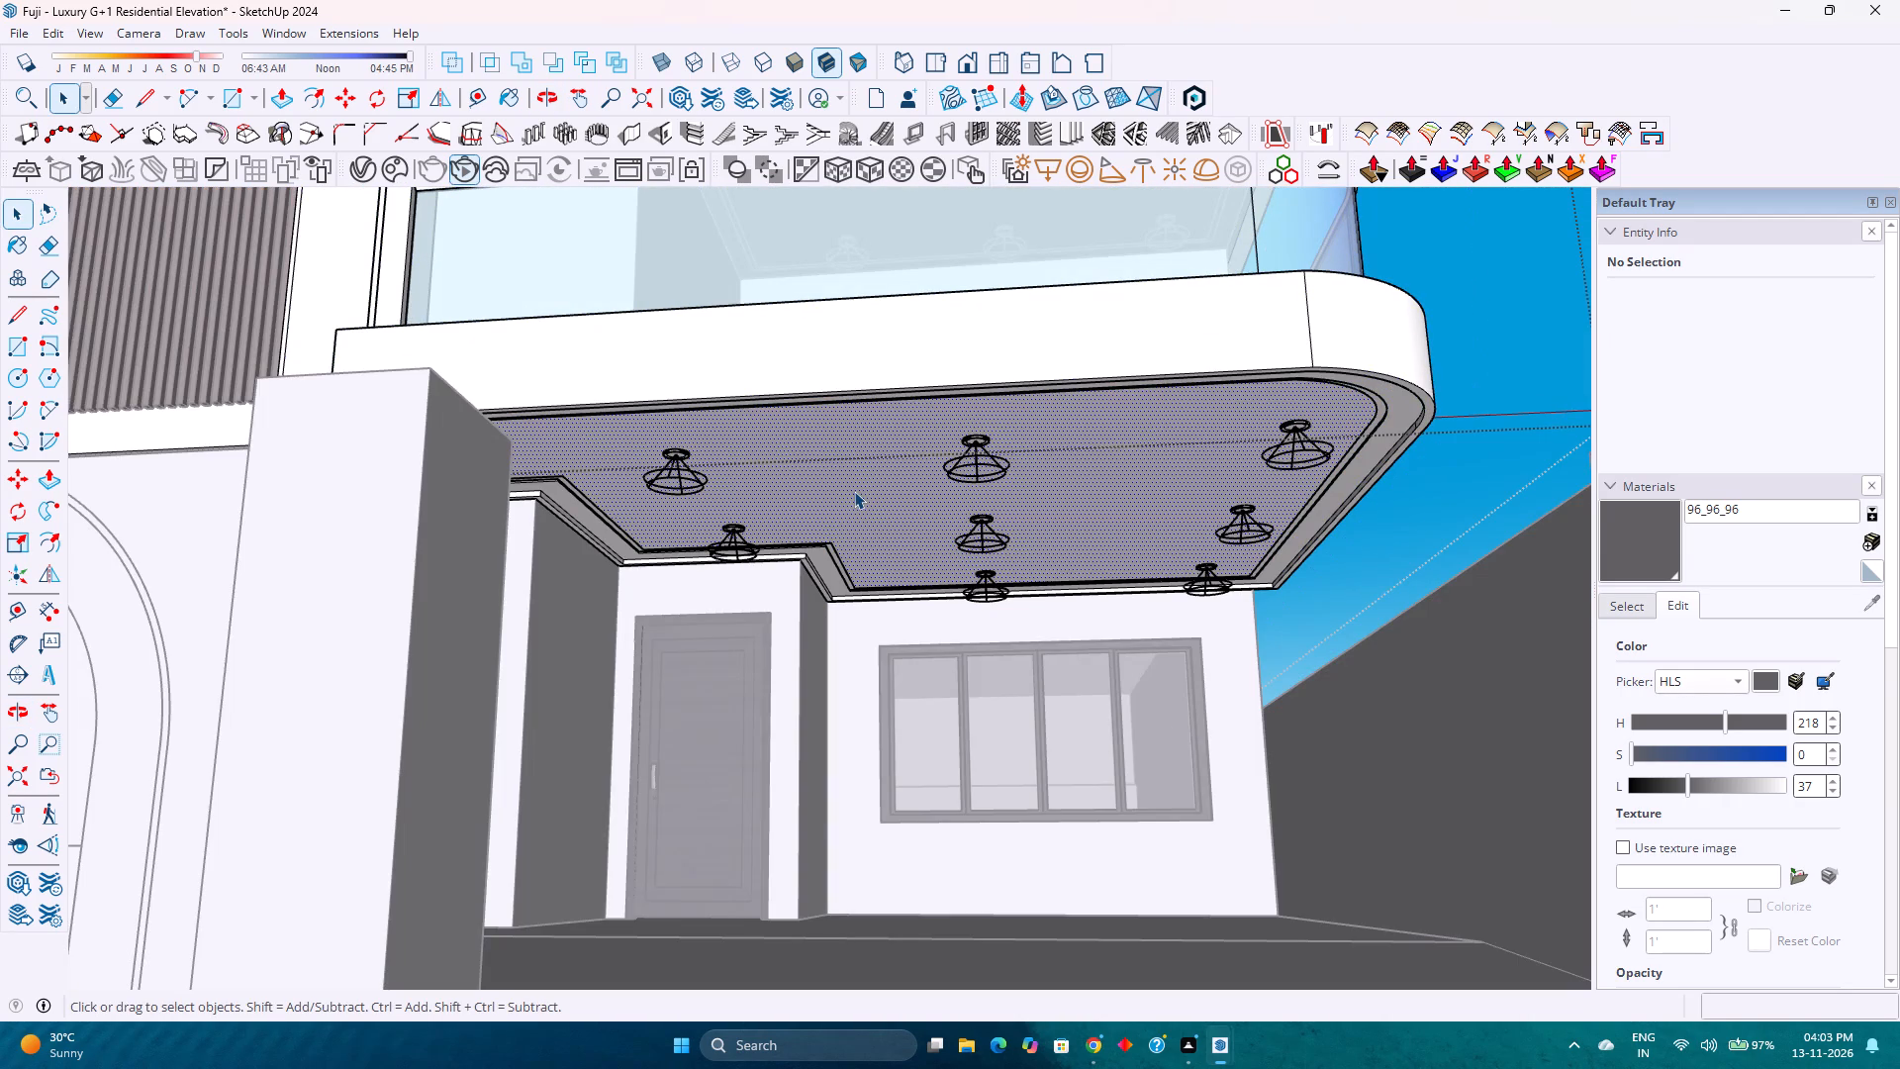
Look through the Brick, Cladding and Siding and neighbouring material collections for a ceiling finish.
left_click(1635, 599)
left_click(1705, 625)
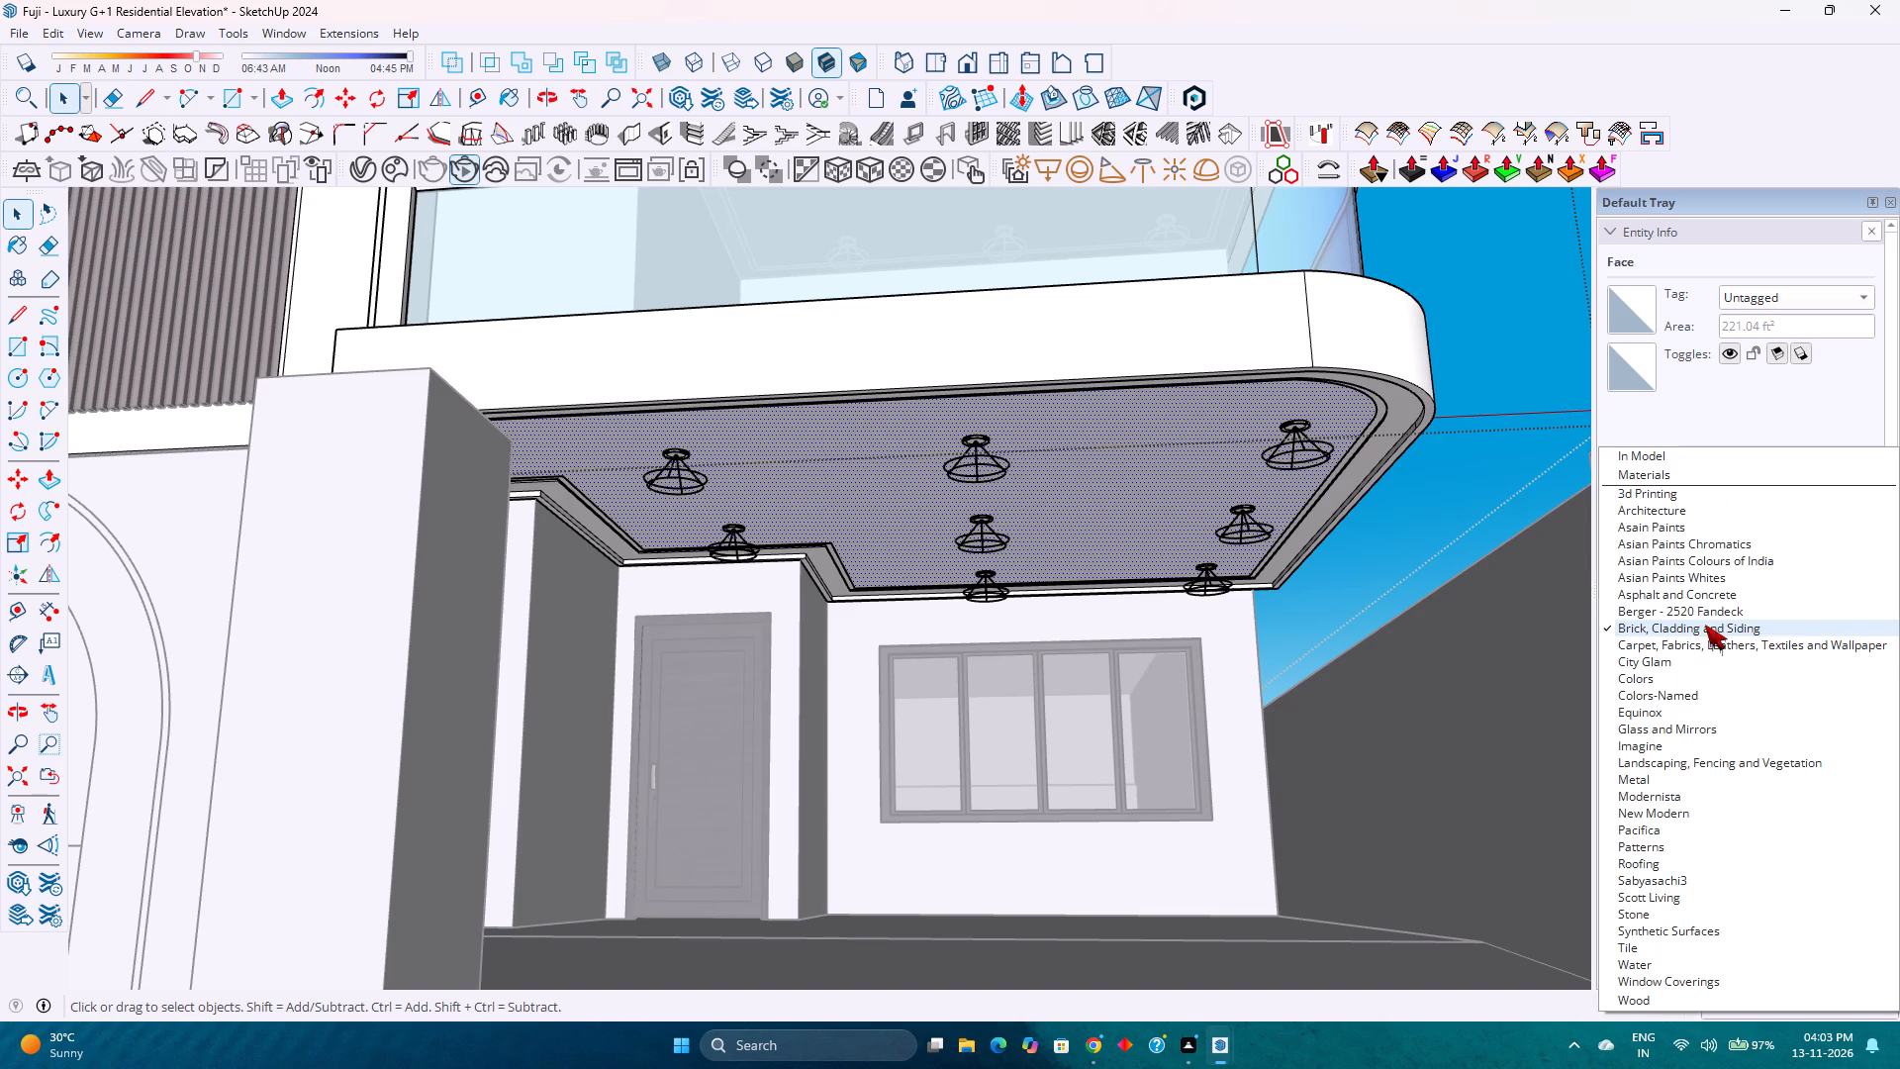
left_click(1702, 625)
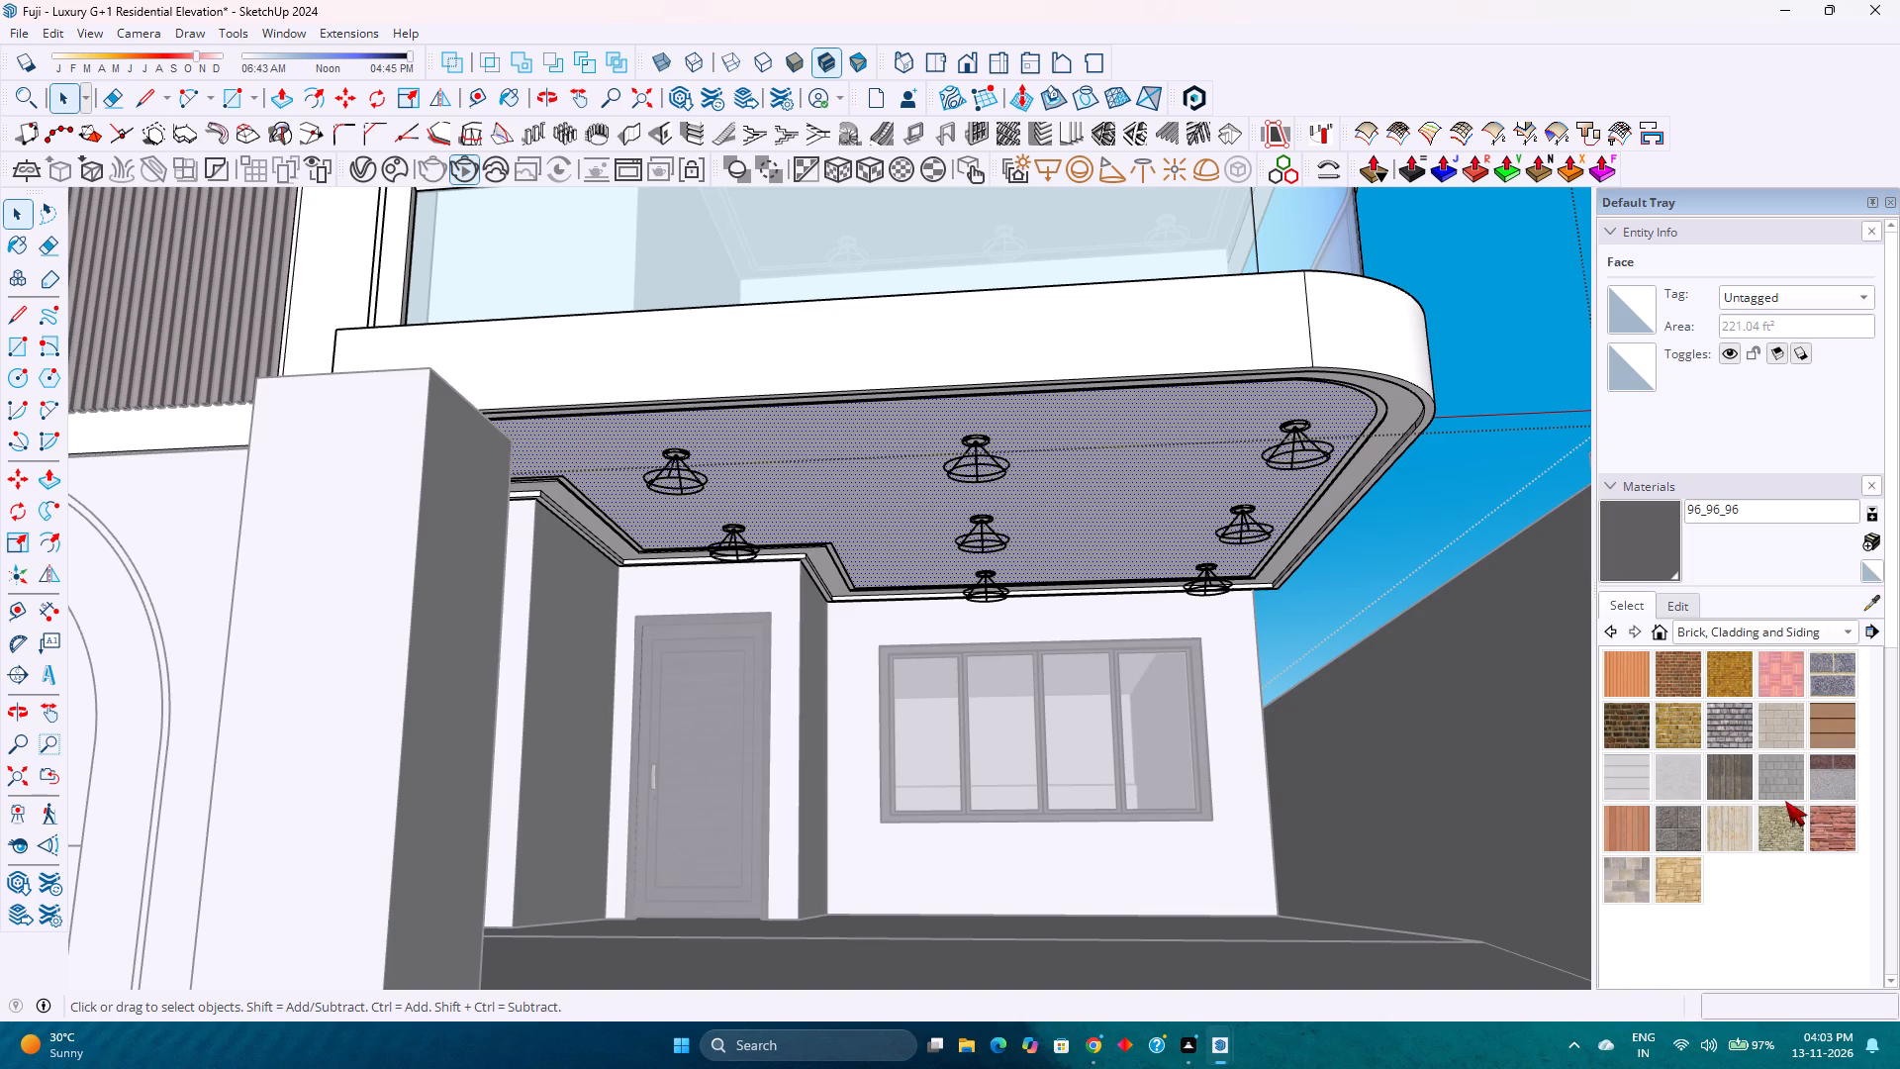
left_click(1703, 632)
left_click(1703, 641)
left_click(1734, 638)
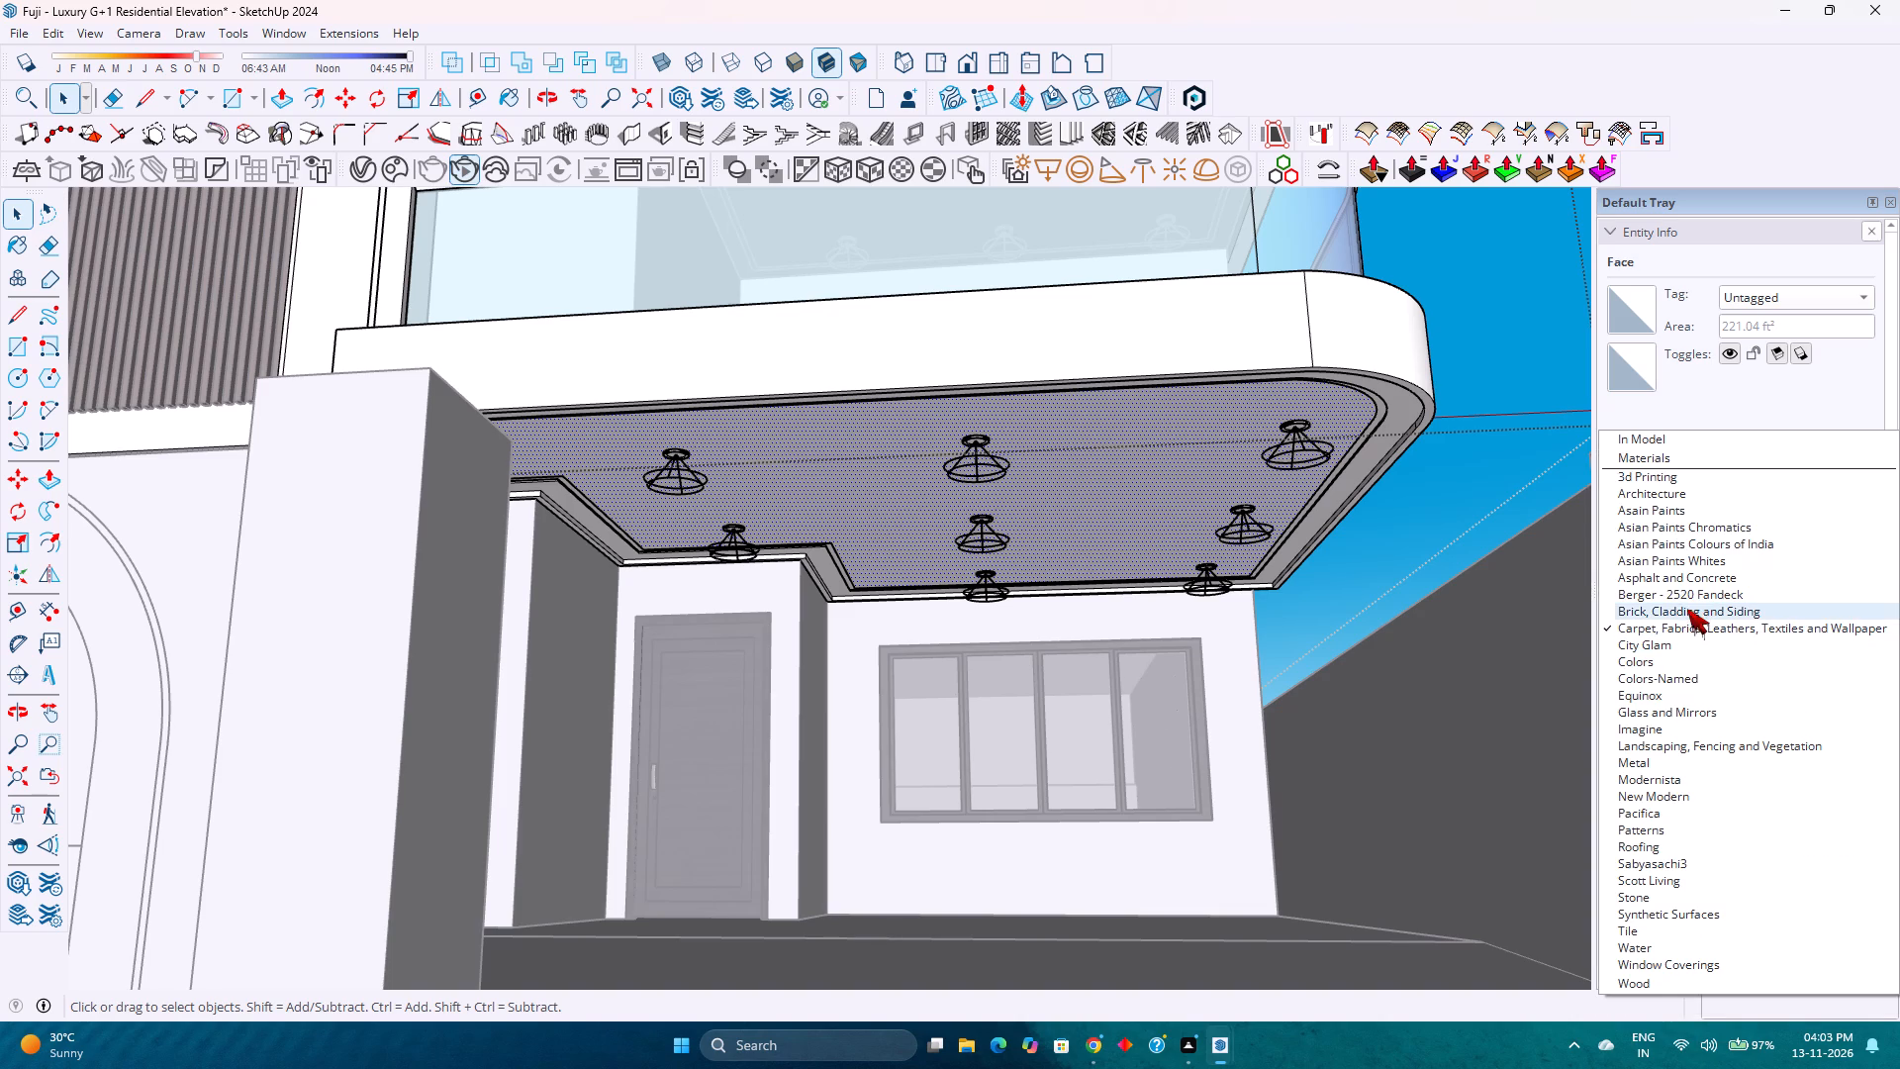
left_click(1687, 609)
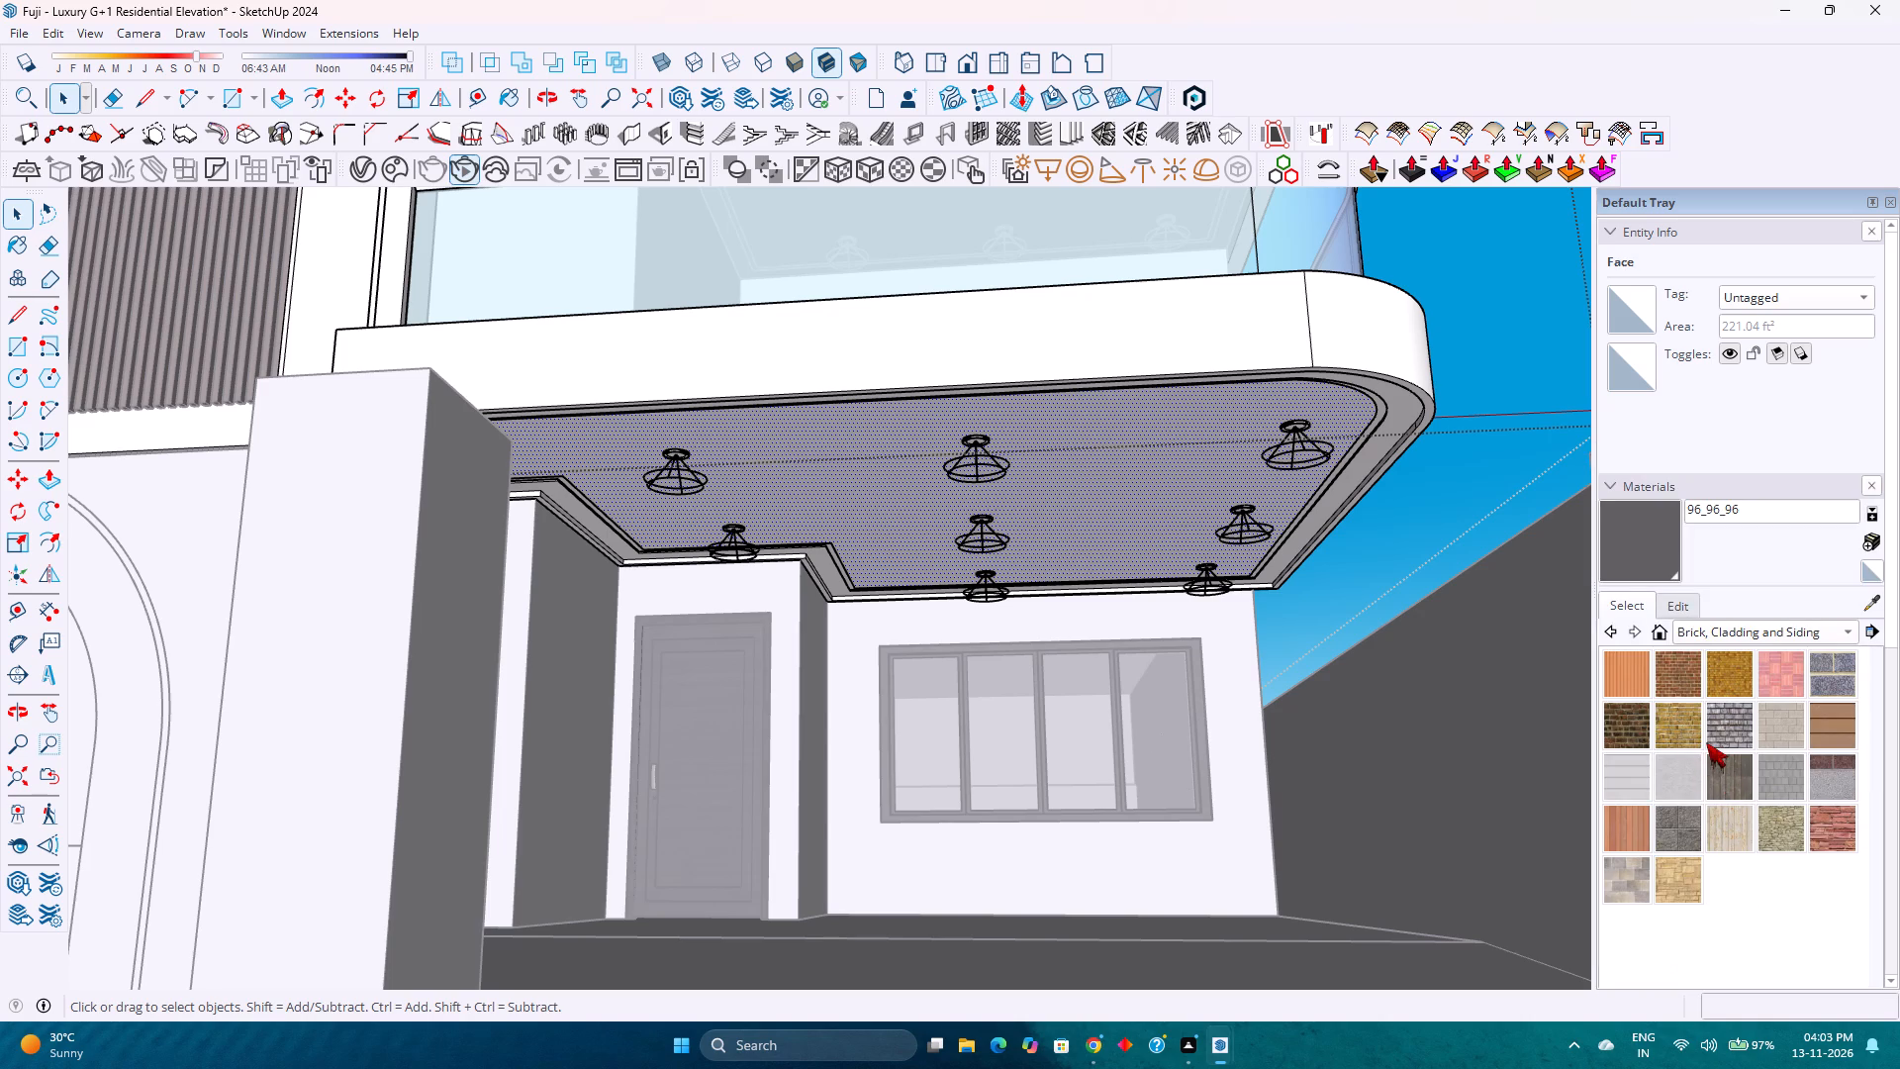
scroll(1707, 740, "down", 2)
left_click(1710, 632)
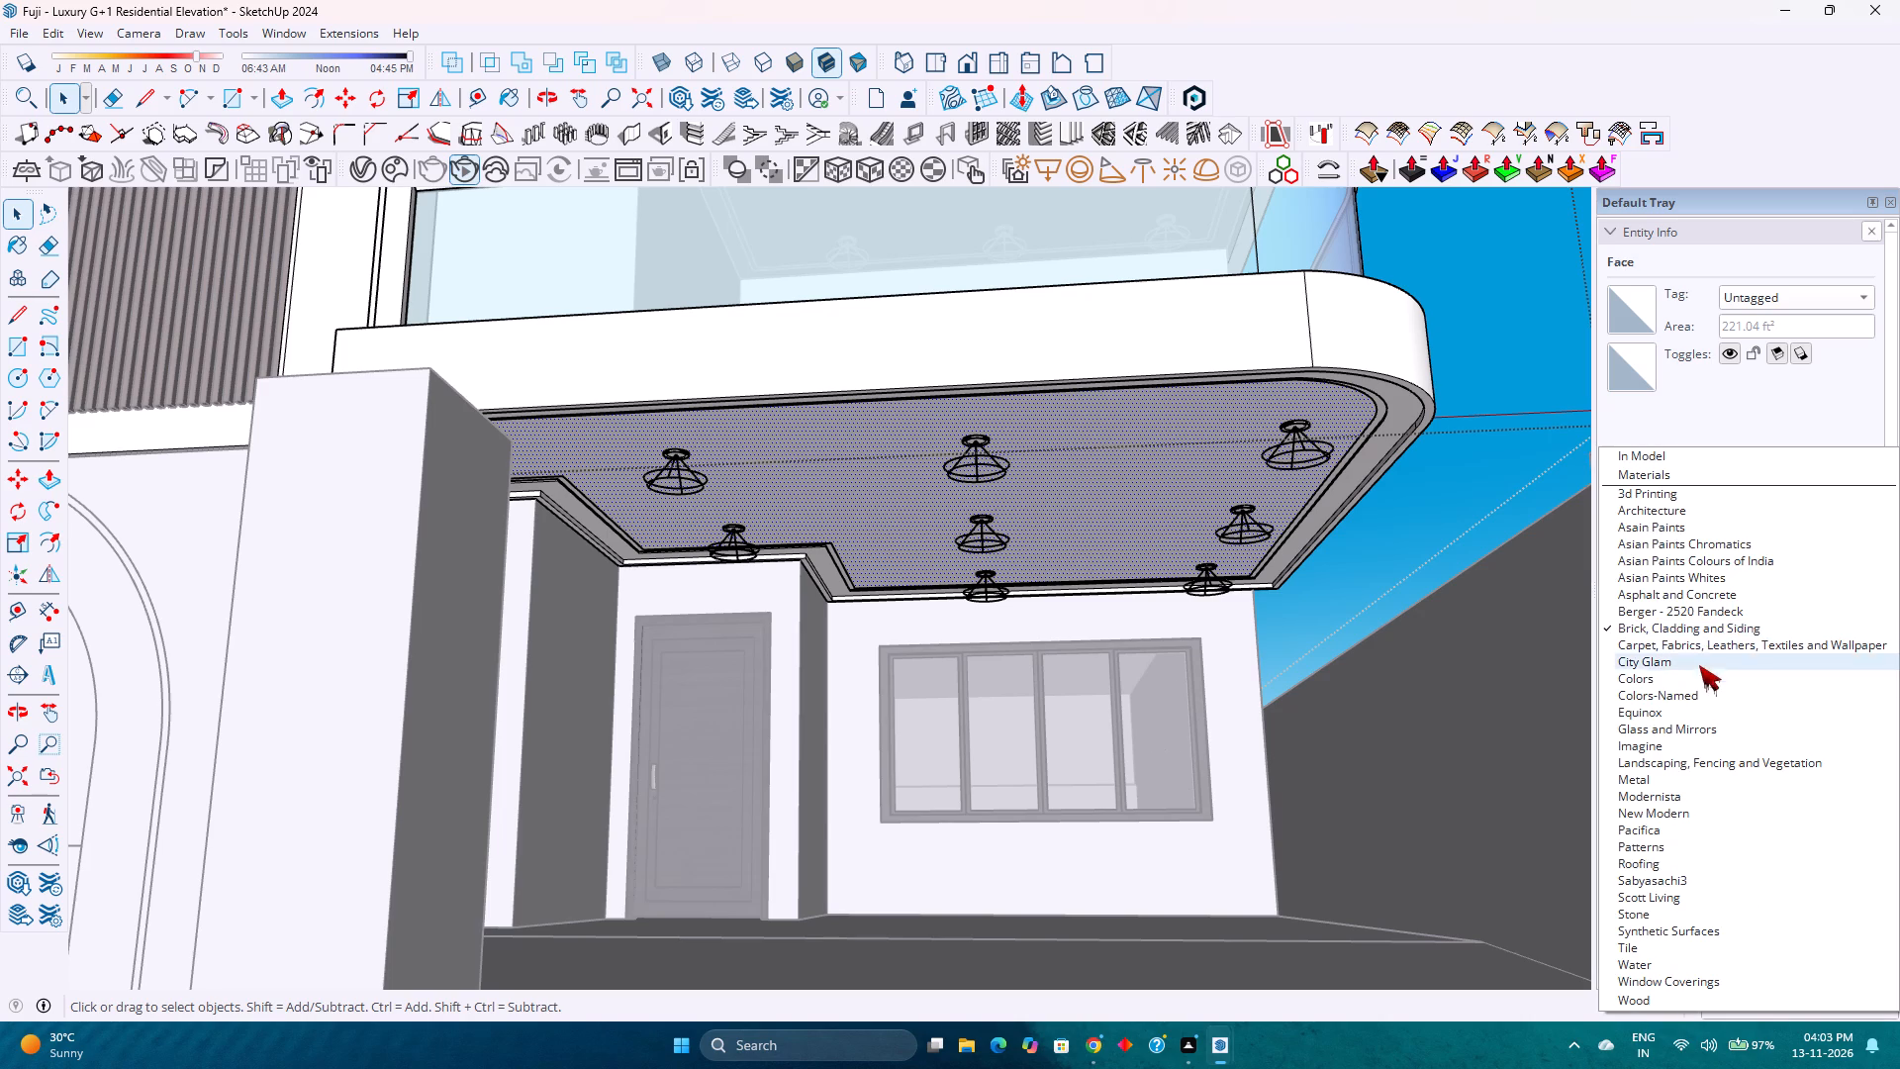
left_click(1707, 661)
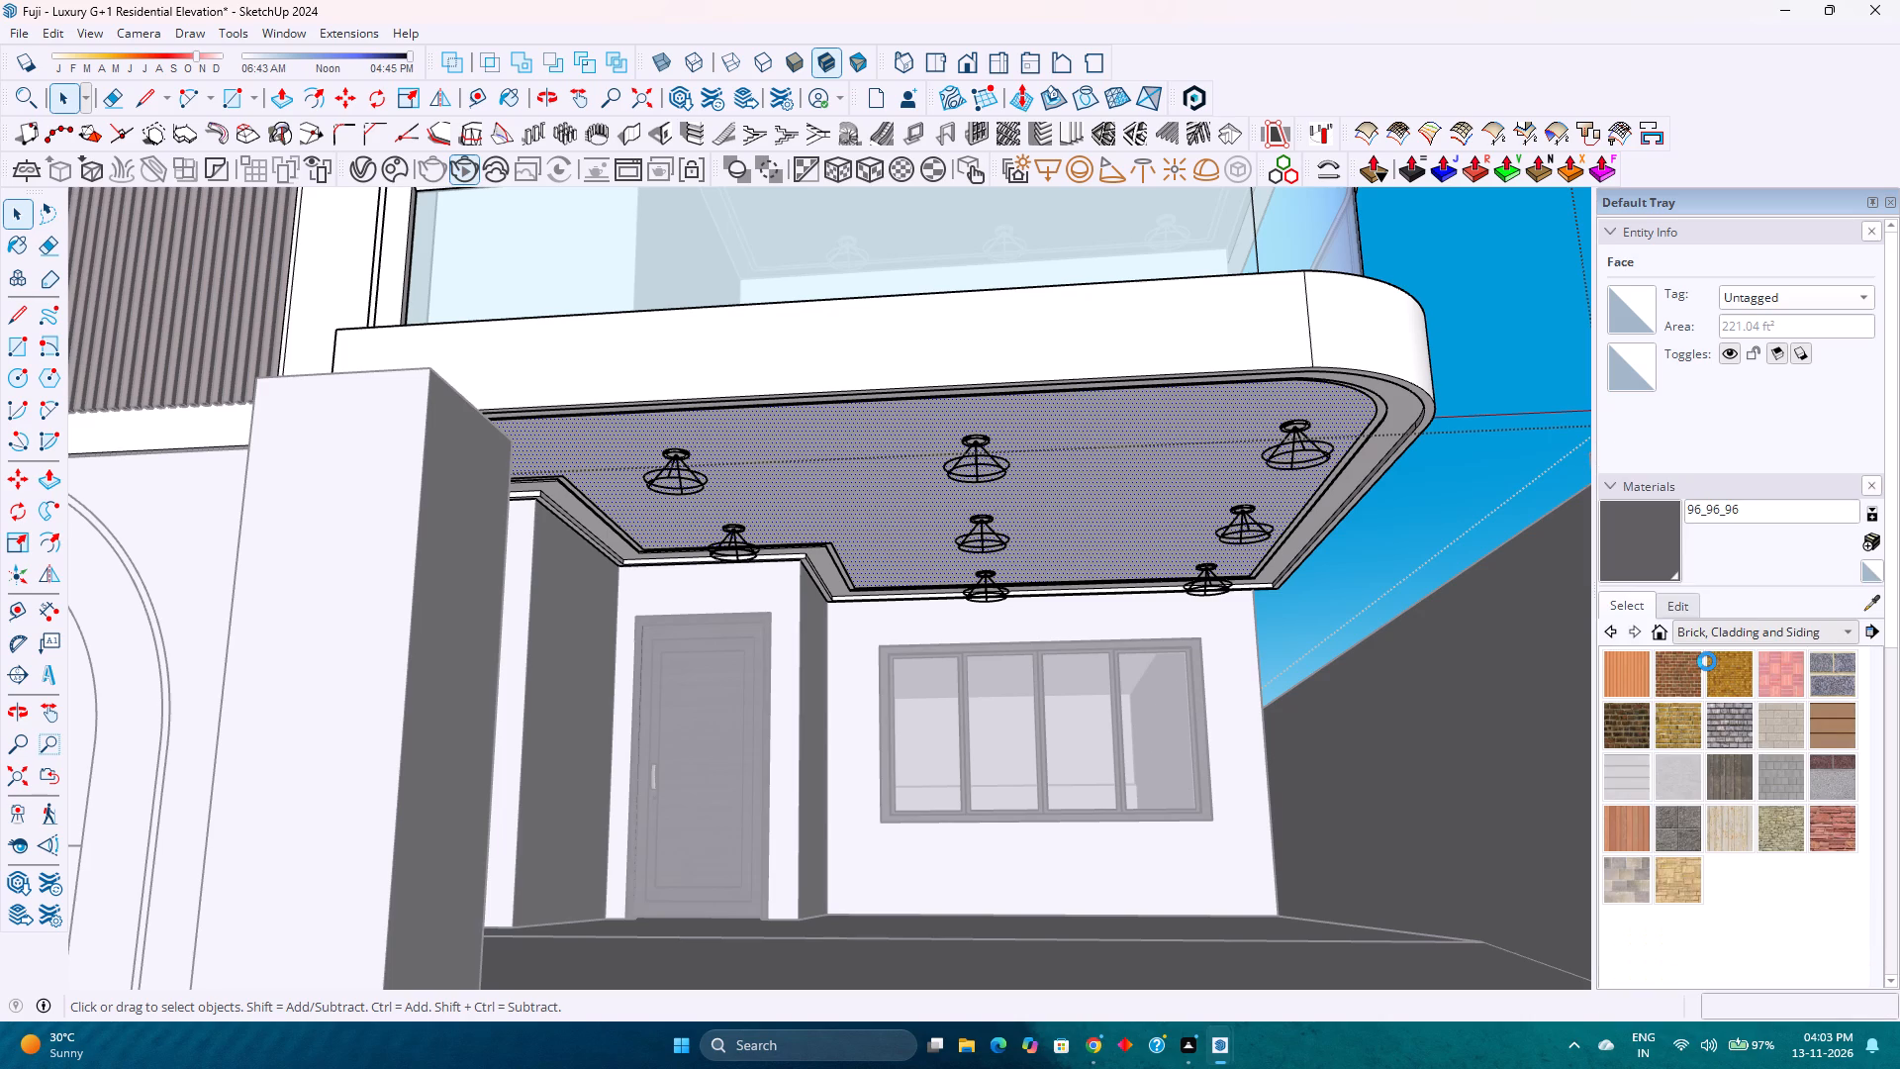
left_click(1715, 629)
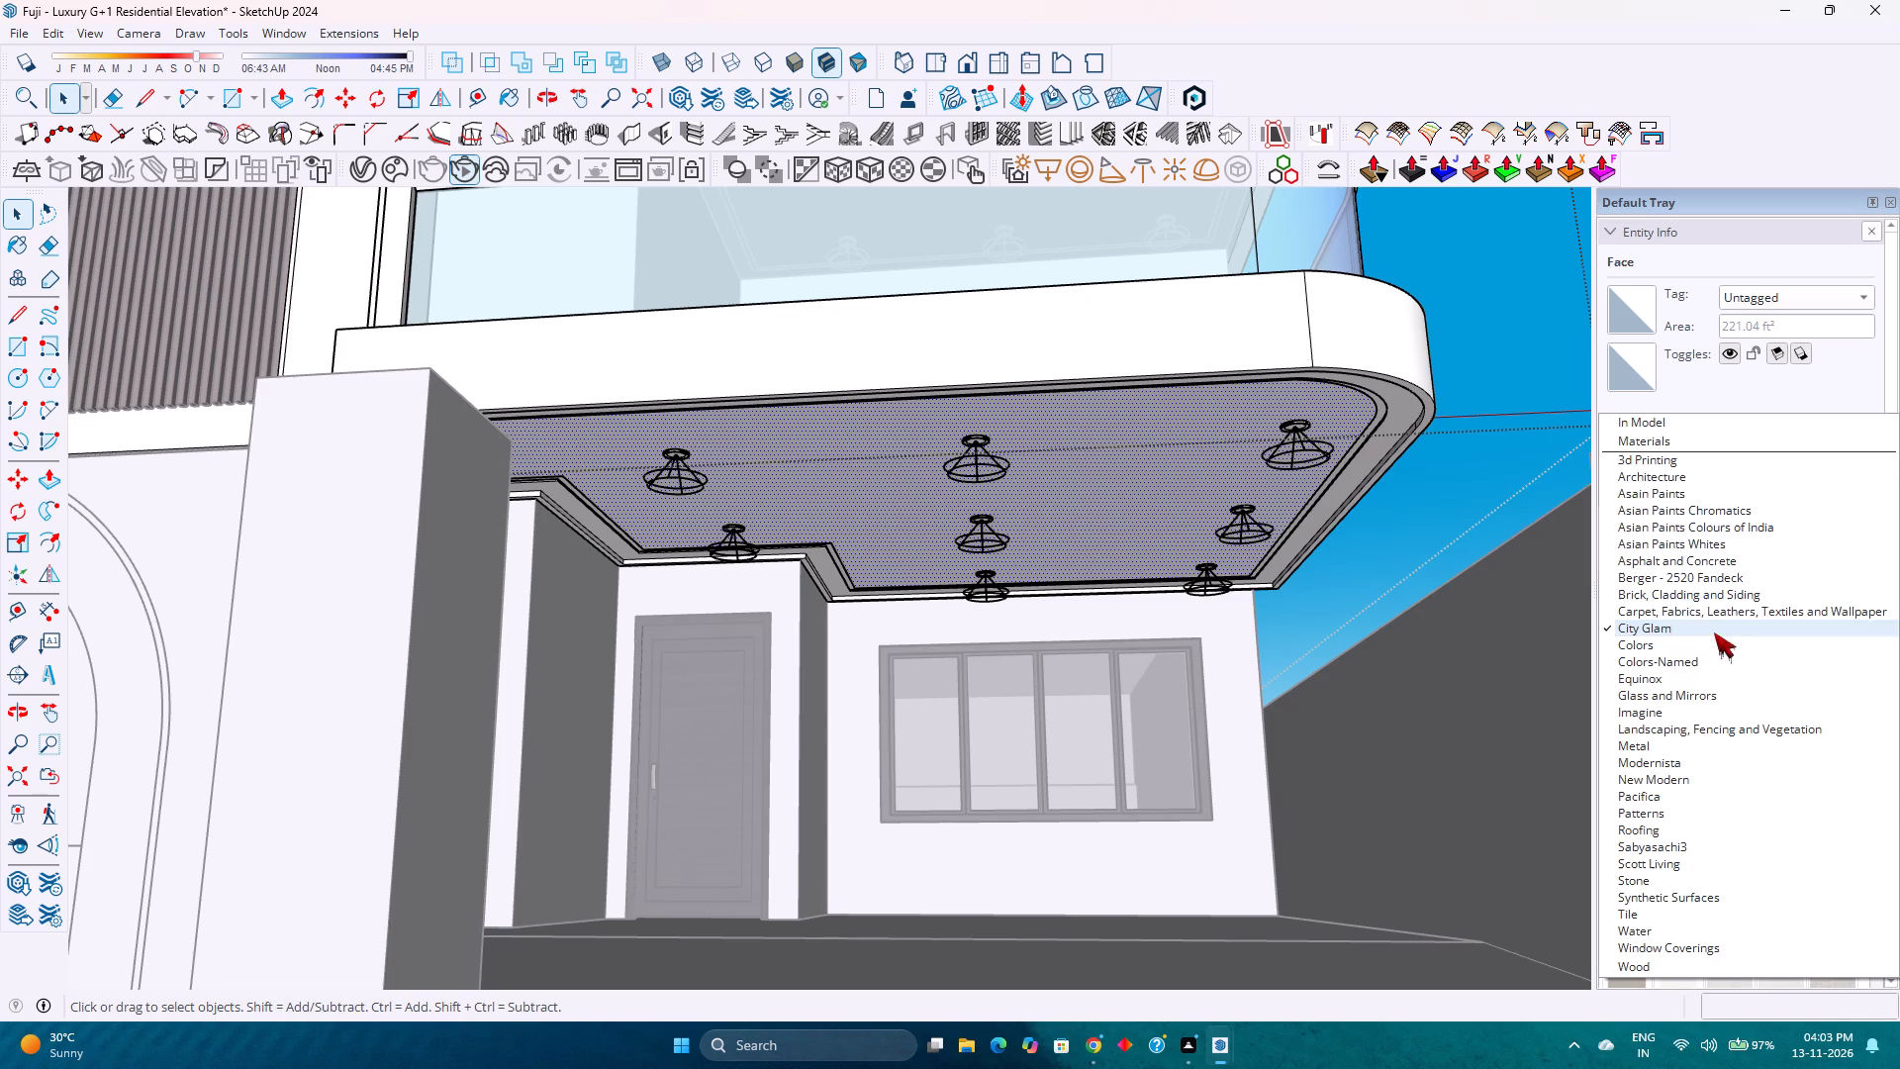
Paint the ground-floor ceiling face with Wood Fence from the Landscaping, Fencing and Vegetation collection.
left_click(1721, 722)
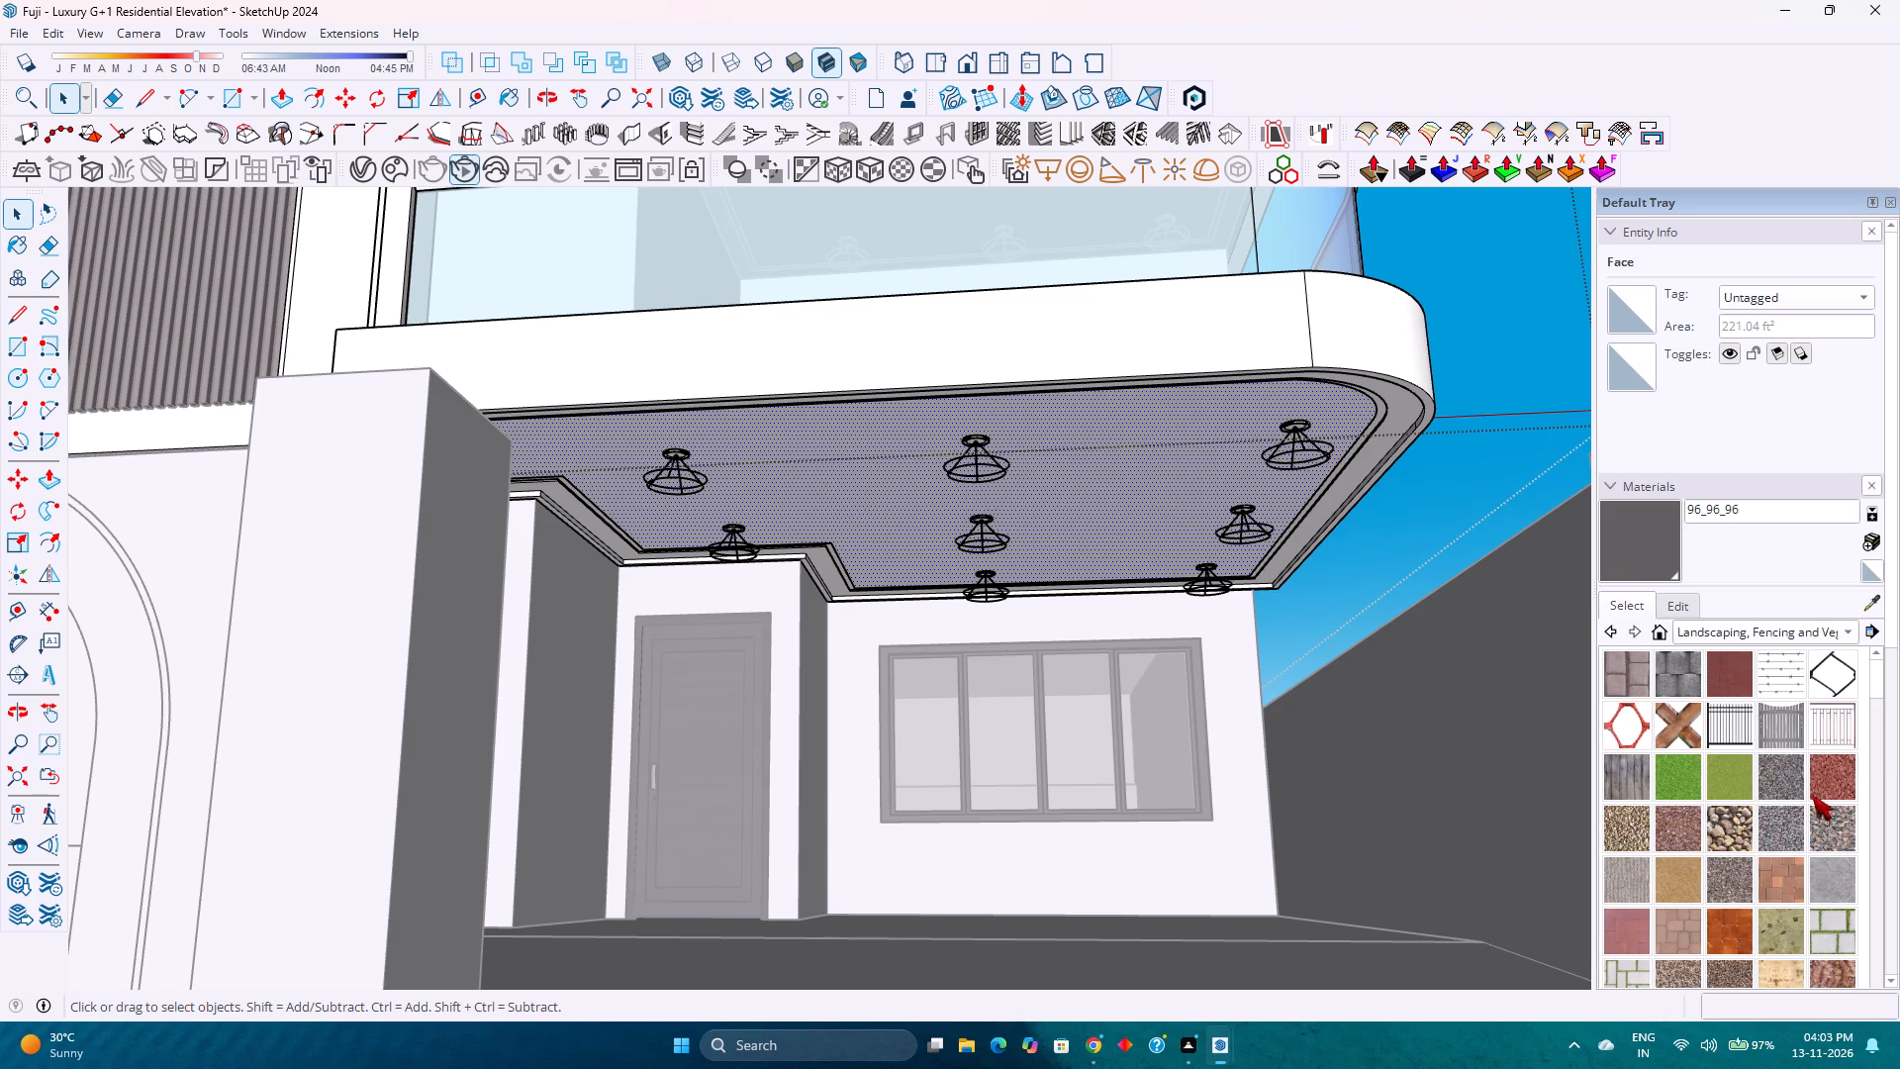
scroll(1773, 788, "down", 4)
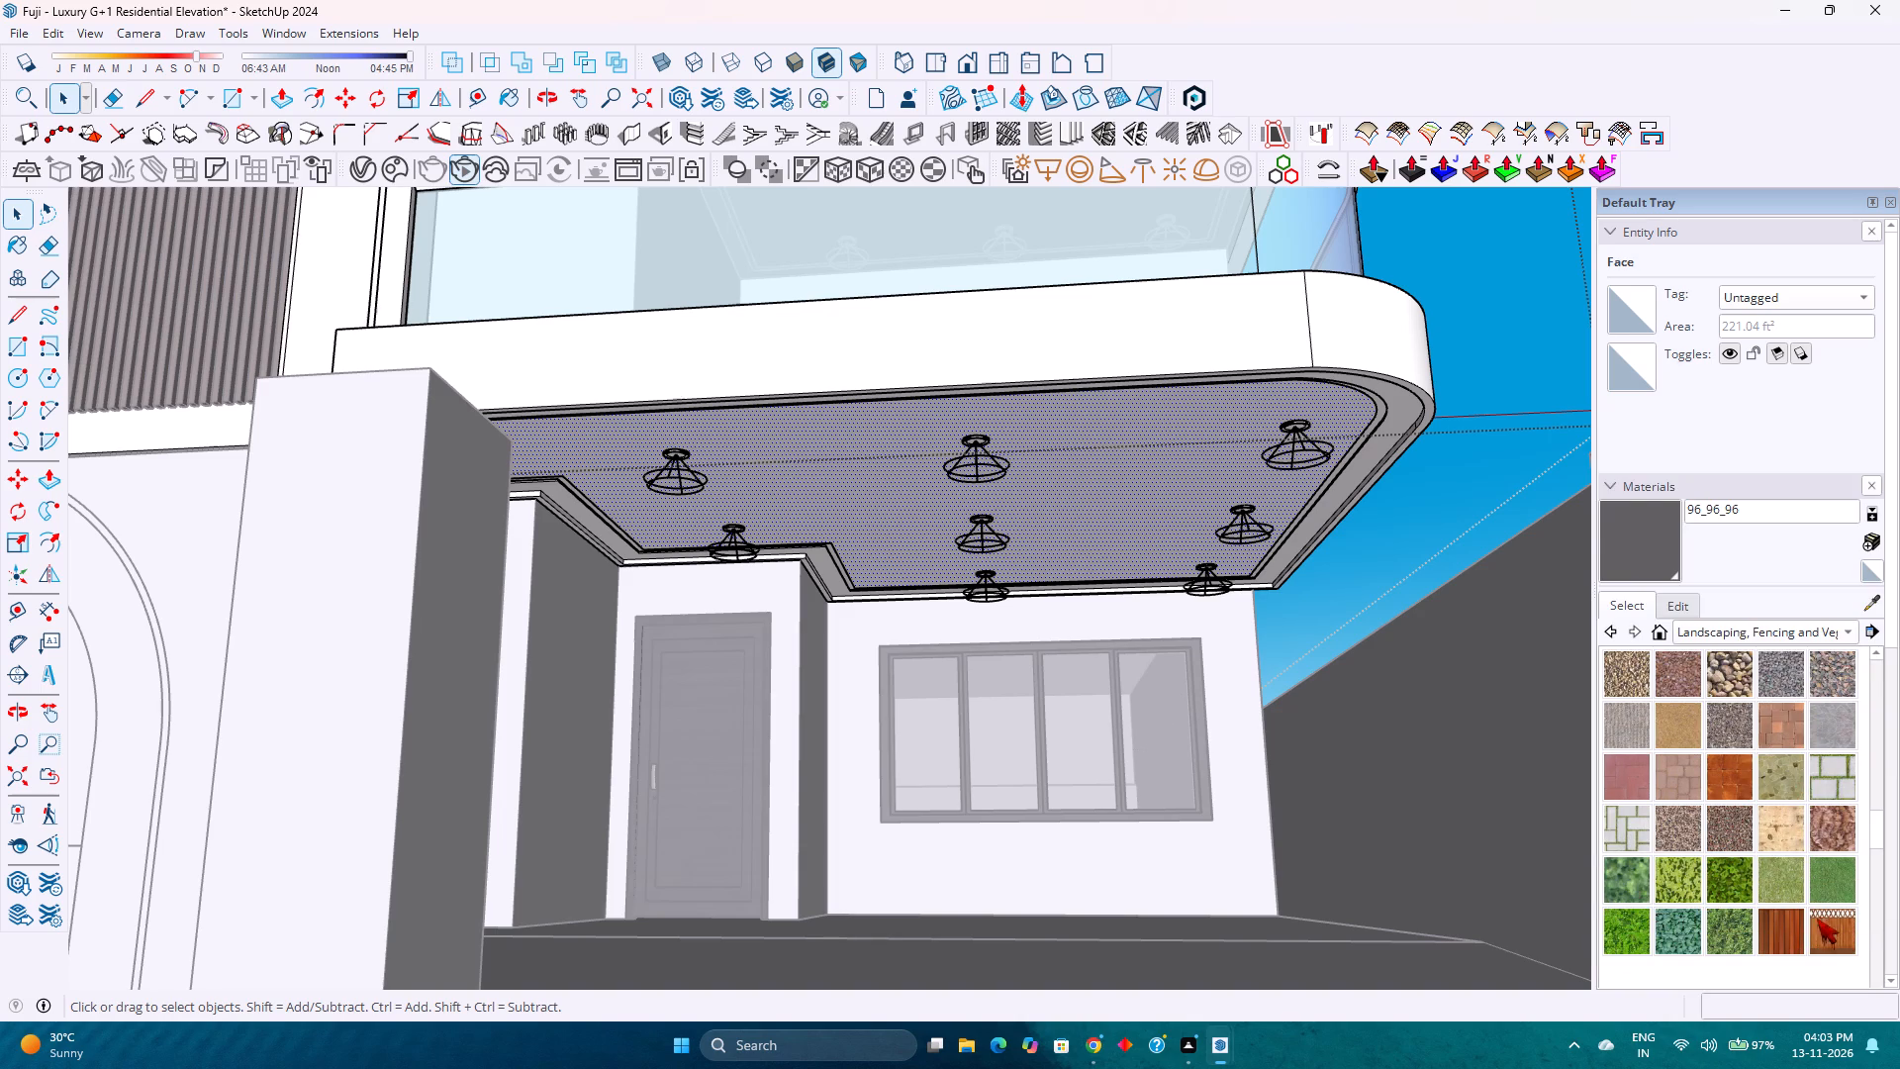
left_click(1782, 923)
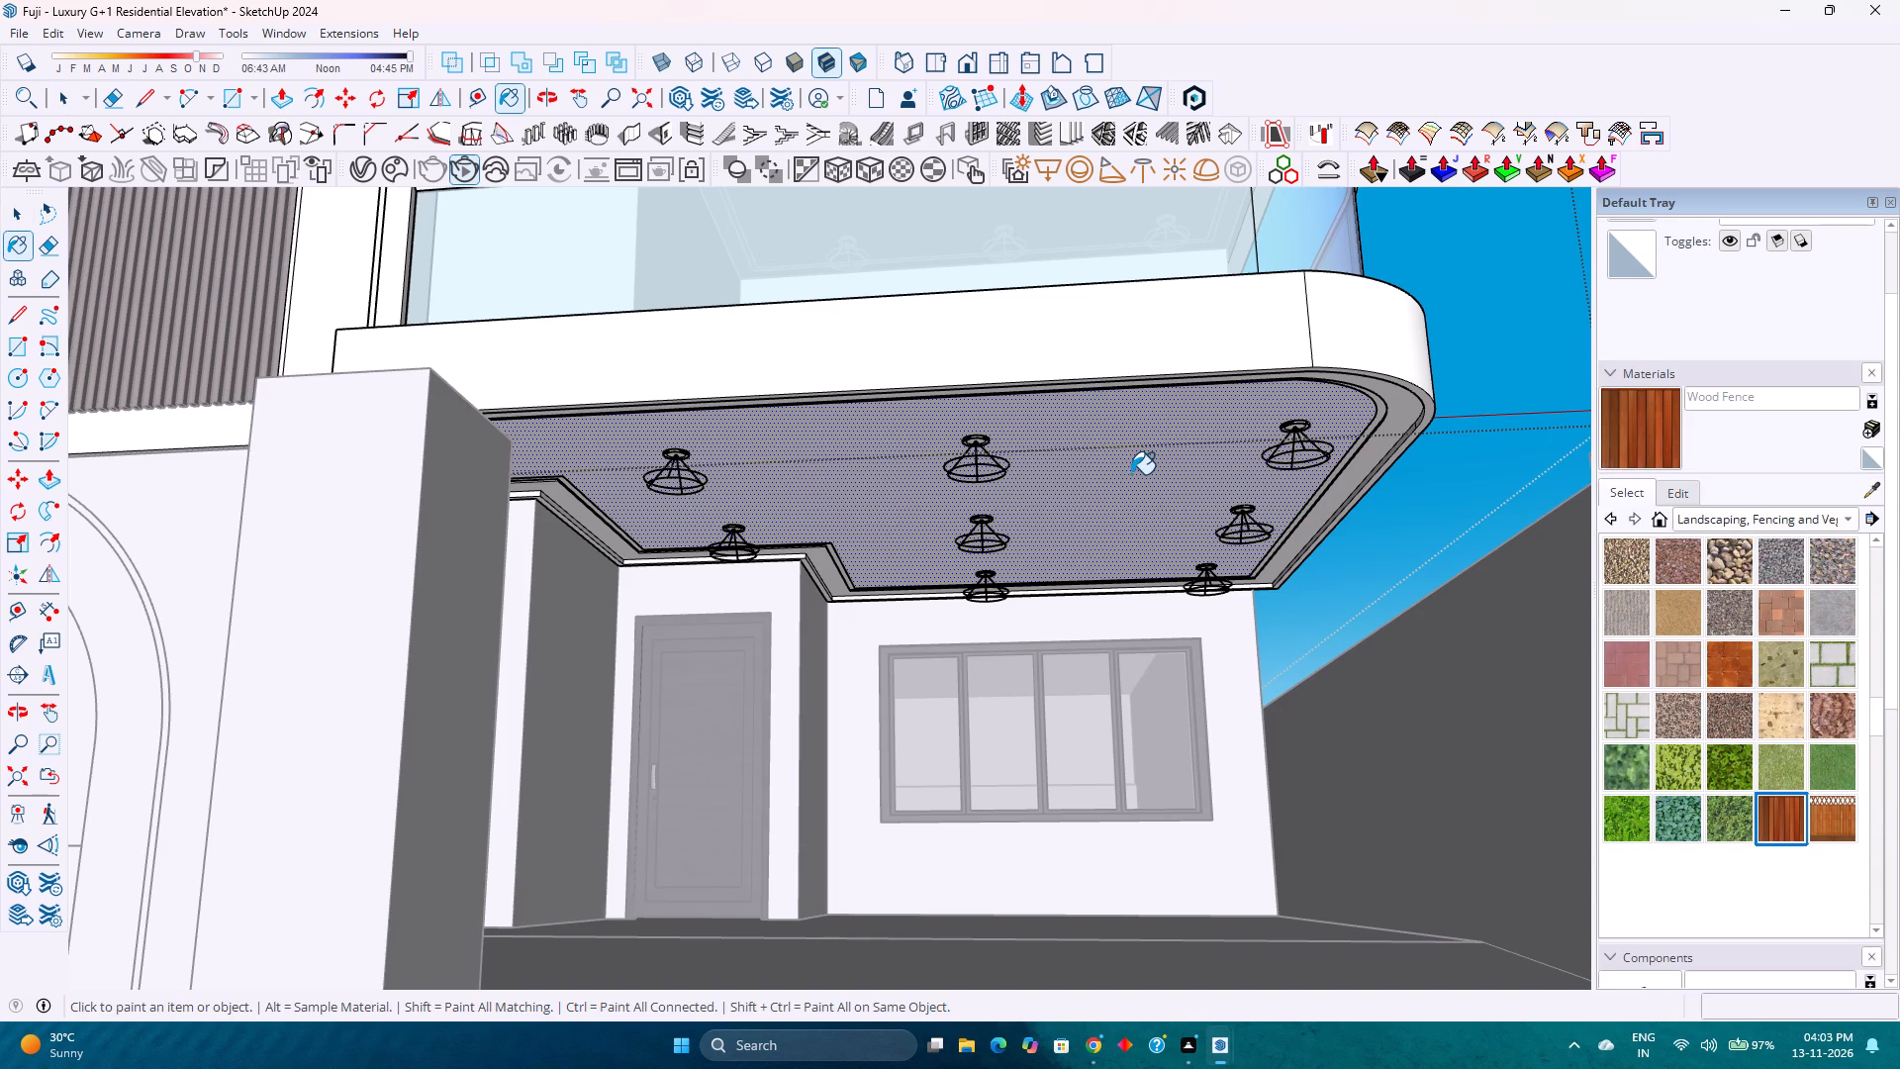
left_click(1131, 474)
Paint the border strip around the ground-floor ceiling with Wood Fence and leave the group.
scroll(1360, 509, "up", 5)
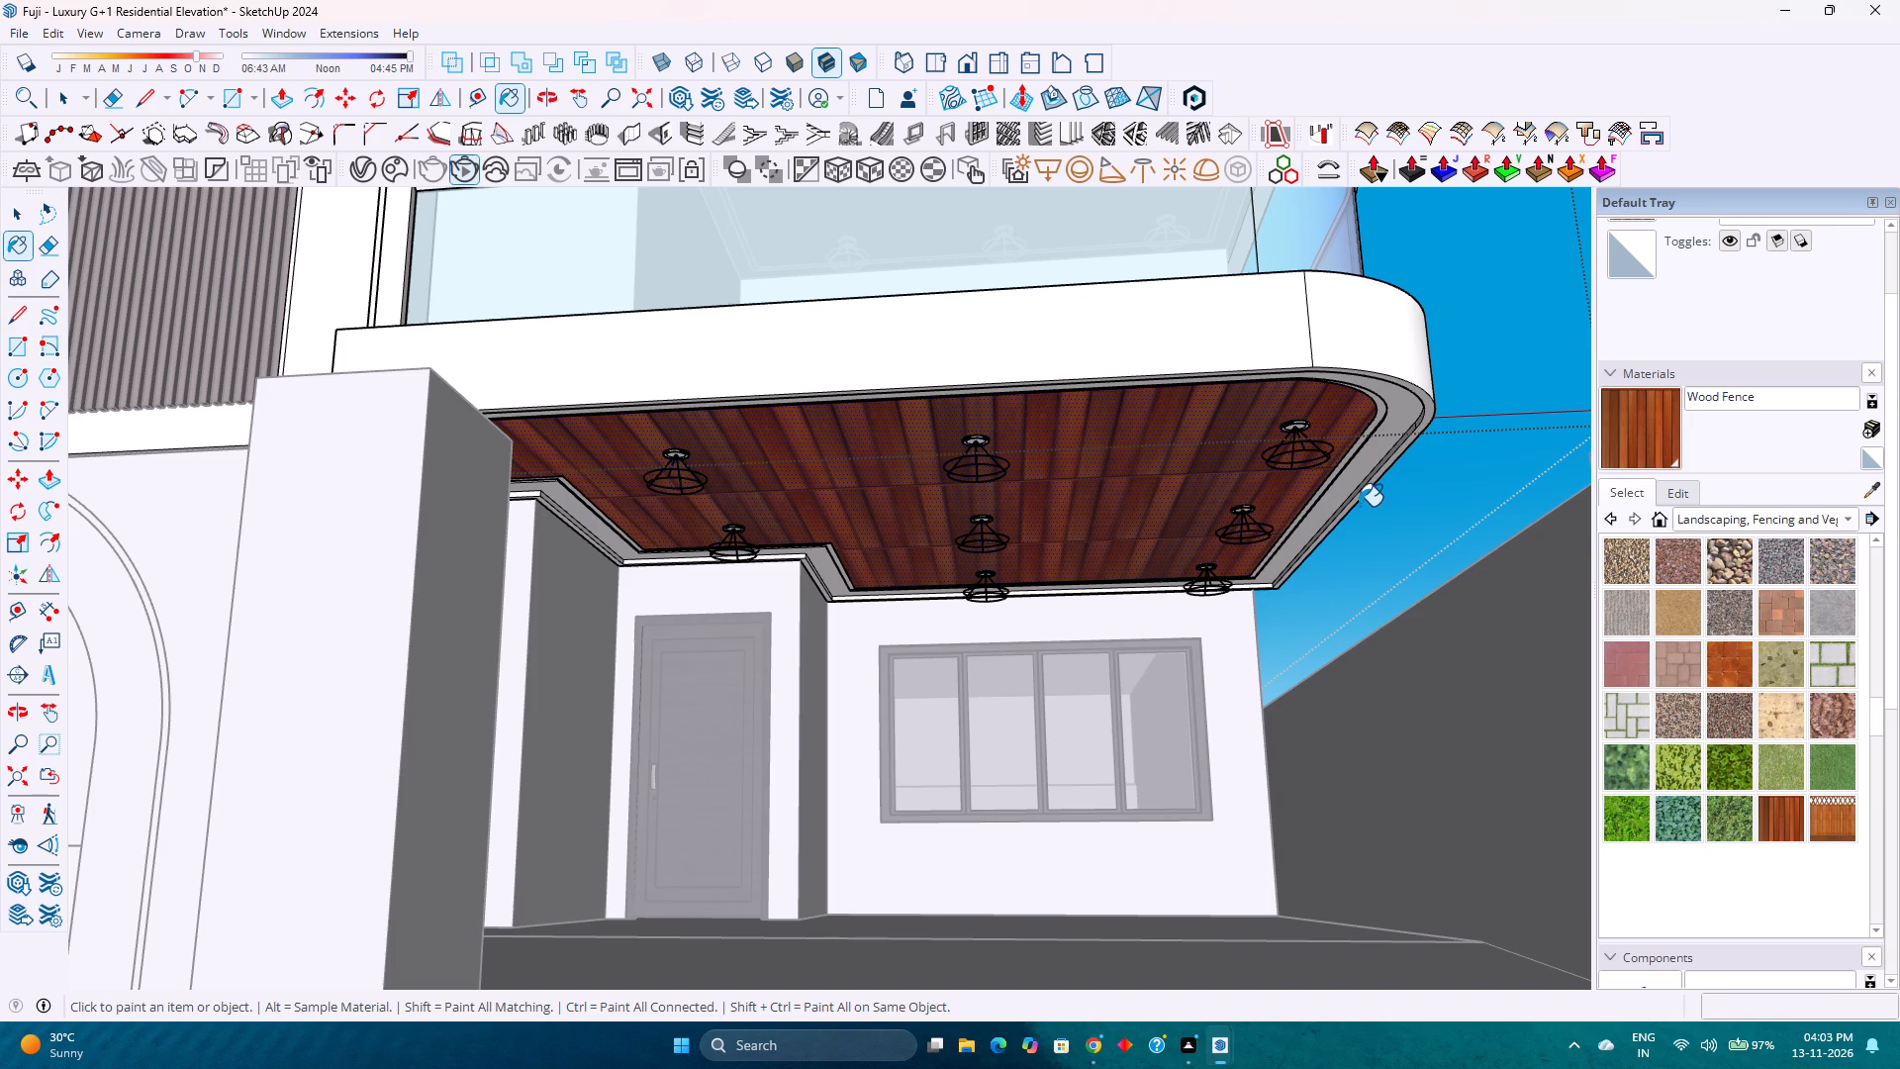
scroll(1359, 506, "up", 10)
left_click(1341, 471)
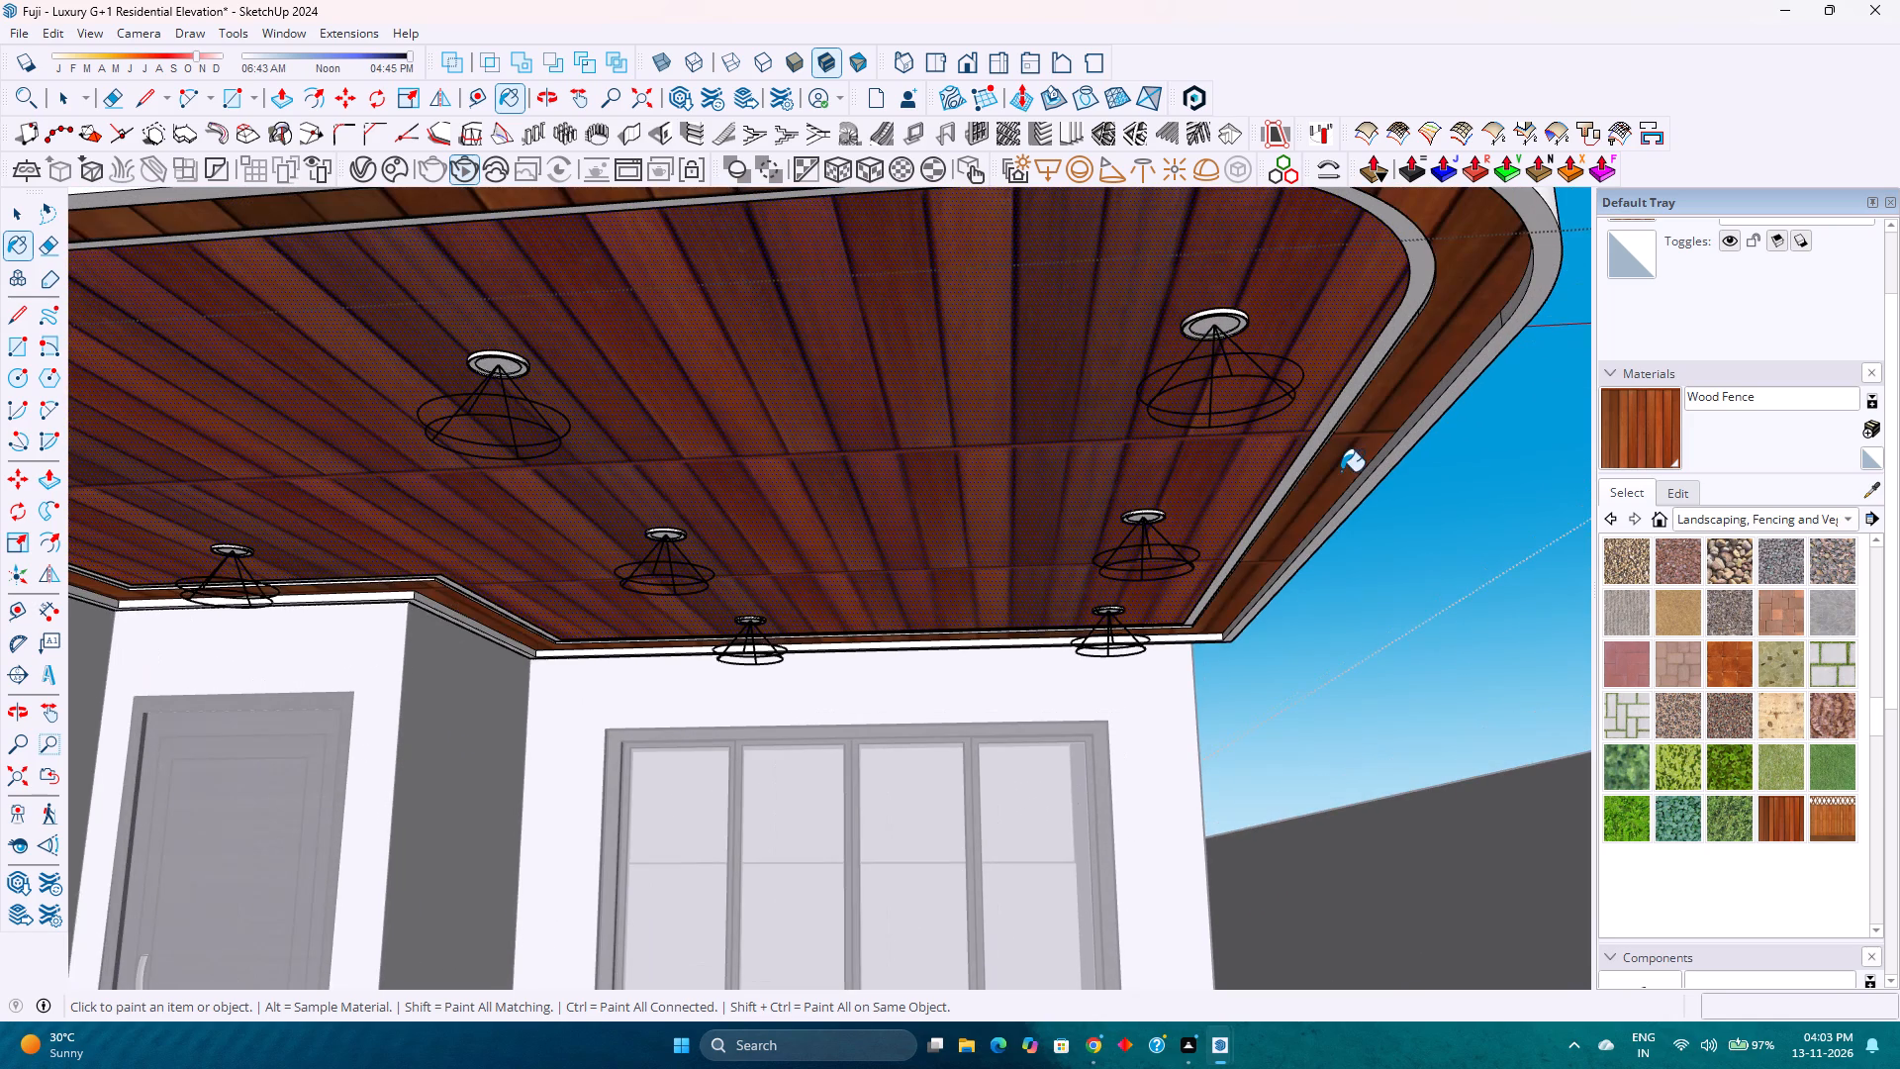
scroll(1193, 539, "down", 15)
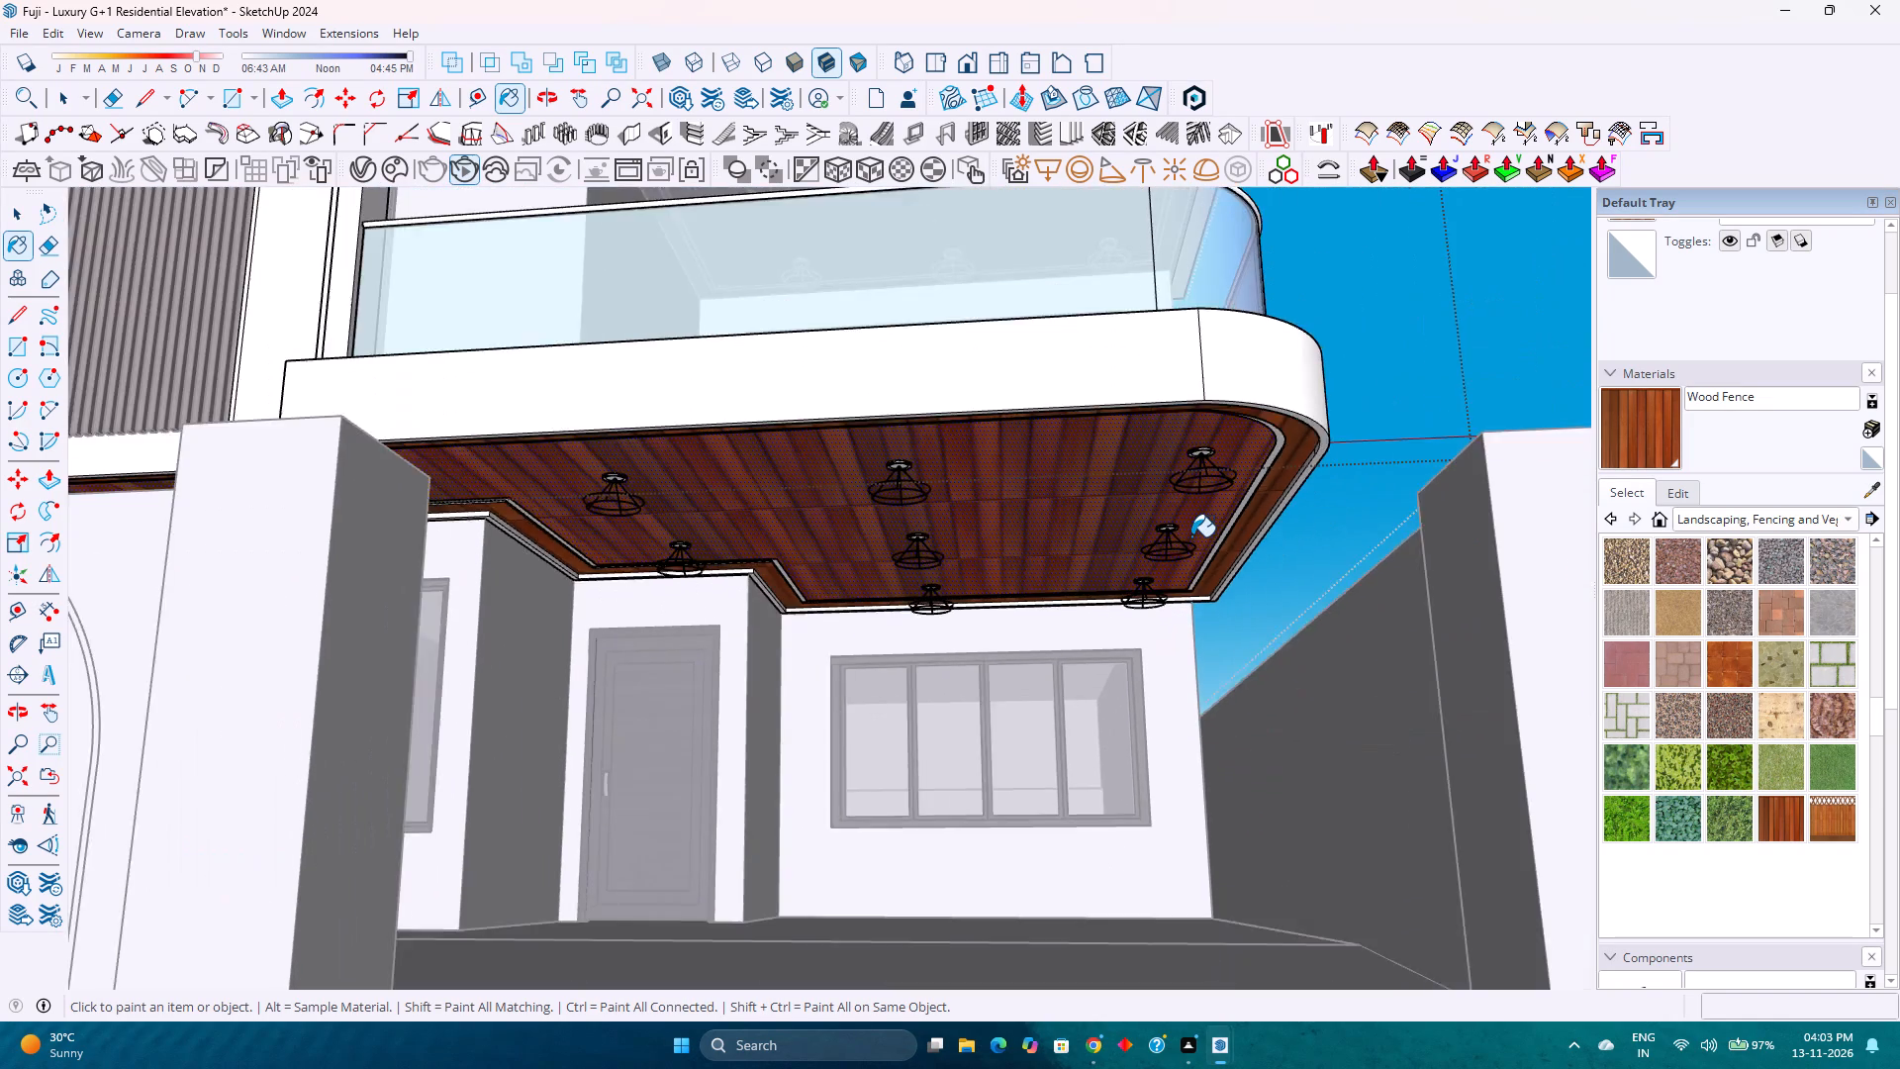
scroll(1191, 535, "down", 6)
key("space")
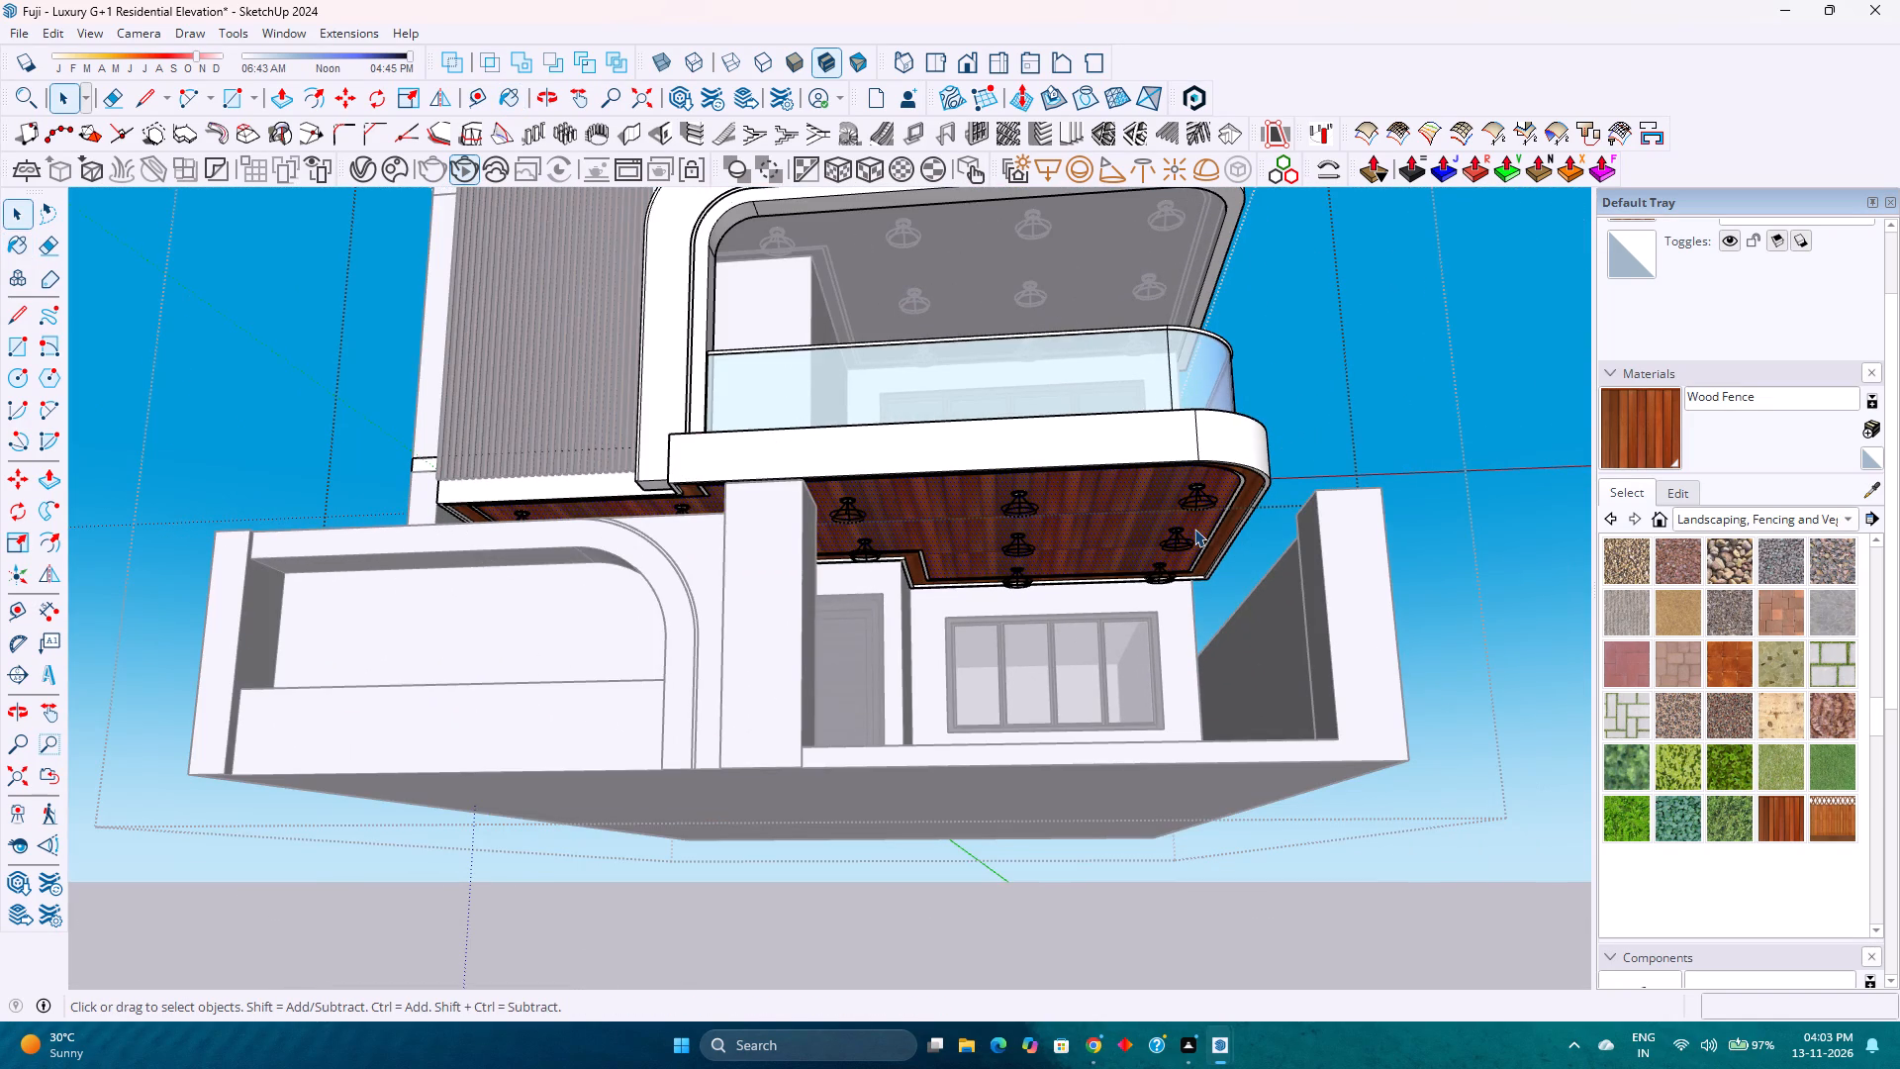
scroll(1125, 420, "down", 7)
left_click(1327, 312)
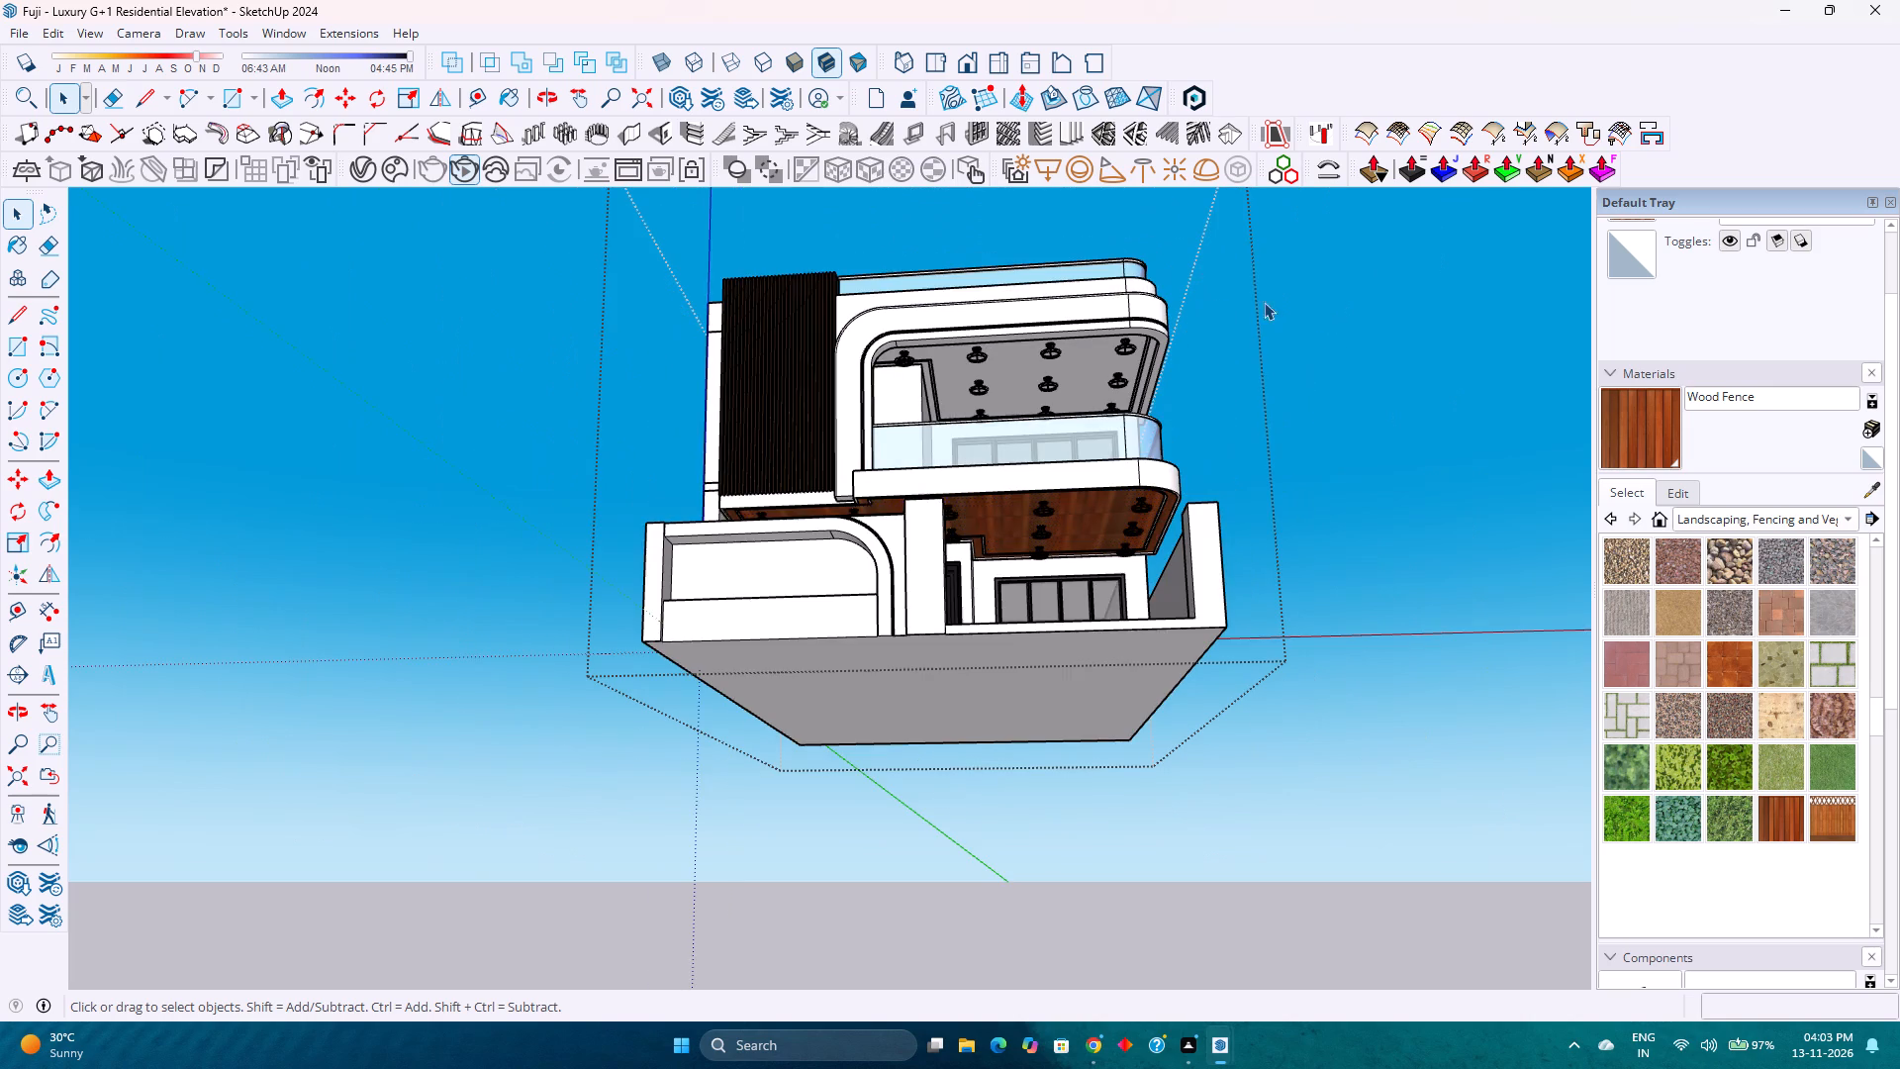
Open the first-floor balcony ceiling for editing and paint its main face with Wood Fence.
scroll(1108, 319, "up", 13)
middle_click_drag(1063, 412, 1103, 347)
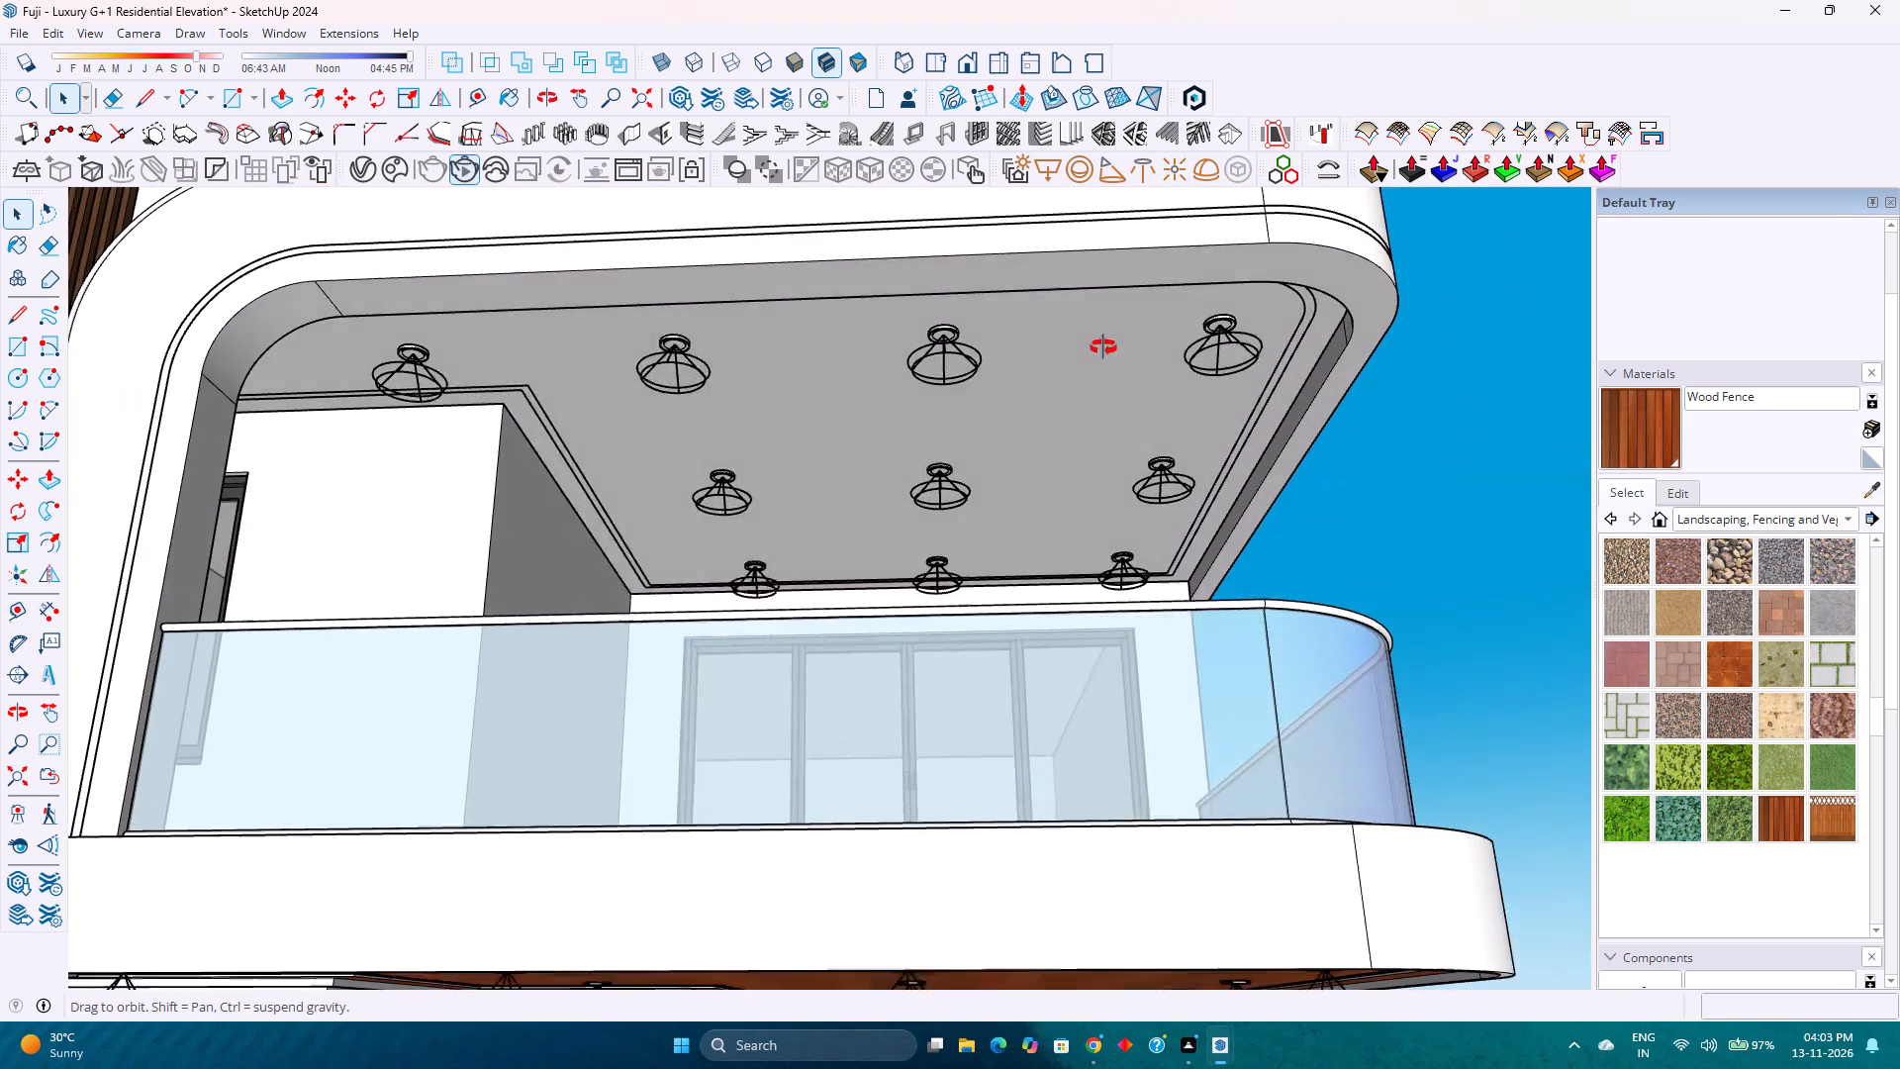
middle_click_drag(1103, 347, 1108, 342)
scroll(1077, 376, "down", 5)
middle_click_drag(1039, 647, 1017, 486)
middle_click(1018, 482)
middle_click_drag(1031, 465, 1031, 508)
middle_click(1031, 508)
scroll(1060, 612, "up", 6)
double_click(1057, 571)
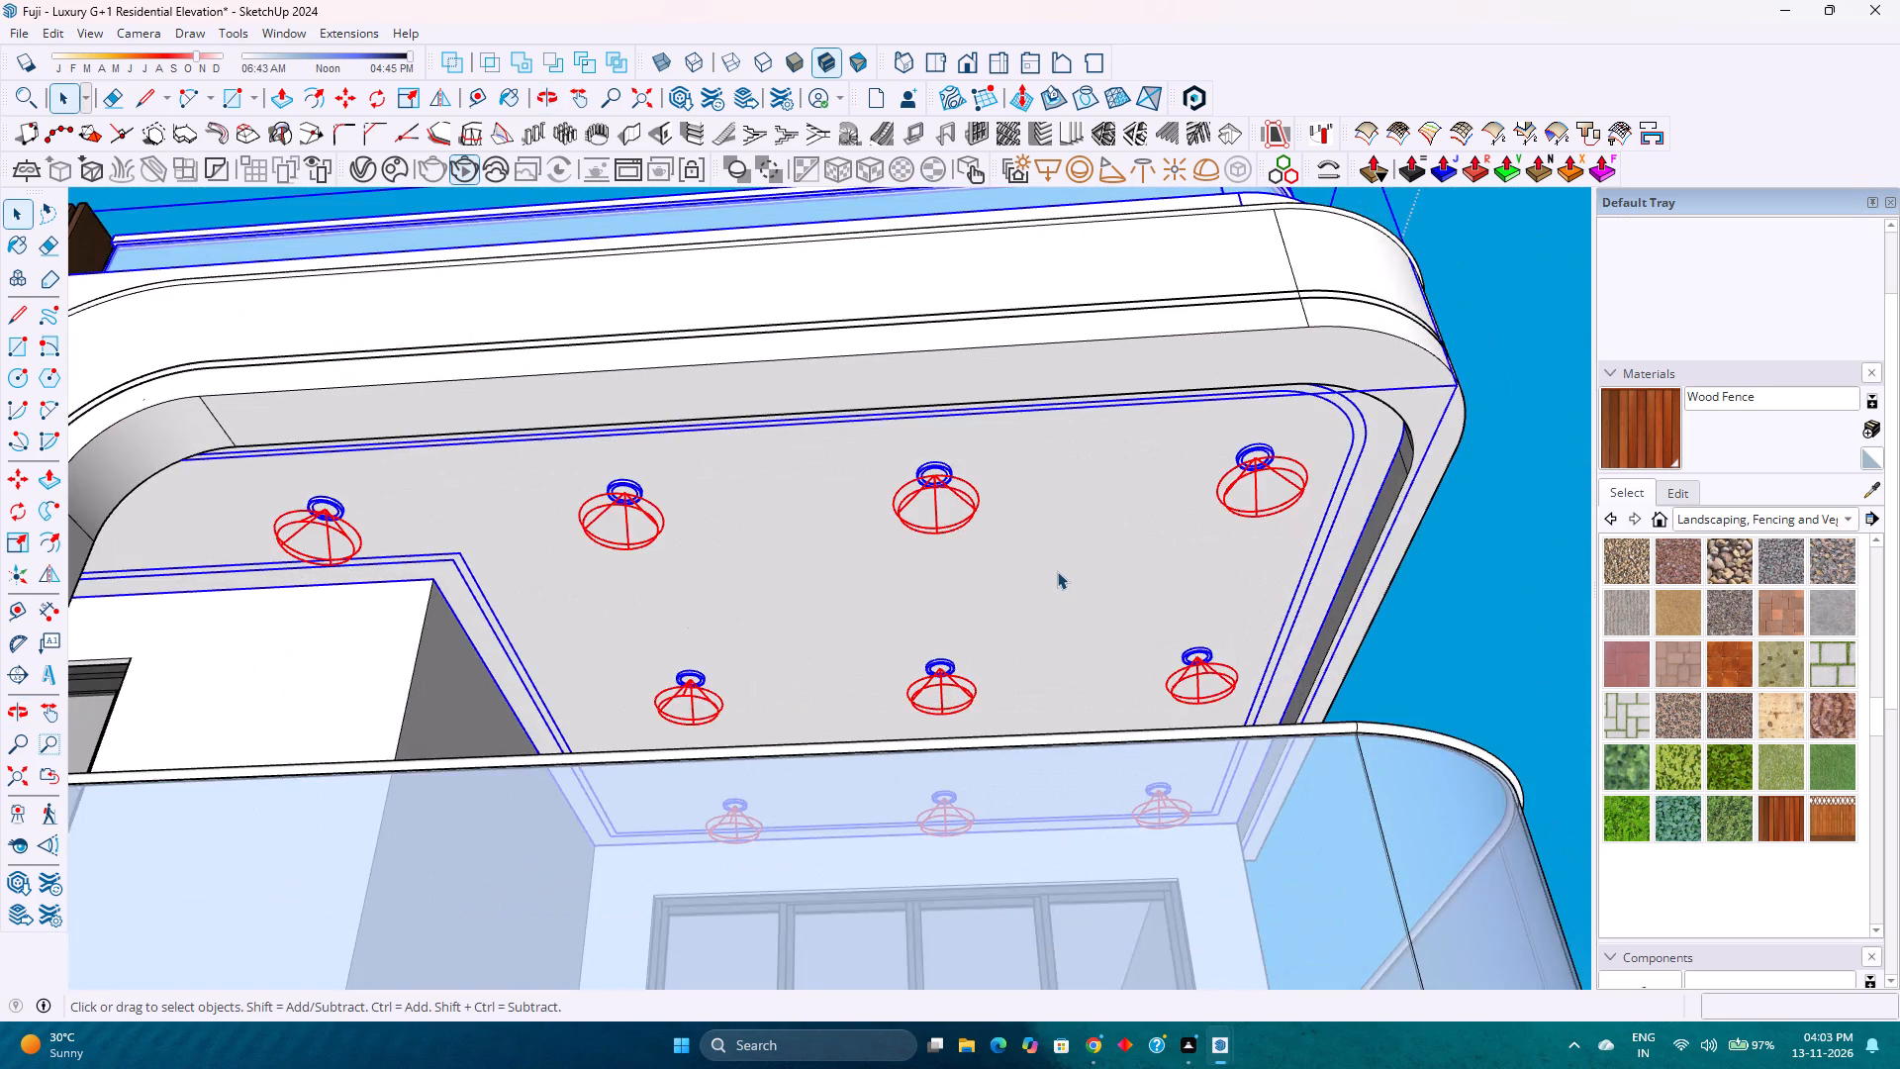
scroll(1057, 571, "up", 4)
left_click(1058, 566)
left_click(1058, 566)
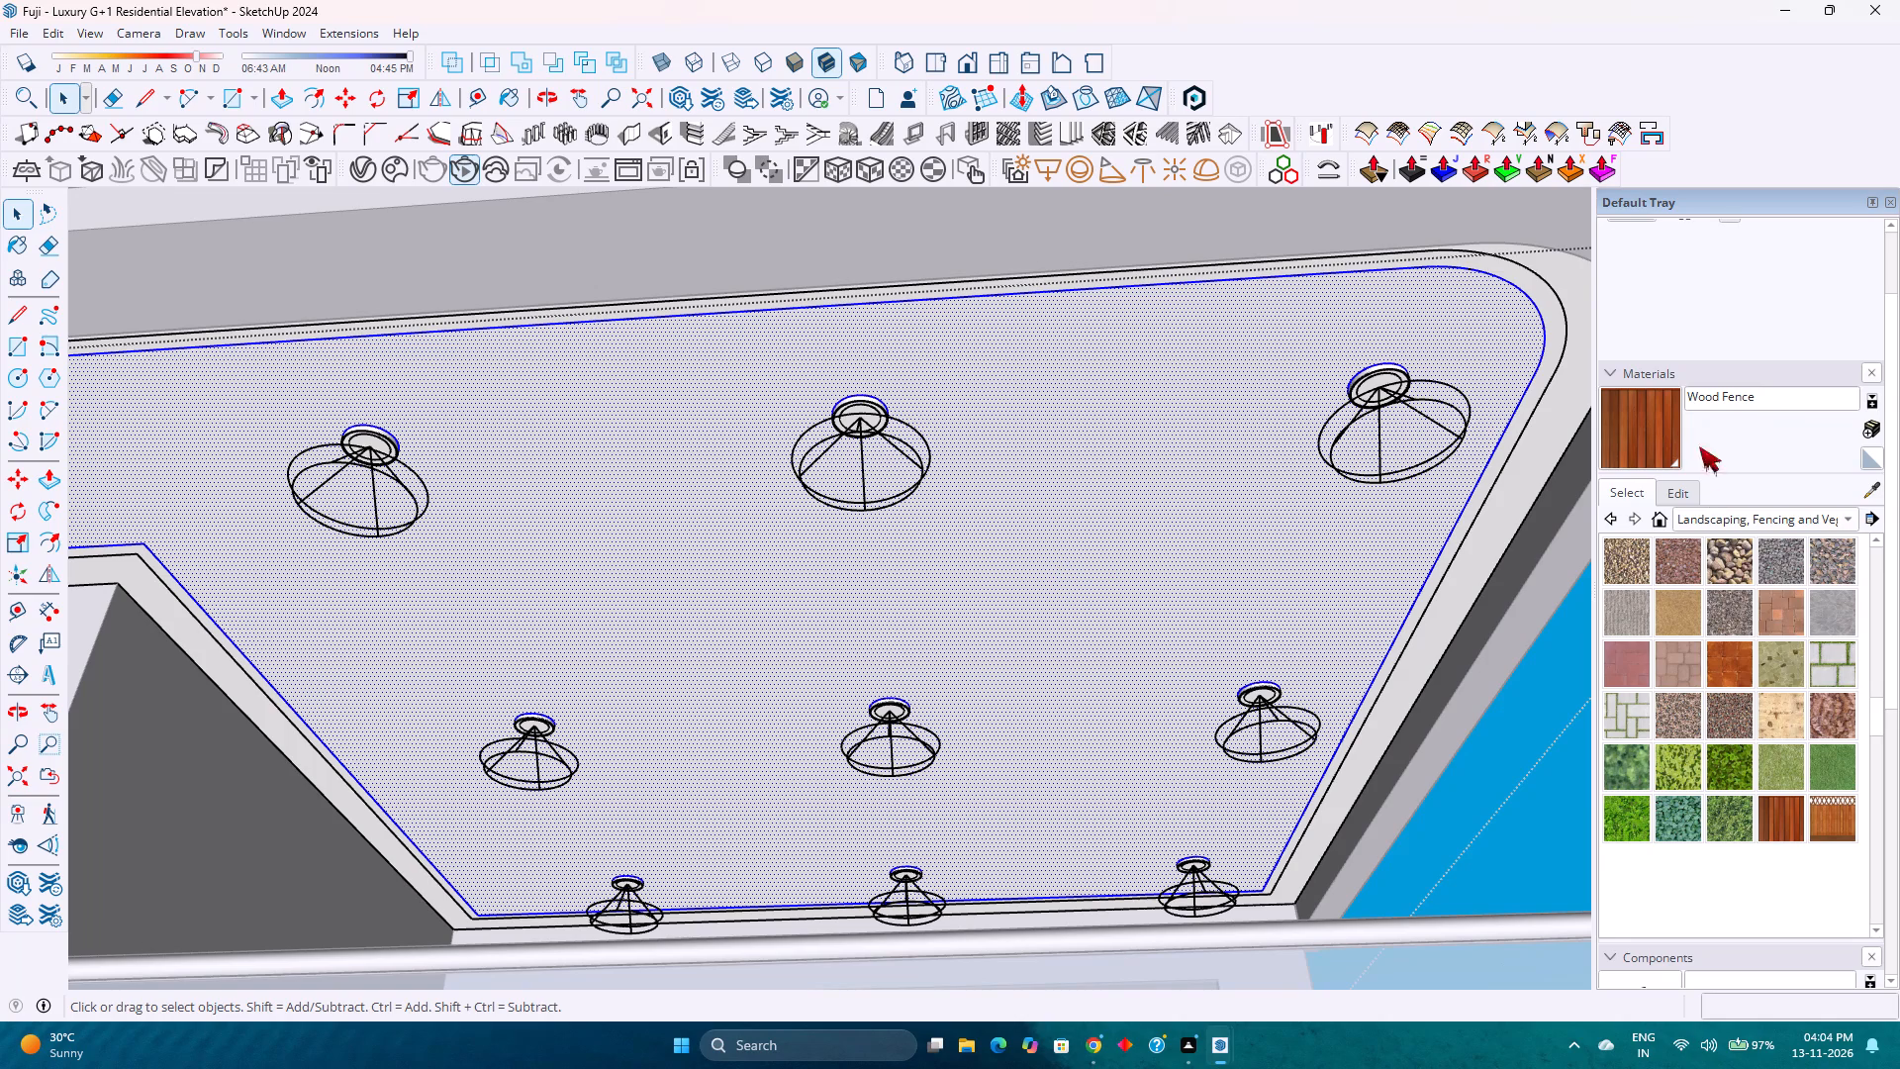
left_click(1667, 432)
left_click(1335, 484)
Paint the border strip around the balcony ceiling with Wood Fence and leave the group.
scroll(1463, 546, "up", 2)
left_click(1479, 541)
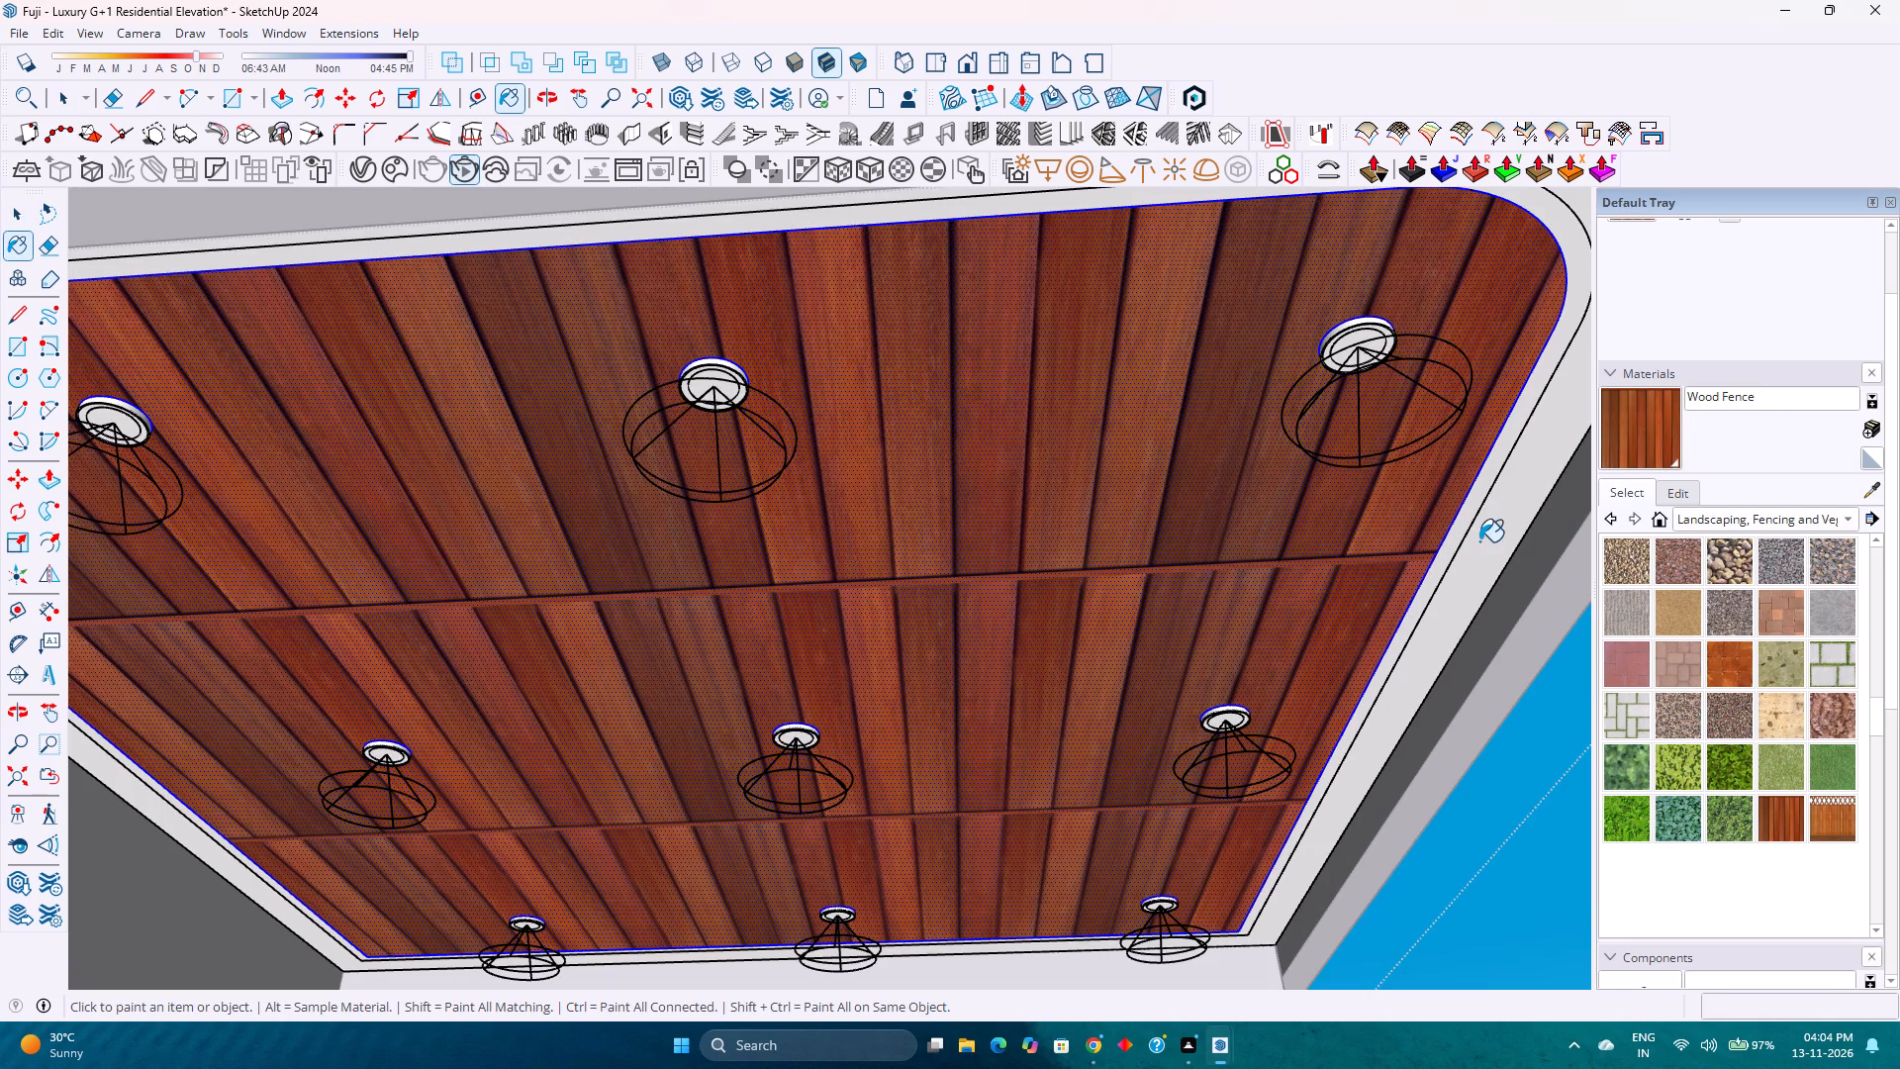
scroll(1226, 539, "down", 17)
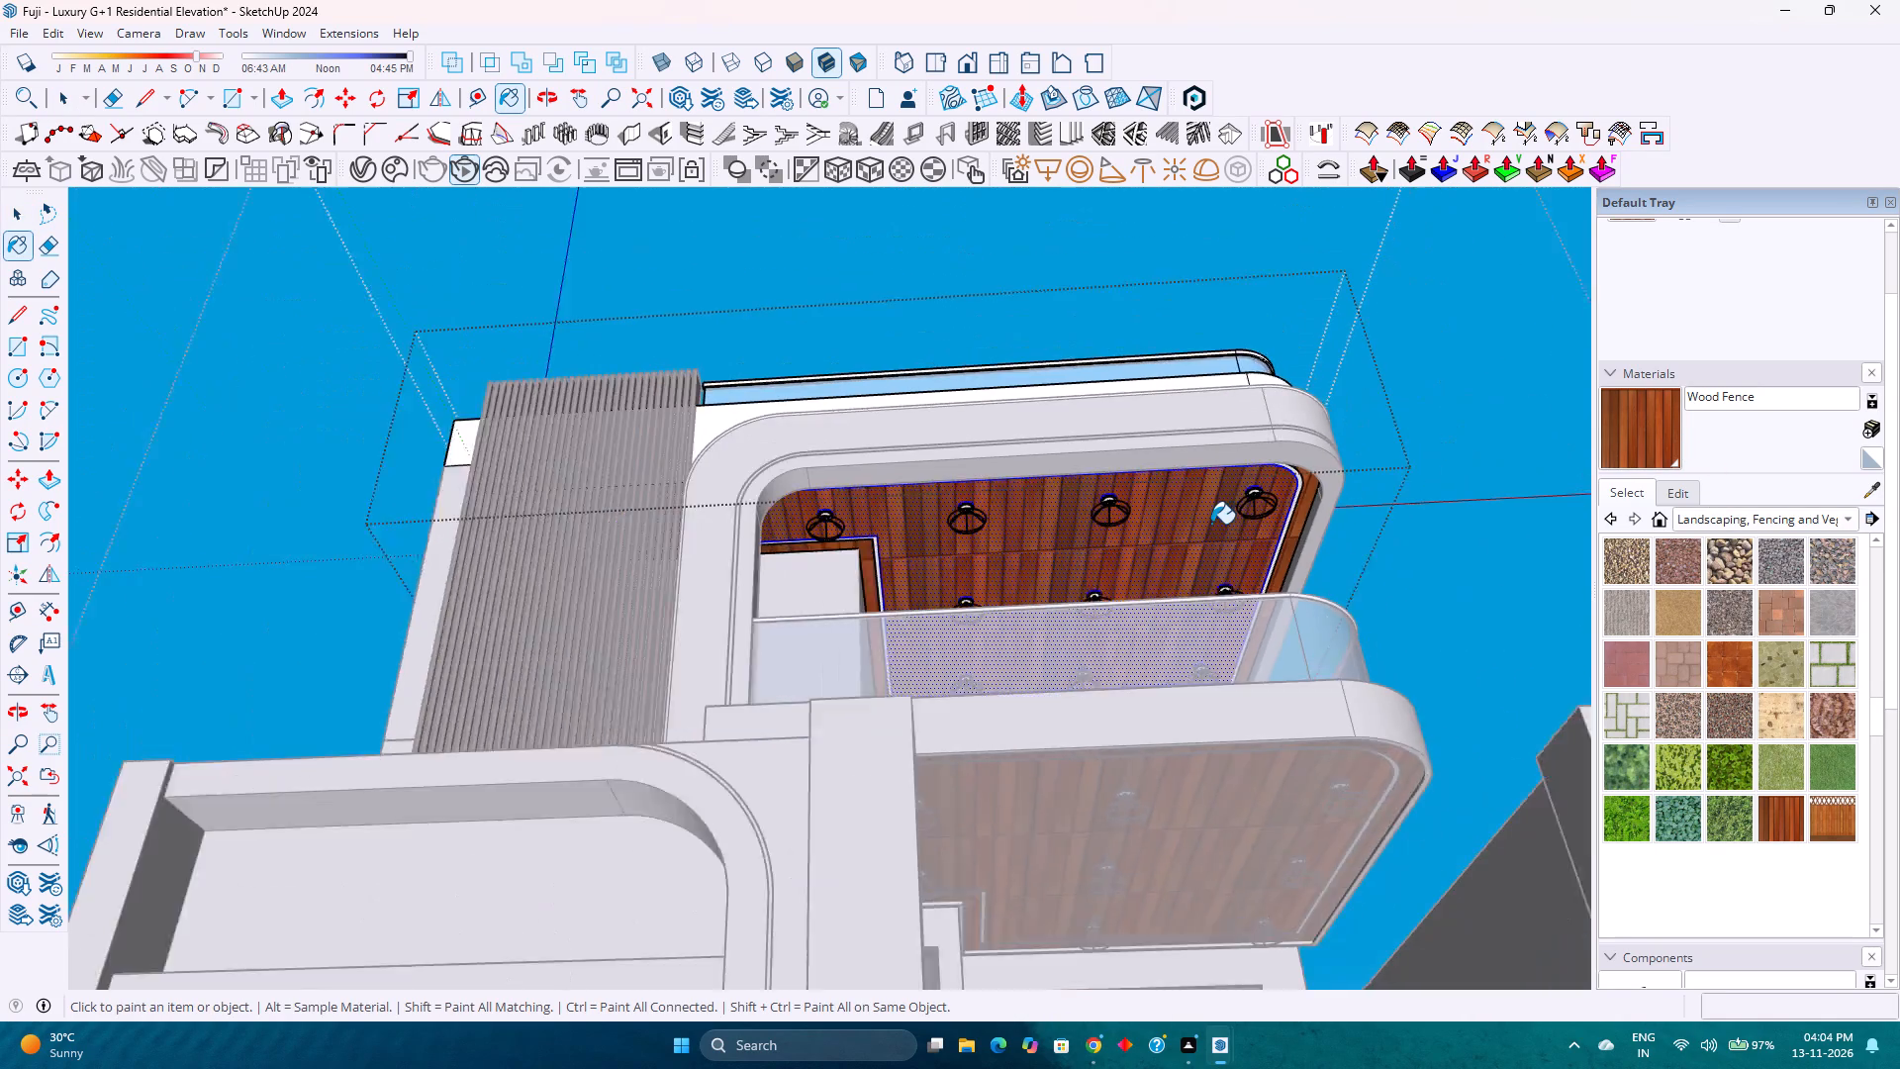
key("space")
scroll(535, 455, "down", 1)
left_click(366, 506)
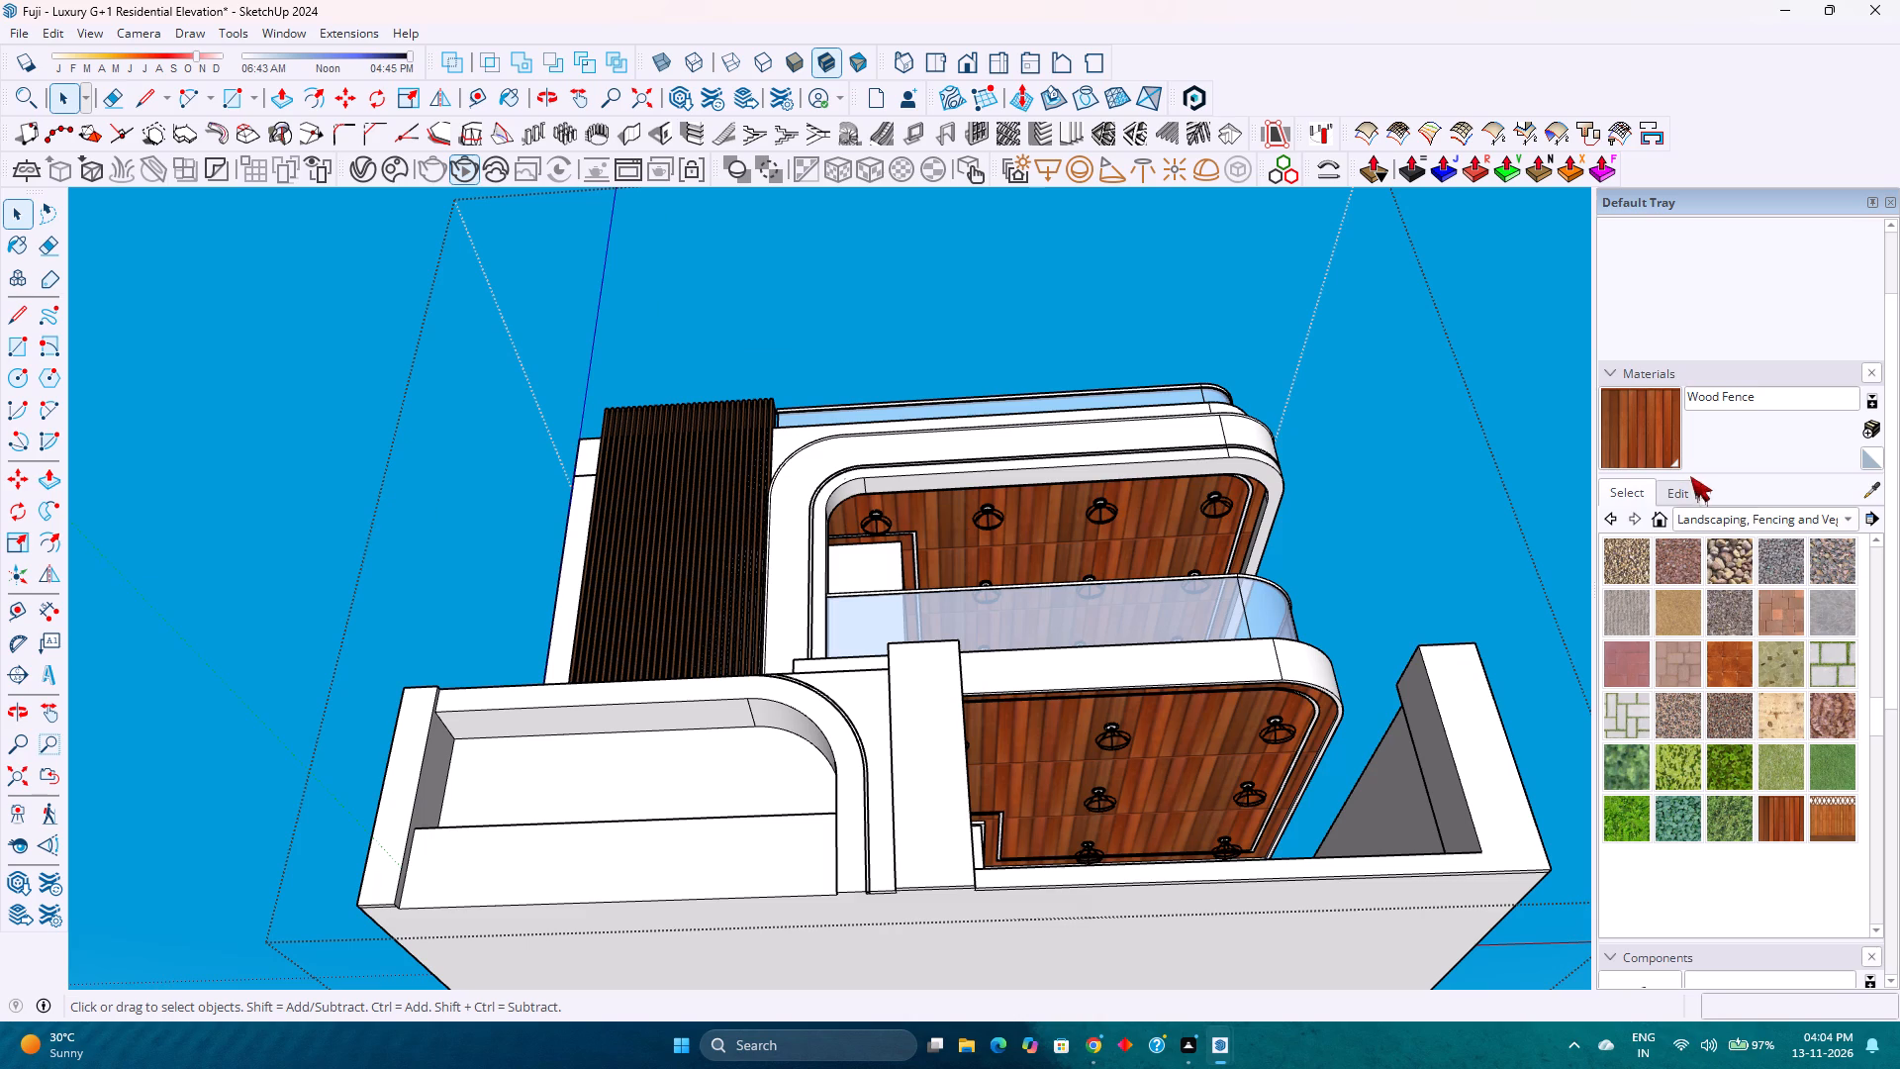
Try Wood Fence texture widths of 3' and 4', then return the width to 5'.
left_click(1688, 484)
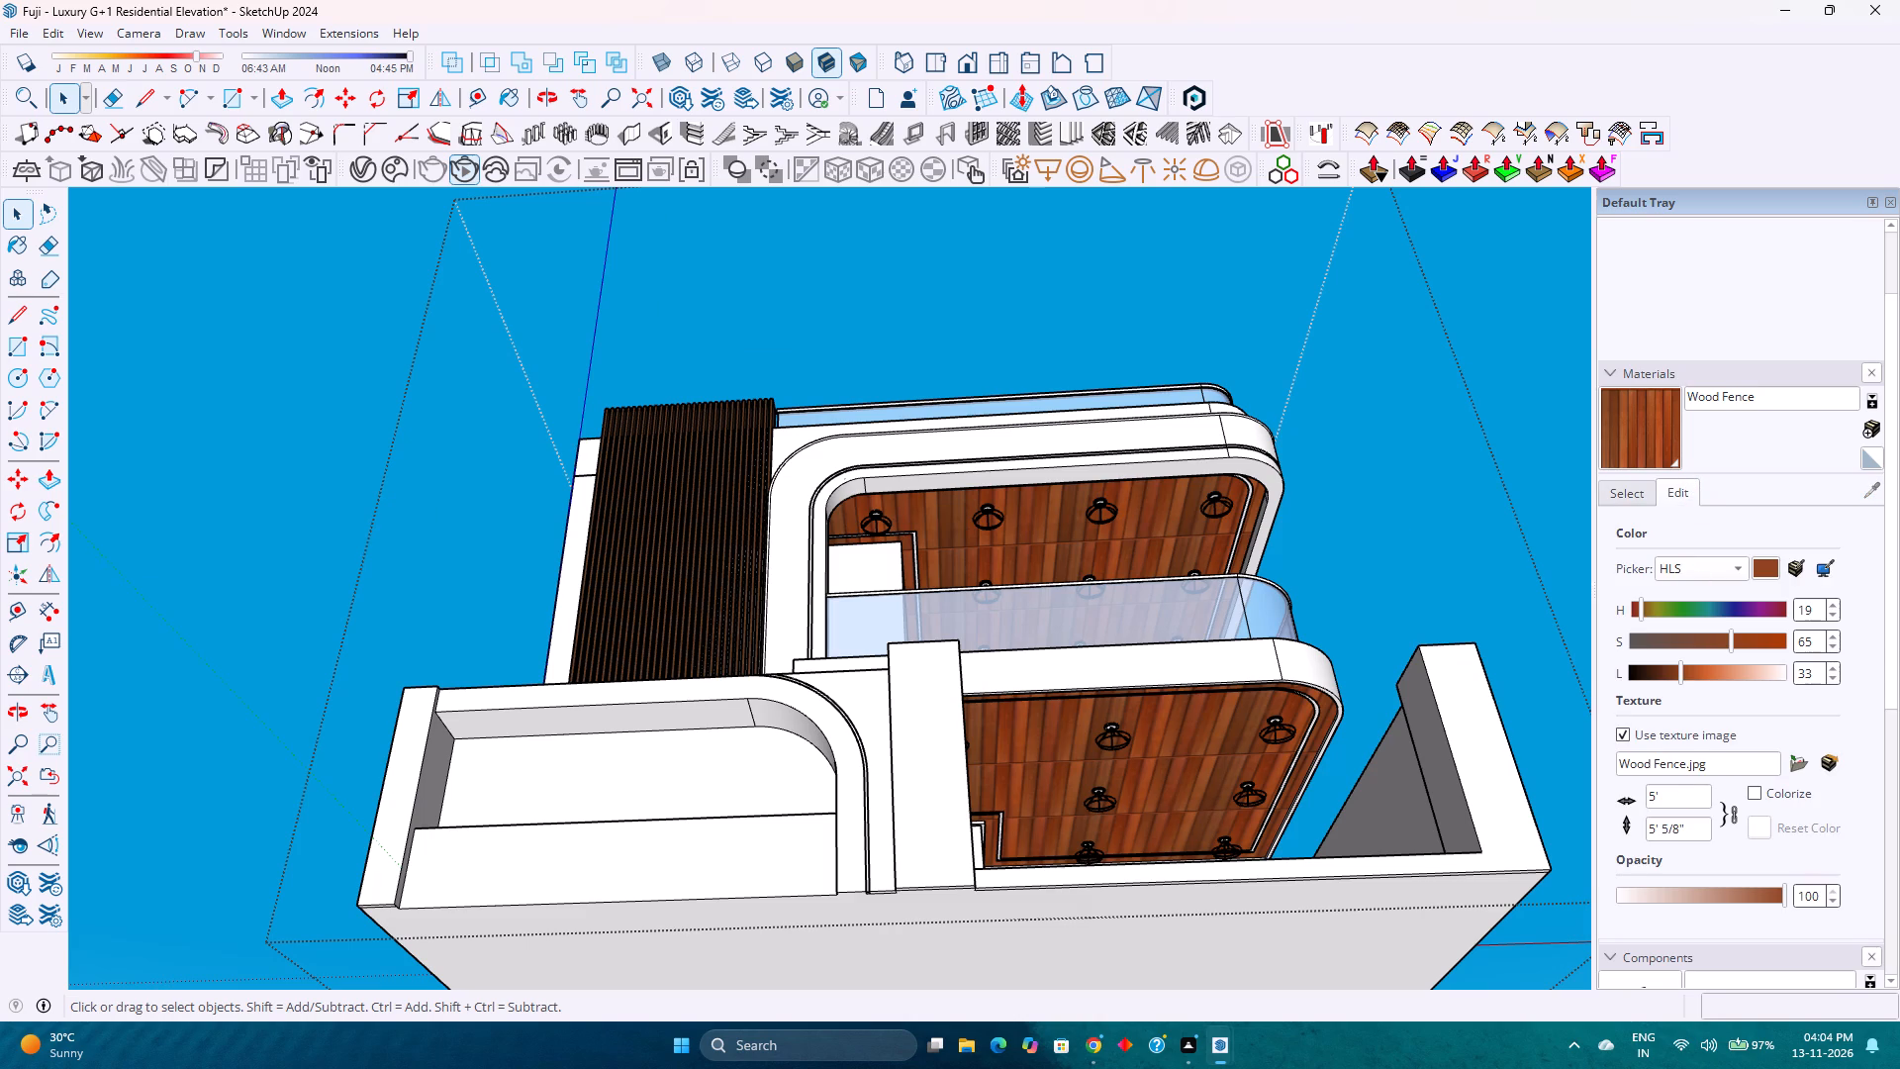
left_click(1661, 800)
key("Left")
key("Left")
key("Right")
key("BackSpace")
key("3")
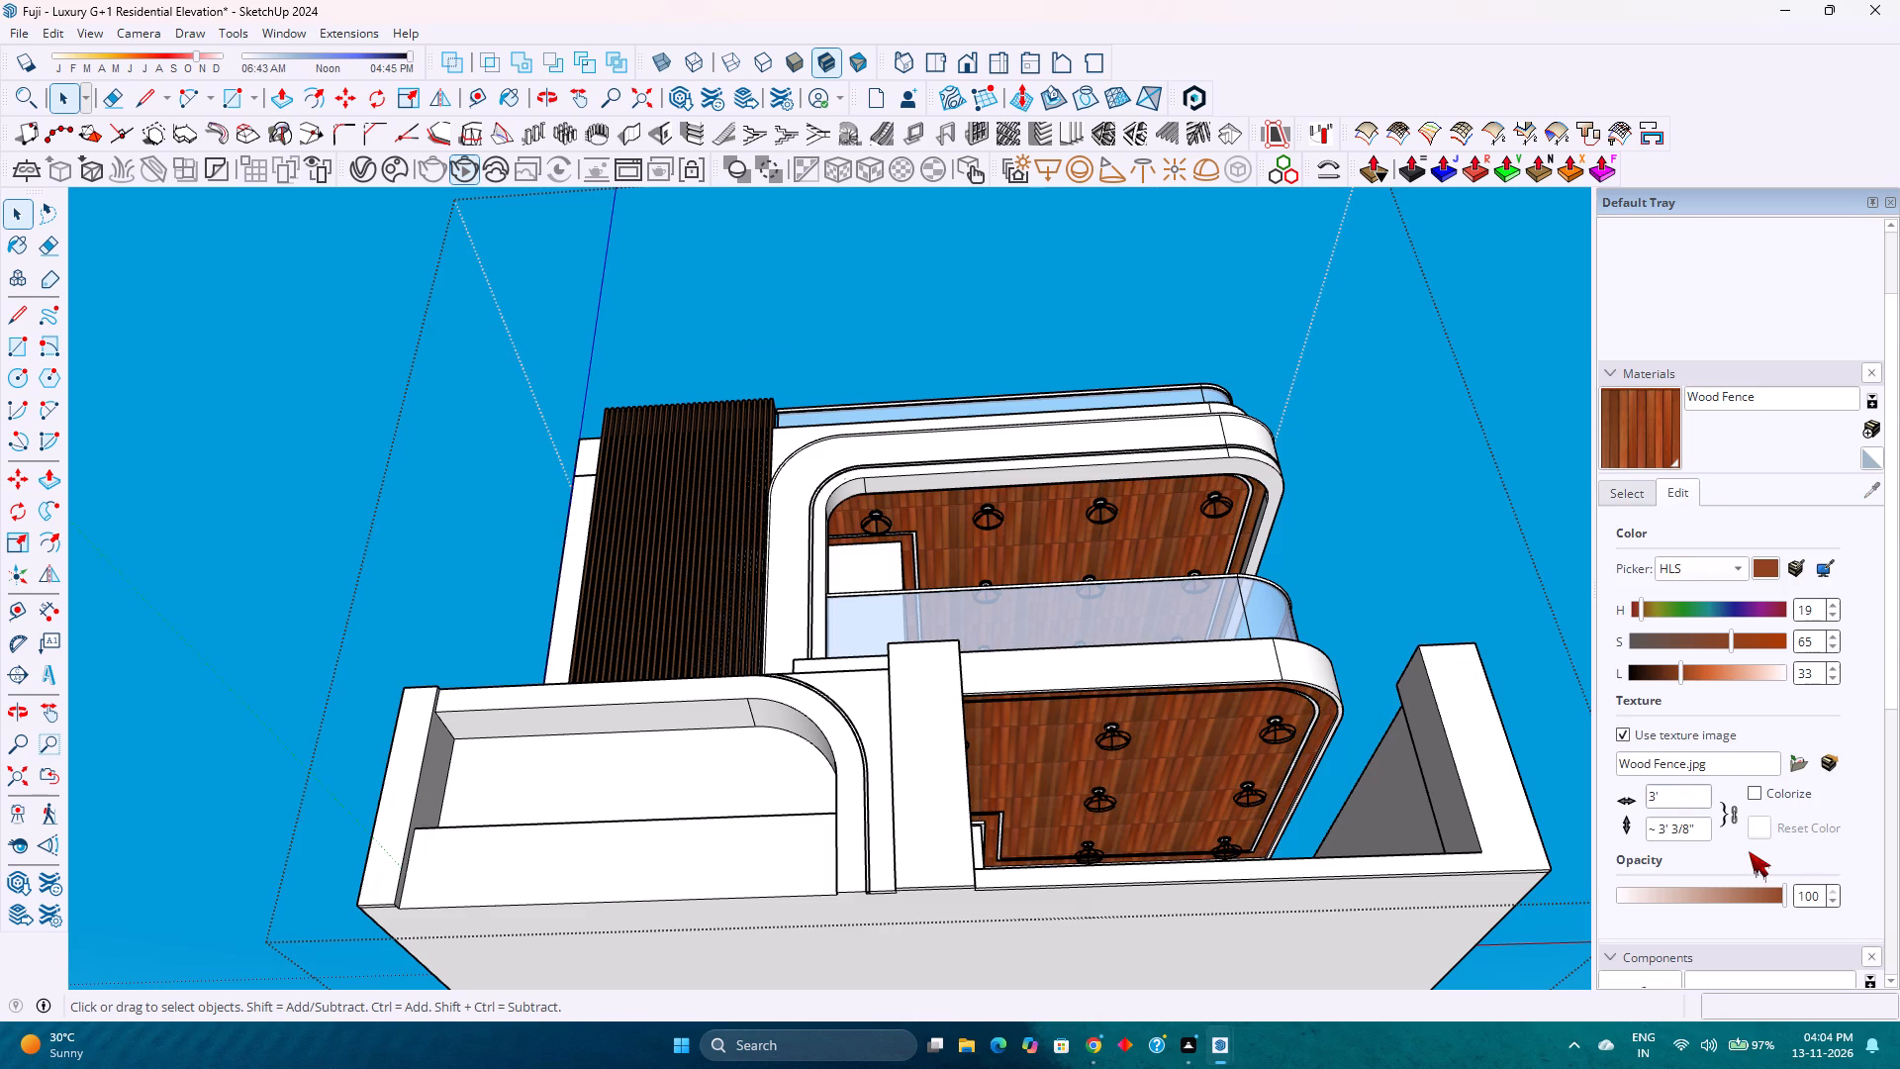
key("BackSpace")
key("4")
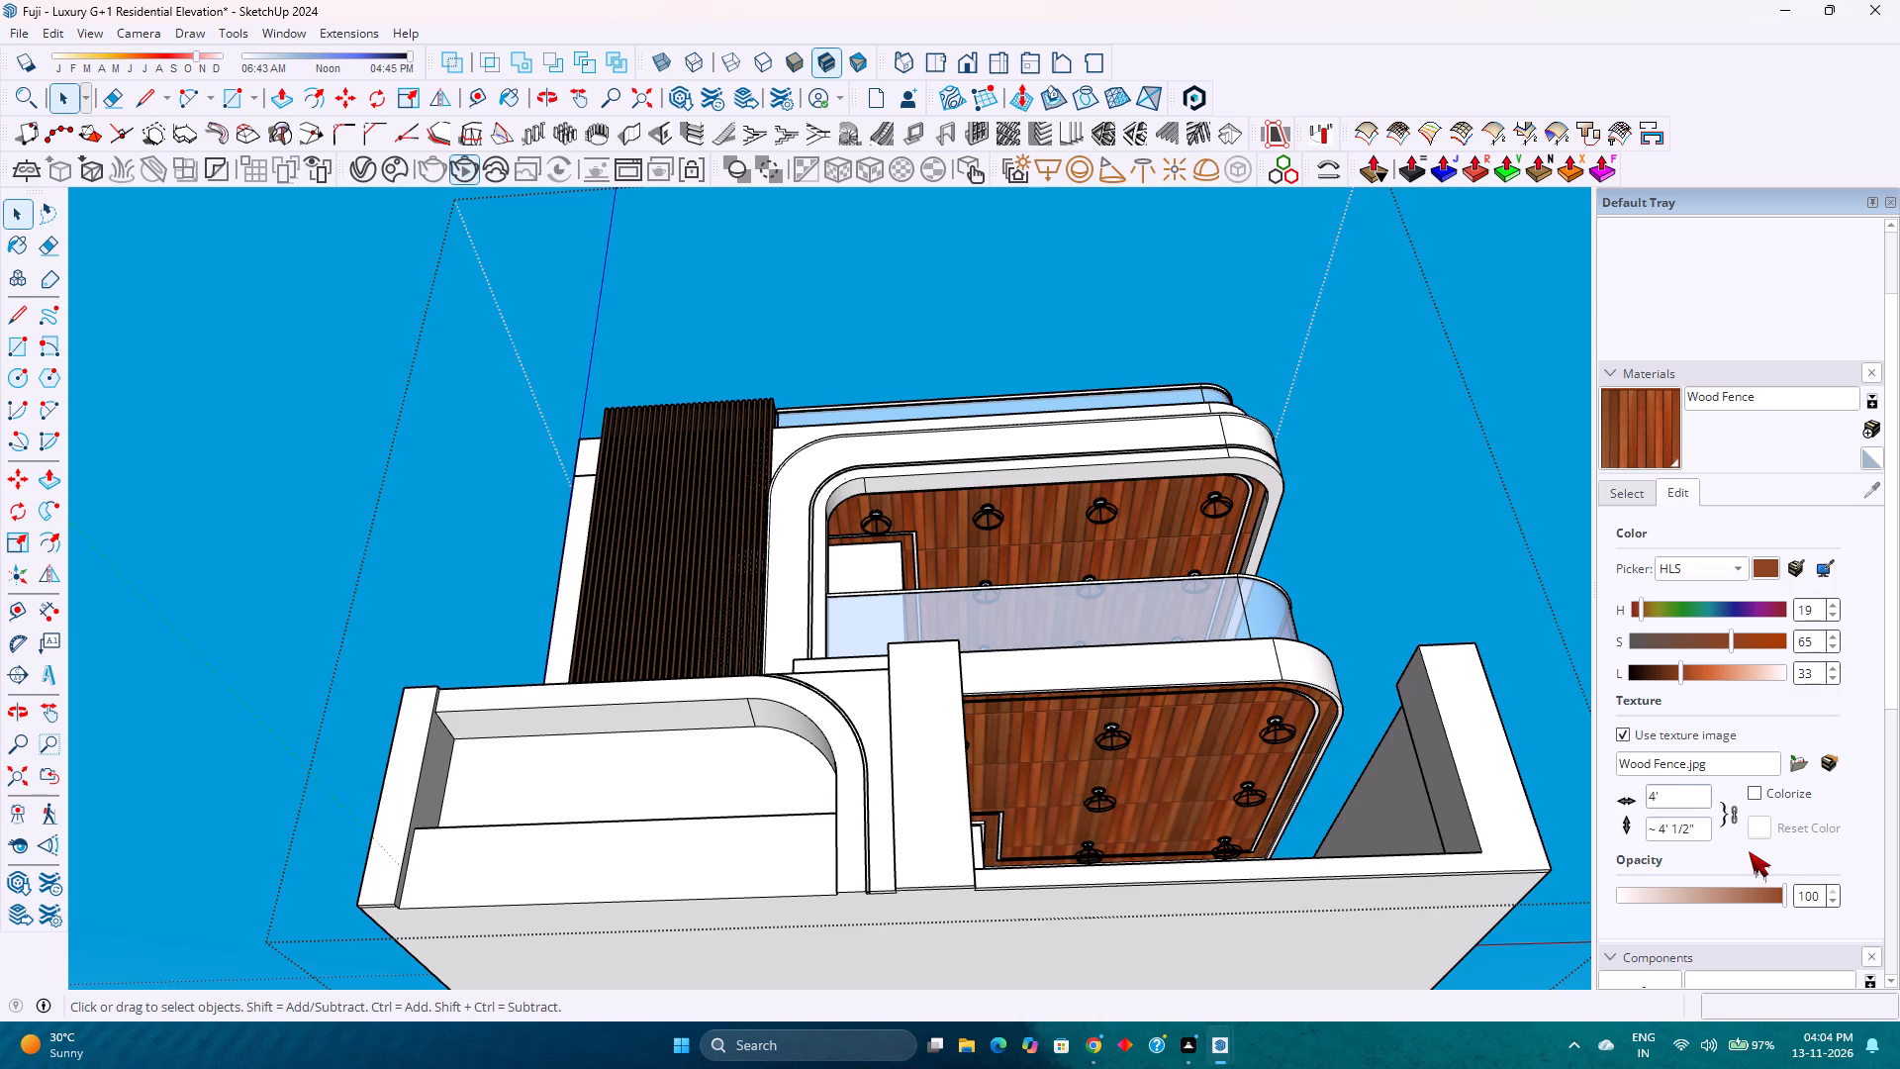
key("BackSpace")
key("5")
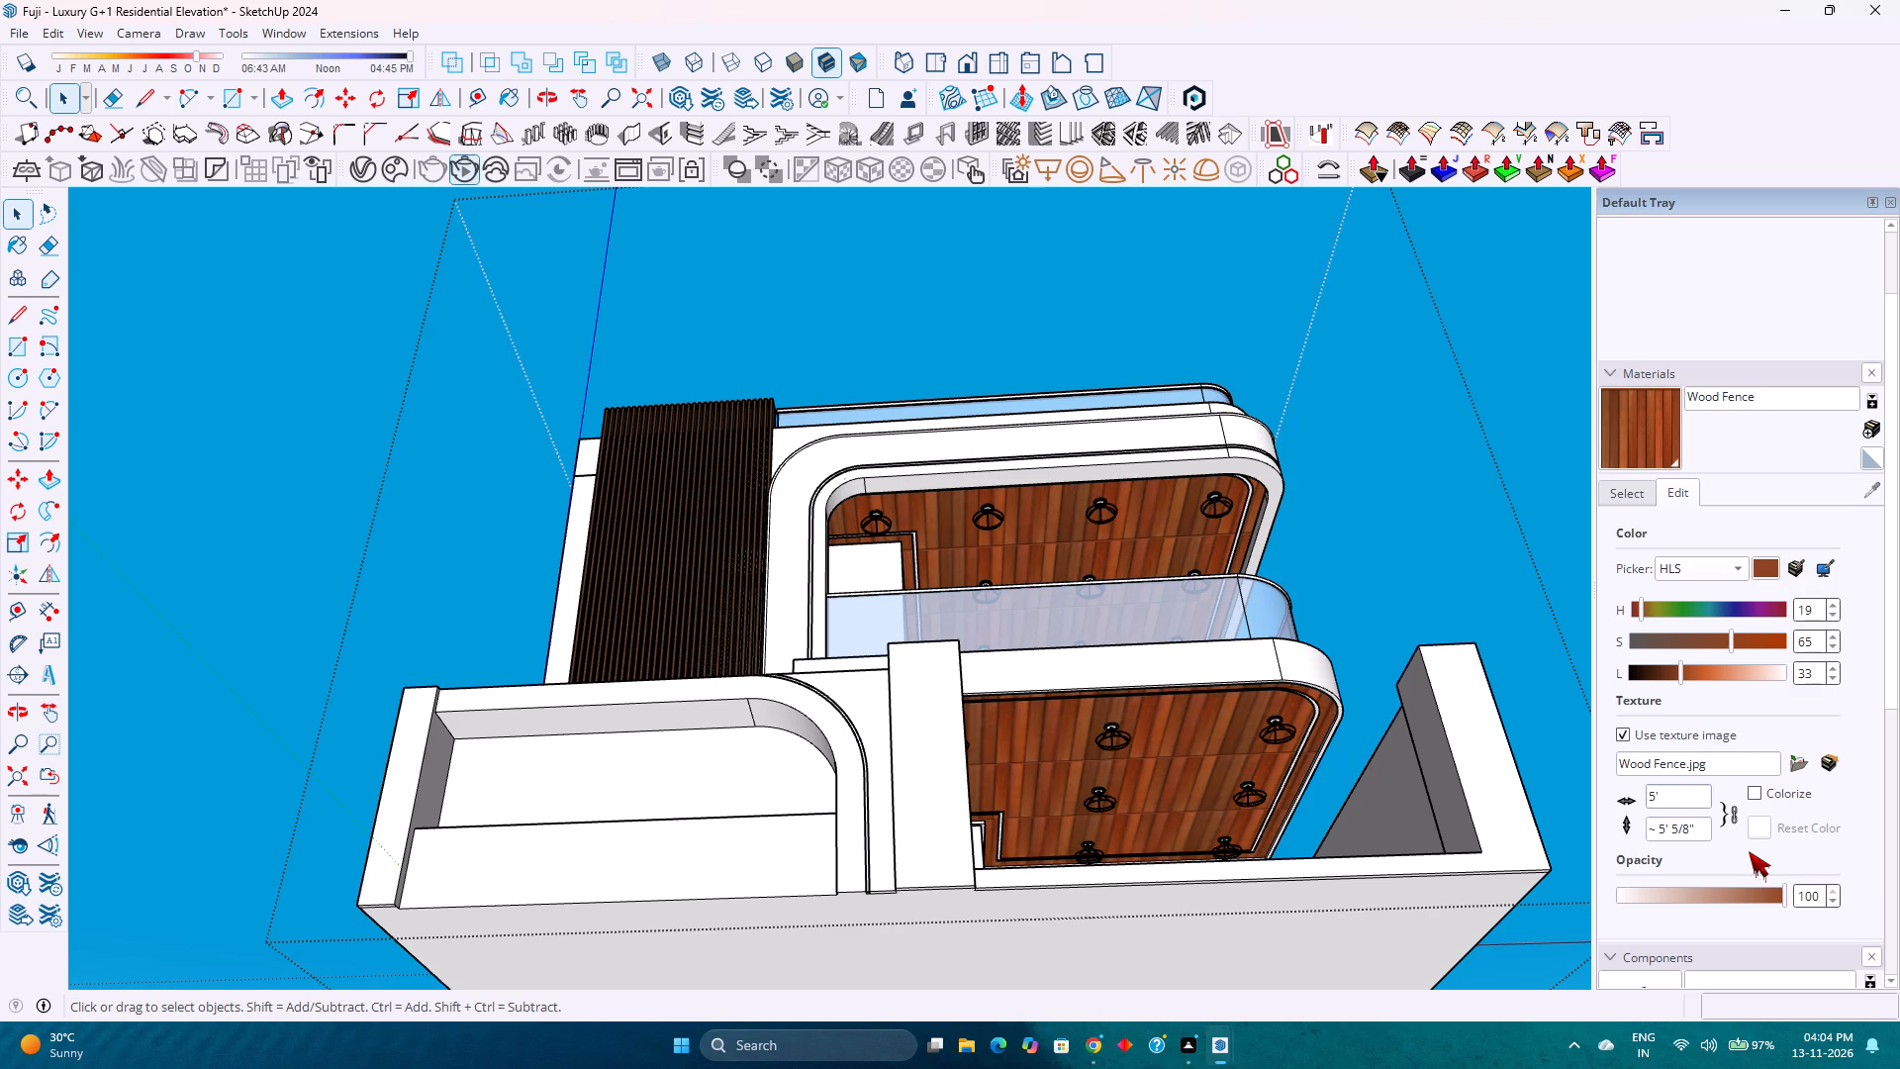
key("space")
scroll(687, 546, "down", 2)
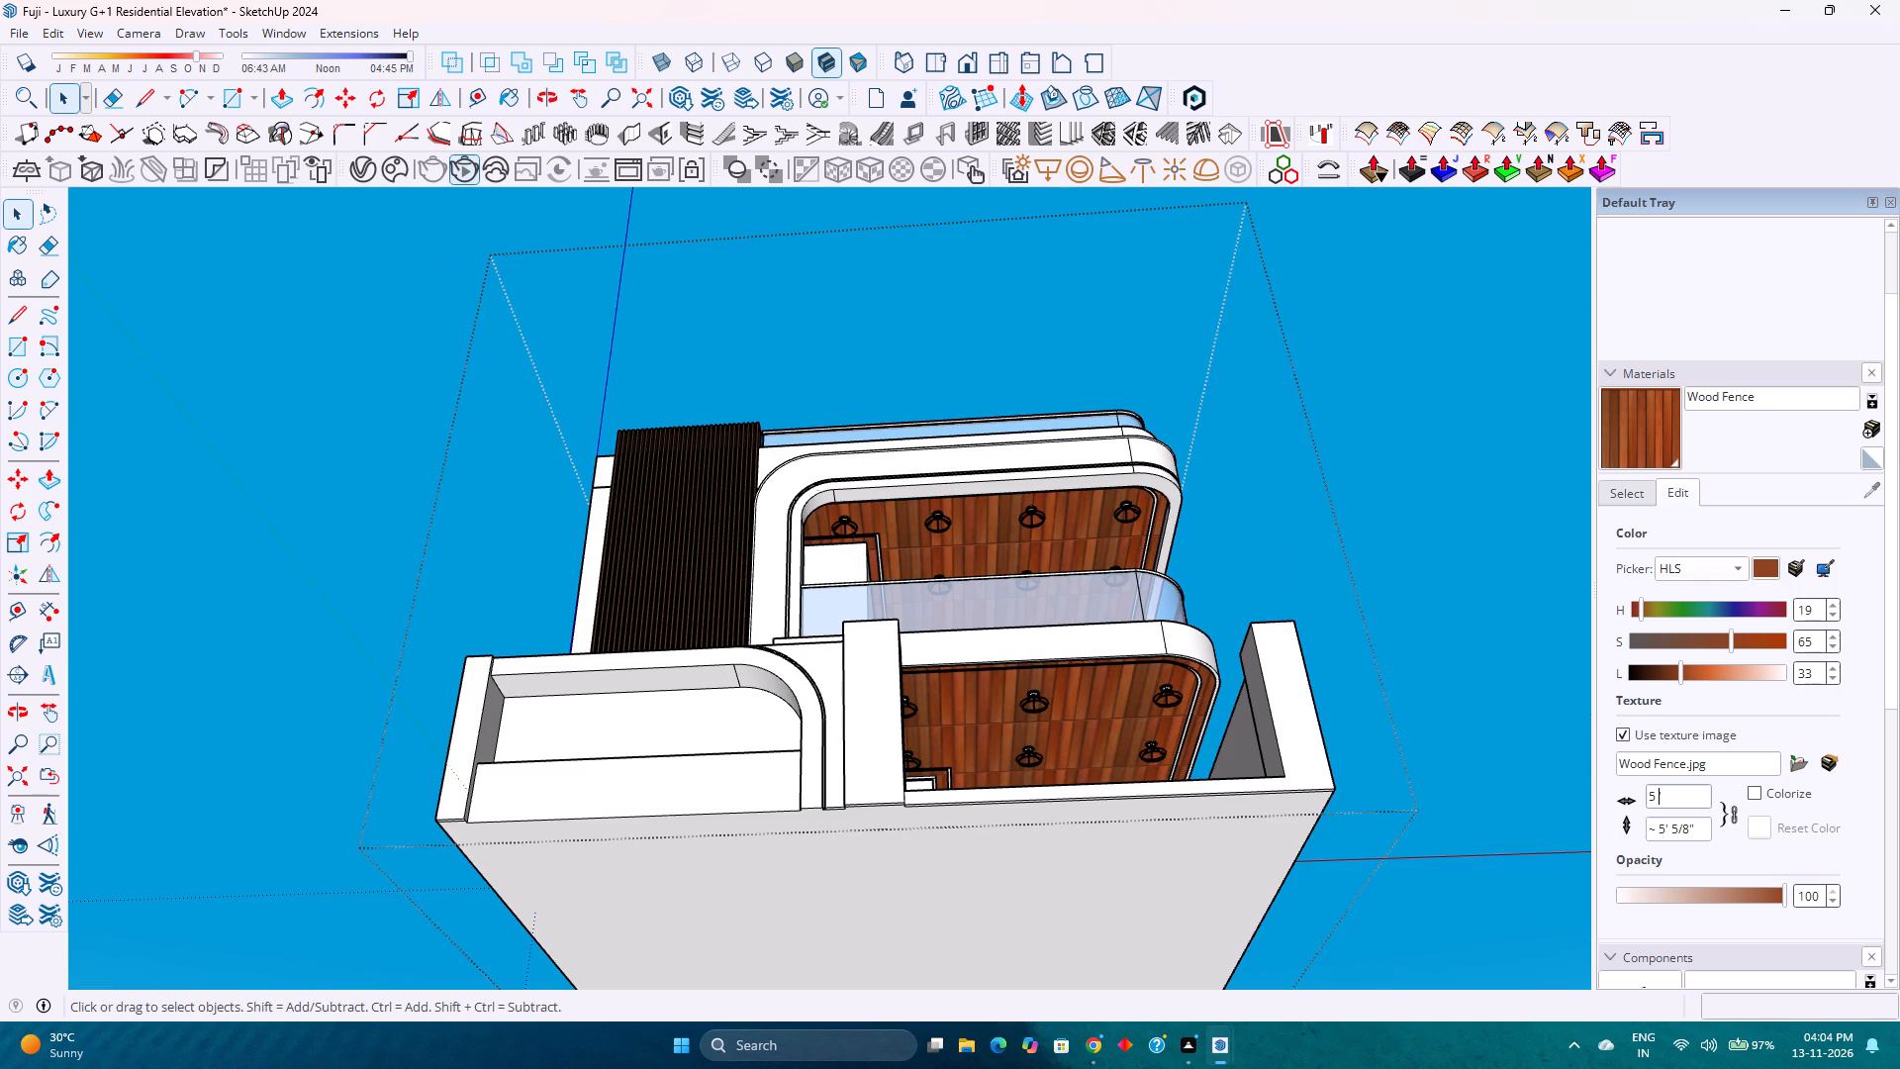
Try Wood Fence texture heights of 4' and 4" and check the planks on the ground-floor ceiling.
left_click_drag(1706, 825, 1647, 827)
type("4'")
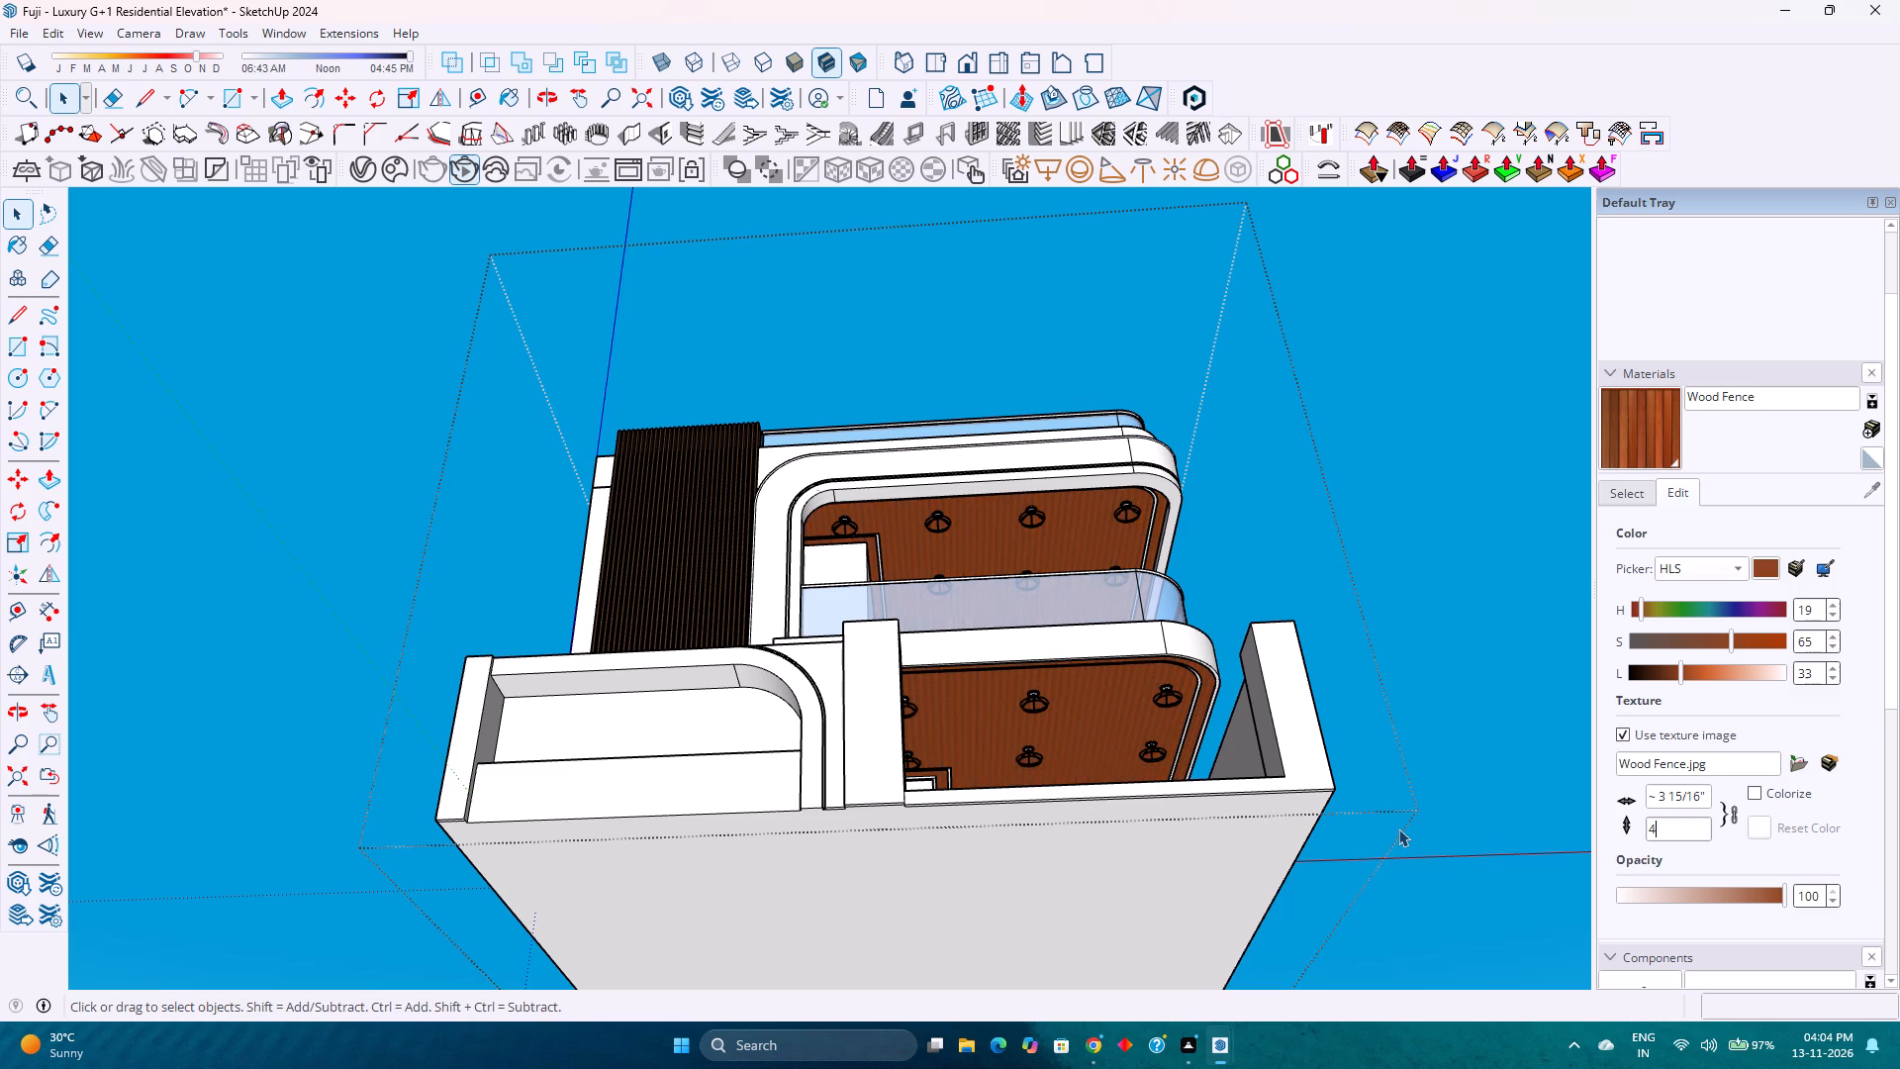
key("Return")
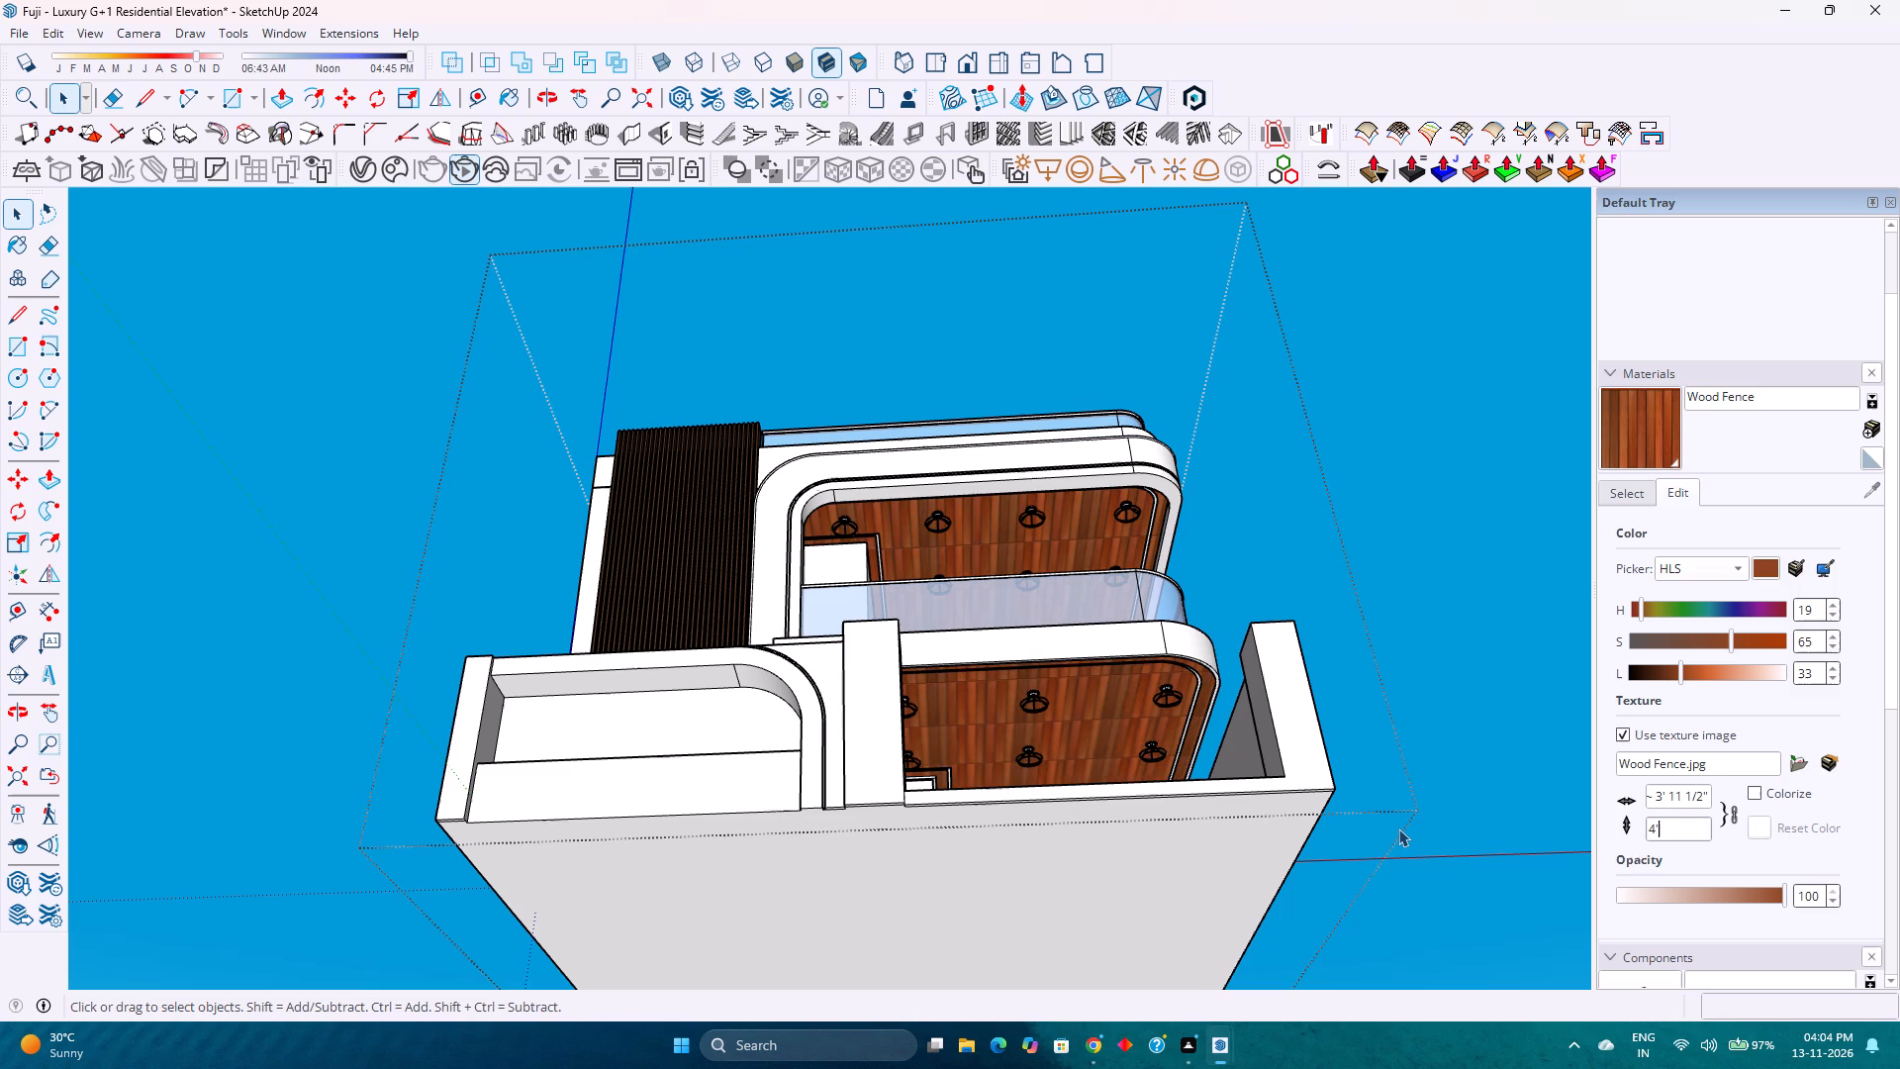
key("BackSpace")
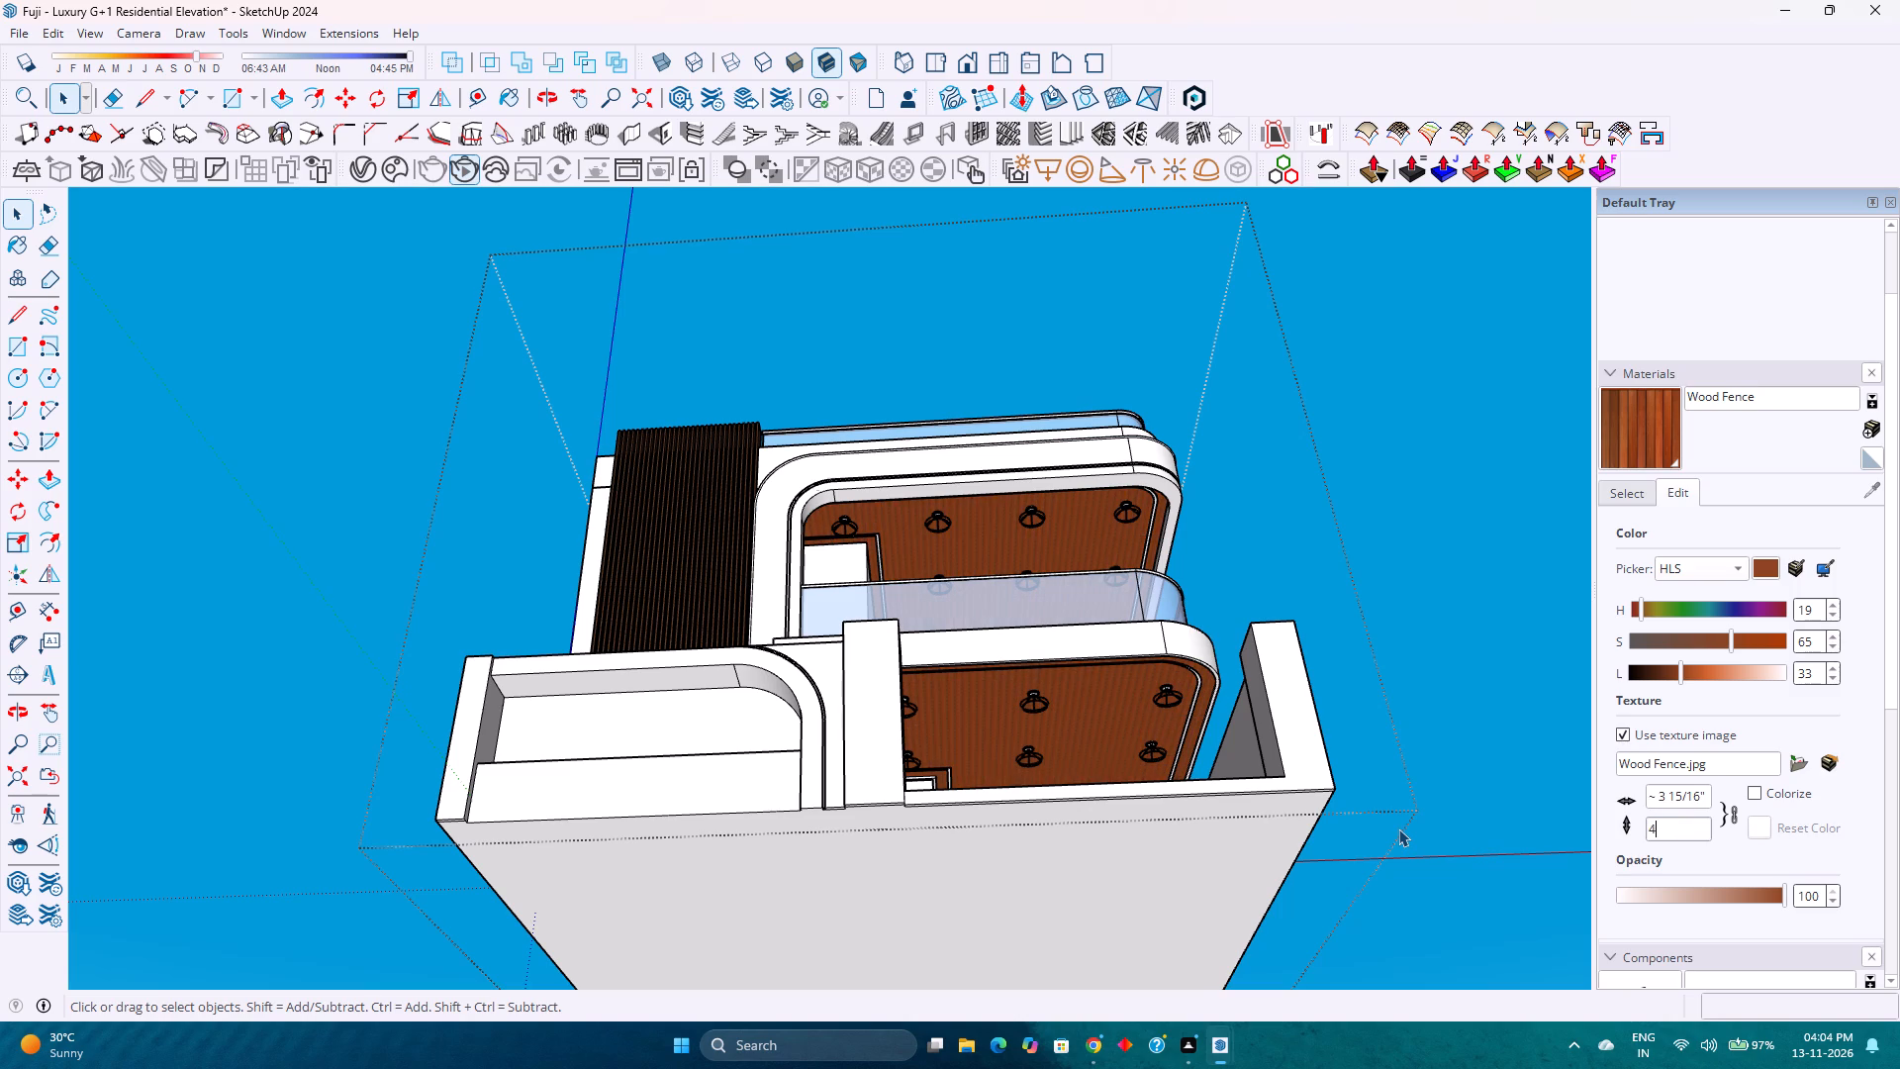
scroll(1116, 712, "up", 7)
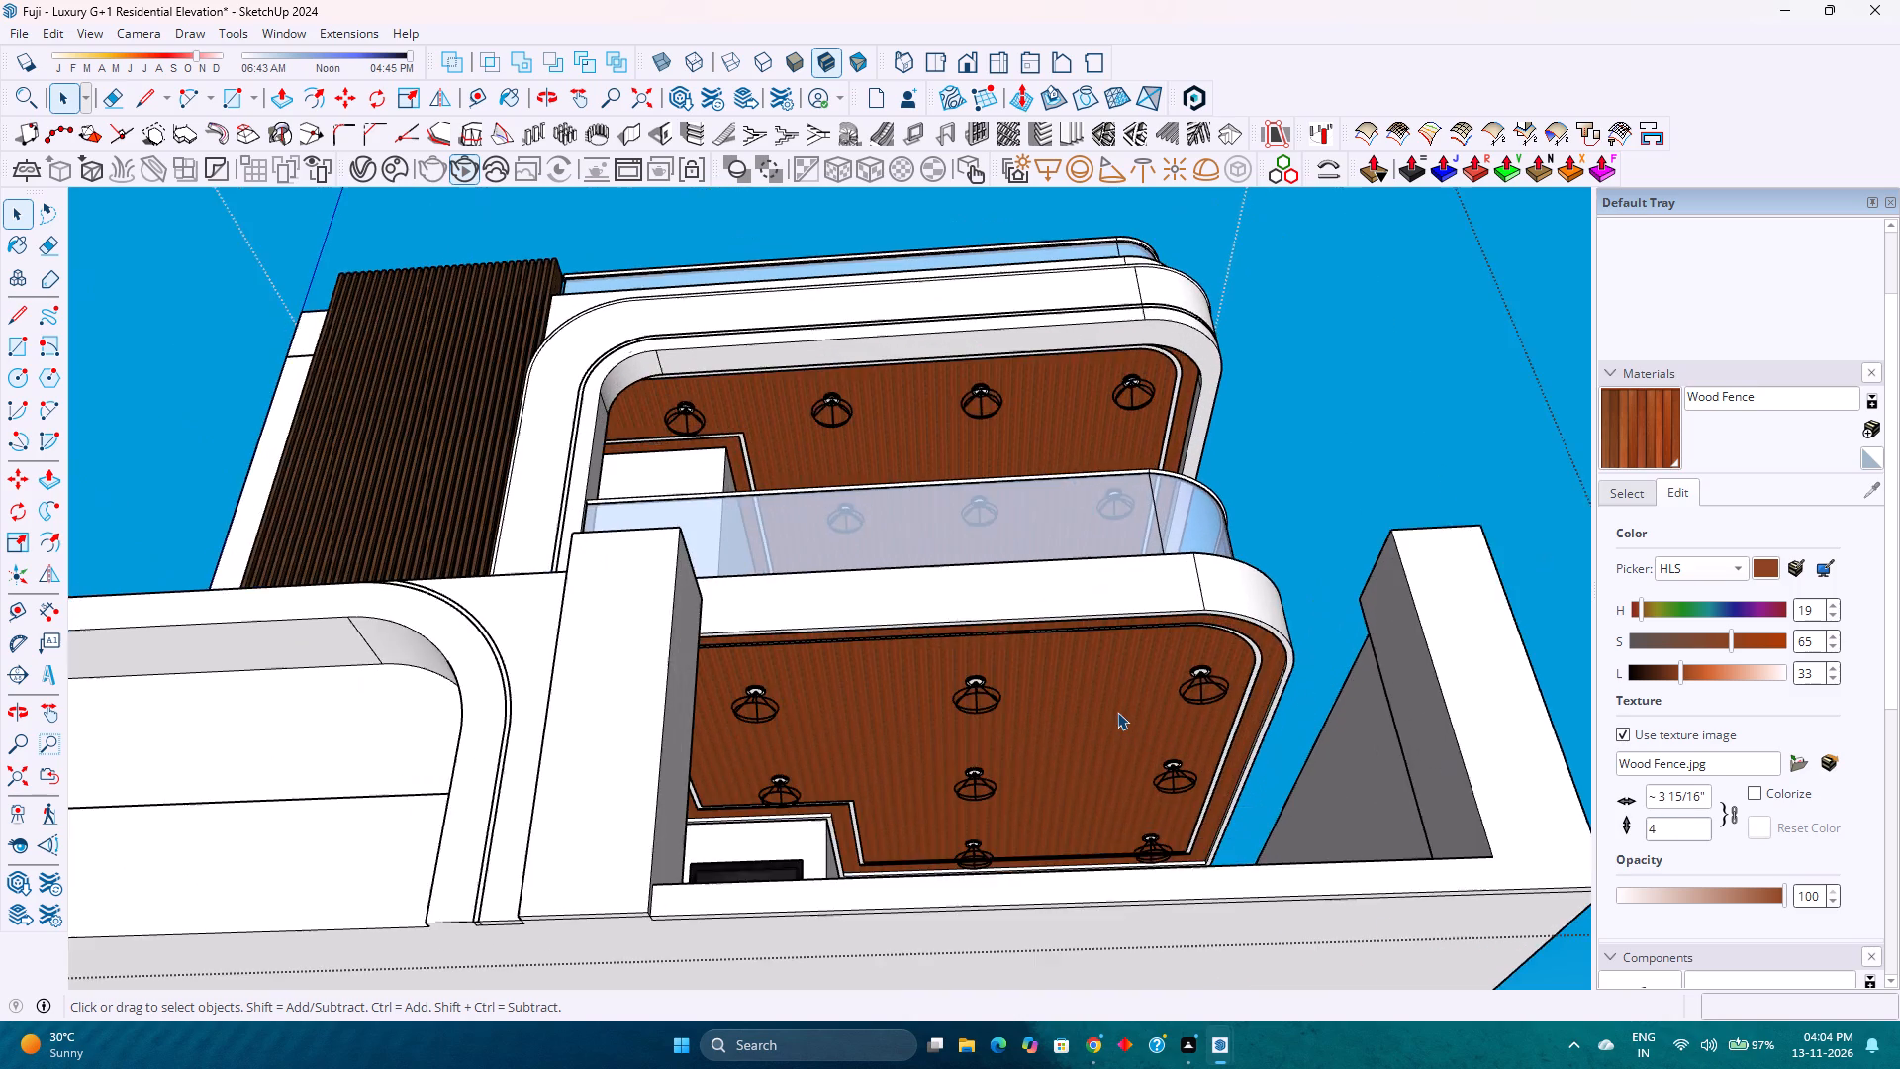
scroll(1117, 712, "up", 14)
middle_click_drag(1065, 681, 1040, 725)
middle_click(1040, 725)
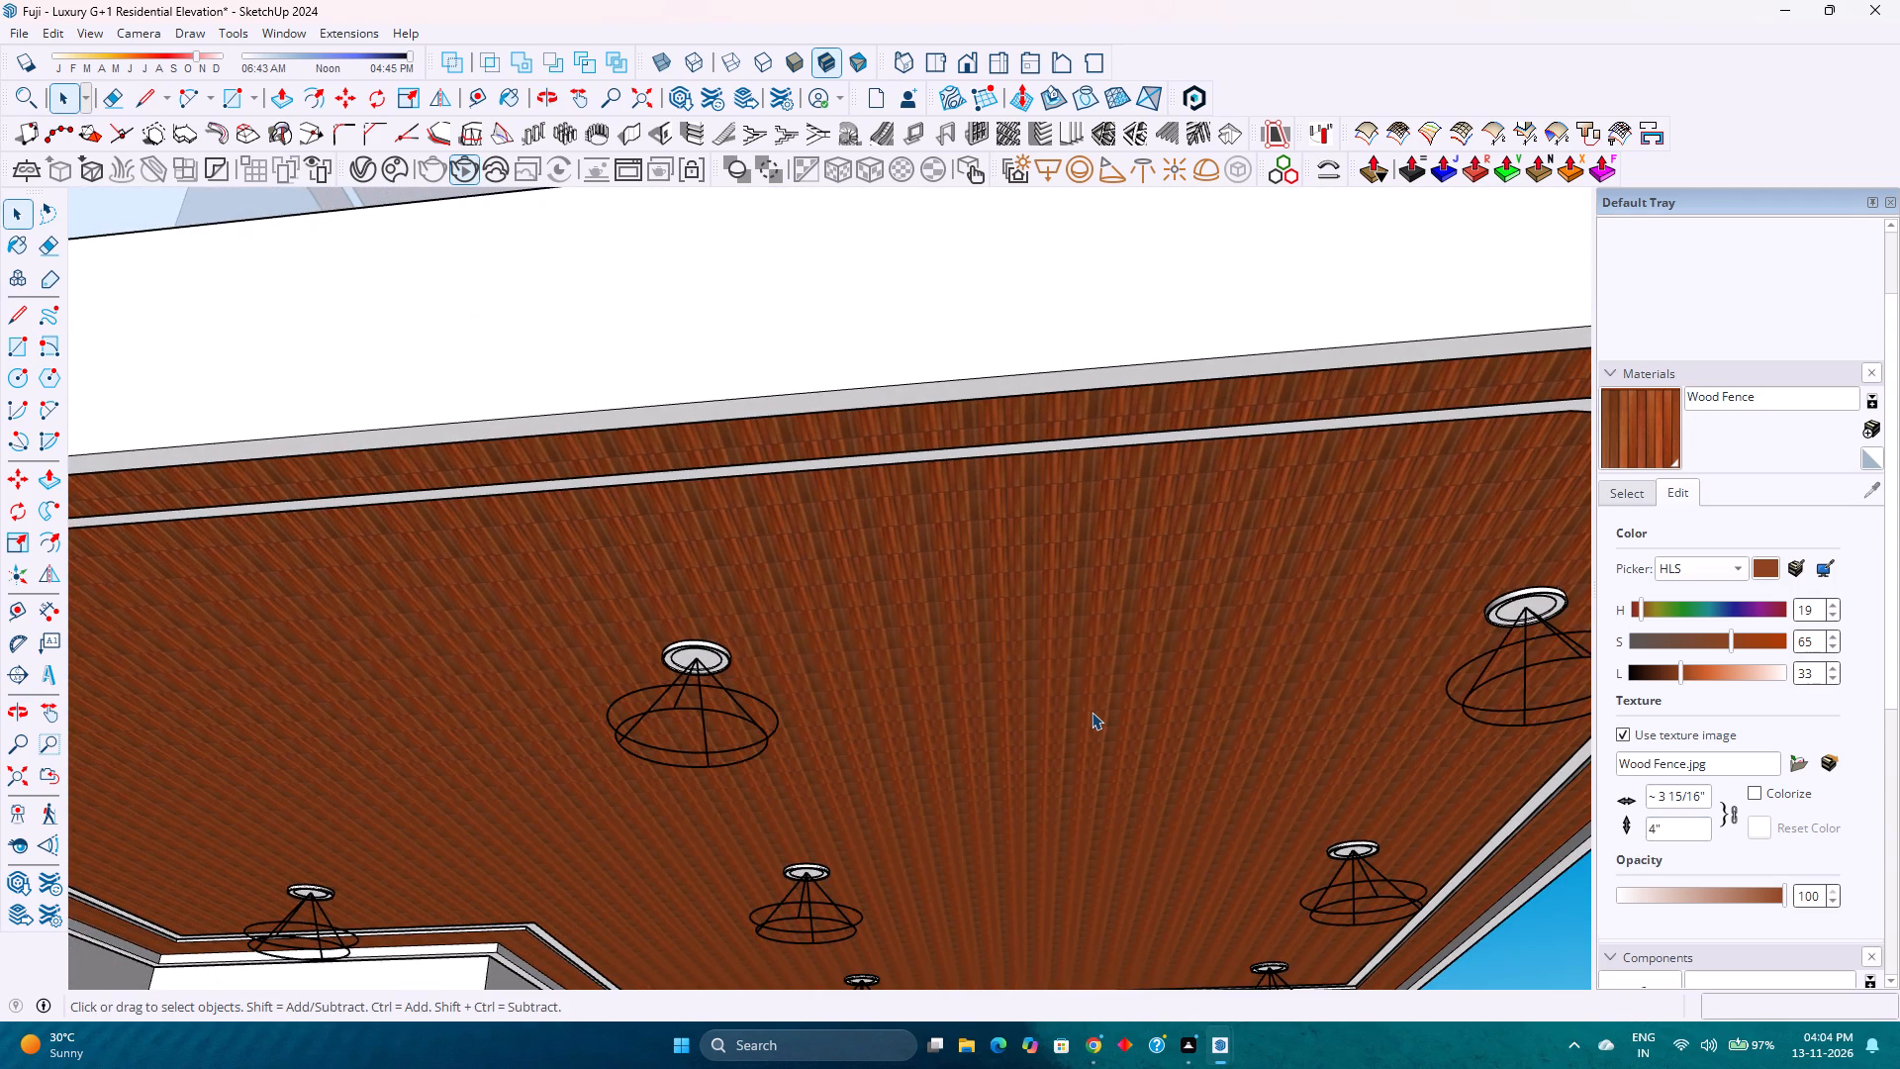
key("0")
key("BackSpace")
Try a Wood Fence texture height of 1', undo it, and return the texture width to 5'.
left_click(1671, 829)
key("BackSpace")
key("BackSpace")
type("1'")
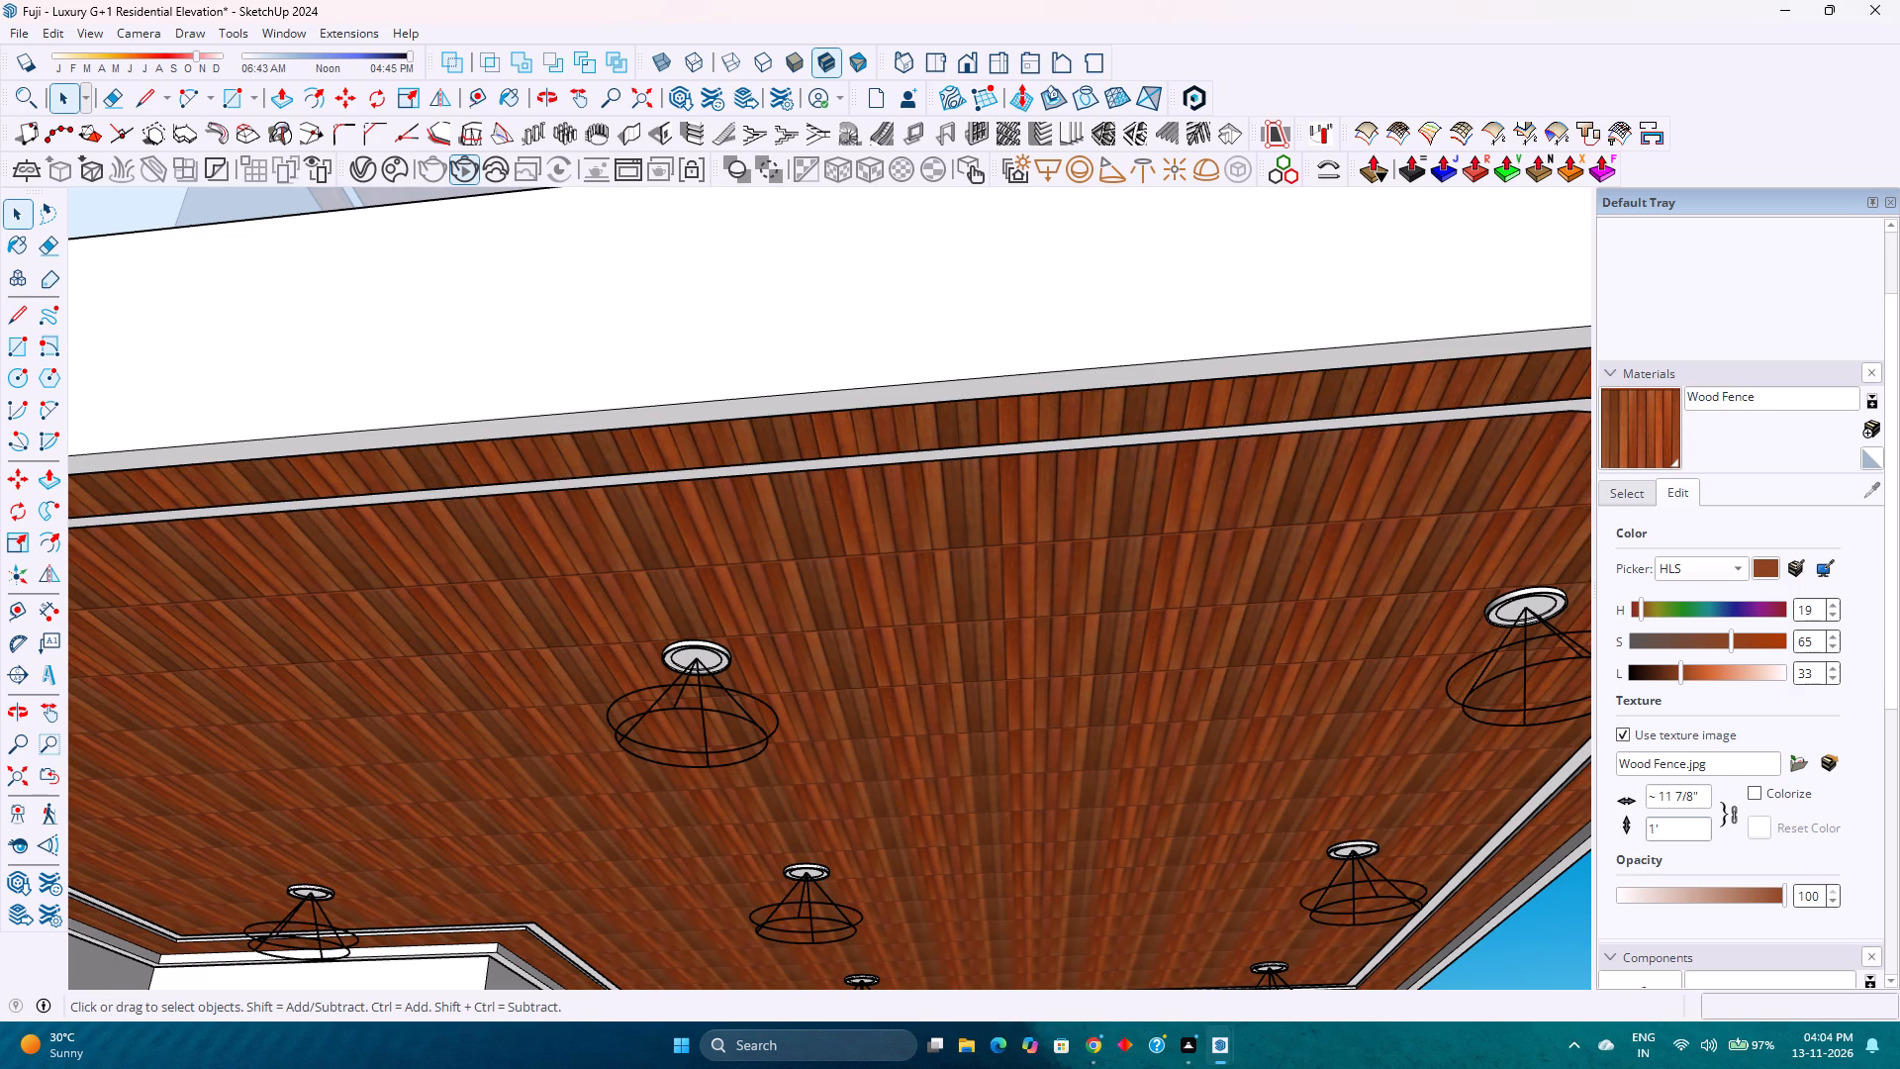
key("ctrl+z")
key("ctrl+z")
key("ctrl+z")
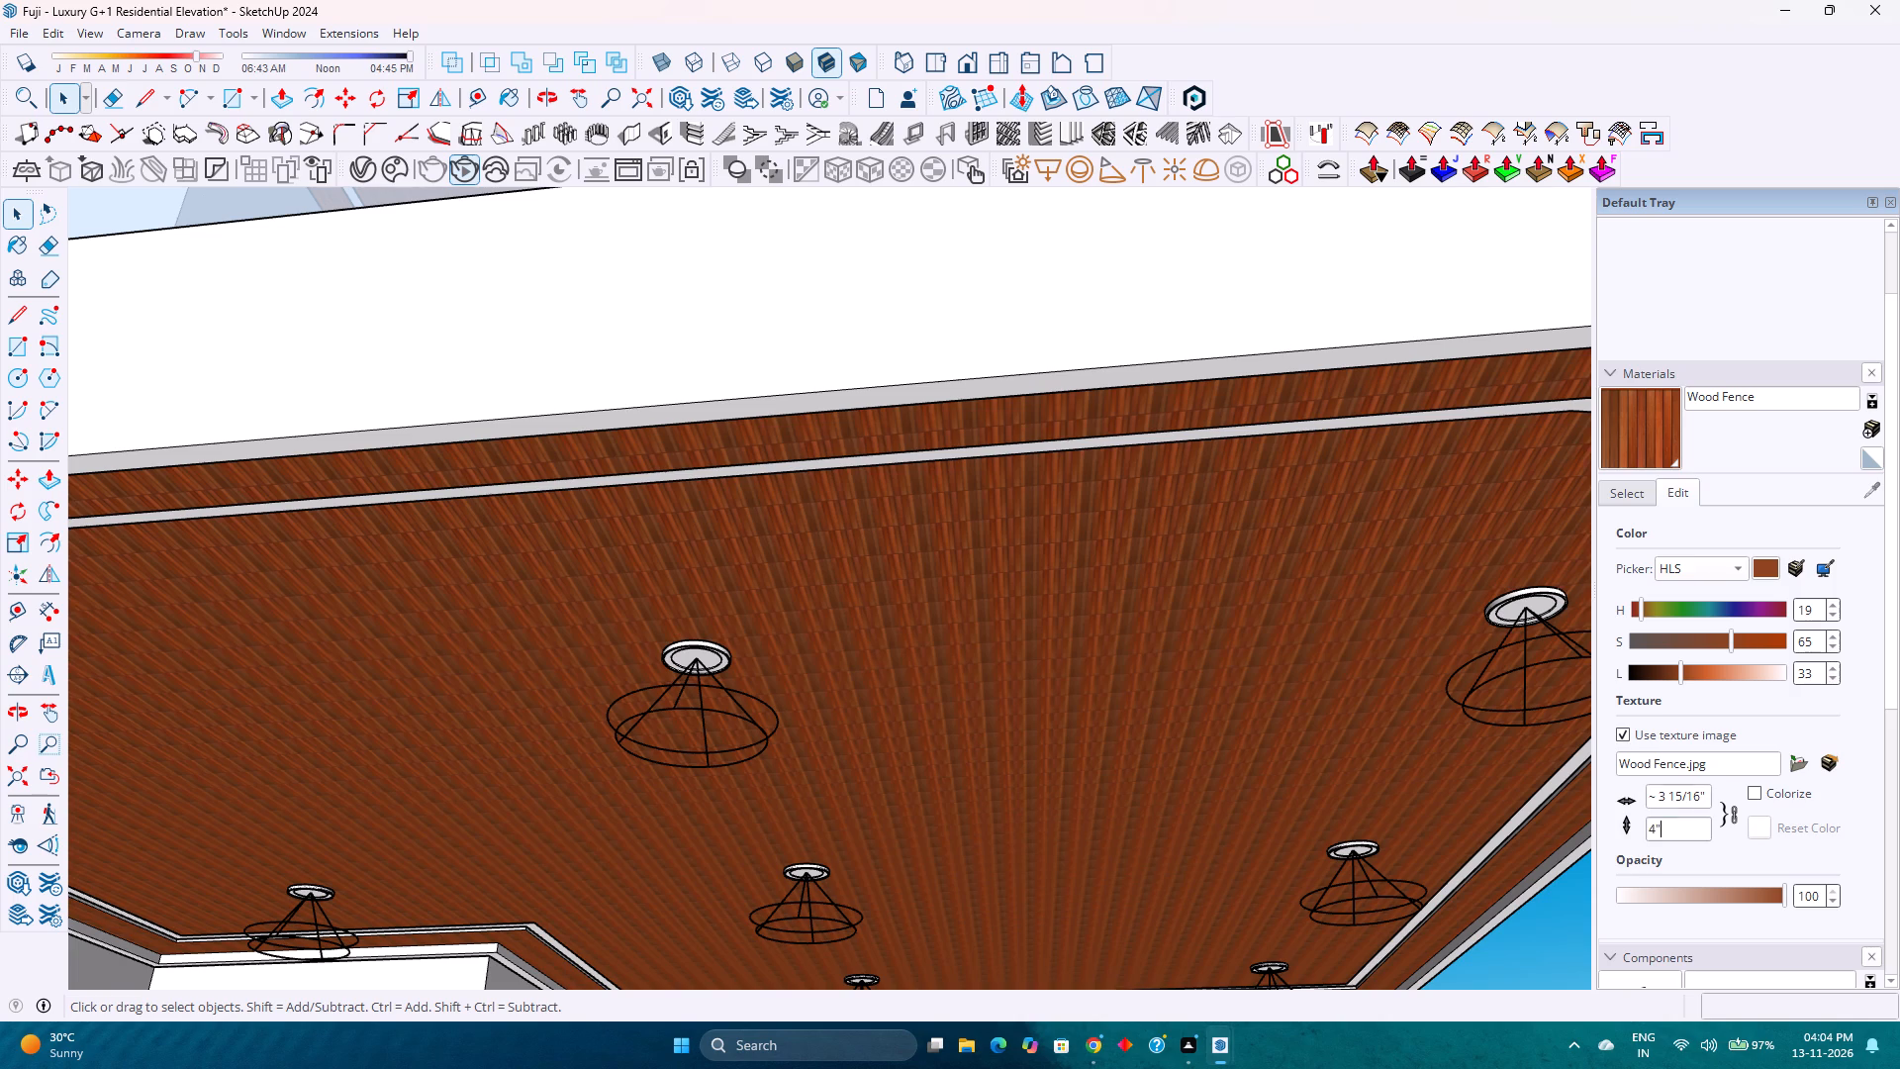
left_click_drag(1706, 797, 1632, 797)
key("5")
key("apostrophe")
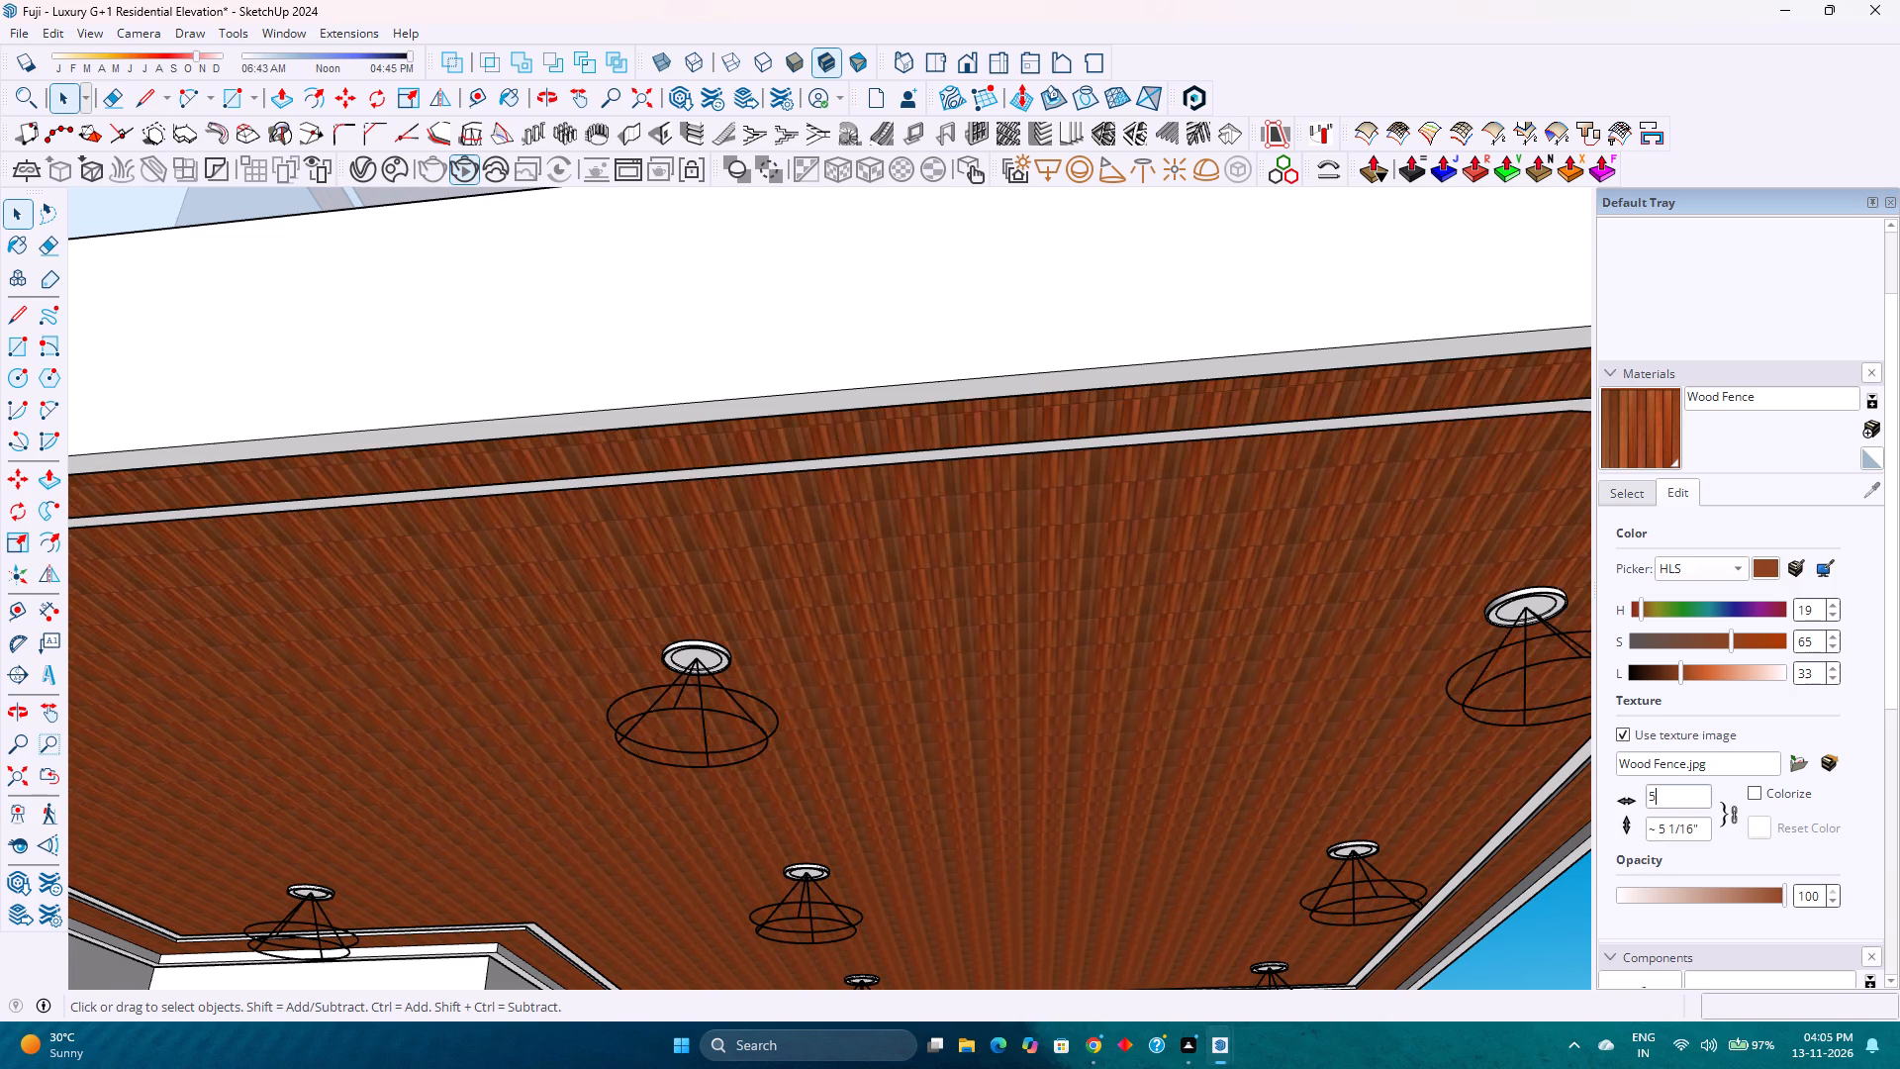
Unlock the Wood Fence texture's aspect ratio and set its height to 3'.
left_click(1735, 810)
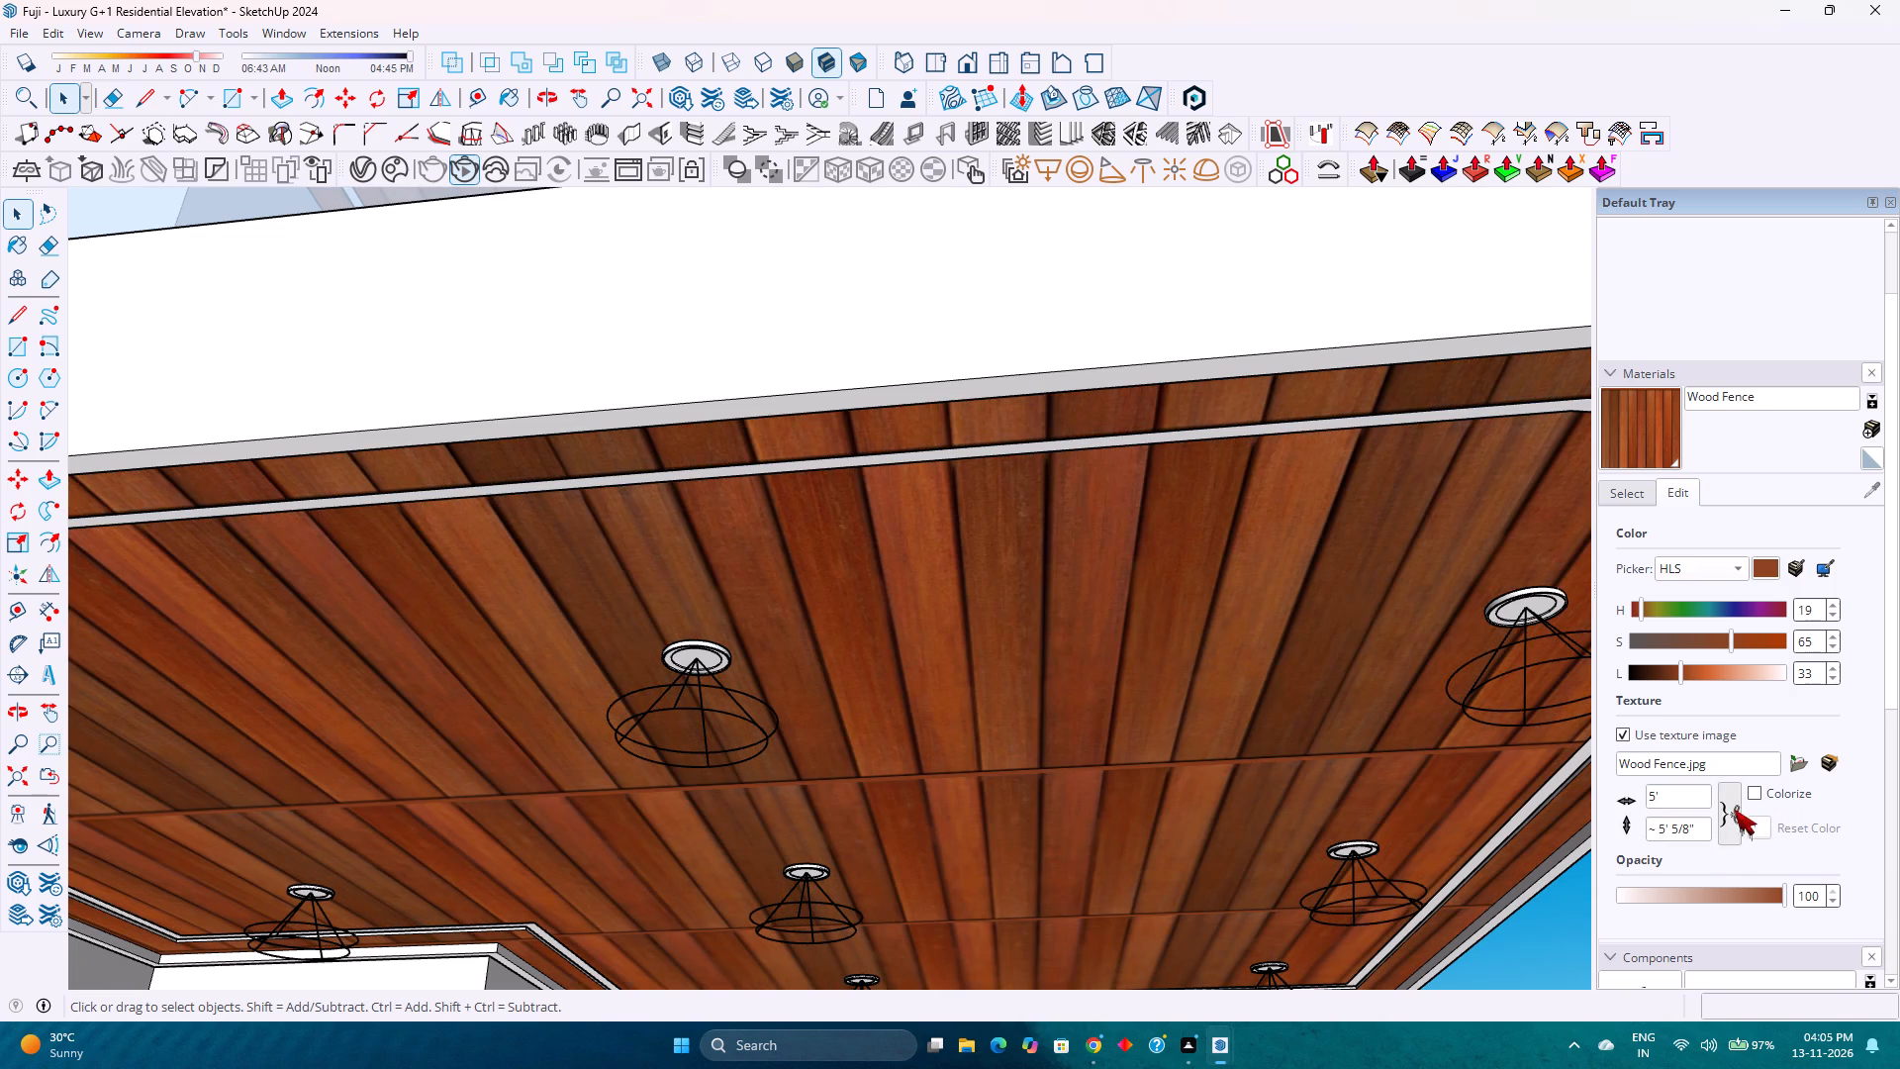
left_click(1698, 832)
left_click_drag(1698, 832, 1591, 838)
left_click_drag(1591, 838, 1581, 853)
key("BackSpace")
key("BackSpace")
key("BackSpace")
key("BackSpace")
key("BackSpace")
key("BackSpace")
key("BackSpace")
key("BackSpace")
key("BackSpace")
key("BackSpace")
key("BackSpace")
key("BackSpace")
key("BackSpace")
key("BackSpace")
key("BackSpace")
key("BackSpace")
key("BackSpace")
key("BackSpace")
key("BackSpace")
key("BackSpace")
key("BackSpace")
key("BackSpace")
key("BackSpace")
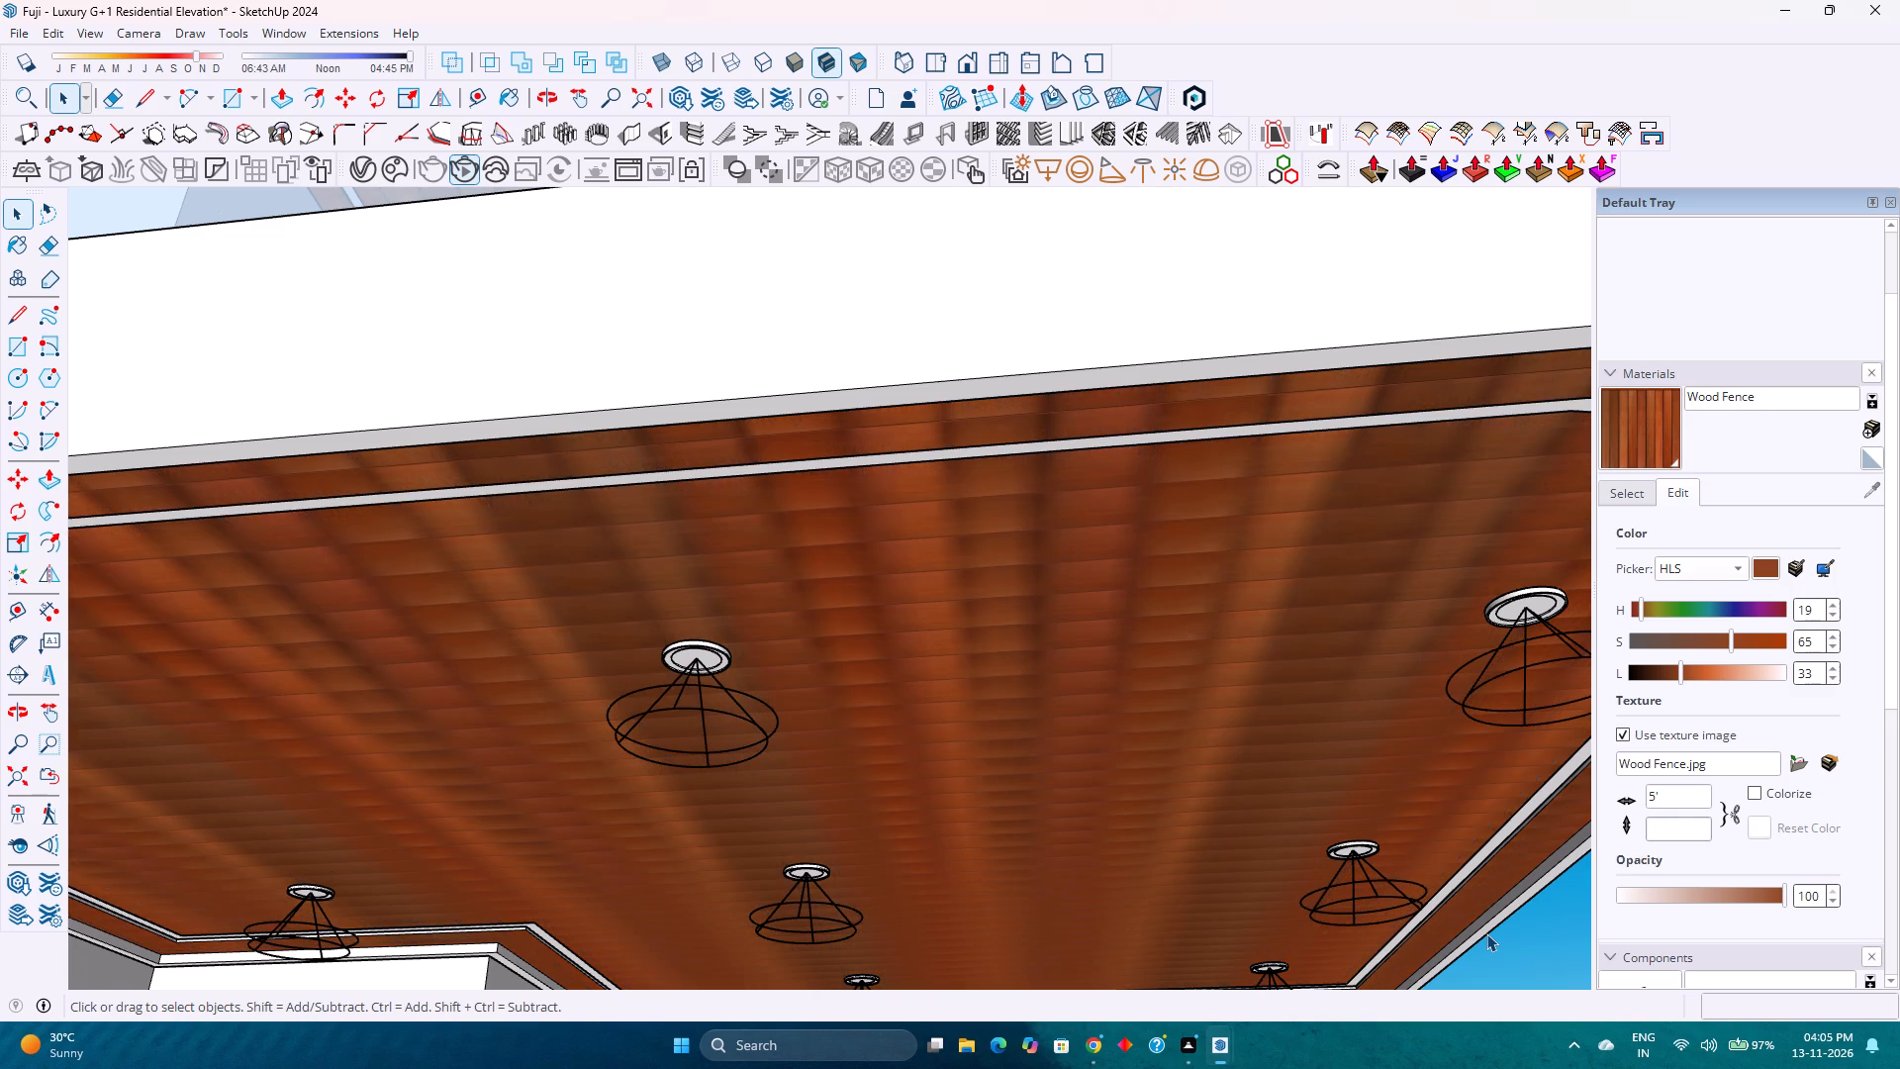
key("3")
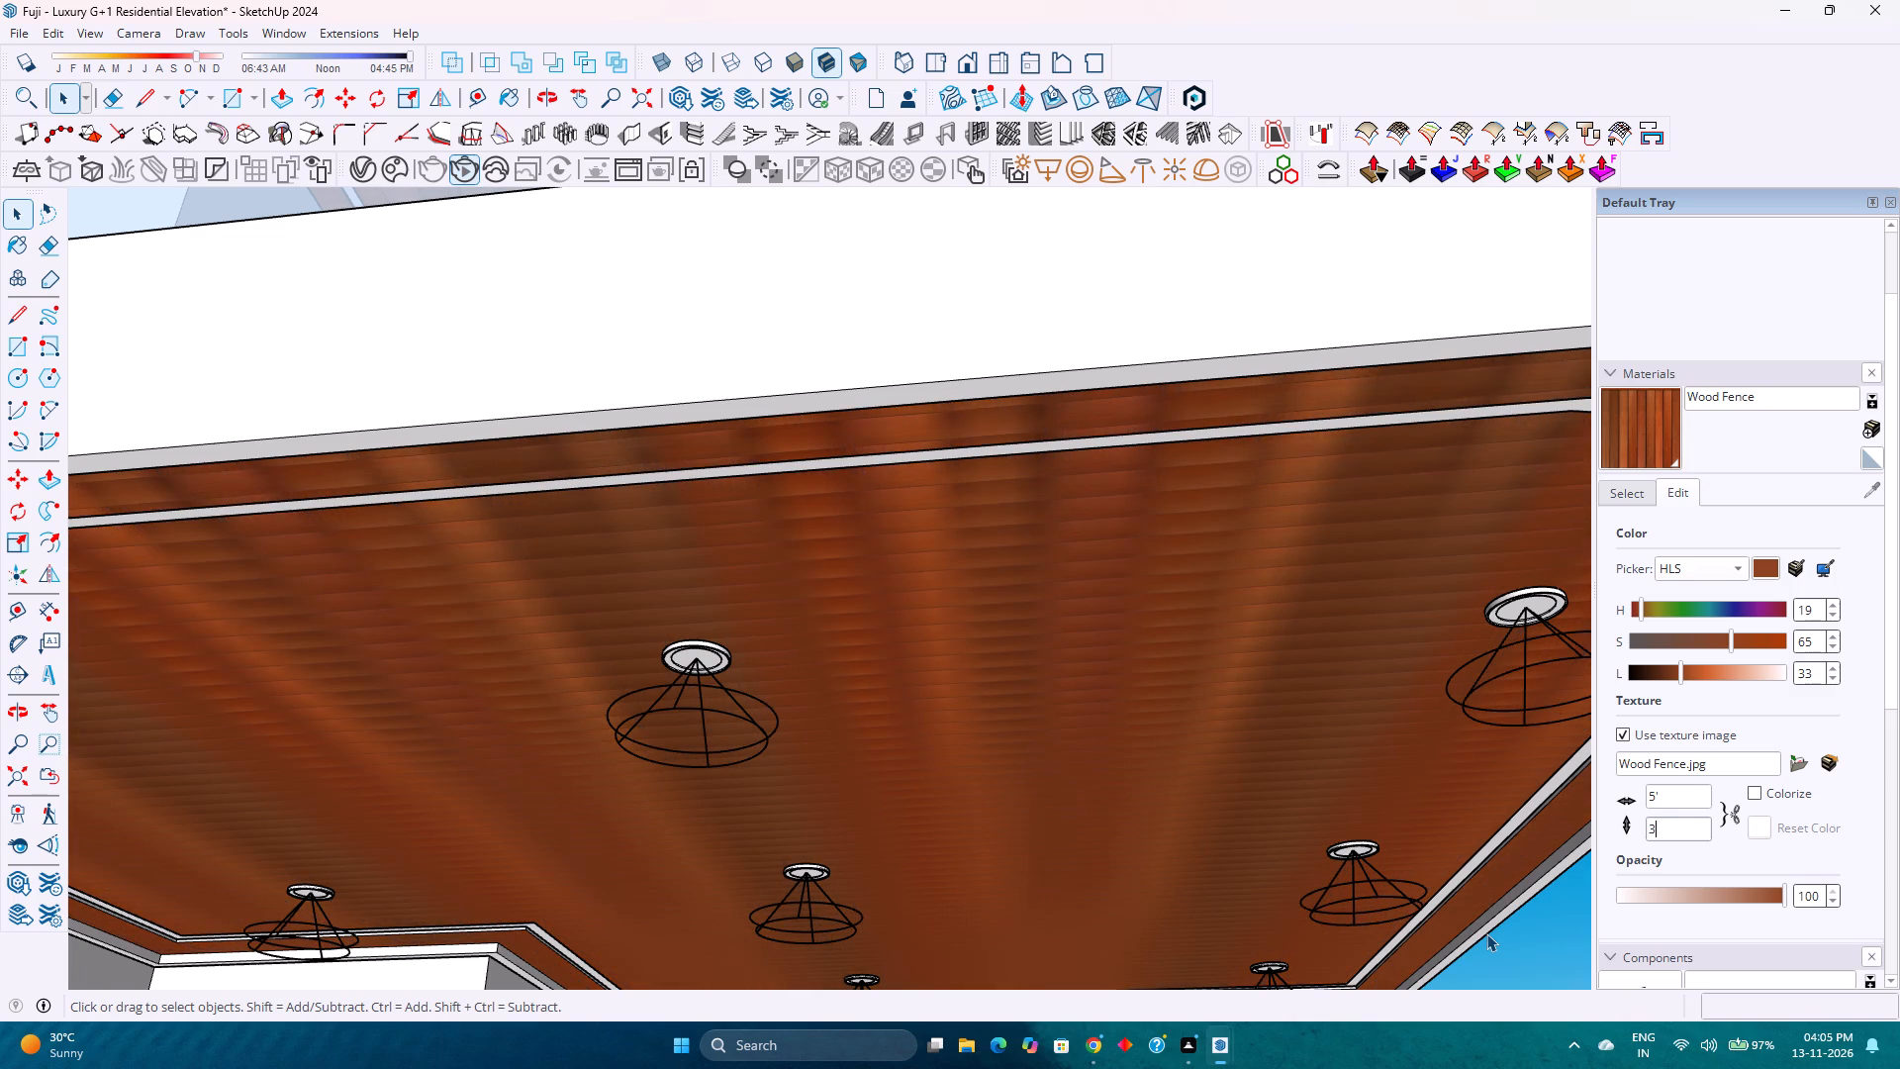
key("apostrophe")
key("Return")
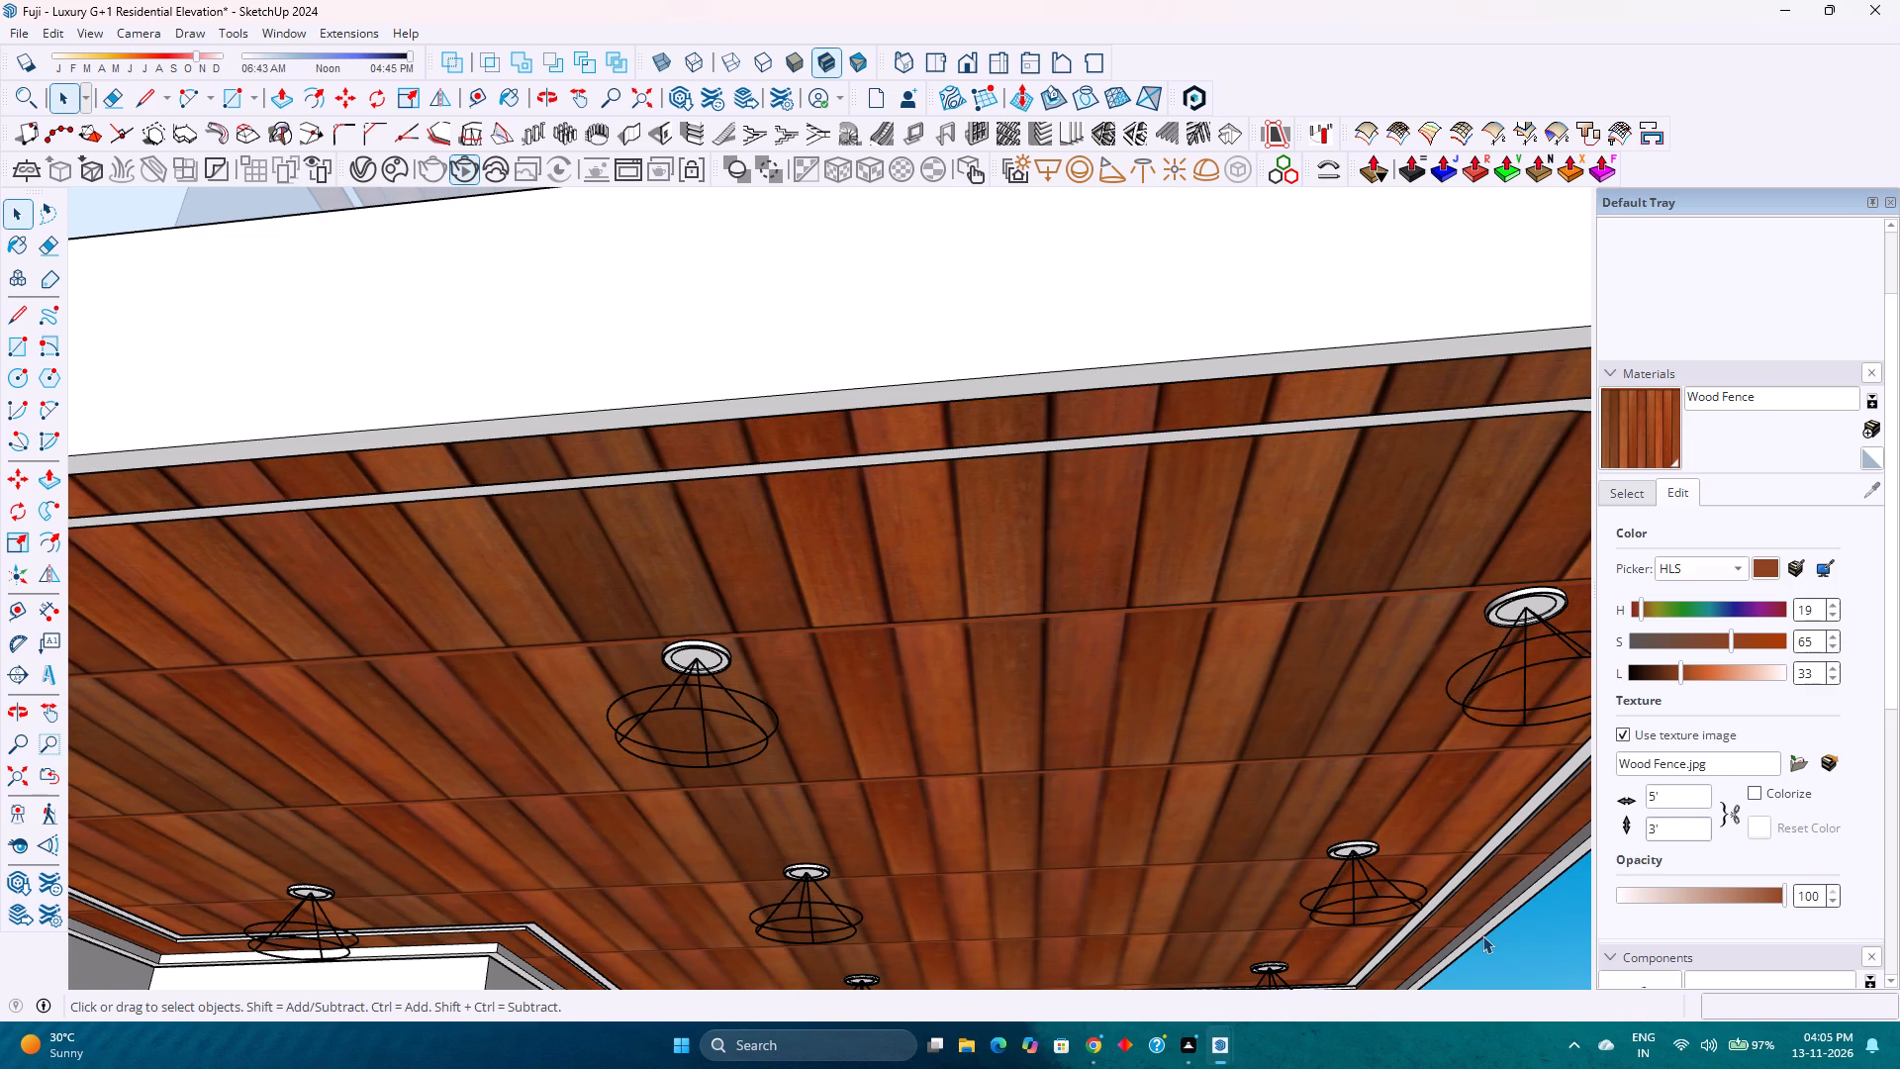
Set the Wood Fence texture height to 10' and its width to 3'.
scroll(1348, 588, "down", 6)
scroll(1266, 560, "down", 3)
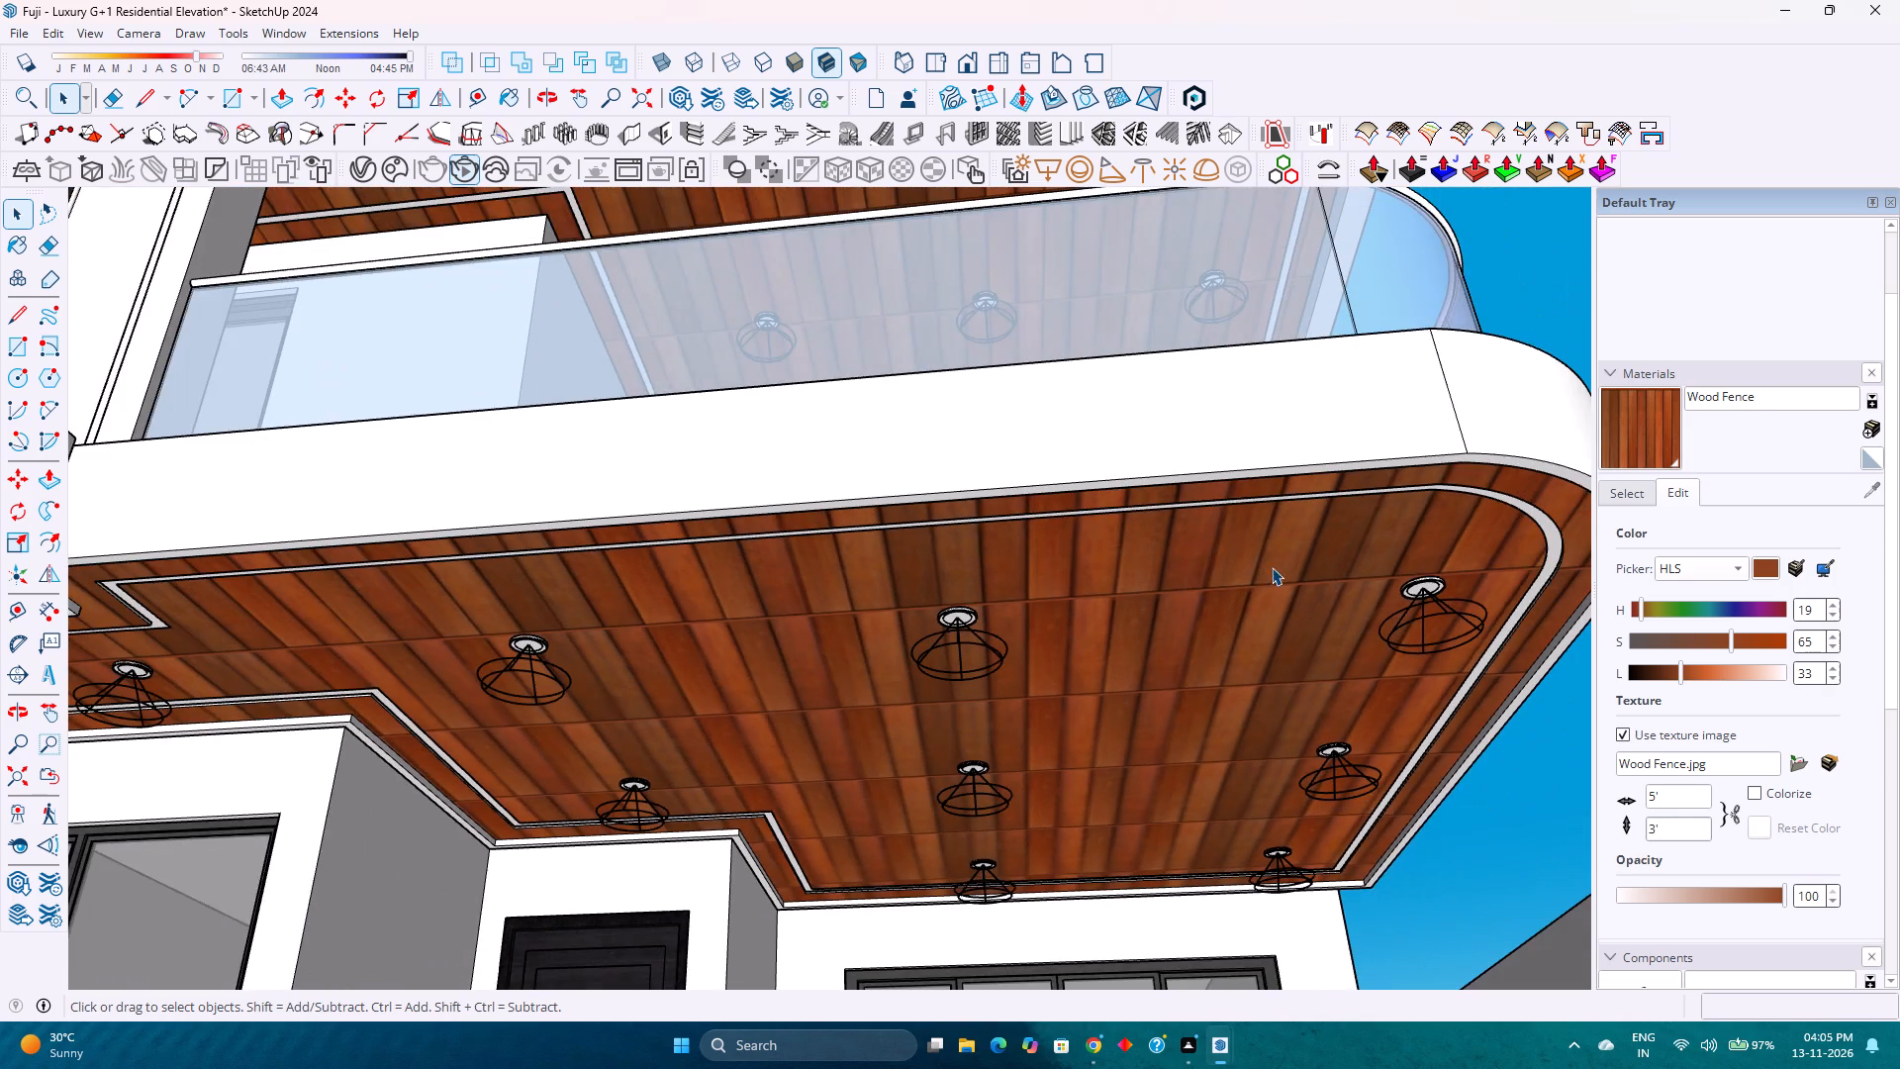
middle_click_drag(1259, 622, 1136, 638)
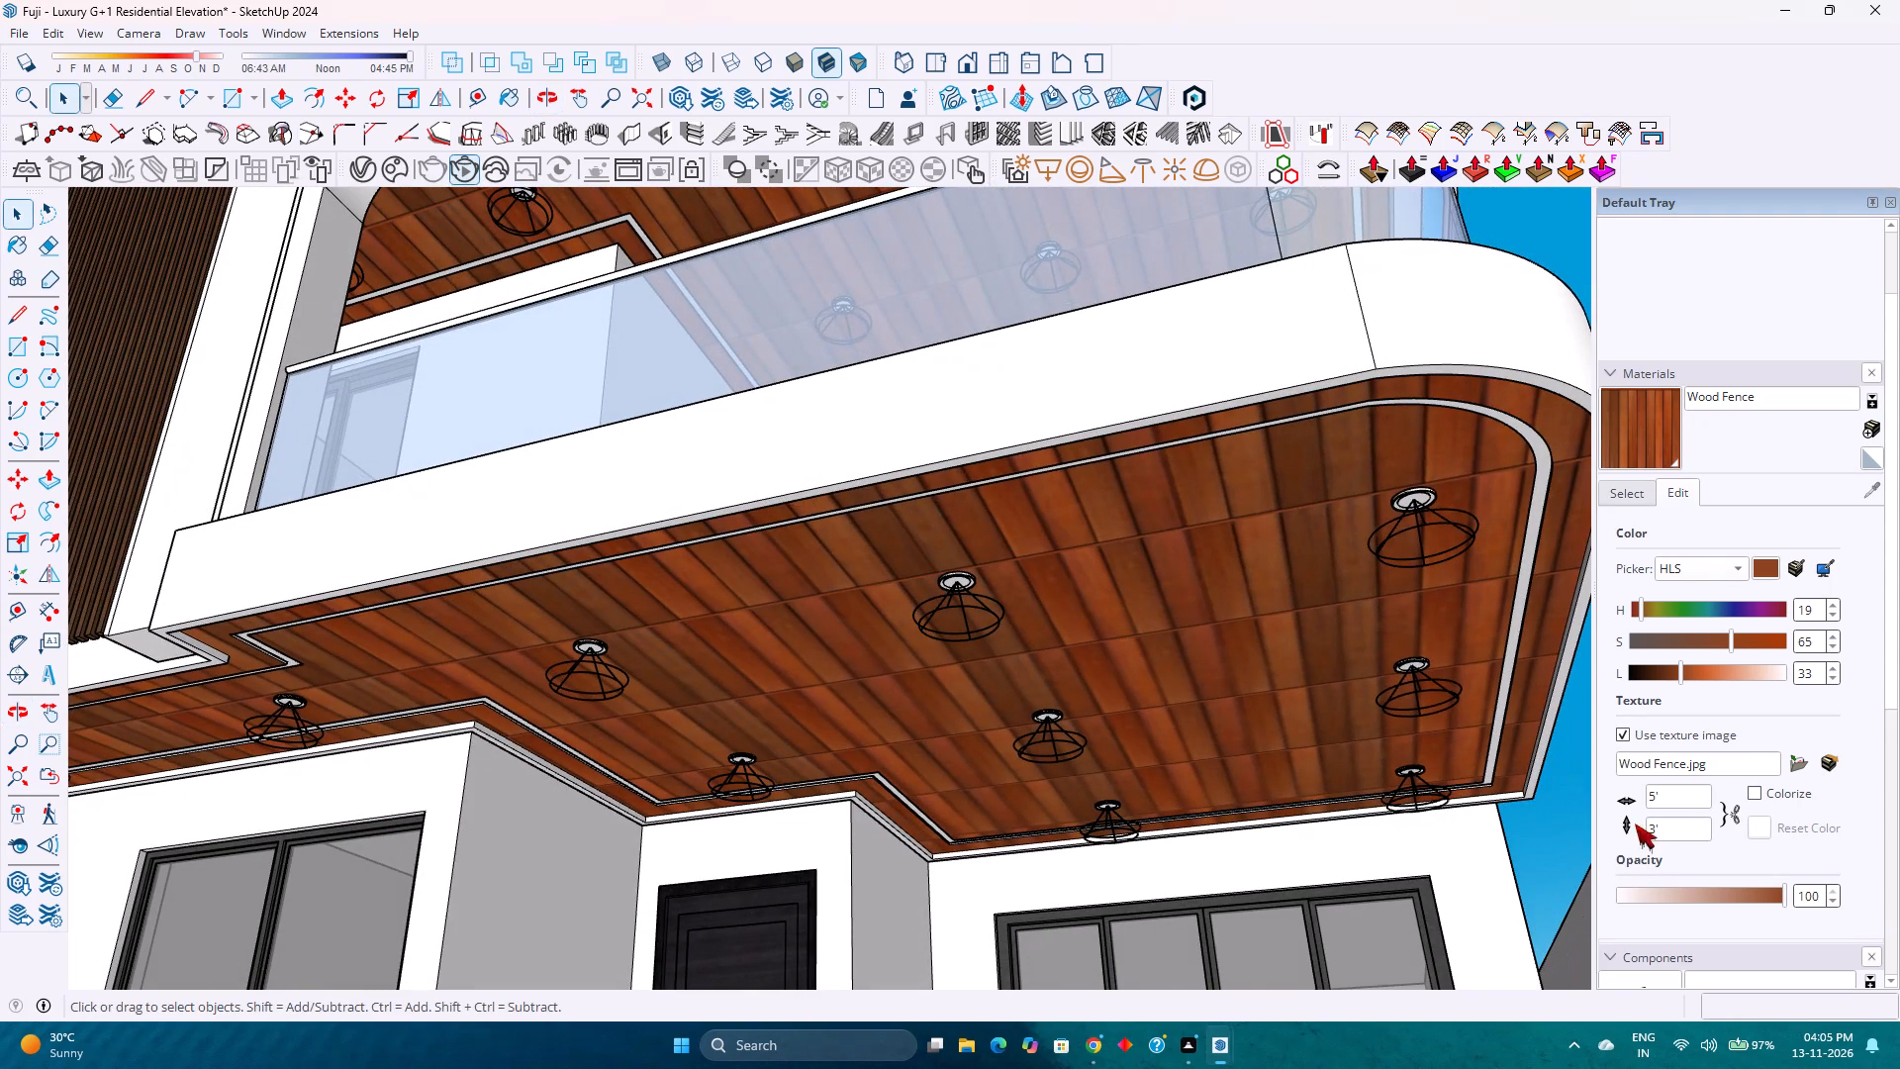
left_click_drag(1664, 825, 1633, 824)
type("10'")
key("Return")
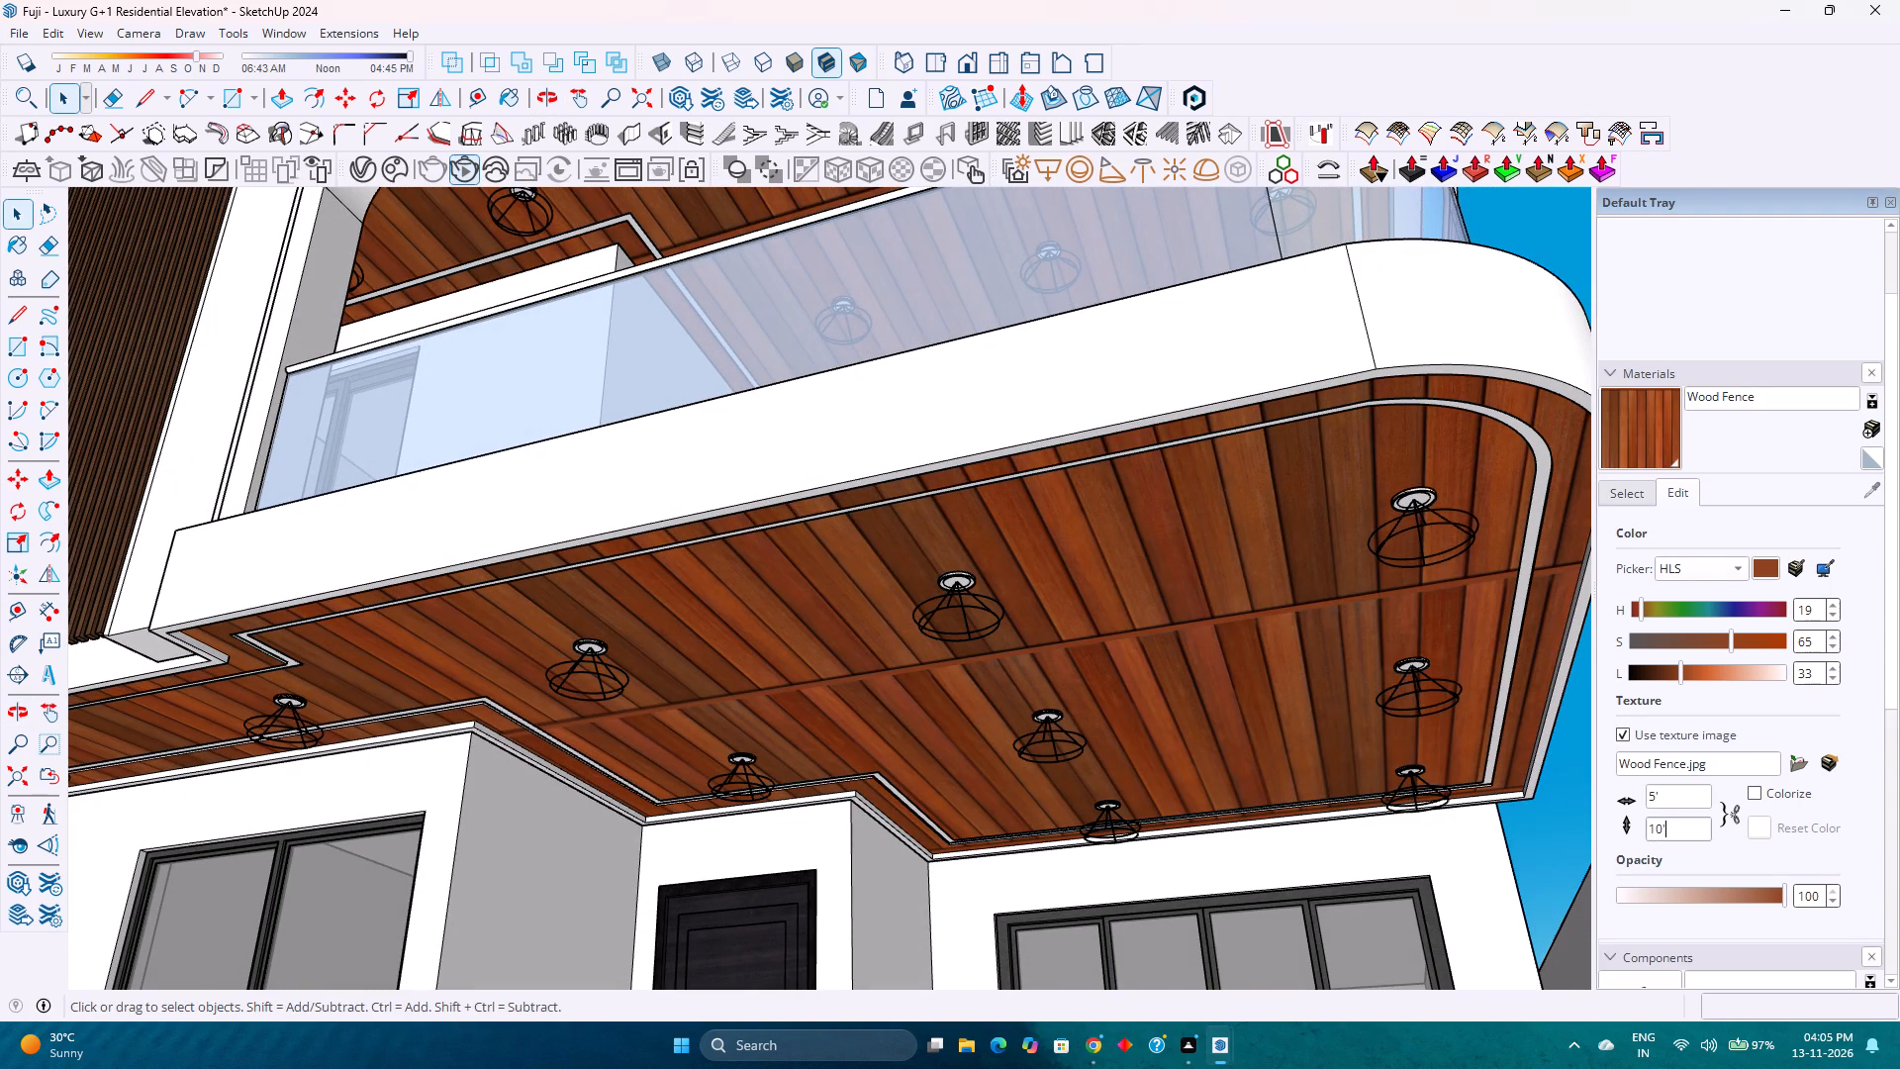
left_click(1654, 793)
key("BackSpace")
type("3'")
key("Return")
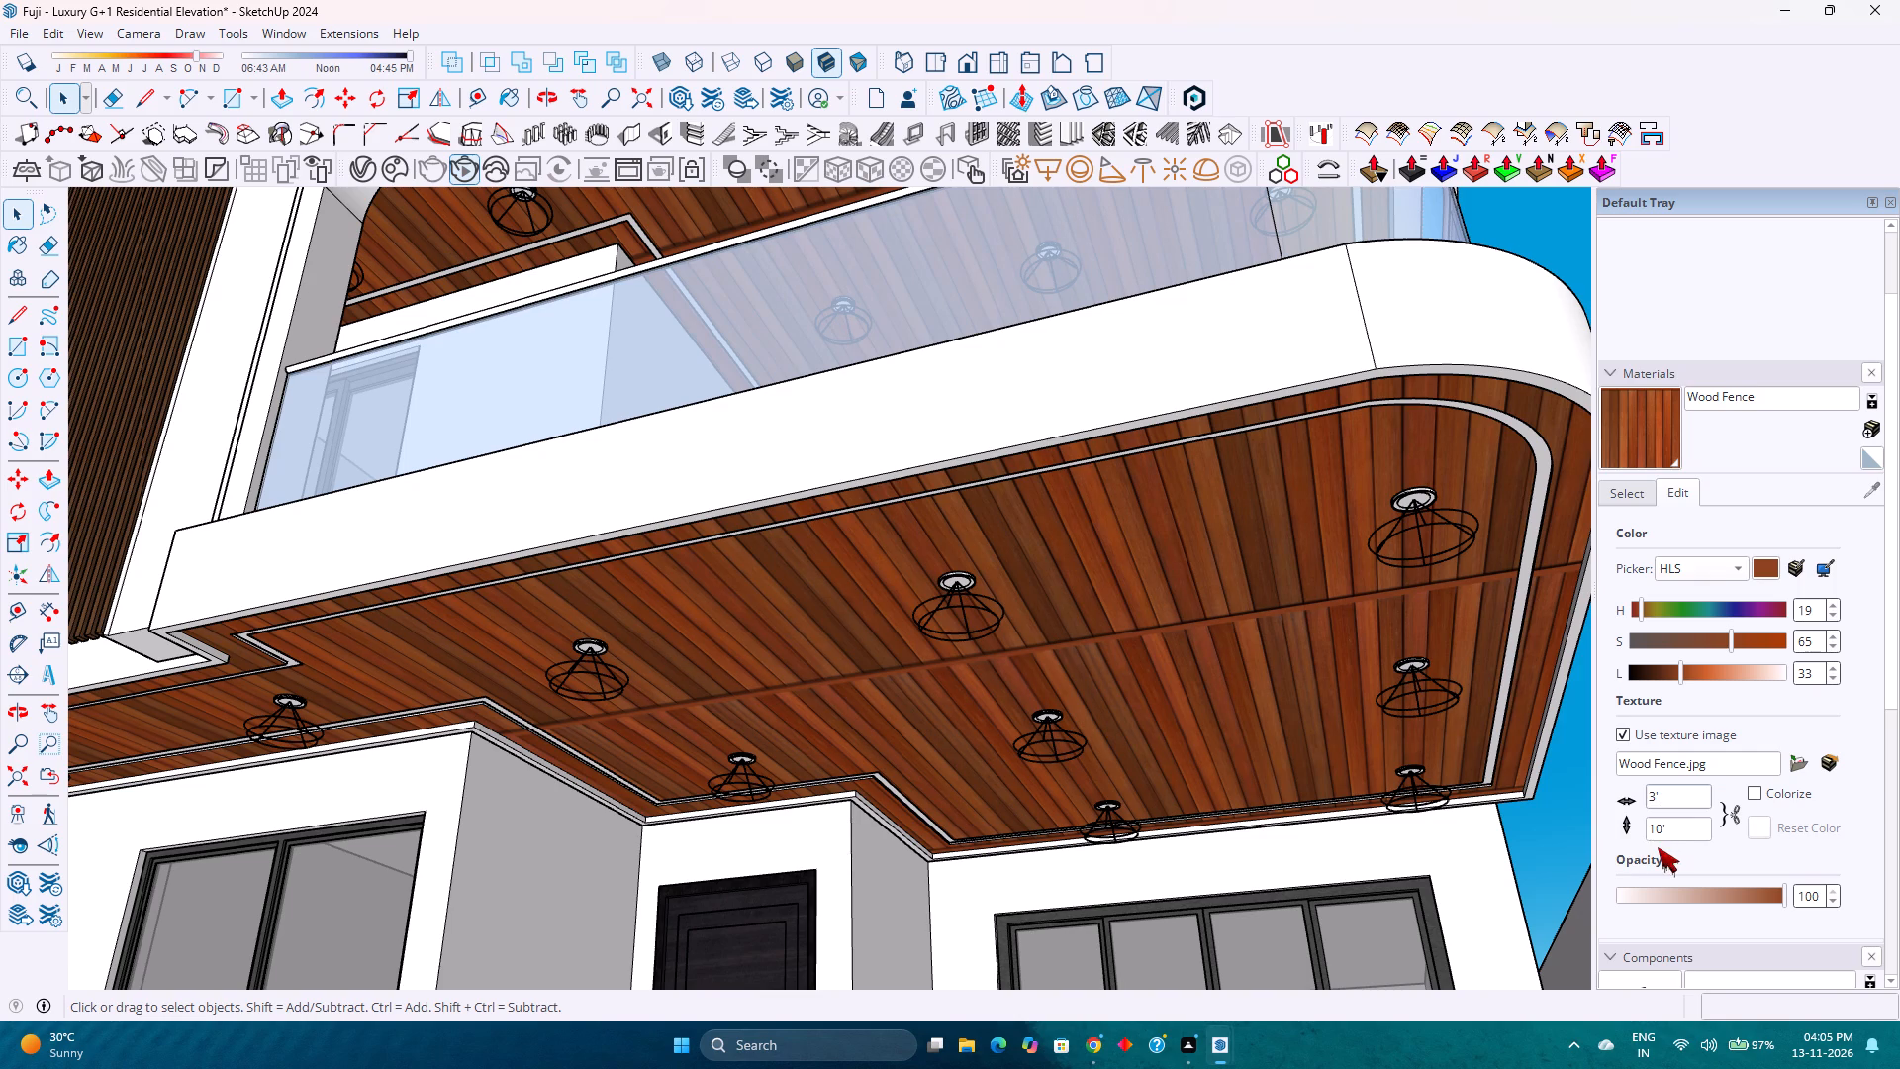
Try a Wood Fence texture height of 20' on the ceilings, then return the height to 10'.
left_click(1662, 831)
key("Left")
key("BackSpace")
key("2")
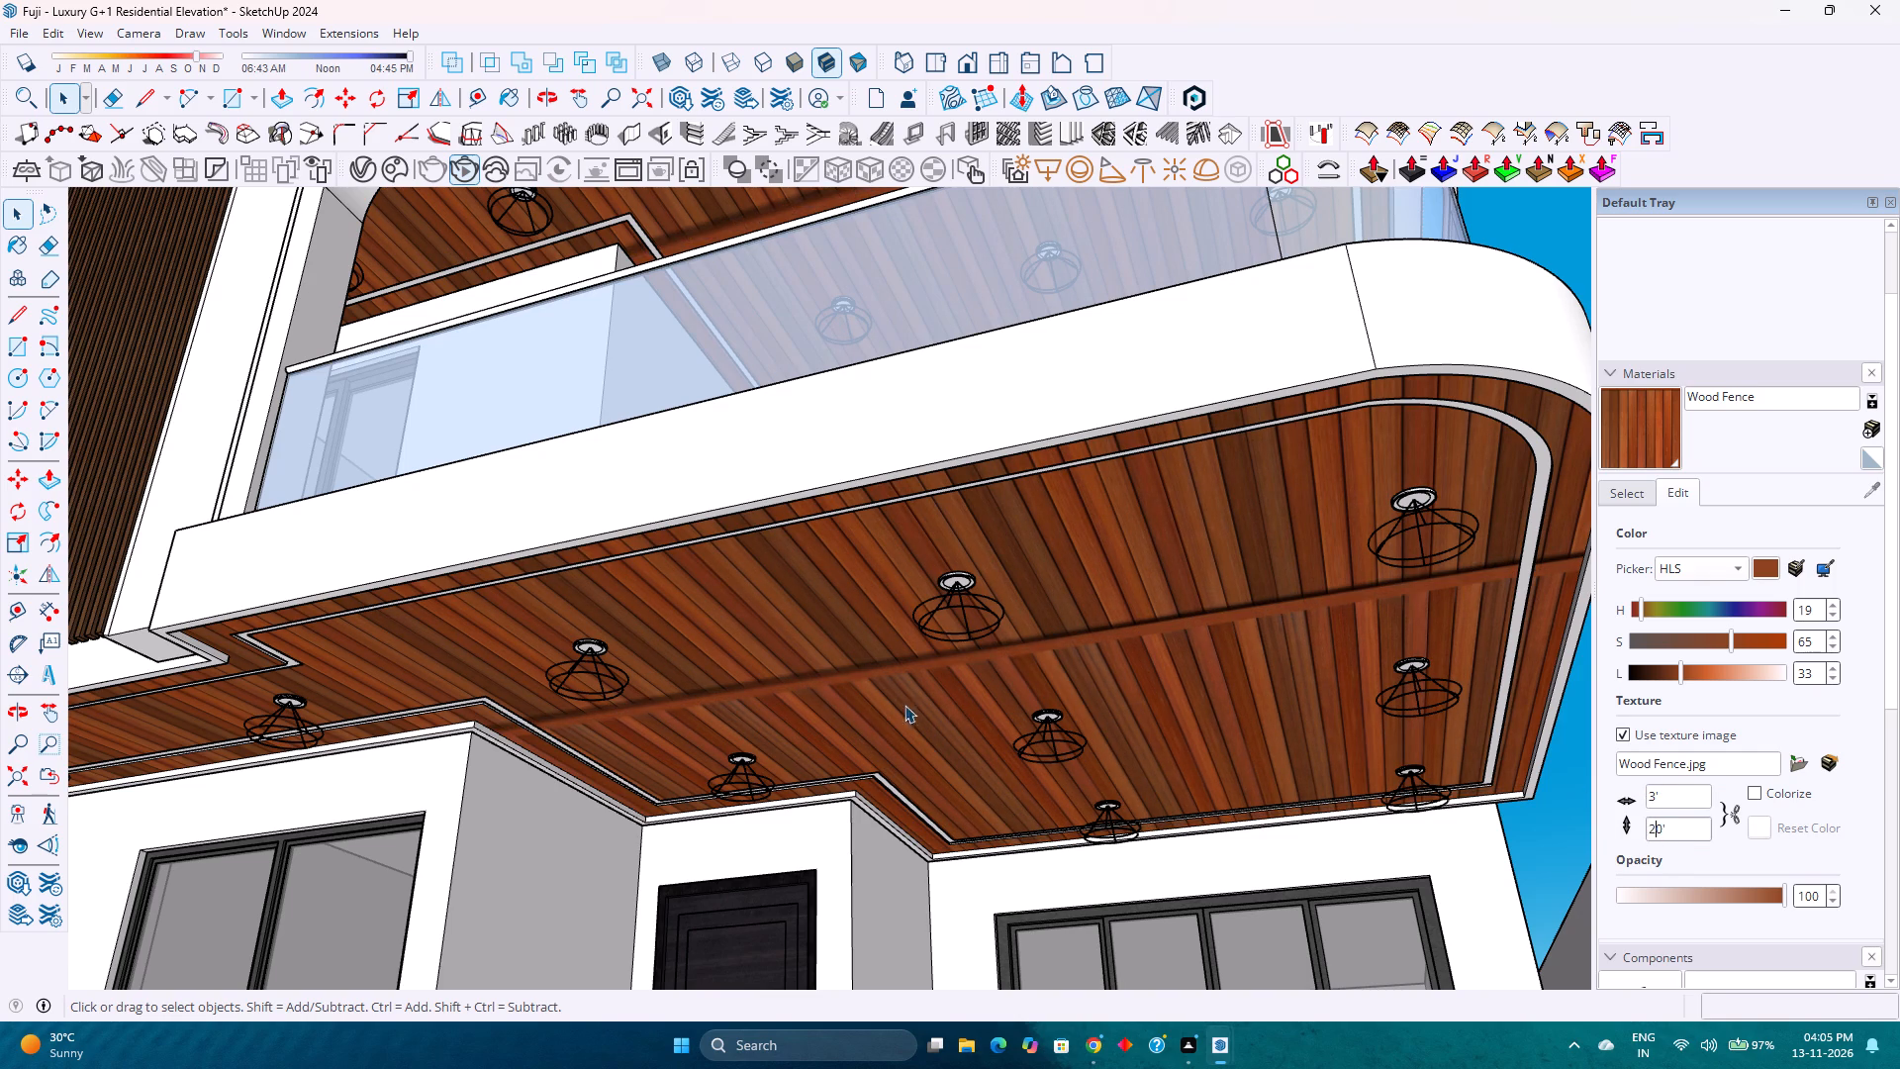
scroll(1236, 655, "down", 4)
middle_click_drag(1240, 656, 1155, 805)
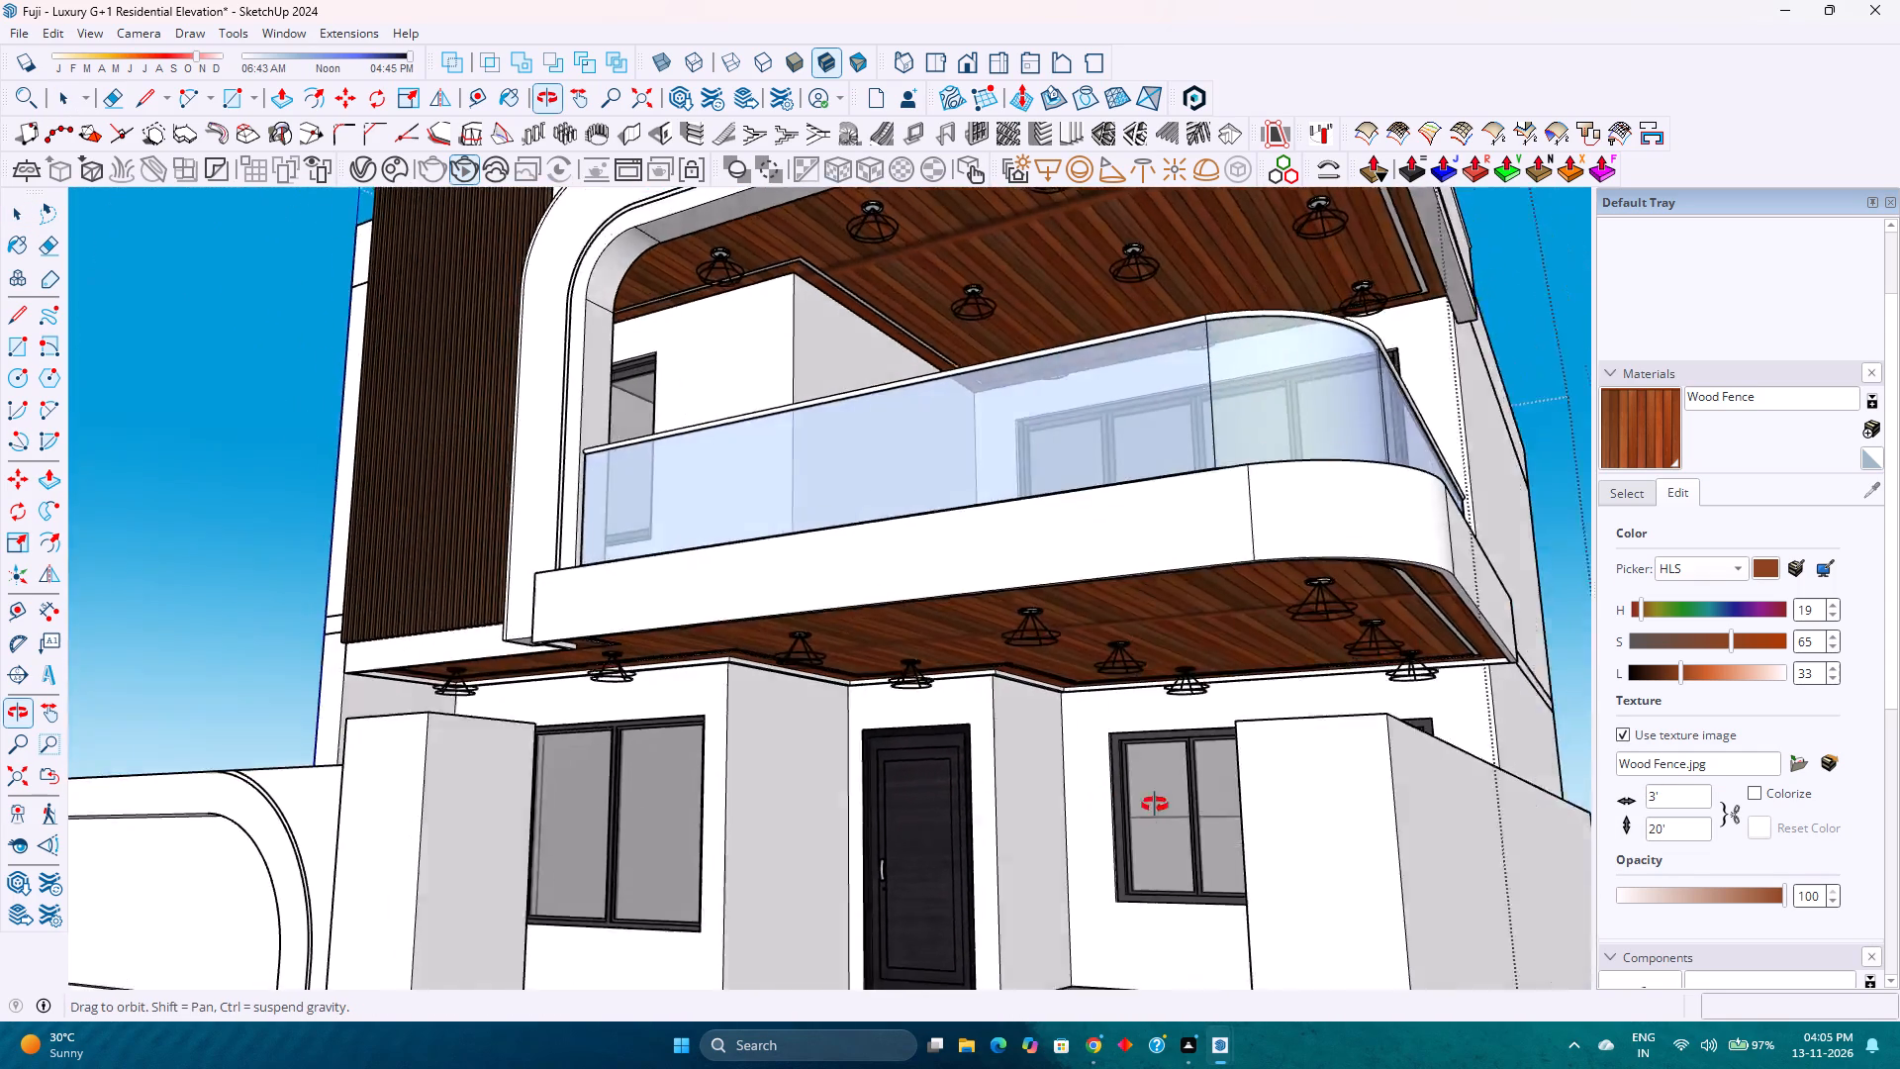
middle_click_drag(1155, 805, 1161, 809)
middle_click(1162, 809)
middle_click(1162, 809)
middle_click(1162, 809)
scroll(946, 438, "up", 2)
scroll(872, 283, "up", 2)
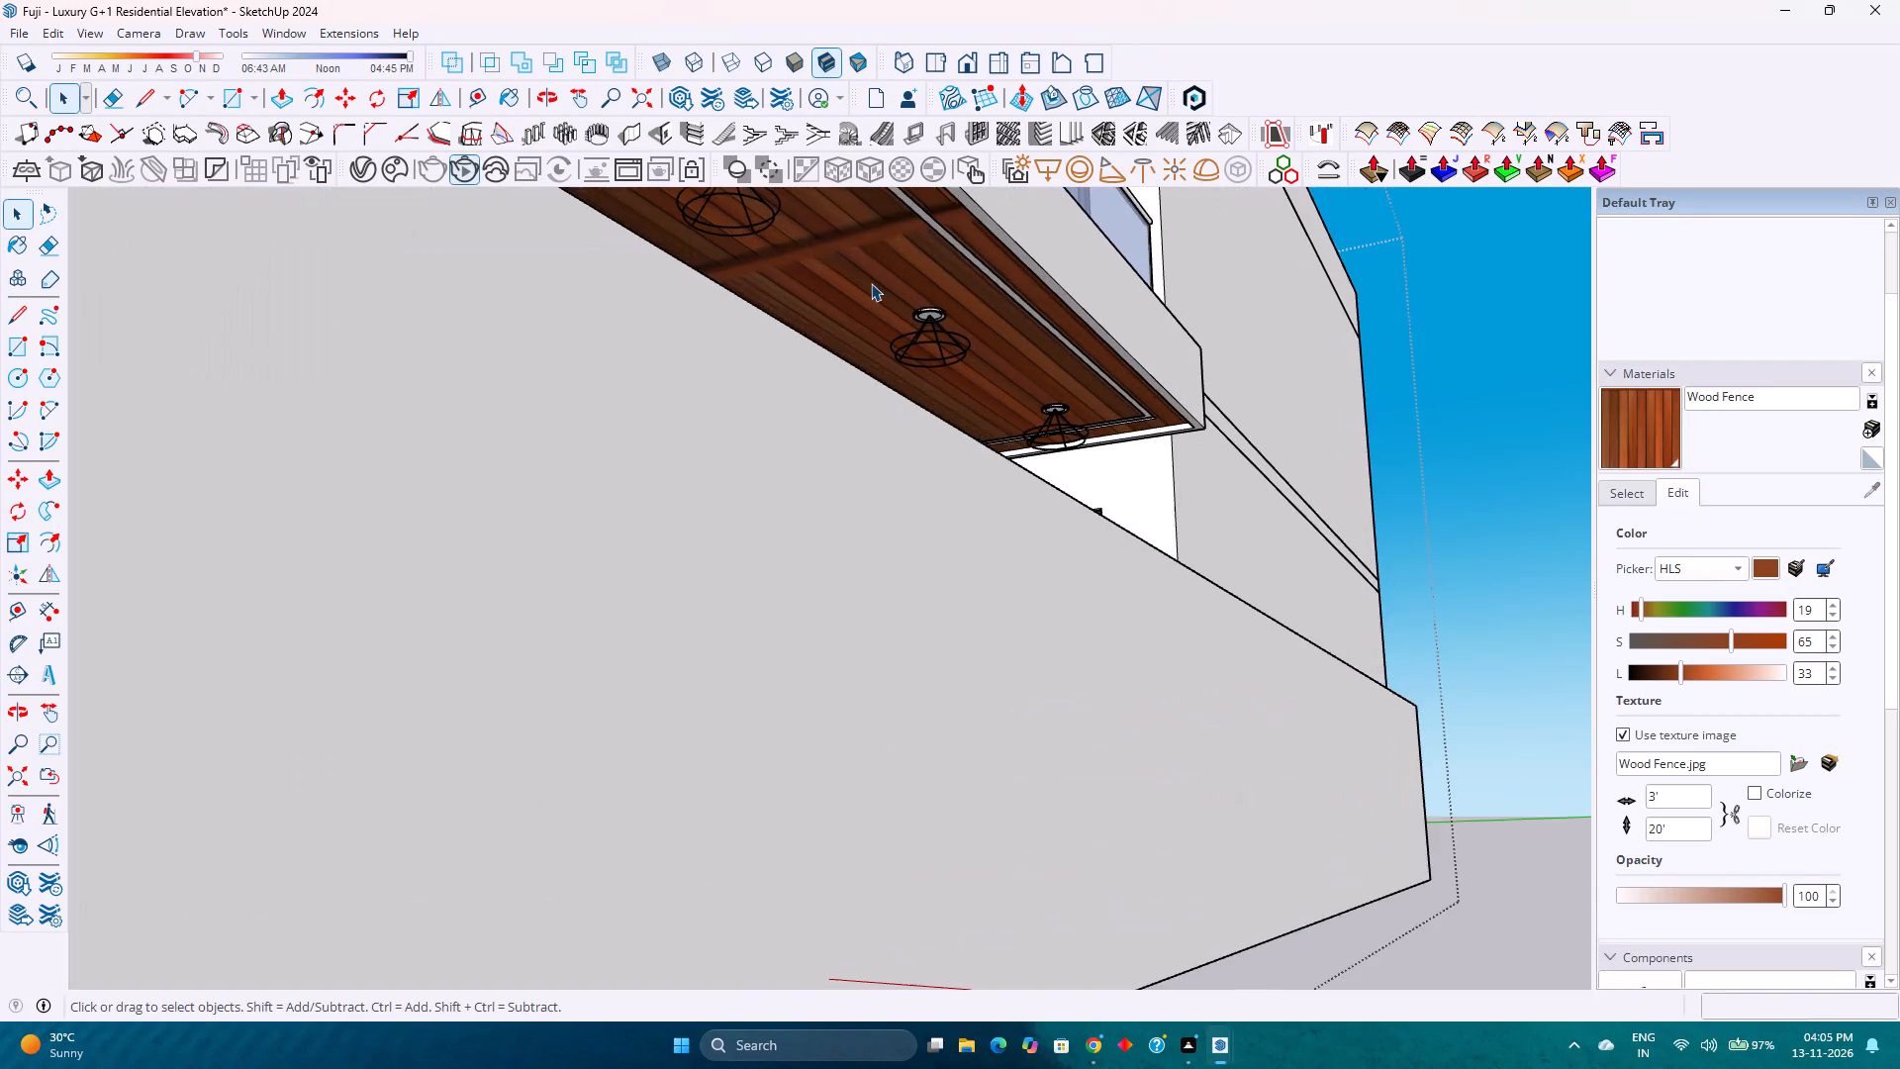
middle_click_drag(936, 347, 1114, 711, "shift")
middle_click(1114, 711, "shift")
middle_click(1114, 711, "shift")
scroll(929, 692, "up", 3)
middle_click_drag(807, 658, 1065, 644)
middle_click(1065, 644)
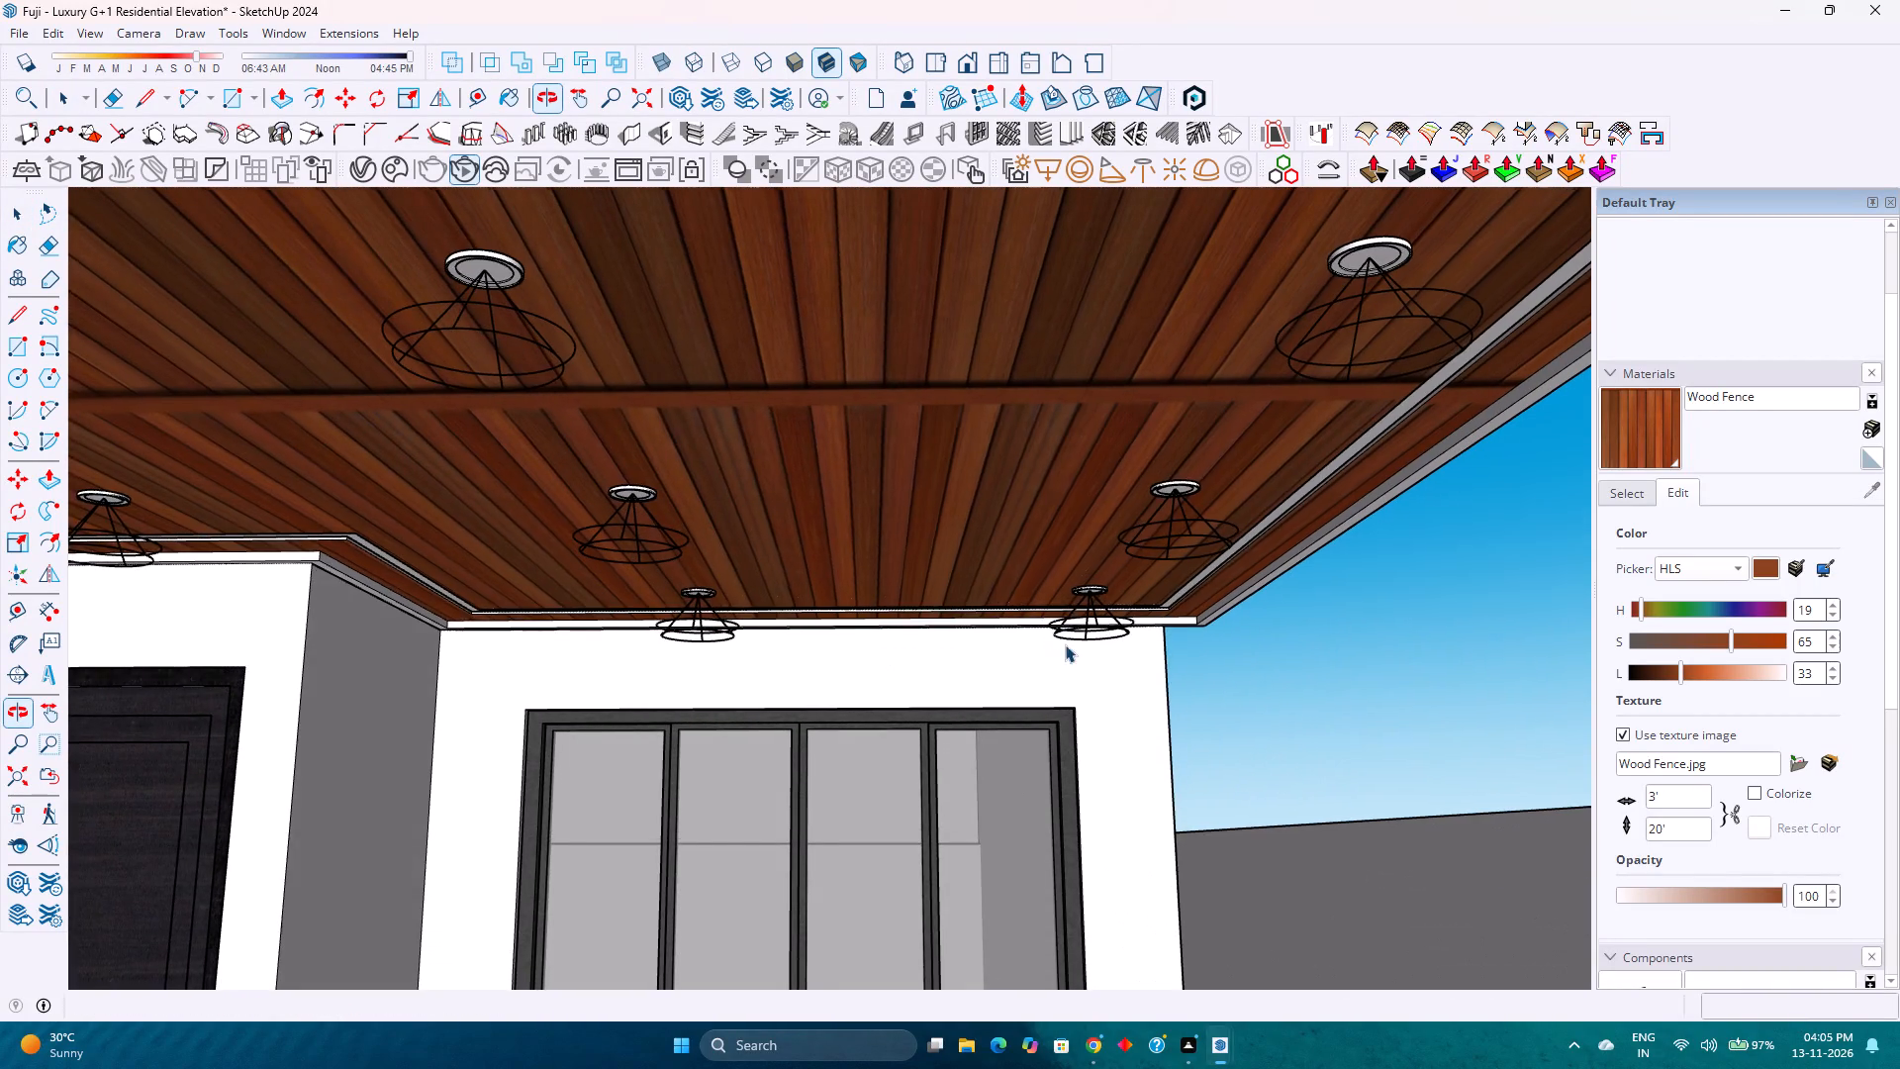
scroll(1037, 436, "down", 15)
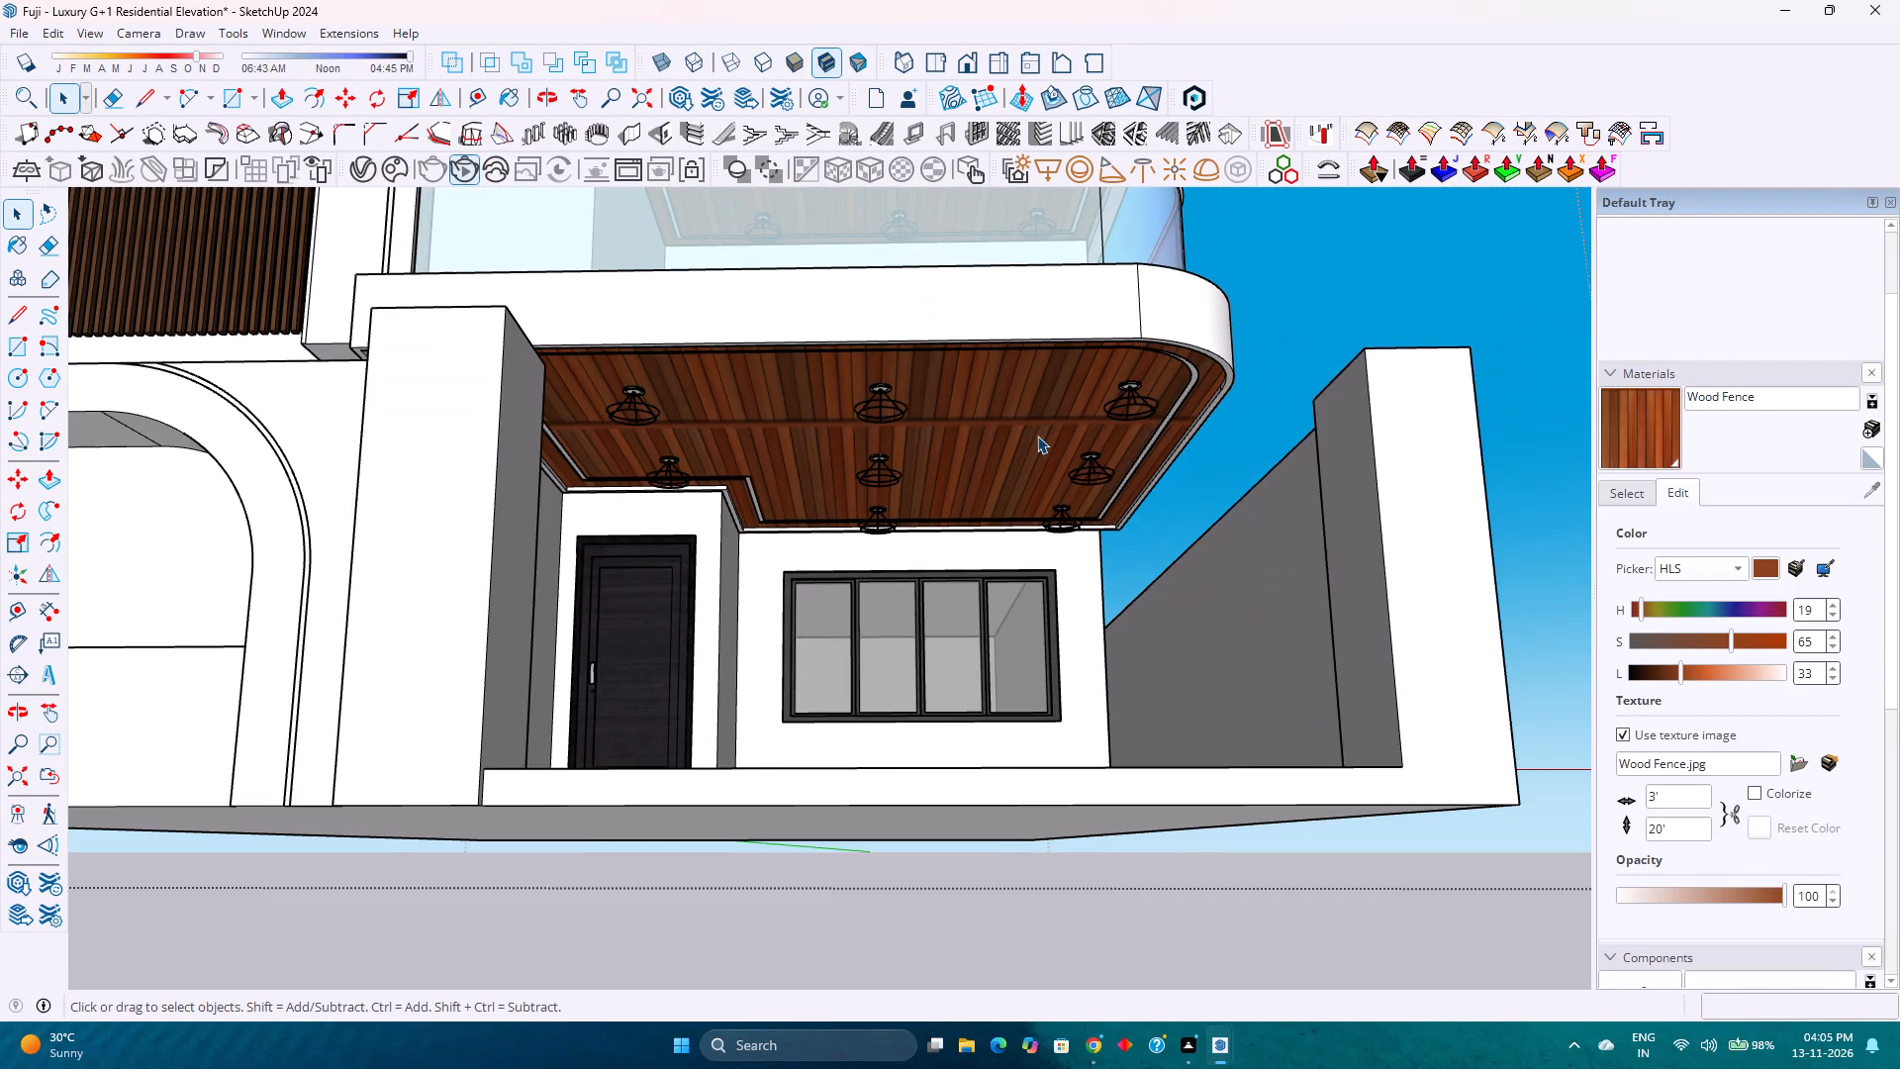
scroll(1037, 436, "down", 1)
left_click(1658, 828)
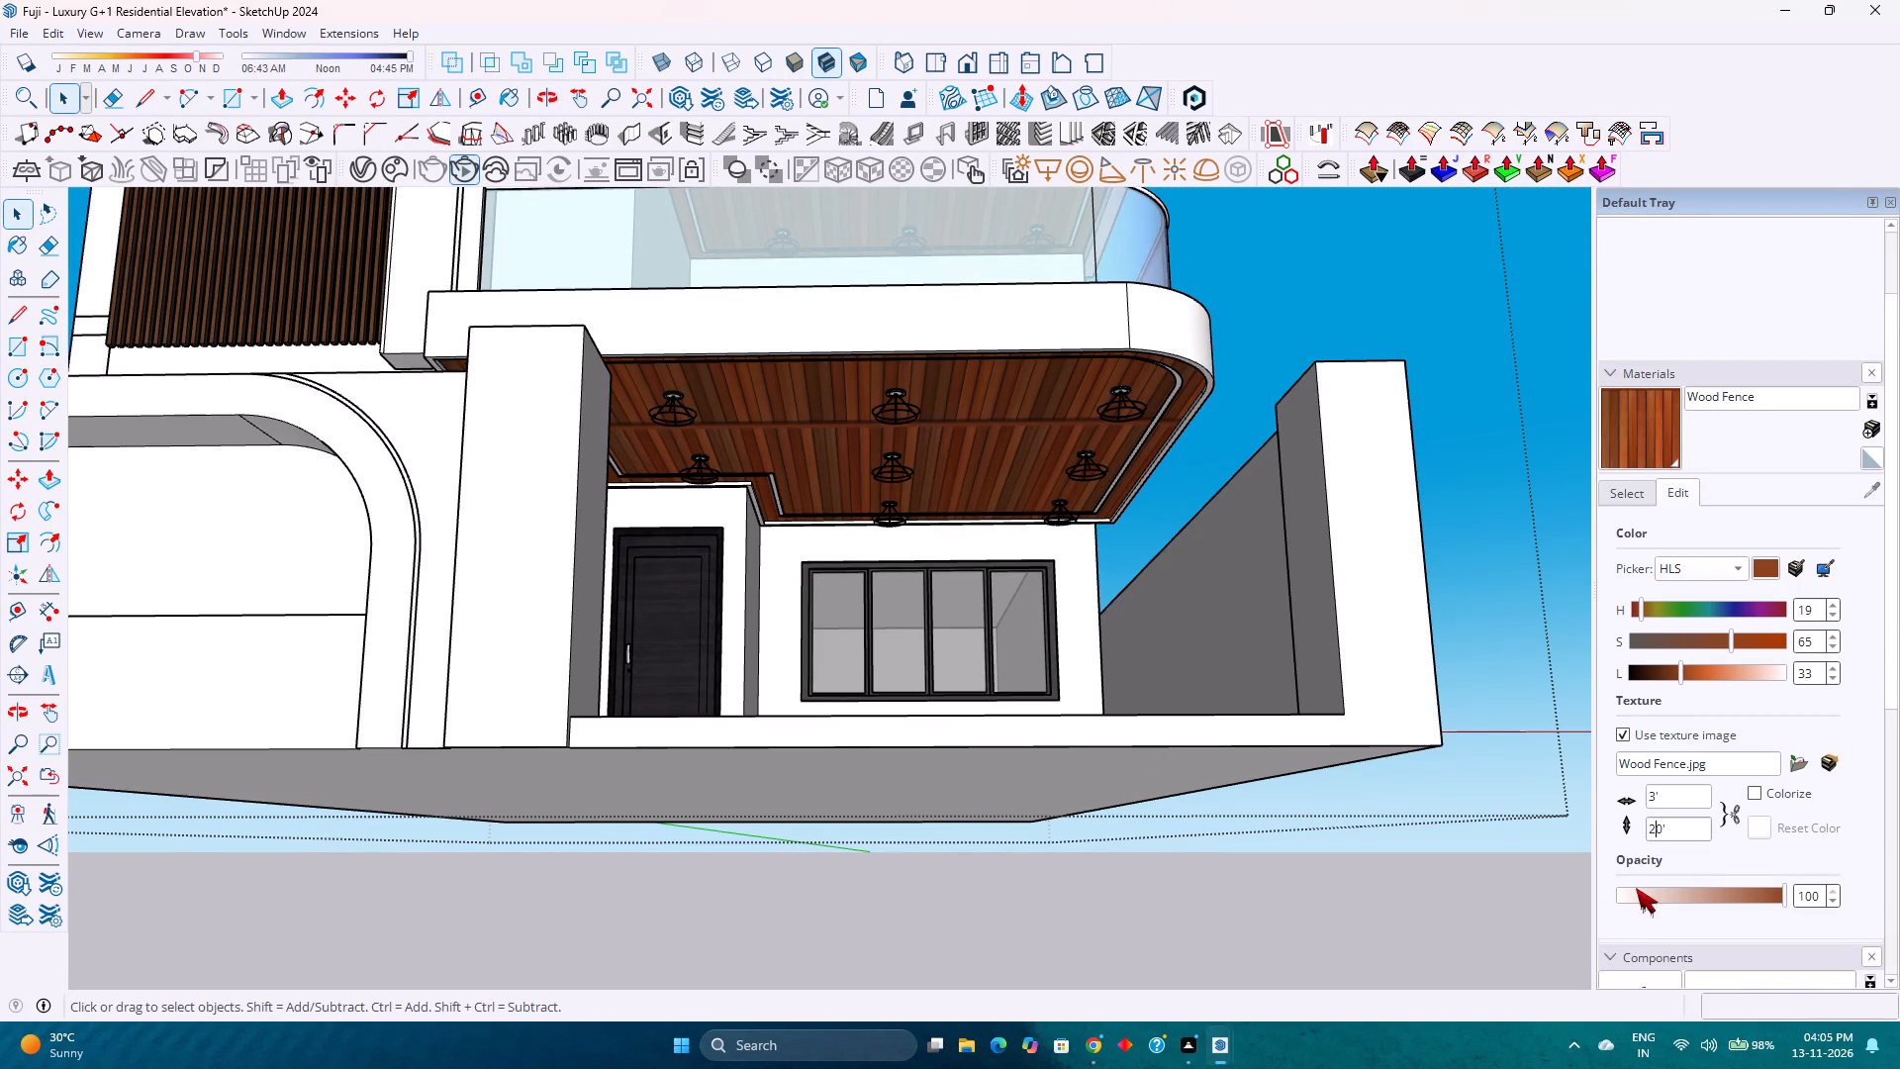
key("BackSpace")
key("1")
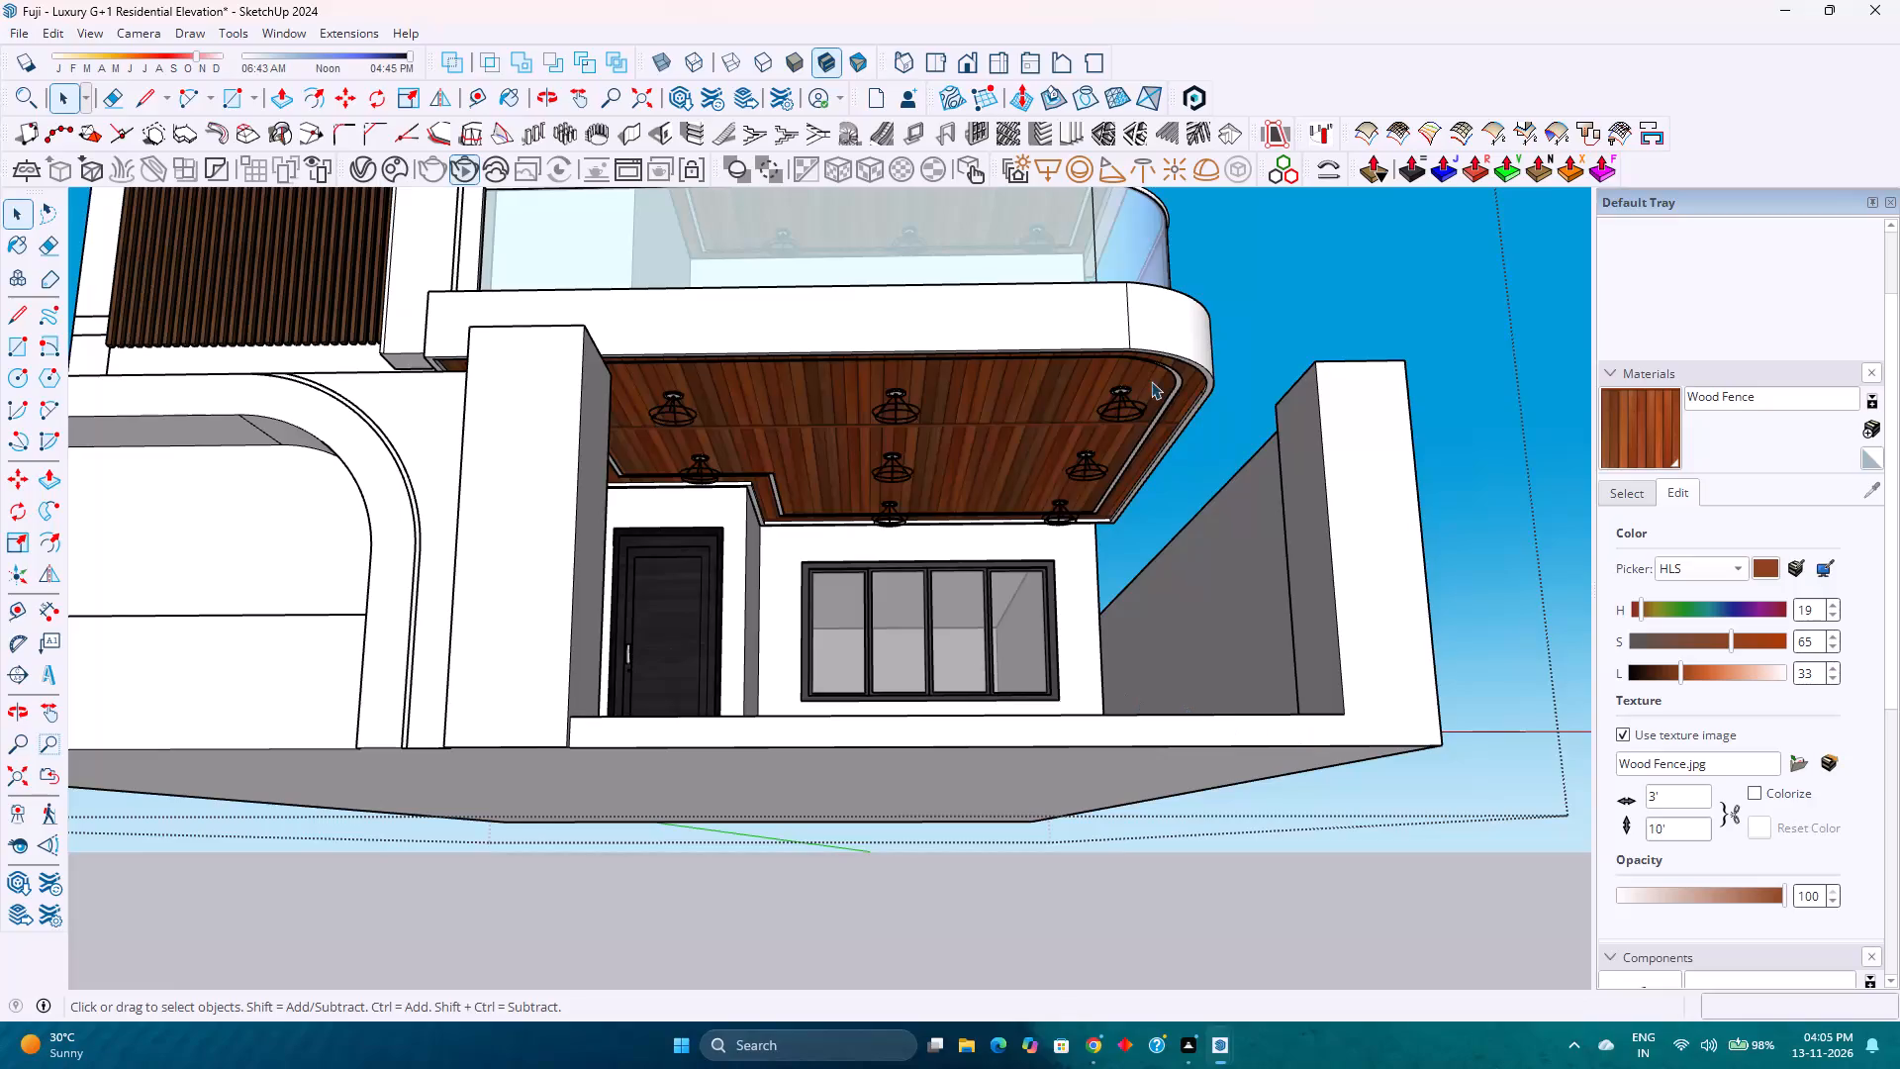
Examine the Wood Fence plank size and joints on the ground-floor and balcony ceilings.
scroll(1081, 447, "up", 12)
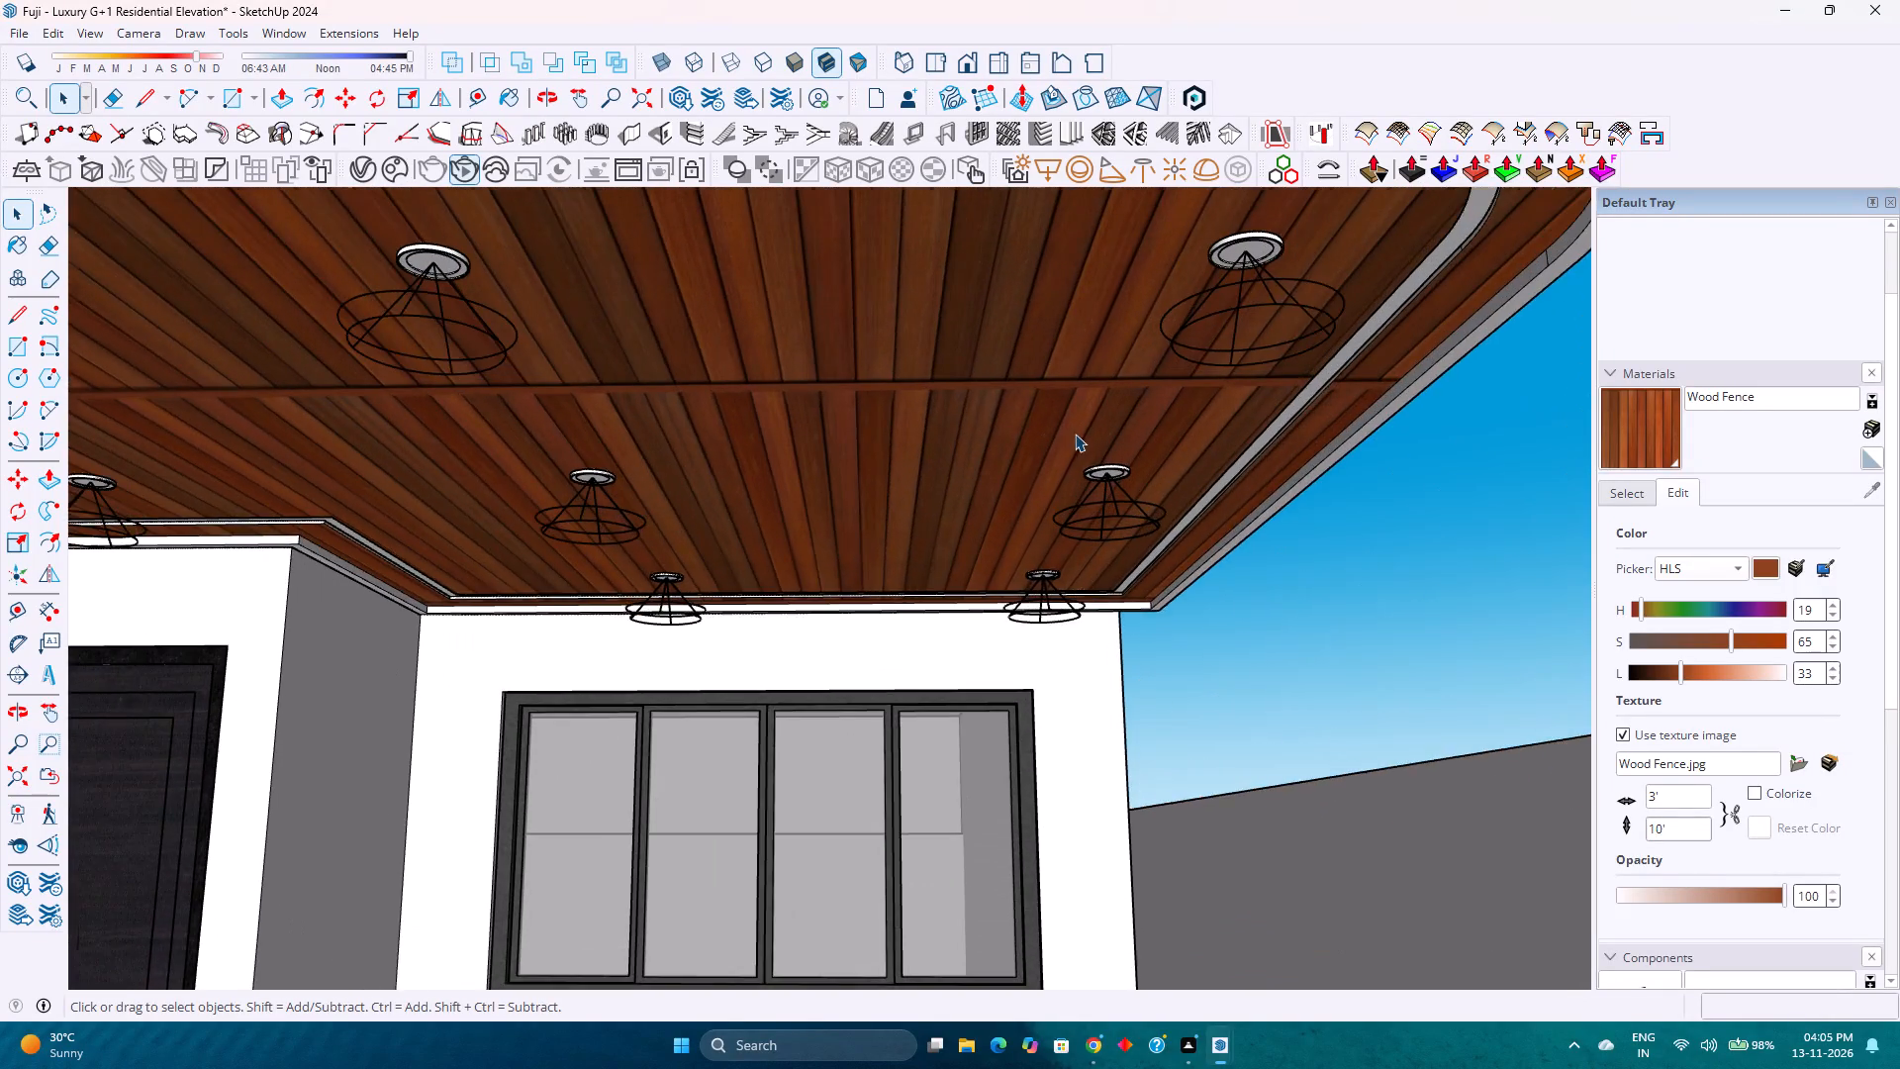
middle_click_drag(1075, 434, 1120, 334)
scroll(999, 398, "down", 11)
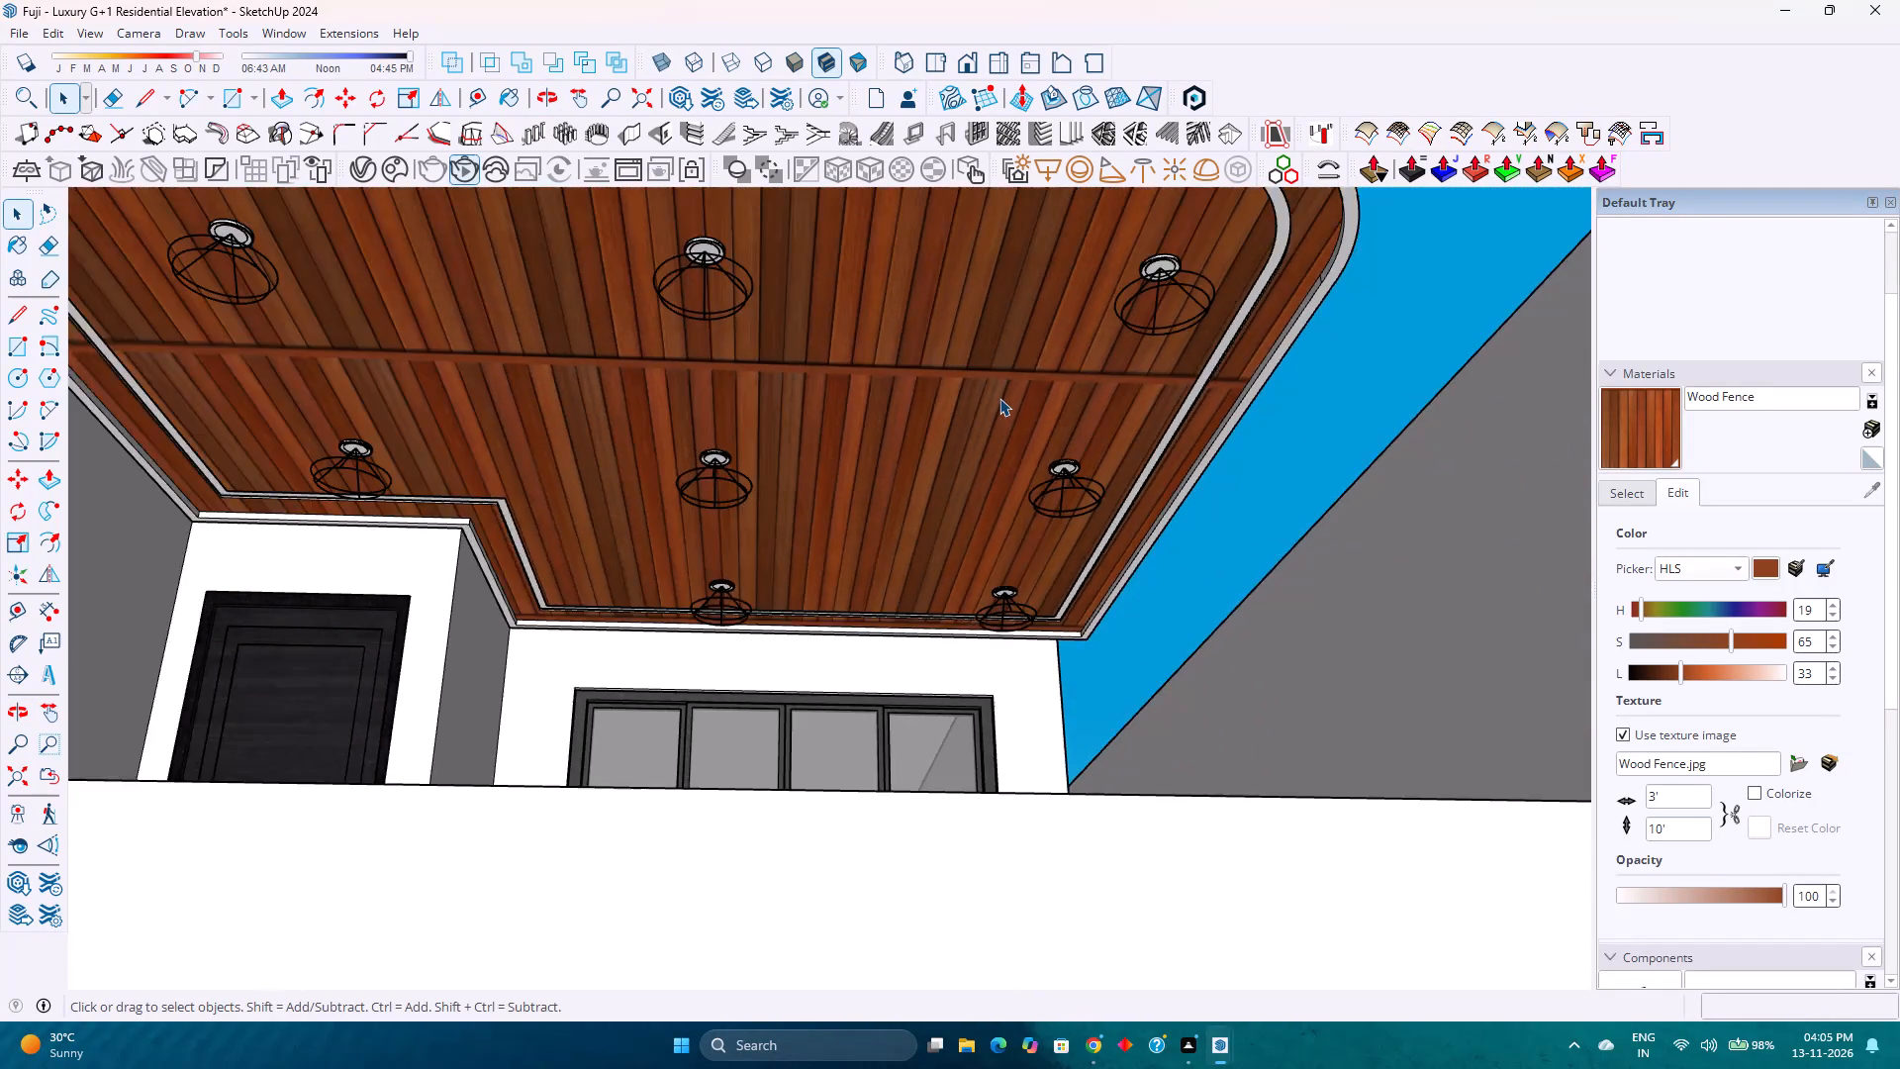
scroll(999, 398, "down", 2)
middle_click_drag(998, 398, 1008, 449)
middle_click(1008, 449)
scroll(1008, 449, "down", 7)
middle_click_drag(1010, 434, 972, 504)
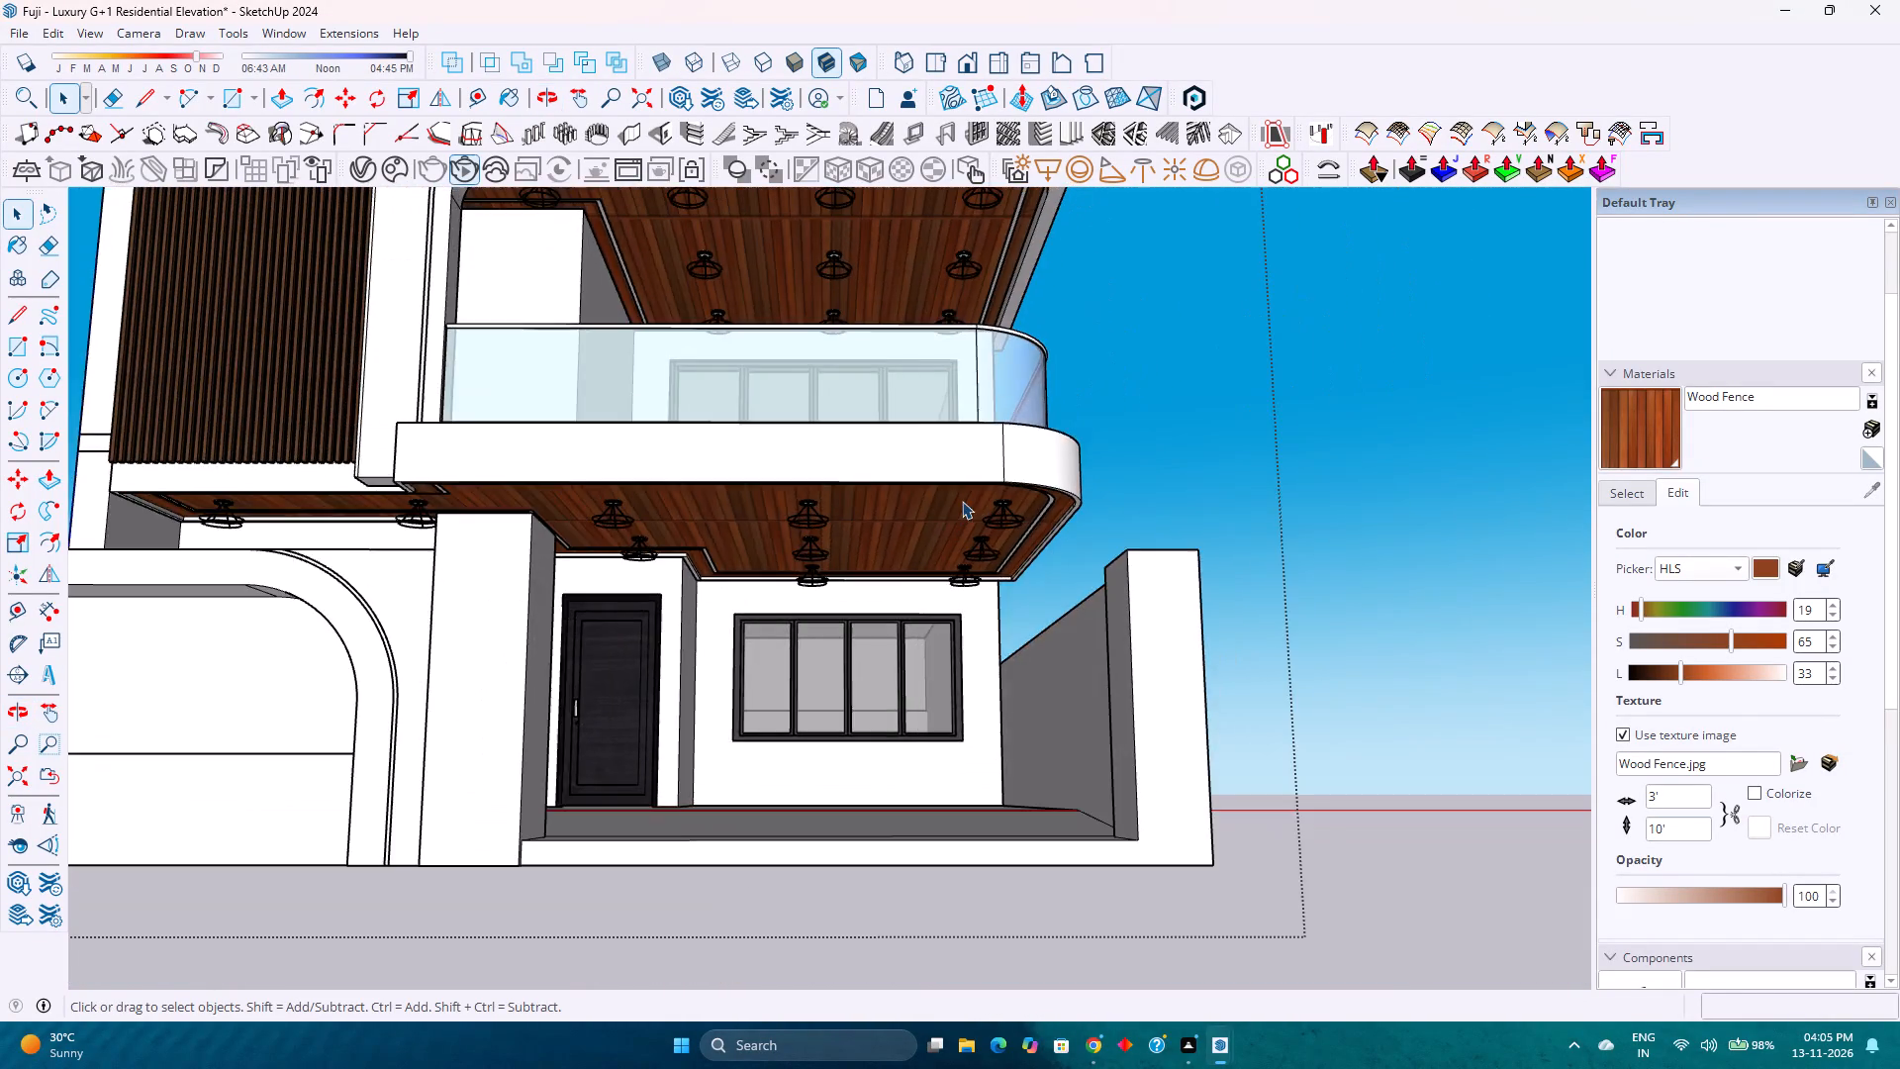
scroll(961, 498, "down", 7)
left_click(1199, 377)
scroll(1146, 375, "up", 3)
left_click(1182, 375)
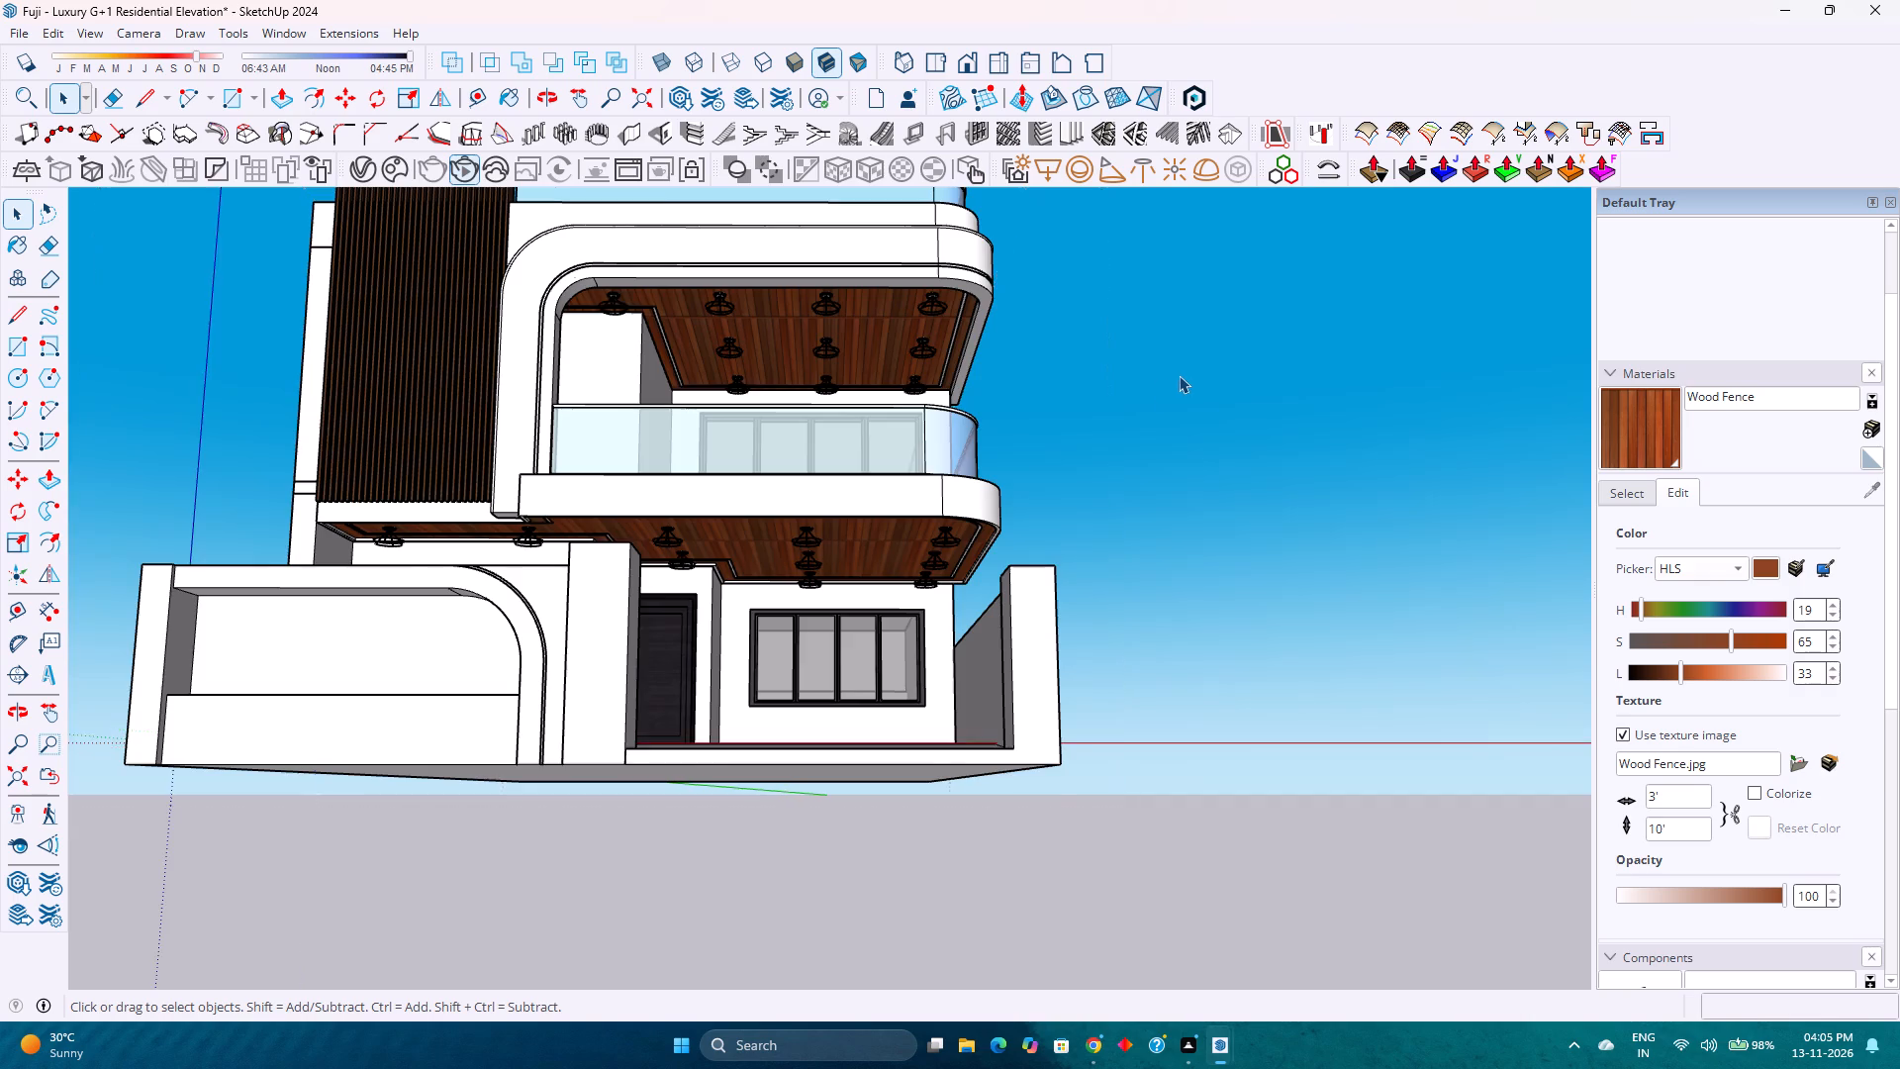
scroll(1059, 413, "up", 4)
Save the house model.
key("ctrl+s")
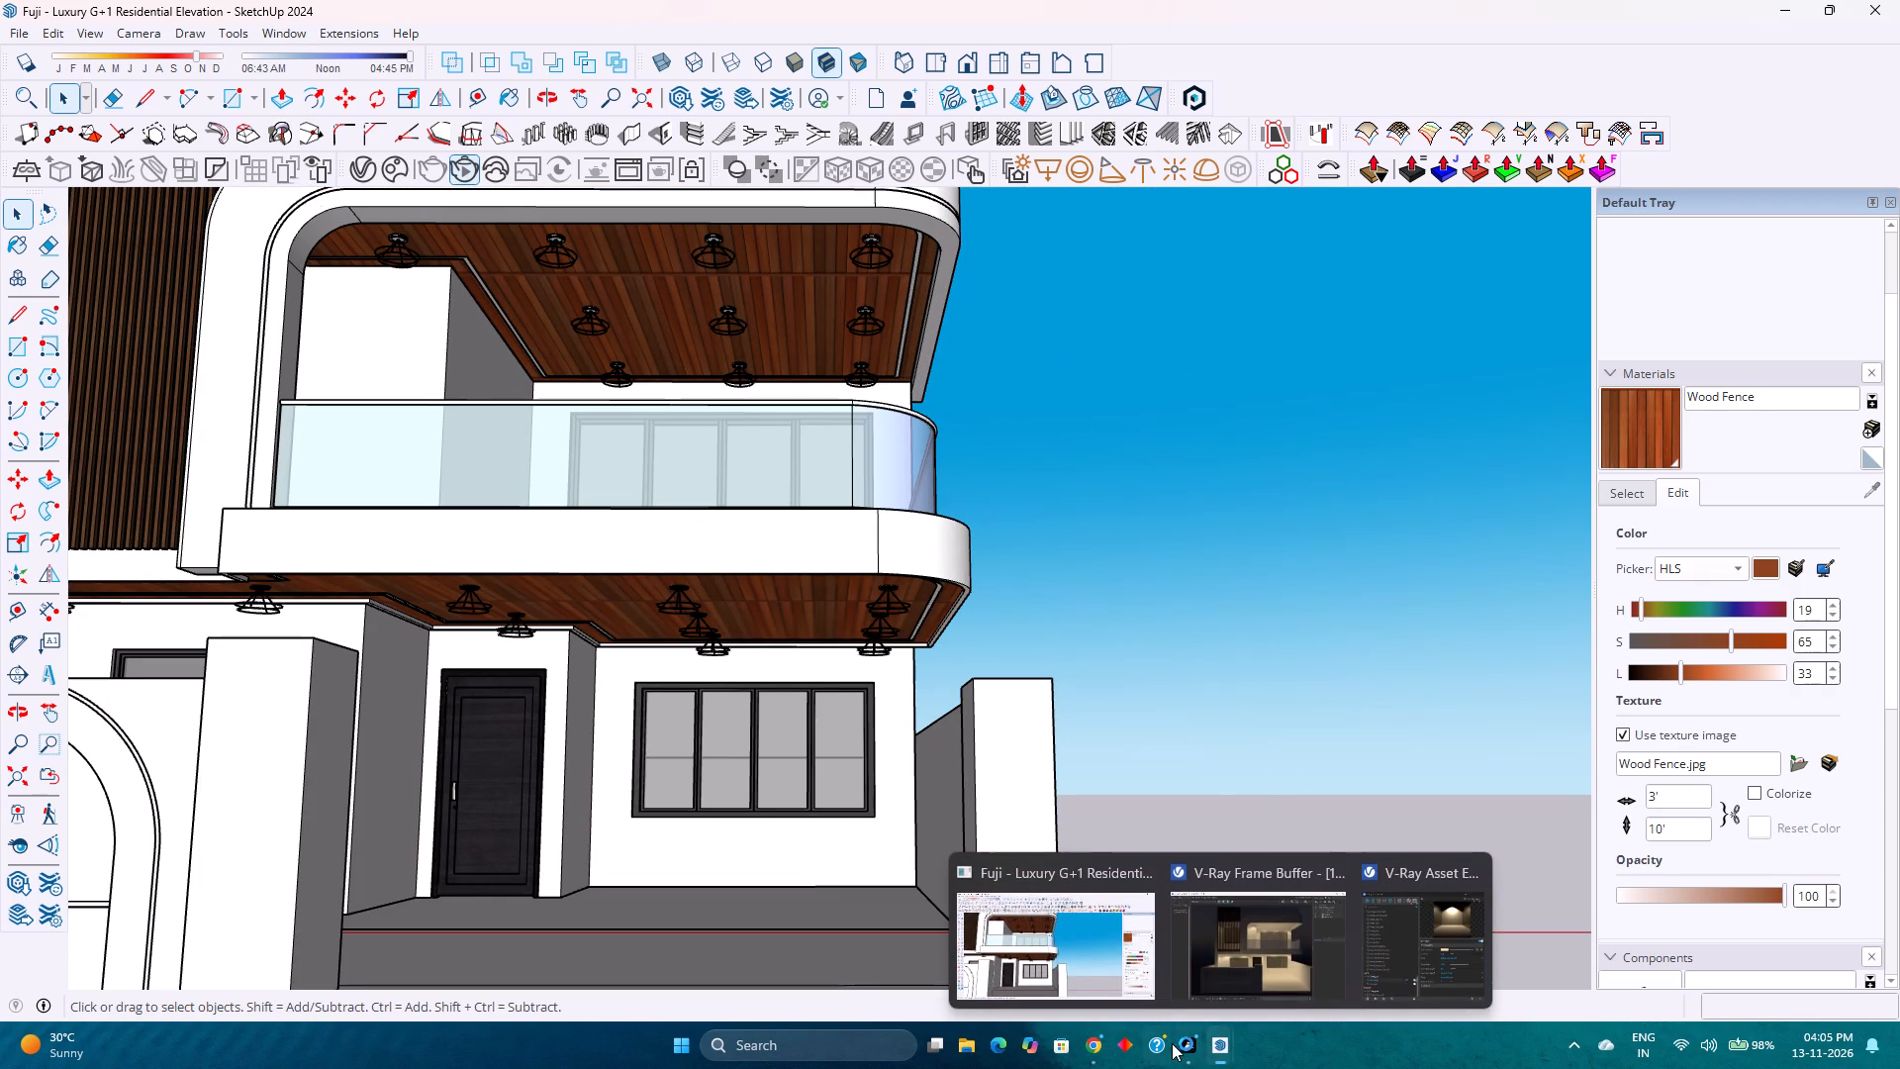
Switch to the V-Ray Frame Buffer window.
left_click(1241, 966)
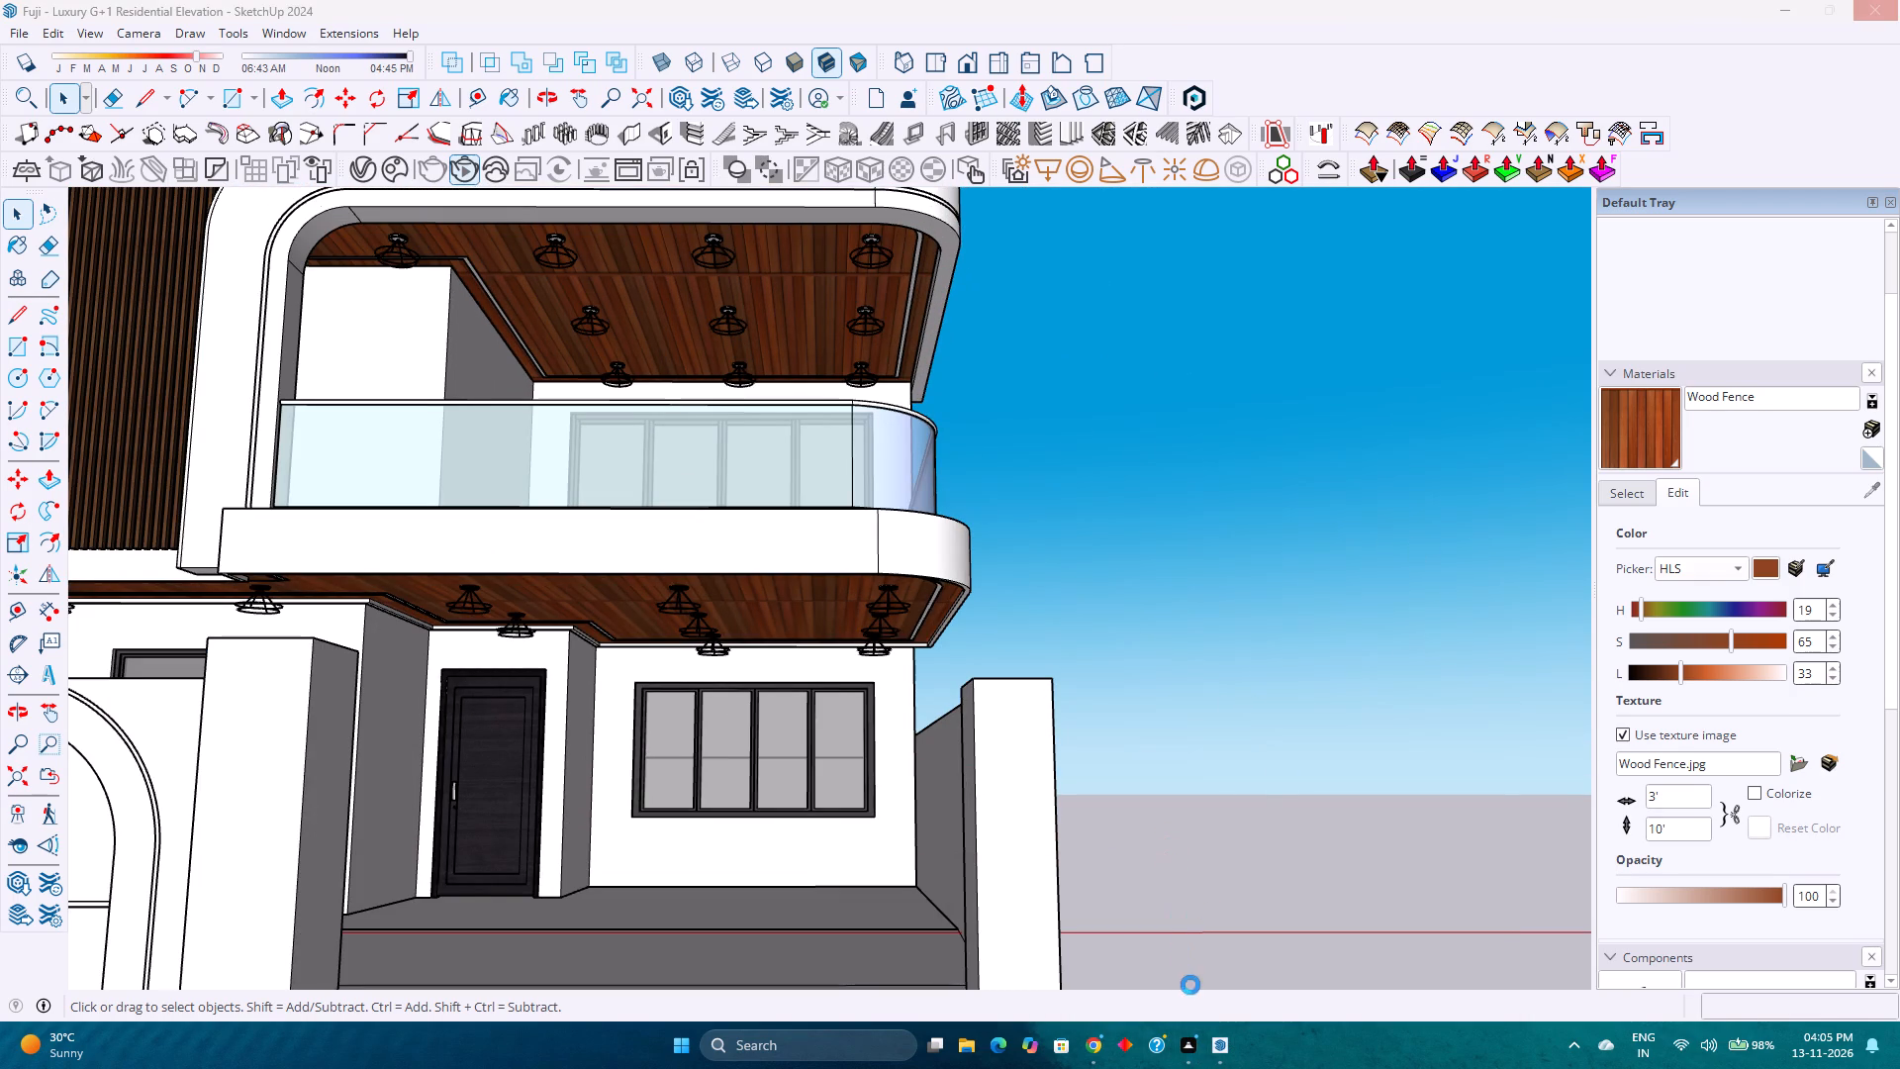
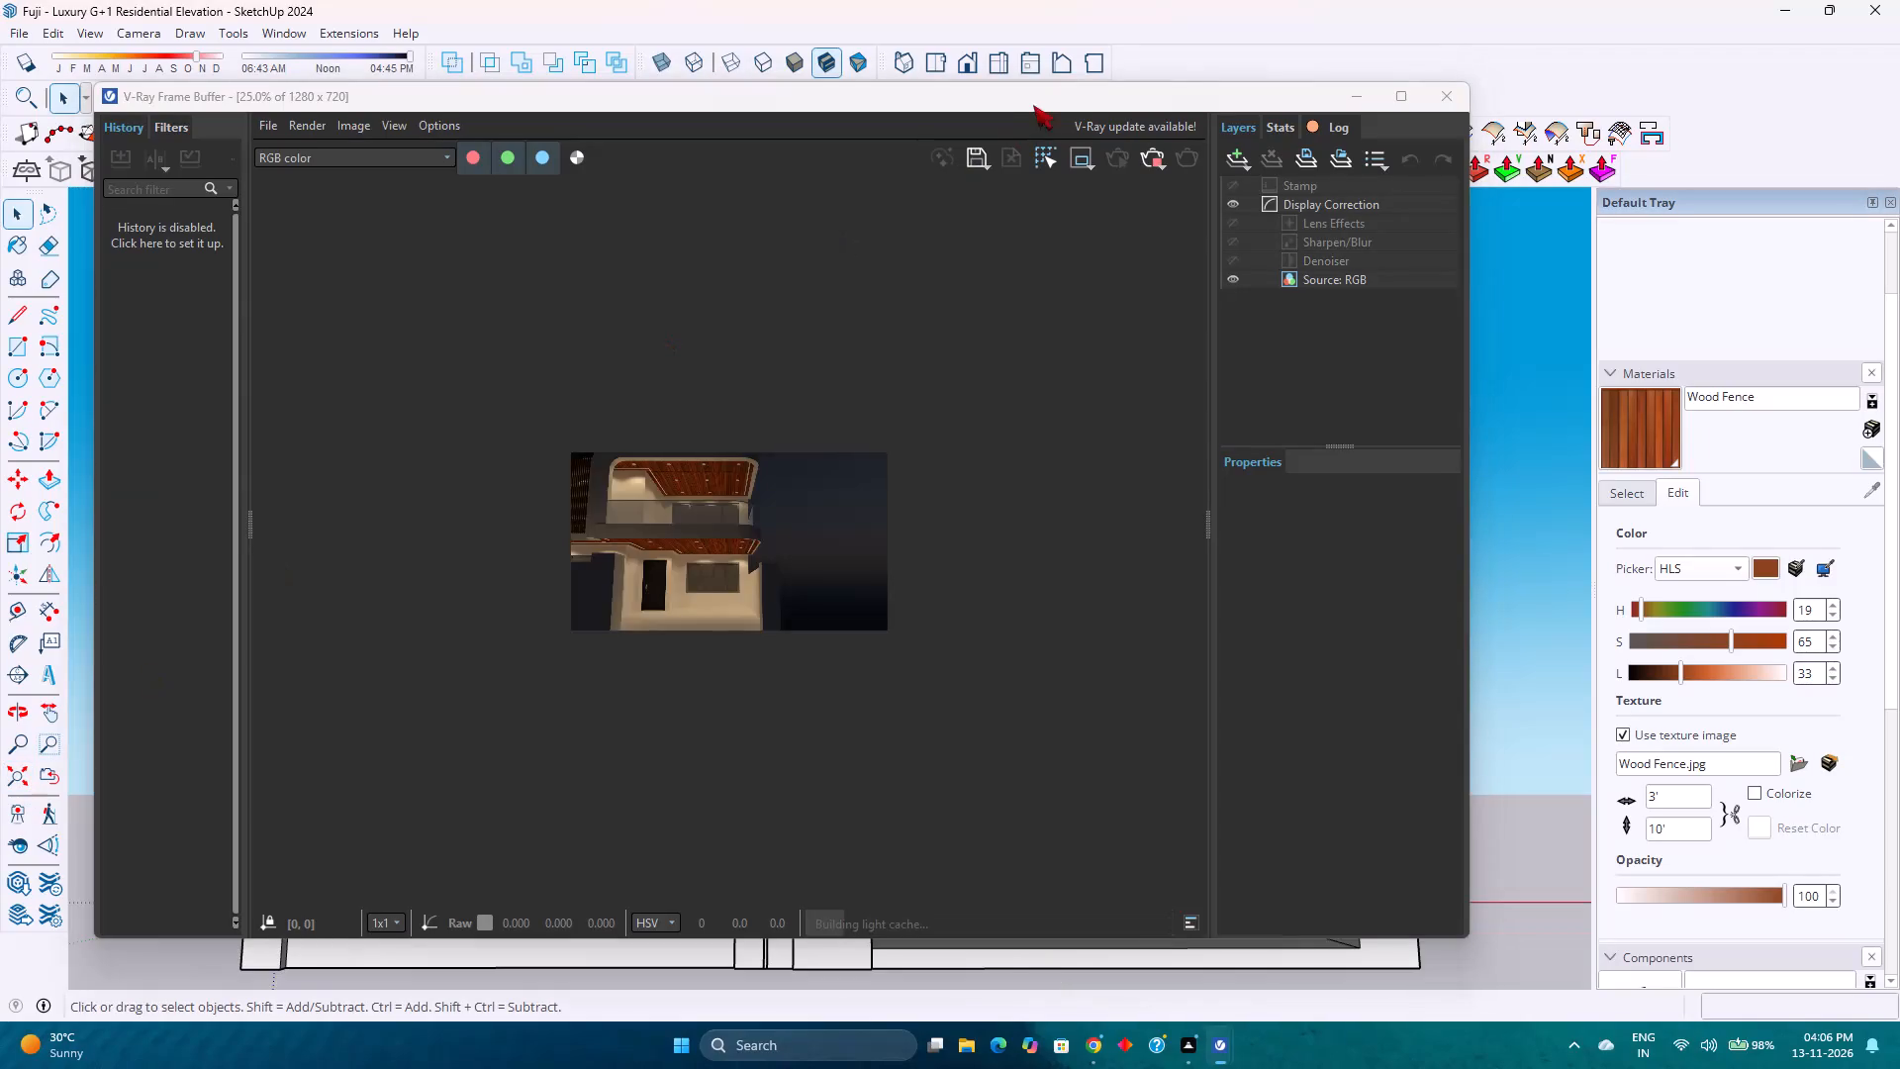
Examine the night render of the full front elevation, including the Wood Fence balcony ceiling and its spot lights.
left_click(966, 74)
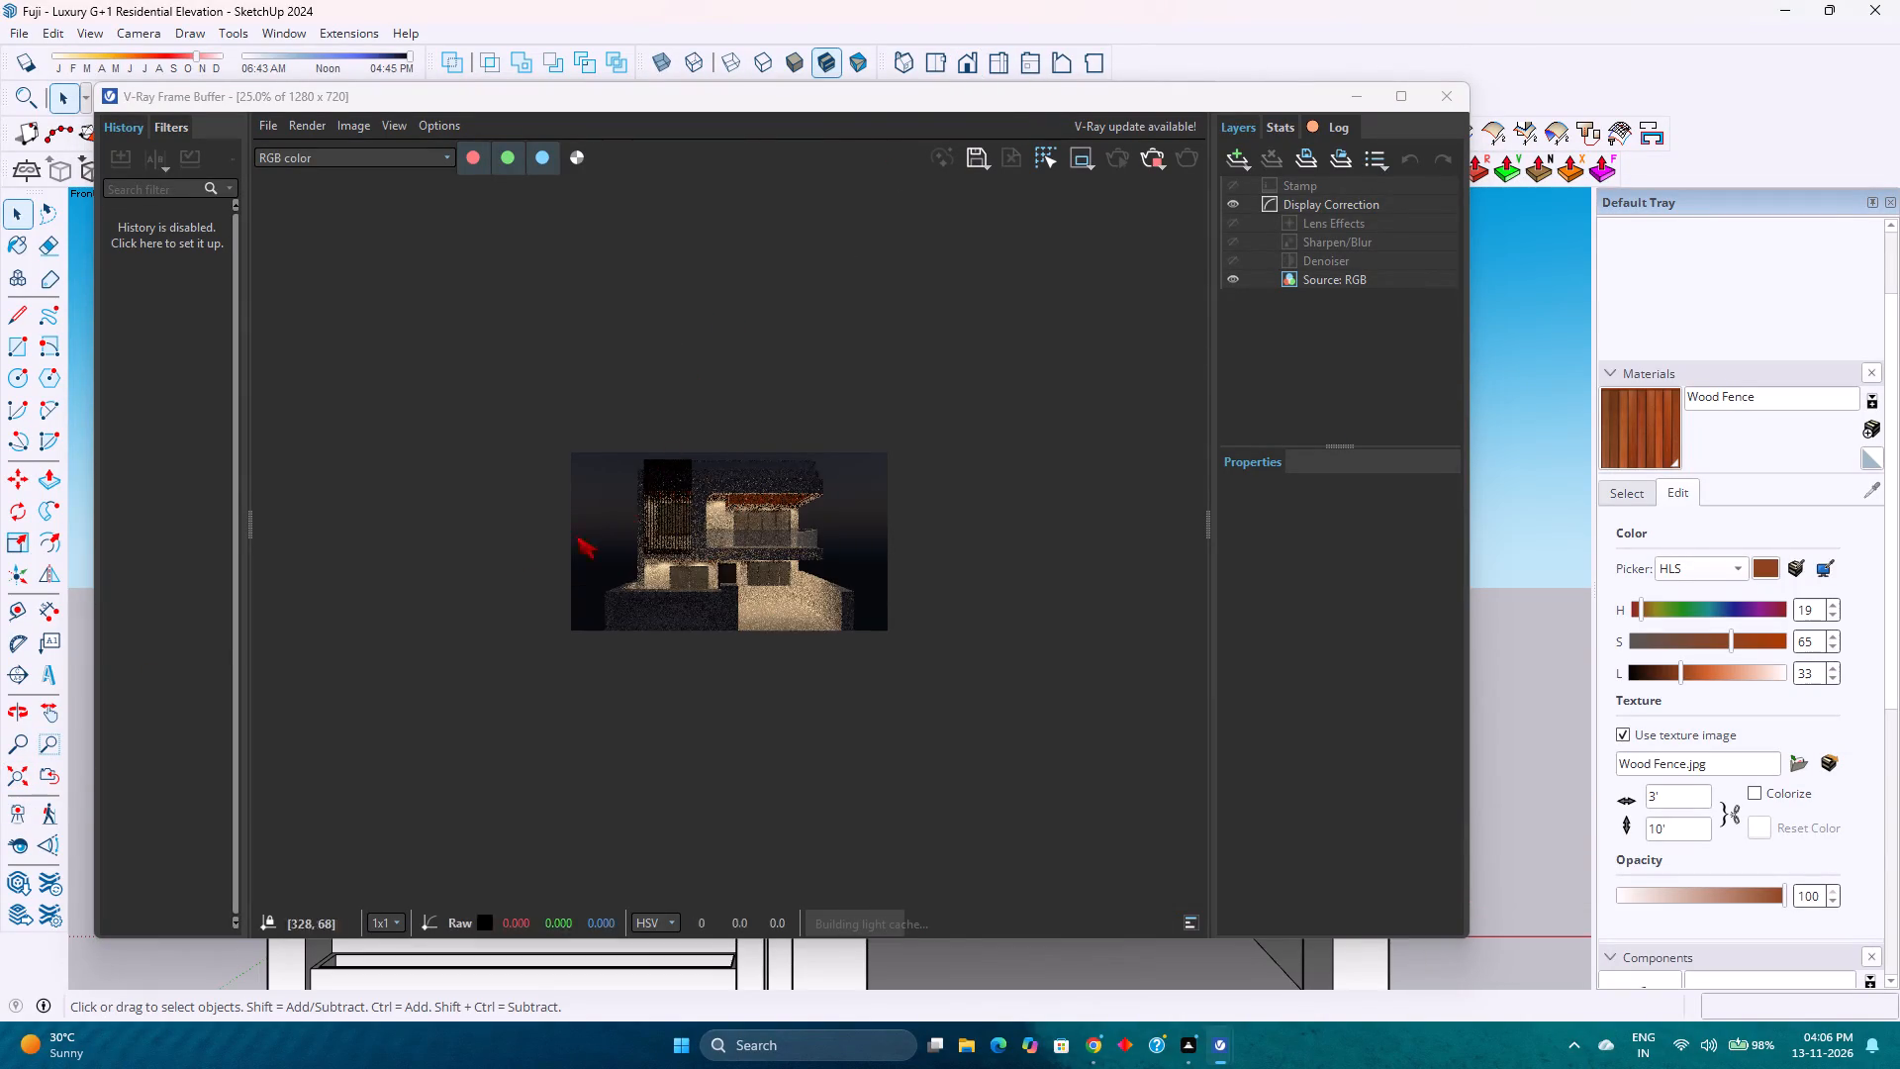
left_click(17, 786)
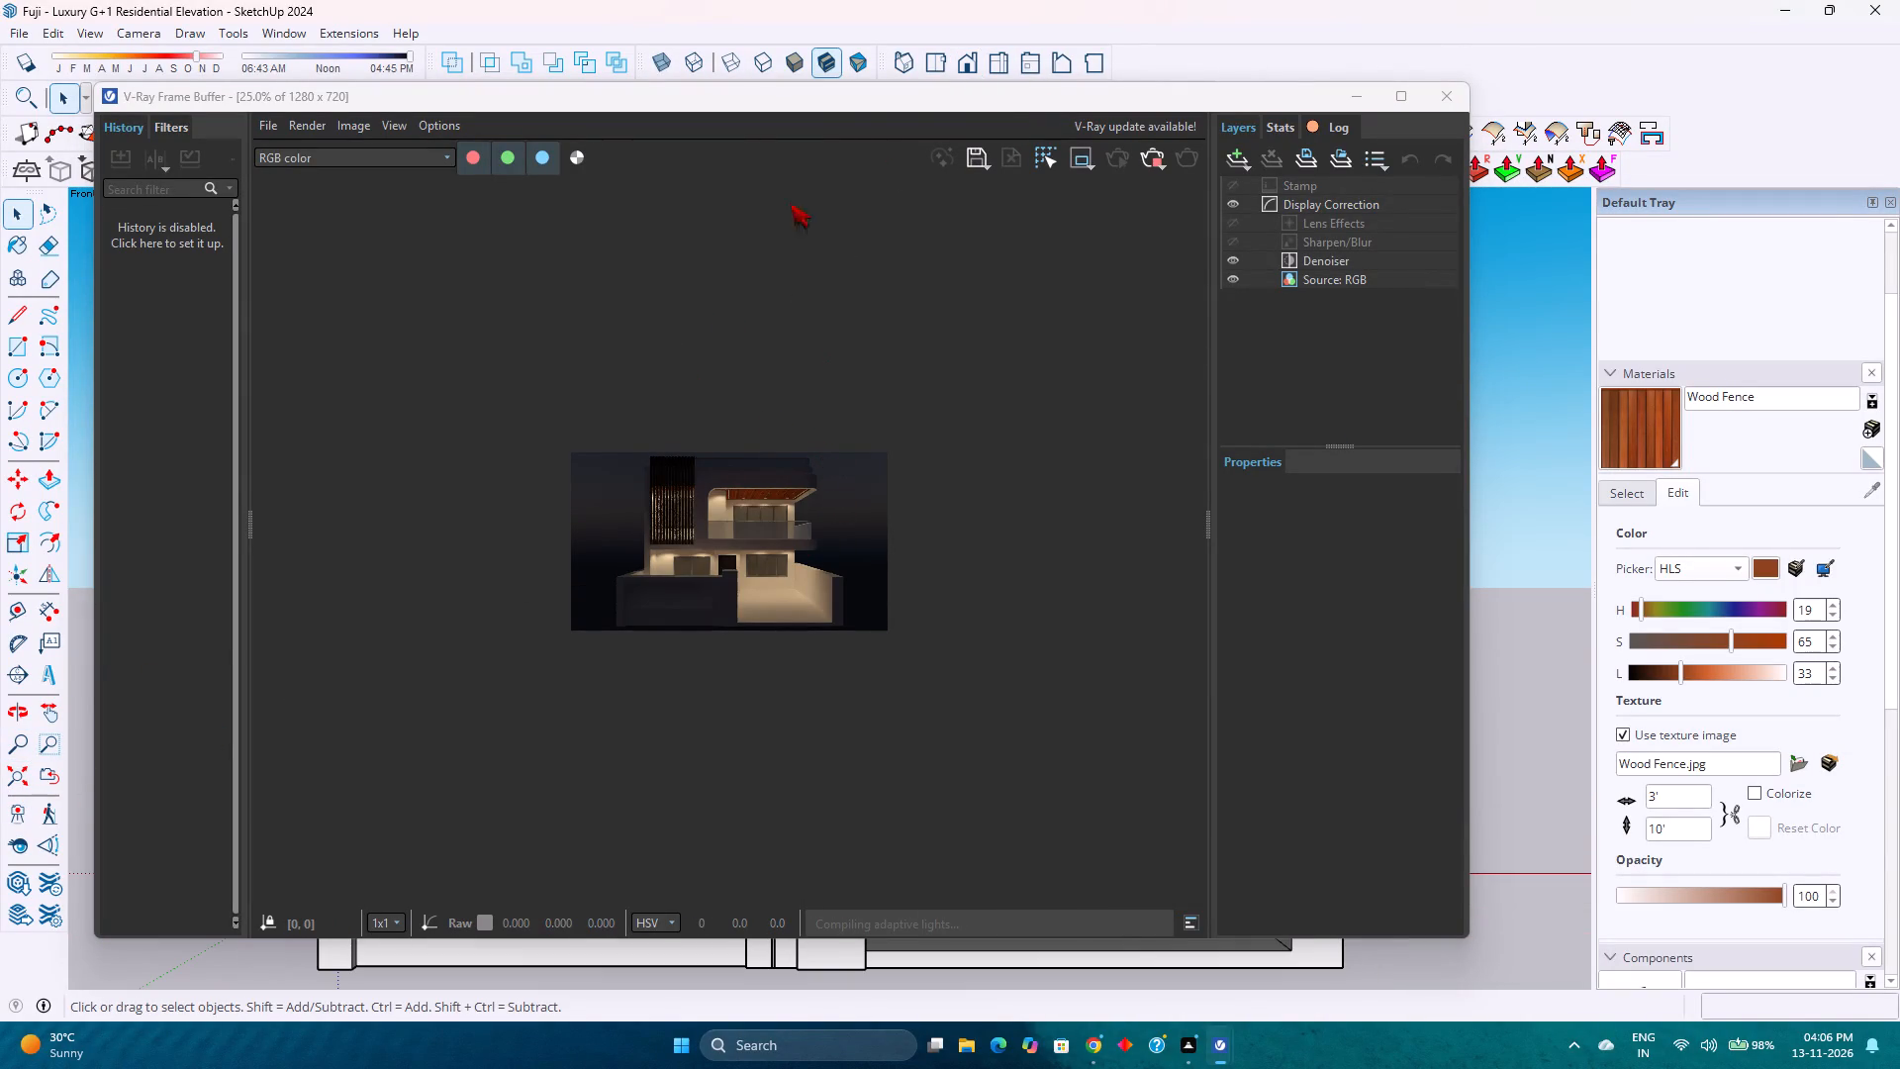
scroll(773, 504, "up", 2)
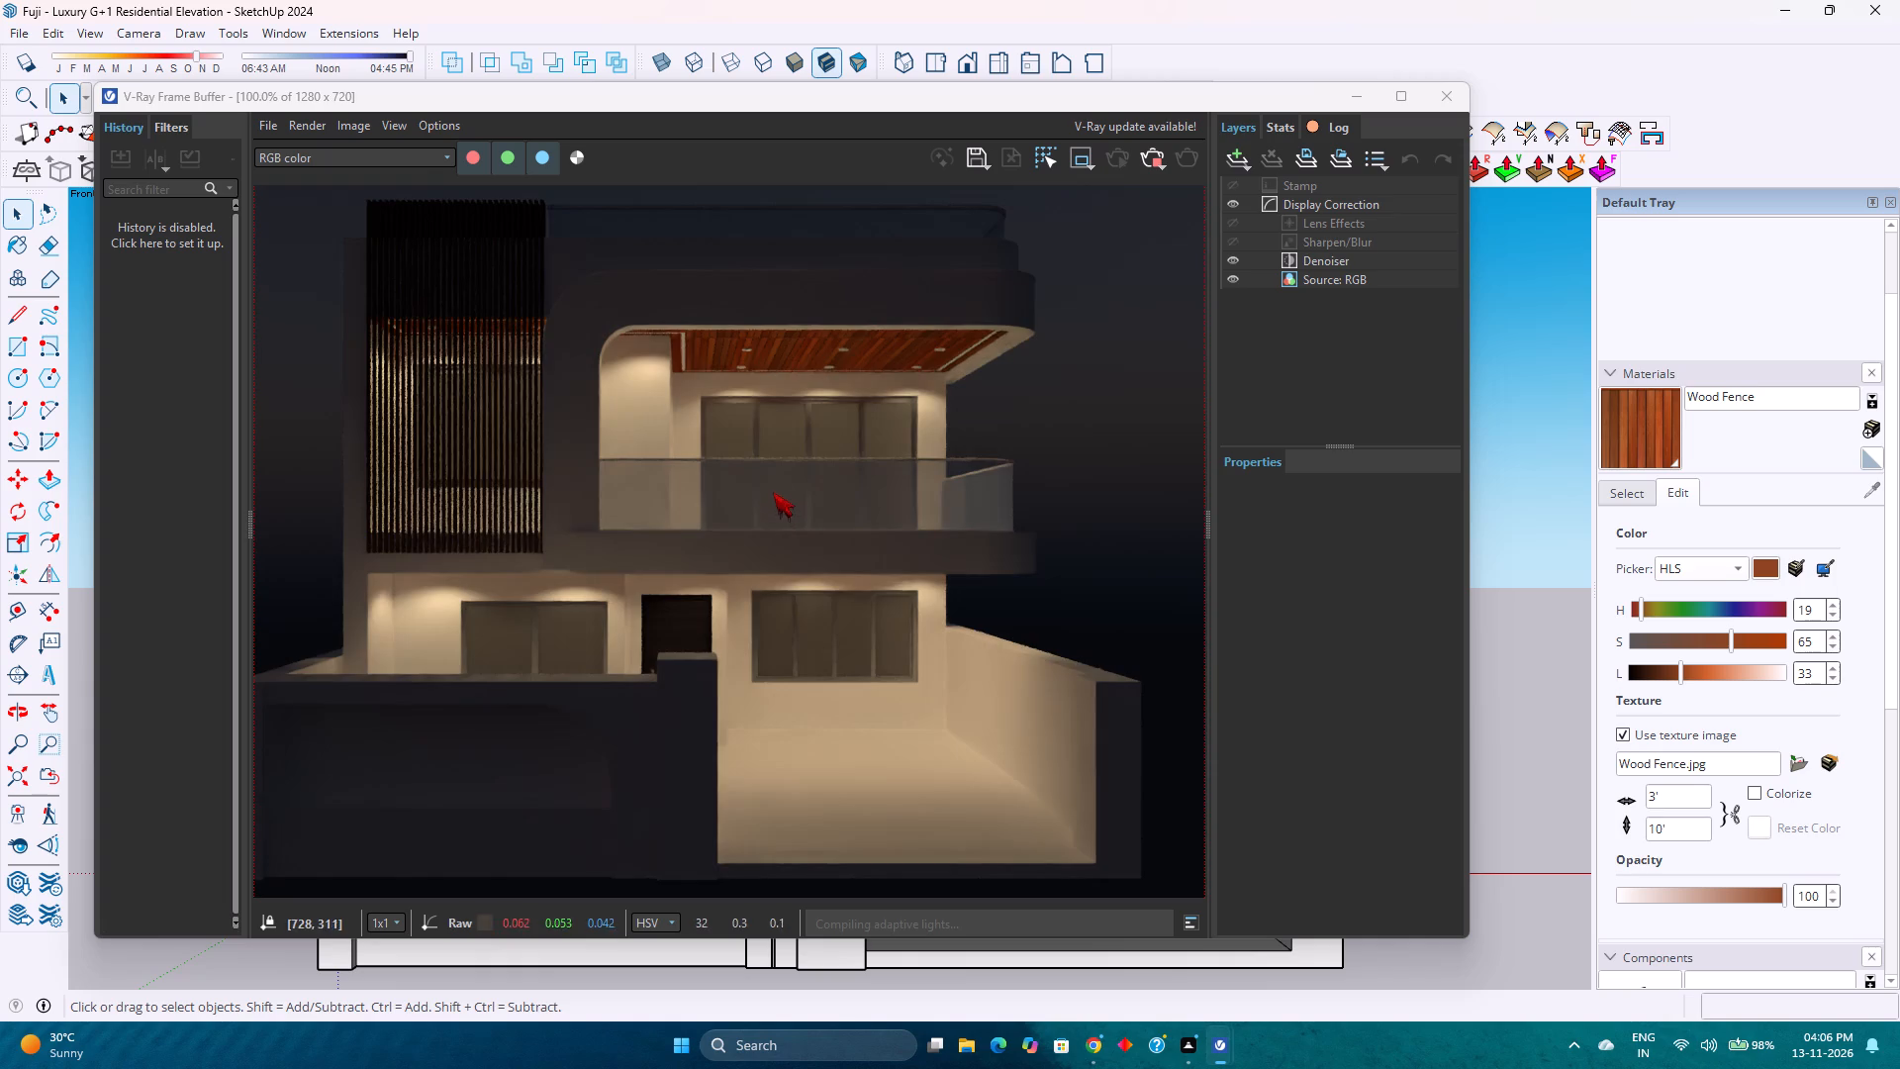
scroll(823, 339, "up", 1)
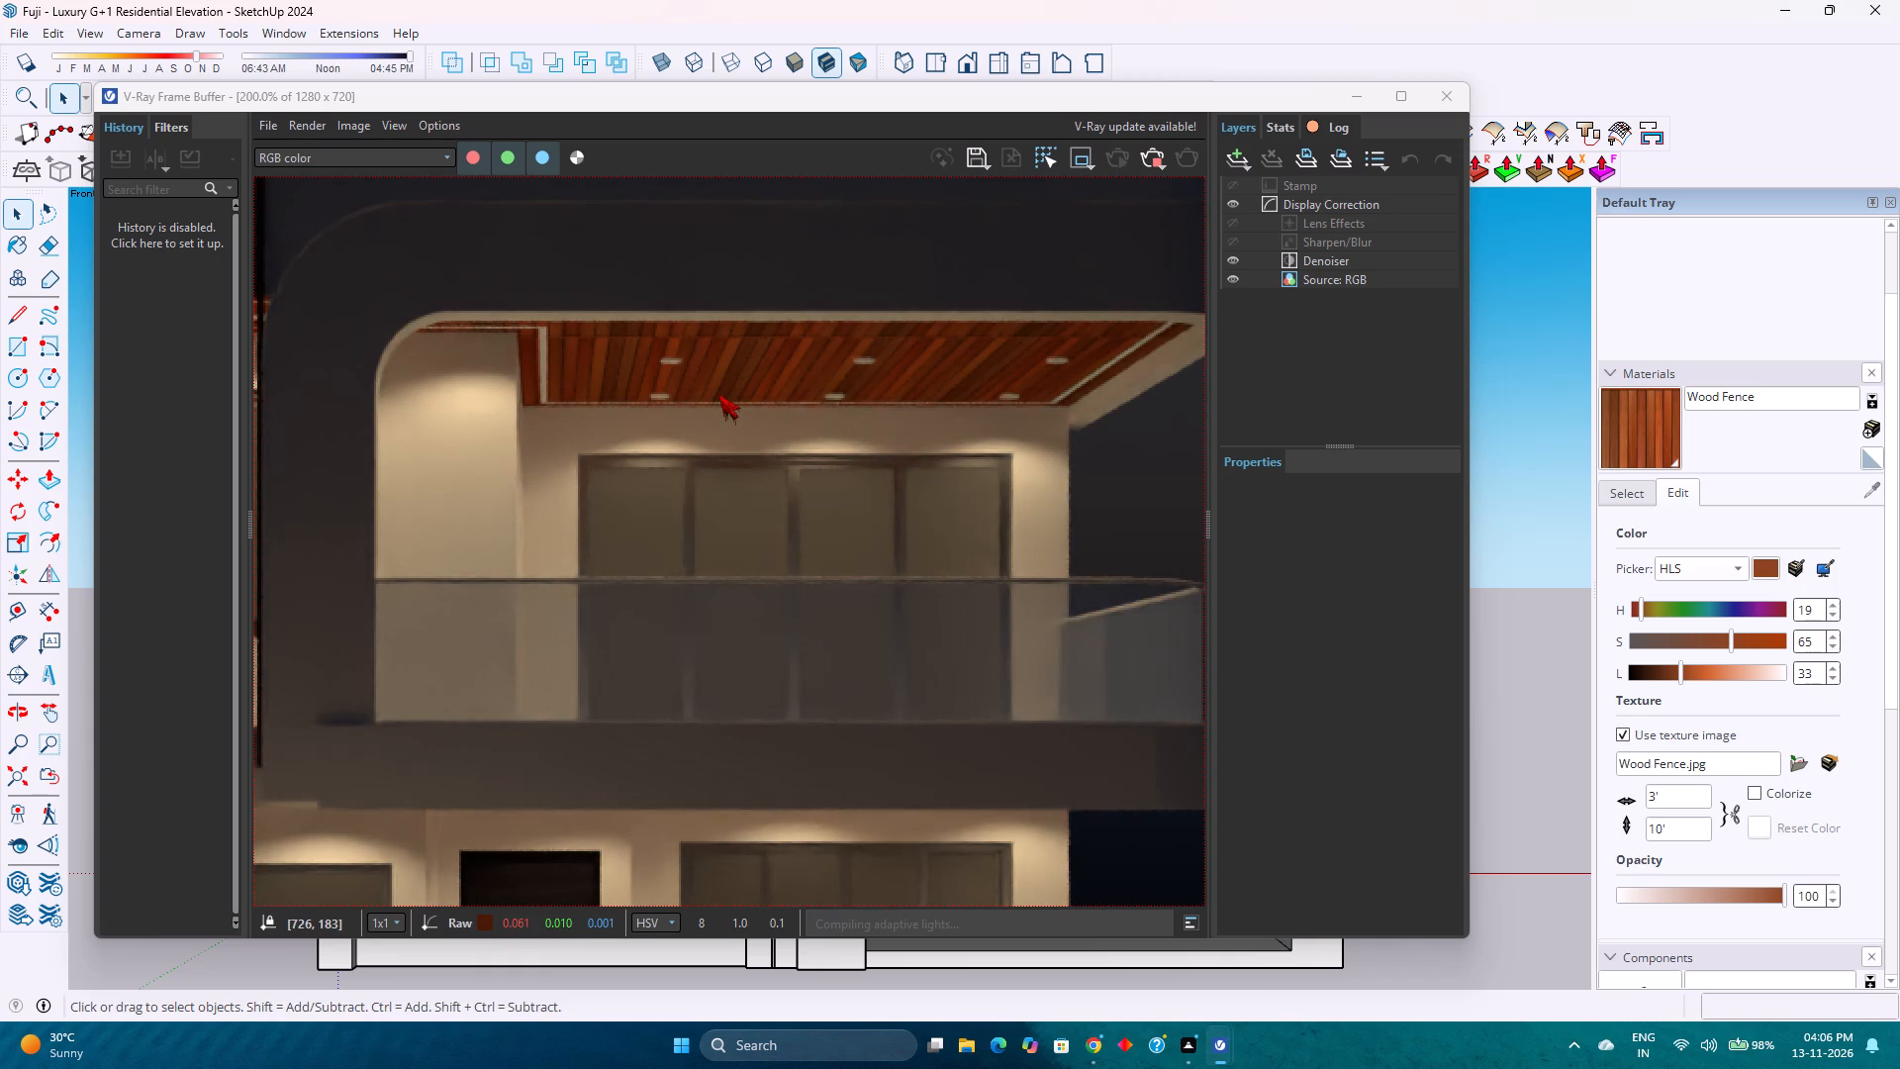
scroll(715, 395, "up", 1)
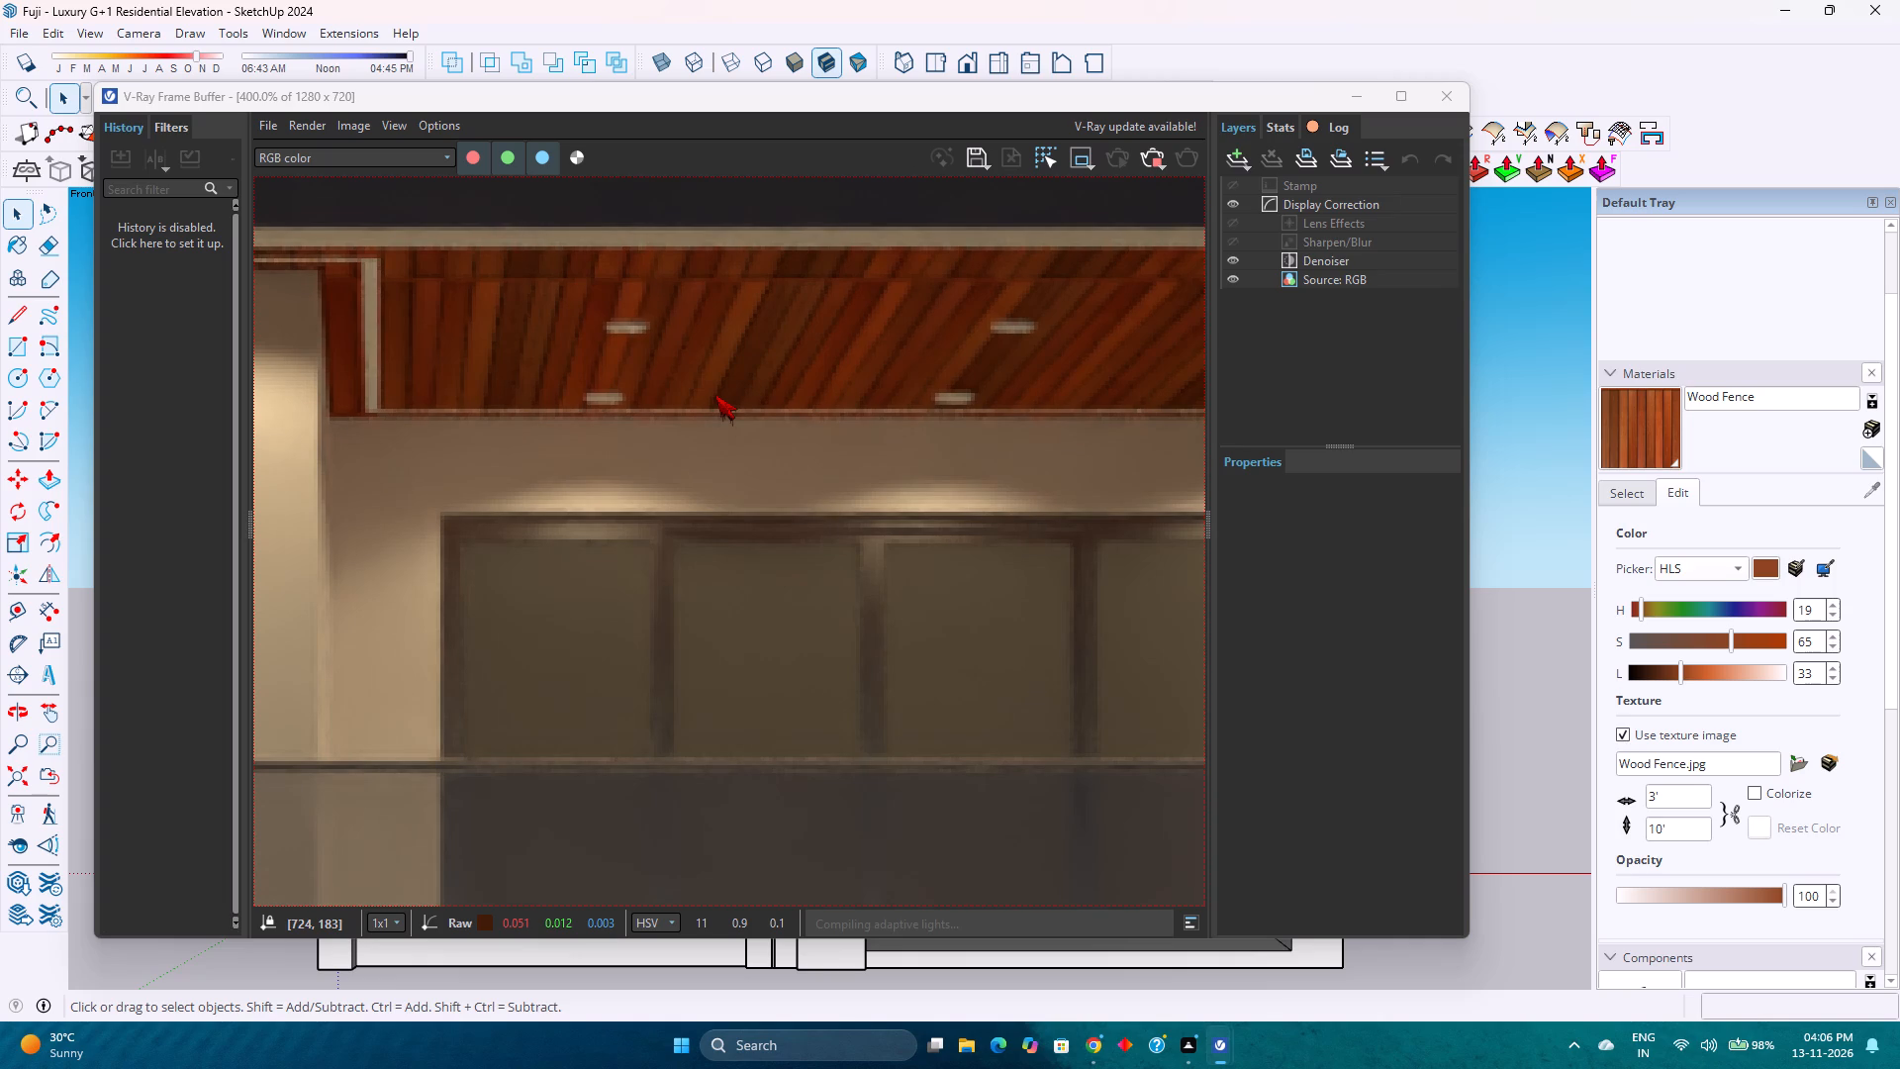
scroll(715, 395, "down", 3)
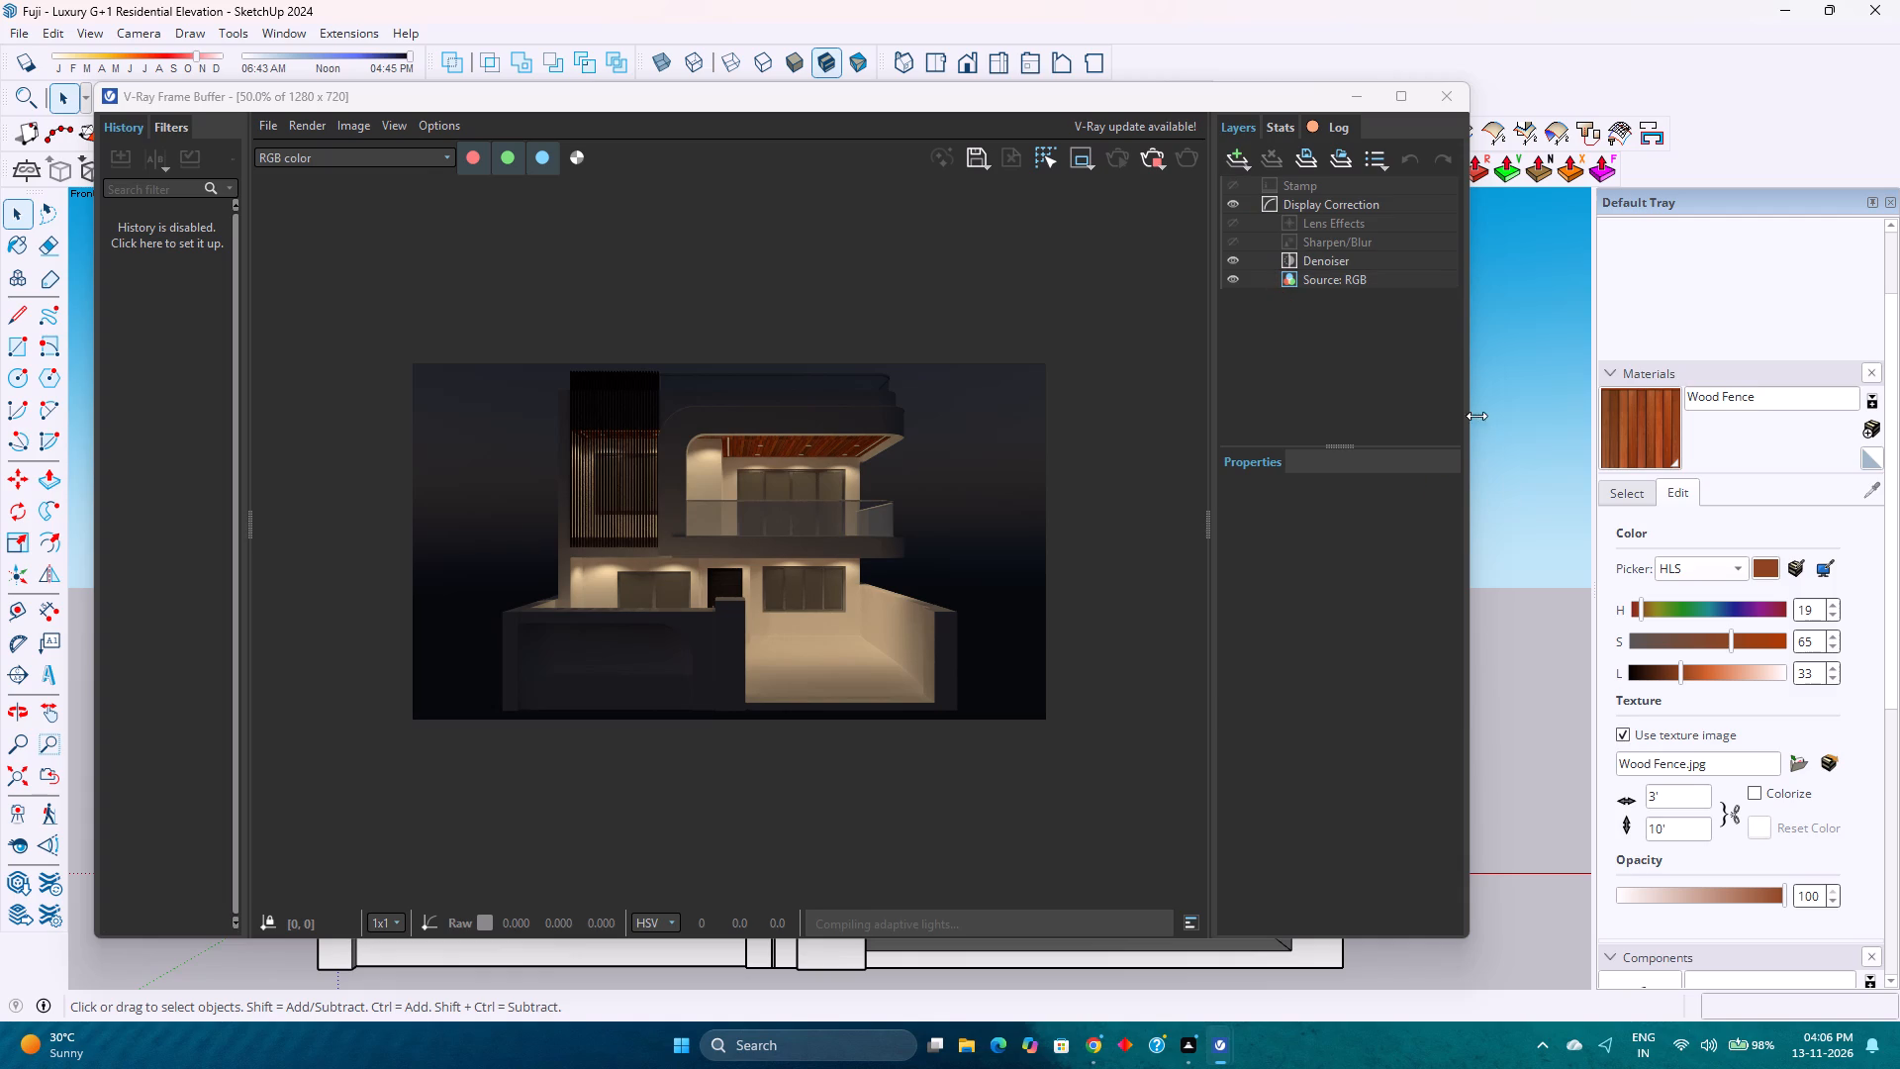
Shrink the V-Ray Frame Buffer window to uncover the toolbars above it.
left_click_drag(1473, 417, 1282, 437)
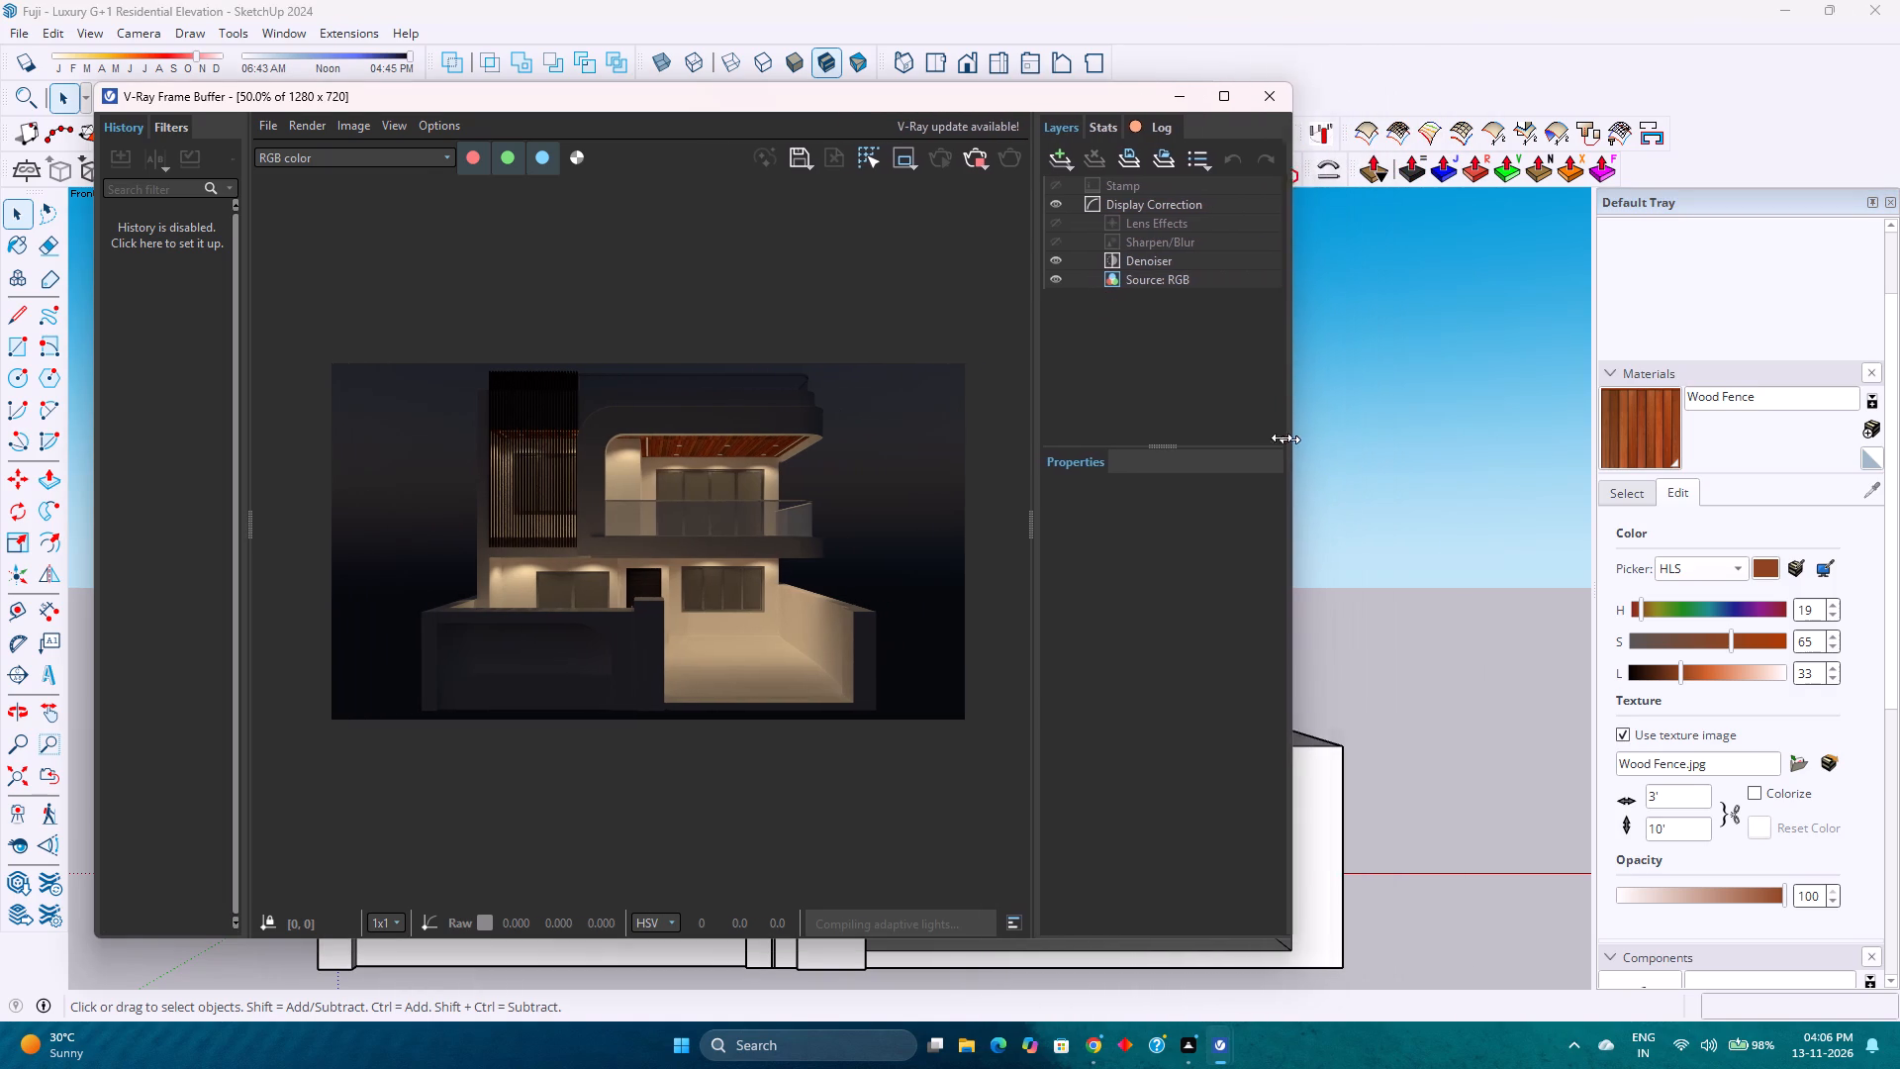
left_click_drag(1282, 437, 1247, 436)
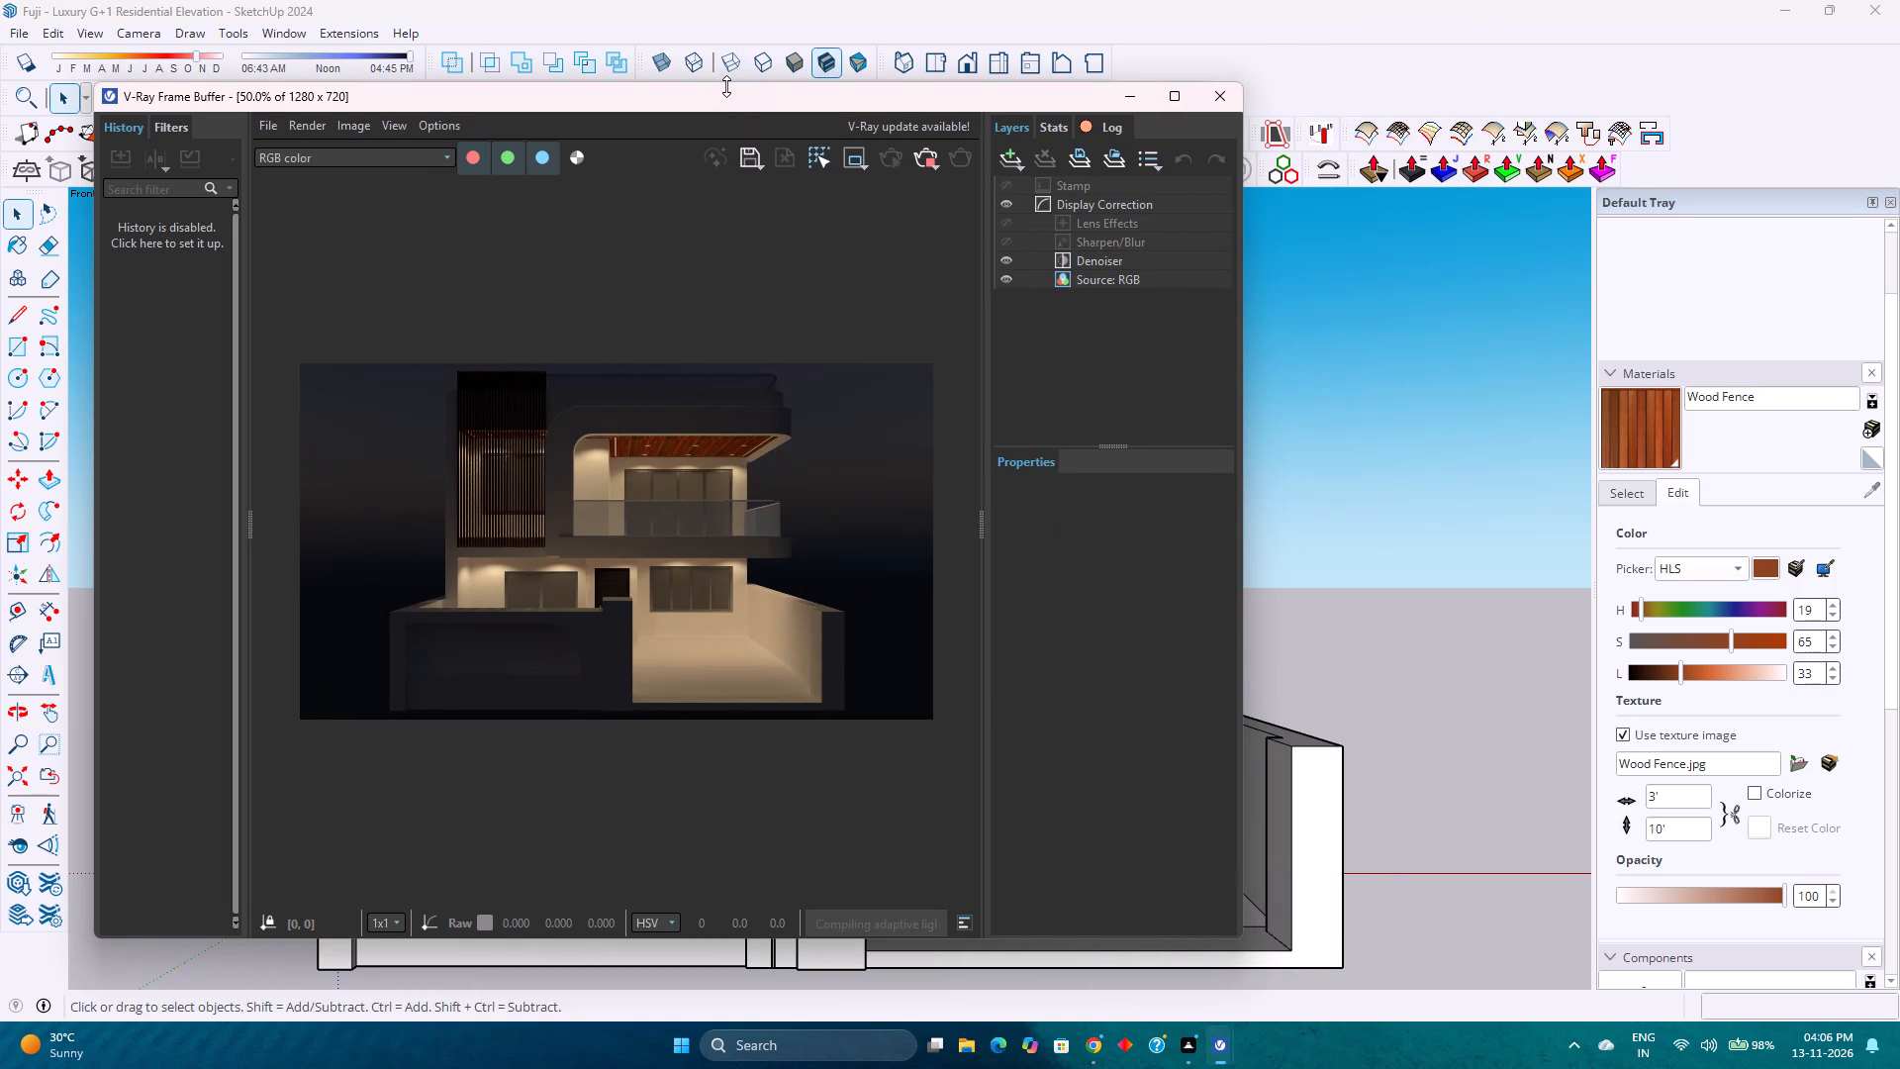
left_click_drag(726, 86, 716, 340)
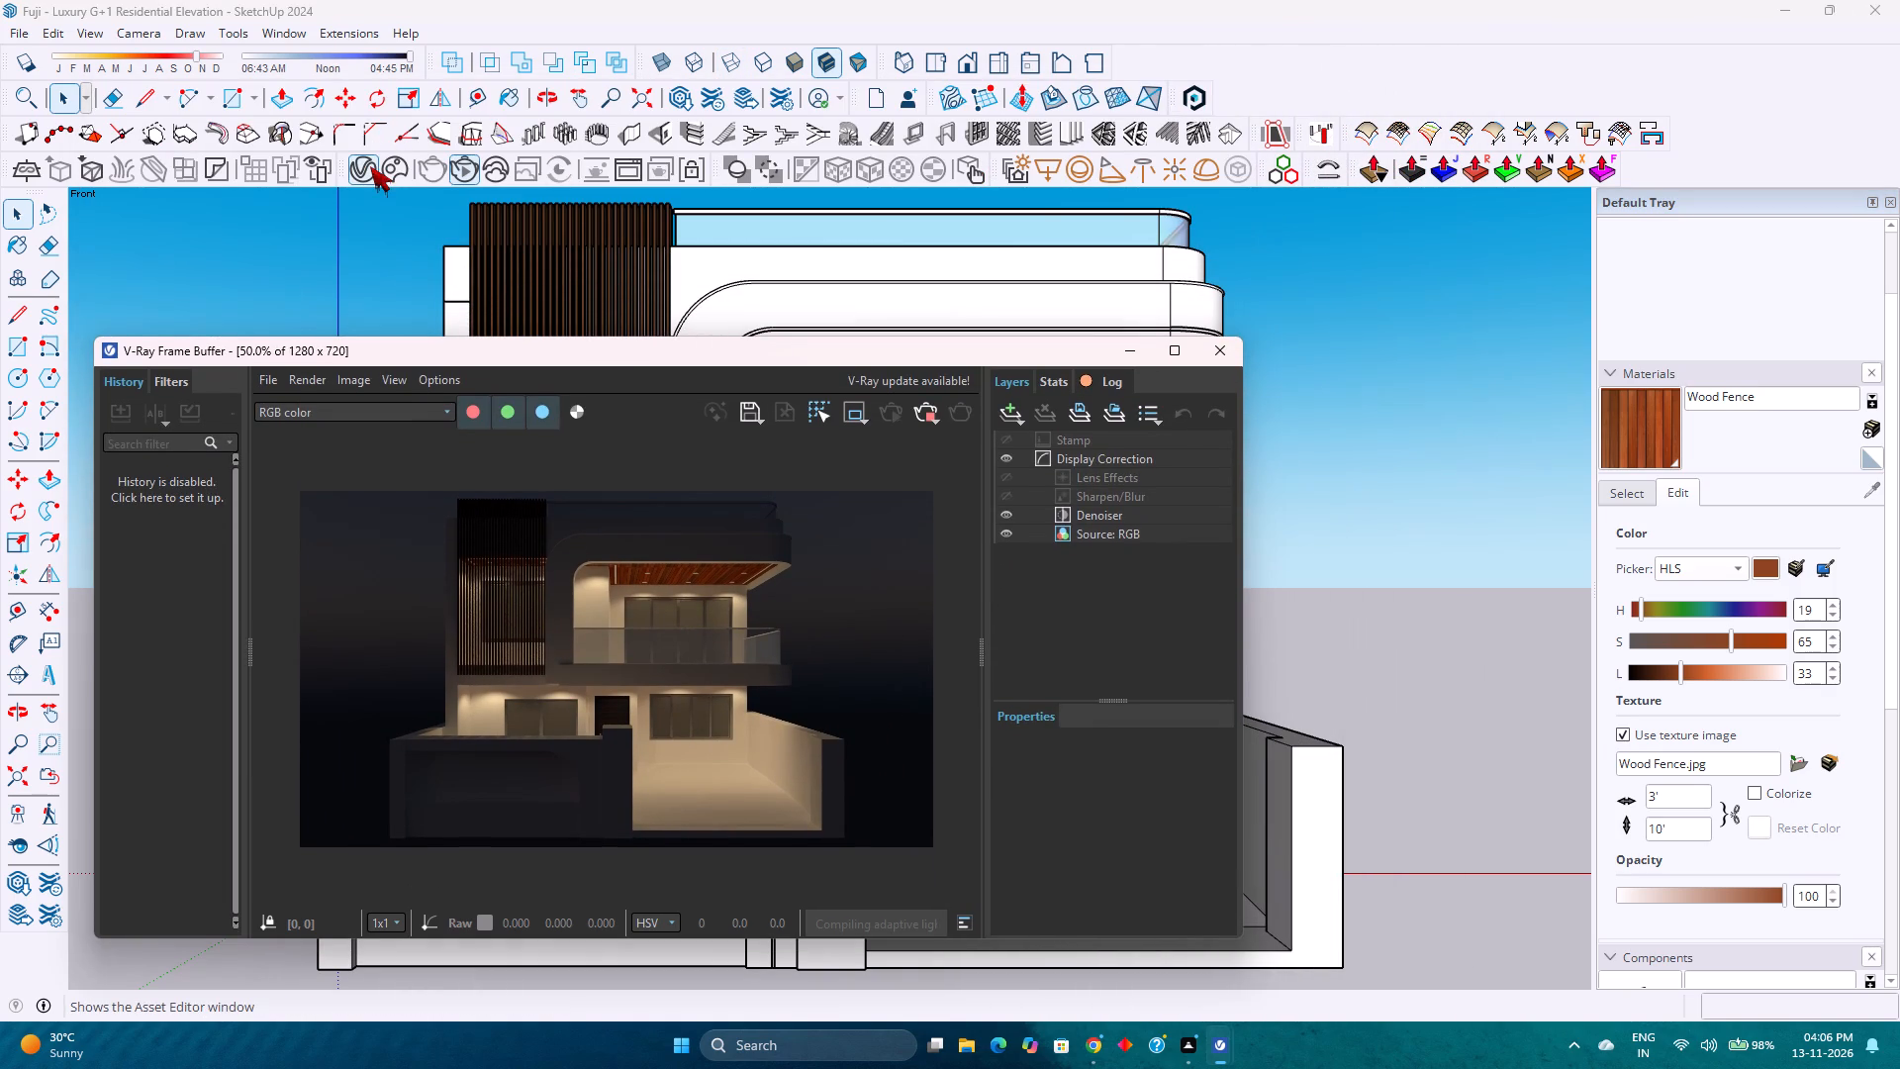
Set the V-Ray Spot Light's cone angle to 20 and its penumbra angle to 90.
left_click(370, 166)
left_click_drag(1308, 191, 1391, 197)
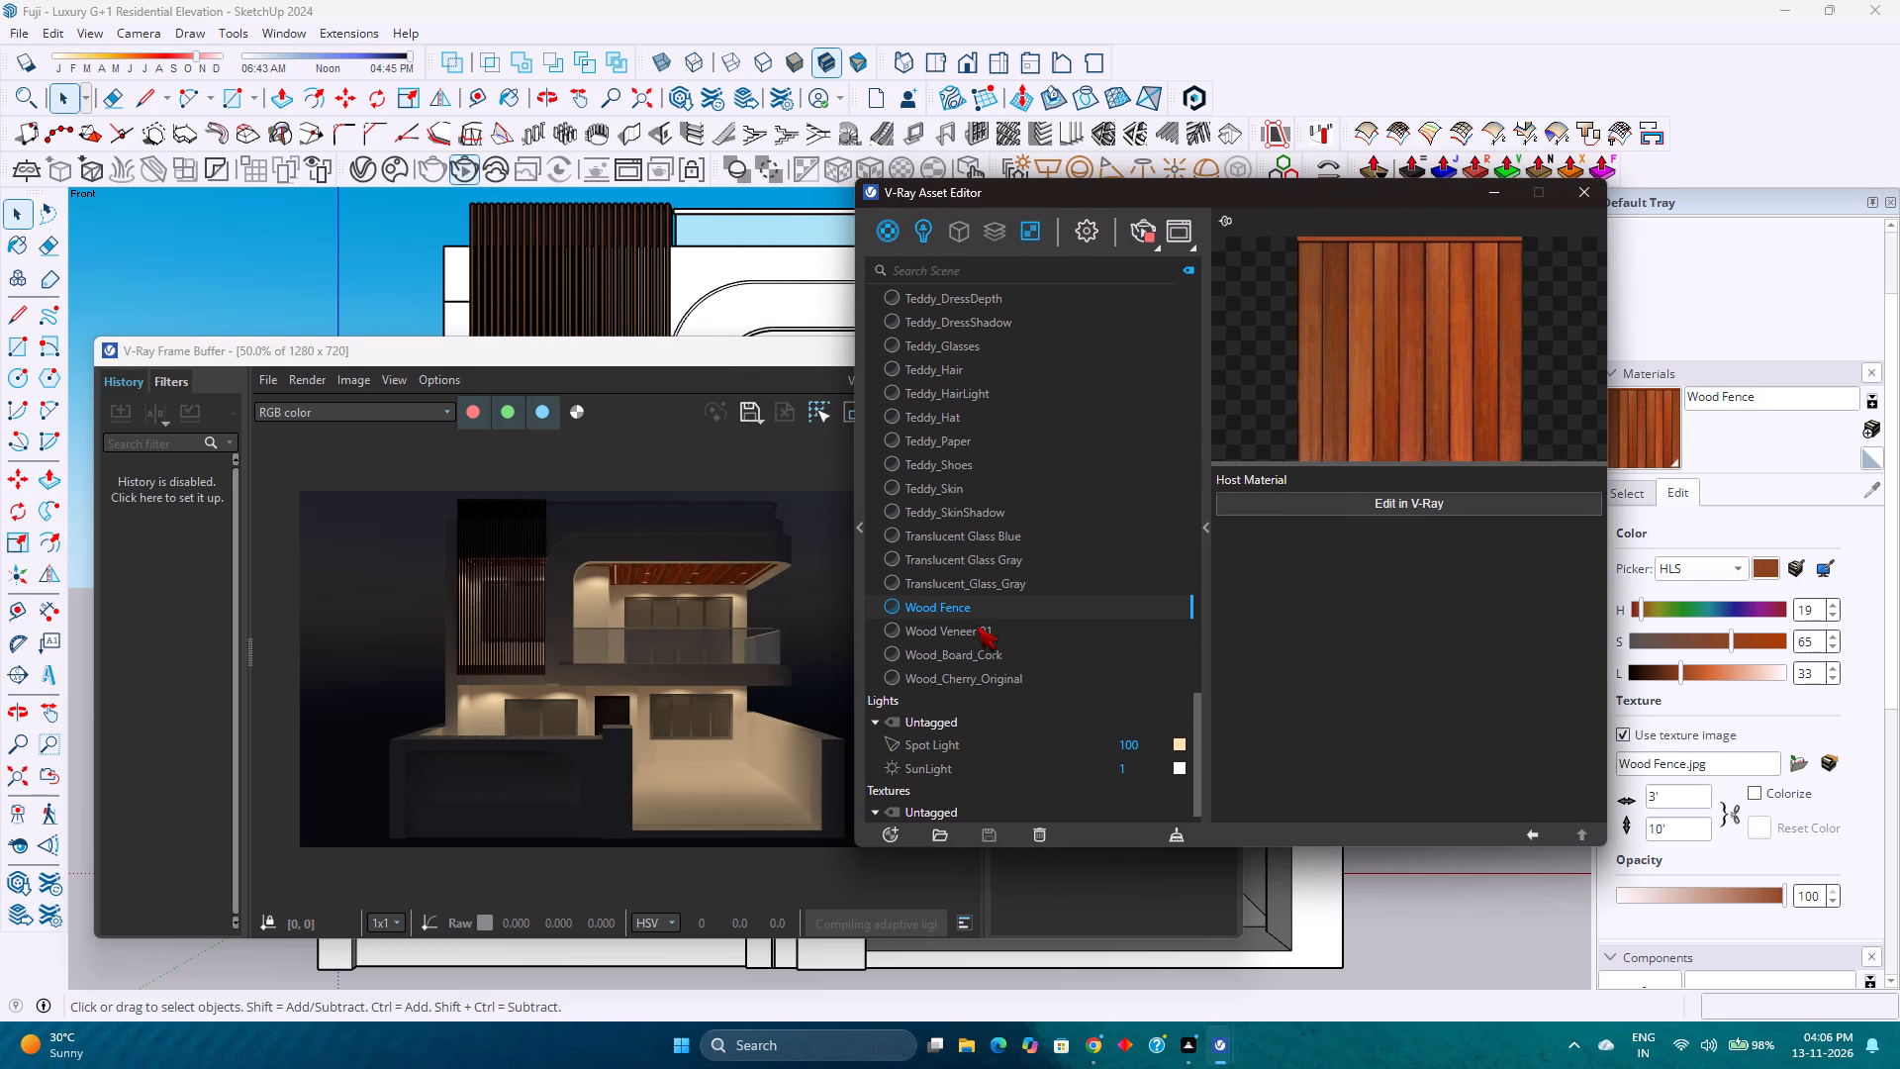
left_click(929, 743)
left_click_drag(1370, 625, 1331, 628)
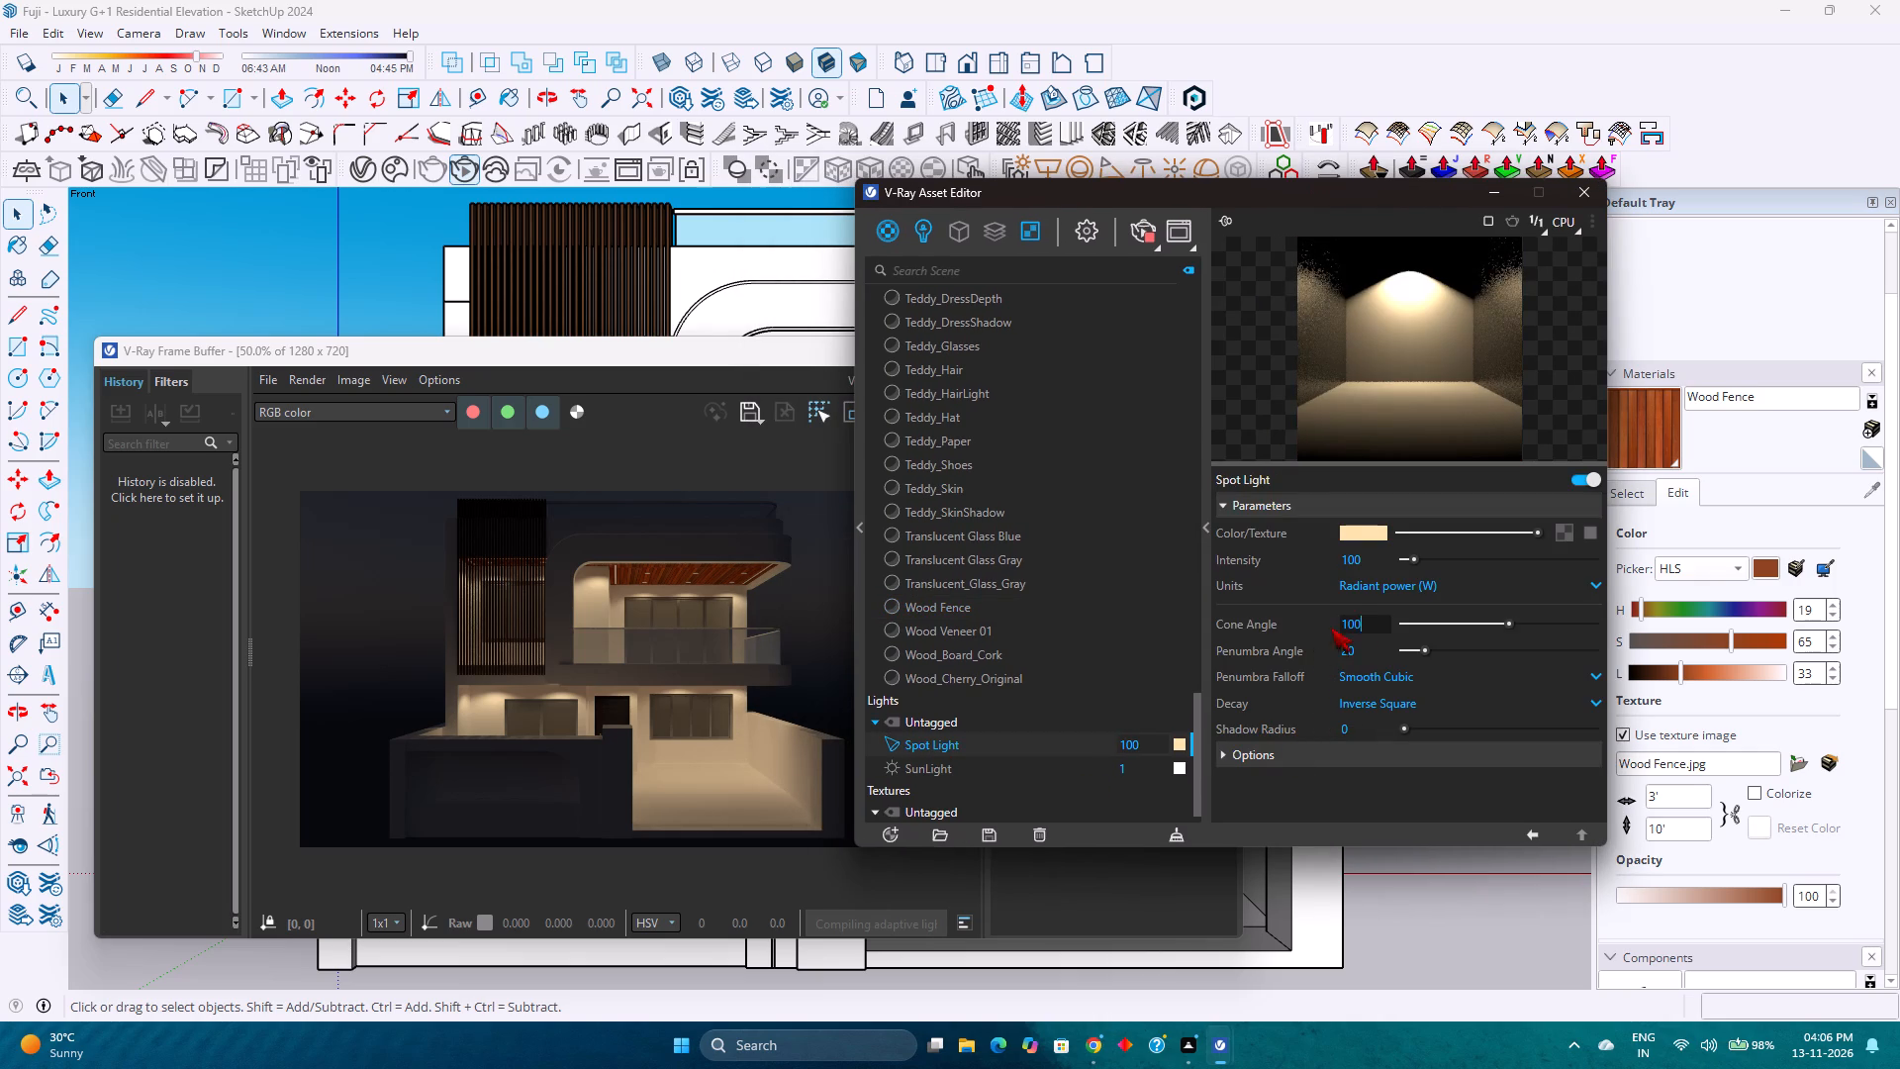
left_click_drag(1331, 628, 1315, 628)
type("20")
key("Return")
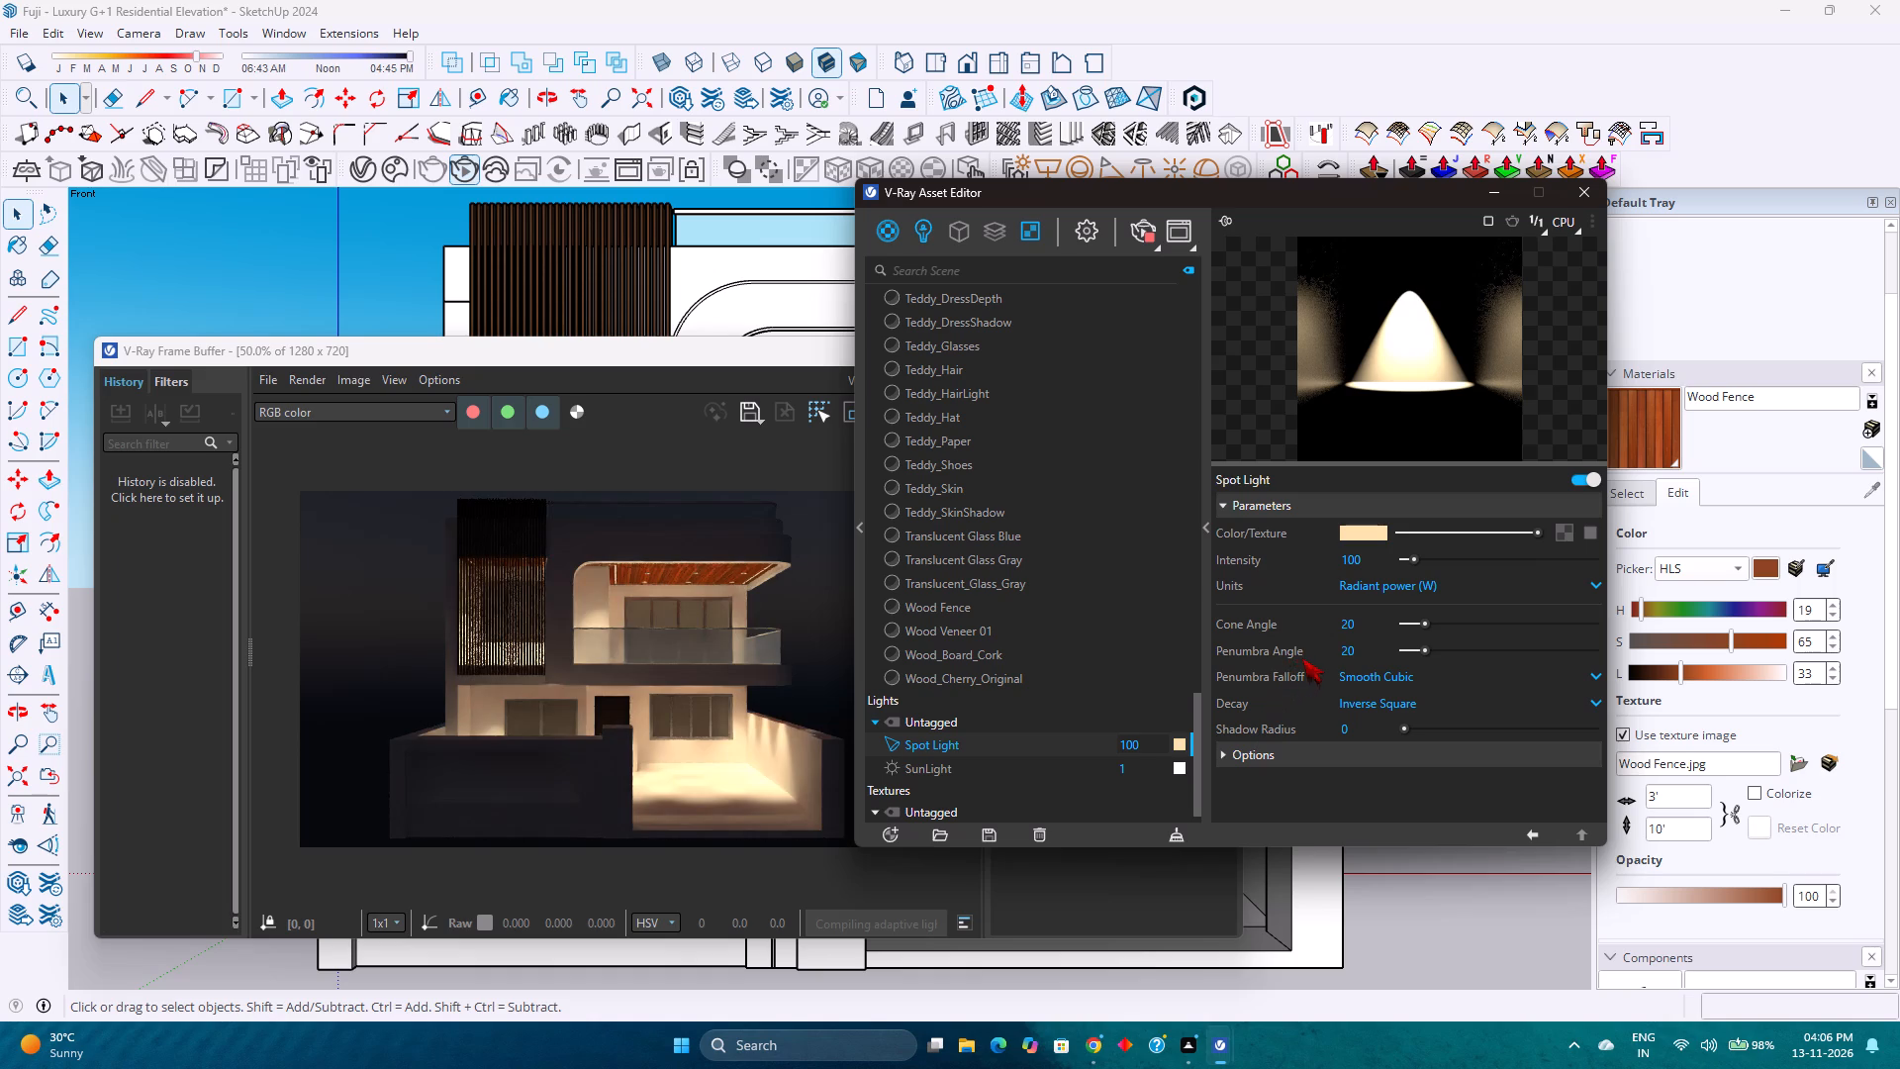
double_click(1373, 645)
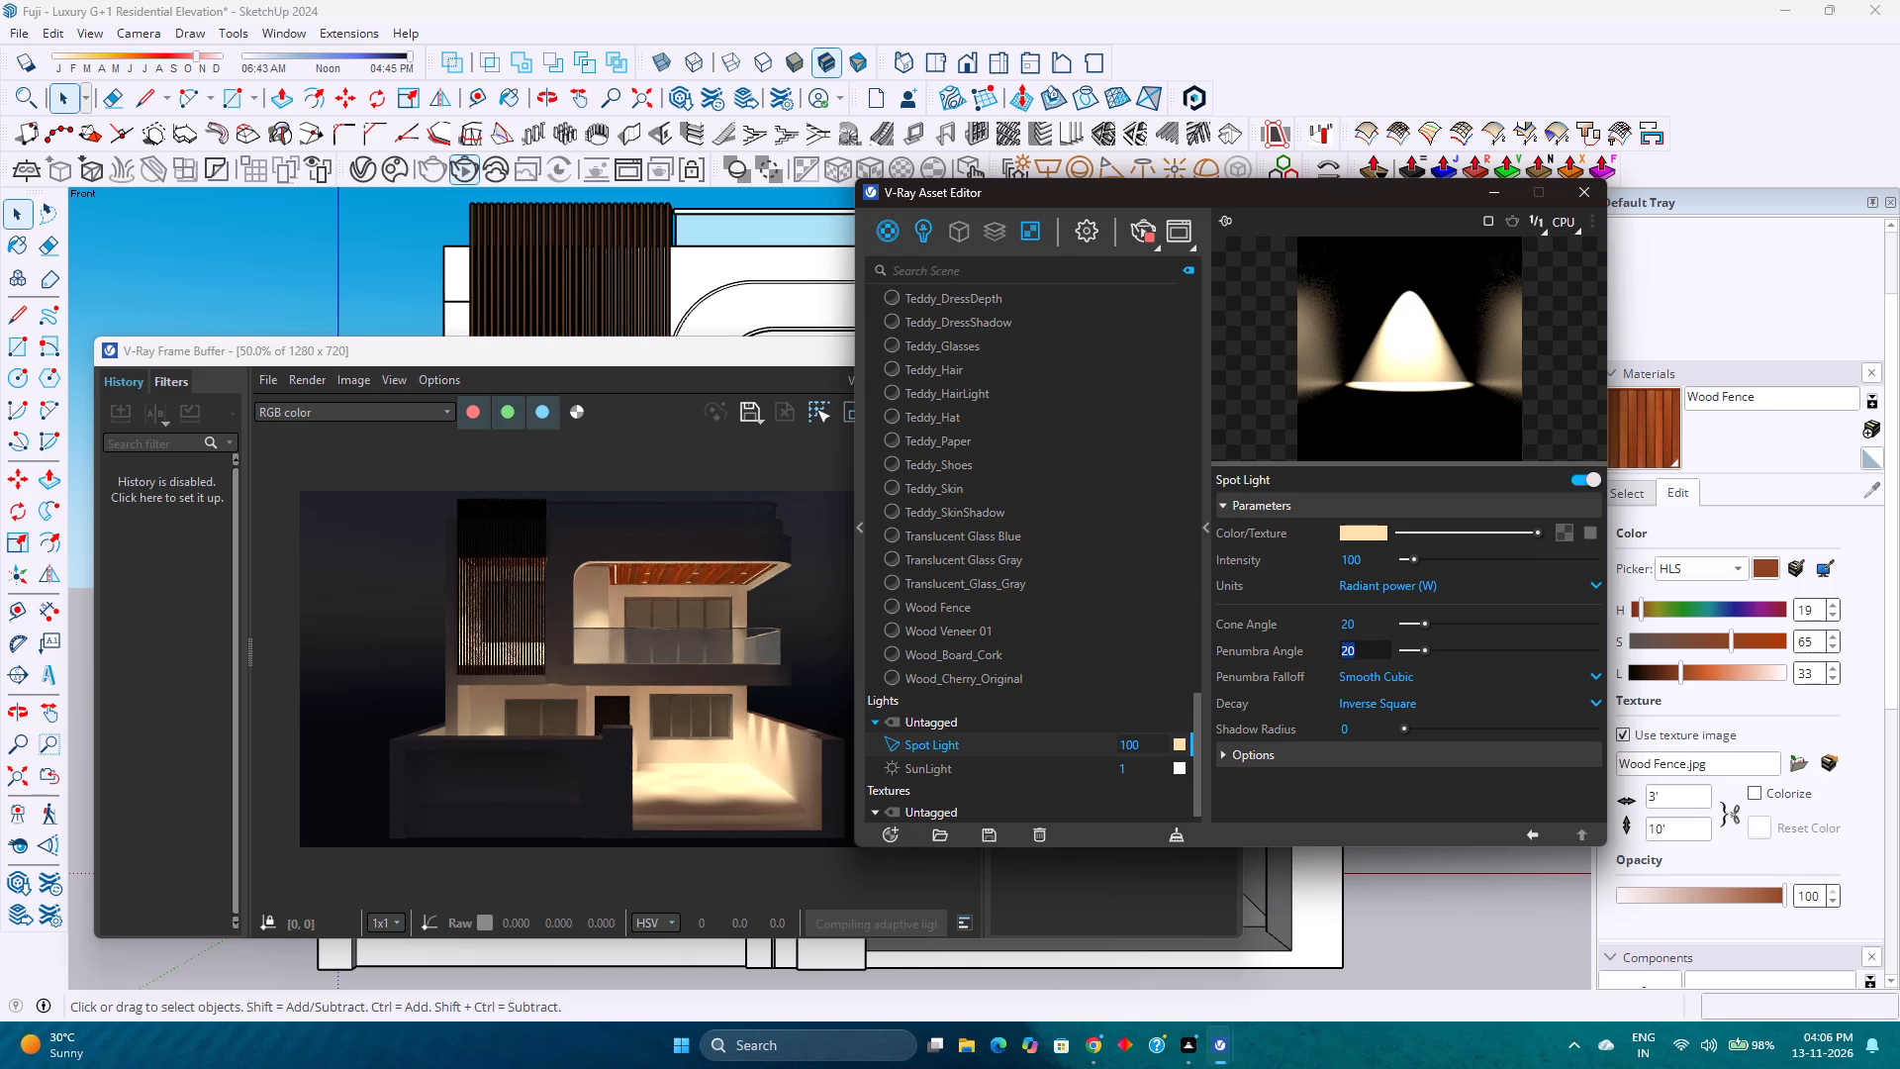
type("90")
key("Return")
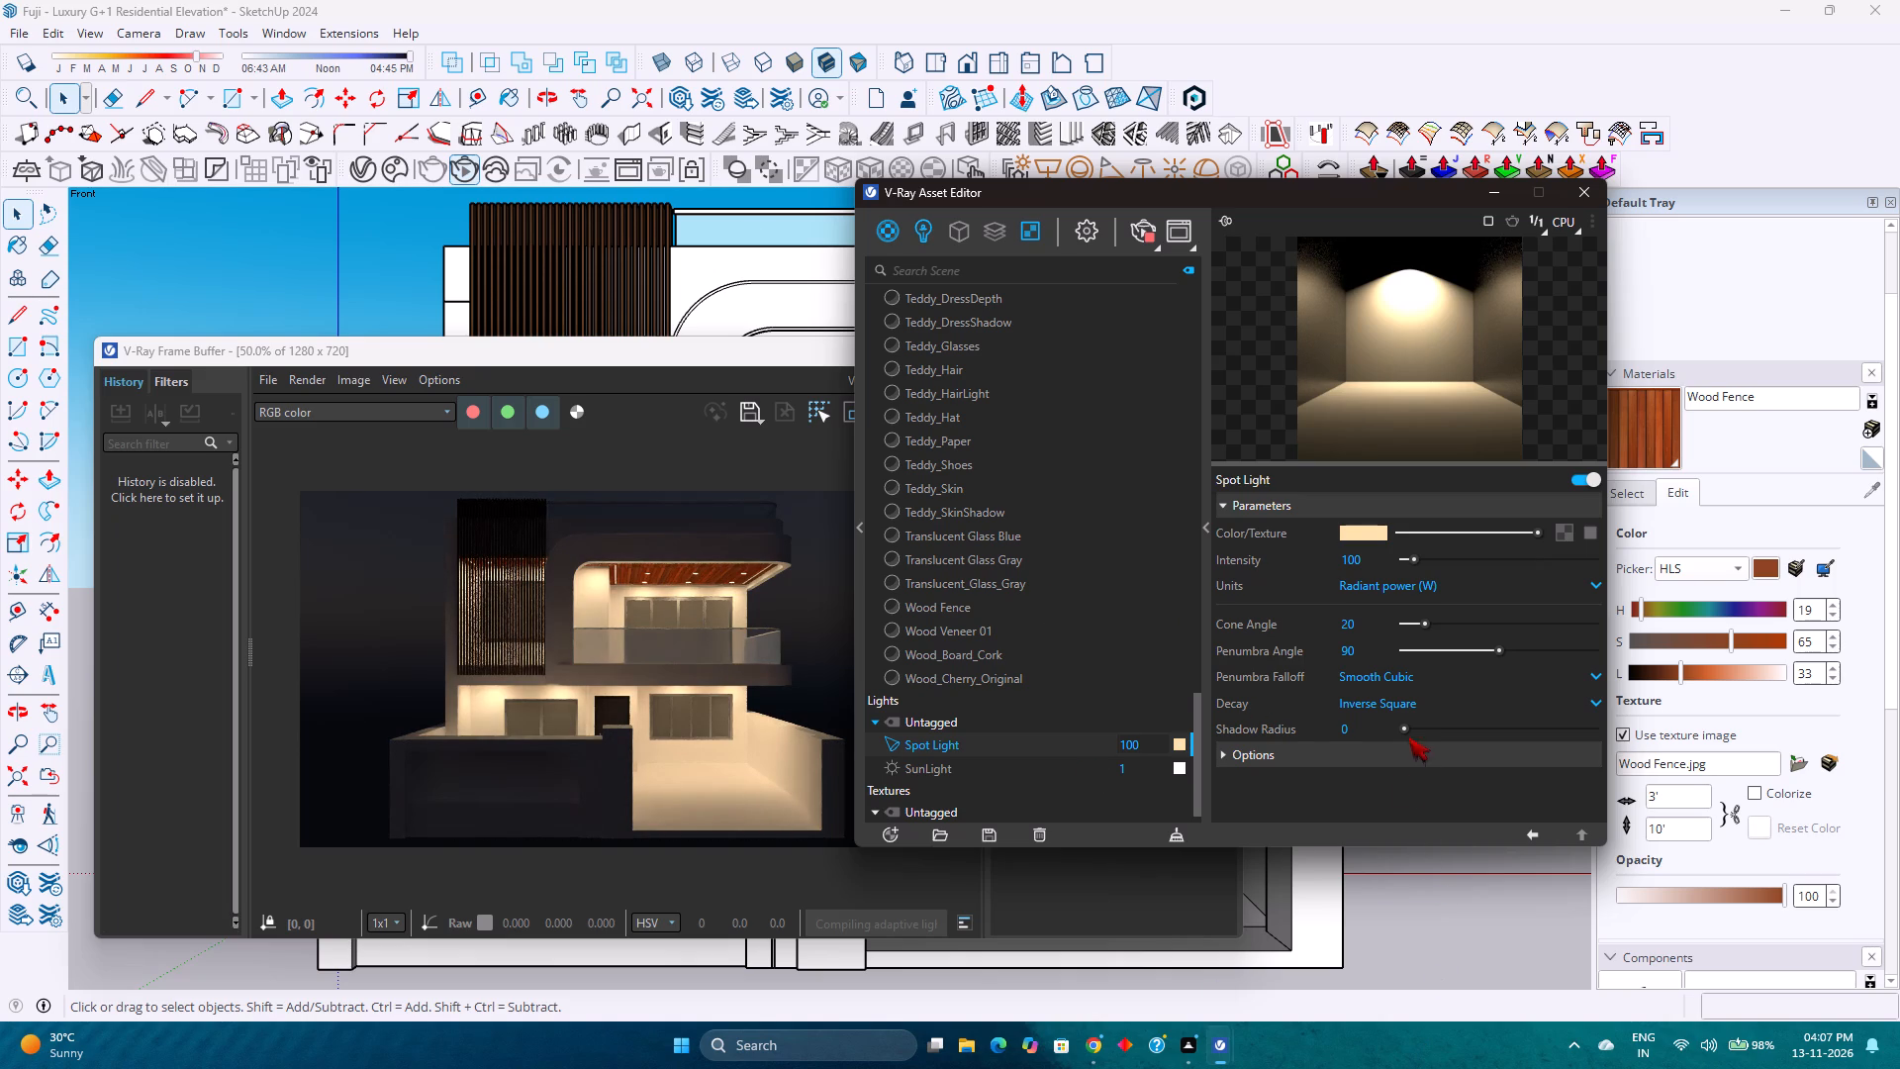
left_click(1401, 906)
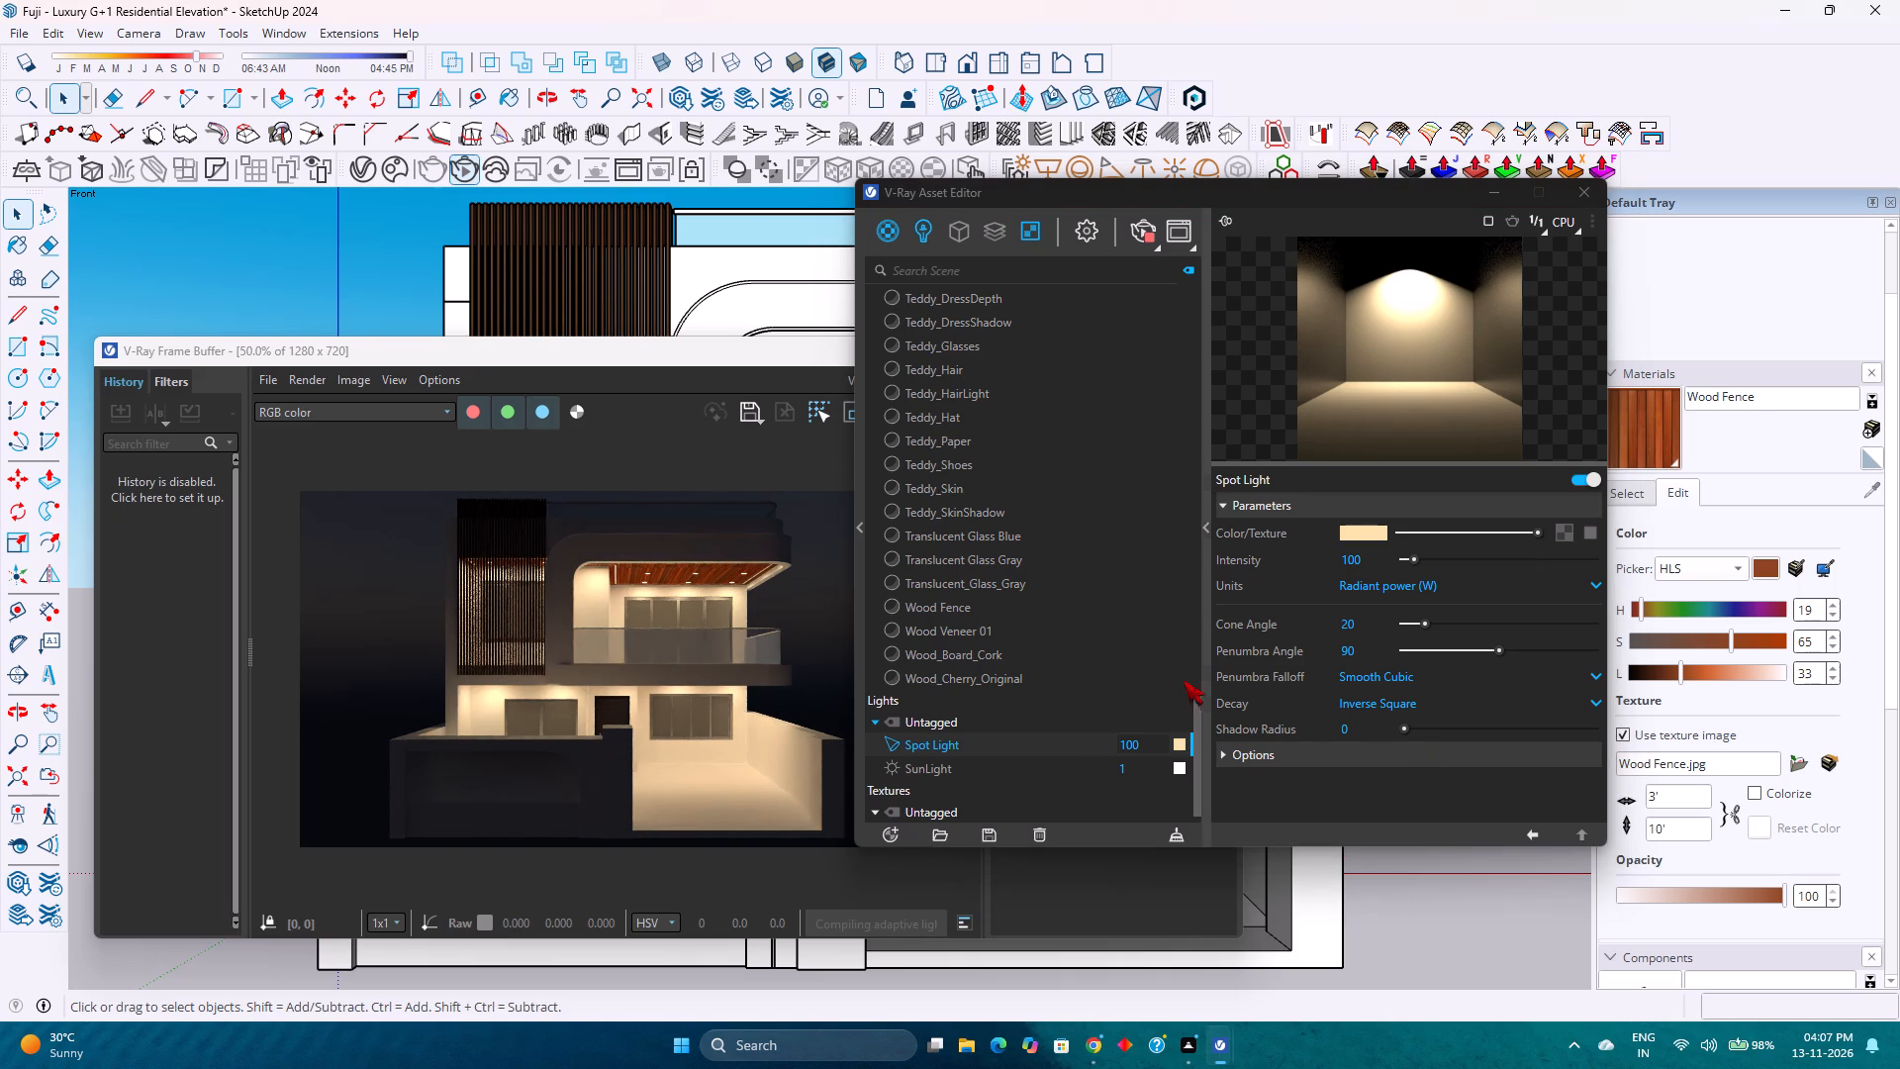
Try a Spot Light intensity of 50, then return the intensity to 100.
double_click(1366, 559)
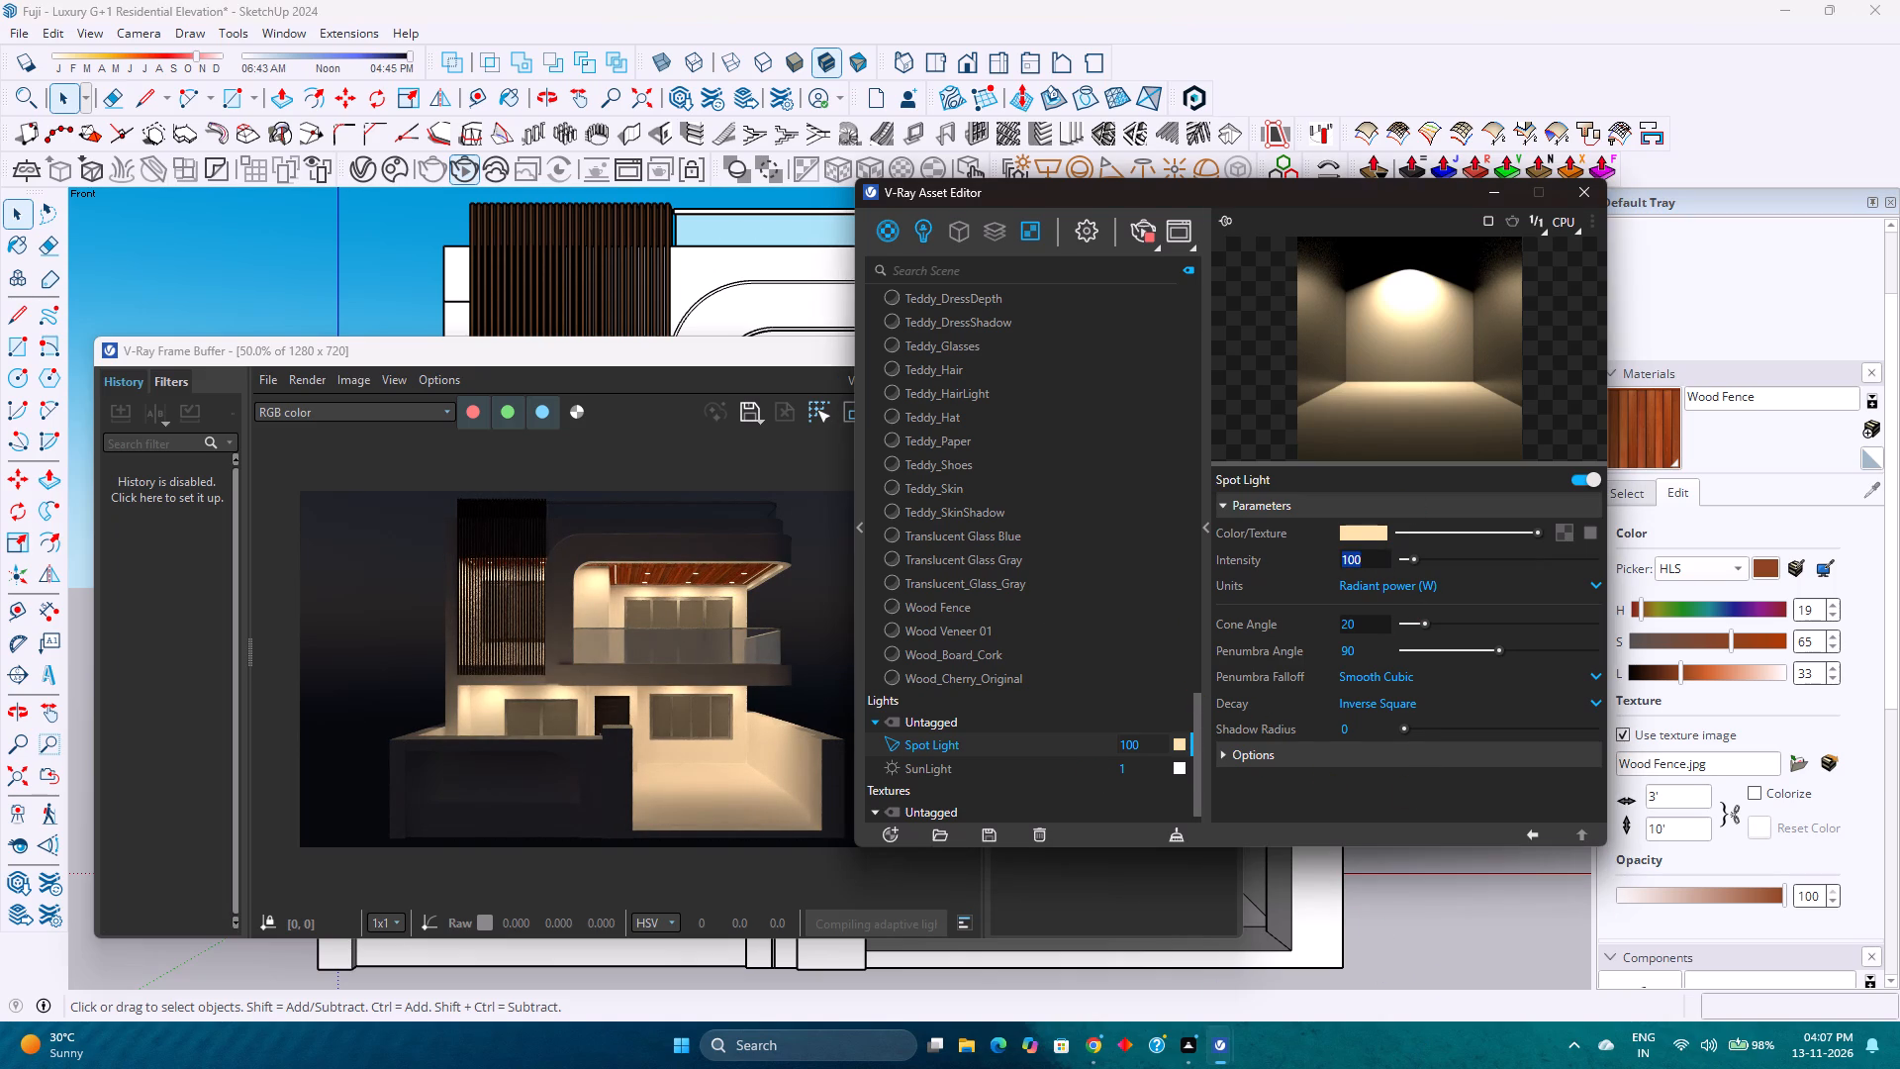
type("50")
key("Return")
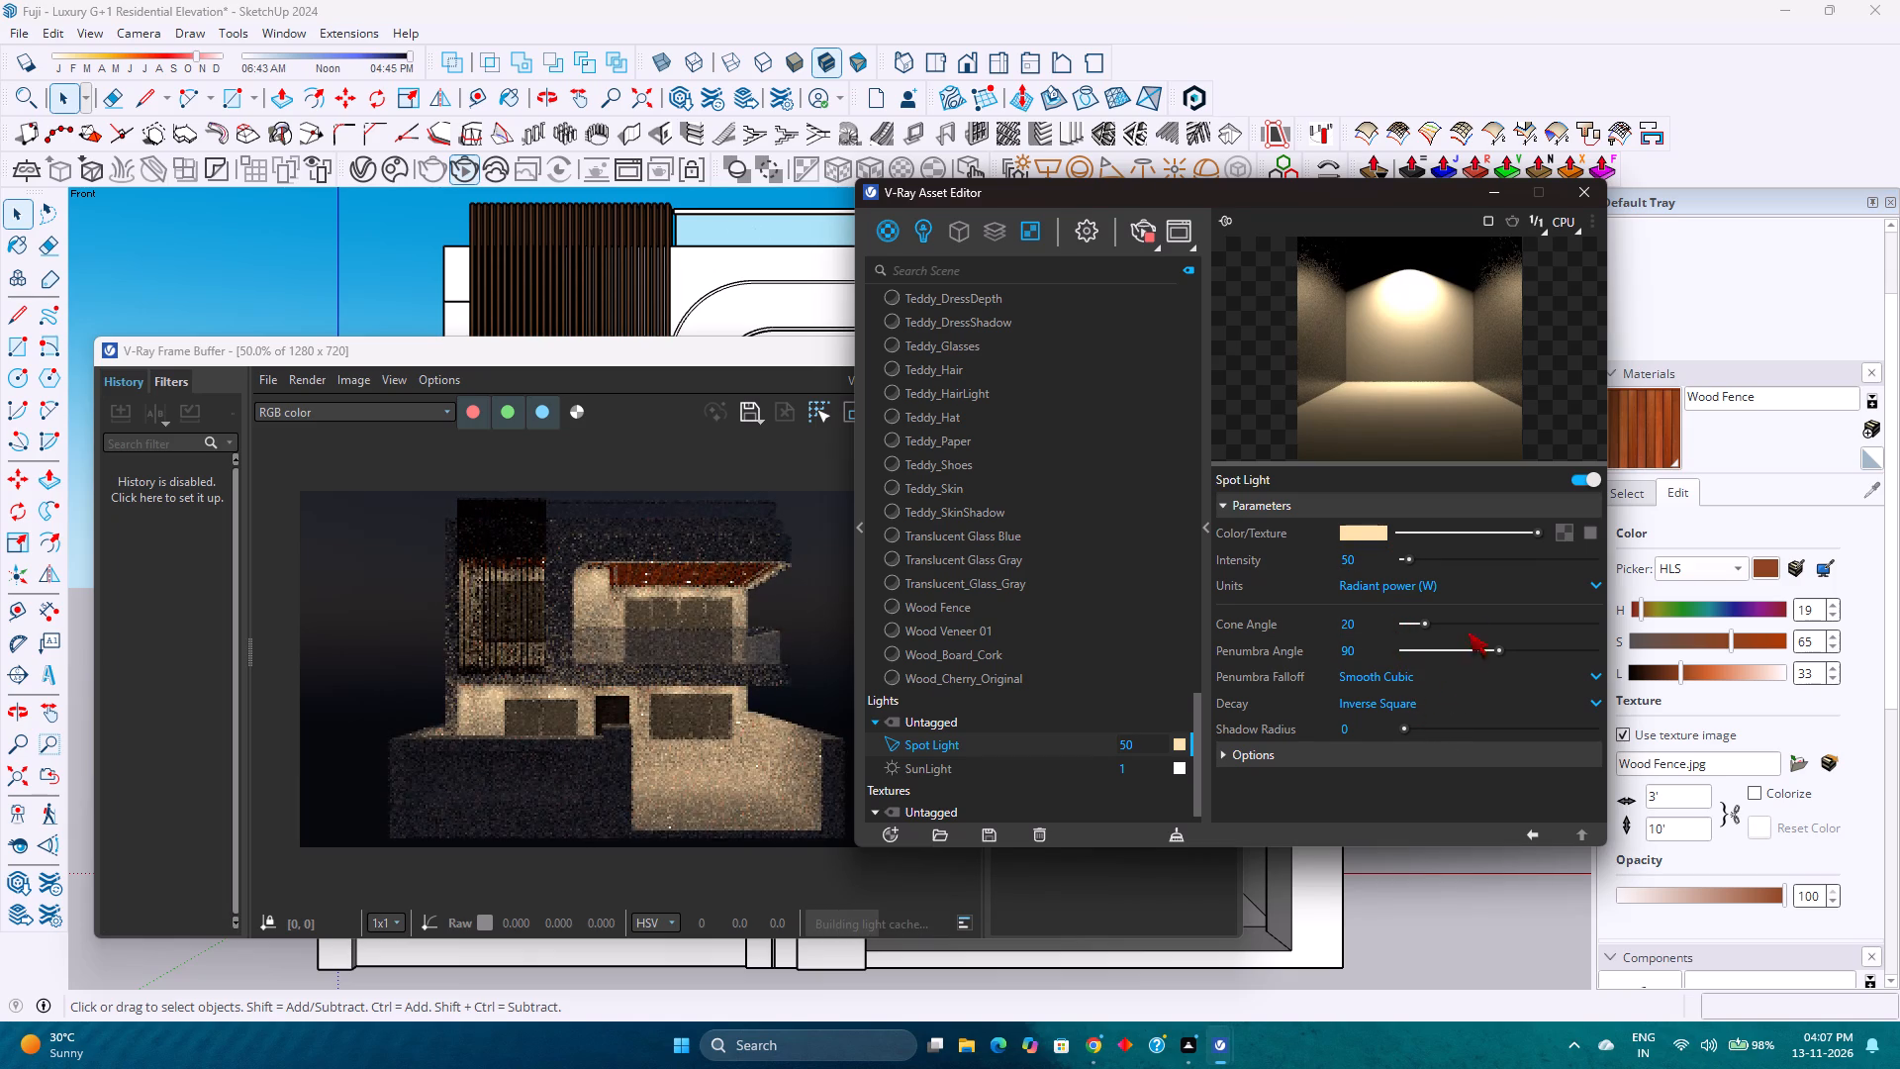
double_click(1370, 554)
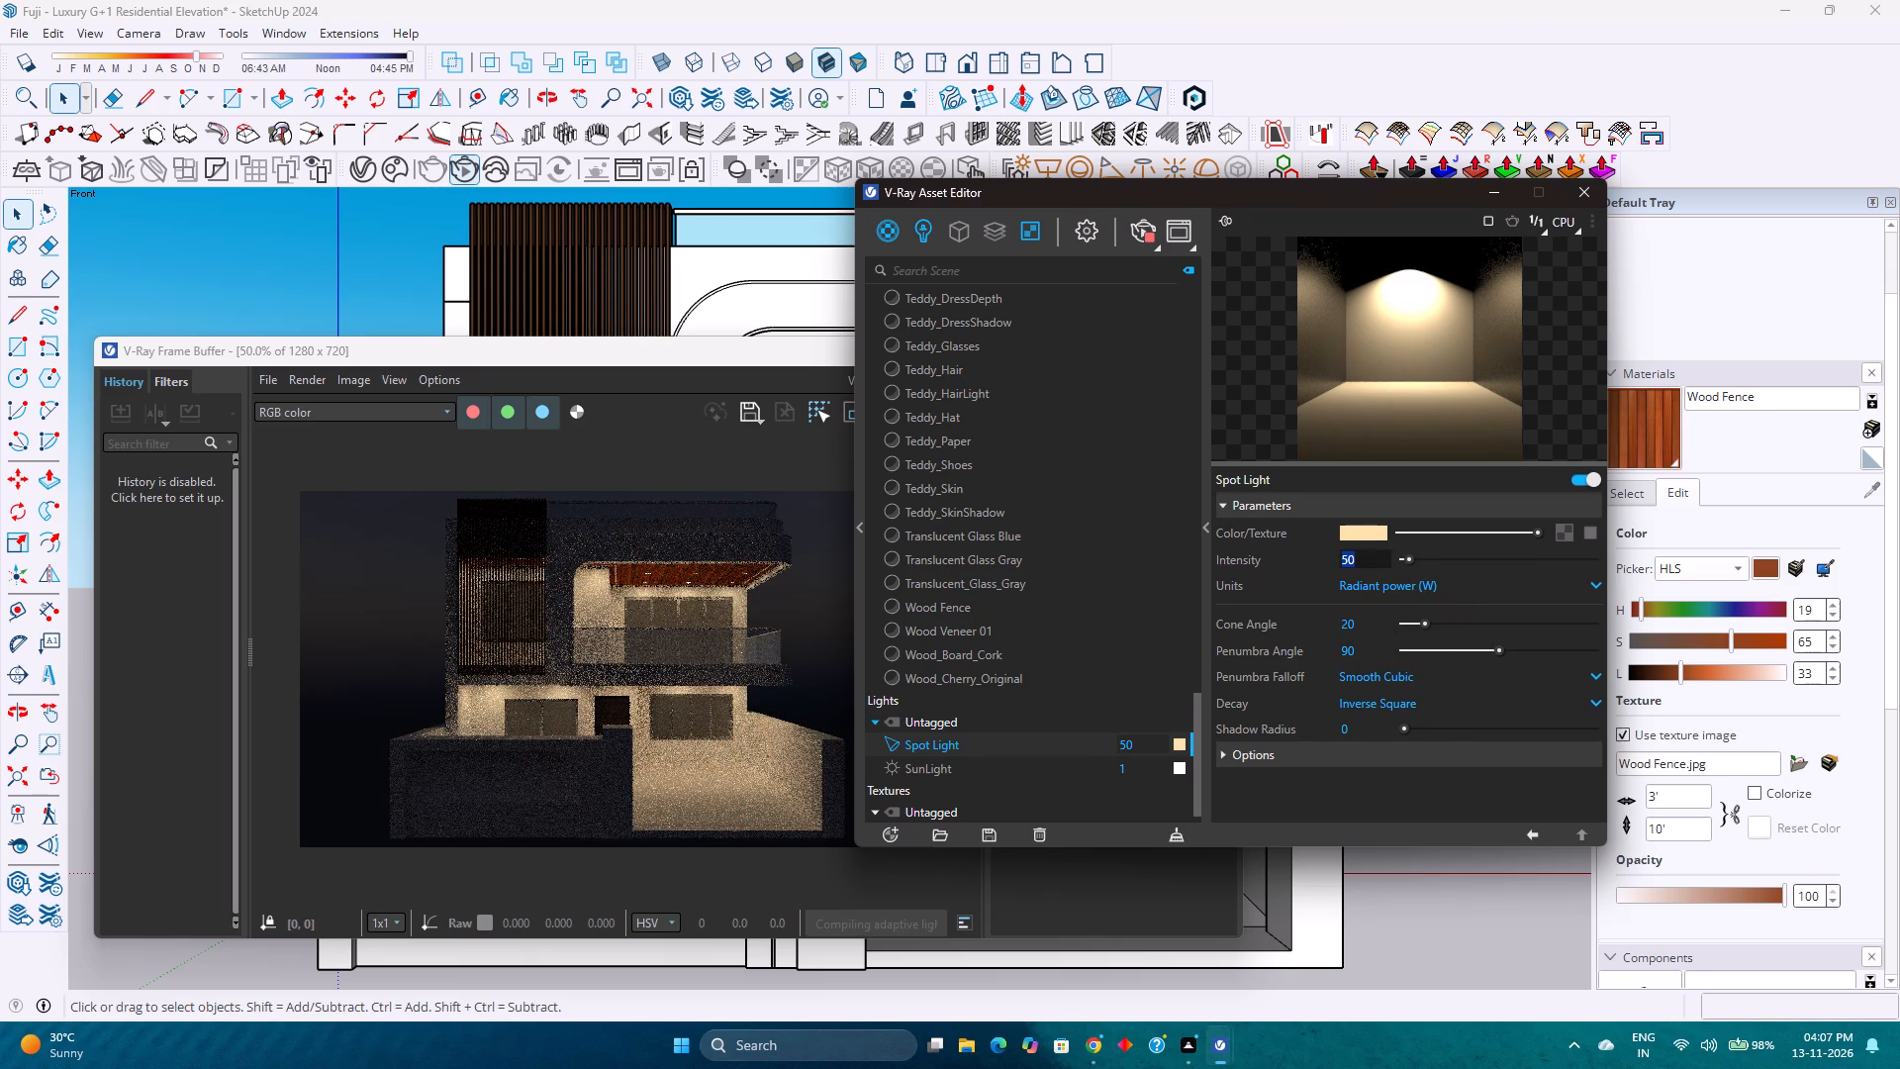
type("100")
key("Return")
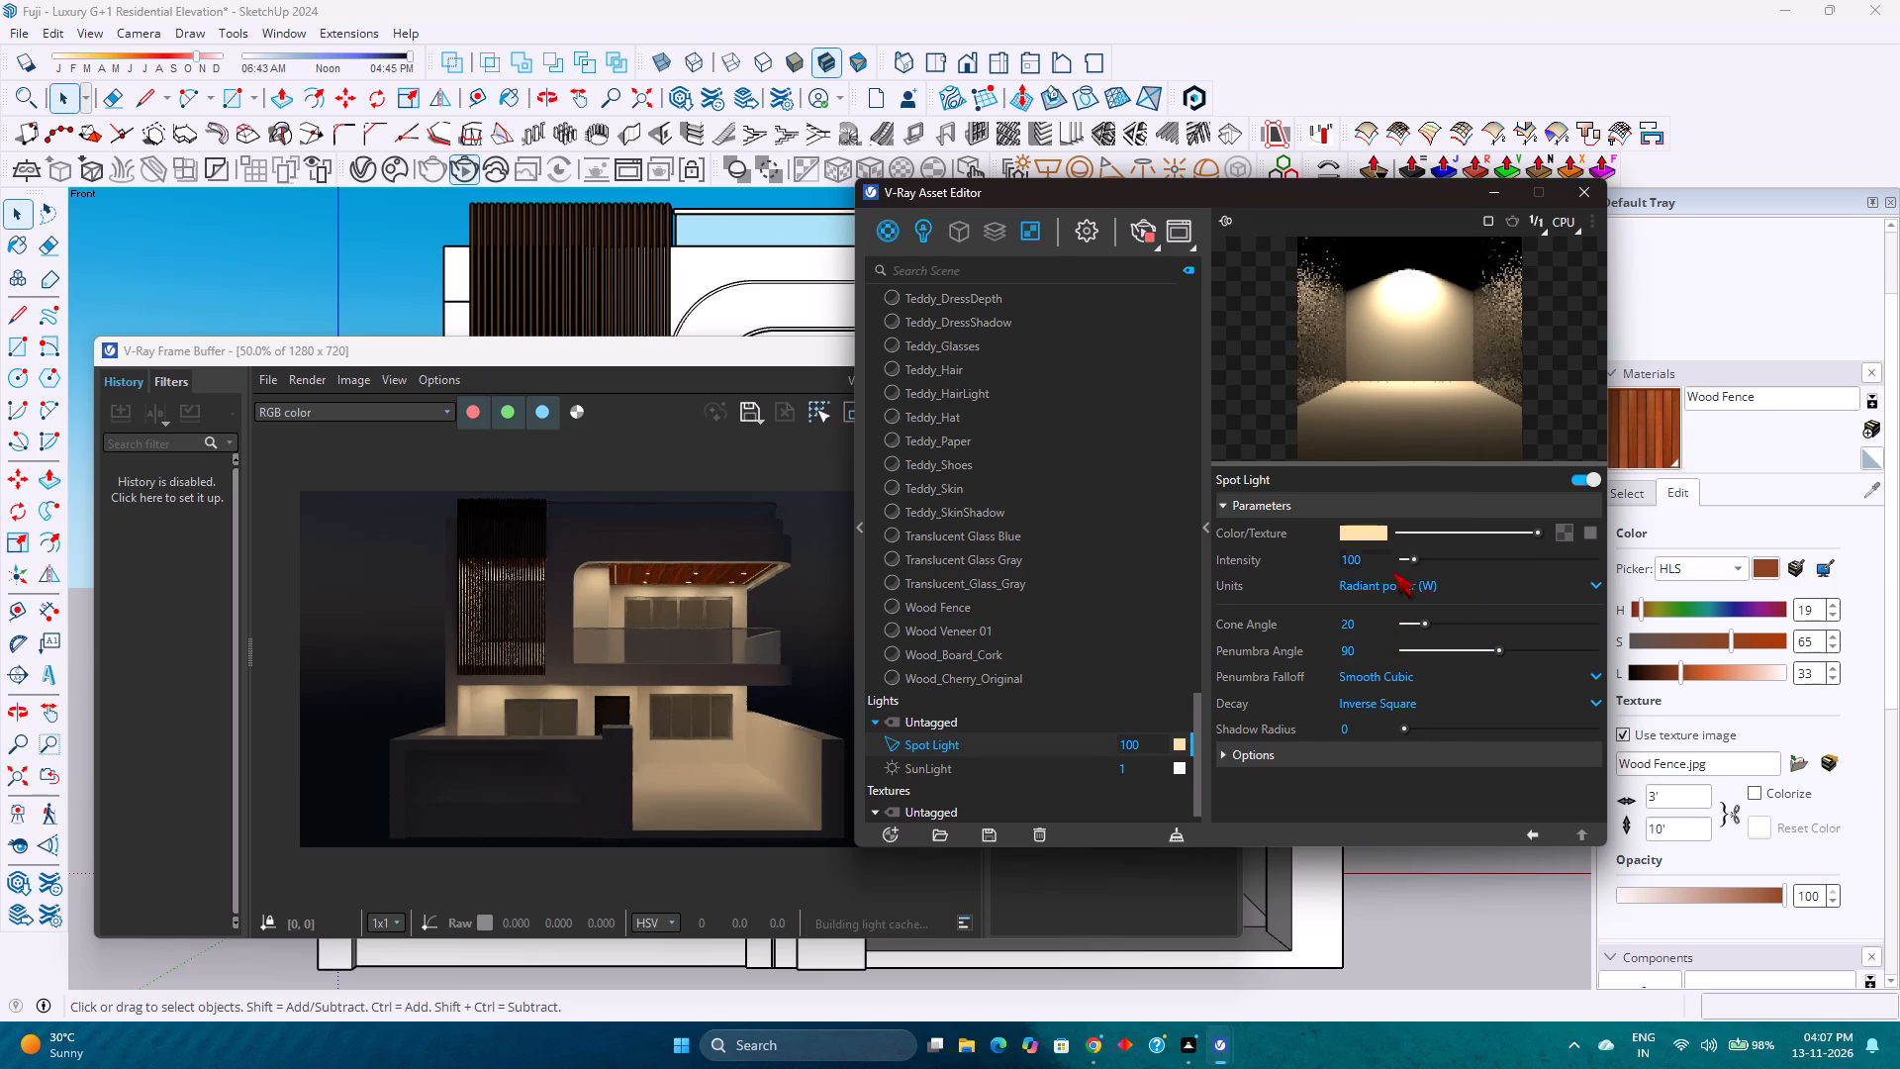
Set the Spot Light intensity to 80 and put the V-Ray Asset Editor away.
double_click(1373, 562)
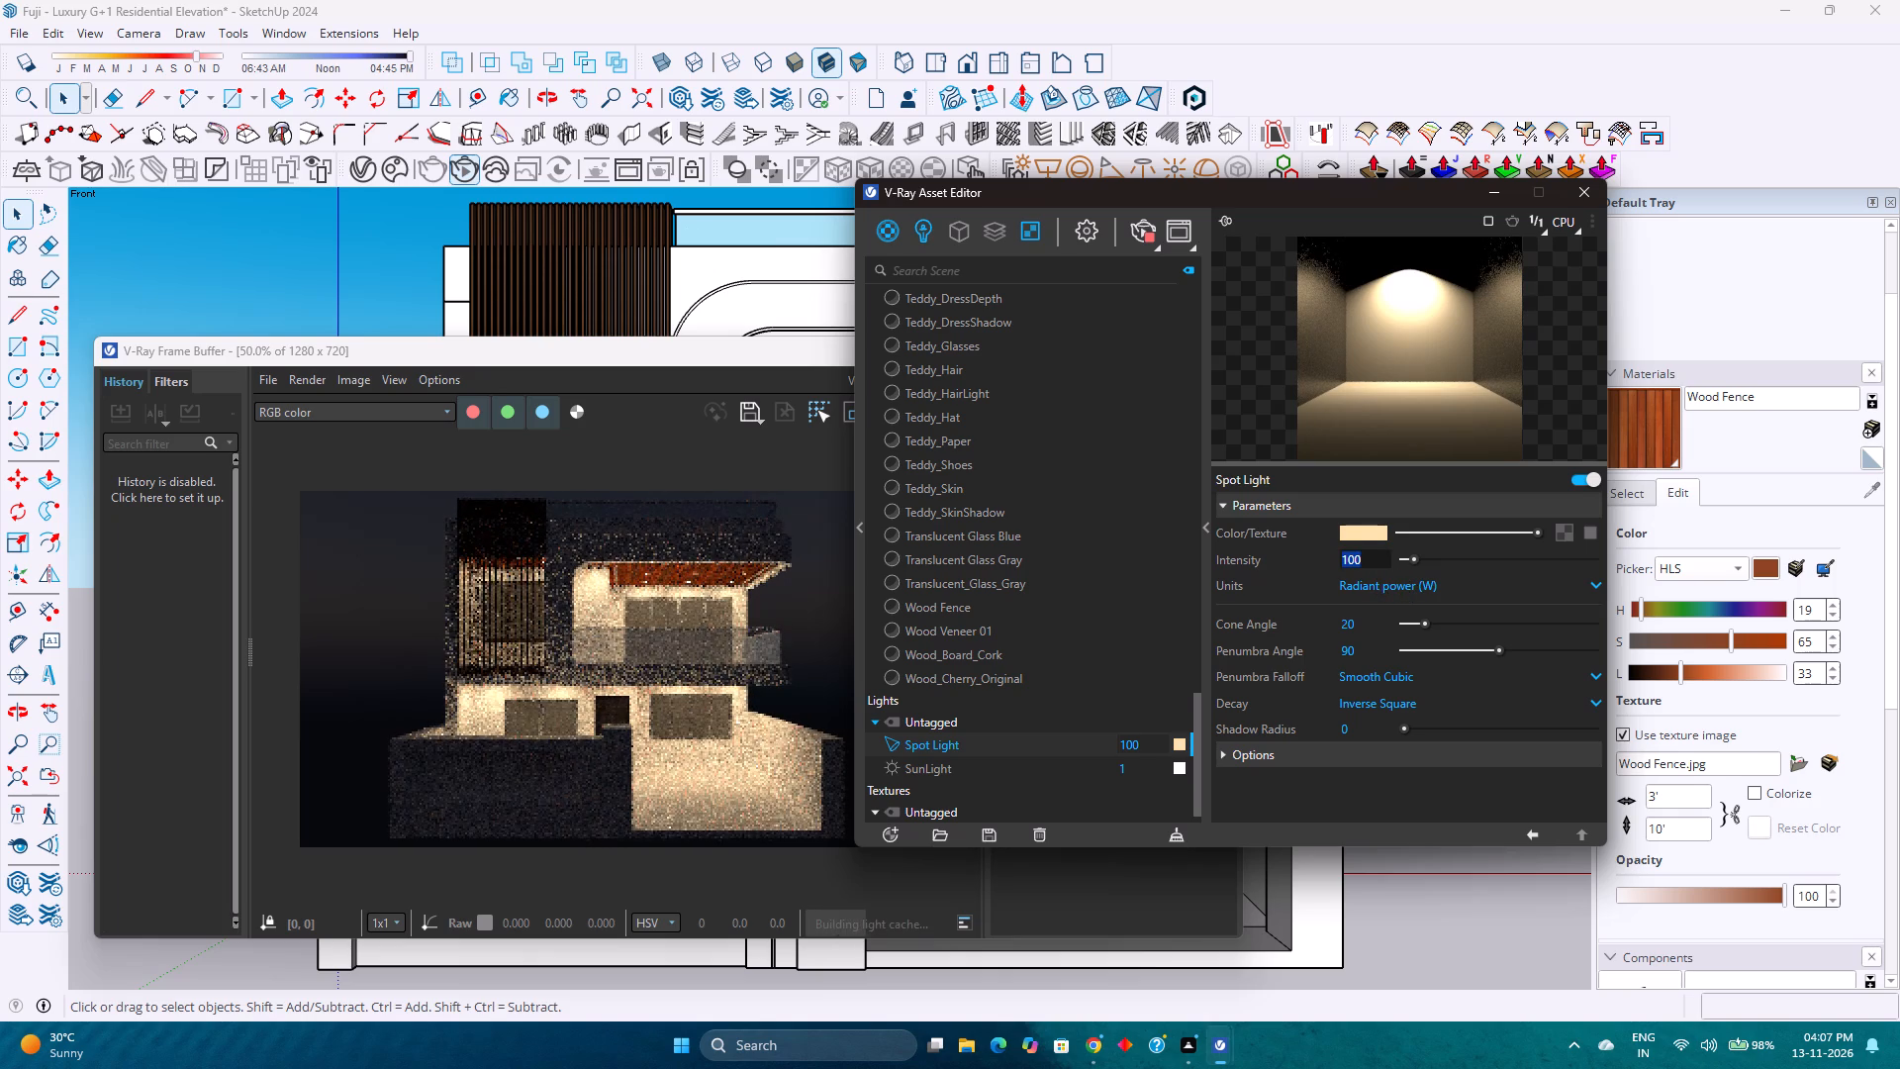
type("80")
key("Return")
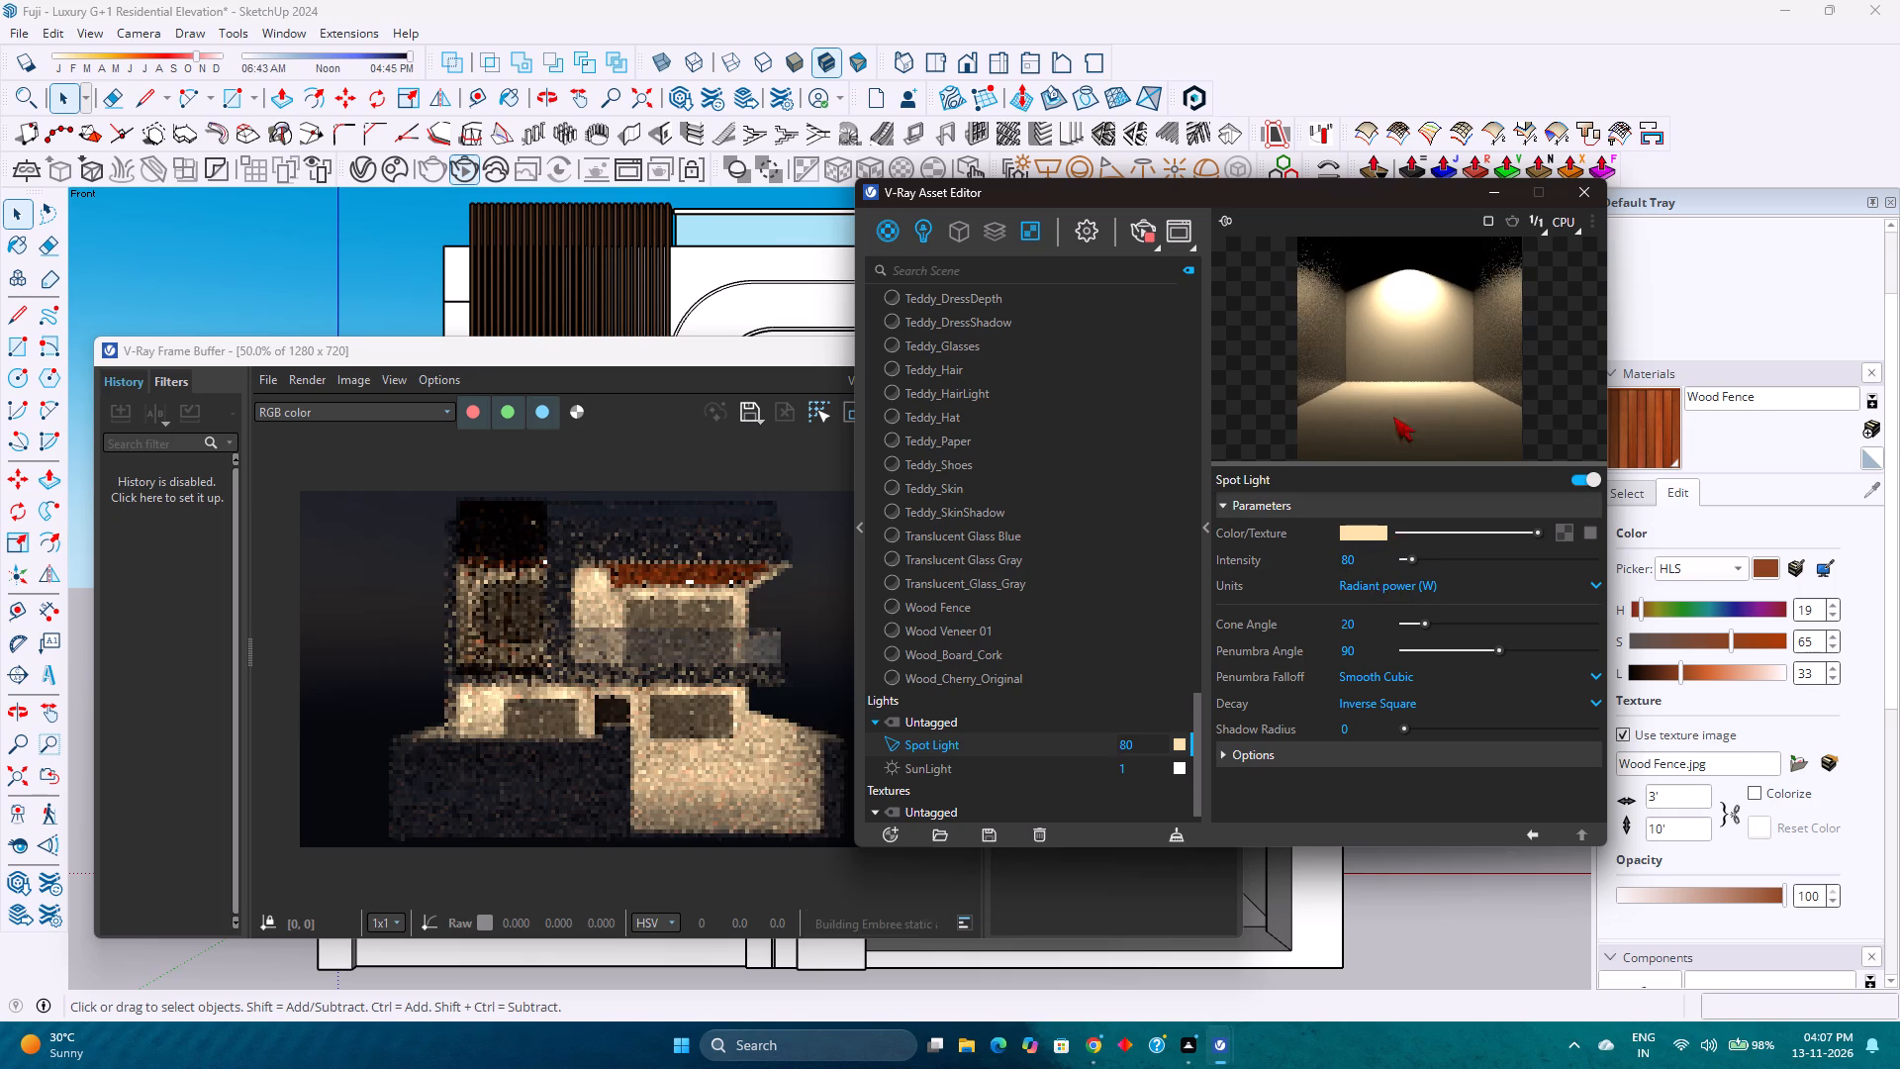
left_click(1484, 199)
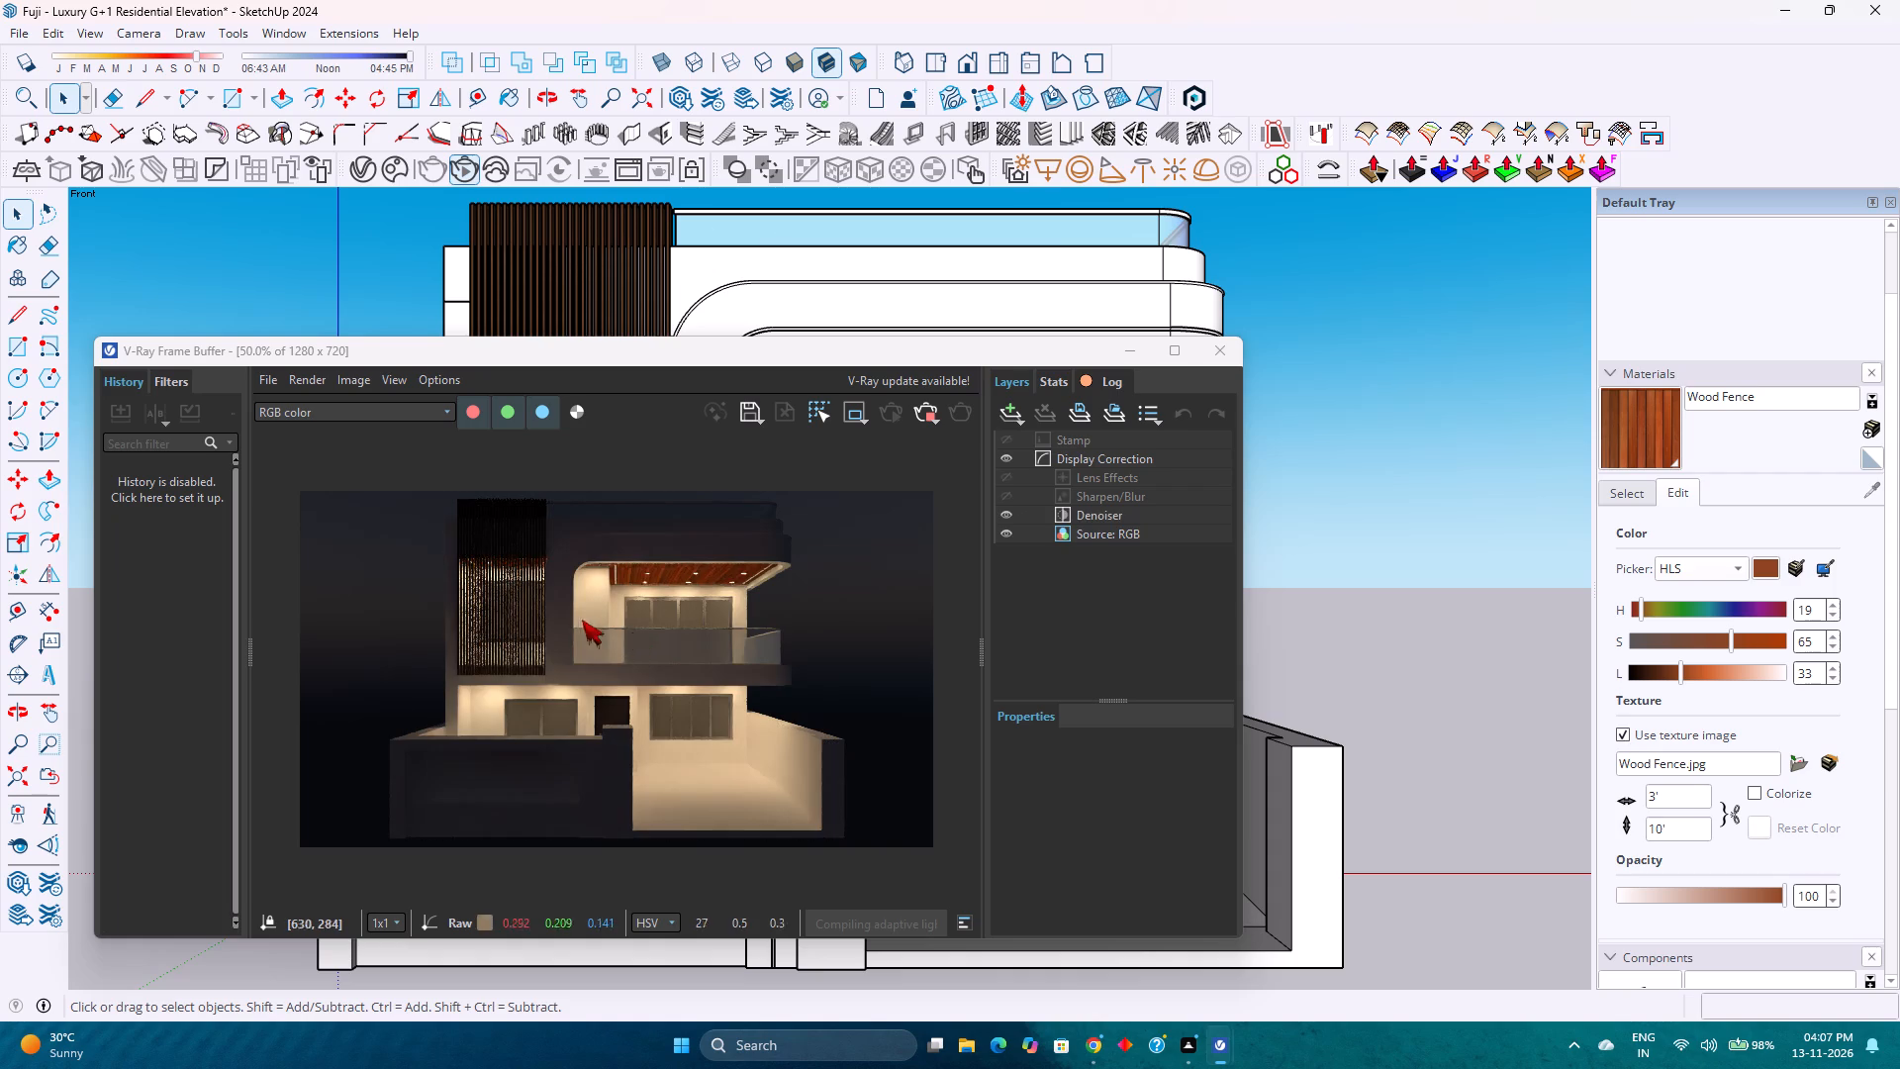
Examine the spot lighting in the updated front render, then minimise the V-Ray Frame Buffer.
scroll(469, 515, "up", 4)
scroll(499, 569, "down", 4)
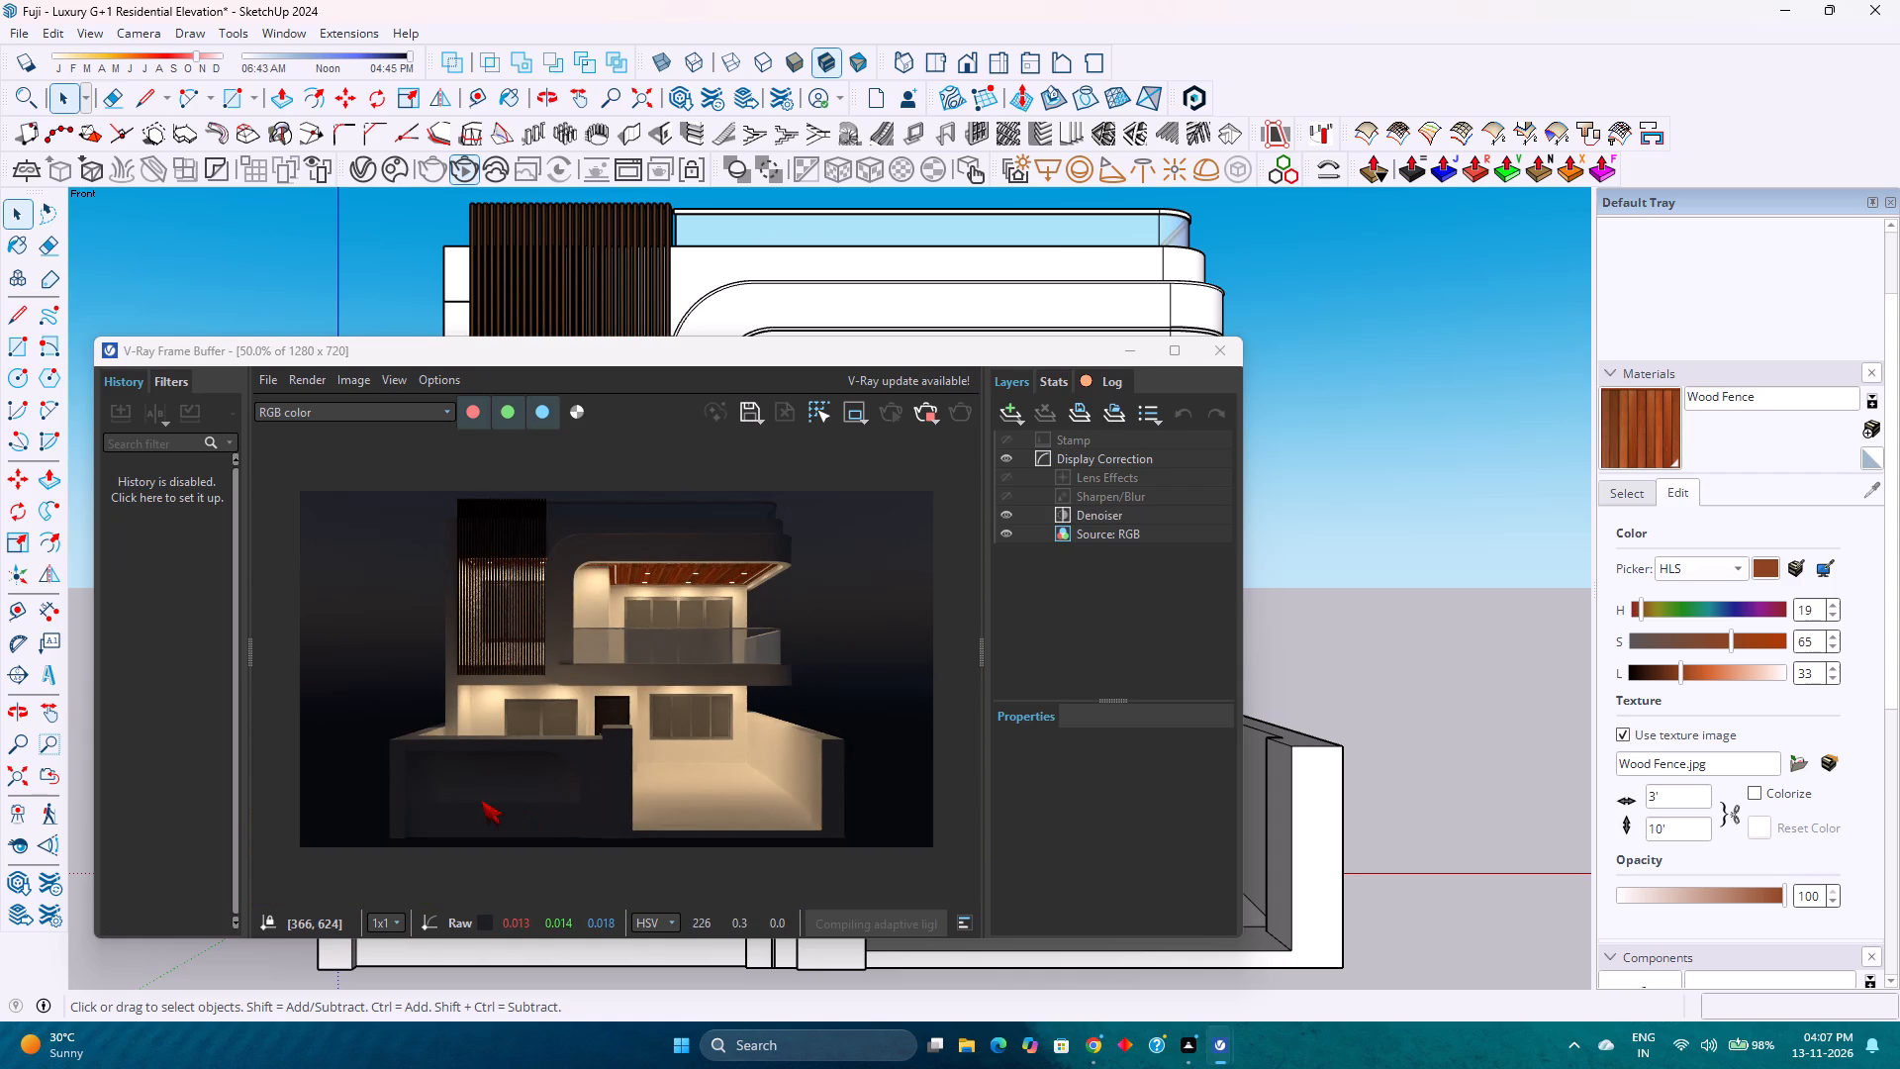
scroll(649, 723, "down", 1)
scroll(650, 660, "up", 1)
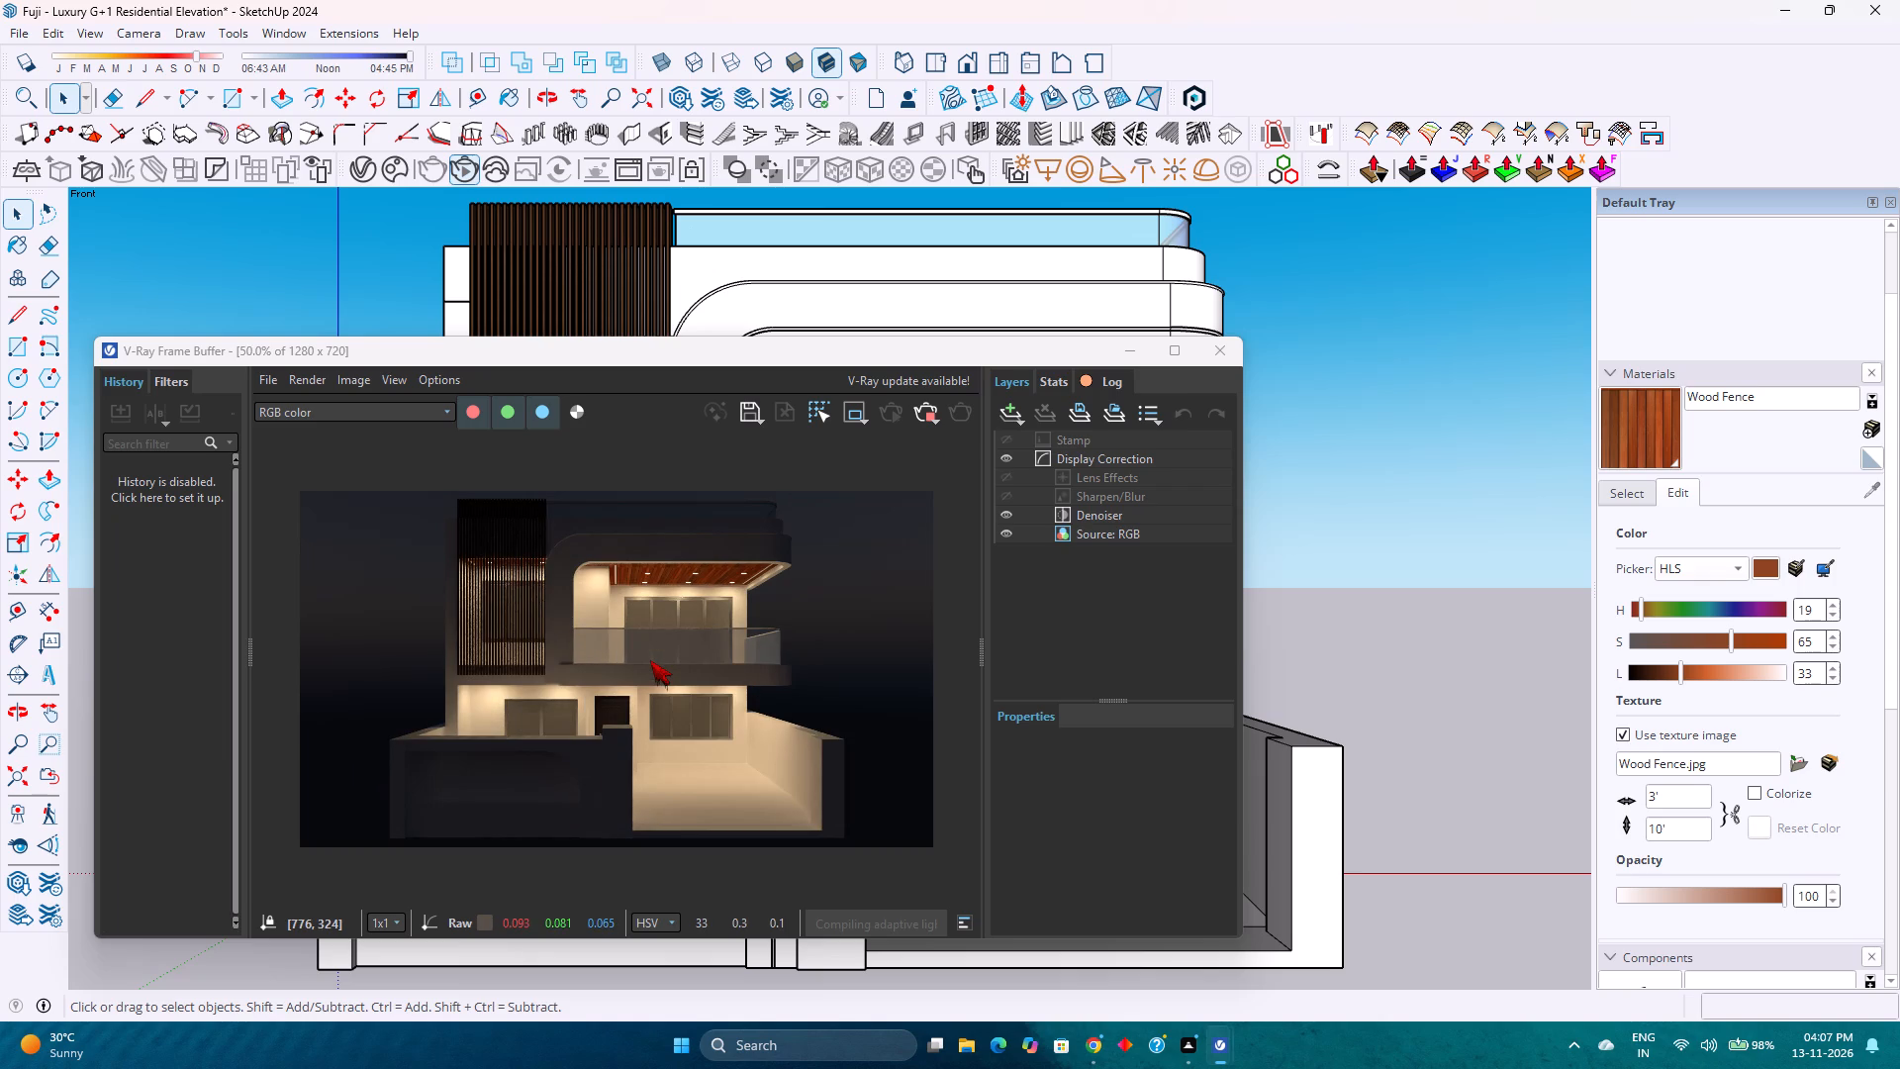
scroll(663, 663, "down", 1)
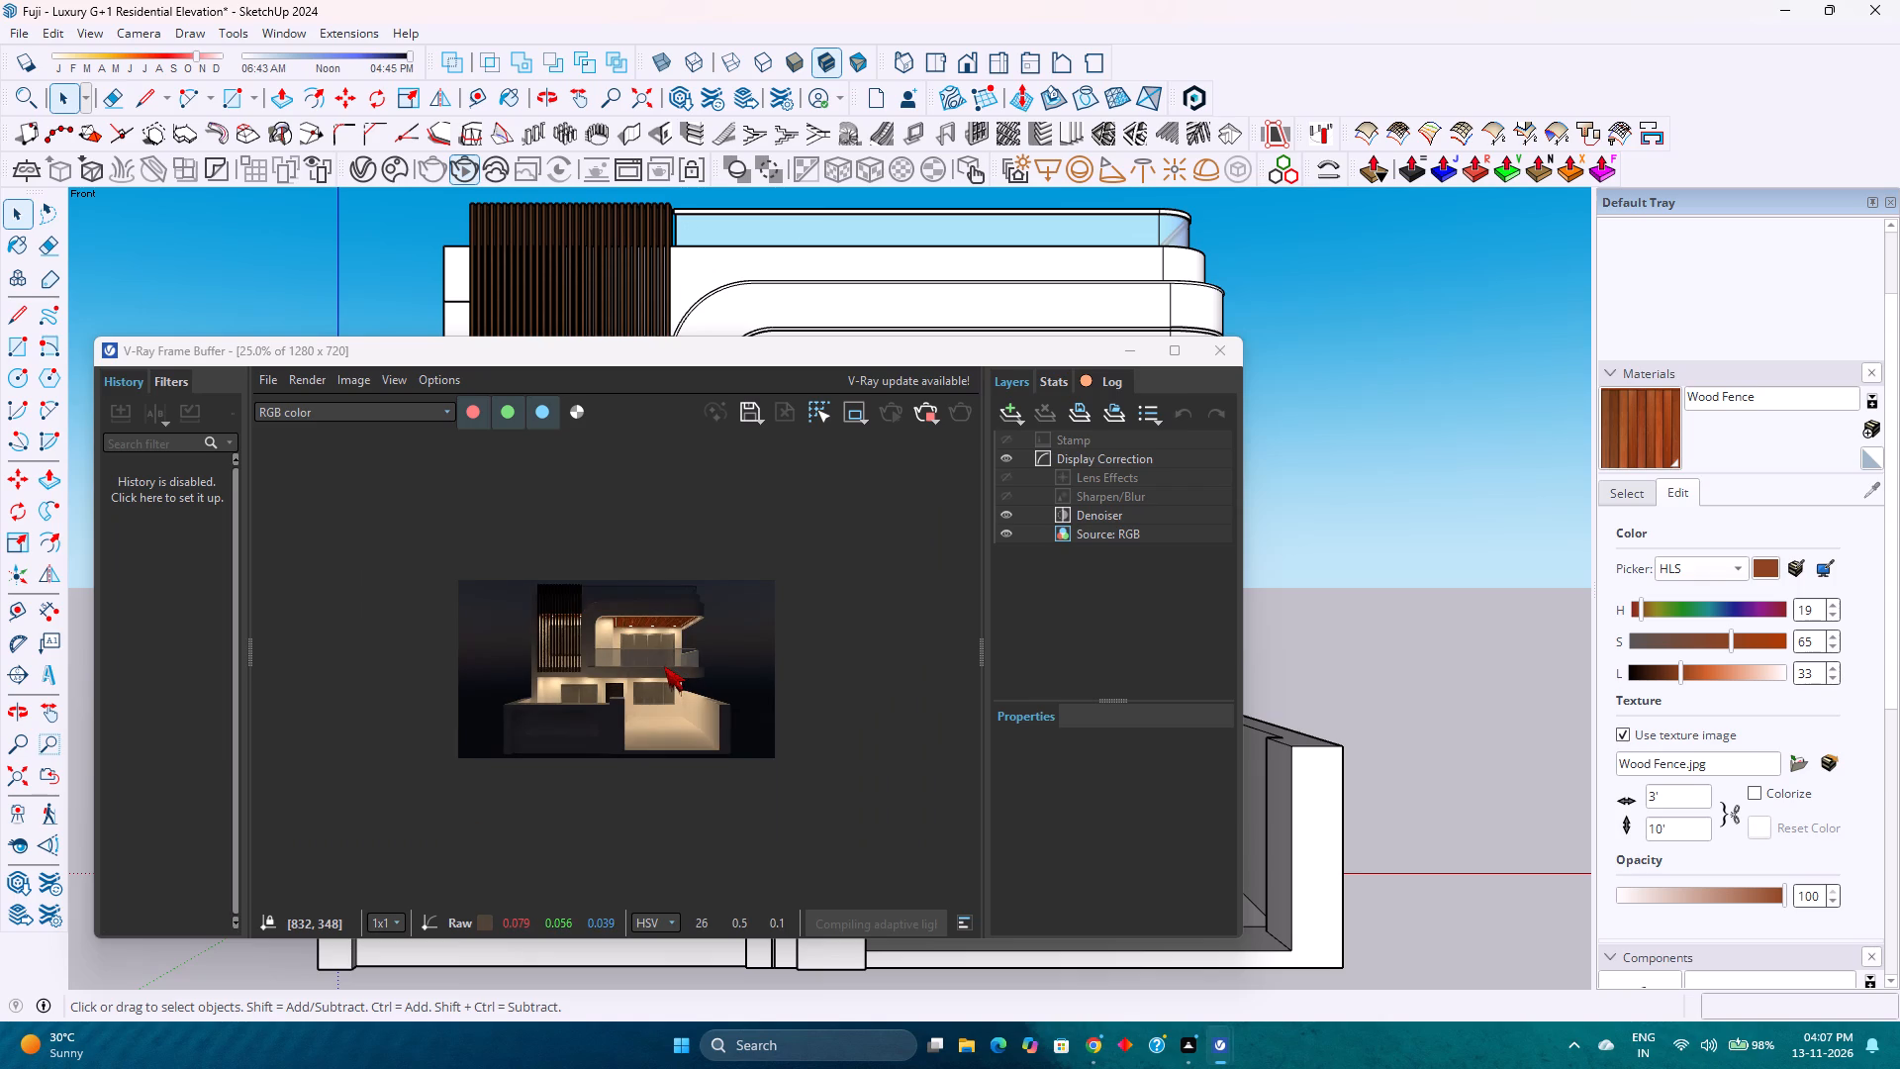
left_click(1116, 351)
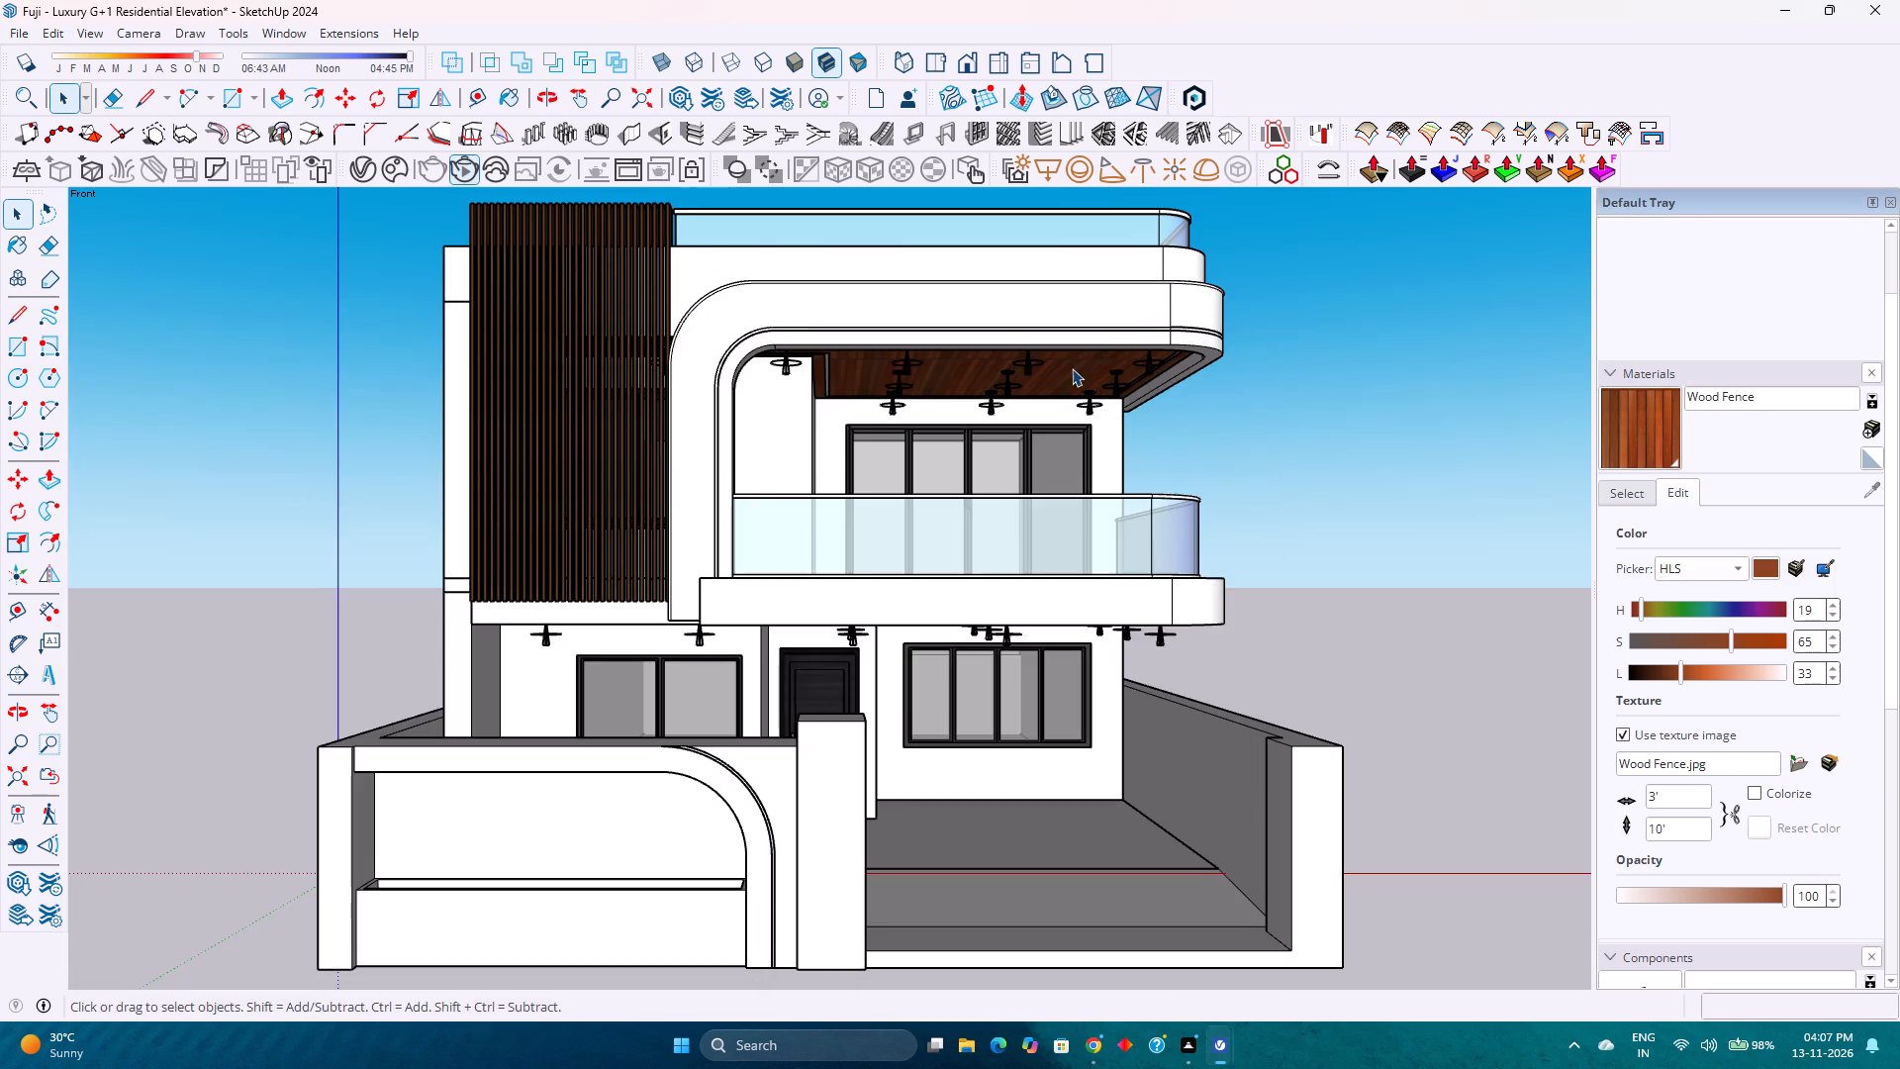
Open the house group for editing at the roof parapet corner beside the vertical slat screen.
middle_click_drag(665, 453, 1022, 703)
middle_click(1023, 704)
scroll(1028, 690, "up", 2)
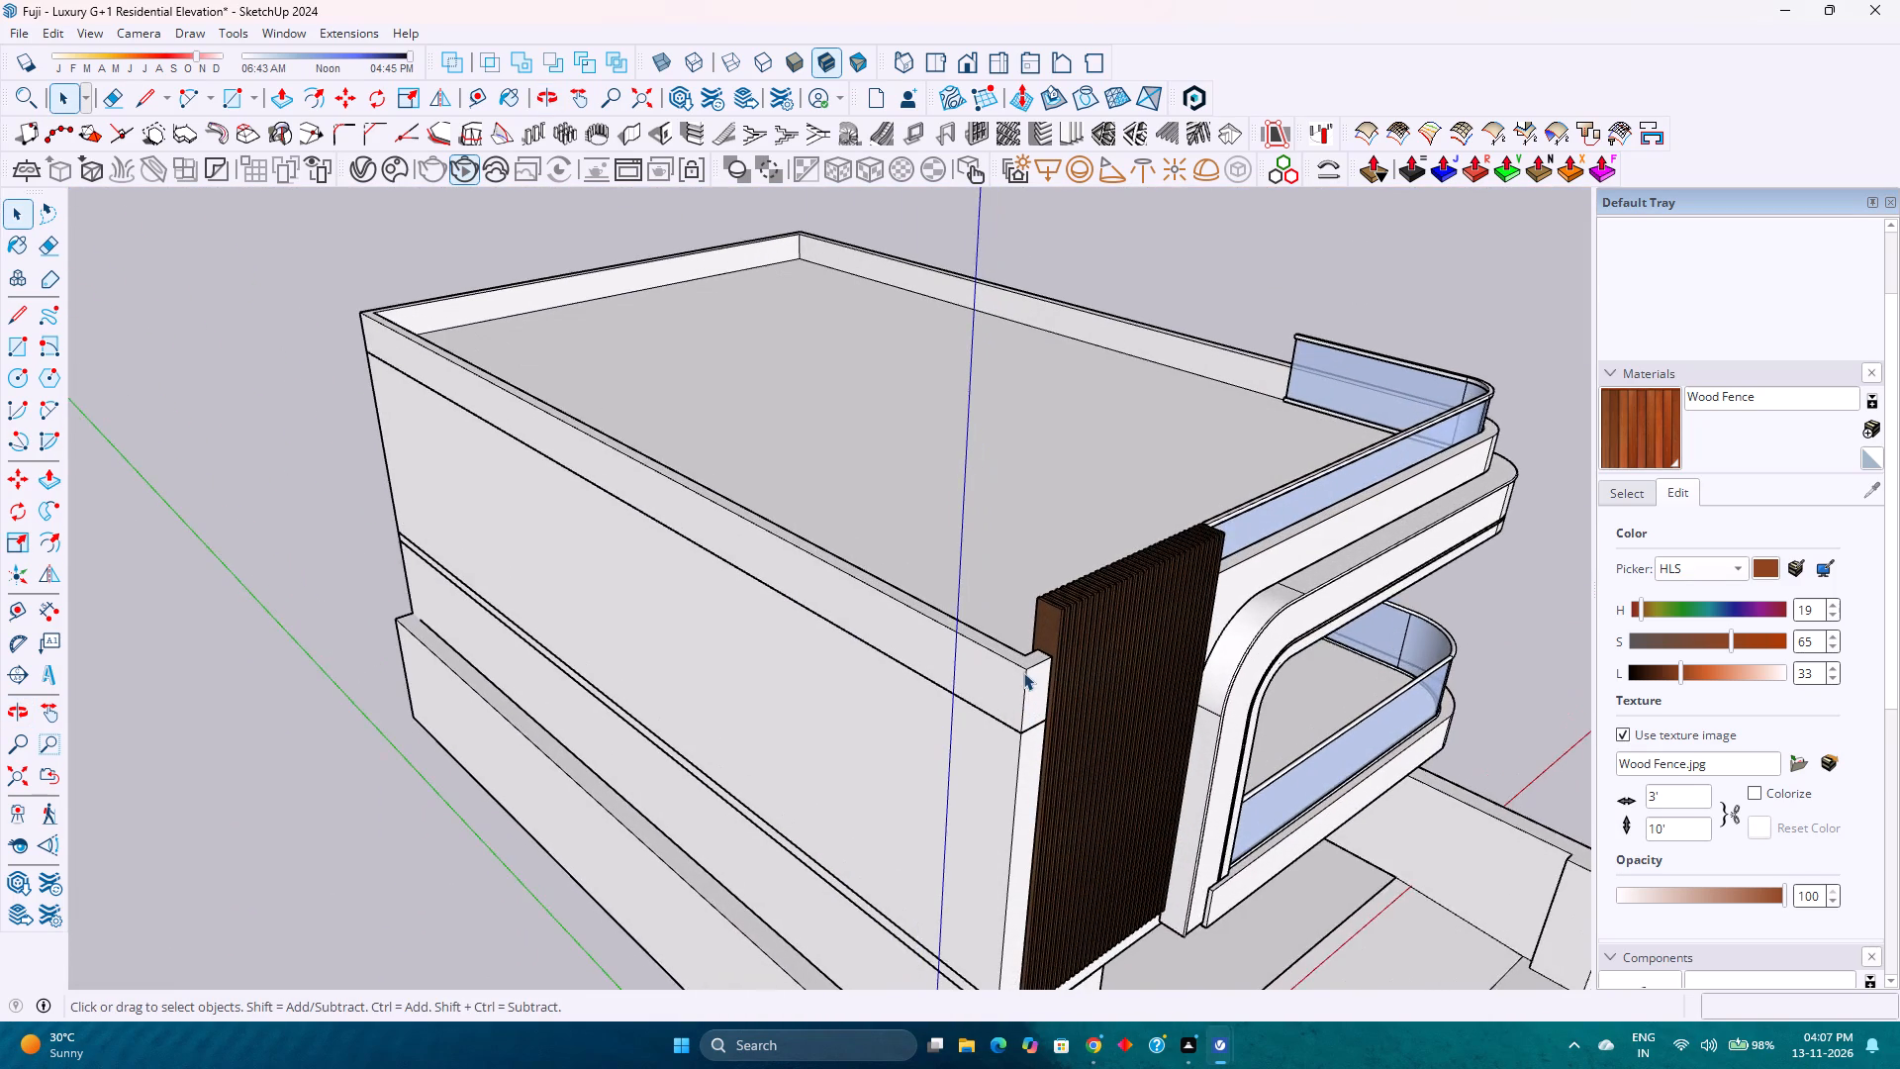
scroll(1023, 672, "up", 2)
double_click(1021, 653)
scroll(1021, 653, "up", 5)
middle_click_drag(1032, 682, 955, 790)
middle_click(955, 790)
double_click(1010, 664)
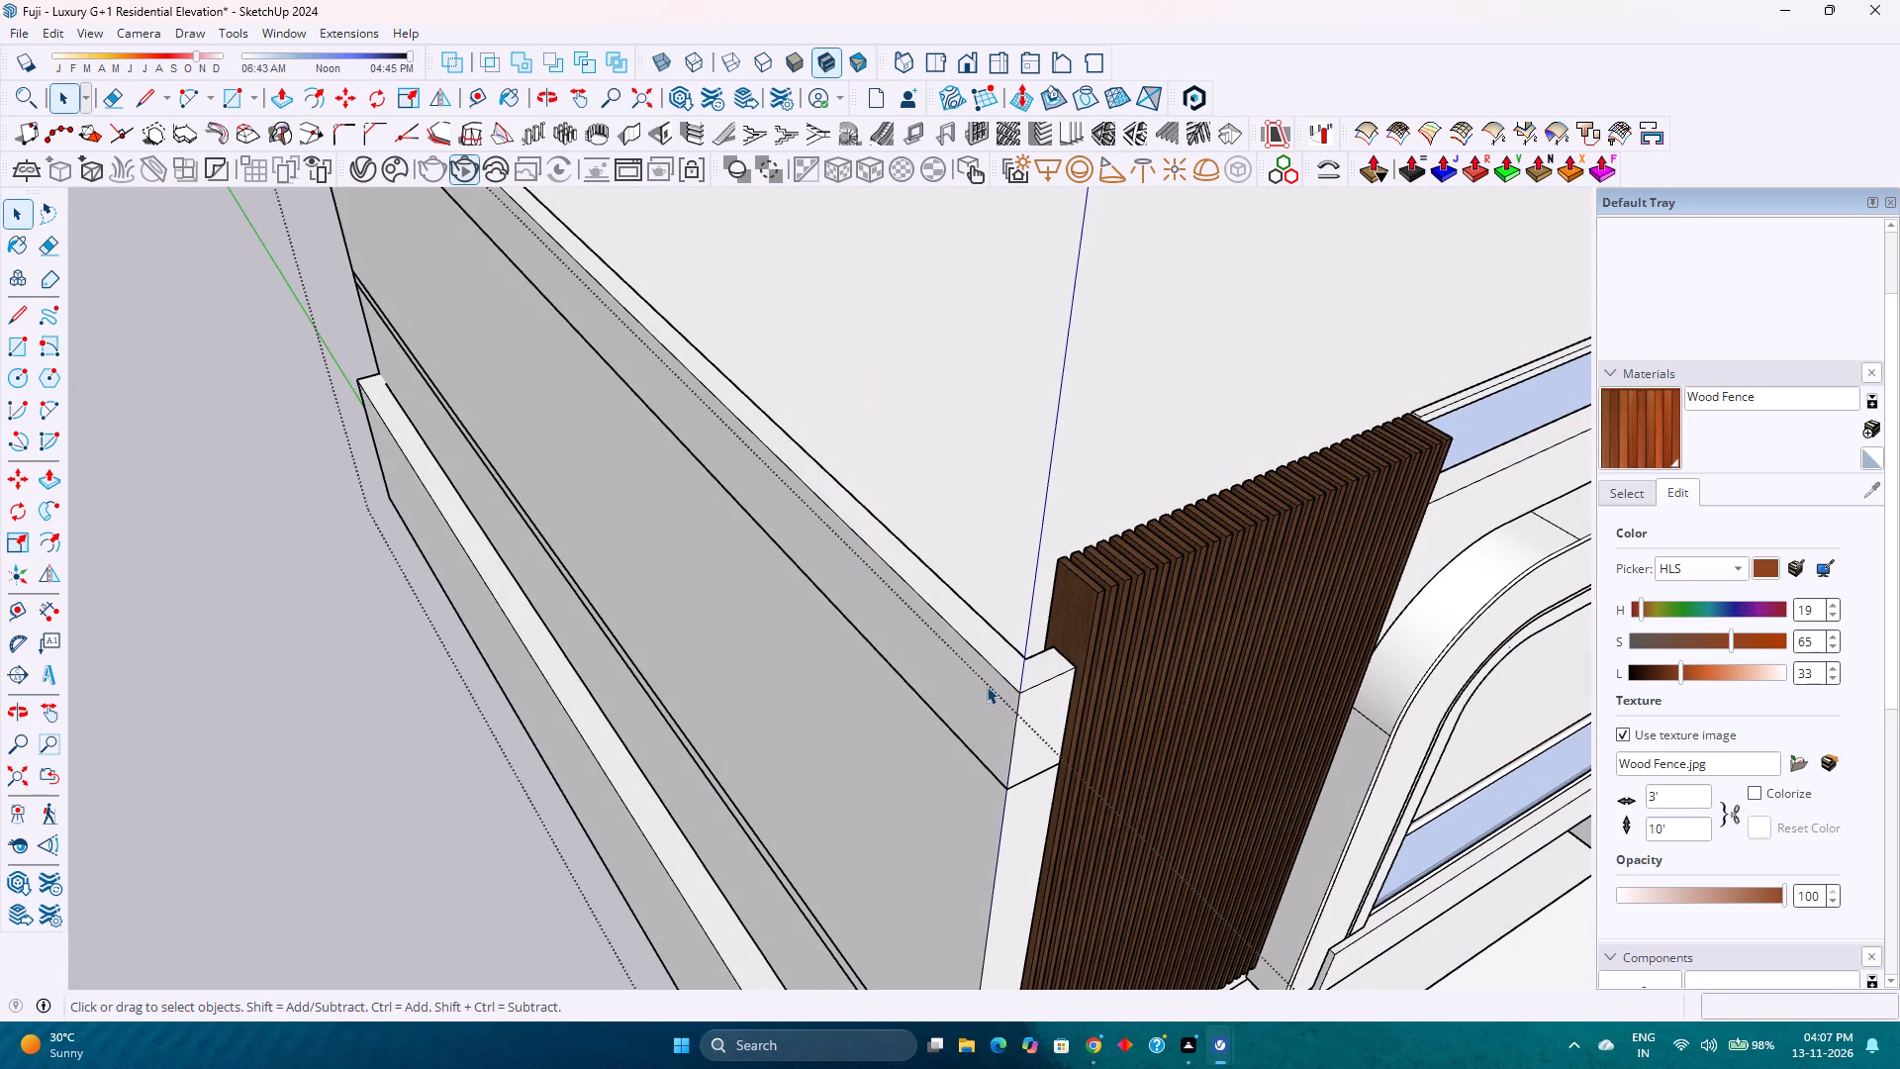
Examine the house facade, compound wall and wooden ceilings from above, the front and below.
scroll(963, 798, "down", 8)
middle_click_drag(1006, 858, 811, 626)
middle_click(808, 613)
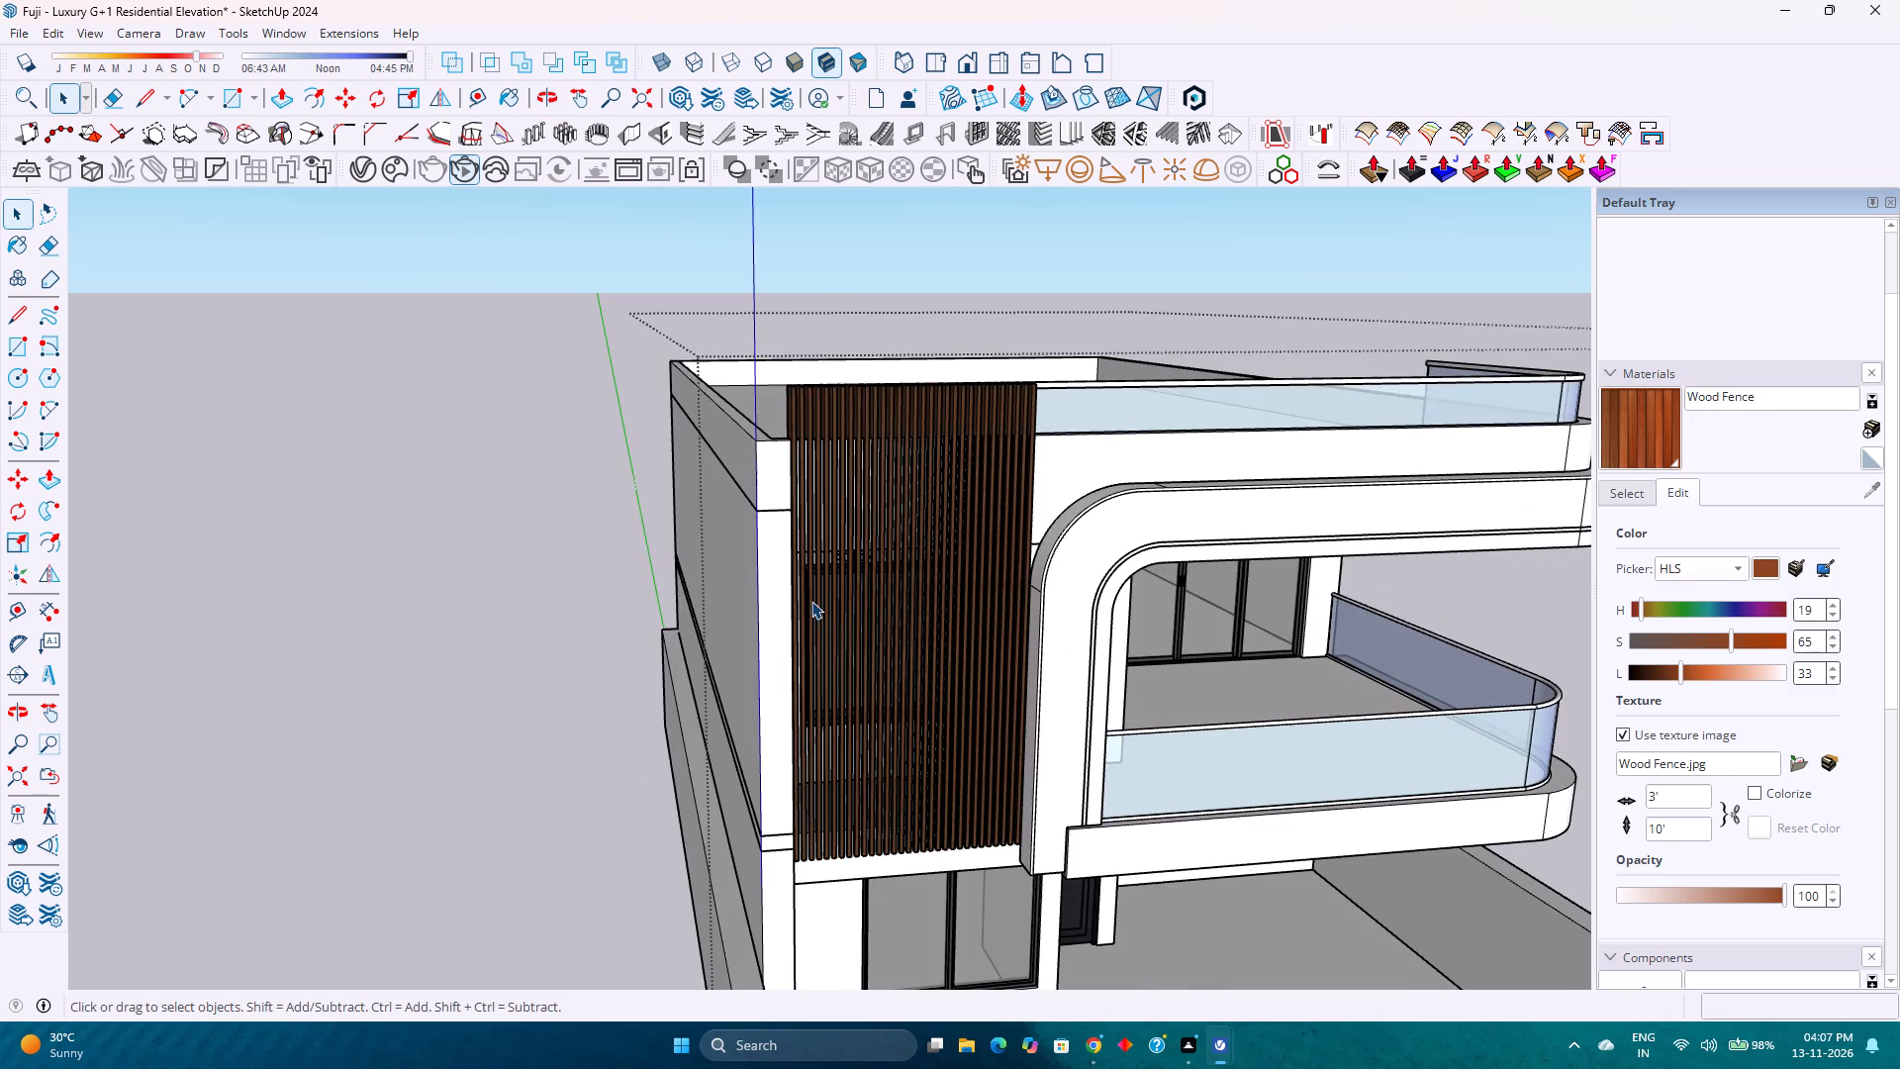
scroll(811, 601, "down", 7)
scroll(877, 781, "down", 3)
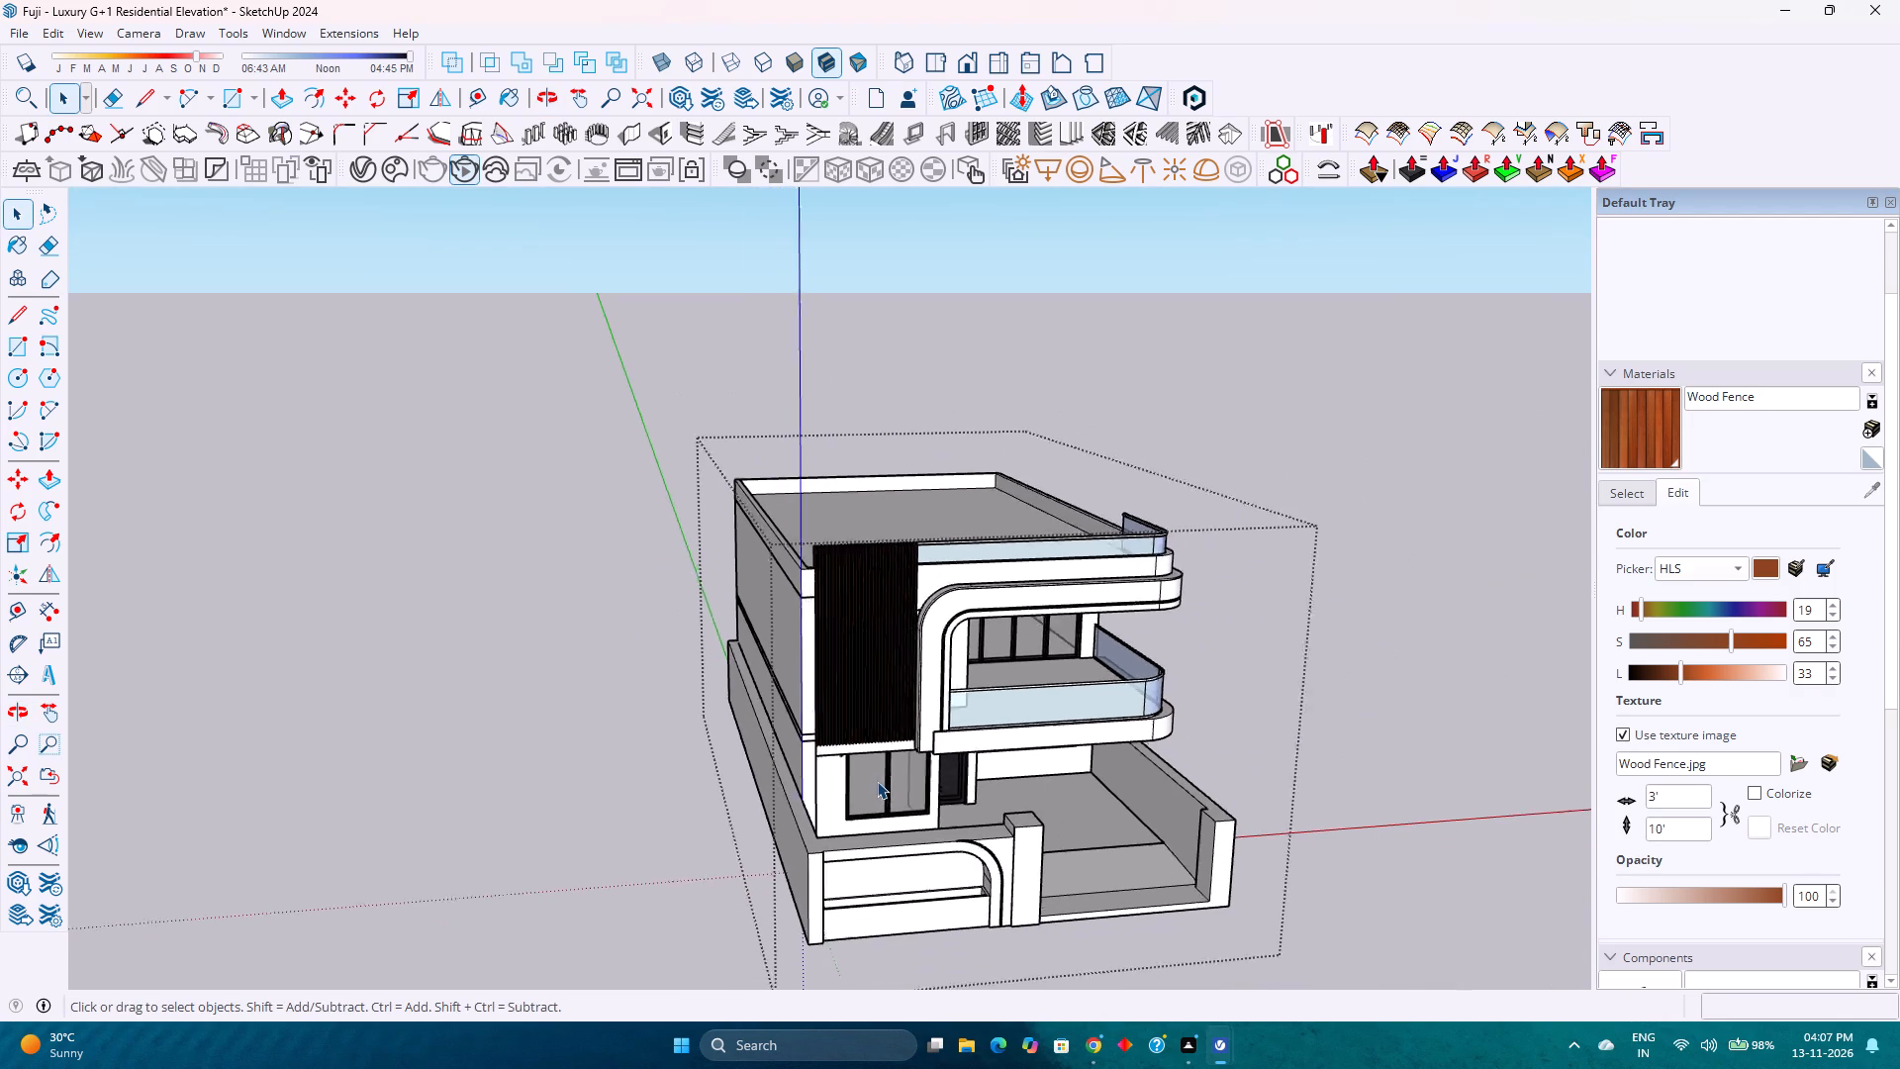
middle_click_drag(876, 784, 701, 578)
middle_click(498, 585)
scroll(564, 643, "down", 1)
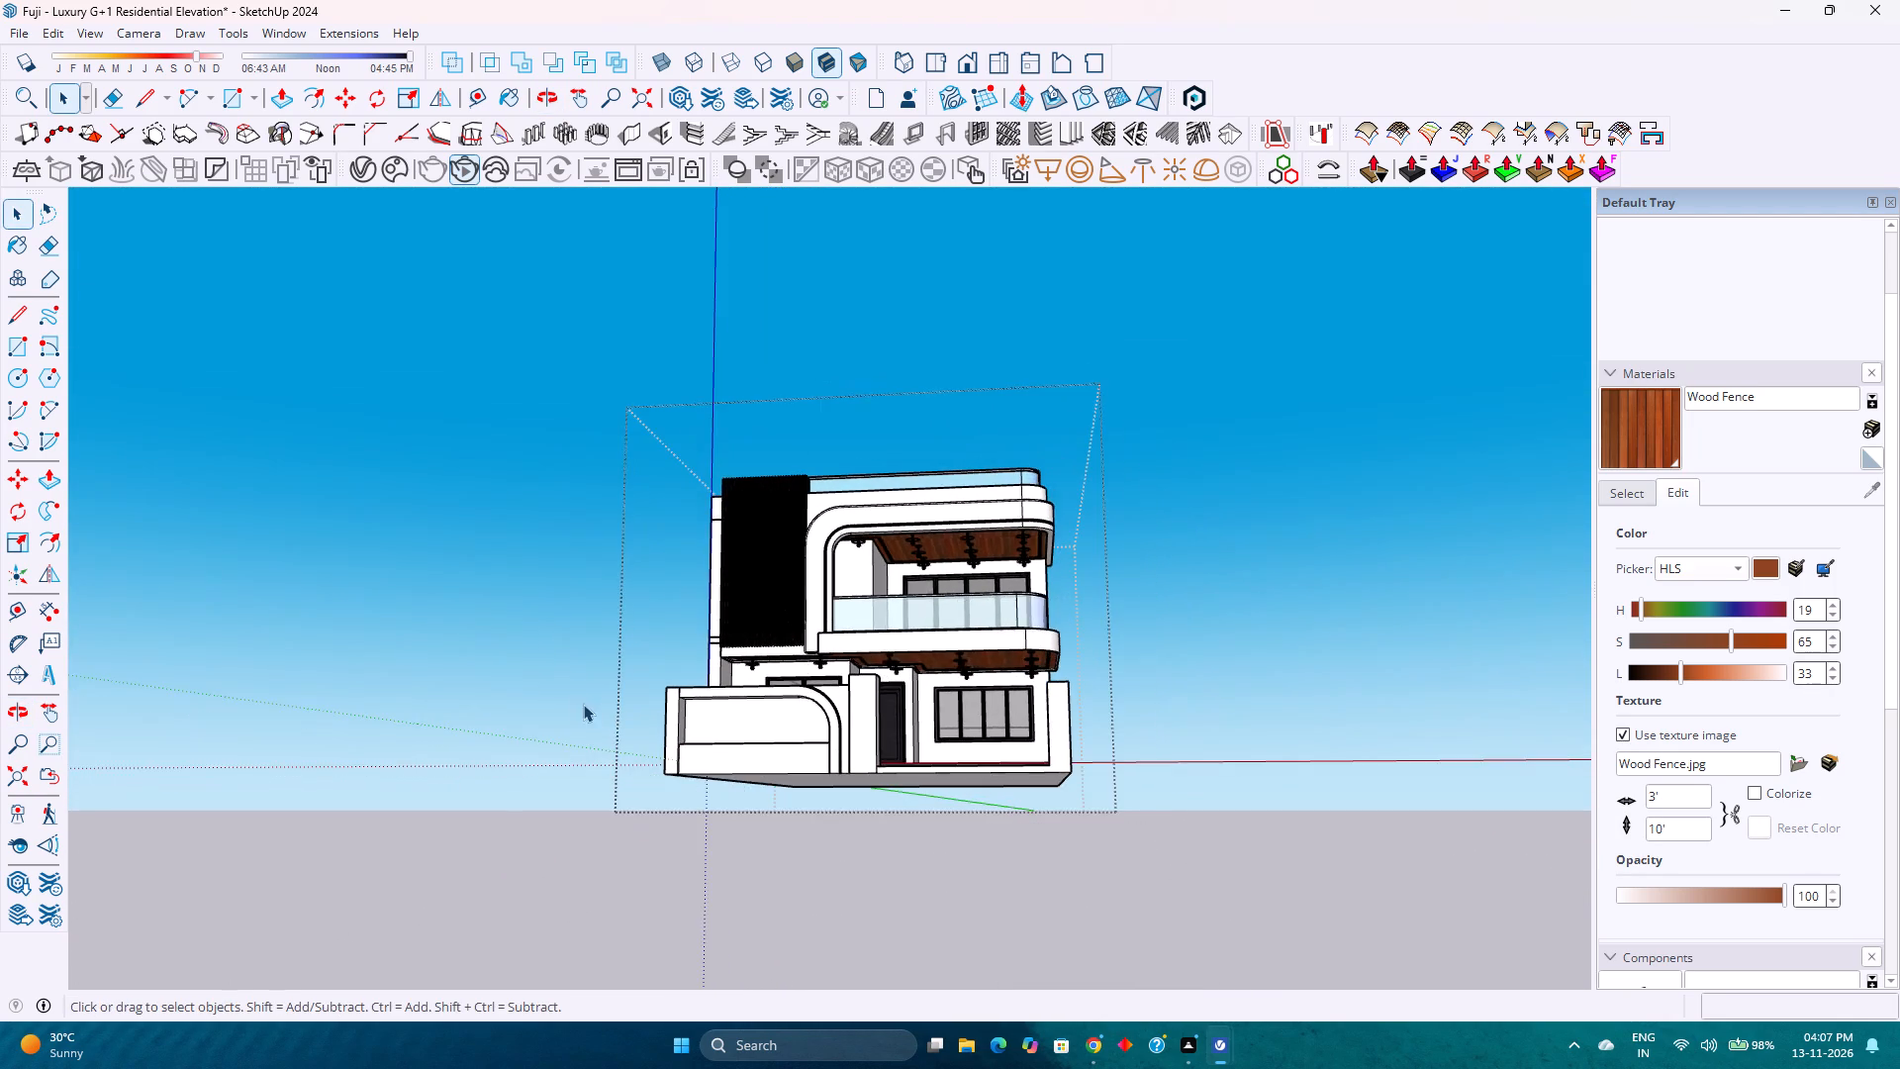
middle_click_drag(584, 705, 649, 763)
middle_click(650, 764)
scroll(1015, 845, "up", 3)
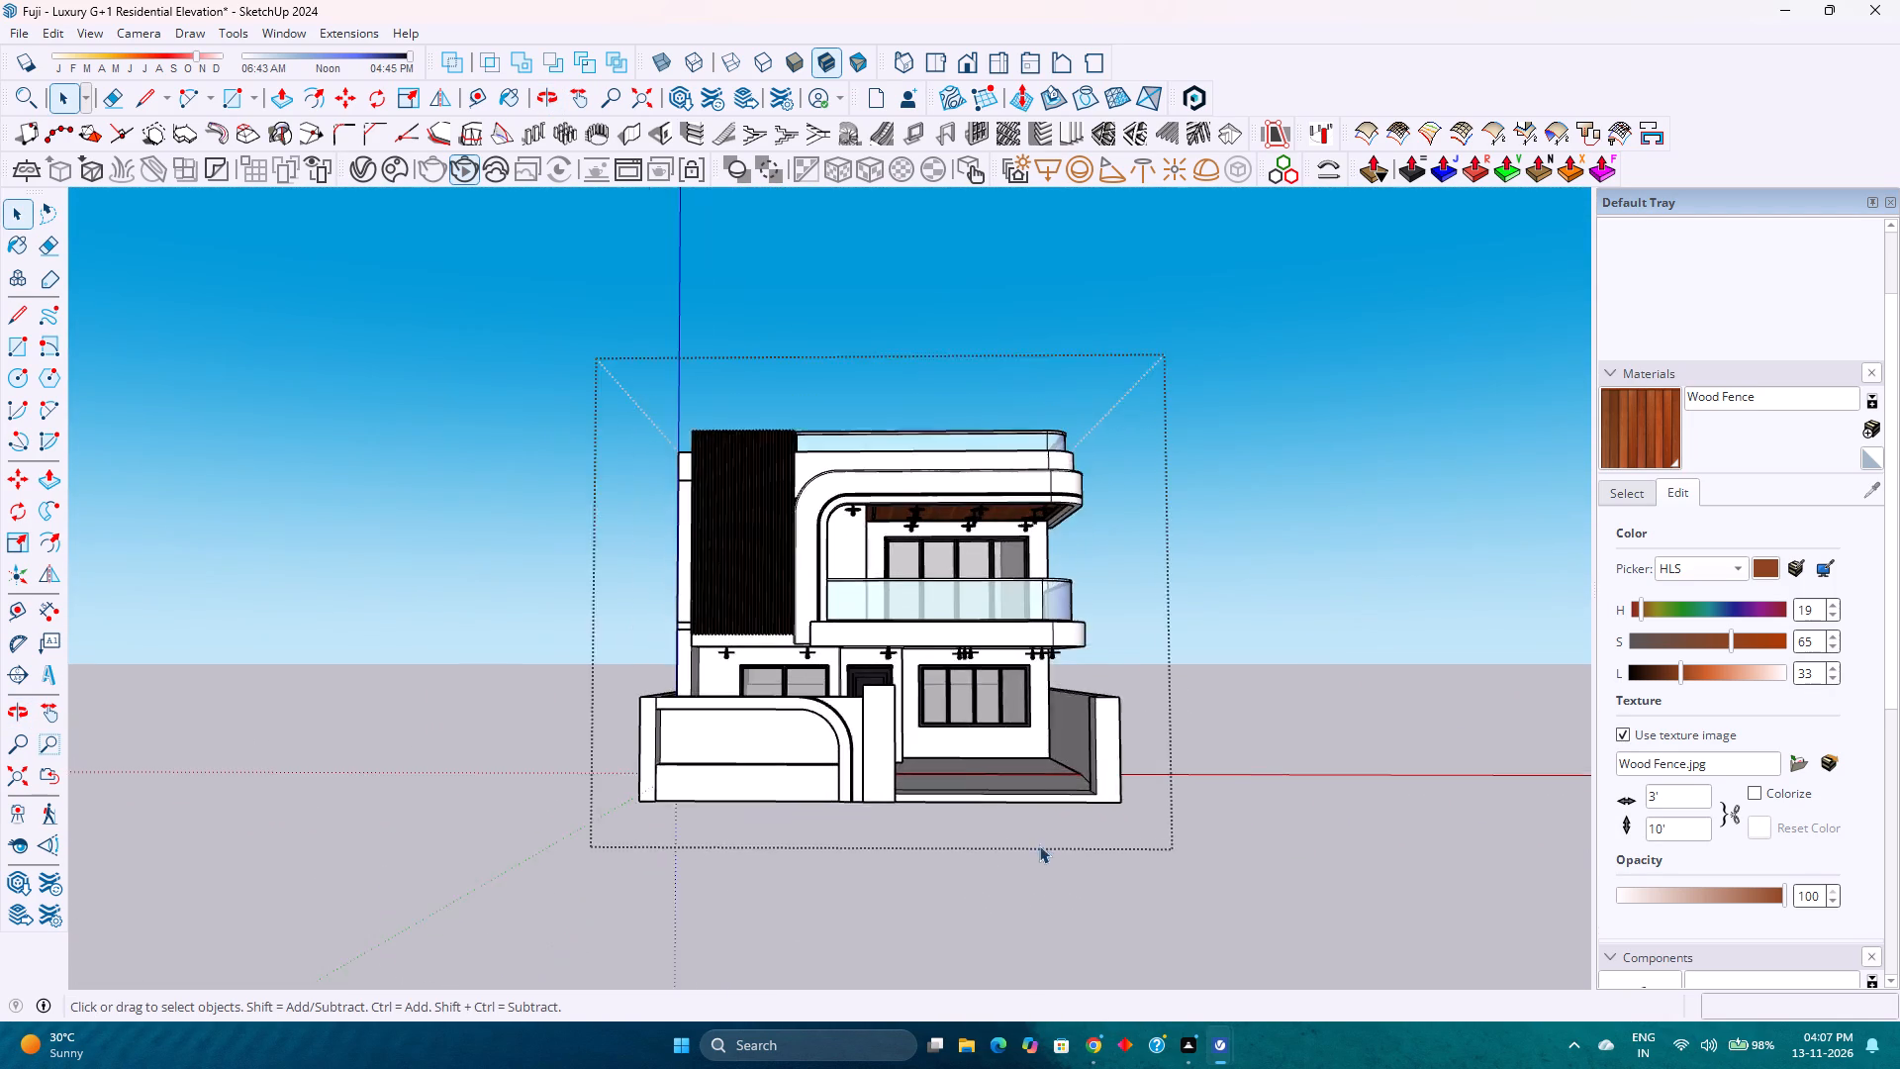
scroll(801, 672, "up", 6)
middle_click_drag(804, 631, 707, 741)
middle_click_drag(707, 741, 608, 450)
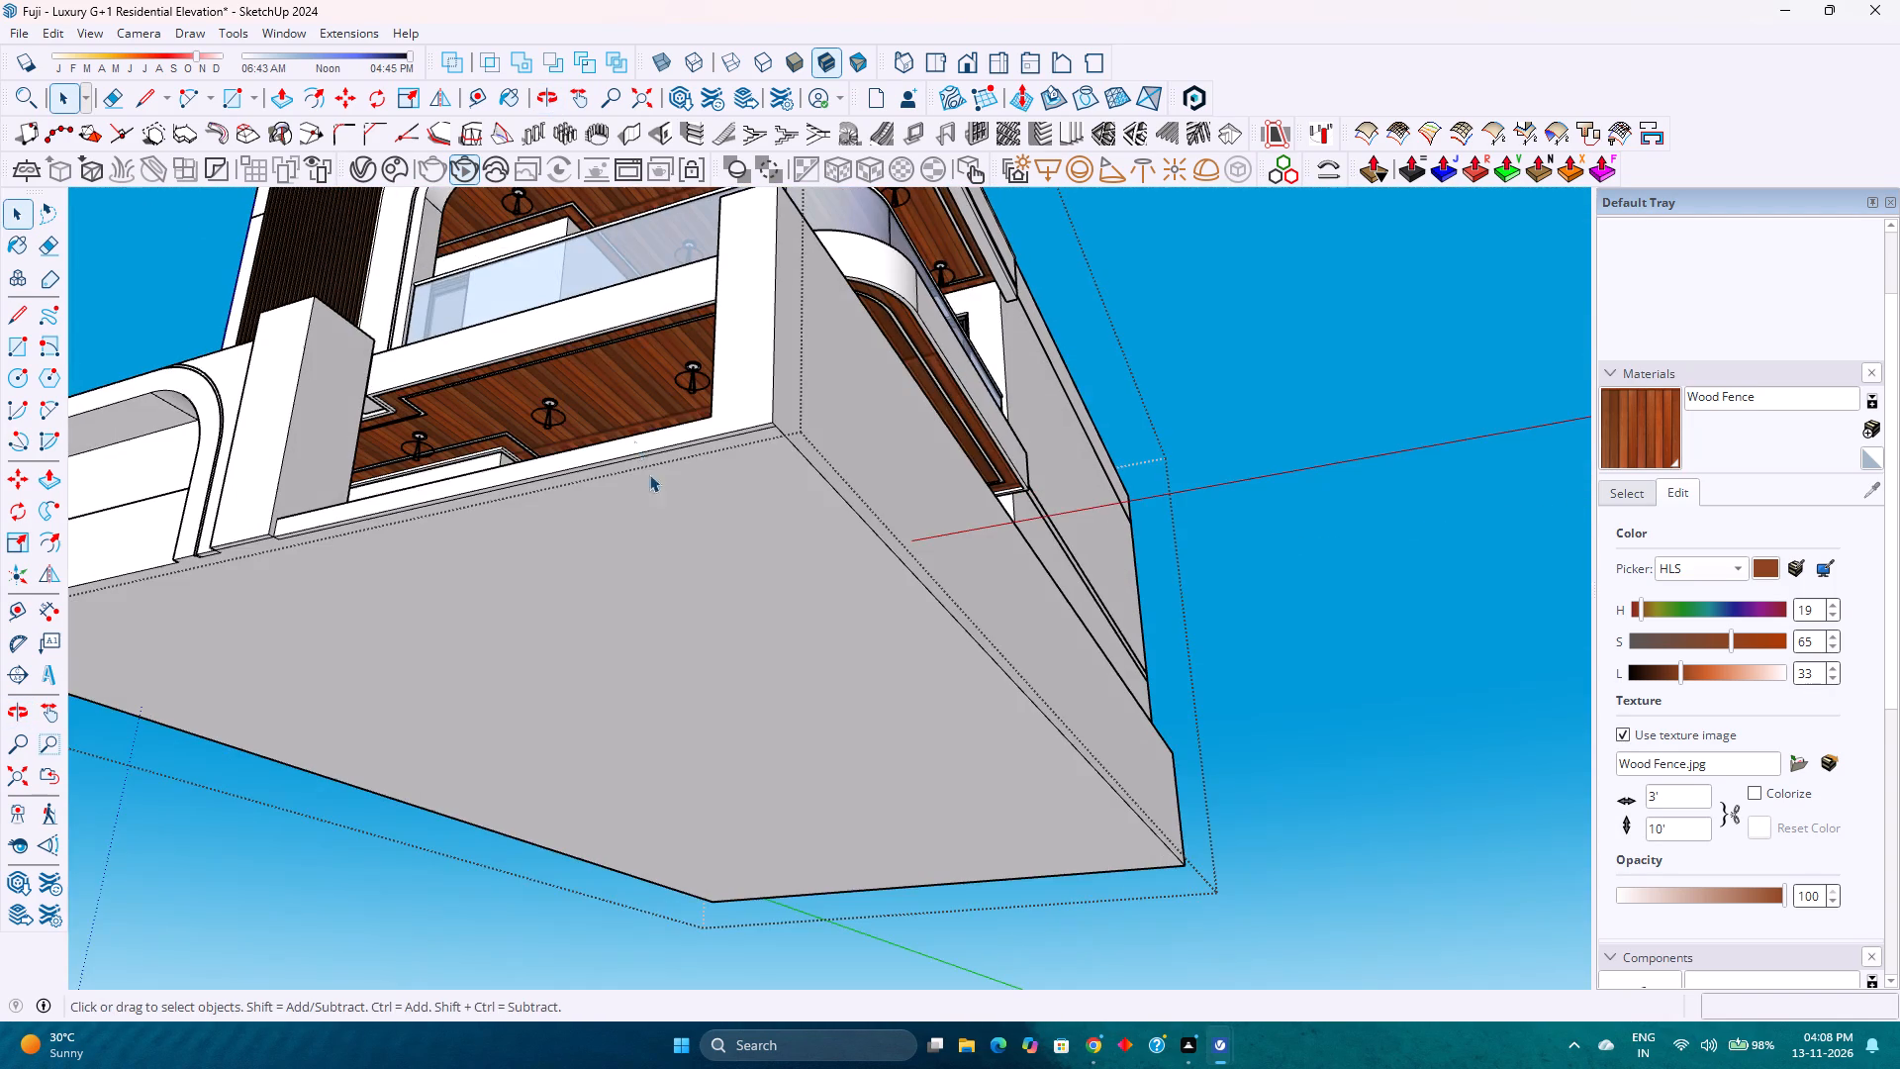
middle_click_drag(636, 683, 635, 693)
scroll(606, 583, "down", 1)
middle_click_drag(607, 584, 692, 723)
middle_click(692, 723)
scroll(682, 698, "down", 6)
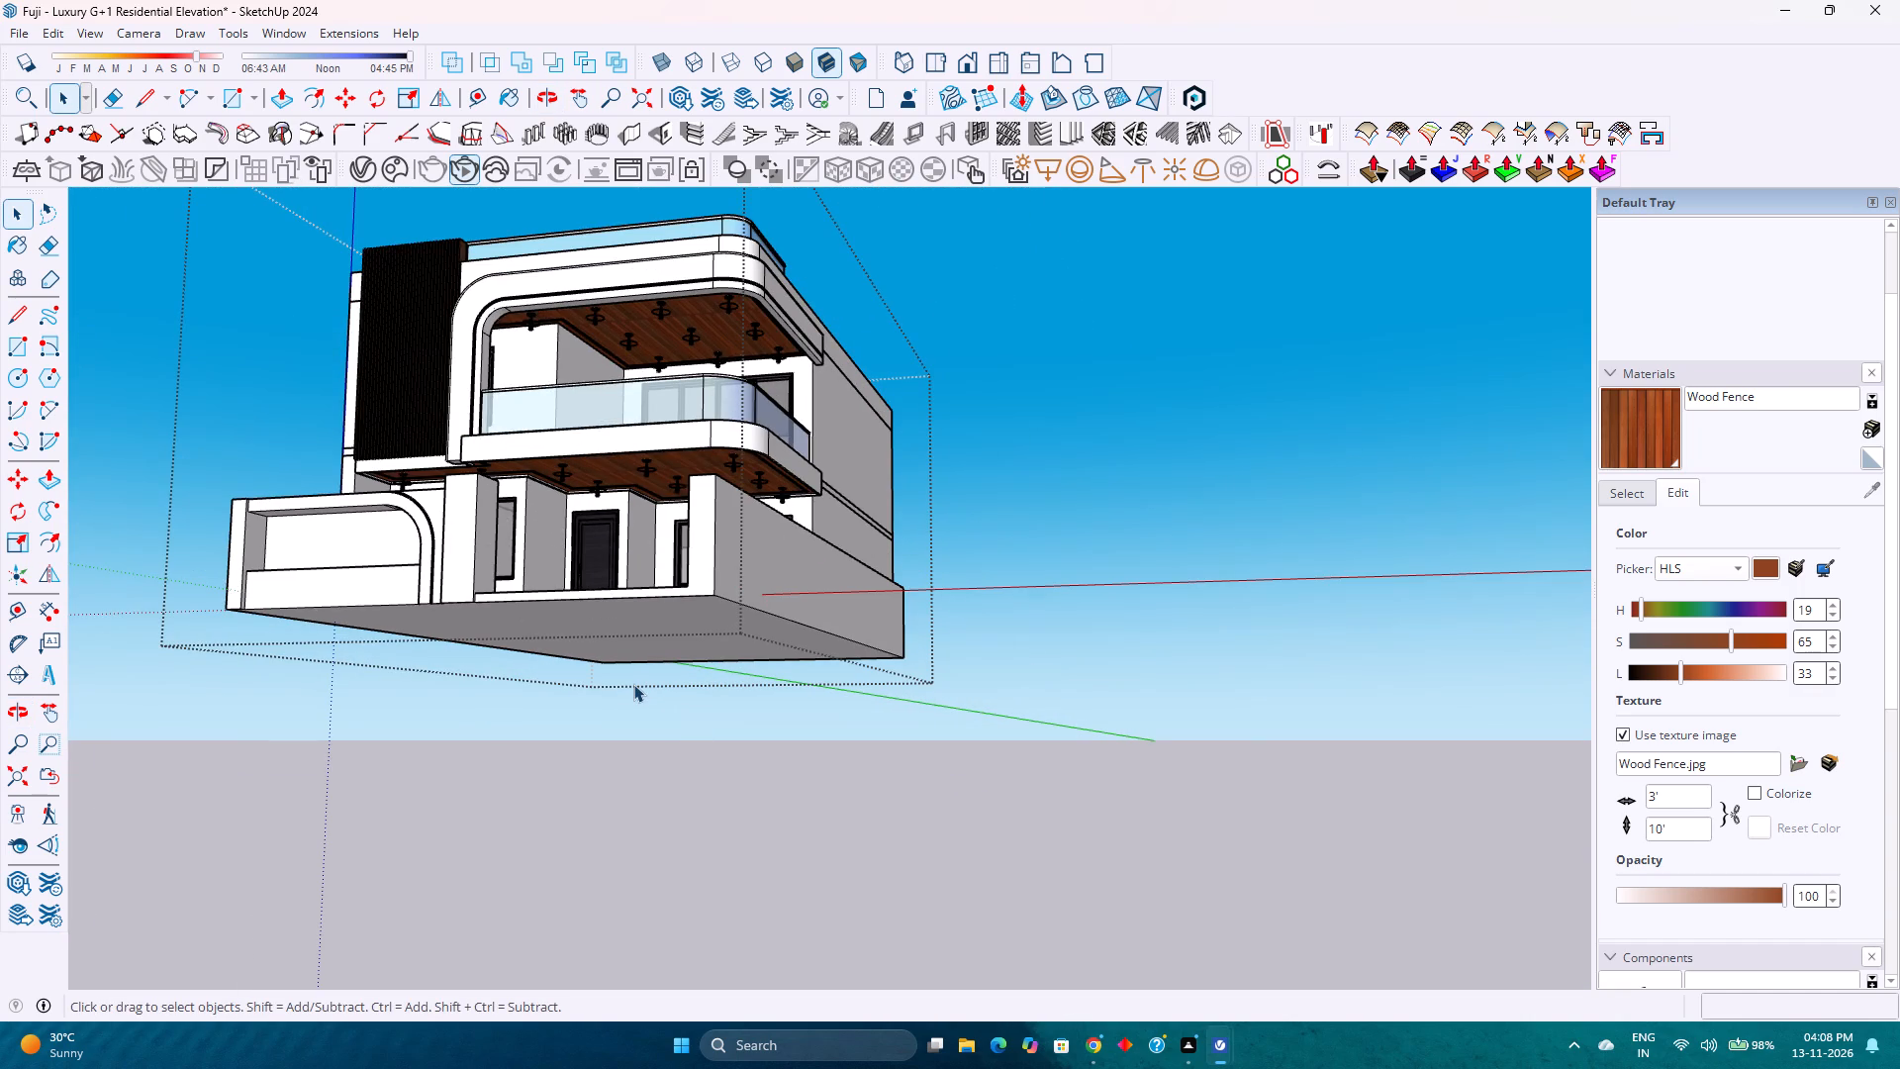
scroll(429, 431, "up", 3)
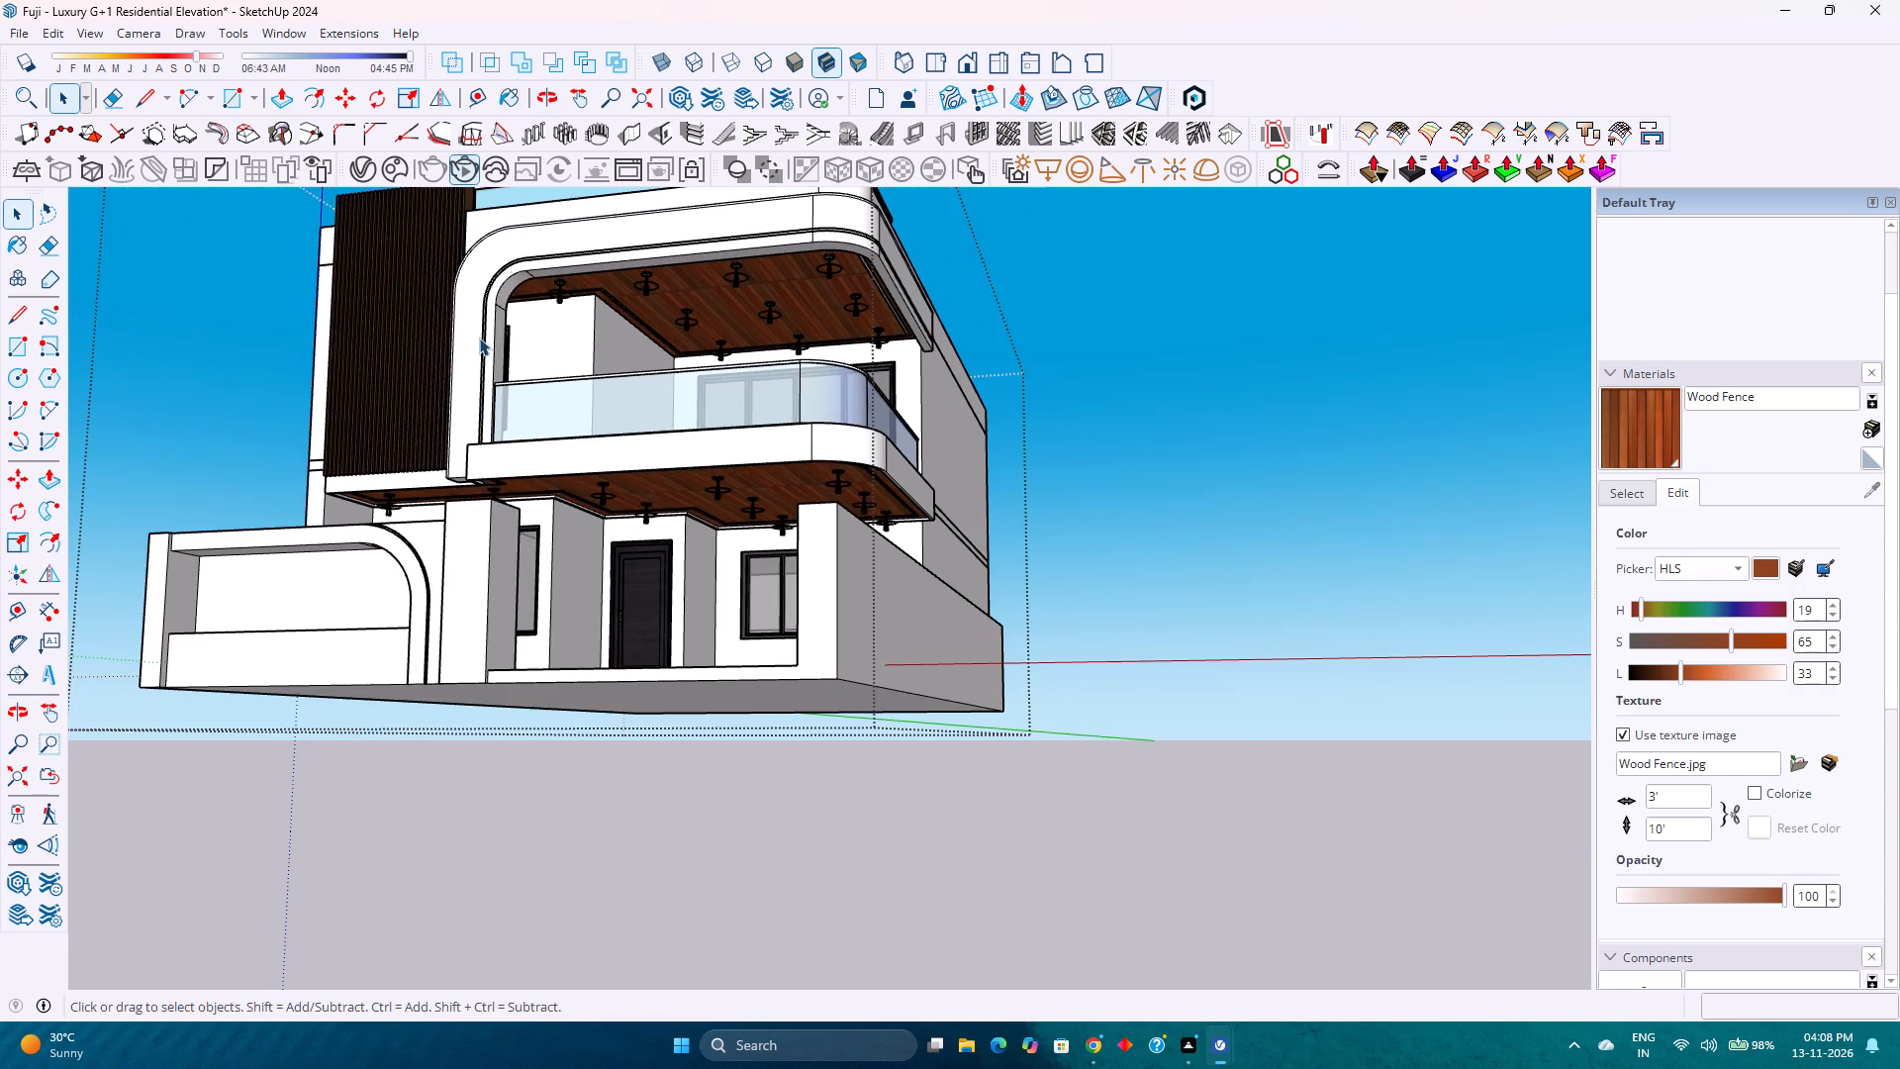
Create a new Emissive material in the V-Ray Asset Editor.
left_click(373, 163)
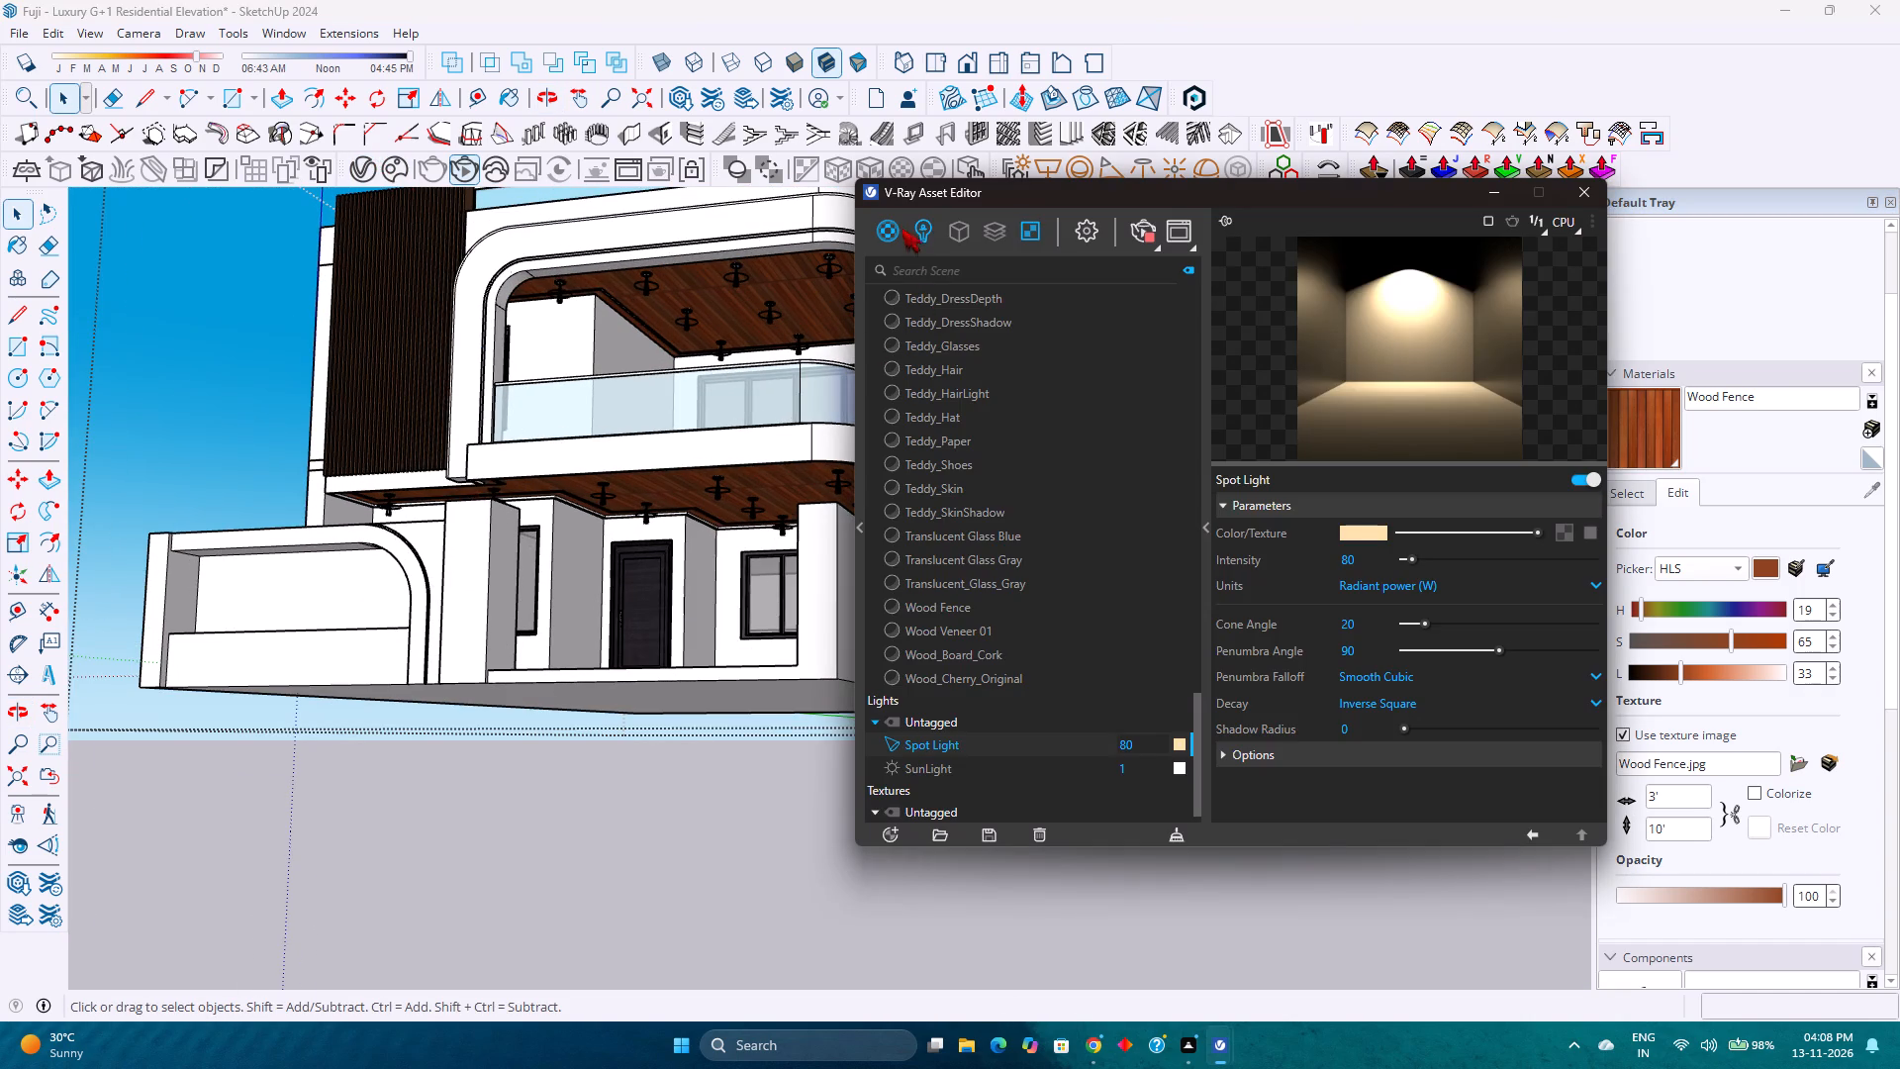
right_click(886, 231)
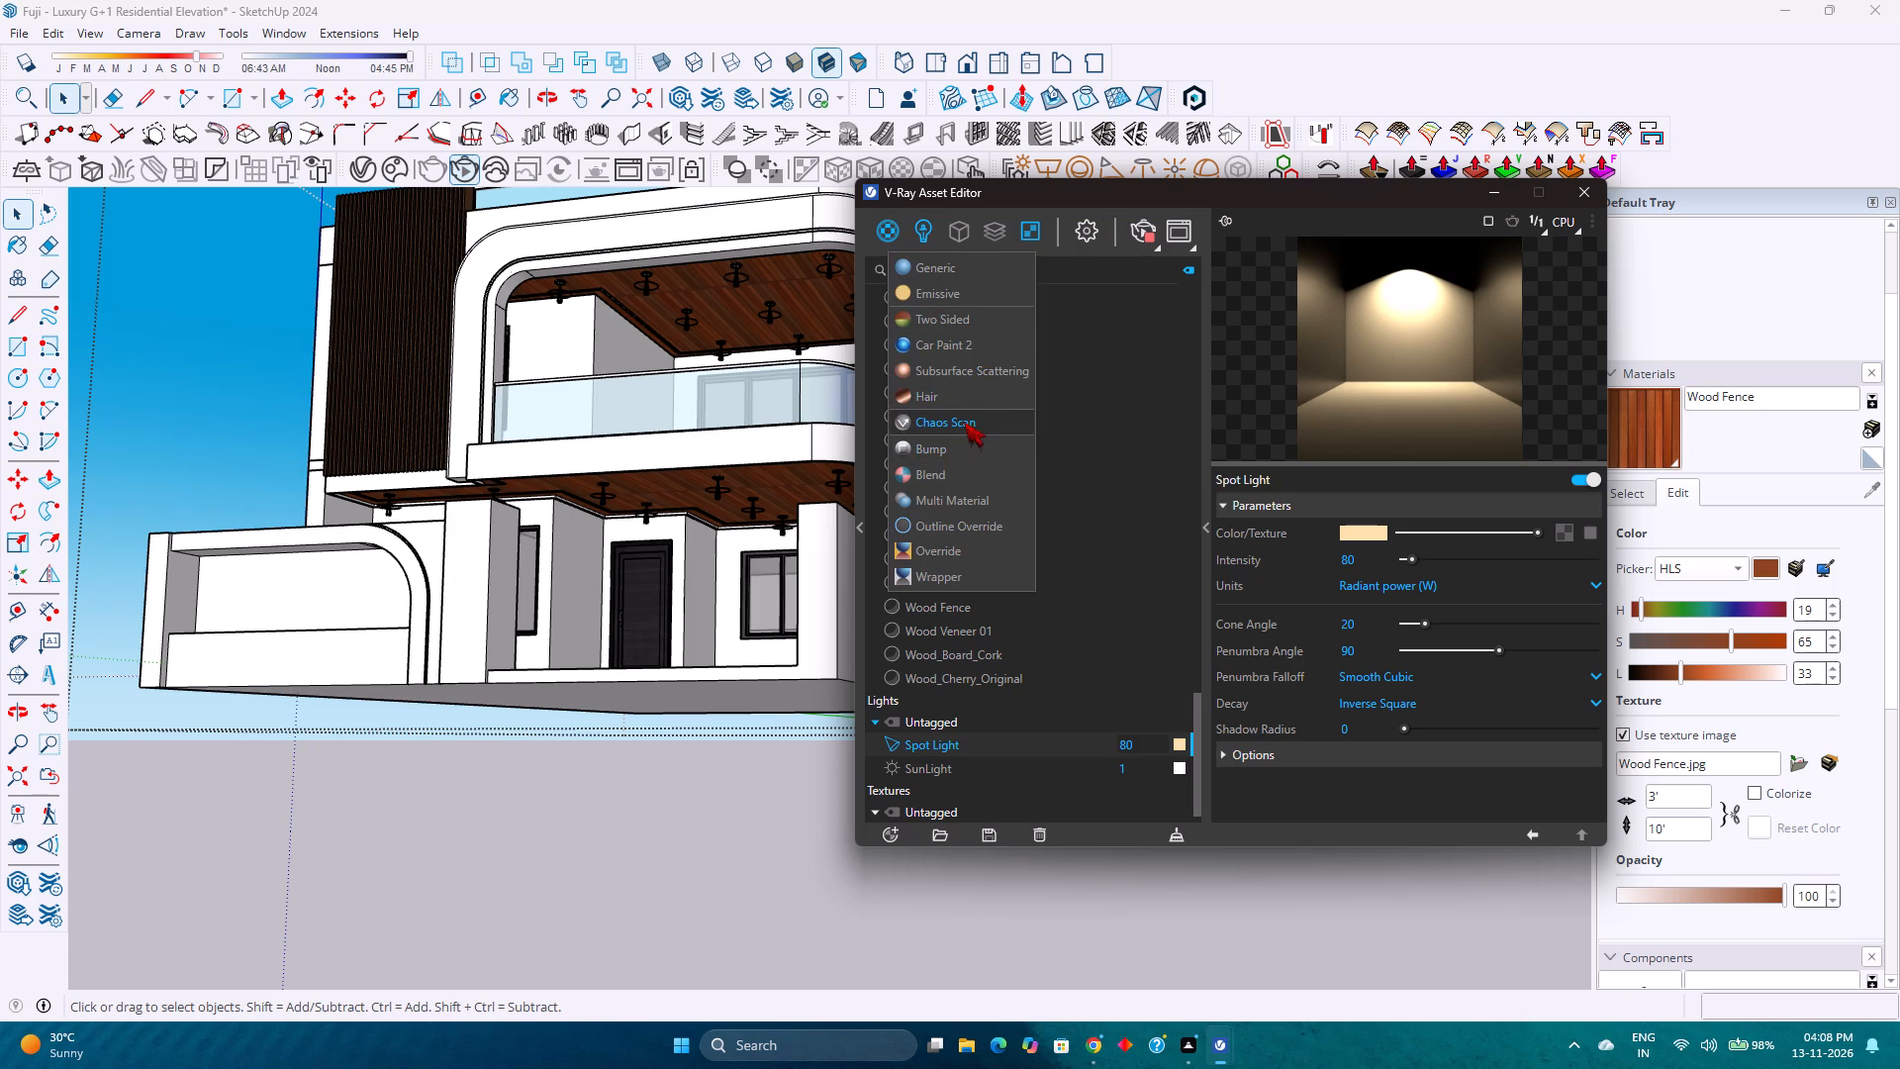
left_click(927, 286)
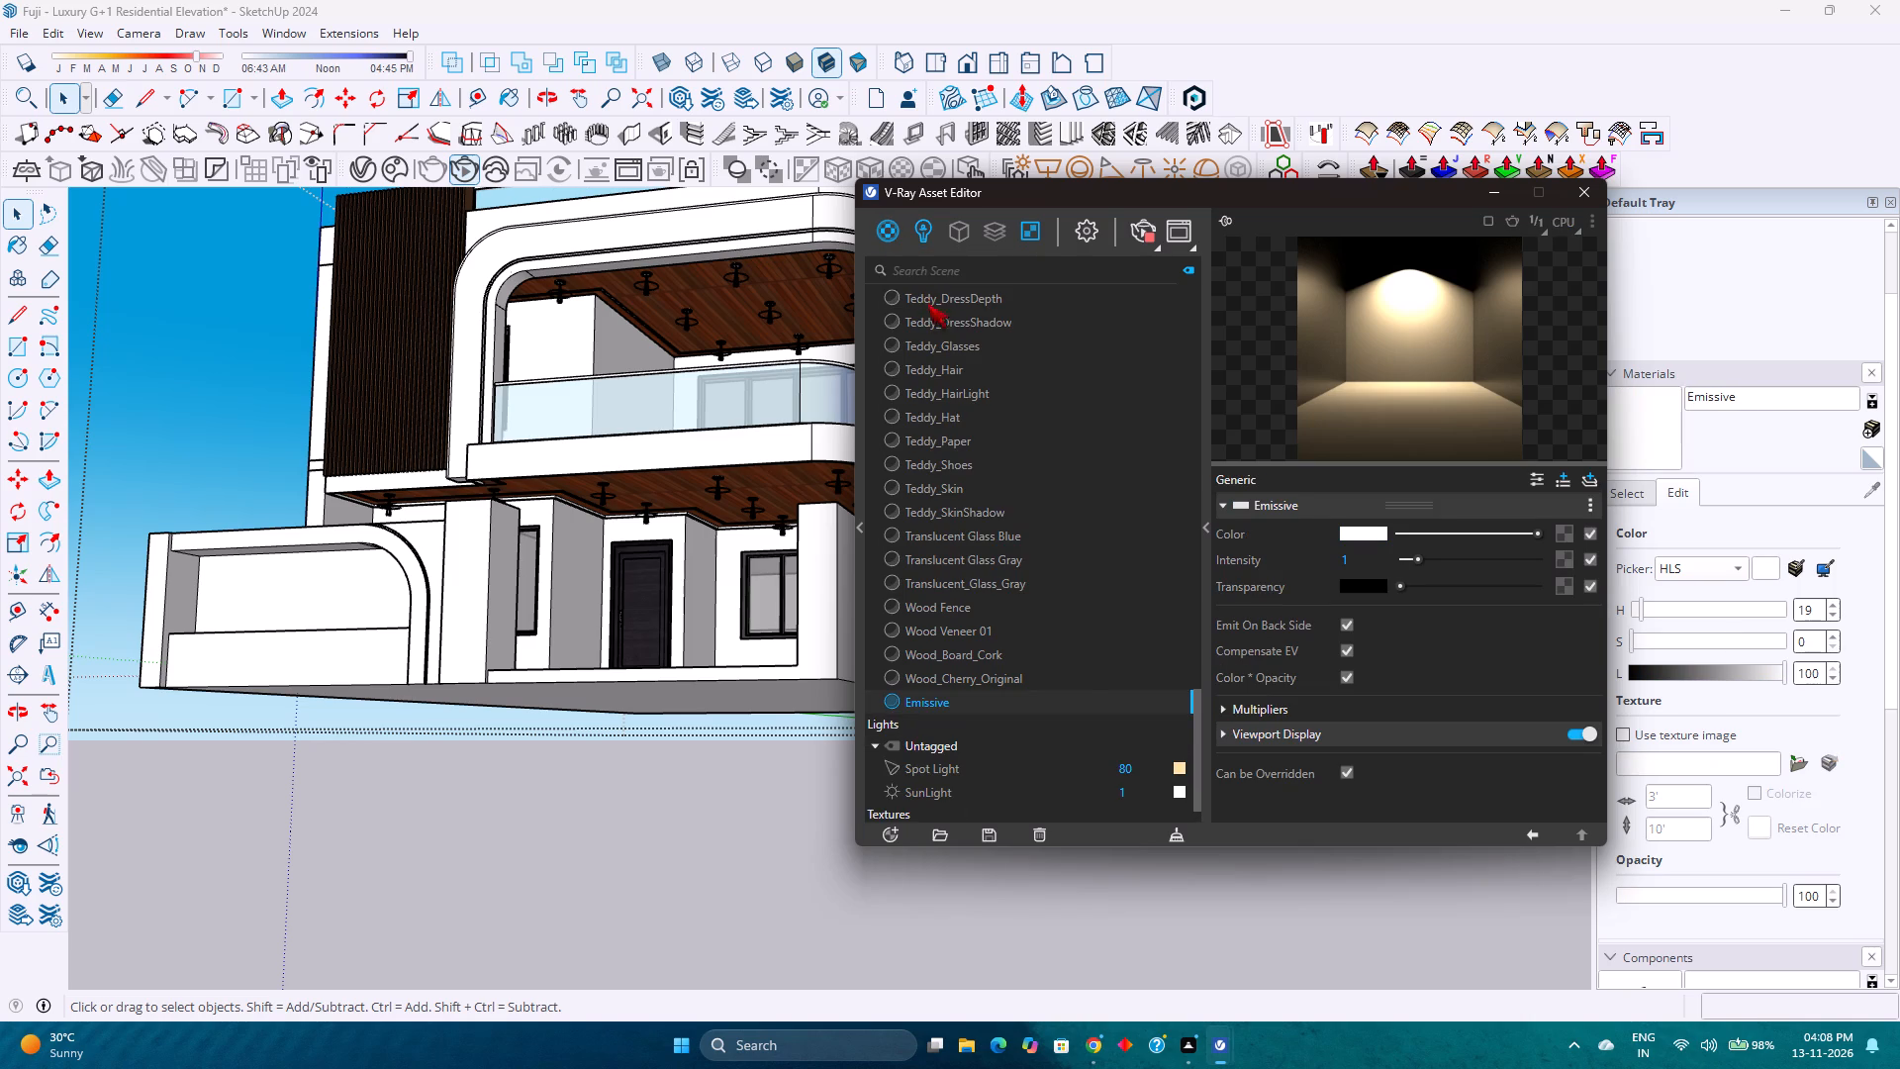
Rename the new Emissive material as Outer light.
right_click(974, 701)
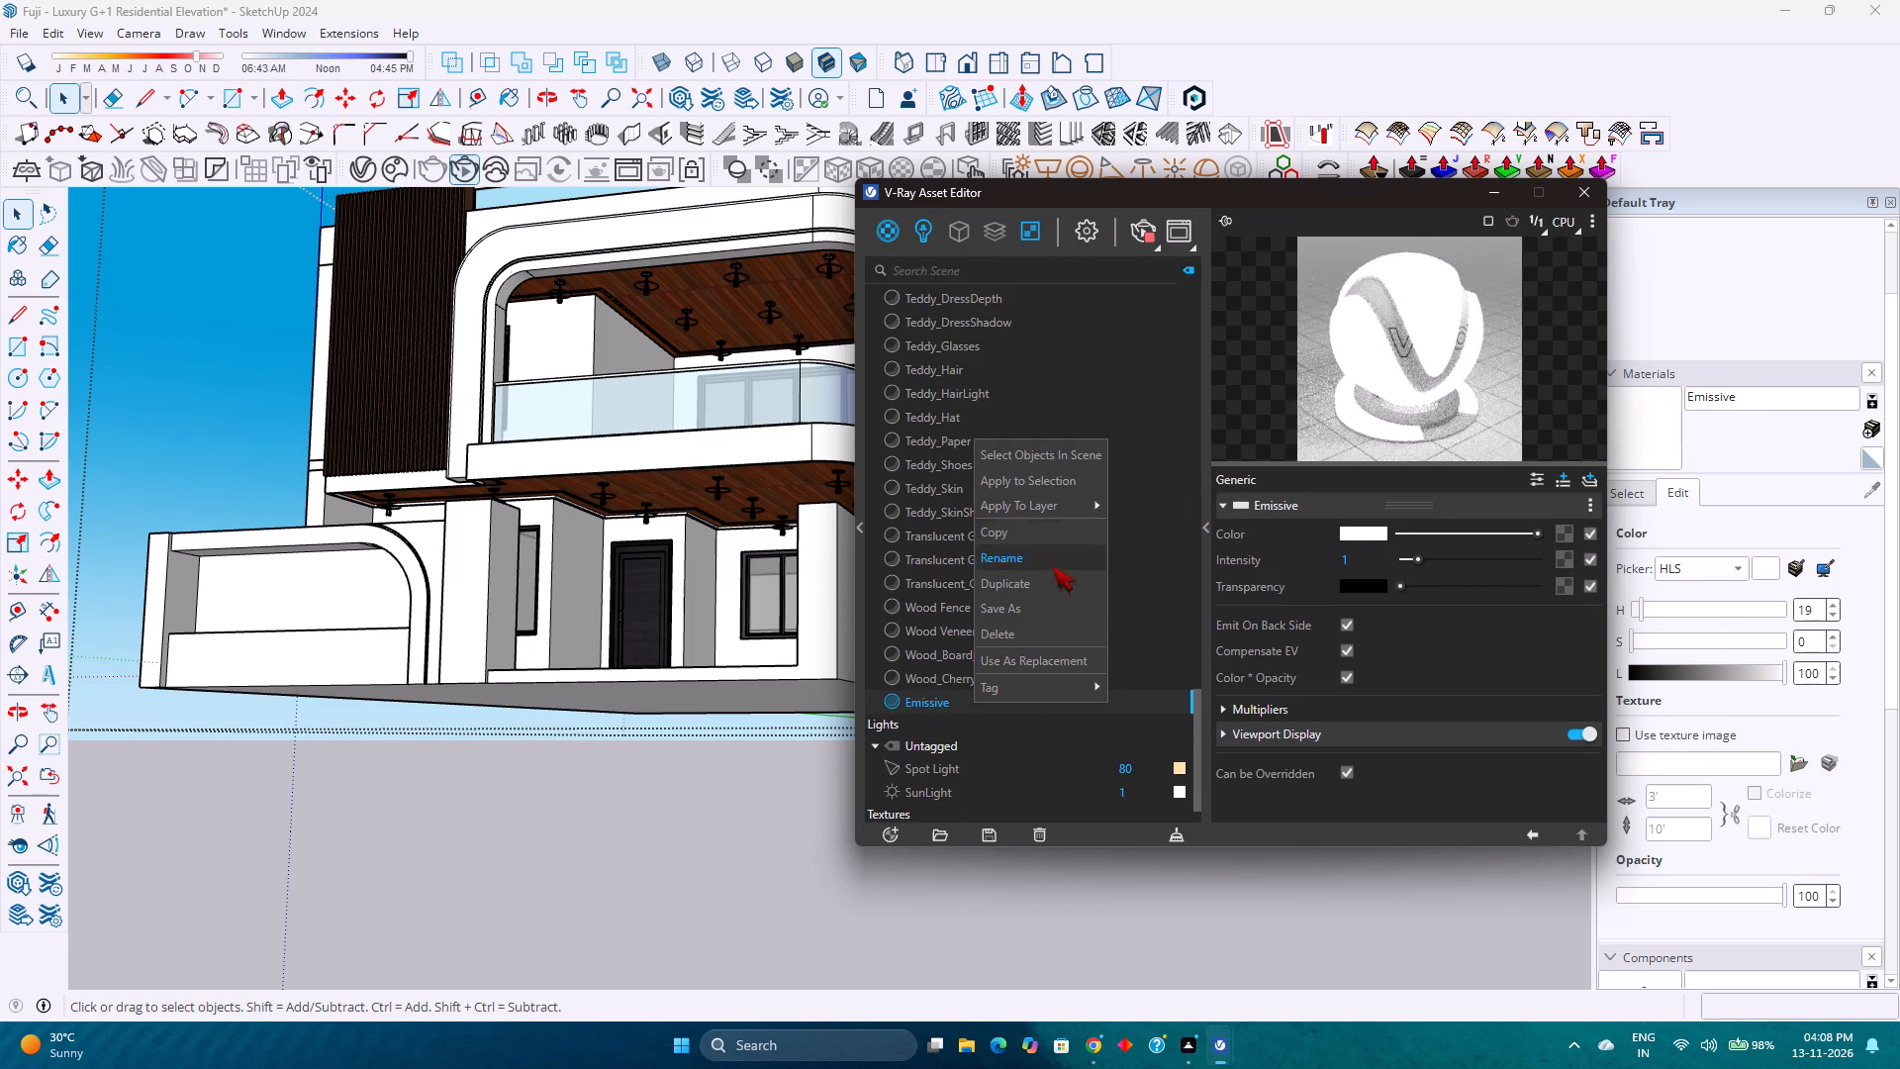
left_click(1050, 562)
key("BackSpace")
key("BackSpace")
key("BackSpace")
key("BackSpace")
key("BackSpace")
key("BackSpace")
key("BackSpace")
key("BackSpace")
key("BackSpace")
key("BackSpace")
key("BackSpace")
key("BackSpace")
key("BackSpace")
key("BackSpace")
key("BackSpace")
key("BackSpace")
key("BackSpace")
key("BackSpace")
key("BackSpace")
key("BackSpace")
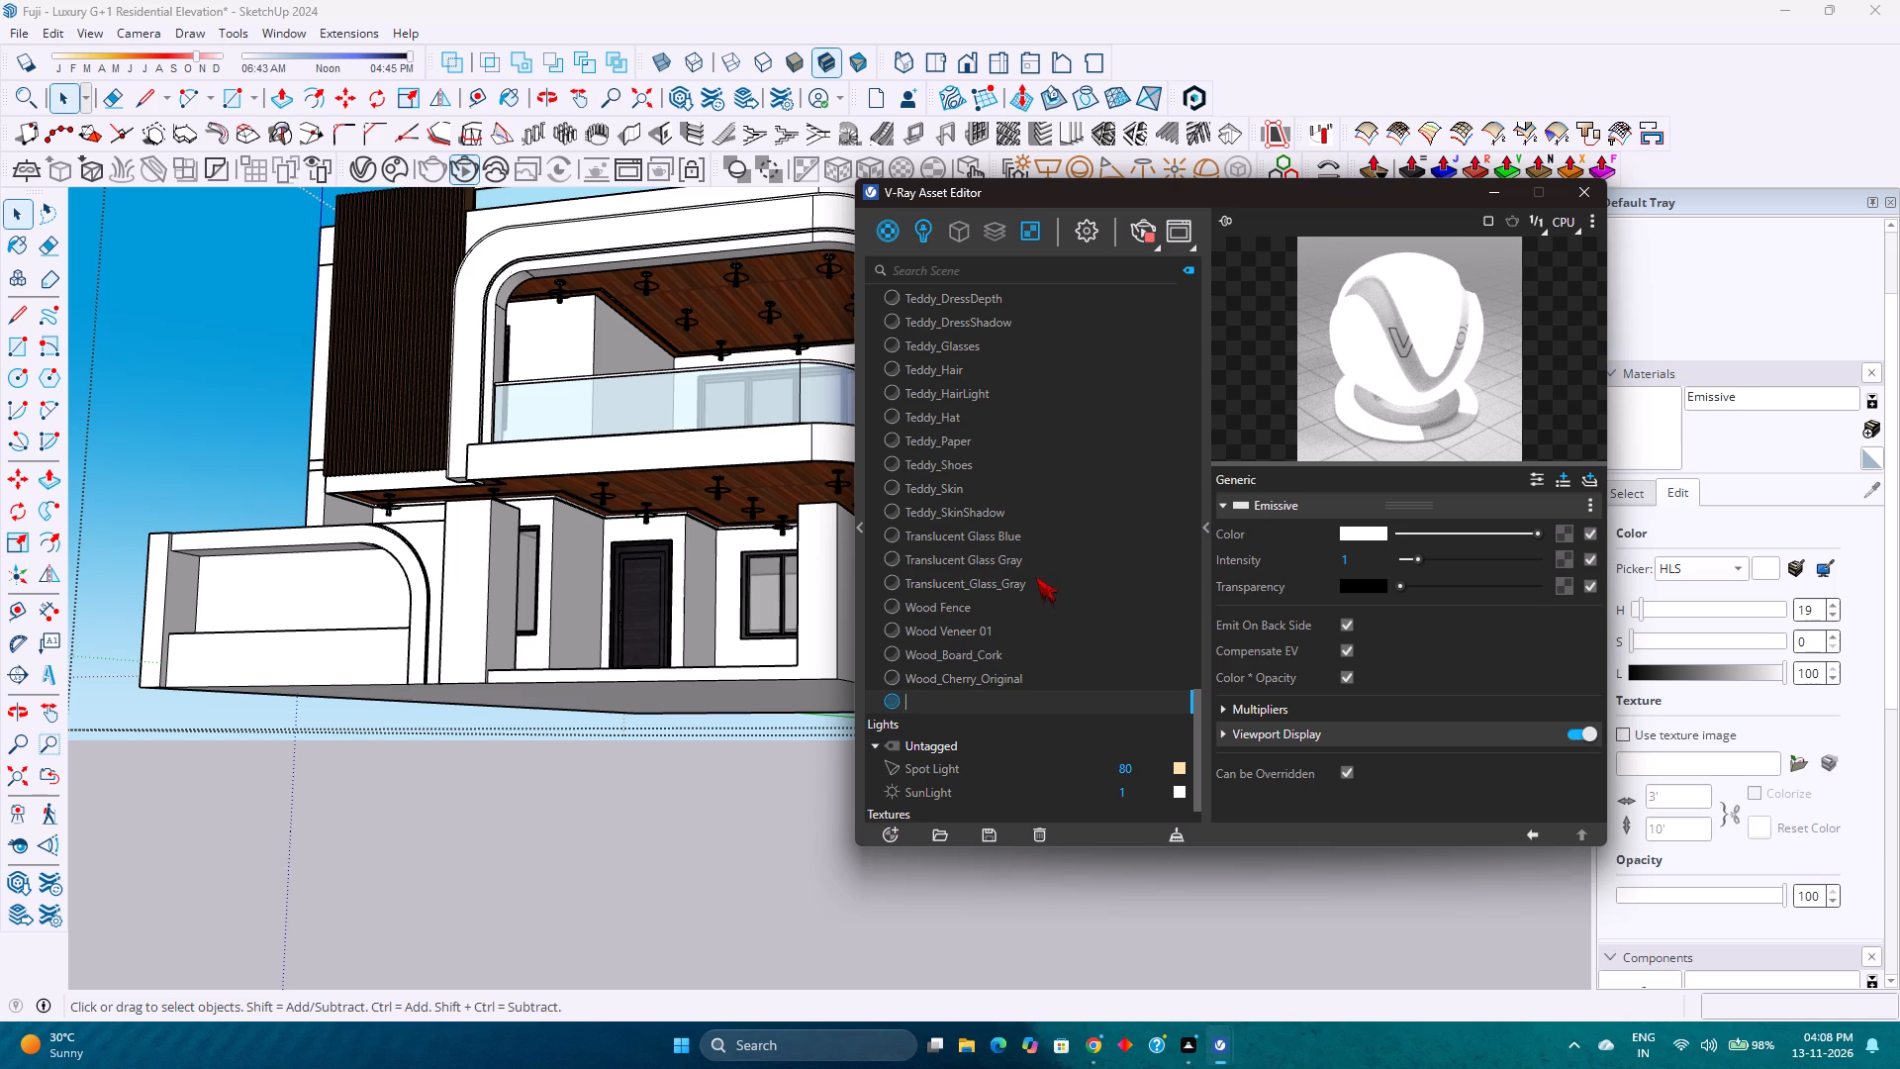
key("shift+o")
type("uter light")
key("Return")
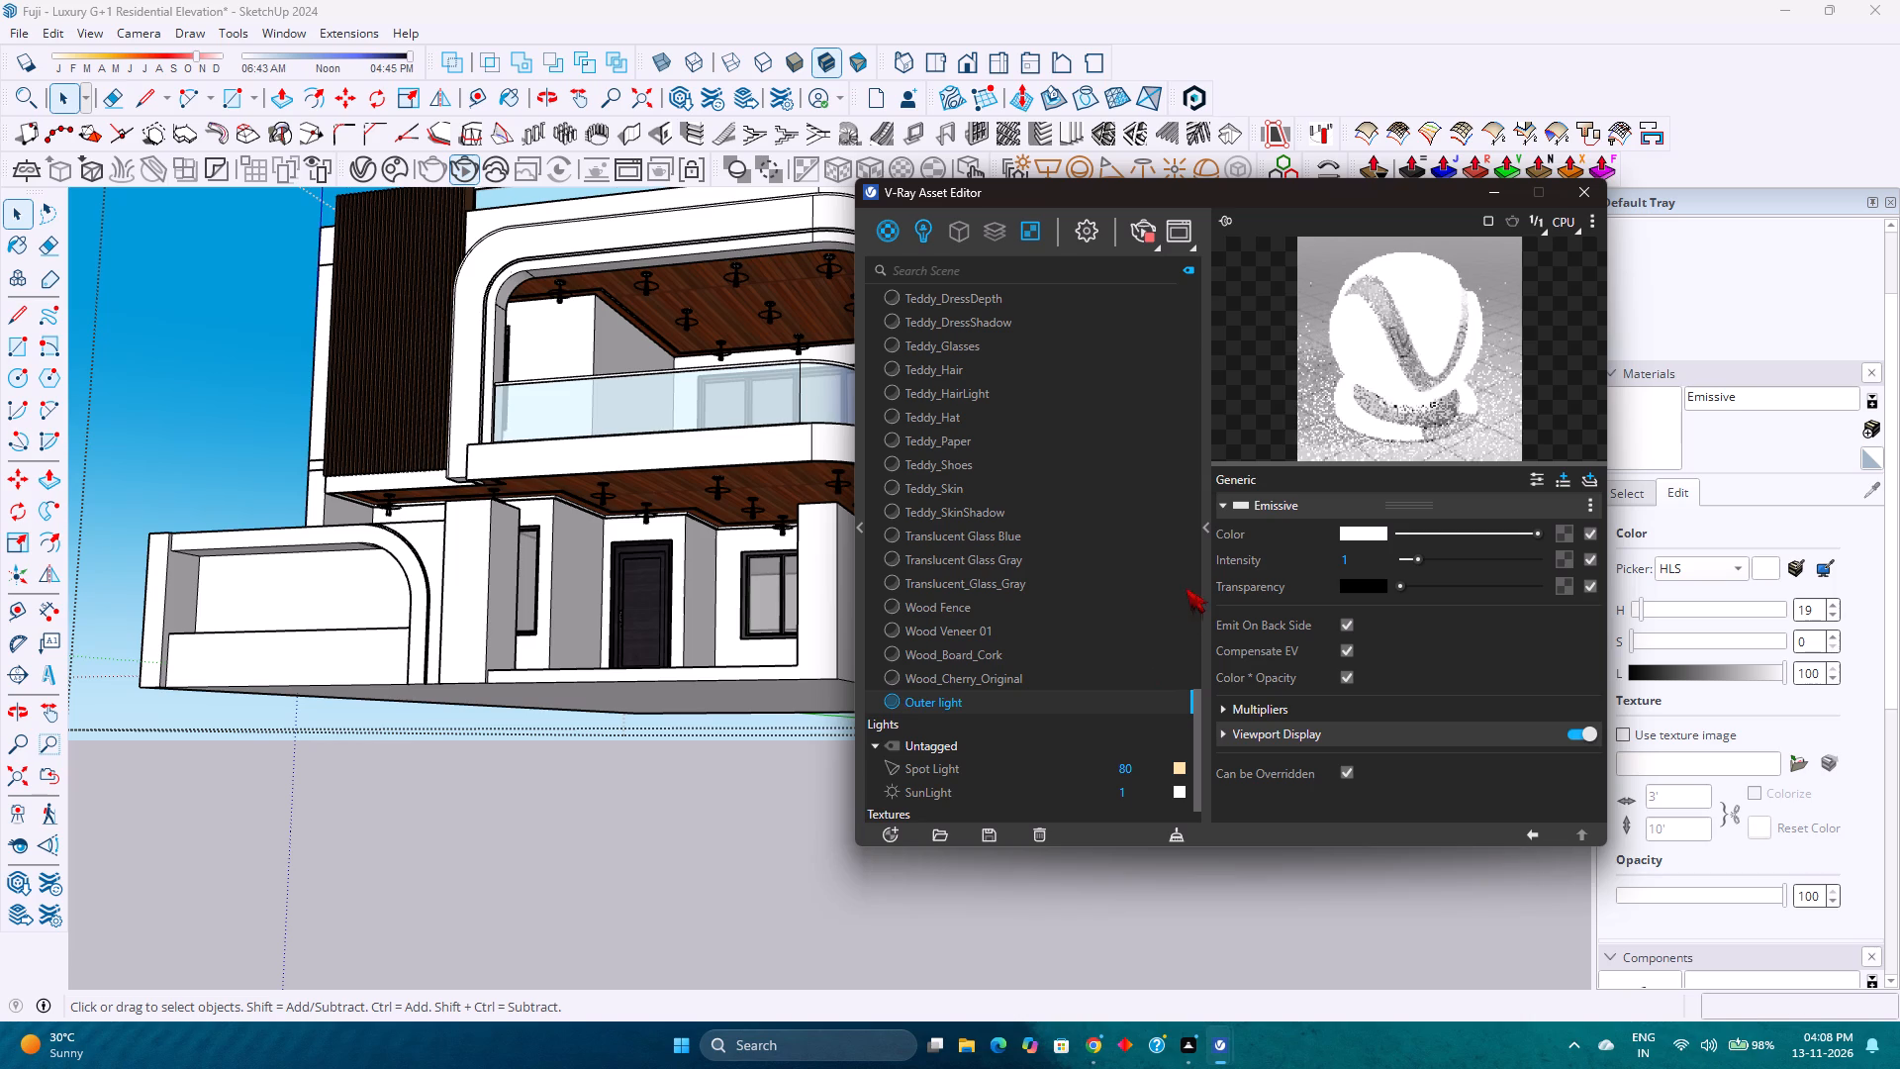
Set the Outer light material's intensity to 3 and its colour to warm pale yellow, R 0.98, G 0.873, B 0.546.
left_click_drag(1377, 559, 1311, 559)
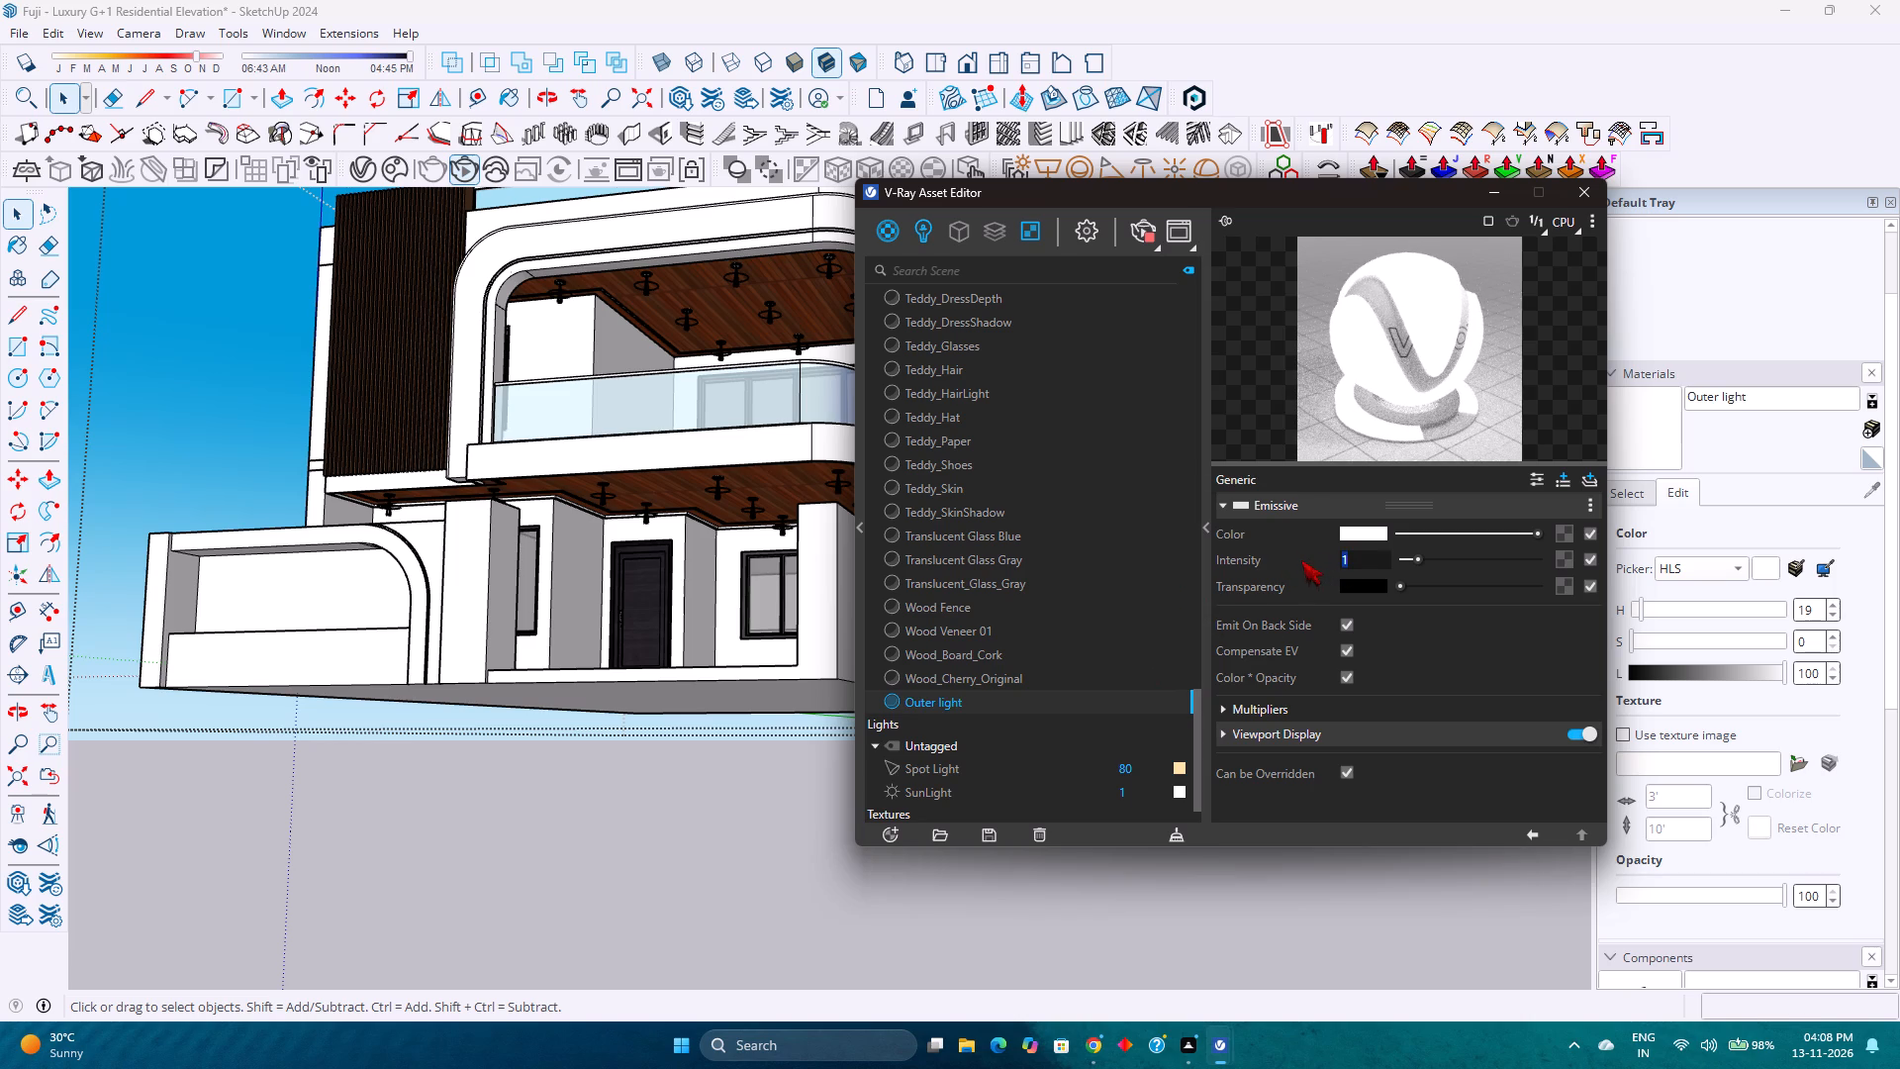
key("3")
key("Return")
left_click(1354, 534)
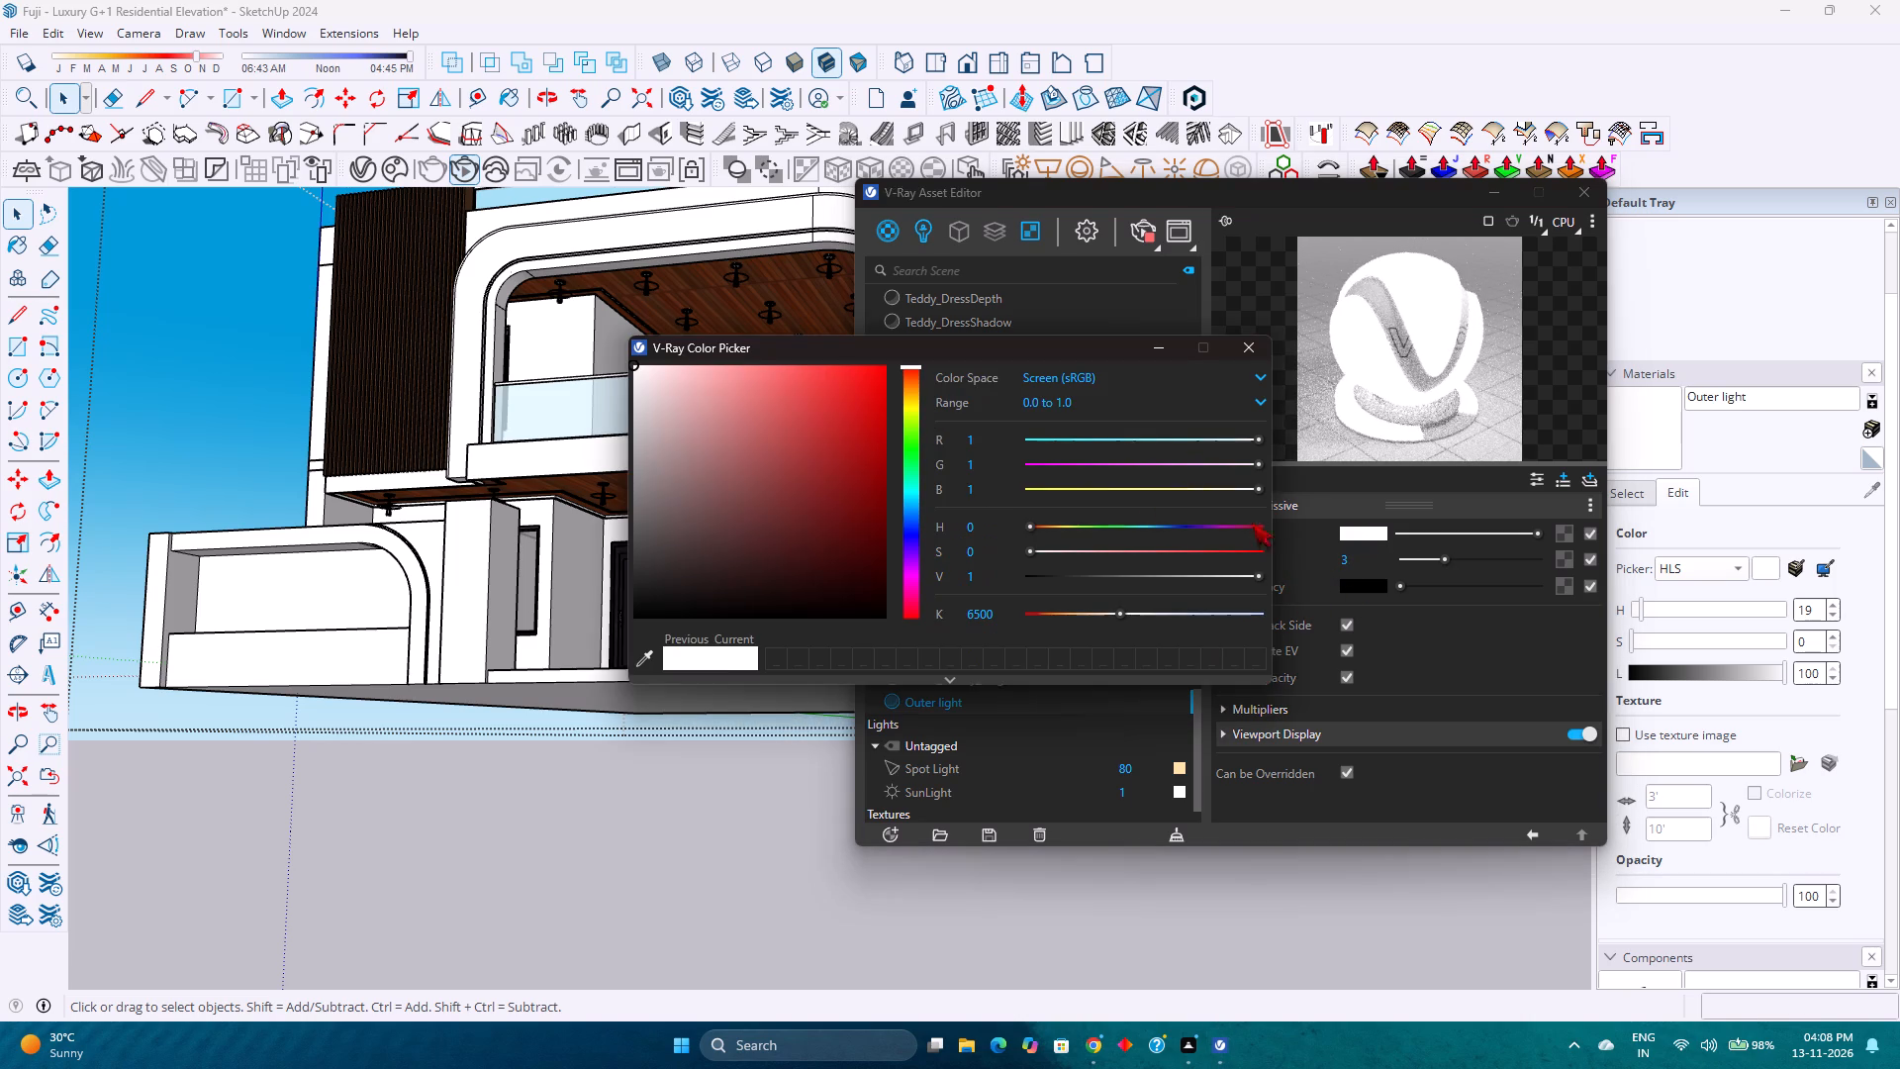
left_click(908, 387)
left_click_drag(912, 381, 911, 392)
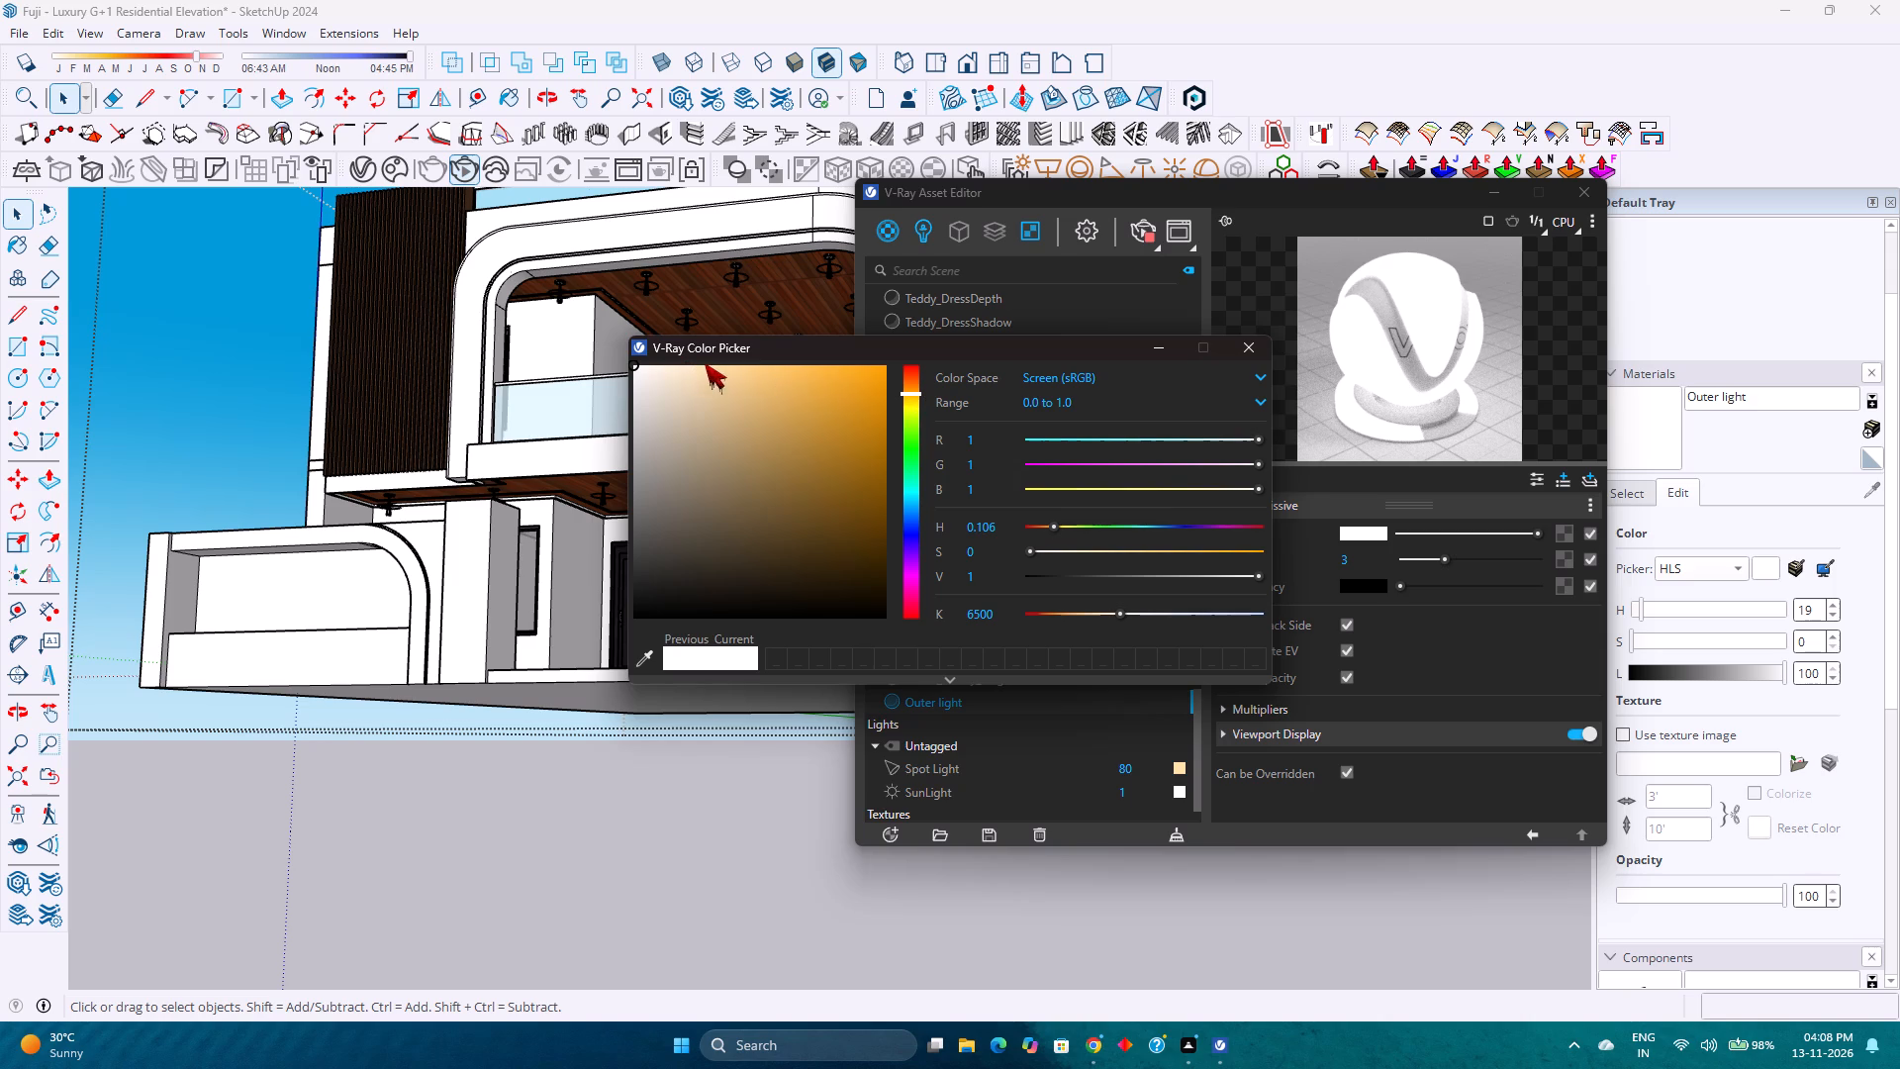
left_click(726, 370)
left_click(745, 370)
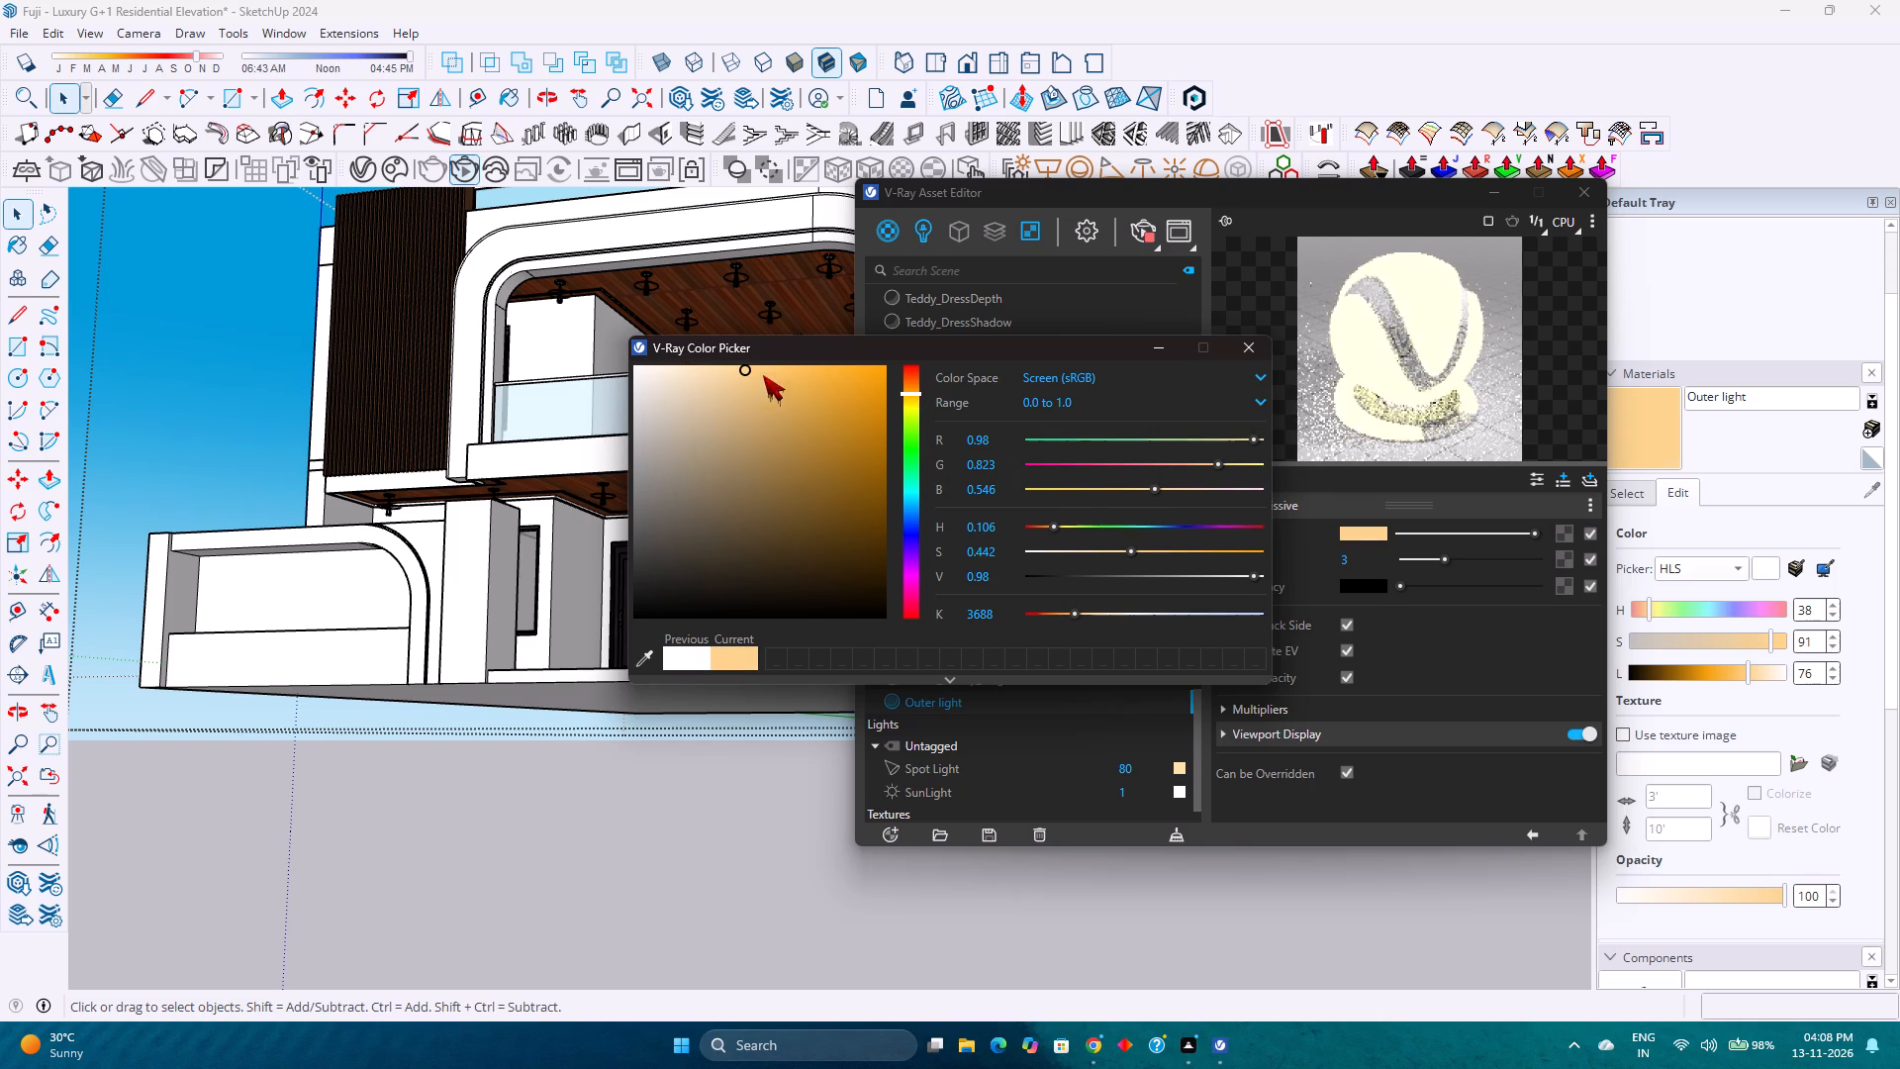
left_click(915, 389)
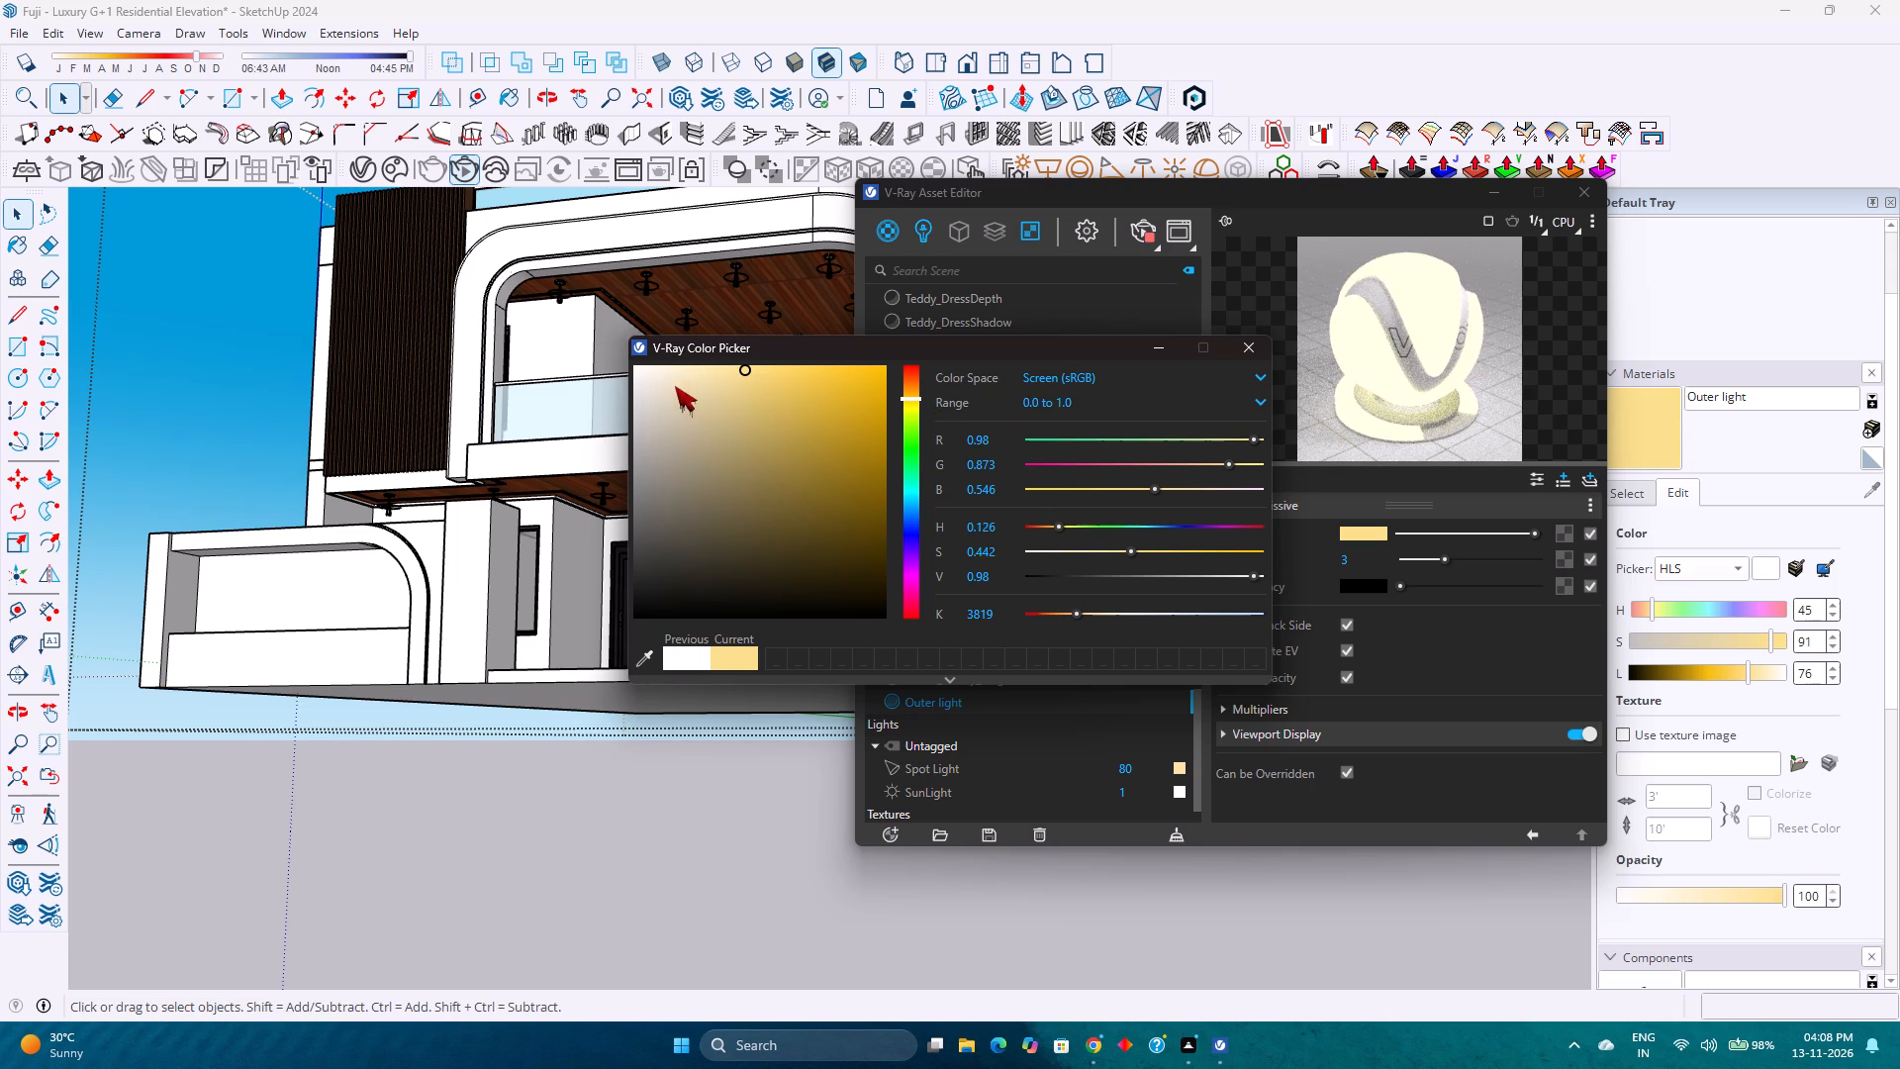
left_click(1235, 347)
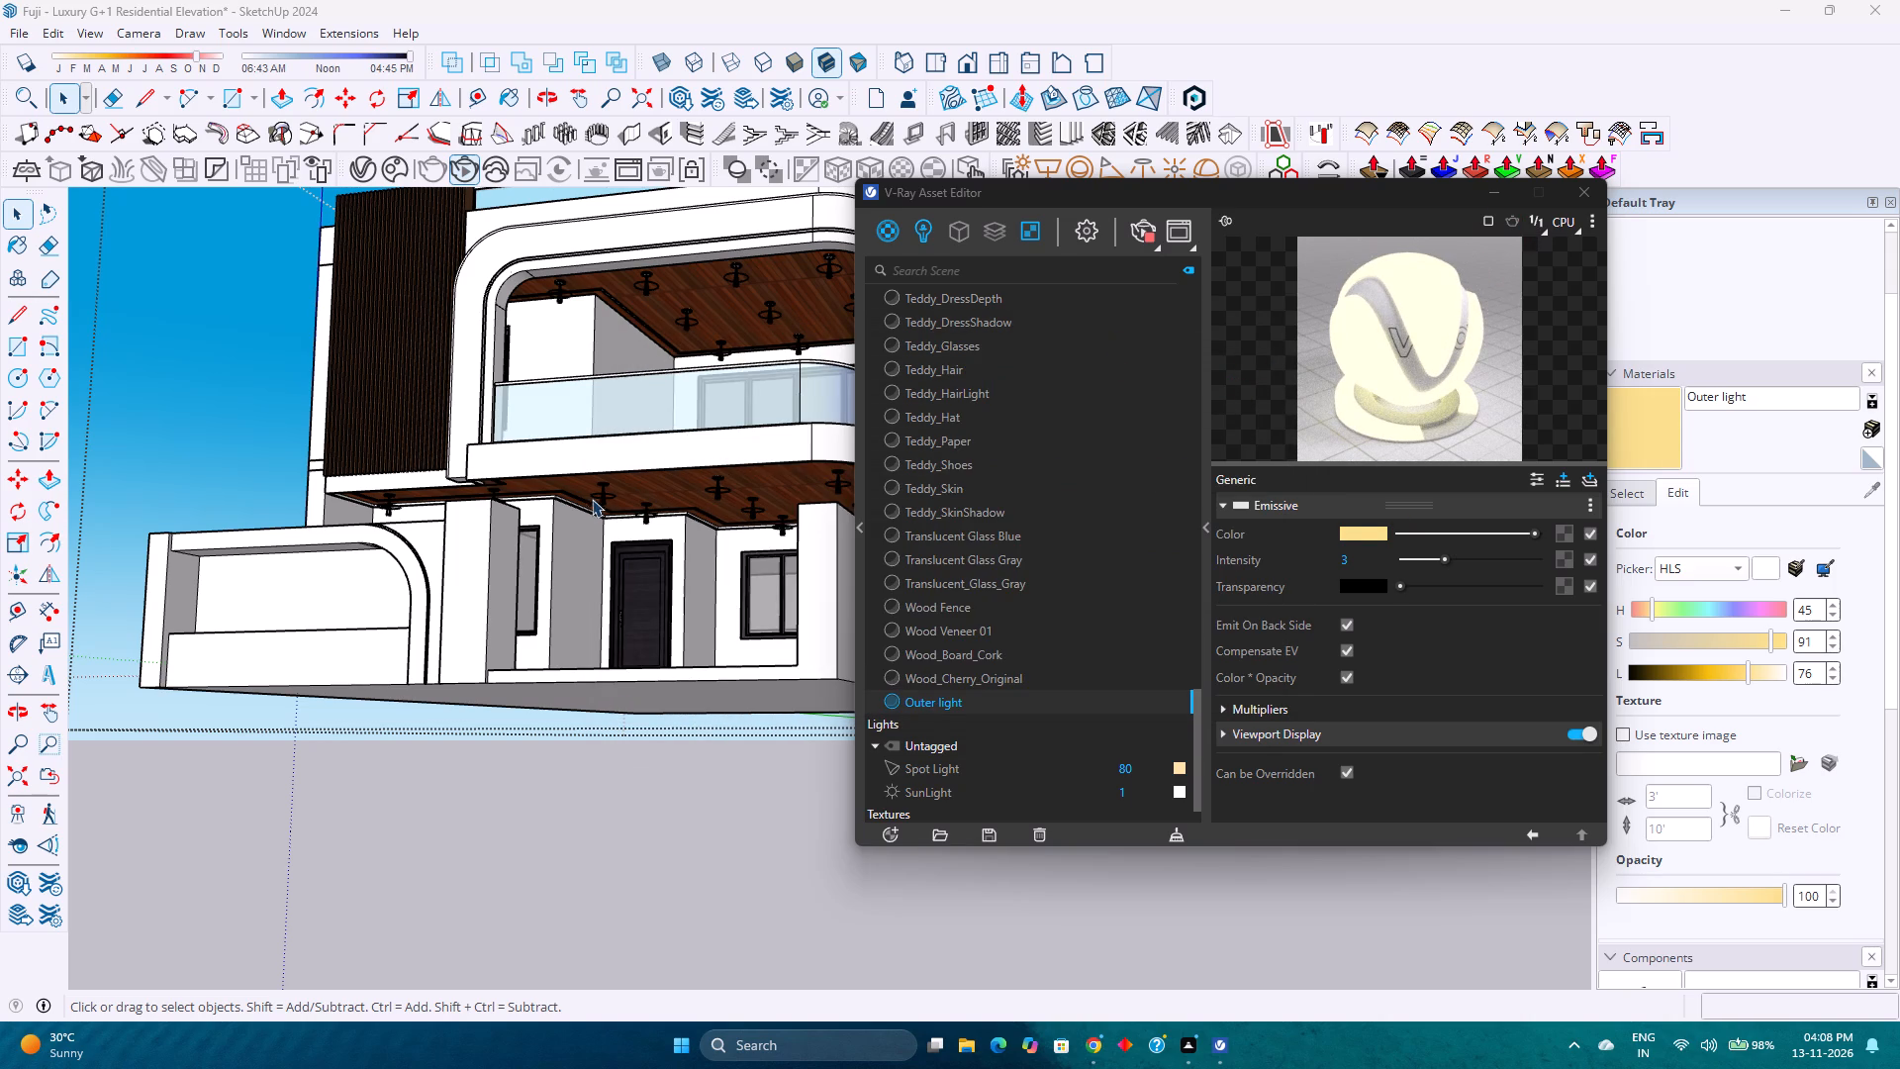
Apply the Outer light material to the thin curved strip on the front compound wall's rounded frame, inside its group.
left_click(417, 564)
scroll(417, 564, "up", 3)
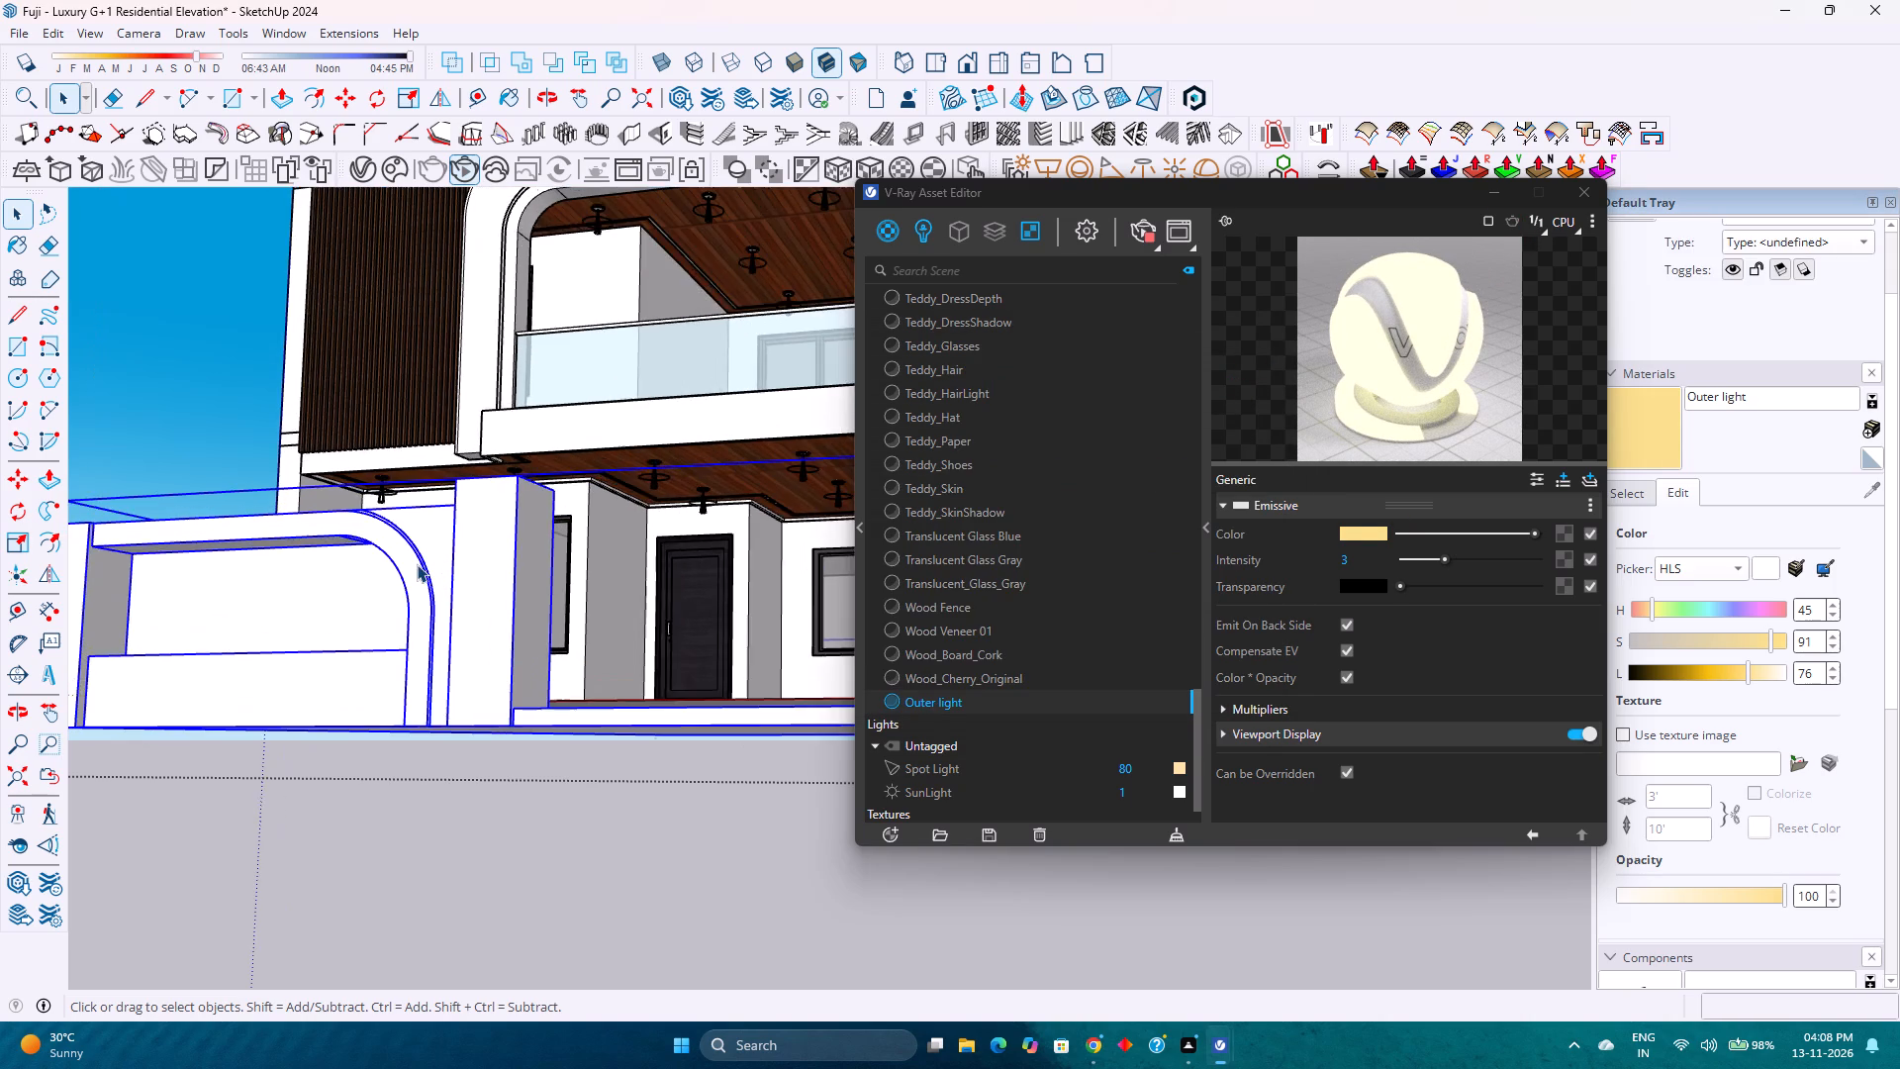
double_click(417, 564)
scroll(417, 564, "up", 11)
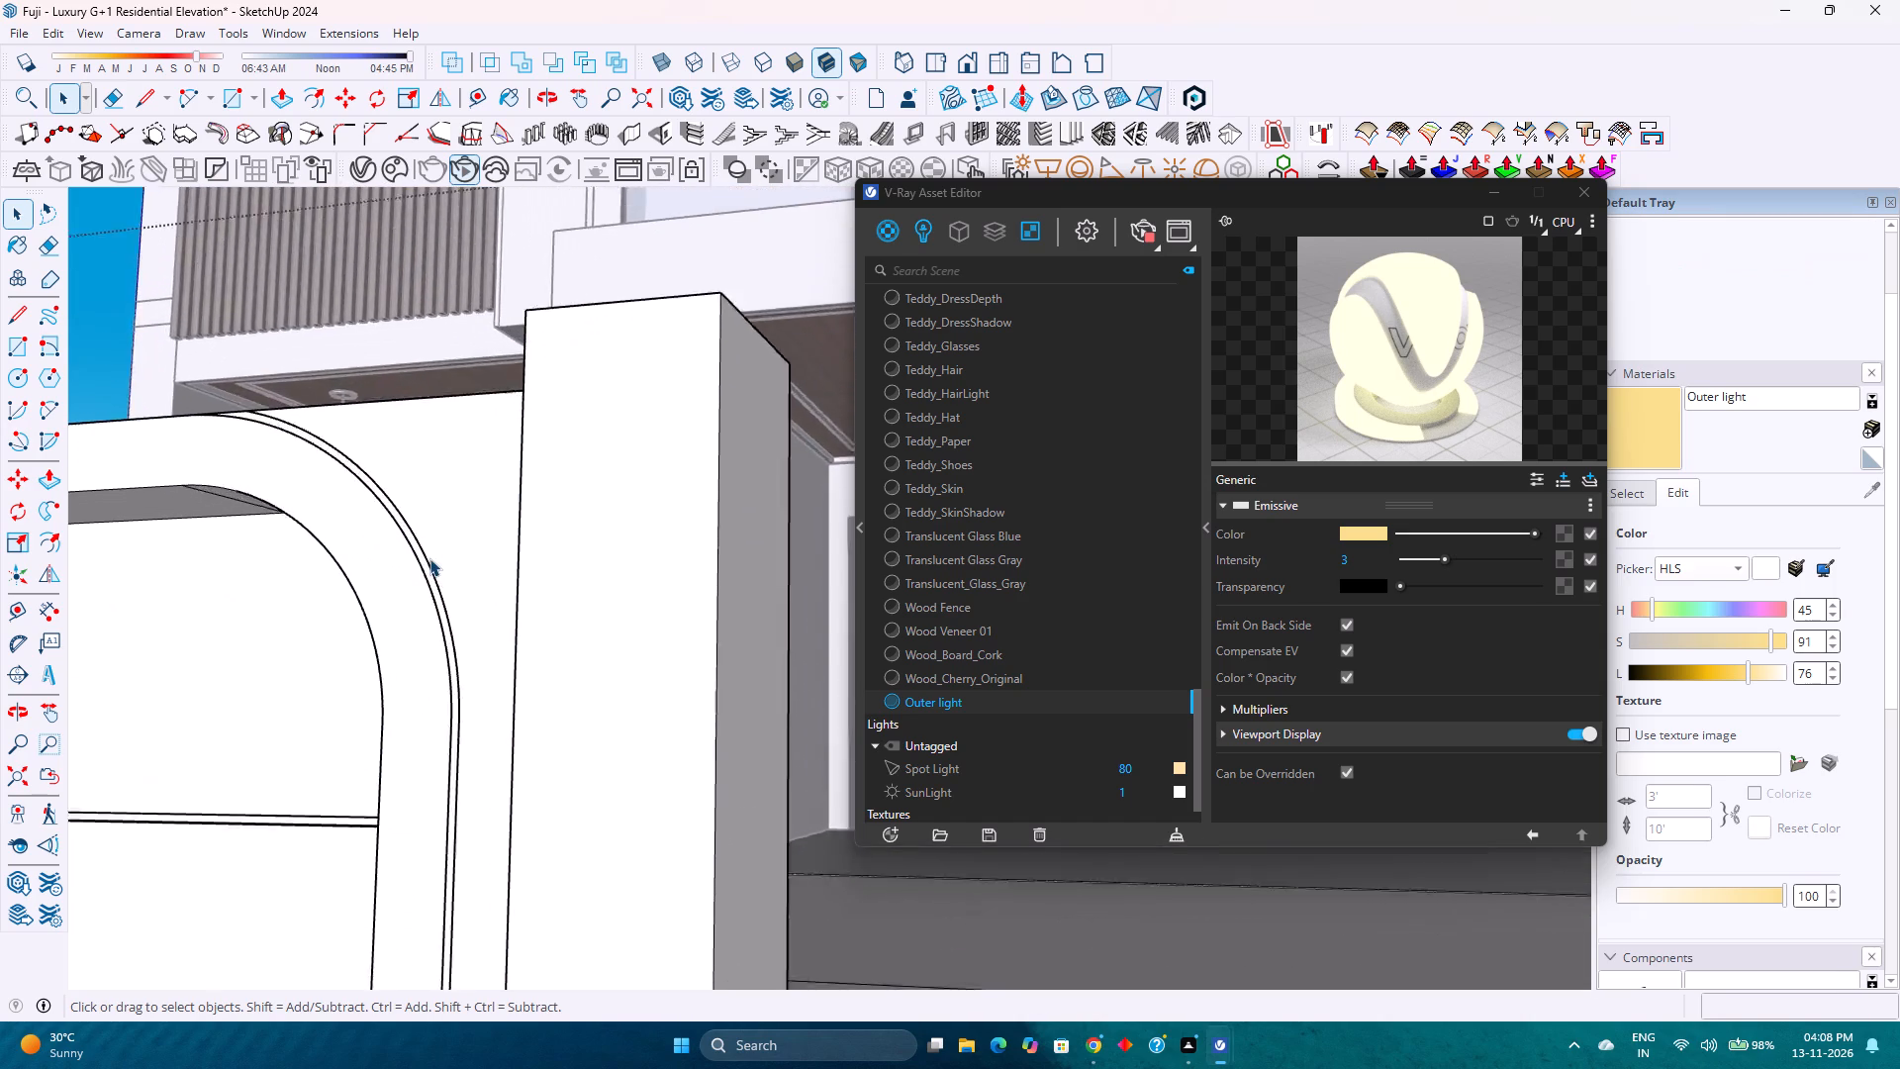
scroll(429, 558, "up", 5)
left_click(422, 567)
left_click(422, 567)
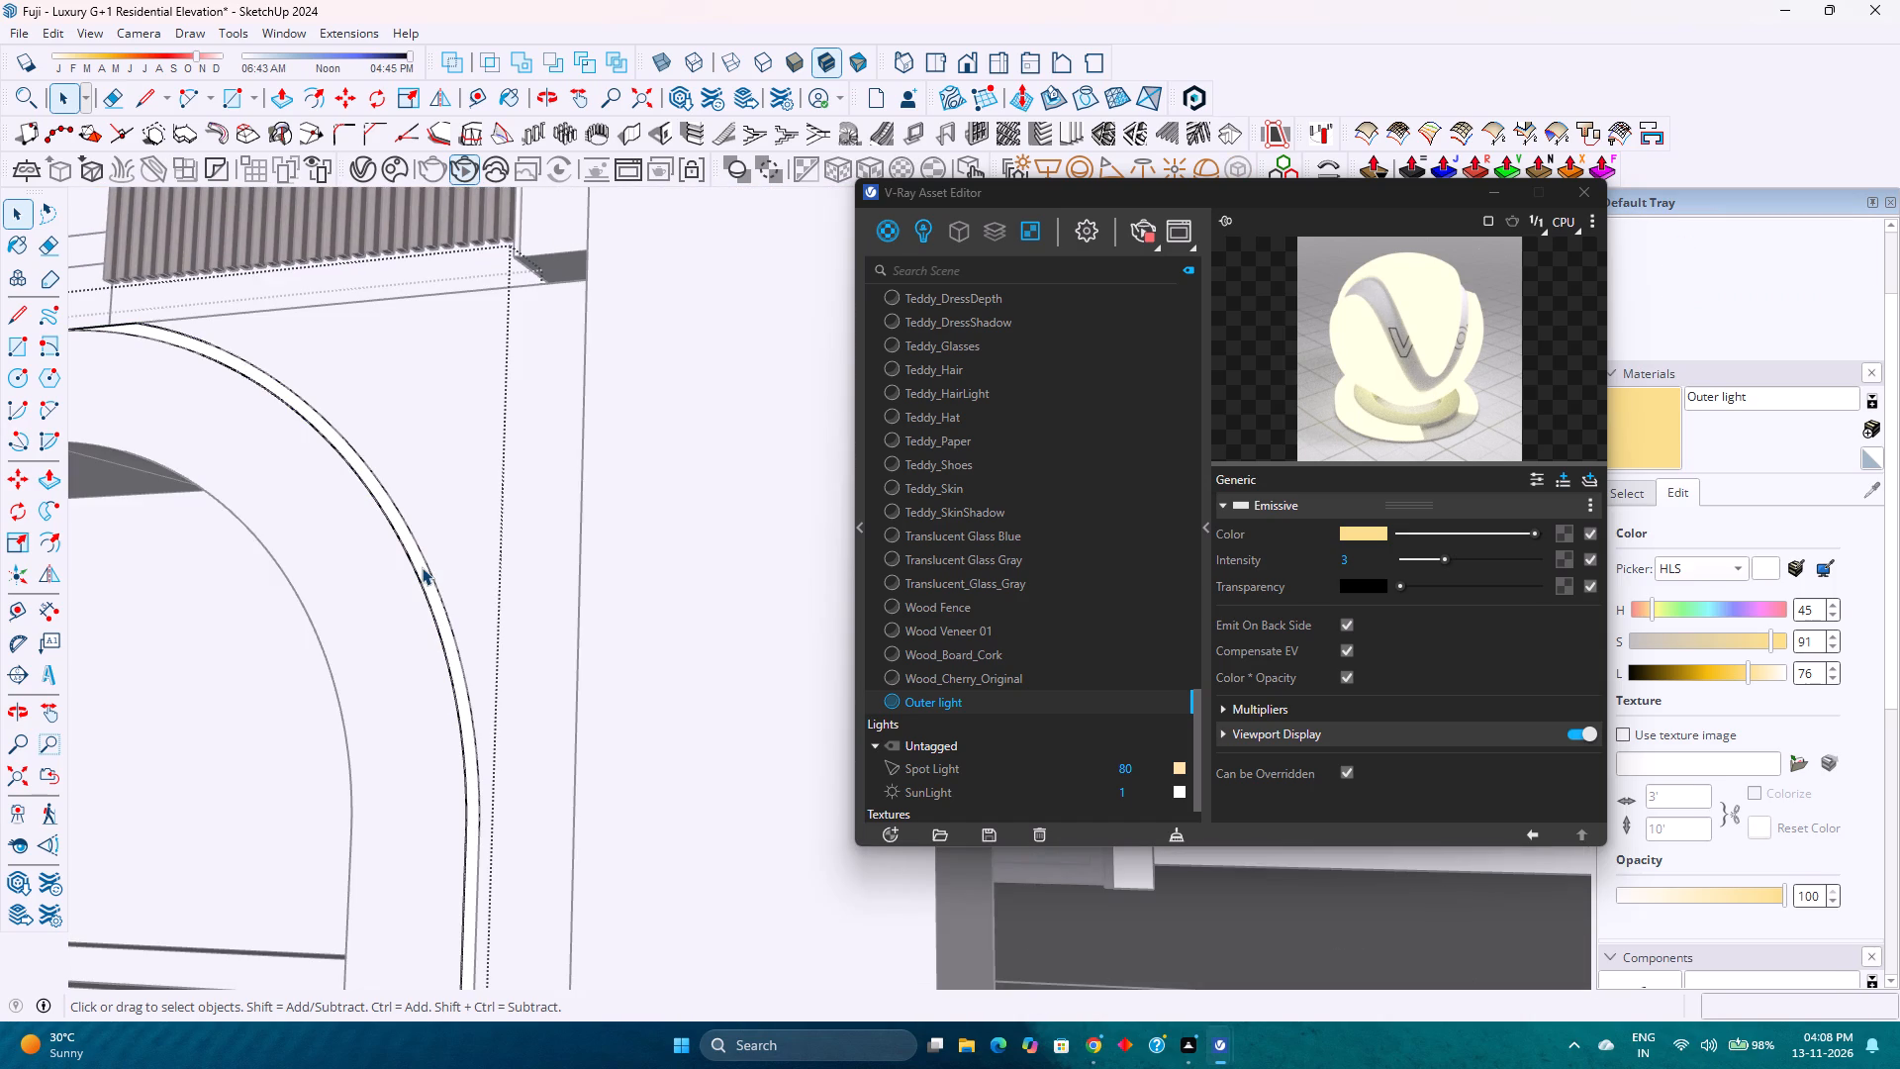
left_click(422, 567)
key("Escape")
left_click(422, 567)
scroll(506, 599, "down", 2)
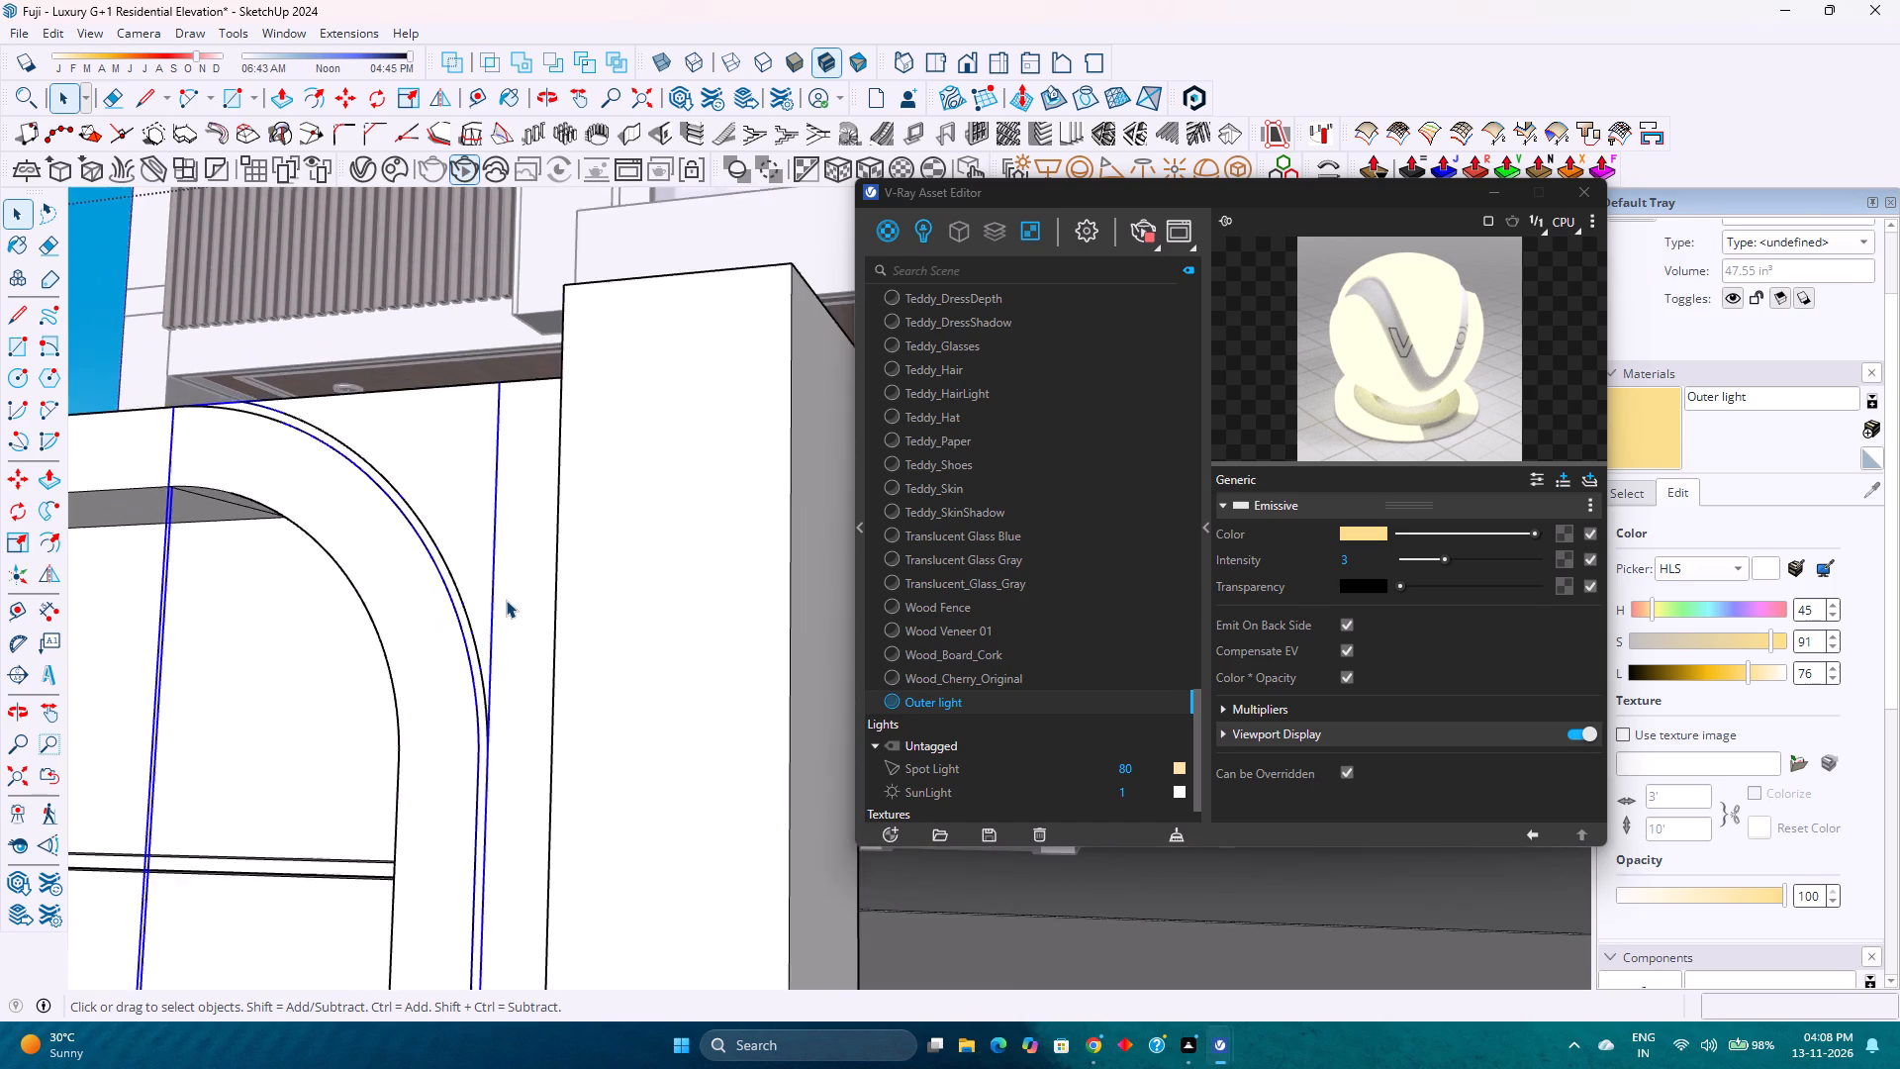
scroll(506, 600, "down", 4)
right_click(966, 699)
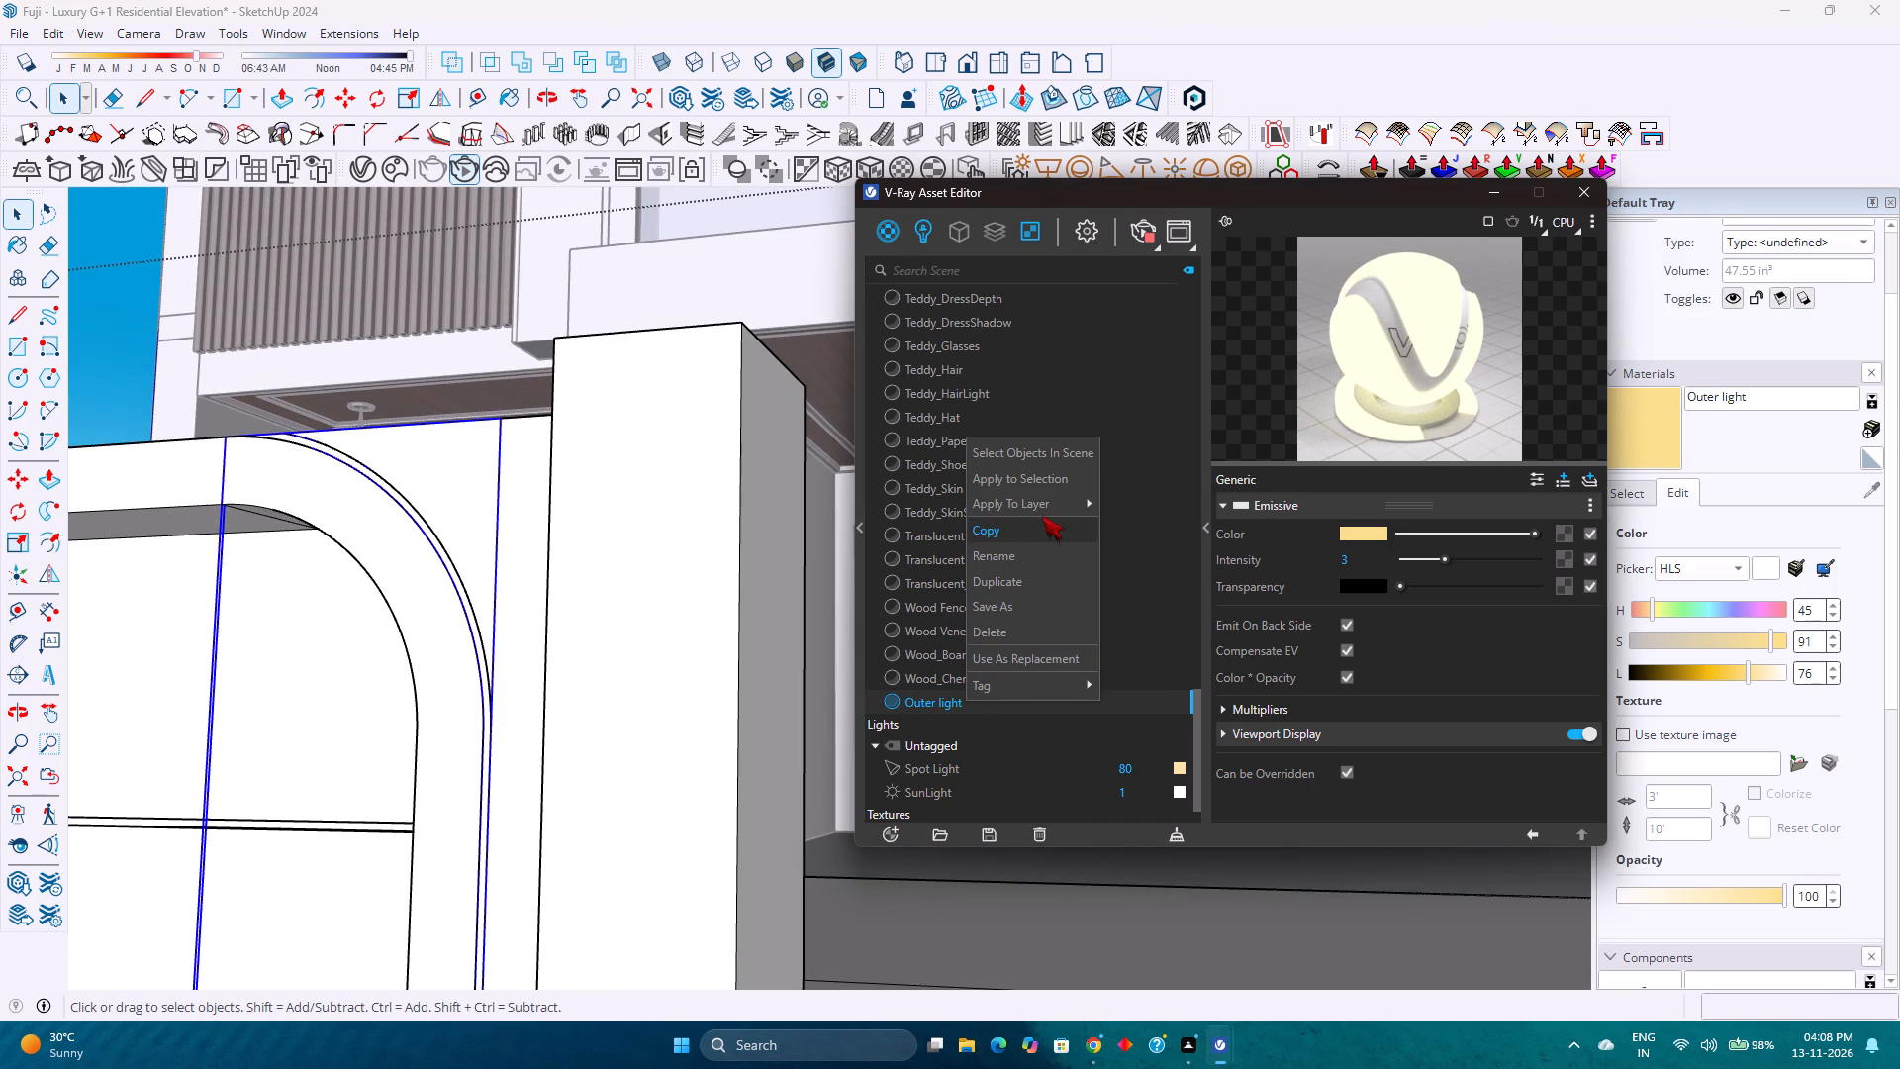
left_click(1033, 479)
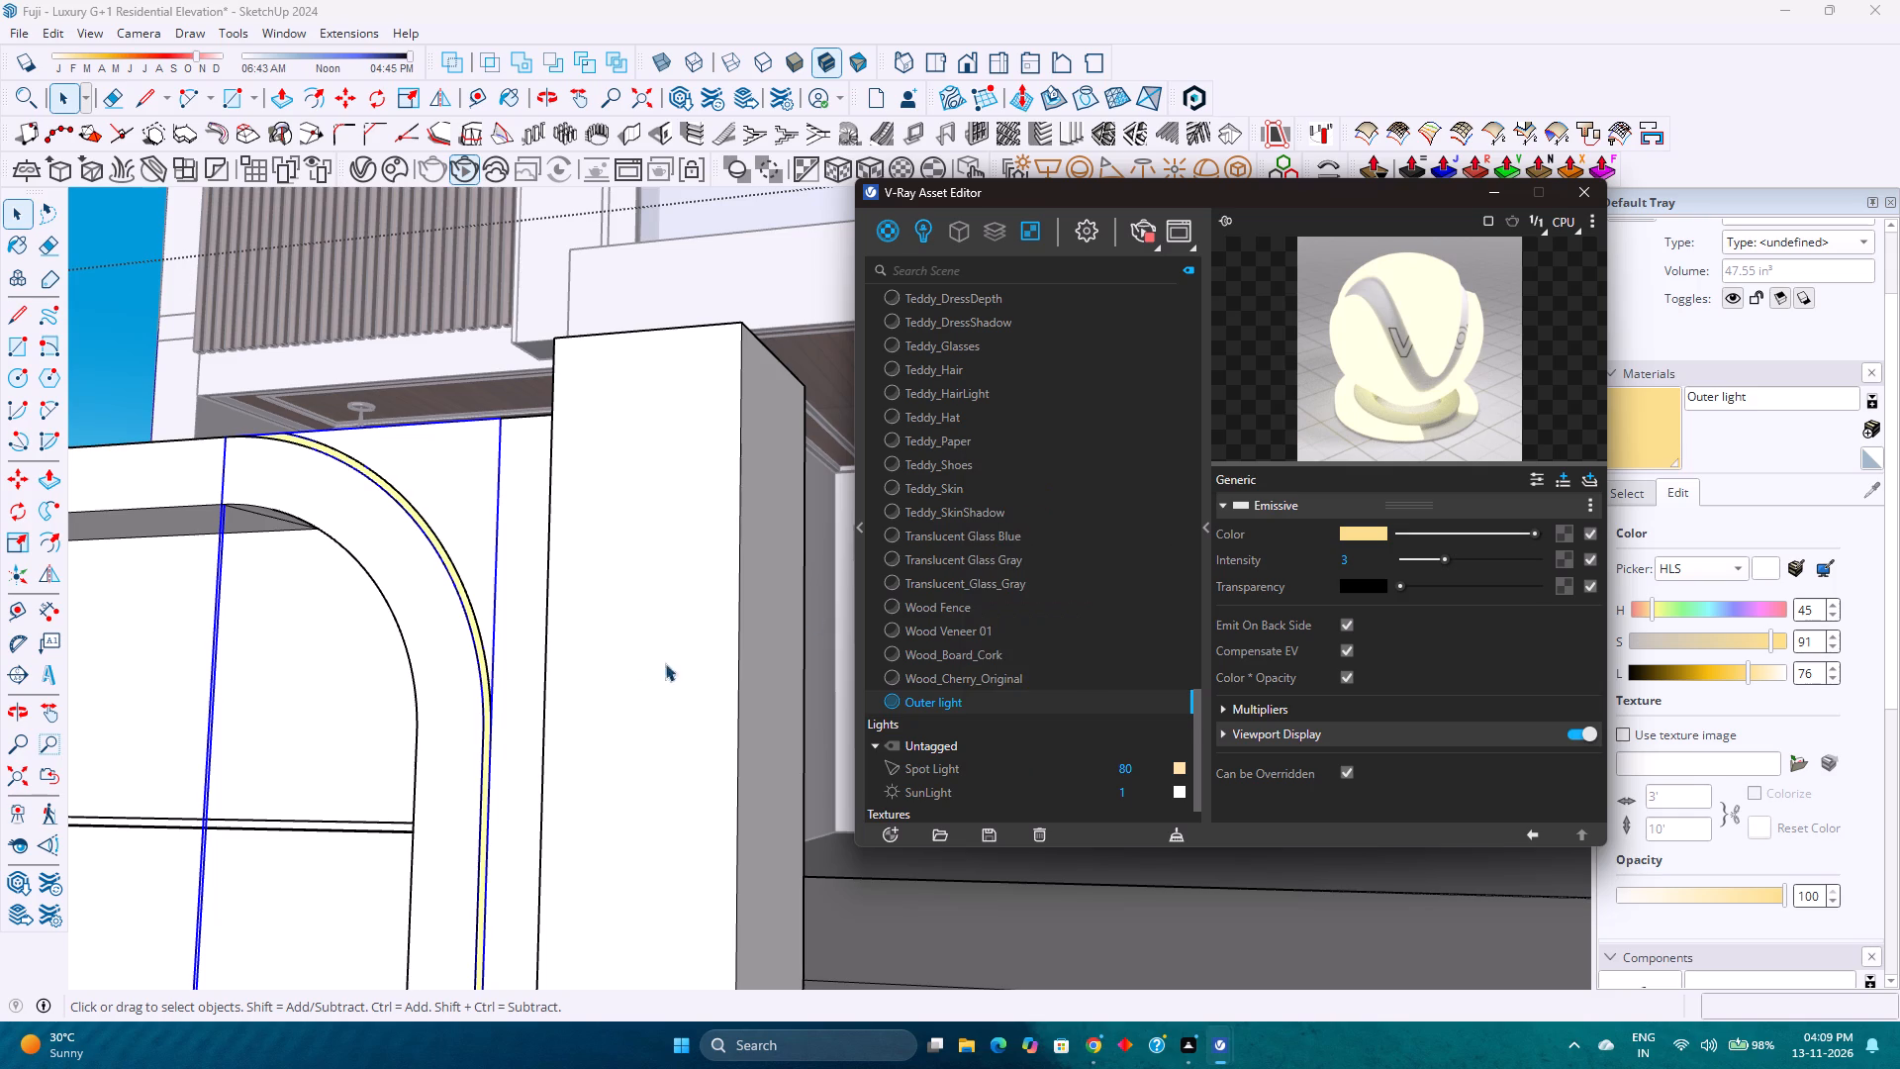
scroll(629, 697, "down", 11)
key("Escape")
scroll(627, 697, "down", 5)
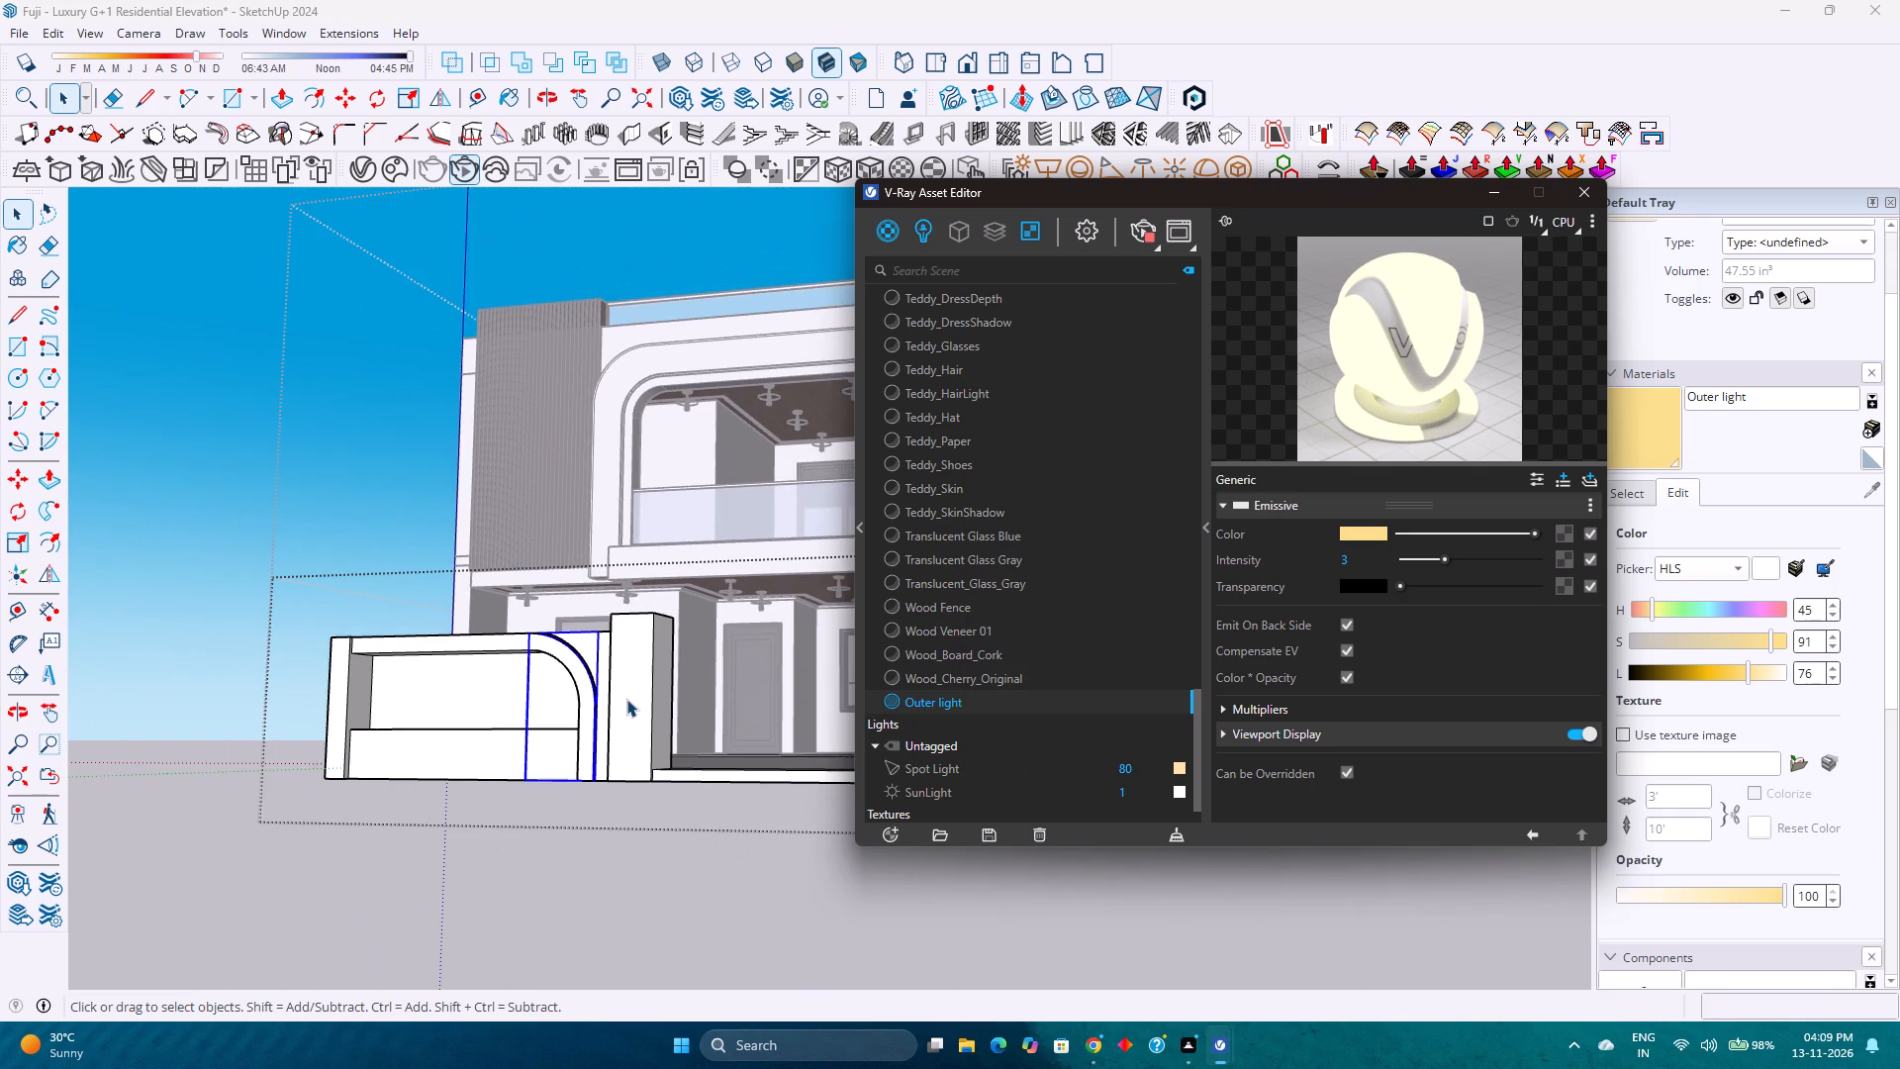
left_click(609, 816)
Apply the Outer light material to the thin inner curved strip on the upper facade's rounded frame, then reselect the material.
scroll(594, 733, "up", 2)
scroll(592, 700, "up", 1, "shift")
middle_click_drag(595, 703, 592, 720, "shift")
middle_click_drag(592, 720, 505, 928, "shift")
middle_click(505, 928, "shift")
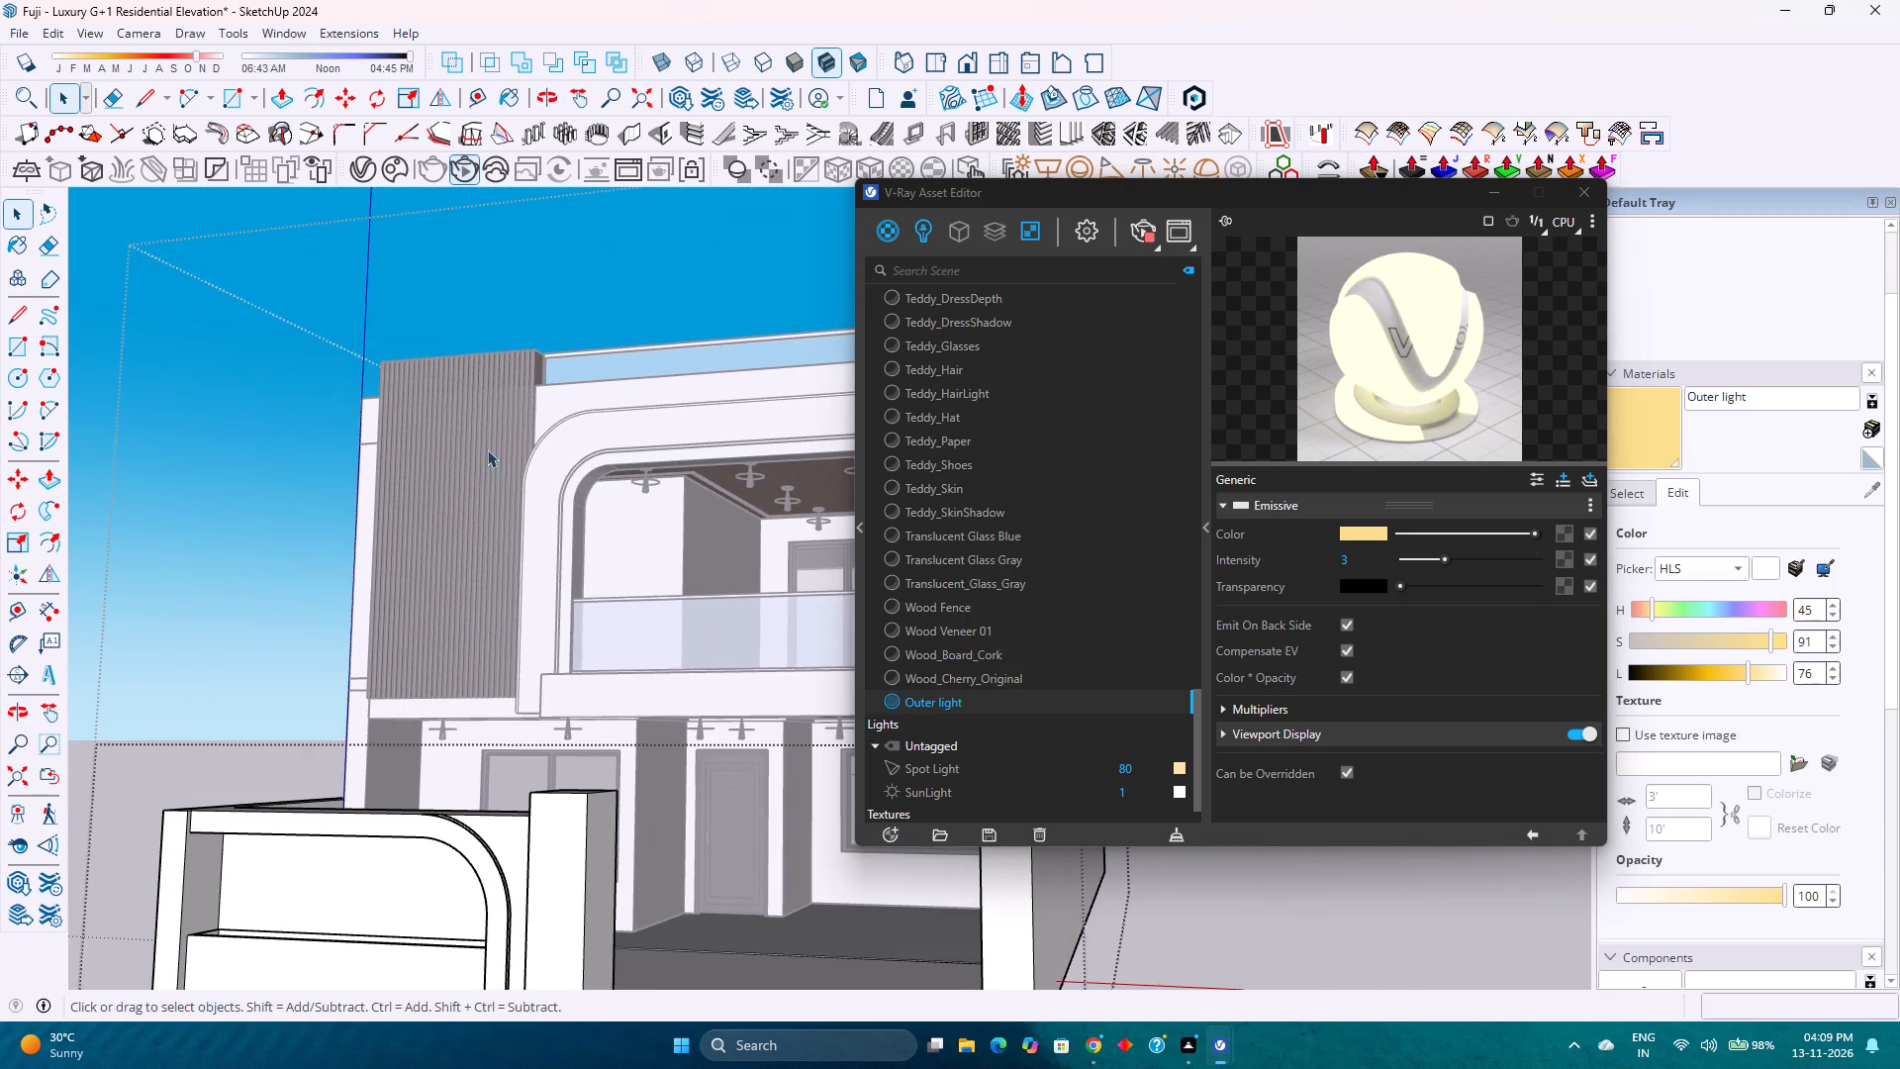
scroll(604, 444, "up", 10)
key("Escape")
scroll(550, 471, "up", 6)
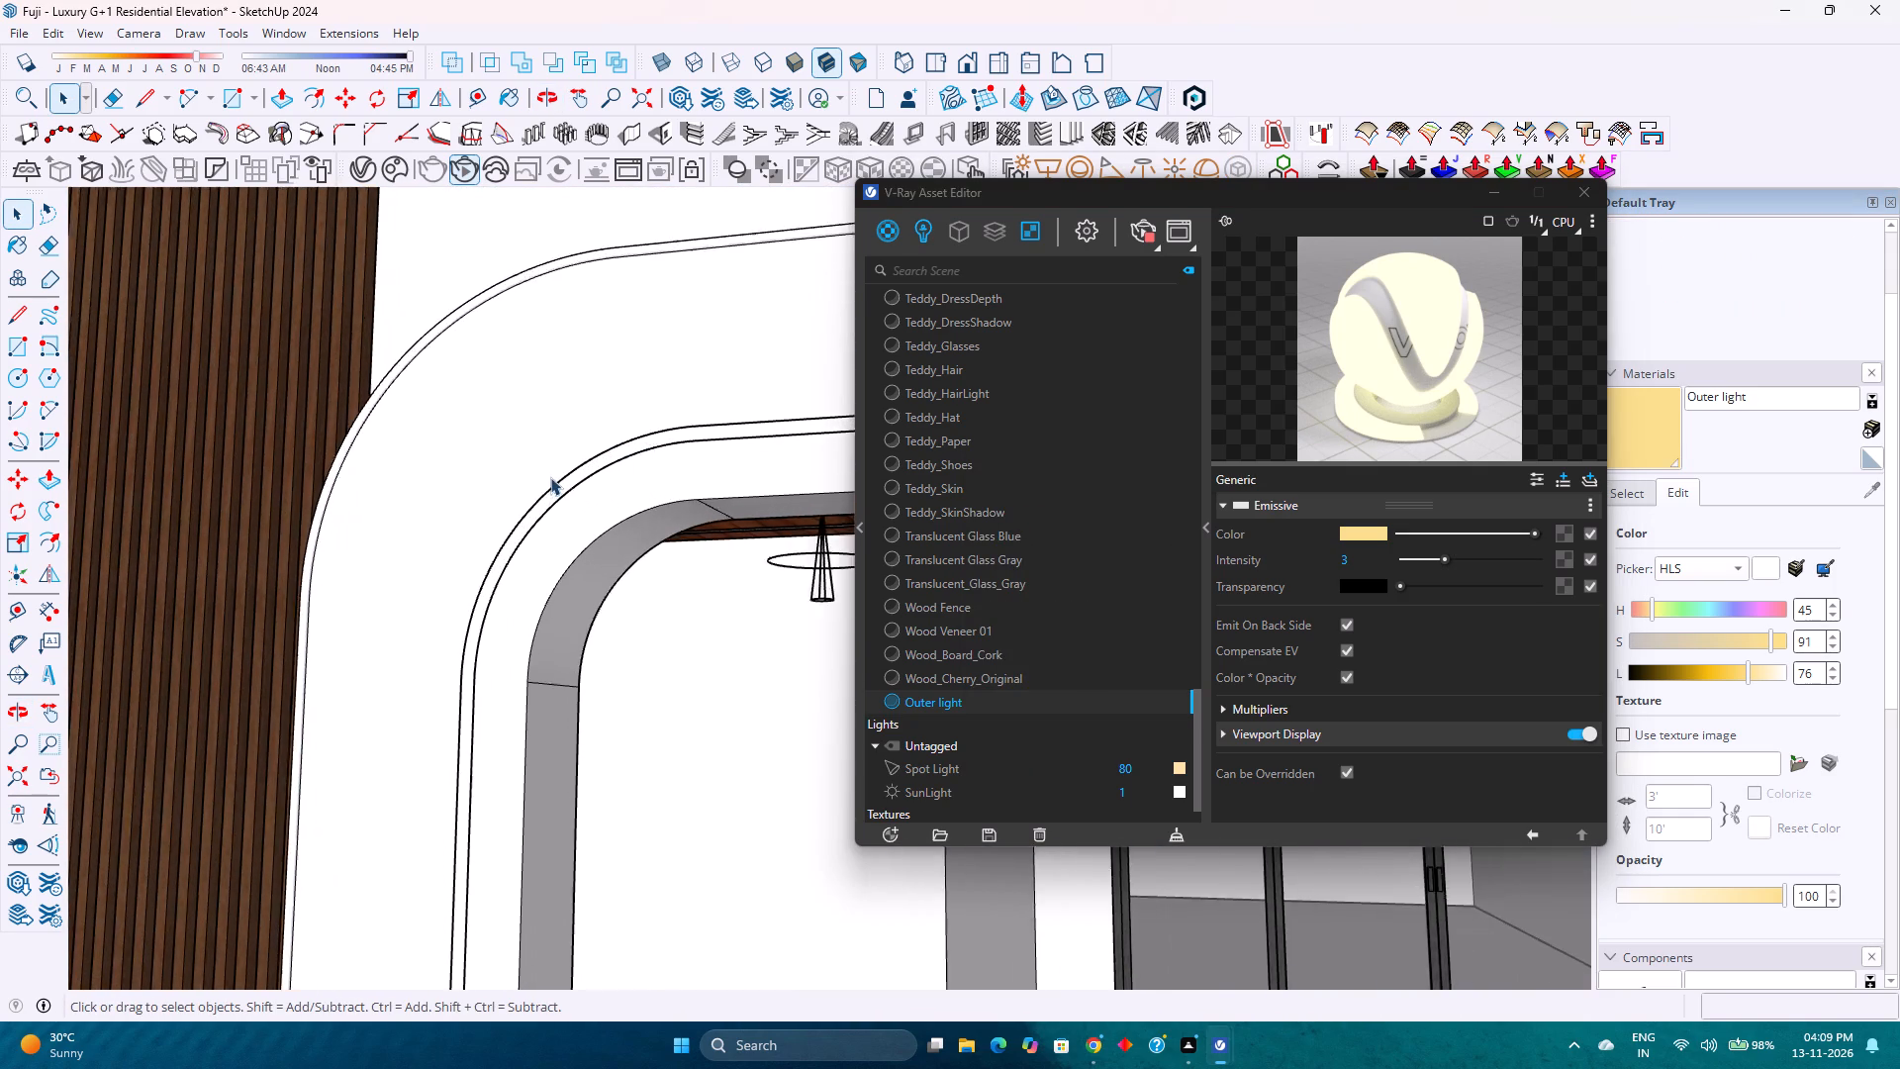
scroll(550, 477, "up", 1)
left_click(558, 494)
left_click(558, 494)
left_click(560, 494)
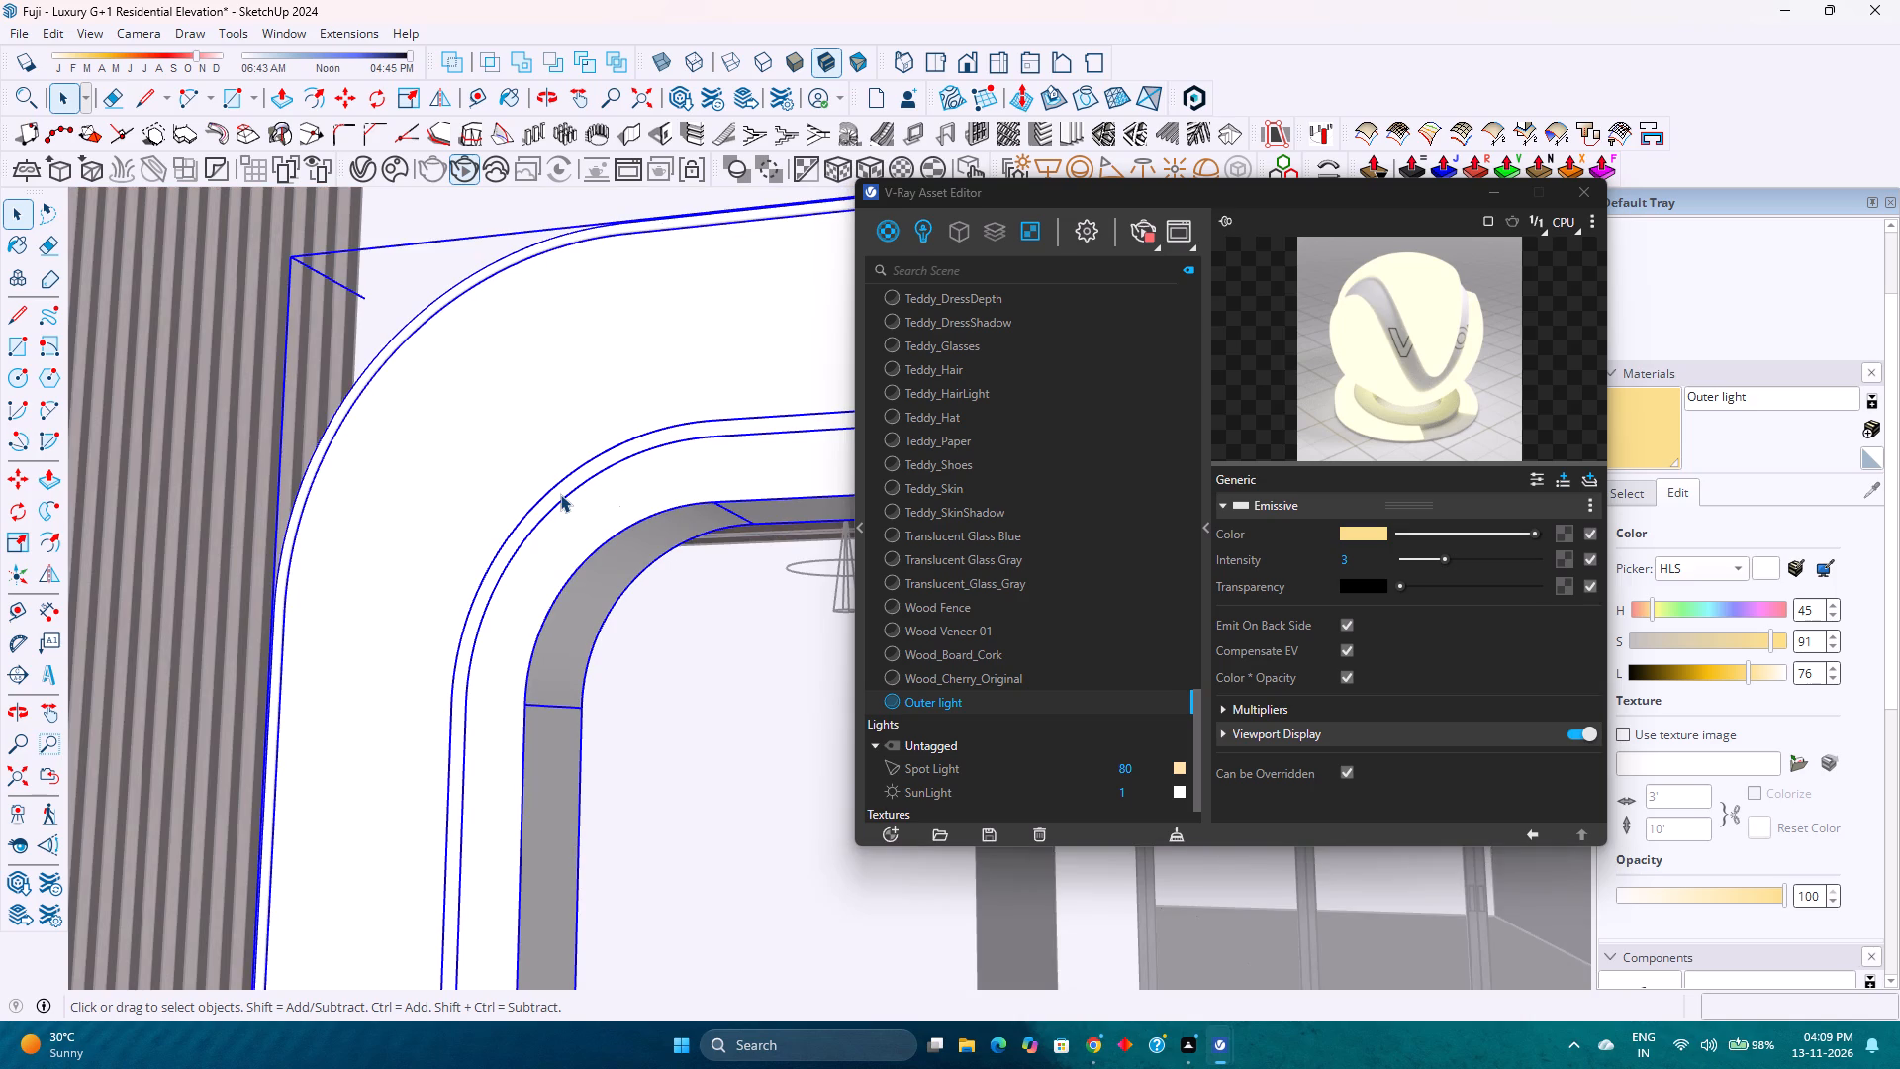
left_click(560, 494)
left_click(560, 494)
left_click(560, 494)
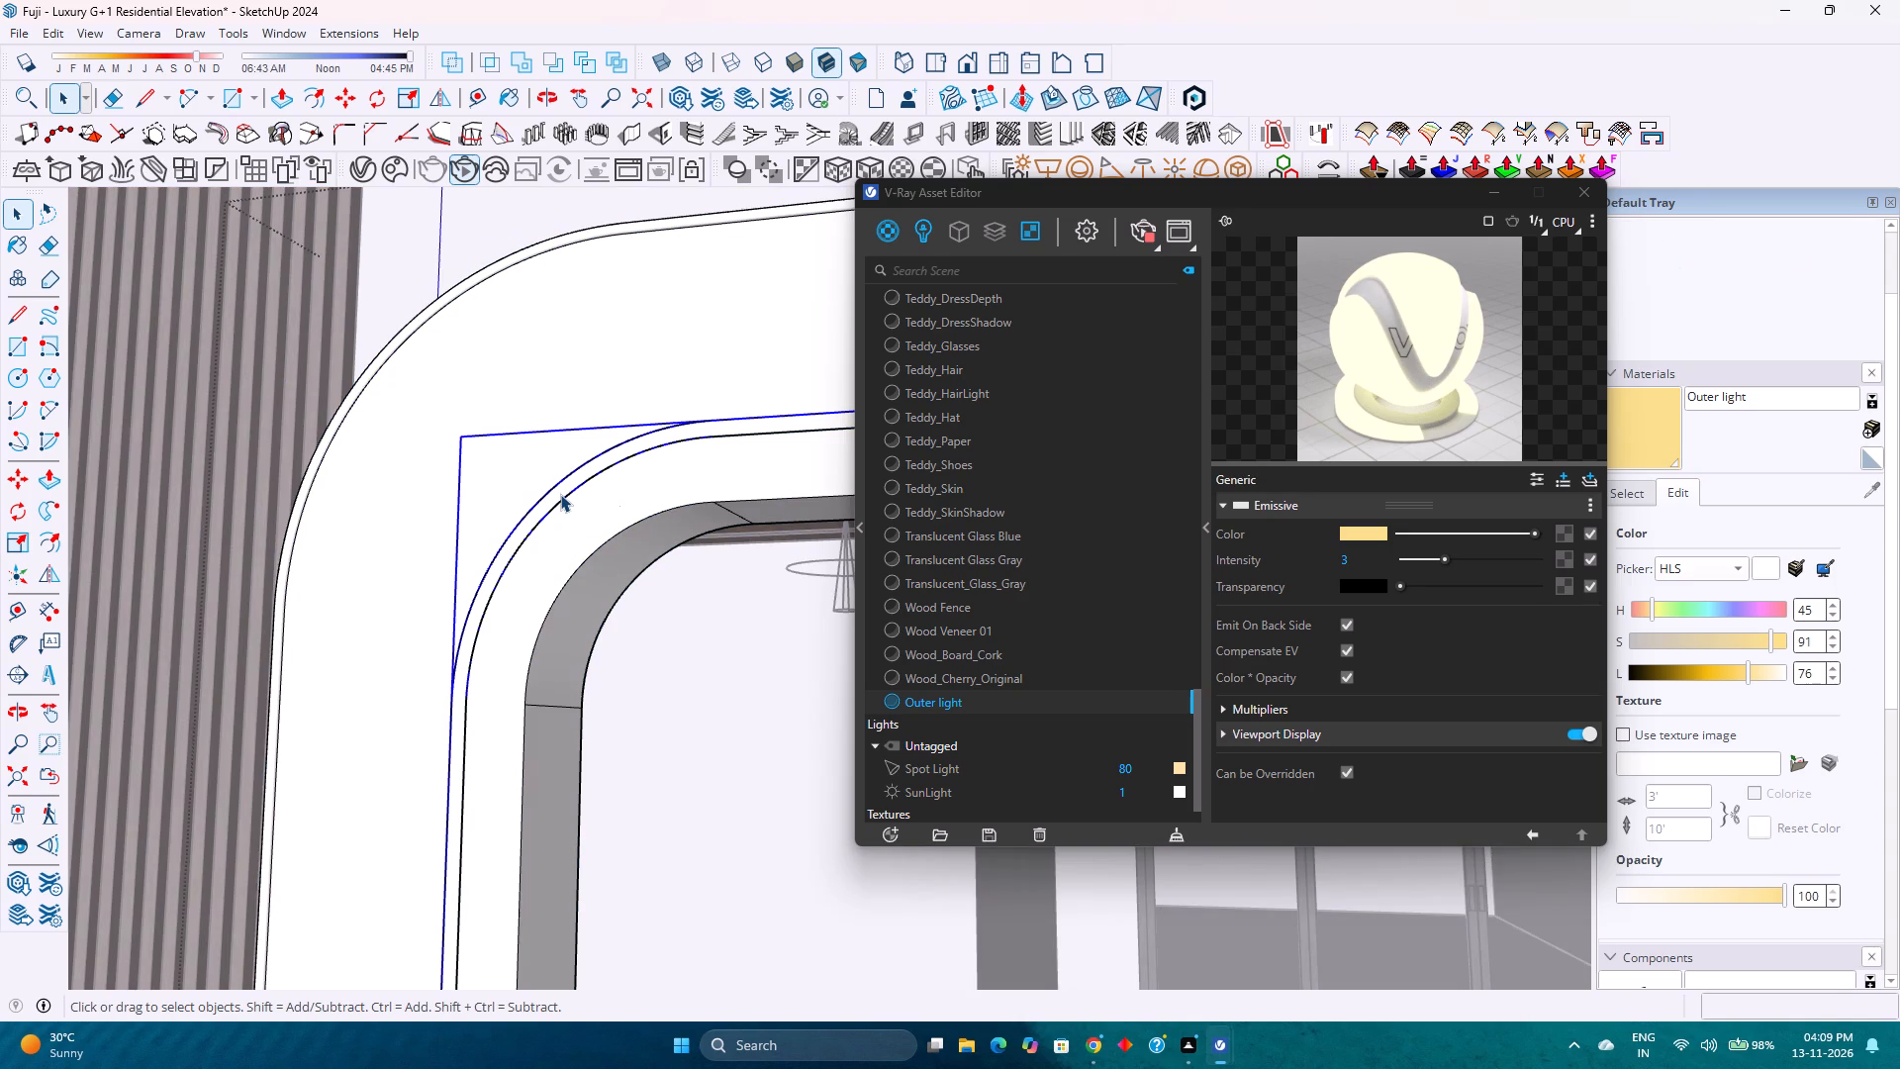
right_click(926, 706)
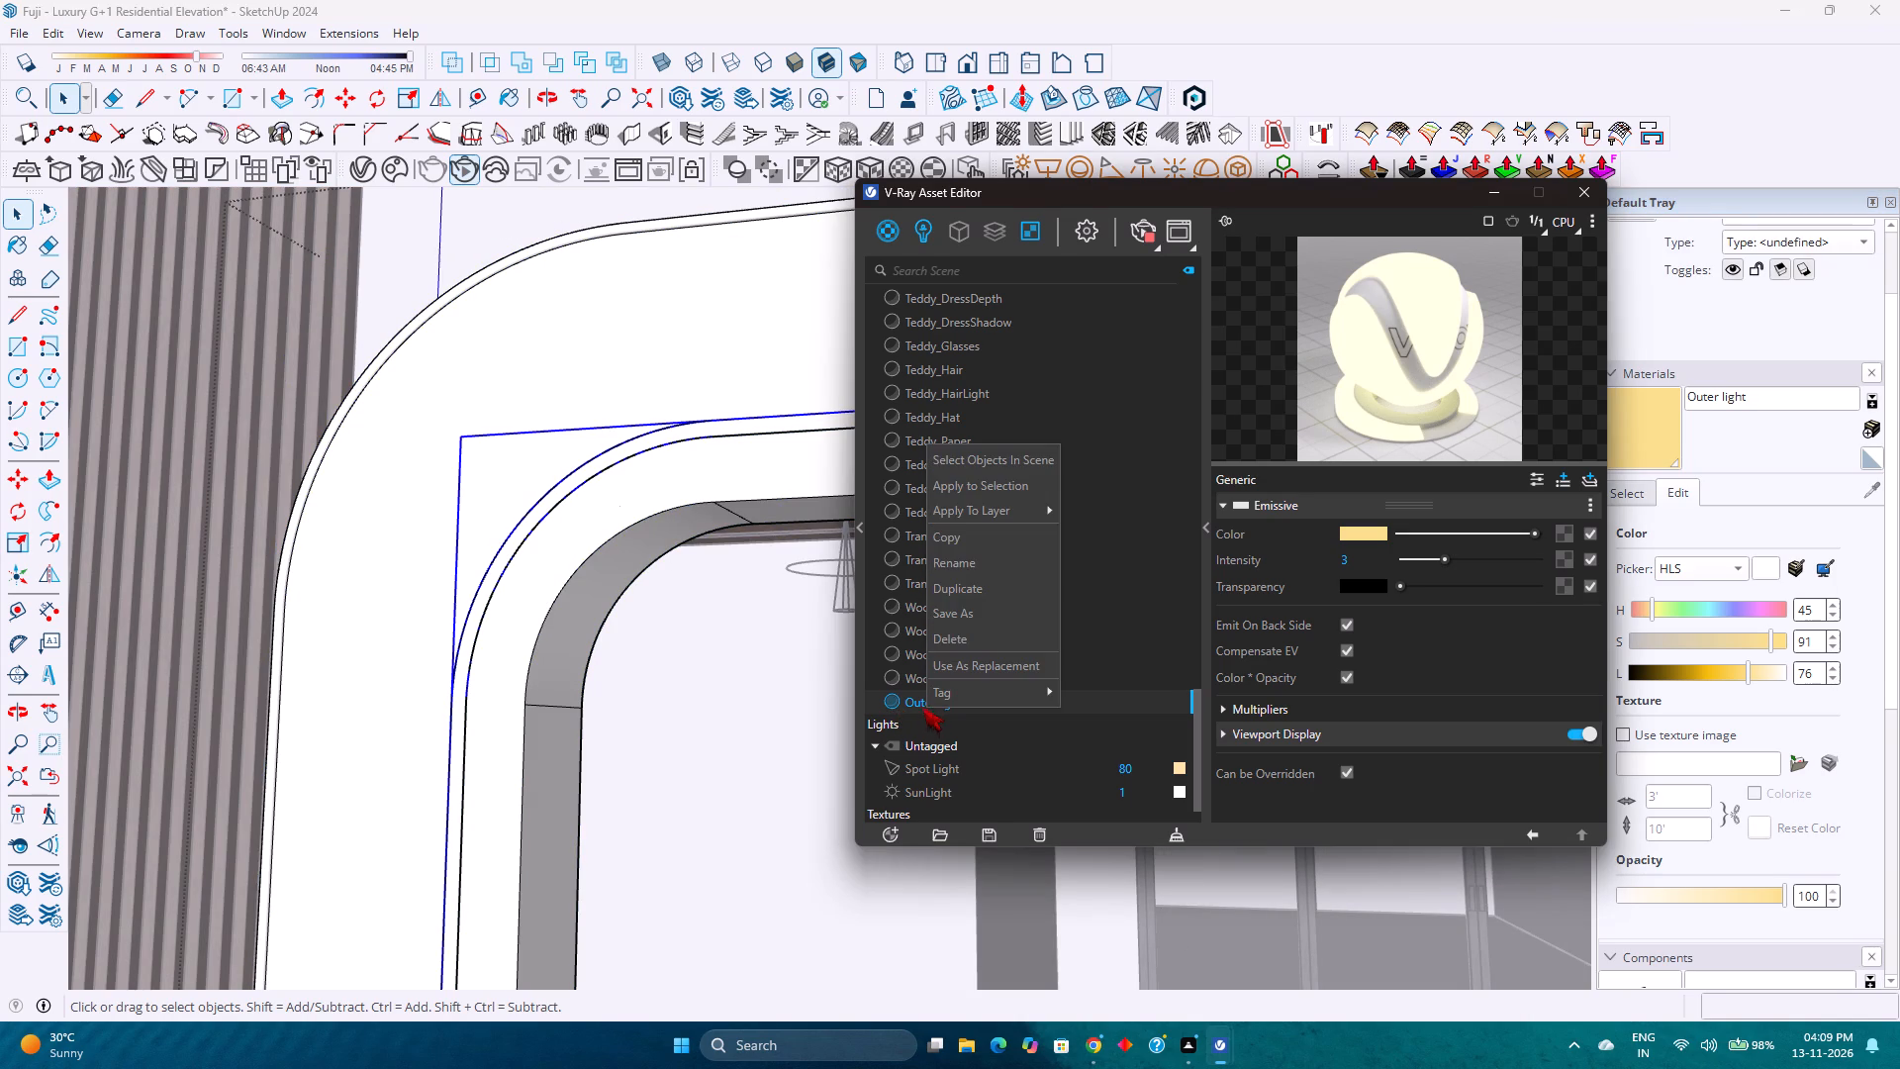
left_click(981, 490)
left_click(982, 490)
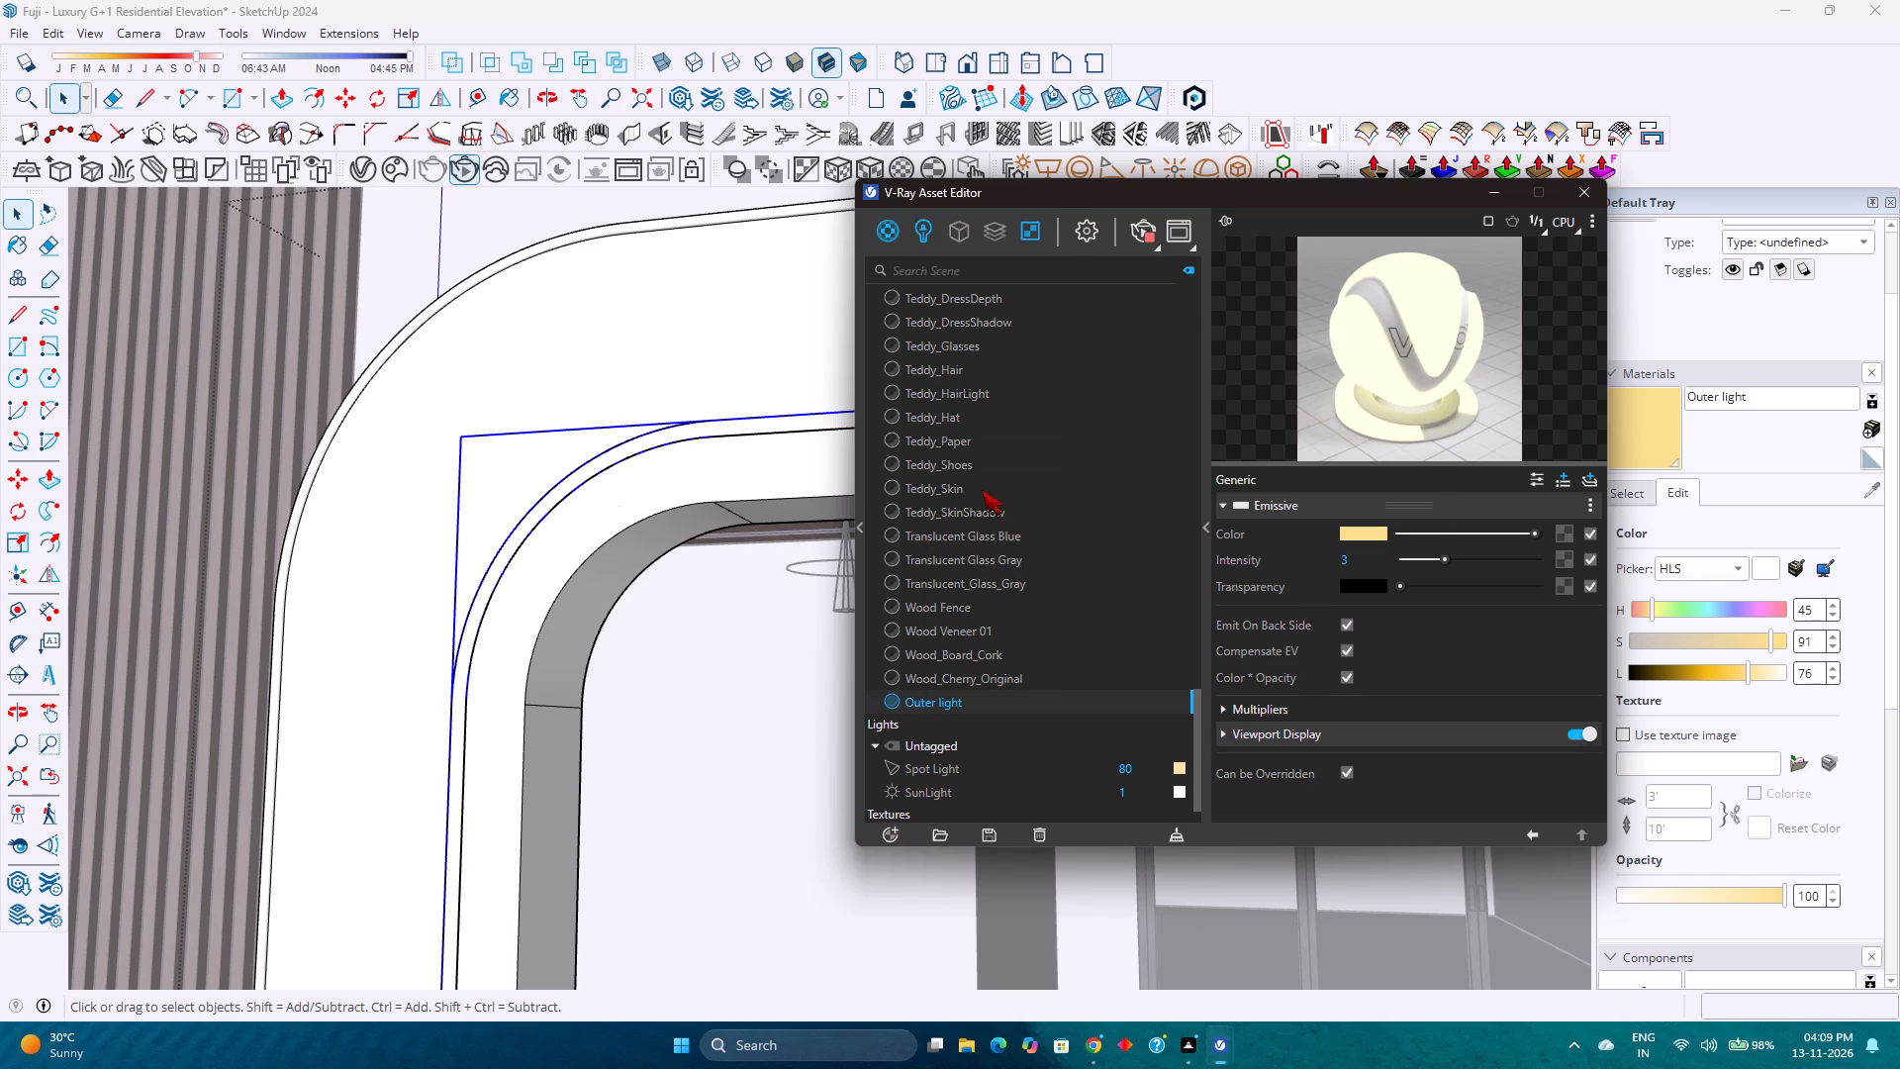
left_click(940, 708)
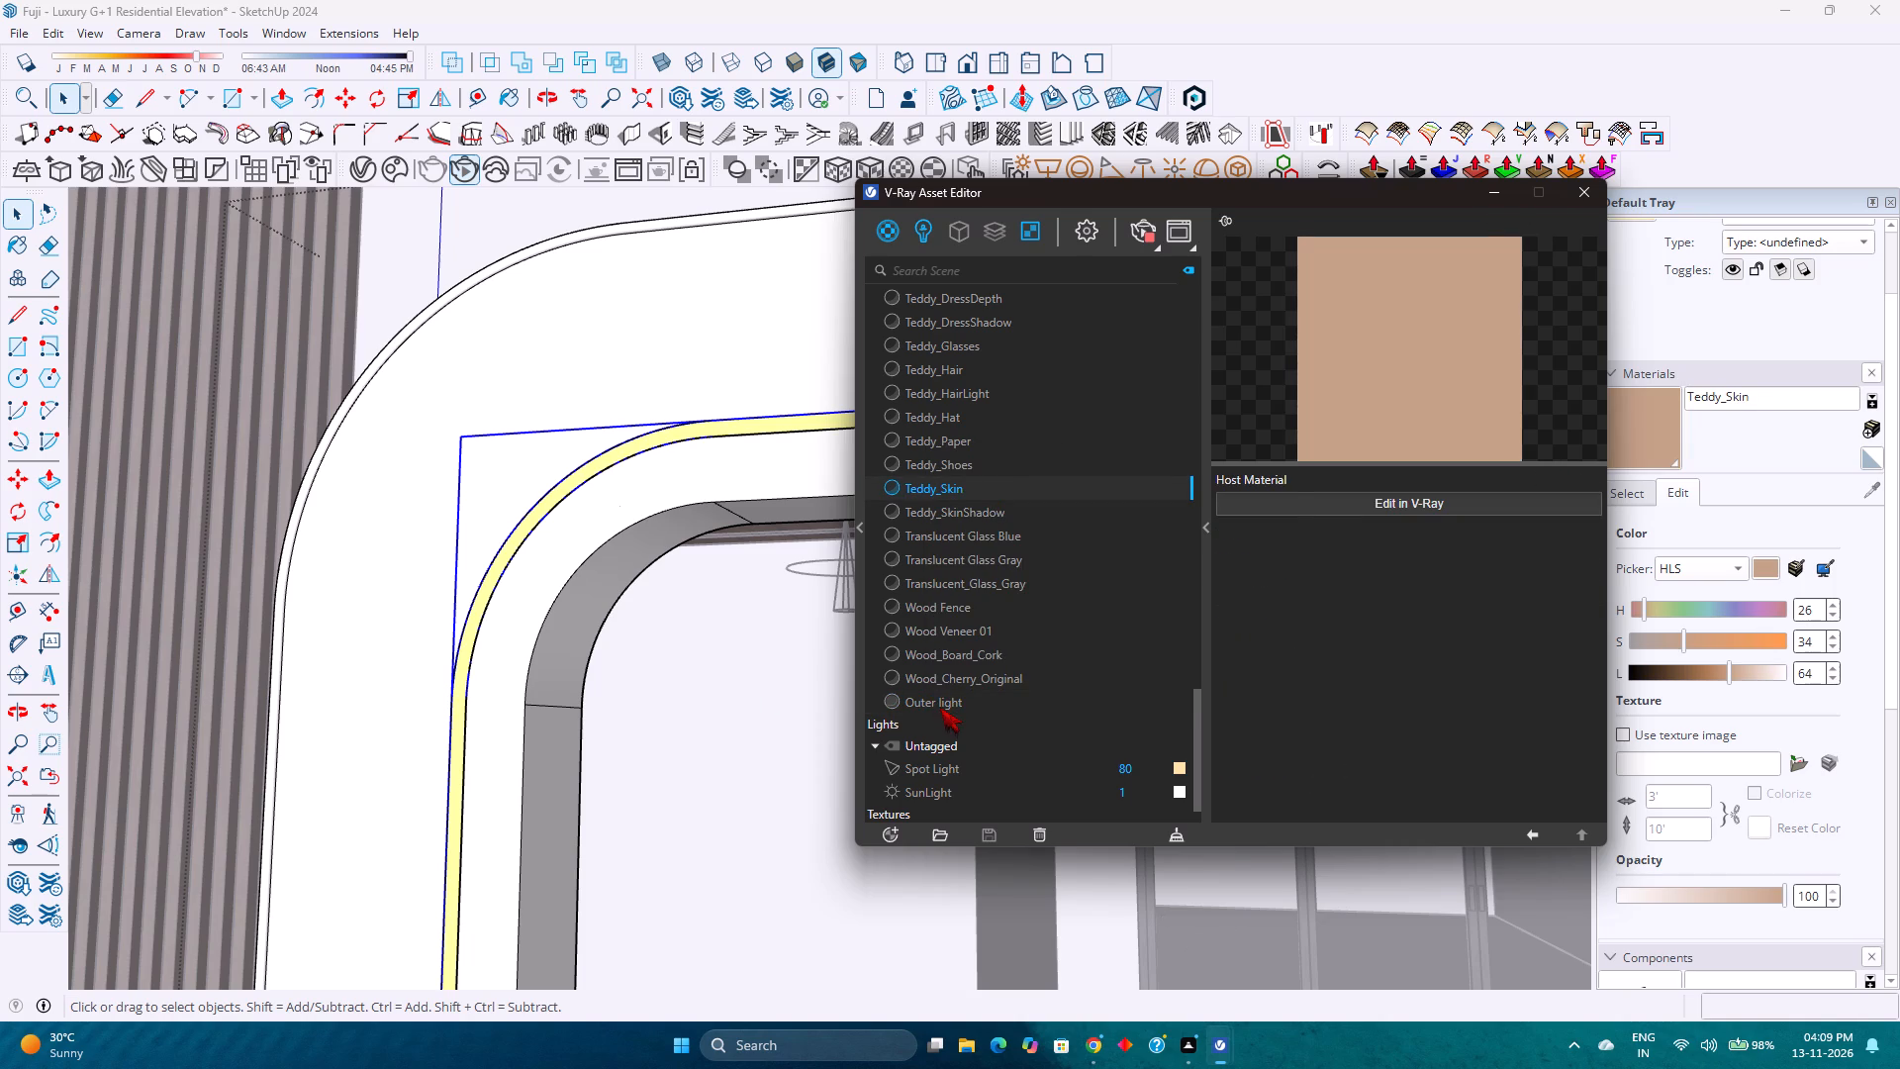
Leave the upper facade strip's group and add a second new Emissive V-Ray material.
scroll(544, 750, "down", 15)
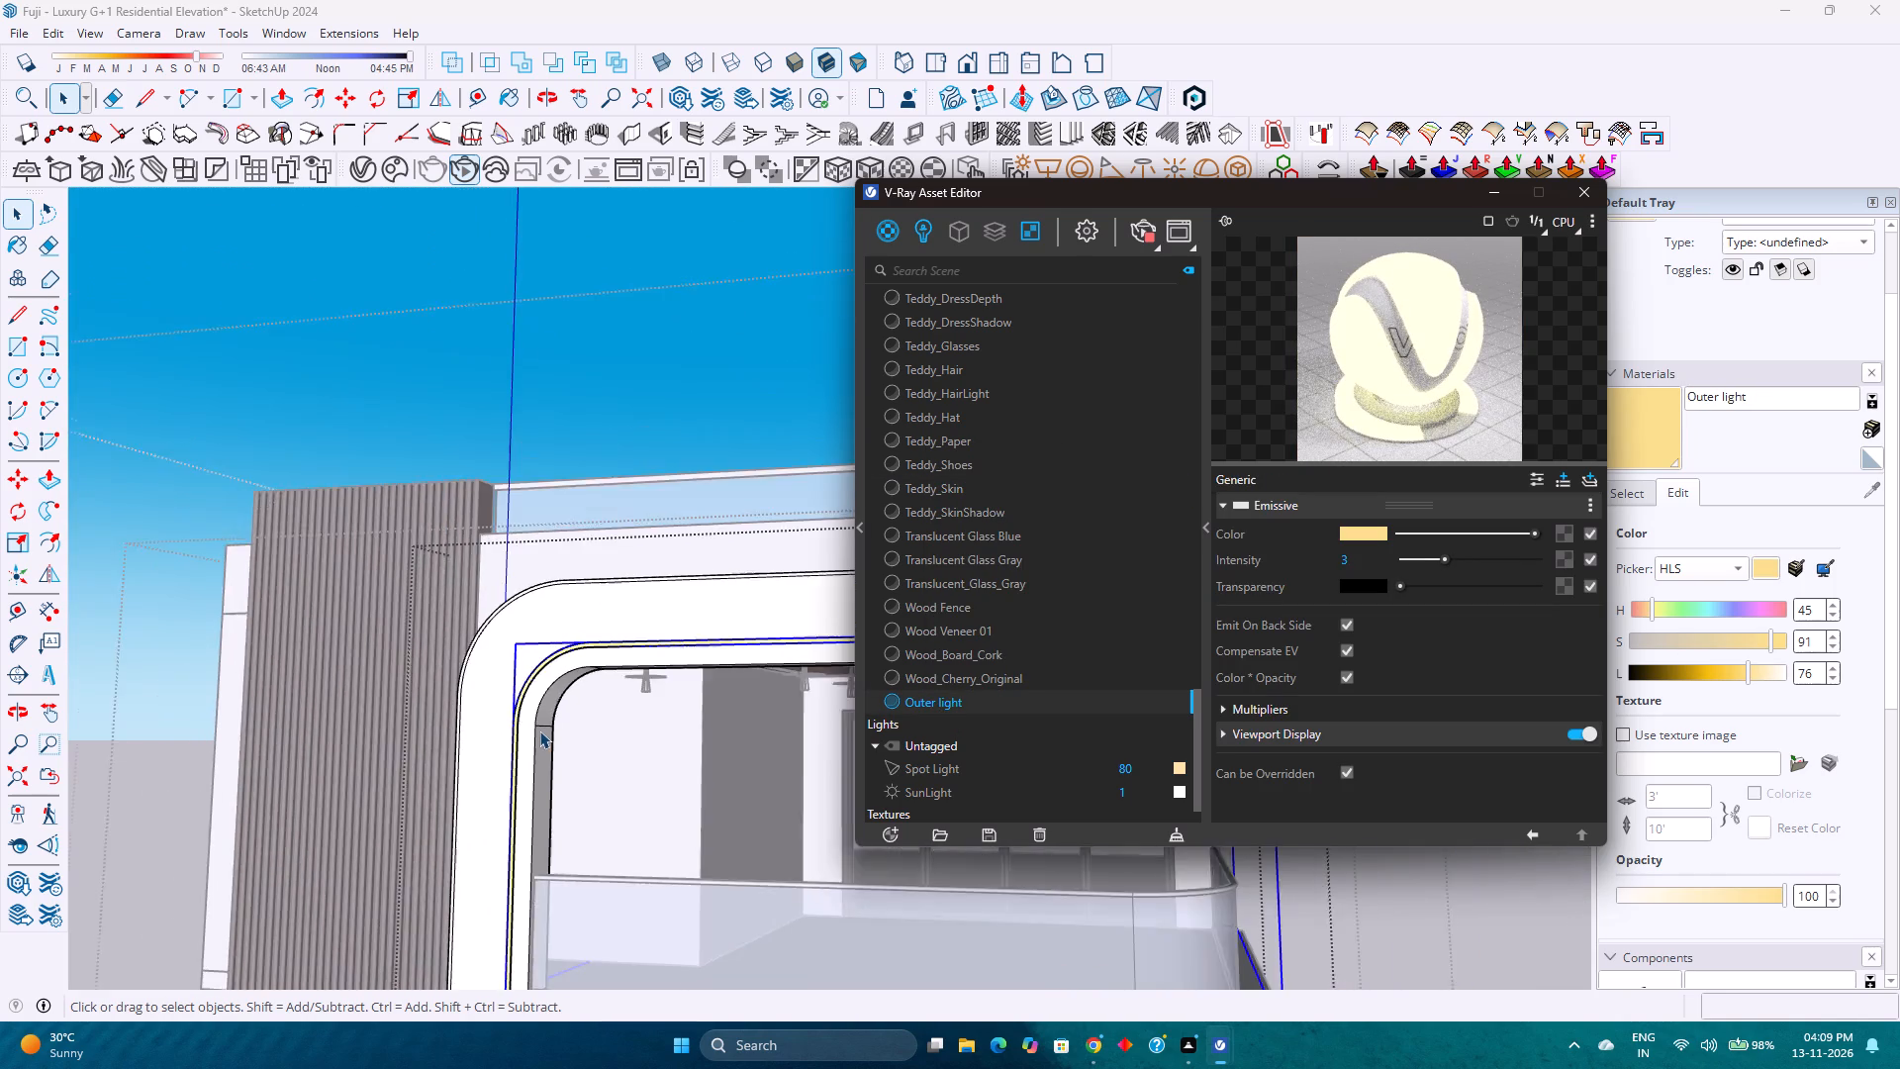
key("Escape")
scroll(540, 726, "down", 8)
middle_click_drag(556, 750, 585, 708)
middle_click(585, 708)
middle_click(585, 708)
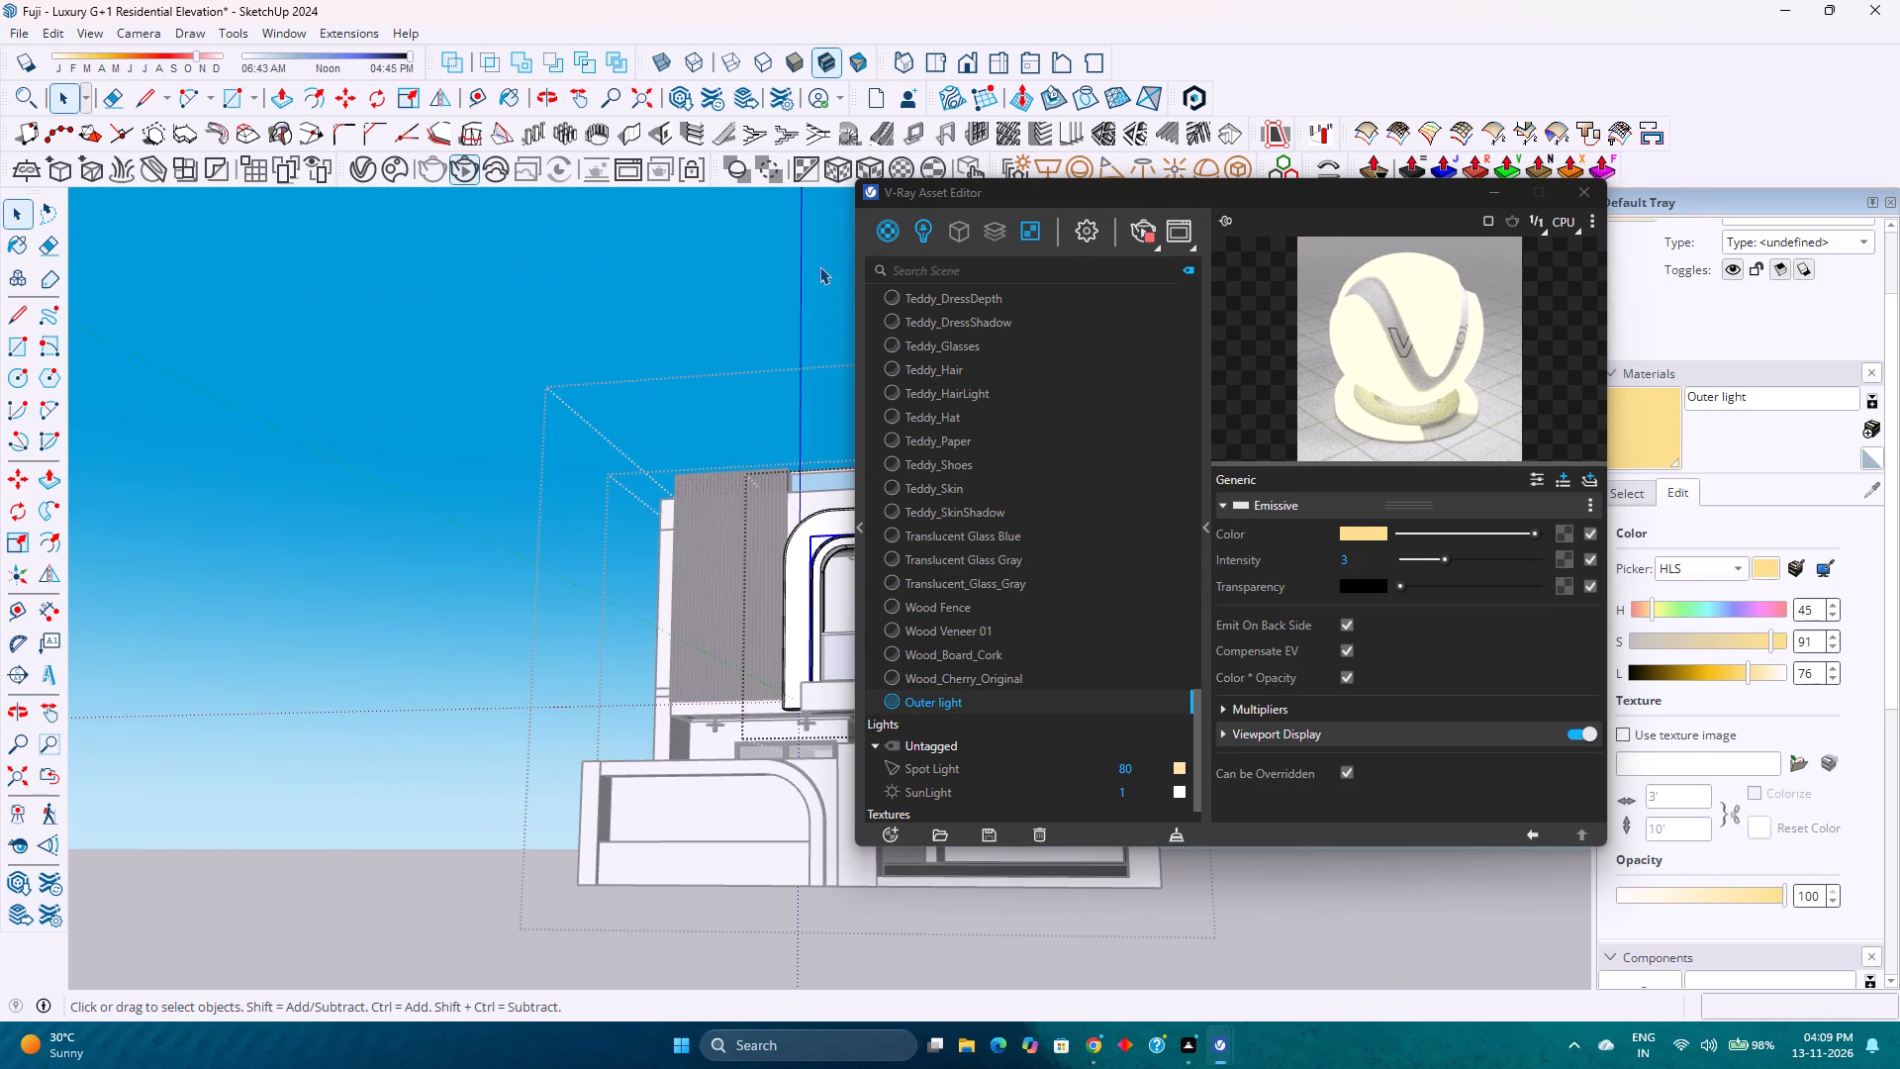
right_click(891, 233)
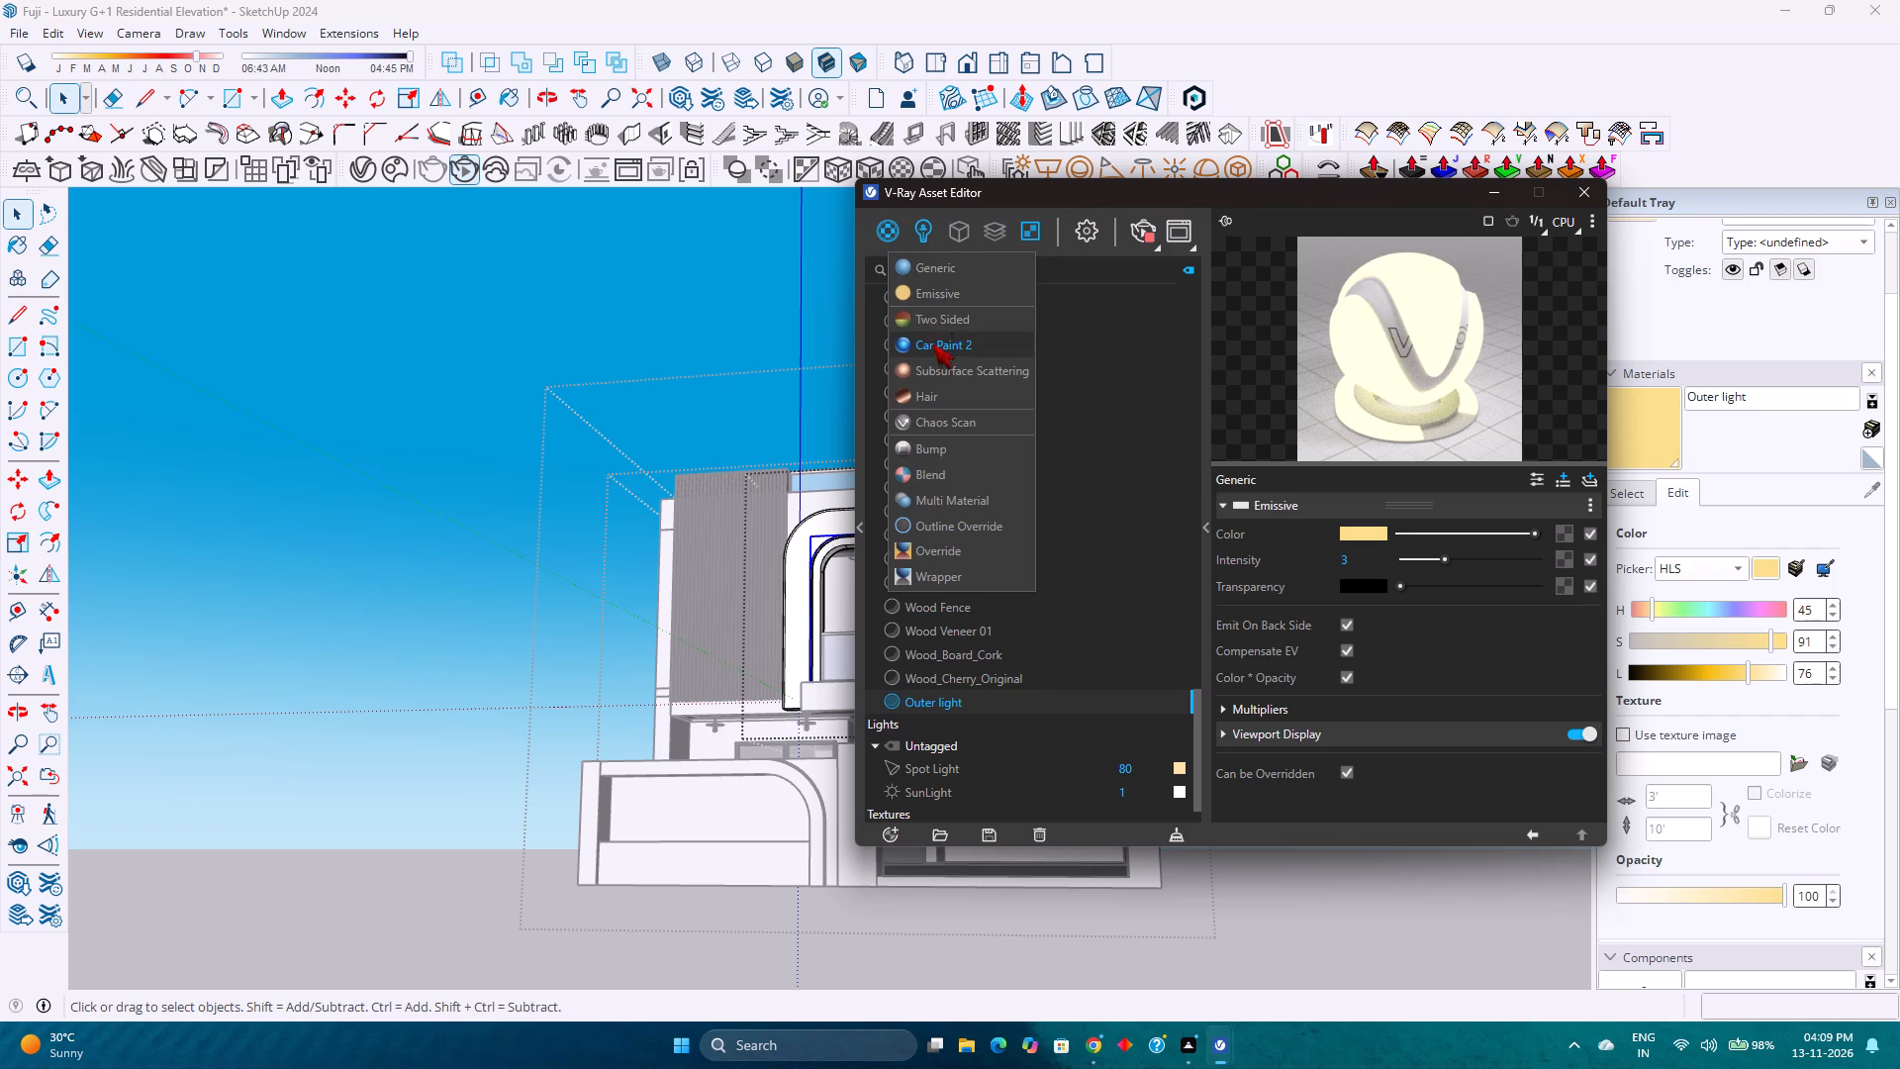
left_click(936, 294)
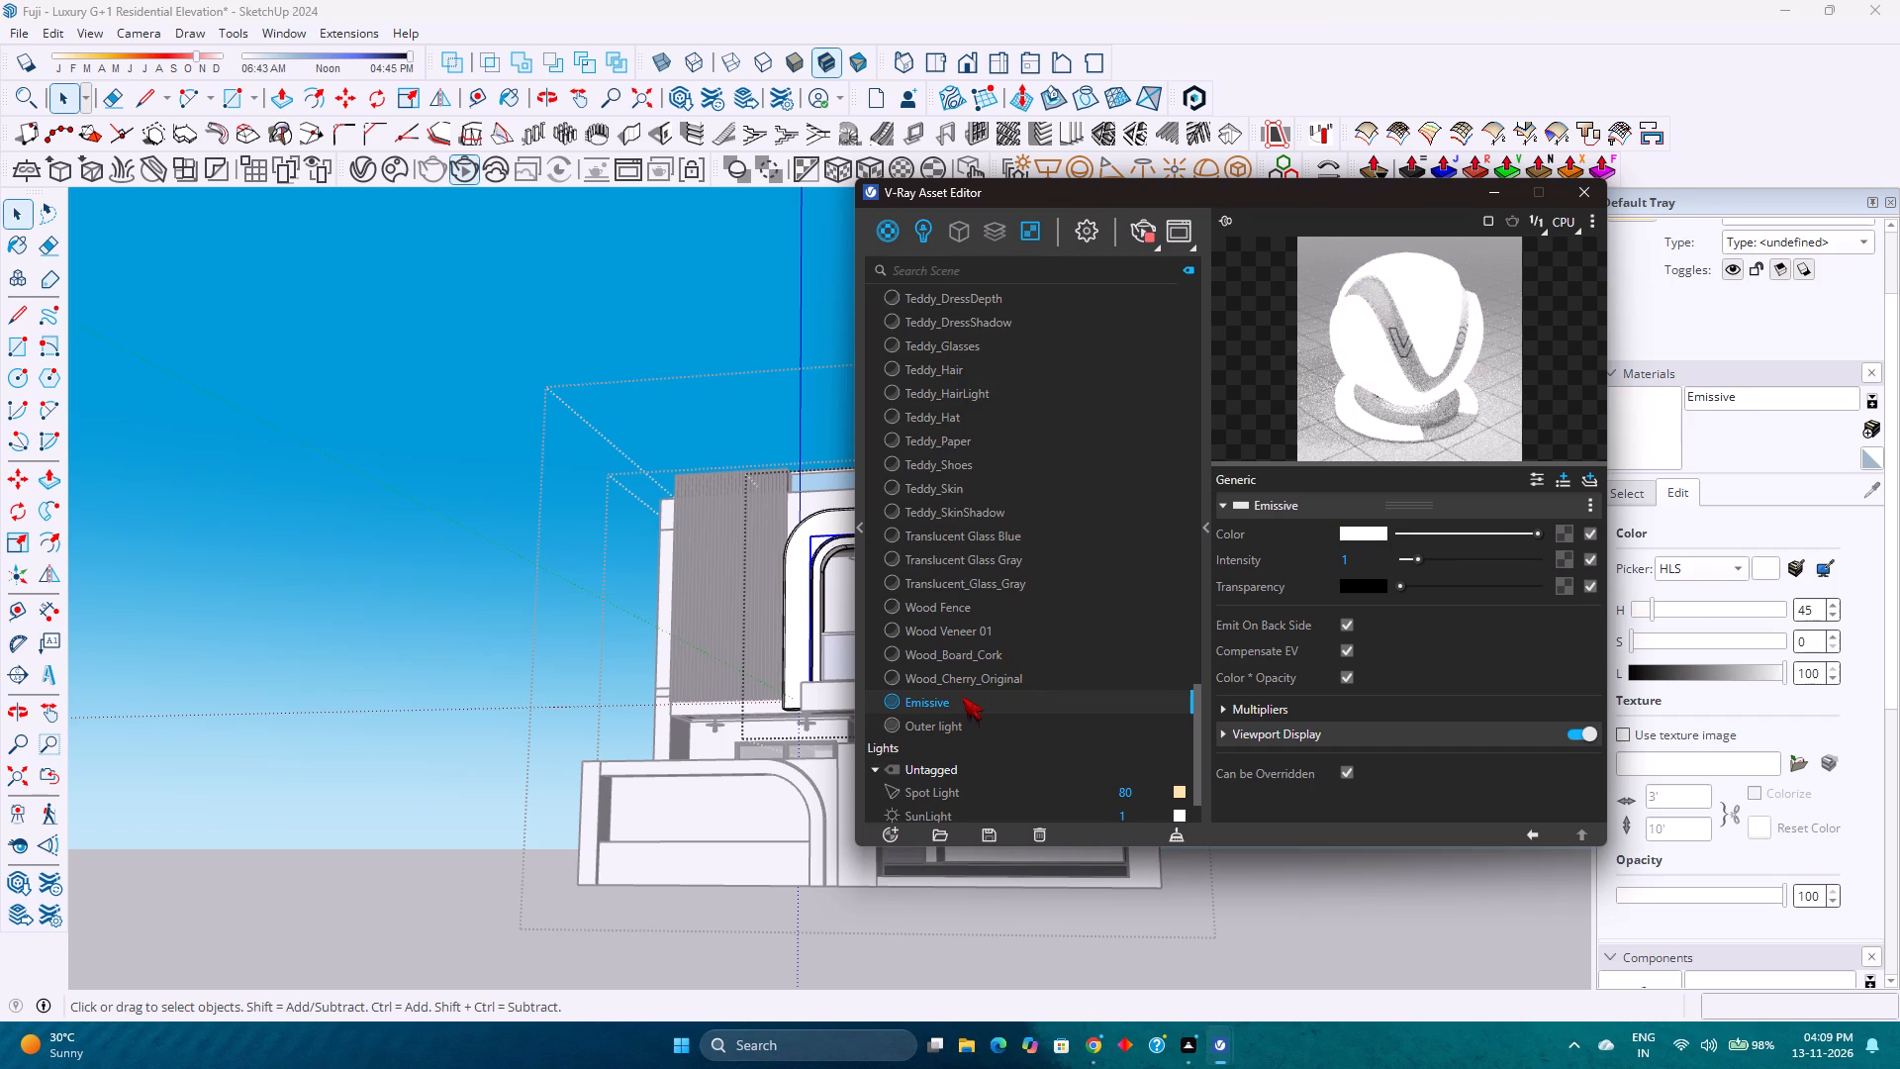
Rename the new Emissive material as False Ceiling light.
right_click(961, 696)
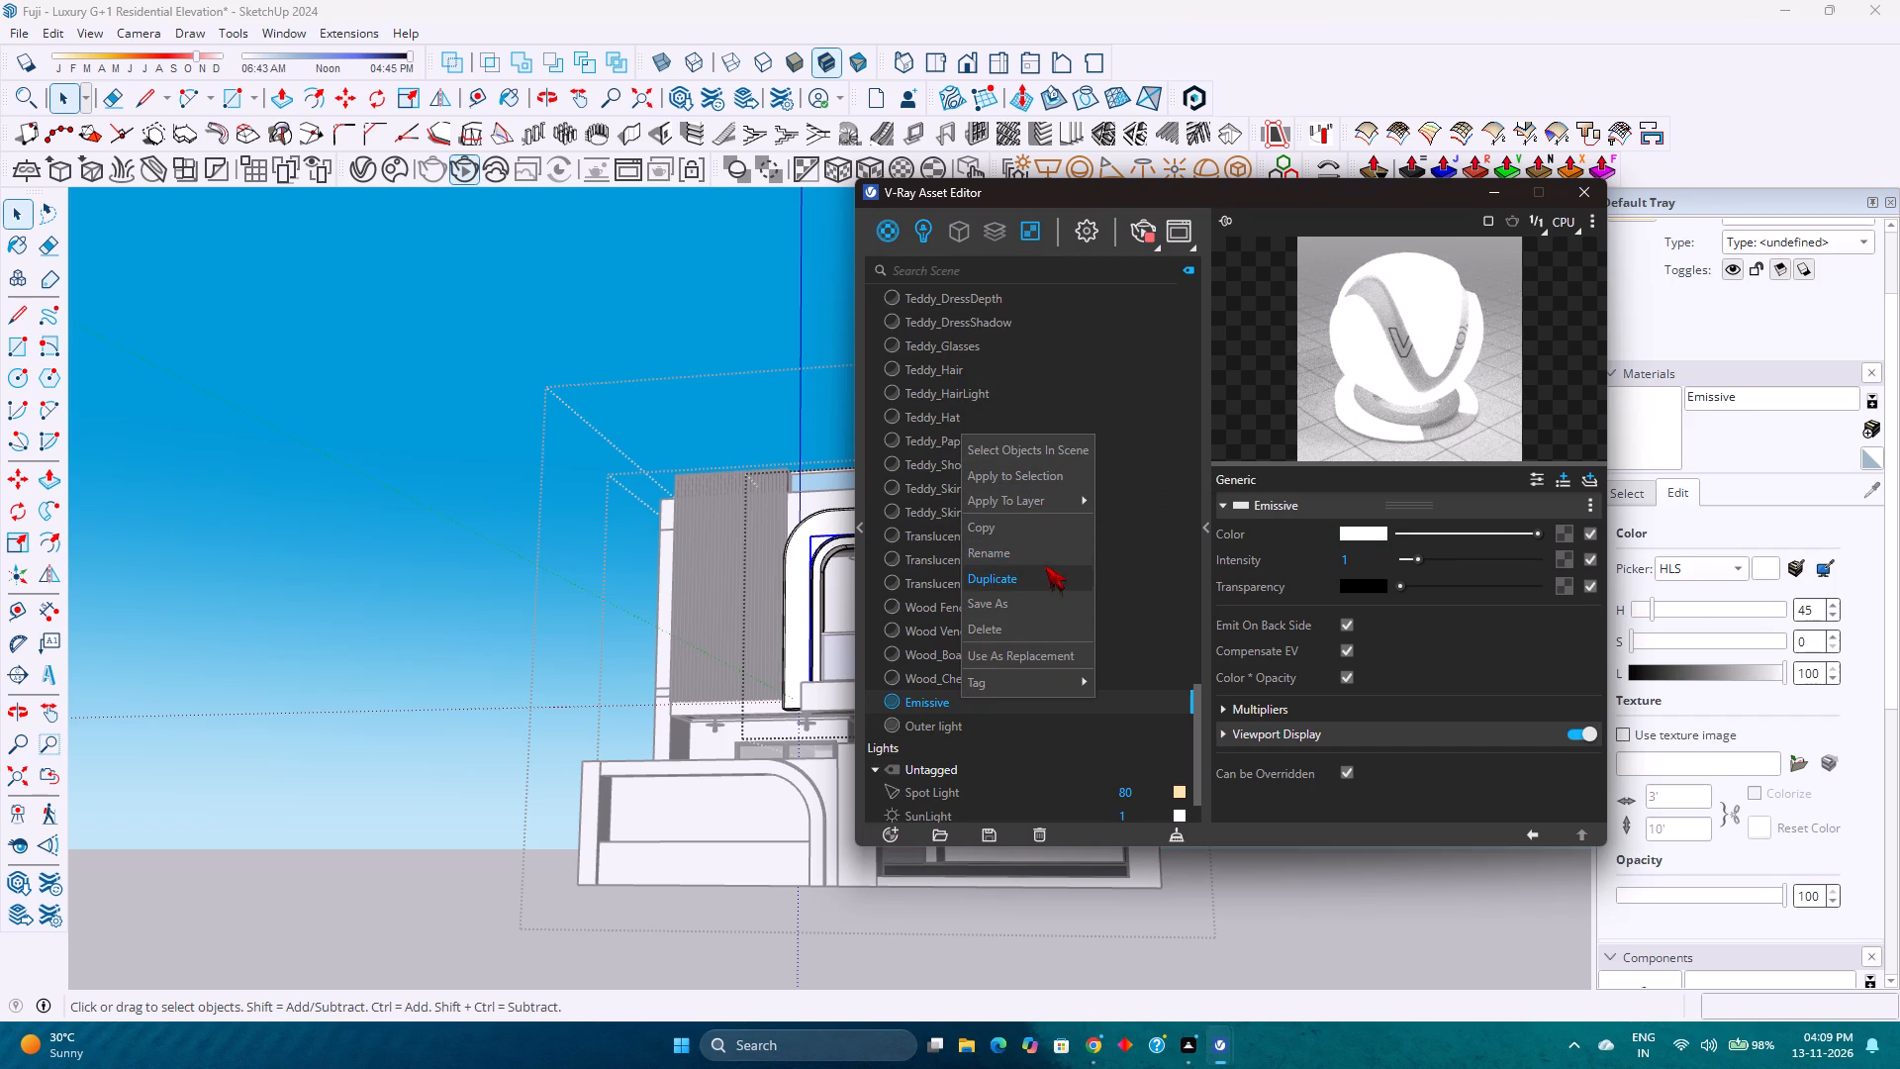
left_click(1042, 549)
key("BackSpace")
key("BackSpace")
key("BackSpace")
key("BackSpace")
key("BackSpace")
key("BackSpace")
key("BackSpace")
key("BackSpace")
key("BackSpace")
key("BackSpace")
key("BackSpace")
key("BackSpace")
key("BackSpace")
key("BackSpace")
key("BackSpace")
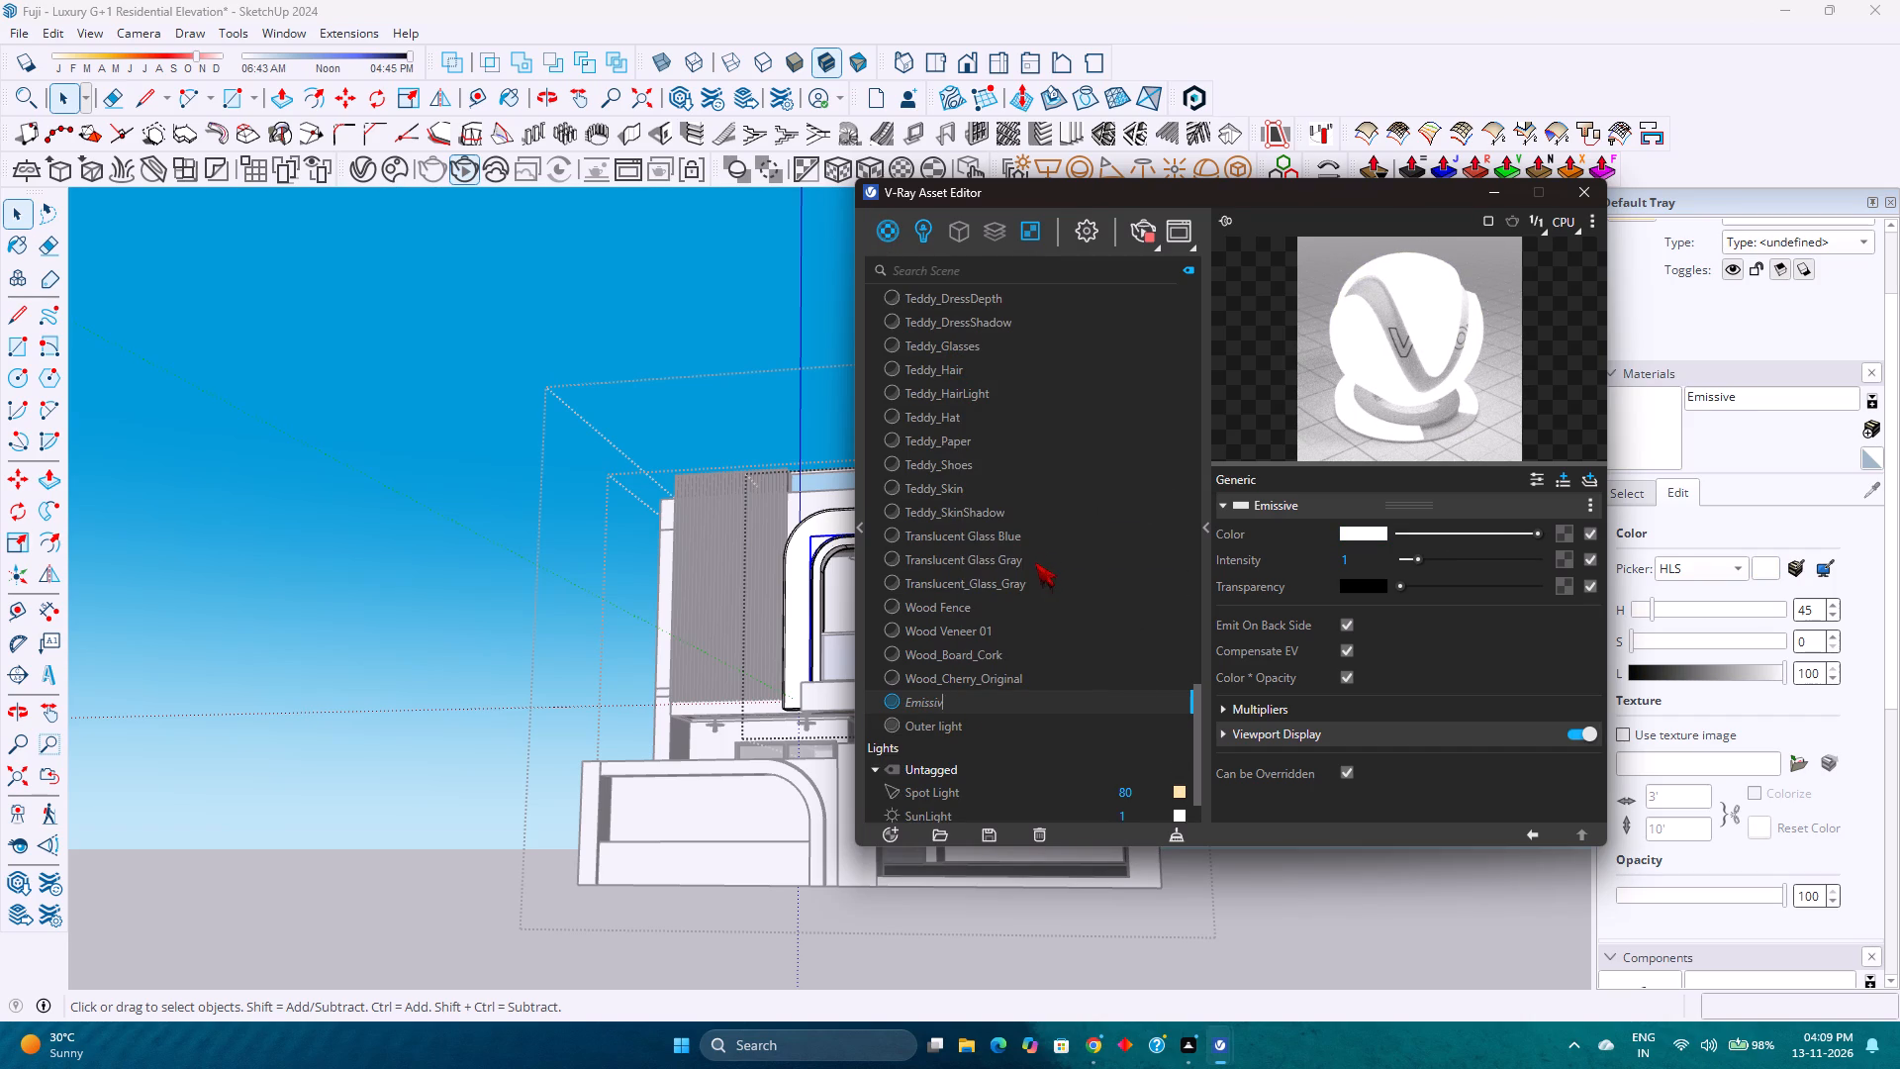
key("shift+f")
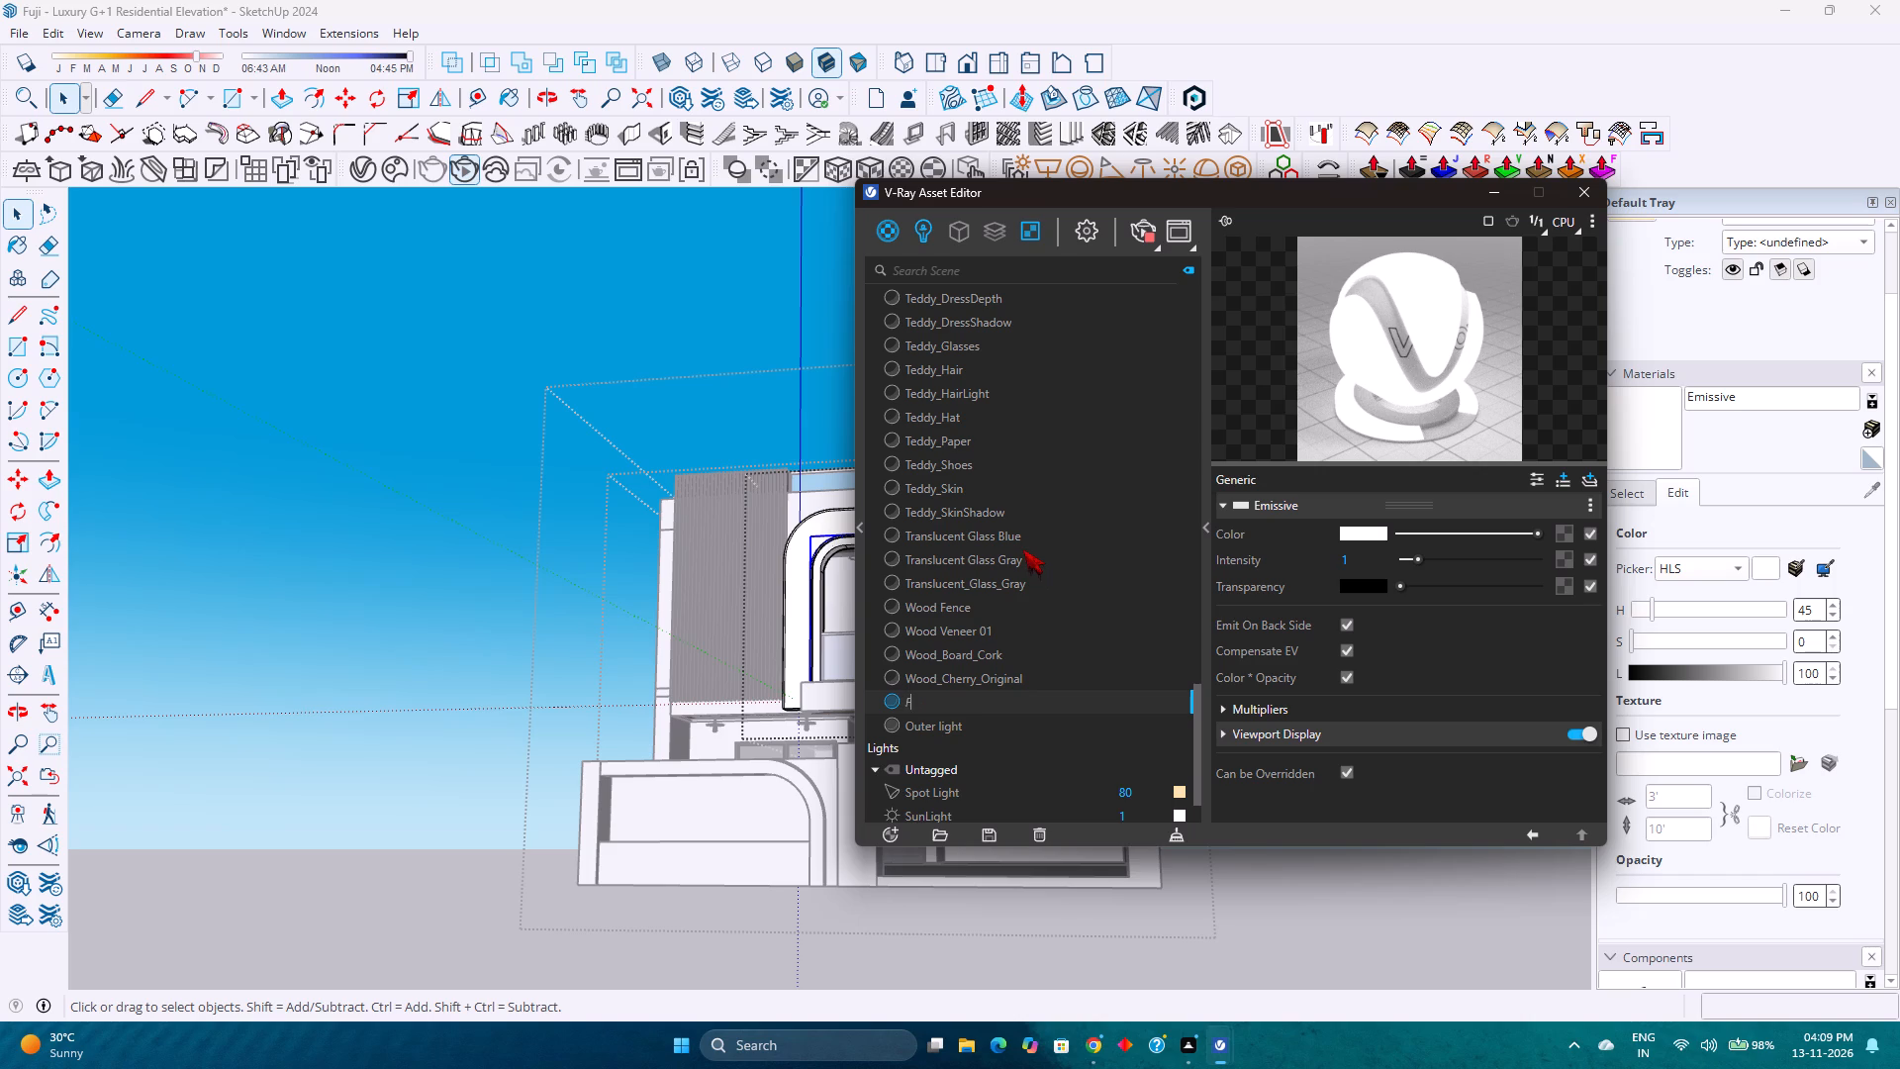
type("al")
type("se Ceiliung")
right_click(1023, 552)
left_click(955, 699)
right_click(955, 699)
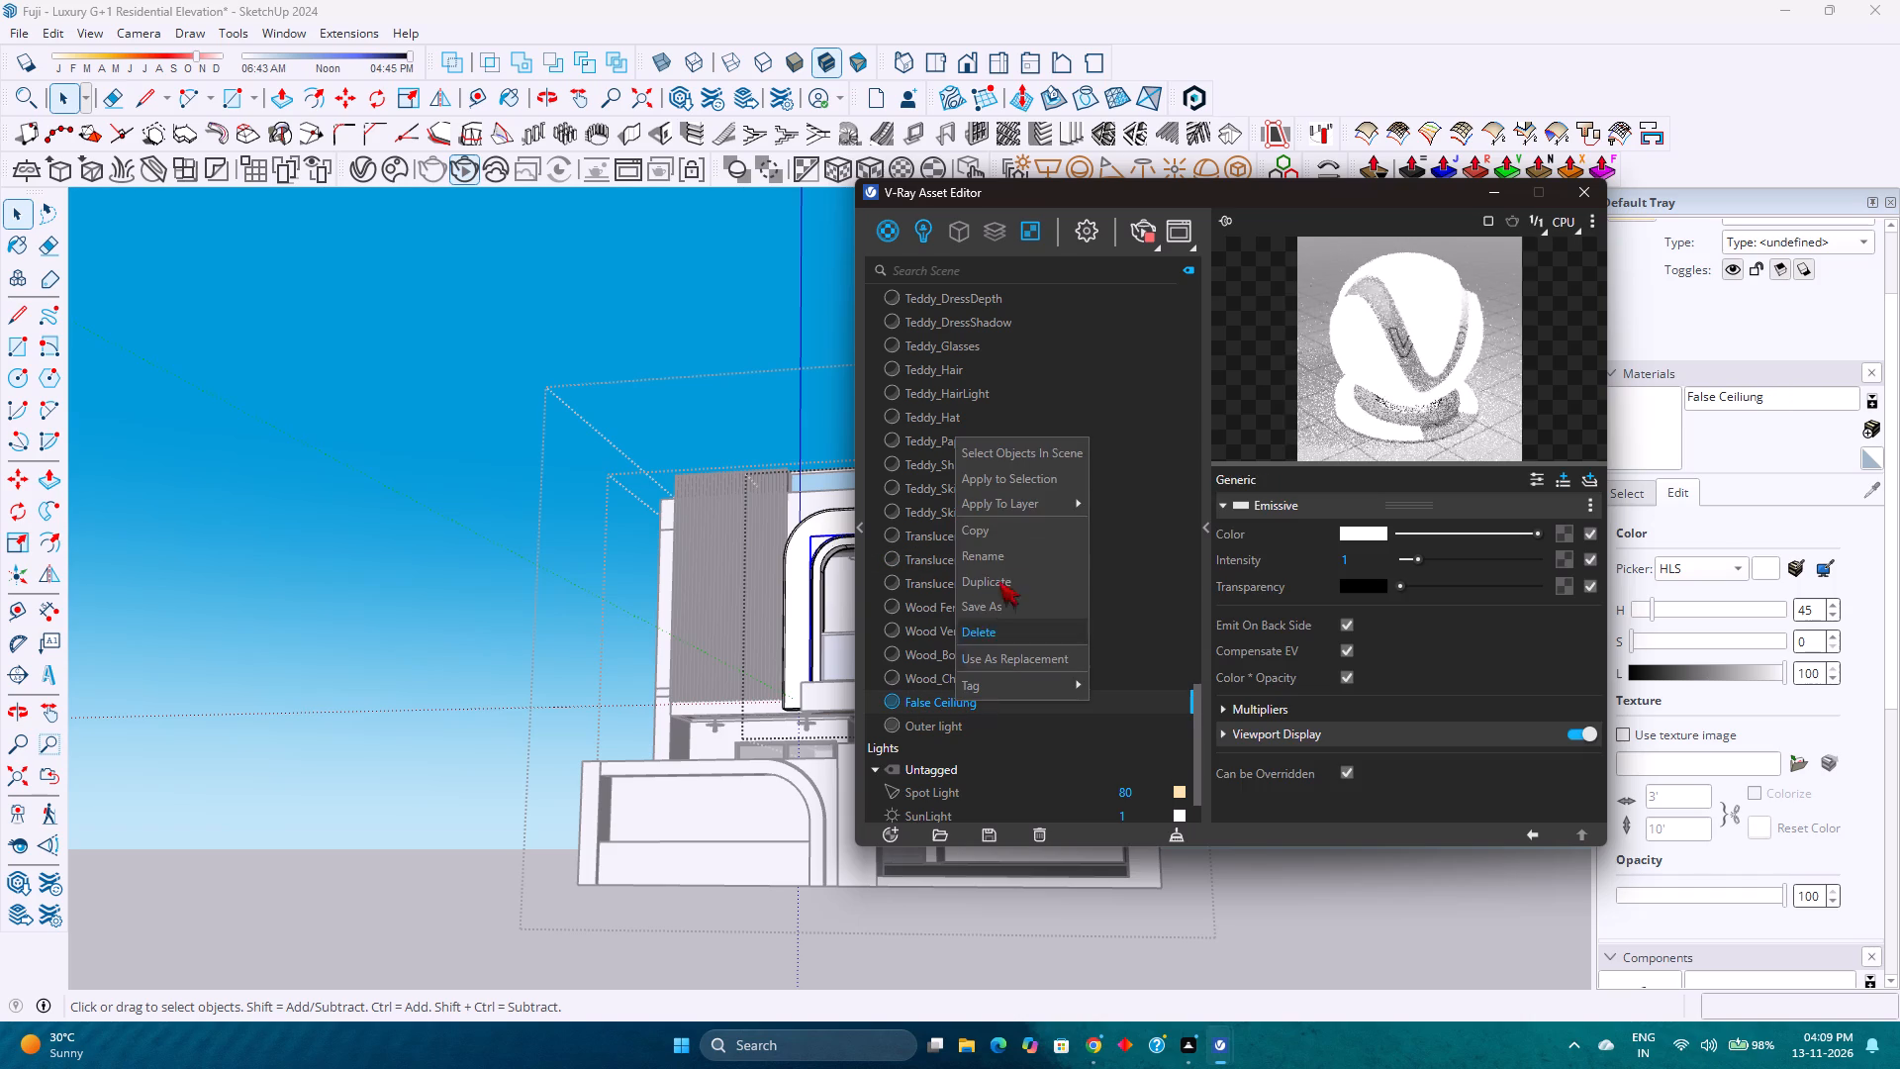
left_click(1000, 558)
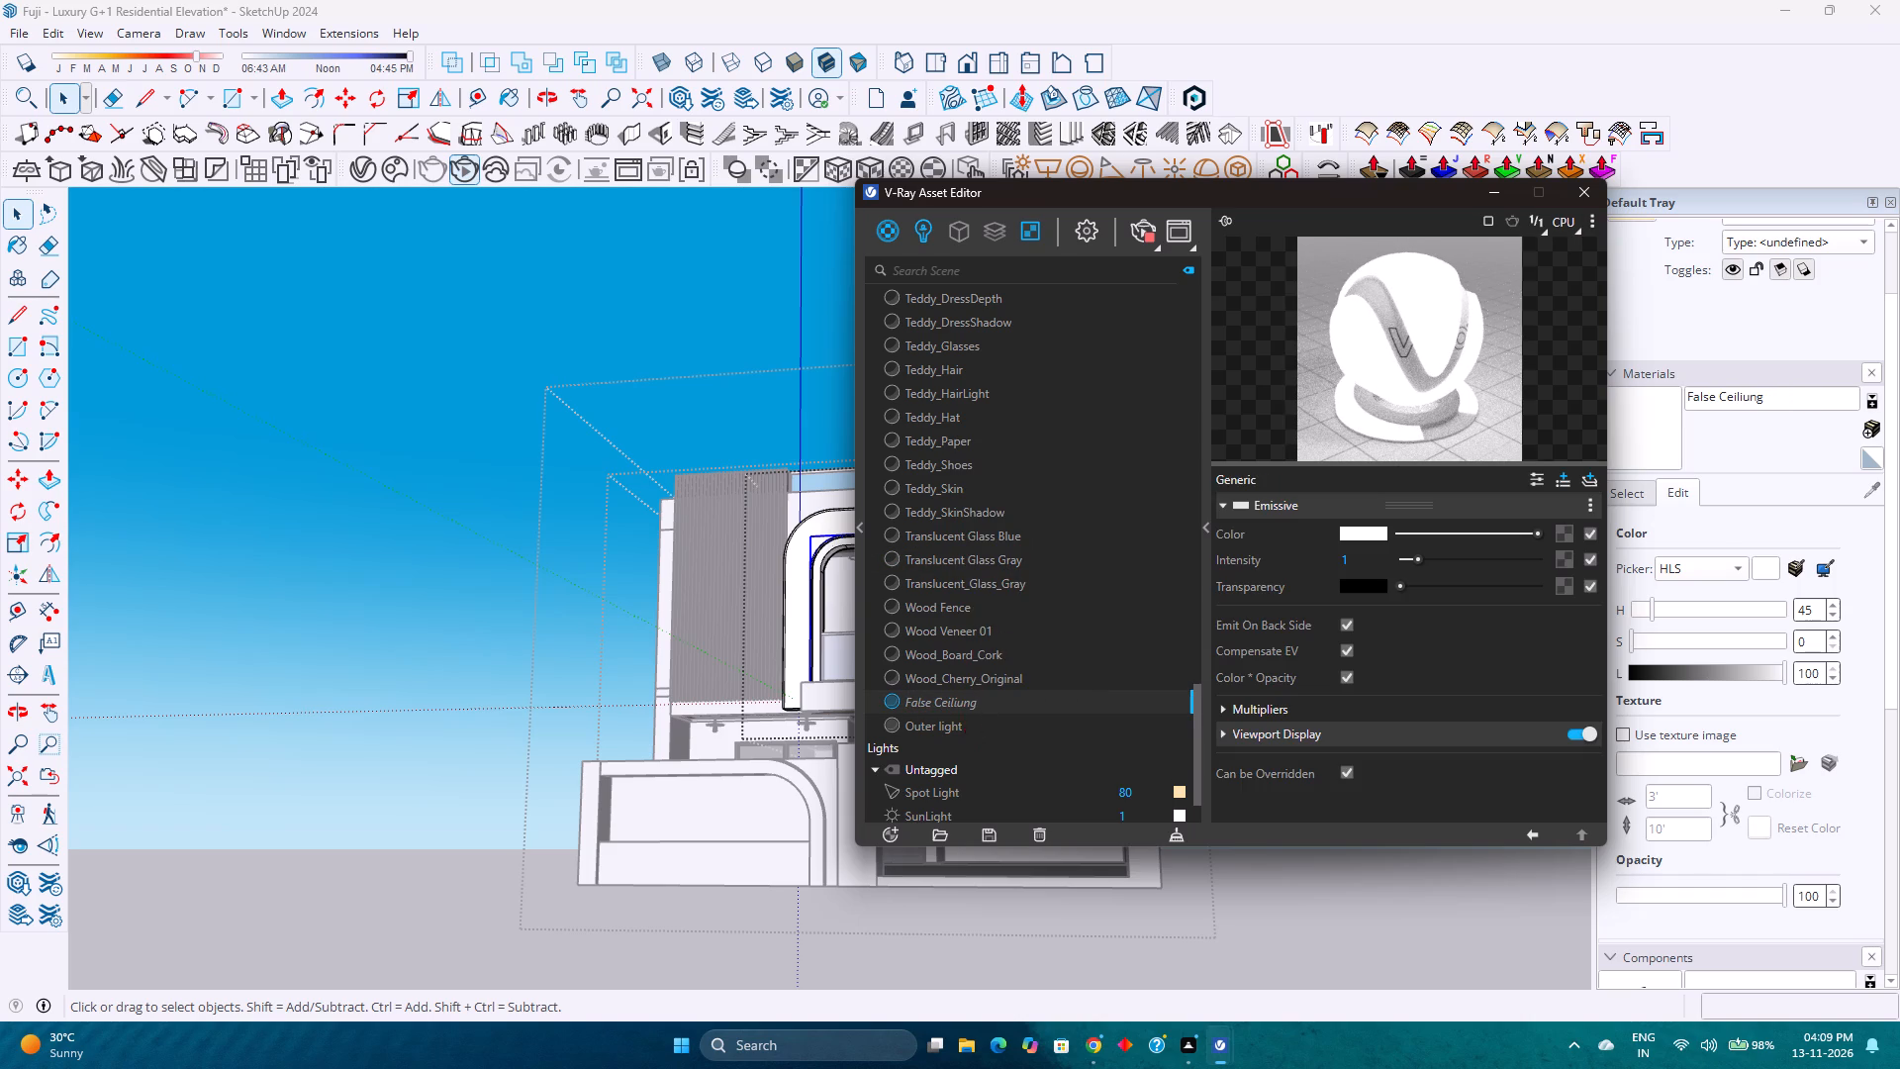
left_click(962, 704)
key("BackSpace")
key("Right")
key("Right")
key("Right")
key("space")
type("light")
key("Return")
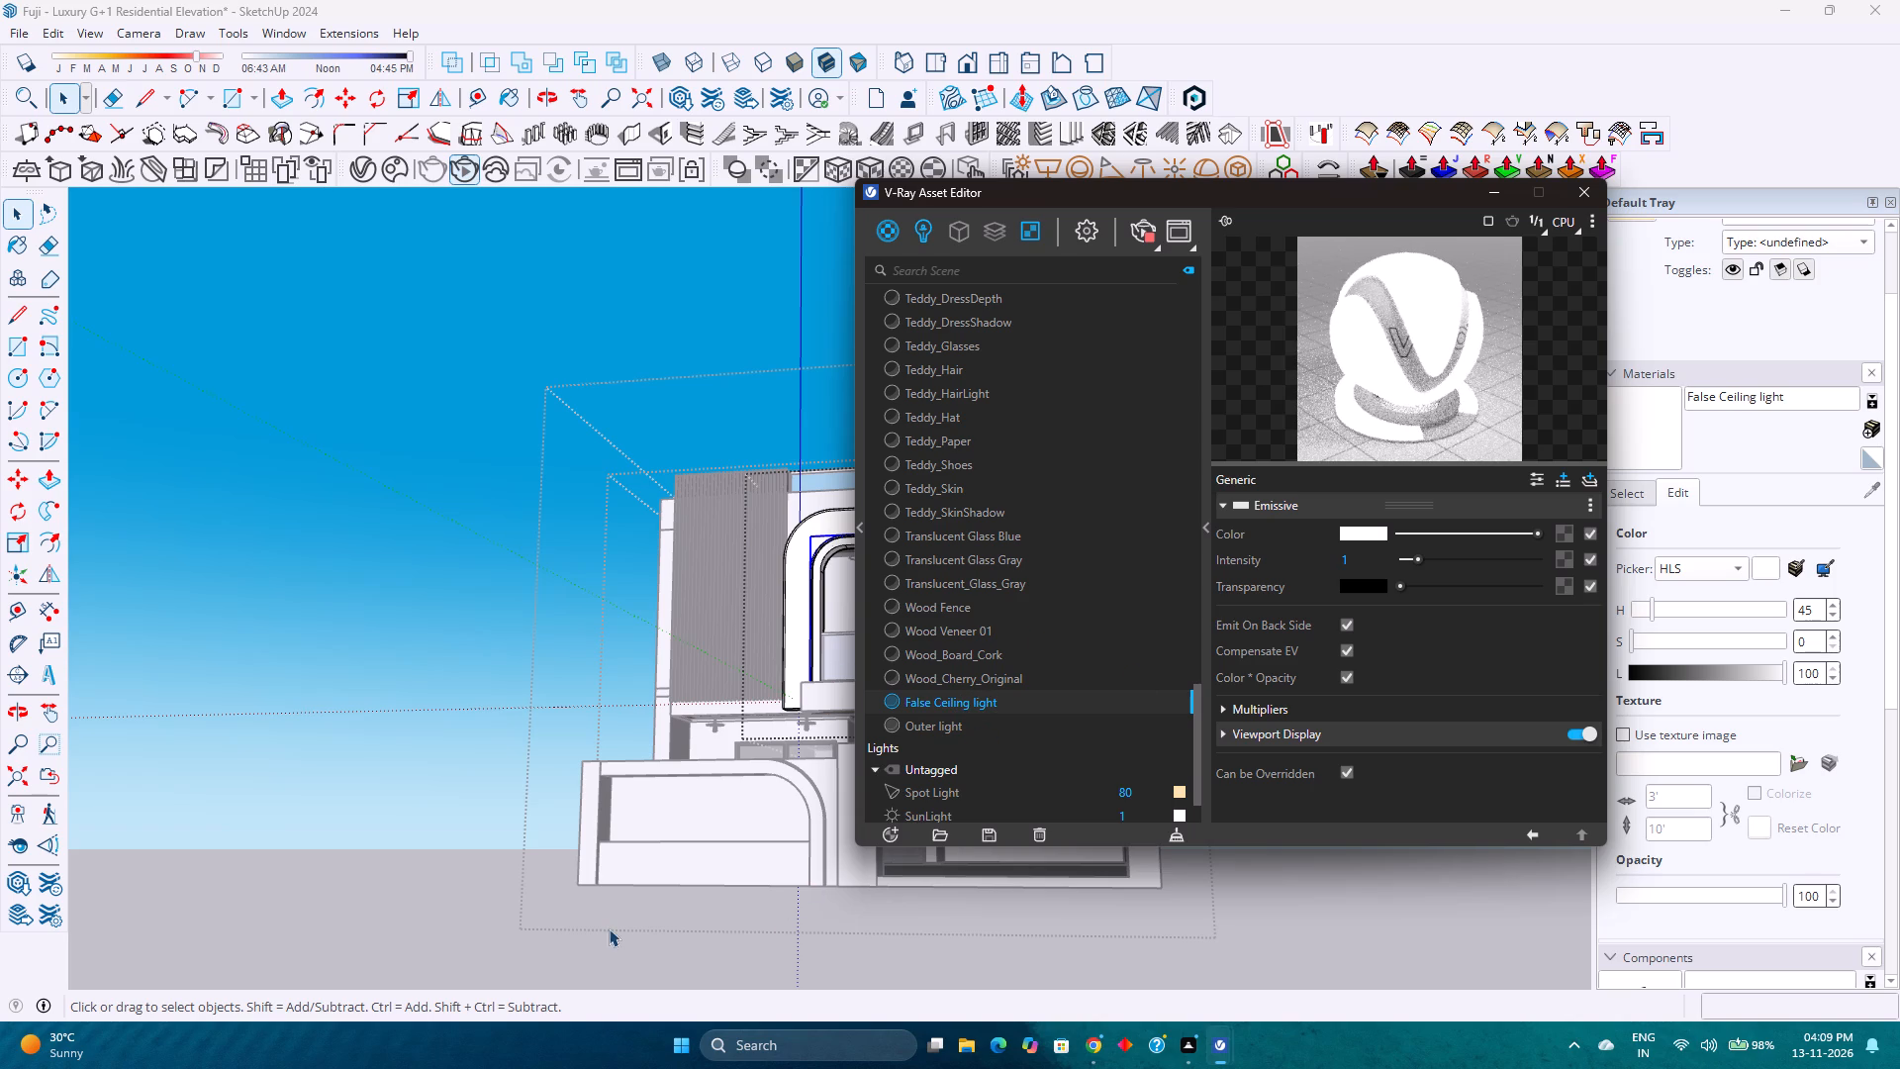
Set the False Ceiling light material's colour to warm pale yellow, R 0.991, G 0.876, B 0.561.
left_click(609, 928)
scroll(708, 788, "up", 3)
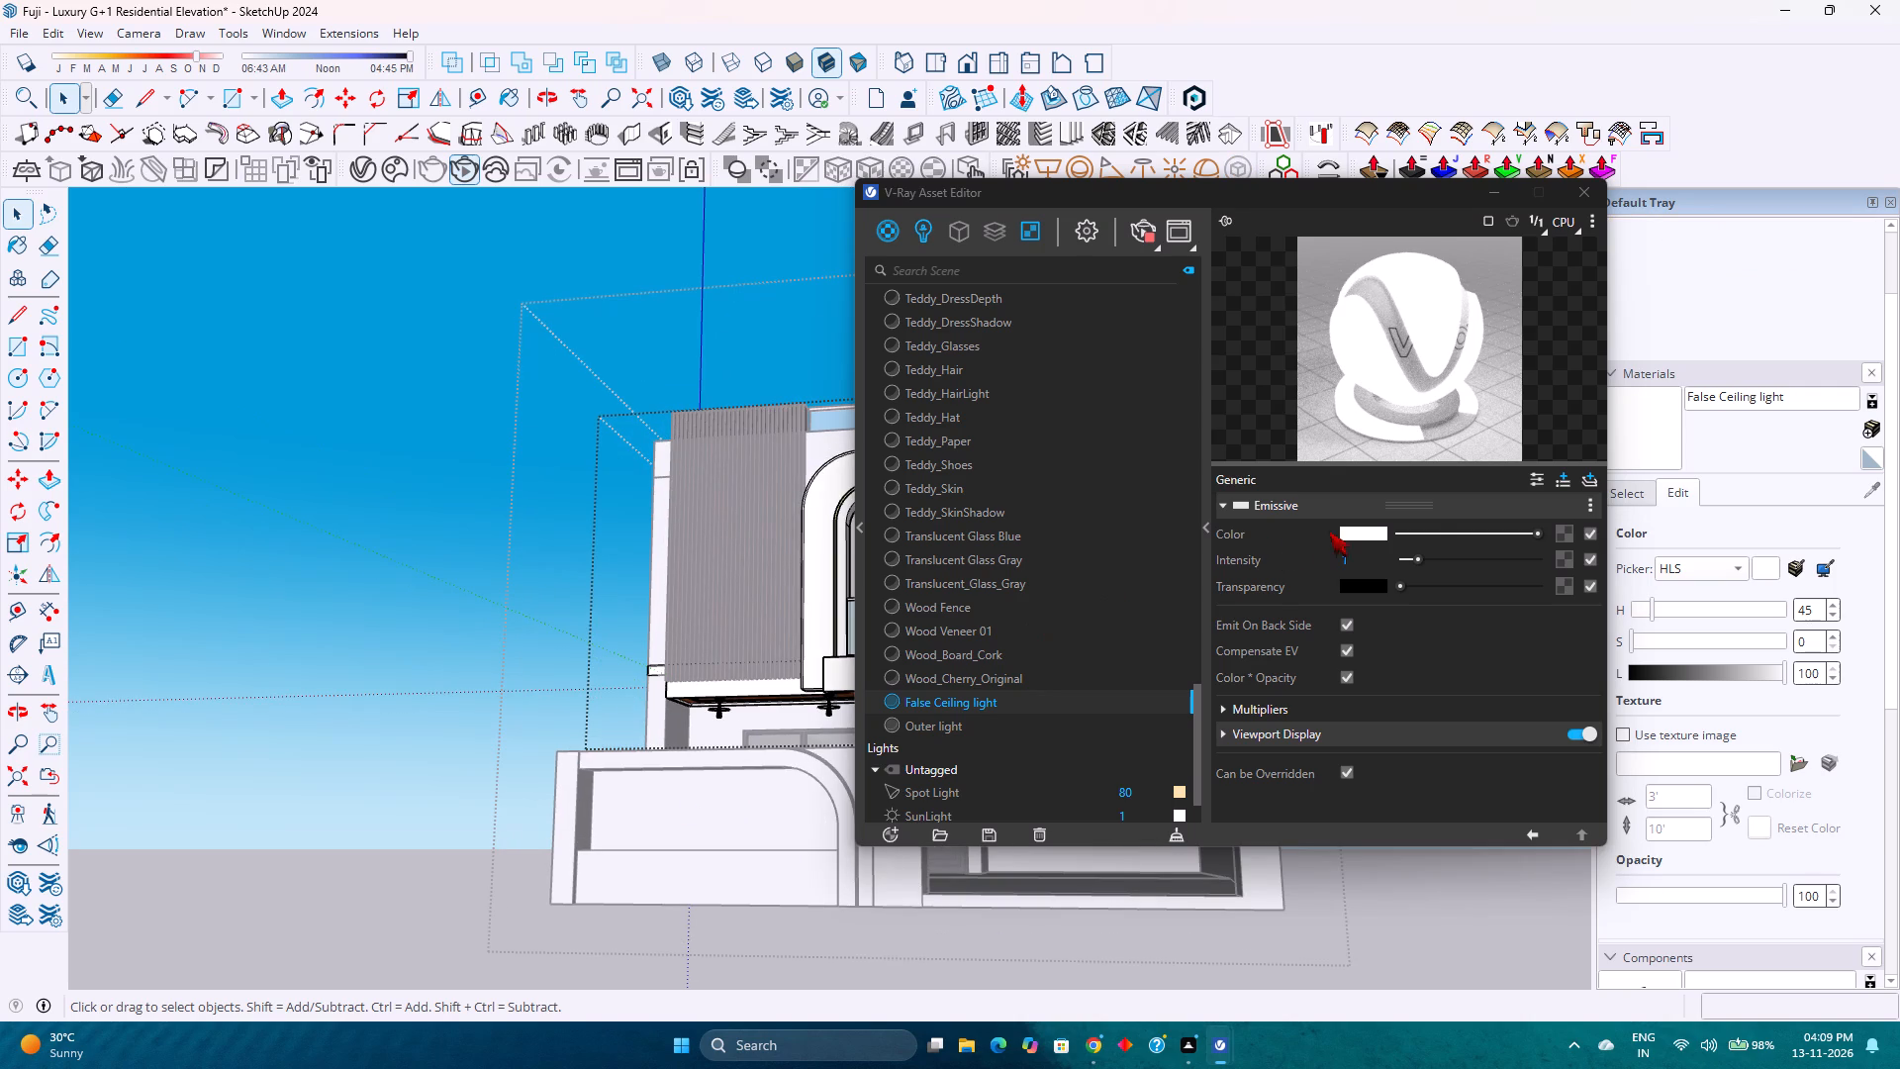
left_click(1350, 533)
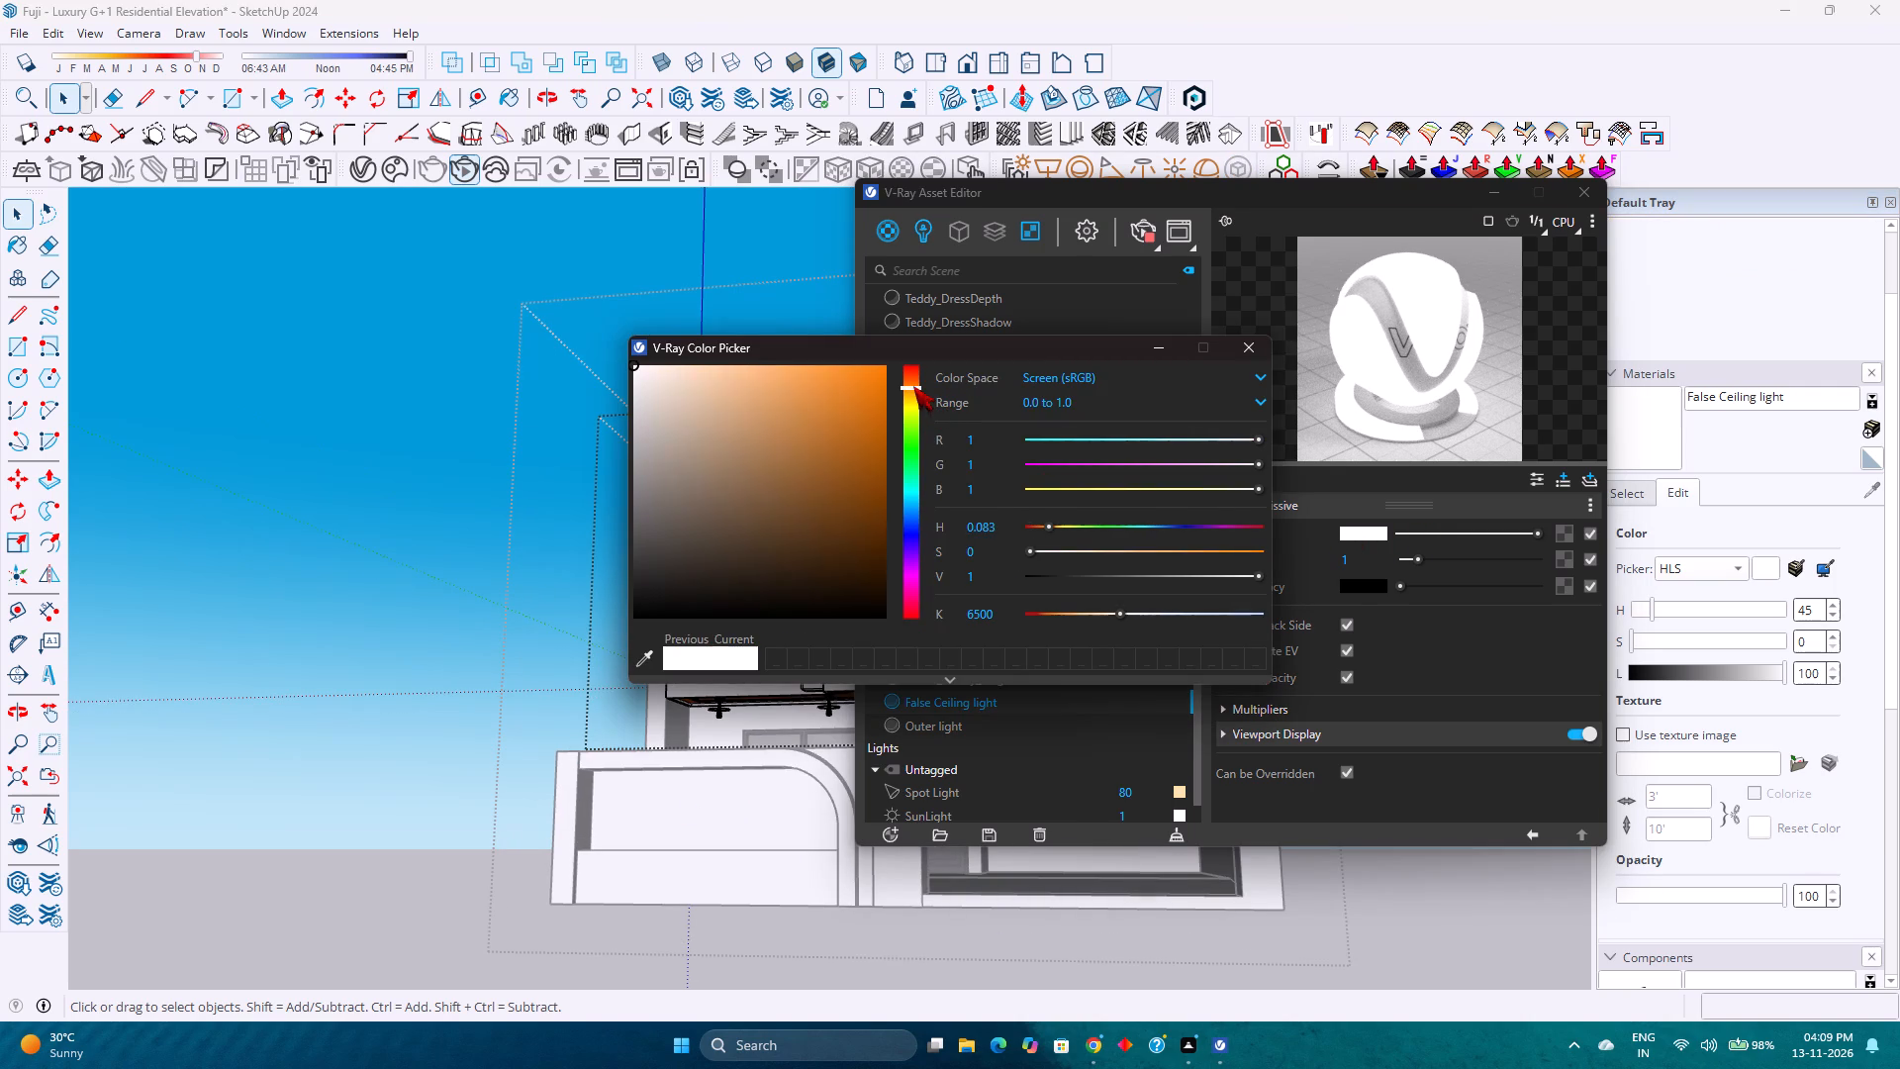
left_click(913, 386)
double_click(912, 395)
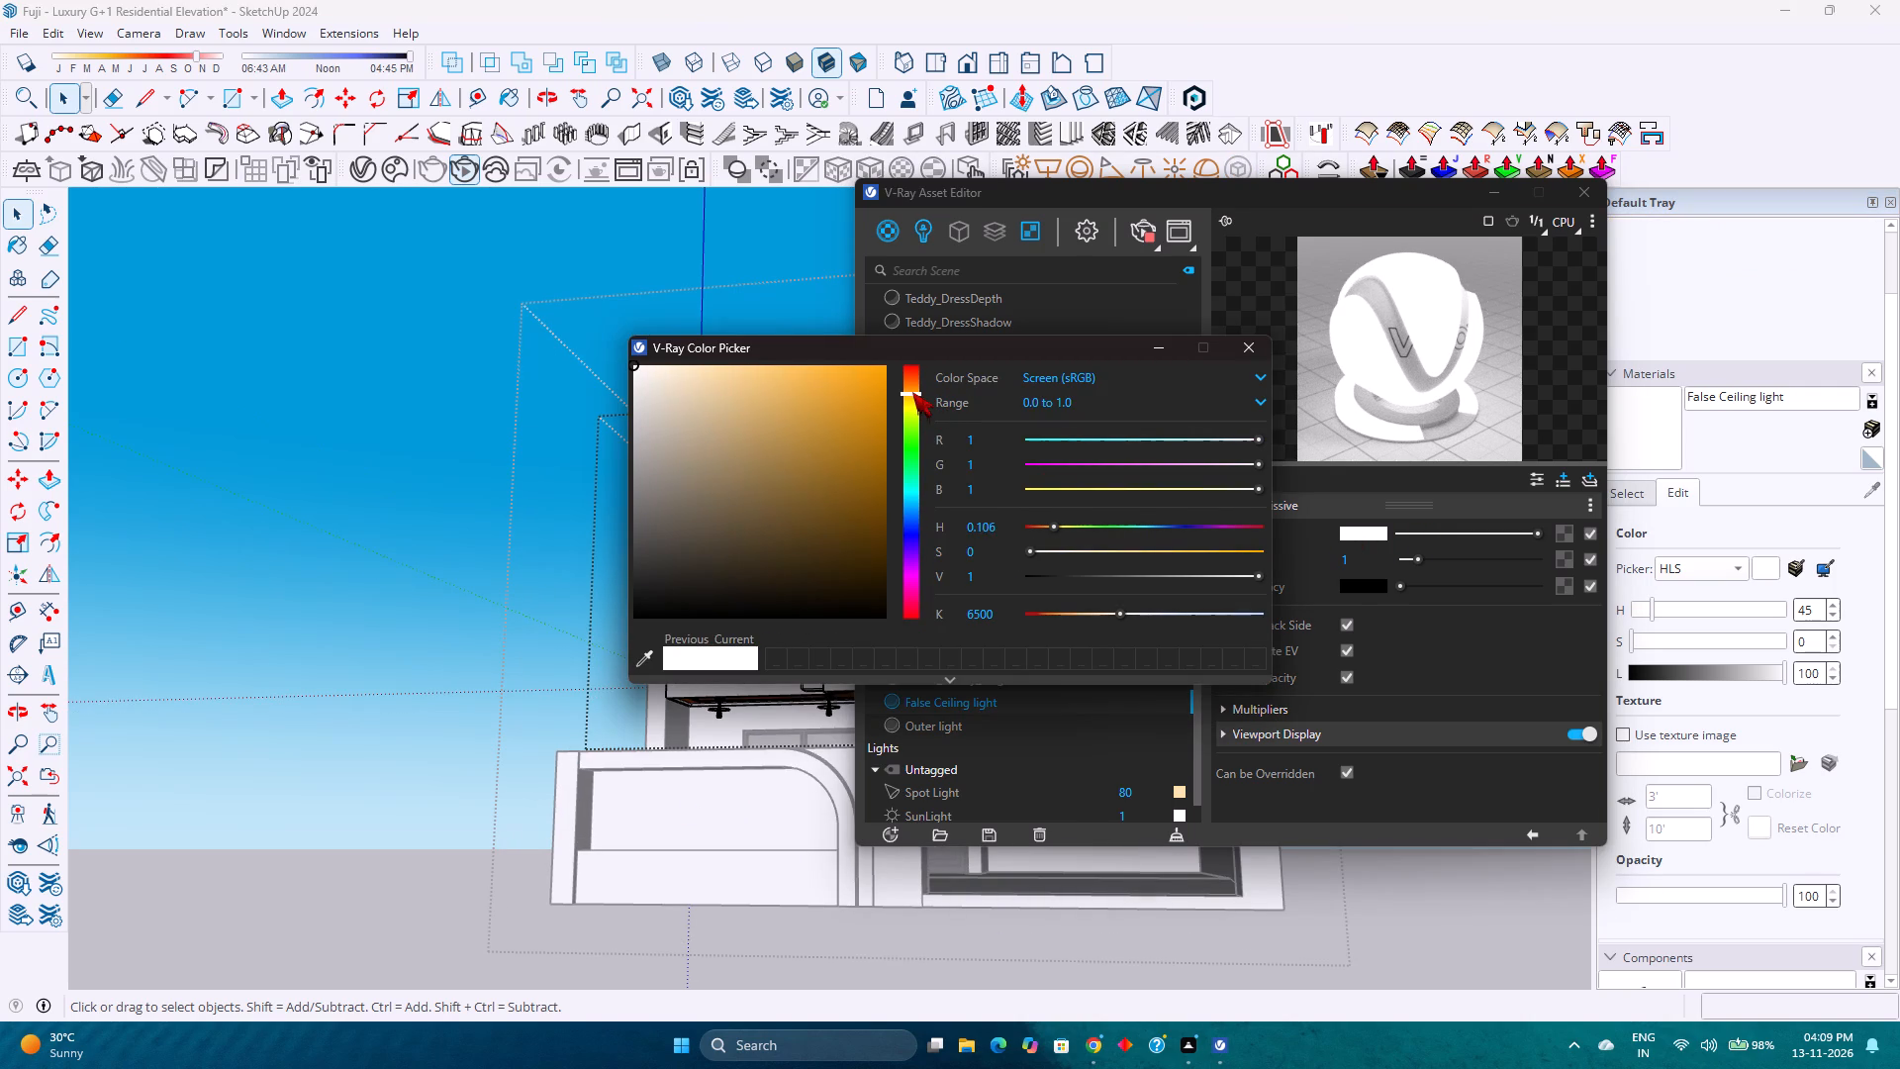
left_click(736, 365)
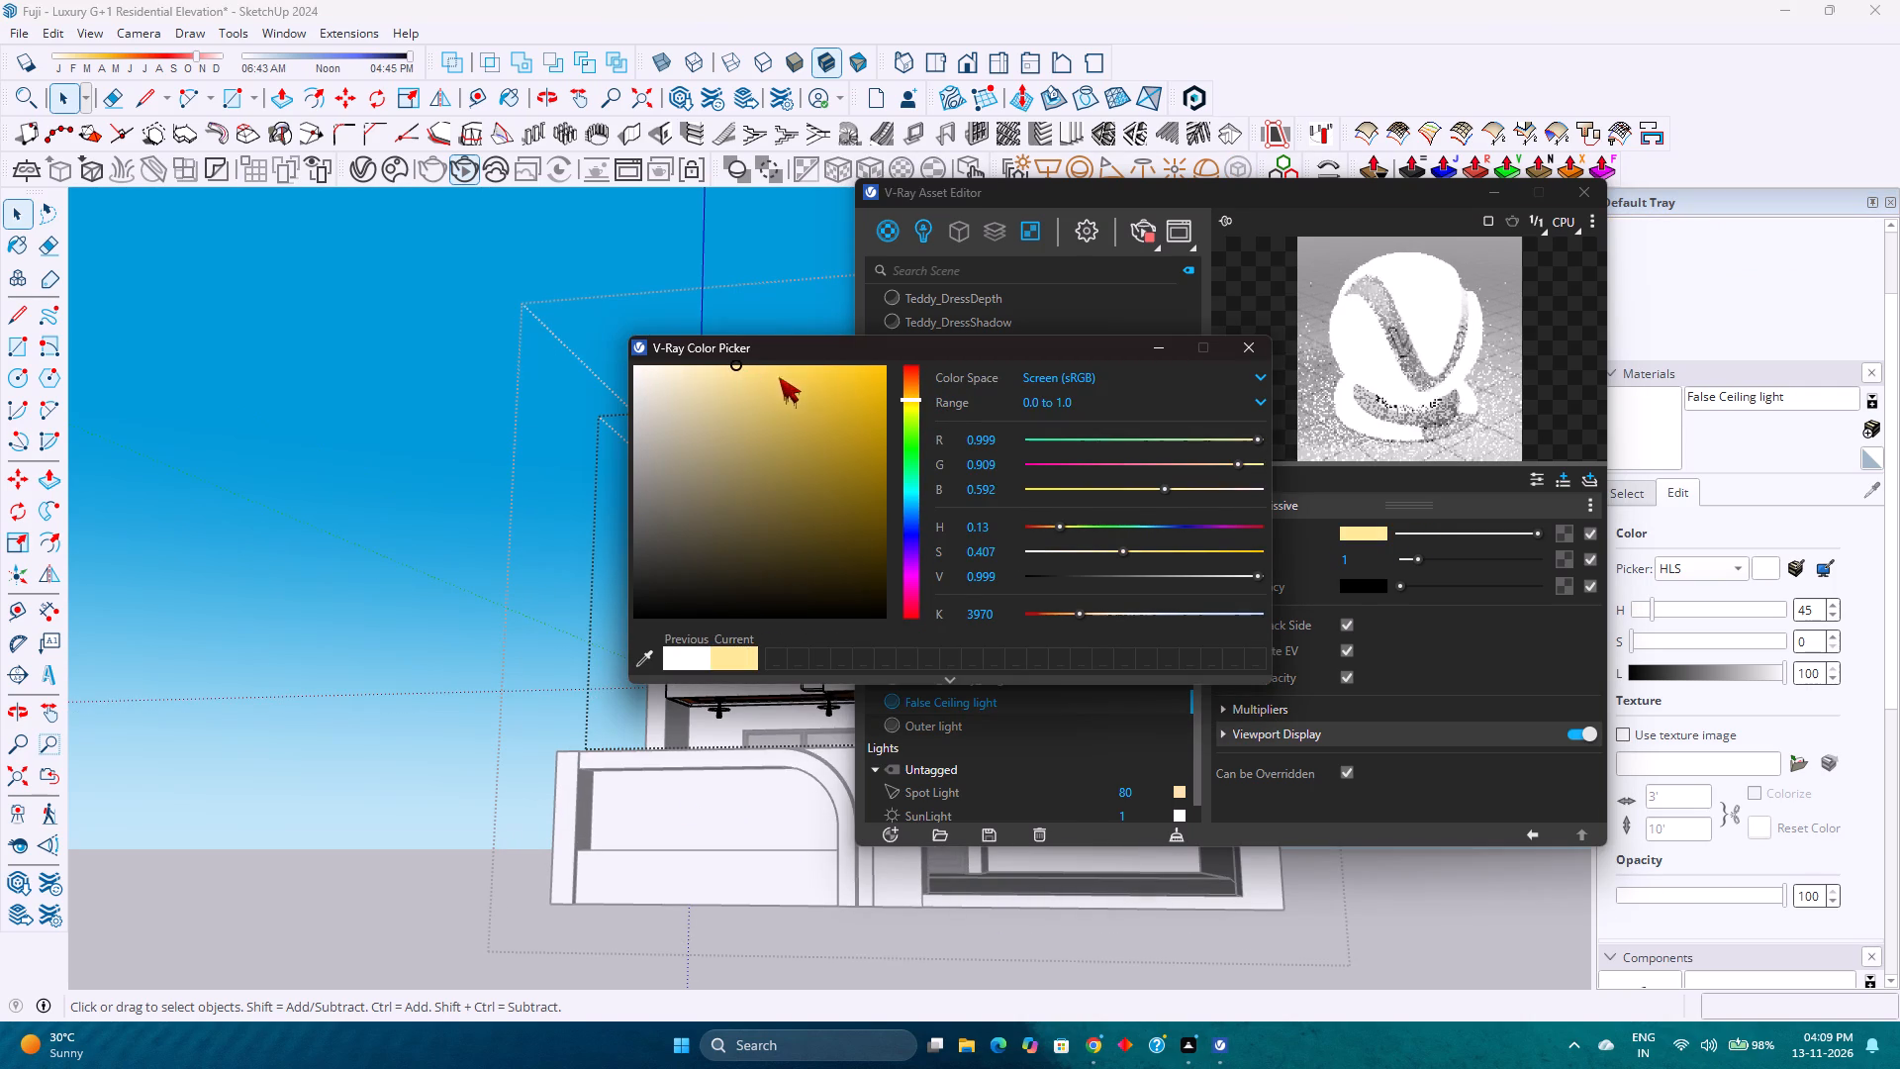
left_click(915, 399)
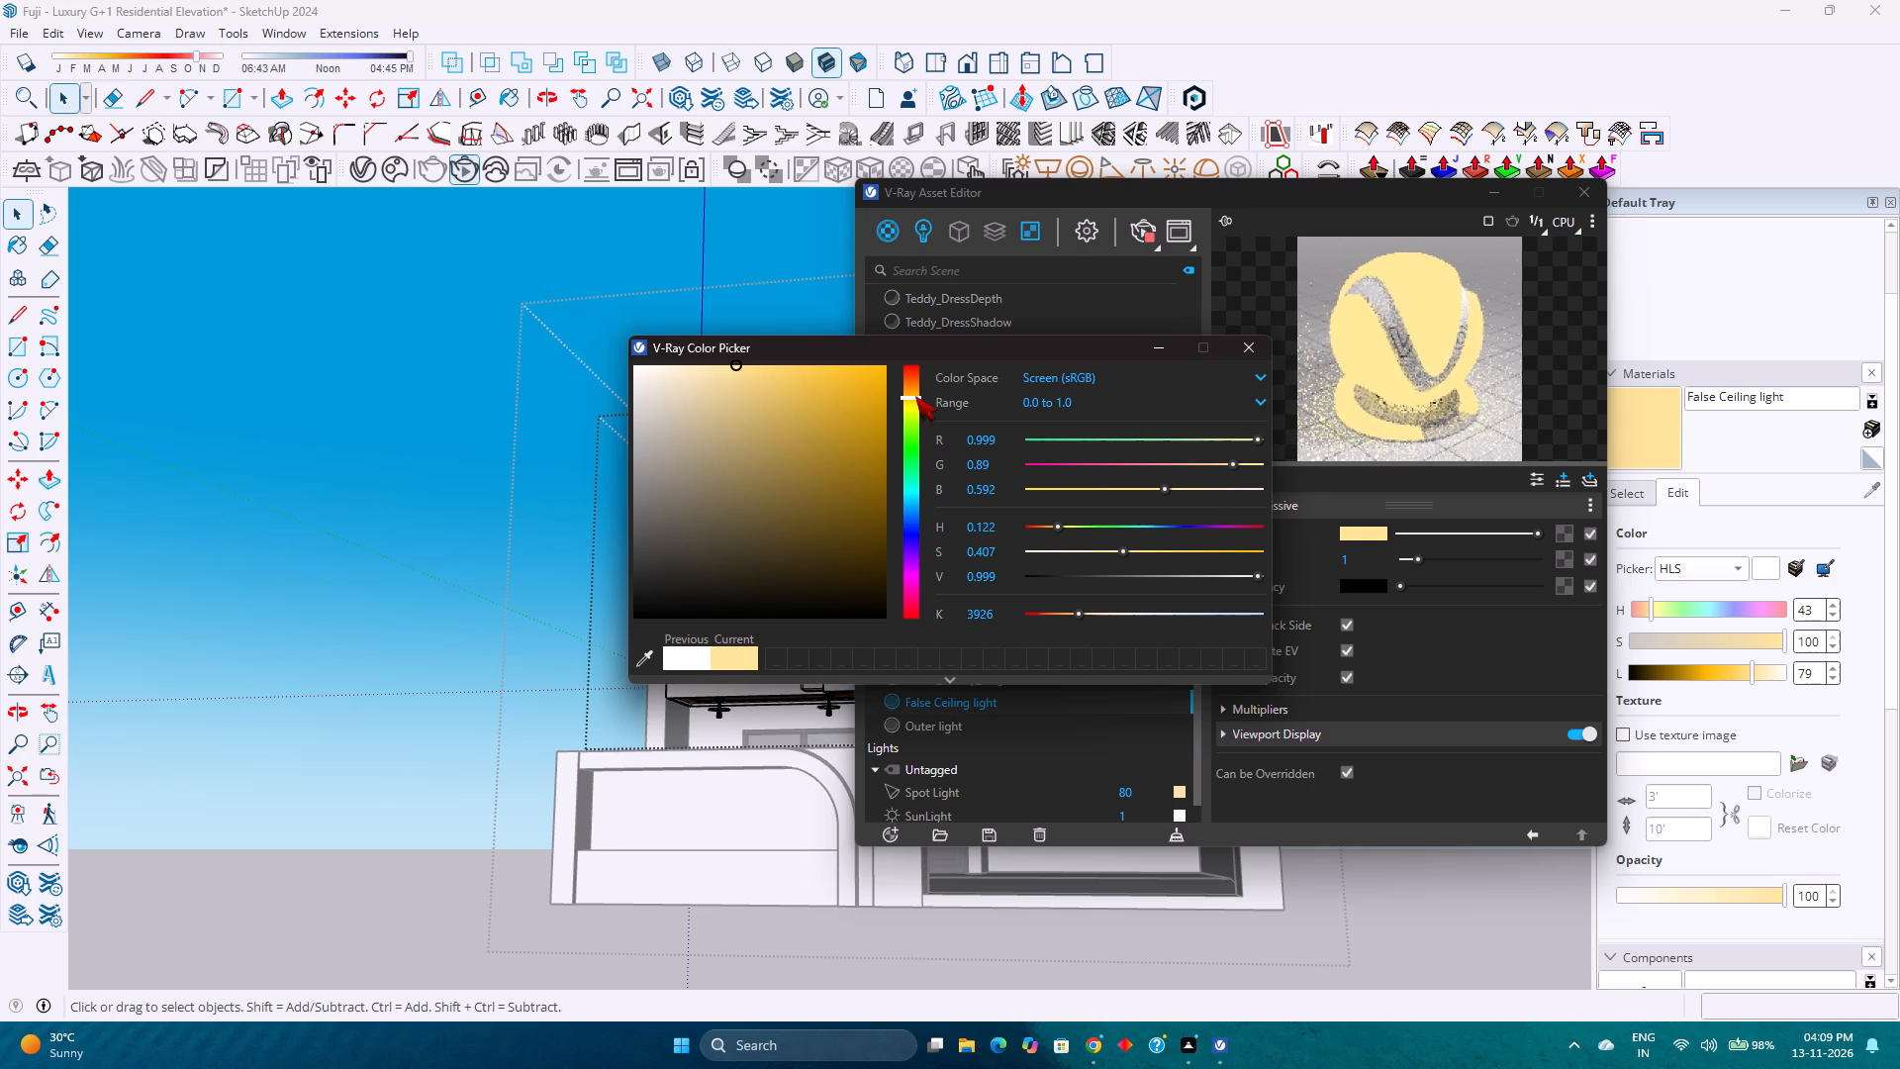
left_click_drag(731, 365, 743, 370)
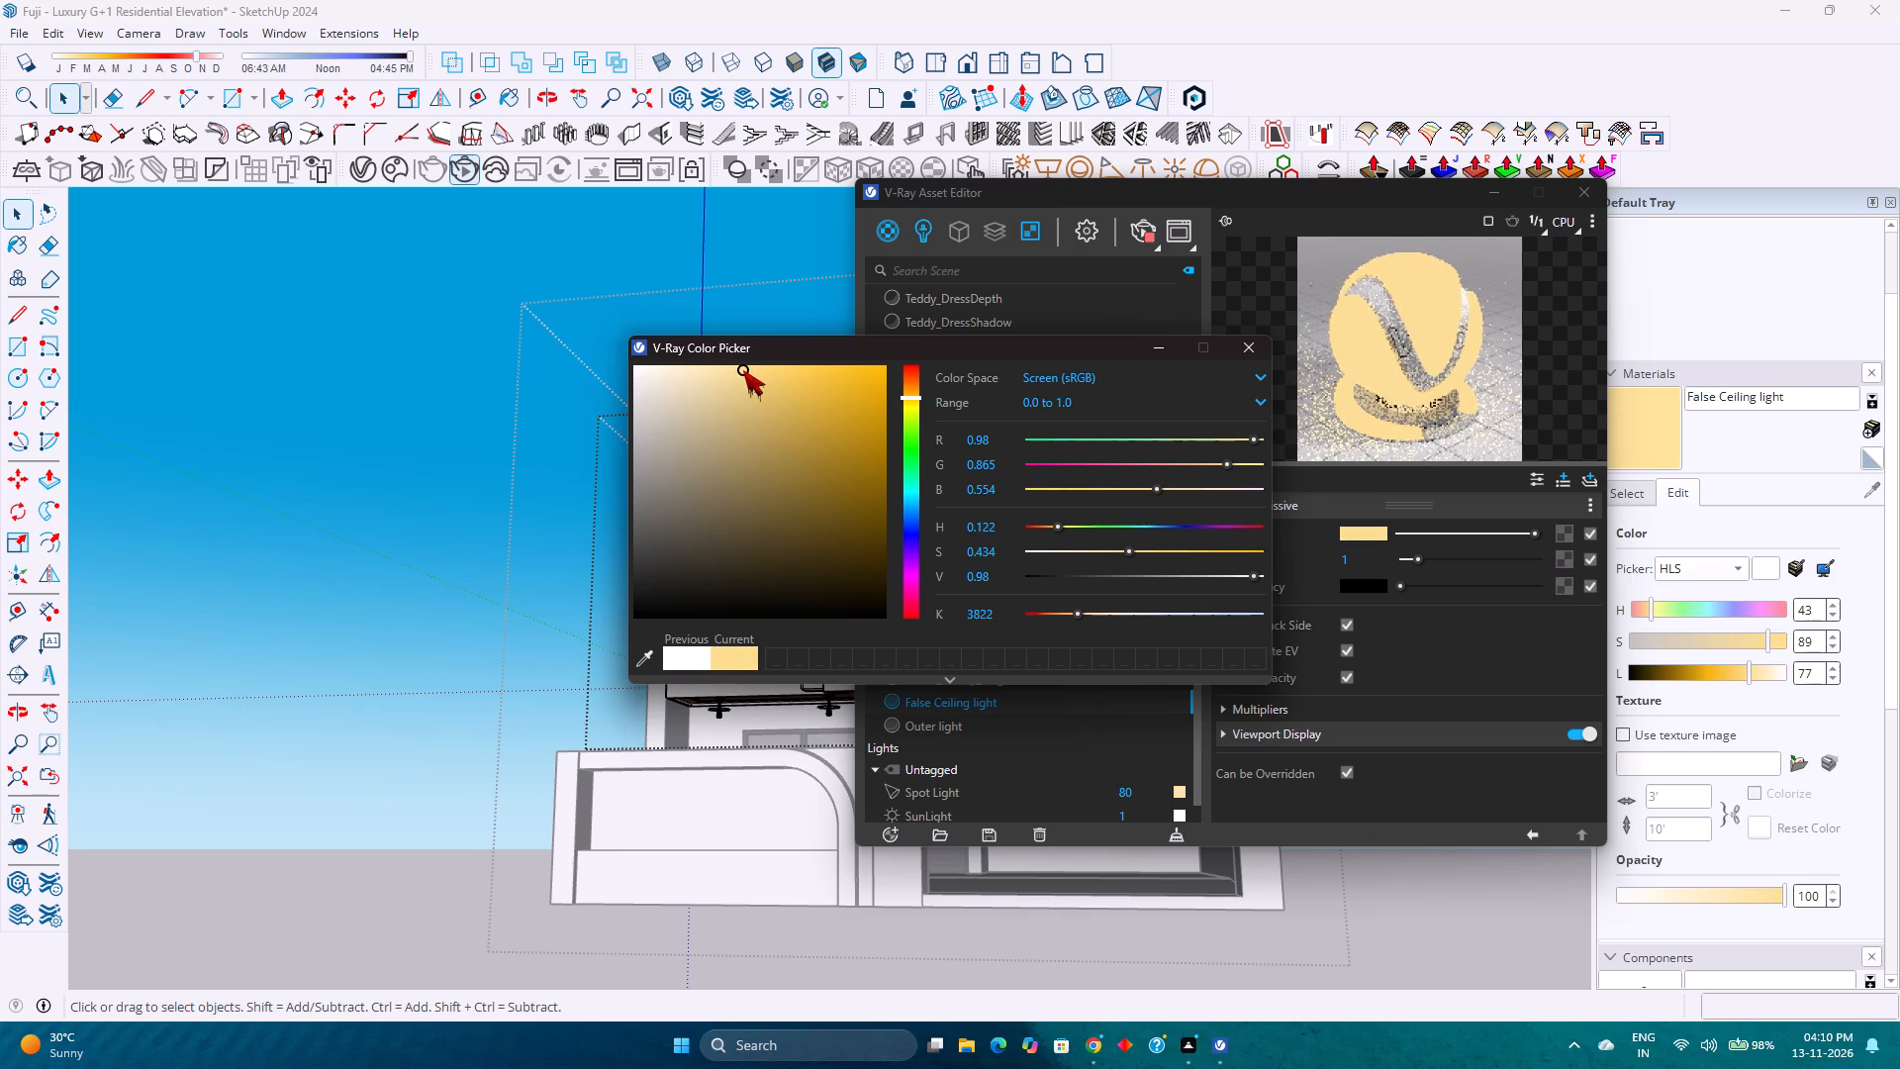
left_click_drag(743, 370, 743, 367)
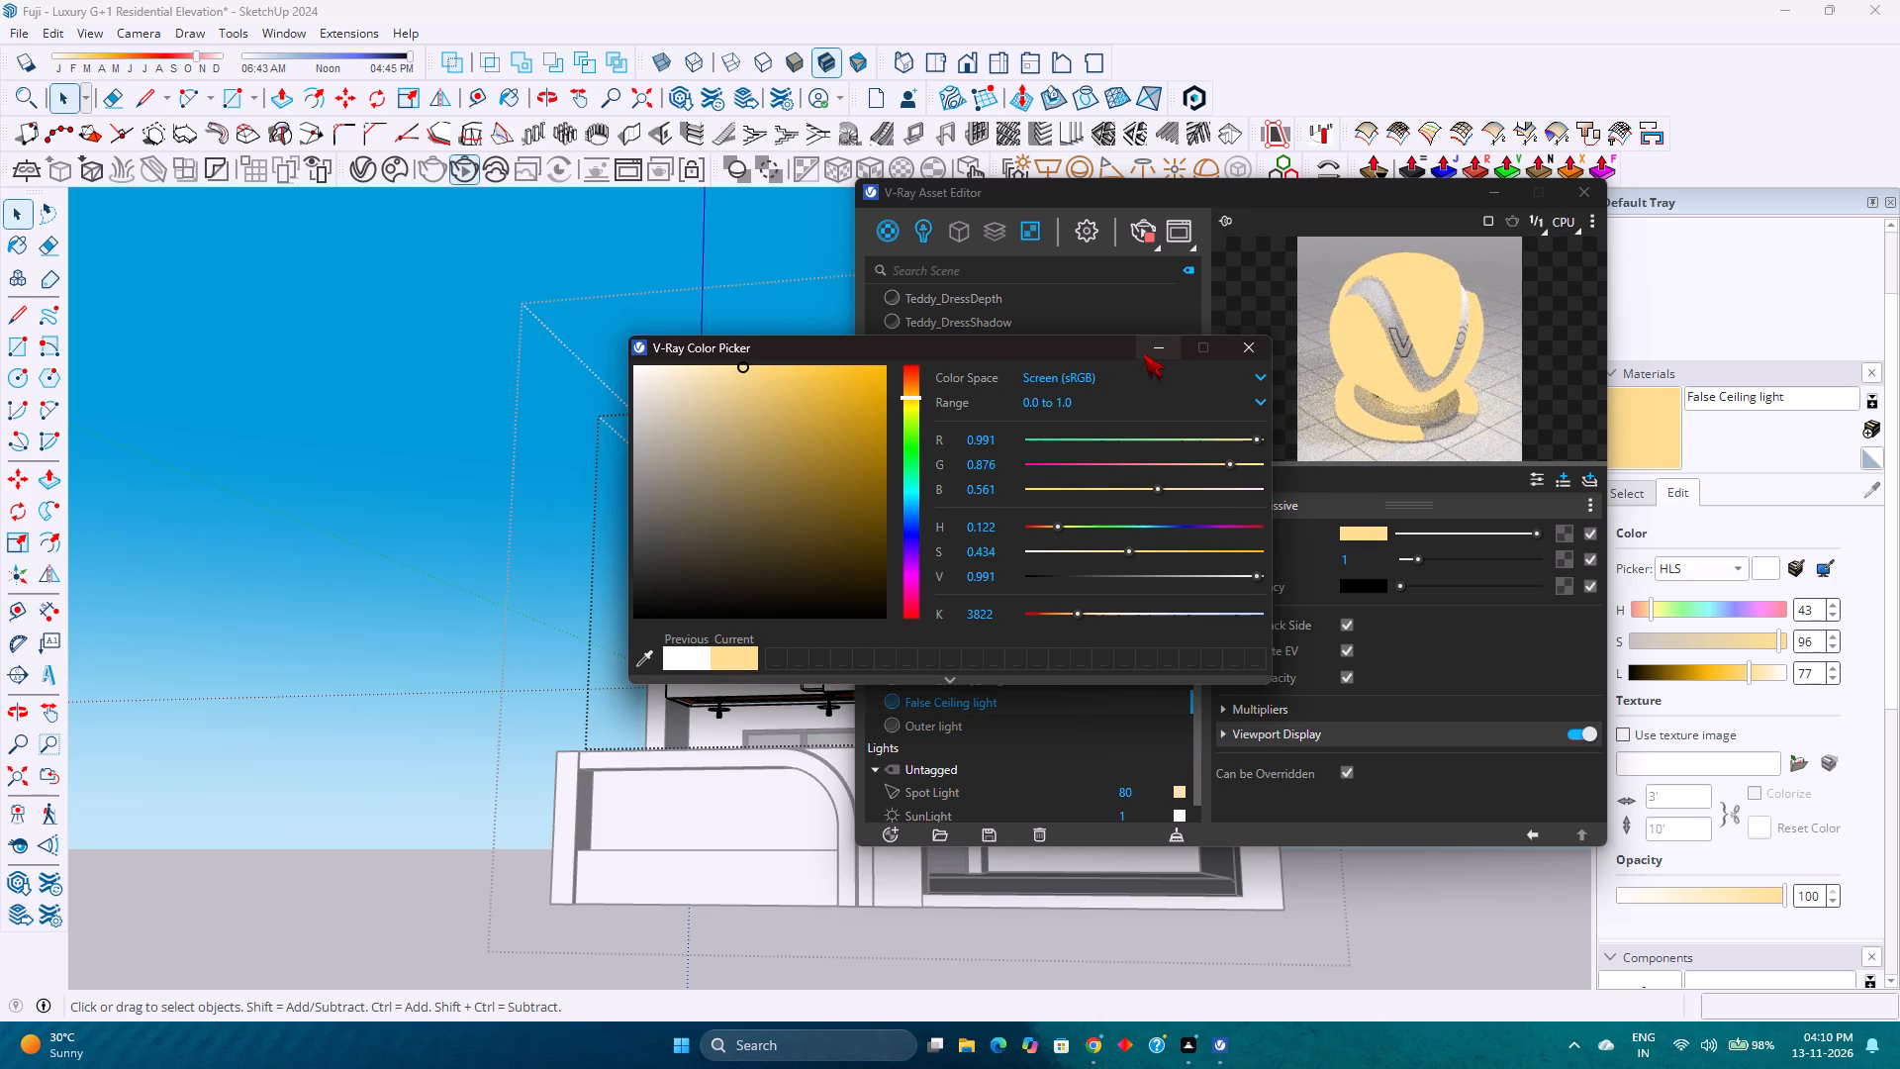
left_click(1143, 353)
Set the False Ceiling light material's intensity to 4.
left_click_drag(1416, 556, 1433, 556)
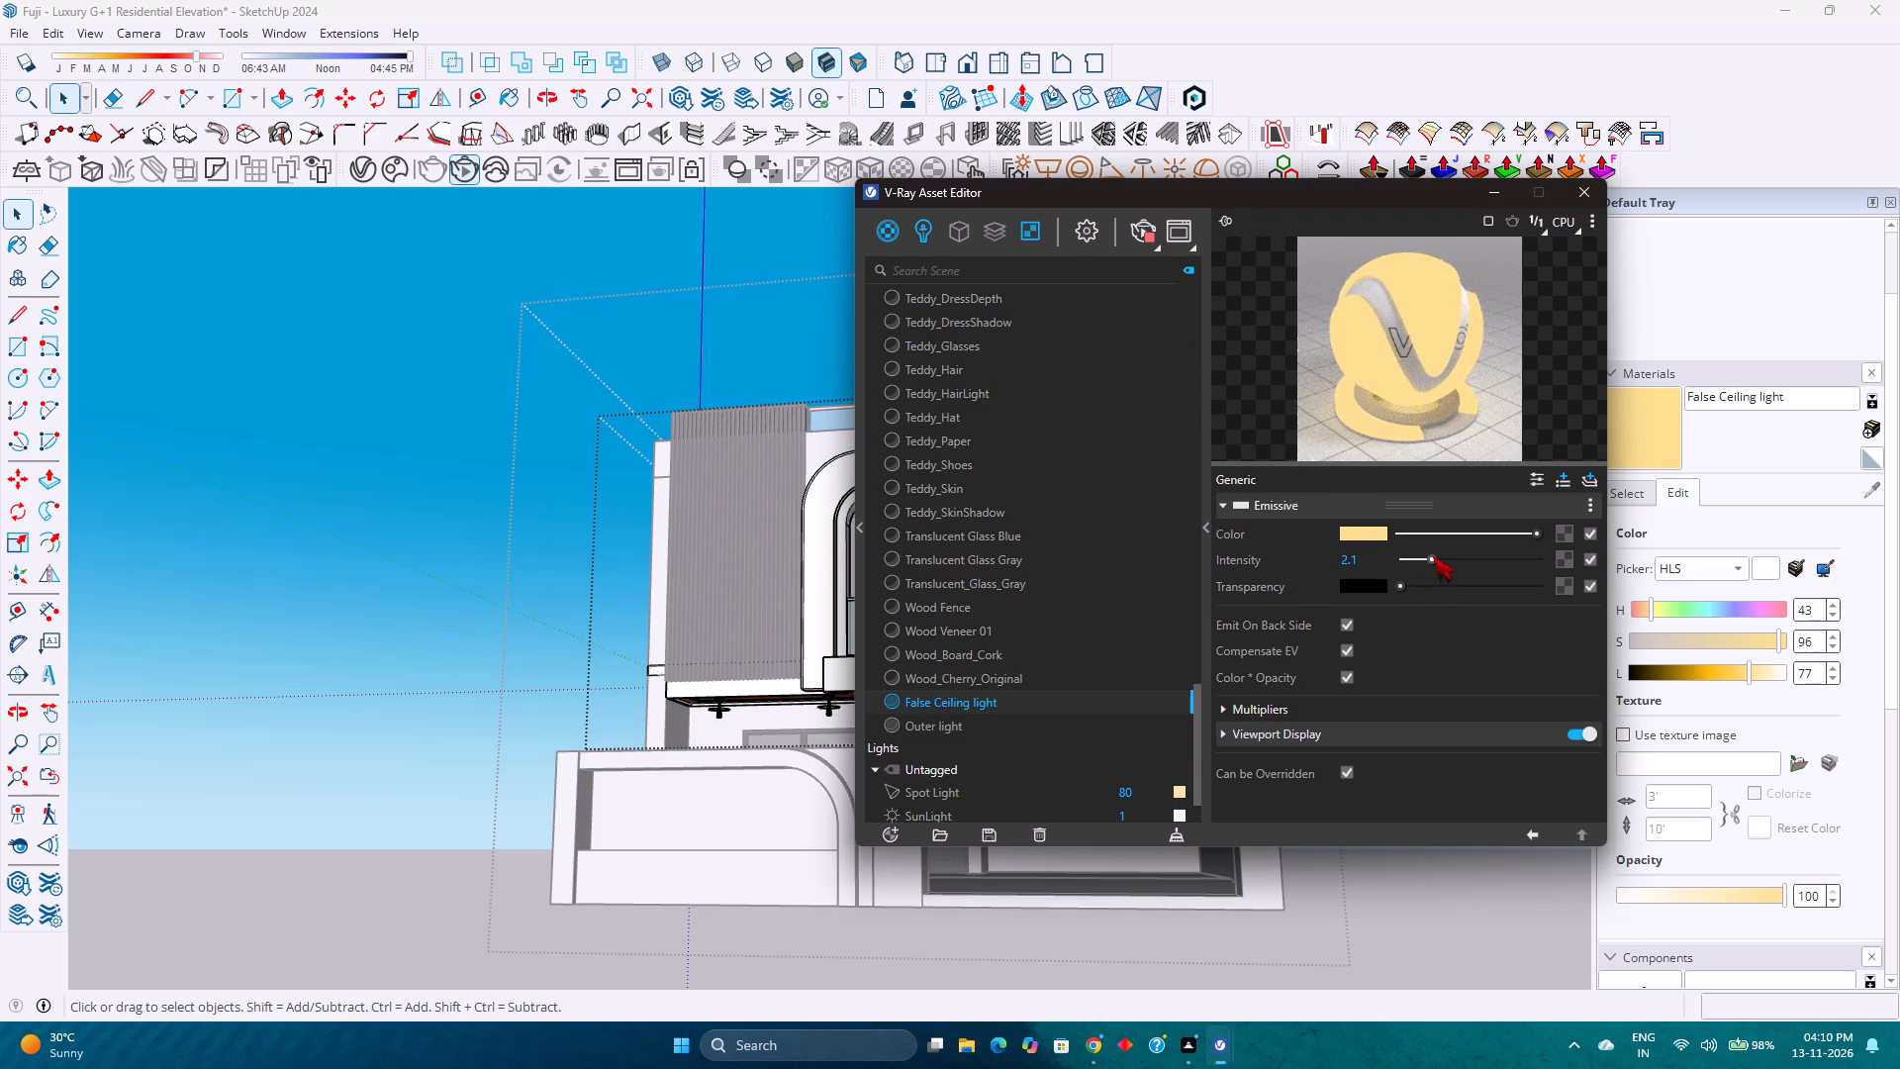
left_click_drag(1433, 556, 1434, 556)
left_click_drag(1374, 554, 1333, 552)
key("4")
key("Return")
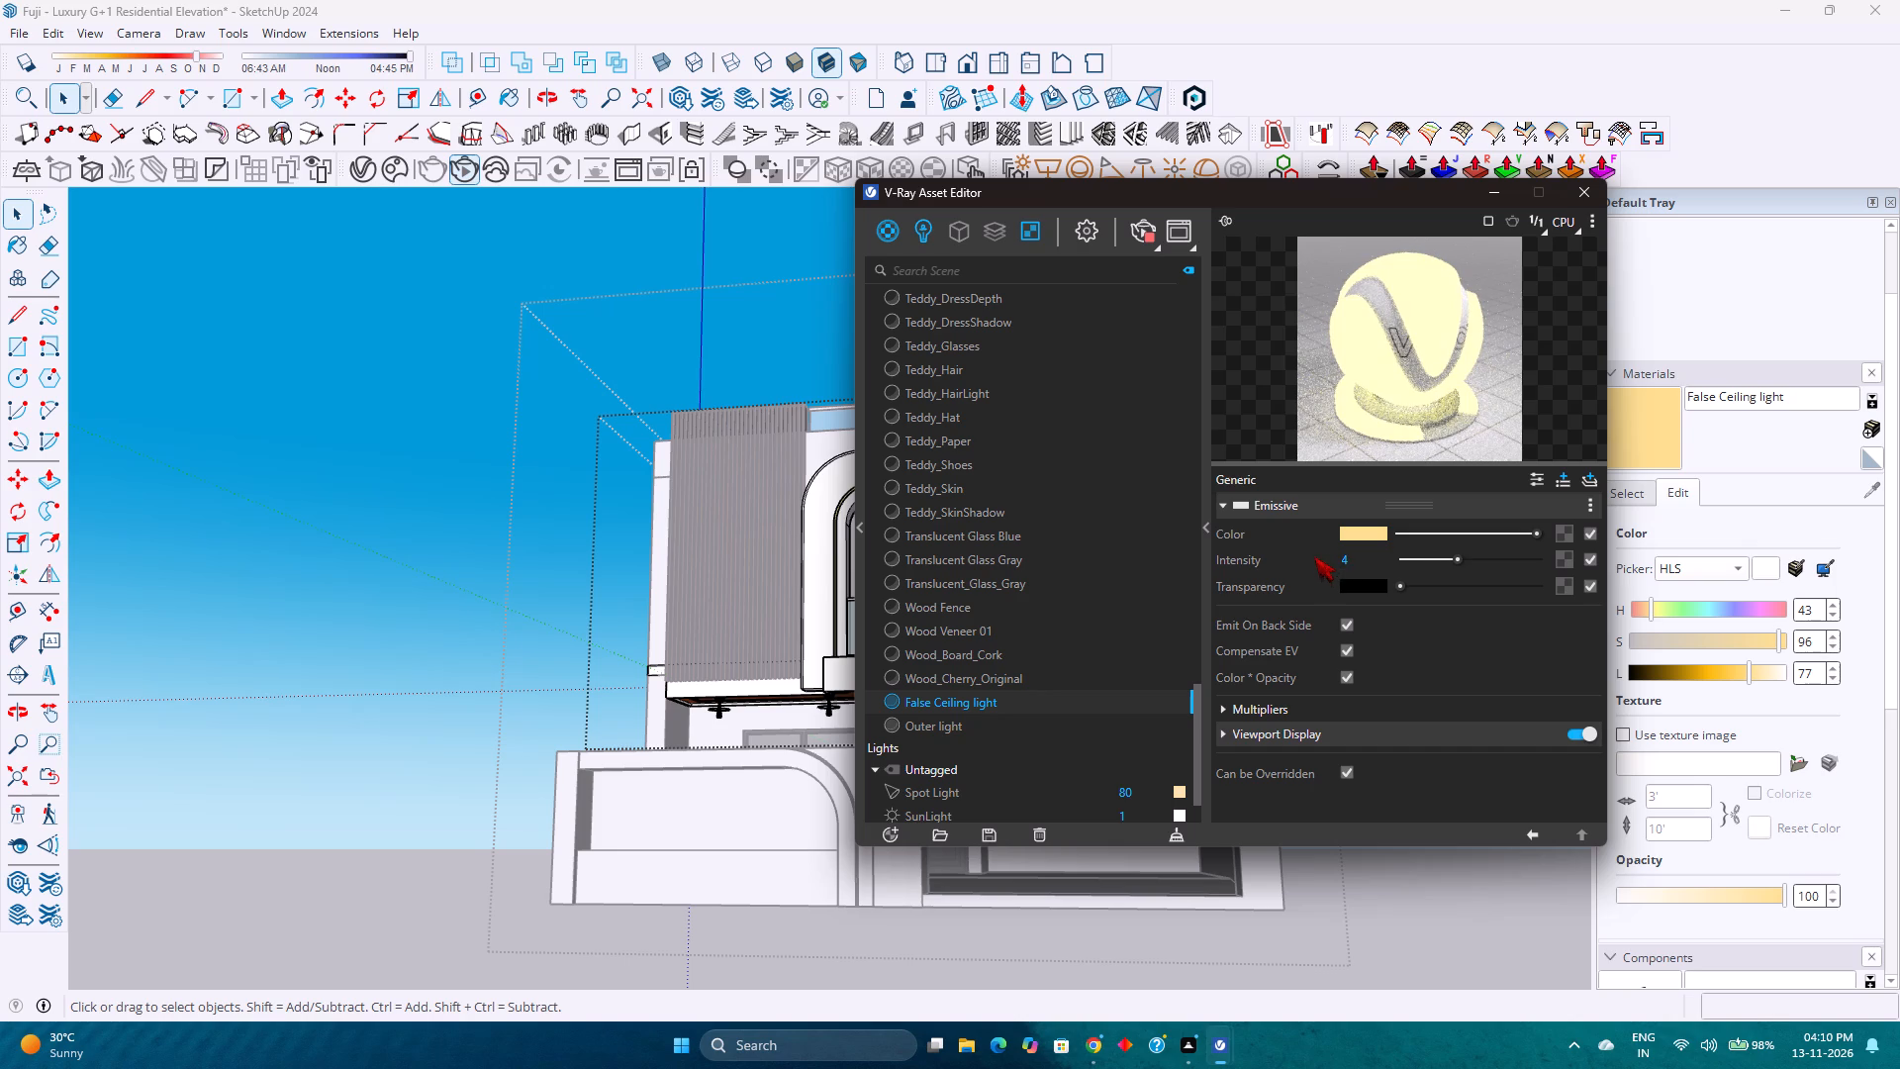
Apply the False Ceiling light material to the thin stepped strip group on the wooden false ceiling beneath the first-floor balcony.
left_click(1490, 188)
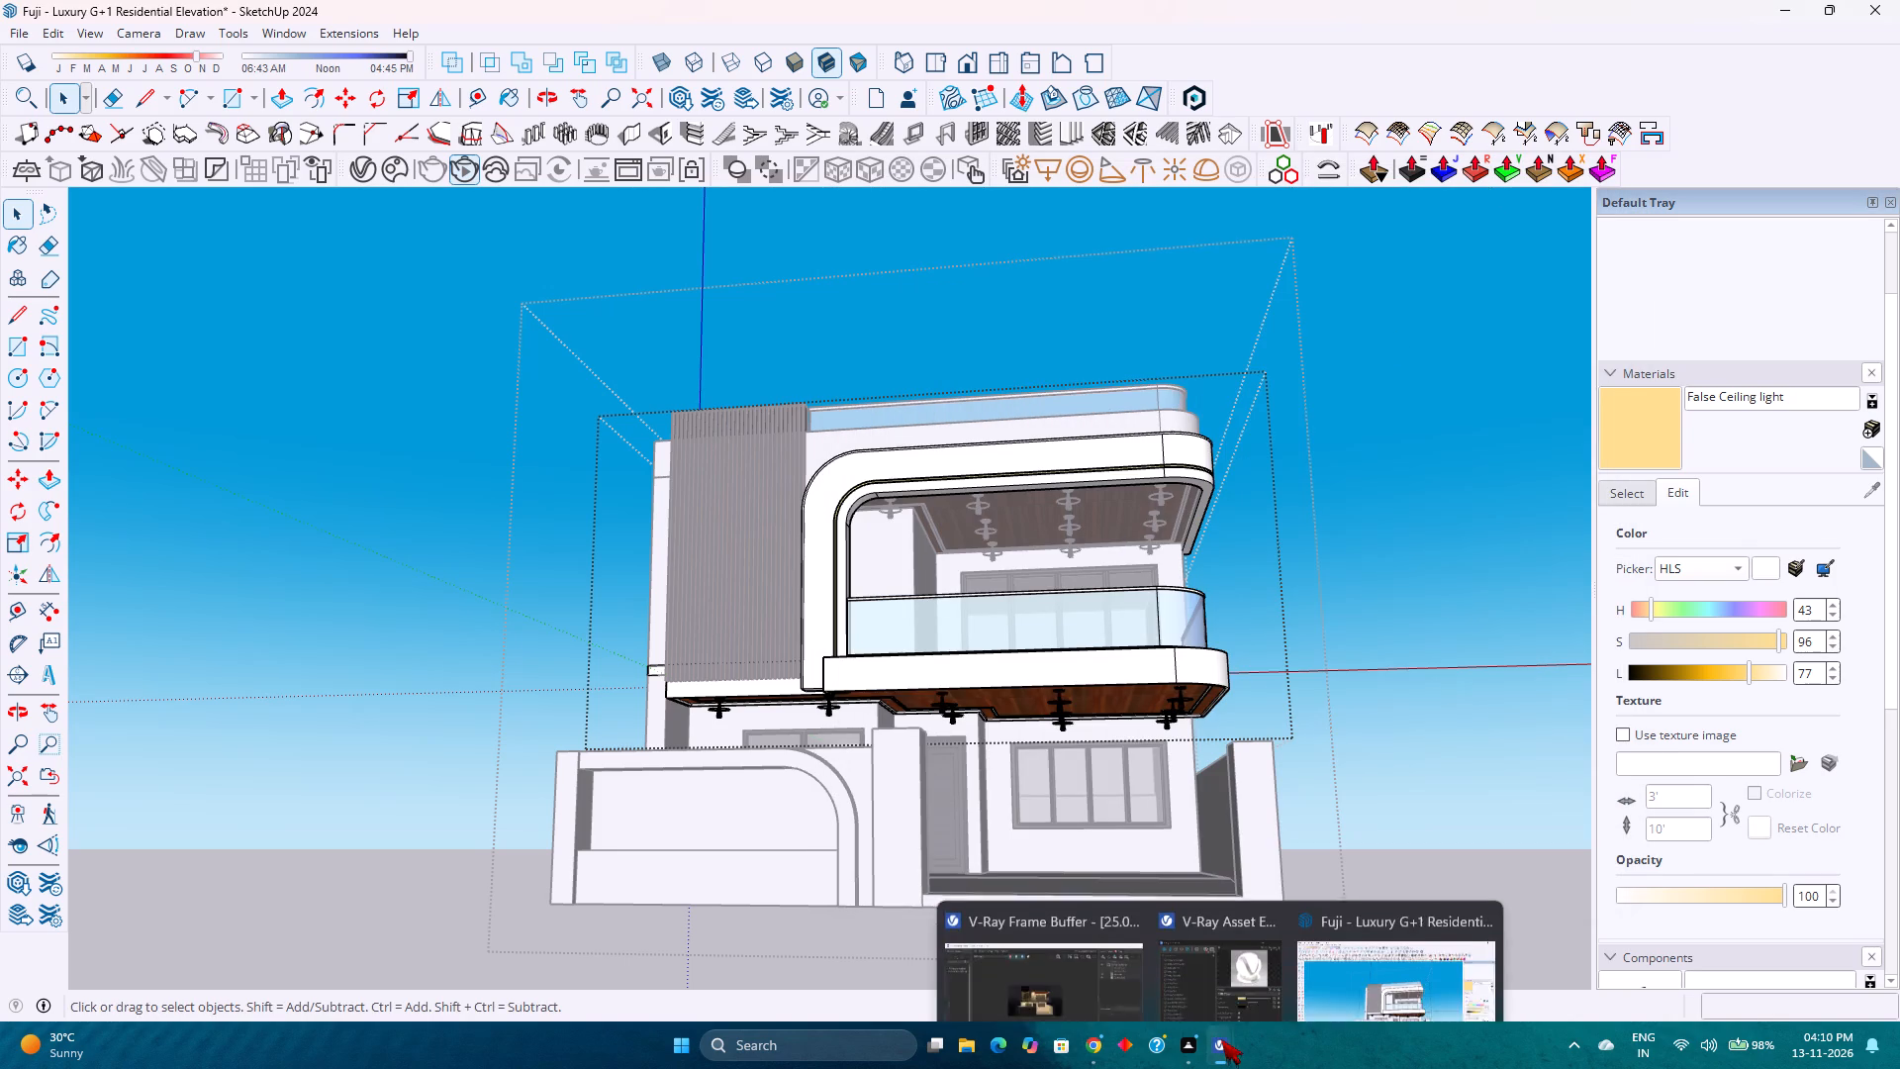
left_click(1267, 958)
scroll(715, 747, "up", 3)
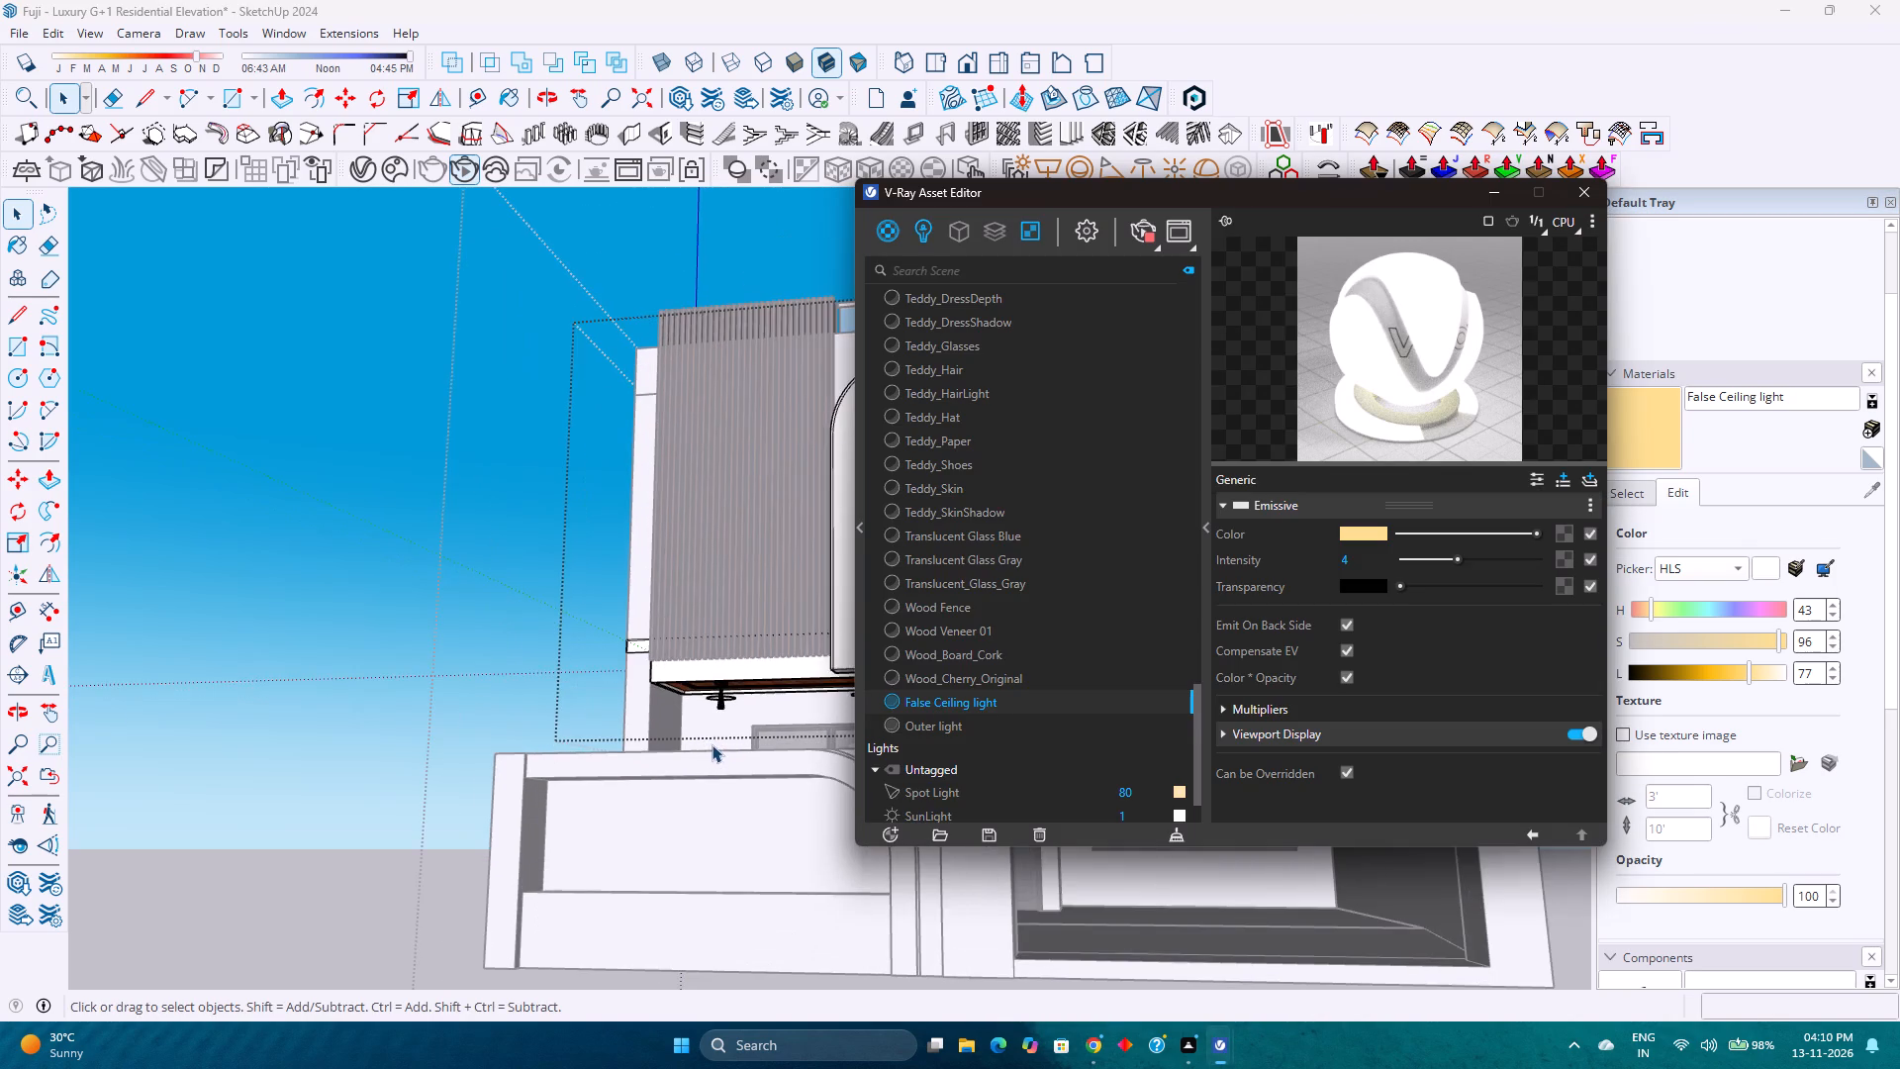
middle_click_drag(609, 725, 178, 641, "shift")
middle_click(178, 641, "shift")
scroll(806, 599, "up", 8)
middle_click_drag(408, 666, 429, 627)
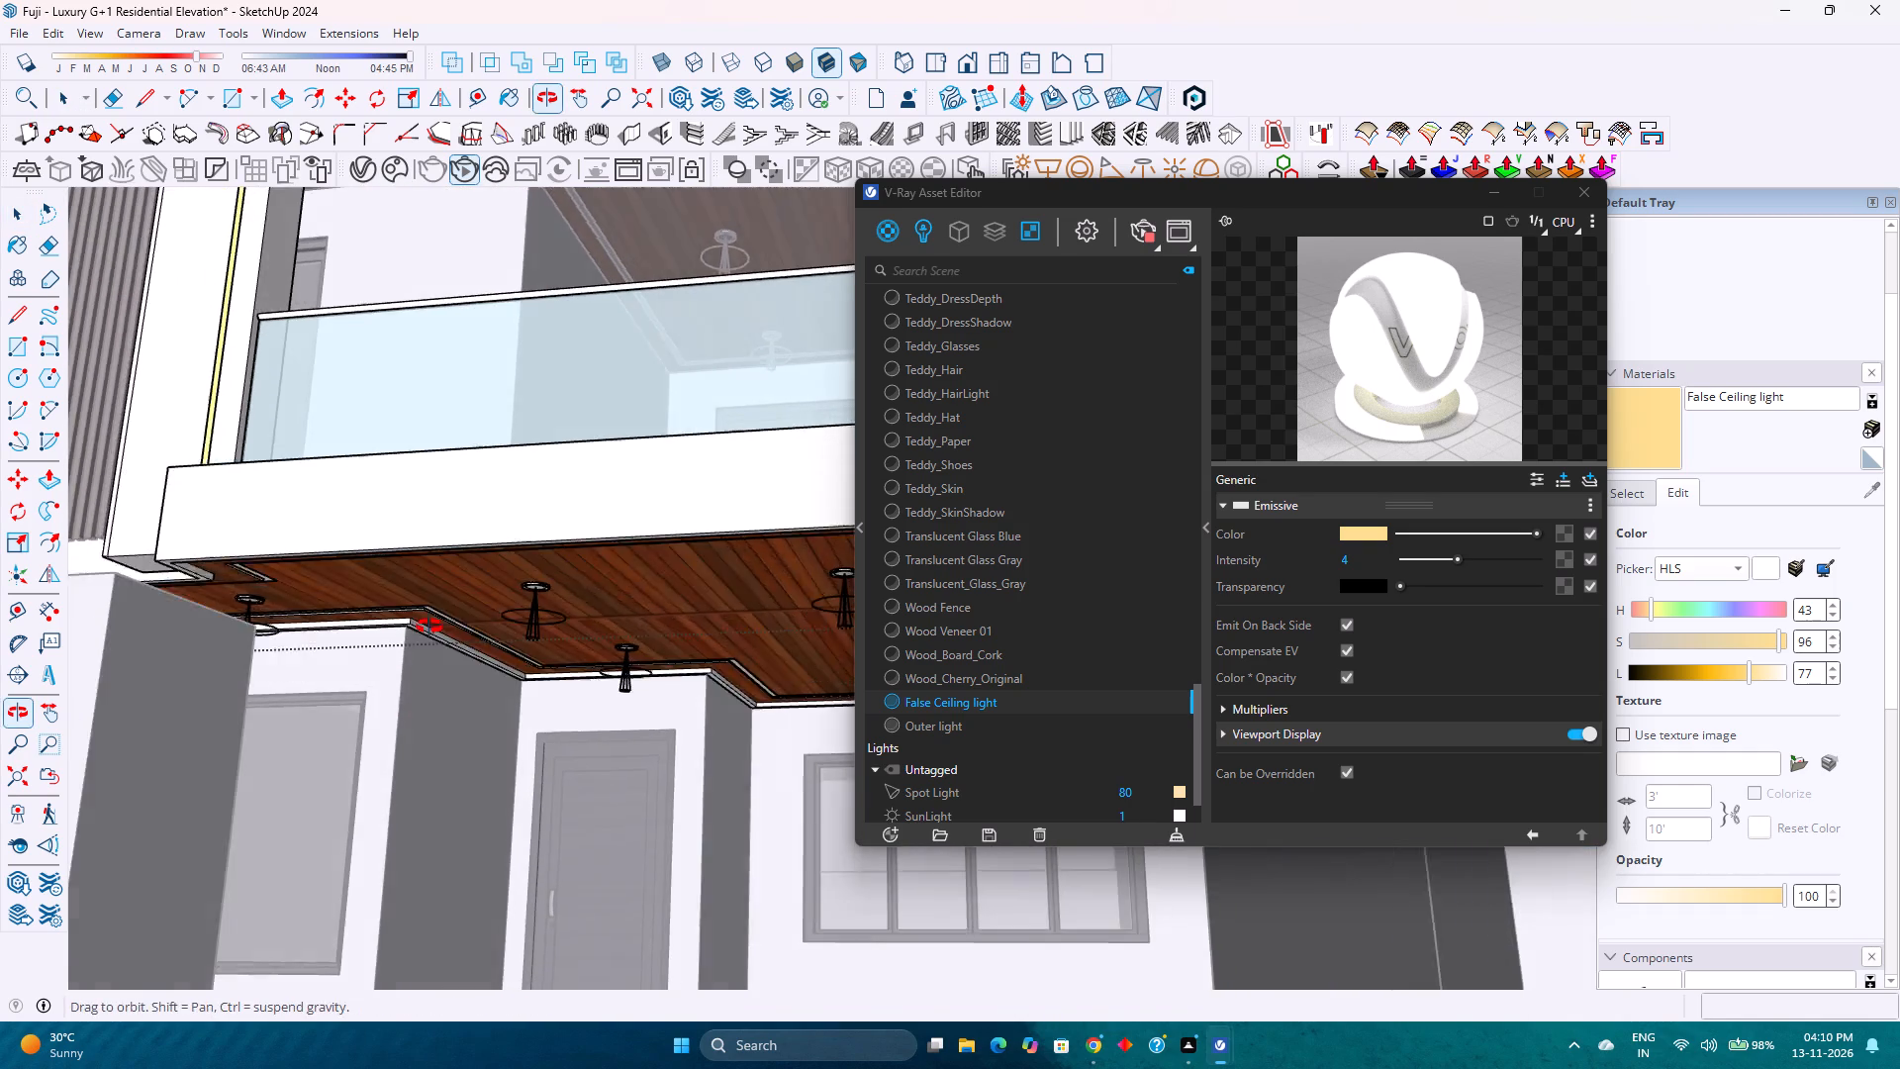
middle_click_drag(429, 627, 434, 621)
scroll(437, 616, "up", 13)
left_click(440, 611)
scroll(440, 611, "up", 3)
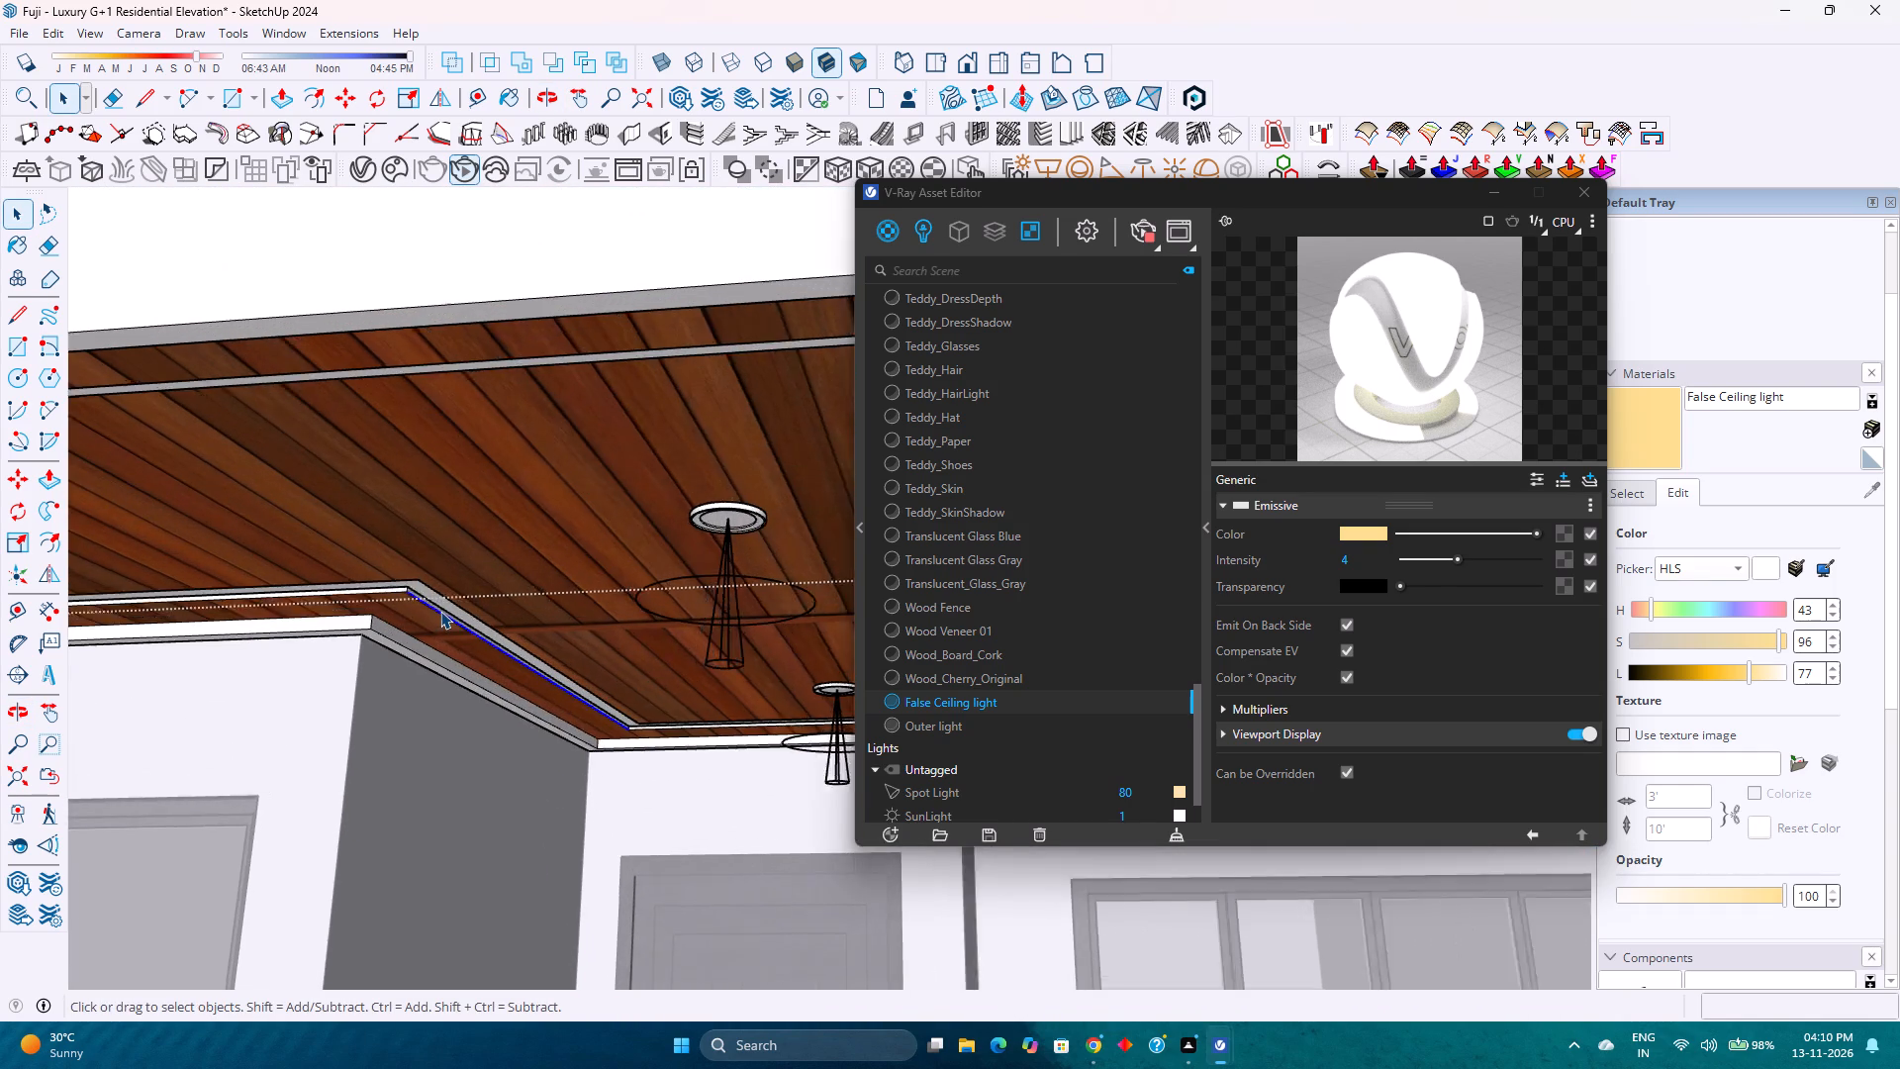
scroll(440, 611, "up", 15)
left_click(441, 589)
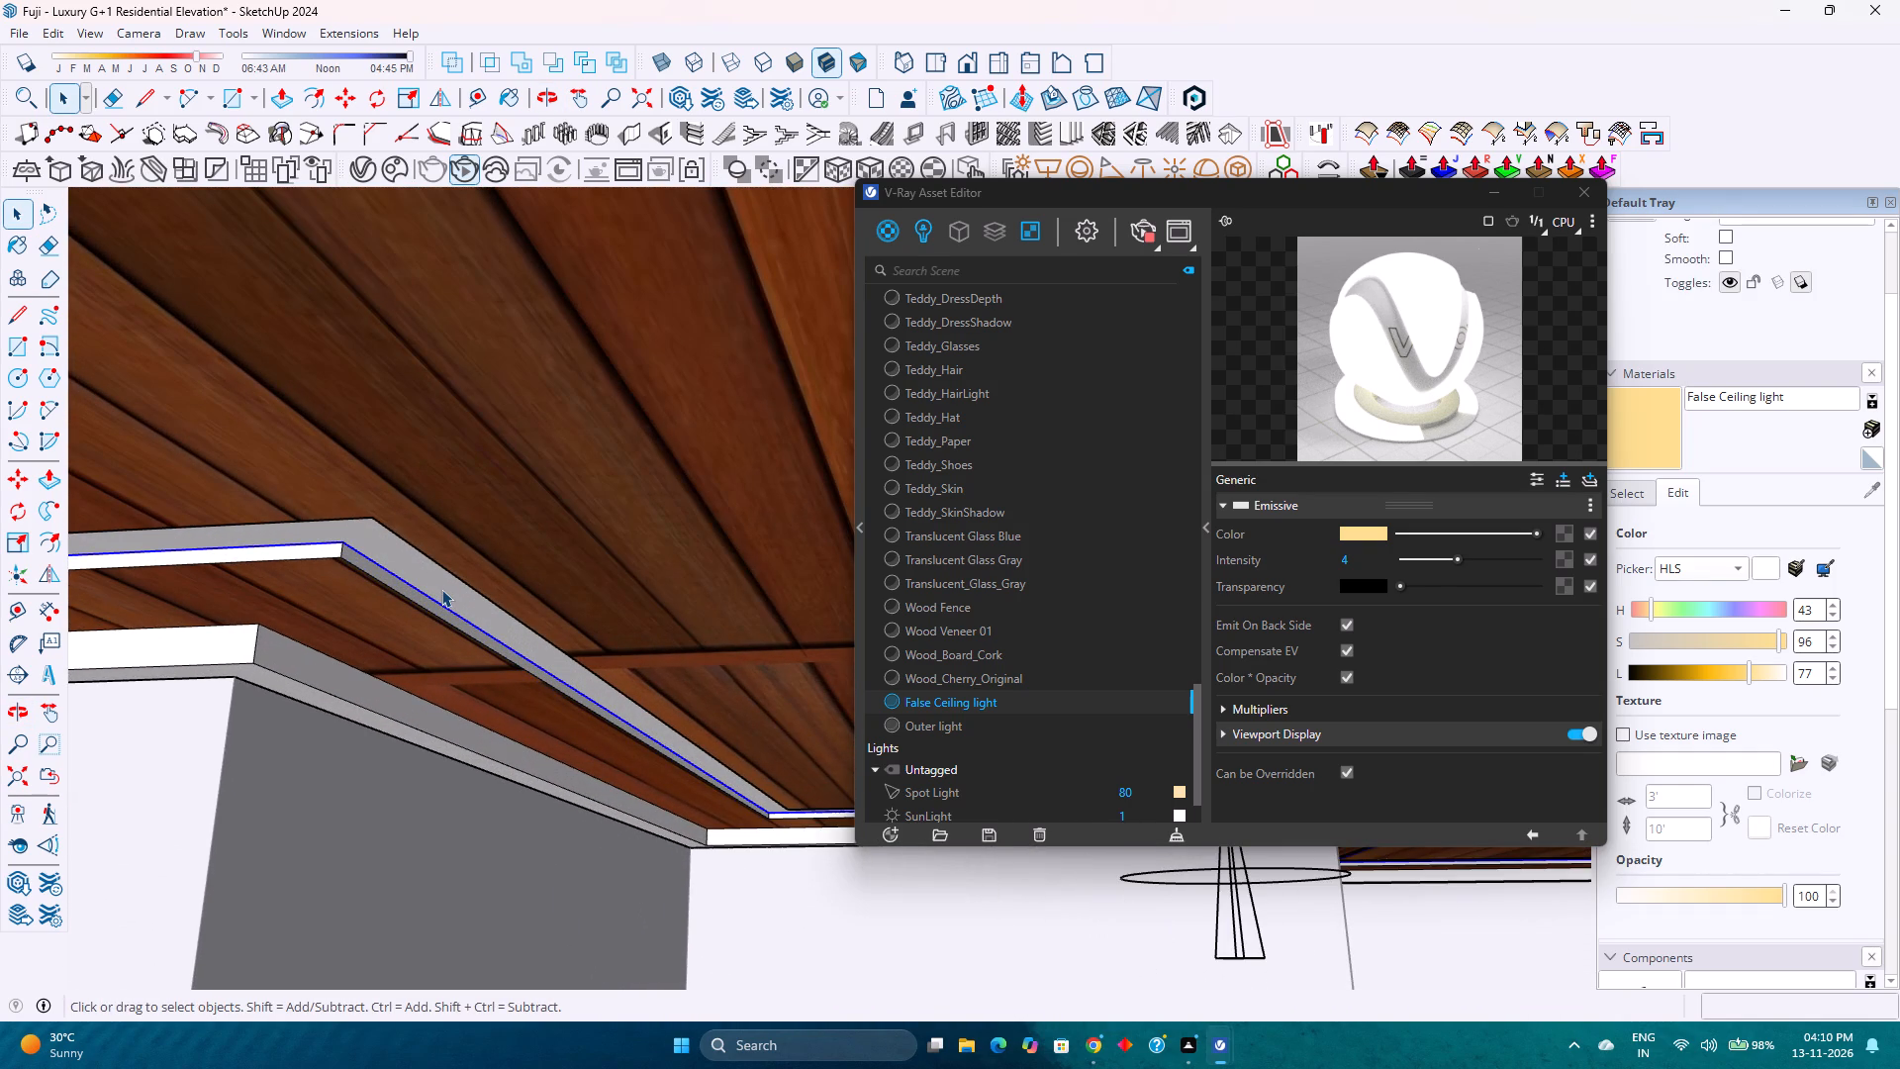
scroll(460, 578, "down", 9)
scroll(450, 651, "up", 1)
middle_click_drag(450, 651, 554, 612)
middle_click(554, 611)
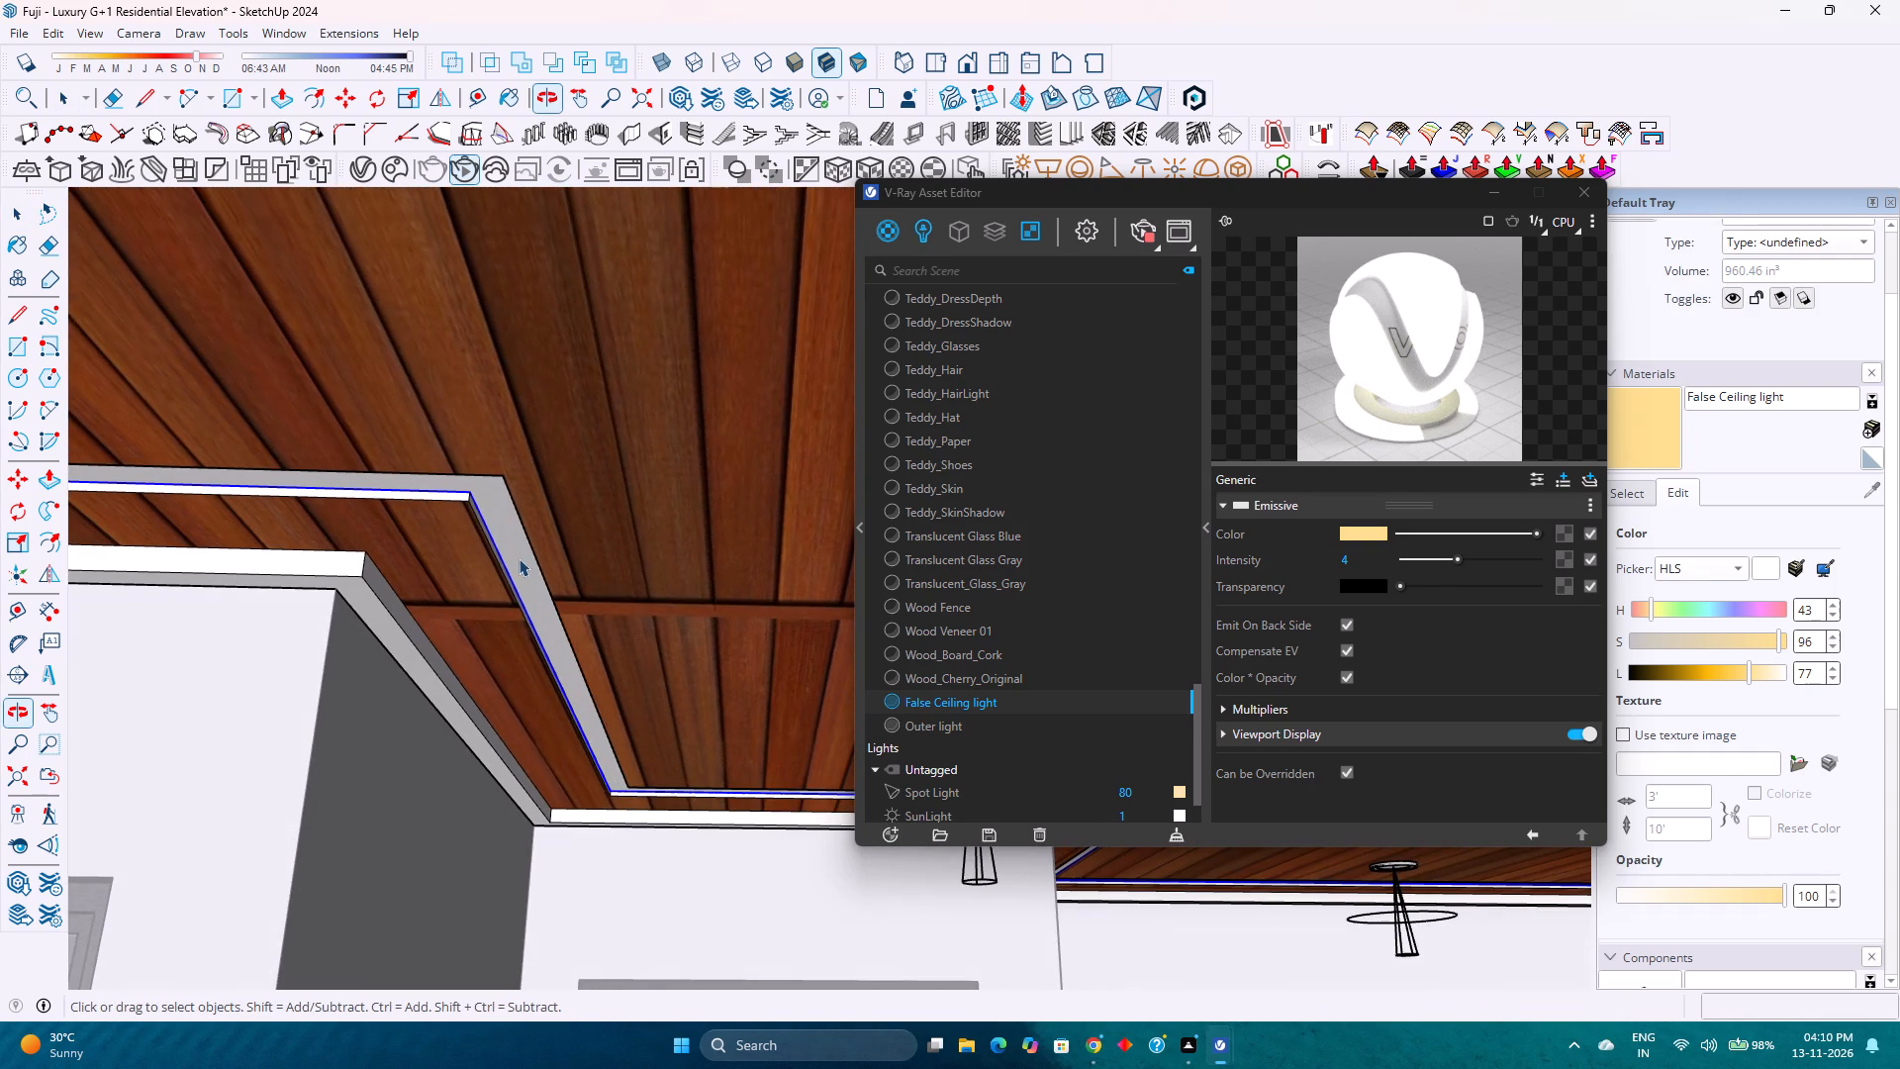
left_click(509, 540)
scroll(509, 540, "up", 4)
scroll(505, 567, "down", 5)
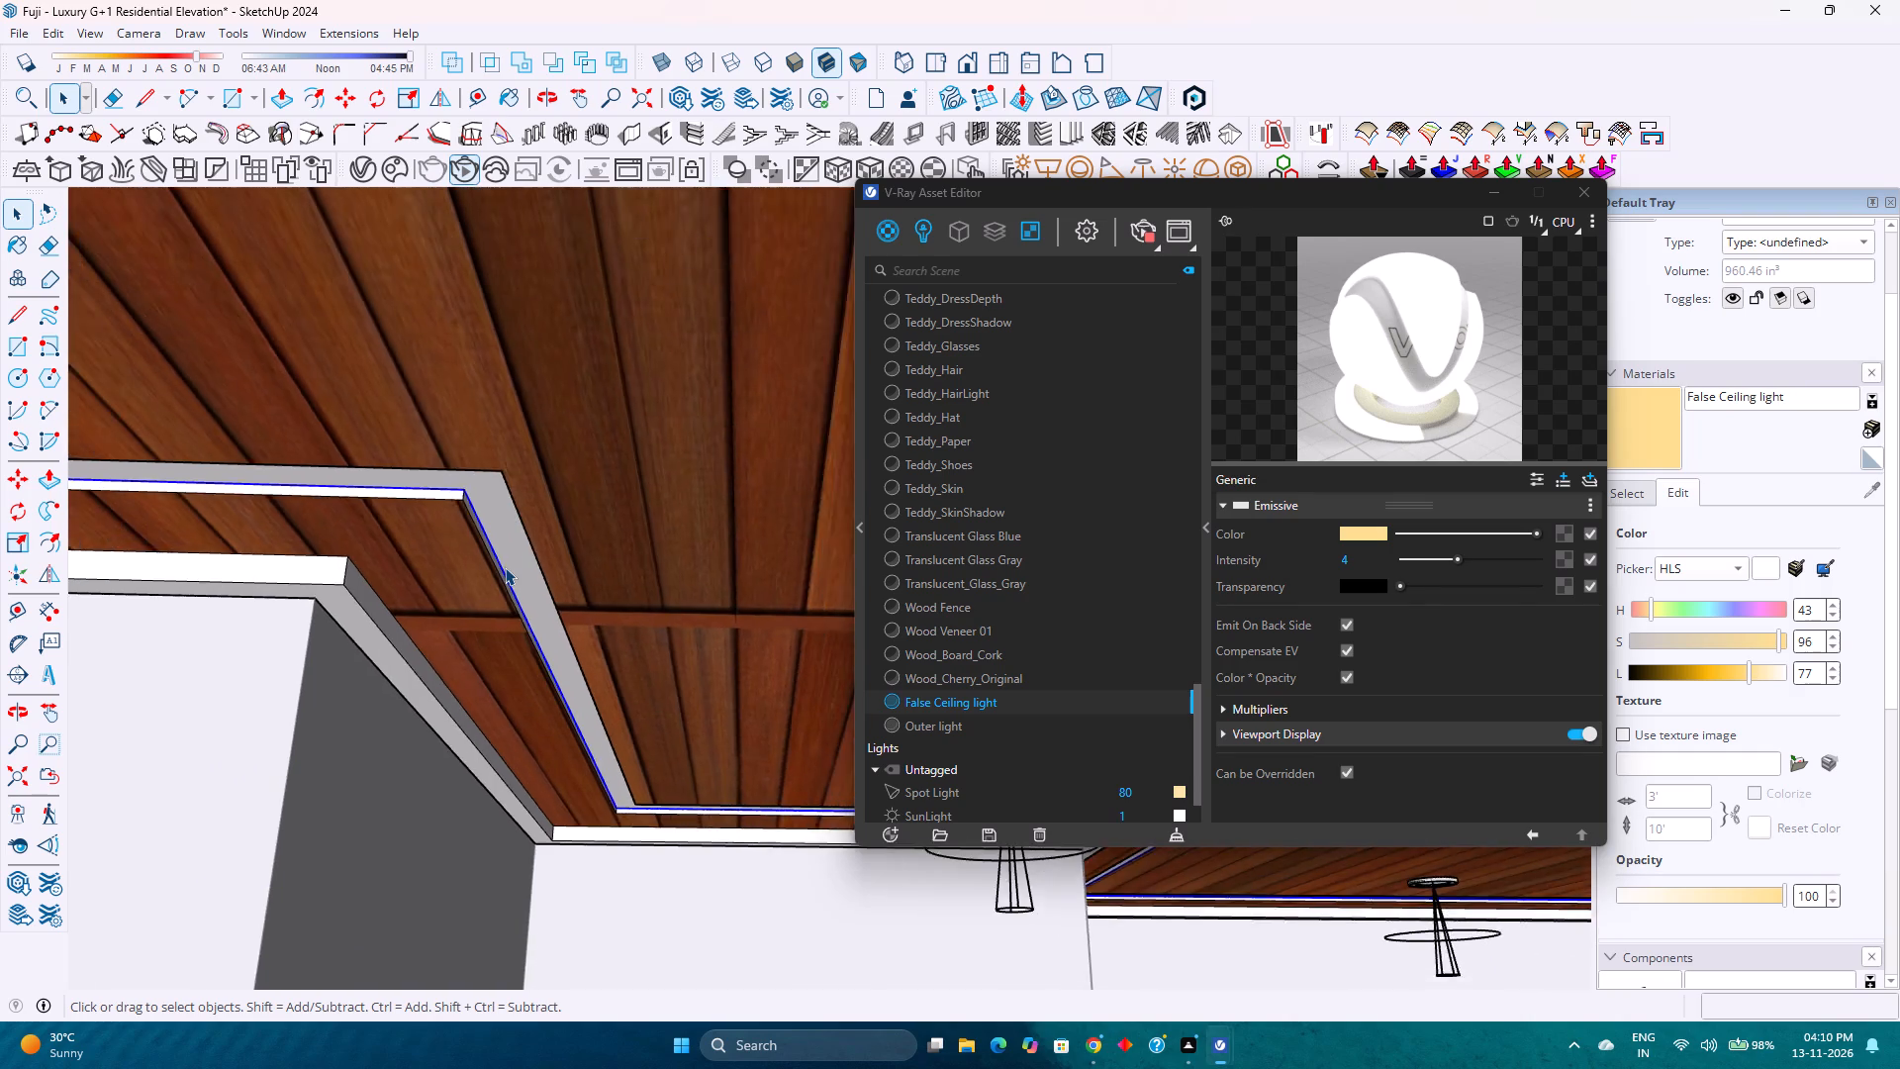
scroll(505, 567, "down", 6)
left_click(510, 557)
scroll(508, 558, "up", 6)
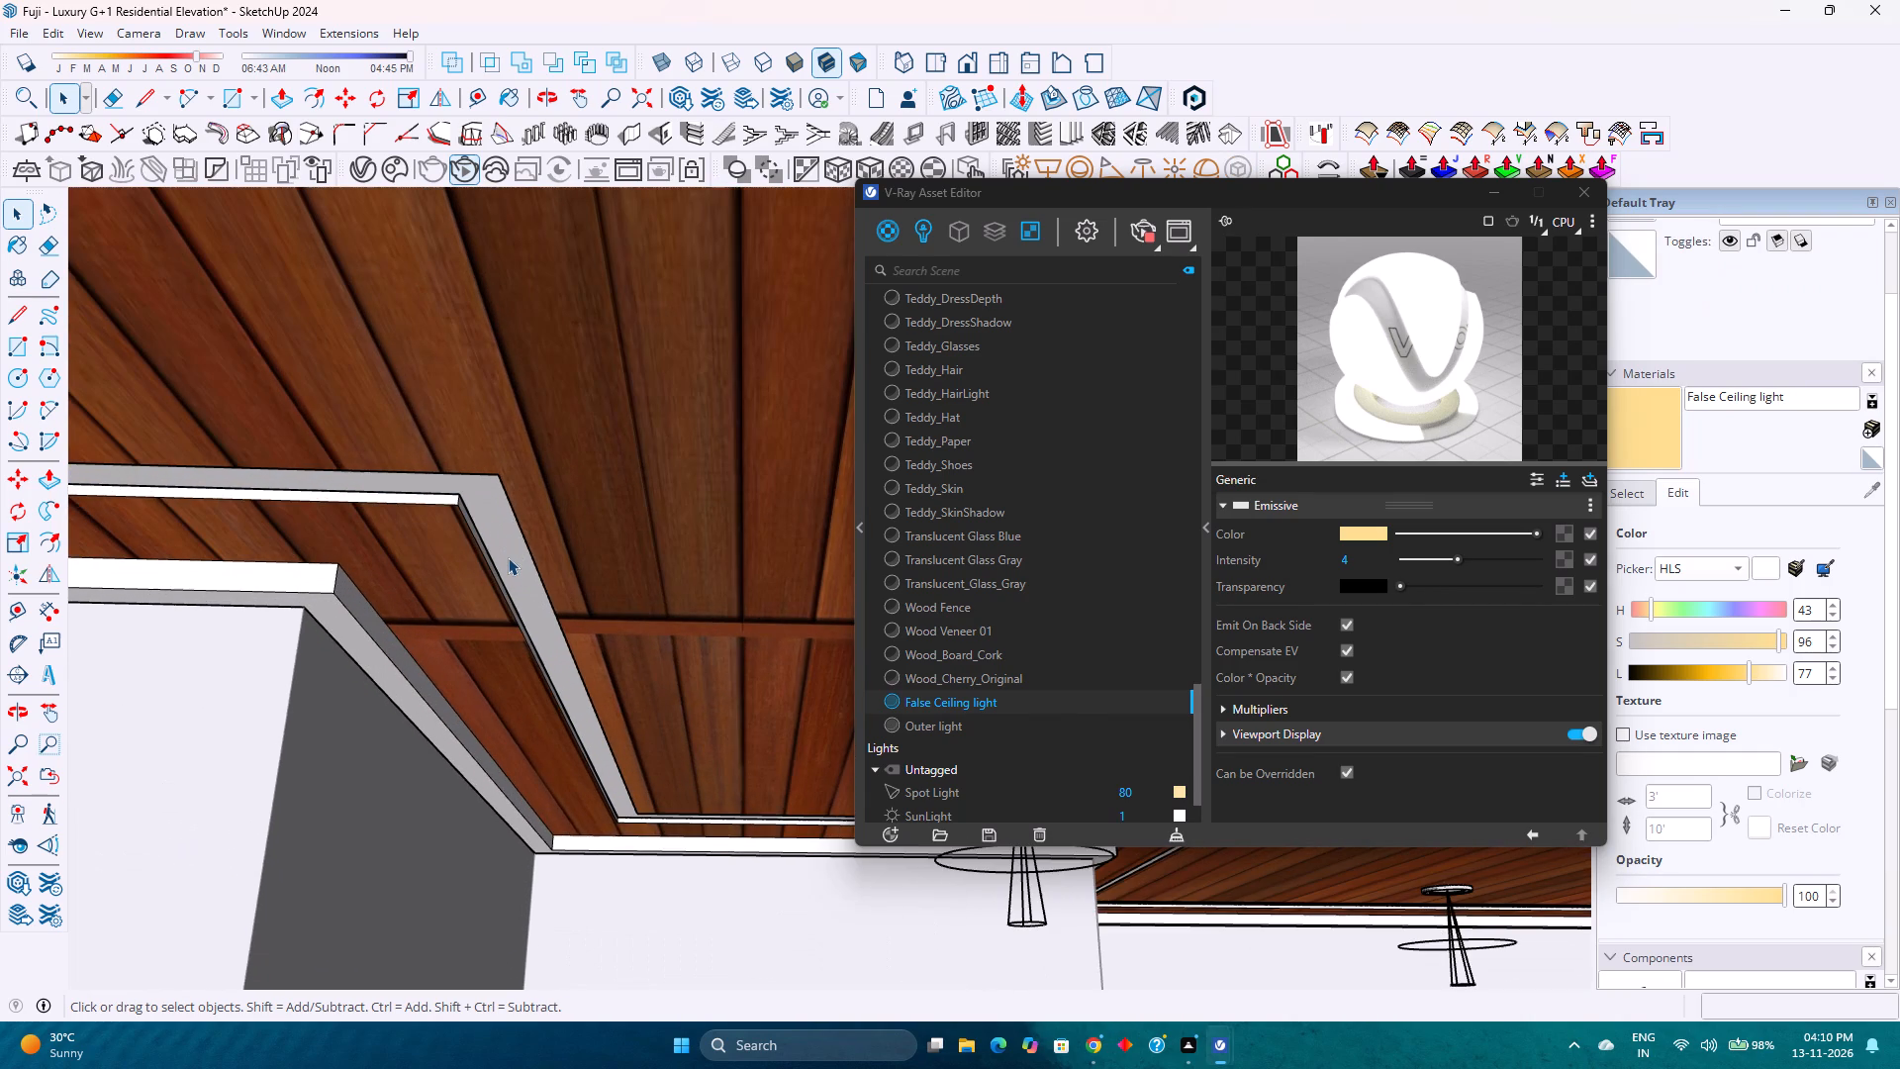
left_click(508, 557)
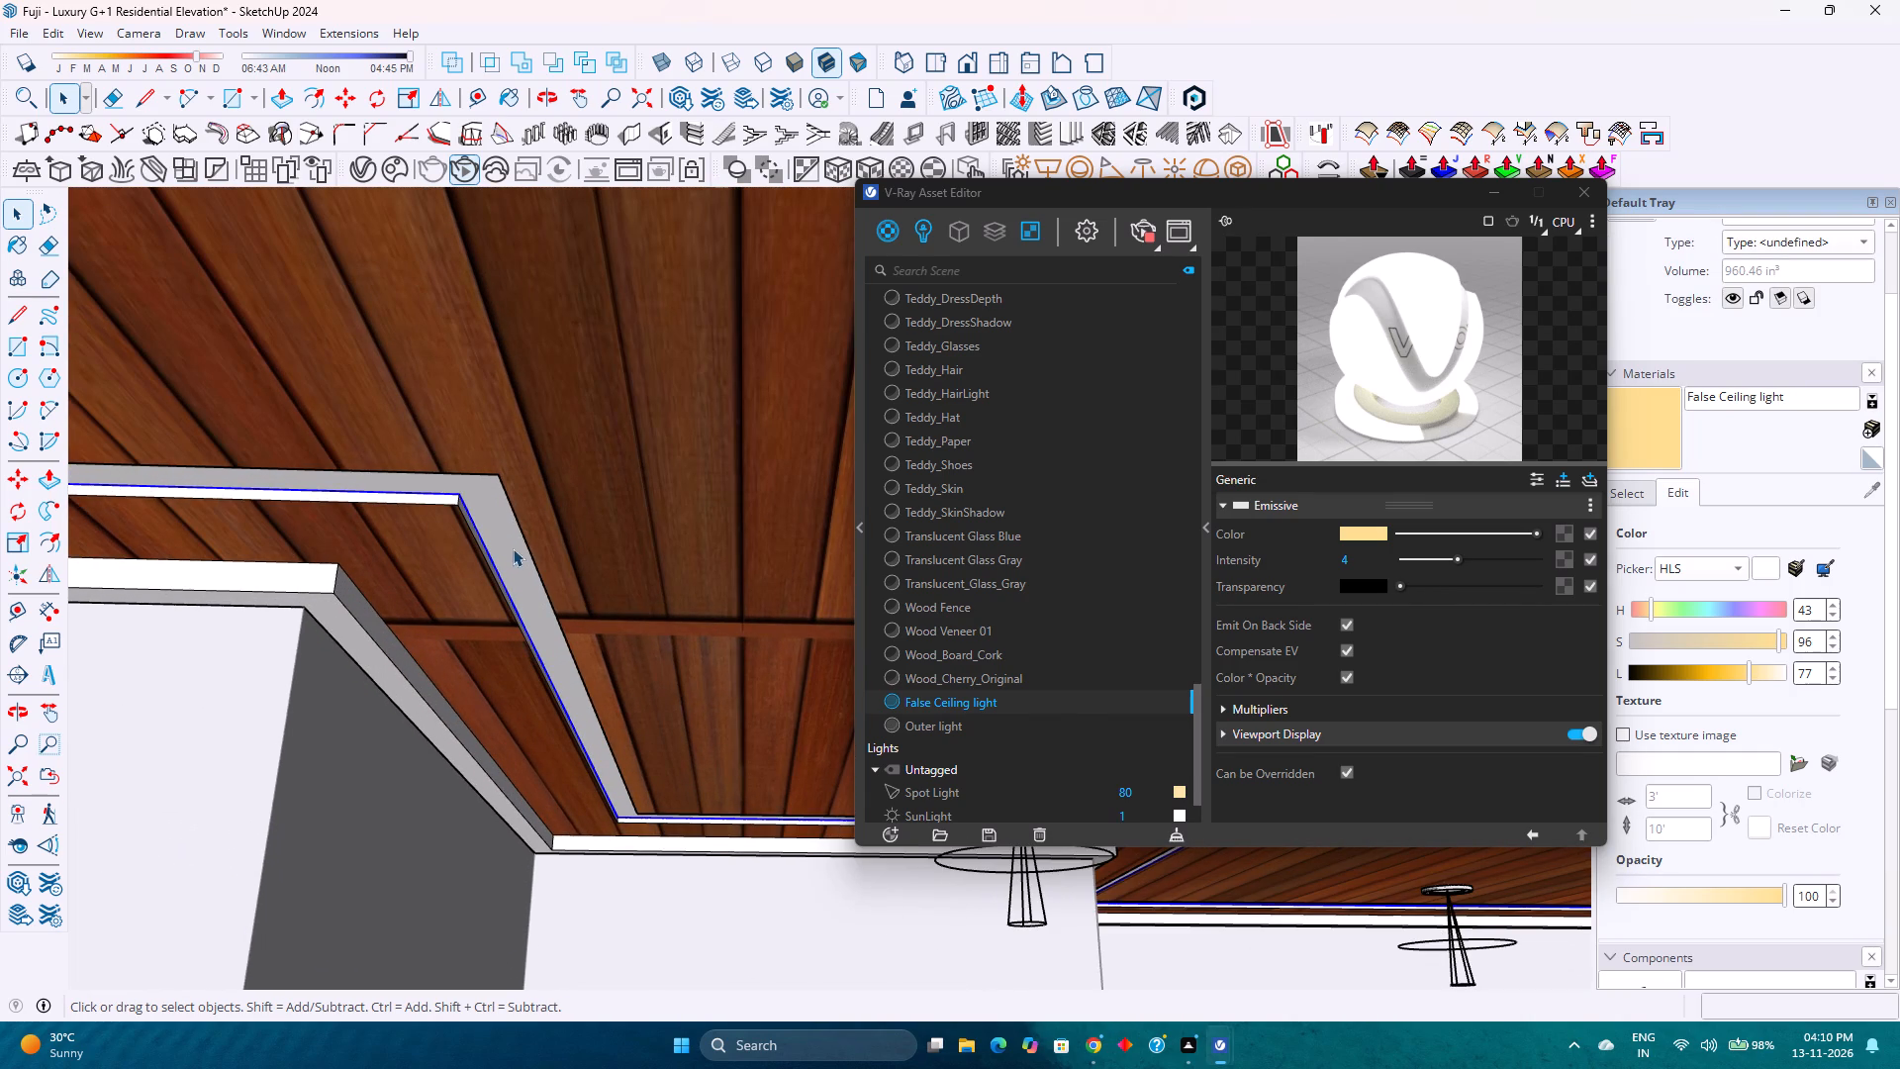
right_click(508, 542)
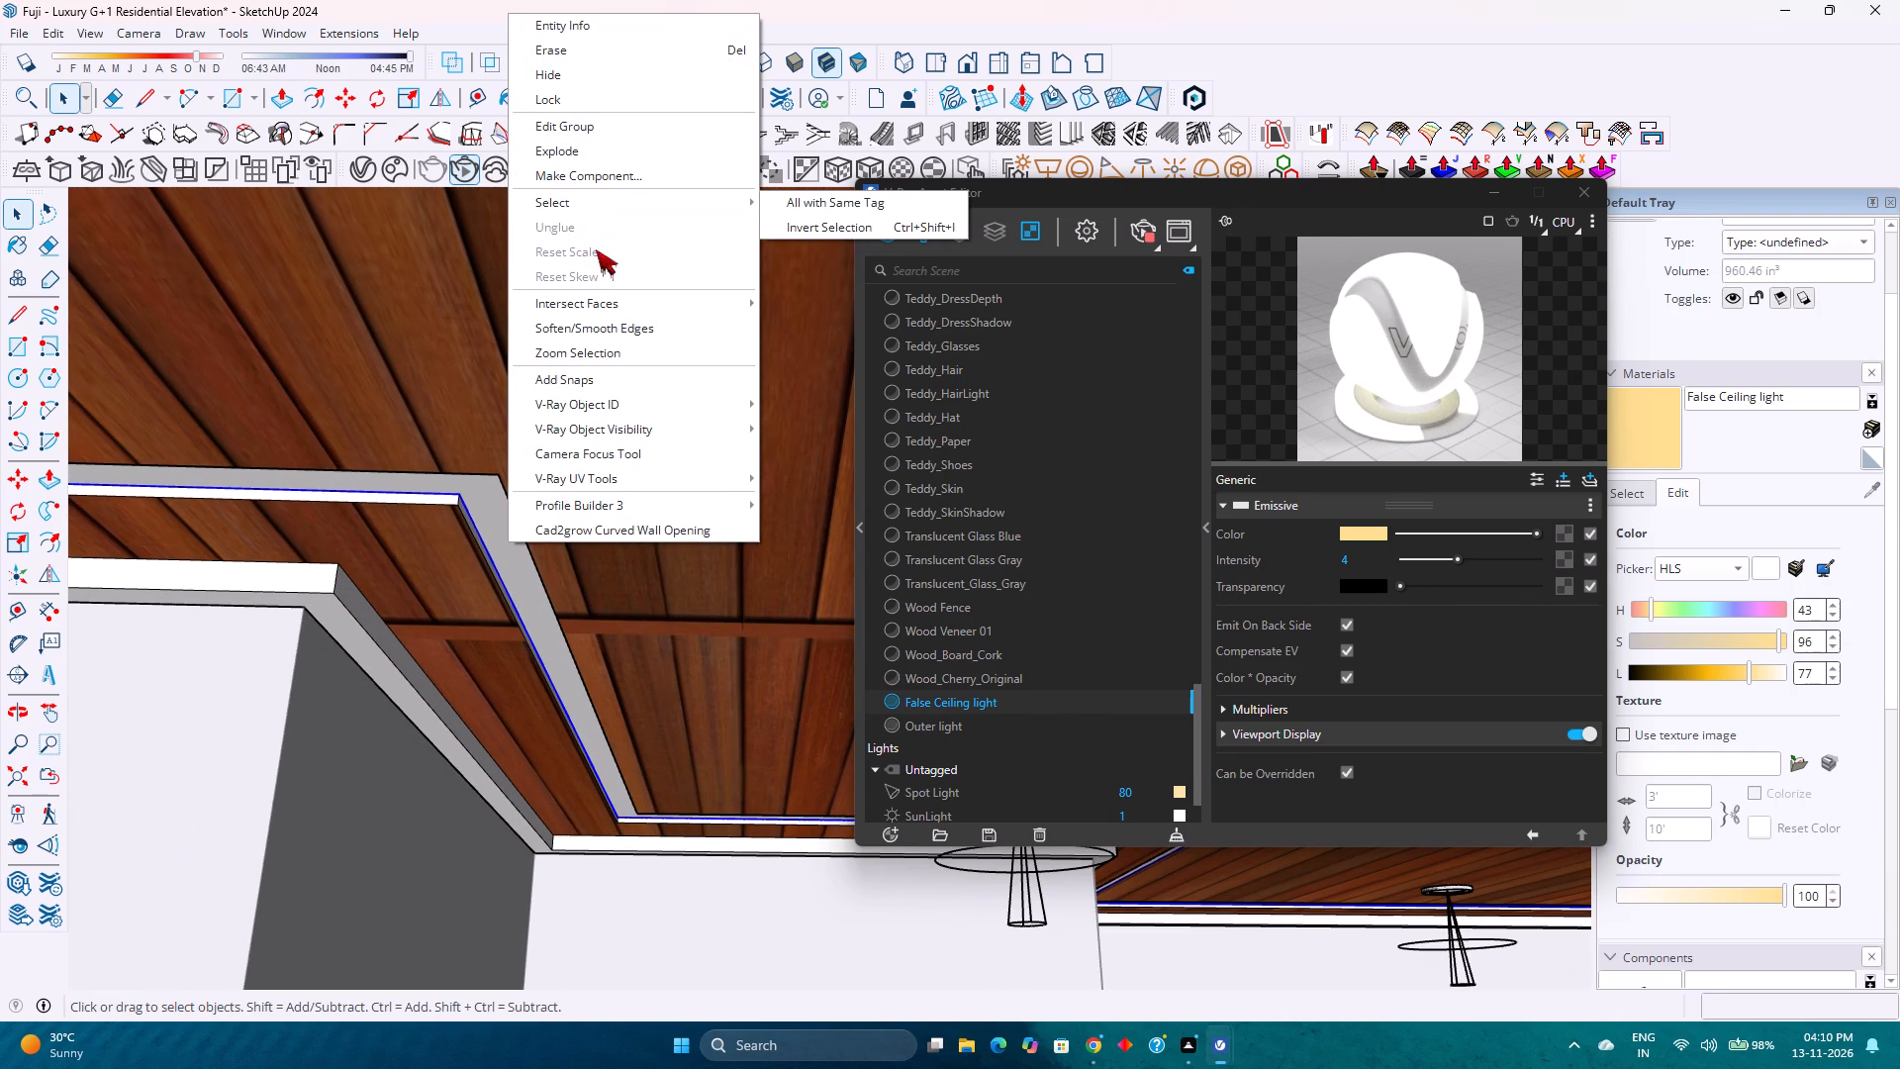
right_click(956, 706)
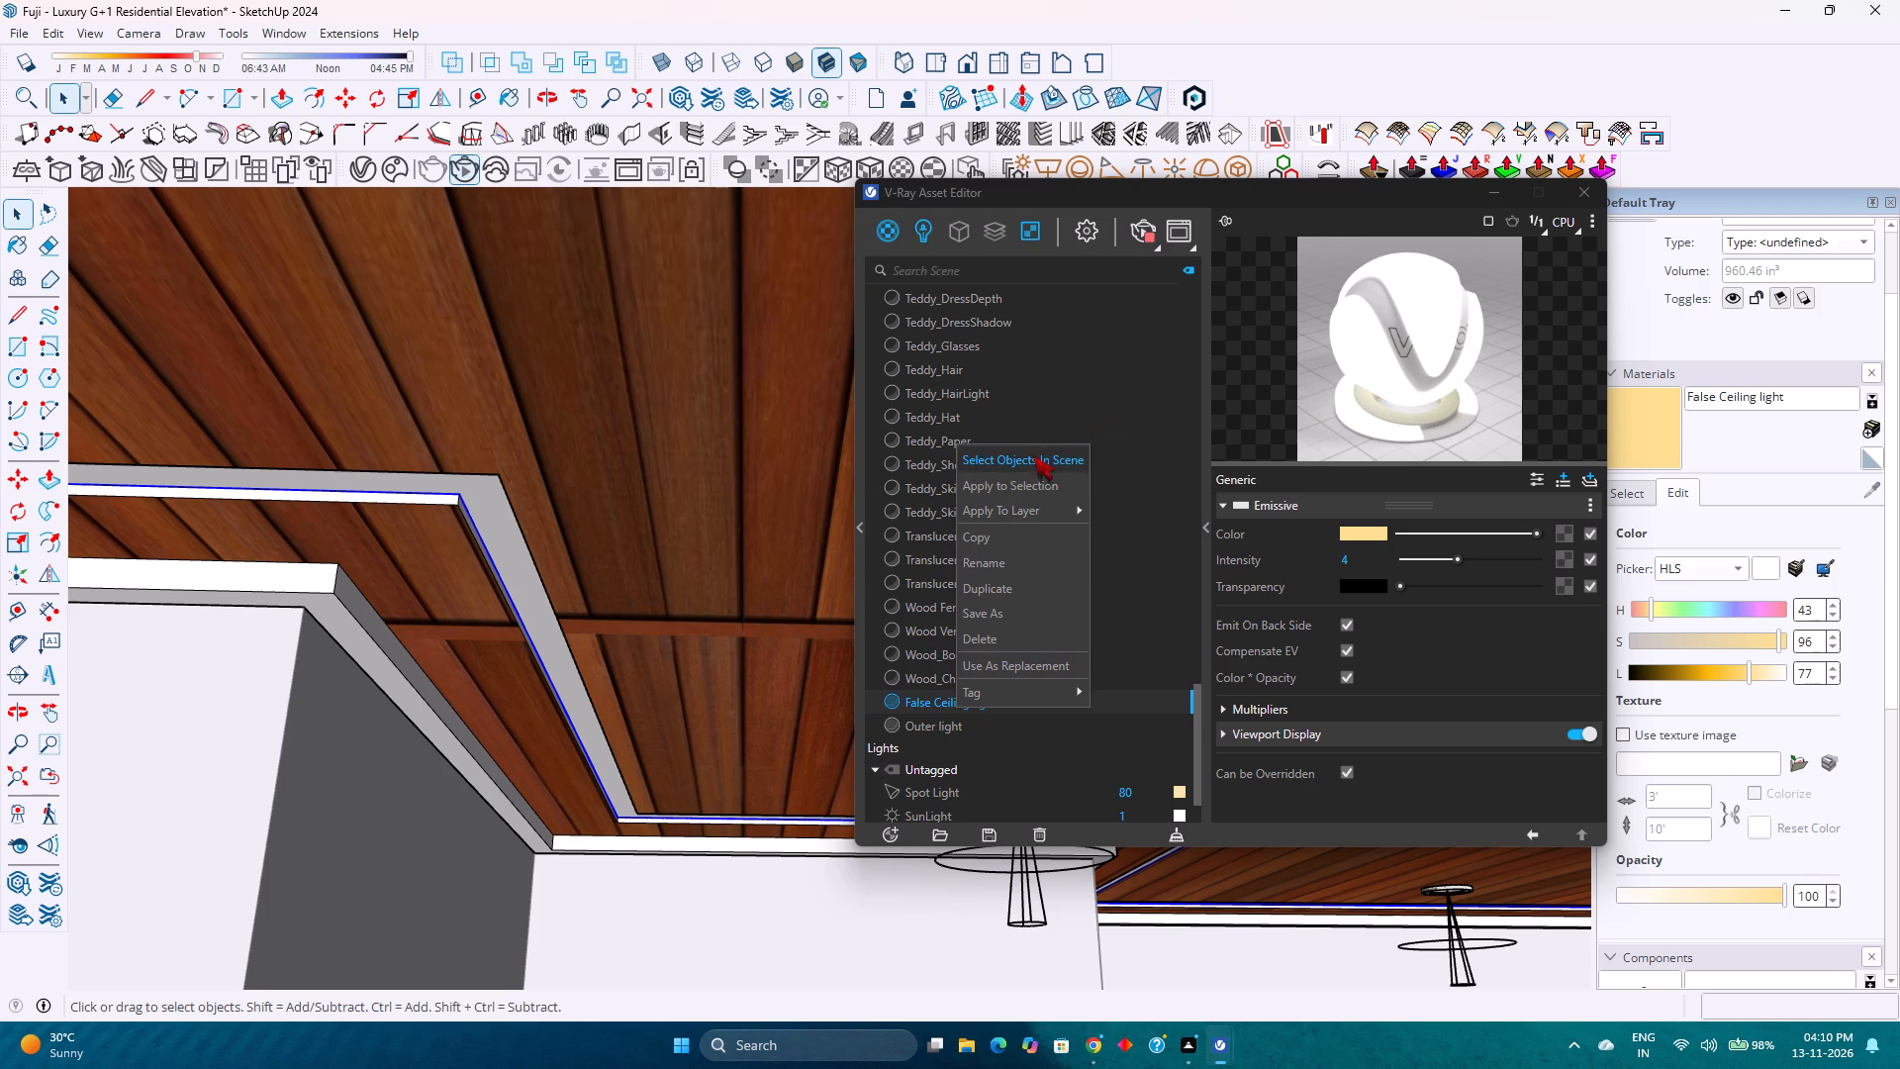
left_click(1025, 486)
scroll(423, 499, "up", 4)
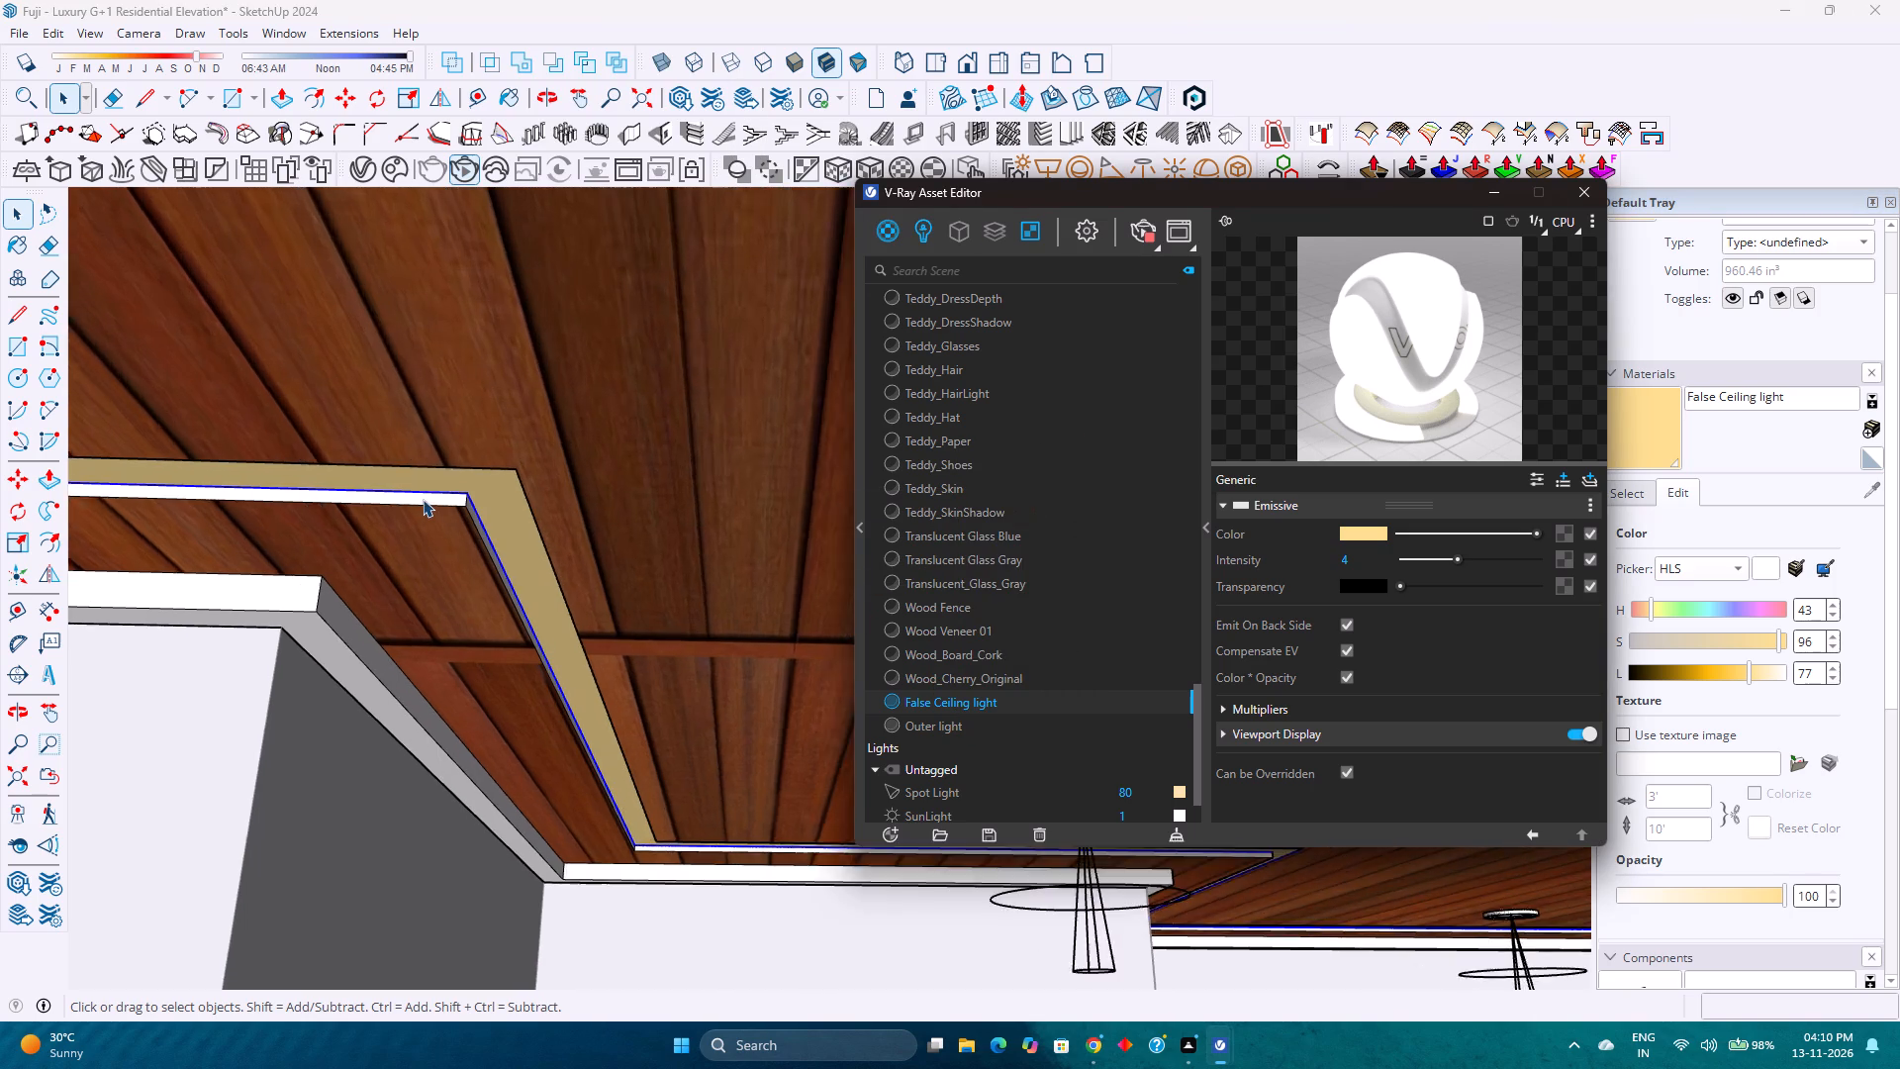
Apply the False Ceiling light material to the ceiling strip at the curved outer end of the wooden ceiling above the first-floor balcony.
scroll(423, 499, "up", 2)
scroll(419, 506, "down", 18)
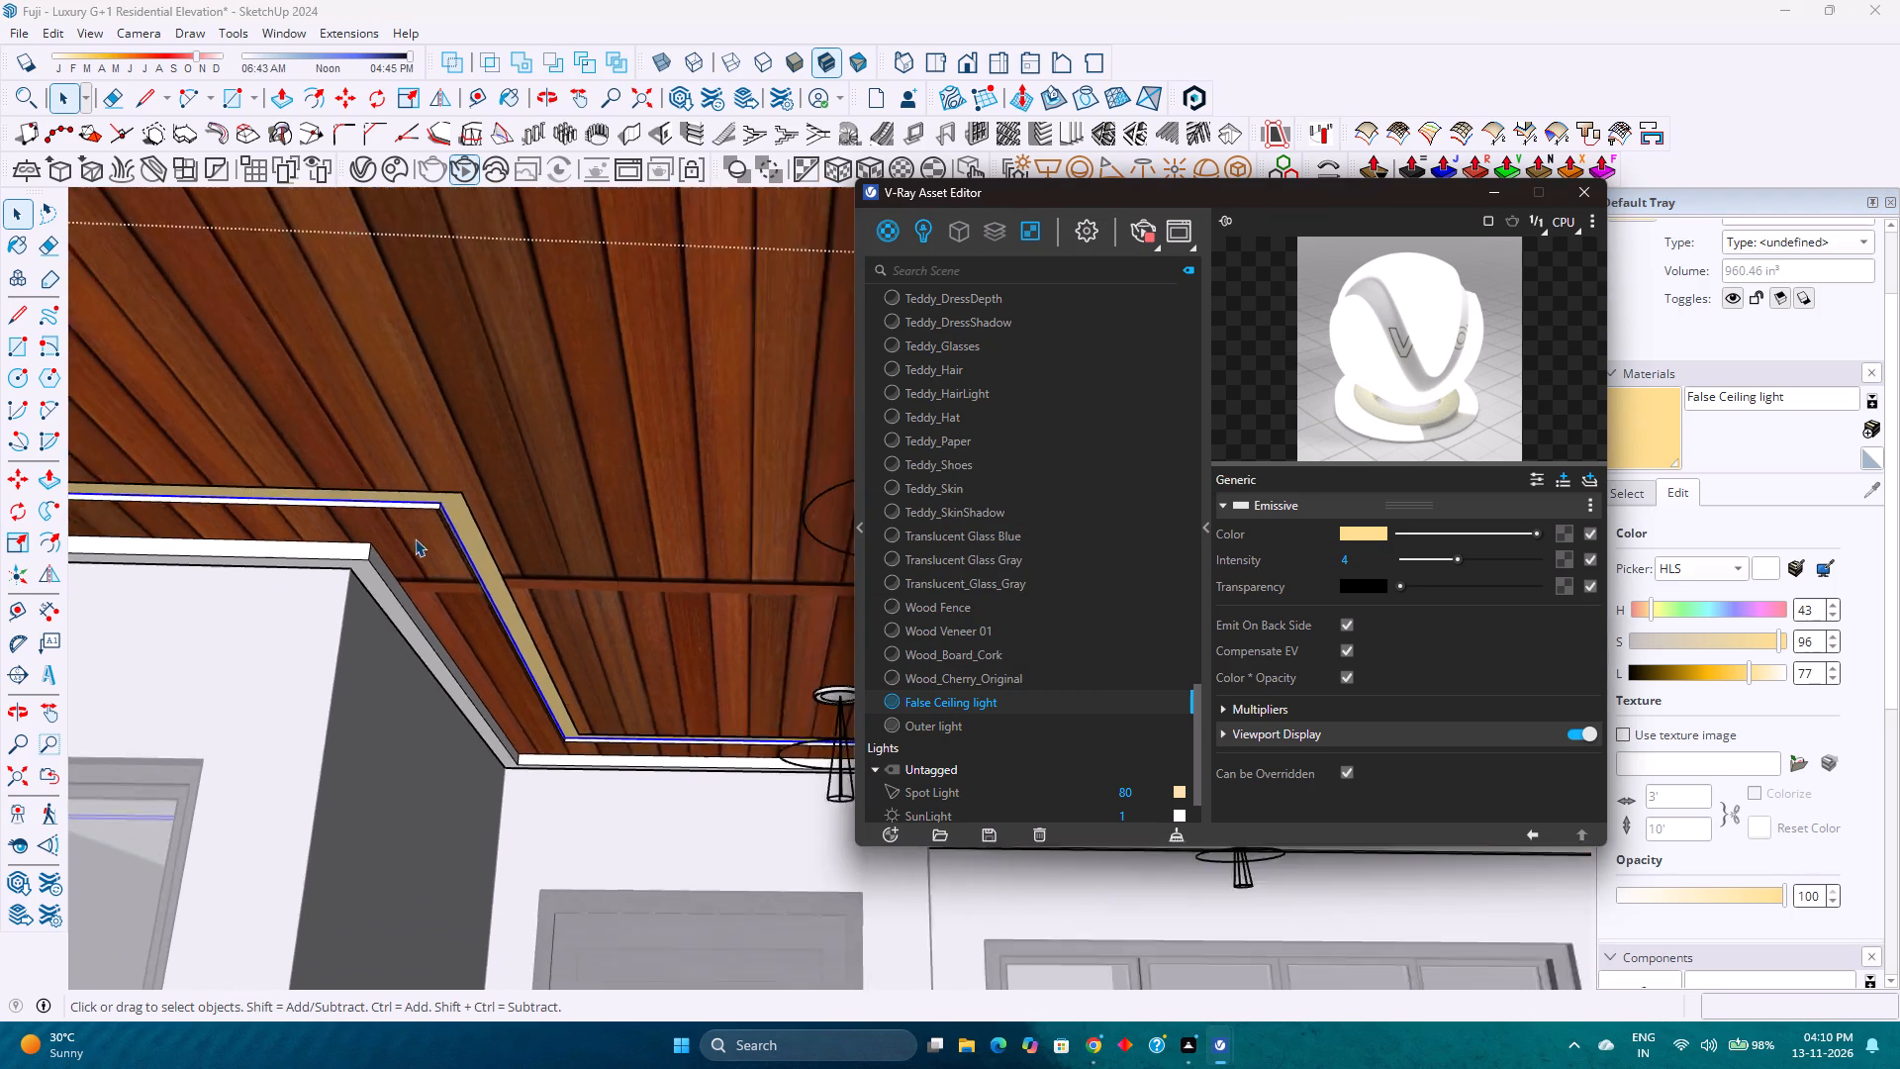
scroll(415, 538, "down", 8)
left_click(20, 784)
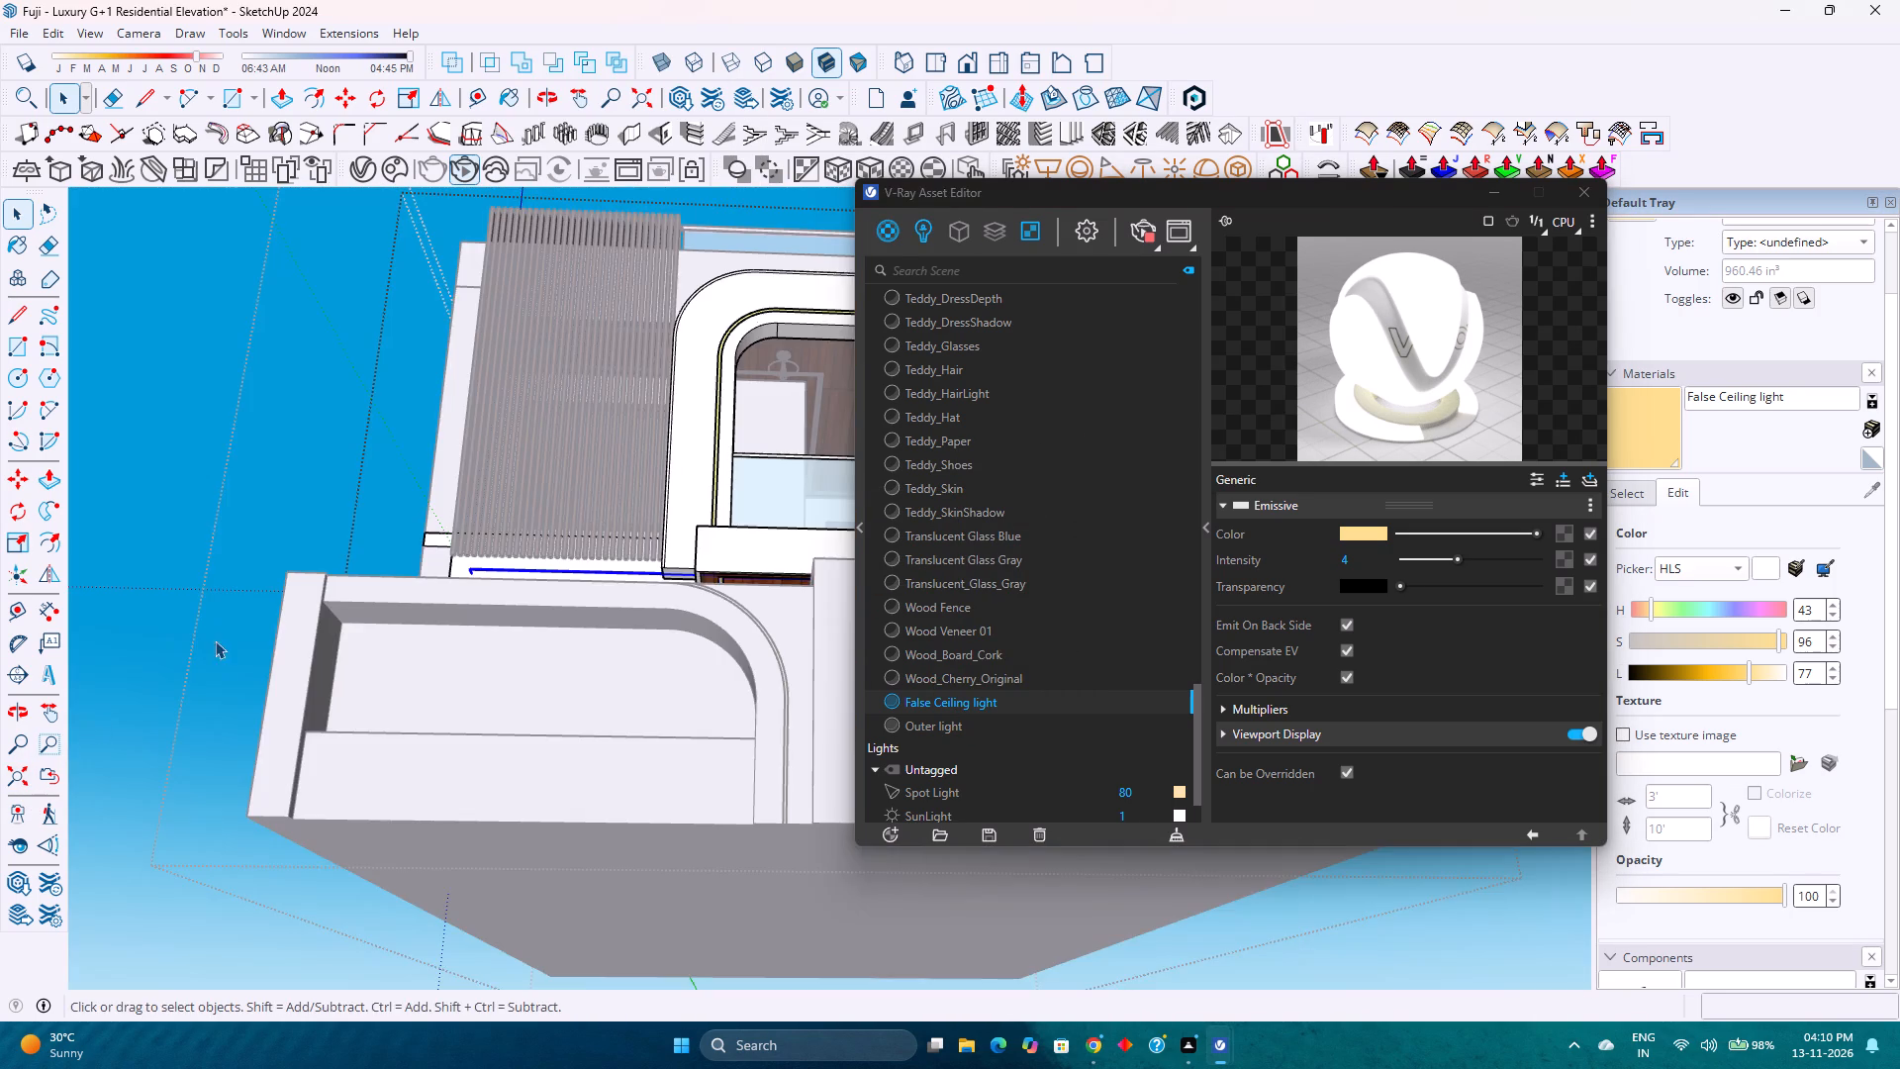
middle_click_drag(384, 543, 130, 704, "shift")
scroll(211, 674, "down", 7)
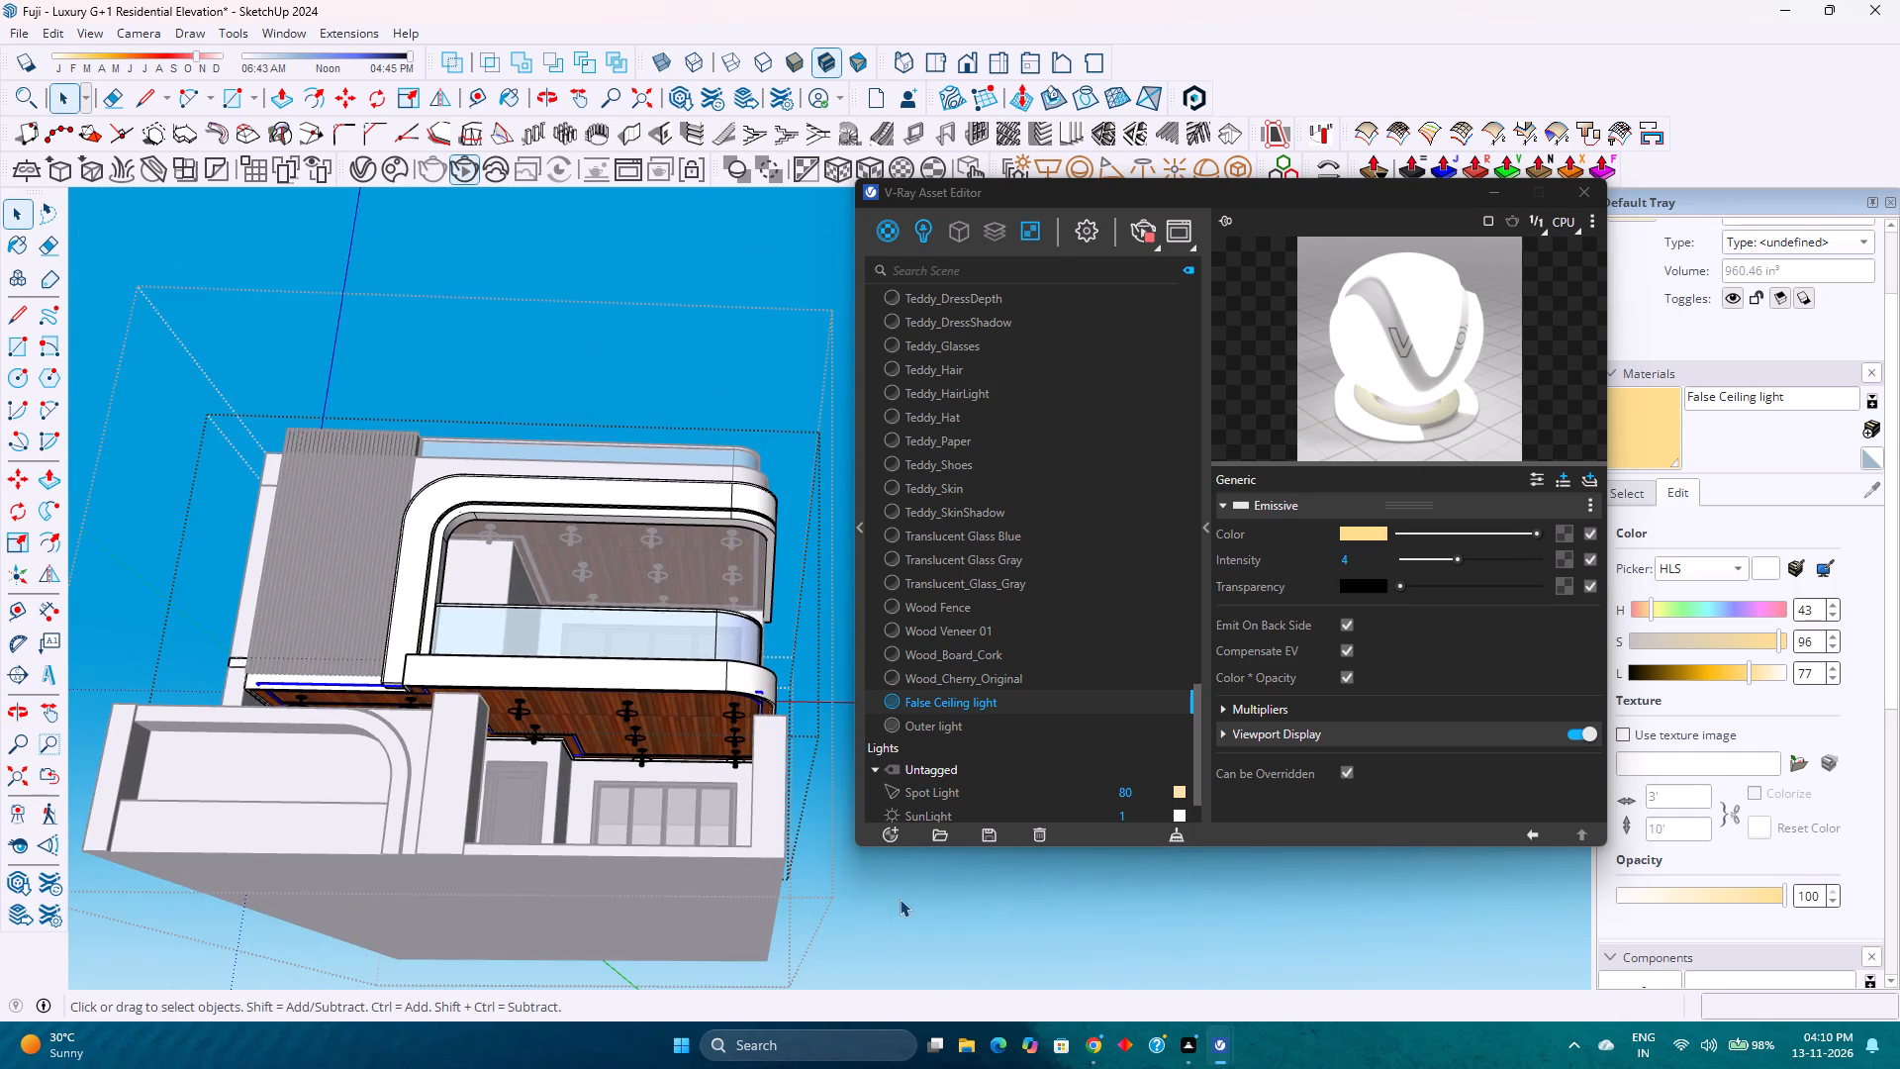
left_click(900, 899)
scroll(729, 488, "up", 18)
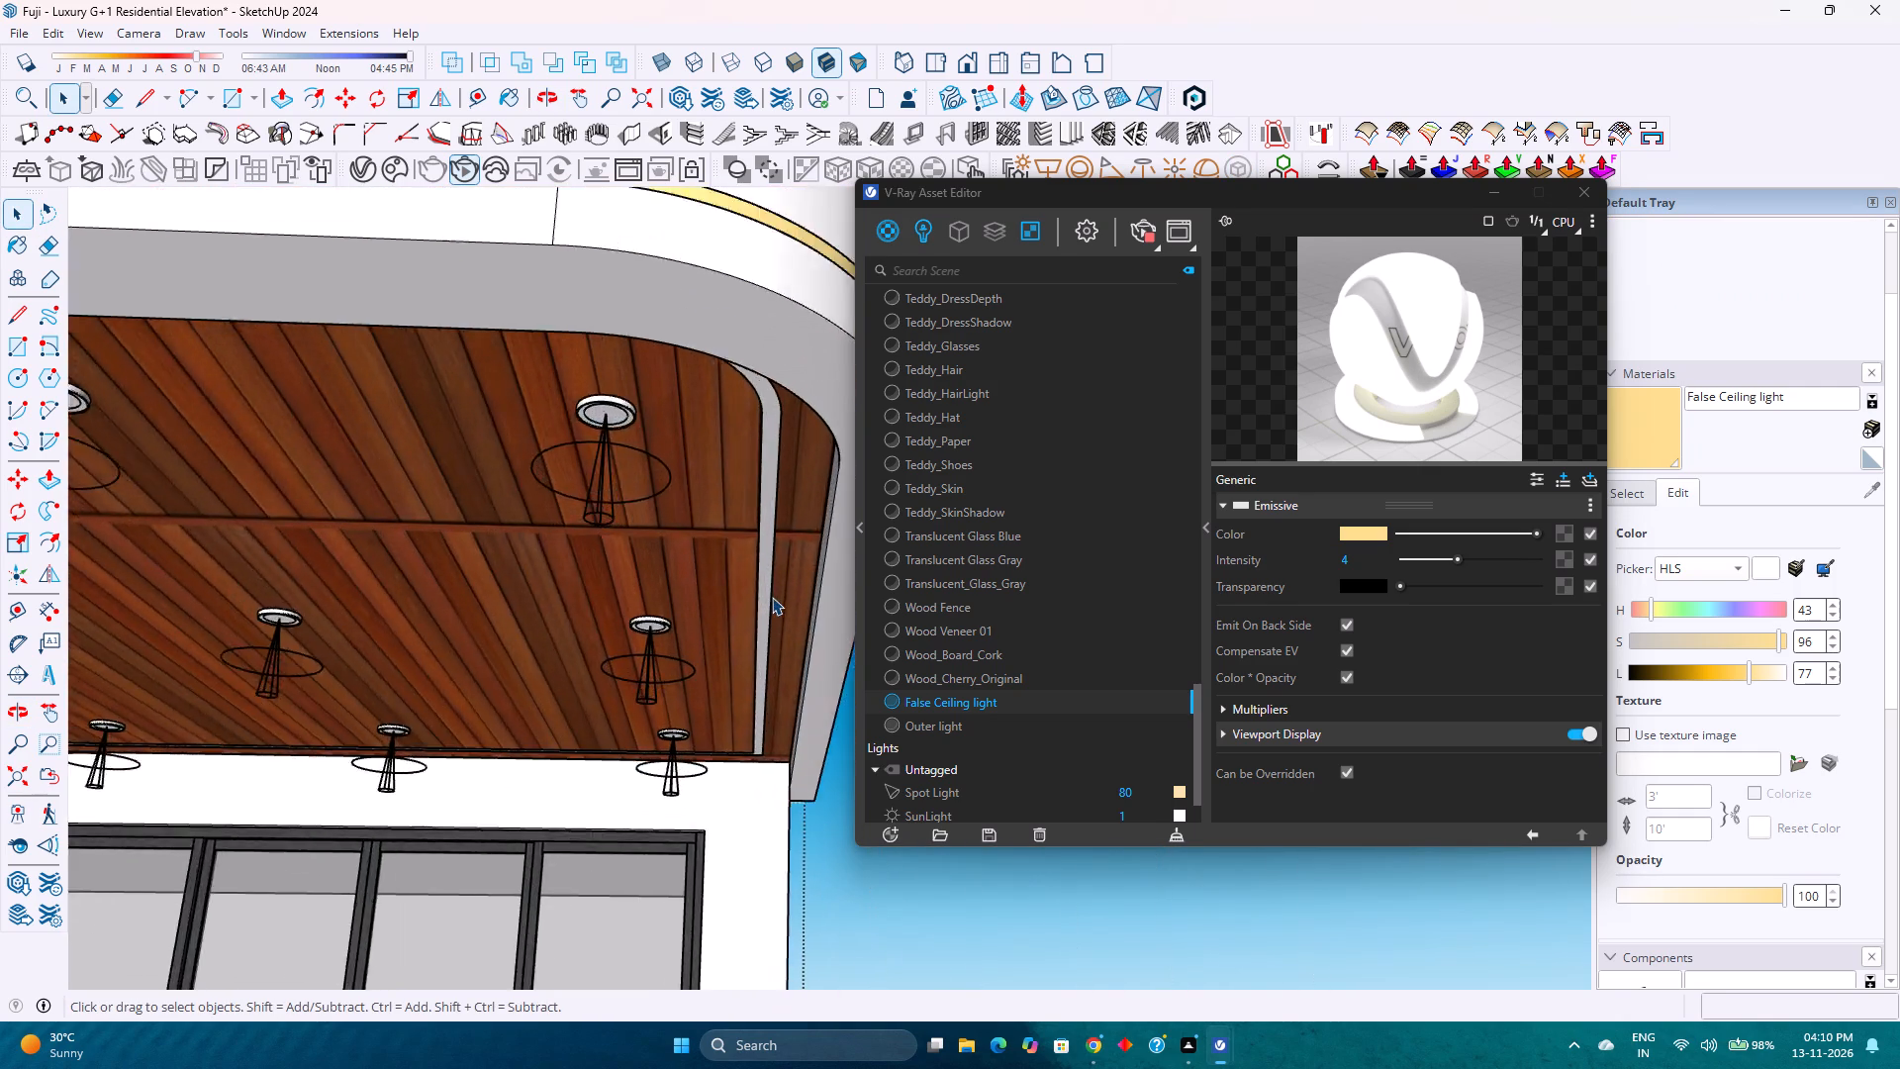
scroll(772, 597, "up", 1)
double_click(767, 586)
scroll(767, 586, "up", 3)
left_click(767, 586)
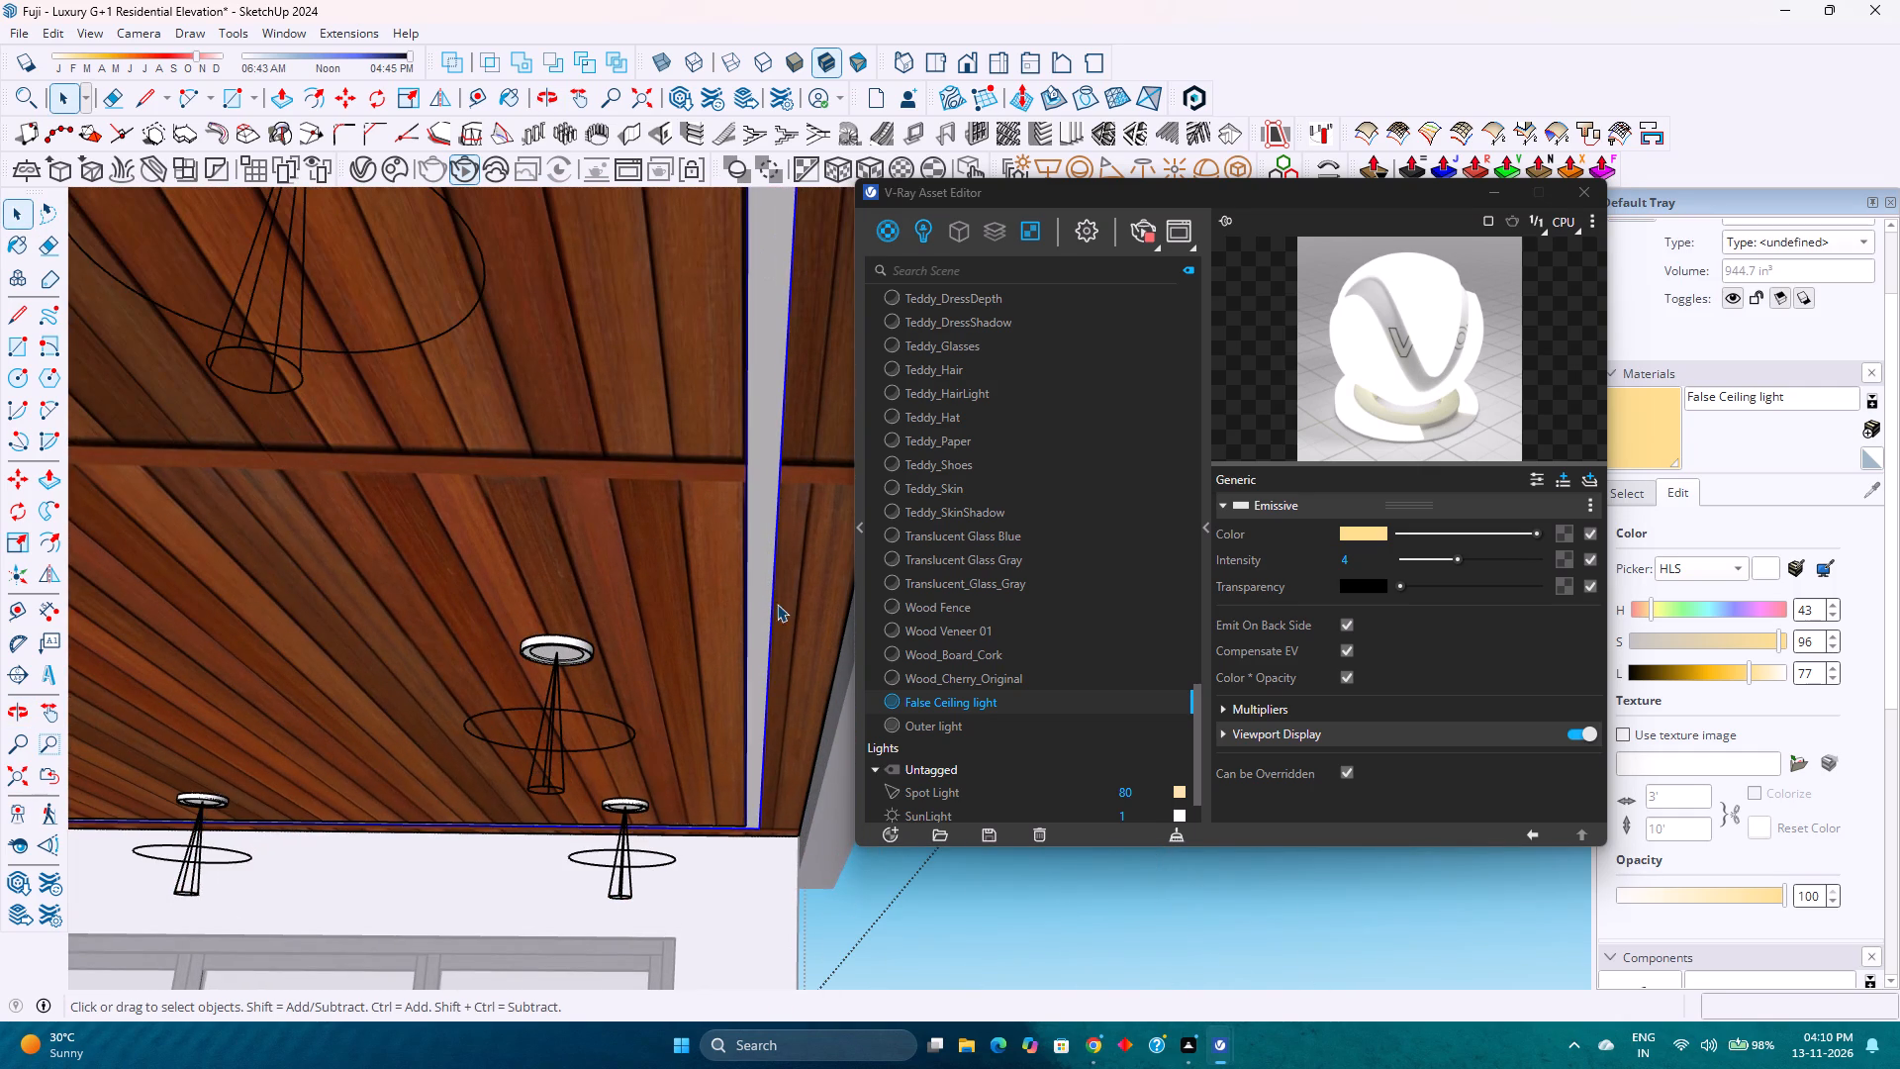
right_click(911, 705)
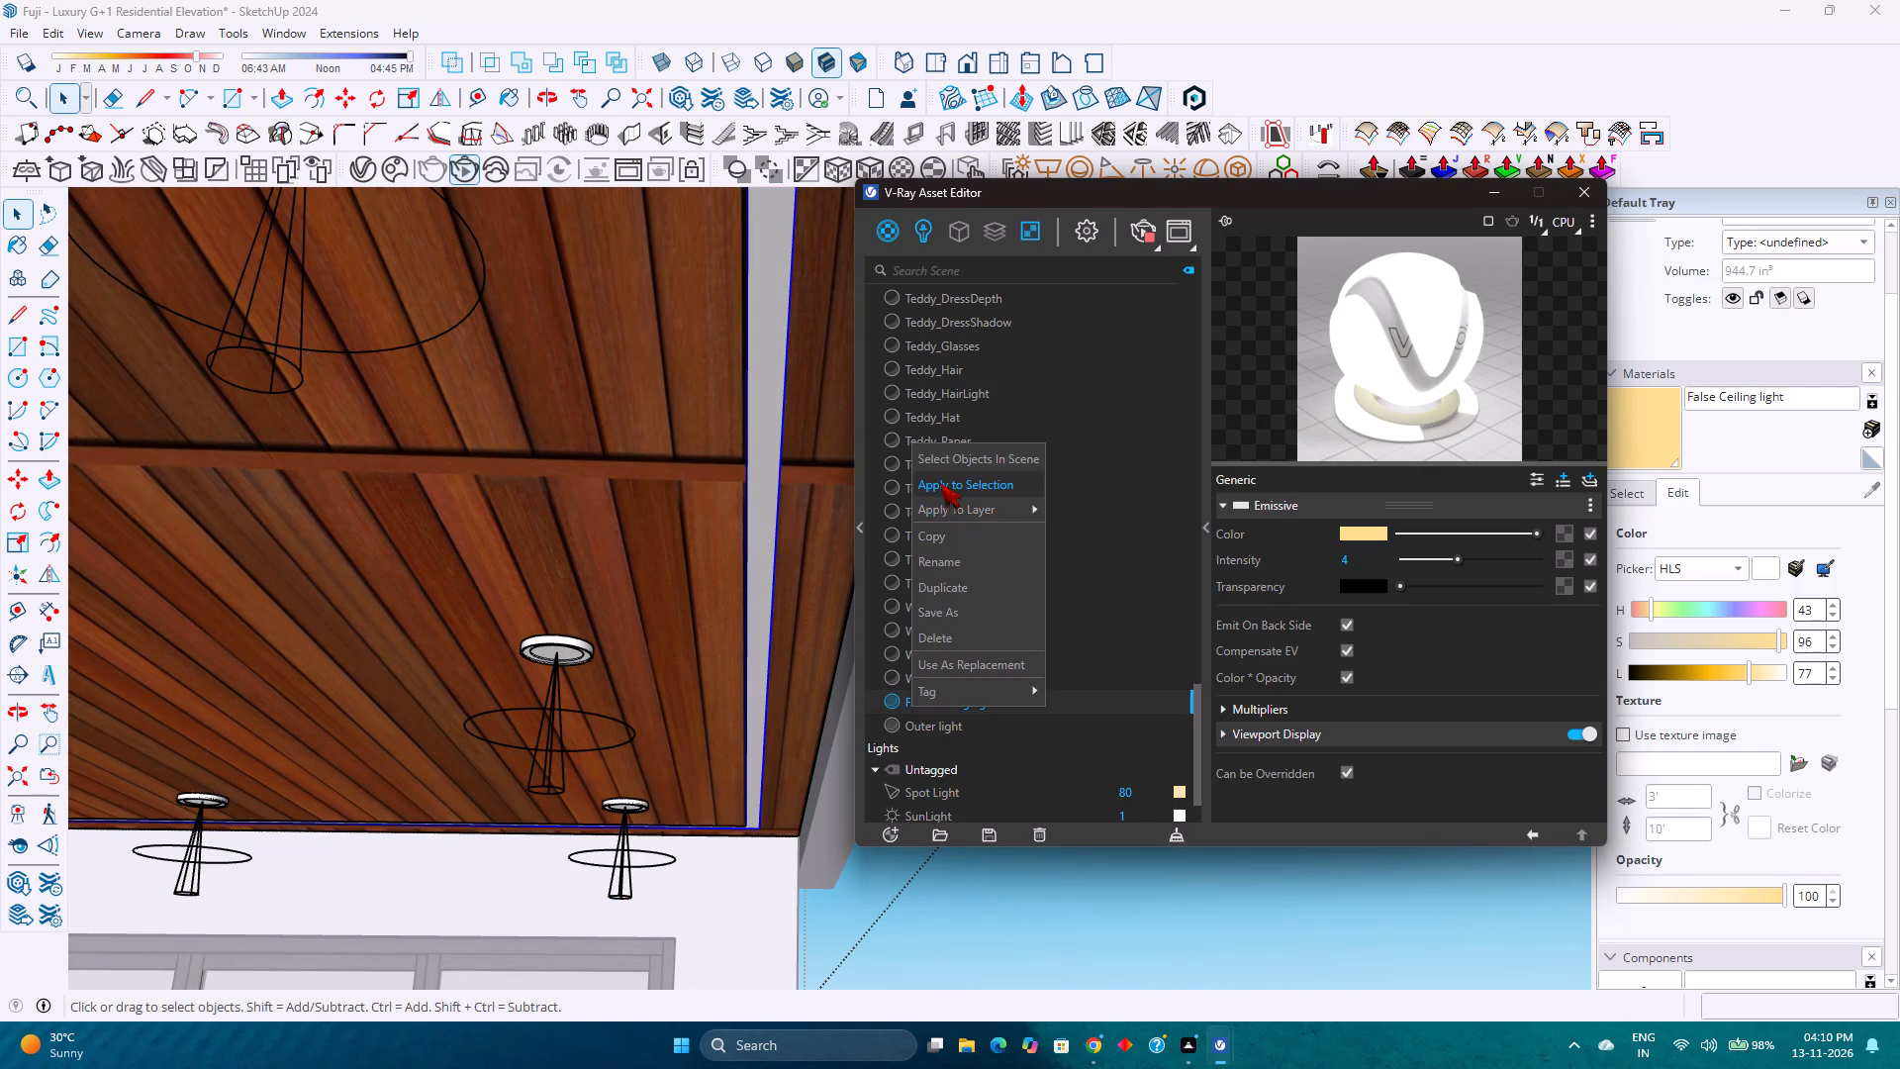
left_click(940, 483)
scroll(537, 638, "down", 10)
left_click(927, 912)
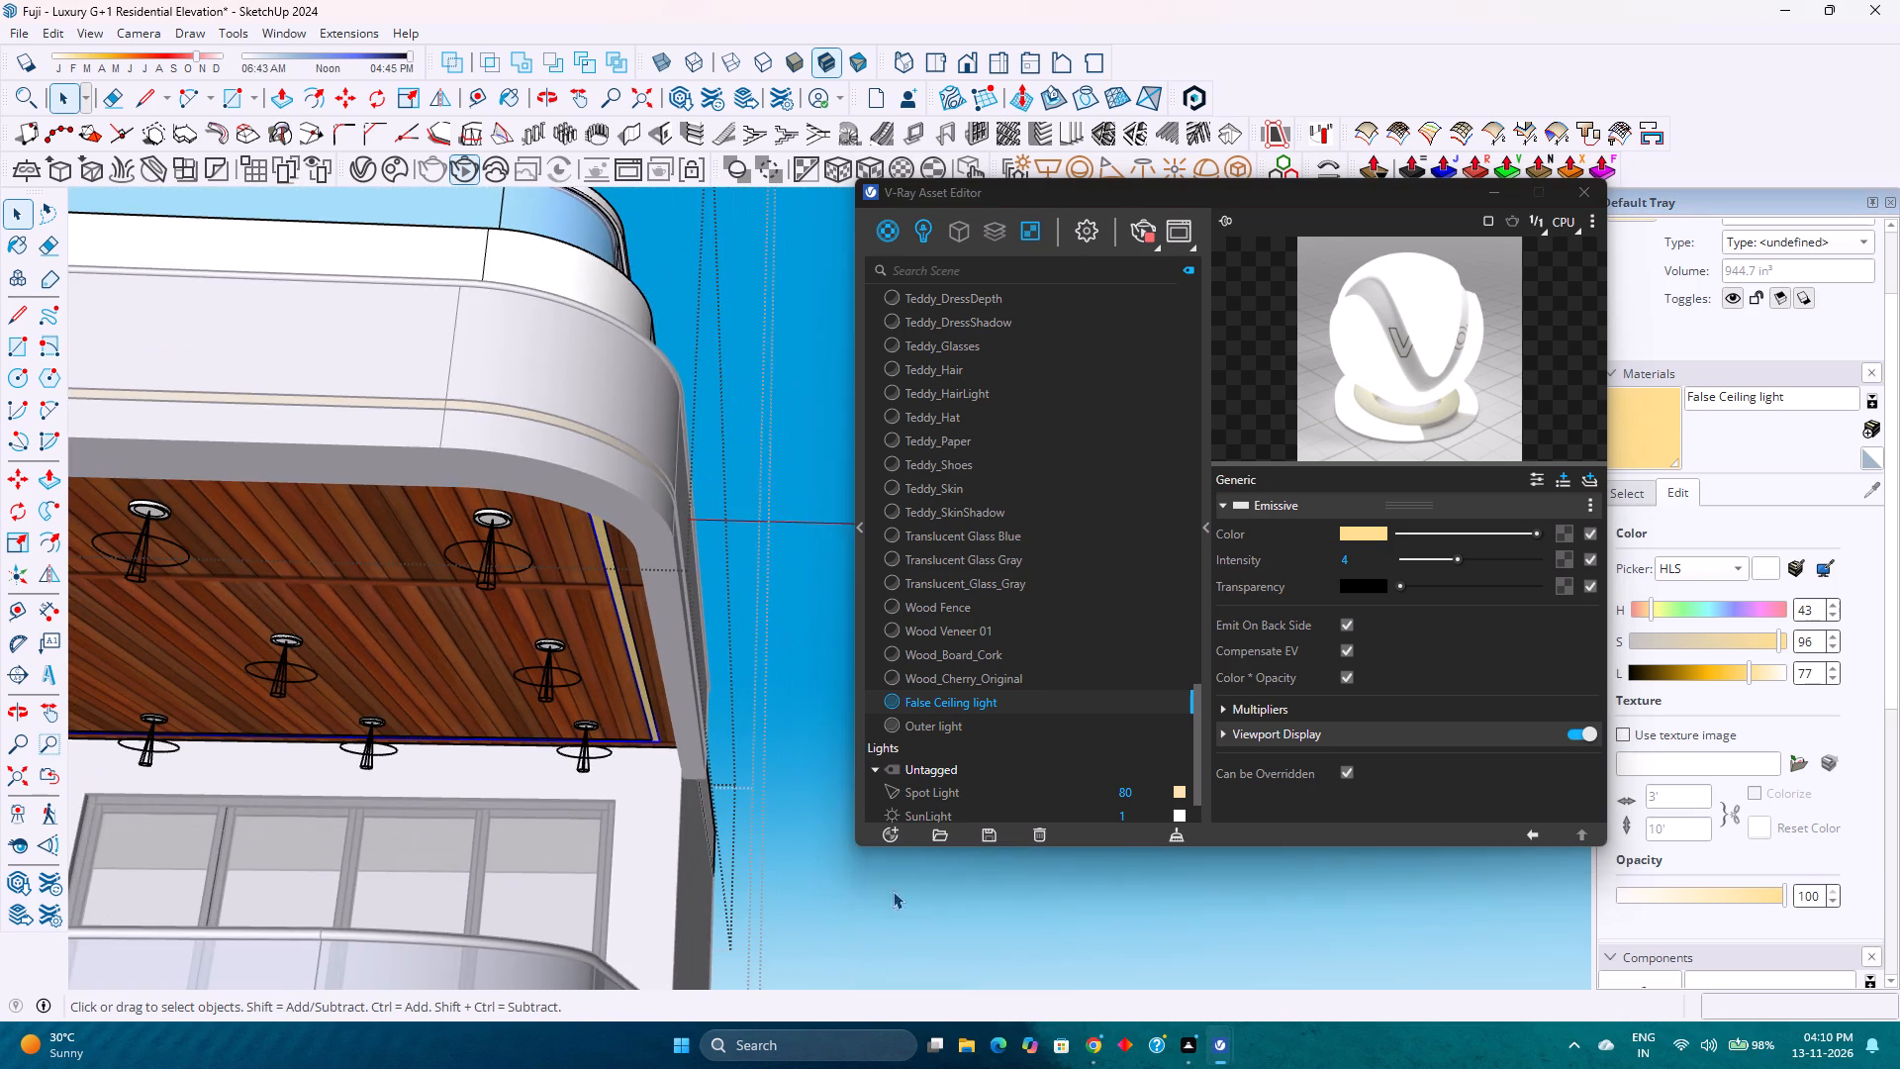
Switch to the full front view and examine the facade and ceiling strip lighting in the V-Ray night render.
scroll(652, 650, "down", 18)
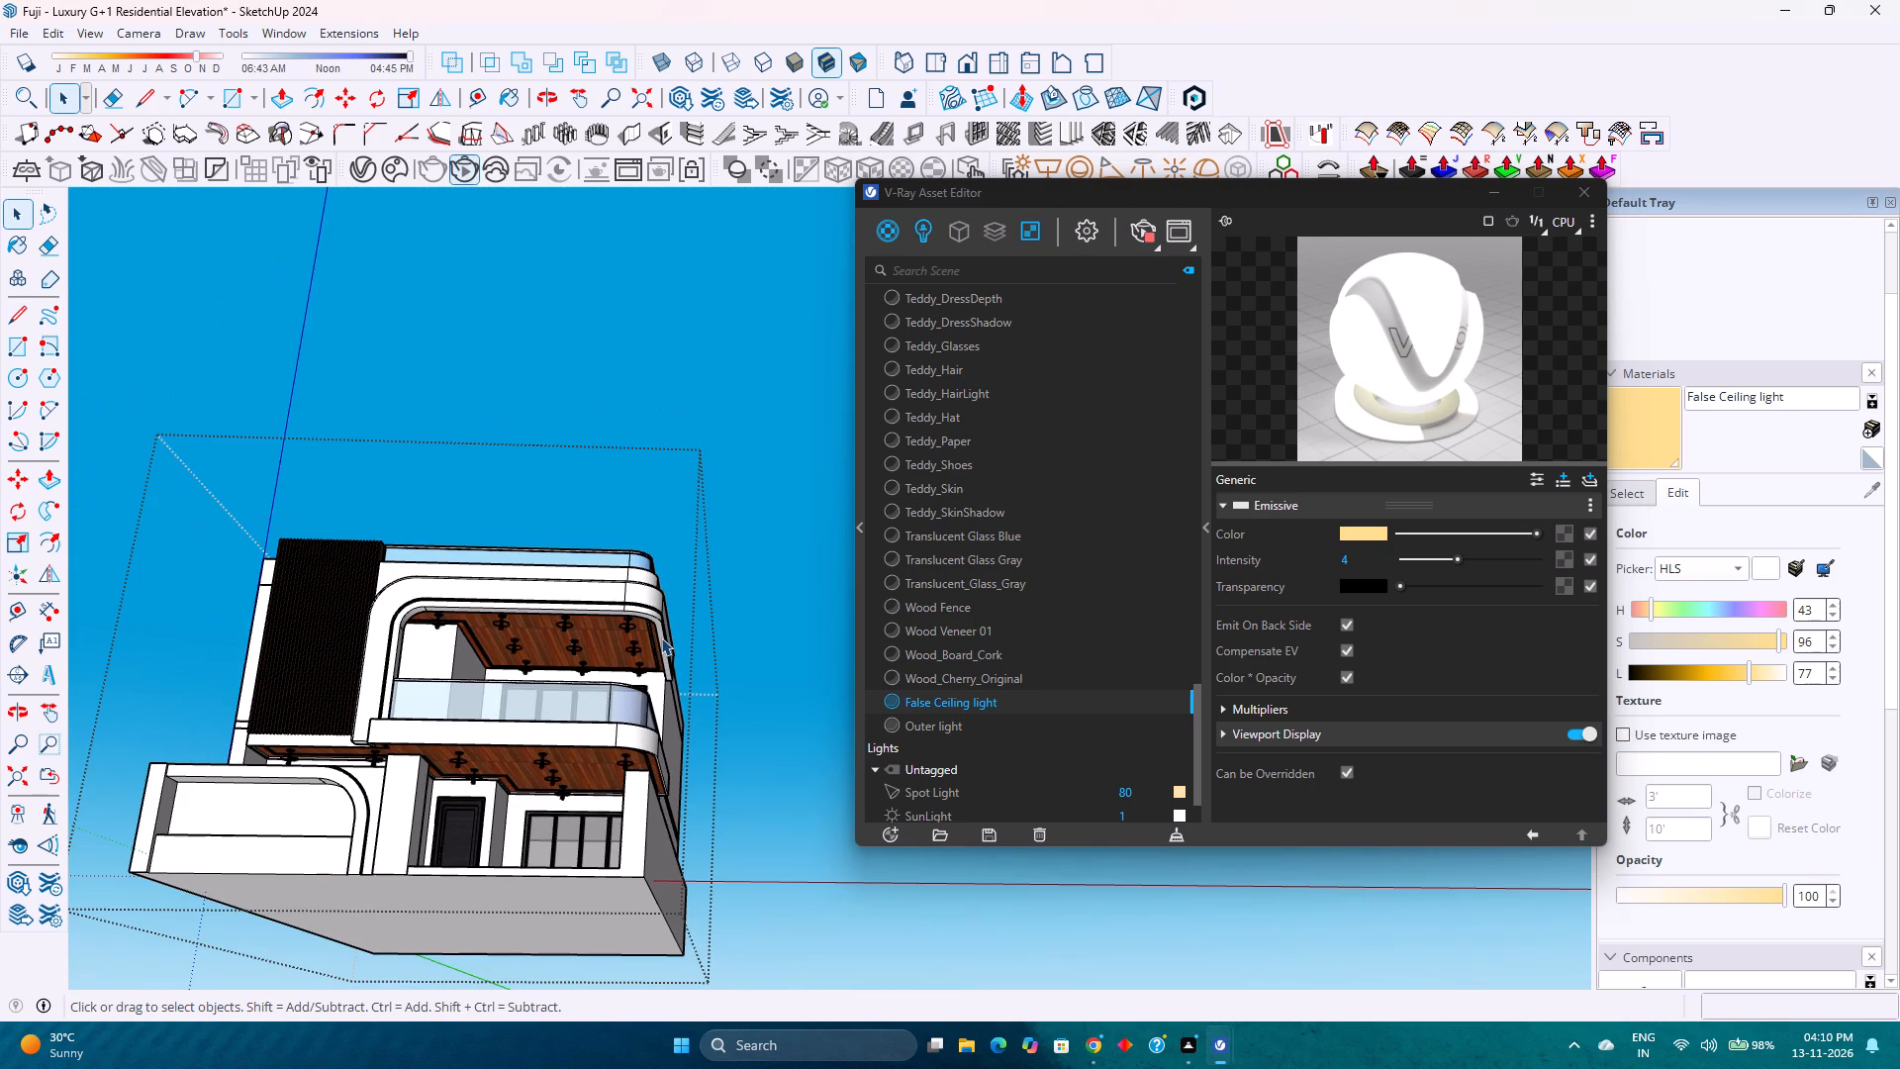
left_click(973, 74)
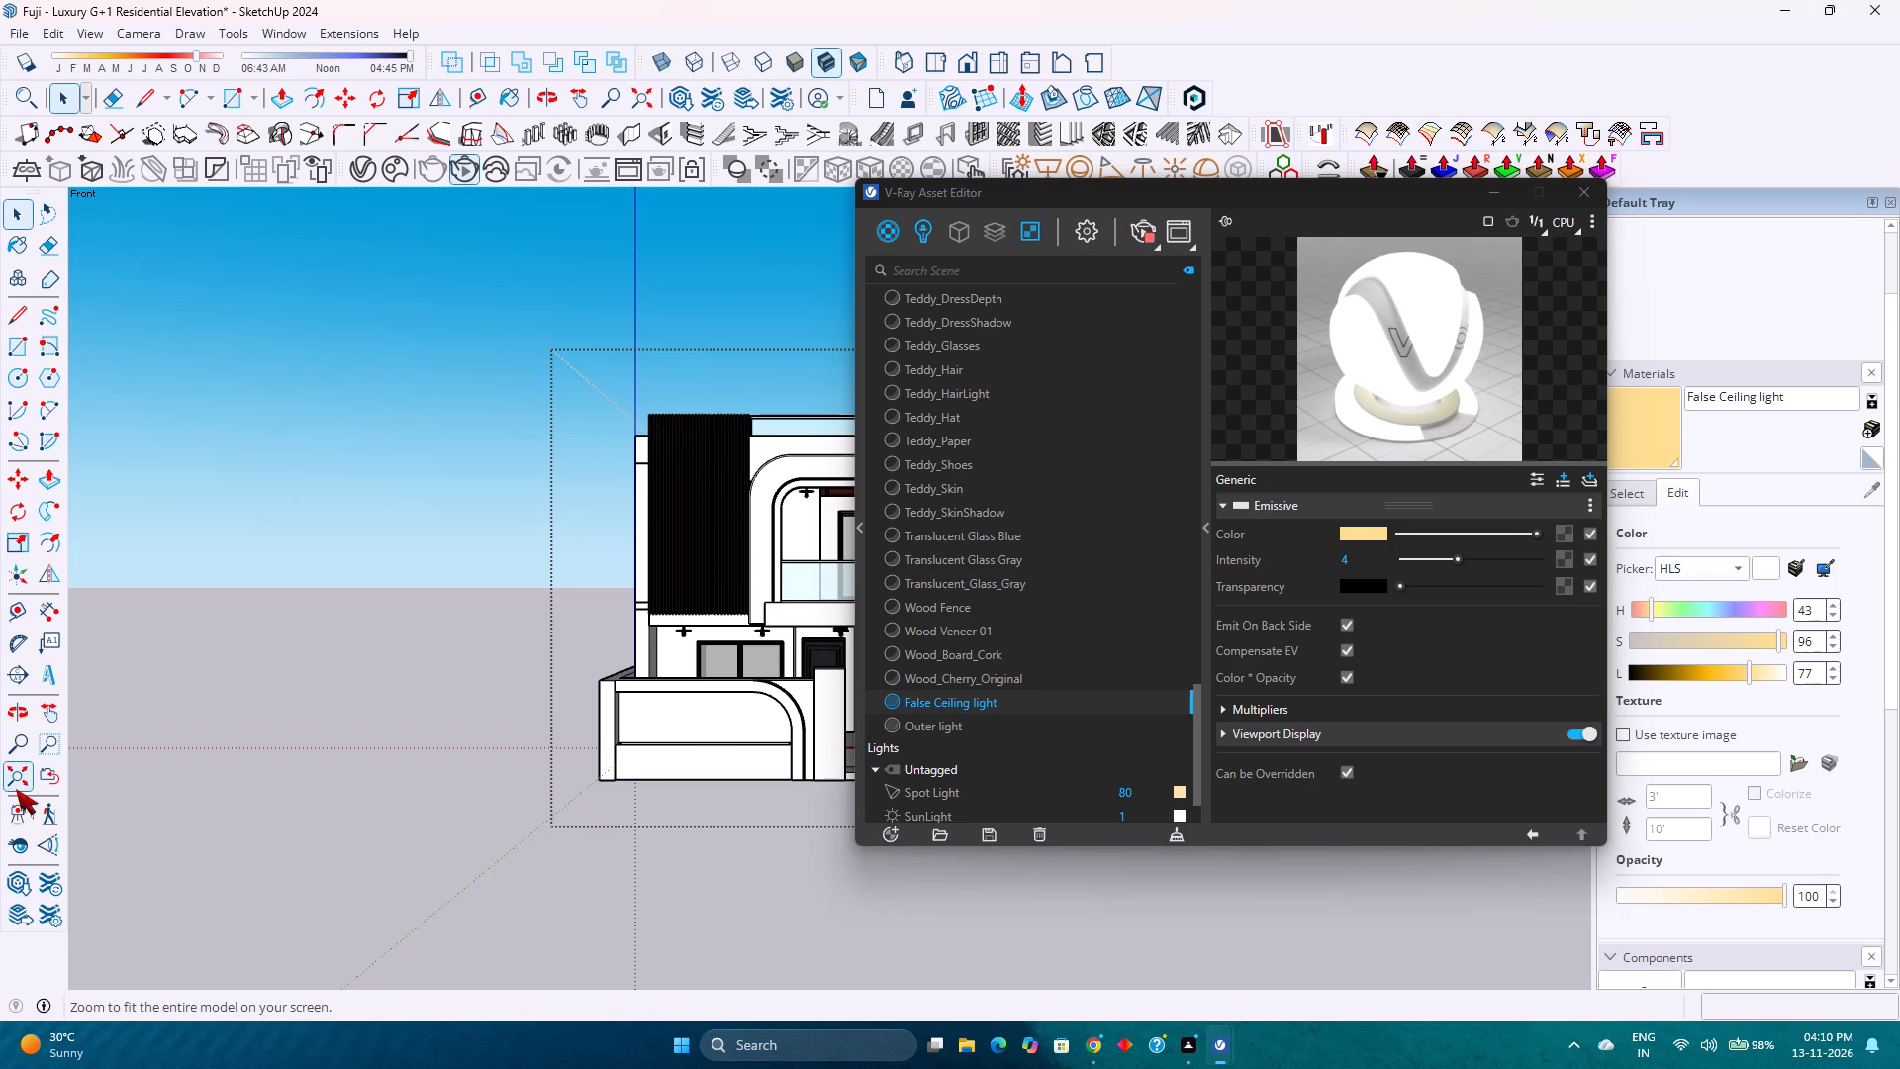
left_click(16, 789)
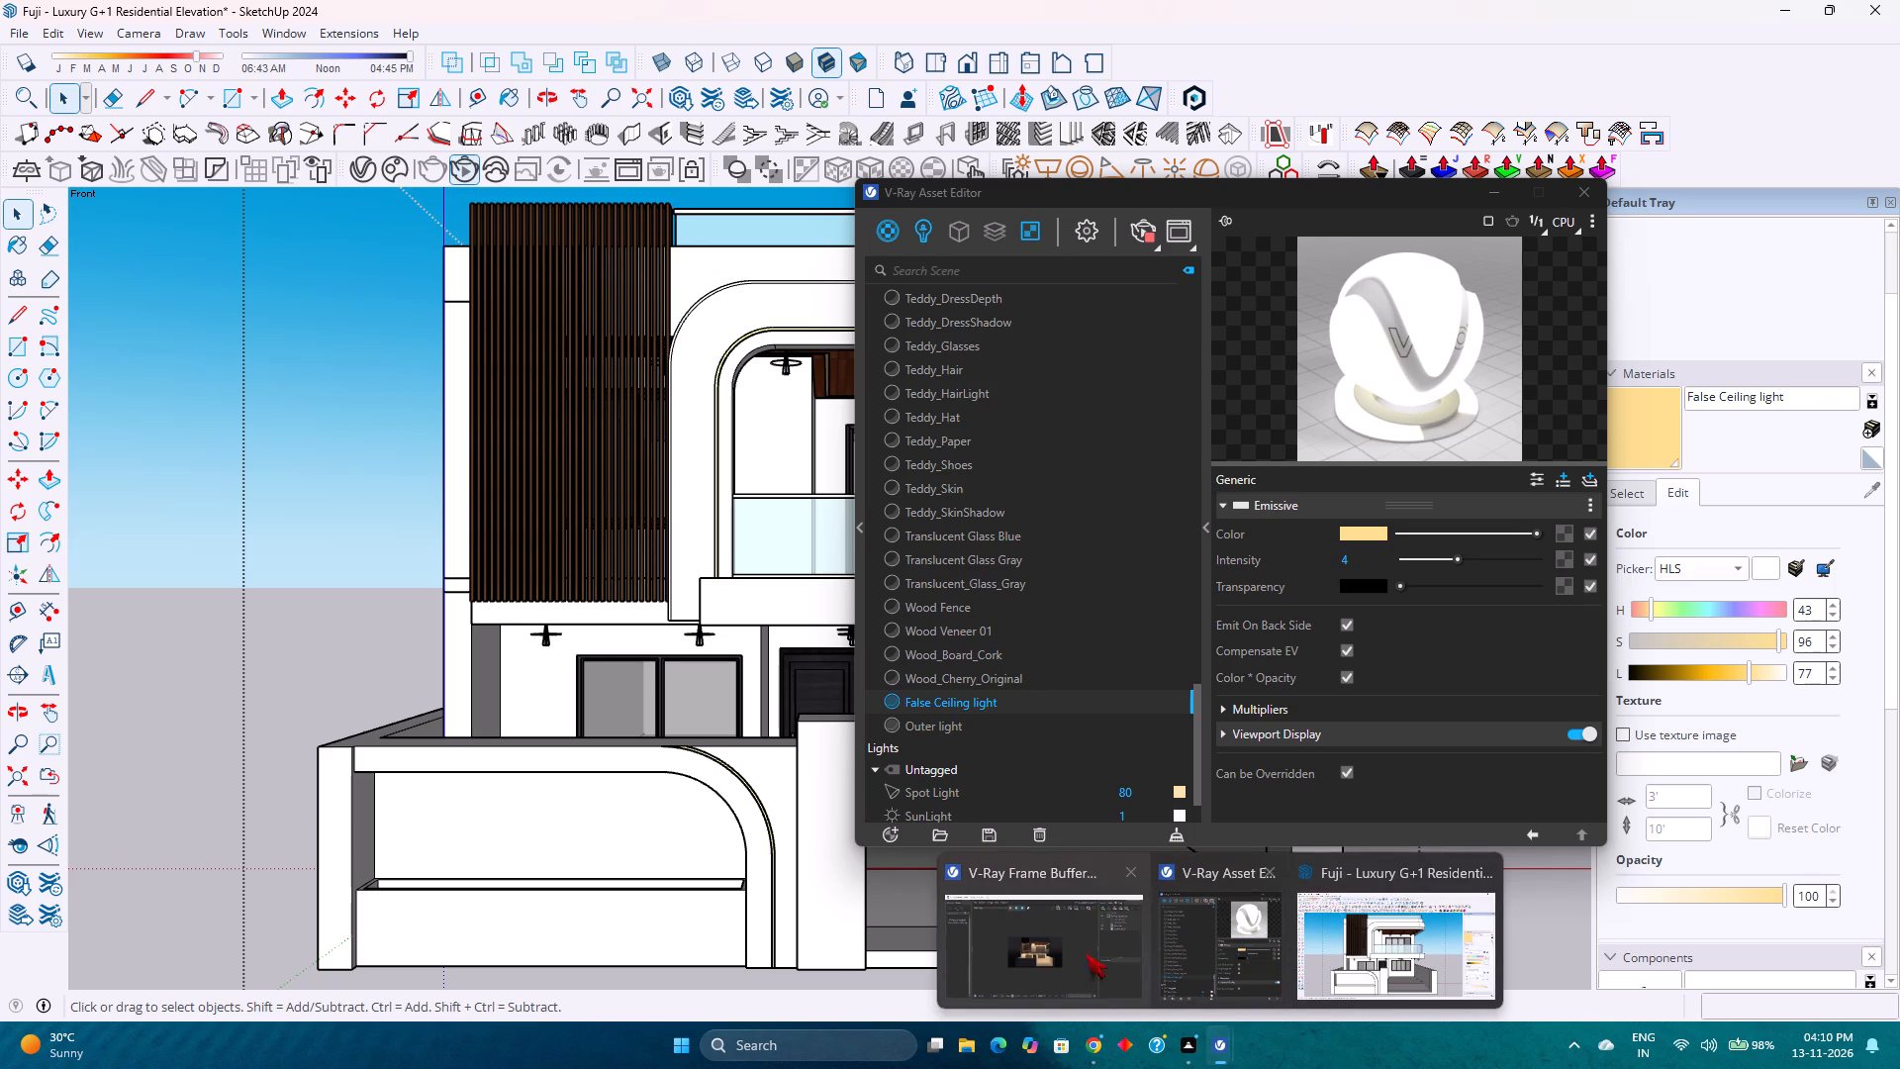
left_click(1066, 955)
scroll(633, 628, "up", 2)
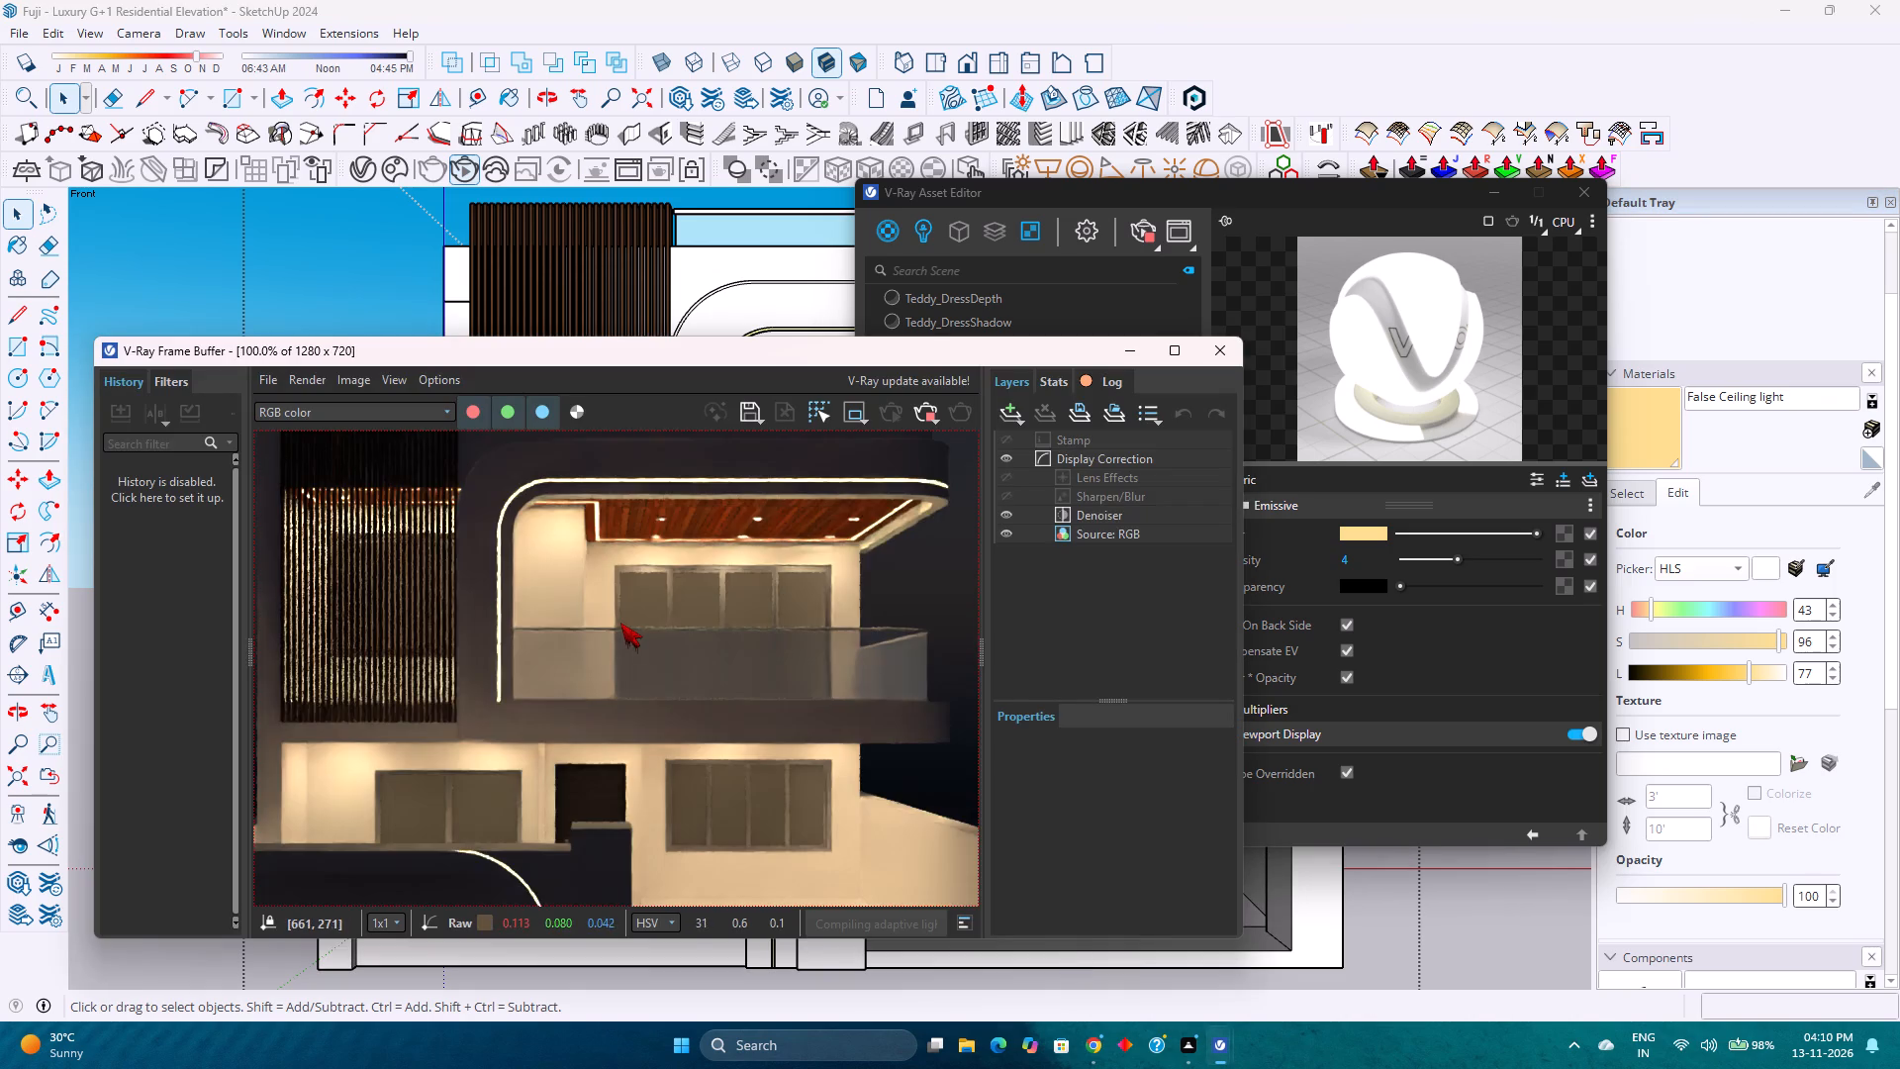
scroll(615, 600, "down", 1)
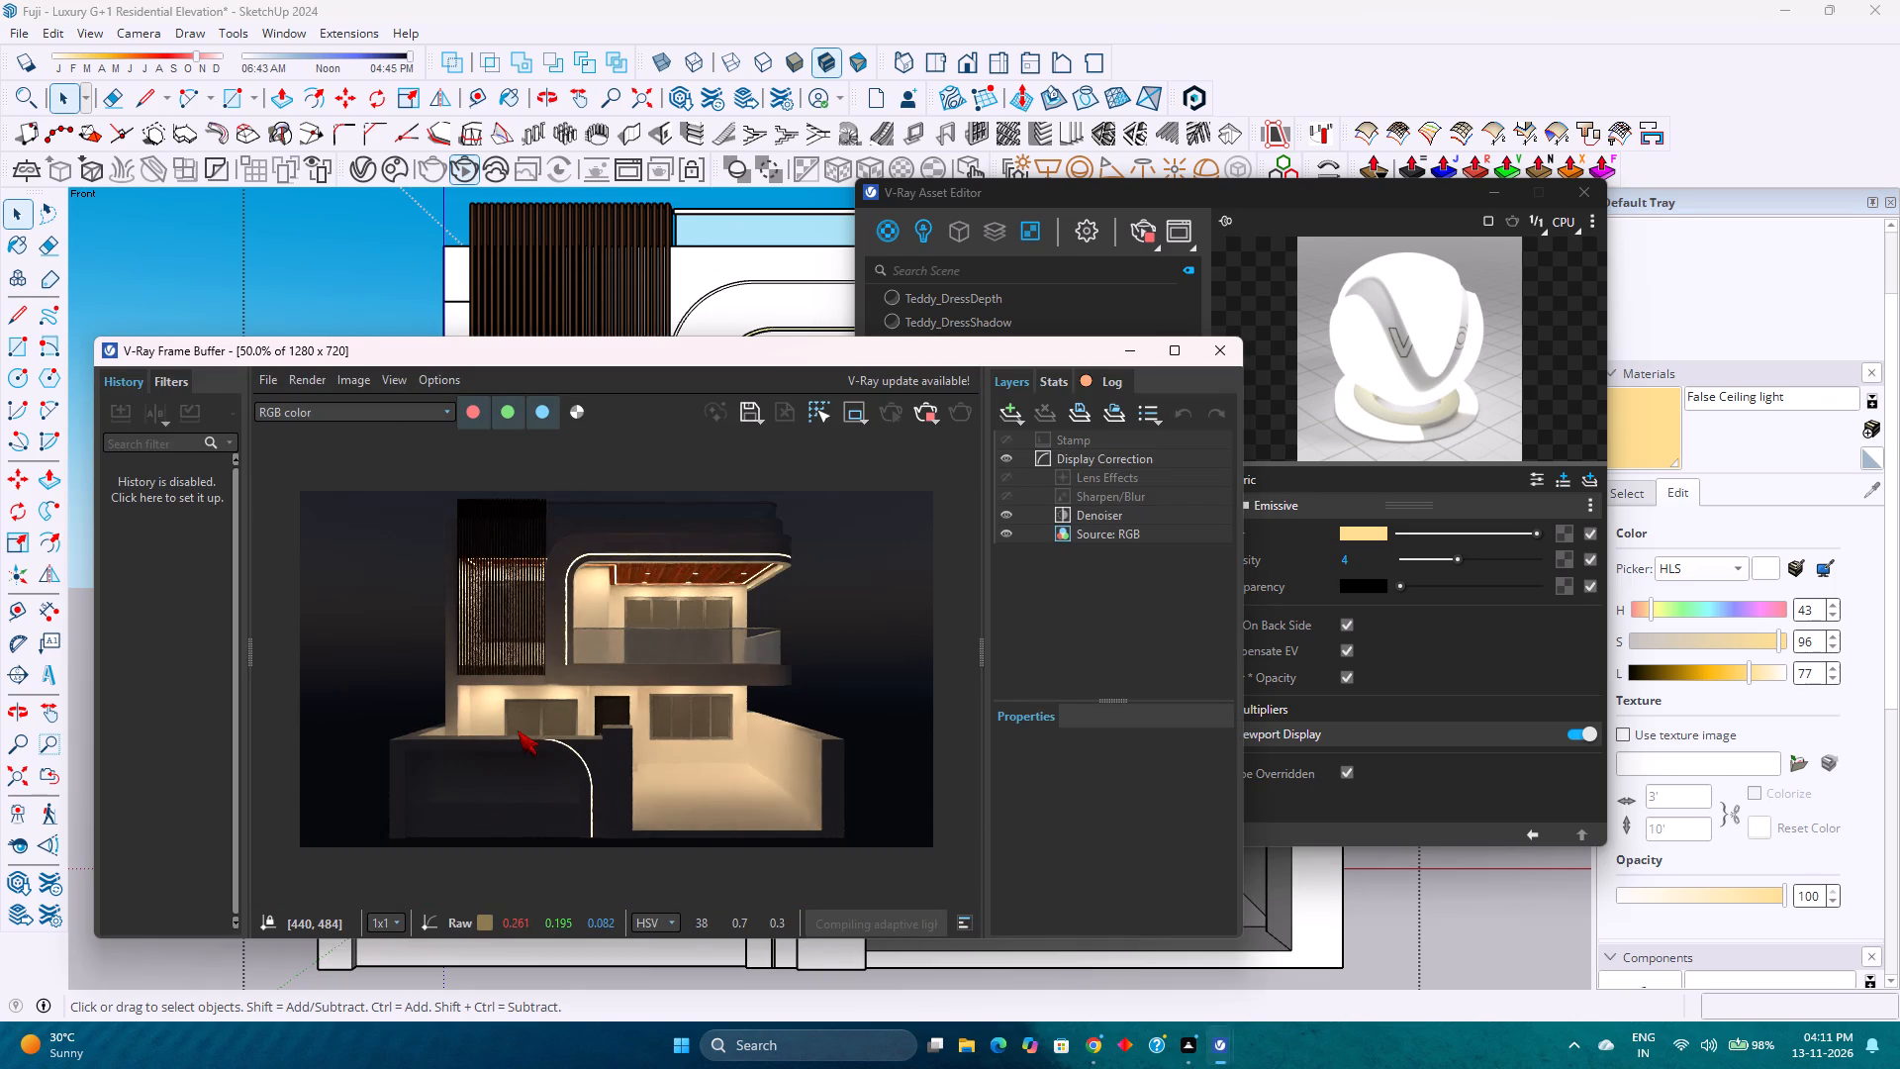
scroll(559, 683, "up", 1)
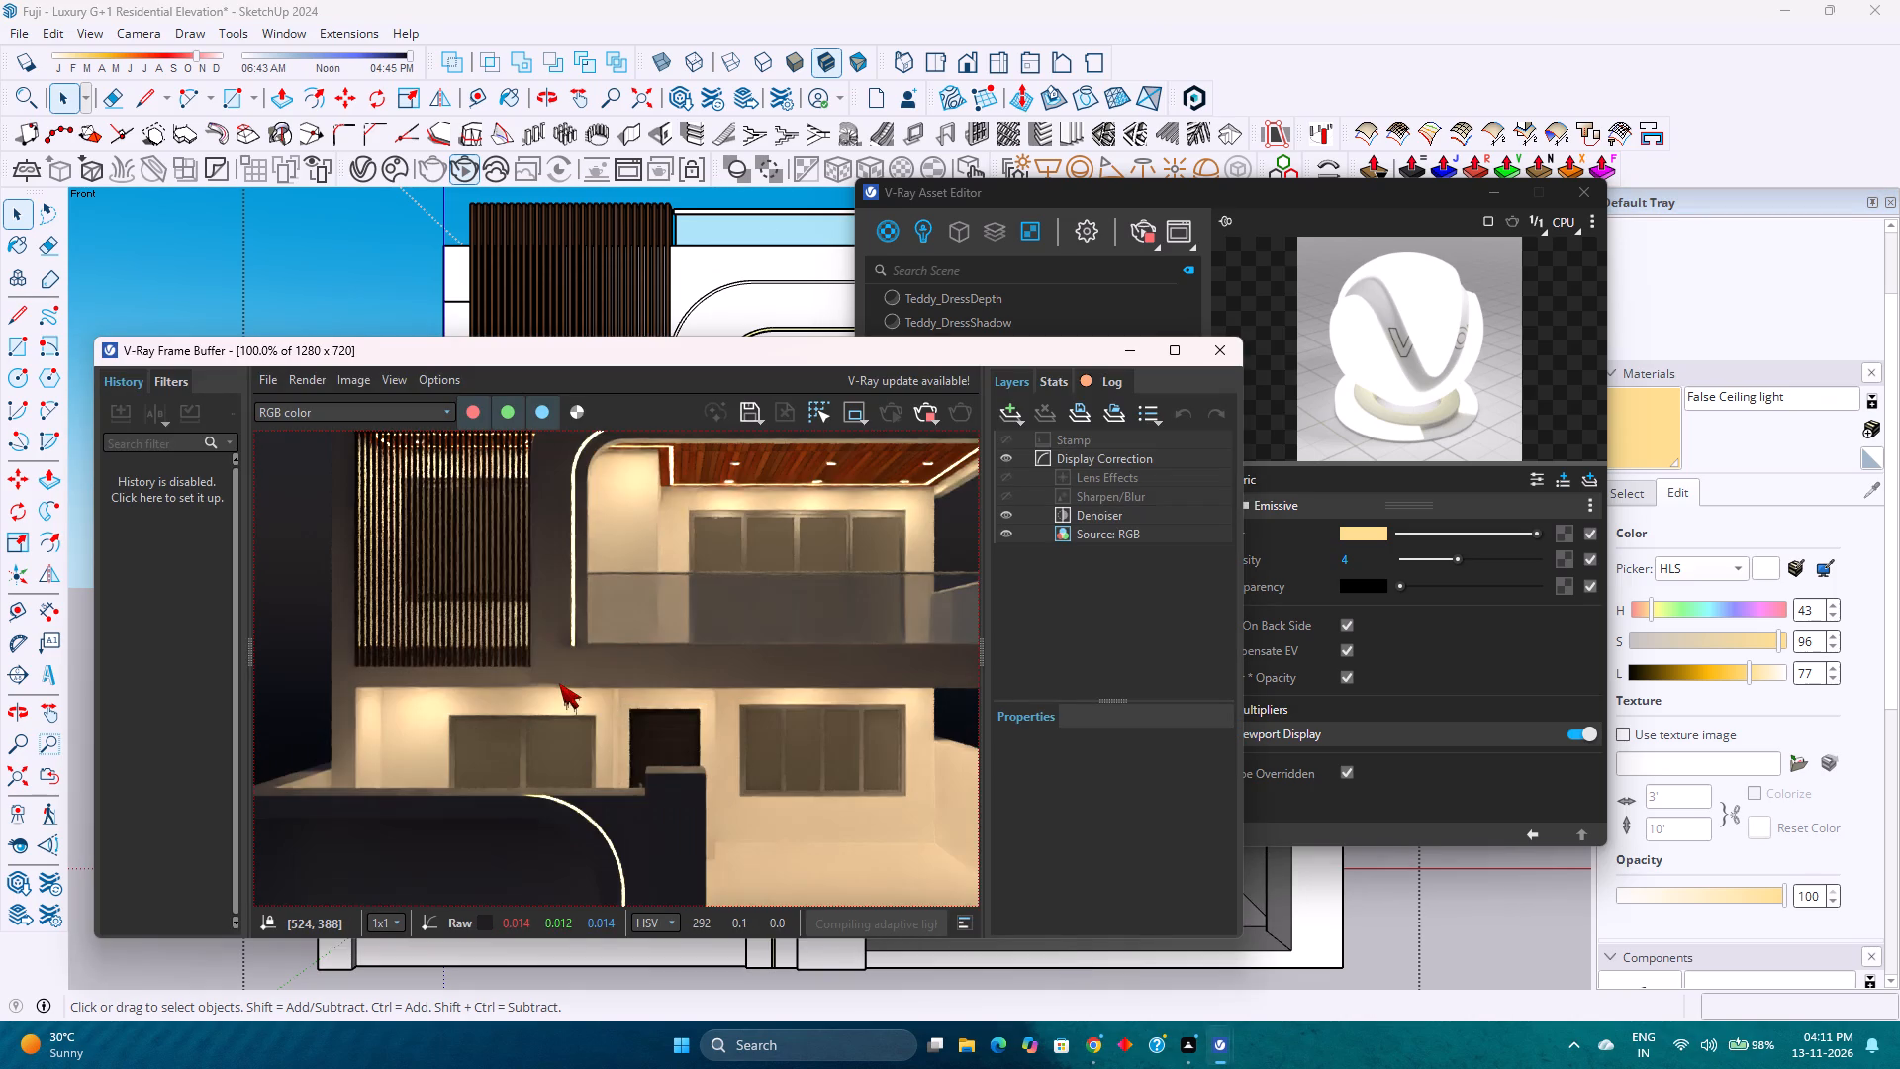
scroll(559, 683, "down", 1)
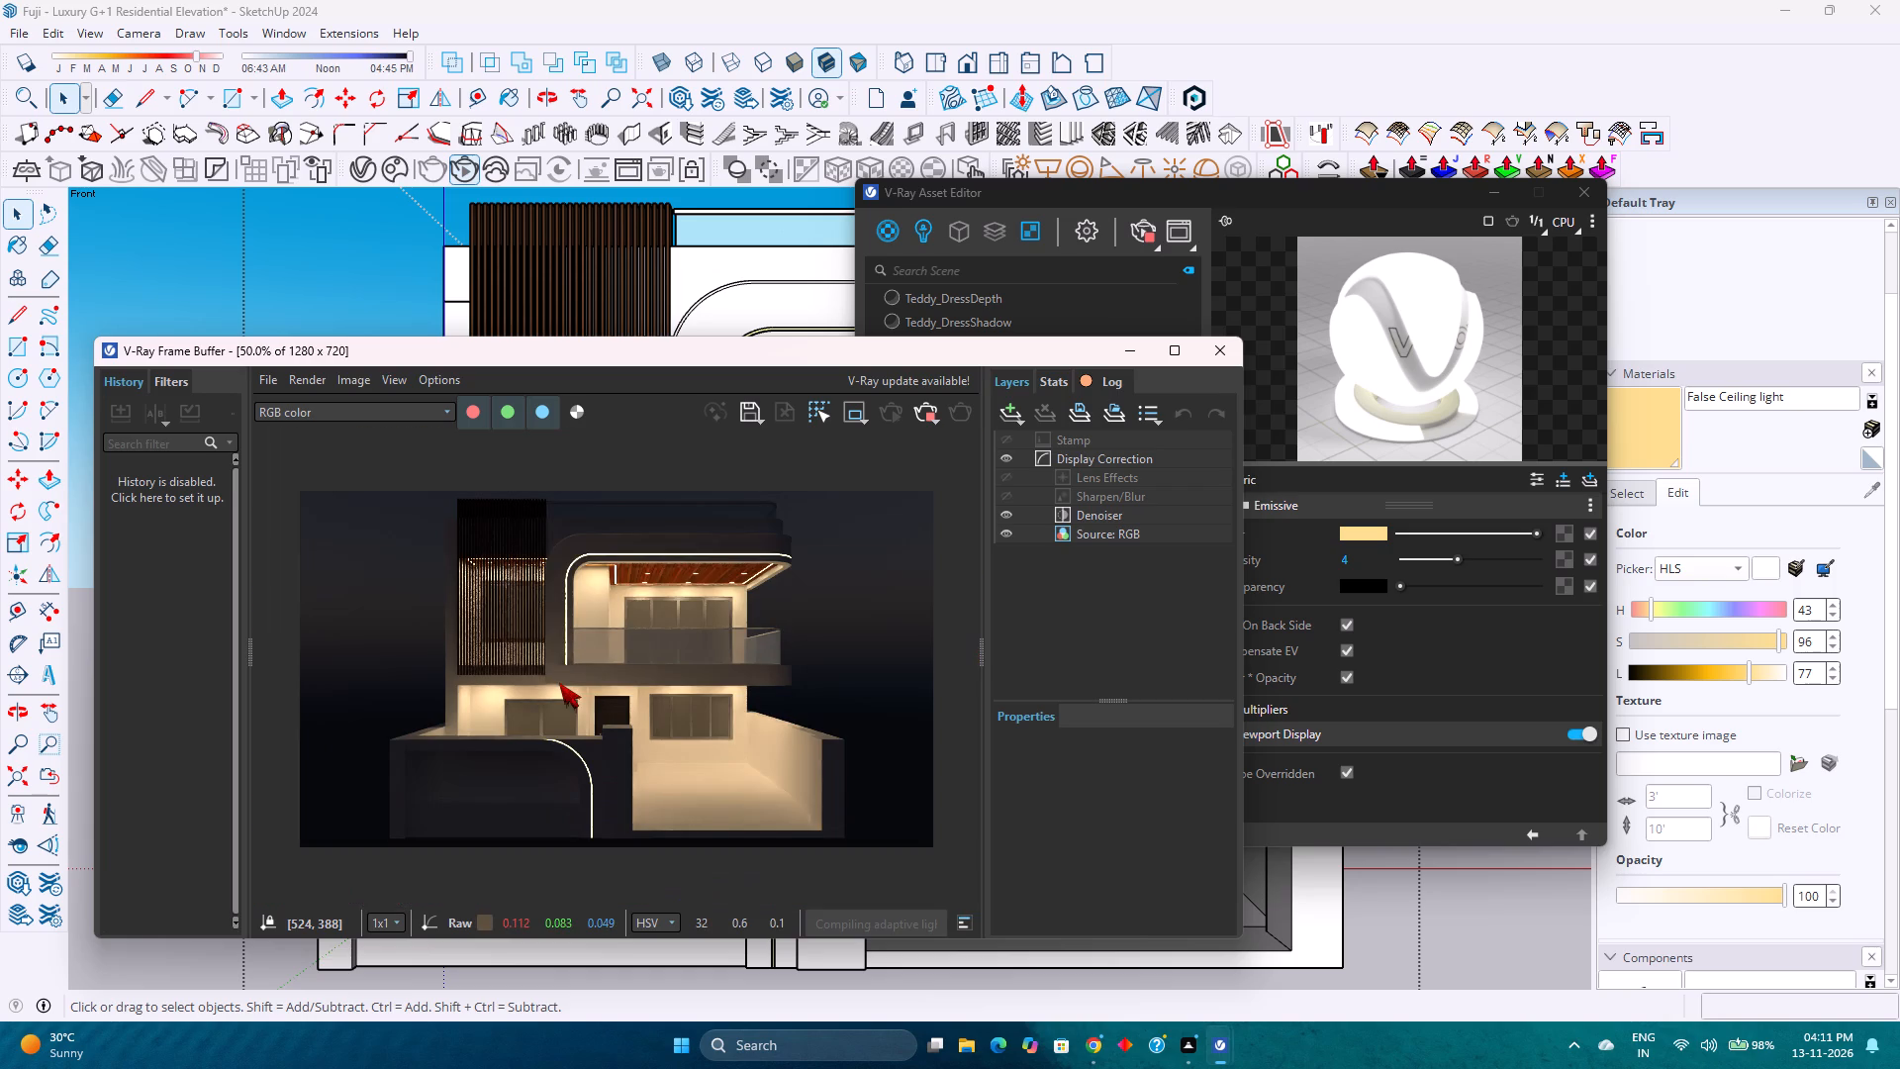
Reduce the Outer light material's intensity, trying 2 and 1 before settling on 1.5.
left_click(1315, 198)
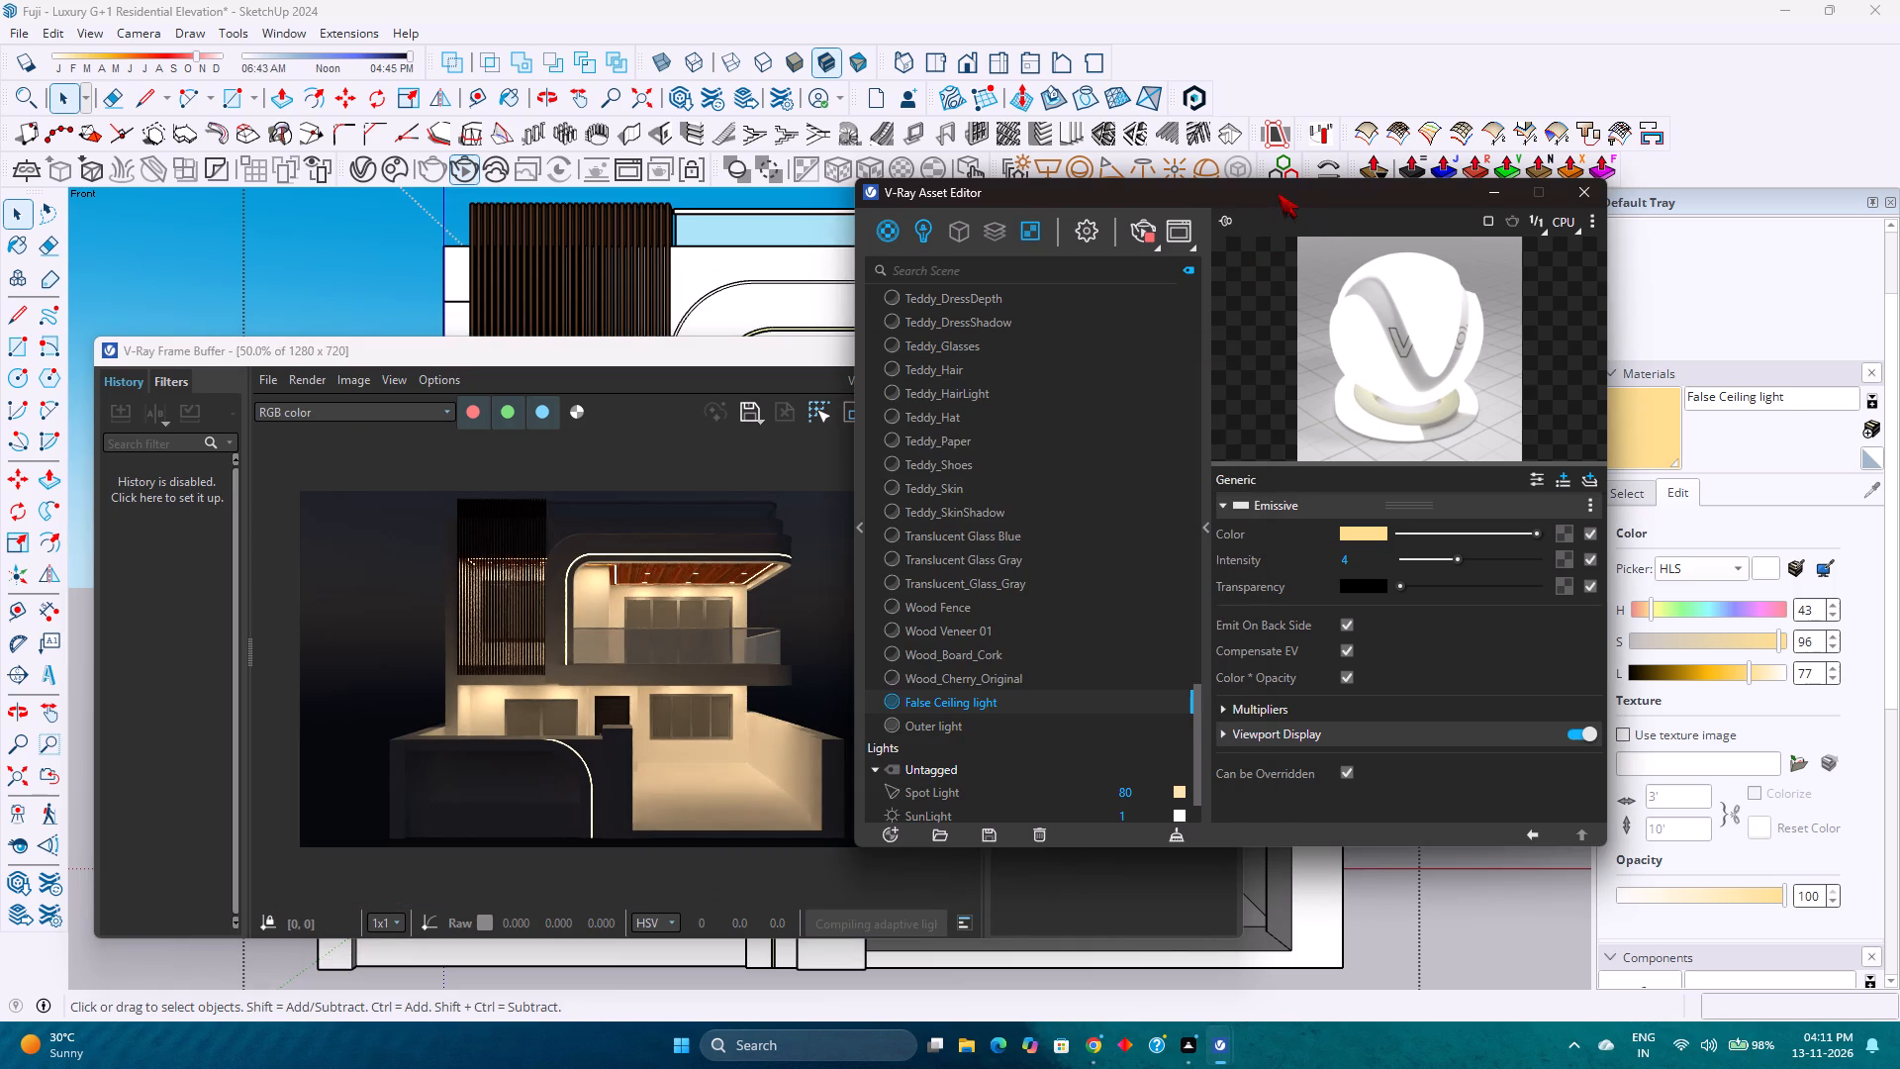
left_click(935, 726)
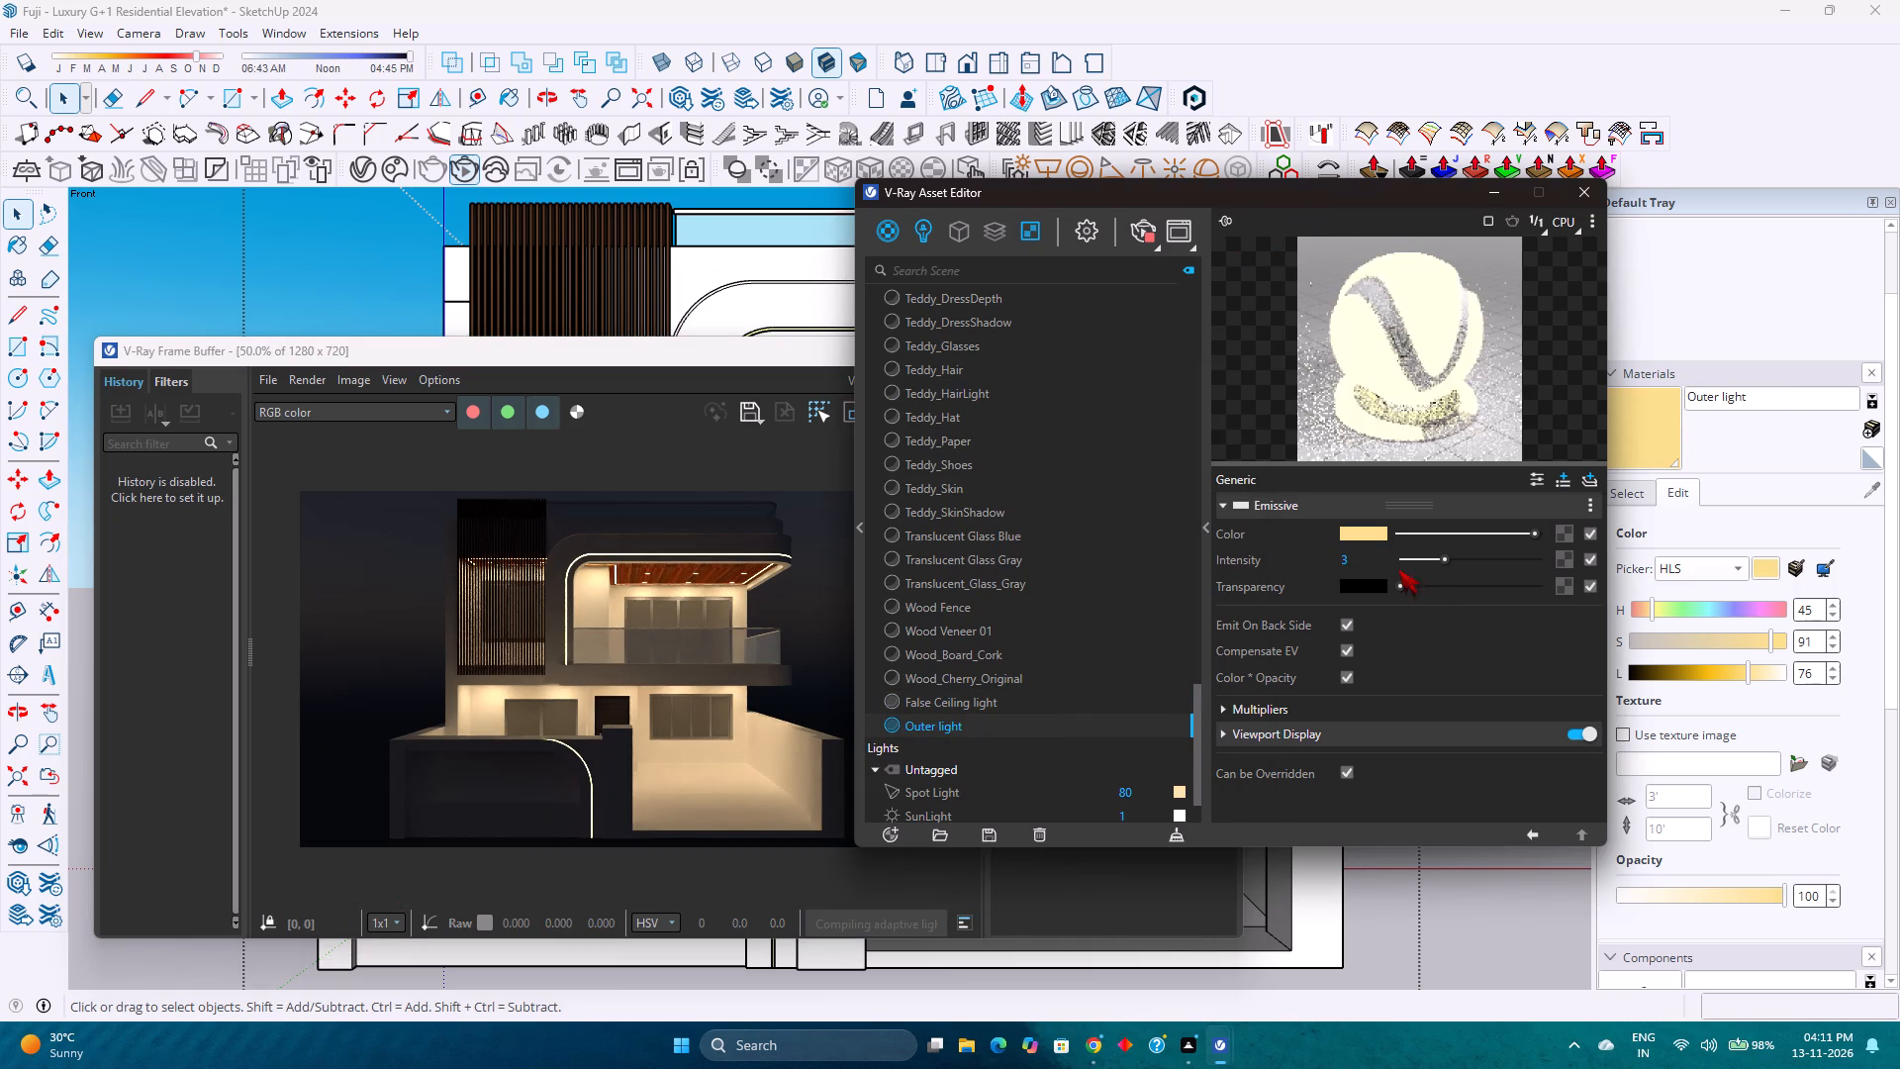
left_click_drag(1381, 562, 1326, 561)
key("2")
key("Return")
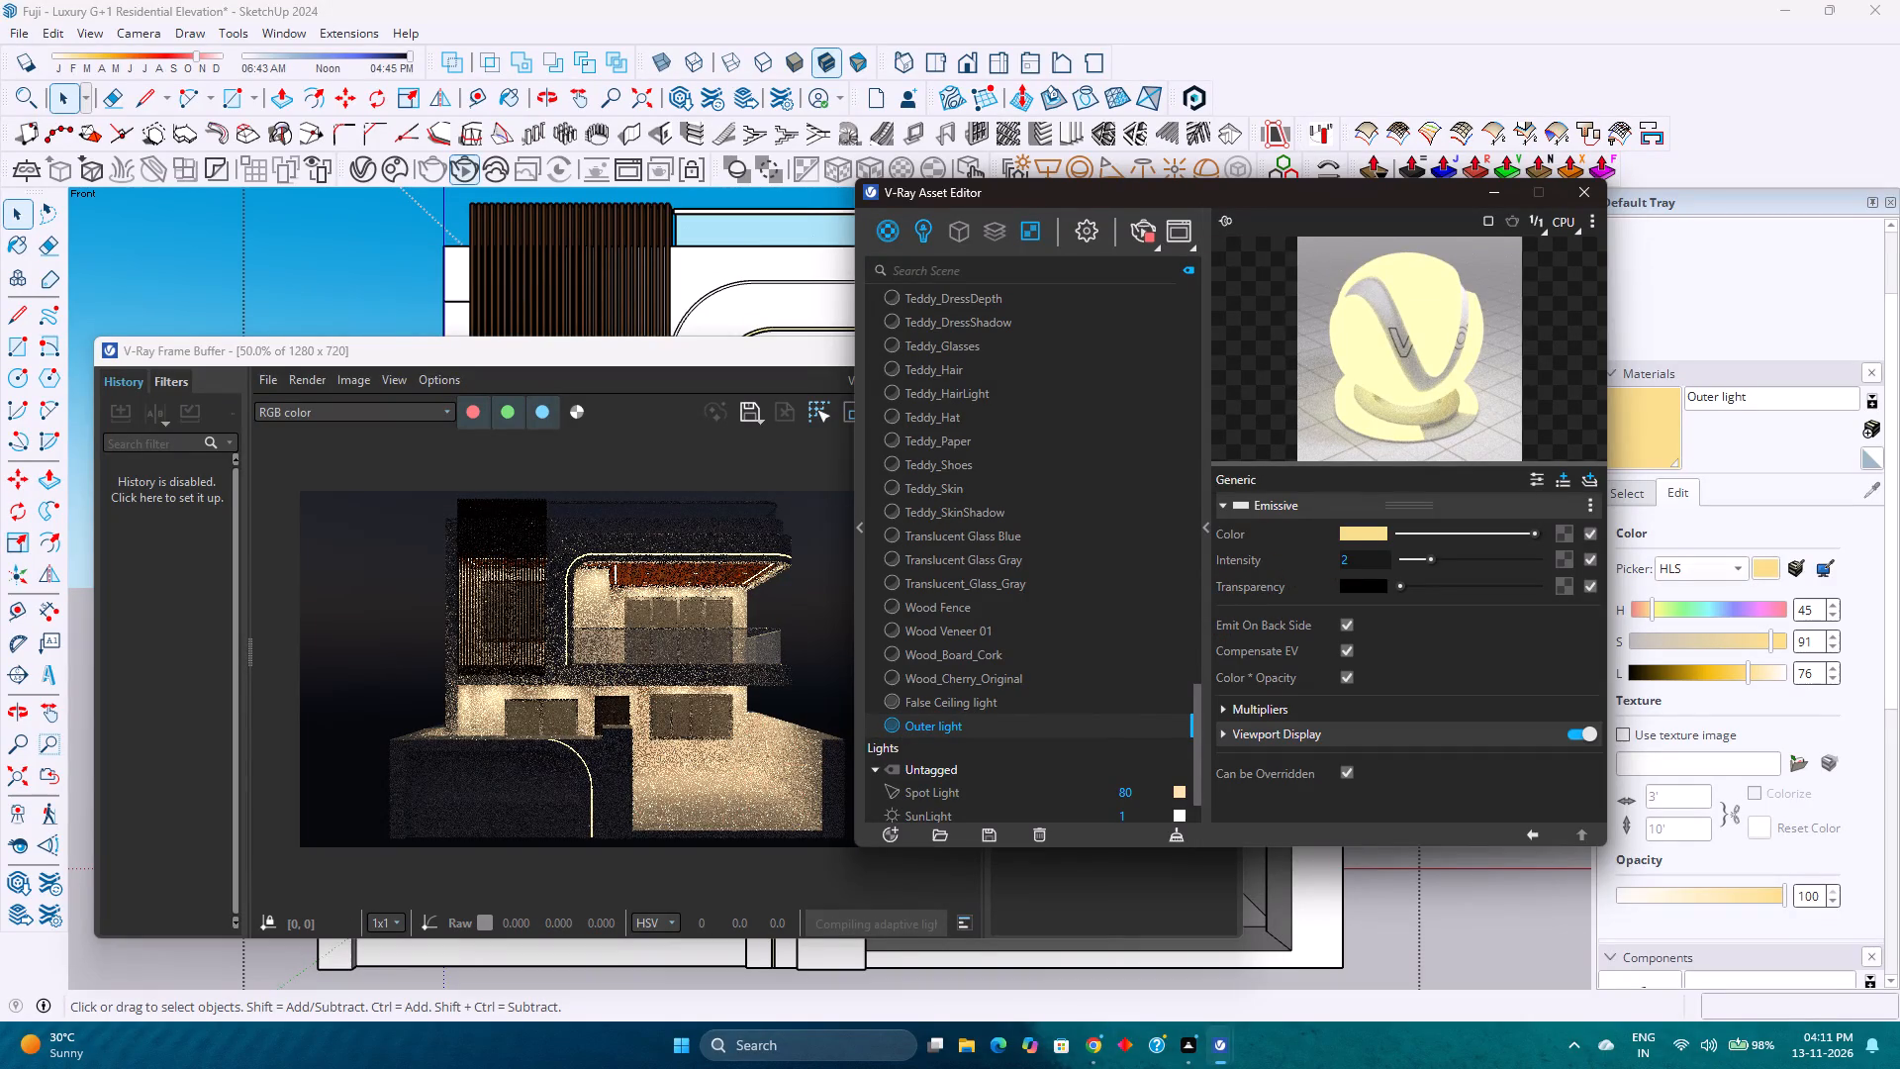
left_click_drag(1361, 566, 1319, 566)
key("1")
key("Return")
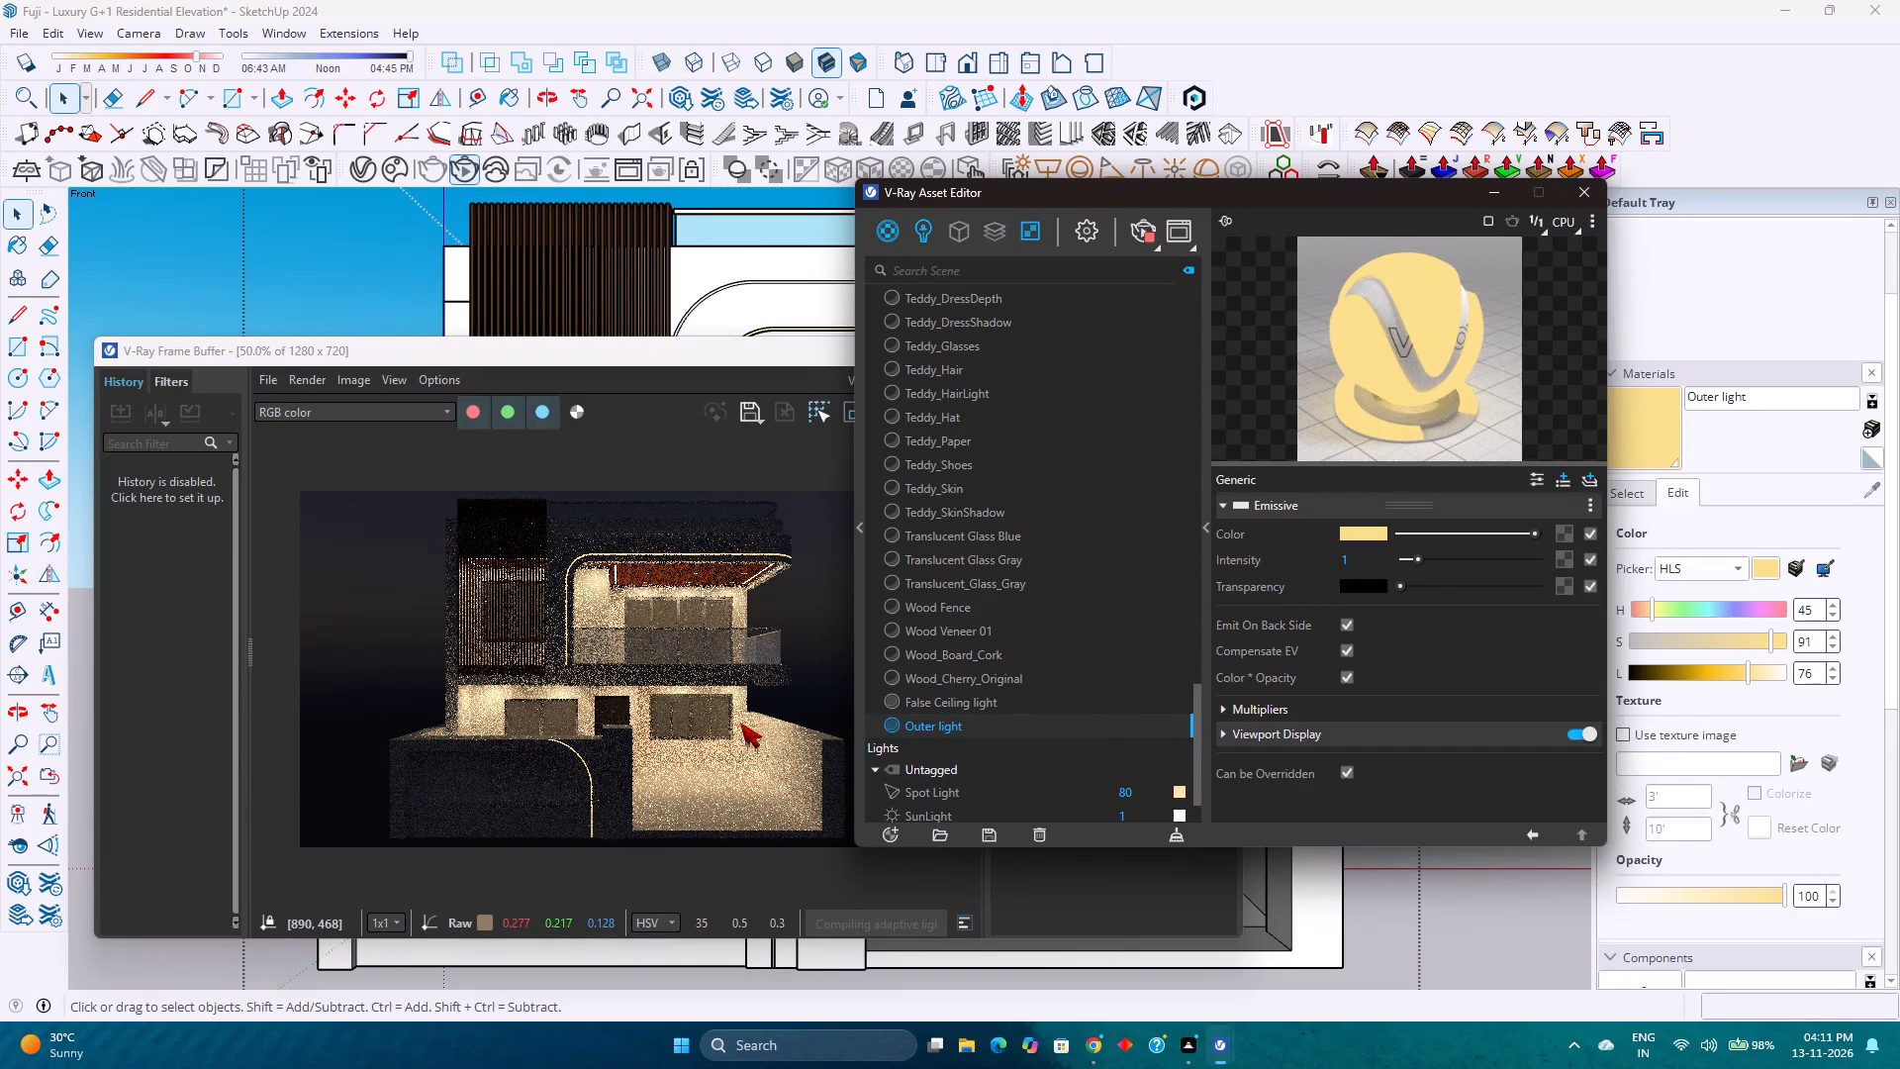
left_click(1352, 551)
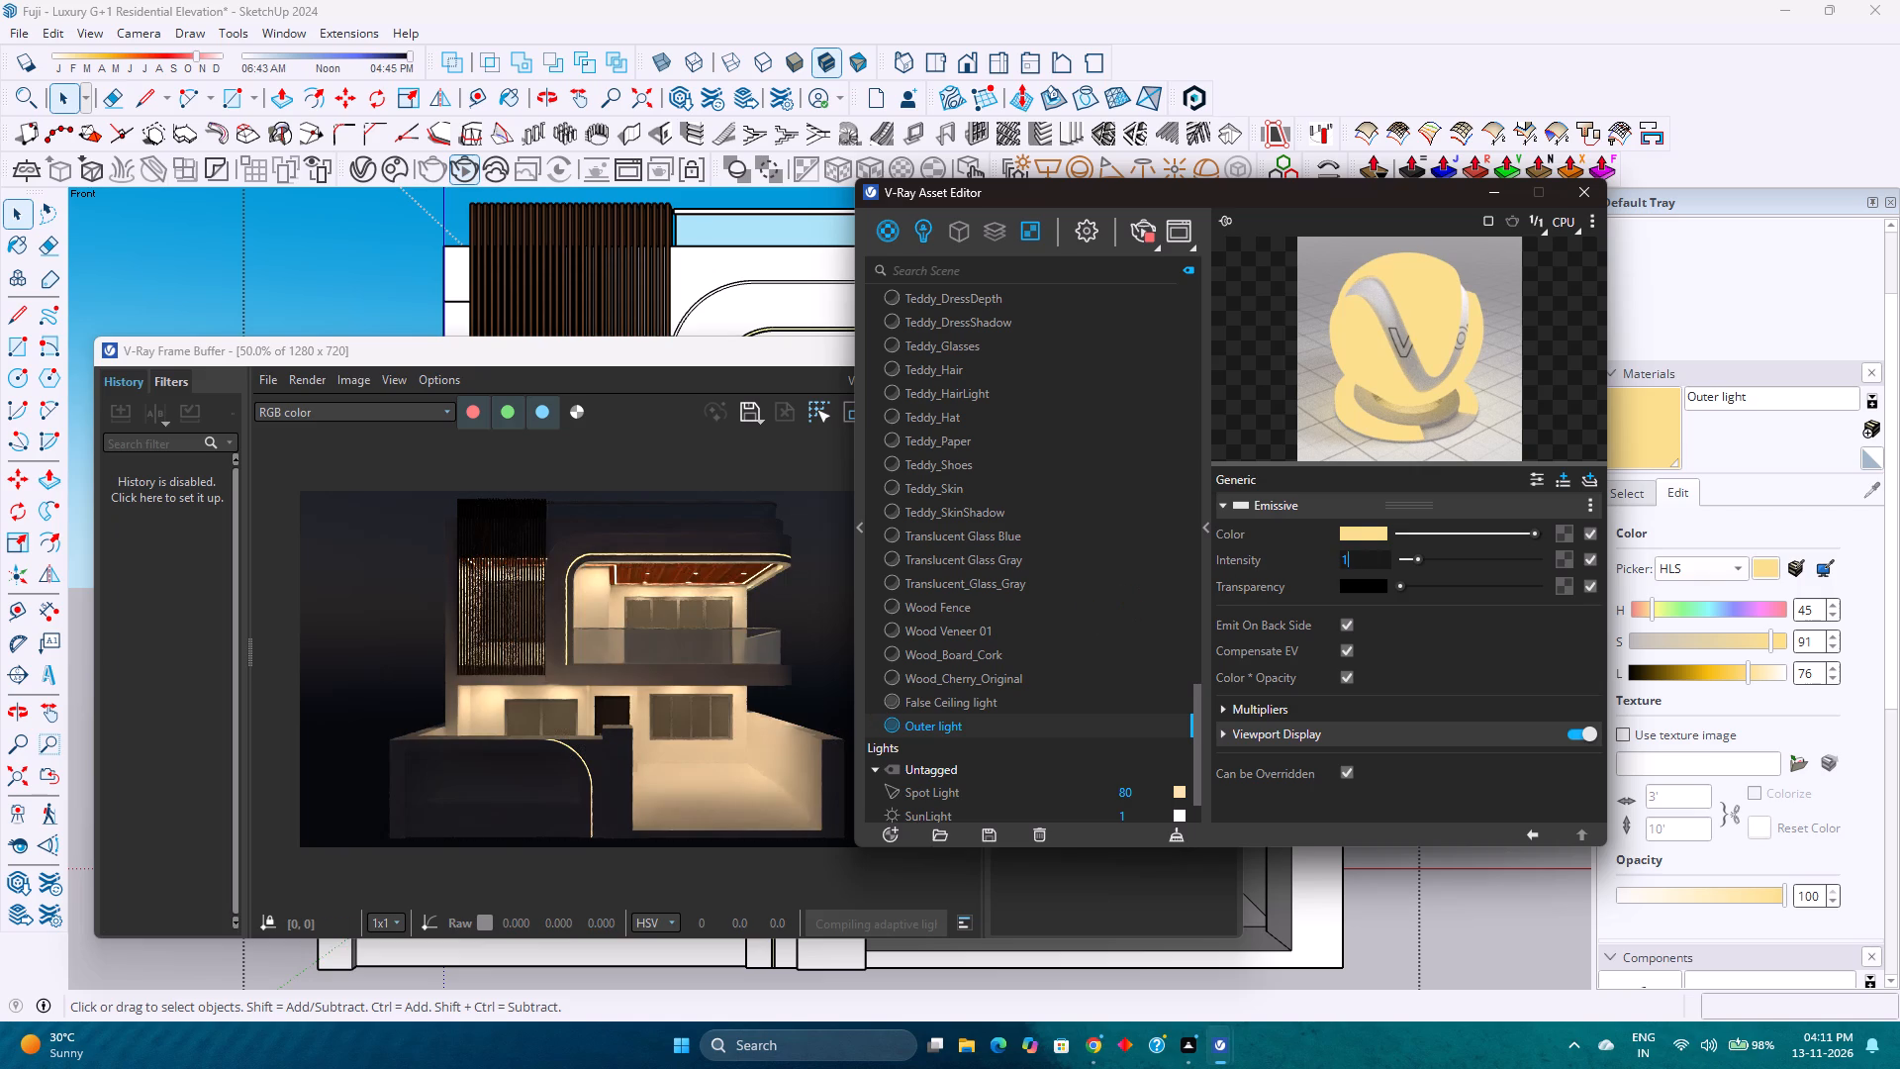
key("period")
key("5")
key("Return")
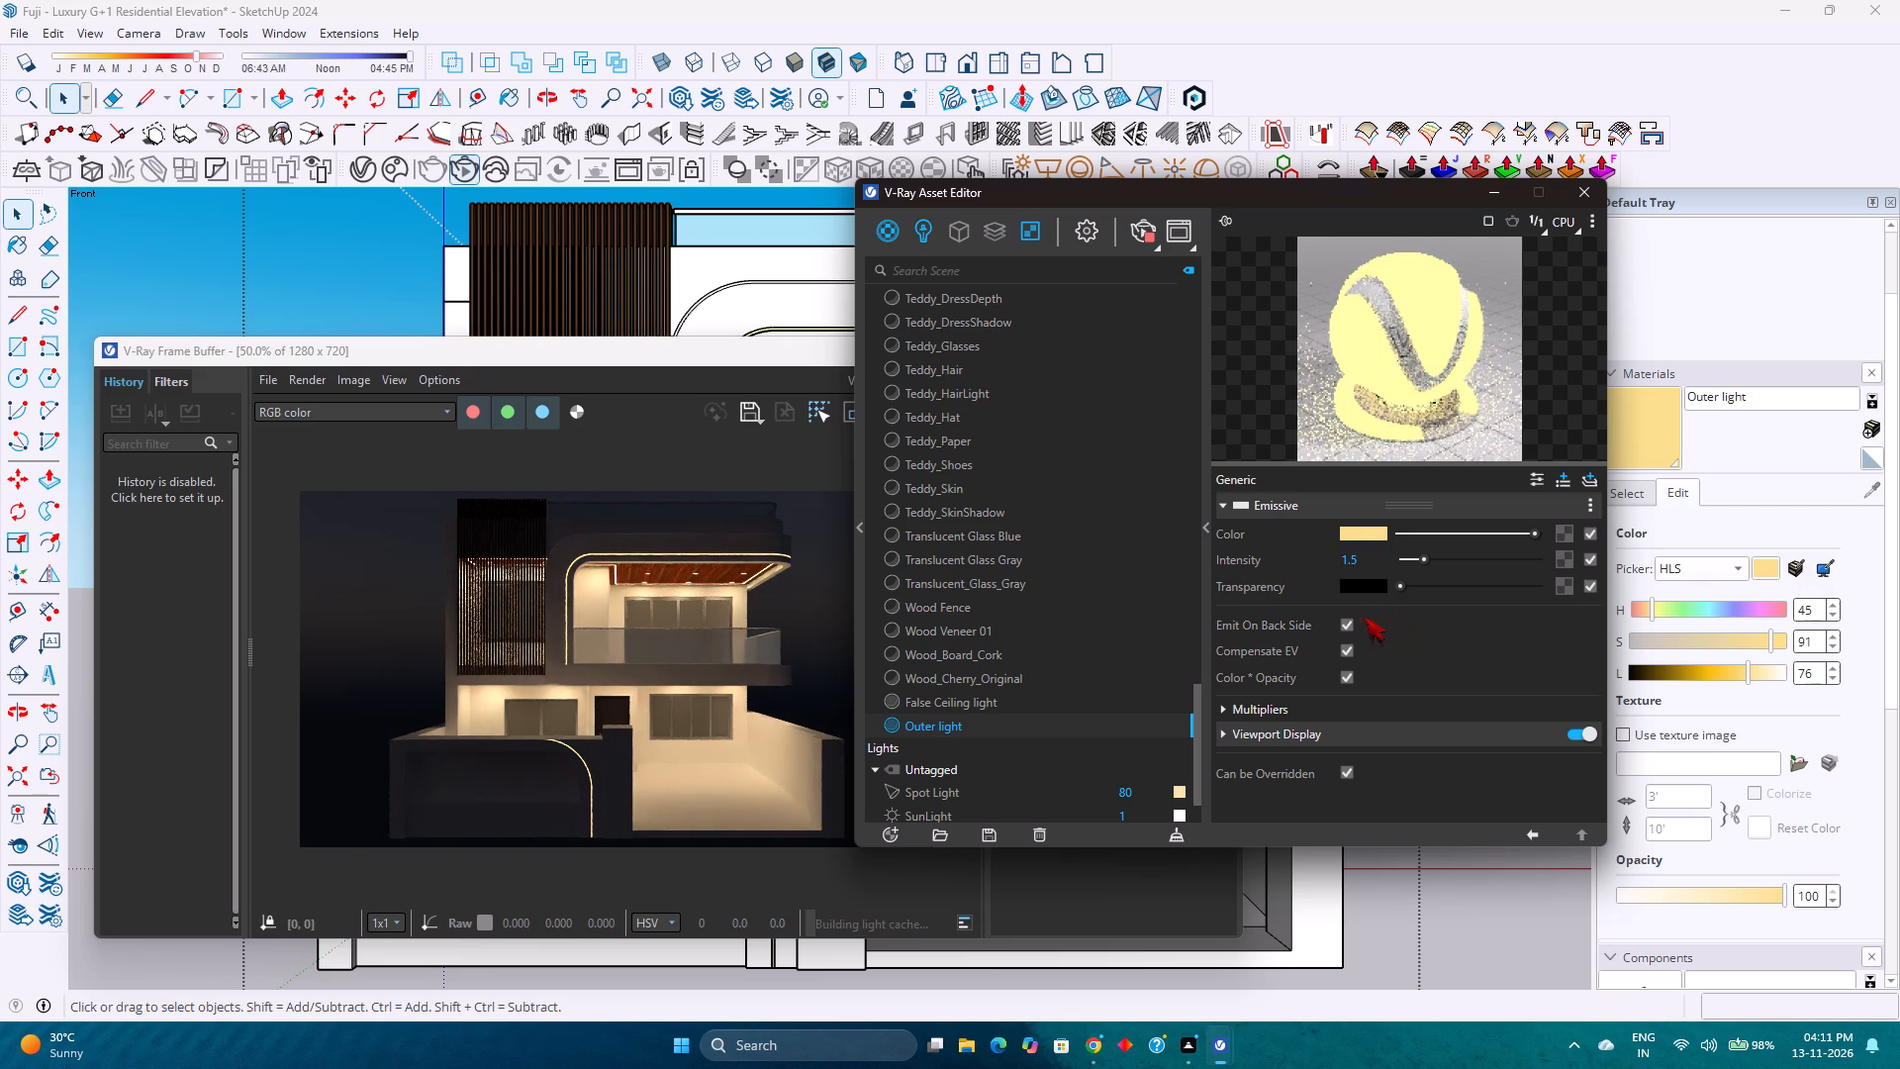
Inspect the night render with the dimmed Outer light strips and close the V-Ray Frame Buffer.
left_click(1497, 204)
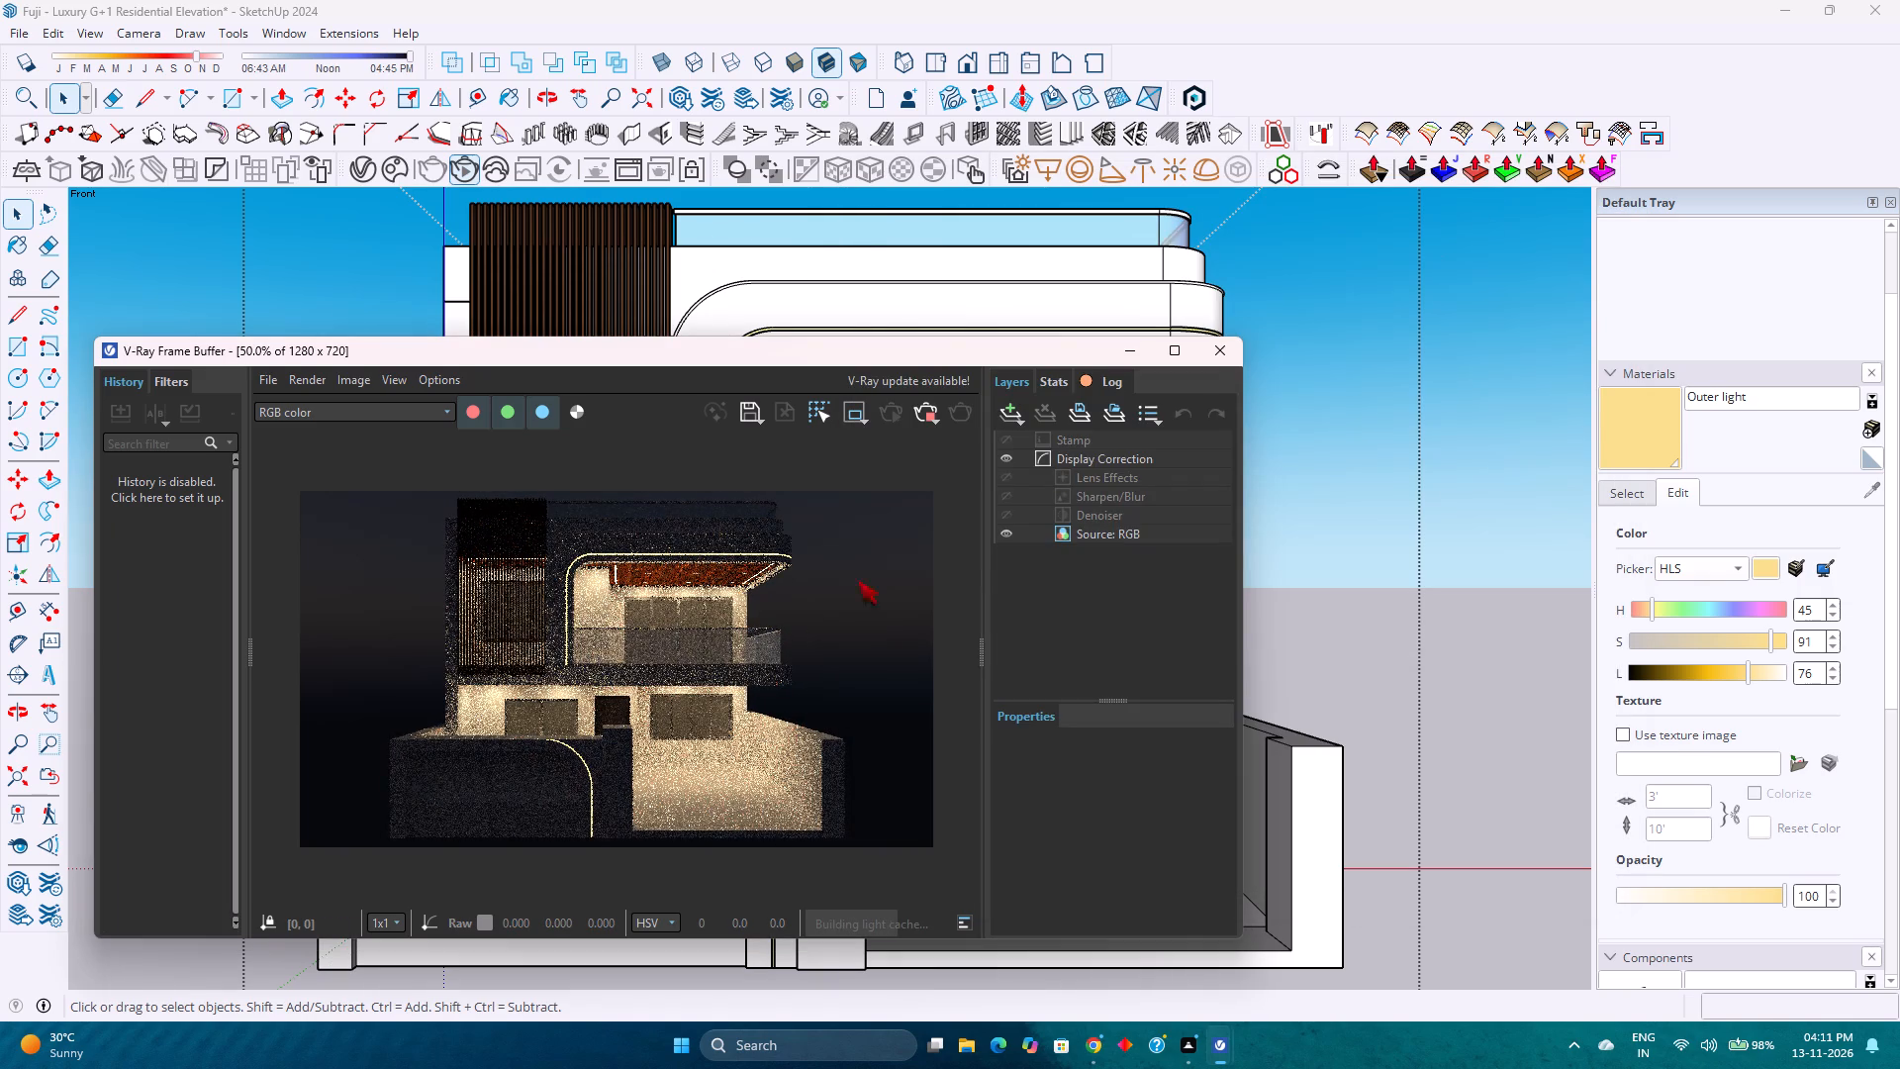
scroll(721, 658, "down", 1)
scroll(584, 619, "up", 1)
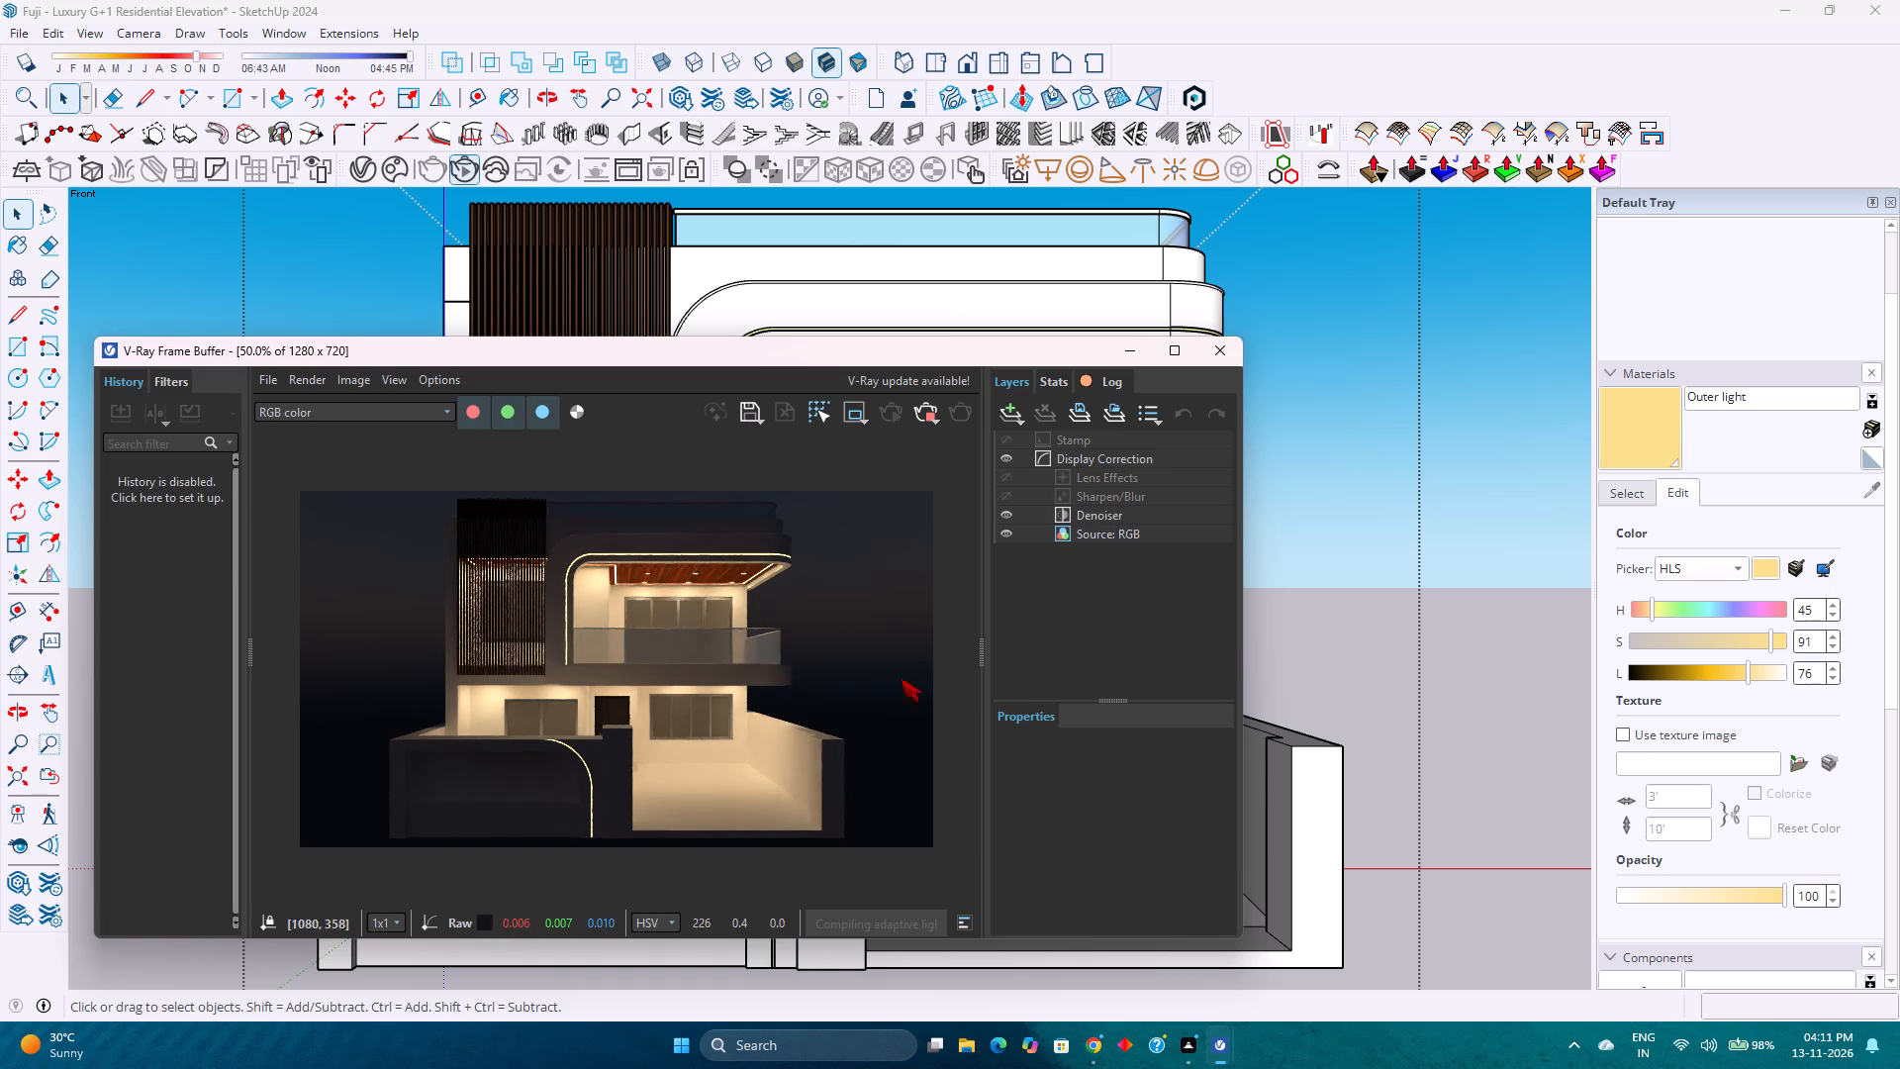
left_click(1321, 506)
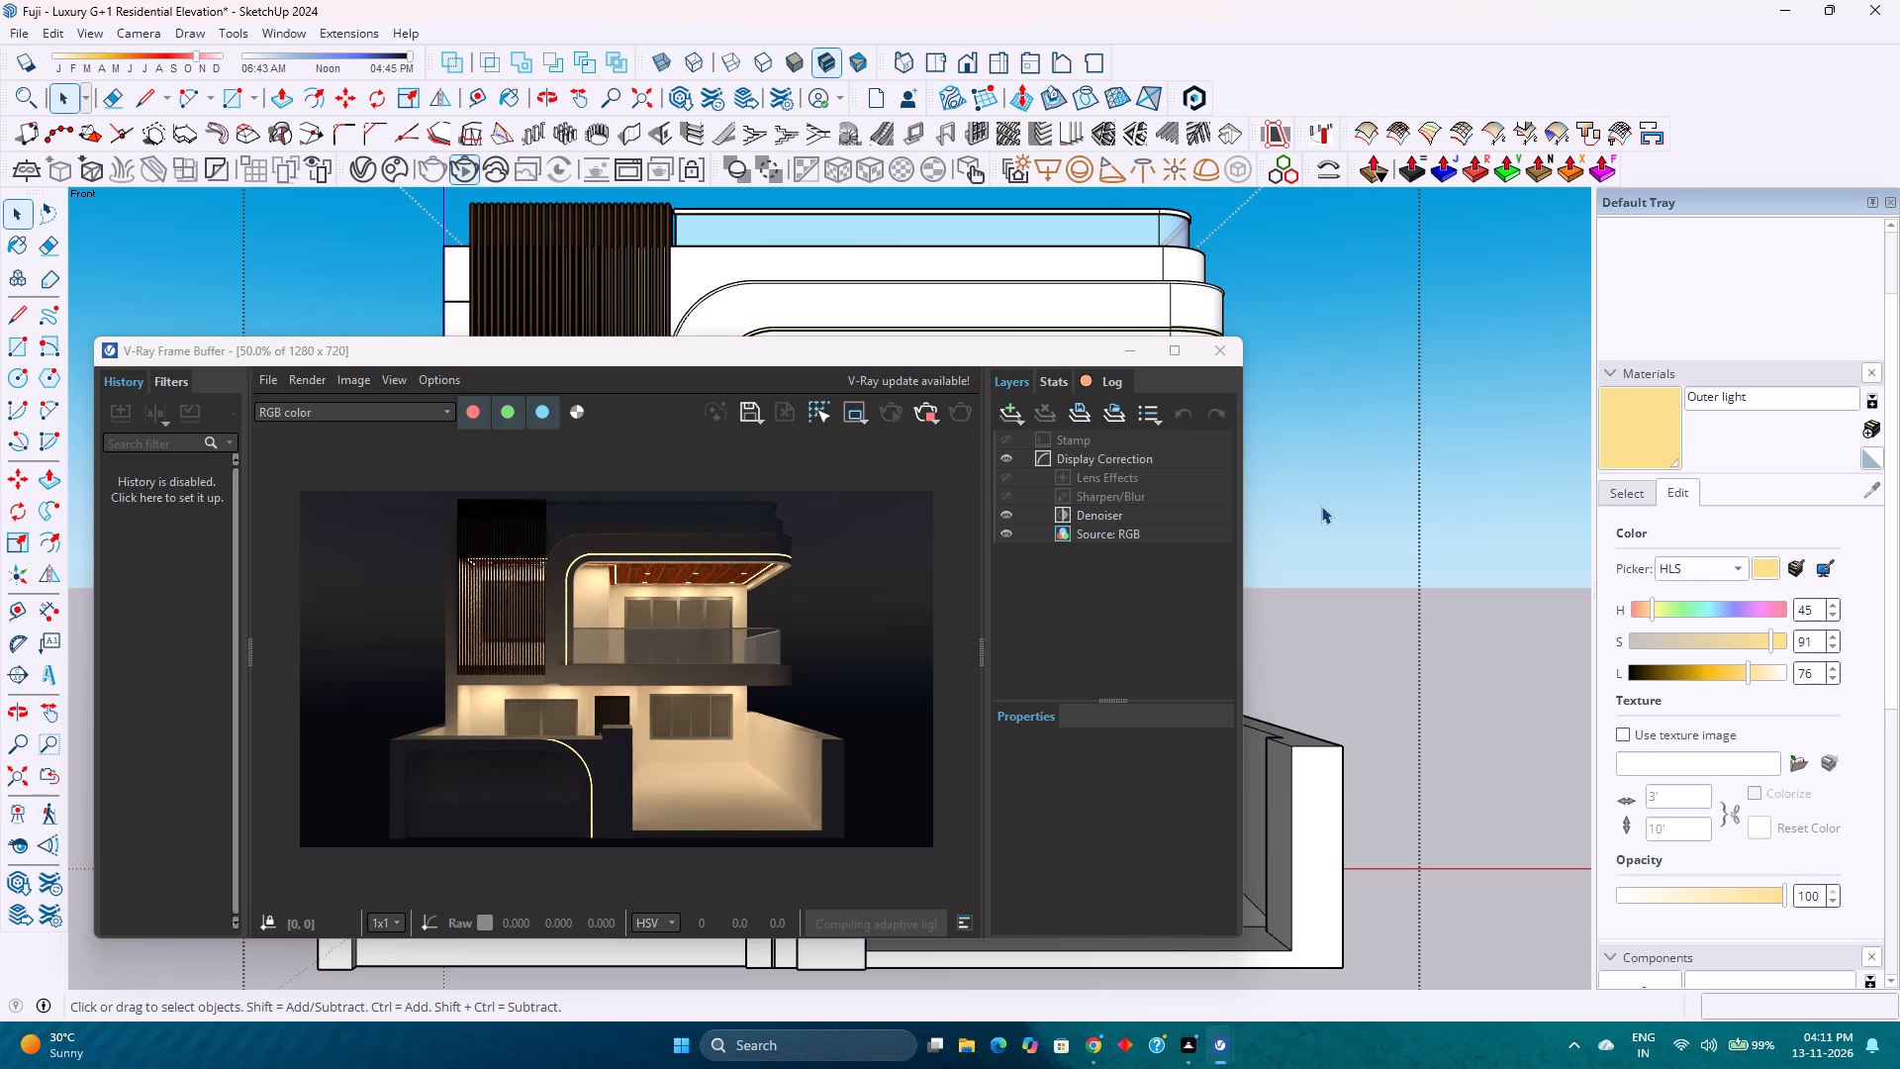
left_click(1361, 480)
left_click(1203, 364)
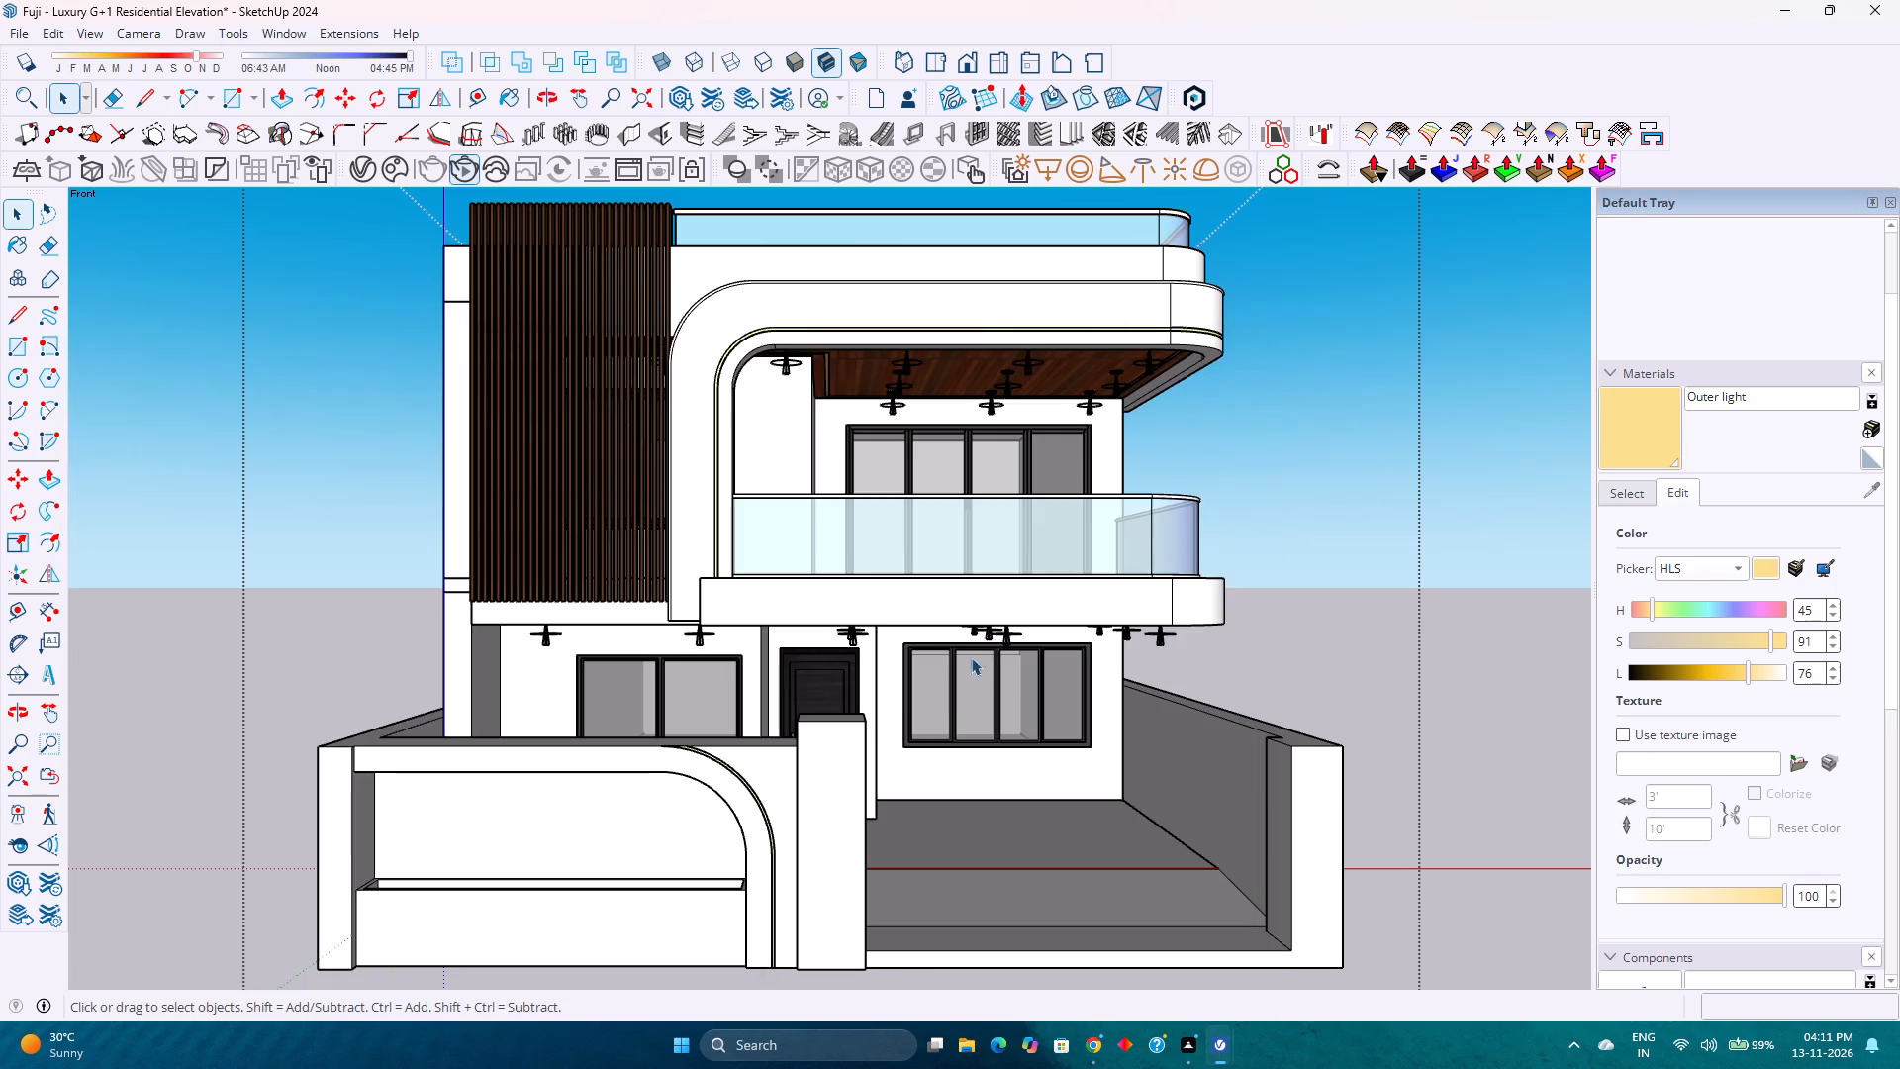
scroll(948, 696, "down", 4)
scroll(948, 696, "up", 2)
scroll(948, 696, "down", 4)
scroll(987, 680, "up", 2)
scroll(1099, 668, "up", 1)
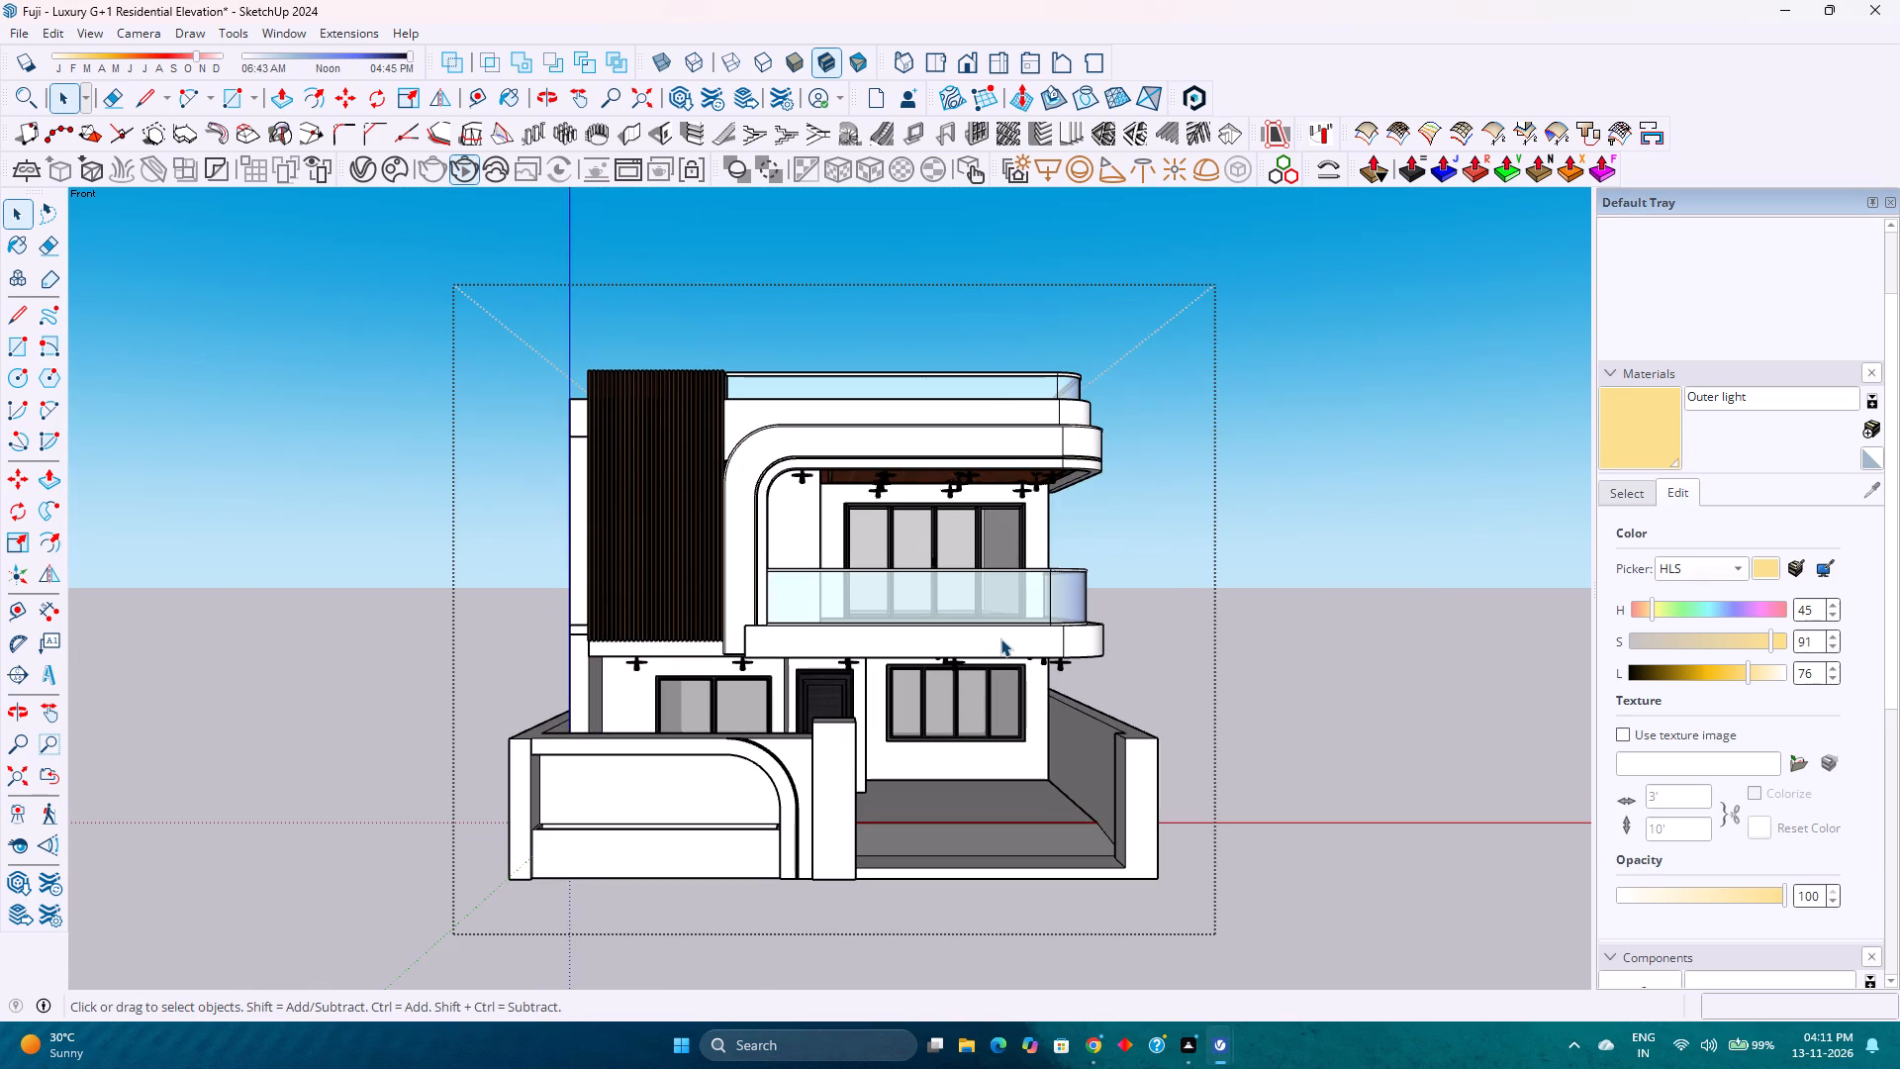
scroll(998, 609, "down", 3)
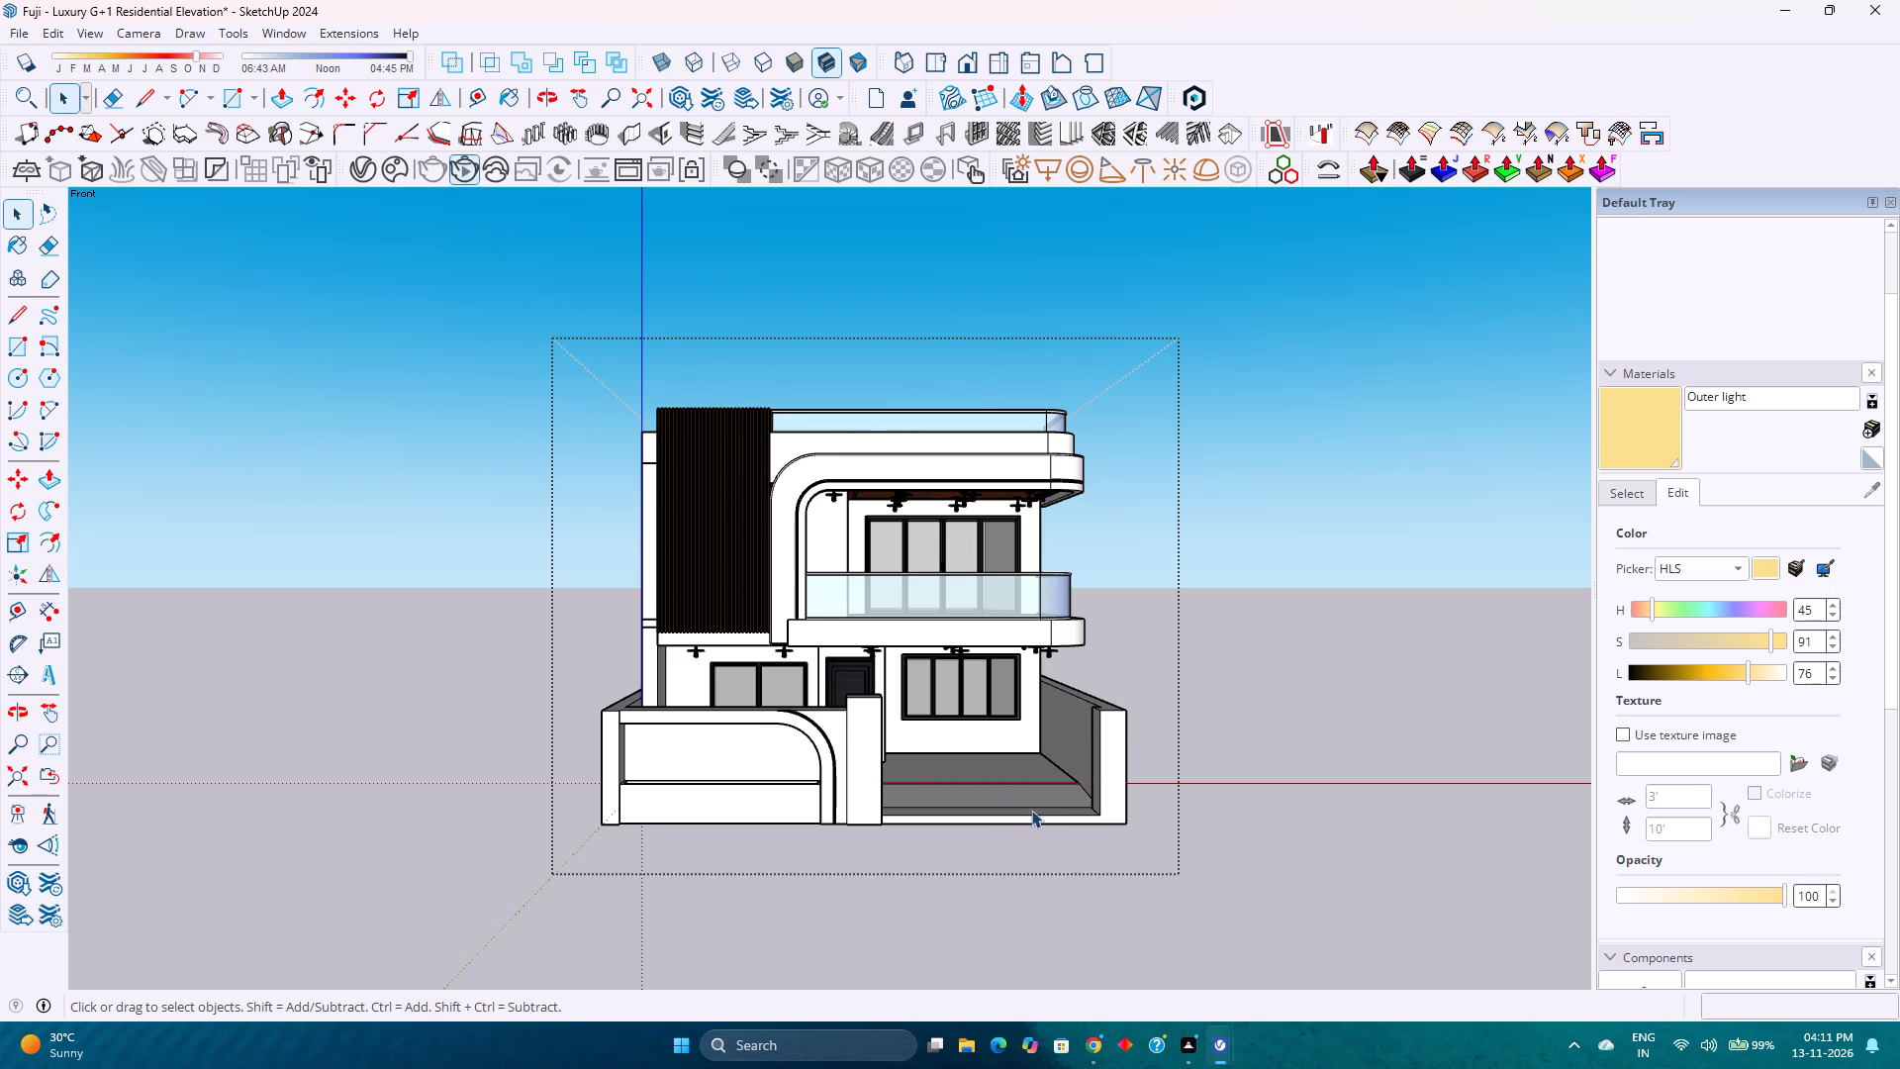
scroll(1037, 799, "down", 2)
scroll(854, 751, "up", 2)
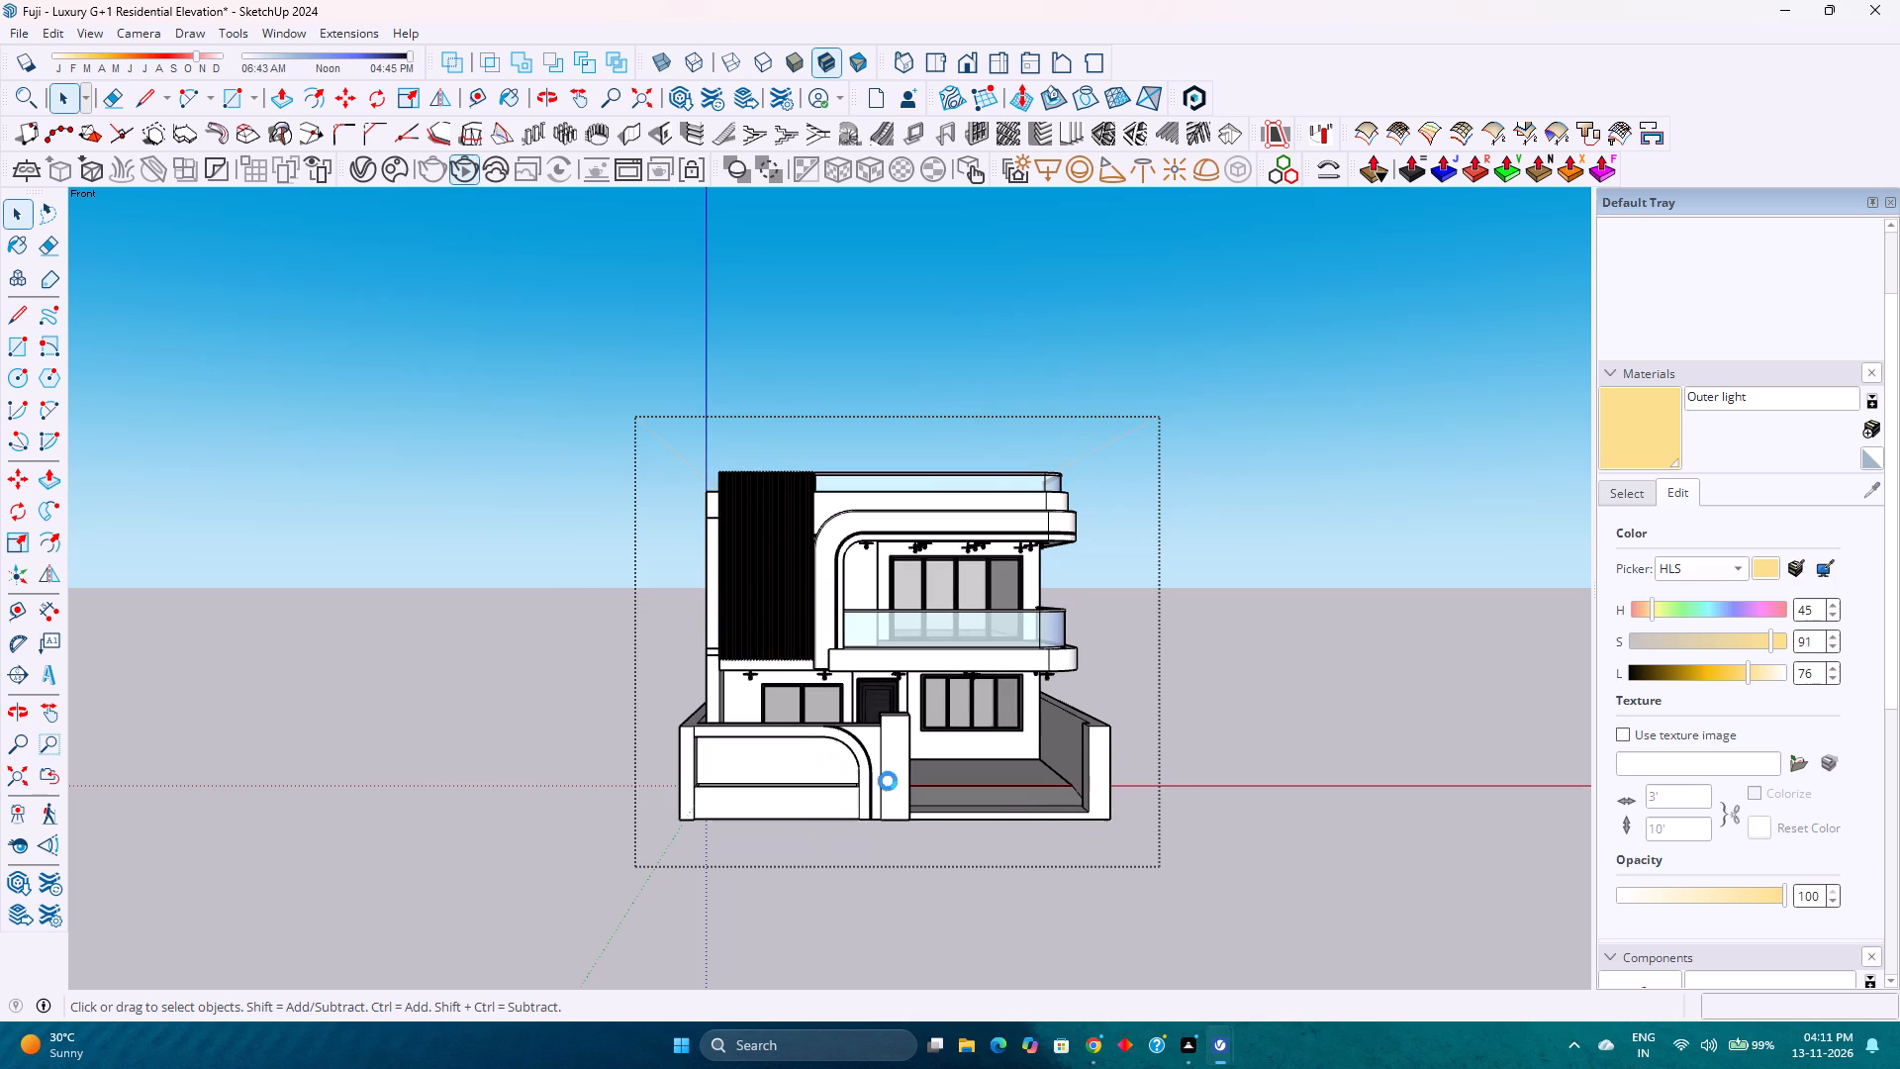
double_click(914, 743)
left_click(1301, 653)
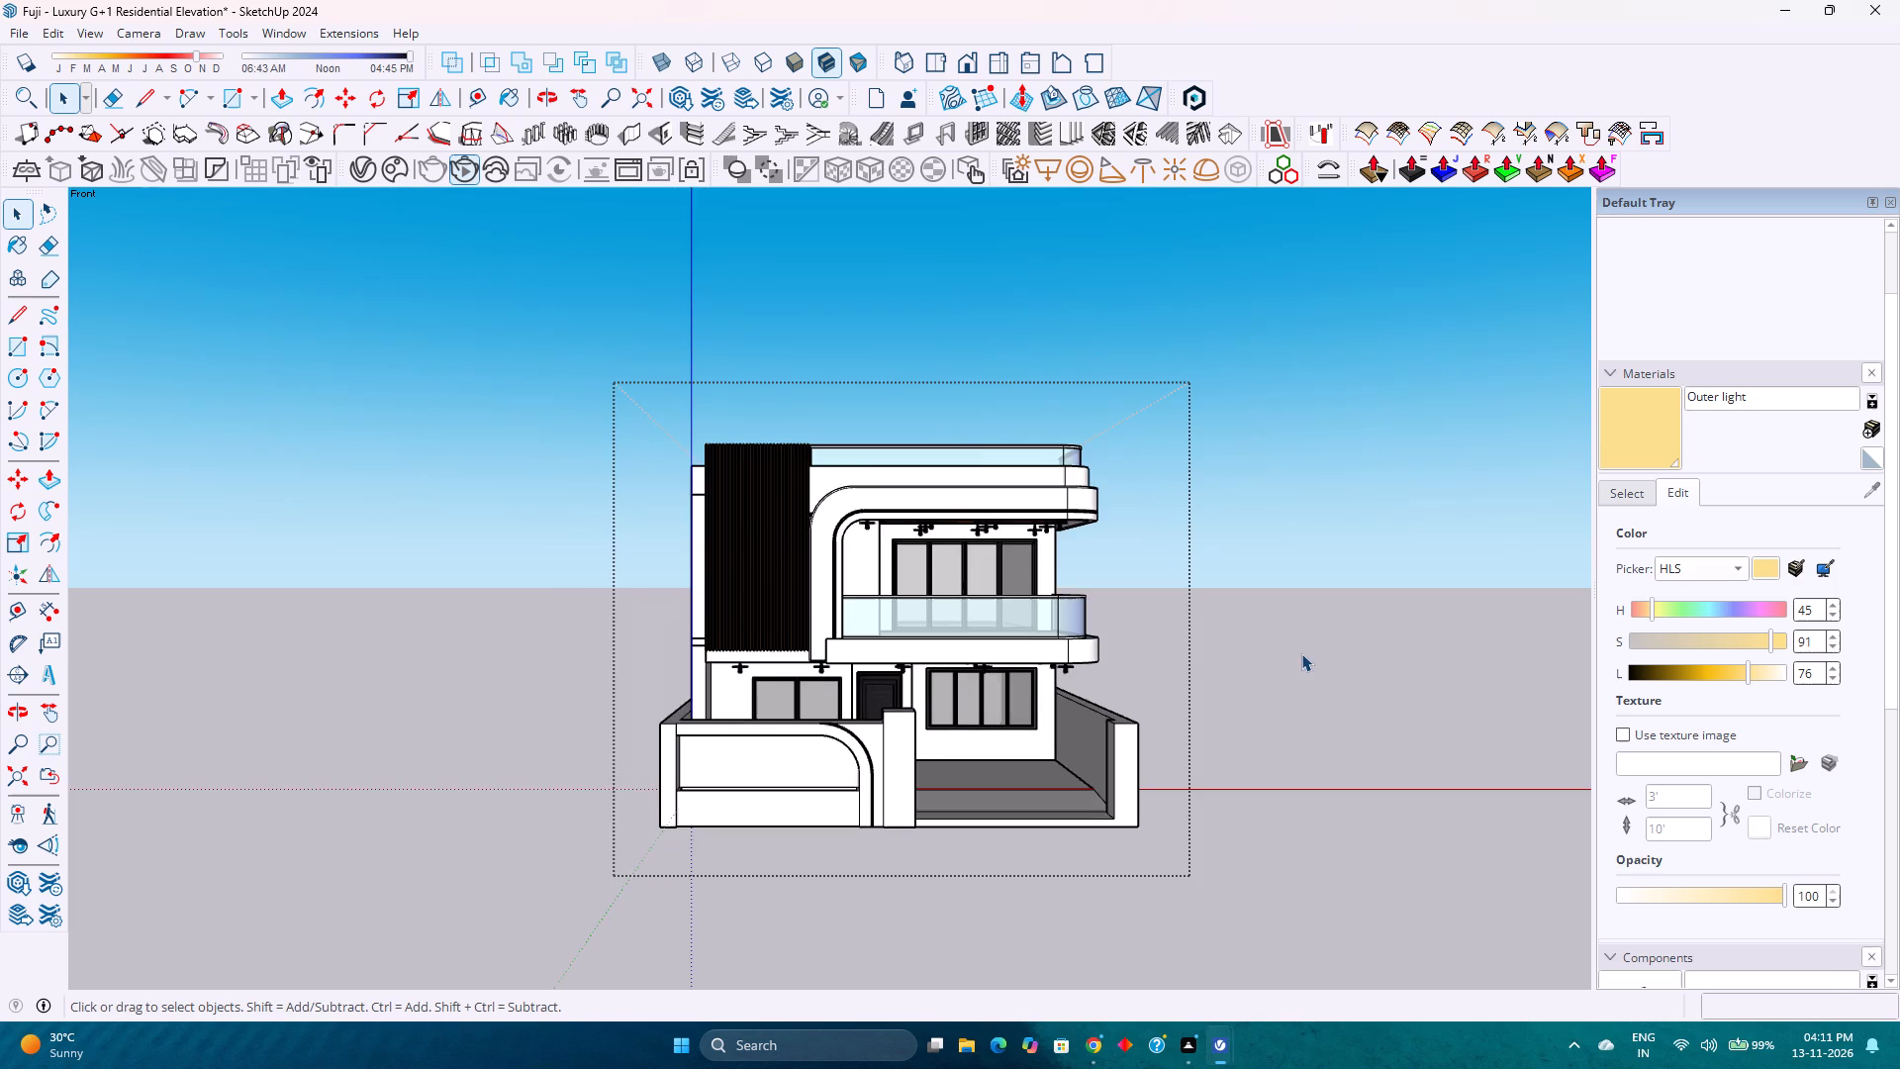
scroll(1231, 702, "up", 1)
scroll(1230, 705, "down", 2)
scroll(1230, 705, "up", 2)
Save the Fuji luxury G+1 residential elevation model.
key("ctrl+s")
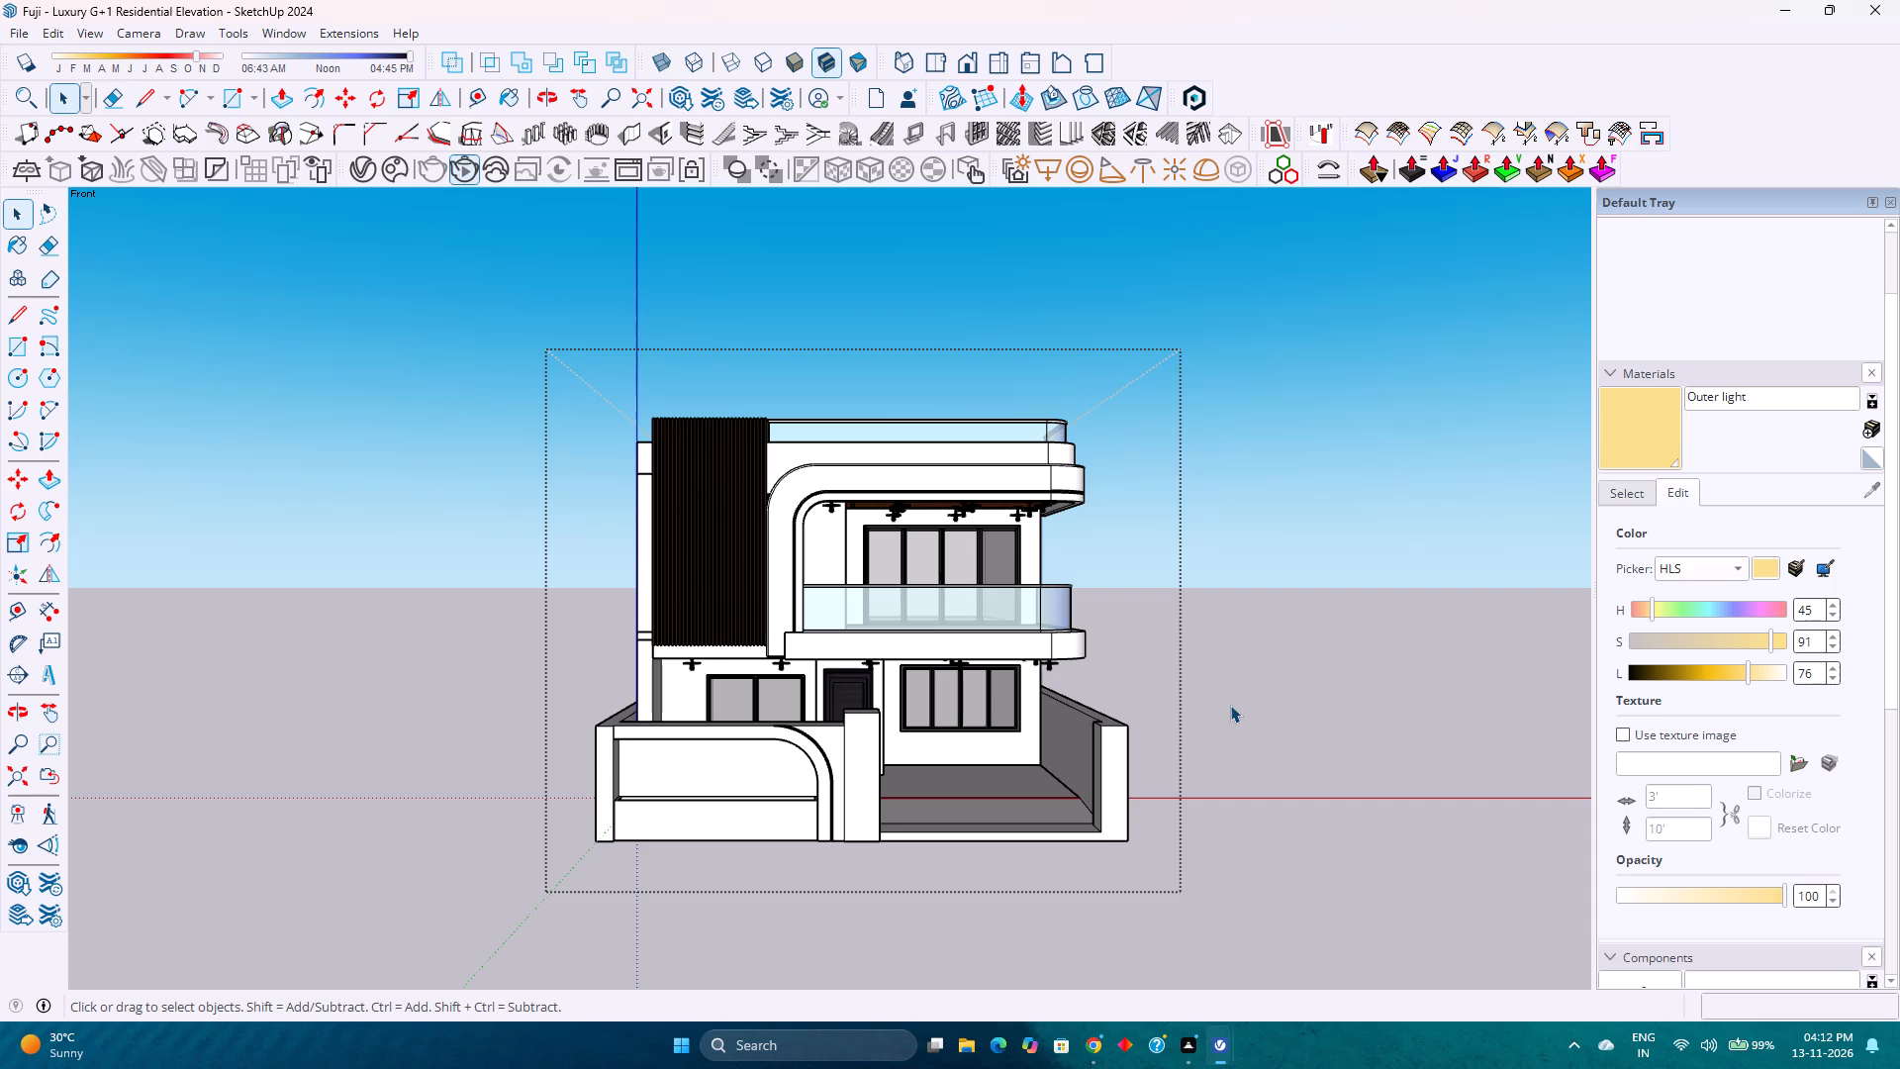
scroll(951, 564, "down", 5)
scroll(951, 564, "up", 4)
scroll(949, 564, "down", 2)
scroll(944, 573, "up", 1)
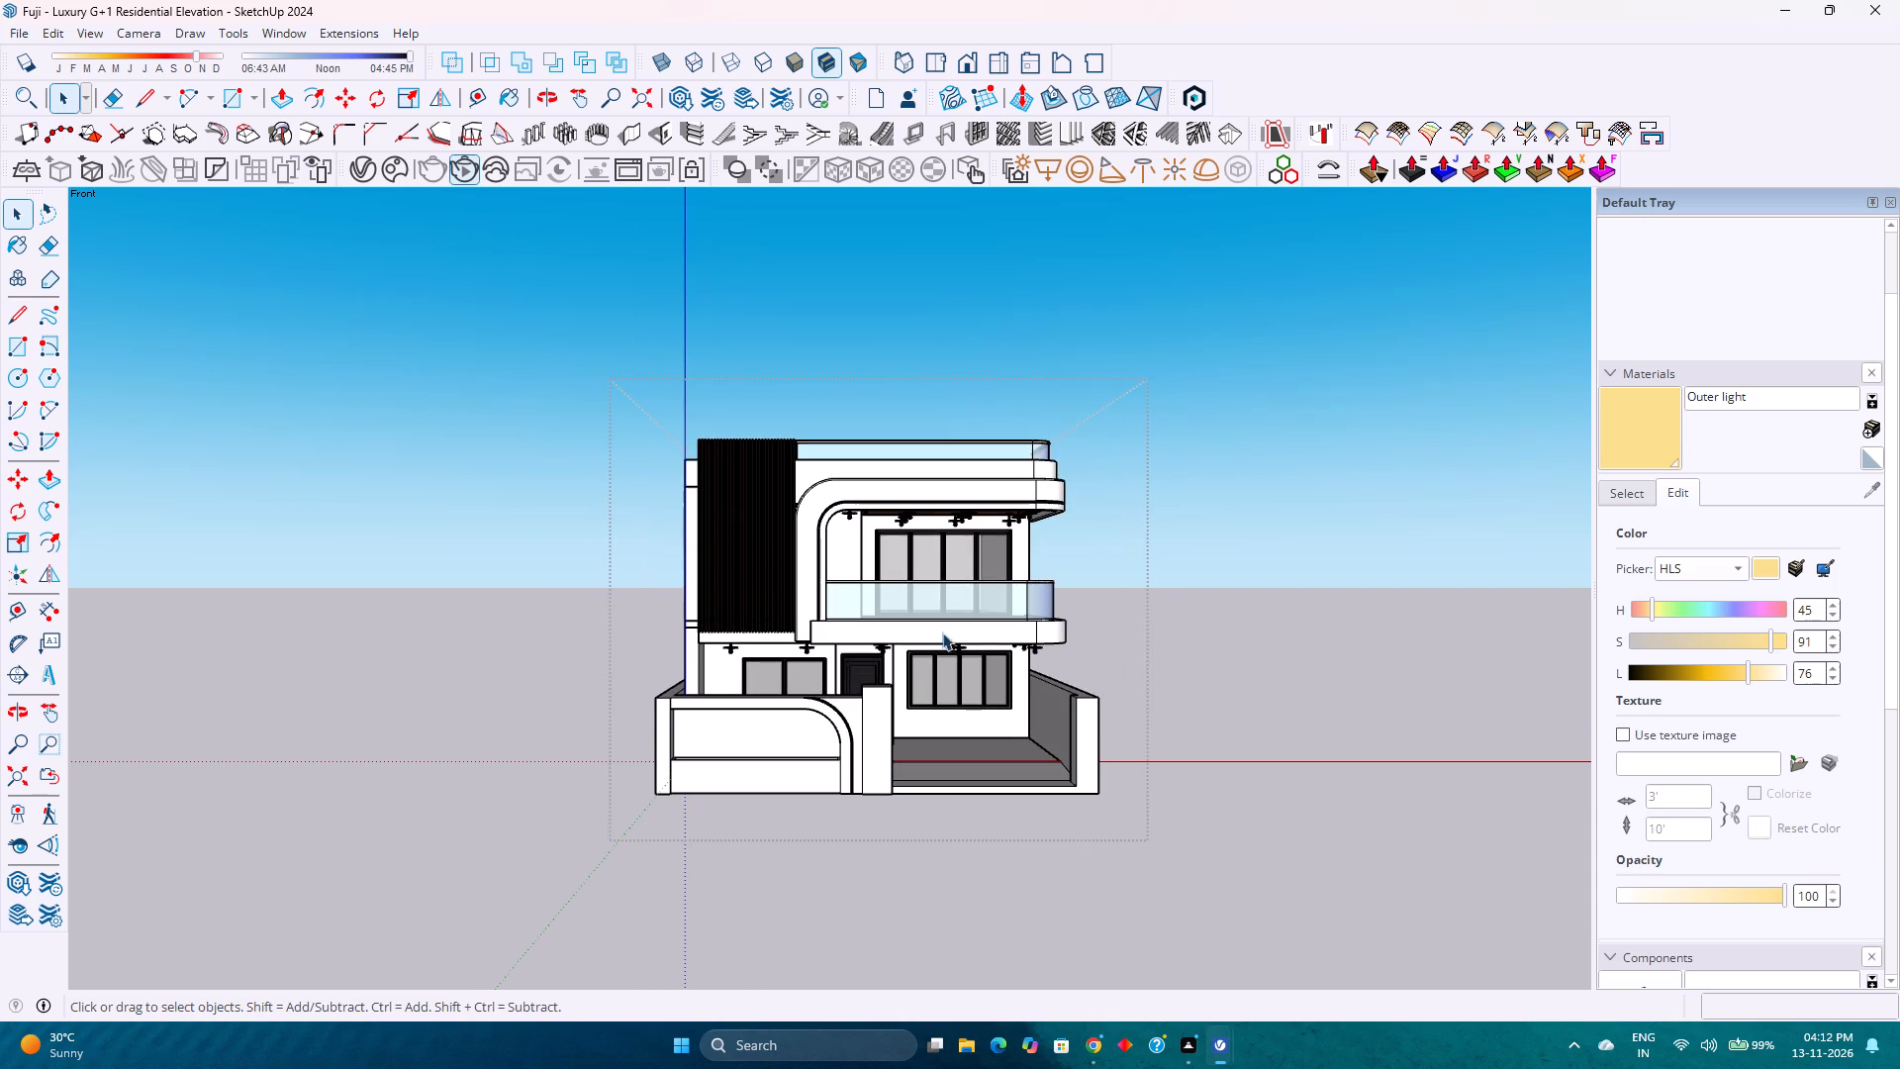